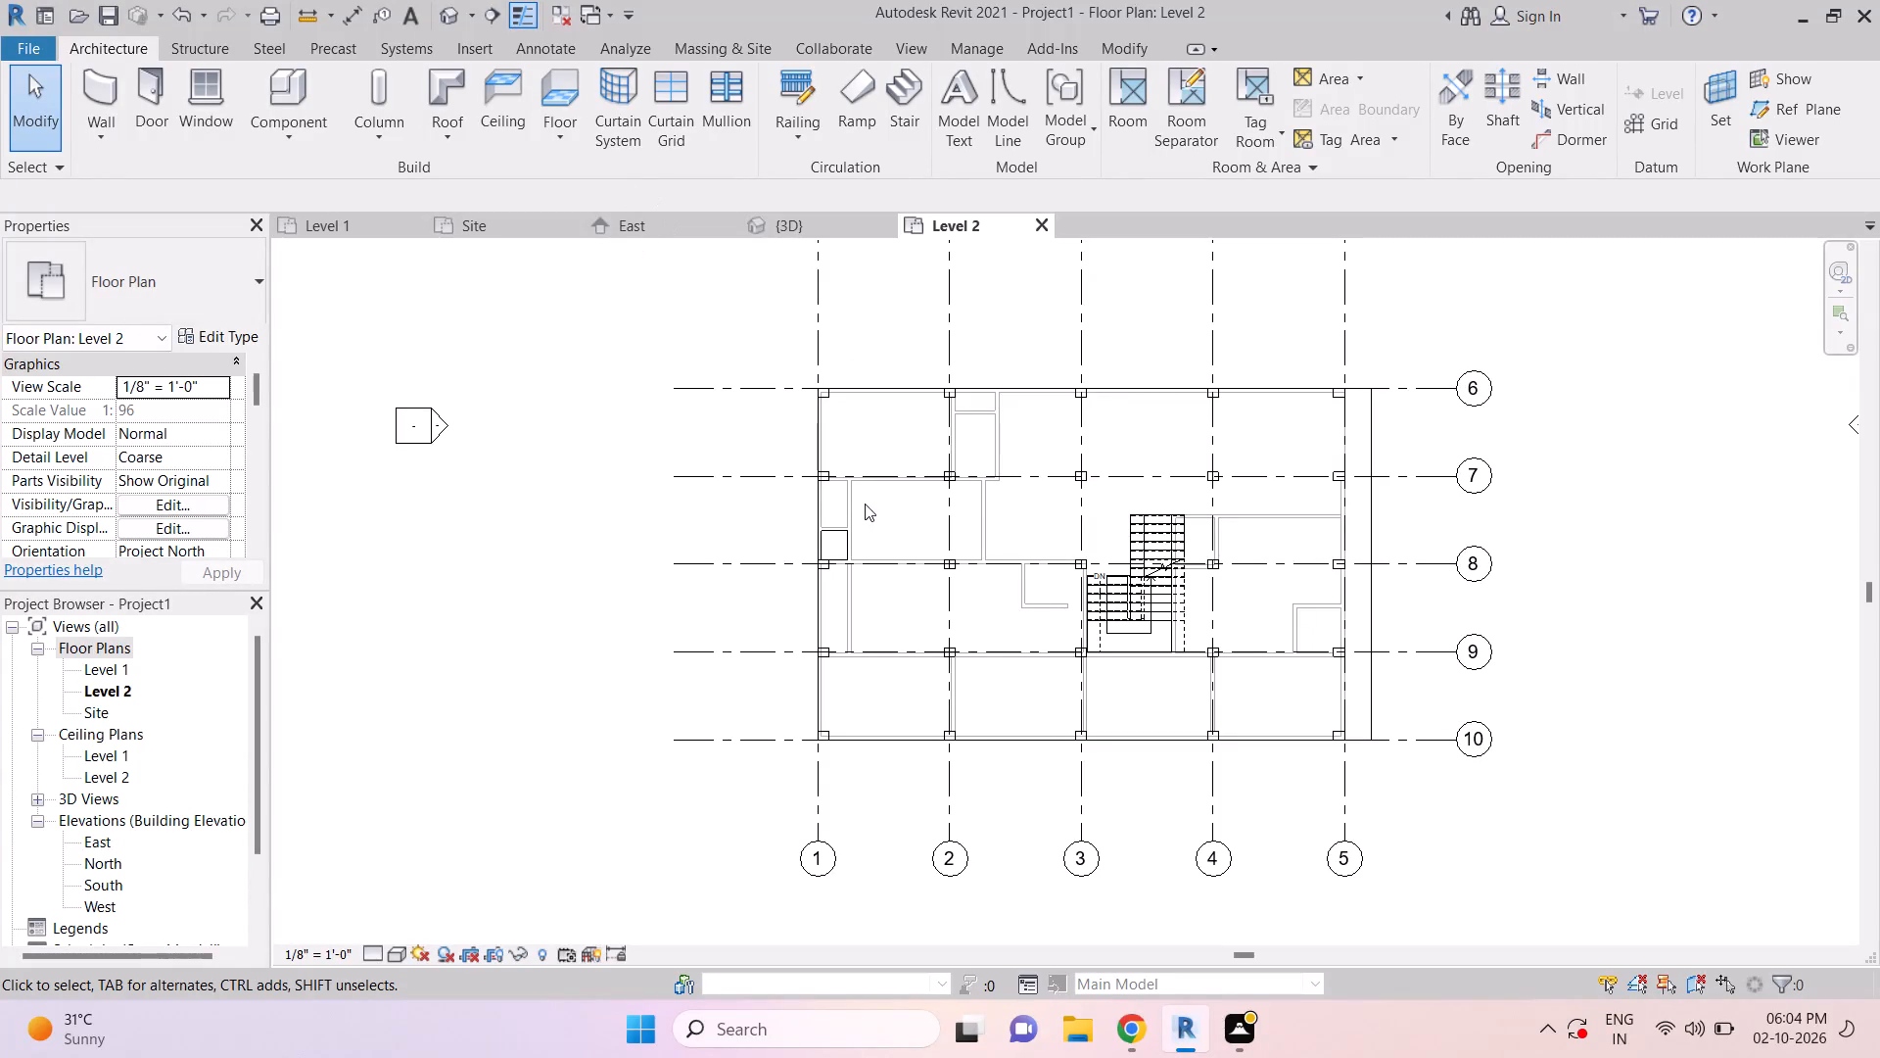
Open the default 3D view and reset its temporary hide/isolate so all hidden elements are restored.
scroll(929, 503, "down", 3)
key("Escape")
key("Escape")
key("Escape")
left_click(444, 20)
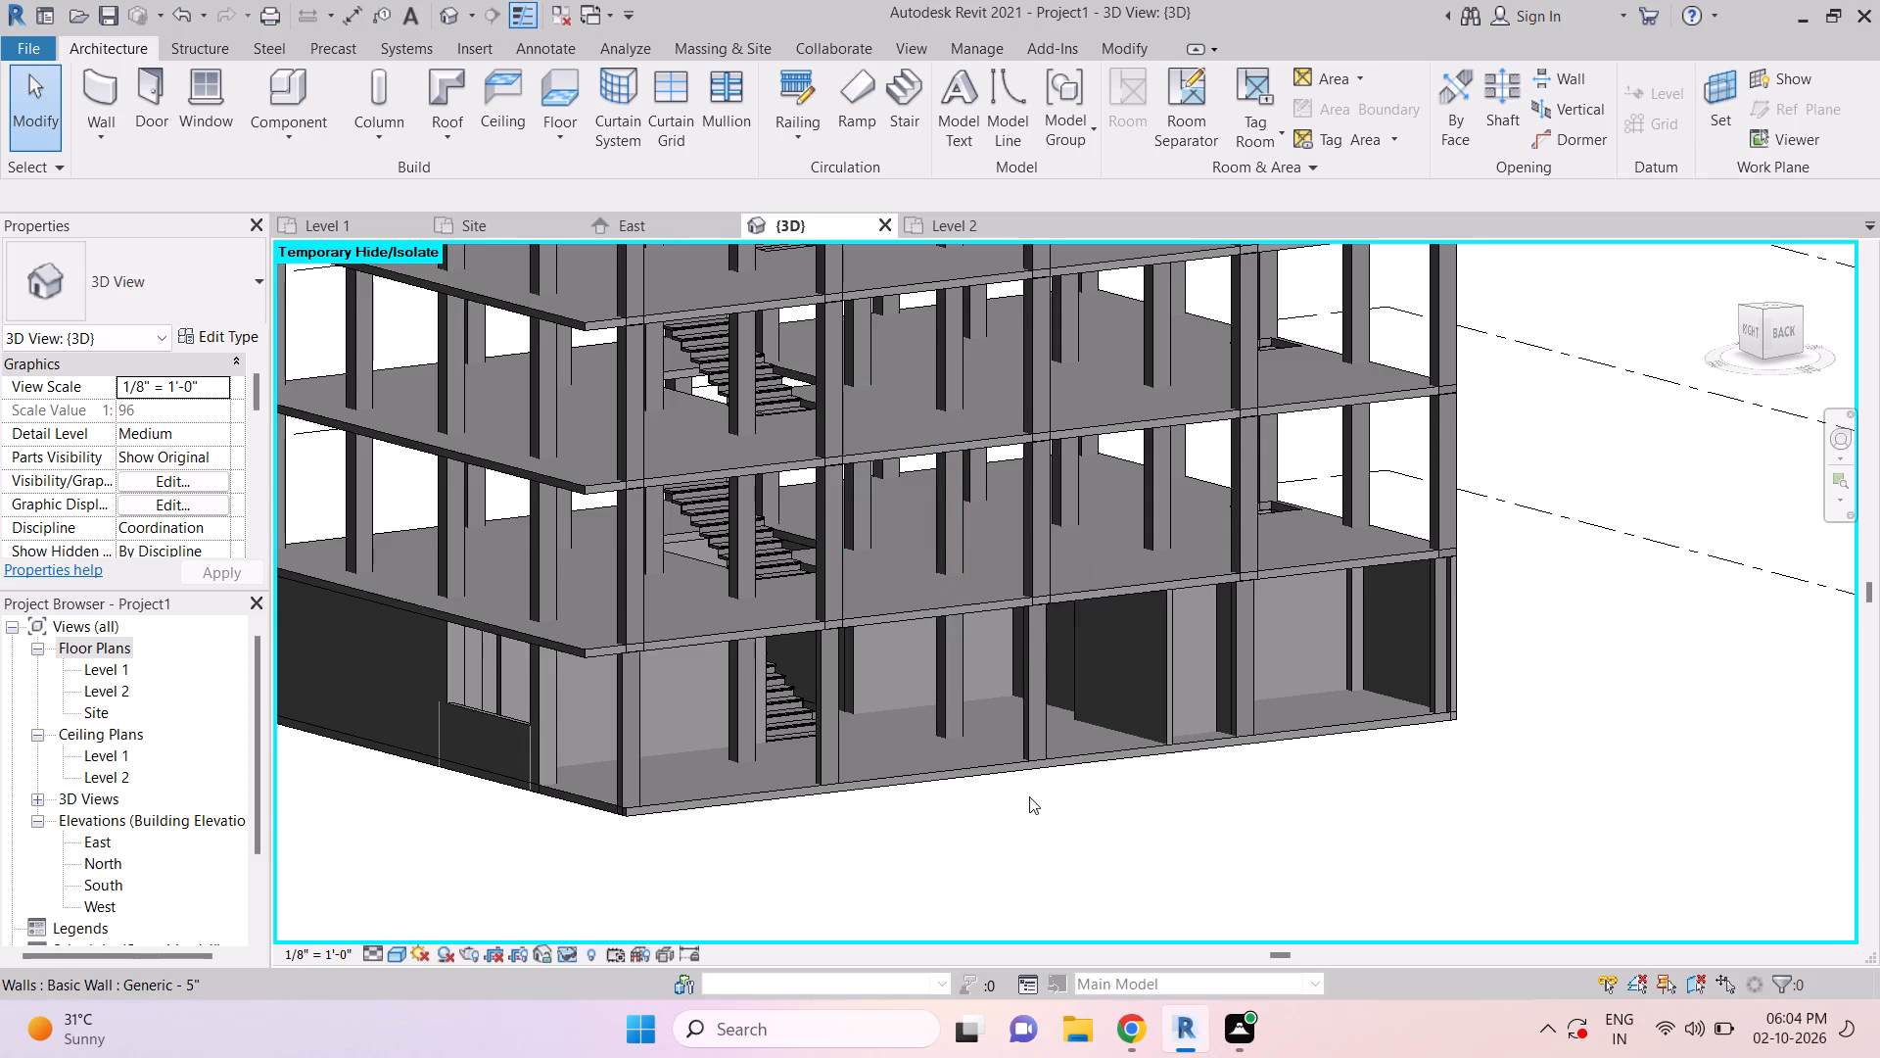
middle_click_drag(913, 833, 1079, 805, "shift")
middle_click_drag(1044, 786, 1203, 774)
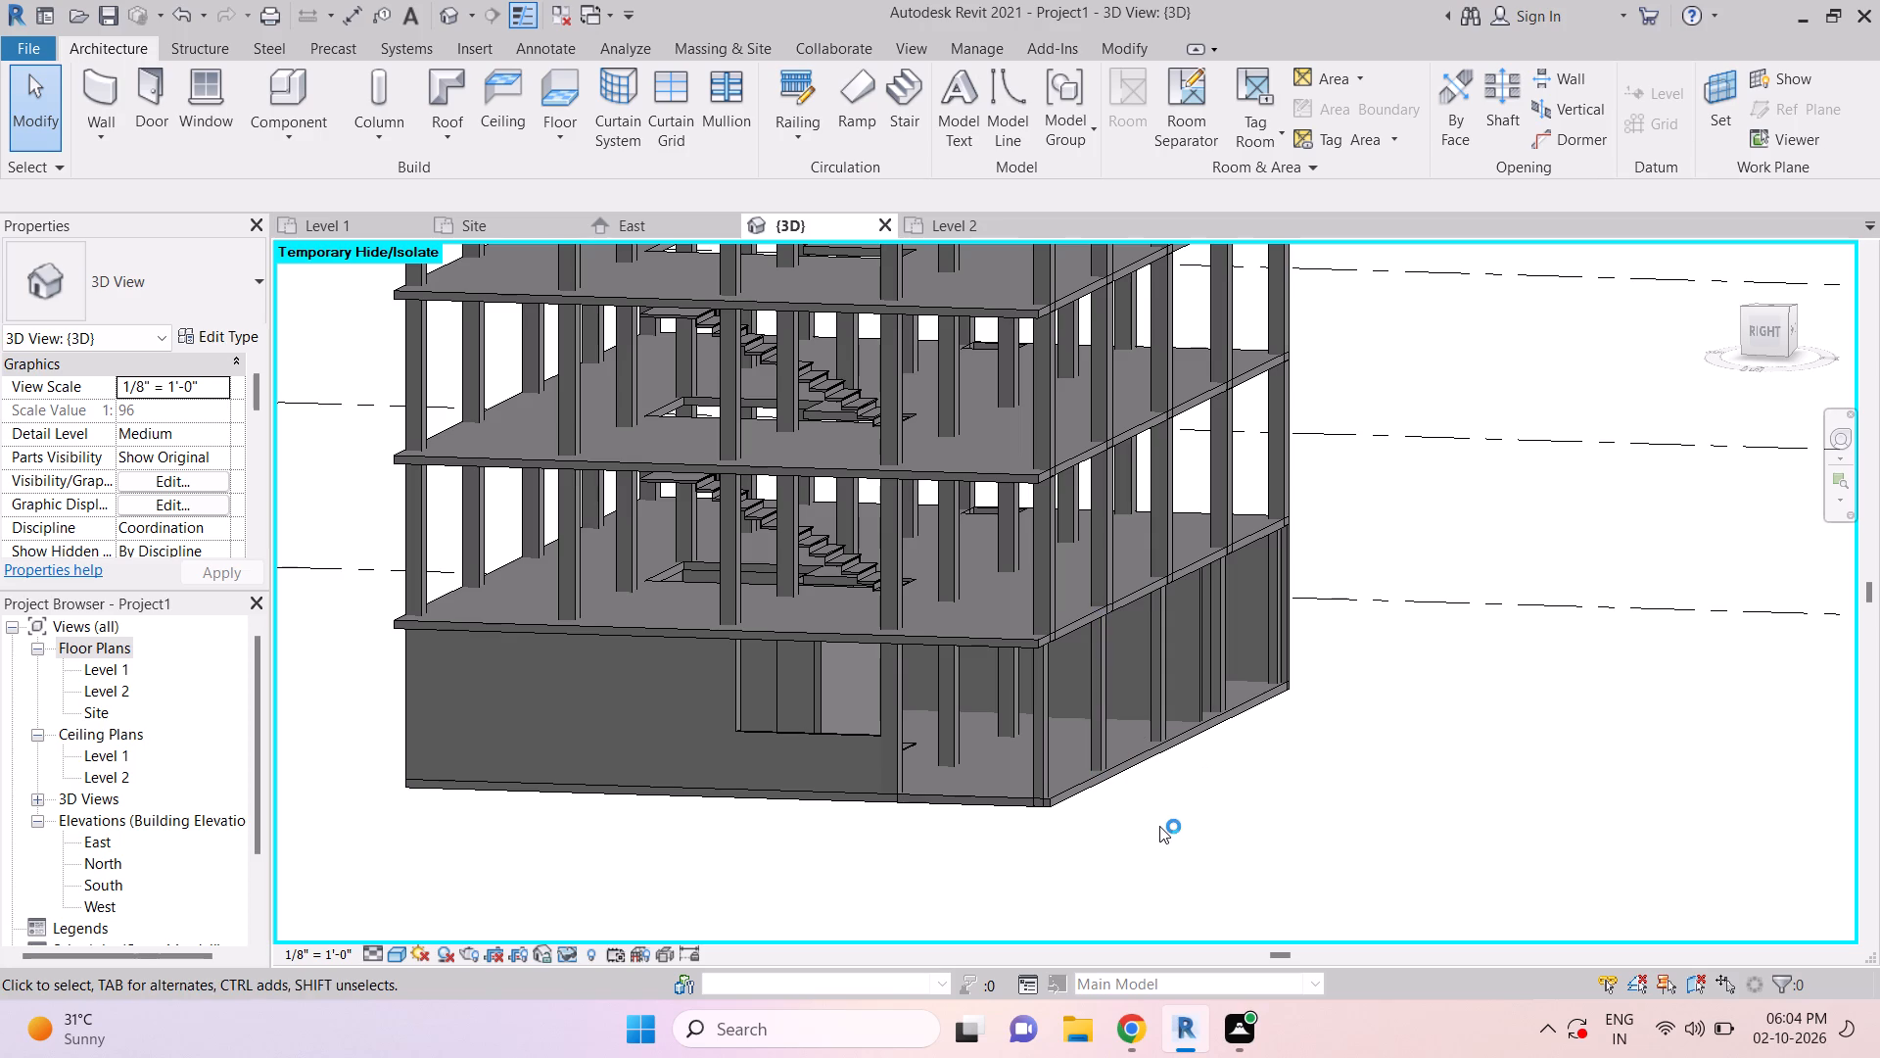
type("hr")
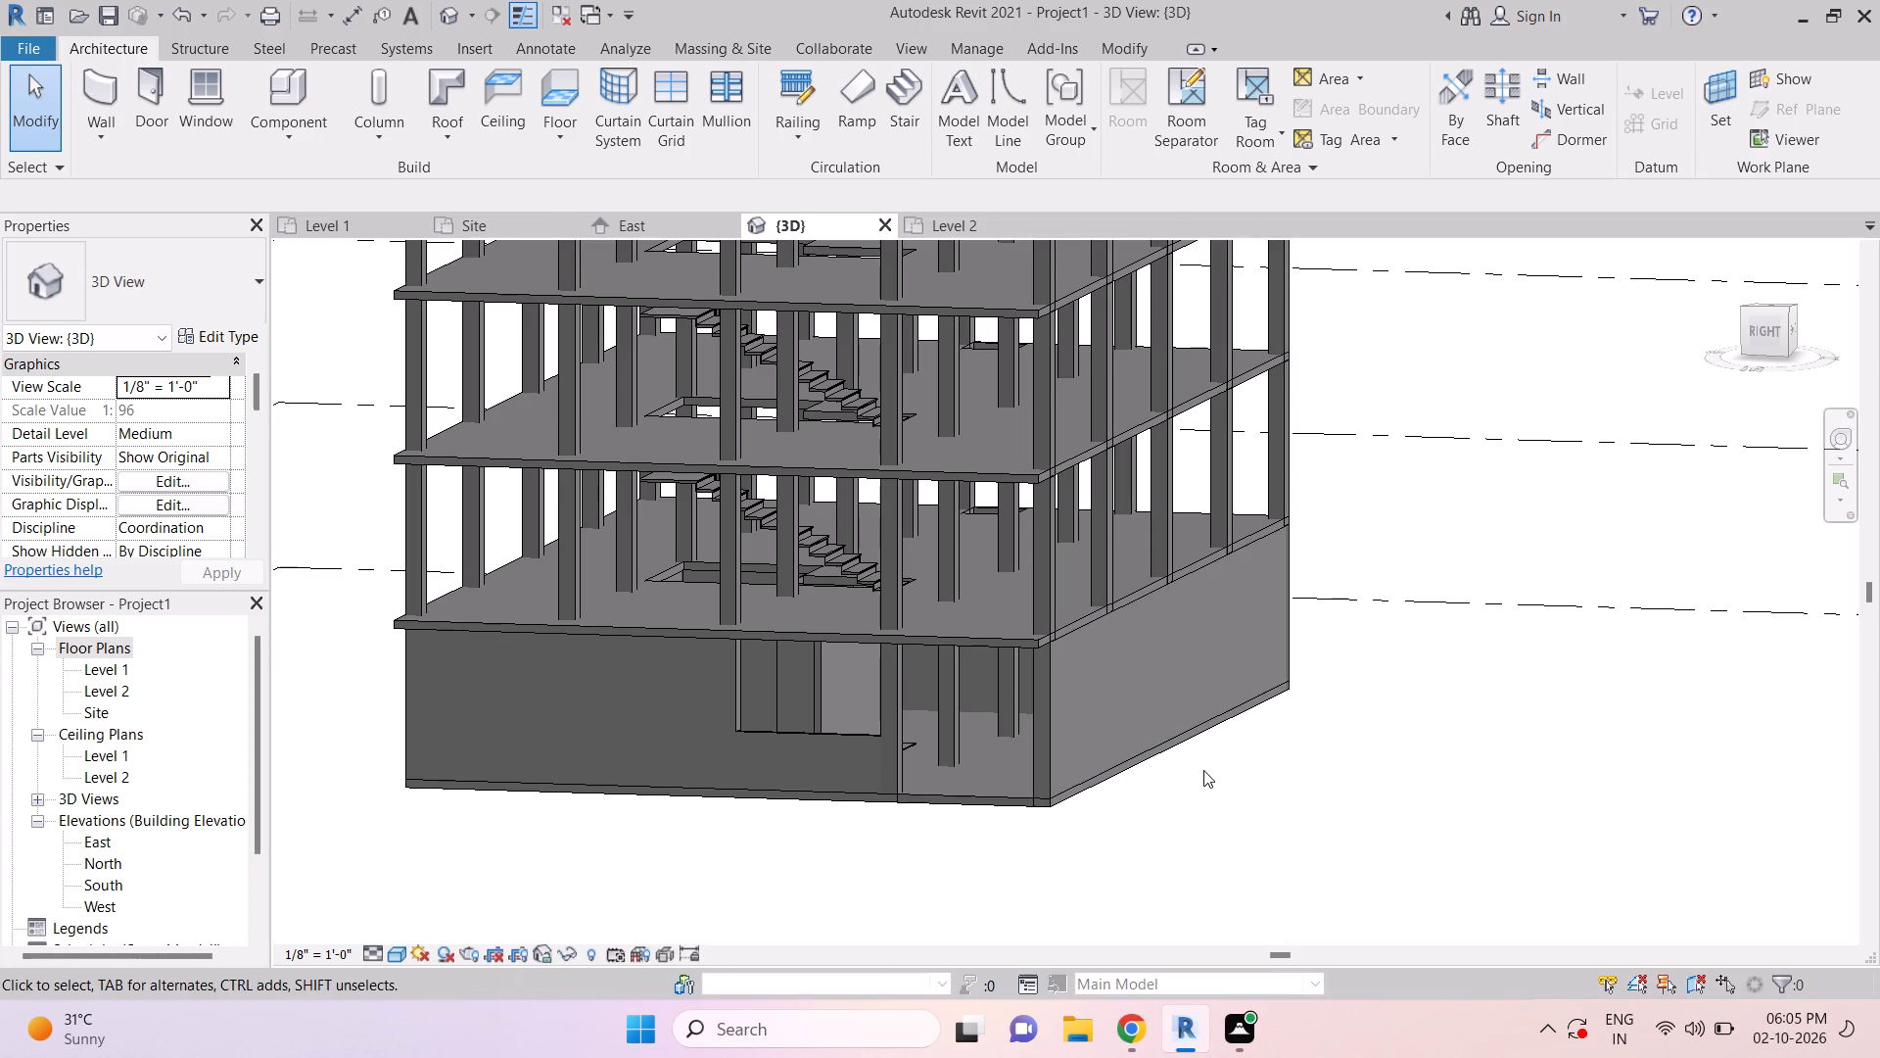
key("Escape")
key("Escape")
Copy the front, back and left Level 1 exterior walls and paste them aligned to Level 2, Level 3 and Level 4.
middle_click_drag(1316, 786, 1241, 833, "shift")
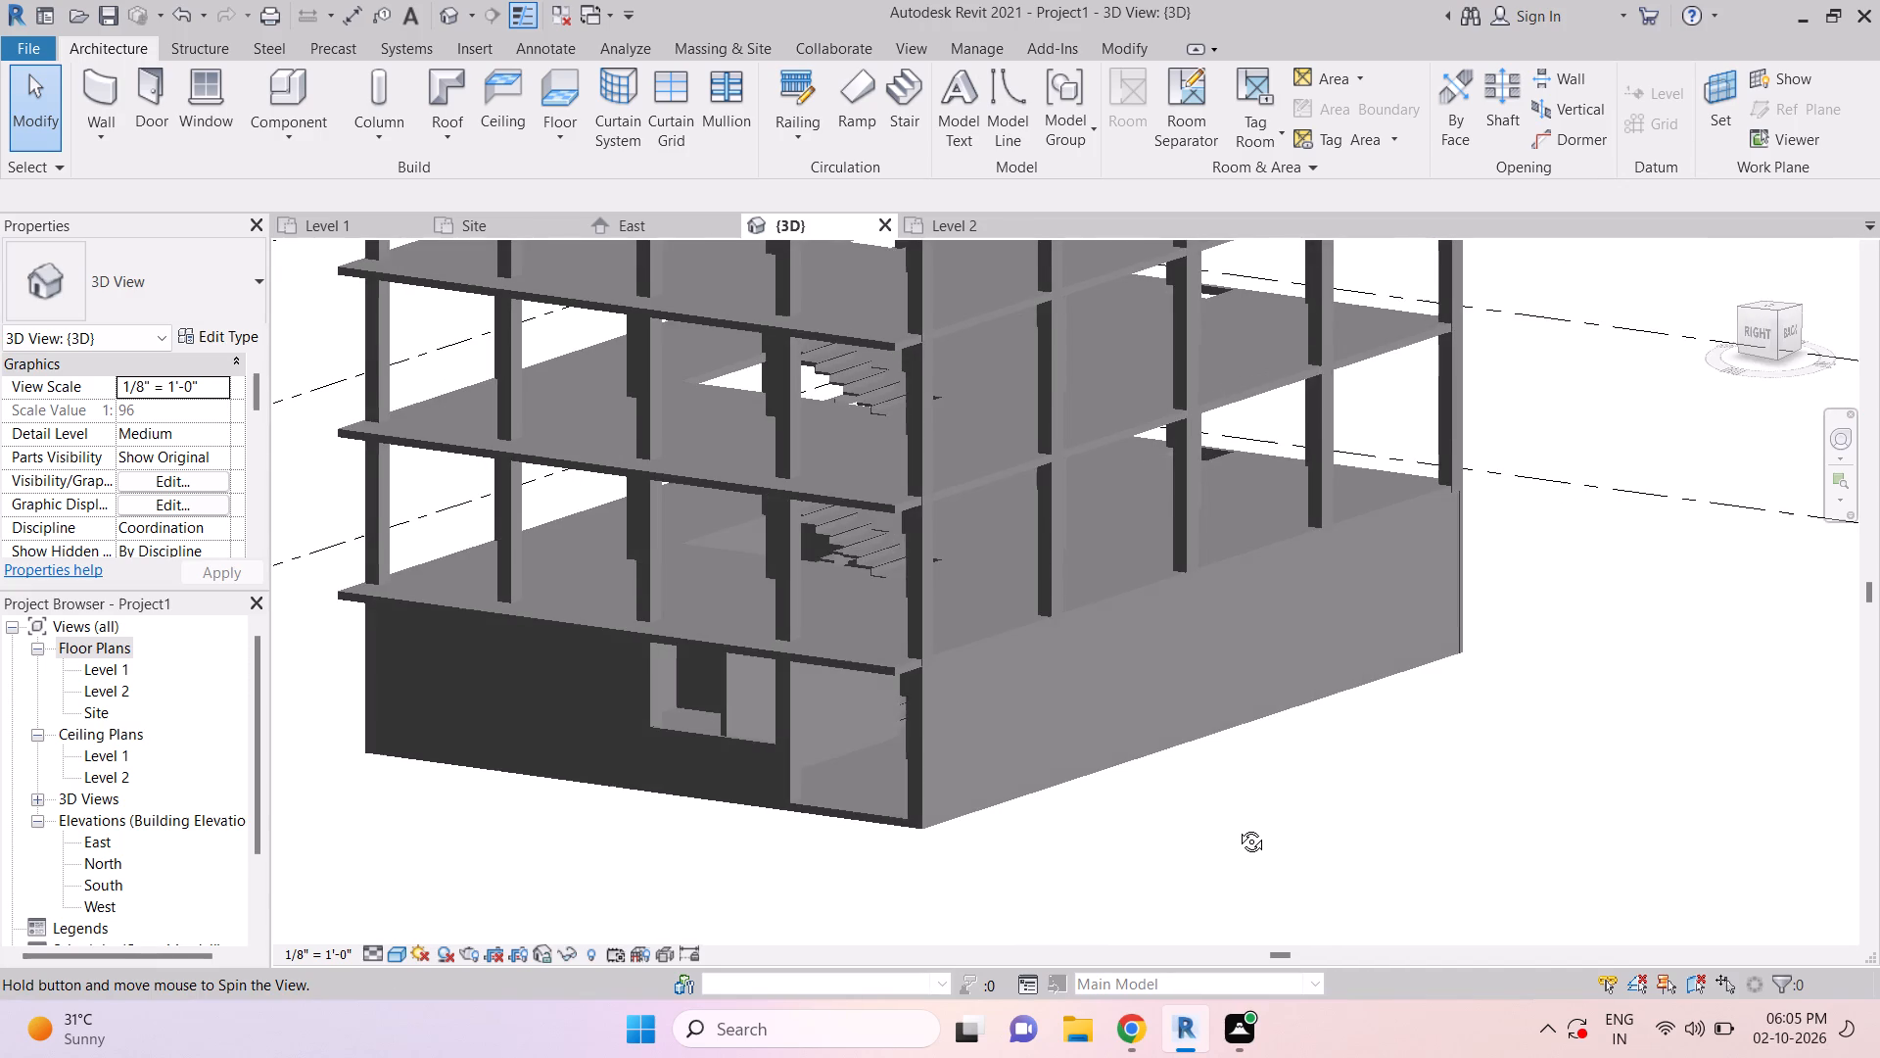
key("Escape")
key("Escape")
middle_click_drag(1088, 865, 1189, 839, "shift")
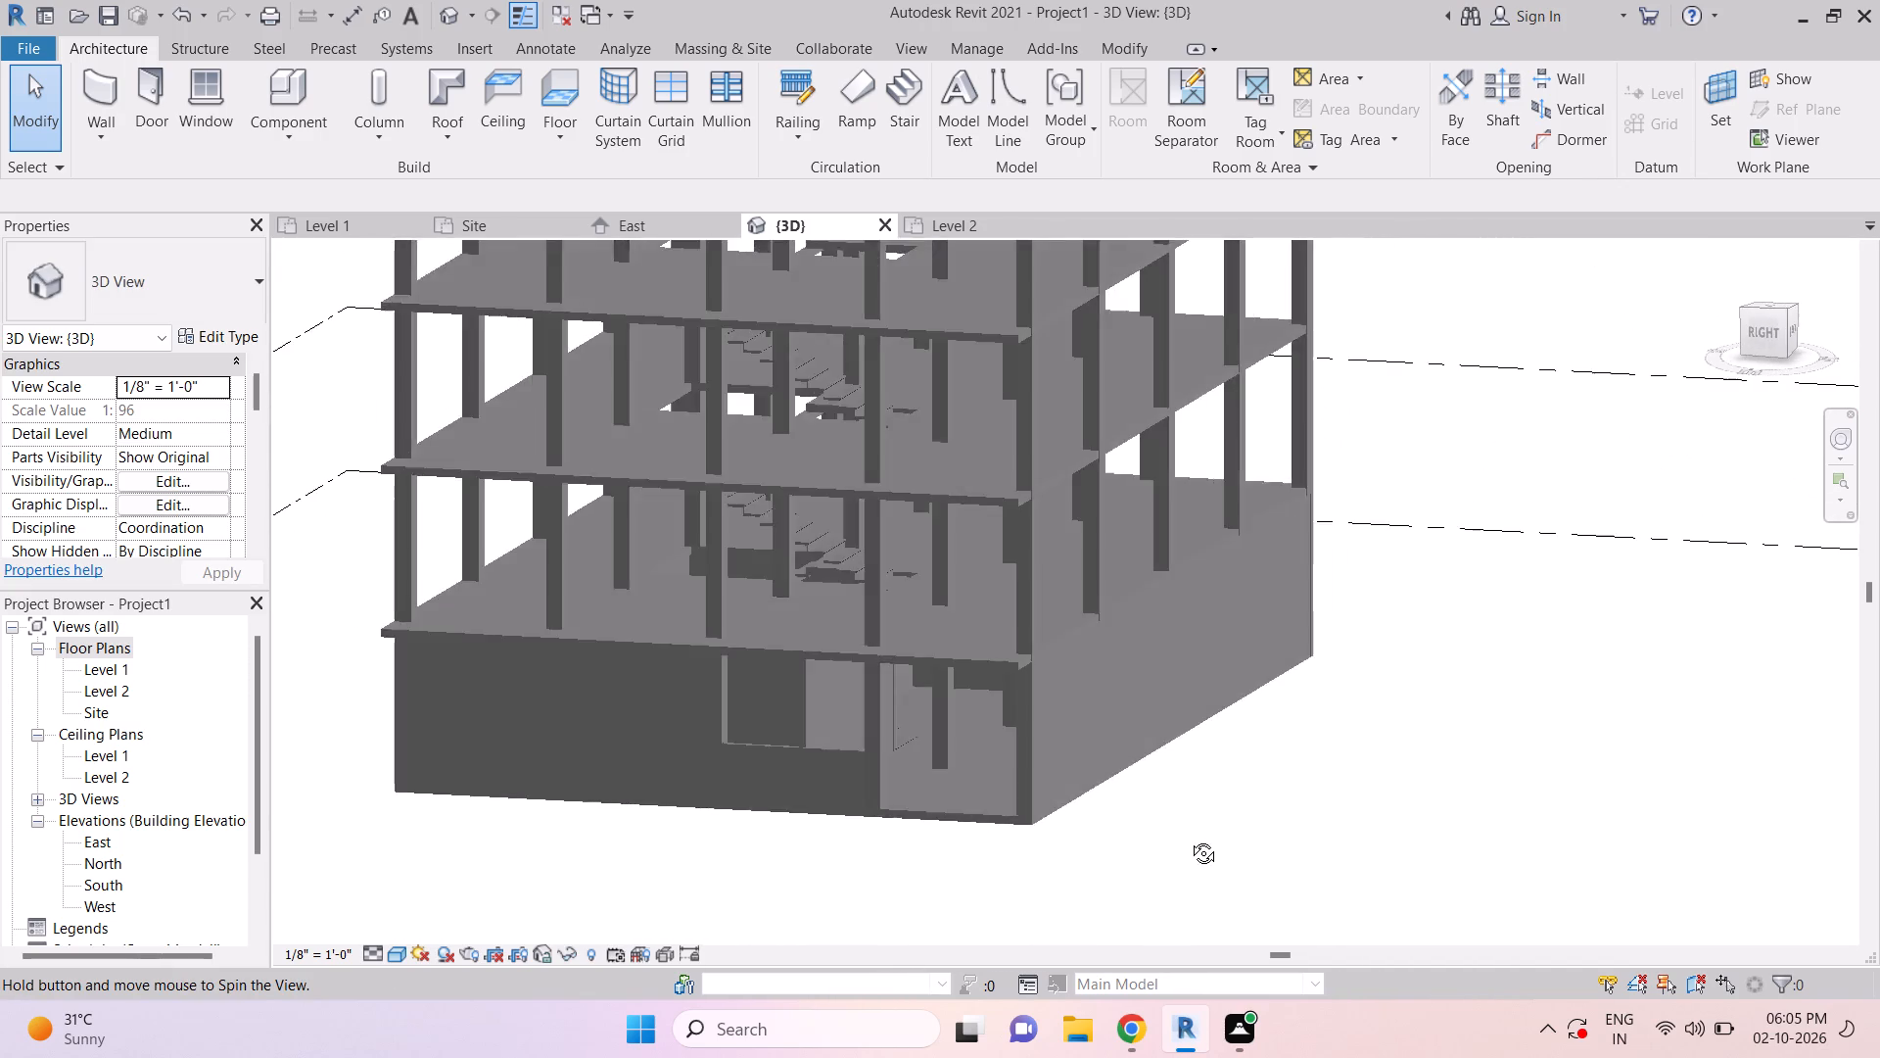
middle_click_drag(1189, 839, 1422, 813, "shift")
key("Escape")
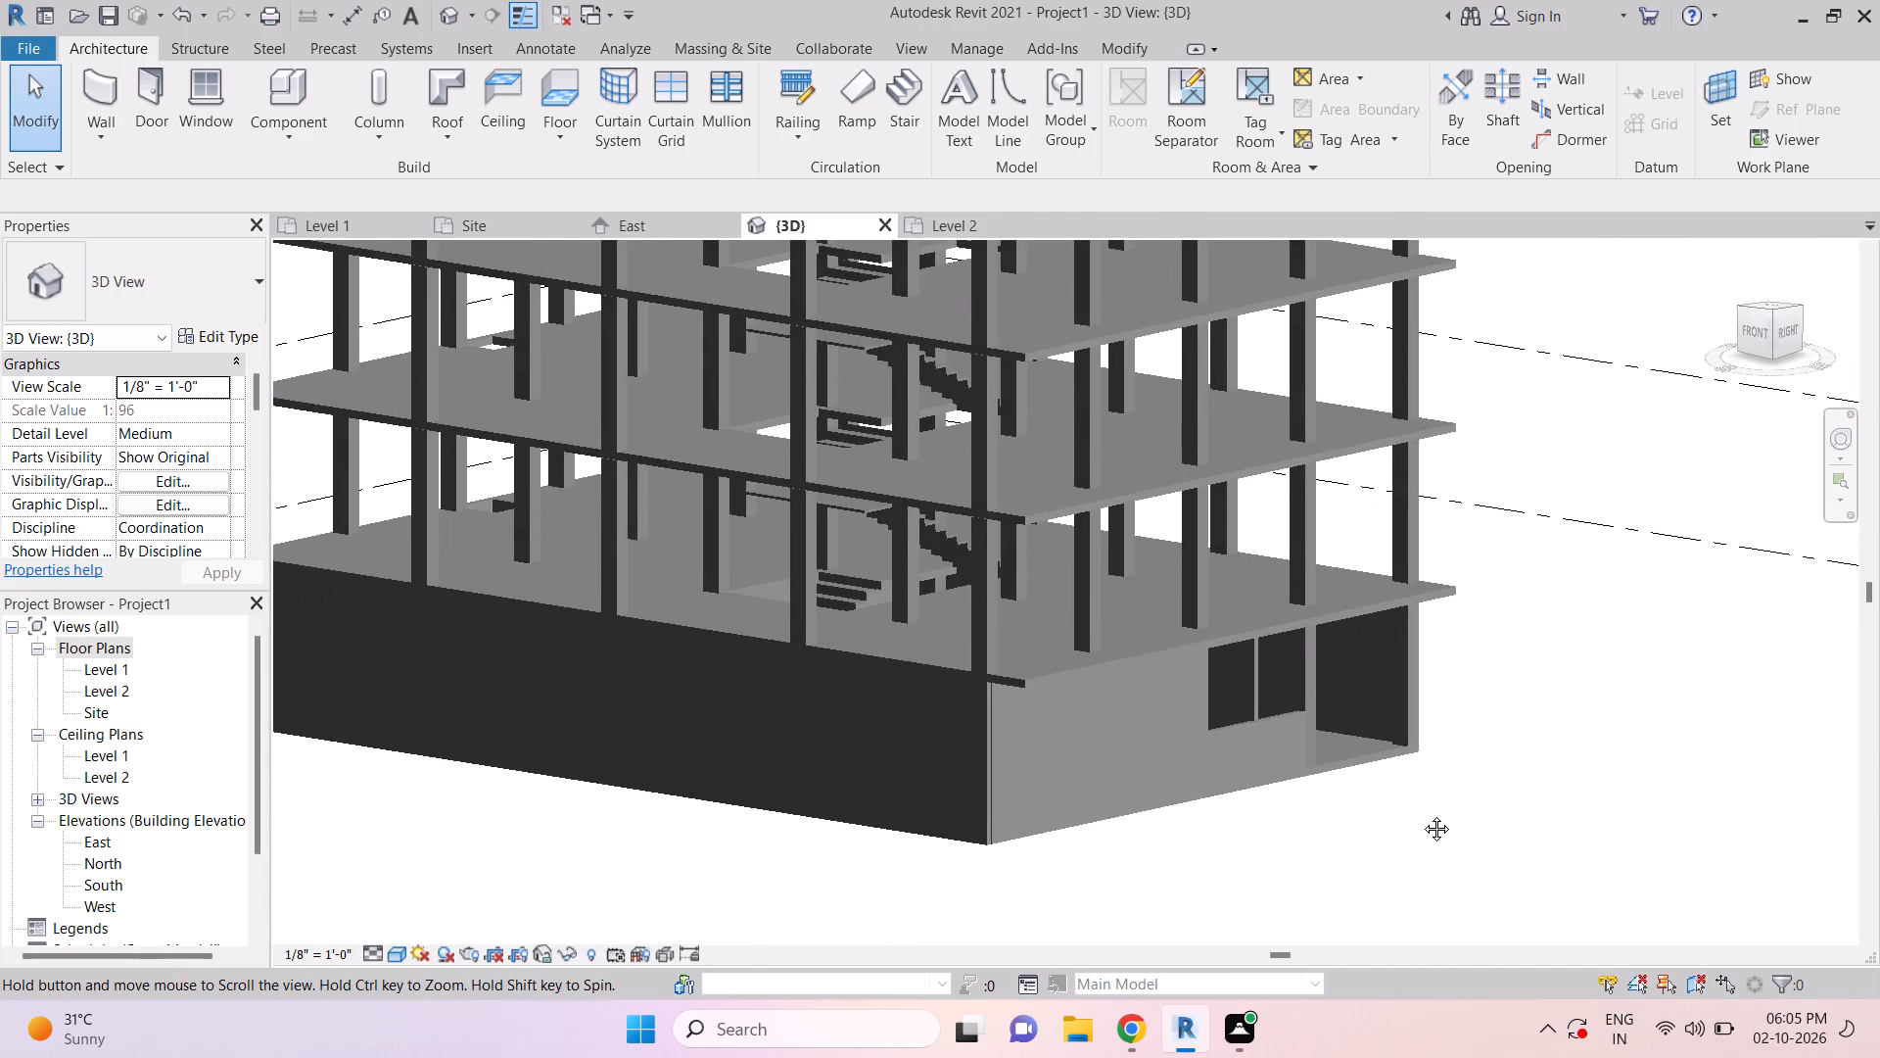
key("Tab")
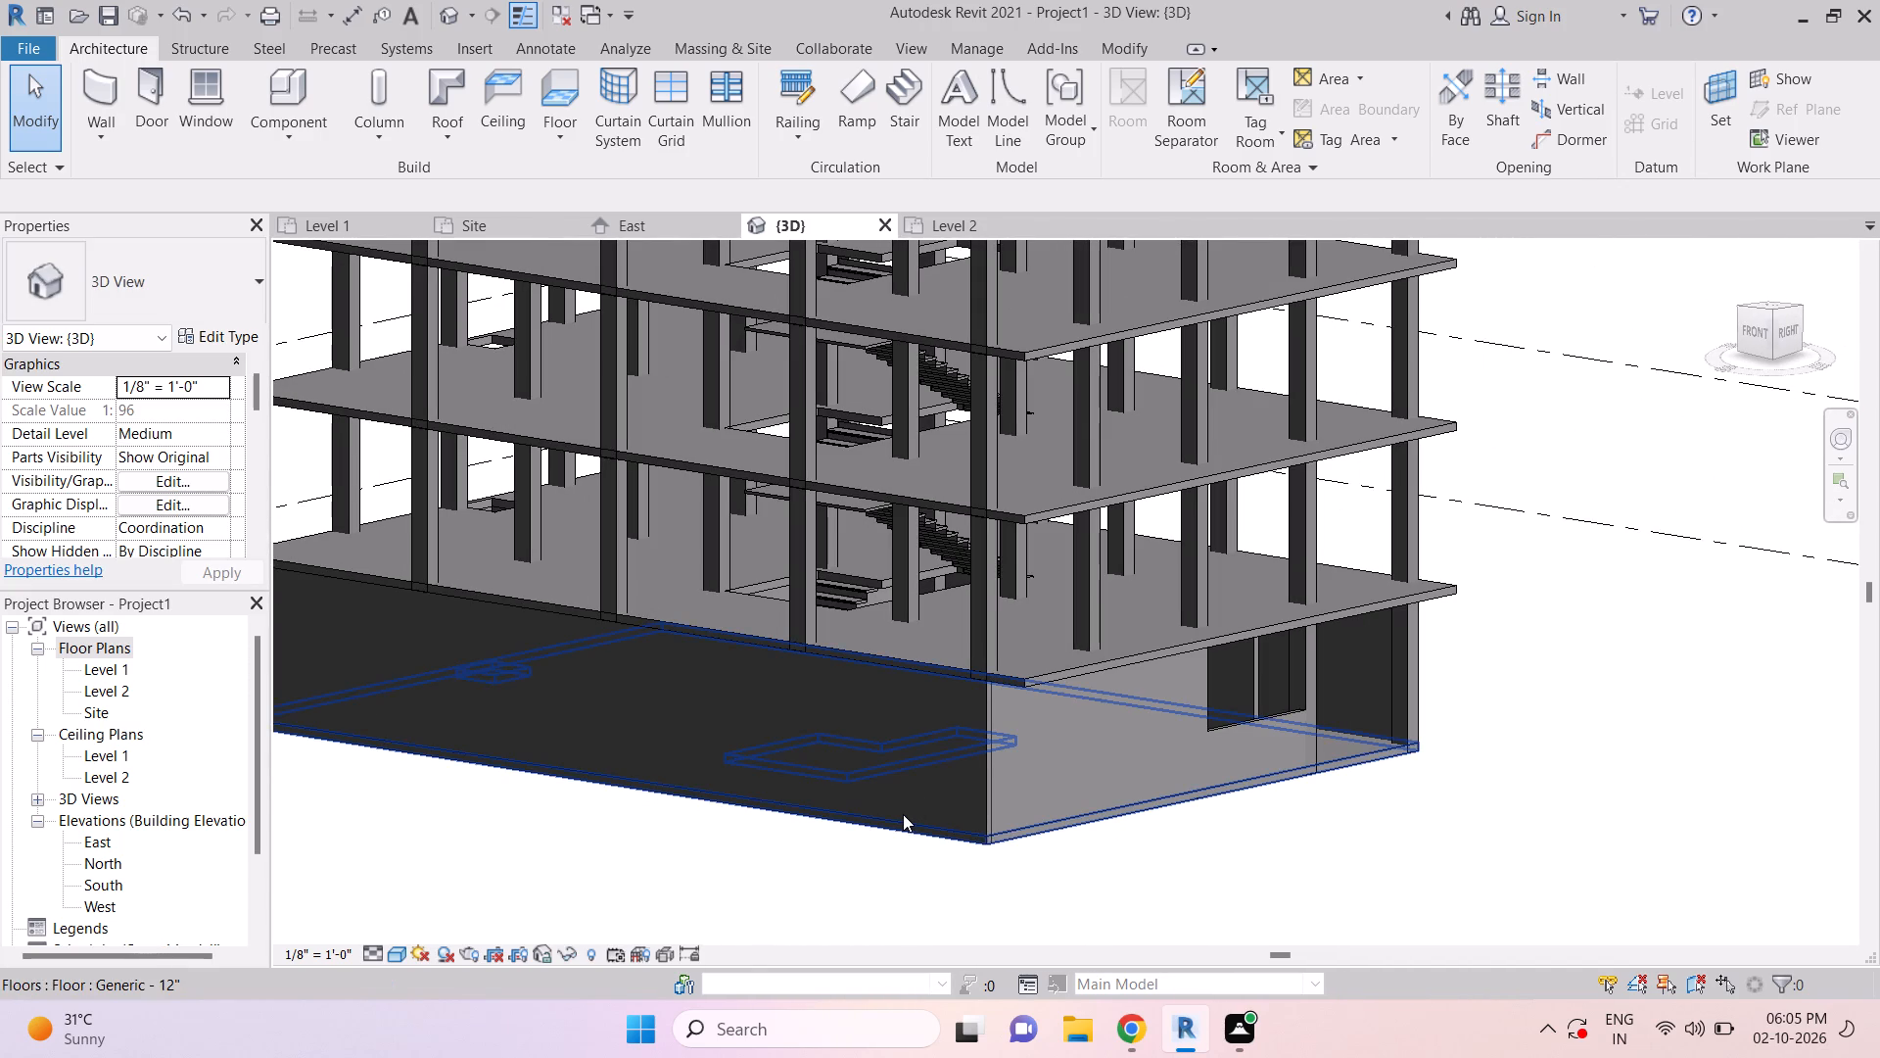
key("Tab")
scroll(972, 699, "up", 3)
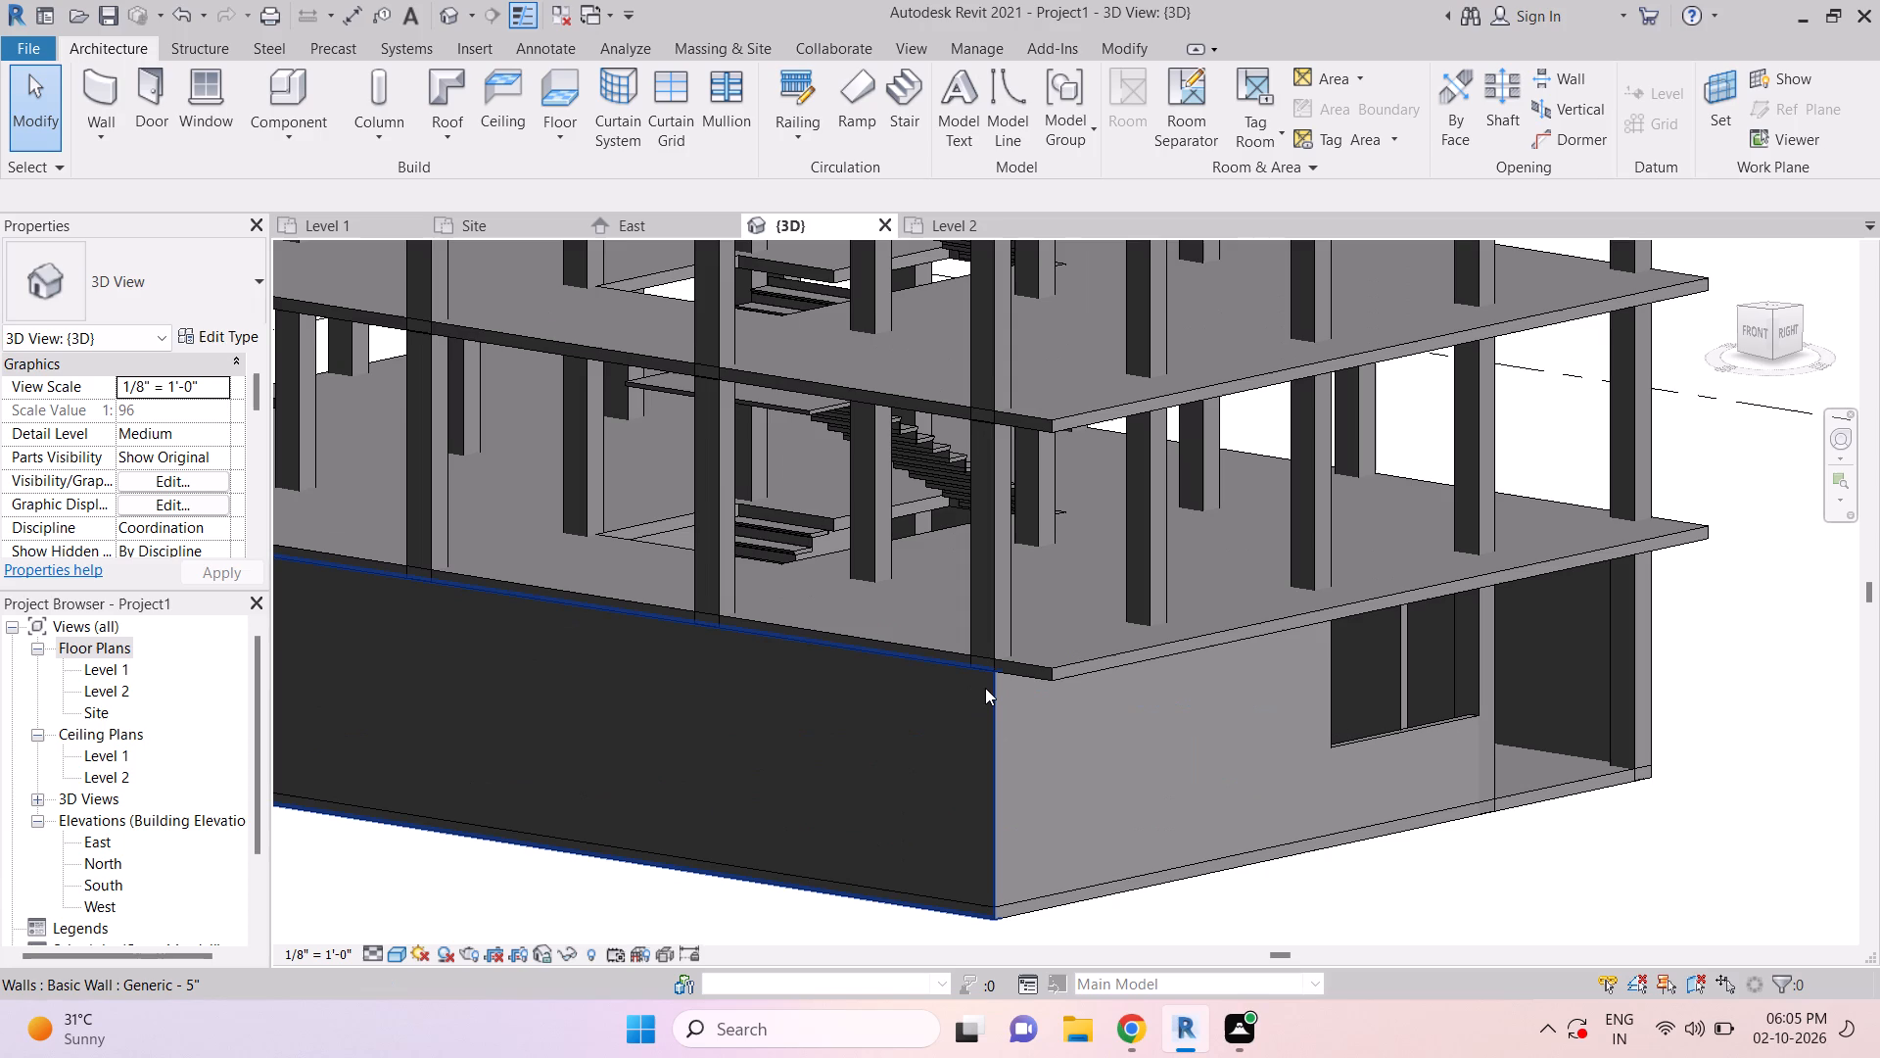
left_click(986, 687)
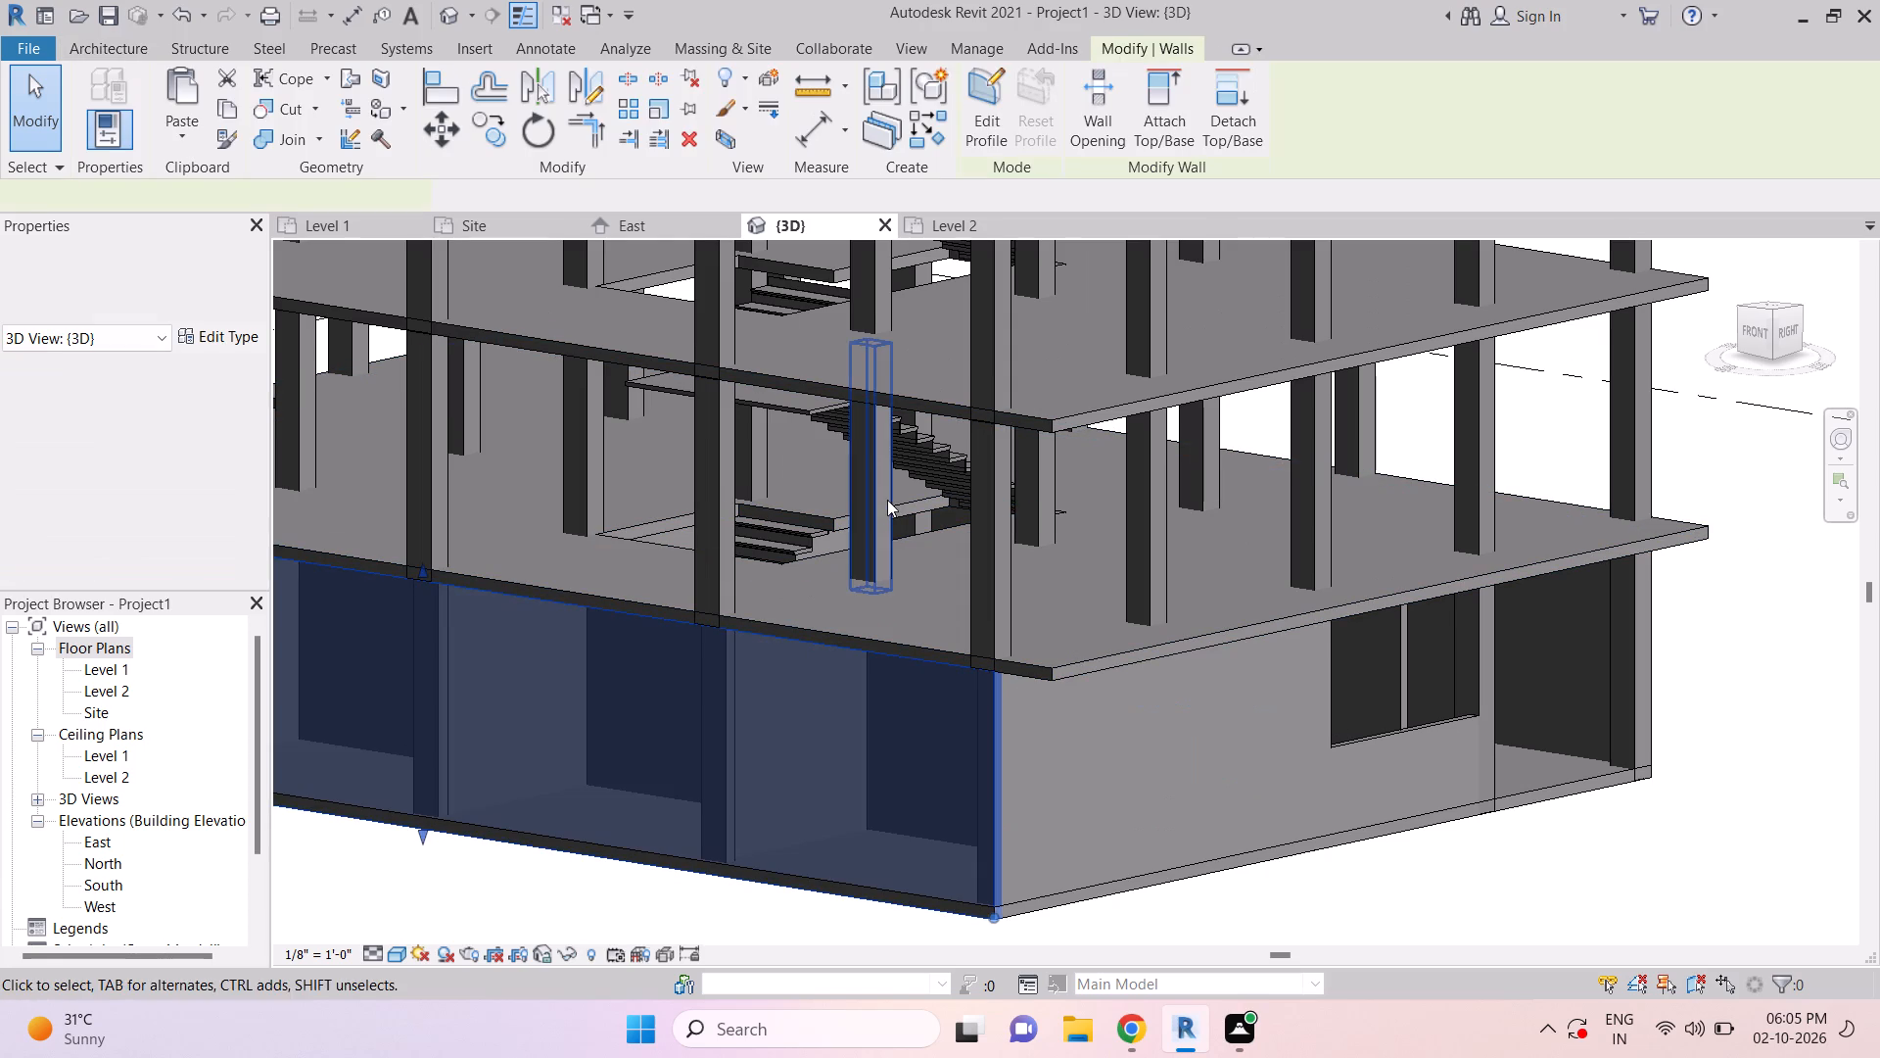
scroll(797, 330, "down", 5)
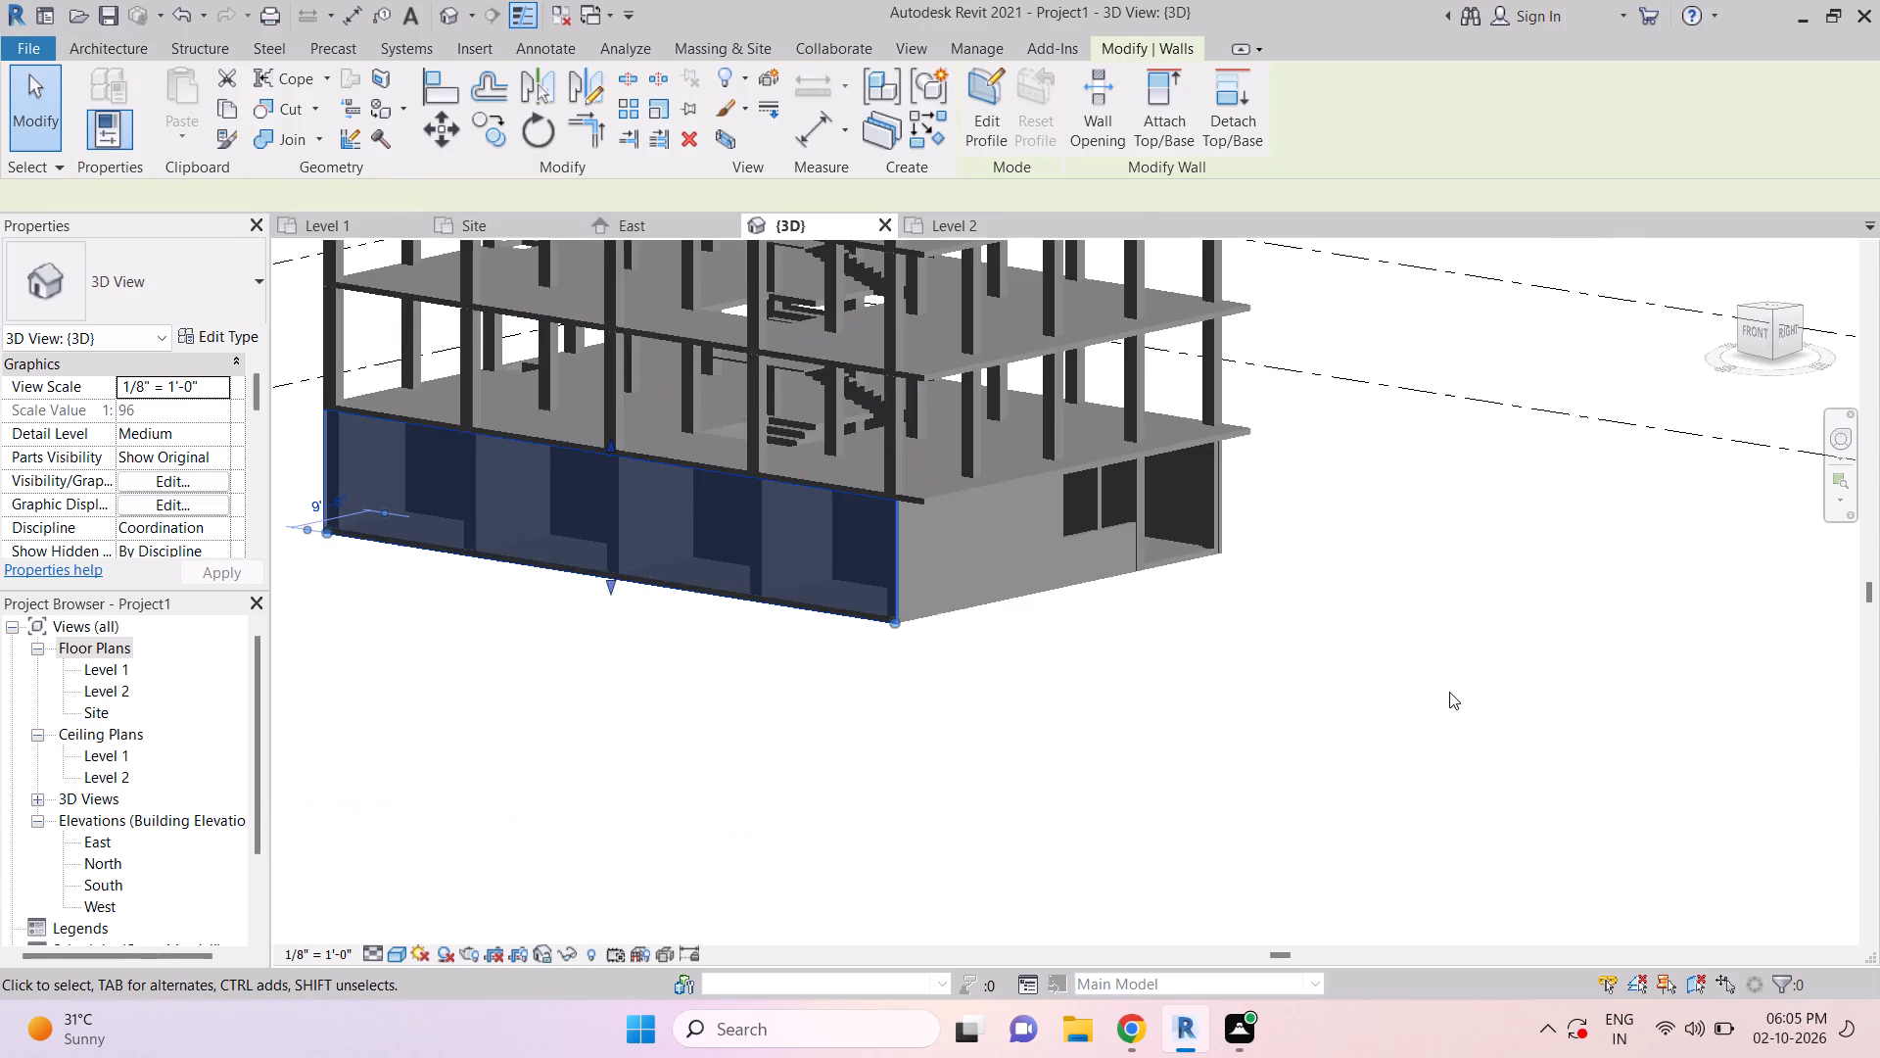
middle_click_drag(1422, 697, 813, 819, "shift")
scroll(813, 819, "up", 1, "shift")
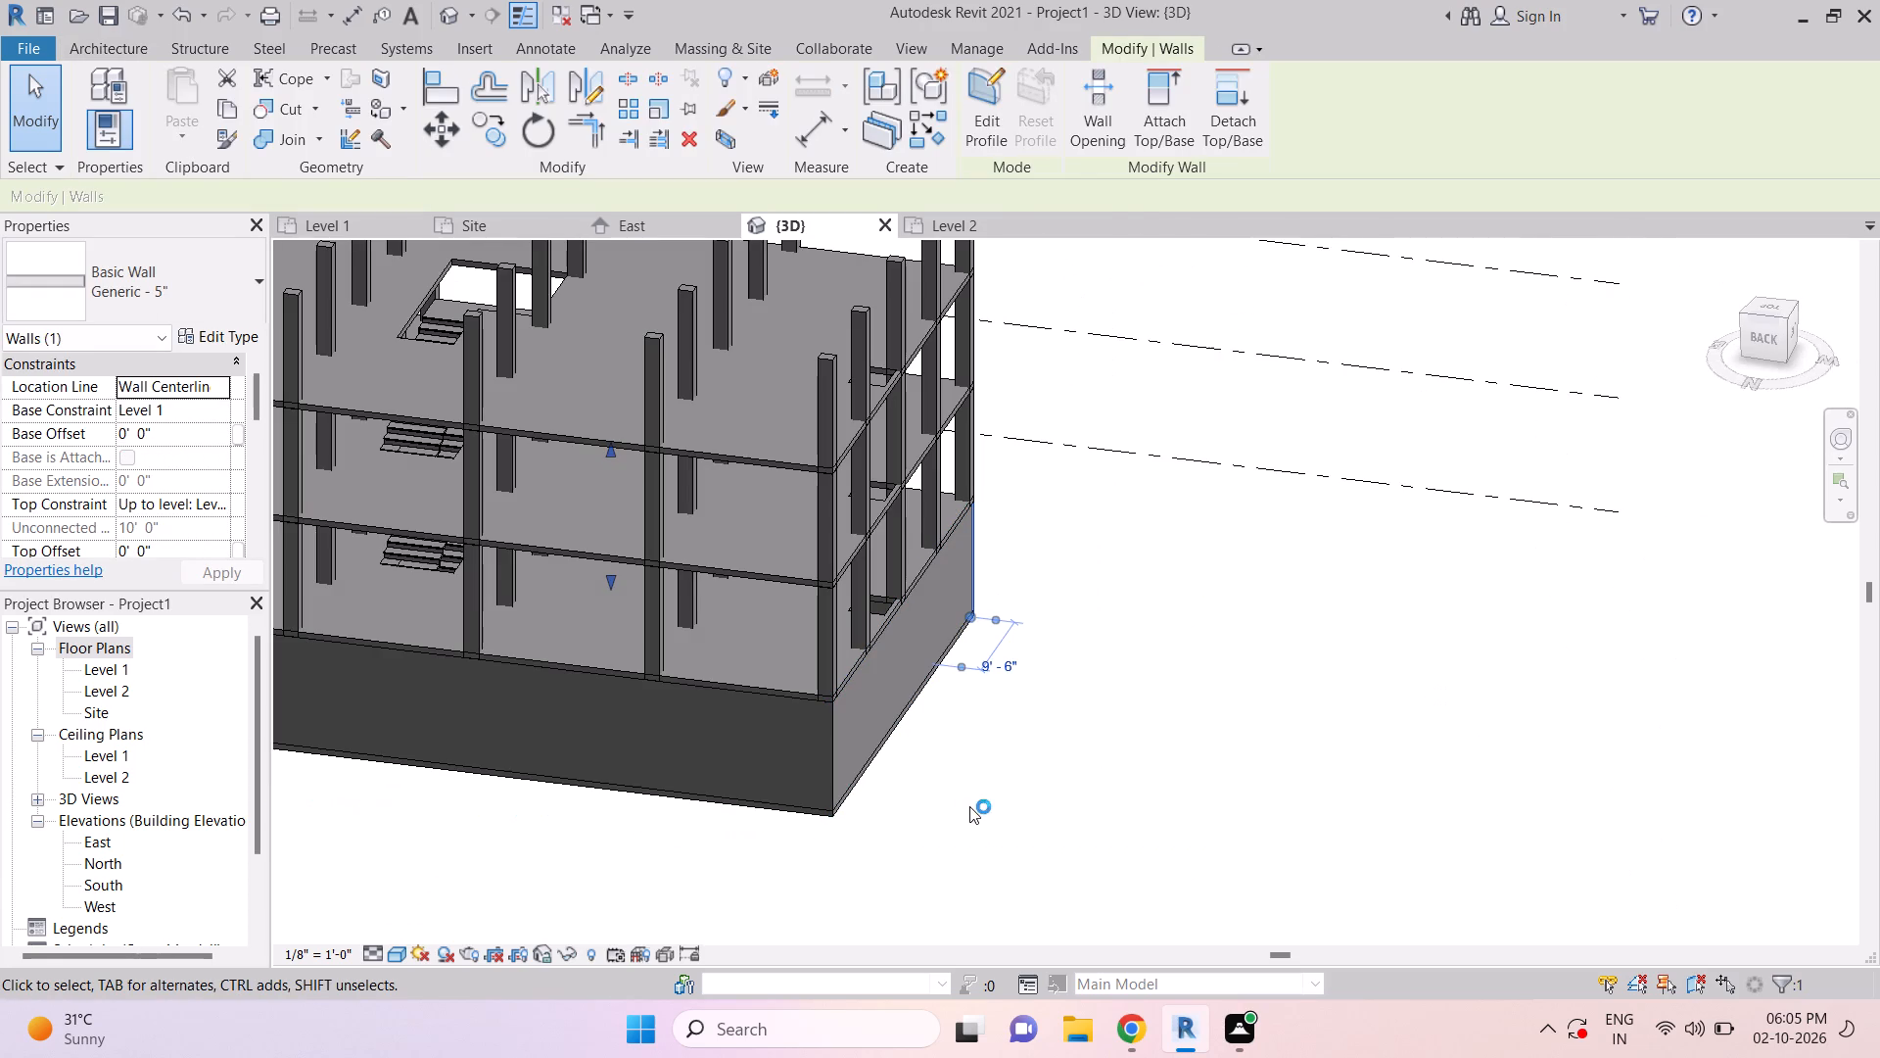
middle_click_drag(994, 809, 1317, 750, "shift")
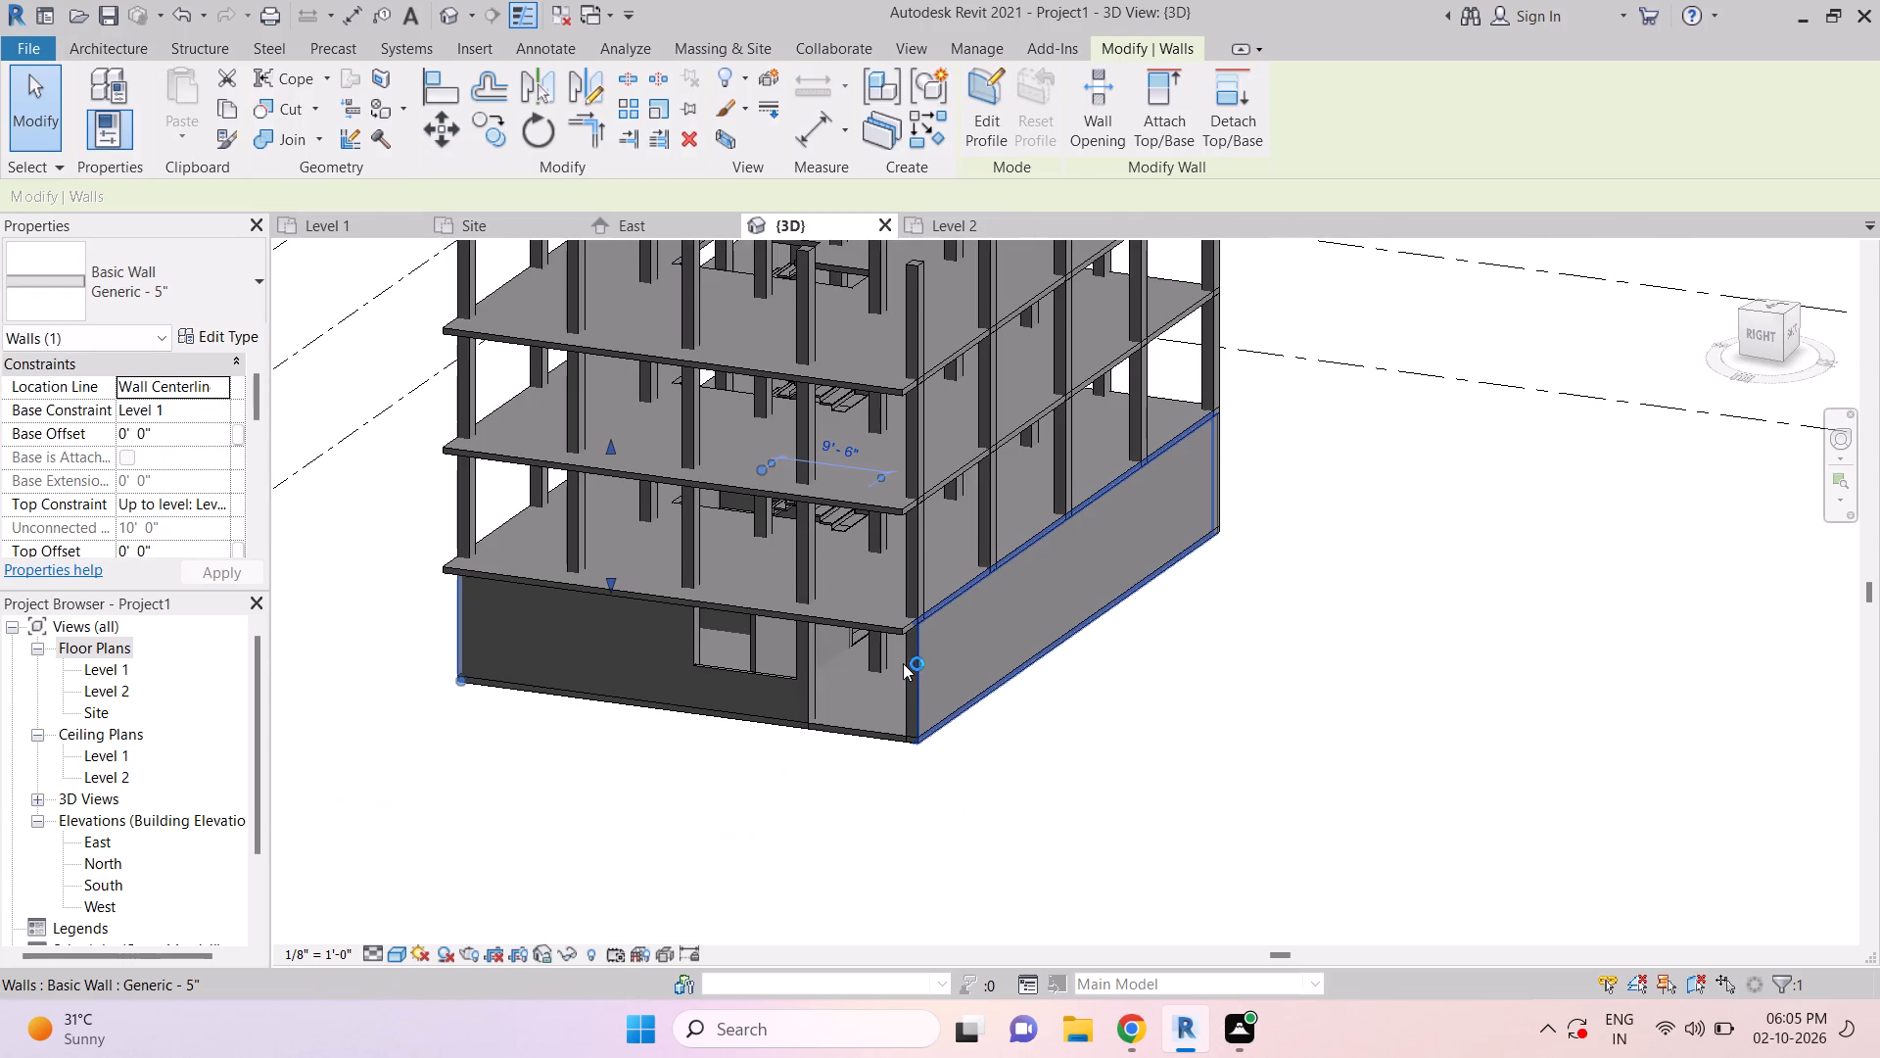
left_click(921, 662, "ctrl")
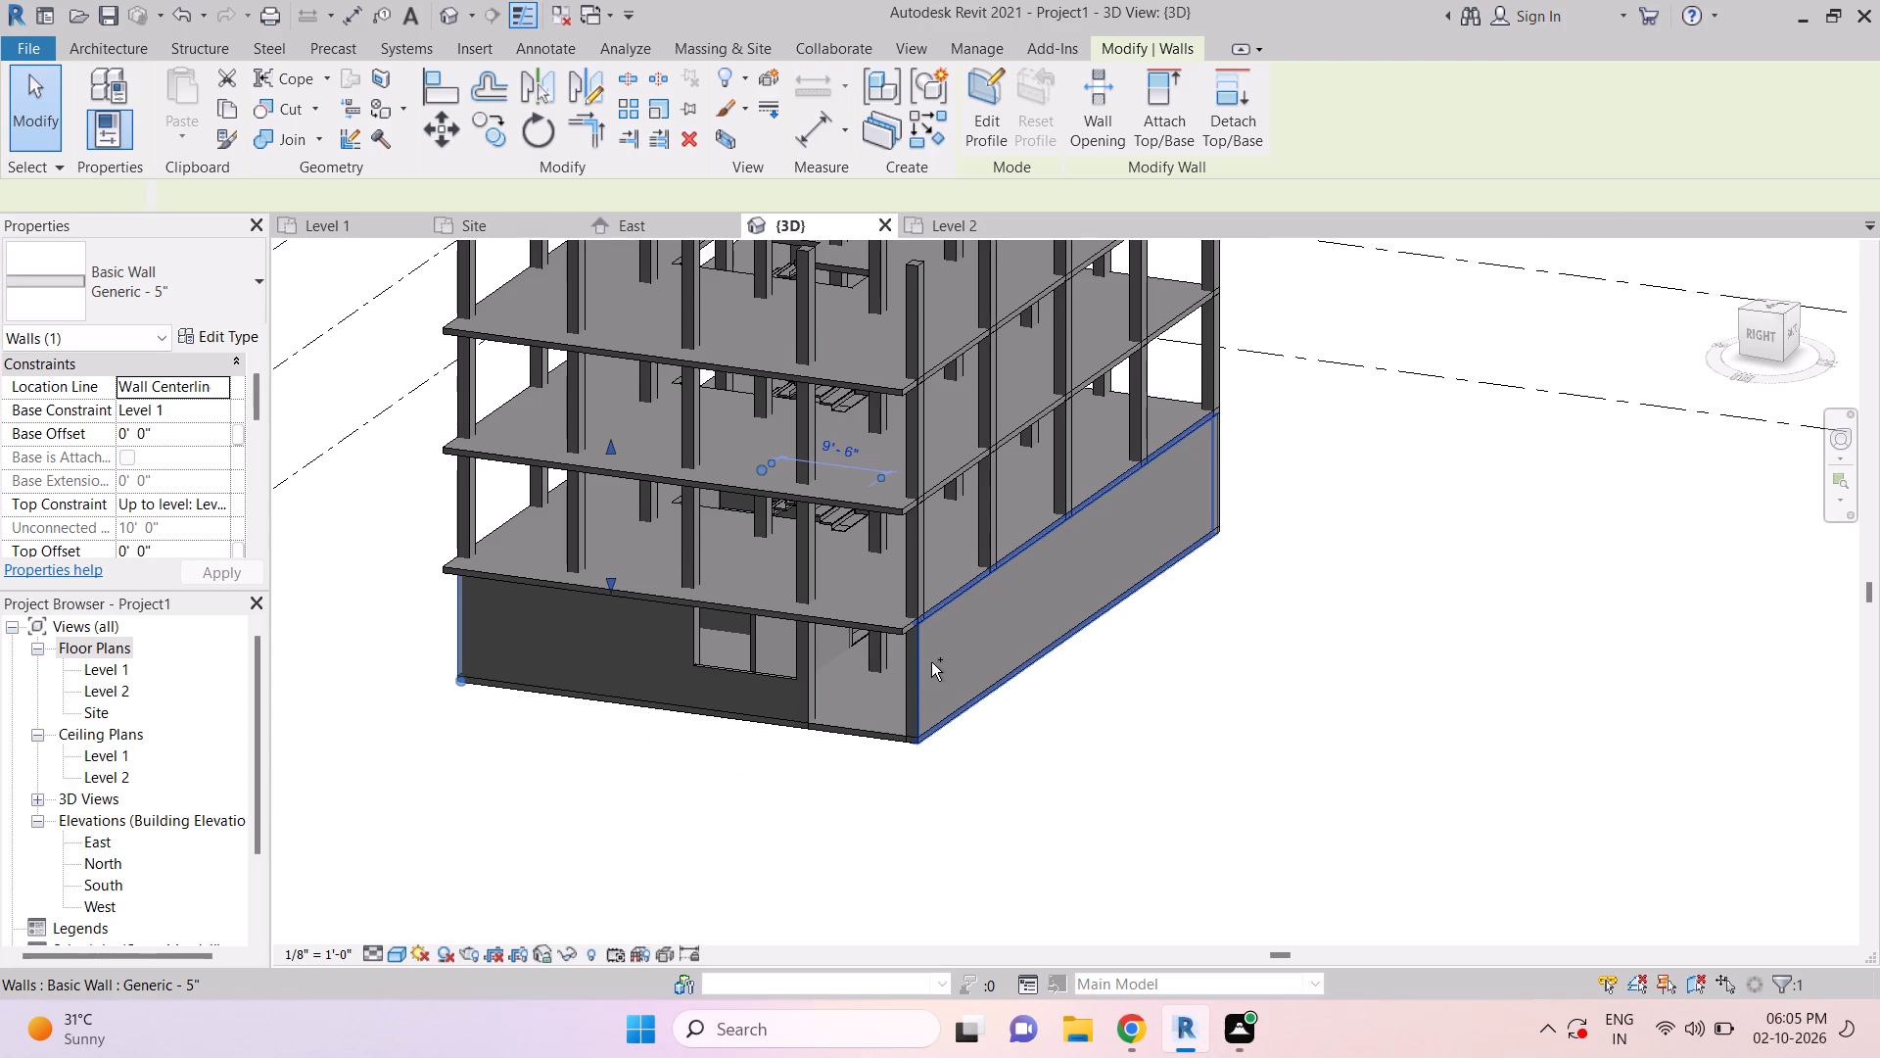
middle_click_drag(1326, 714, 1071, 720, "shift")
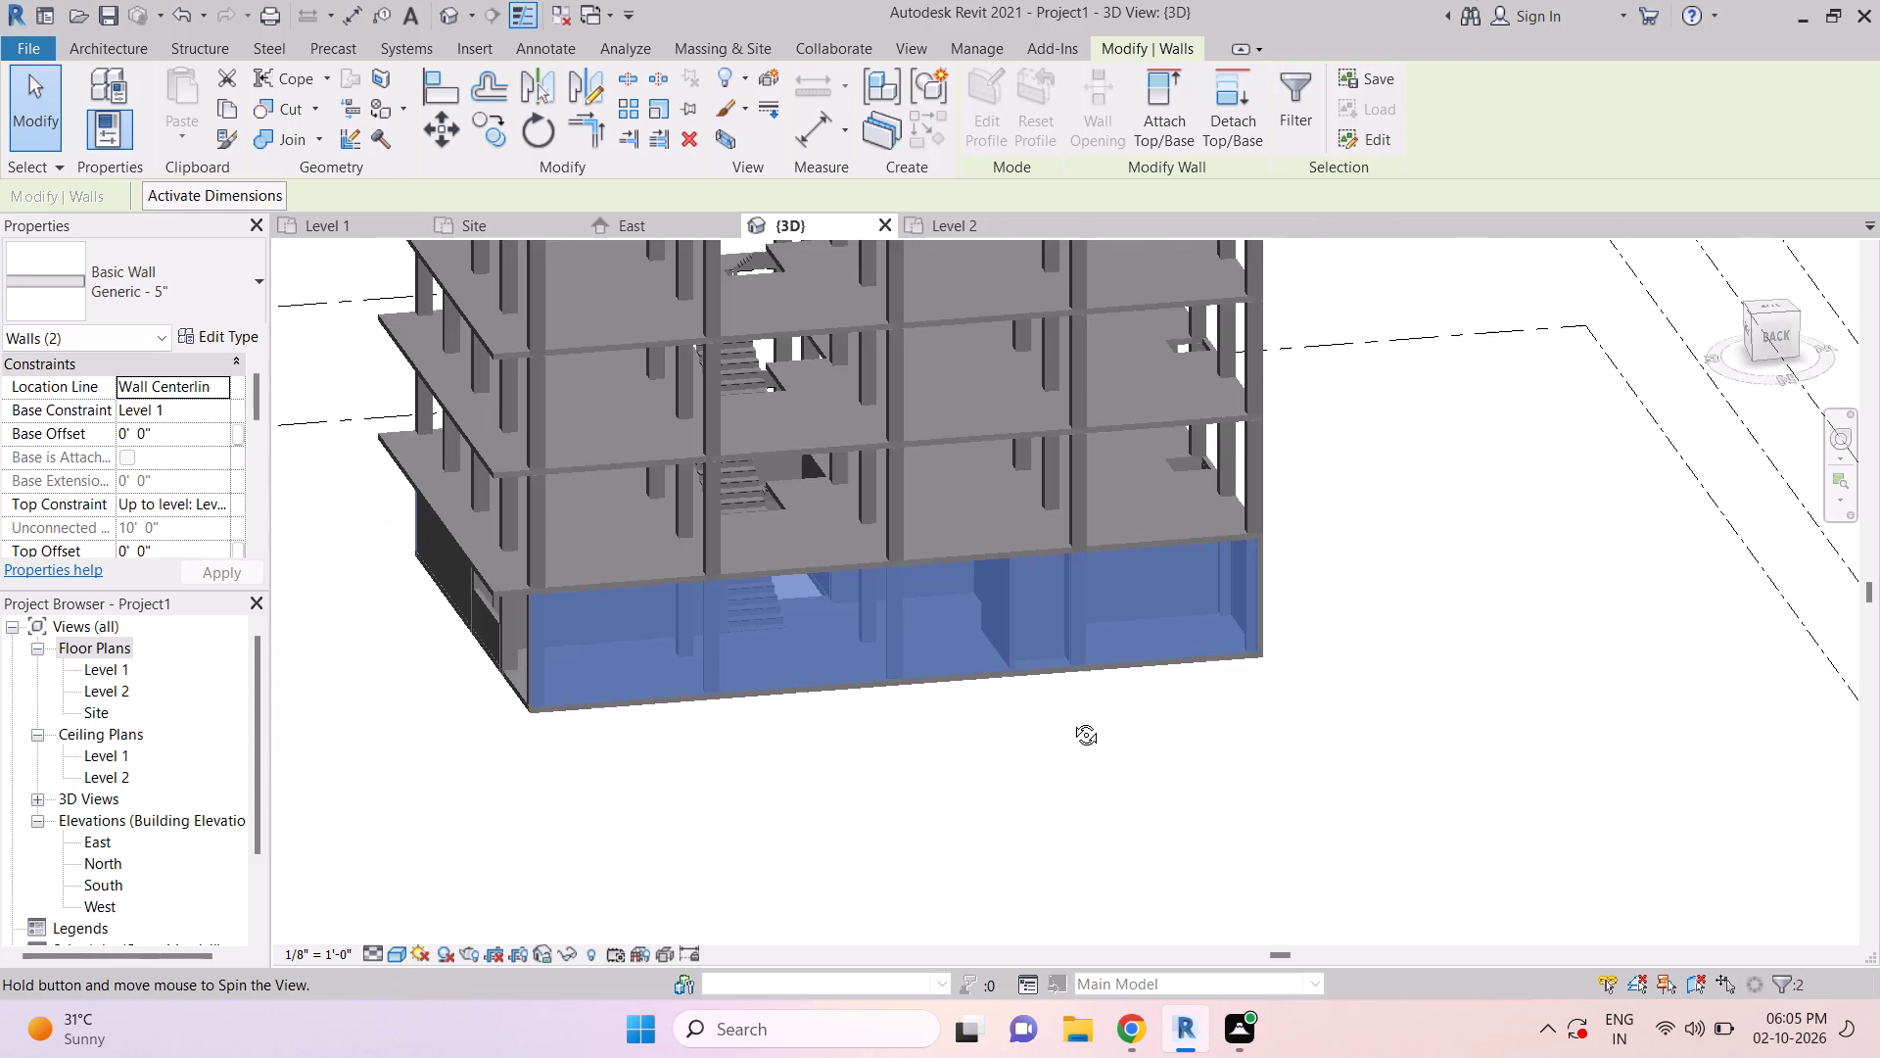
middle_click_drag(1071, 720, 949, 732, "shift")
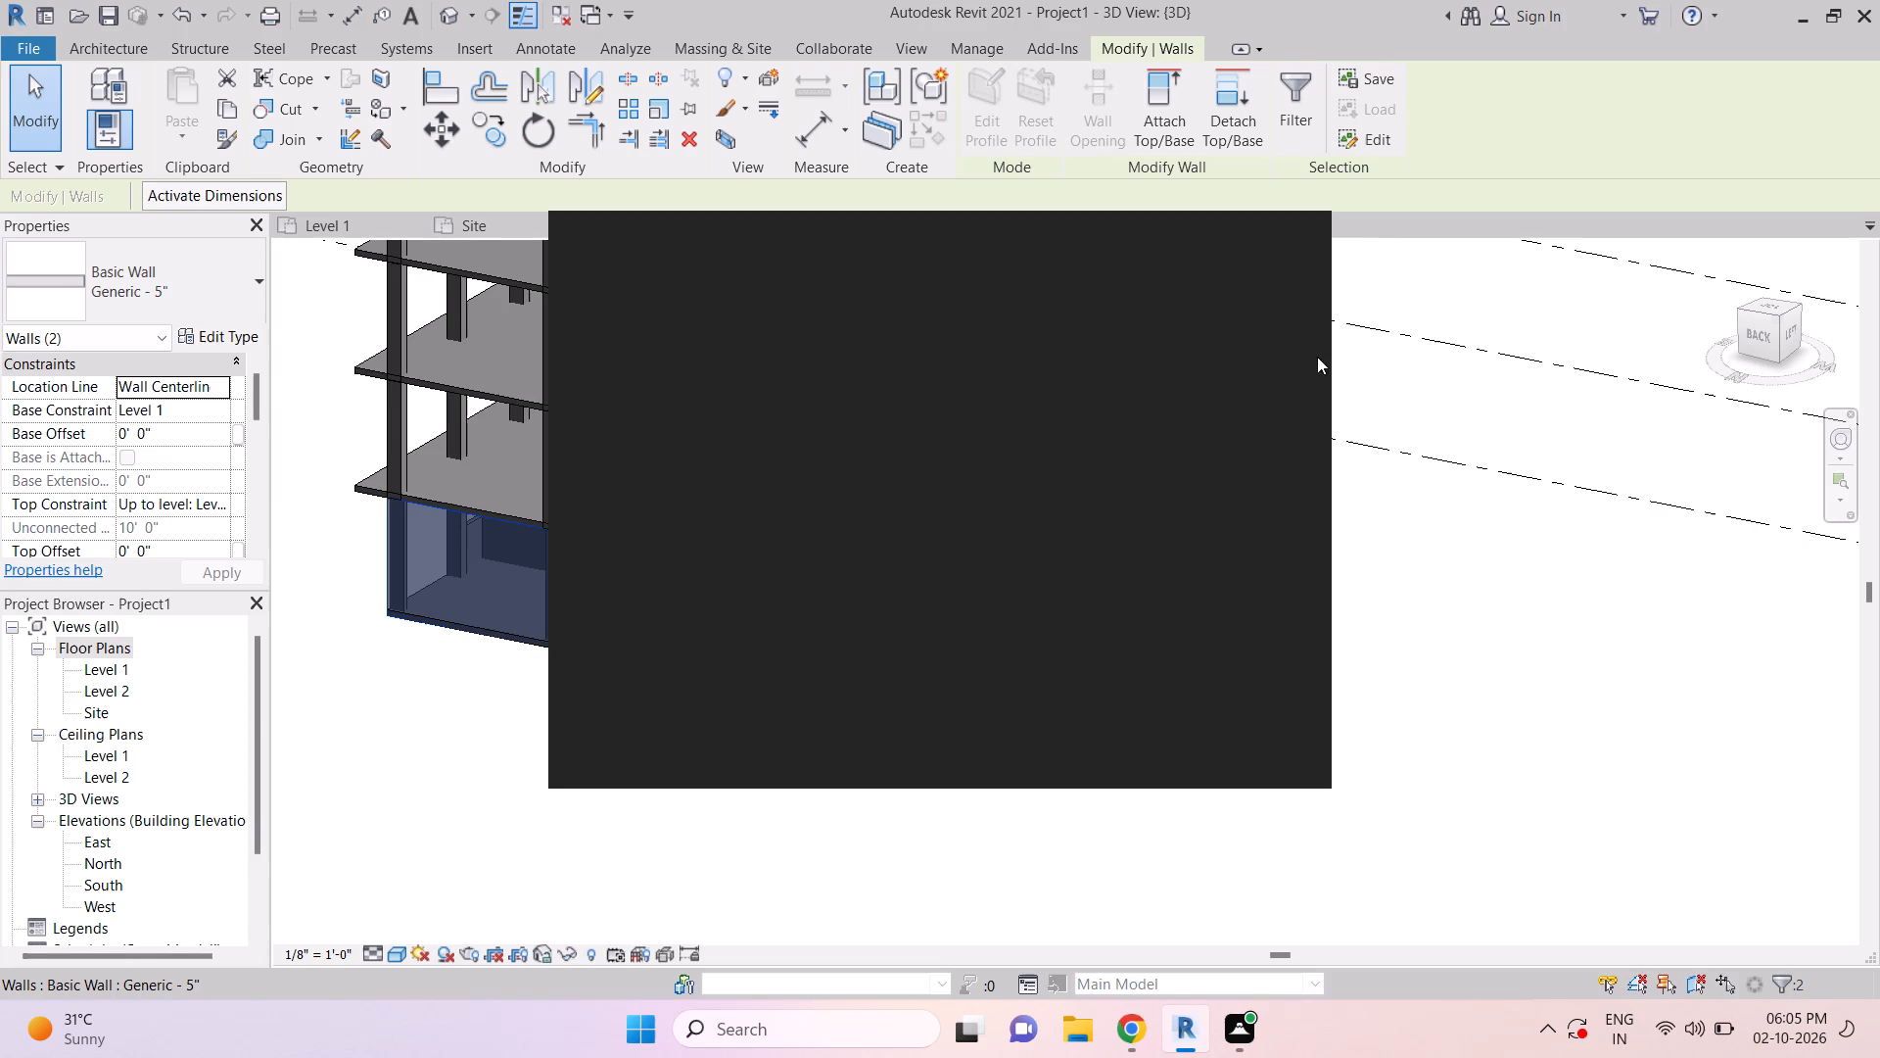
left_click(1299, 225)
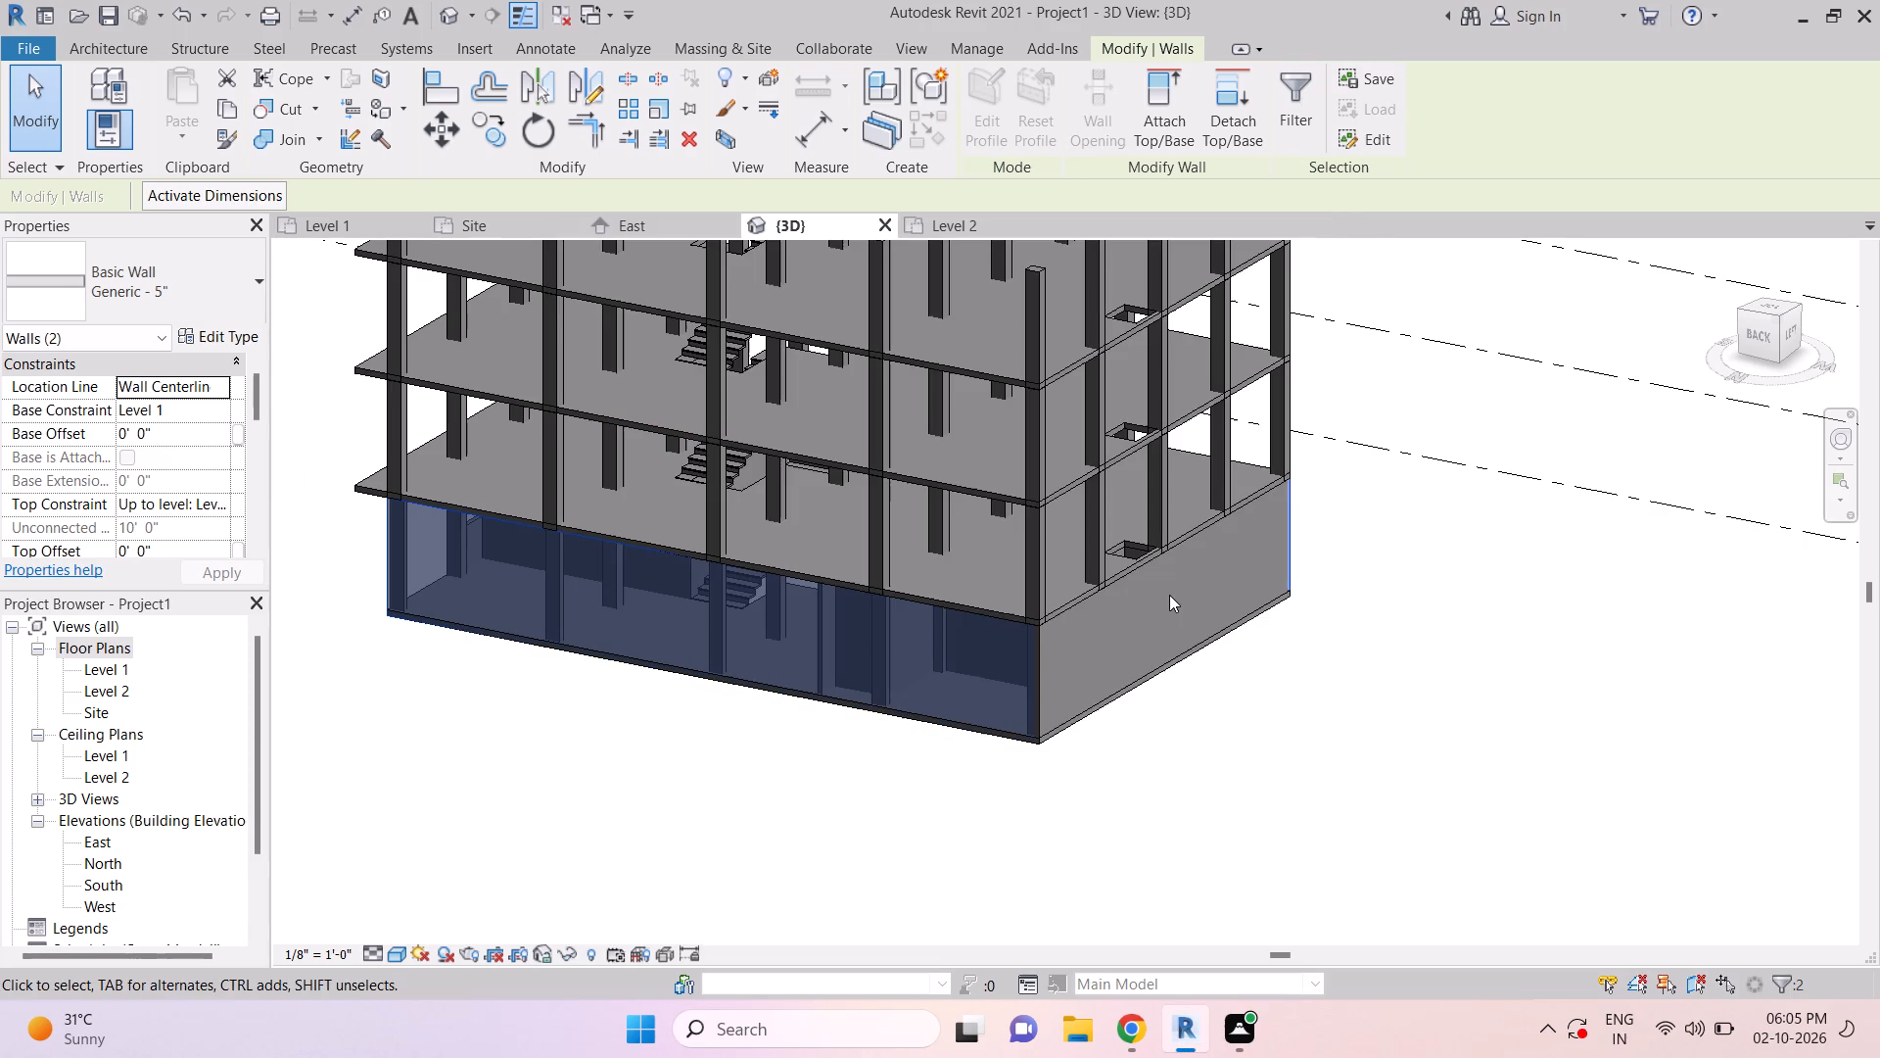
left_click(1066, 621, "ctrl")
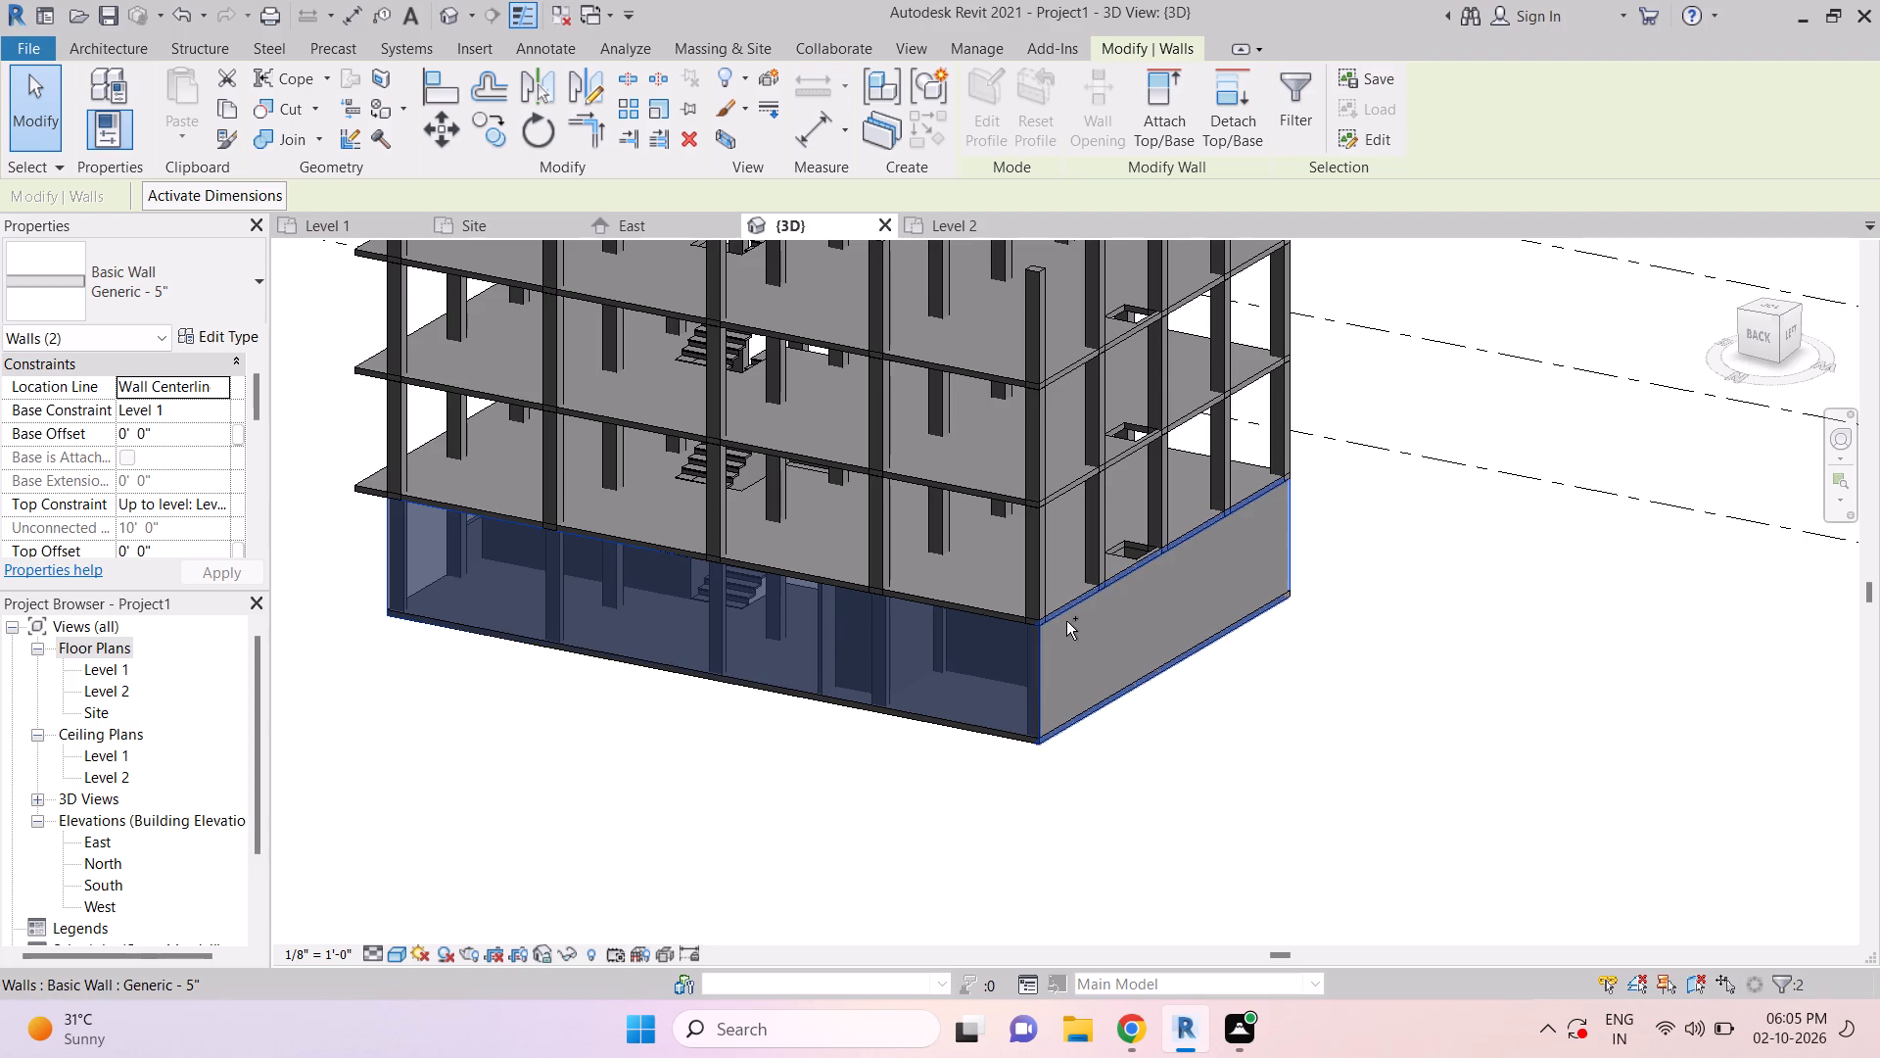
middle_click_drag(1464, 733, 1083, 756, "shift")
middle_click_drag(1273, 720, 1457, 719, "shift")
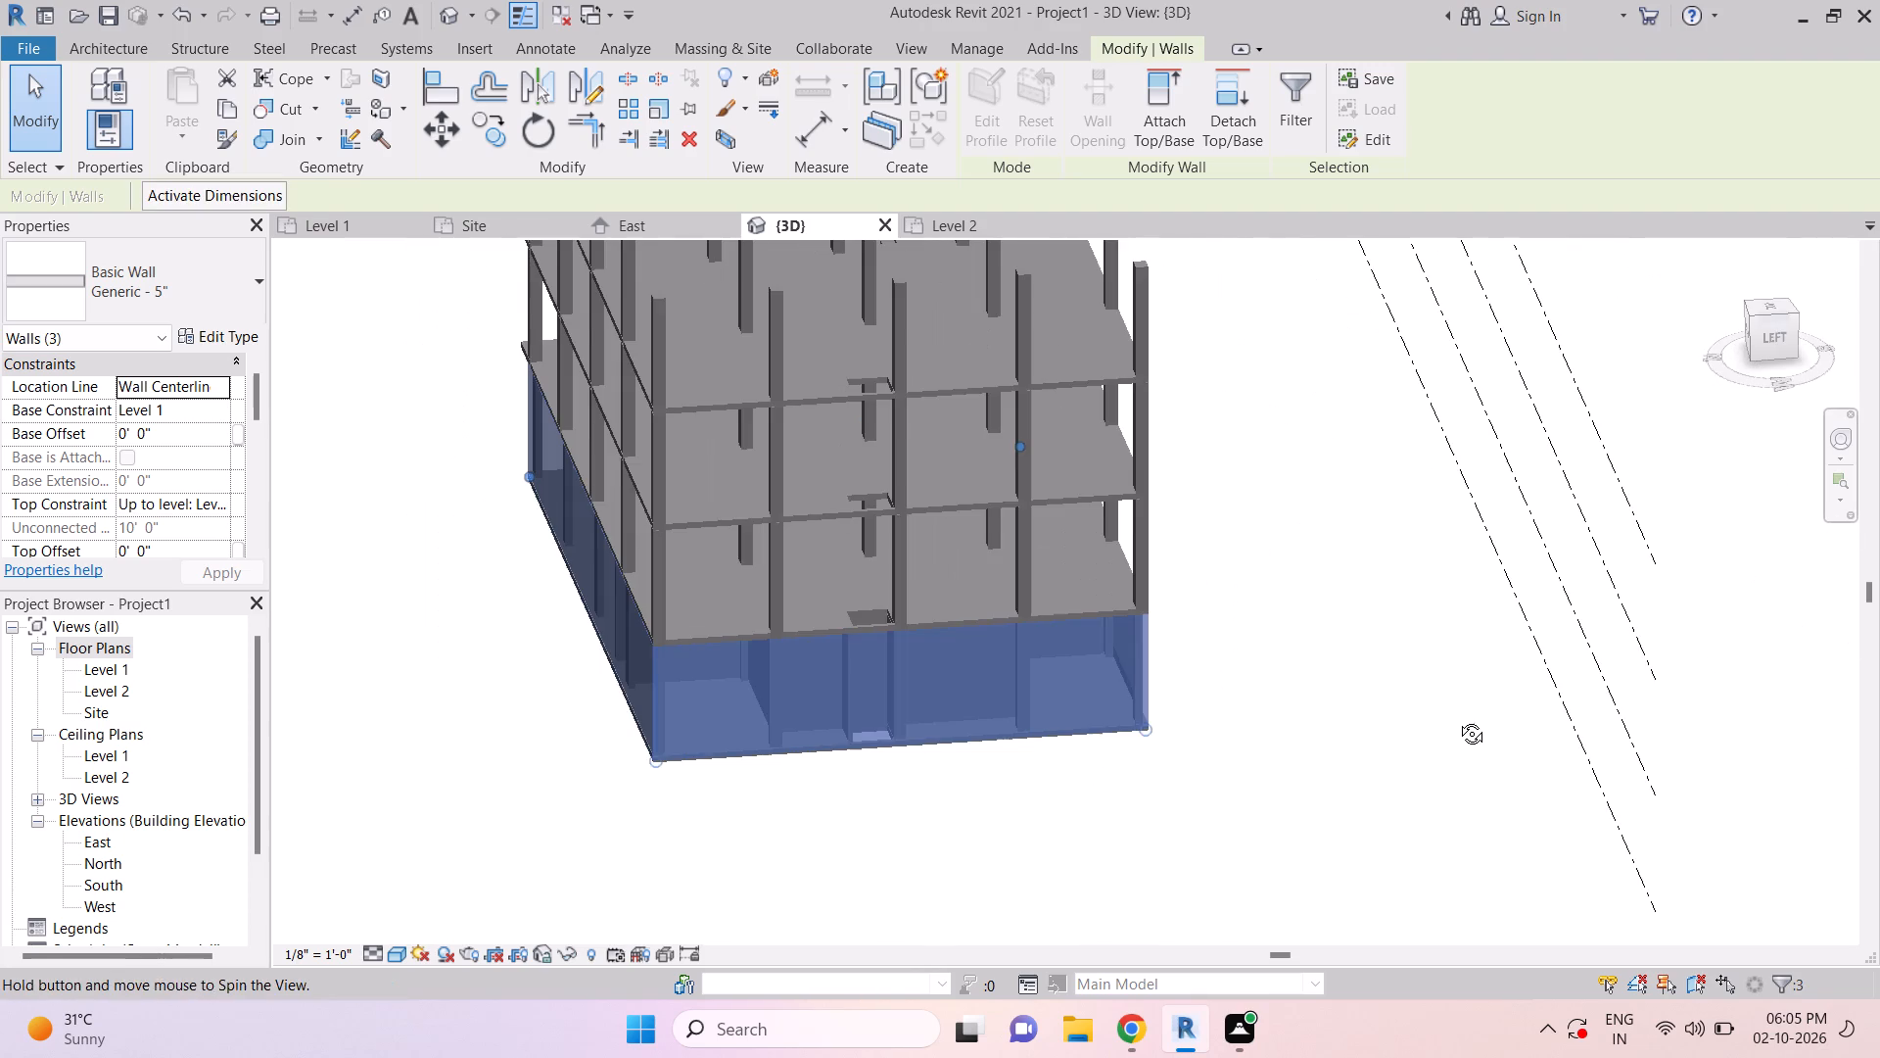
middle_click_drag(689, 790, 1270, 803, "shift")
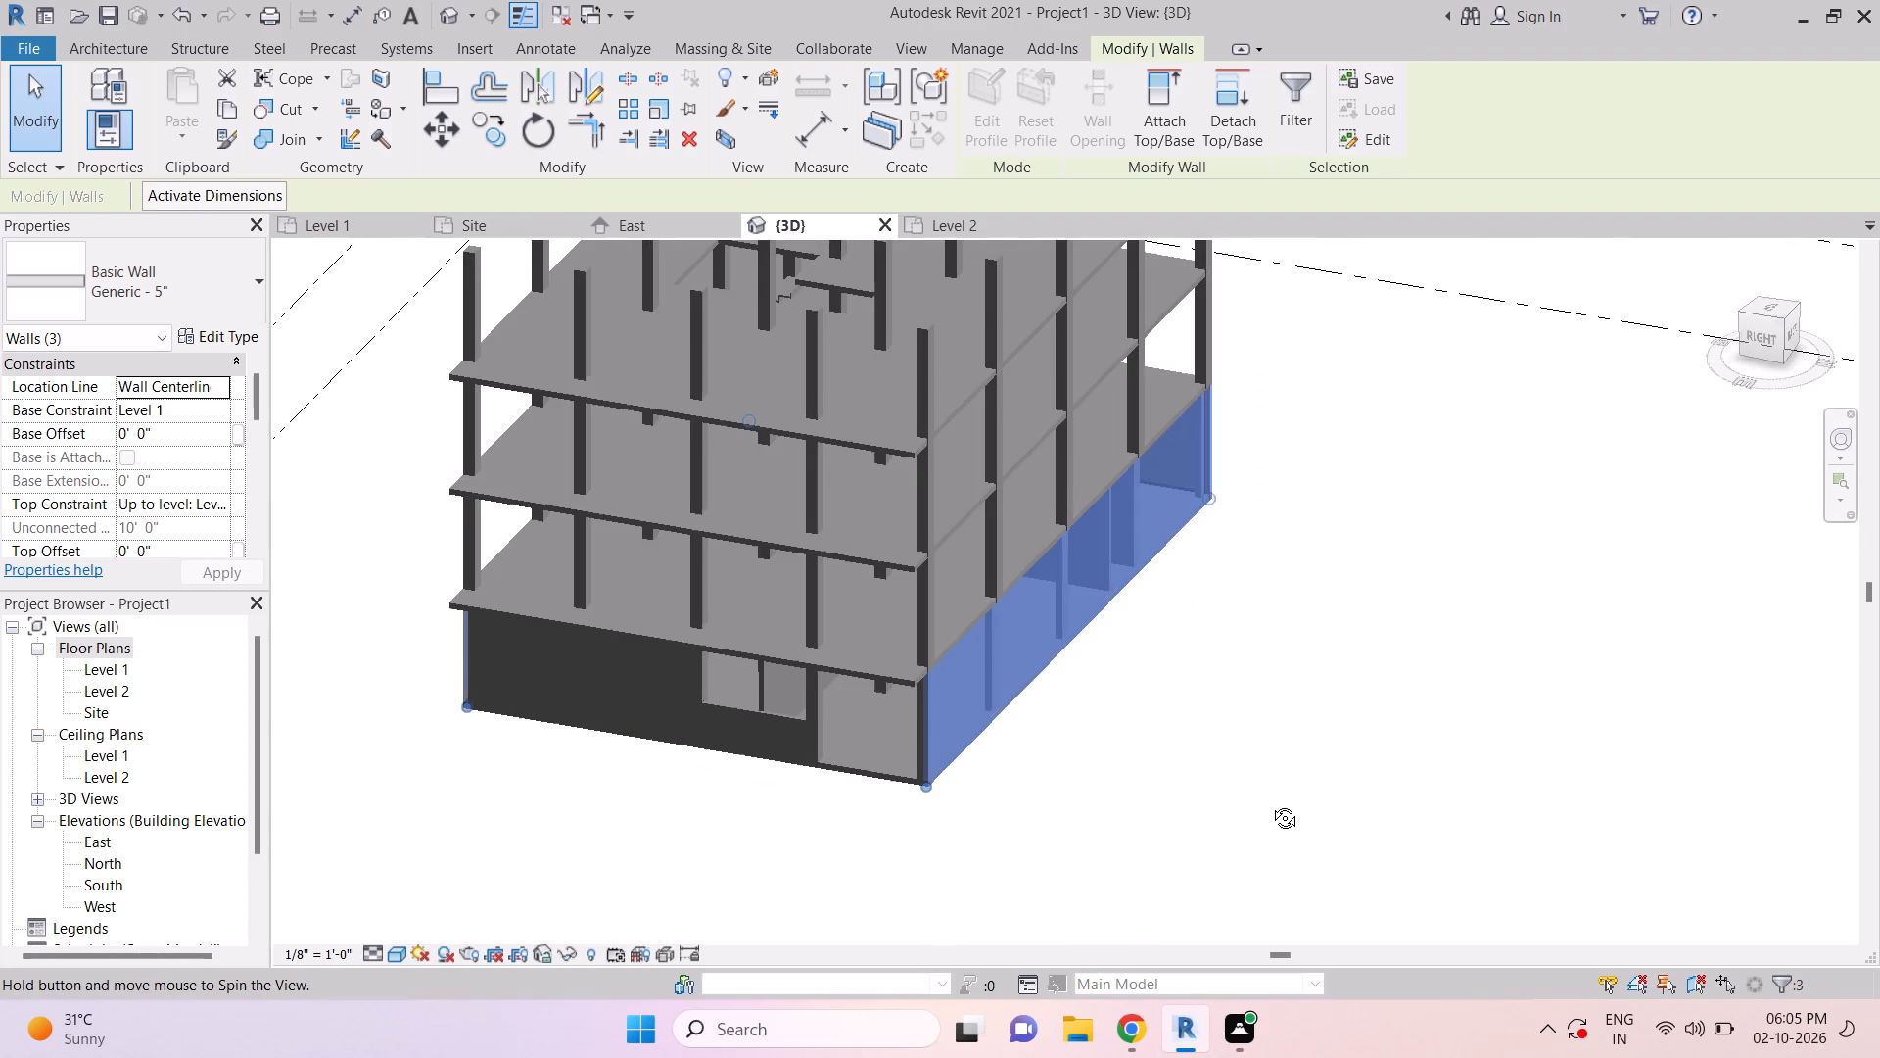
double_click(234, 114)
left_click(194, 132)
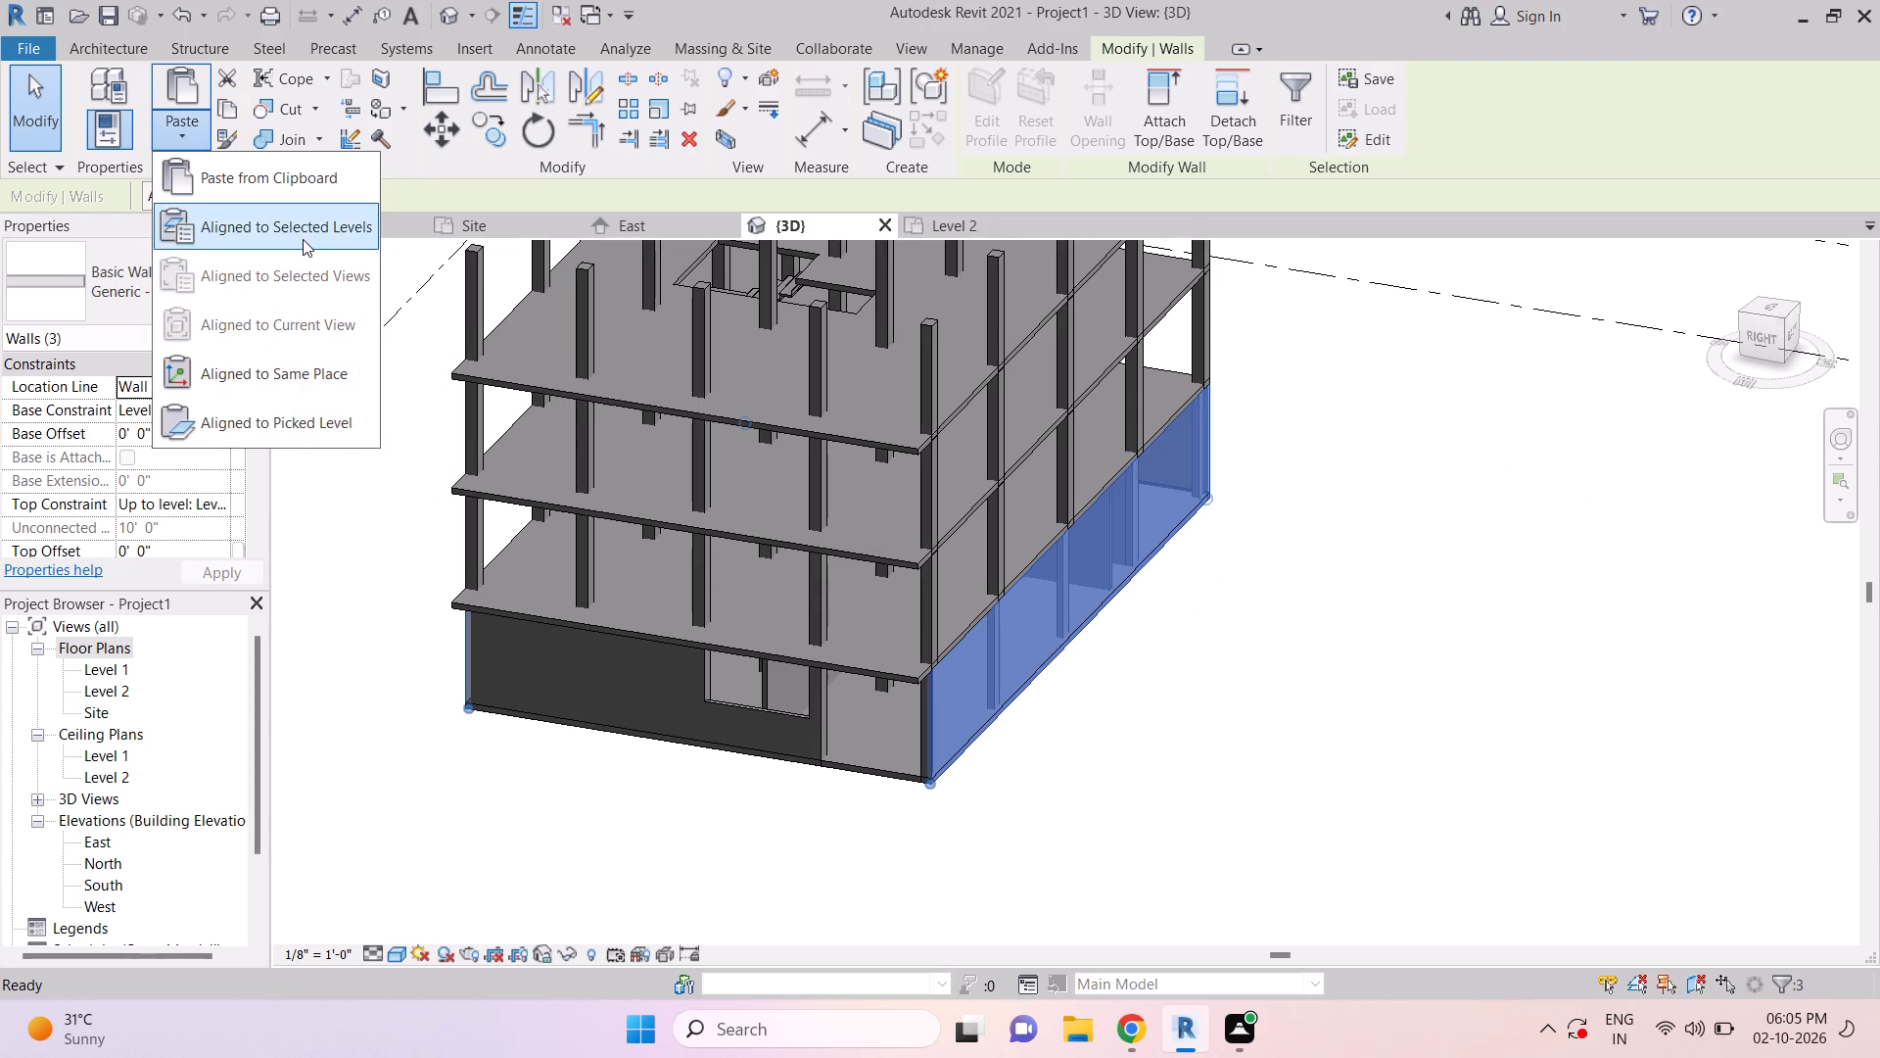
left_click(303, 240)
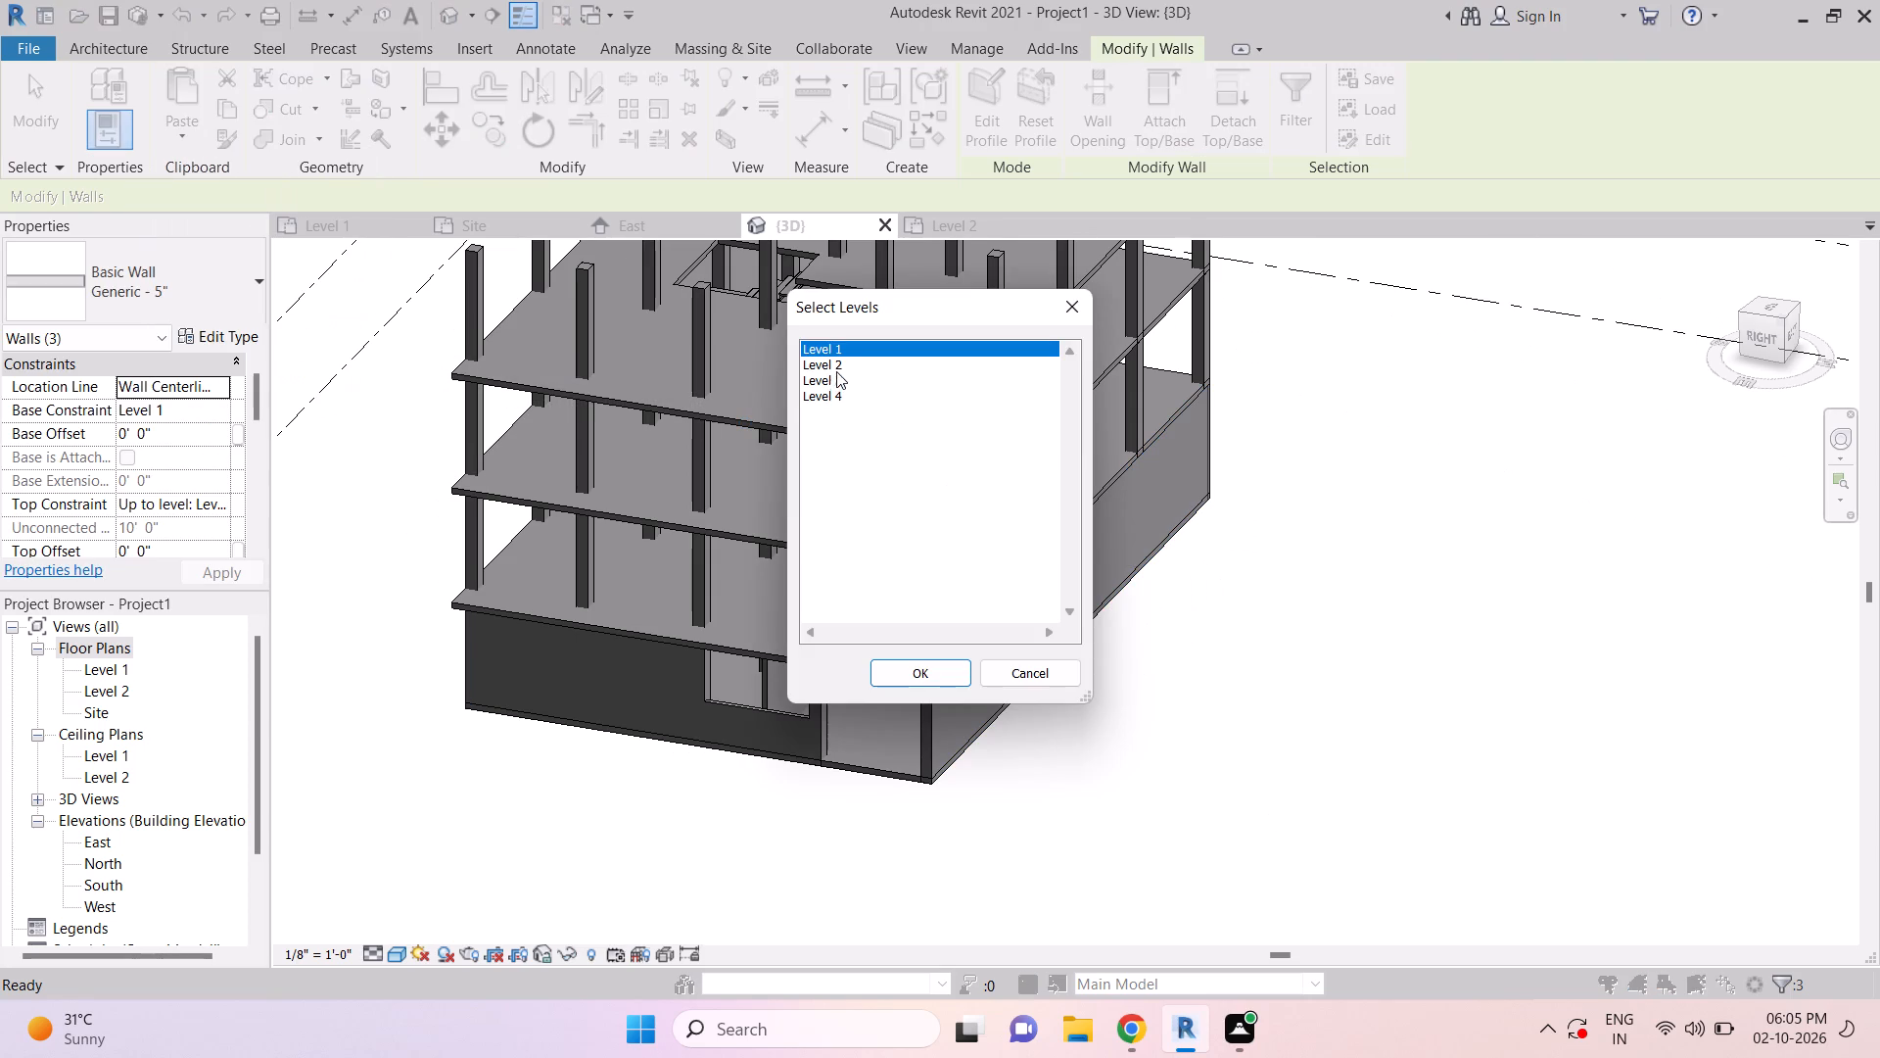
left_click(839, 361)
left_click(835, 376, "ctrl")
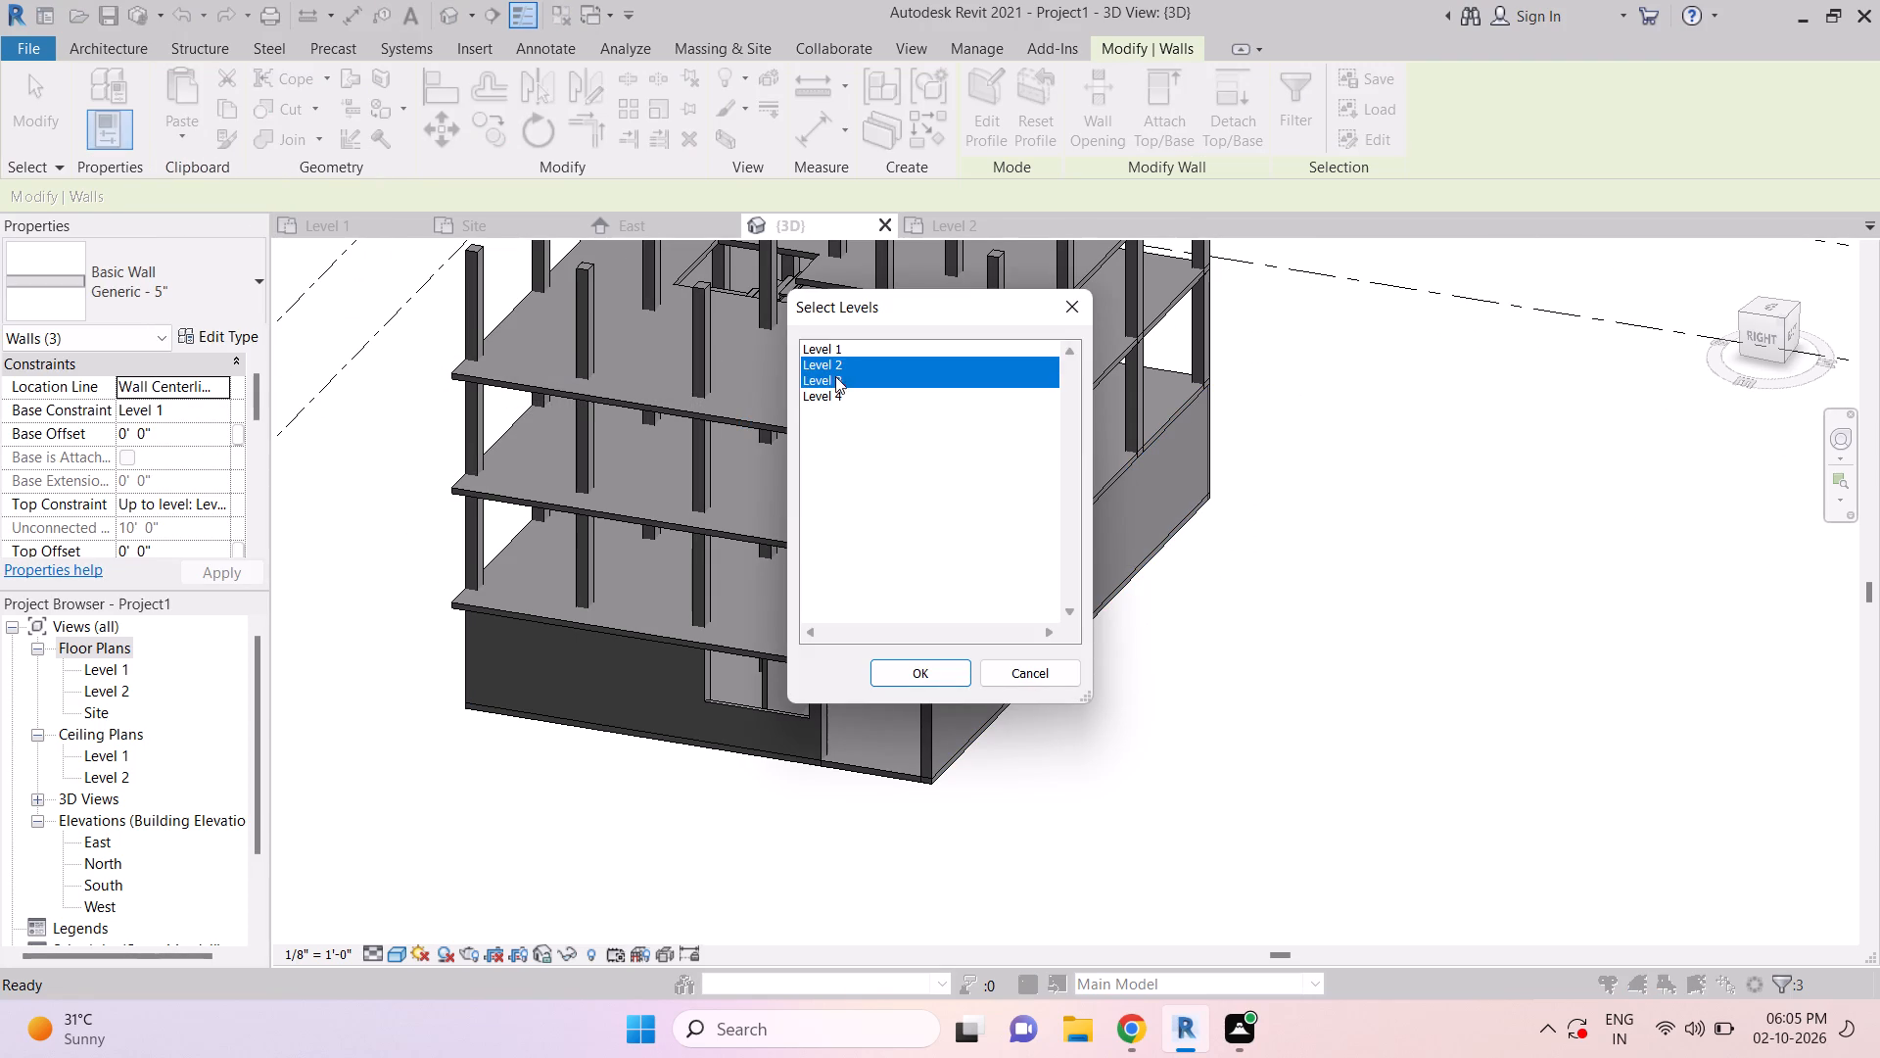
left_click(829, 399, "ctrl")
left_click(932, 672)
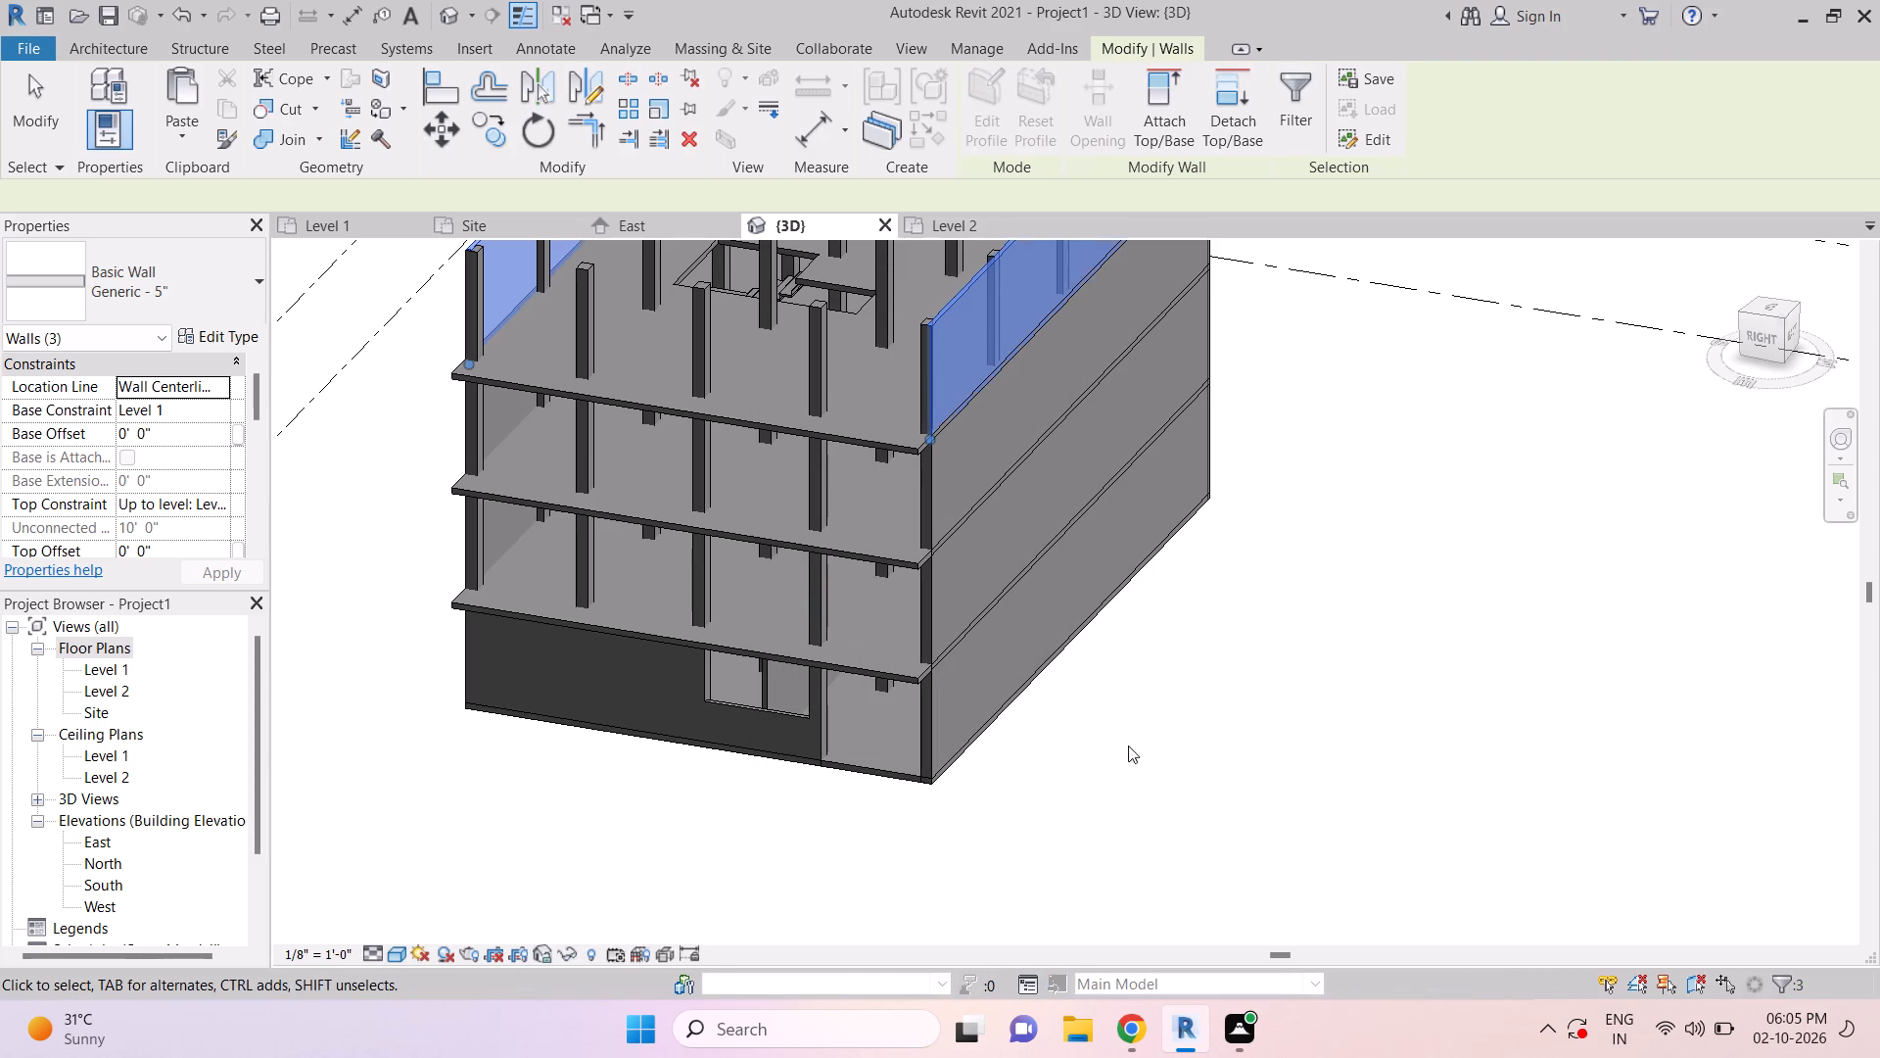
key("Escape")
Examine the pasted exterior walls on the upper floors from several sides of the building.
scroll(1130, 765, "down", 4)
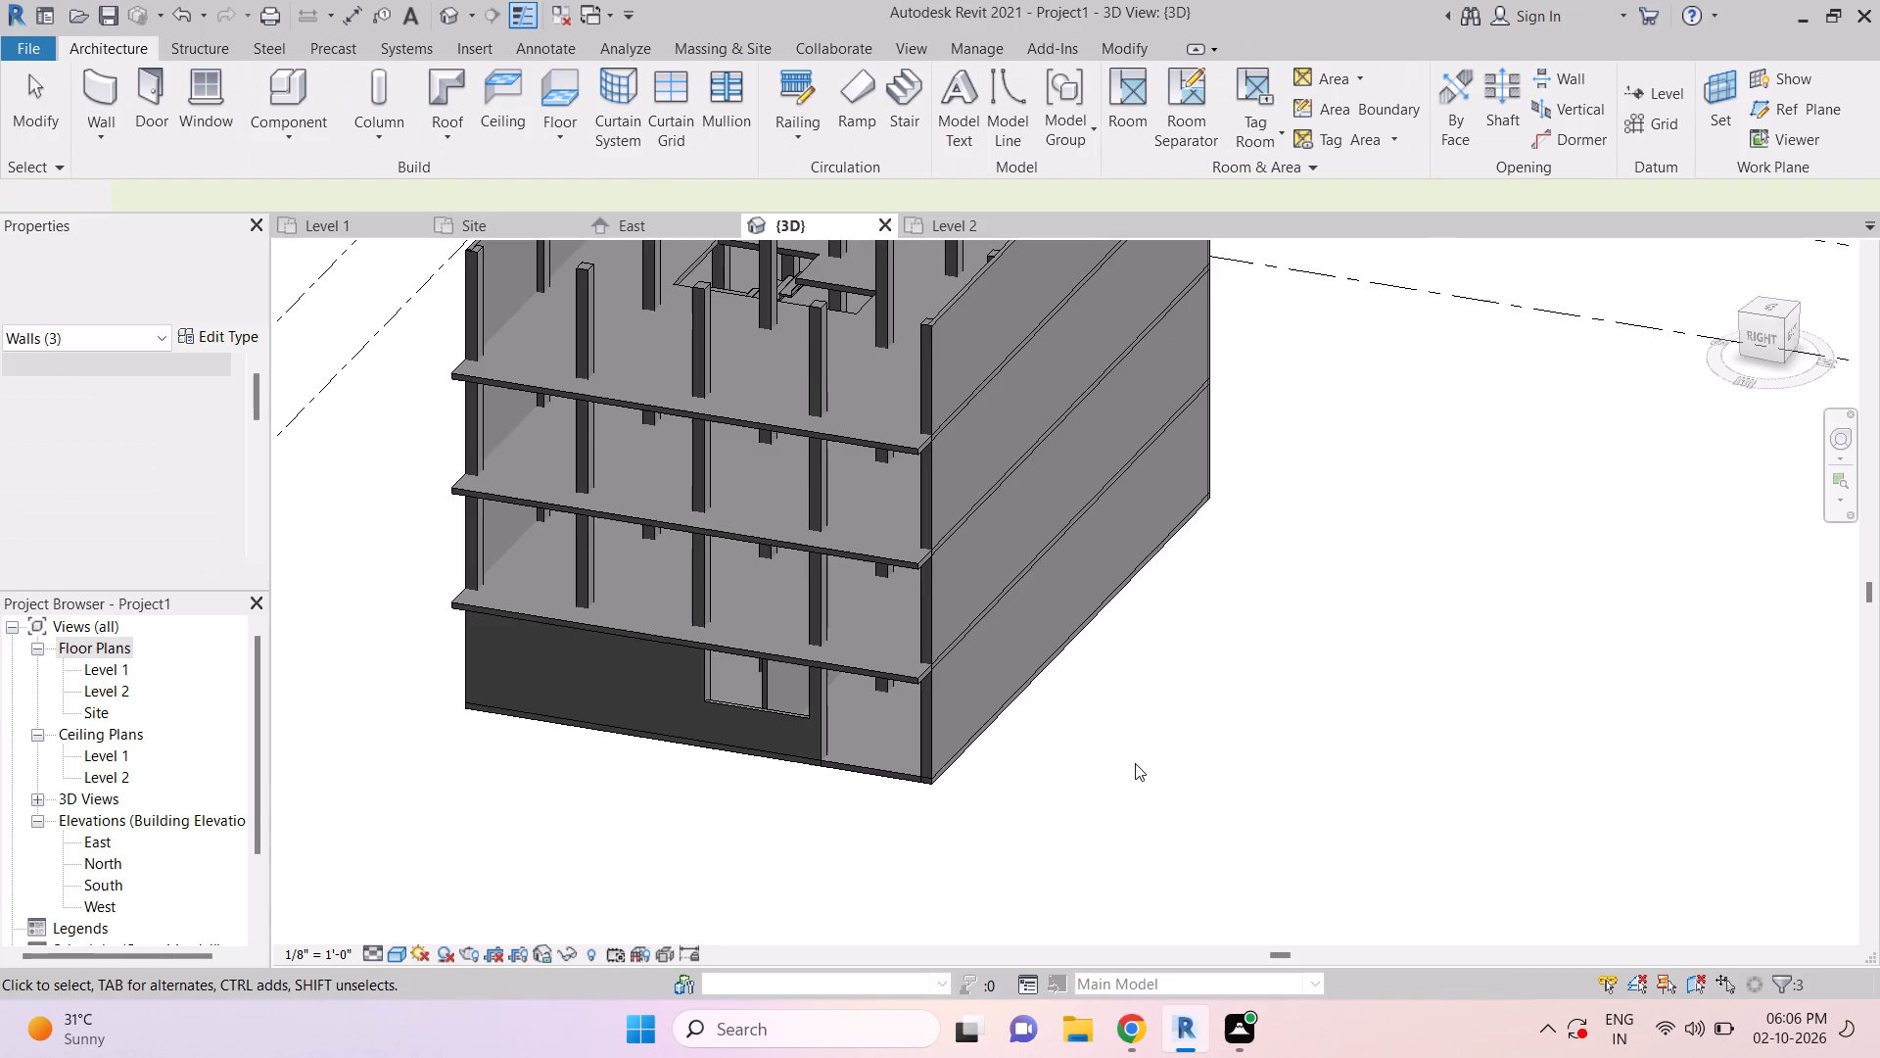
scroll(1016, 838, "up", 1)
middle_click_drag(1016, 838, 1063, 813)
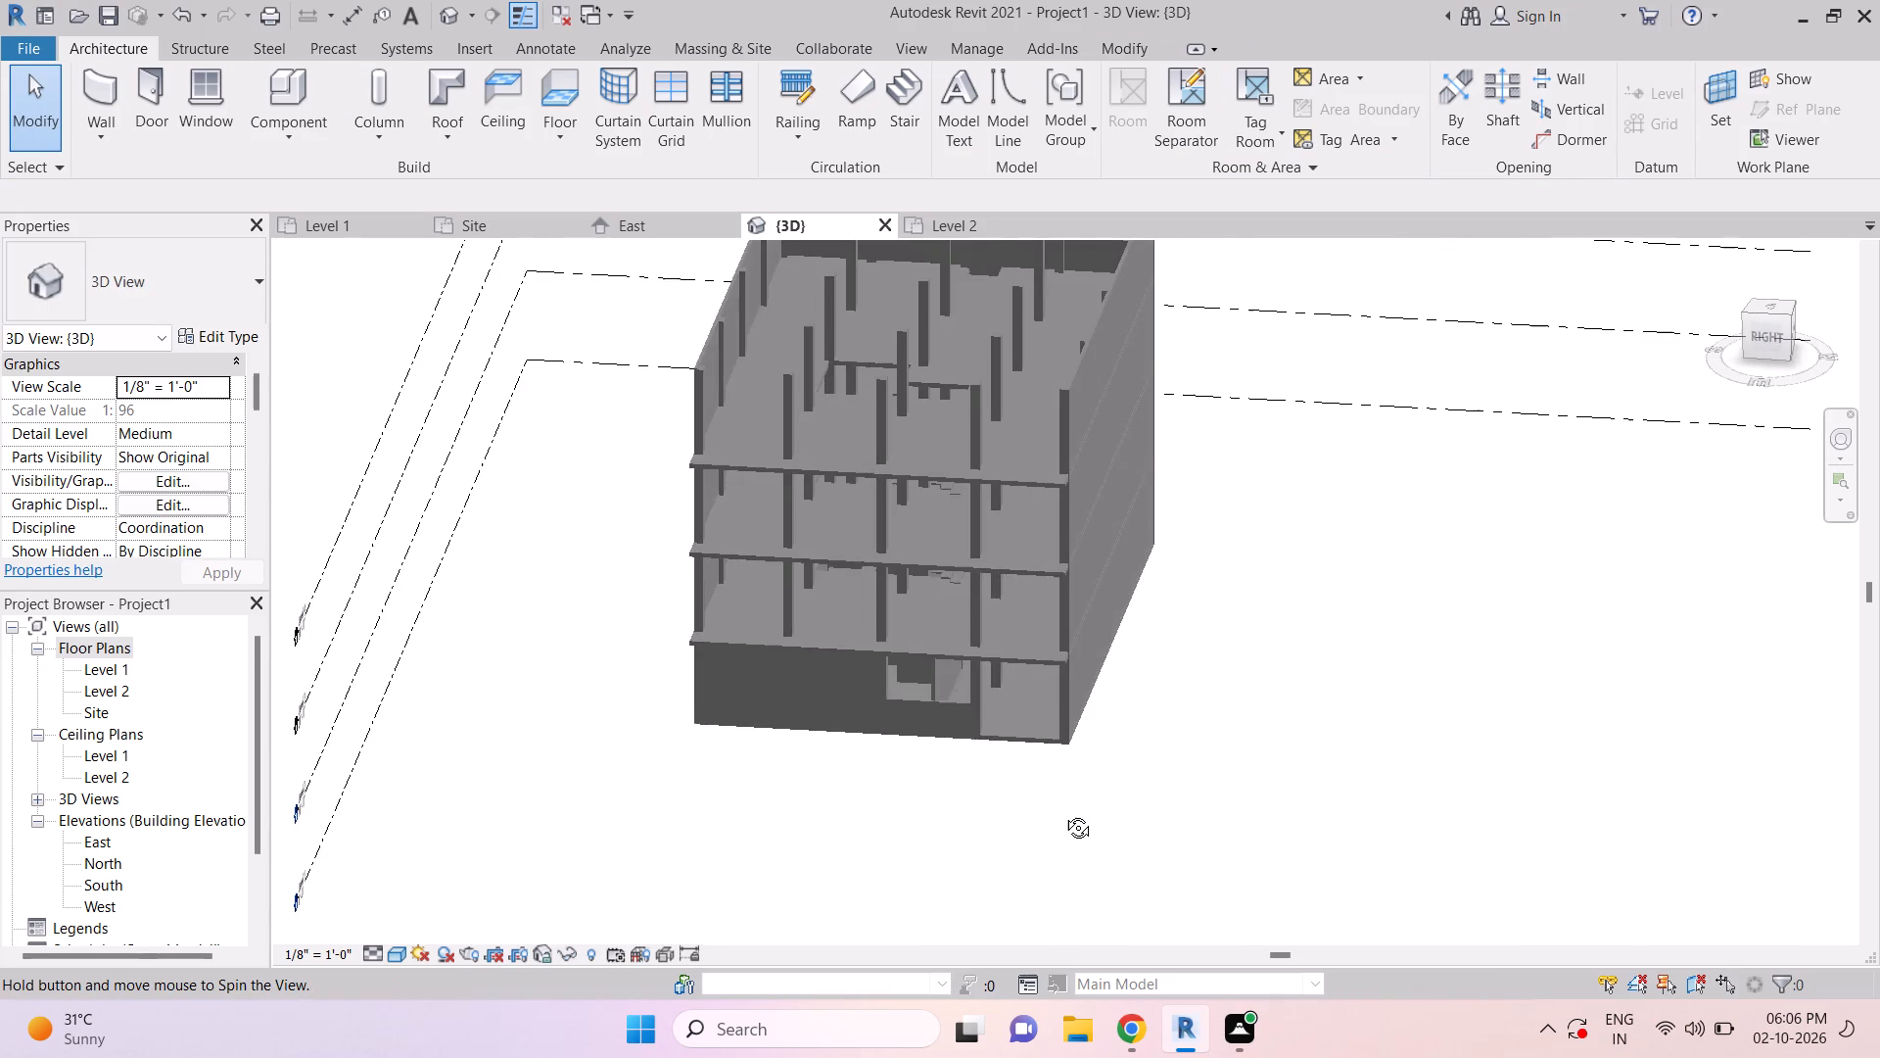
middle_click_drag(1063, 813, 923, 917)
middle_click_drag(1087, 854, 1292, 802, "shift")
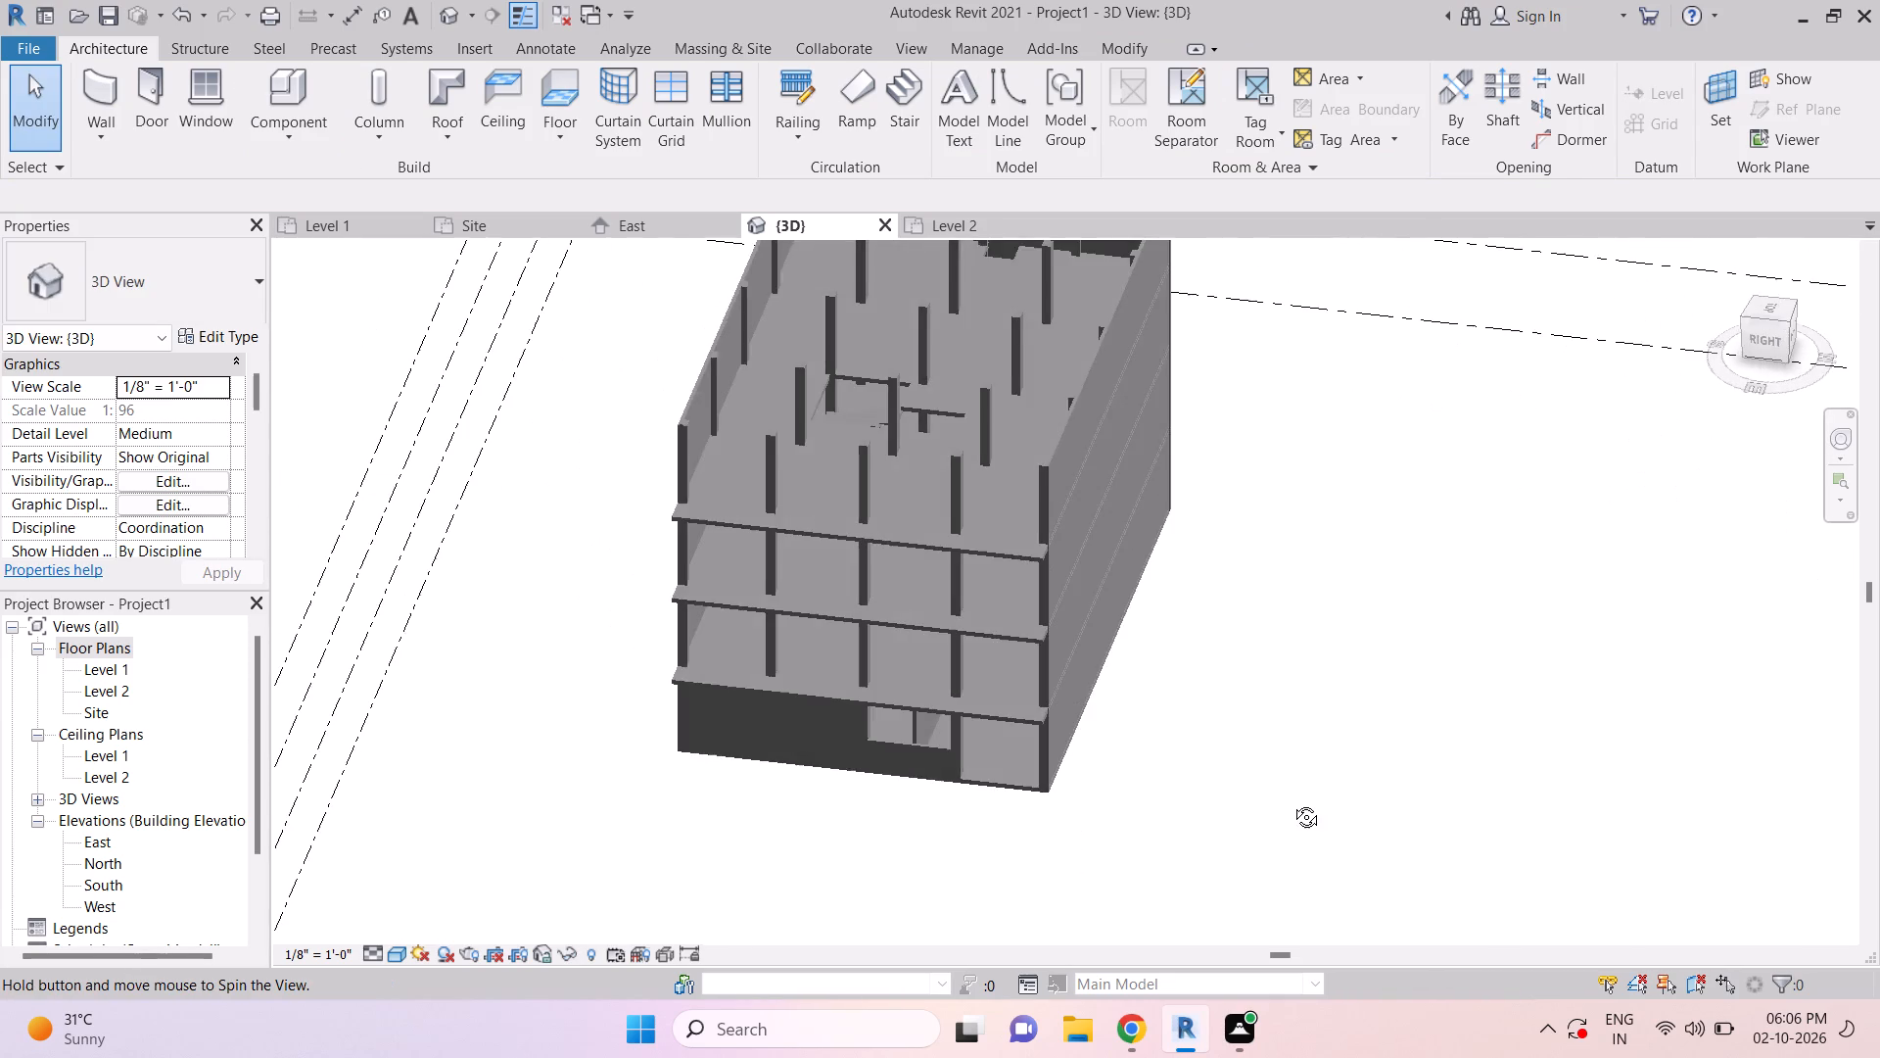
middle_click_drag(1292, 802, 1326, 729, "shift")
key("Escape")
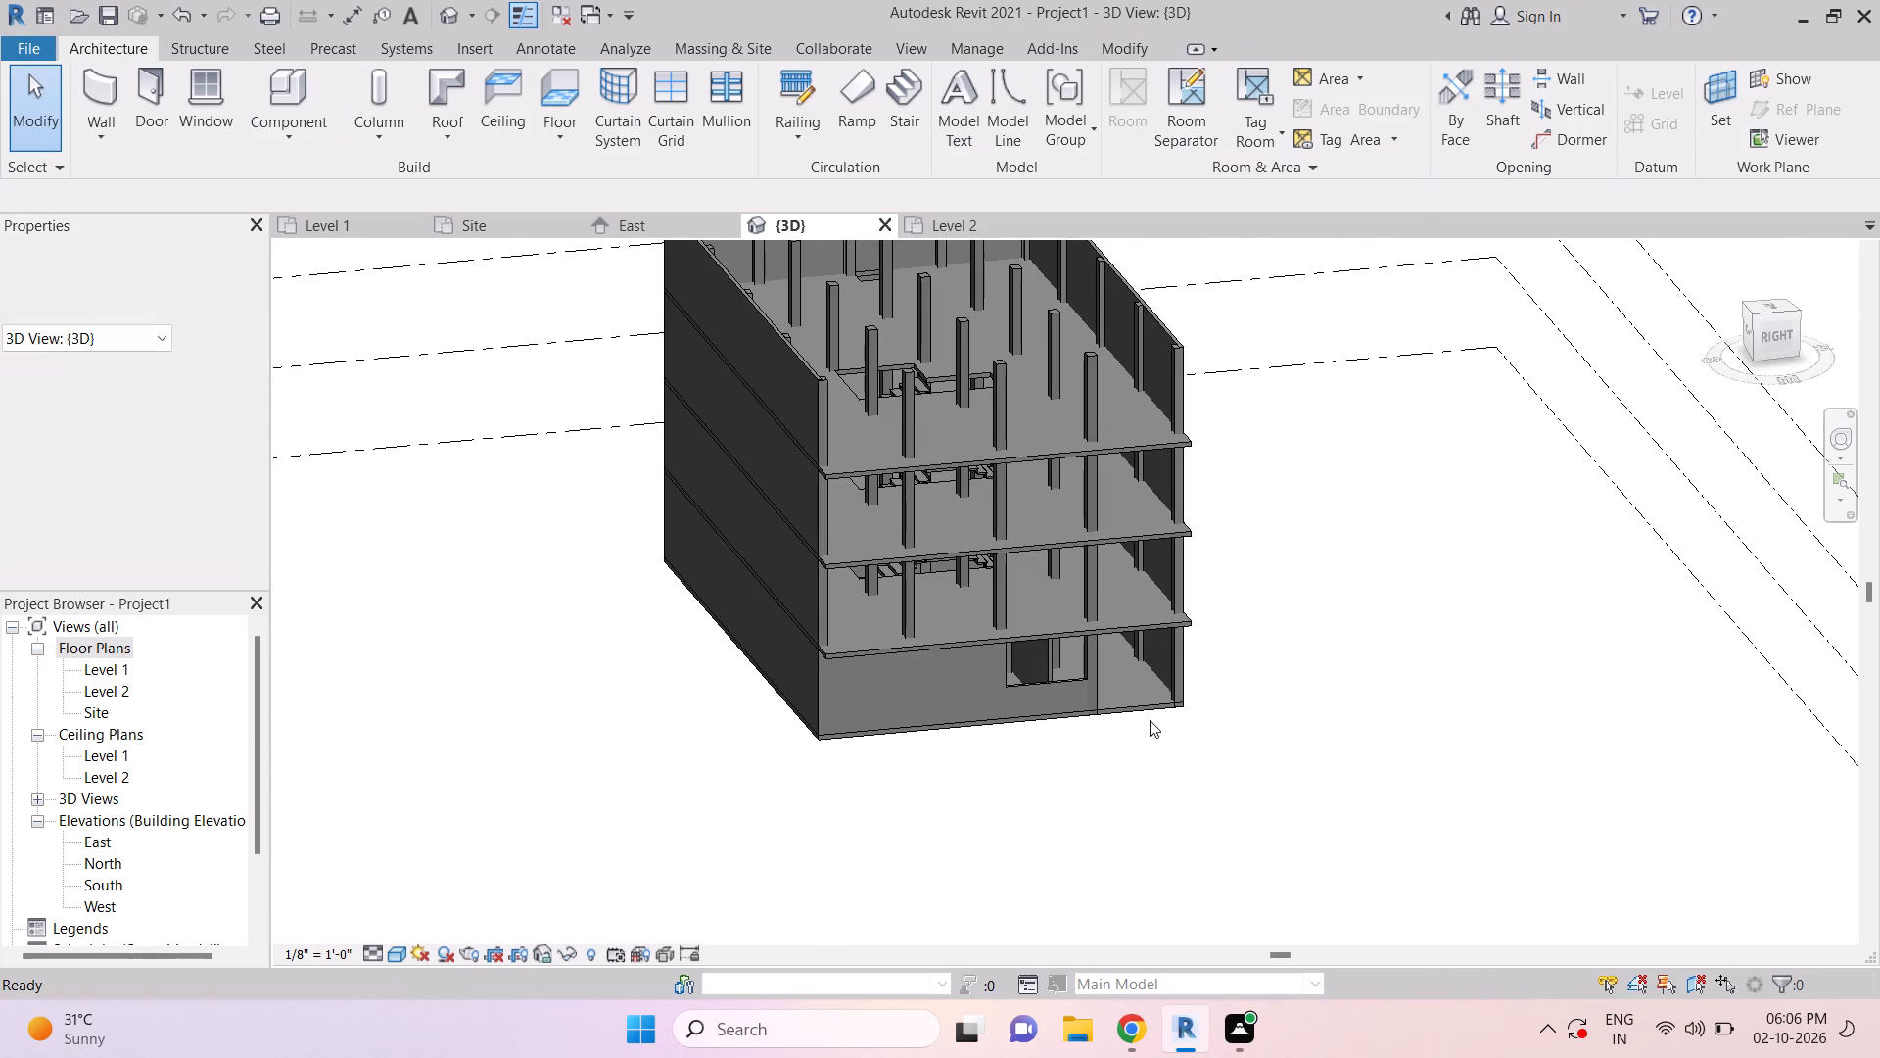
key("Escape")
middle_click_drag(1334, 802, 1237, 667, "shift")
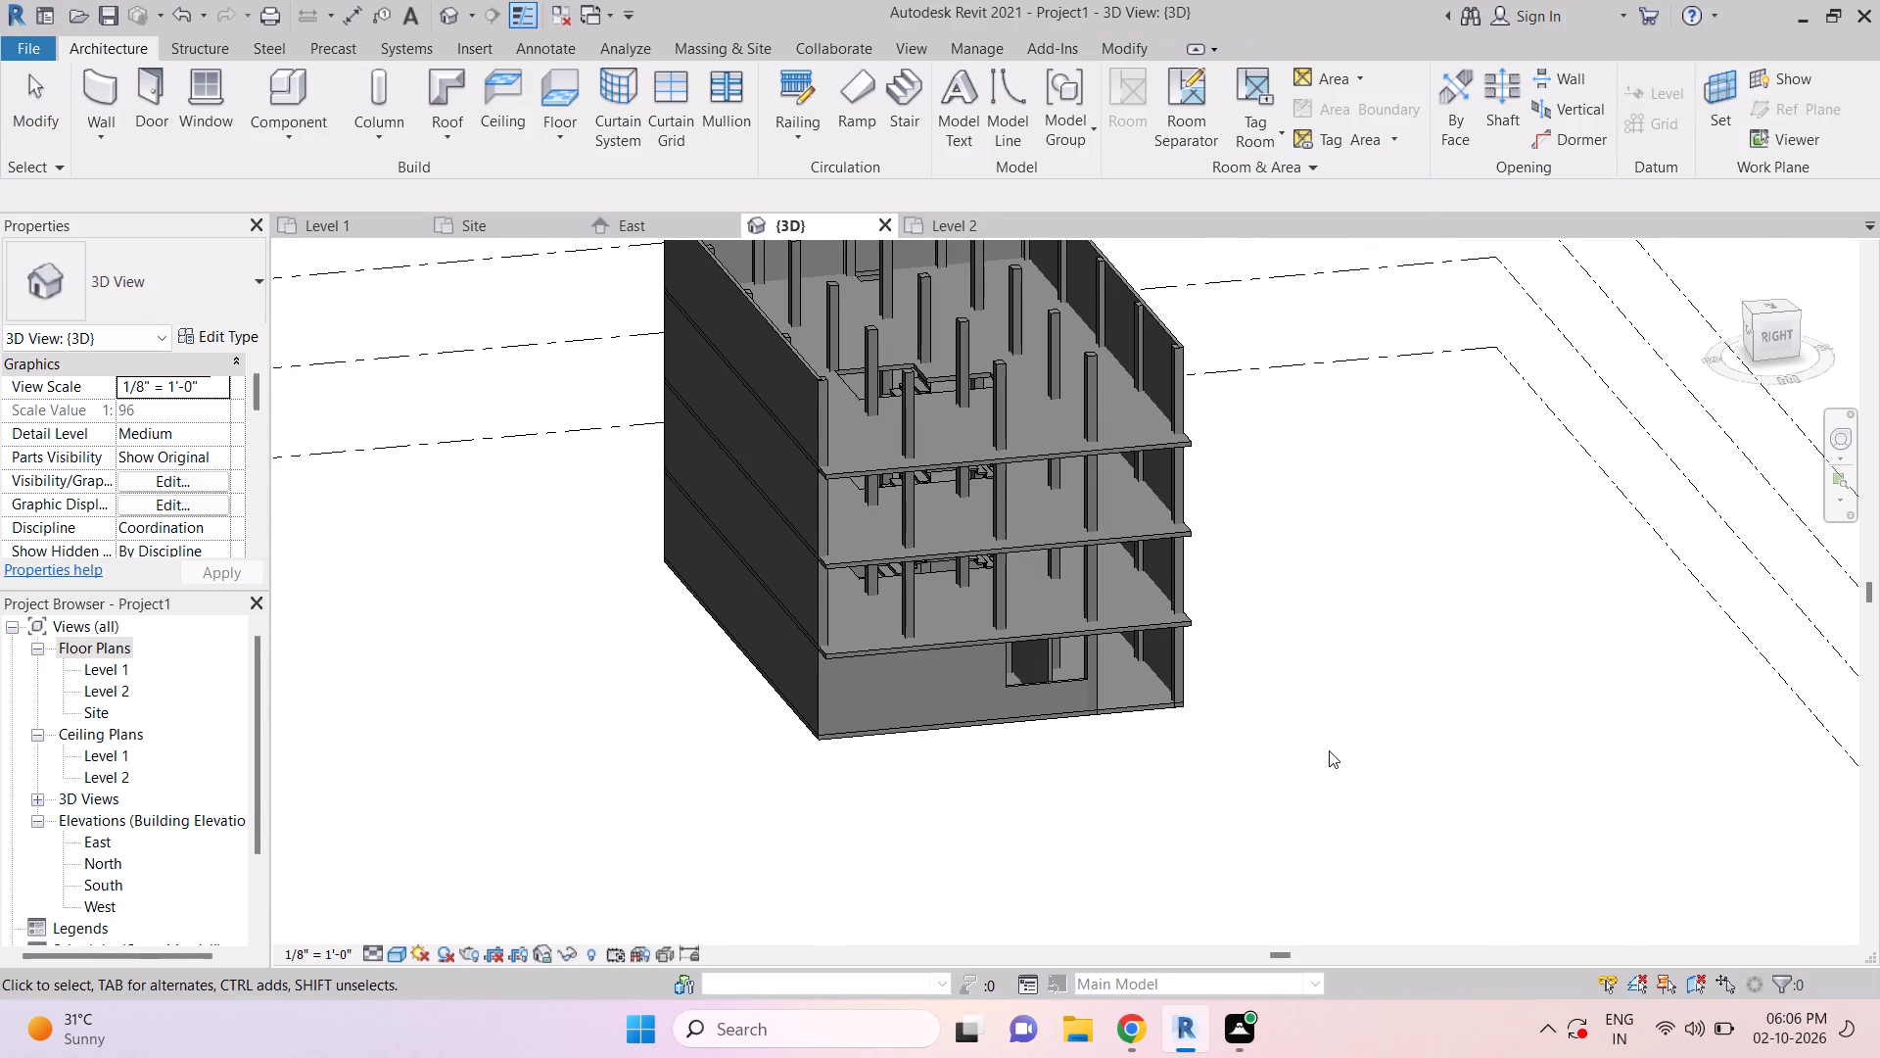
middle_click_drag(1325, 748, 1175, 747, "shift")
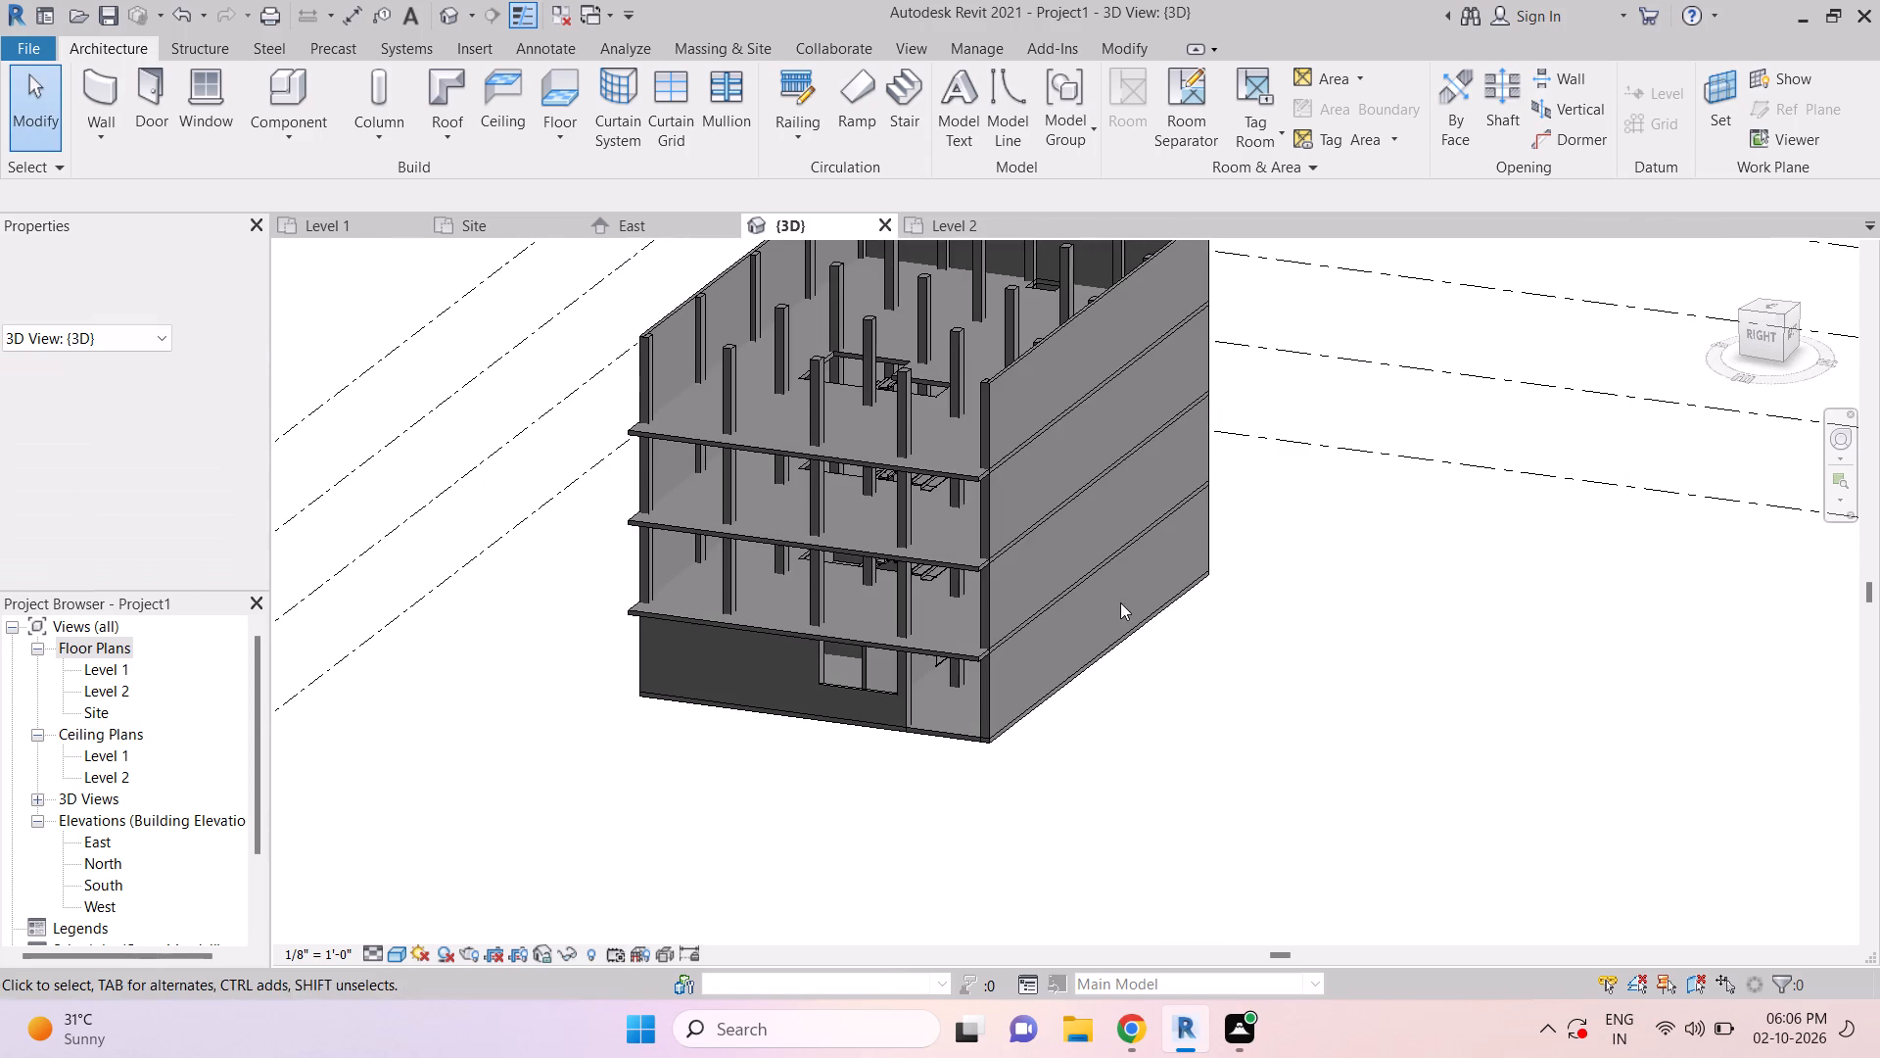
key("Escape")
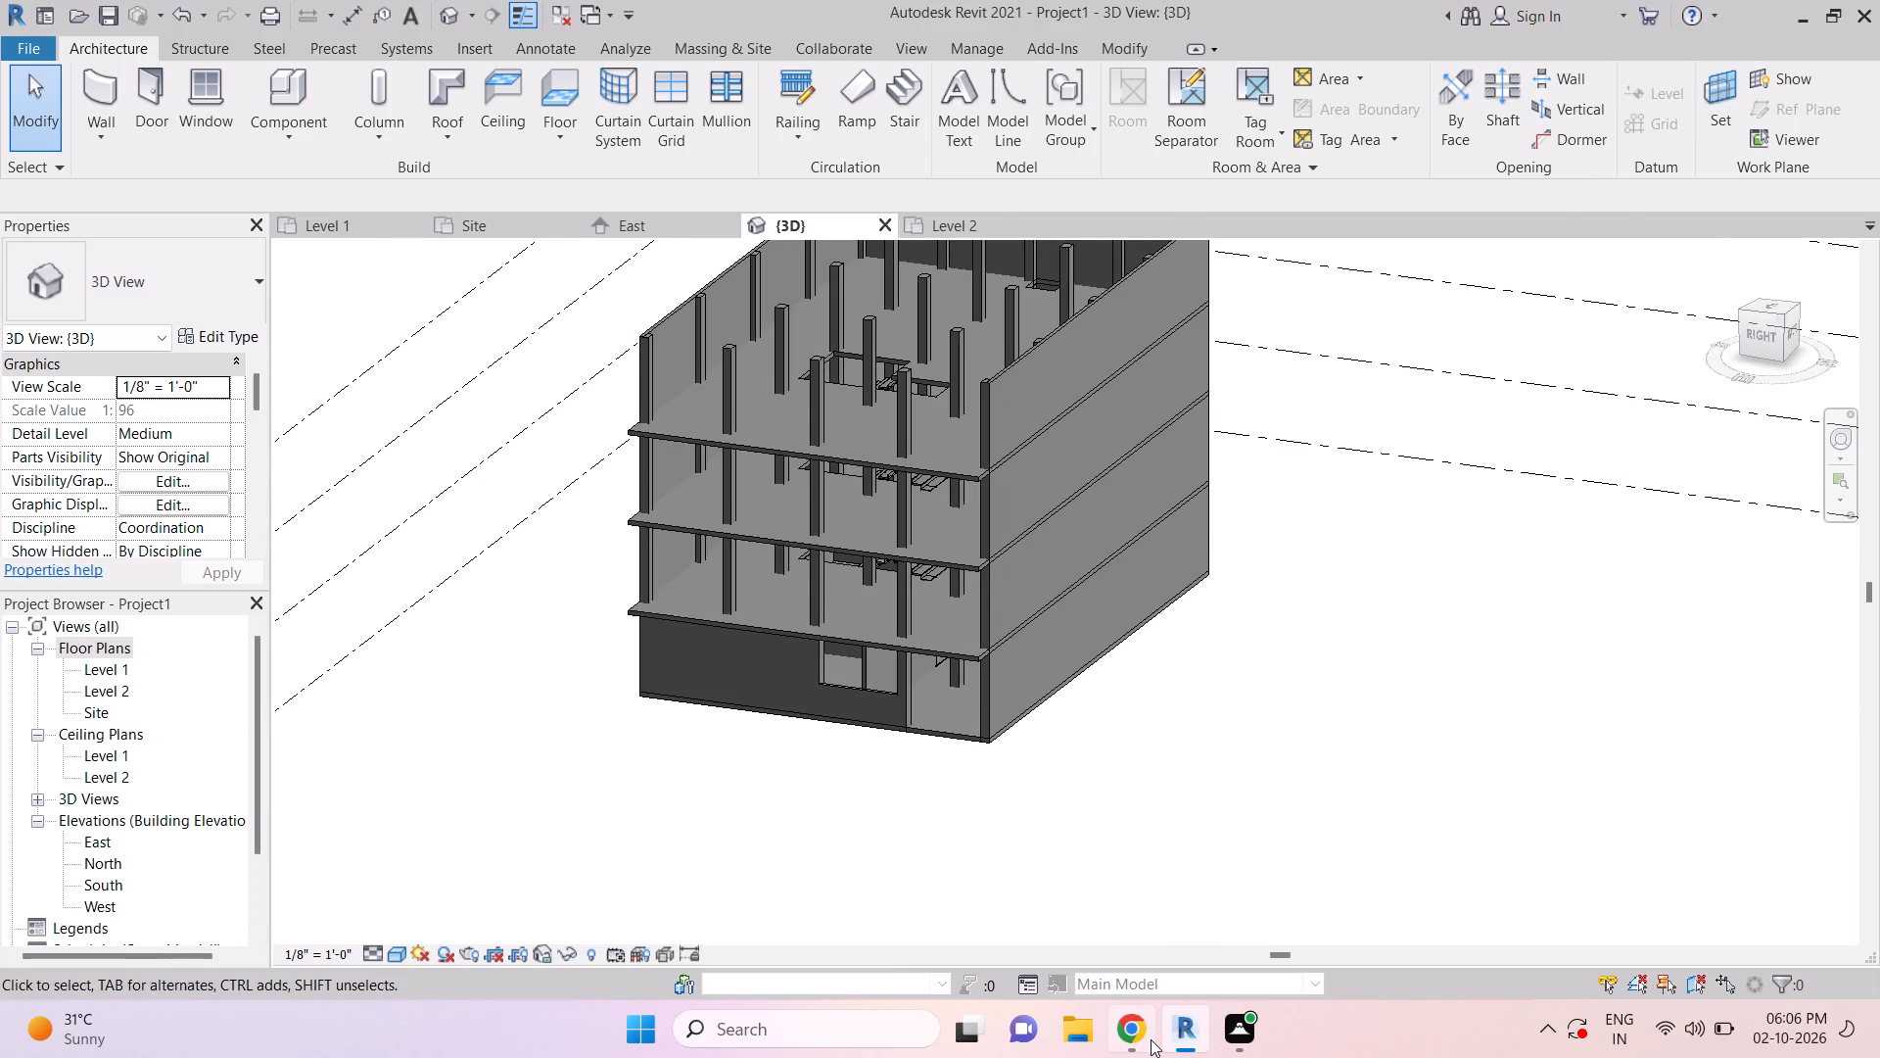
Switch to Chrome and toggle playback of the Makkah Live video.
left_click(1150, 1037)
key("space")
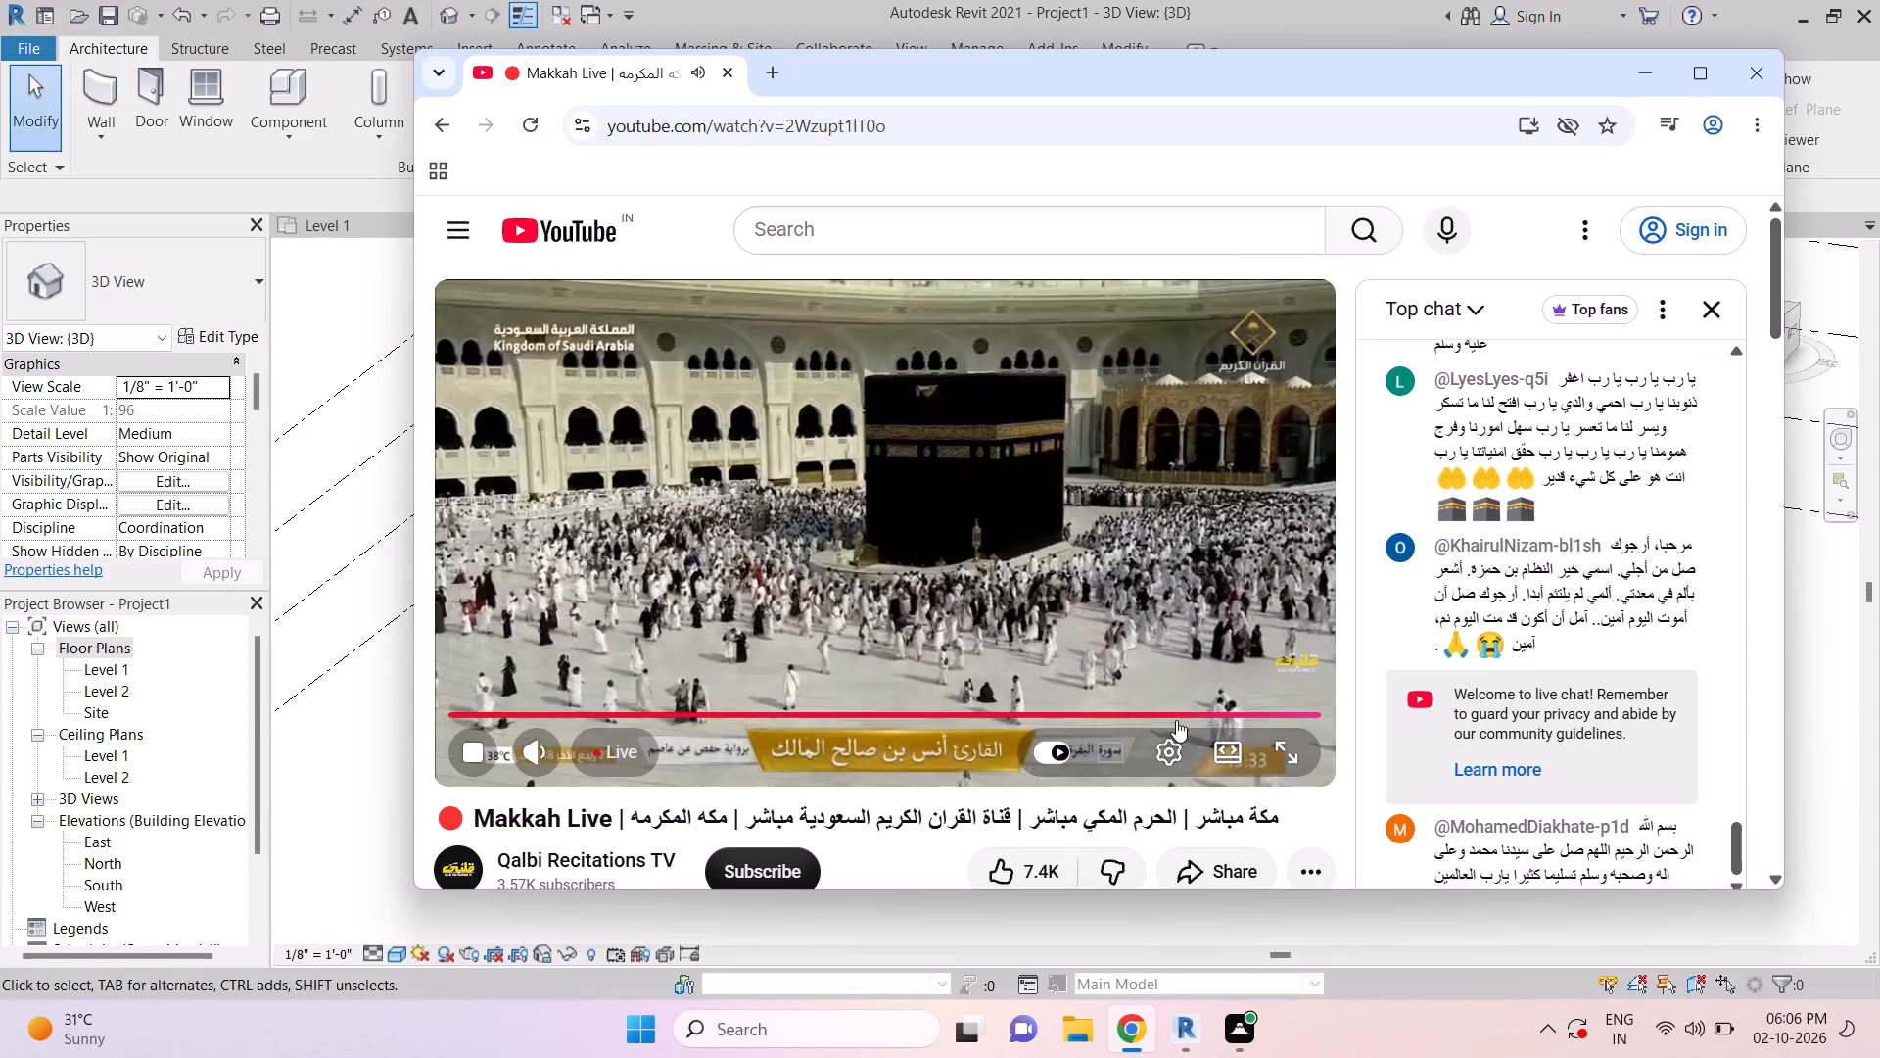
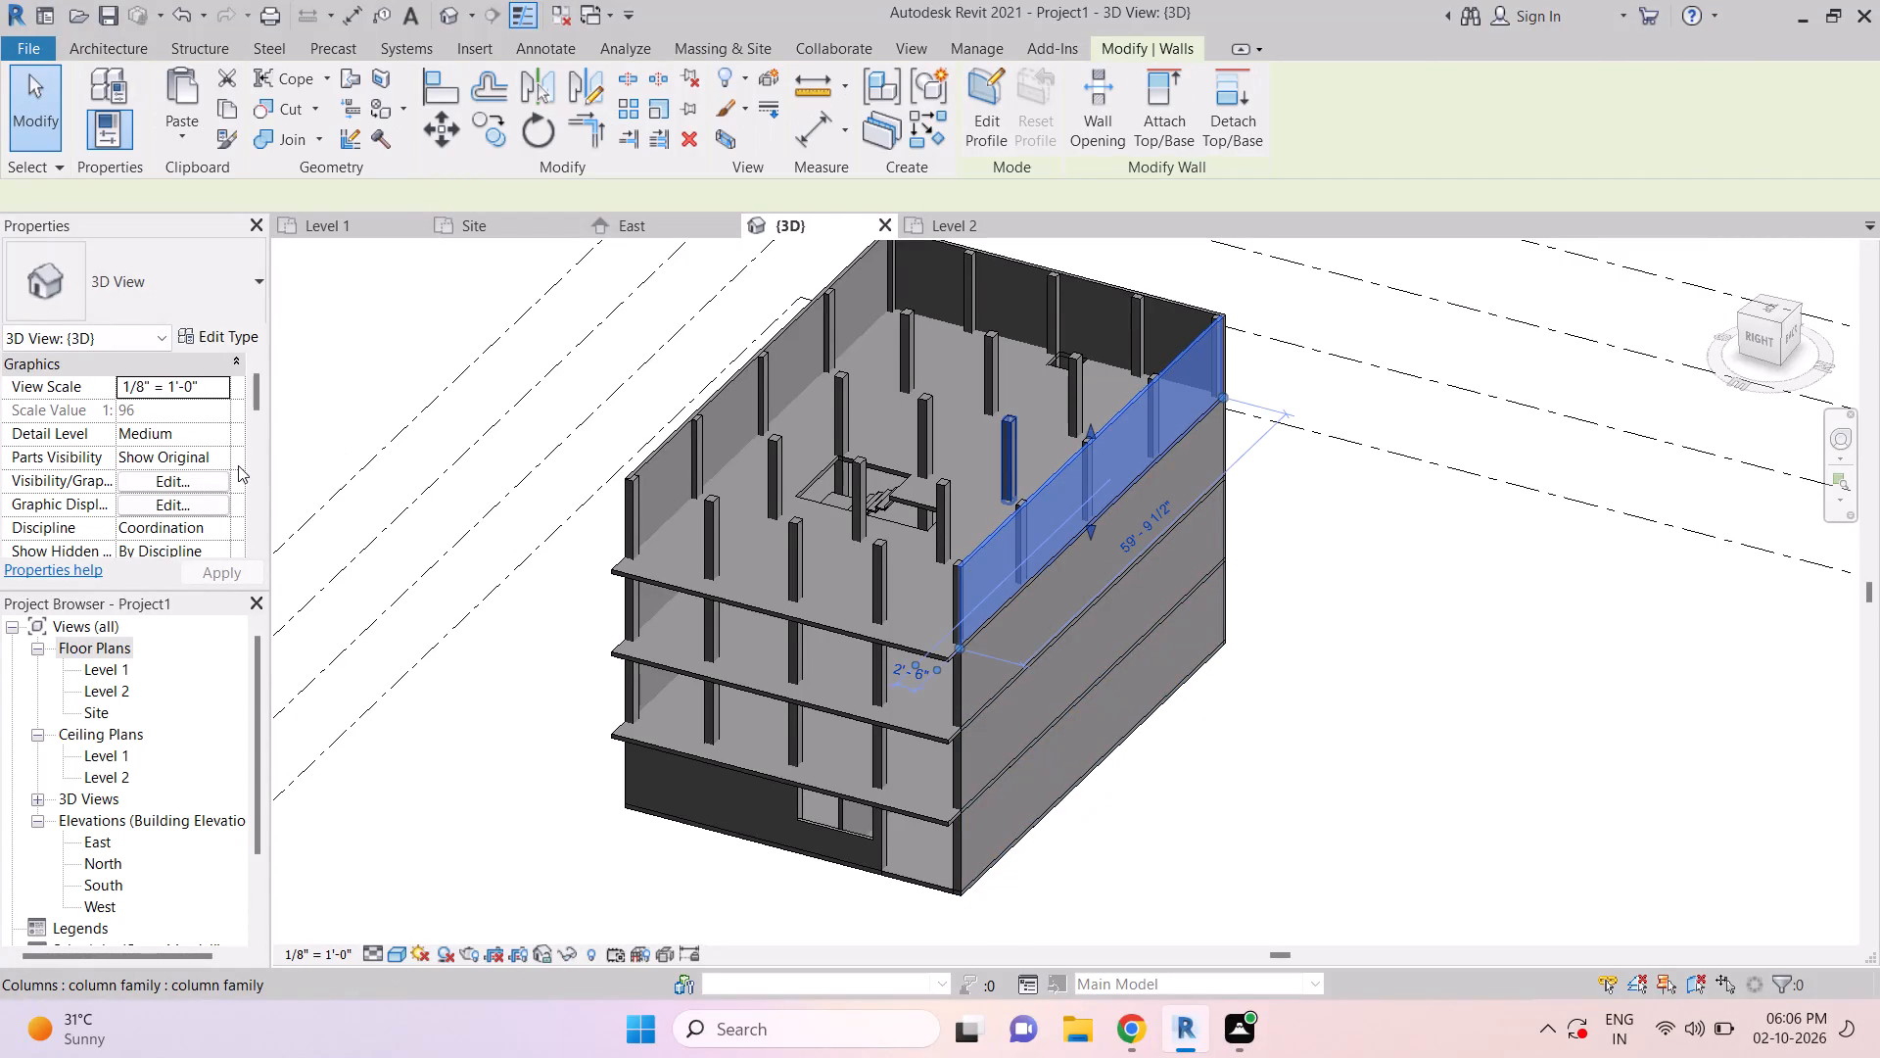
Change the back exterior wall on Level 4 to an unconnected top with a height of 3' 0".
scroll(211, 503, "up", 1)
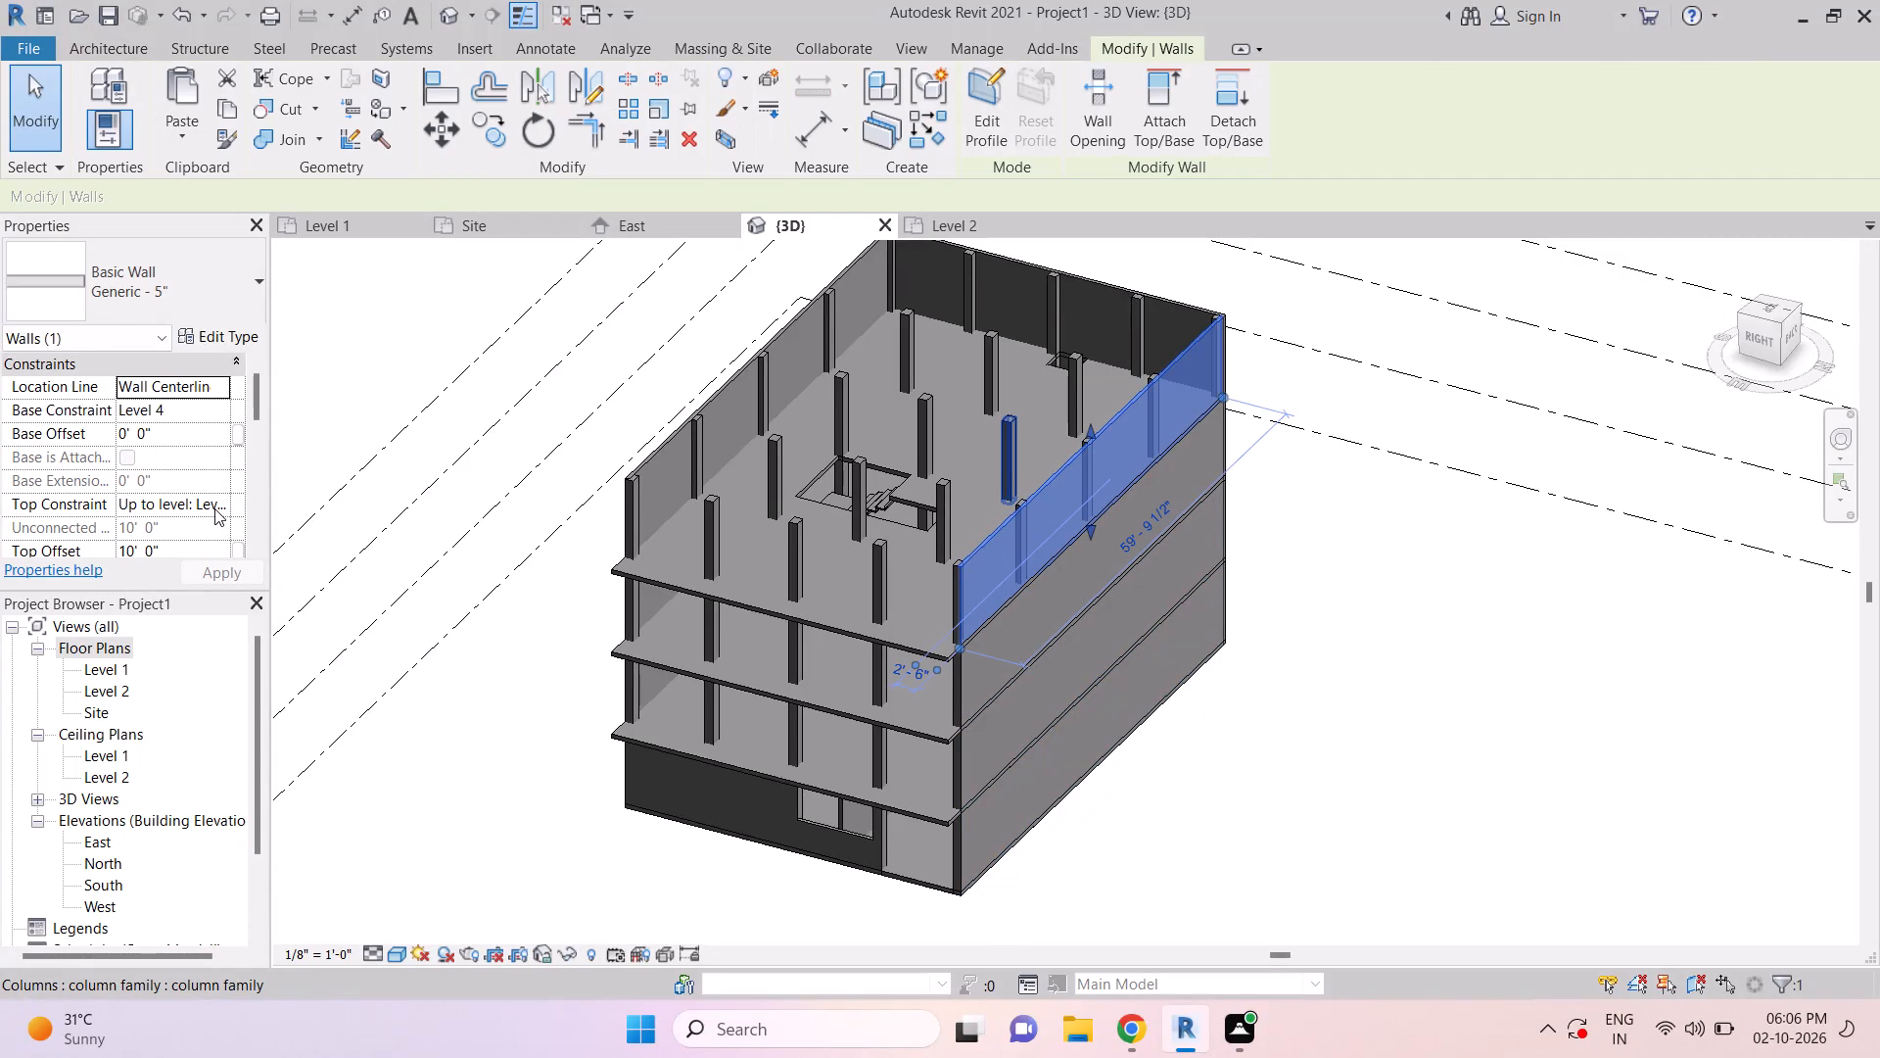
left_click(222, 502)
left_click(173, 523)
left_click(170, 525)
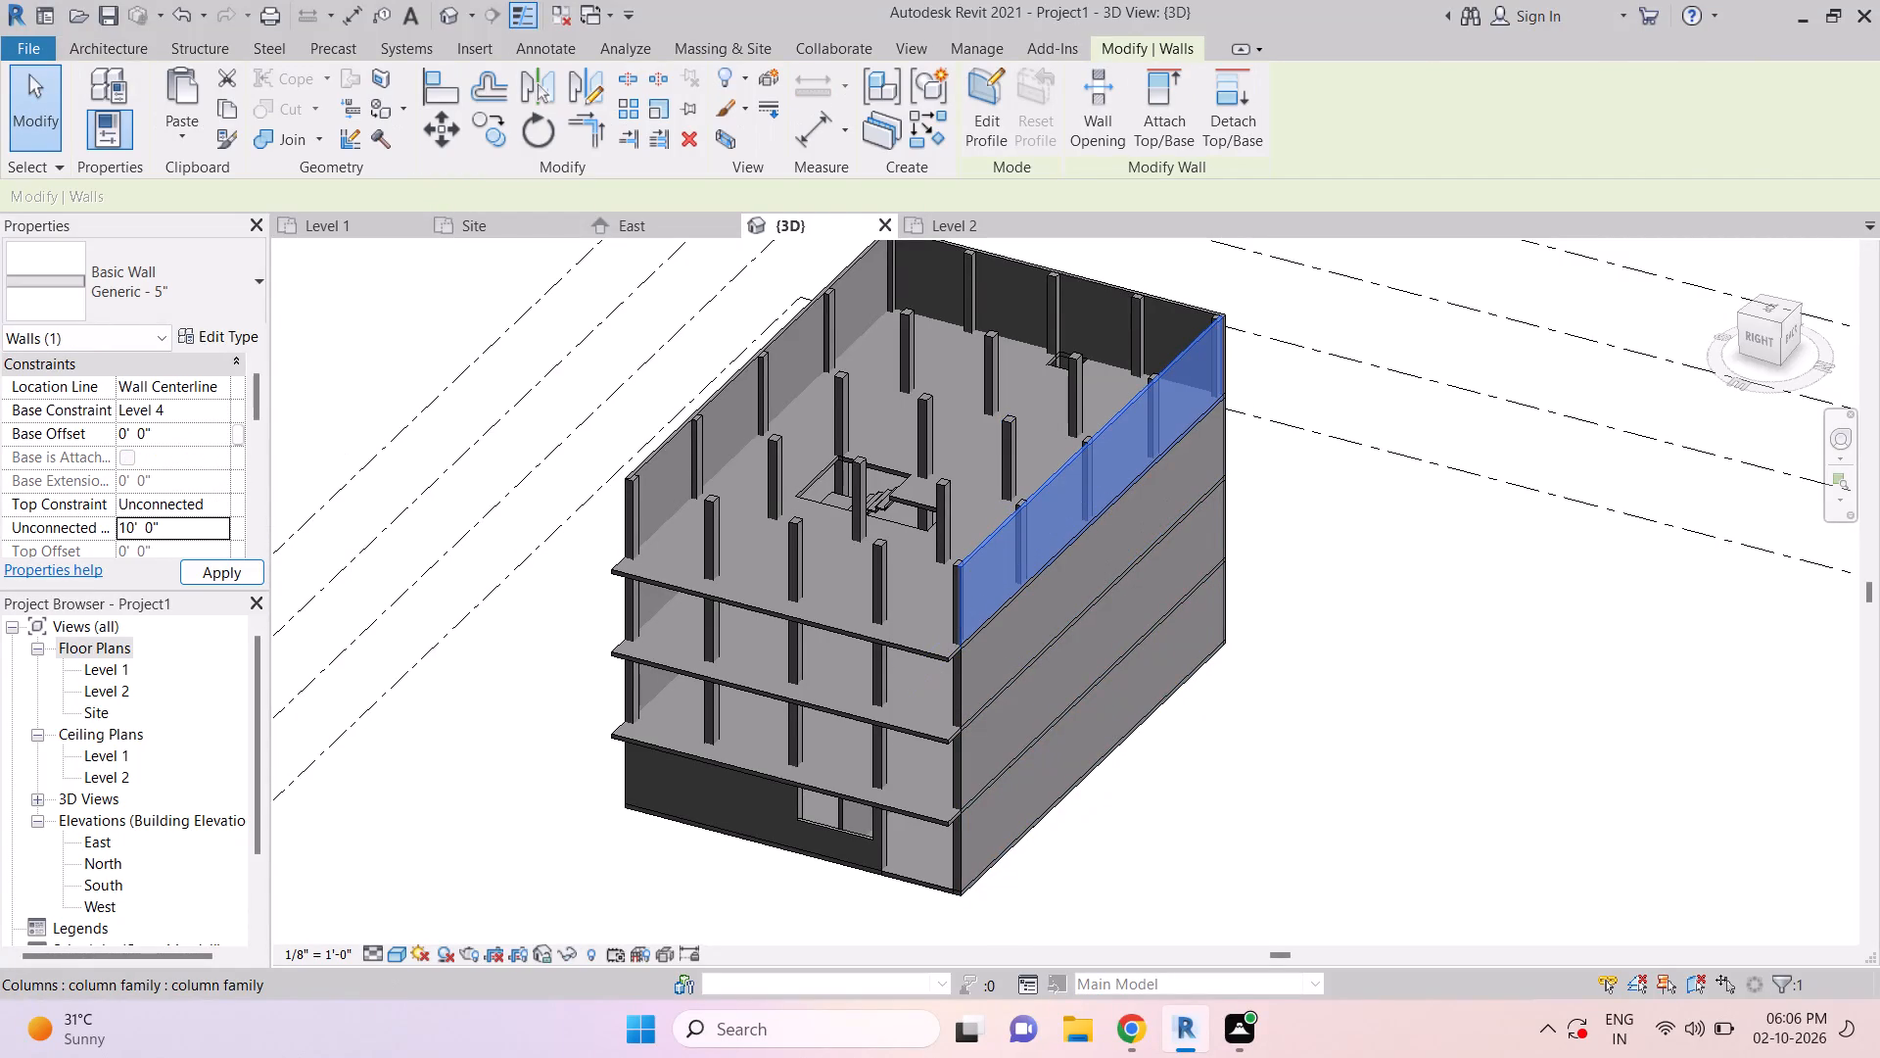
left_click_drag(185, 529, 109, 535)
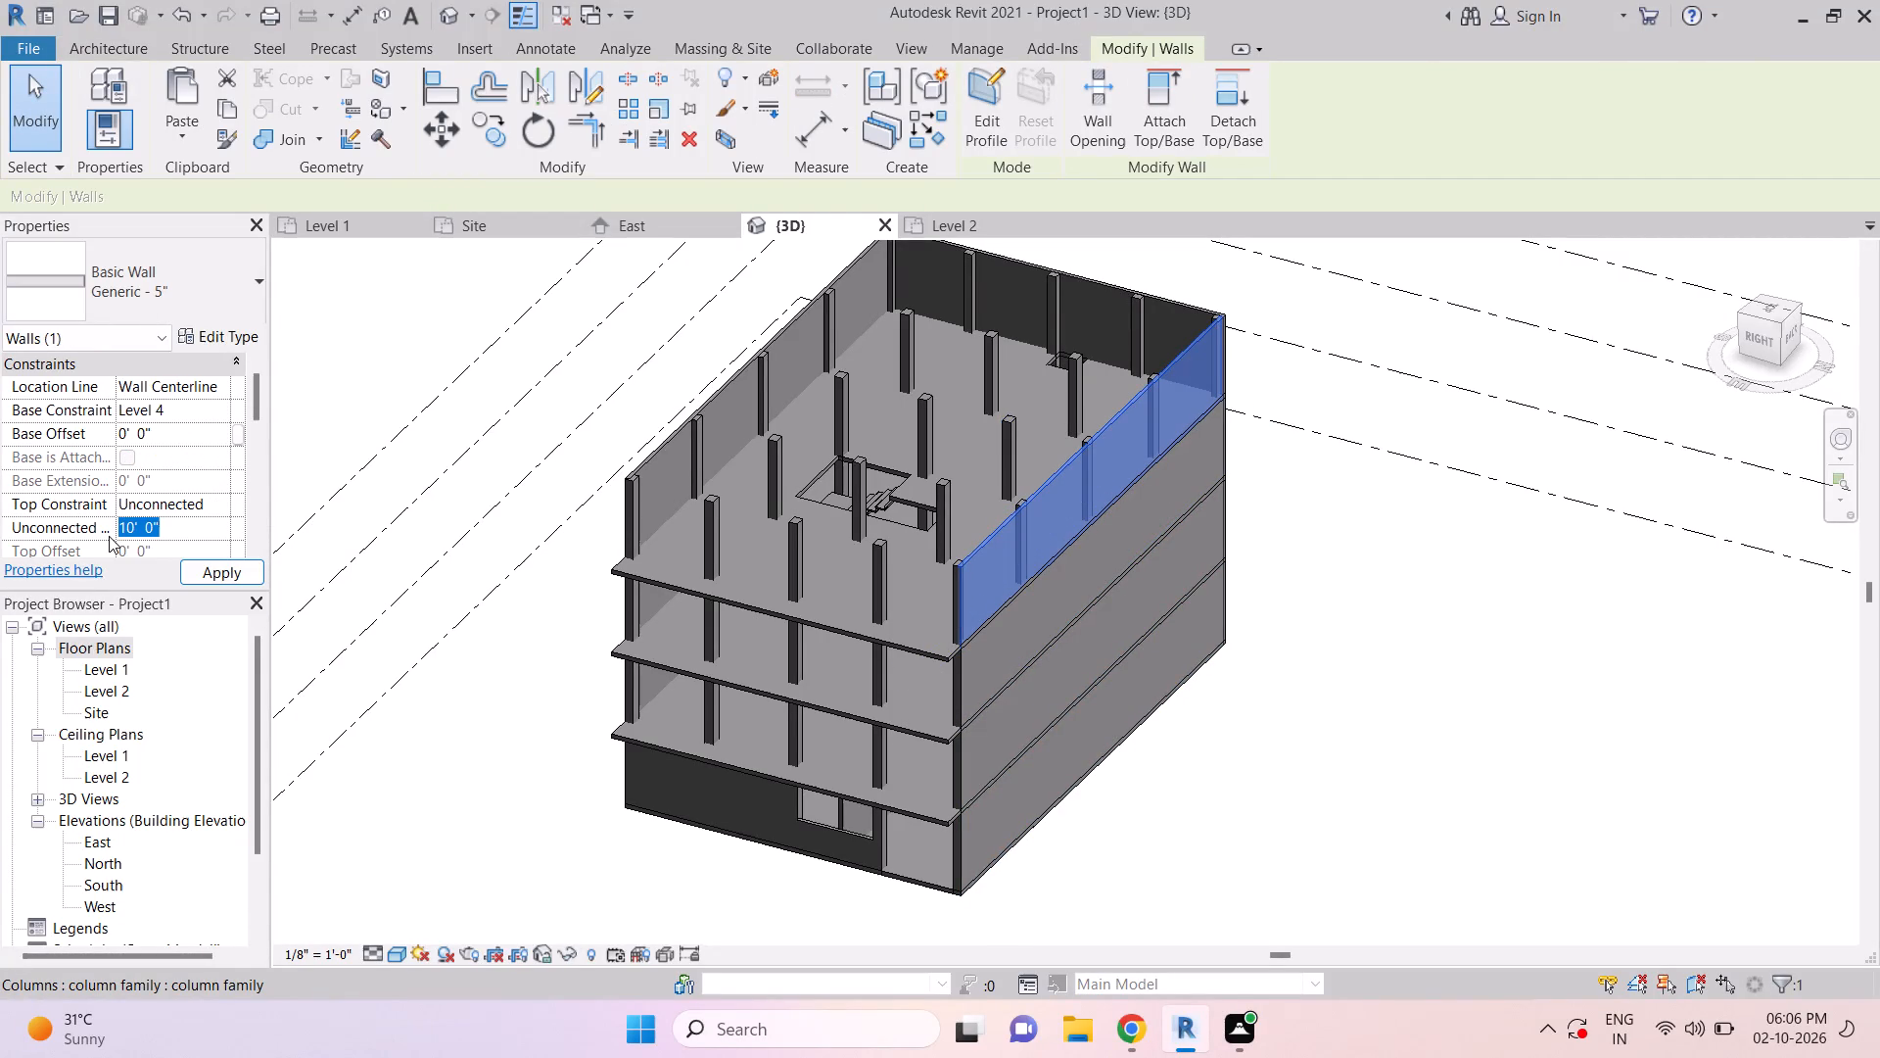
key("3")
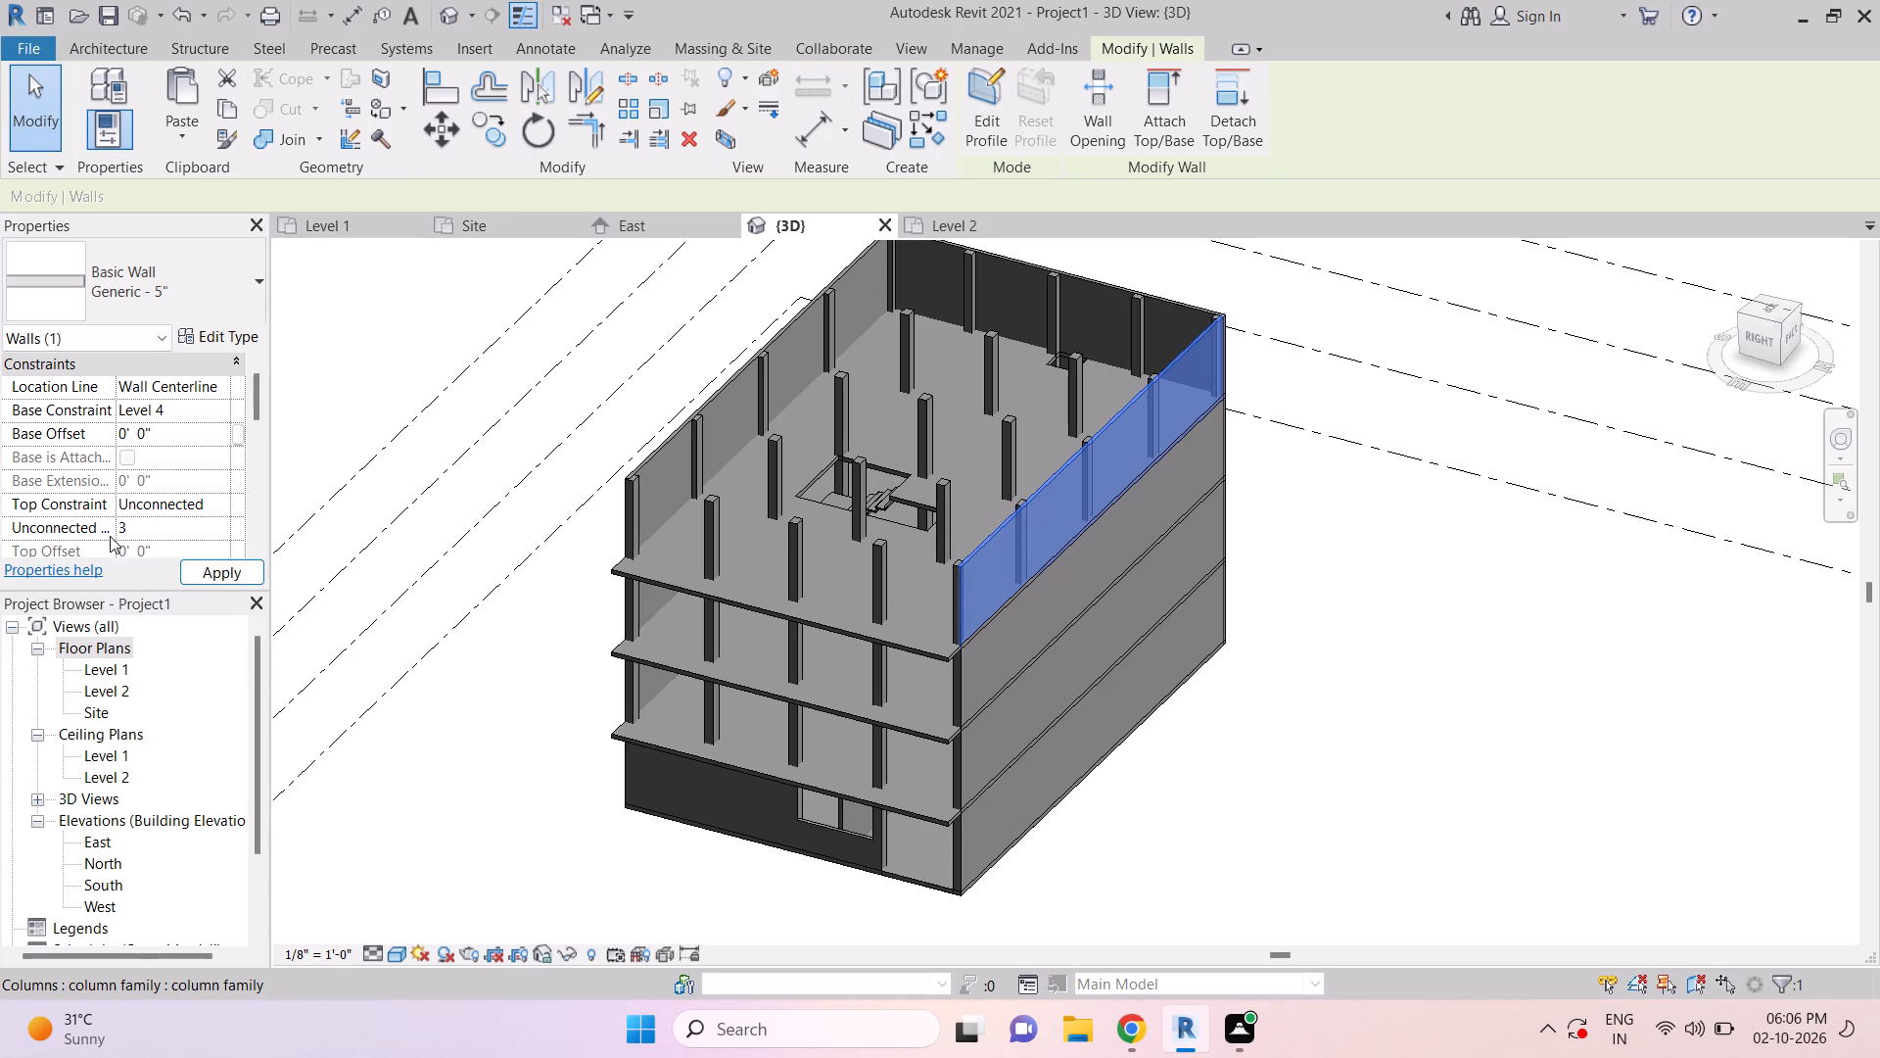
key("apostrophe")
key("Return")
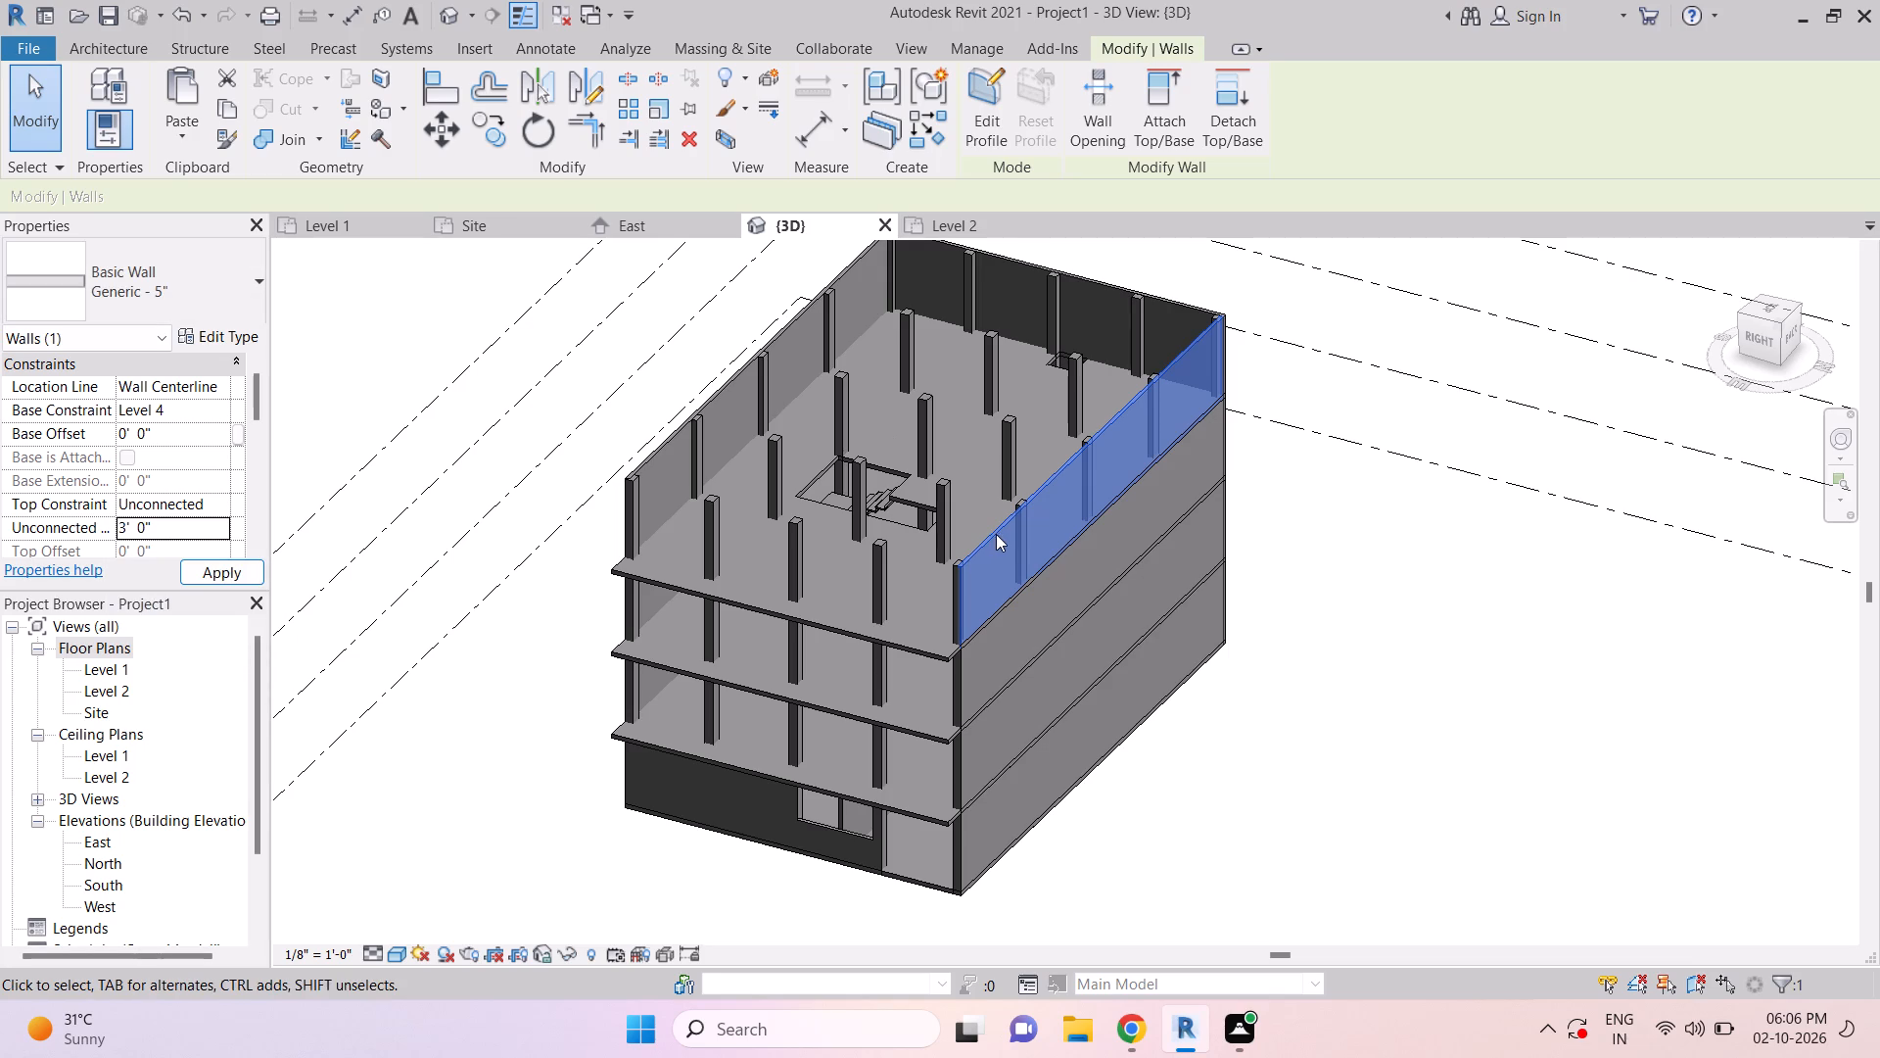
key("Escape")
key("Escape")
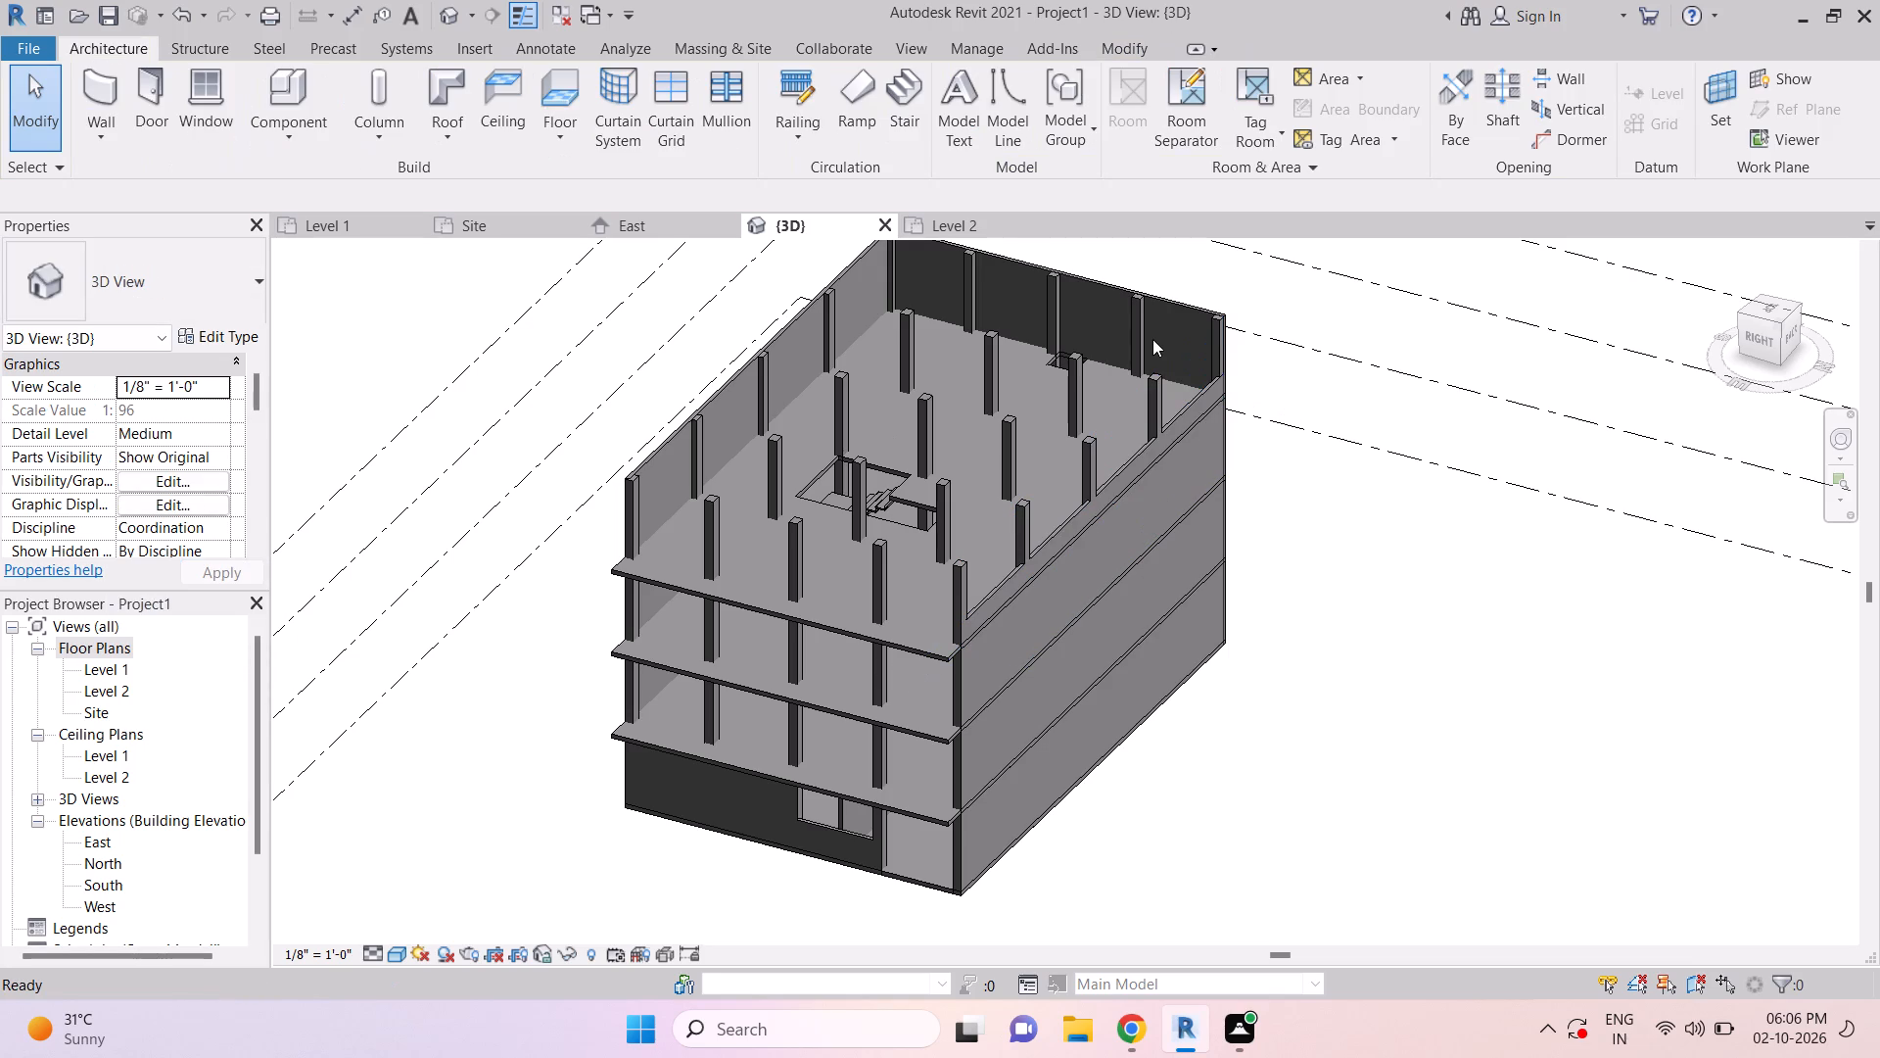
Change the left exterior wall on Level 4 to an unconnected top with a height of 3' 0".
left_click(1178, 305)
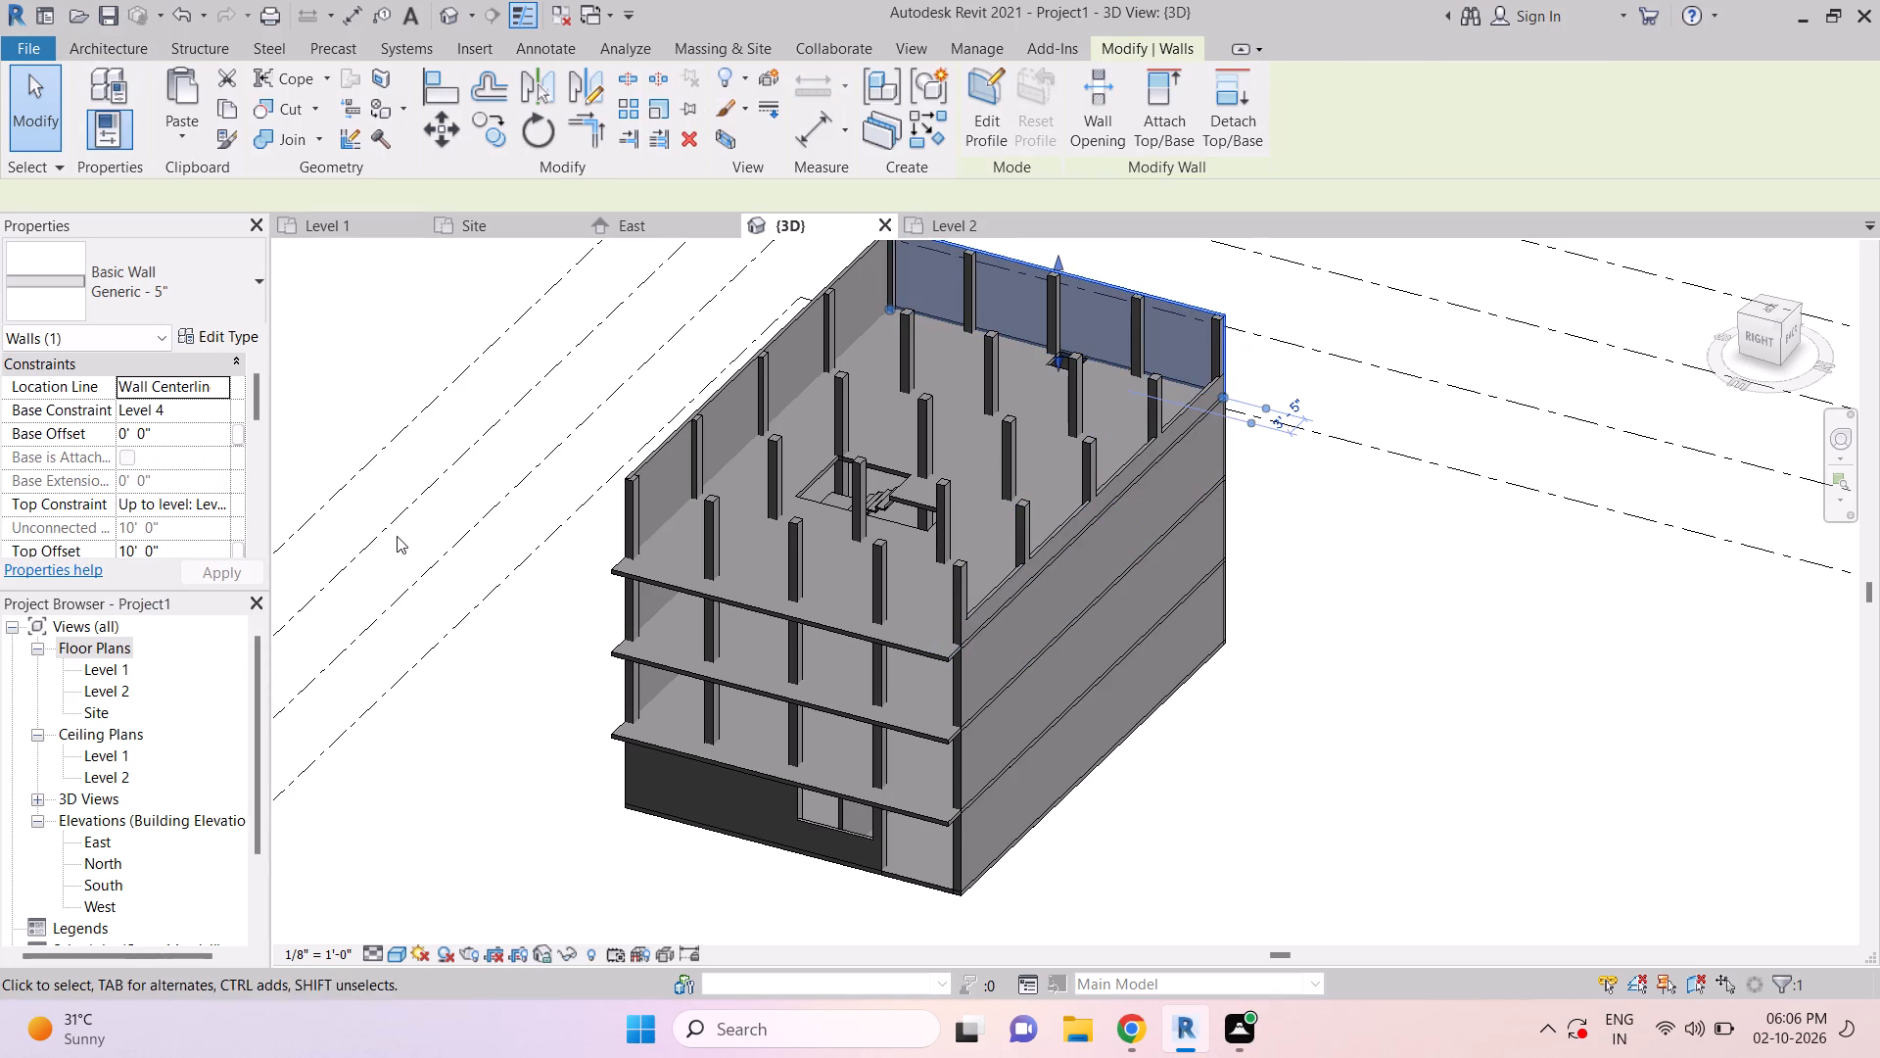
left_click(222, 505)
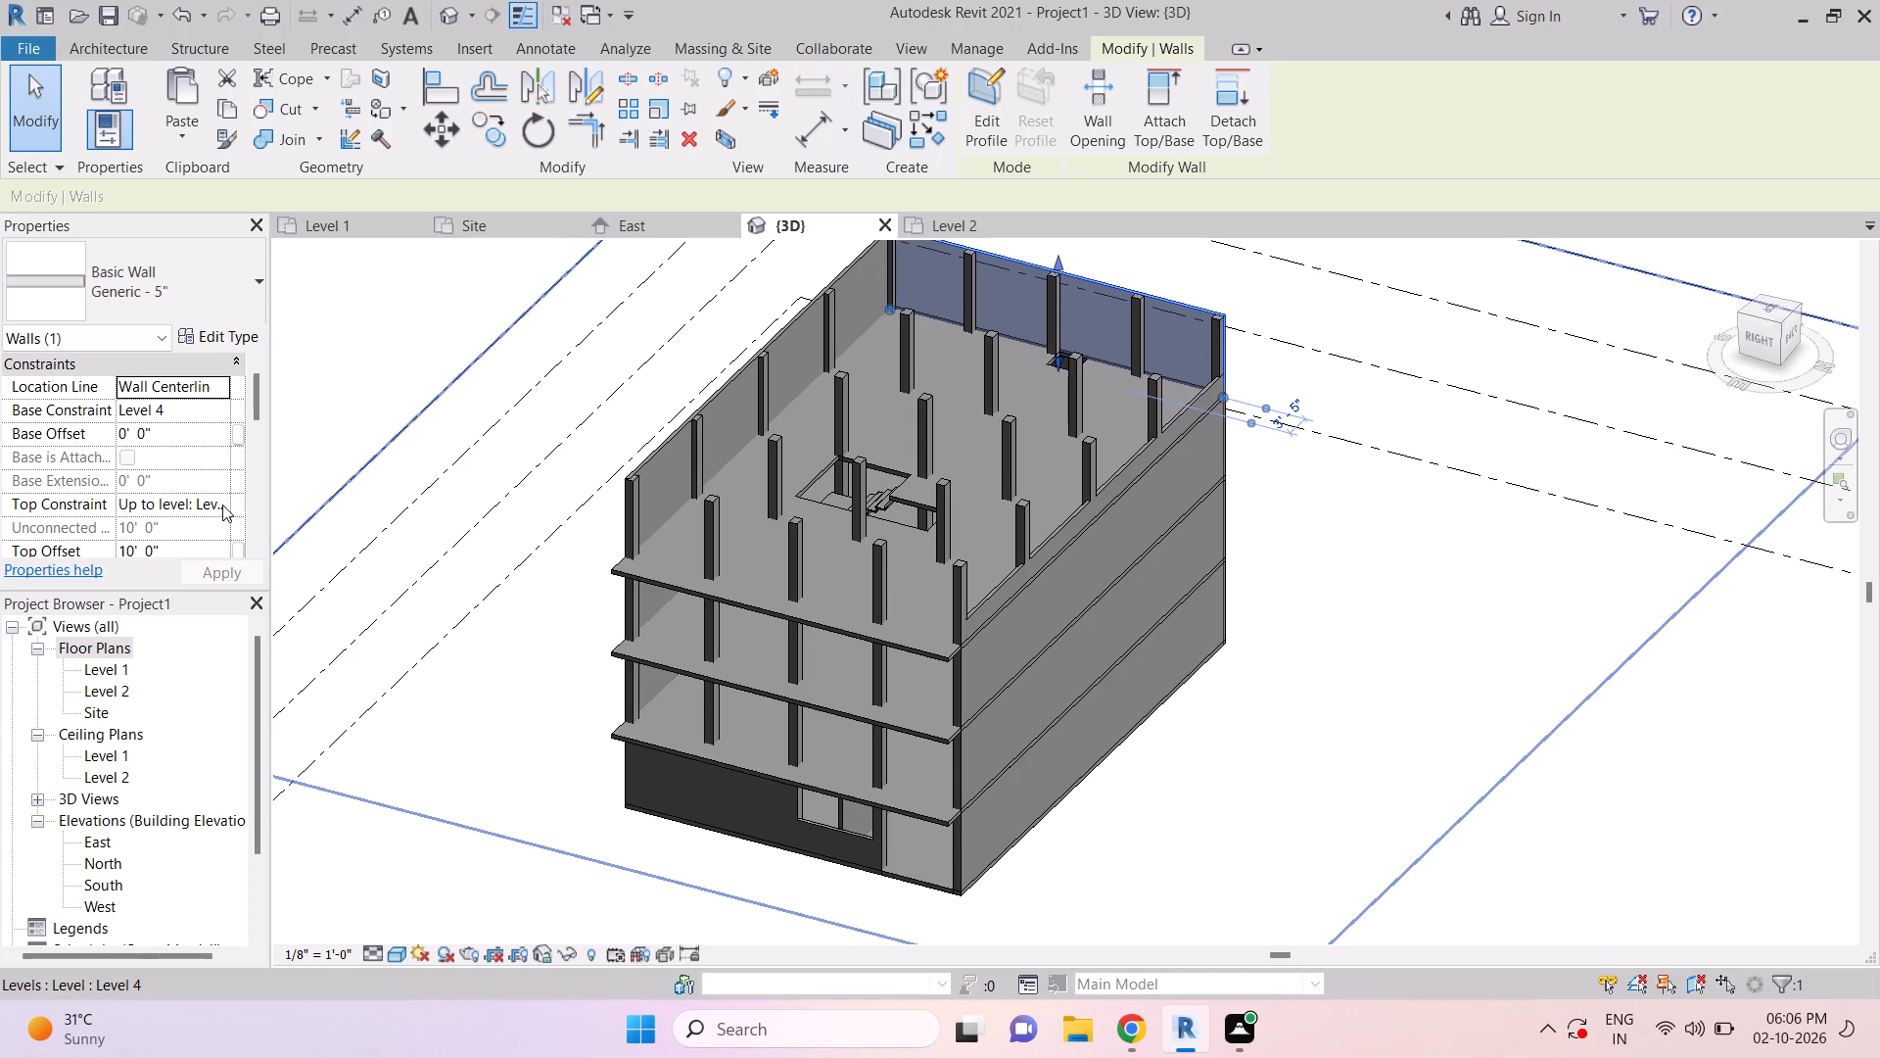
left_click(199, 532)
left_click(188, 531)
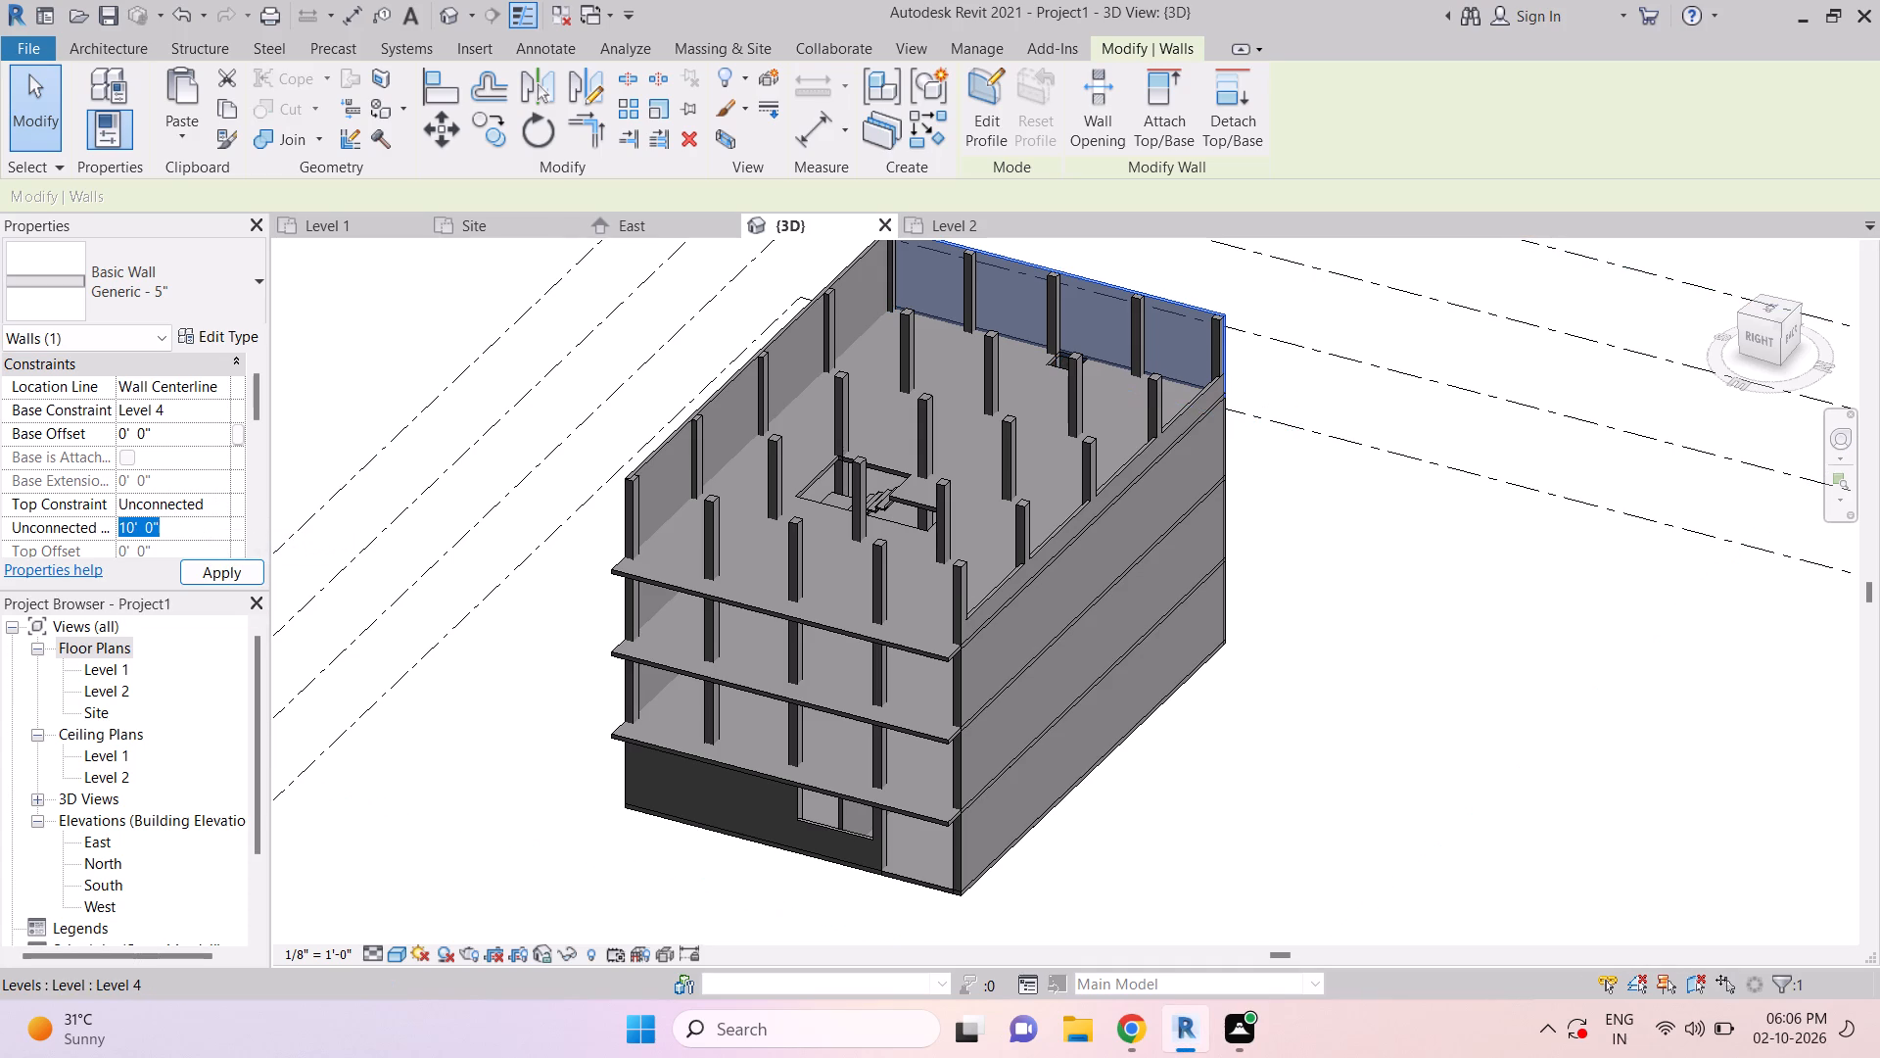
key("3")
key("apostrophe")
key("Return")
key("Escape")
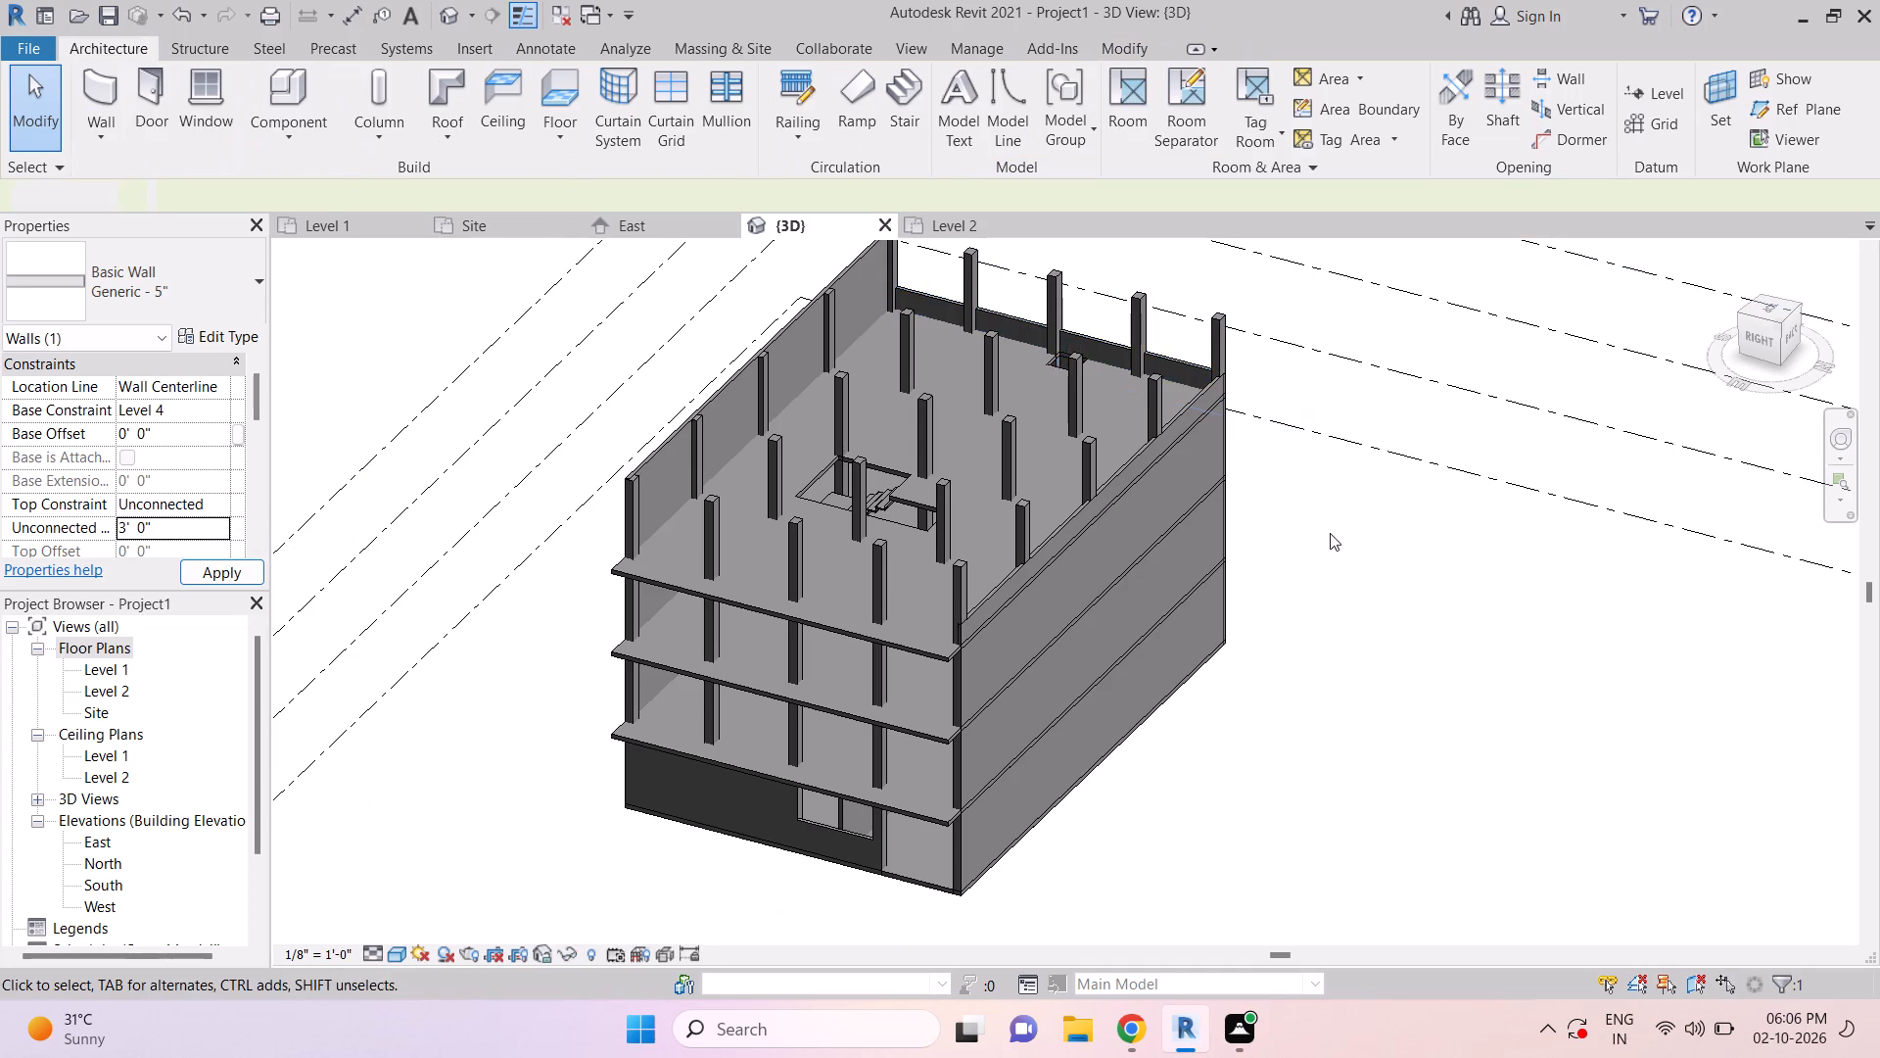
middle_click_drag(1341, 542, 1460, 615)
key("Escape")
key("Escape")
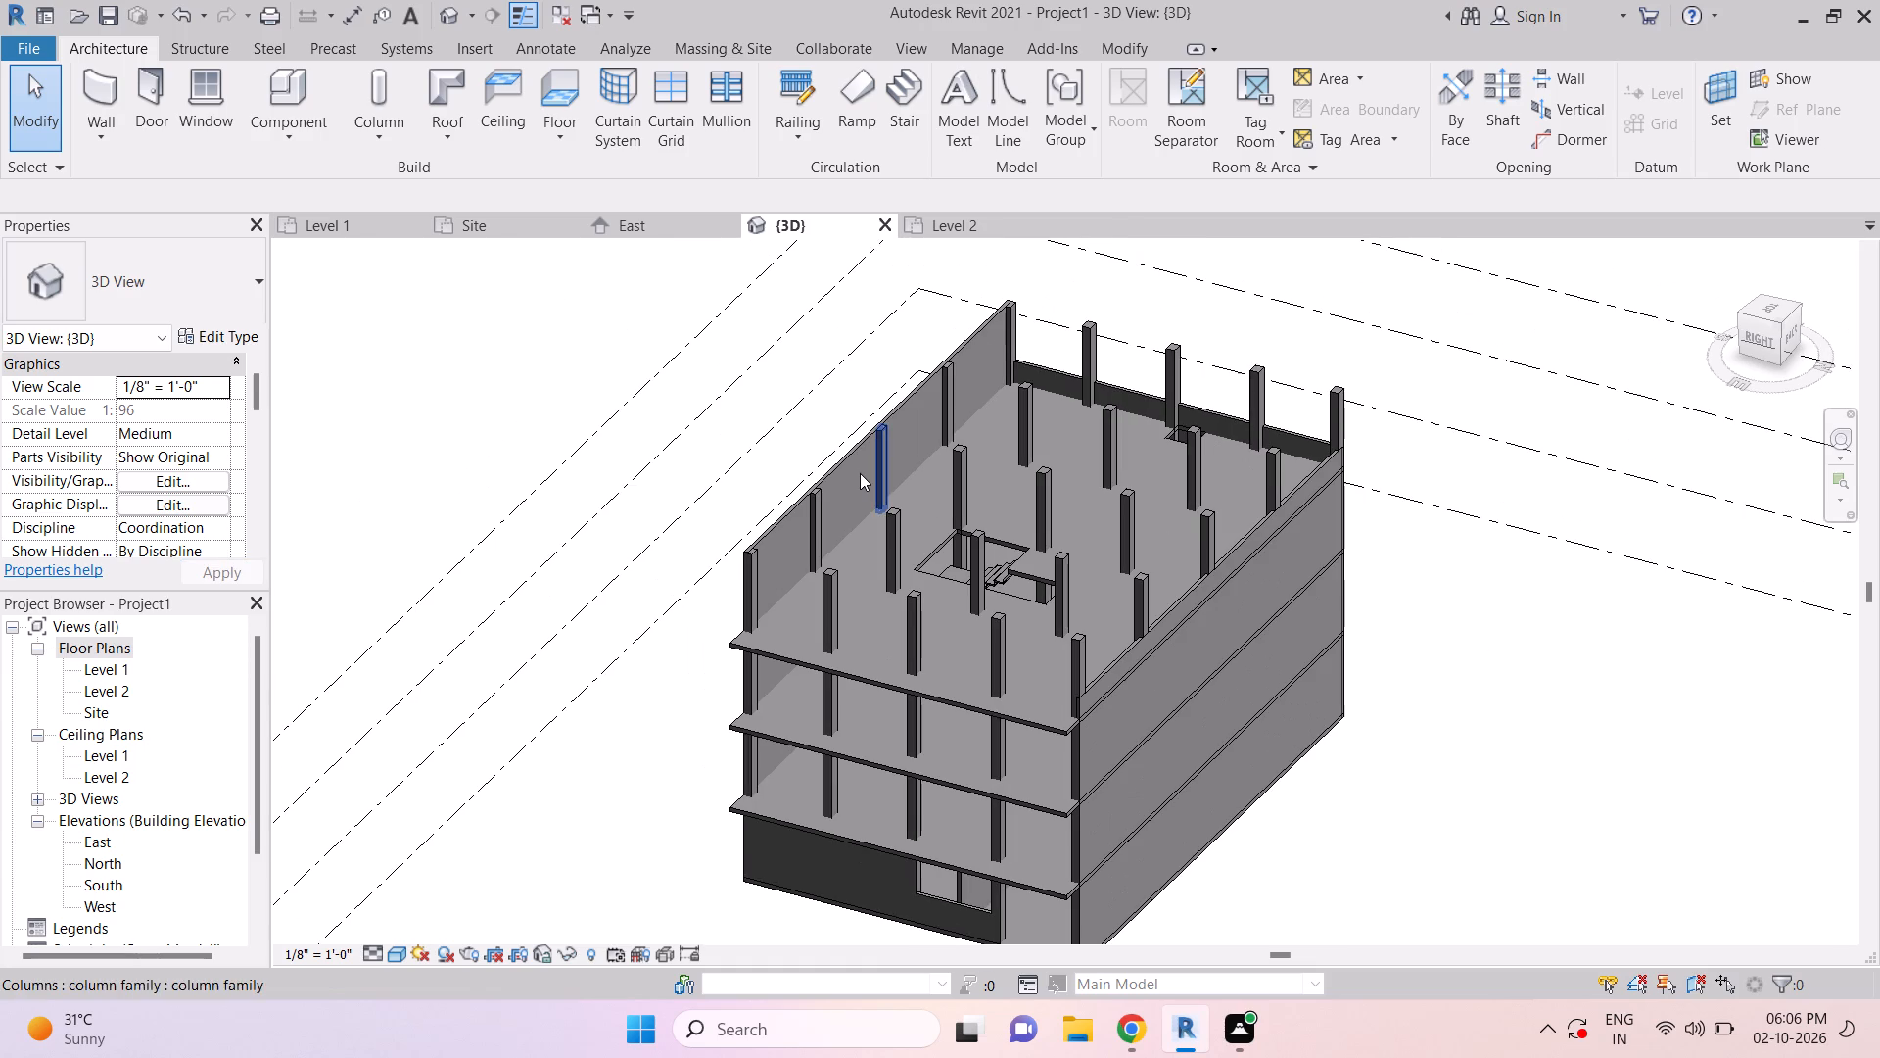
Change the front exterior wall on Level 4 to an unconnected top with a height of 3' 0".
left_click(841, 463)
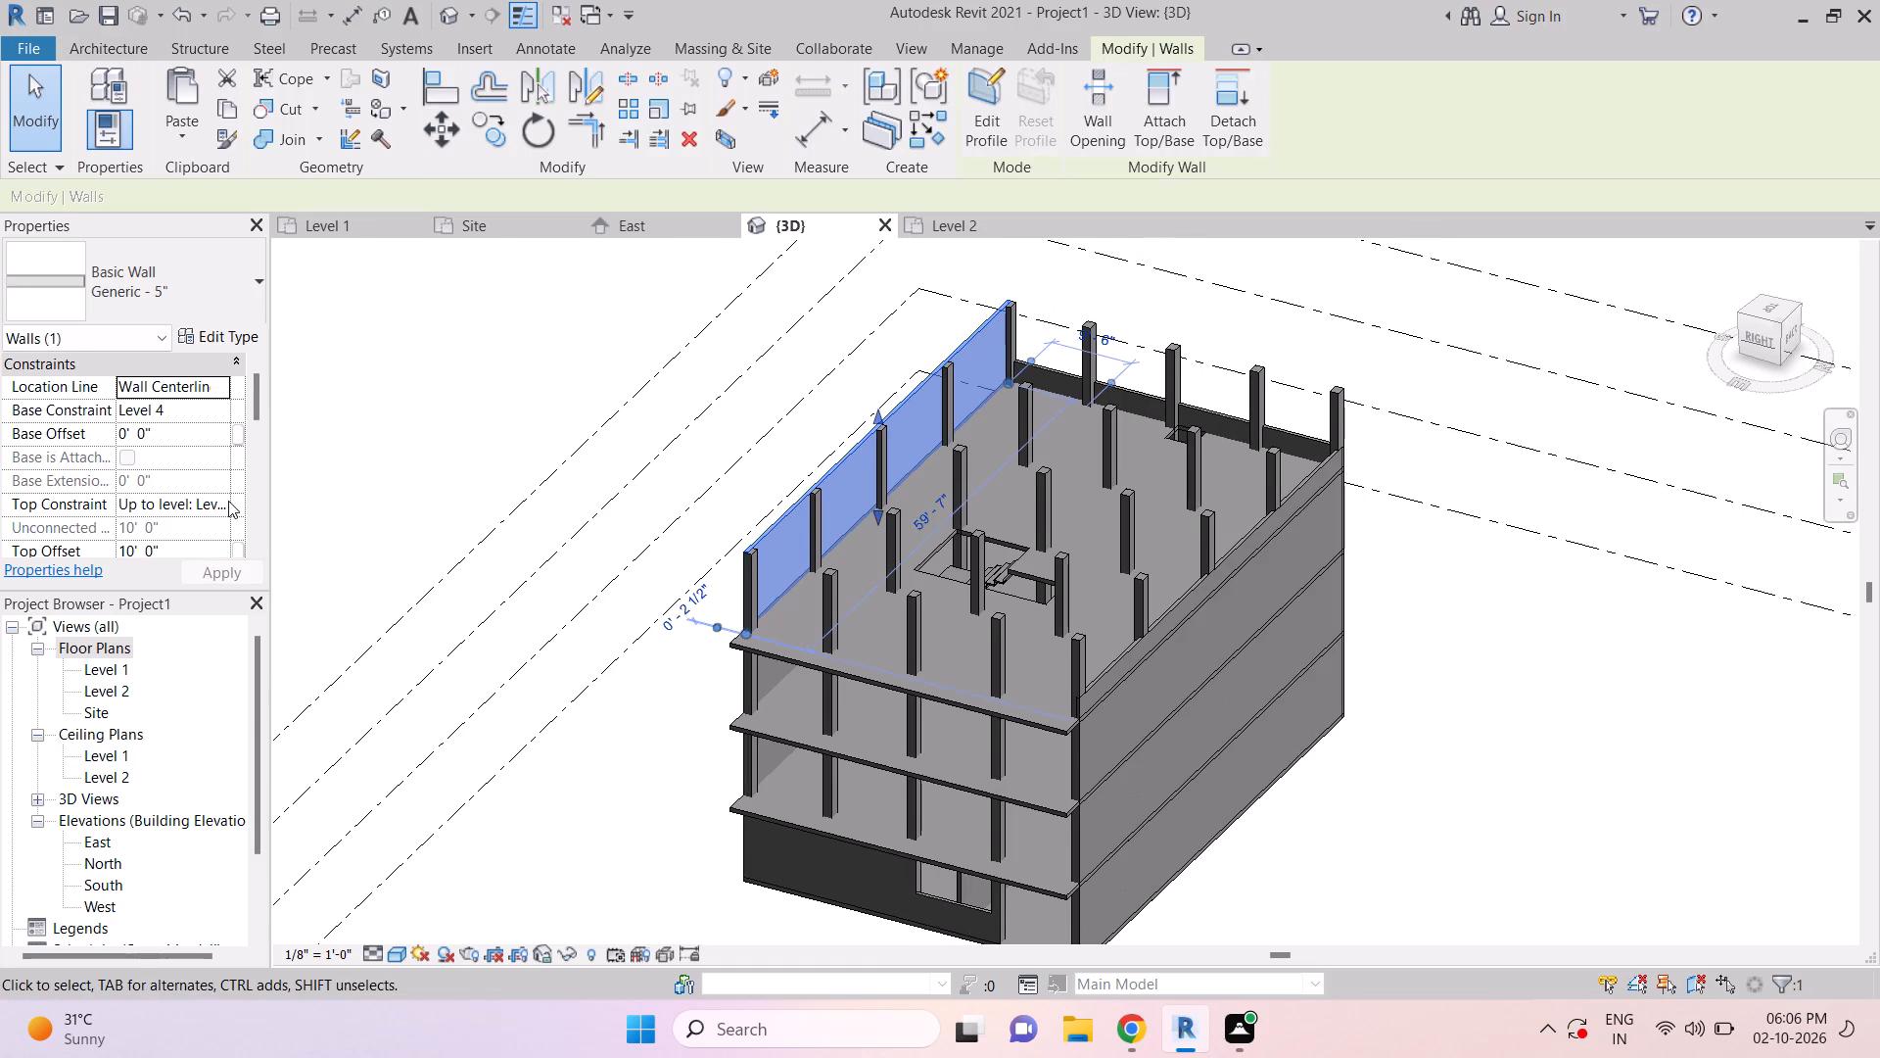
left_click(224, 501)
left_click(184, 524)
left_click(184, 524)
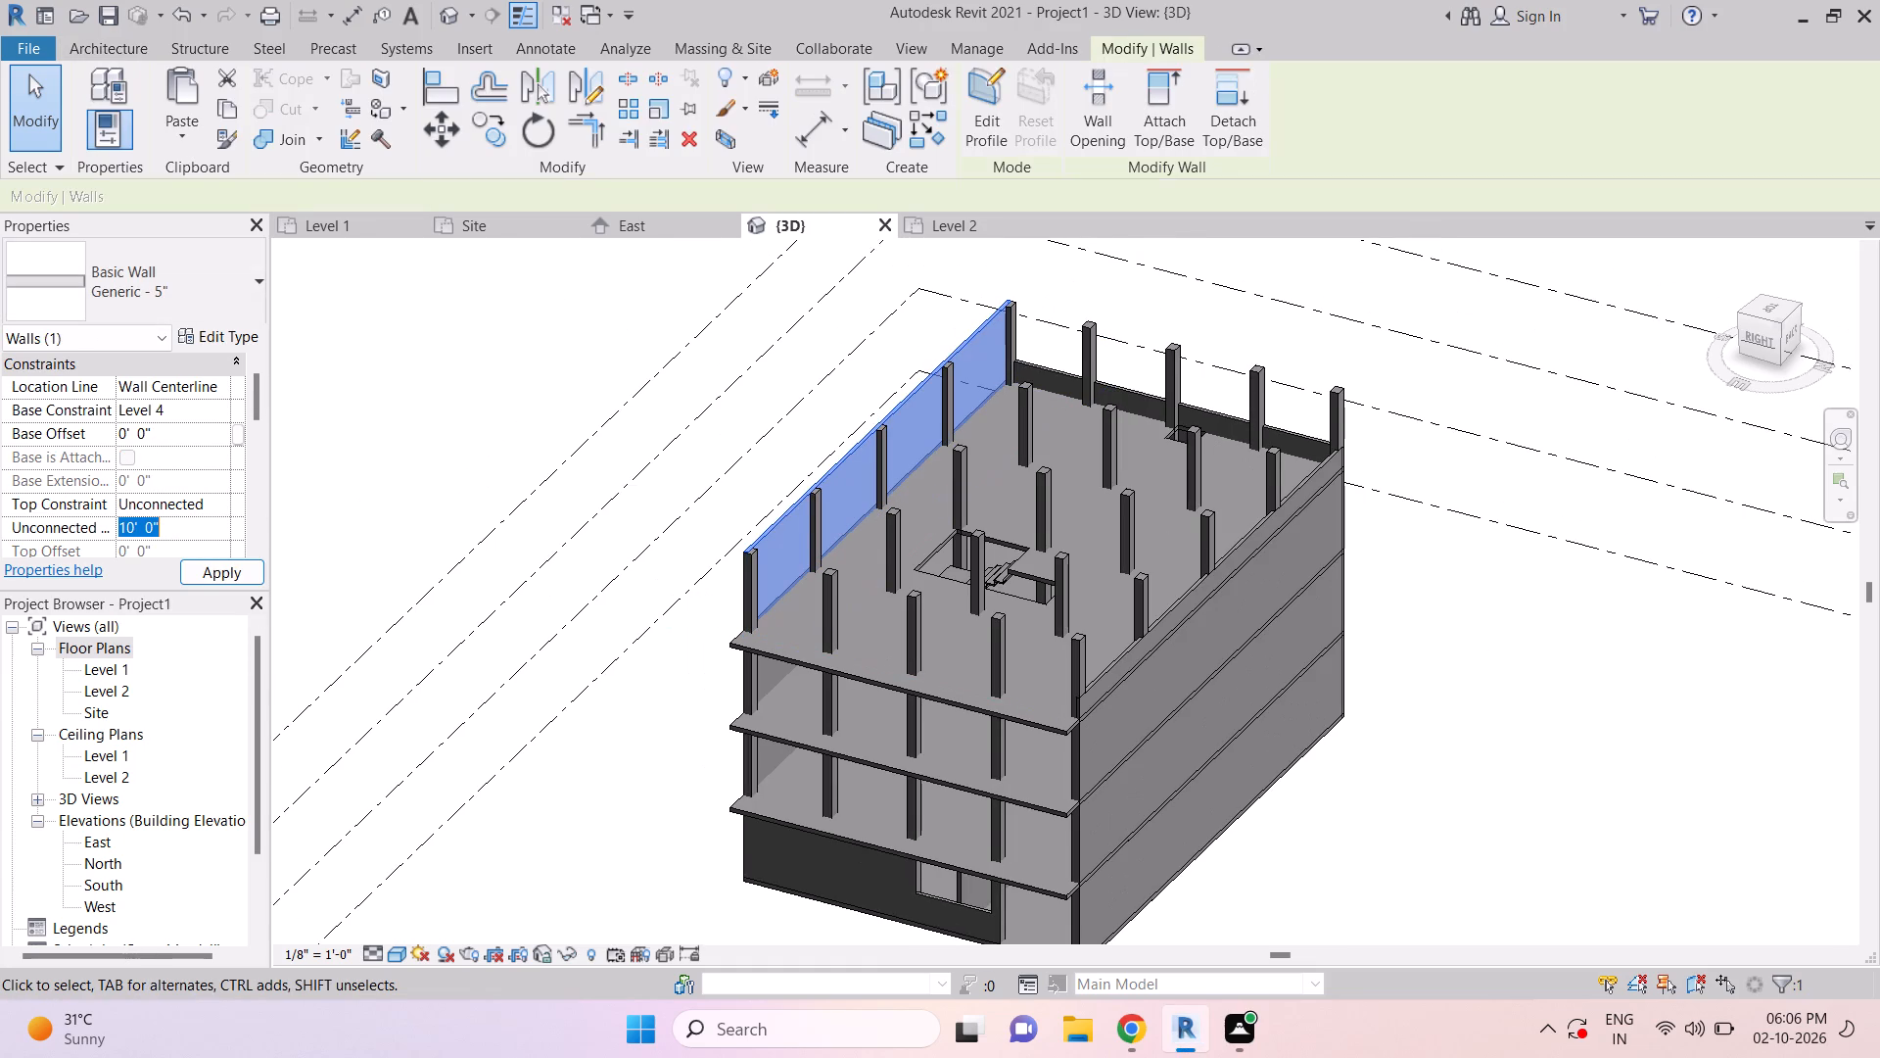
key("3")
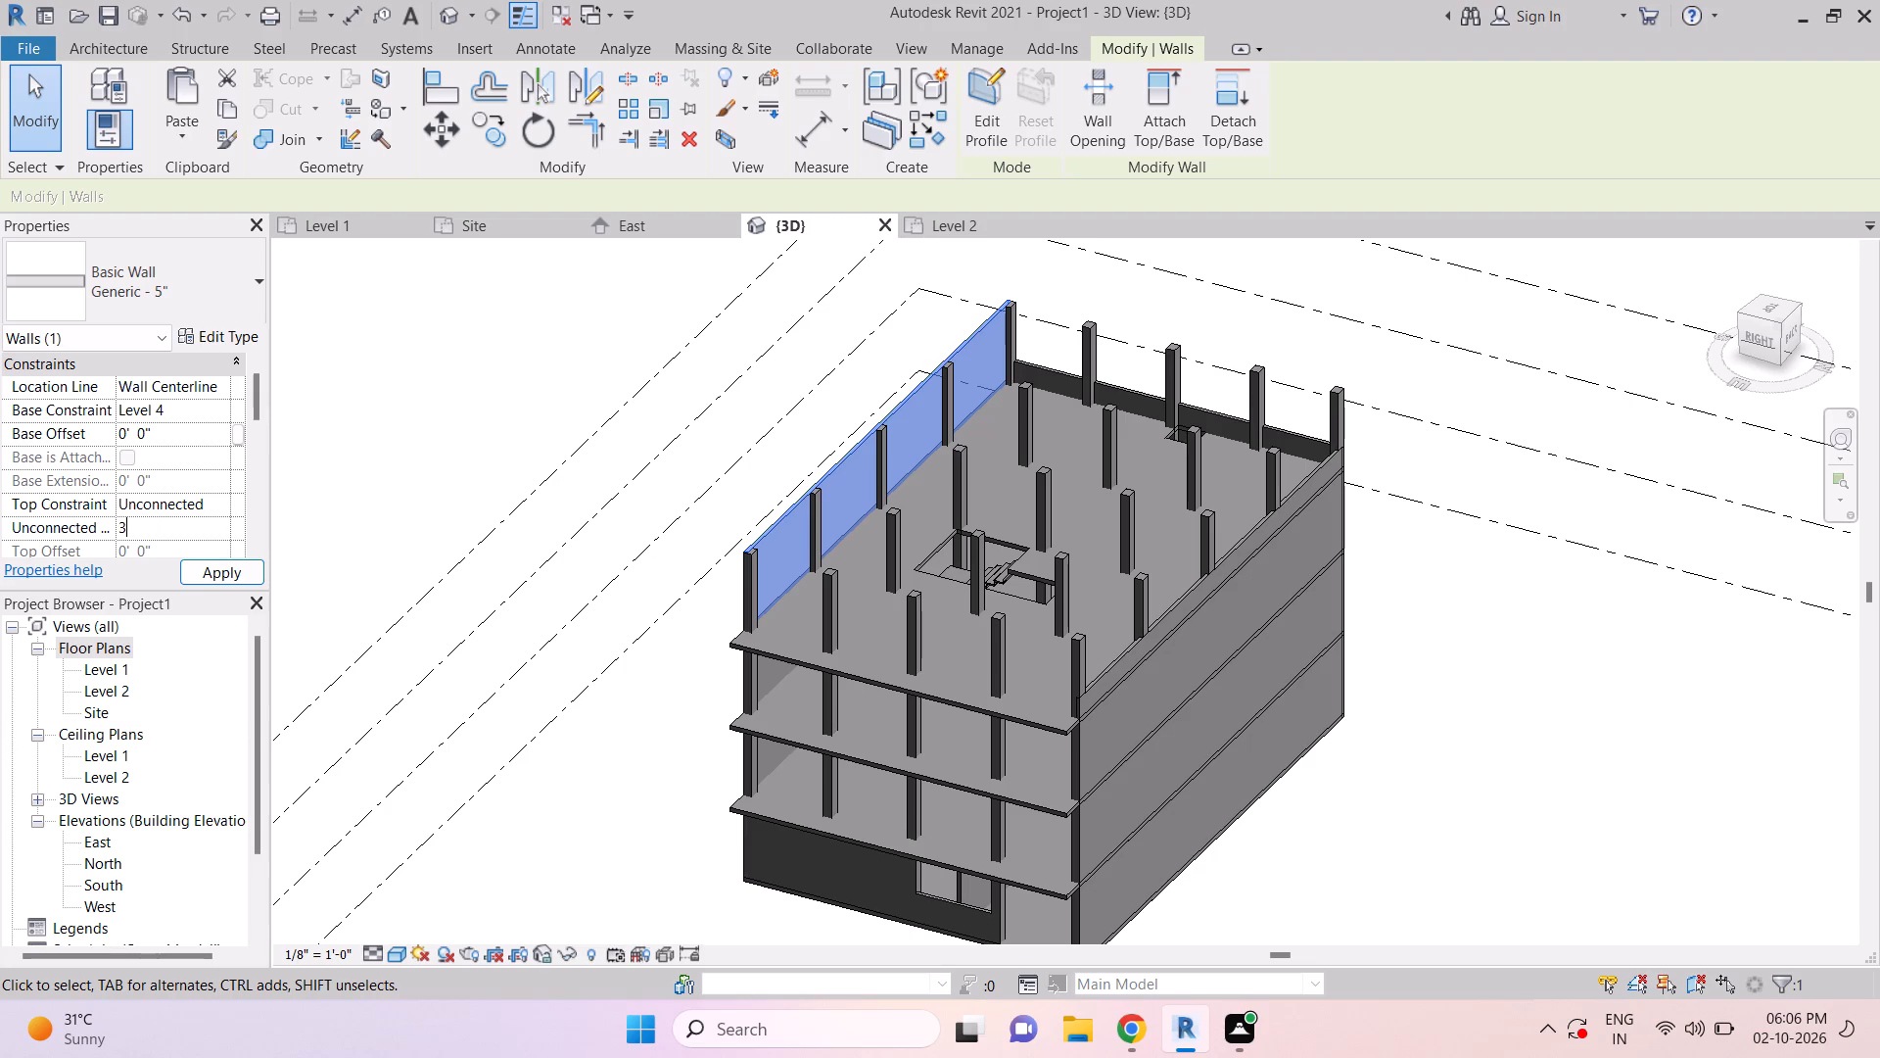
key("apostrophe")
key("Return")
key("Escape")
key("Escape")
Delete the three intermediate Level 4 columns along the building's open right side, keeping the corner columns.
scroll(1276, 831, "up", 1, "shift")
middle_click_drag(1282, 823, 1270, 837, "shift")
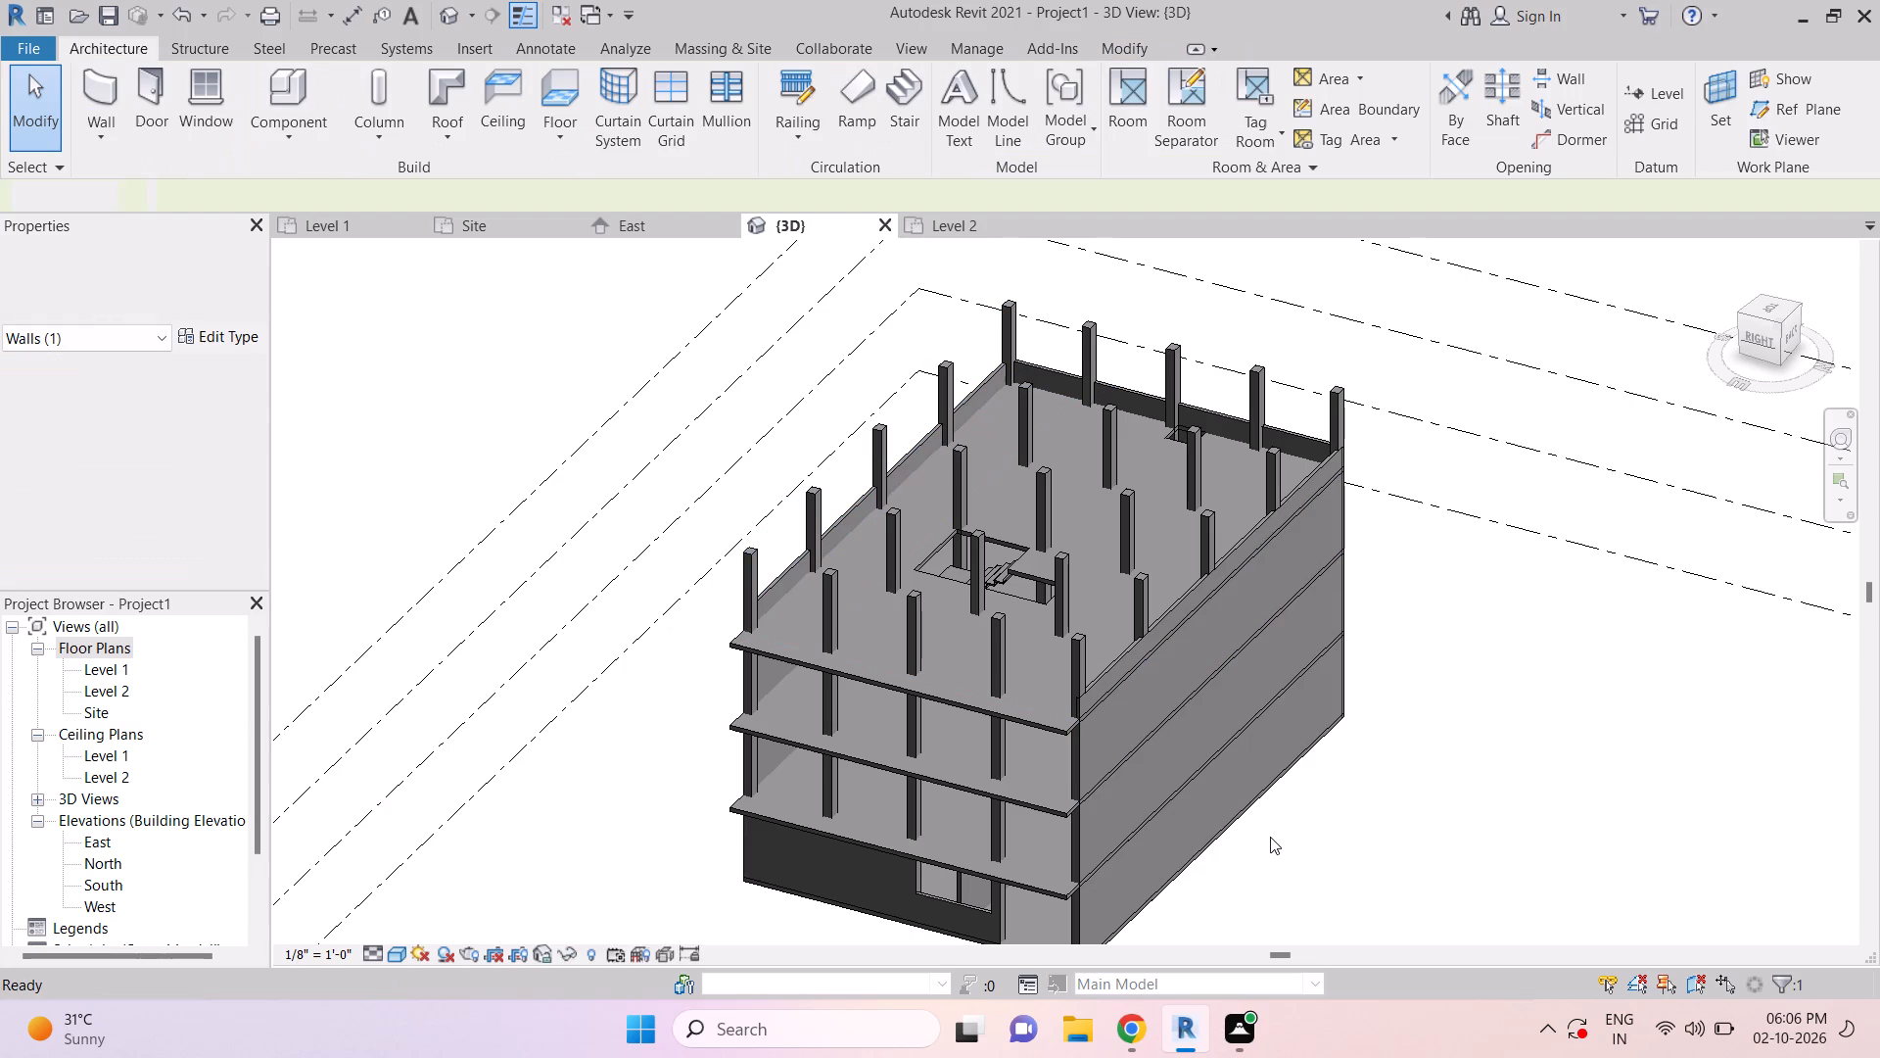
middle_click_drag(1270, 837, 1323, 735, "shift")
middle_click_drag(1413, 836, 1476, 685, "shift")
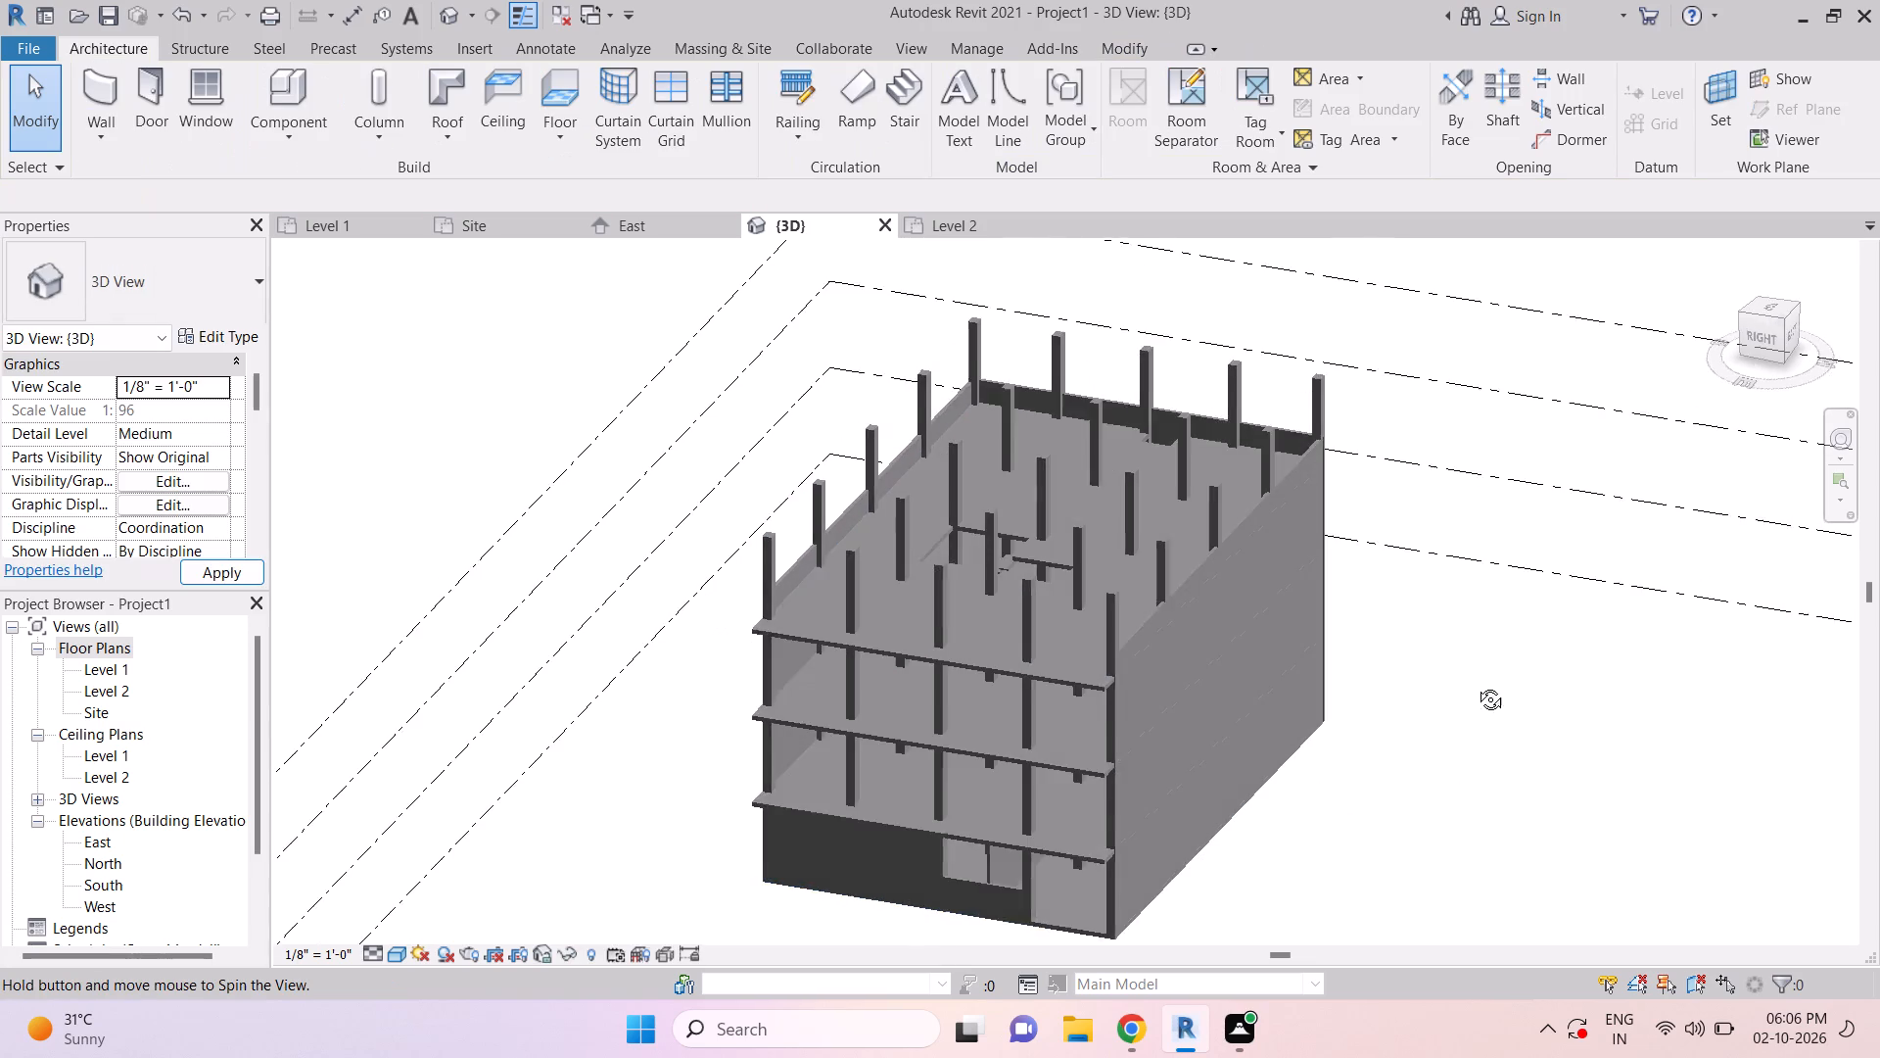
middle_click_drag(1476, 685, 1352, 720, "shift")
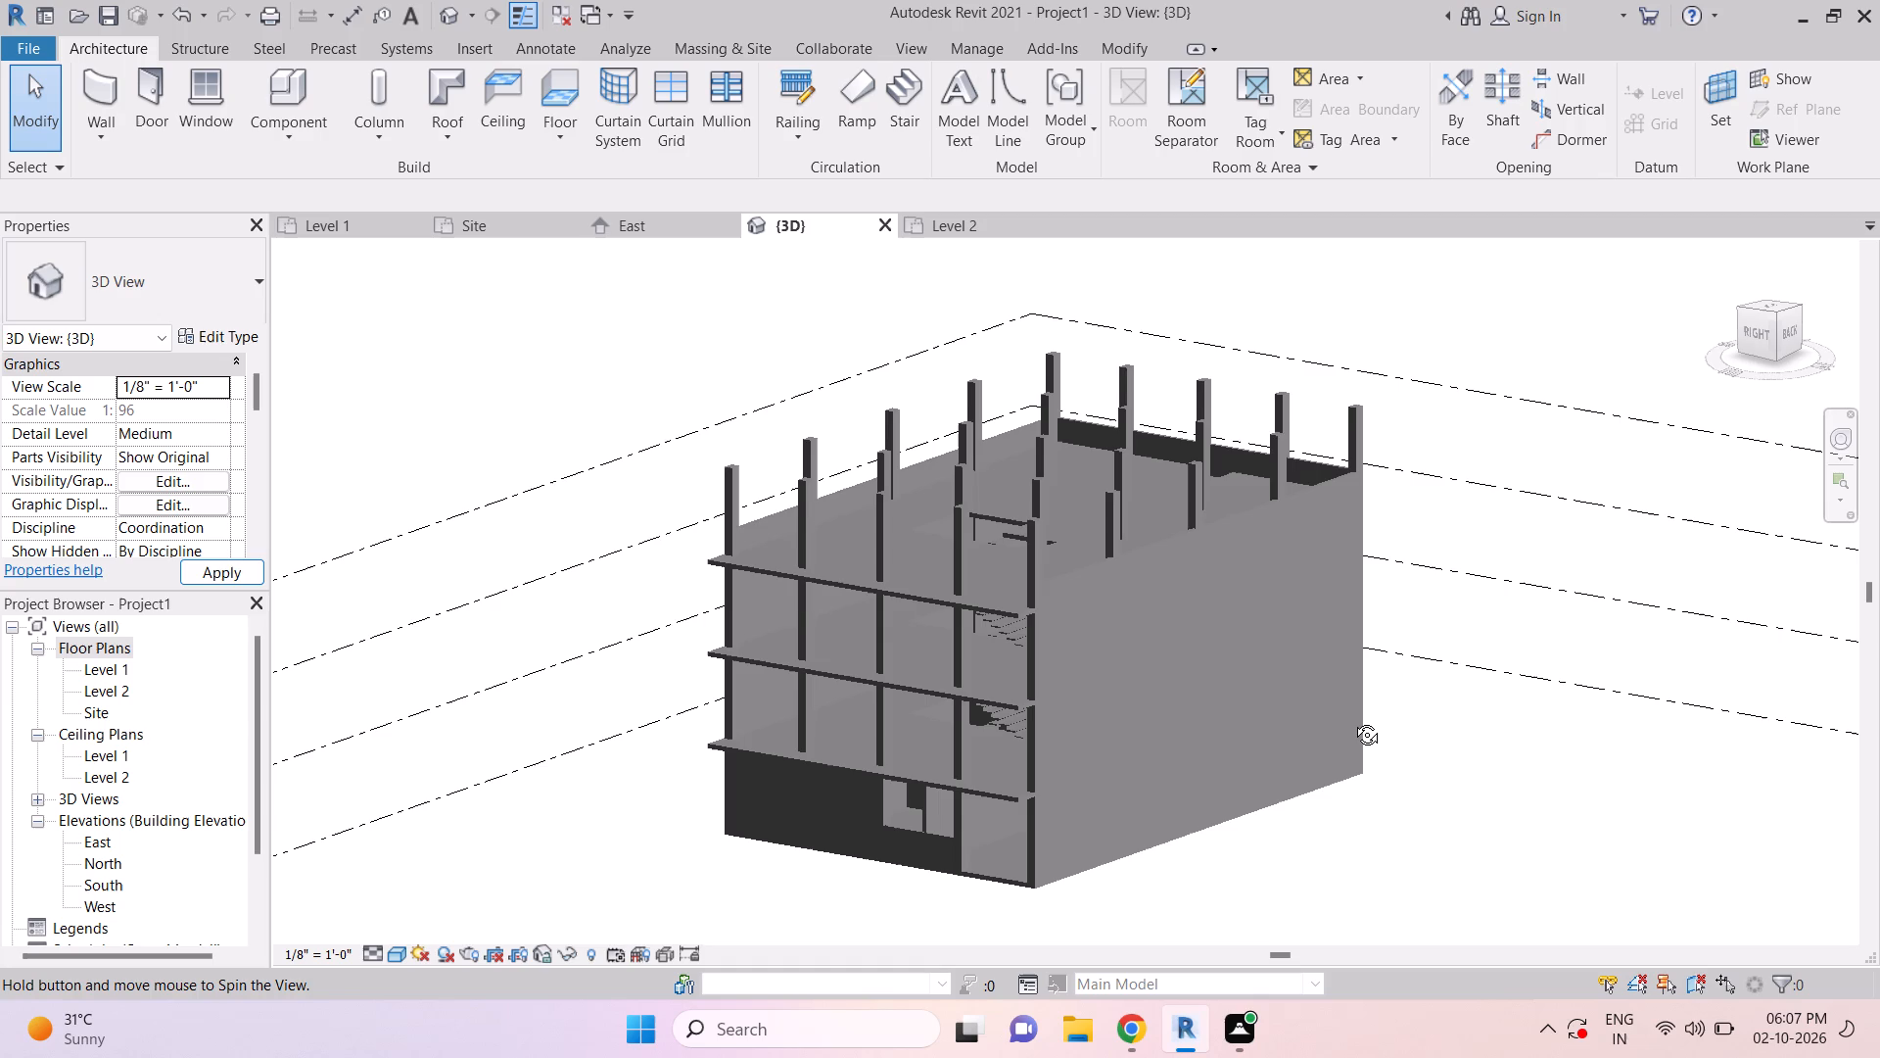
middle_click_drag(1352, 720, 1356, 733, "shift")
key("Escape")
key("Escape")
key("Escape")
left_click(930, 540)
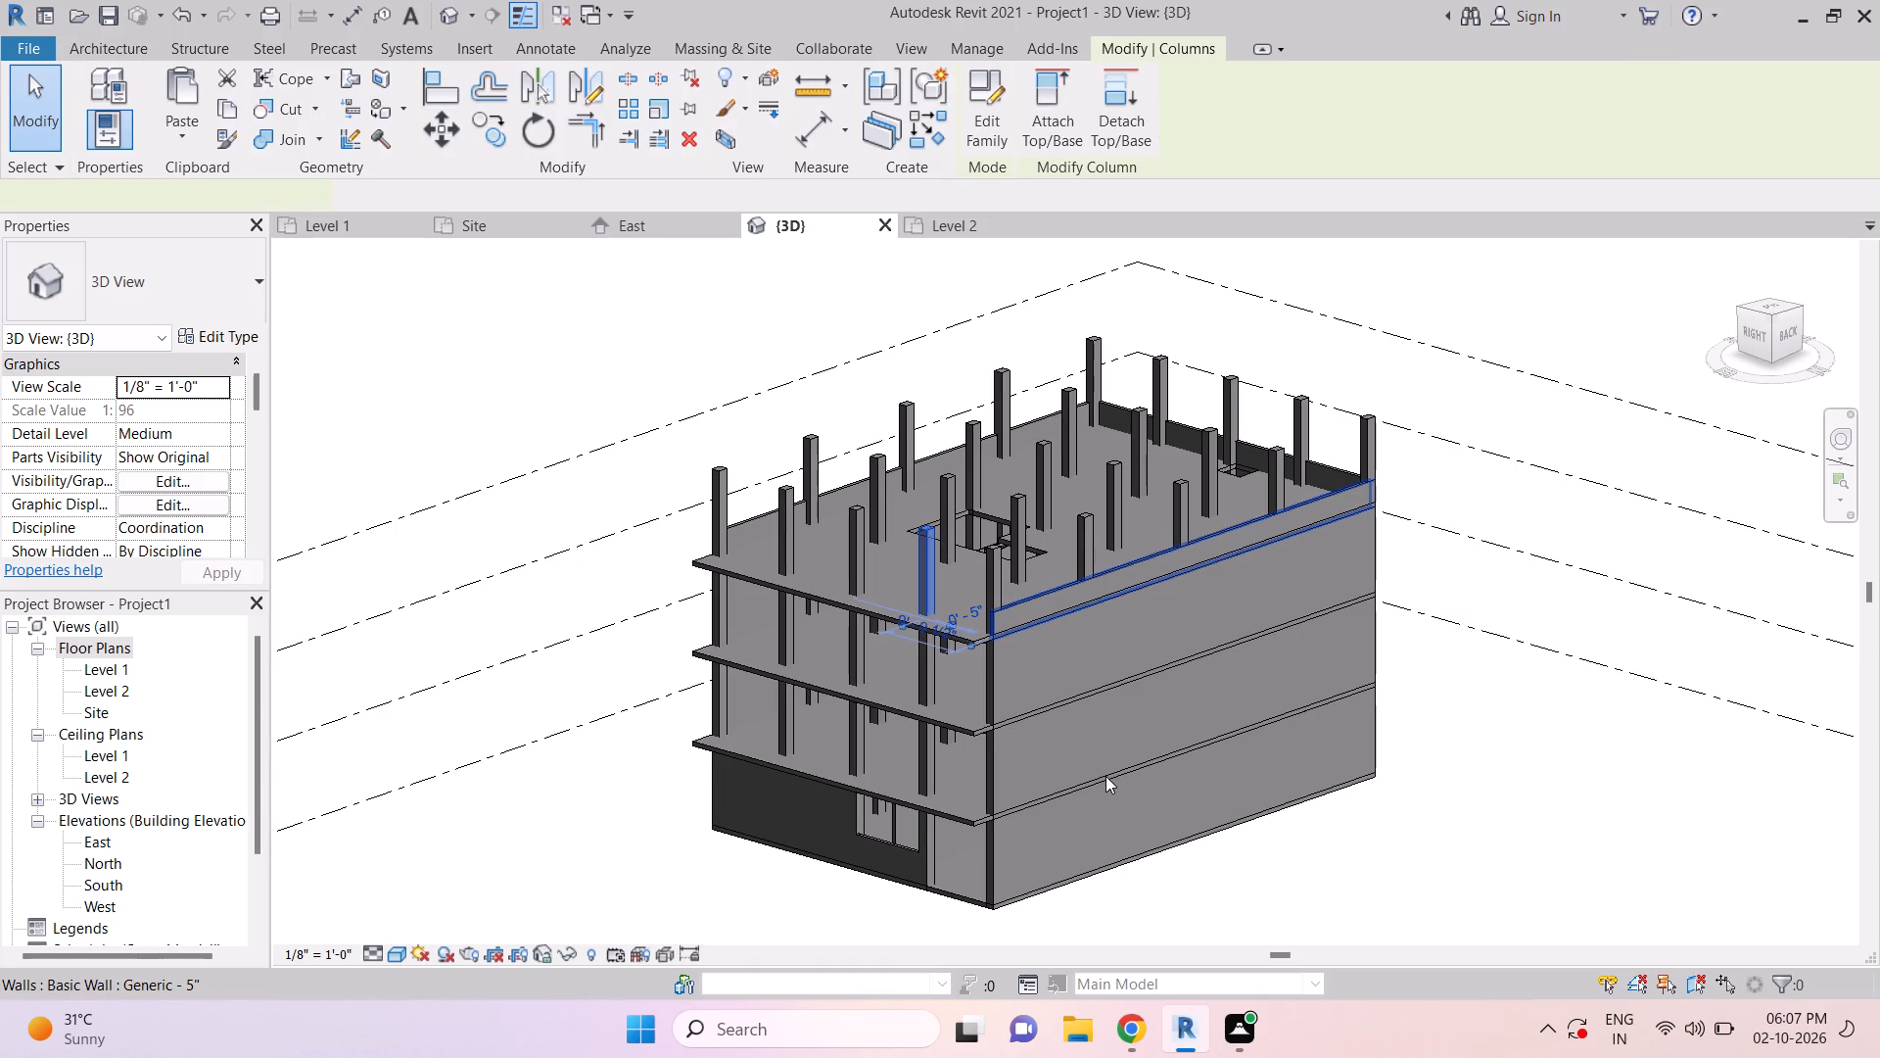
key("Delete")
left_click(862, 559)
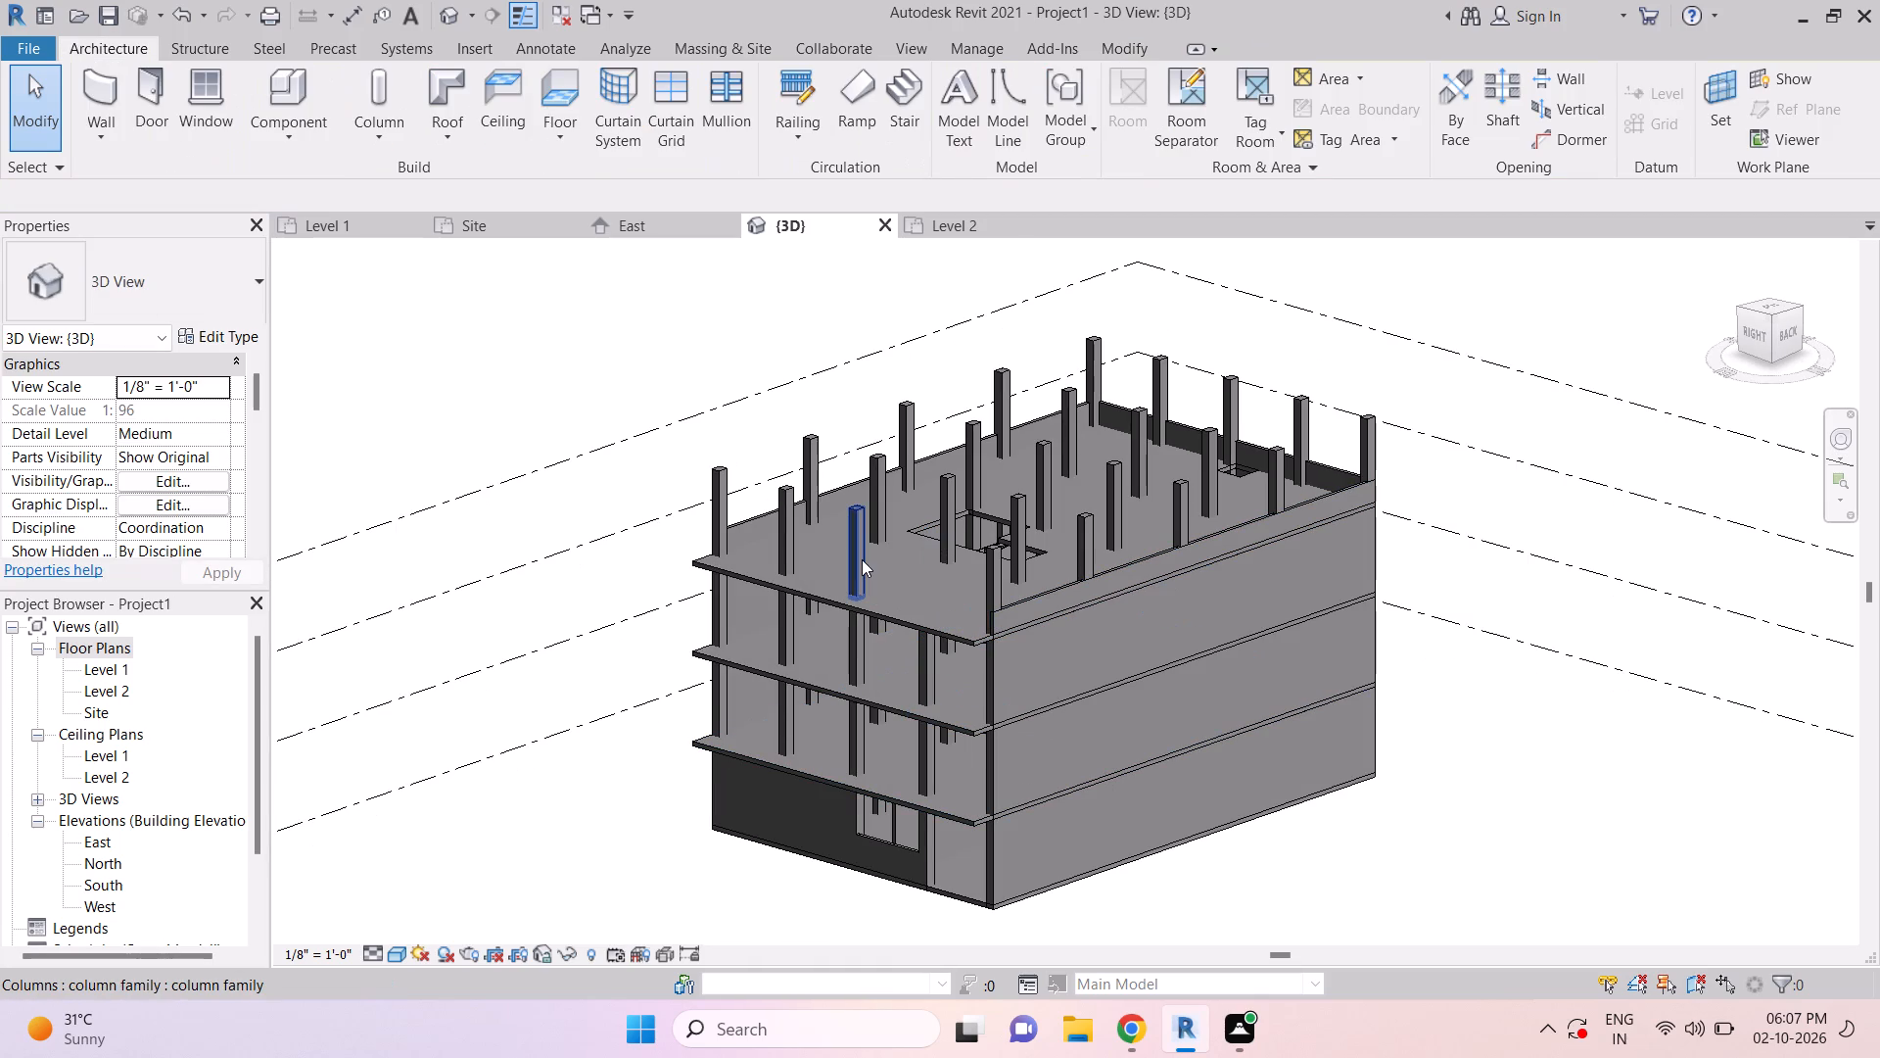
key("Delete")
left_click(787, 533)
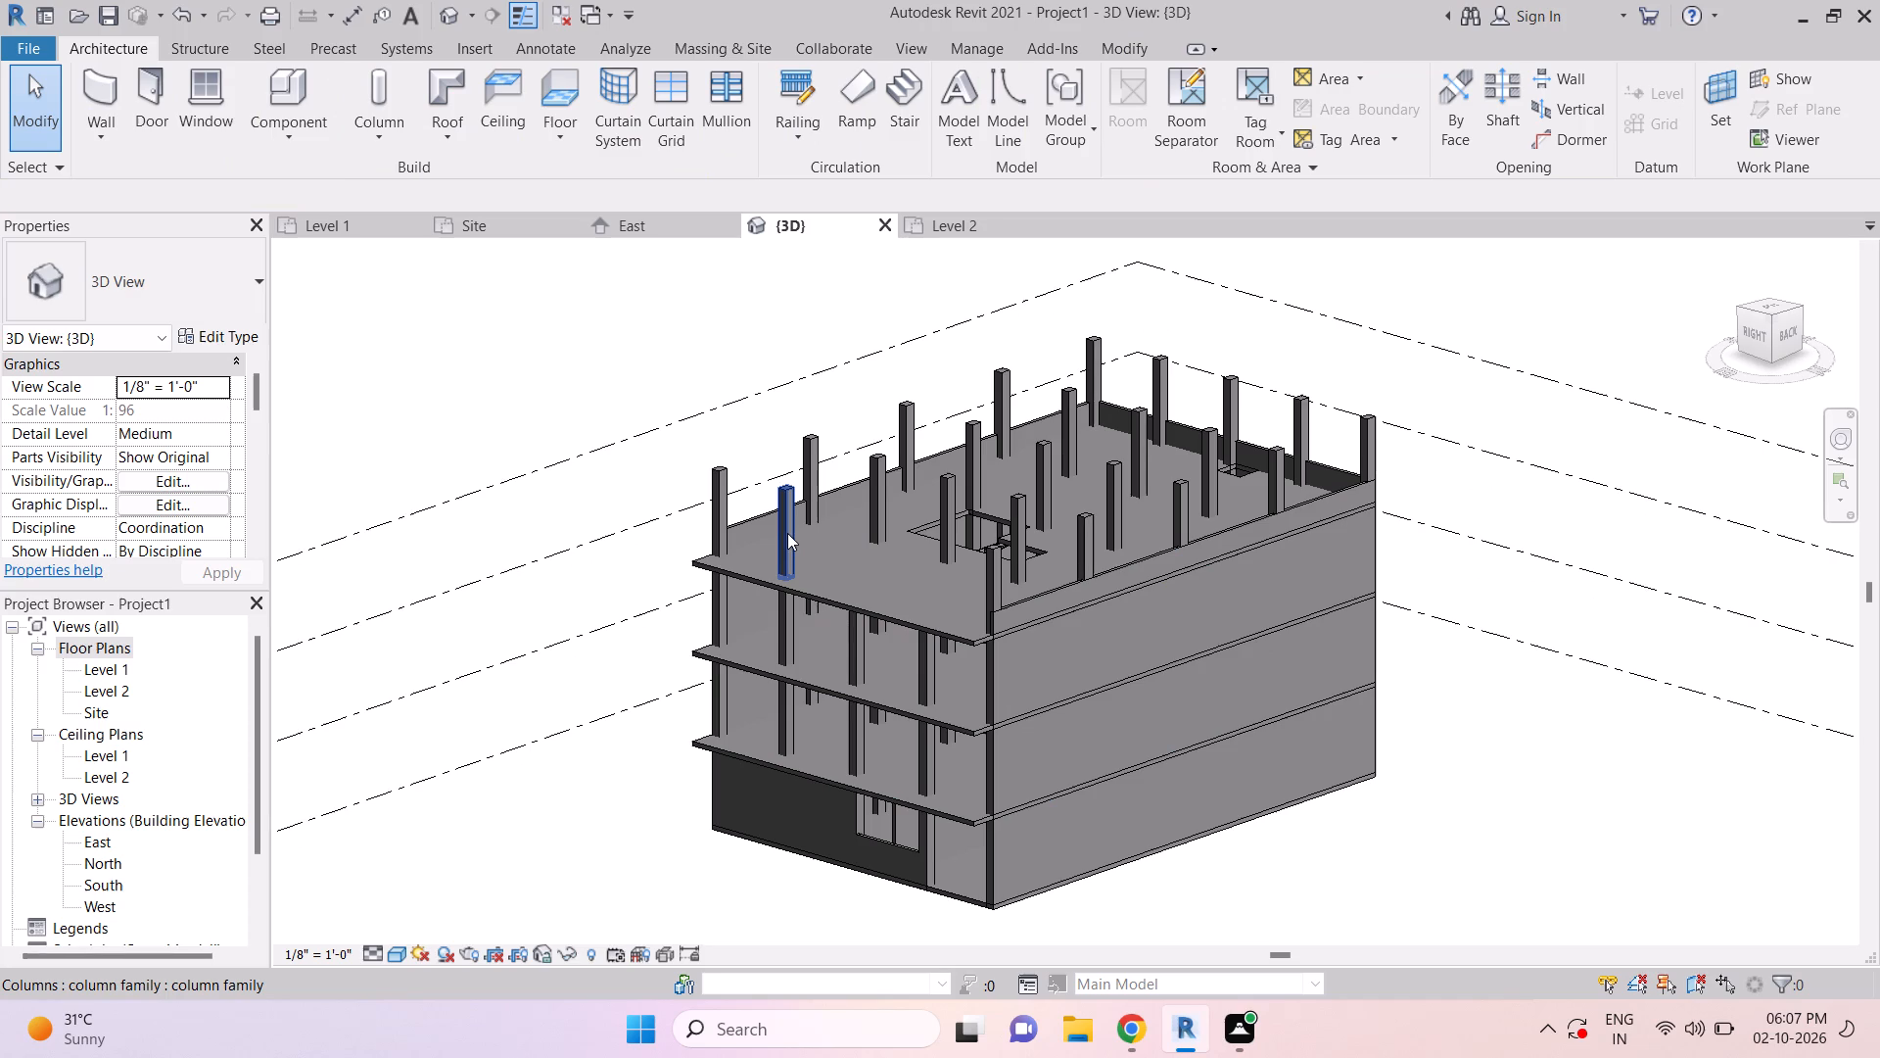
key("Delete")
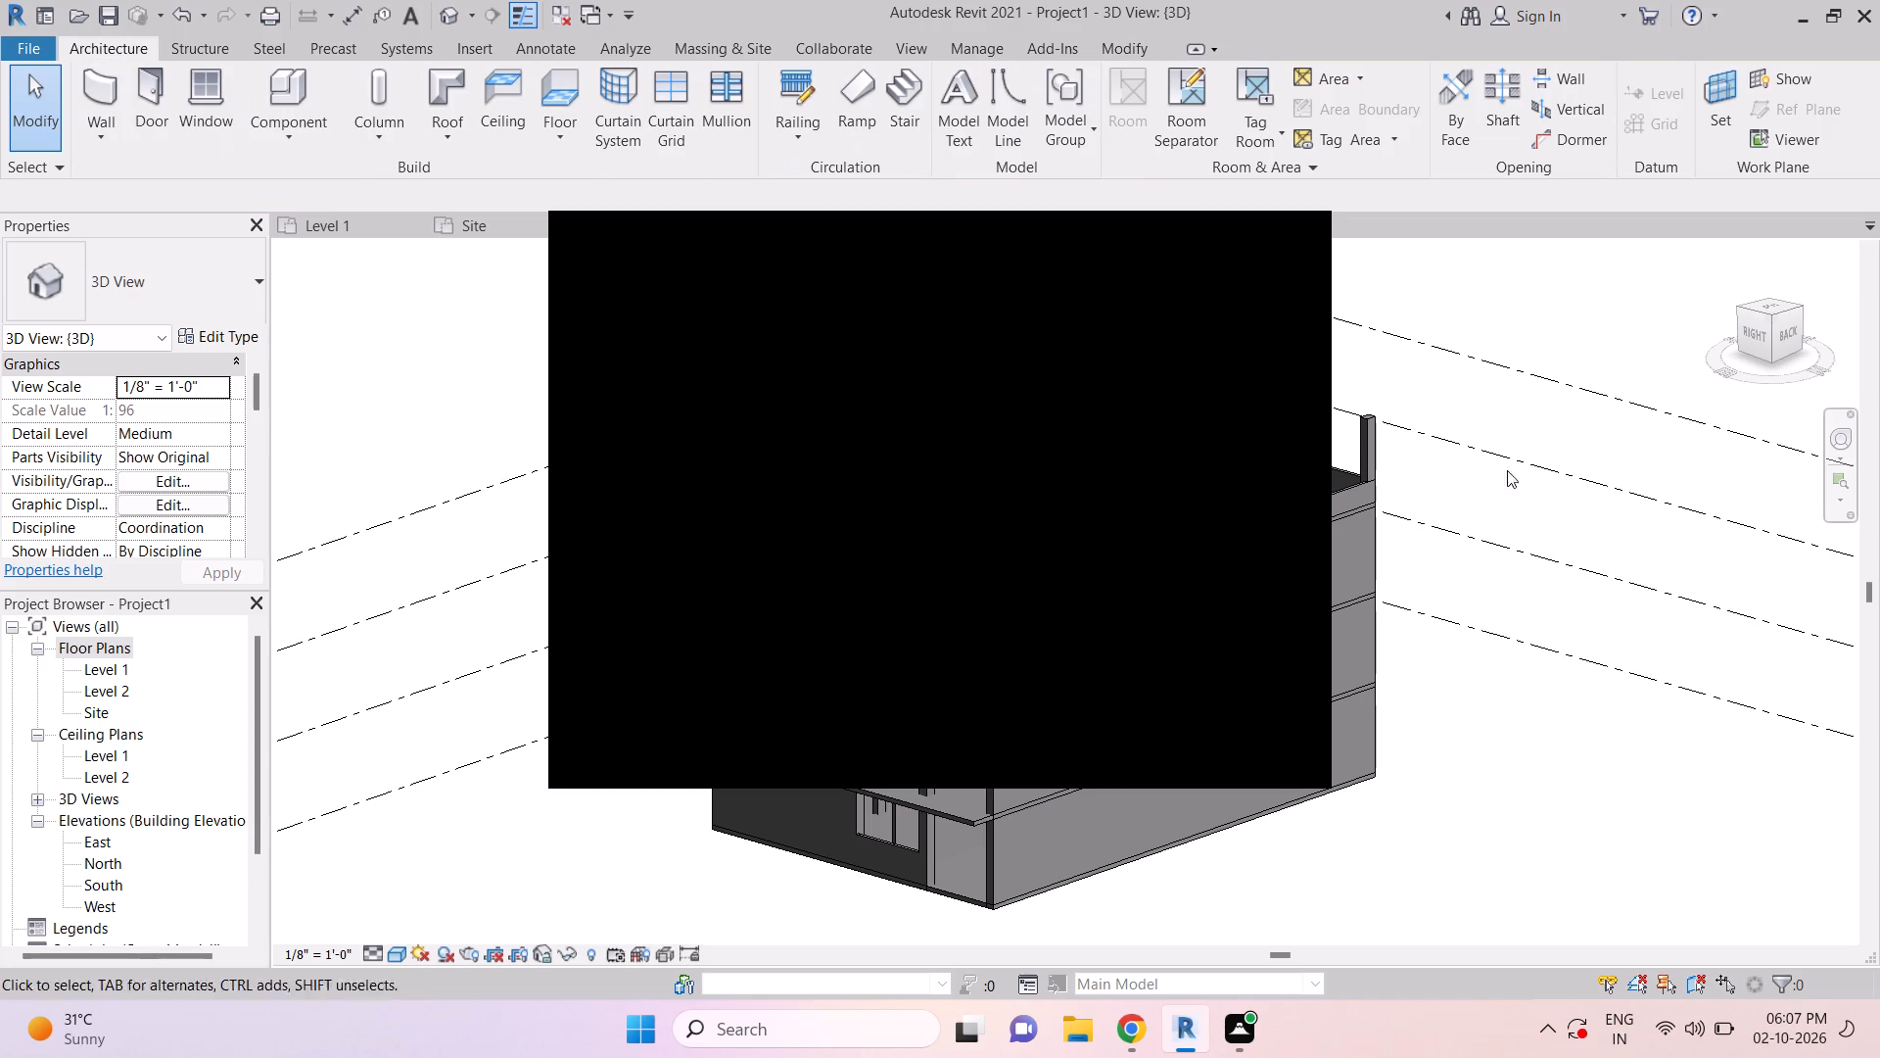
Delete three Level 4 columns along the left wall, starting at the back corner, plus the back wall's column nearest that corner.
left_click(1357, 420)
key("Delete")
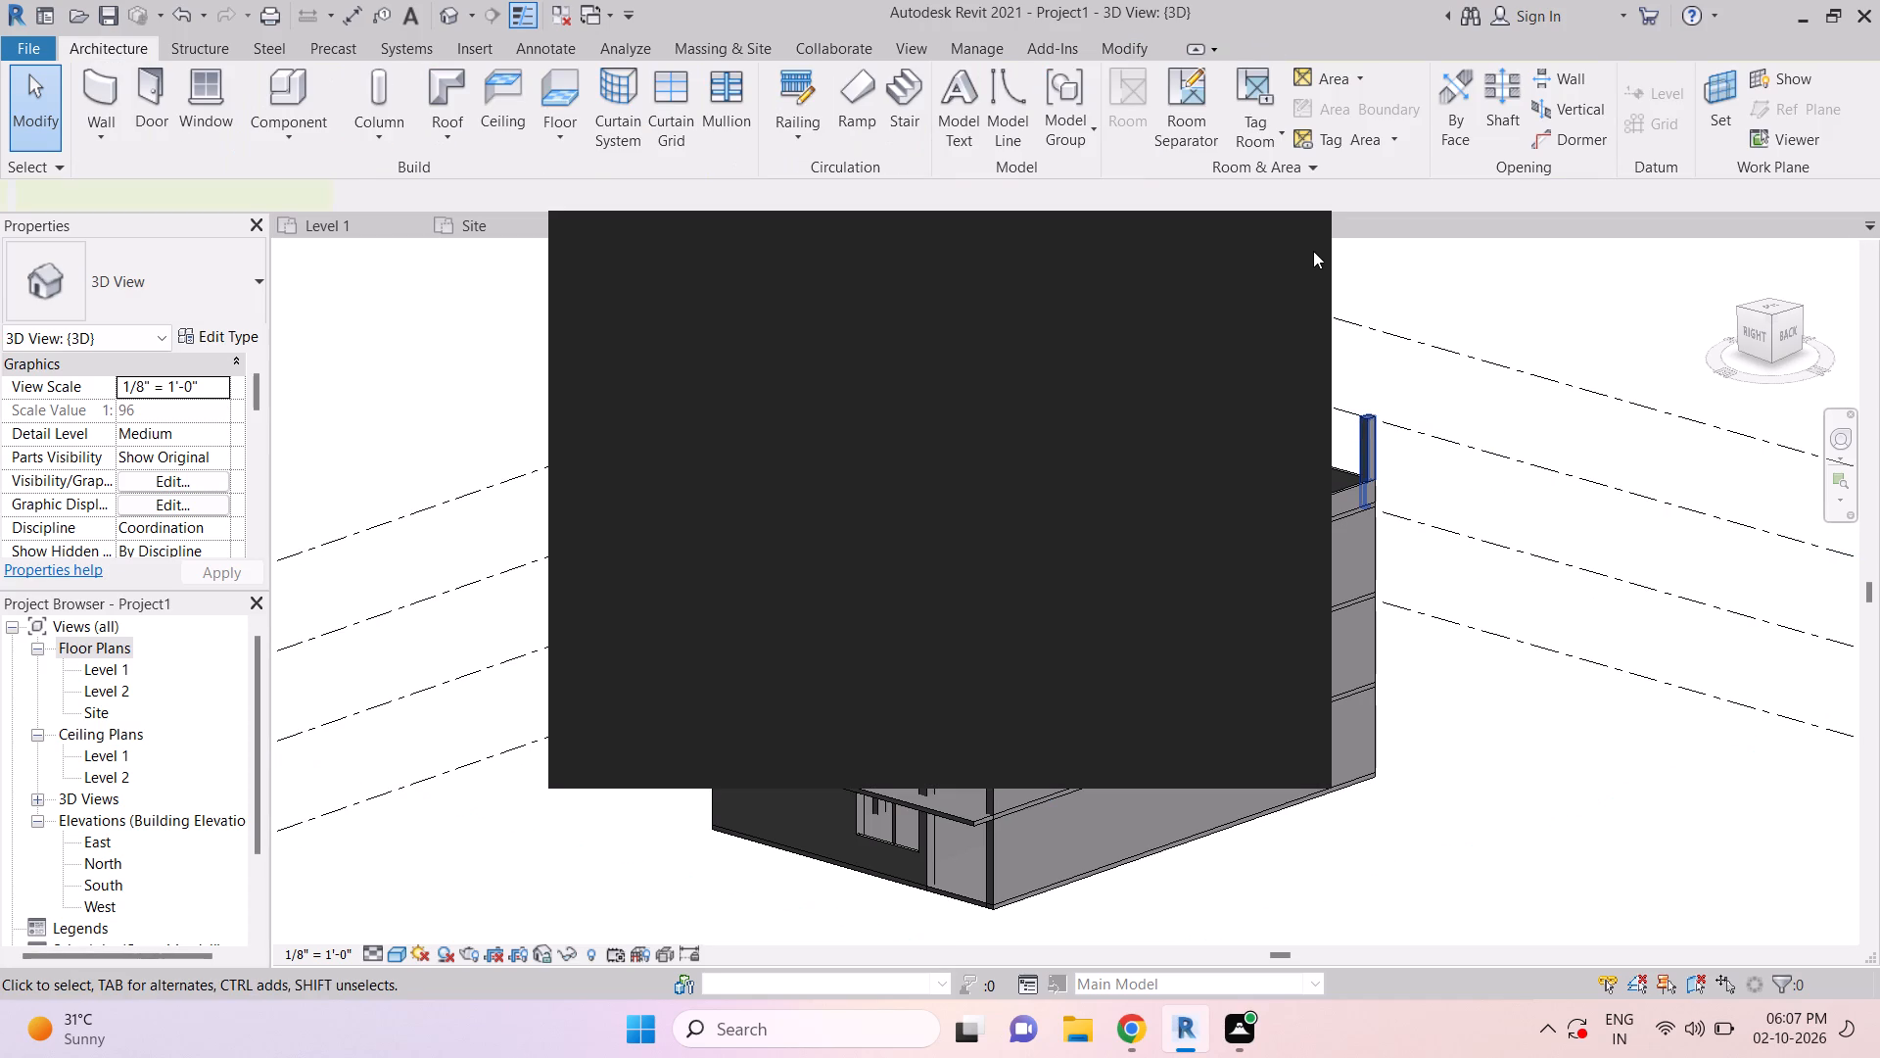
middle_click_drag(1506, 519, 1752, 616)
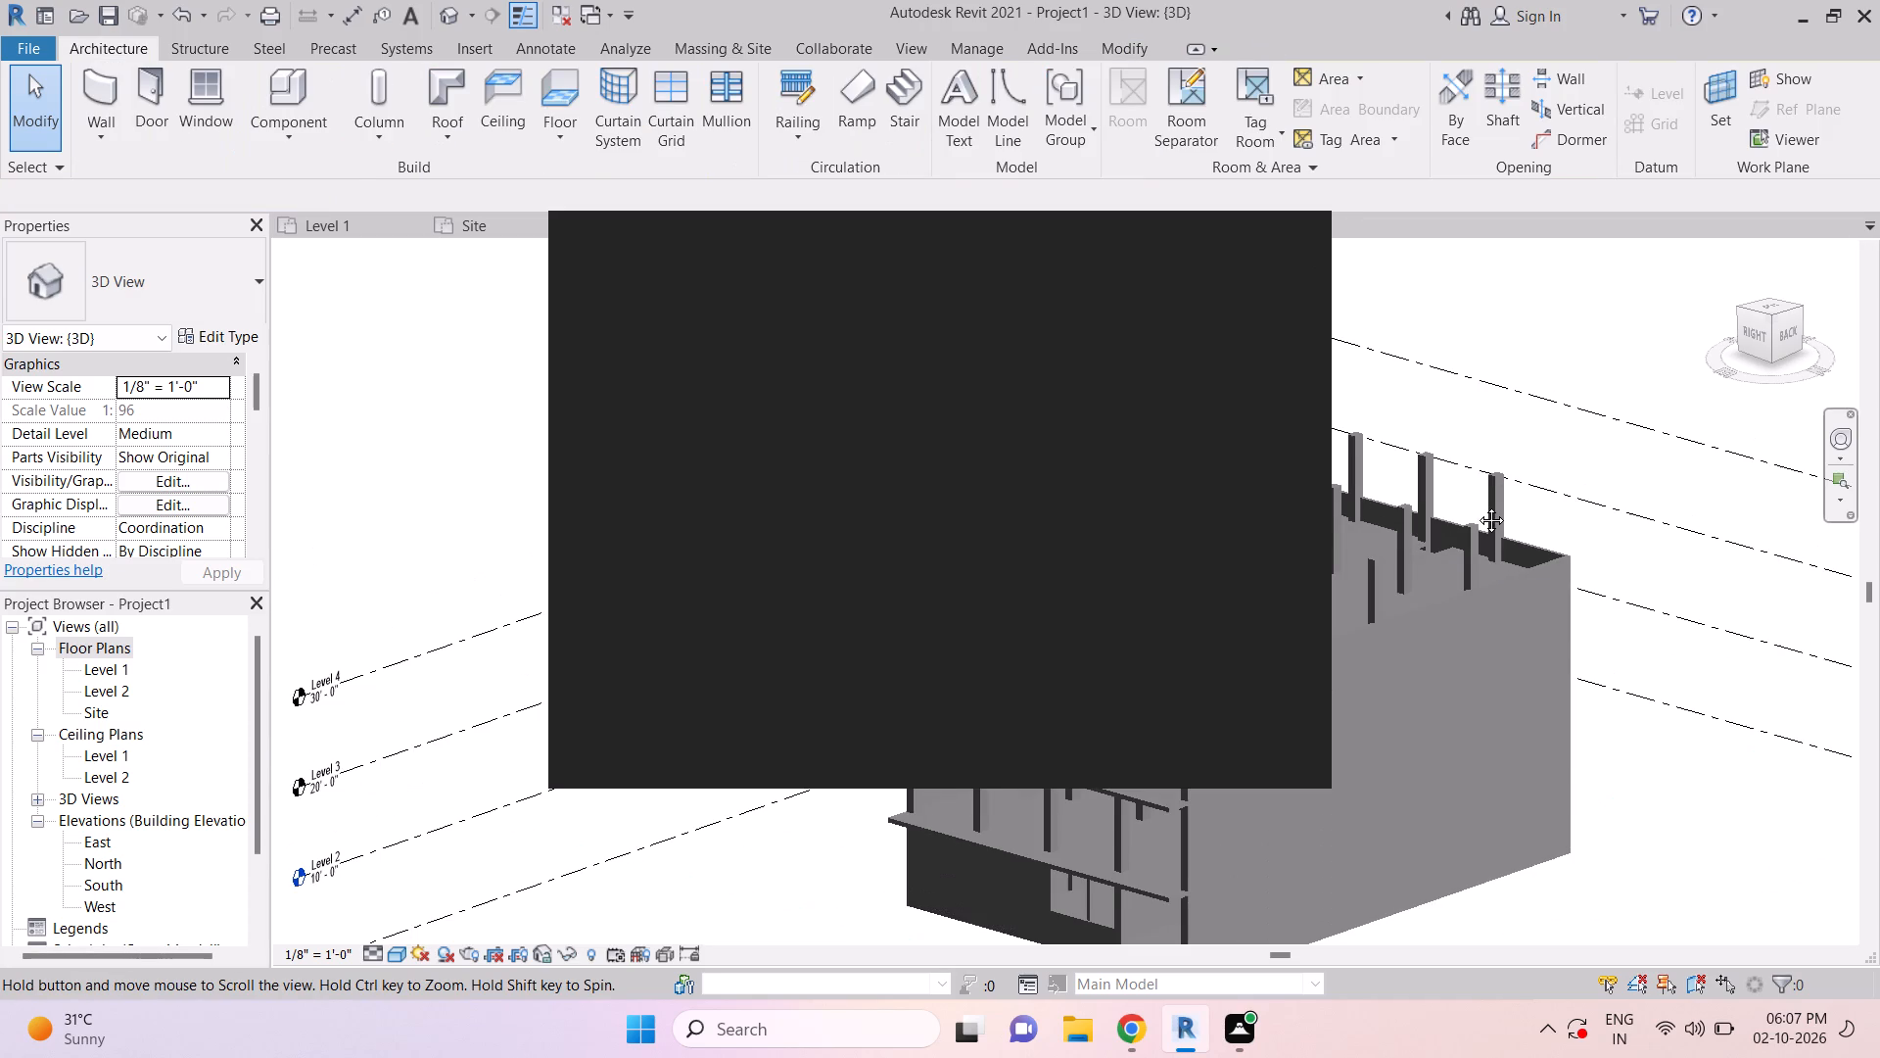
left_click(1557, 534)
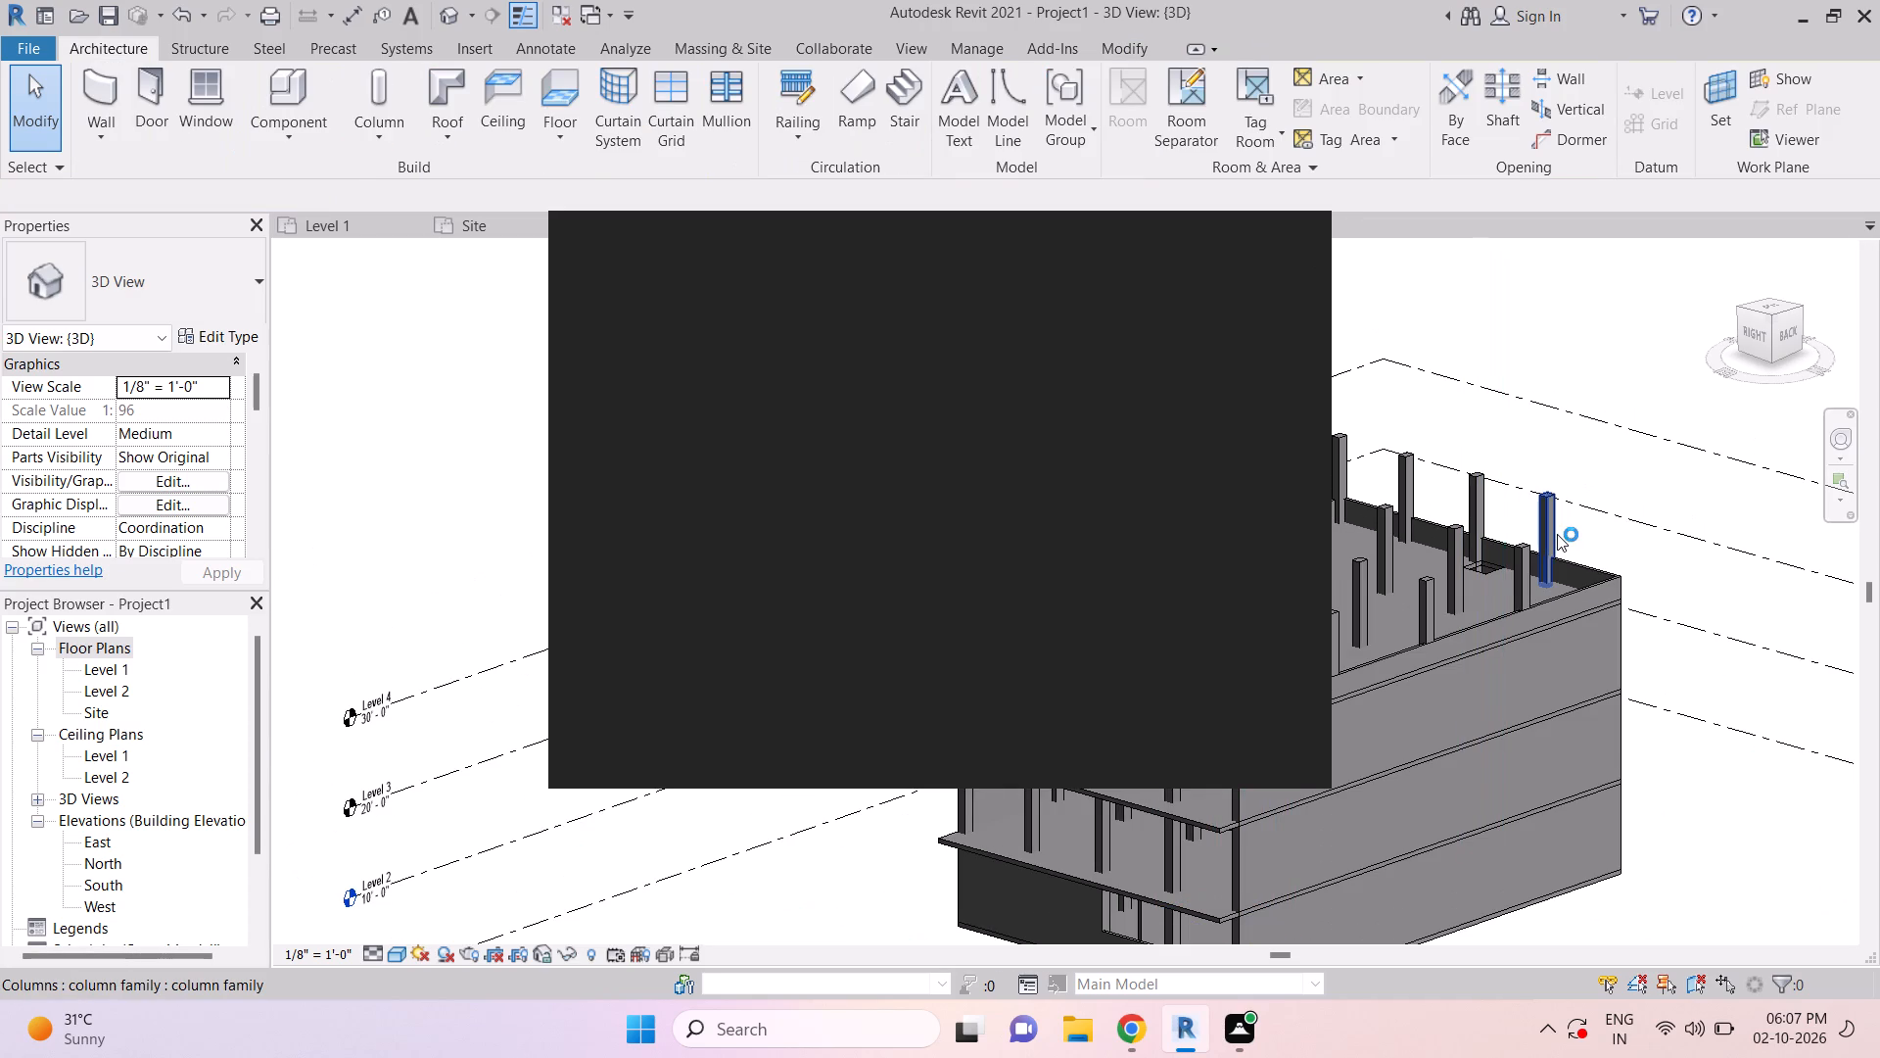
key("Delete")
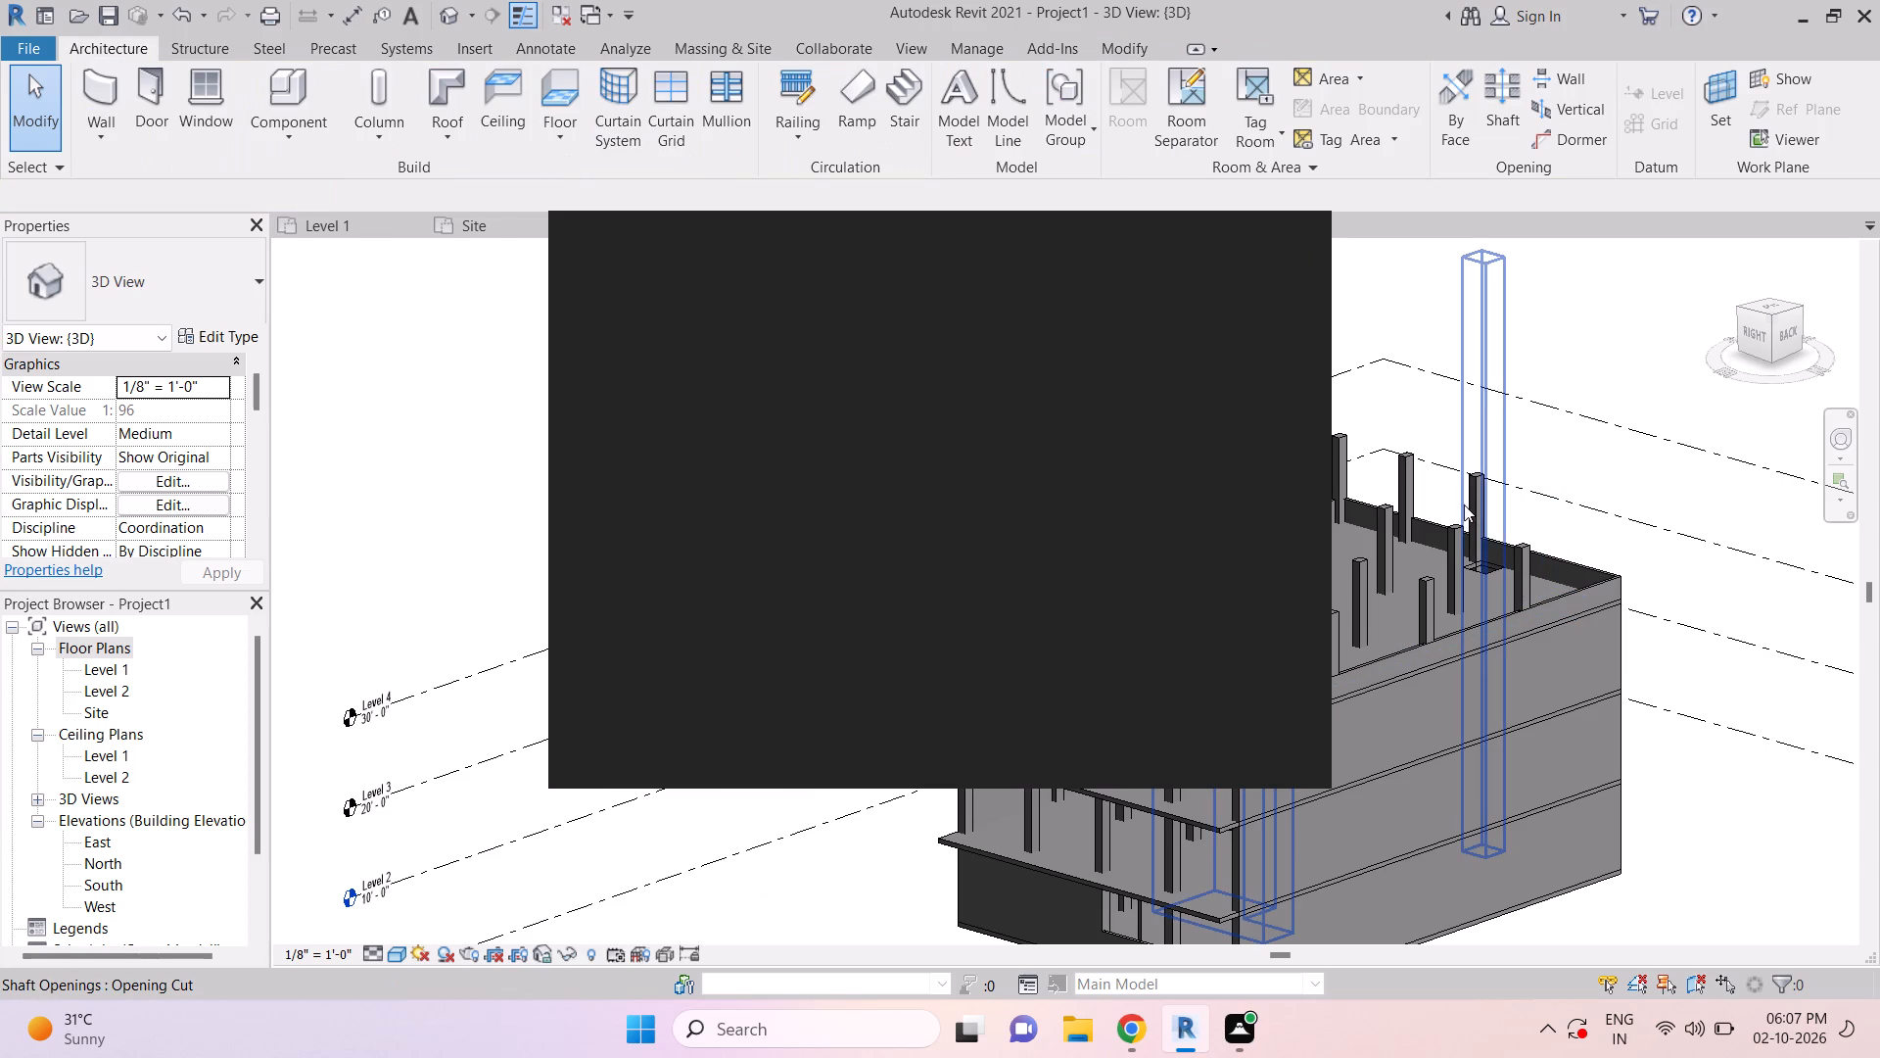
scroll(1482, 505, "up", 4)
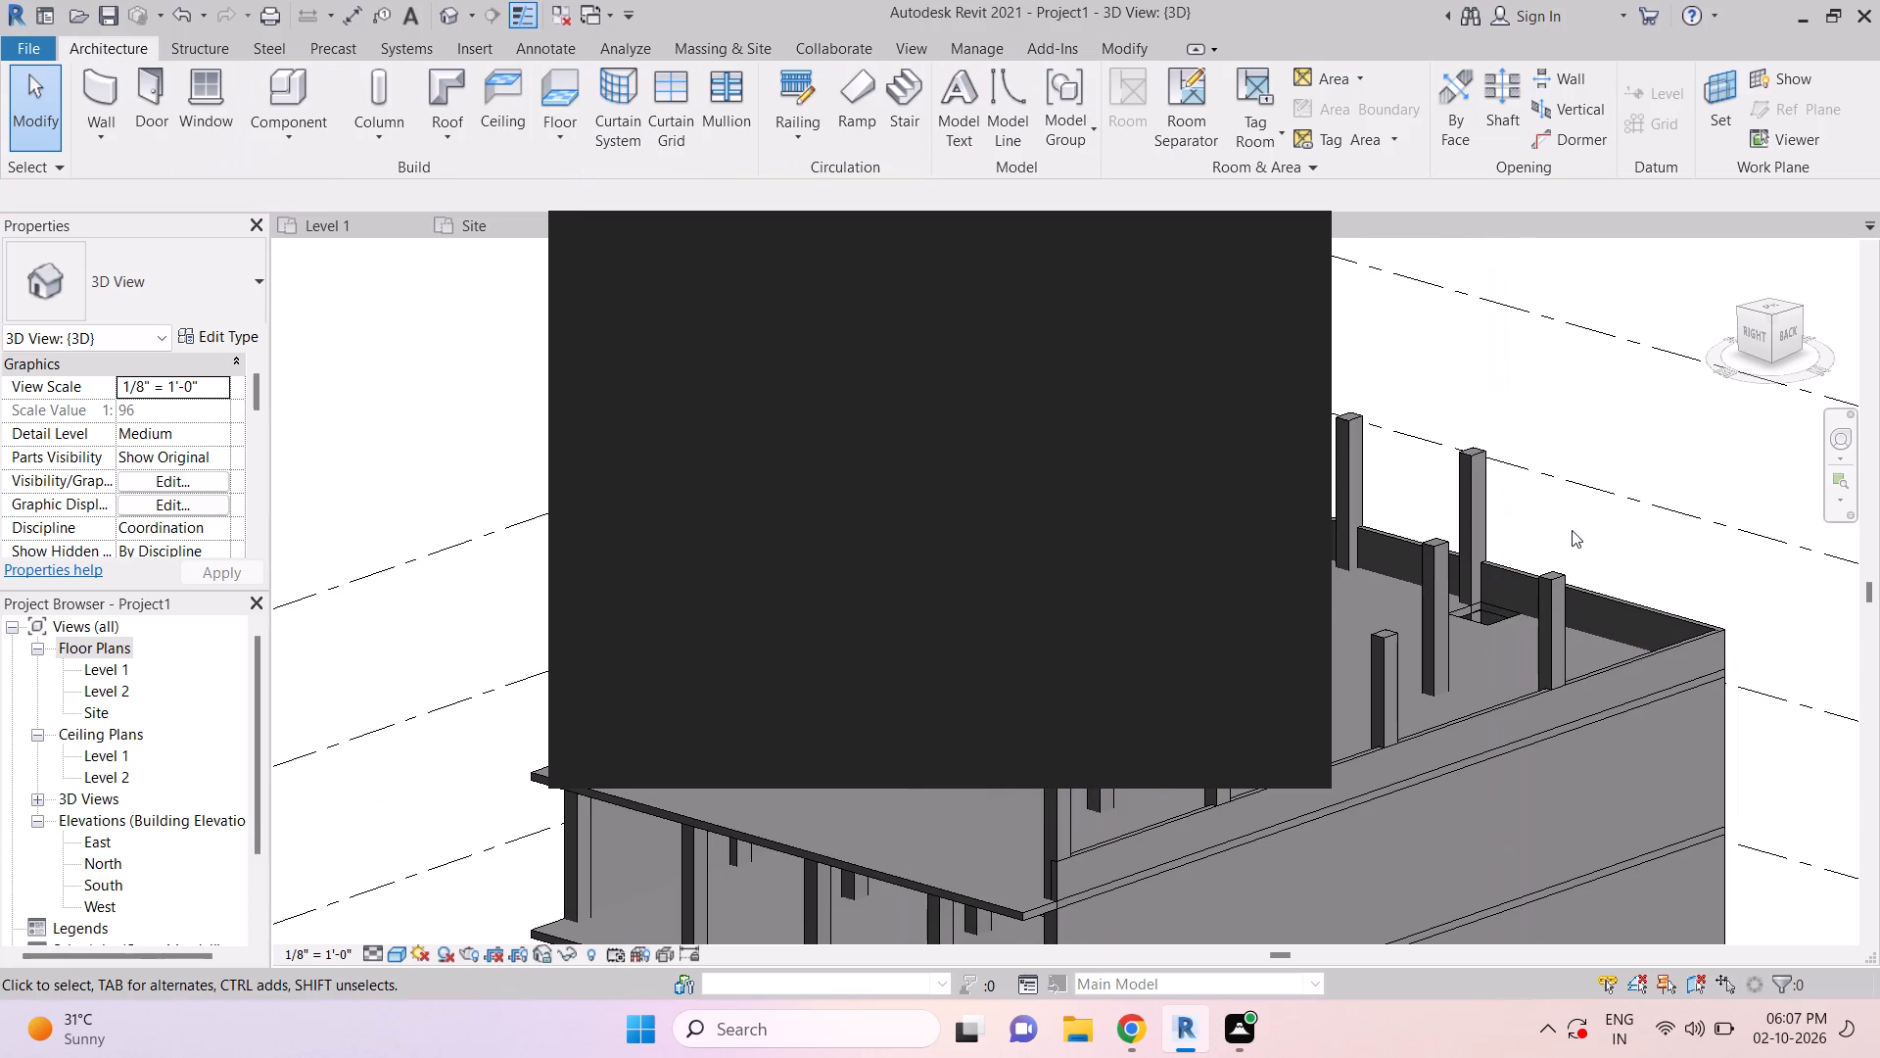
key("Escape")
key("Escape")
key("Escape")
key("Escape")
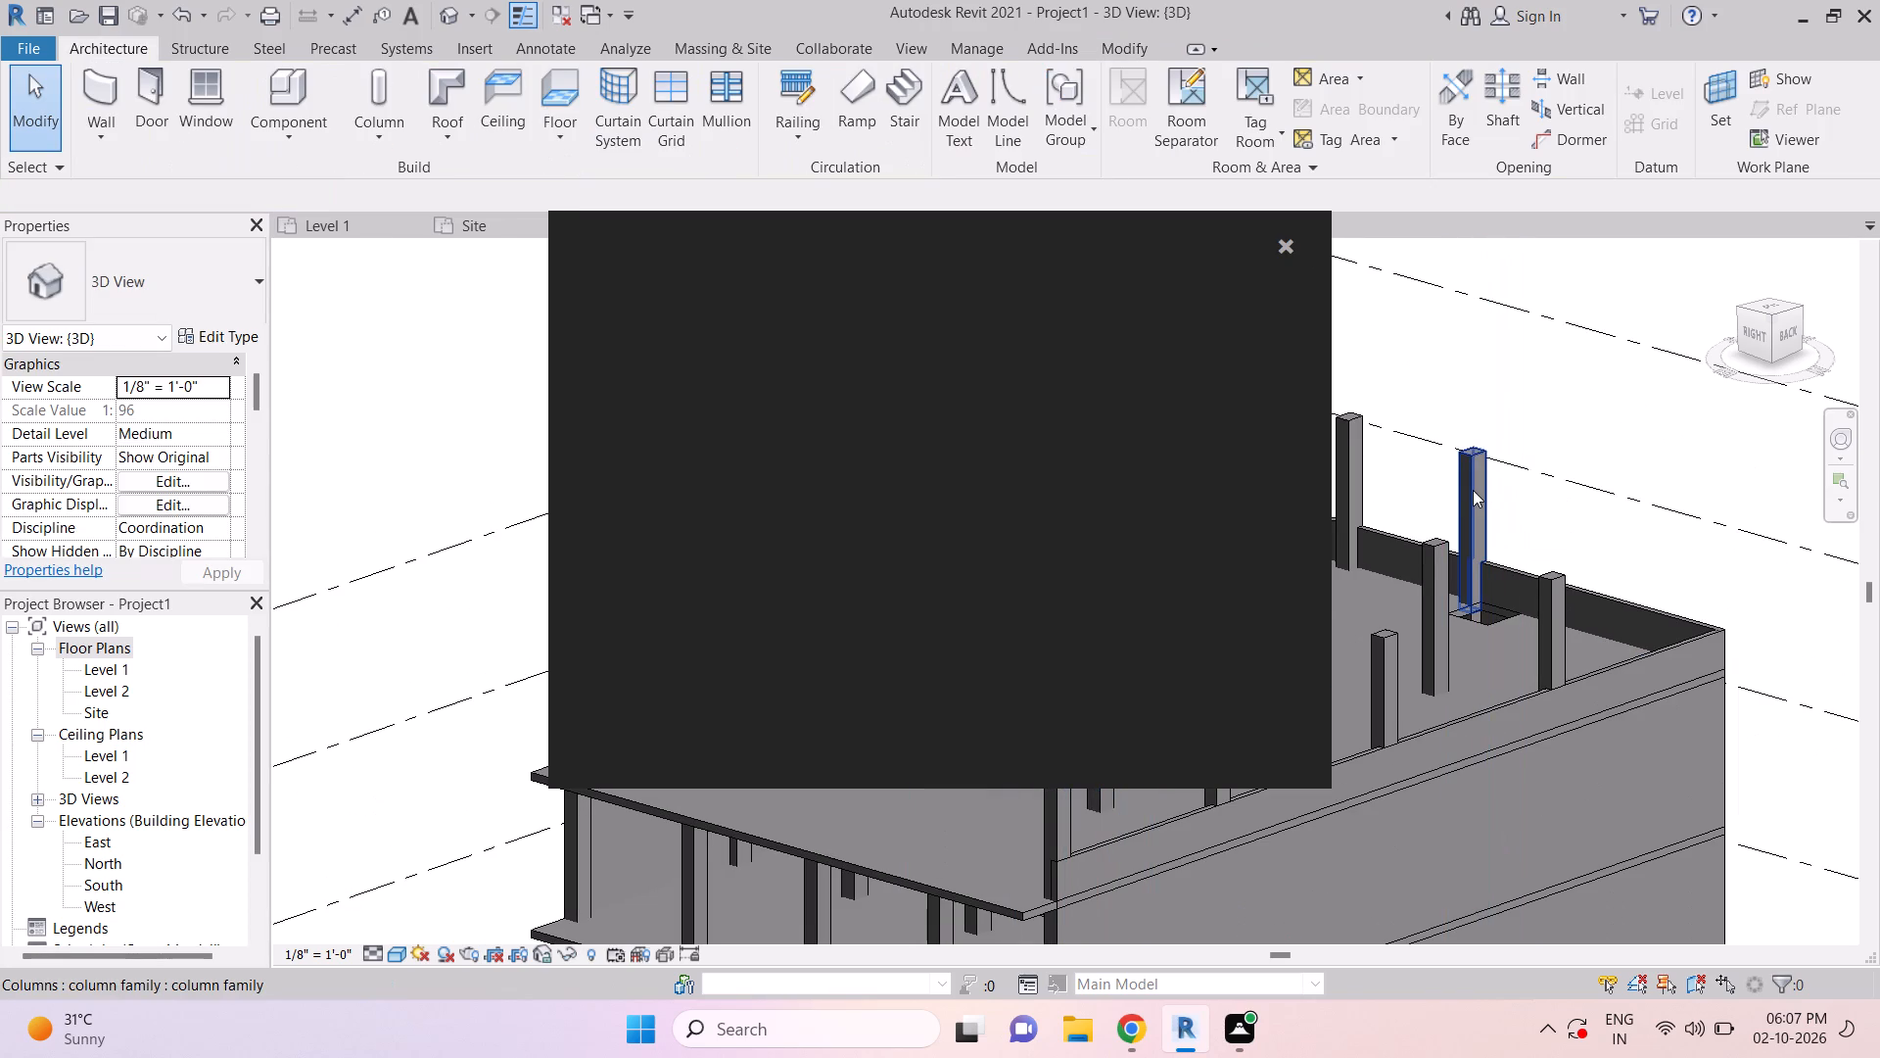
left_click(1472, 489)
key("Delete")
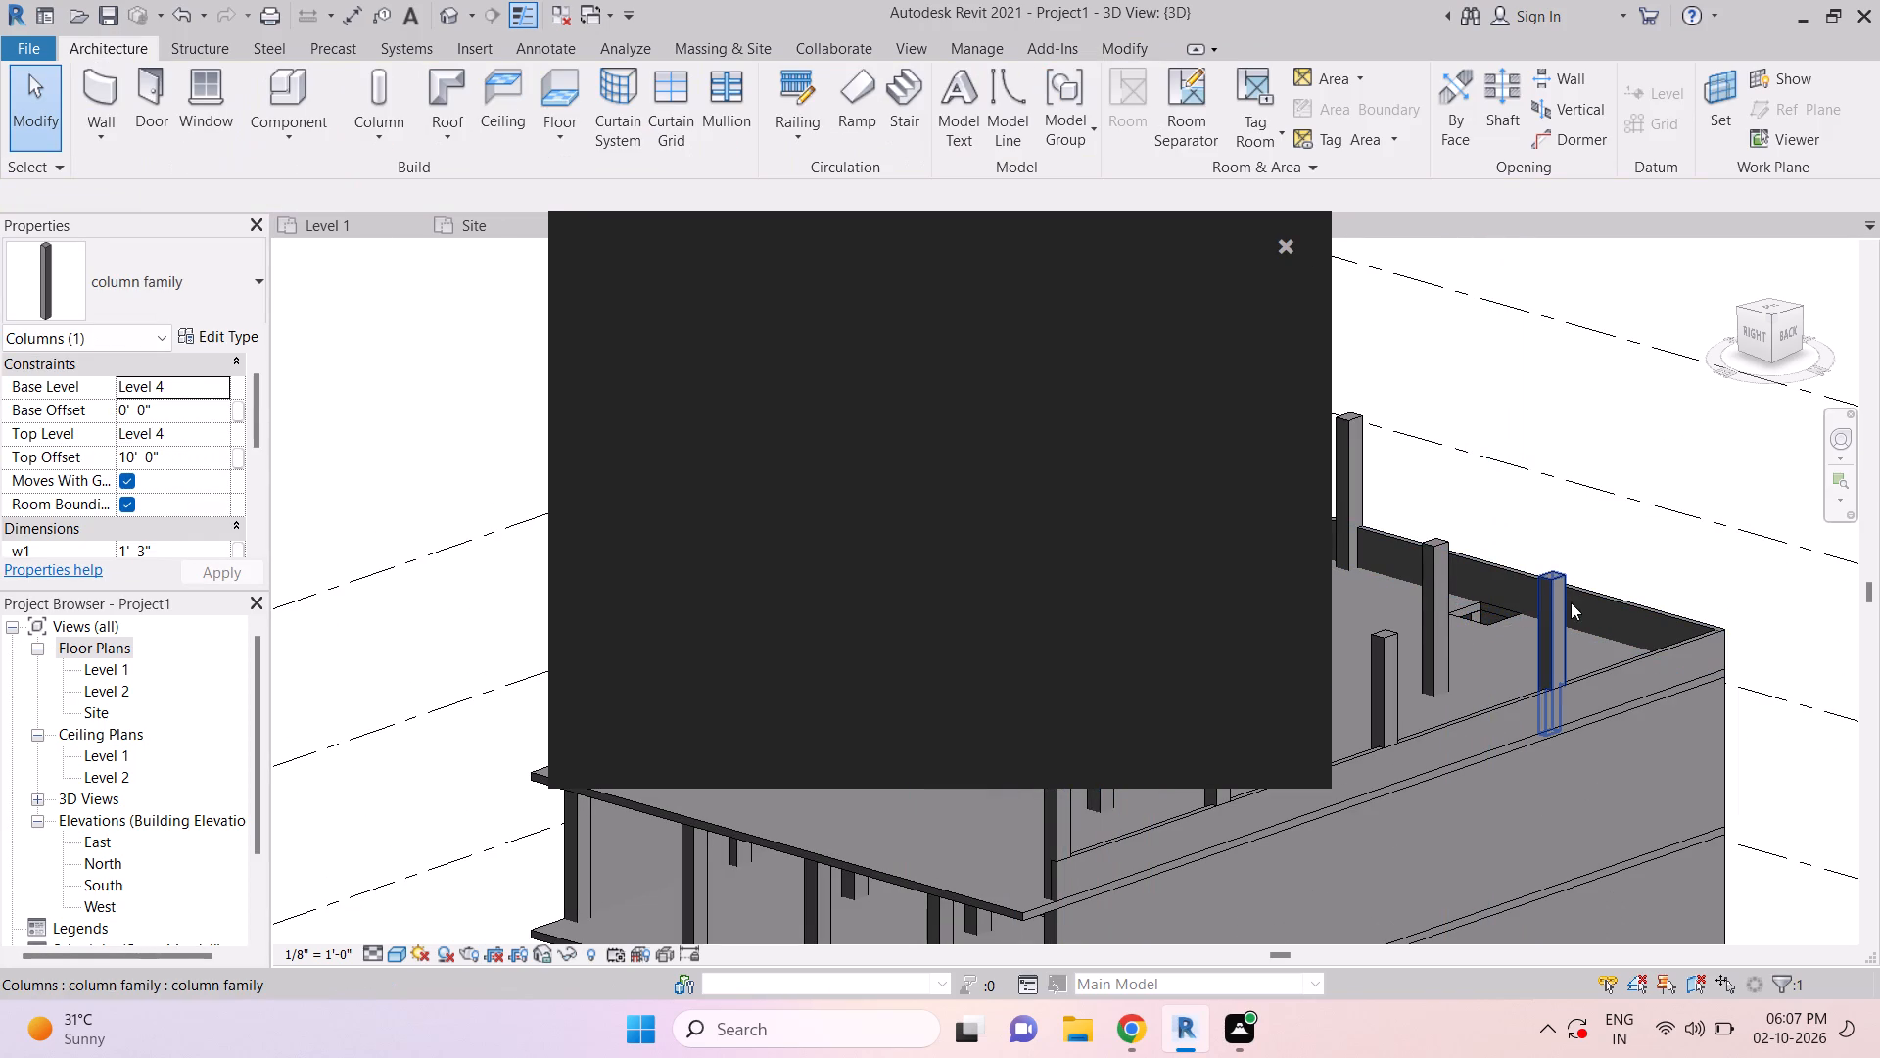
left_click(1556, 601)
key("Delete")
Delete the Level 4 column on the left wall adjacent to the front-left corner column.
middle_click_drag(1516, 522, 1696, 610)
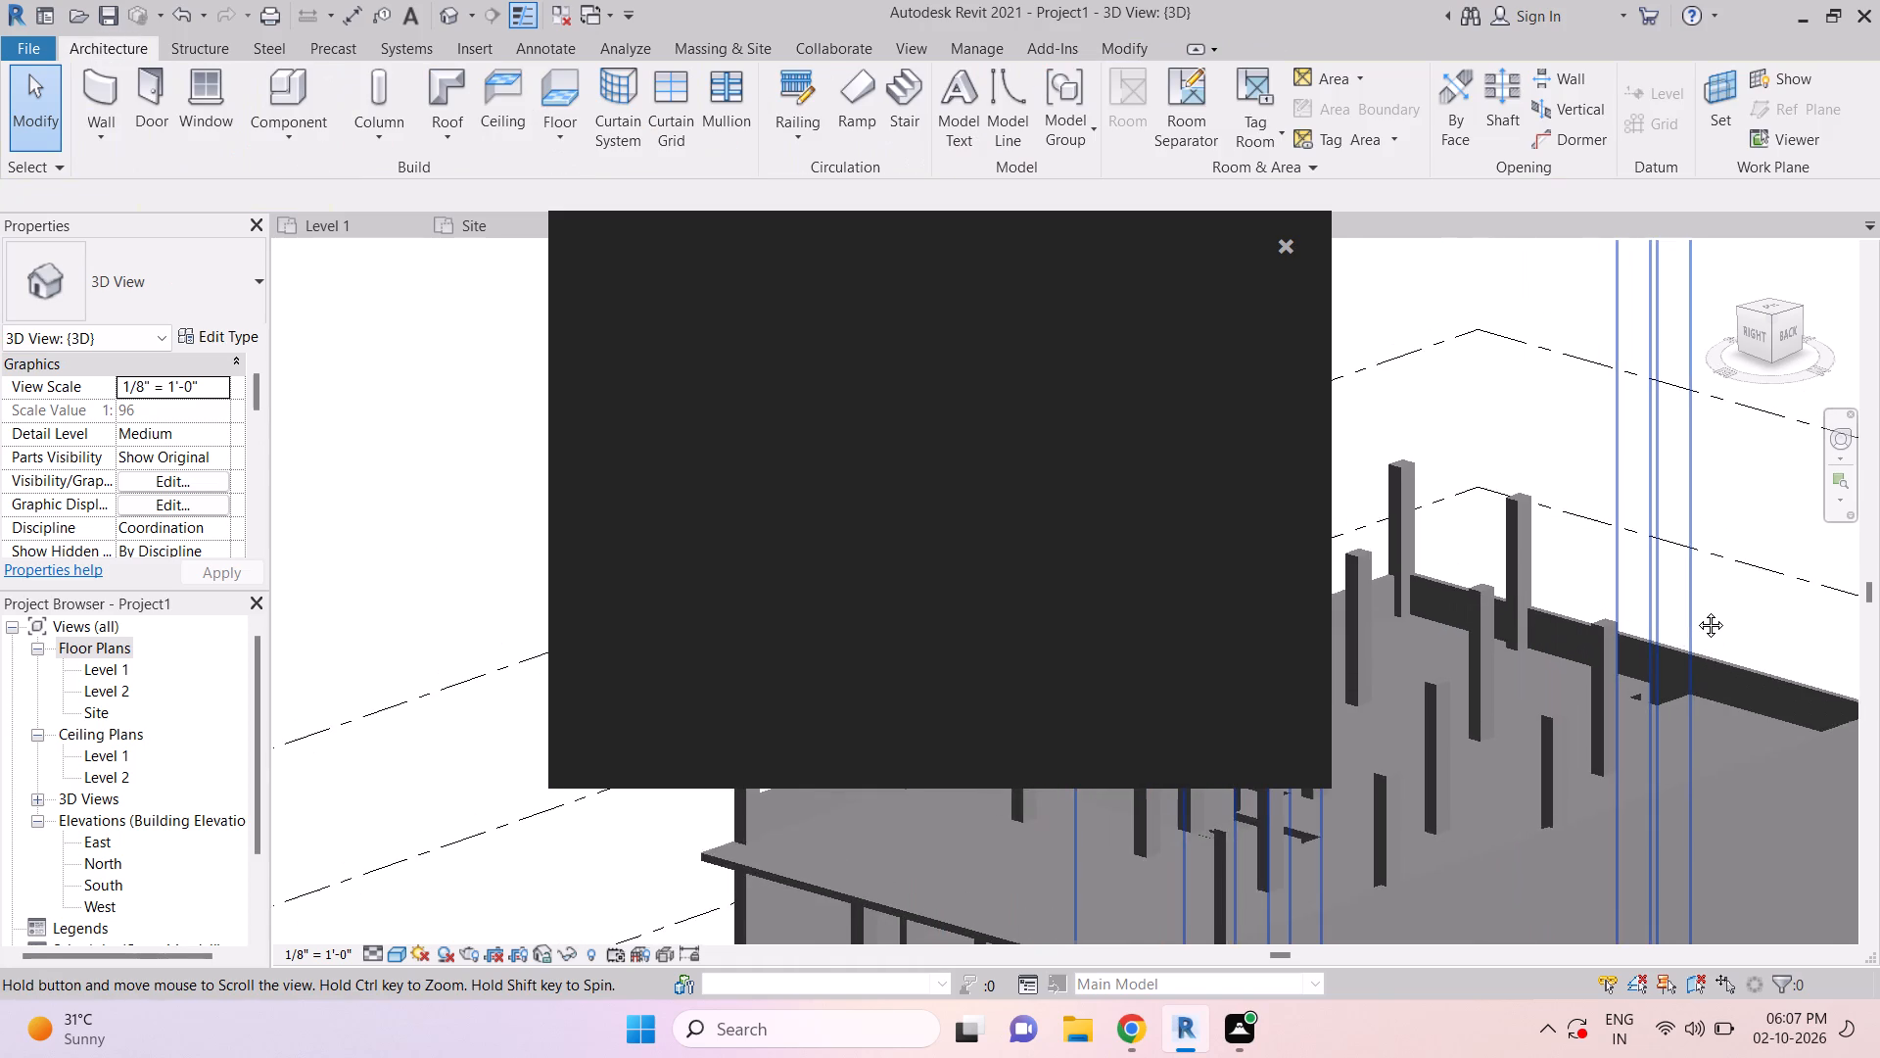
middle_click_drag(1696, 610, 1697, 610)
scroll(1695, 610, "up", 1)
left_click(1526, 547)
key("Delete")
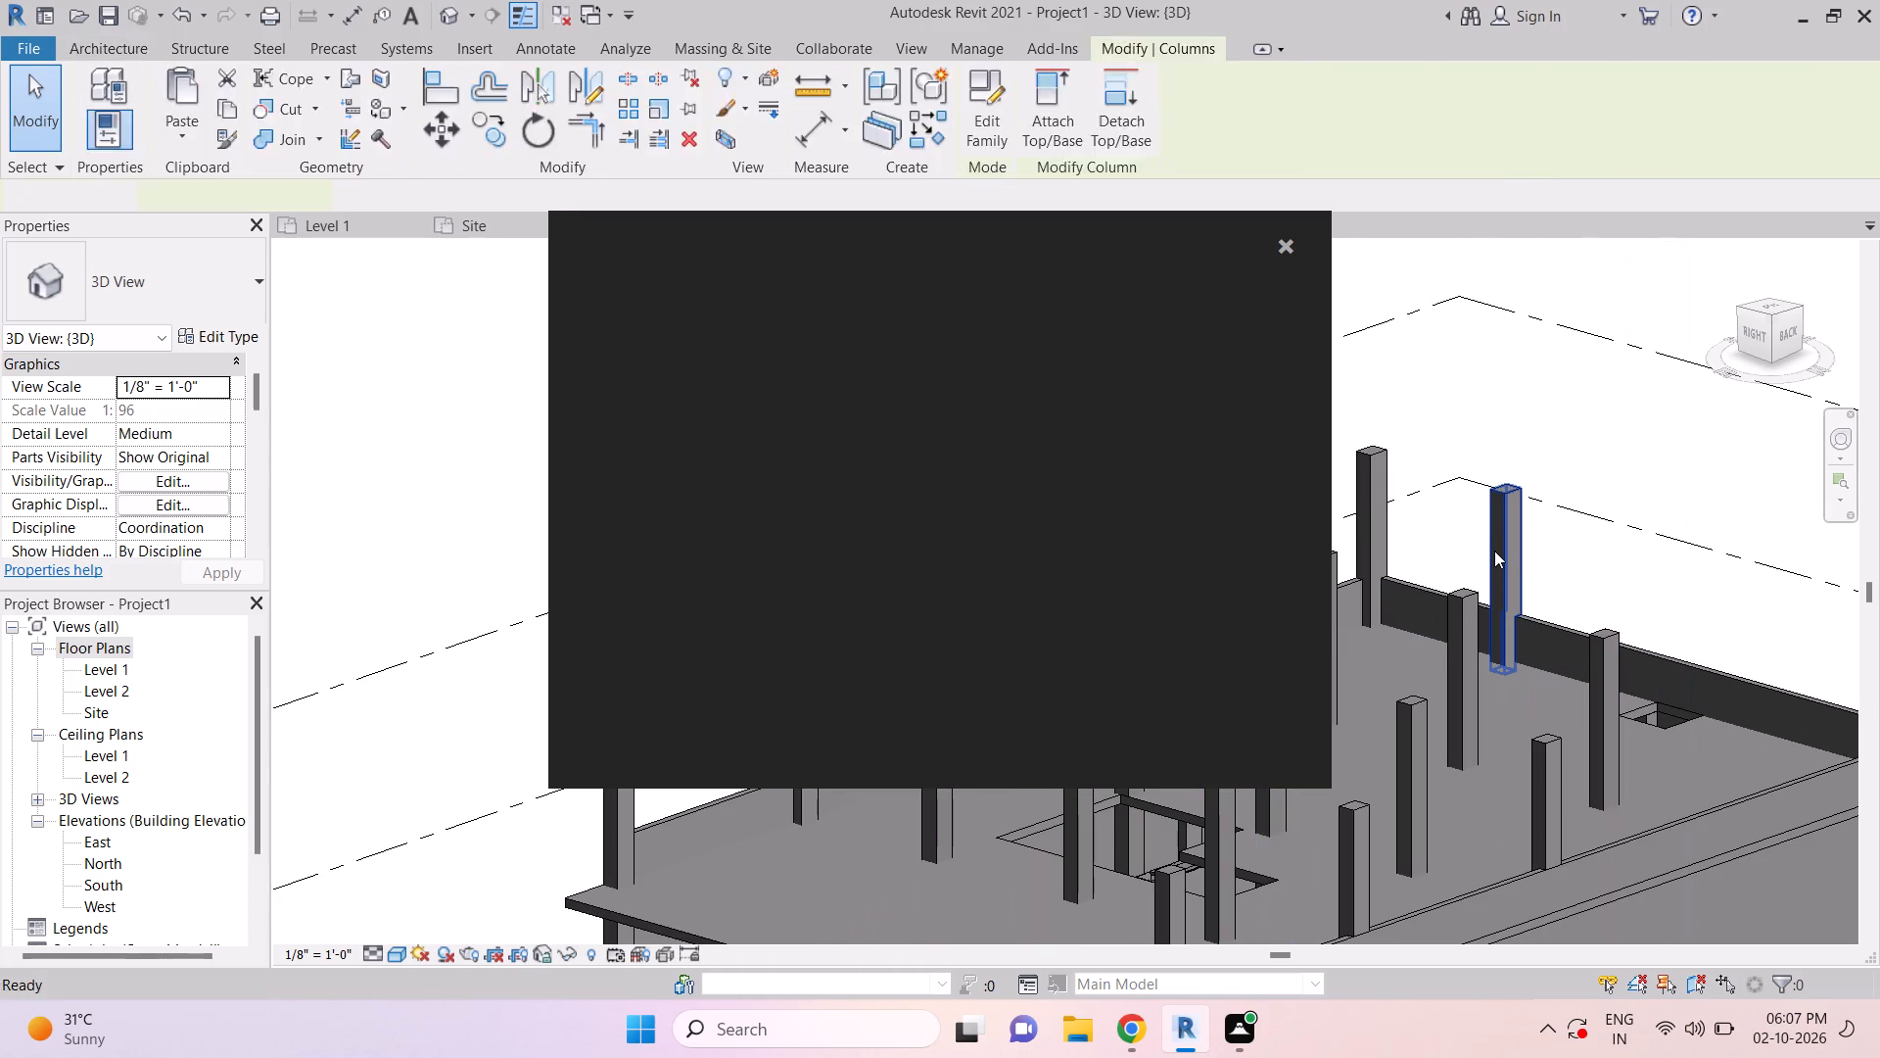
Dismiss the Autodesk Genuine notification card covering the 3D view.
left_click(1285, 245)
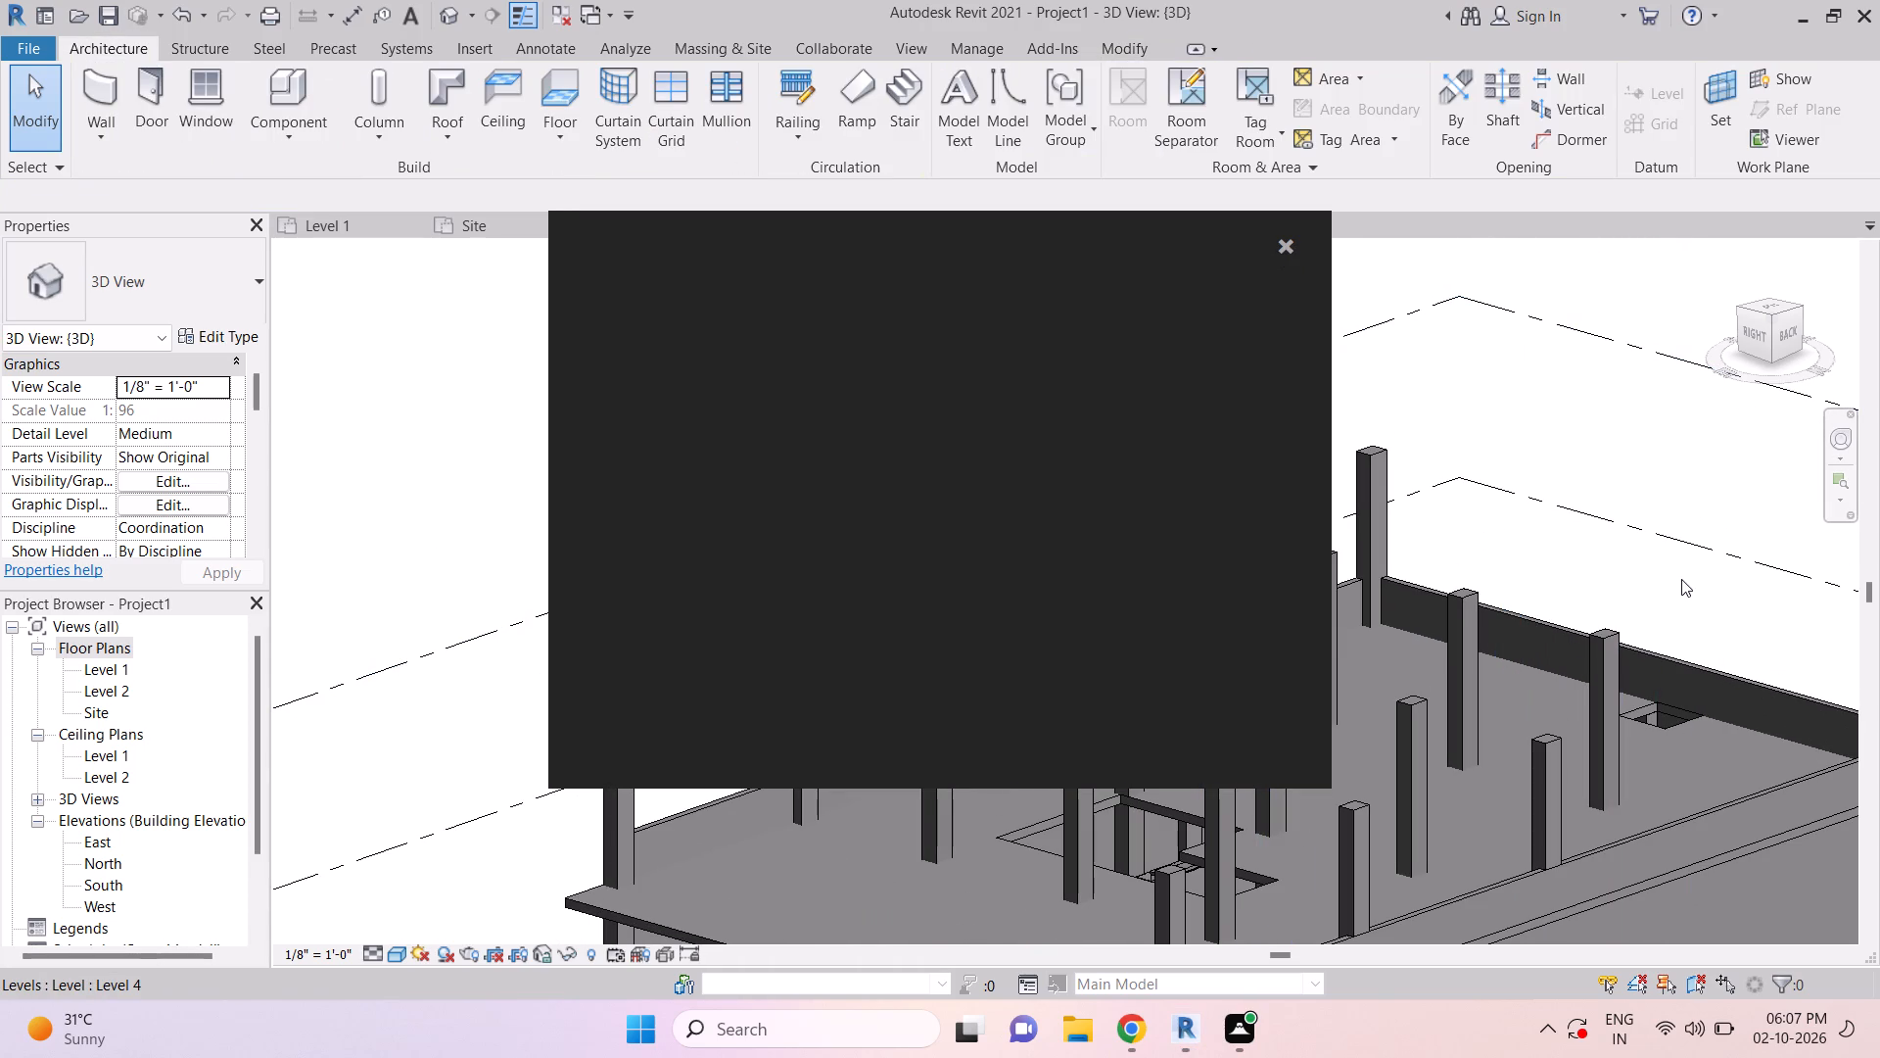
key("Escape")
key("Escape")
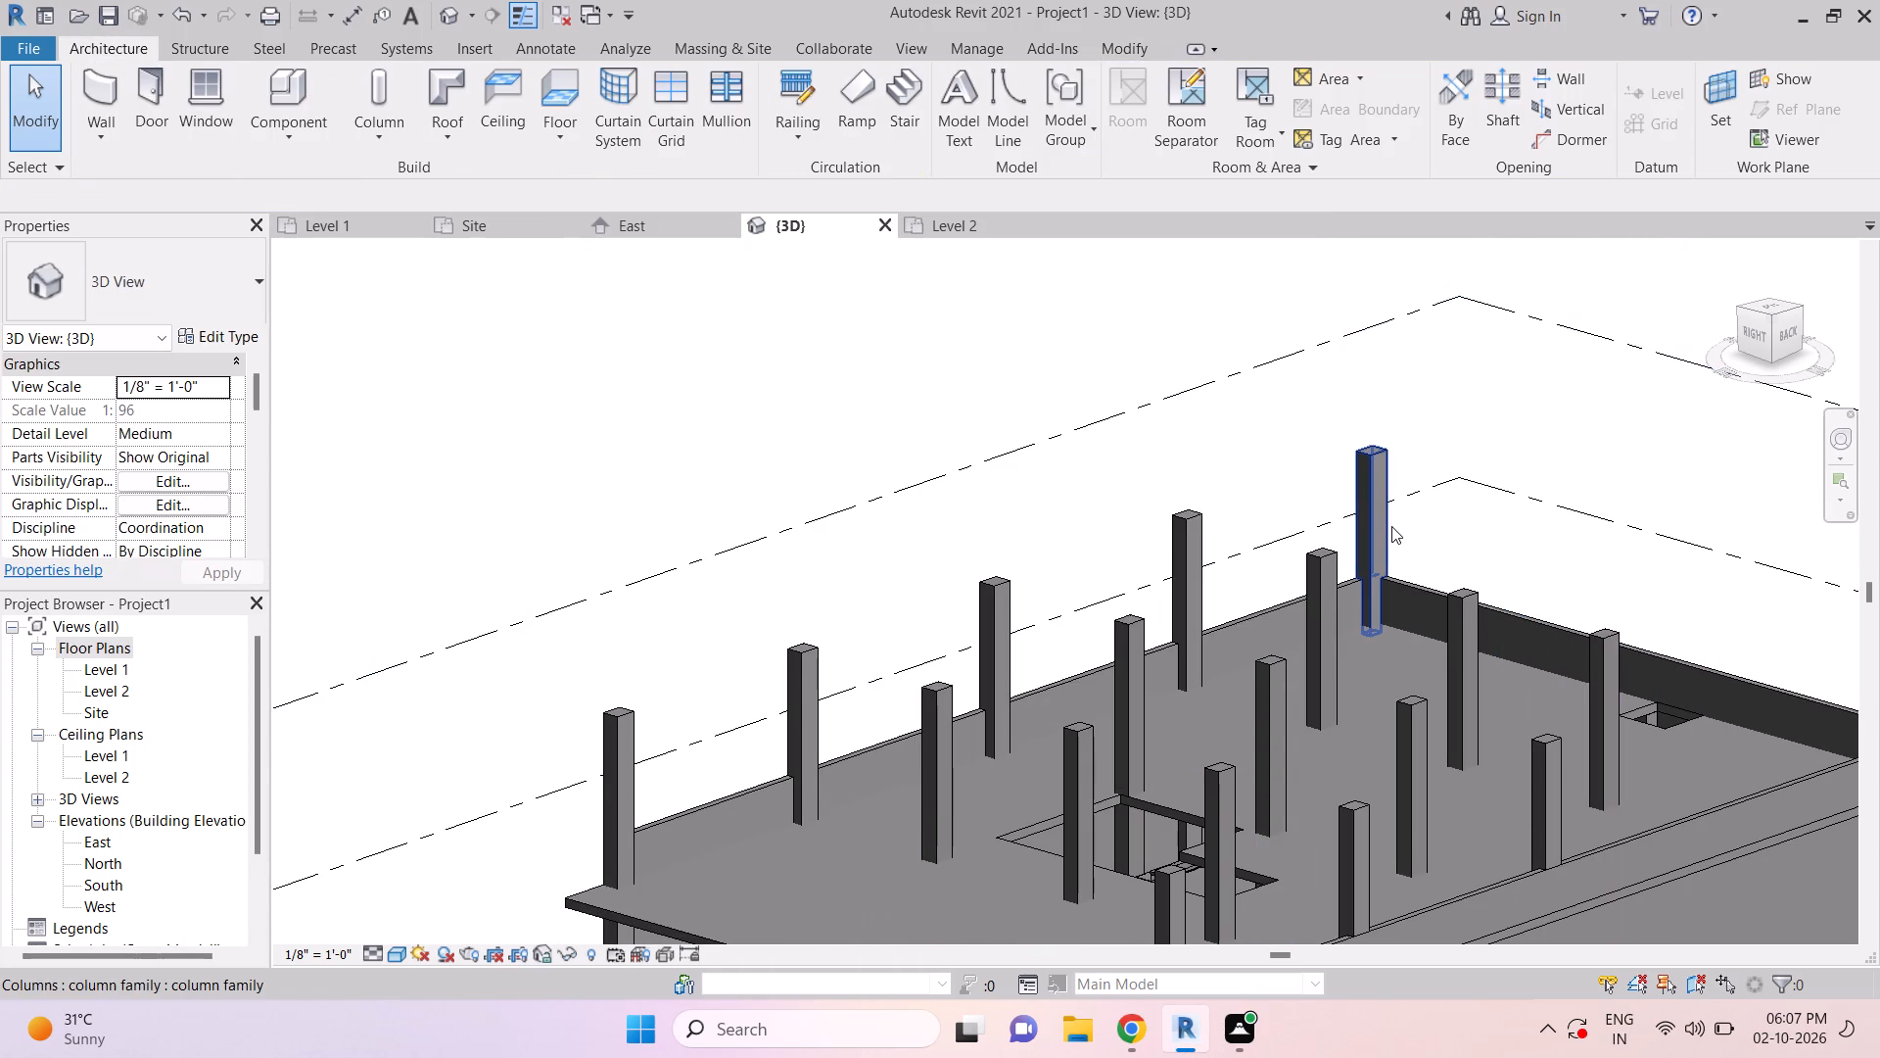
Delete the Level 4 column at the building's front-left corner.
left_click(1390, 523)
key("Delete")
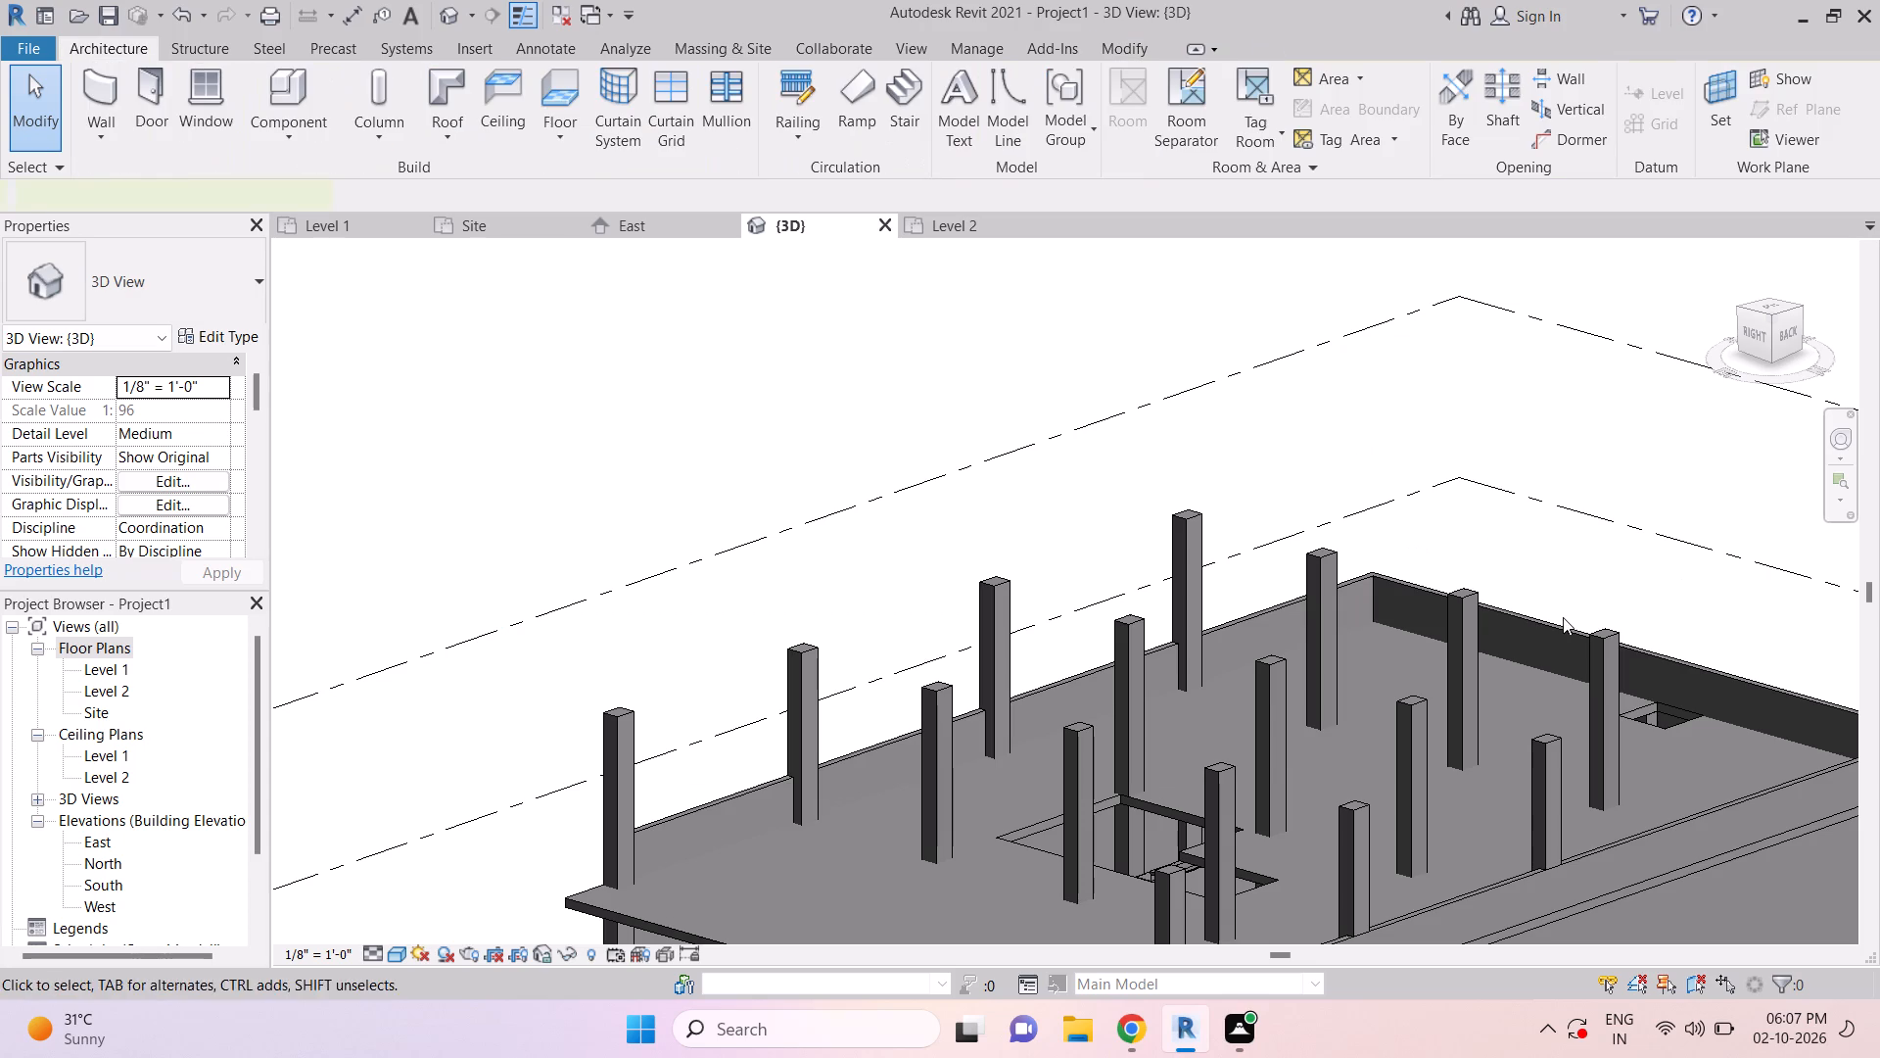
Delete the four Level 4 columns remaining along the front wall, ending at the front-right corner.
left_click(1193, 598)
key("Delete")
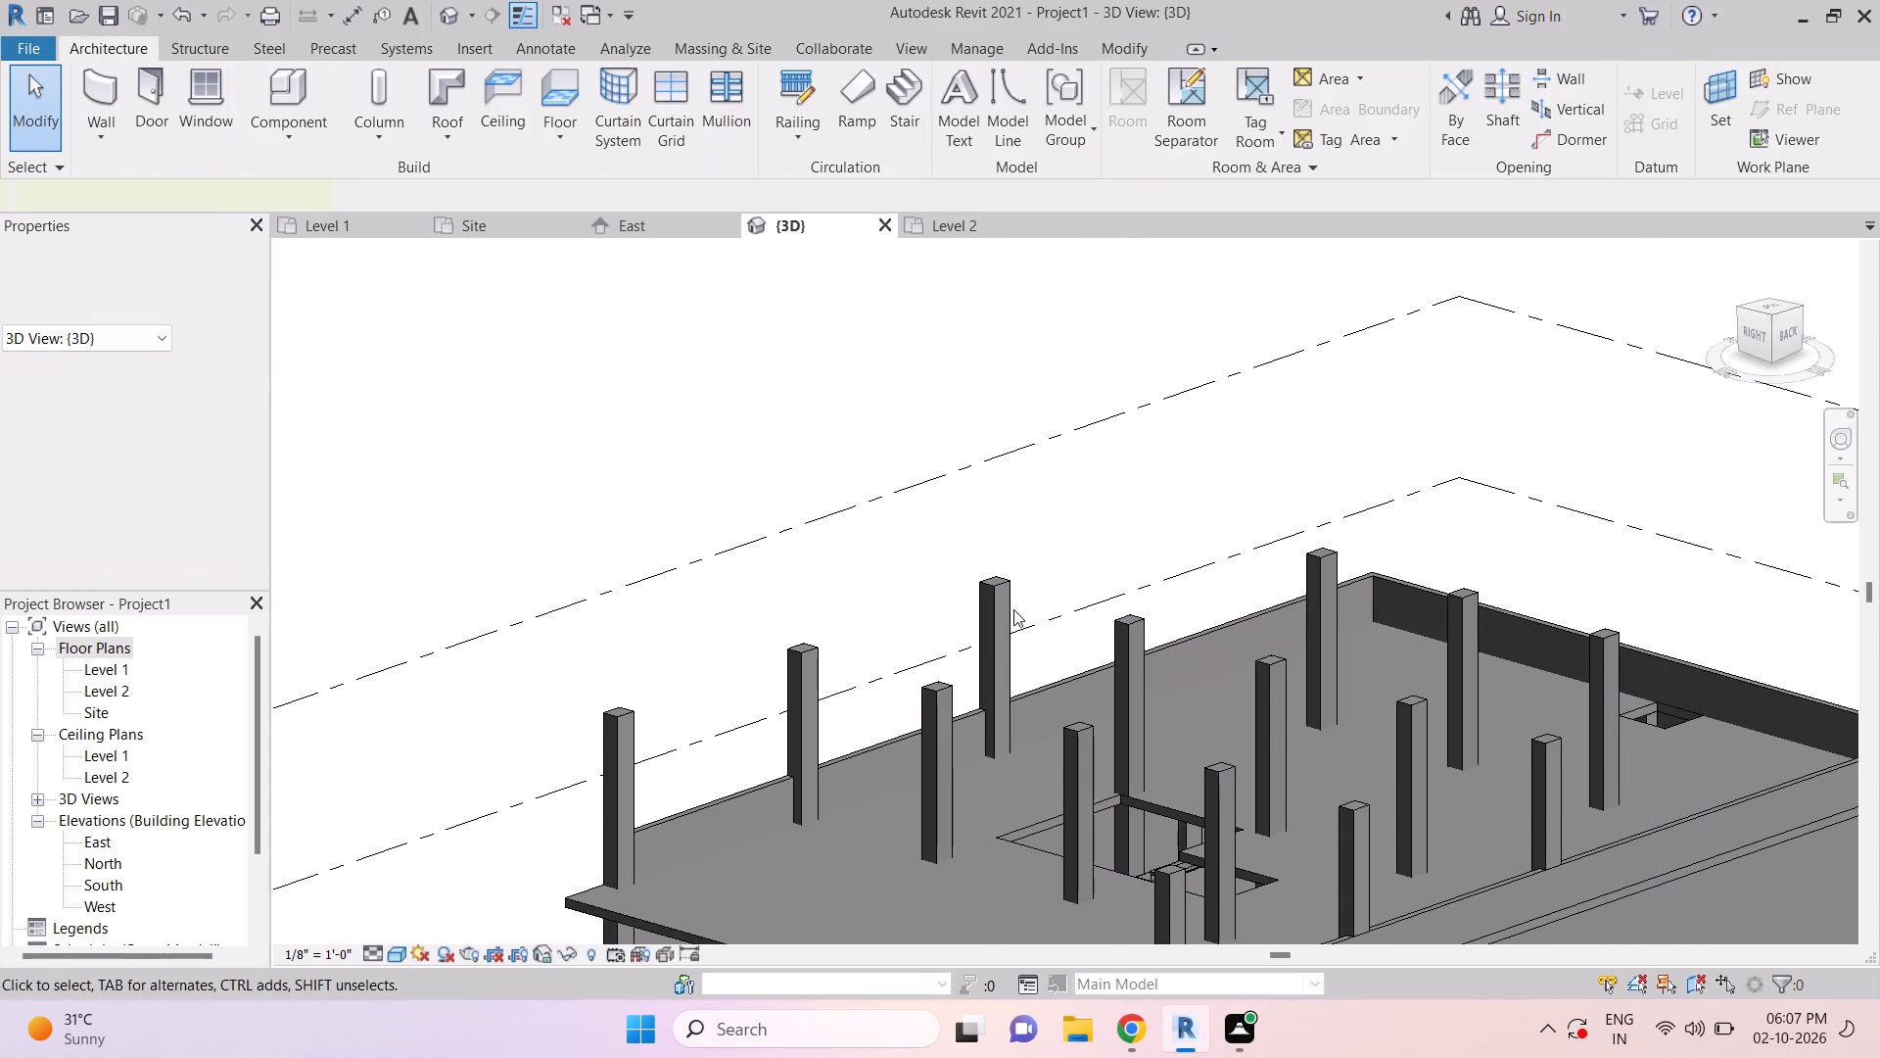
left_click(1011, 608)
key("Delete")
left_click(810, 653)
key("Delete")
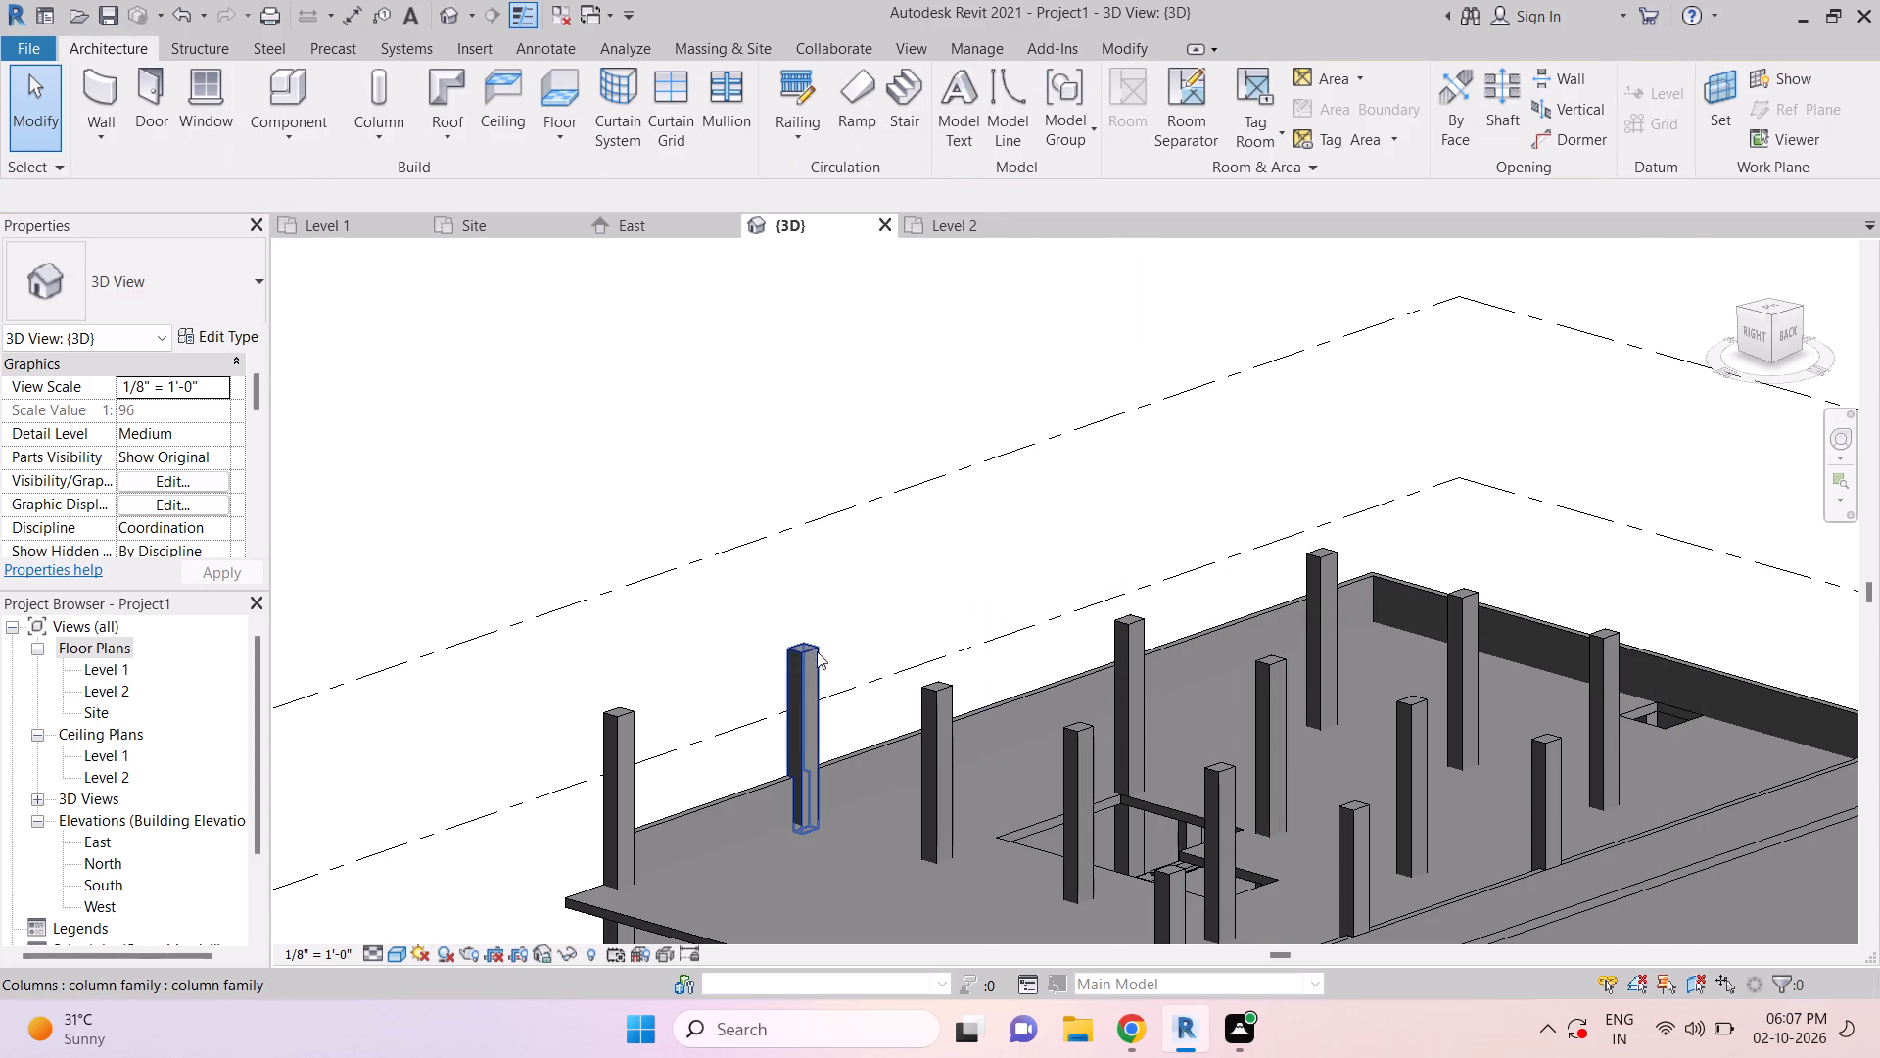
left_click(640, 735)
key("Delete")
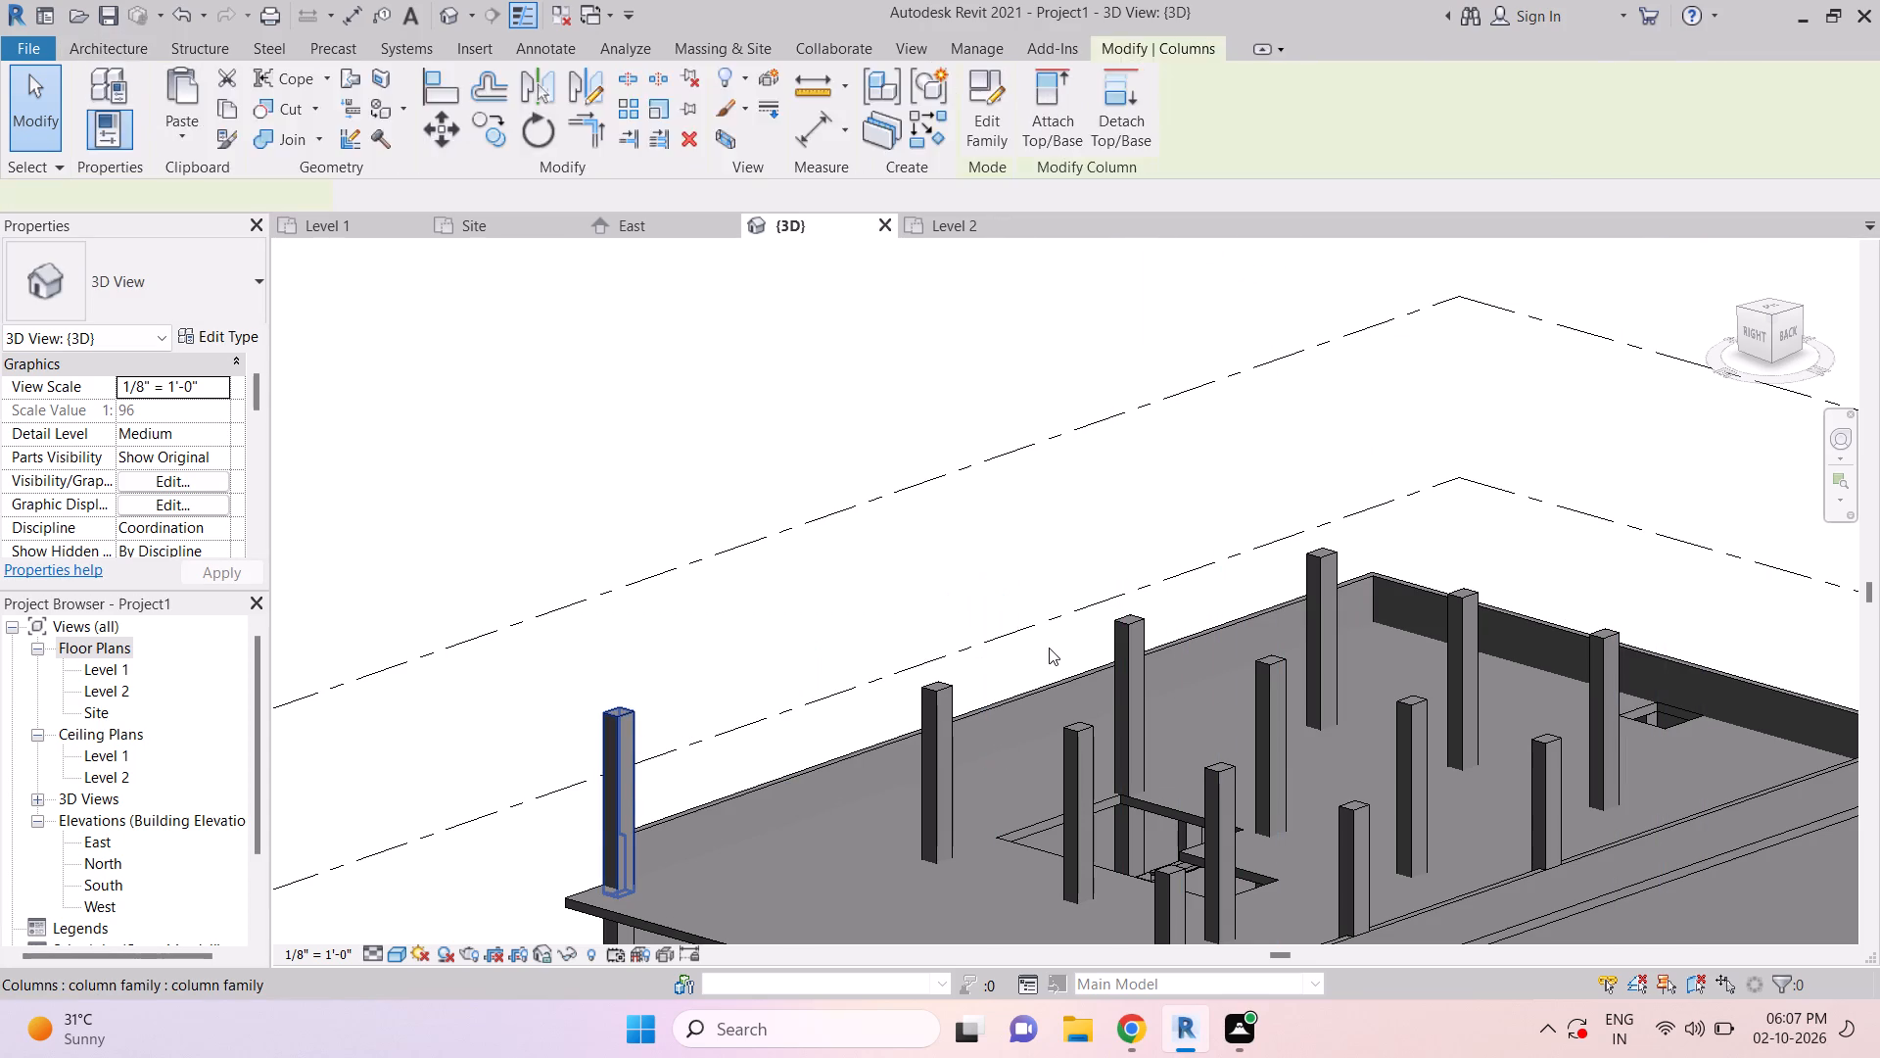
Delete the two interior Level 4 columns nearest the front wall in the crosswise row one bay in from the open right side.
middle_click_drag(1048, 646, 1006, 436)
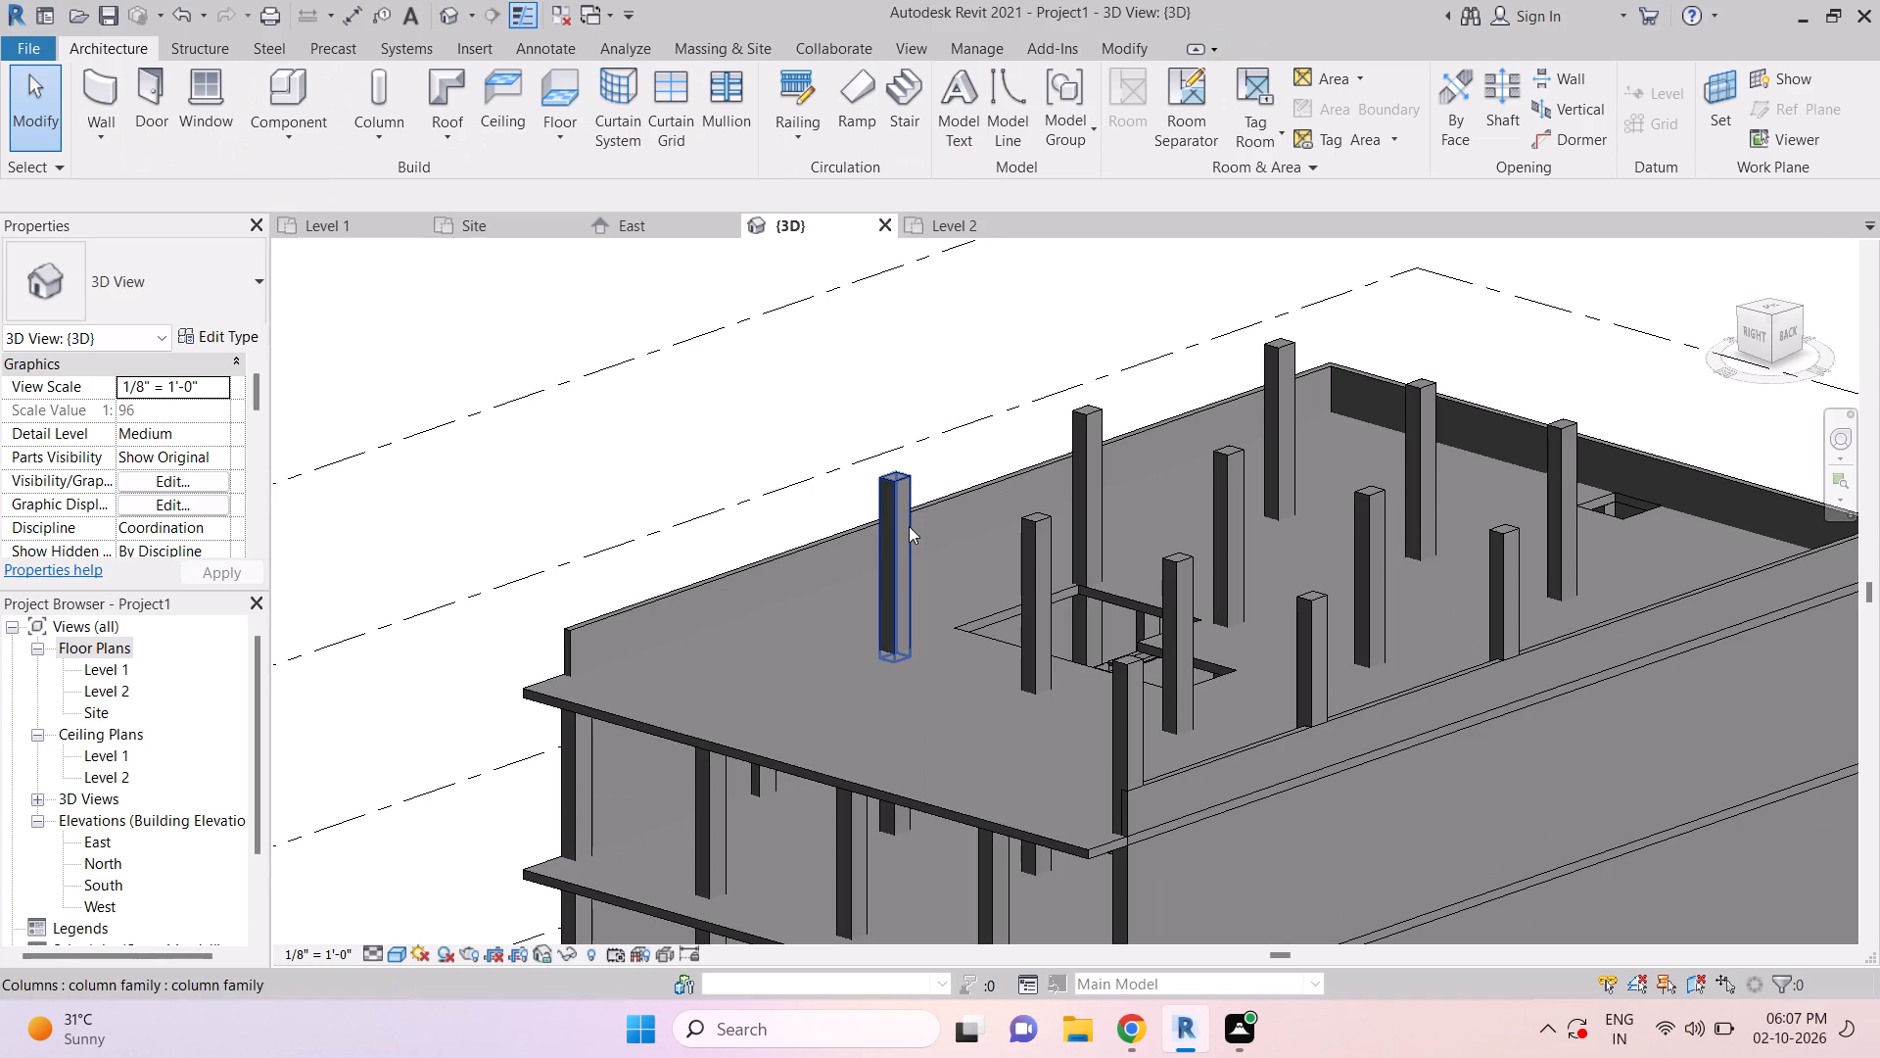
left_click(909, 526)
key("Delete")
left_click(1024, 544)
key("Delete")
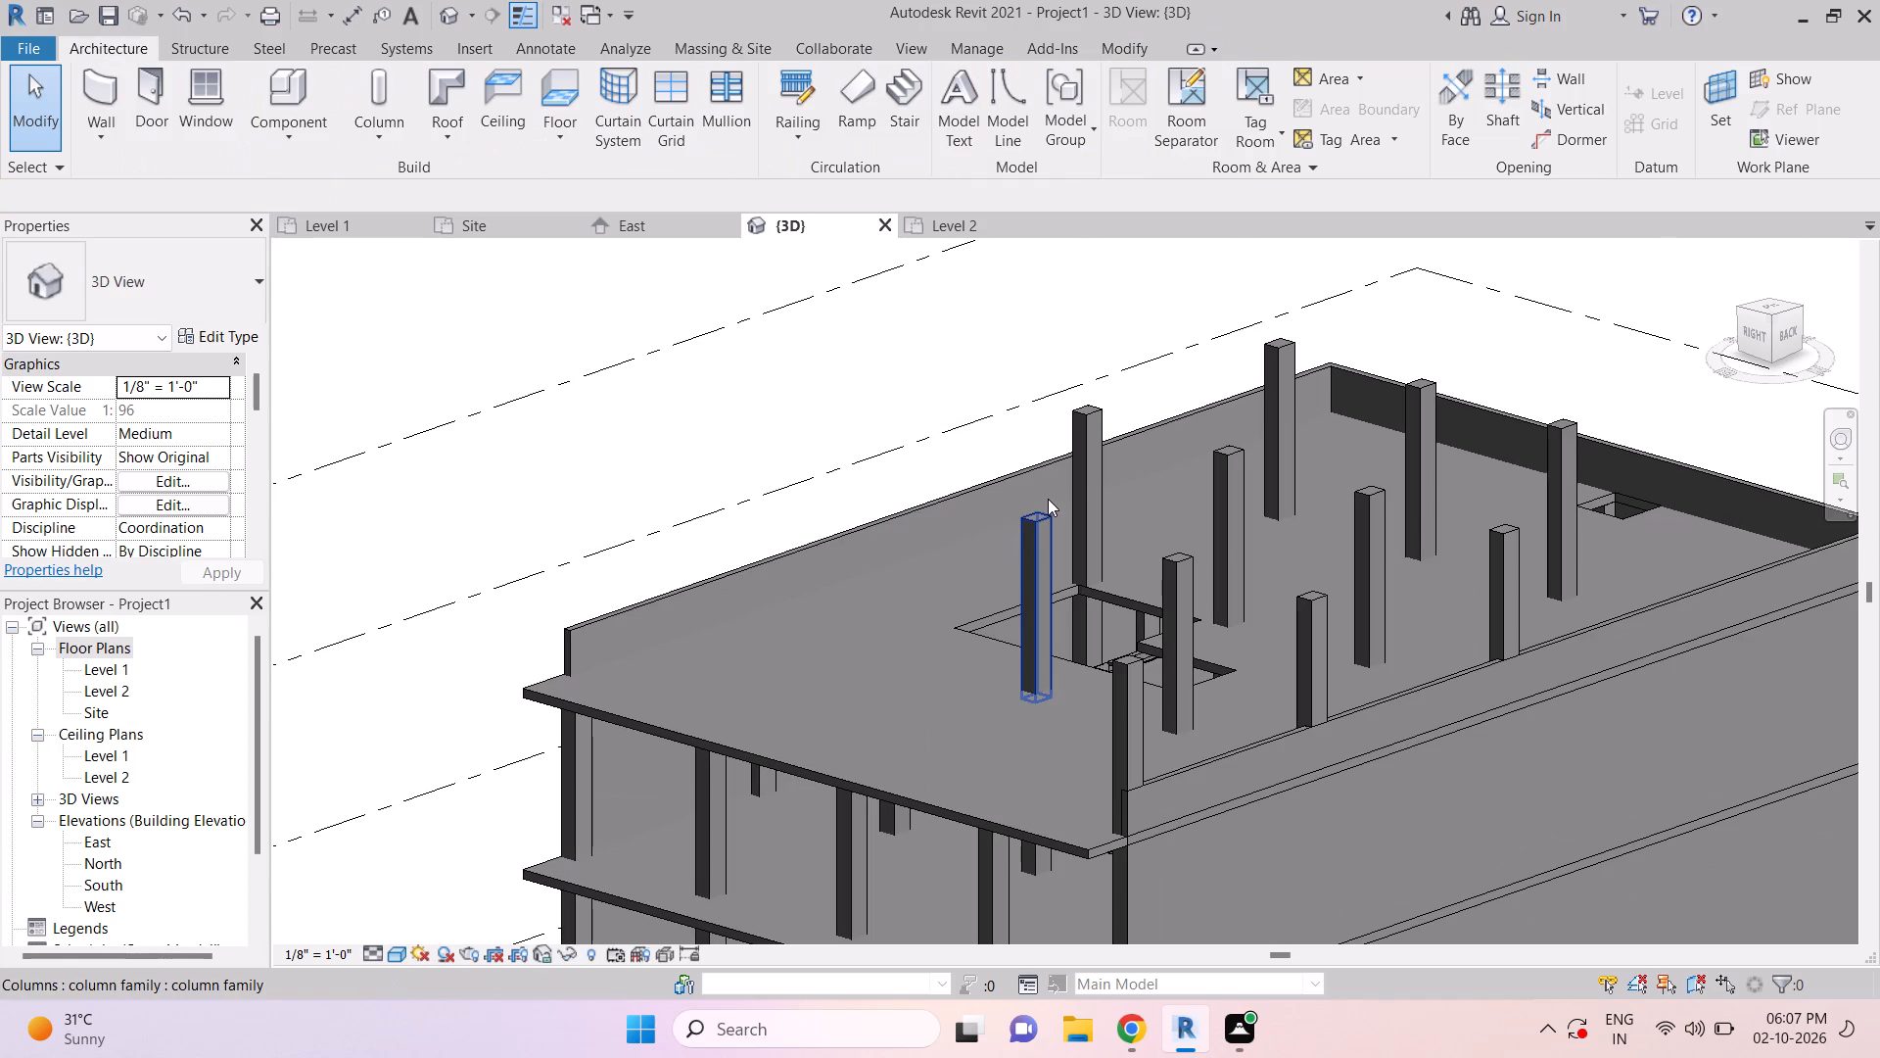
left_click(1084, 477)
key("Escape")
key("Escape")
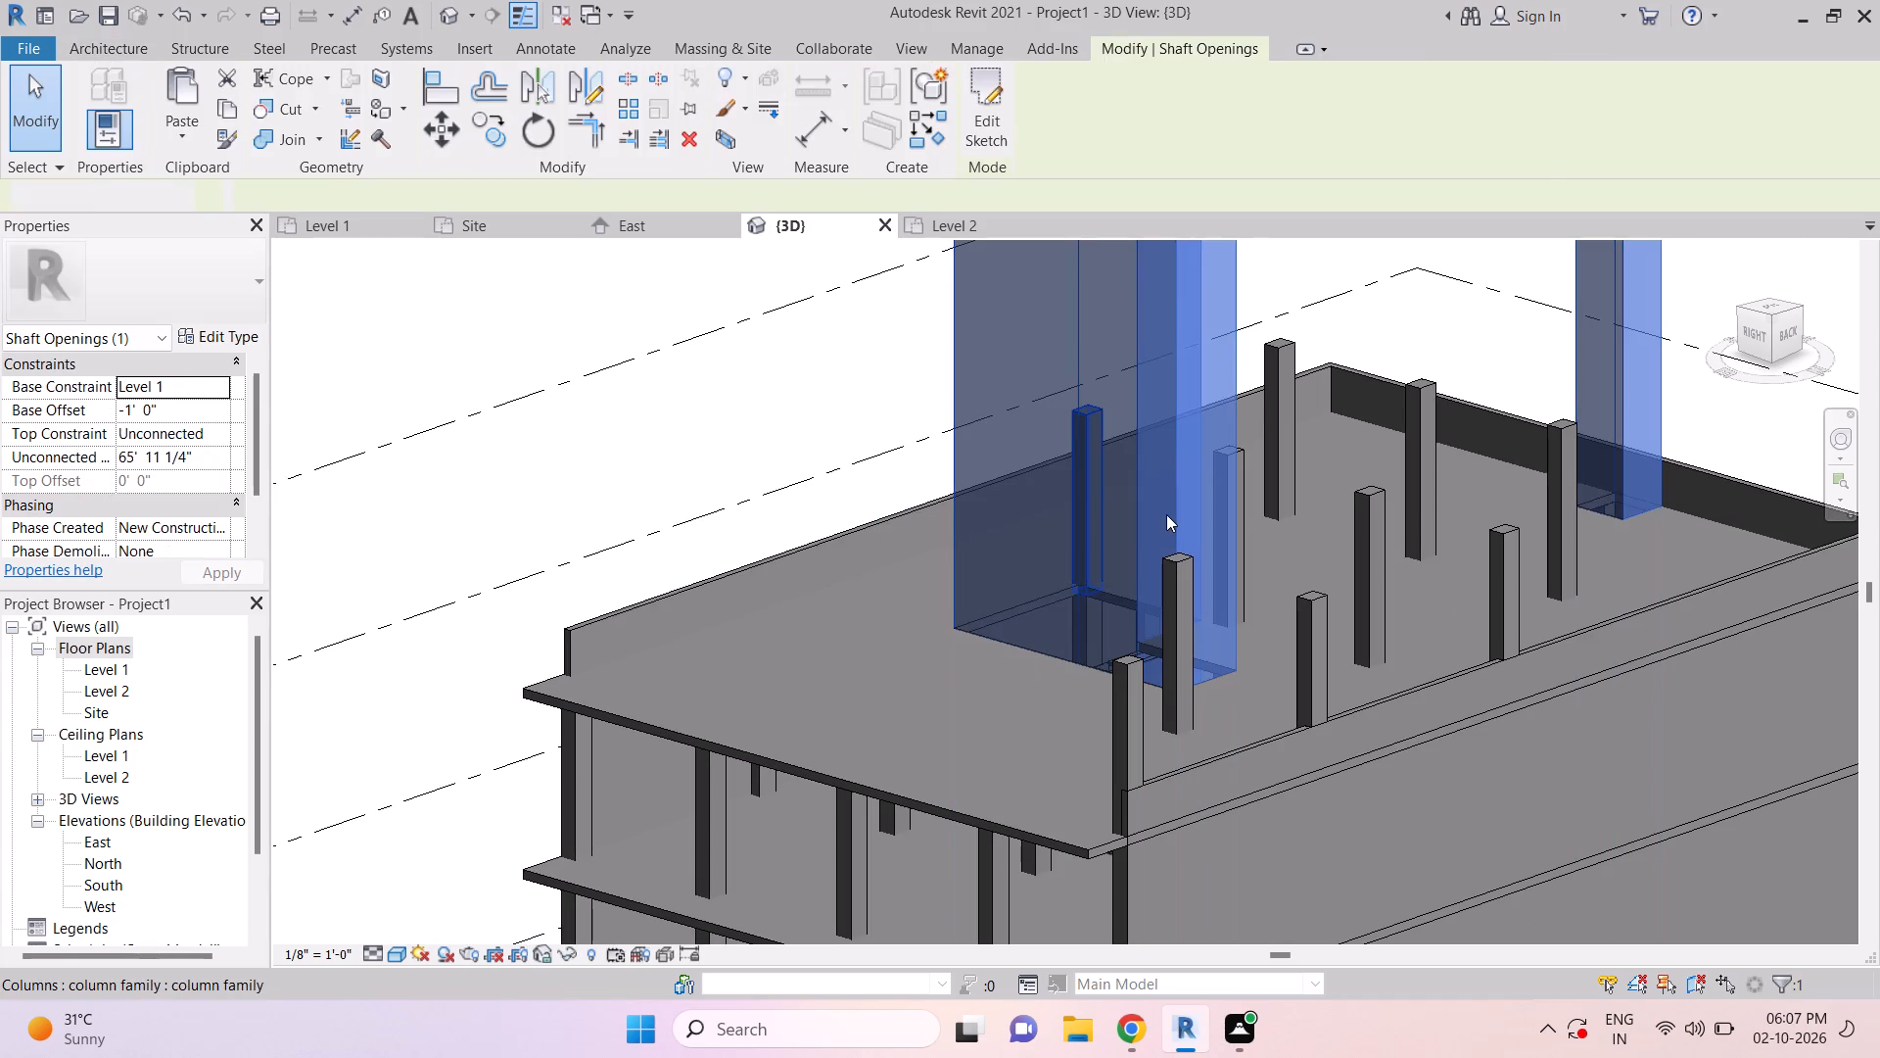
key("Escape")
key("Escape")
key("Escape")
Delete the three interior Level 4 columns in the crosswise row nearest the left wall, working from front to back.
left_click(1281, 375)
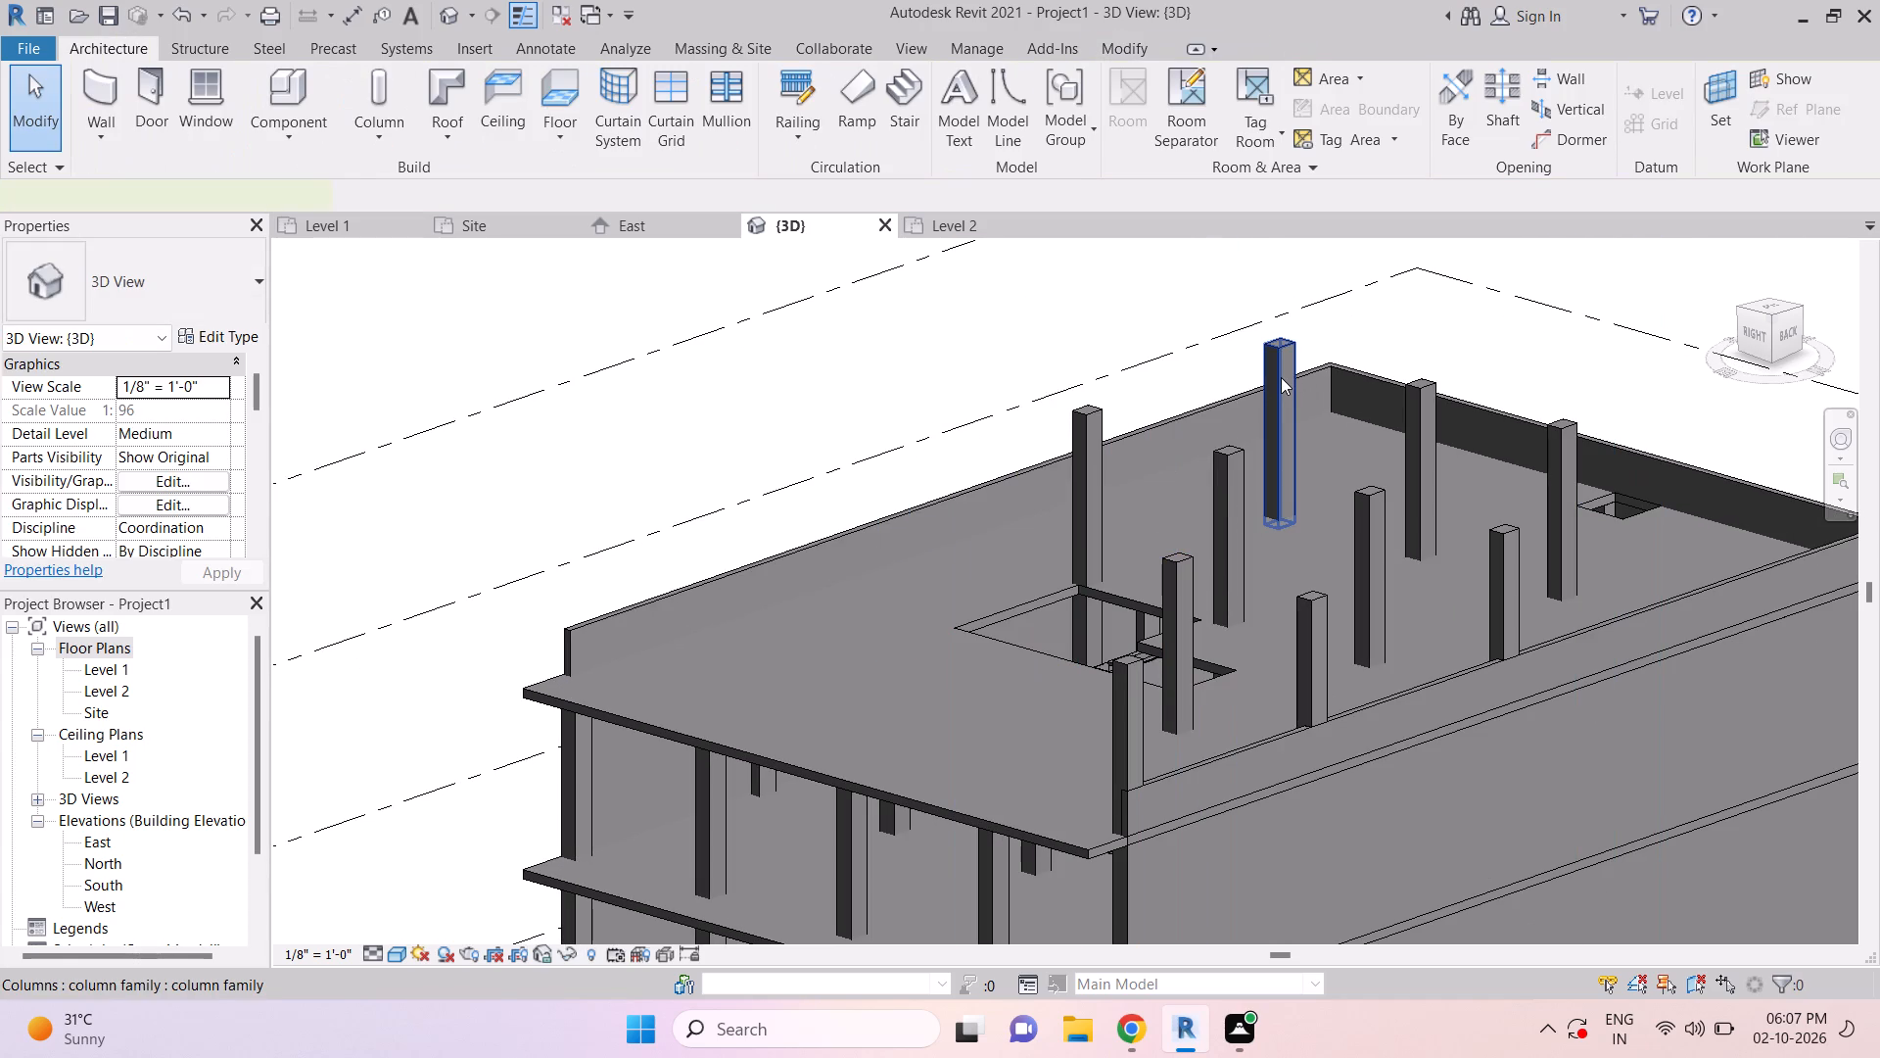
key("Delete")
left_click(1425, 403)
key("Delete")
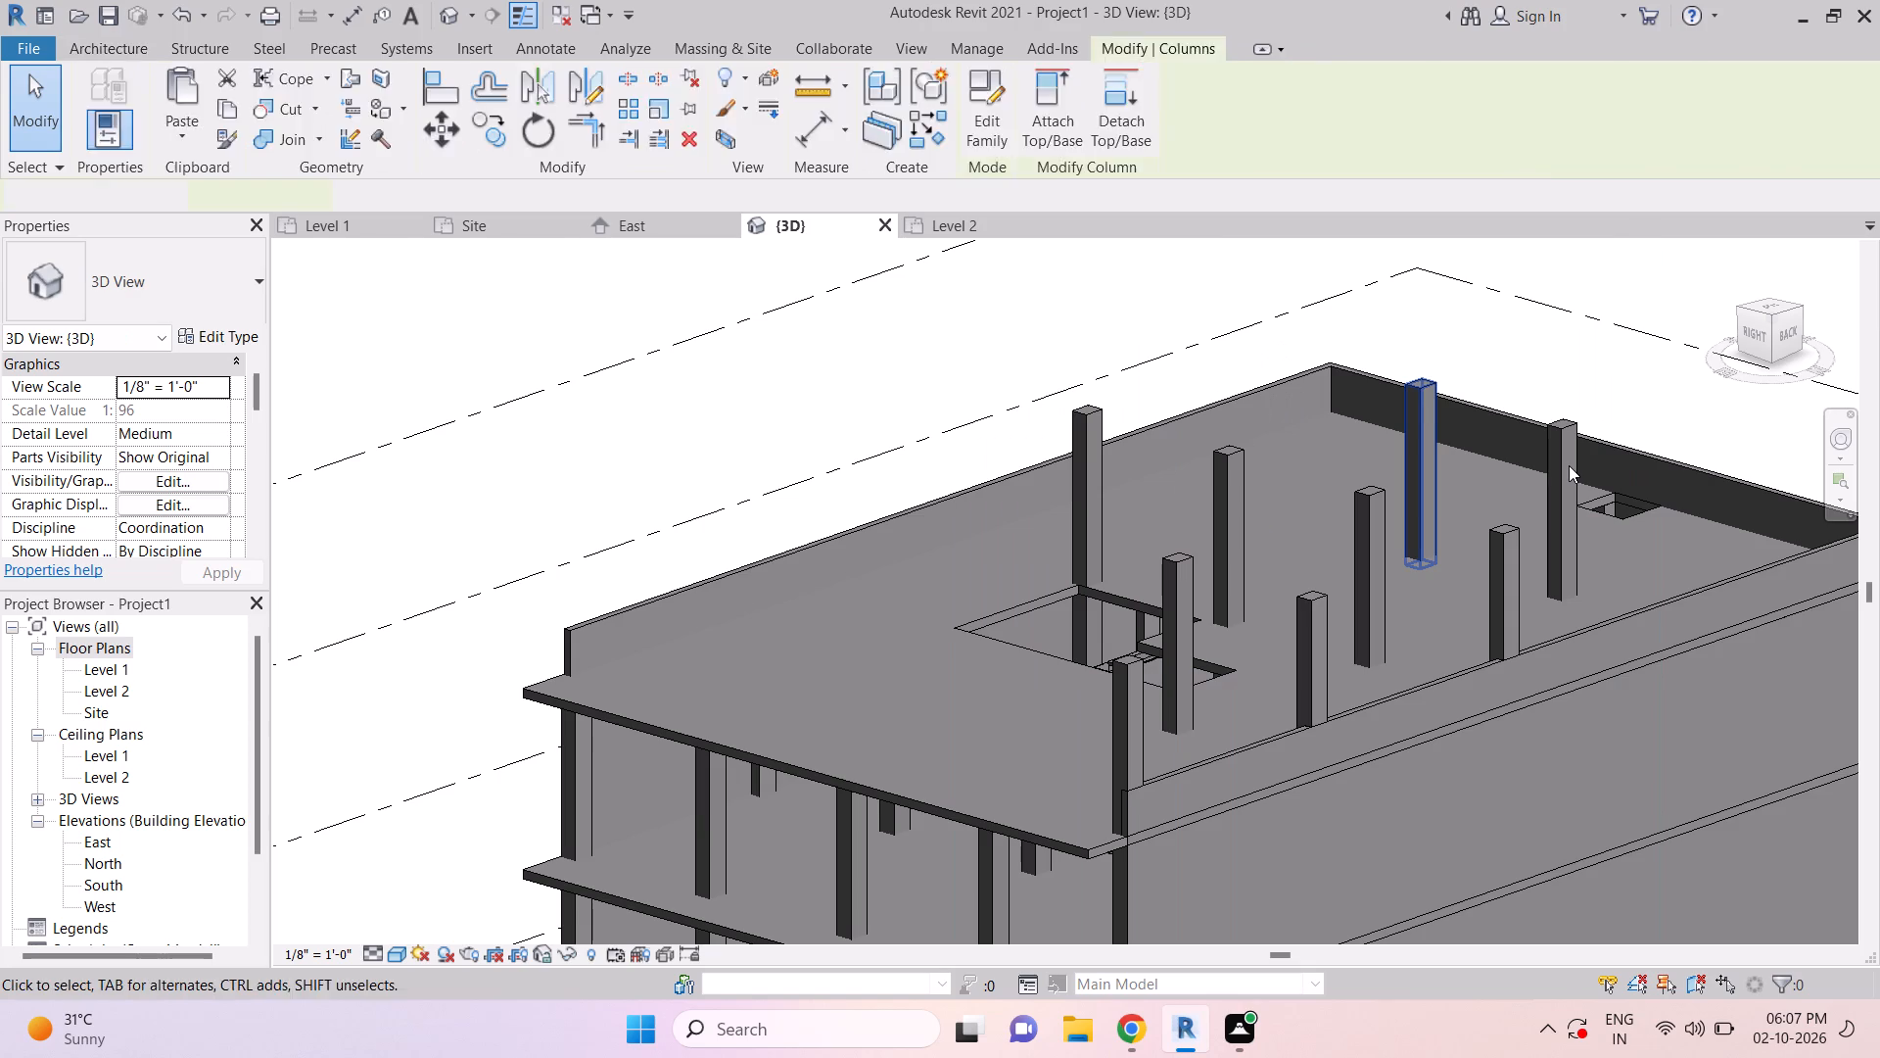
left_click(1568, 465)
key("Delete")
Delete the four Level 4 columns in the middle crosswise row, from the back wall to the column beside the stair opening.
left_click(1499, 546)
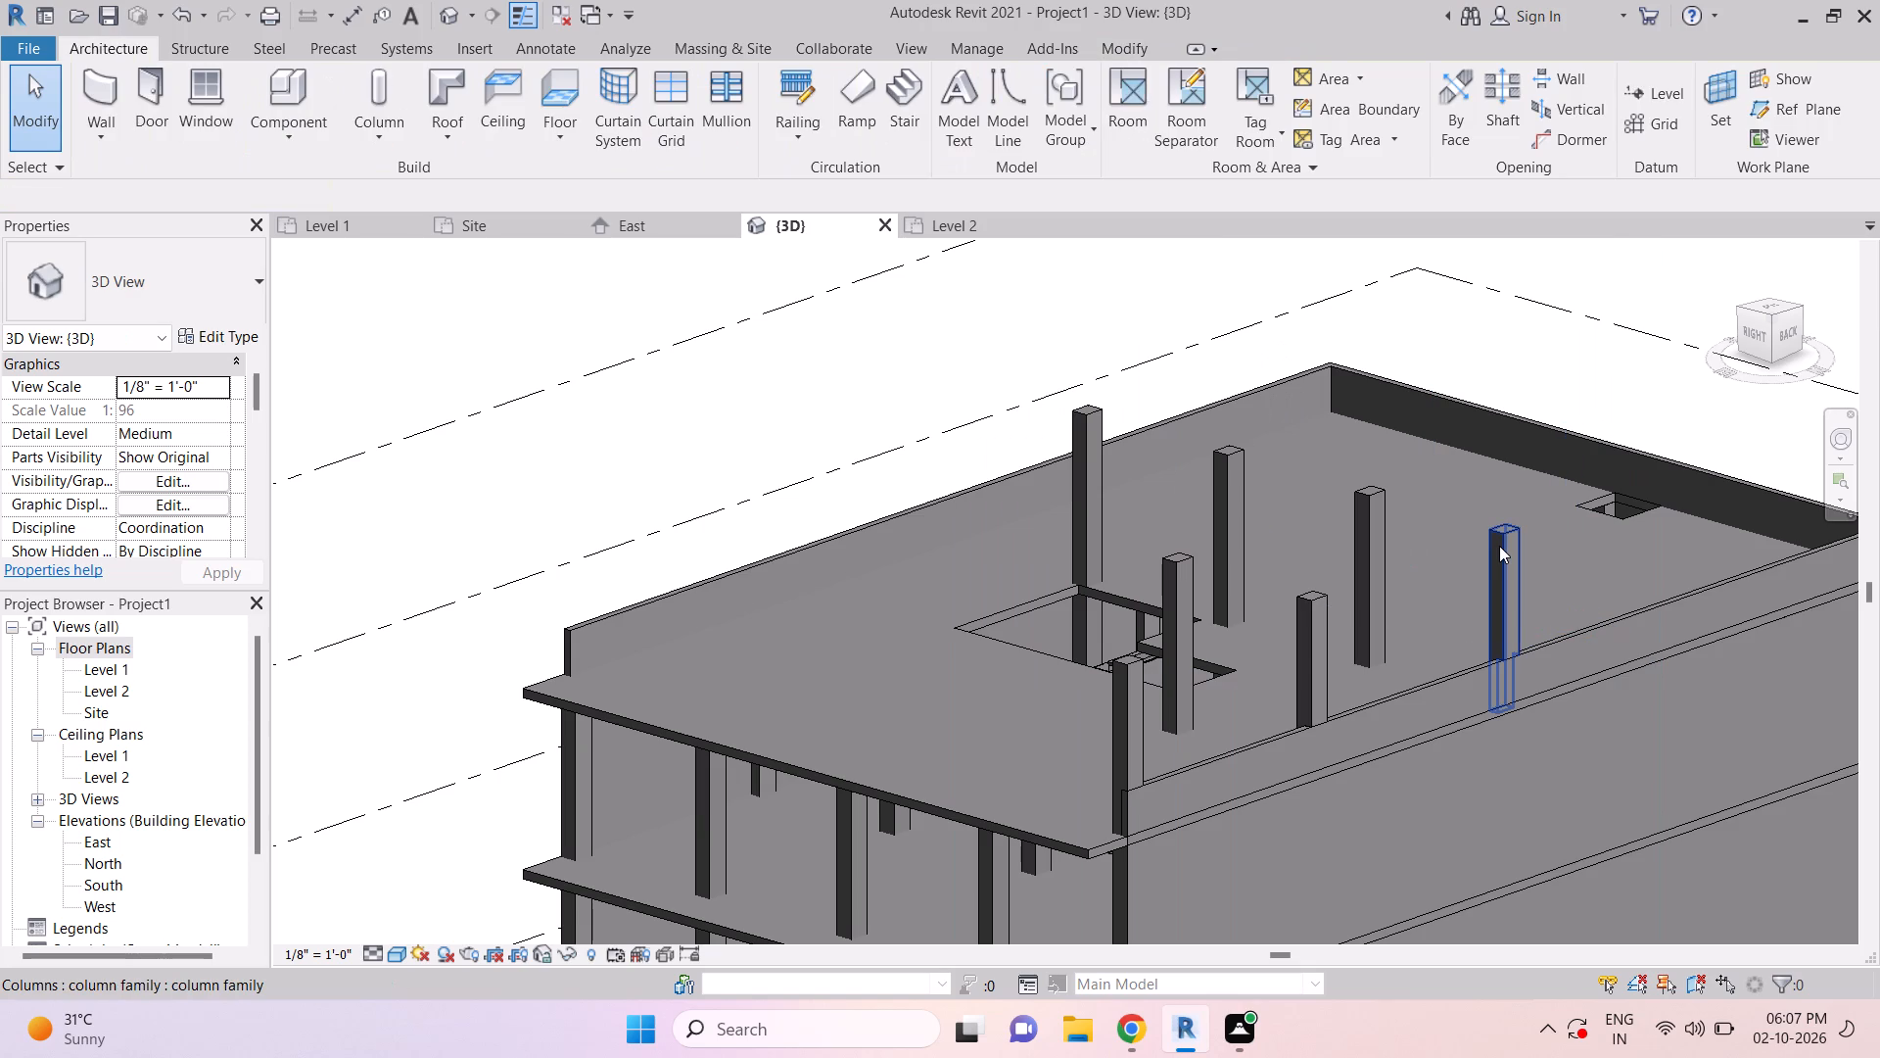
key("Delete")
left_click(1361, 533)
key("Delete")
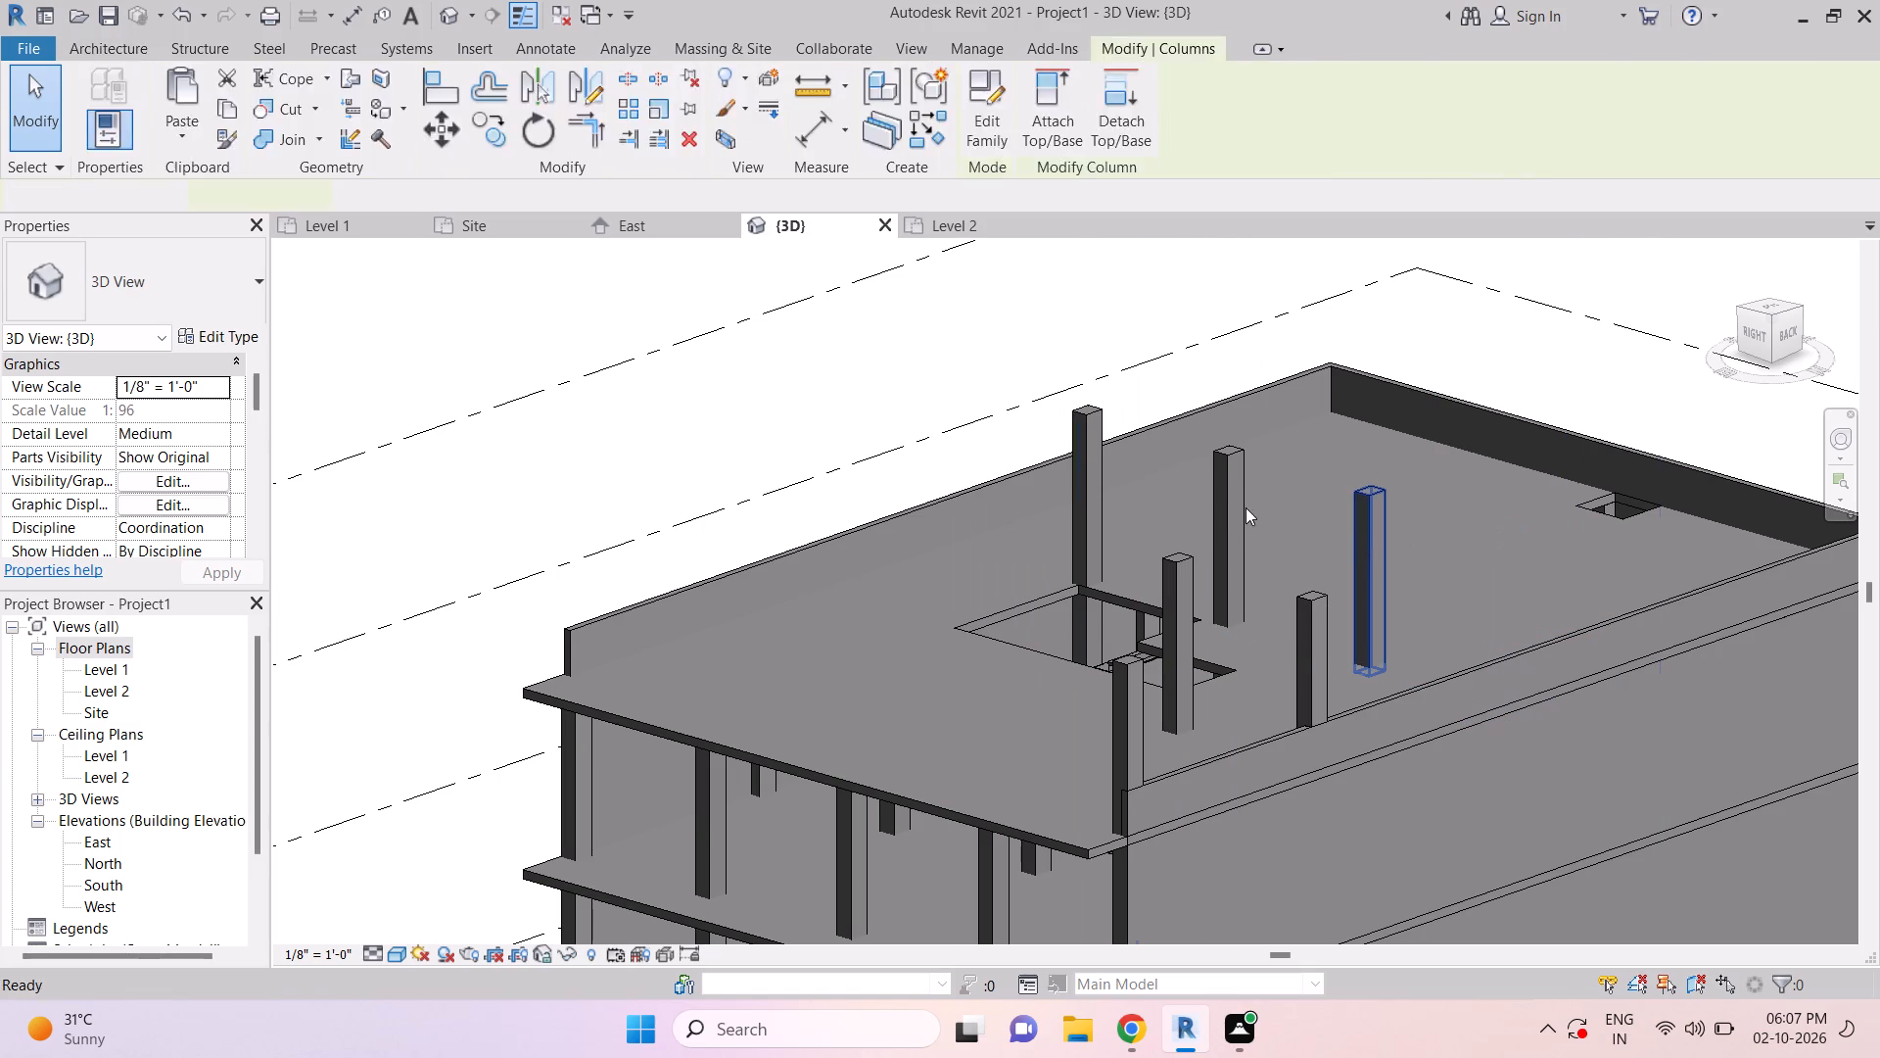
left_click(1244, 499)
key("Delete")
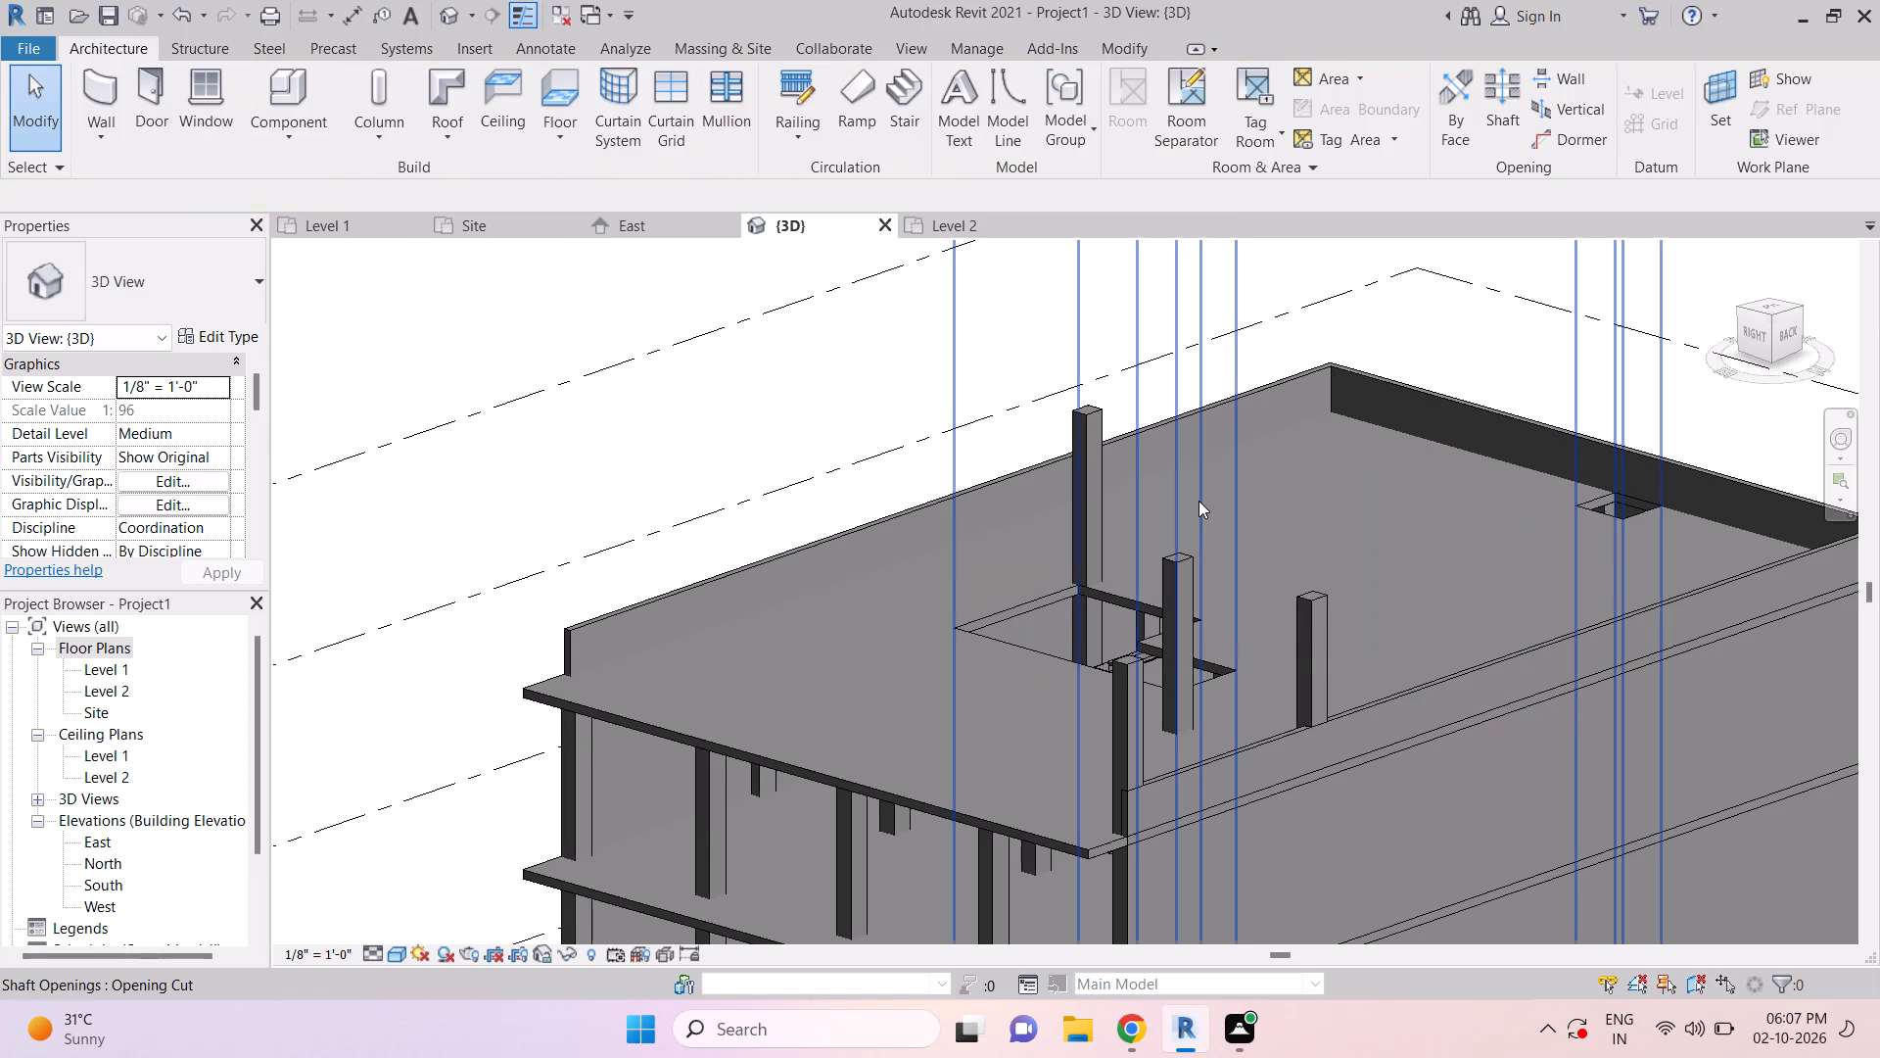
left_click(1095, 427)
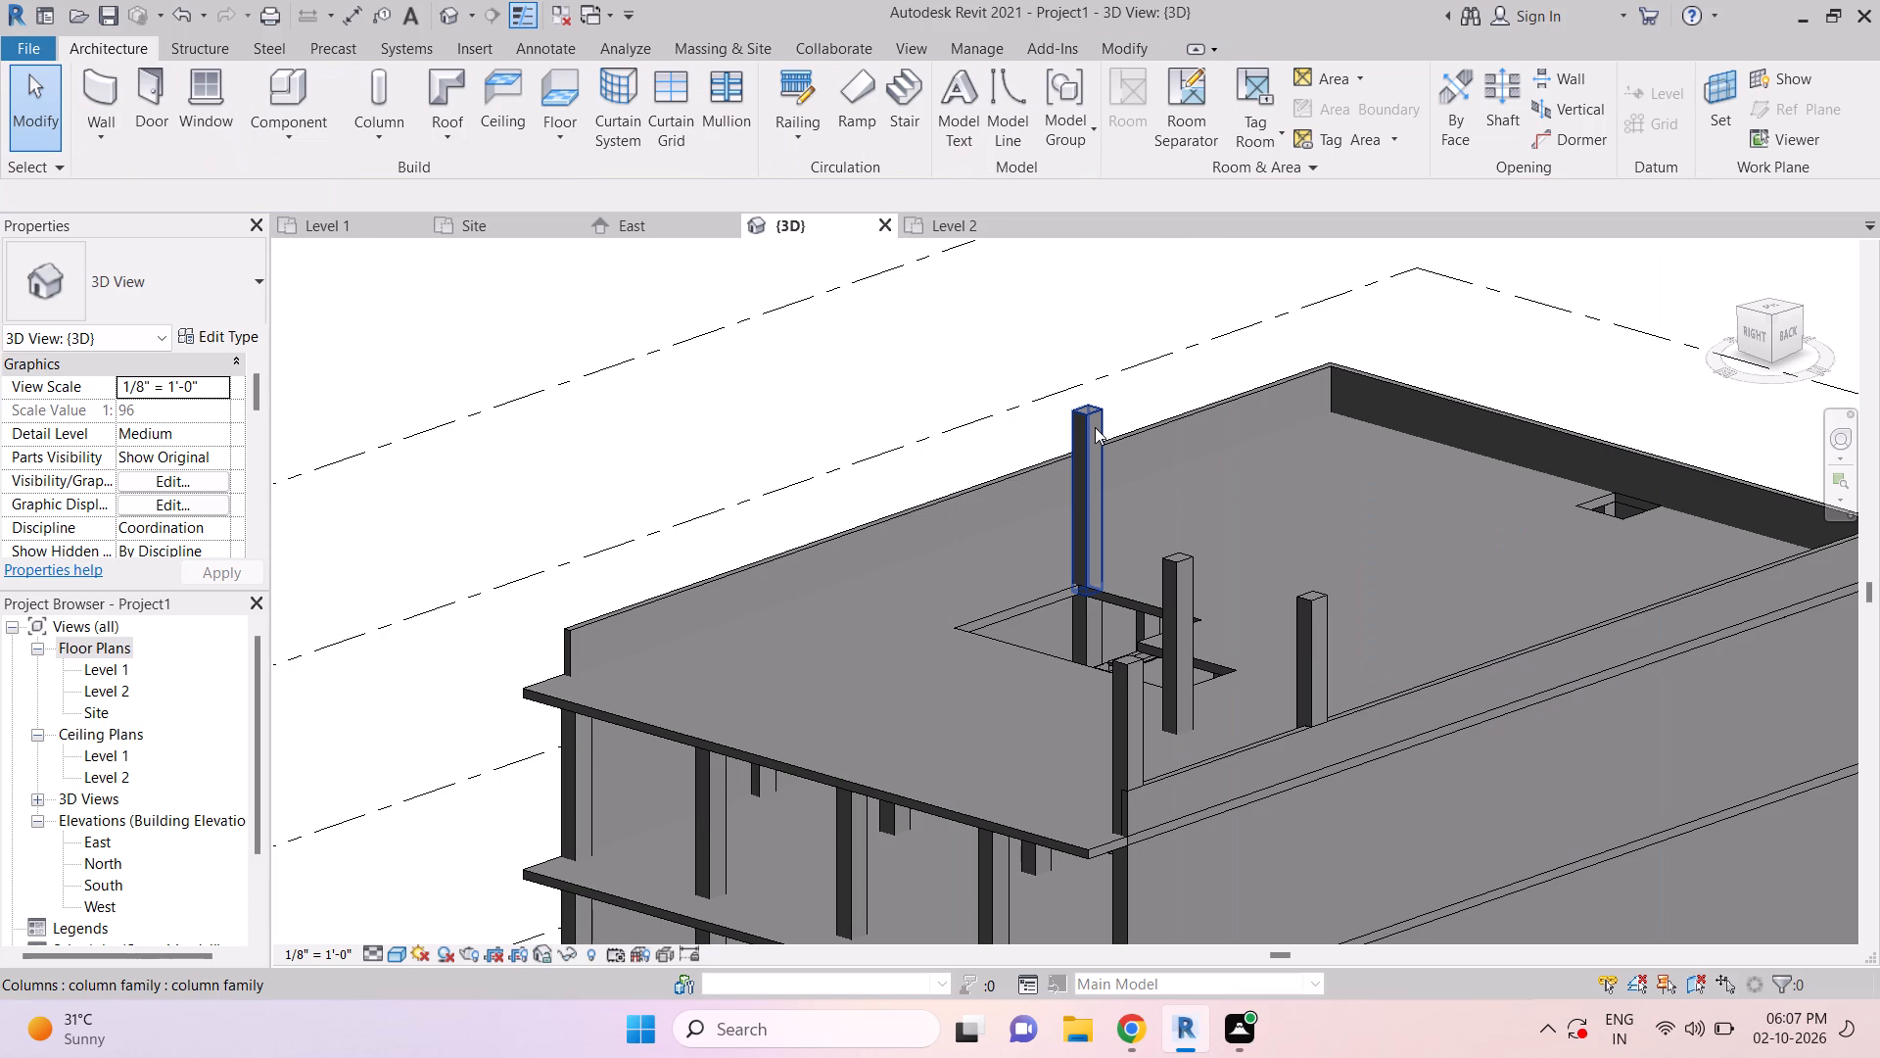
key("Delete")
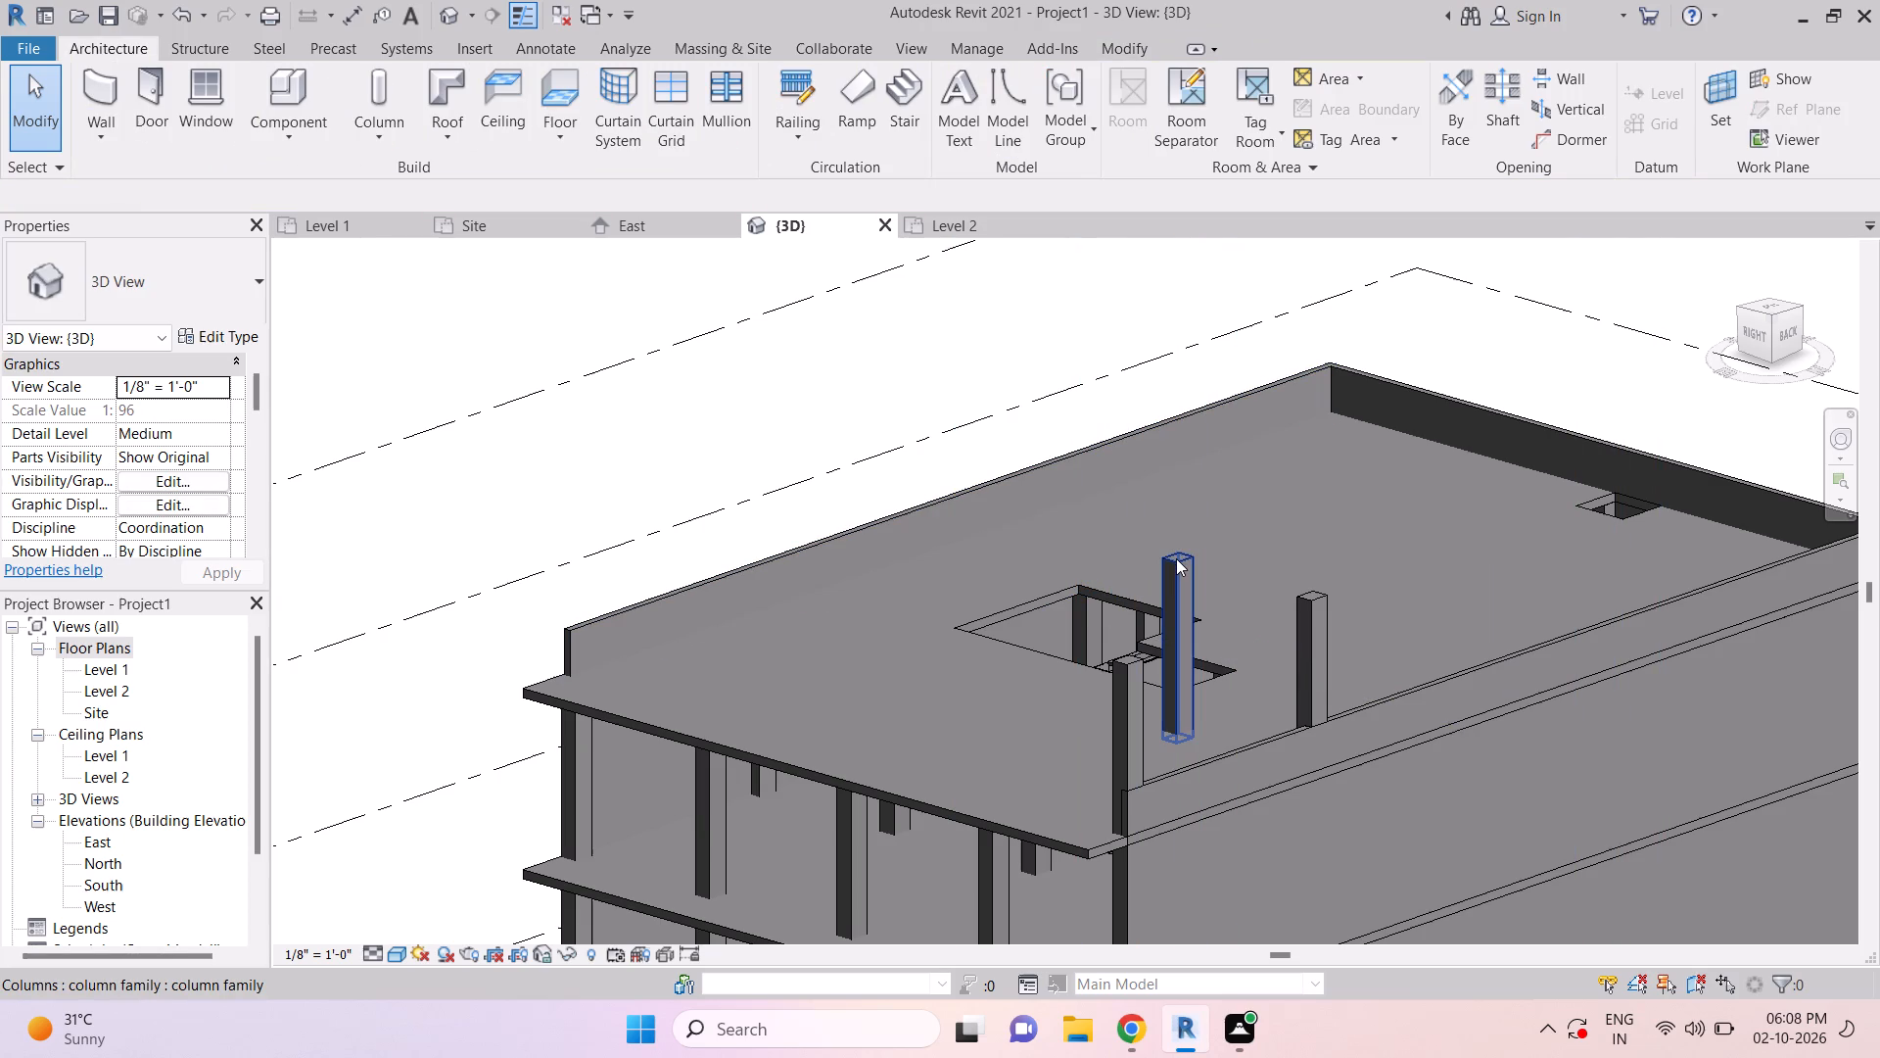
Delete the last three Level 4 columns: the interior one behind the stair opening, the adjacent back-wall column and the back-right corner column.
left_click(1176, 558)
key("Delete")
left_click(1305, 613)
key("Delete")
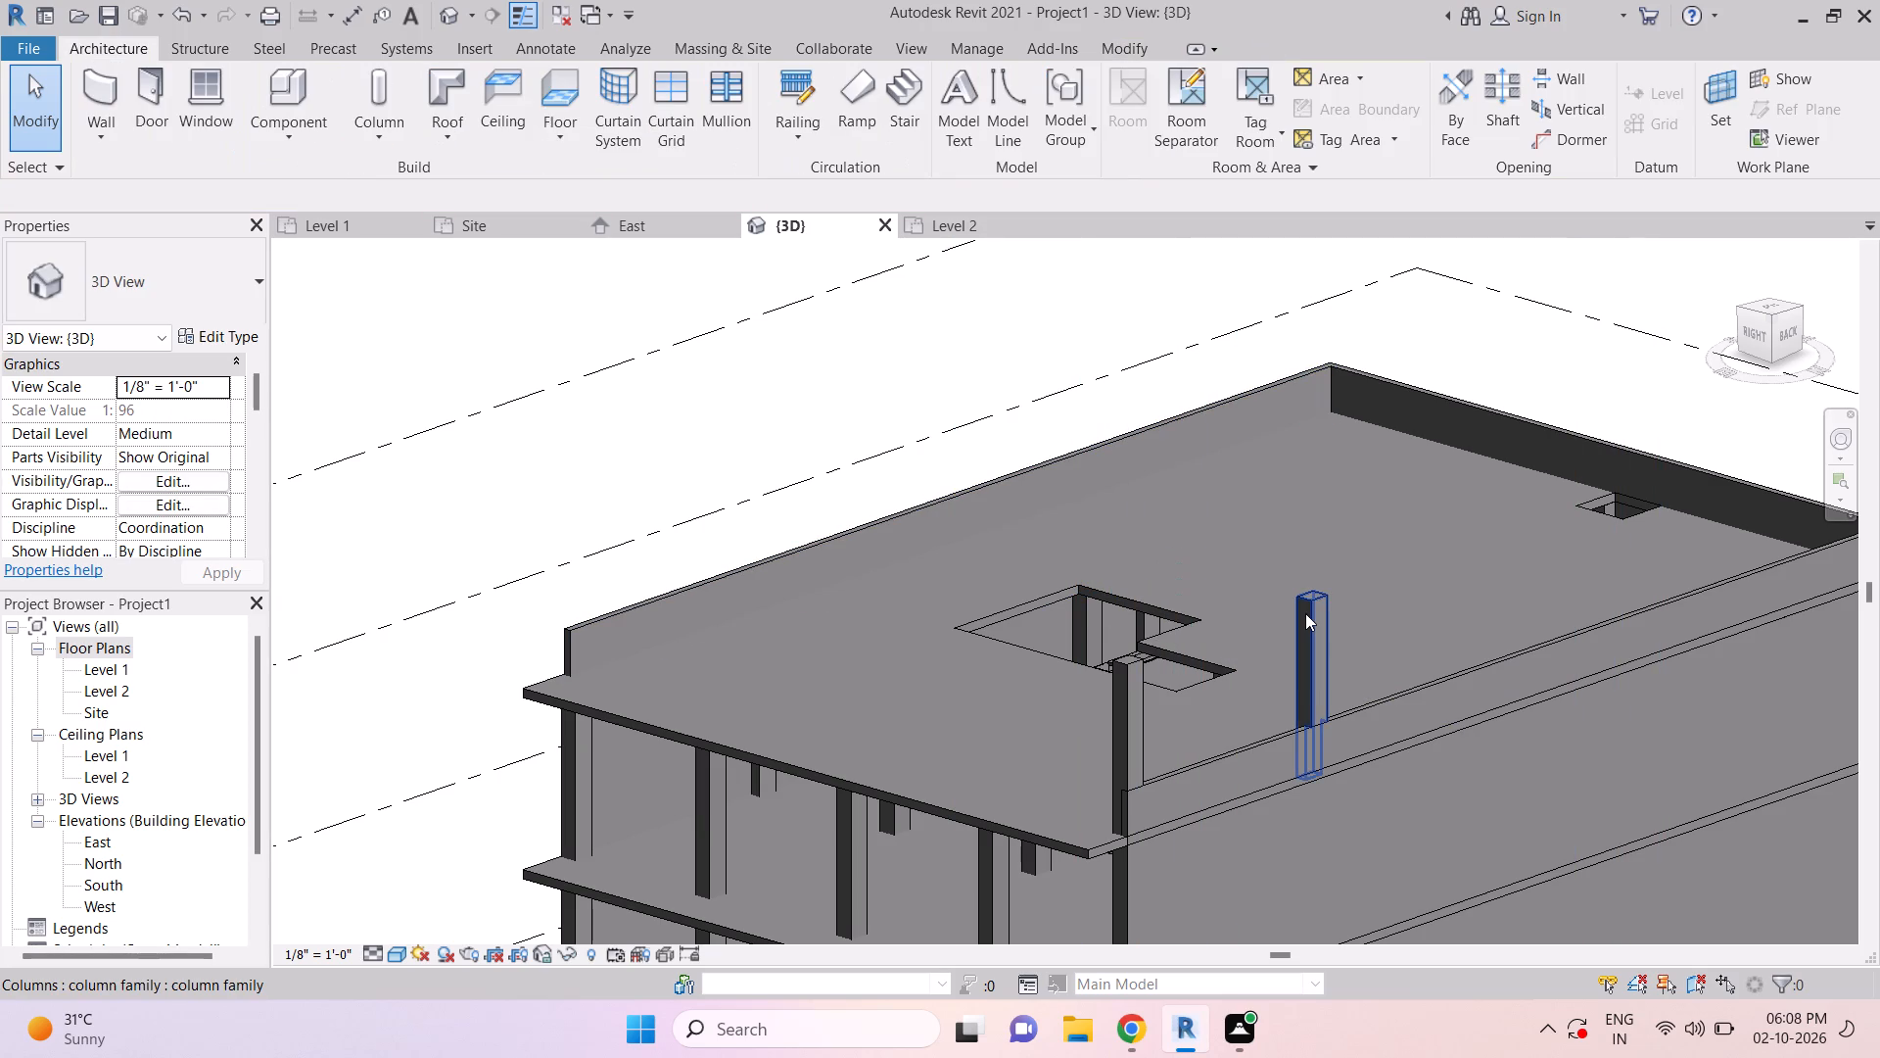
left_click(1138, 684)
key("Delete")
key("Escape")
Inspect the building from several sides in 3D to check the cleared roof, the parapet walls and the open right facade.
scroll(906, 420, "down", 4)
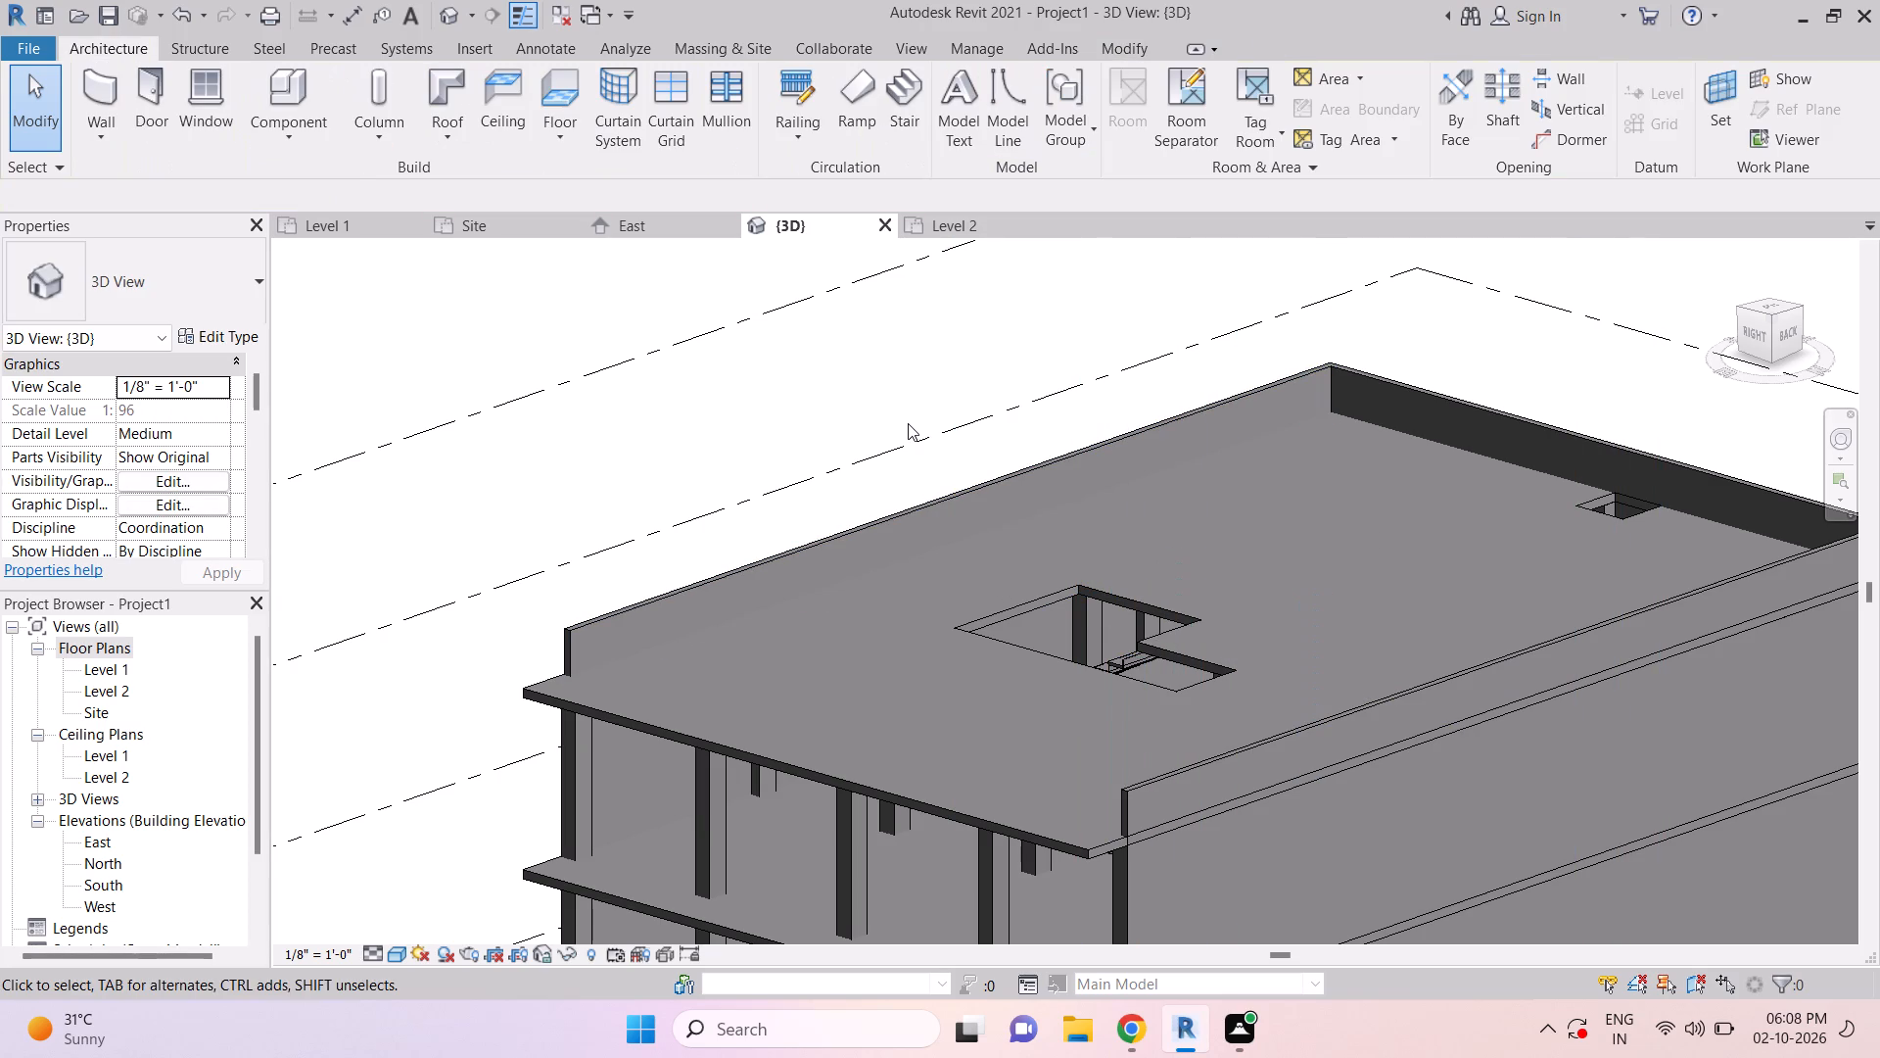
scroll(927, 433, "down", 1)
middle_click_drag(1151, 765, 1243, 801, "shift")
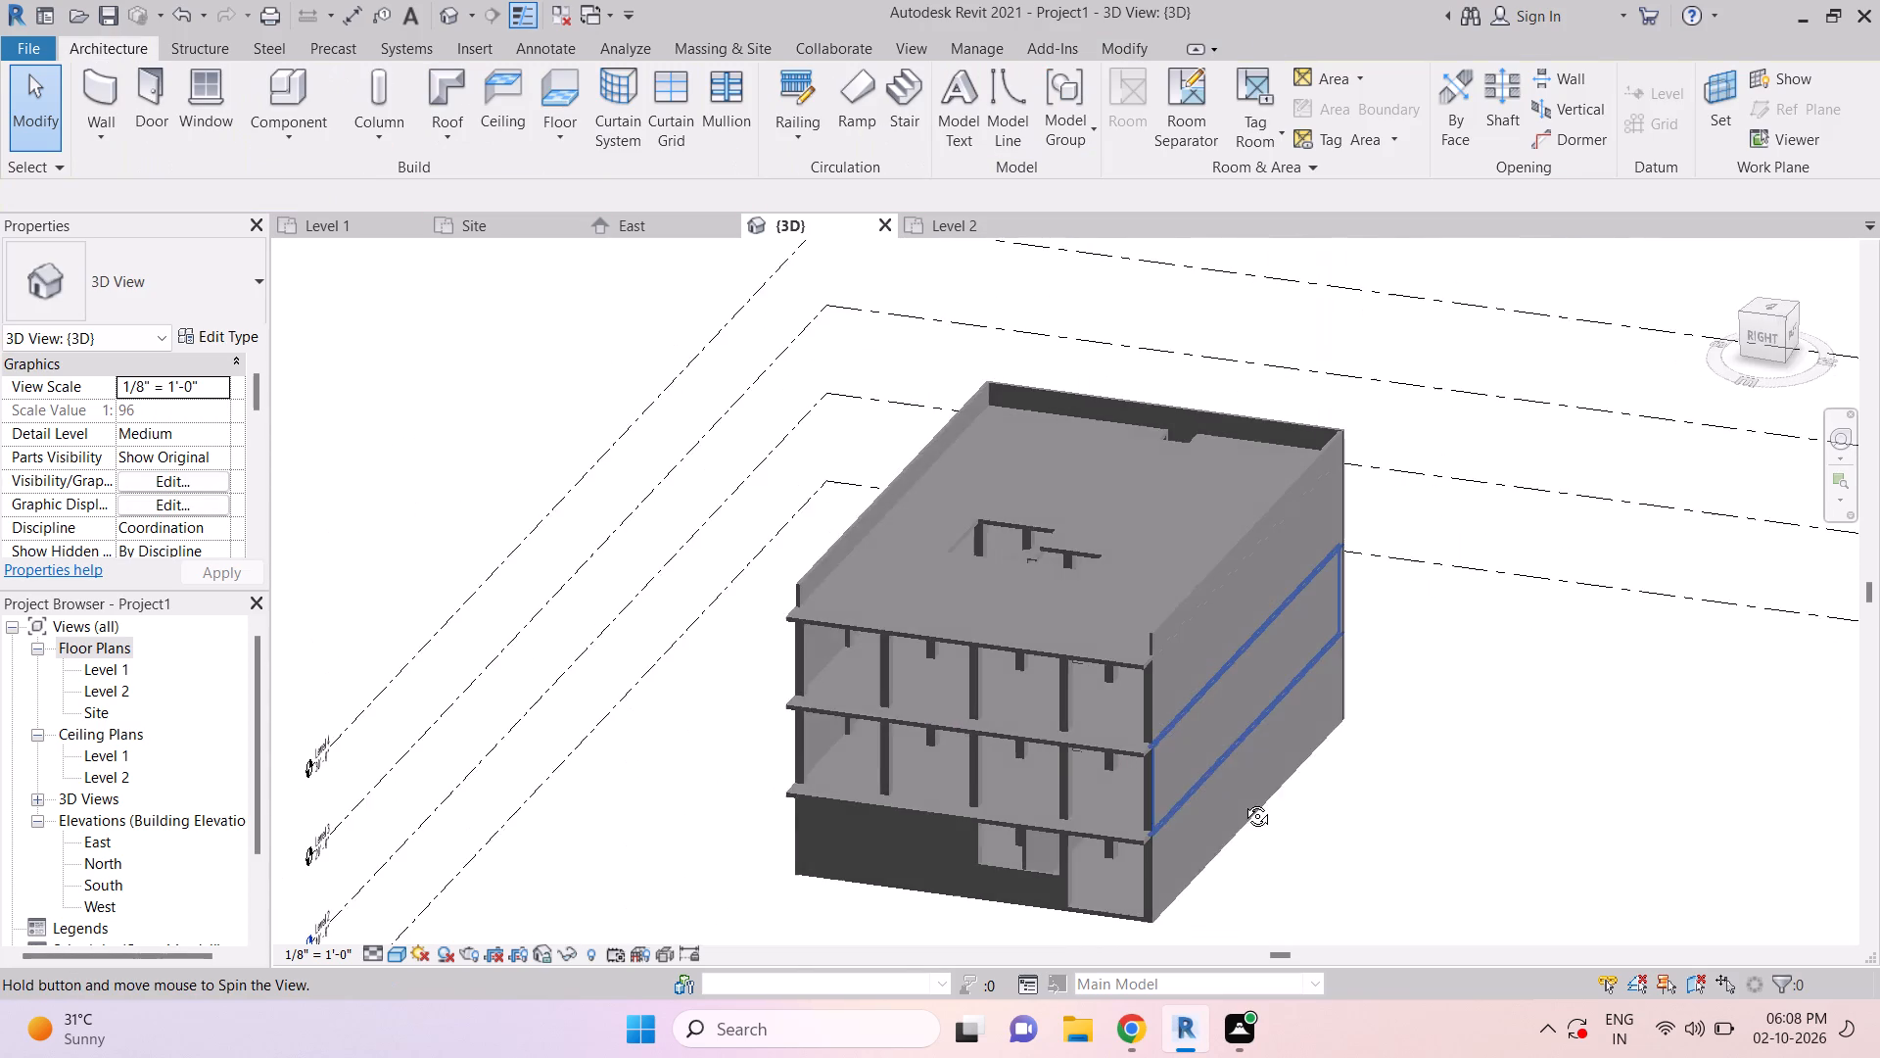
middle_click_drag(1243, 801, 1369, 797, "shift")
middle_click_drag(912, 731, 852, 747)
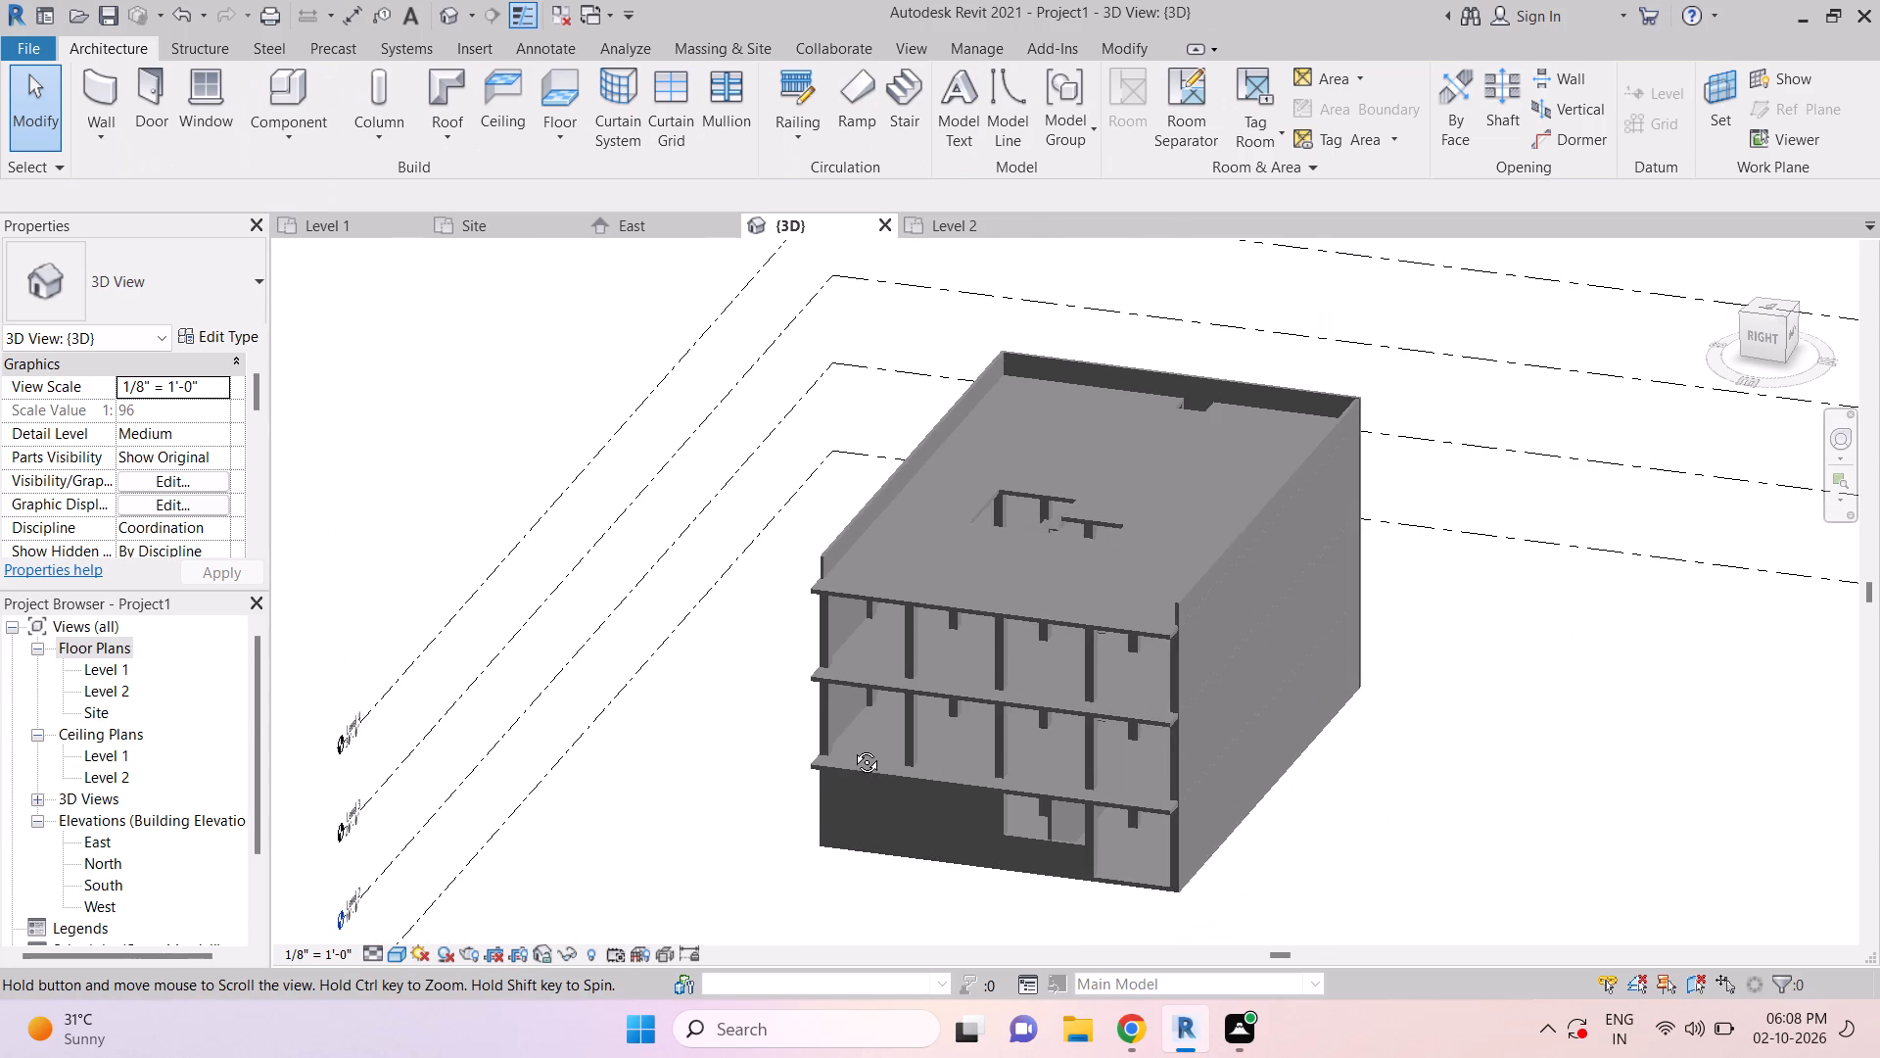
middle_click_drag(852, 747, 1339, 669)
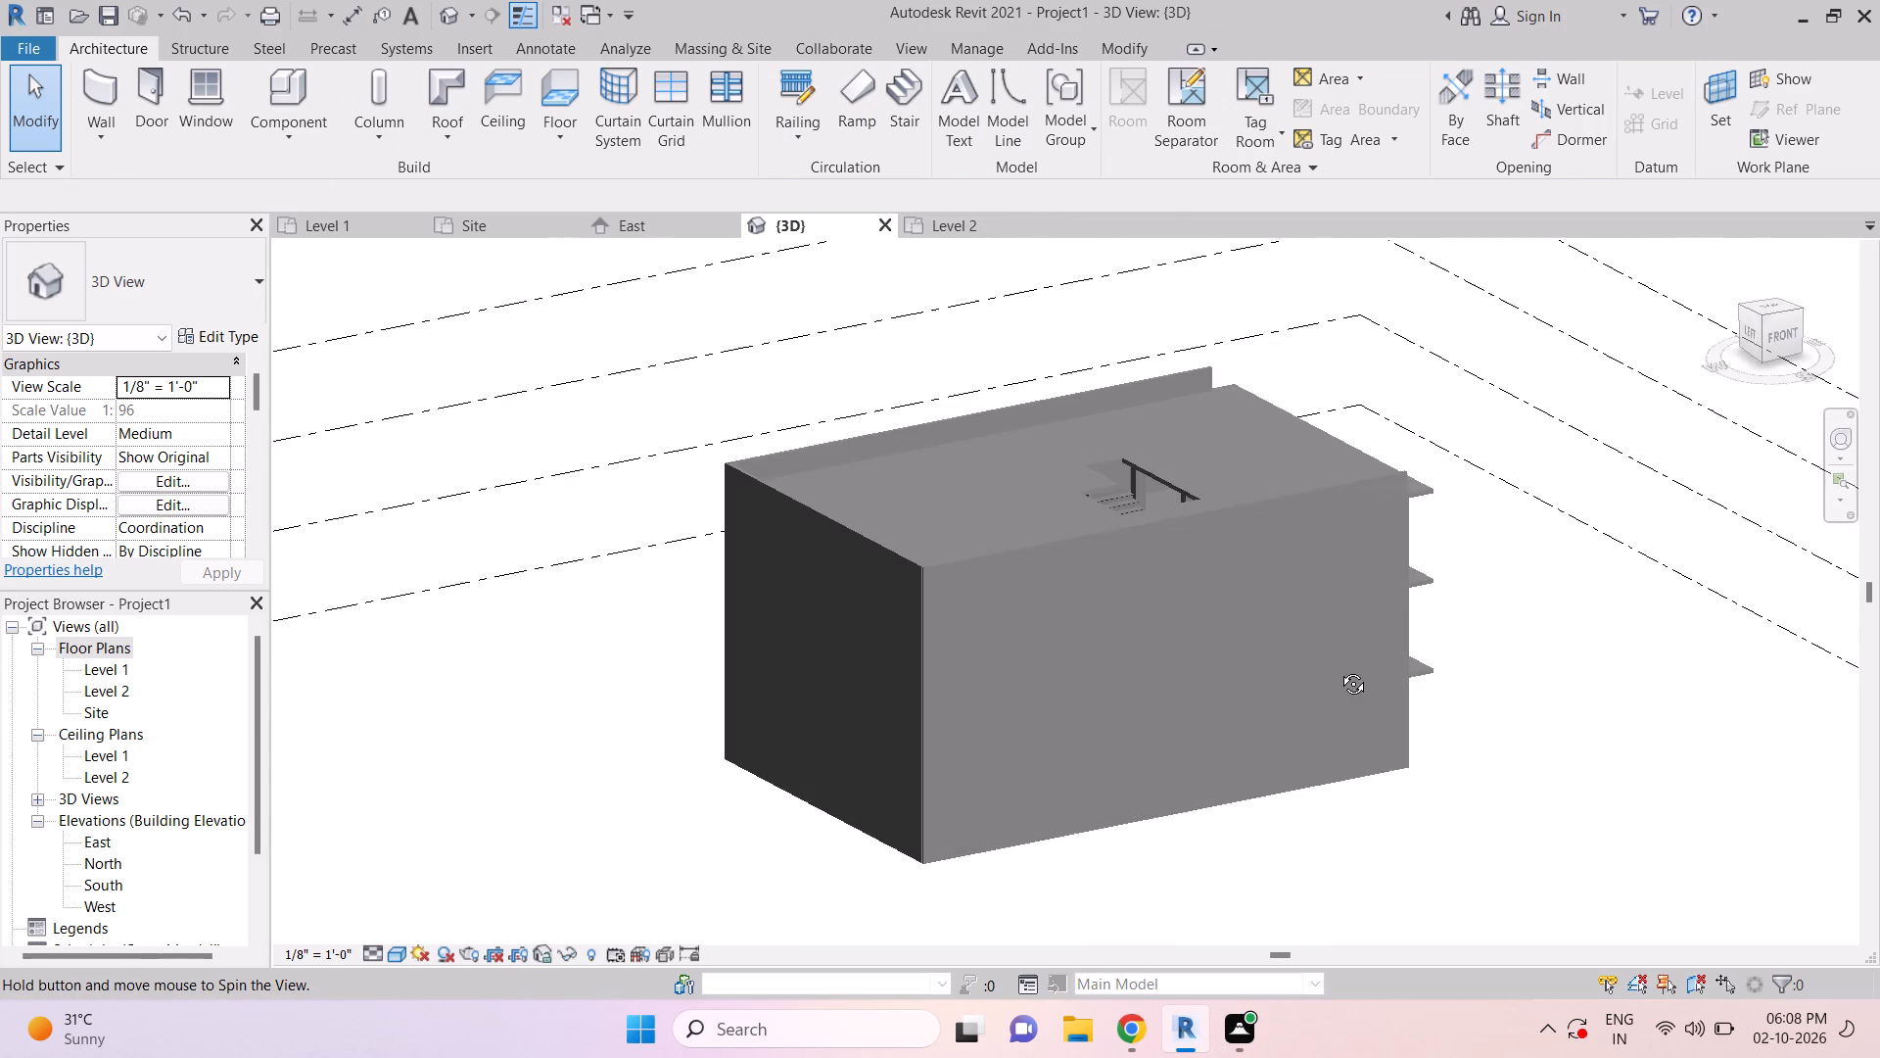
middle_click_drag(1339, 669, 868, 712)
key("Escape")
key("Escape")
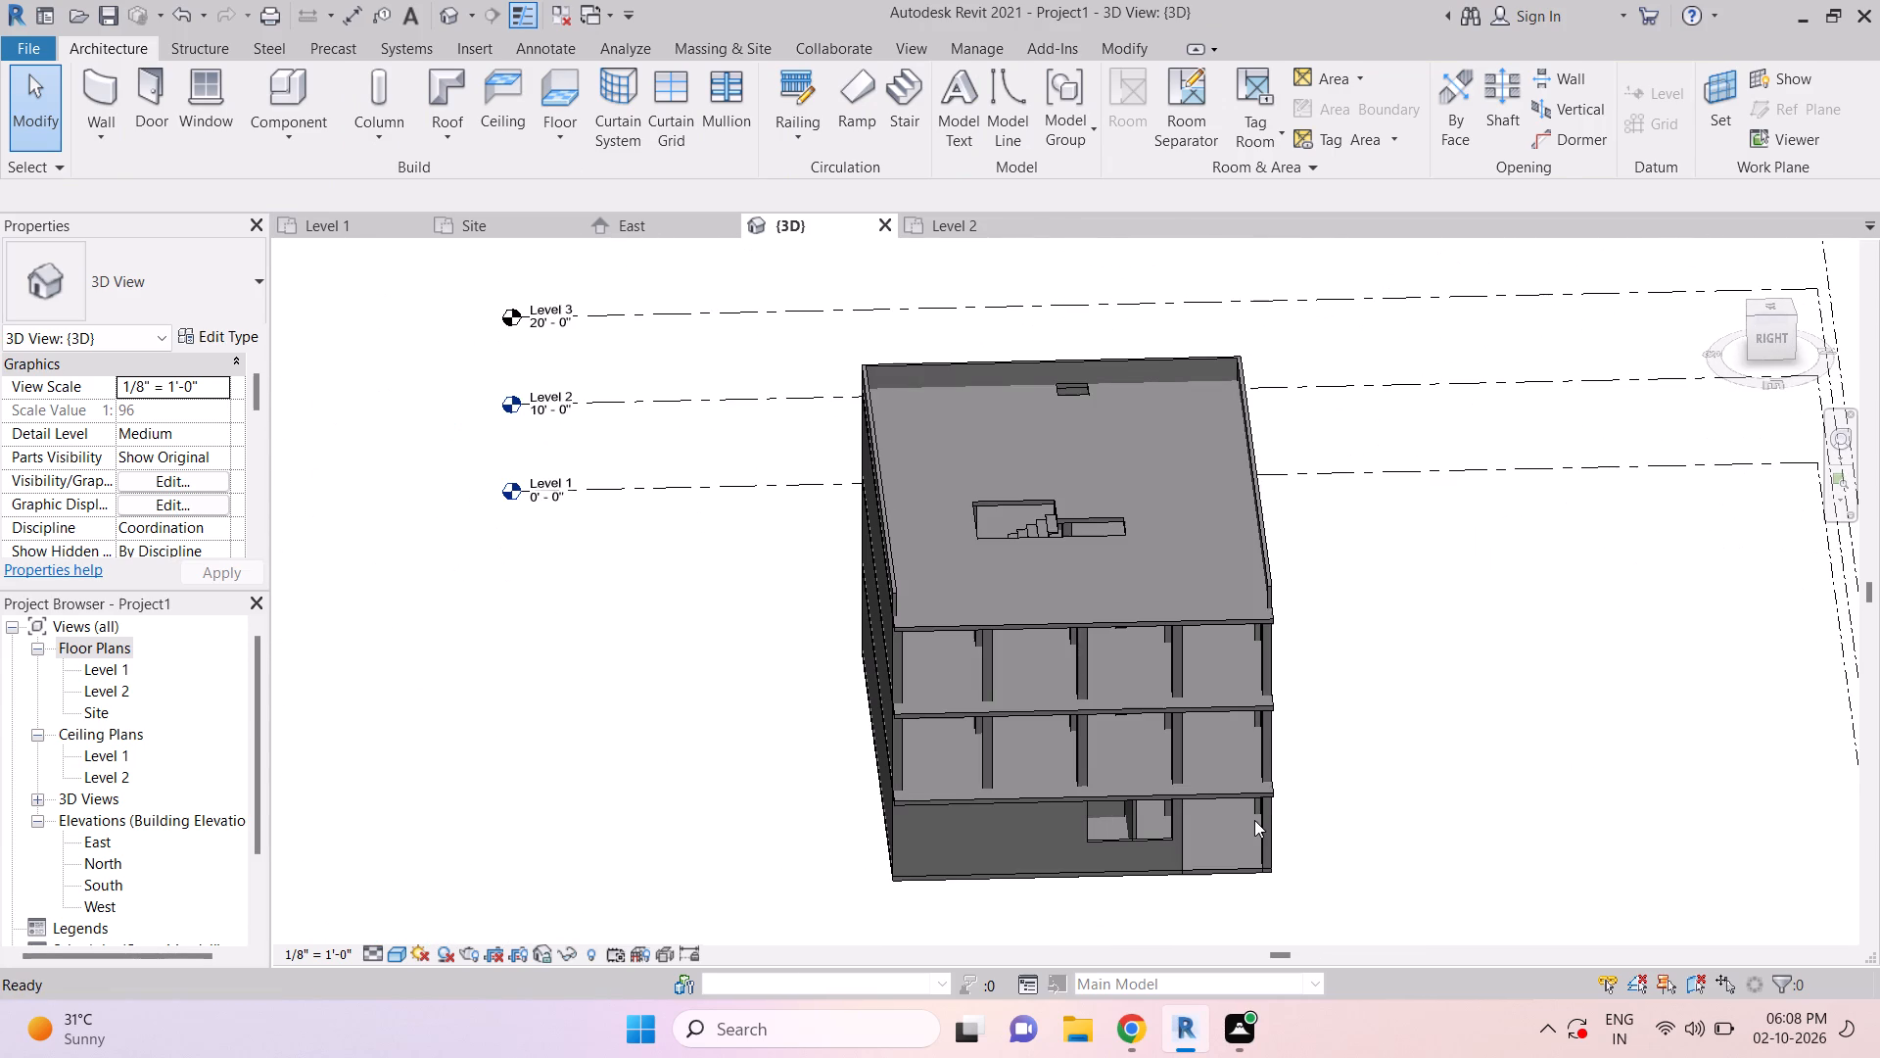
middle_click_drag(1448, 843, 1372, 589, "shift")
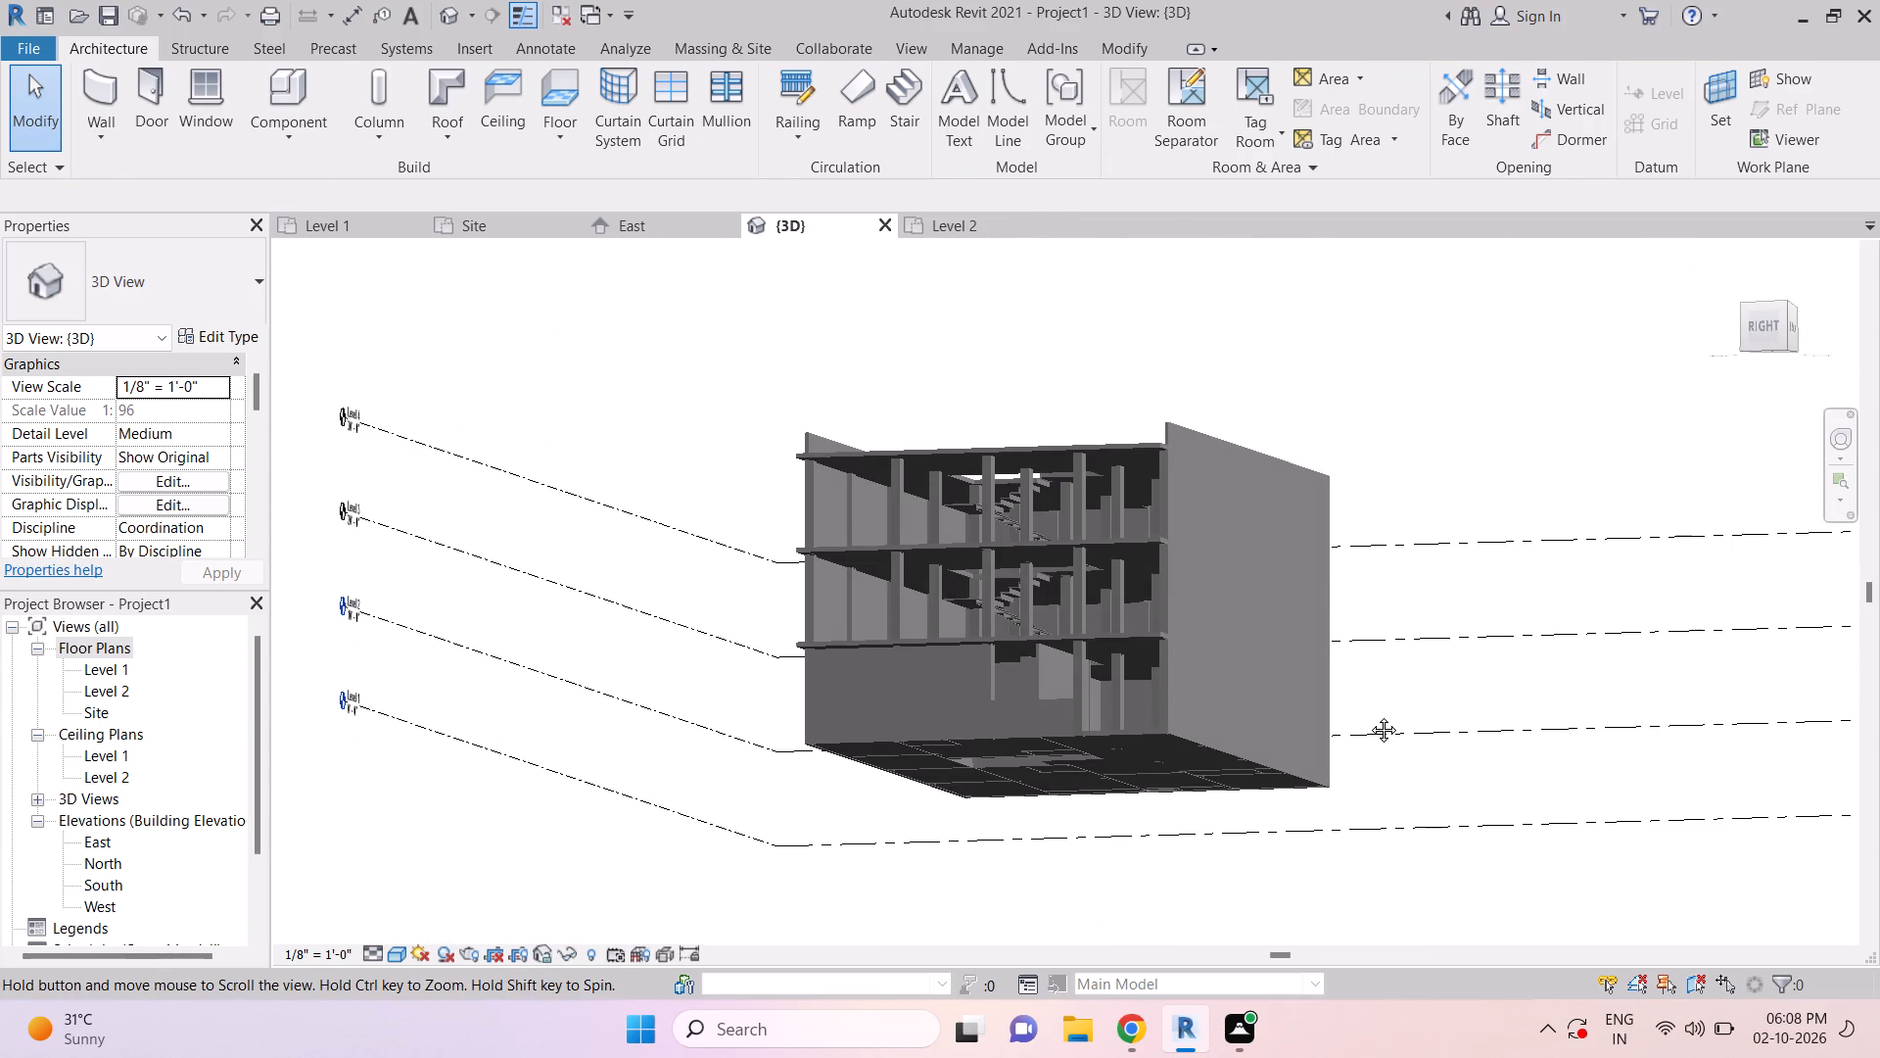
middle_click_drag(1381, 734, 1429, 819, "shift")
middle_click_drag(1435, 772, 1394, 673)
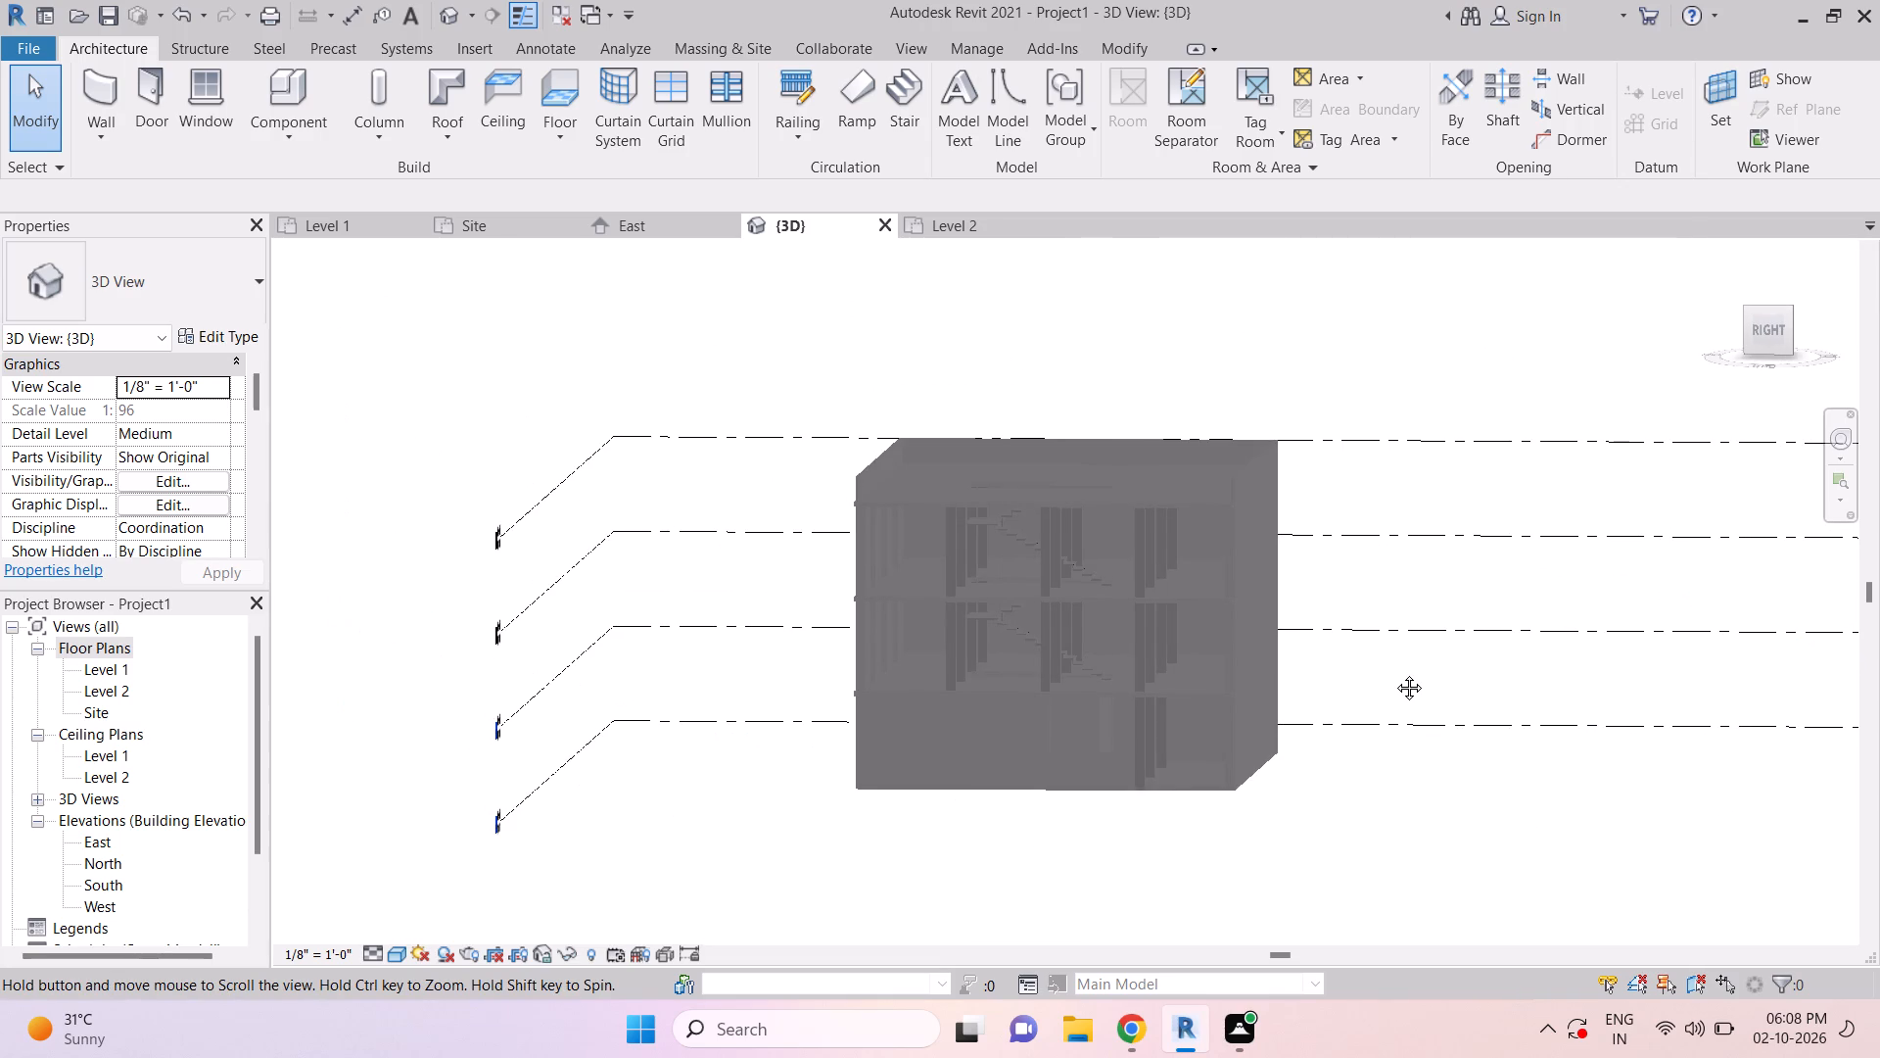
middle_click_drag(1394, 673, 1391, 768)
key("Escape")
key("Escape")
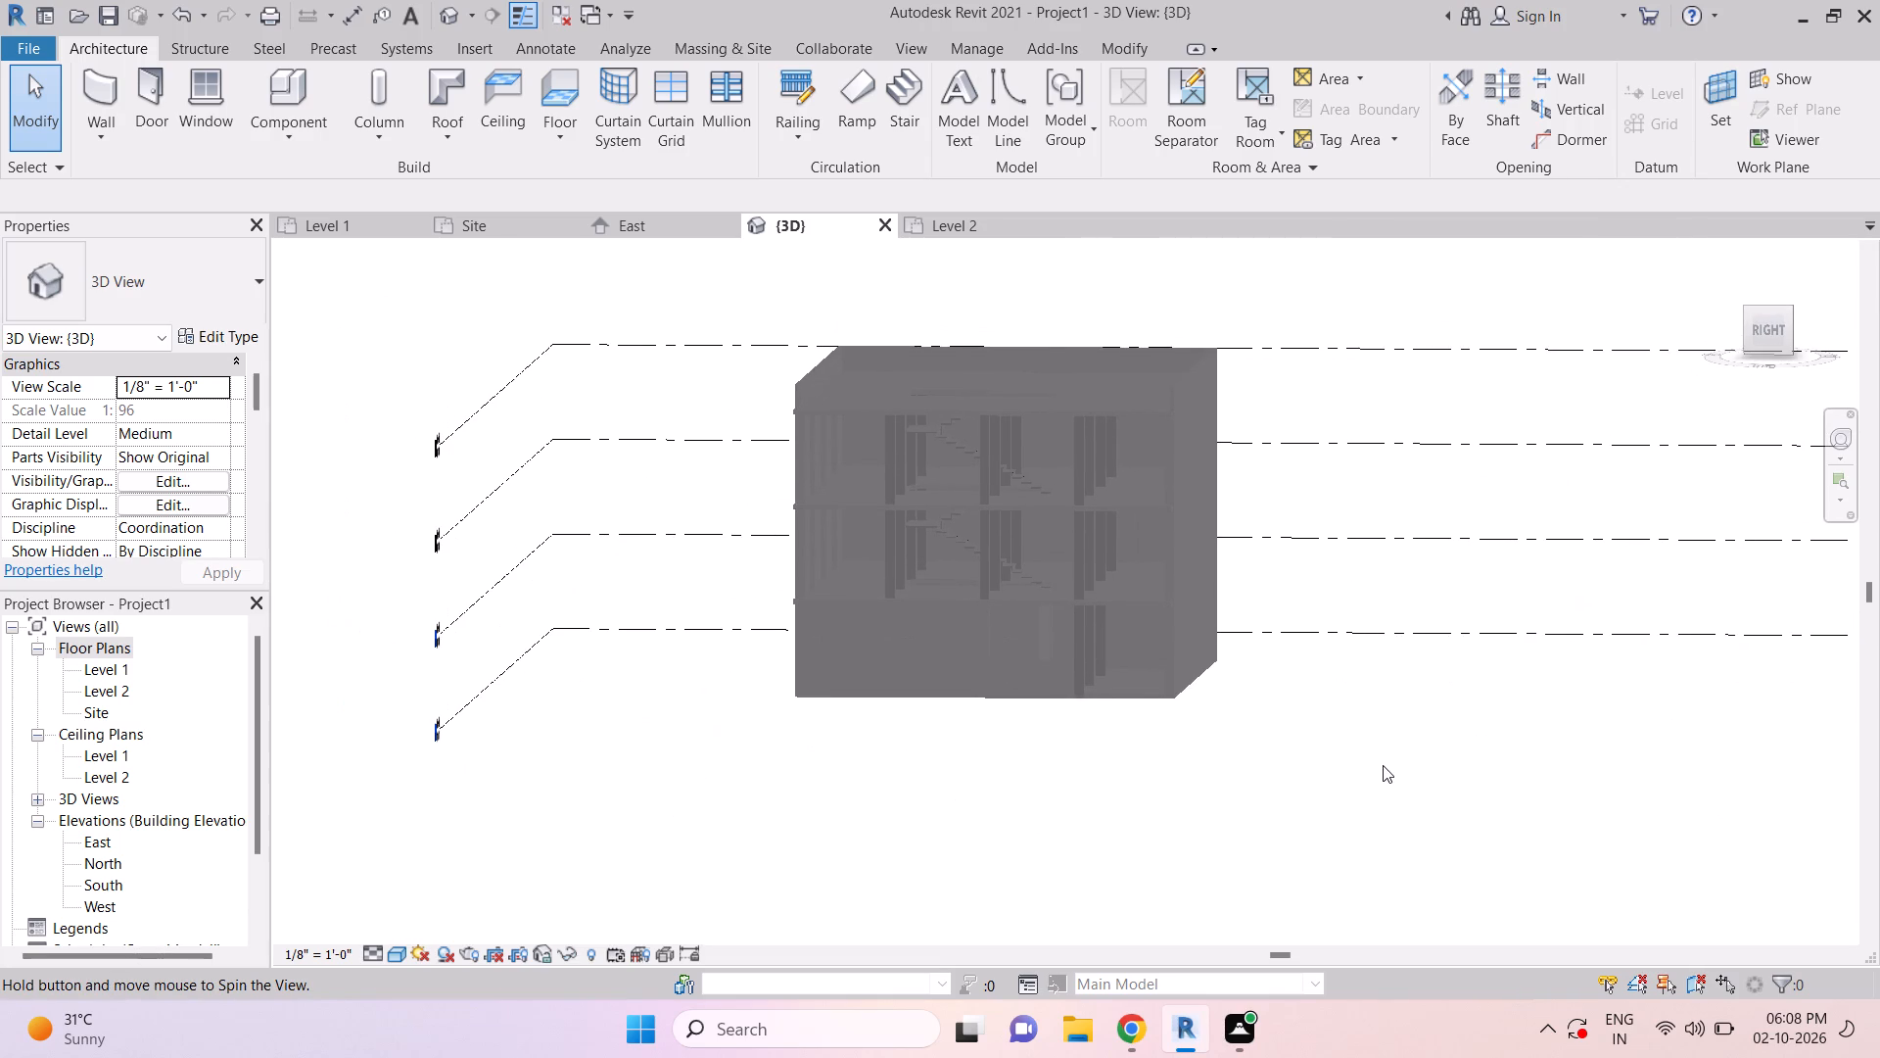
middle_click_drag(1402, 786, 1533, 772, "shift")
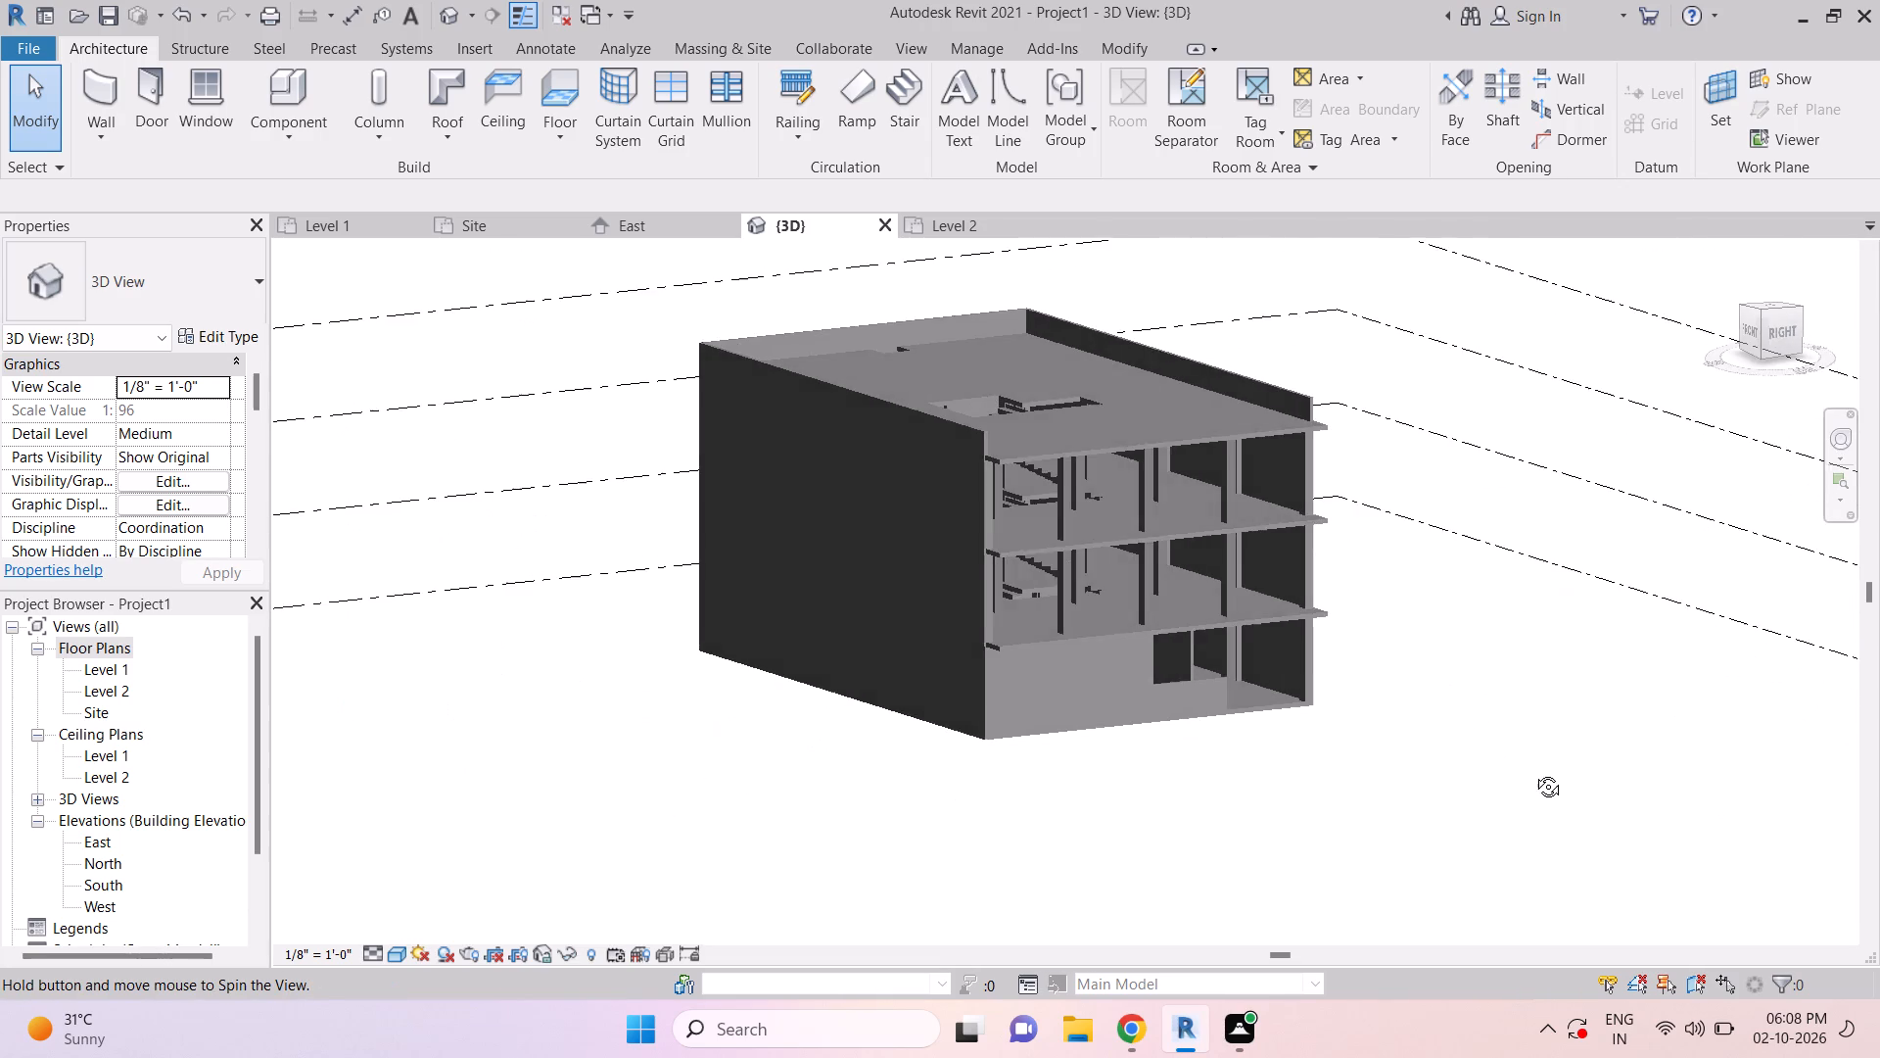
middle_click_drag(1533, 772, 1534, 773, "shift")
key("Escape")
key("Escape")
key("Escape")
scroll(1054, 615, "up", 4)
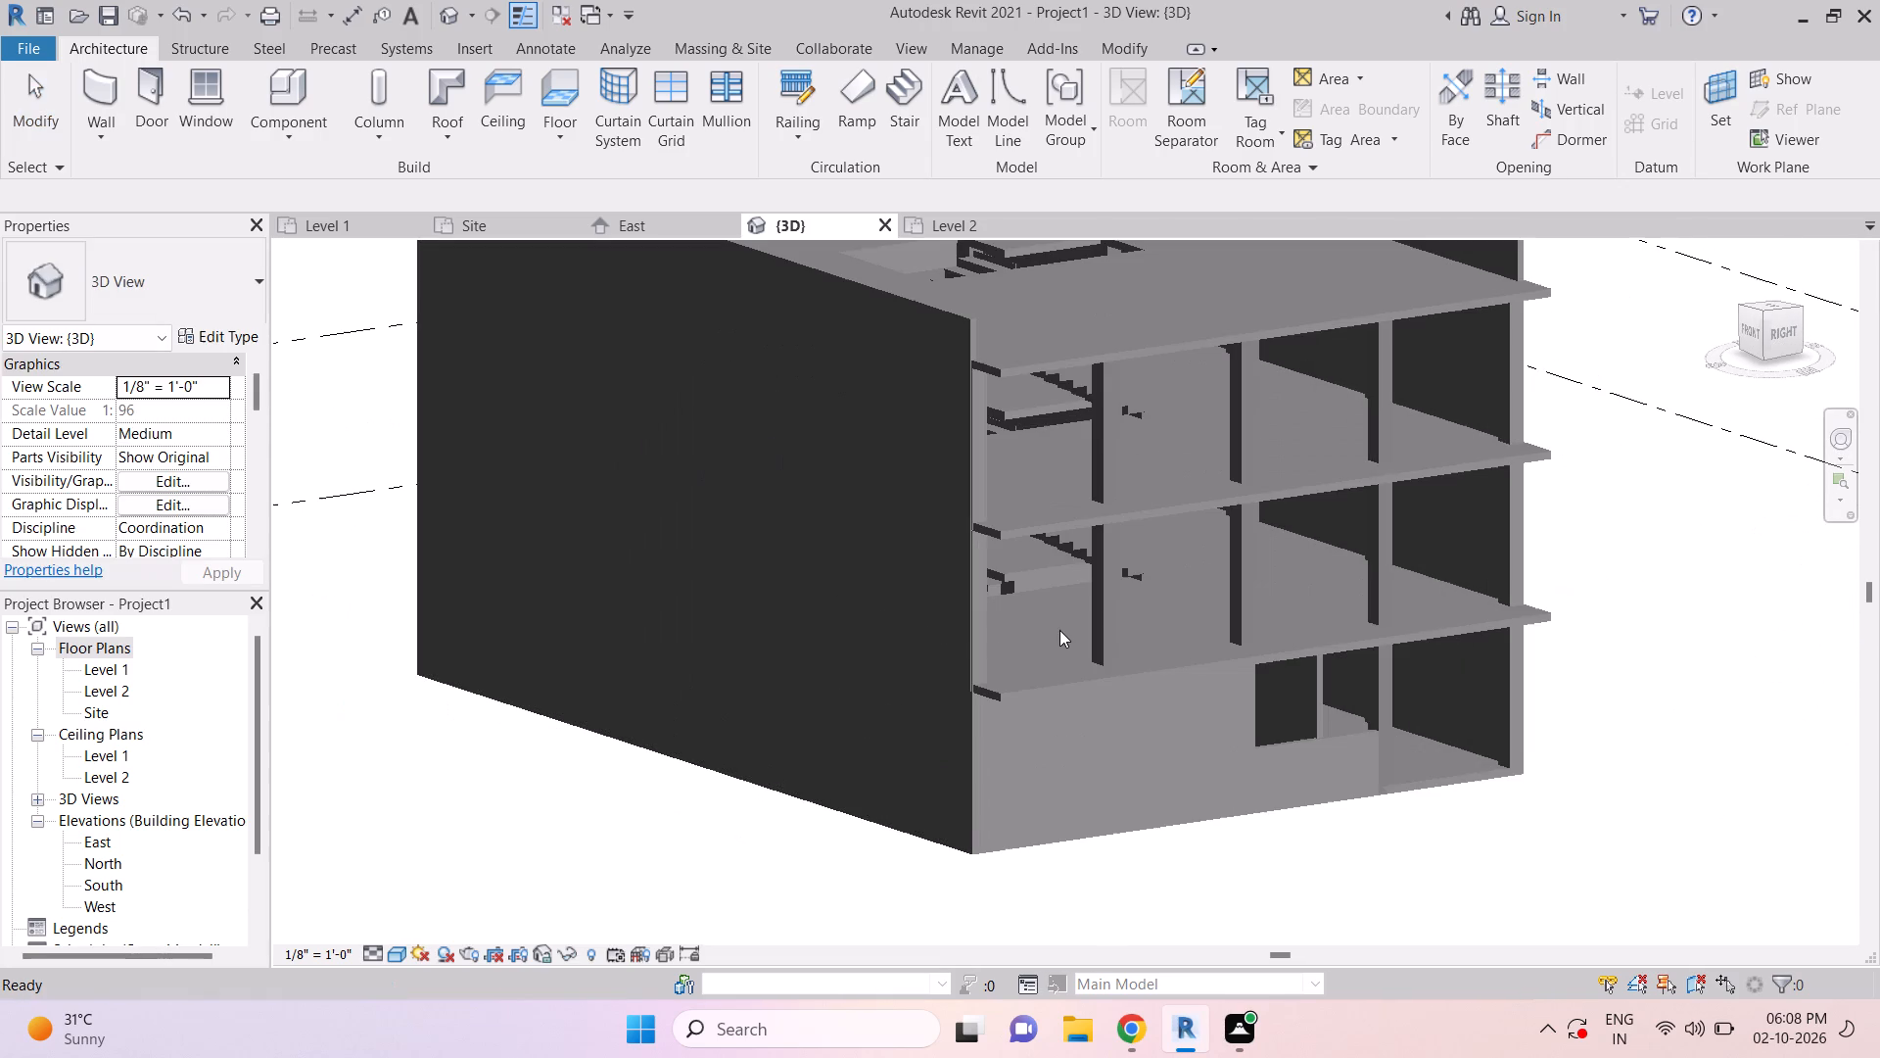
key("Escape")
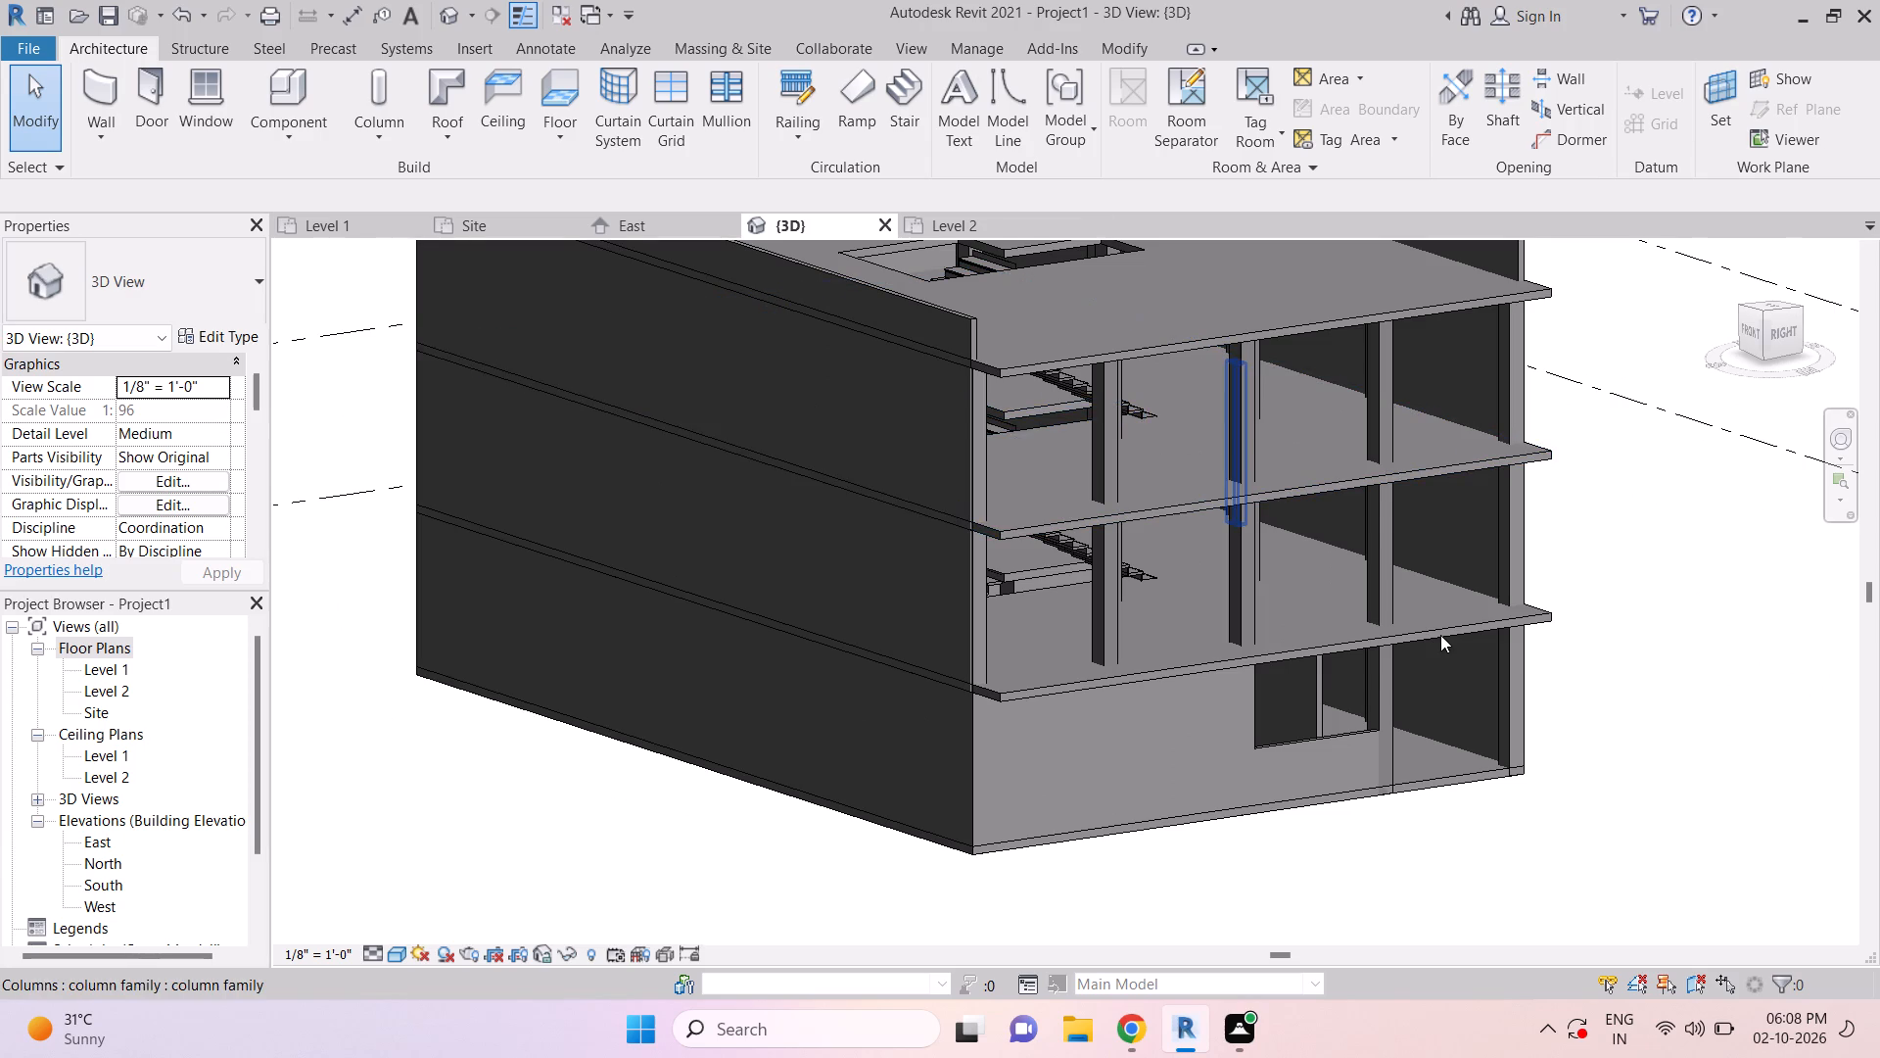
scroll(1440, 635, "down", 2)
scroll(1666, 597, "down", 3)
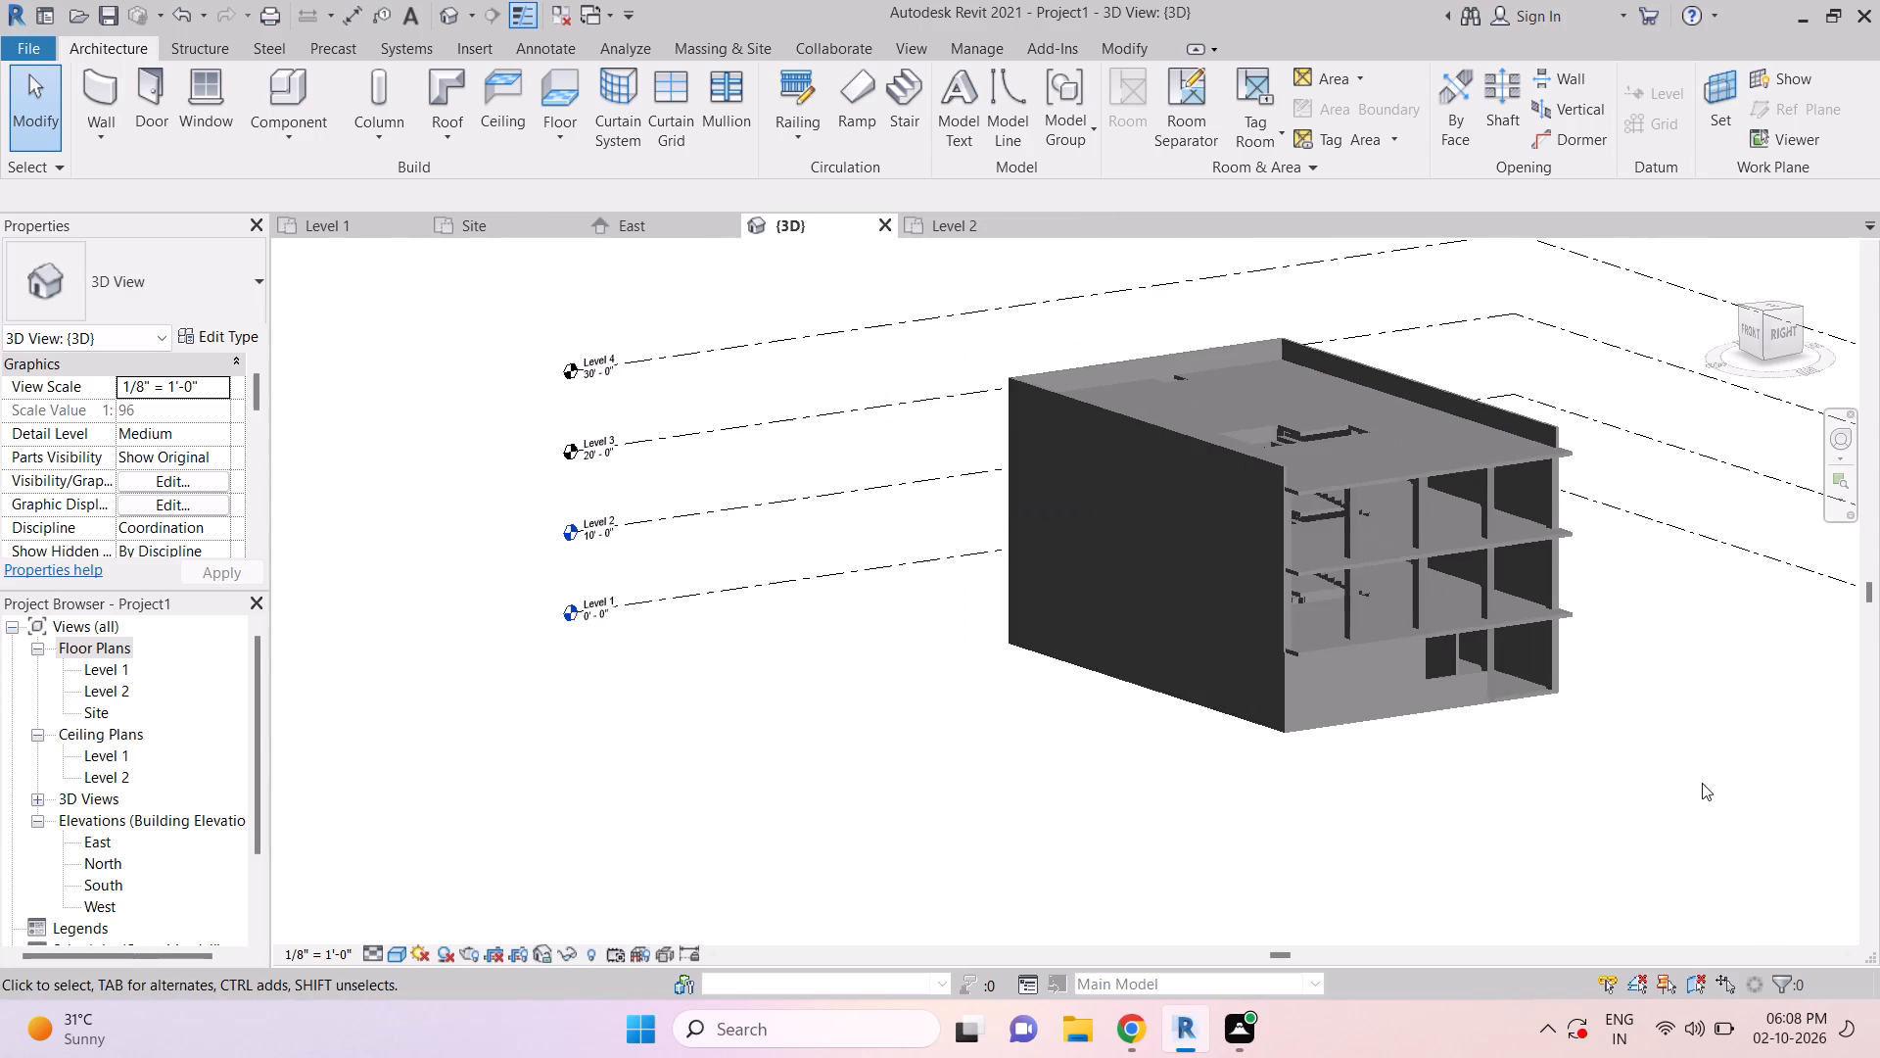
middle_click_drag(1704, 764, 1377, 748, "shift")
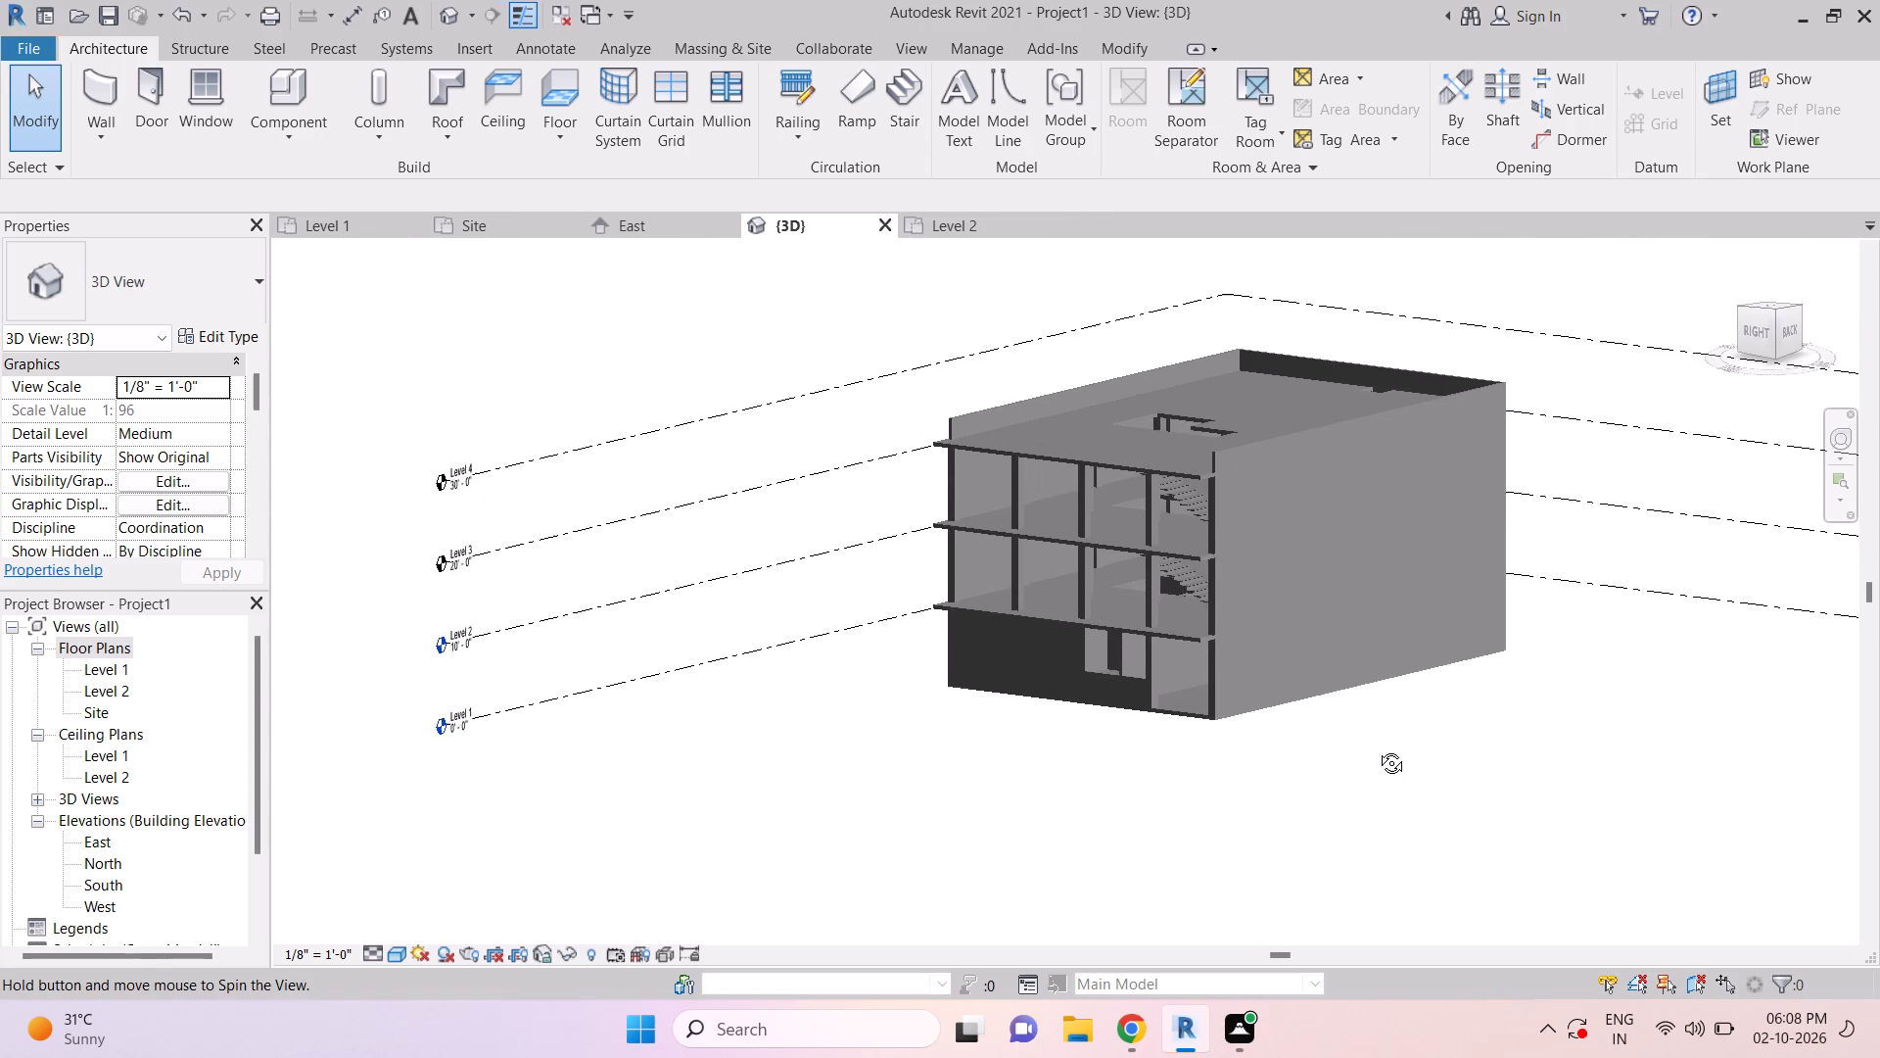
middle_click_drag(1377, 748, 1384, 749, "shift")
scroll(1384, 749, "up", 1)
Save the project.
key("ctrl+s")
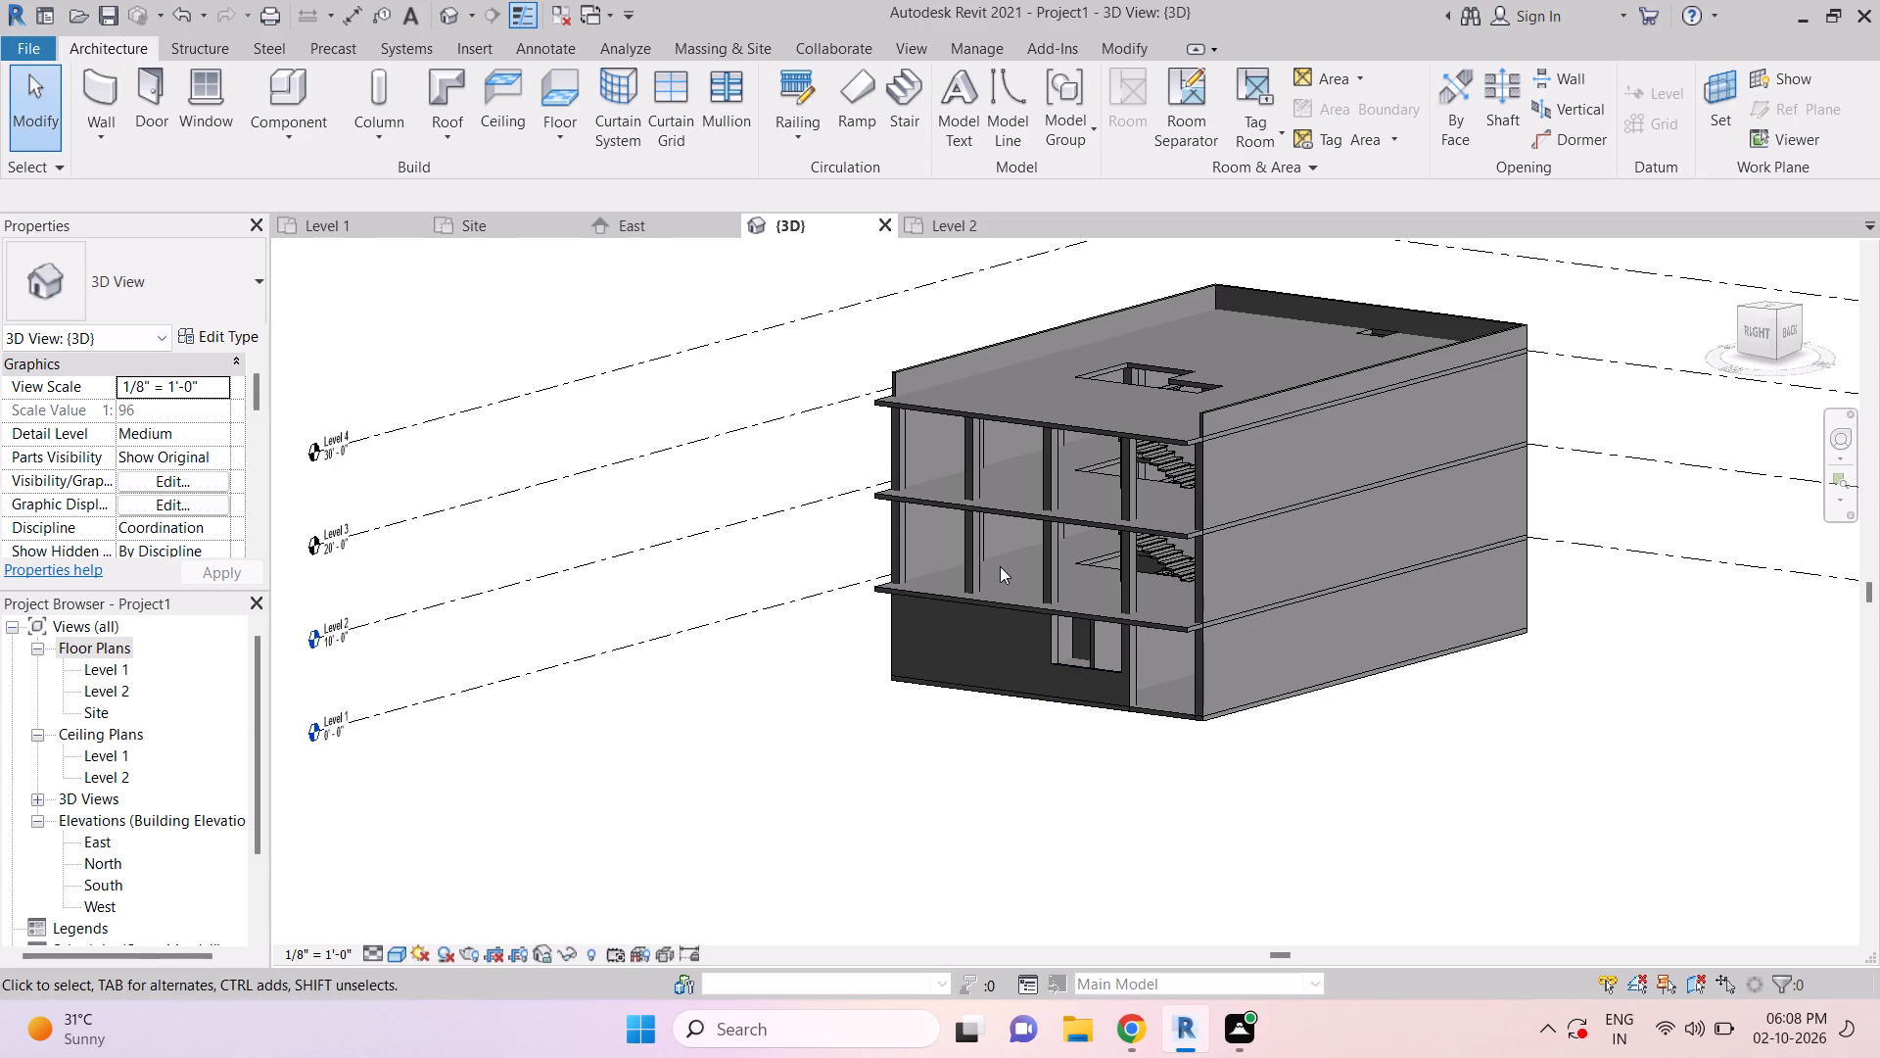
Examine the ground-floor wall and the Level 2, Level 3 and Level 4 floor slabs on the open right facade.
left_click(1007, 611)
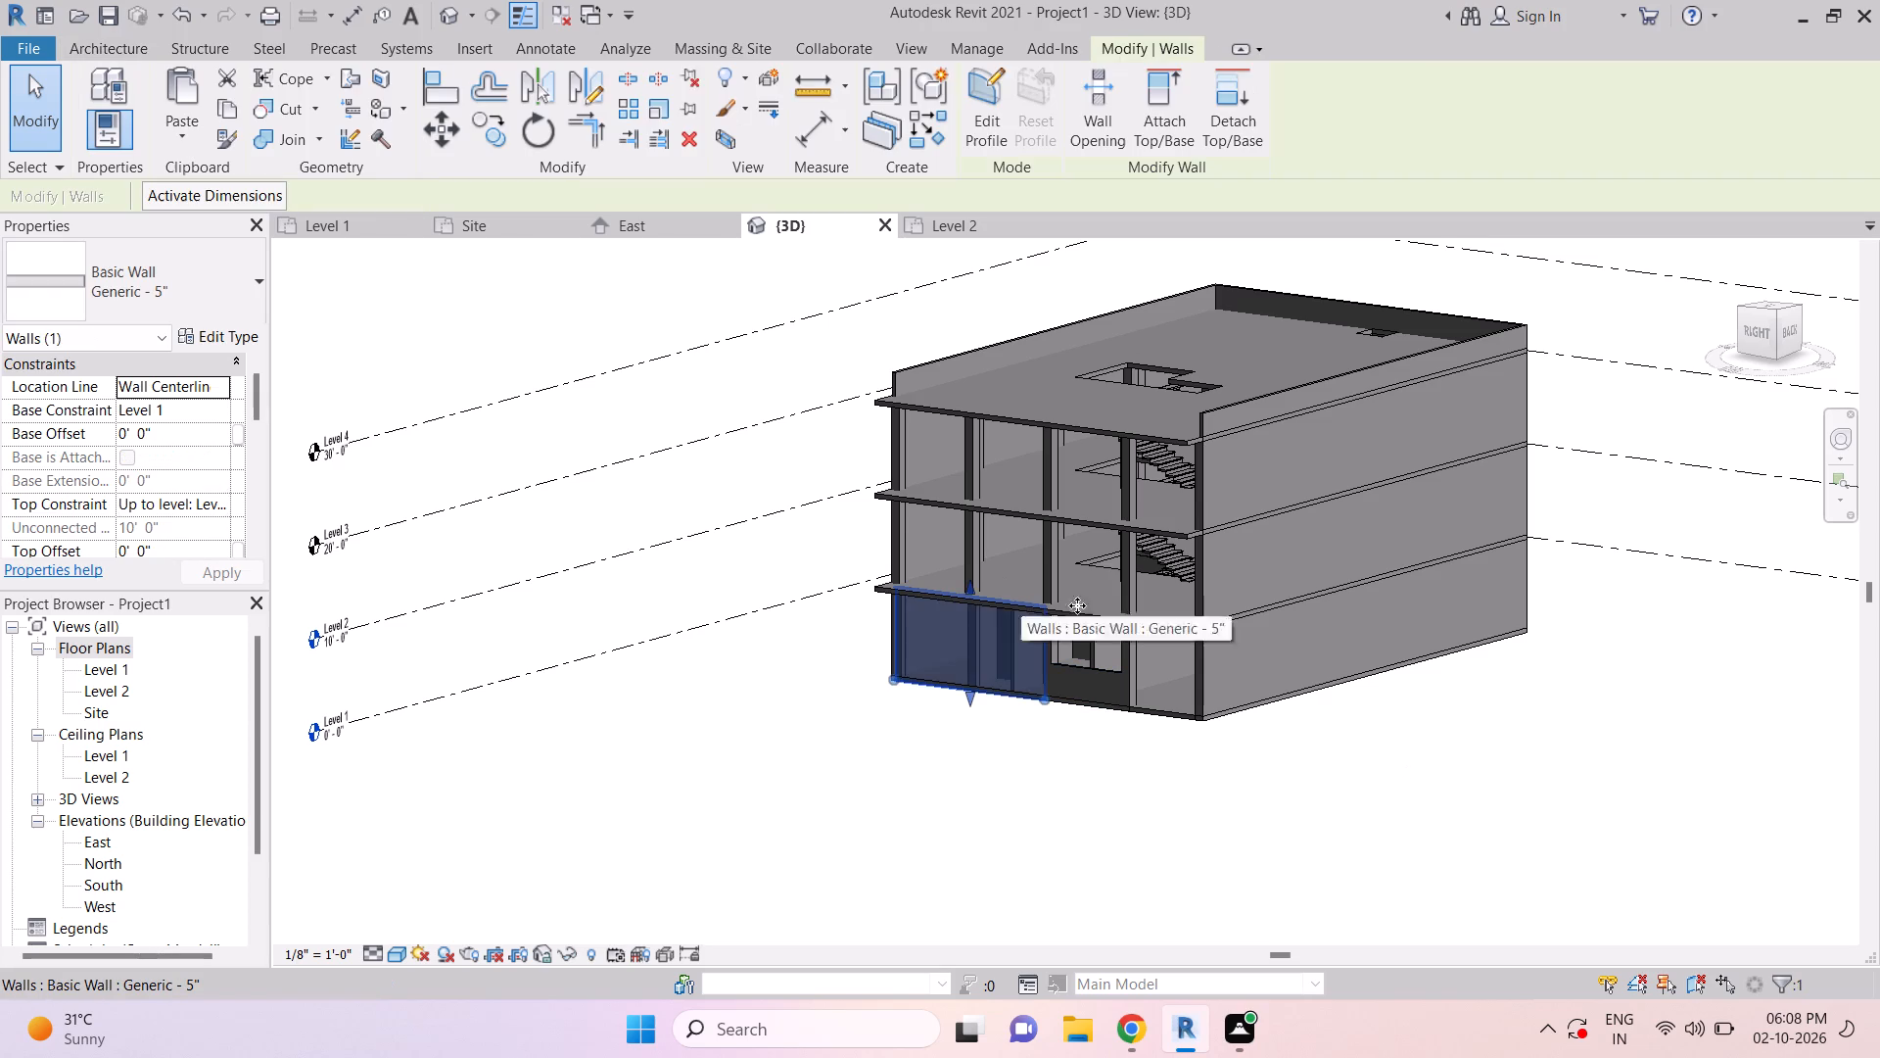
key("Escape")
key("Escape")
left_click(1147, 623)
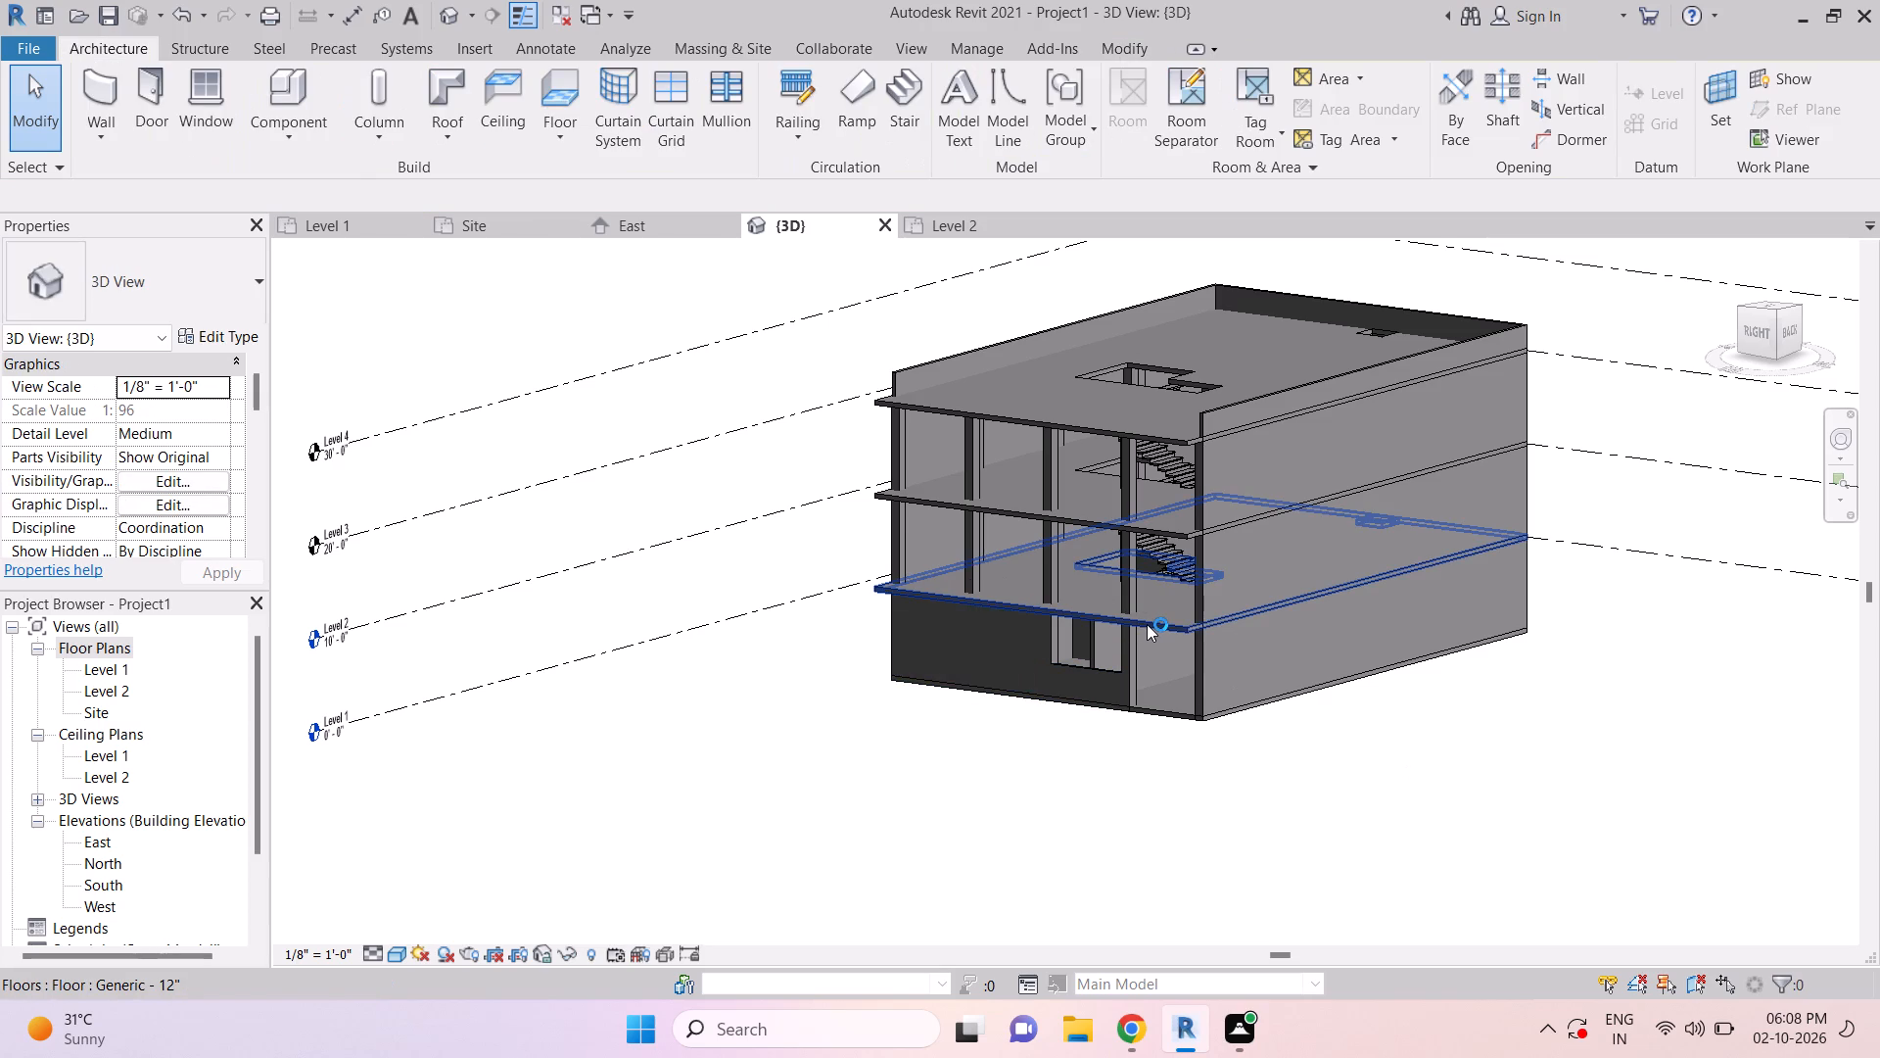
key("Escape")
key("Escape")
key("Escape")
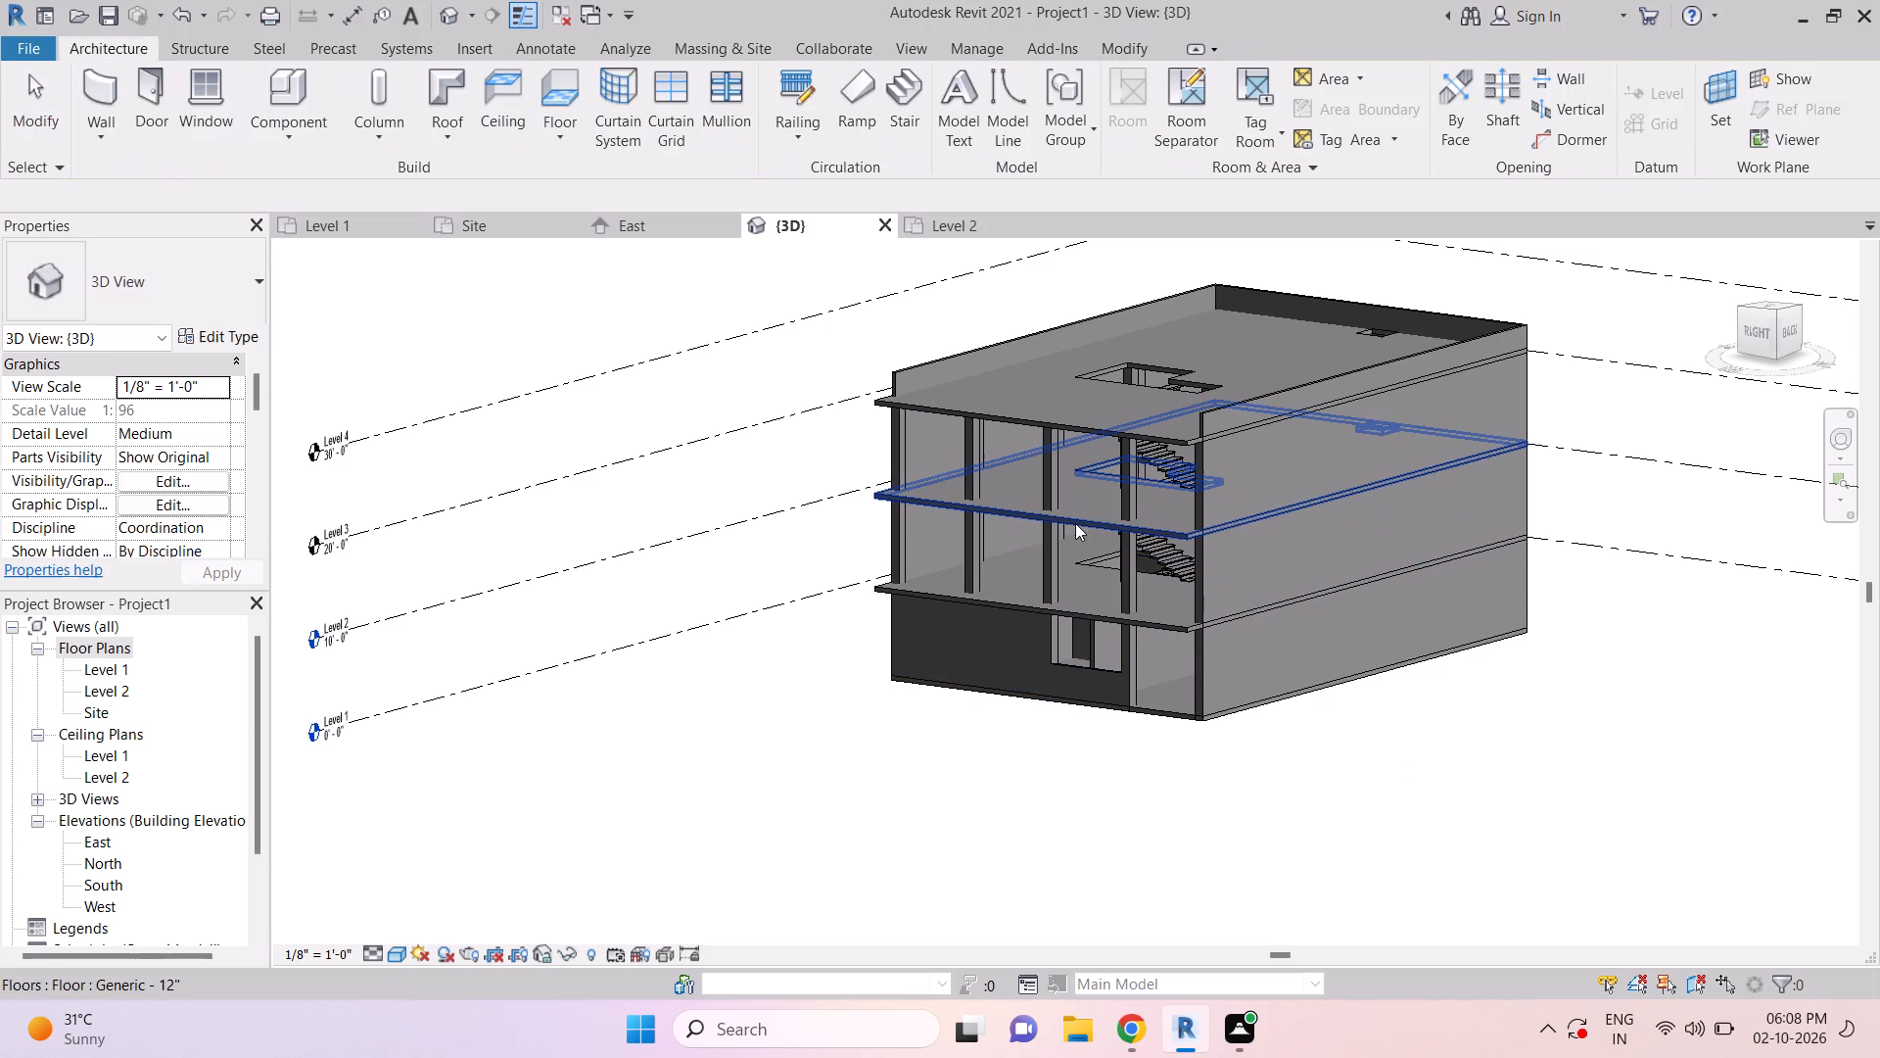
left_click(1075, 523)
key("Escape")
key("Escape")
key("Escape")
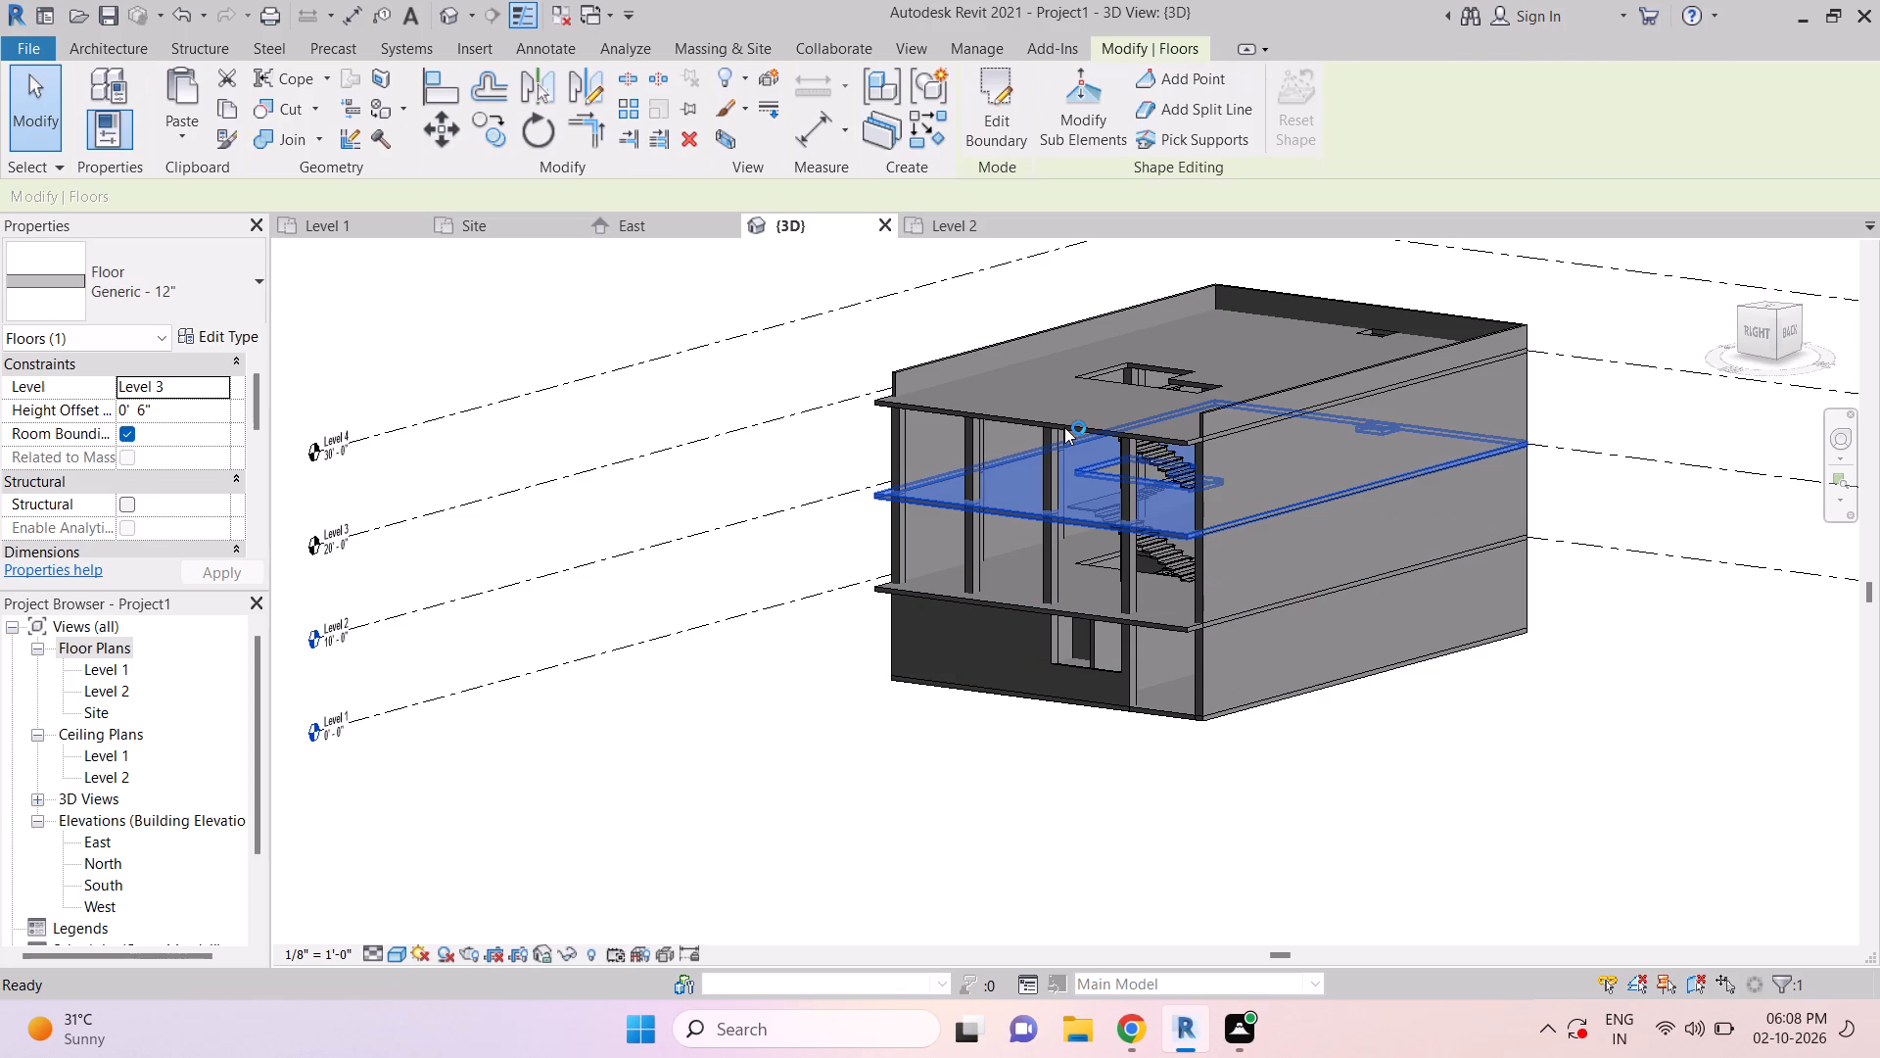
left_click(1077, 419)
key("Escape")
key("Escape")
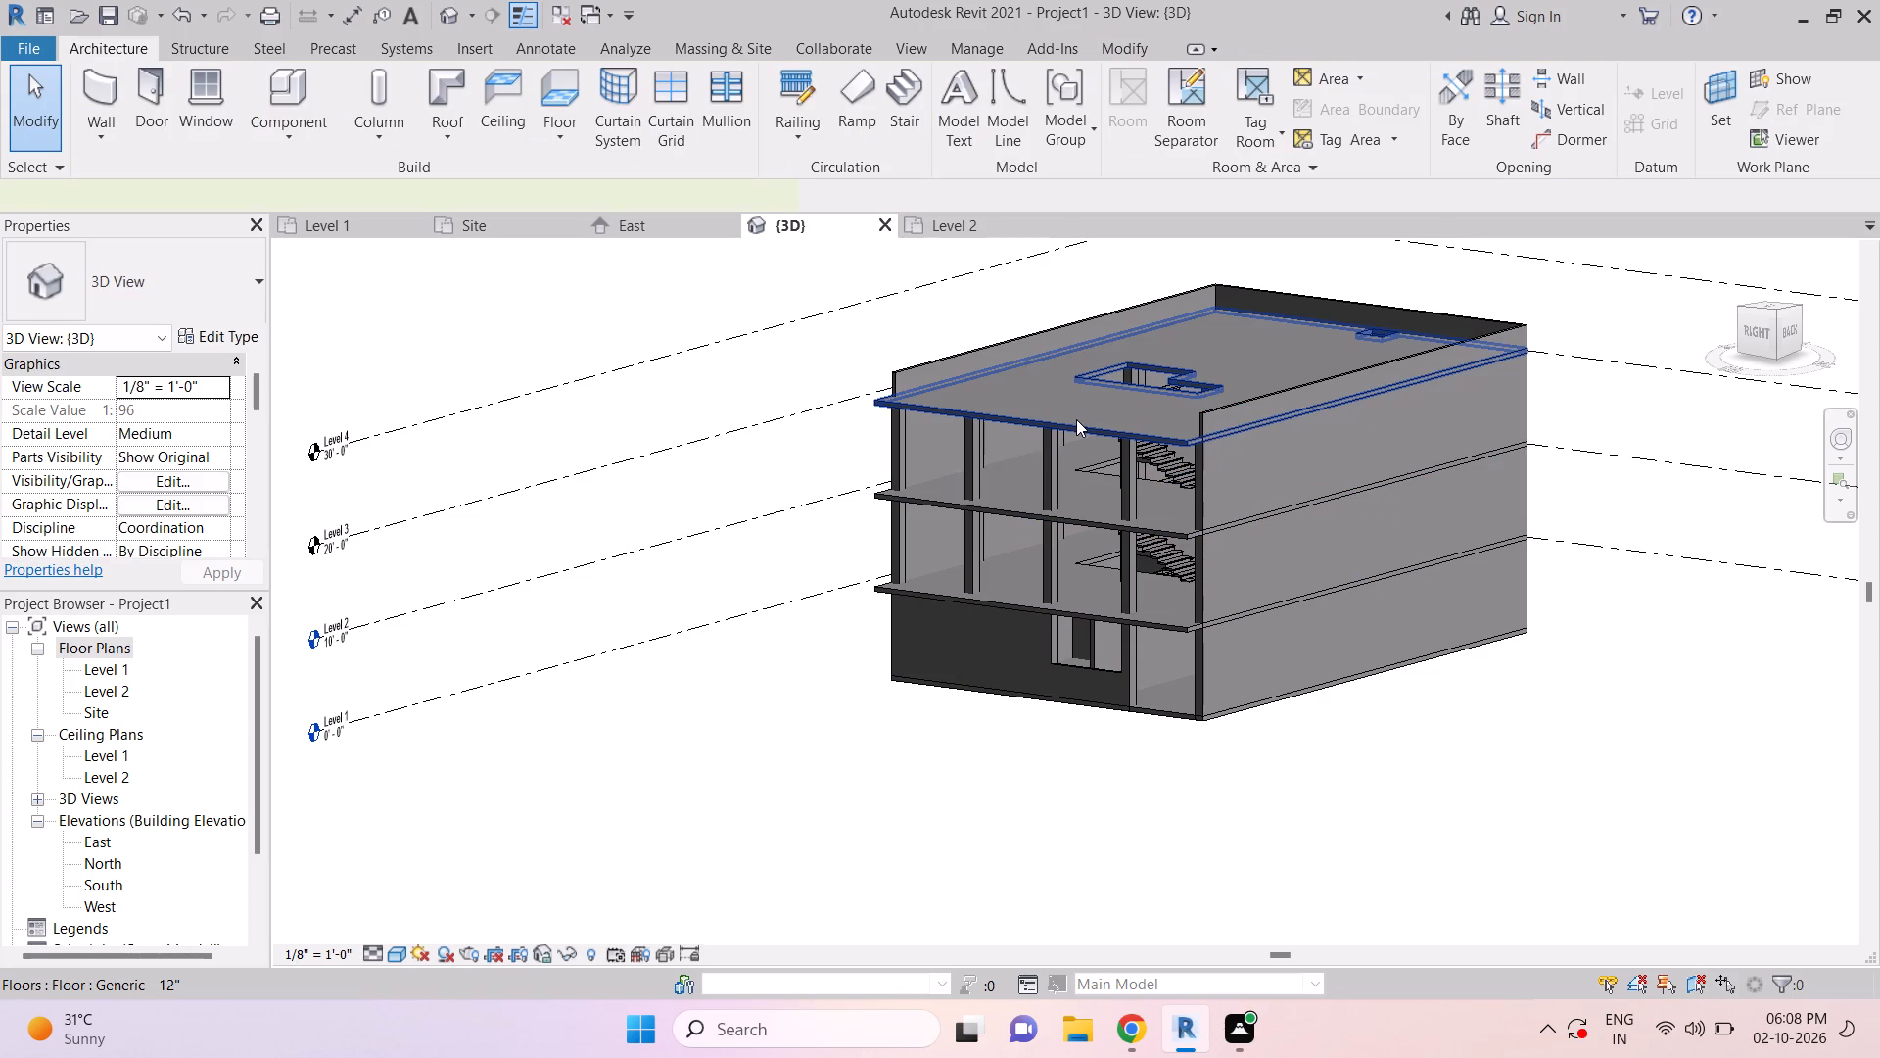
key("Escape")
key("Escape")
key("Escape")
key("Escape")
key("Escape")
key("Escape")
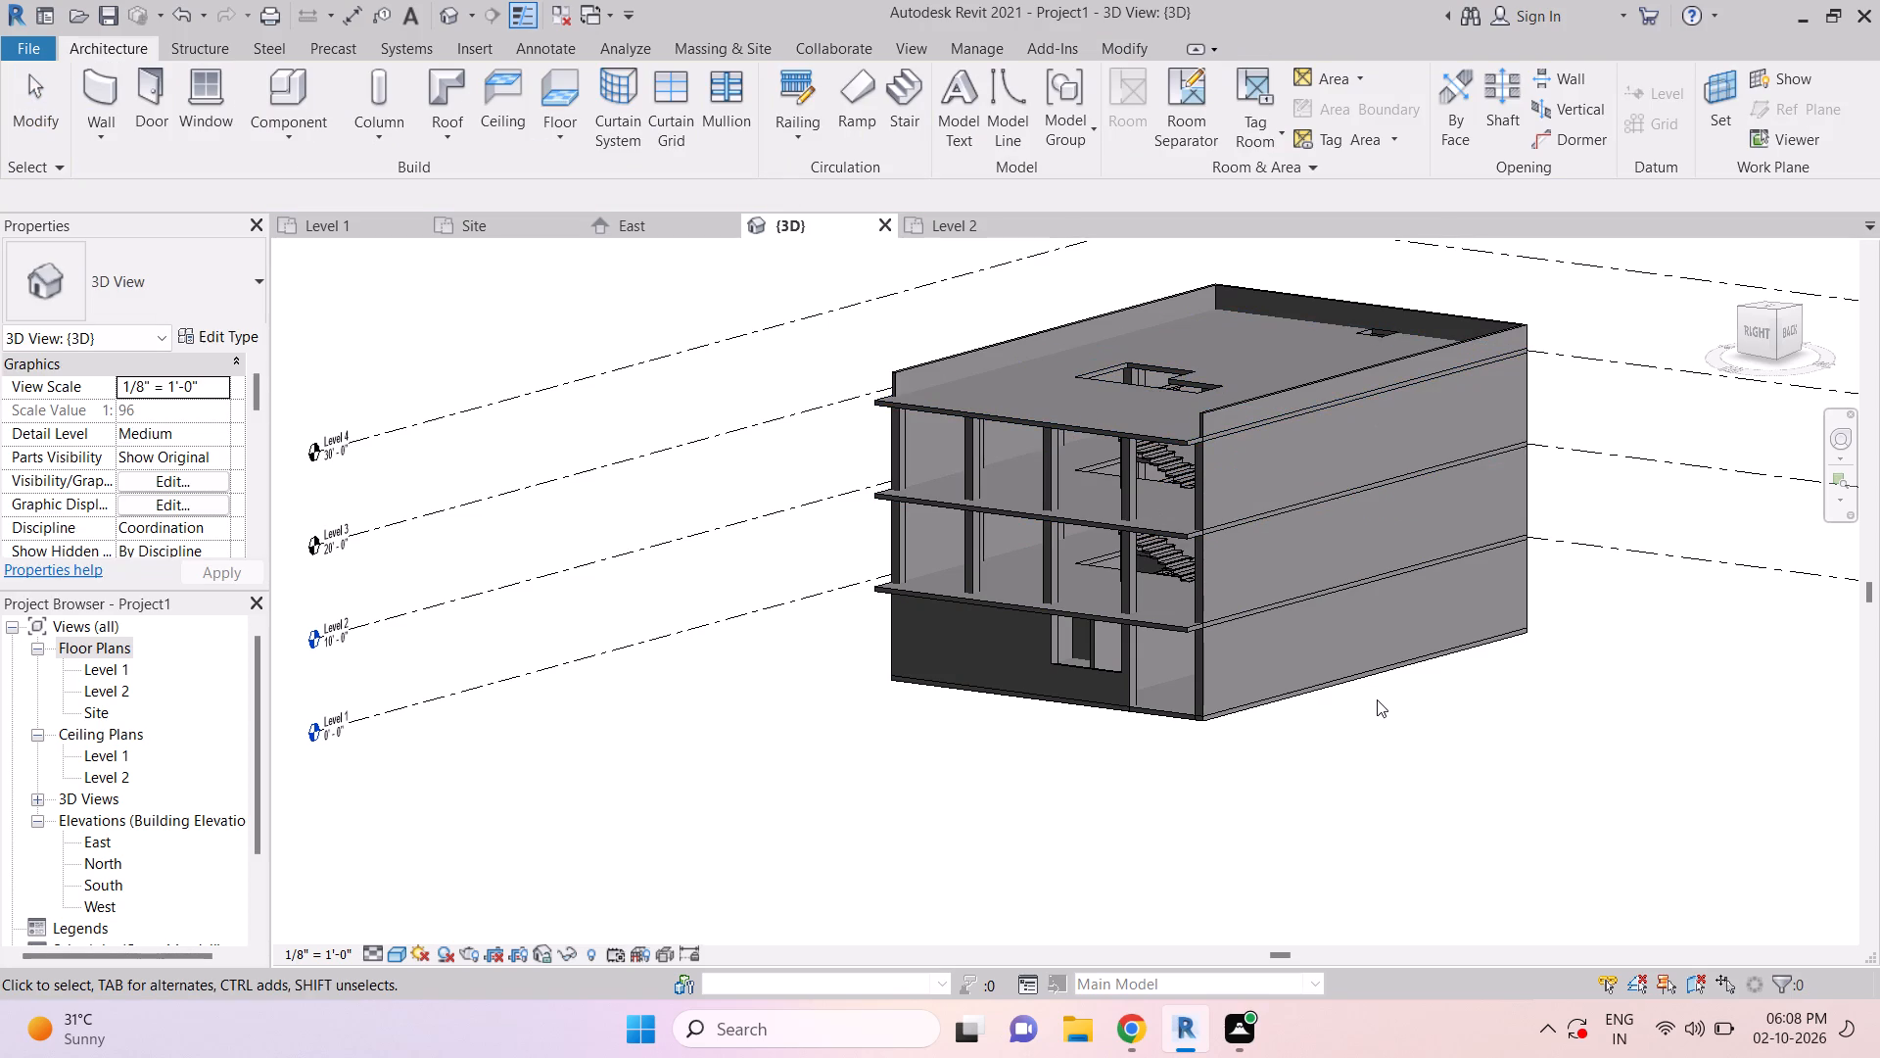
key("Escape")
key("Escape")
middle_click_drag(1169, 803, 1185, 799)
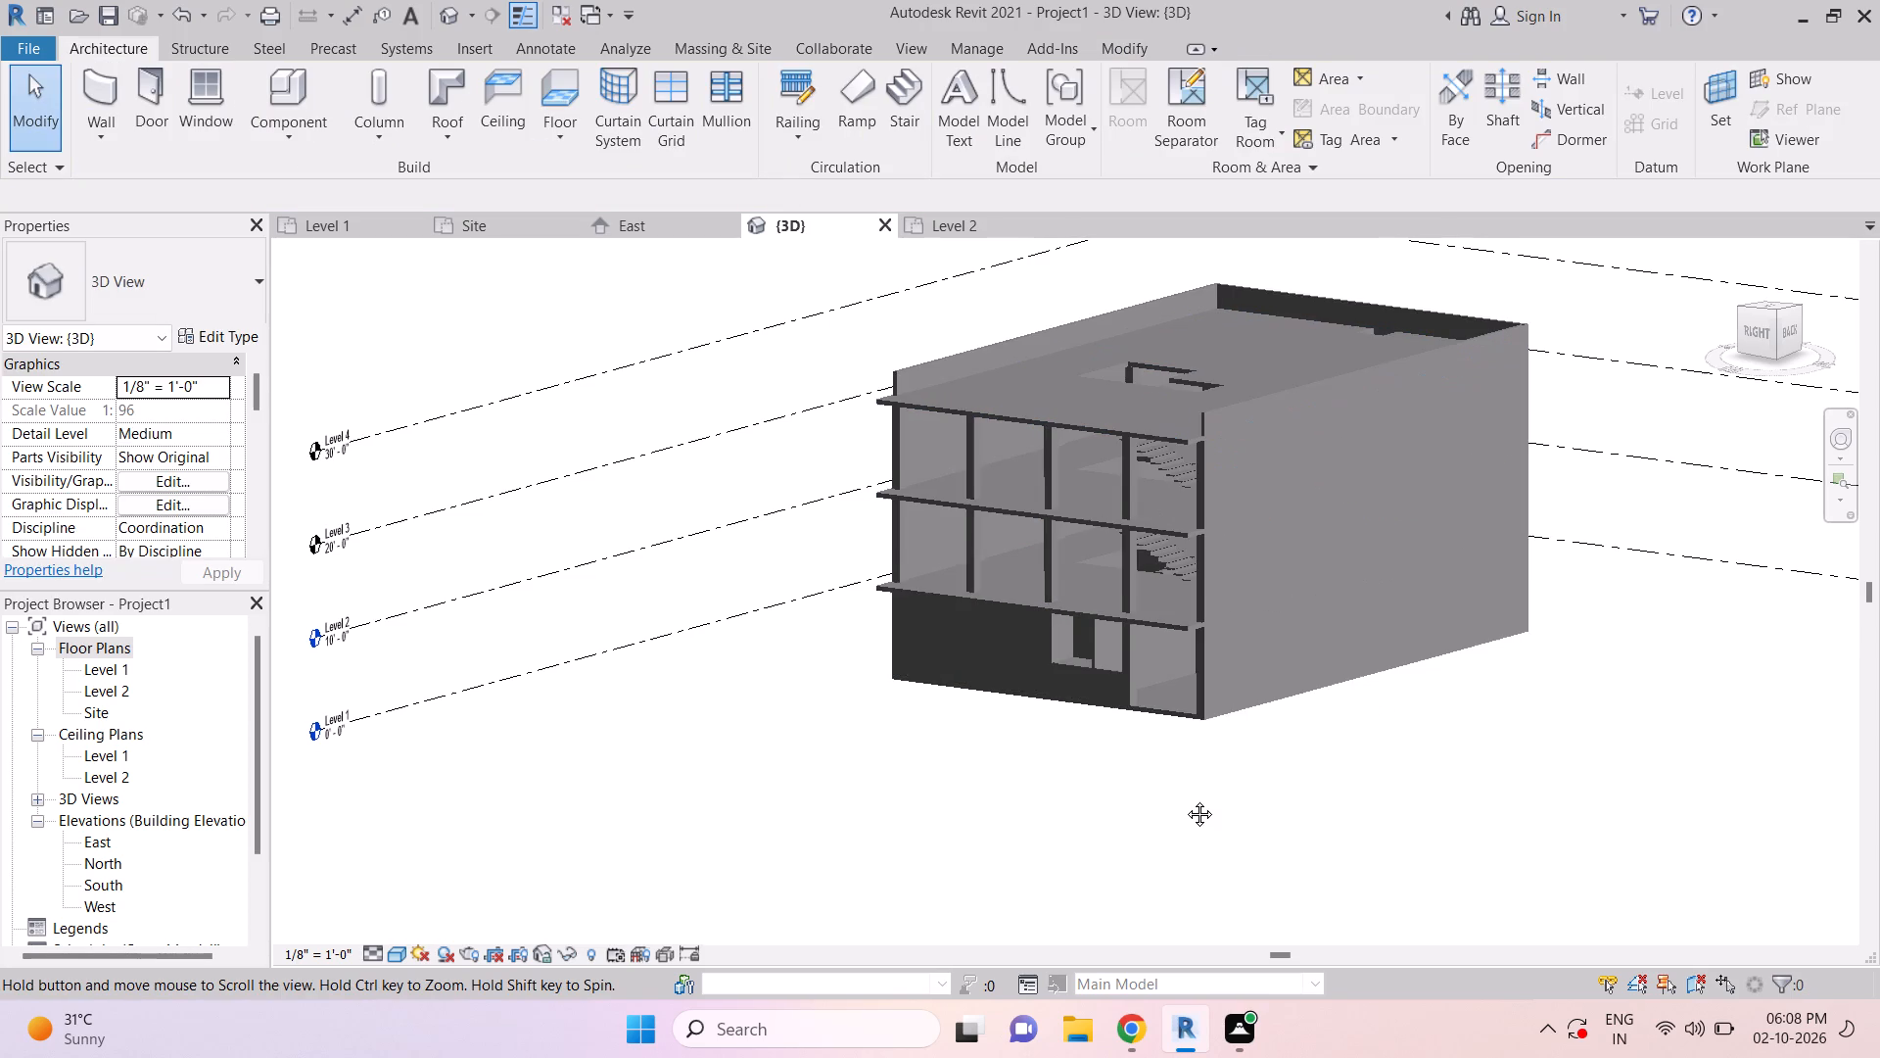
Close the Autodesk notification window covering the 3D view.
middle_click_drag(1185, 799, 1186, 799)
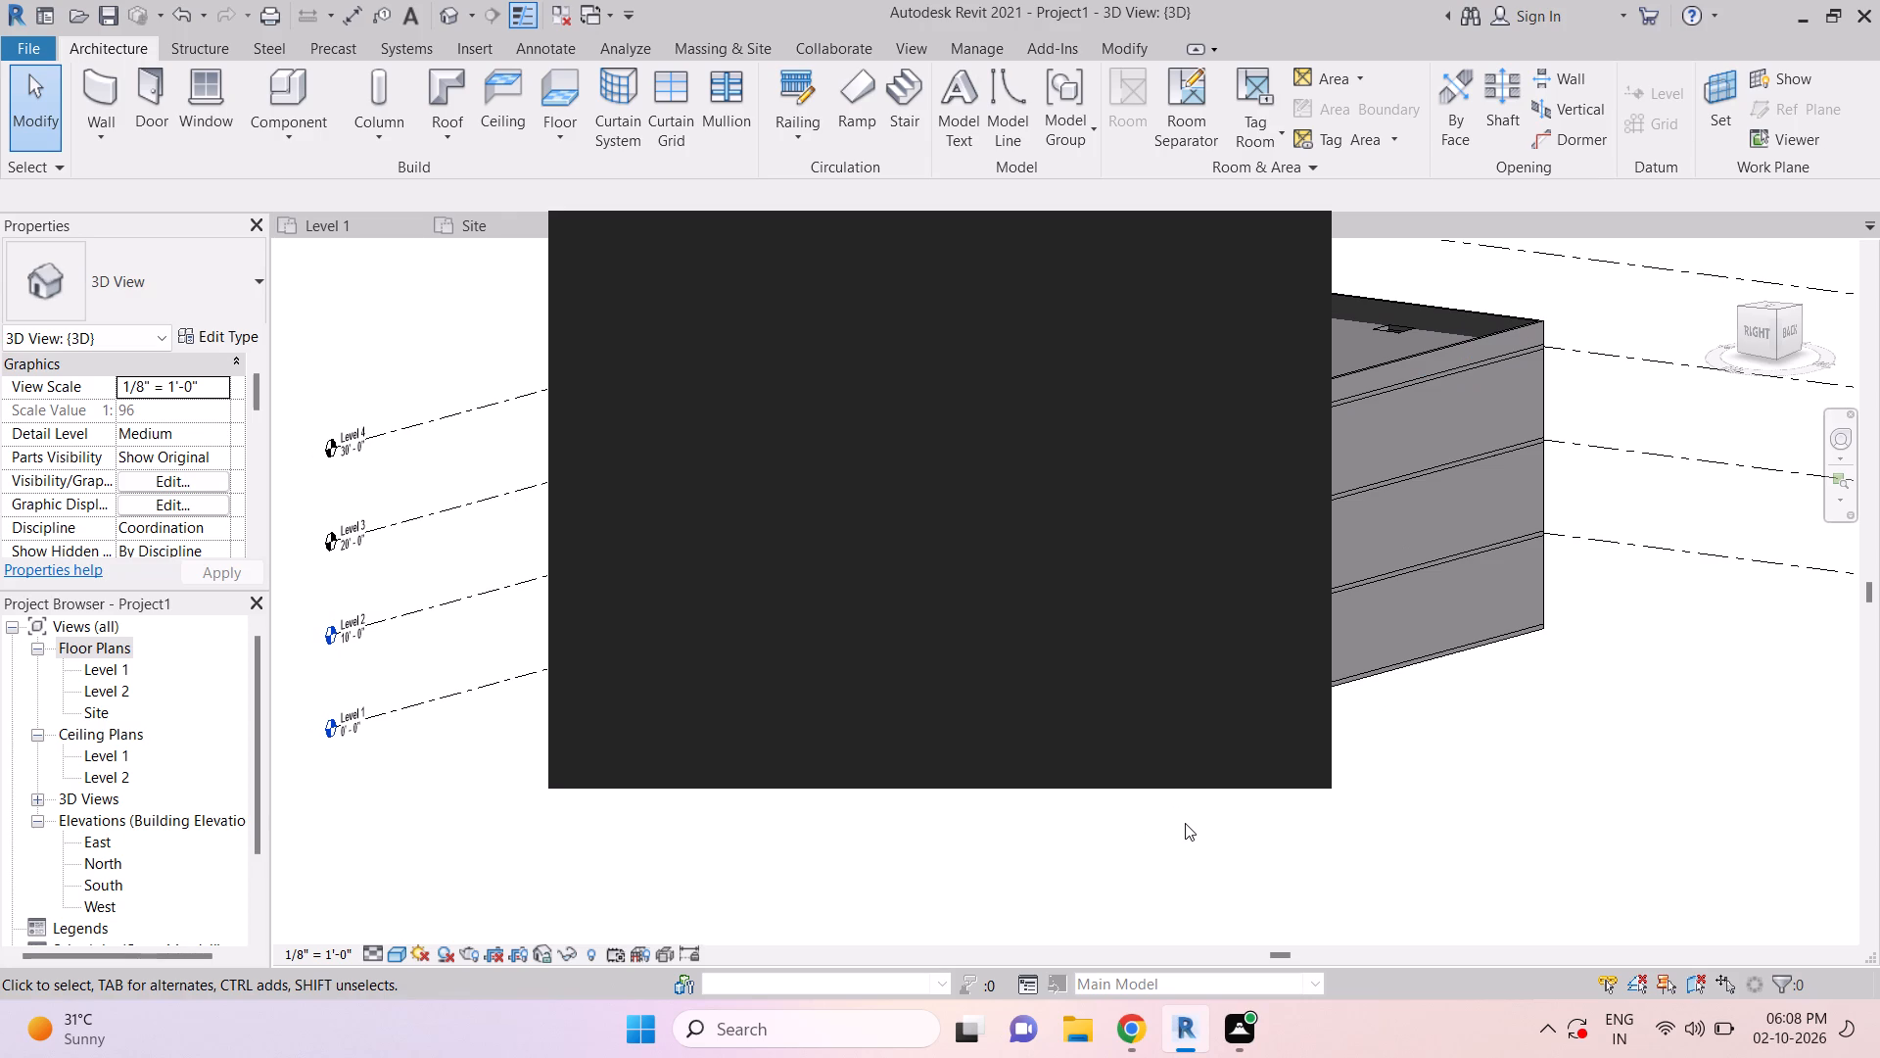
key("Escape")
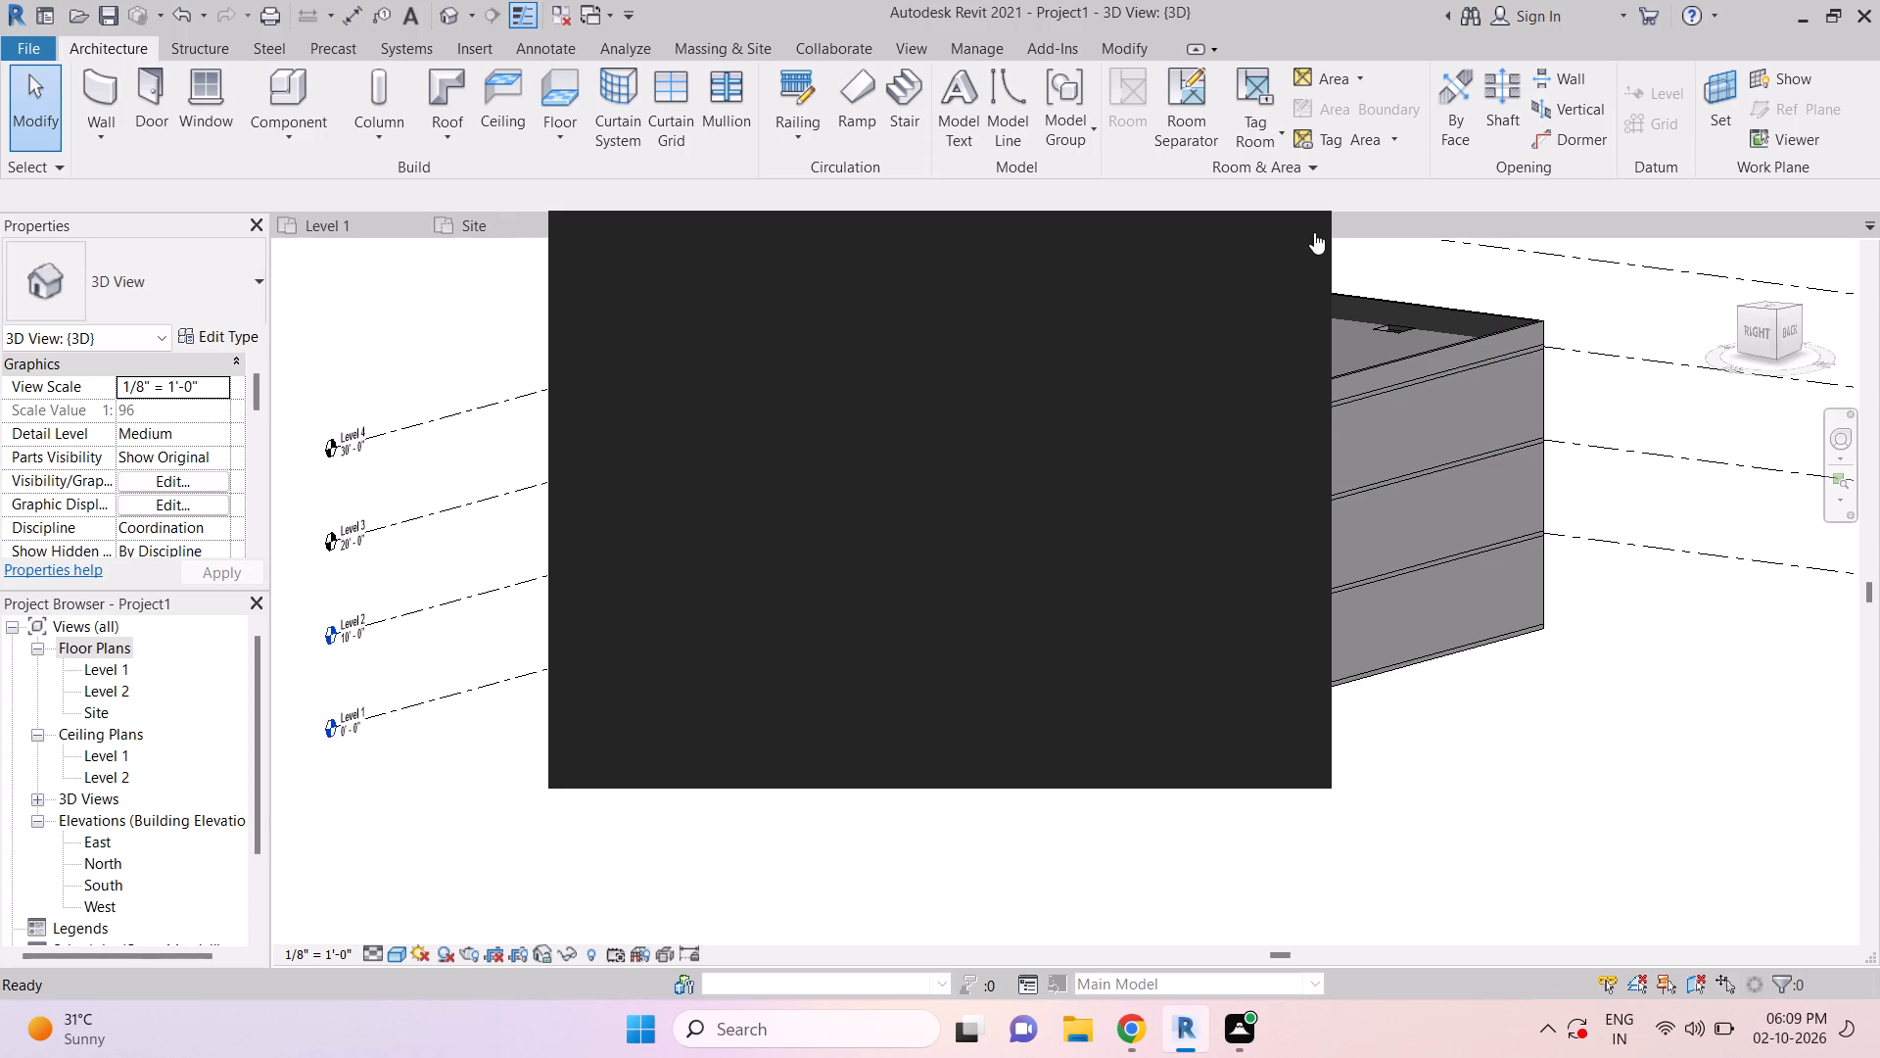
left_click(1301, 220)
Examine the back exterior walls on each storey, the front parapet and the ground-floor wall on the open right facade.
scroll(1326, 531, "down", 3)
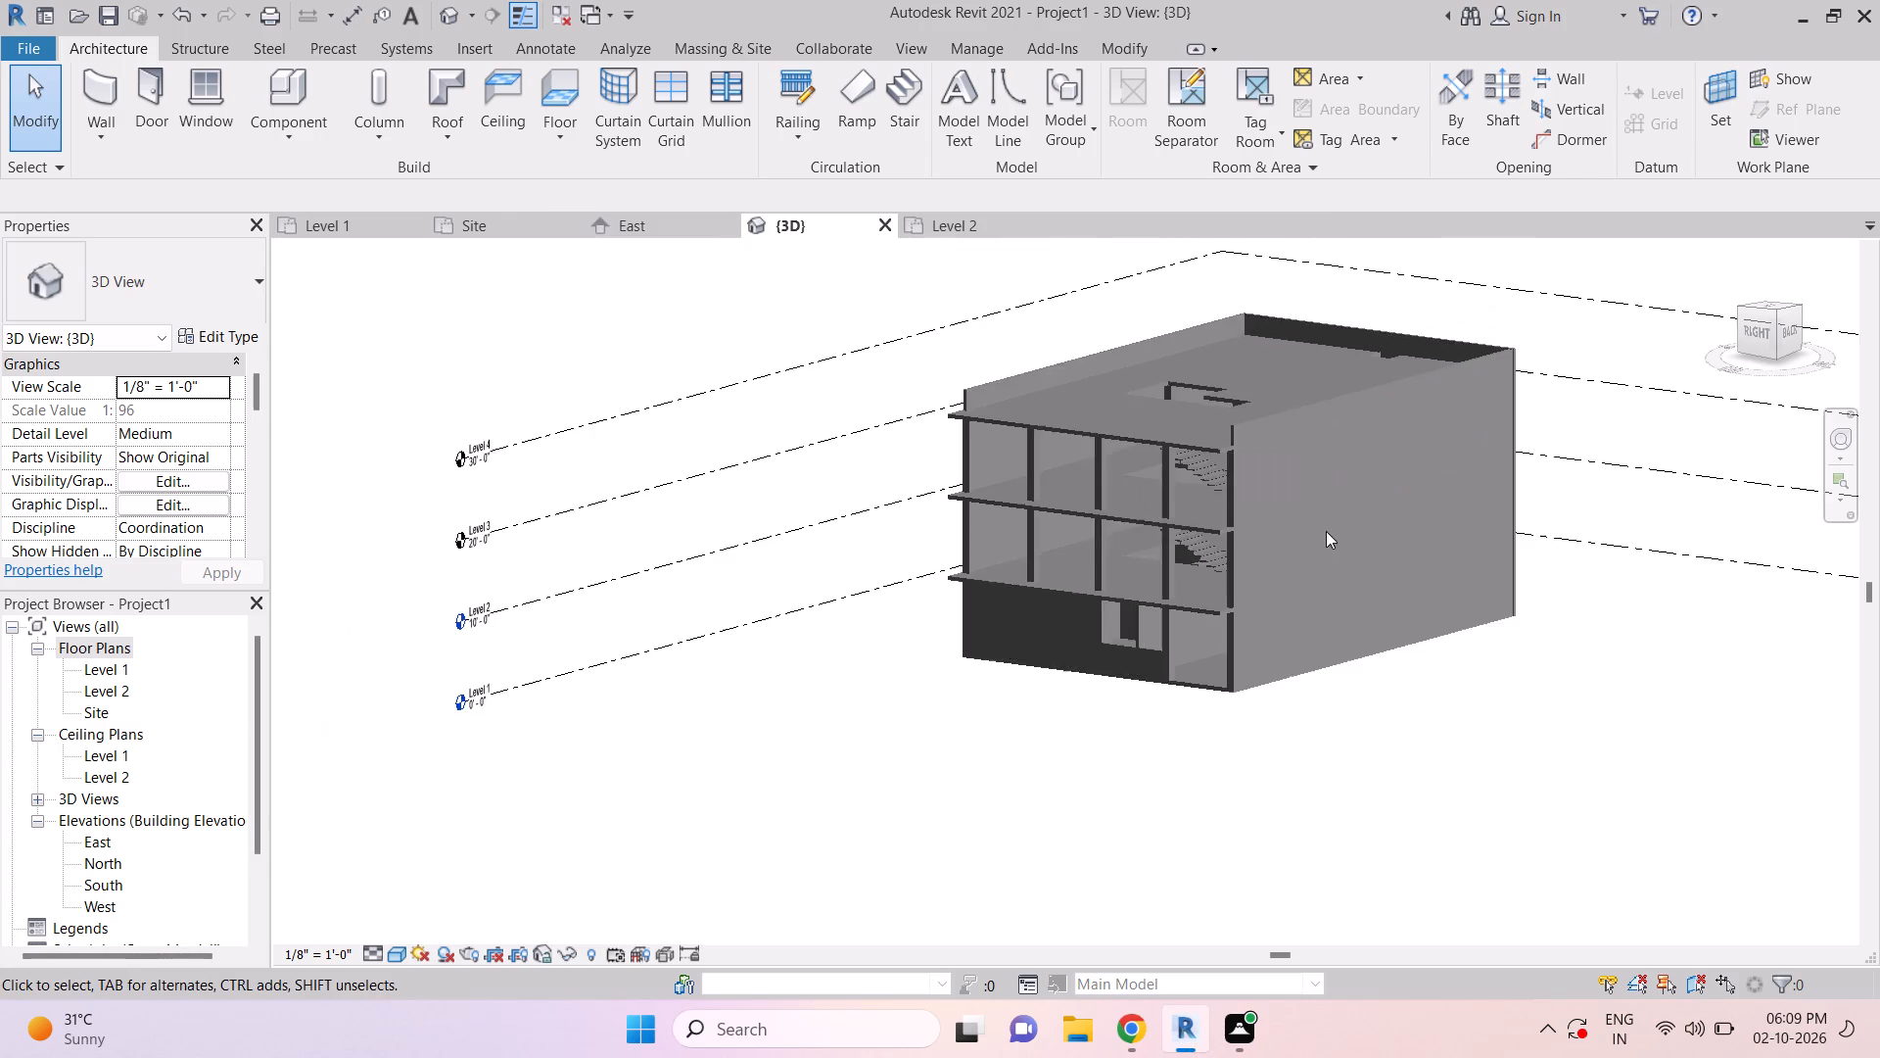
left_click(1265, 564)
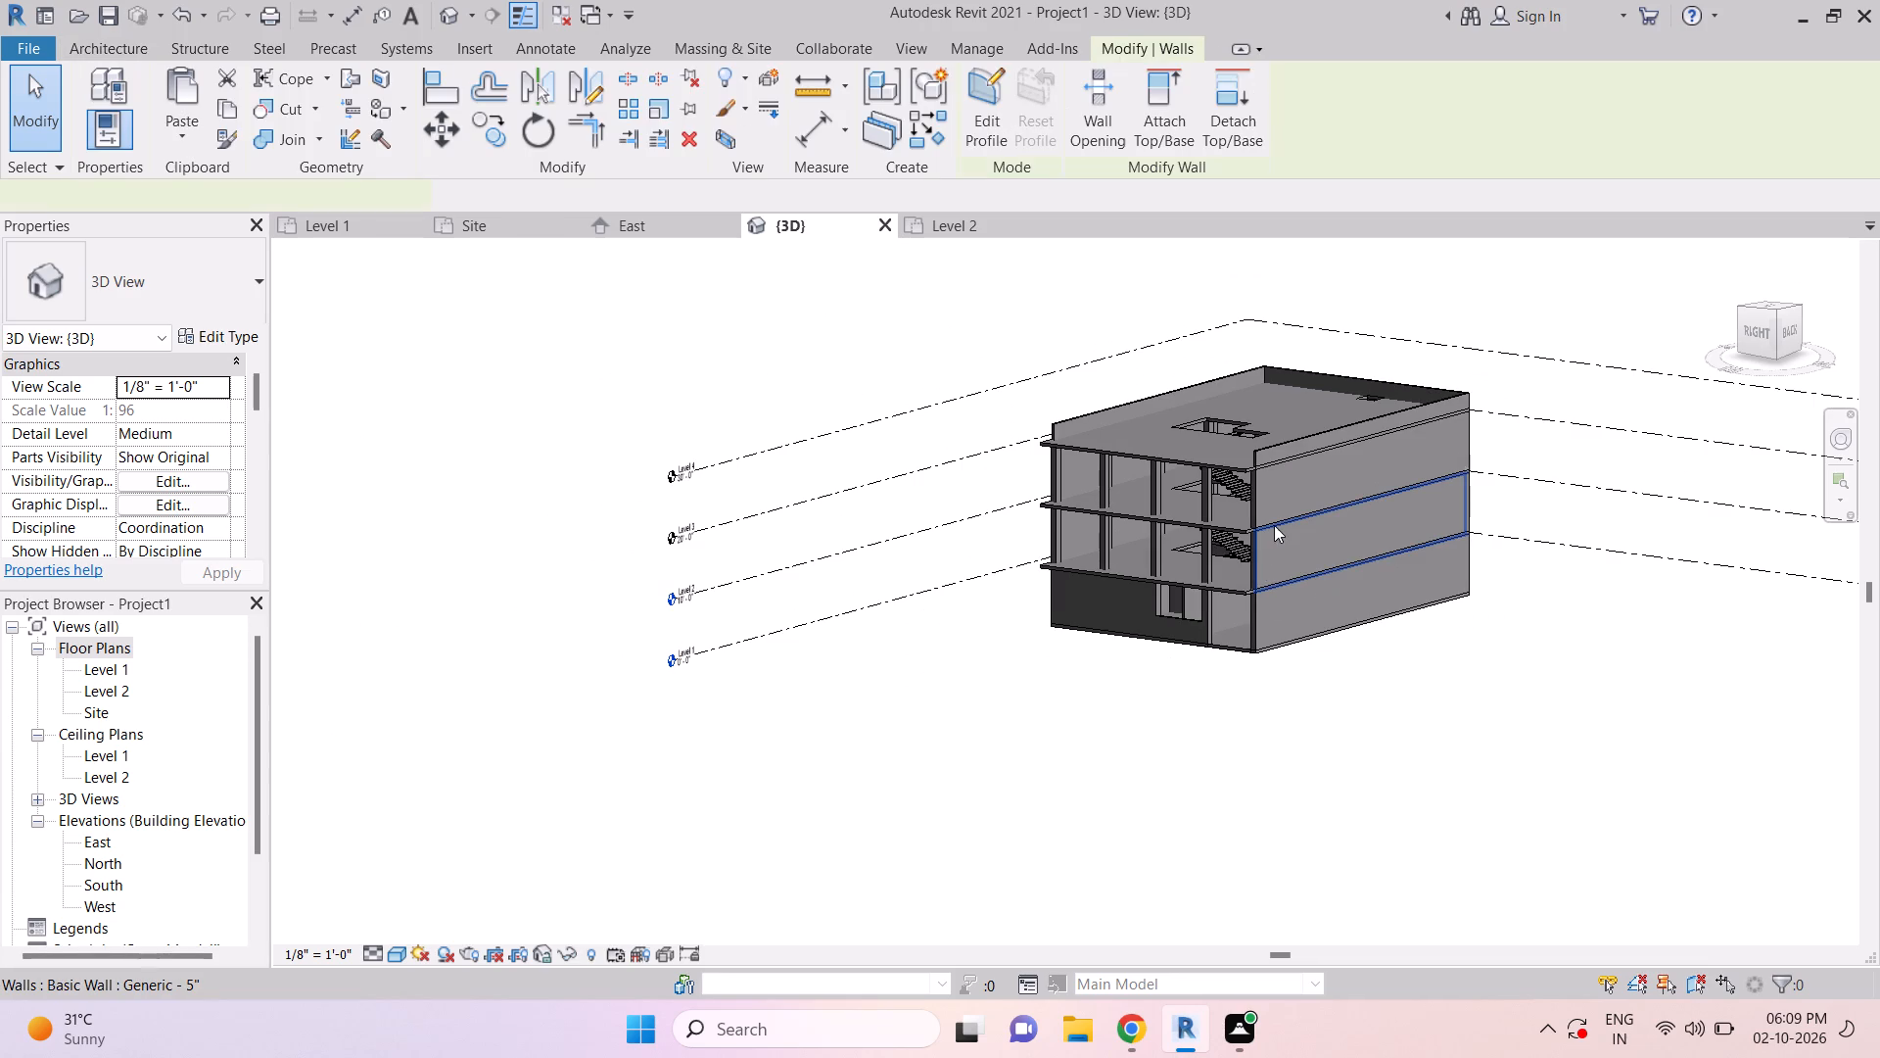
left_click(1262, 497)
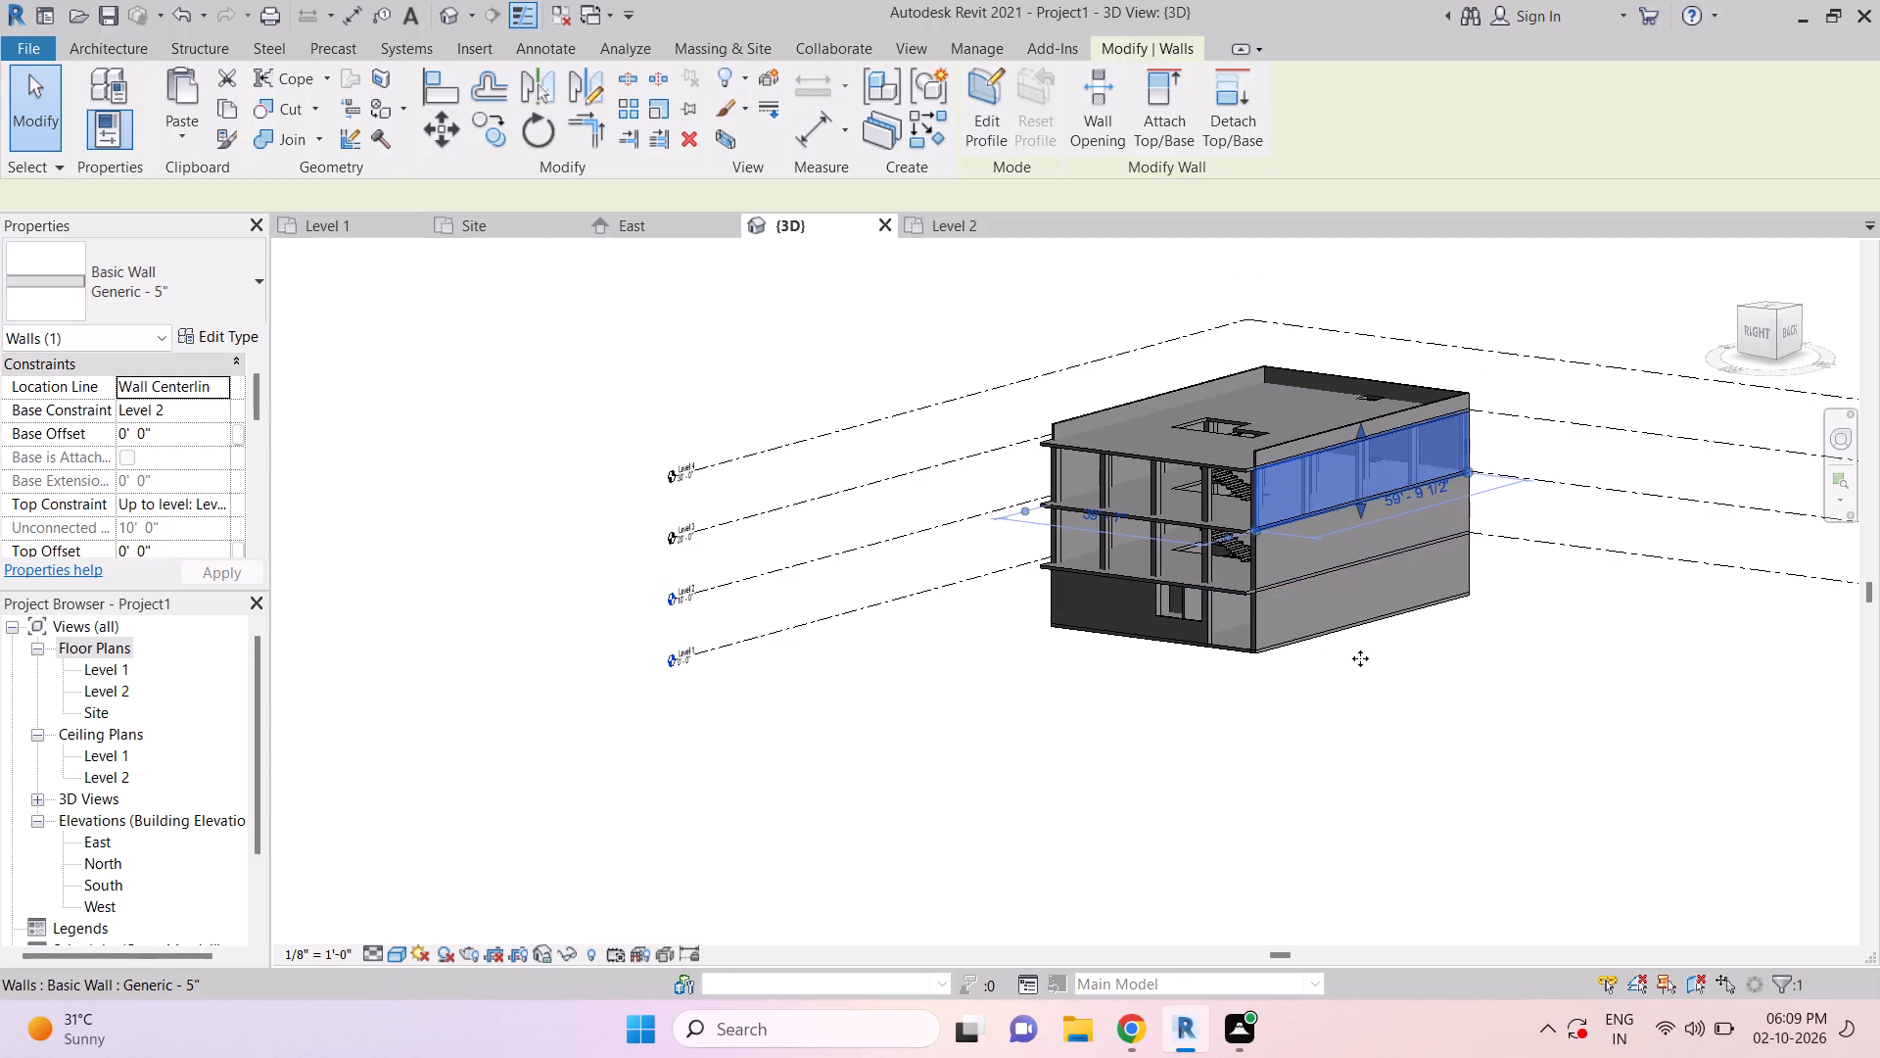
left_click(1372, 681)
left_click(1258, 624)
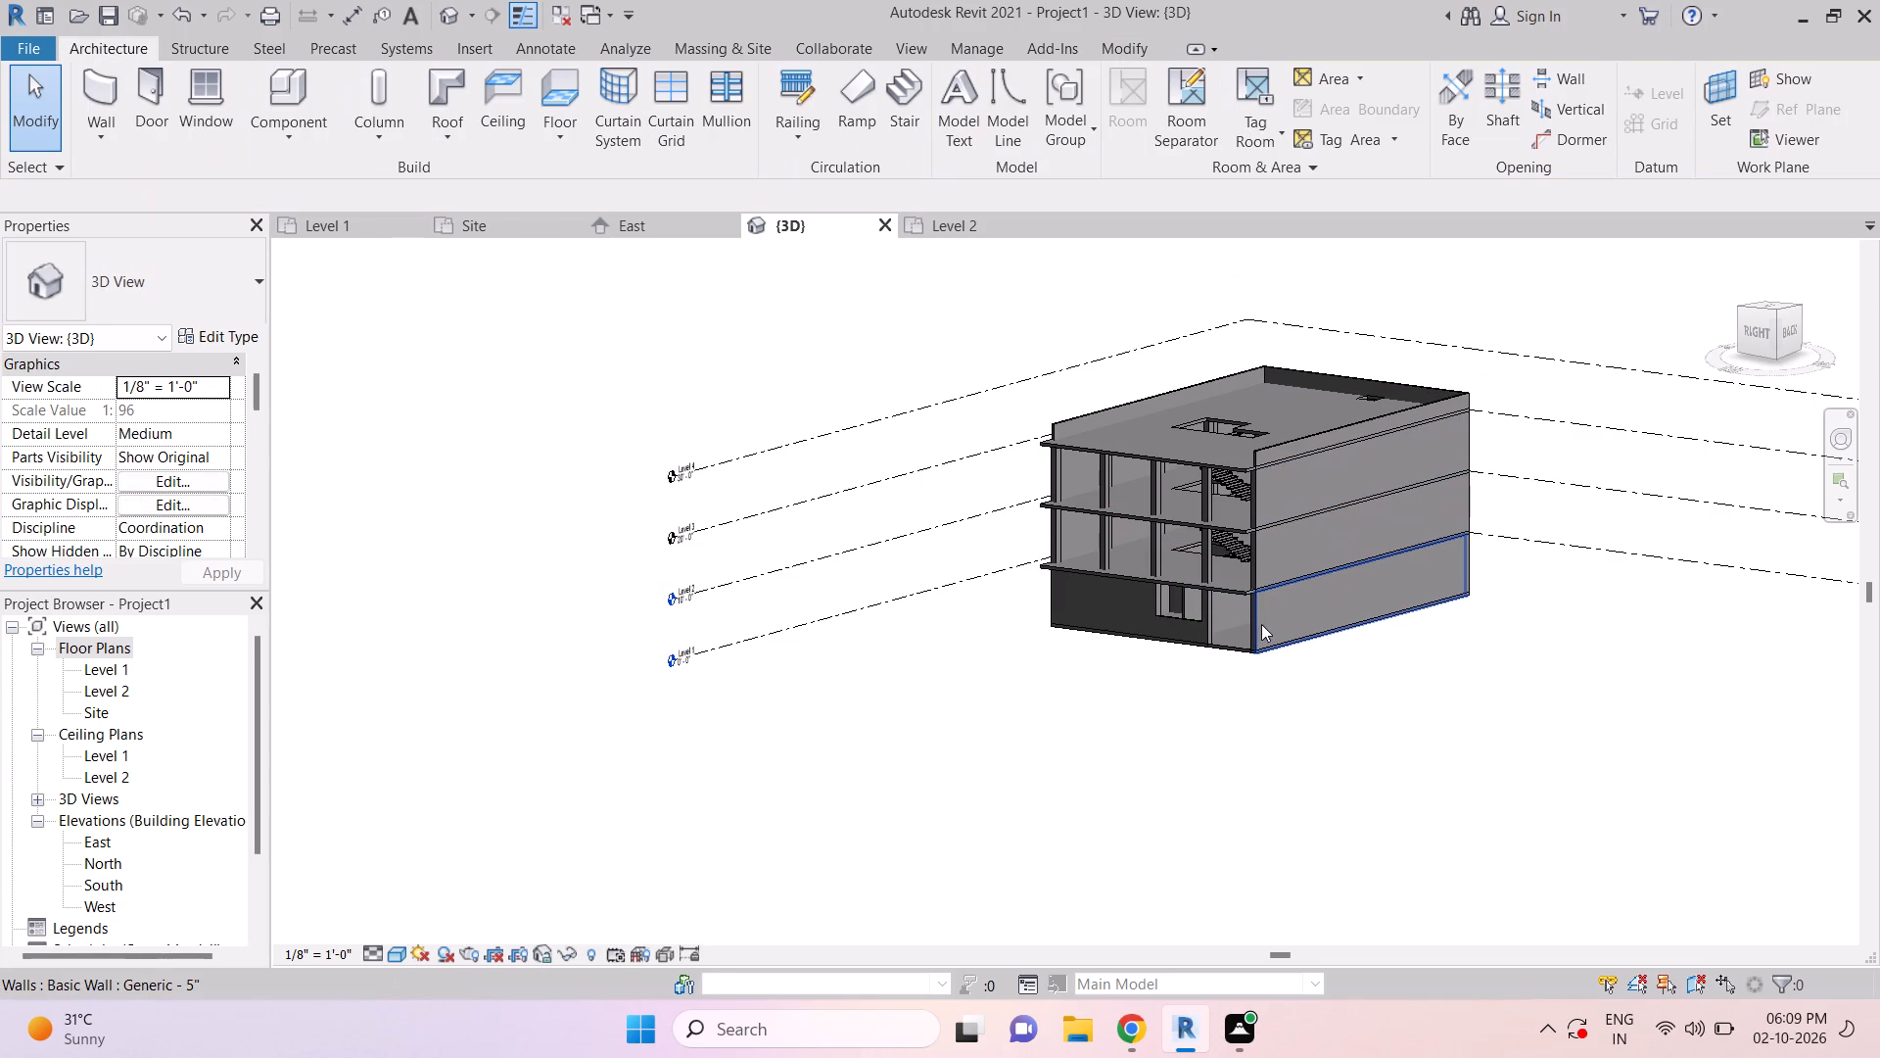
left_click(1456, 760)
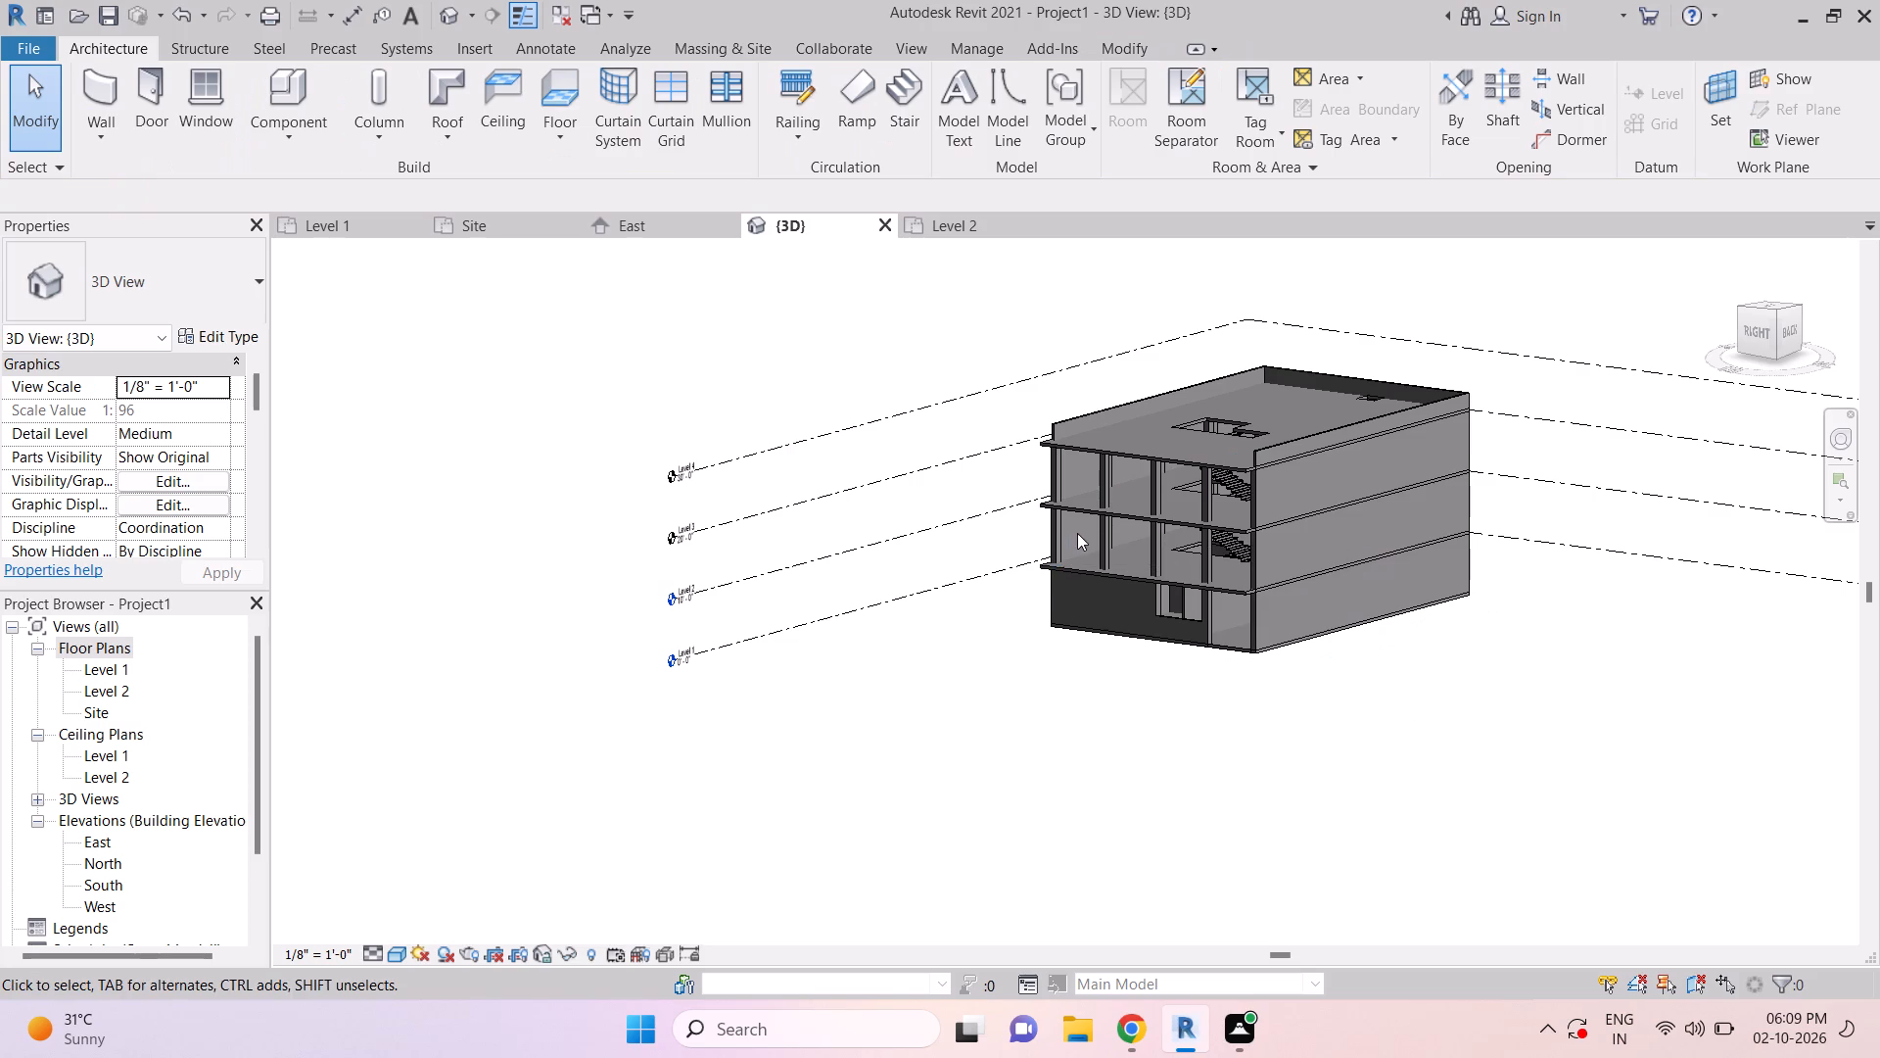
scroll(1063, 470, "up", 3)
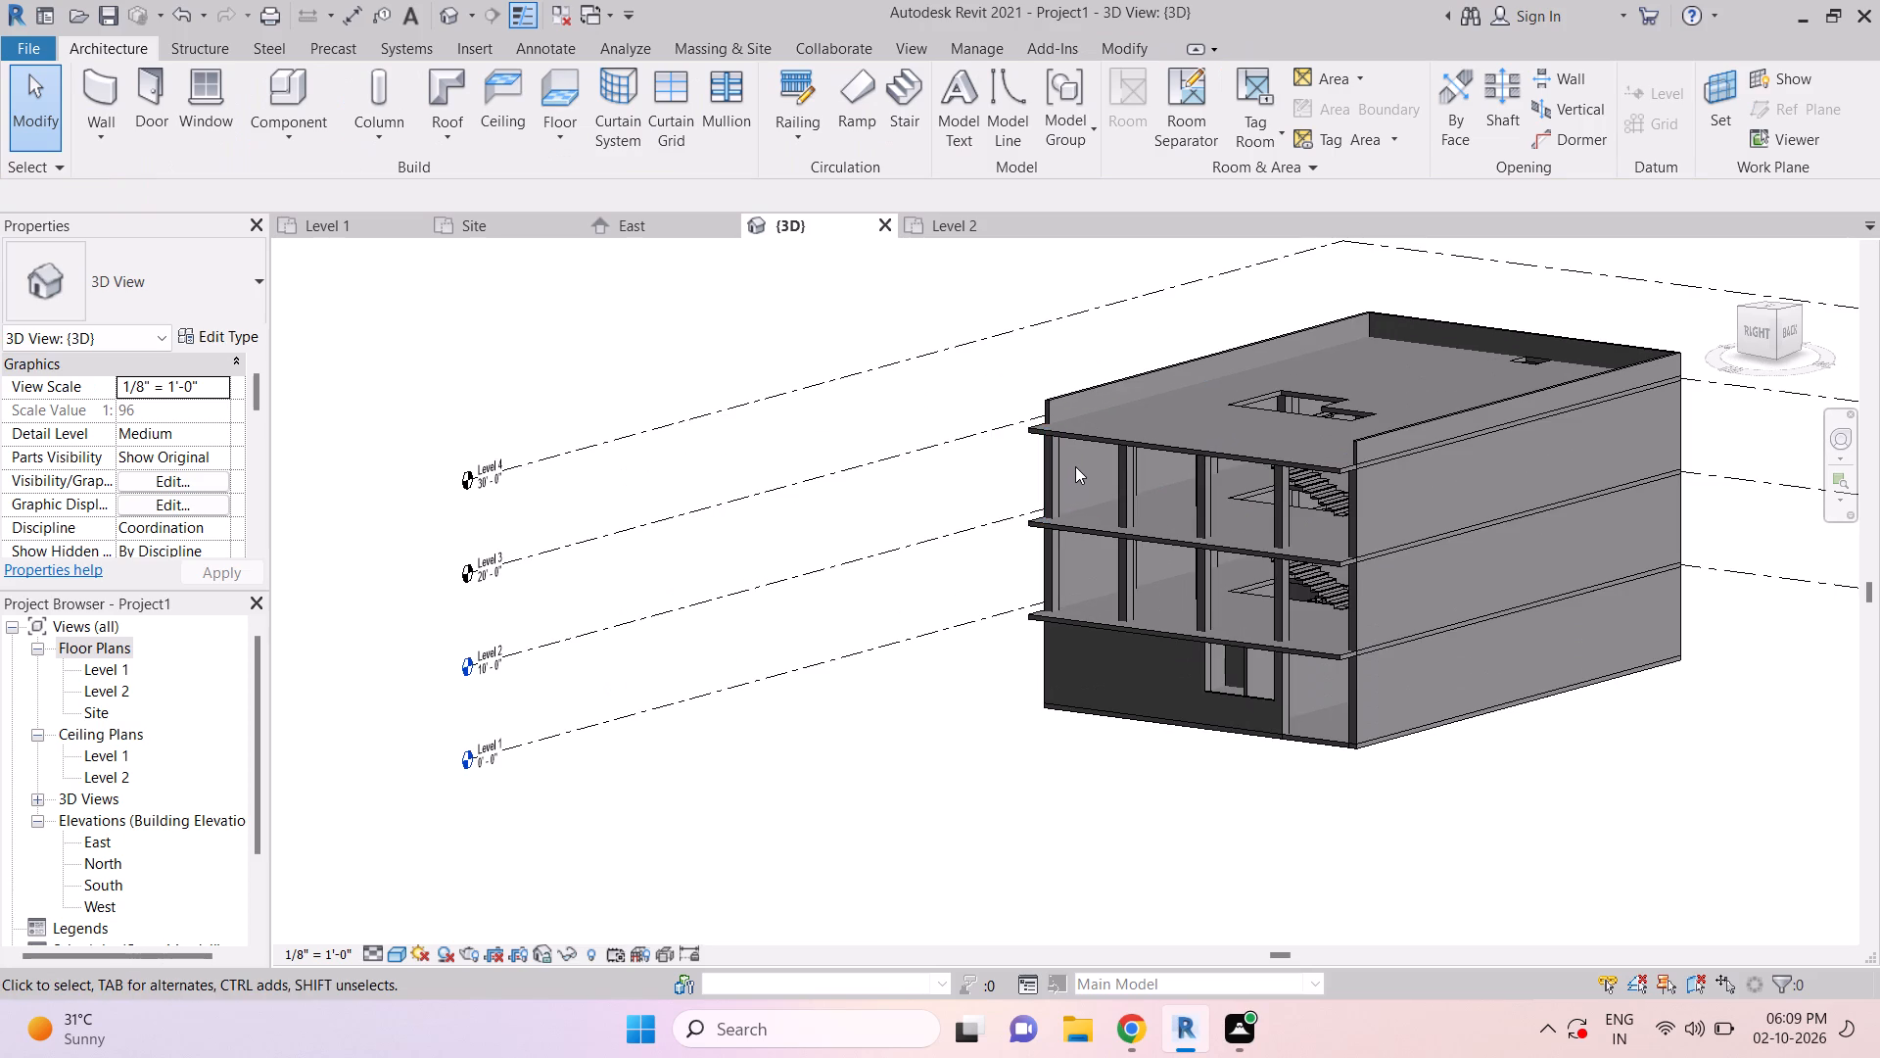
left_click(1071, 505)
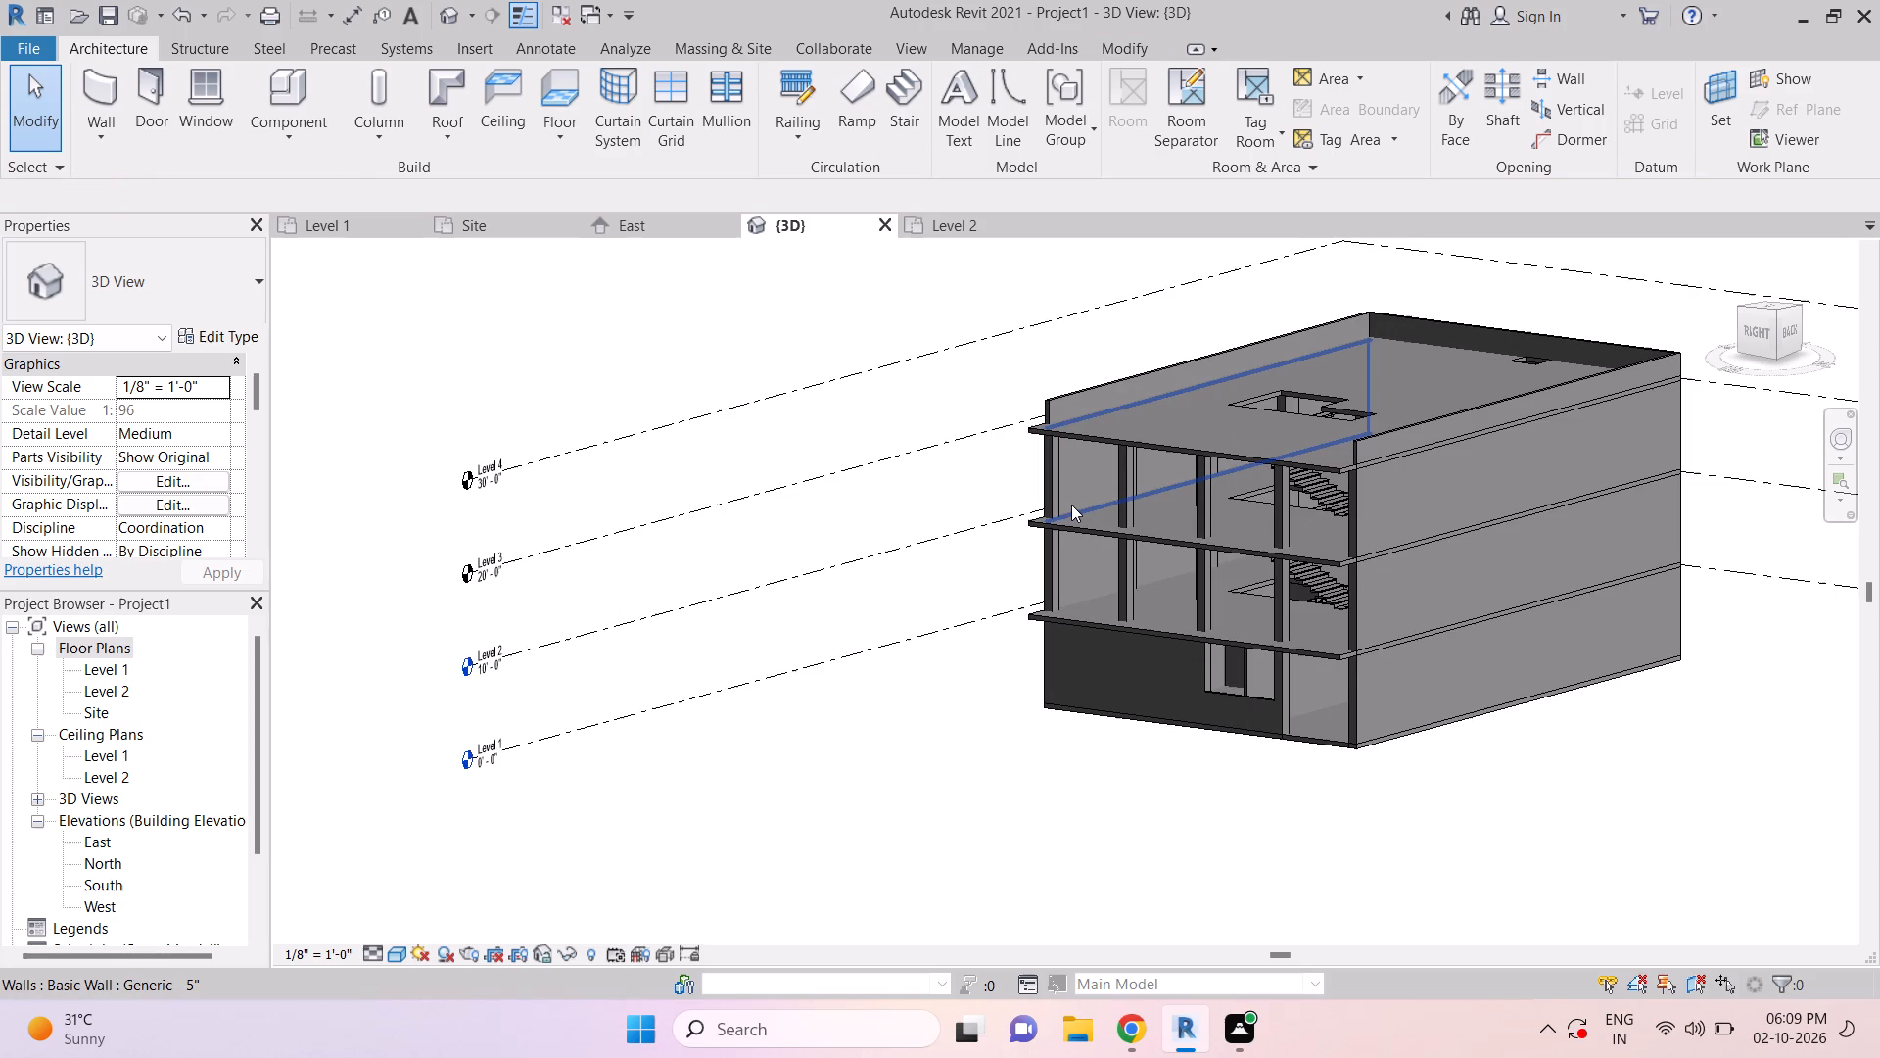
left_click(954, 293)
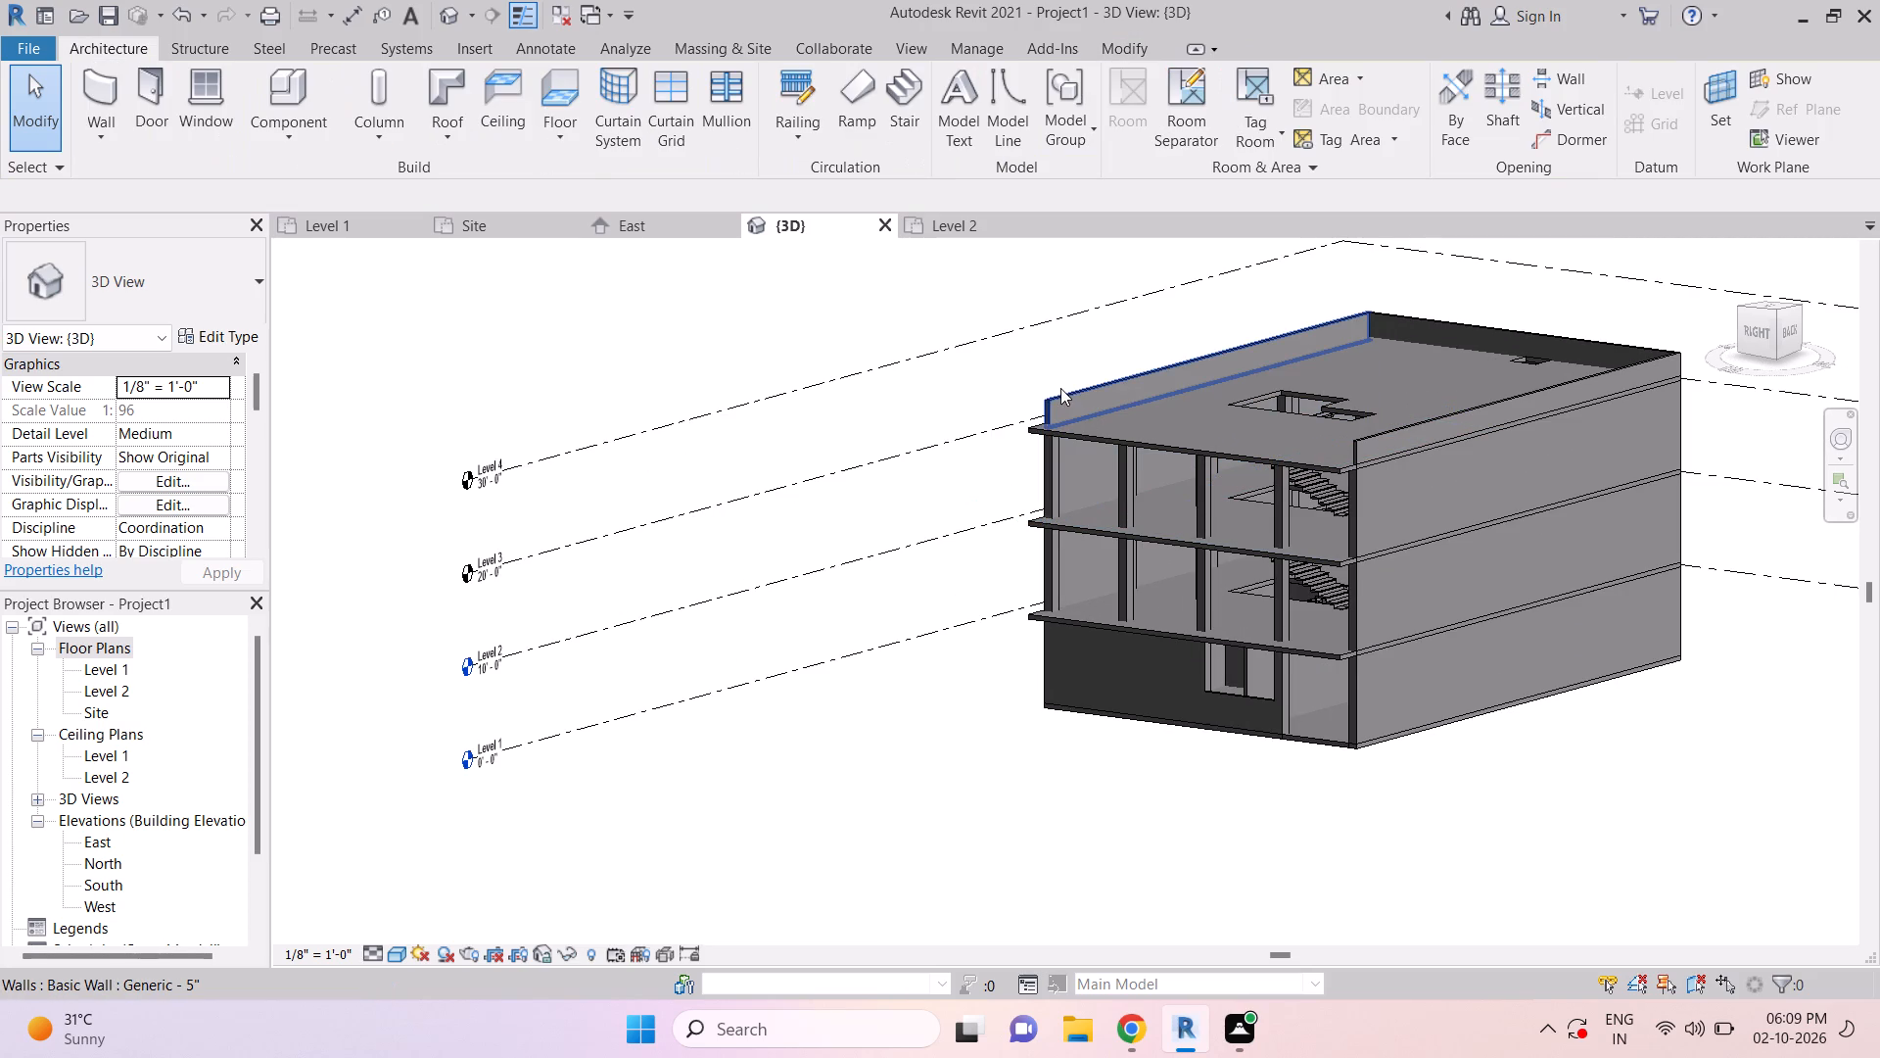
left_click(1062, 386)
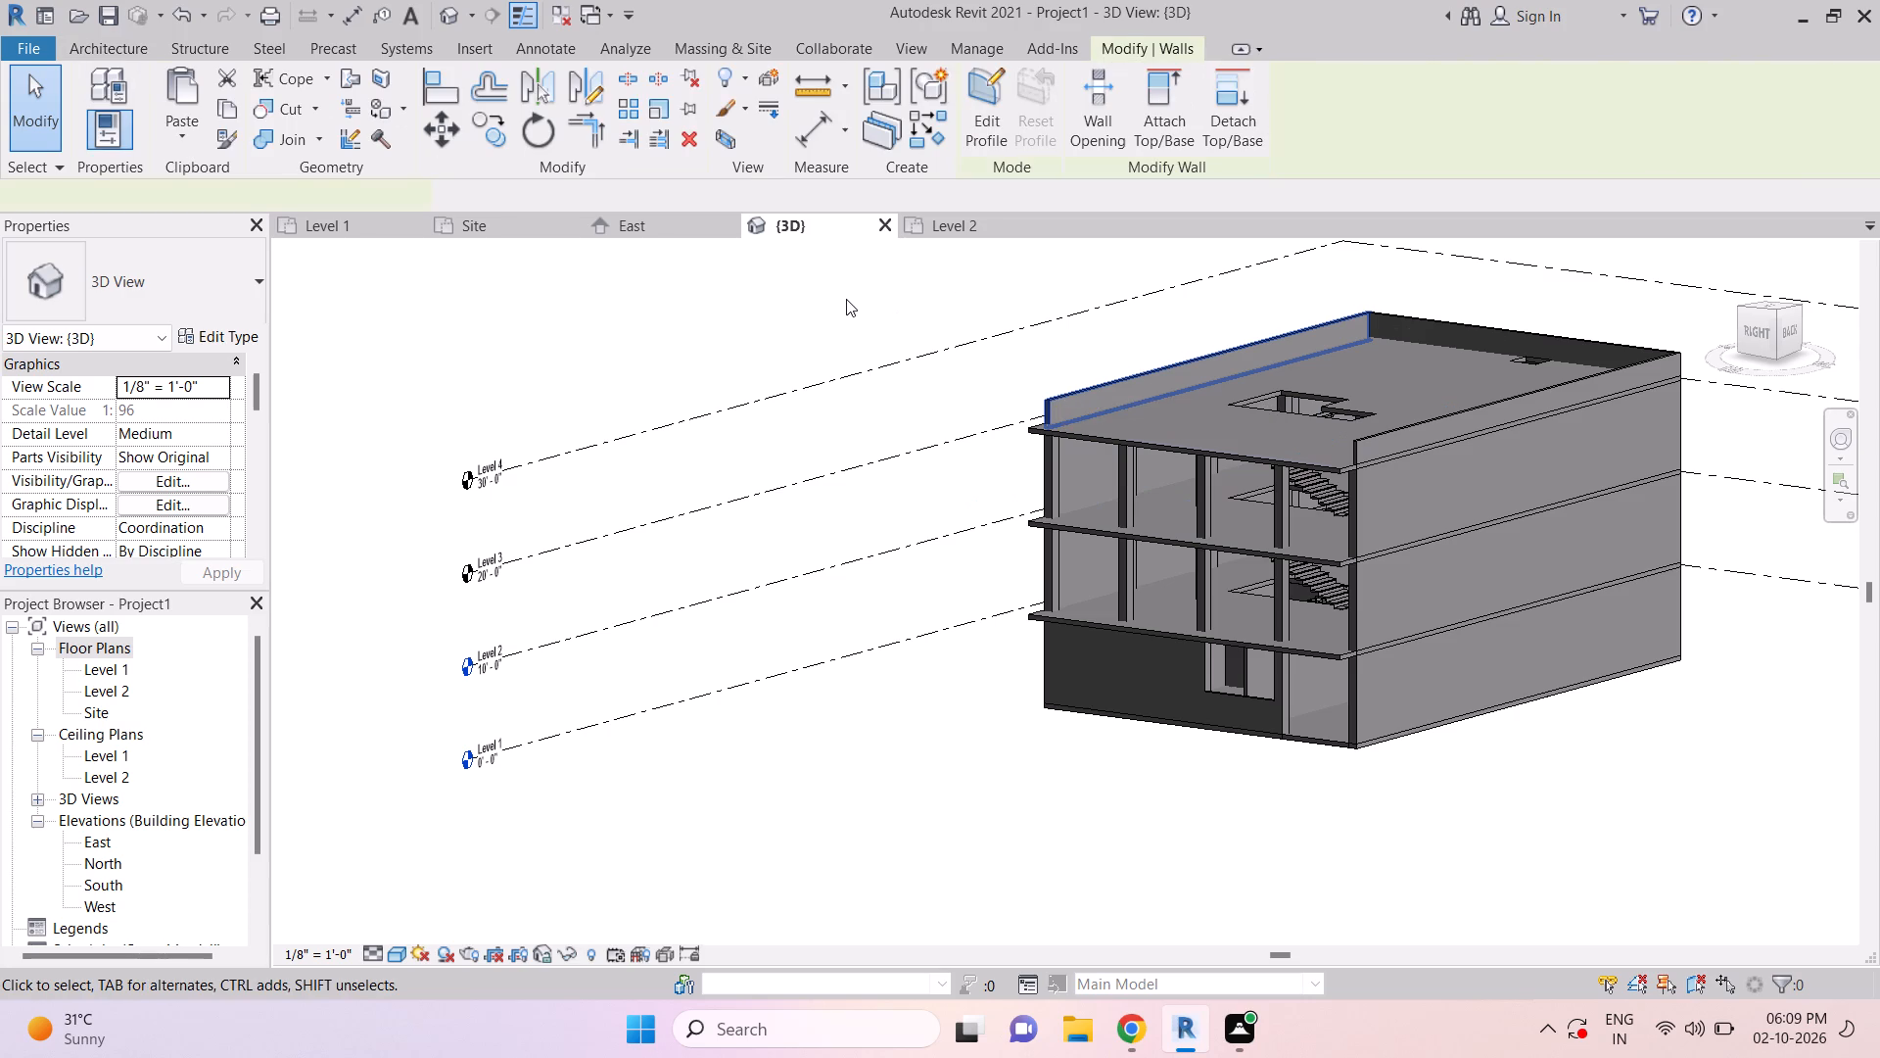
left_click(846, 298)
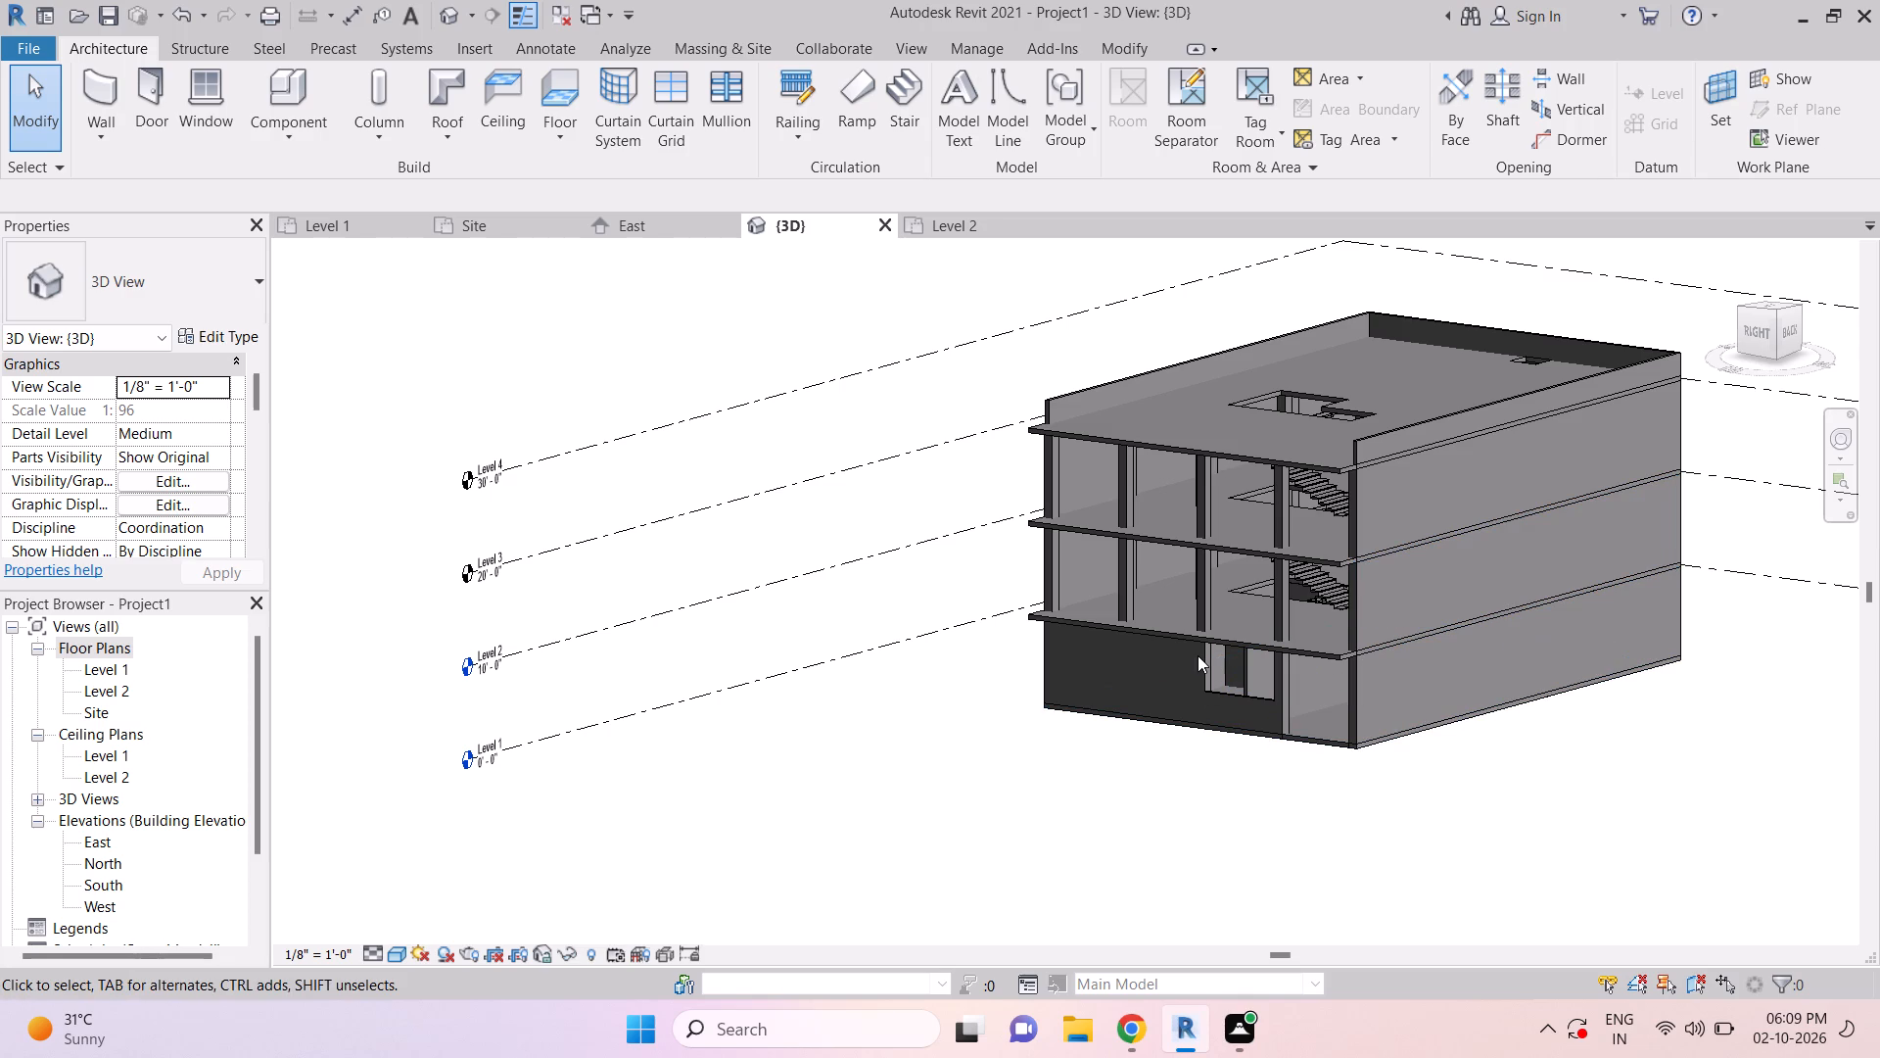
left_click(1065, 700)
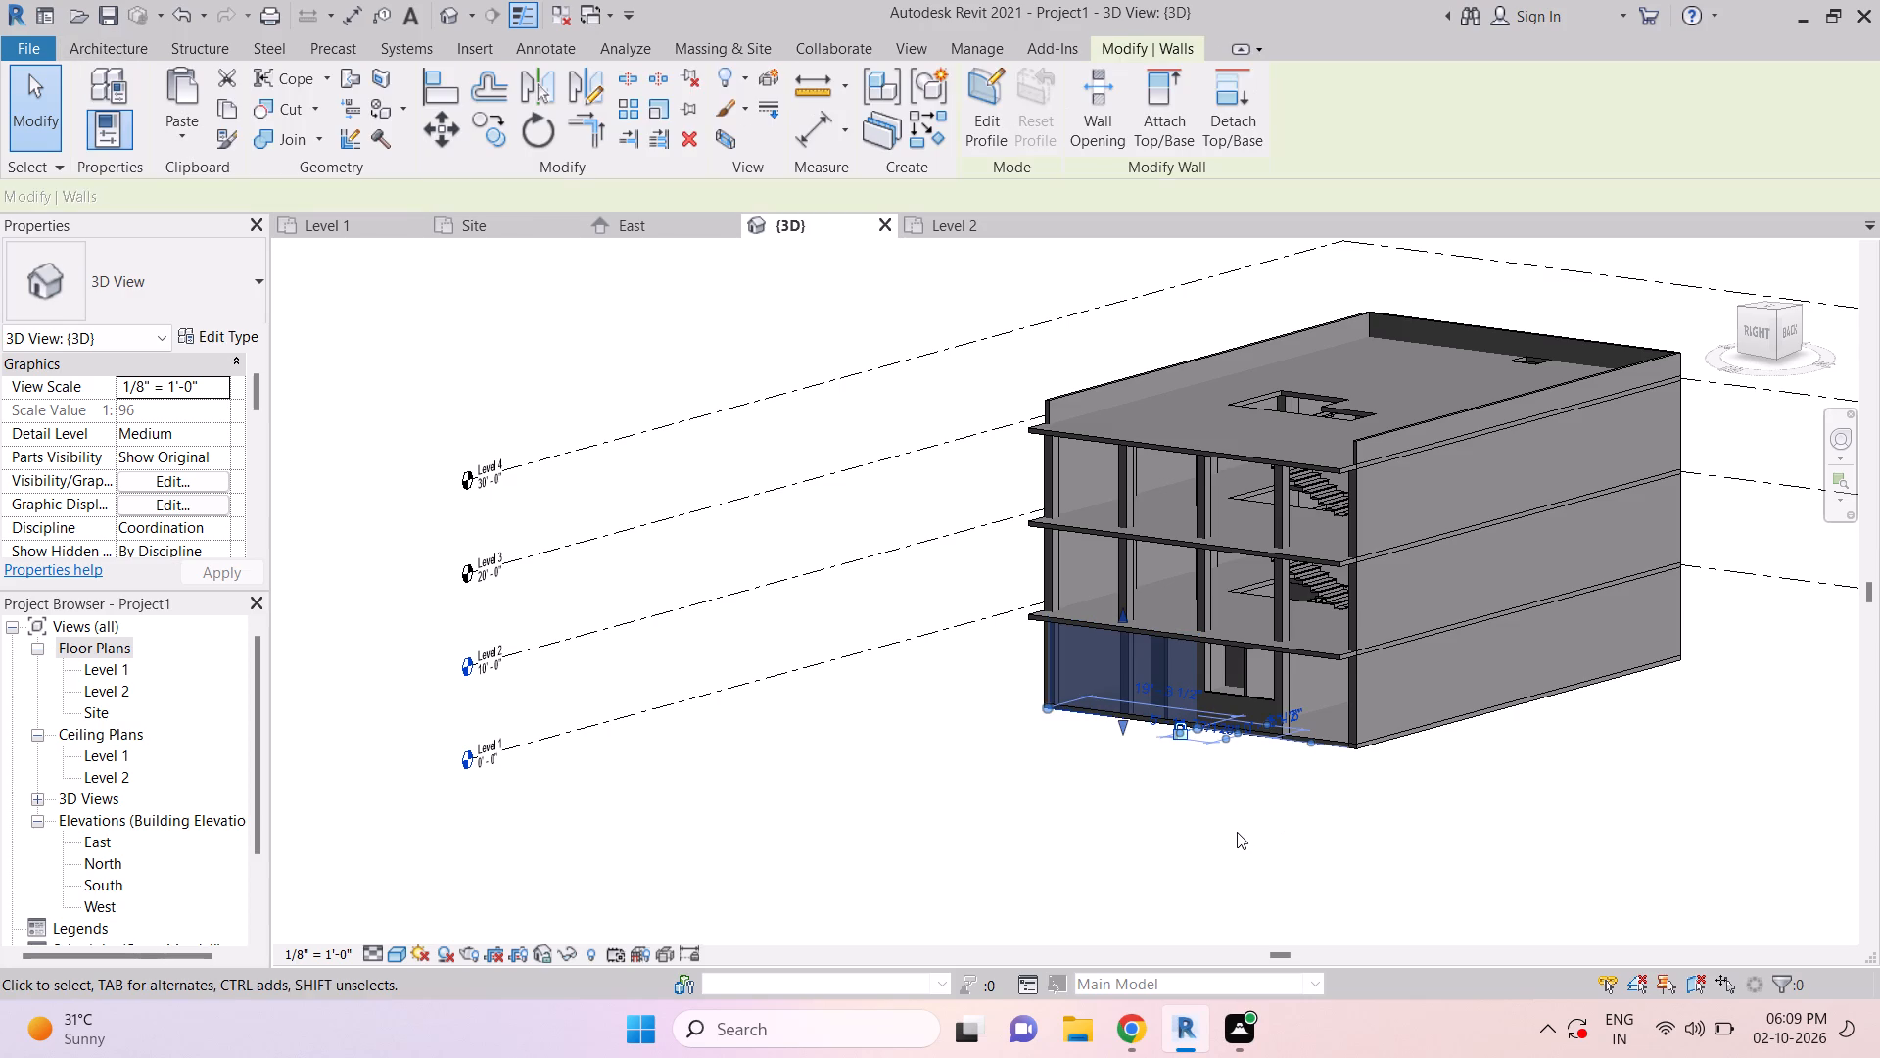
key("Escape")
key("Escape")
key("Escape")
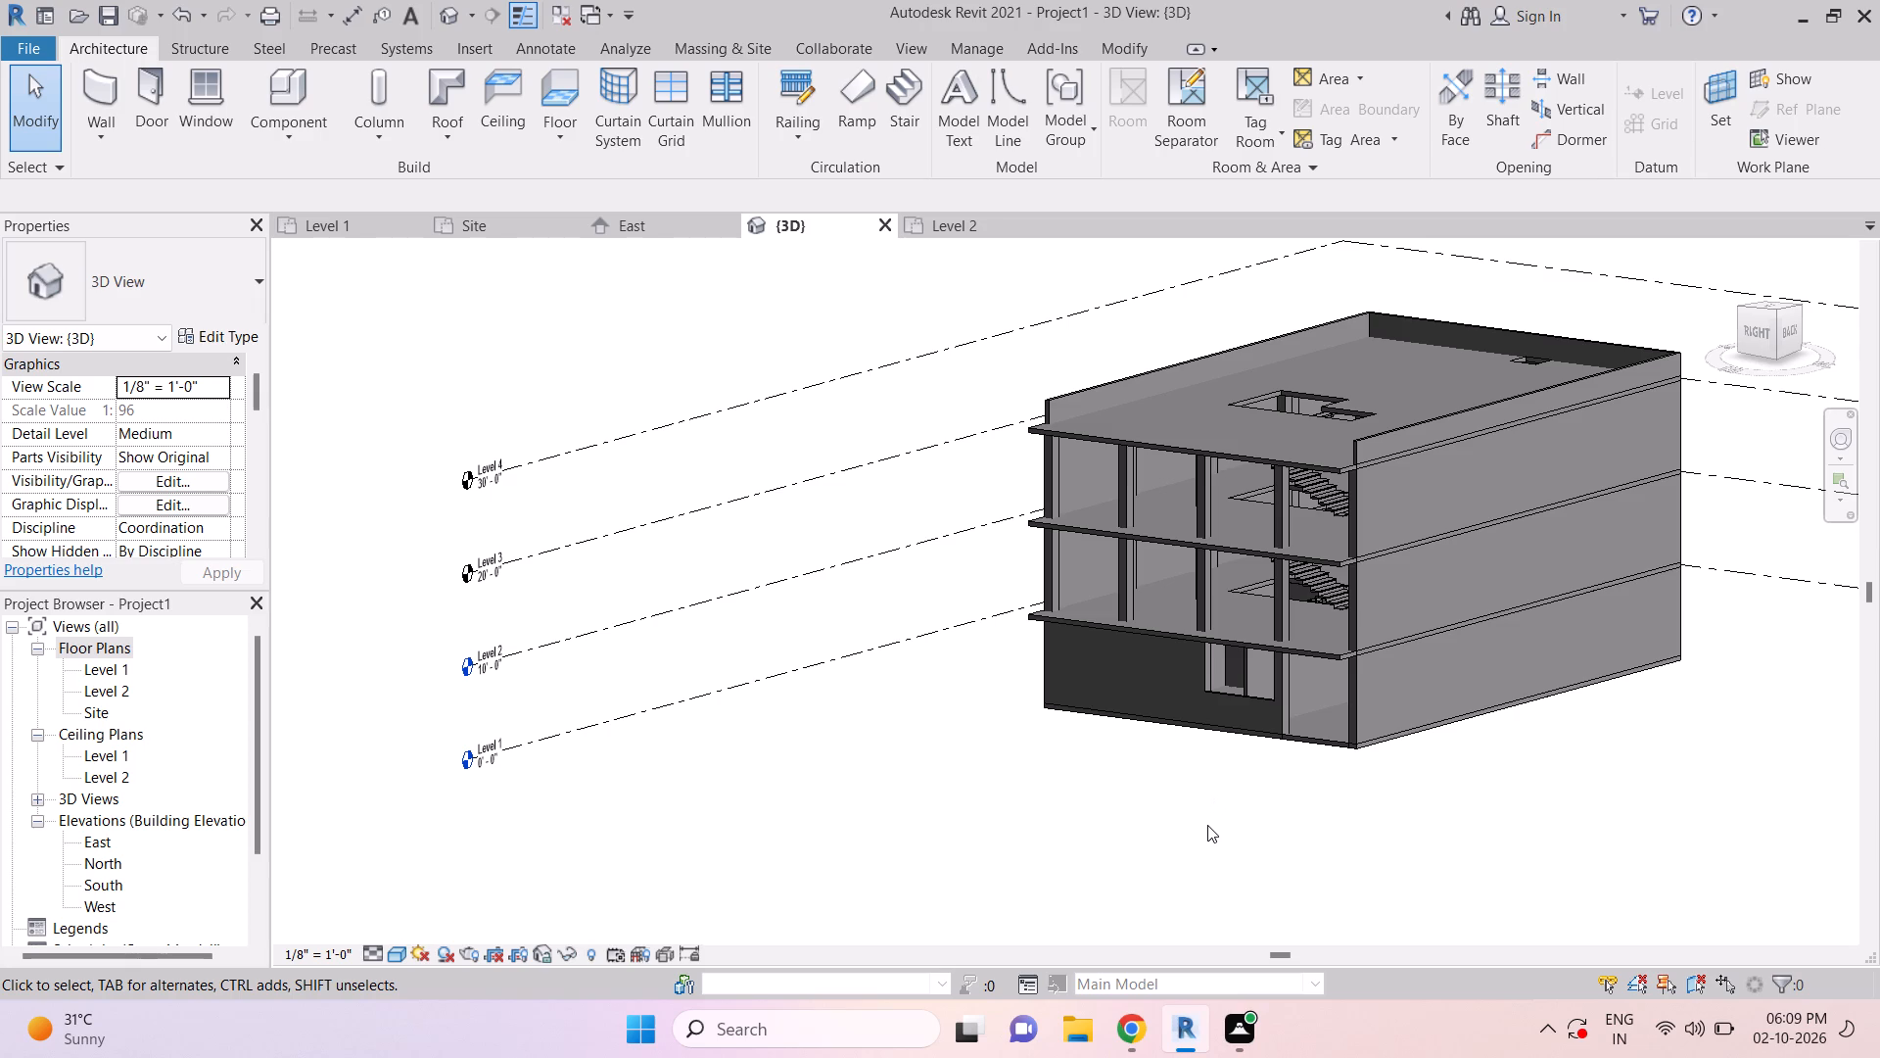
key("Escape")
key("Escape")
scroll(1118, 765, "up", 1)
middle_click_drag(1108, 750, 1130, 771)
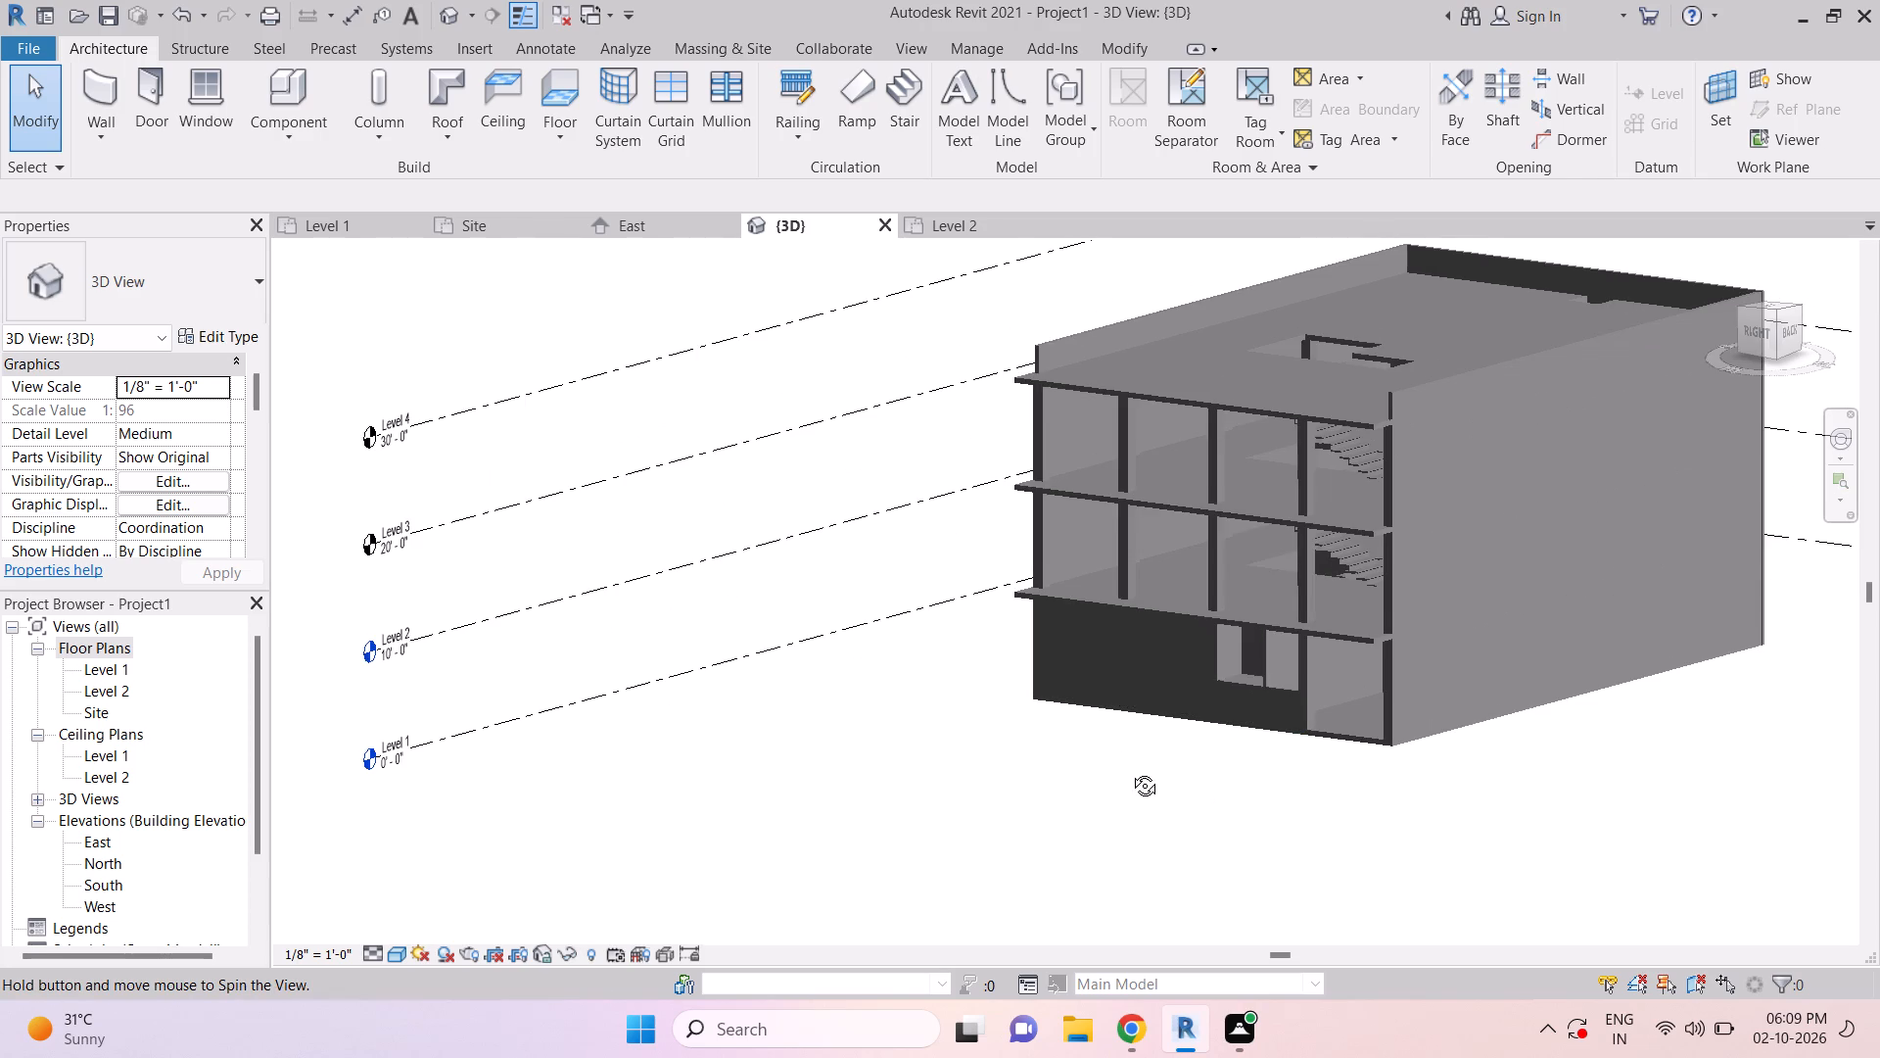
middle_click_drag(1130, 771, 1387, 838)
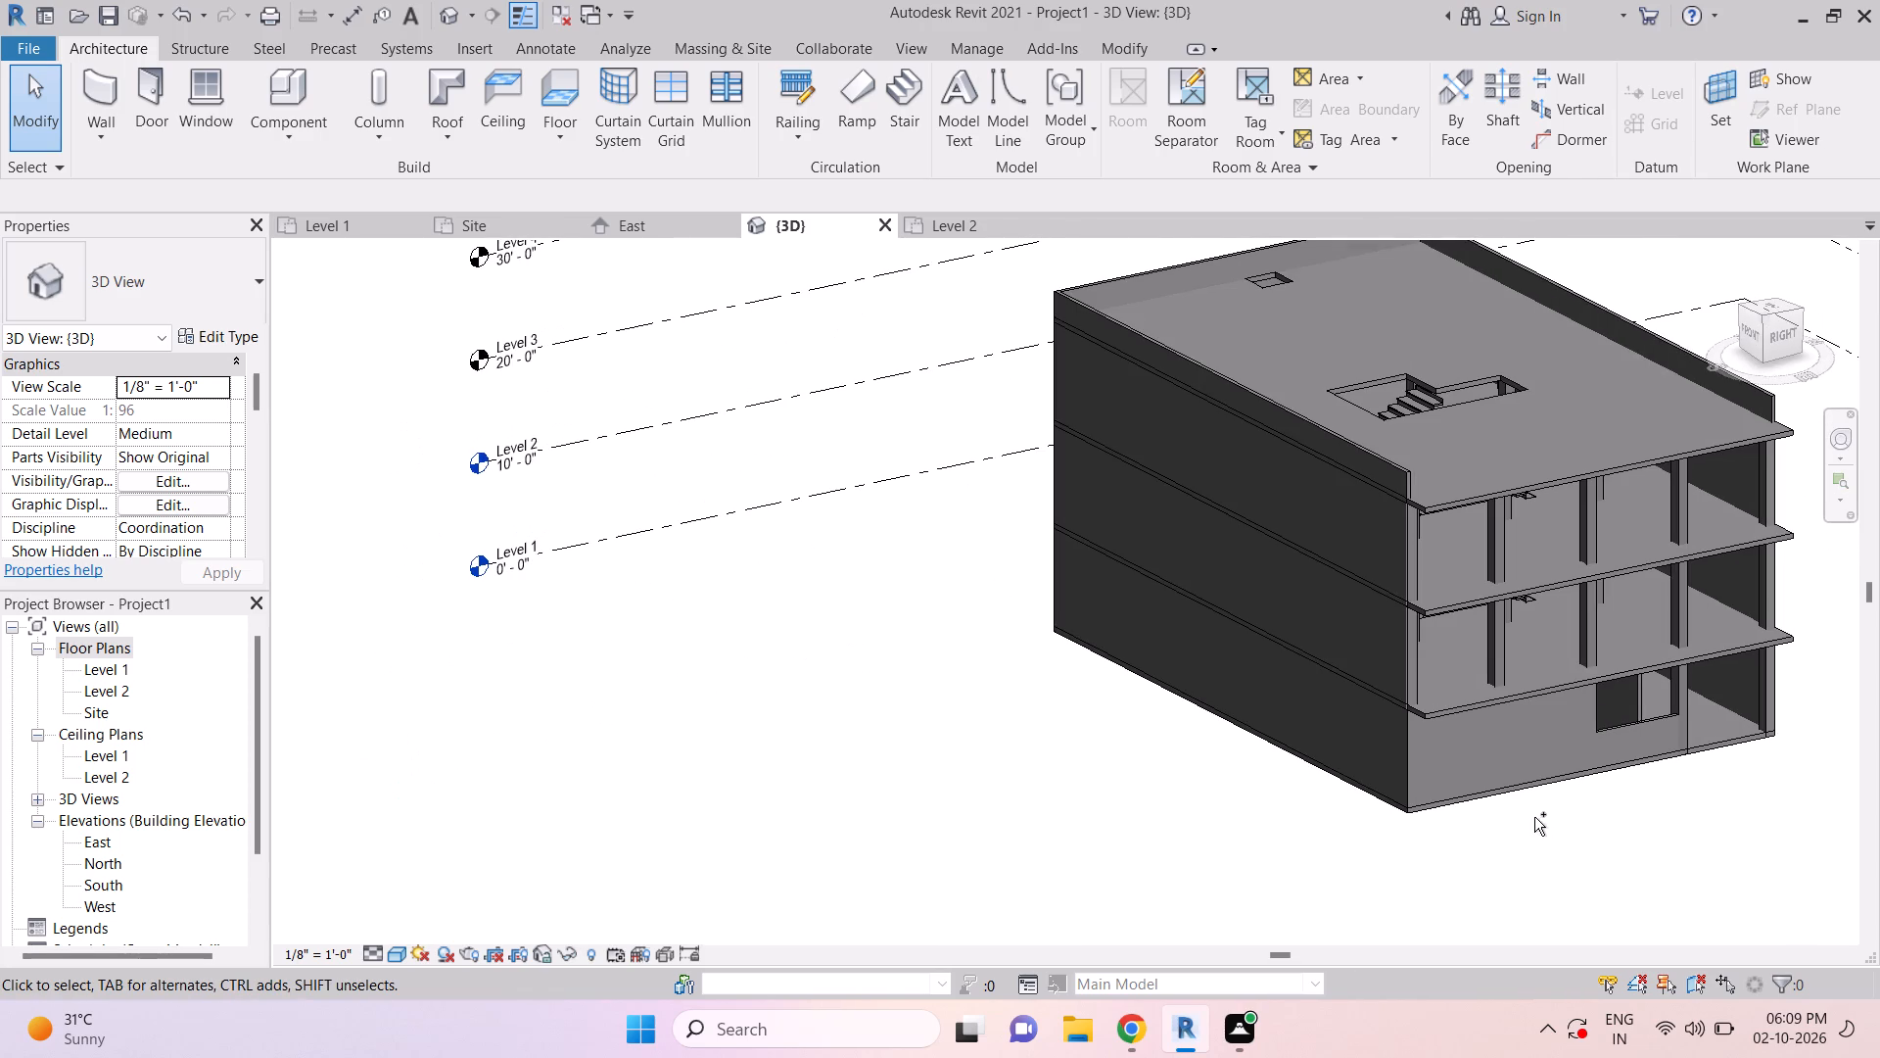
Save the project.
key("ctrl+s")
key("ctrl+s")
key("ctrl+s")
key("ctrl+s")
key("ctrl+s")
key("ctrl+s")
key("ctrl+s")
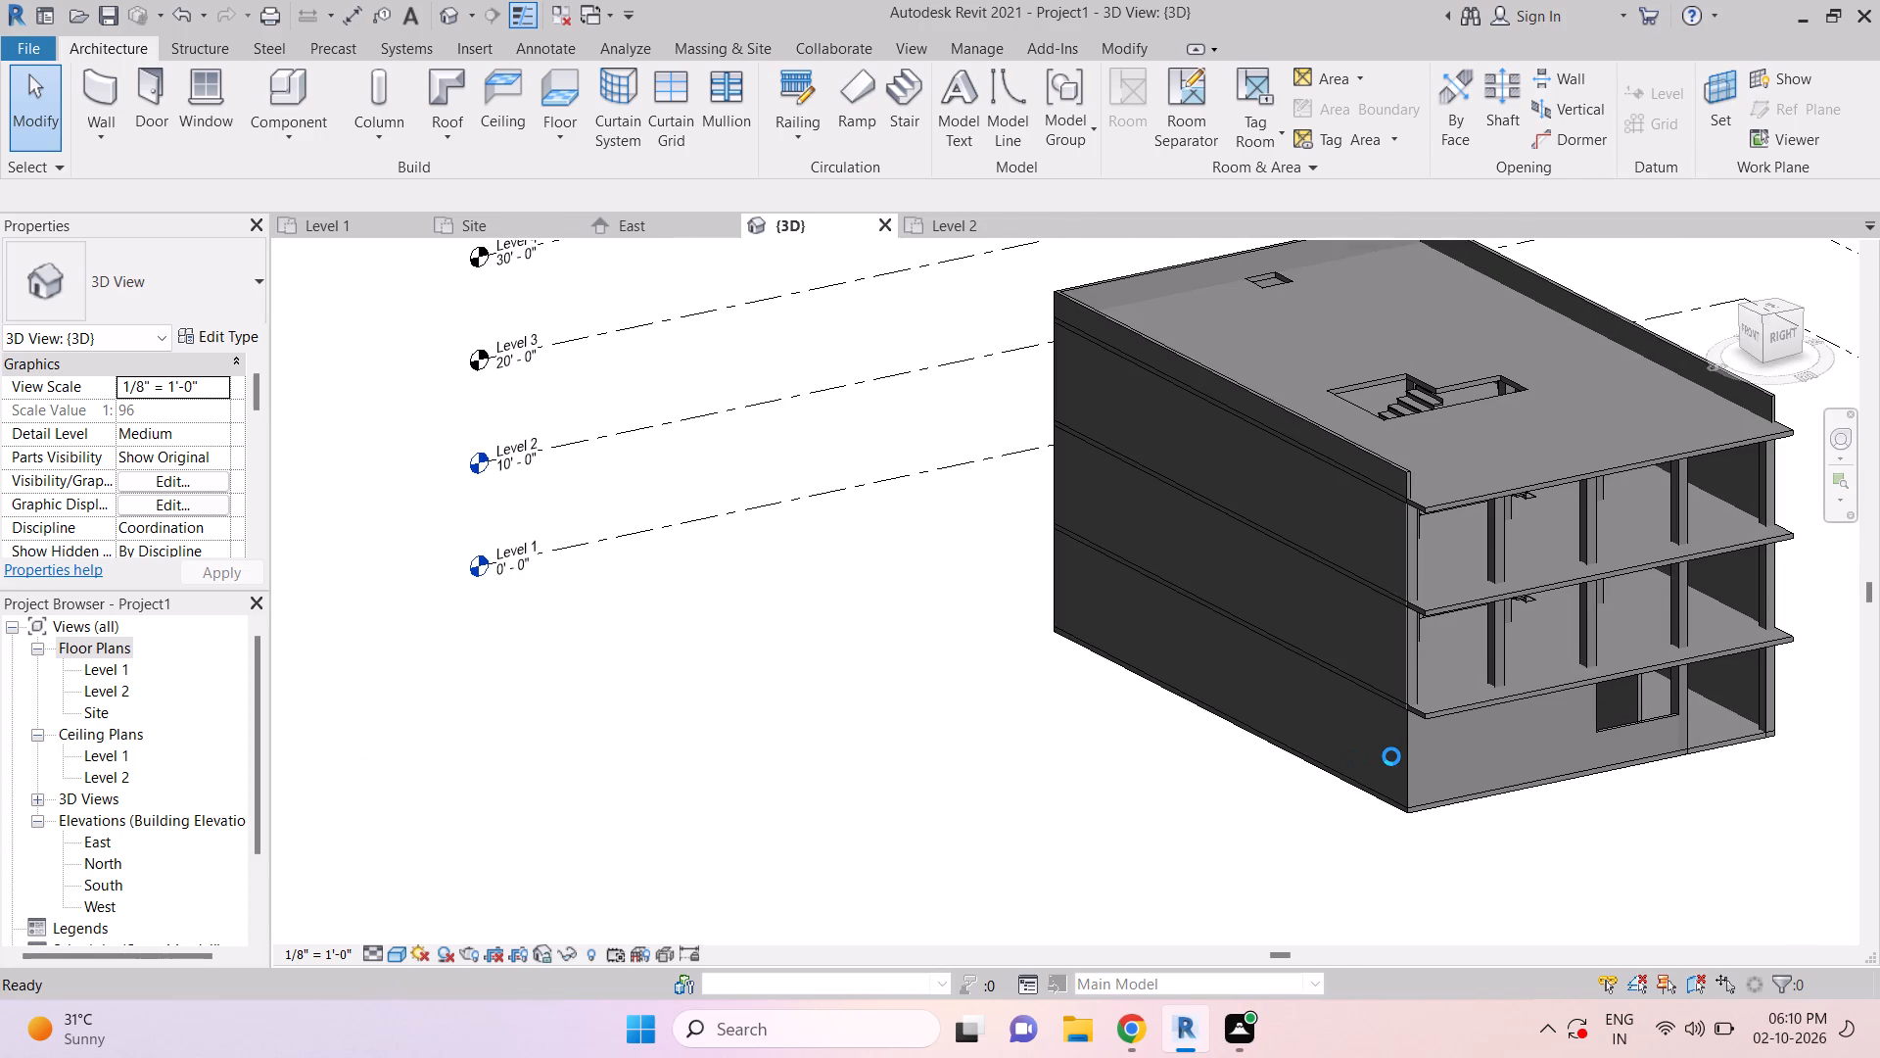
key("Escape")
key("Escape")
Close the notification window covering the 3D view.
scroll(1624, 724, "up", 4)
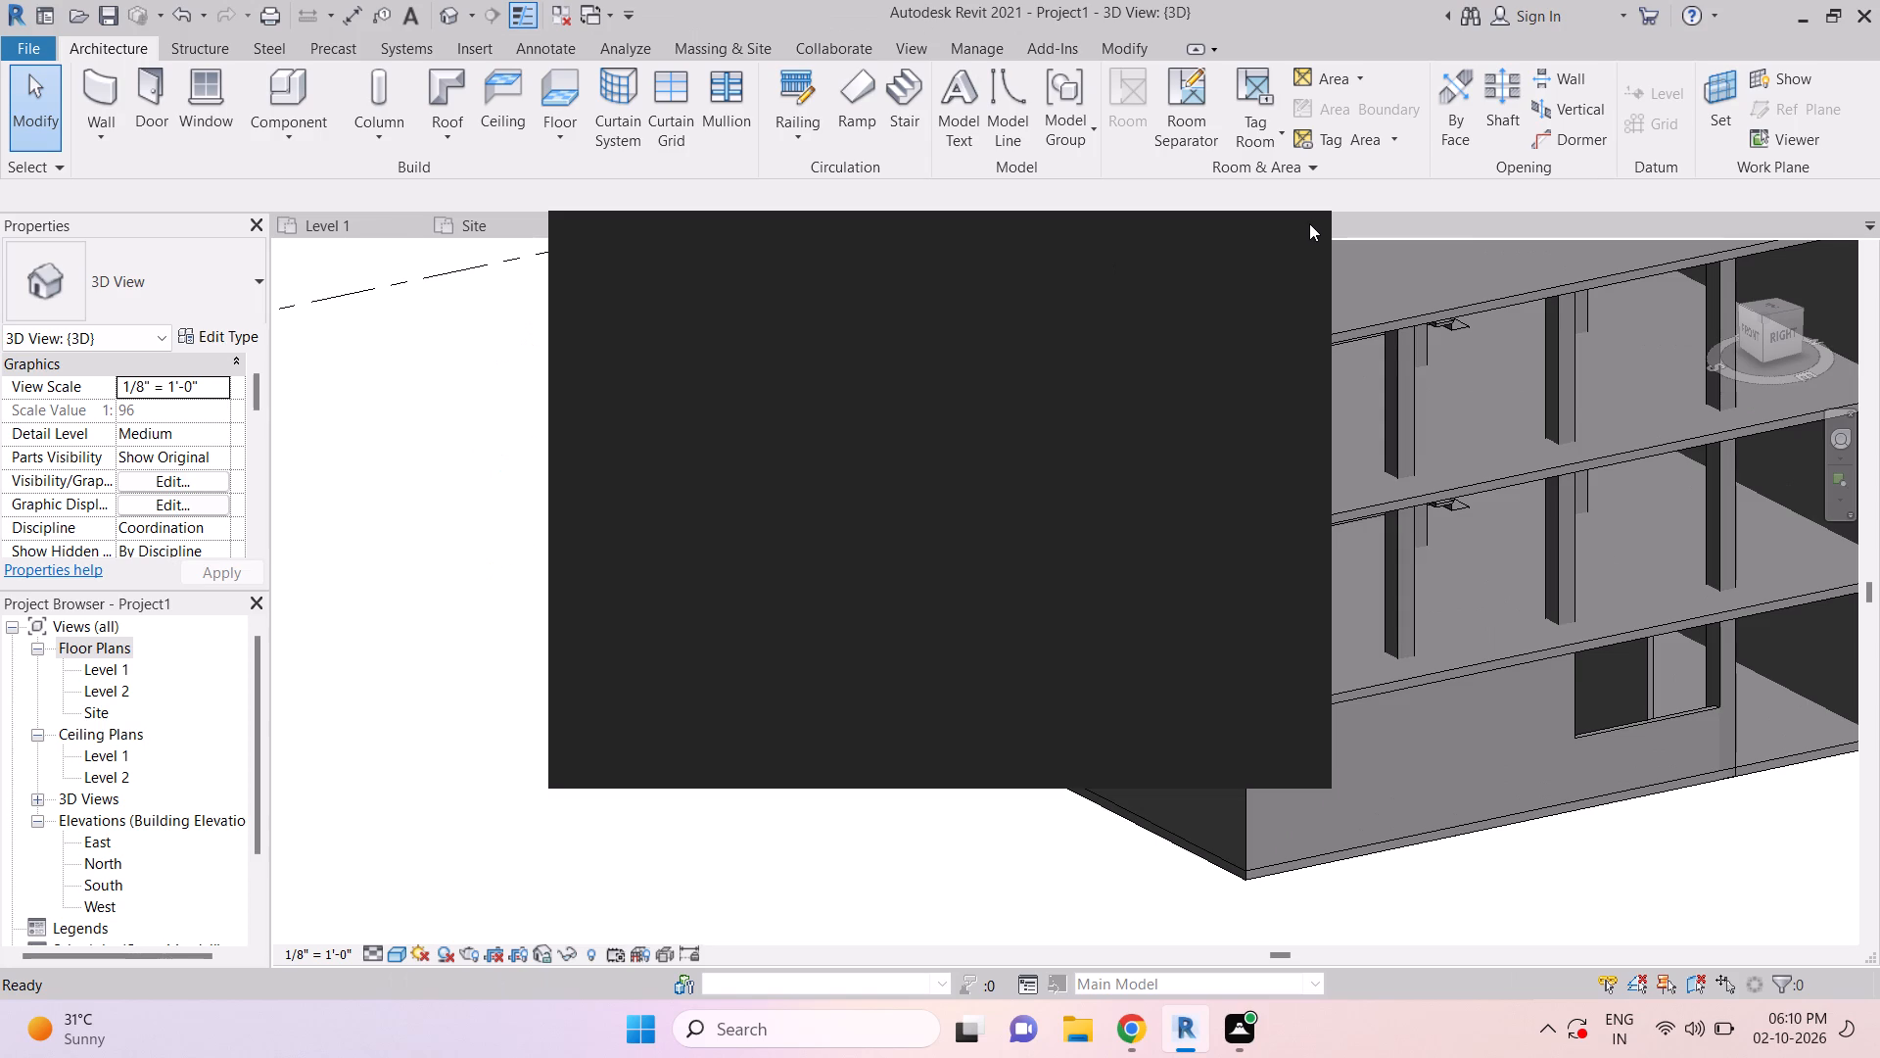
left_click(1283, 243)
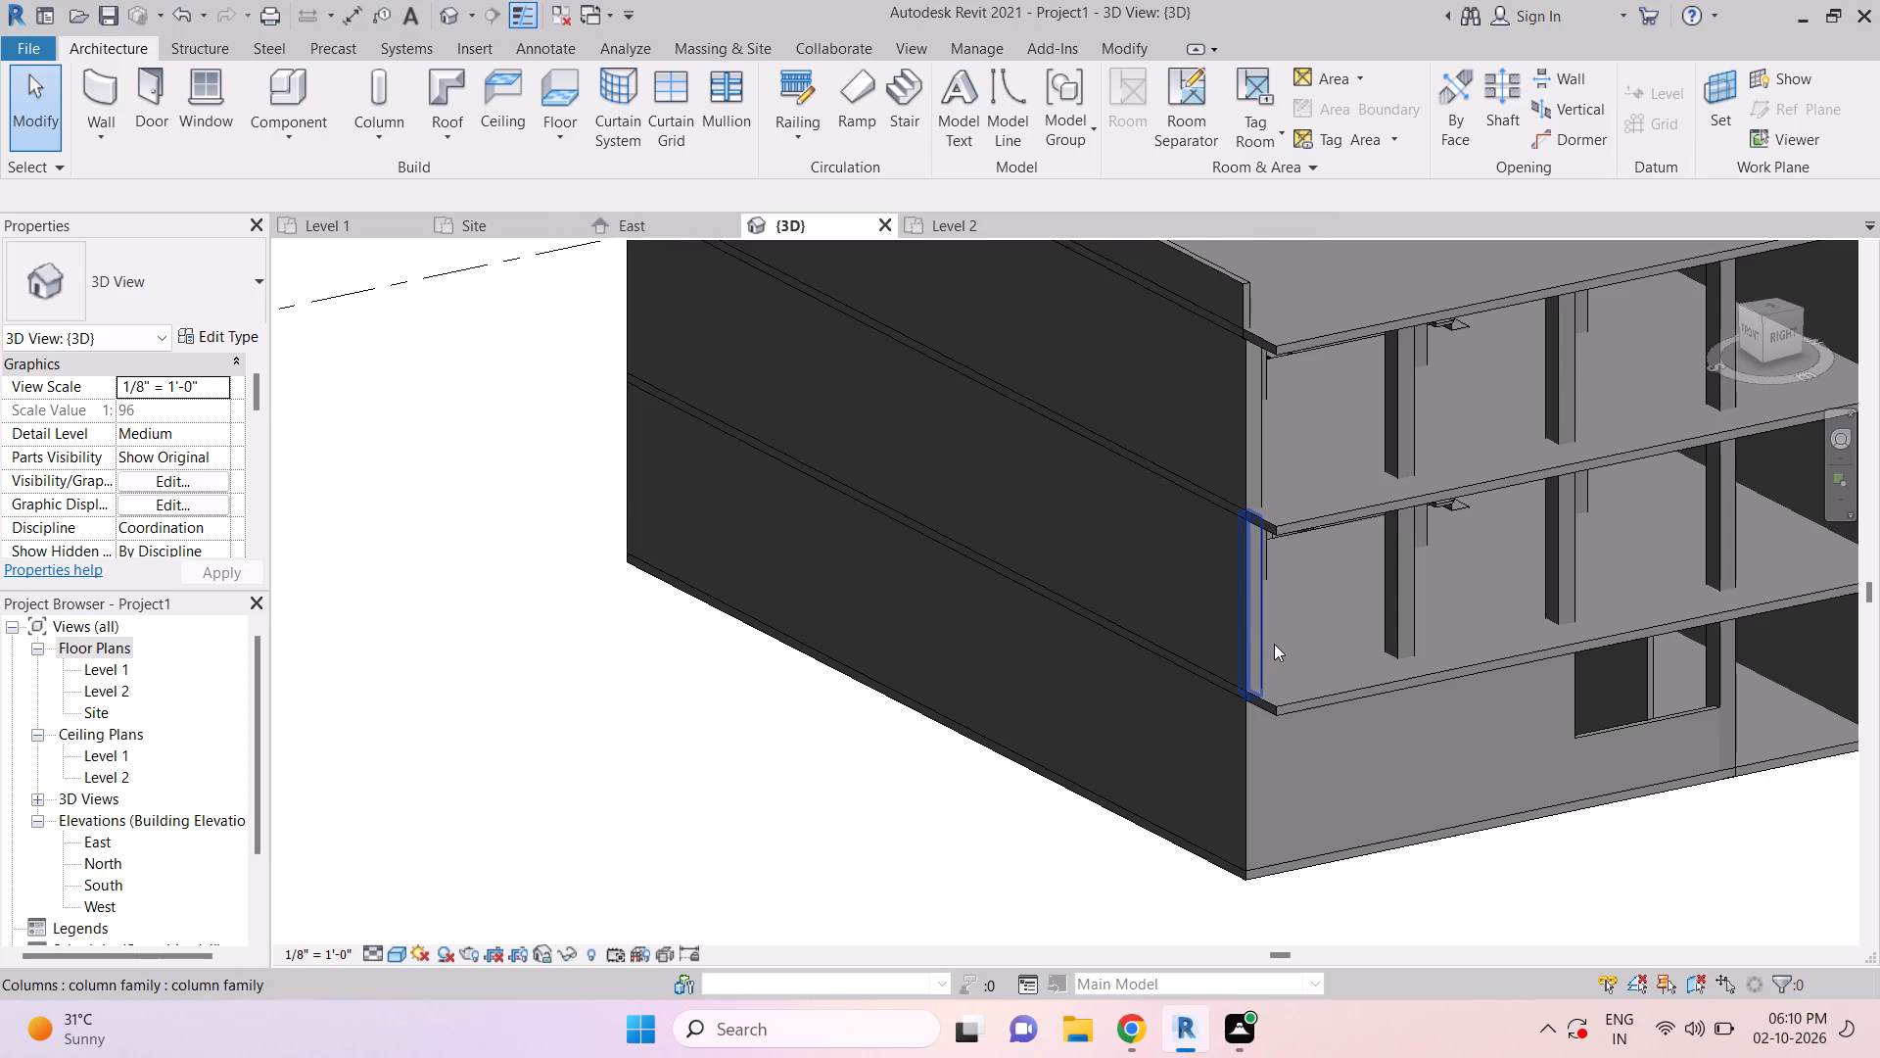
Examine the front walls, the corner column and the Level 2, Level 3 and Level 4 floor slabs at the front-right corner.
key("Escape")
key("Escape")
left_click(1242, 762)
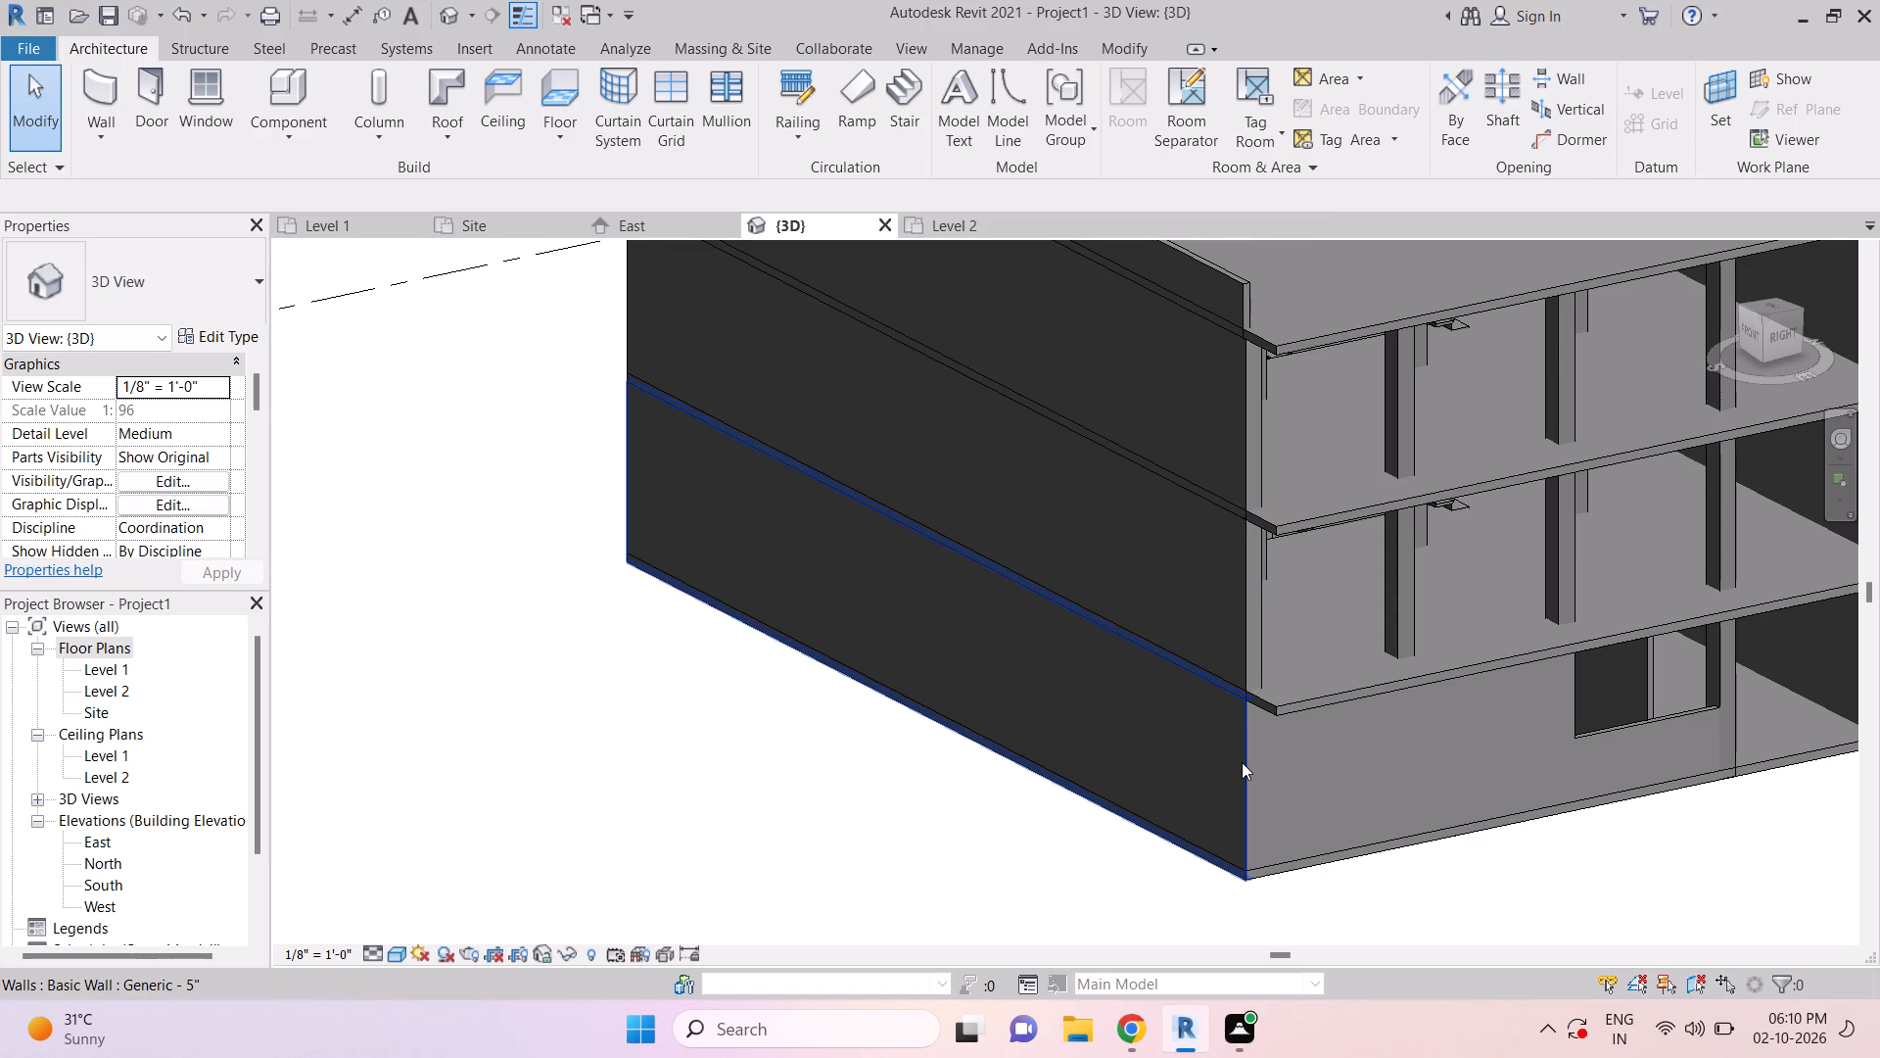
key("Escape")
key("Escape")
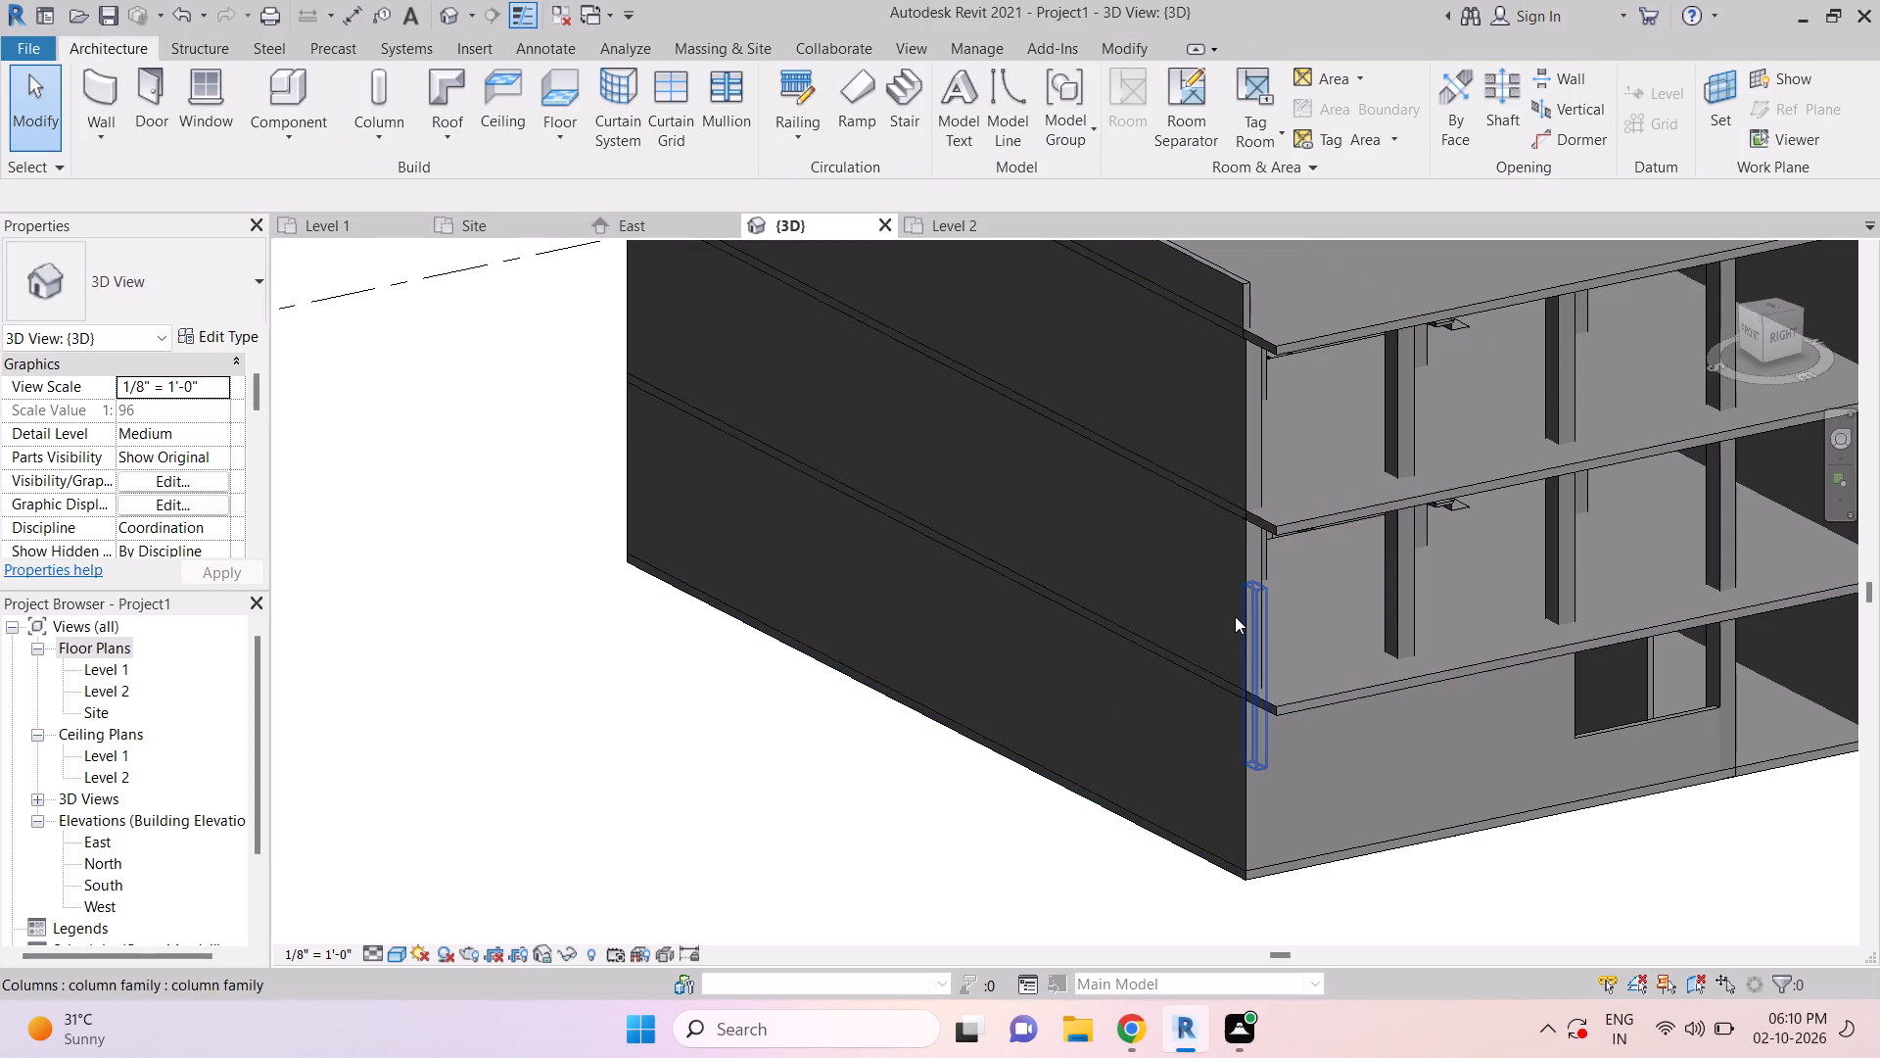
left_click(1235, 528)
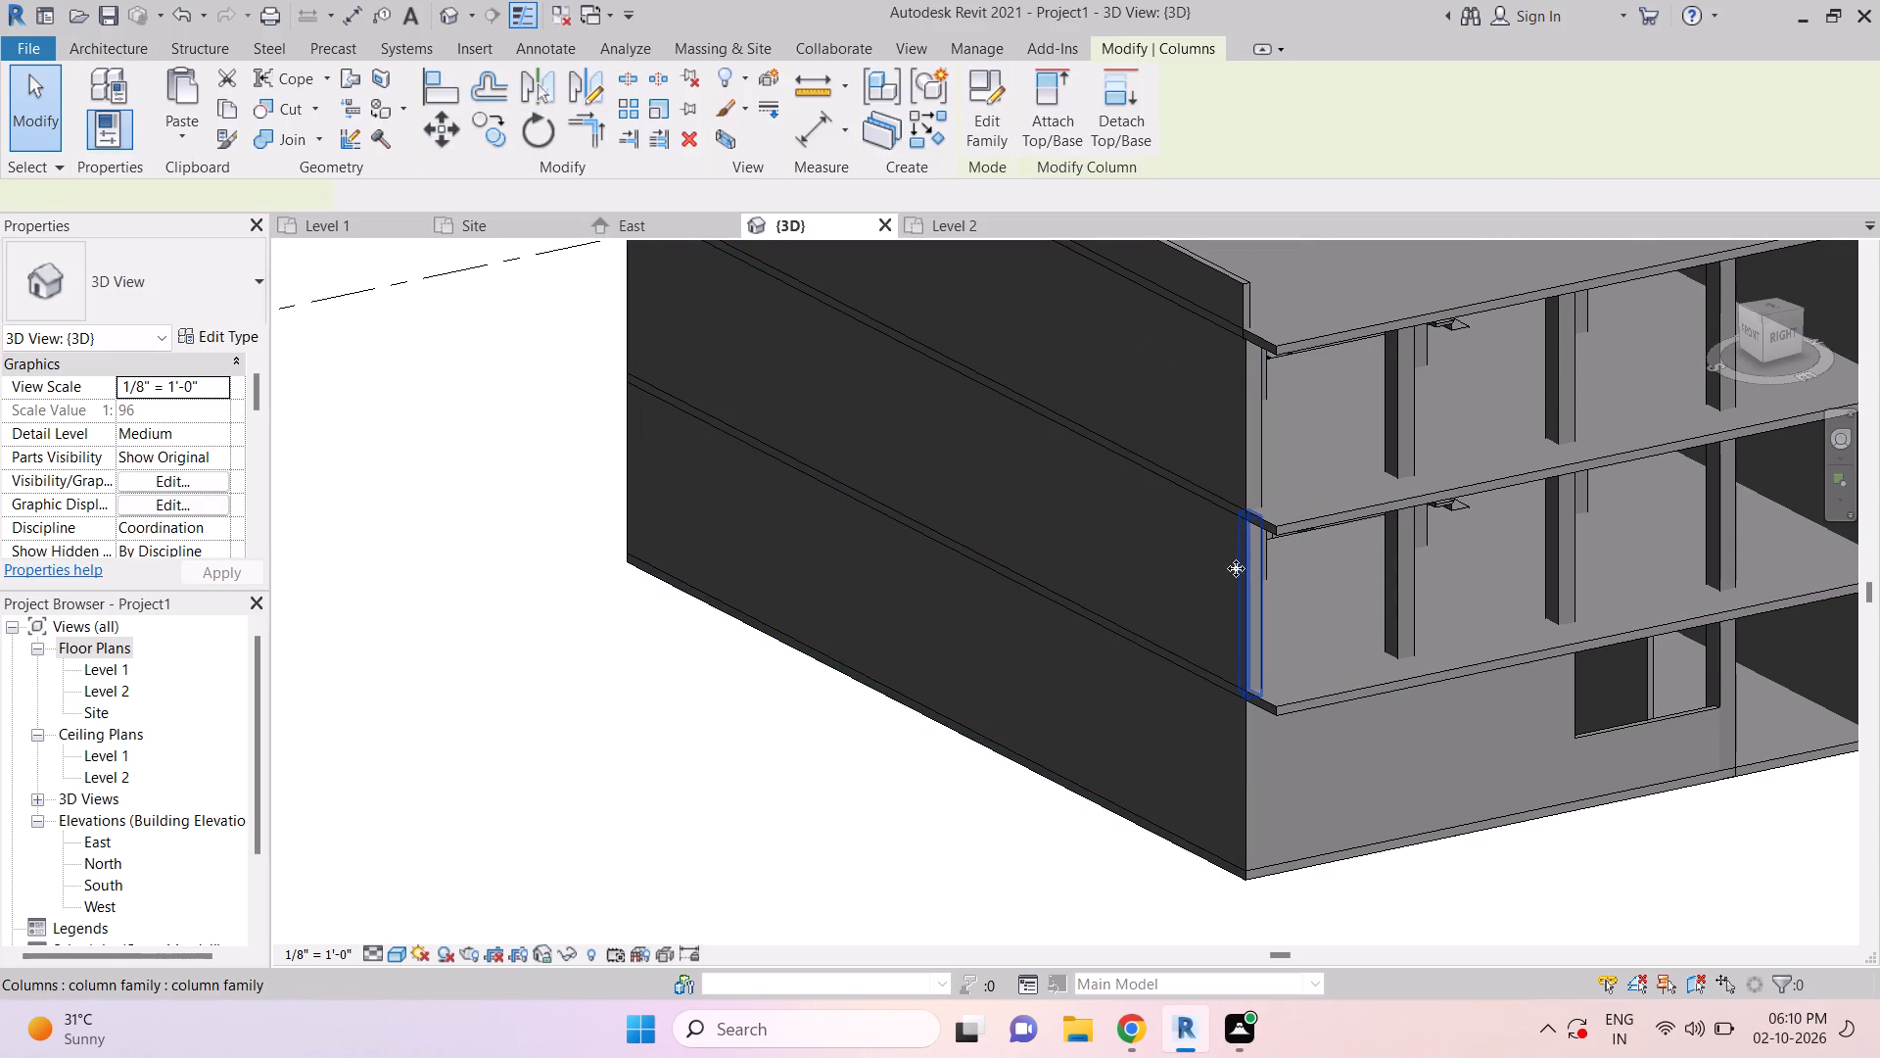
key("Escape")
left_click(1239, 601)
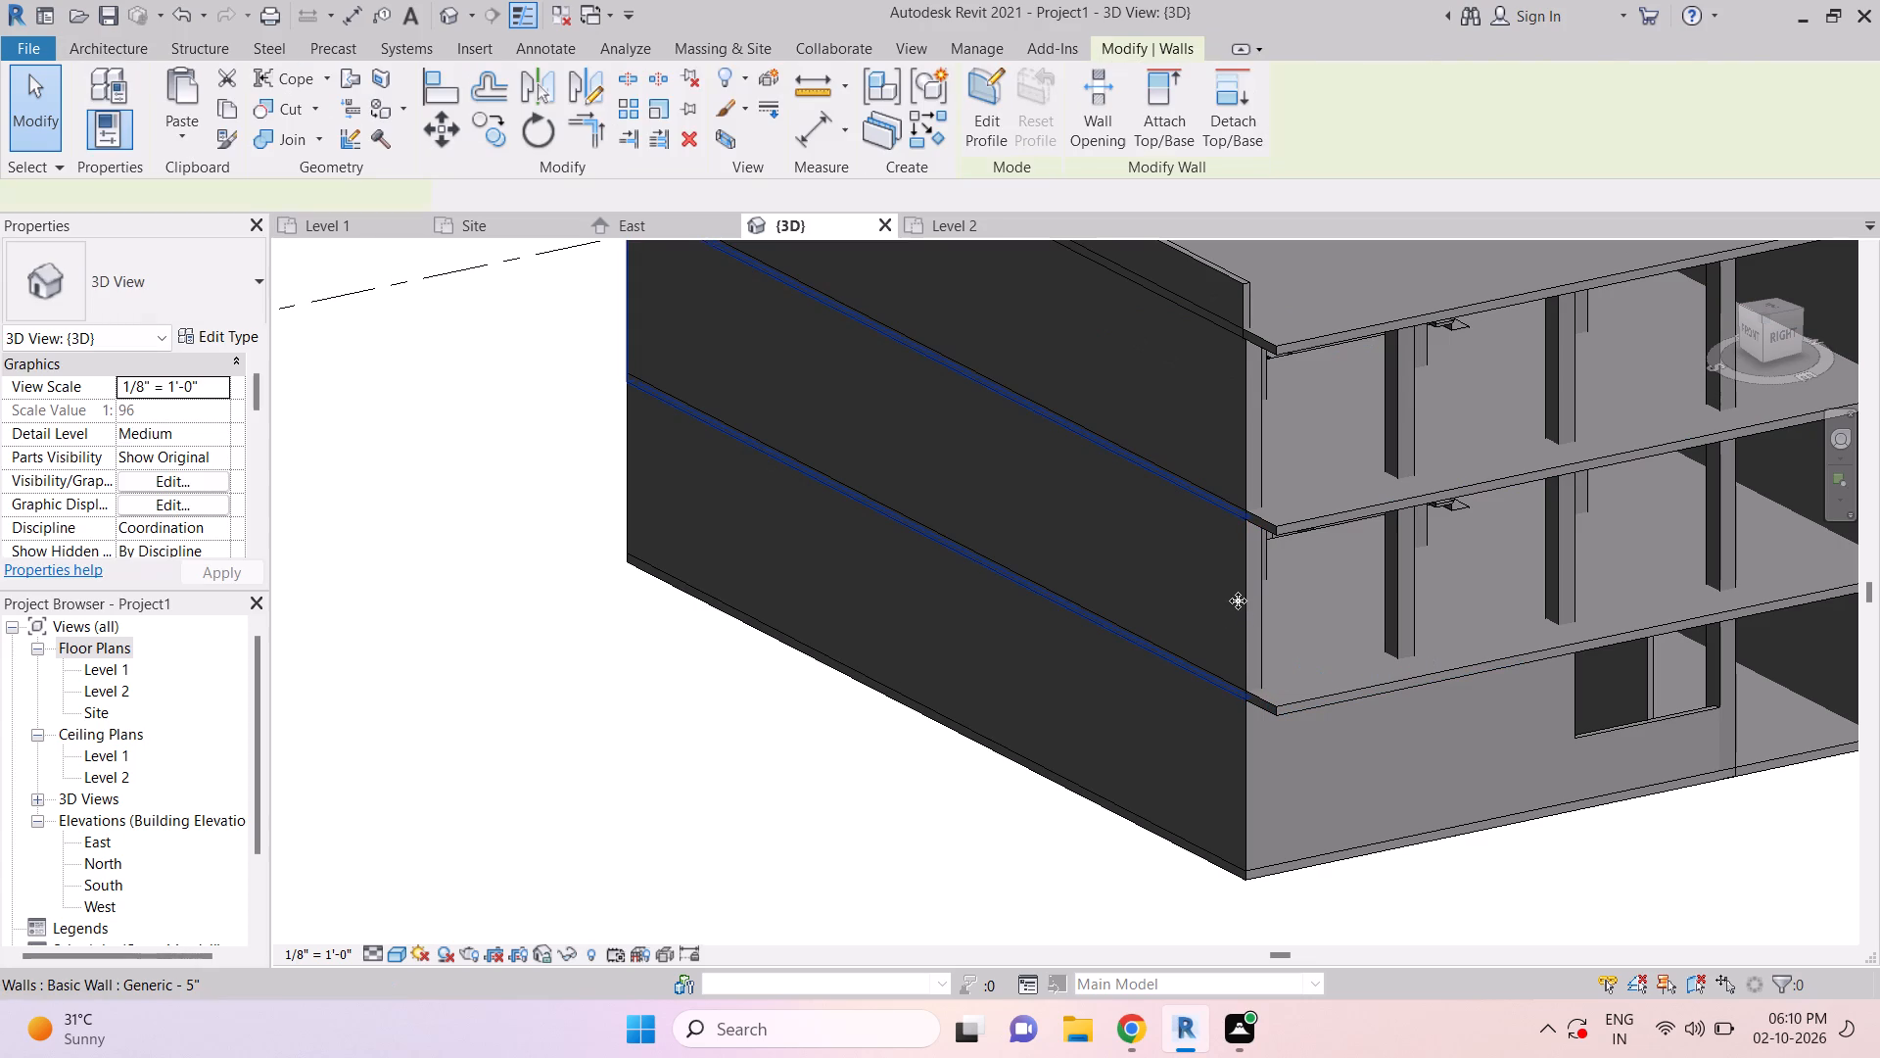
left_click(1242, 460)
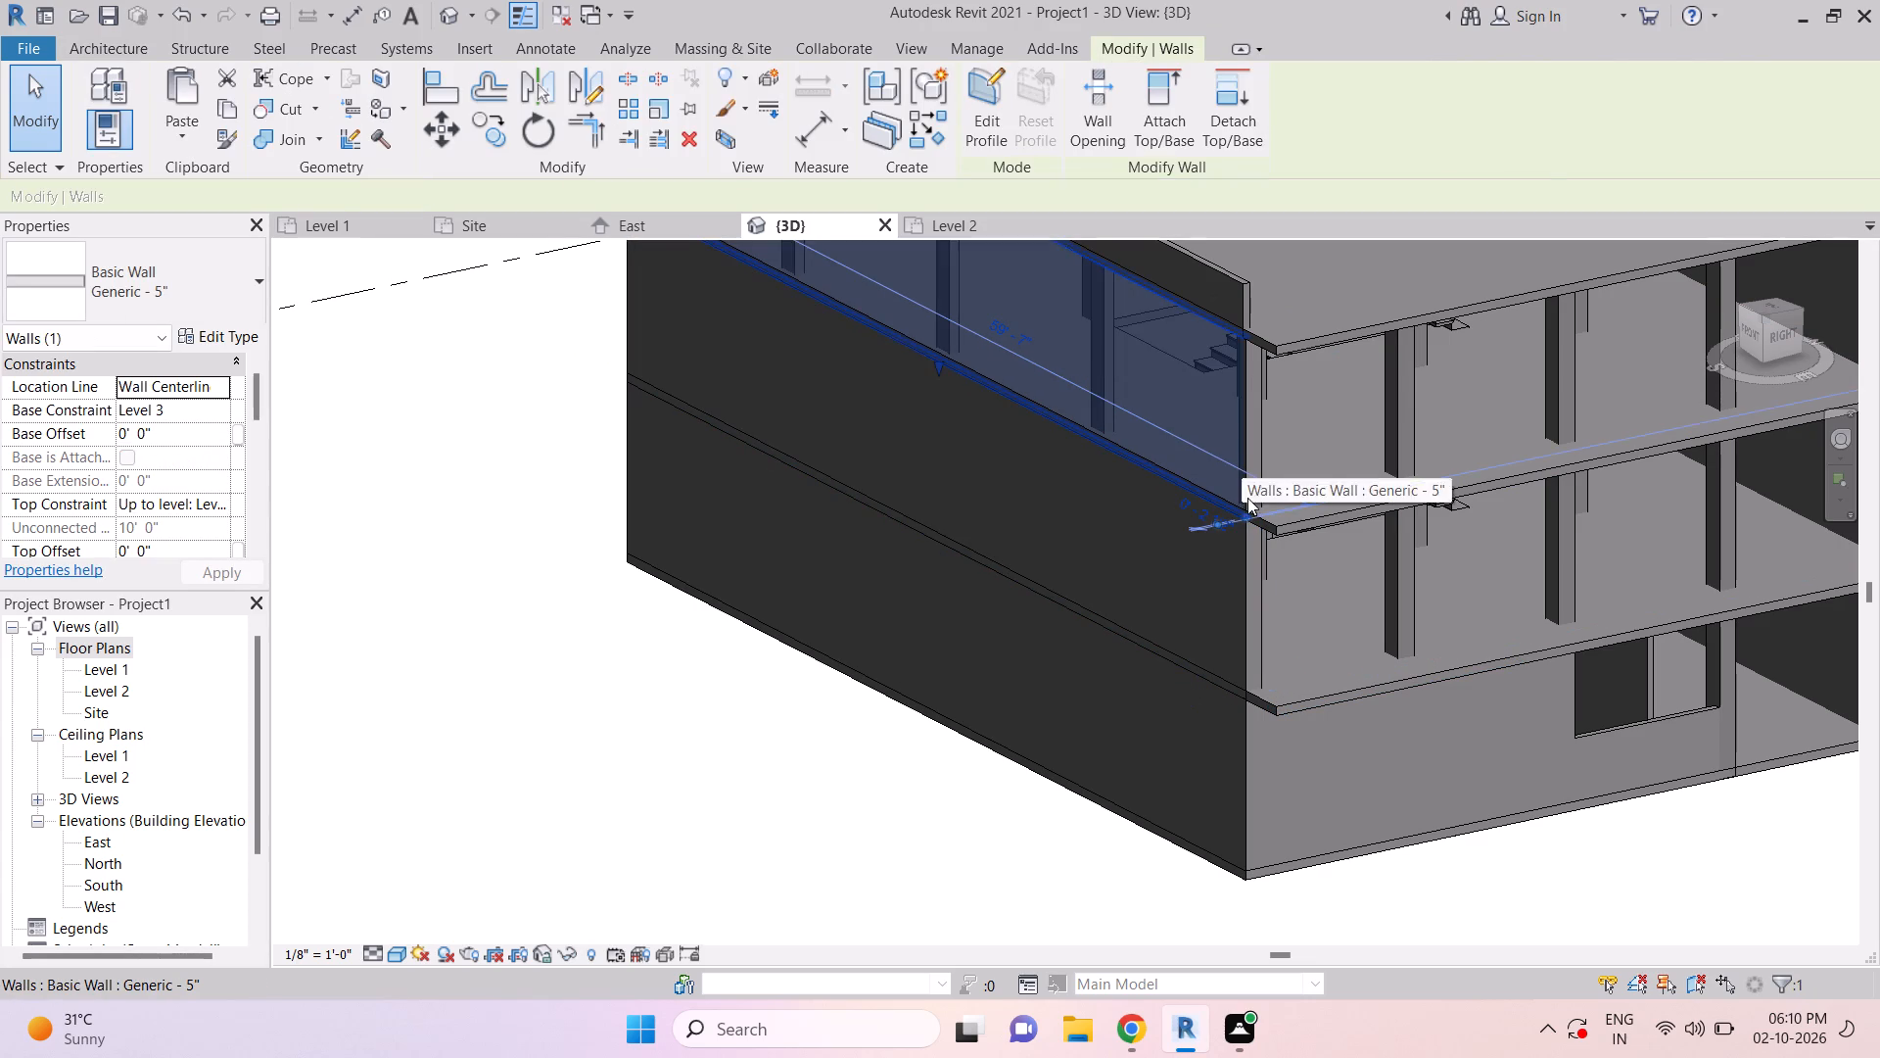
key("Escape")
key("Escape")
middle_click_drag(1300, 494, 1295, 618)
key("Escape")
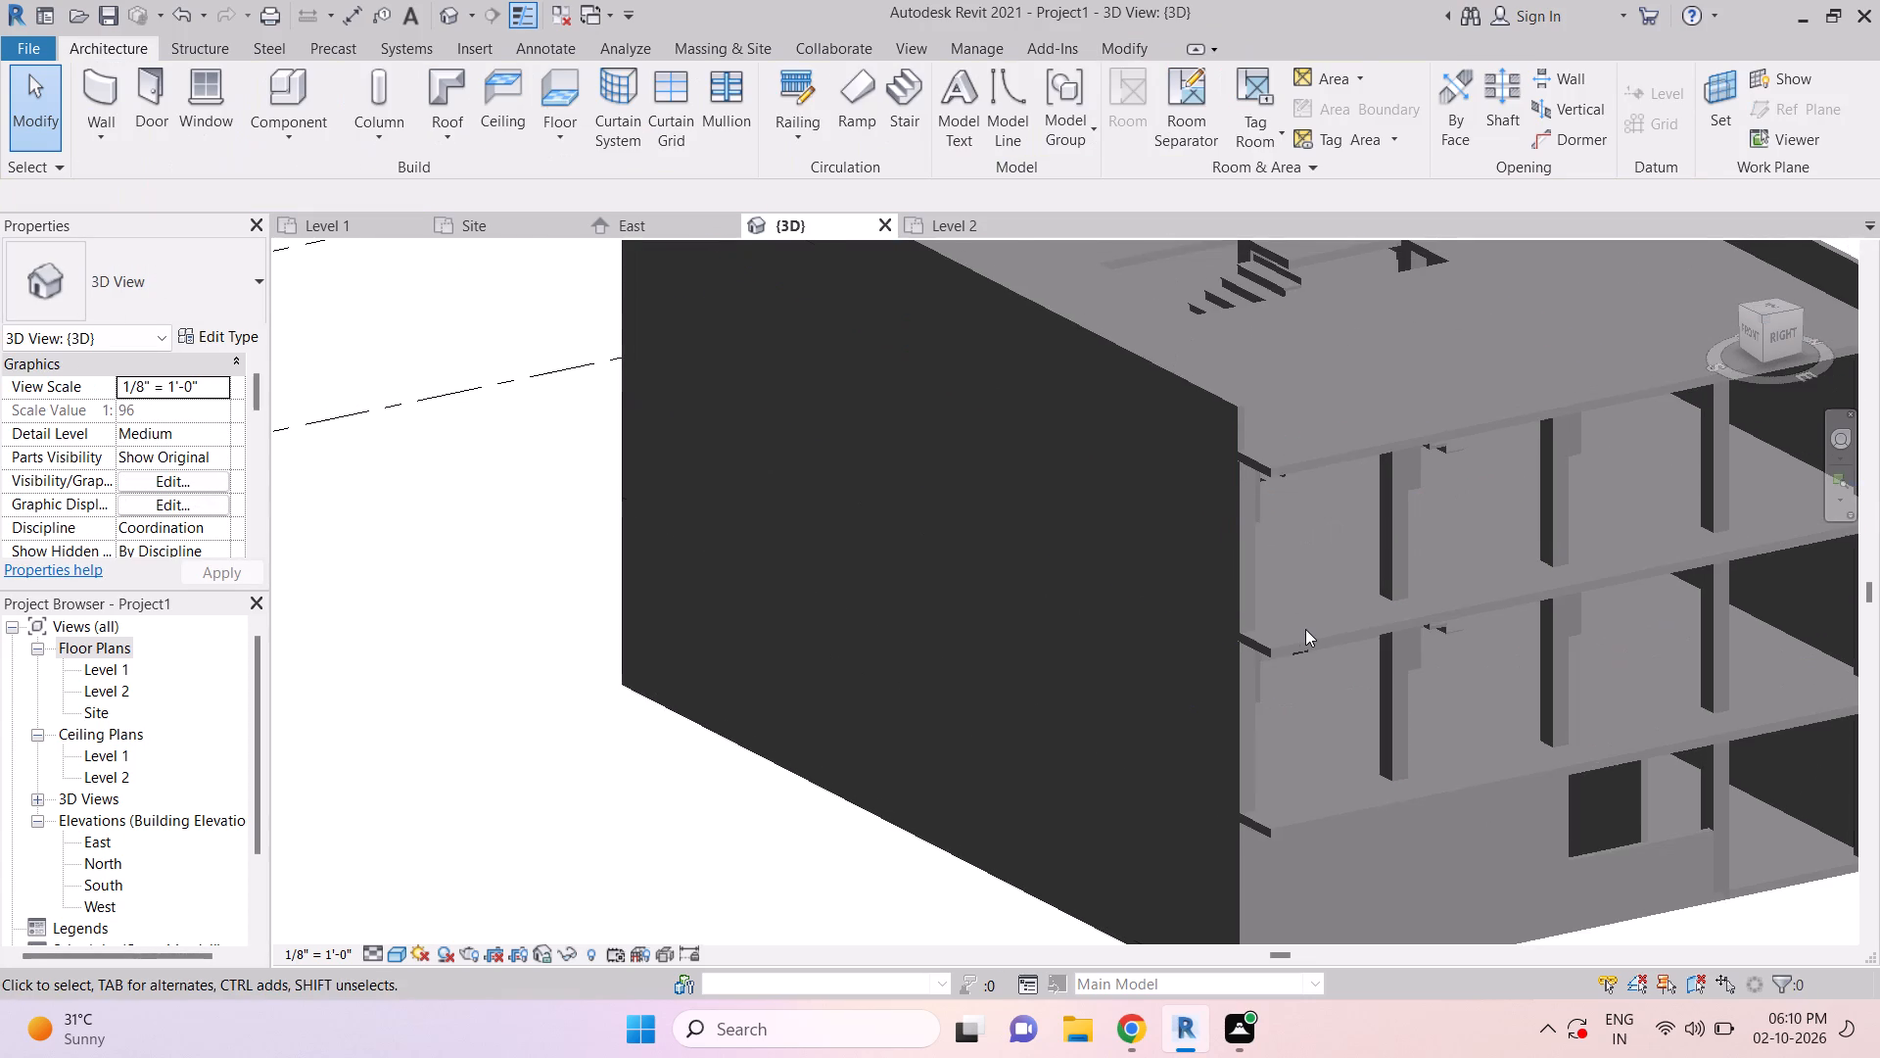
left_click(1309, 635)
key("Escape")
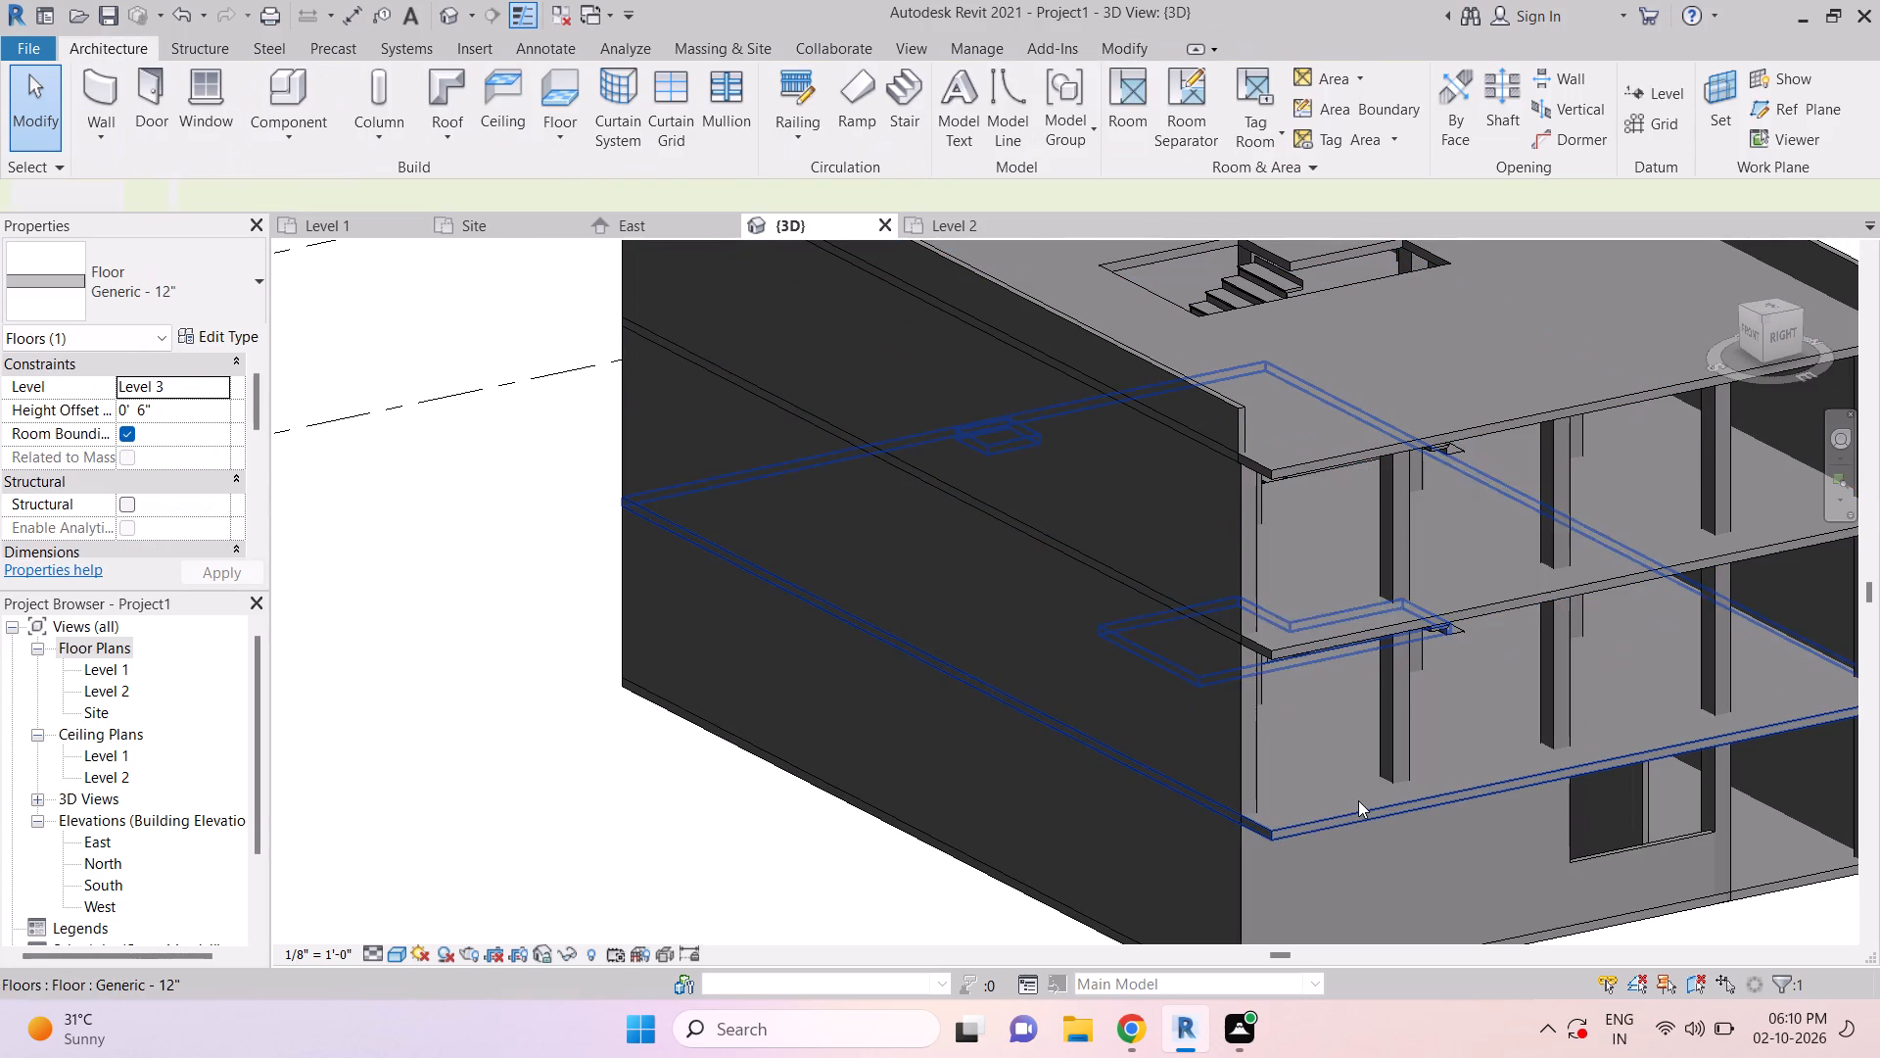
left_click(1357, 800)
key("Escape")
left_click(1345, 809)
key("Escape")
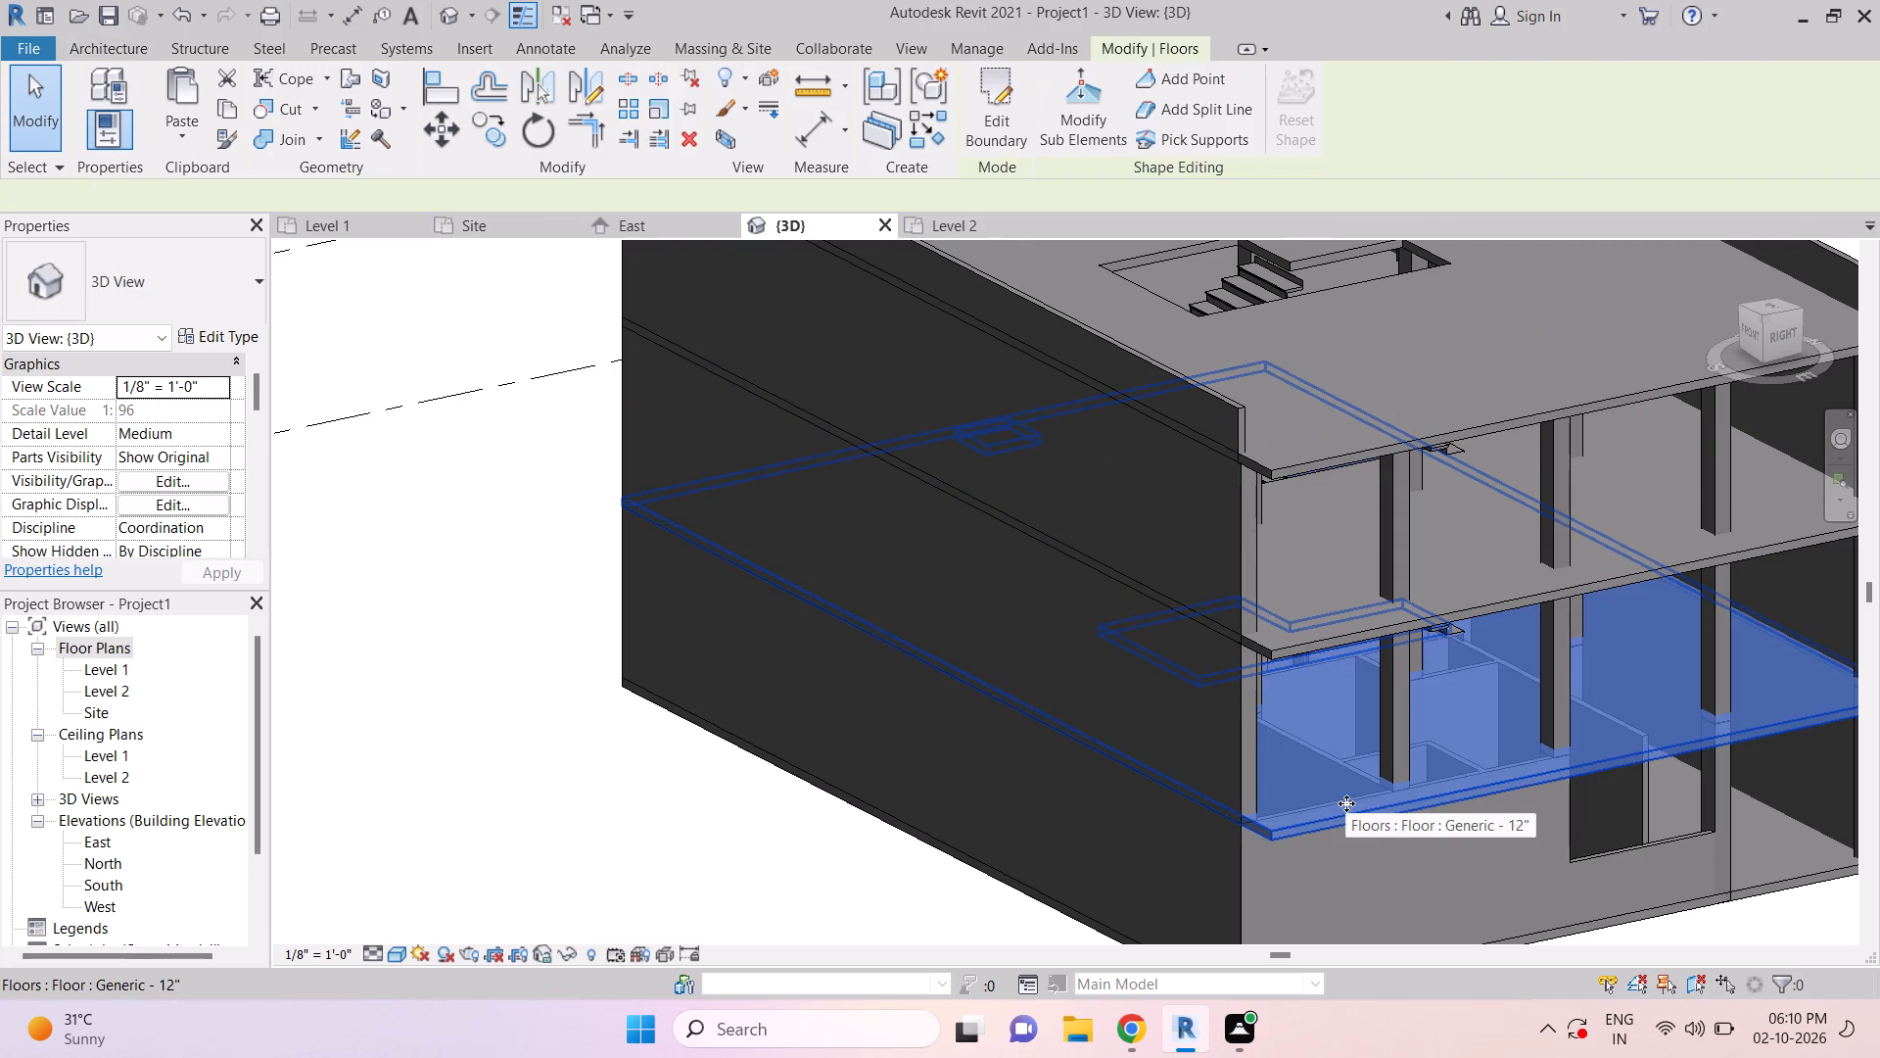
key("Escape")
key("Escape")
left_click(1475, 431)
key("Escape")
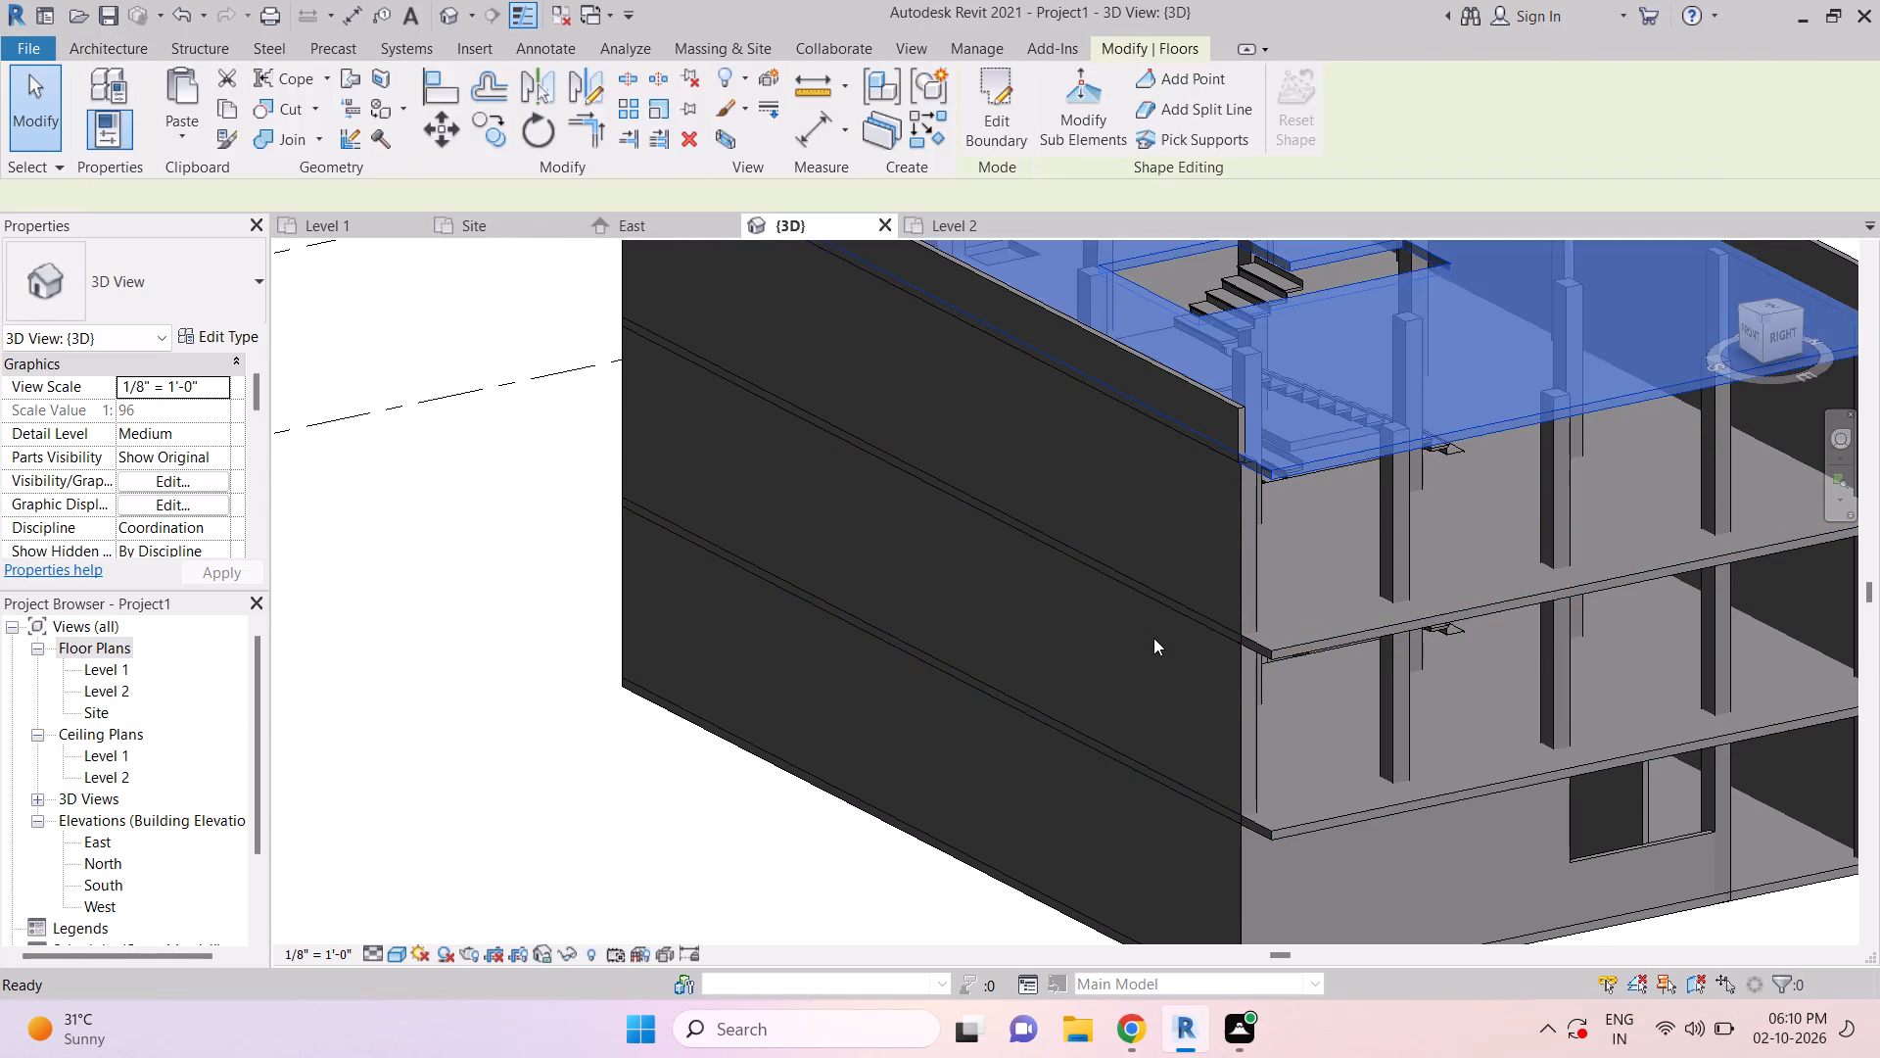
key("Escape")
Inspect the back-right corner in 3D, including the Level 2 back wall and its junction with the open right facade.
scroll(1155, 637, "down", 5)
middle_click_drag(1659, 737, 1637, 745, "shift")
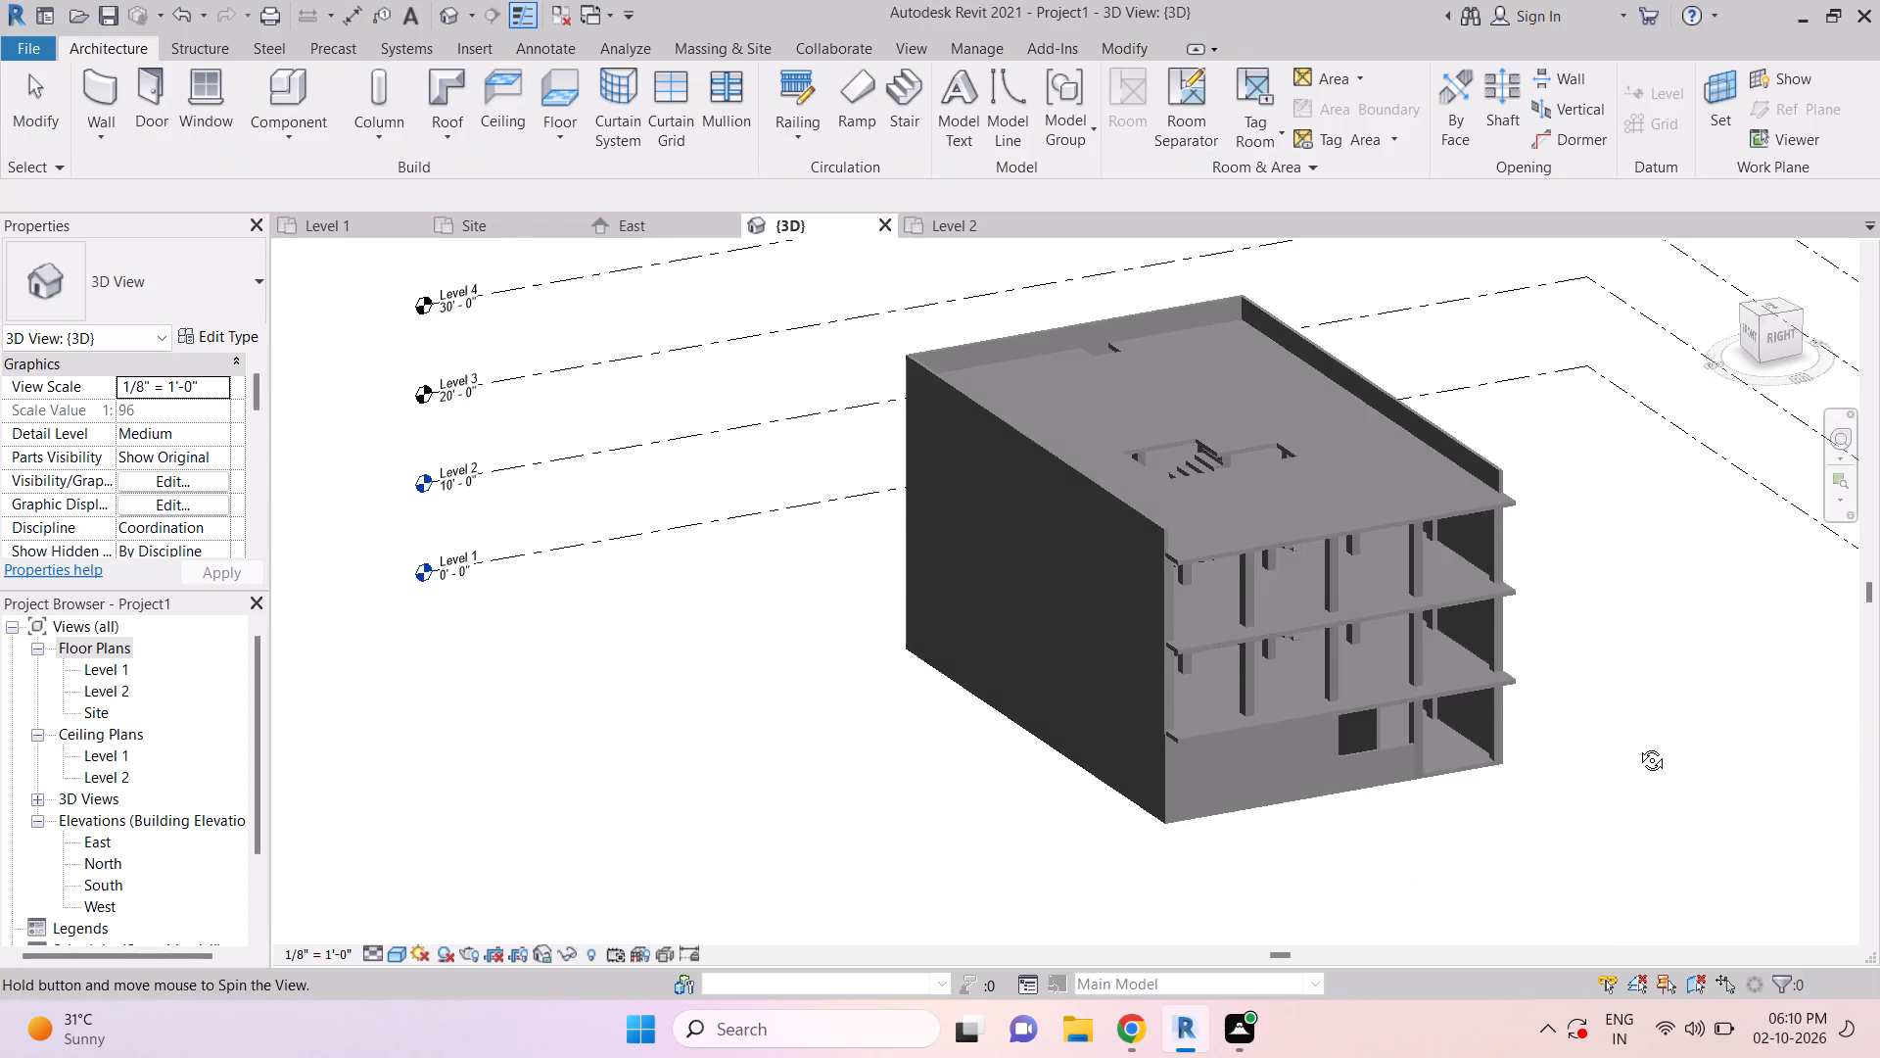
middle_click_drag(1637, 745, 1317, 748, "shift")
key("Escape")
key("Escape")
key("Escape")
scroll(1082, 696, "up", 4)
key("Escape")
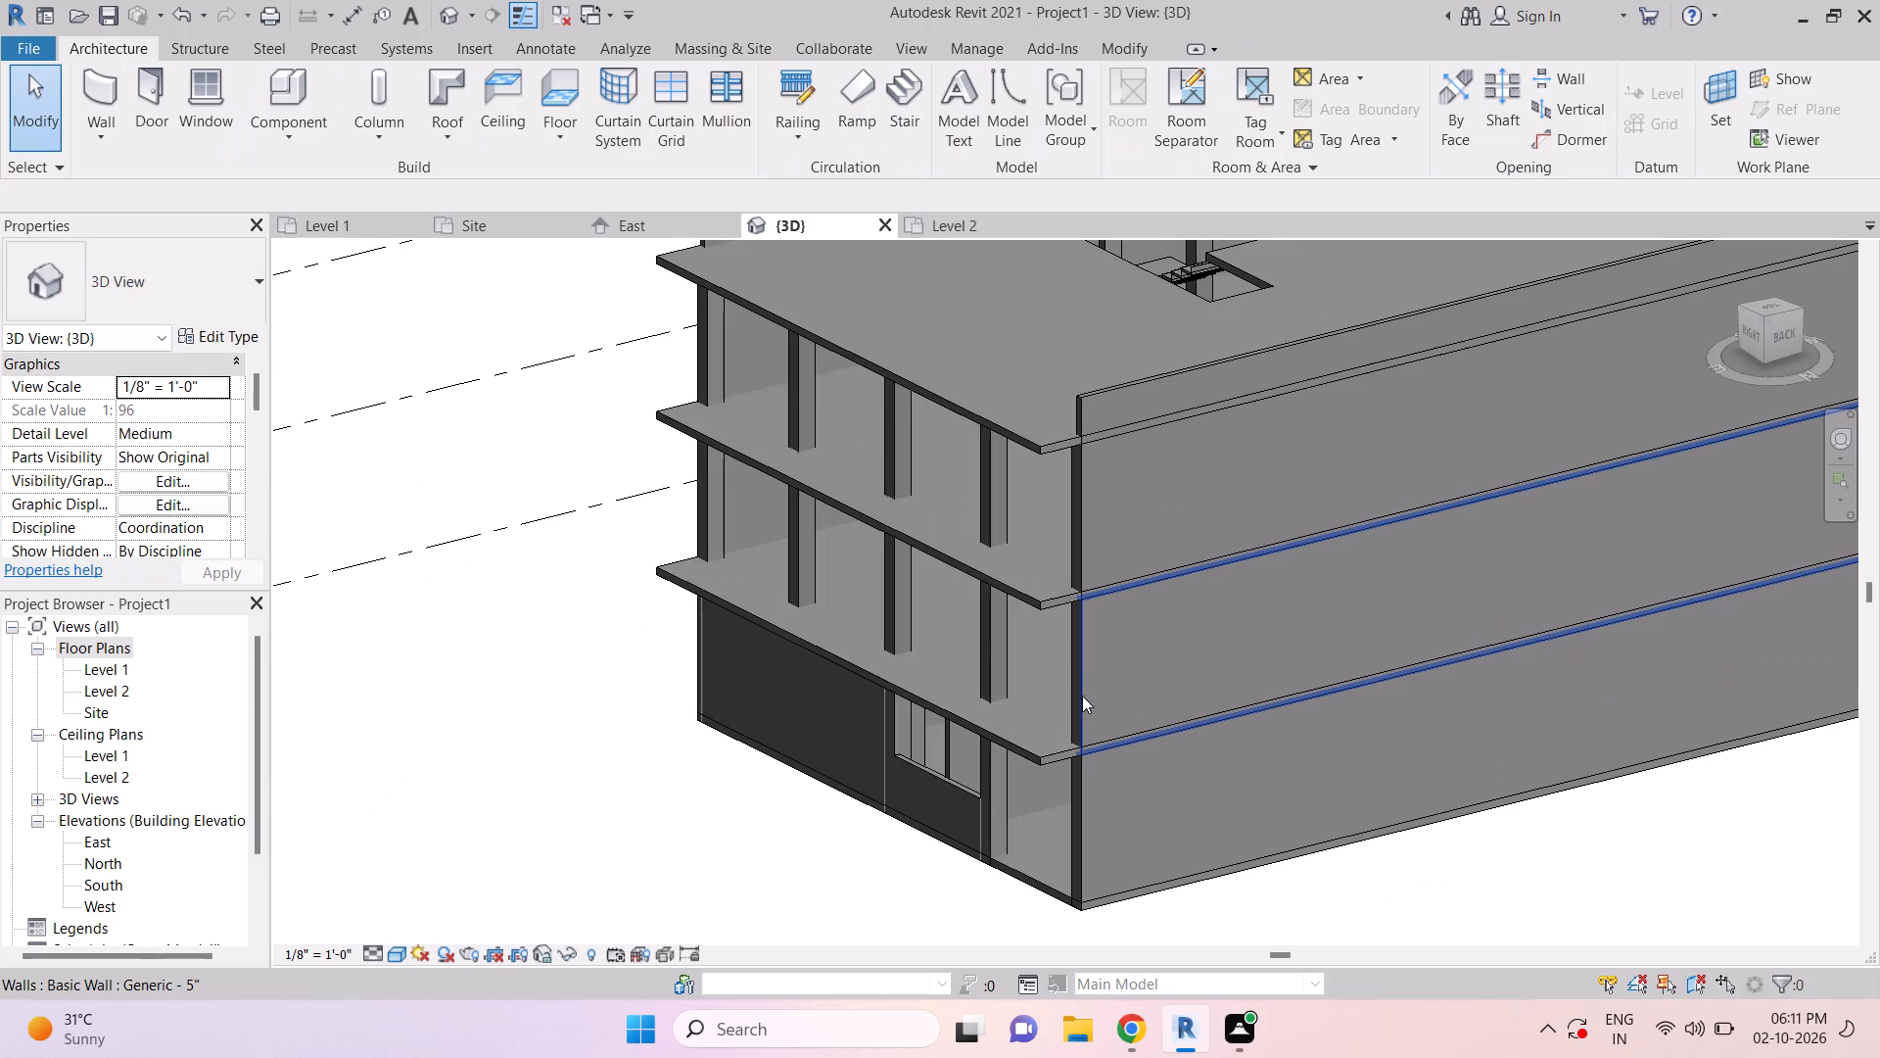
left_click(1082, 689)
key("Escape")
key("Escape")
key("Escape")
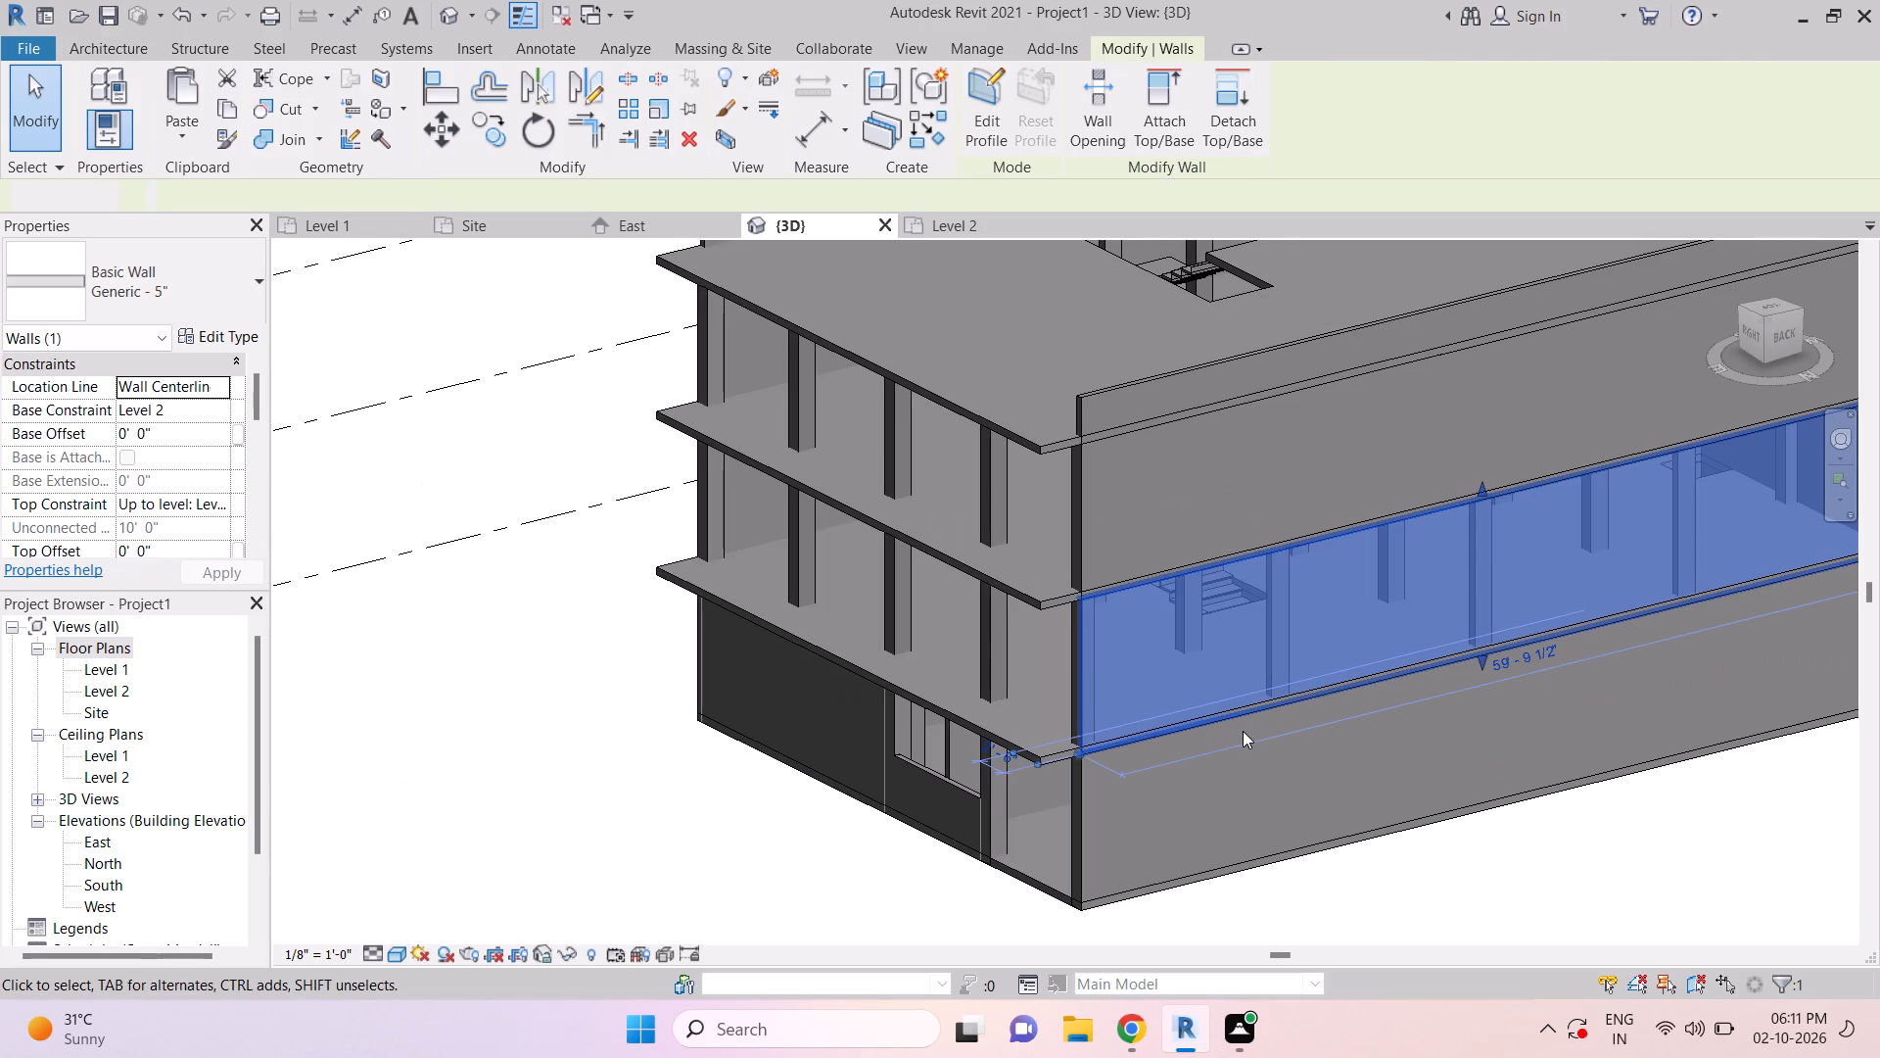
scroll(1172, 755, "down", 2)
middle_click_drag(1252, 863, 1423, 846, "shift")
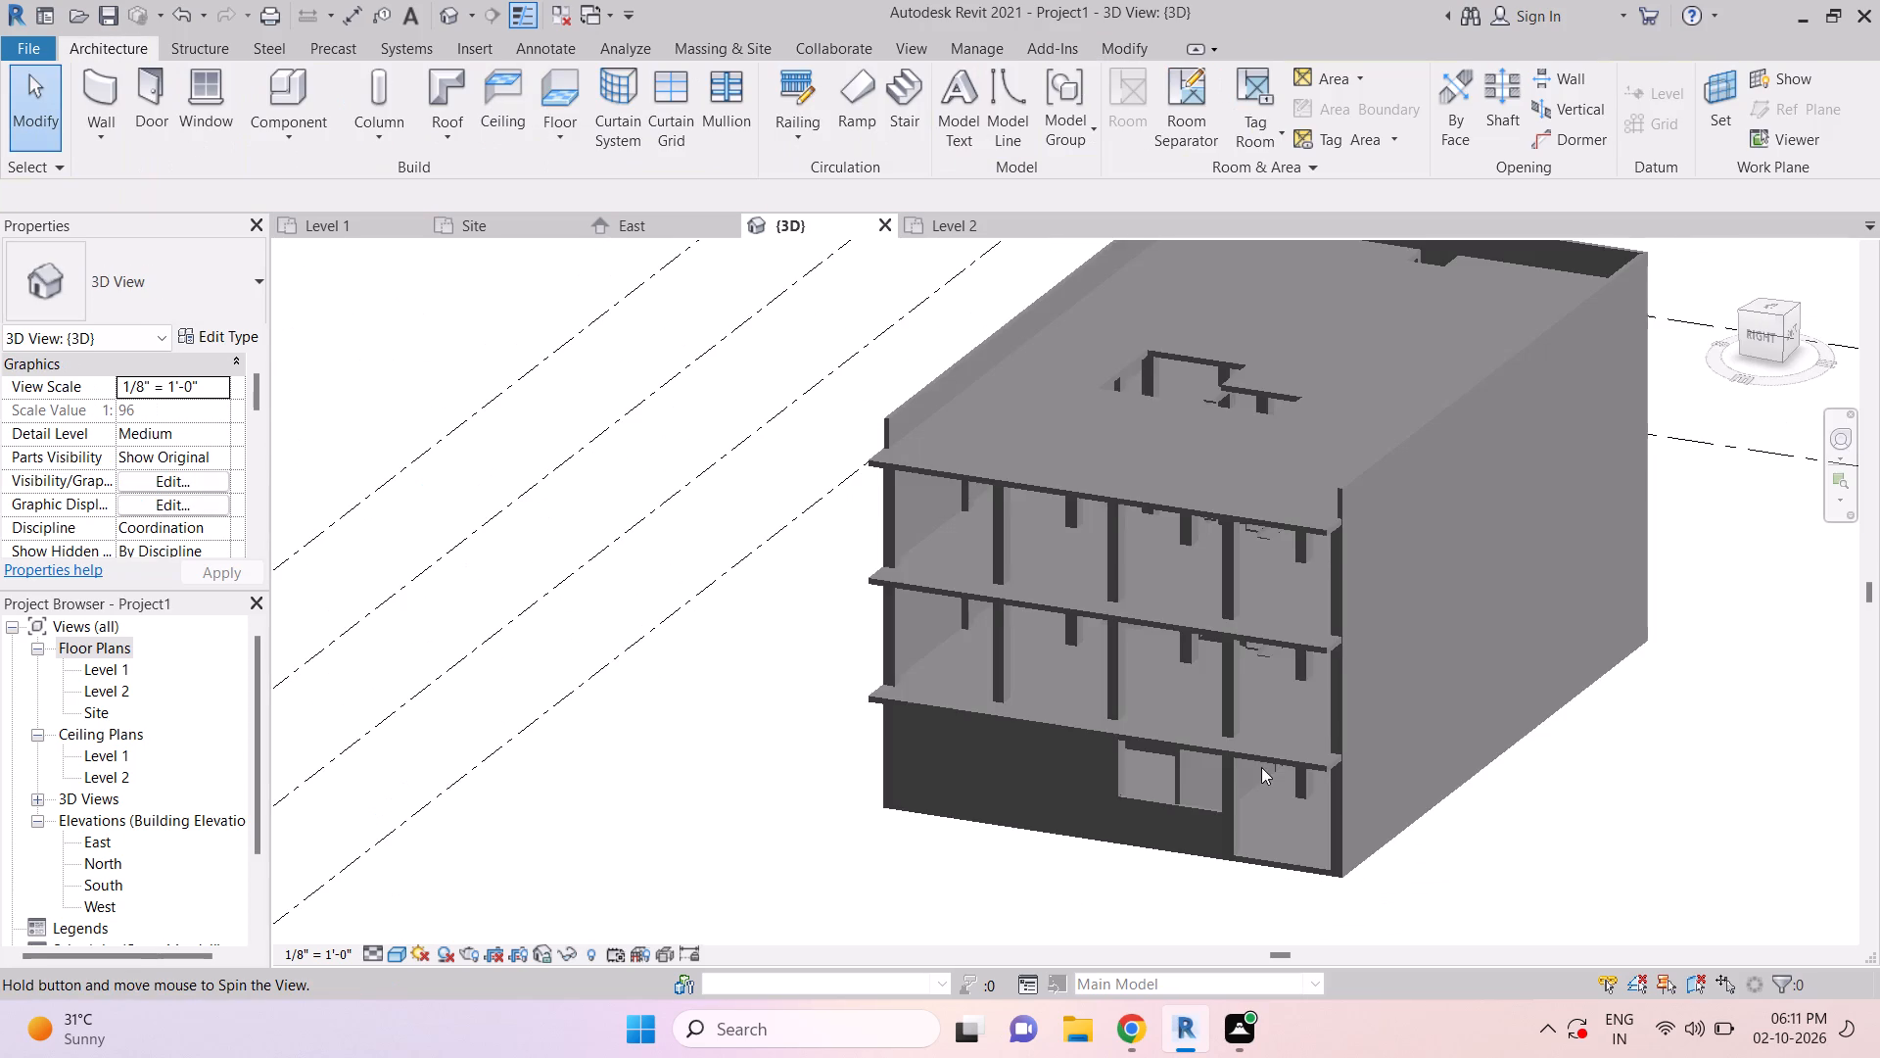
Examine the right facade in 3D, checking the Level 1 wall at its front corner and the low wall below the adjacent opening.
key("Escape")
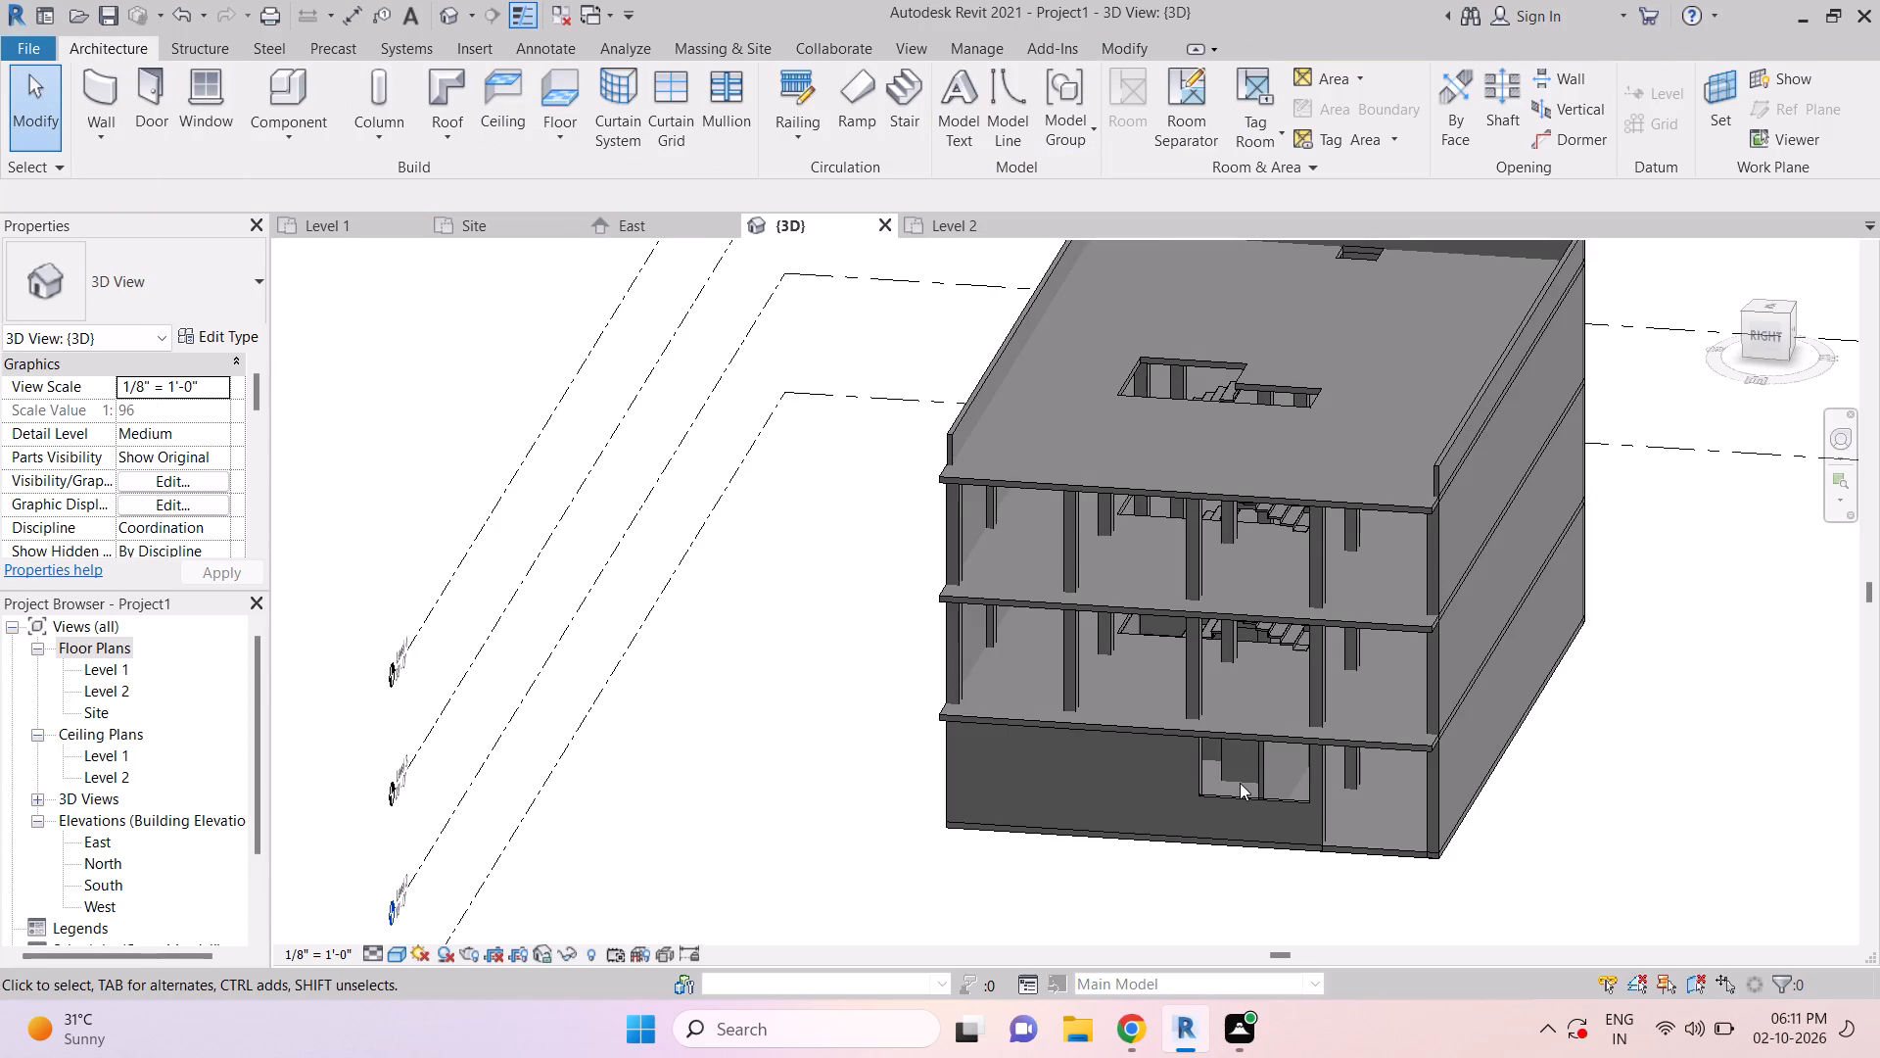
middle_click_drag(1285, 833, 1370, 835, "shift")
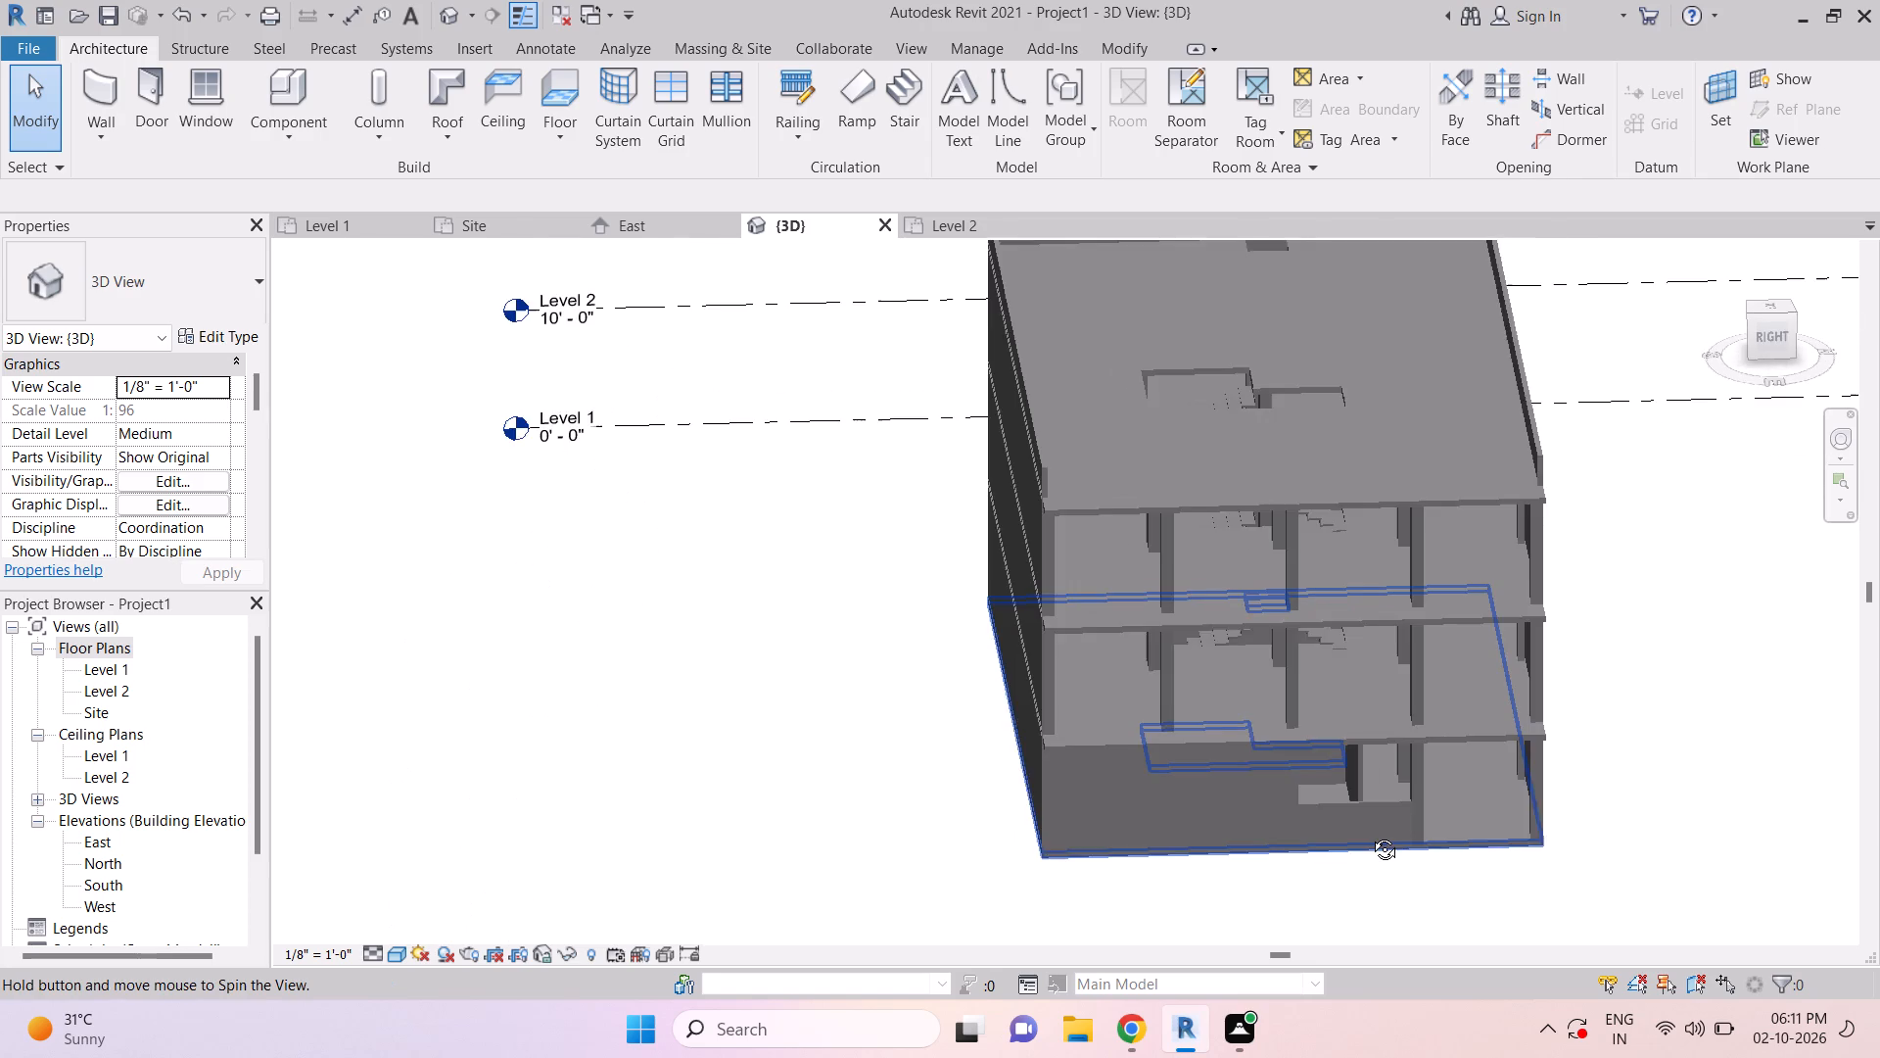
middle_click_drag(1370, 835, 1386, 819, "shift")
key("Escape")
key("Escape")
middle_click_drag(1367, 882, 1400, 891, "shift")
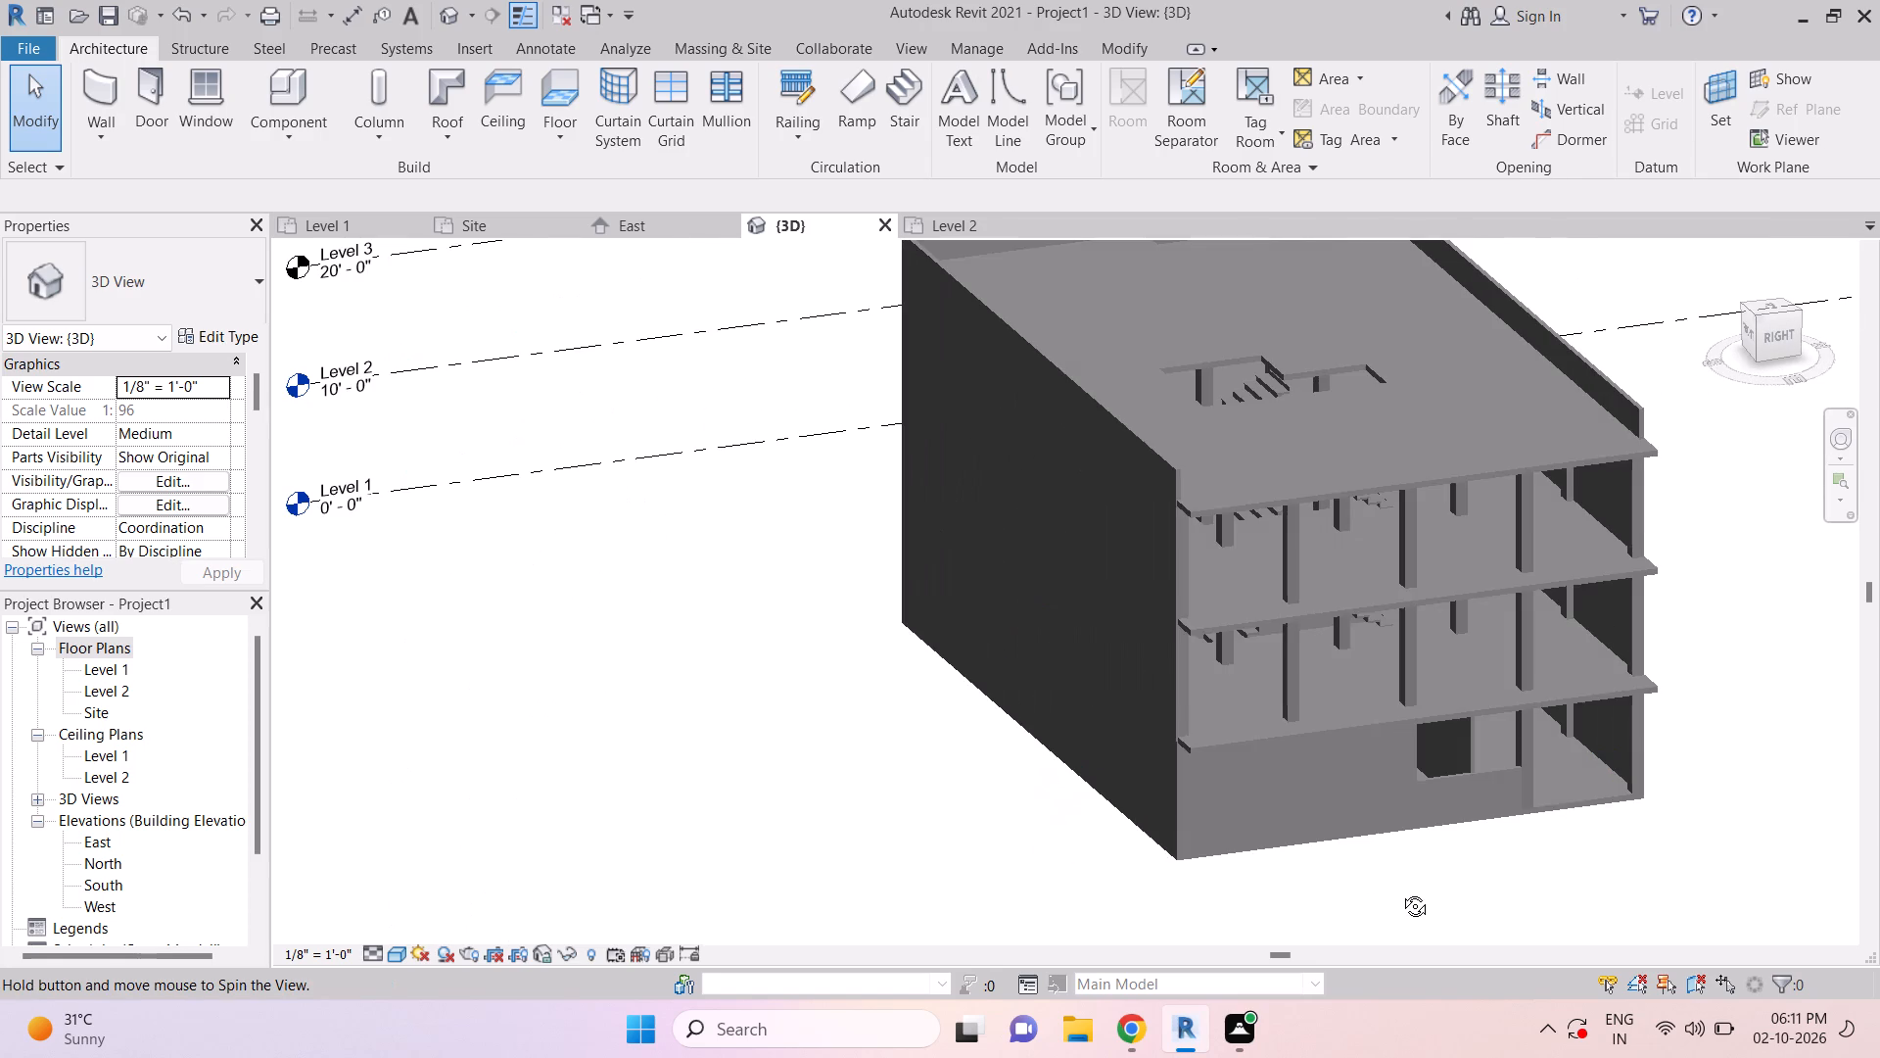
key("Escape")
key("Escape")
left_click(1185, 786)
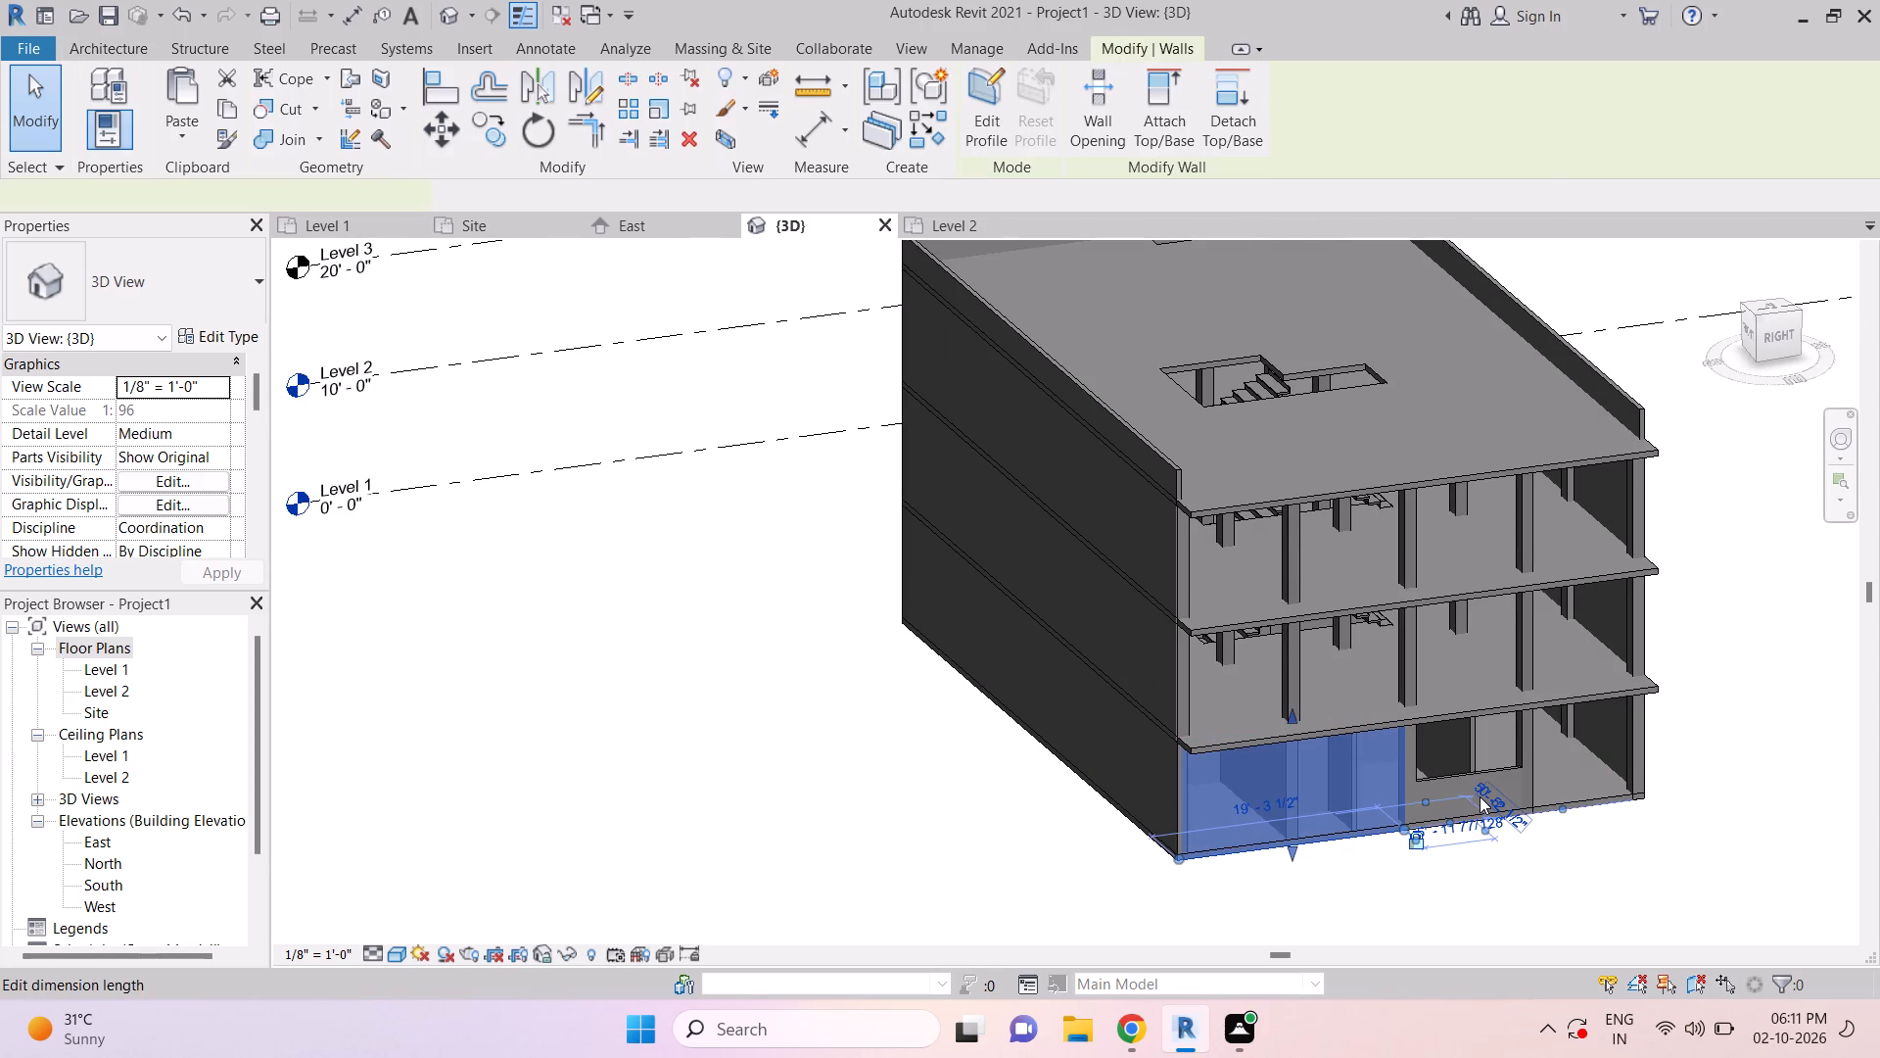
key("Escape")
key("Escape")
key("Escape")
left_click(1456, 775)
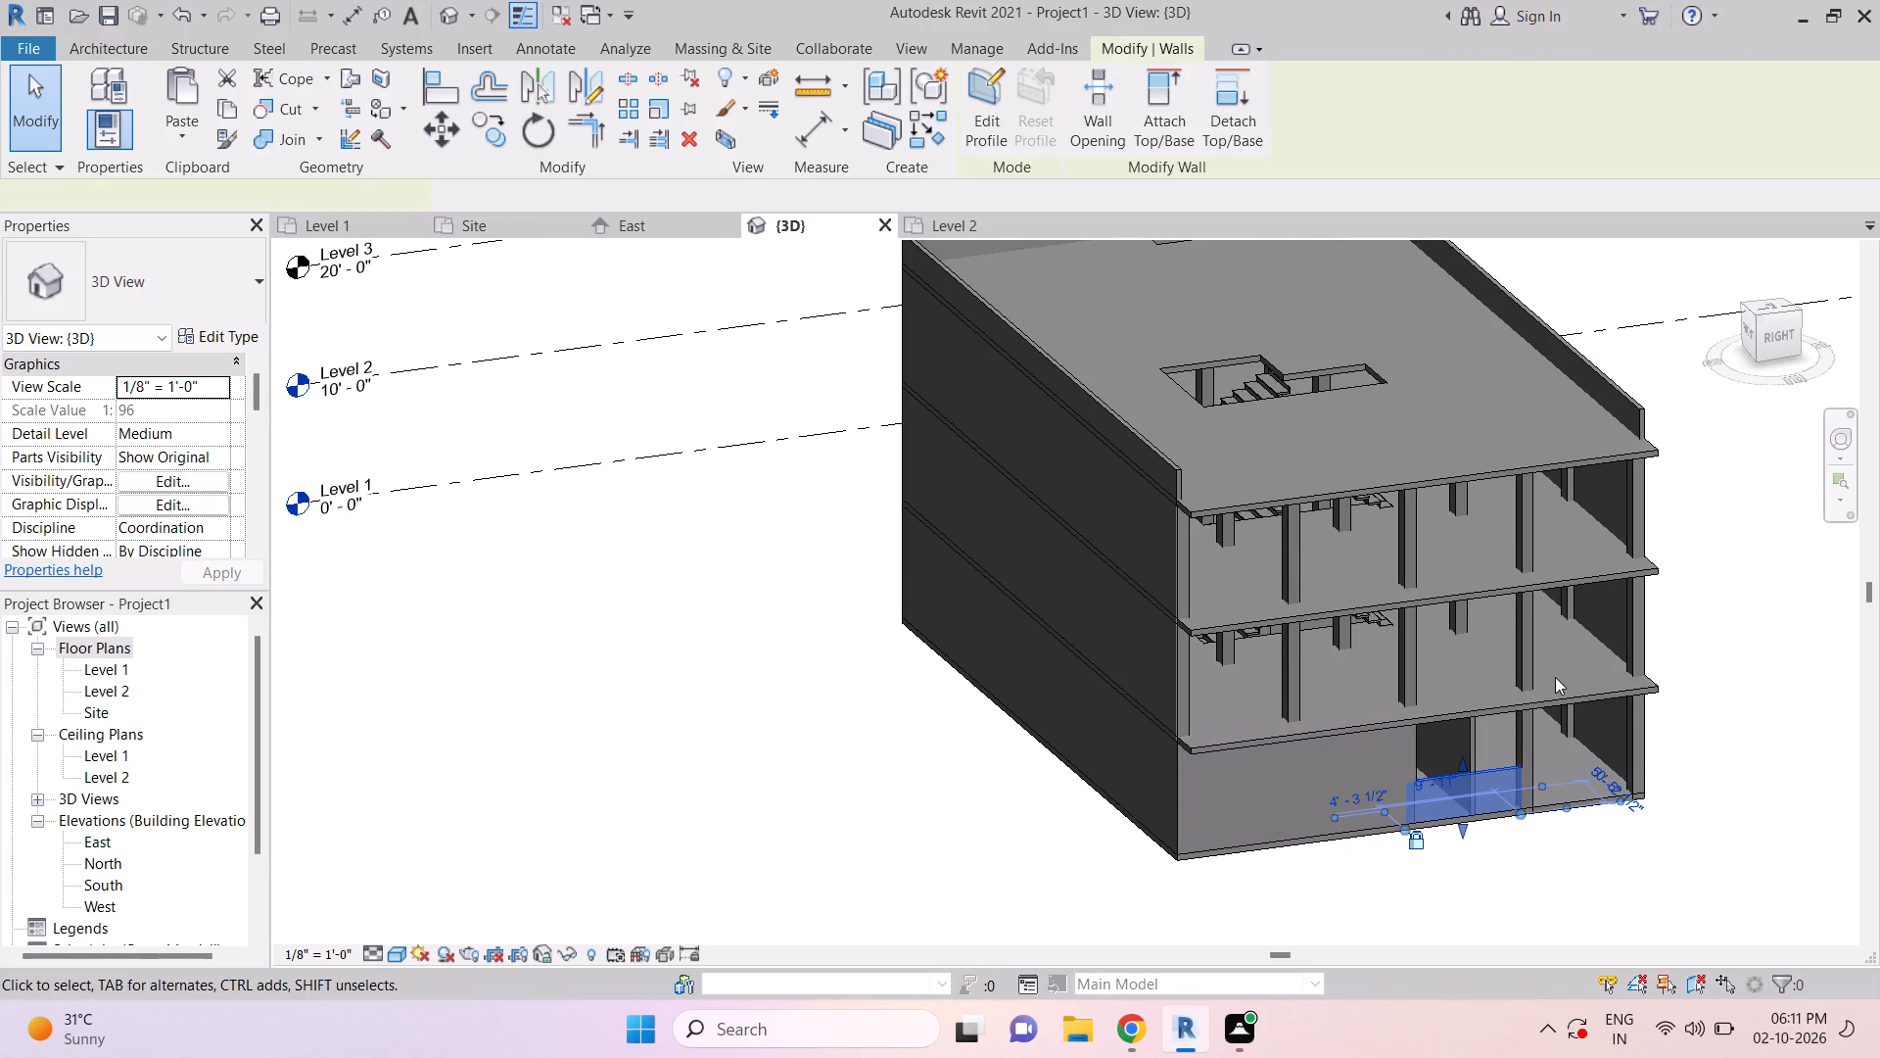
key("Escape")
key("Escape")
key("Escape")
key("Escape")
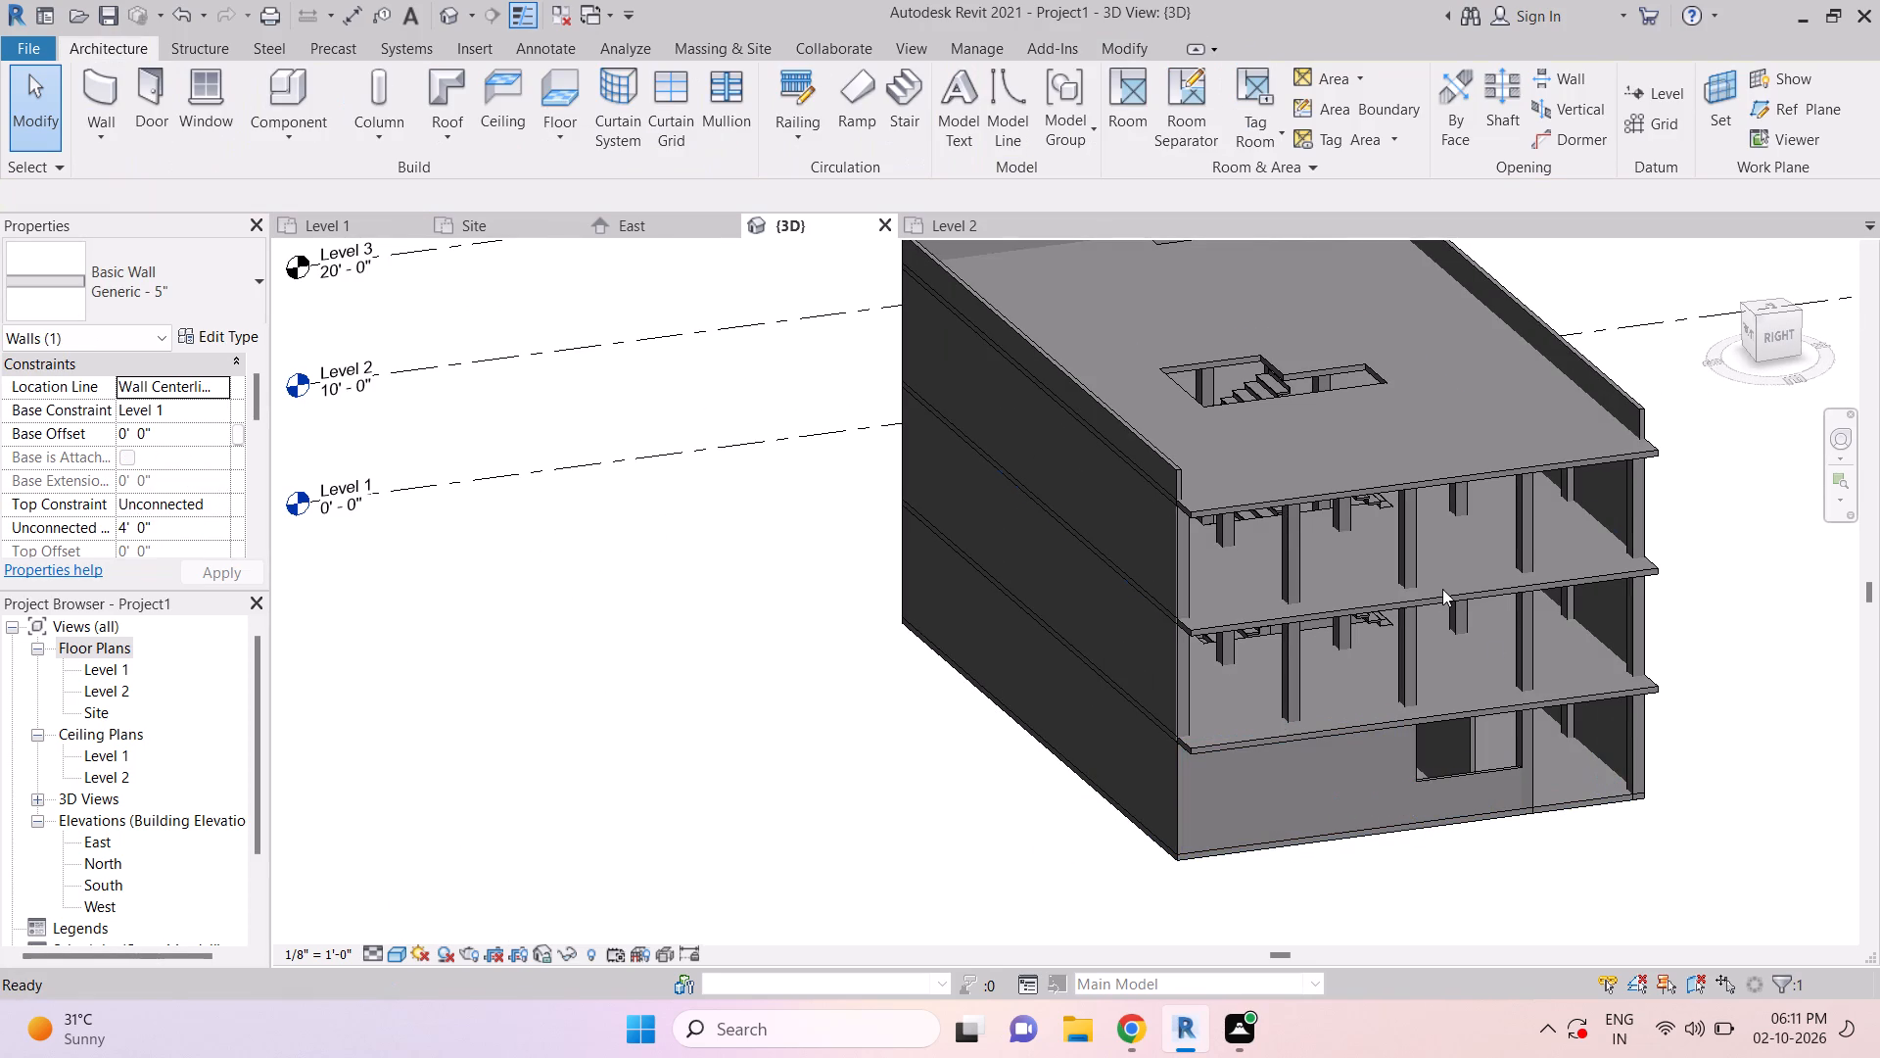
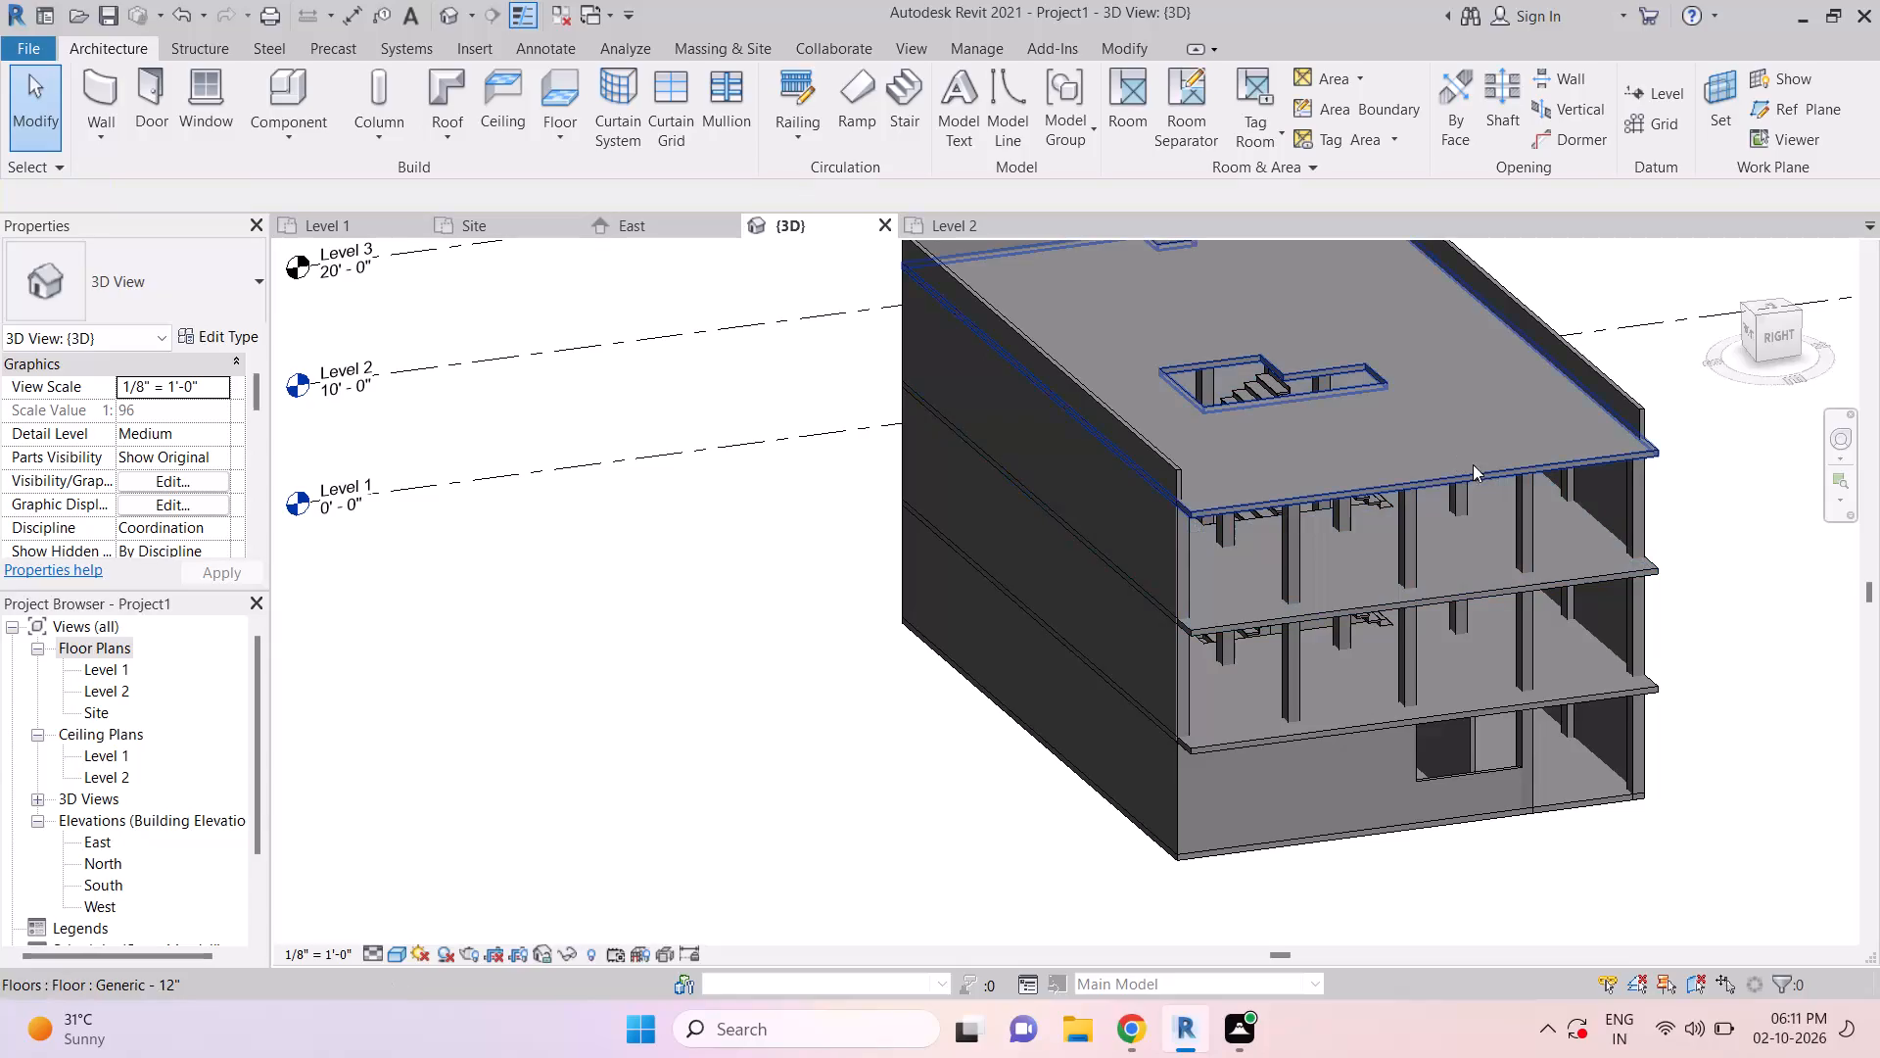
Check the Level 4 floor slab's edge on the open right facade and the ends of the two parapet walls beside it.
left_click(1476, 473)
key("Escape")
key("Escape")
key("Escape")
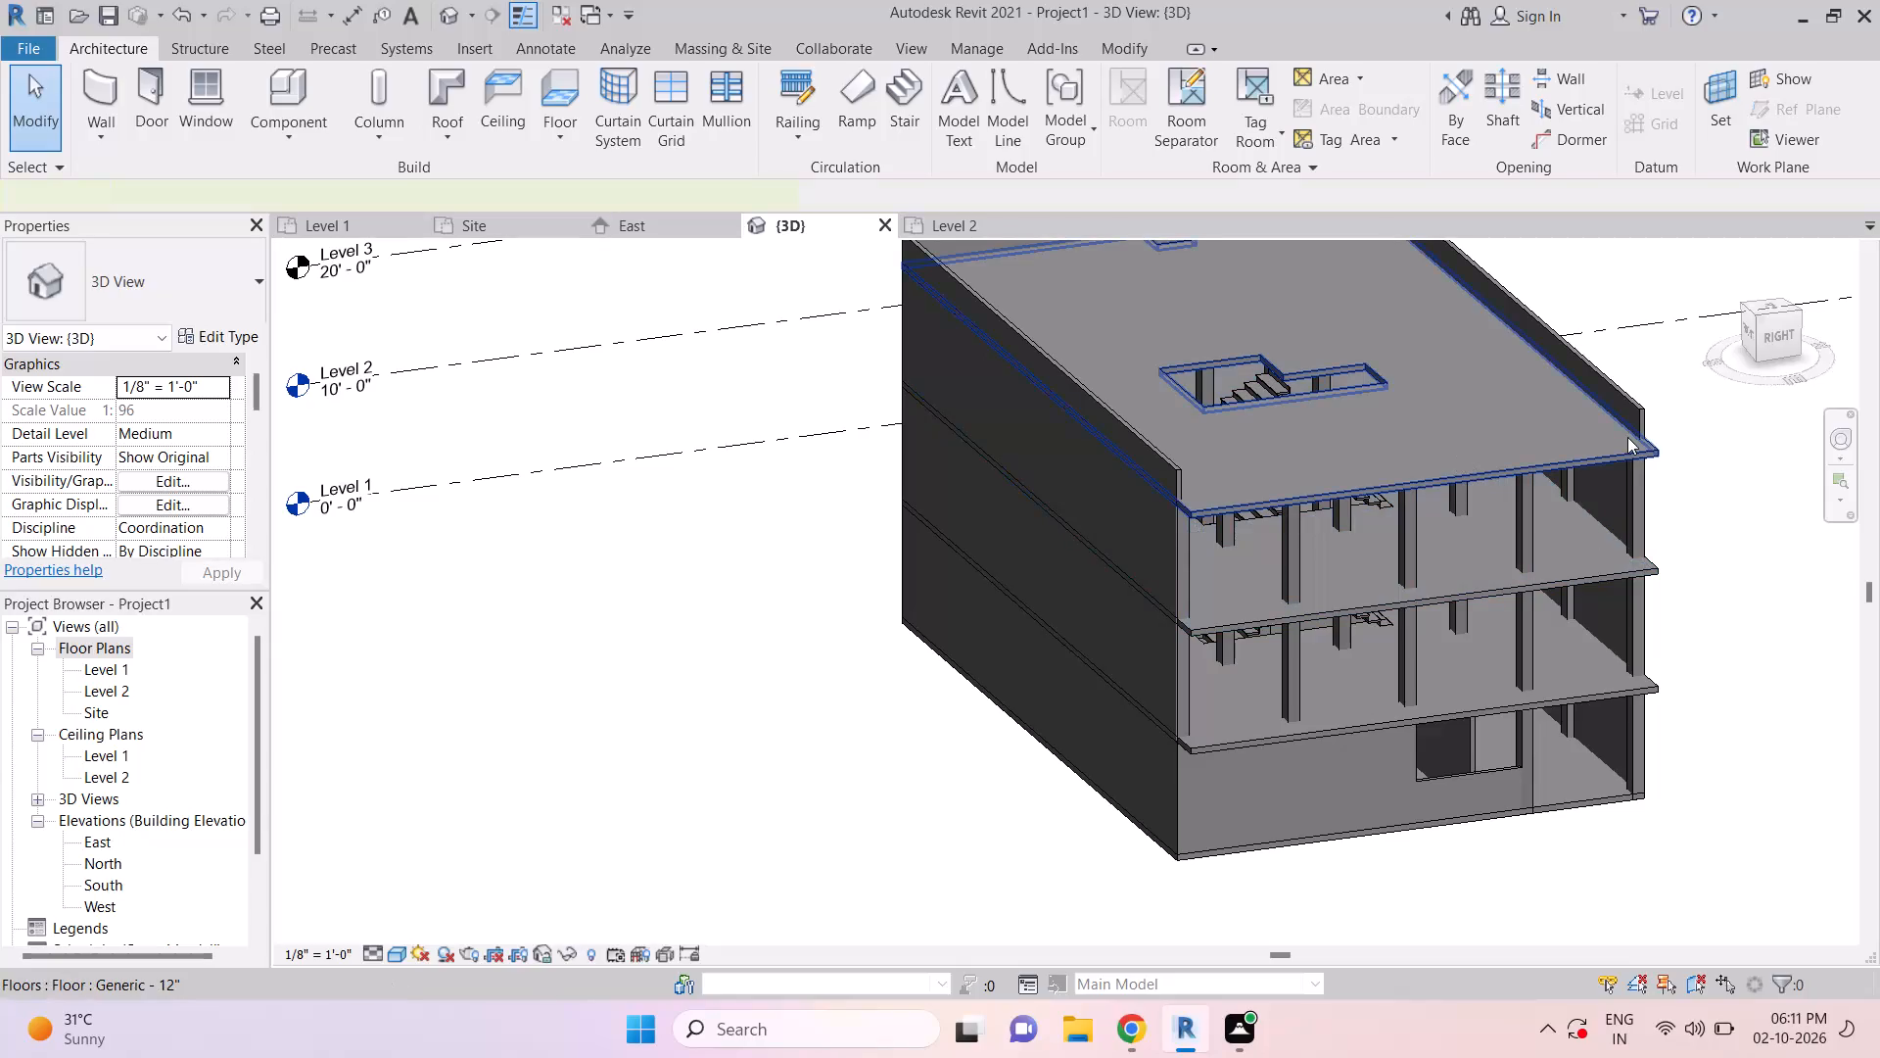
left_click(1640, 406)
key("Escape")
key("Escape")
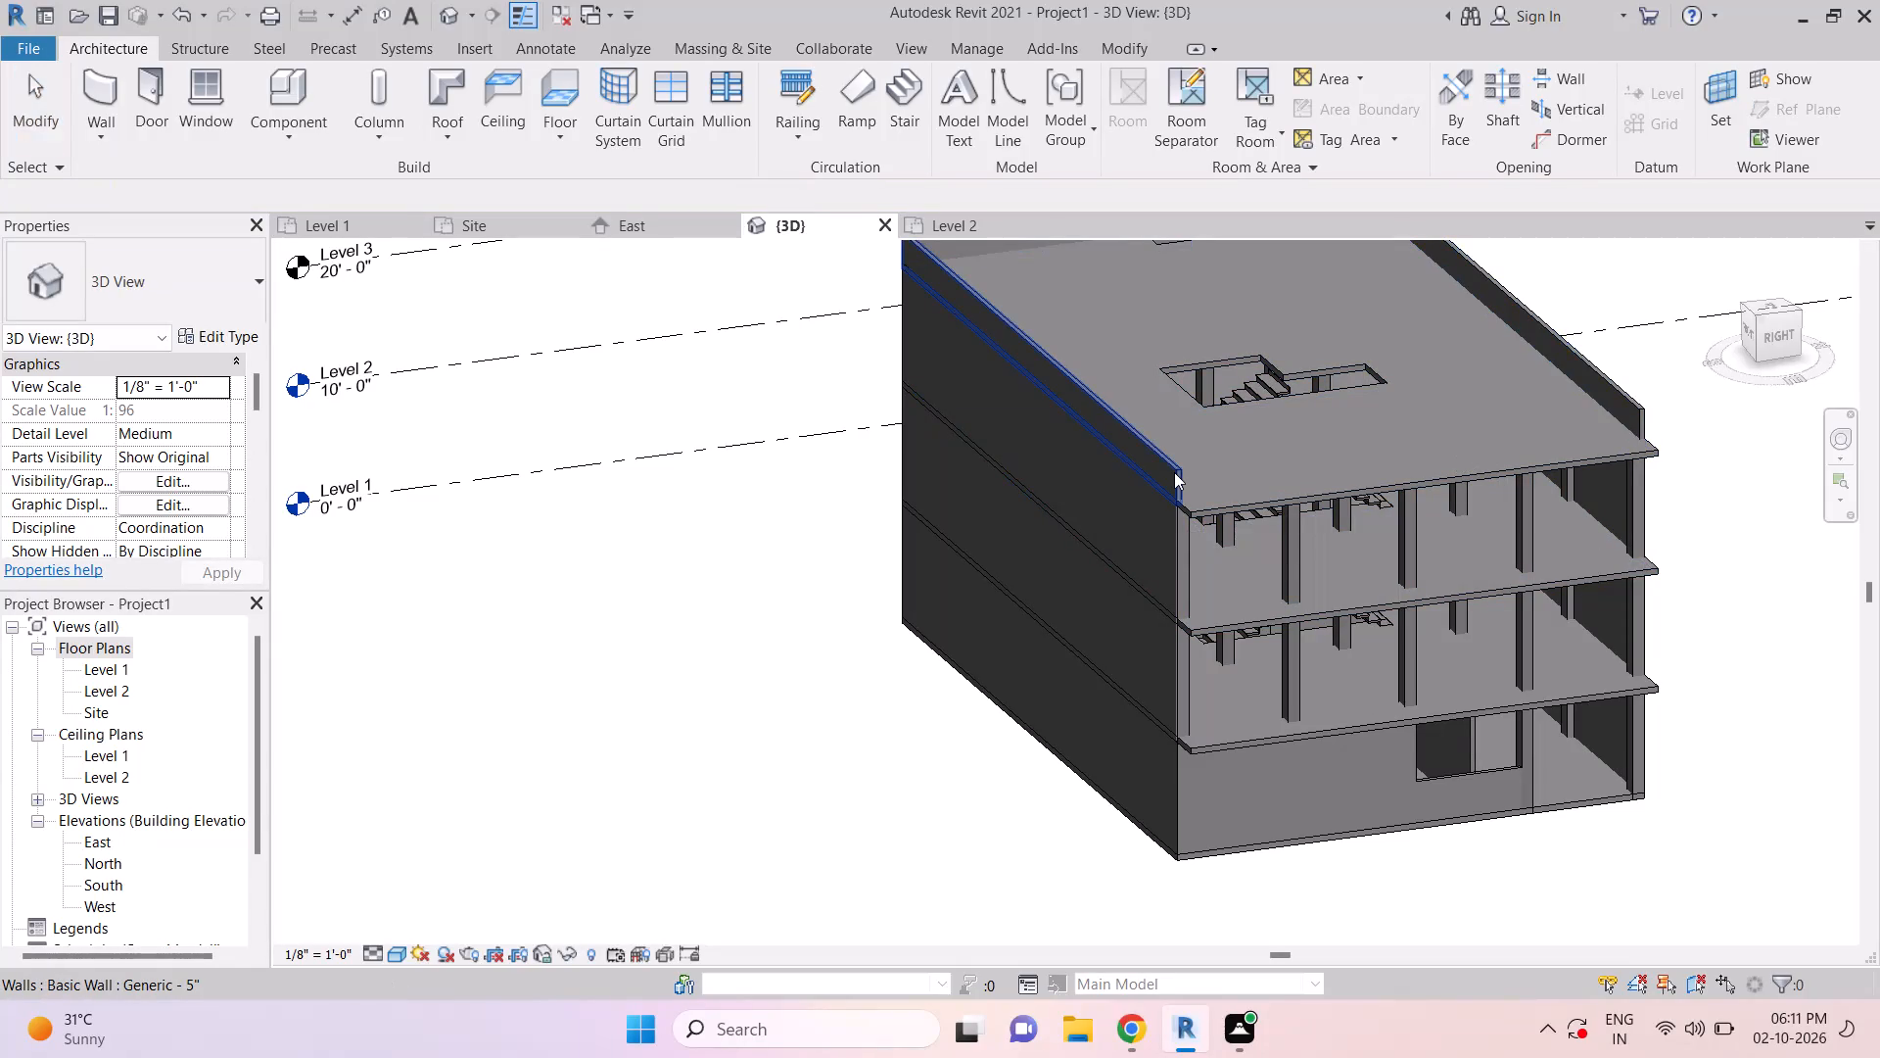
left_click(1174, 469)
key("Escape")
key("Escape")
key("Escape")
key("Escape")
key("Escape")
key("Escape")
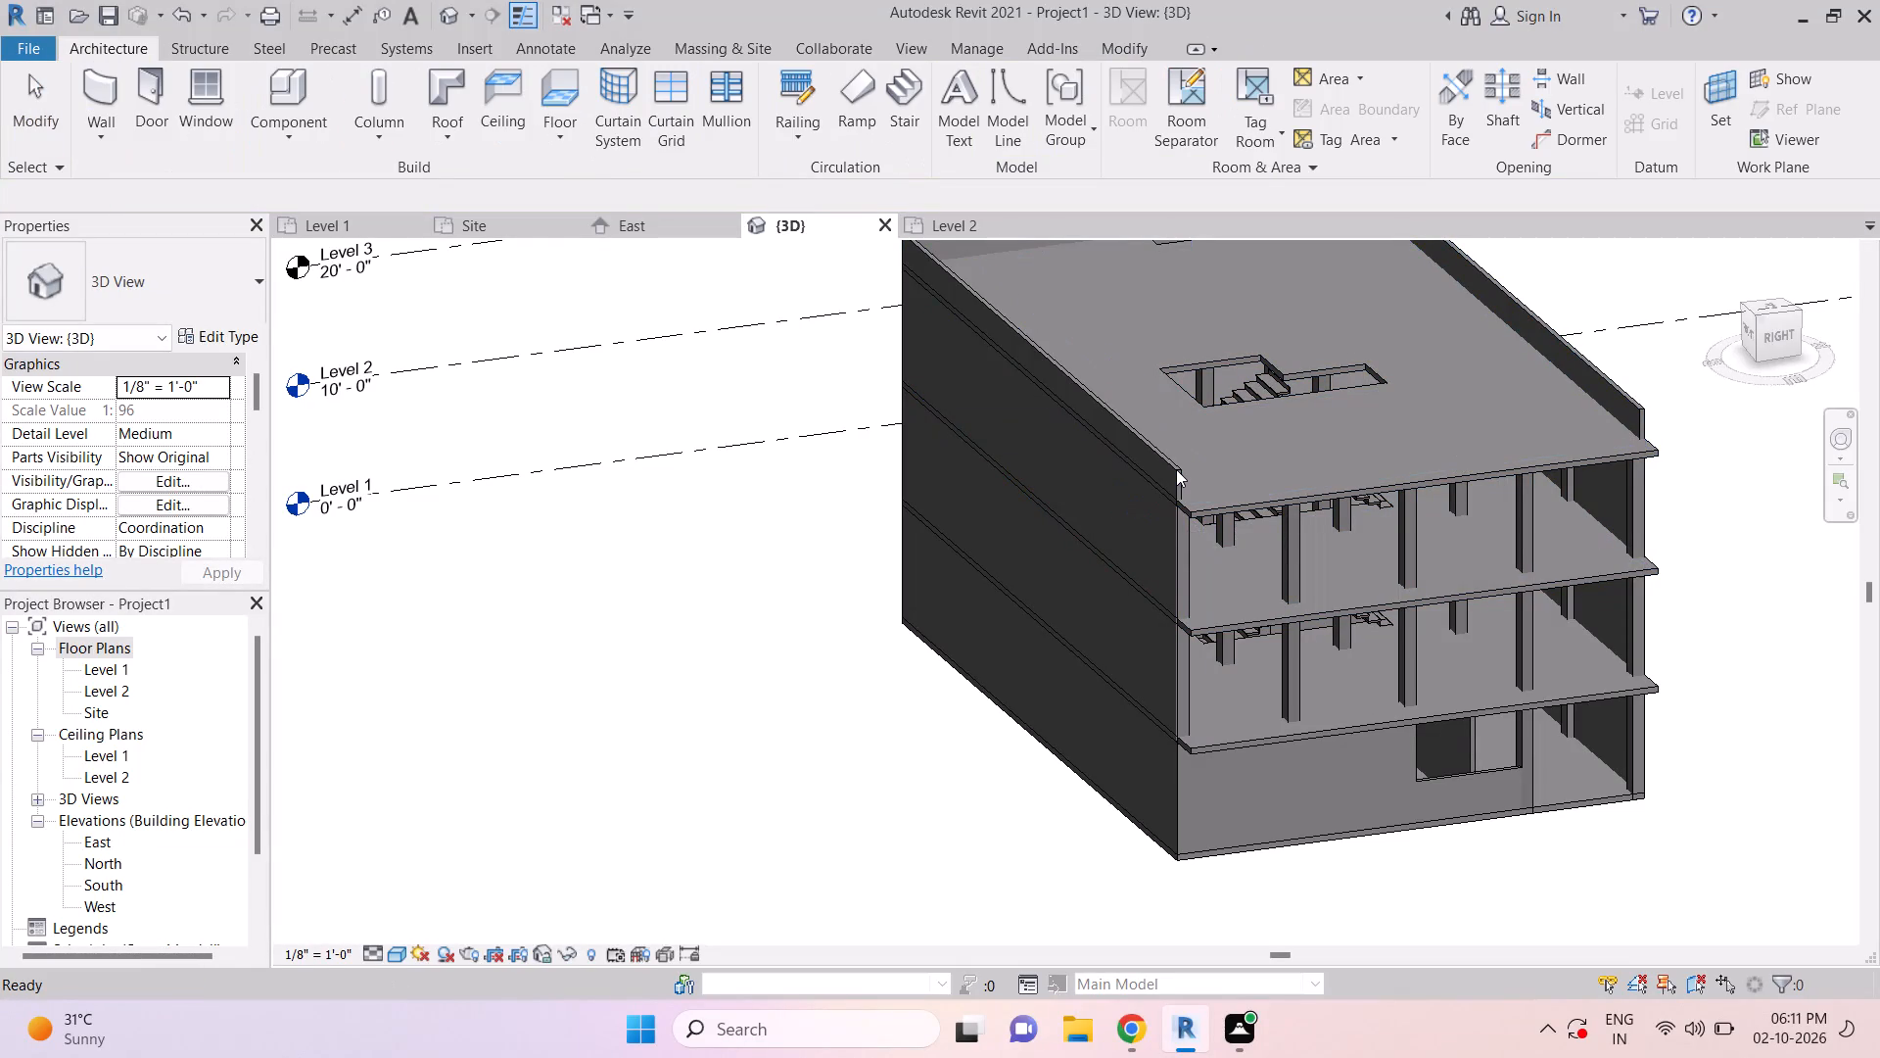
Save the building project under its existing file name.
key("ctrl+s")
key("ctrl+s")
key("ctrl+s")
key("ctrl+s")
key("ctrl+s")
key("ctrl+s")
key("ctrl+s")
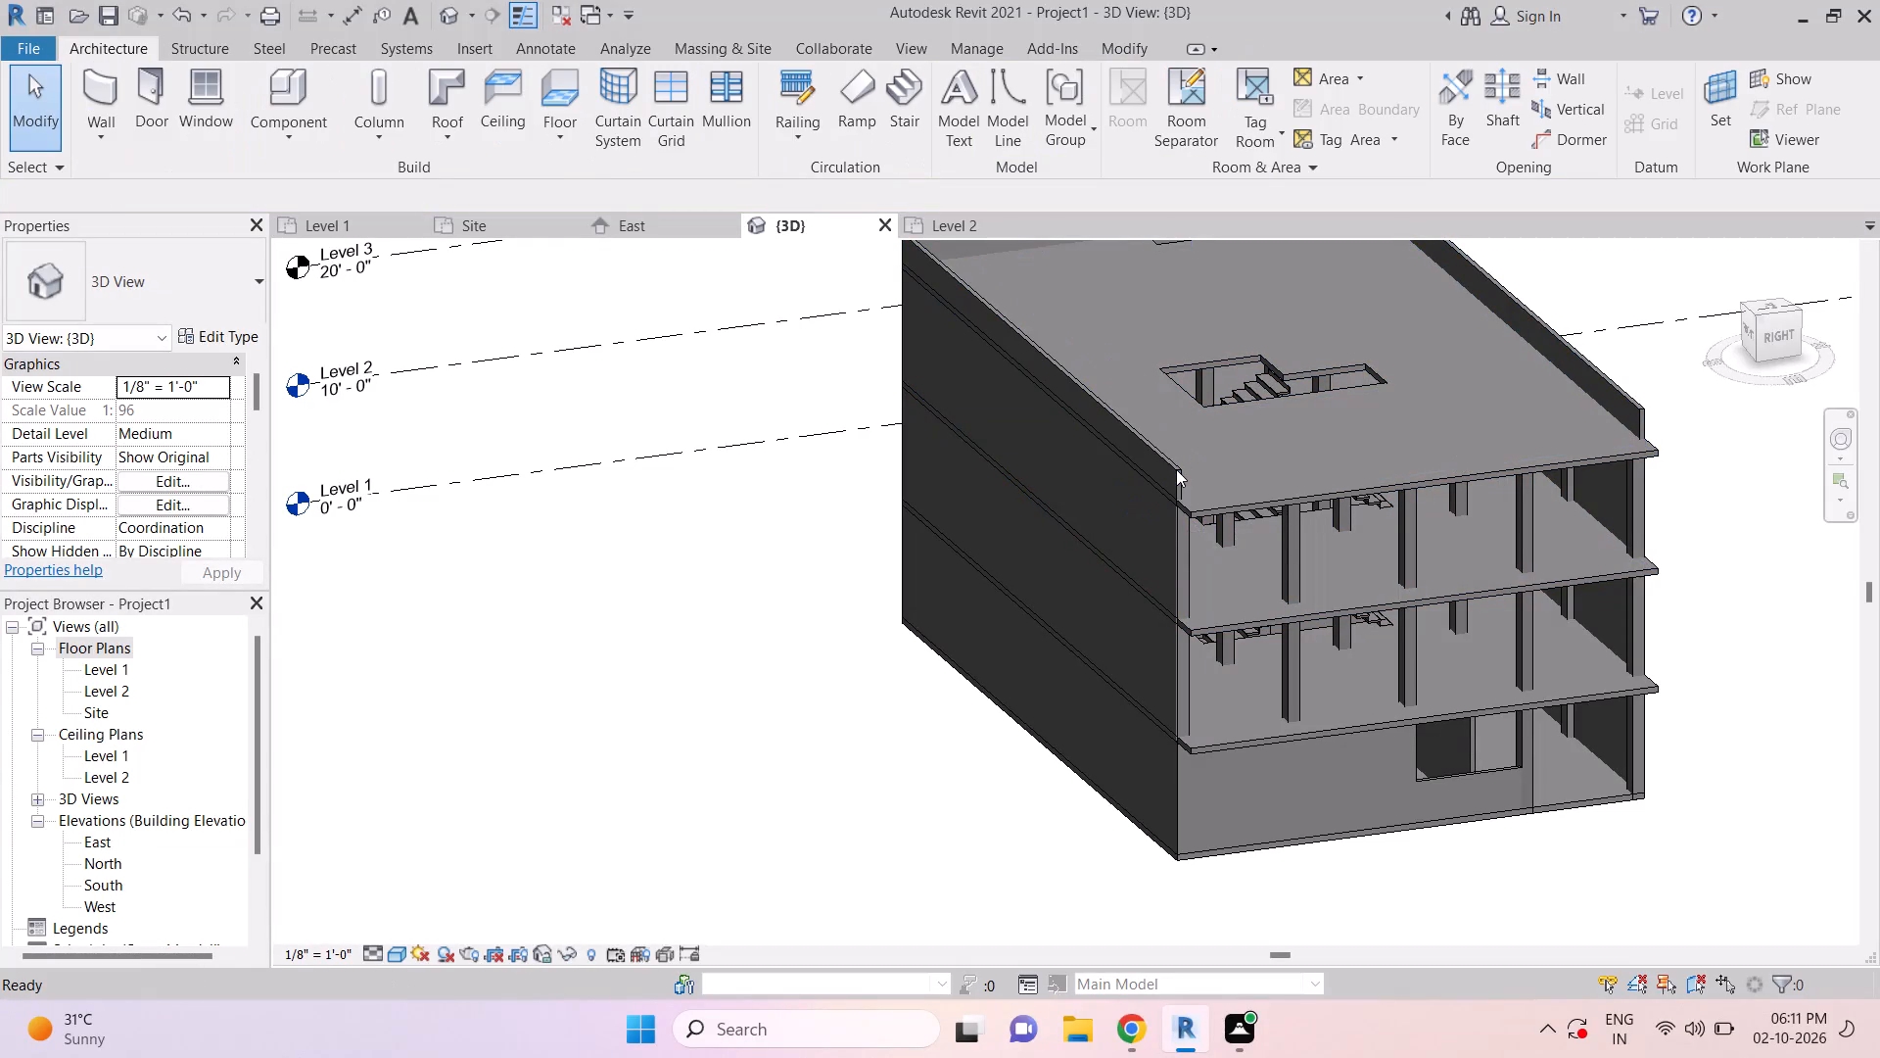
key("ctrl+s")
key("ctrl+s")
key("ctrl+s")
key("ctrl+s")
key("ctrl+s")
key("ctrl+s")
key("ctrl+s")
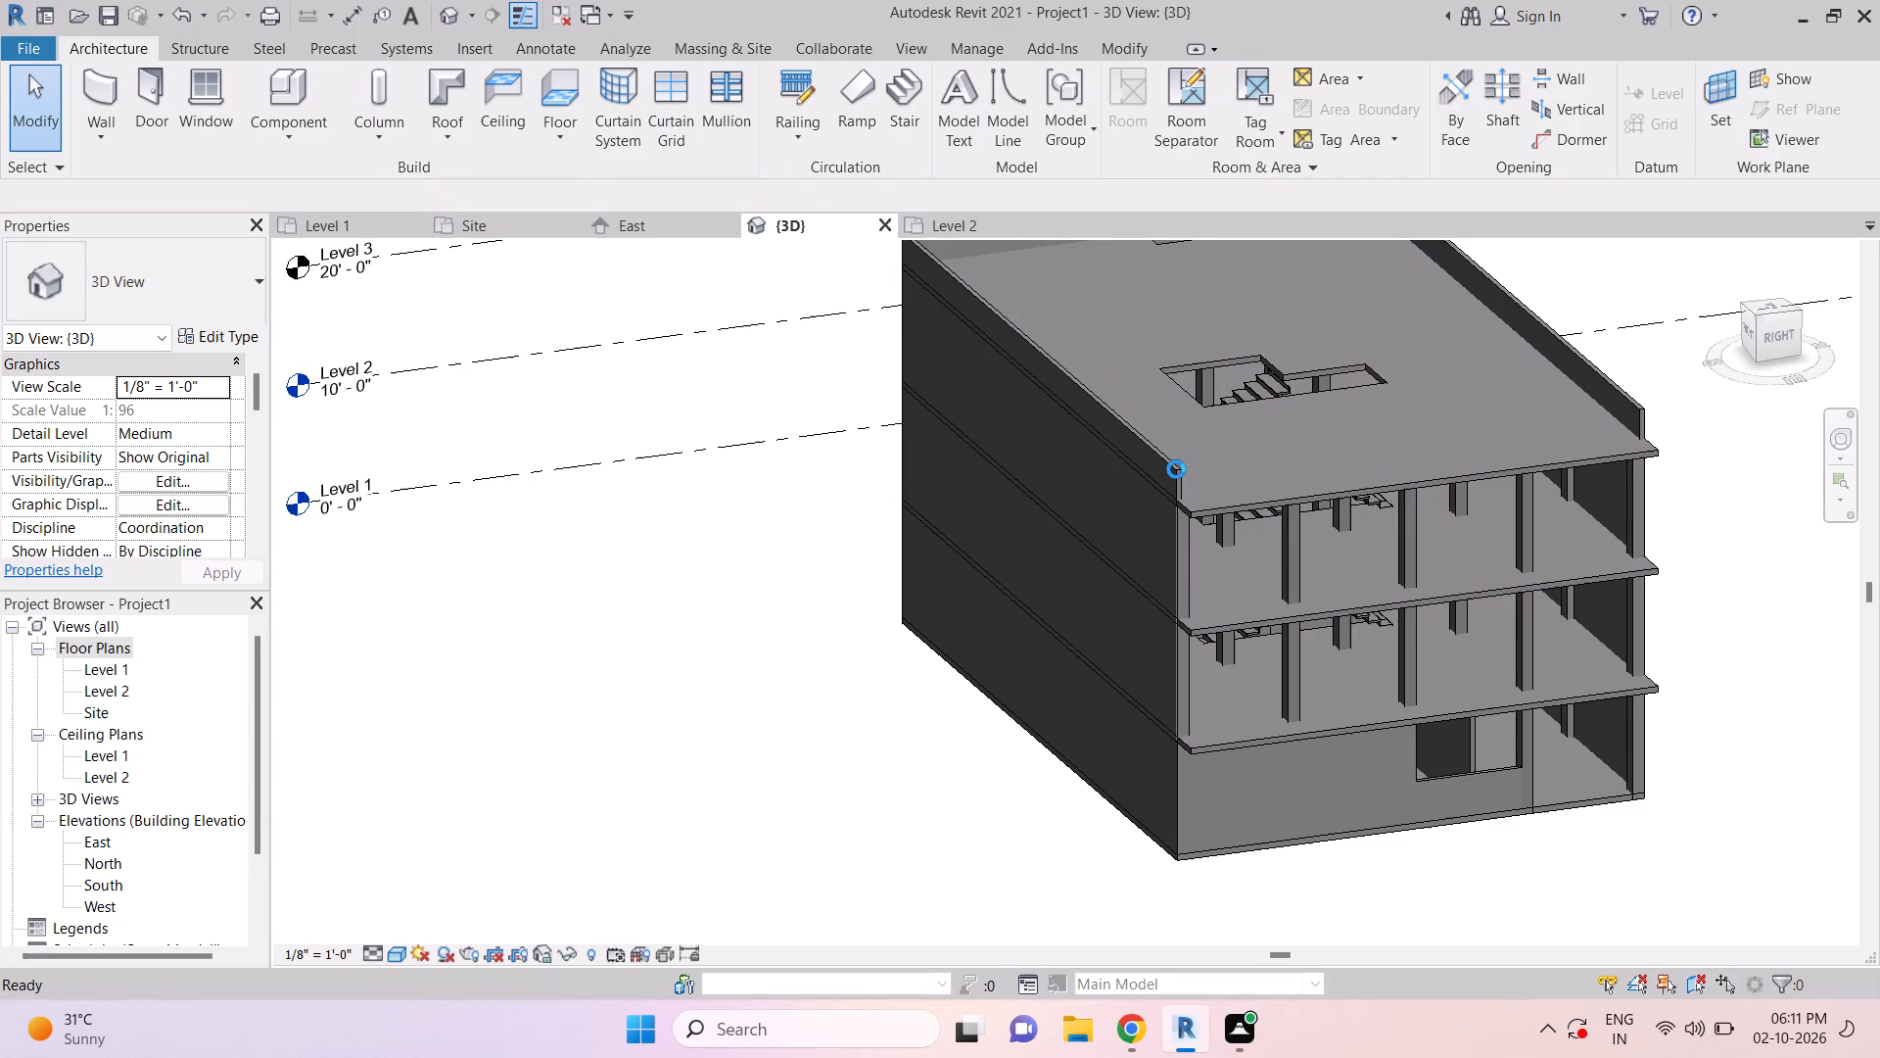
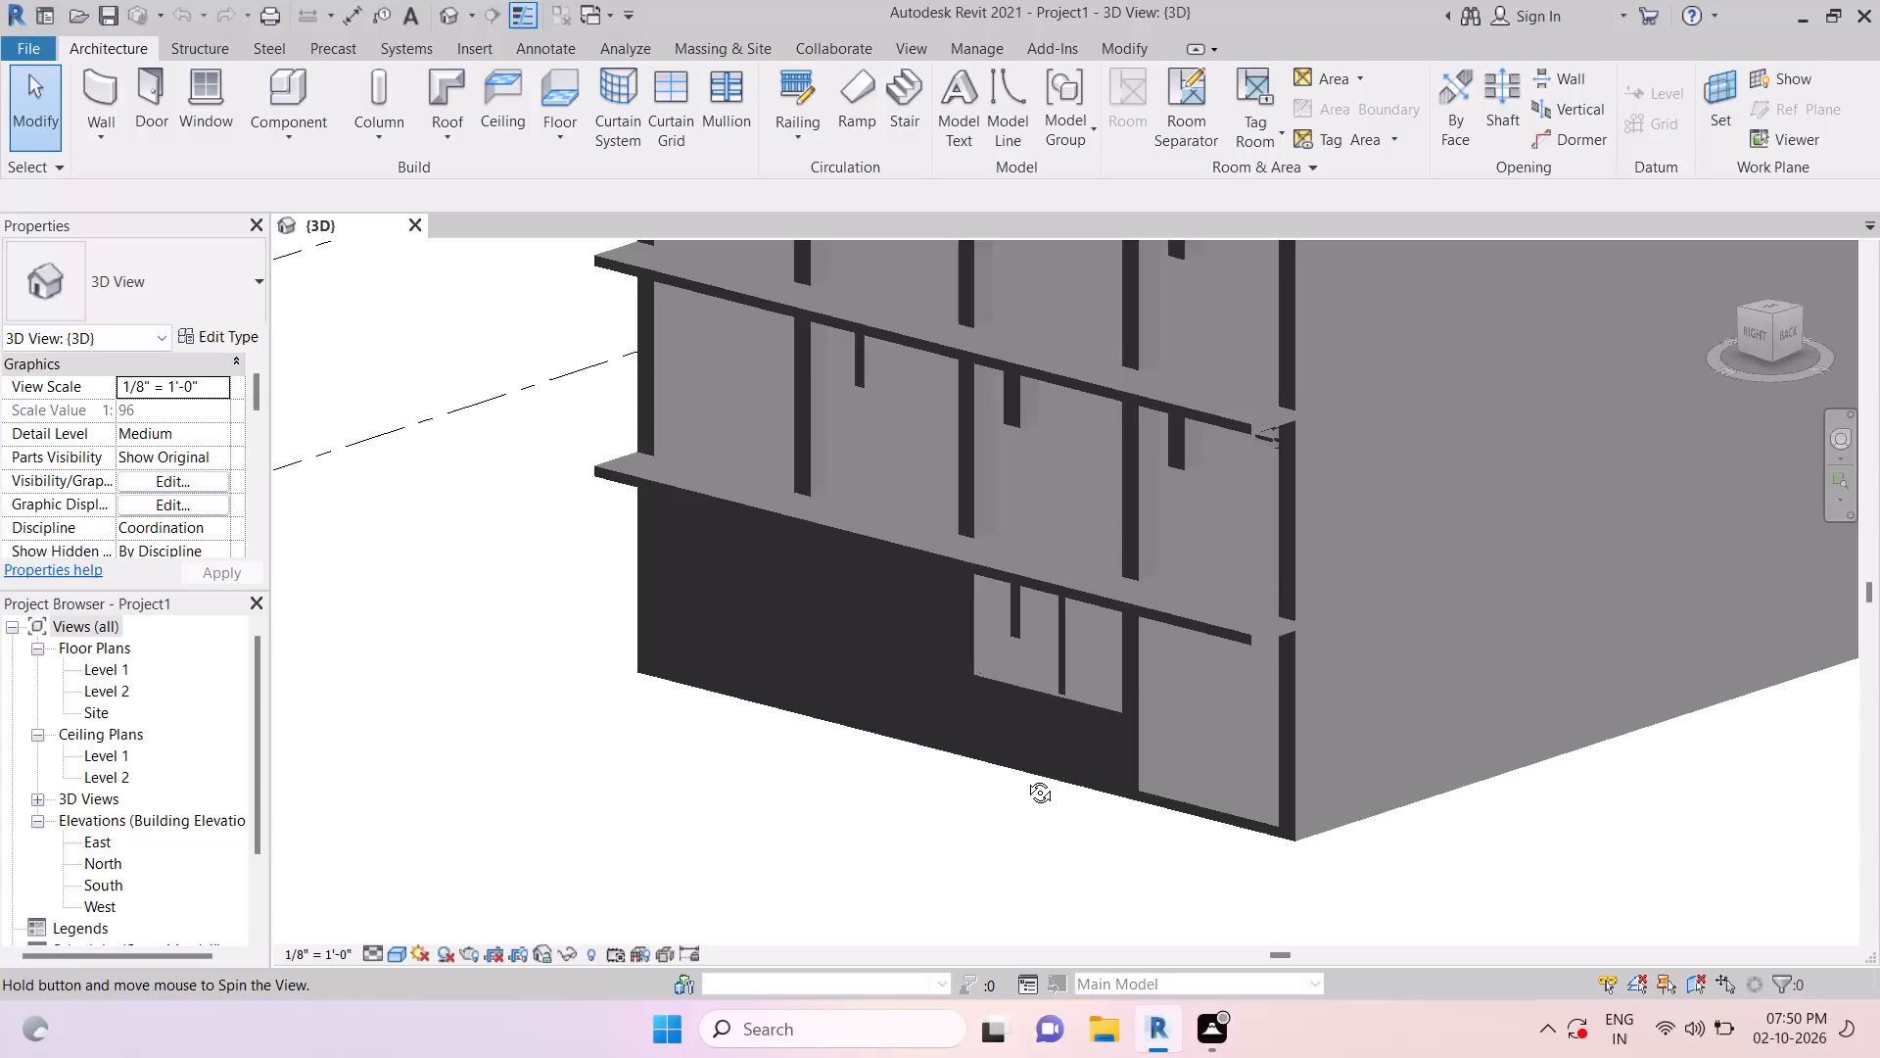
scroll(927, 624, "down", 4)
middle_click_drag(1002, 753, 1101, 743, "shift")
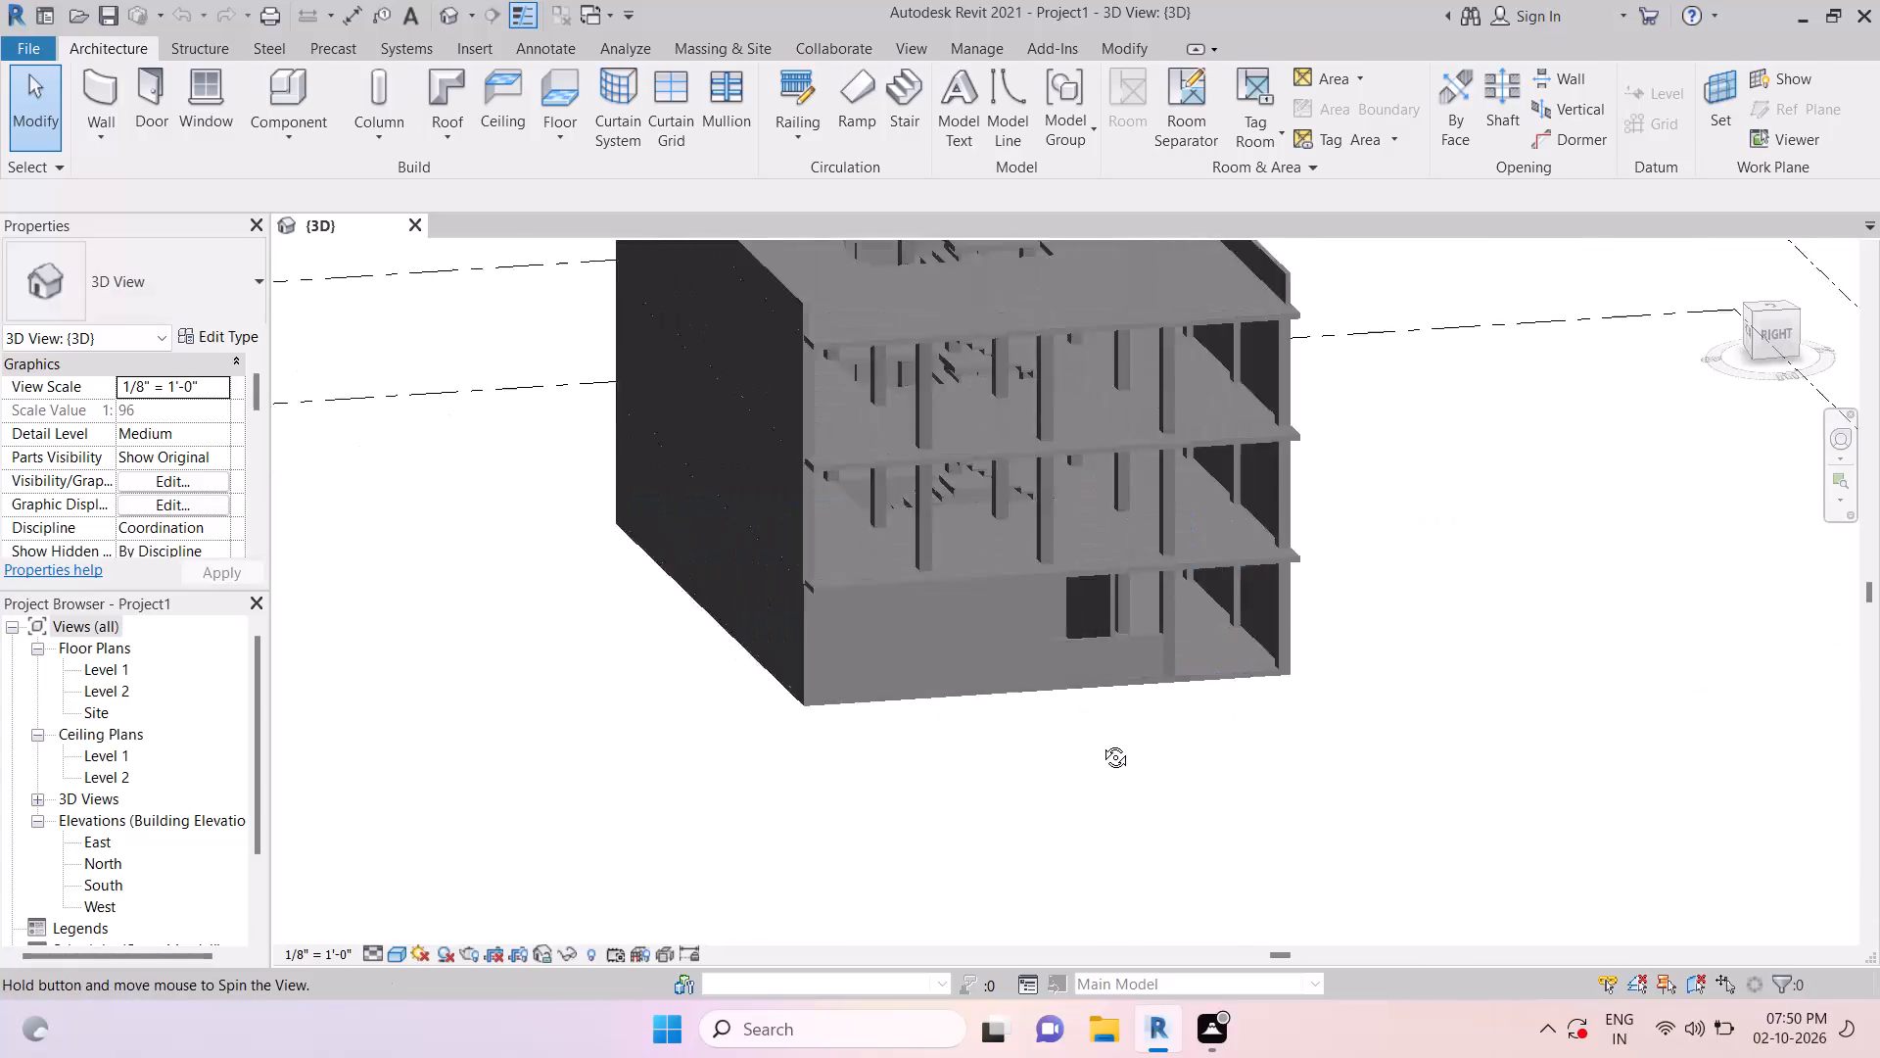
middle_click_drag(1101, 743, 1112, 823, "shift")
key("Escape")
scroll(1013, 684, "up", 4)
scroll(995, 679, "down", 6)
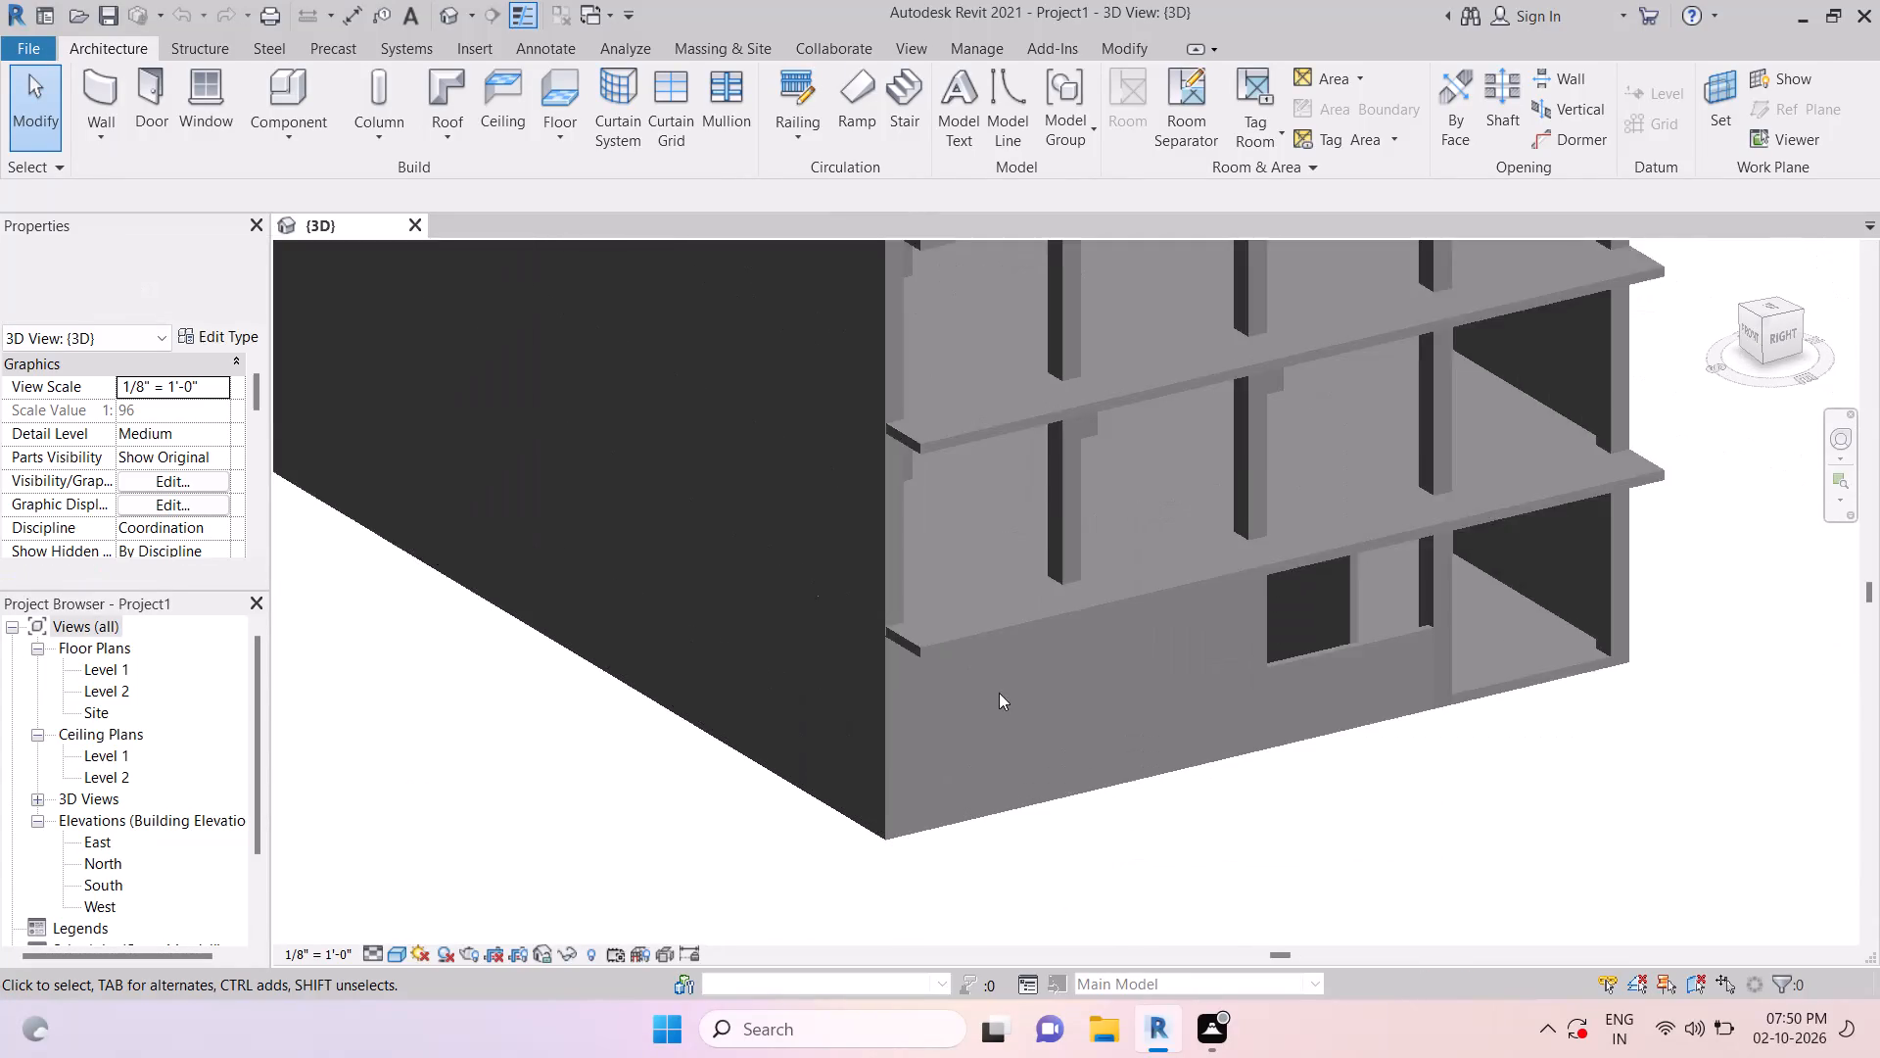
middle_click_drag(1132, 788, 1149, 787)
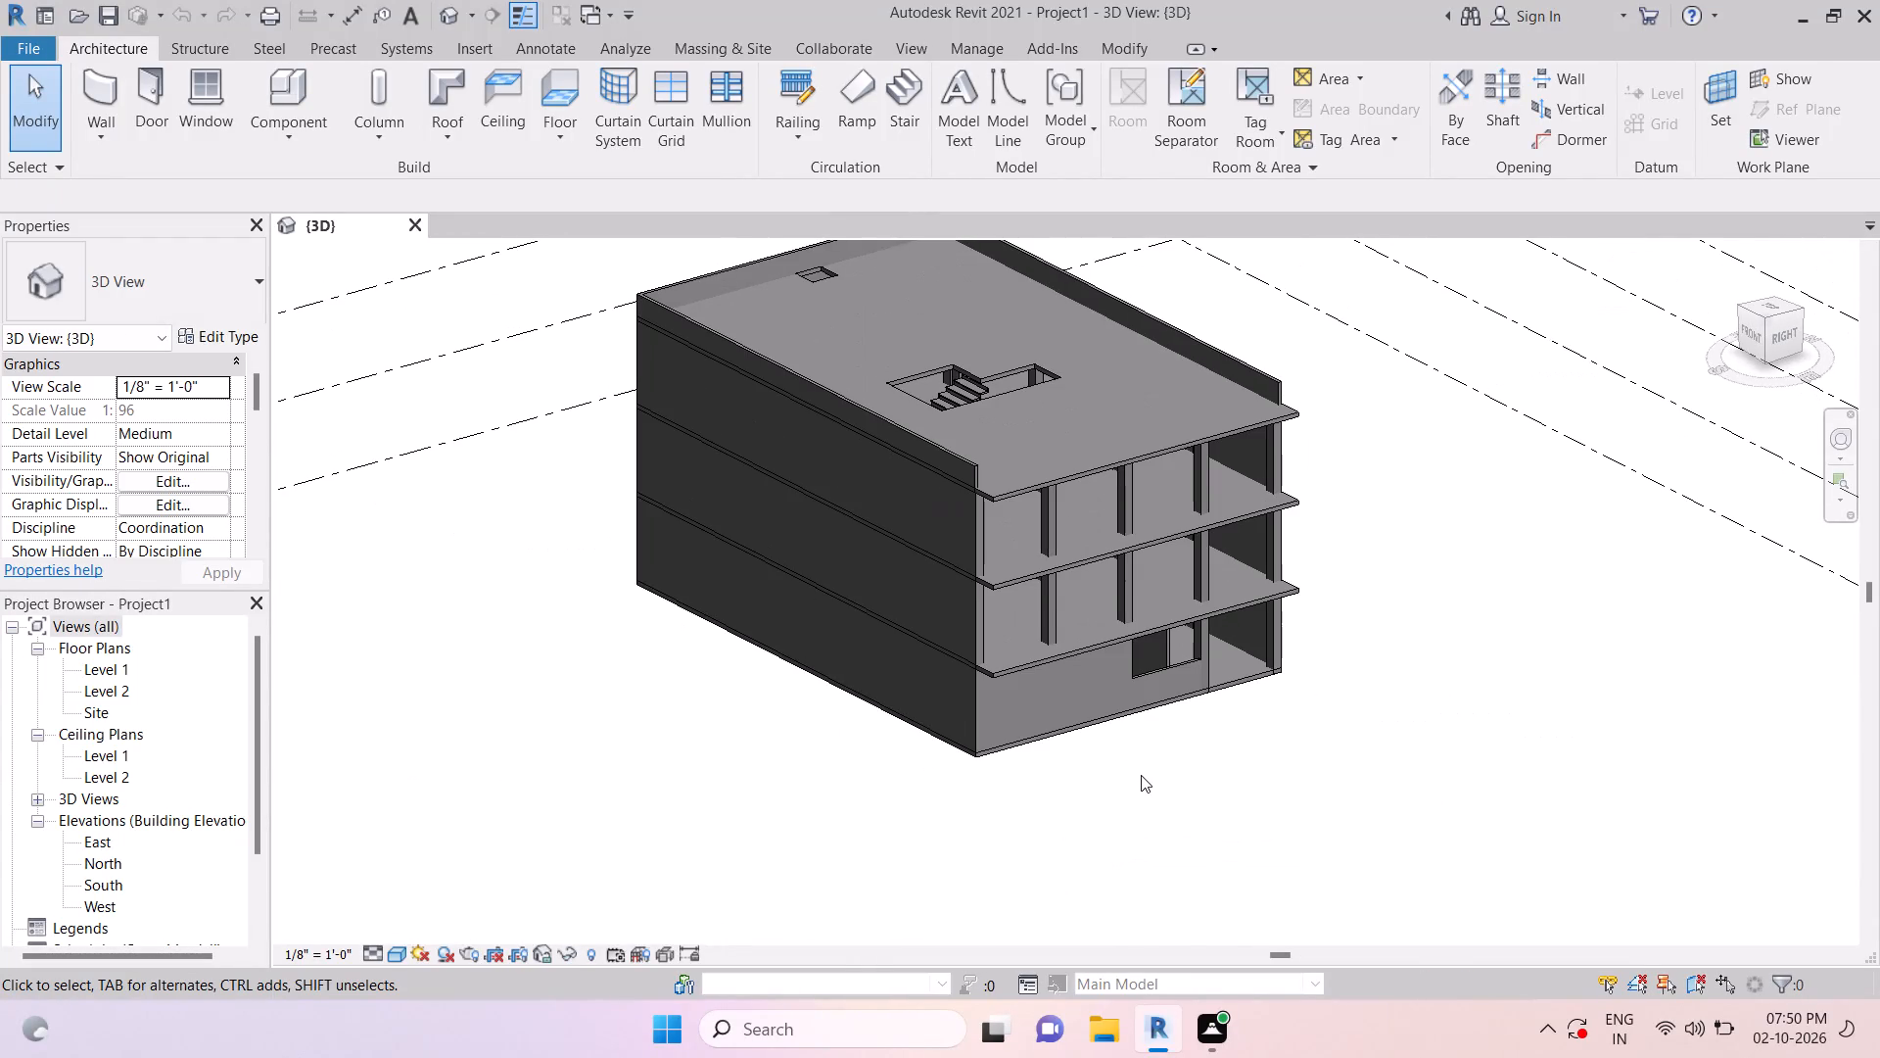
Open the project's material library to work with the building's materials.
left_click(974, 46)
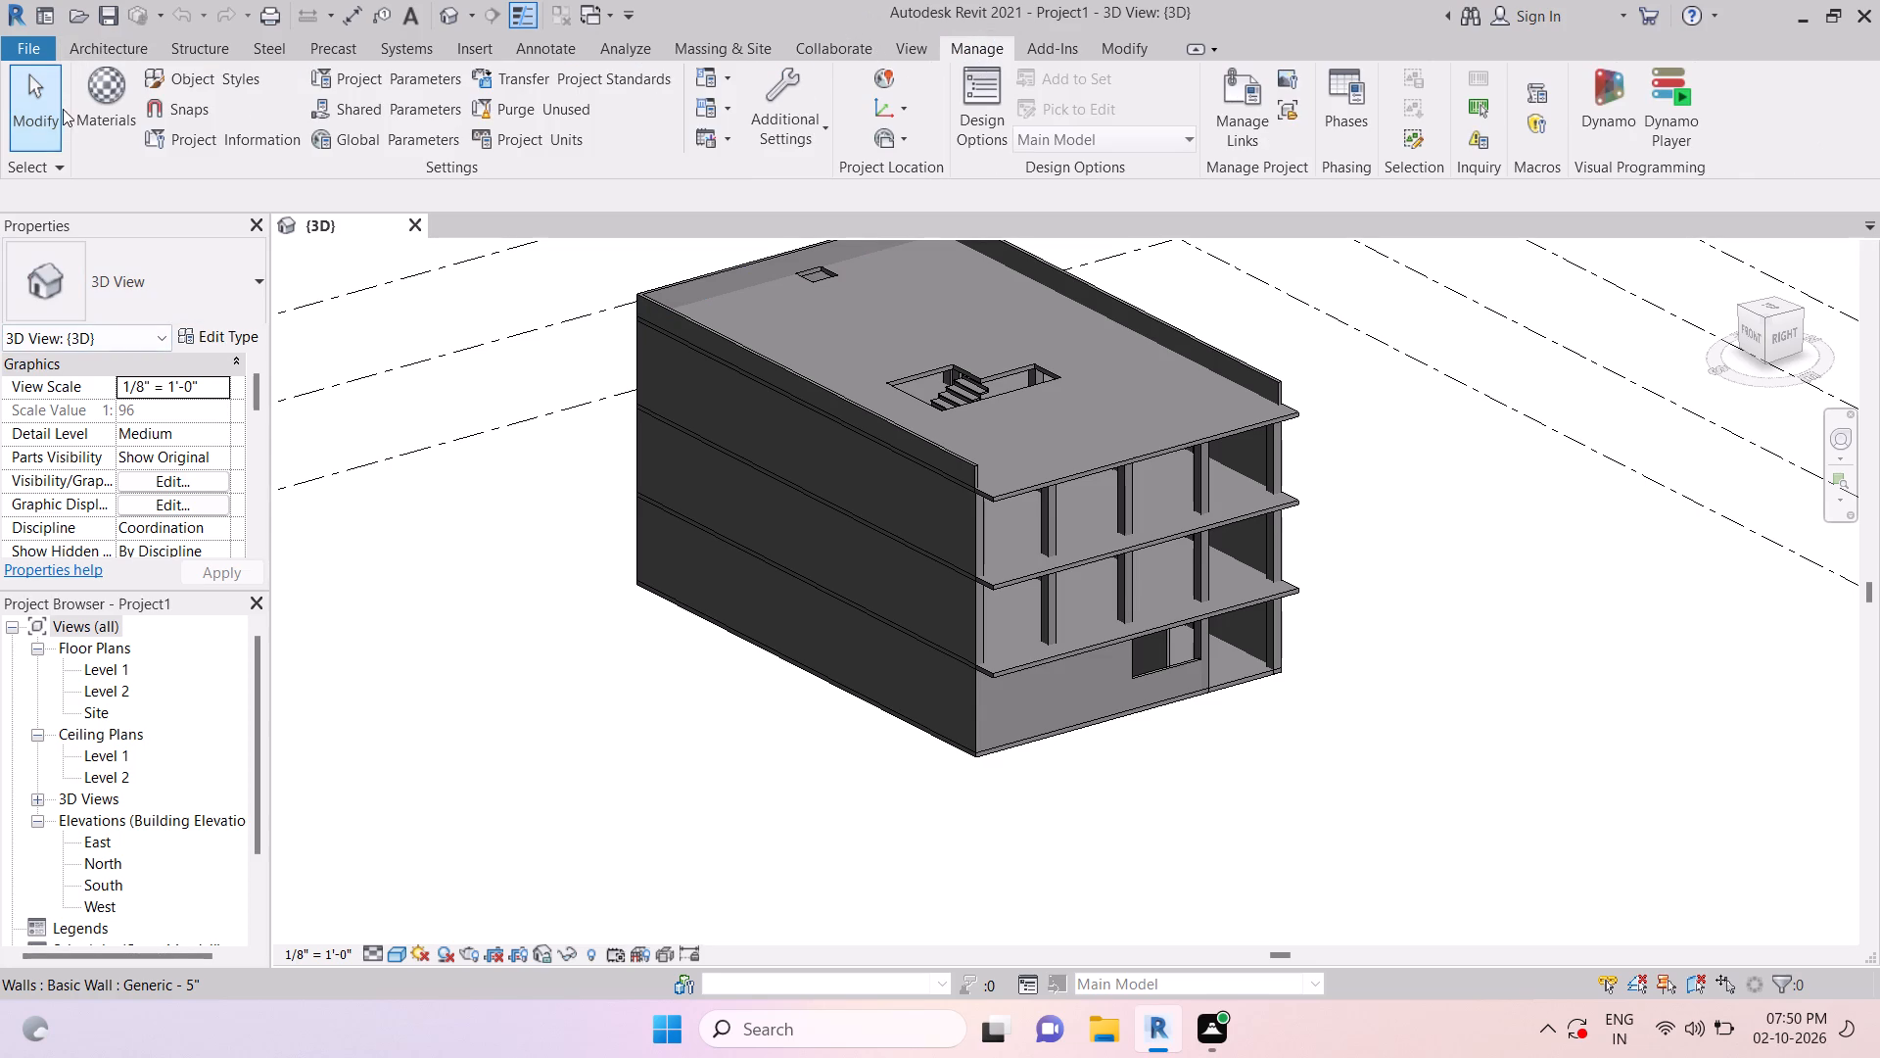
left_click(128, 105)
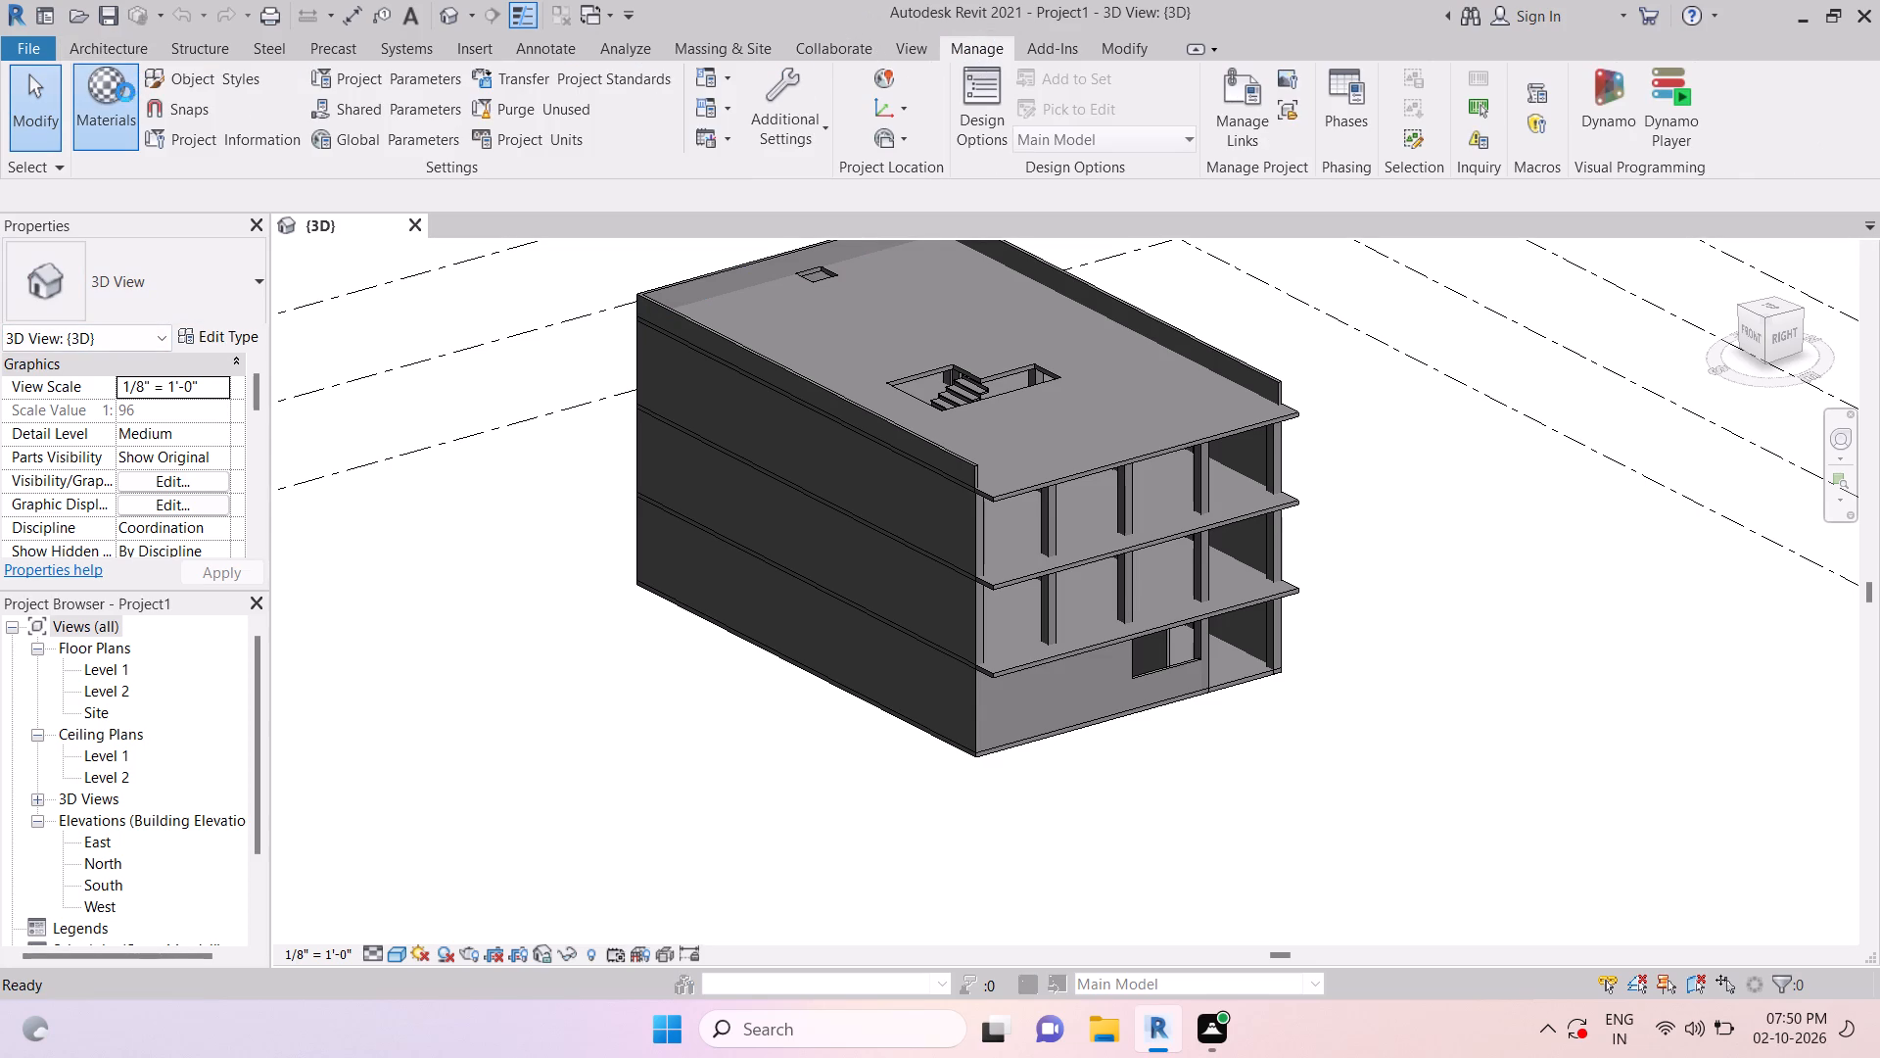
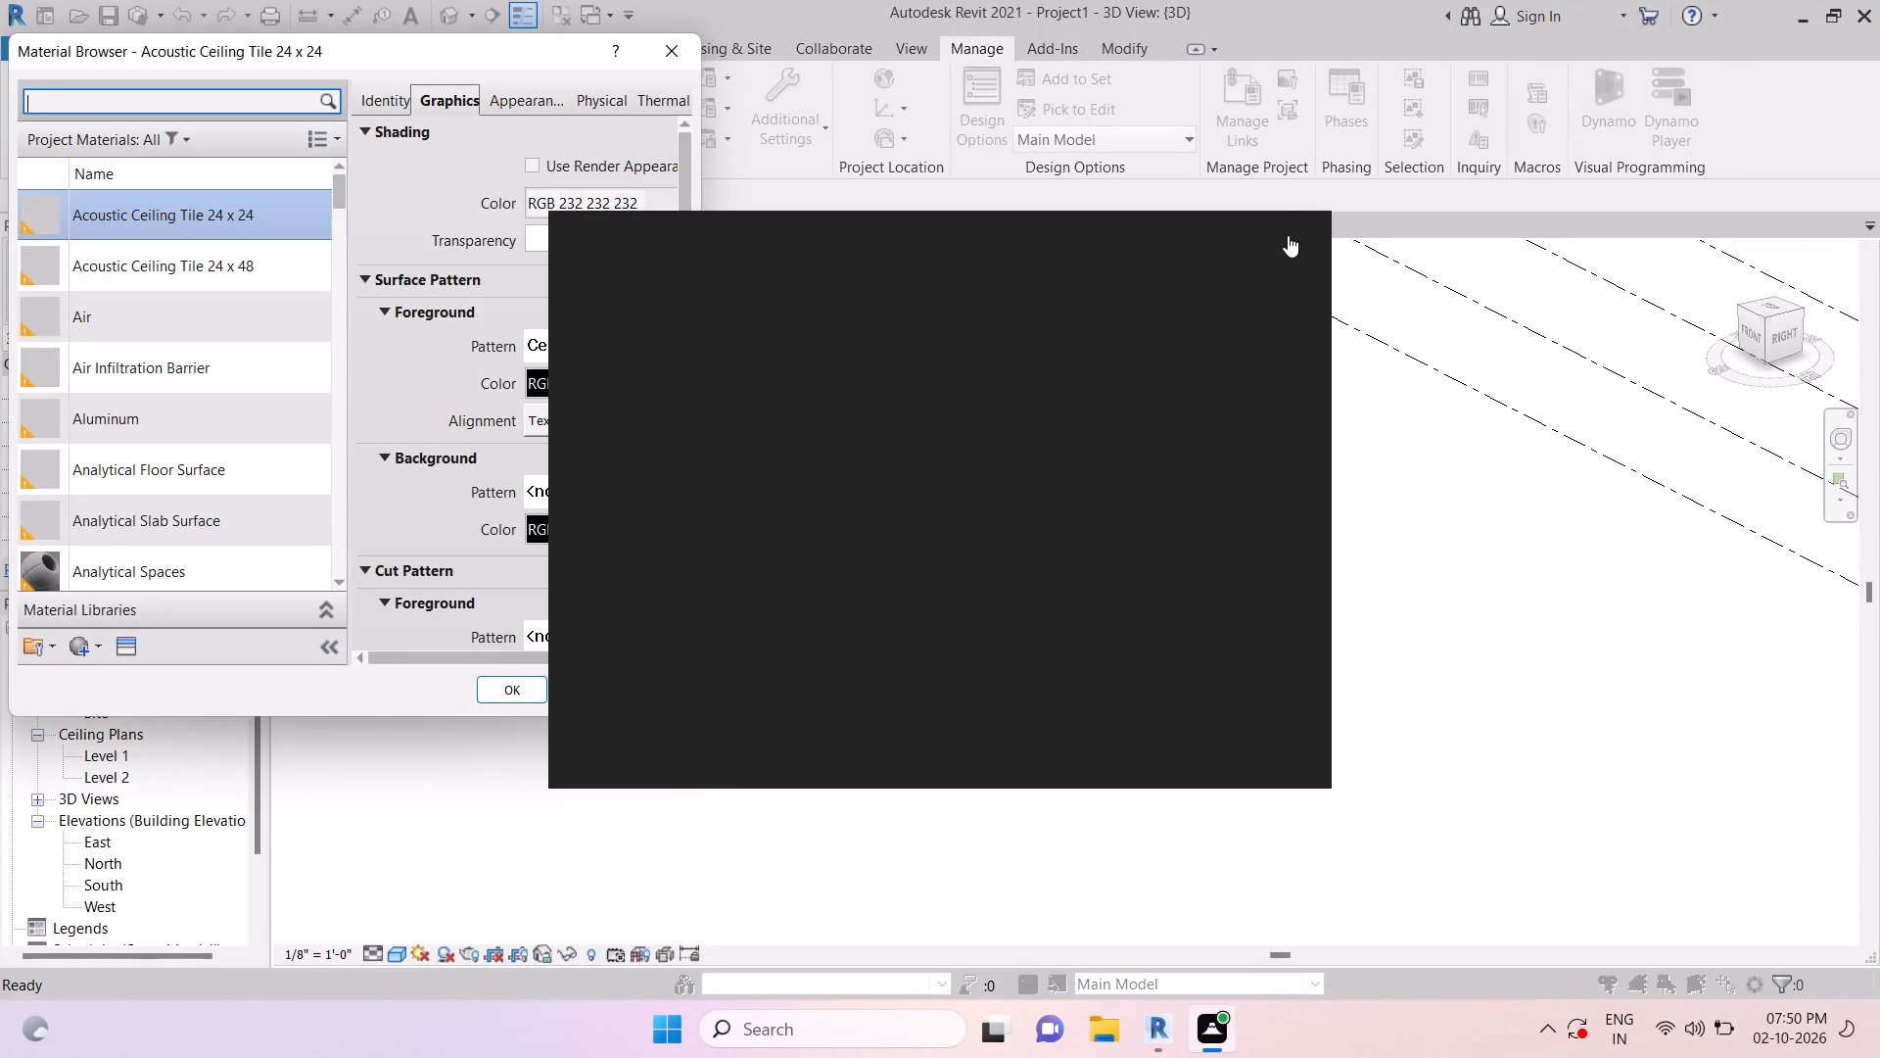
Create a new project material and name it "cream colour".
left_click(1288, 235)
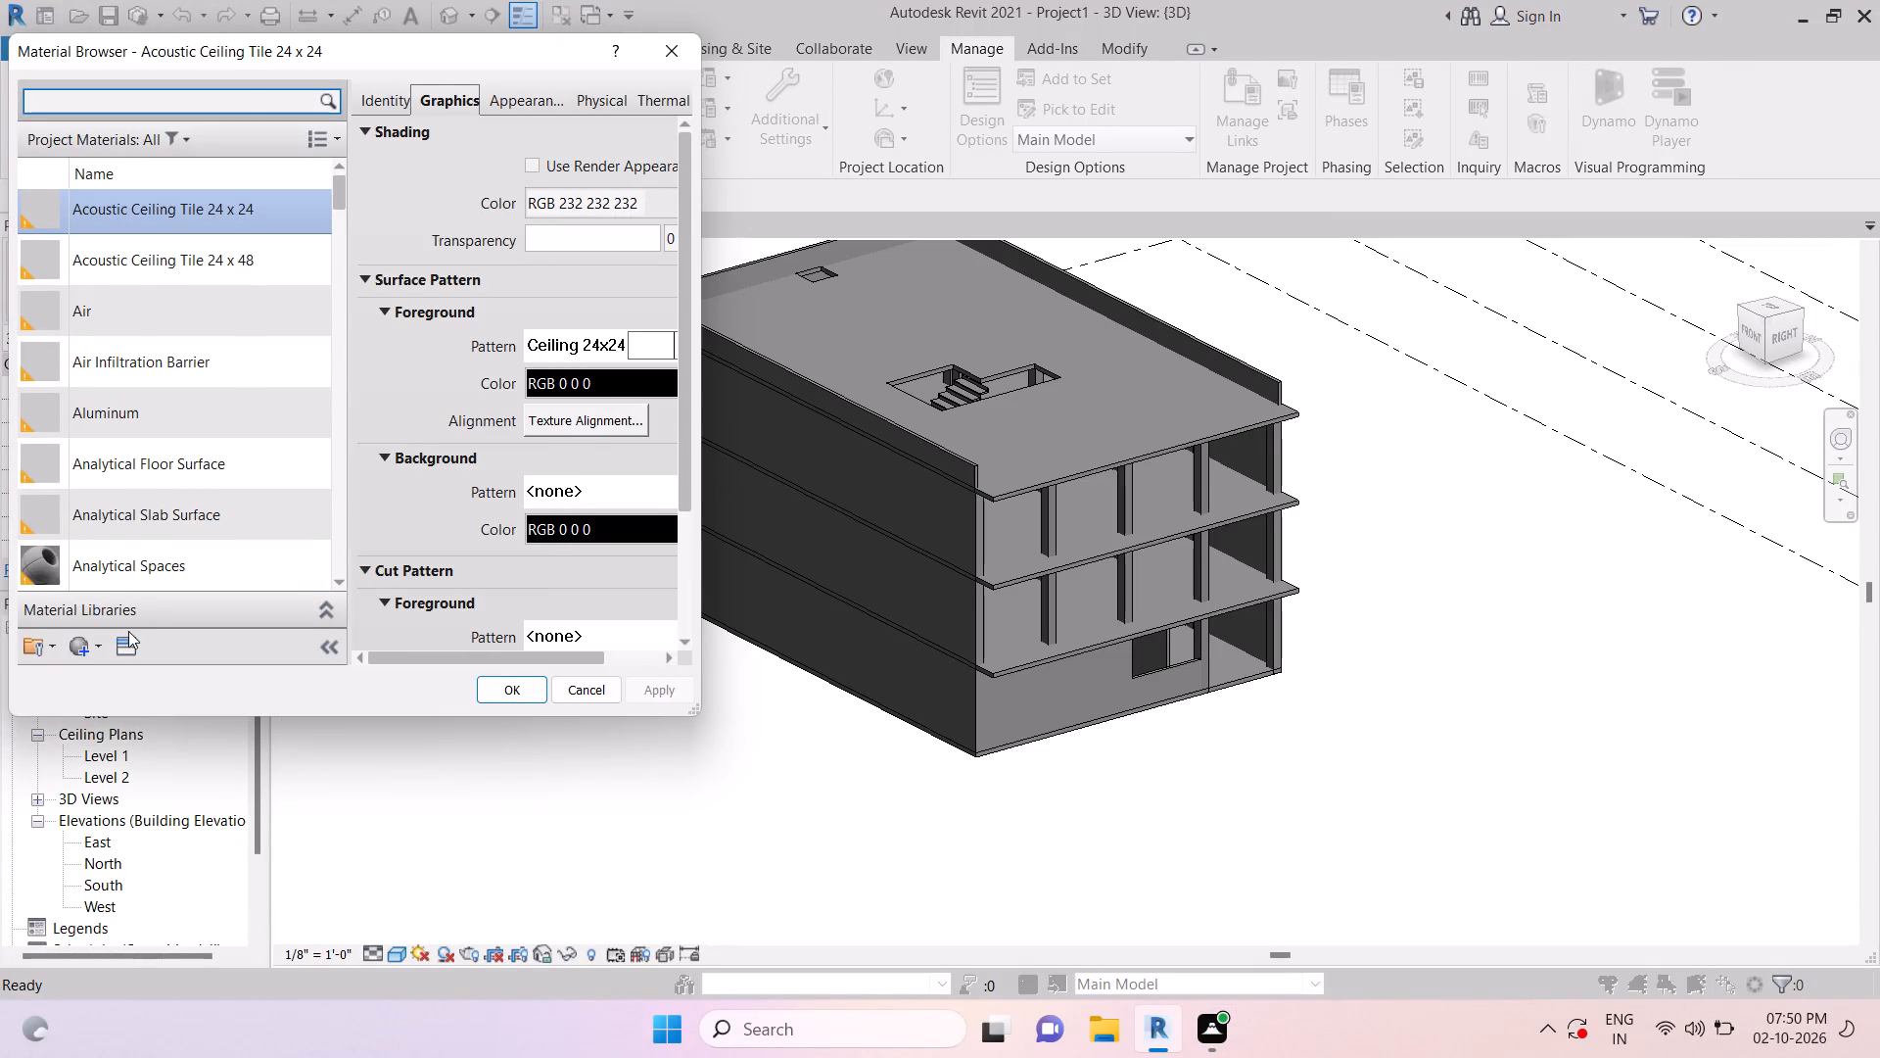
left_click(94, 643)
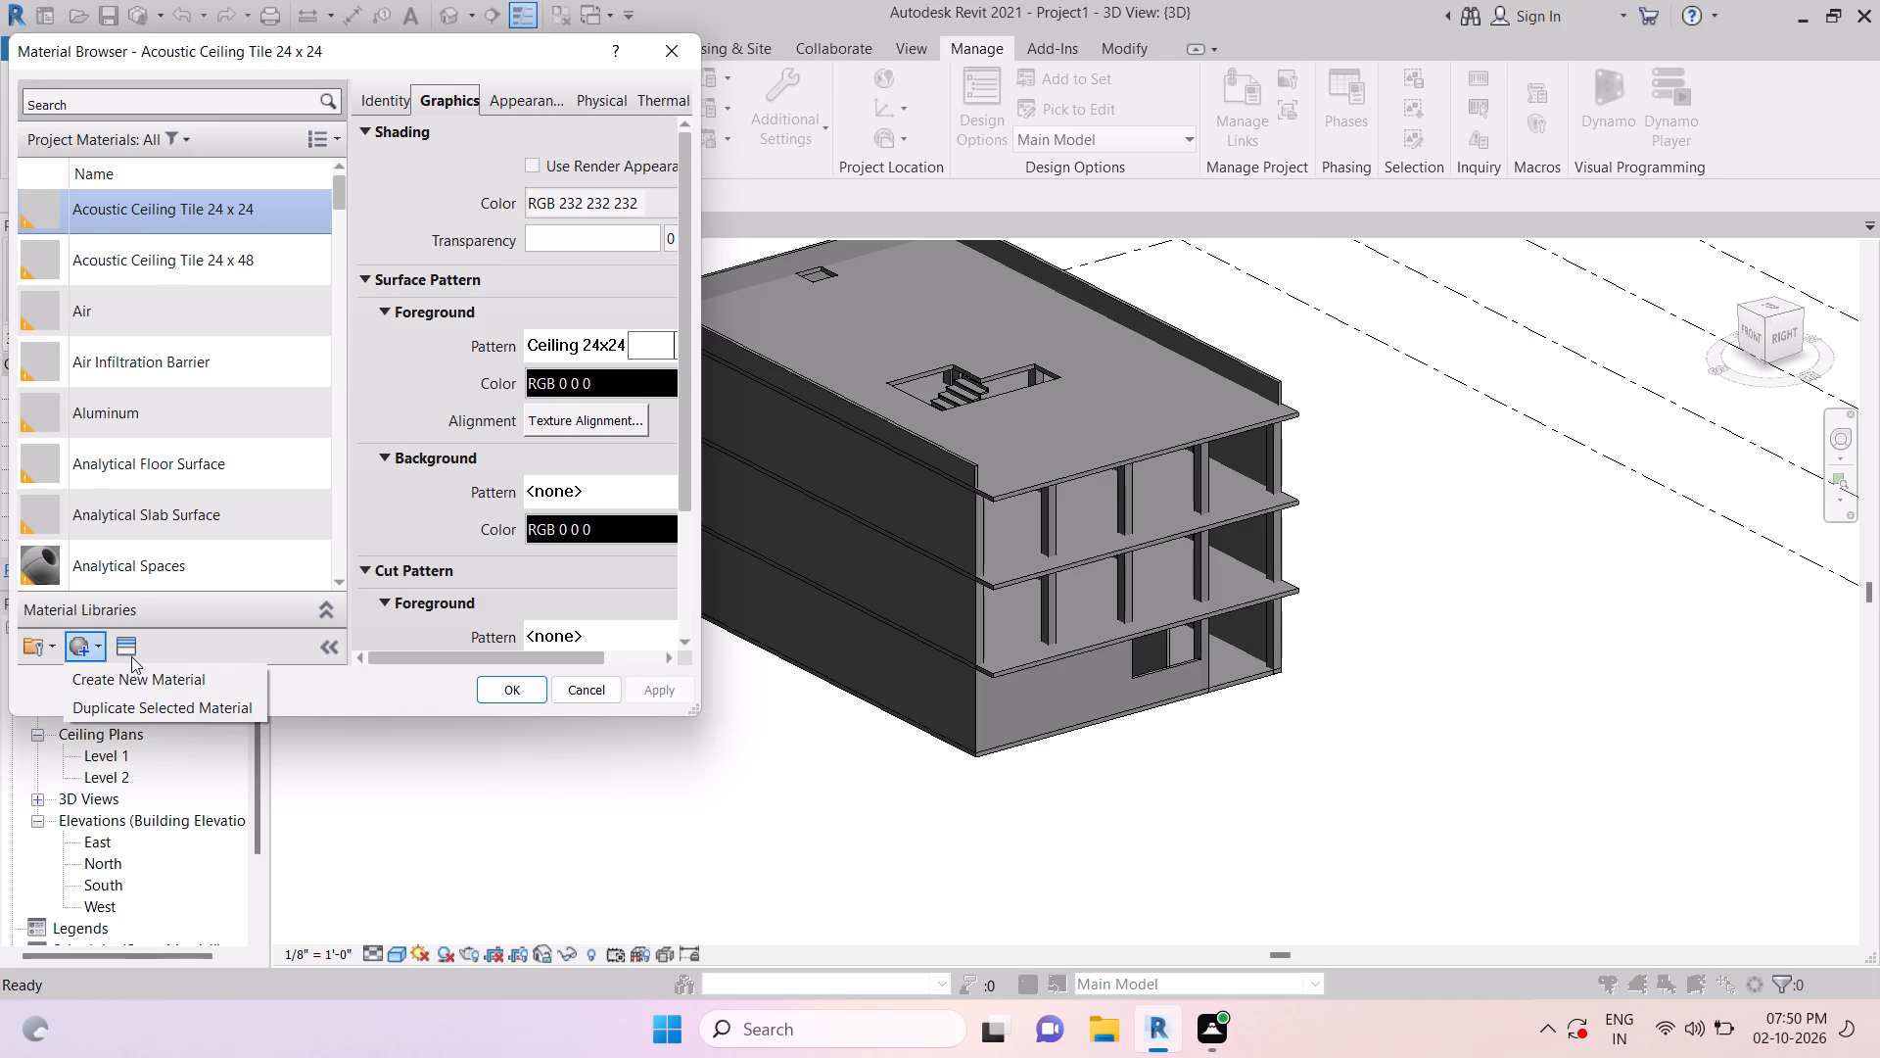
left_click(131, 683)
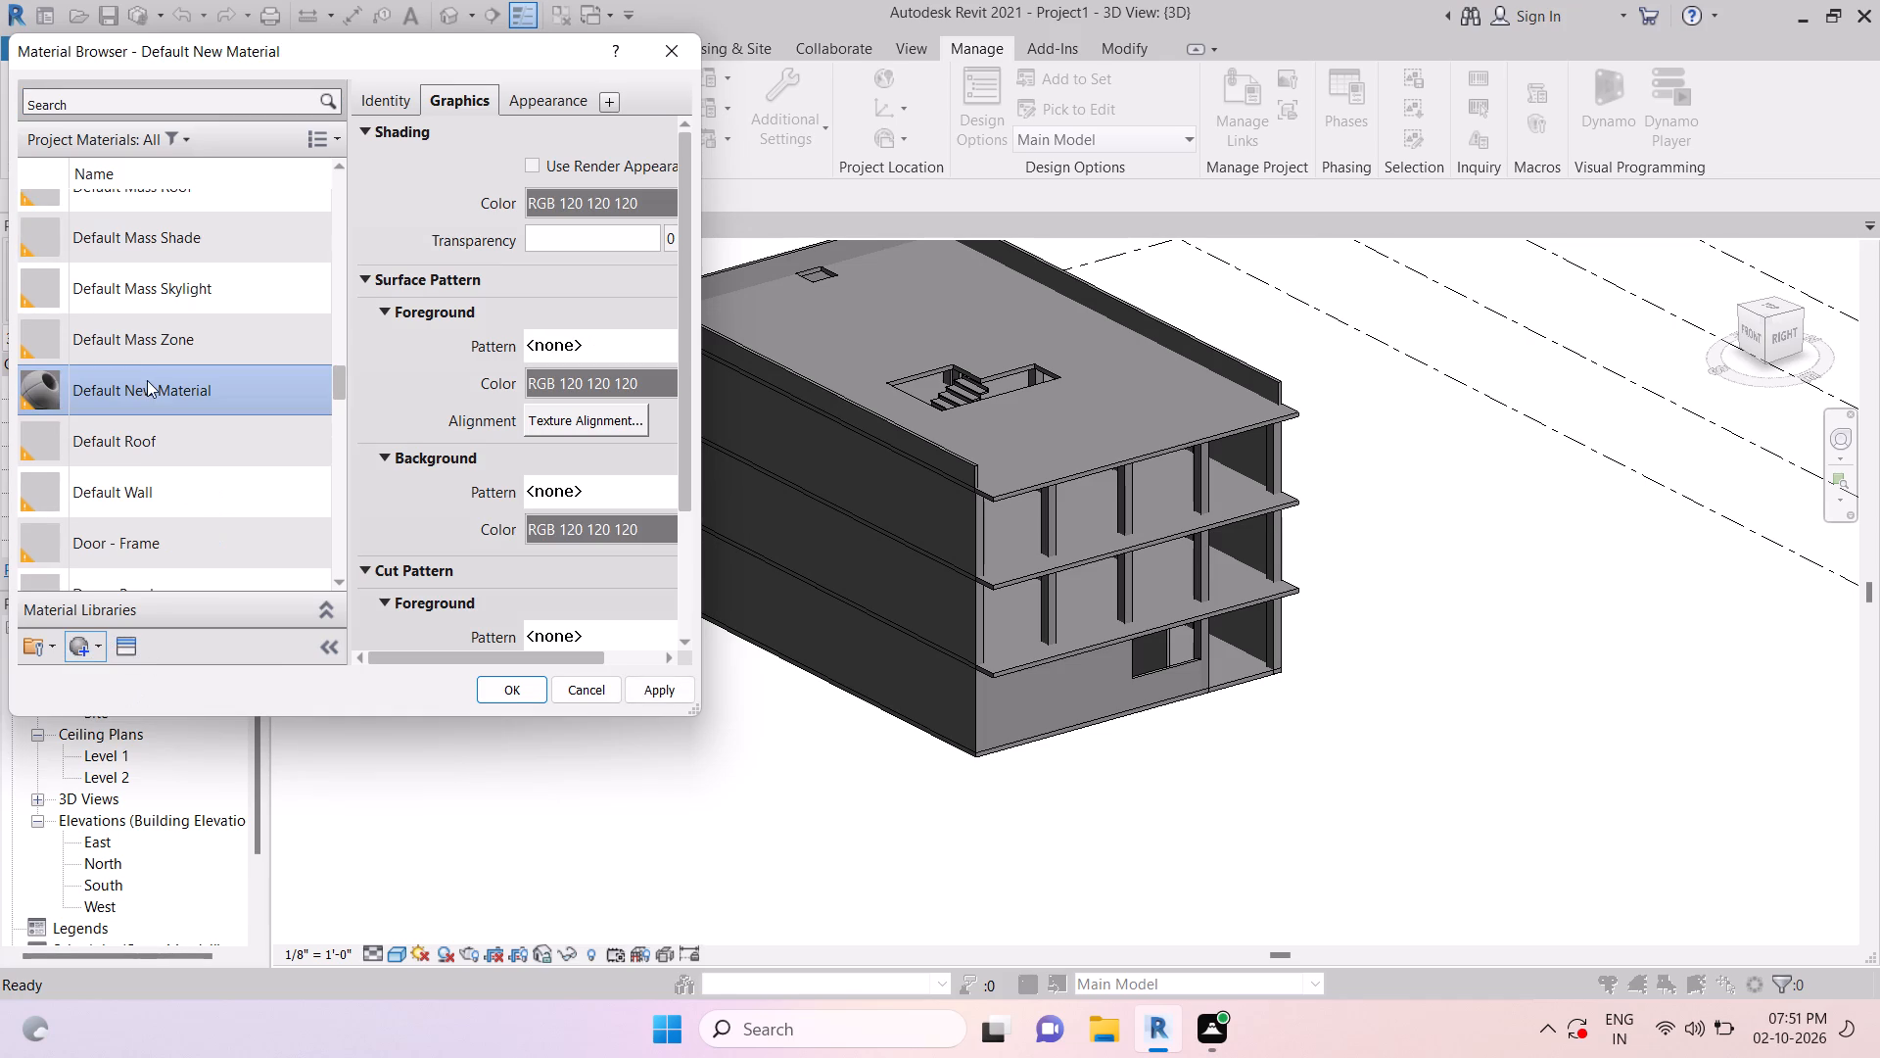
right_click(149, 383)
left_click(205, 455)
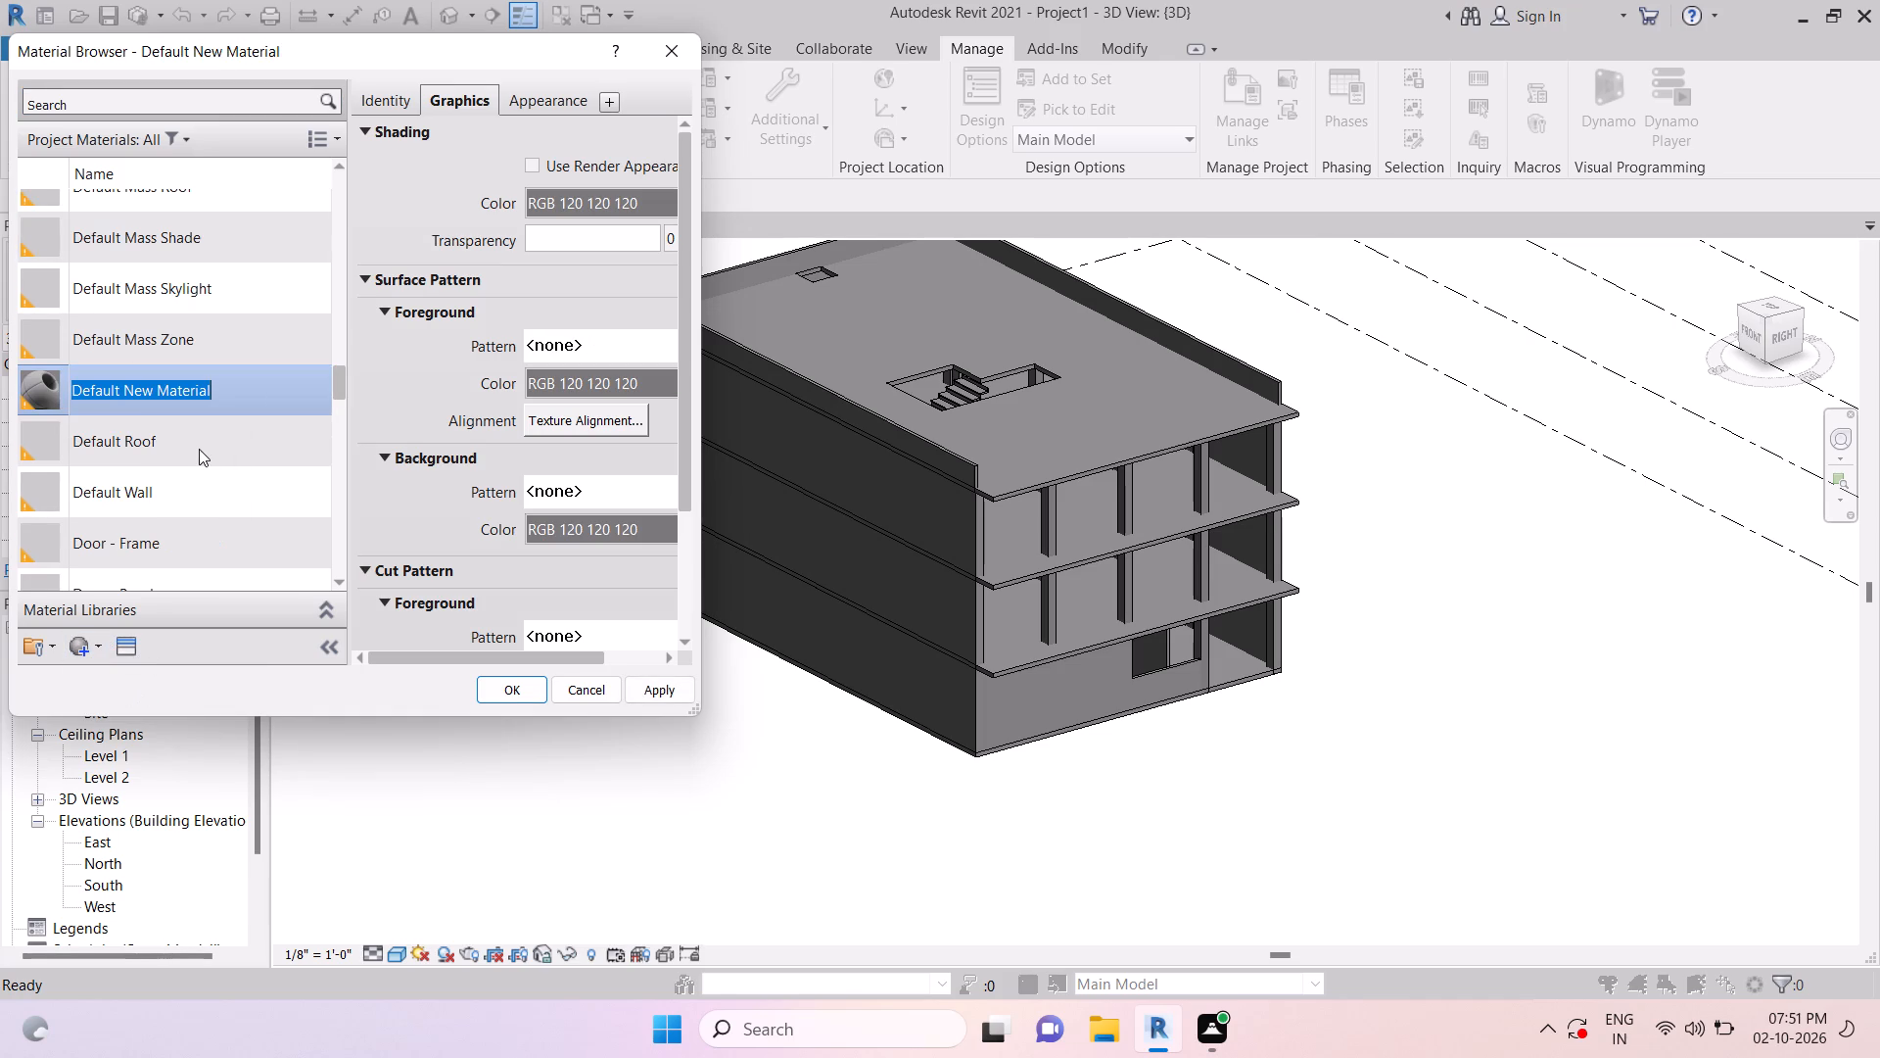
type("cream")
key("space")
type("bolou")
key("r")
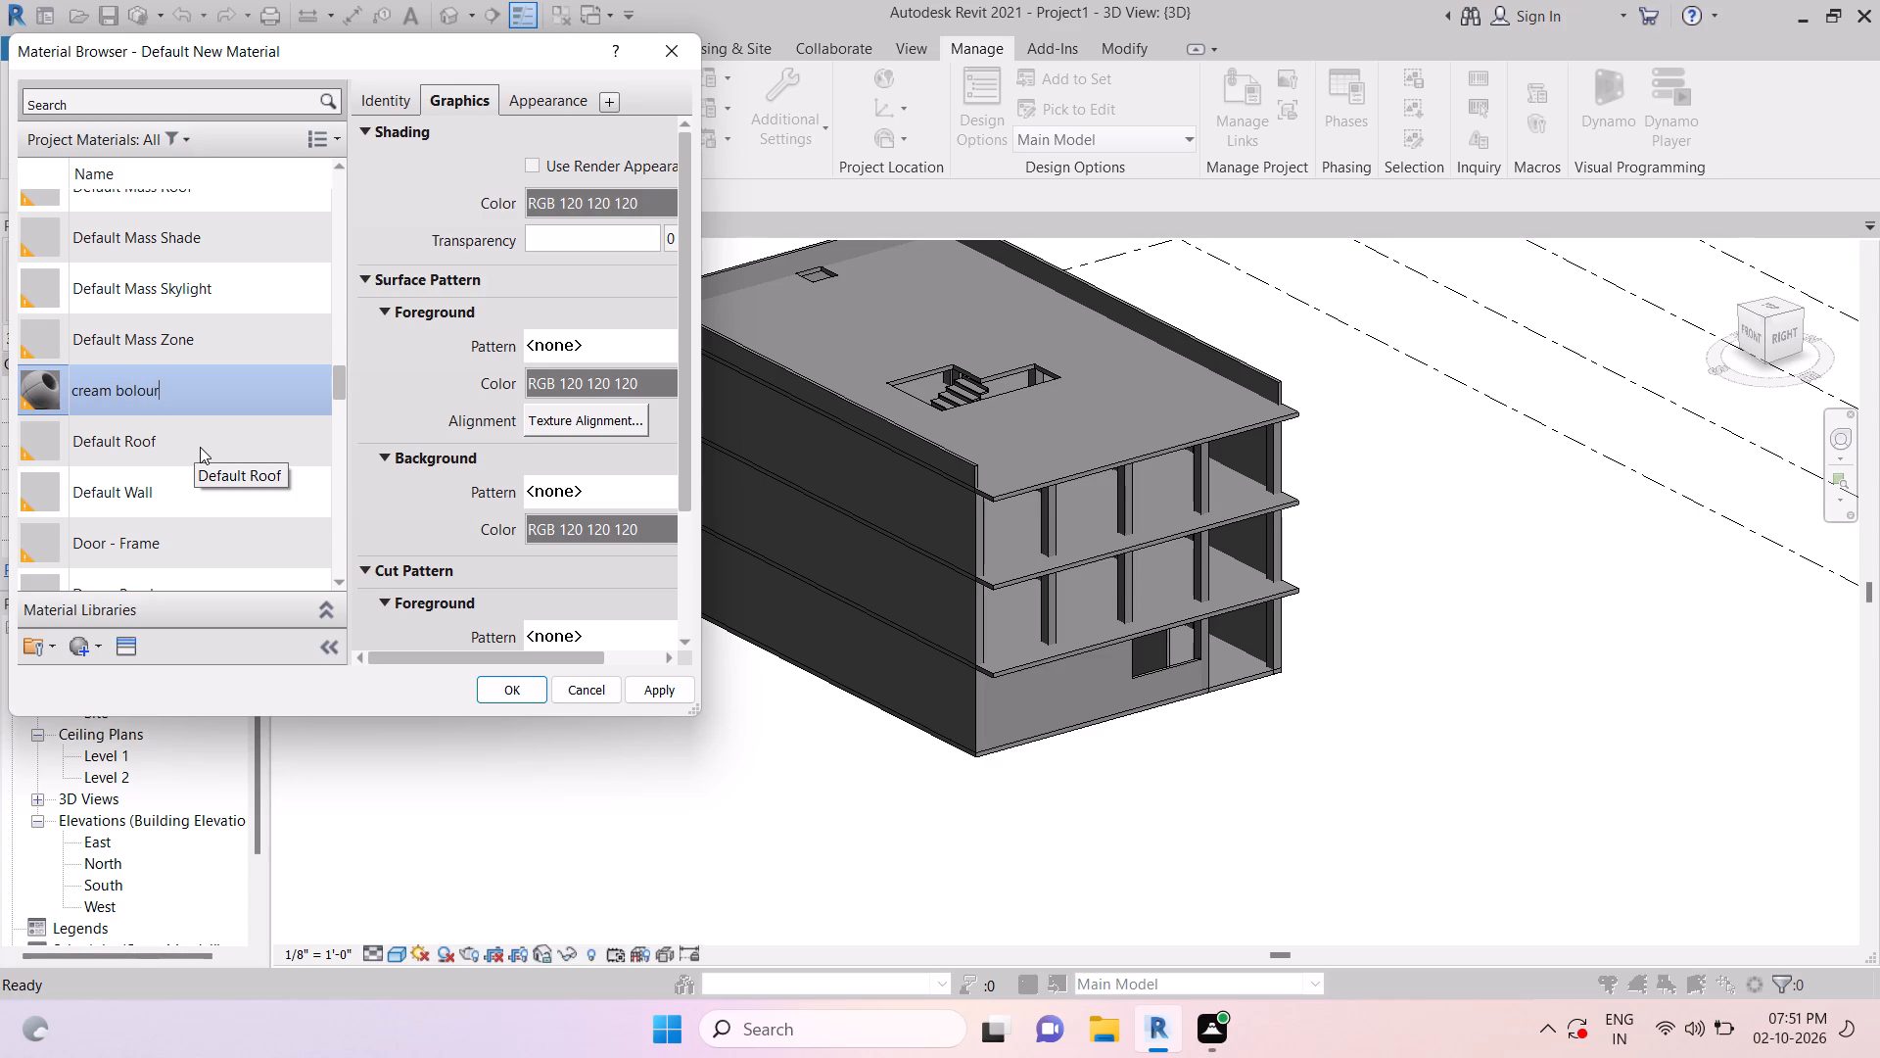
left_click(122, 386)
key("BackSpace")
key("c")
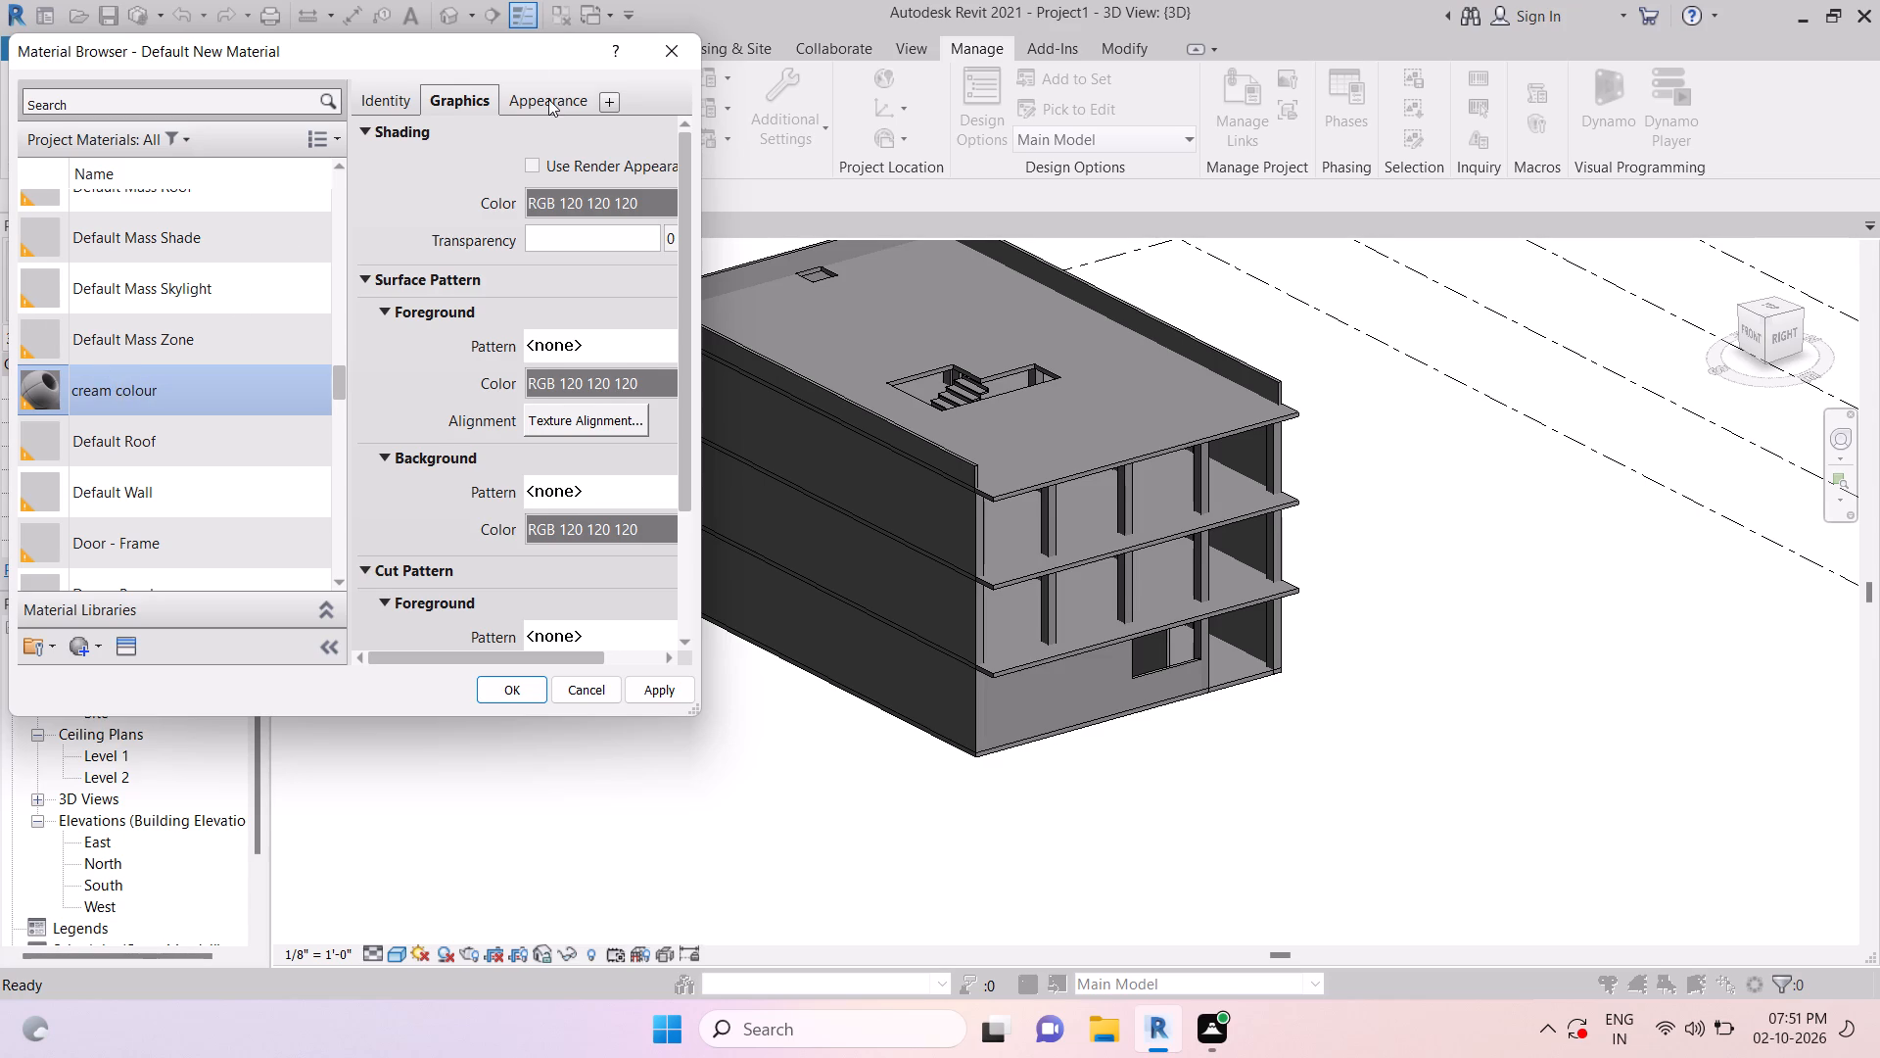
Set the cream colour material's generic appearance color to a light pink, RGB 255 166 166.
left_click(549, 98)
left_click(581, 378)
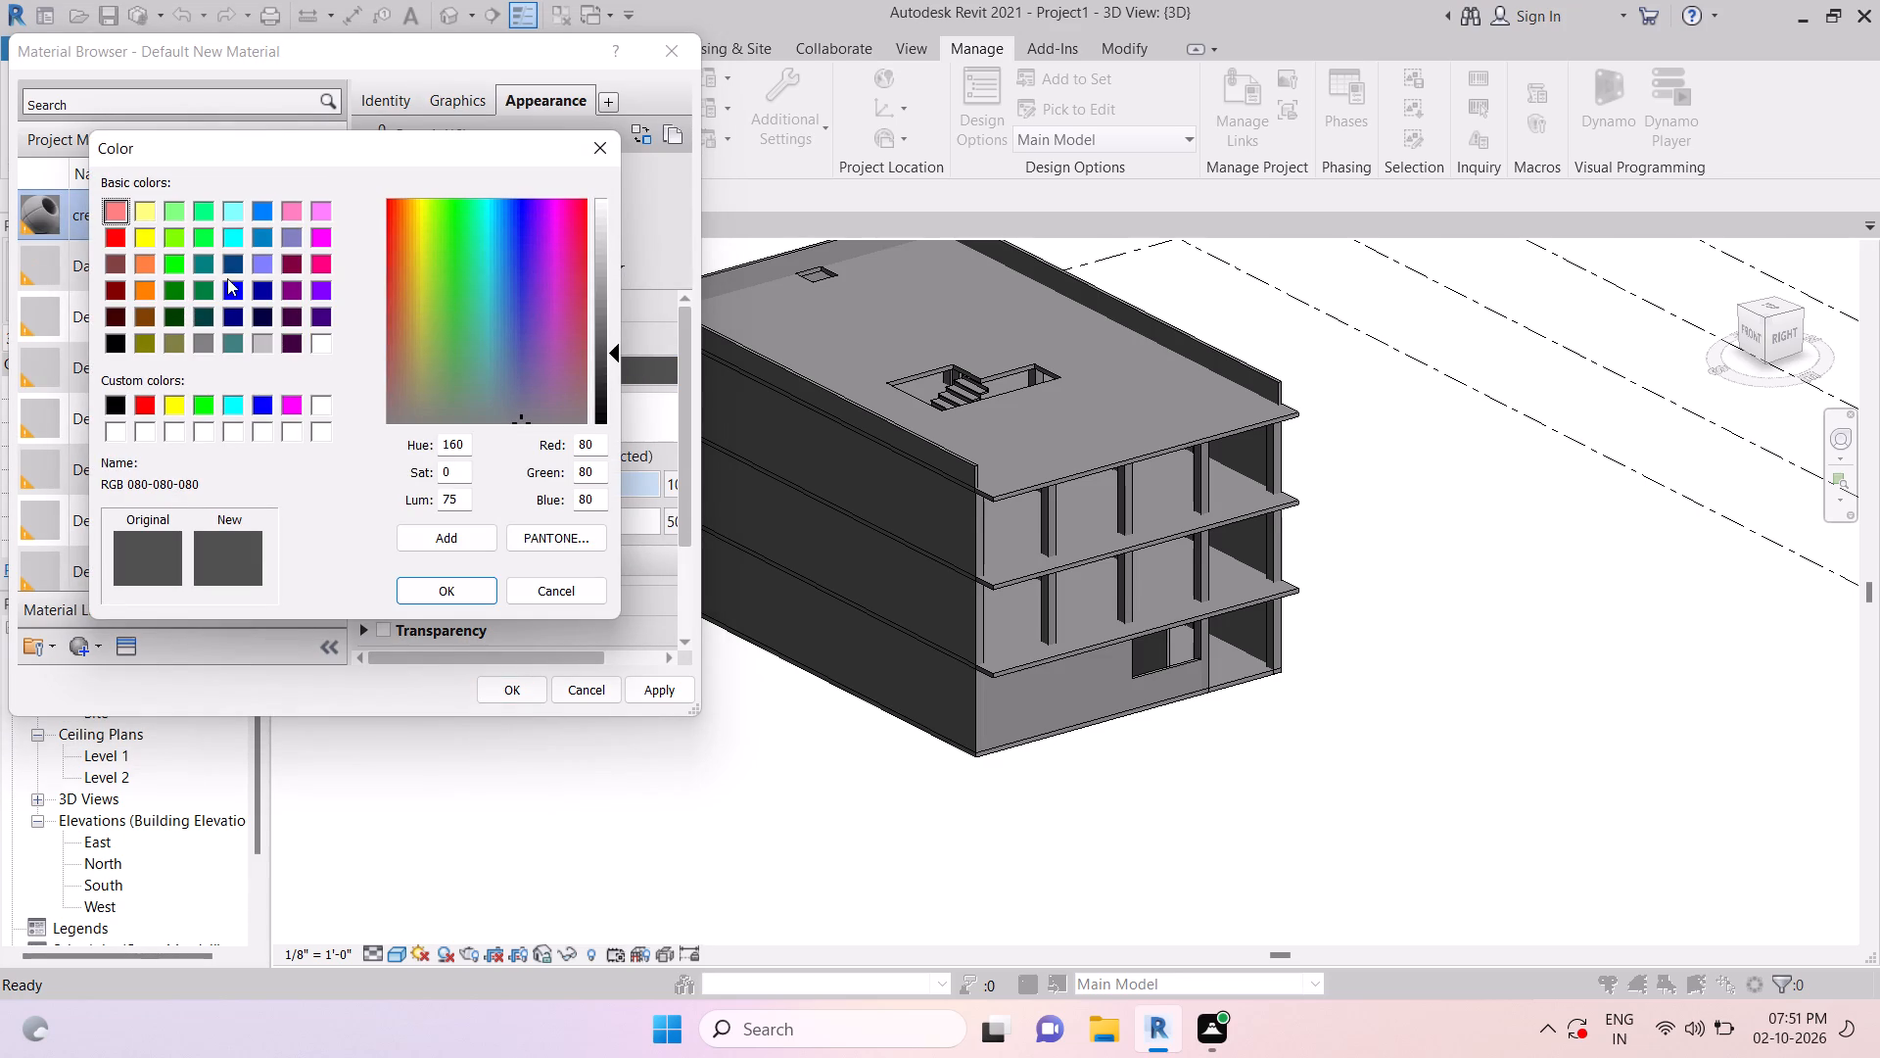
left_click_drag(609, 349, 607, 316)
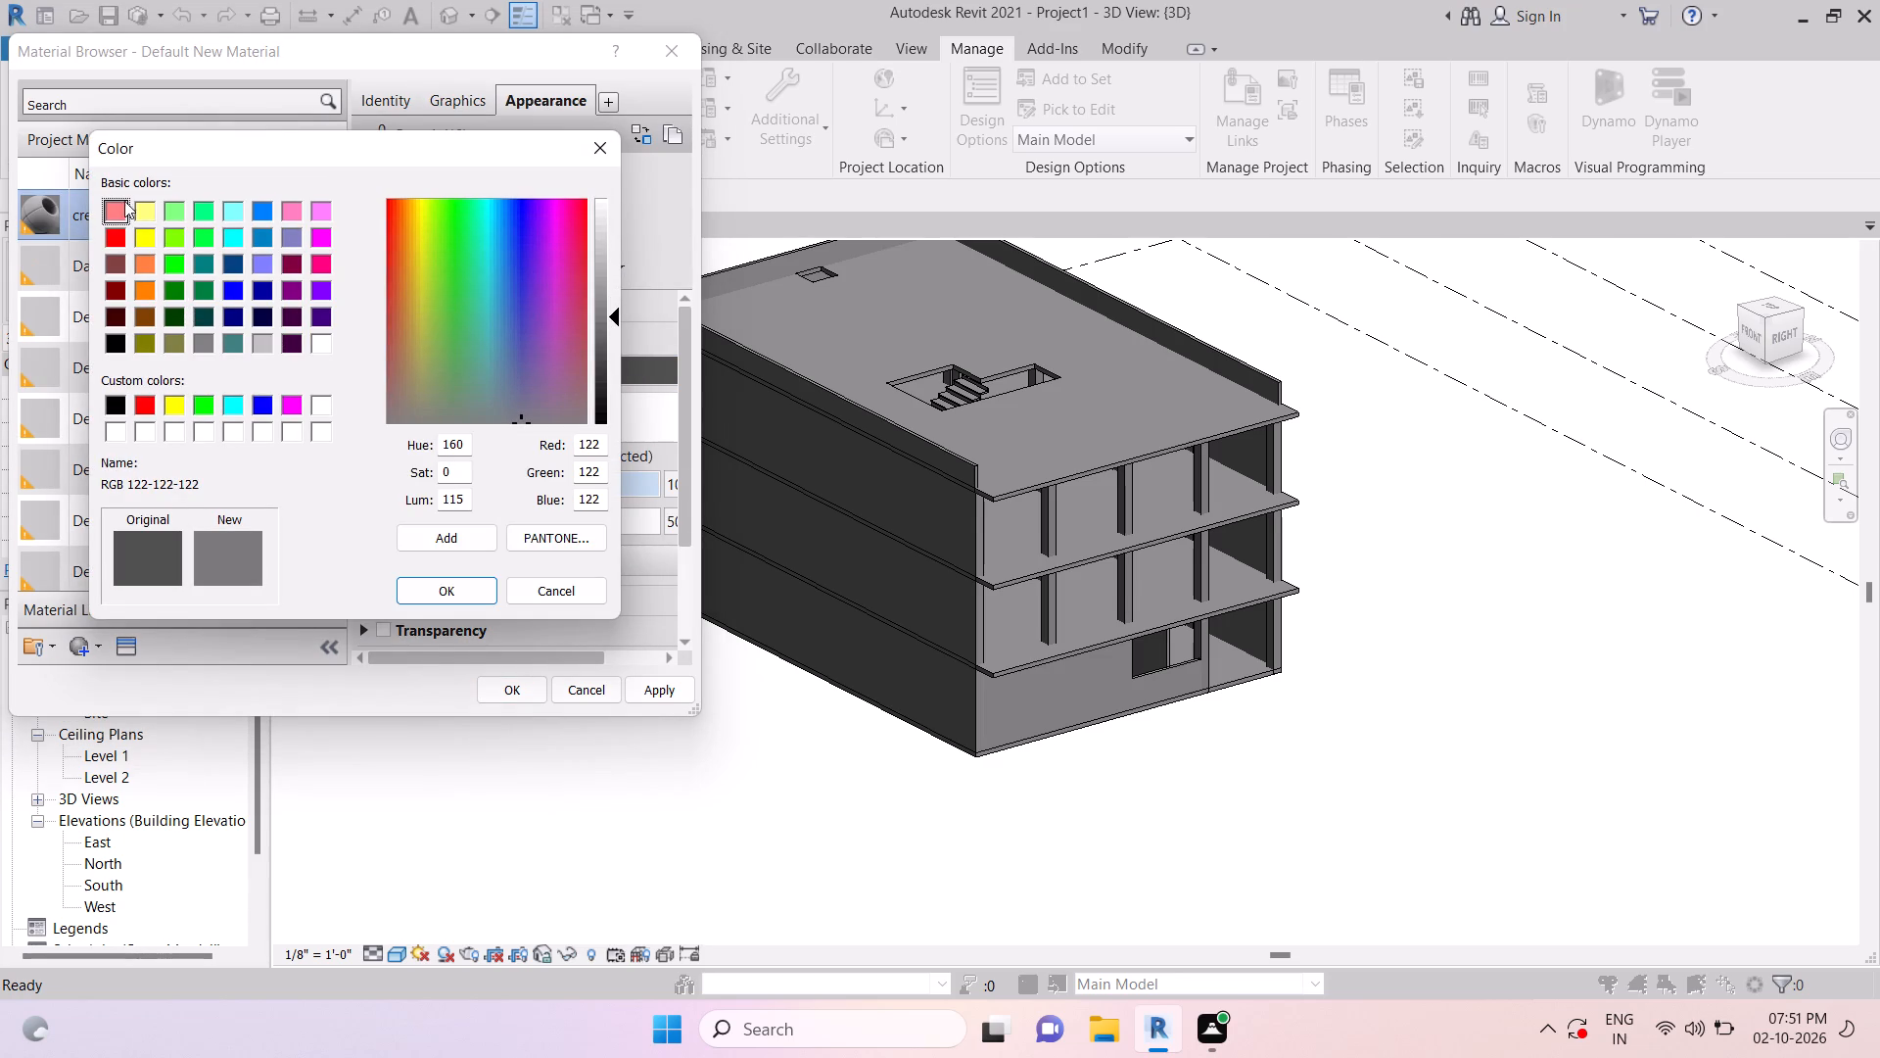
left_click(137, 279)
left_click(119, 244)
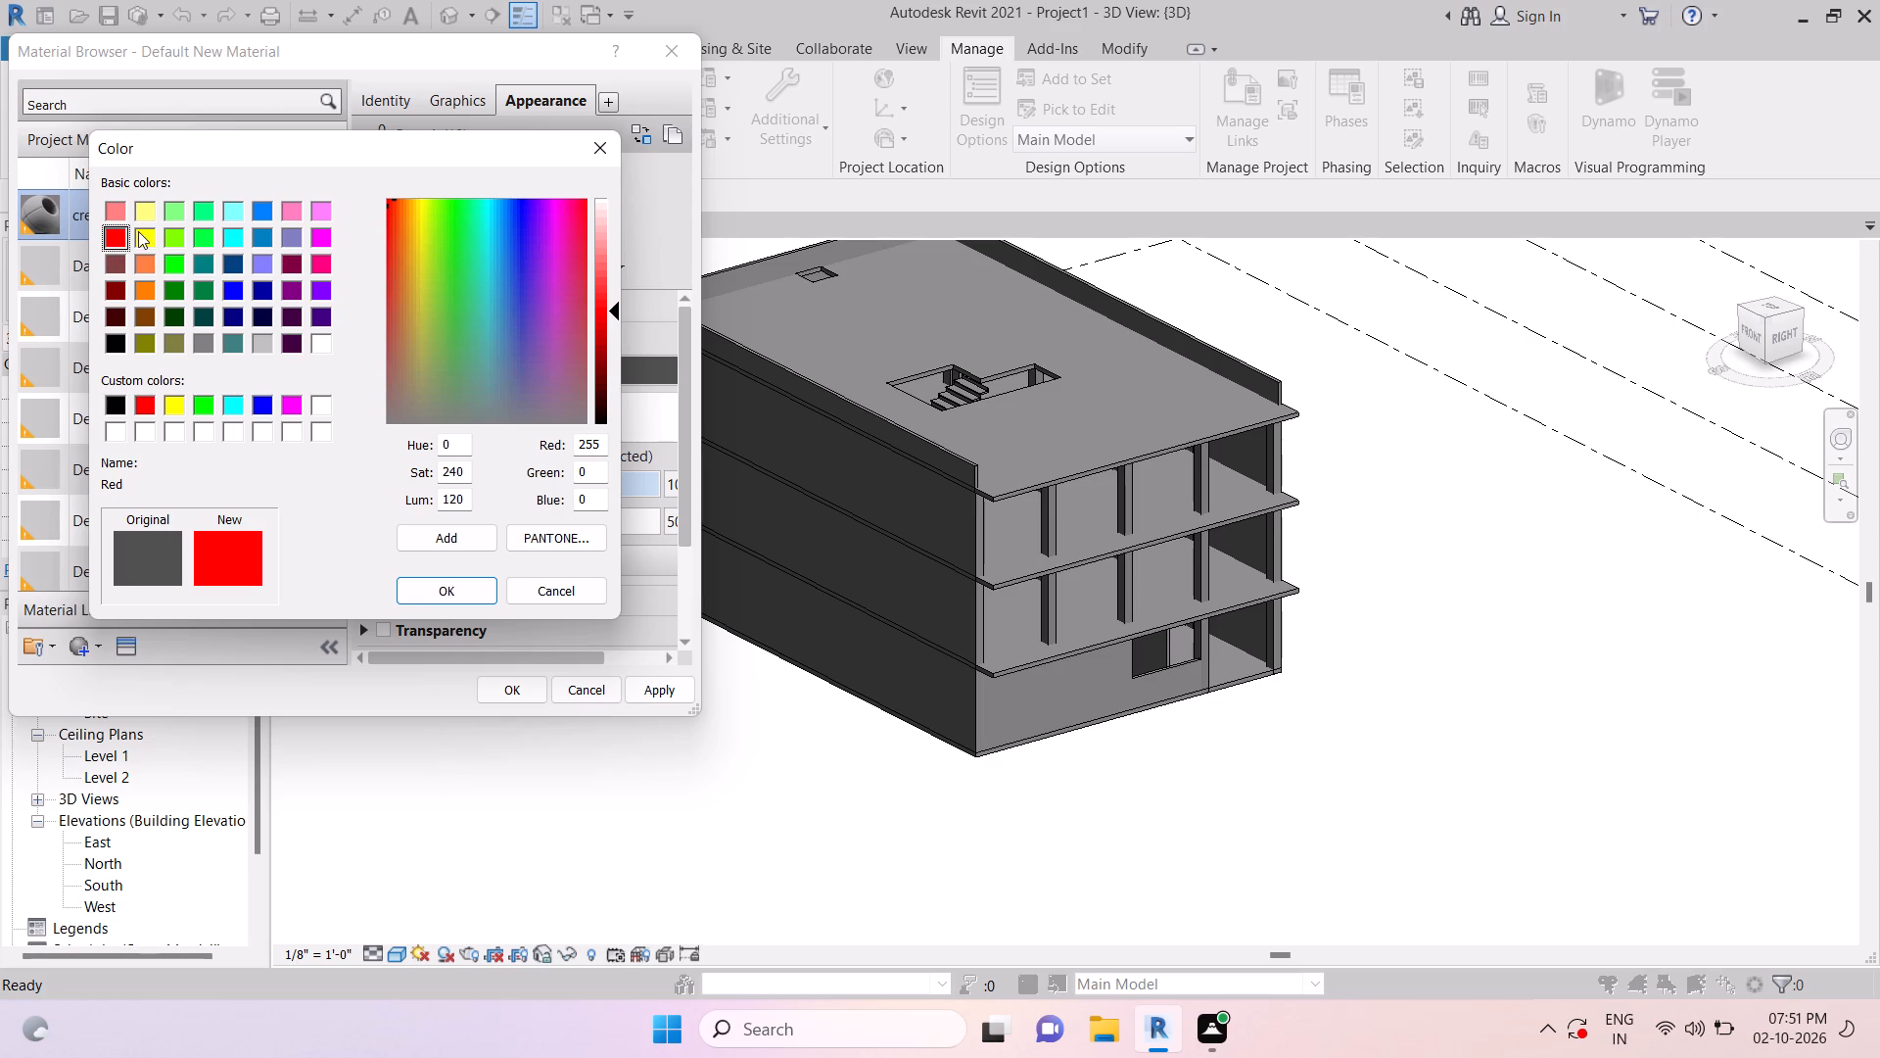
left_click(116, 217)
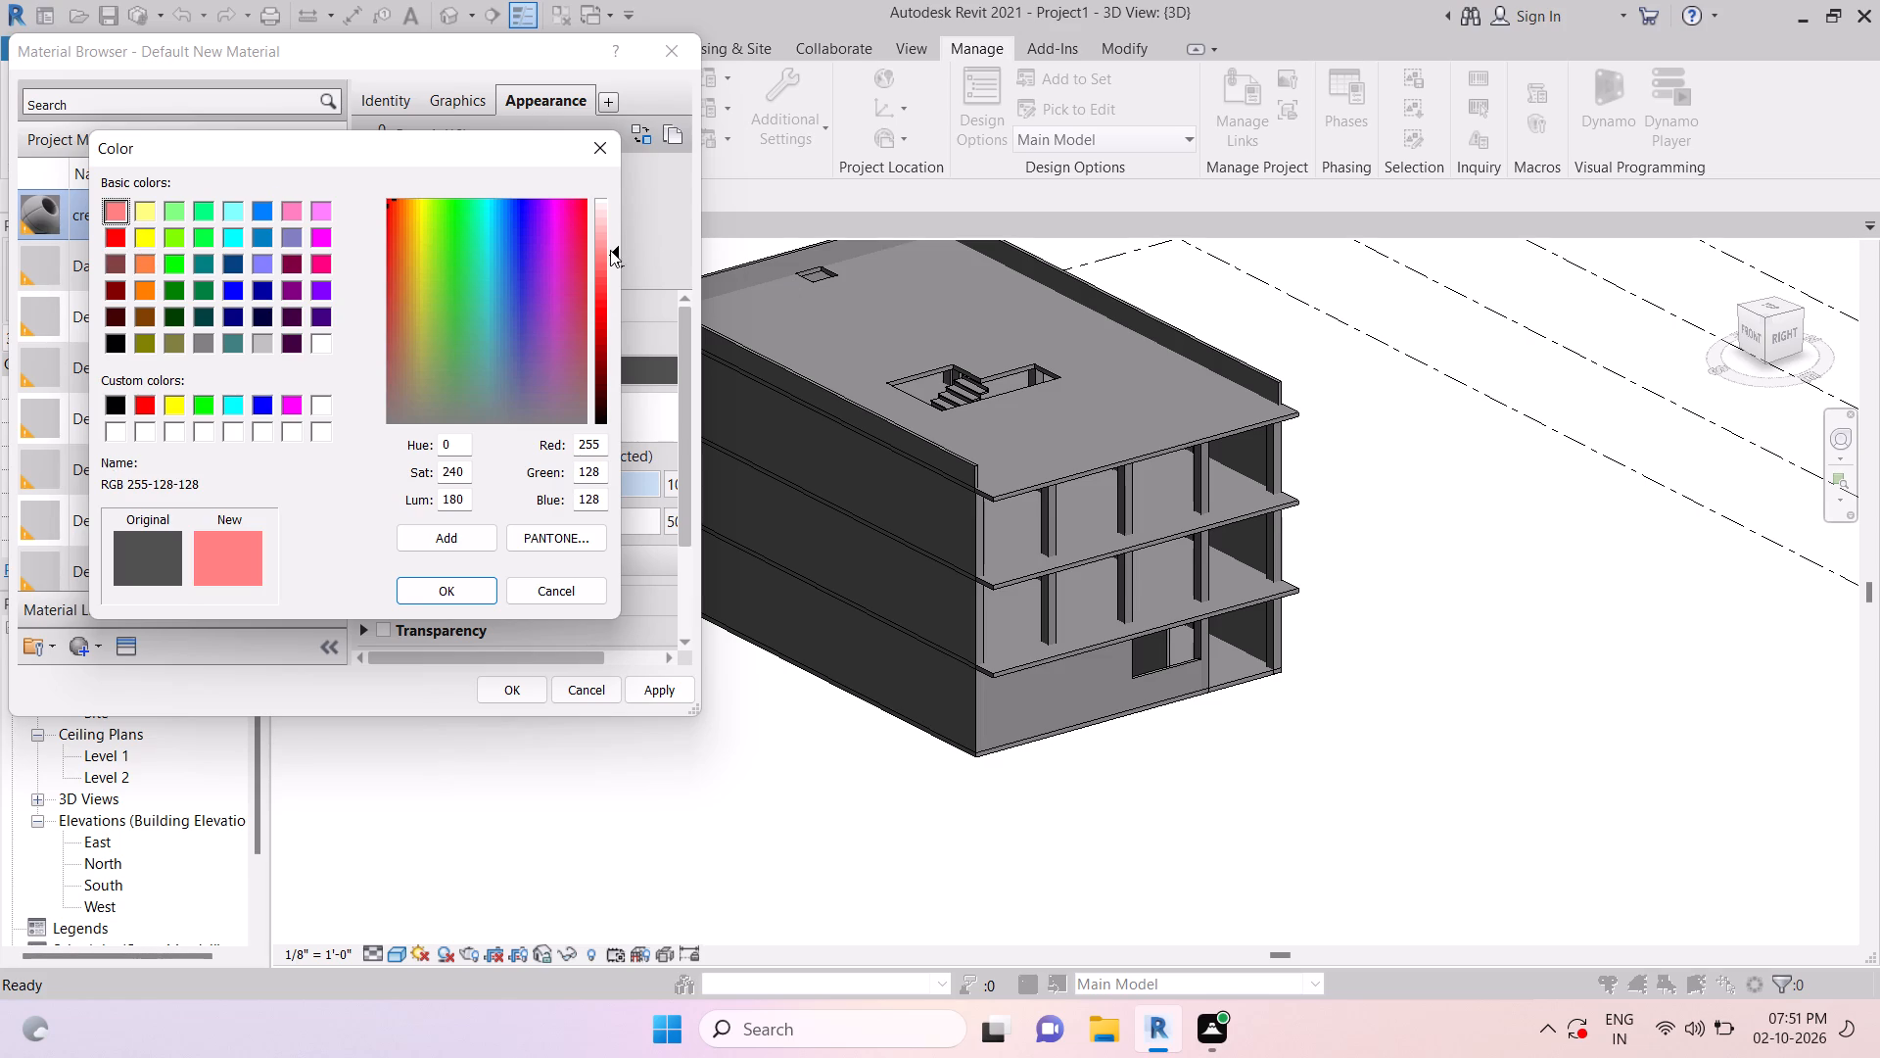
left_click_drag(610, 250, 620, 244)
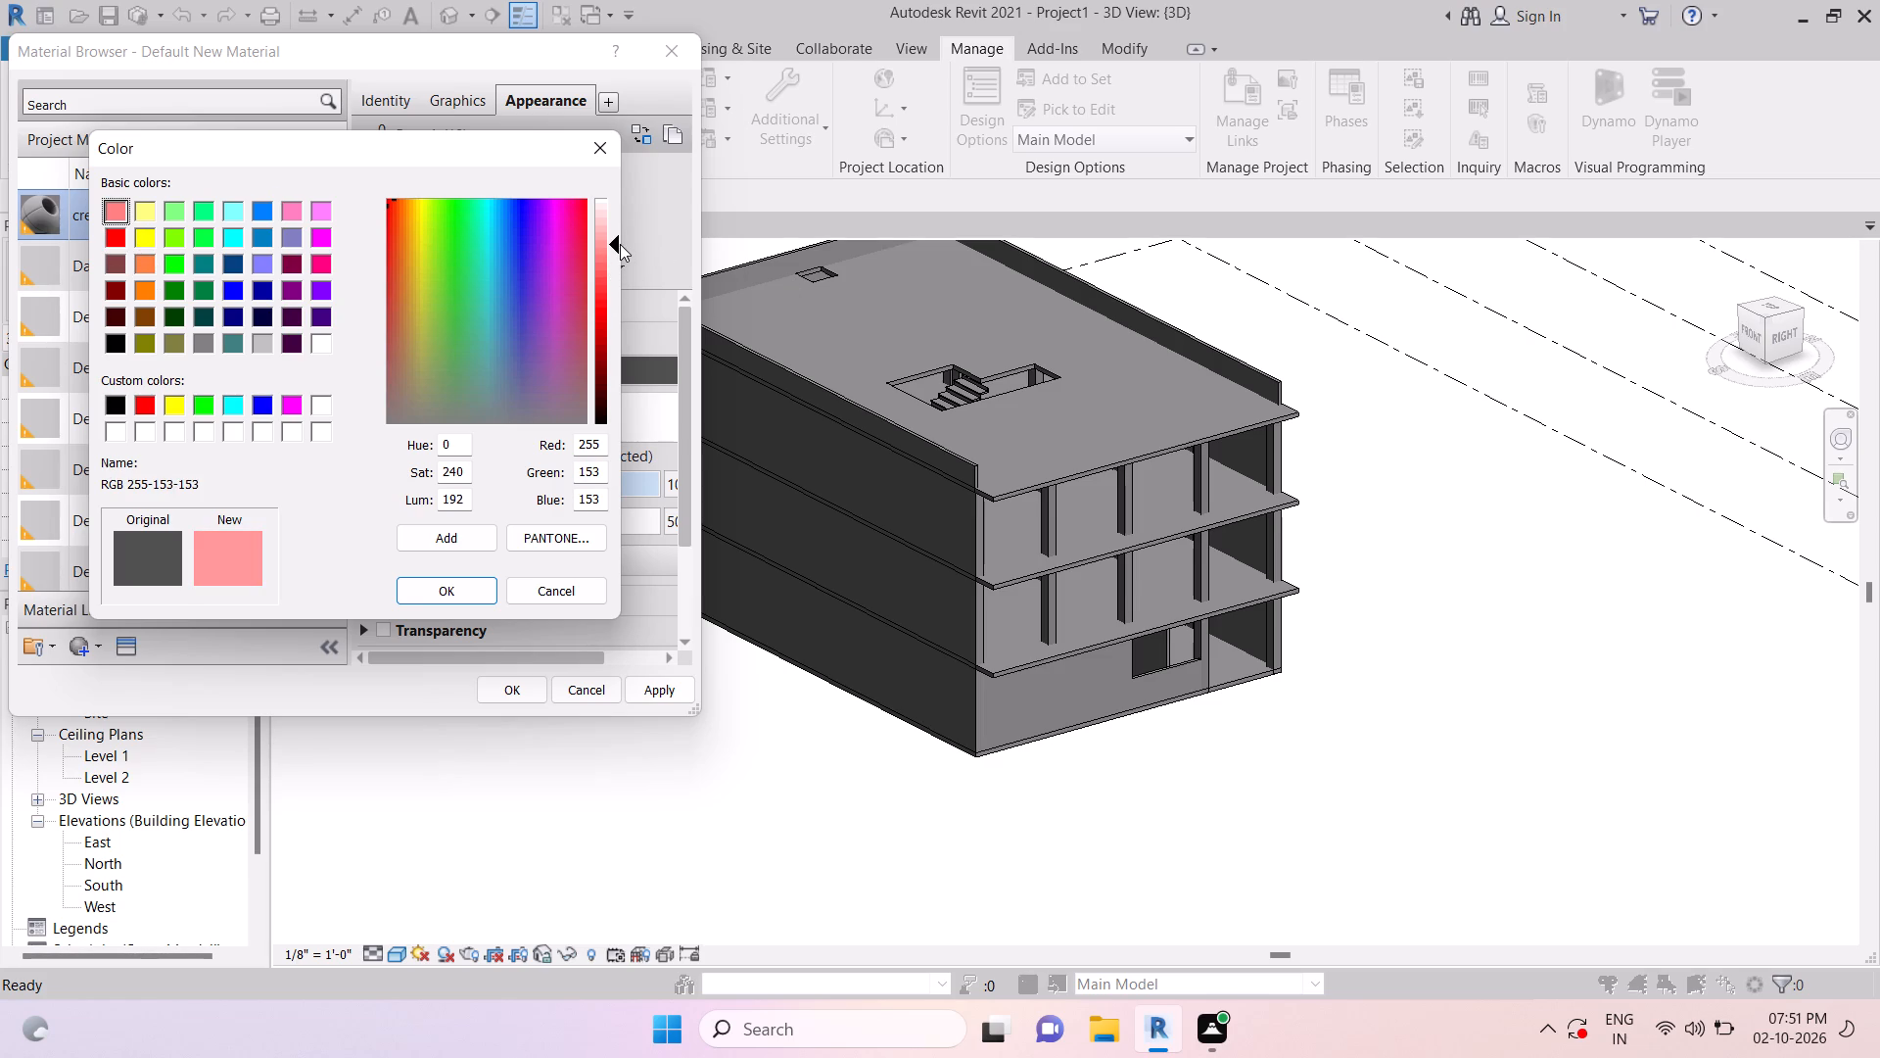
left_click_drag(620, 244, 620, 239)
left_click(462, 577)
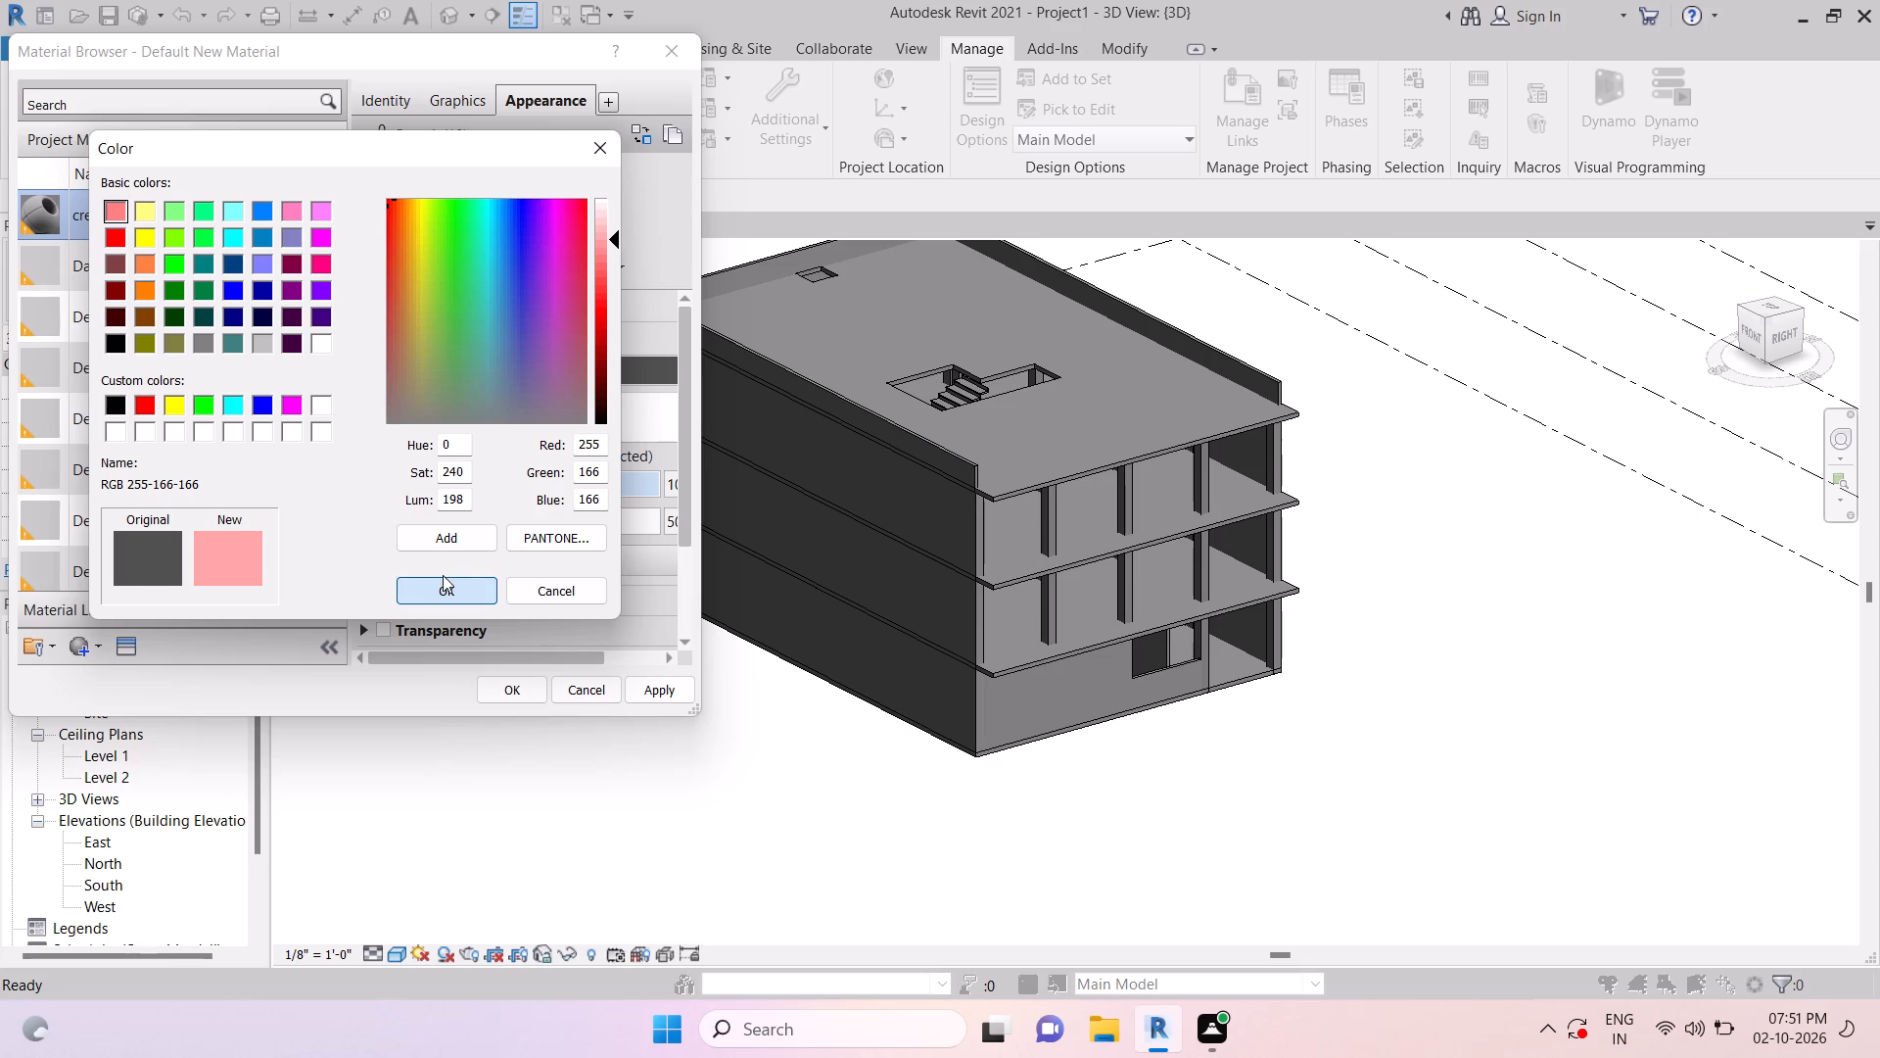
Make the cream colour material's shading use its render appearance and accept the material.
left_click(467, 102)
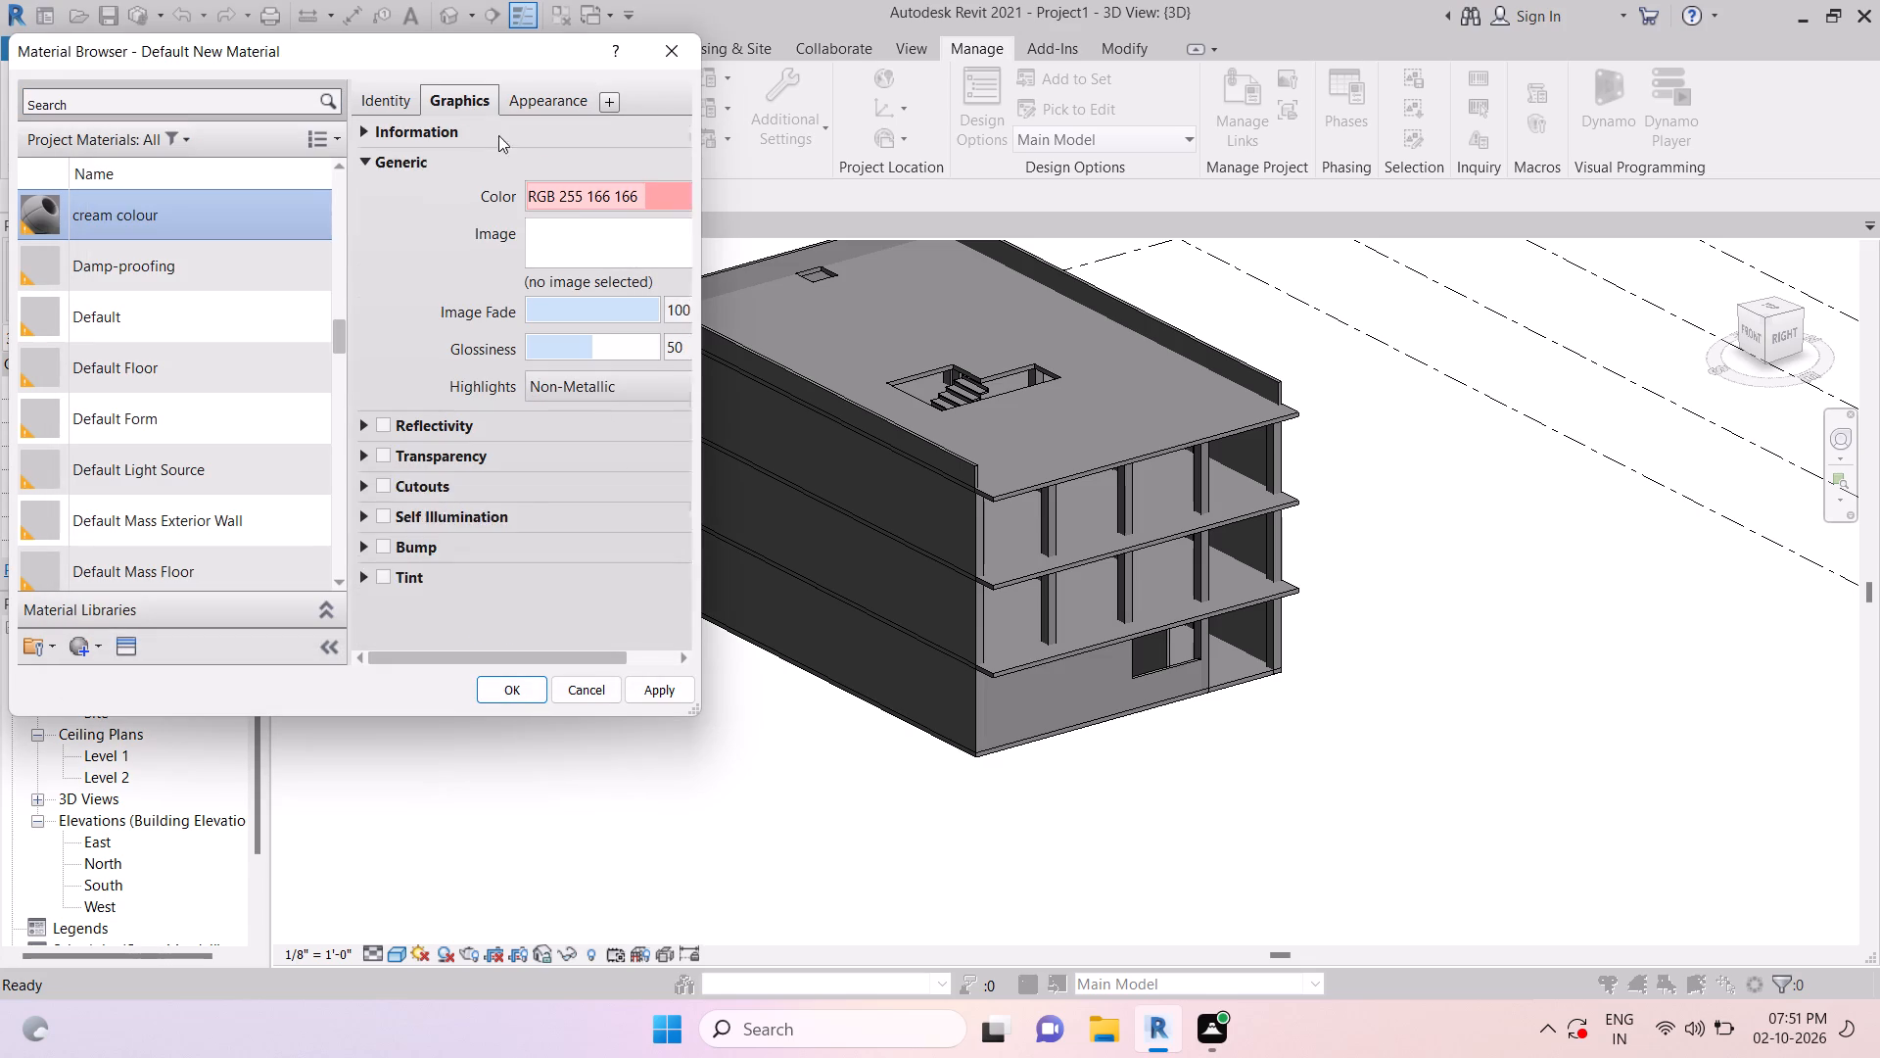
left_click(534, 159)
left_click(503, 696)
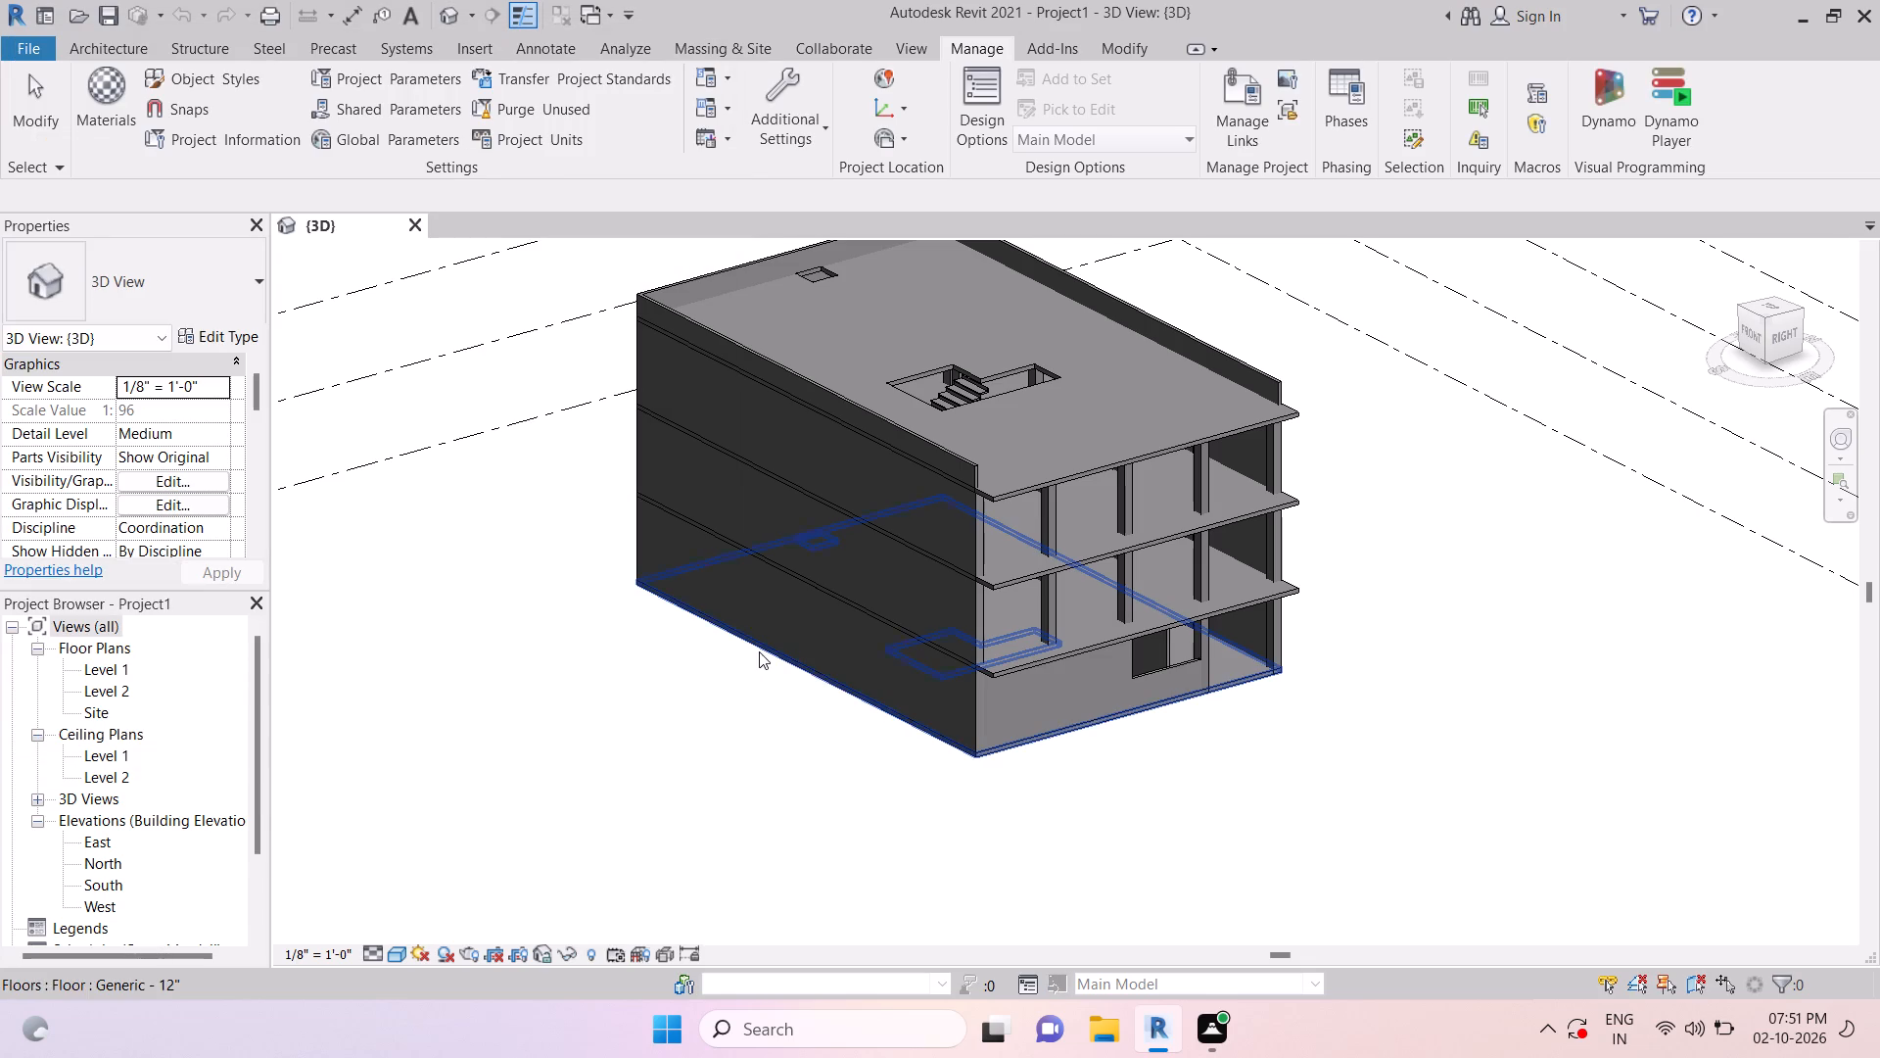
Paint the three storeys of the building's long, closed exterior side wall with the cream colour material.
type("pt")
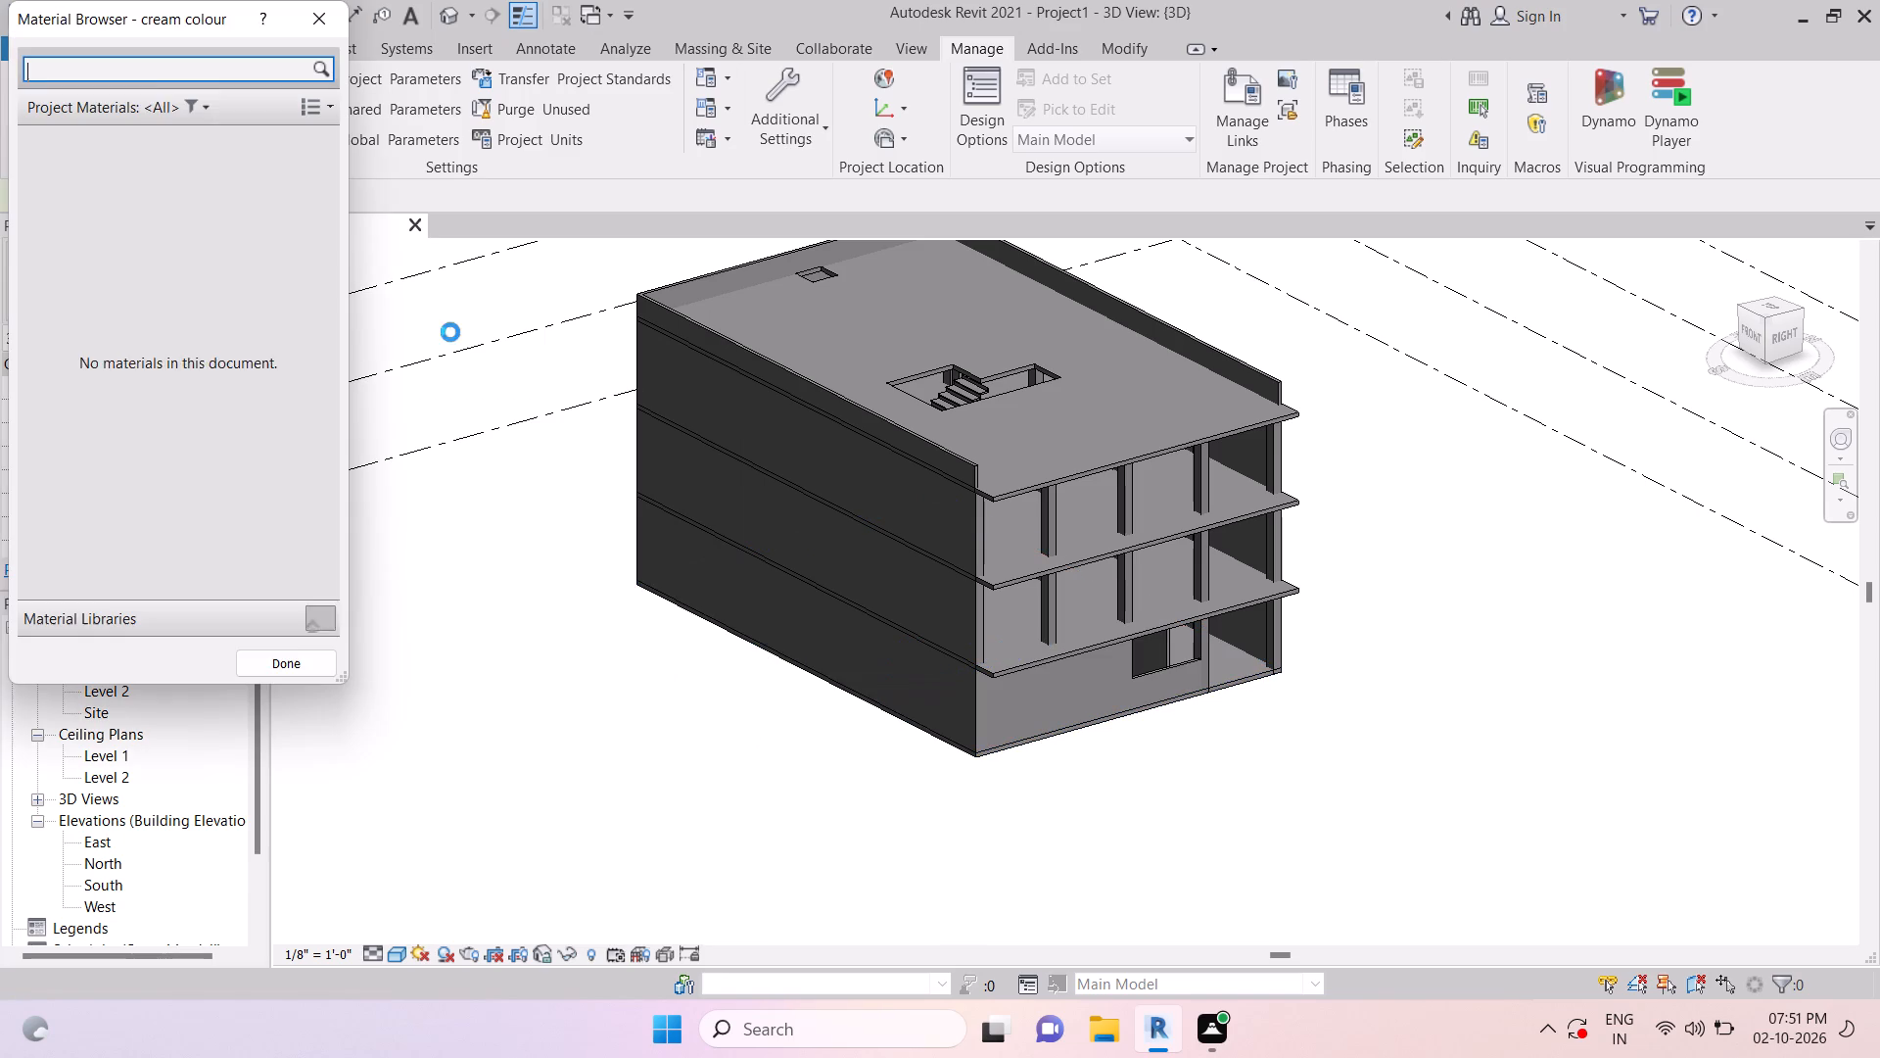
left_click(77, 387)
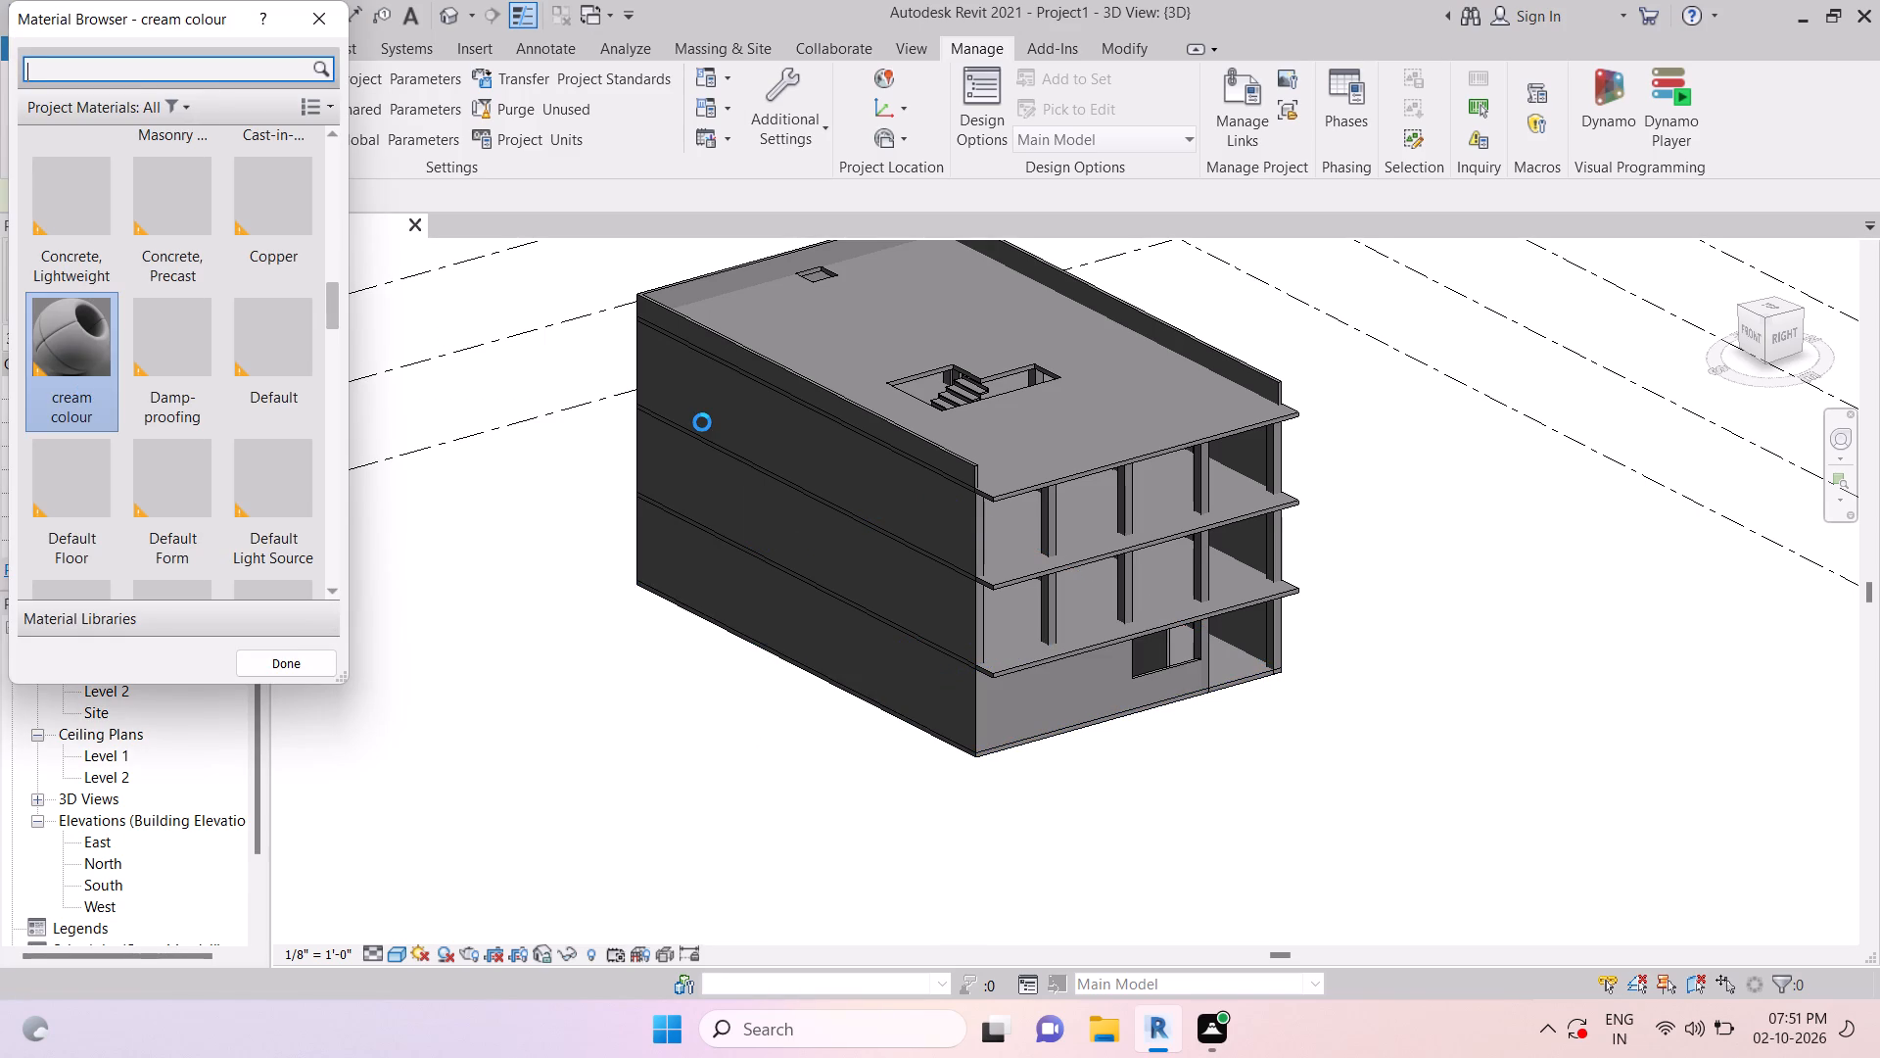
left_click(797, 533)
left_click(904, 472)
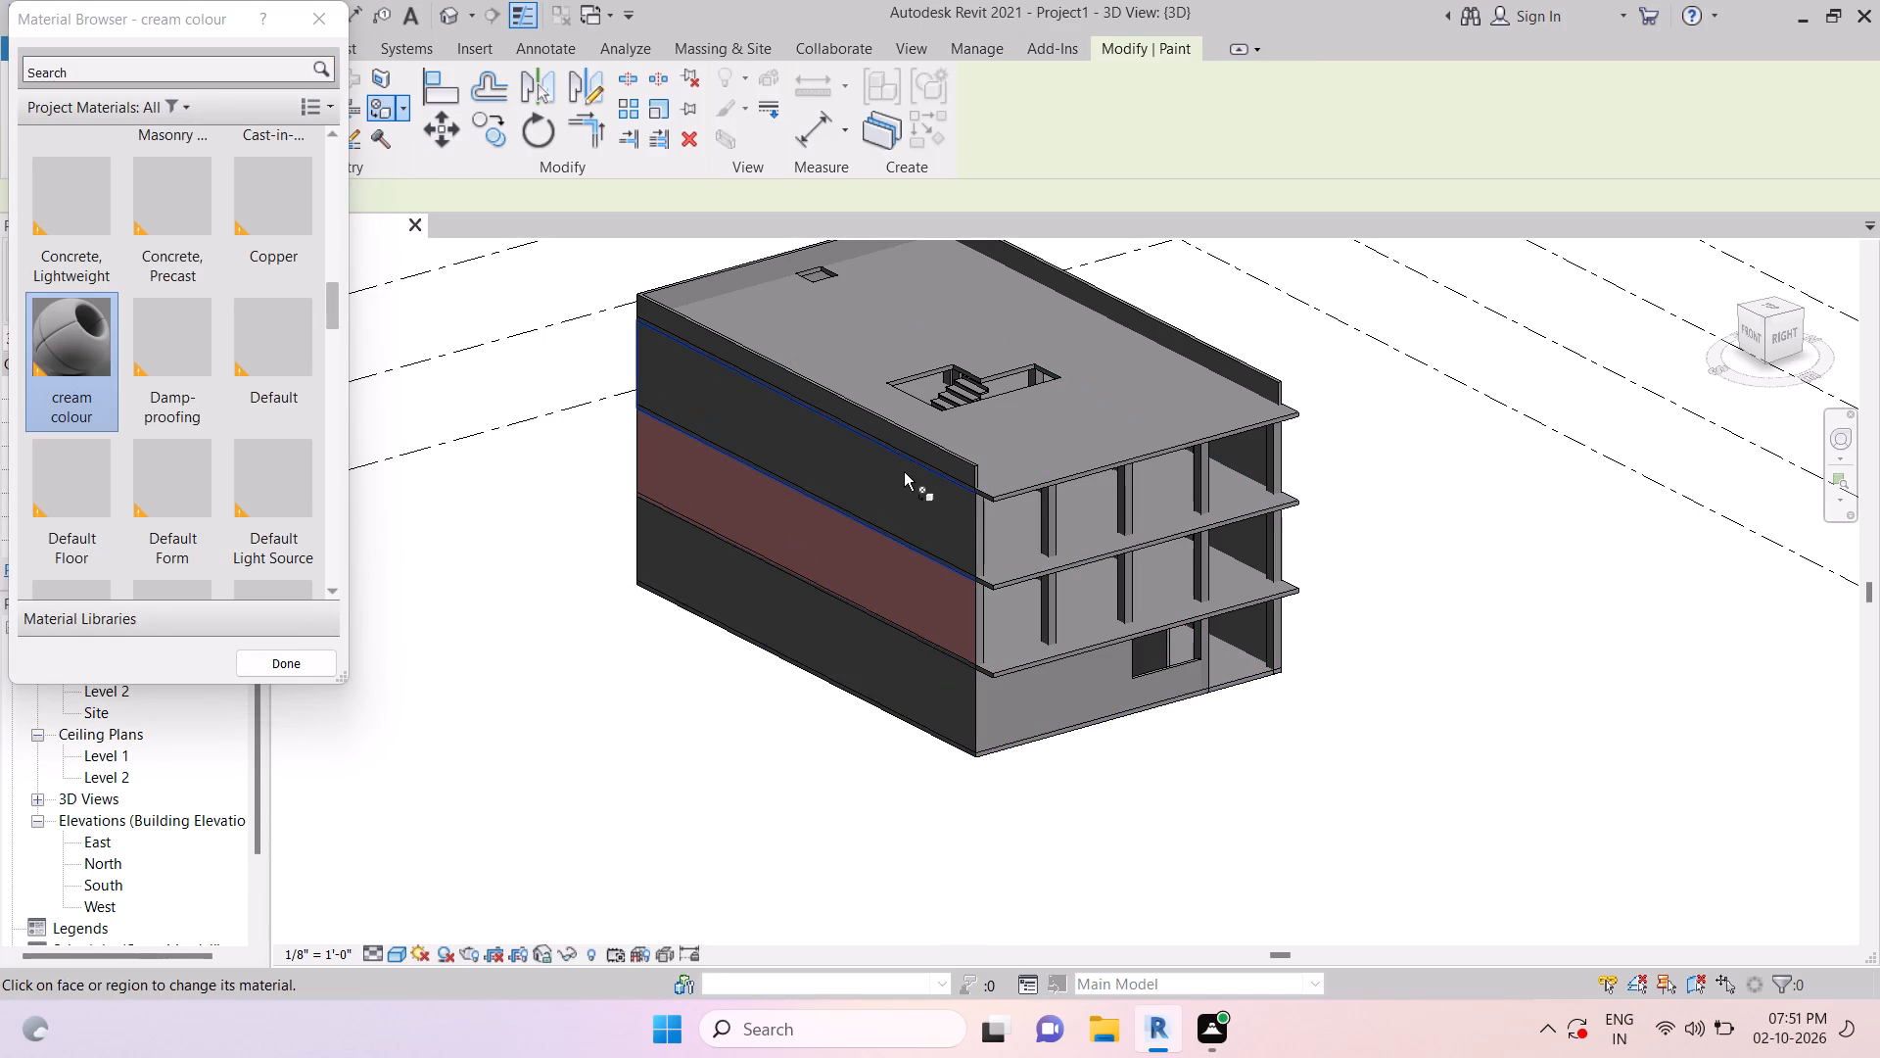
left_click(820, 627)
Paint the long-side edges of the two intermediate floor slabs and the adjoining corner column faces with cream colour.
scroll(900, 612, "up", 16)
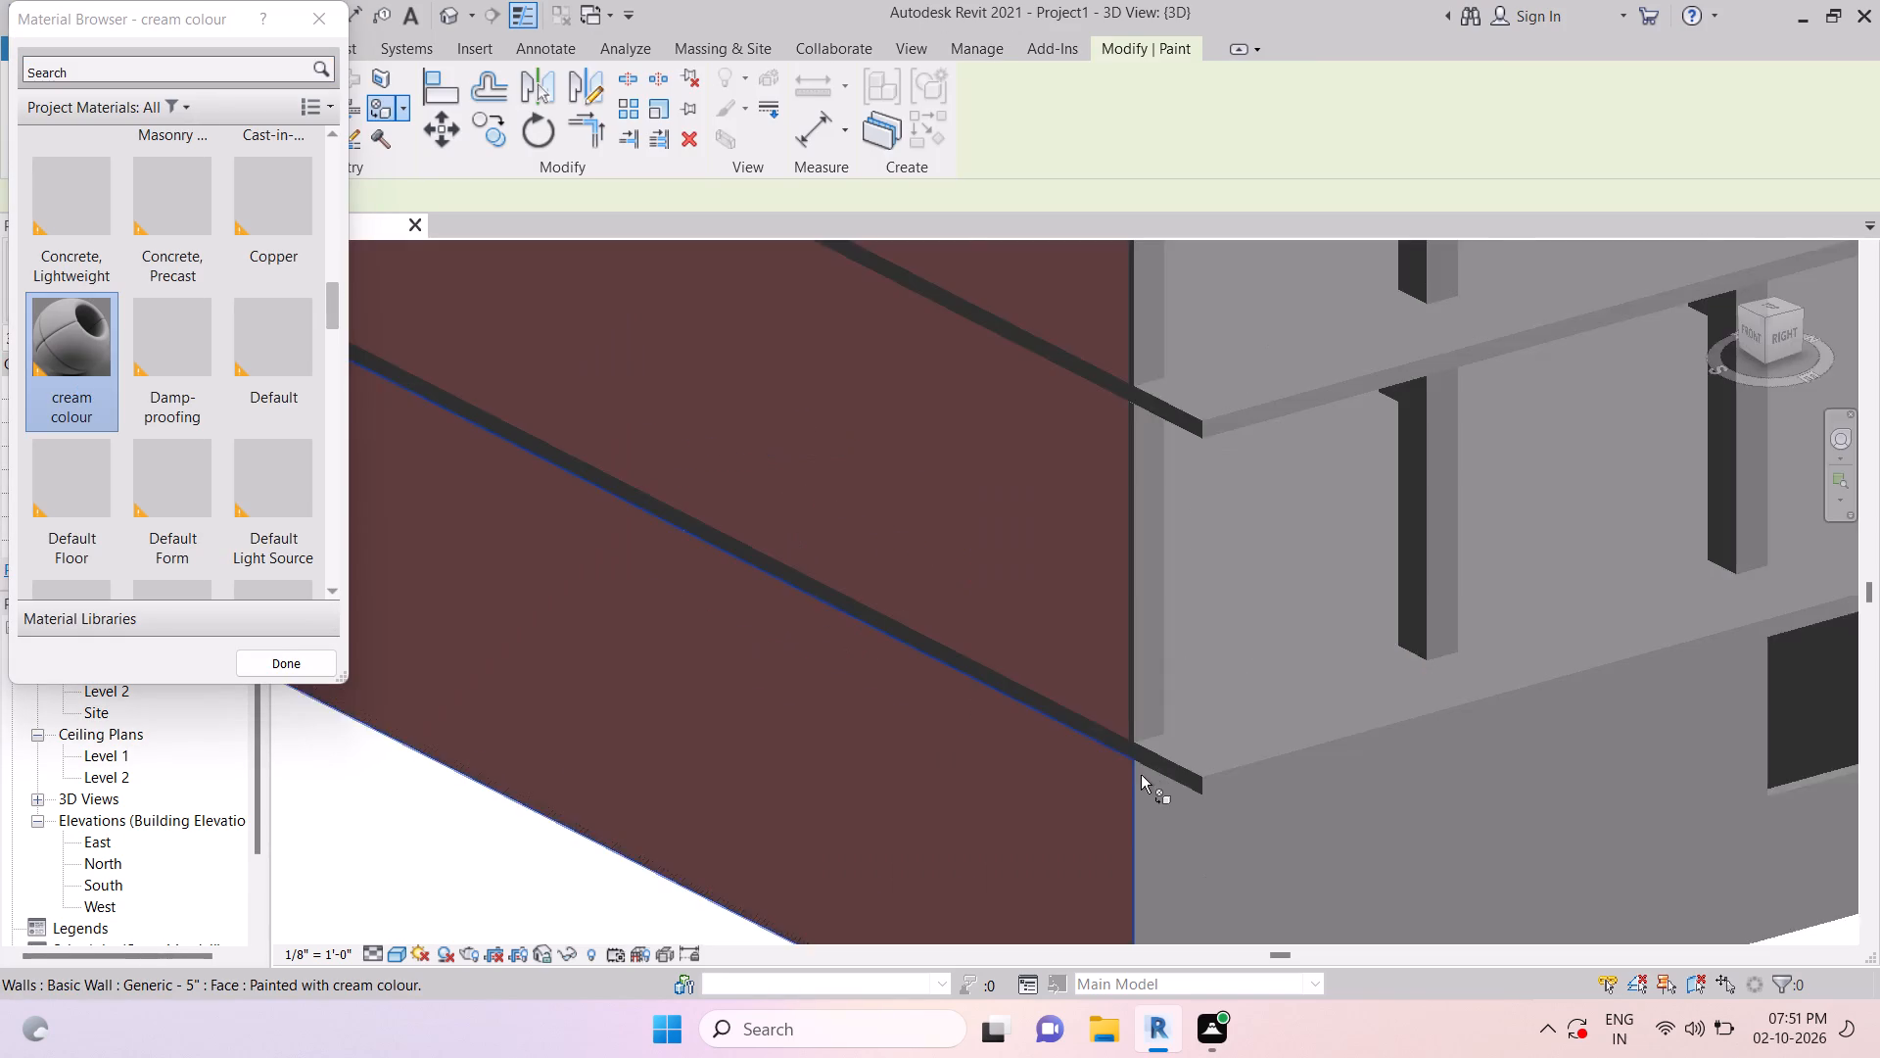
left_click(1185, 778)
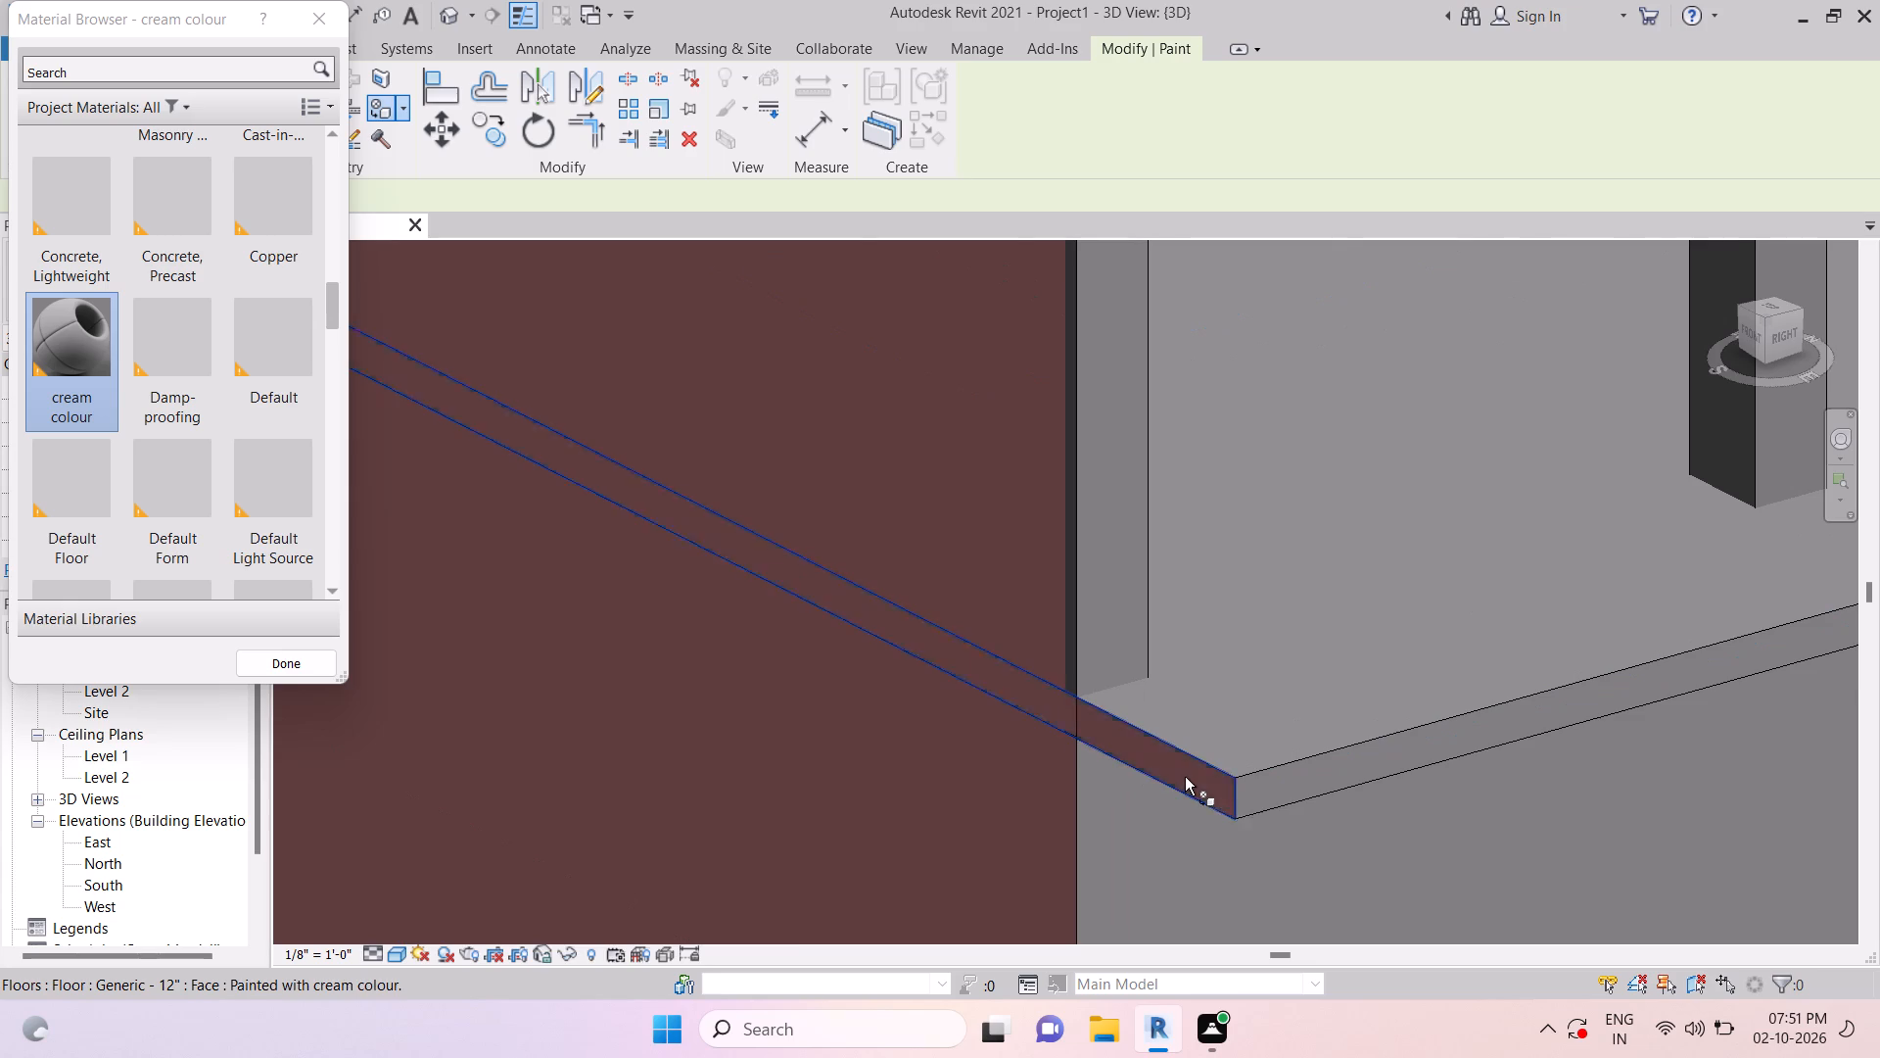
scroll(1185, 776, "down", 9)
scroll(1121, 492, "up", 9)
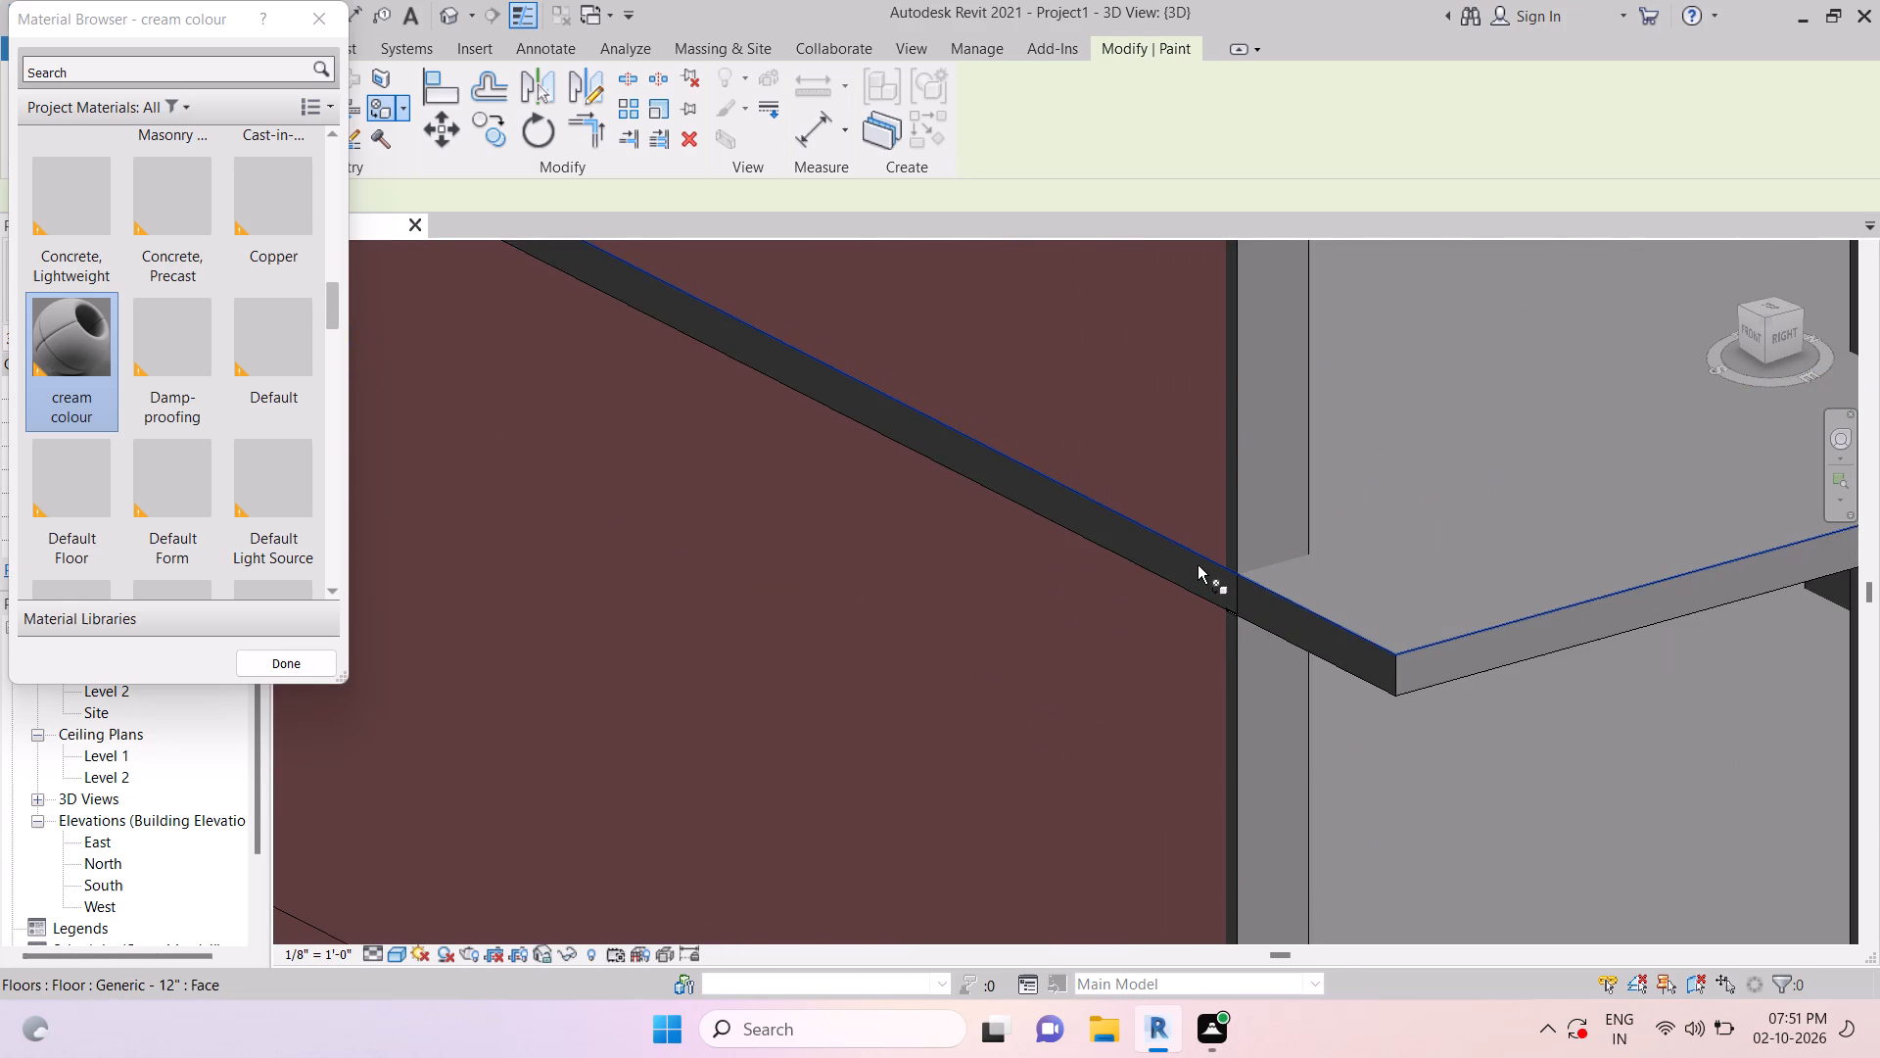
scroll(1198, 567, "up", 4)
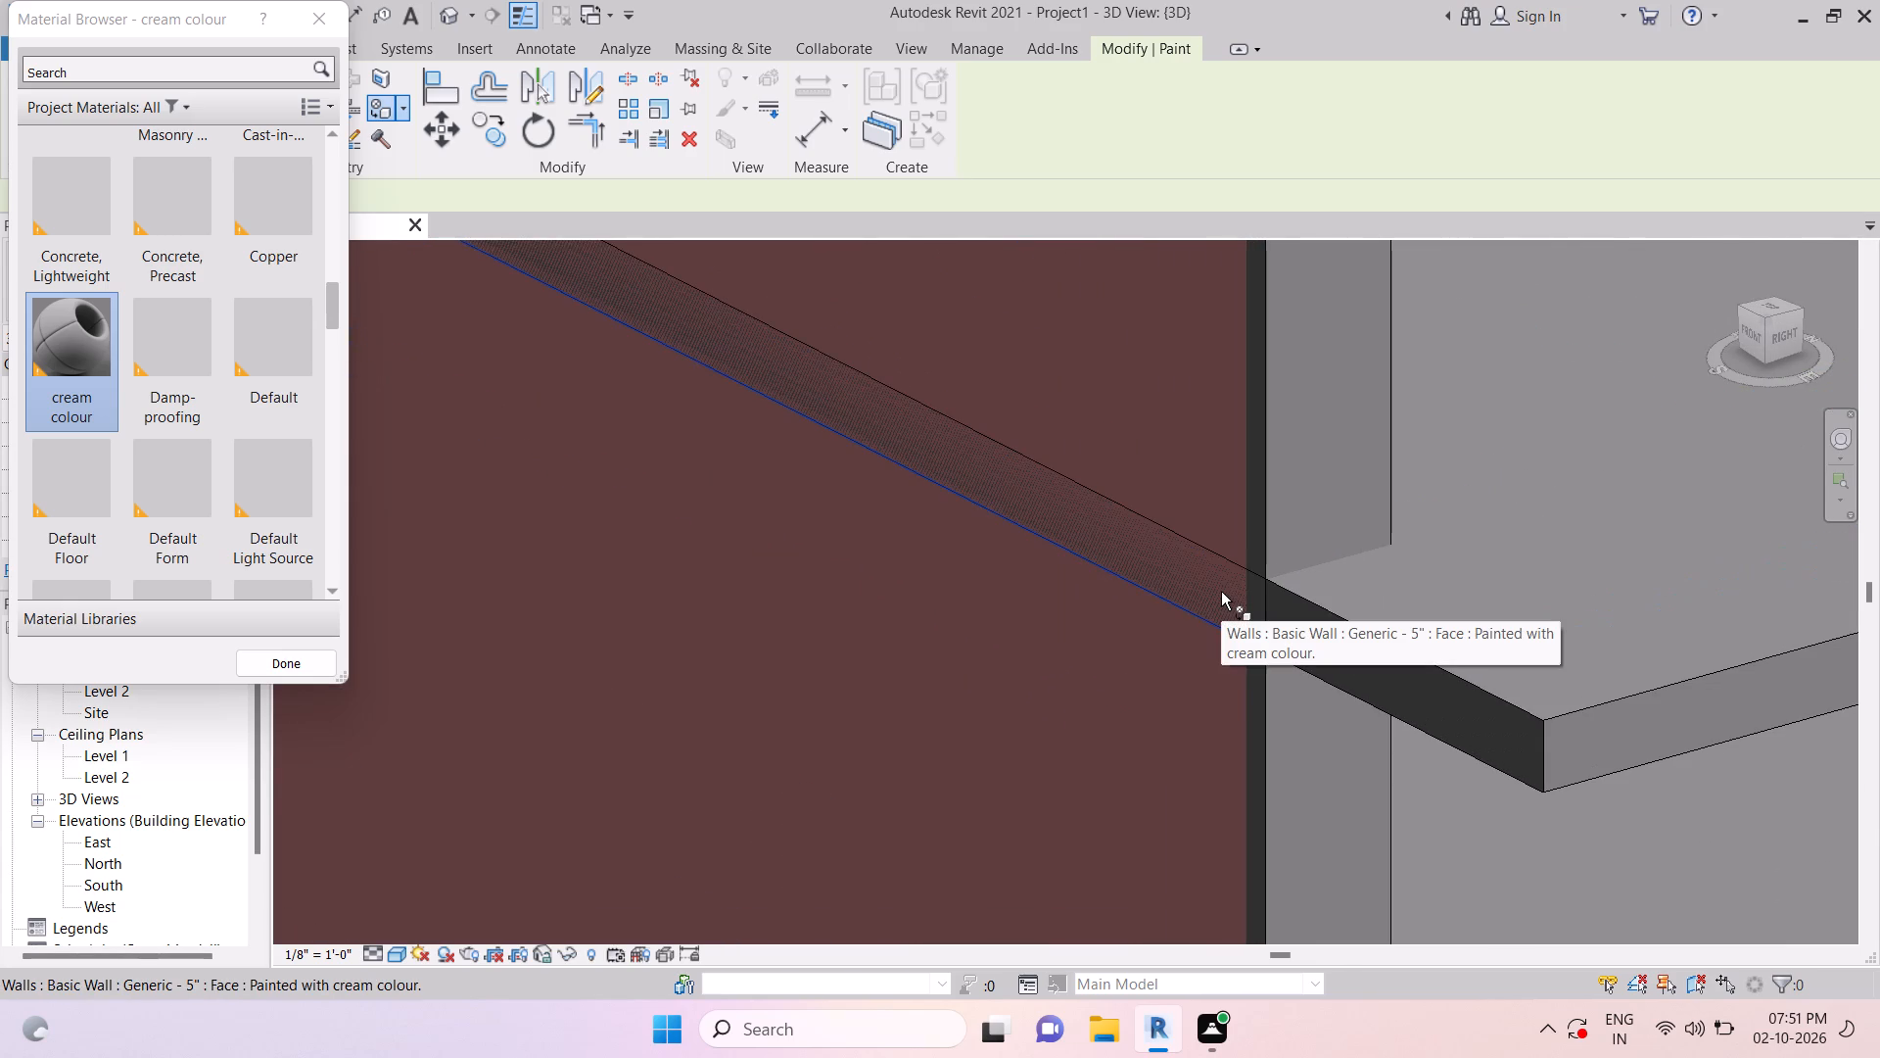
left_click(1303, 648)
scroll(1299, 647, "down", 1)
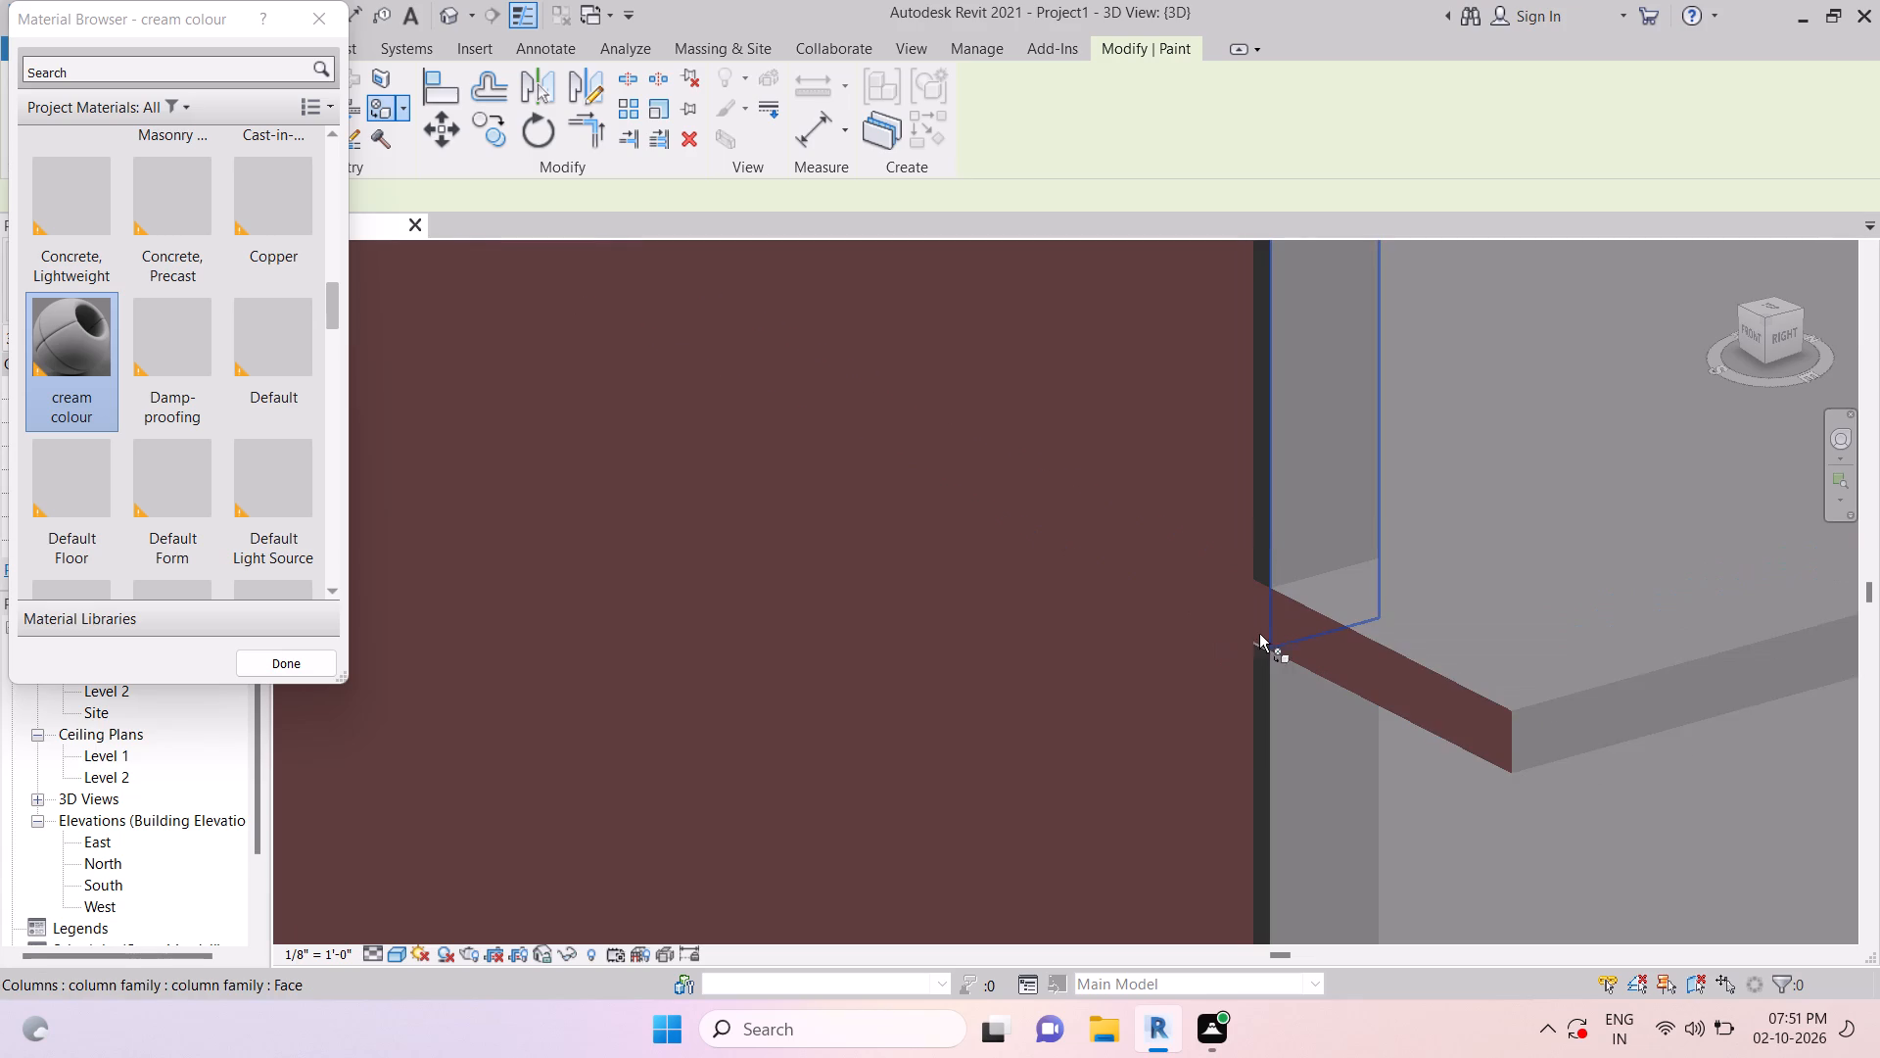
scroll(1259, 634, "up", 1)
scroll(1254, 538, "up", 5)
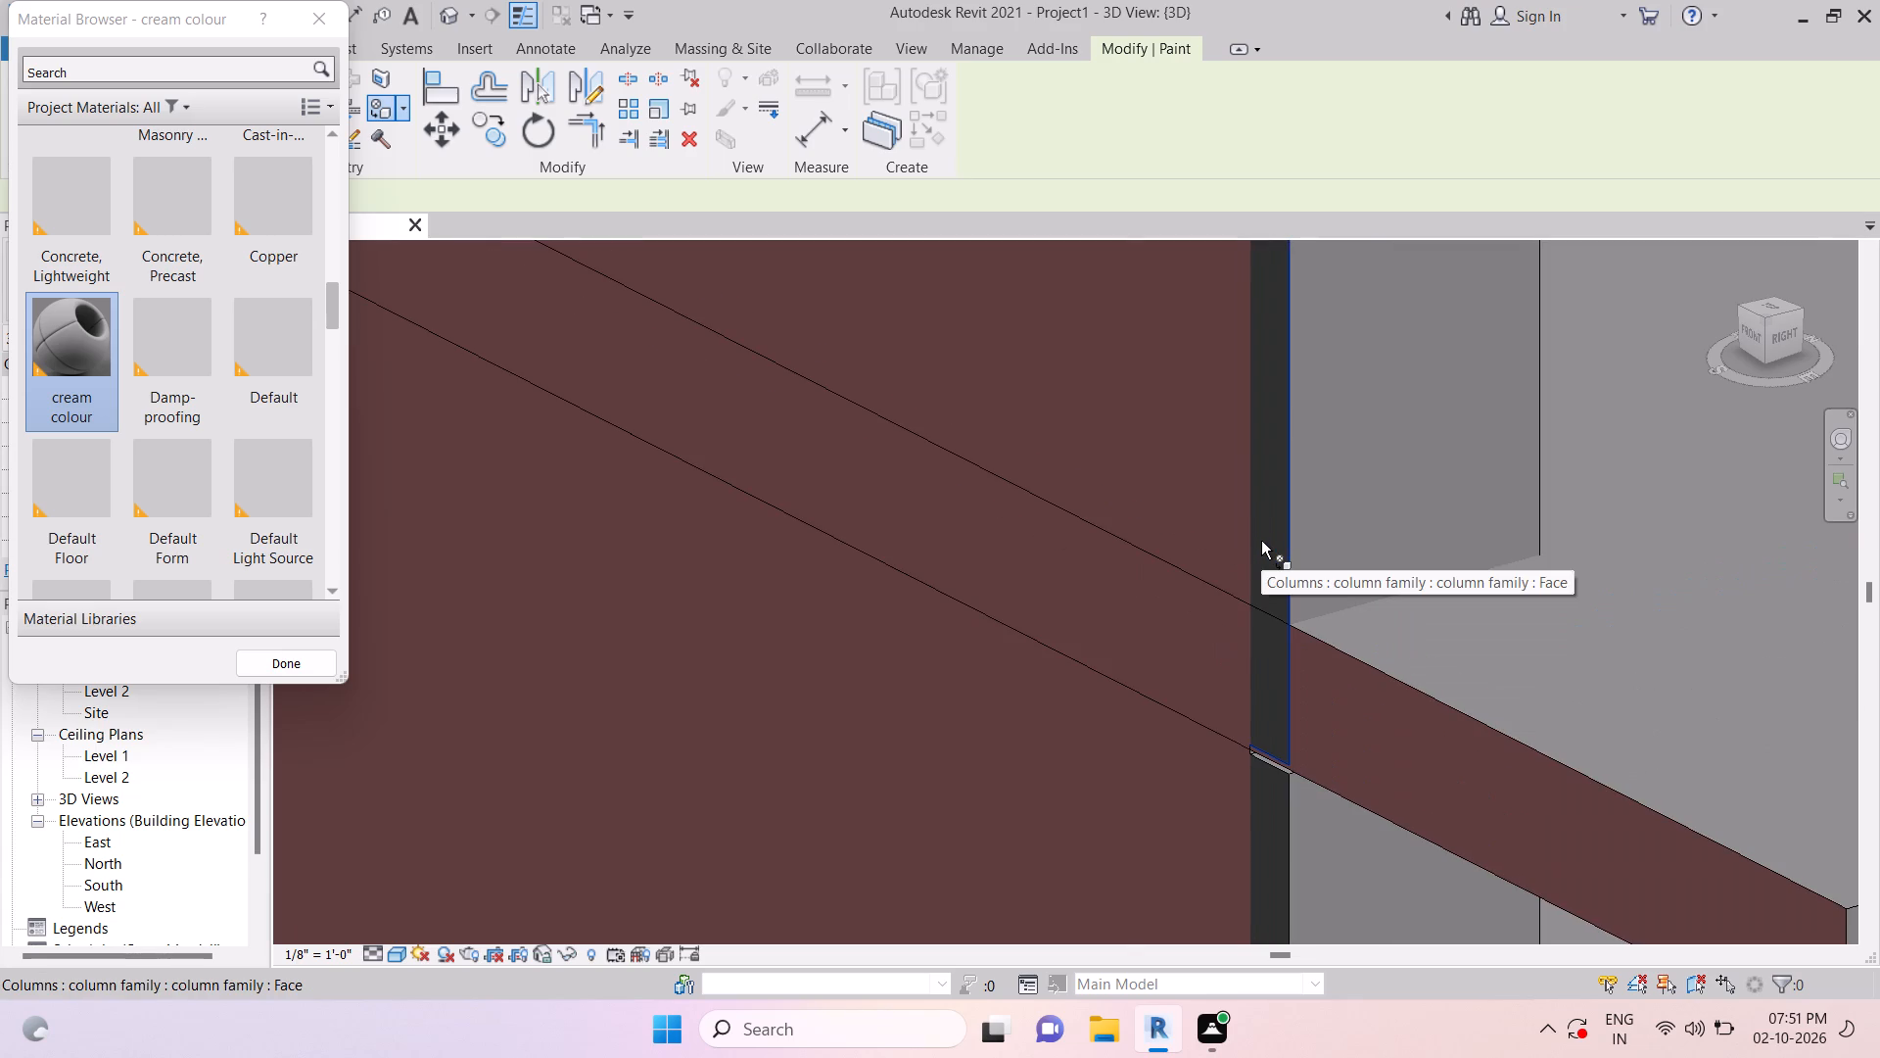
left_click(1261, 541)
scroll(1261, 541, "down", 8)
scroll(1257, 695, "up", 4)
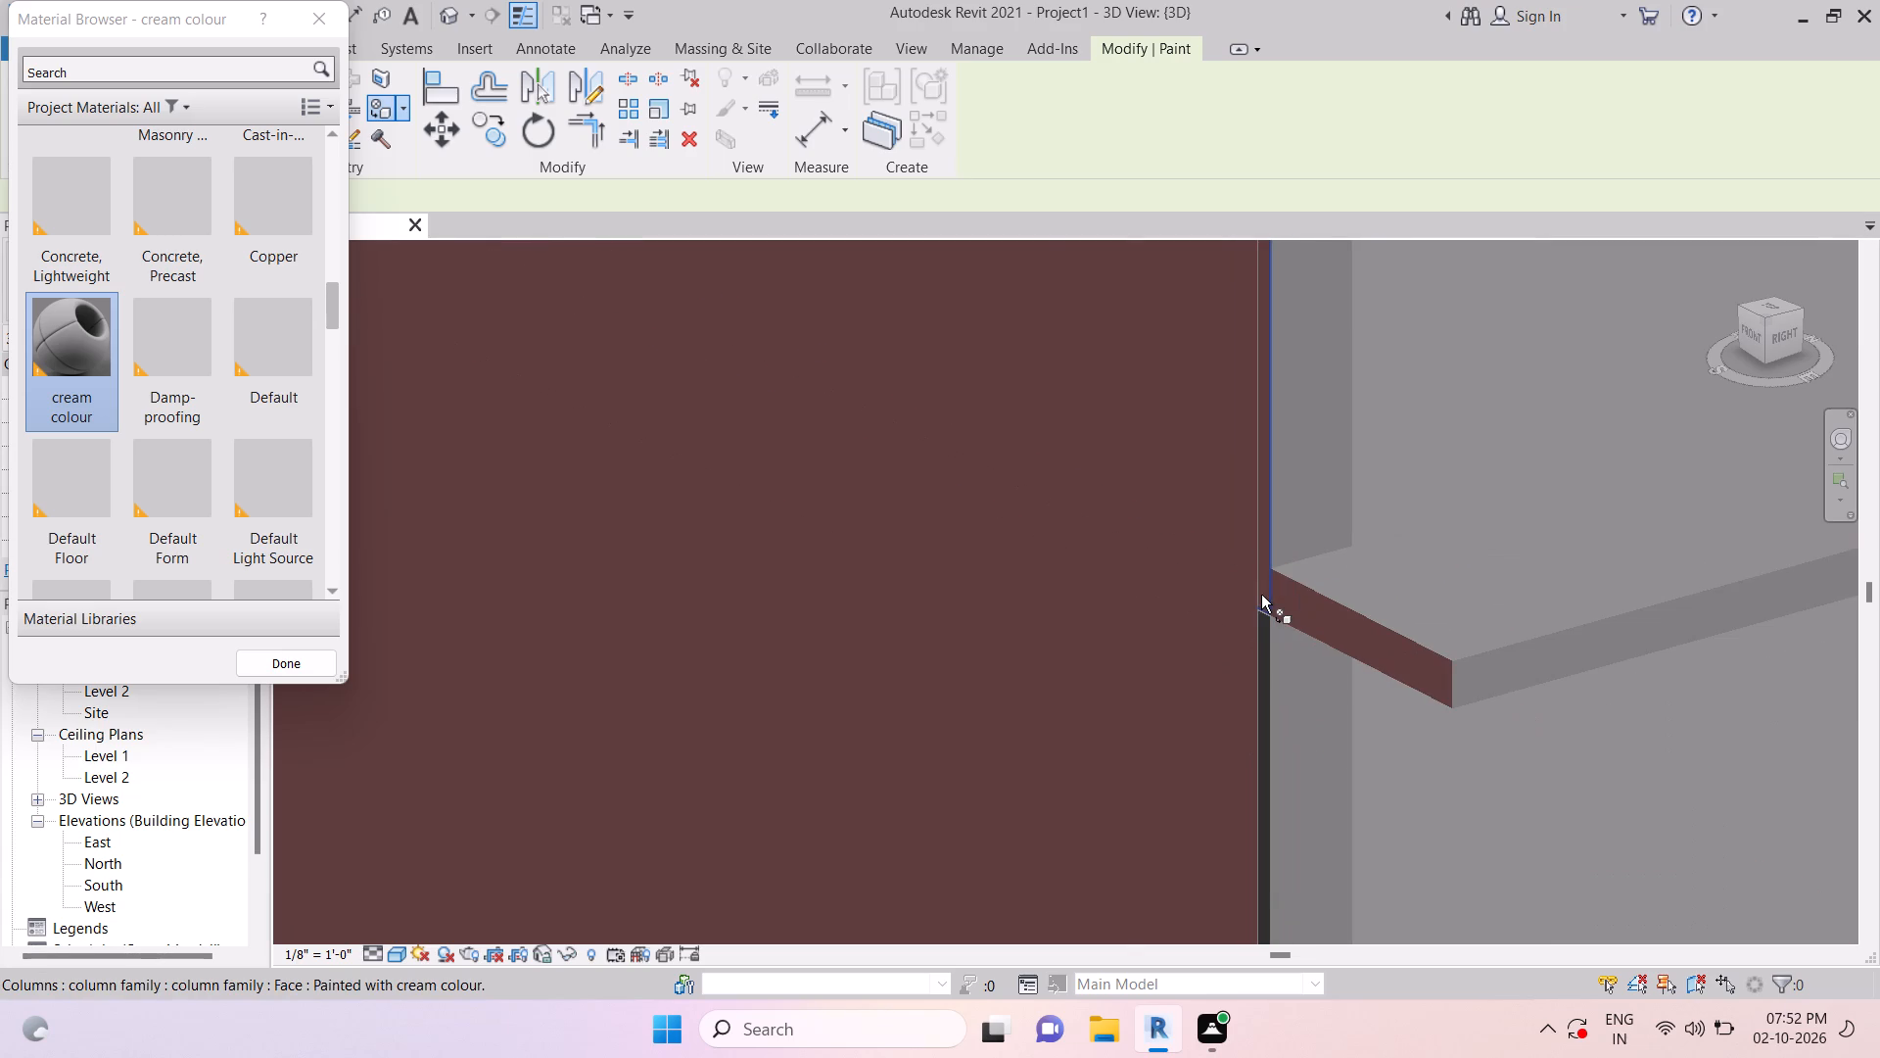
scroll(1261, 595, "up", 6)
left_click(1286, 665)
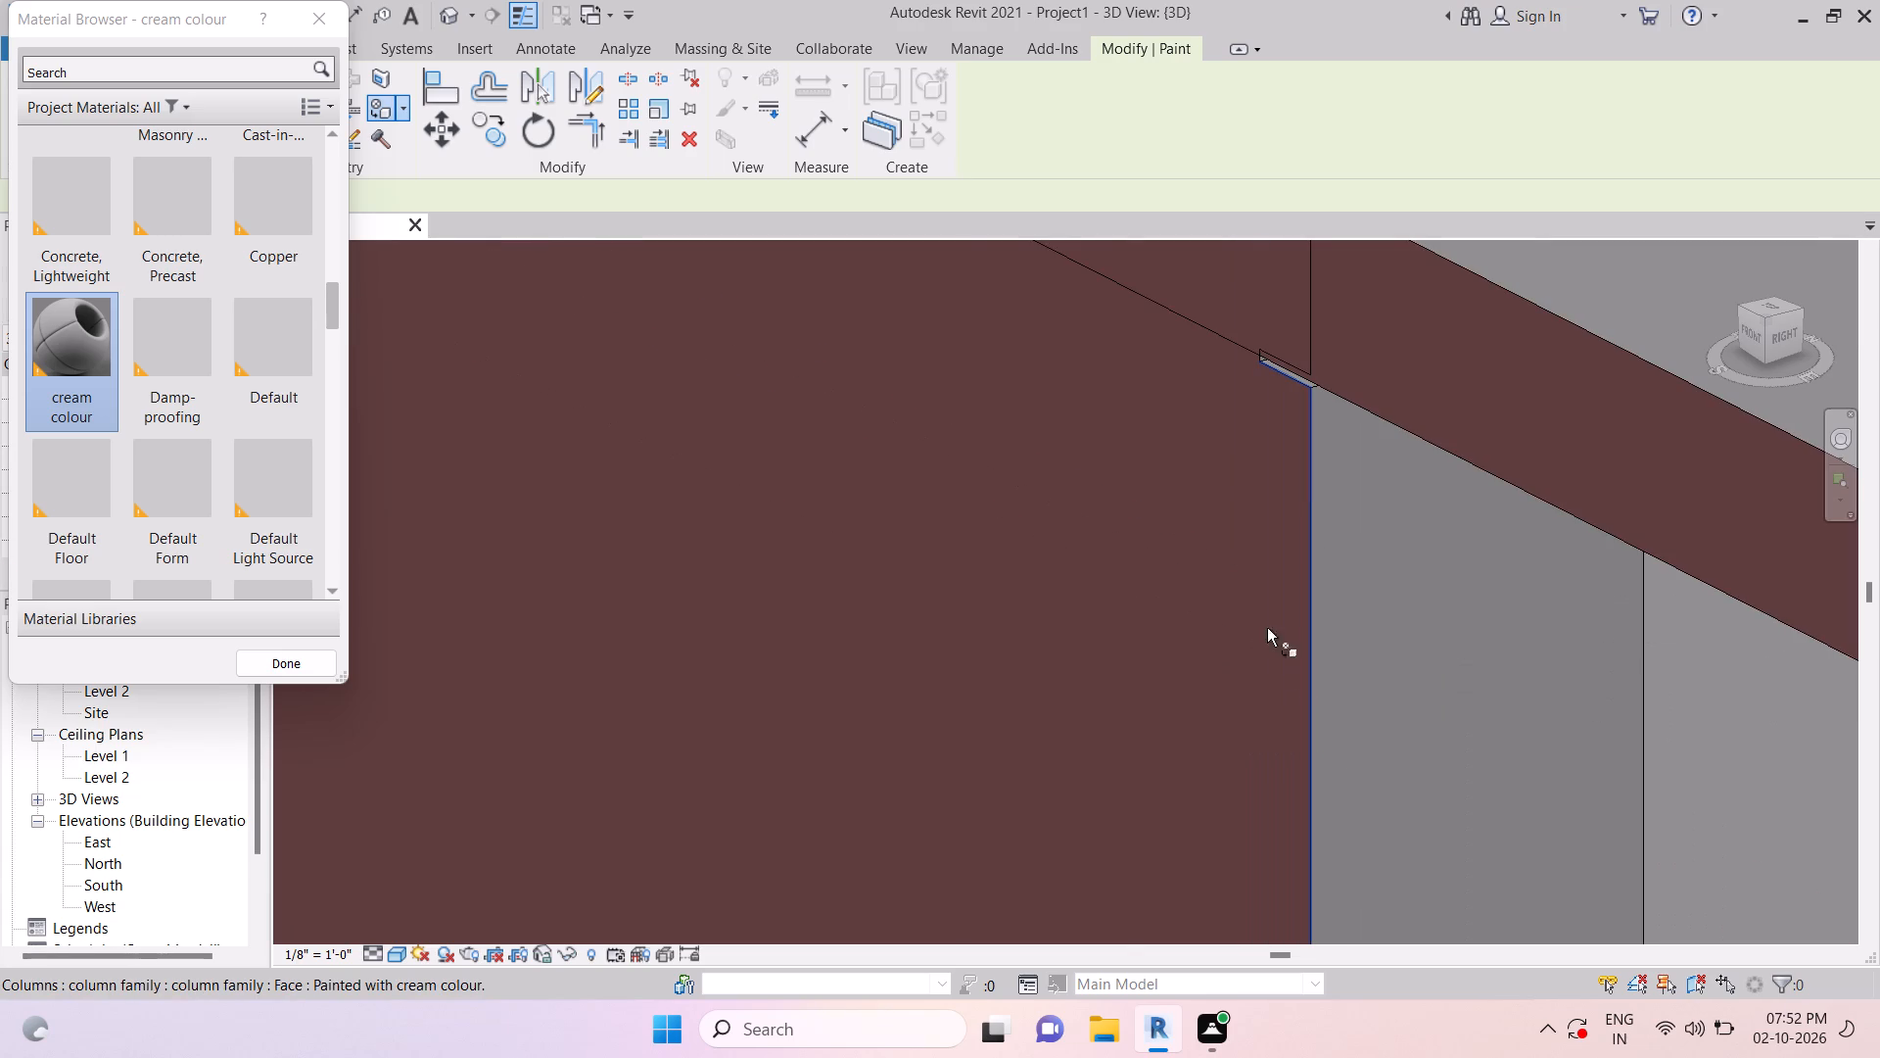
Paint the outer face of the roof parapet above the already painted long side wall with the cream colour material.
scroll(1319, 369, "up", 12)
scroll(1242, 446, "down", 4)
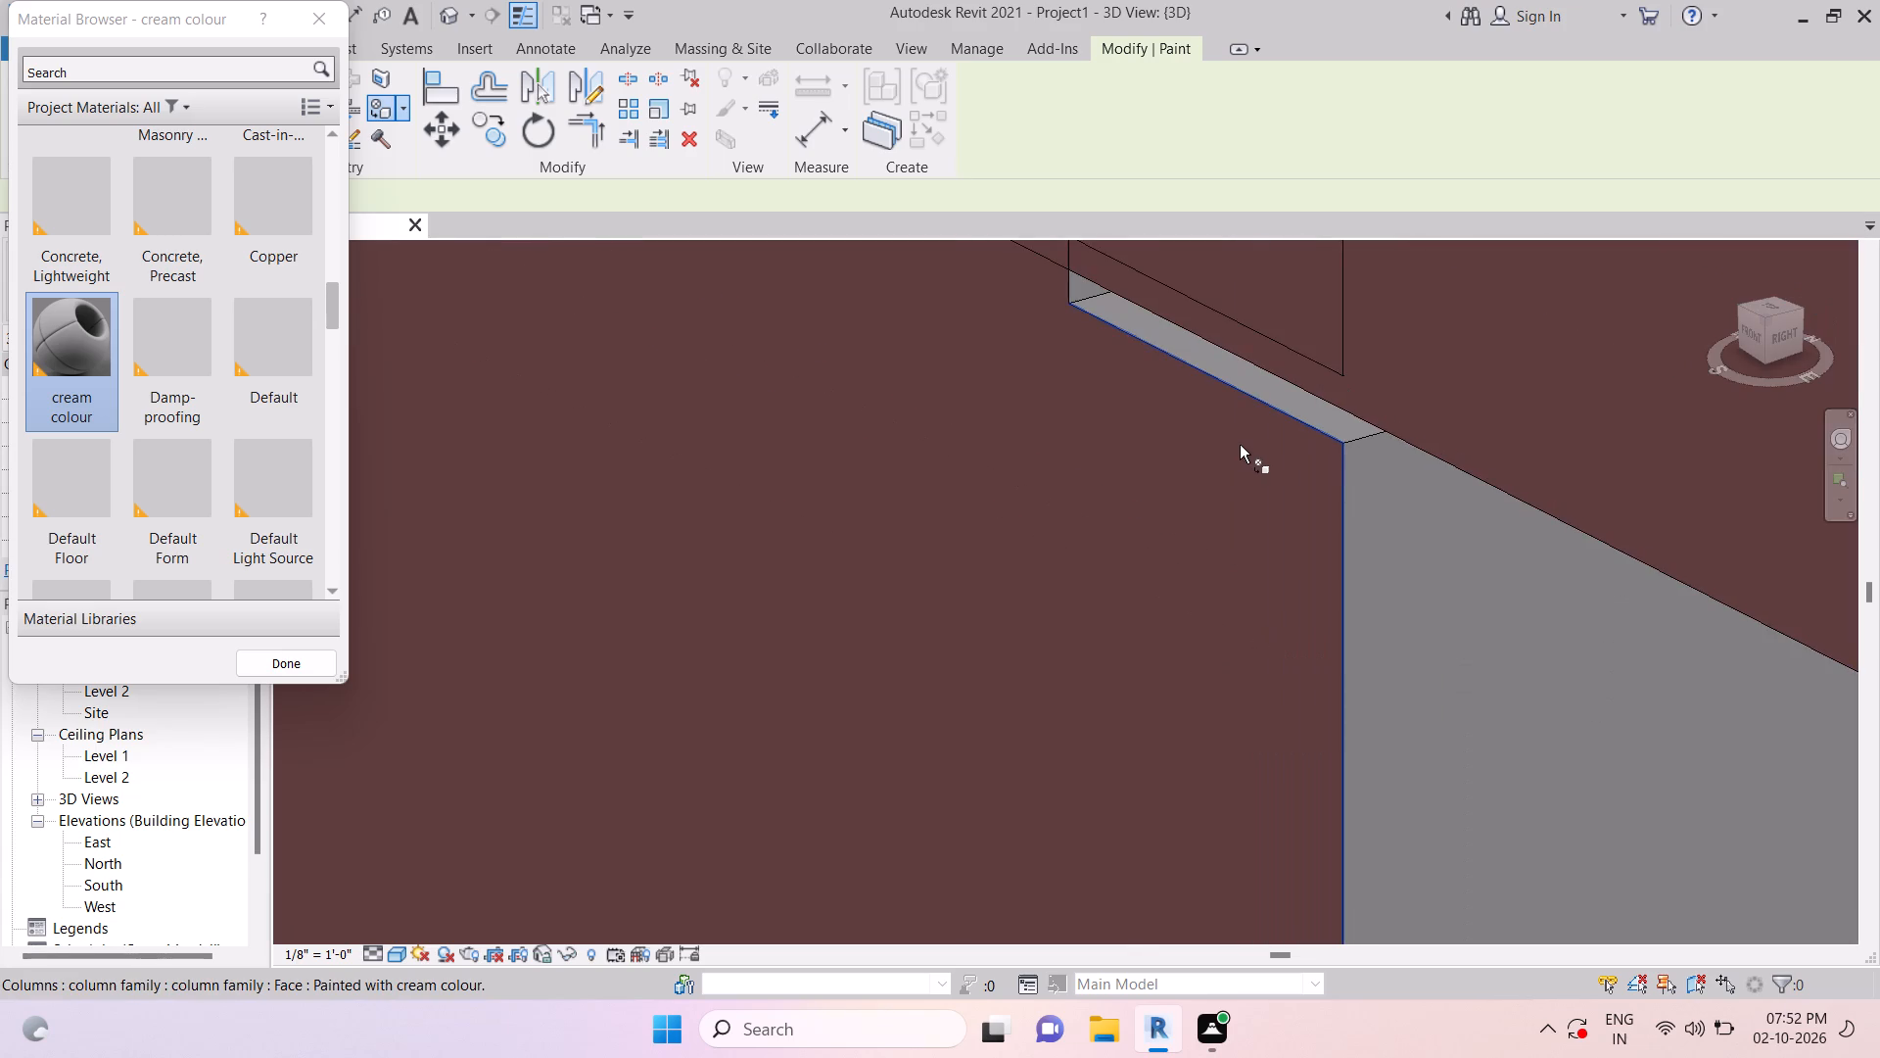
scroll(1240, 445, "down", 11)
scroll(1286, 503, "down", 14)
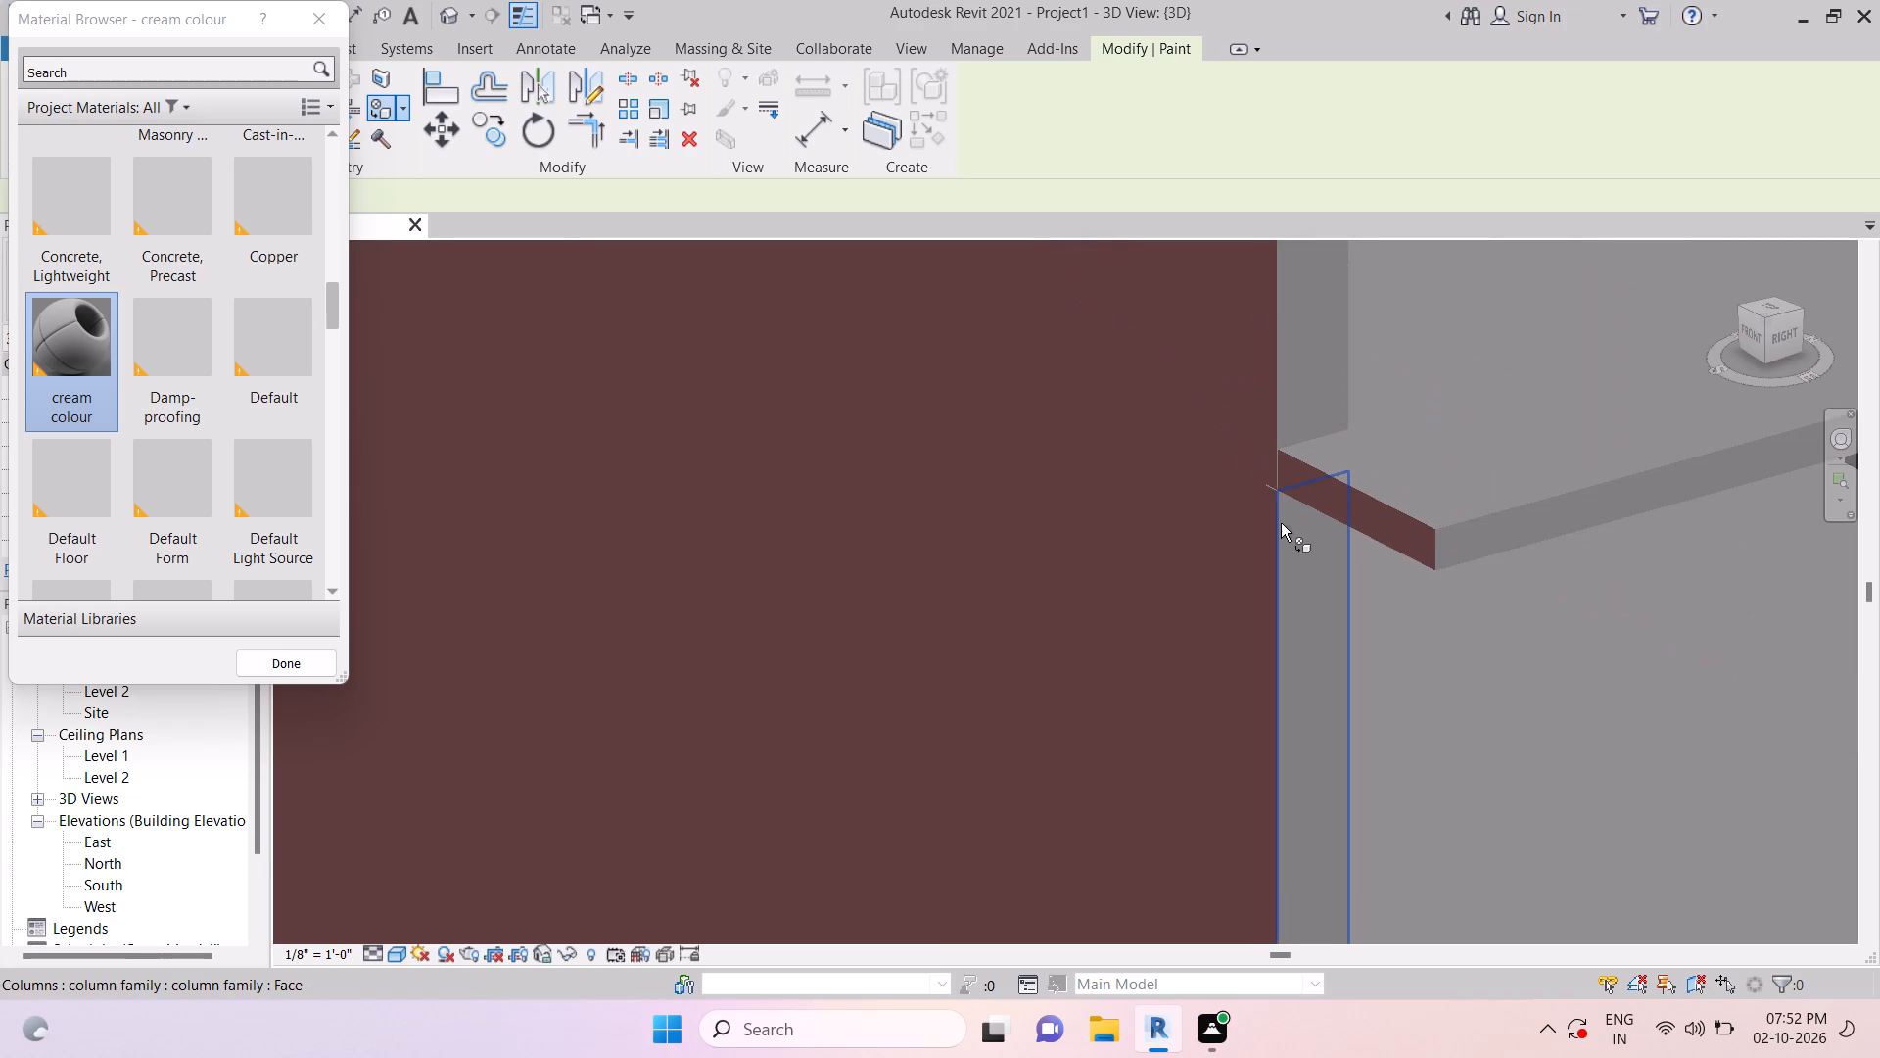
middle_click_drag(1380, 810, 1422, 509)
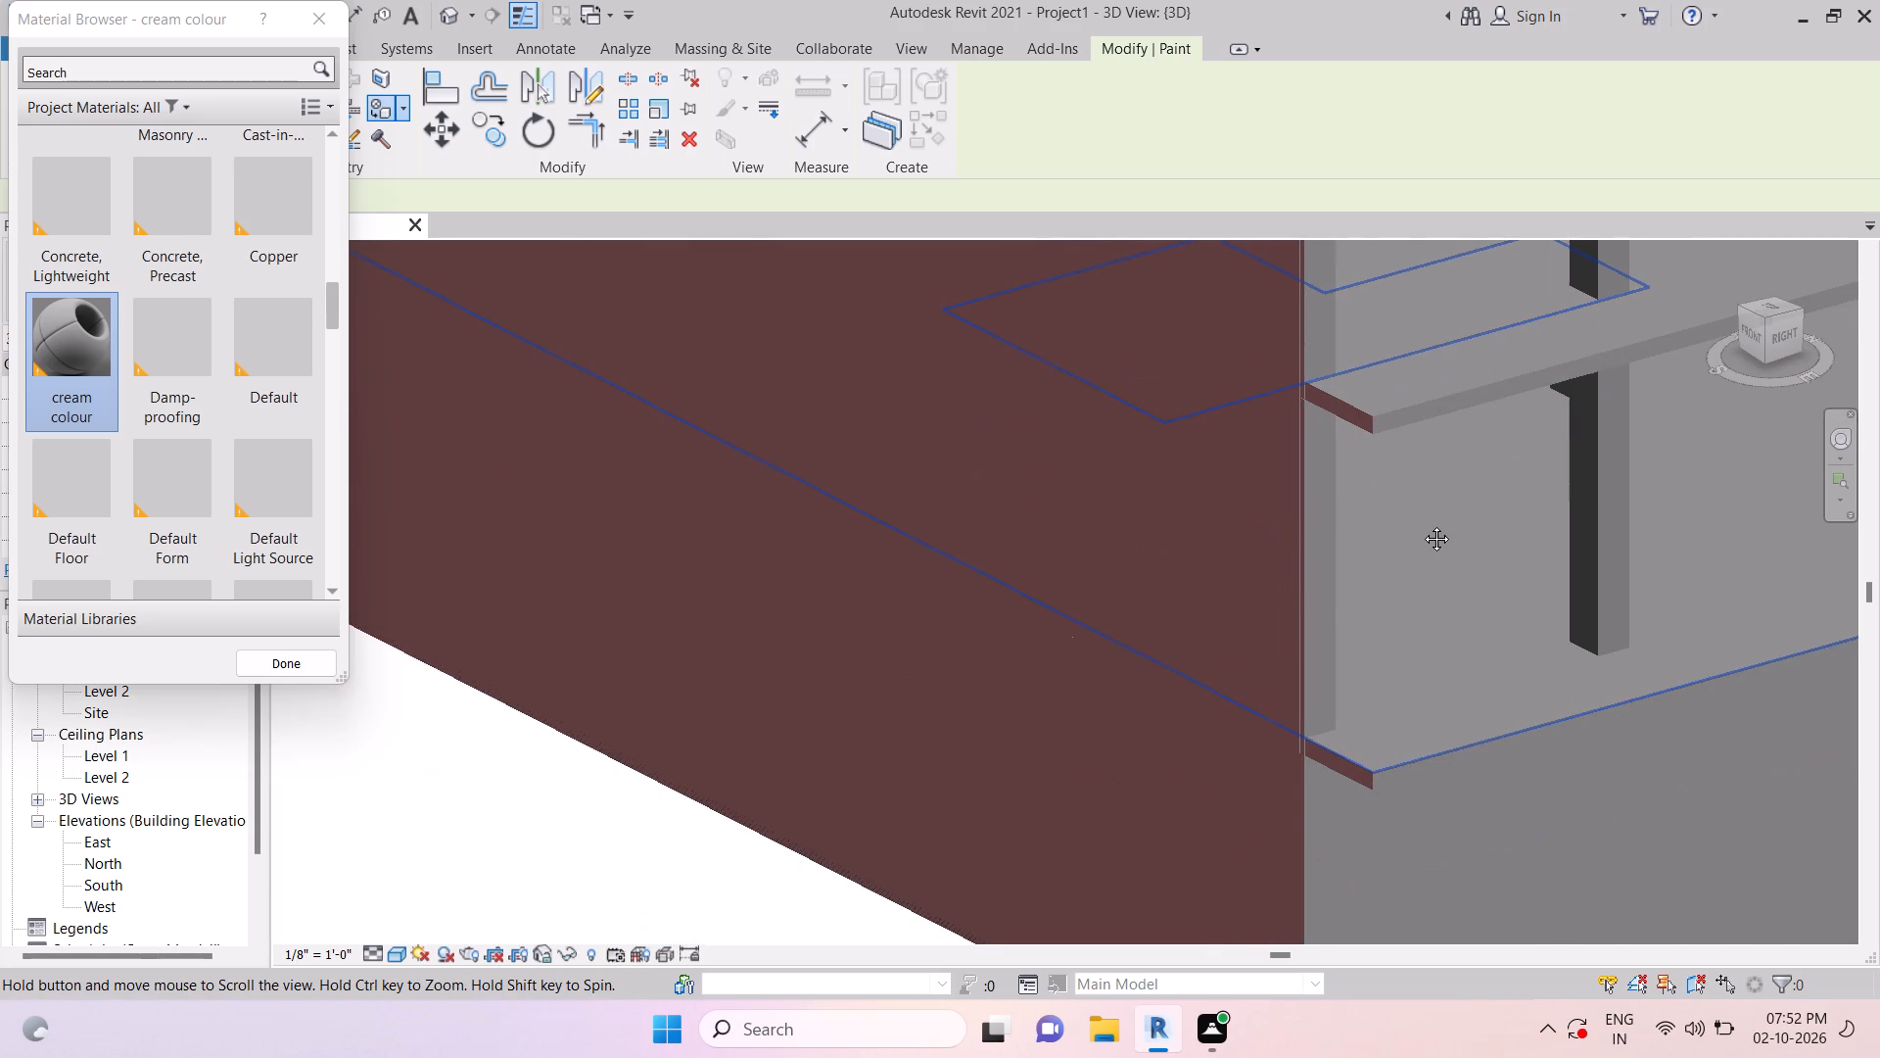
scroll(1305, 600, "up", 10)
scroll(1370, 621, "down", 5)
scroll(1444, 716, "down", 2)
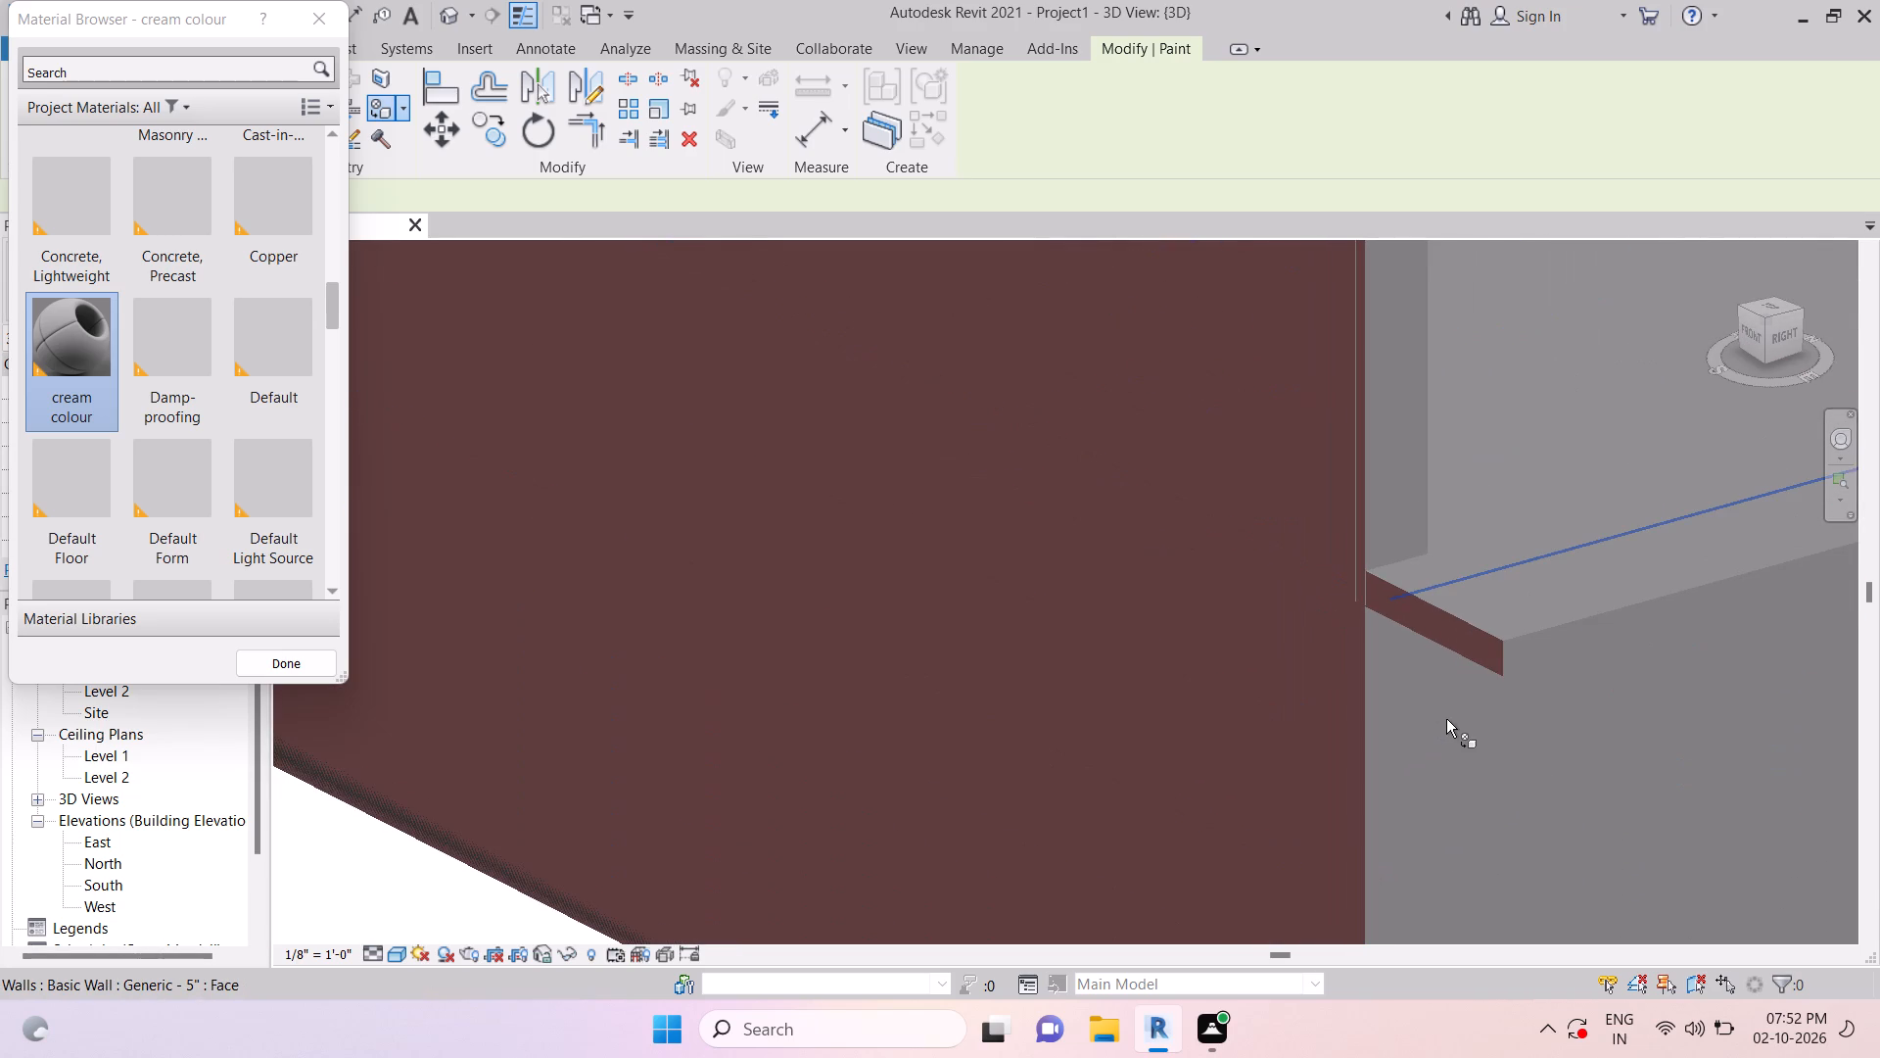
scroll(1453, 791, "down", 1)
middle_click_drag(1450, 788, 1344, 423)
scroll(1302, 663, "down", 12)
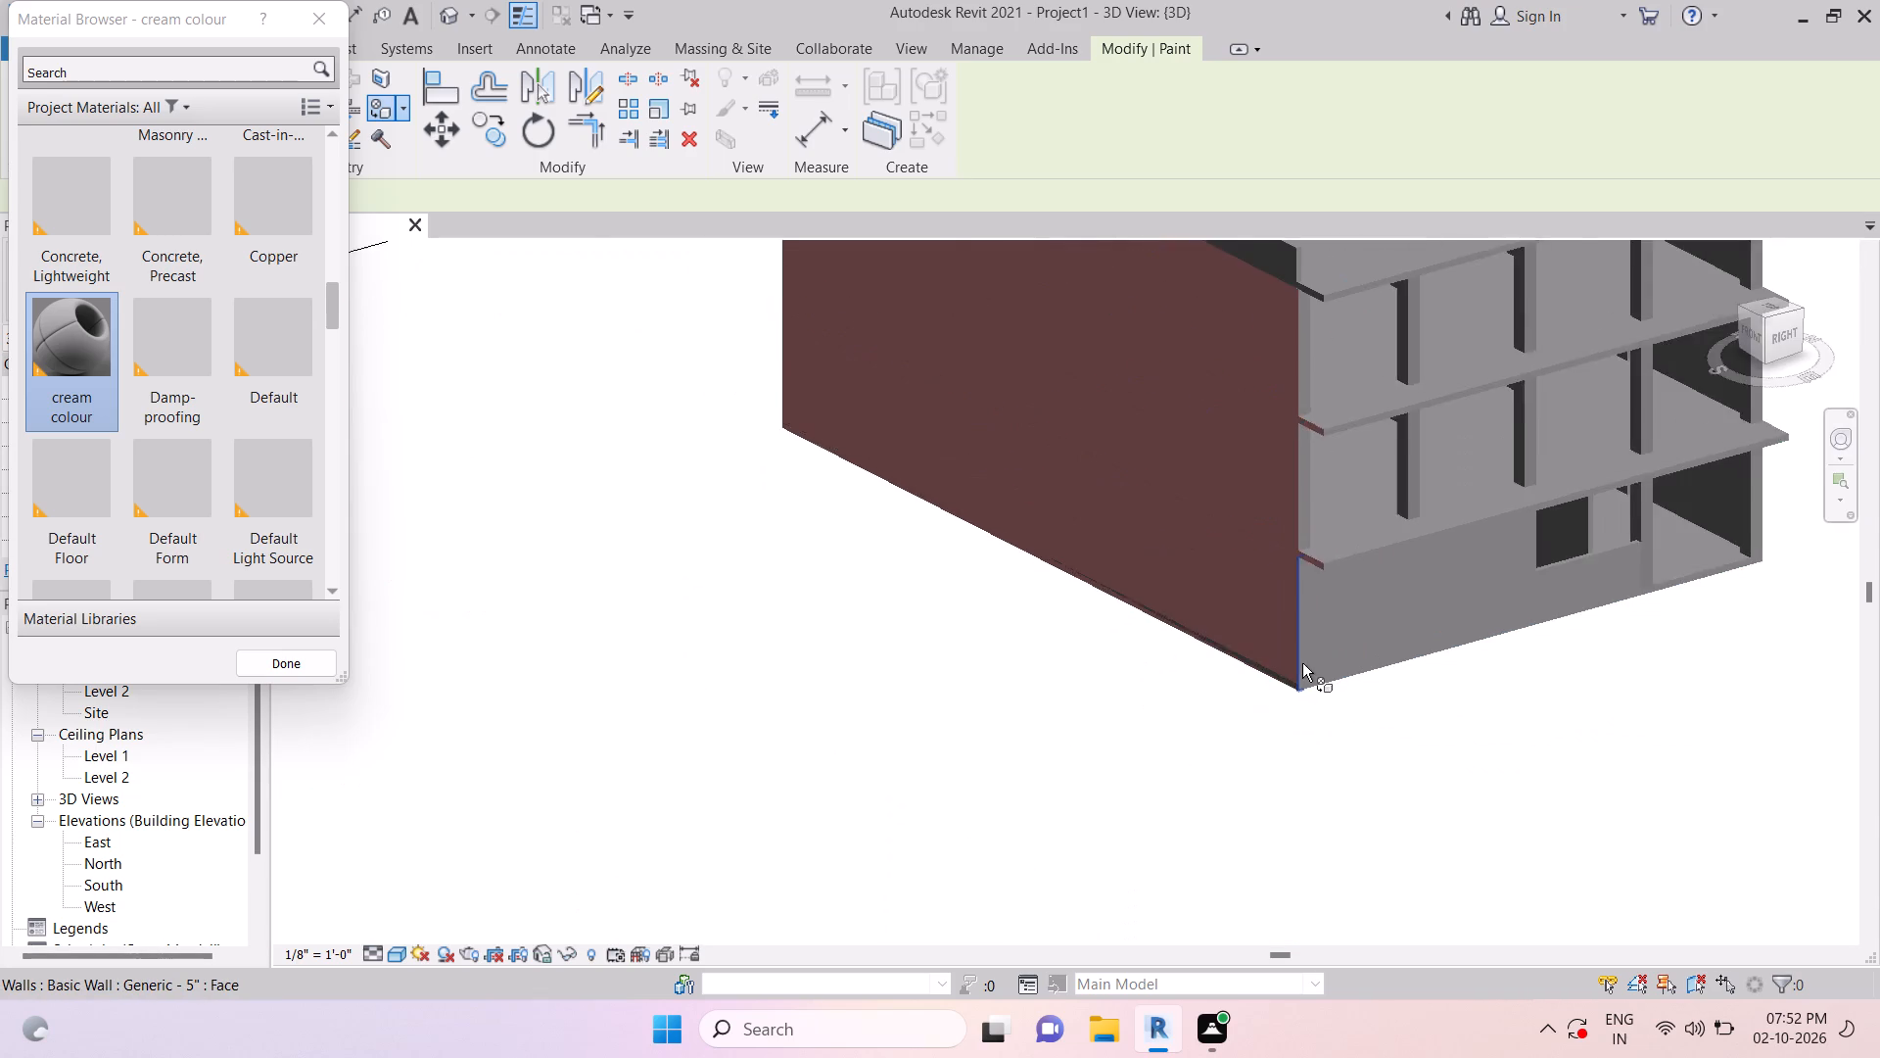
scroll(1302, 663, "down", 3)
middle_click_drag(1300, 619, 1321, 623, "shift")
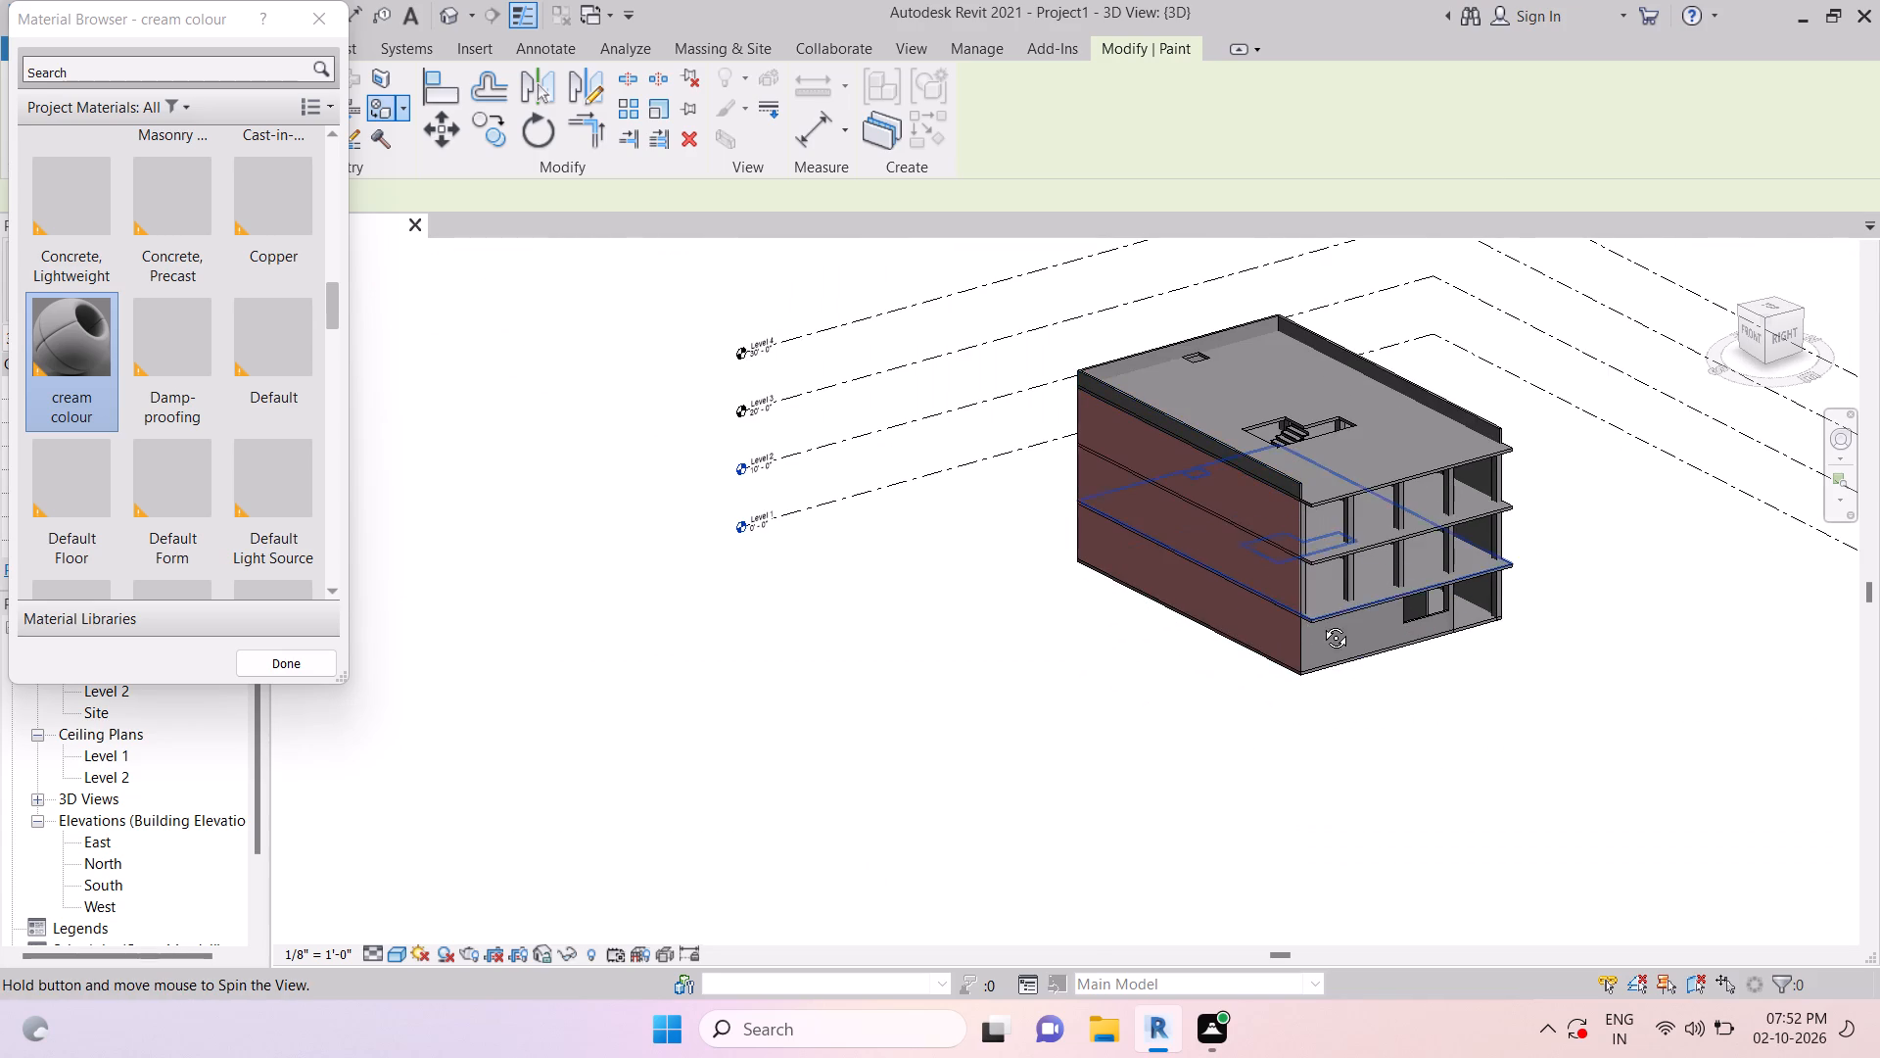
middle_click_drag(1321, 623, 1336, 628, "shift")
scroll(1299, 450, "up", 17)
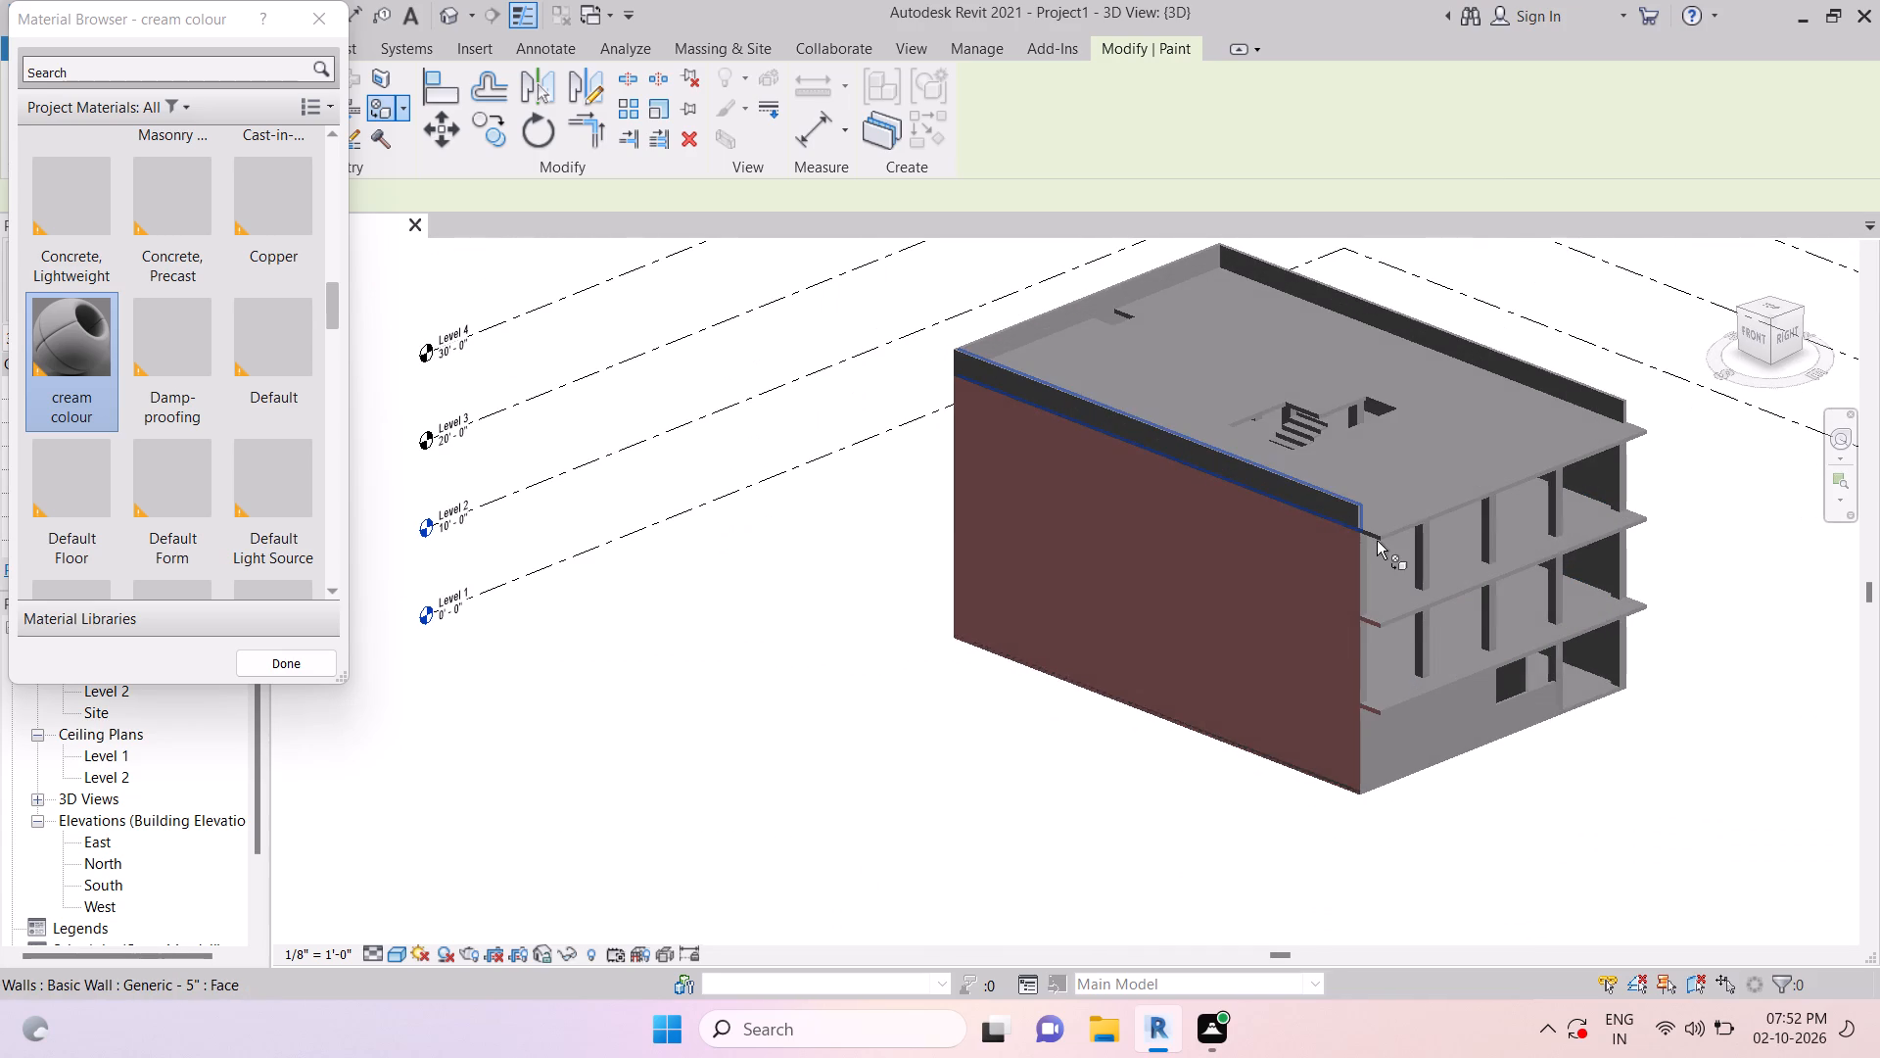
scroll(1377, 541, "up", 8)
scroll(1433, 596, "down", 5)
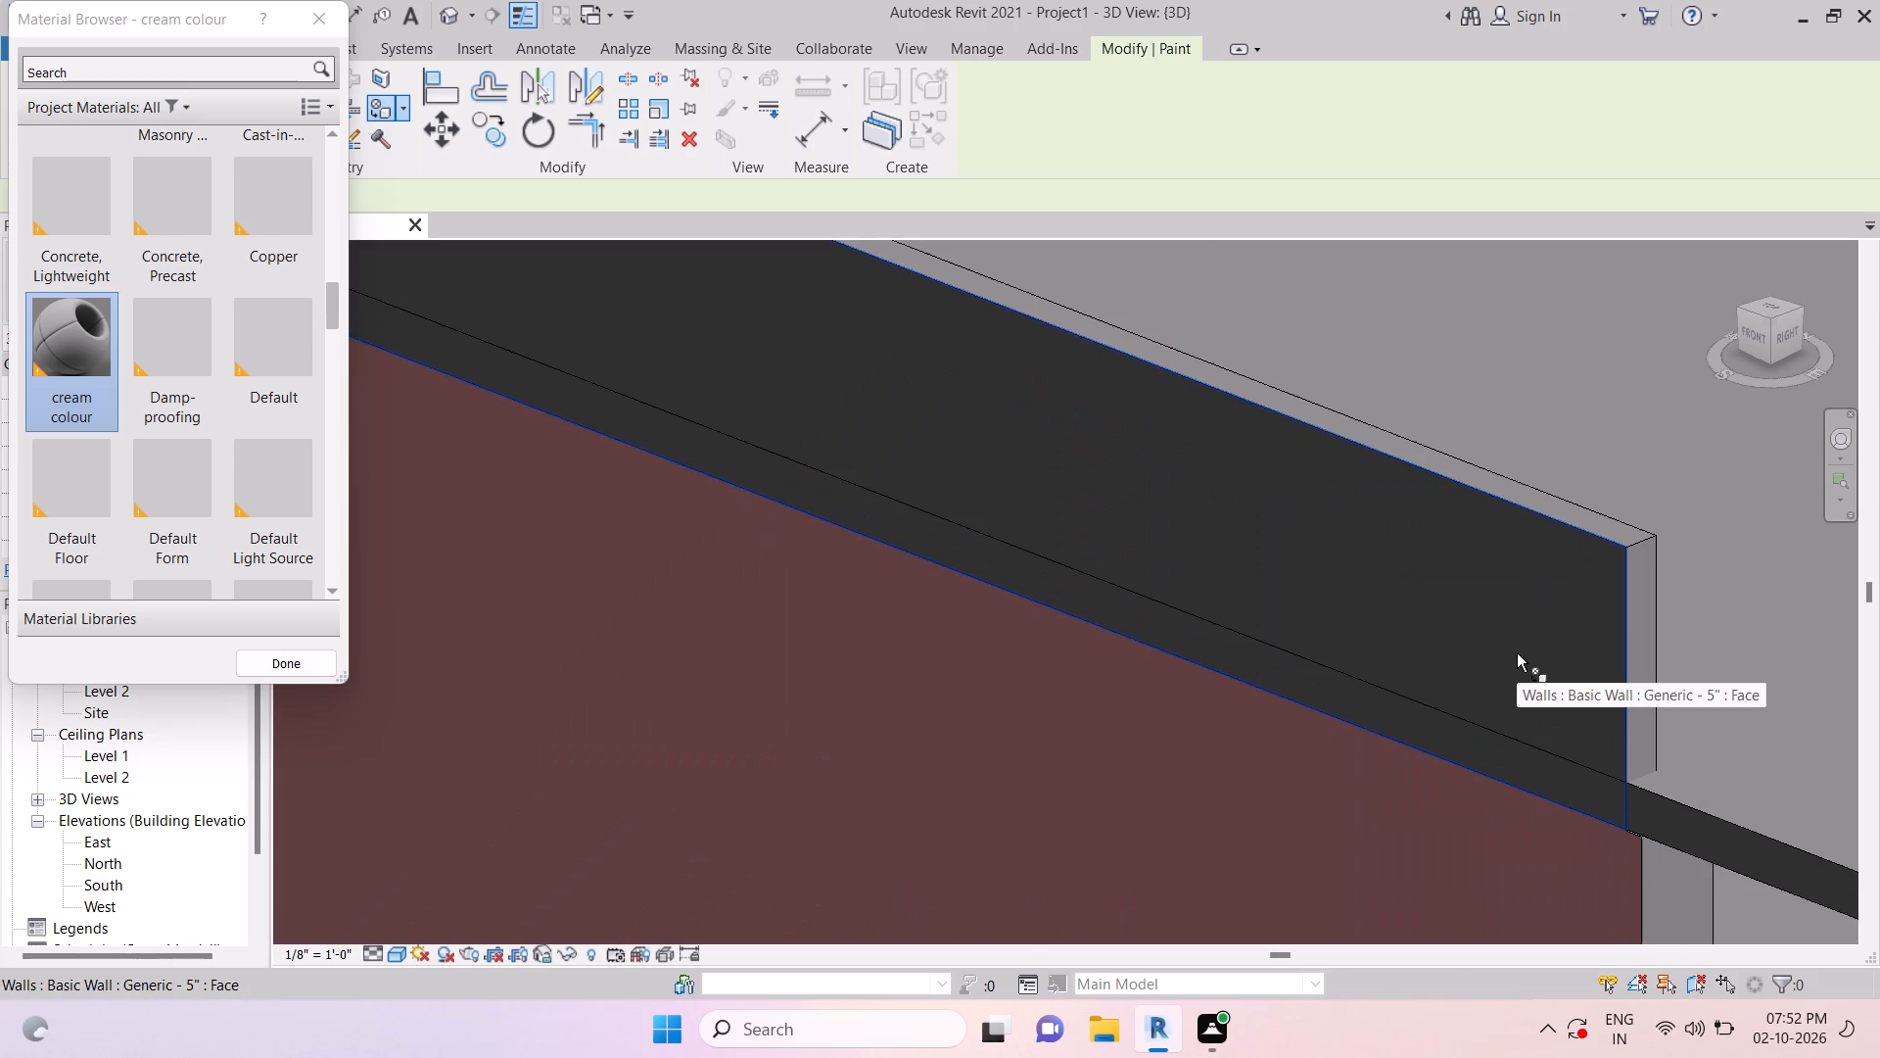
left_click(1517, 651)
Paint the long-side edge of the roof slab below that parapet with cream colour, keeping the slab's top surface unpainted.
left_click(1652, 802)
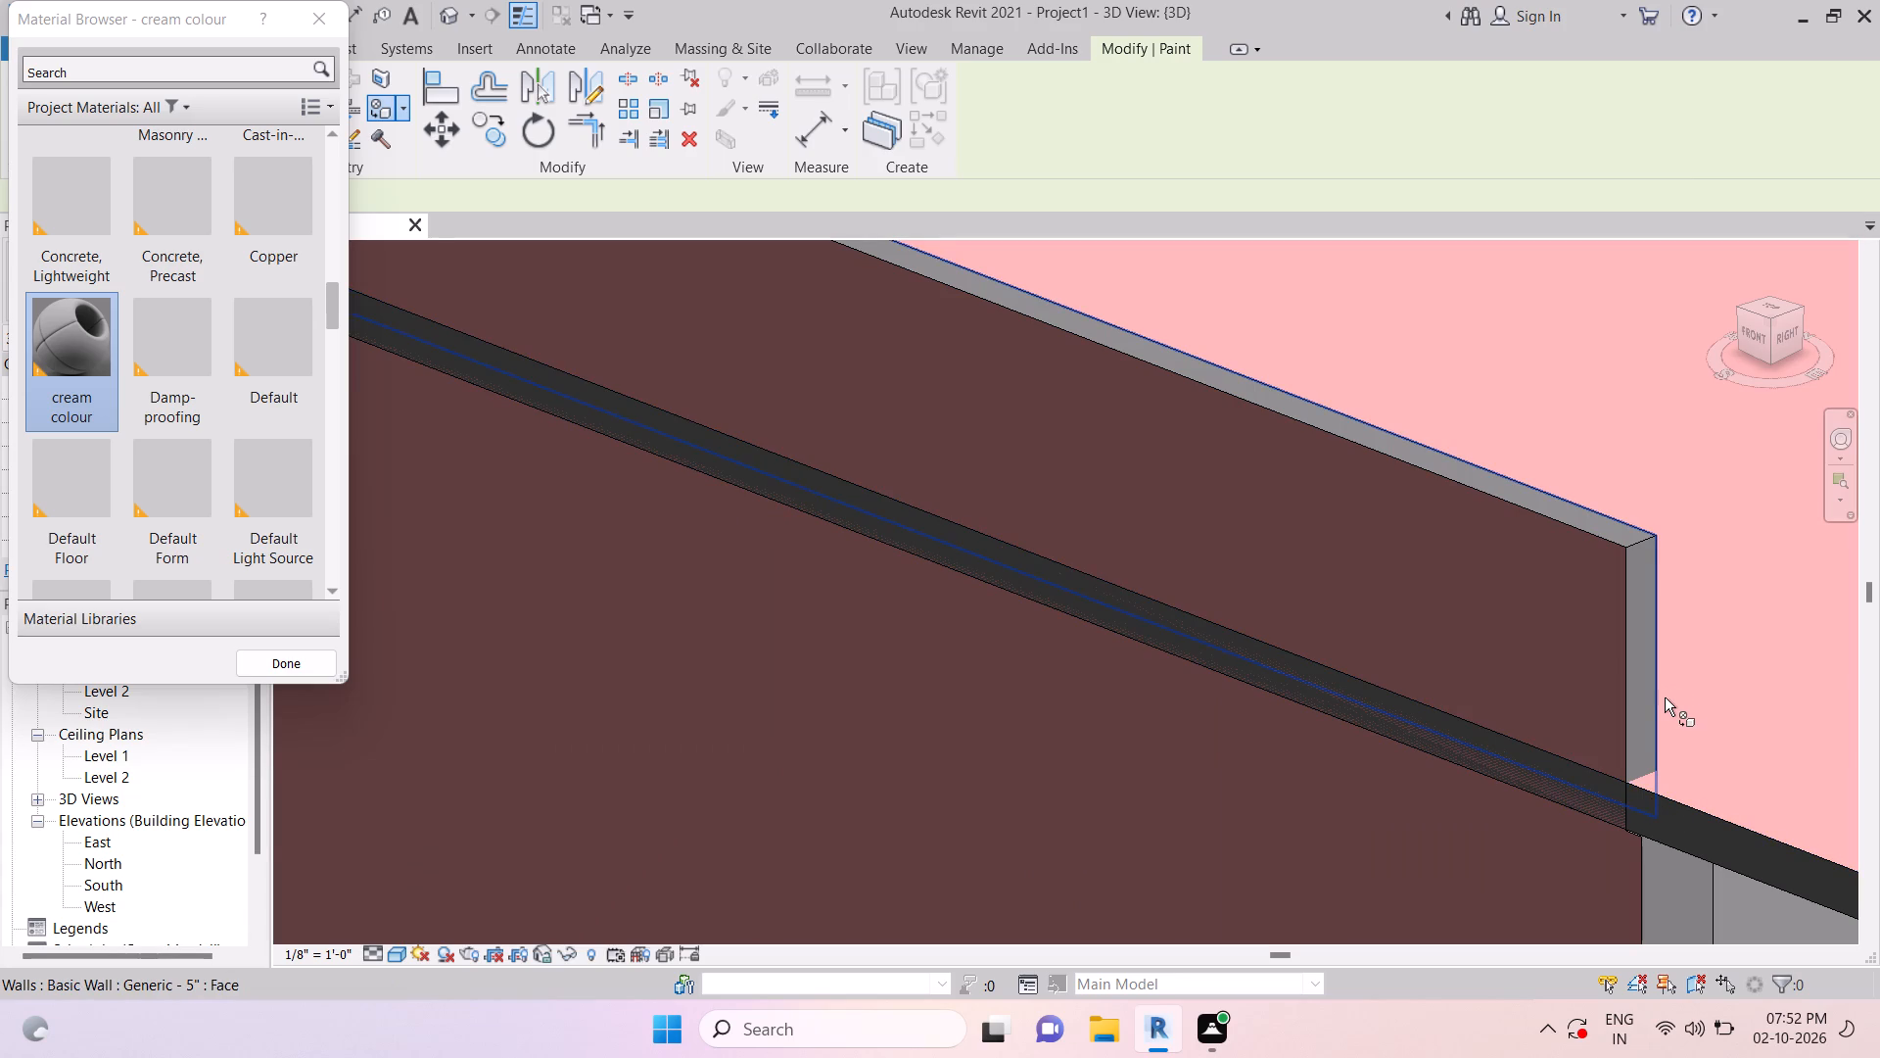
key("ctrl+z")
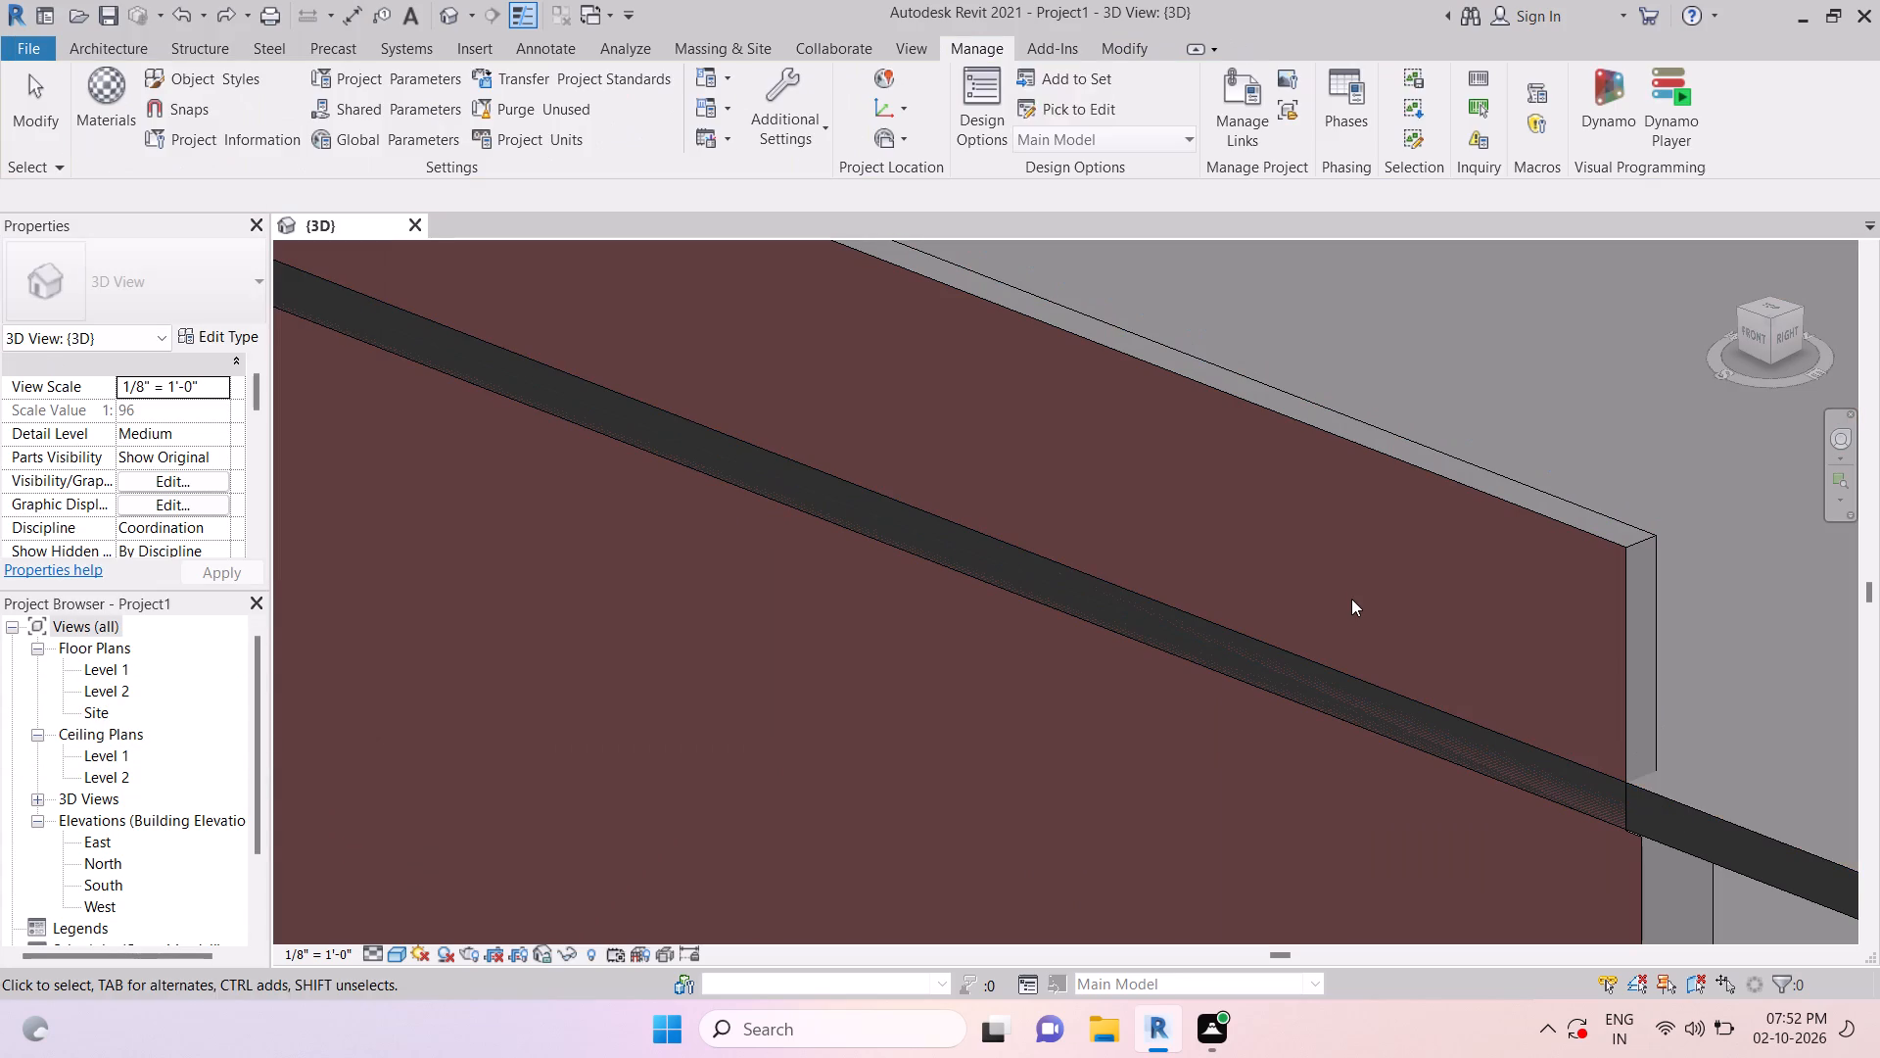
type("pt")
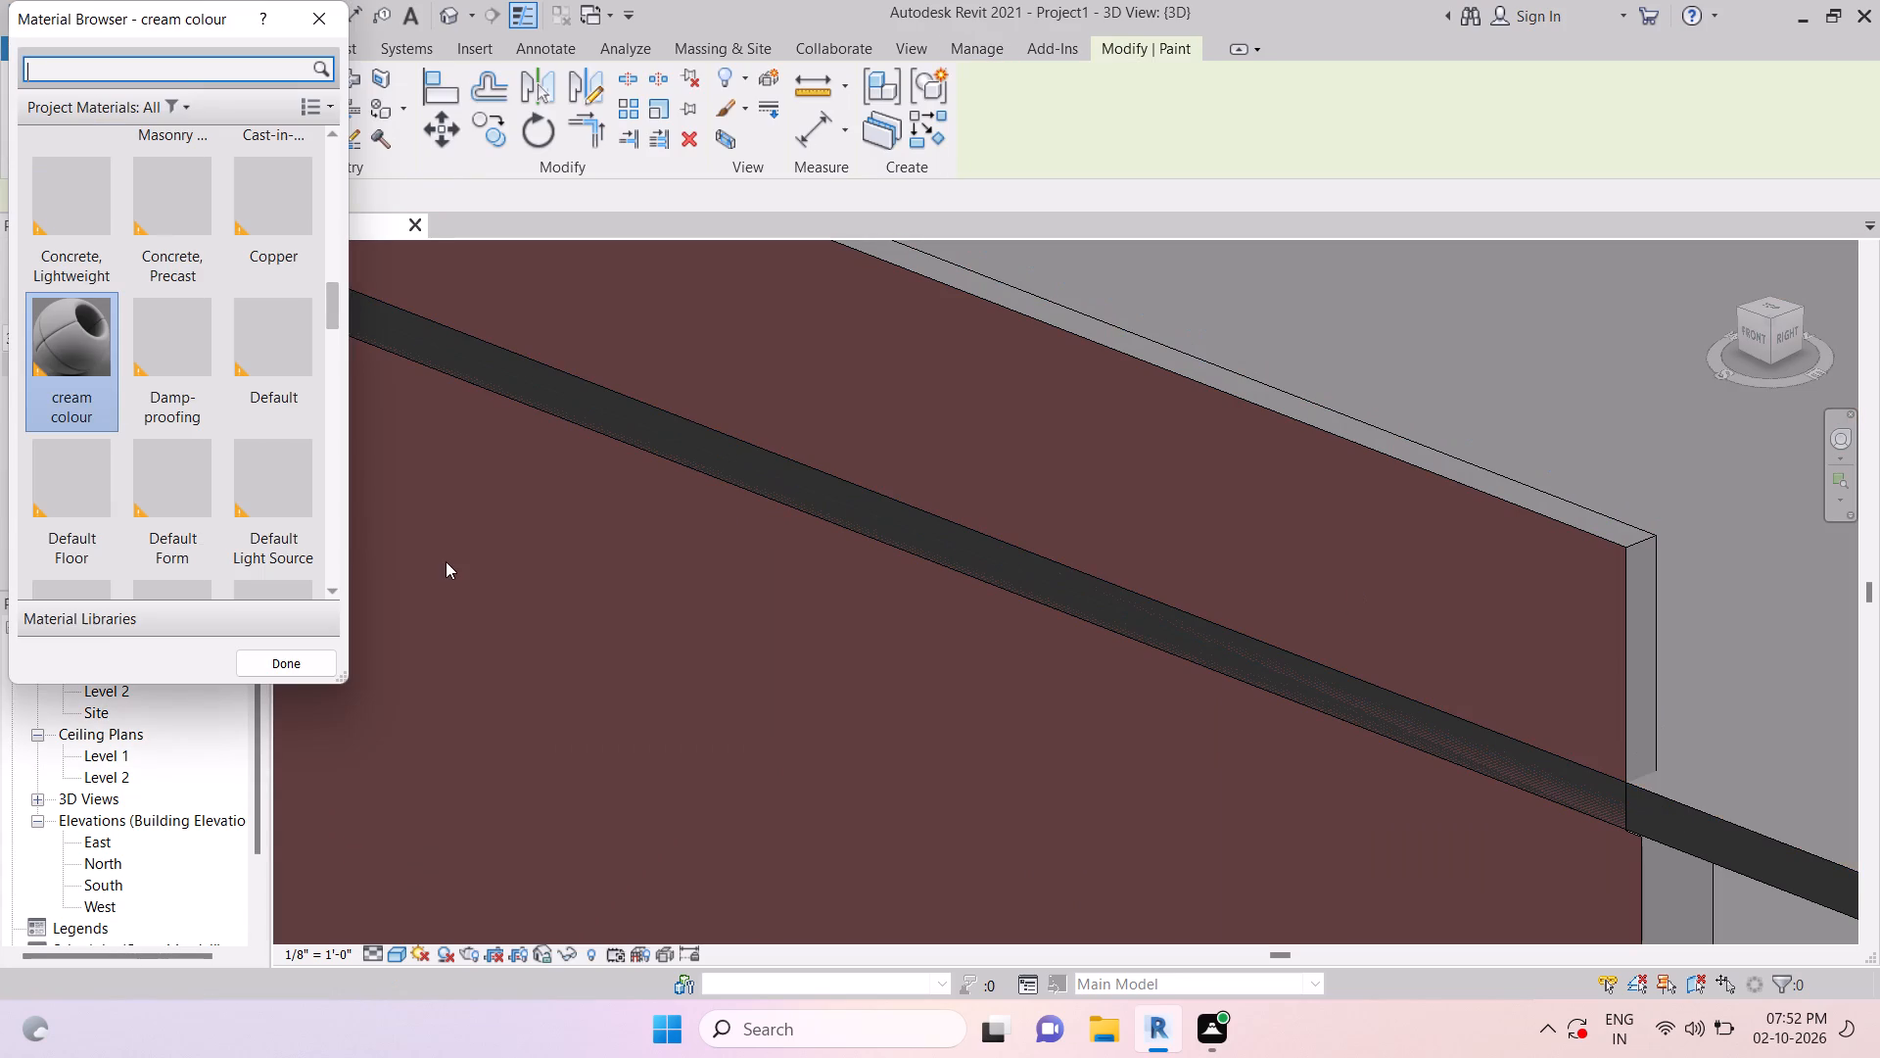
left_click(77, 349)
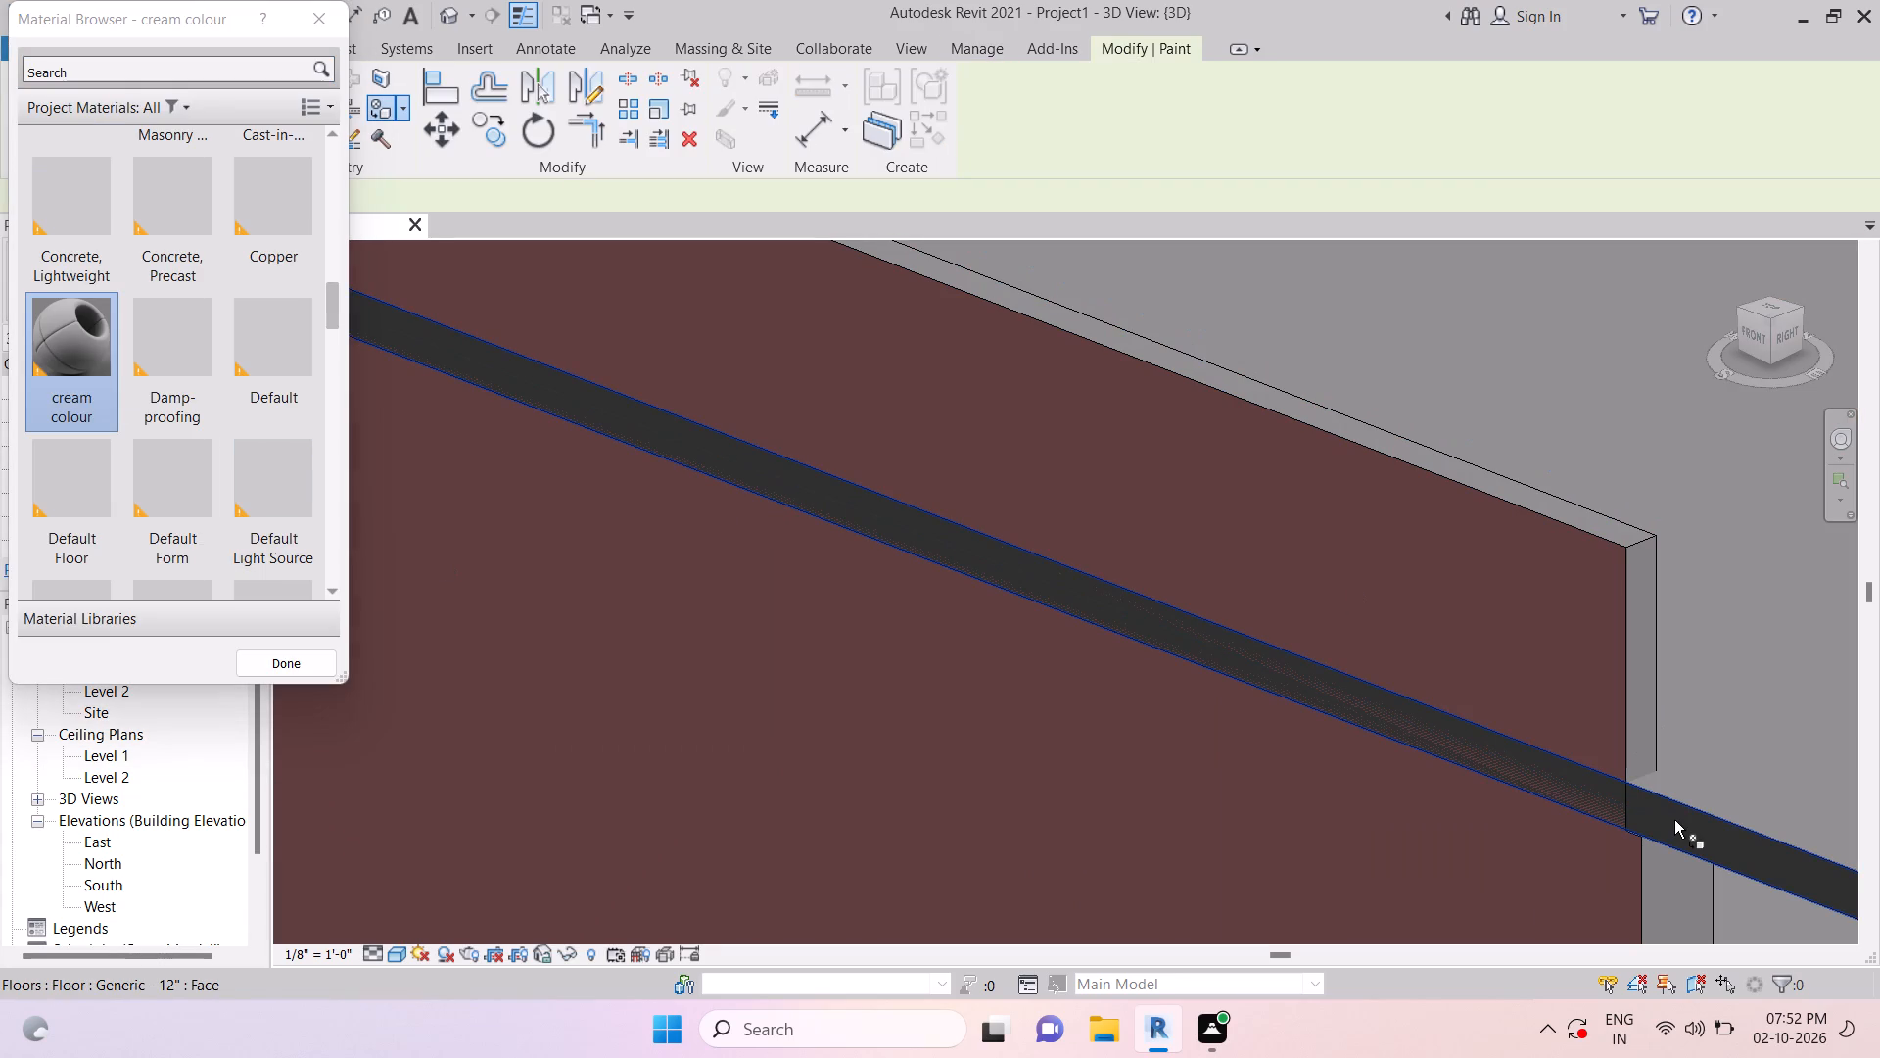
left_click(1673, 819)
Paint the parapet and all three storeys of the opposite long exterior wall, on the building's back side, with cream colour.
scroll(1635, 734, "down", 1)
scroll(1586, 584, "down", 3)
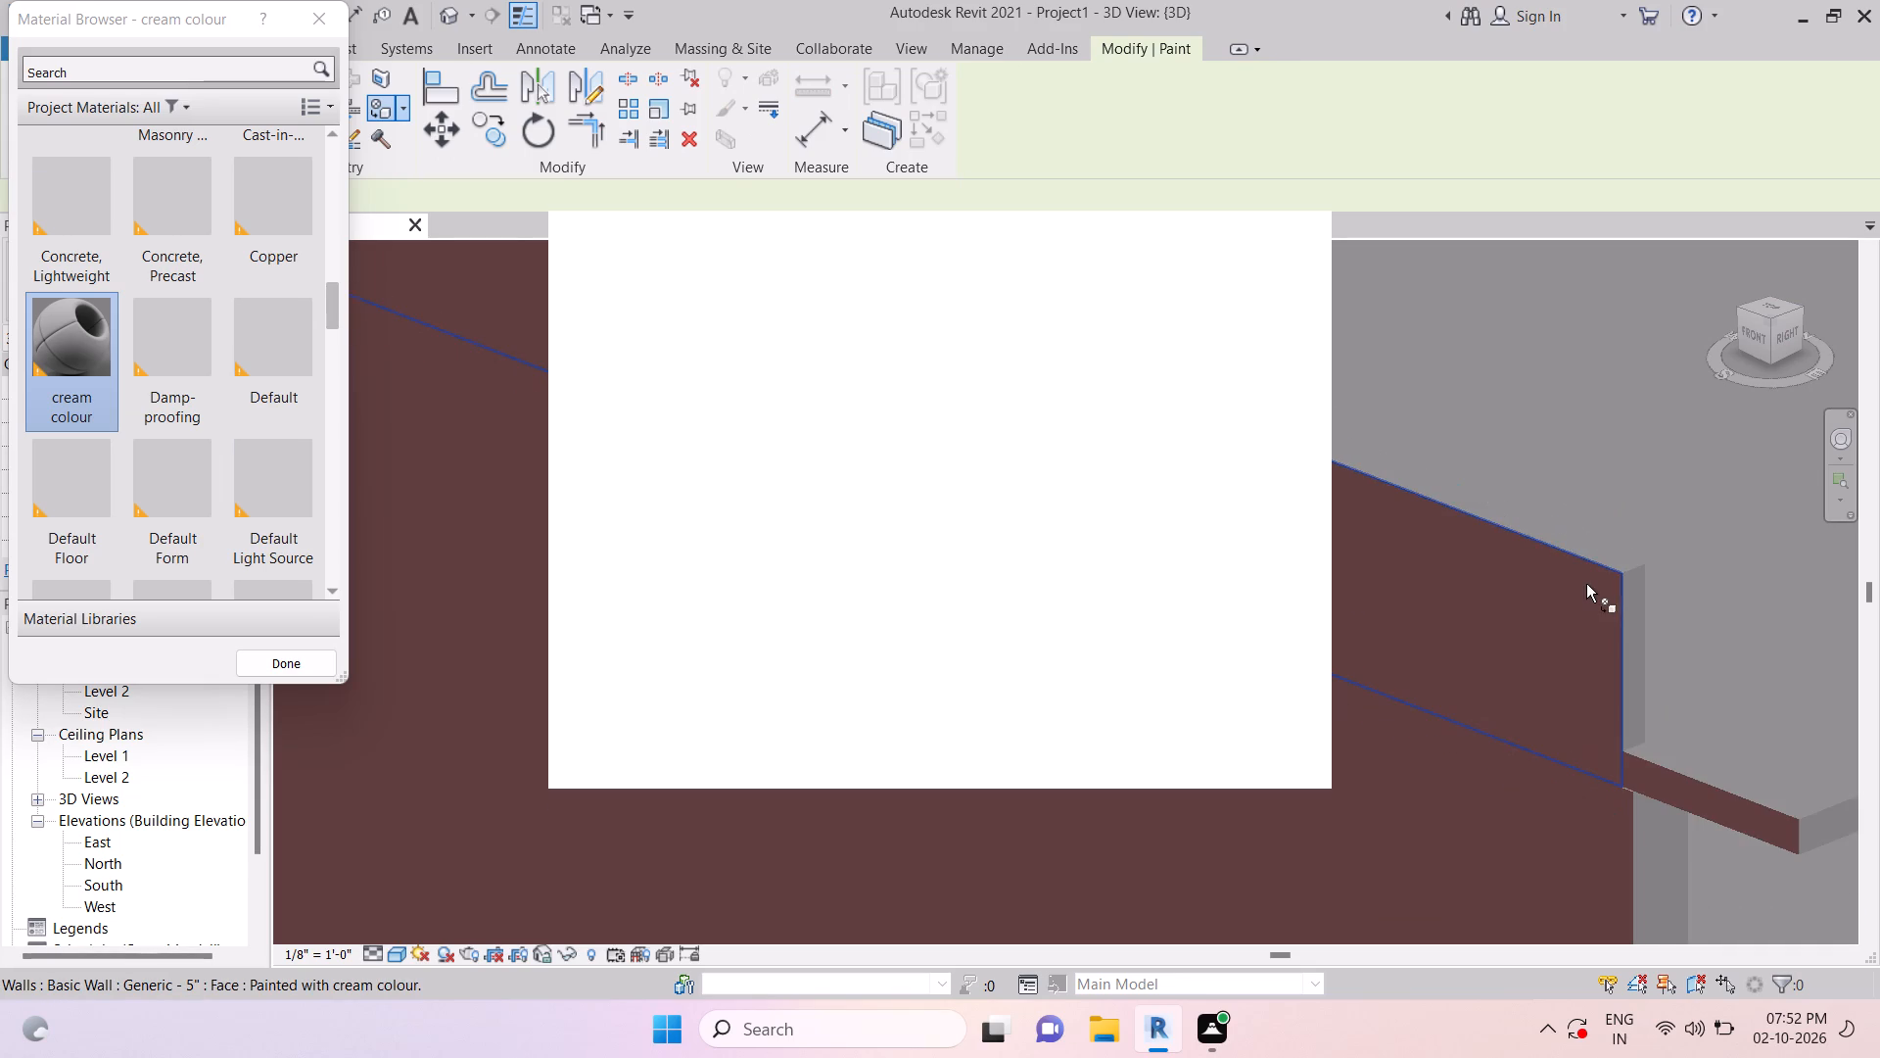
scroll(1586, 584, "down", 6)
middle_click_drag(1658, 695, 1591, 683)
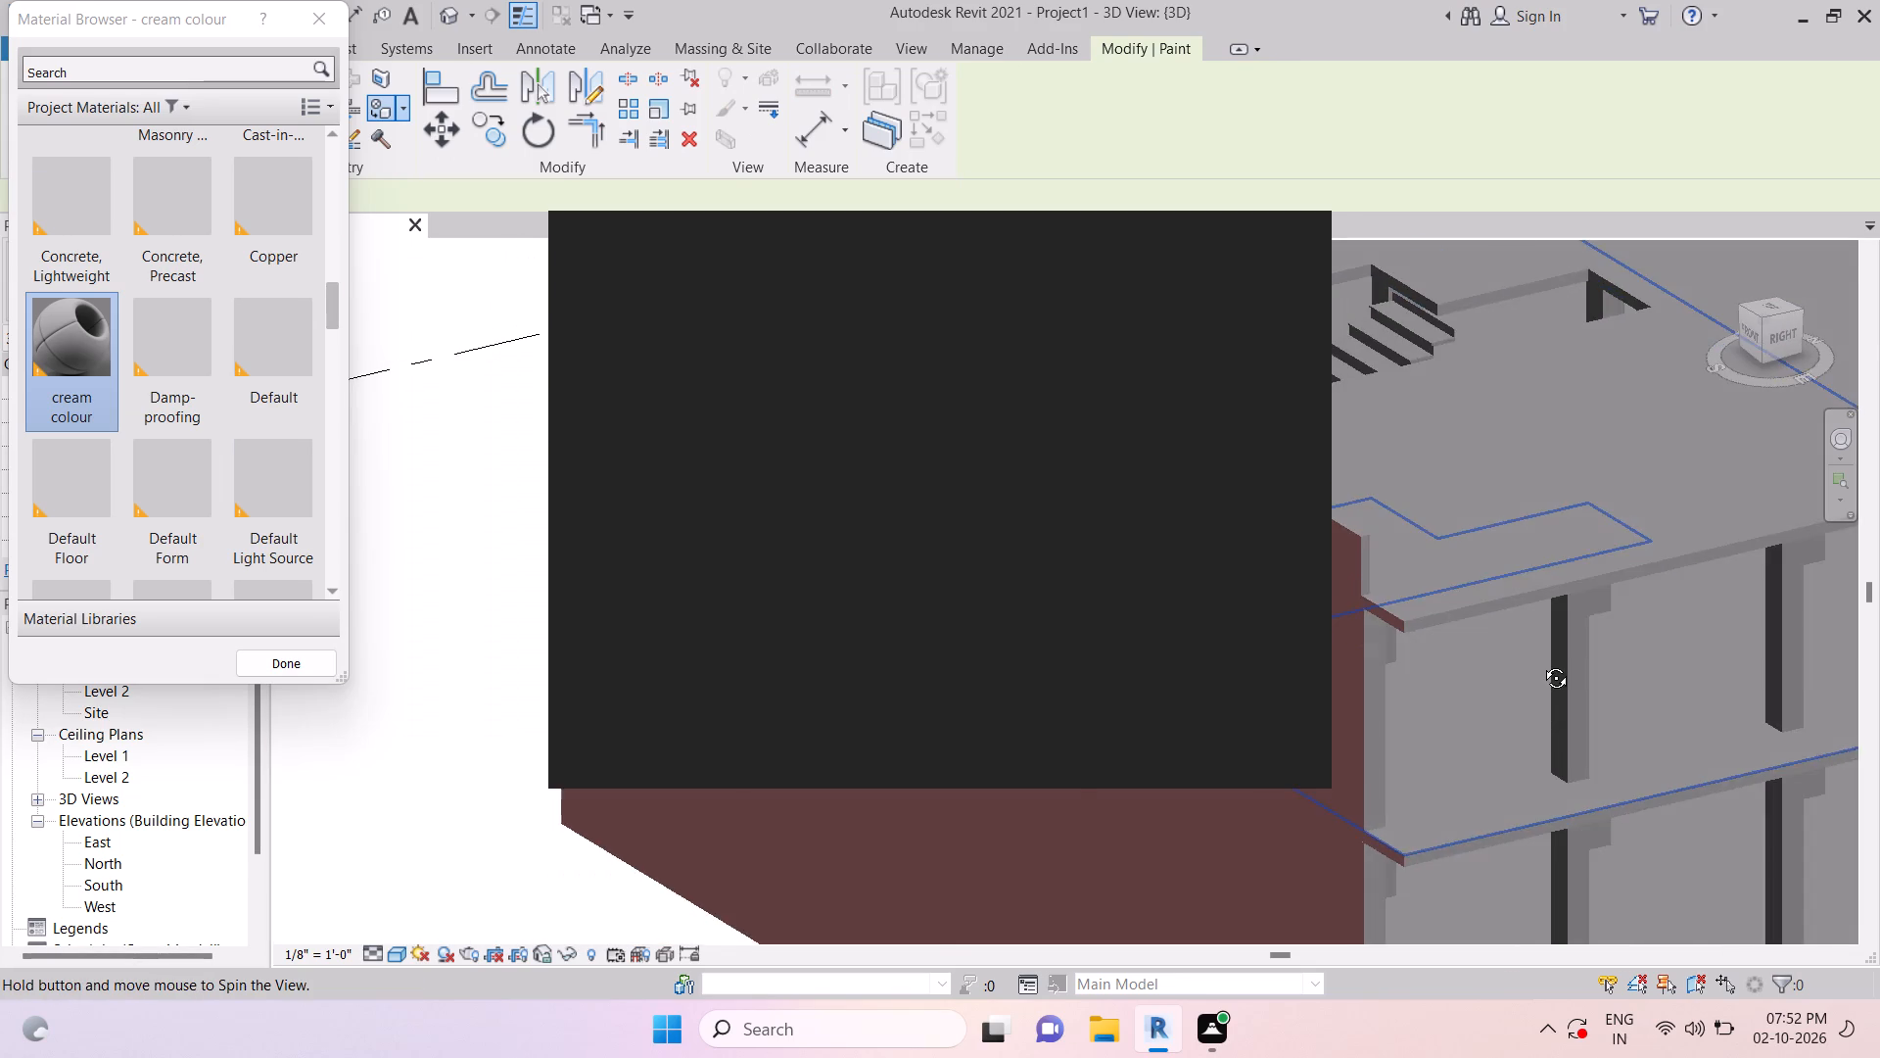
scroll(1540, 658, "down", 4)
middle_click_drag(1609, 712, 1387, 734, "shift")
middle_click_drag(1670, 701, 1669, 701, "shift")
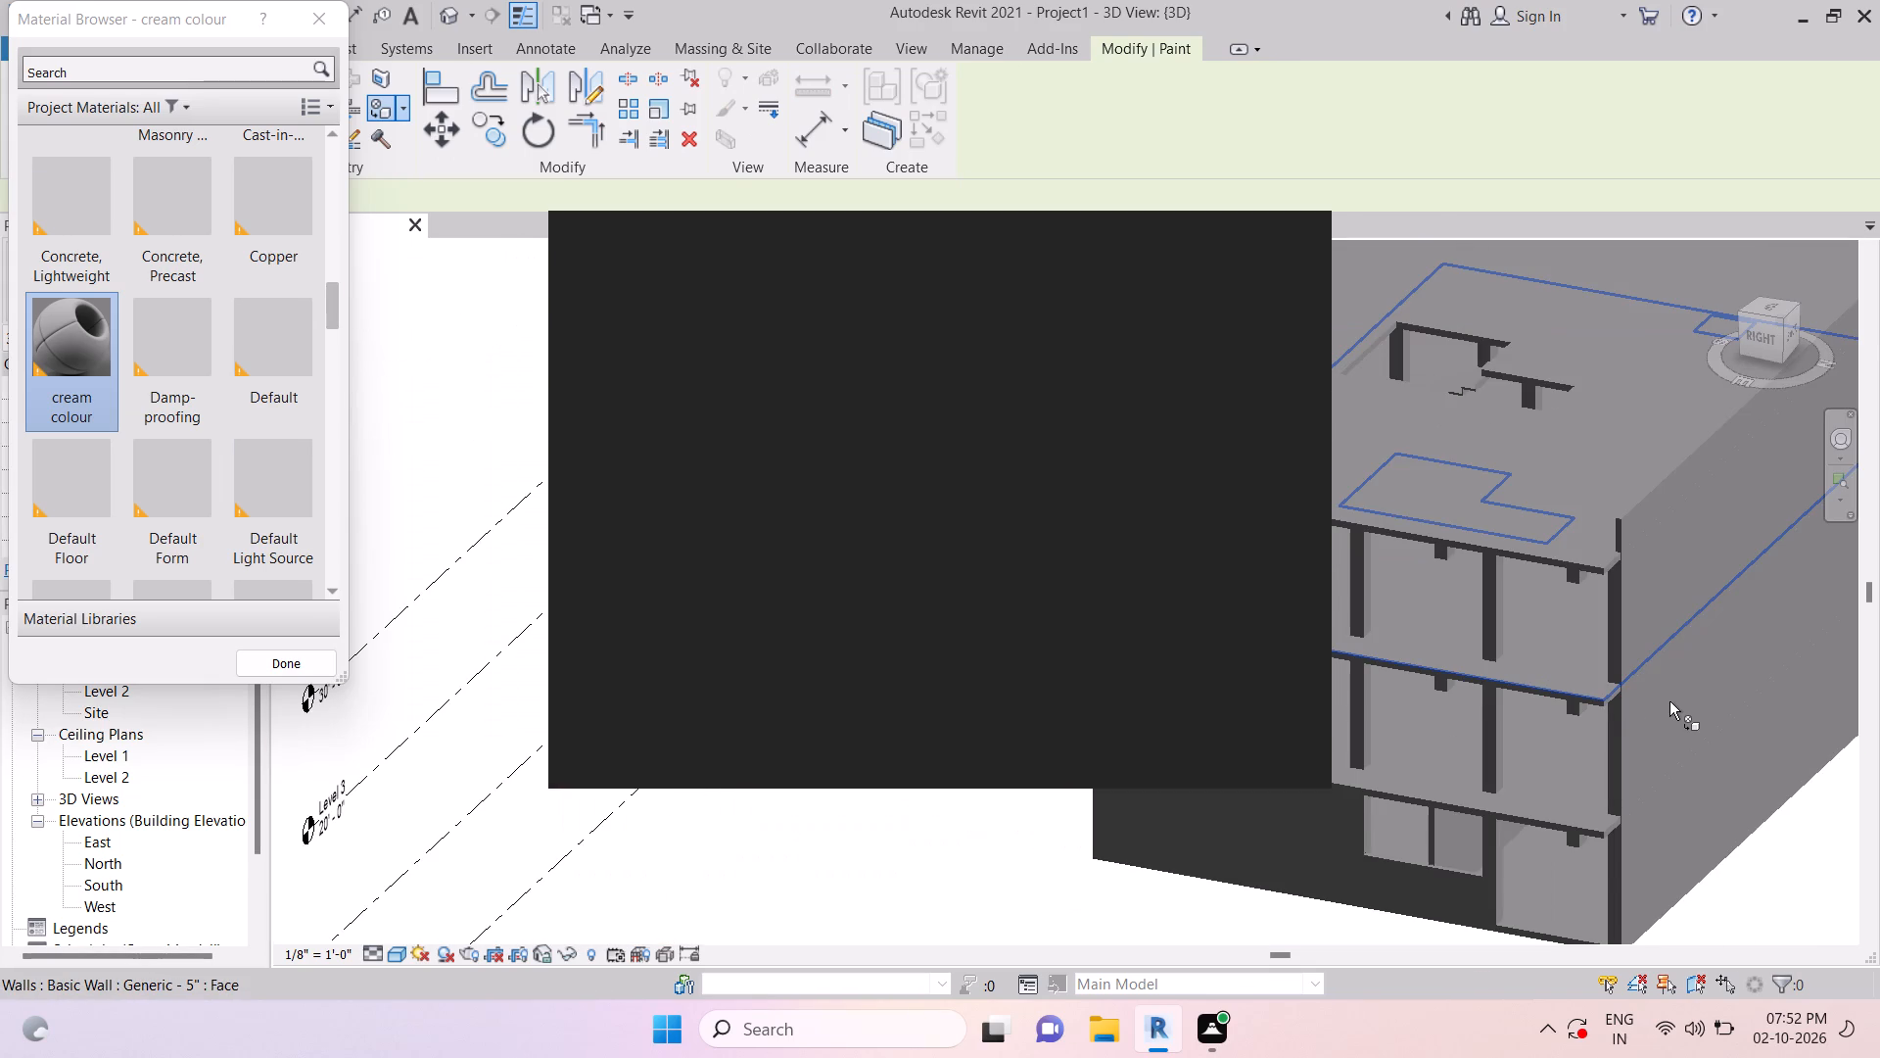
middle_click_drag(1669, 701, 1619, 735, "shift")
left_click(1564, 517)
left_click(1592, 586)
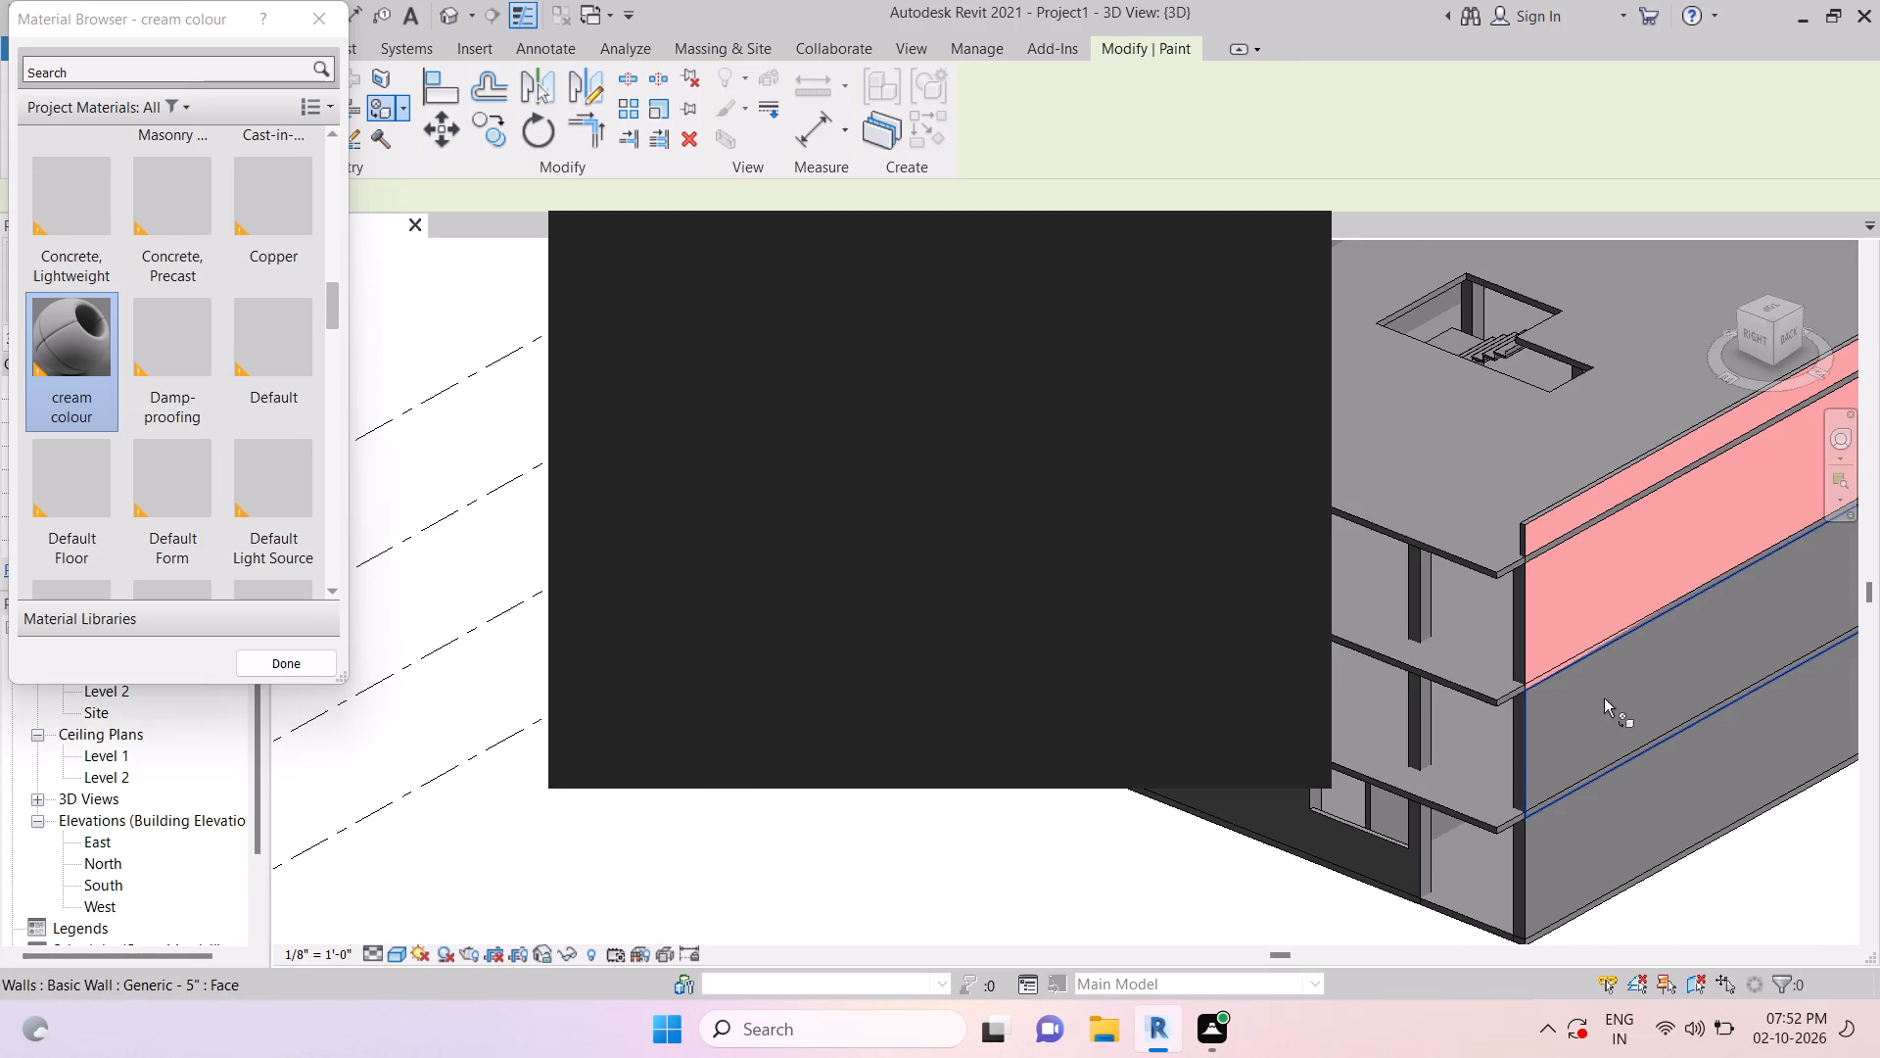
left_click(1604, 698)
left_click(1624, 820)
Paint the back-side edges of the ground, two intermediate and roof slabs with the cream colour material.
scroll(1549, 848, "up", 6)
middle_click_drag(1584, 842, 1515, 521)
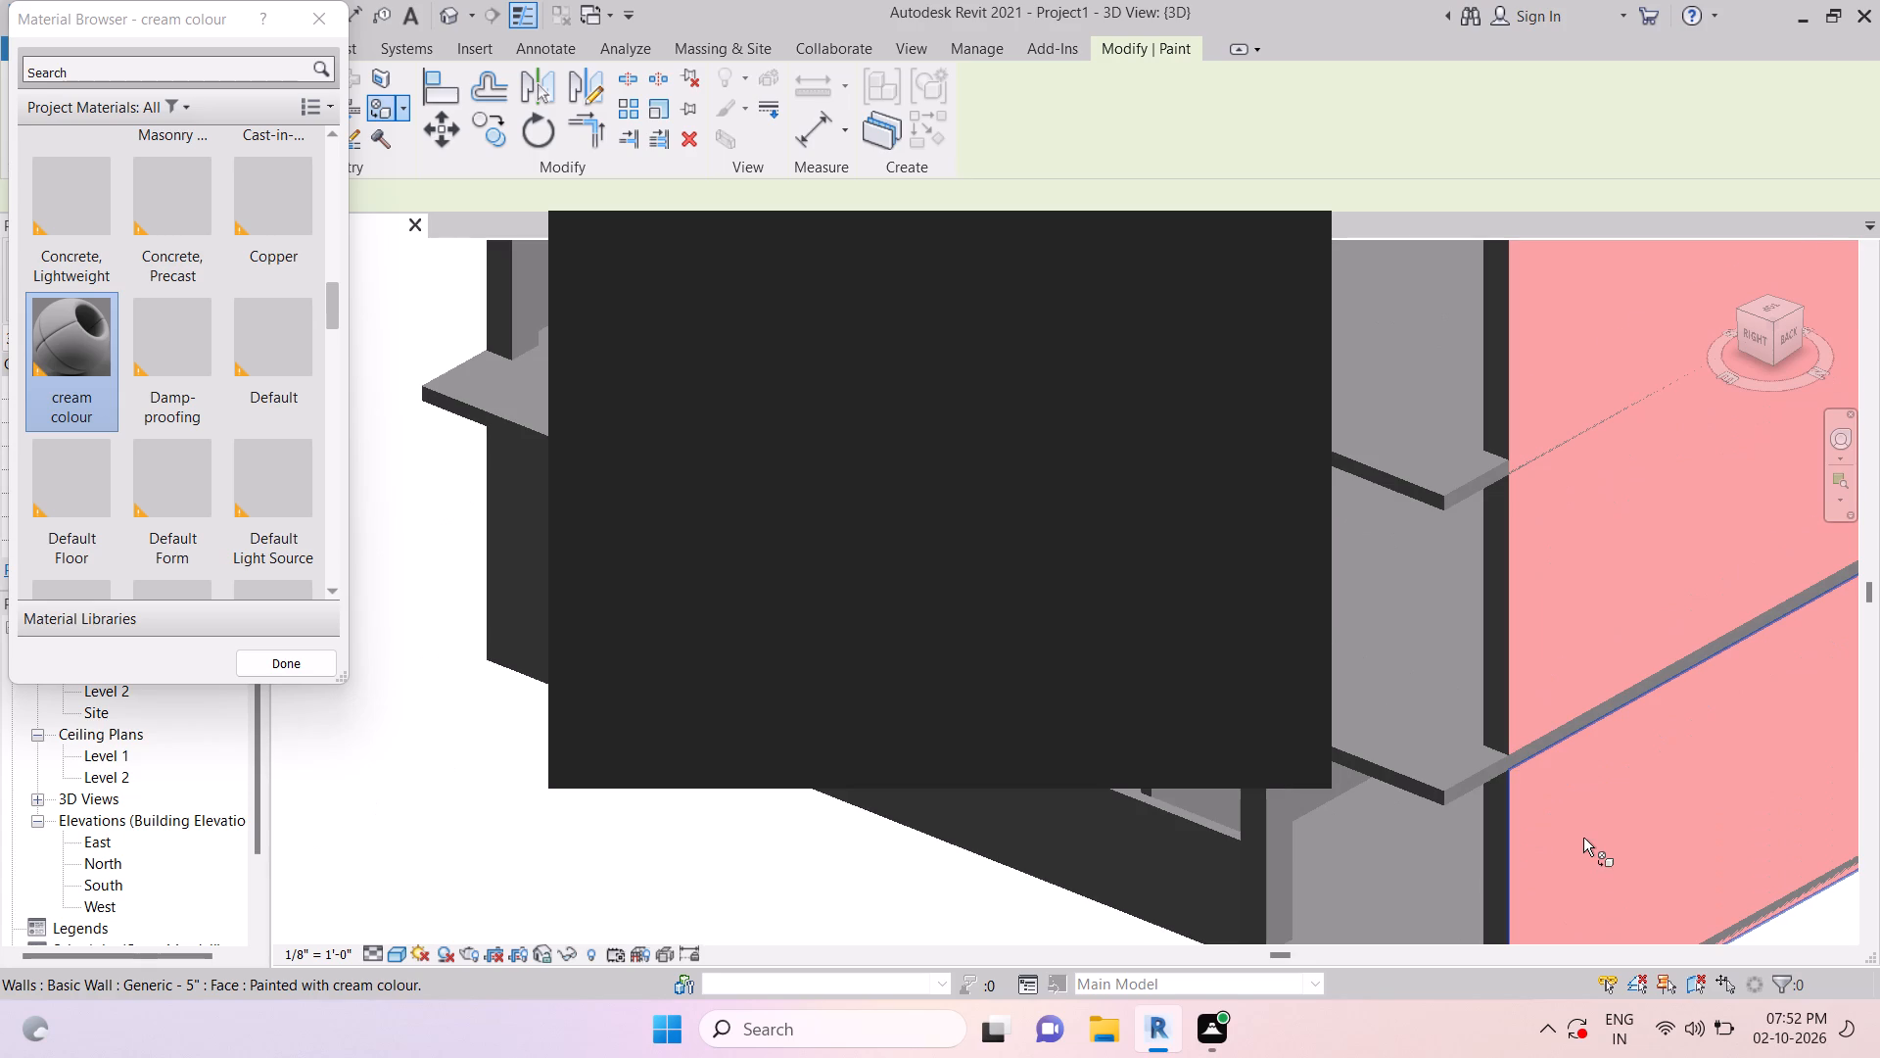
scroll(1517, 679, "up", 8)
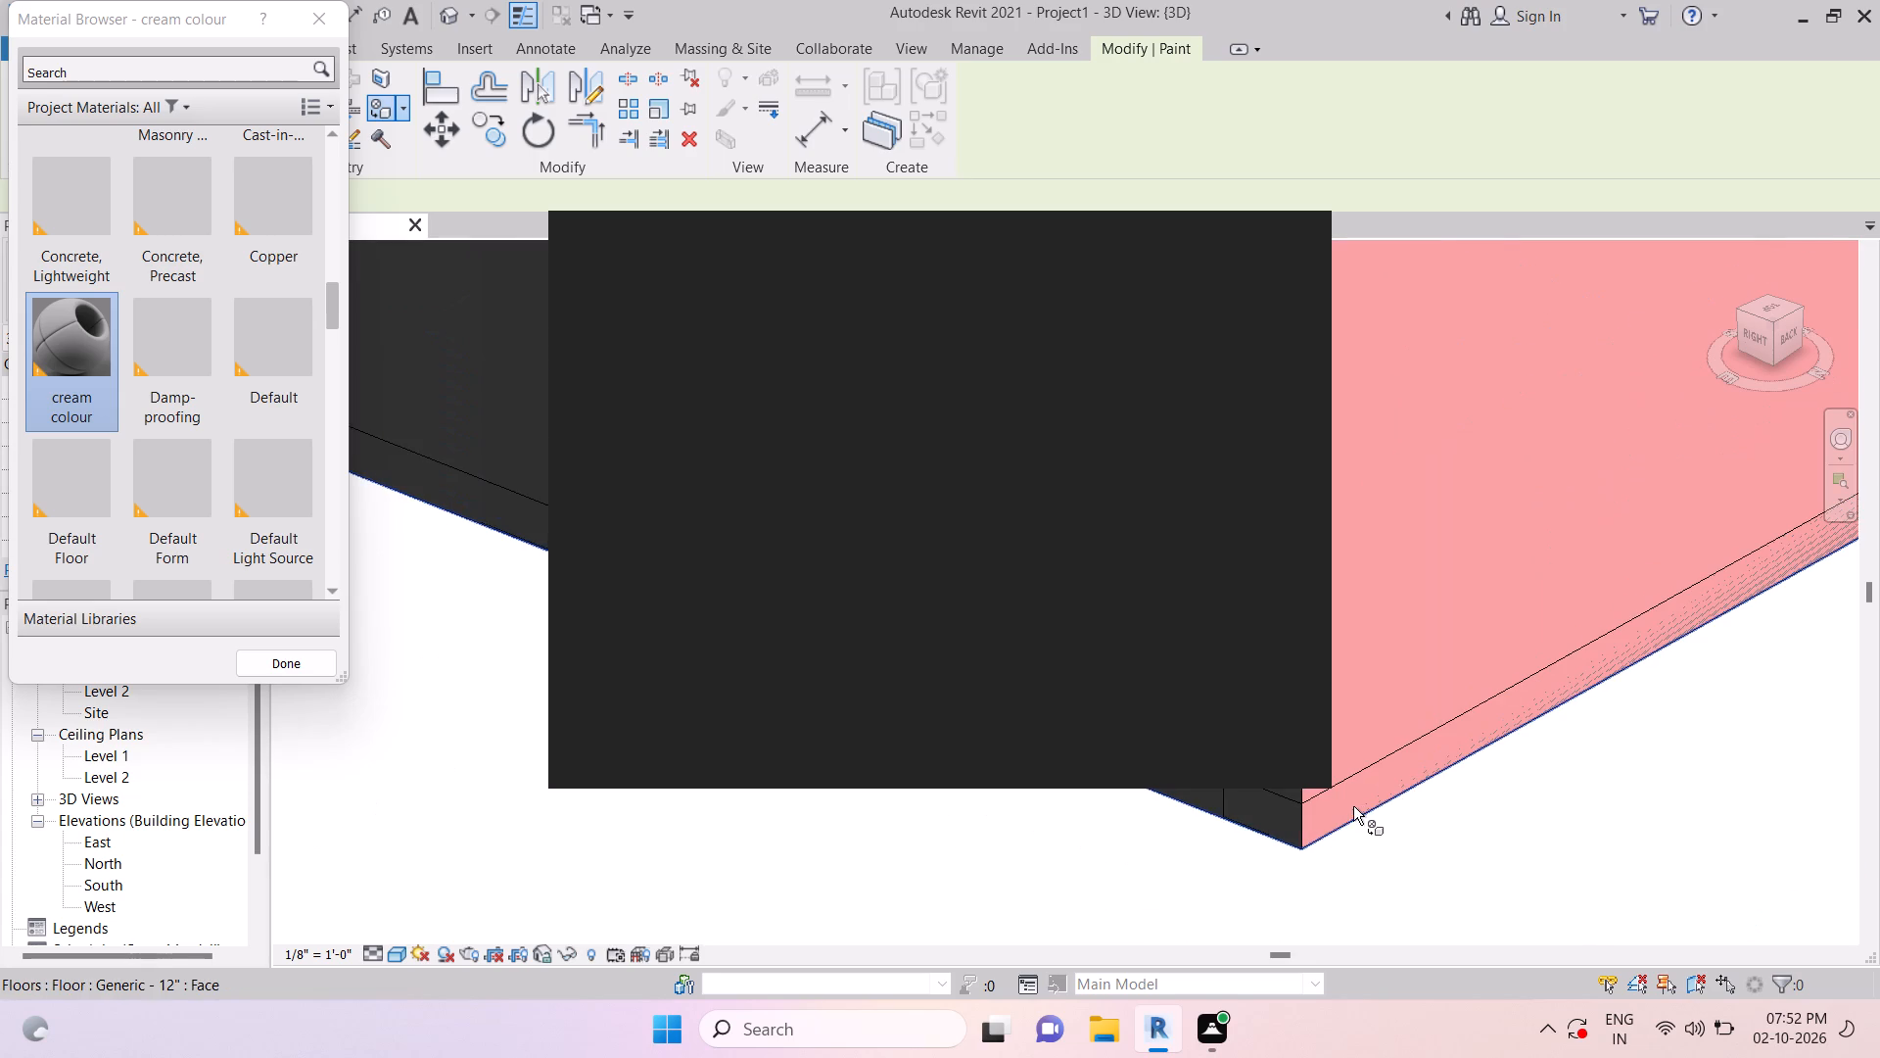
left_click(1343, 801)
scroll(1355, 803, "down", 9)
middle_click_drag(1510, 485, 1527, 602)
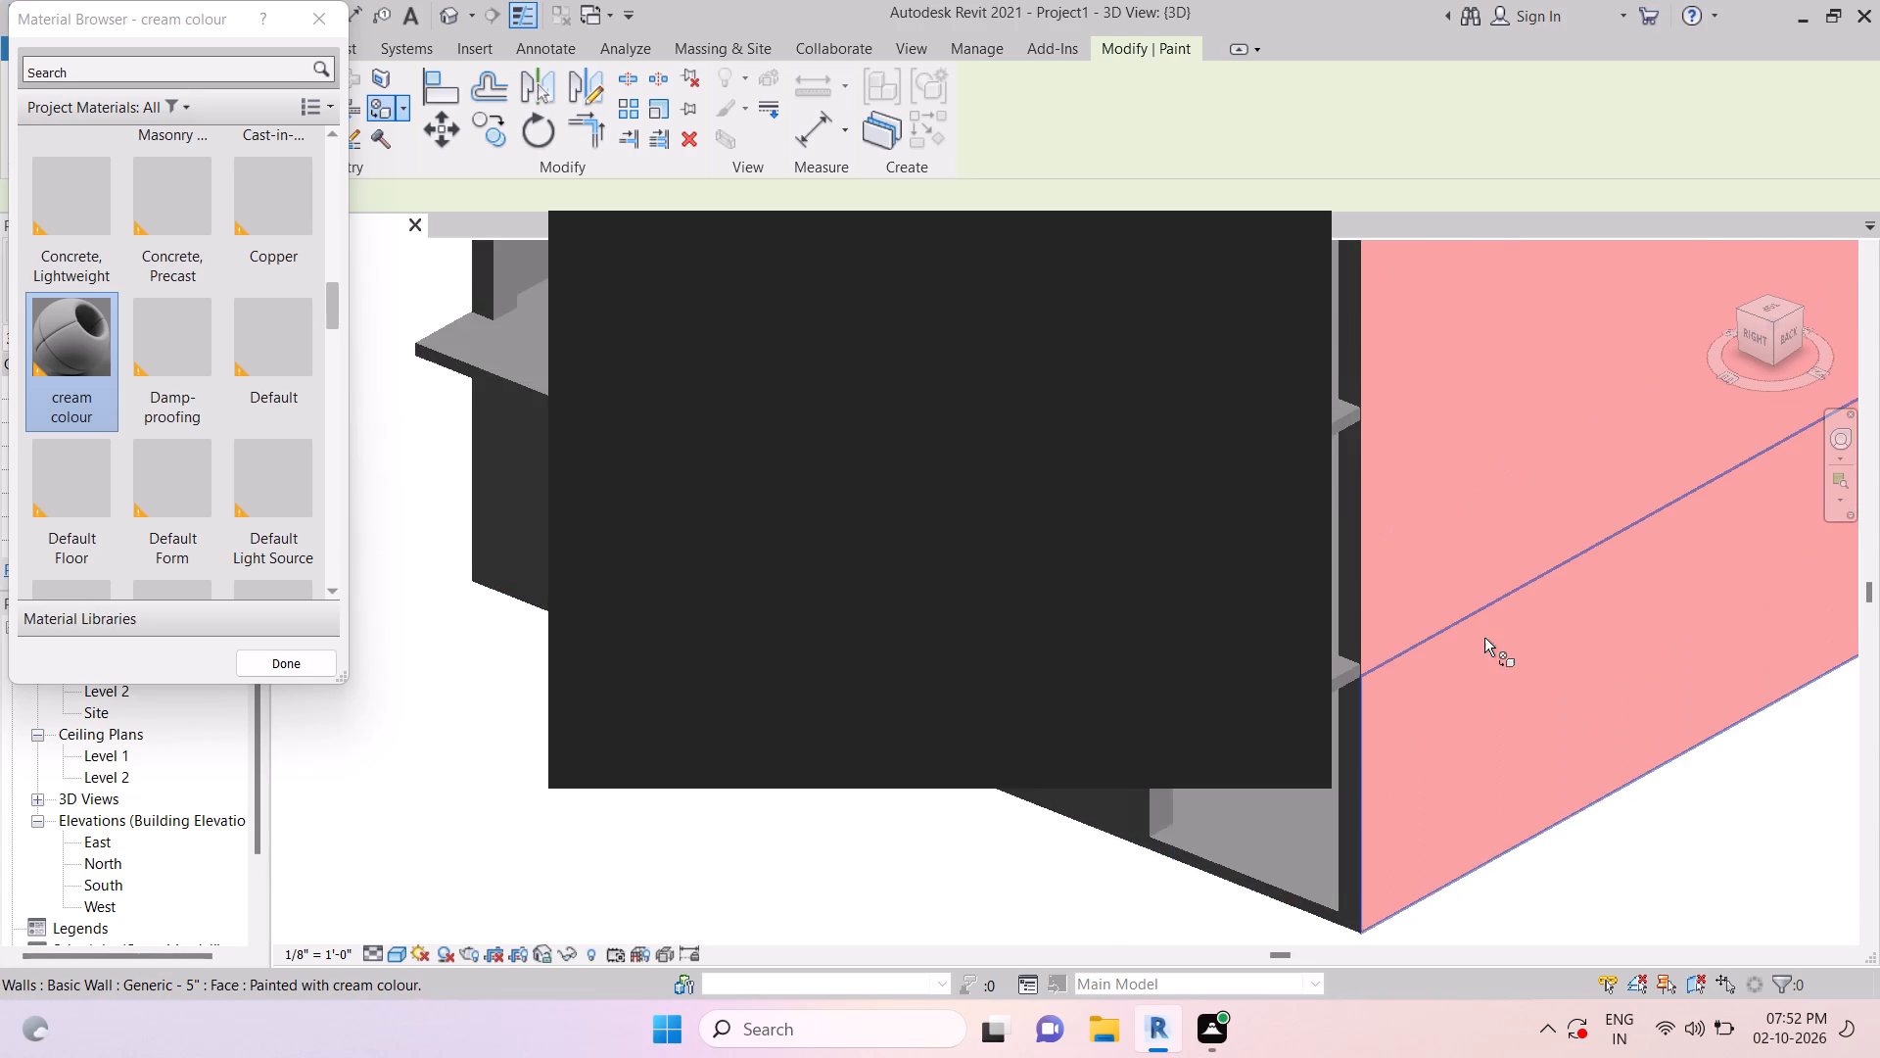
middle_click_drag(1372, 686, 1479, 663)
scroll(1413, 669, "up", 11)
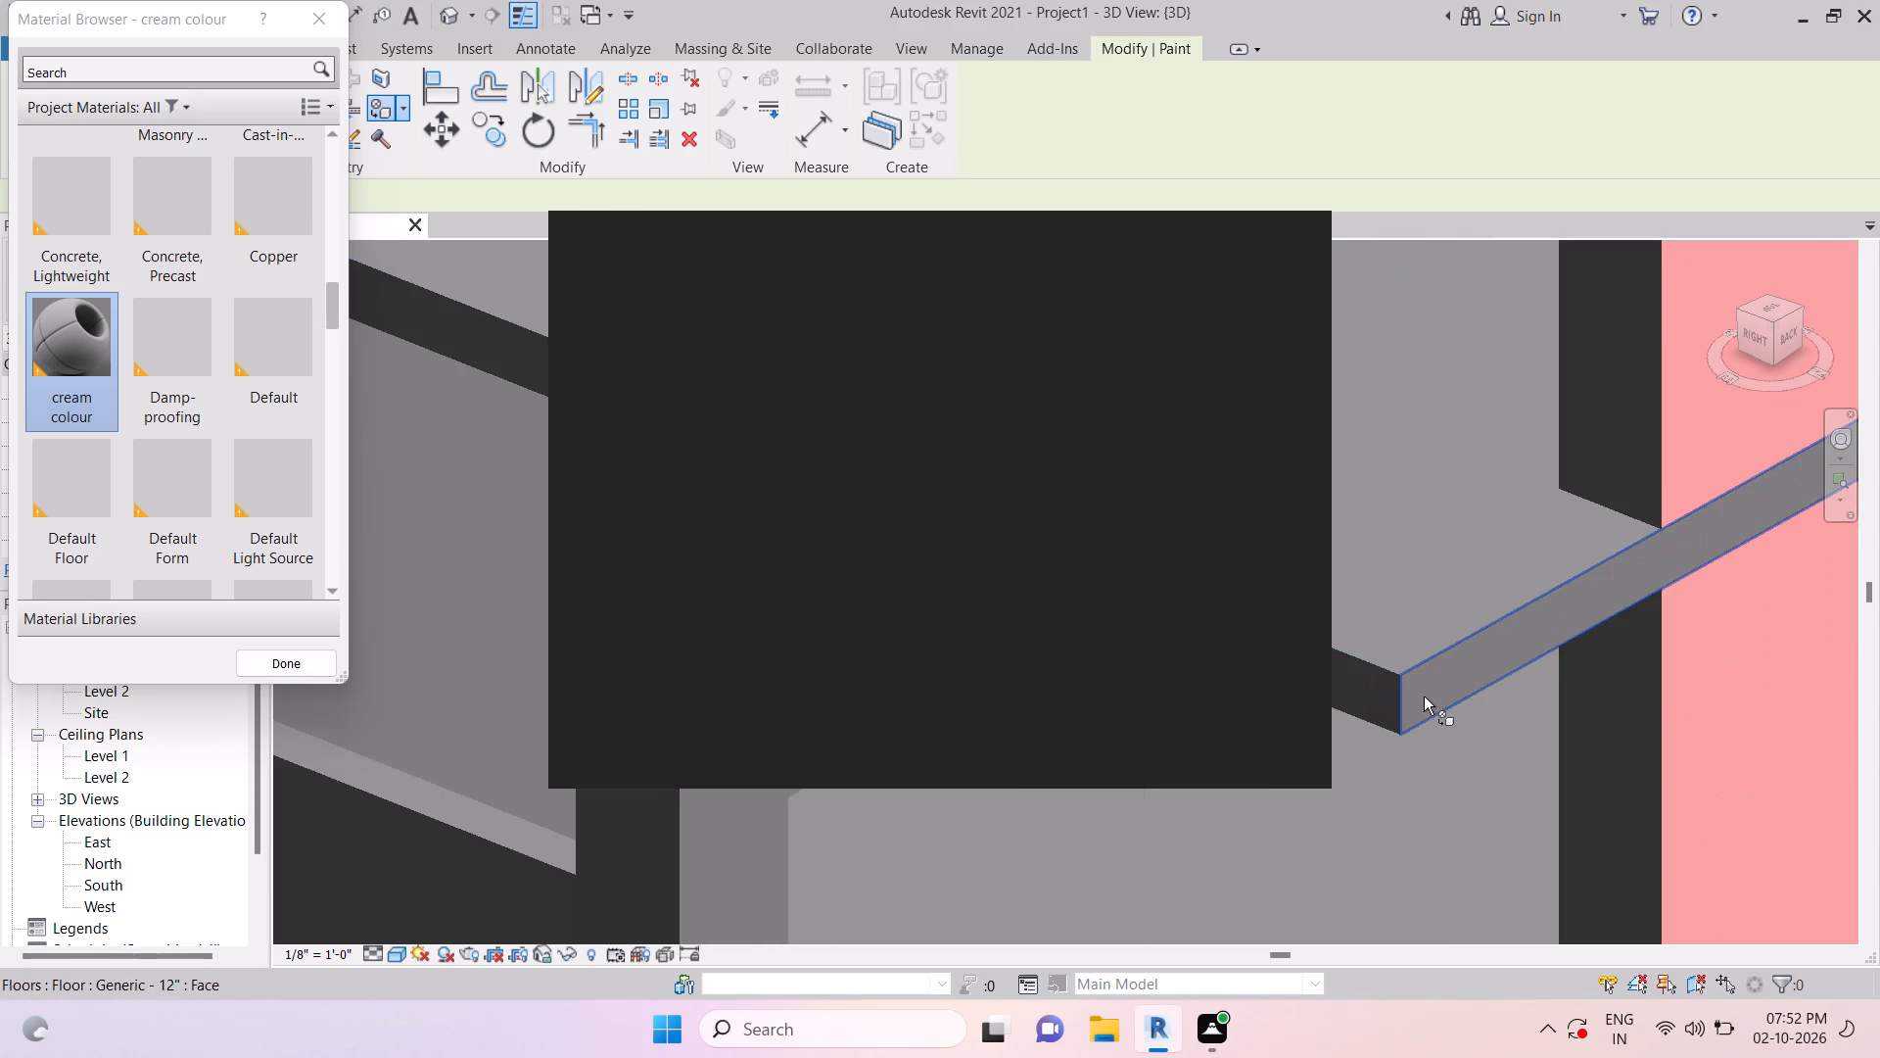
left_click(1424, 697)
scroll(1424, 697, "down", 10)
middle_click_drag(1479, 468, 1493, 658)
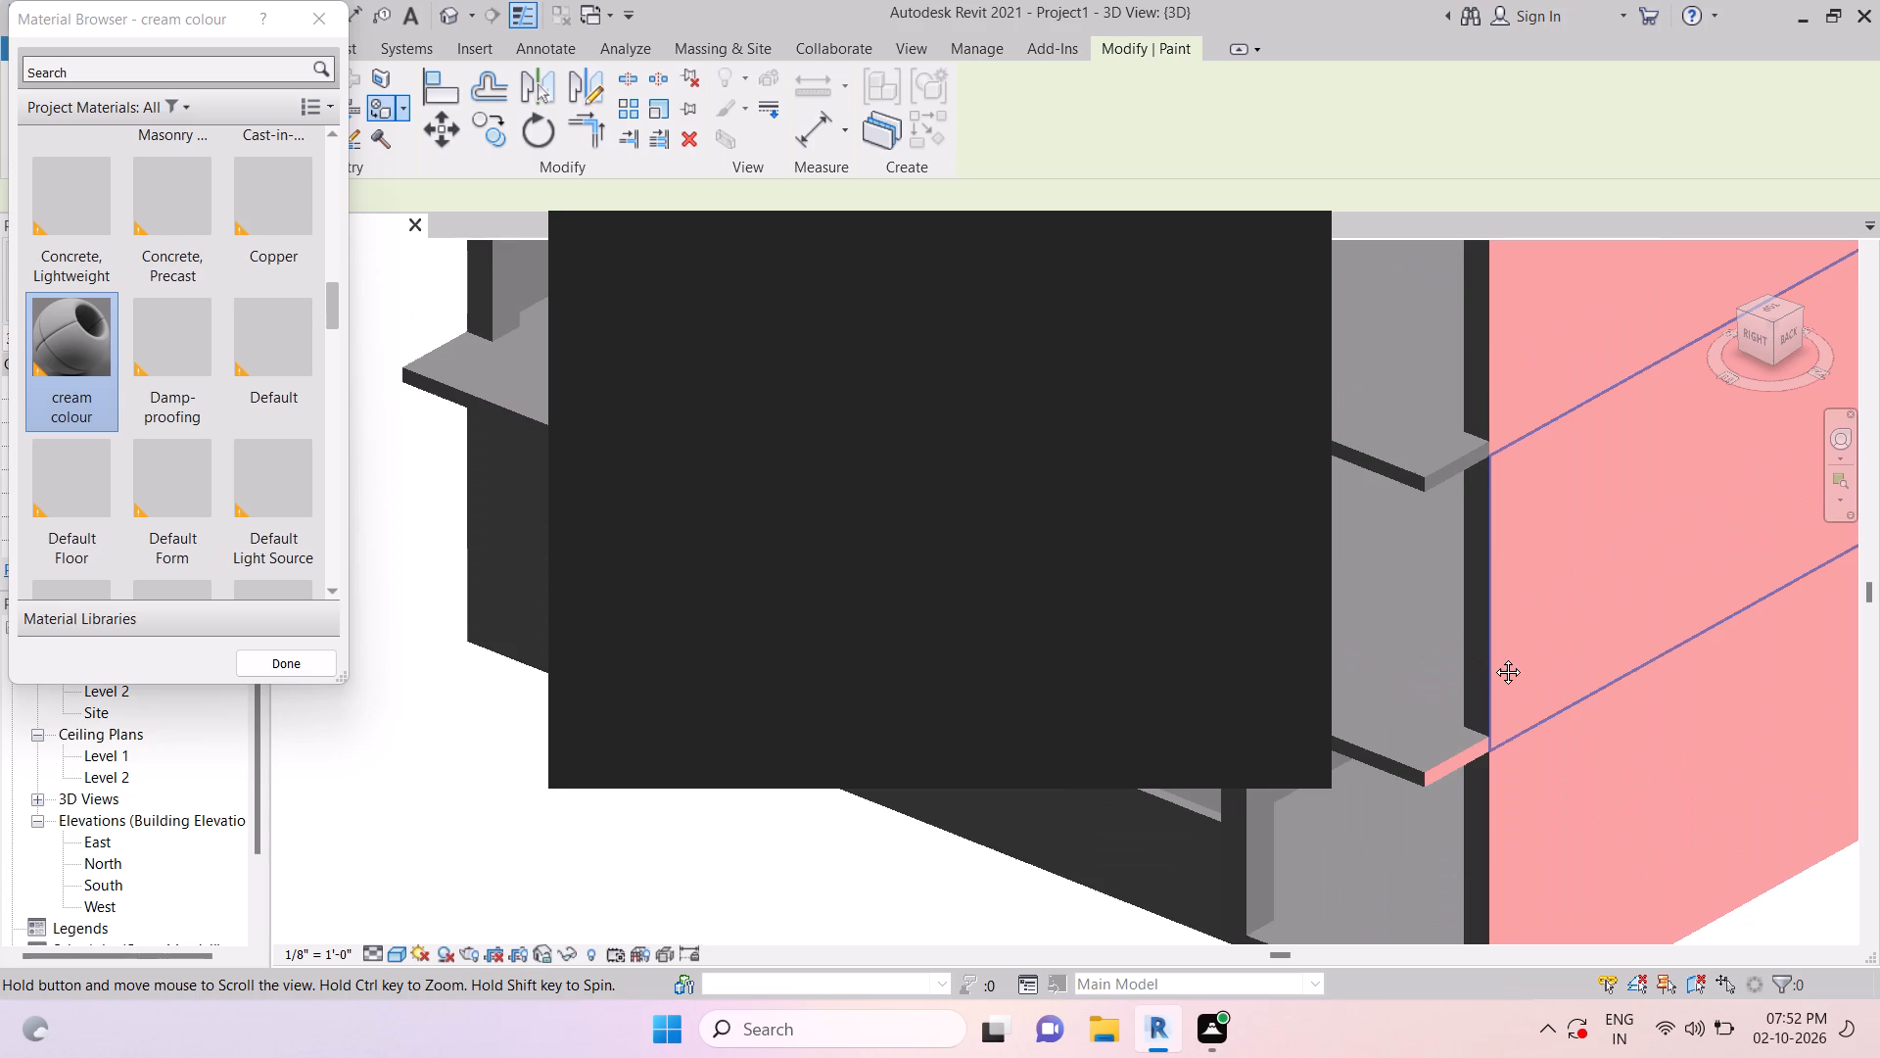
scroll(1438, 593, "up", 8)
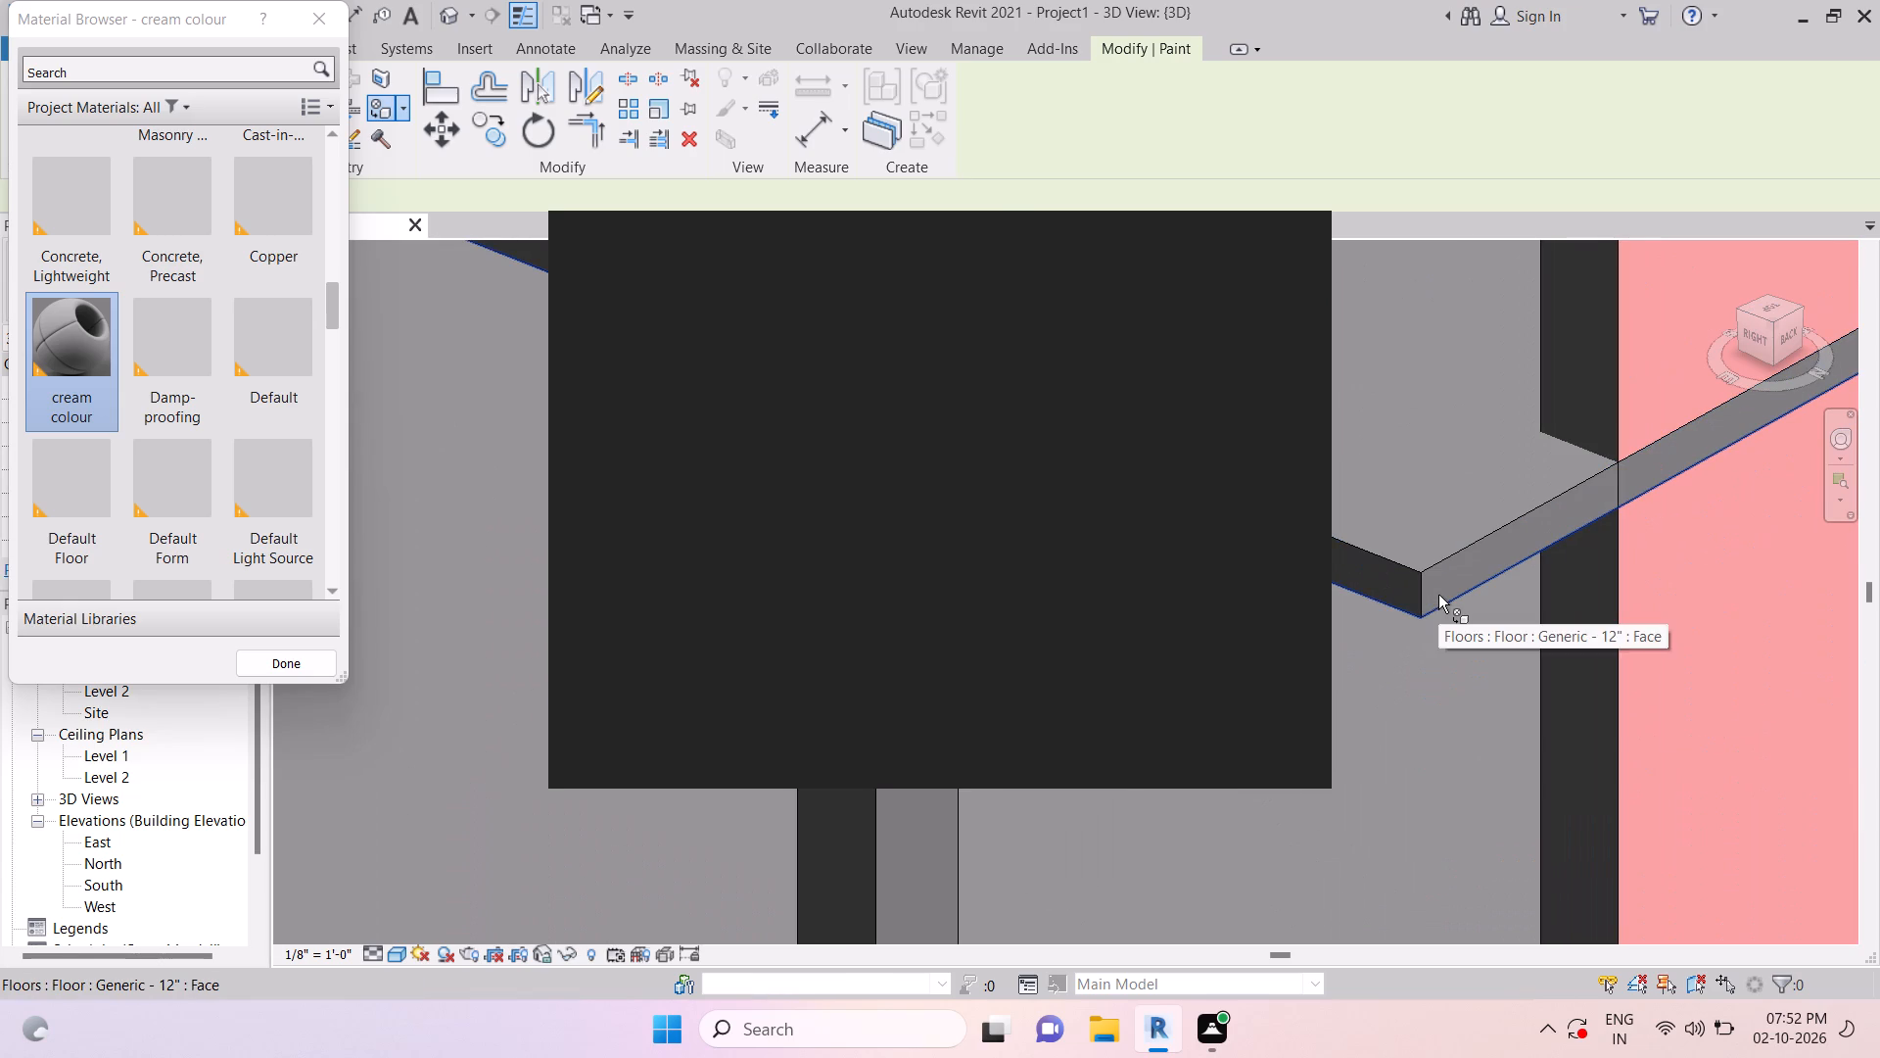
left_click(1442, 592)
scroll(1447, 597, "down", 3)
middle_click_drag(1556, 475, 1651, 800)
middle_click_drag(1585, 562, 1611, 849)
scroll(1598, 616, "up", 6)
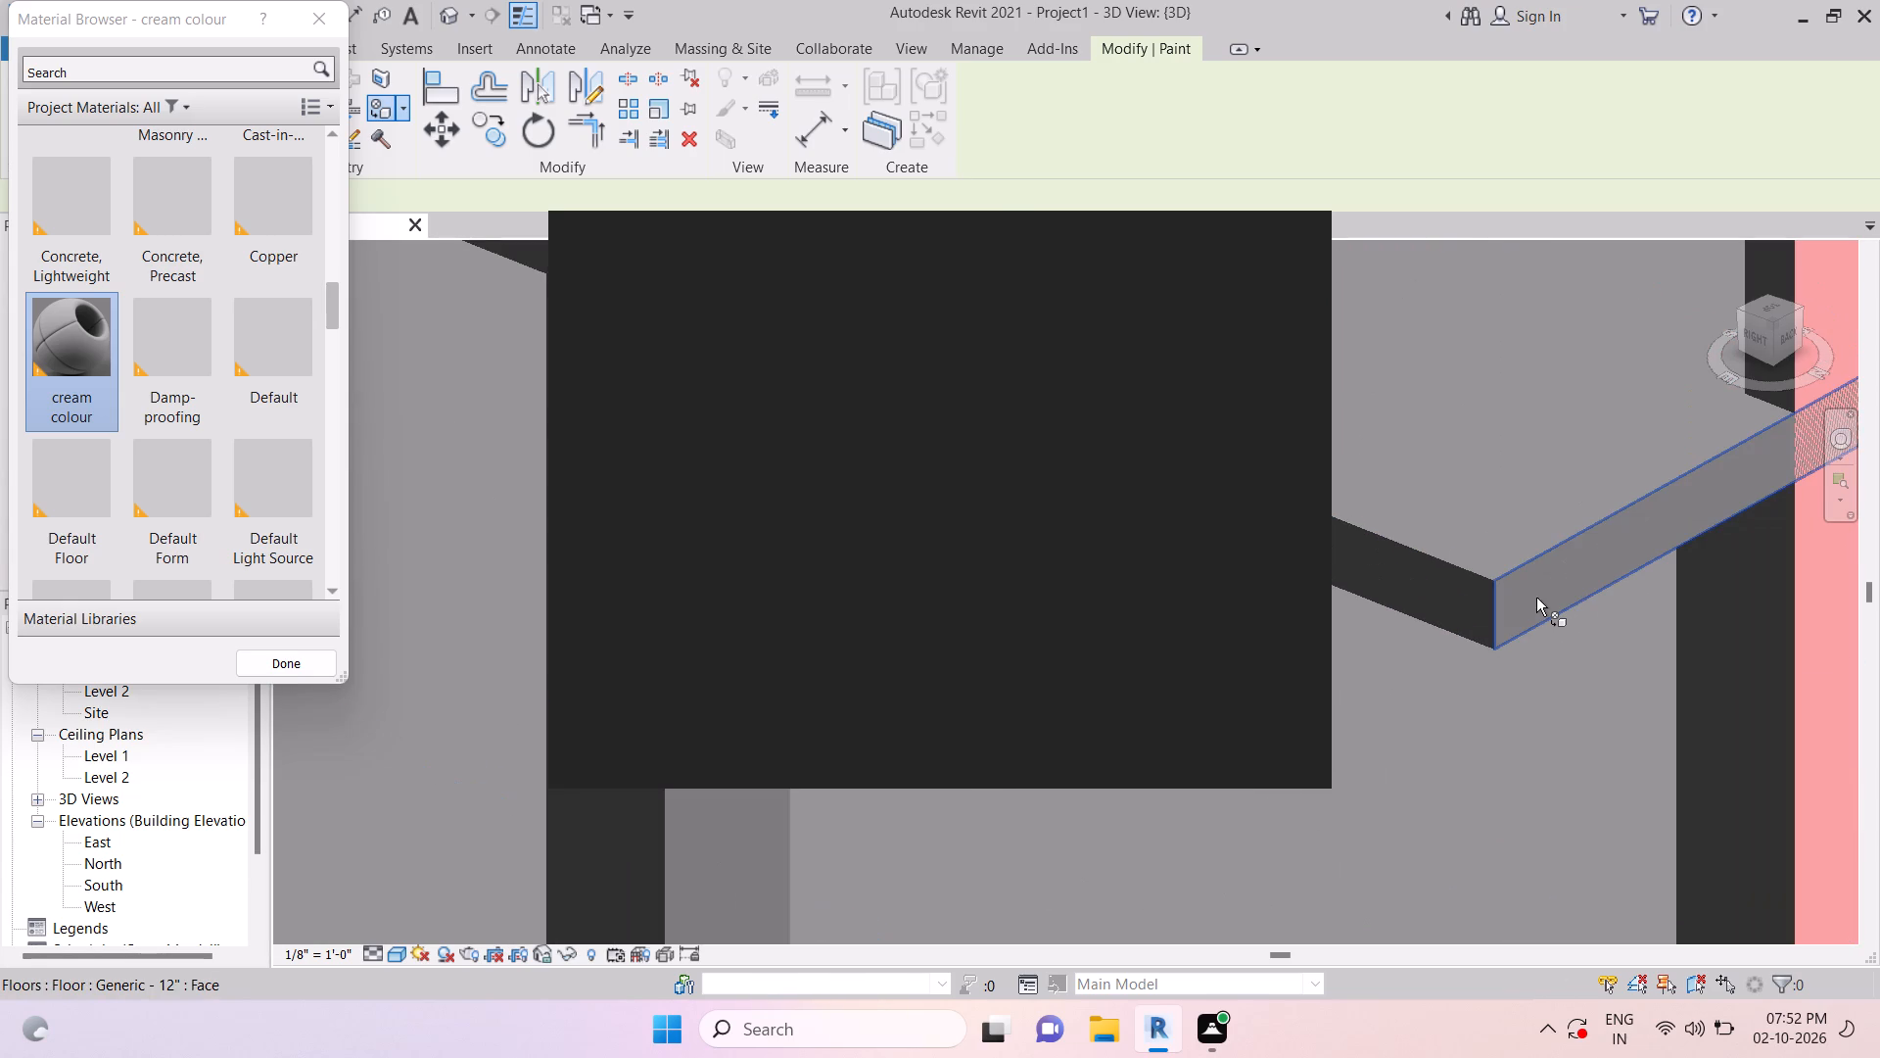
left_click(1536, 598)
Paint the lower two storeys of the closed short end wall, on the building's left side, with cream colour, dismissing the notification card.
scroll(1541, 597, "down", 15)
scroll(1608, 596, "down", 6)
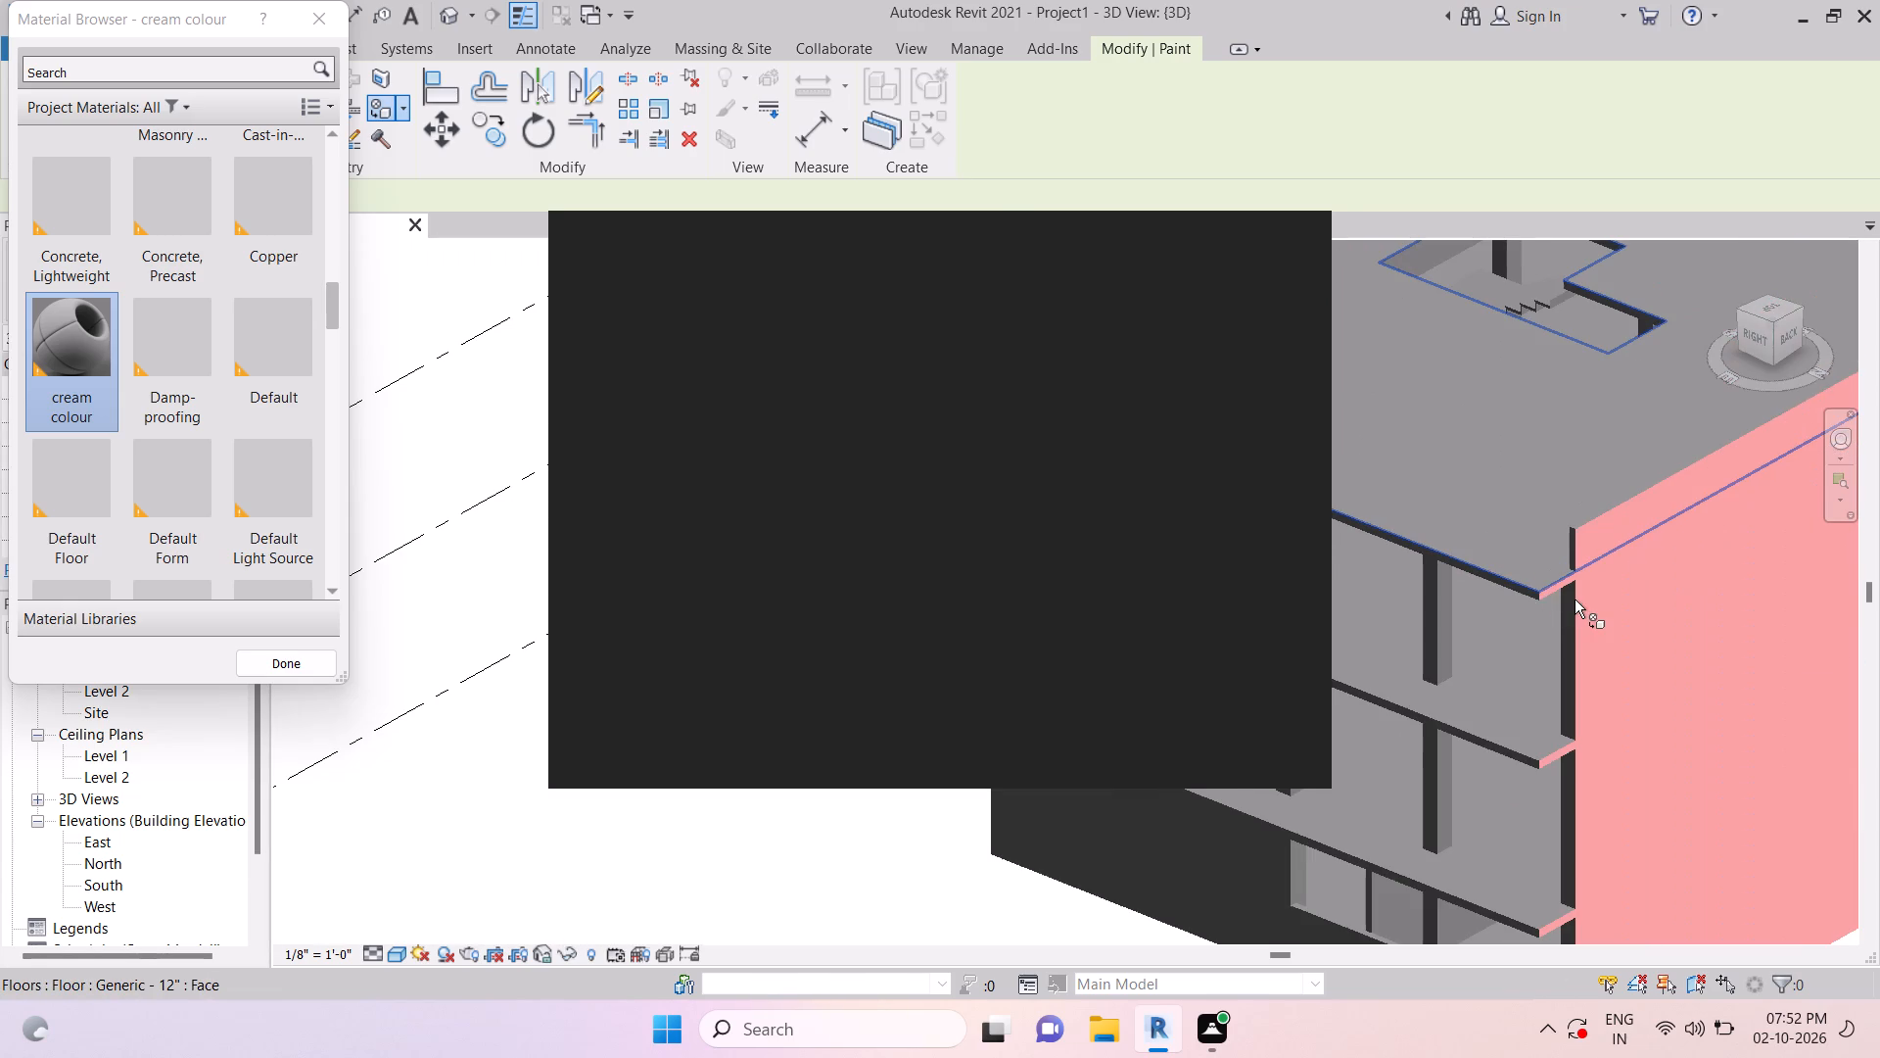
scroll(1574, 600, "down", 4)
middle_click_drag(1690, 753, 1468, 707, "shift")
scroll(1468, 707, "up", 1, "shift")
middle_click_drag(1753, 715, 1626, 717)
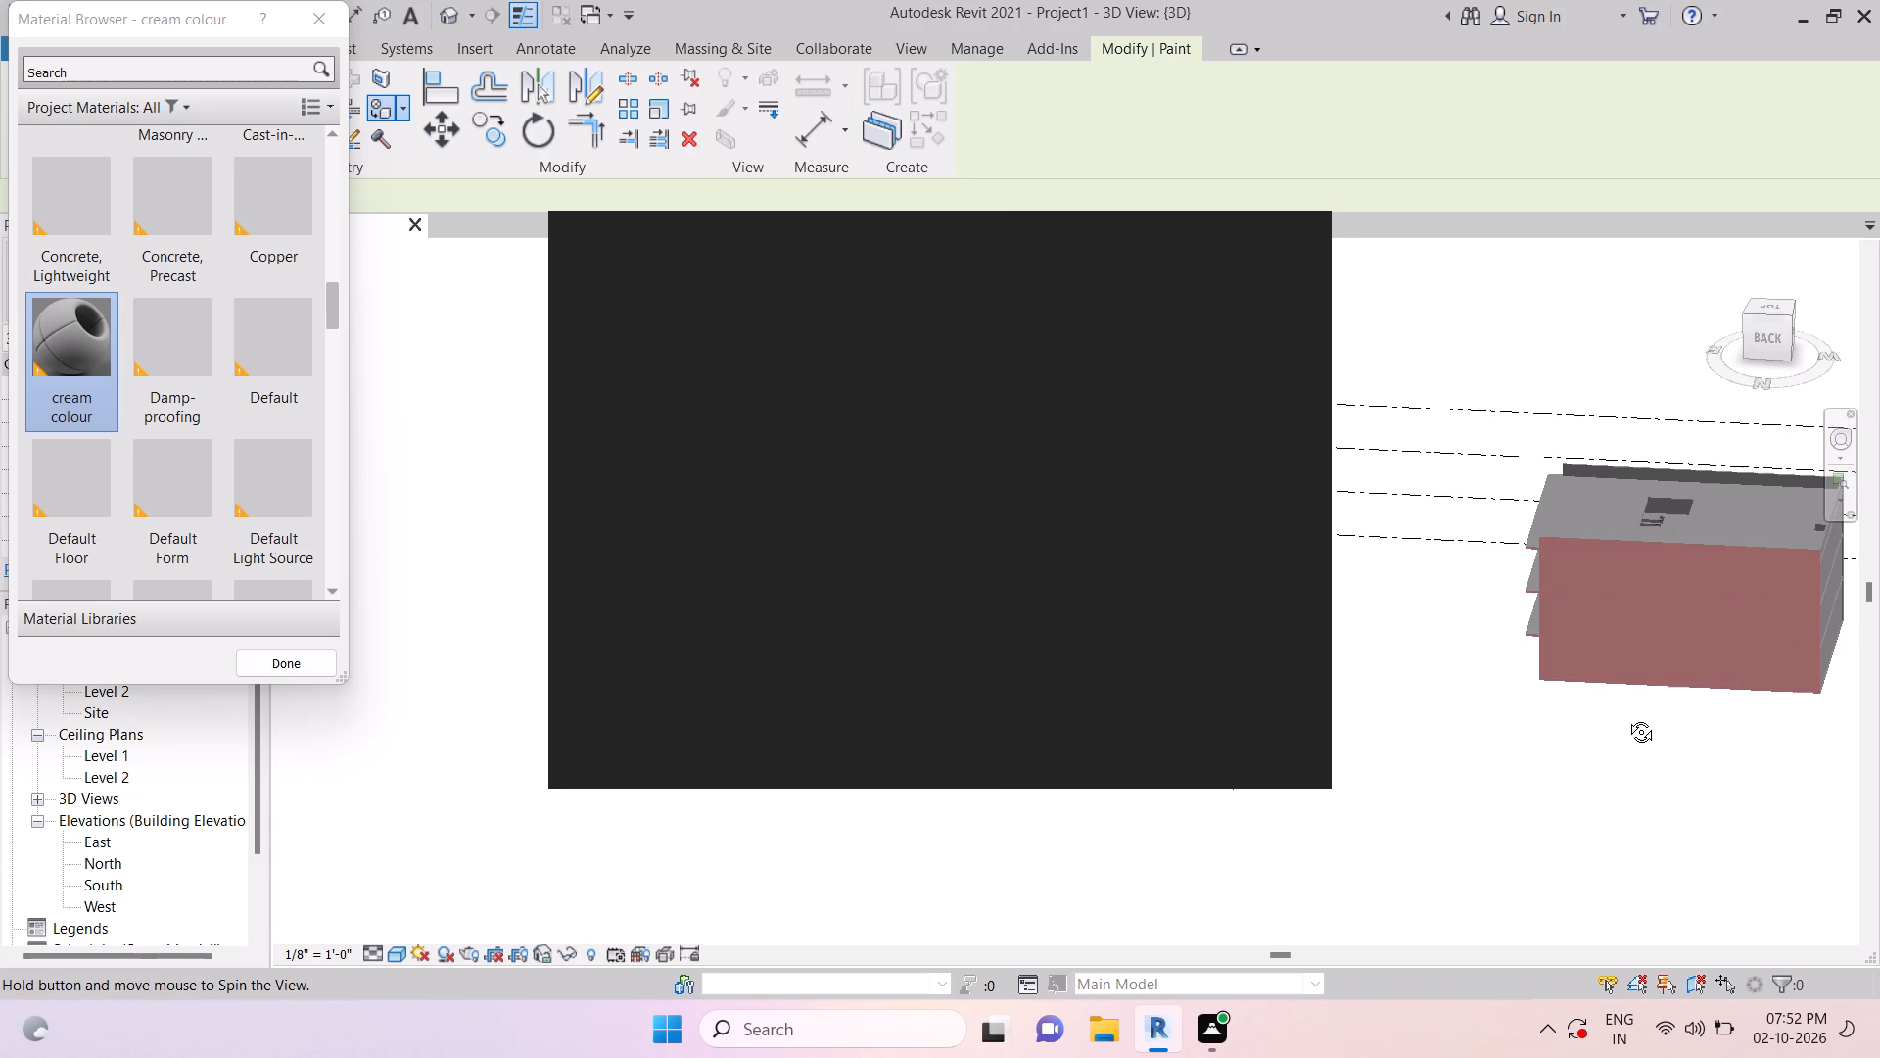
middle_click_drag(1778, 723, 1452, 740)
middle_click_drag(1674, 725, 1449, 749)
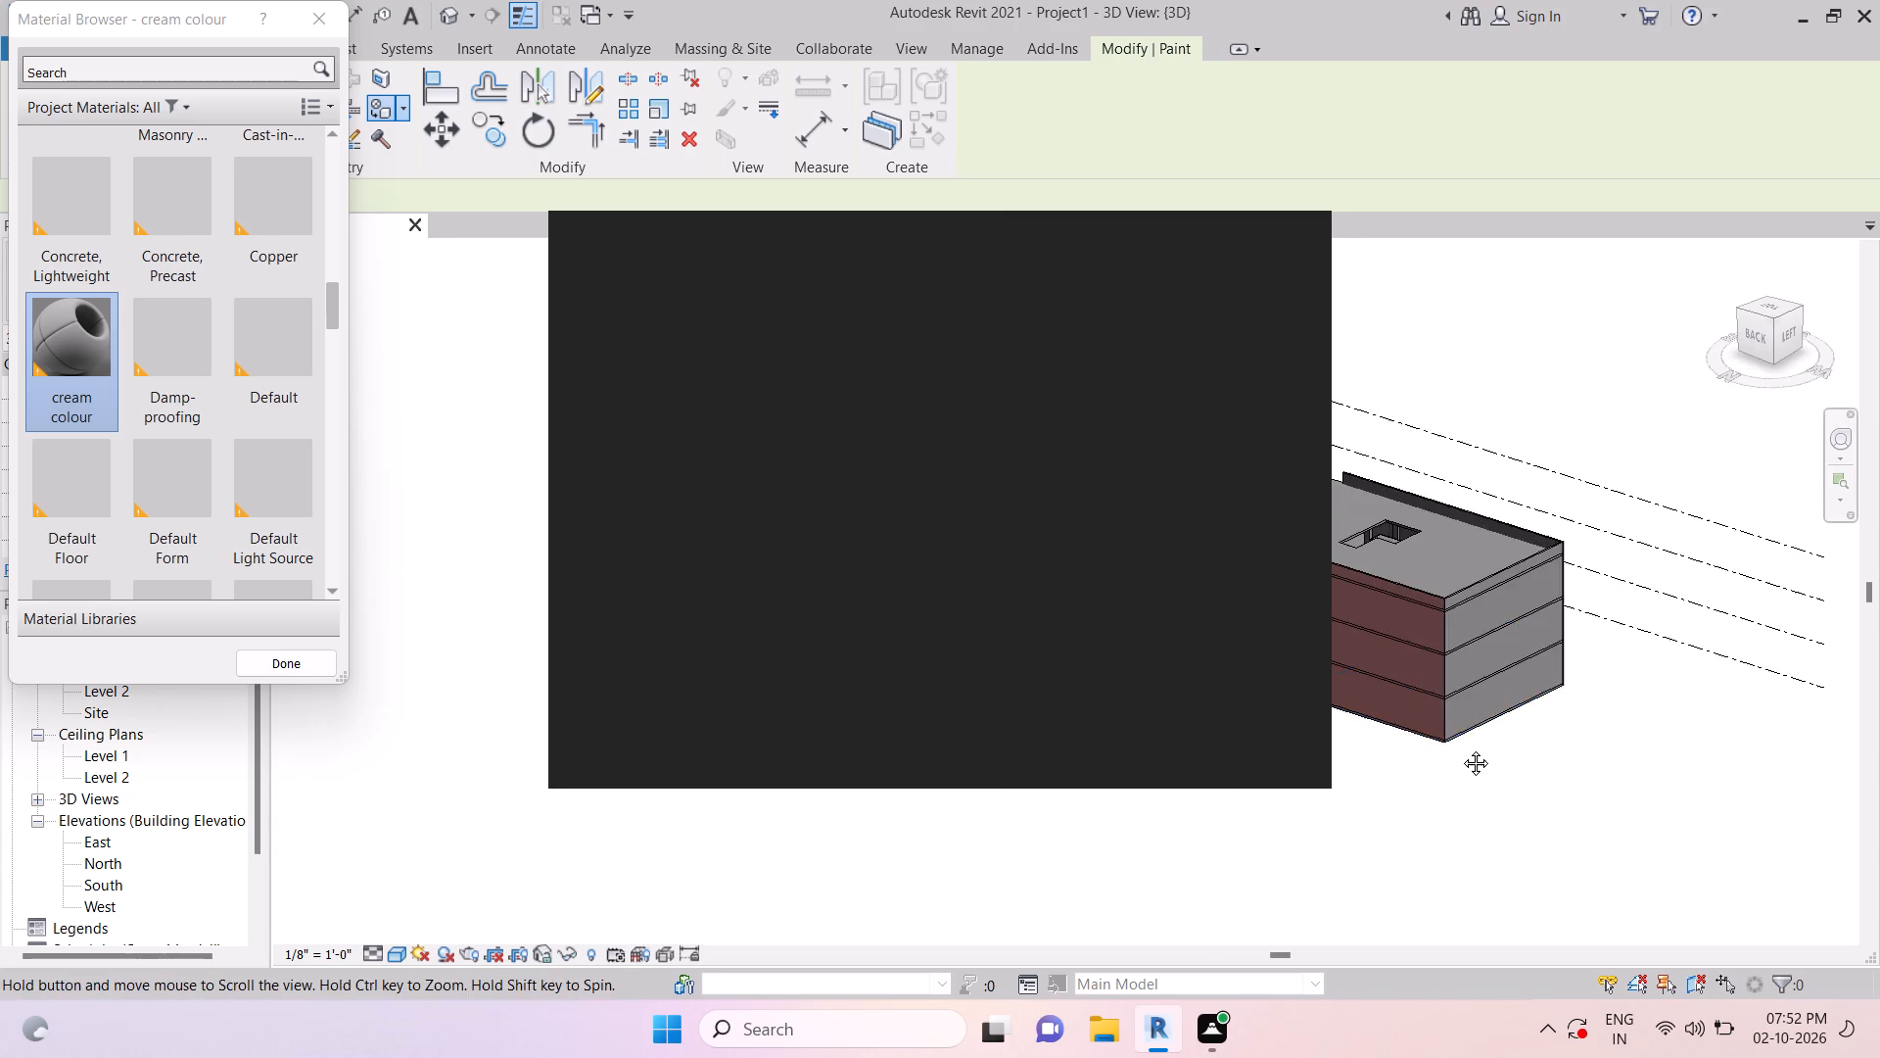
middle_click_drag(1488, 721, 1642, 716)
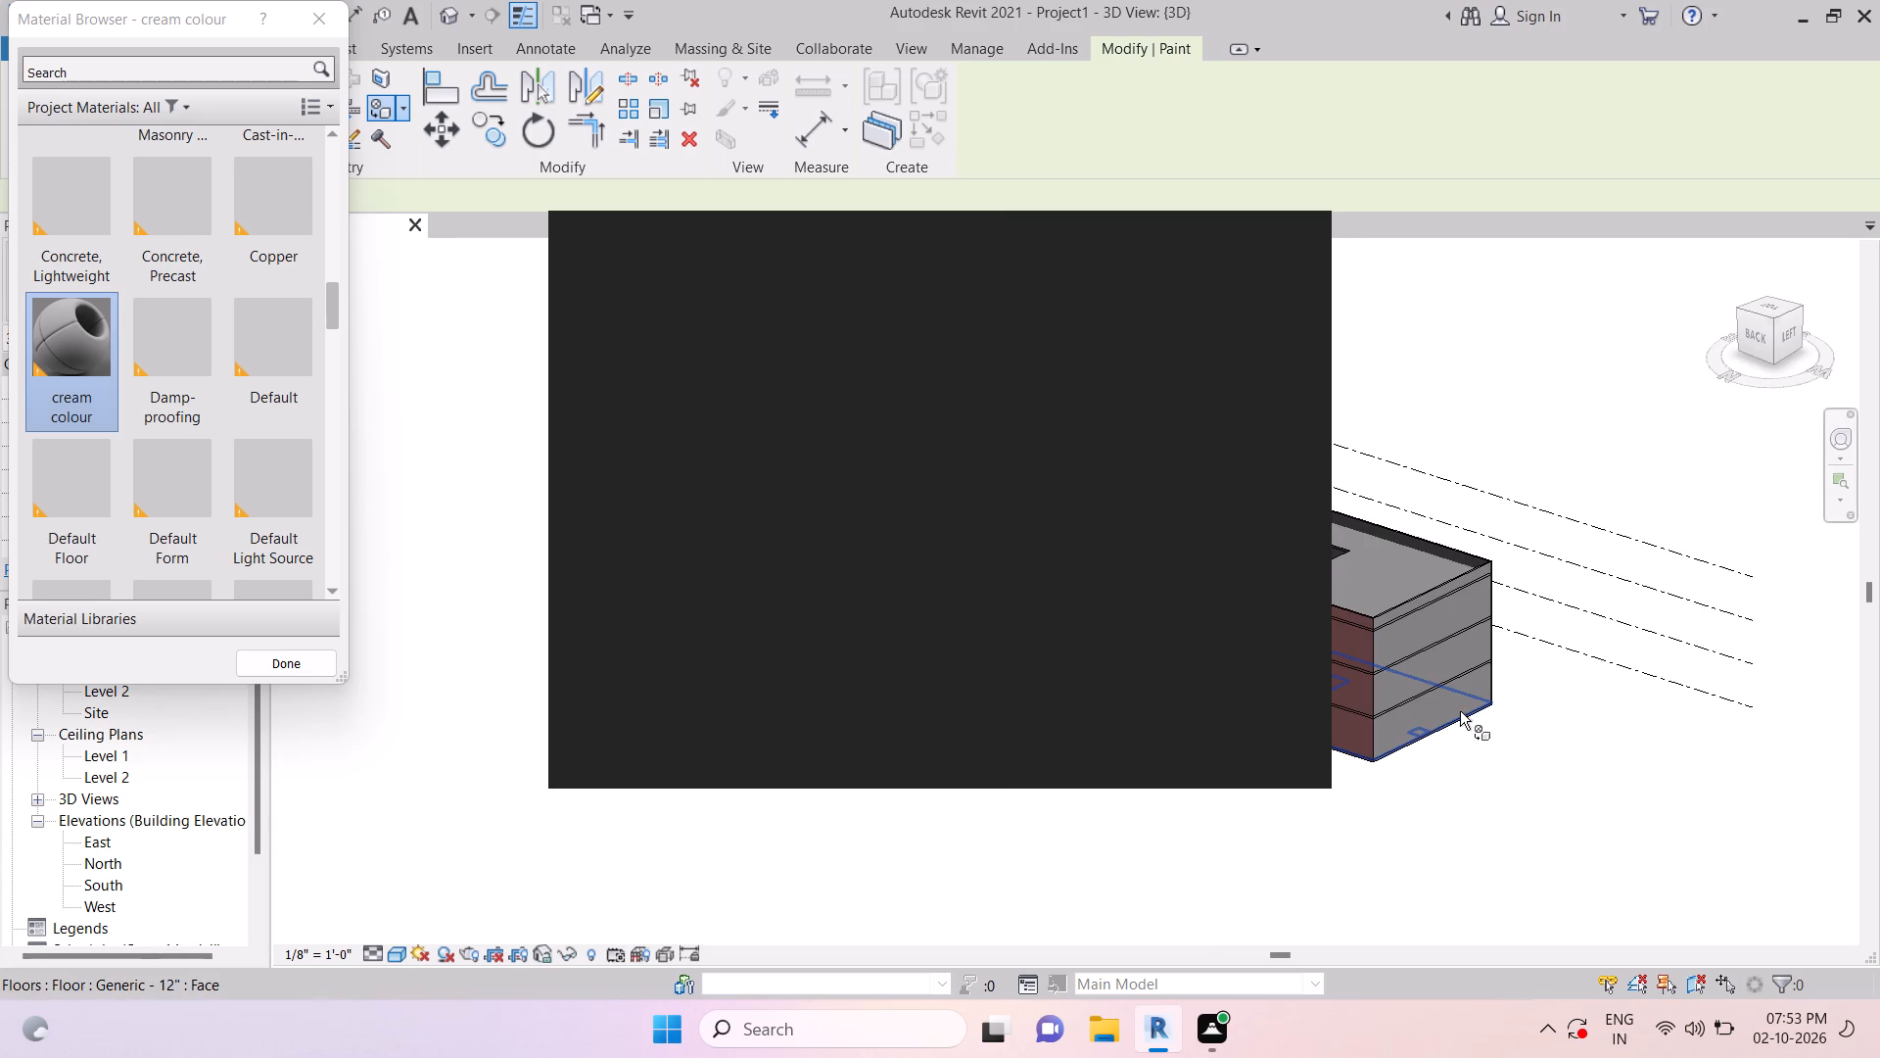
scroll(1440, 728, "up", 4)
middle_click_drag(1443, 723, 1642, 696)
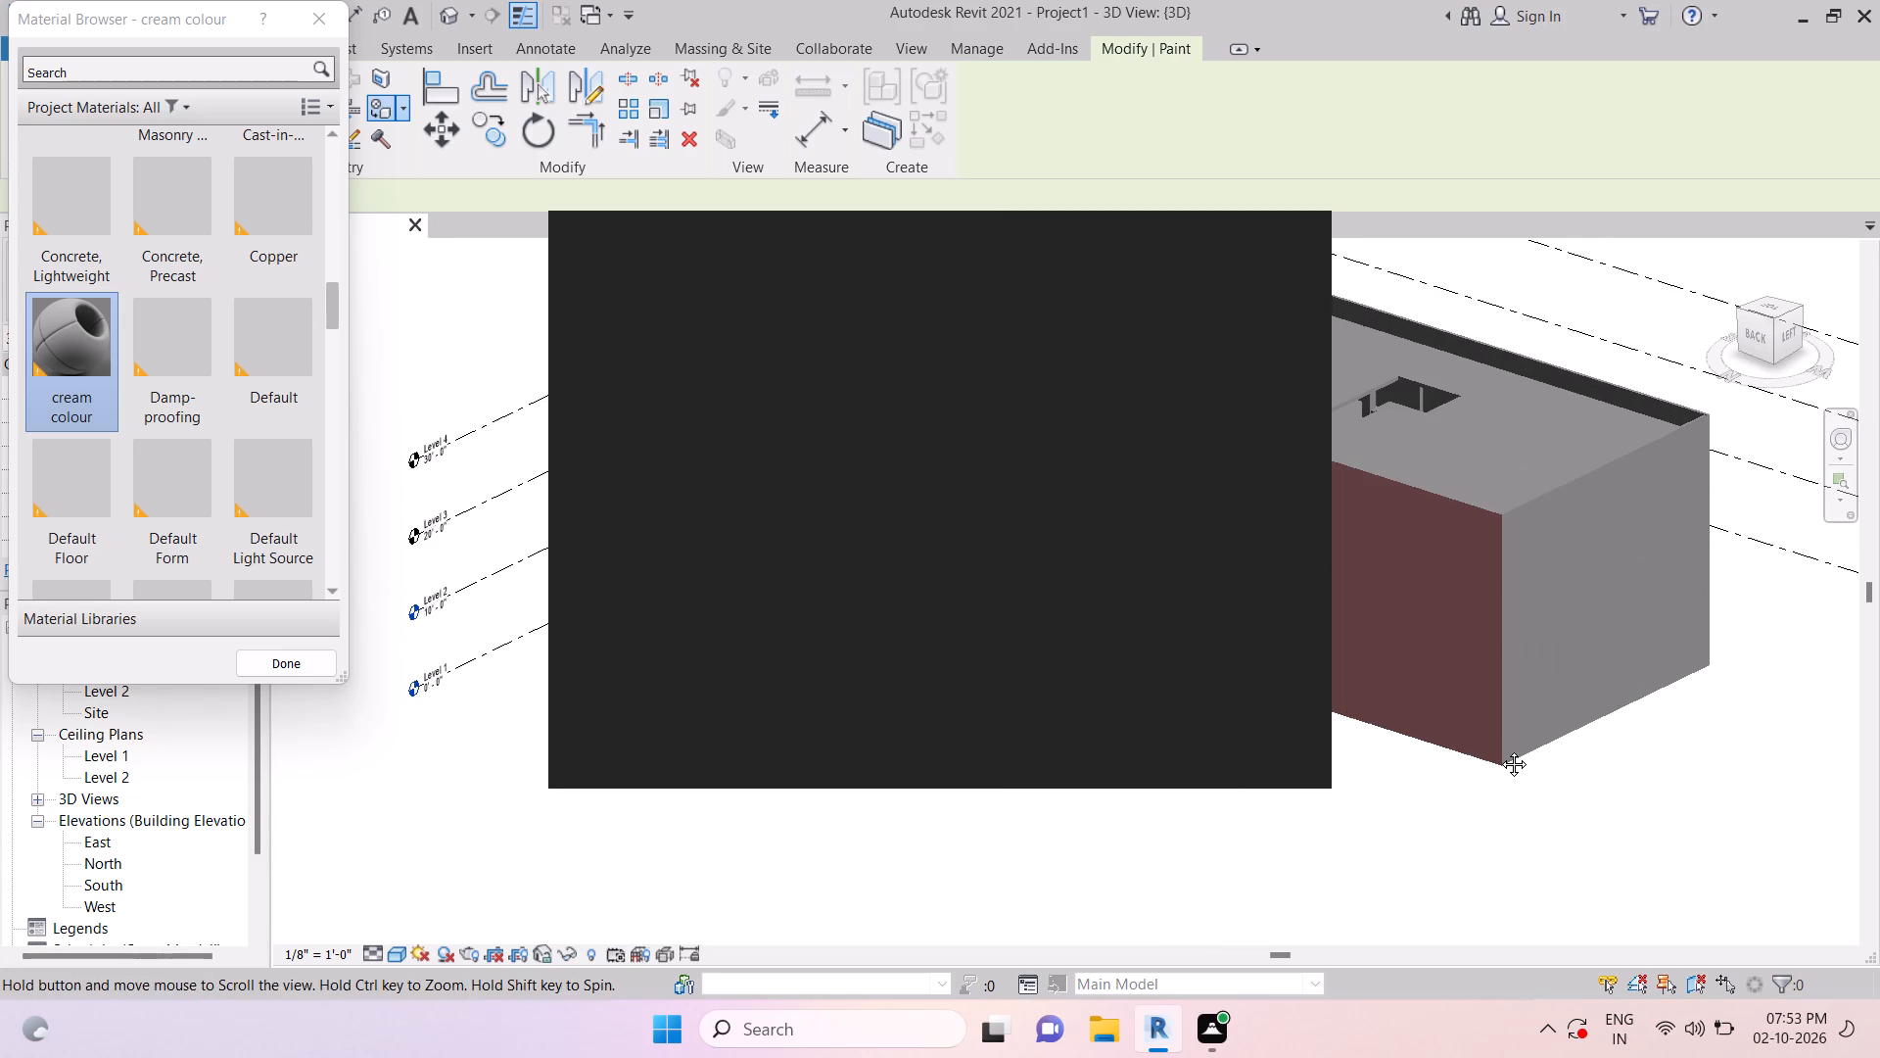
scroll(1528, 765, "up", 10)
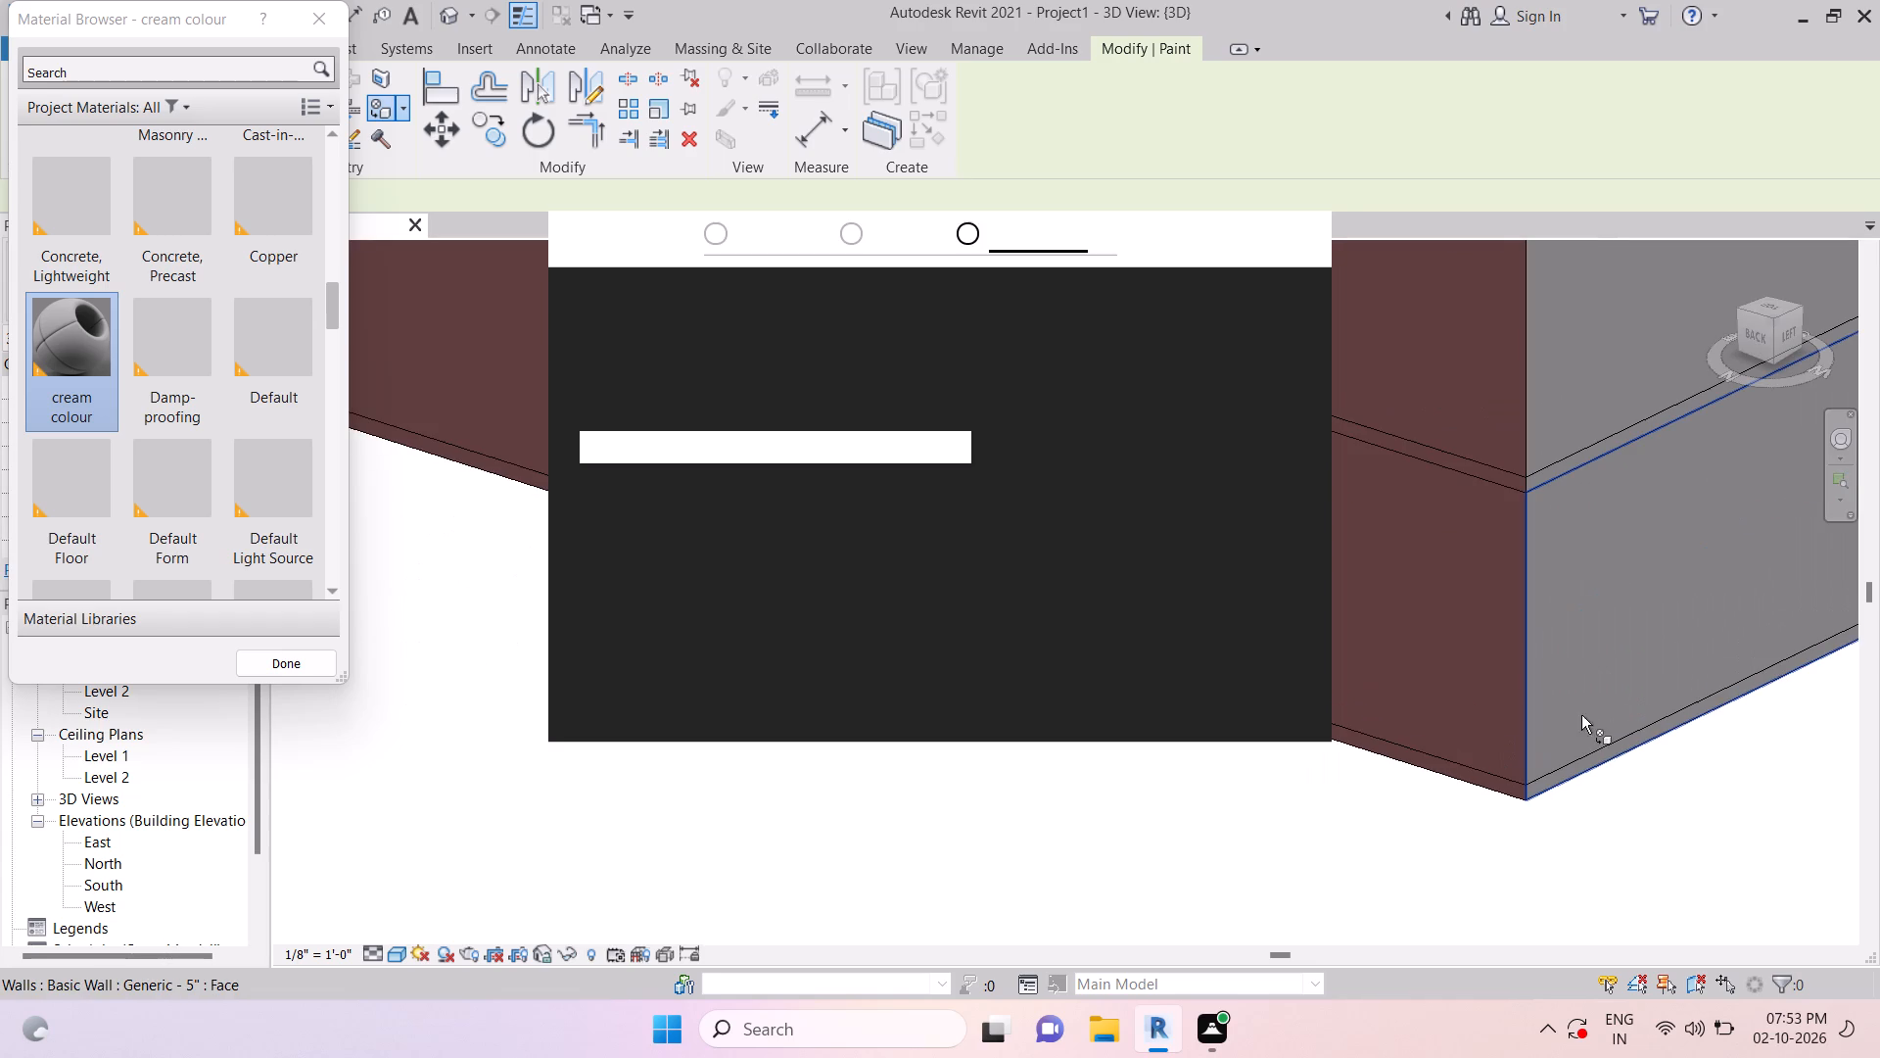
left_click(1565, 710)
left_click(1293, 246)
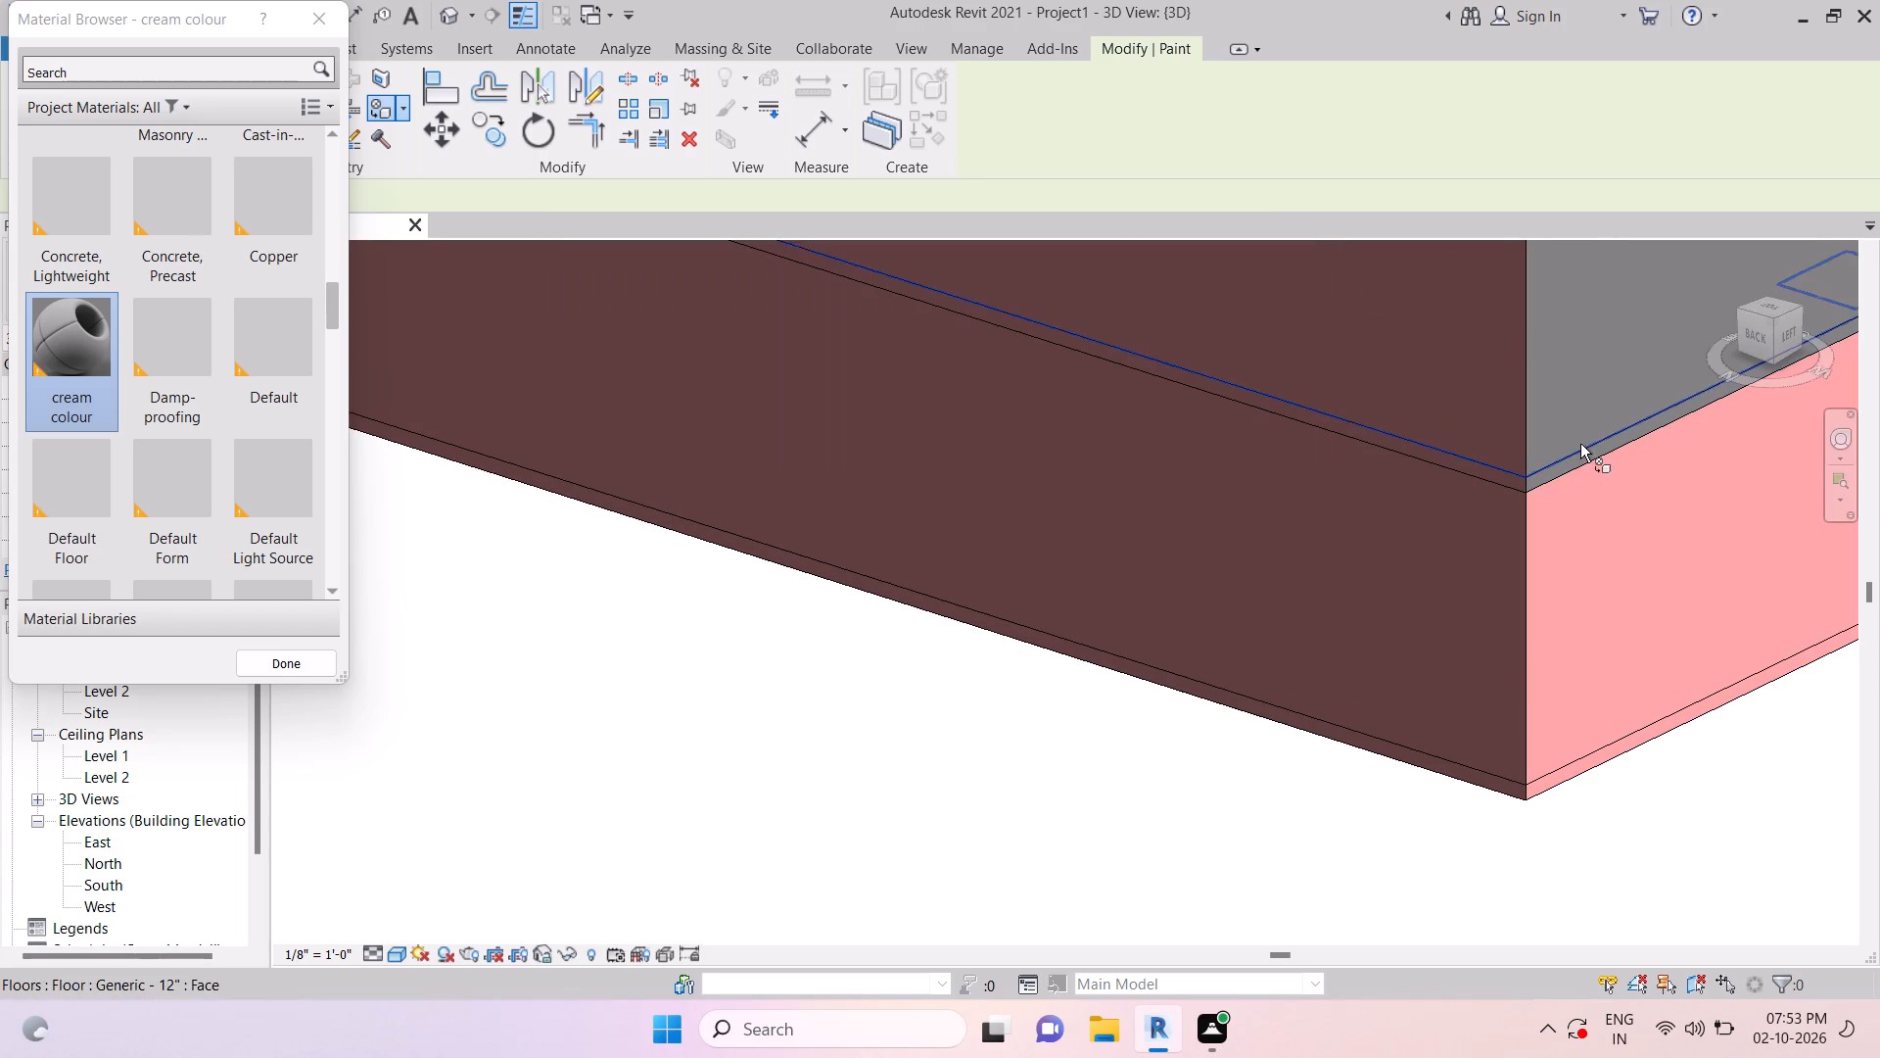
middle_click_drag(1576, 445, 1458, 634)
left_click(1455, 572)
Paint the floor slab edge between the lower two storeys of the short end wall with cream colour.
scroll(1446, 685, "up", 2)
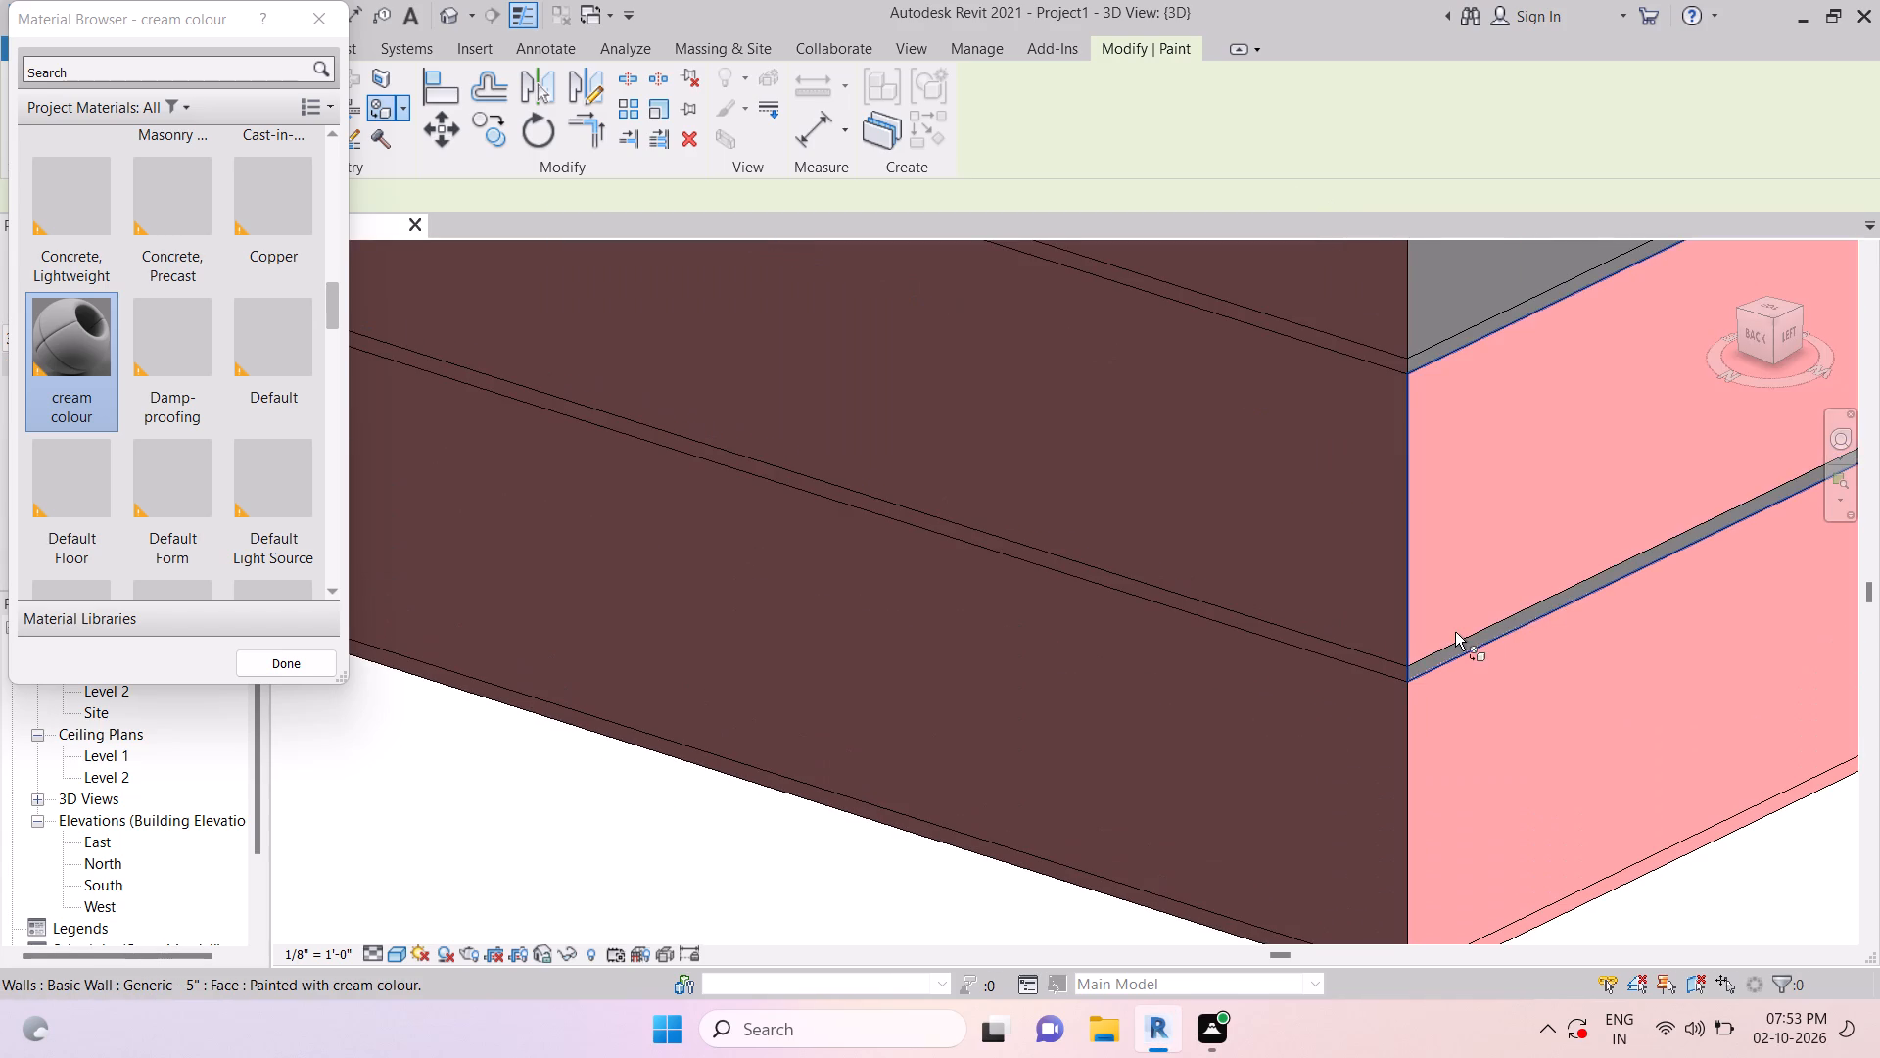
scroll(1455, 632, "up", 3)
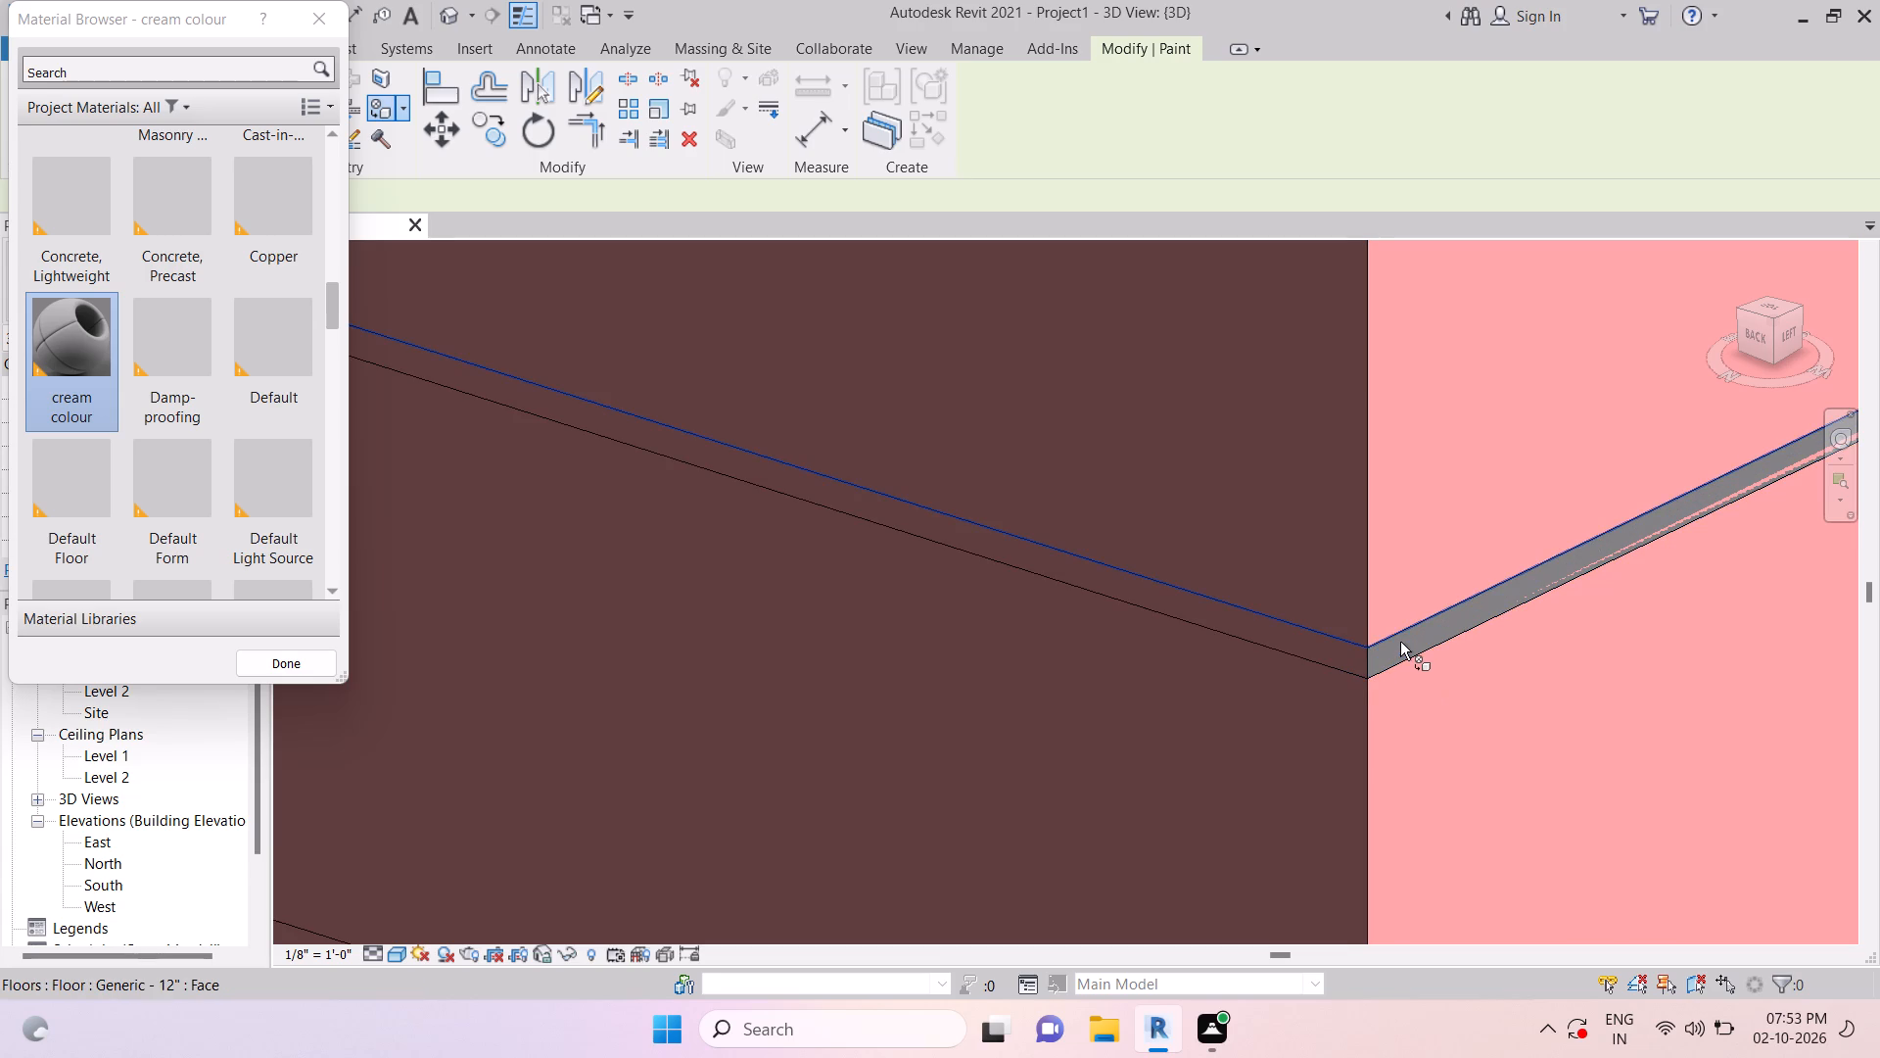
scroll(1375, 649, "up", 6)
left_click(1367, 663)
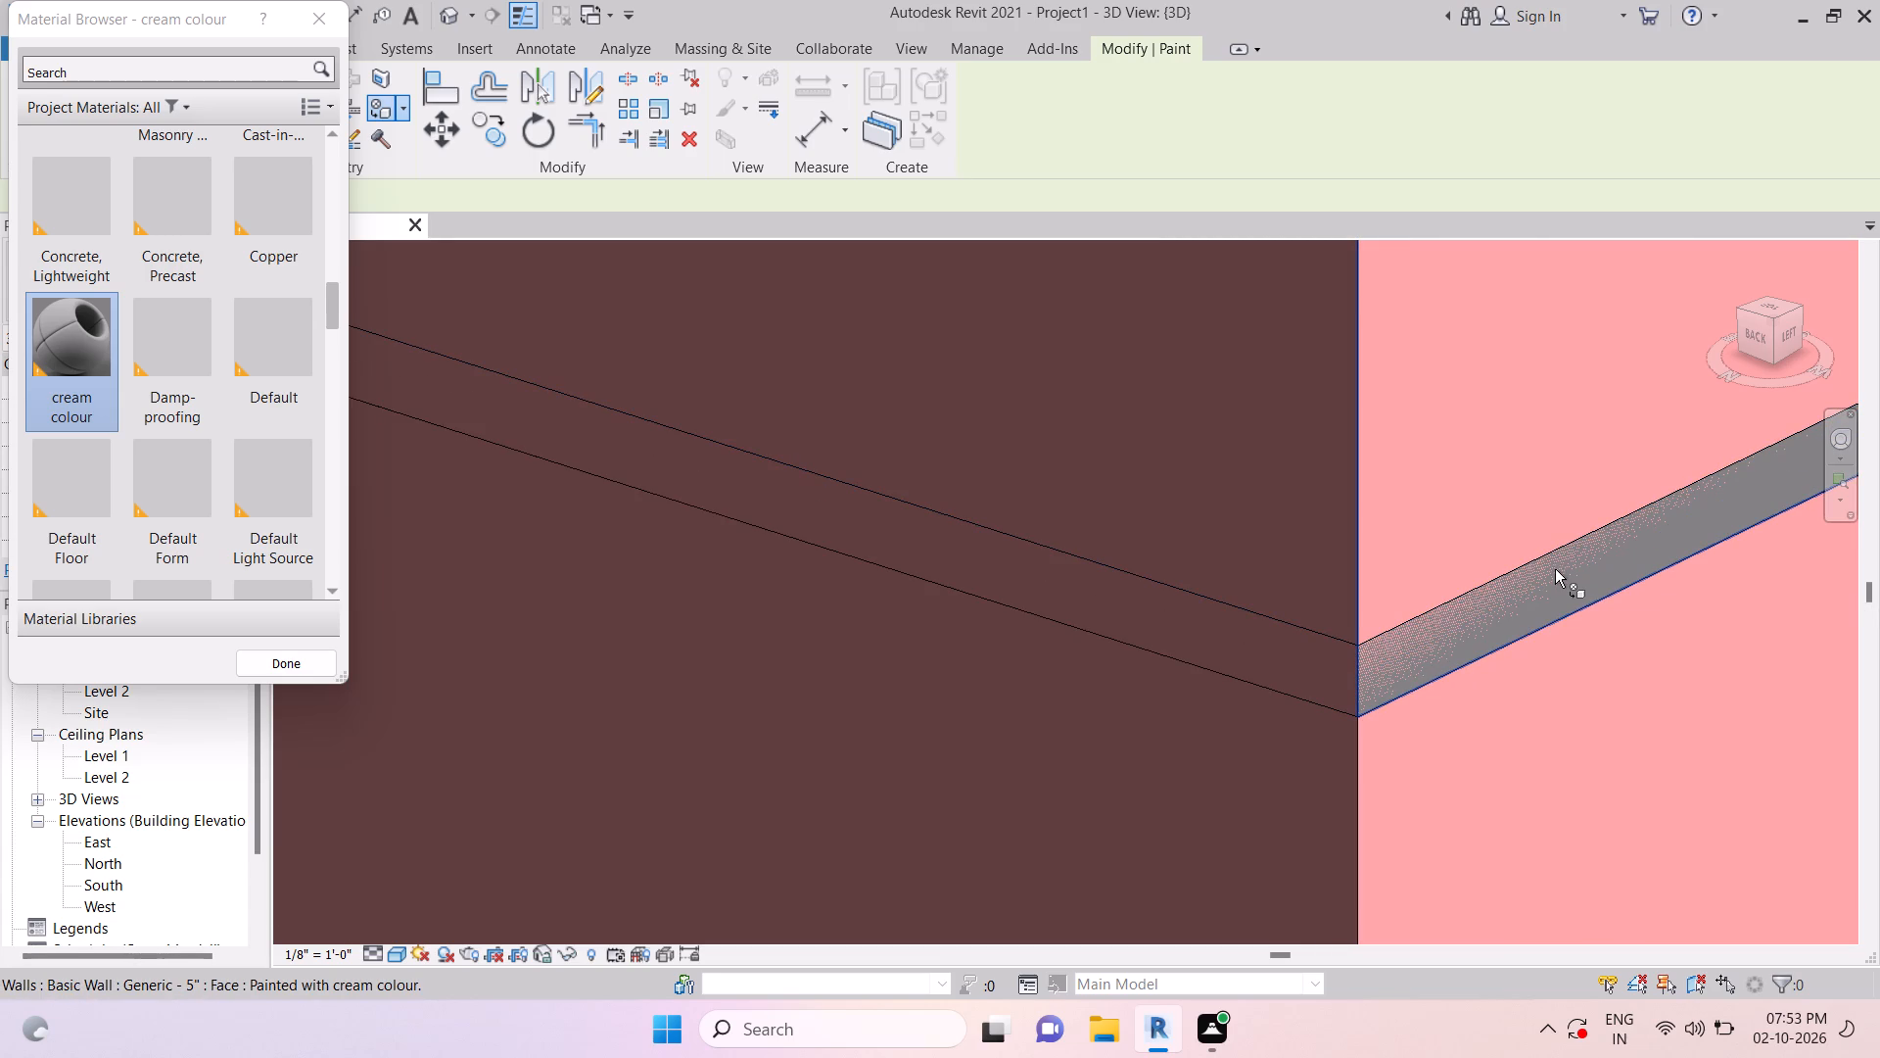
key("Tab")
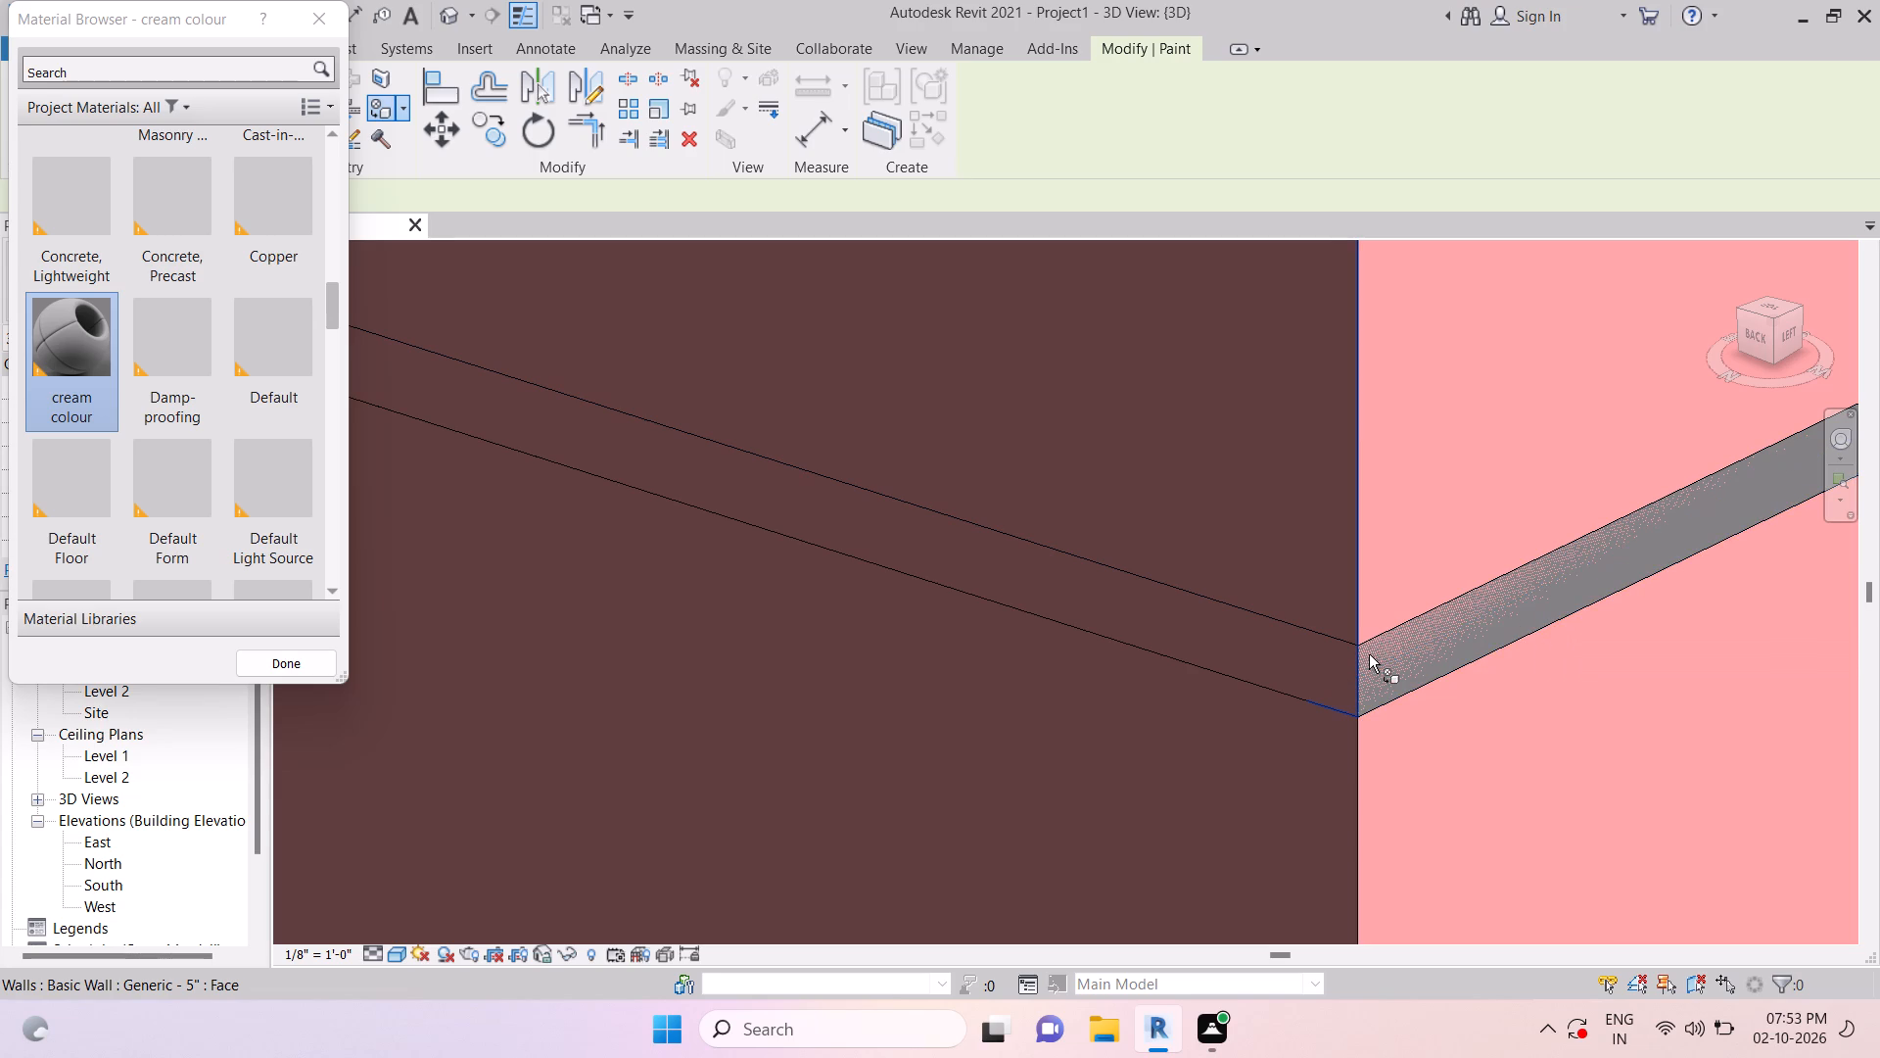
key("Tab")
left_click(1384, 647)
Paint the short end wall's top storey and the floor slab edge just below it with the cream colour material.
scroll(1461, 684, "down", 9)
middle_click_drag(1569, 463, 1501, 762)
left_click(1377, 524)
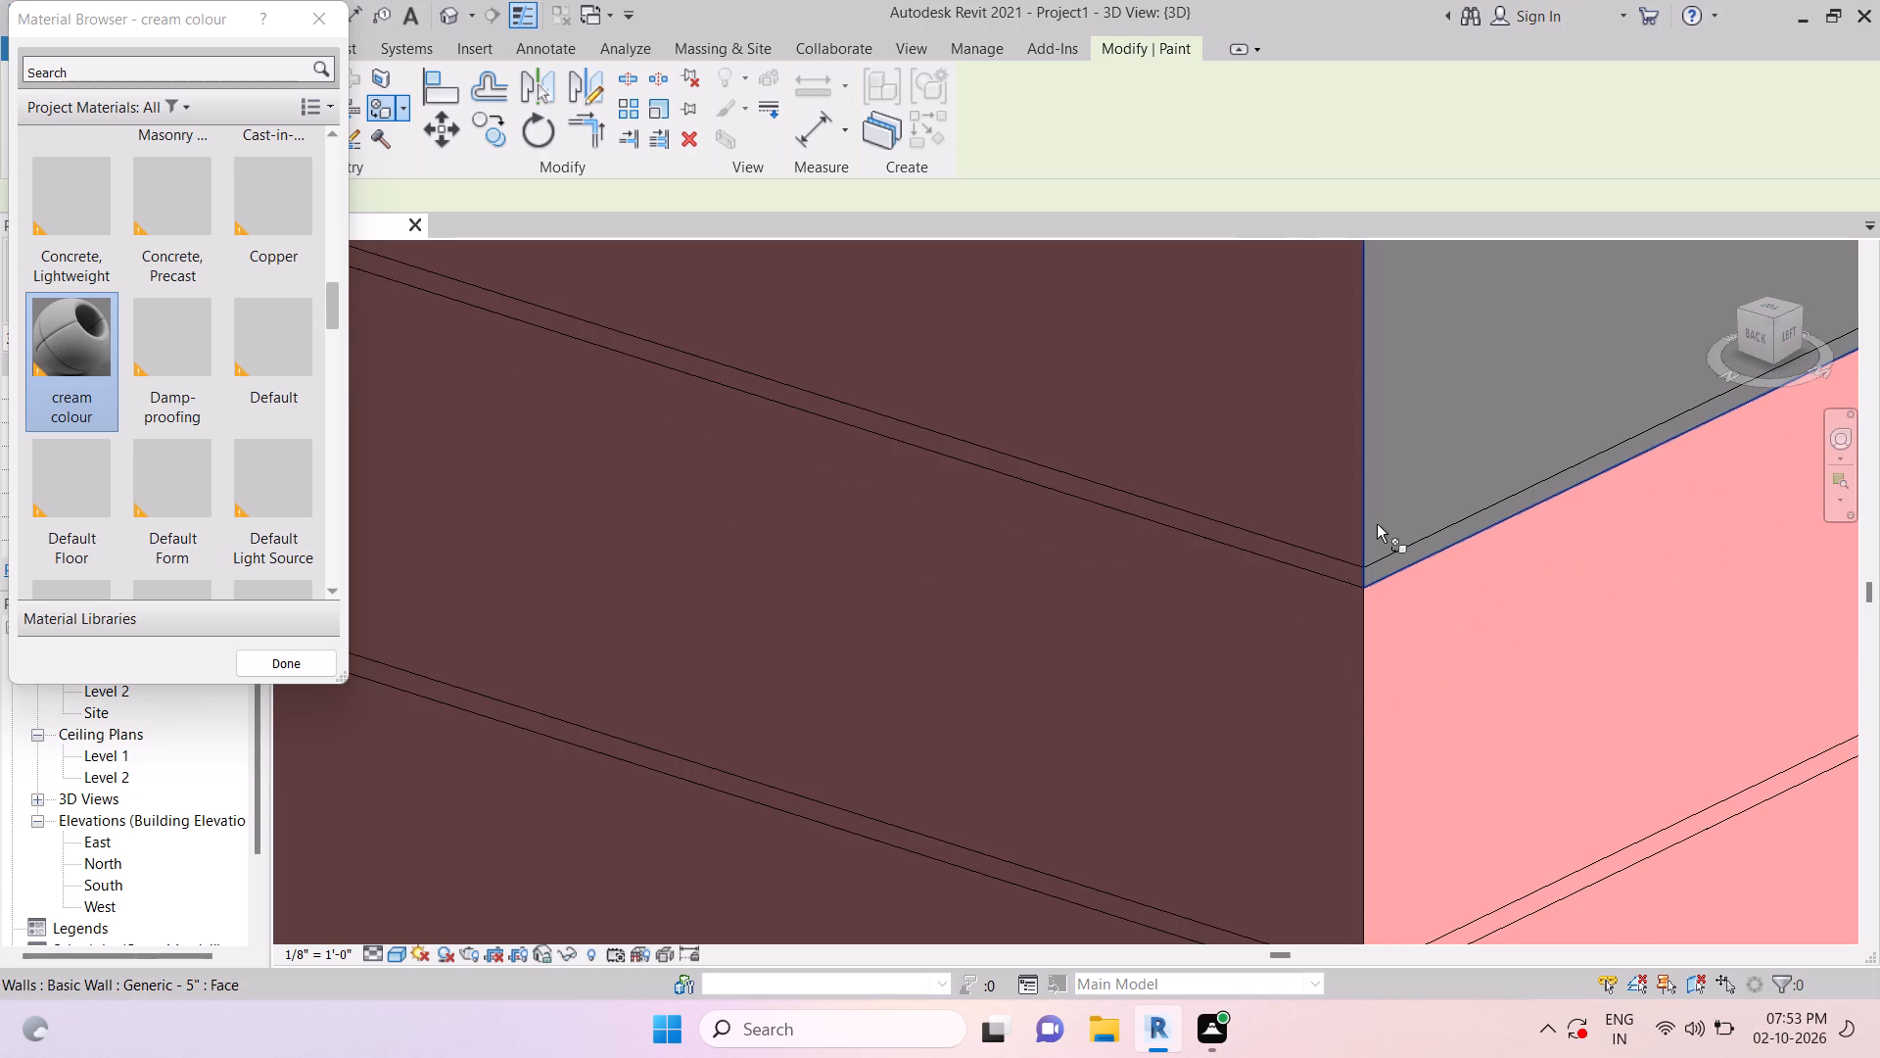
scroll(1385, 560, "up", 5)
key("Tab")
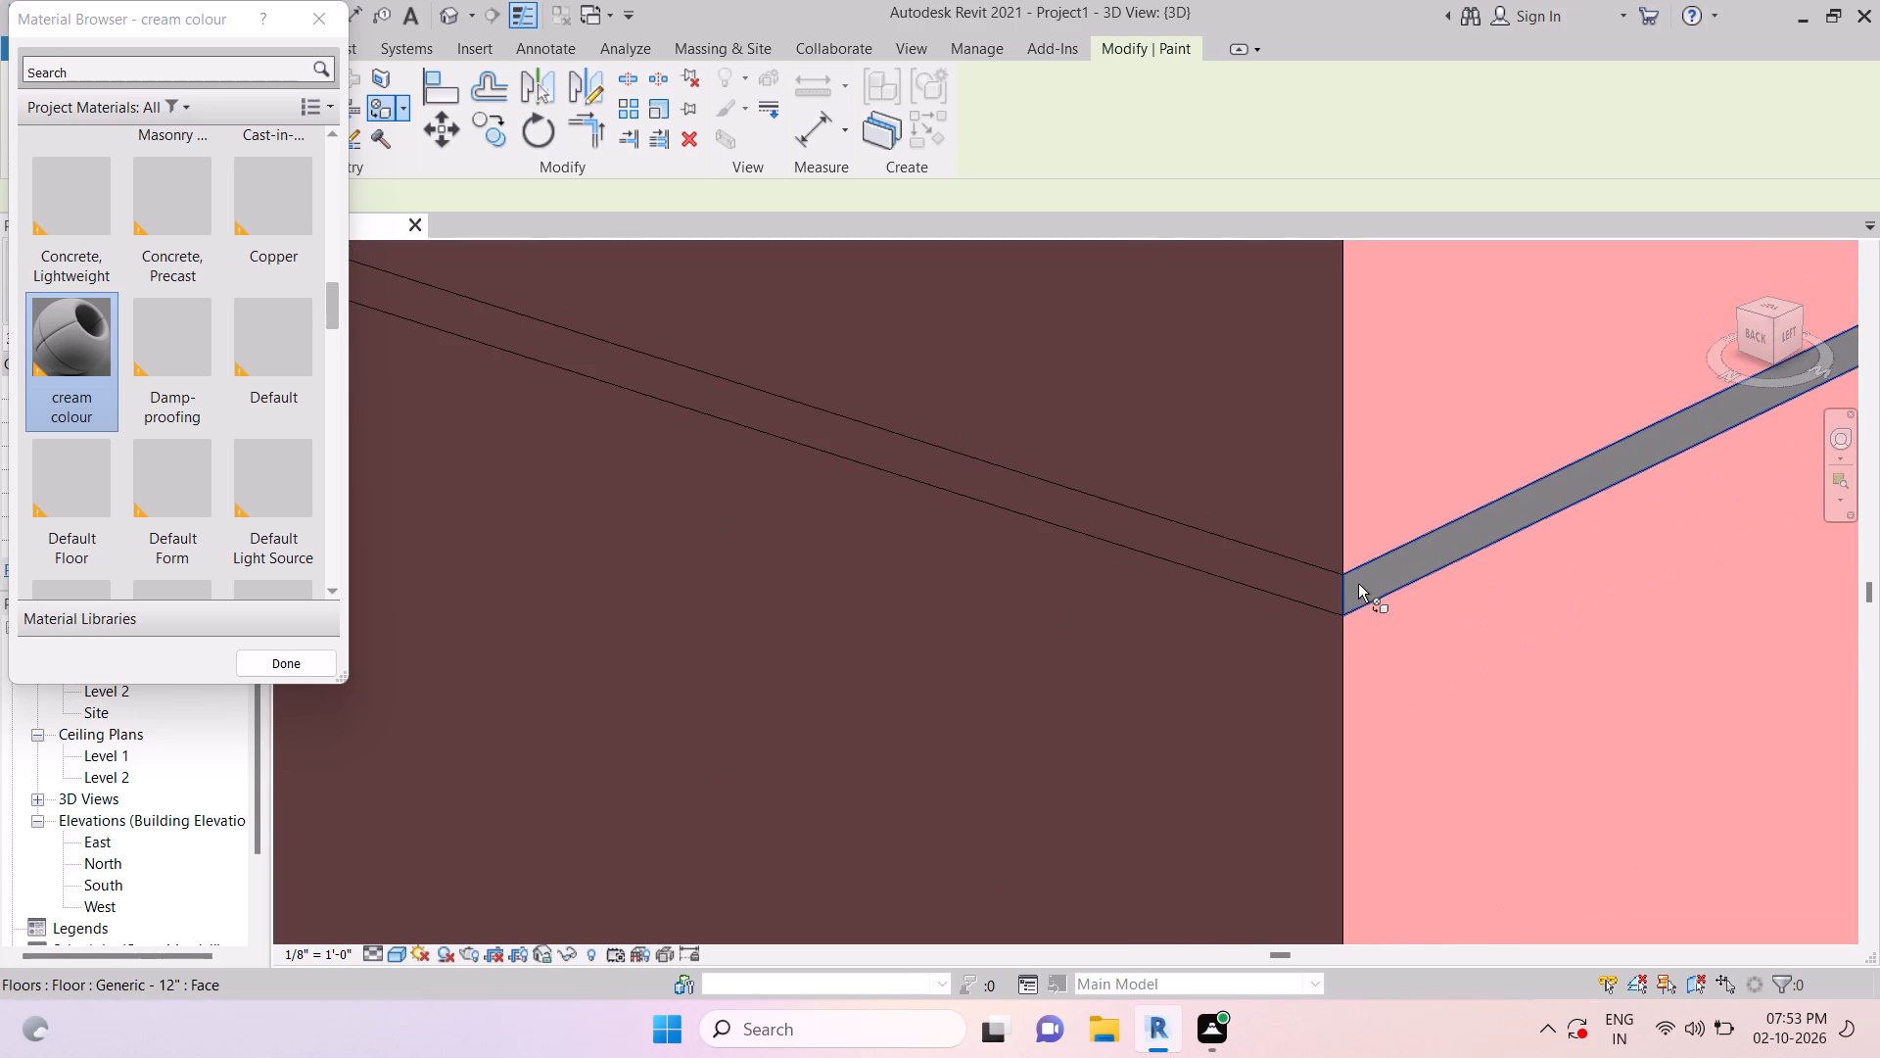
left_click(1358, 585)
Paint the short end wall's parapet and the roof slab edge beneath it with cream colour, and finish painting.
scroll(1386, 605, "down", 7)
middle_click_drag(1487, 454, 1435, 743)
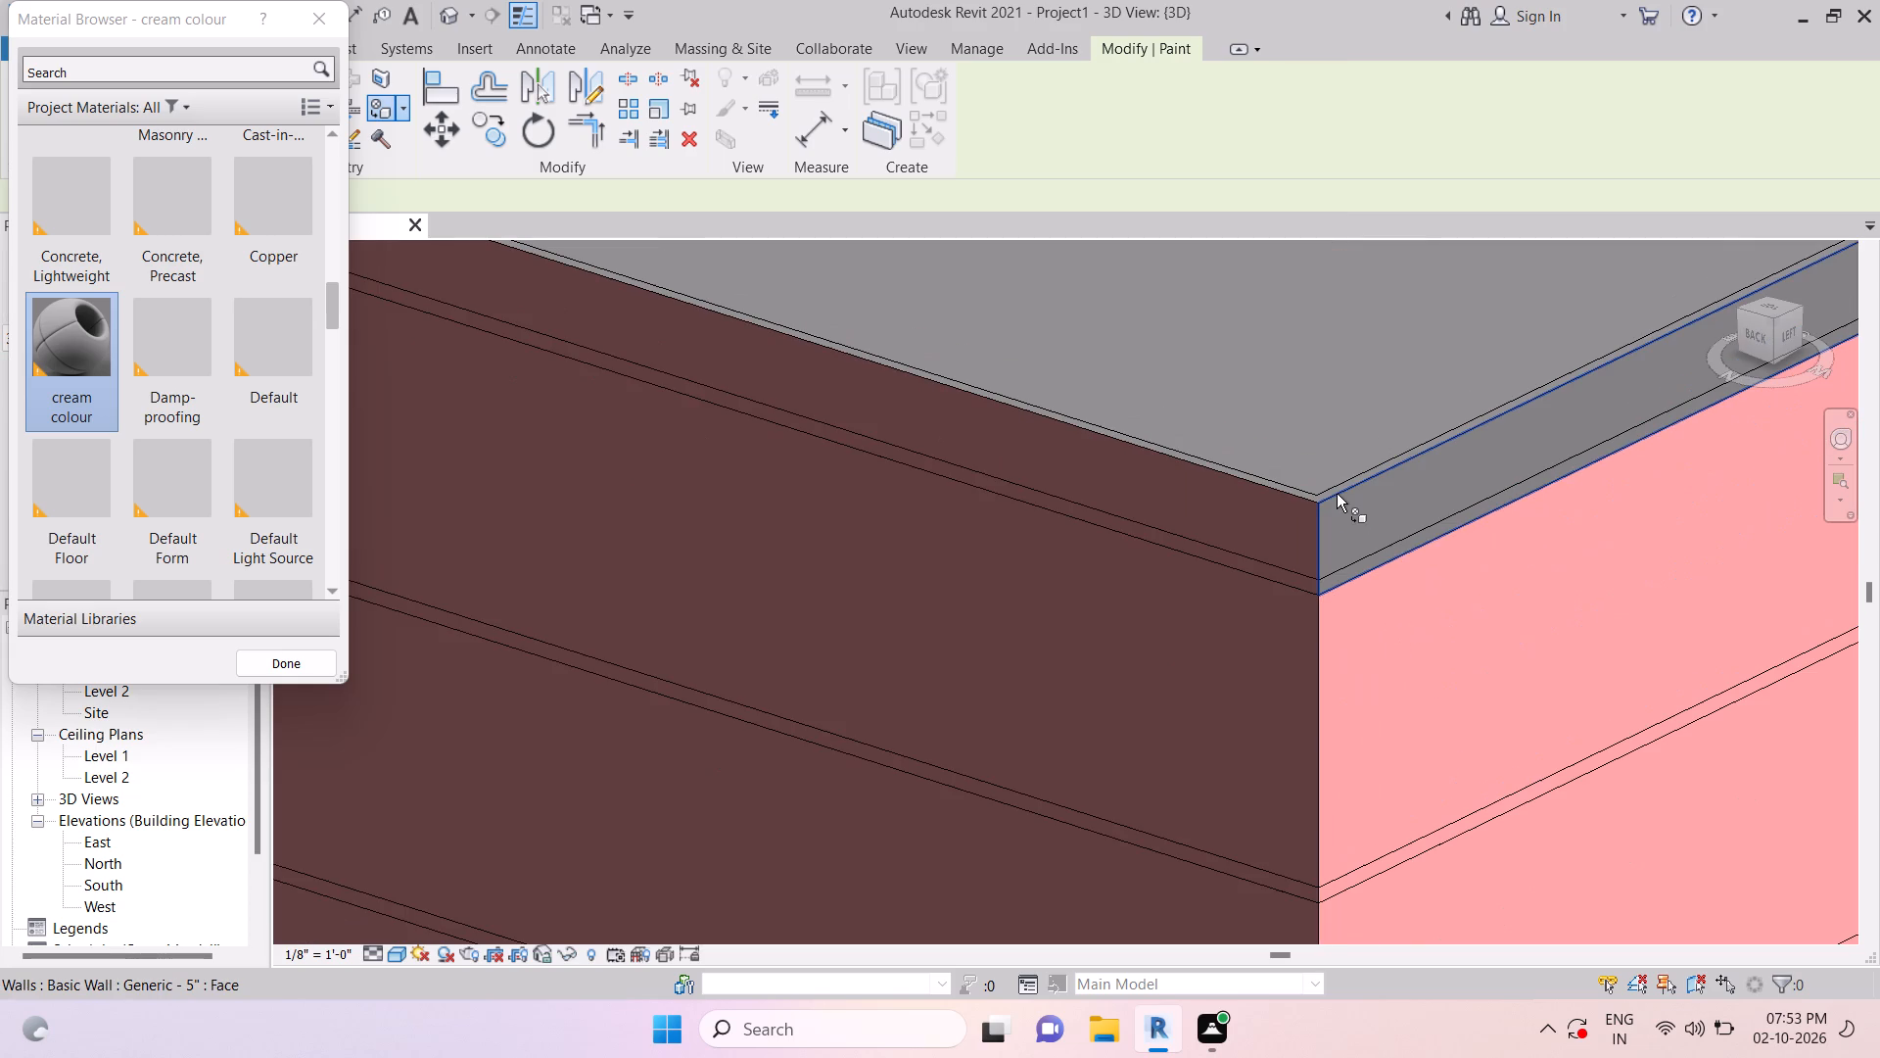
left_click(1336, 504)
scroll(1345, 580, "up", 8)
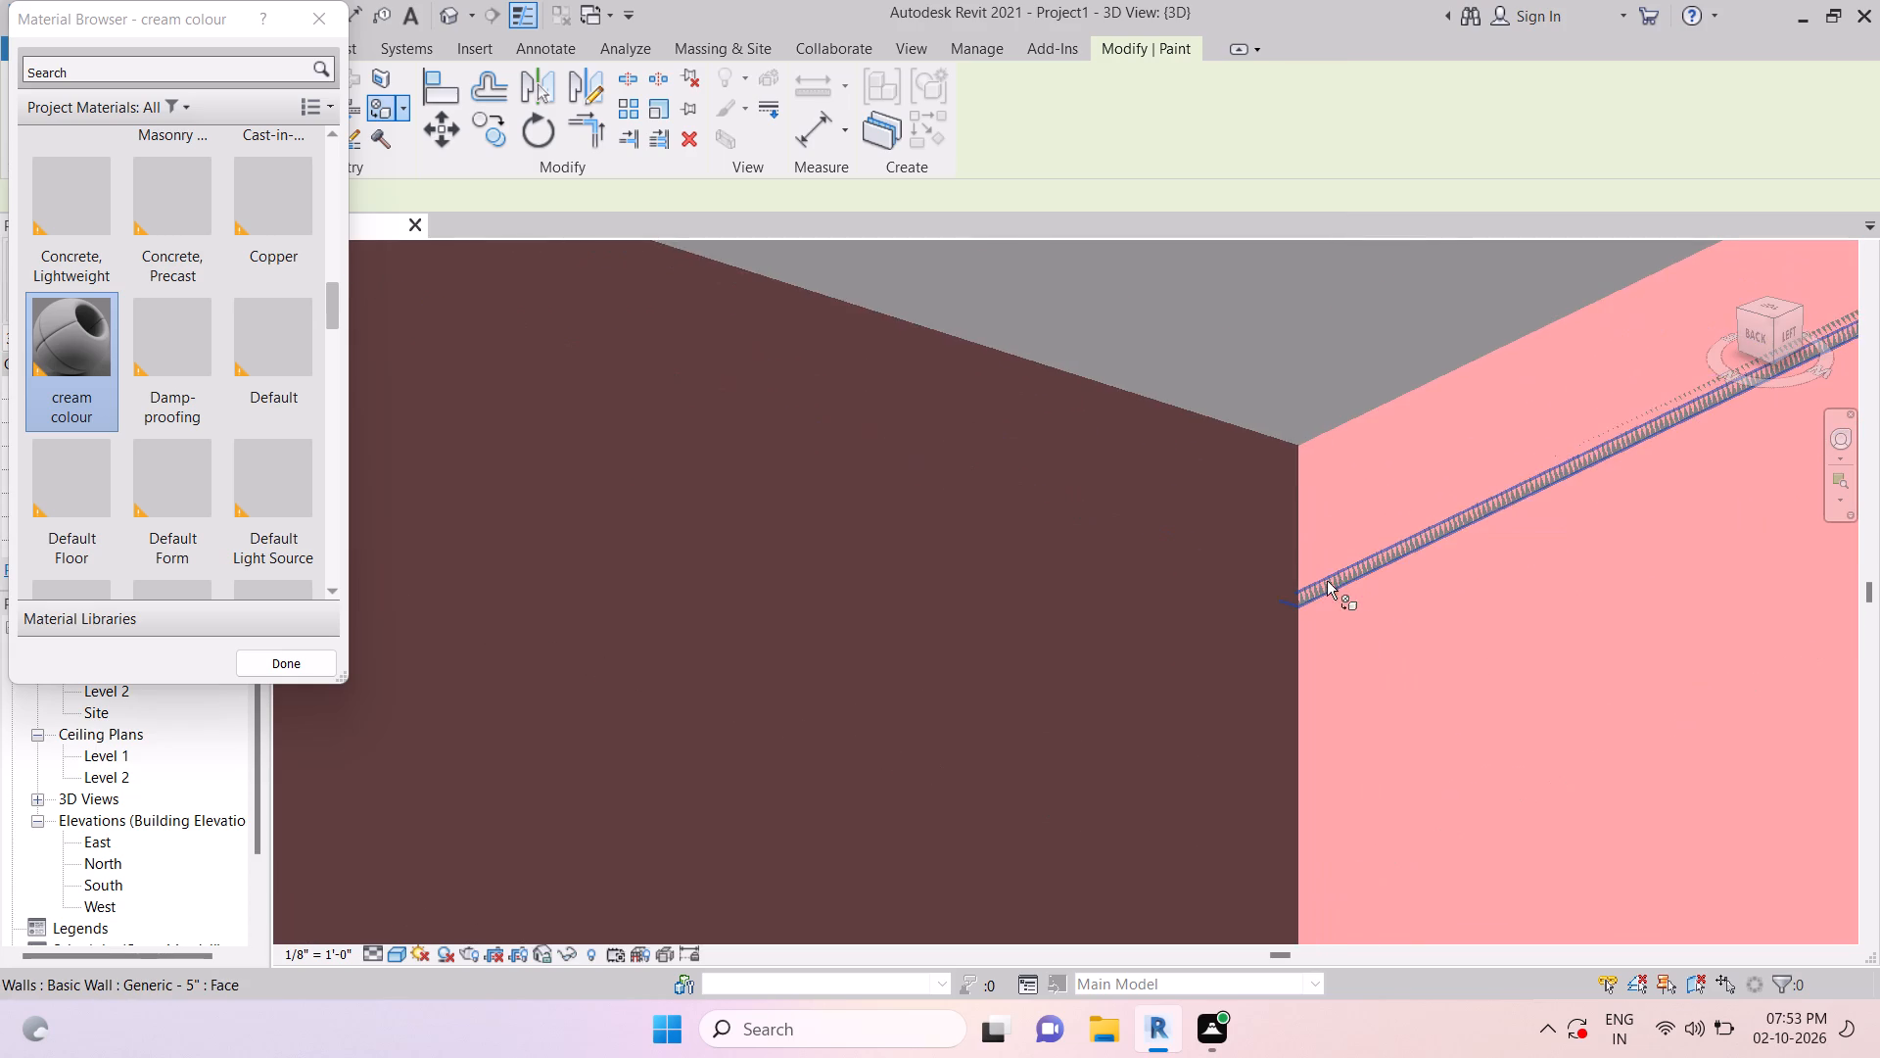
key("Tab")
left_click(1305, 586)
scroll(1331, 576, "down", 8)
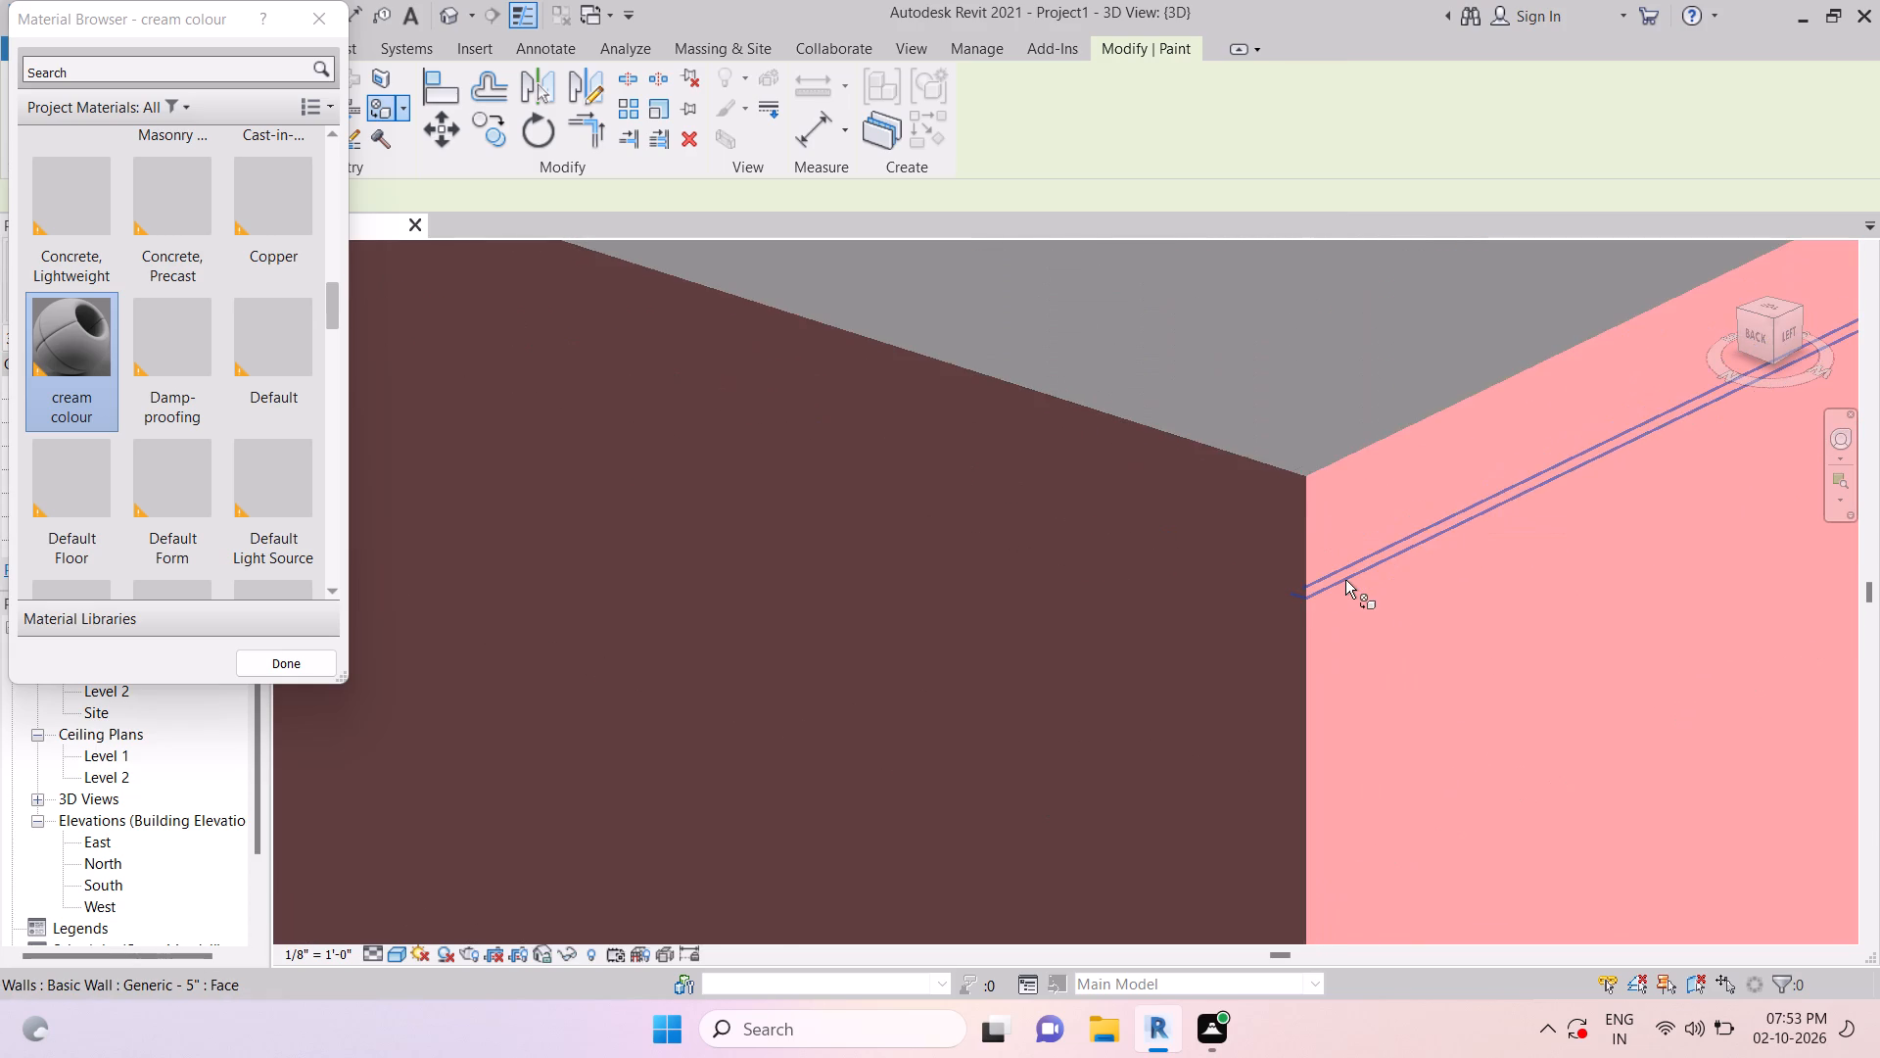
scroll(1345, 580, "down", 6)
middle_click_drag(1676, 667, 1162, 622, "shift")
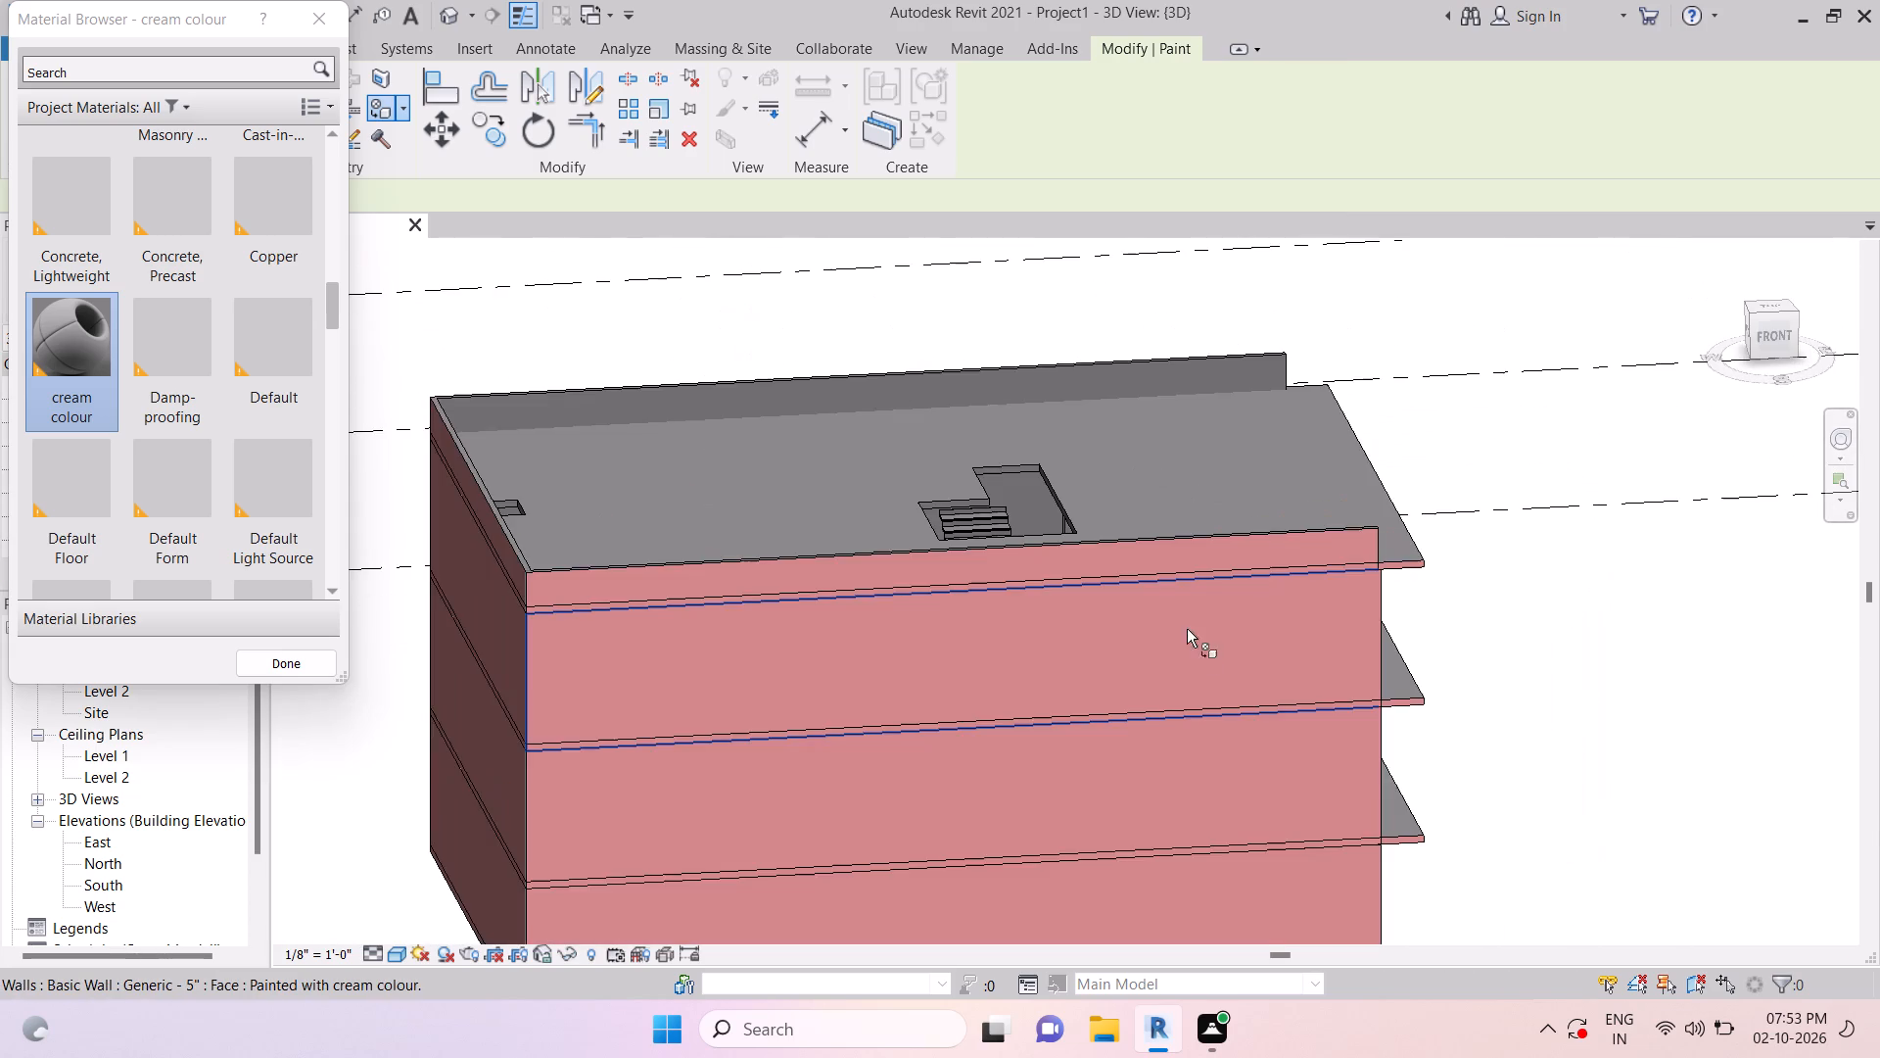
middle_click_drag(1187, 644, 1474, 529)
middle_click_drag(1051, 669, 1174, 724, "shift")
key("Escape")
key("Escape")
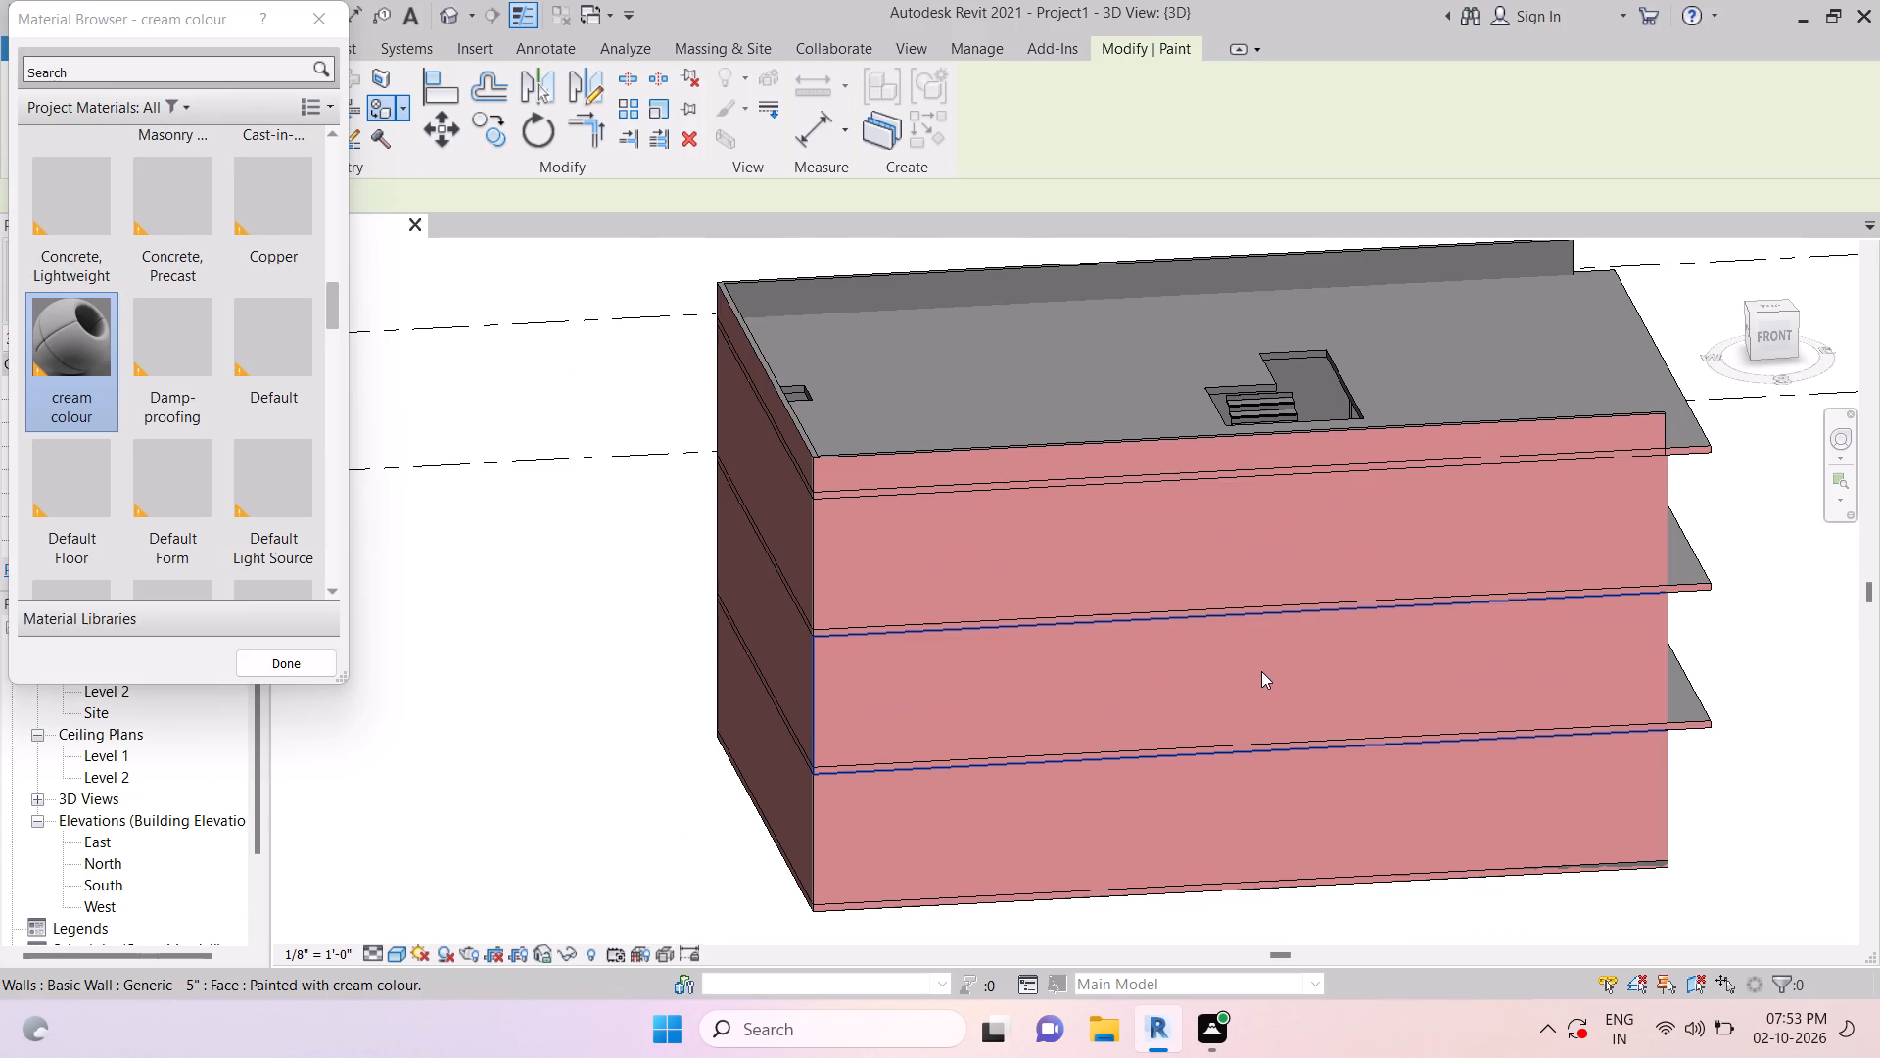
key("Escape")
Save the project.
key("ctrl+s")
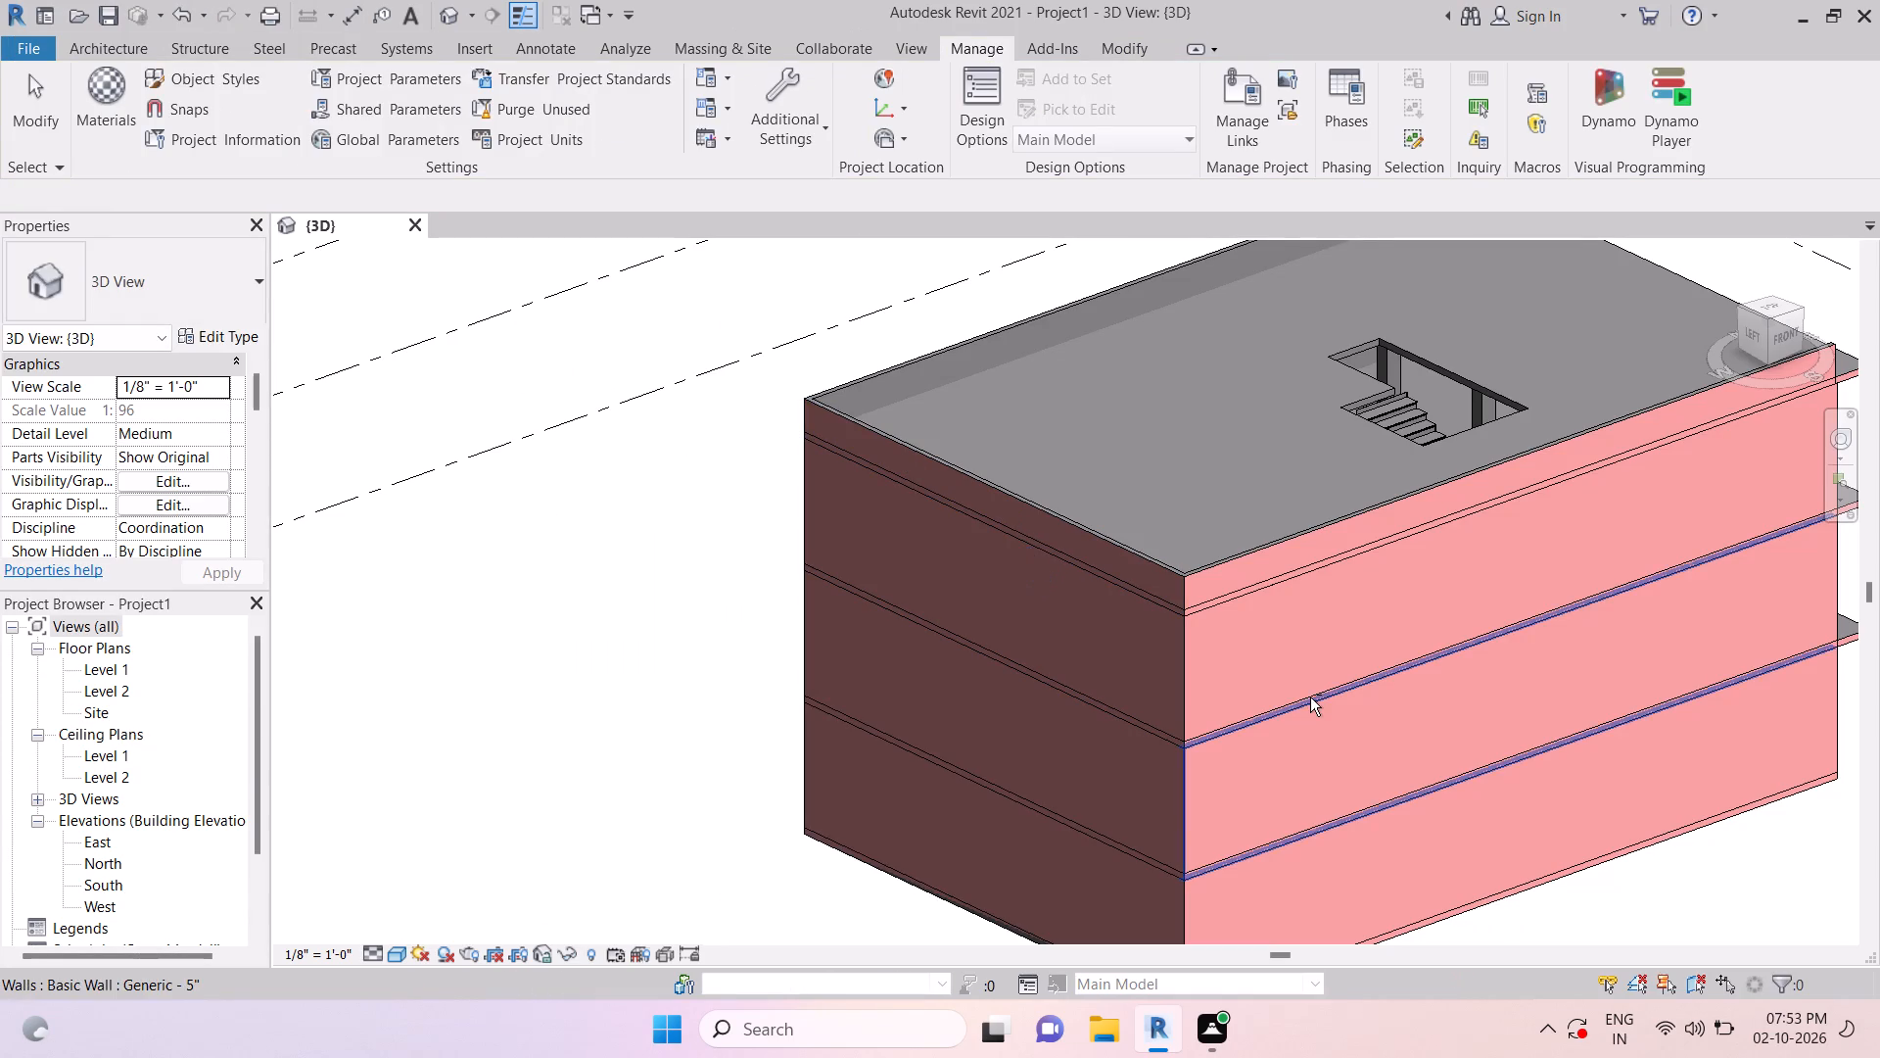
Examine the building's open right facade with its projecting floor slabs and columns in the 3D view.
middle_click_drag(1282, 700, 953, 686, "shift")
middle_click_drag(1282, 710, 1068, 728, "shift")
middle_click_drag(1068, 728, 1247, 722)
key("Escape")
middle_click_drag(1084, 877, 1098, 649)
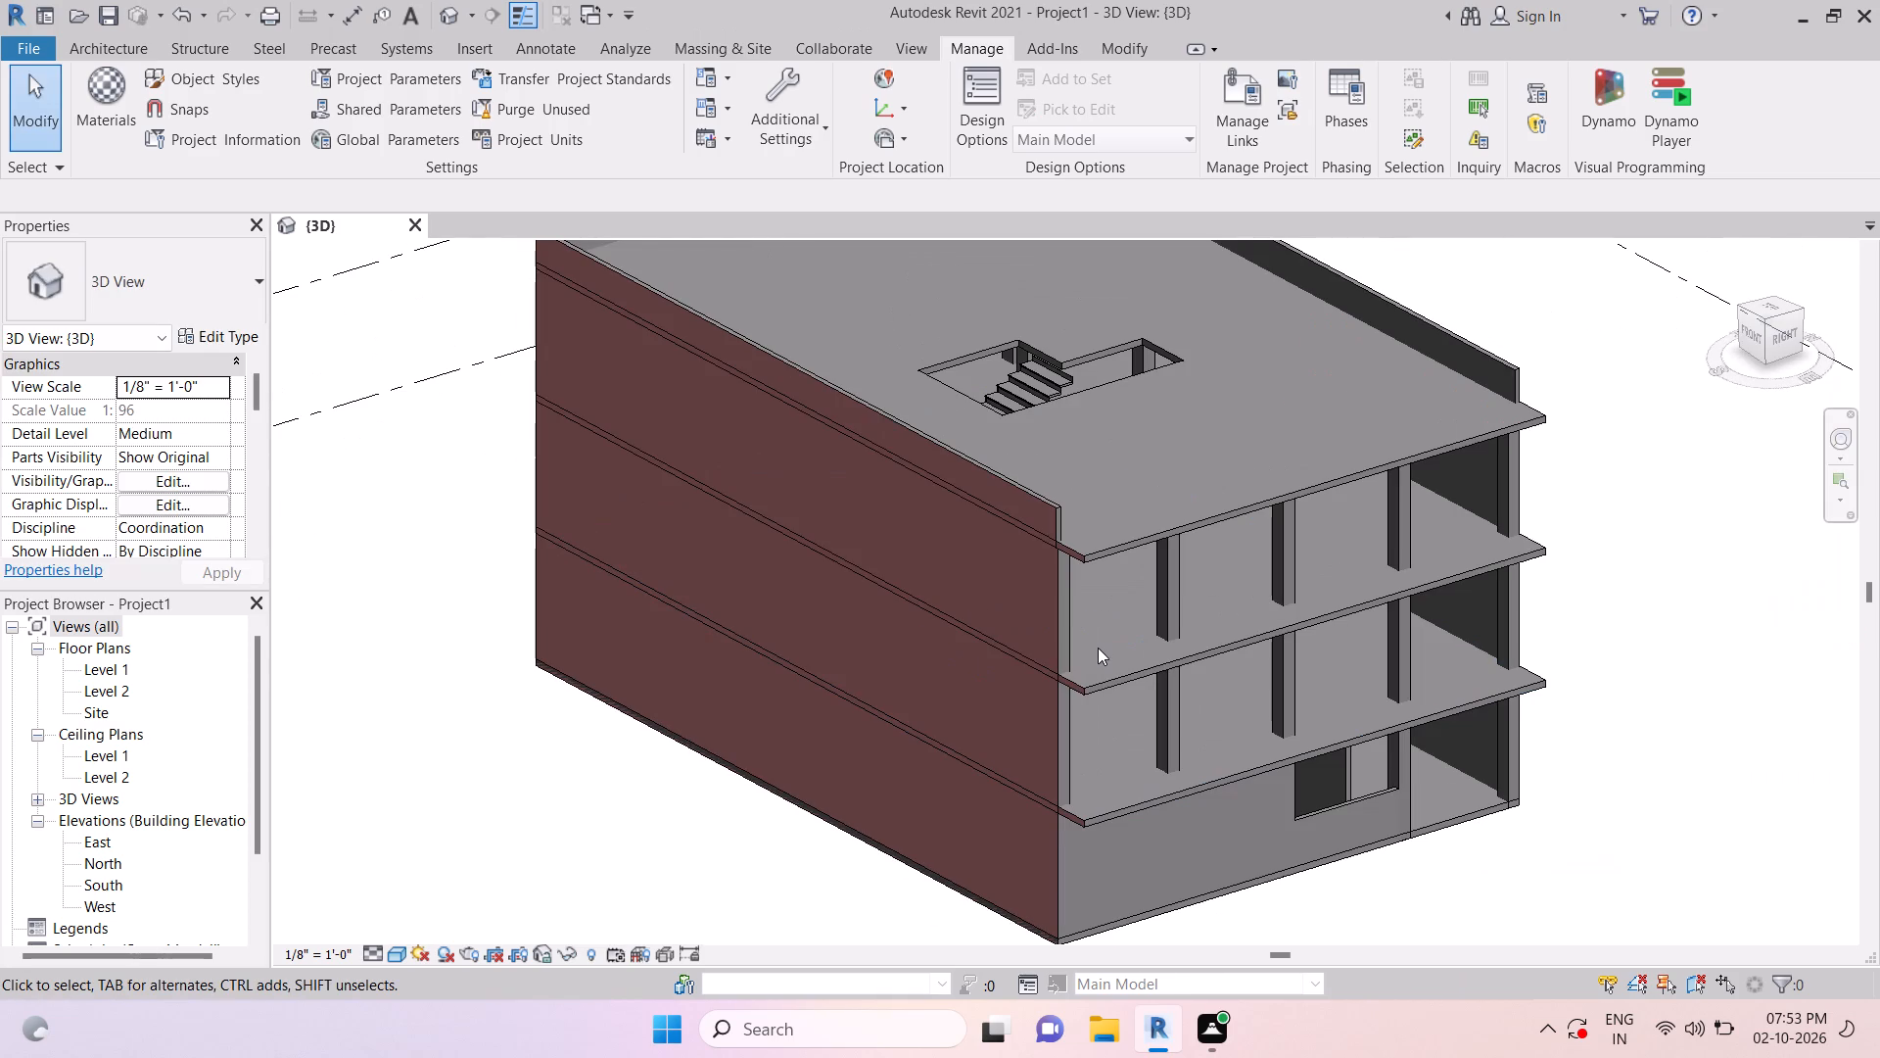
key("Escape")
key("Escape")
key("Escape")
scroll(174, 794, "up", 2)
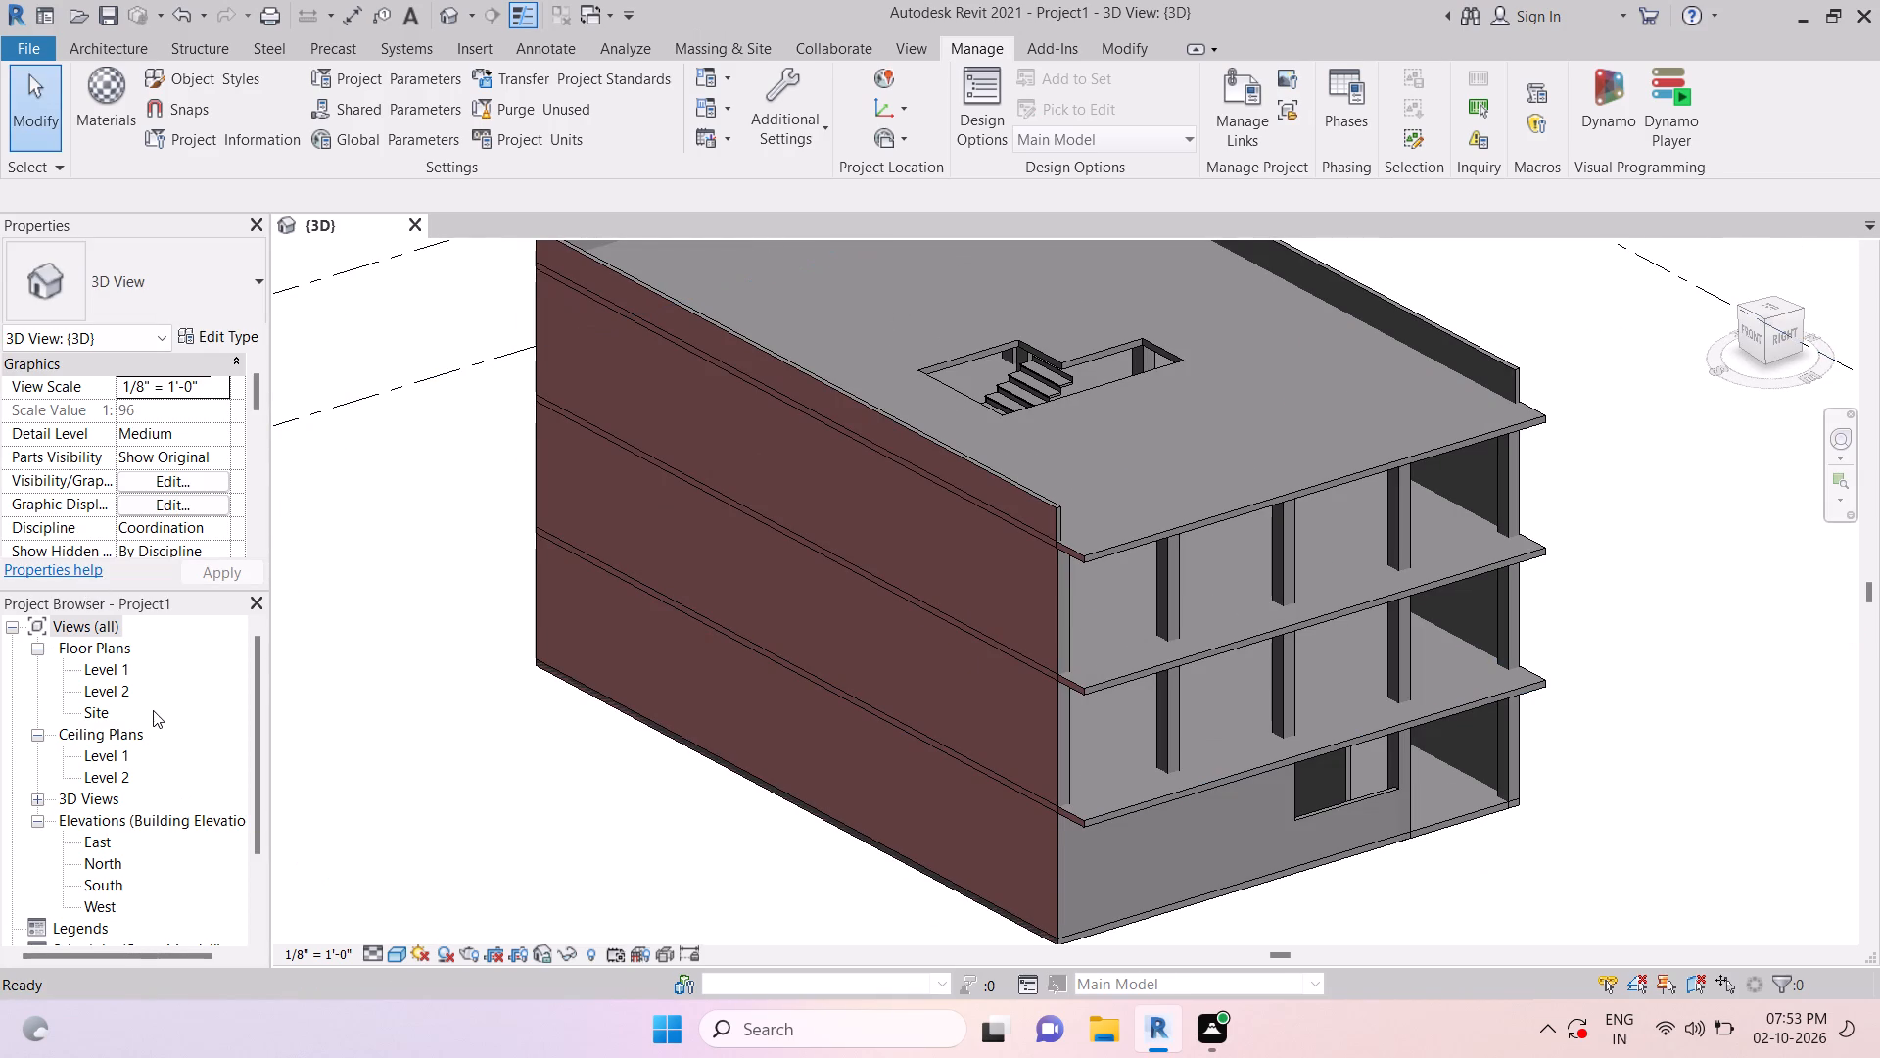
scroll(152, 709, "up", 4)
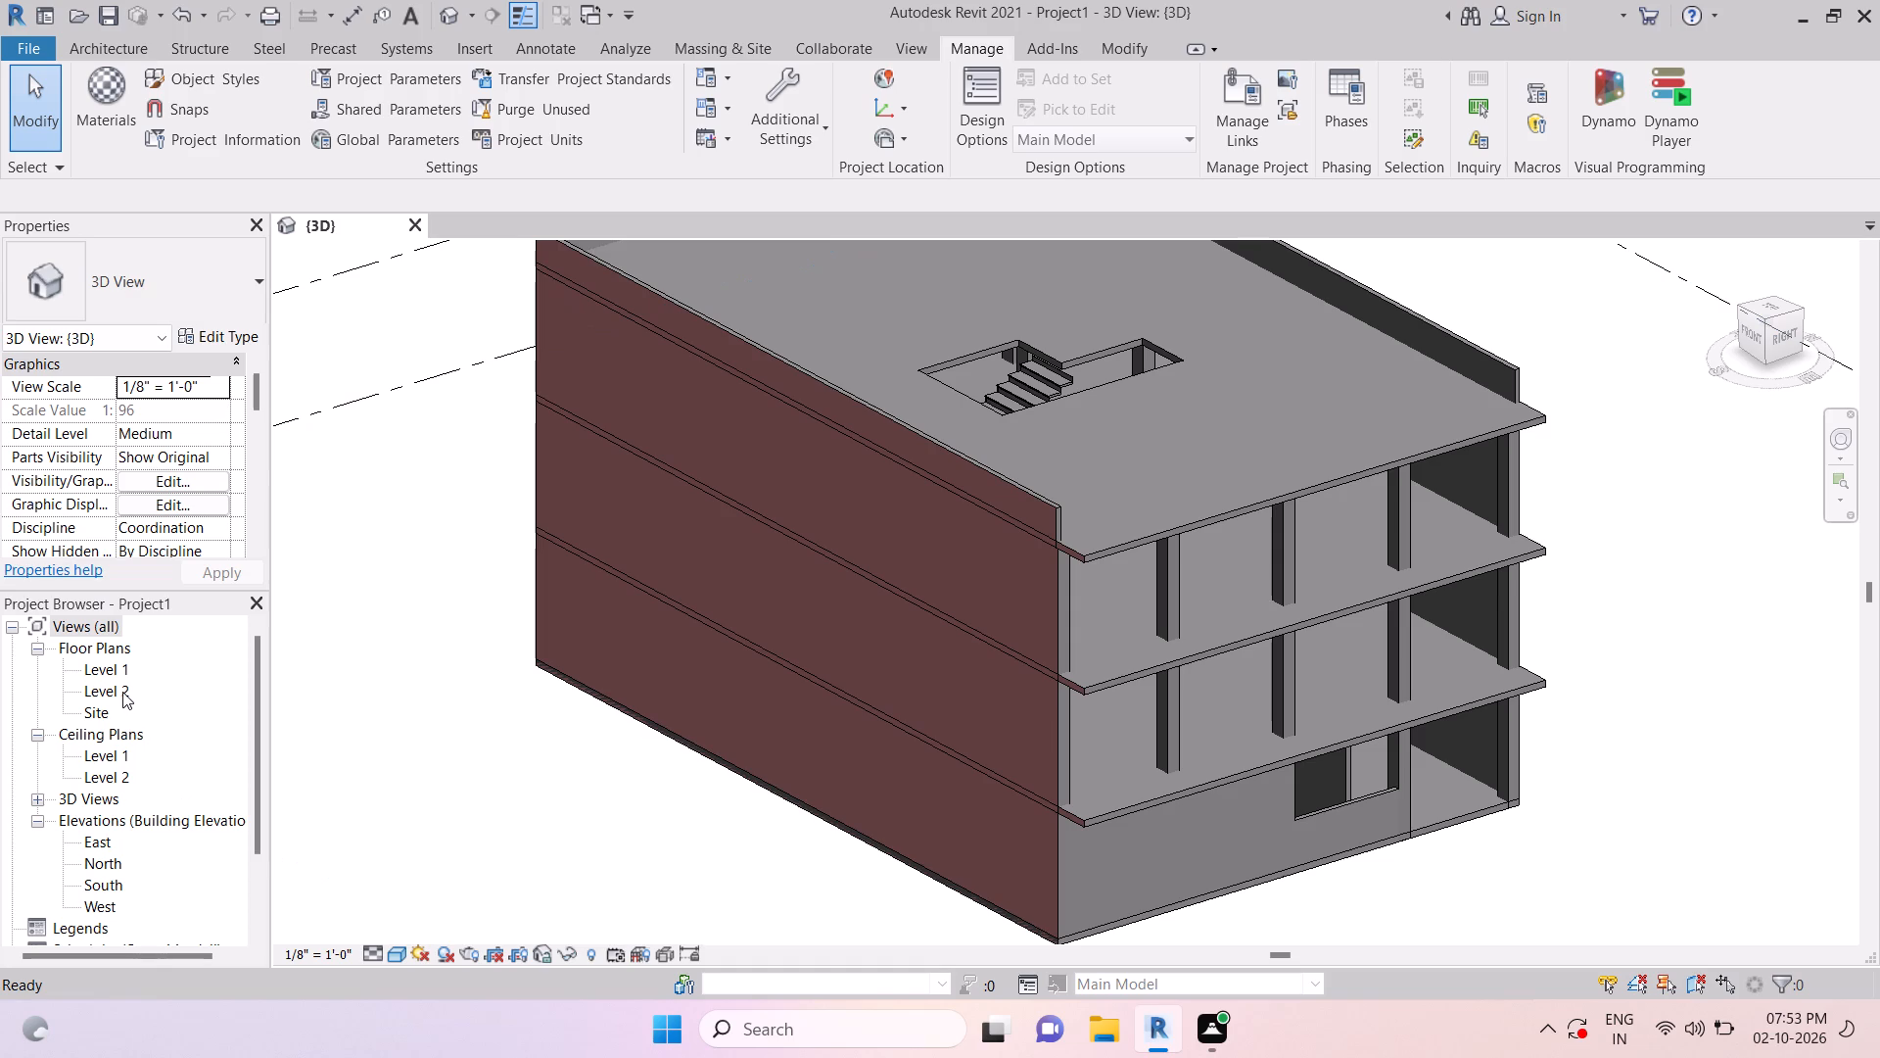
Open the Level 2 floor plan.
double_click(112, 694)
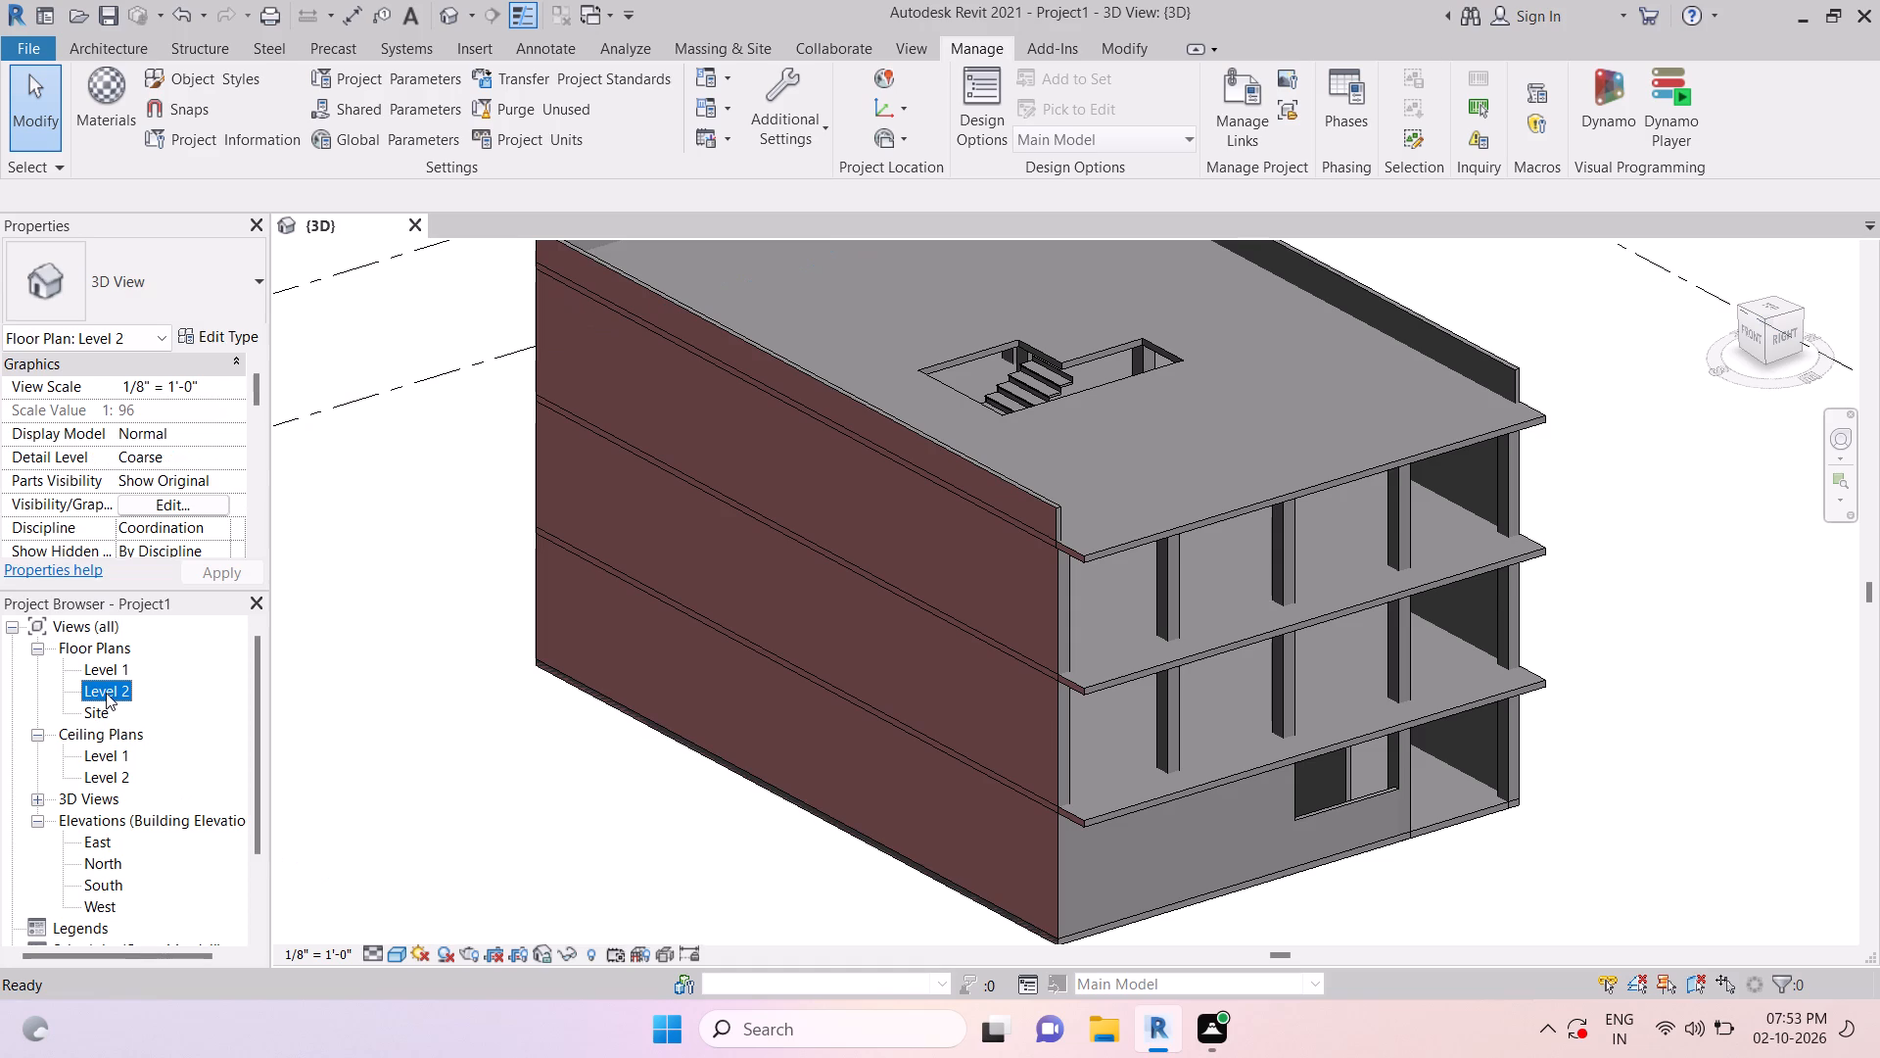
key("Escape")
double_click(112, 683)
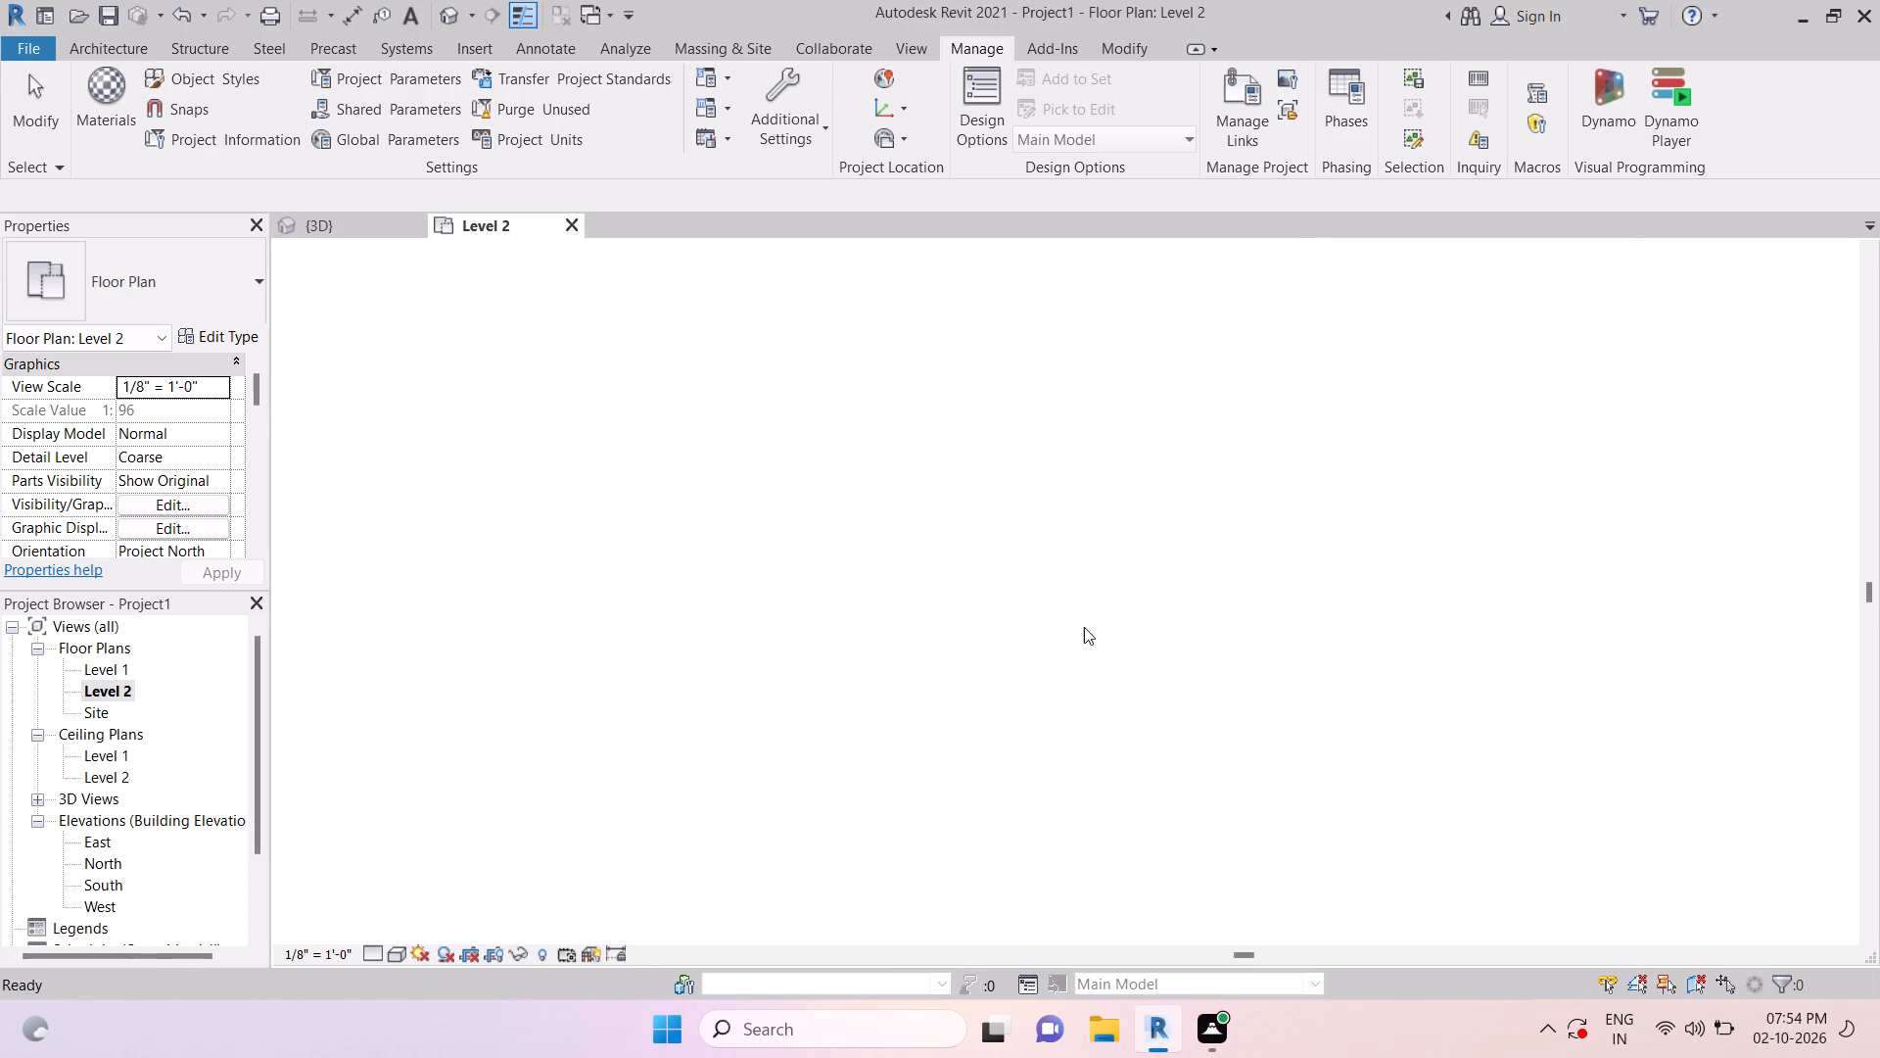
scroll(1185, 662, "up", 5)
scroll(1192, 566, "up", 2)
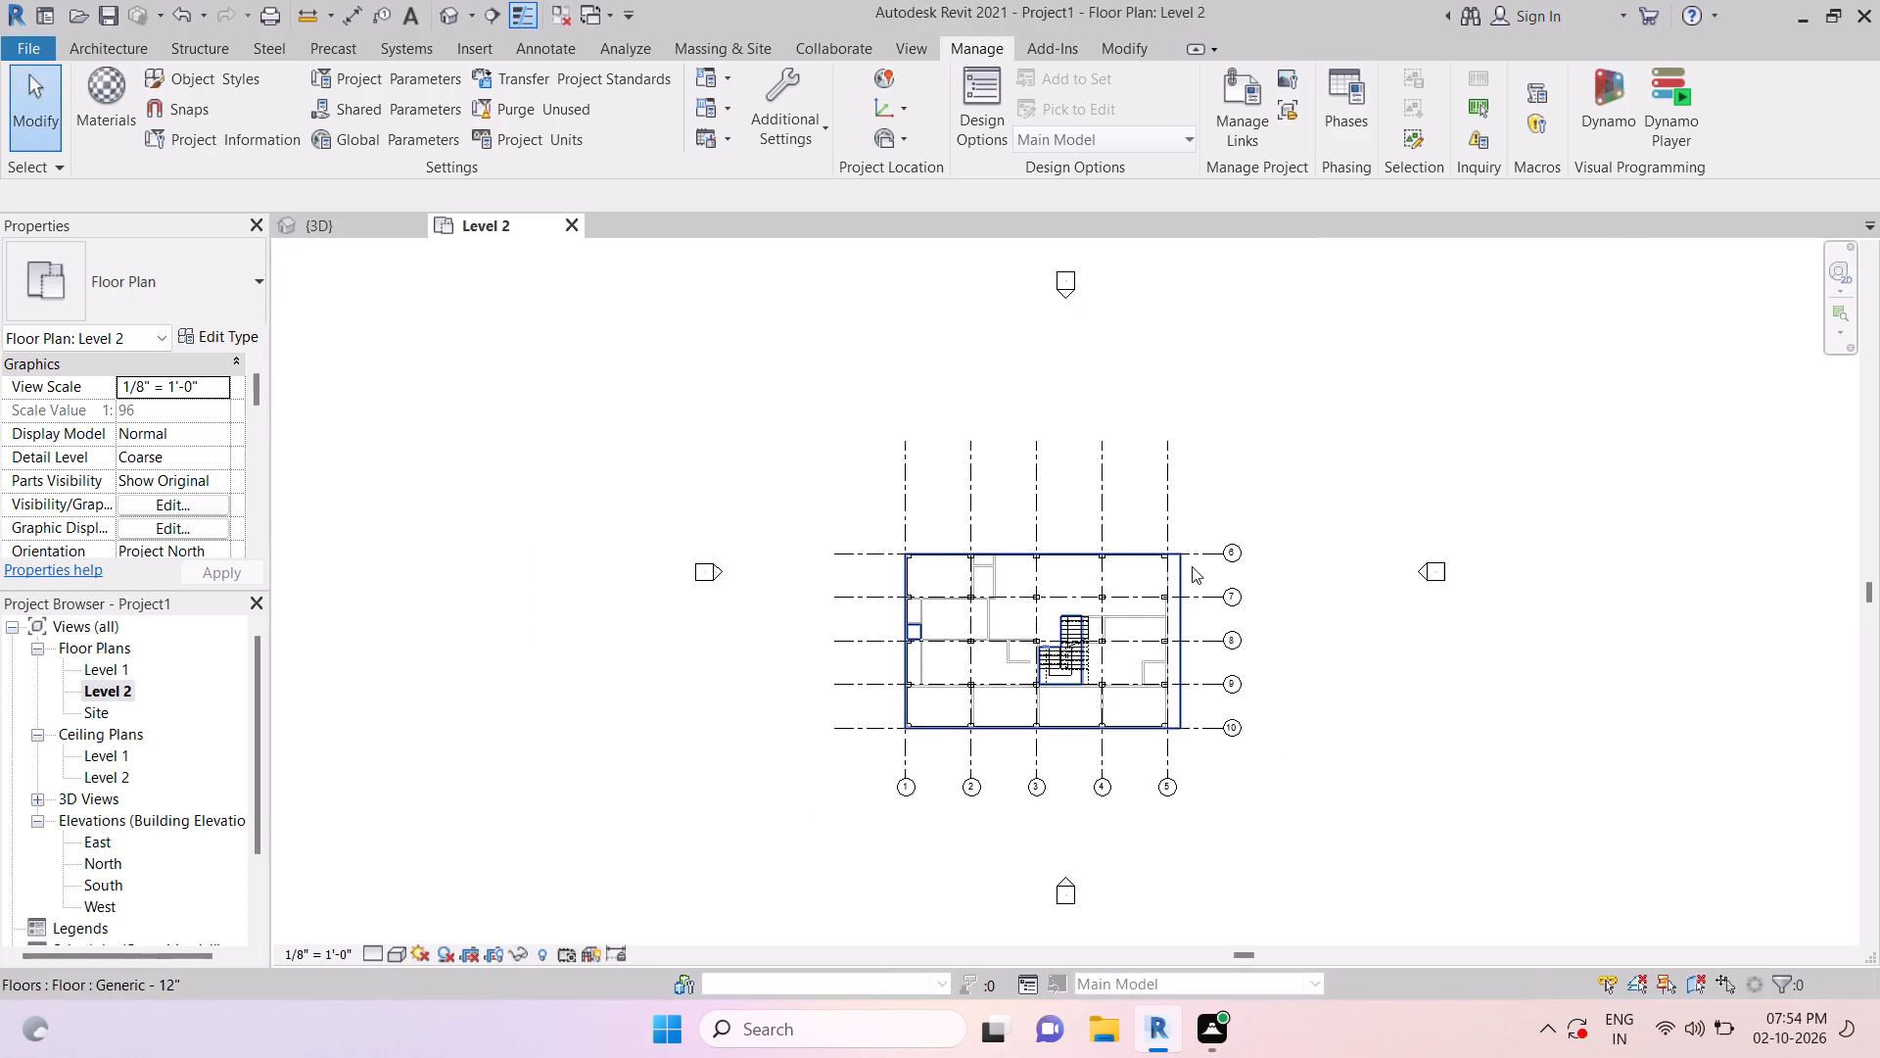
scroll(1192, 566, "up", 3)
key("Escape")
key("Escape")
key("Escape")
key("Escape")
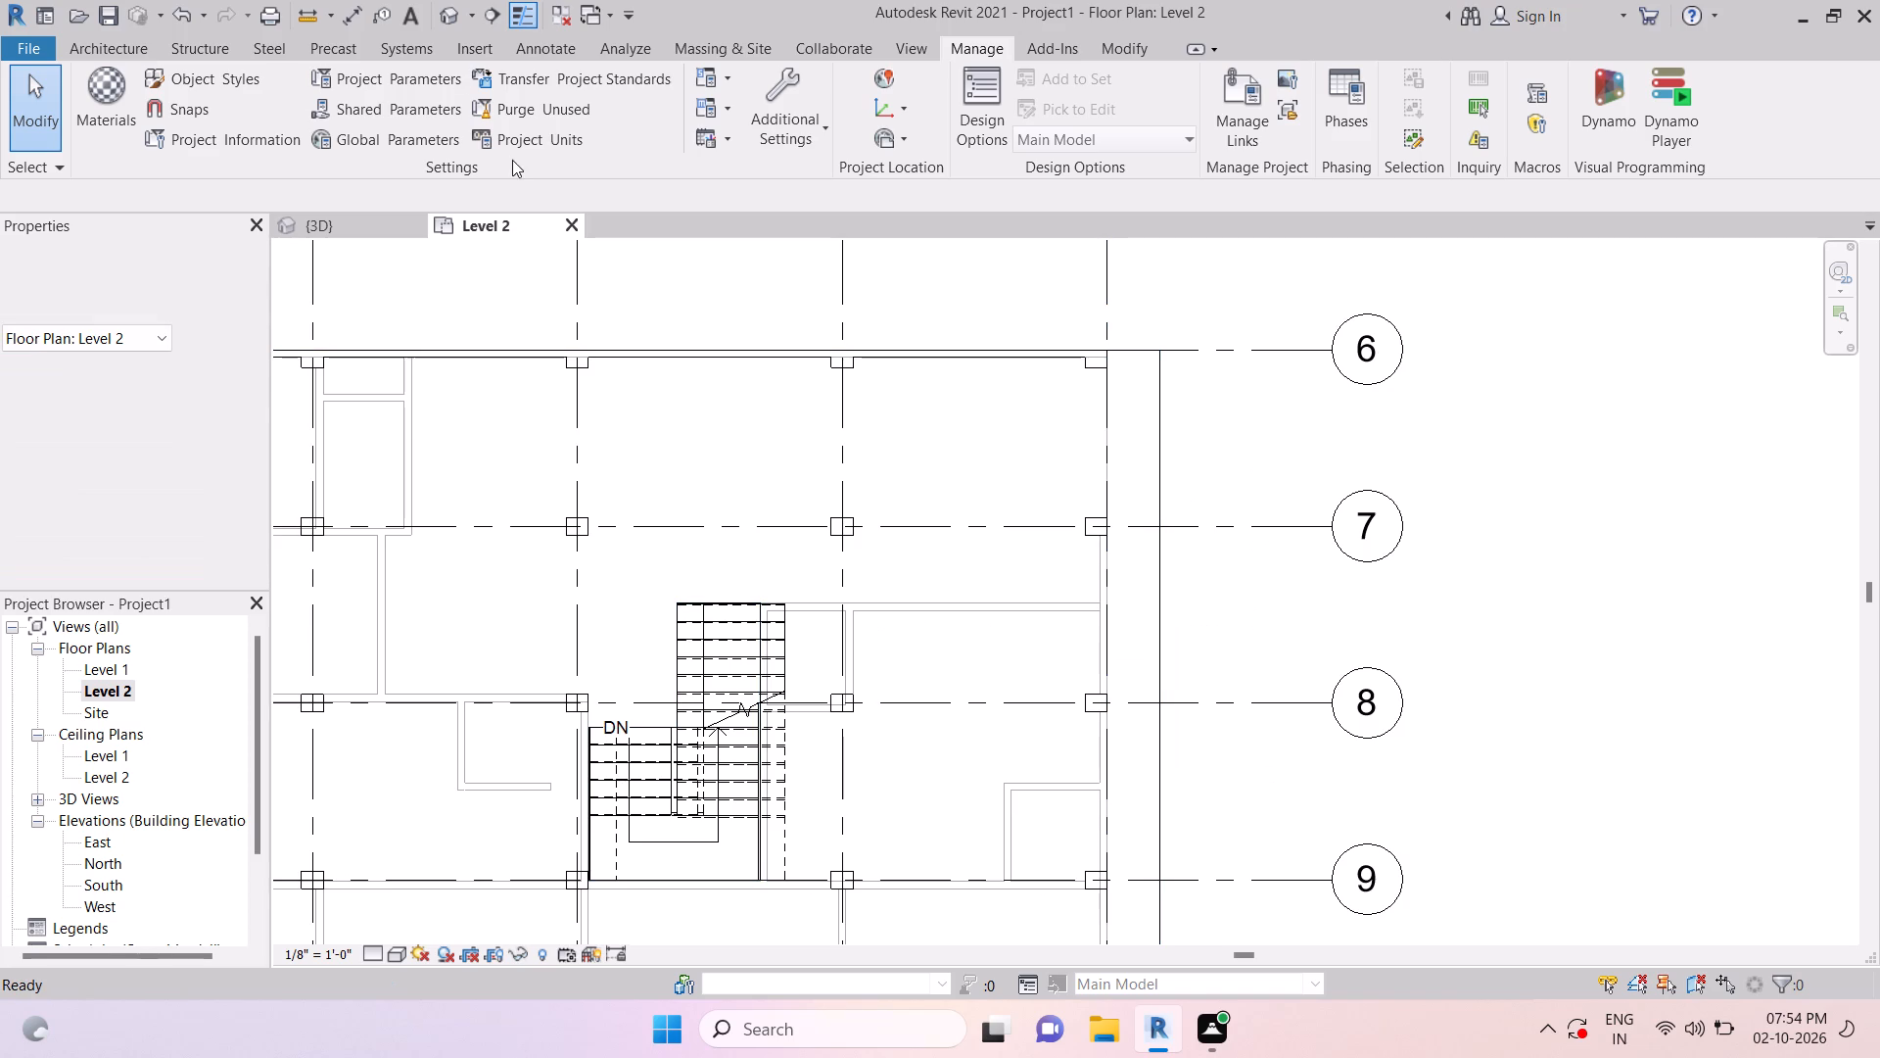
Draw a Generic - 5" wall from Level 2 up to Level 3, extending from the grid 6 wall's end at grid 5 to the slab edge.
key("w")
key("a")
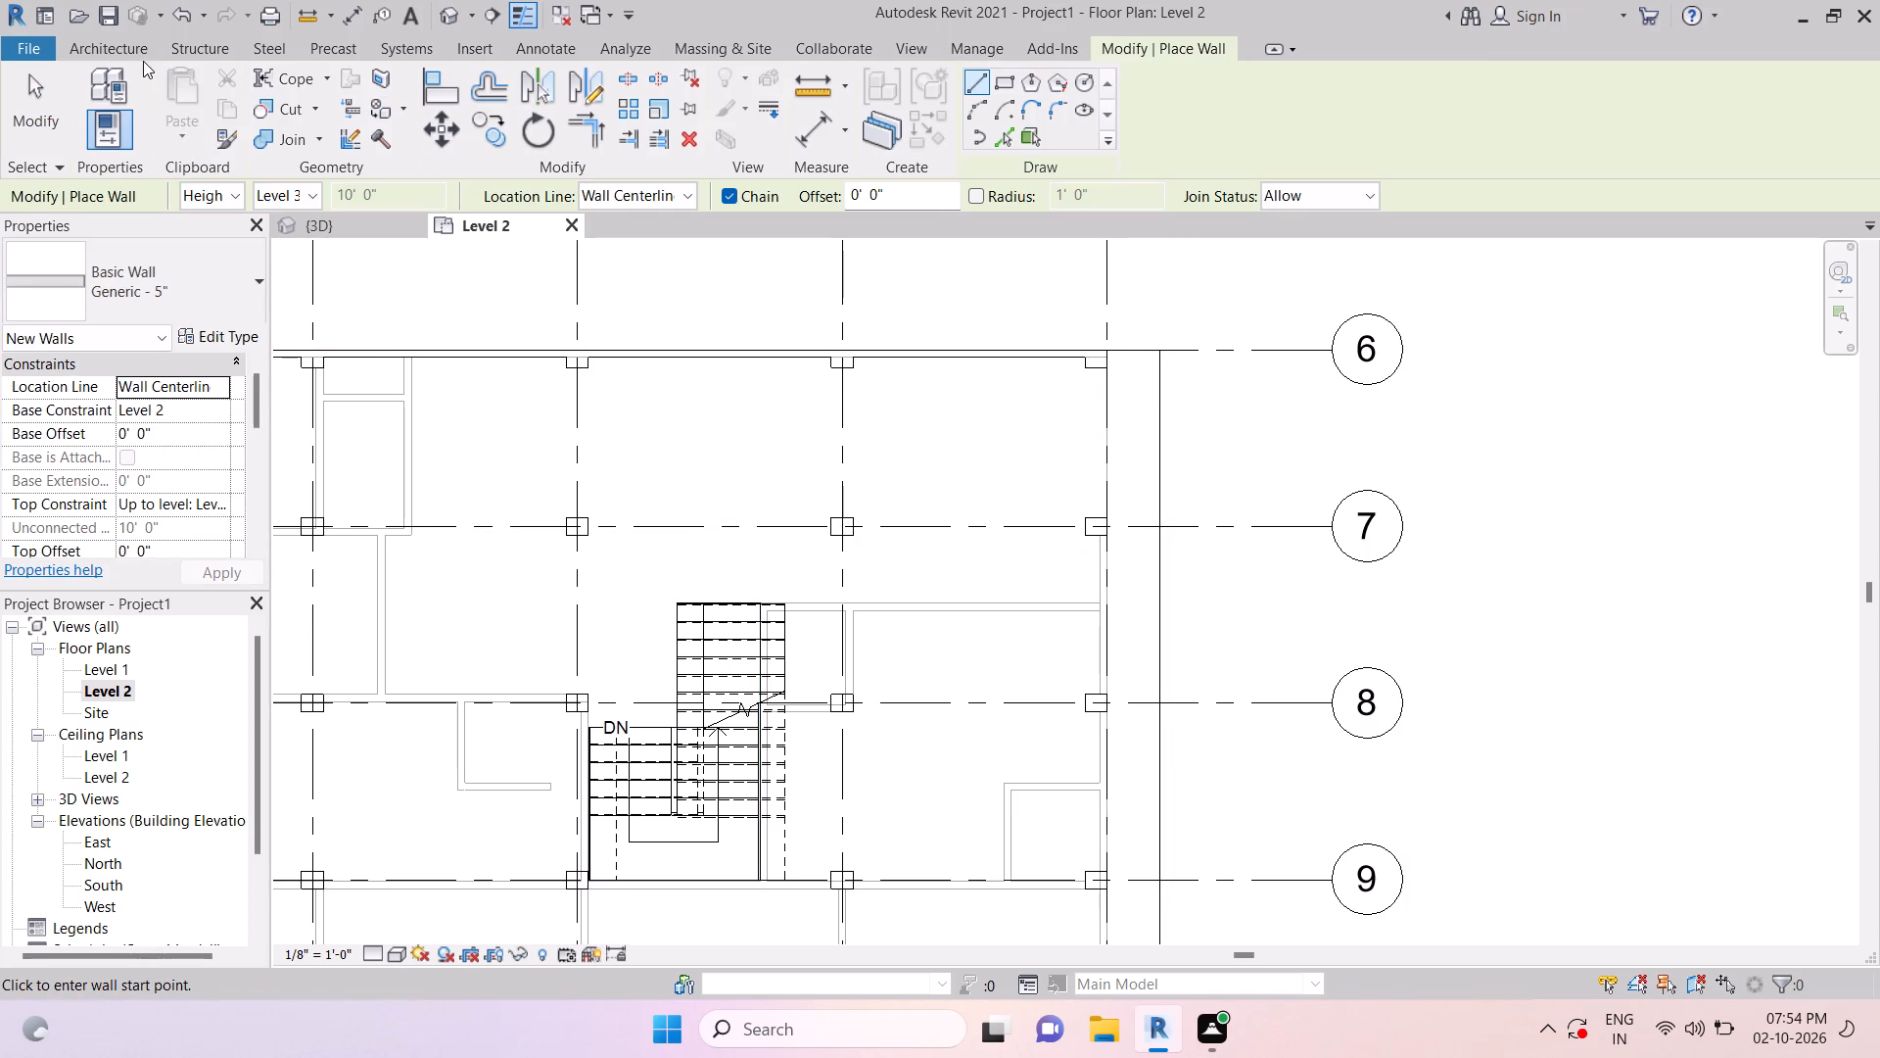
left_click(105, 45)
left_click(99, 87)
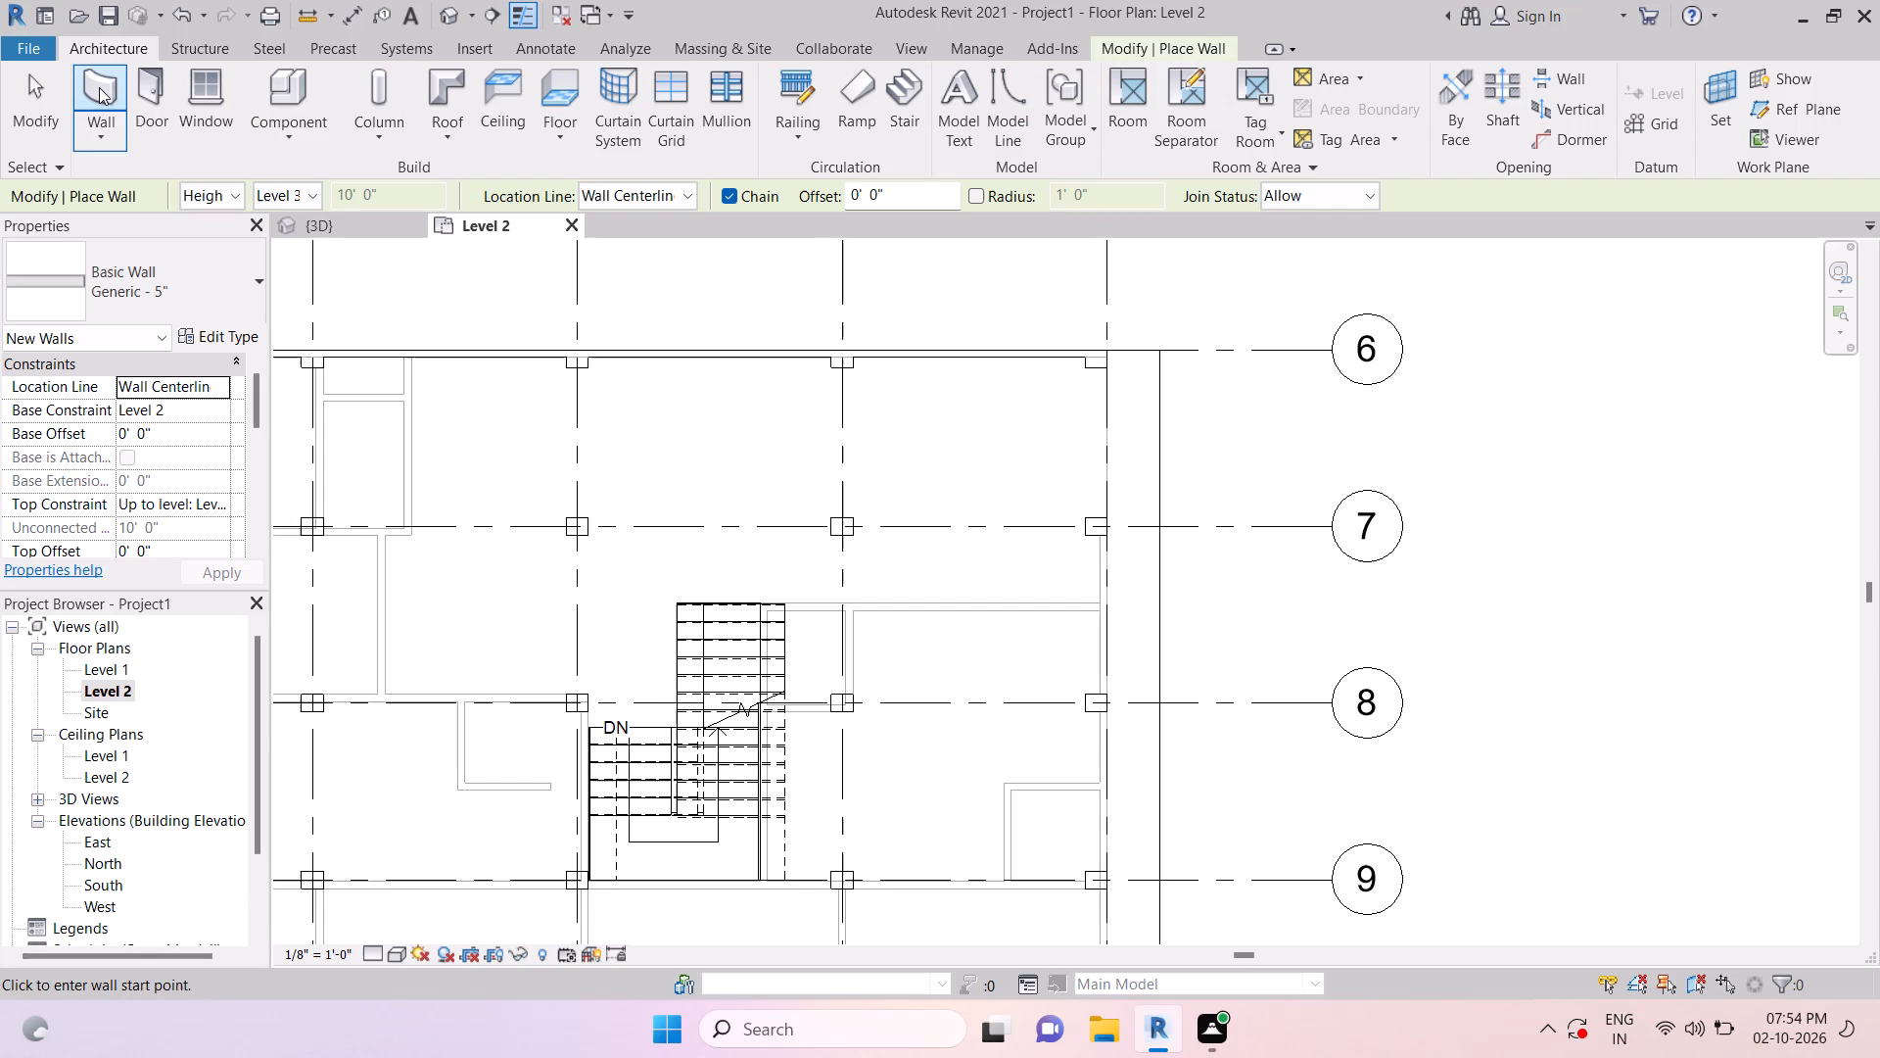
scroll(1111, 368, "up", 5)
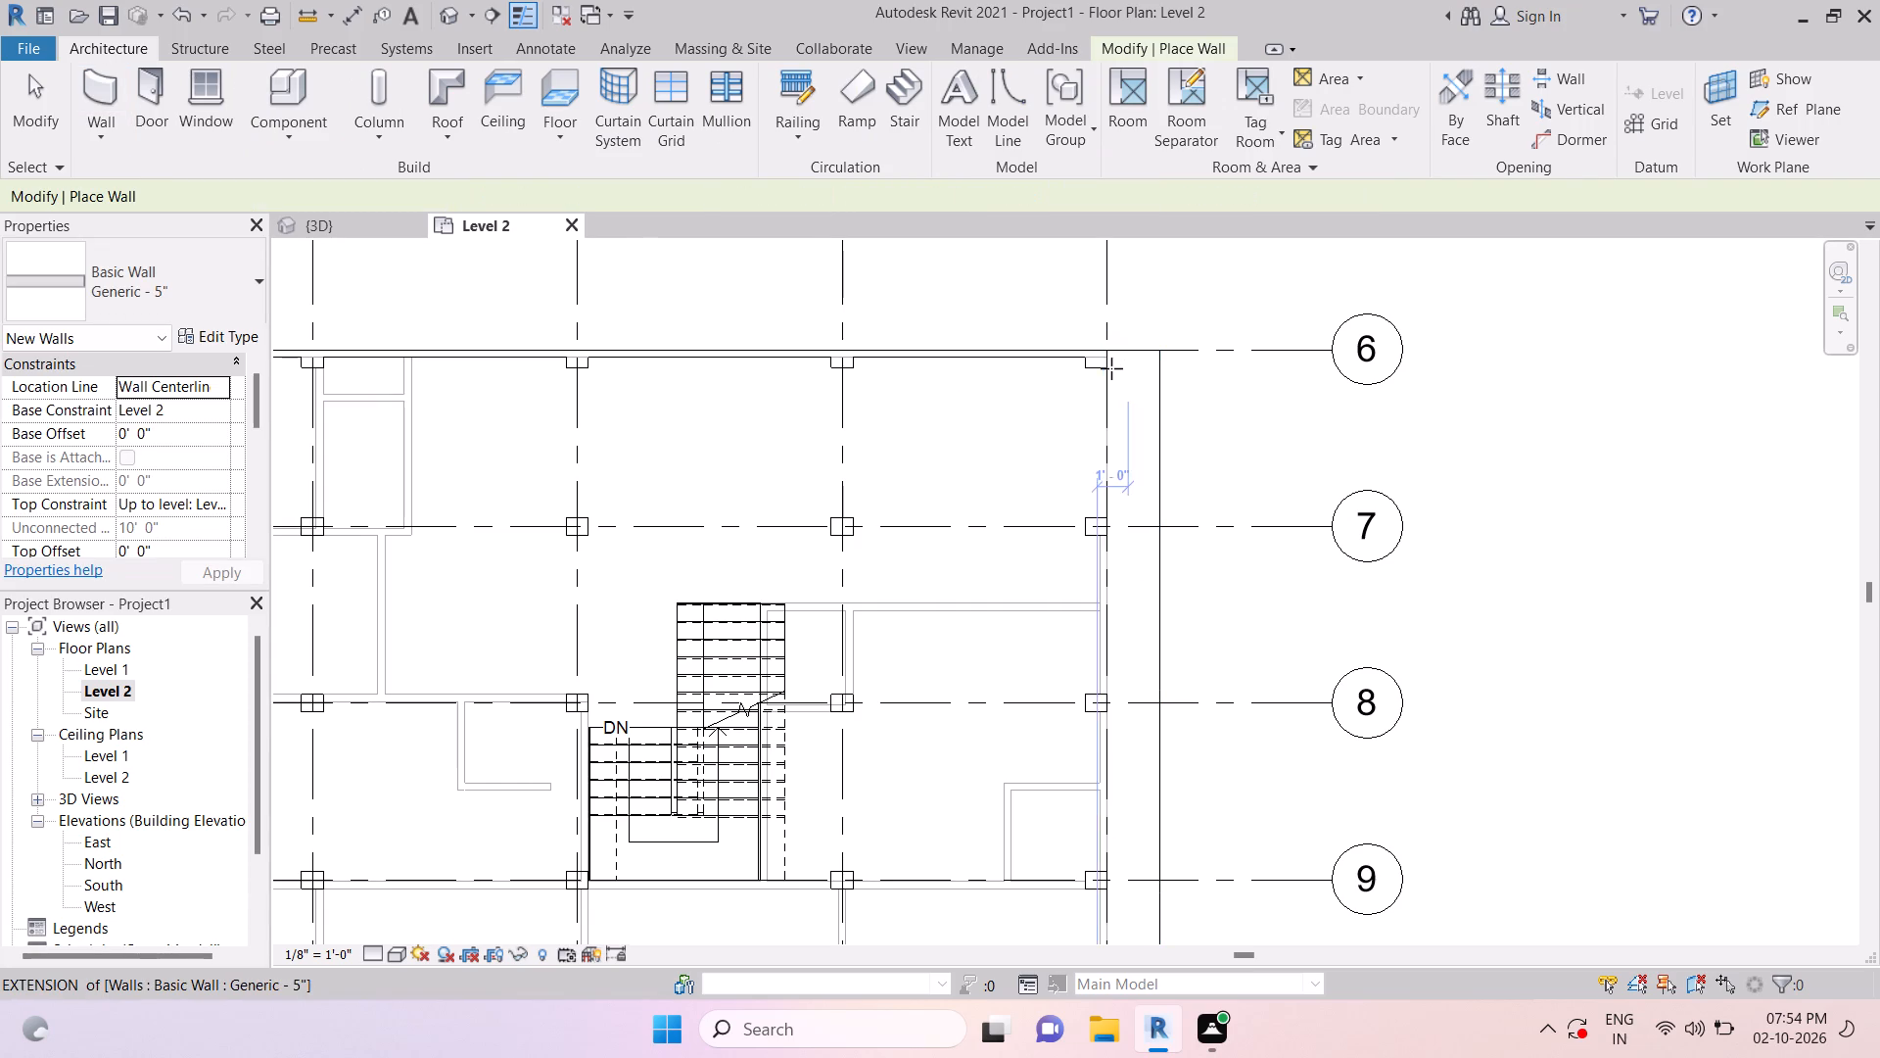
scroll(1108, 339, "up", 4)
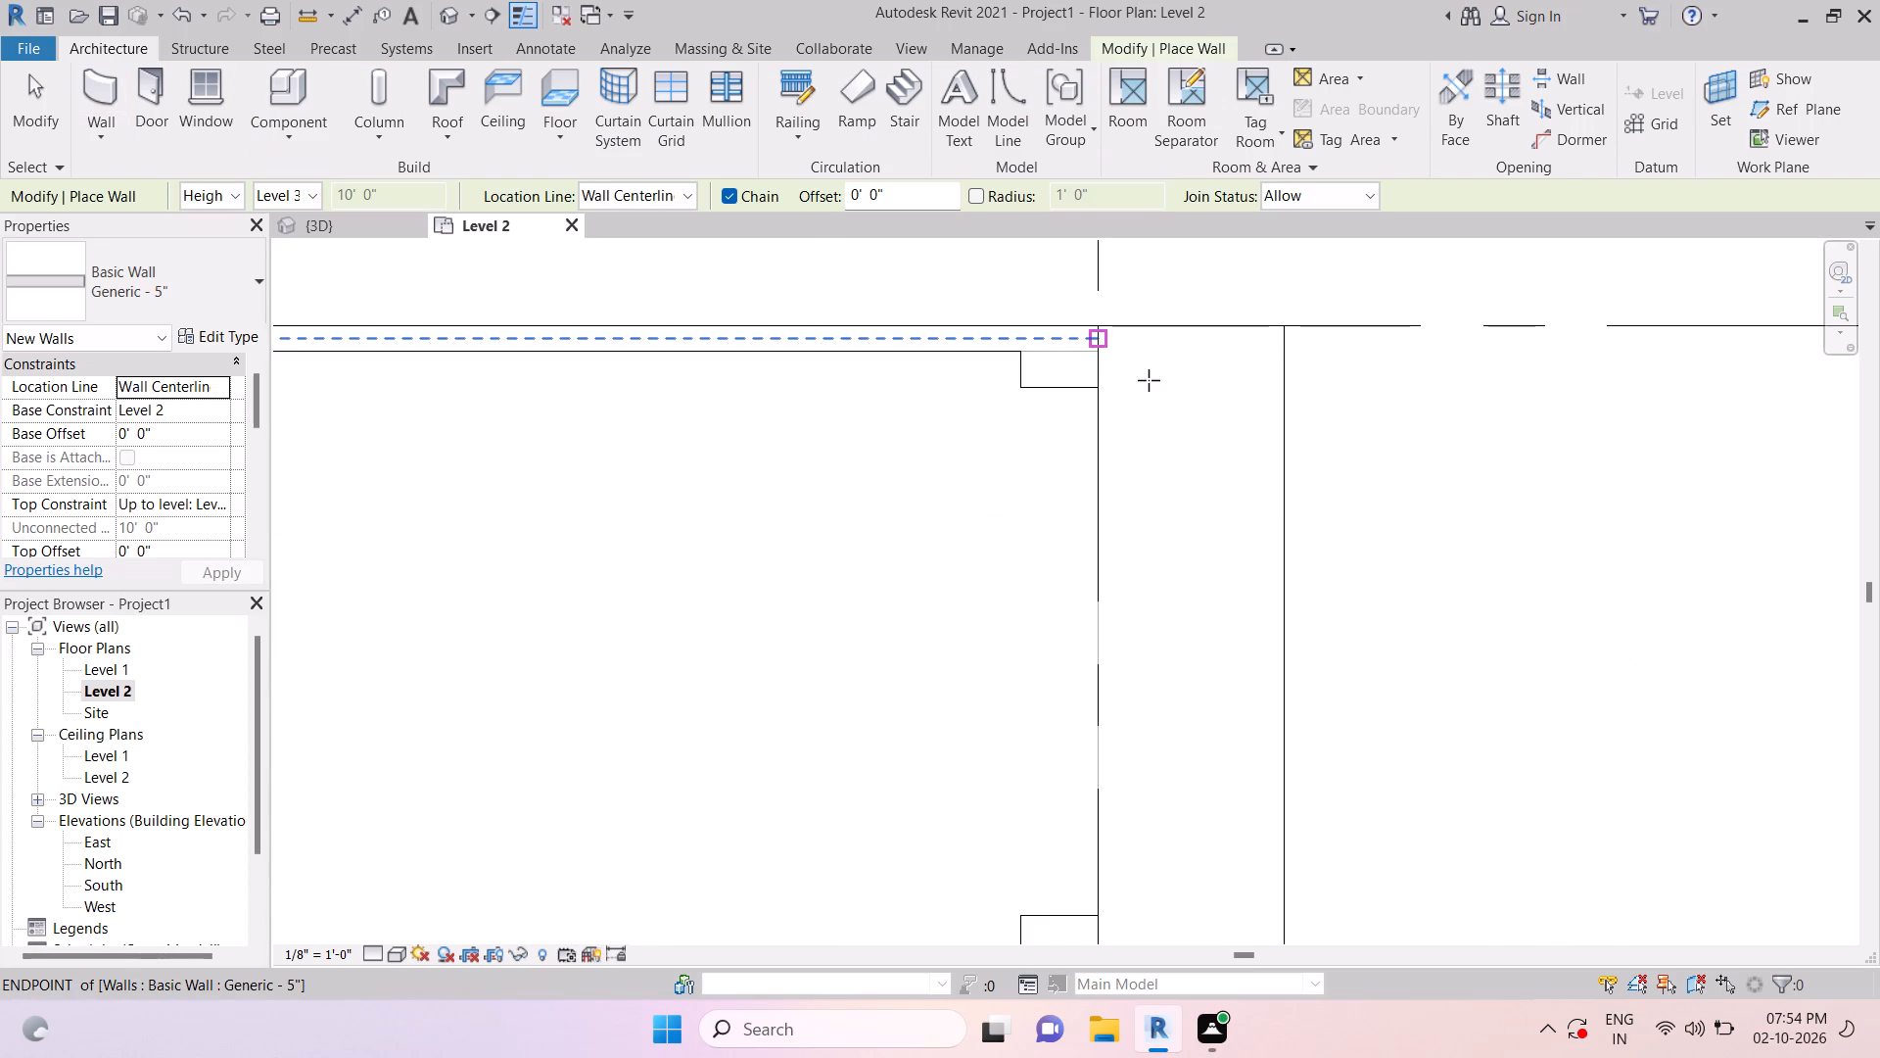
left_click(1101, 353)
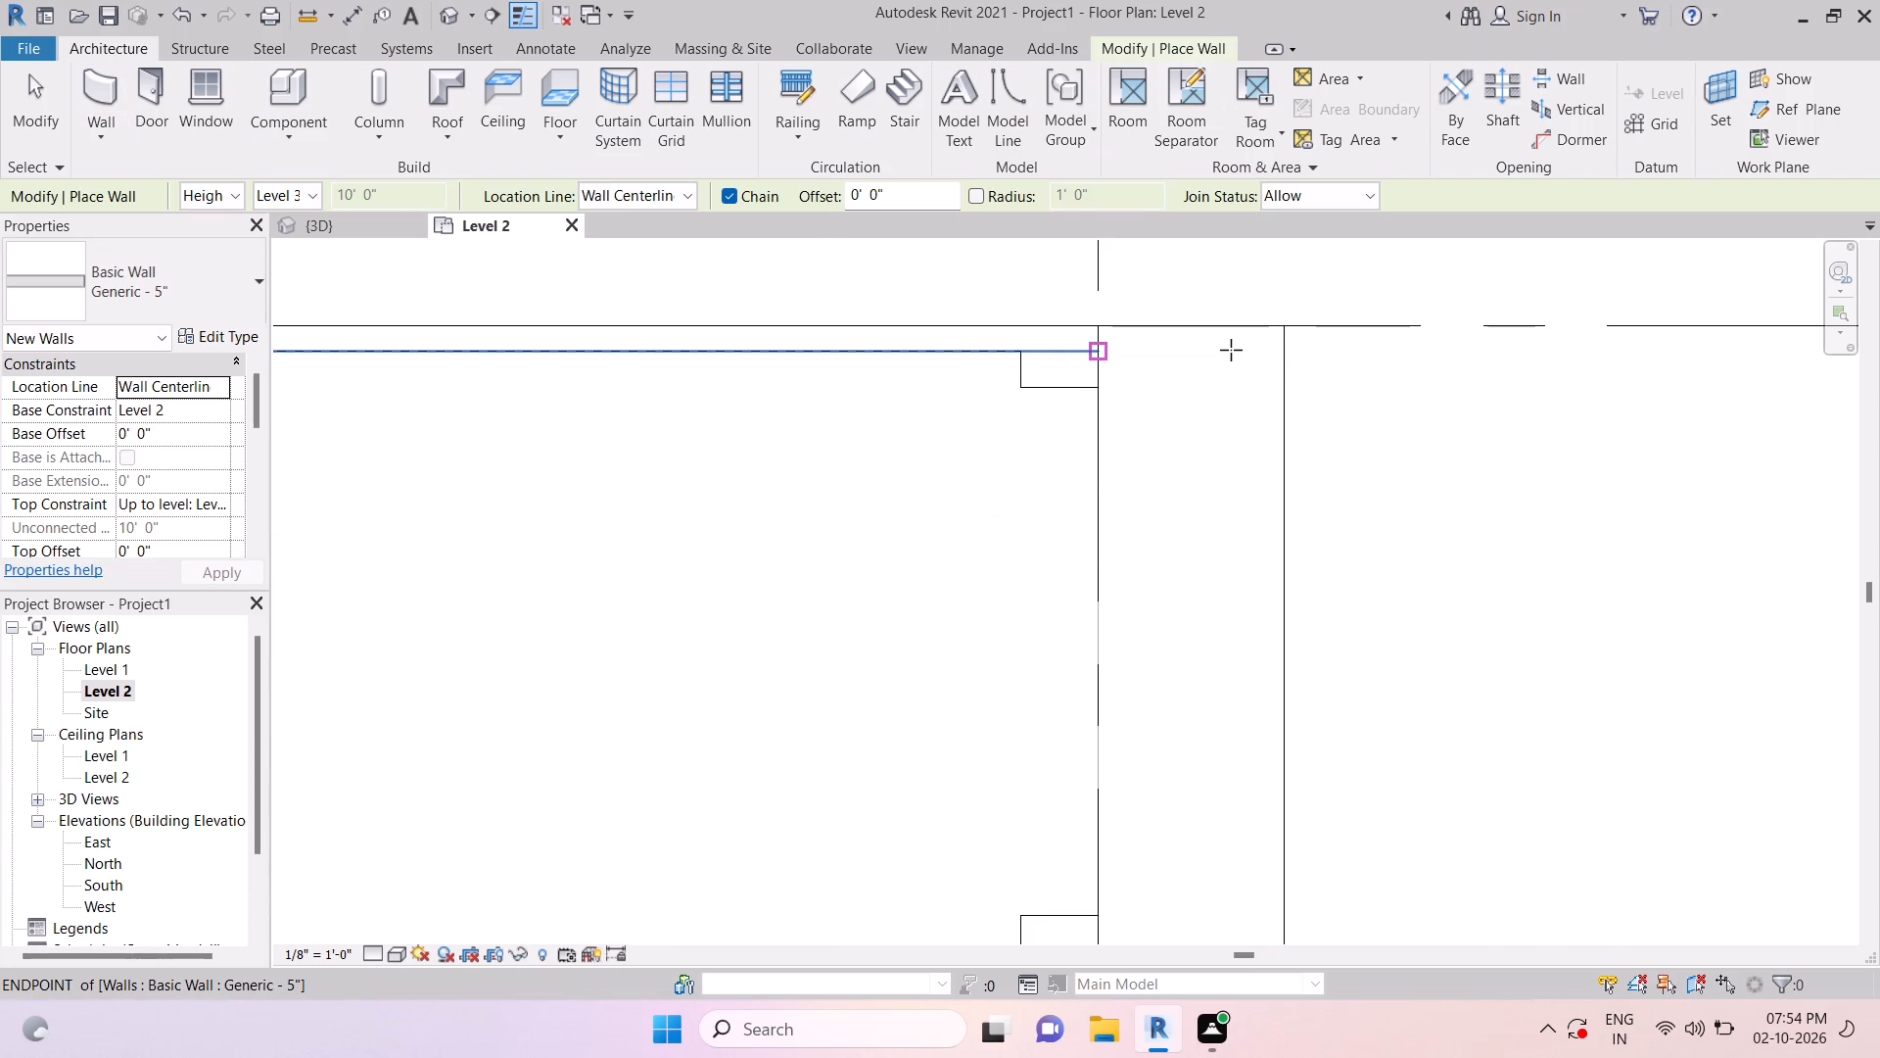
left_click(1281, 350)
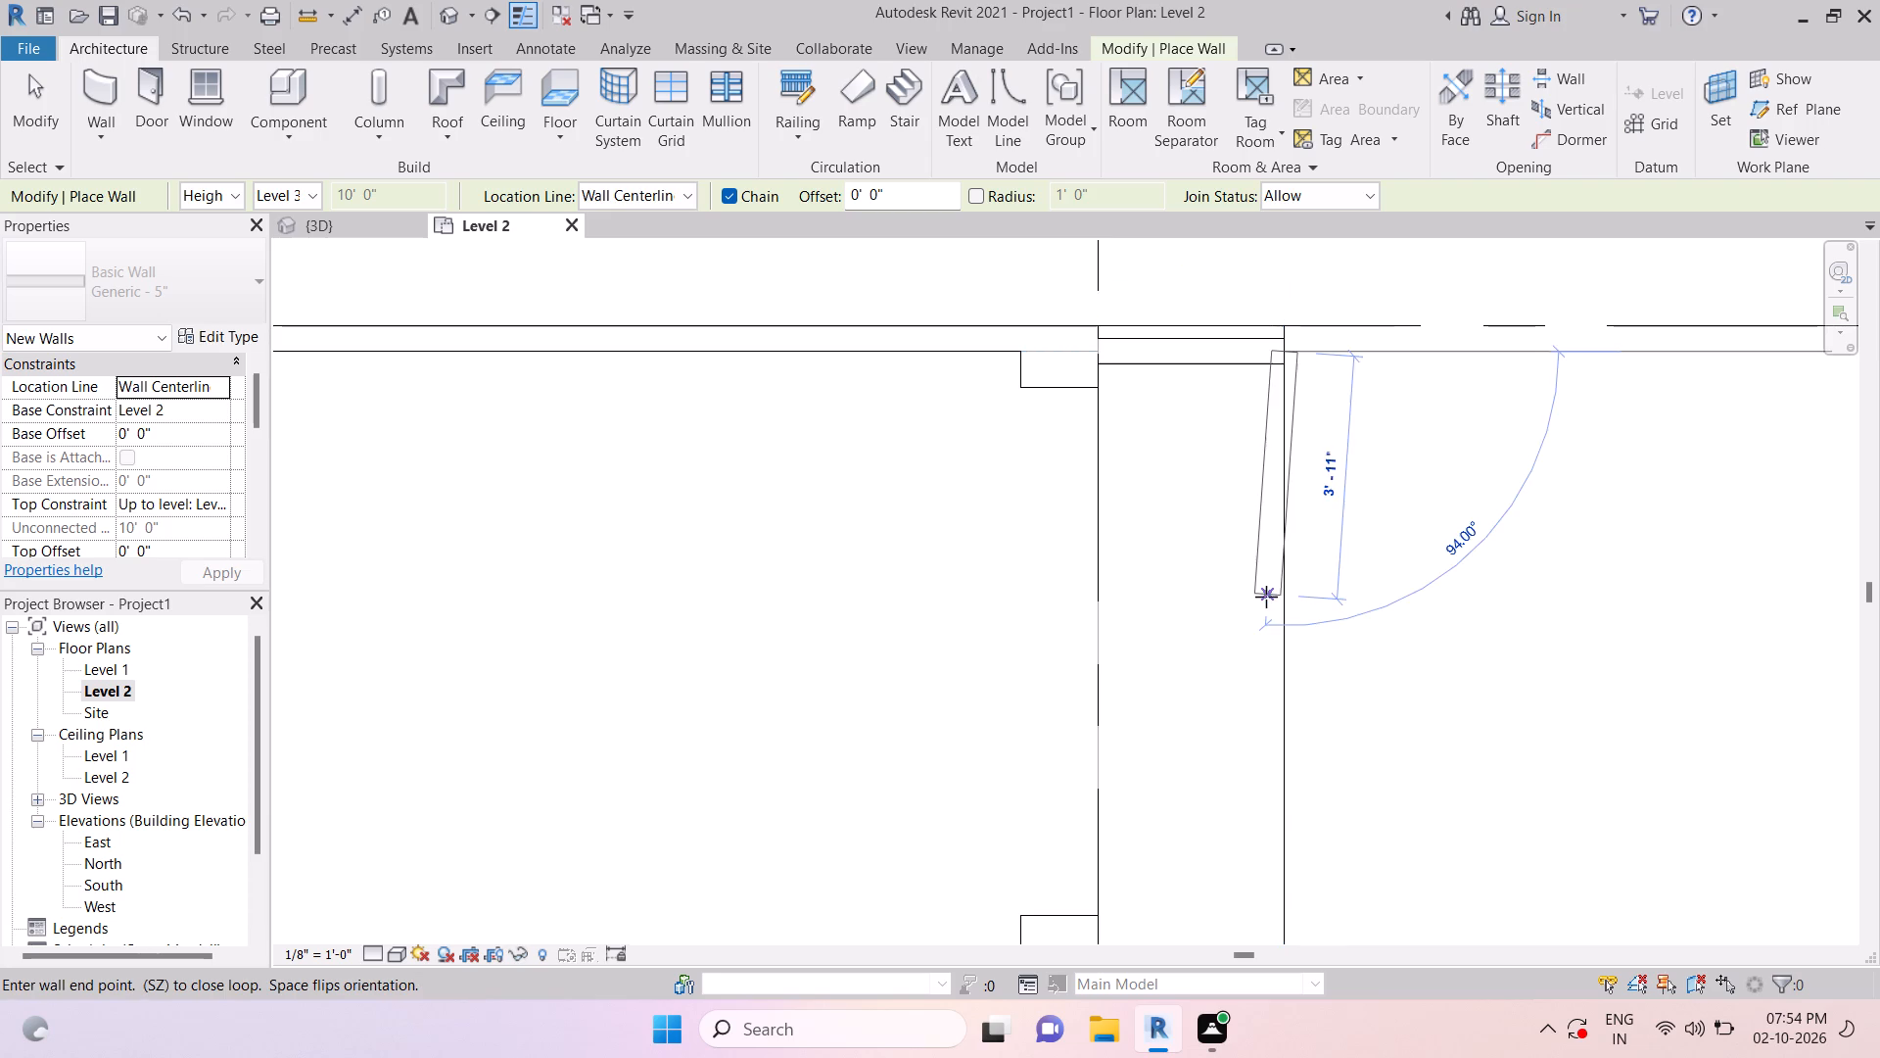
Continue the chained Generic - 5" wall straight along the projecting slab edge beyond grid 5, from grid 6 to grid 10.
scroll(1267, 599, "down", 7)
middle_click_drag(1271, 788, 1270, 576)
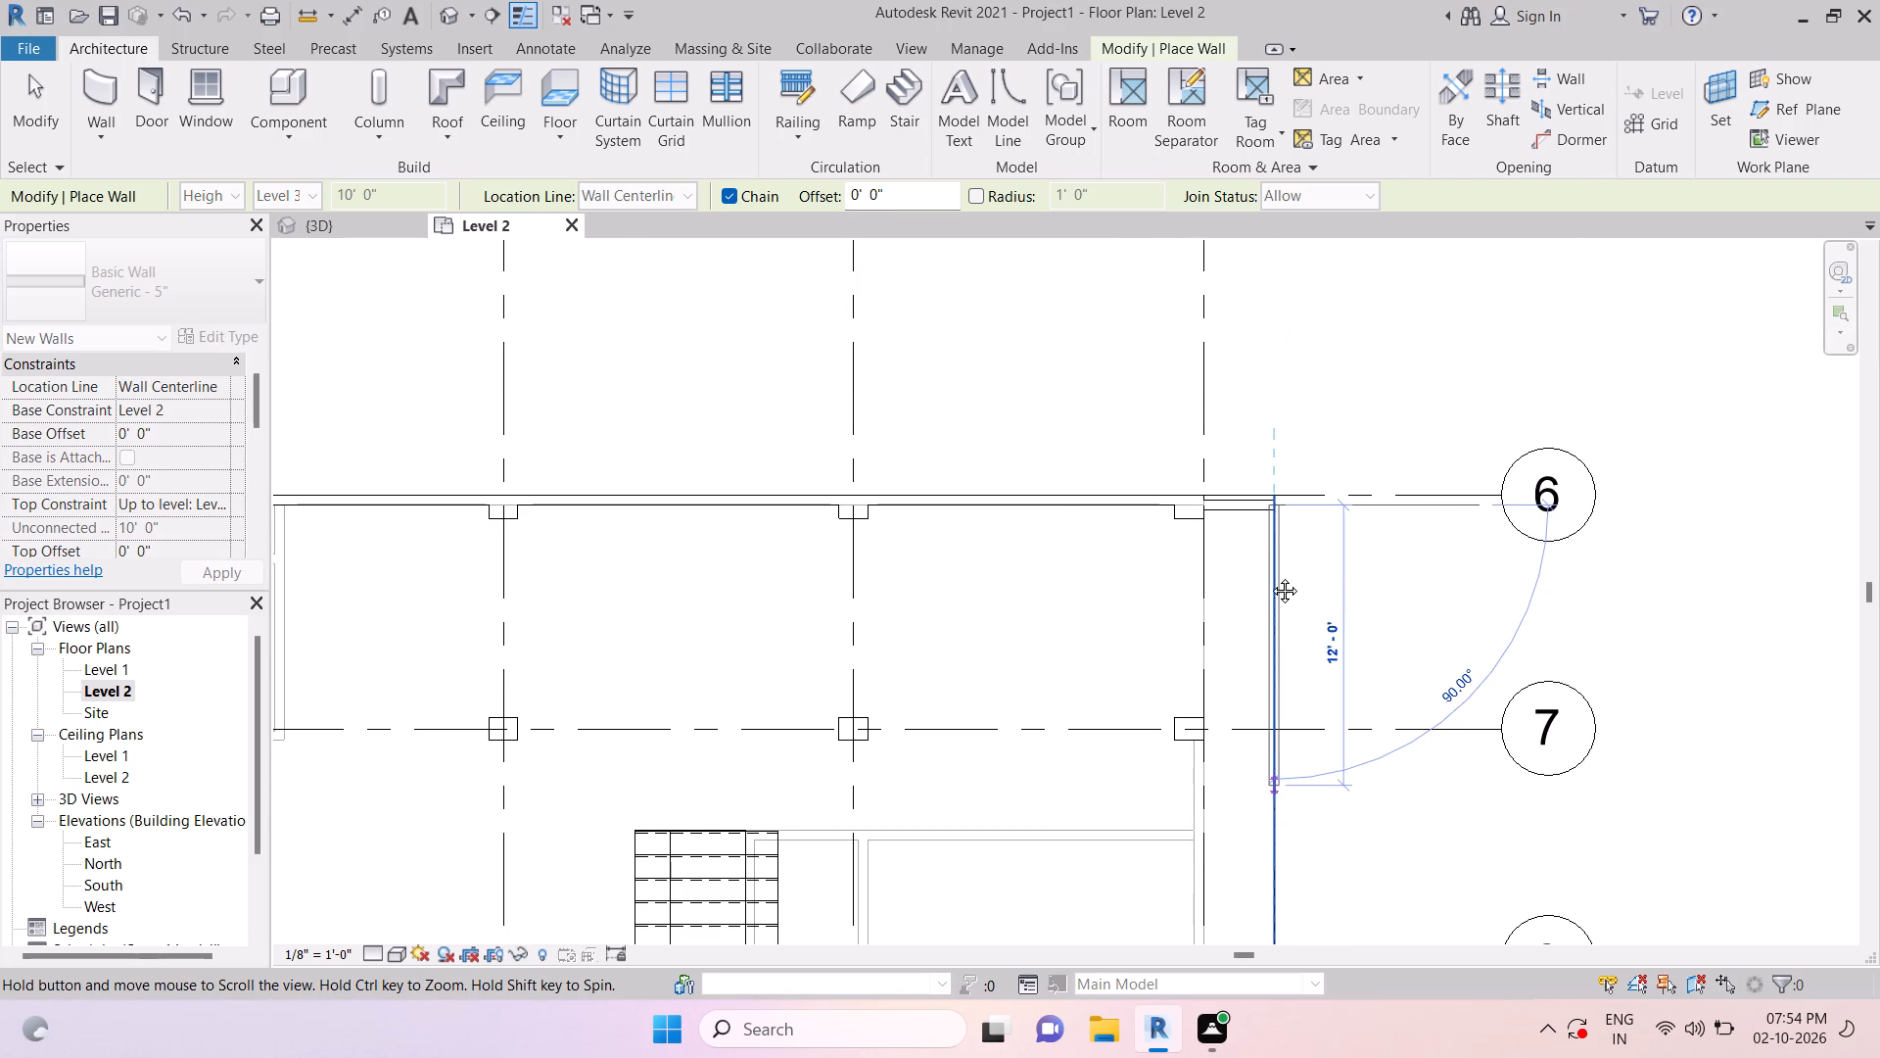
middle_click_drag(1270, 576, 1264, 382)
scroll(1264, 383, "down", 1)
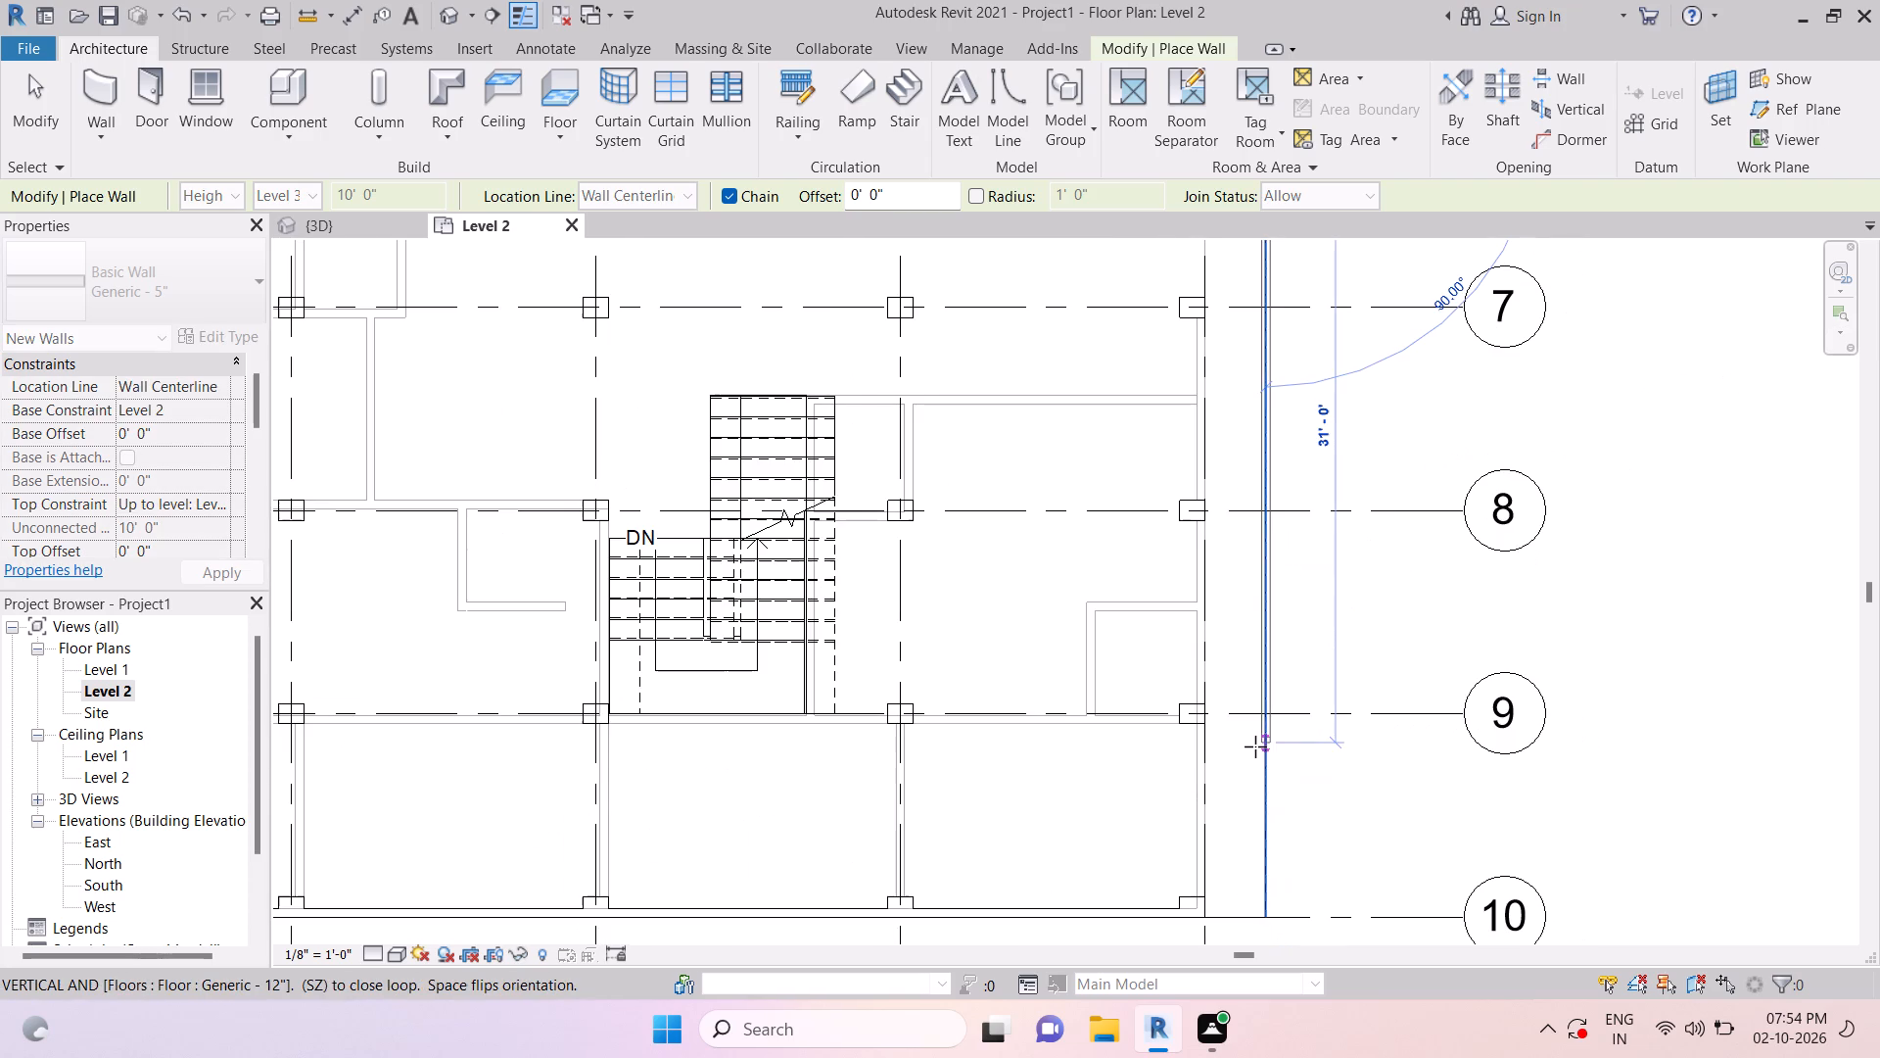
middle_click_drag(1254, 757, 1286, 480)
scroll(1286, 480, "up", 1)
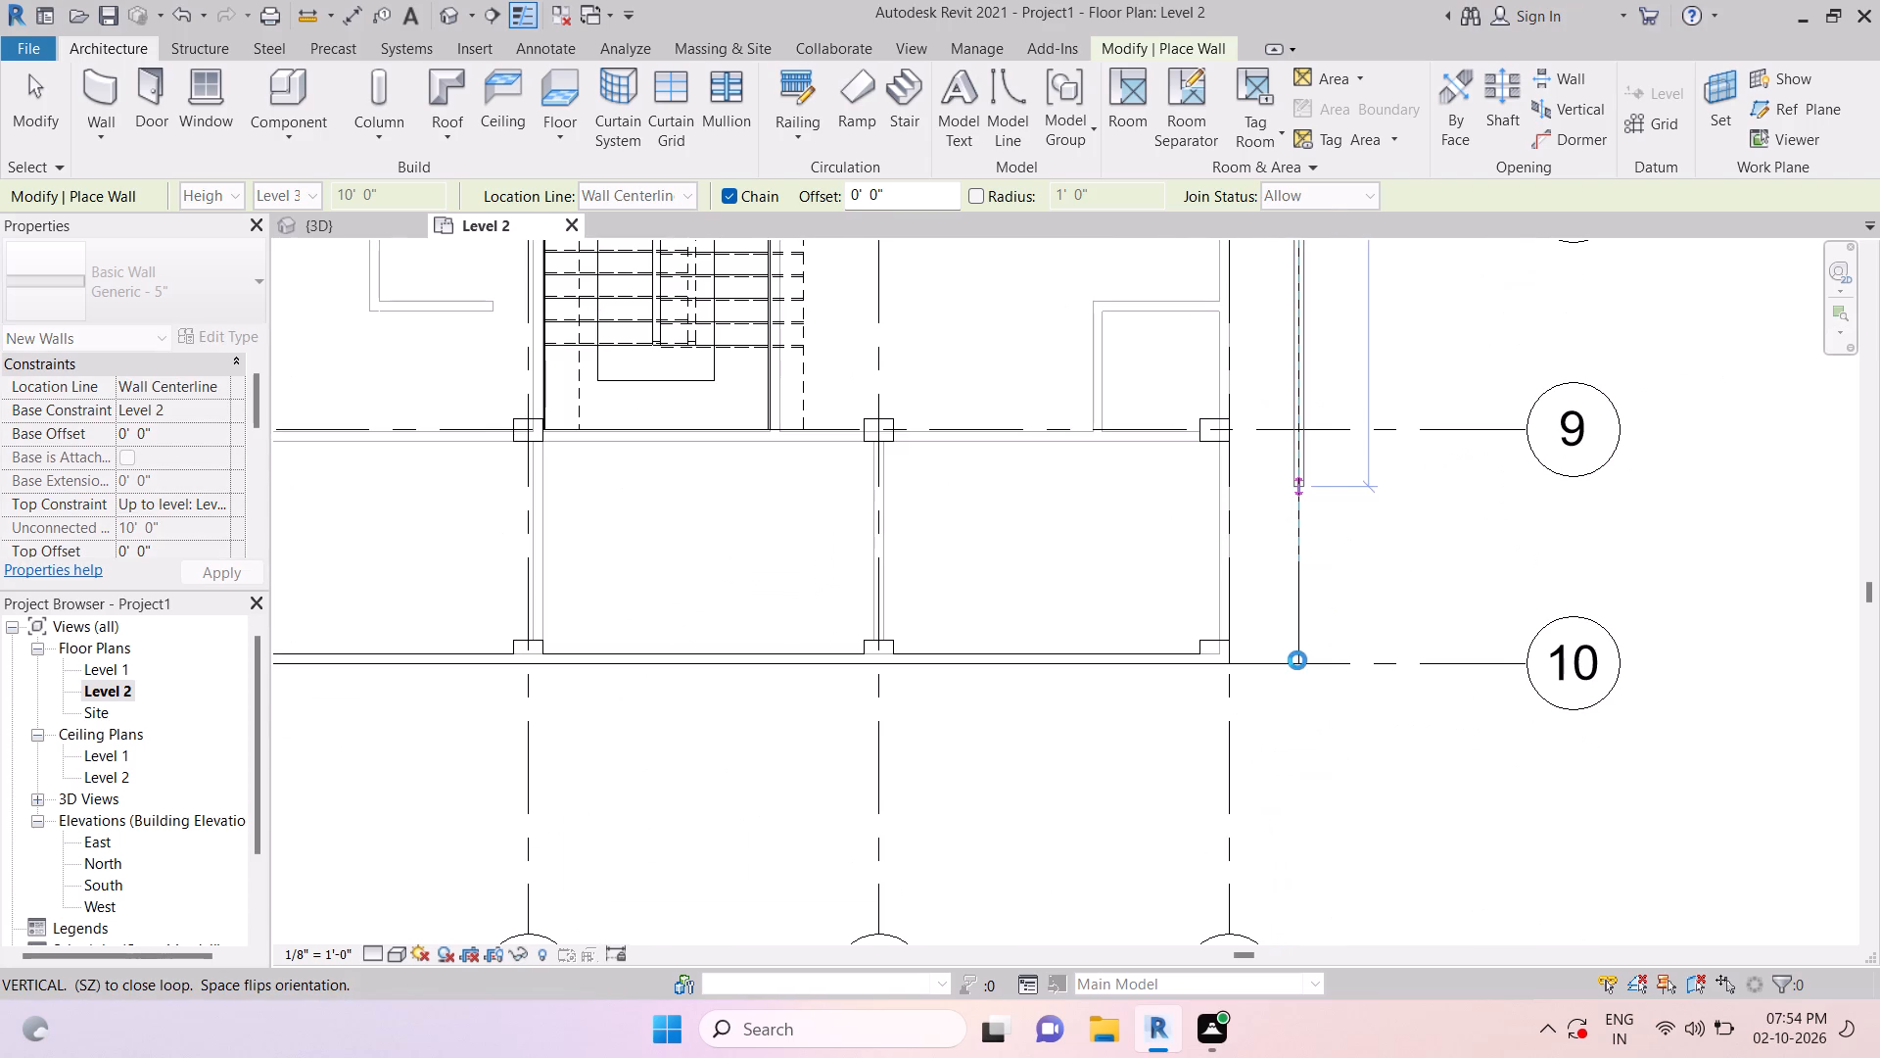
middle_click_drag(1384, 692, 1574, 703)
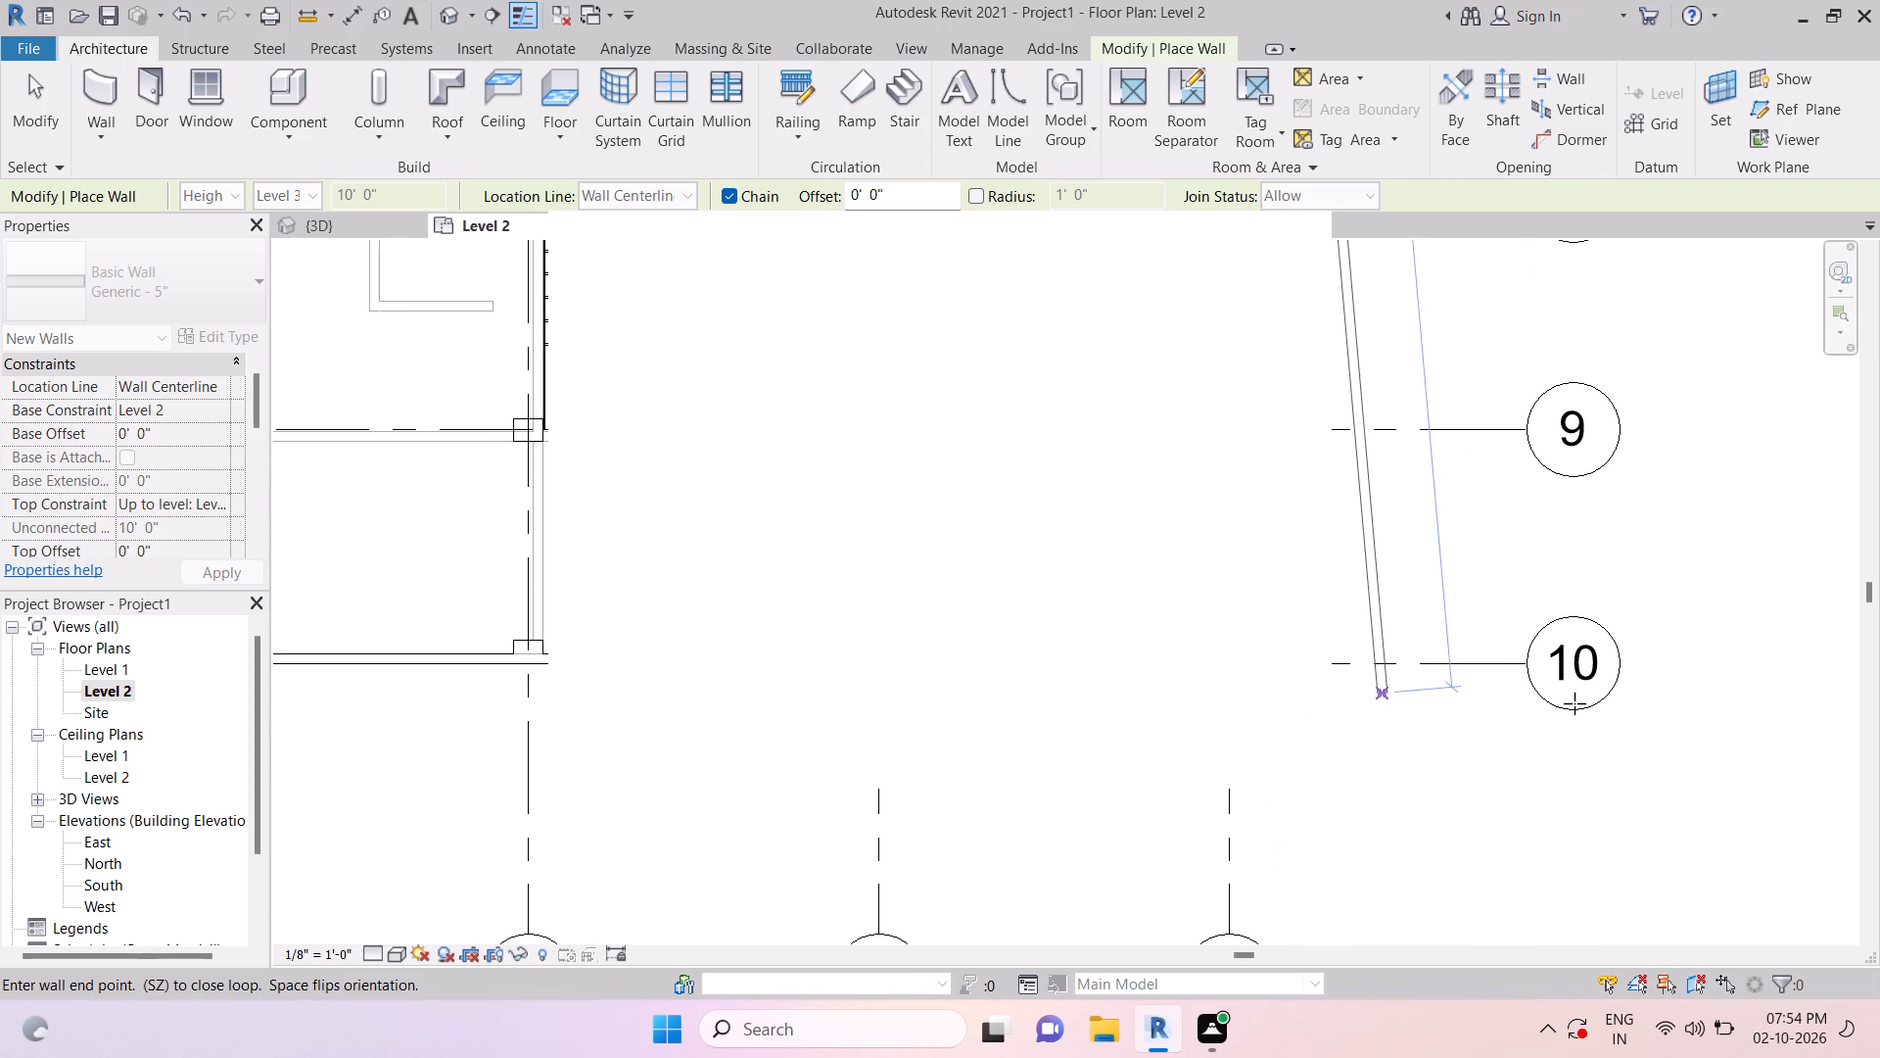
middle_click_drag(1574, 703, 1644, 711)
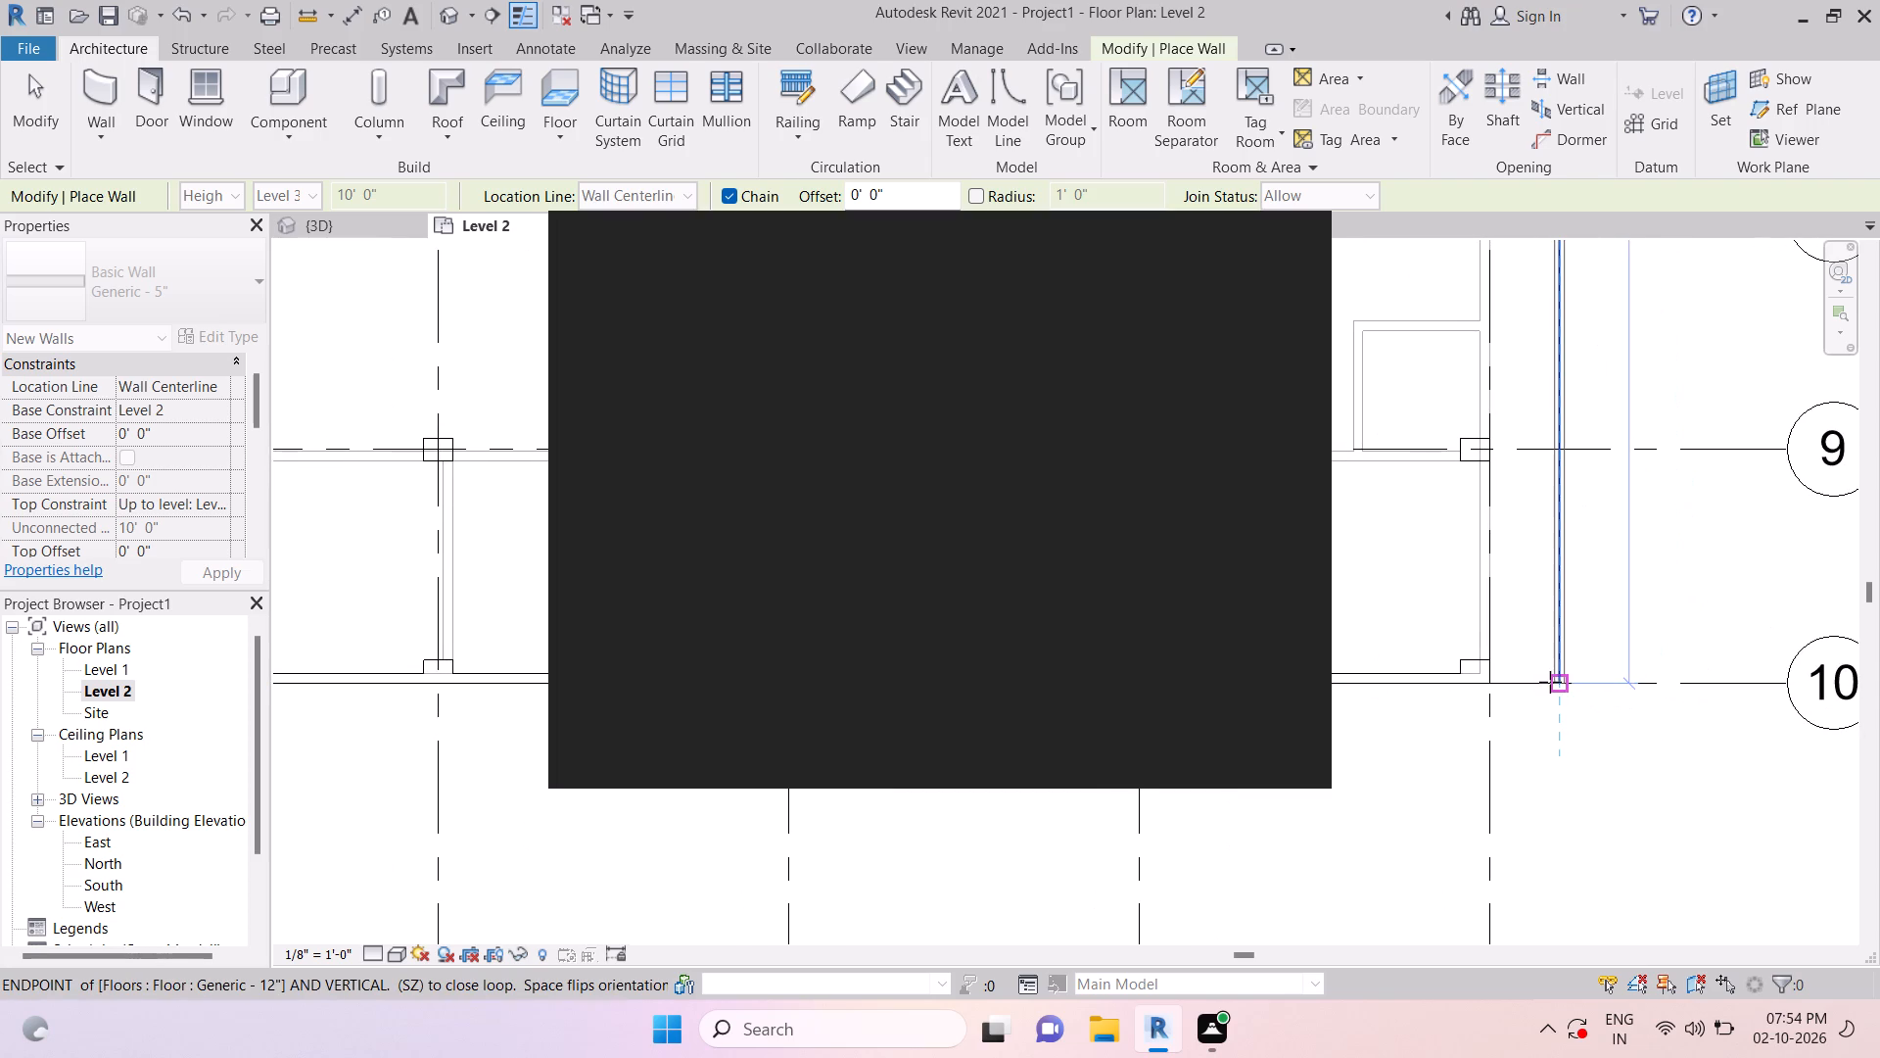
scroll(1551, 682, "up", 3)
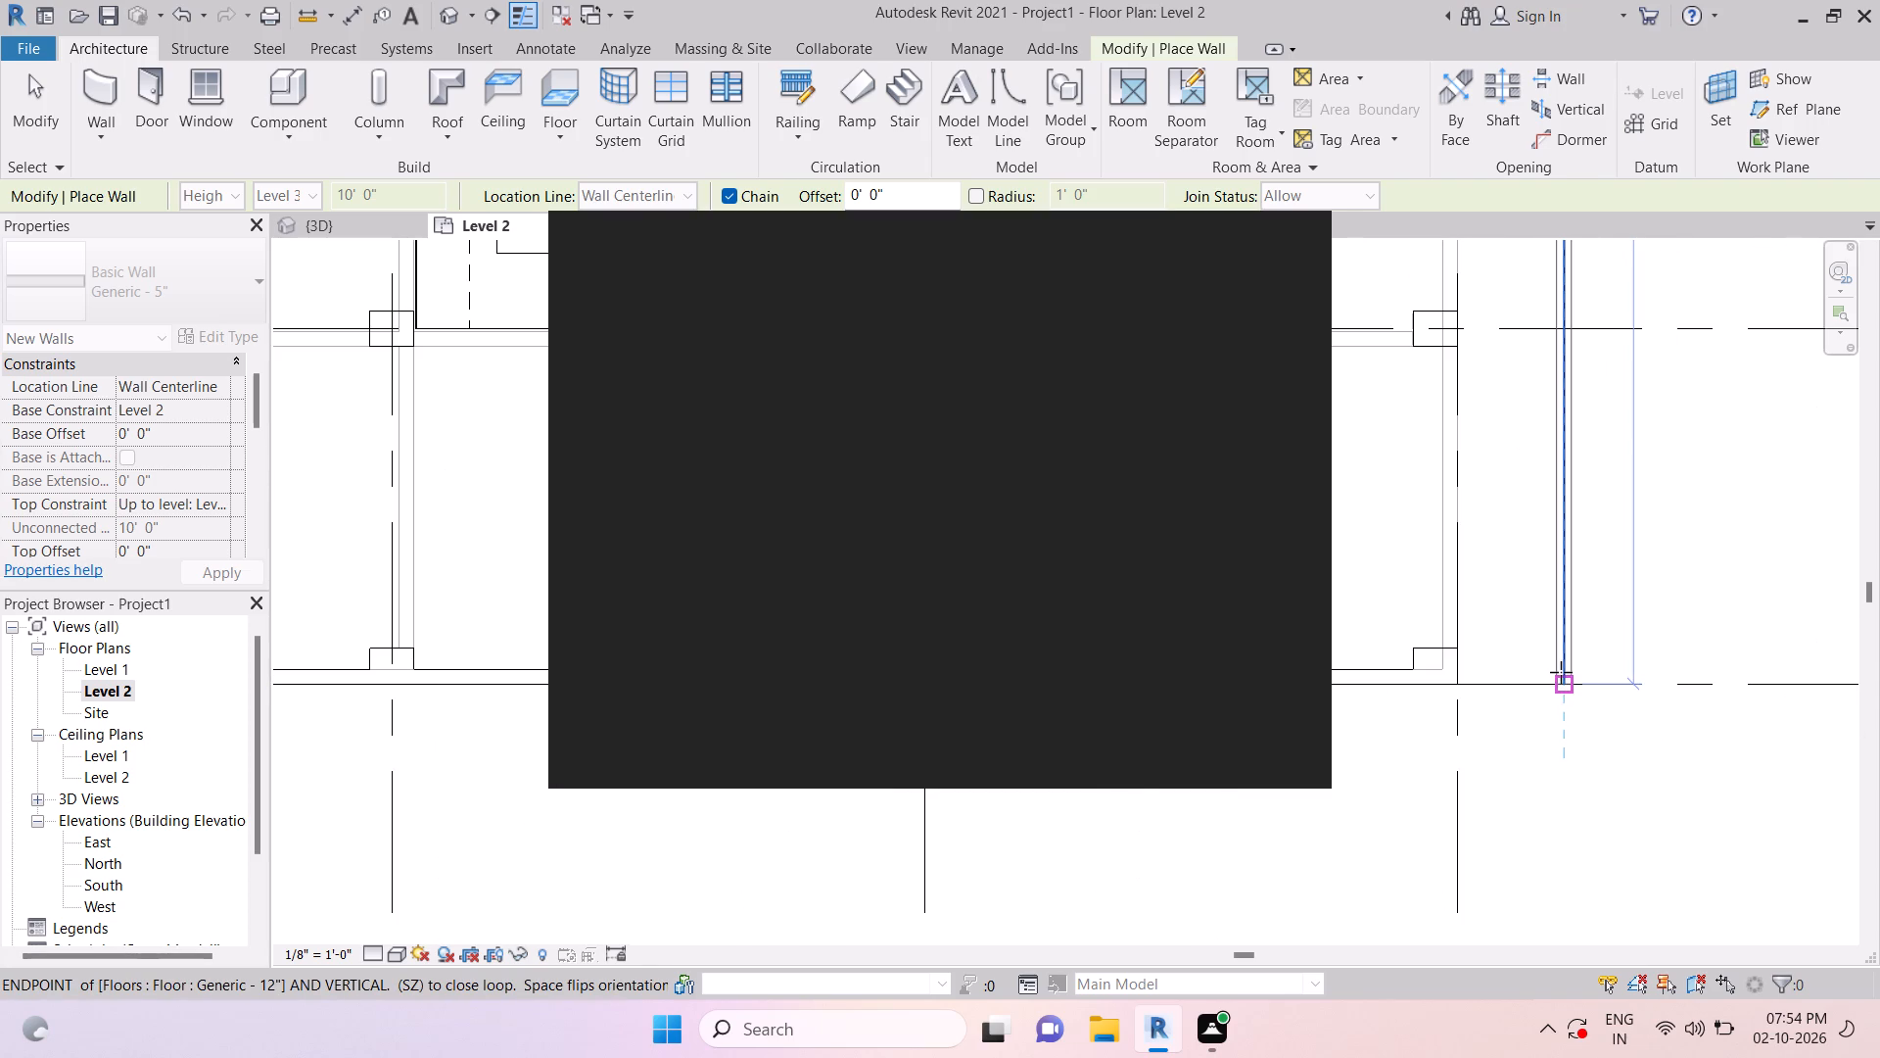
left_click(1561, 668)
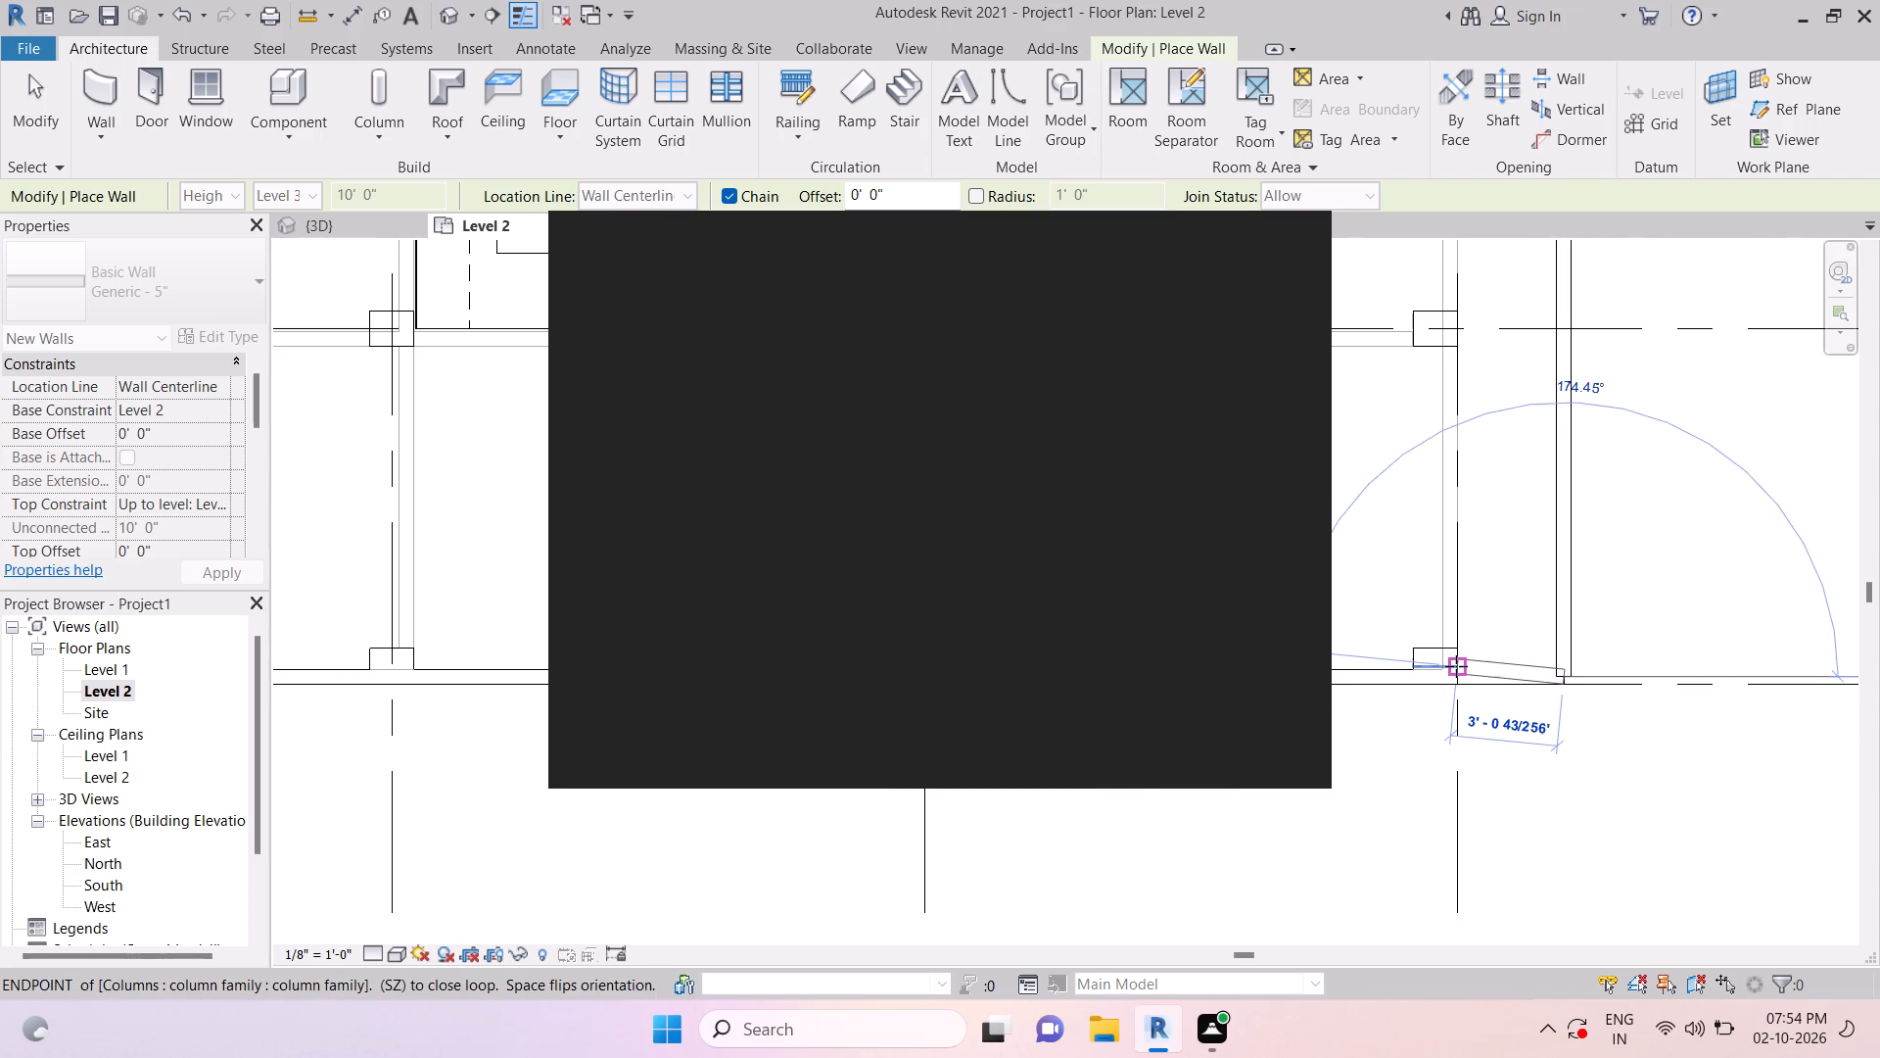
Close the wall chain with a return about 3' long along grid 10 back to the column at grid 5.
left_click(1460, 667)
key("Escape")
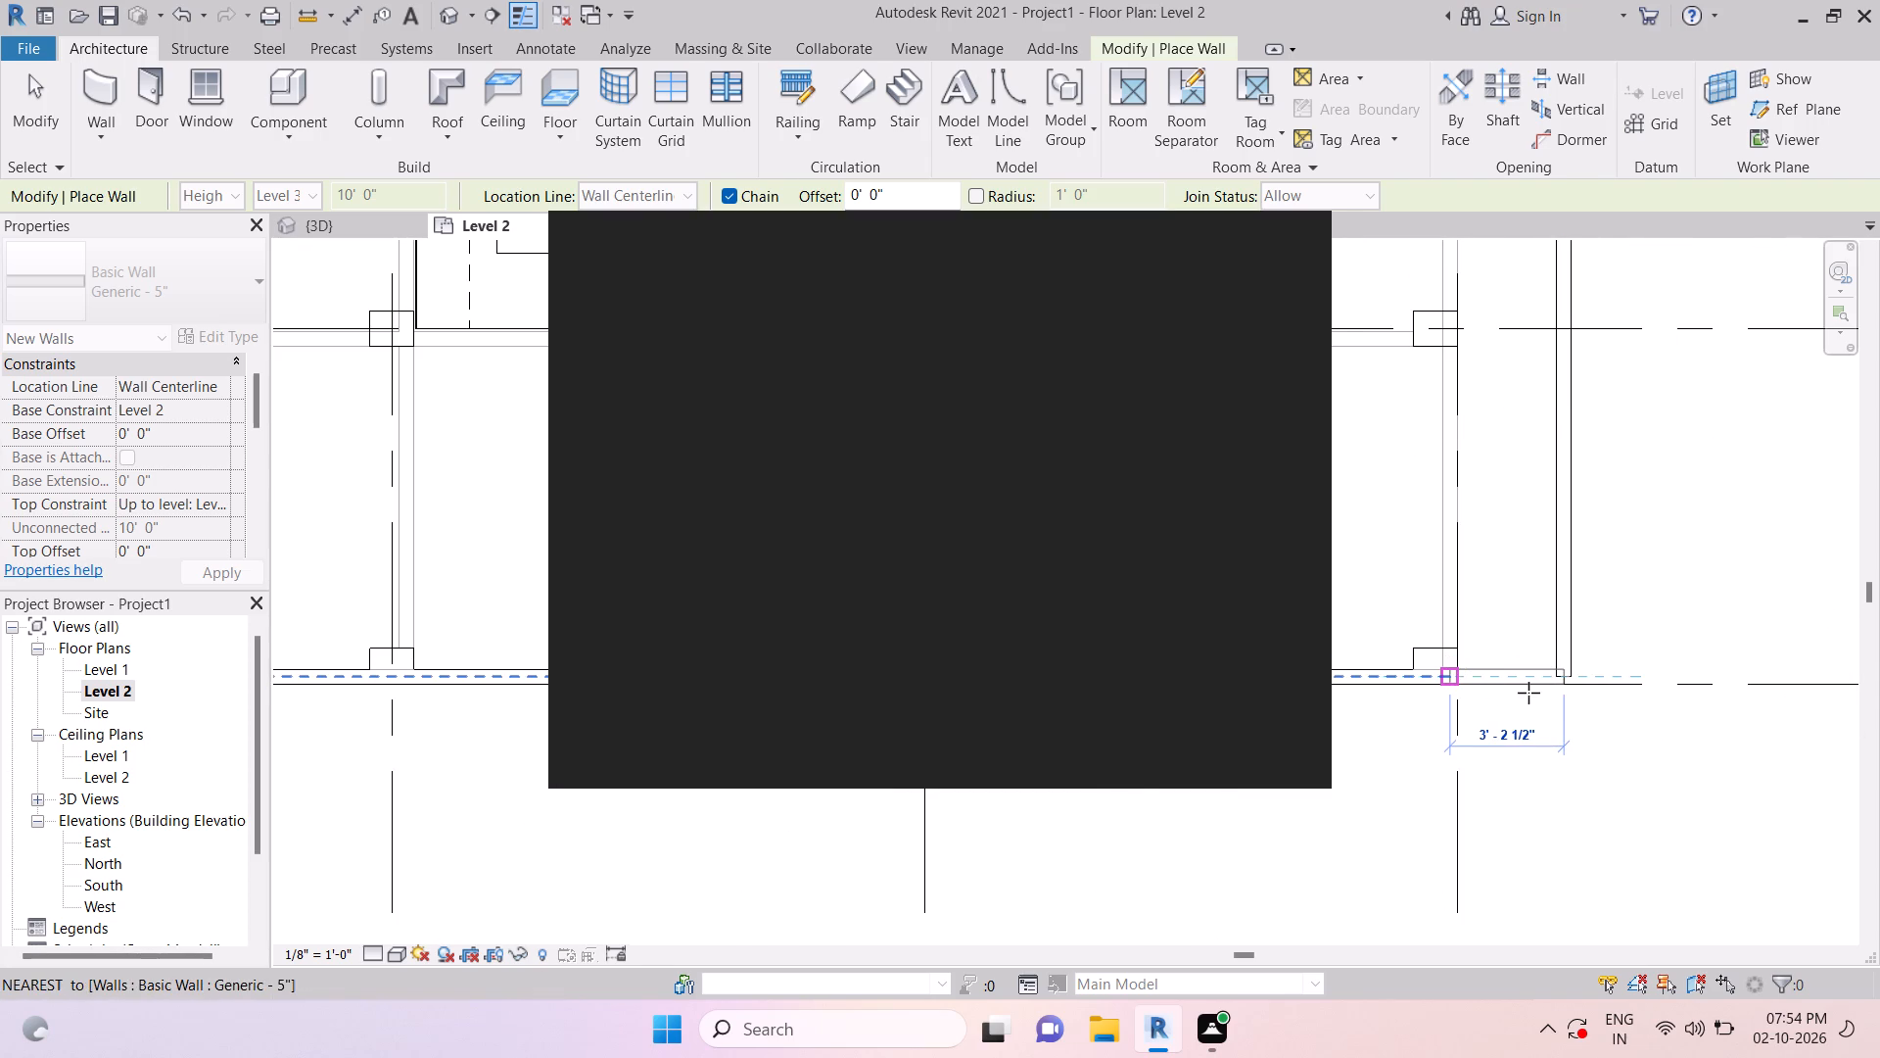
key("Escape")
key("Escape")
scroll(1593, 691, "up", 5)
key("Escape")
key("Escape")
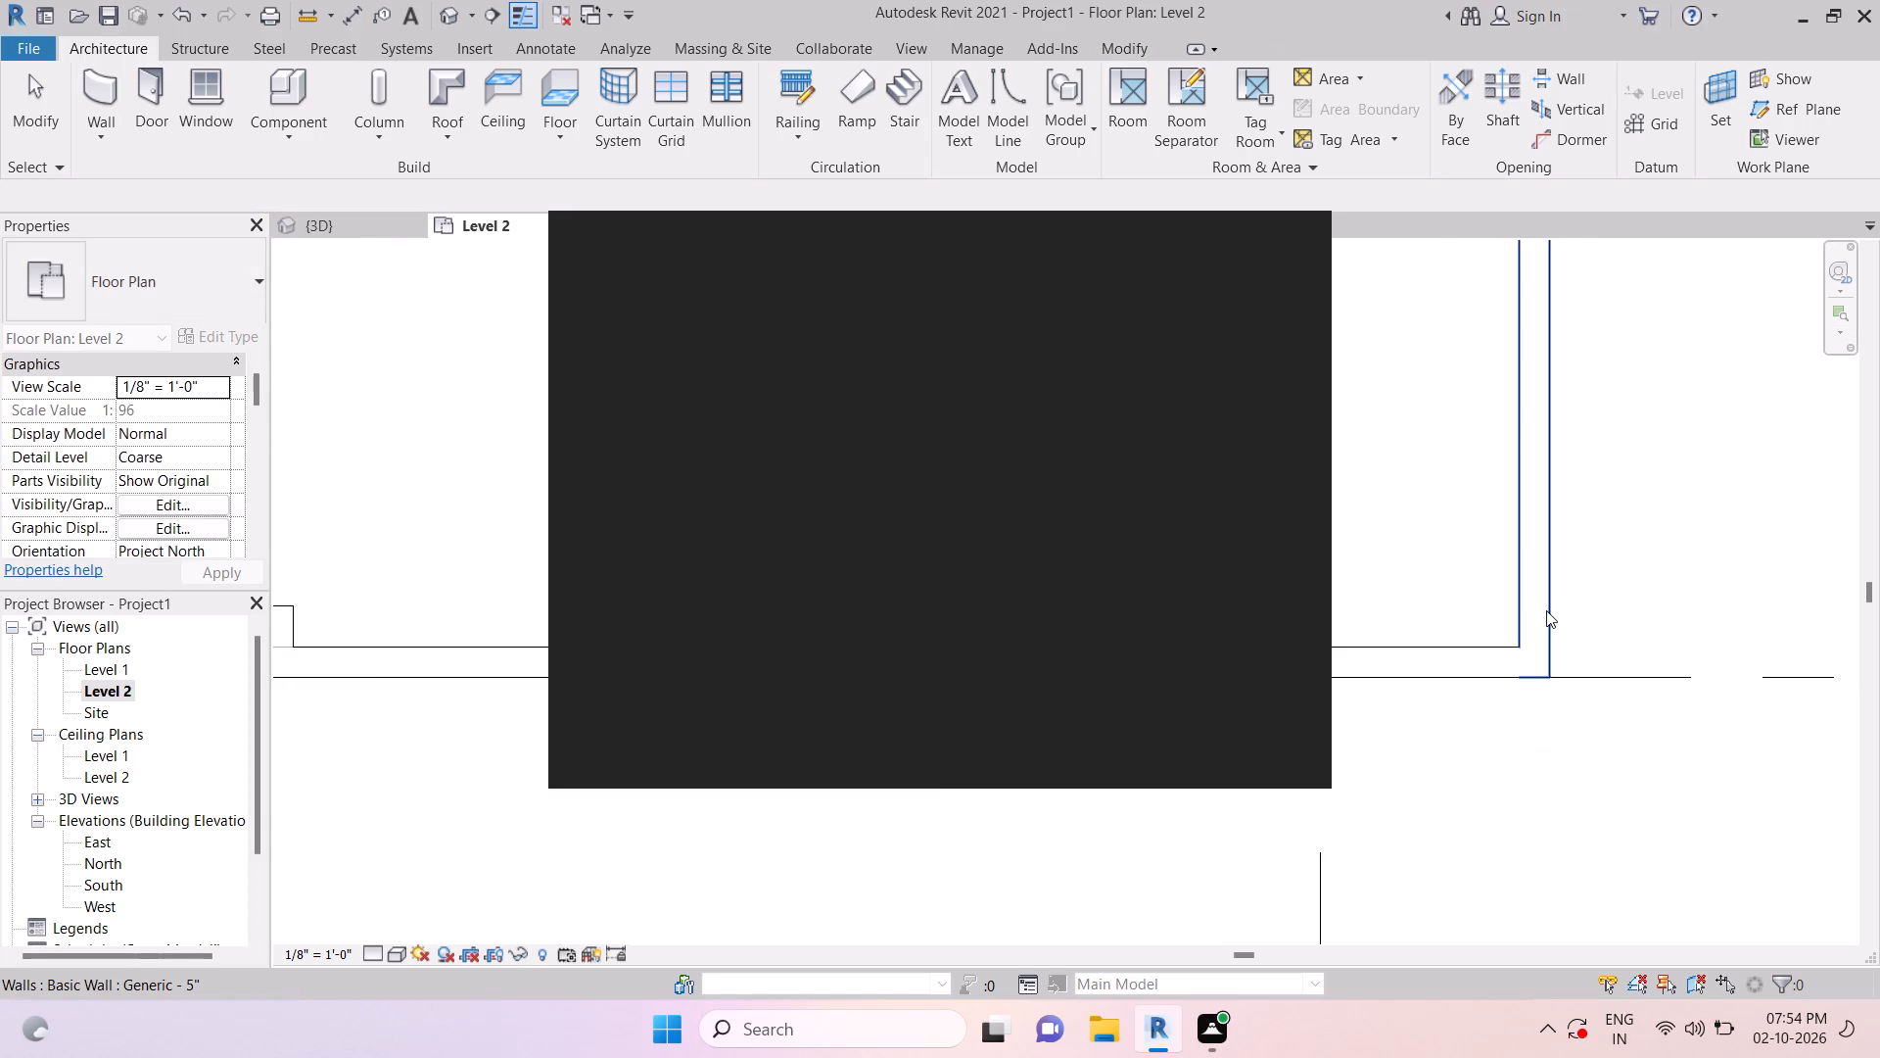
Nudge the new wall along the projecting slab edge five increments inward, toward grid 5.
left_click(1547, 609)
key("Left")
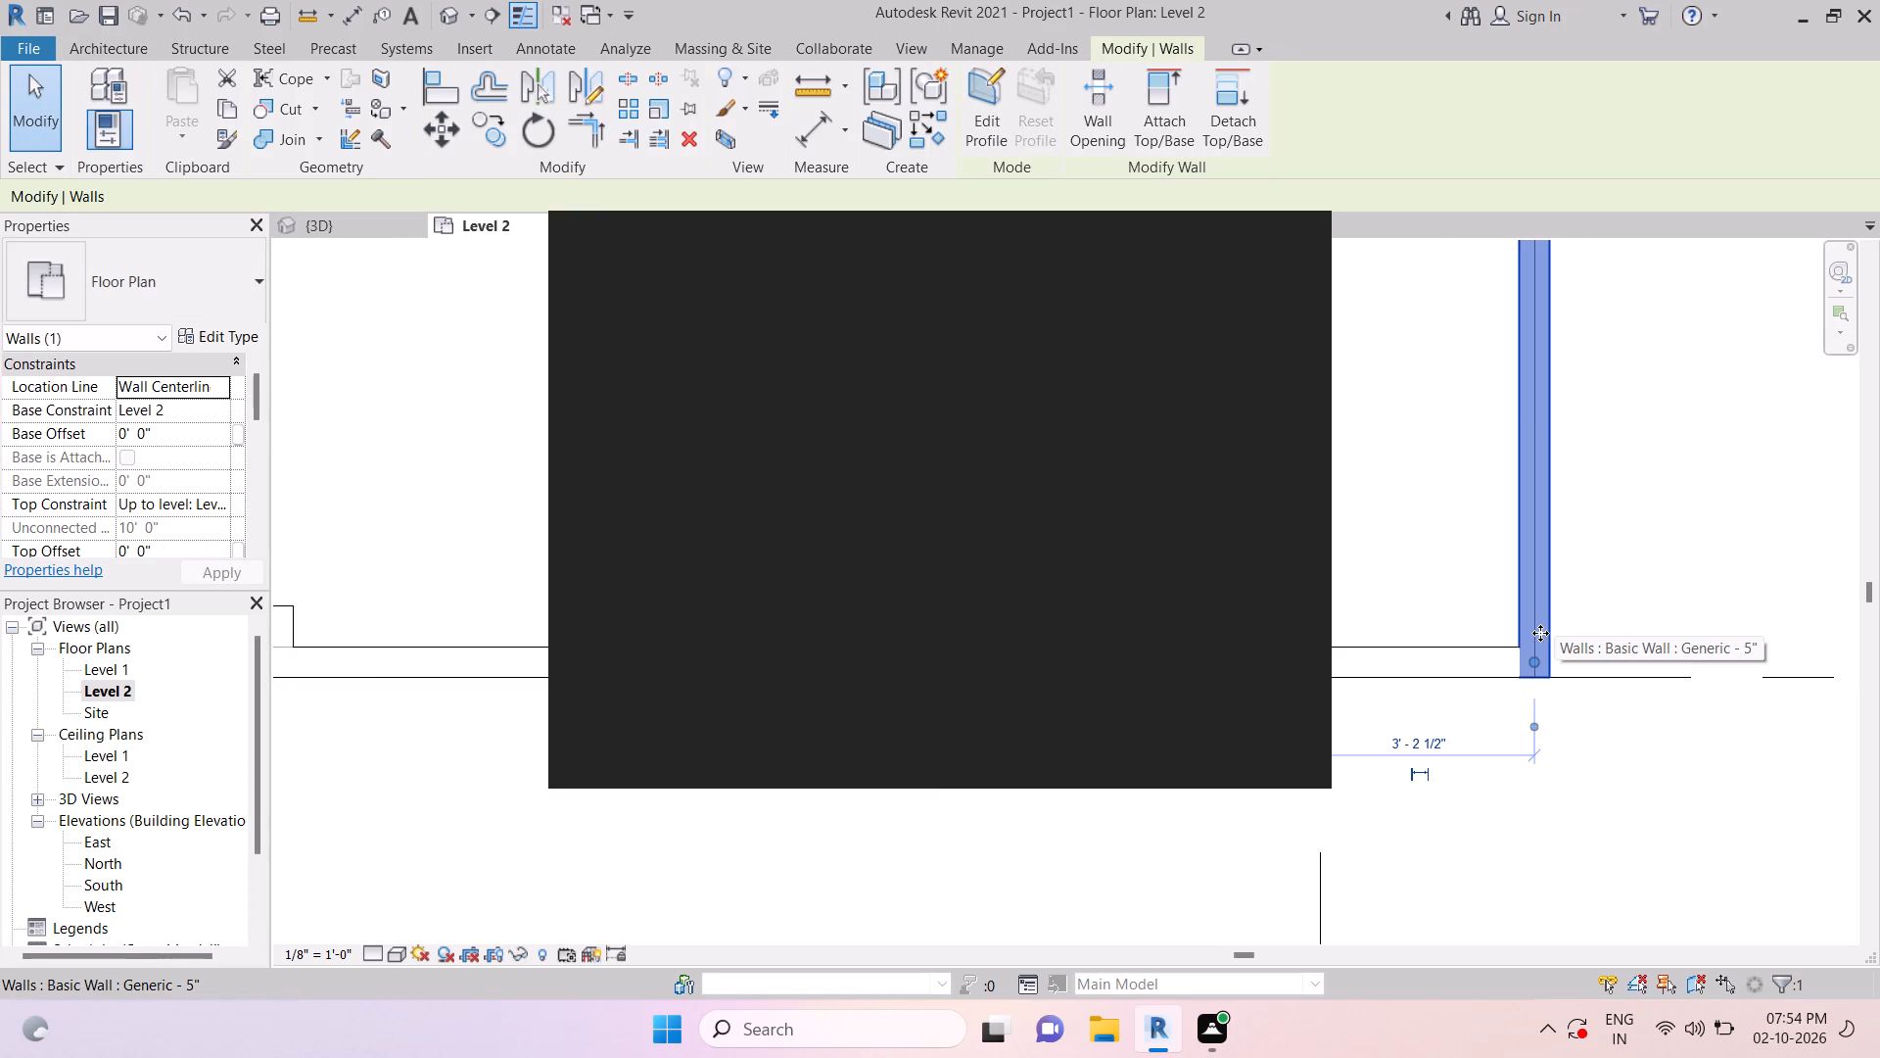
key("Left")
key("Left")
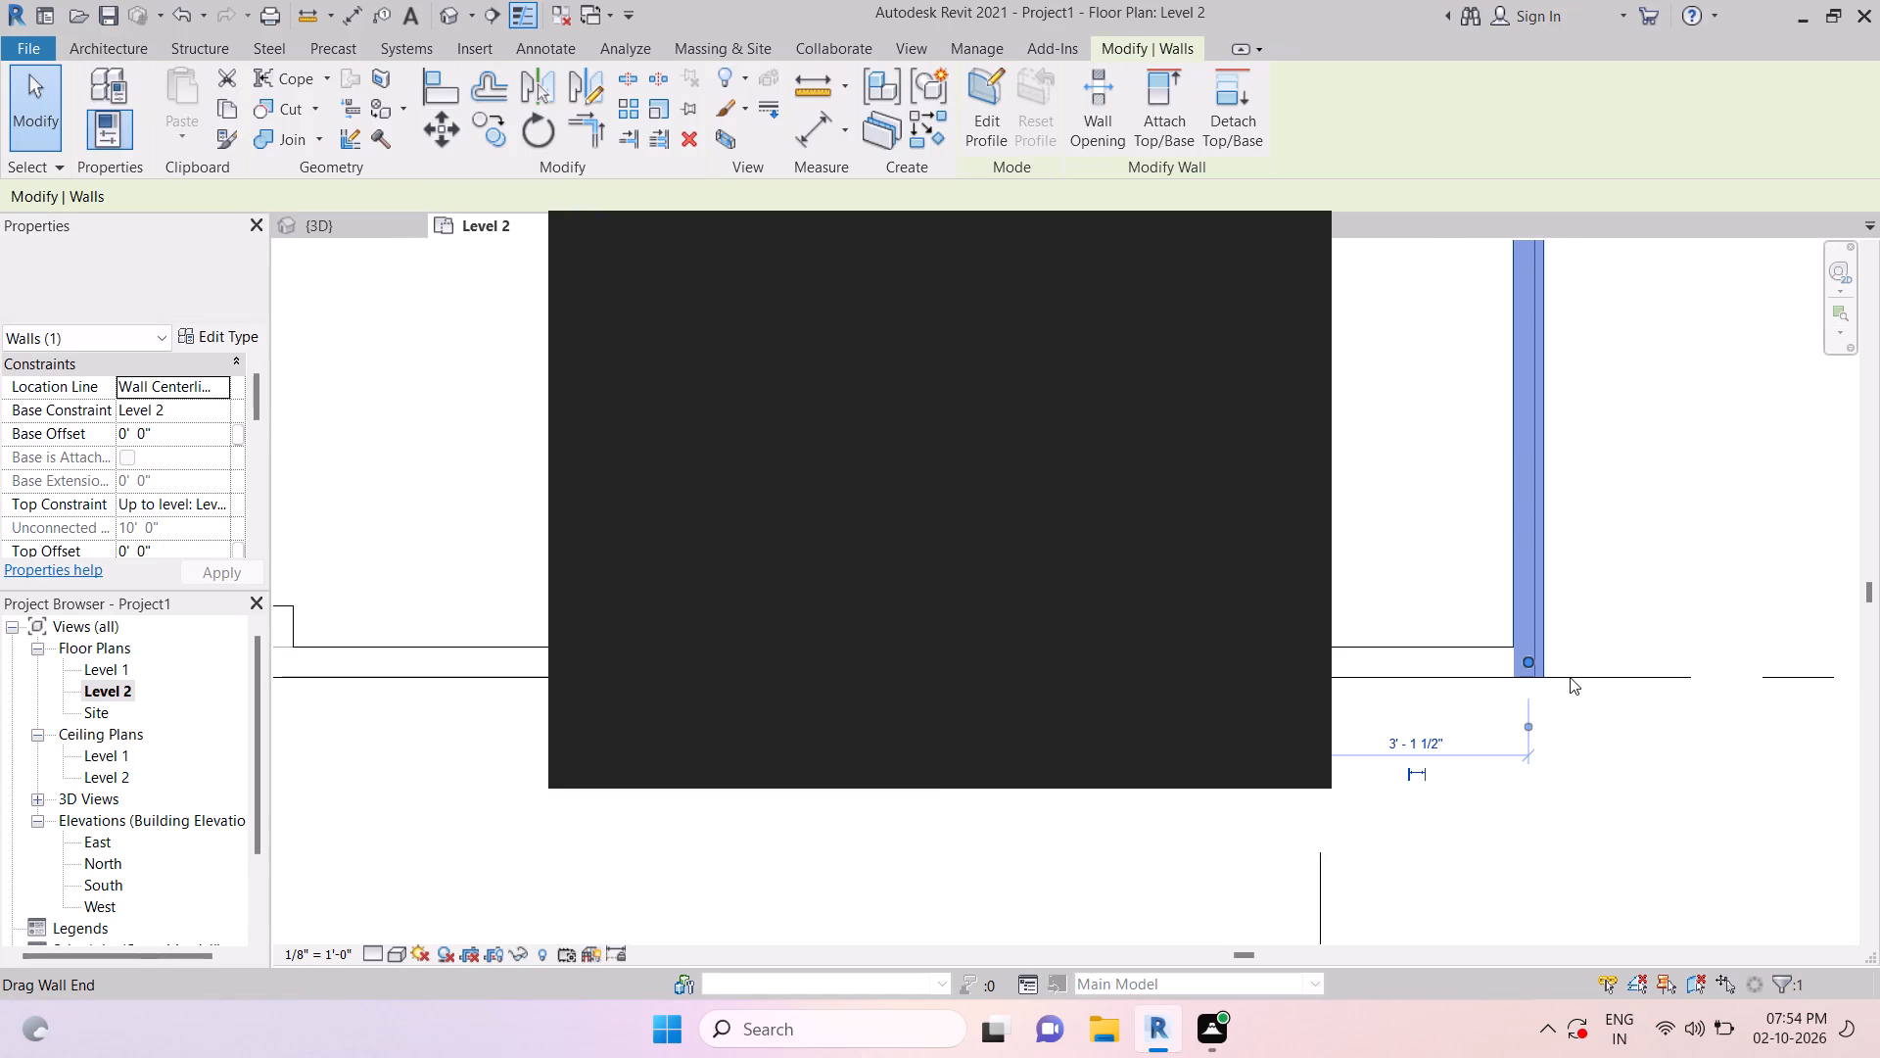
key("Left")
key("Left")
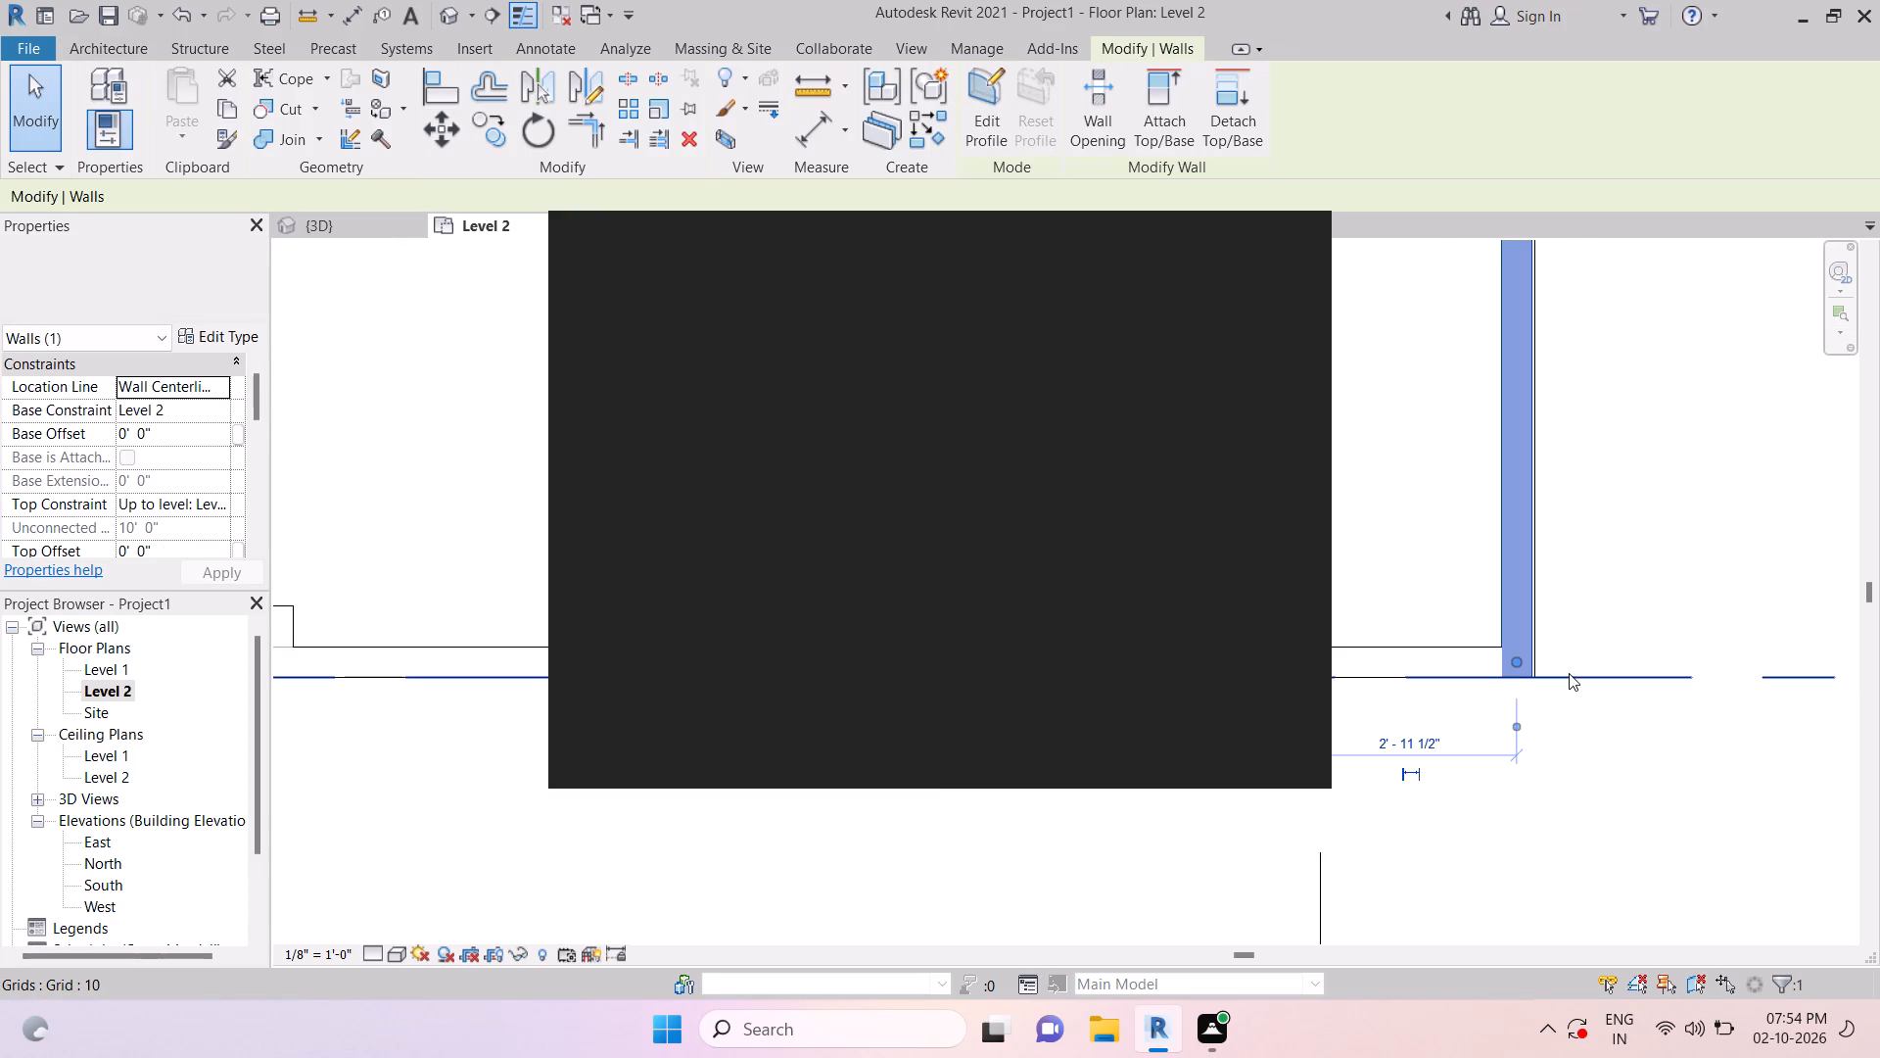
key("Escape")
key("Escape")
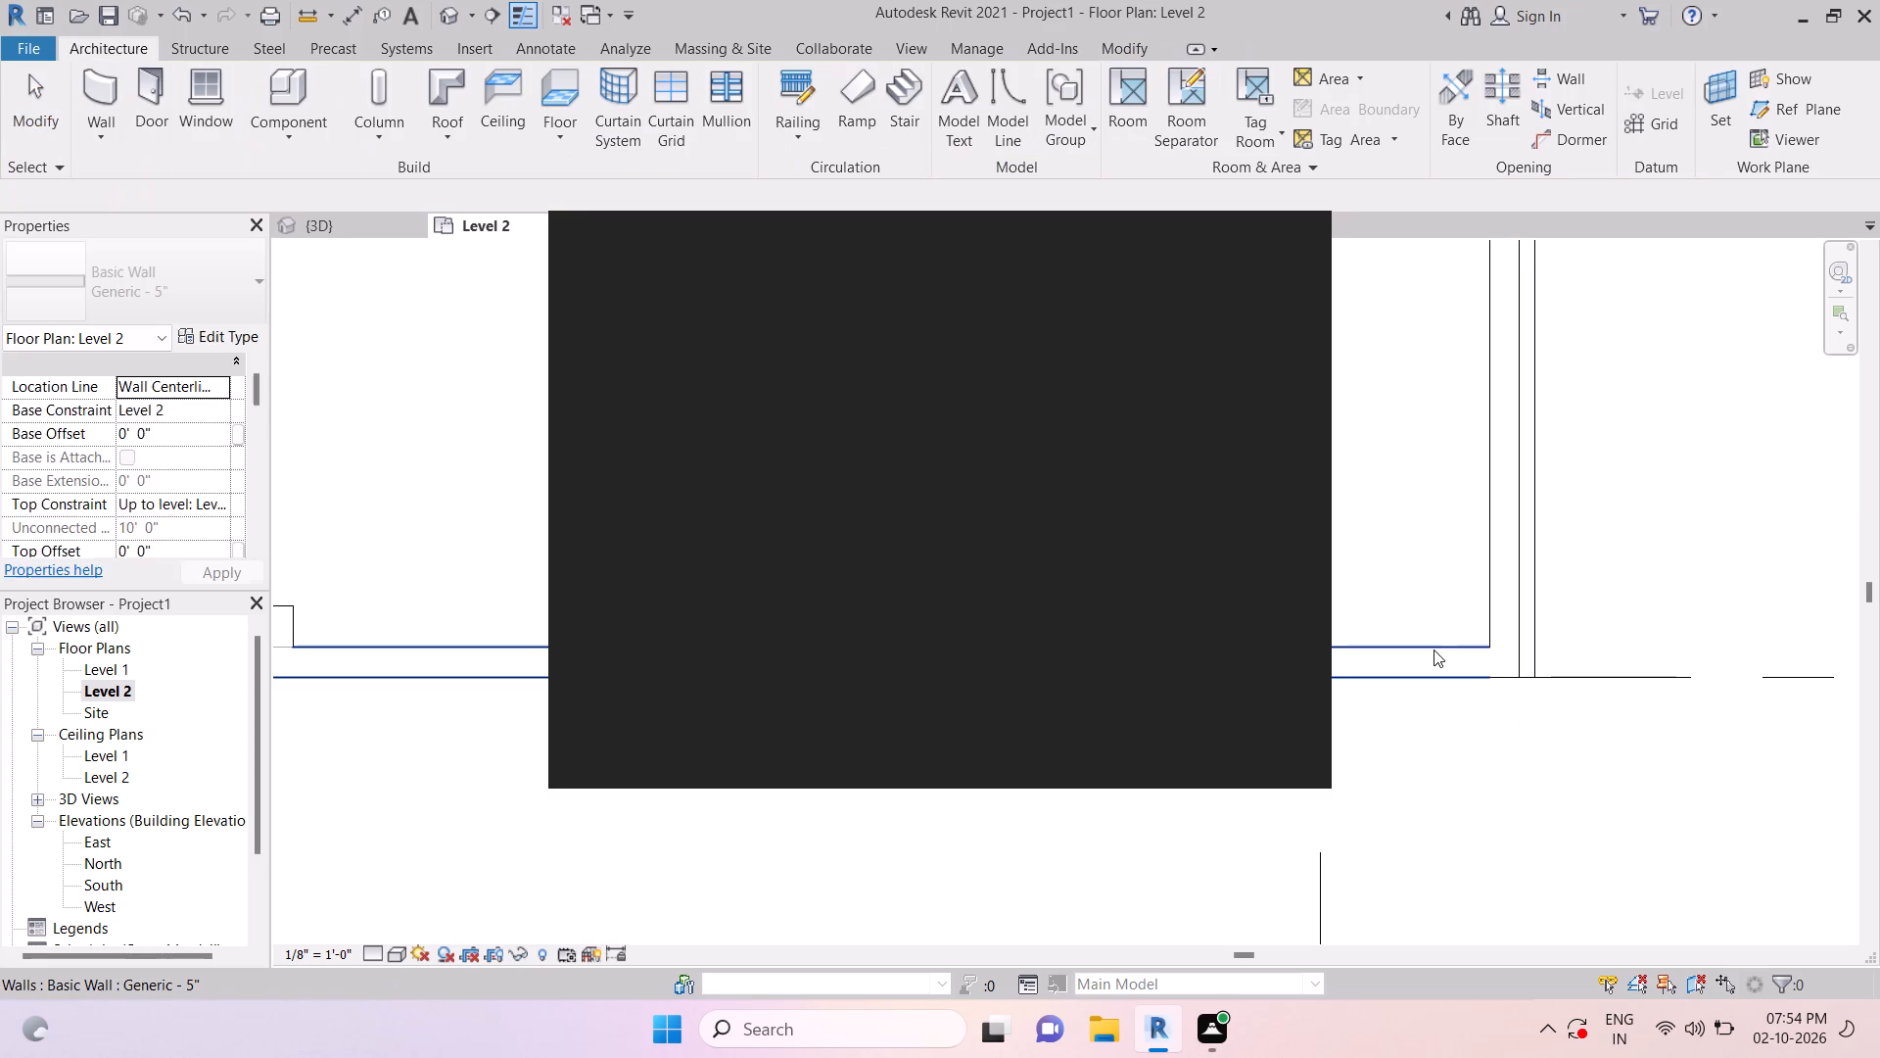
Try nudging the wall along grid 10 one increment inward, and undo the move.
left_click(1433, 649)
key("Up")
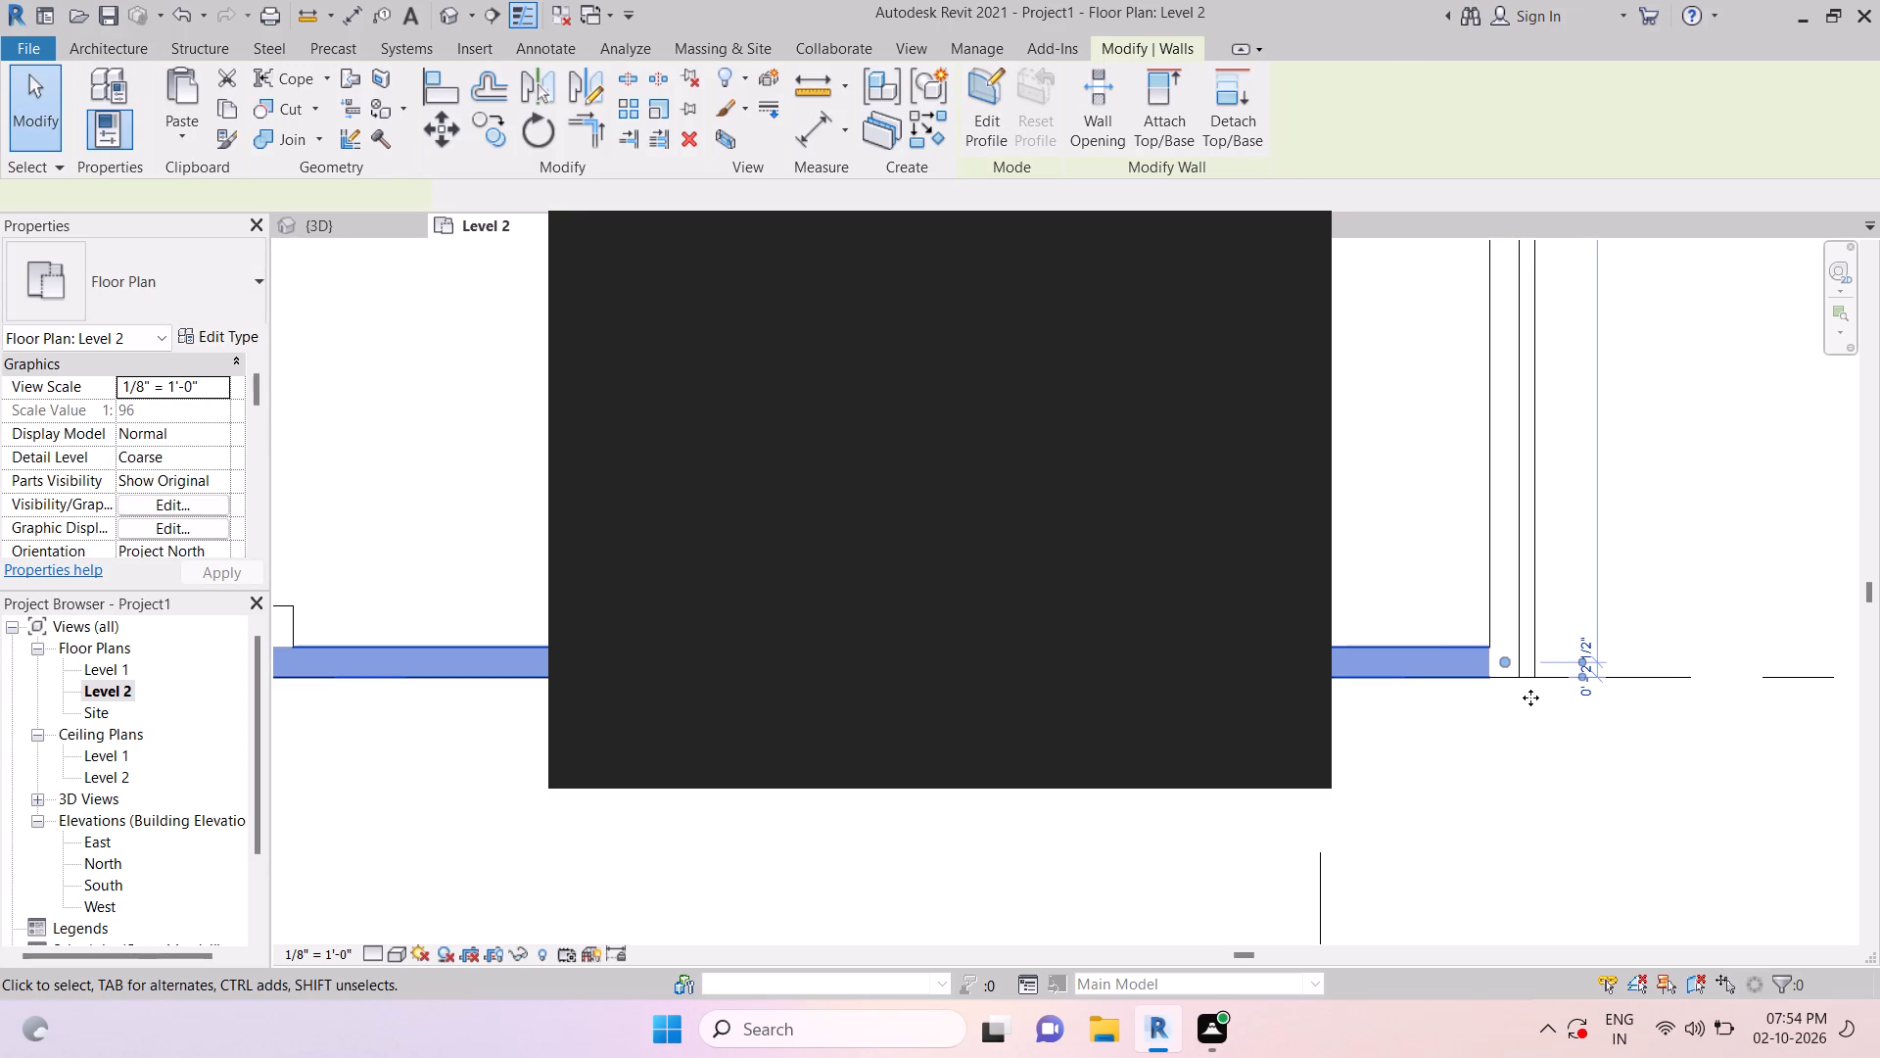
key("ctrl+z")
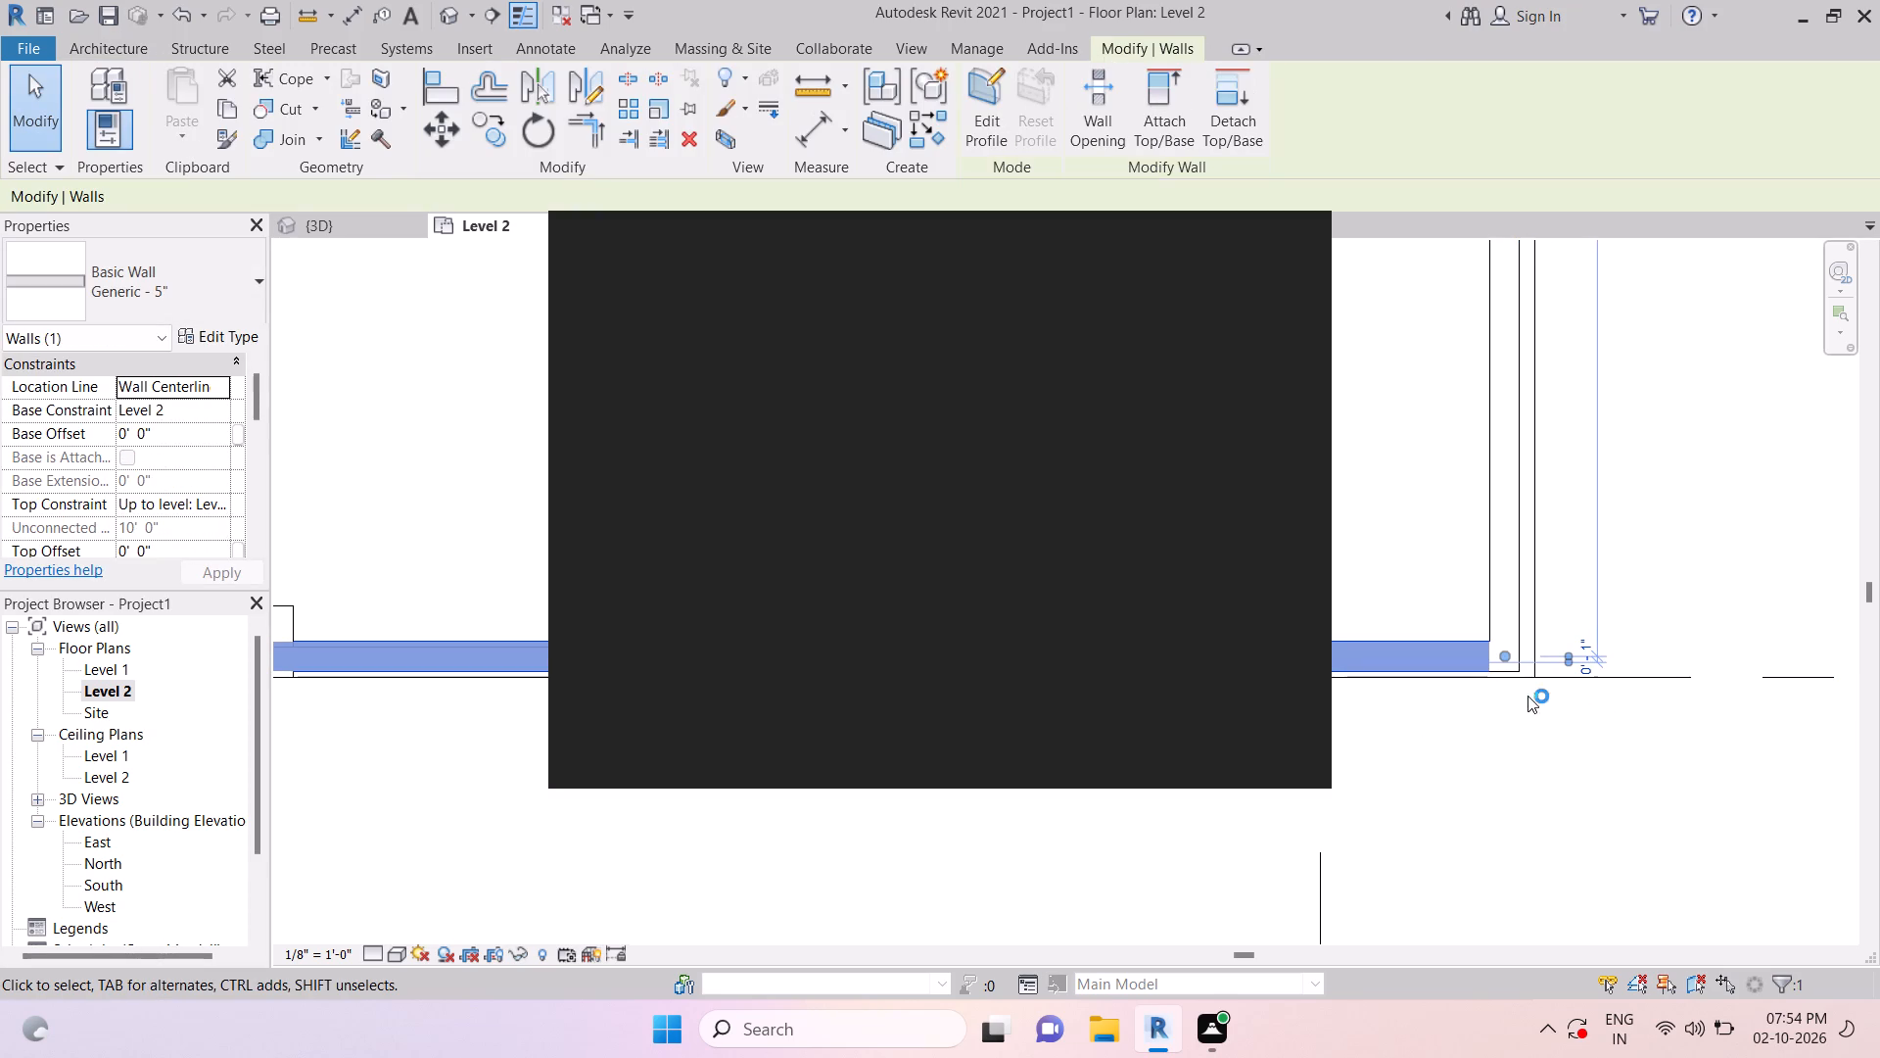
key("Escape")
Align the outer face of the wall beyond grid 5 with the projecting slab edge.
scroll(1533, 648, "up", 4)
key("Escape")
key("Escape")
key("Escape")
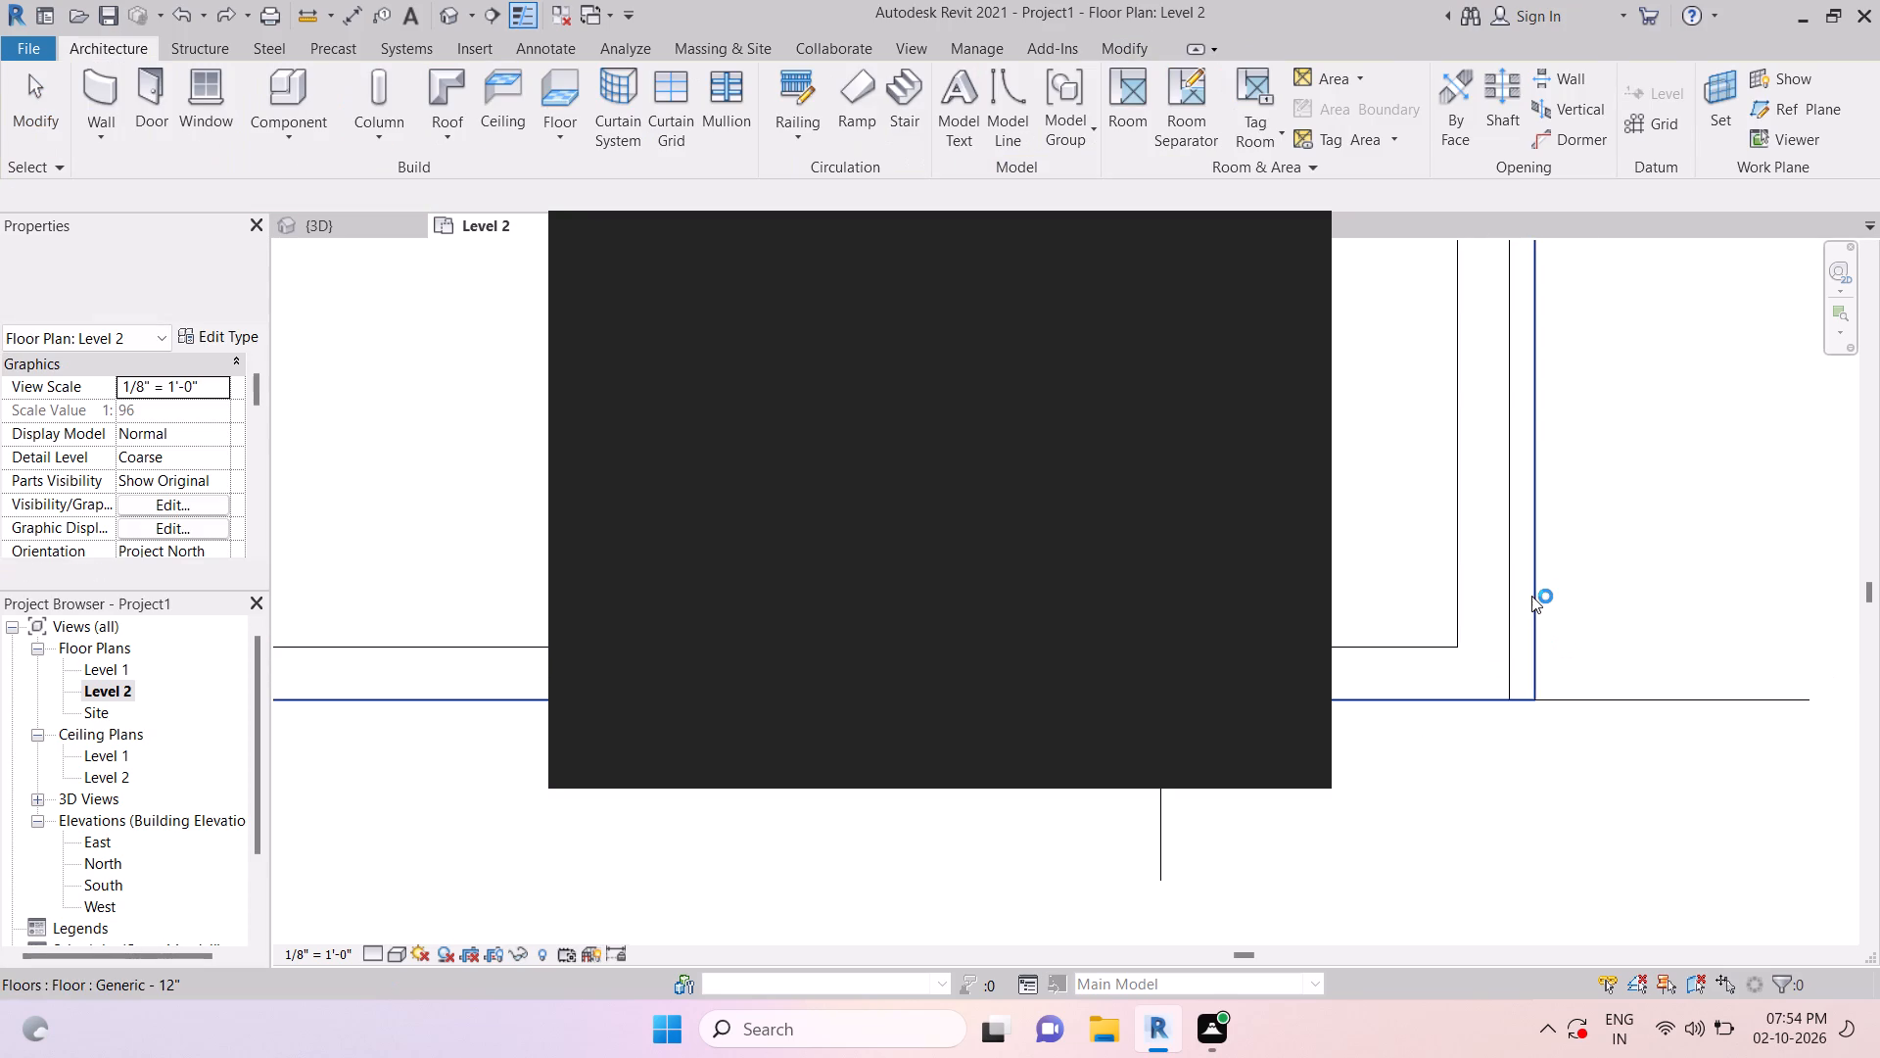
type("al")
left_click(1545, 602)
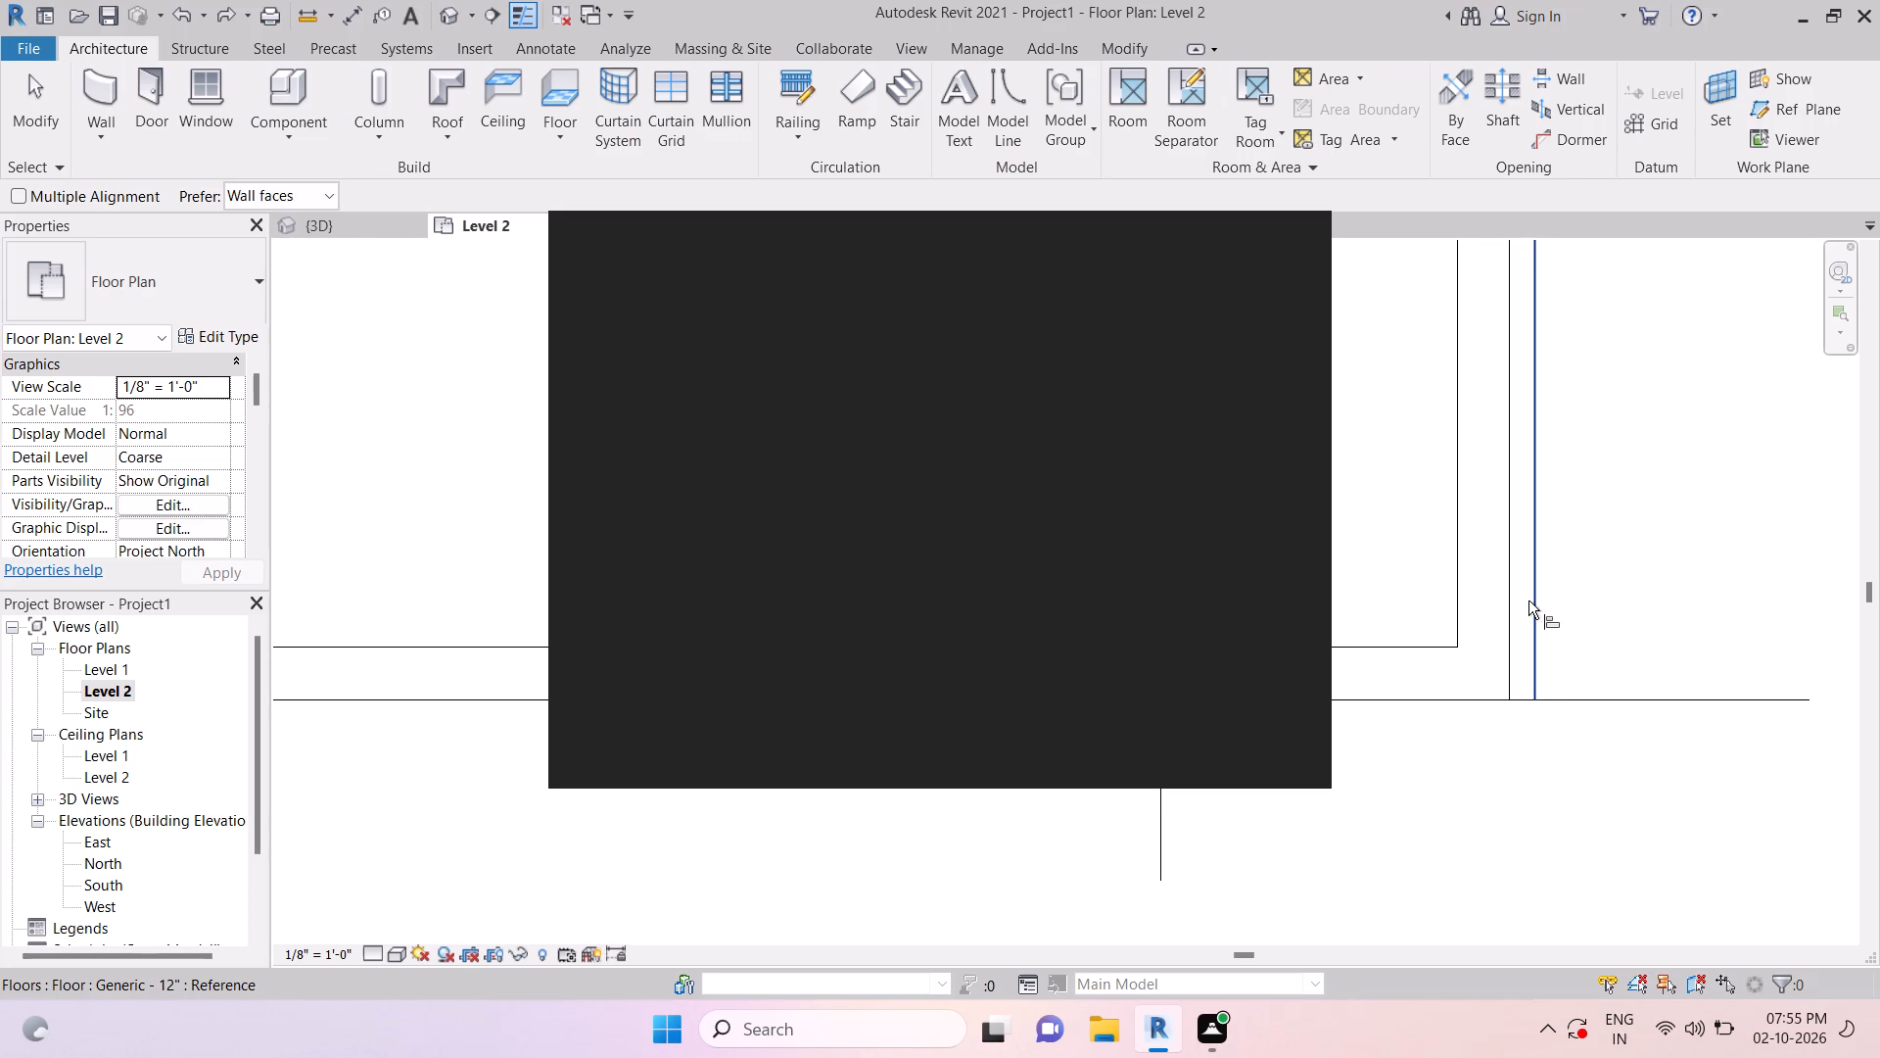
key("Escape")
key("Escape")
key("Escape")
key("a")
key("l")
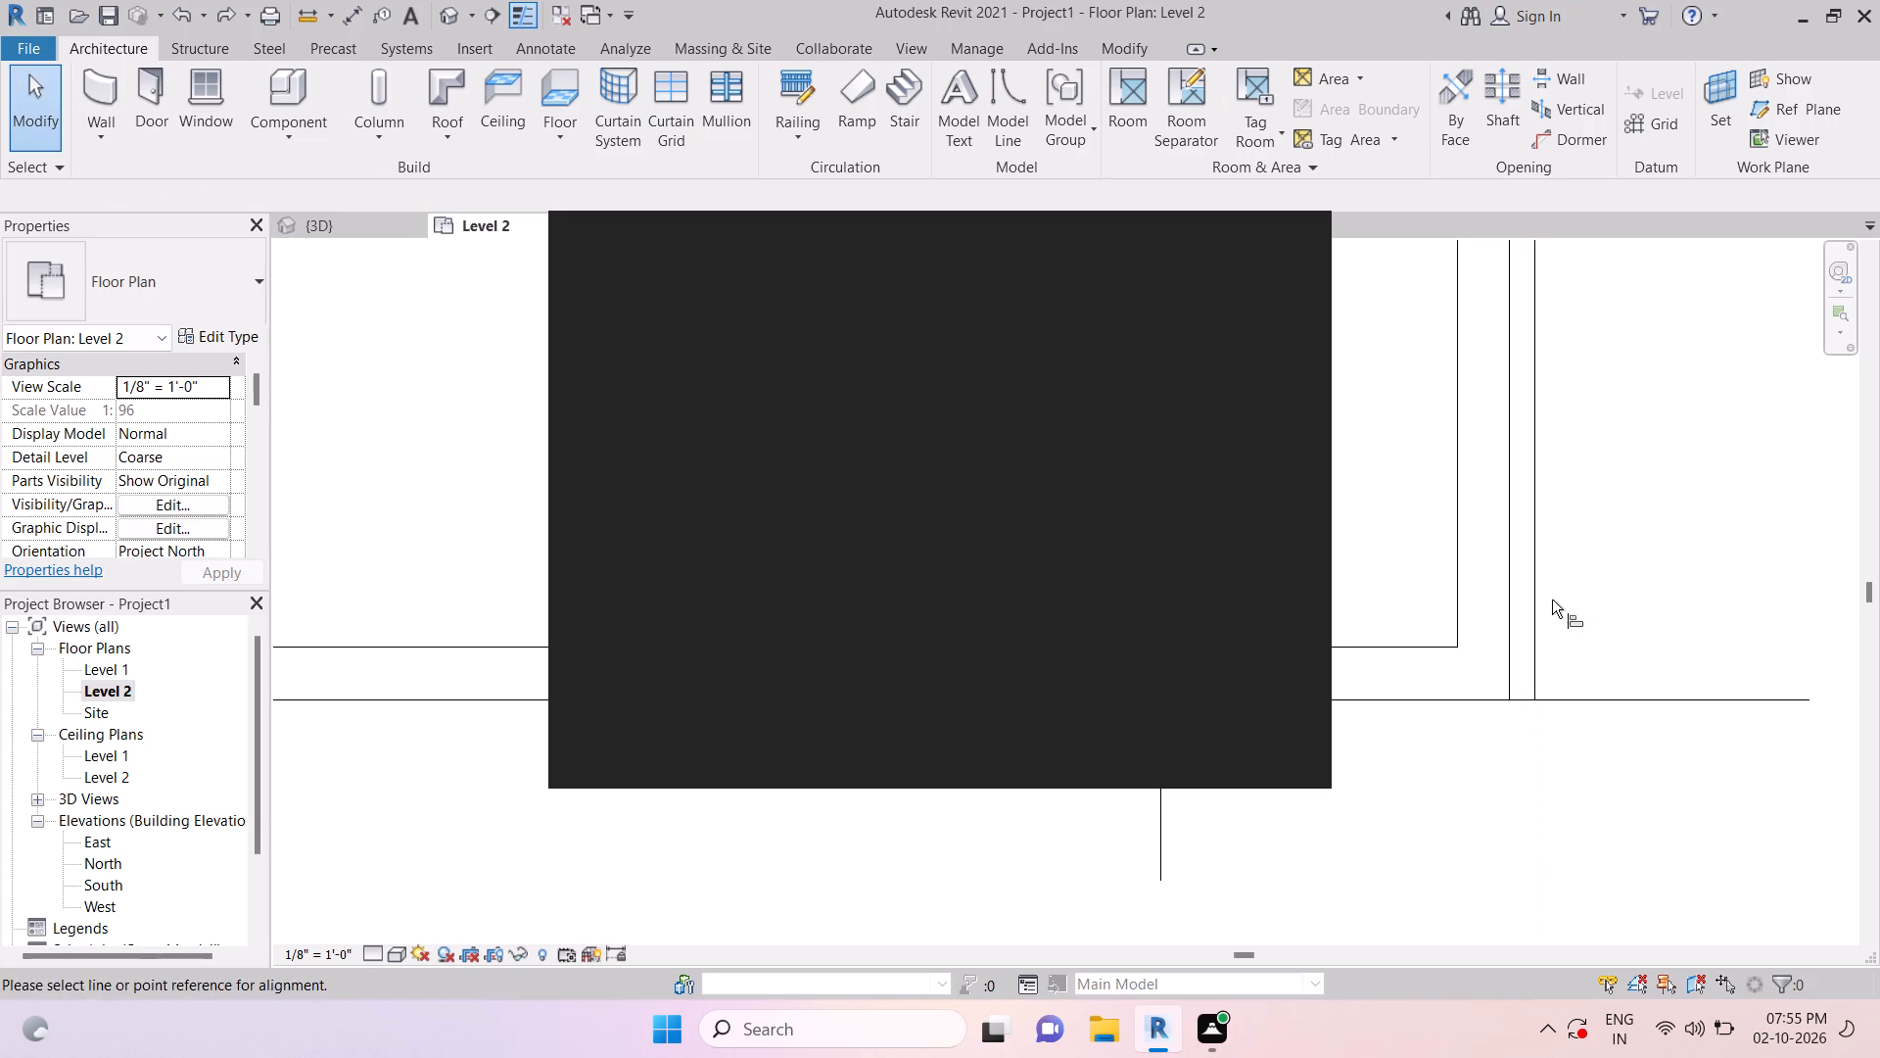
left_click(1529, 591)
left_click(1510, 591)
key("Escape")
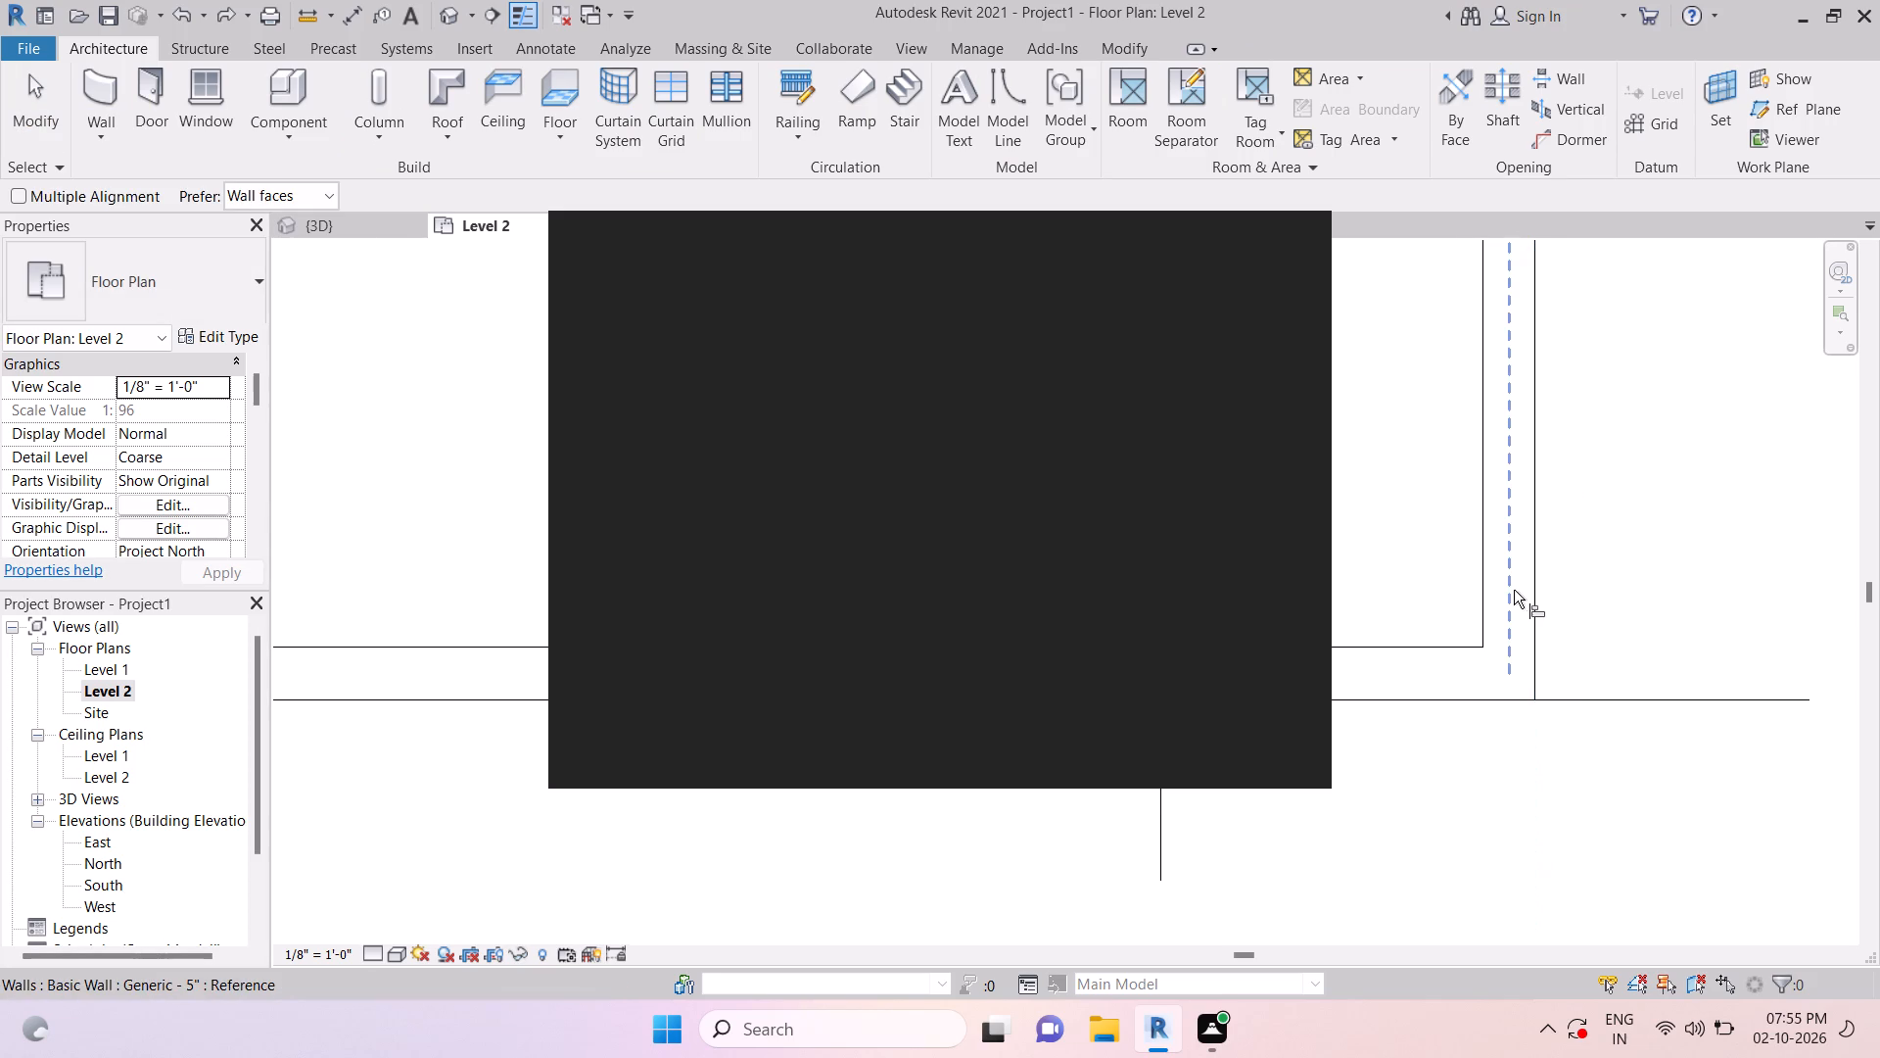
Split the Generic - 5" wall along grid 10 where it crosses grid 5, separating the short return.
scroll(1514, 590, "down", 5)
middle_click_drag(1392, 666, 1452, 665)
key("Escape")
key("Escape")
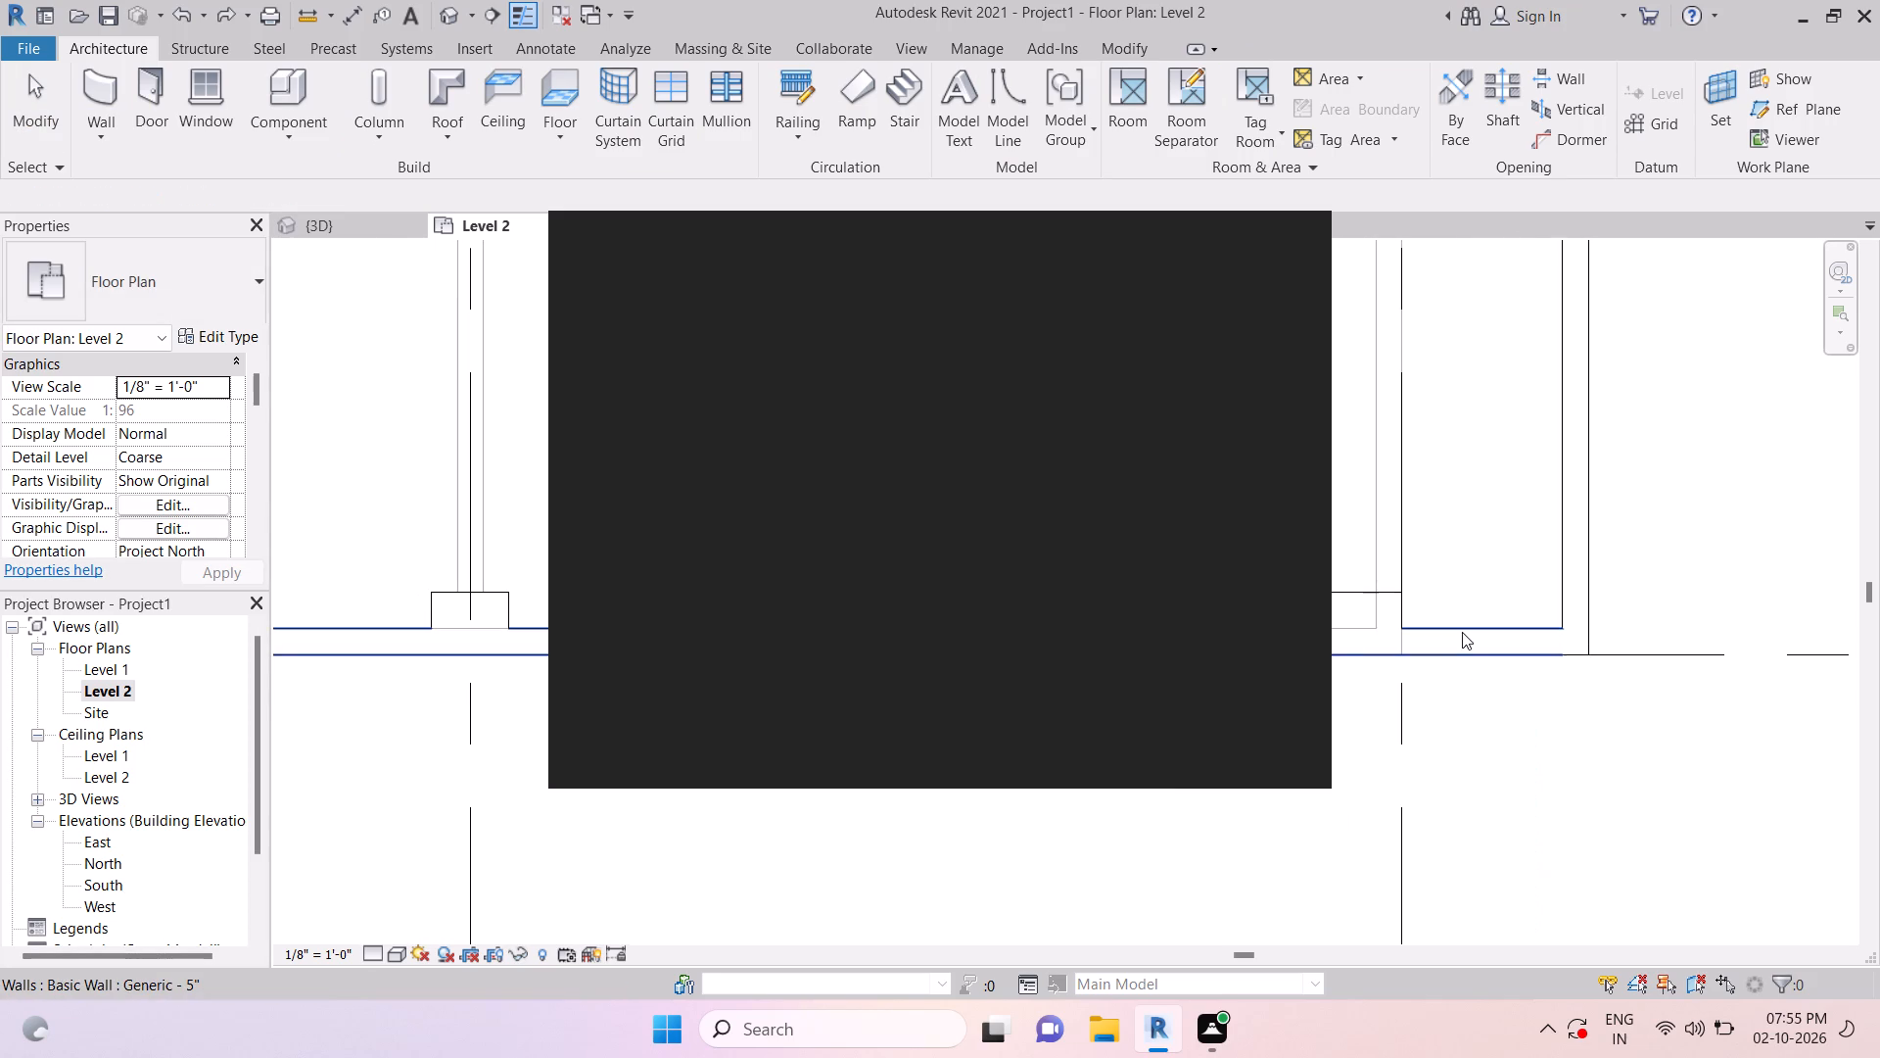
left_click(1462, 630)
key("Escape")
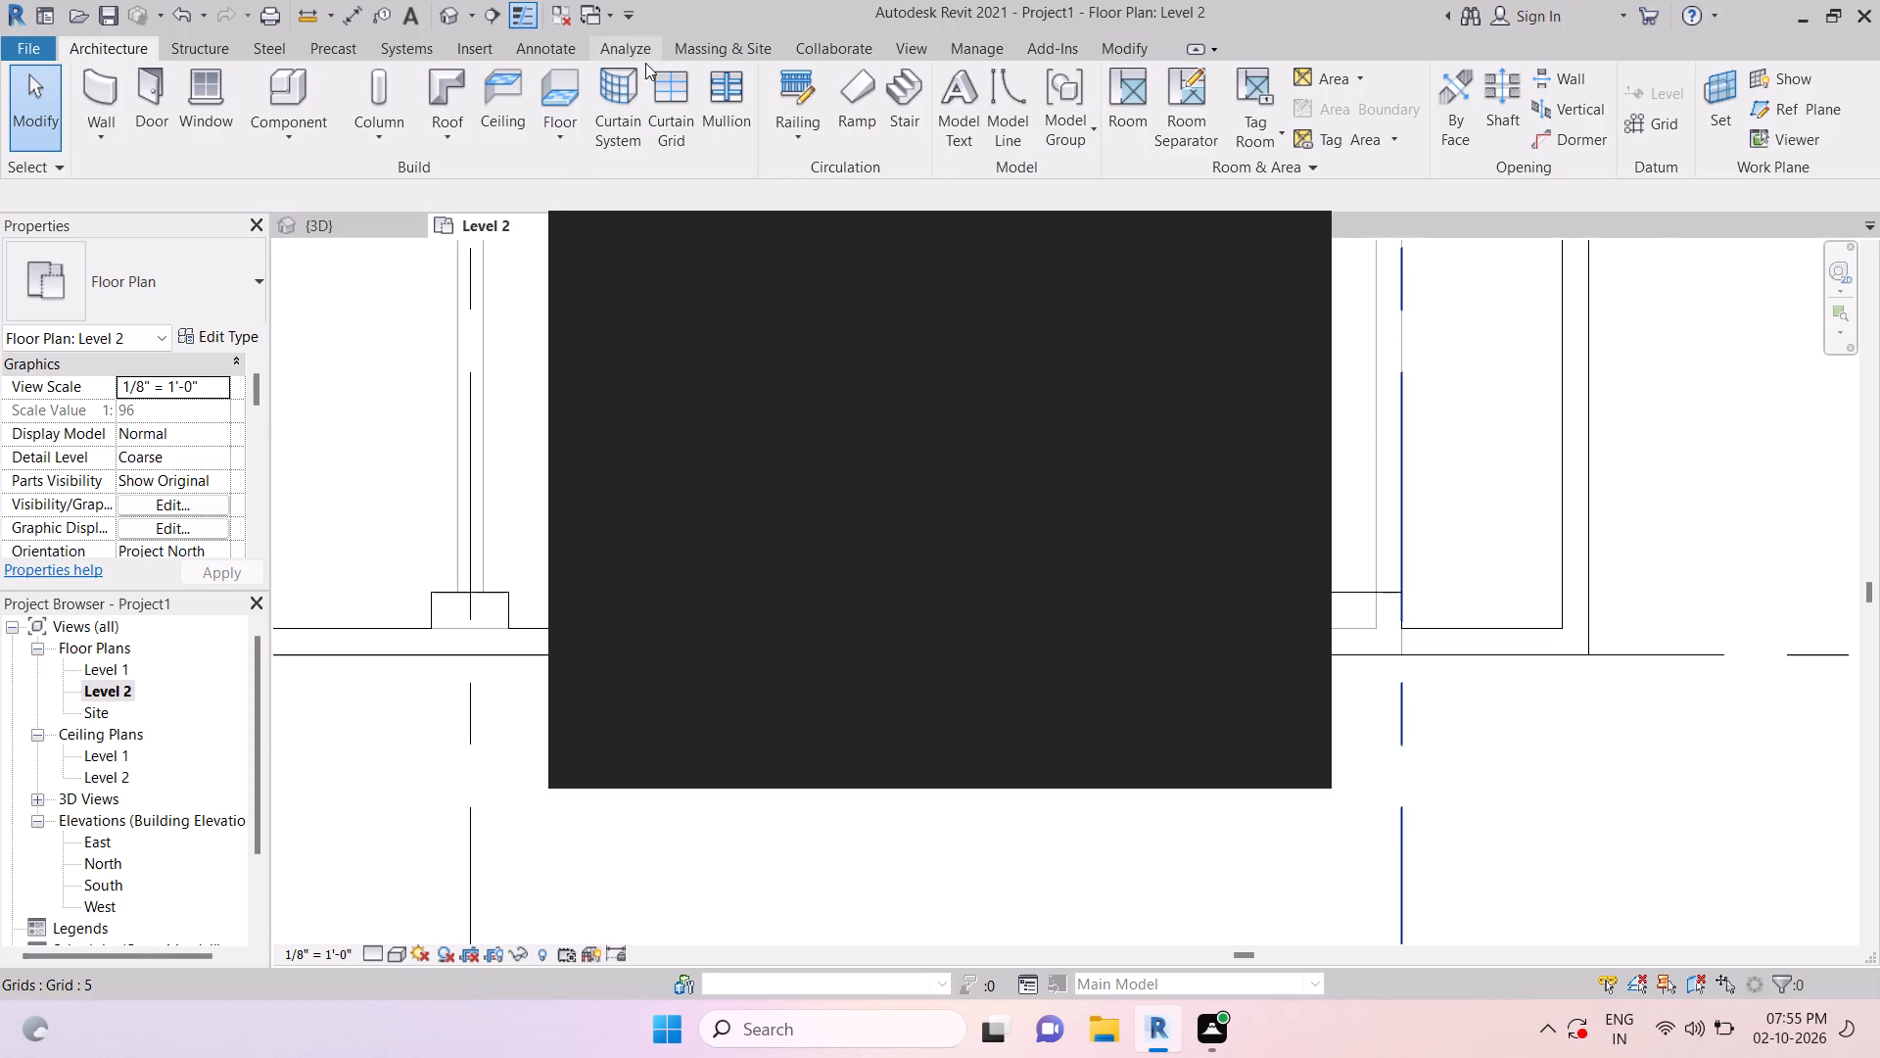
left_click(1425, 624)
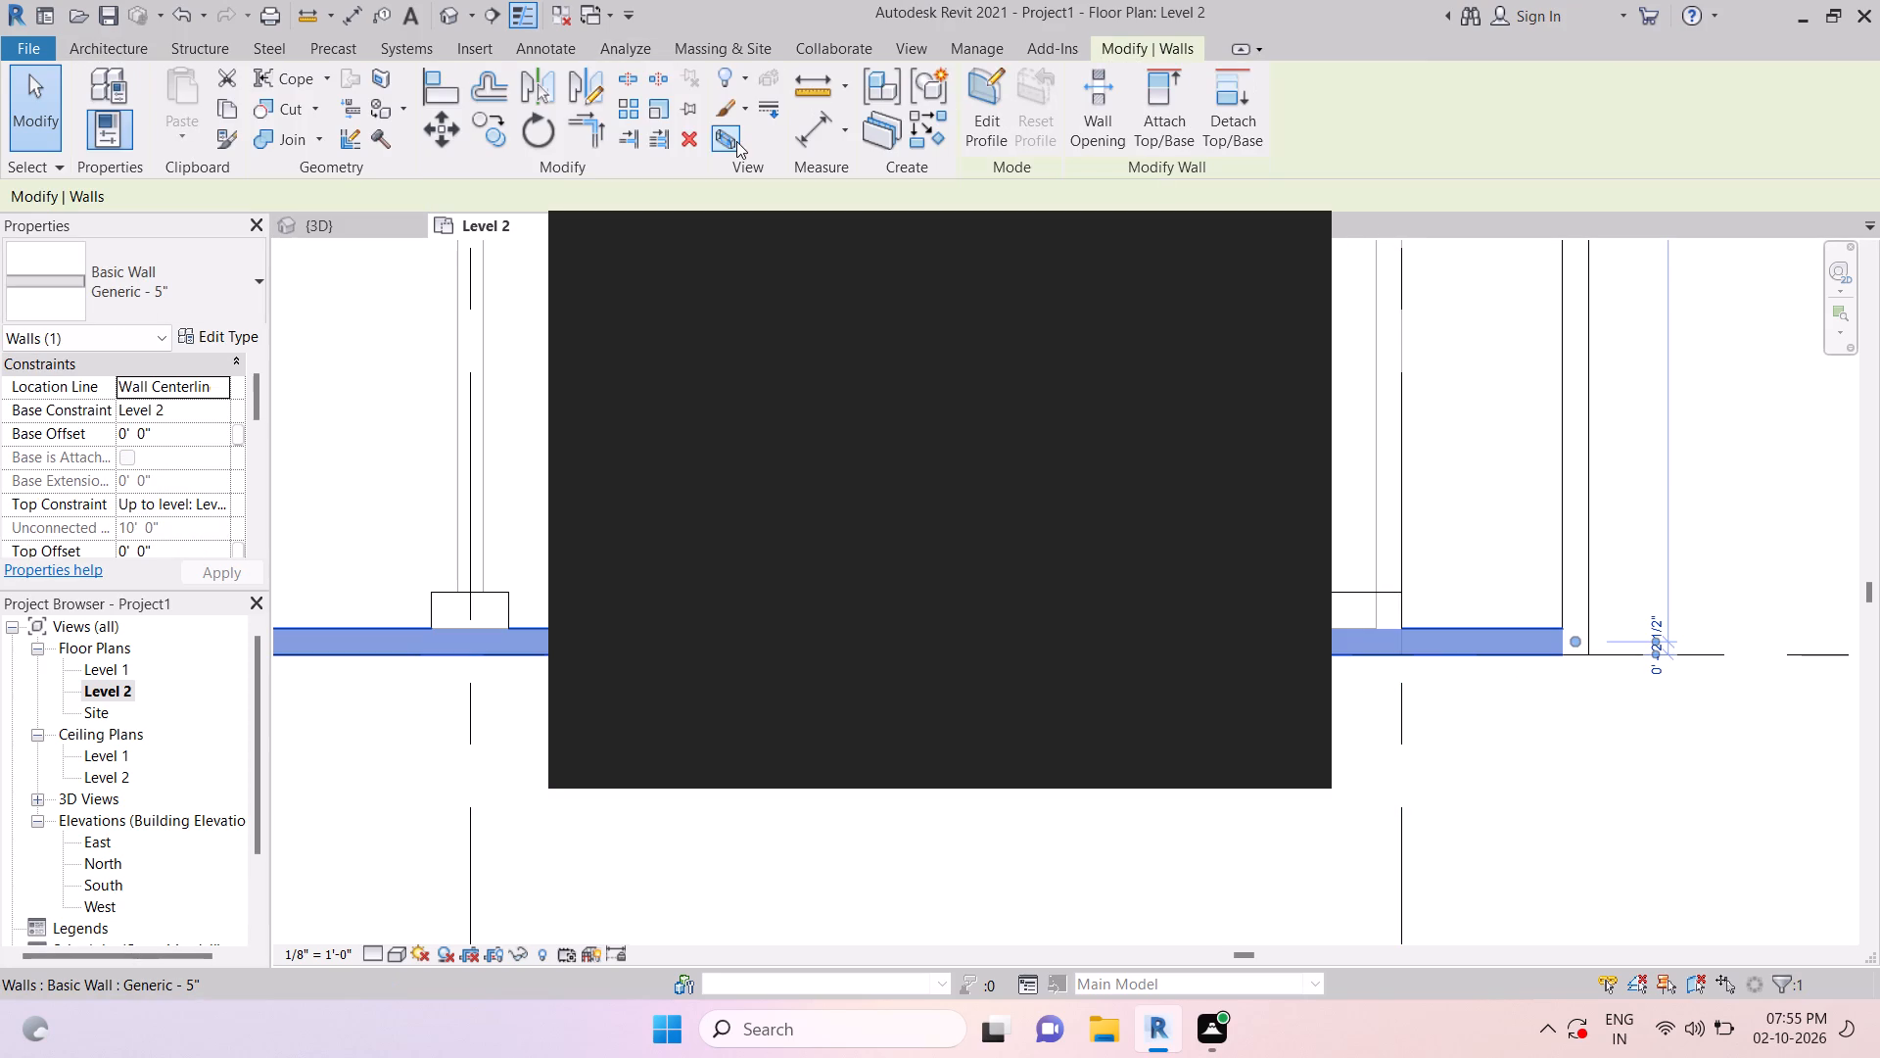
left_click(634, 83)
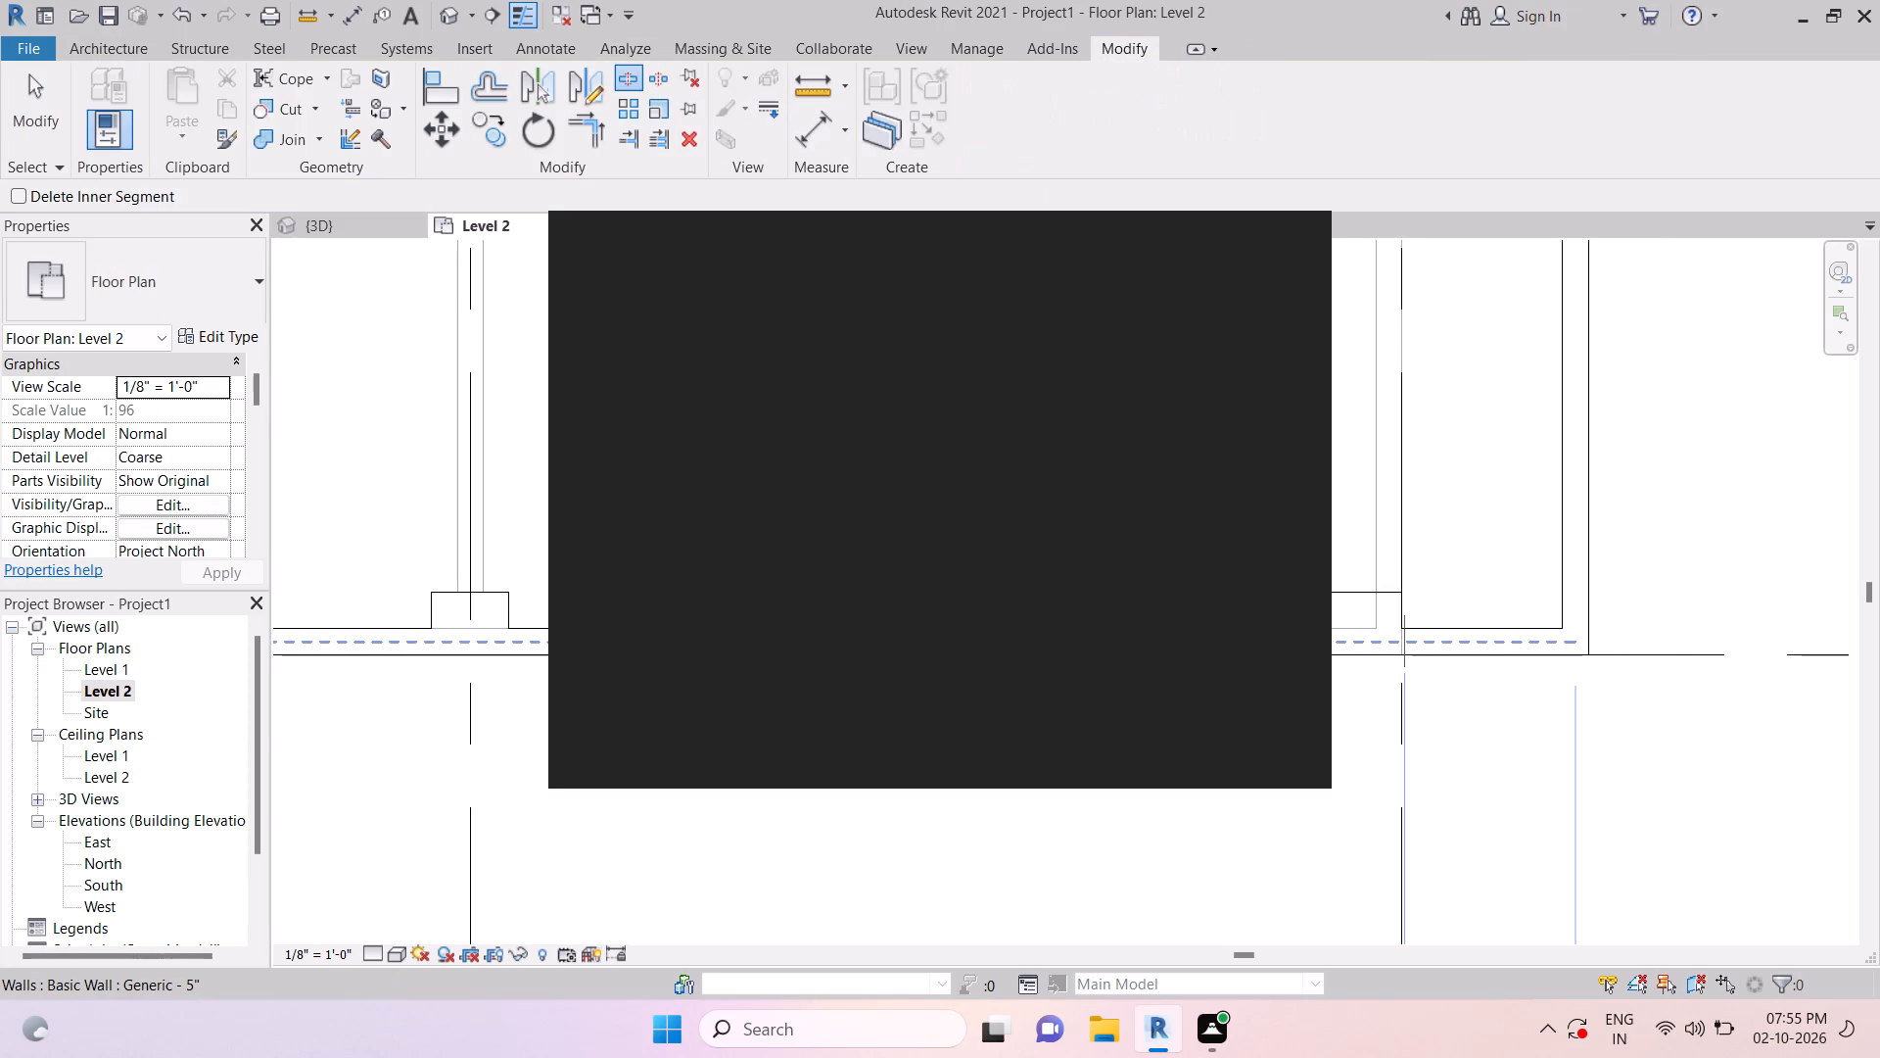
scroll(1407, 640, "up", 4)
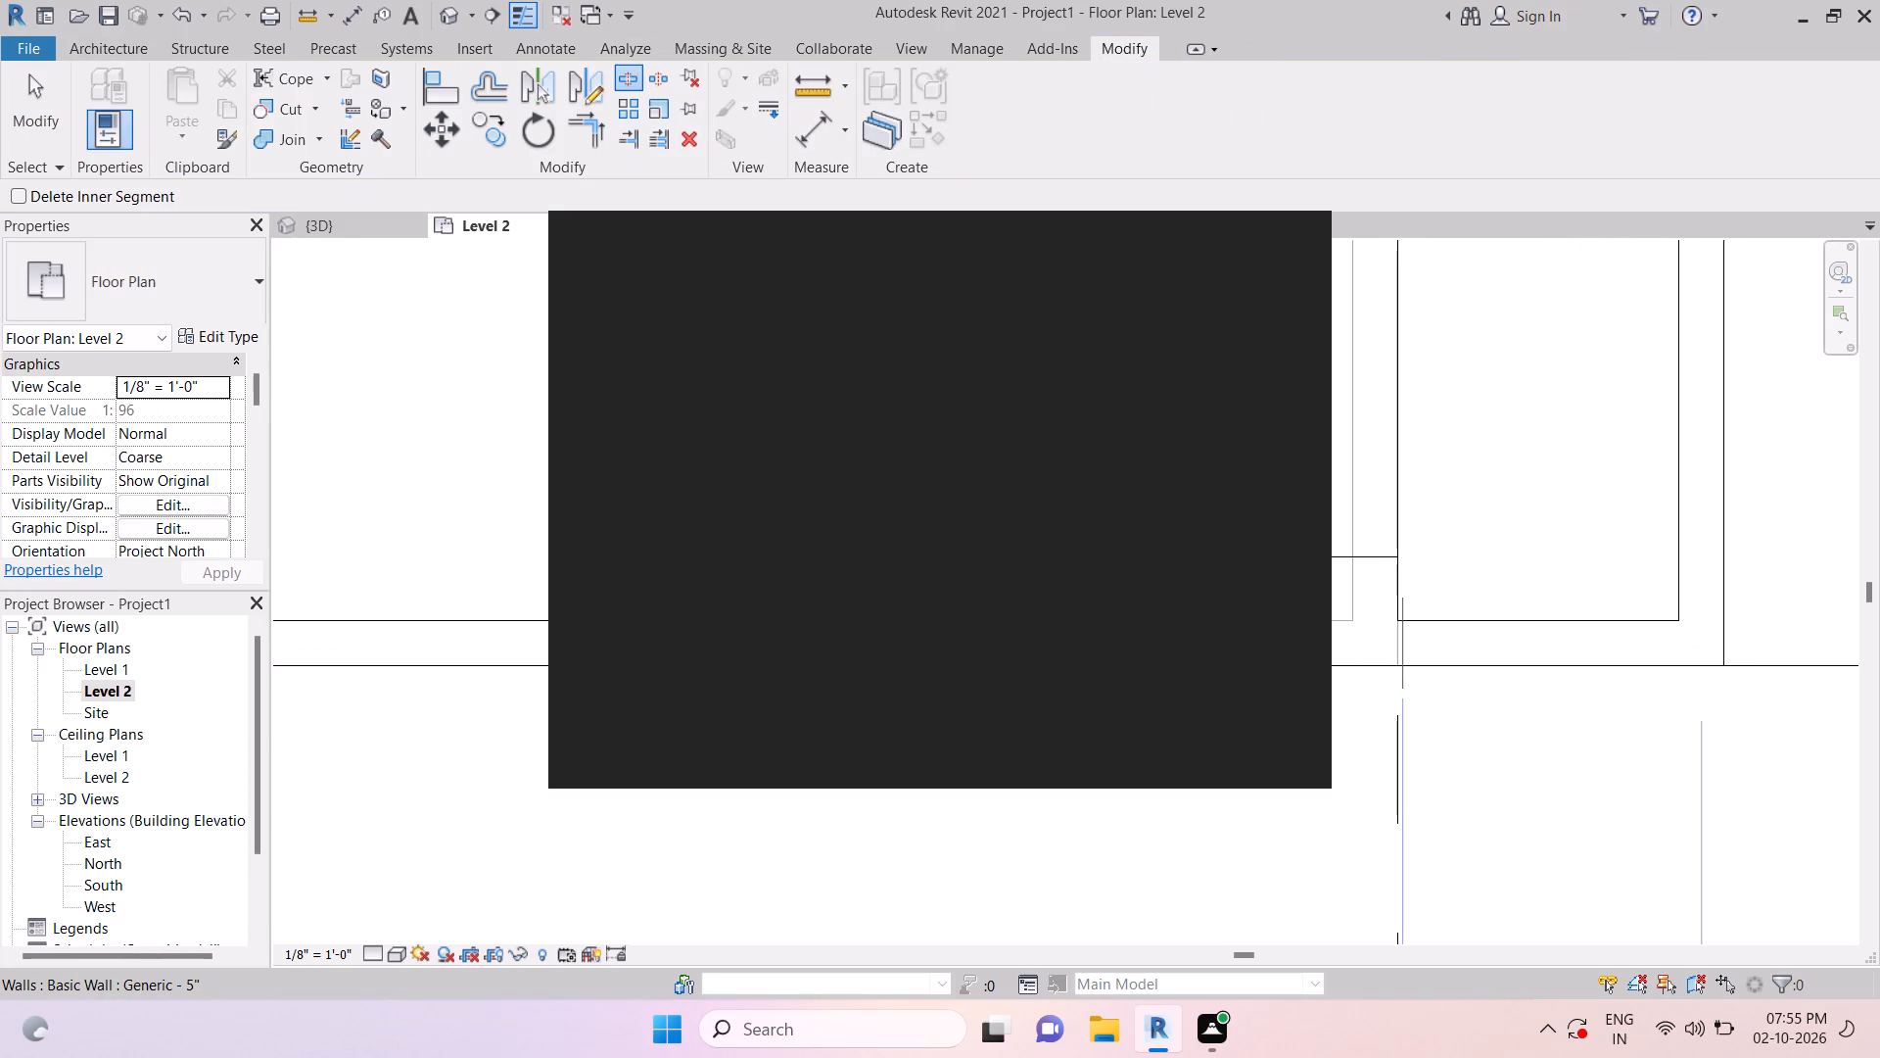
scroll(1398, 646, "up", 4)
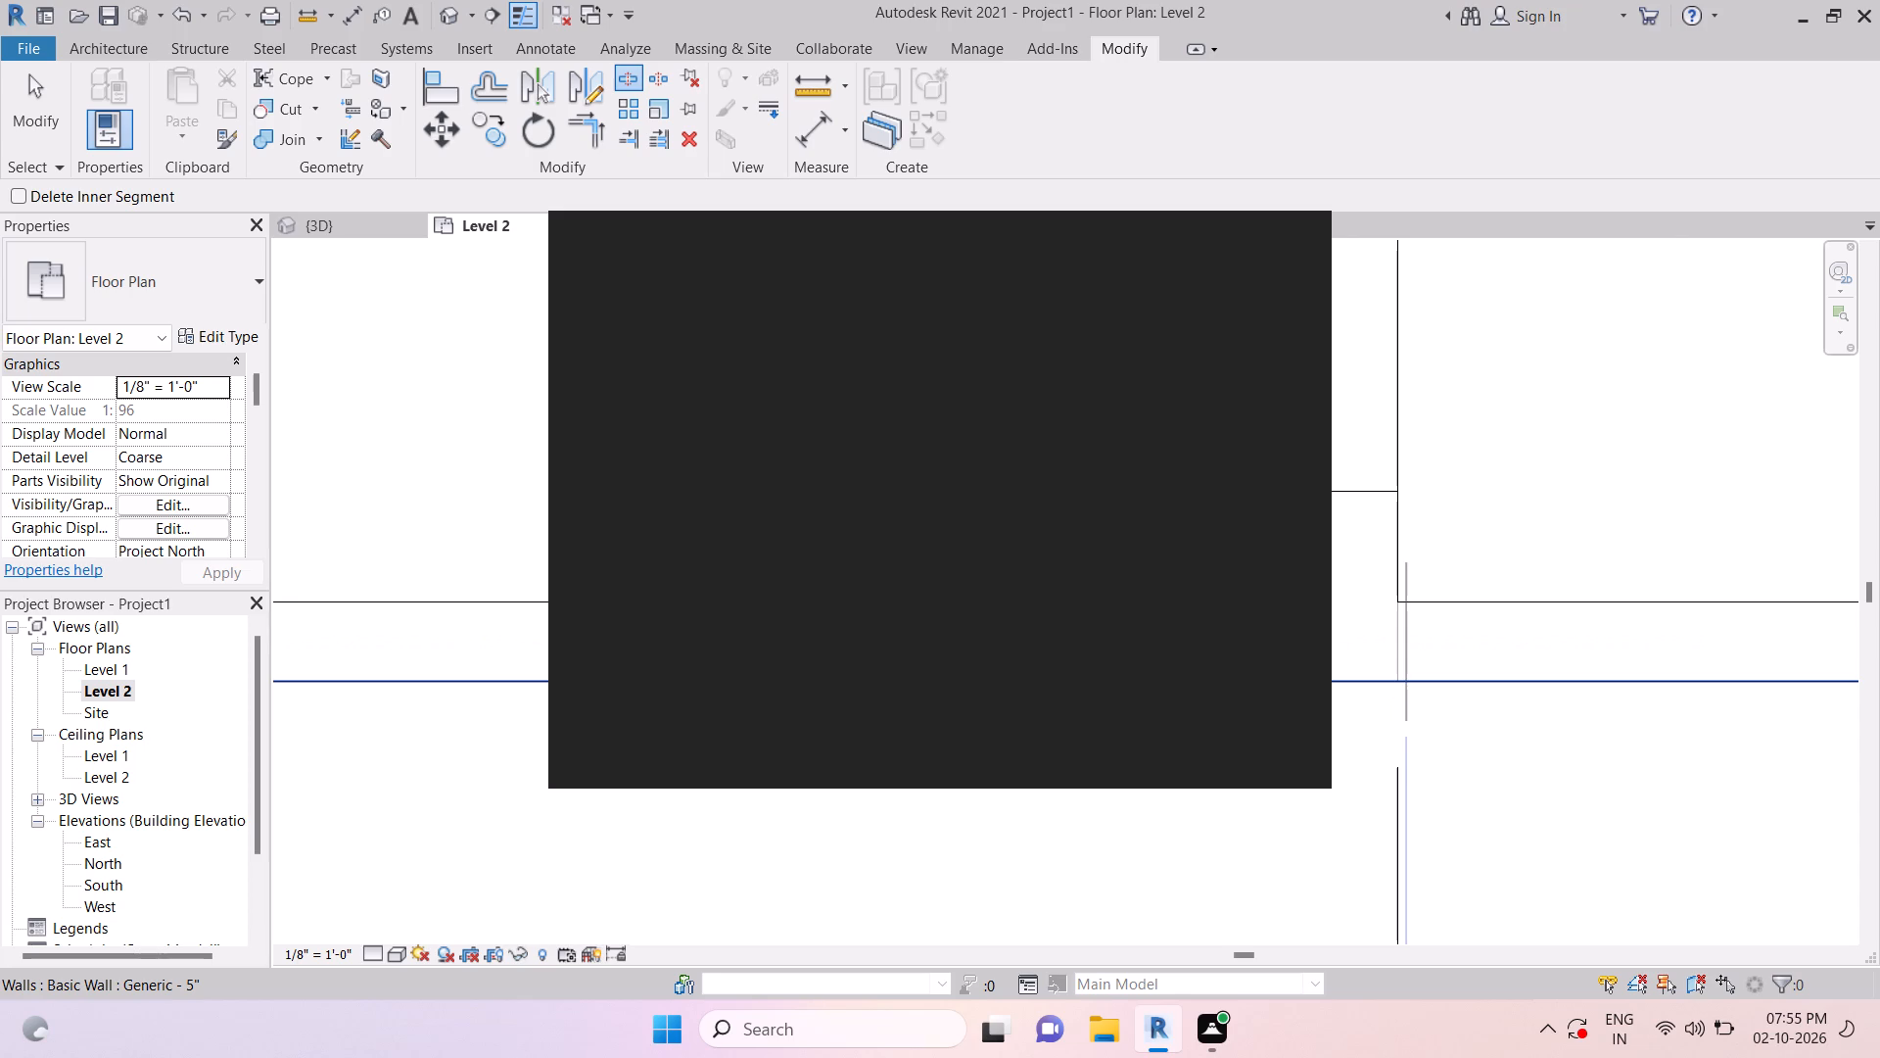
scroll(1398, 685, "up", 6)
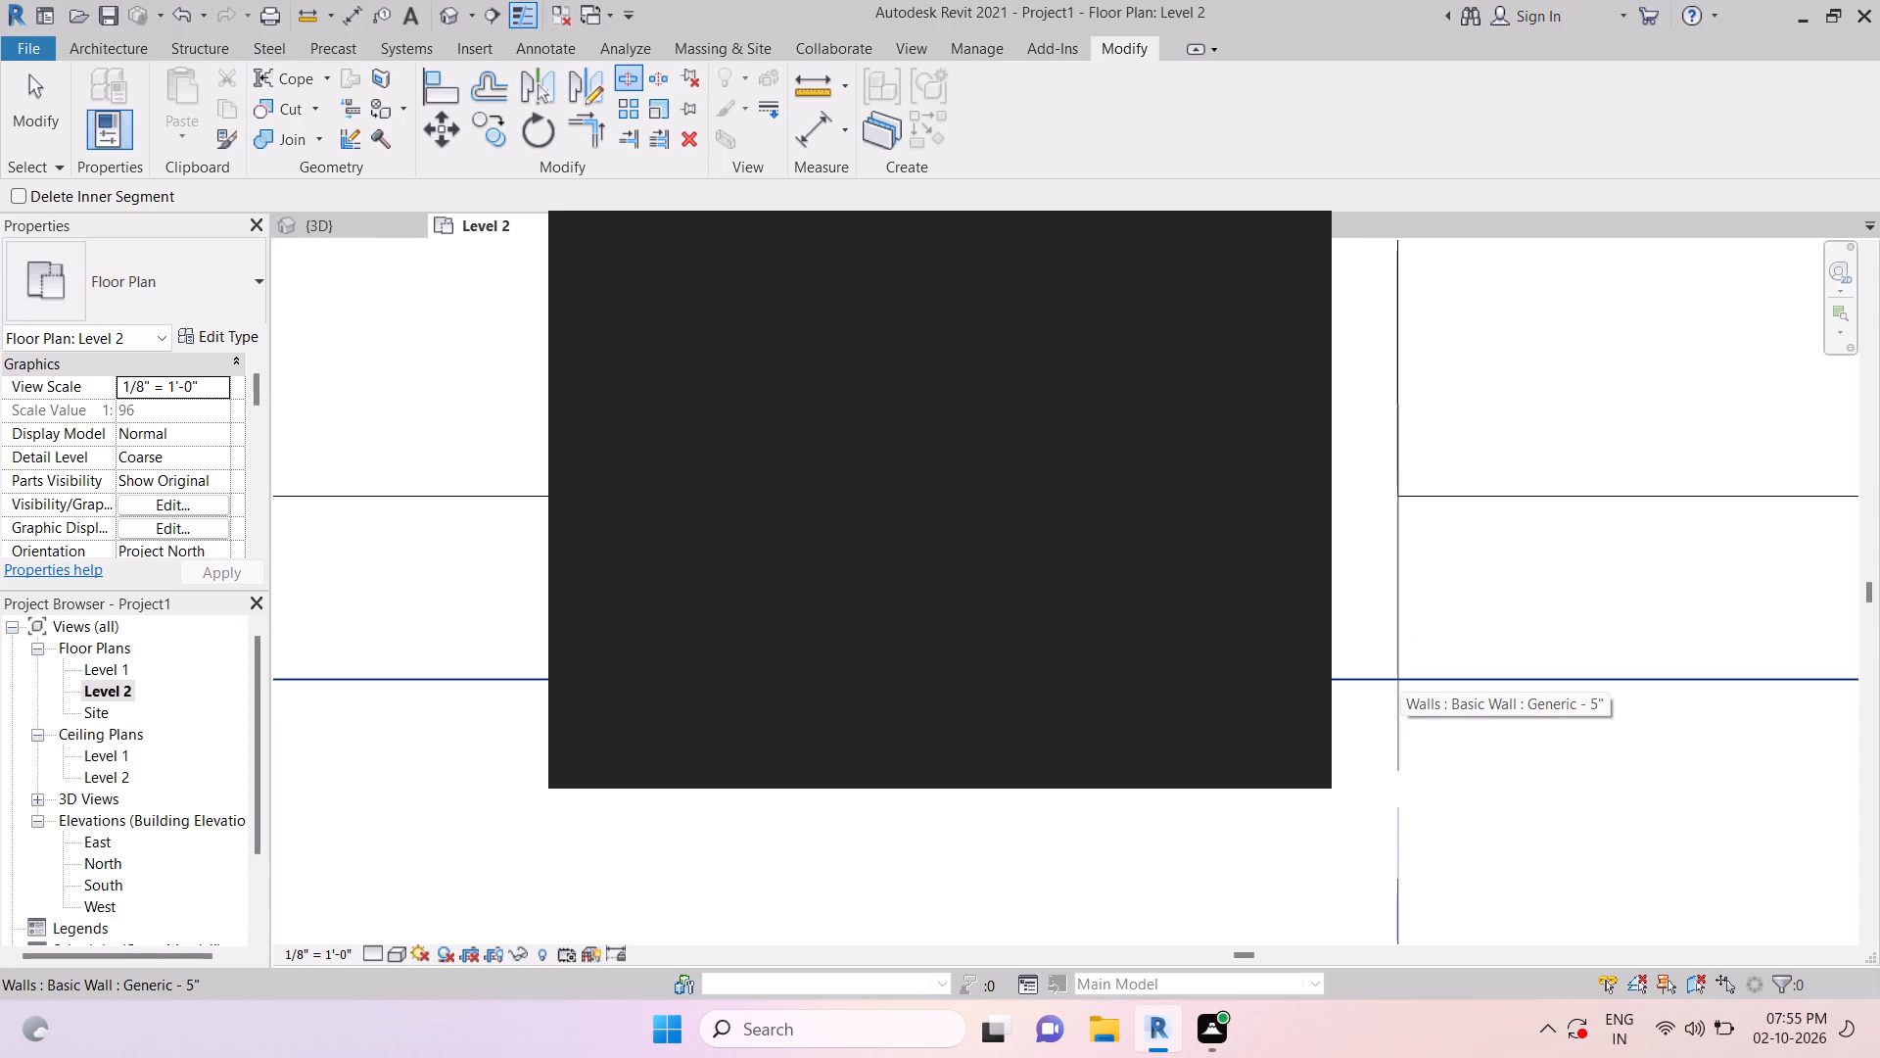
left_click(1401, 680)
key("Escape")
scroll(1420, 710, "down", 12)
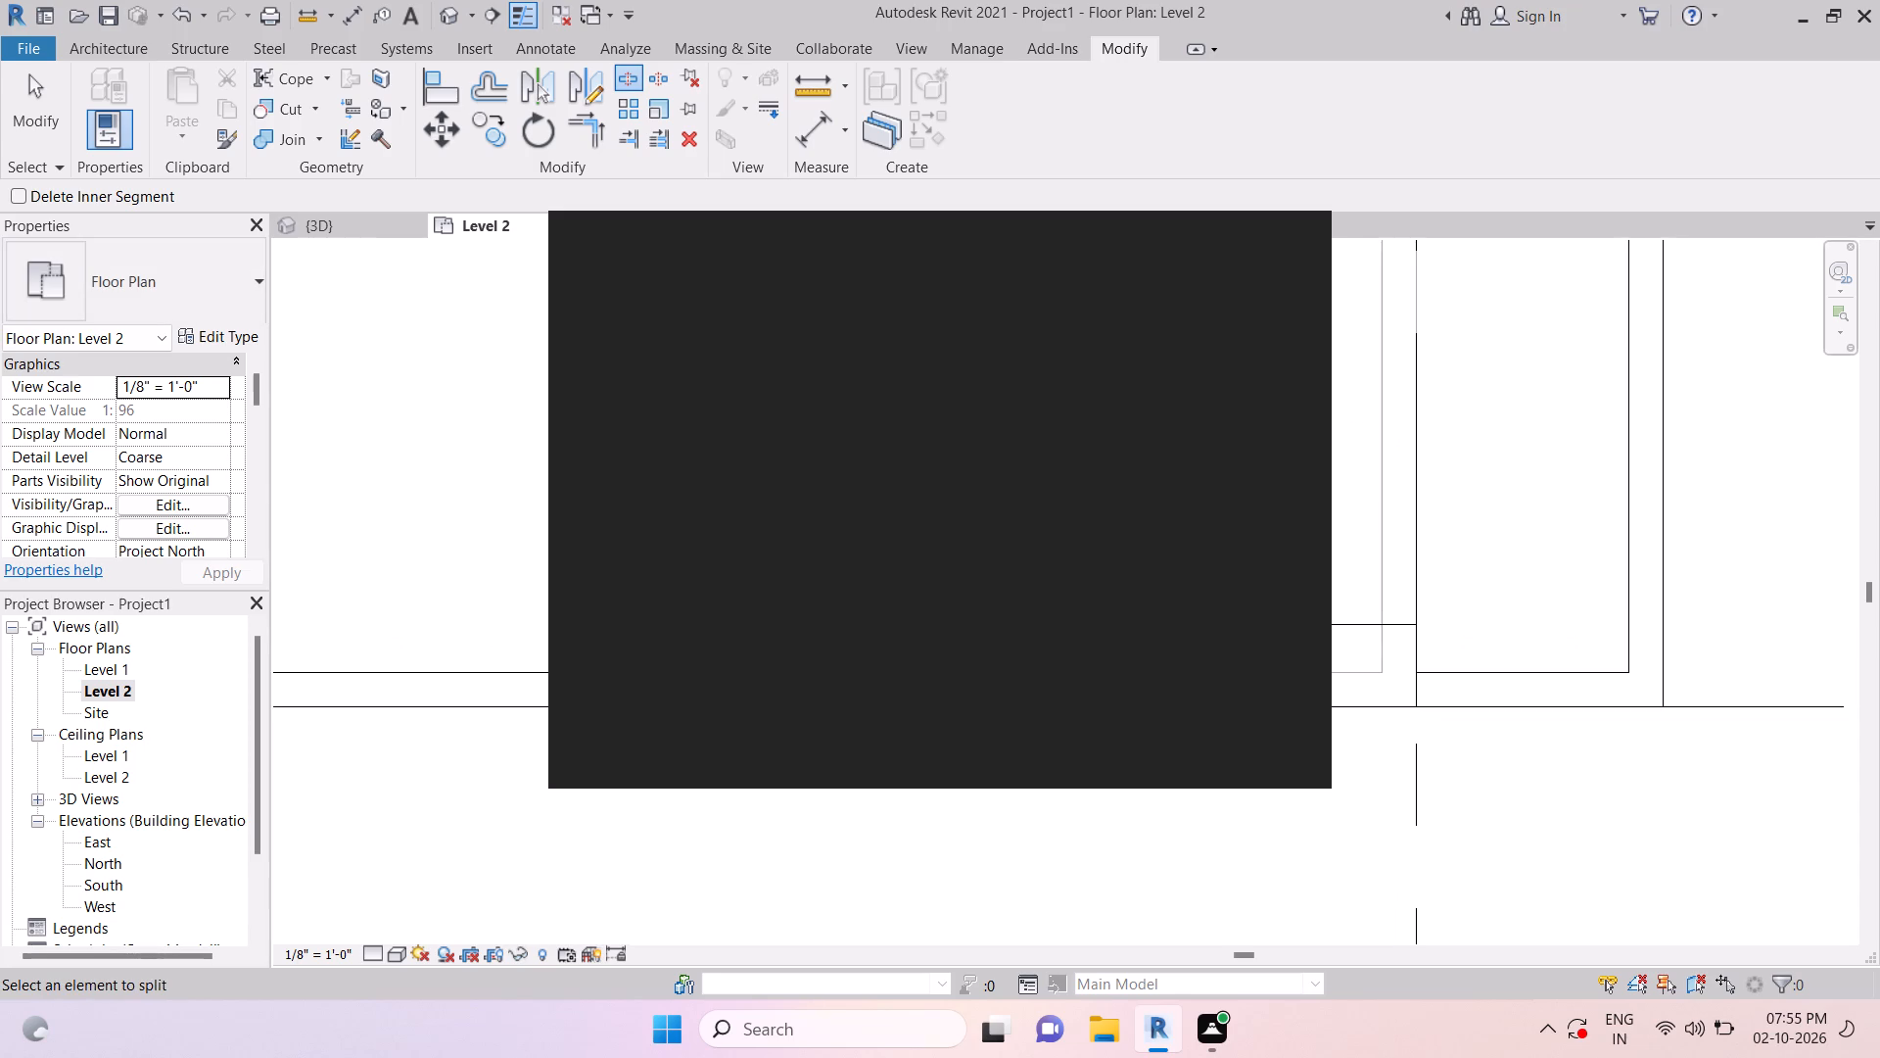
scroll(1421, 714, "down", 4)
key("Escape")
key("Escape")
key("Escape")
Set the short grid 10 return wall's top constraint to Unconnected with a height of 3' 0".
left_click(1489, 713)
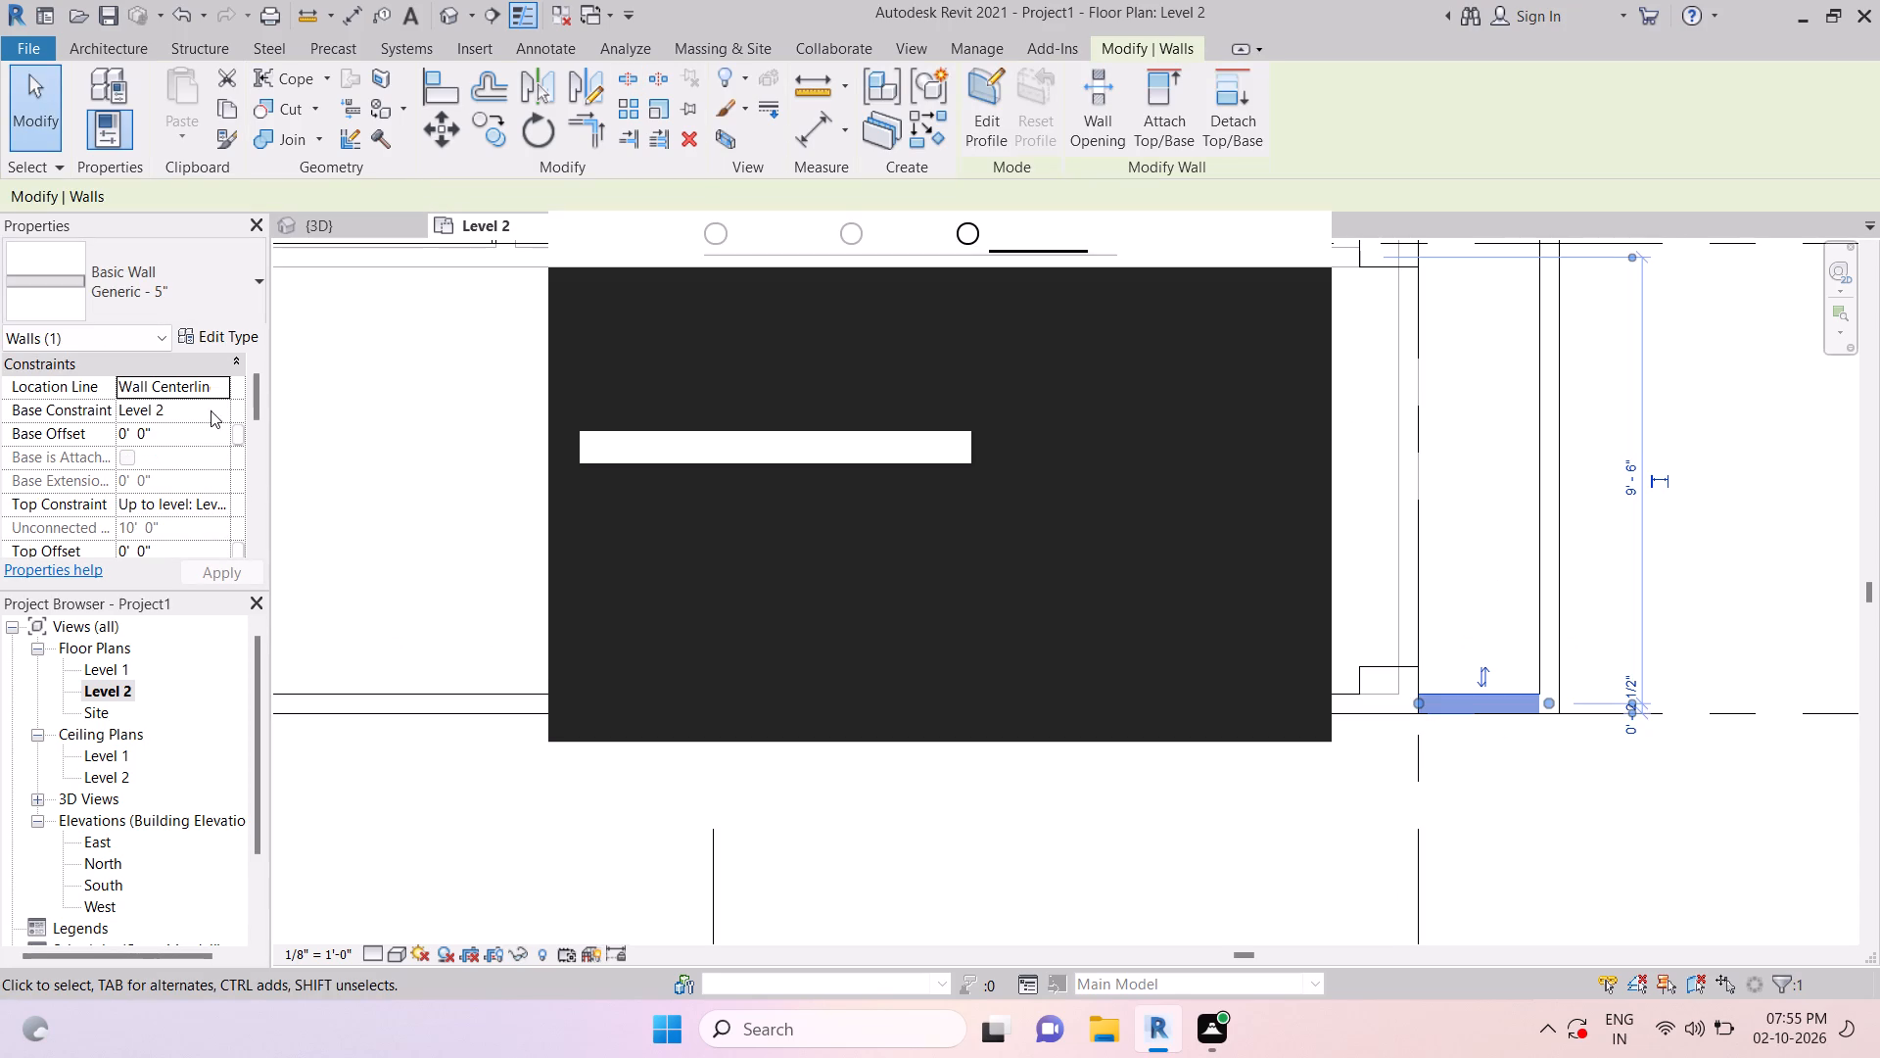
left_click(223, 499)
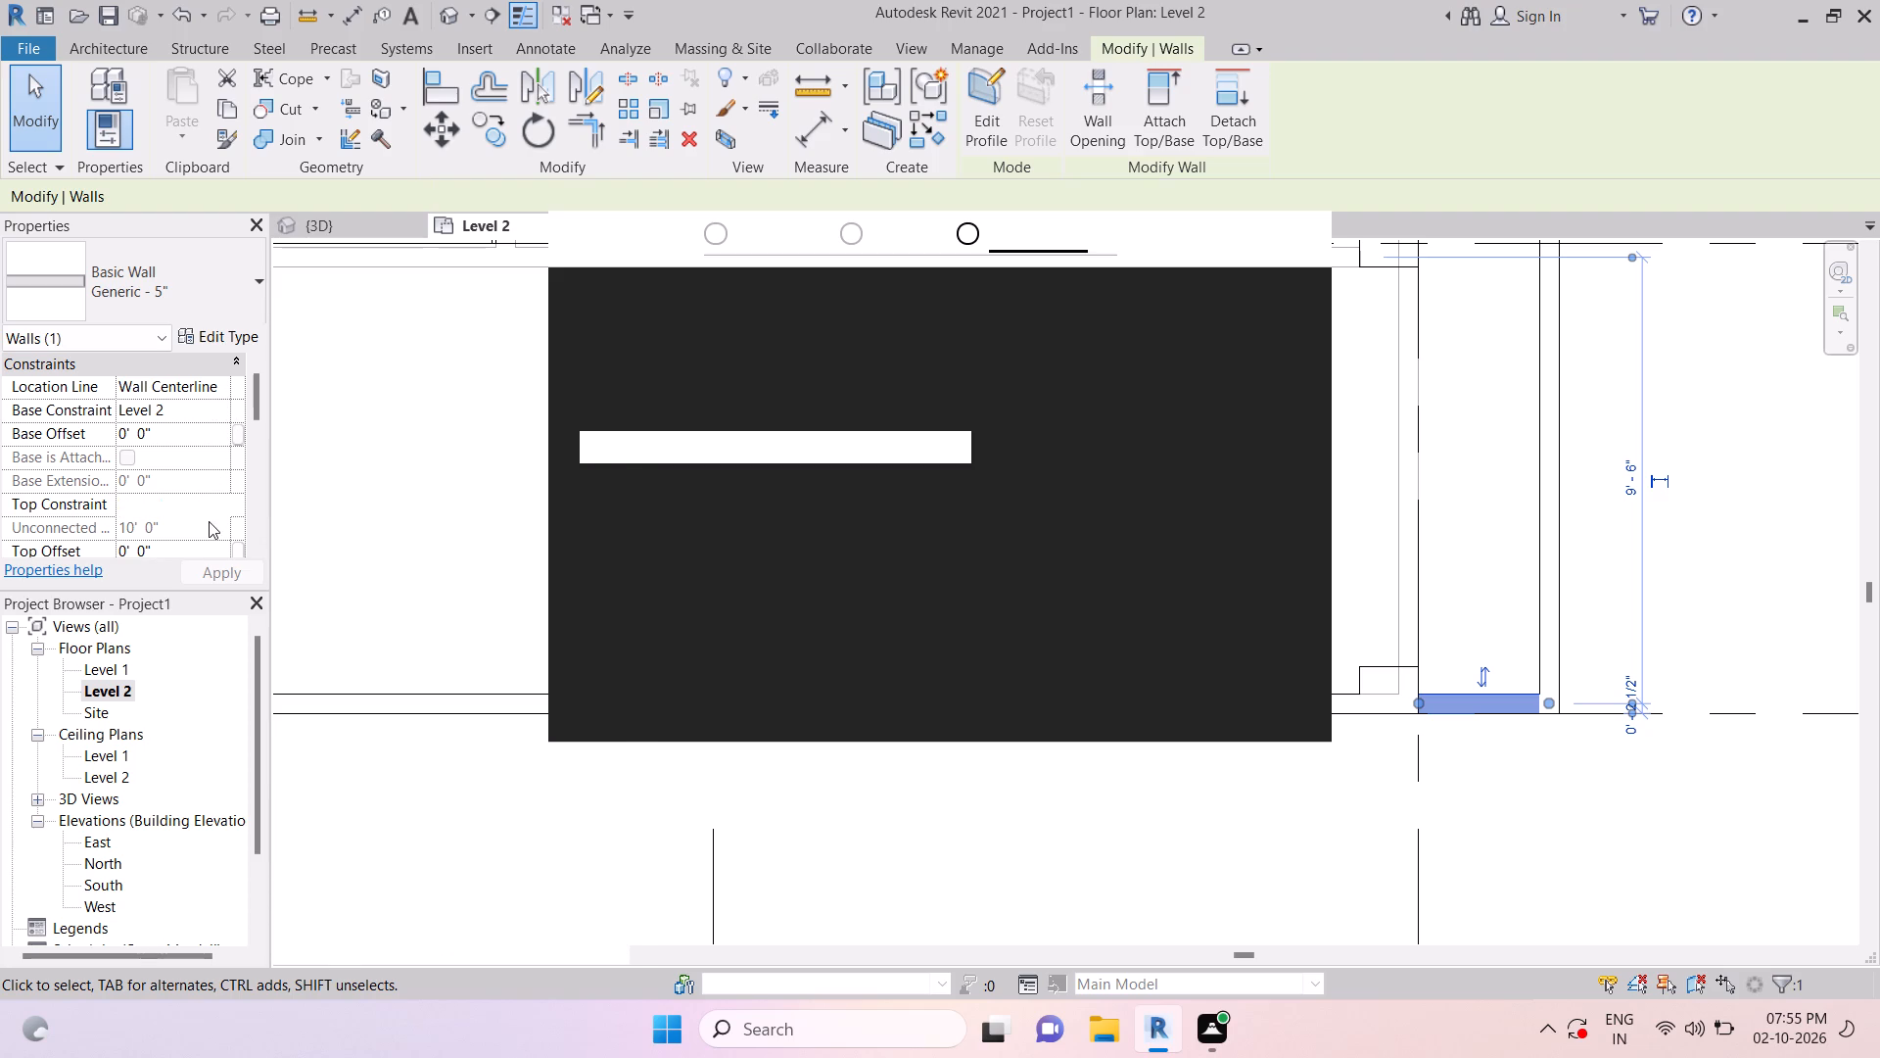
left_click(197, 524)
left_click(193, 525)
key("3")
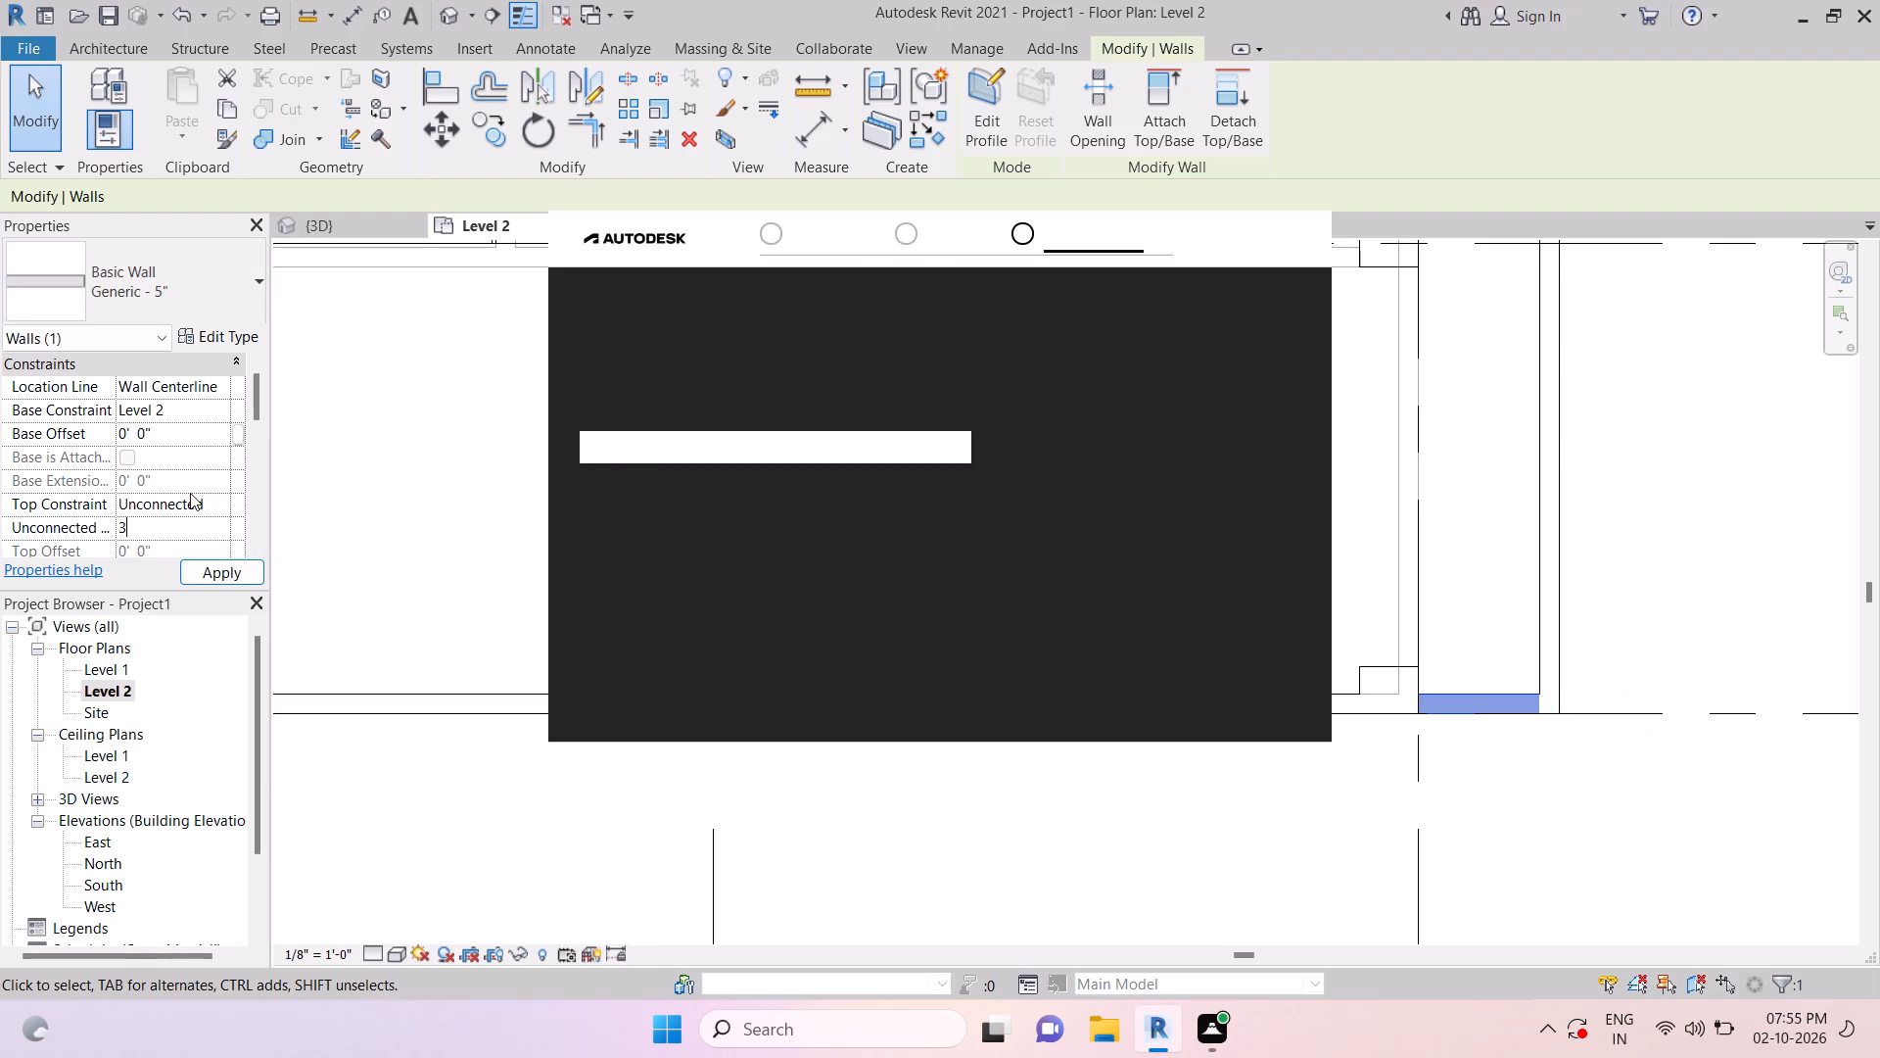
key("apostrophe")
key("Return")
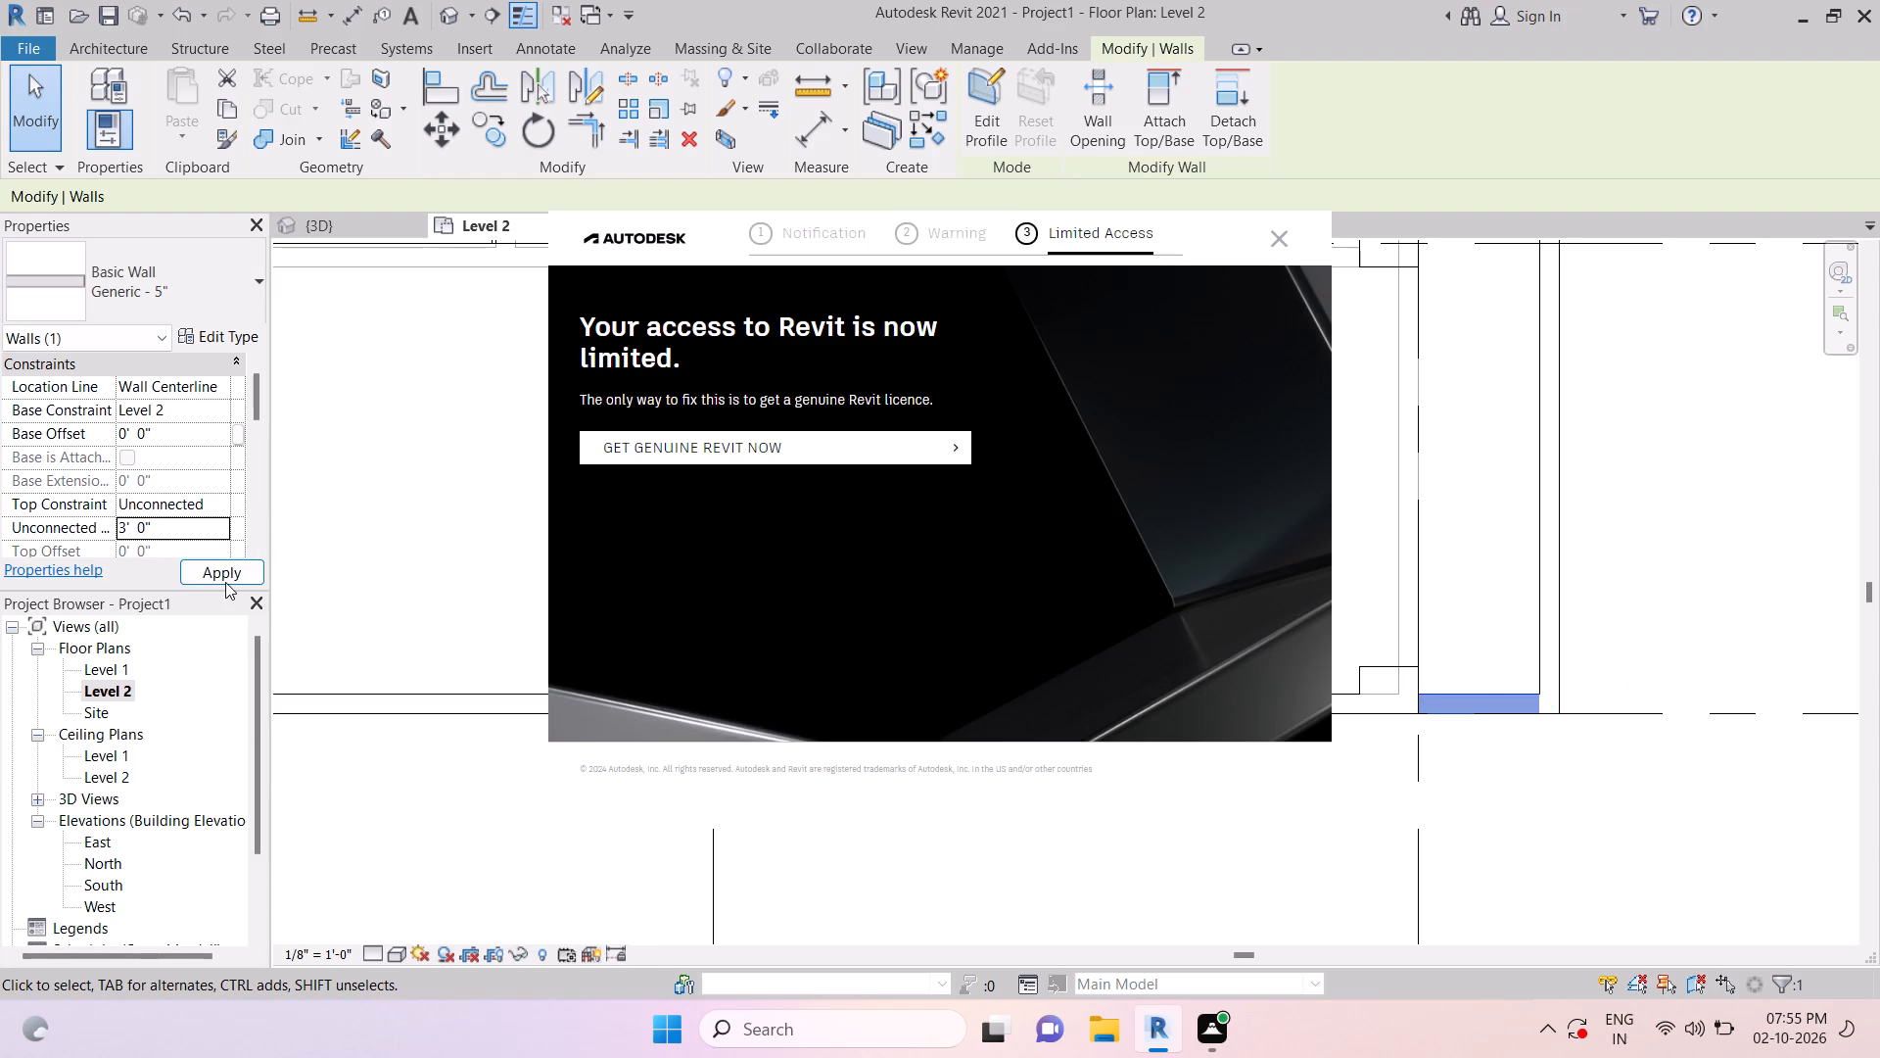
left_click(227, 566)
key("Escape")
key("Escape")
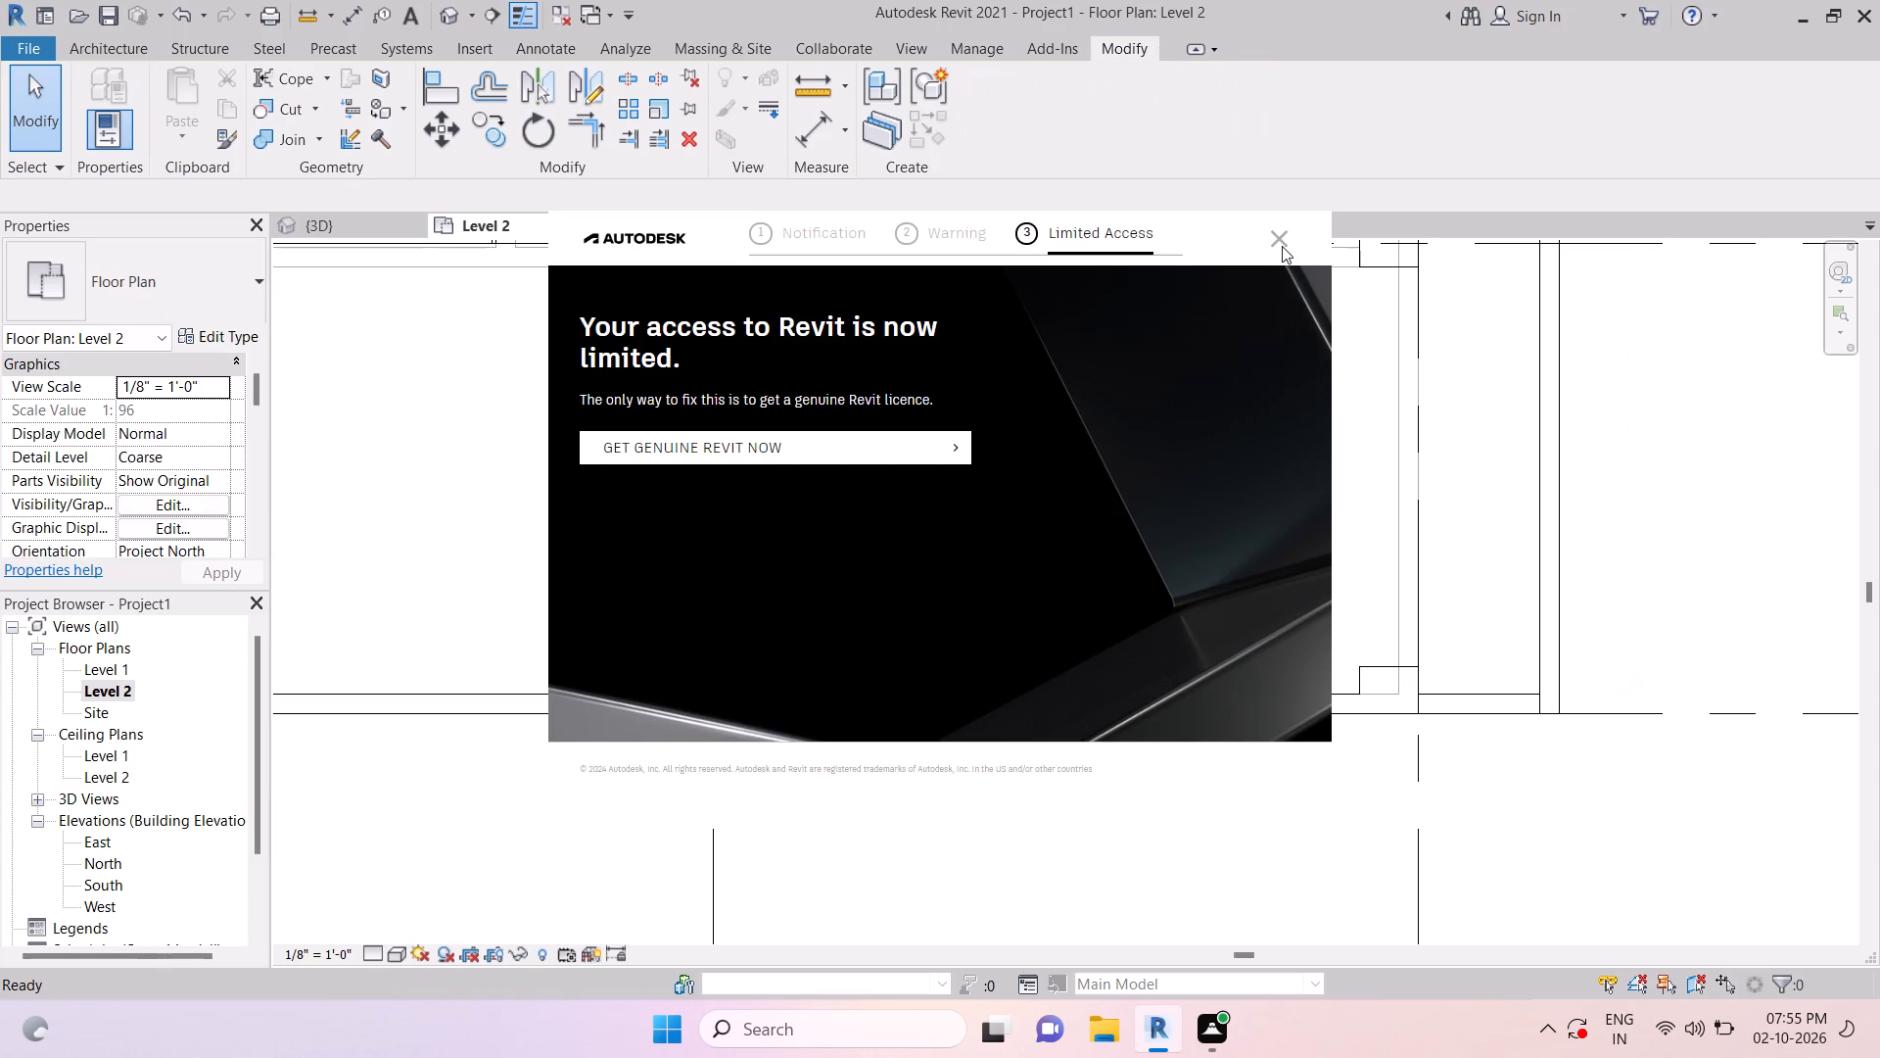
Dismiss the Autodesk access notification covering the plan.
left_click(1282, 245)
key("Escape")
key("Escape")
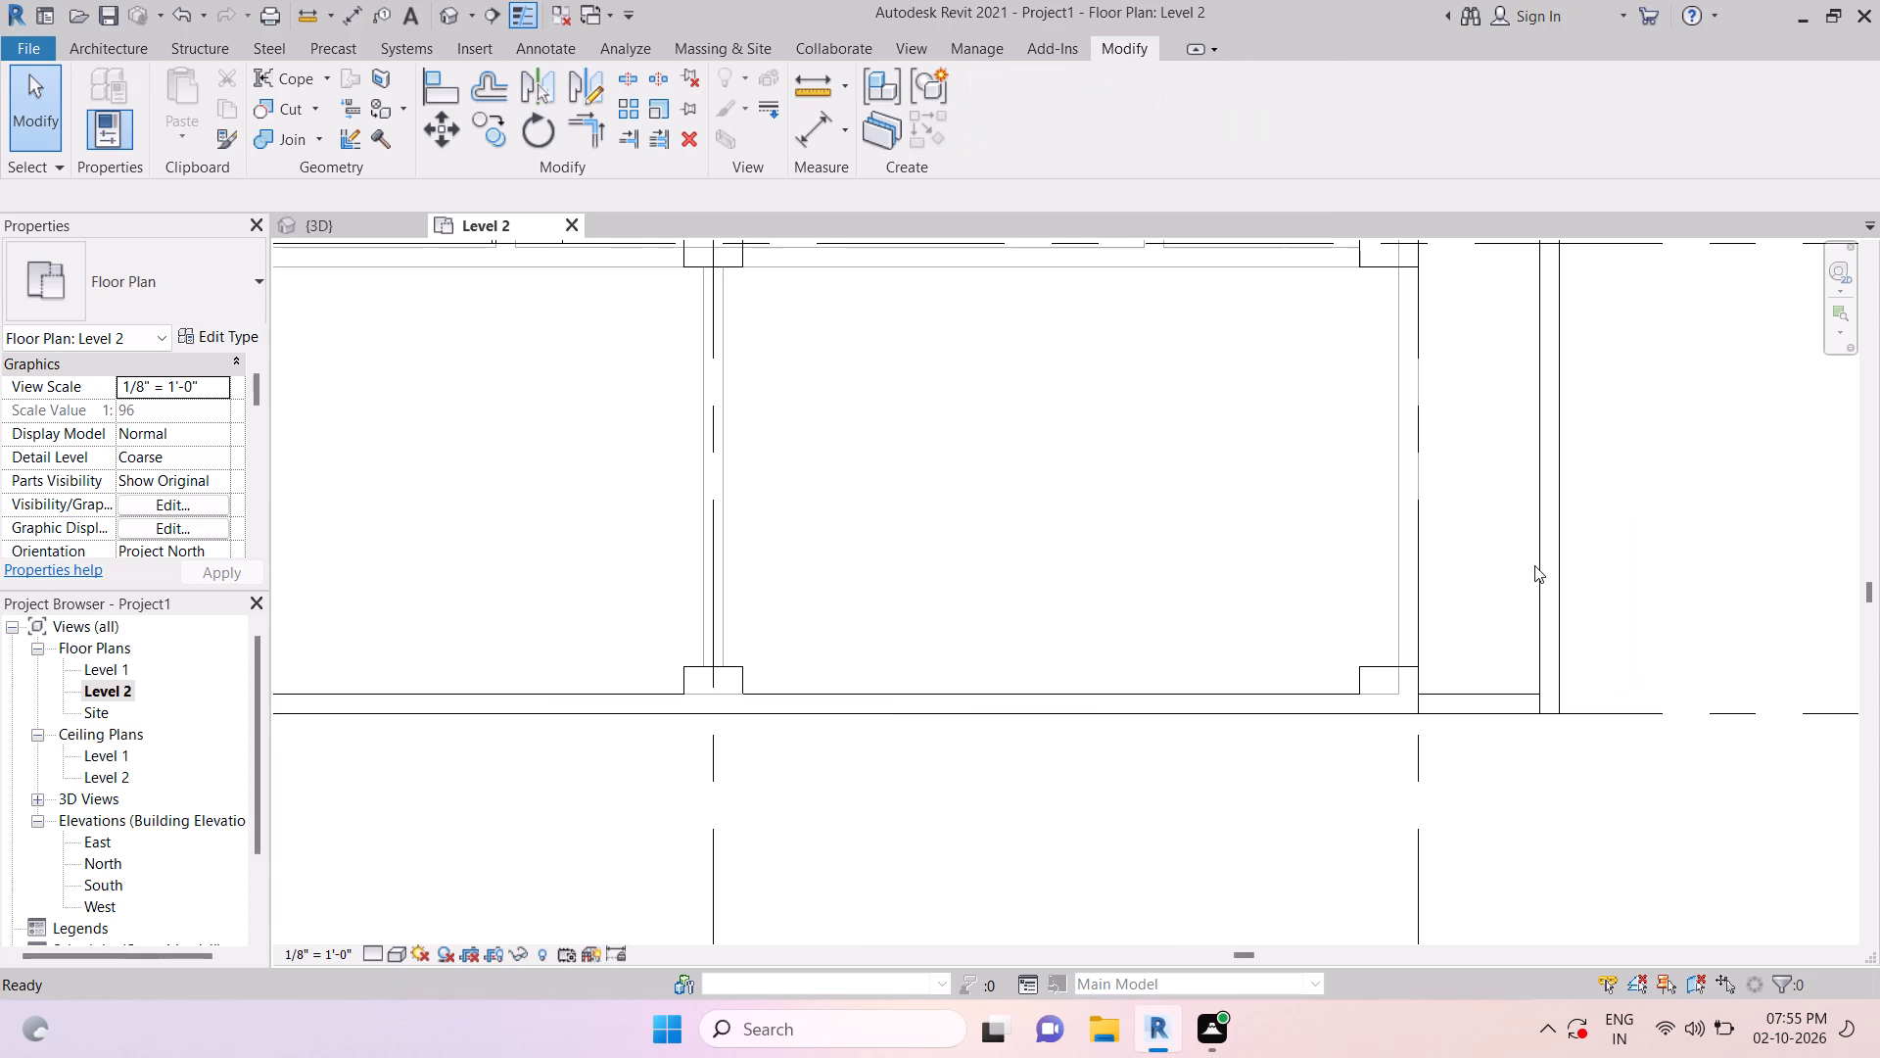
Set the long wall along the projecting slab edge to an Unconnected top with a 3' 0" height.
left_click(1534, 561)
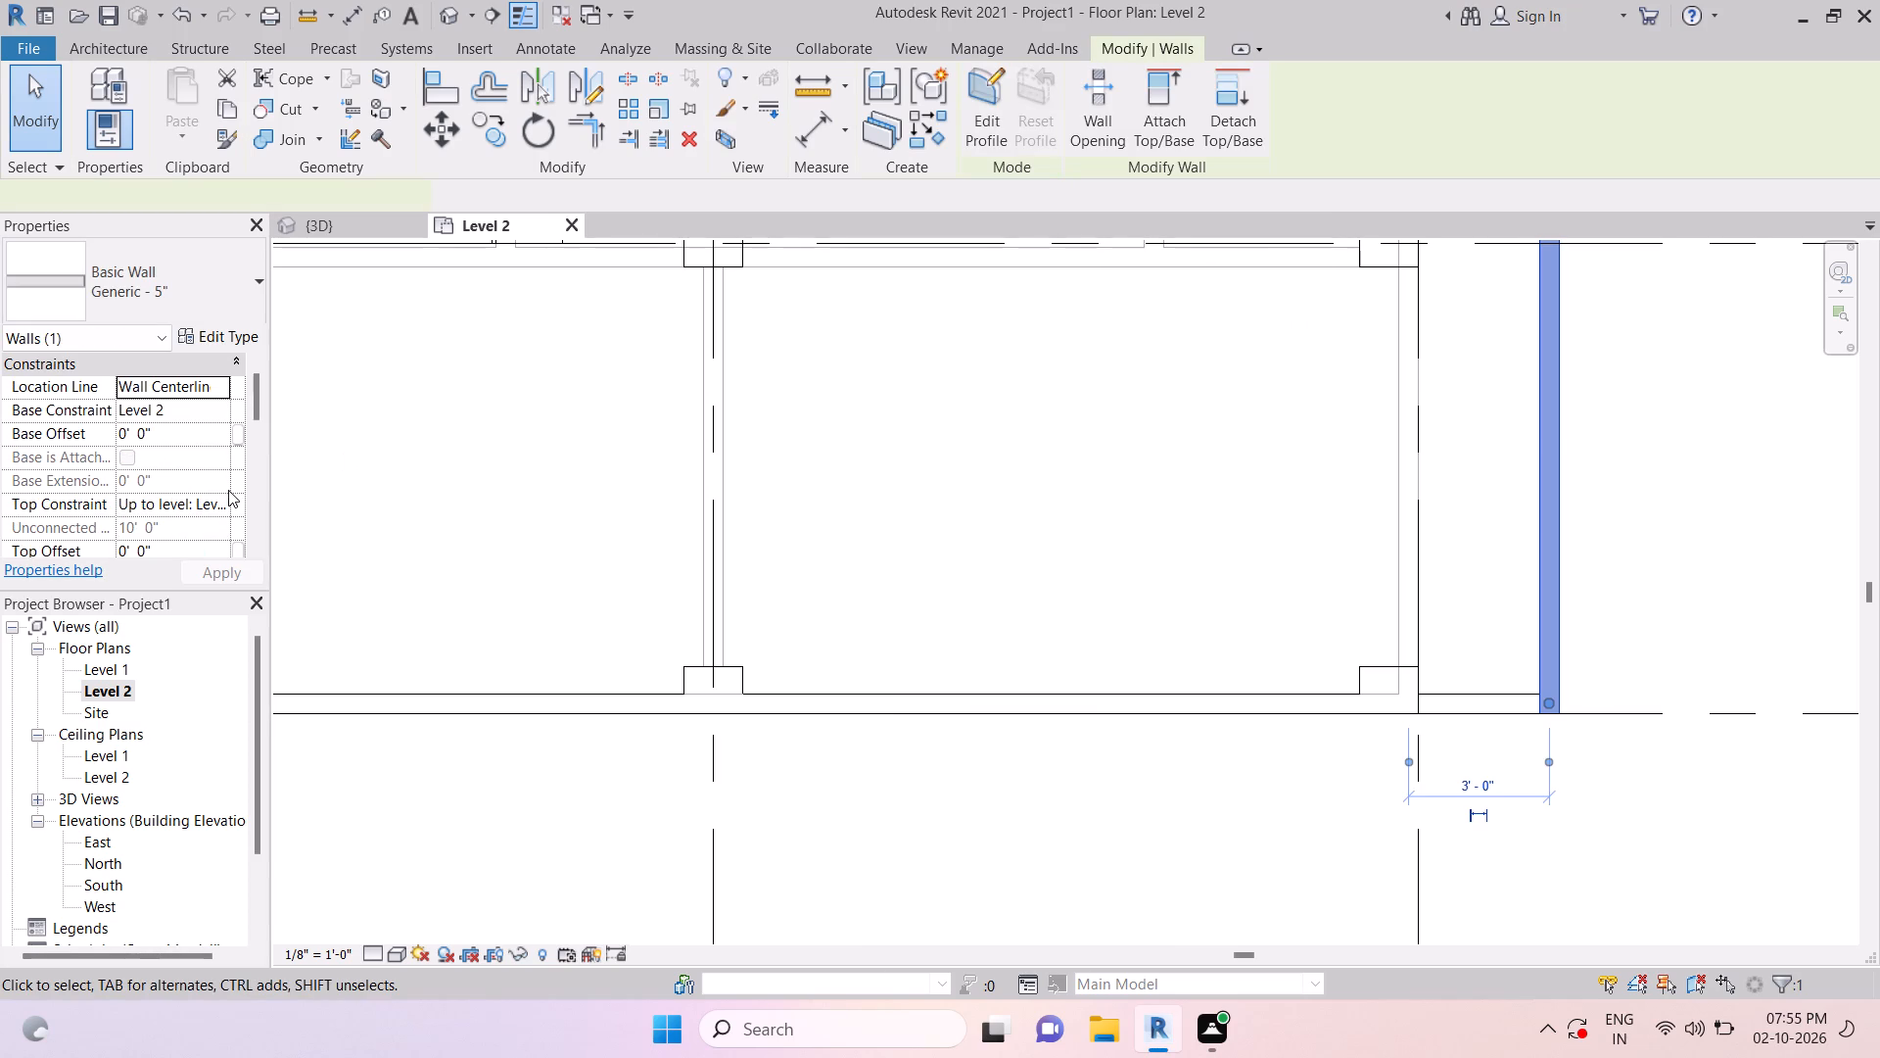
scroll(211, 508, "down", 4)
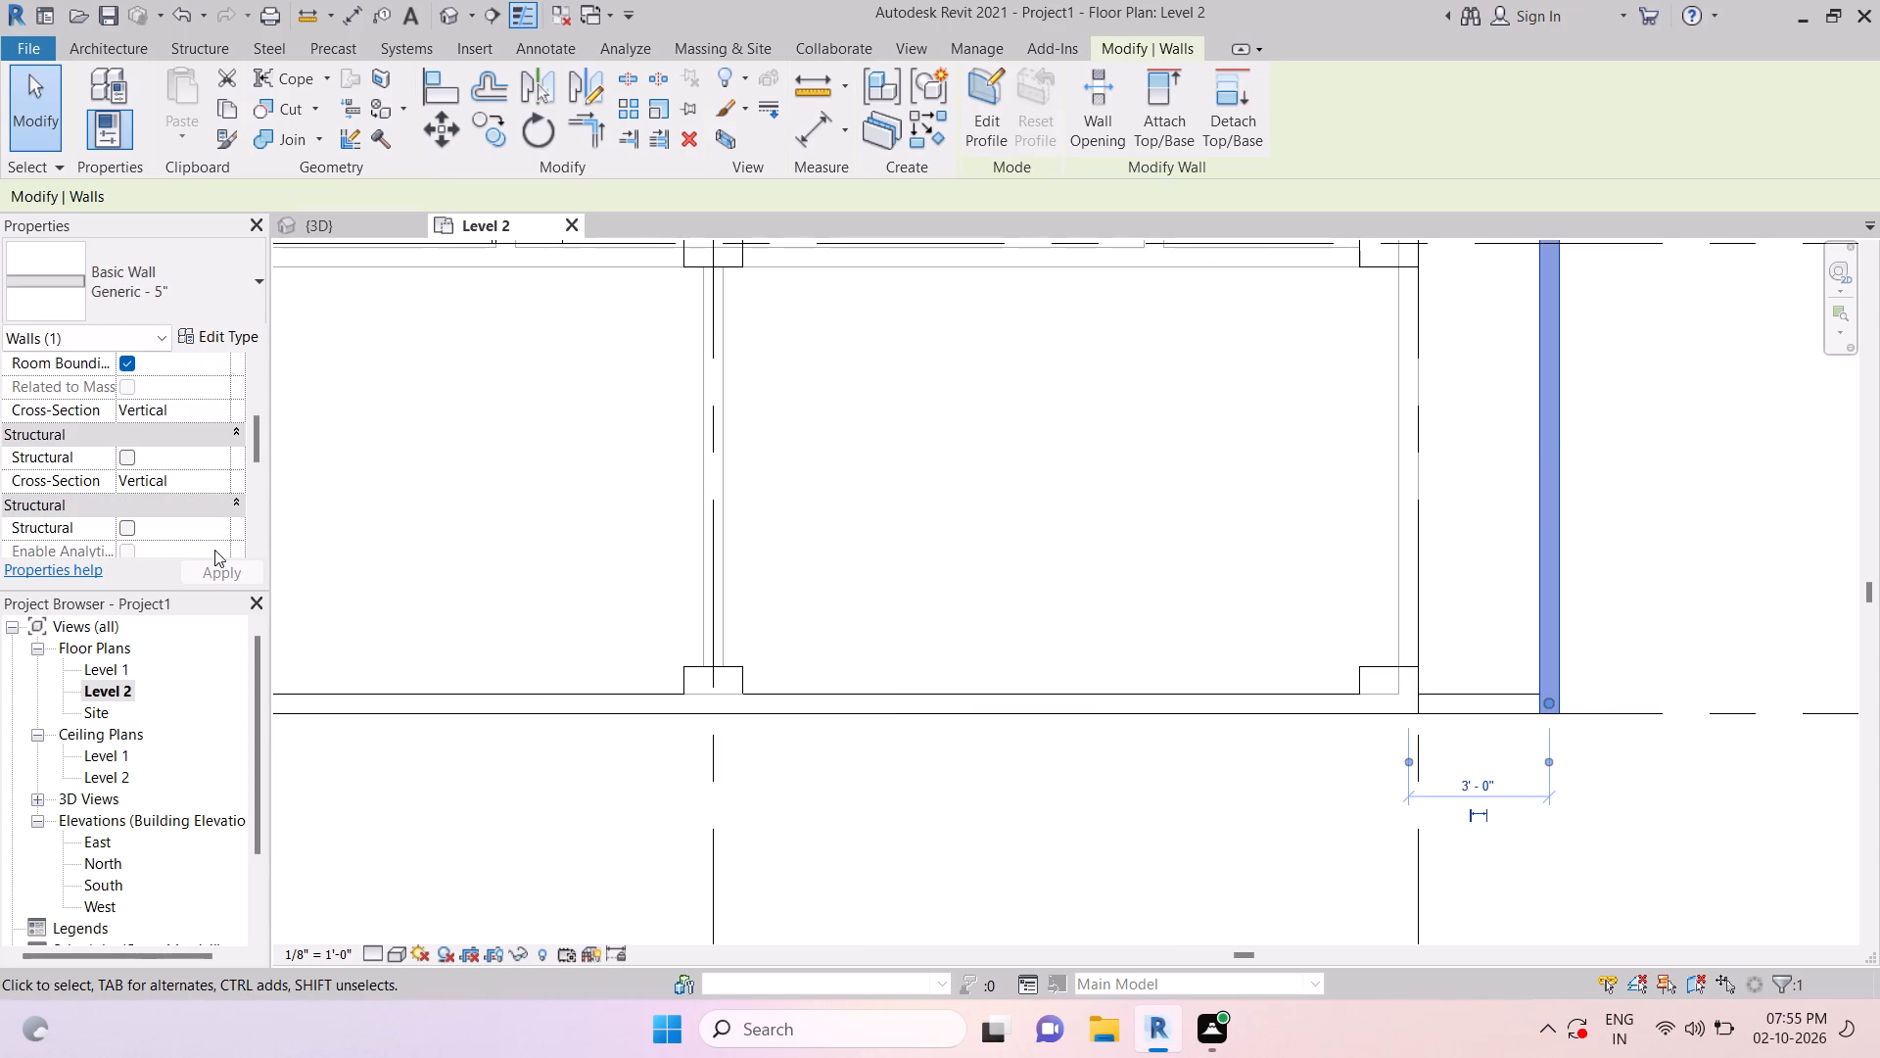
scroll(215, 504, "up", 4)
left_click(226, 502)
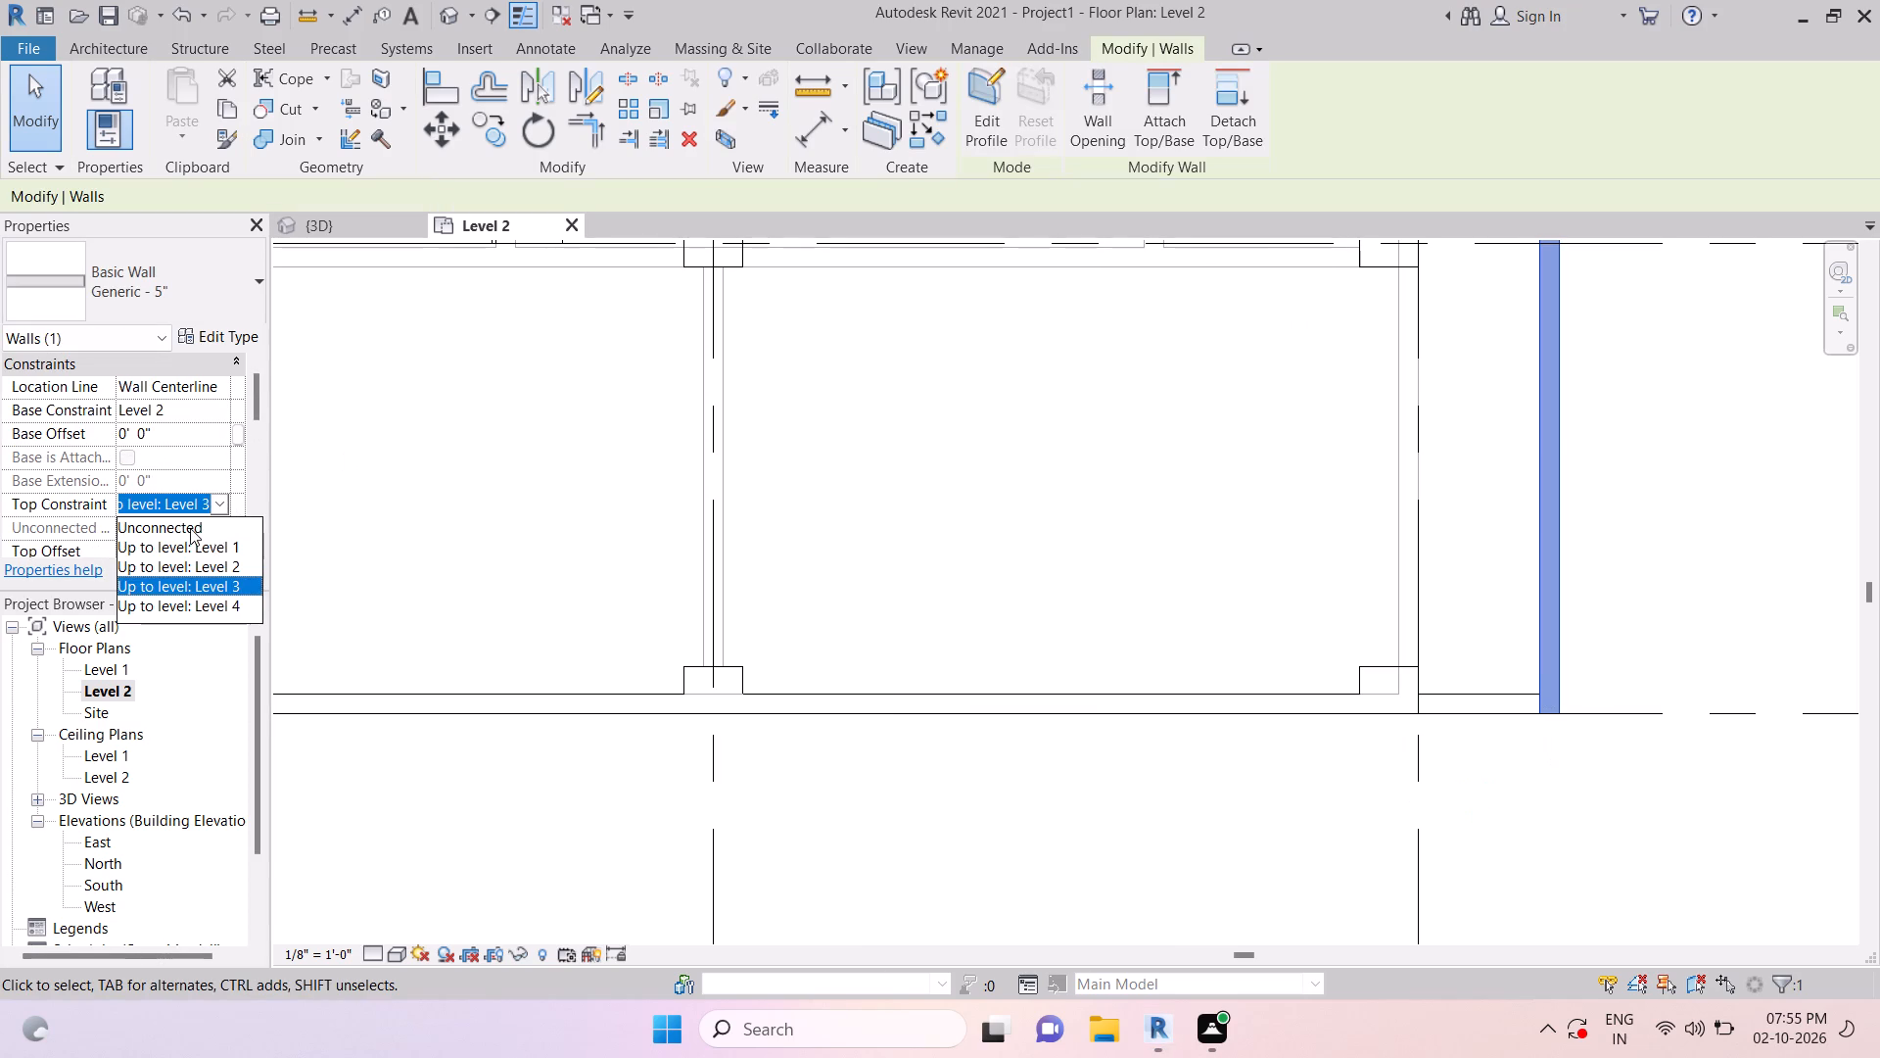
left_click(190, 527)
left_click(189, 530)
key("3")
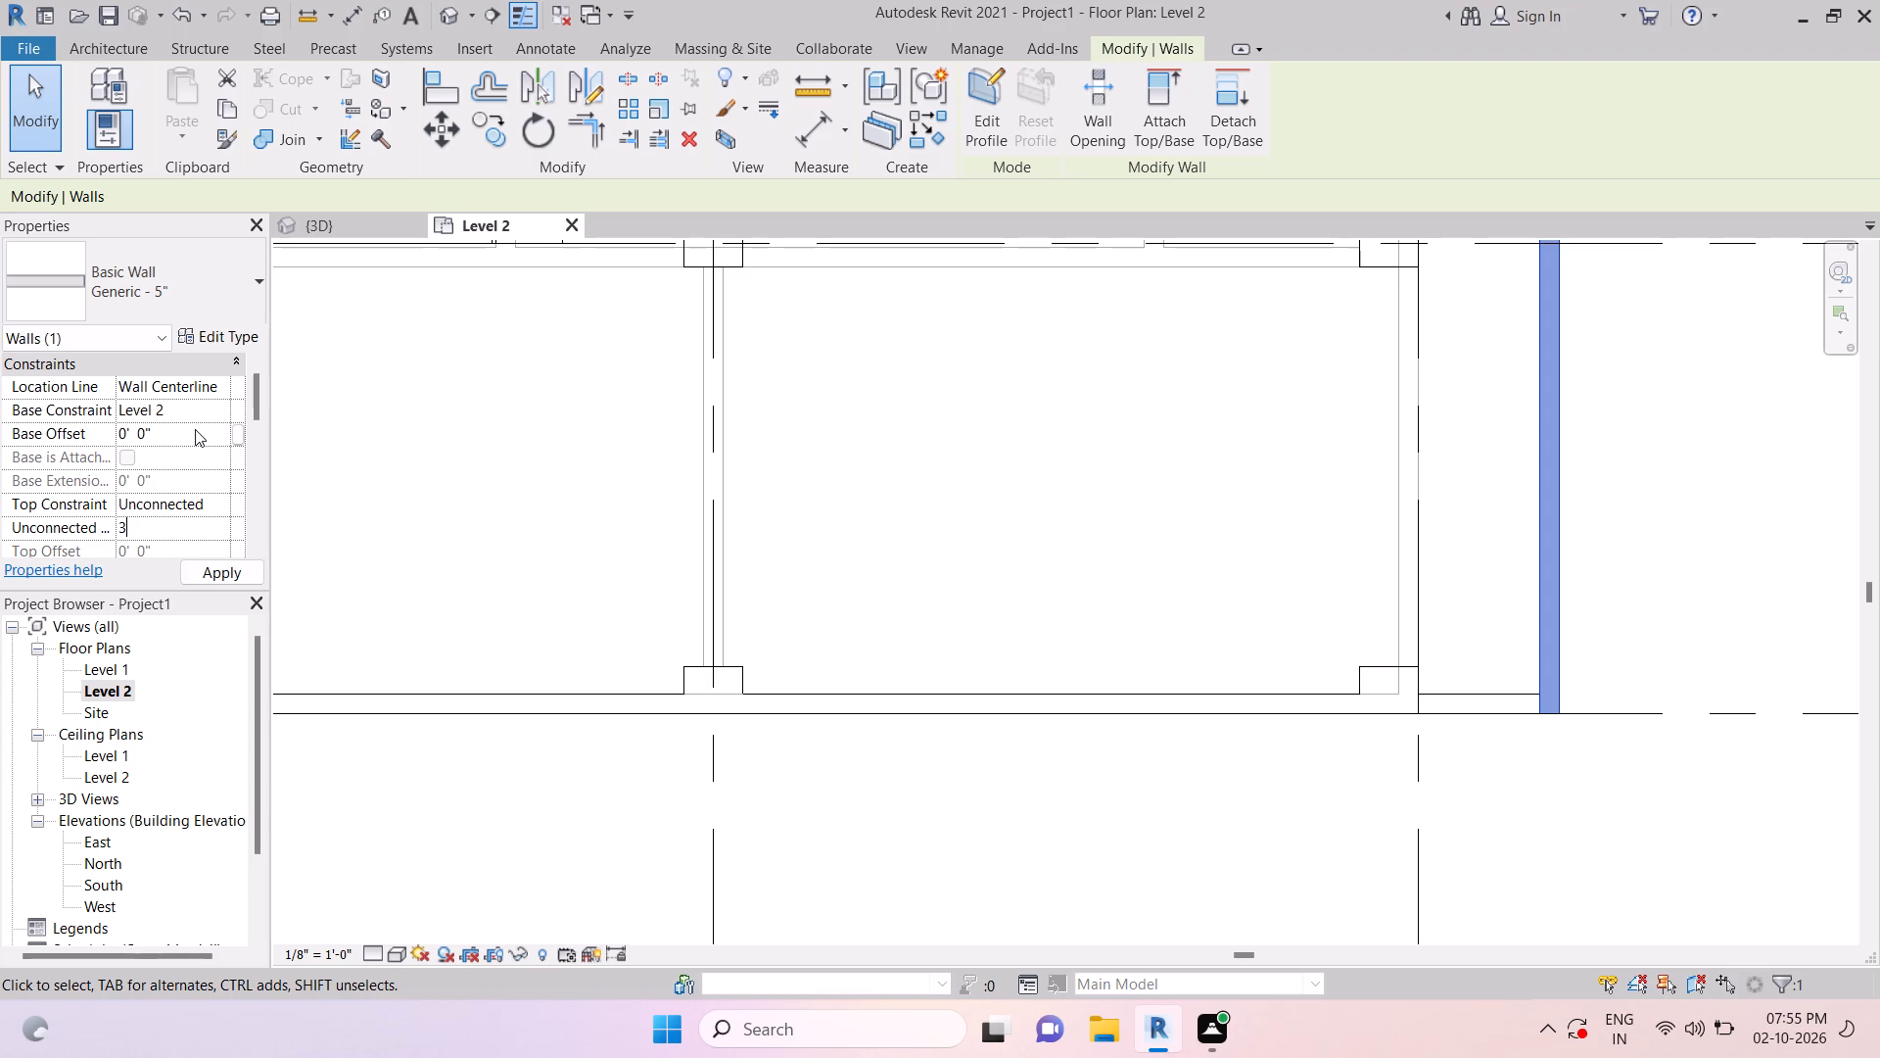
key("apostrophe")
key("Return")
left_click(224, 564)
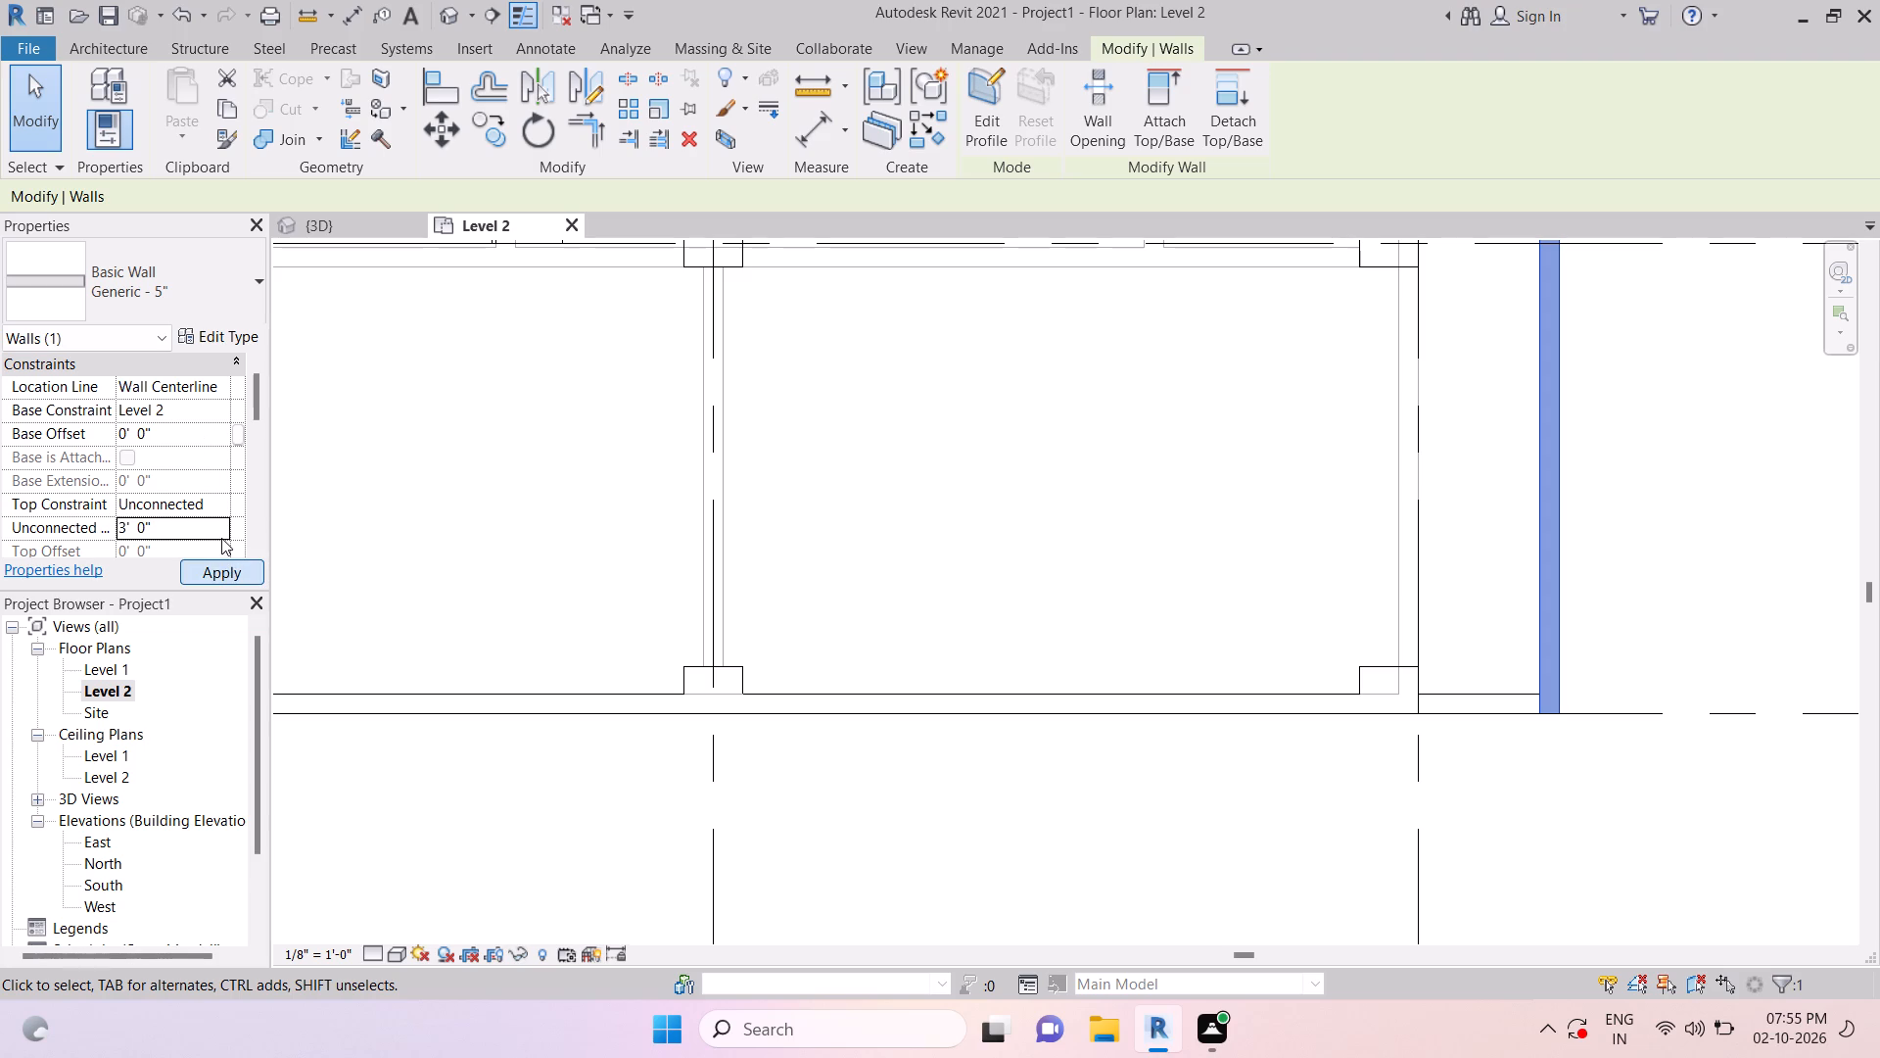
key("Escape")
Set the short return wall beside grid 6 to an Unconnected top with a 3' 0" height.
scroll(1385, 505, "down", 5)
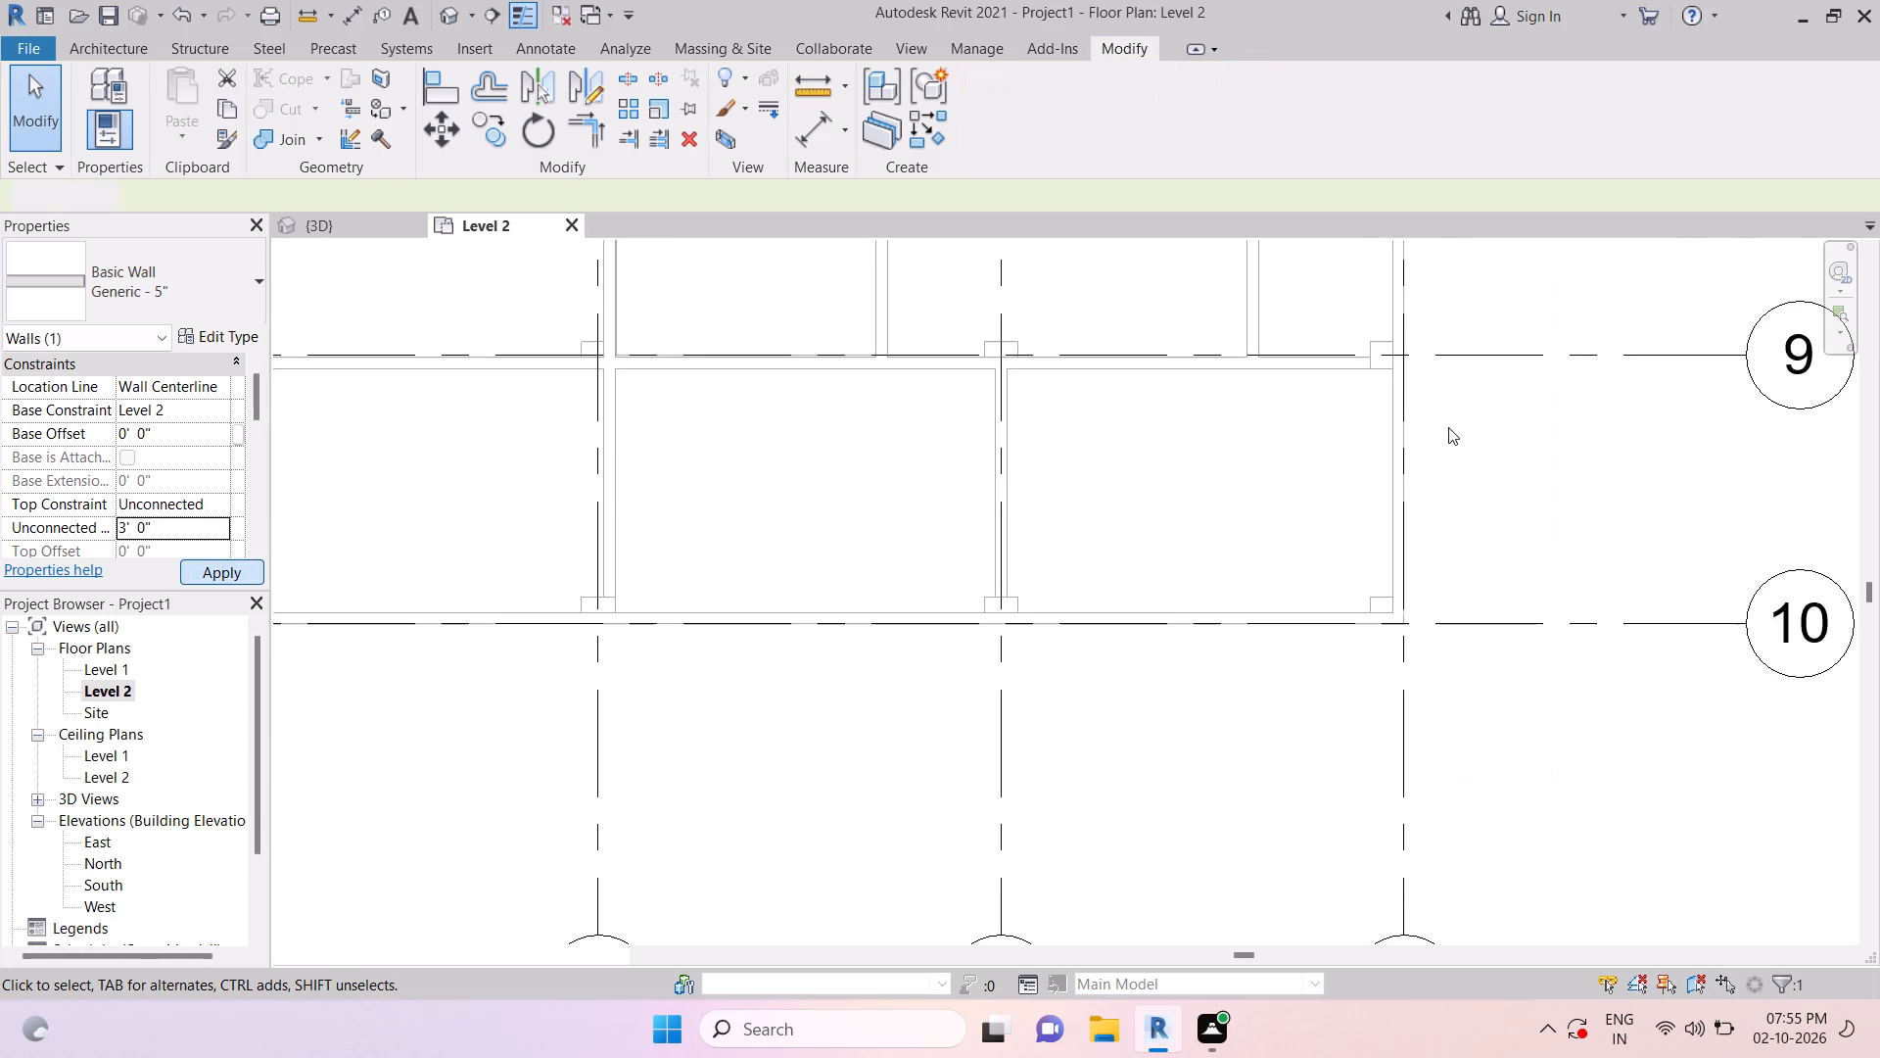
middle_click_drag(1447, 414, 1390, 753)
middle_click_drag(1422, 479, 1374, 799)
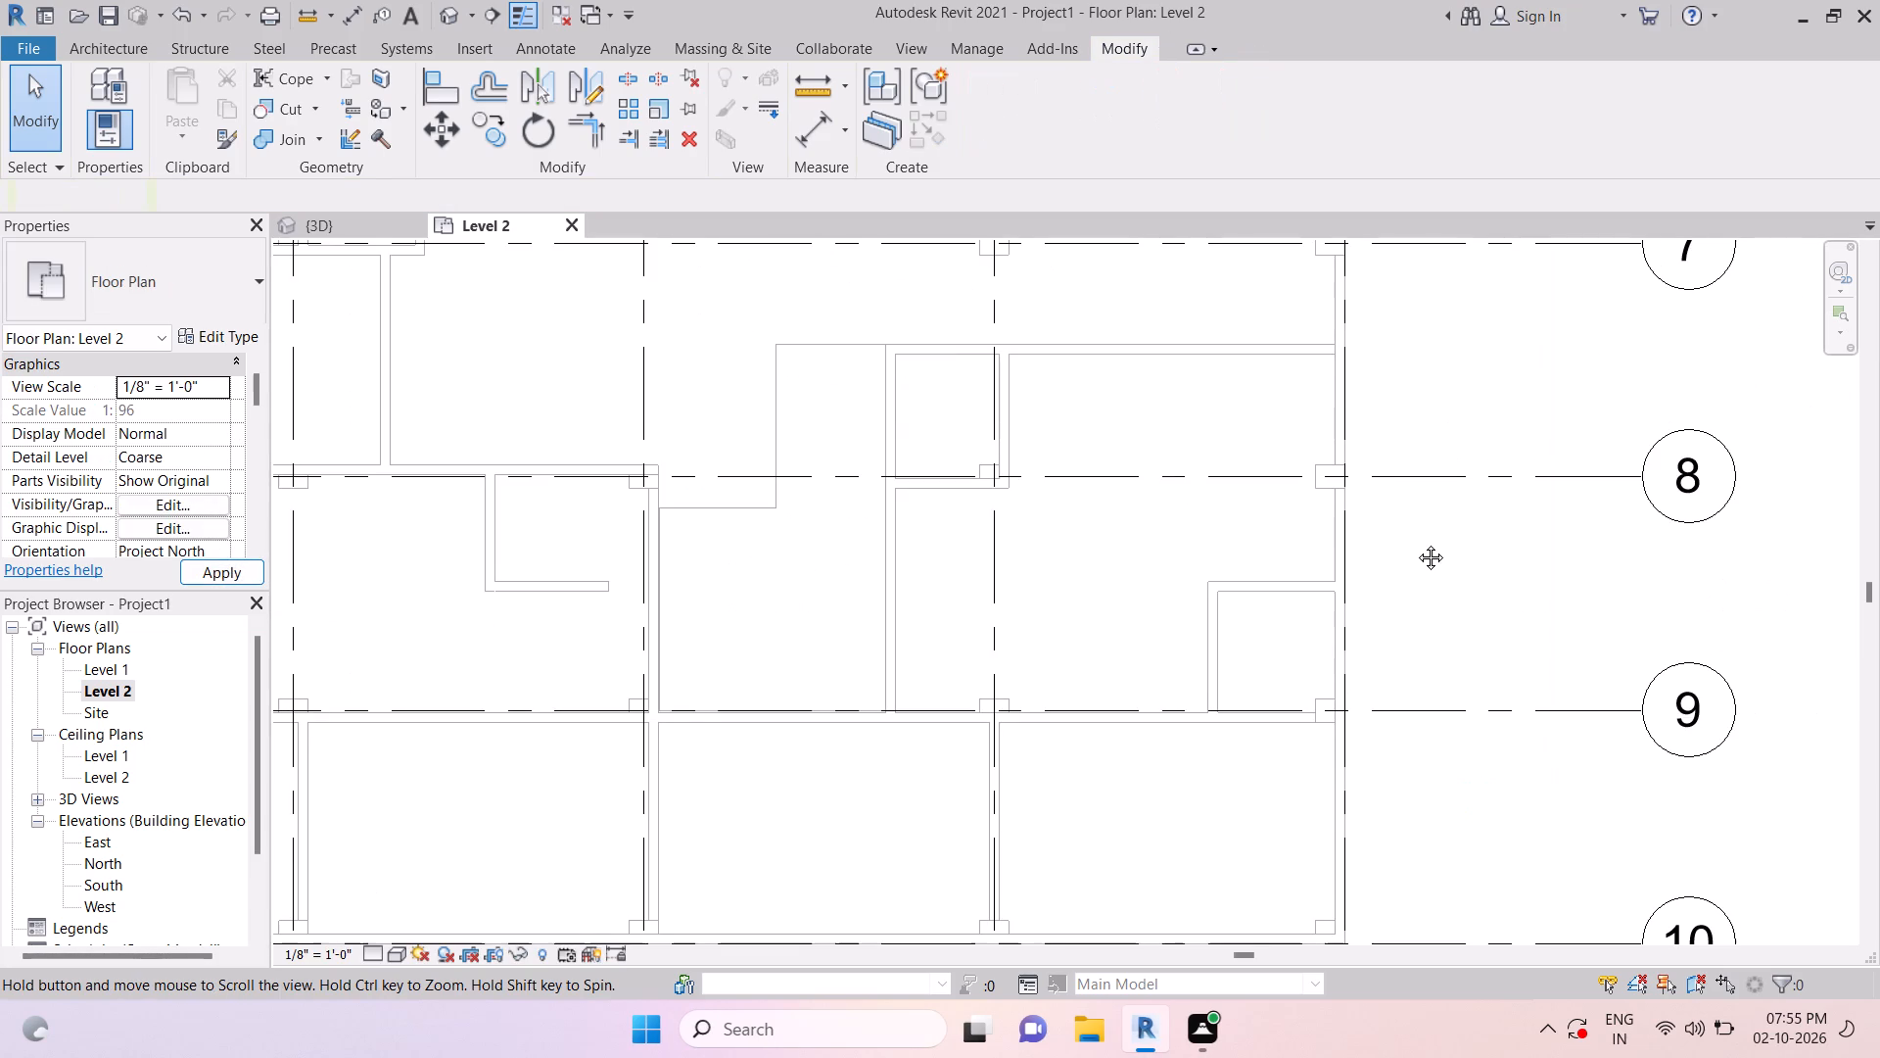
scroll(1334, 342, "up", 7)
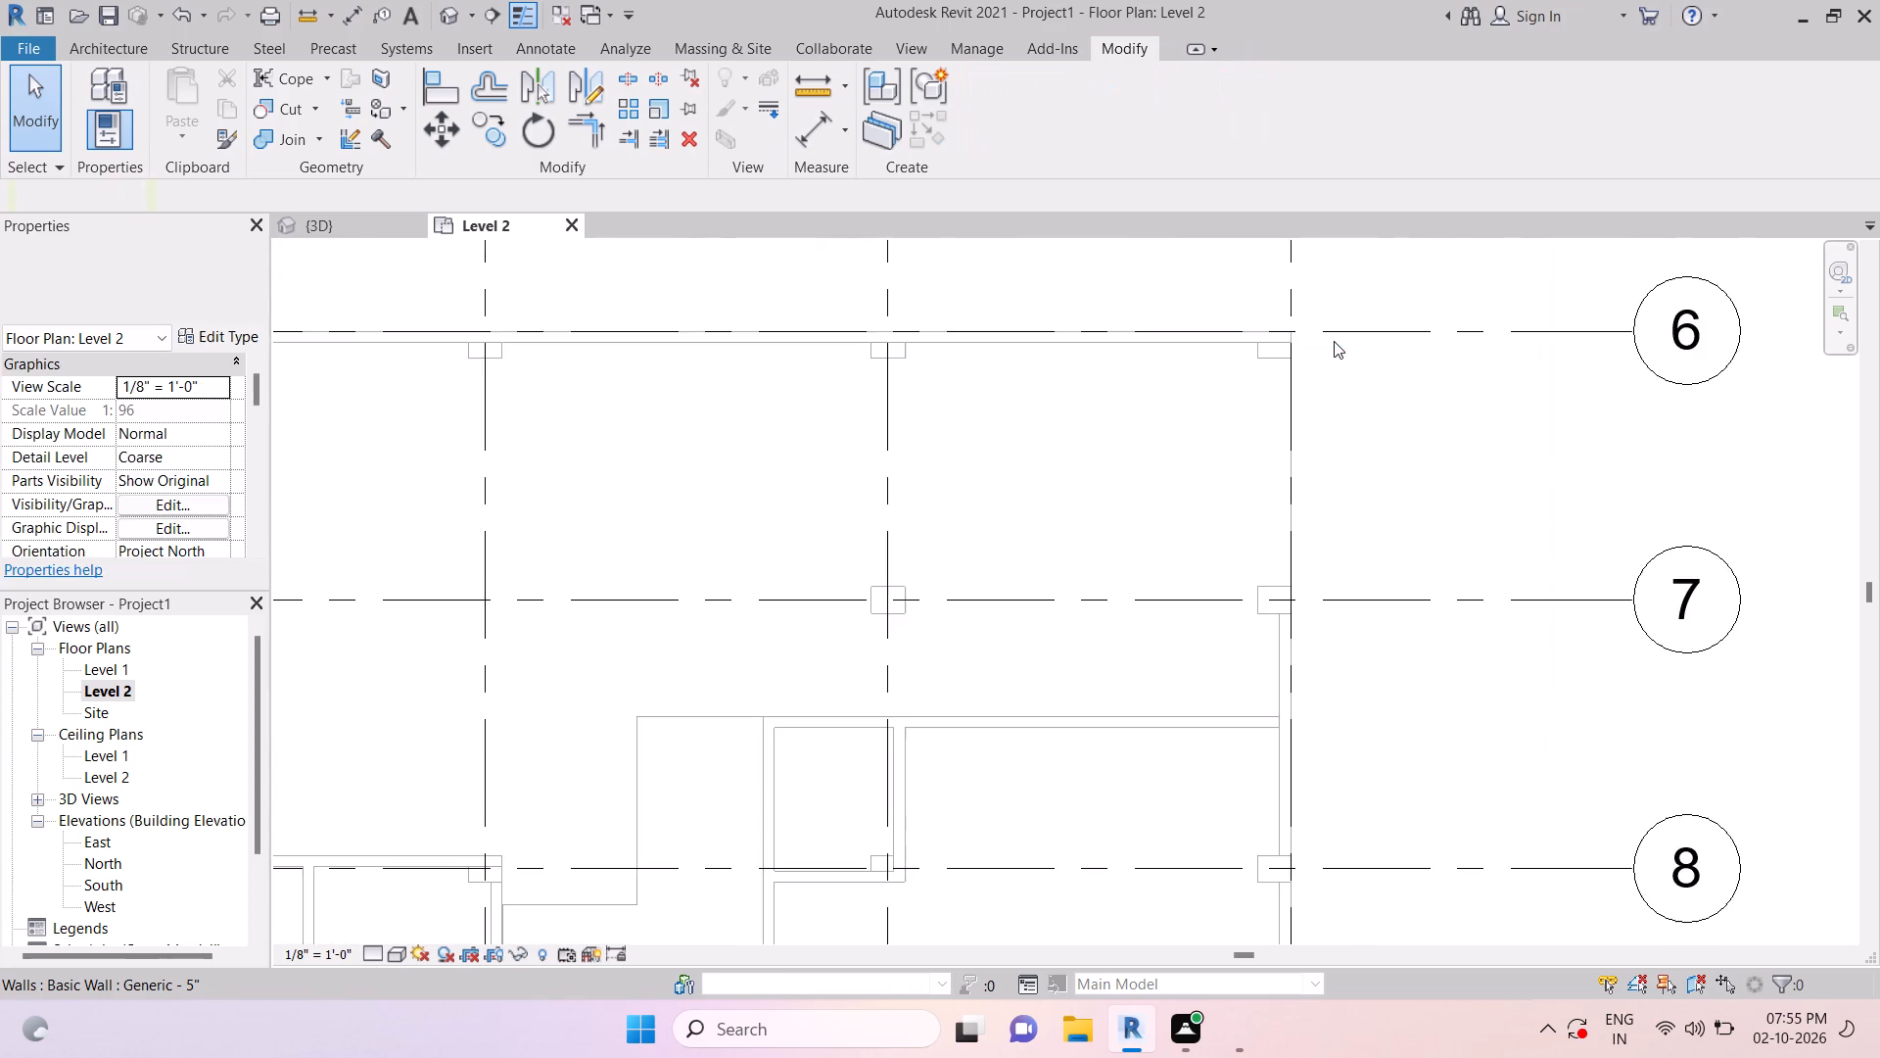
scroll(1334, 341, "up", 4)
middle_click_drag(1334, 353, 1334, 509)
left_click(1315, 475)
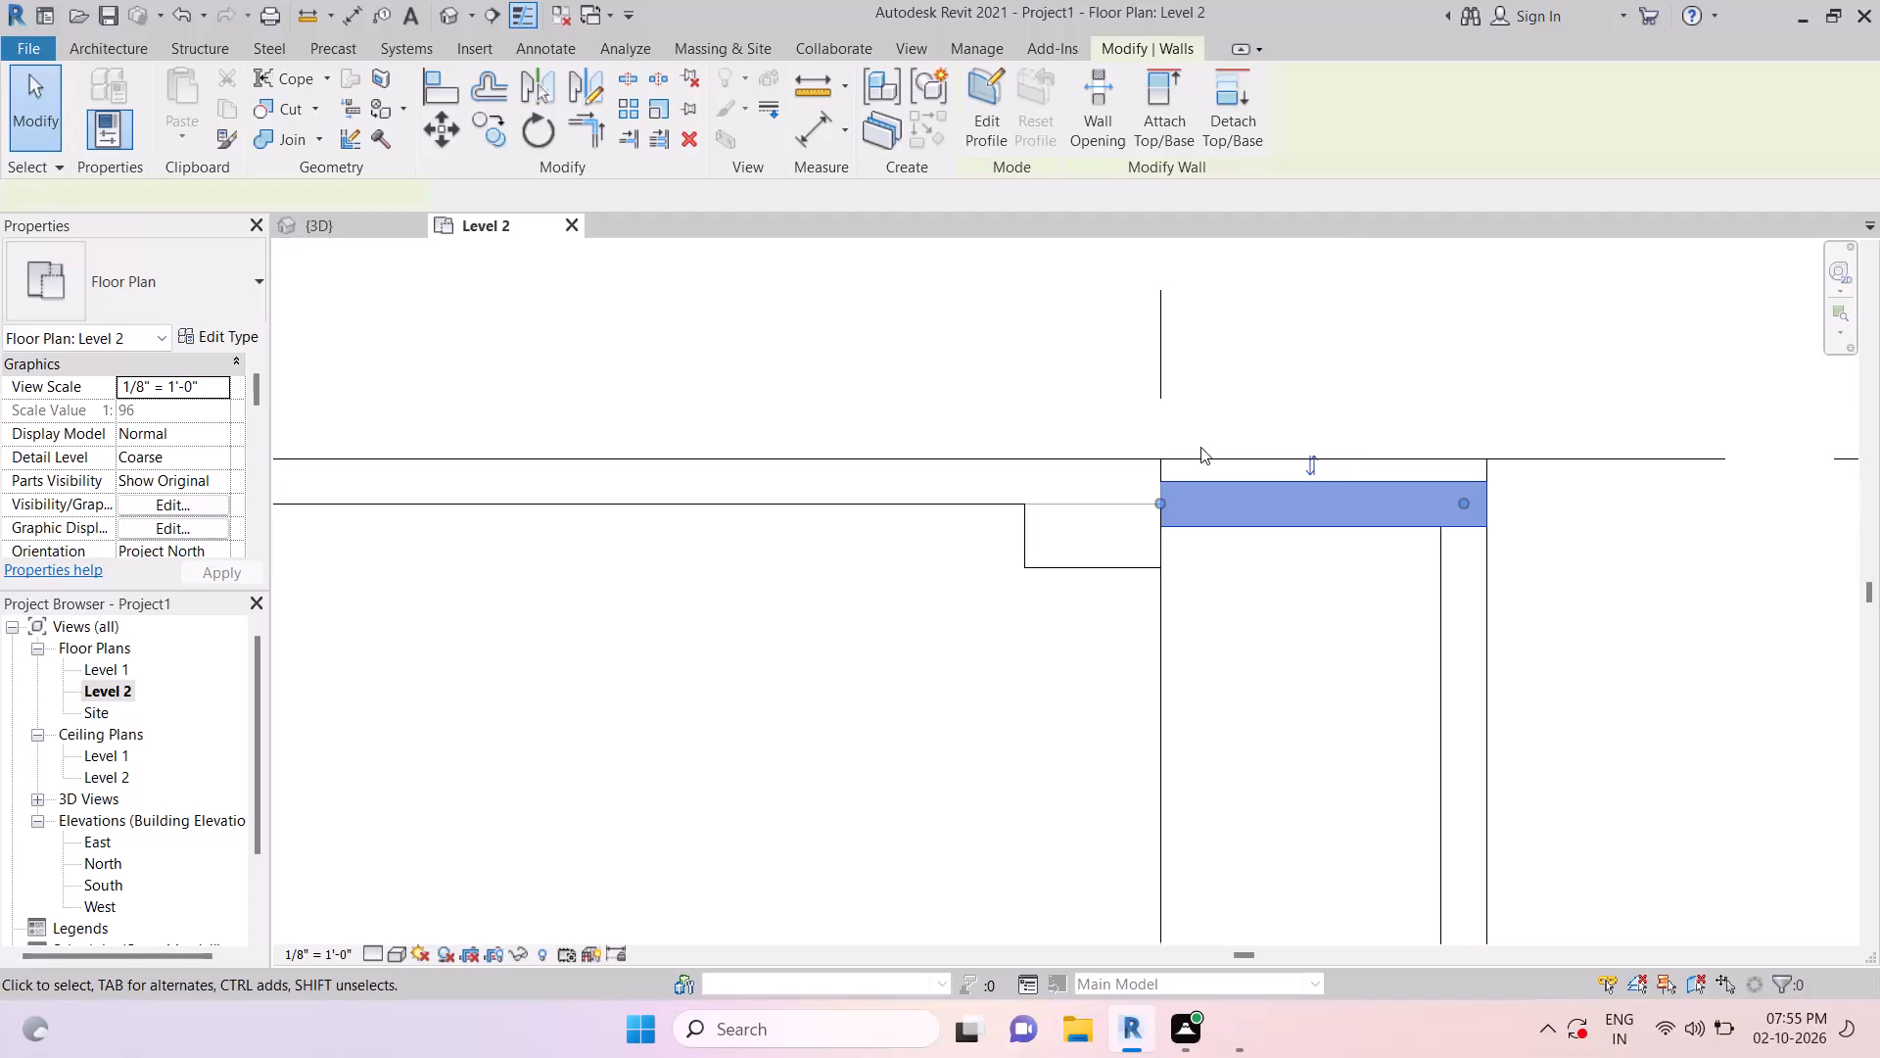
left_click(224, 509)
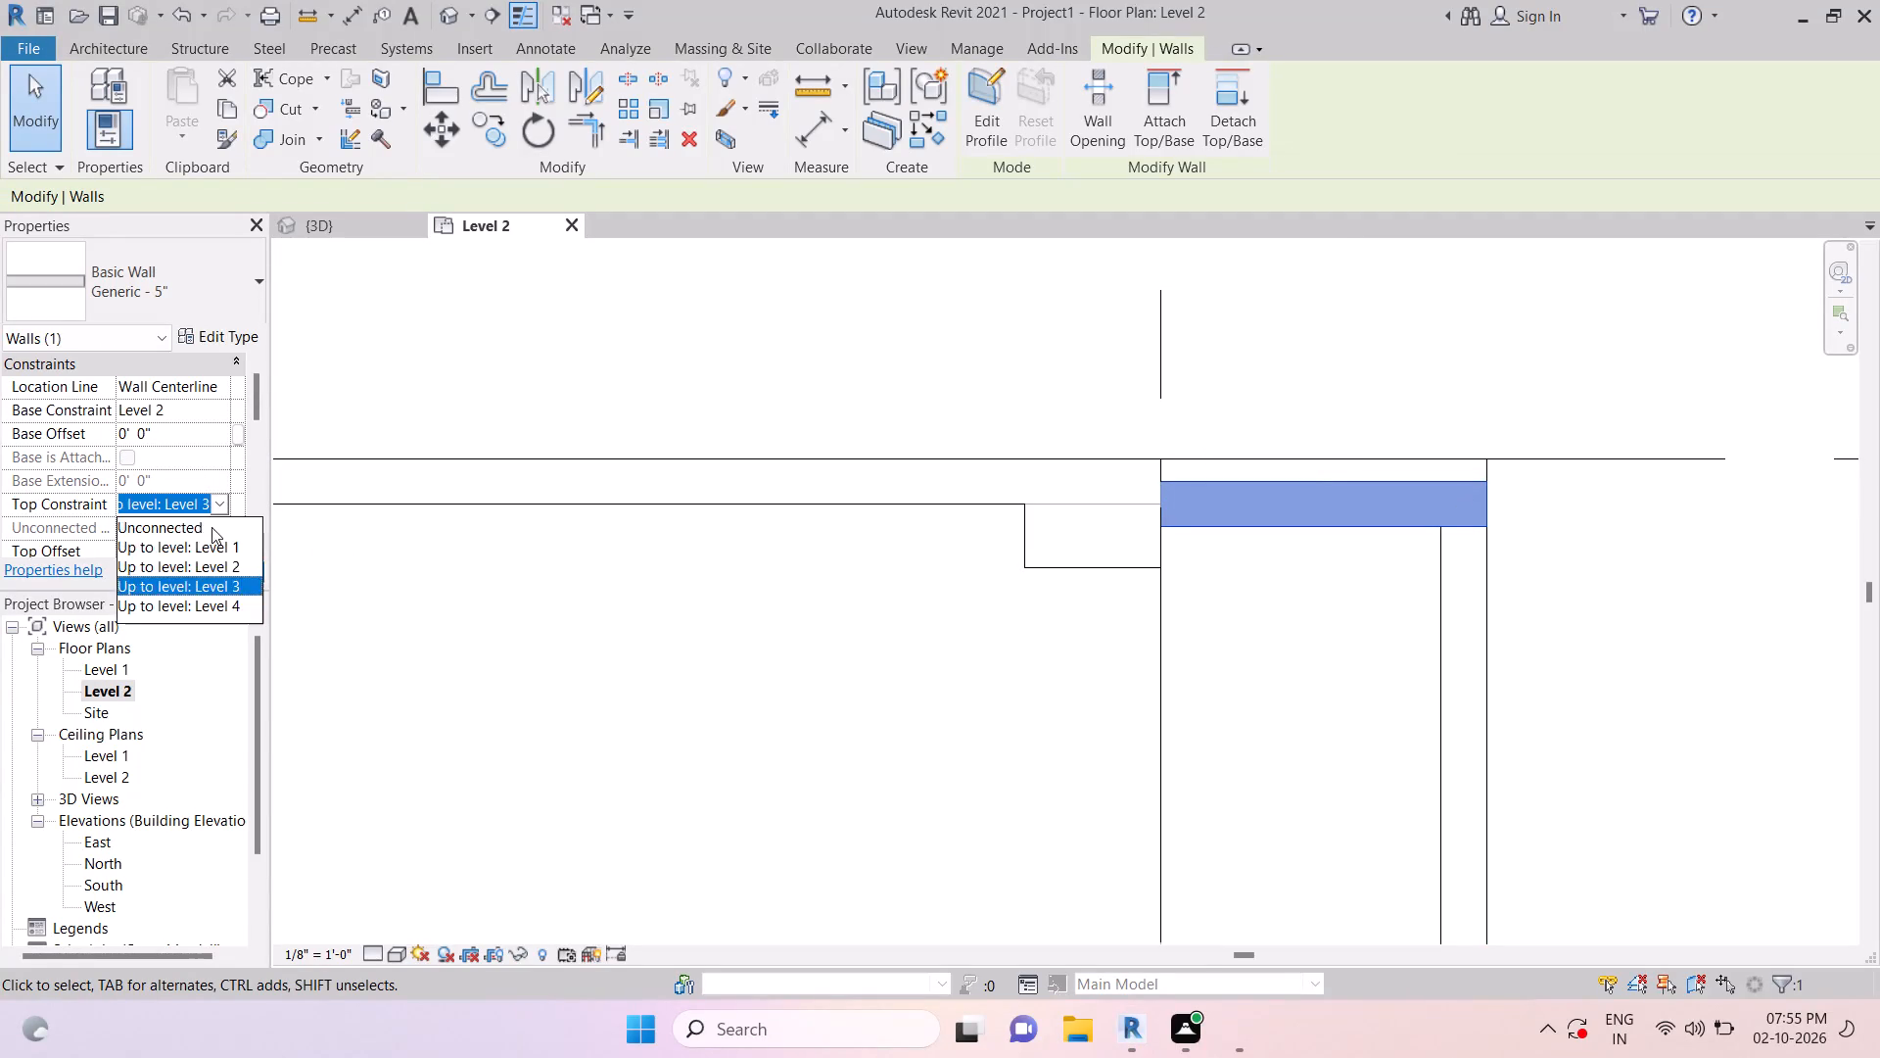
left_click(211, 527)
left_click(195, 523)
key("3")
key("apostrophe")
key("Return")
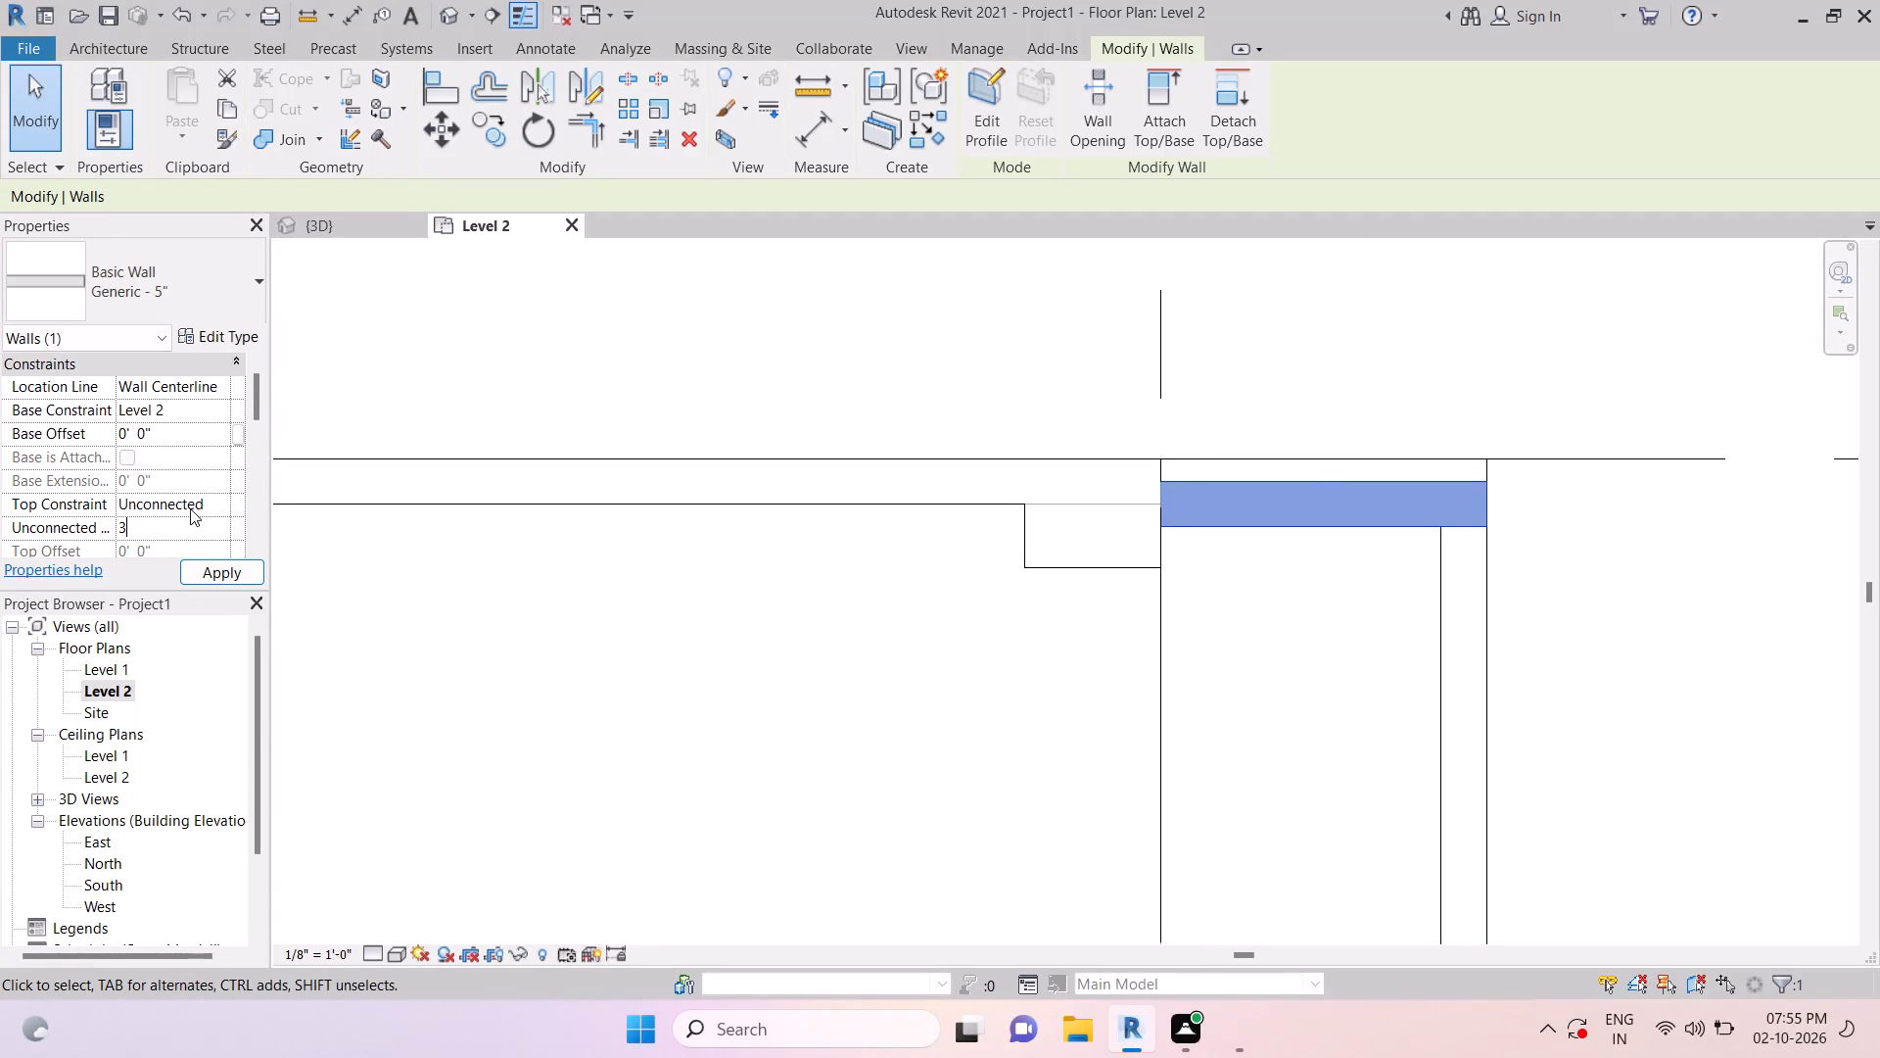
left_click(224, 582)
key("Escape")
key("Escape")
key("Escape")
key("Escape")
key("Escape")
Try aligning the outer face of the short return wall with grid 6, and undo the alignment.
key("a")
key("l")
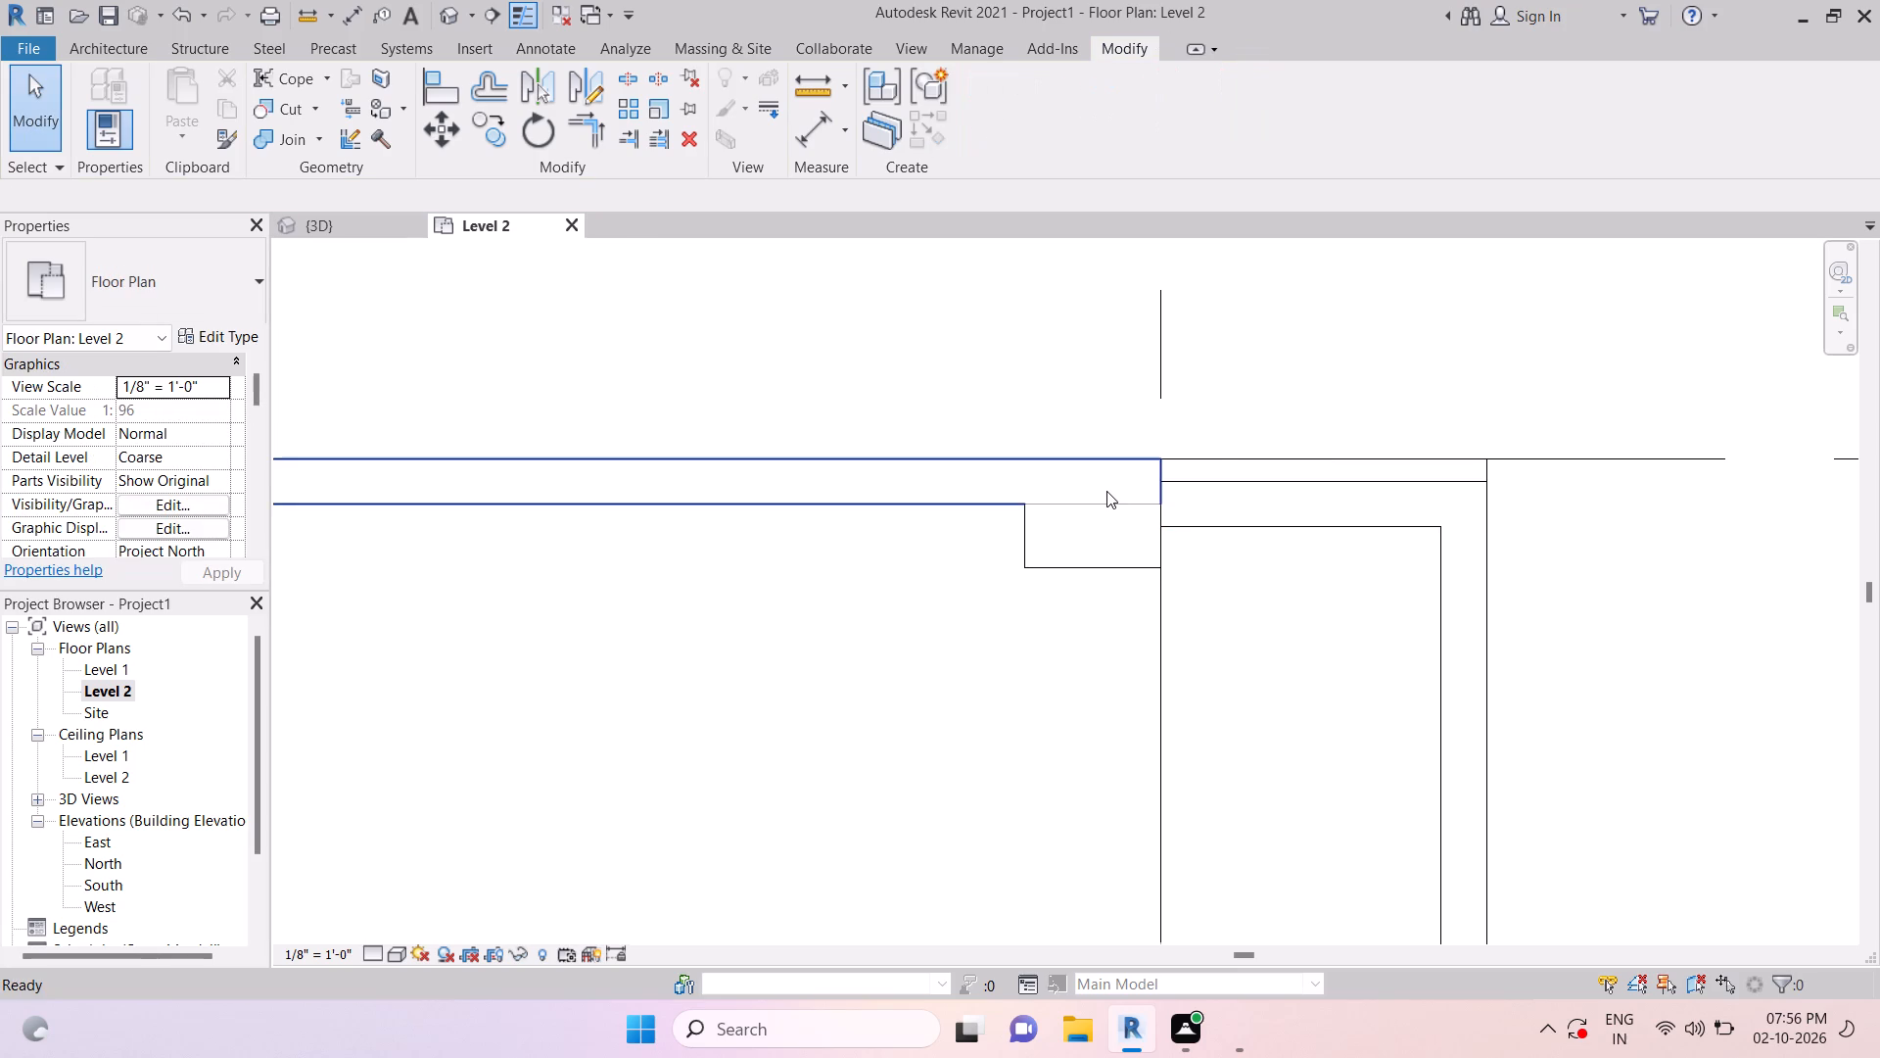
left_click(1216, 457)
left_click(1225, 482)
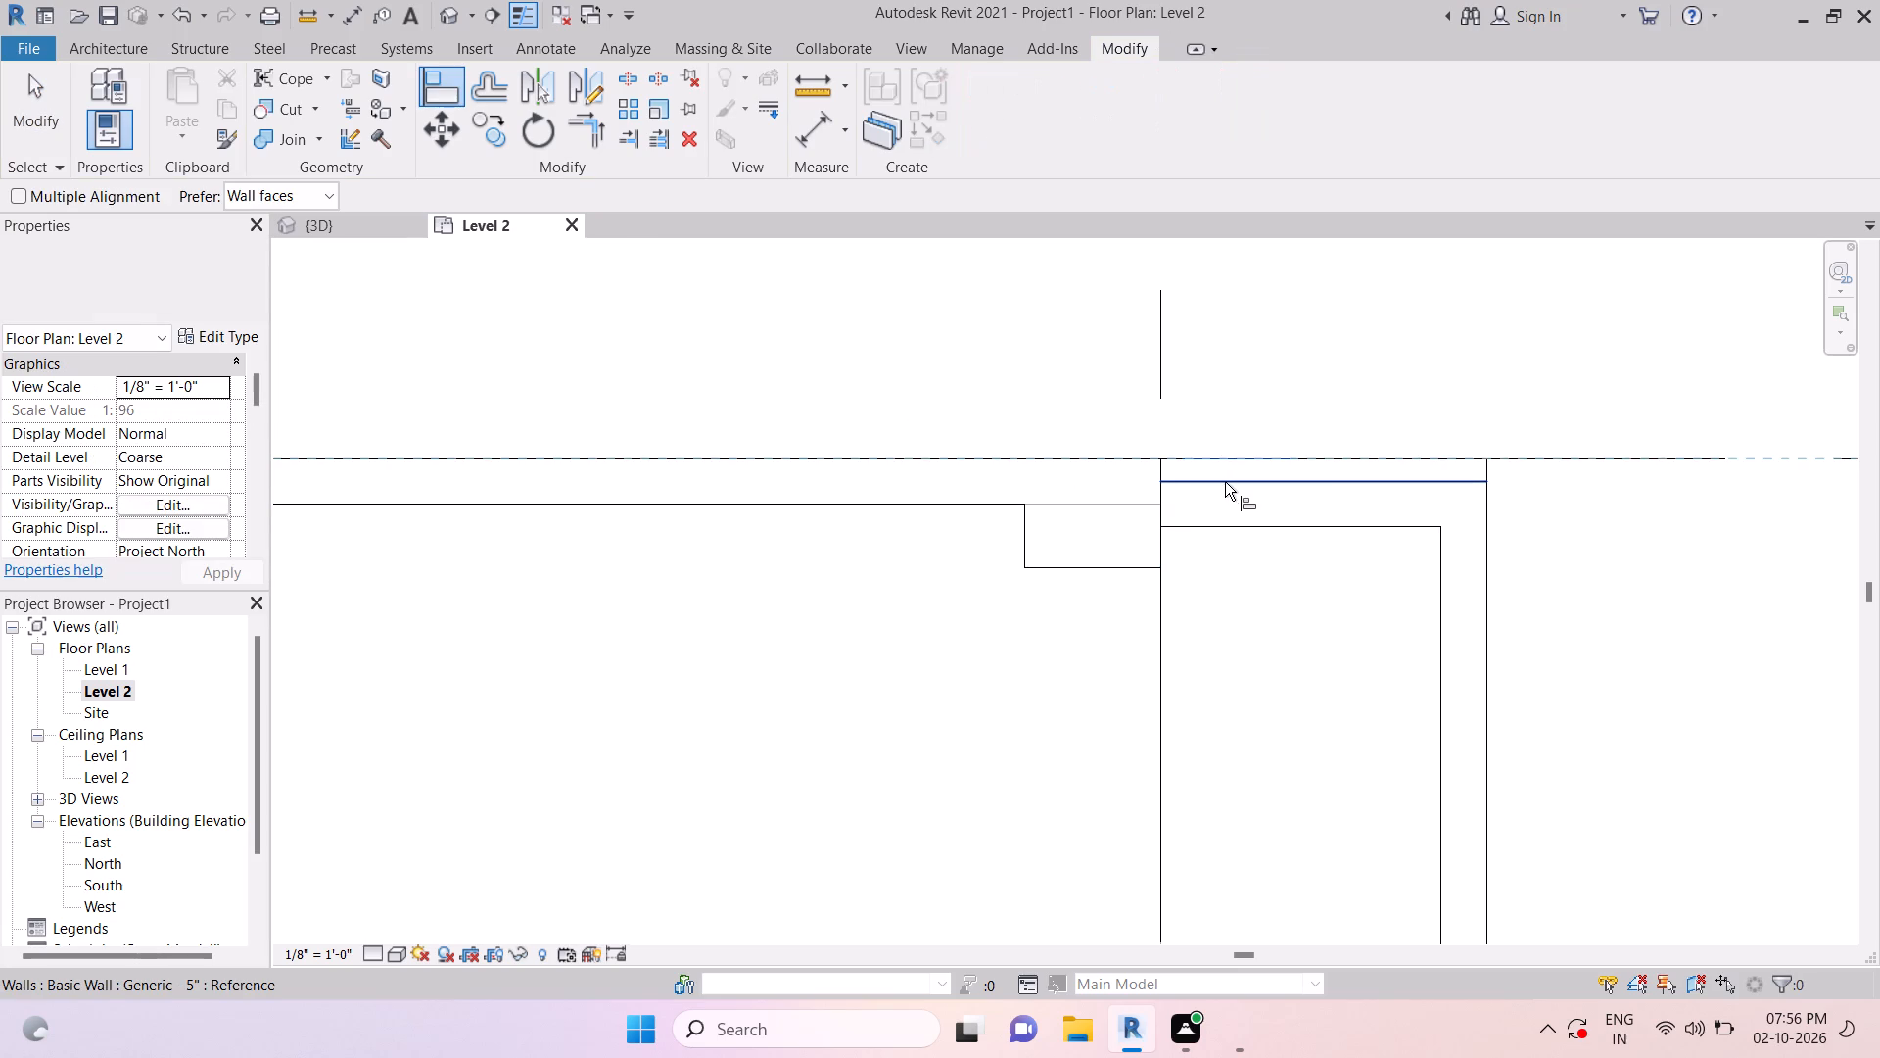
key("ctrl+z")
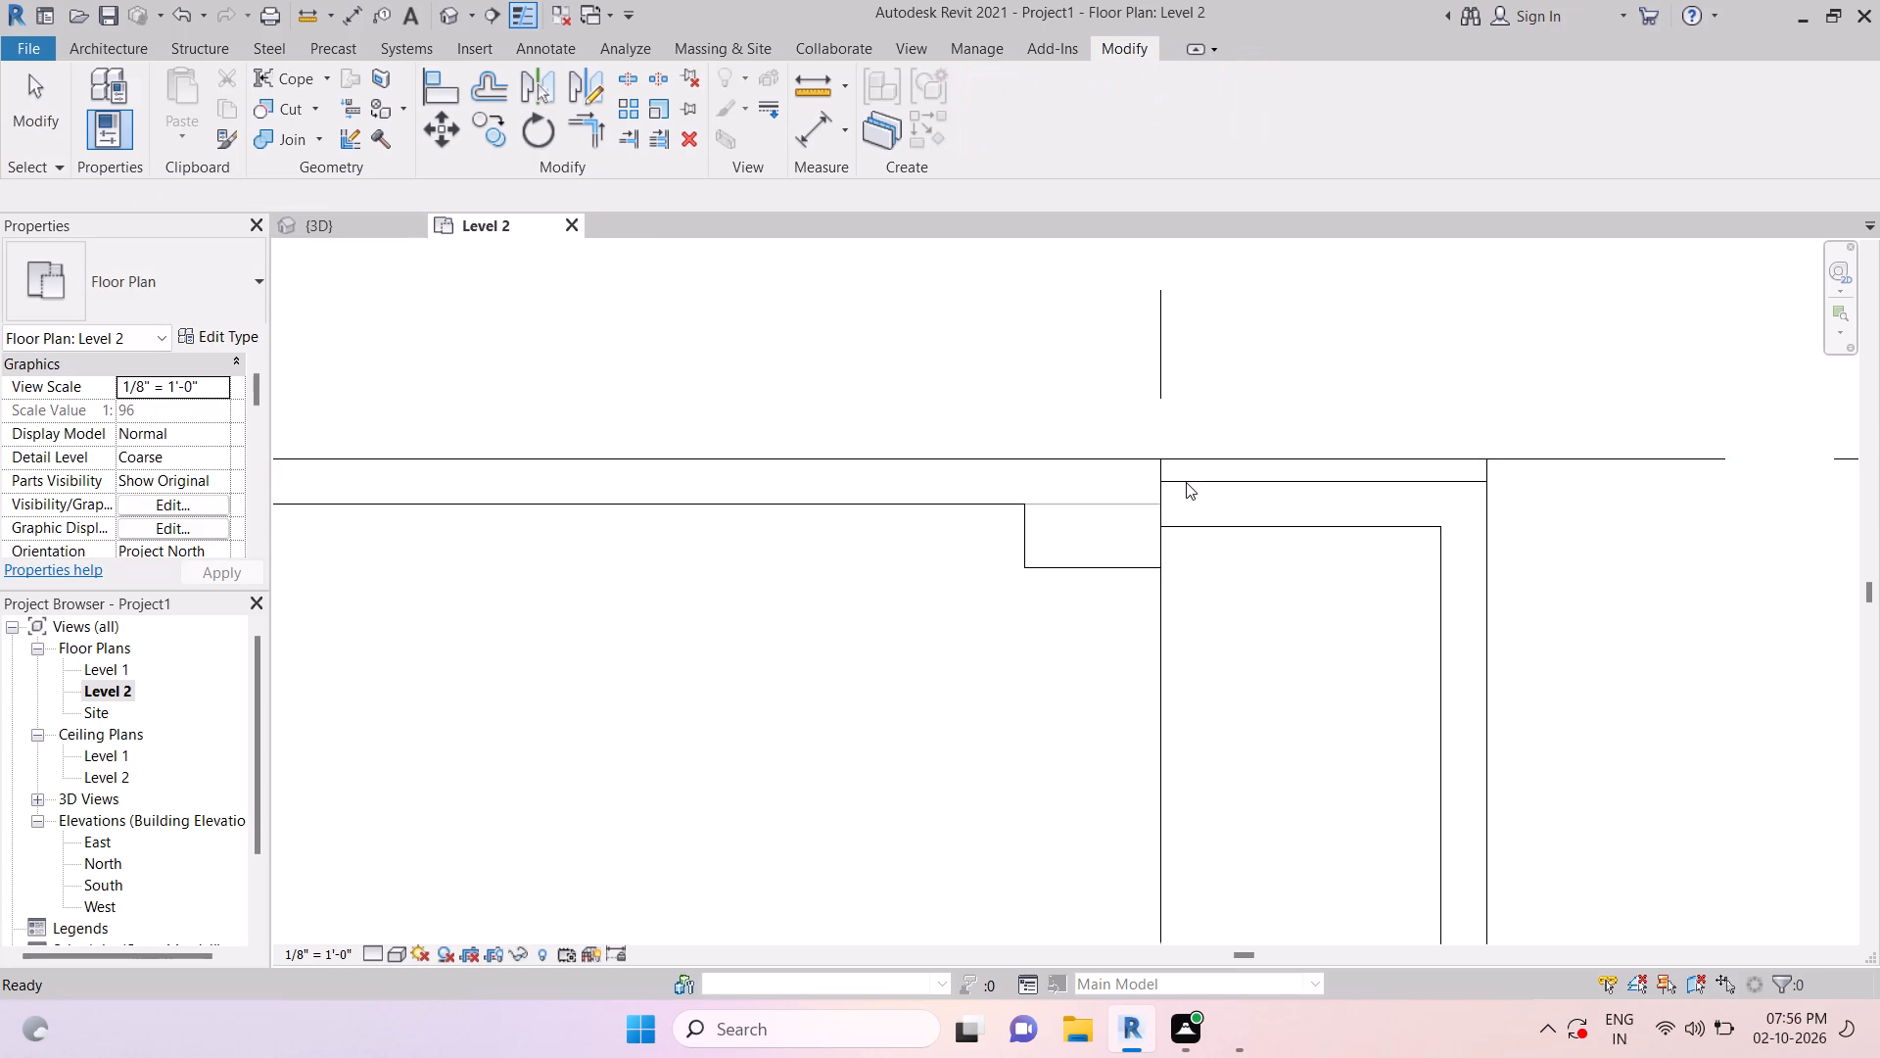
Pull the free end of the short return wall beside grid 6 slightly away from the corner column.
key("Escape")
left_click(1196, 476)
left_click_drag(1165, 503, 1193, 503)
key("Escape")
key("Escape")
key("Escape")
key("Escape")
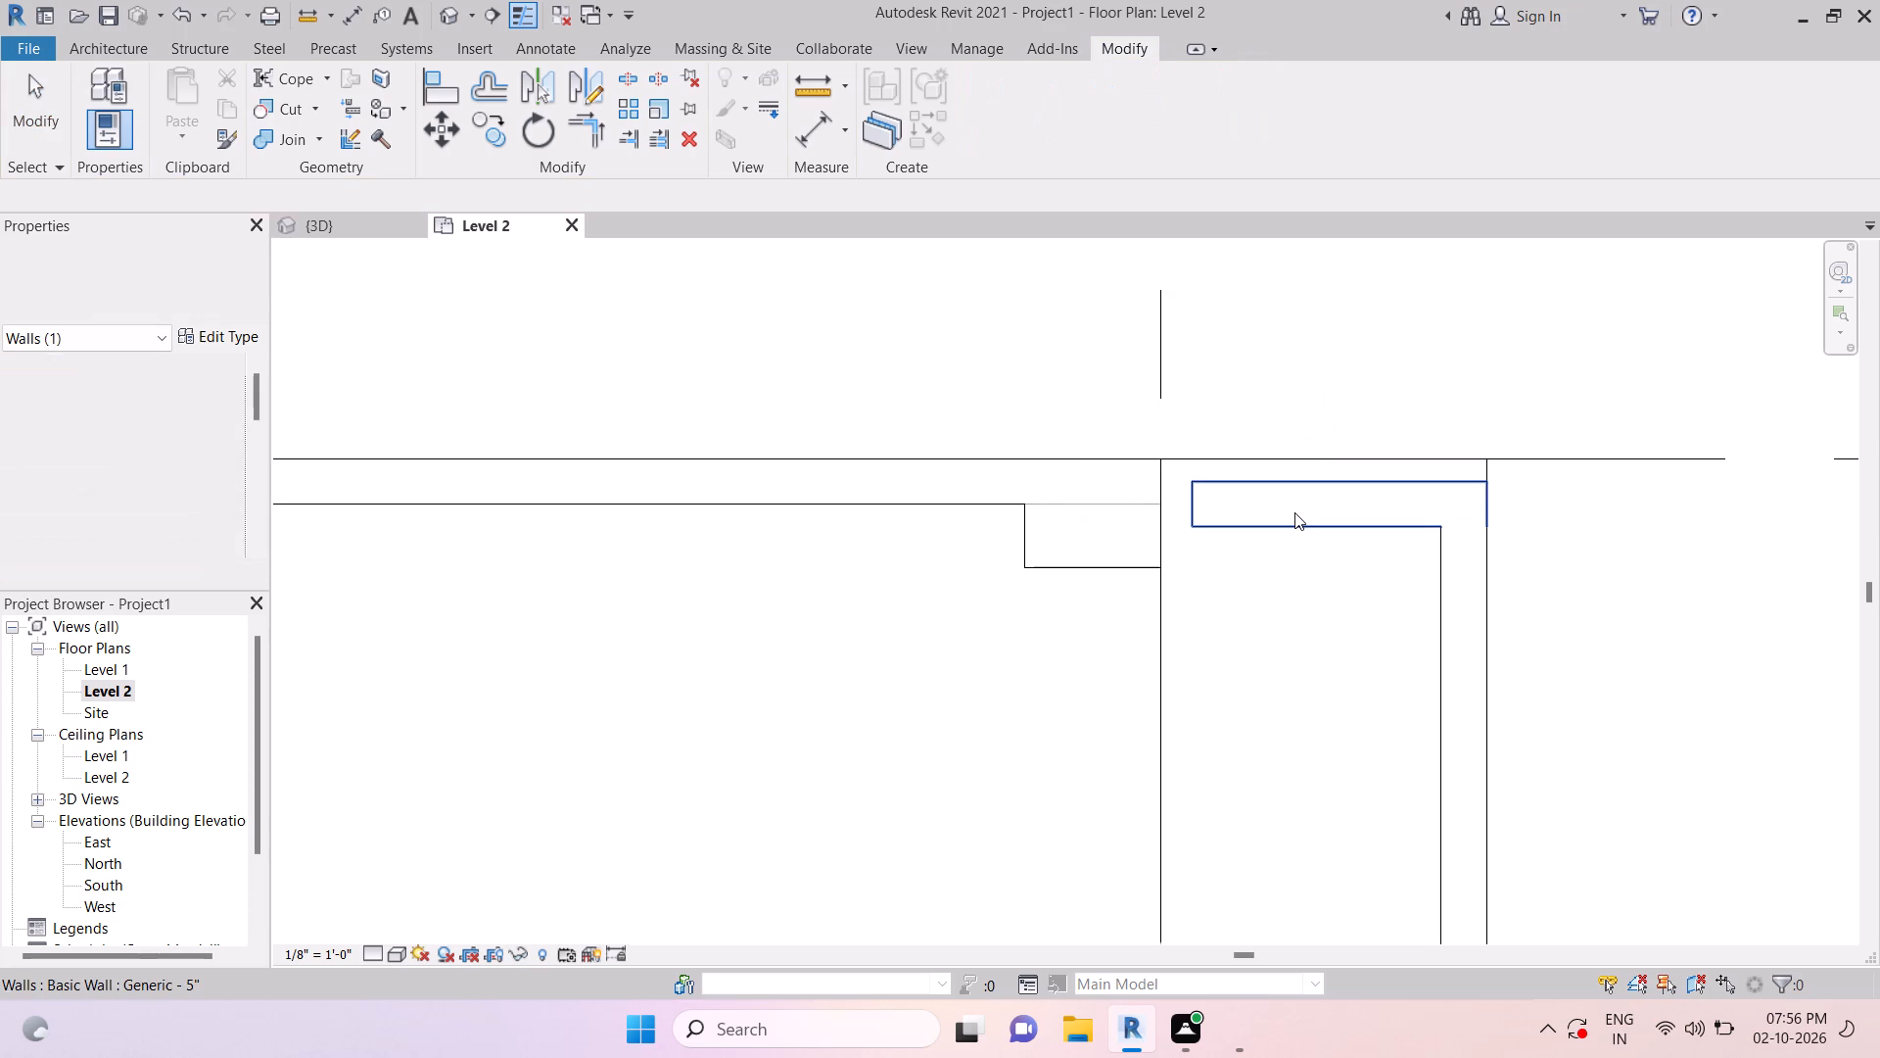
Align the outer face of the short return wall with grid 6.
key("a")
key("l")
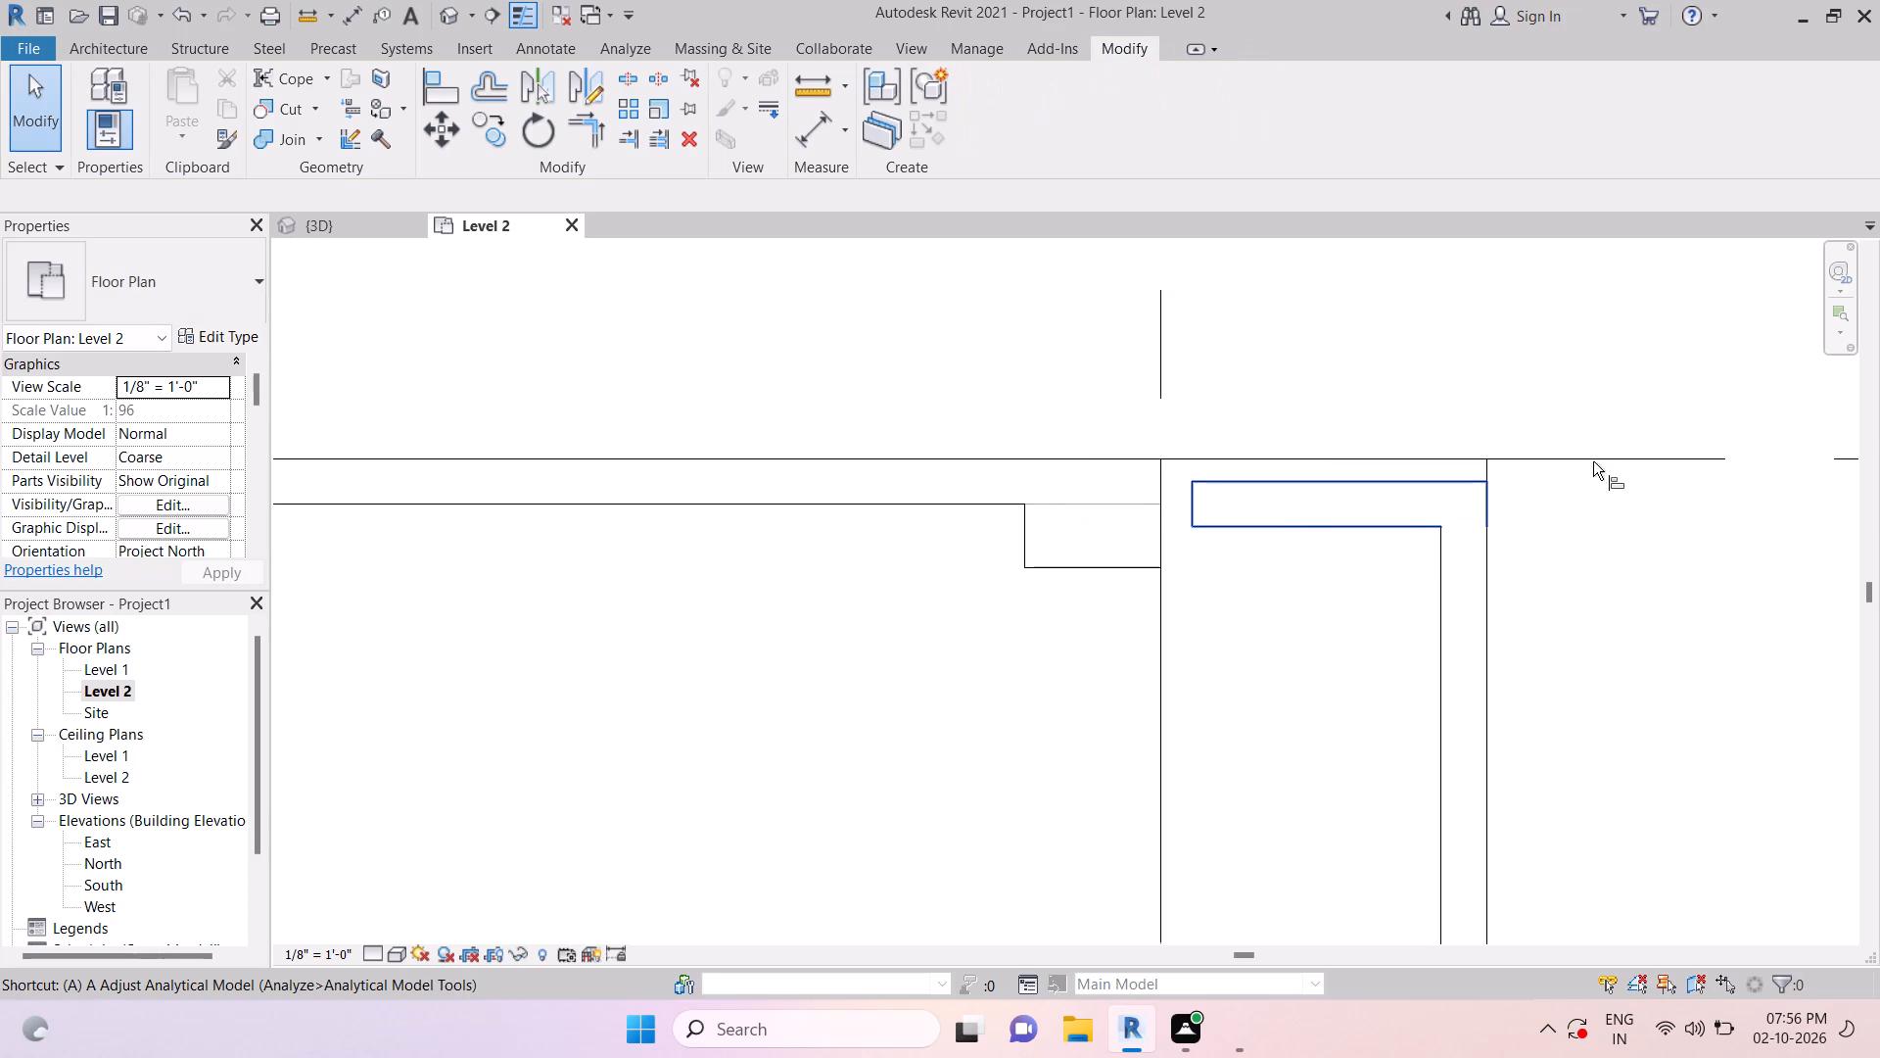
left_click(1589, 460)
left_click(1456, 476)
key("Escape")
key("Escape")
key("Escape")
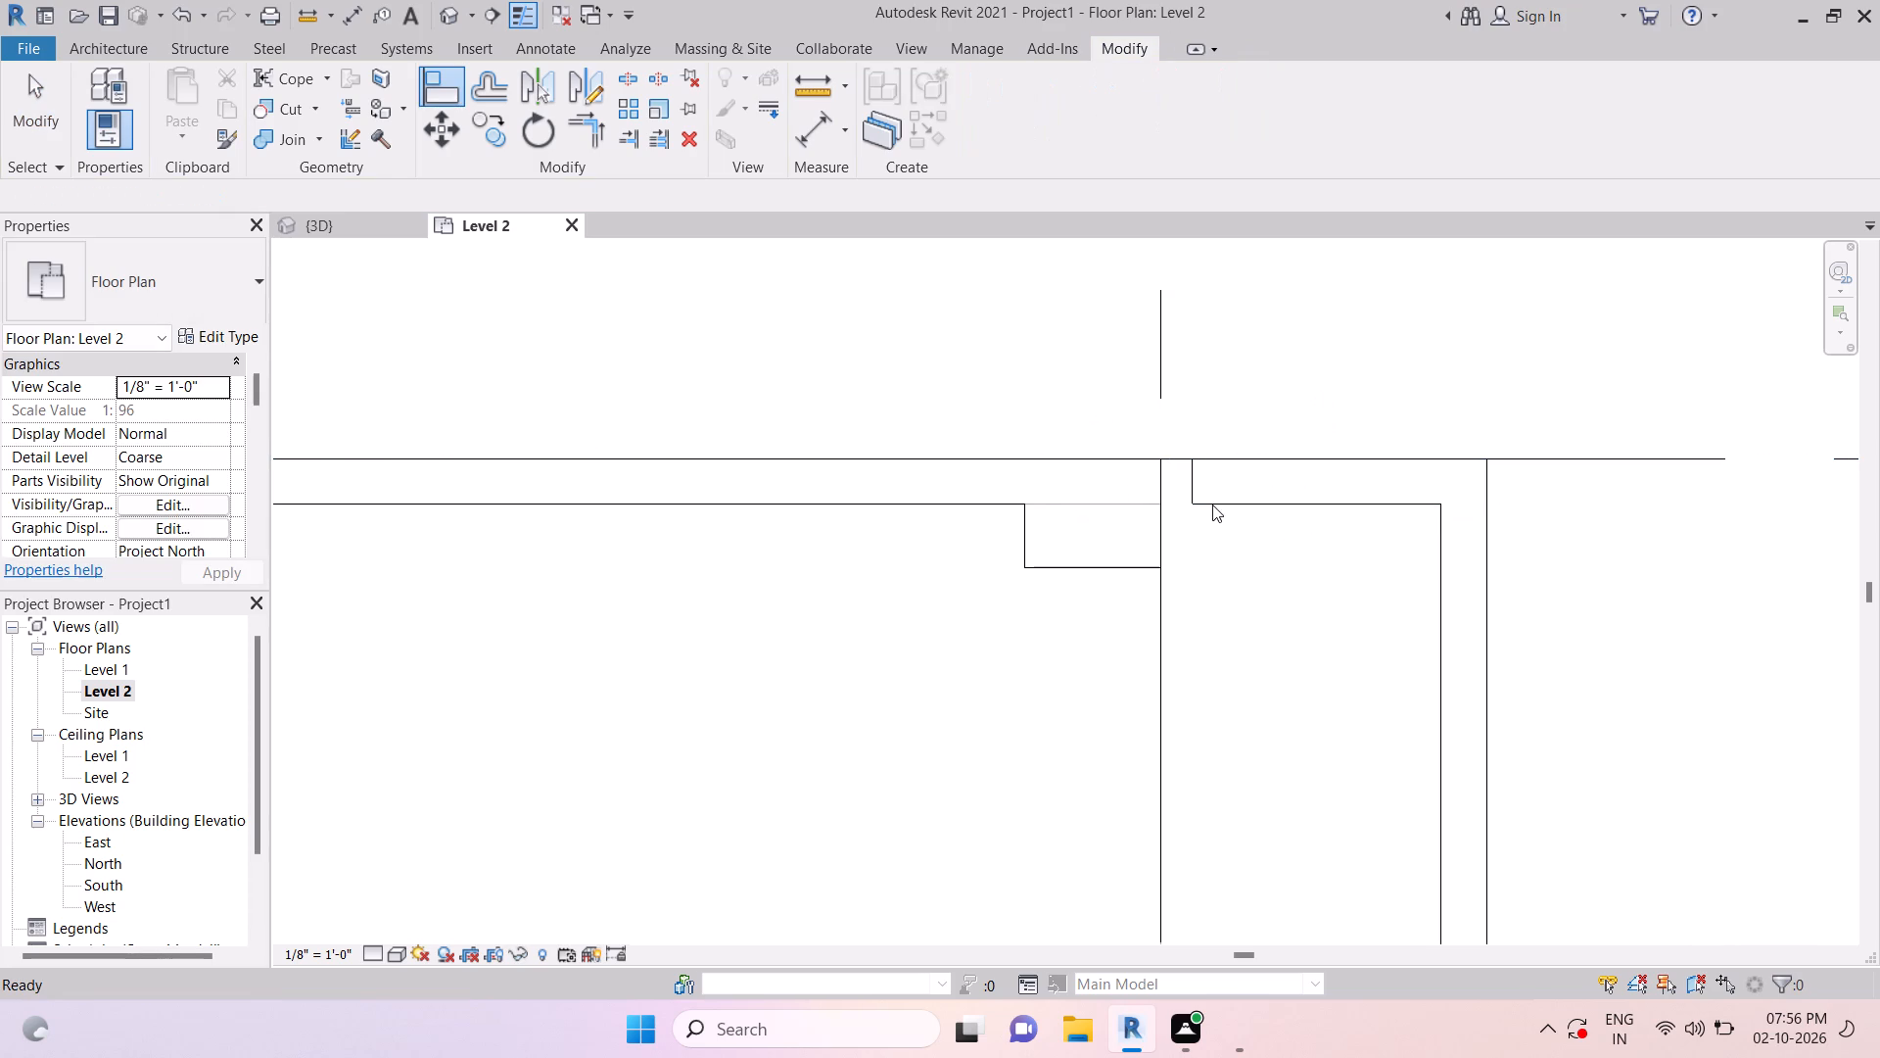
key("Escape")
key("Escape")
Align the free end of the short return wall with the outer face of the corner column.
key("a")
key("l")
left_click(1168, 528)
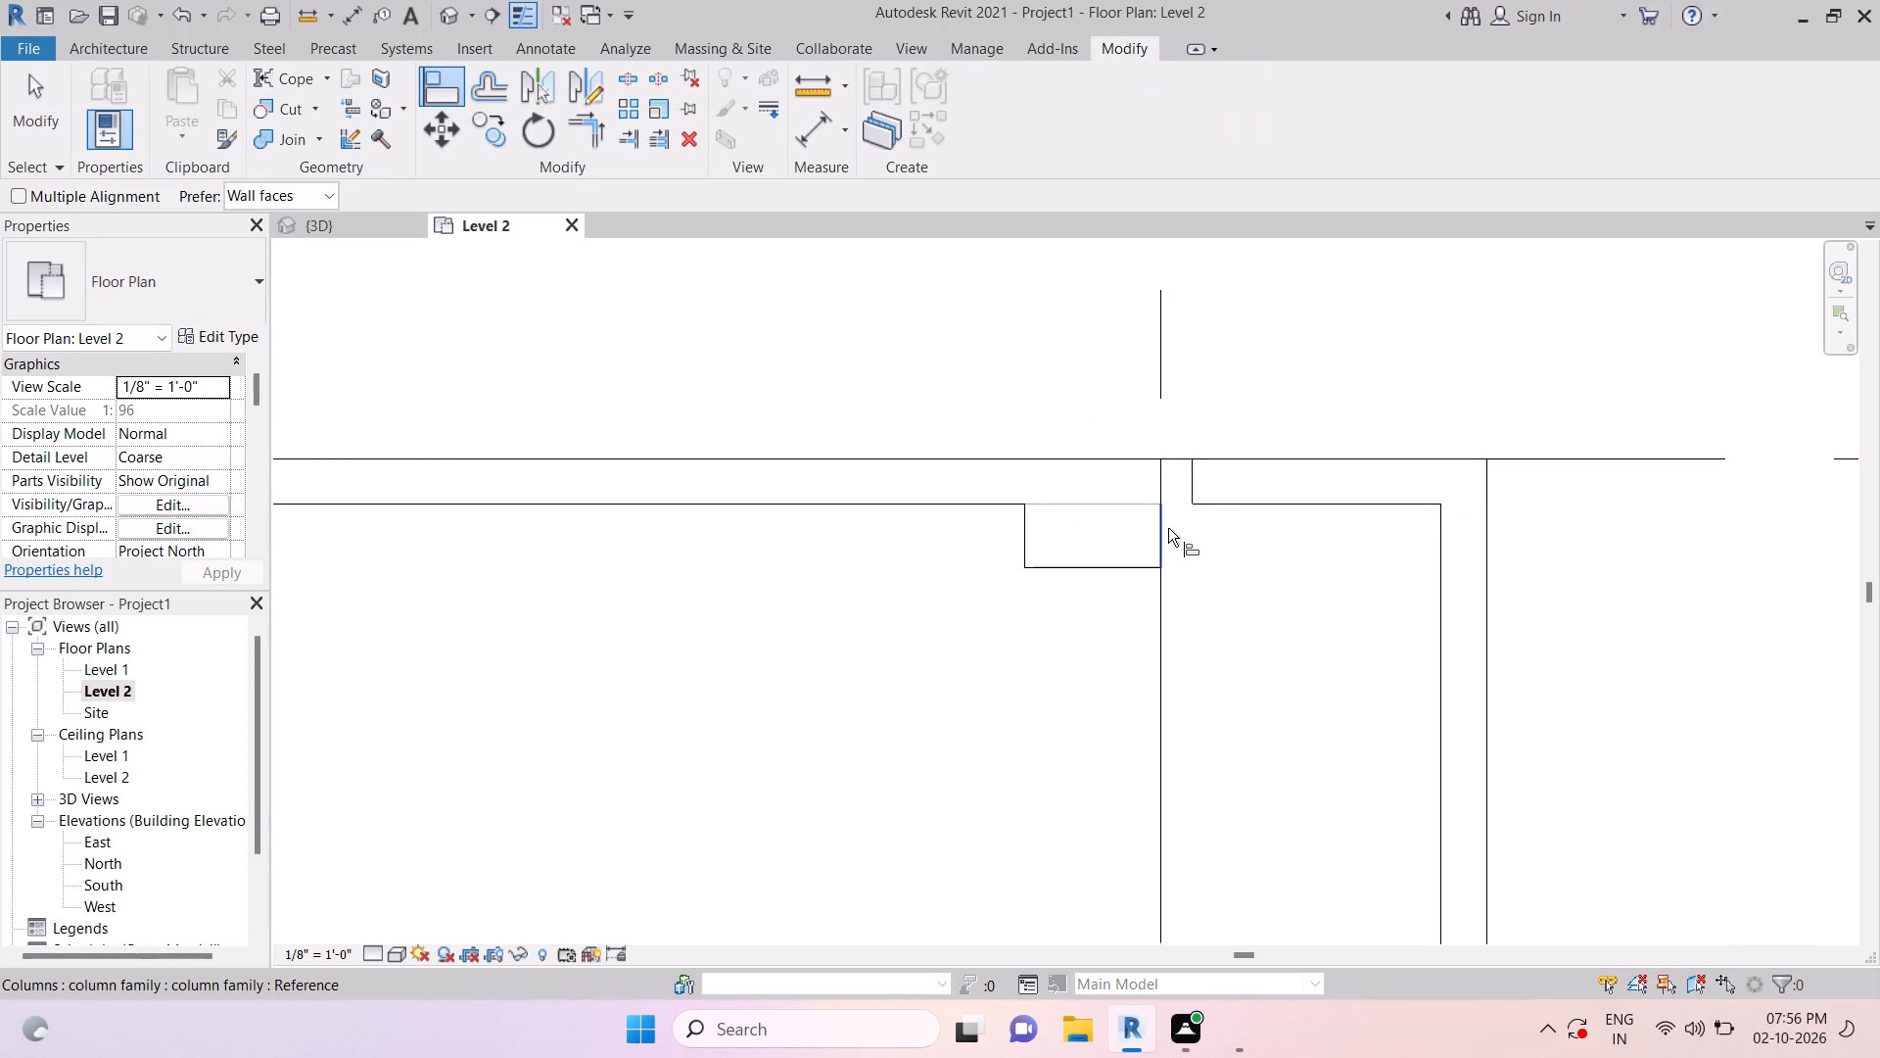
left_click(1190, 487)
key("Escape")
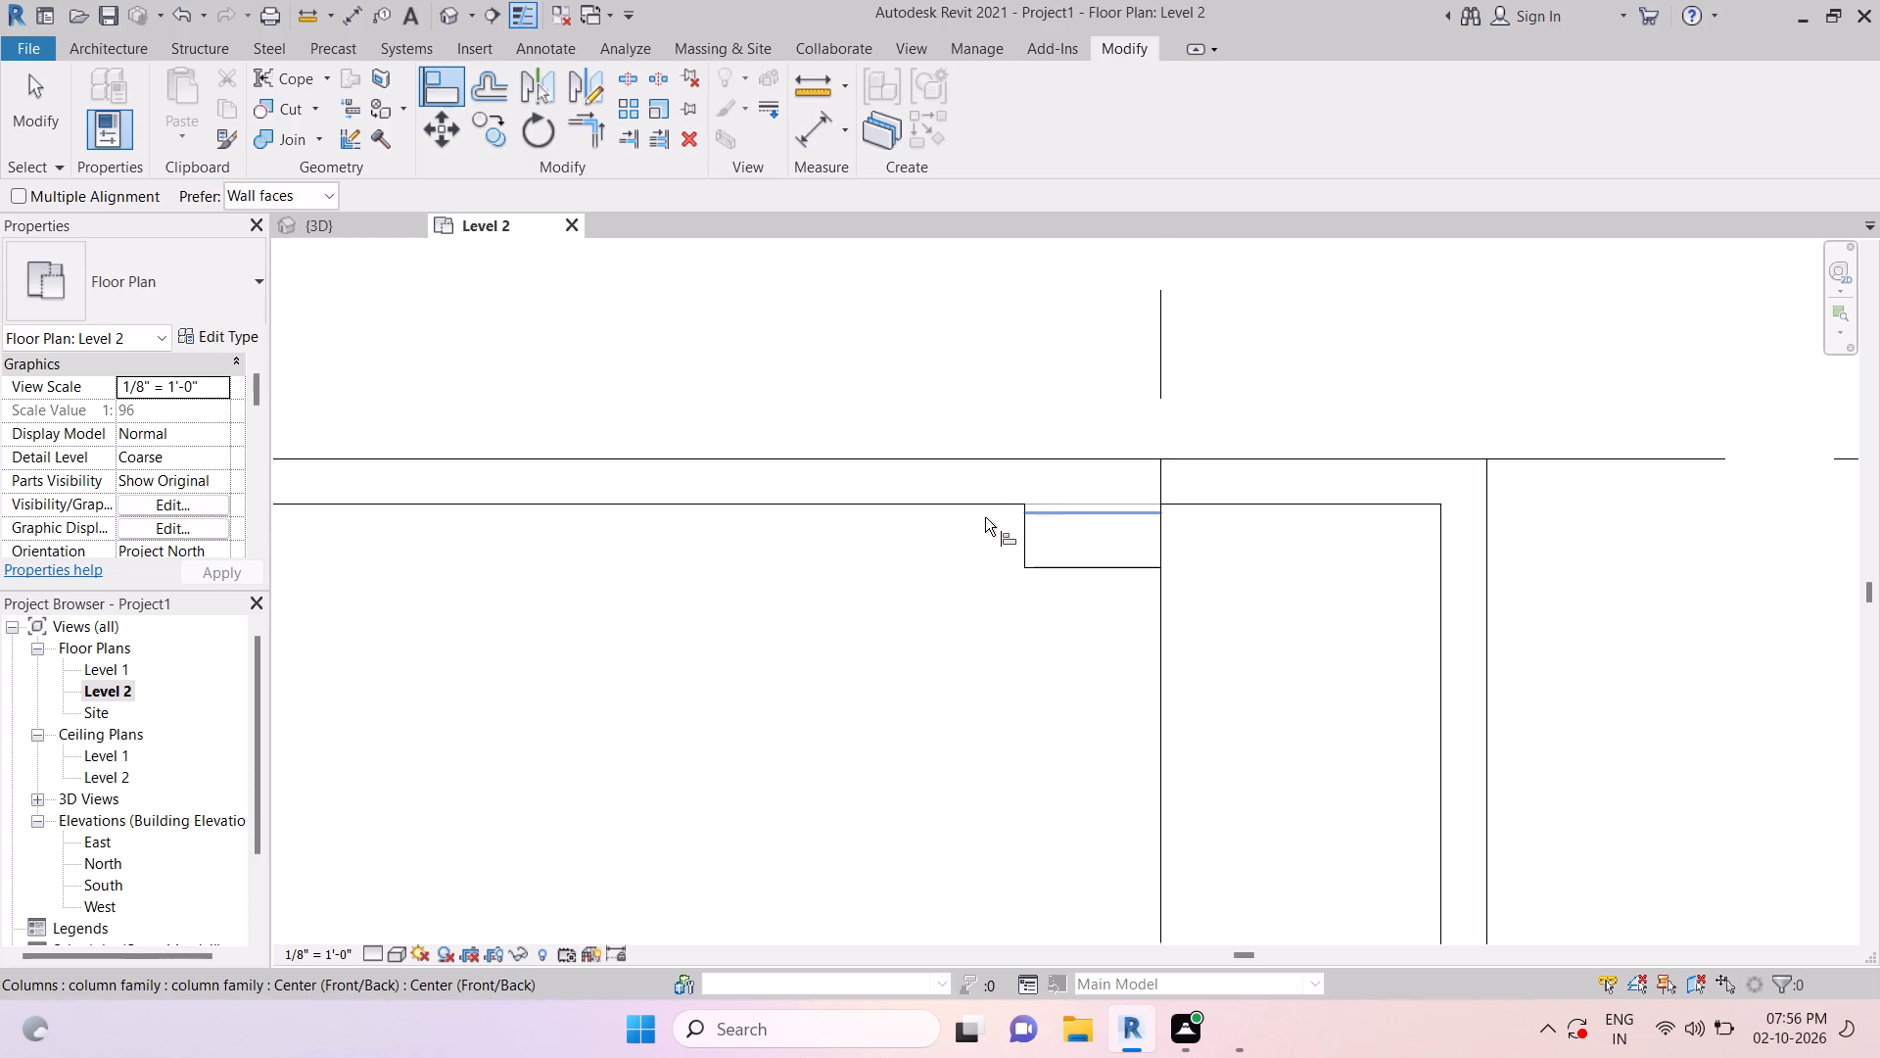
key("Escape")
Shorten the long 5" exterior wall along grid 6 so it ends at the inner face of the corner column.
left_click(1010, 501)
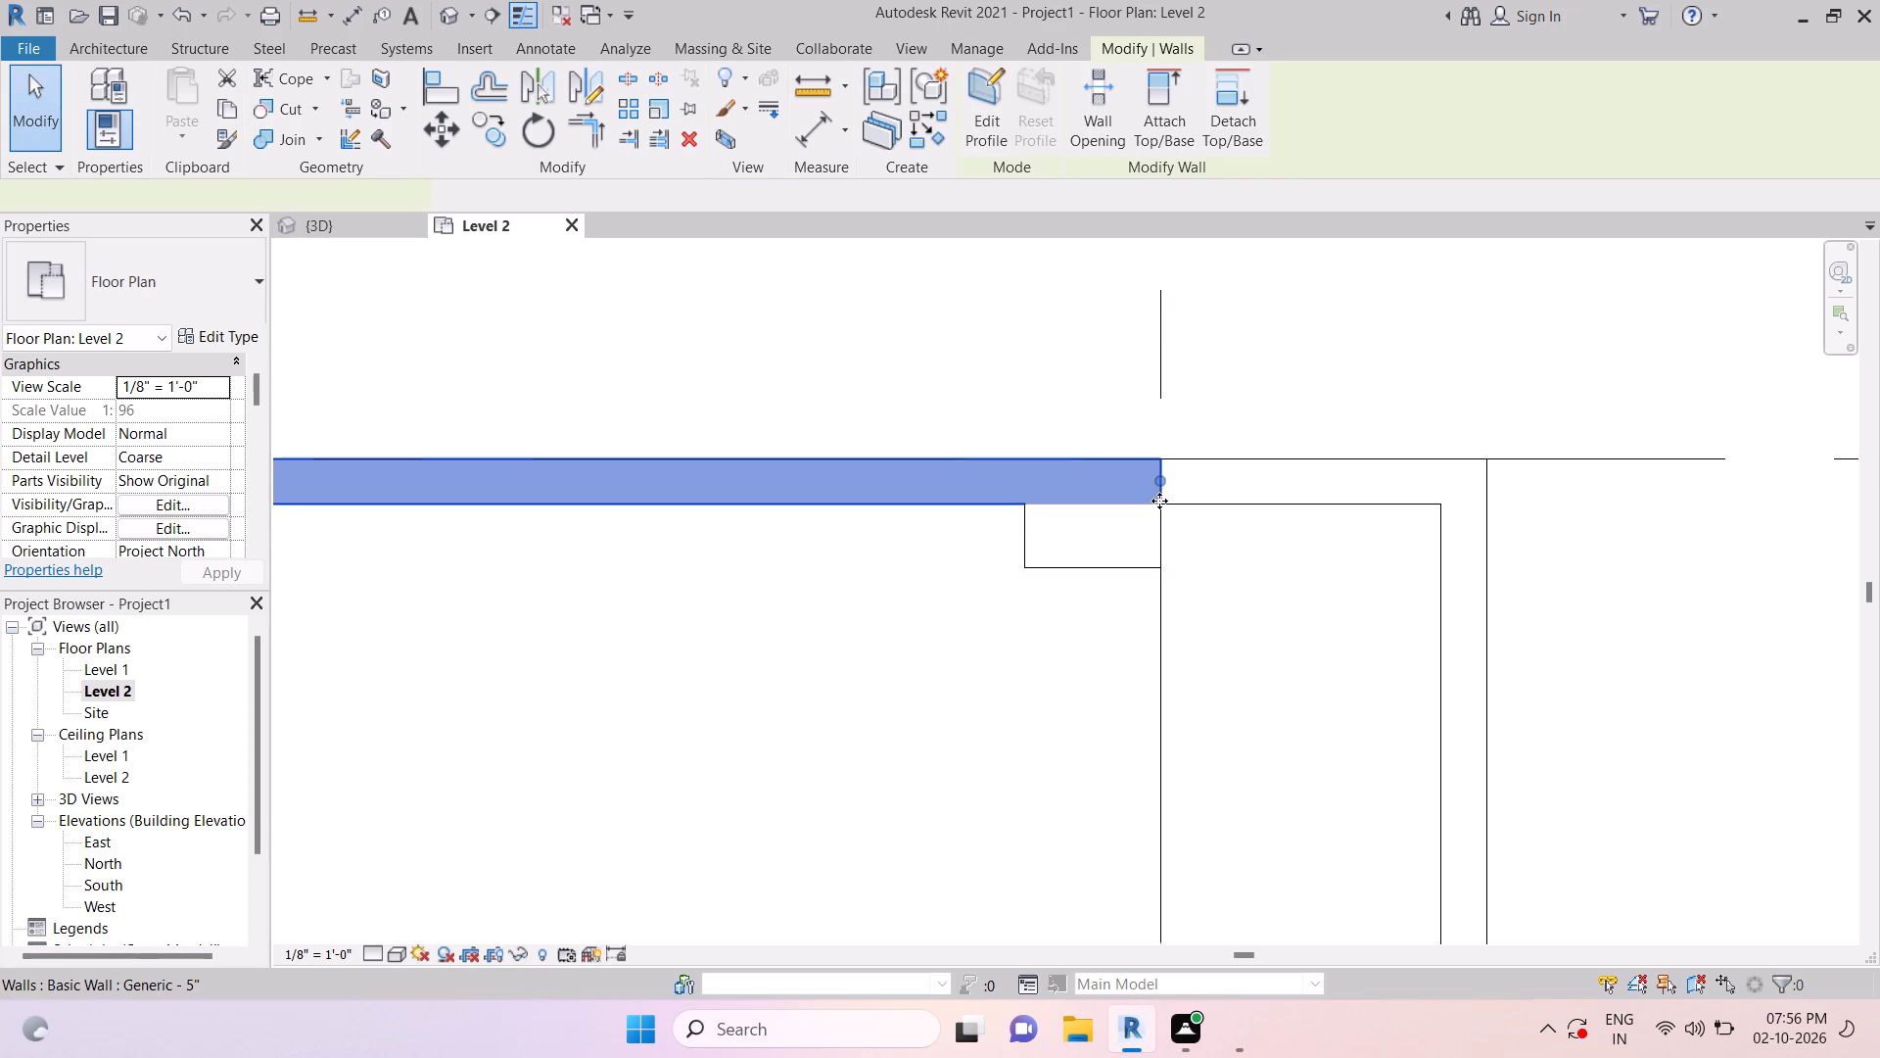
left_click_drag(1158, 485, 1026, 487)
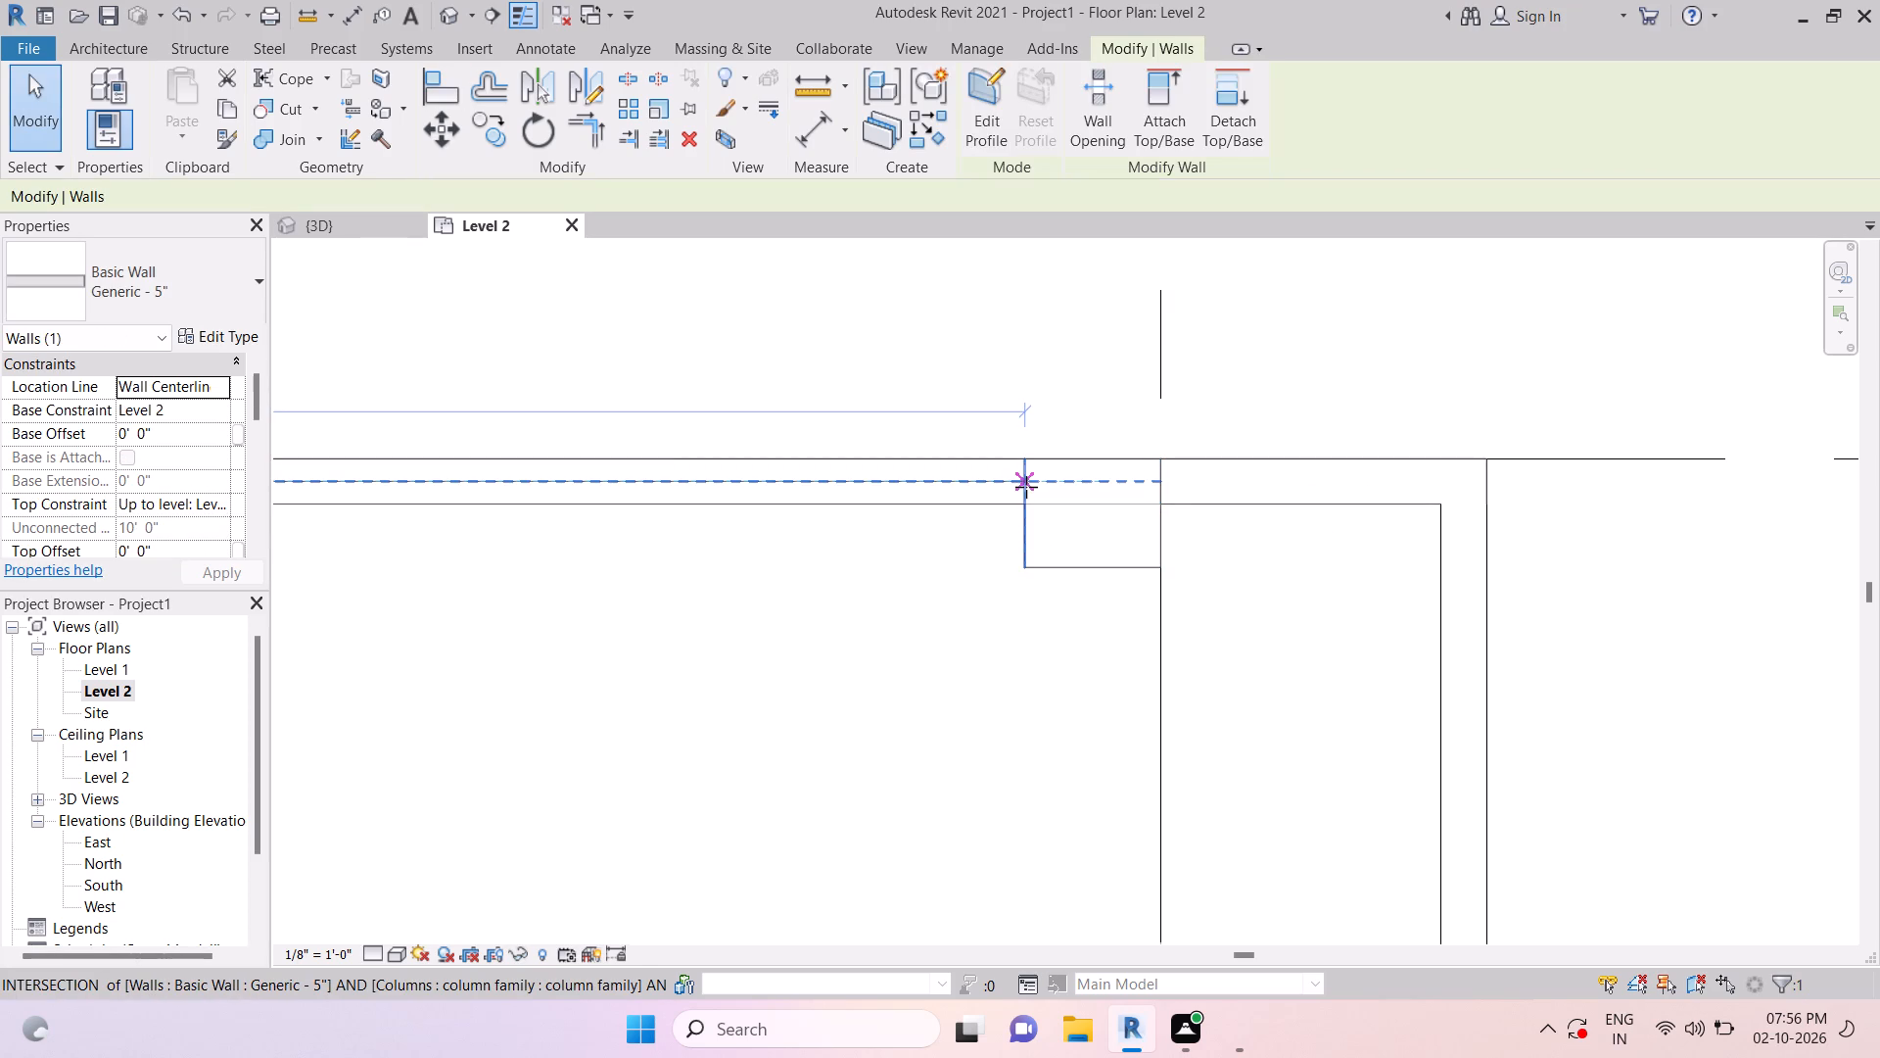
left_click_drag(1026, 487, 1025, 488)
key("Escape")
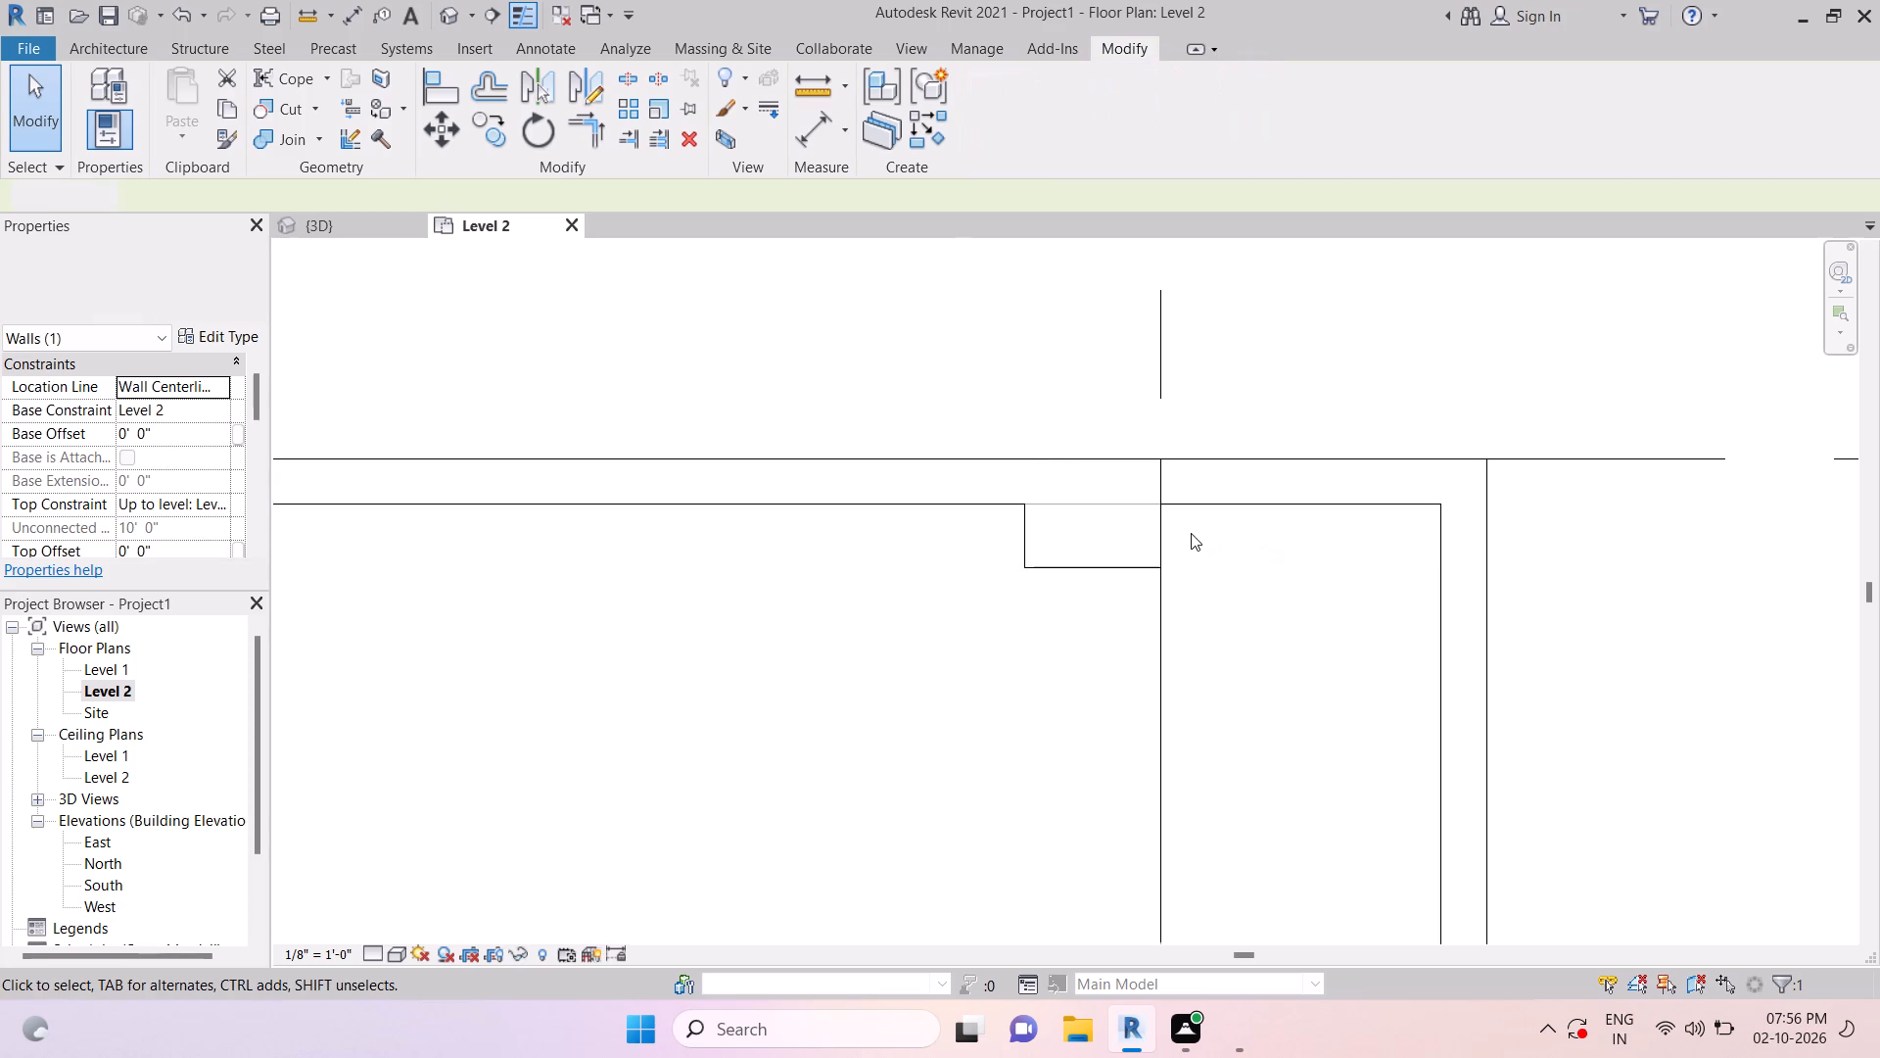
key("Escape")
key("Escape")
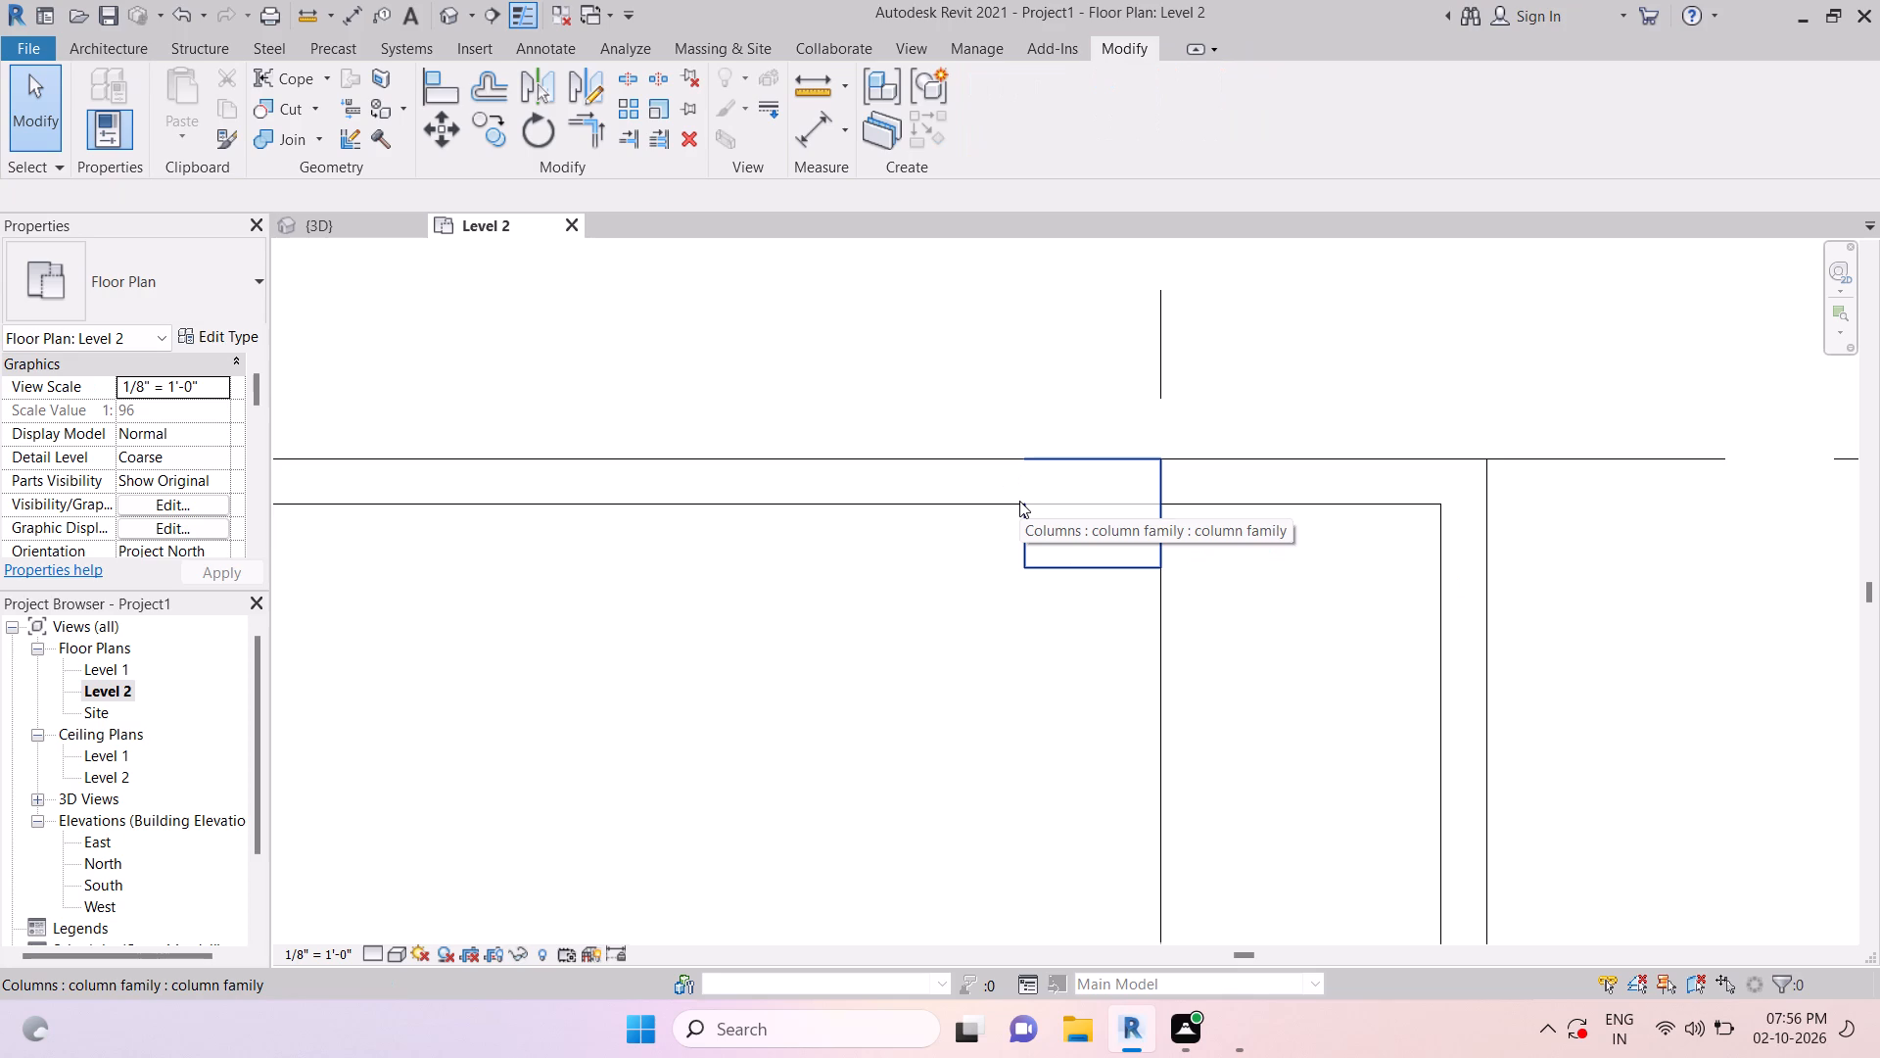
key("Escape")
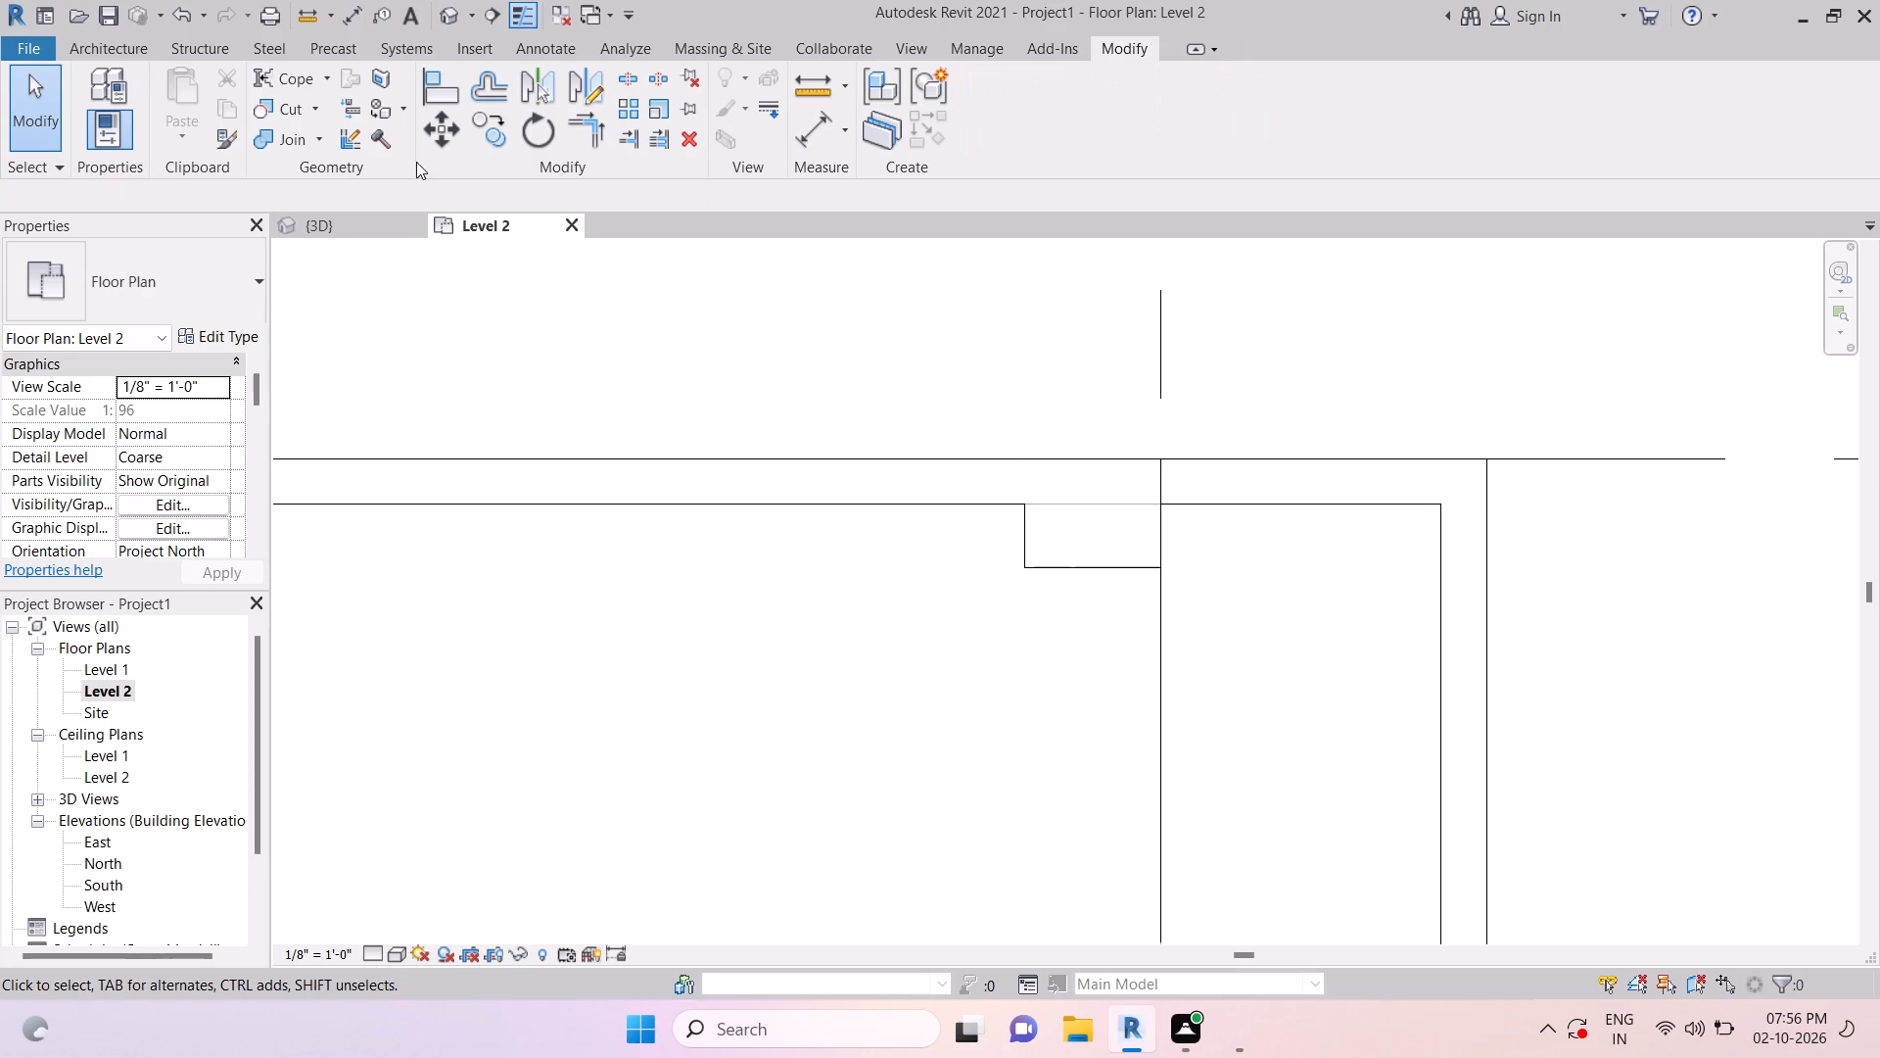
Examine the Level 2 parapet walls and the corner column from both sides of the building in the 3D view.
left_click(325, 216)
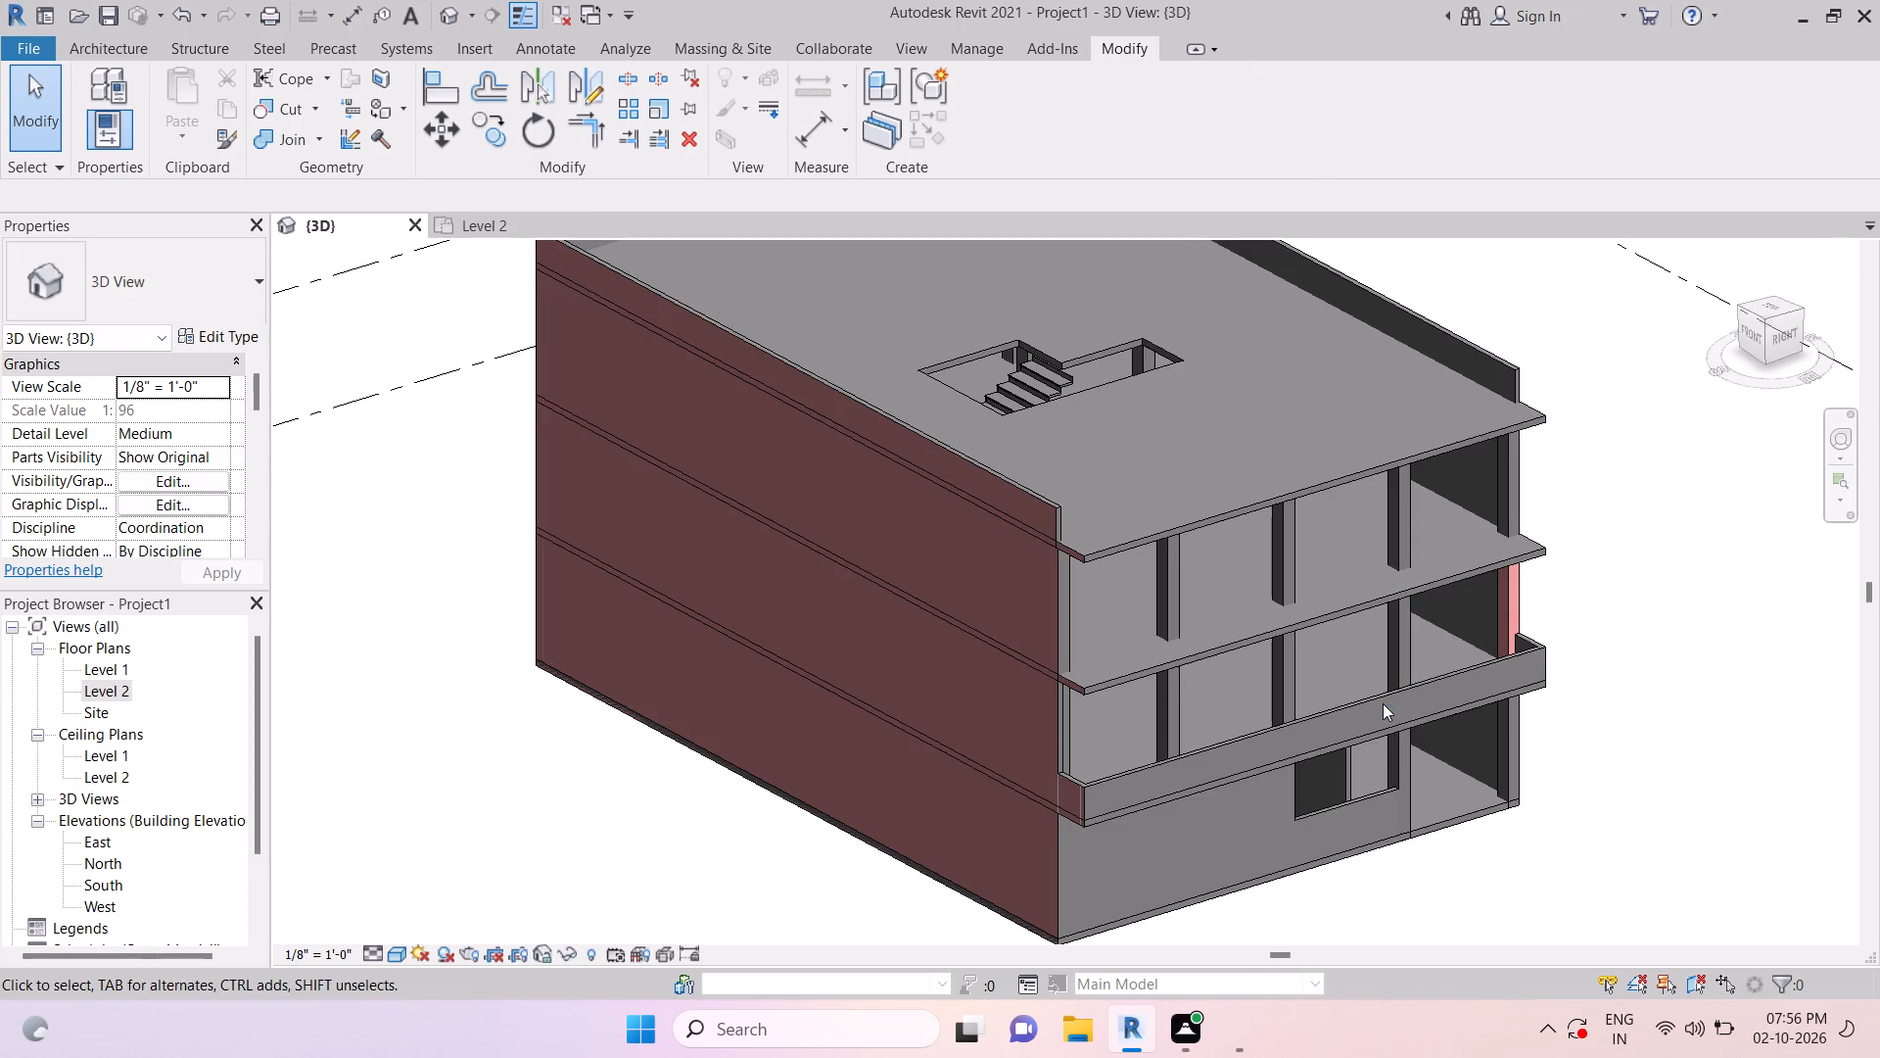
middle_click_drag(1380, 701, 1368, 696, "shift")
scroll(1371, 698, "up", 1, "shift")
key("Escape")
key("Escape")
middle_click_drag(1261, 819, 1309, 796, "shift")
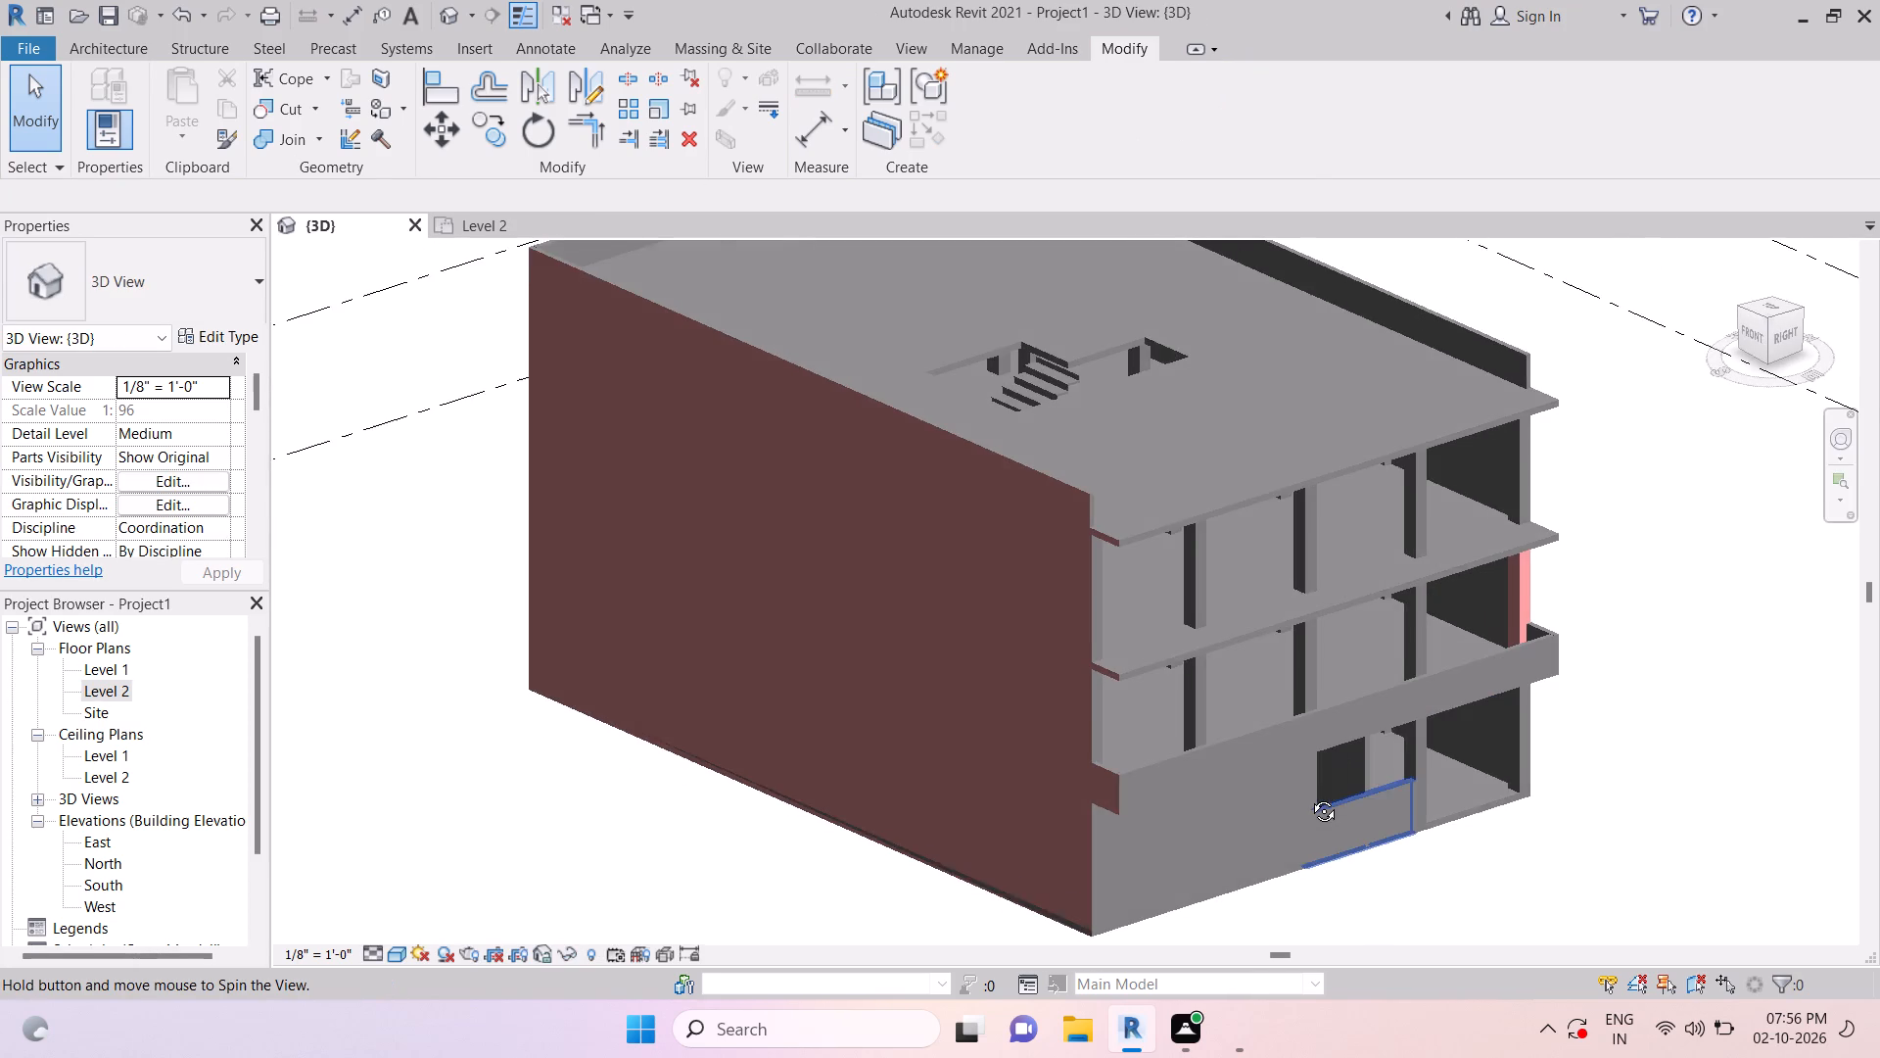
middle_click_drag(1309, 796, 1311, 793, "shift")
middle_click_drag(1297, 793, 1169, 755)
scroll(1188, 752, "down", 1)
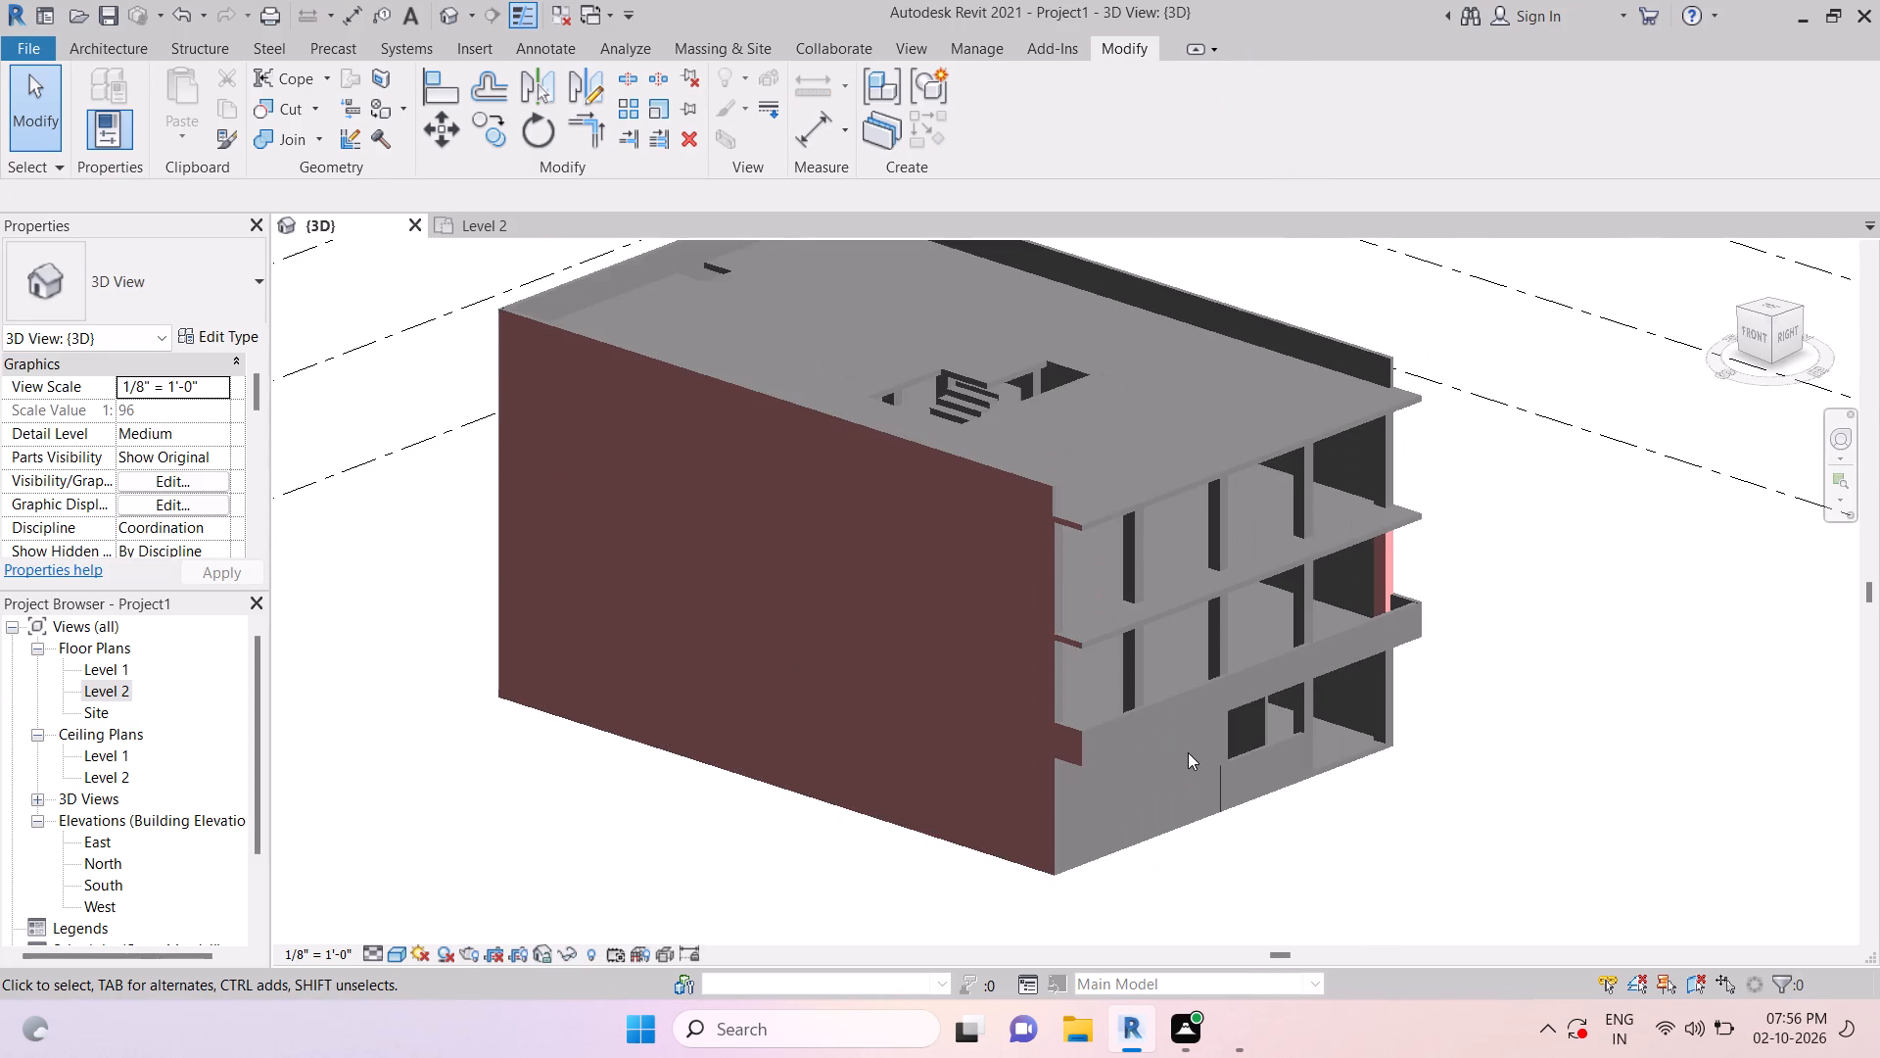
middle_click_drag(1190, 781, 1034, 719)
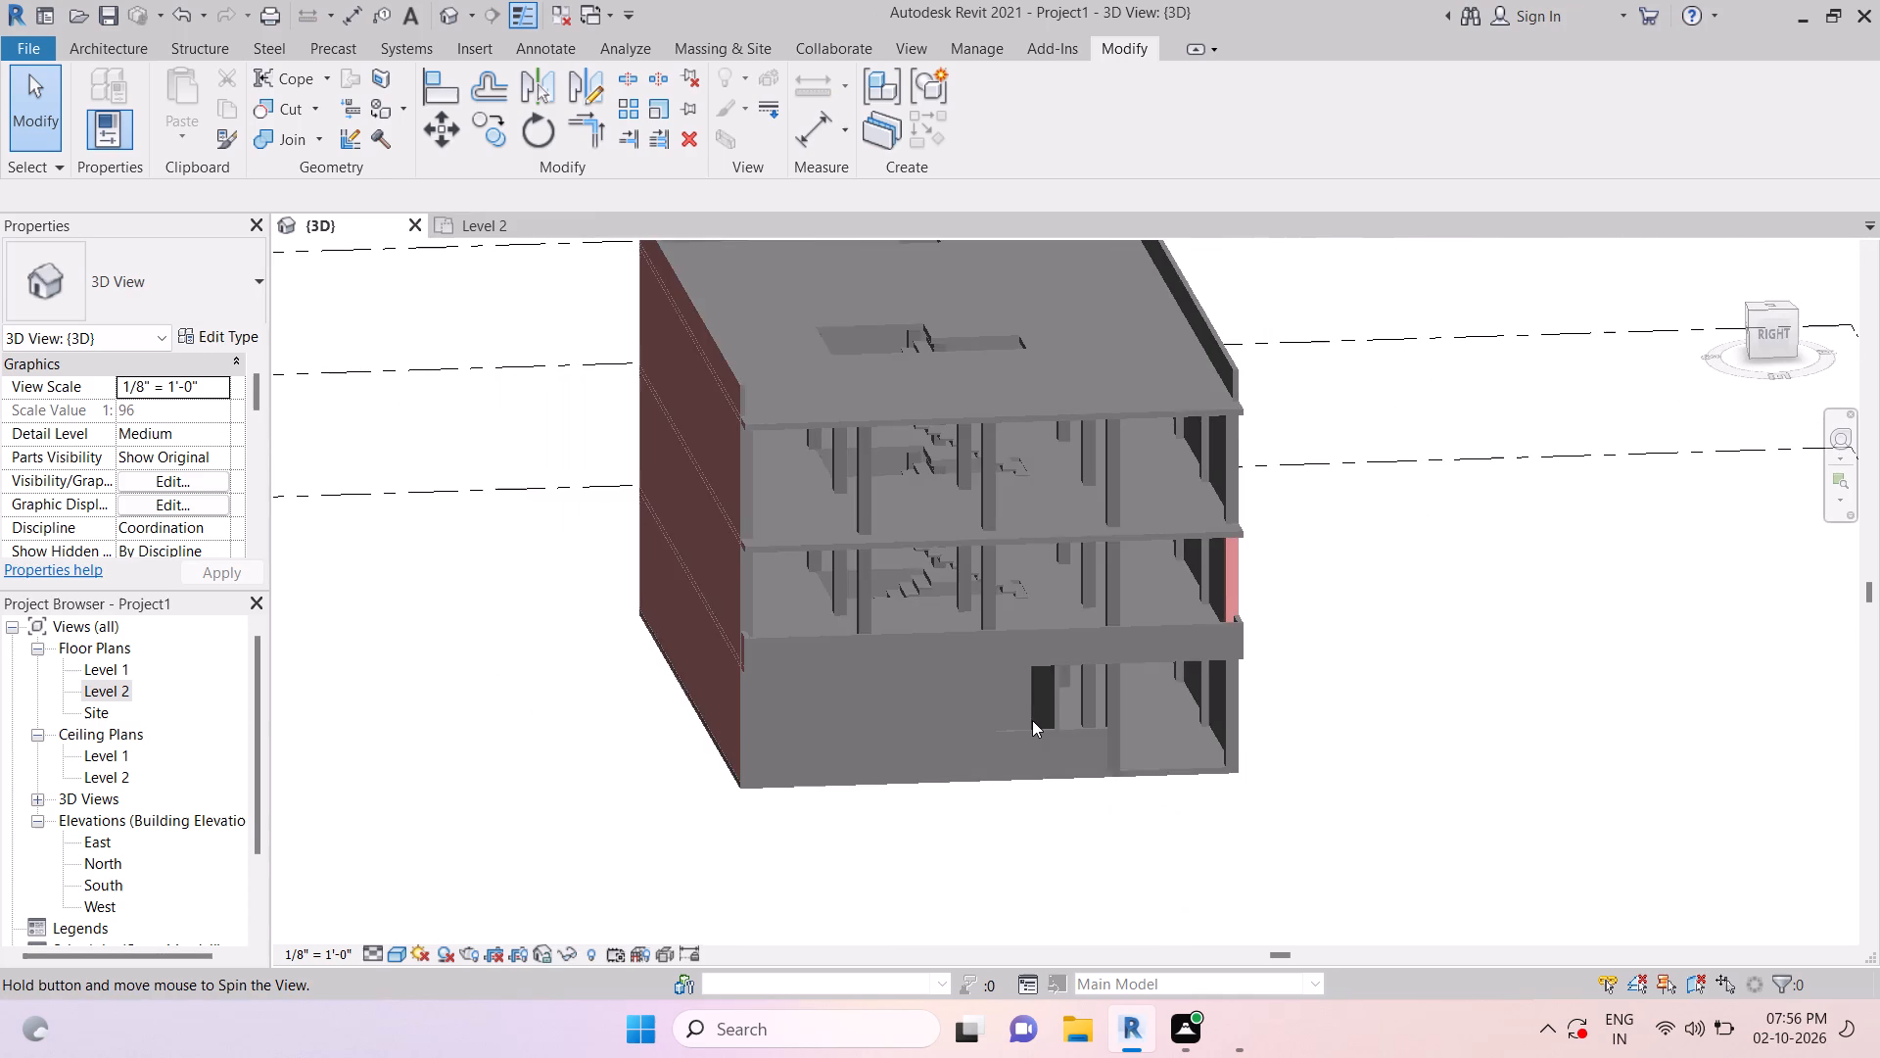
key("Escape")
key("Escape")
middle_click_drag(1146, 802, 1046, 776, "shift")
middle_click_drag(1130, 818, 926, 863, "shift")
key("Escape")
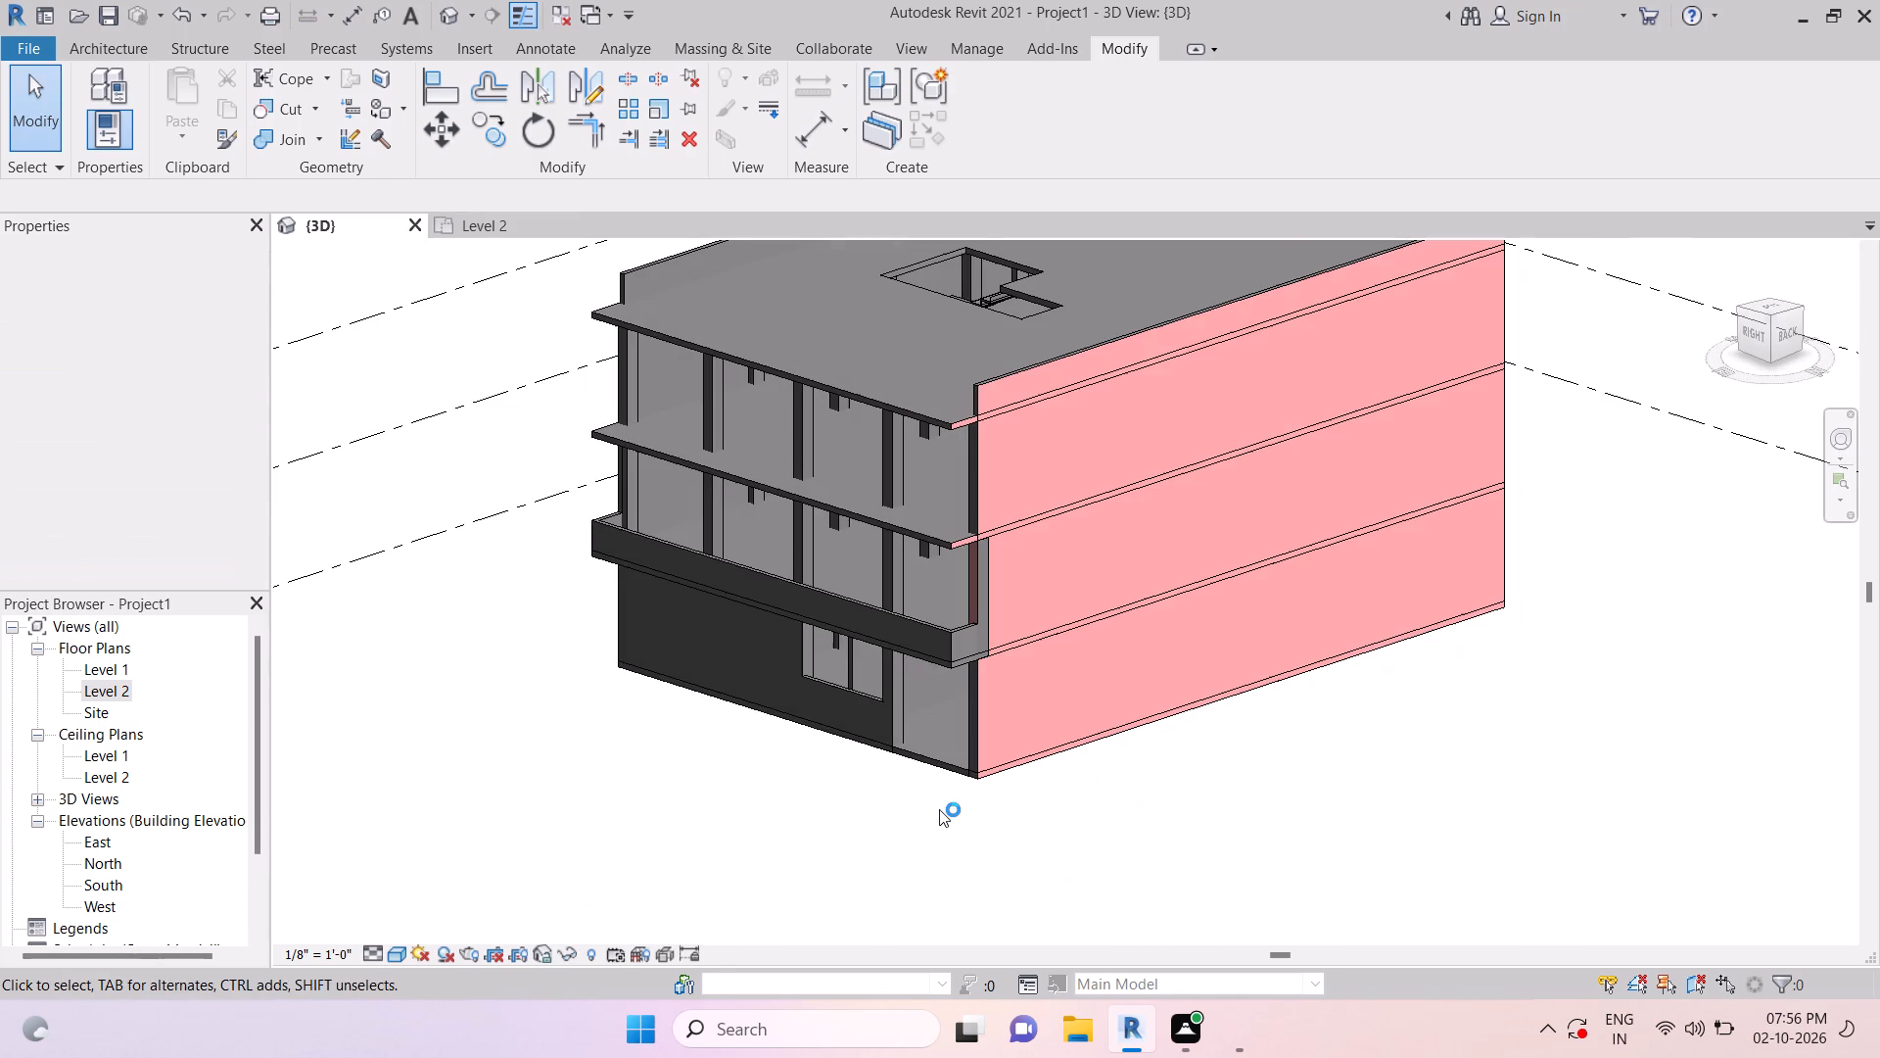
scroll(983, 847, "up", 1, "shift")
middle_click_drag(983, 846, 1304, 836, "shift")
key("Escape")
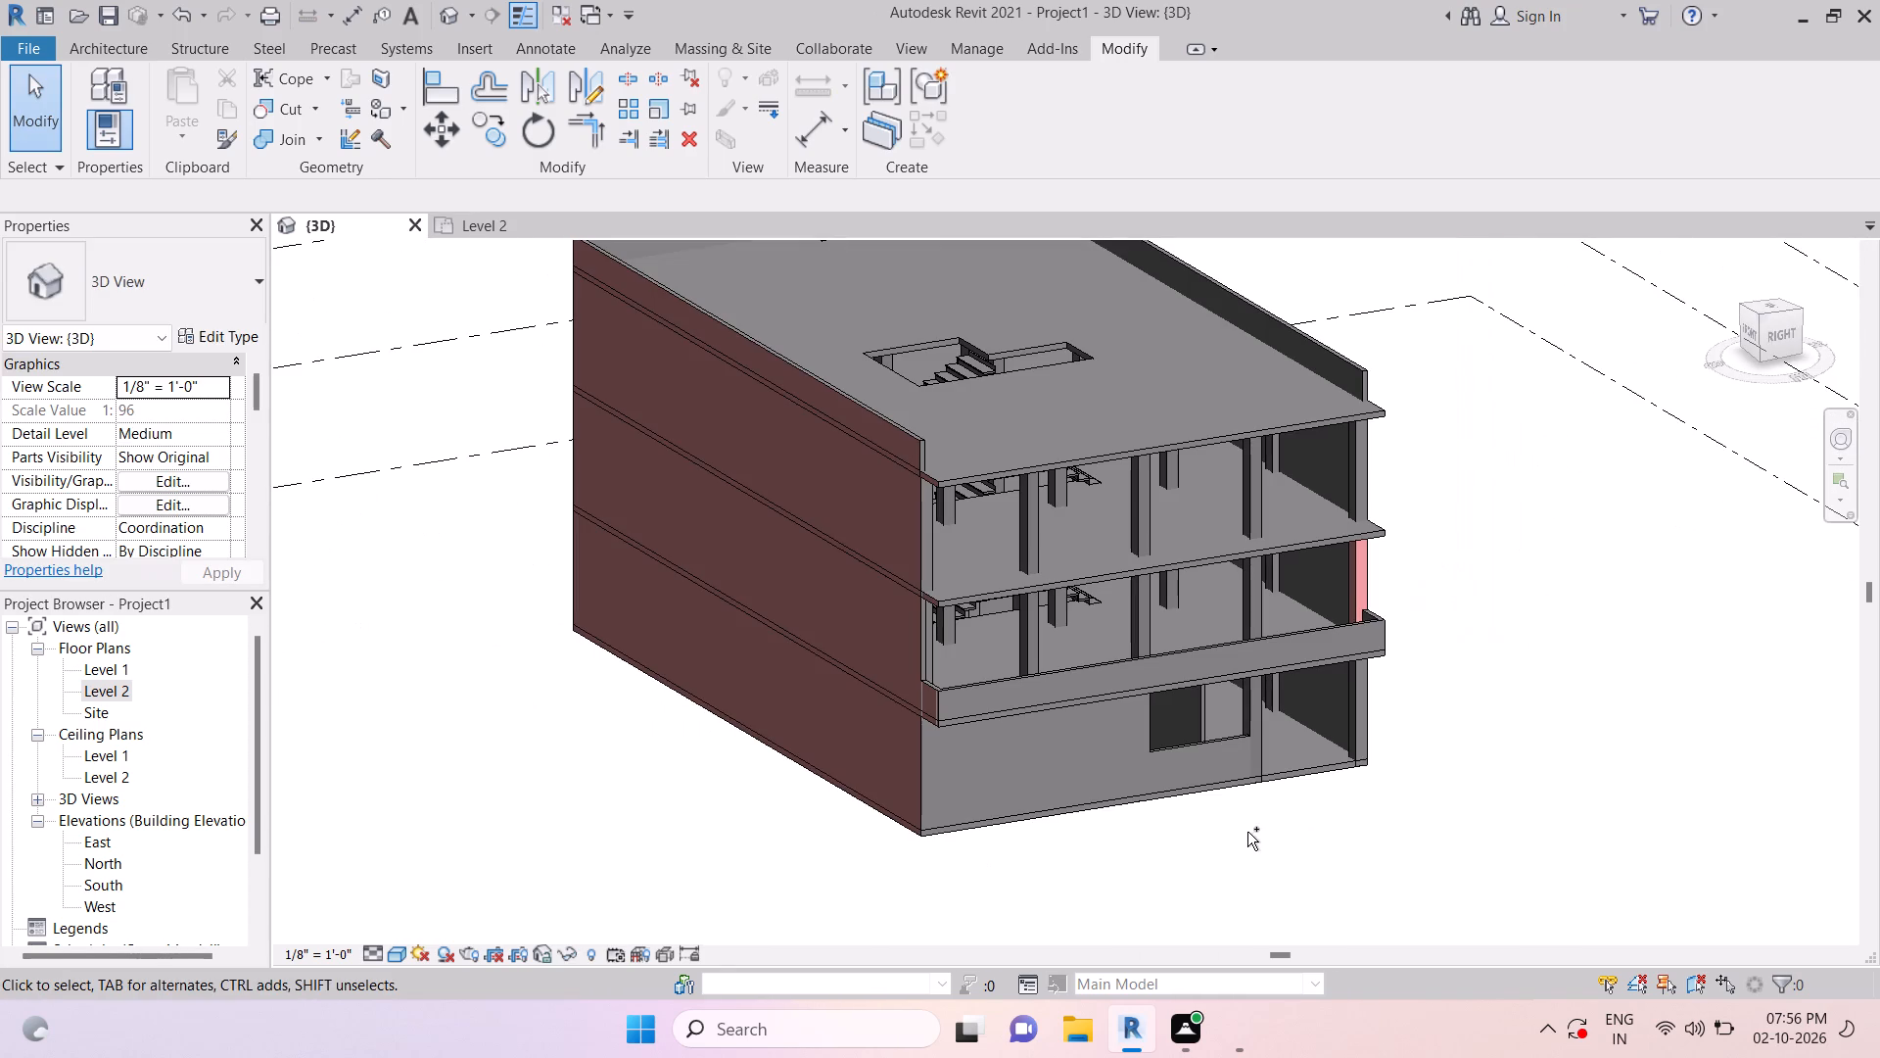
Save the project.
key("ctrl+s")
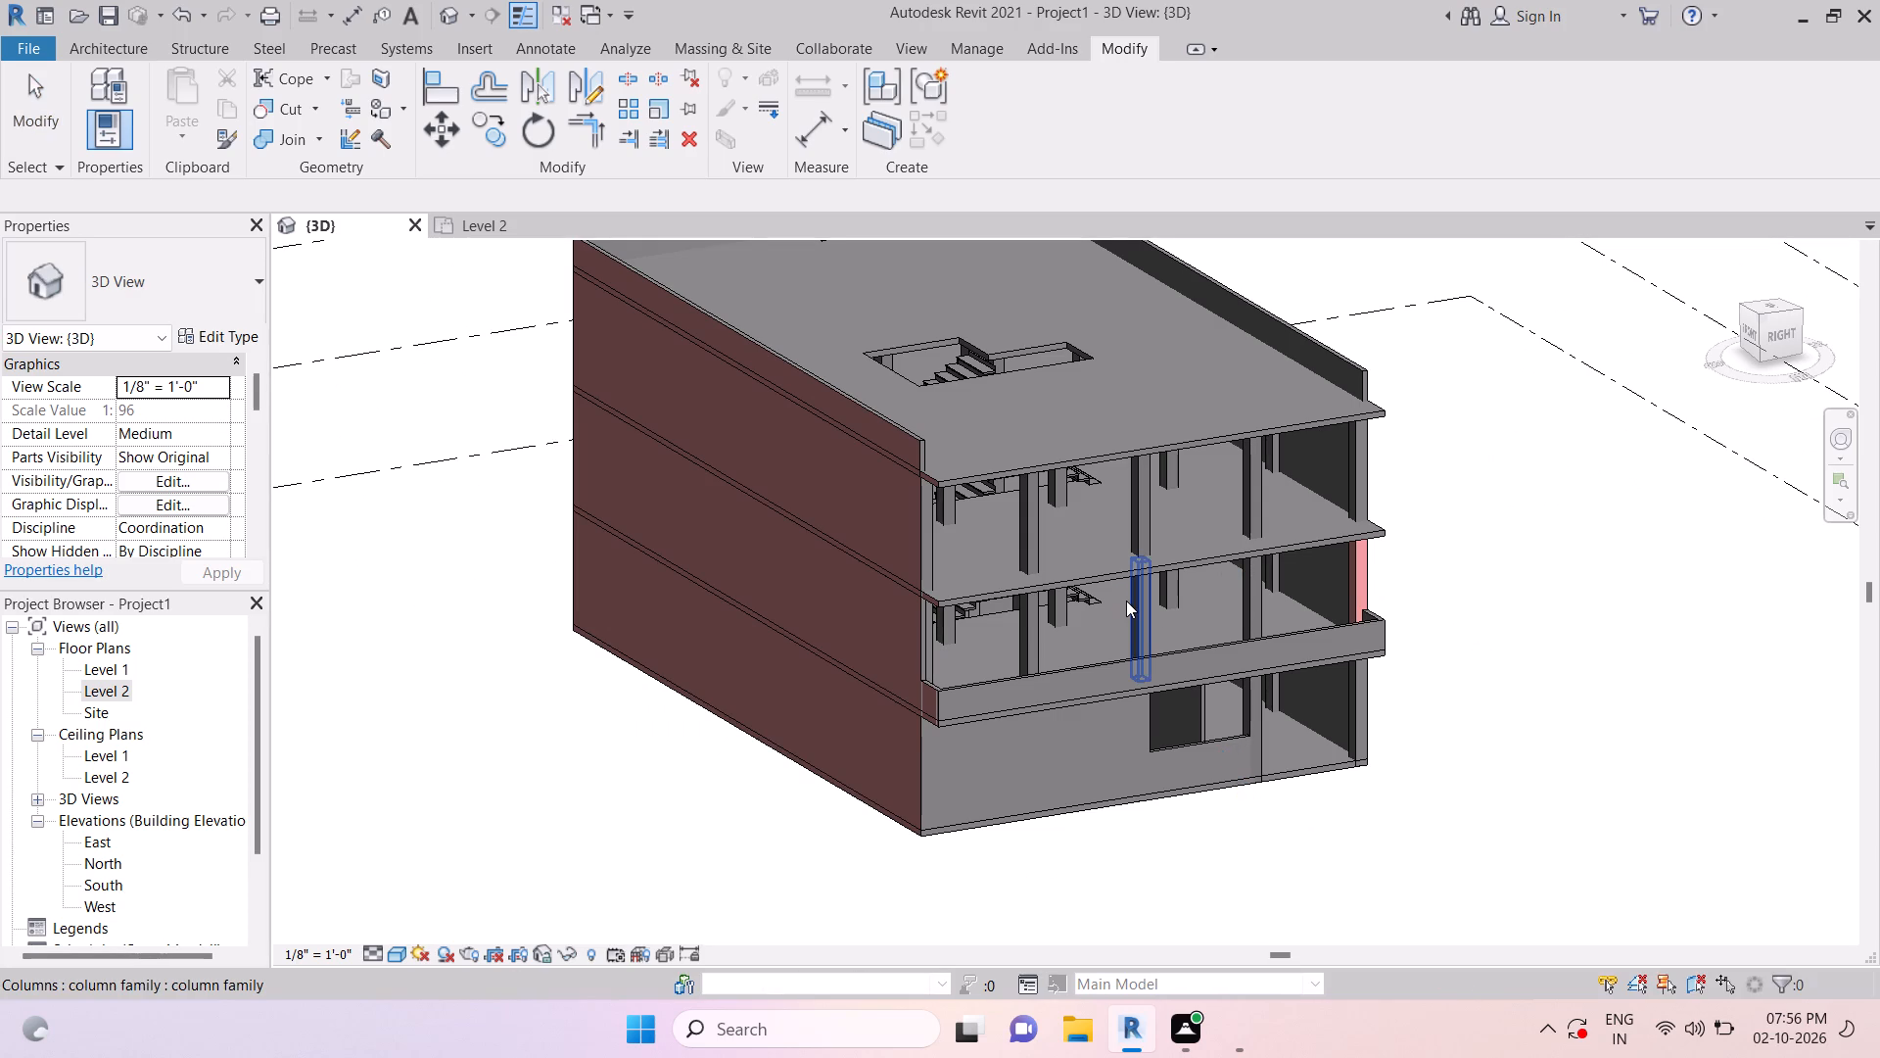
key("Escape")
key("Escape")
key("Escape")
Examine the whole building together with its level lines in the 3D view.
scroll(1129, 590, "down", 2)
middle_click_drag(1111, 615, 1094, 659, "shift")
key("Escape")
key("Escape")
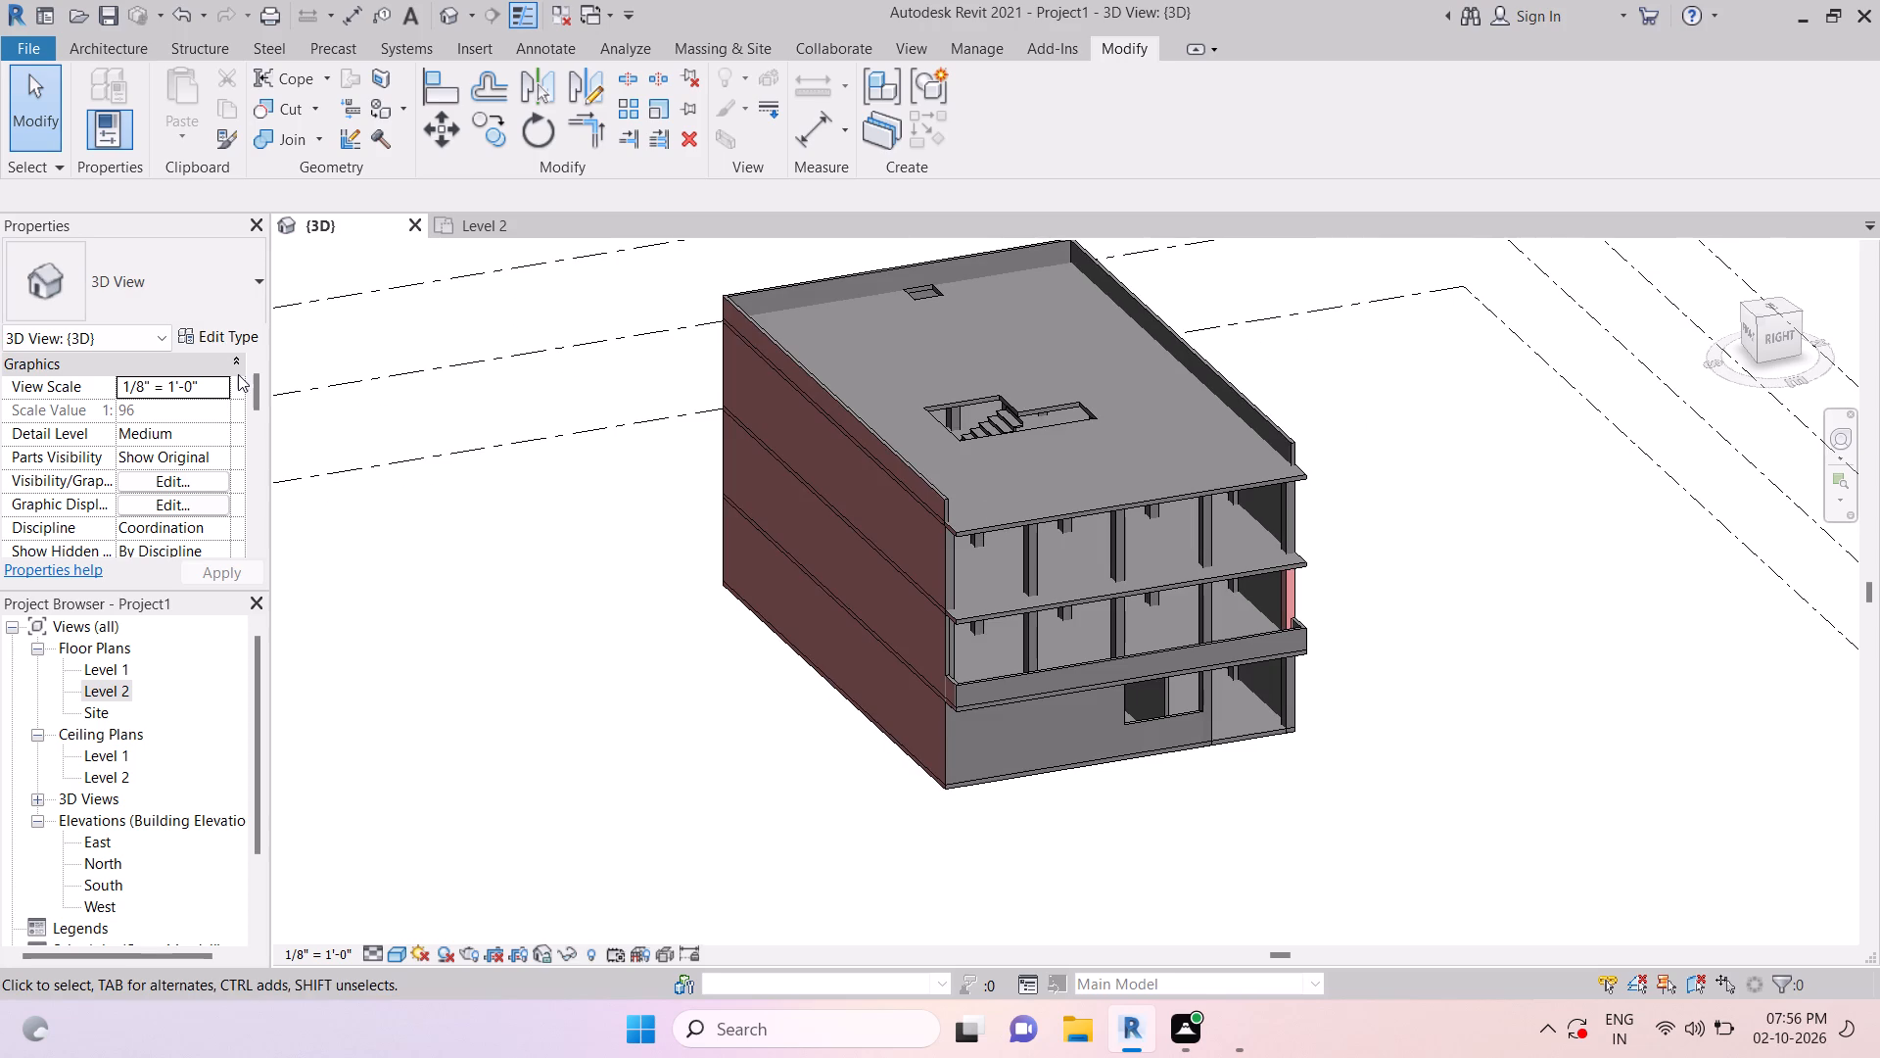
key("Escape")
scroll(947, 667, "down", 2)
middle_click_drag(871, 763, 1156, 649, "shift")
key("Escape")
key("Escape")
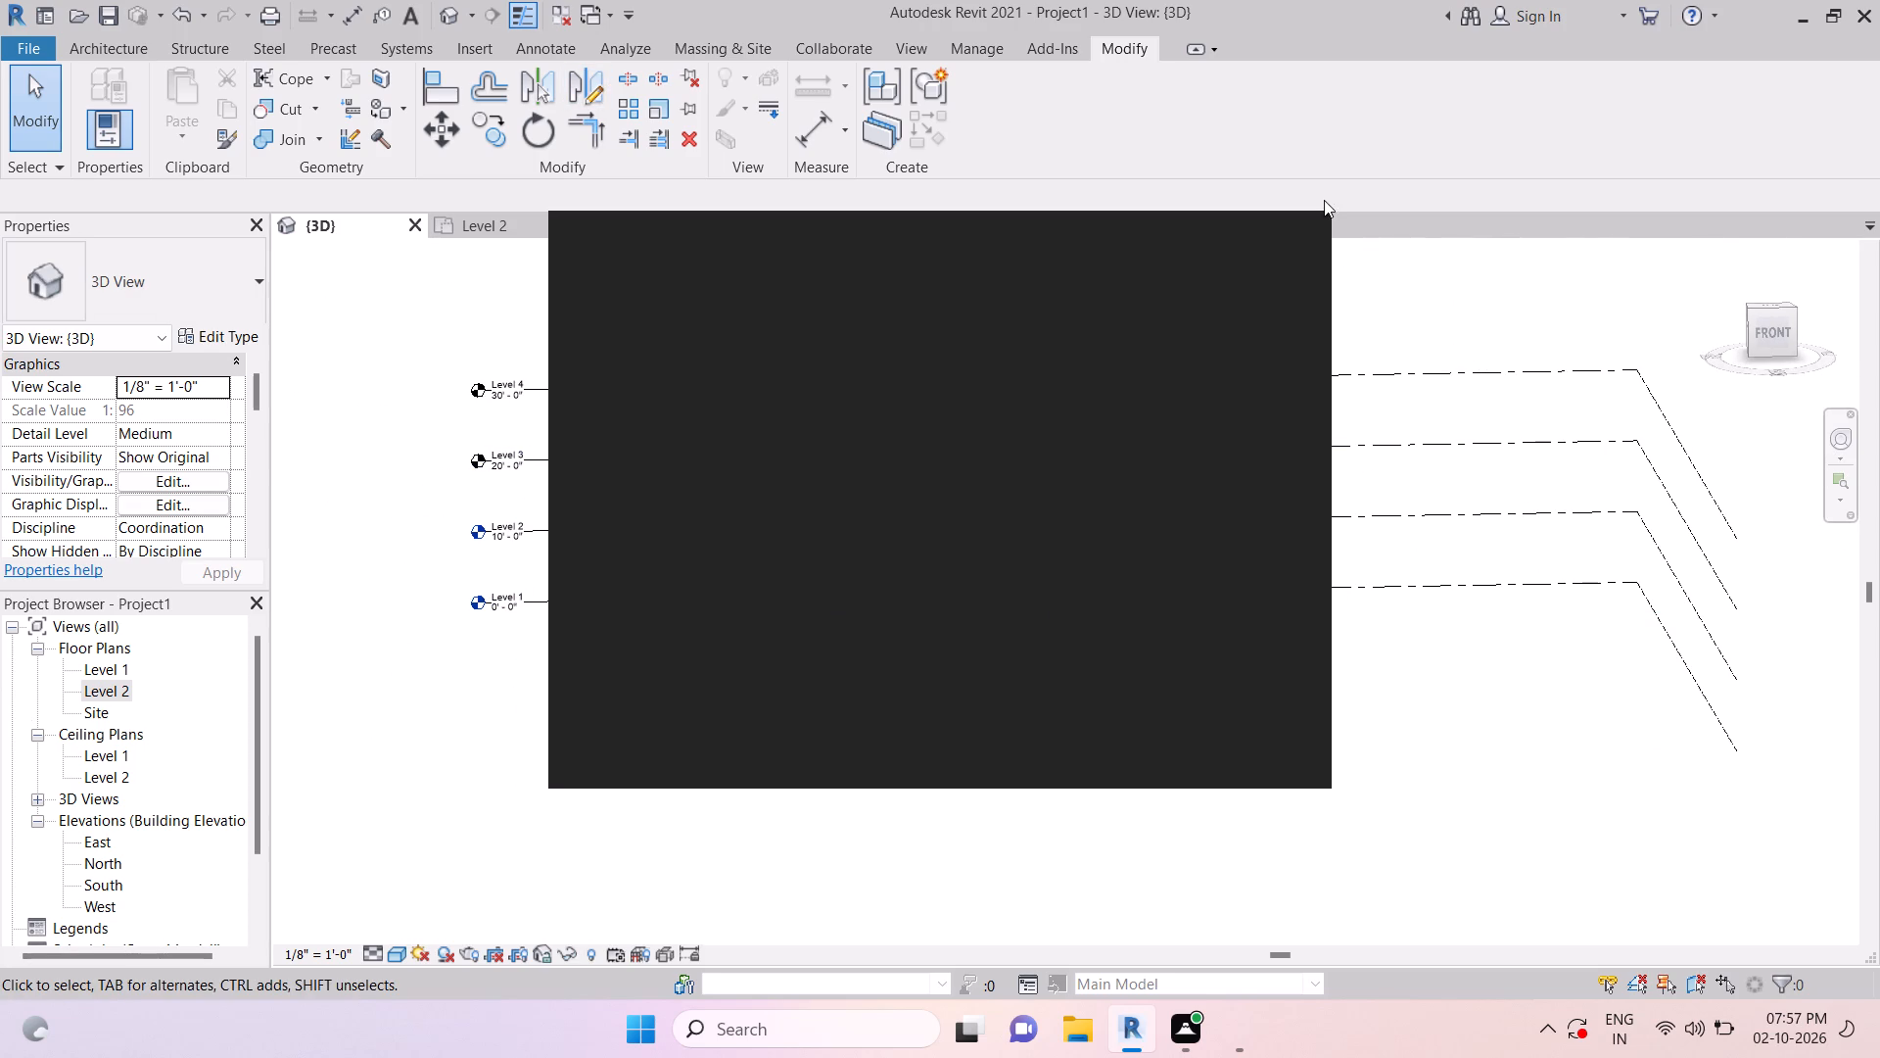
Open the North elevation view.
scroll(91, 763, "down", 1)
double_click(108, 841)
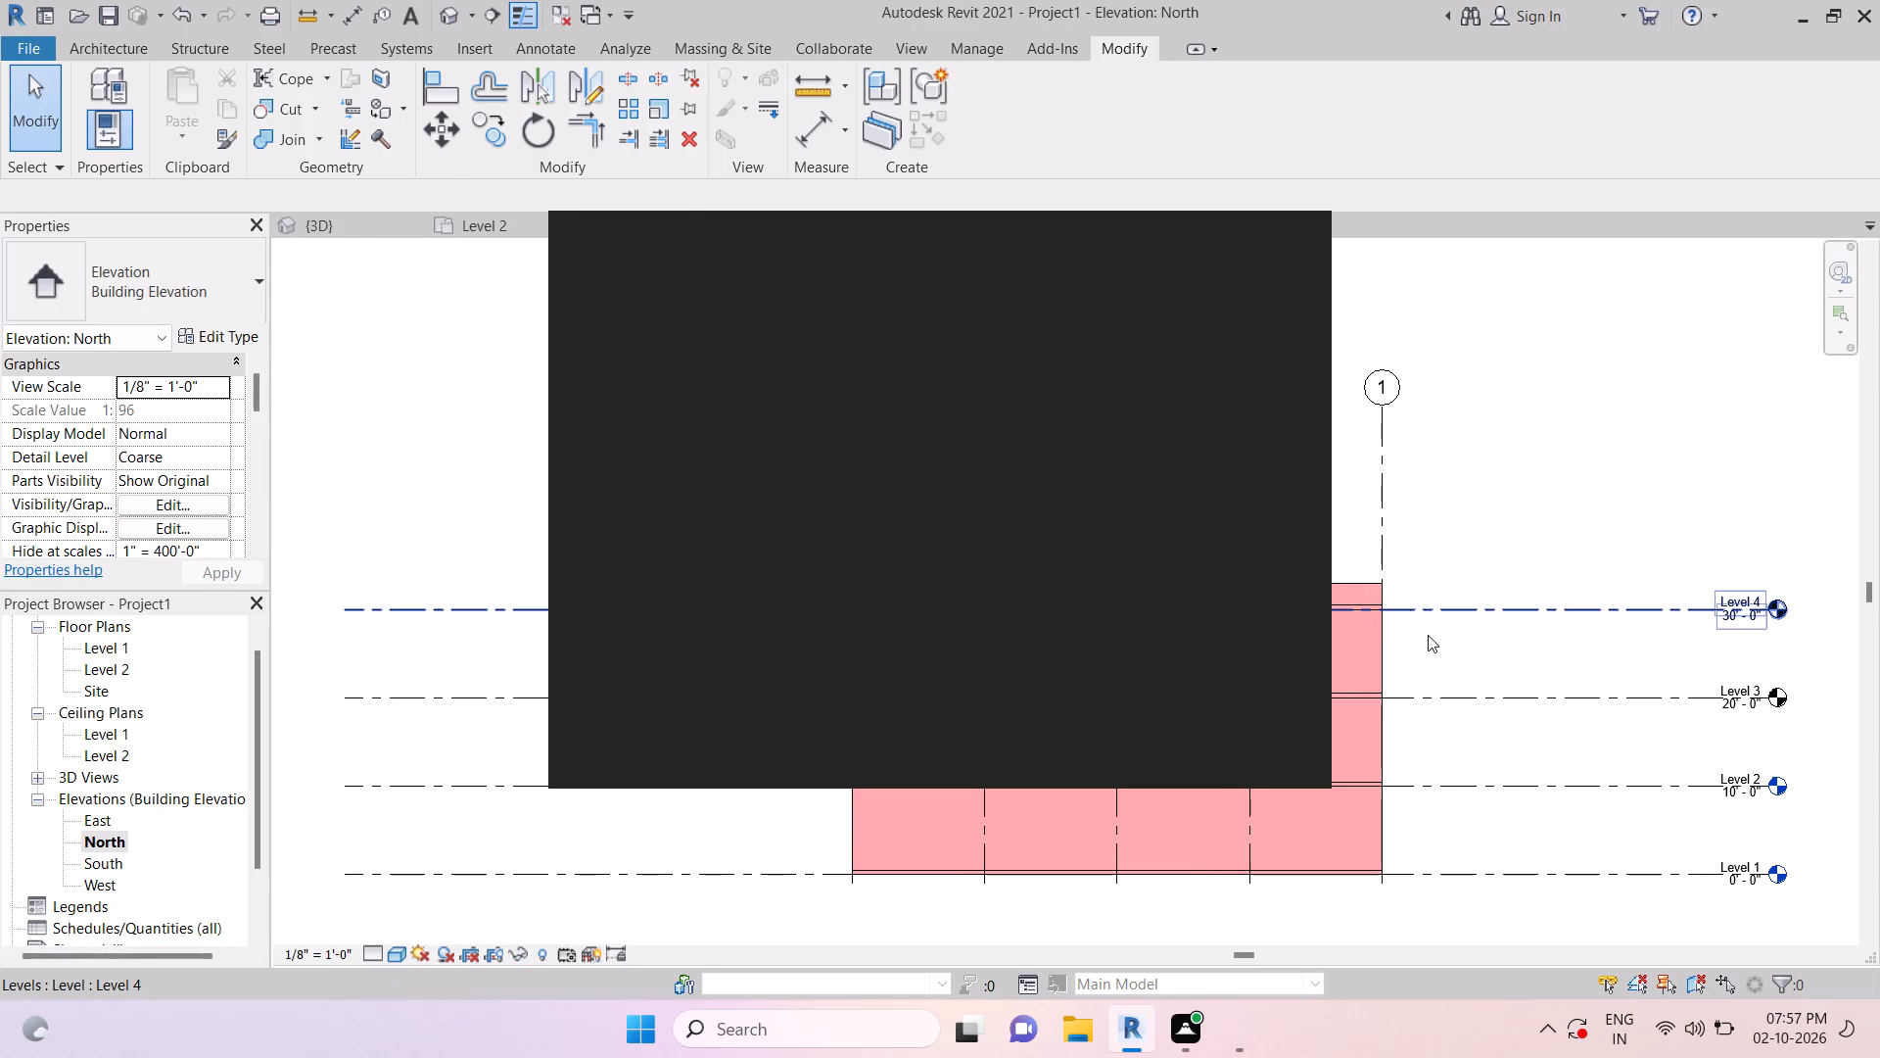
key("Escape")
Copy the Level 4 line 10' upward to create a new level at 40' 0".
left_click(1529, 605)
key("Escape")
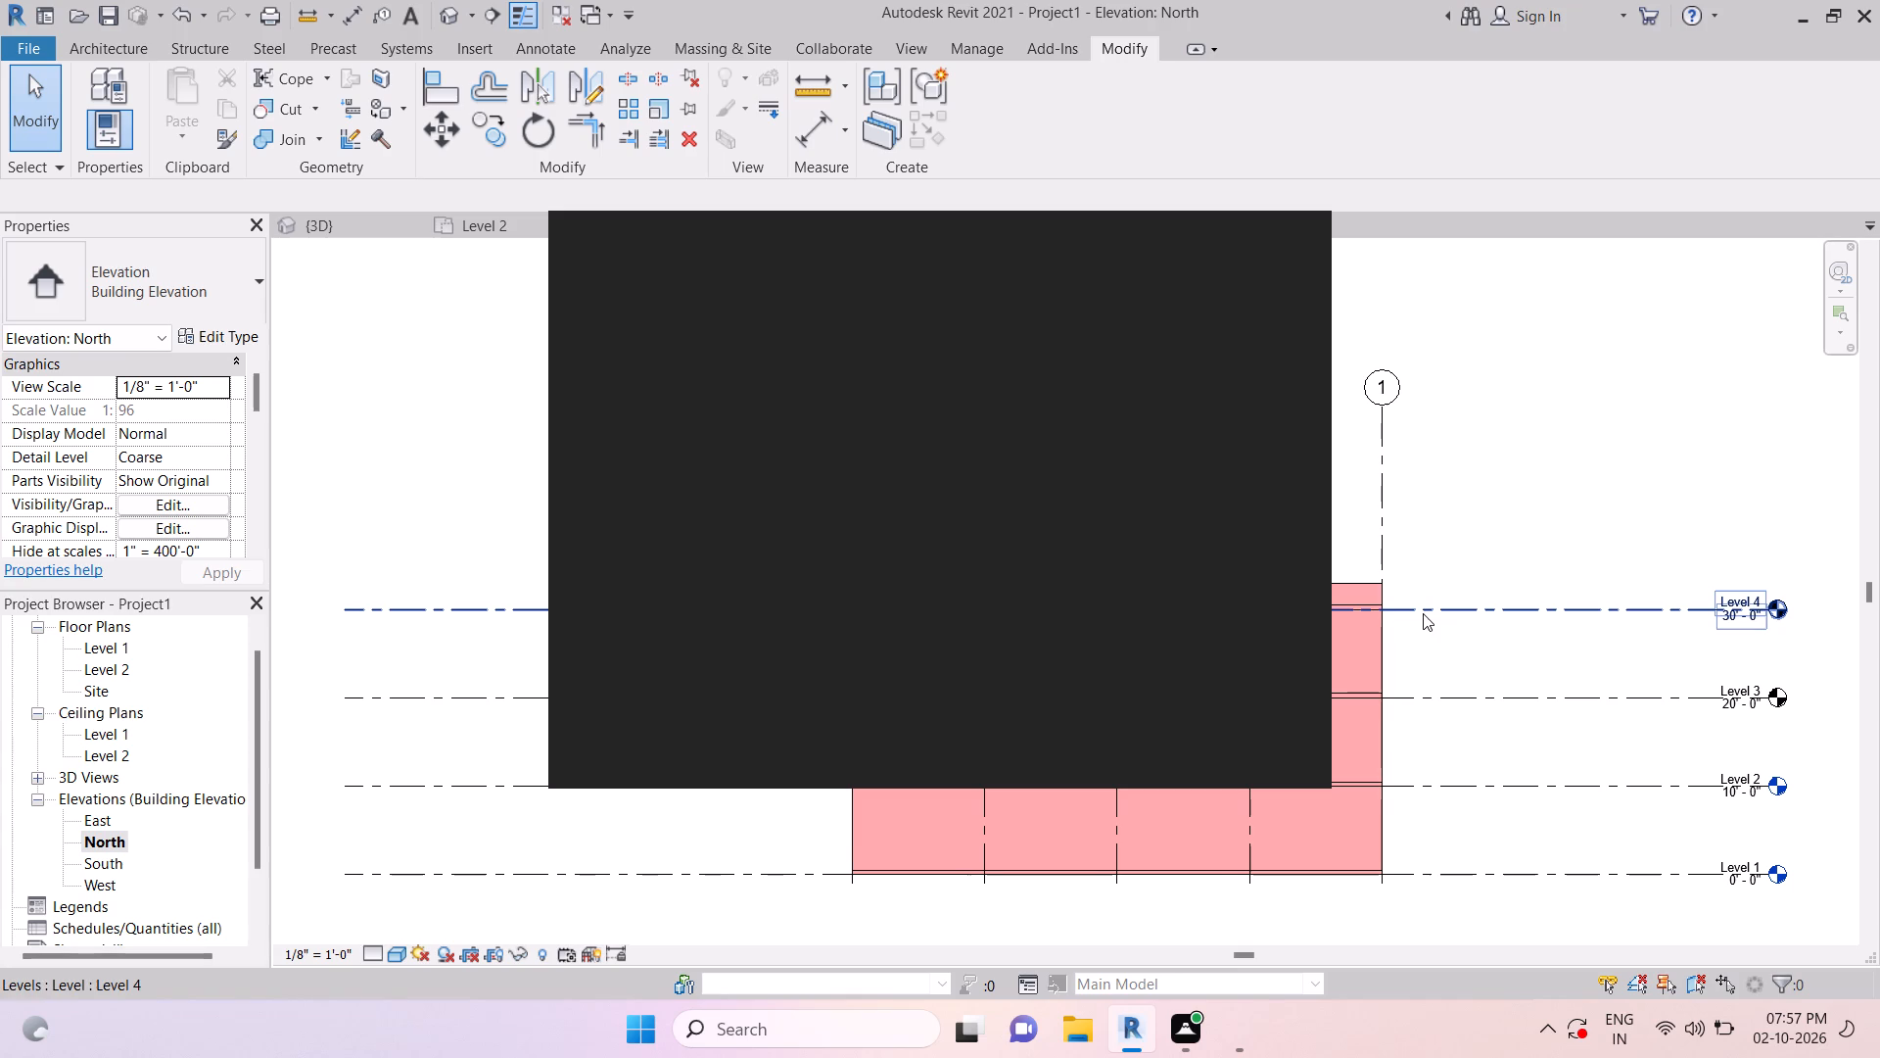
left_click(1424, 611)
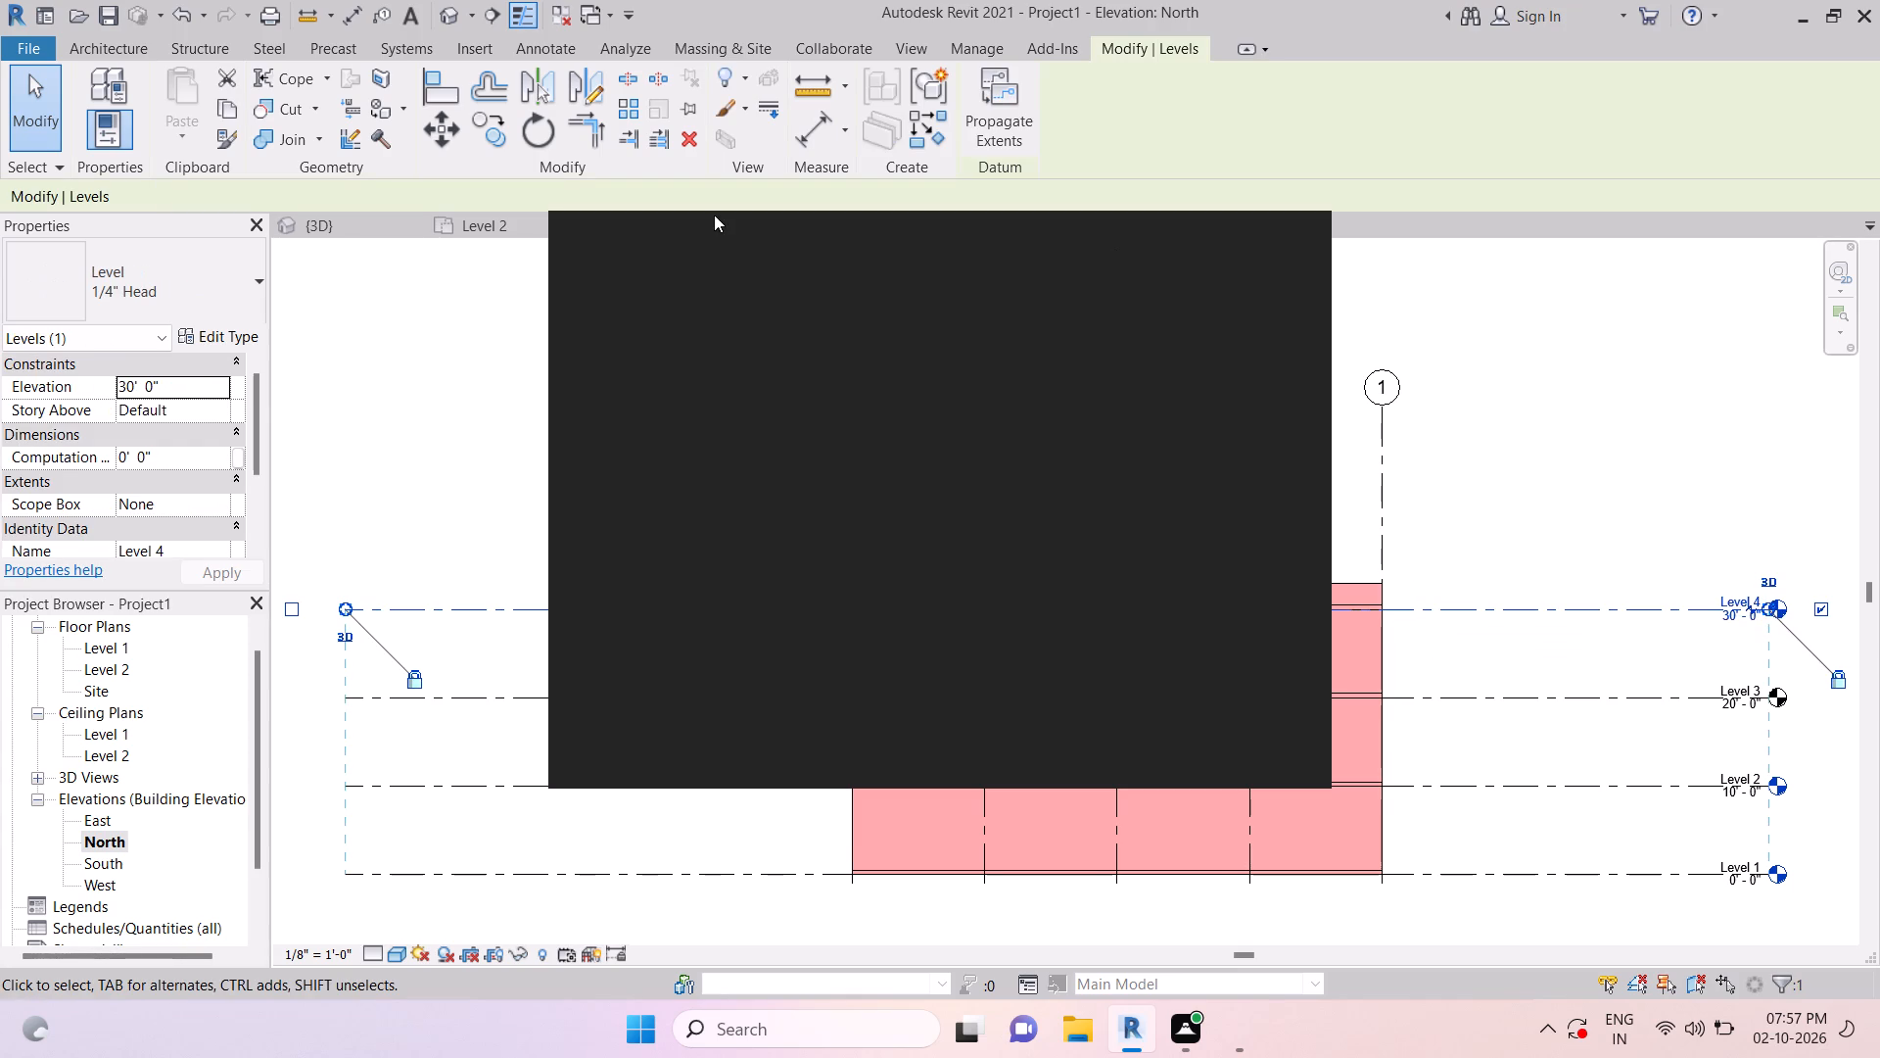
left_click(482, 122)
scroll(1392, 611, "up", 4)
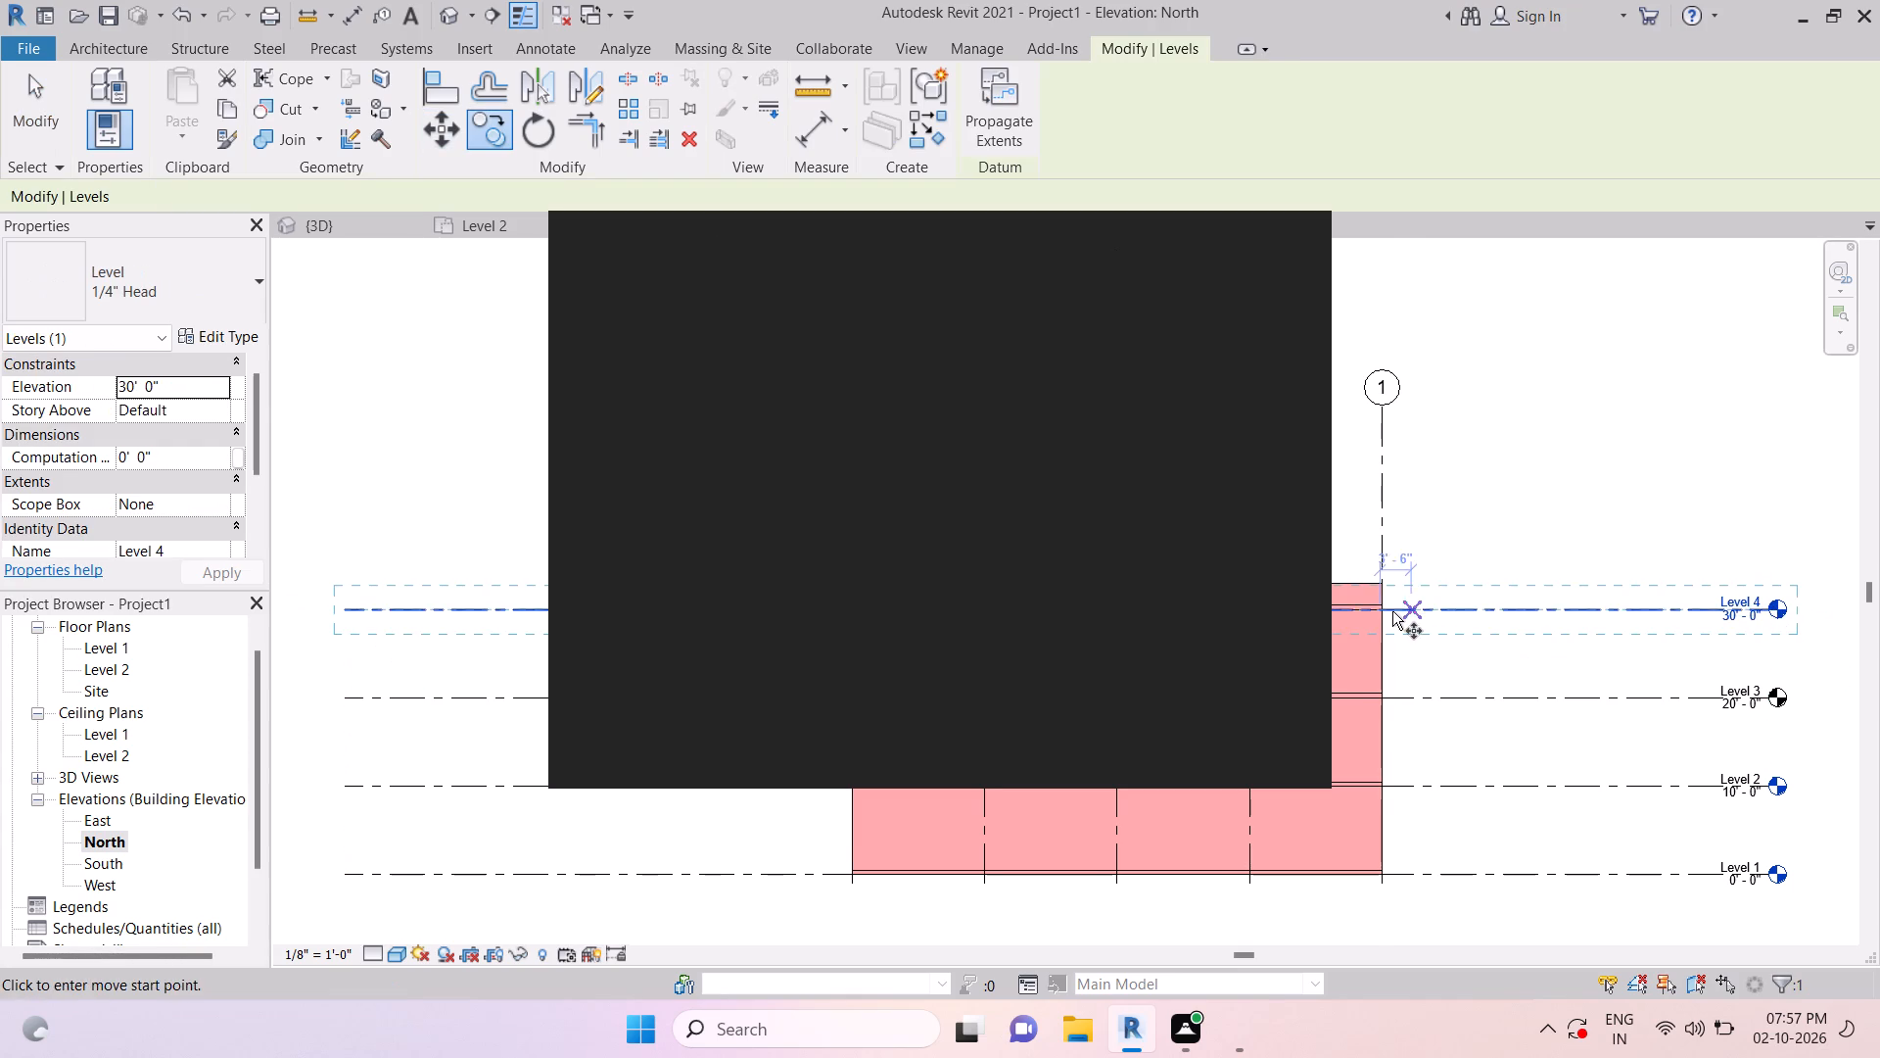
middle_click_drag(1394, 611, 1532, 629)
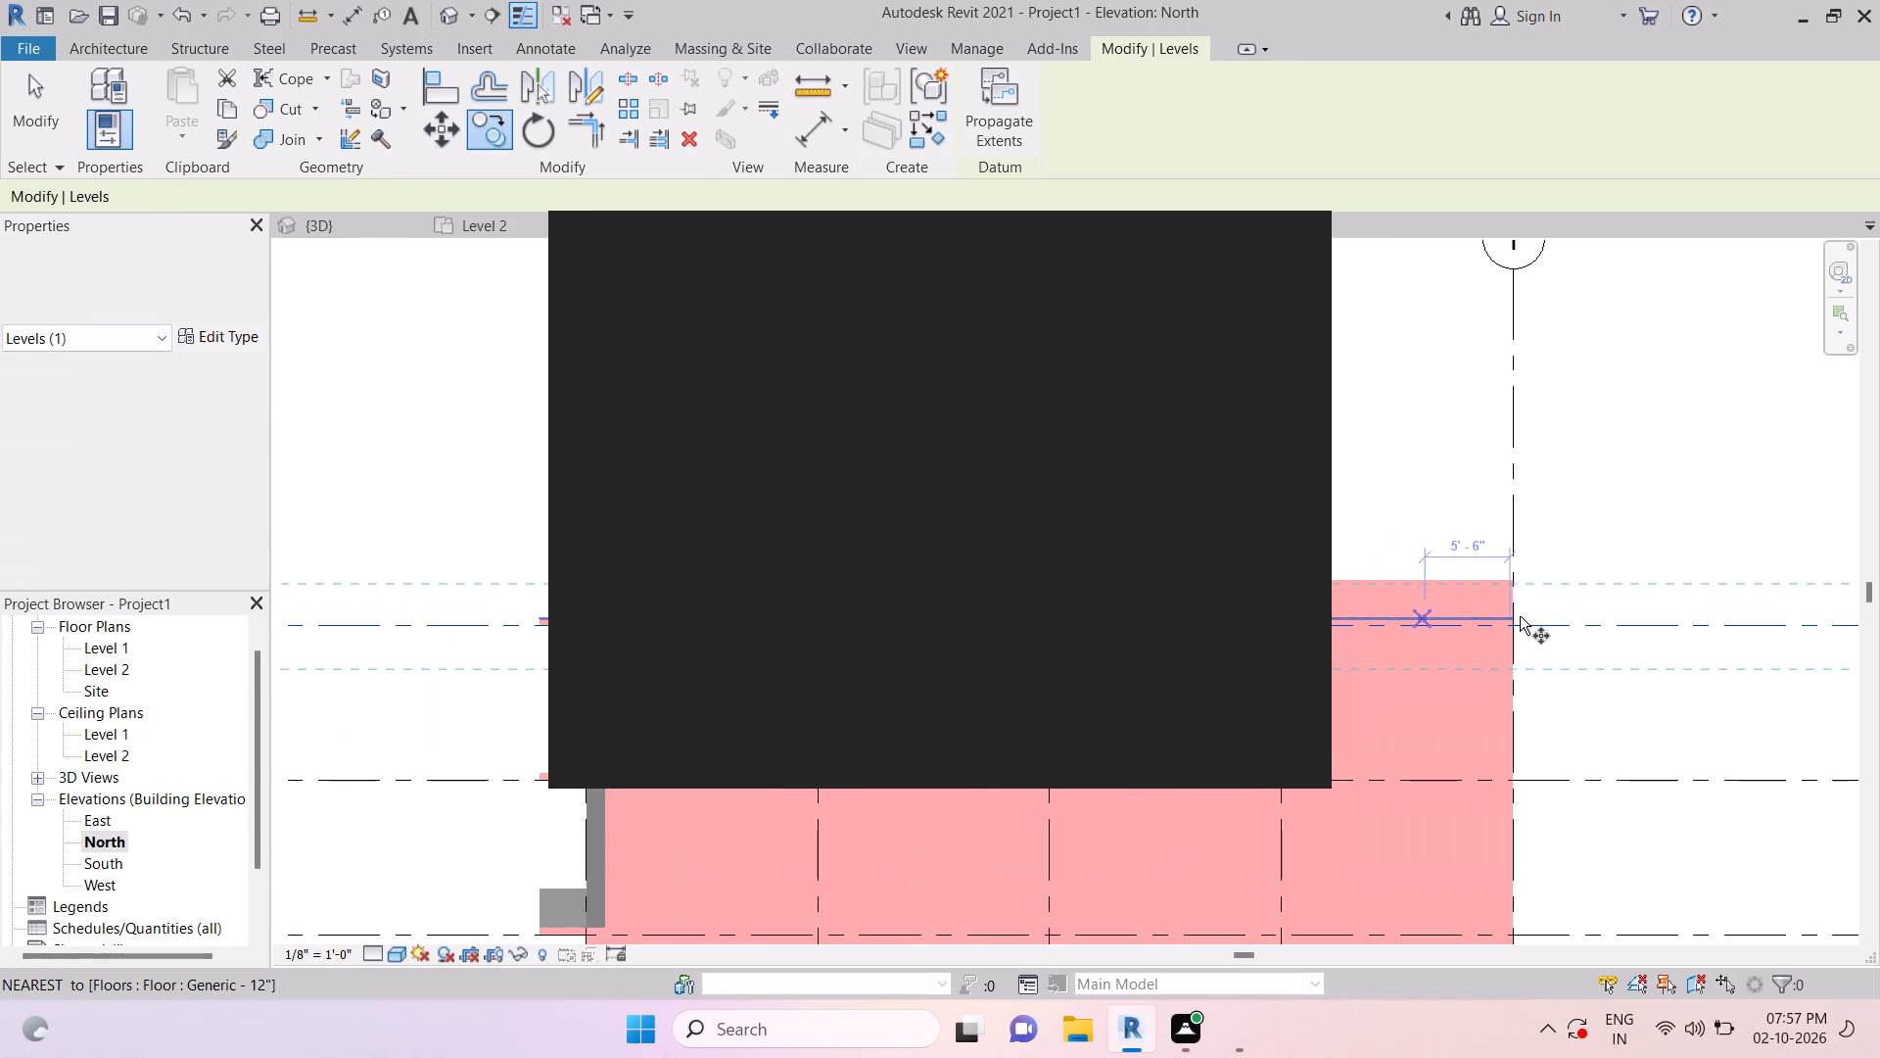
left_click(1532, 618)
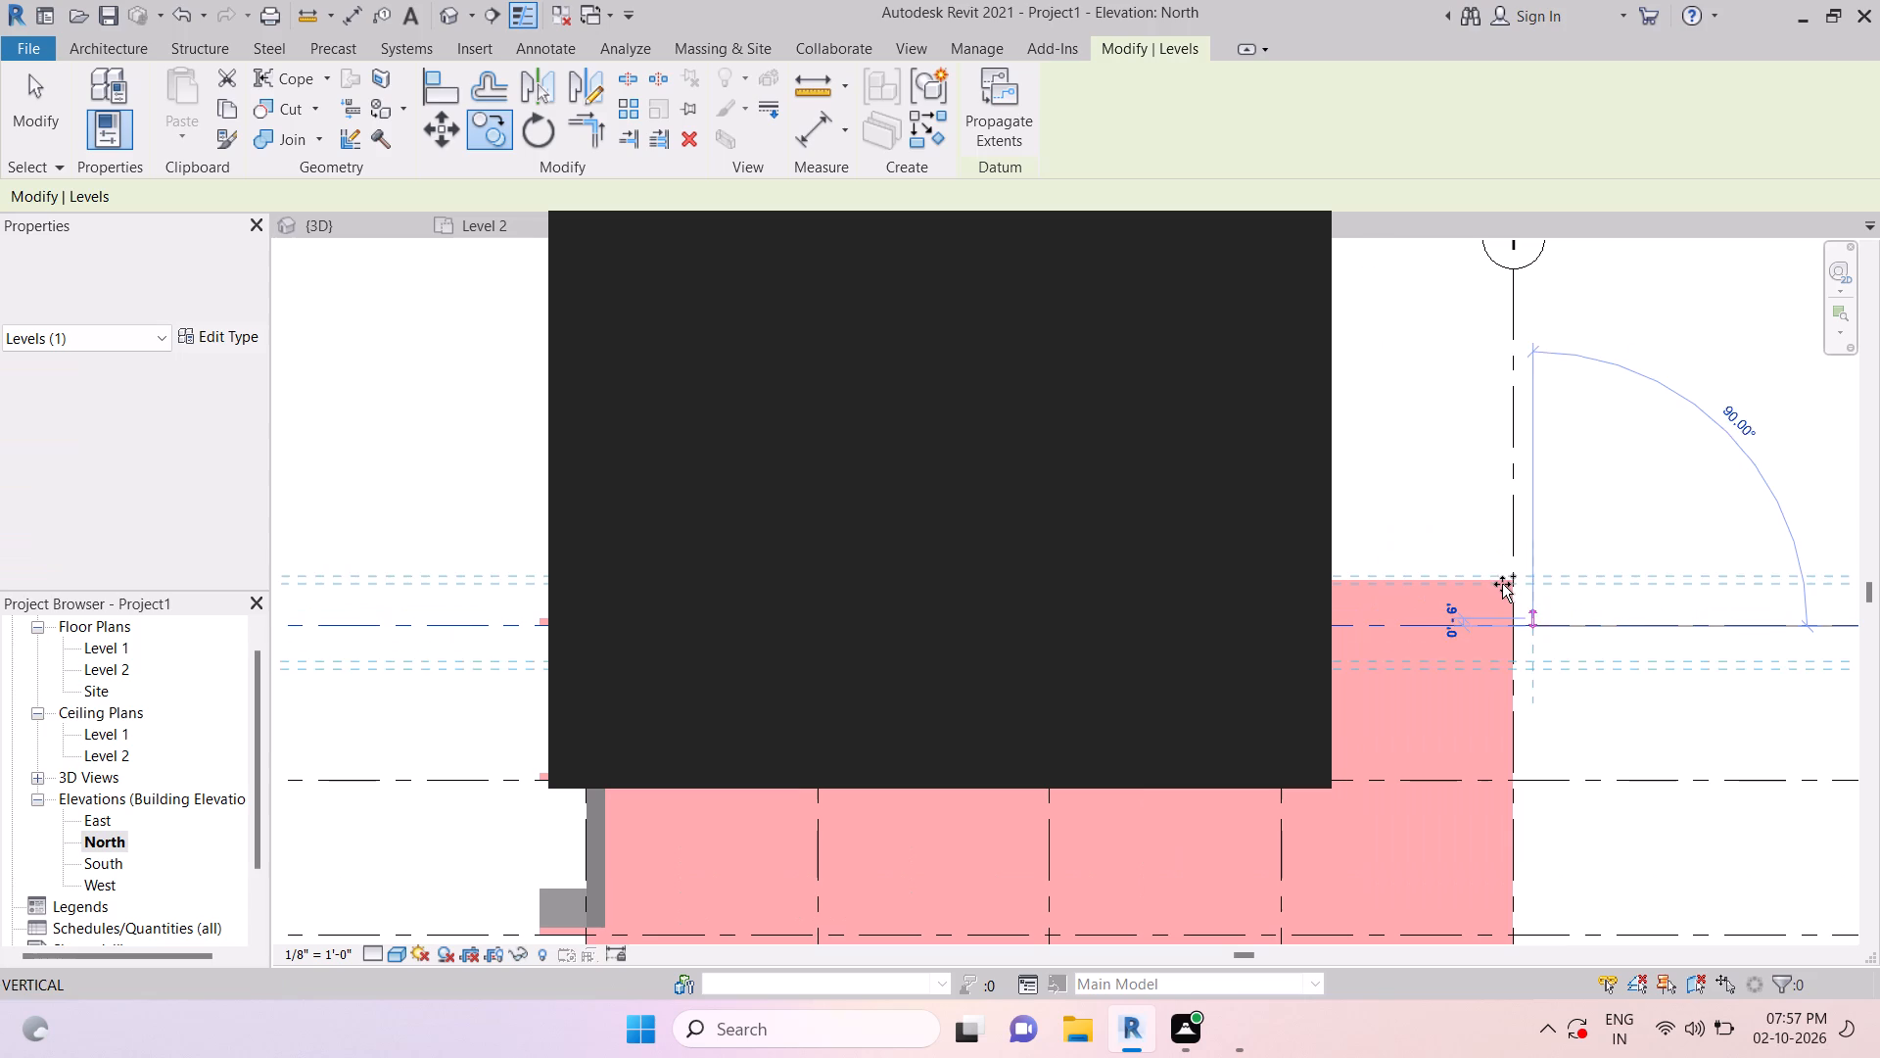
scroll(1507, 583, "up", 8)
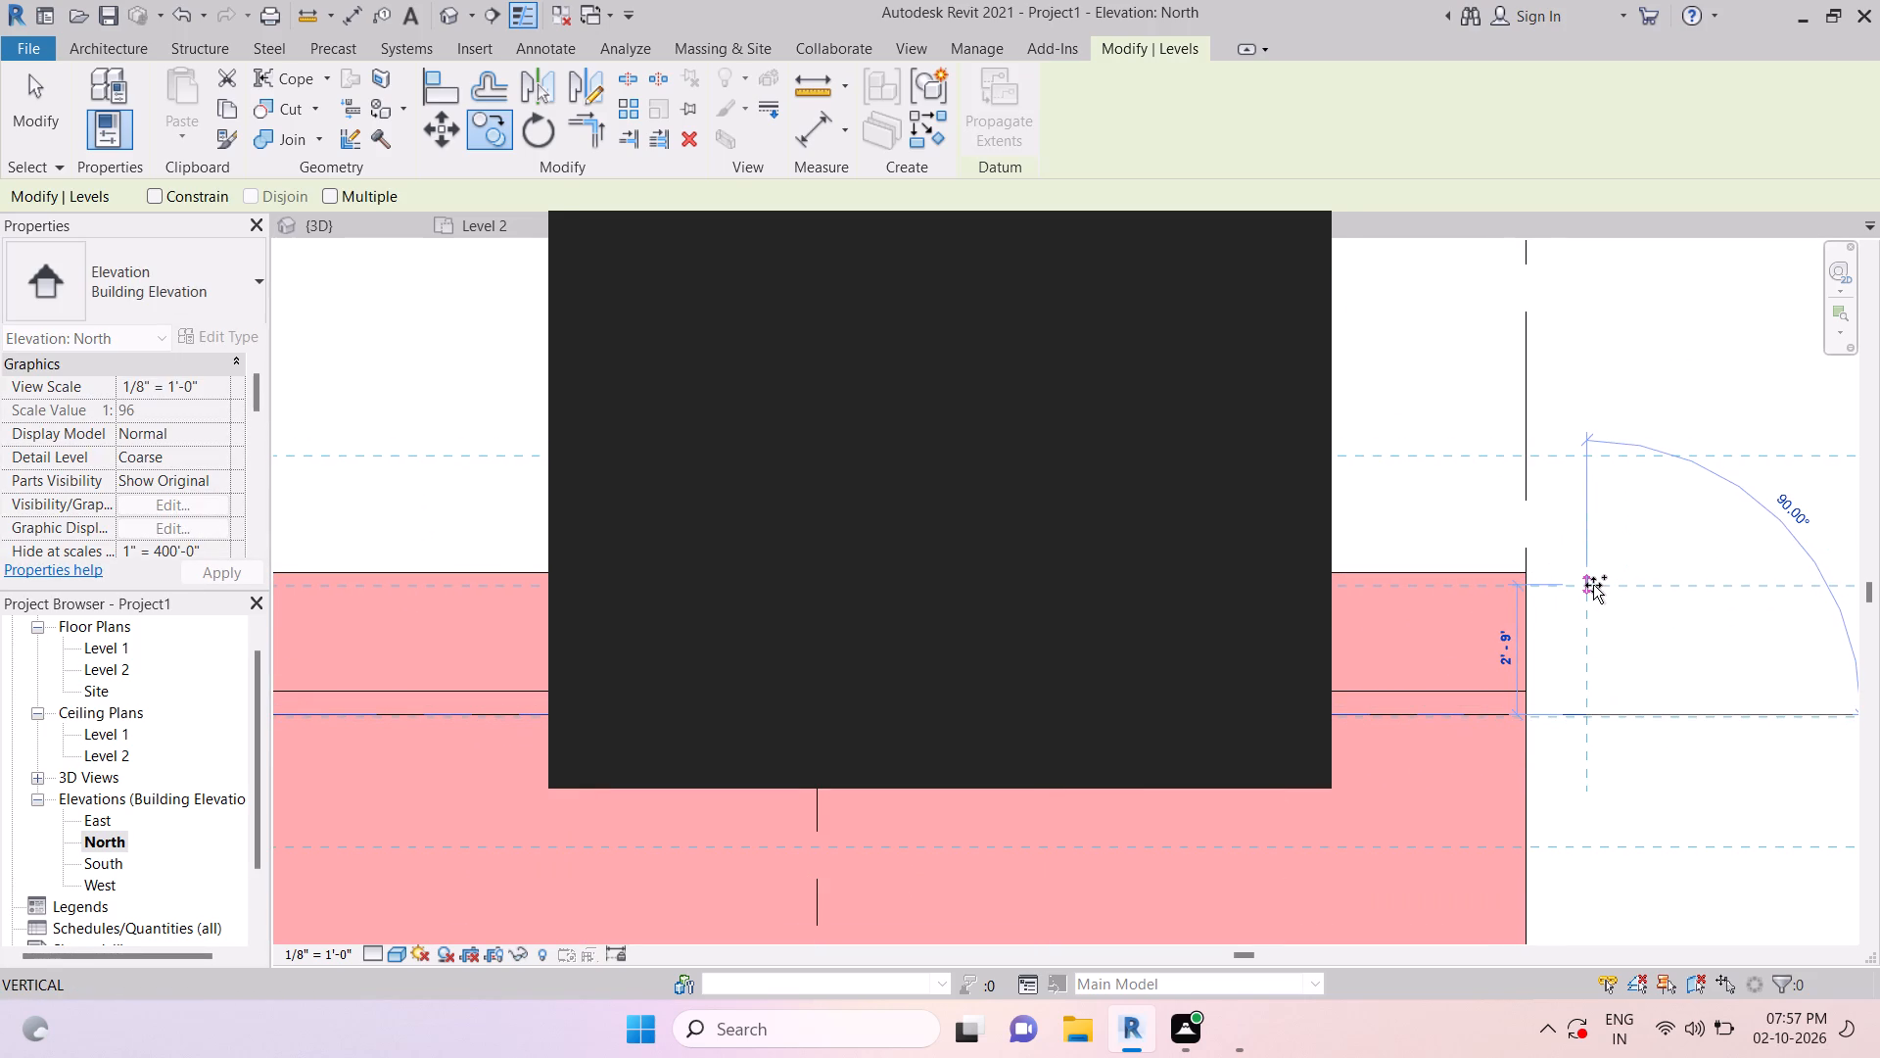
key("1")
key("0")
key("apostrophe")
key("Return")
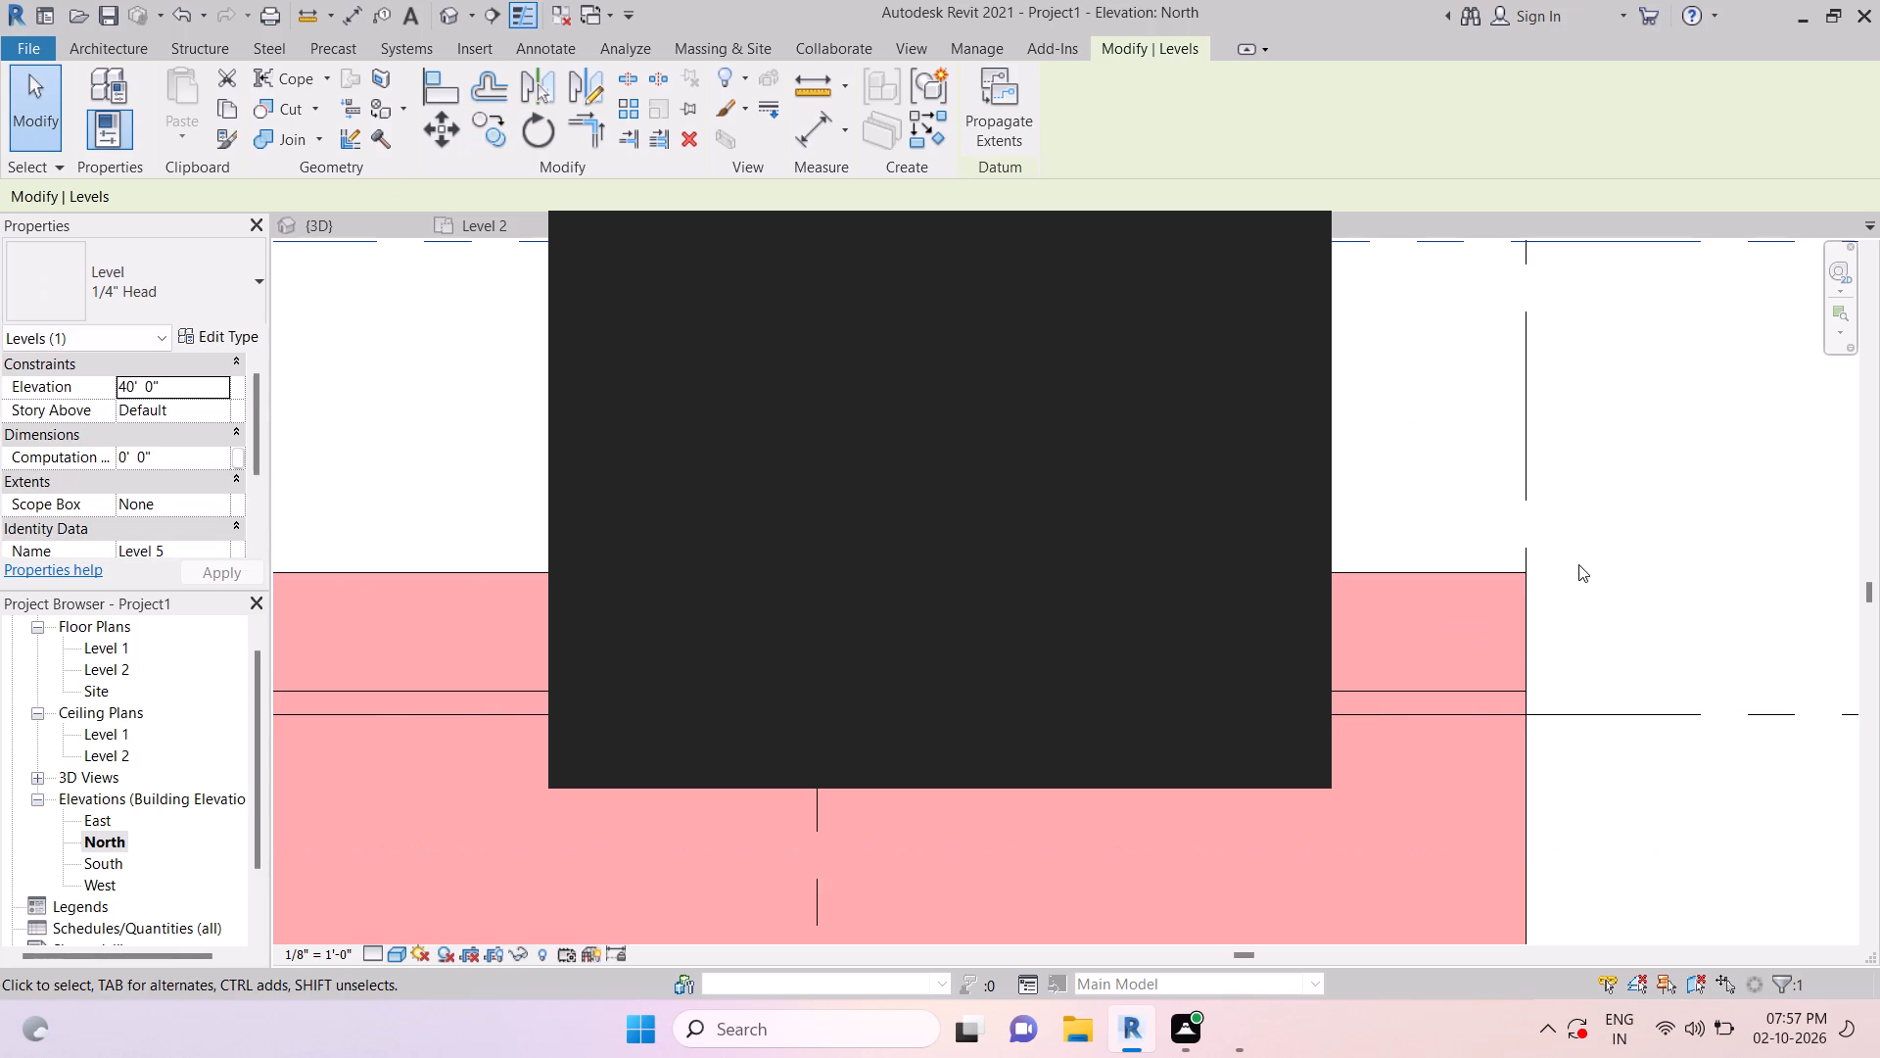
key("Escape")
key("Escape")
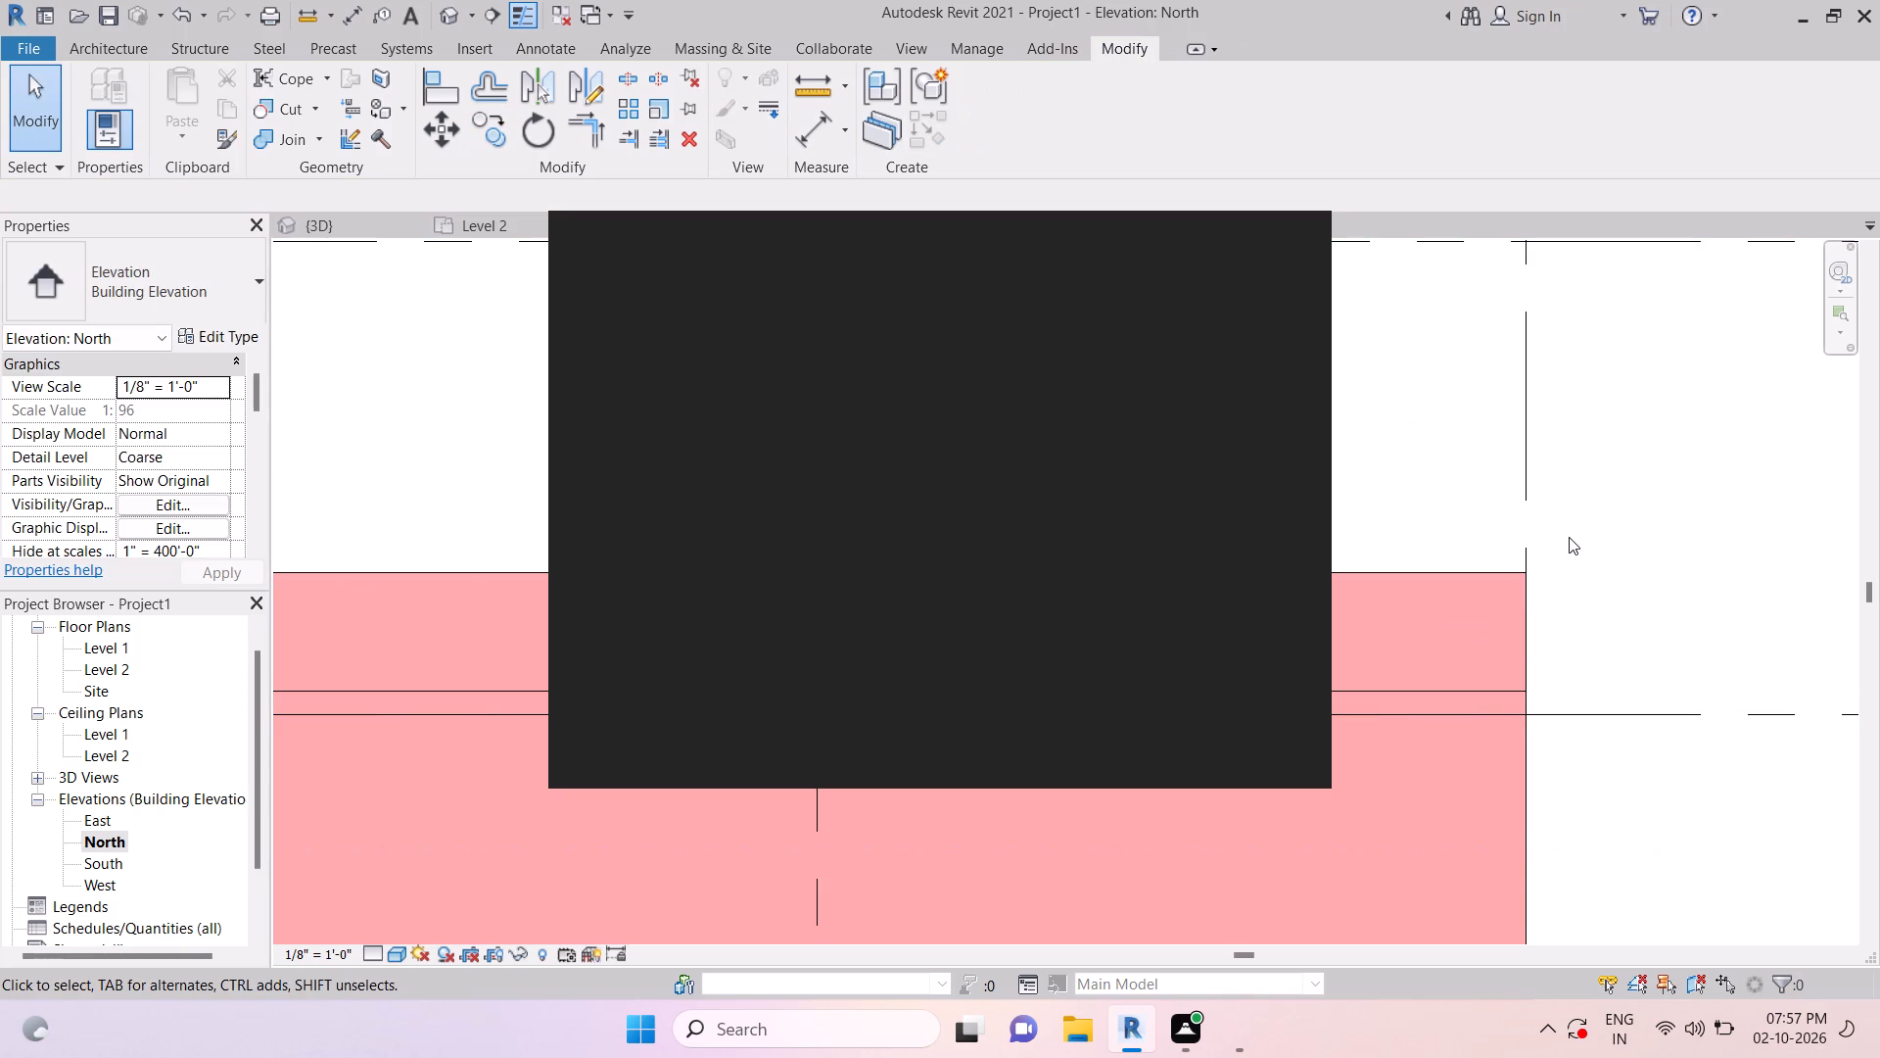
Dismiss the Autodesk notification covering the elevation.
key("Escape")
key("Escape")
key("Escape")
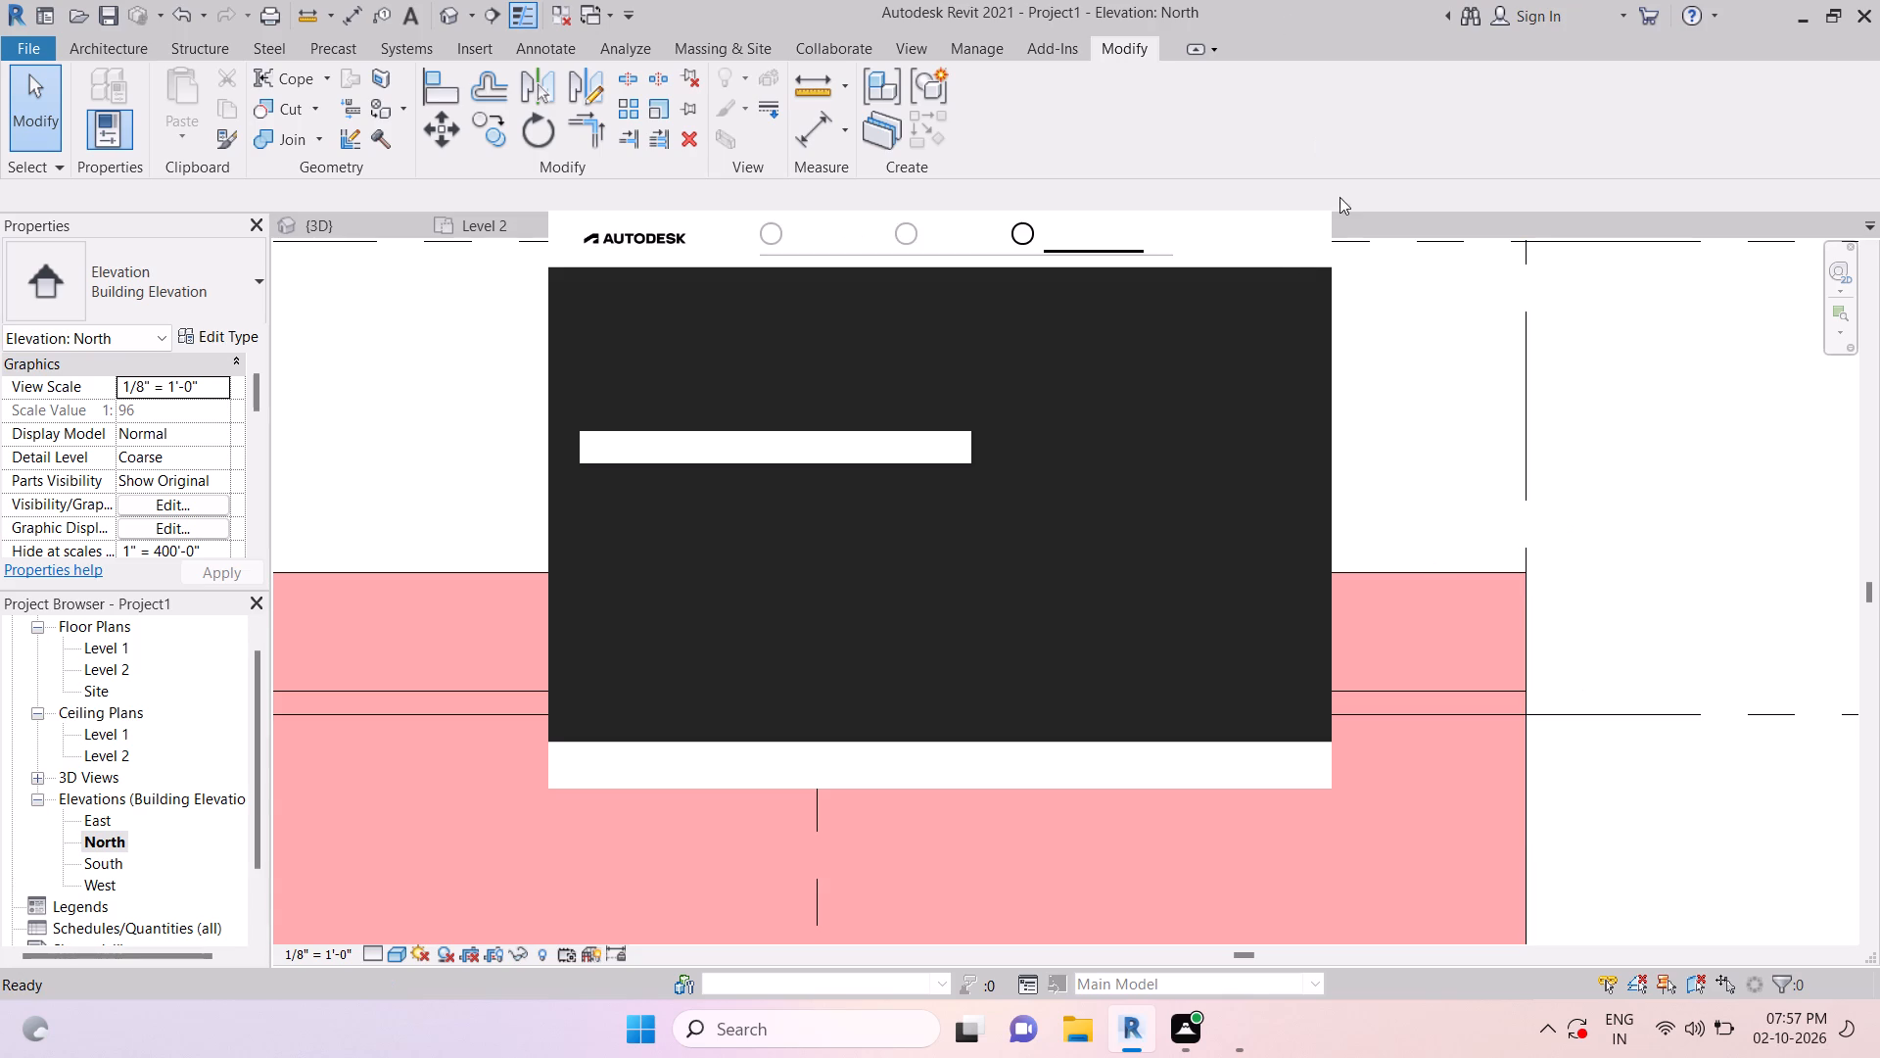
left_click(1303, 243)
key("Escape")
key("Escape")
Examine the new top level in the North elevation and against the building in the 3D view.
scroll(1513, 498, "down", 7)
middle_click_drag(1605, 582, 1579, 621, "shift")
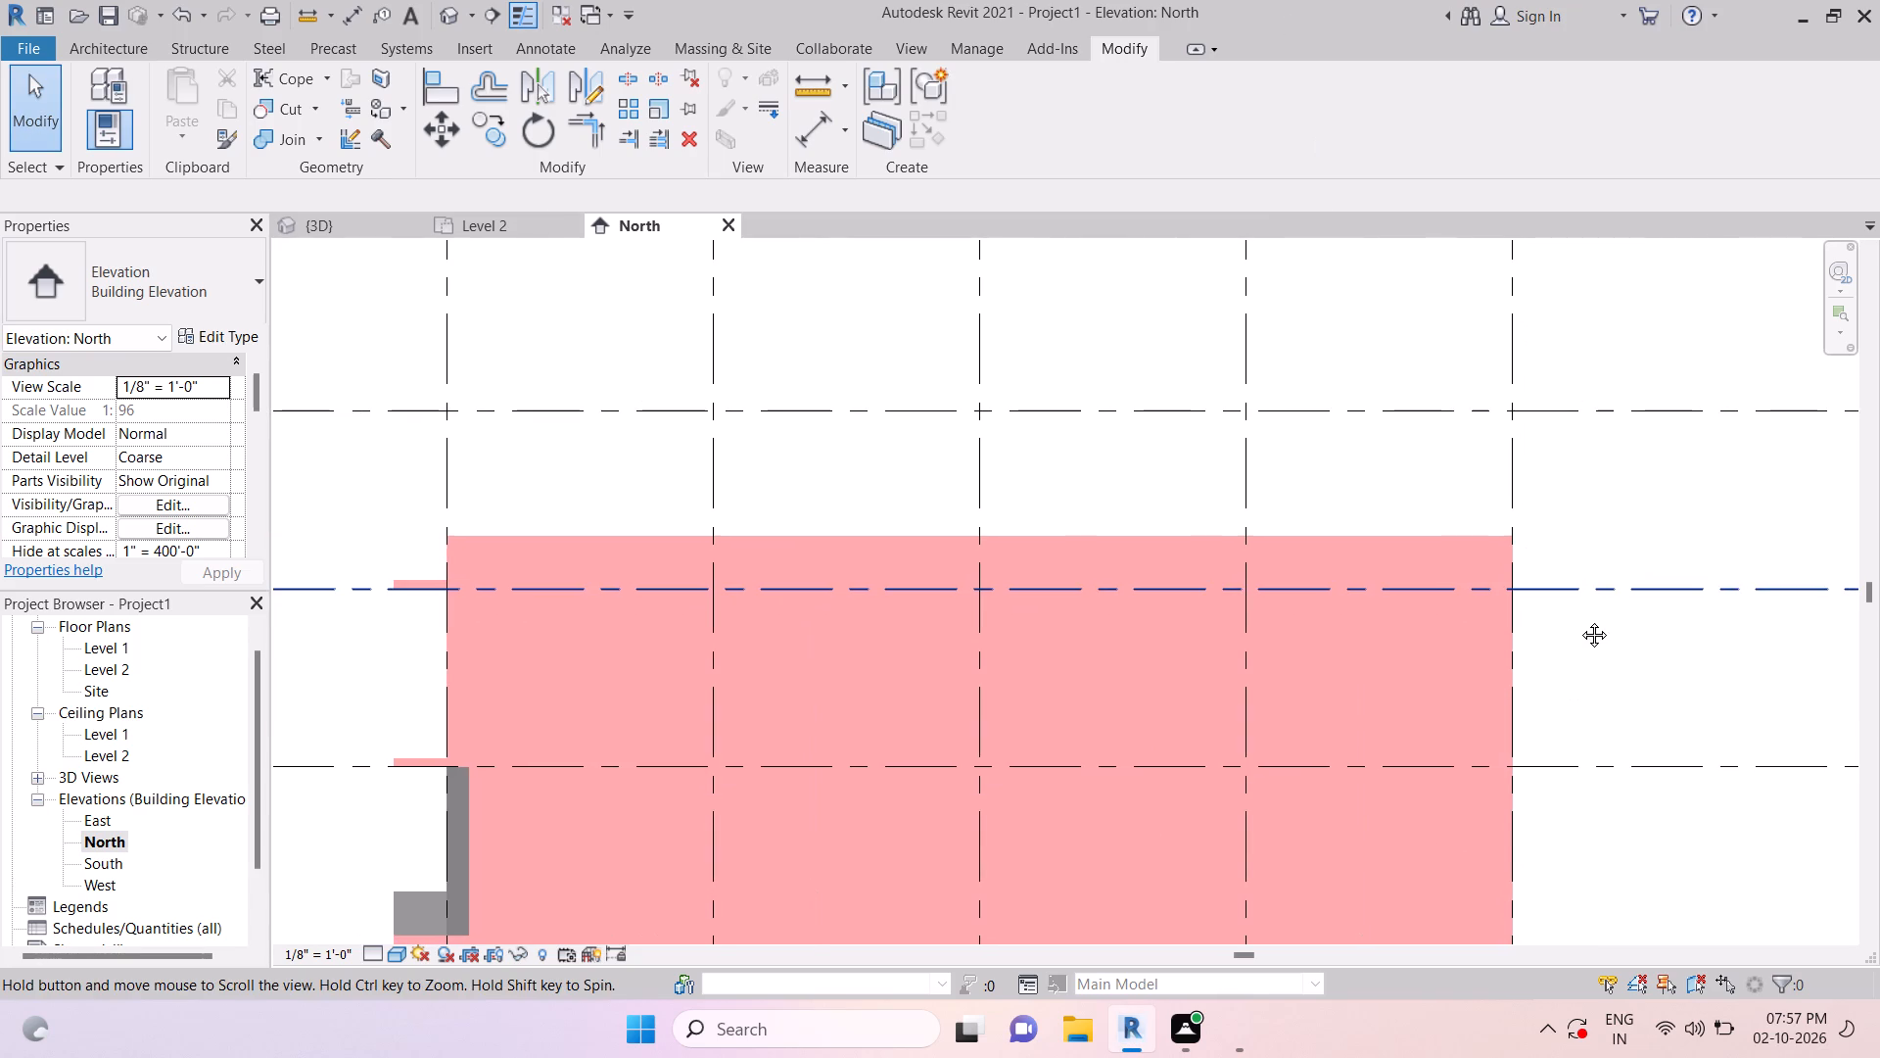
key("Escape")
scroll(1442, 518, "down", 3)
key("Escape")
key("Escape")
left_click(338, 226)
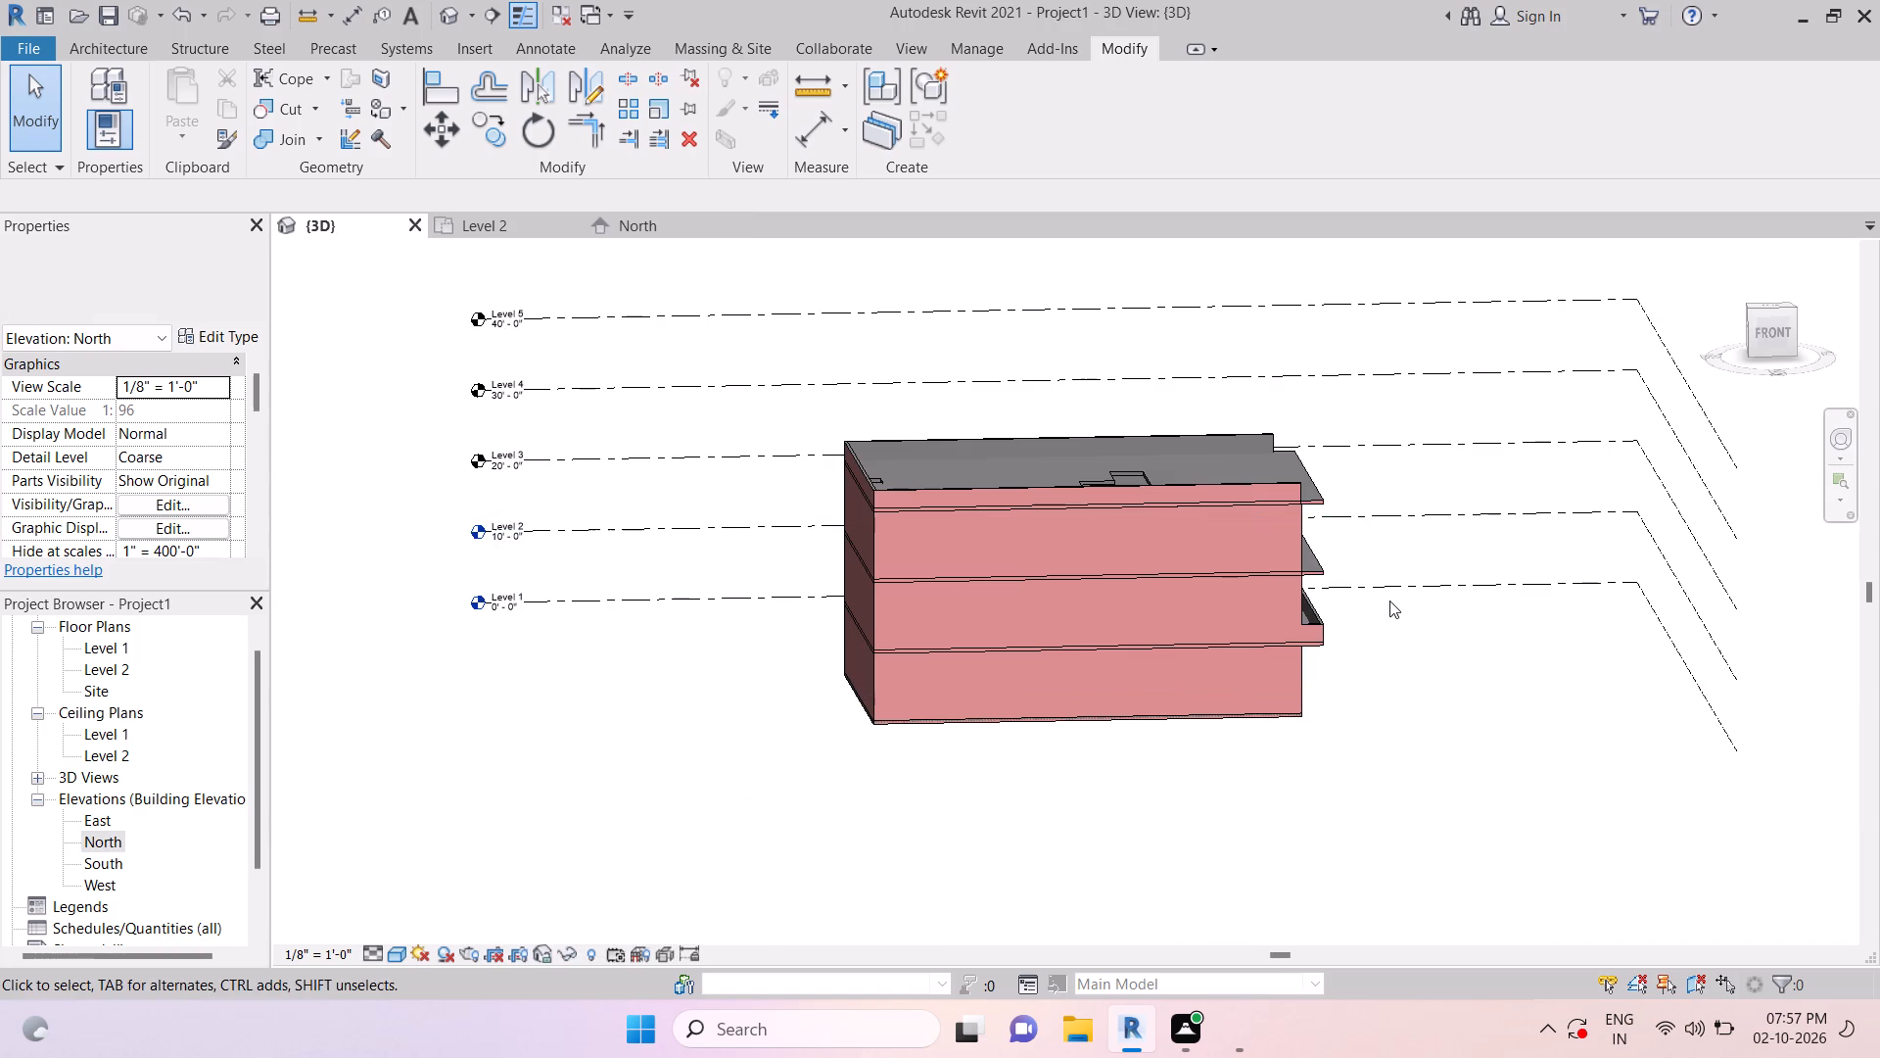
middle_click_drag(1490, 748, 1242, 797, "shift")
key("Escape")
middle_click_drag(1362, 725, 1306, 686, "shift")
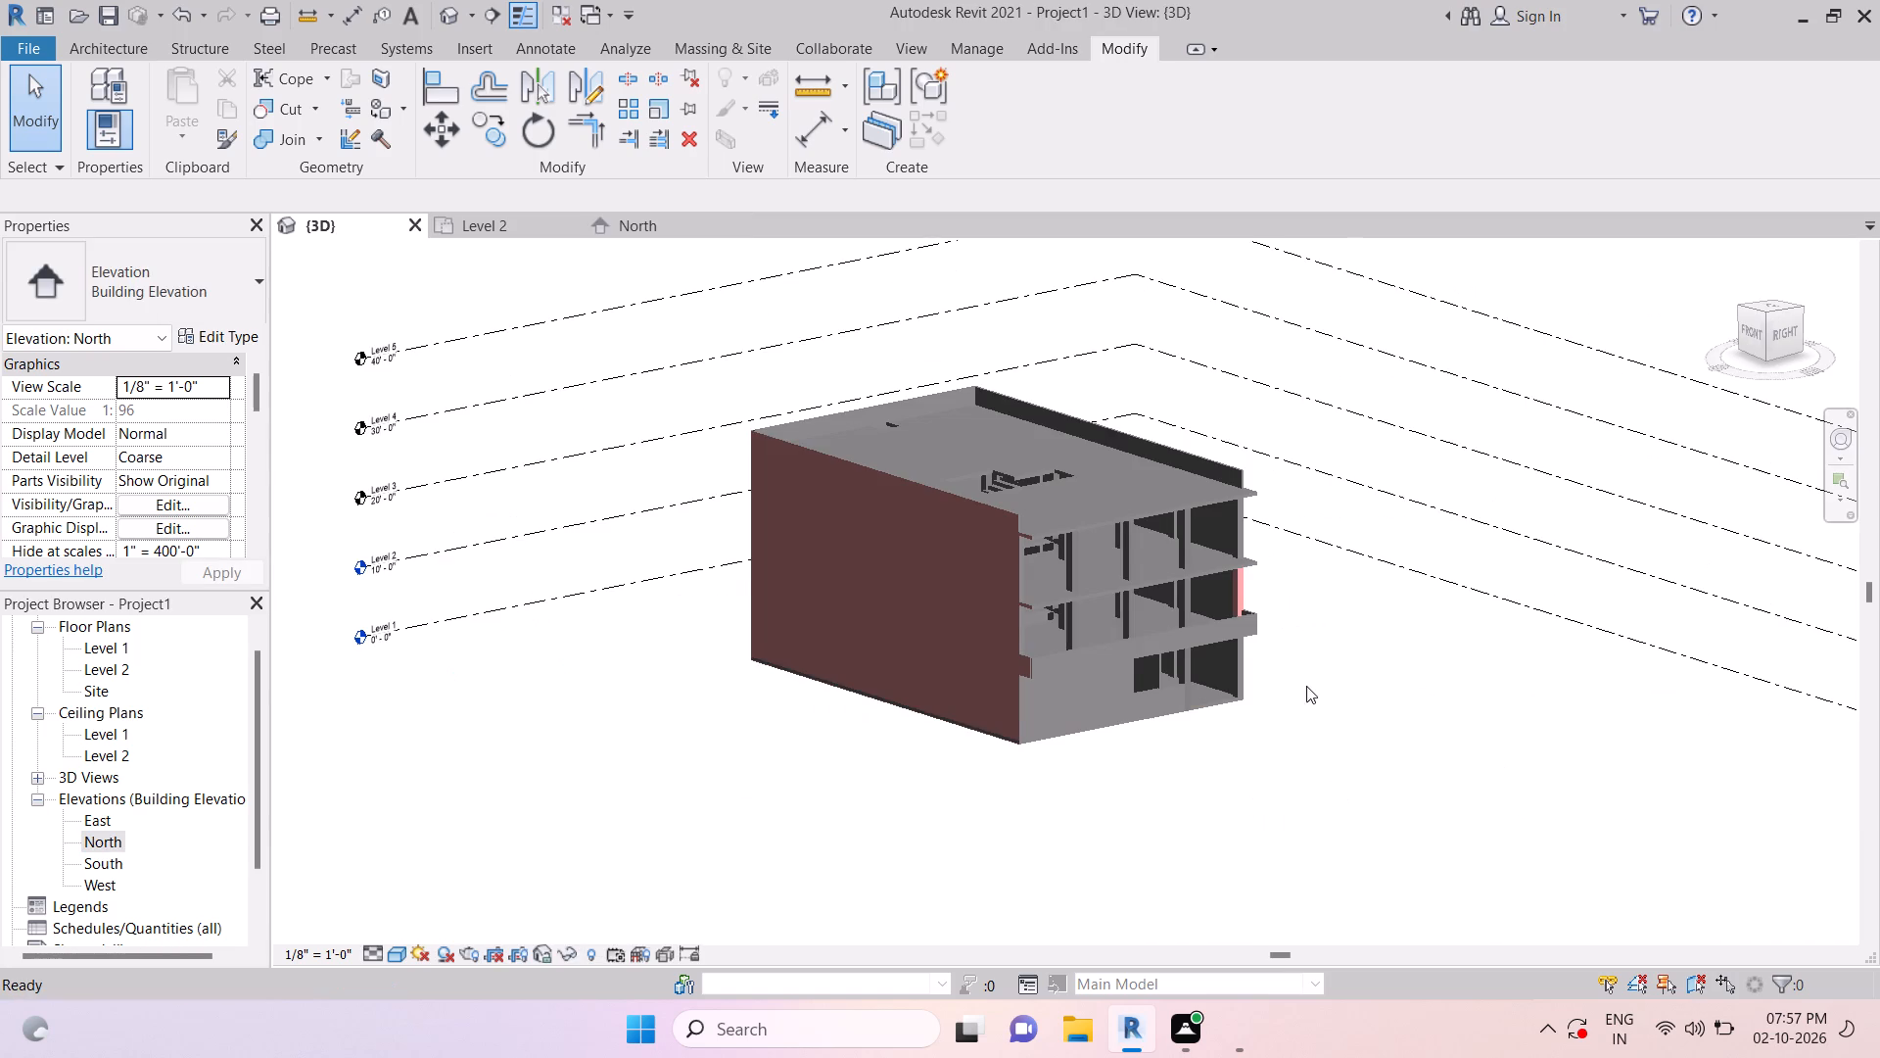
middle_click_drag(1306, 686, 1256, 653, "shift")
scroll(1441, 737, "up", 1, "shift")
middle_click_drag(1438, 737, 1329, 749, "shift")
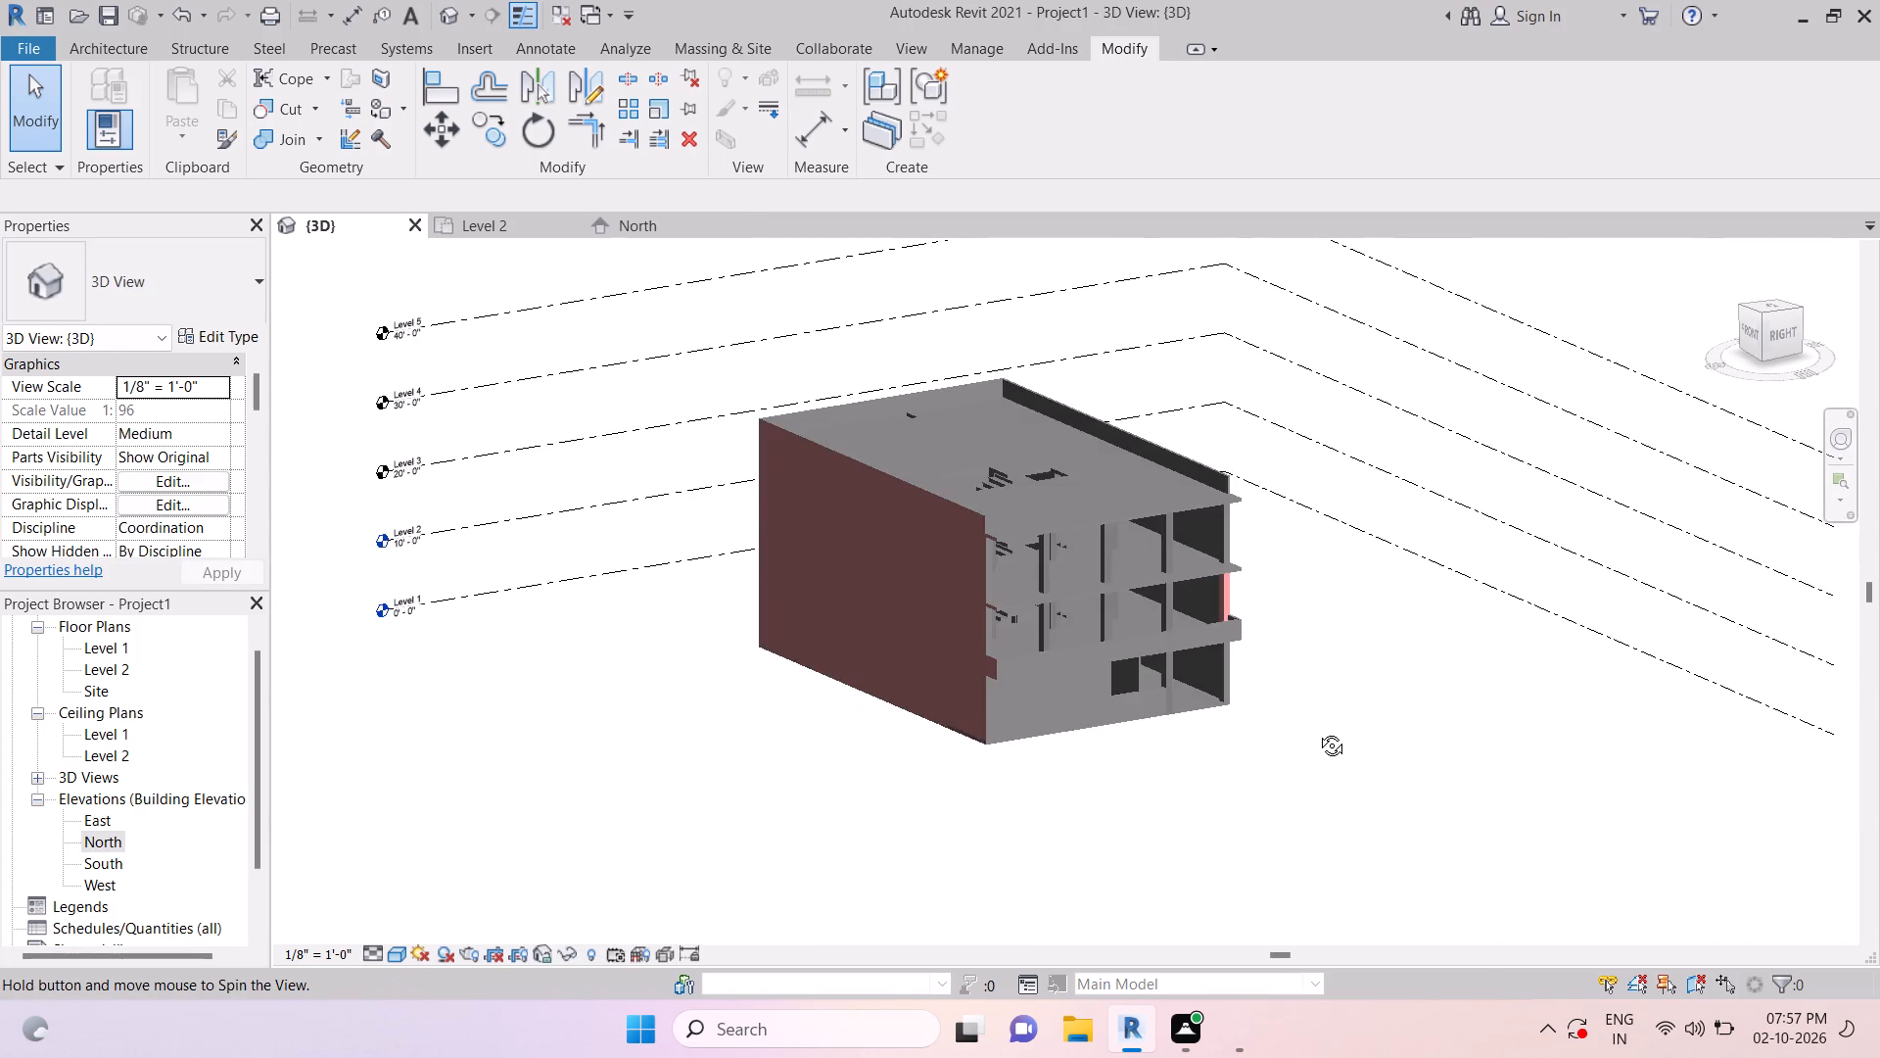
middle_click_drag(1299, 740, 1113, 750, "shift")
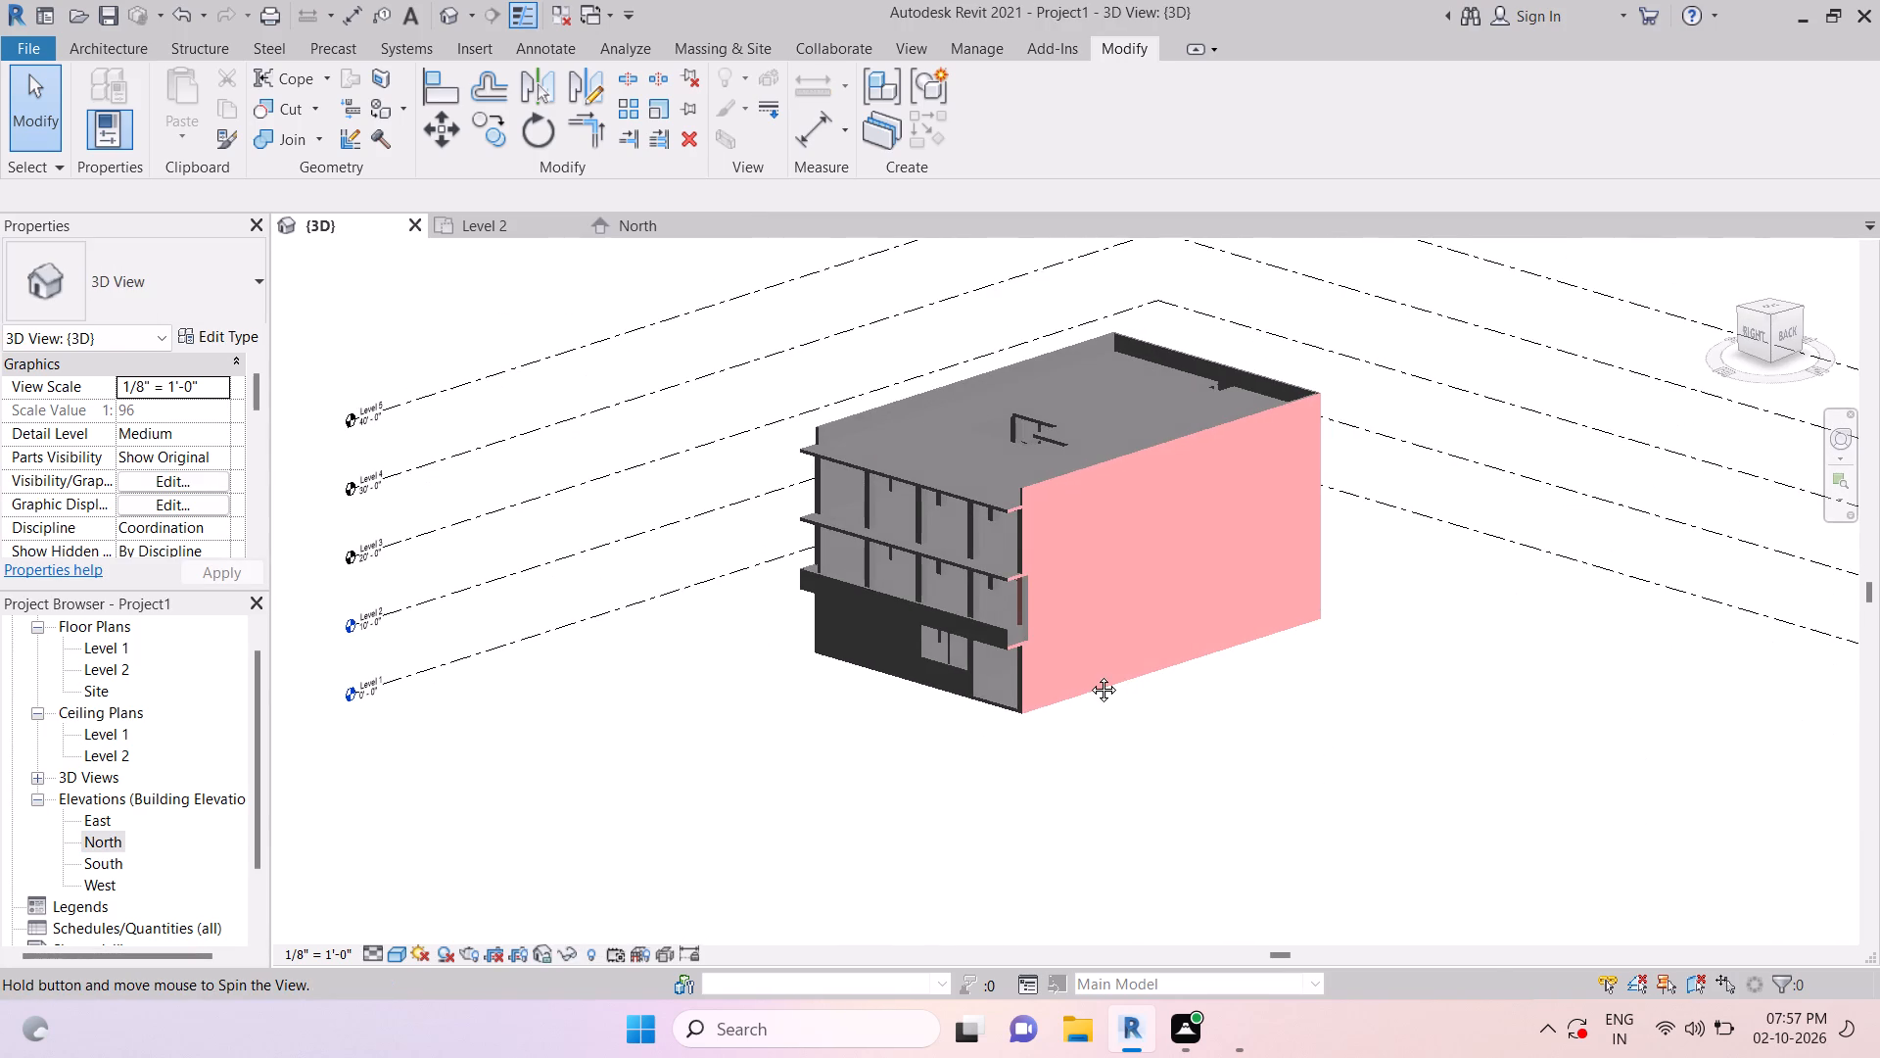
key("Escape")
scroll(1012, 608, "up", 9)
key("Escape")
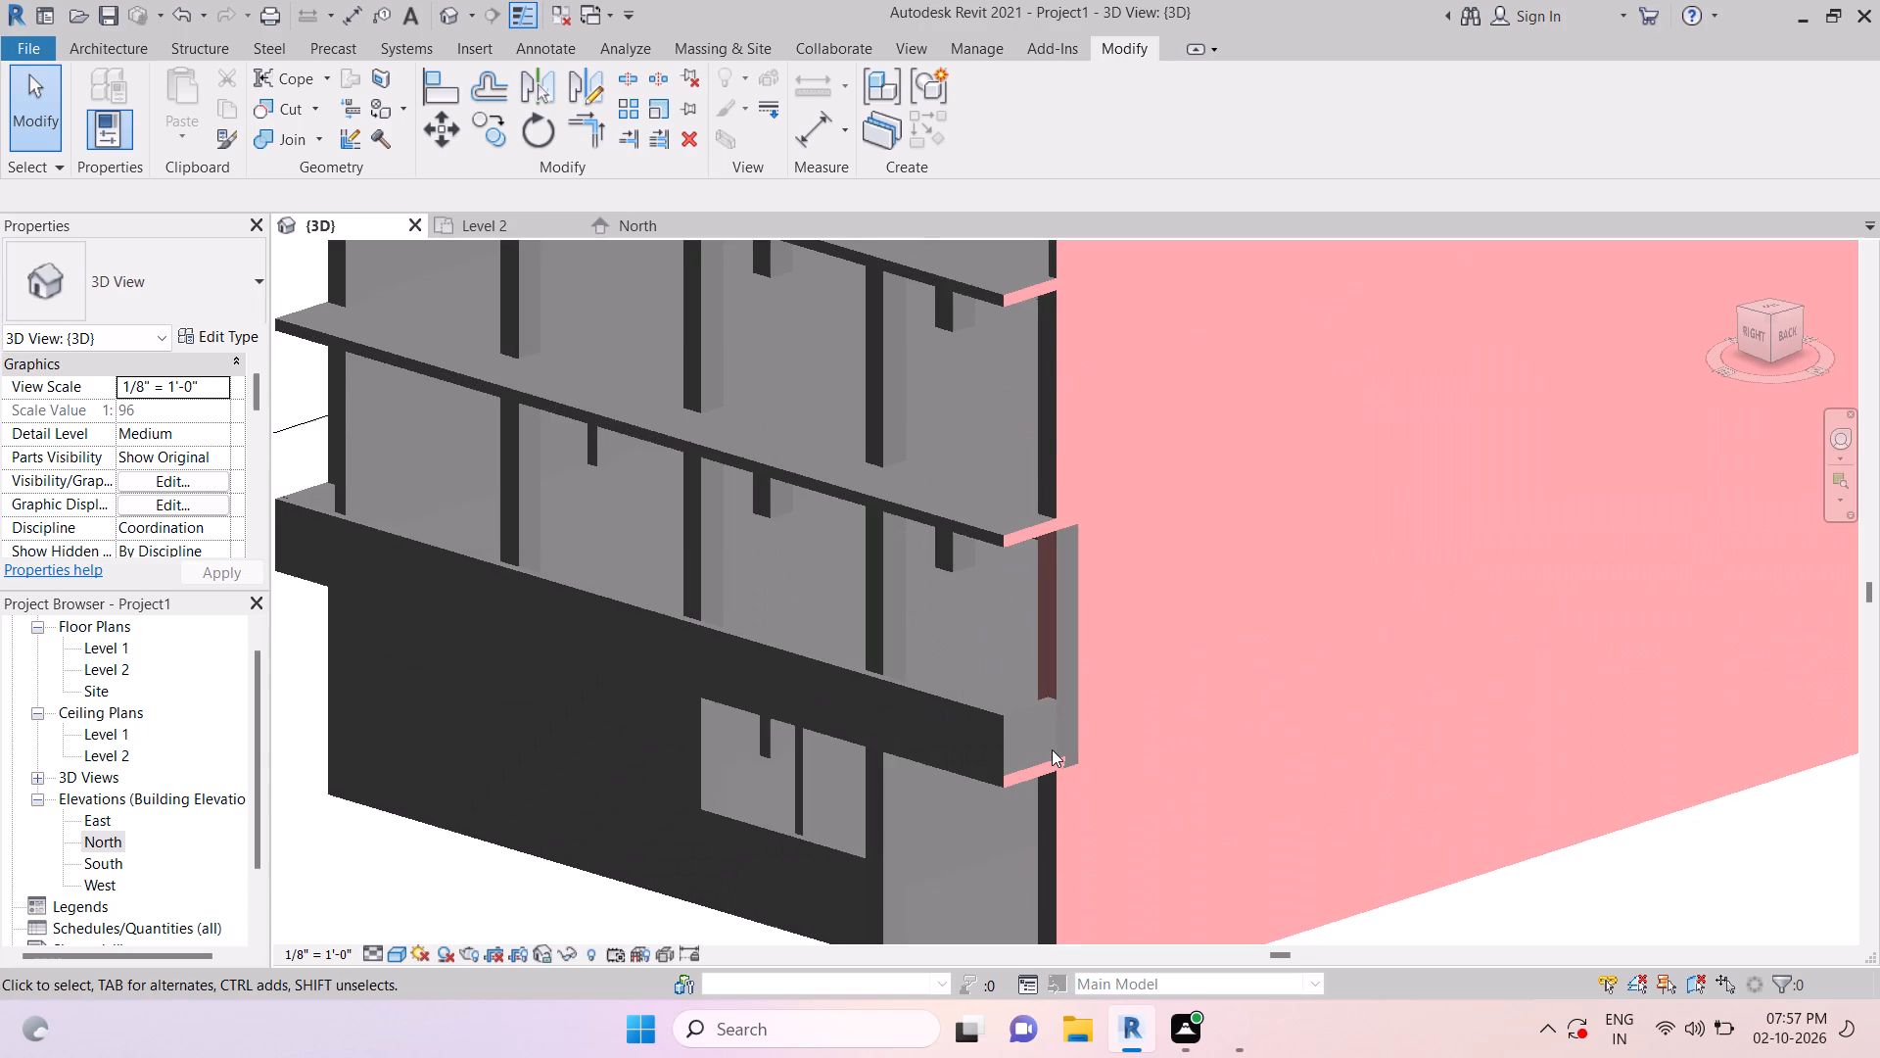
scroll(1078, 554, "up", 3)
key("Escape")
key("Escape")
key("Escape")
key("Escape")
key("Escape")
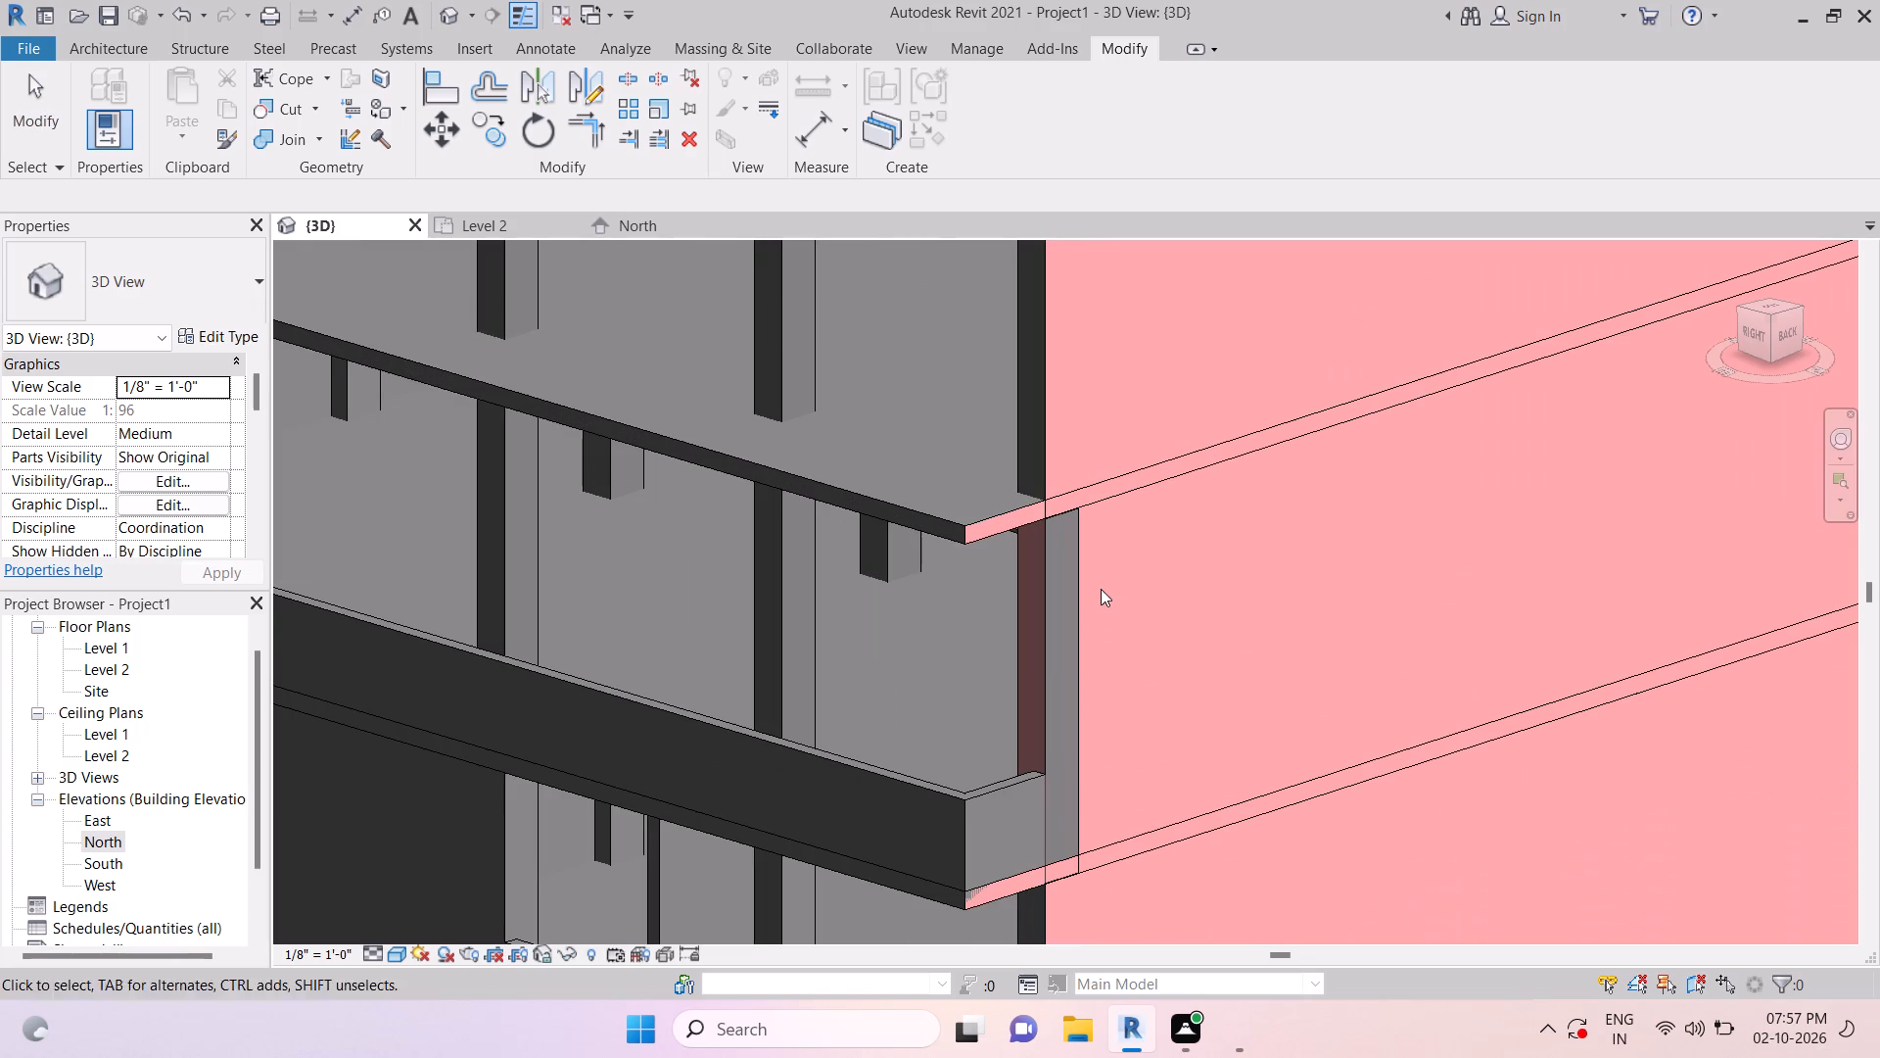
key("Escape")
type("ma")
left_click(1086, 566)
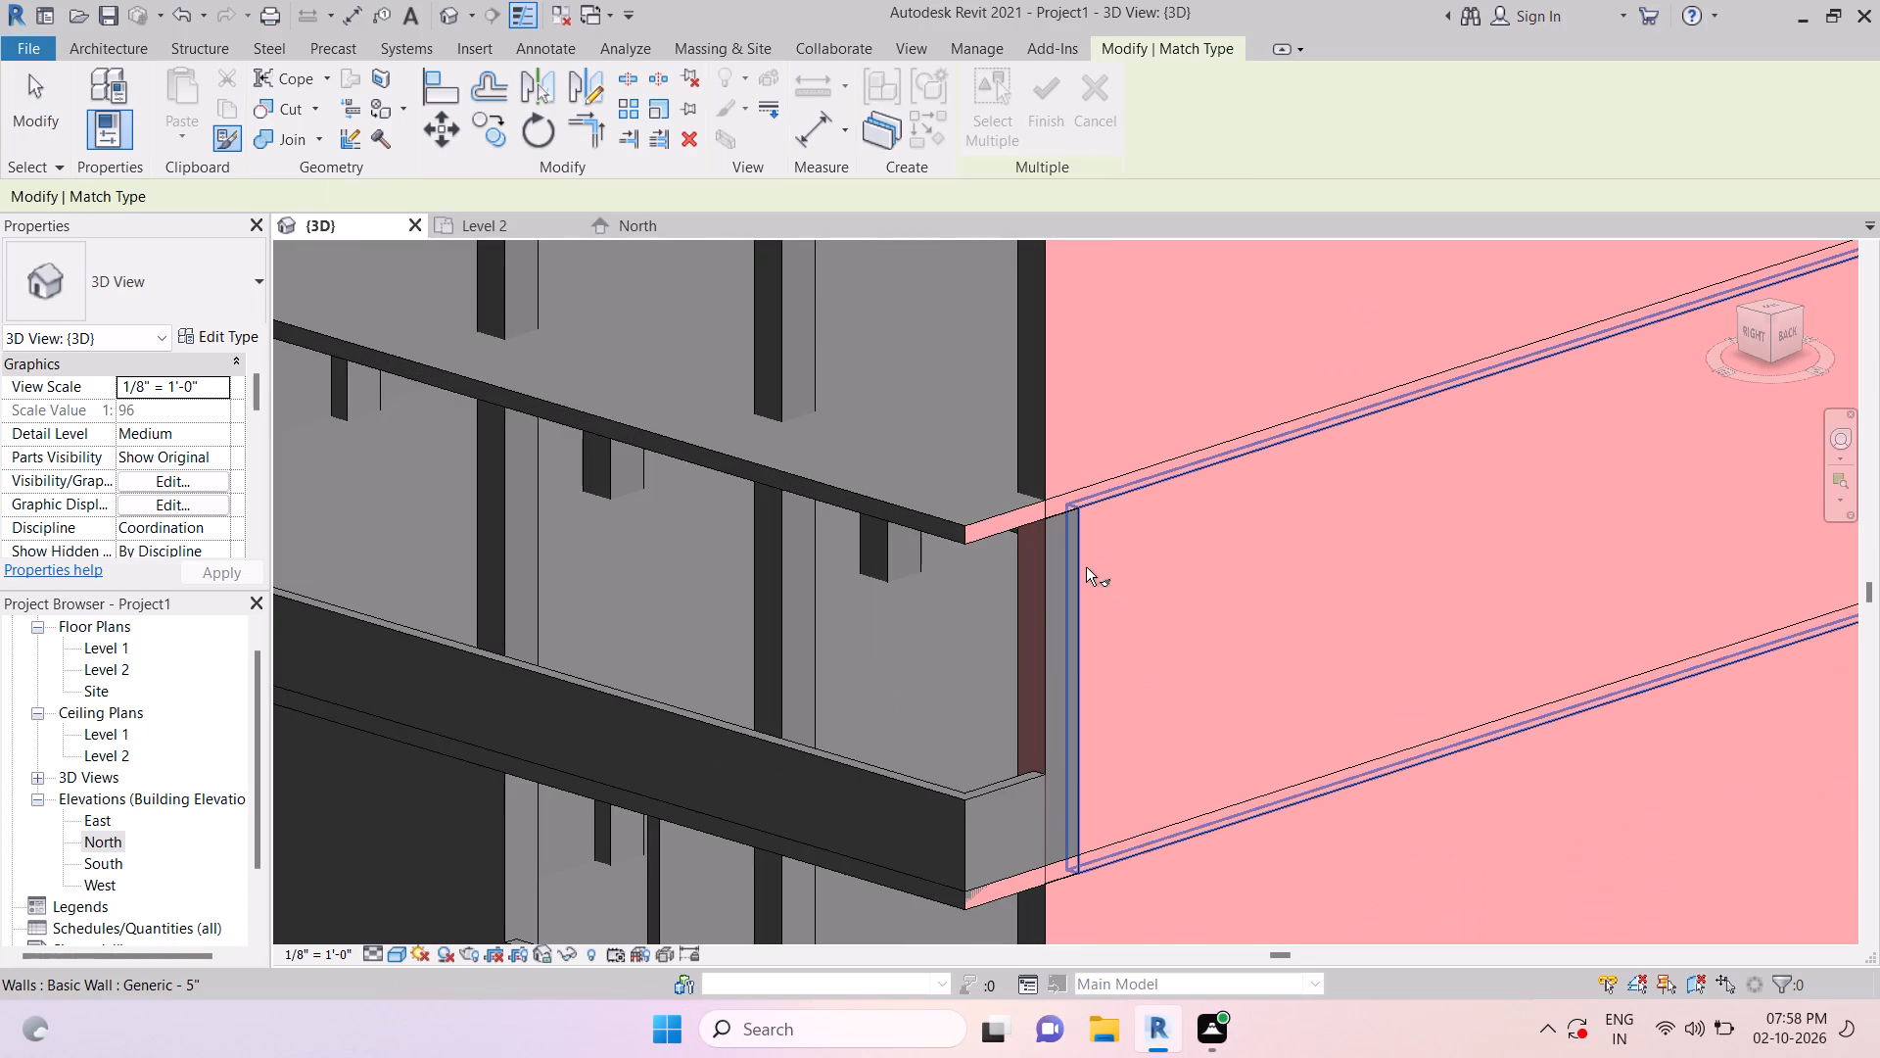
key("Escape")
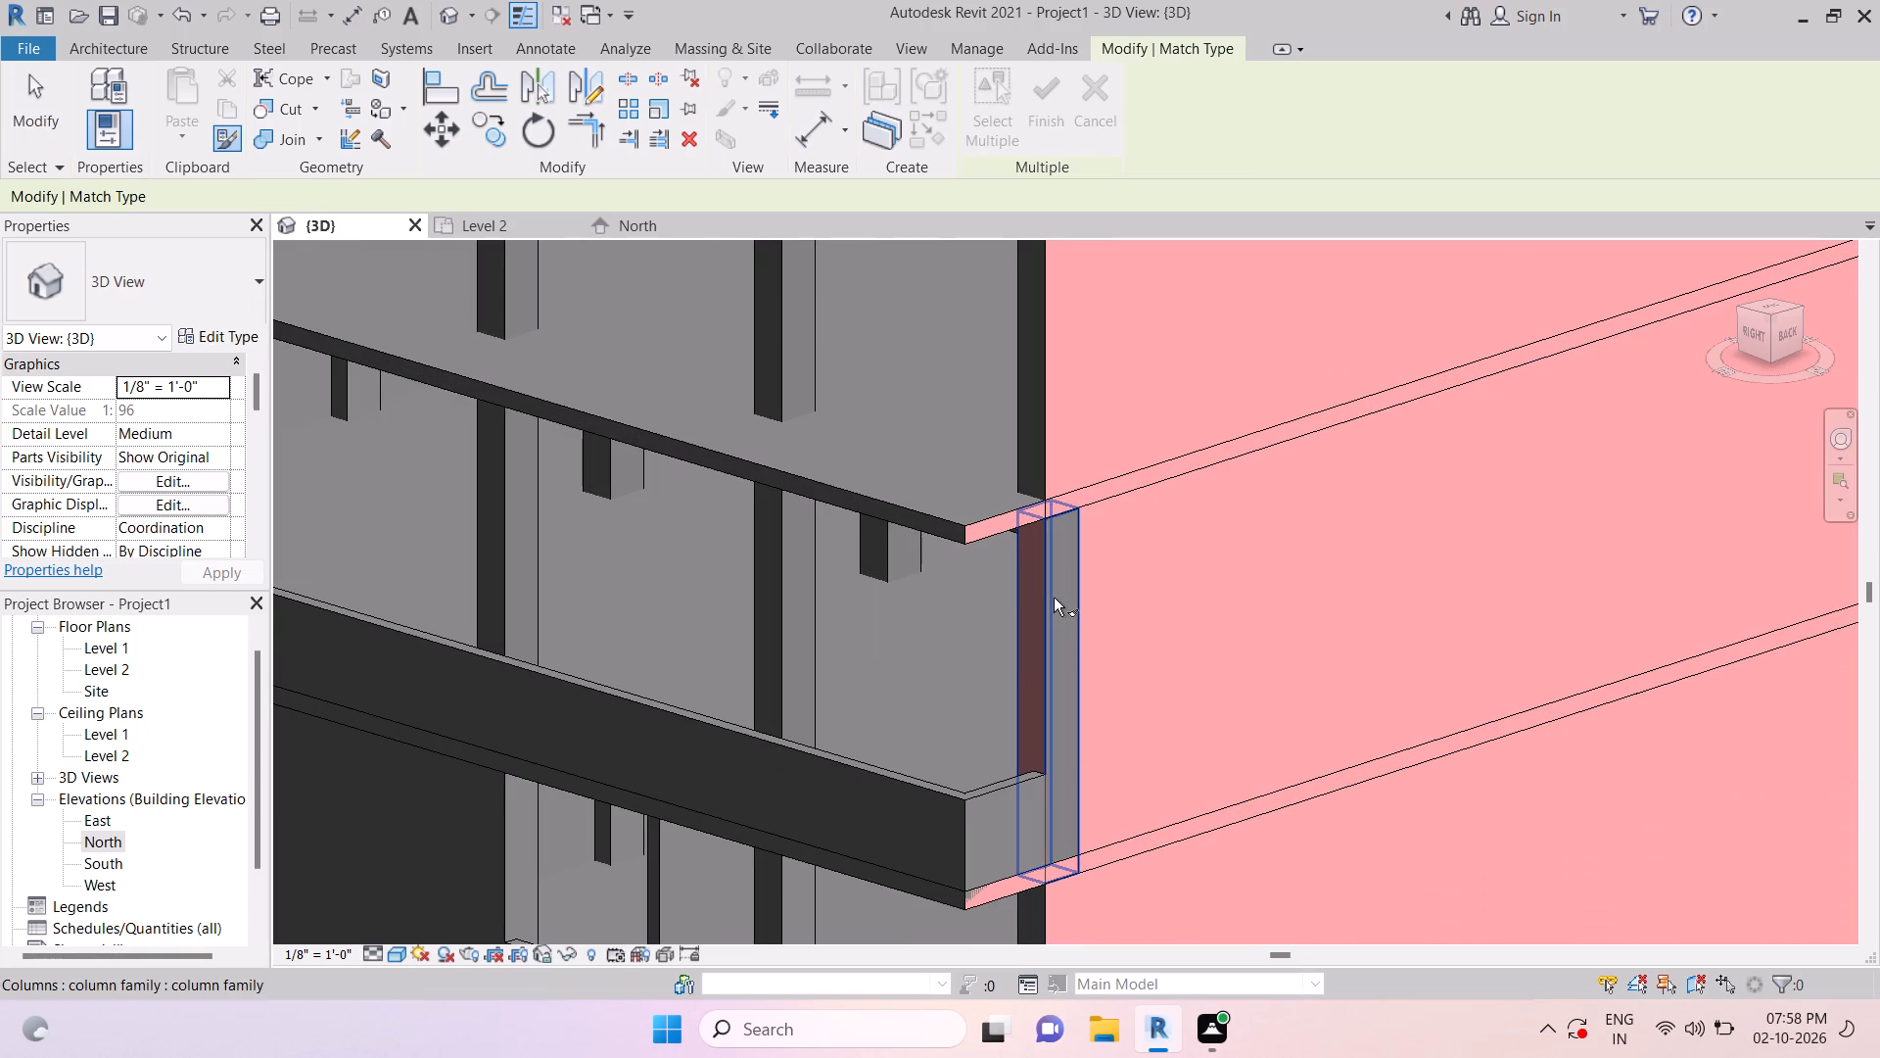
Paint the corner column face and the Level 2 parapet's end and front faces with the cream colour material.
type("pt")
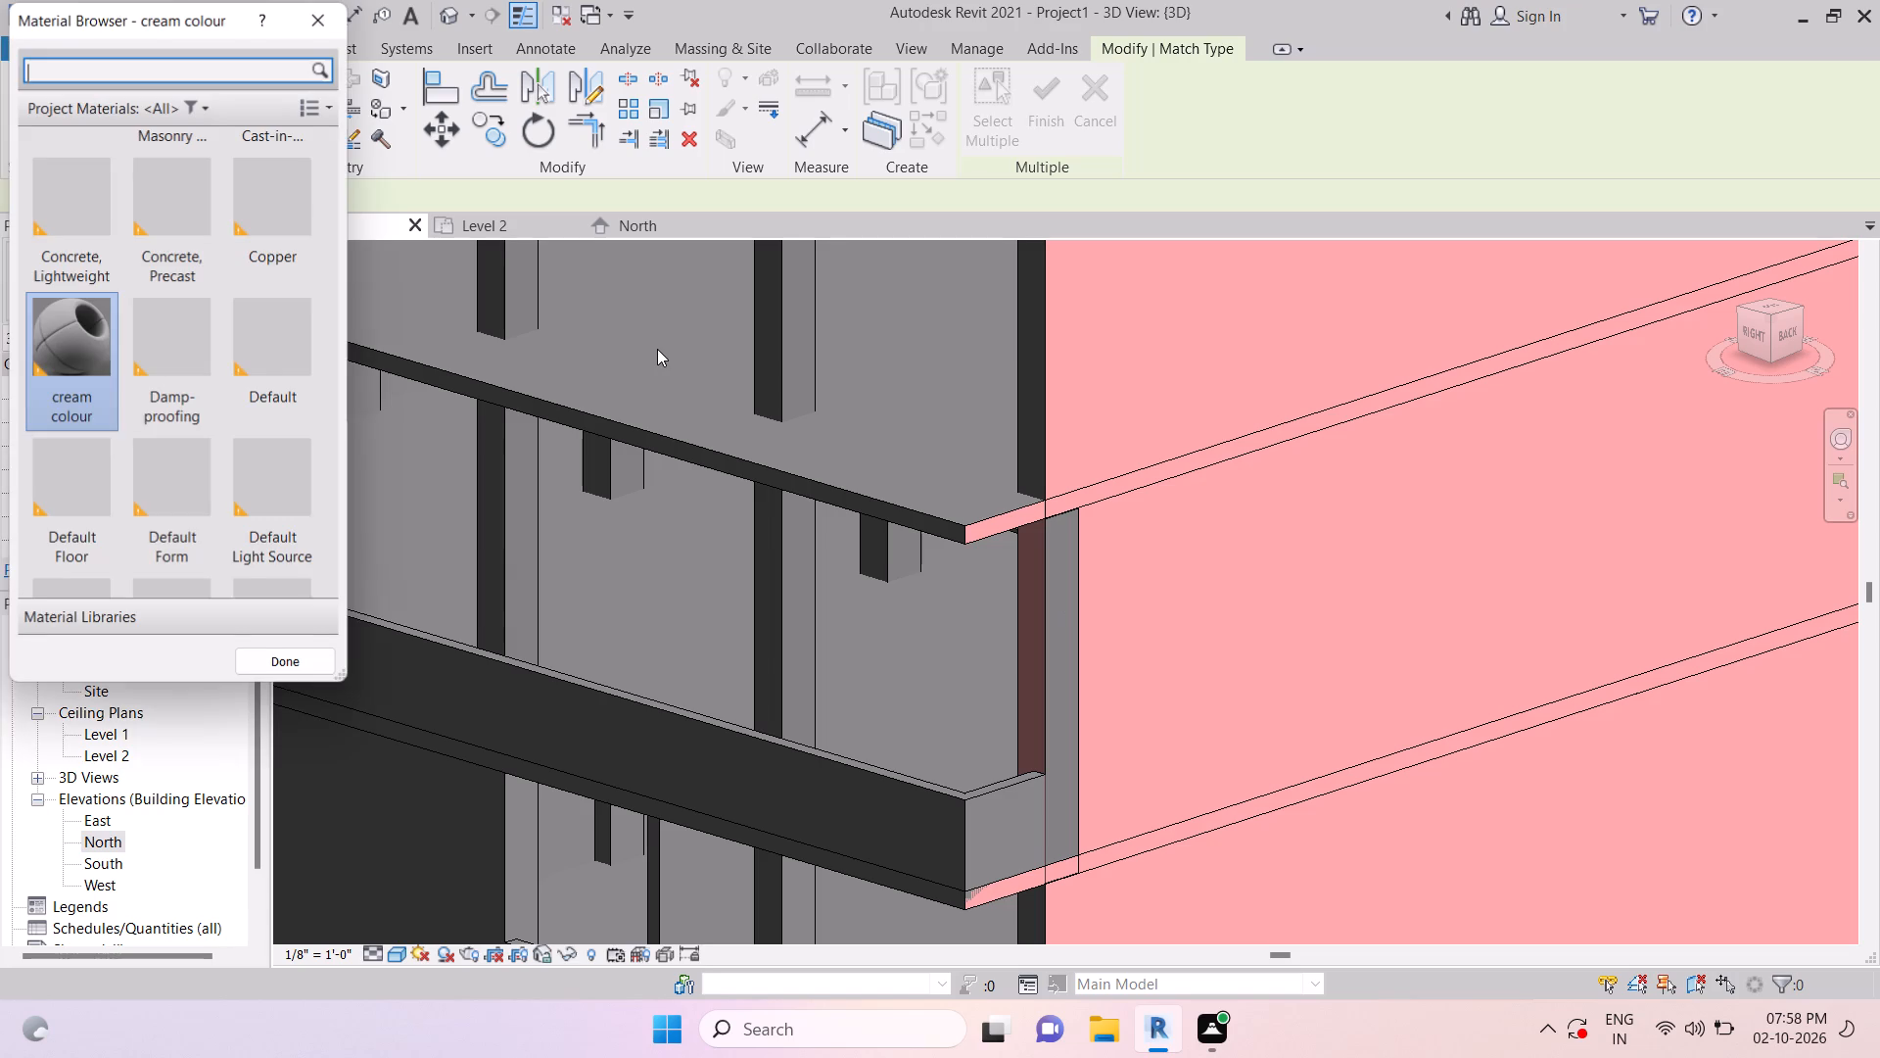
left_click(93, 366)
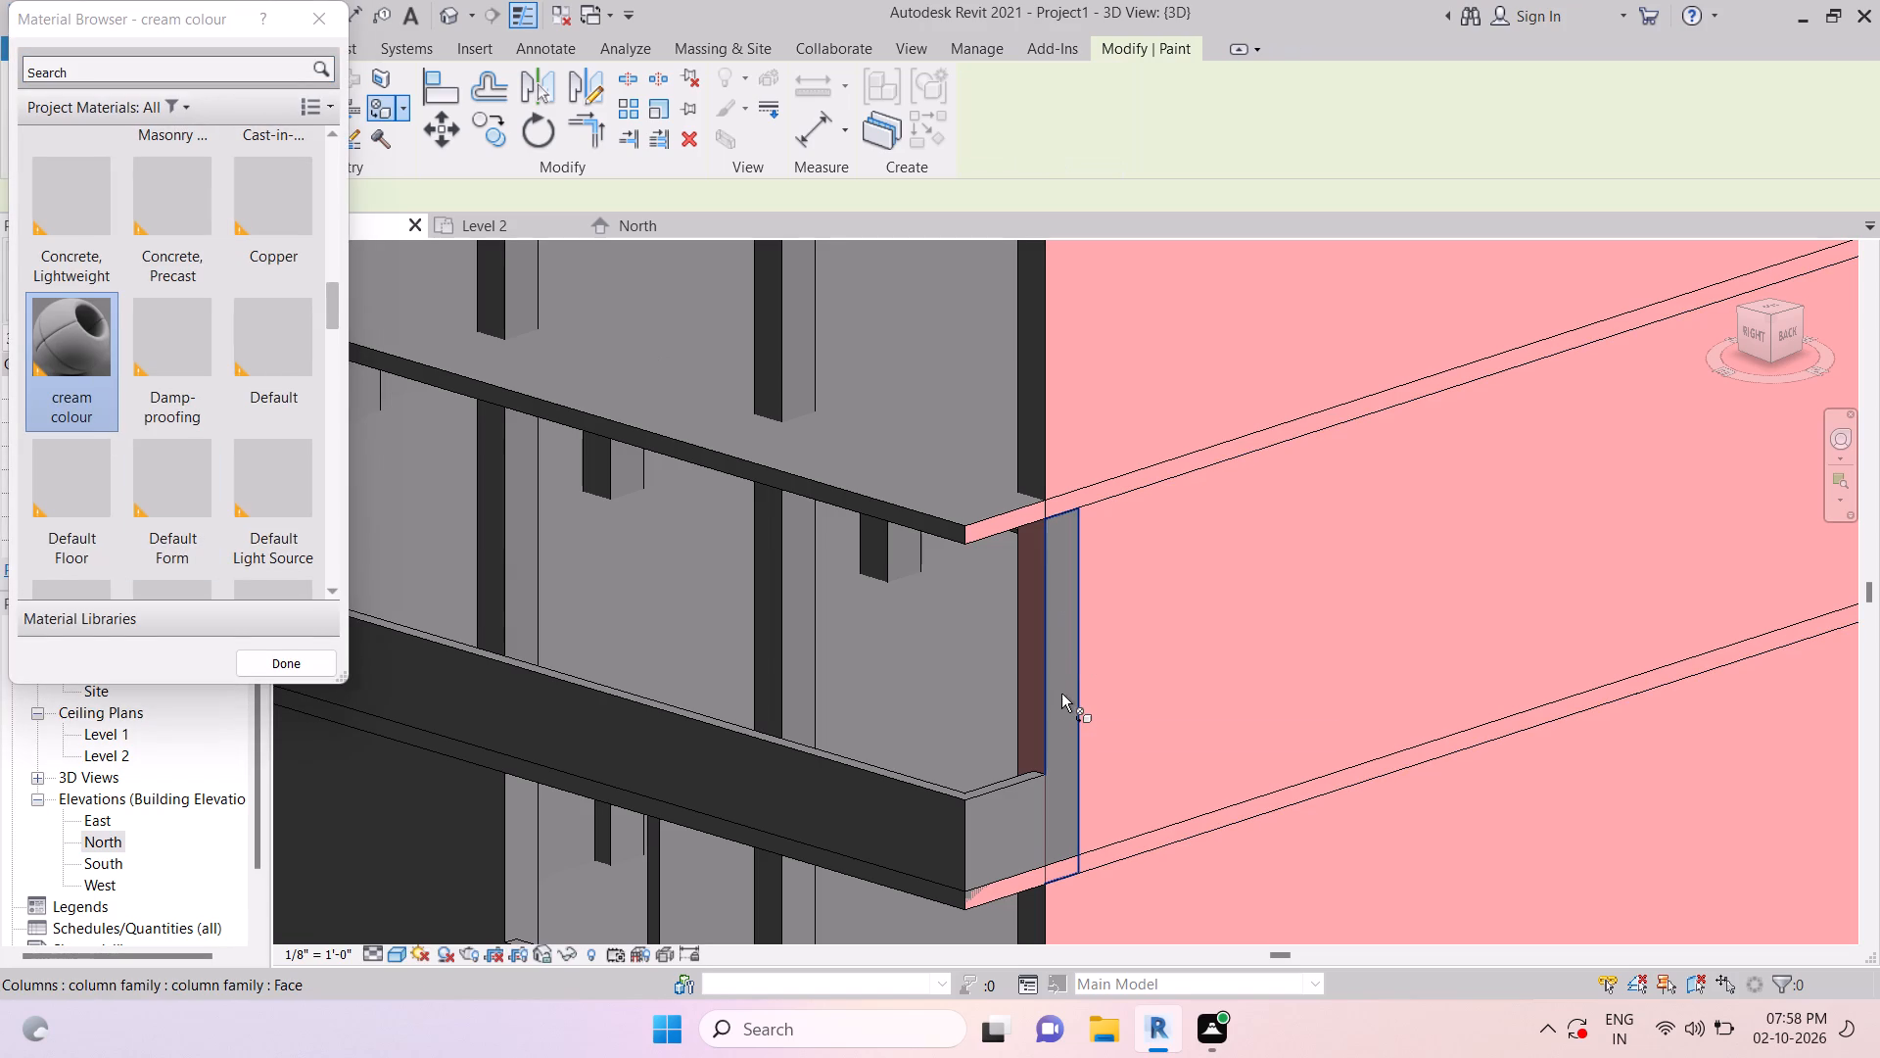
left_click(1061, 692)
left_click(997, 844)
left_click(901, 843)
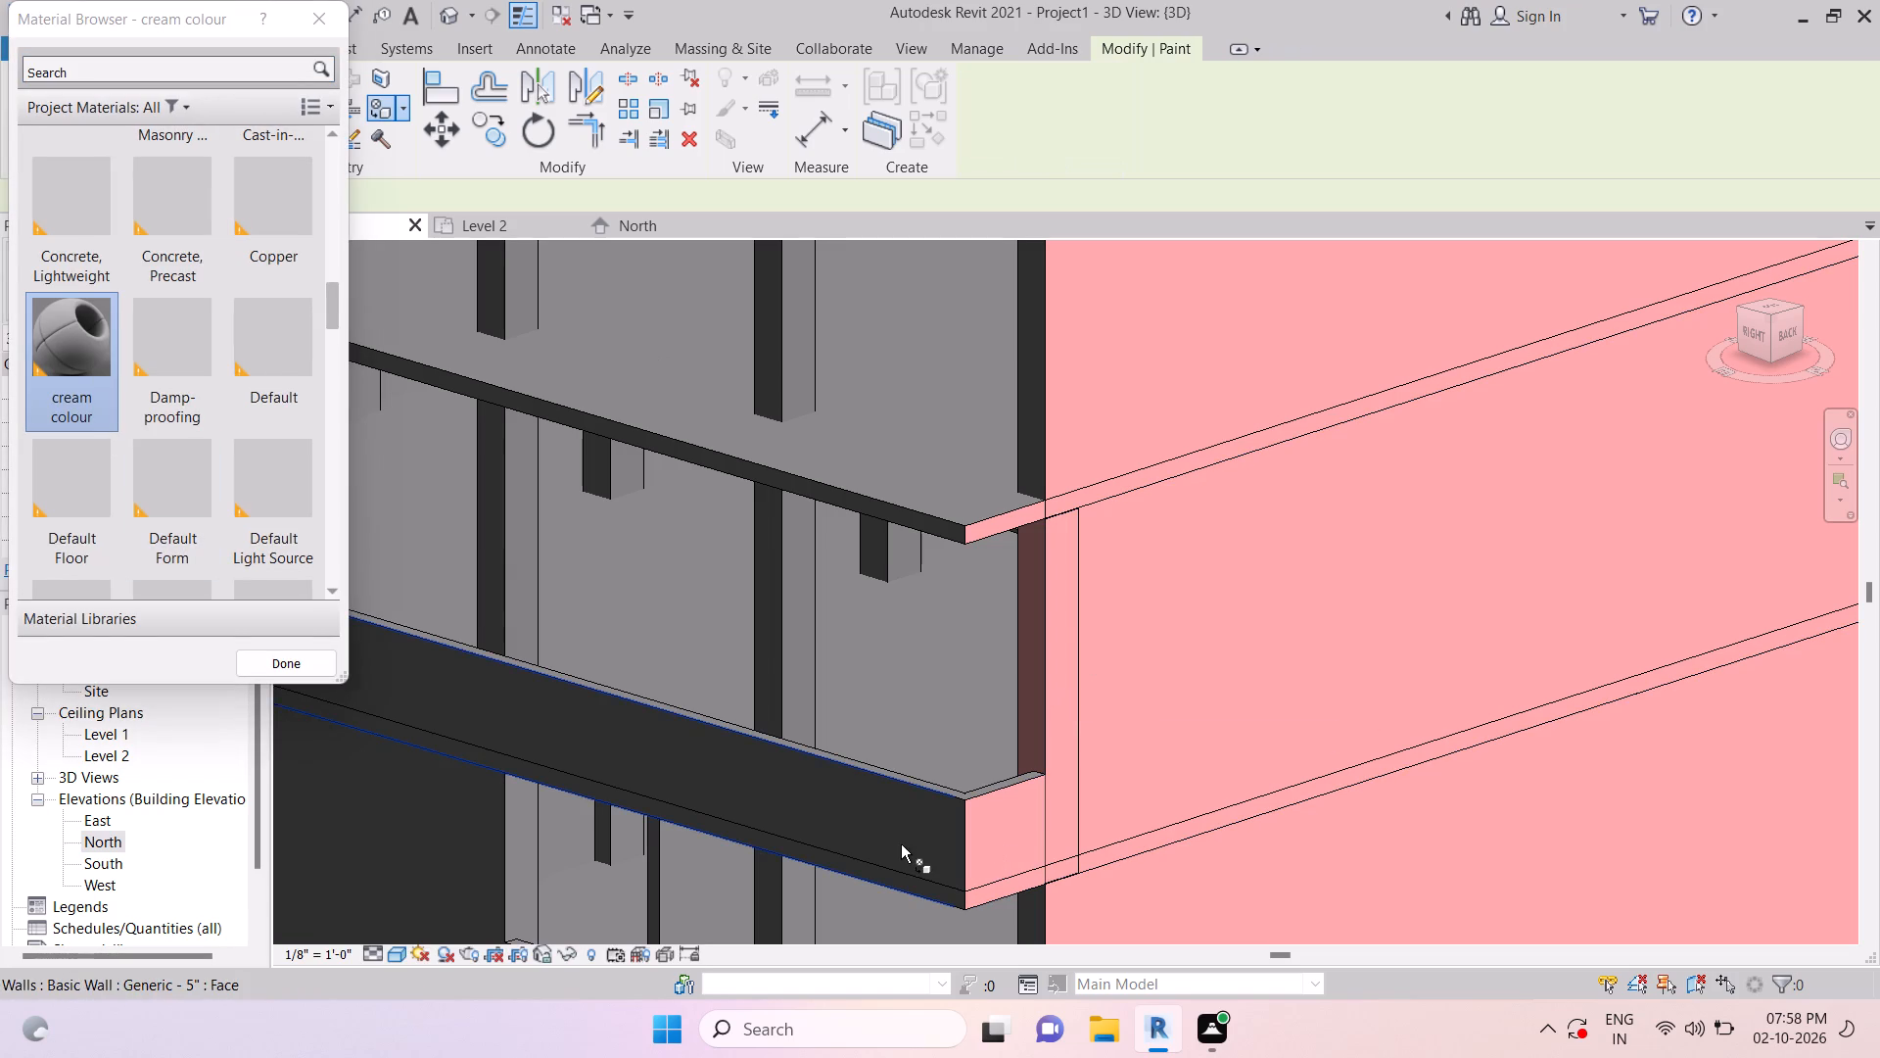
Paint the front edge of the Level 3 floor slab above the parapet with the same cream colour material.
scroll(971, 756, "up", 6)
scroll(1057, 797, "down", 8)
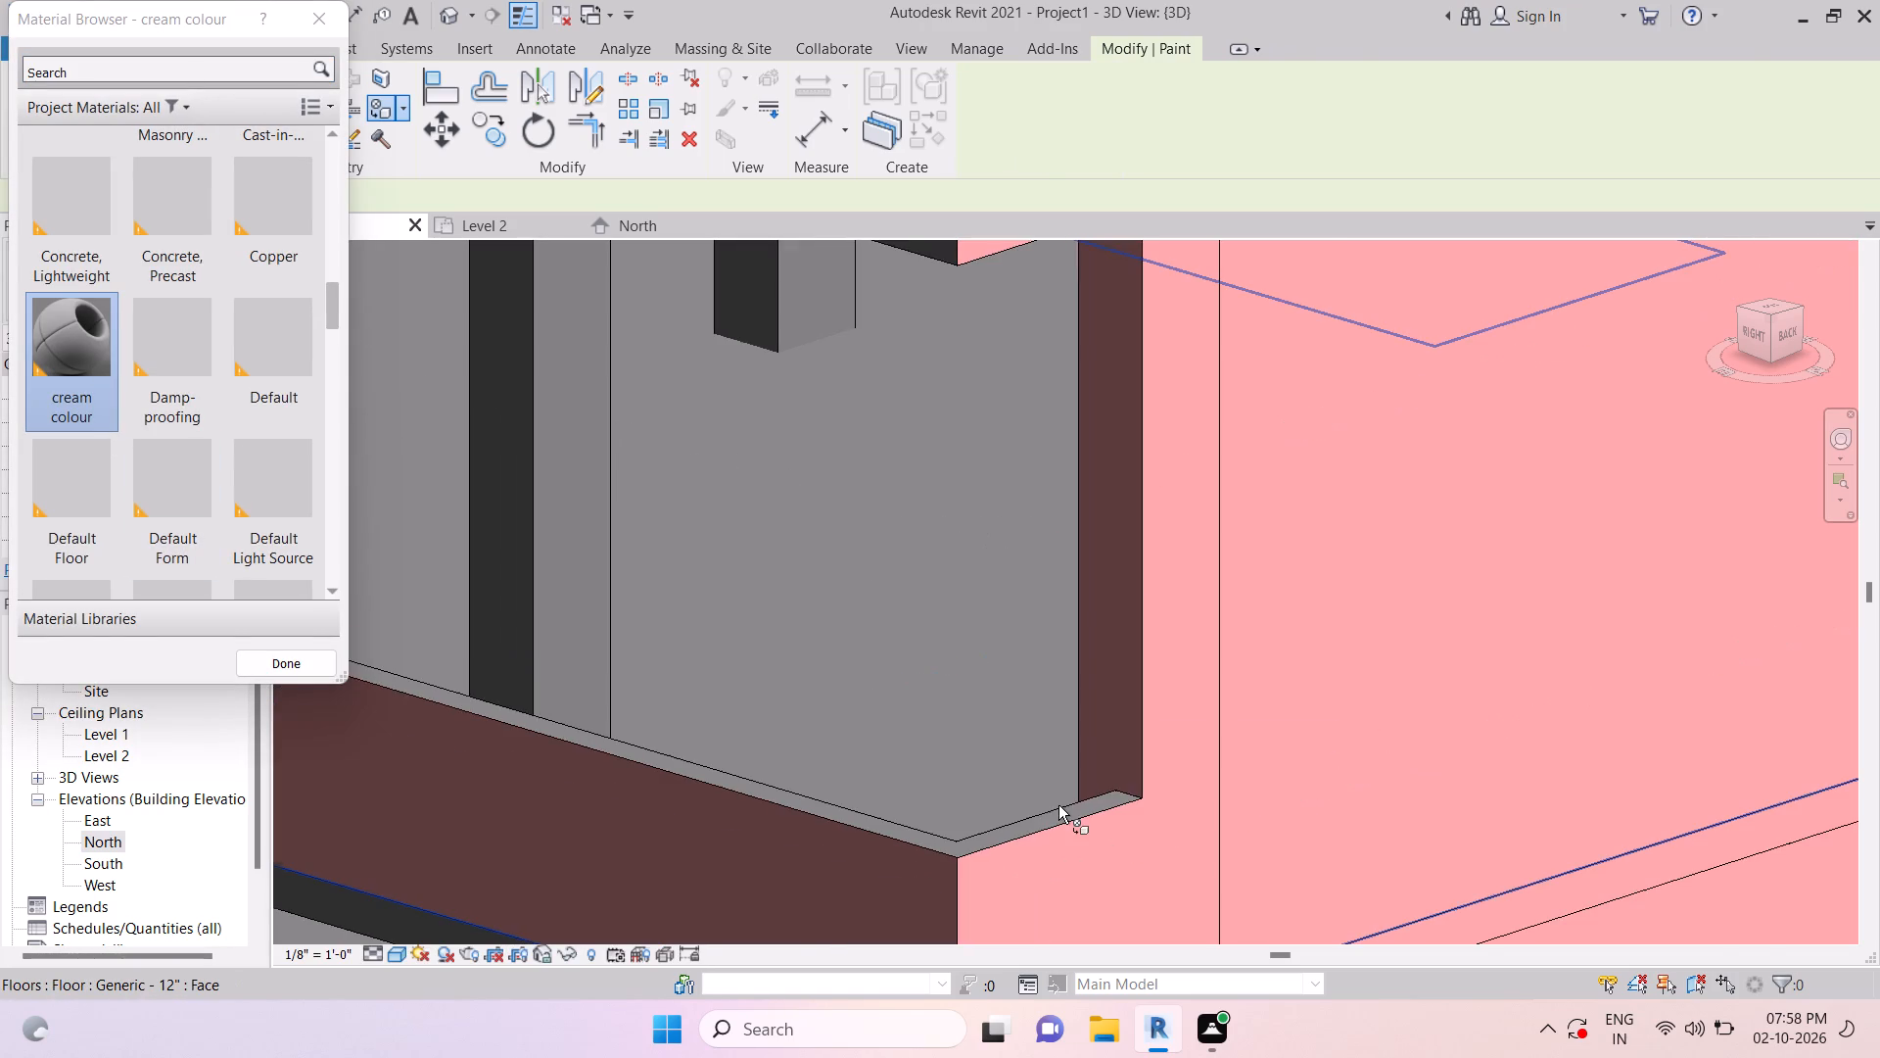
scroll(1058, 805, "down", 1)
scroll(939, 734, "down", 3)
middle_click_drag(939, 745, 1196, 755)
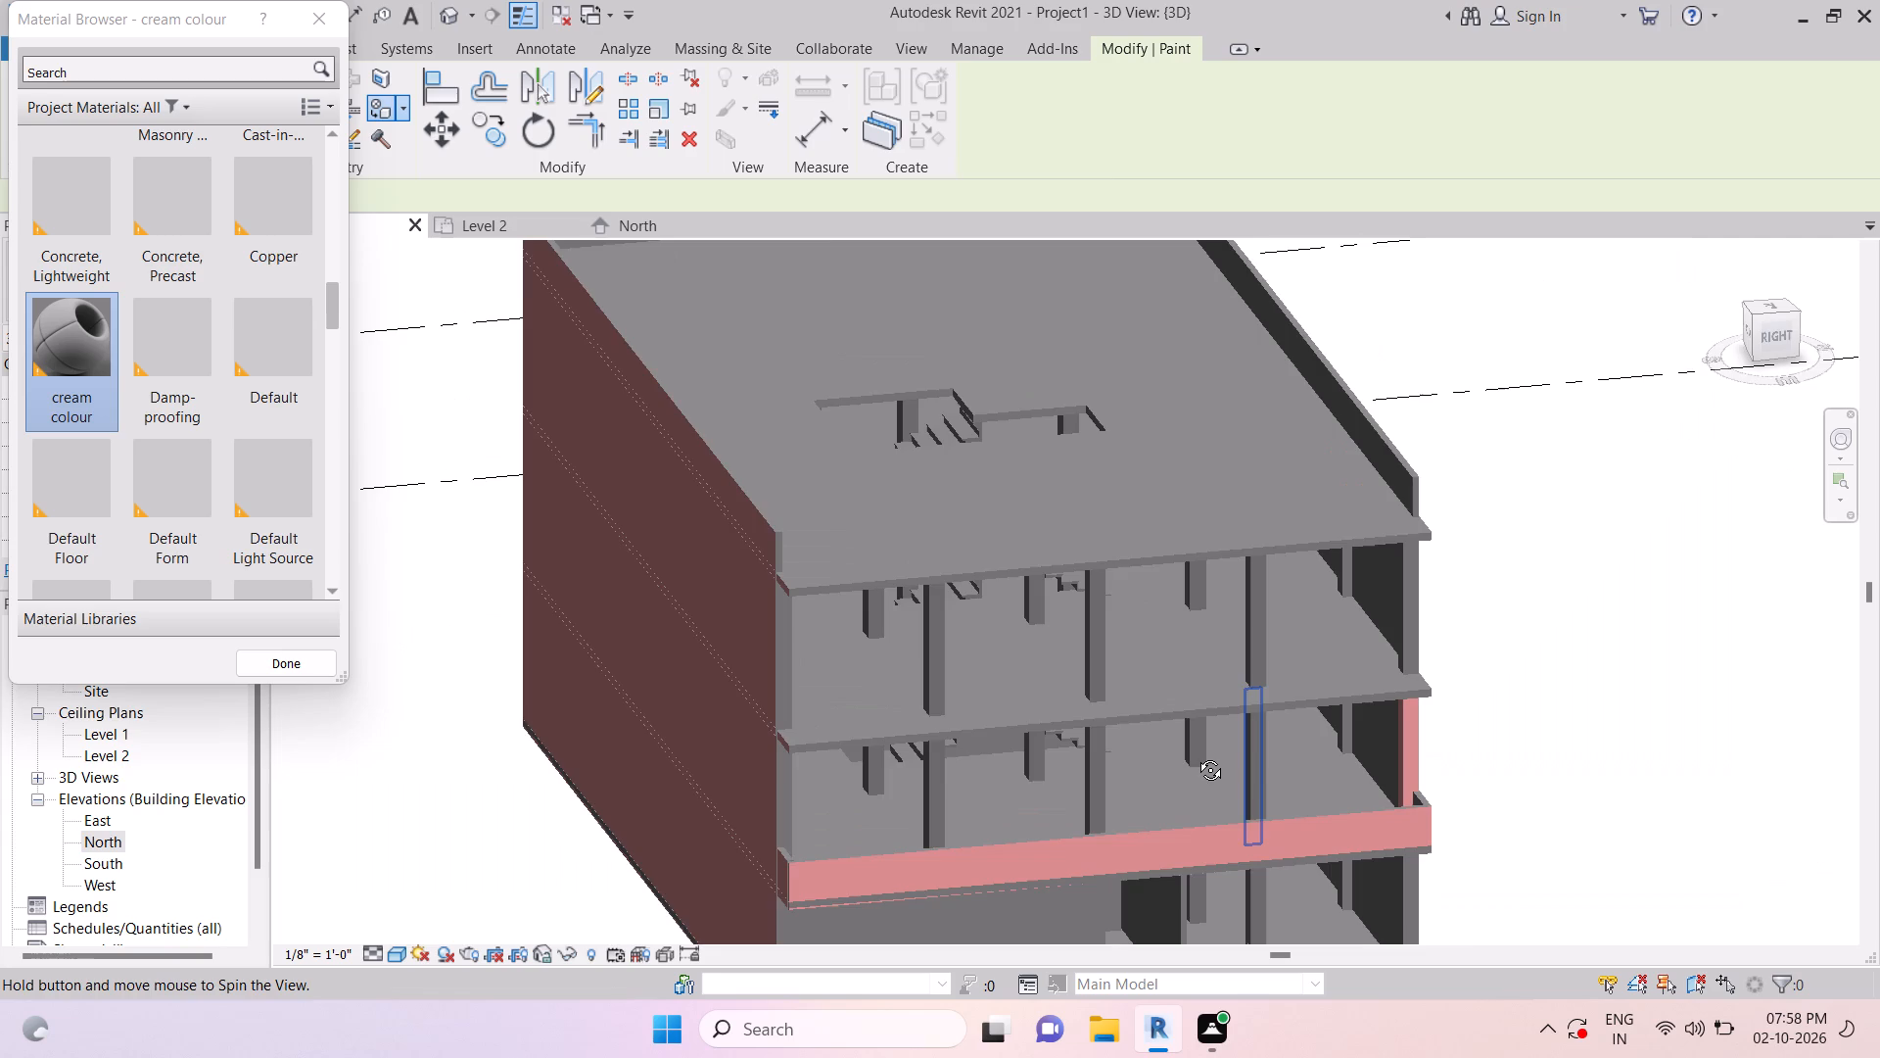
middle_click_drag(1196, 755, 1202, 754)
middle_click_drag(1198, 748, 1127, 552)
middle_click_drag(850, 734, 951, 753)
scroll(1162, 762, "up", 5)
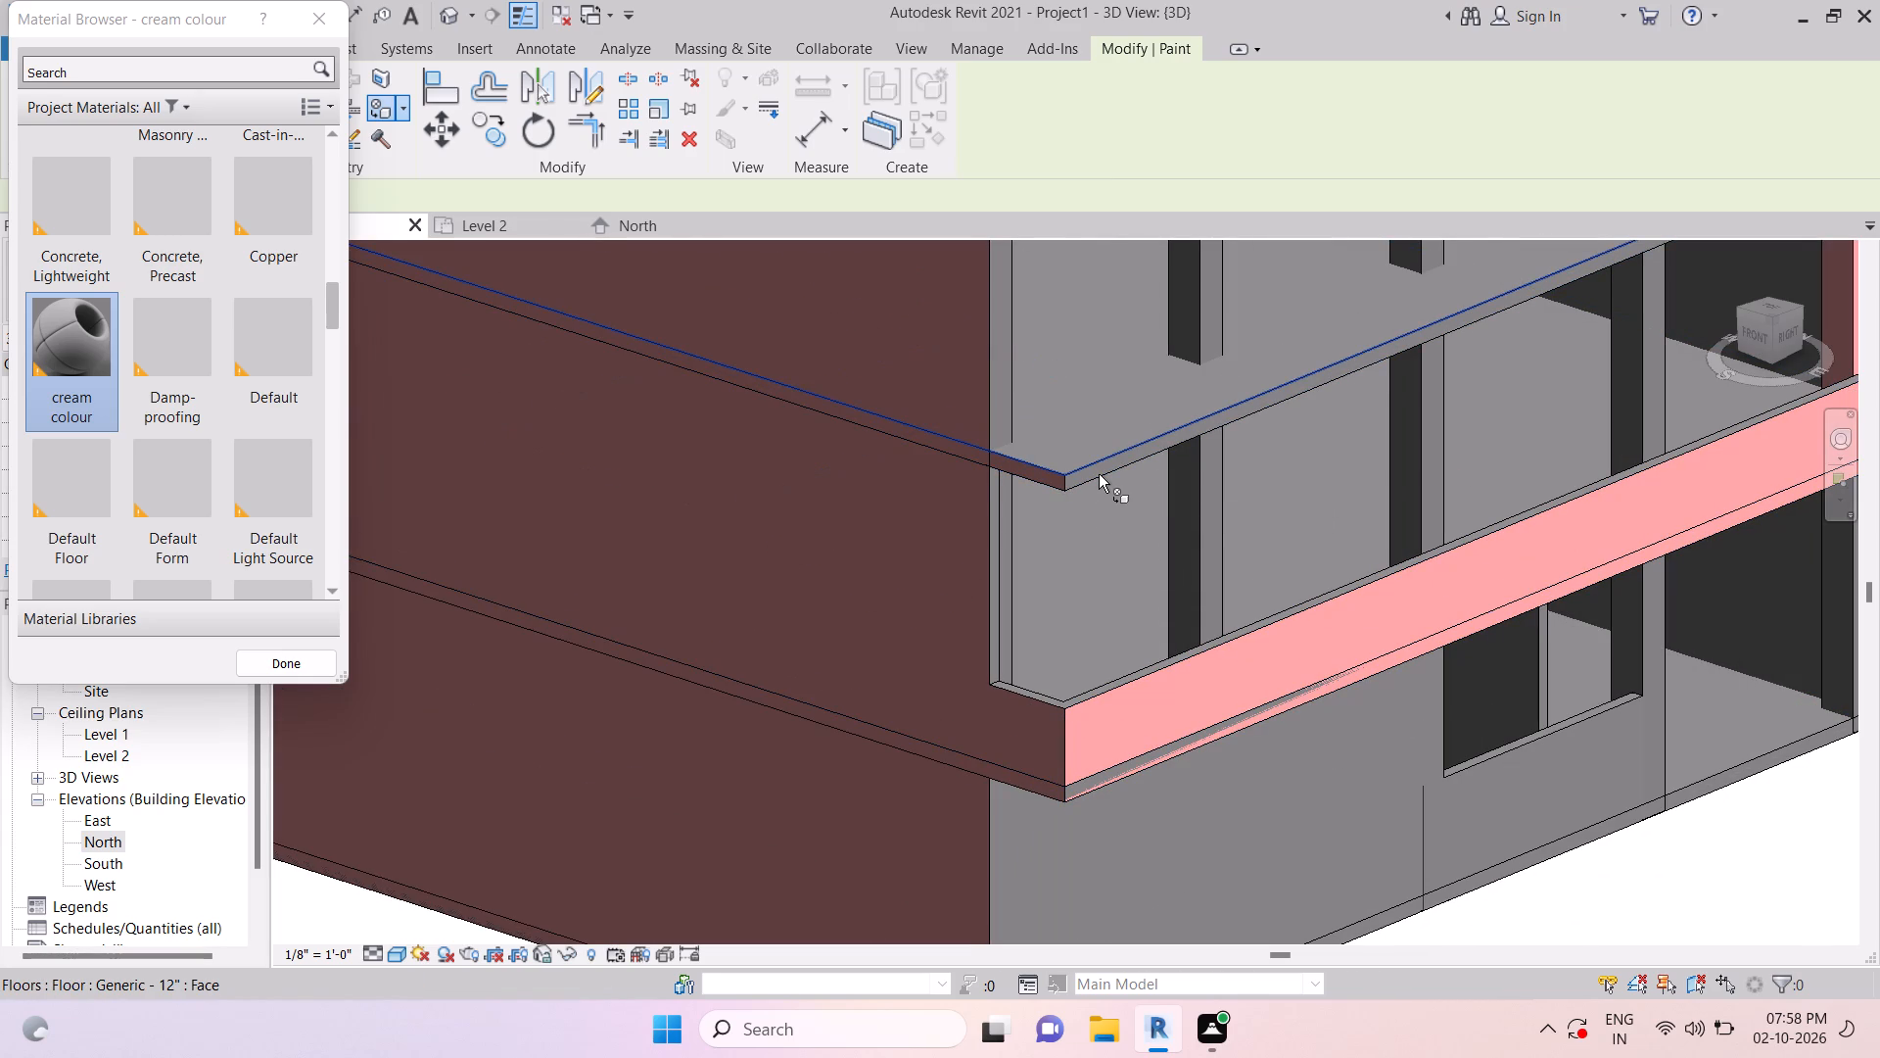
key("Tab")
left_click(1098, 473)
key("Escape")
Examine the painted parapet and slab edge from several angles, finishing square to the building's Right side.
scroll(1113, 514, "down", 3)
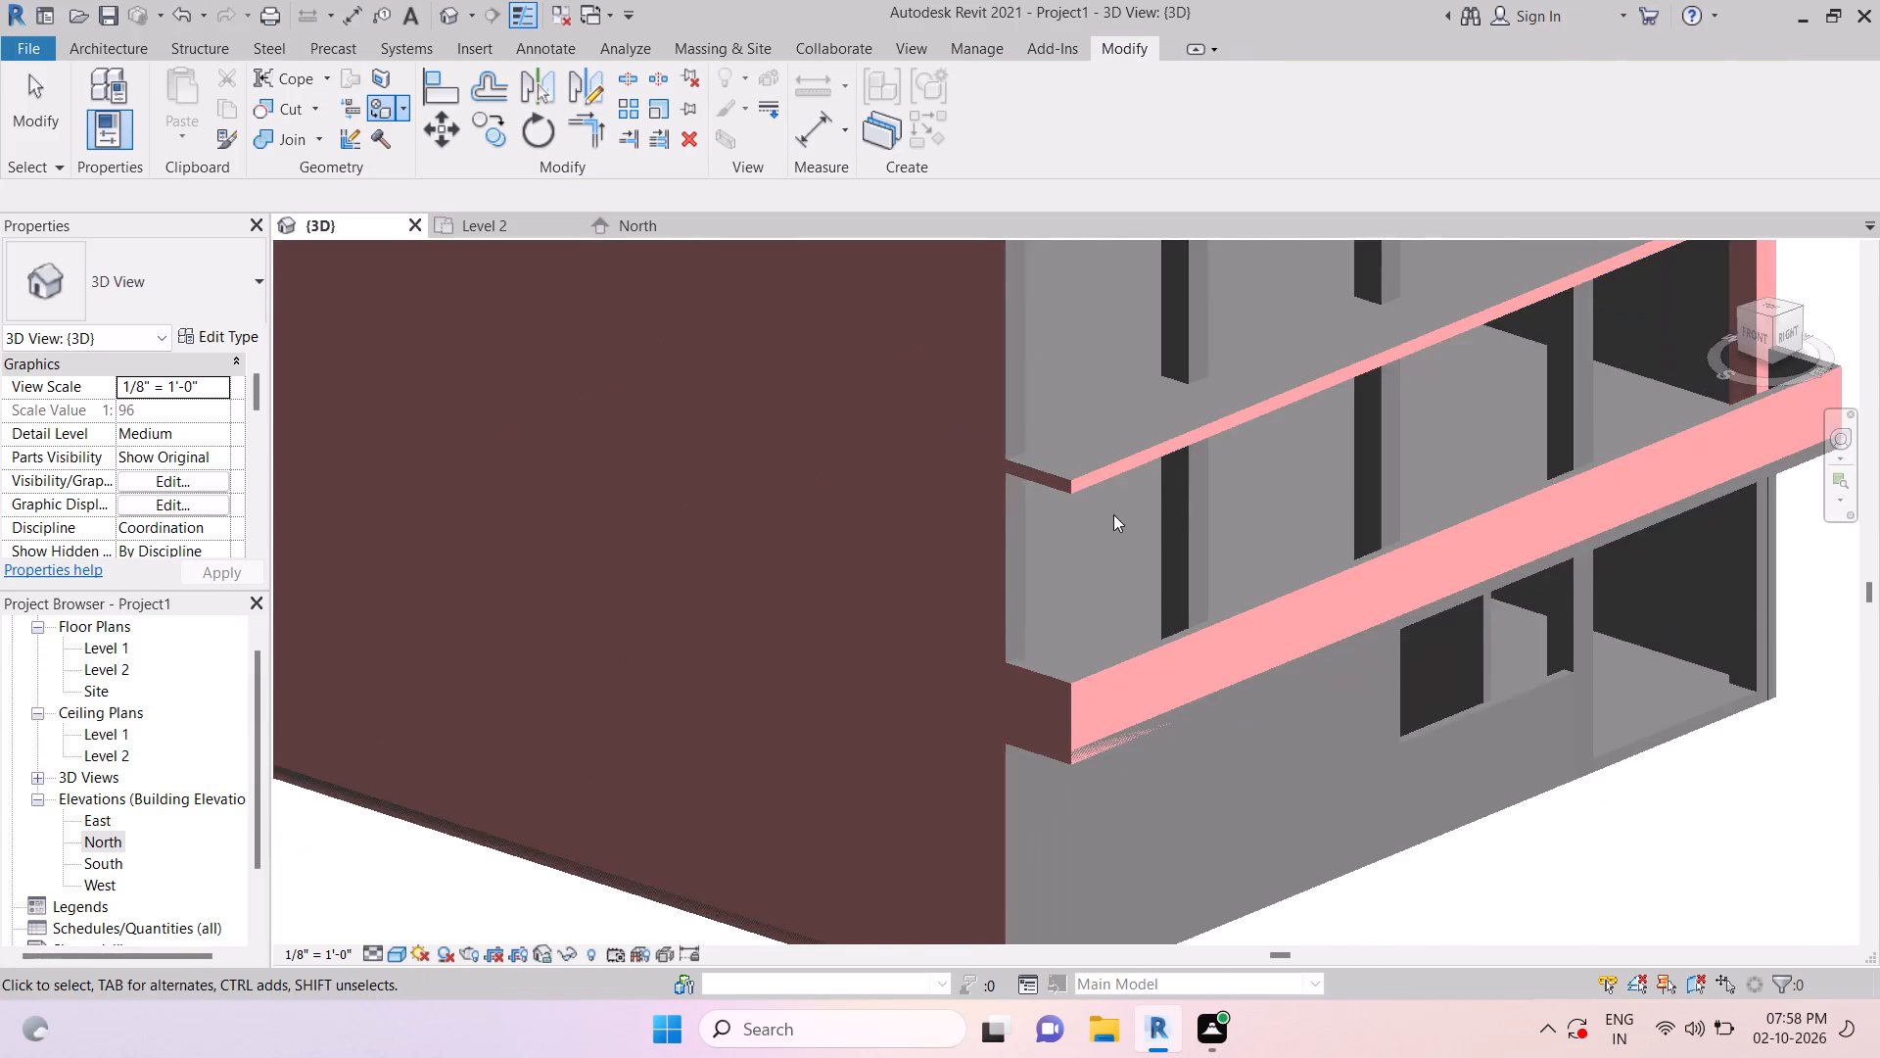
scroll(1113, 514, "down", 2)
middle_click_drag(1418, 736, 1332, 687, "shift")
key("Escape")
scroll(1325, 673, "down", 4)
middle_click_drag(1388, 722, 1347, 713, "shift")
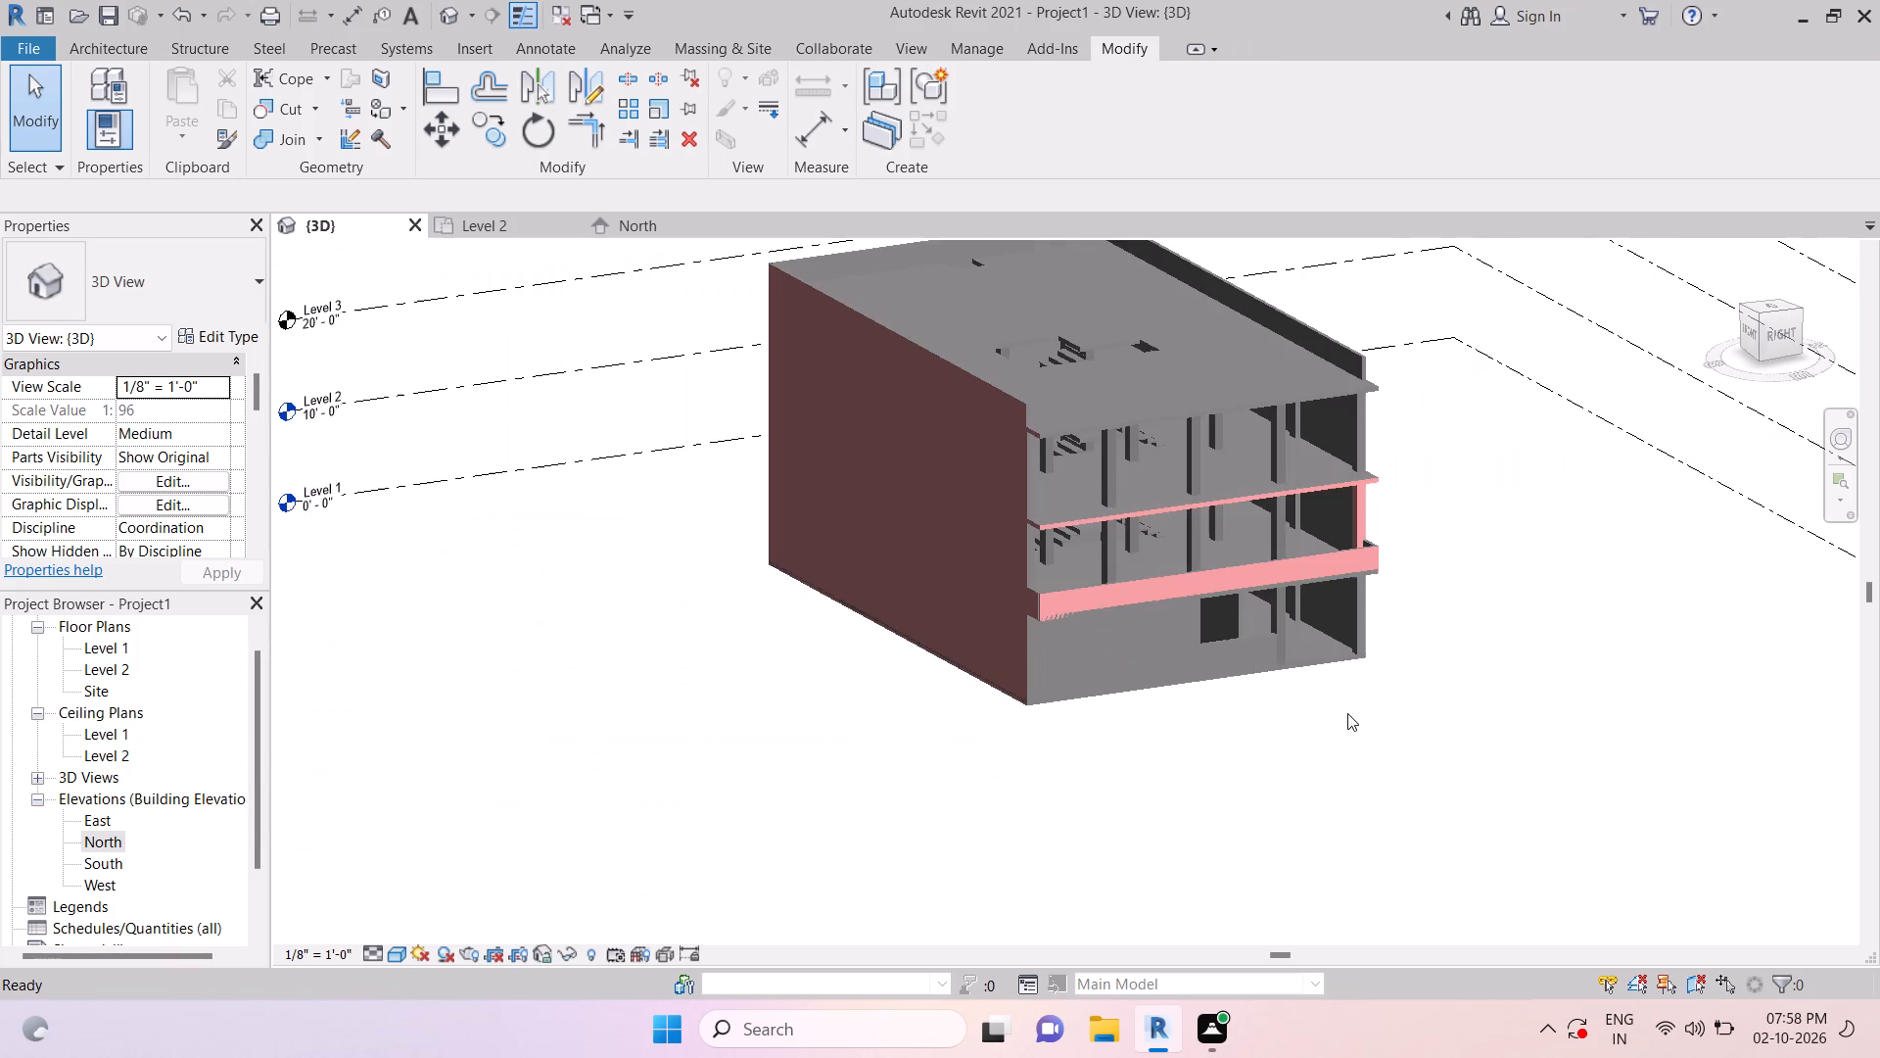
middle_click_drag(1347, 713, 1307, 704, "shift")
middle_click_drag(1379, 736, 1249, 716, "shift")
key("Escape")
key("Escape")
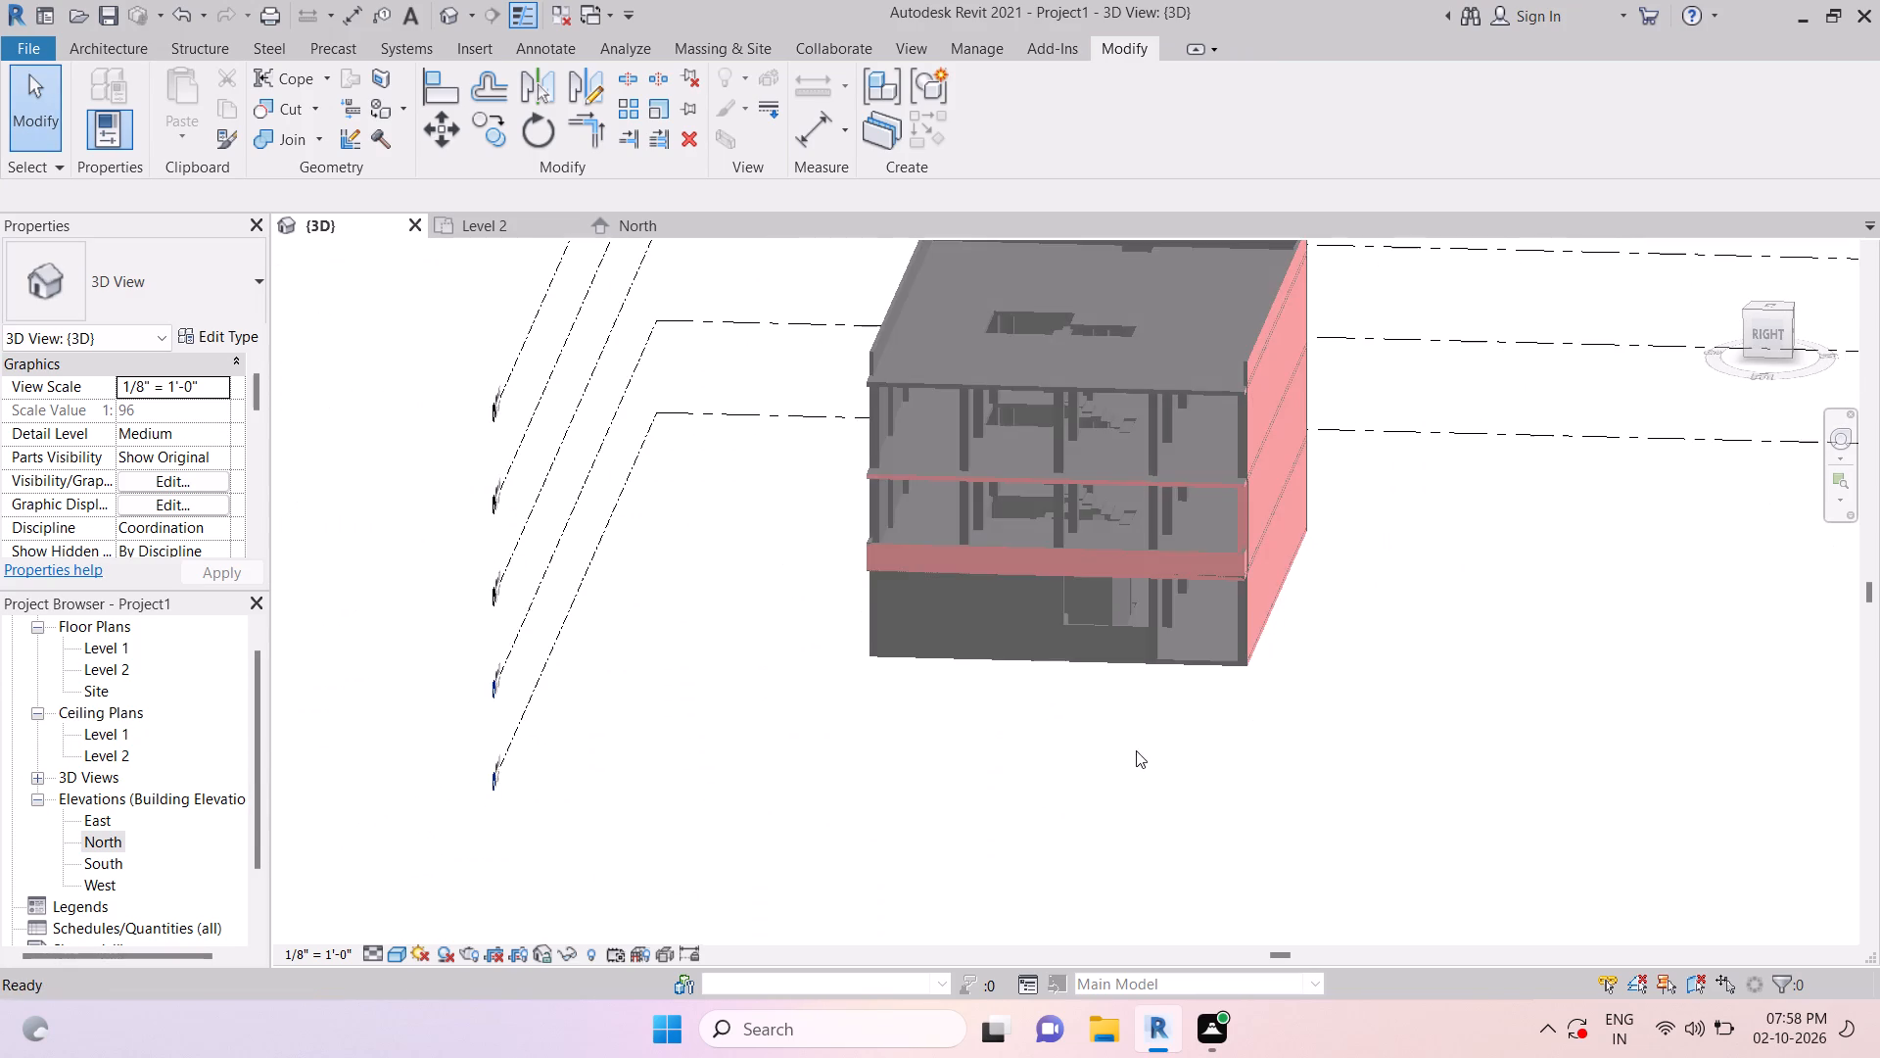
middle_click_drag(1127, 777, 1153, 669, "shift")
key("Escape")
key("Escape")
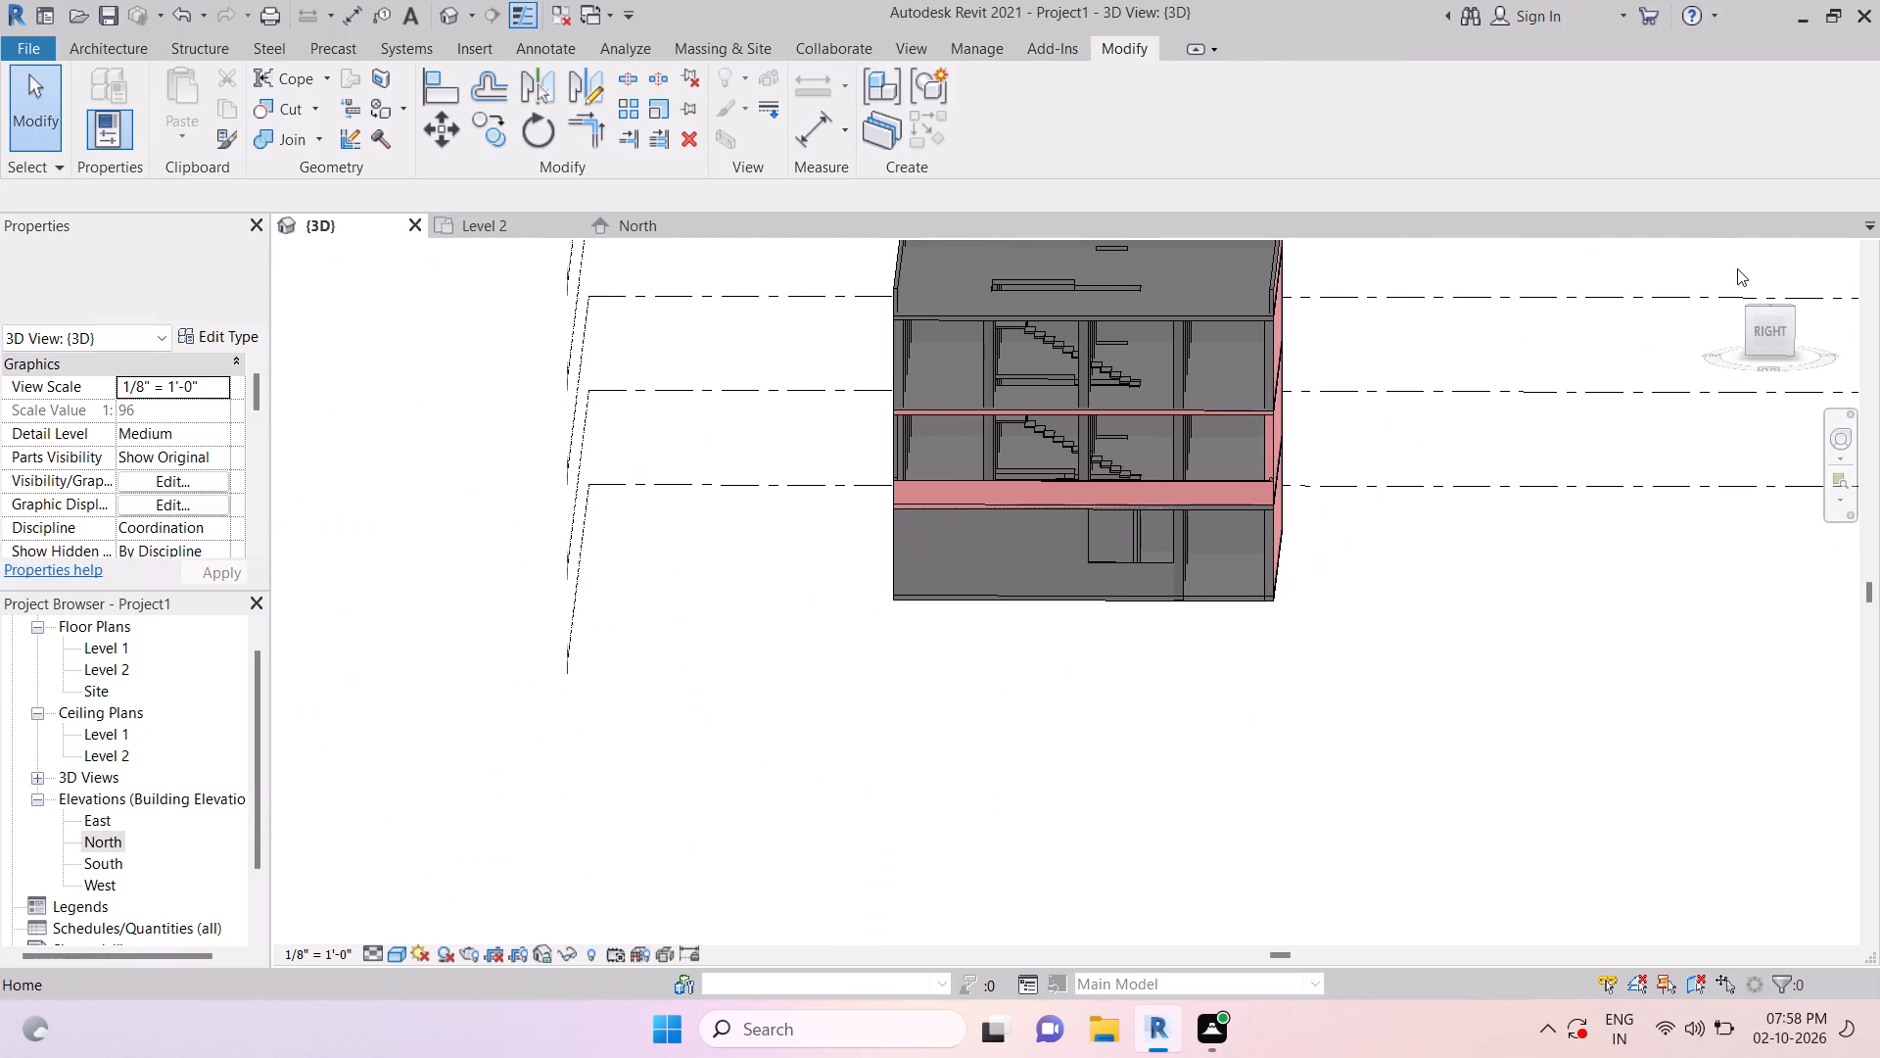
left_click(1780, 330)
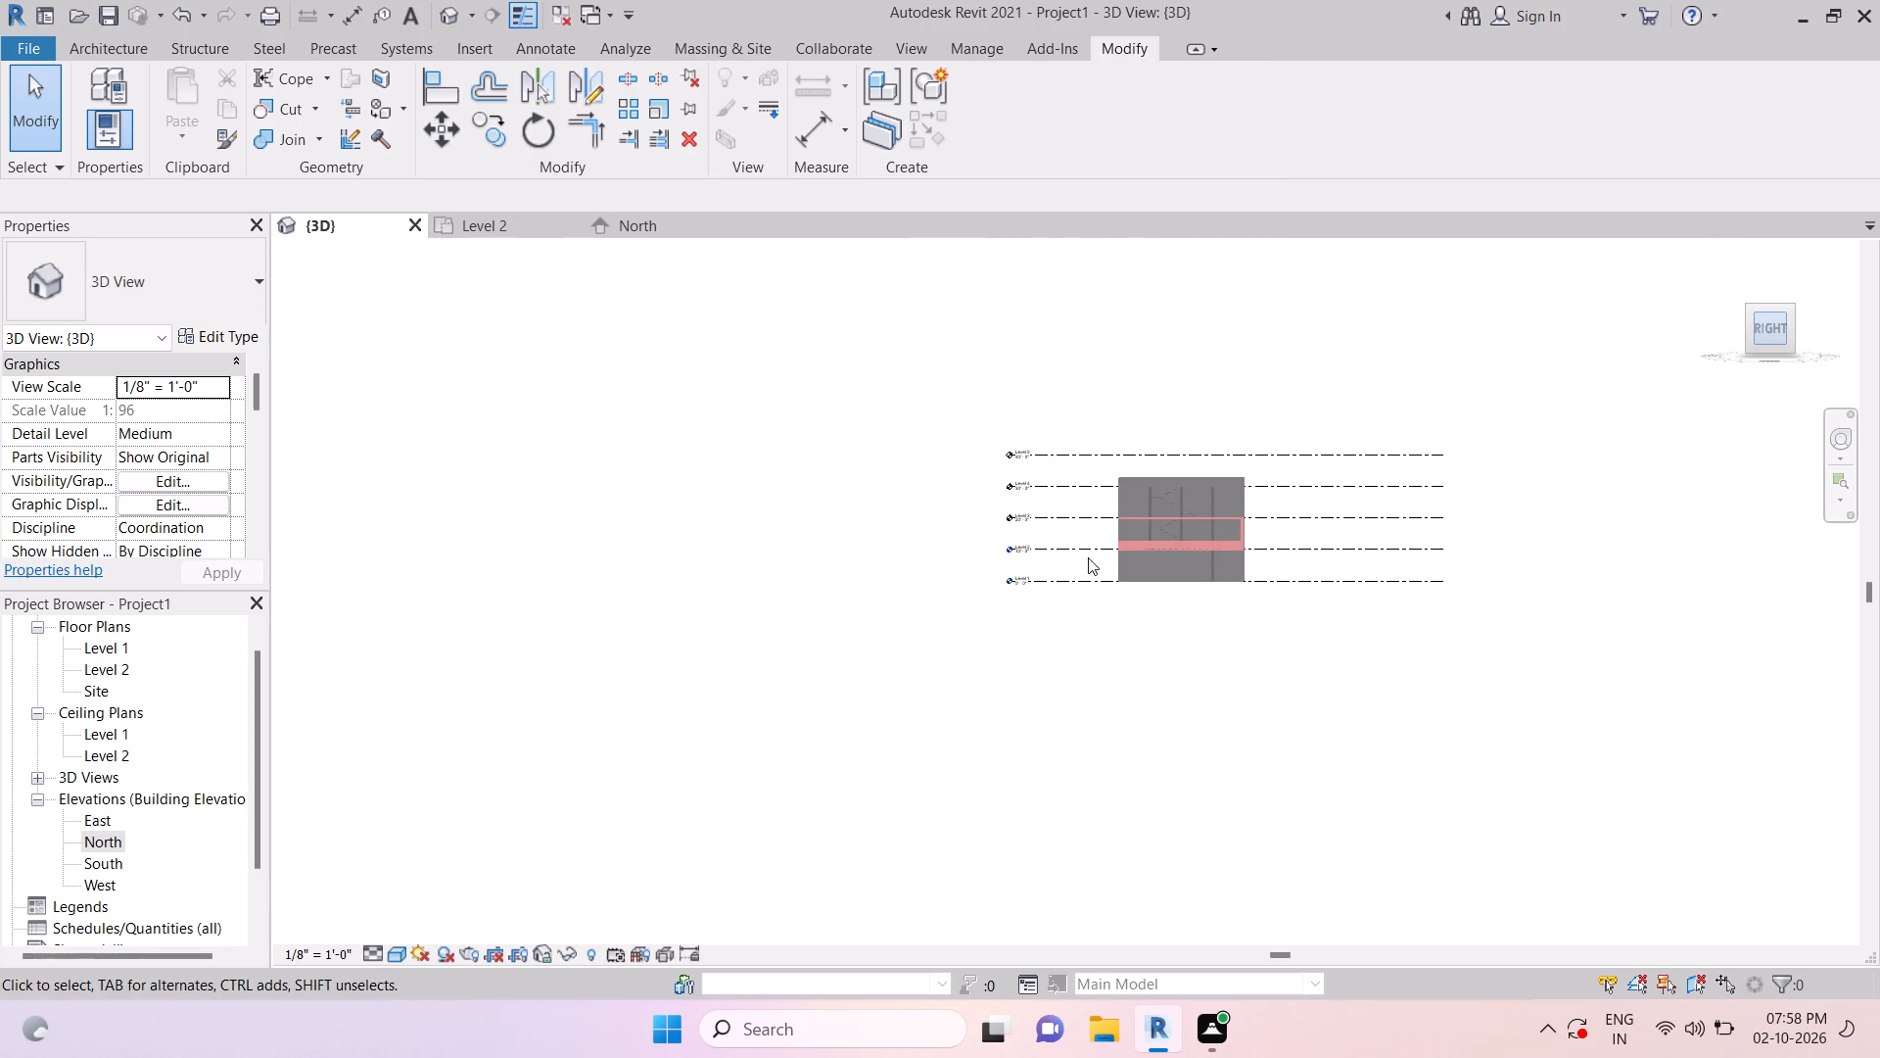
scroll(1010, 662, "up", 14)
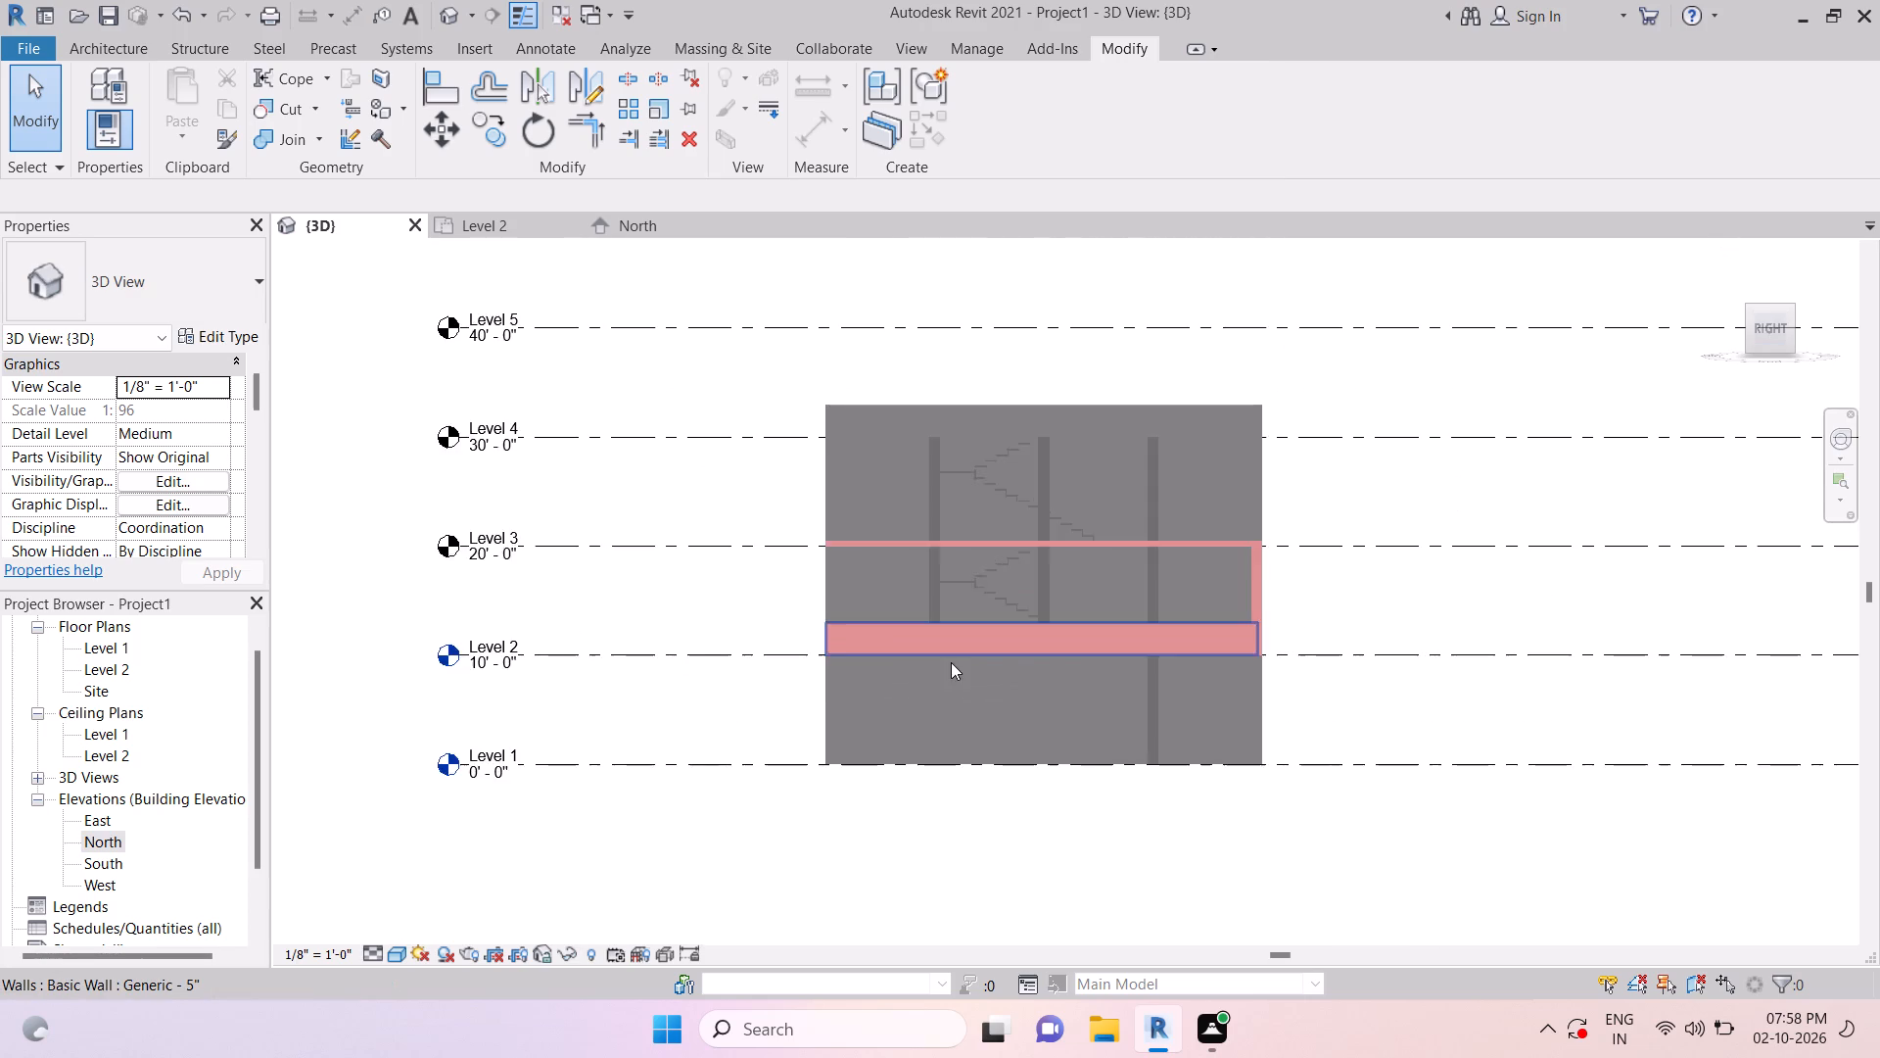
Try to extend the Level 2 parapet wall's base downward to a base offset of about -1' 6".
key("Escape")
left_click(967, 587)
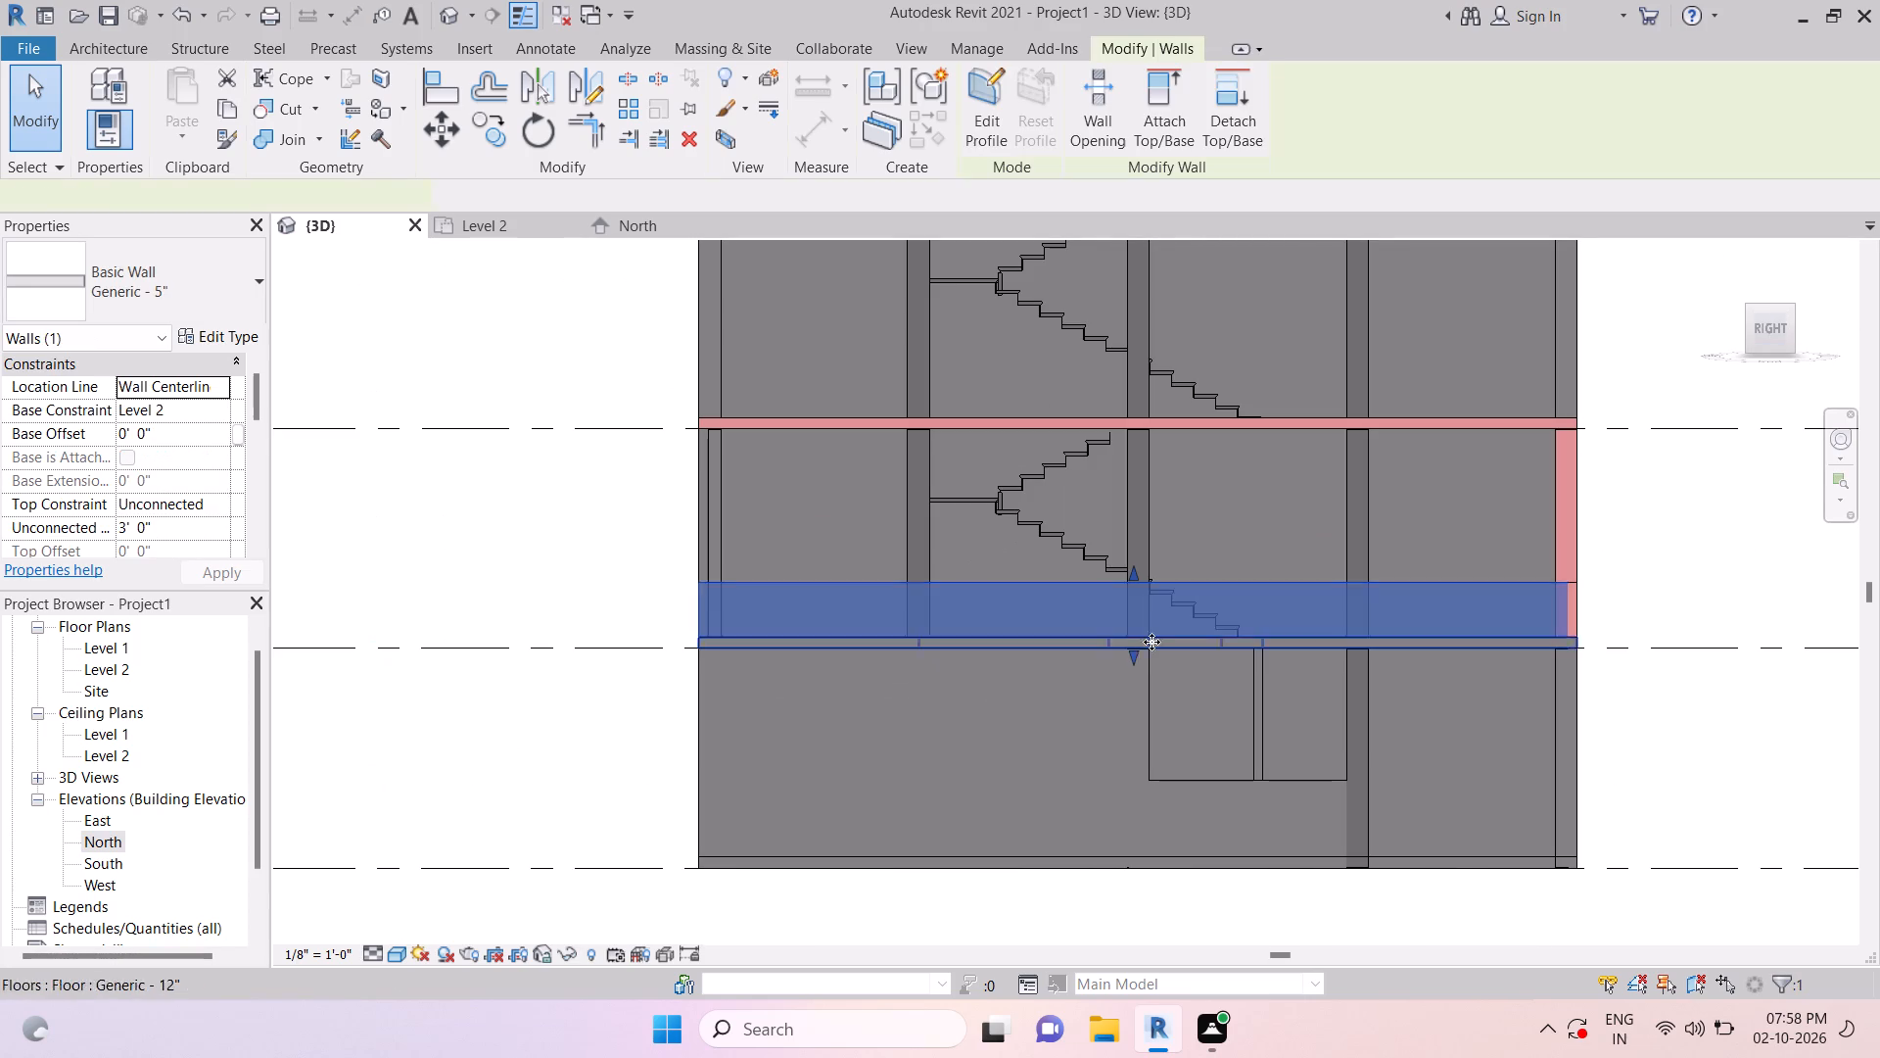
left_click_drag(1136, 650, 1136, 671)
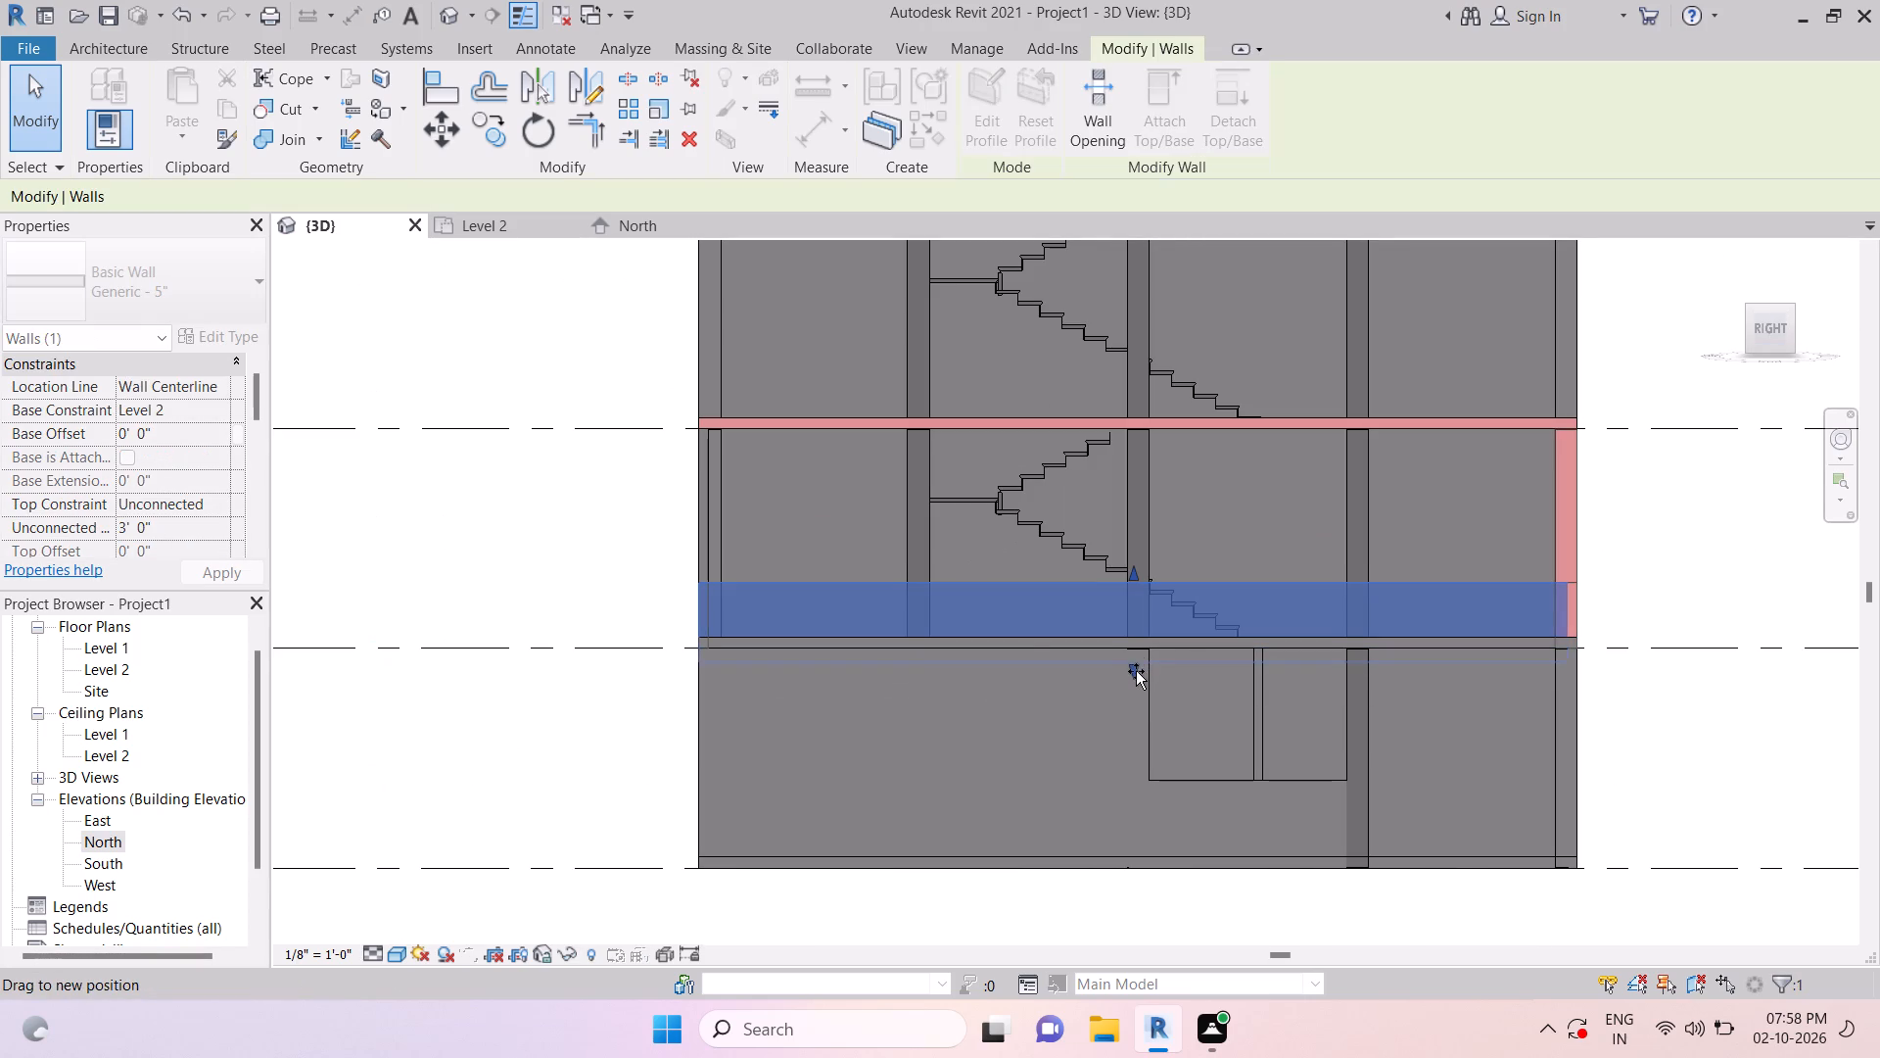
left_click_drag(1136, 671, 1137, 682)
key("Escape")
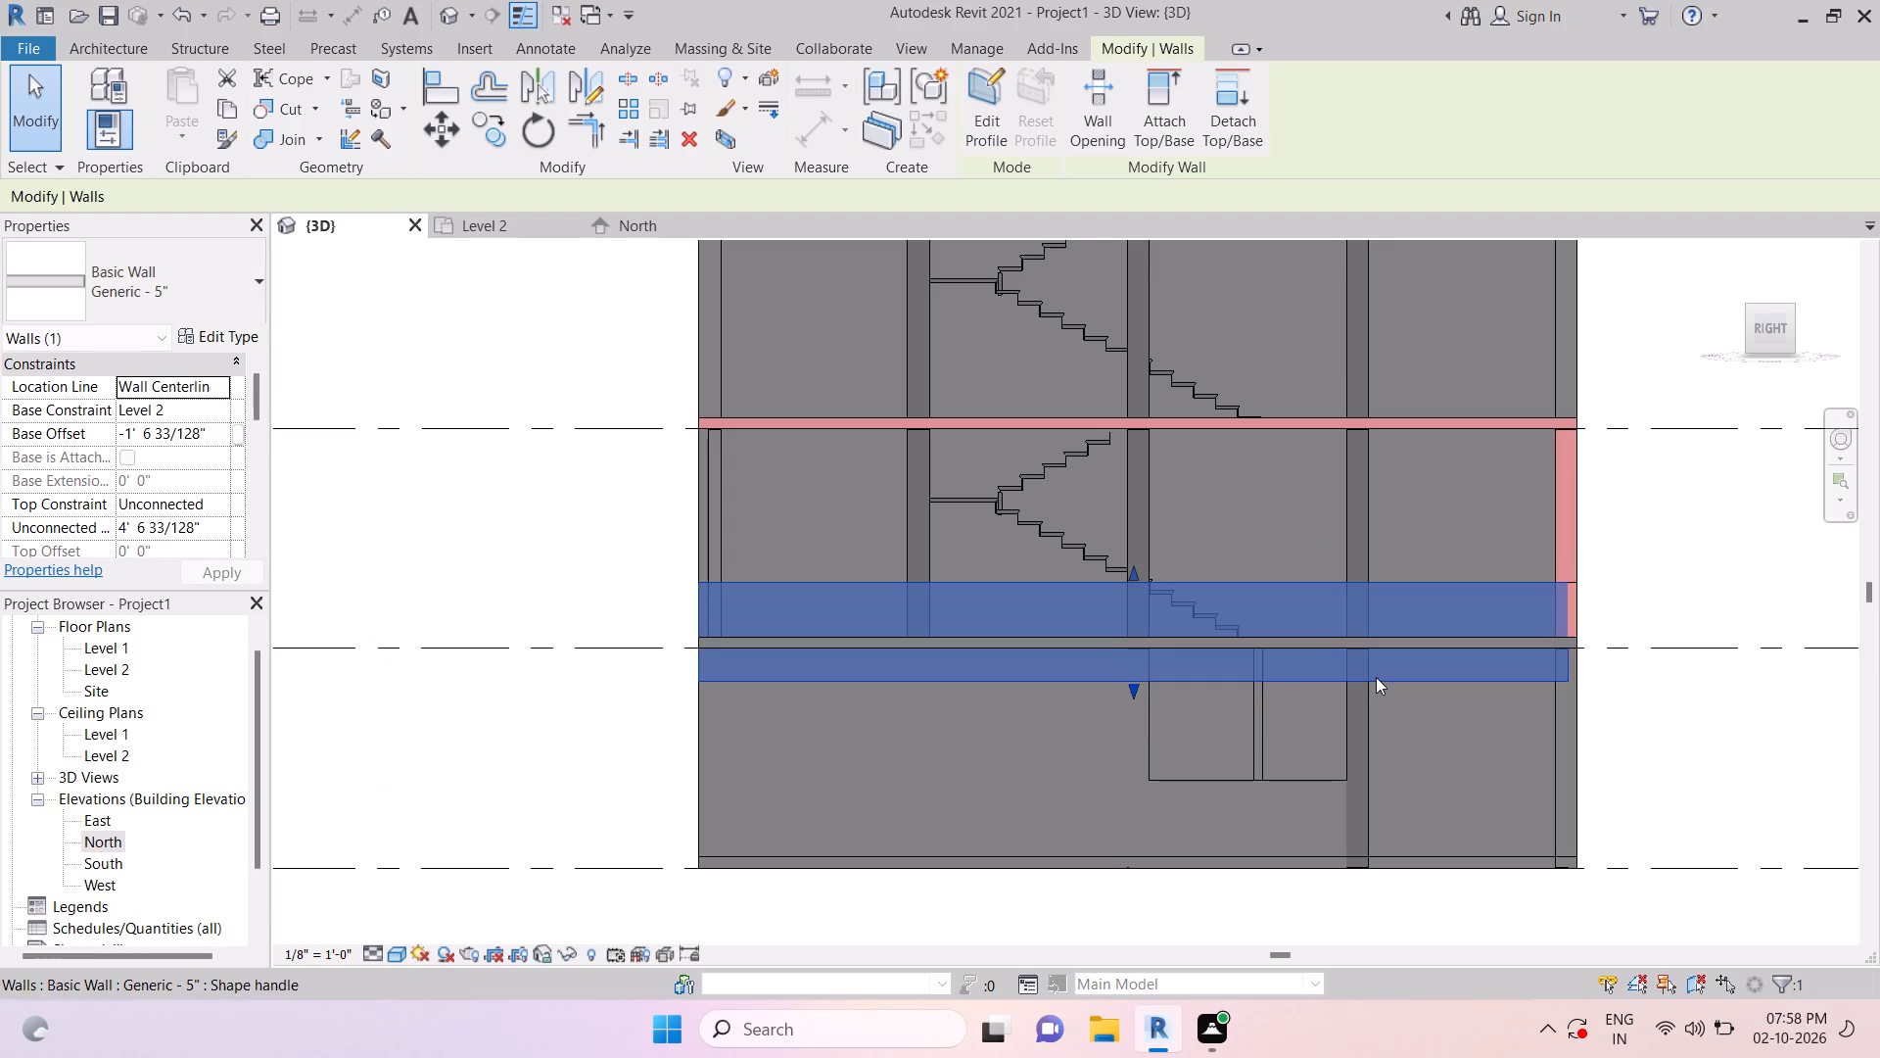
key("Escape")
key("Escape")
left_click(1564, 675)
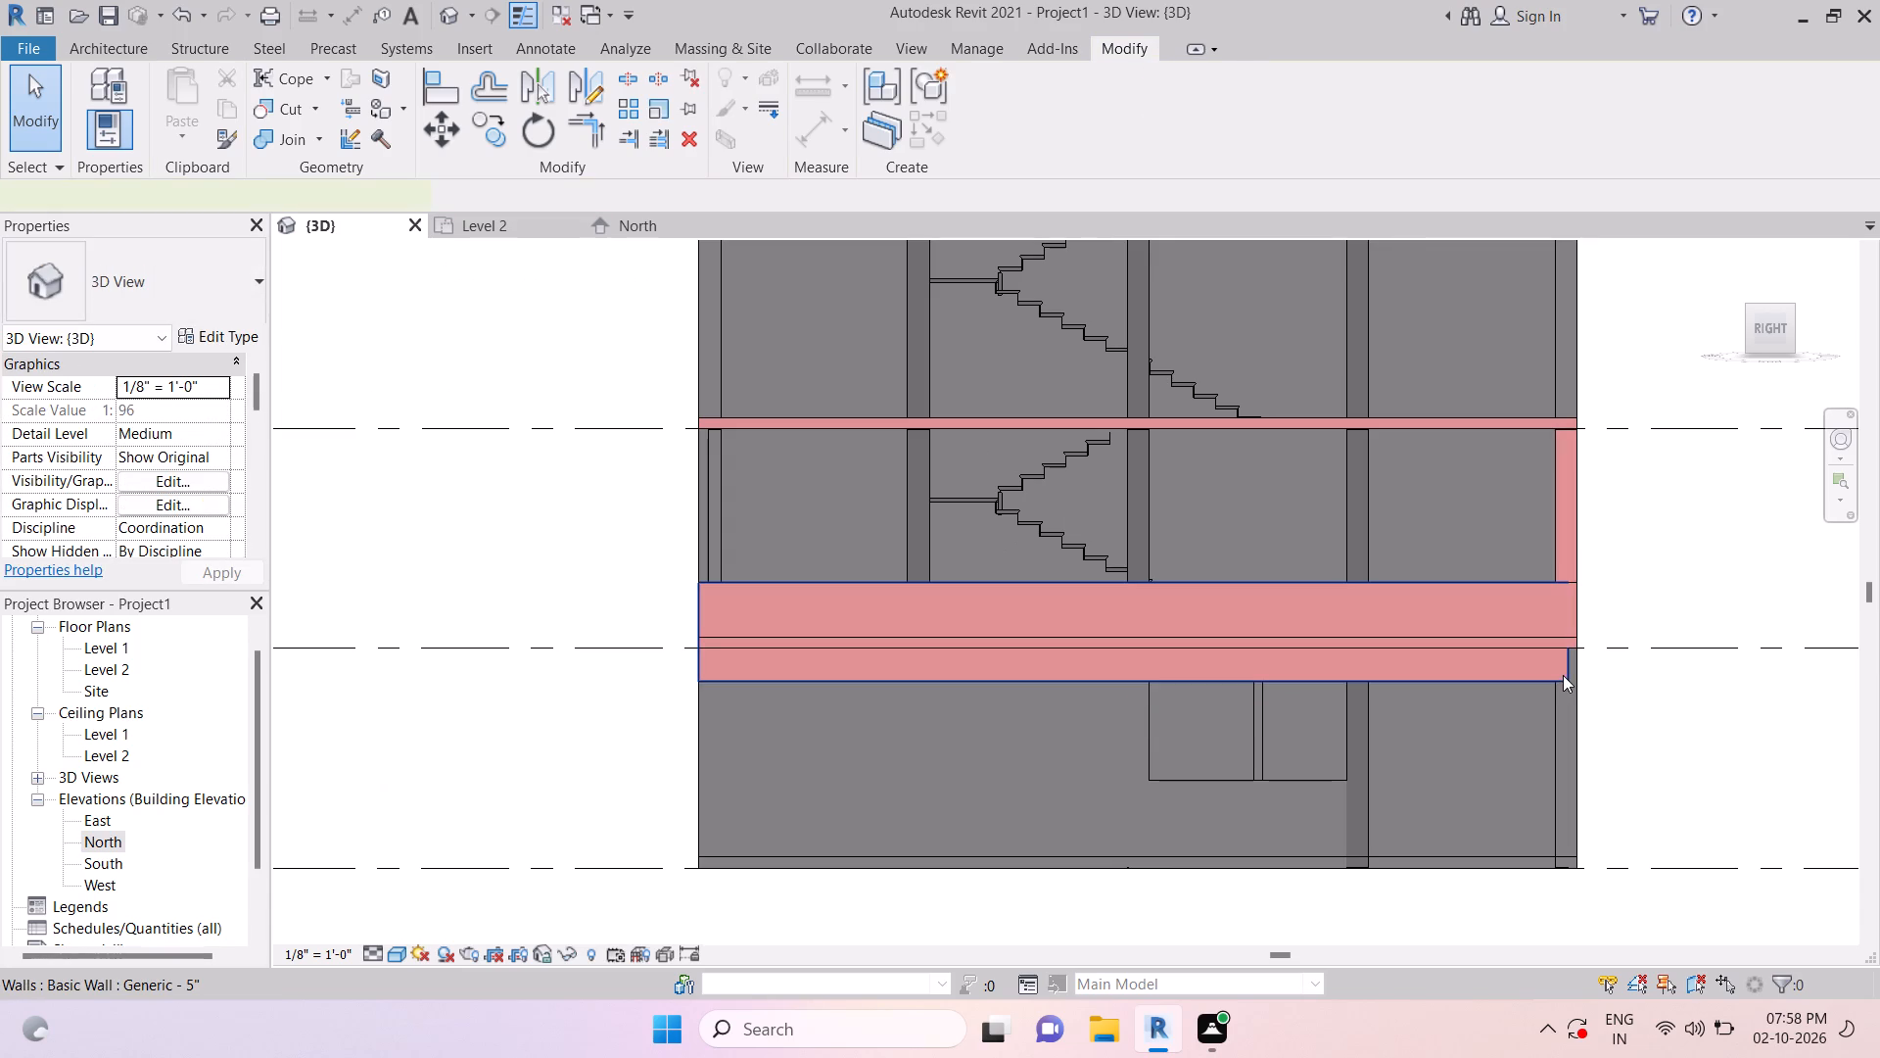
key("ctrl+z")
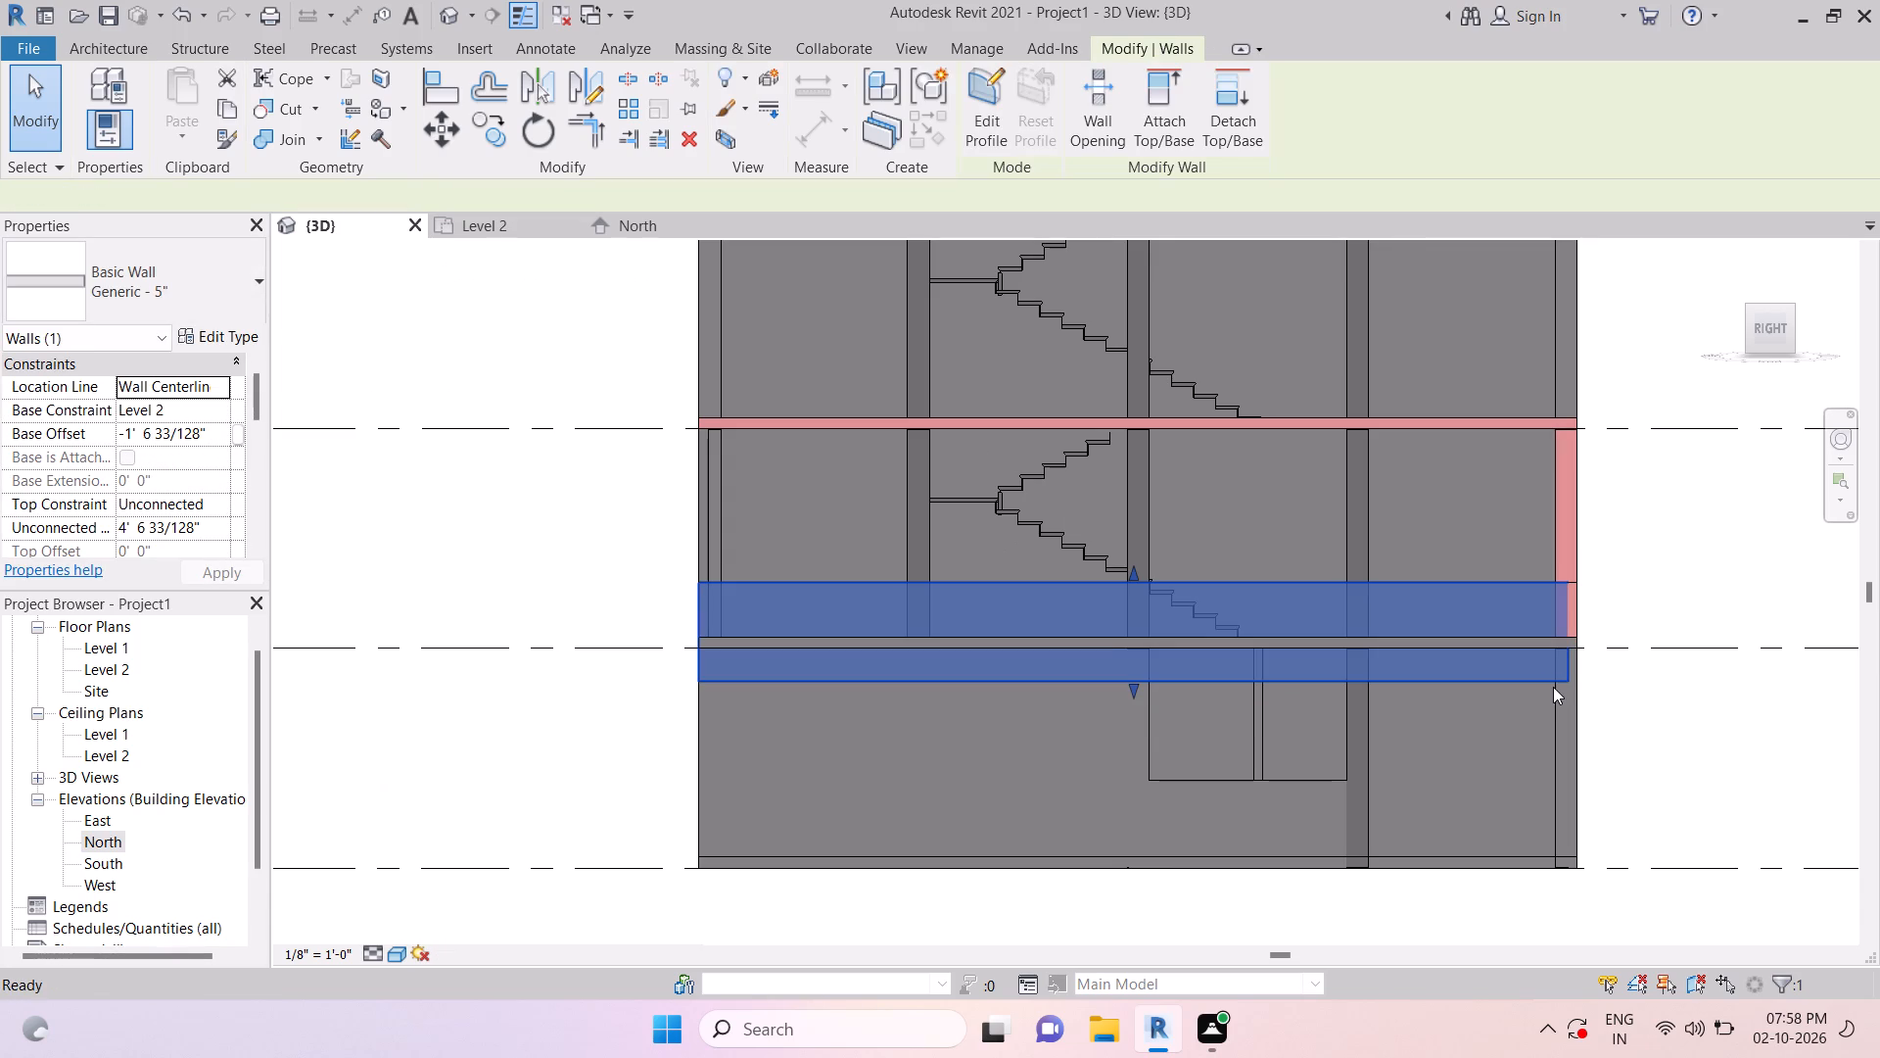
Start an in-place model component in the Conduit Fittings category, accepting the default name.
left_click(125, 58)
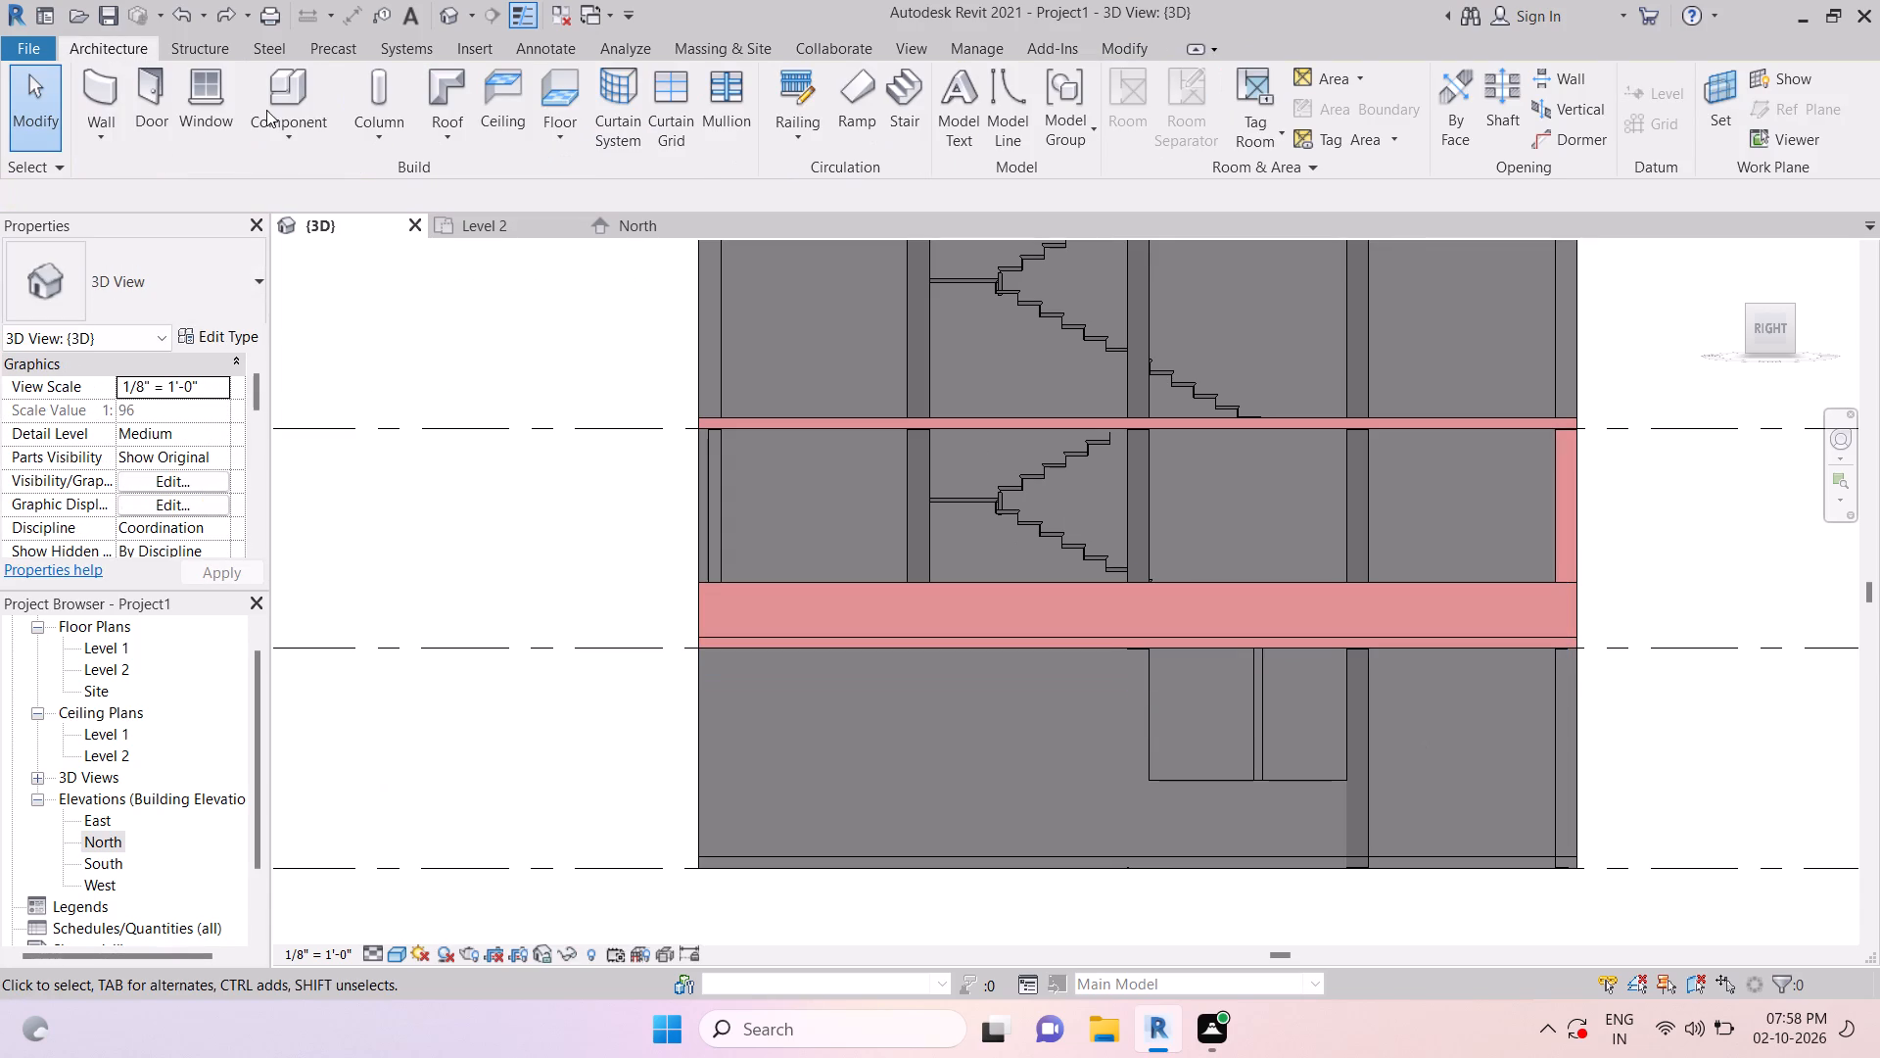
left_click(283, 123)
left_click(305, 224)
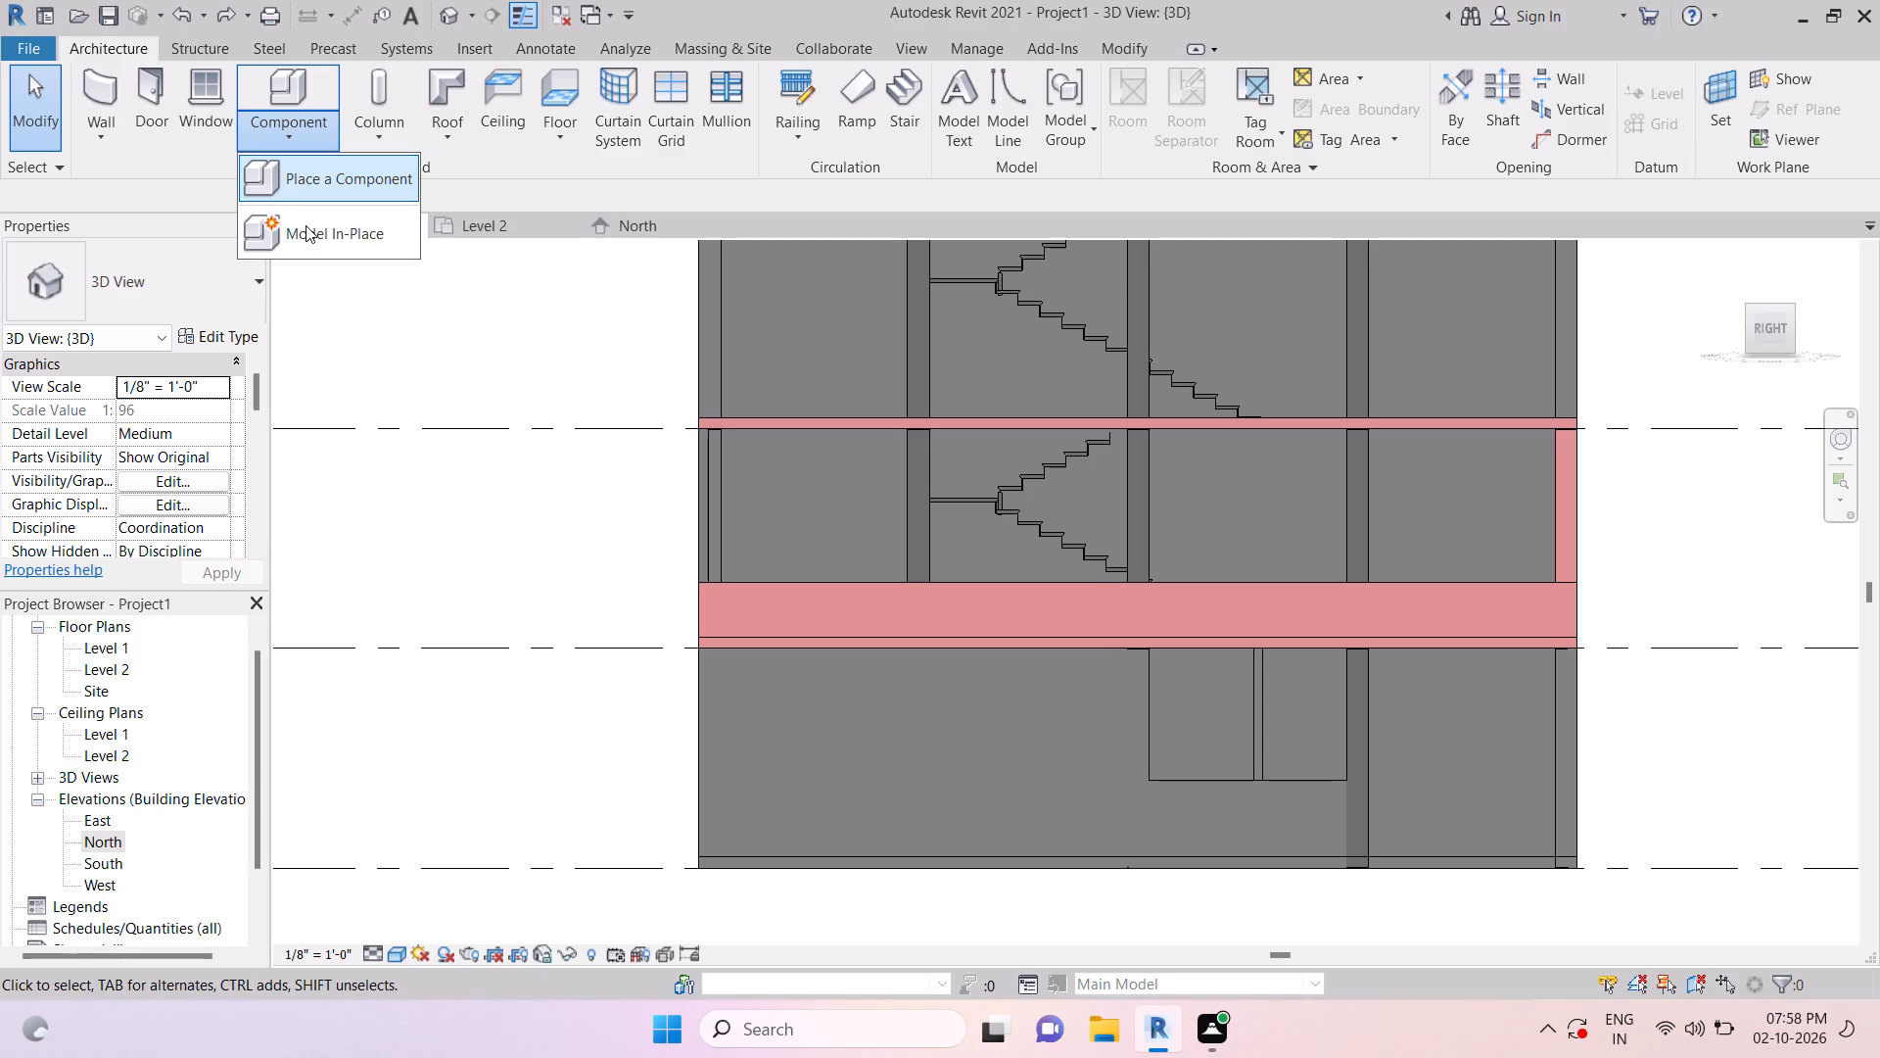
left_click(880, 412)
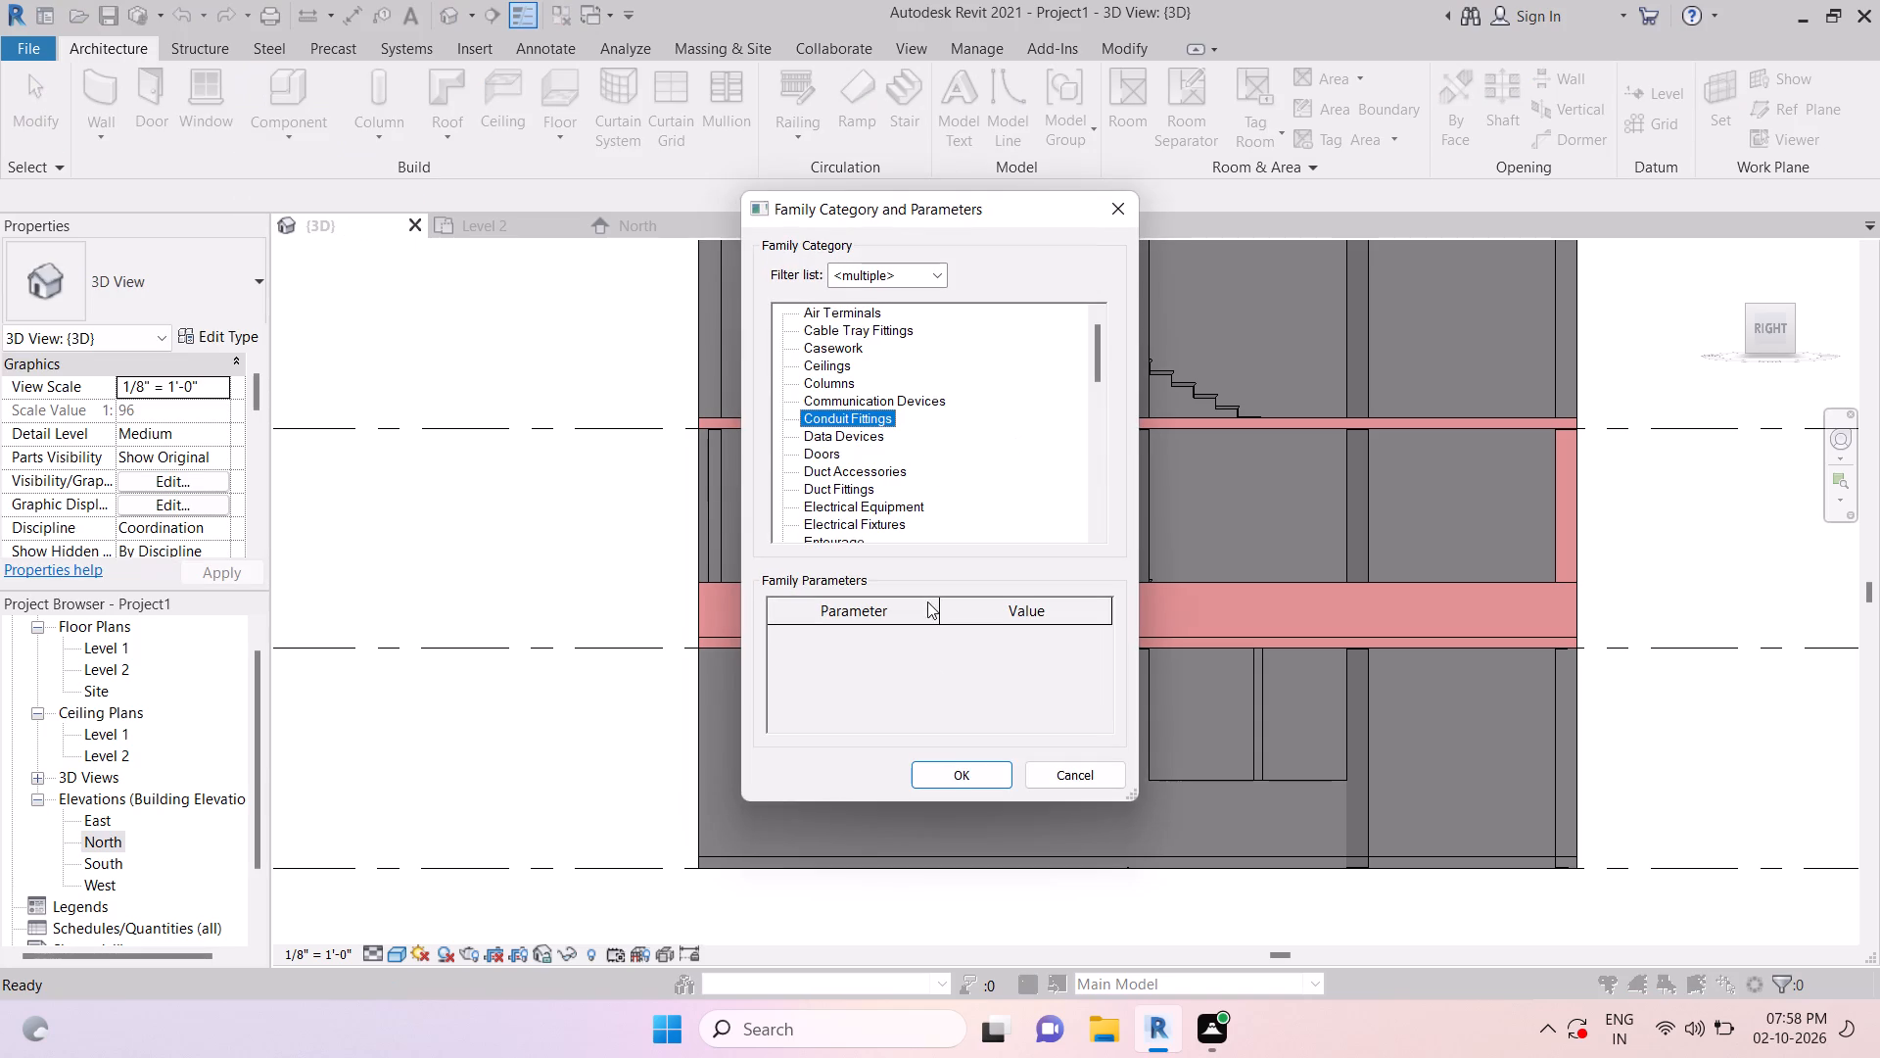
left_click(954, 767)
left_click(971, 551)
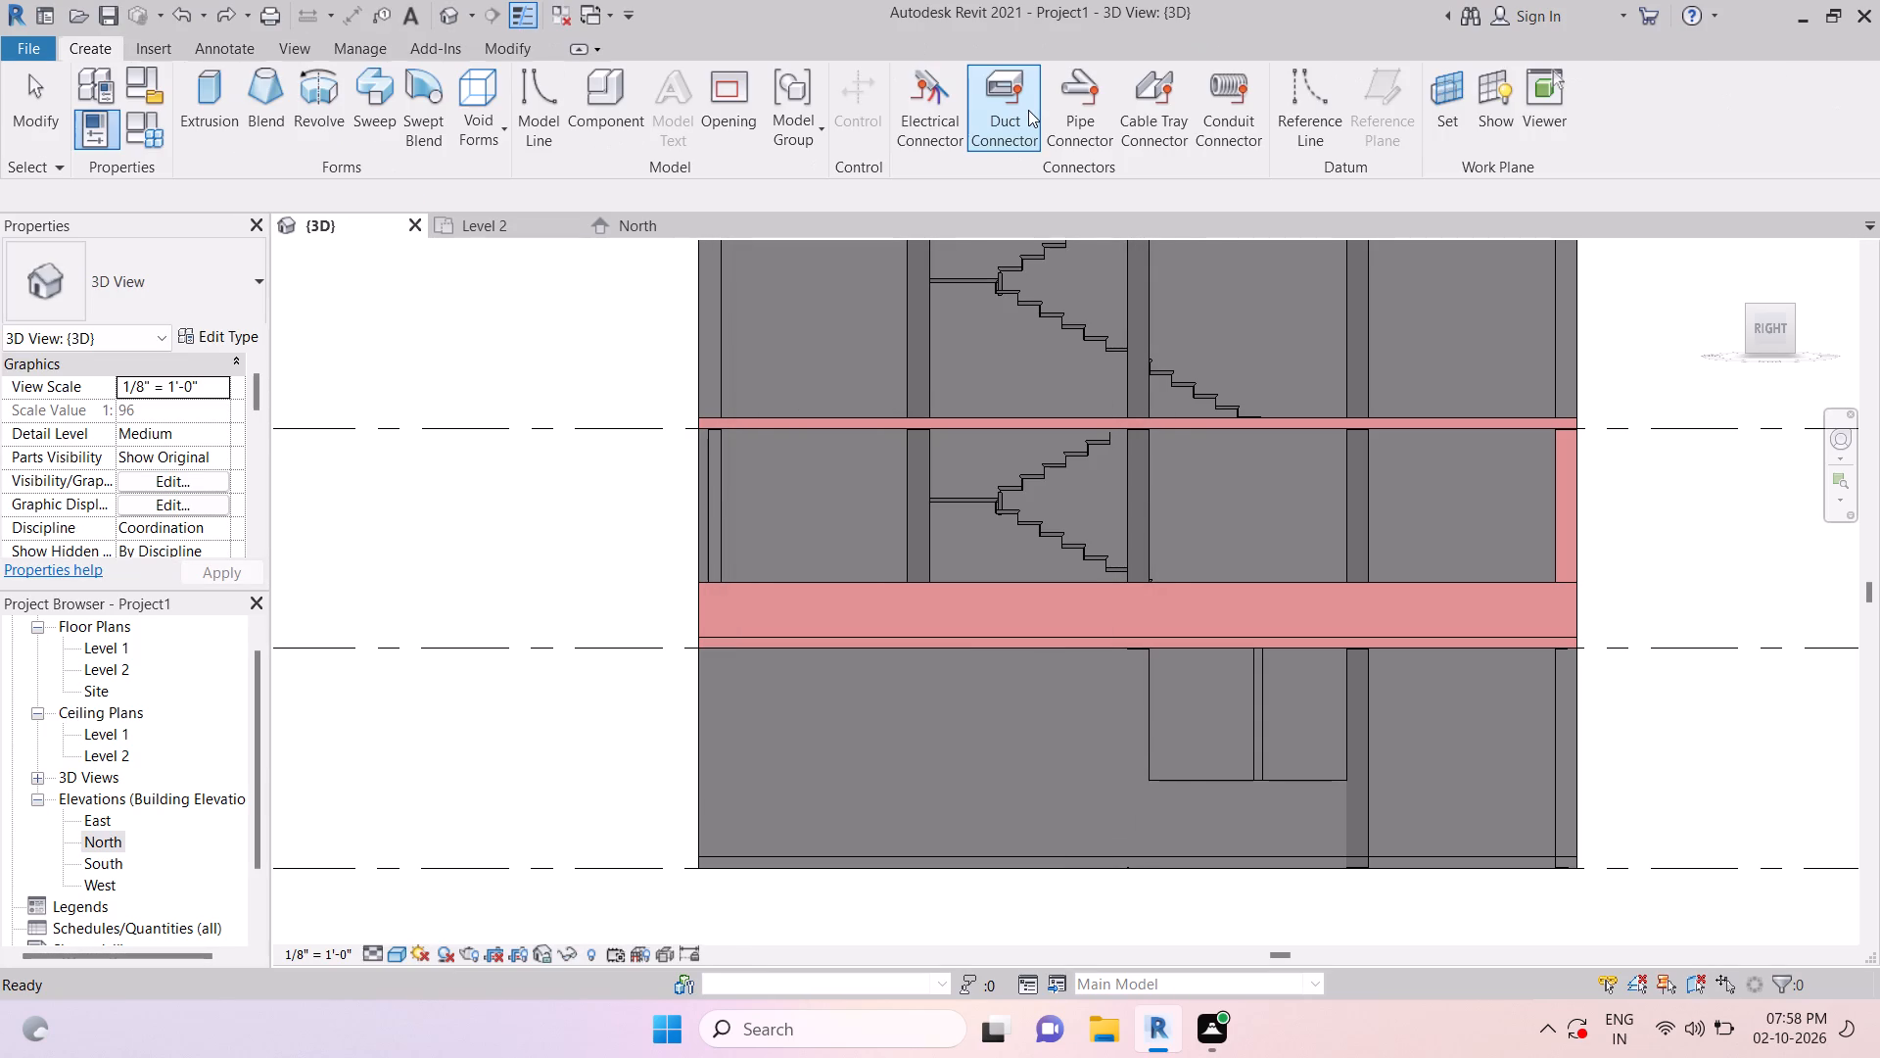
Set the work plane by picking the outer face of the Level 2 parapet wall, leaving the plane display off.
left_click(1475, 118)
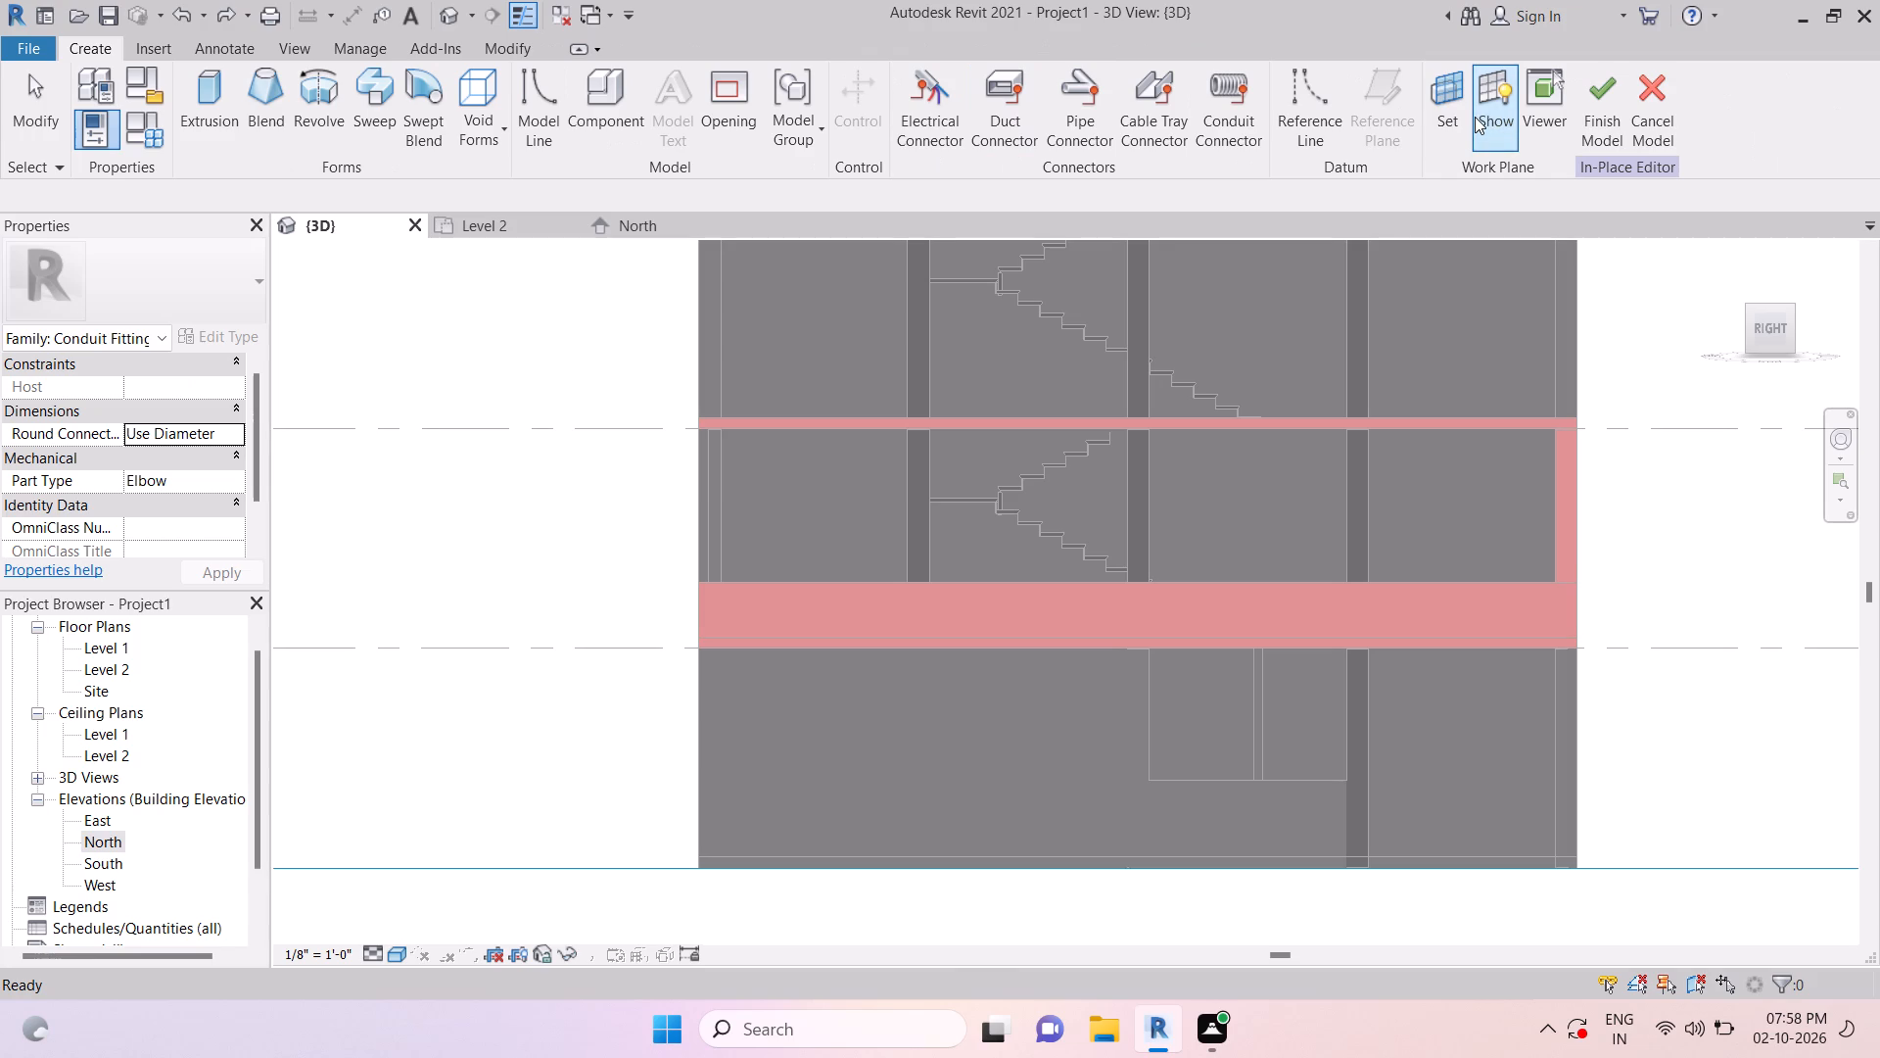
left_click(1434, 126)
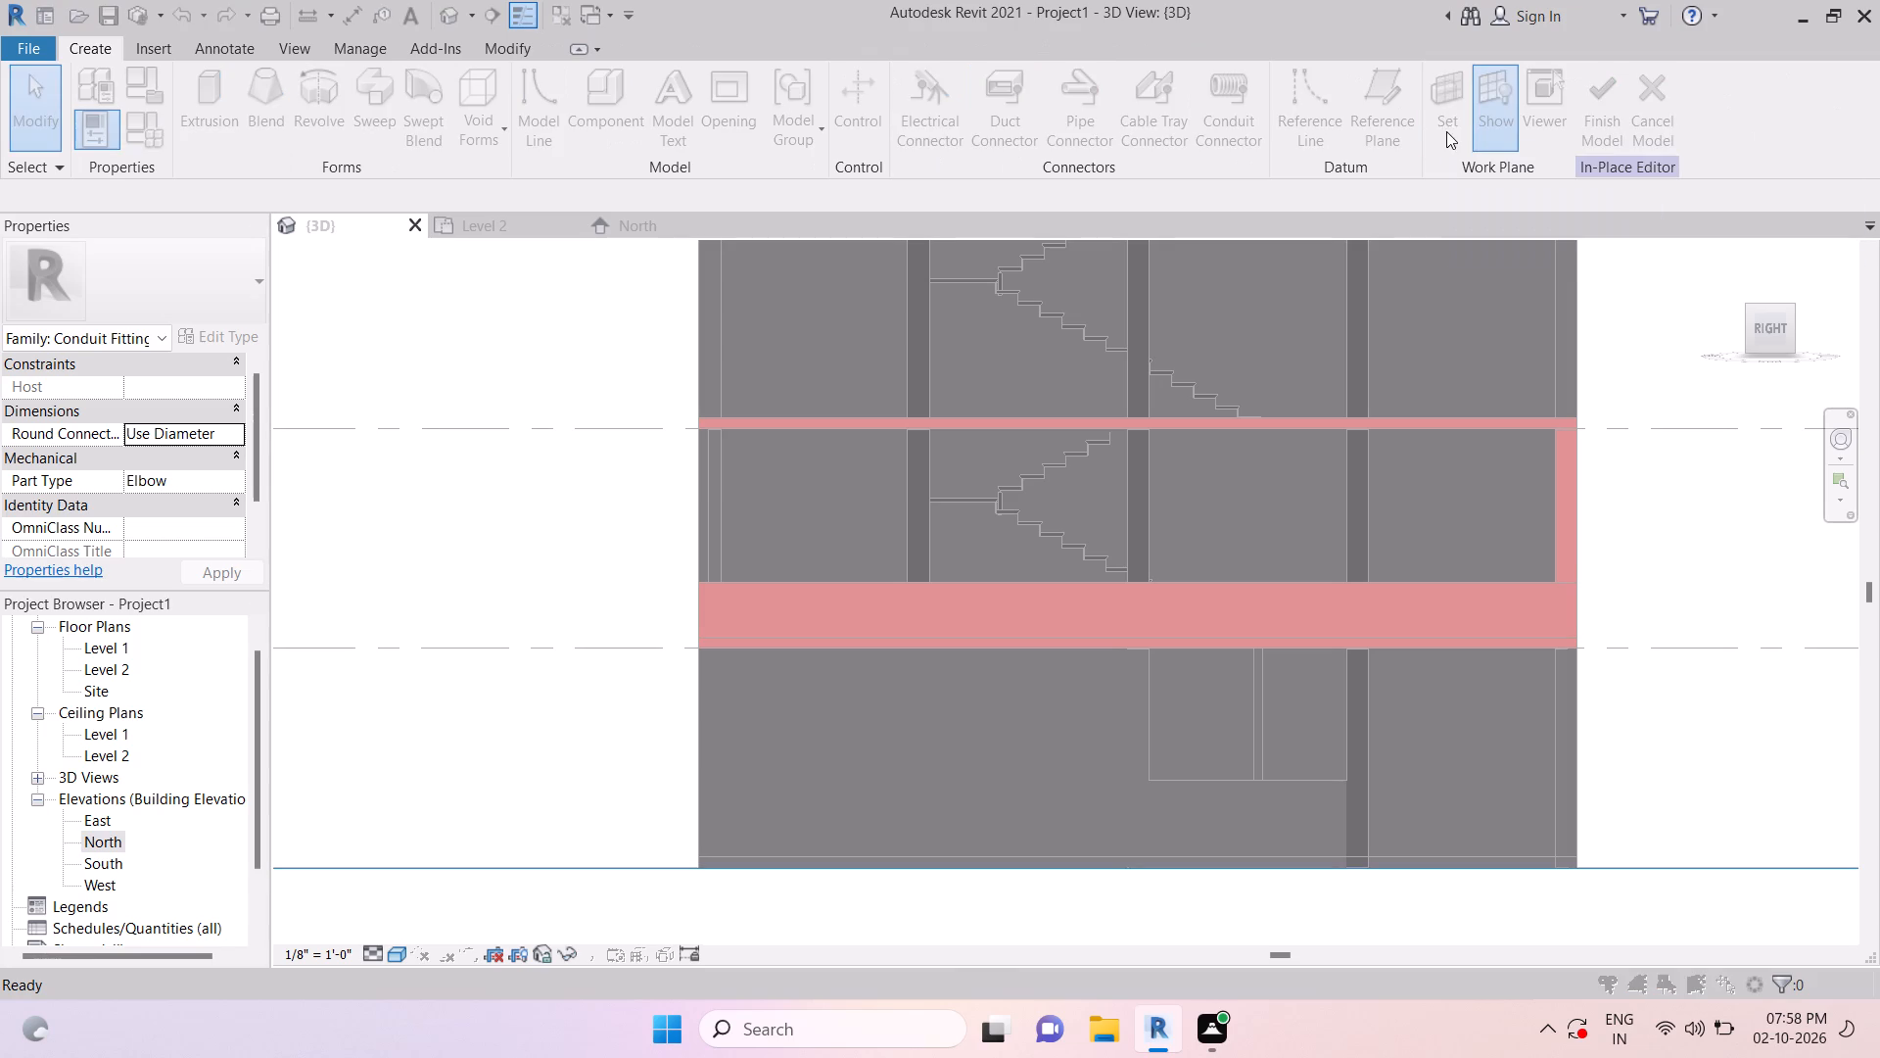
left_click(795, 542)
left_click(853, 642)
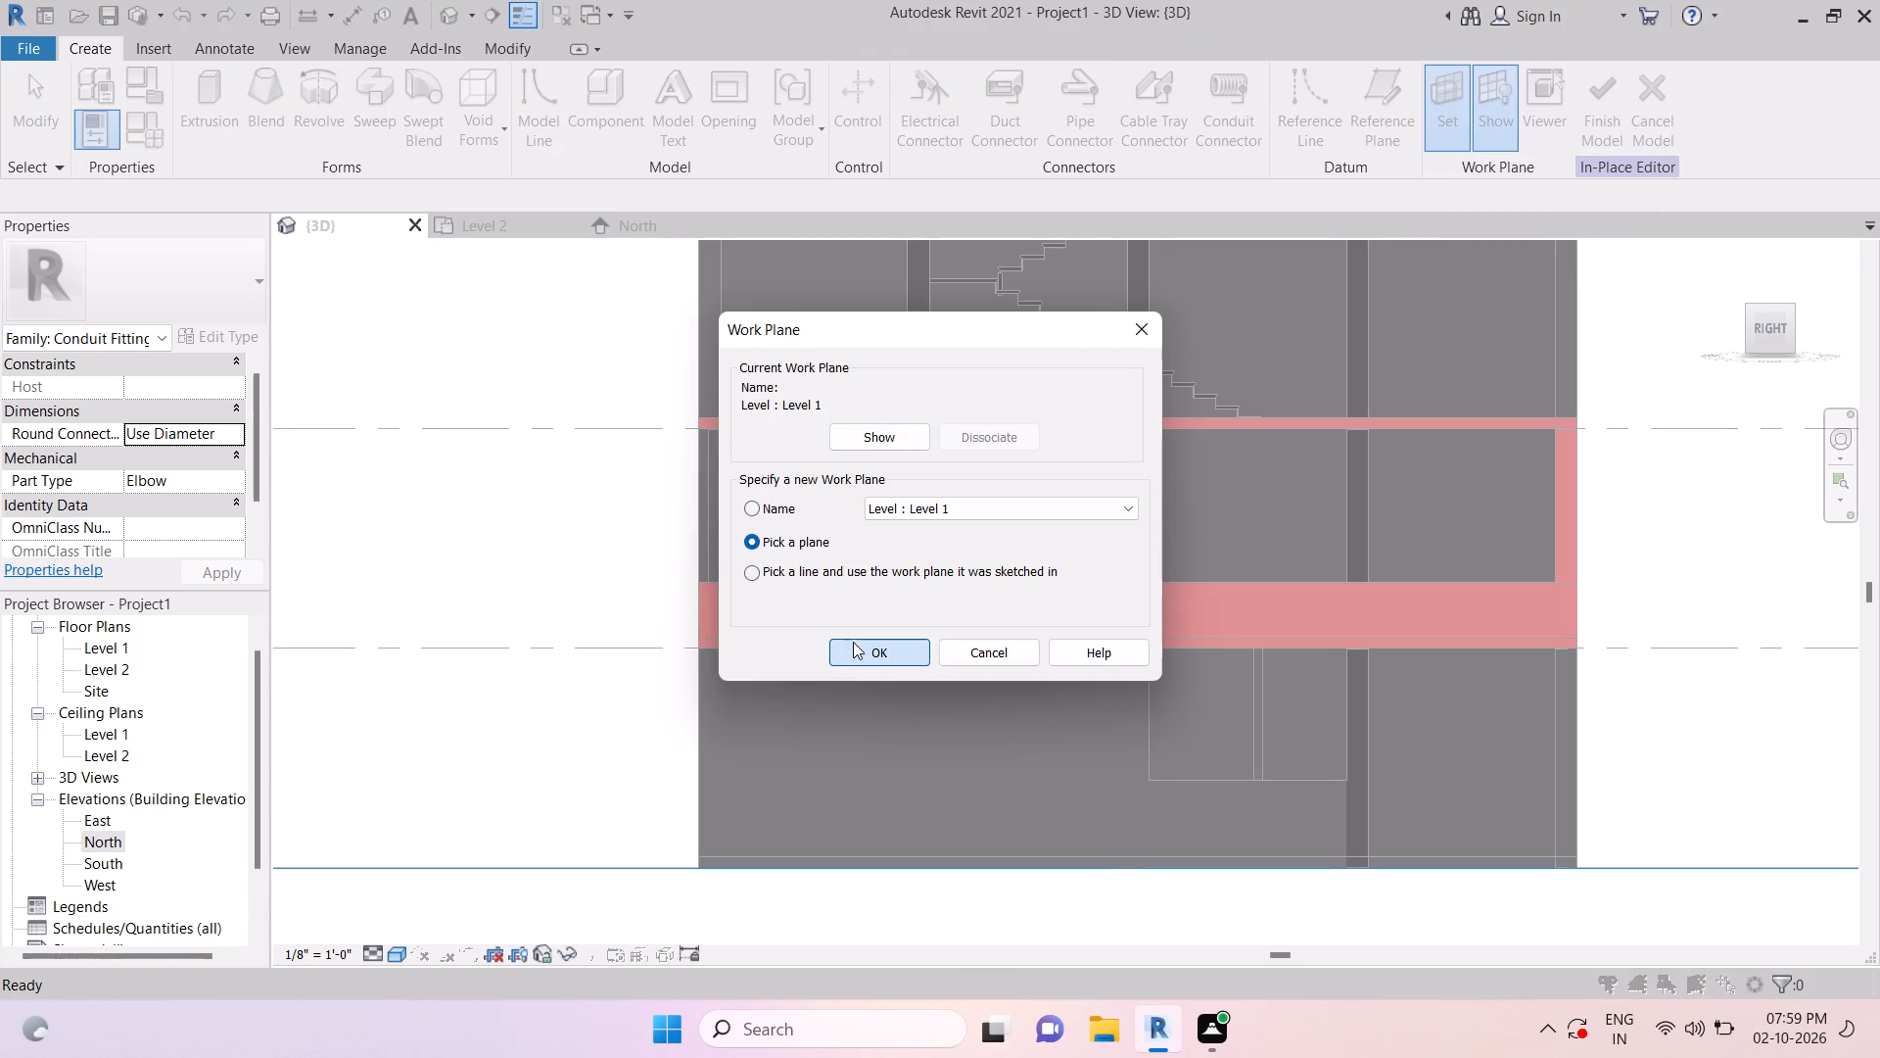
left_click(762, 591)
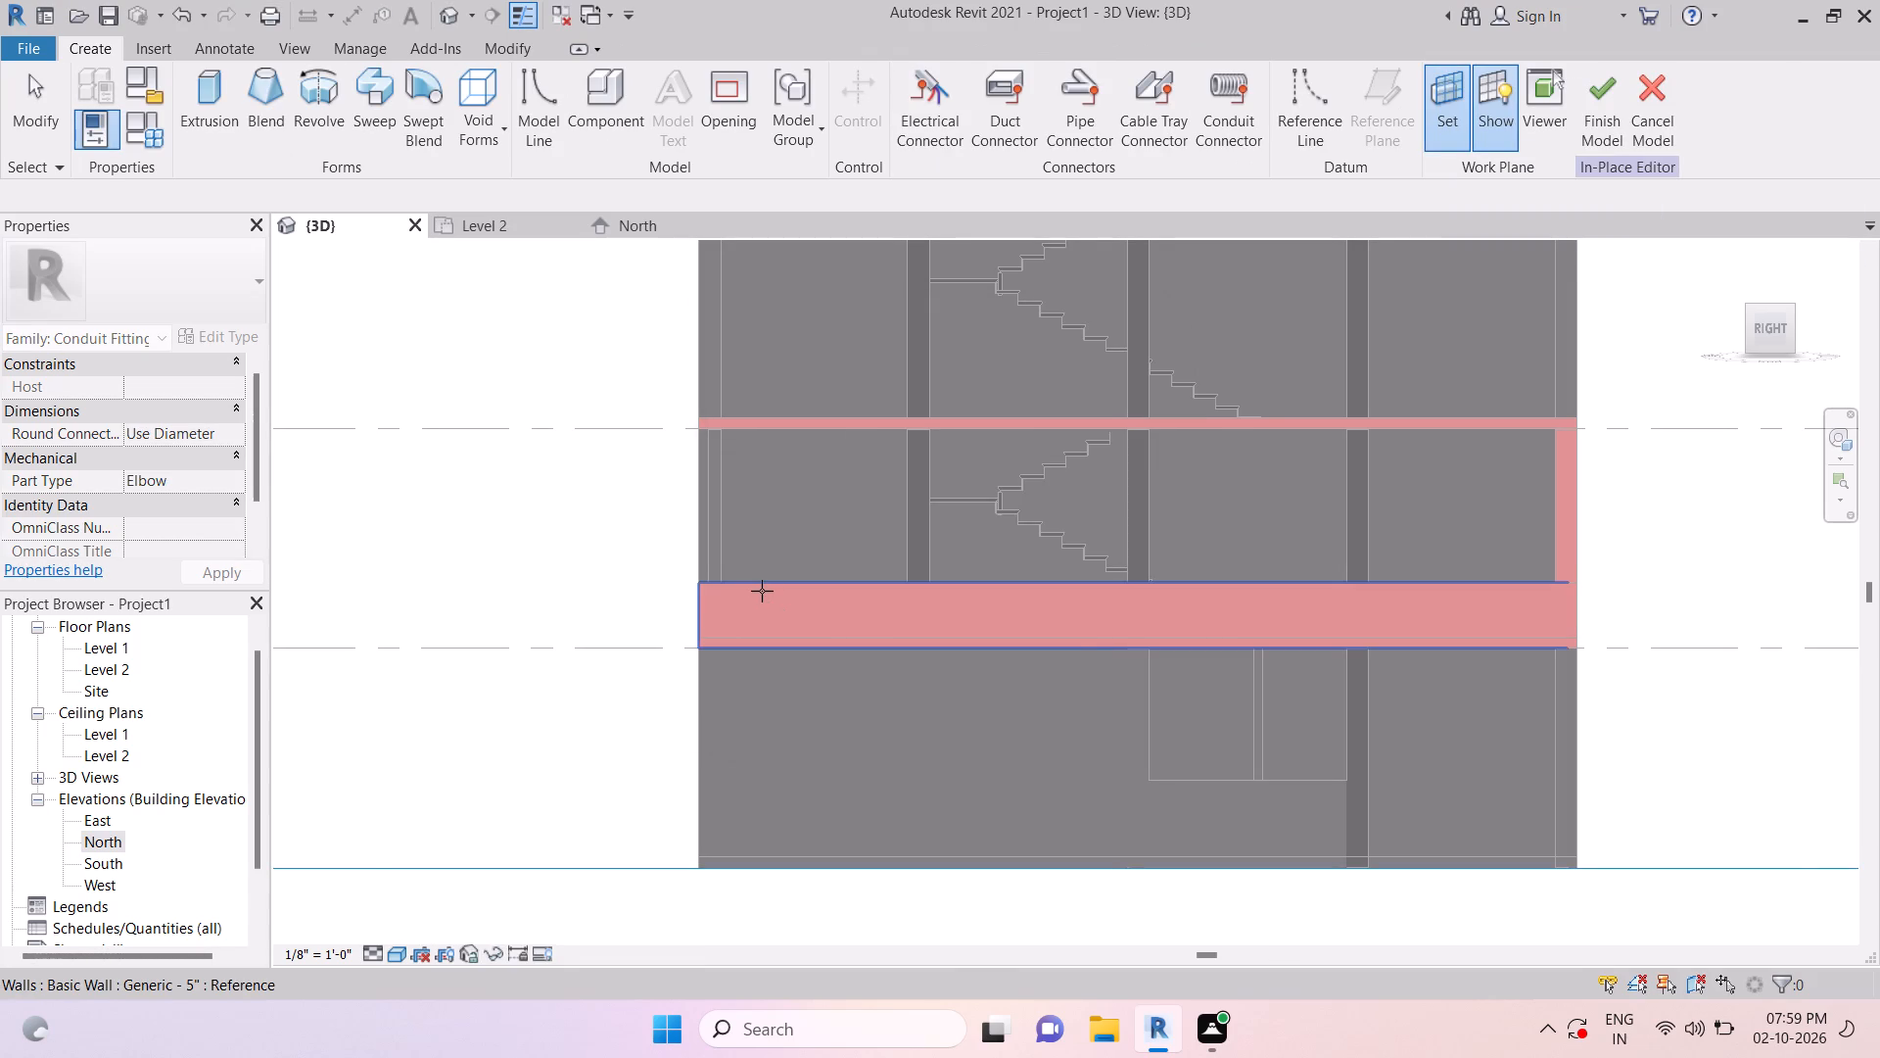
key("Escape")
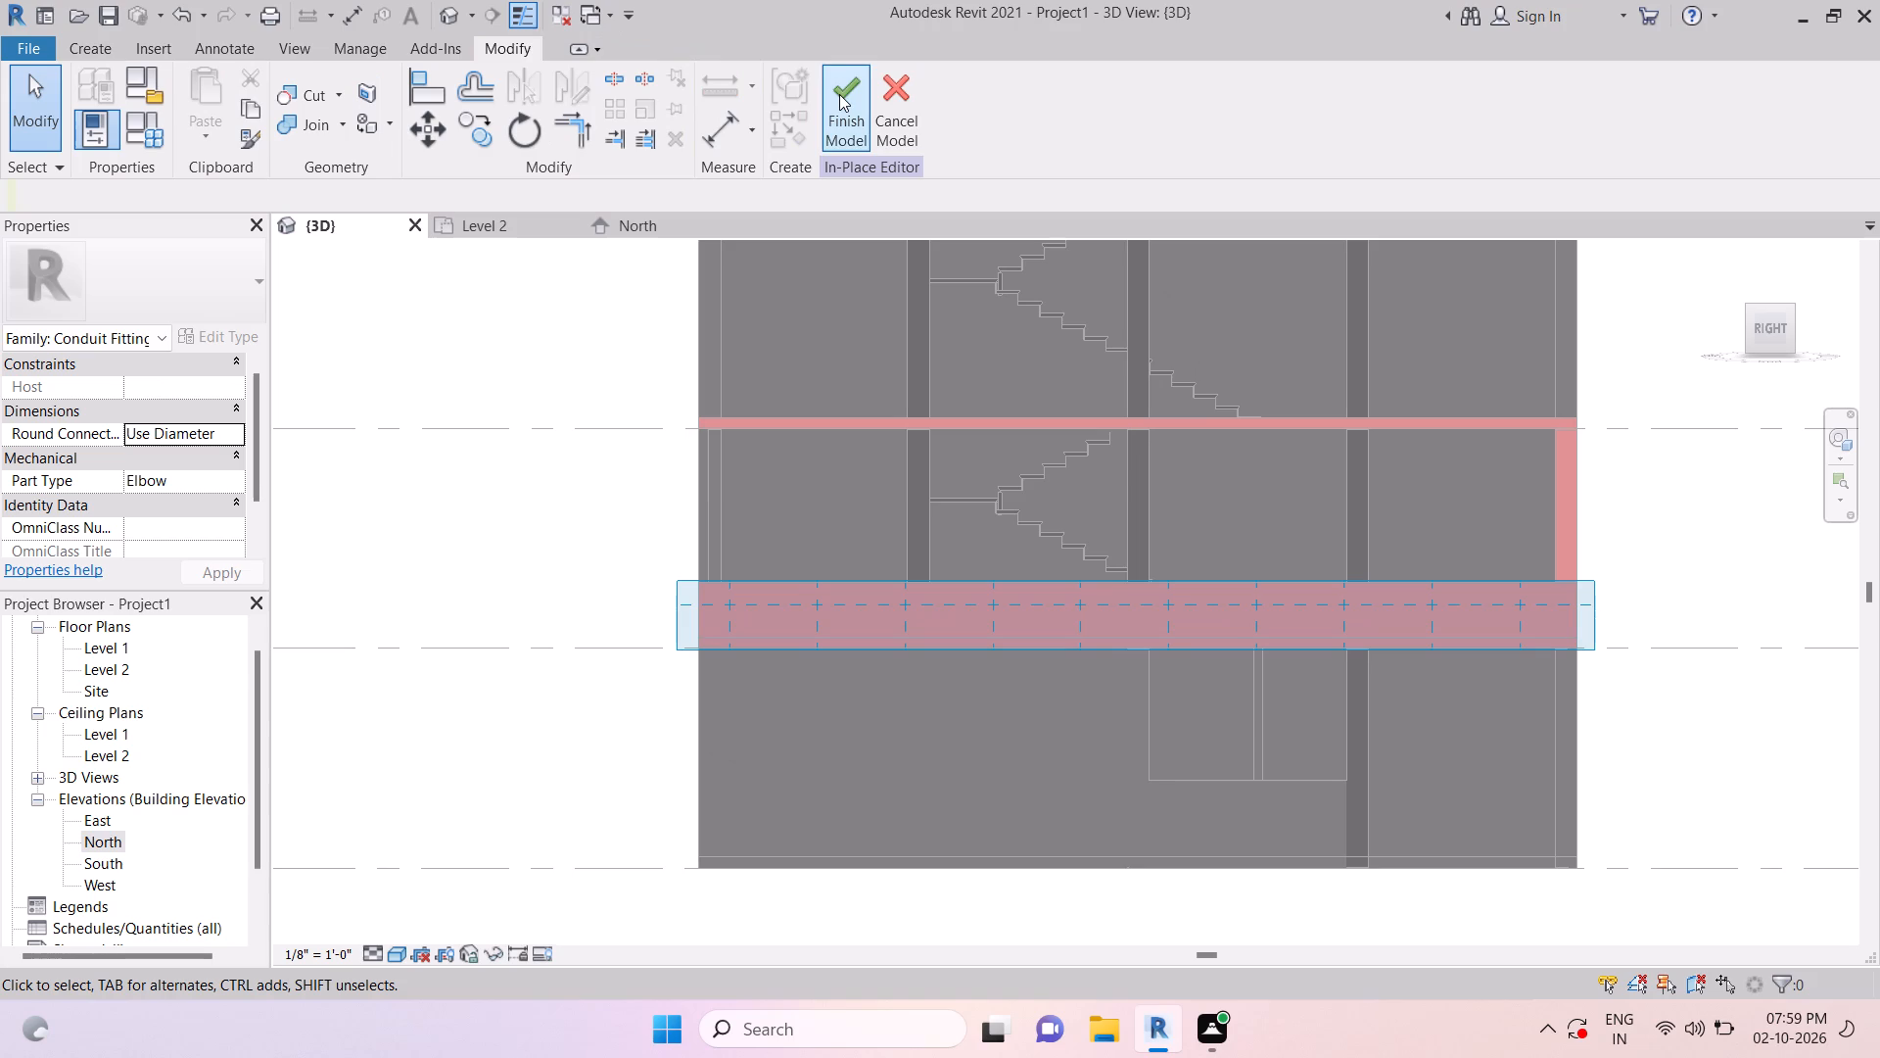
left_click(80, 38)
left_click(1486, 94)
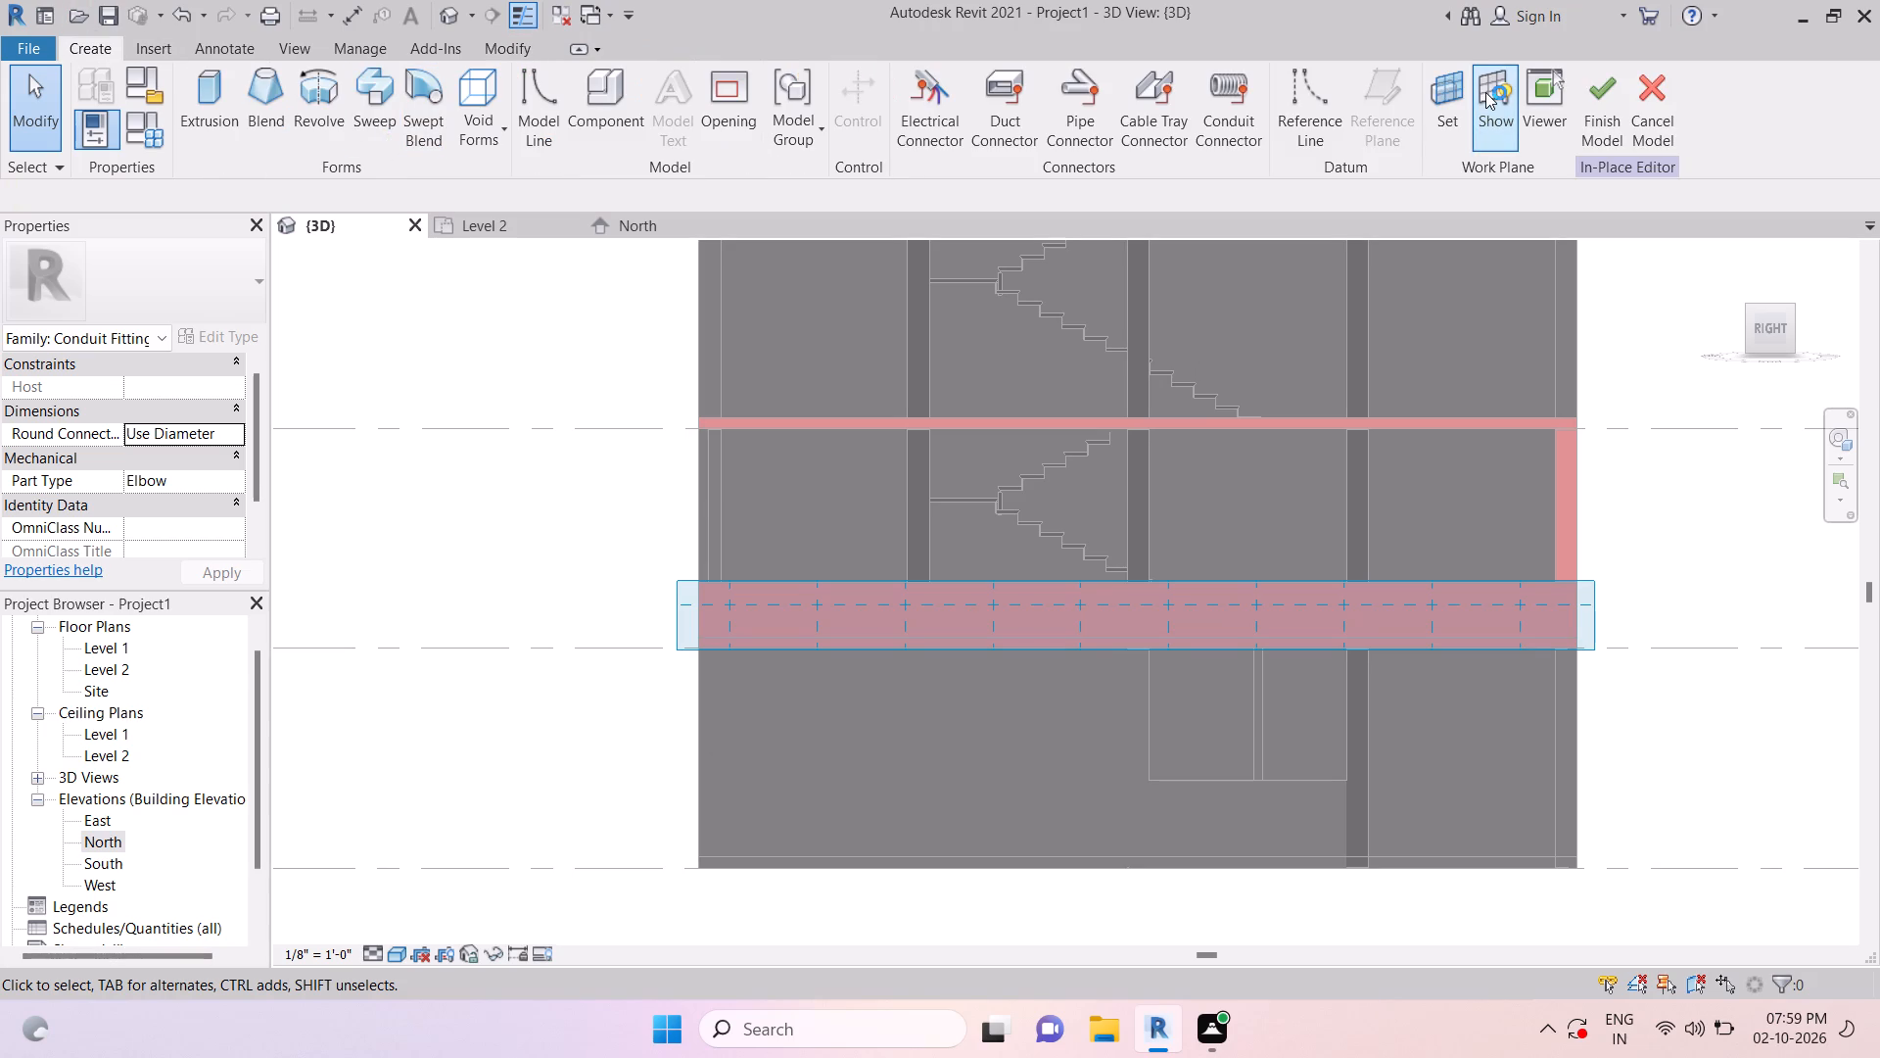
Start an extrusion and sketch a rectangle about 40' long and 1' 5" high along the wall just below the Level 2 parapet.
left_click(195, 97)
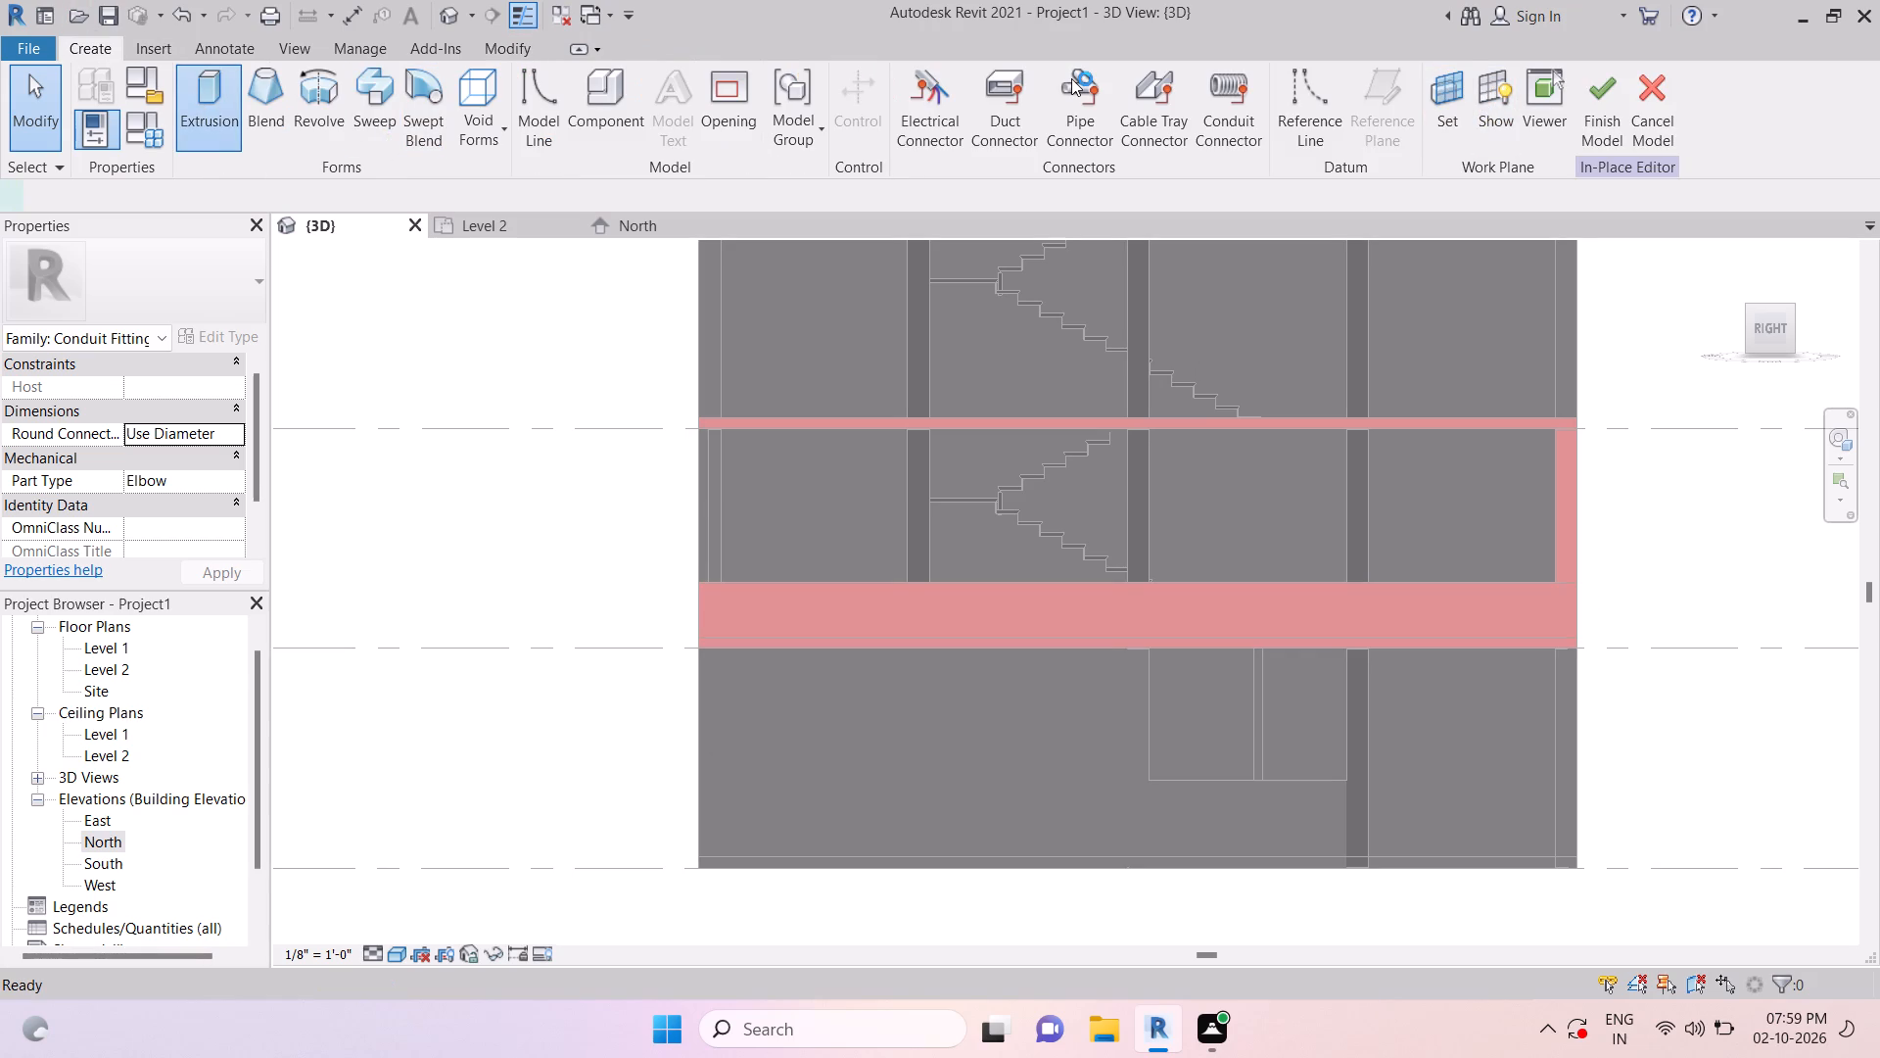
left_click(923, 89)
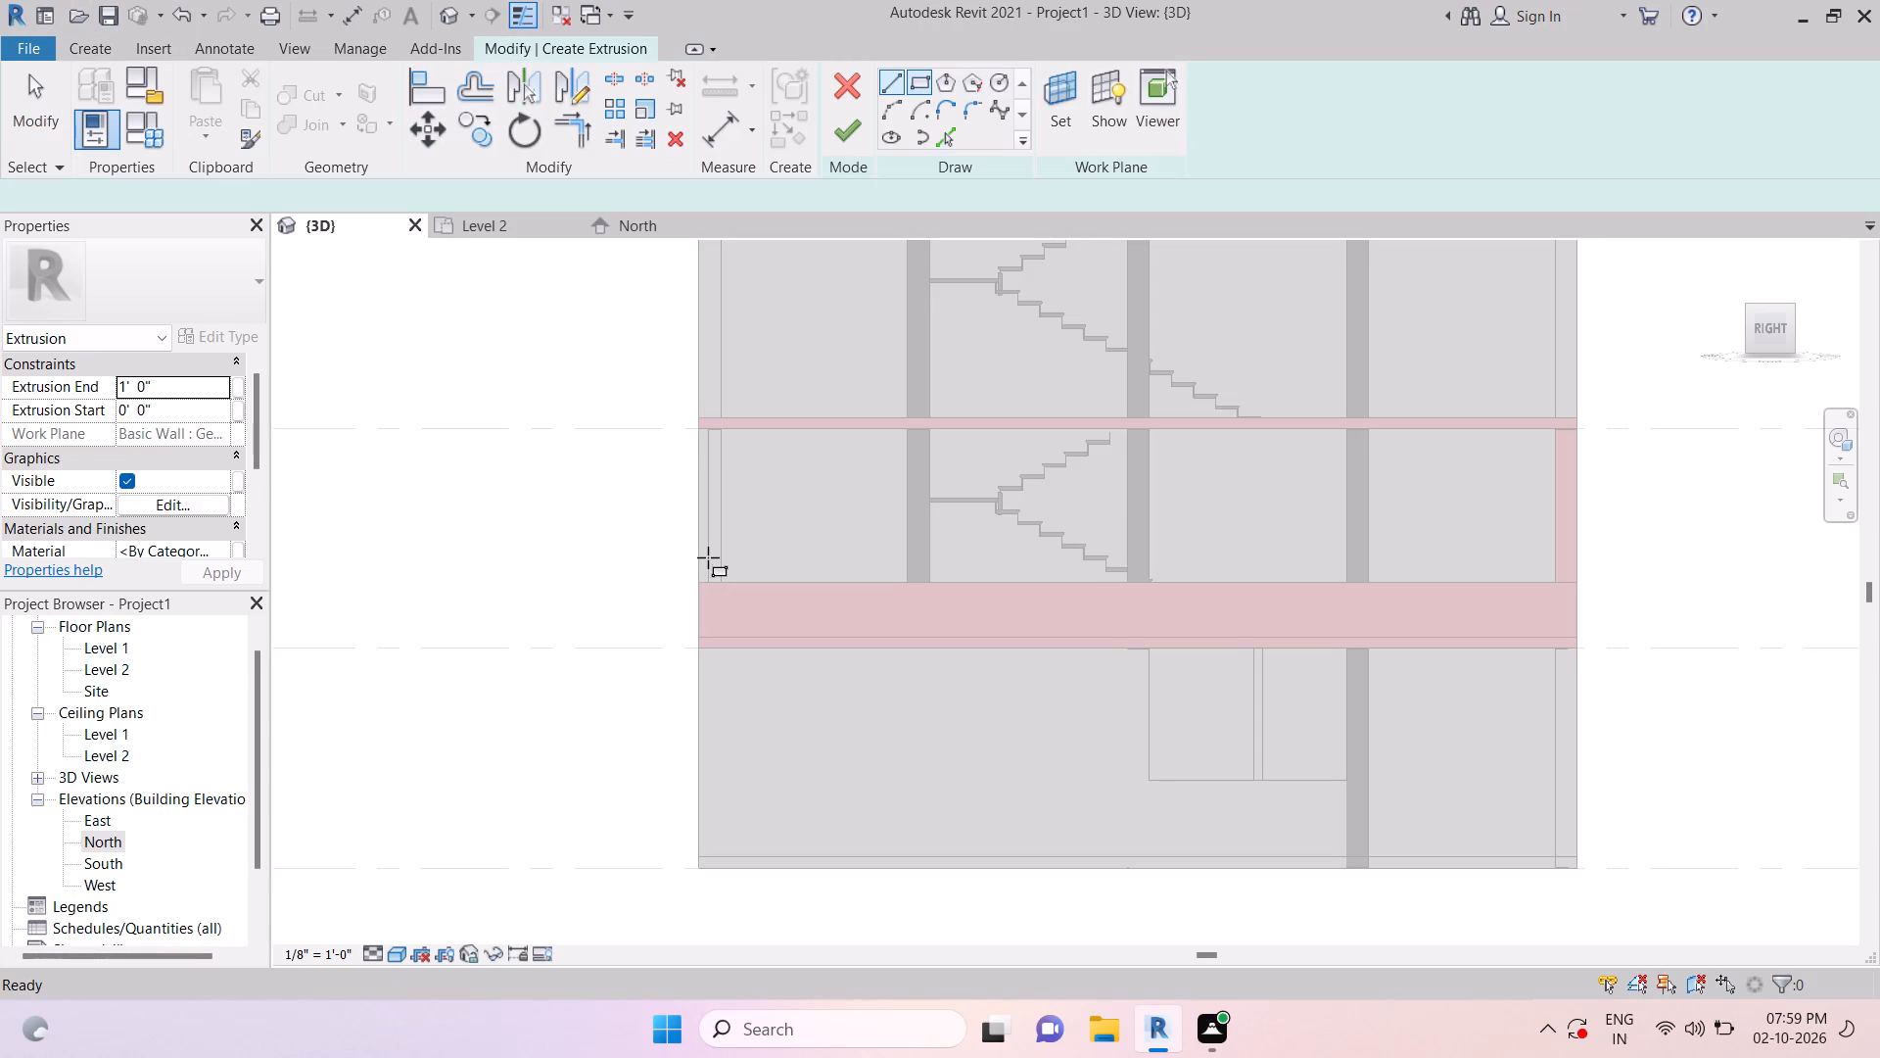
scroll(715, 581, "up", 4)
scroll(678, 699, "up", 5)
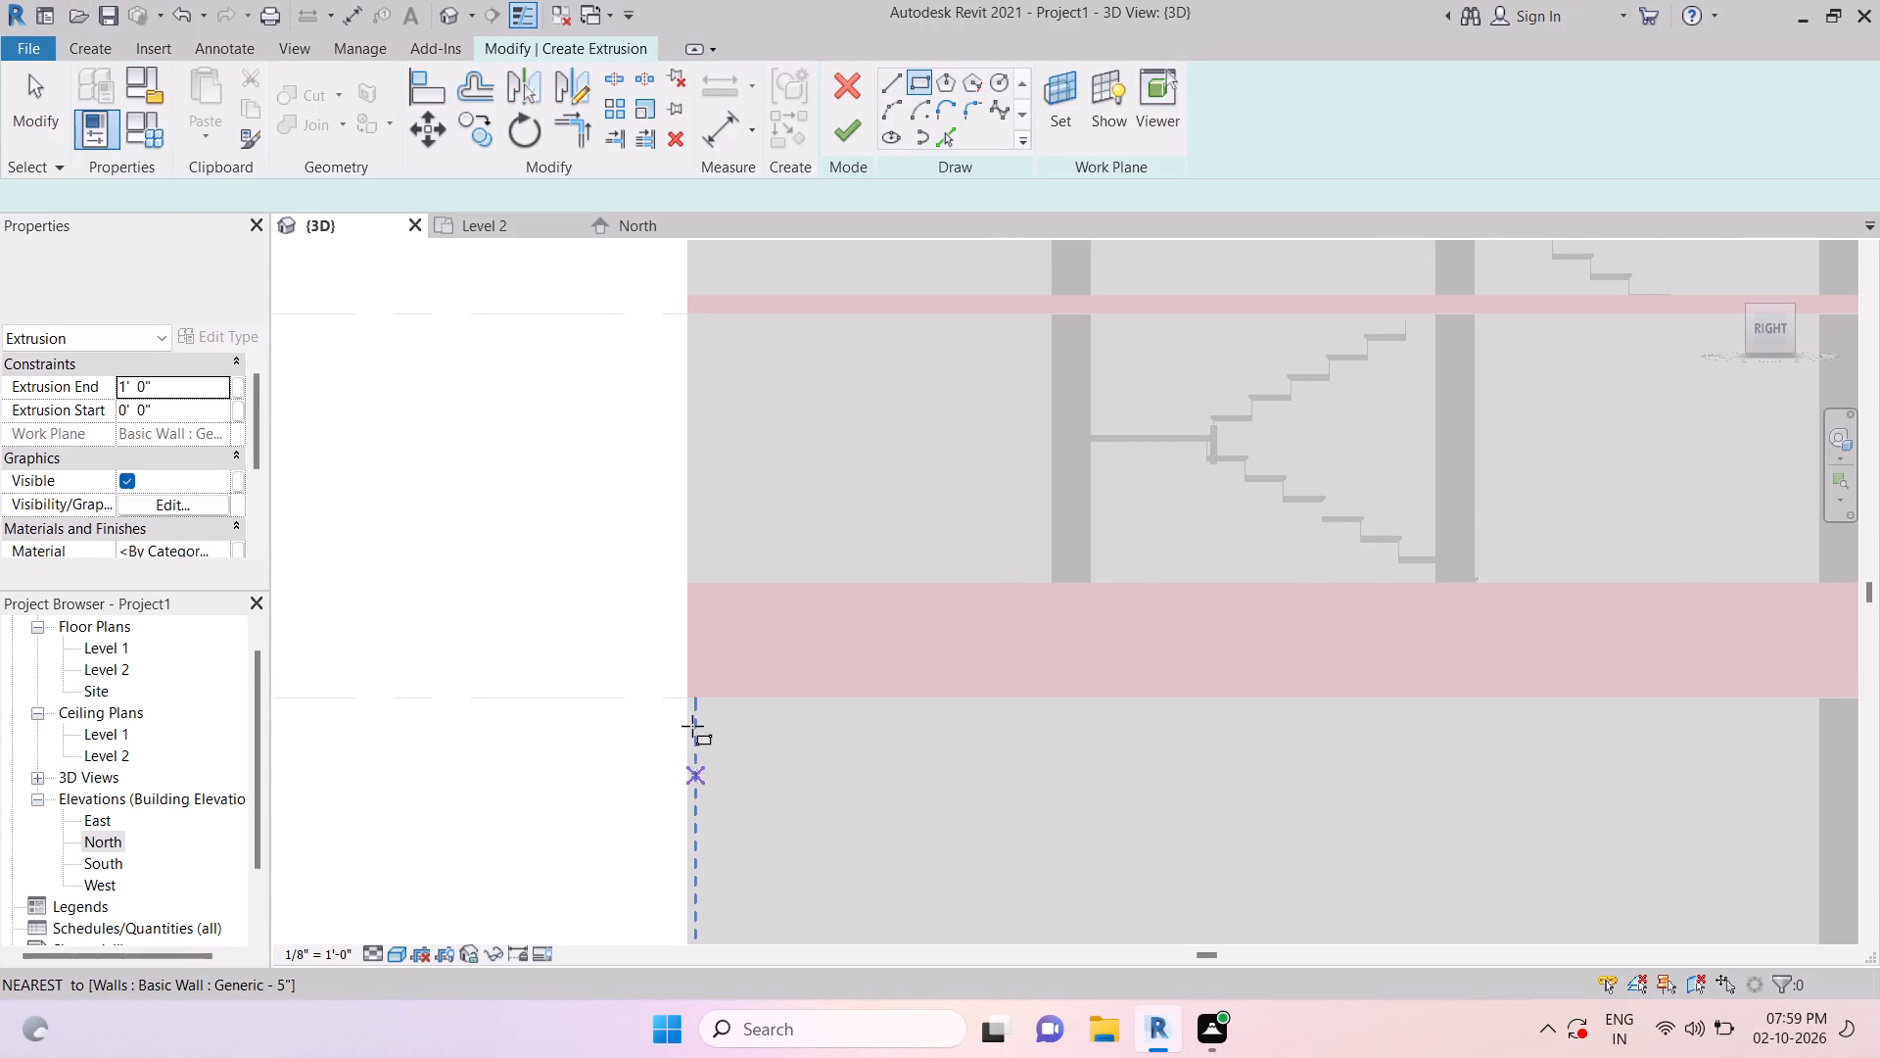
left_click(693, 703)
scroll(1345, 714, "down", 2)
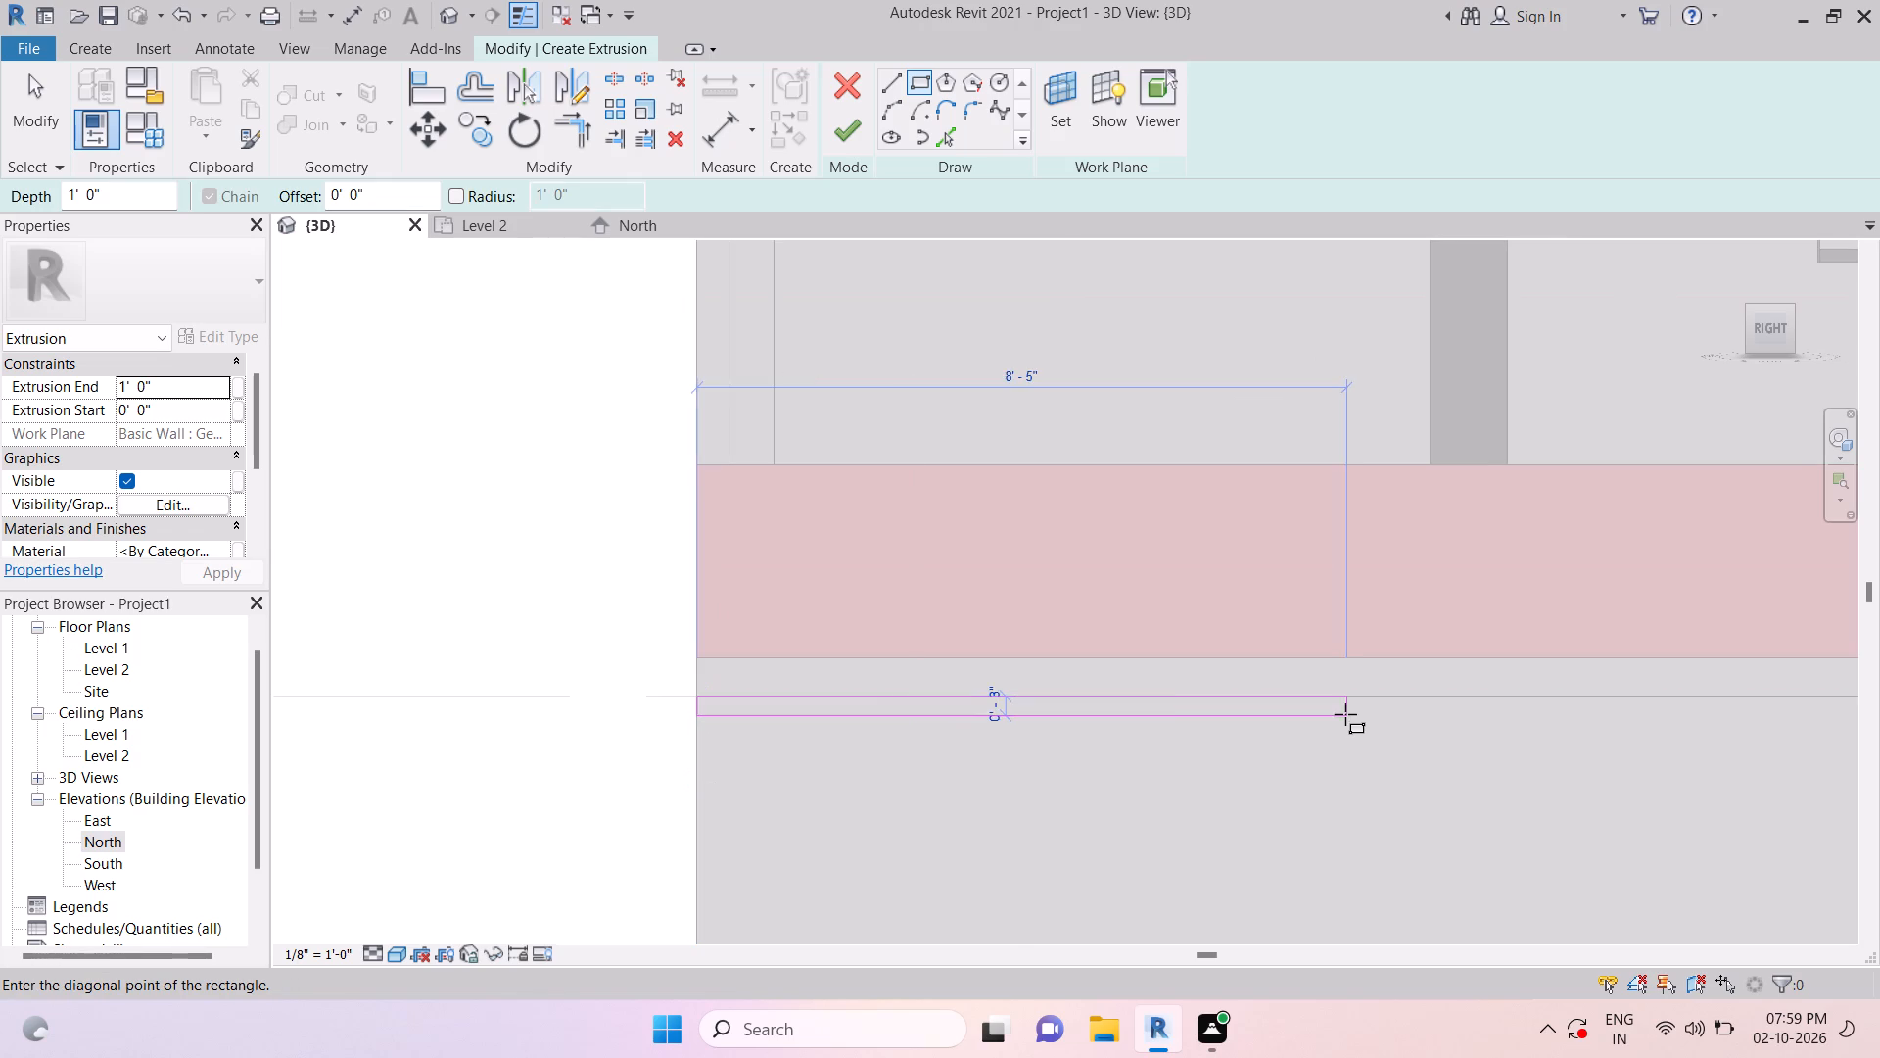
scroll(1345, 714, "down", 3)
middle_click_drag(1587, 771, 1031, 753)
middle_click_drag(1681, 767, 1435, 736)
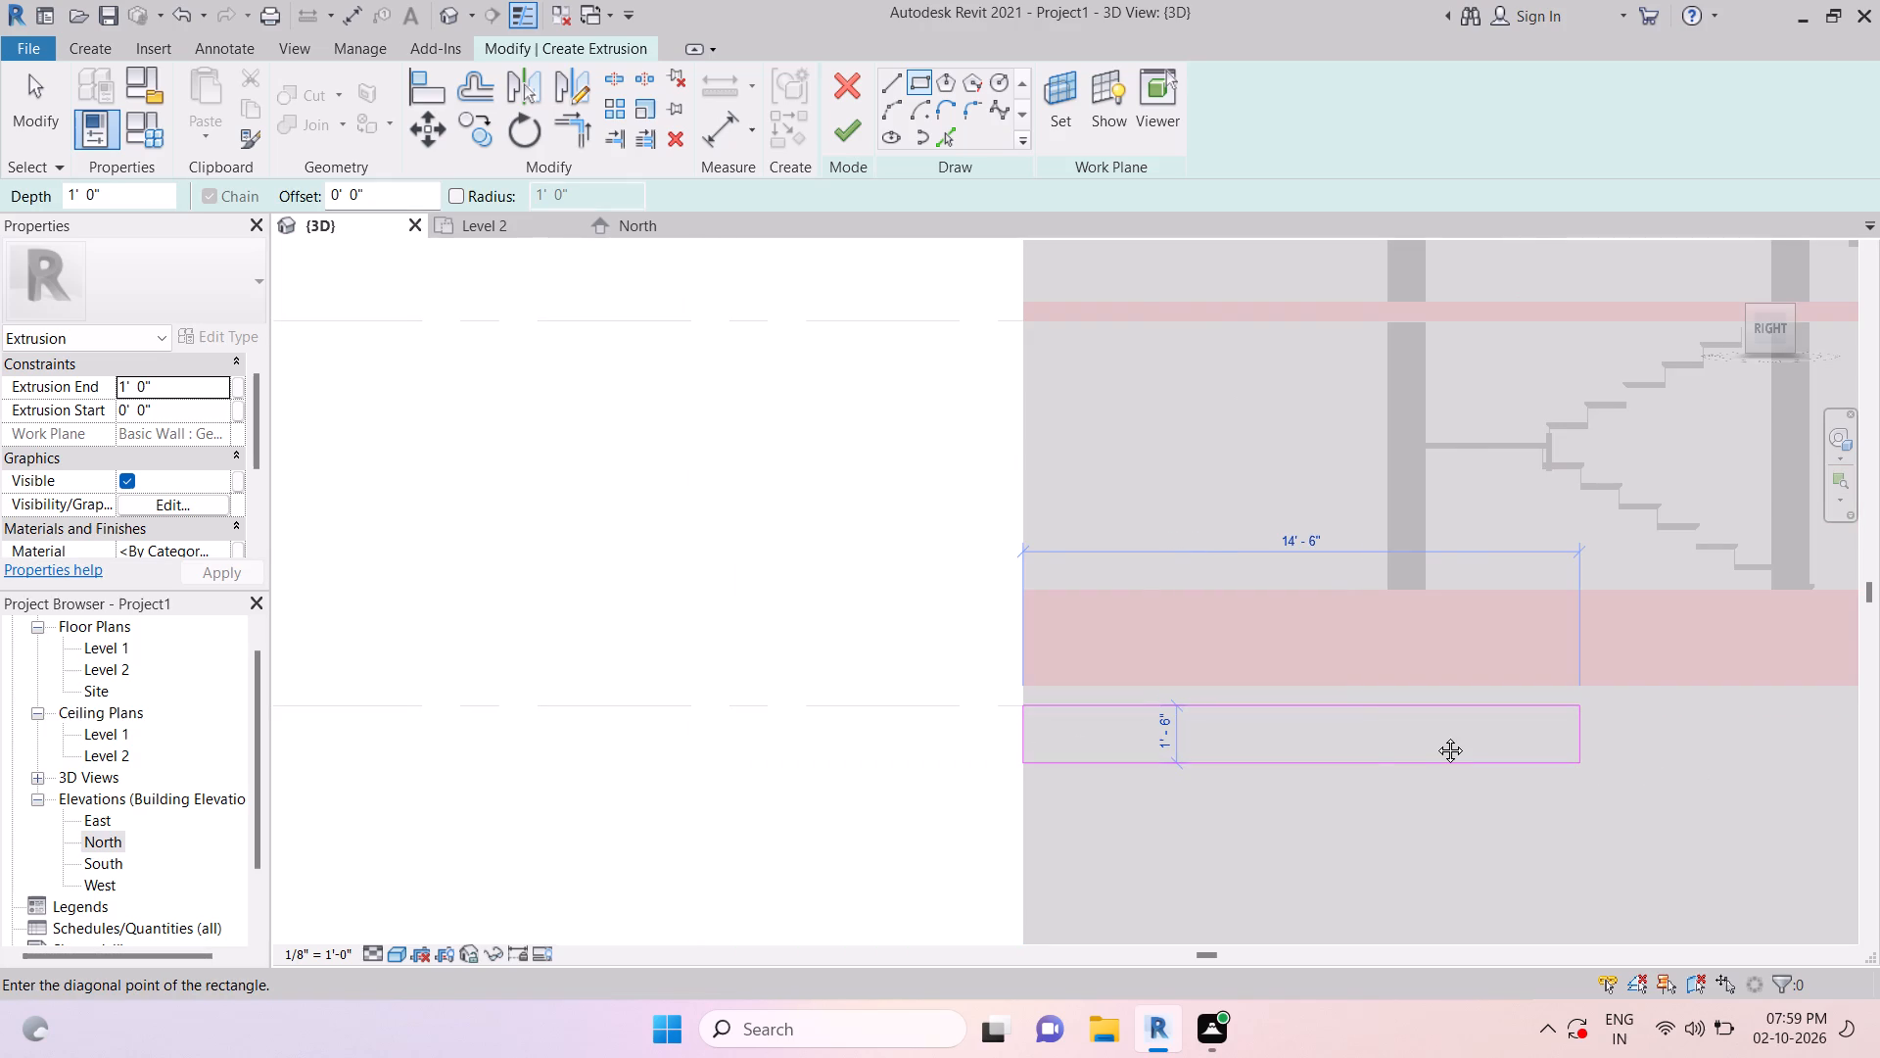
middle_click_drag(1435, 736, 1291, 734)
scroll(1282, 730, "up", 1)
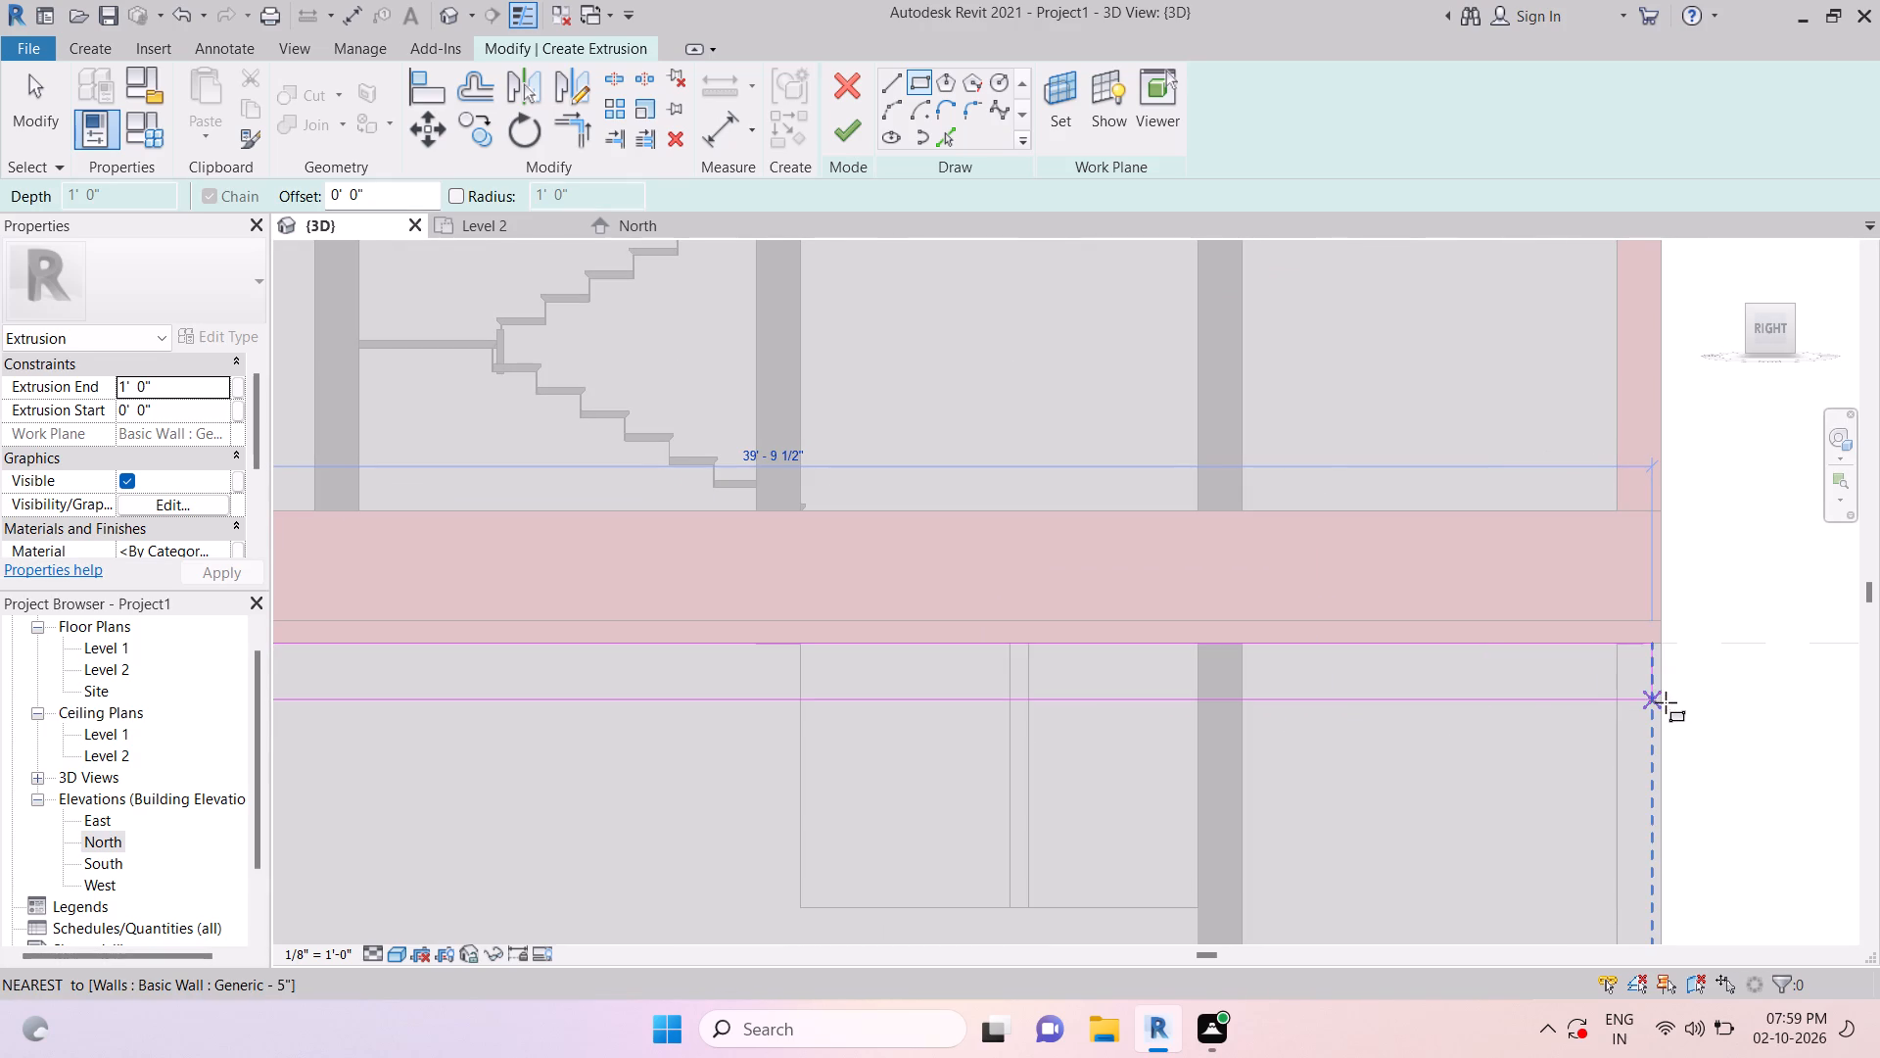
left_click(1668, 704)
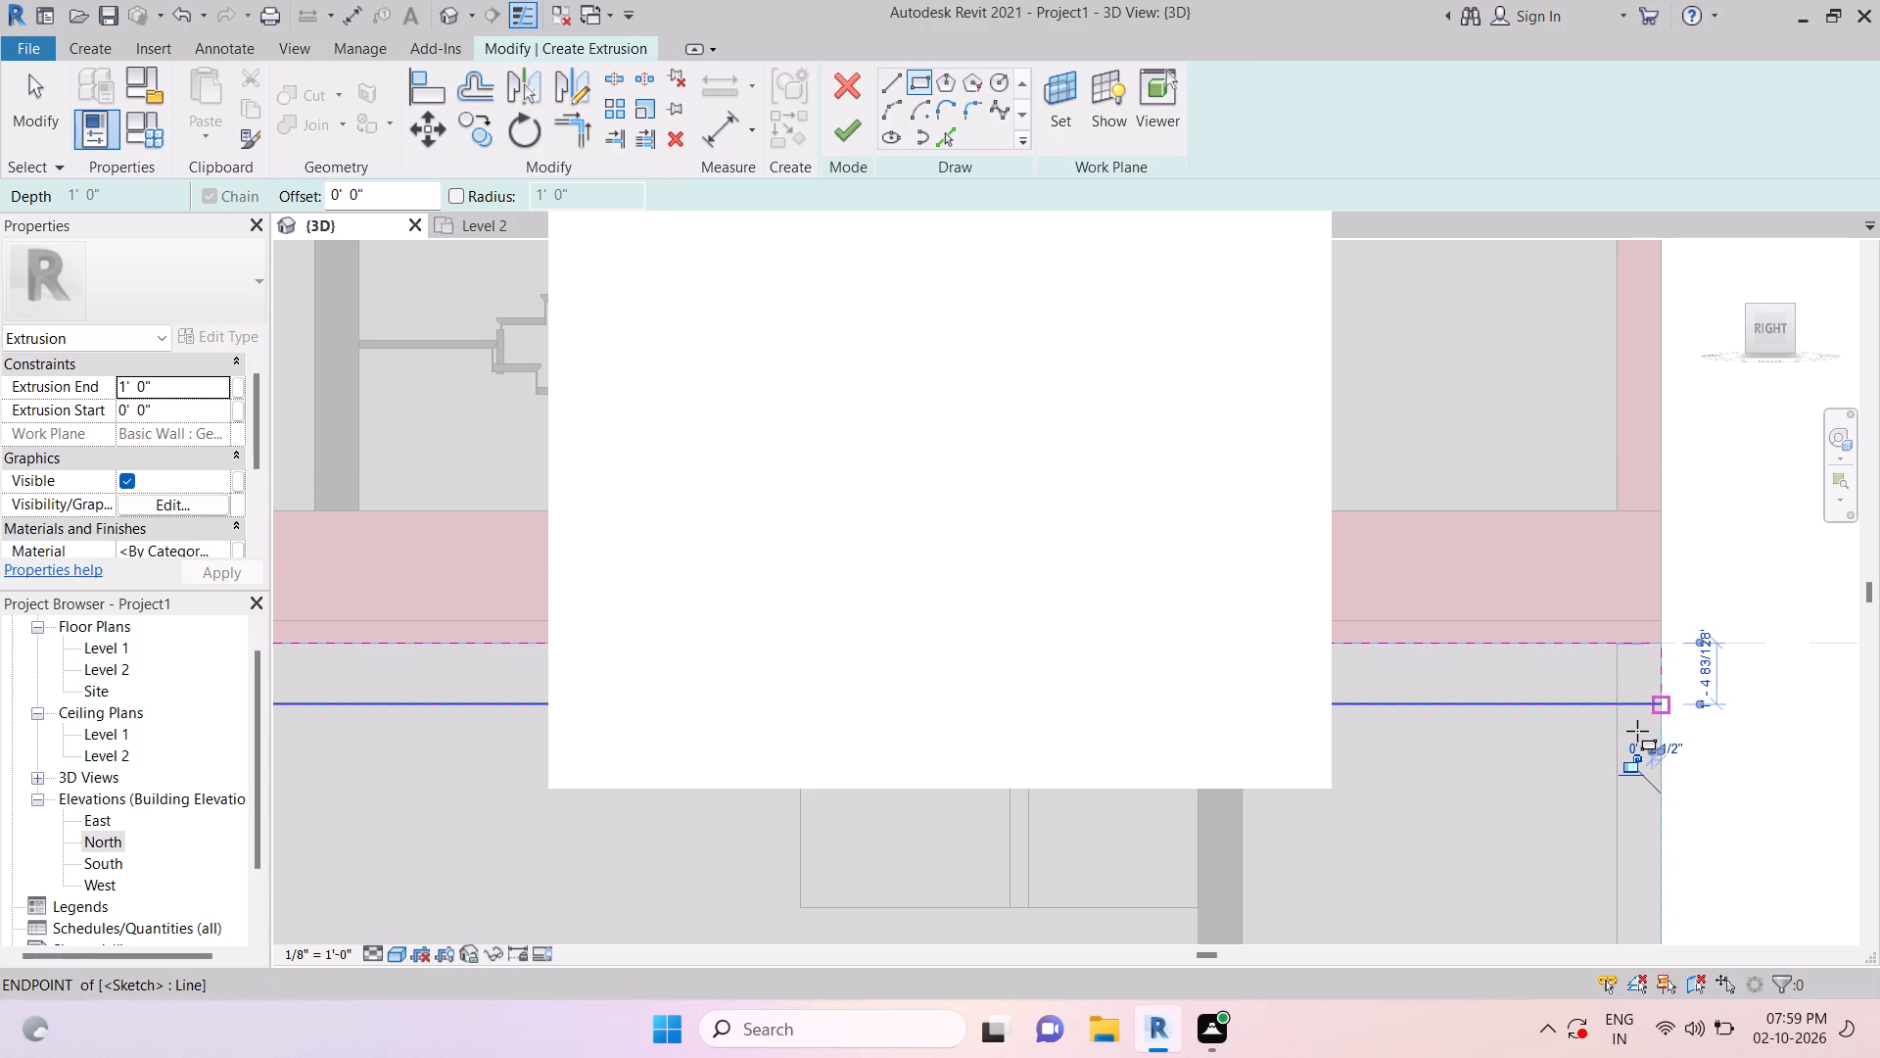
key("Escape")
key("Escape")
key("Escape")
key("Escape")
Set the sketched rectangle's height to 2' 6" by repositioning its top line.
left_click(1653, 699)
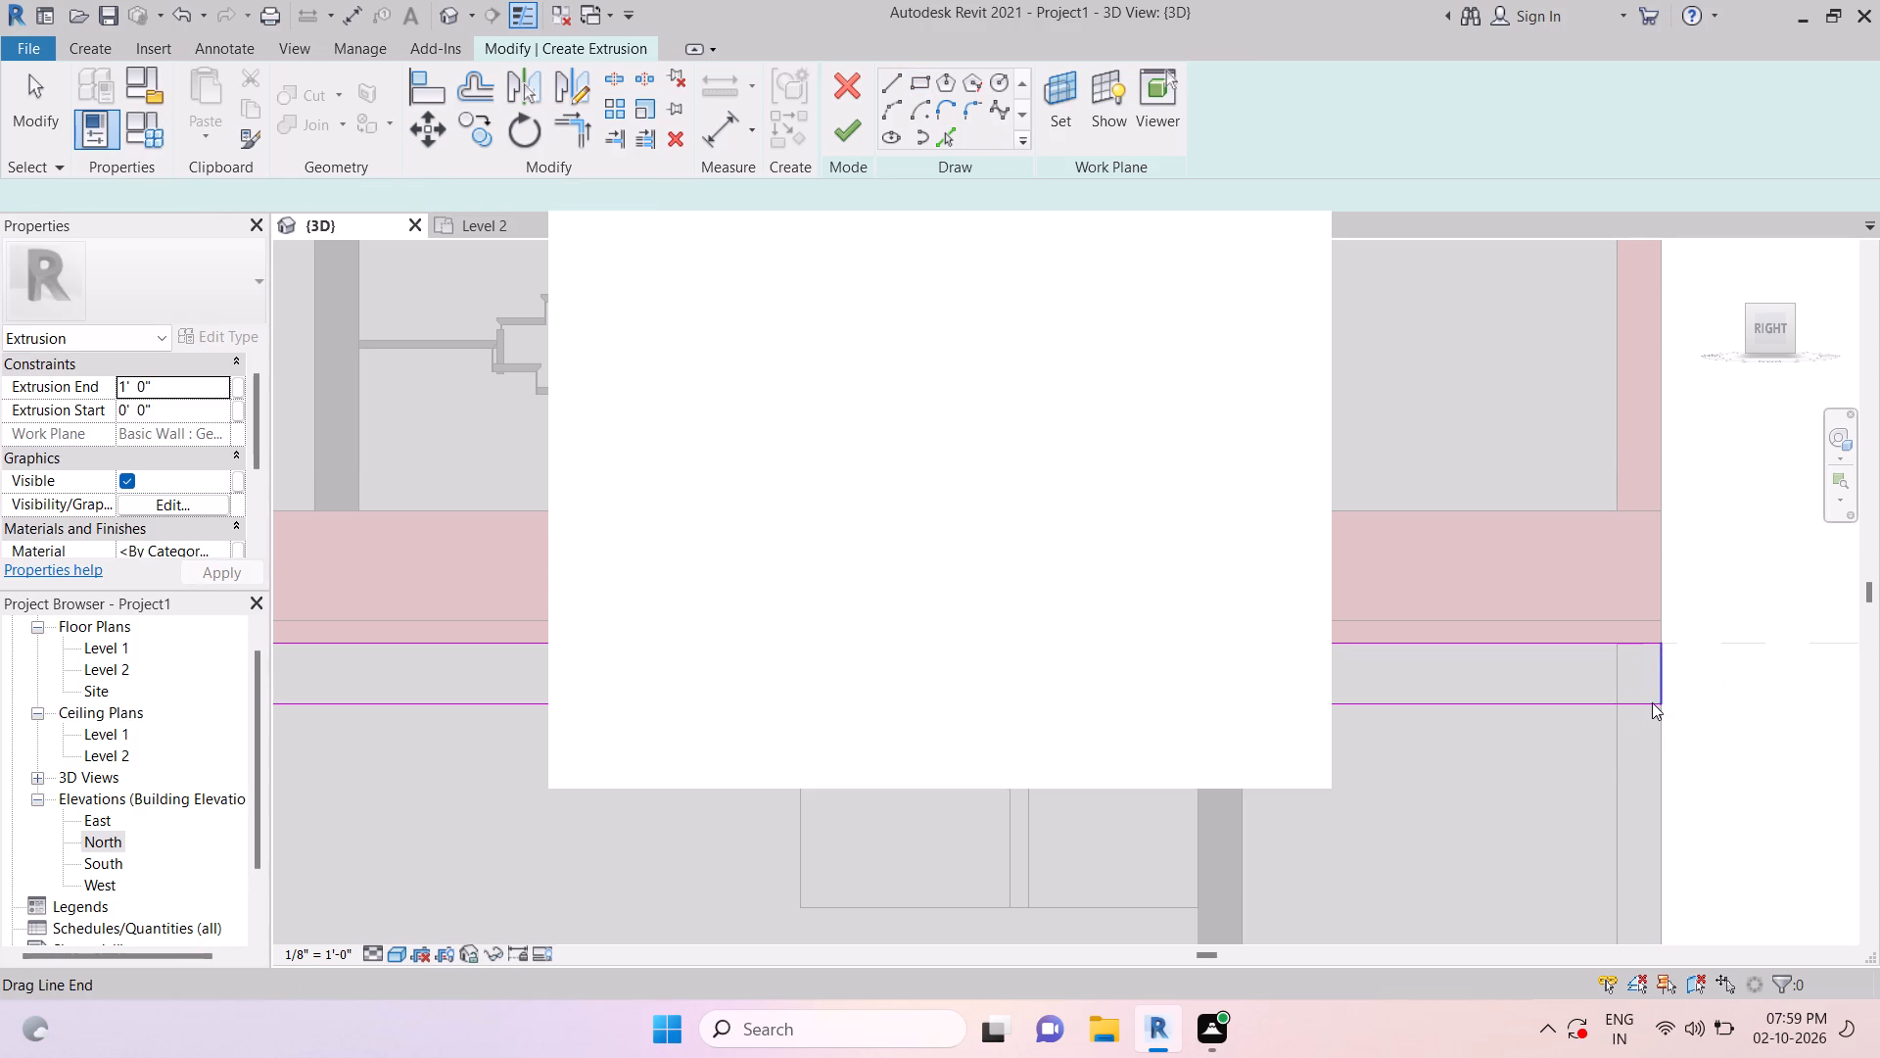
key("Escape")
key("Escape")
left_click(1621, 702)
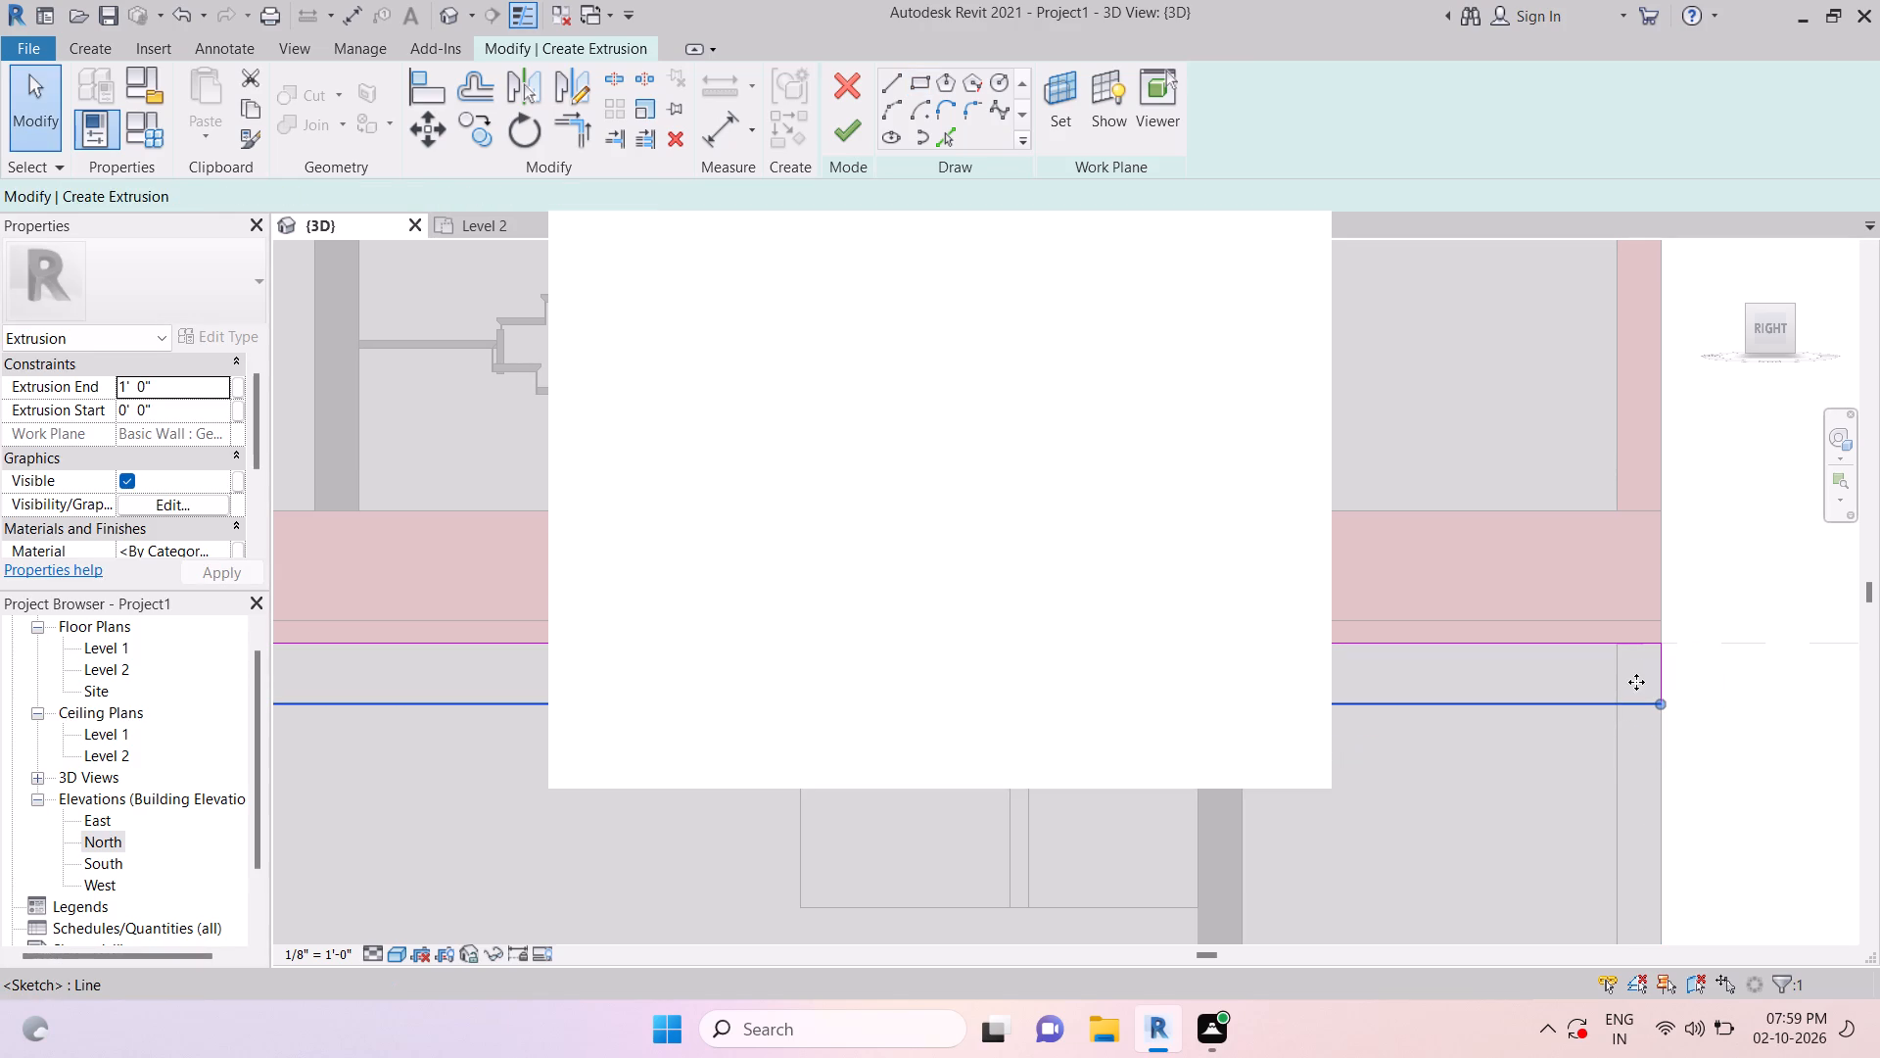
key("Escape")
left_click(1634, 648)
left_click(1709, 669)
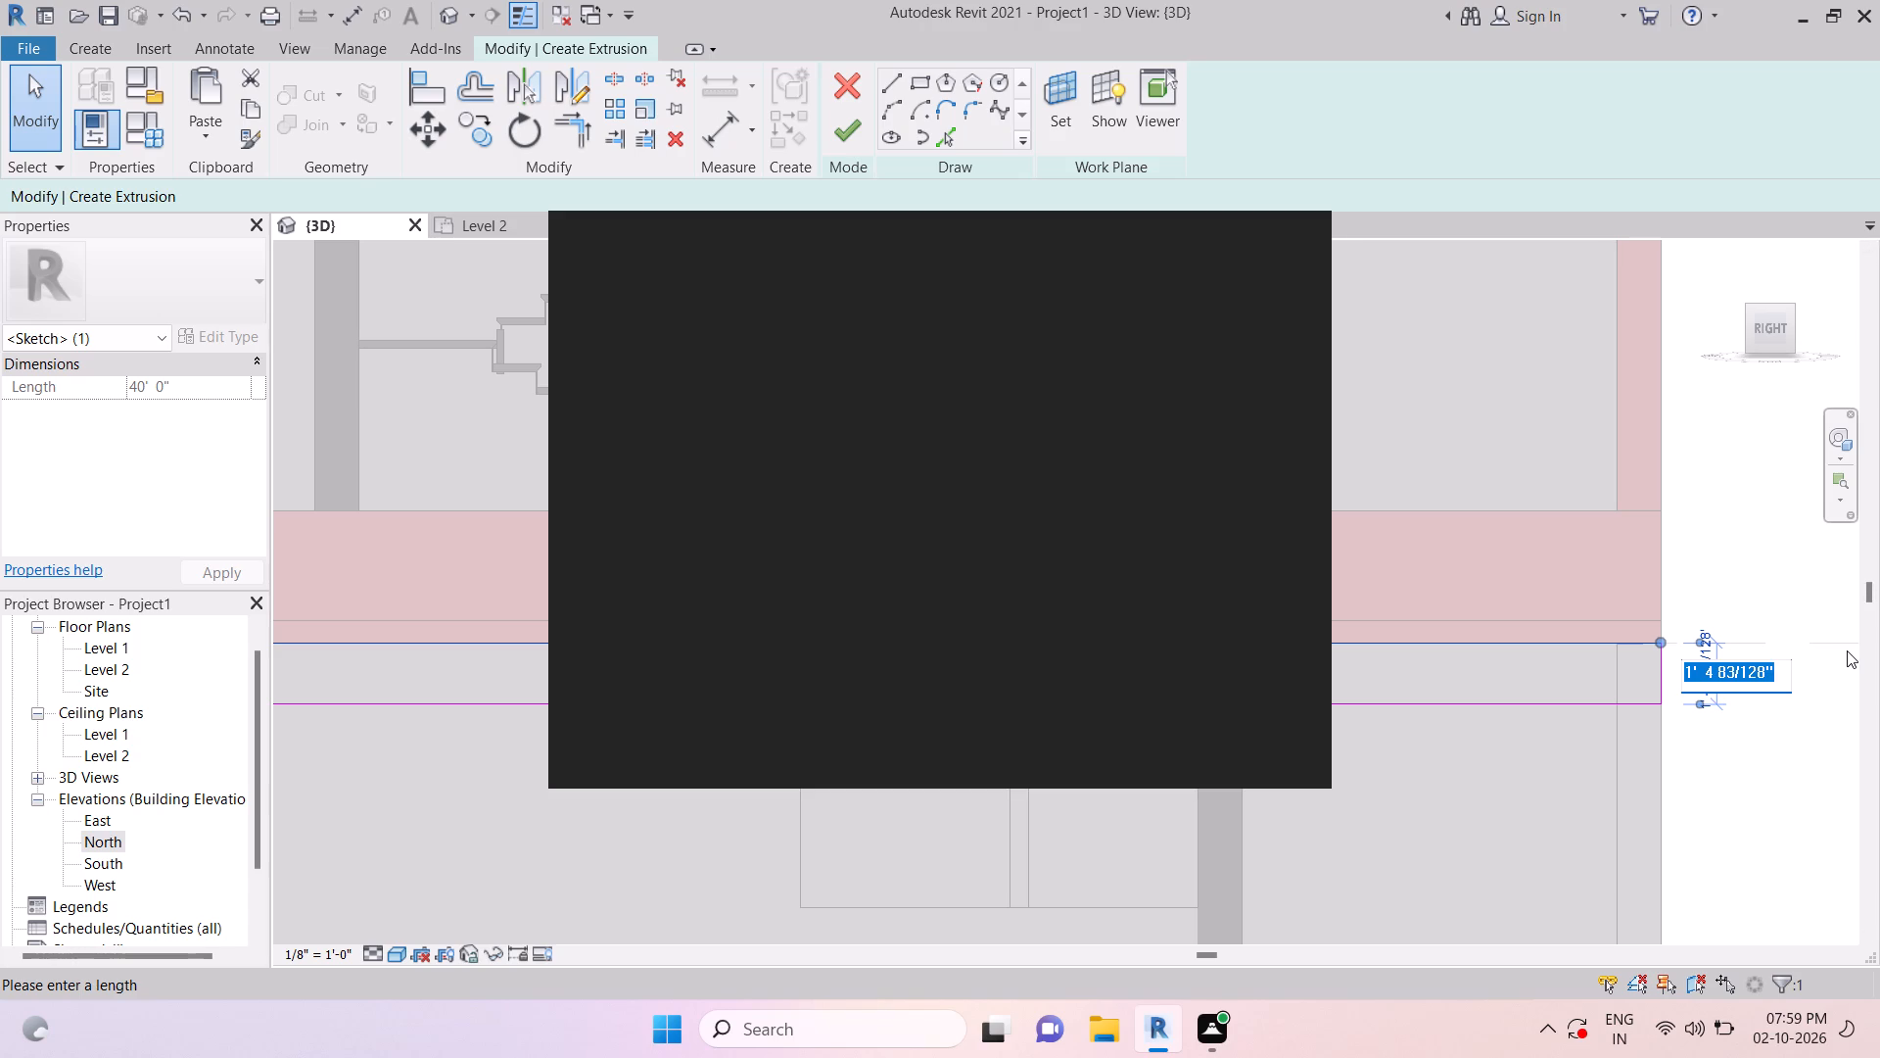
key("2")
type("'6\"")
key("Return")
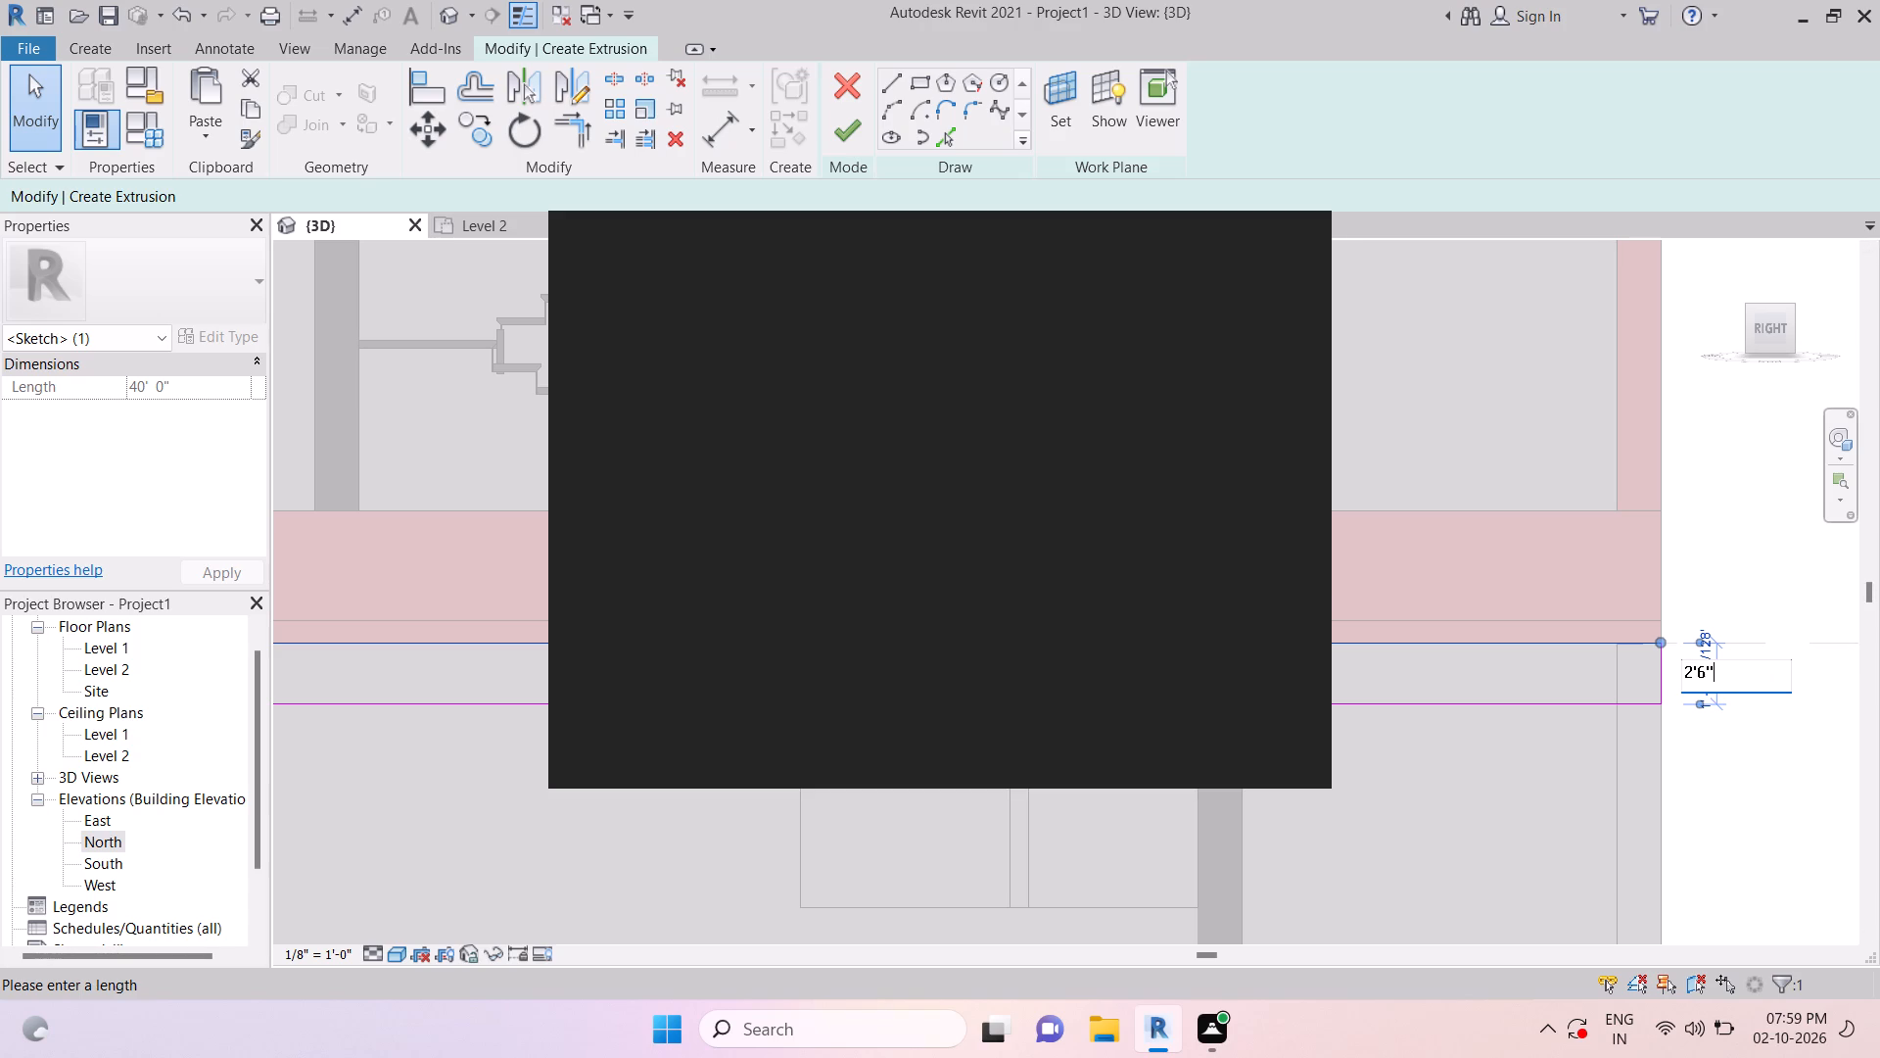
key("Escape")
key("Escape")
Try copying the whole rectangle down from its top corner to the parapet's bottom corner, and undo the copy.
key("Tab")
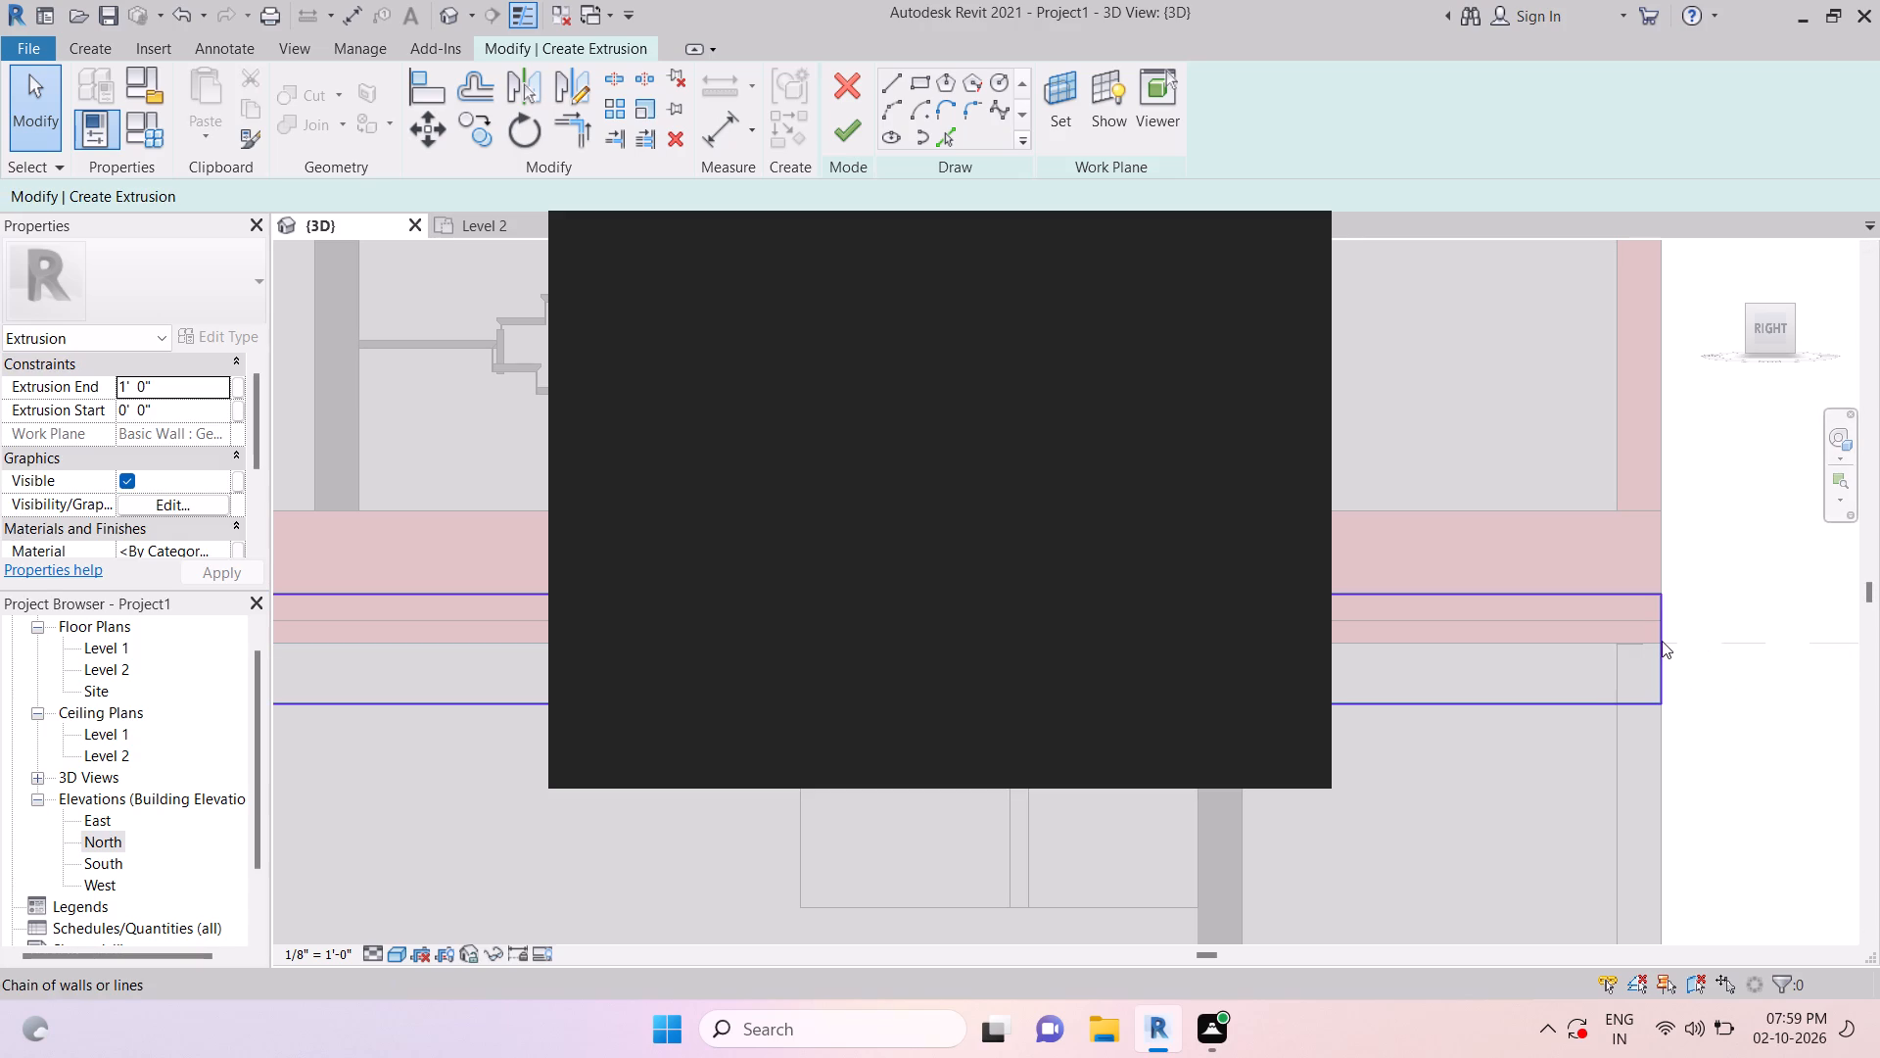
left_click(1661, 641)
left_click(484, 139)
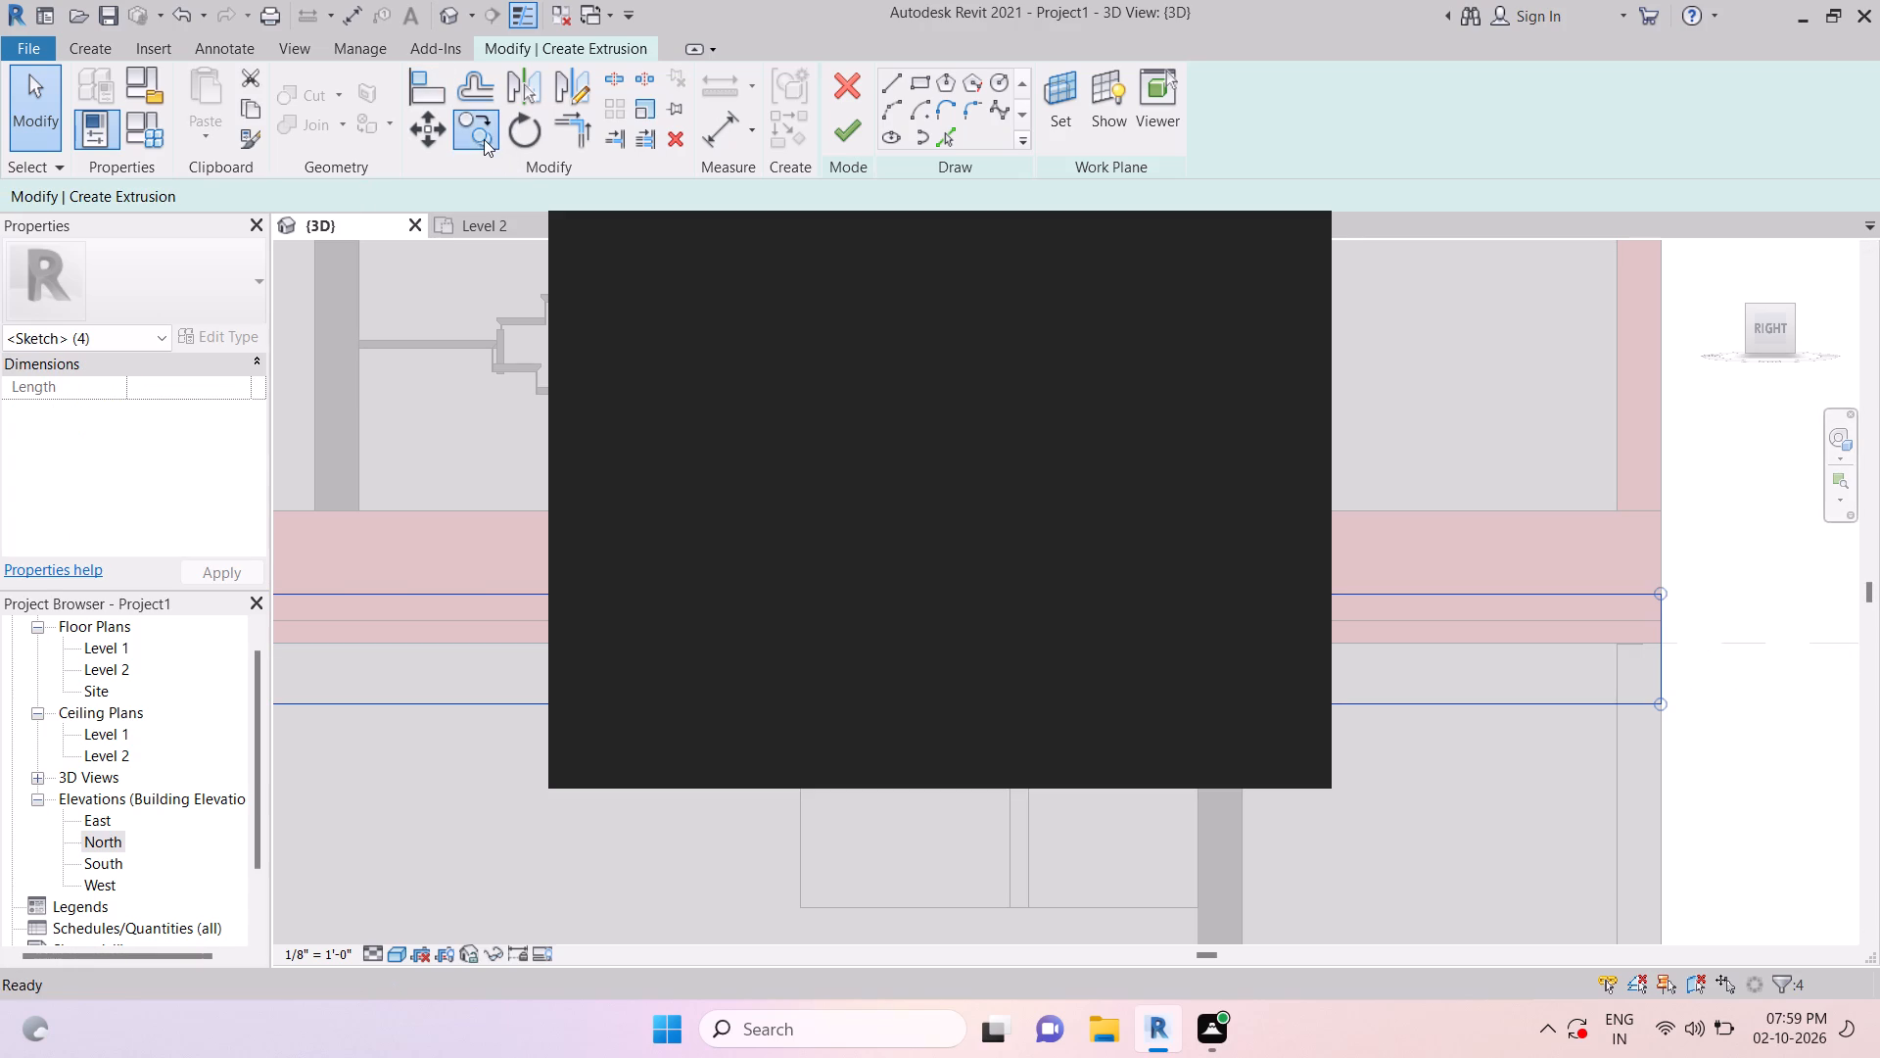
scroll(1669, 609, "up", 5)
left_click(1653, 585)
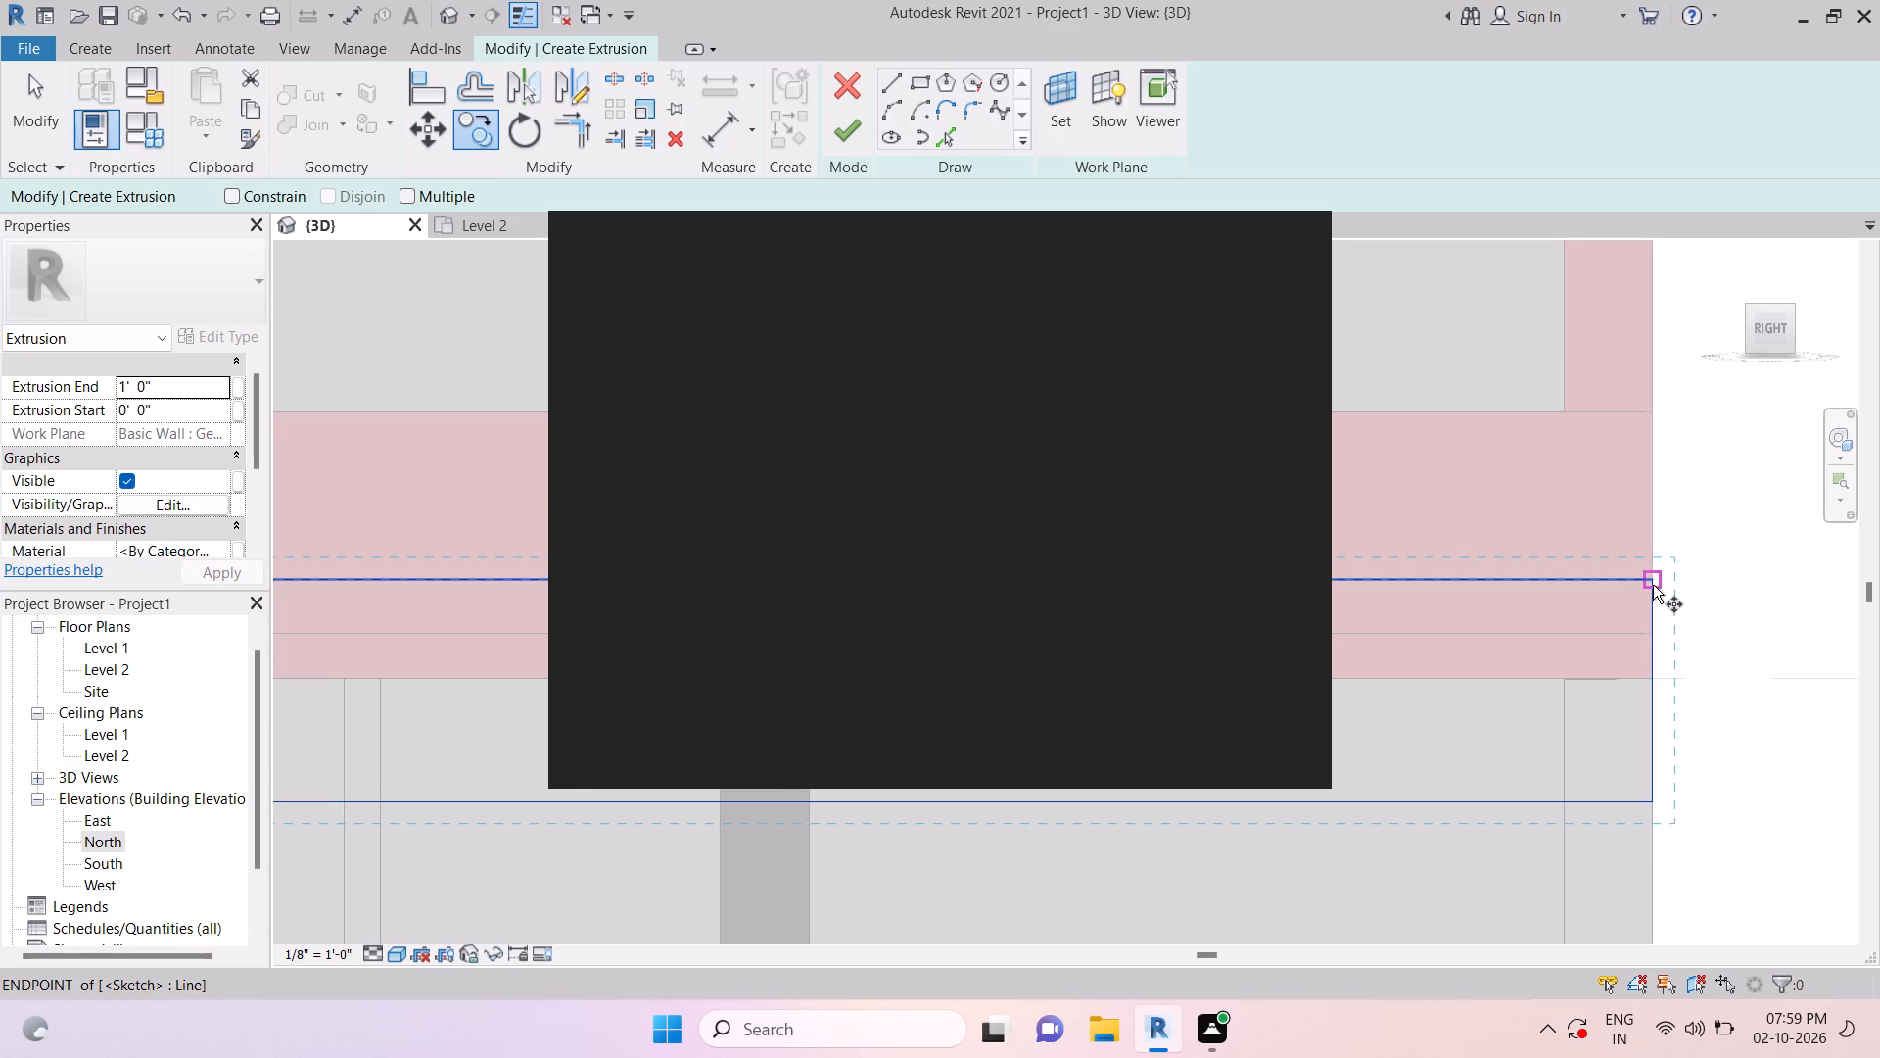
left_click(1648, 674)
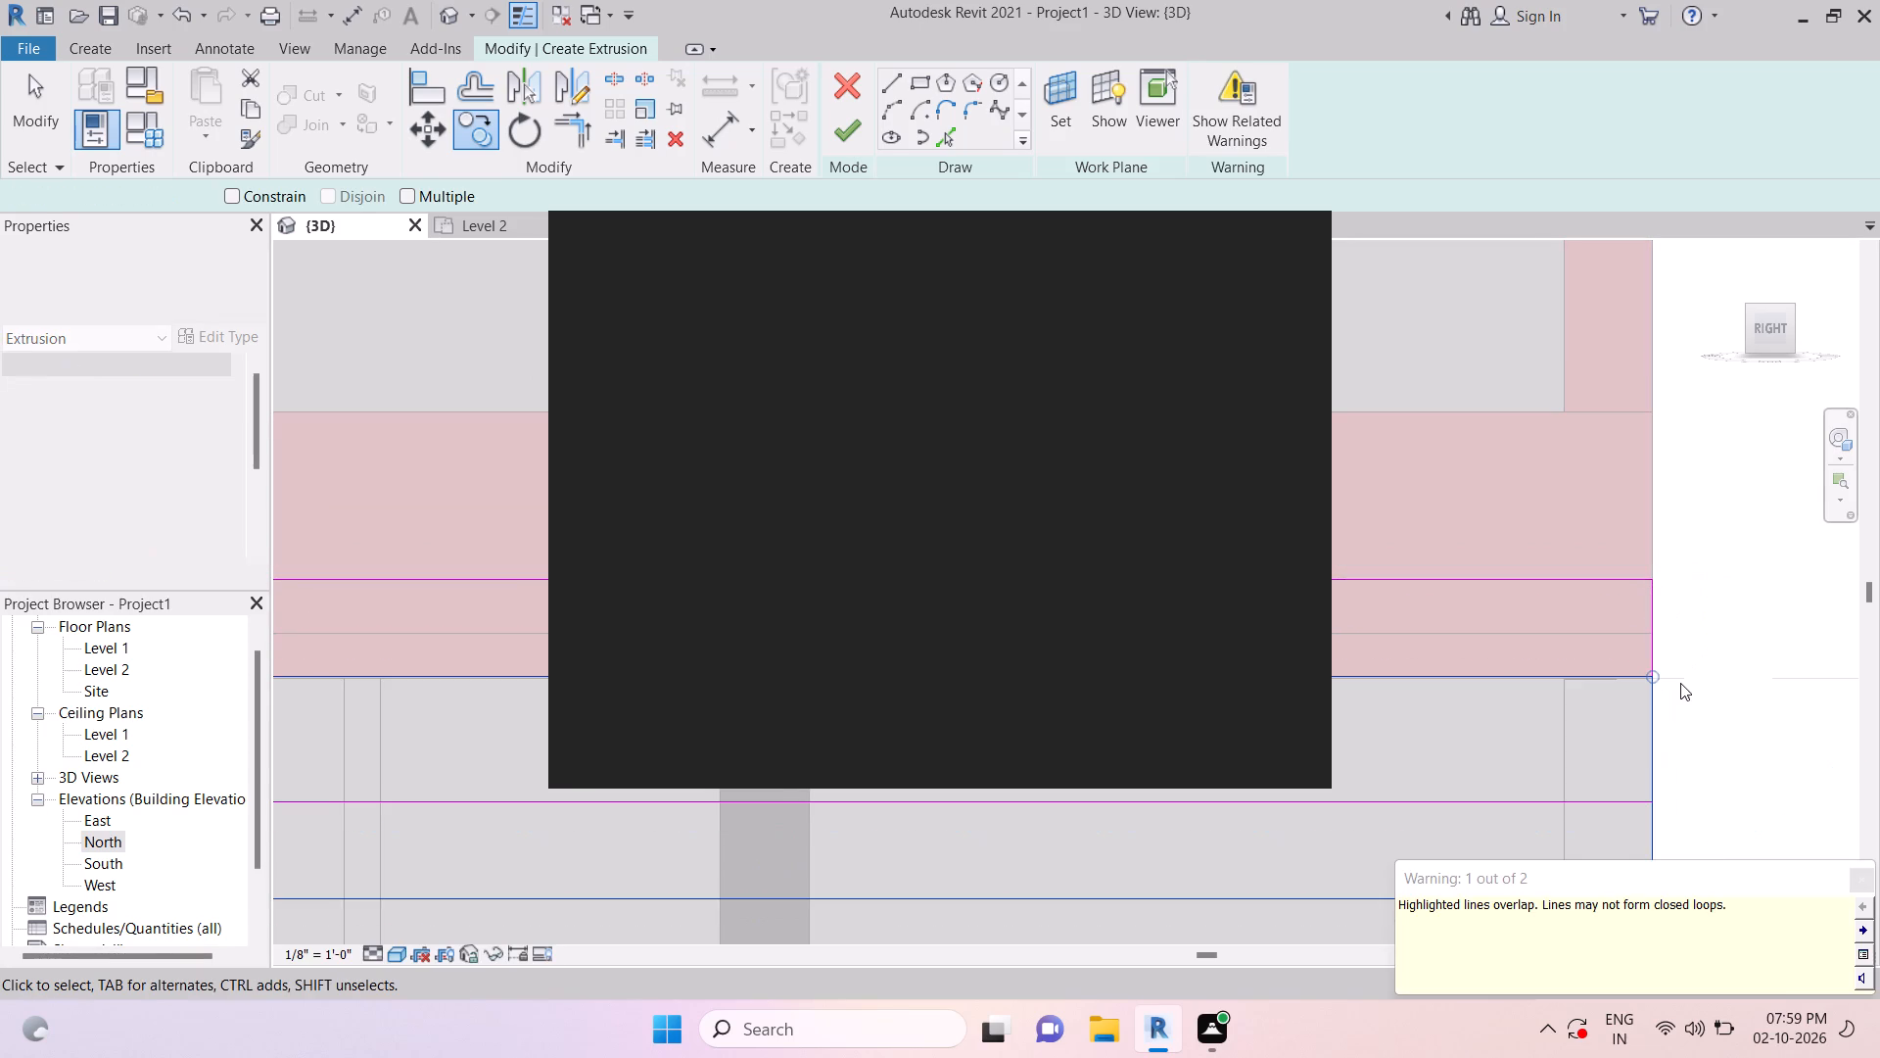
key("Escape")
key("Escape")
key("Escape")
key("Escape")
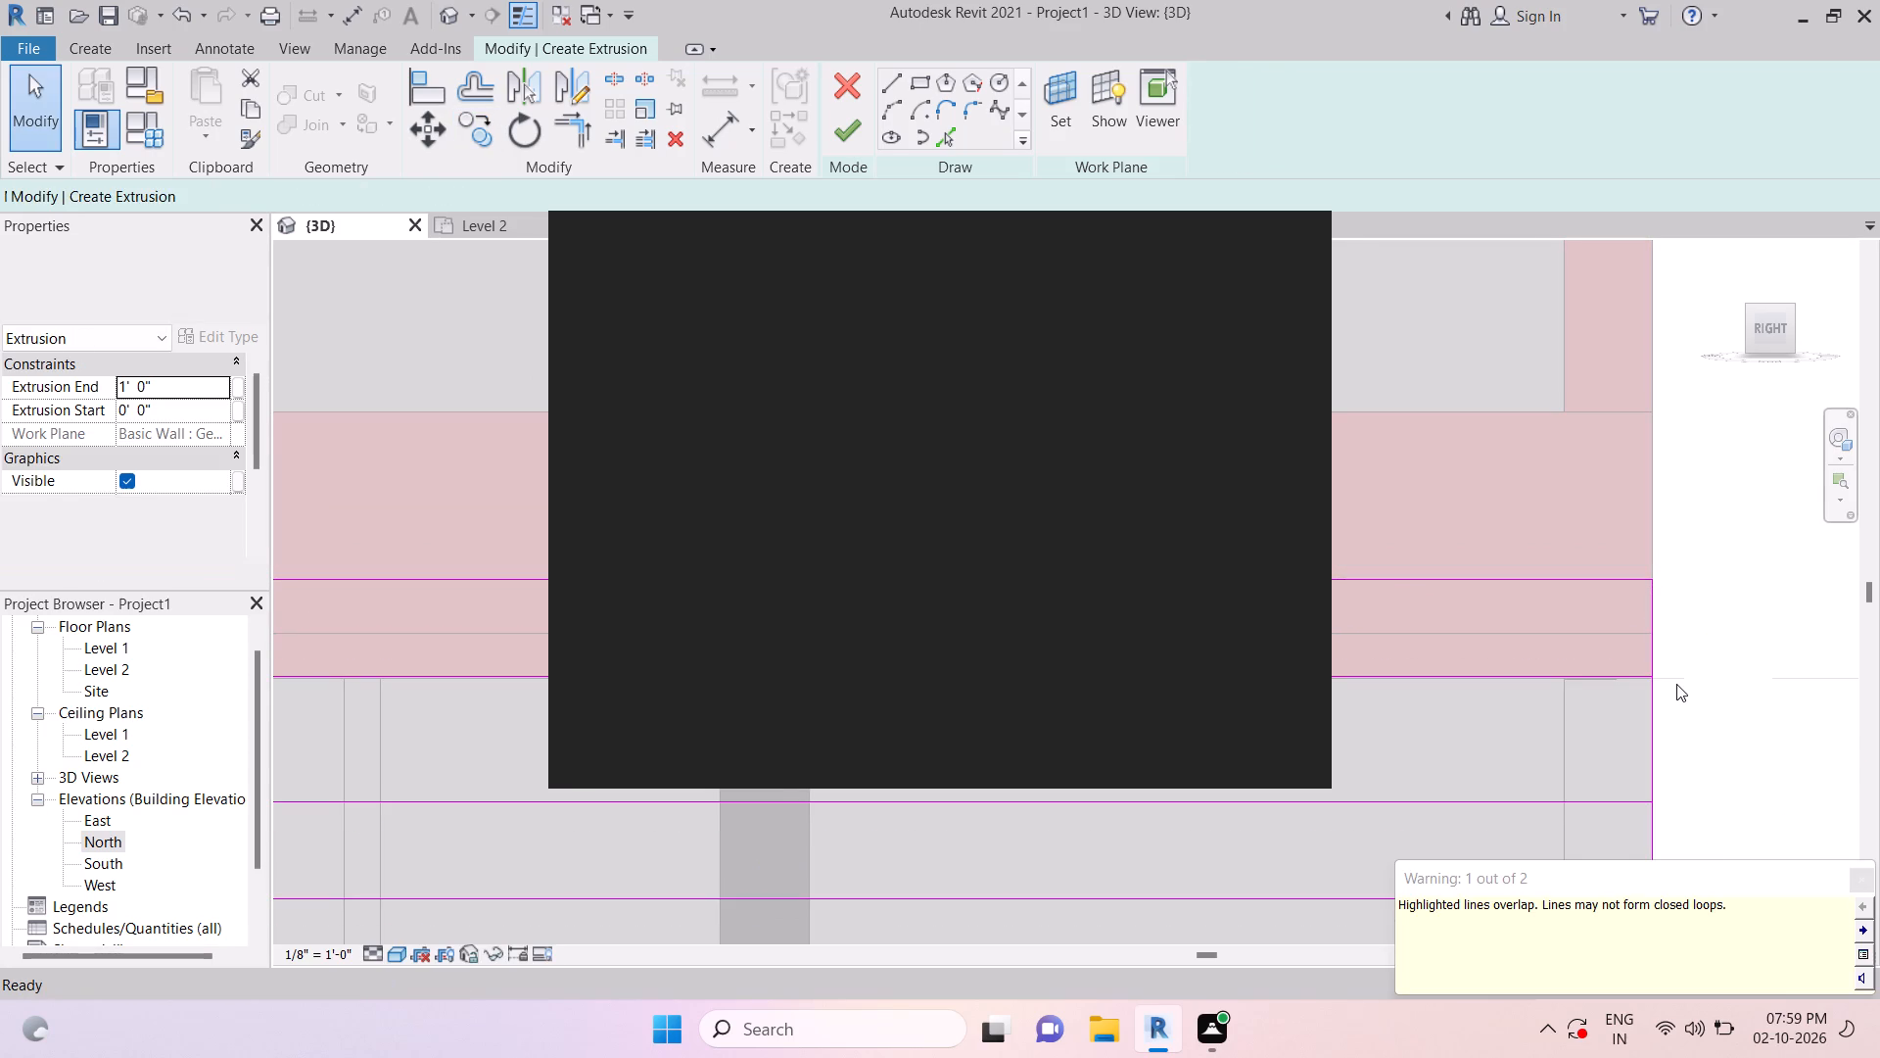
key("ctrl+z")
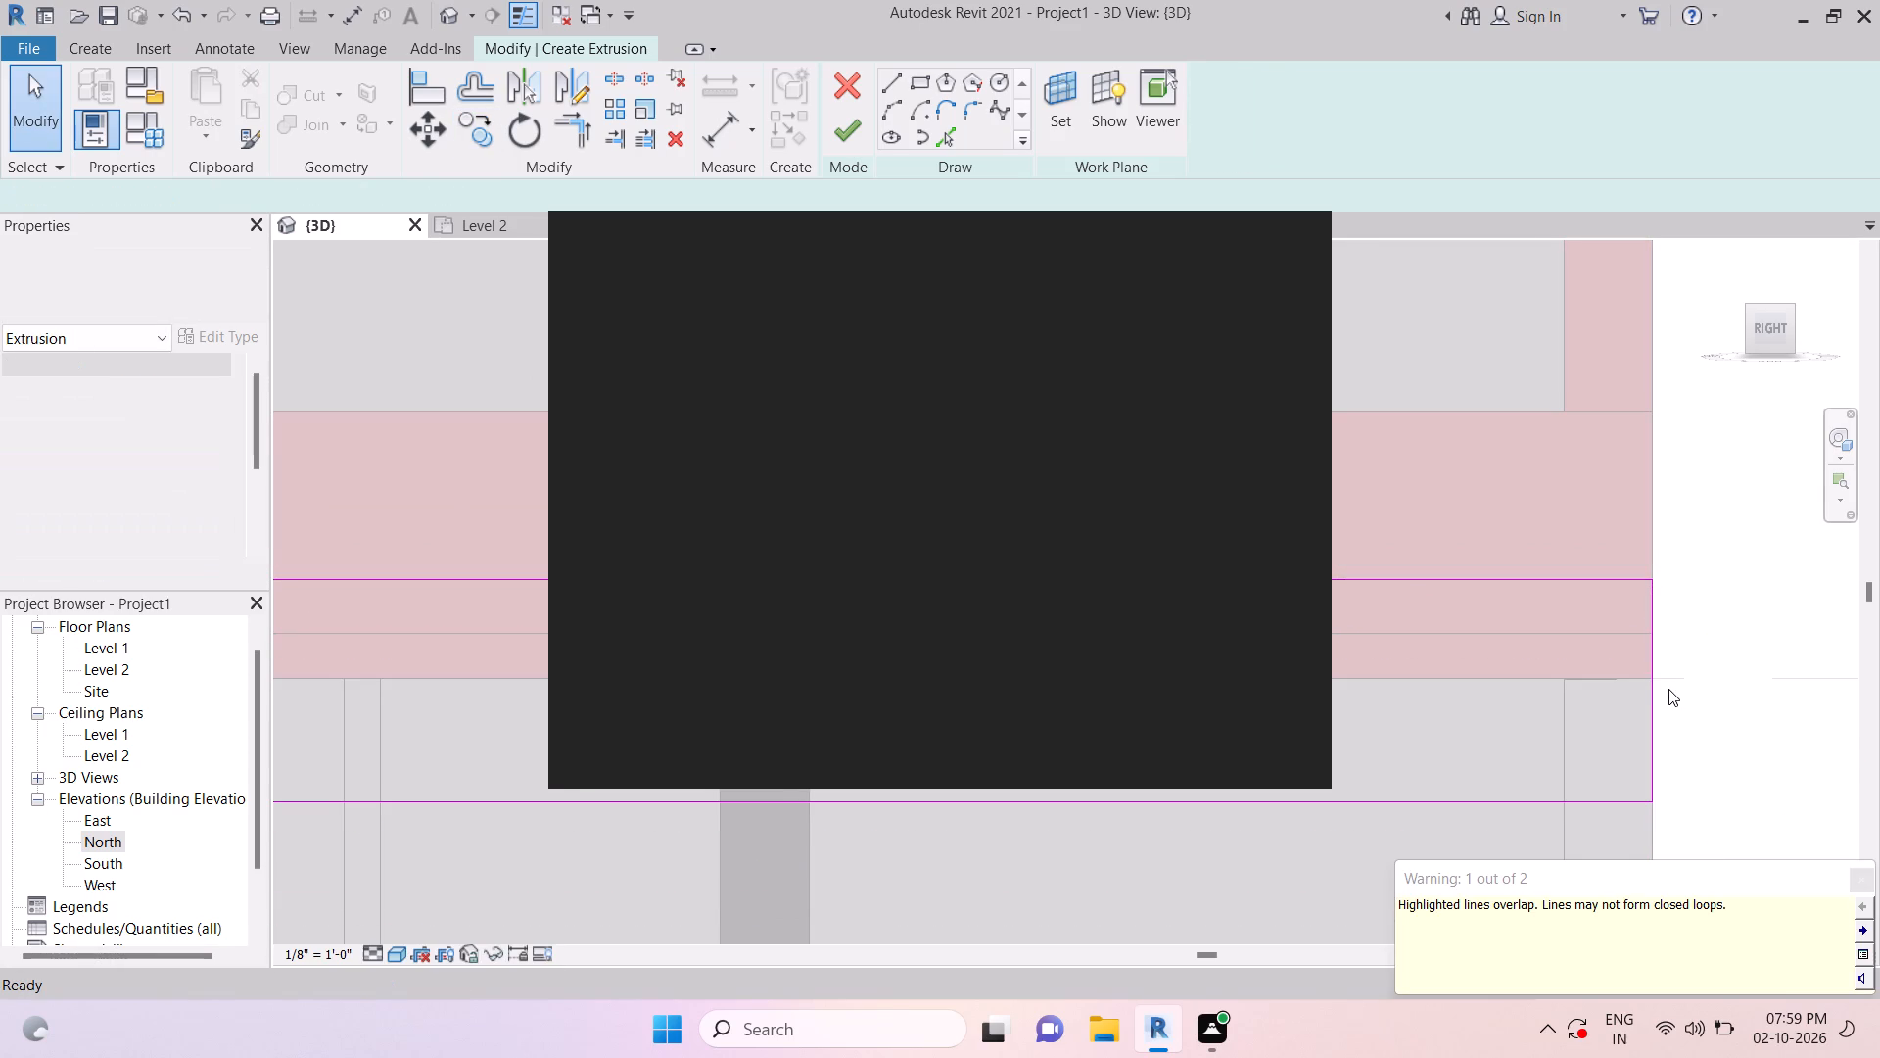
Move the whole rectangle down so its top corner meets the parapet's bottom corner at Level 2.
key("Tab")
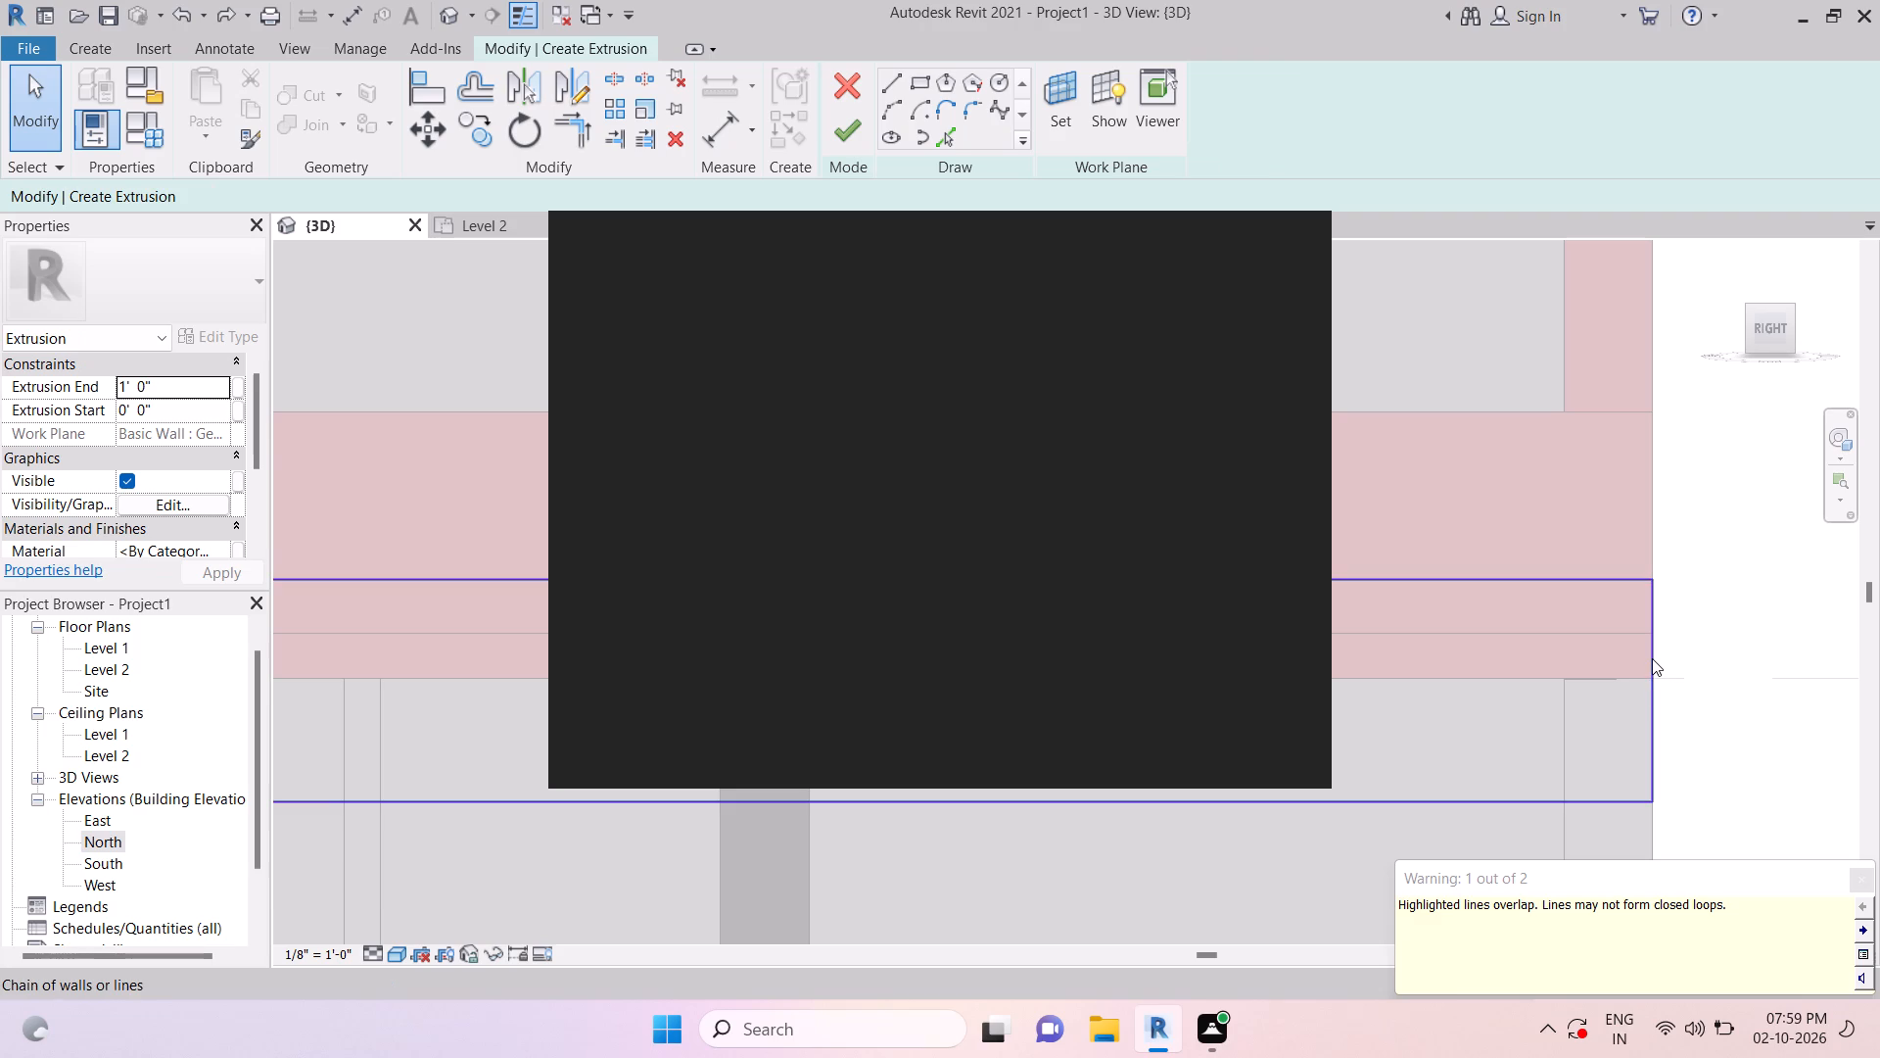
left_click(1652, 657)
left_click(427, 143)
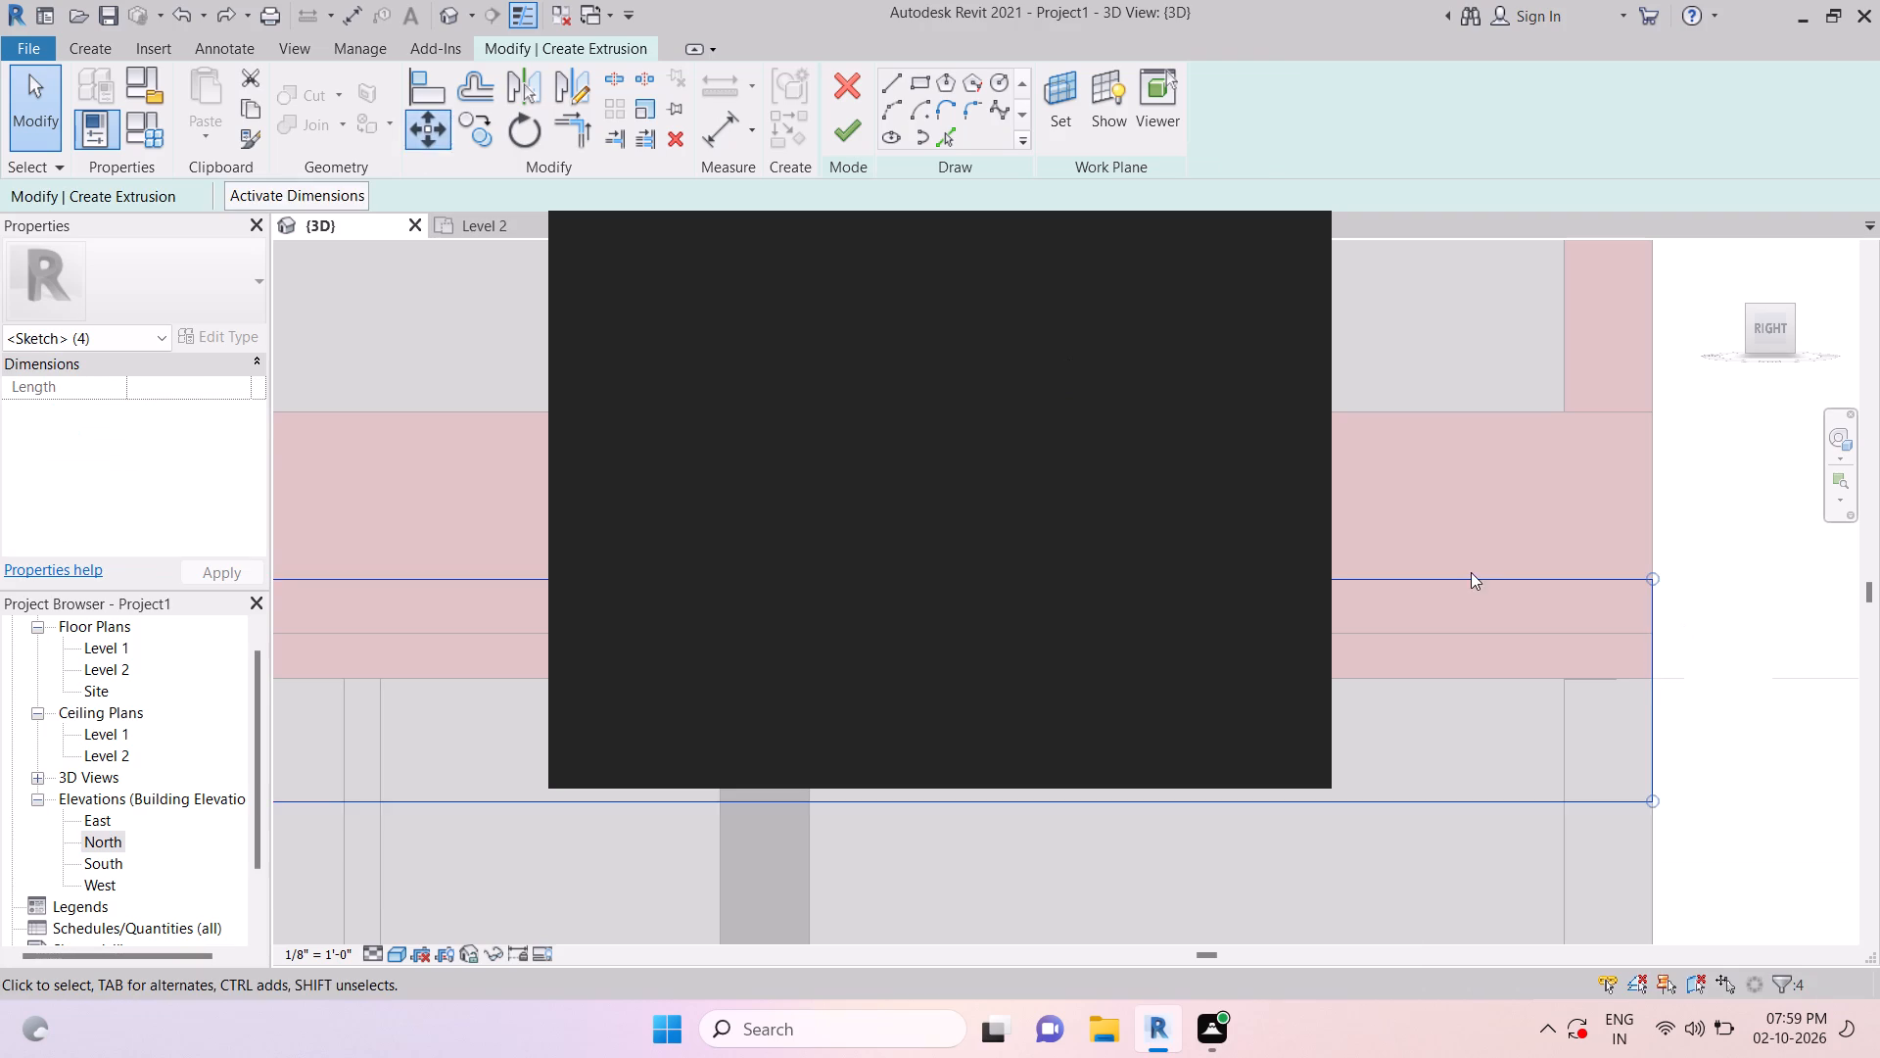
left_click(1649, 579)
left_click(1651, 683)
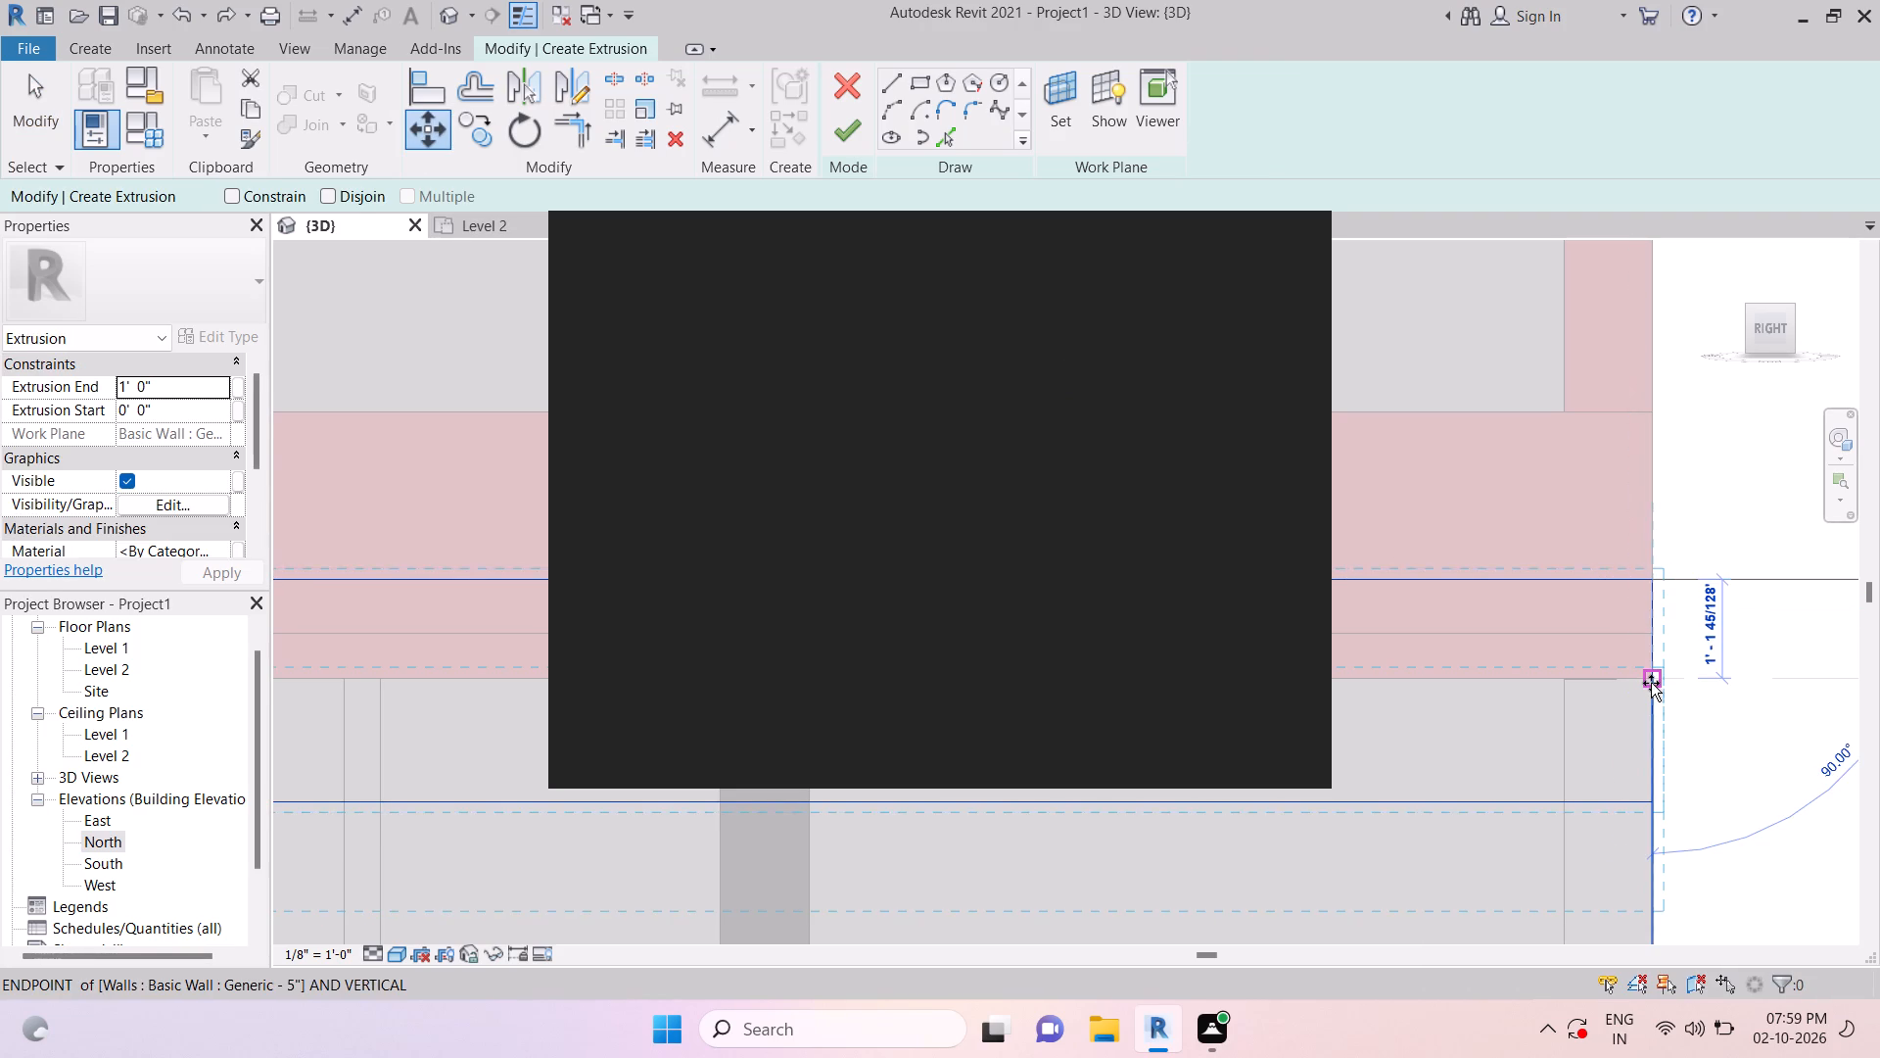
key("Escape")
key("Escape")
key("Escape")
Sketch a start-end-radius arc from the rectangle's lower-left corner, spanning 4' along the bottom line and bulging upward with a radius of about 4' 3".
scroll(1531, 605, "down", 4)
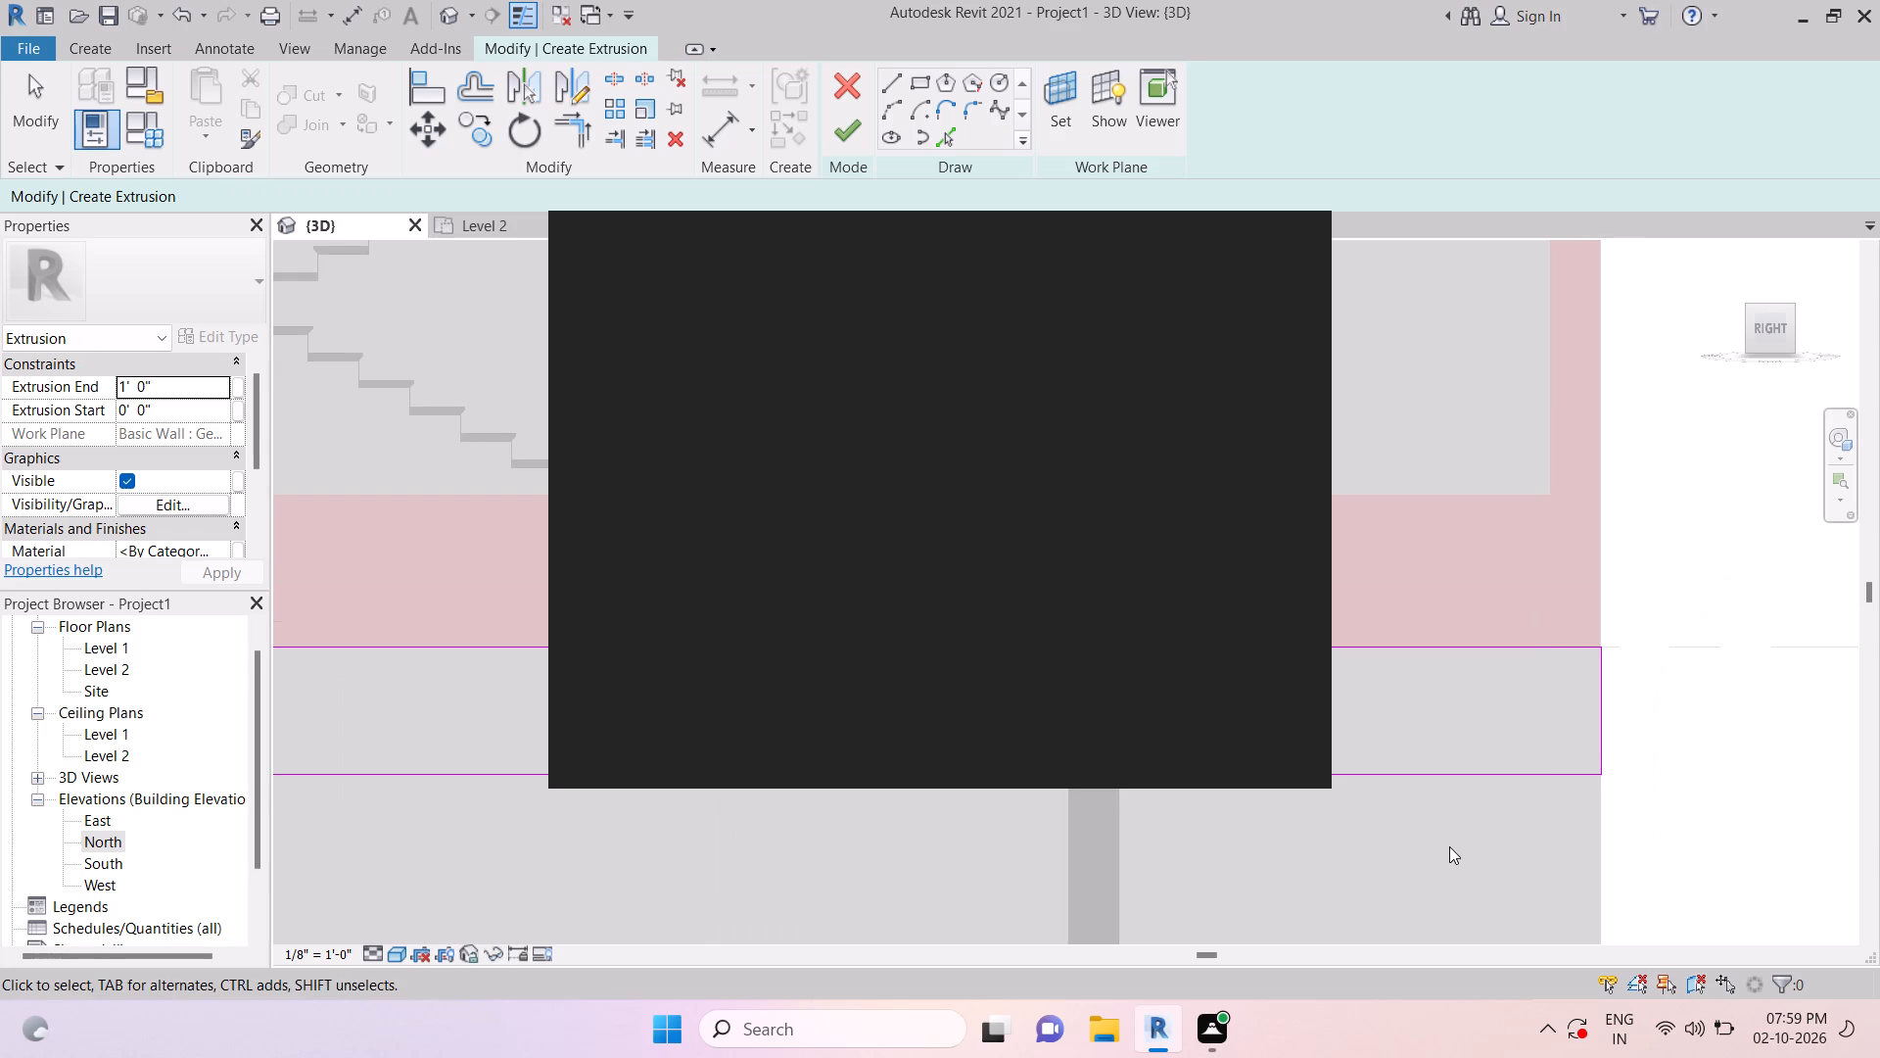
middle_click_drag(1453, 846, 1634, 870)
key("Escape")
scroll(1621, 861, "down", 6)
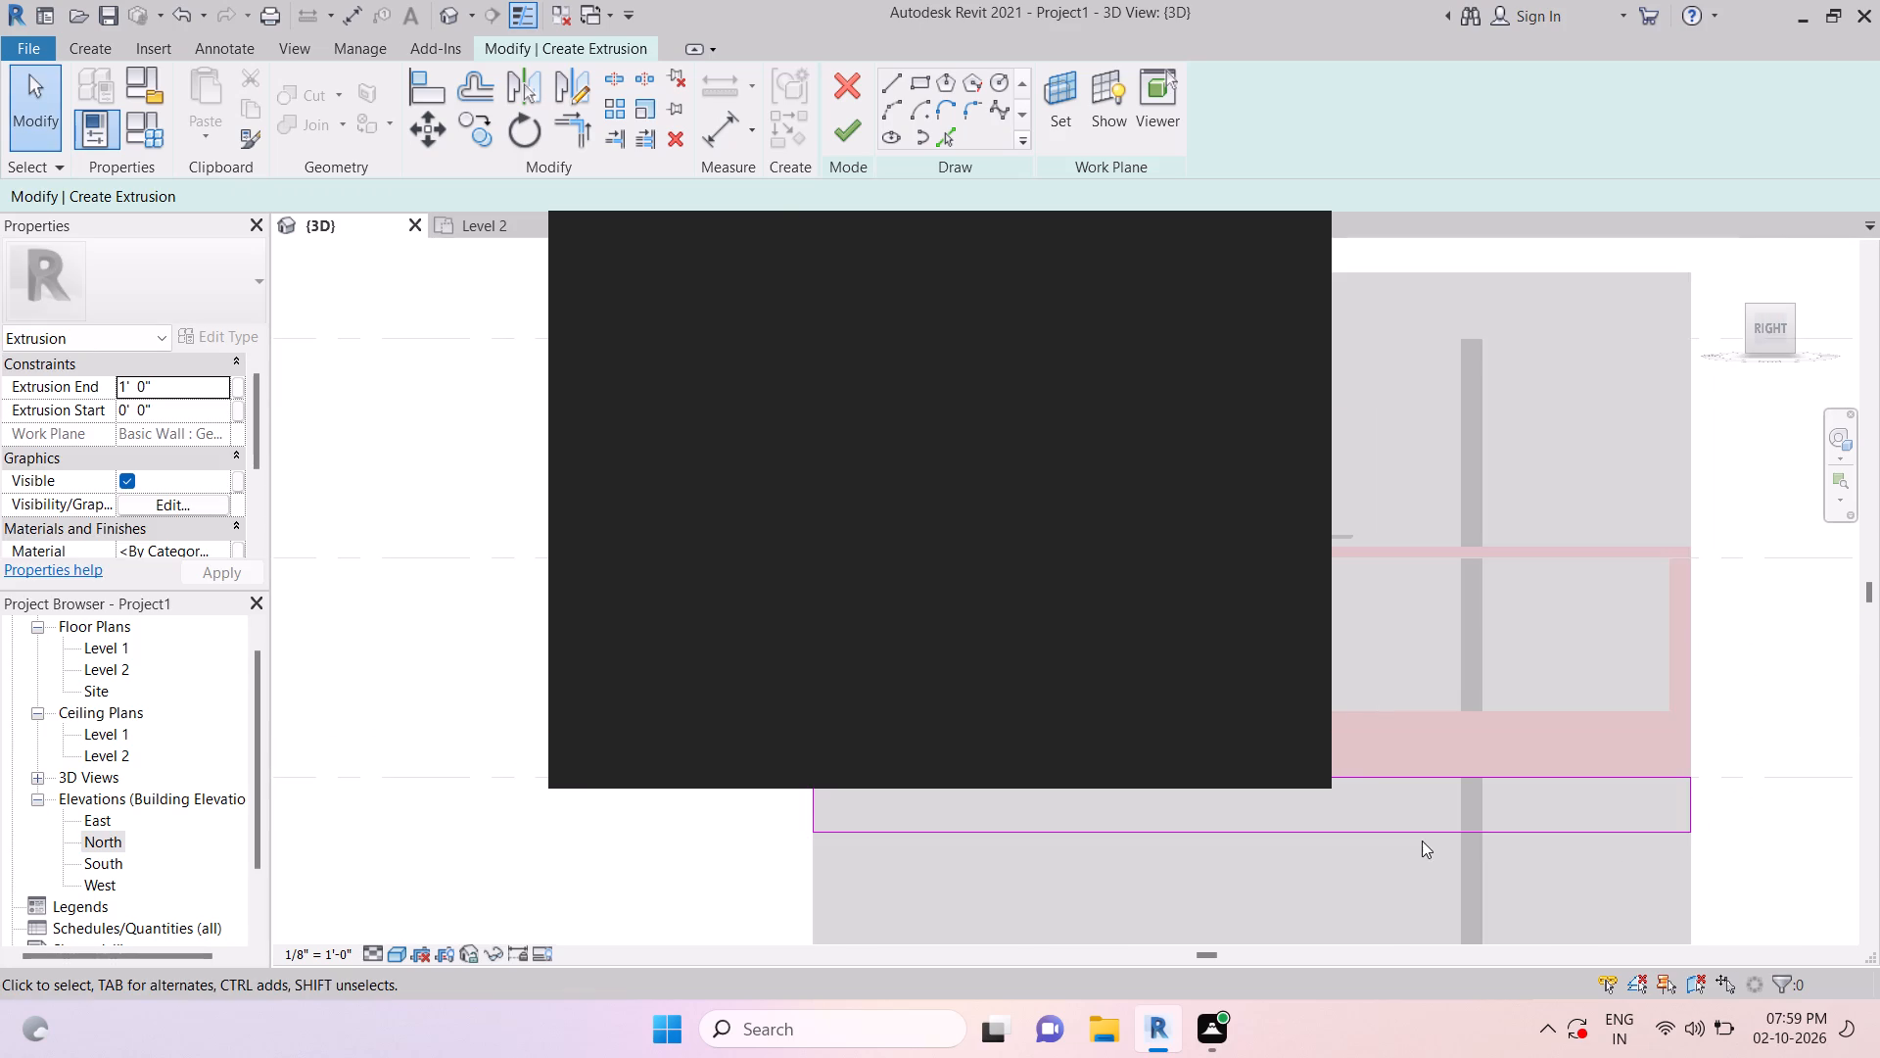
middle_click_drag(926, 869, 1386, 854)
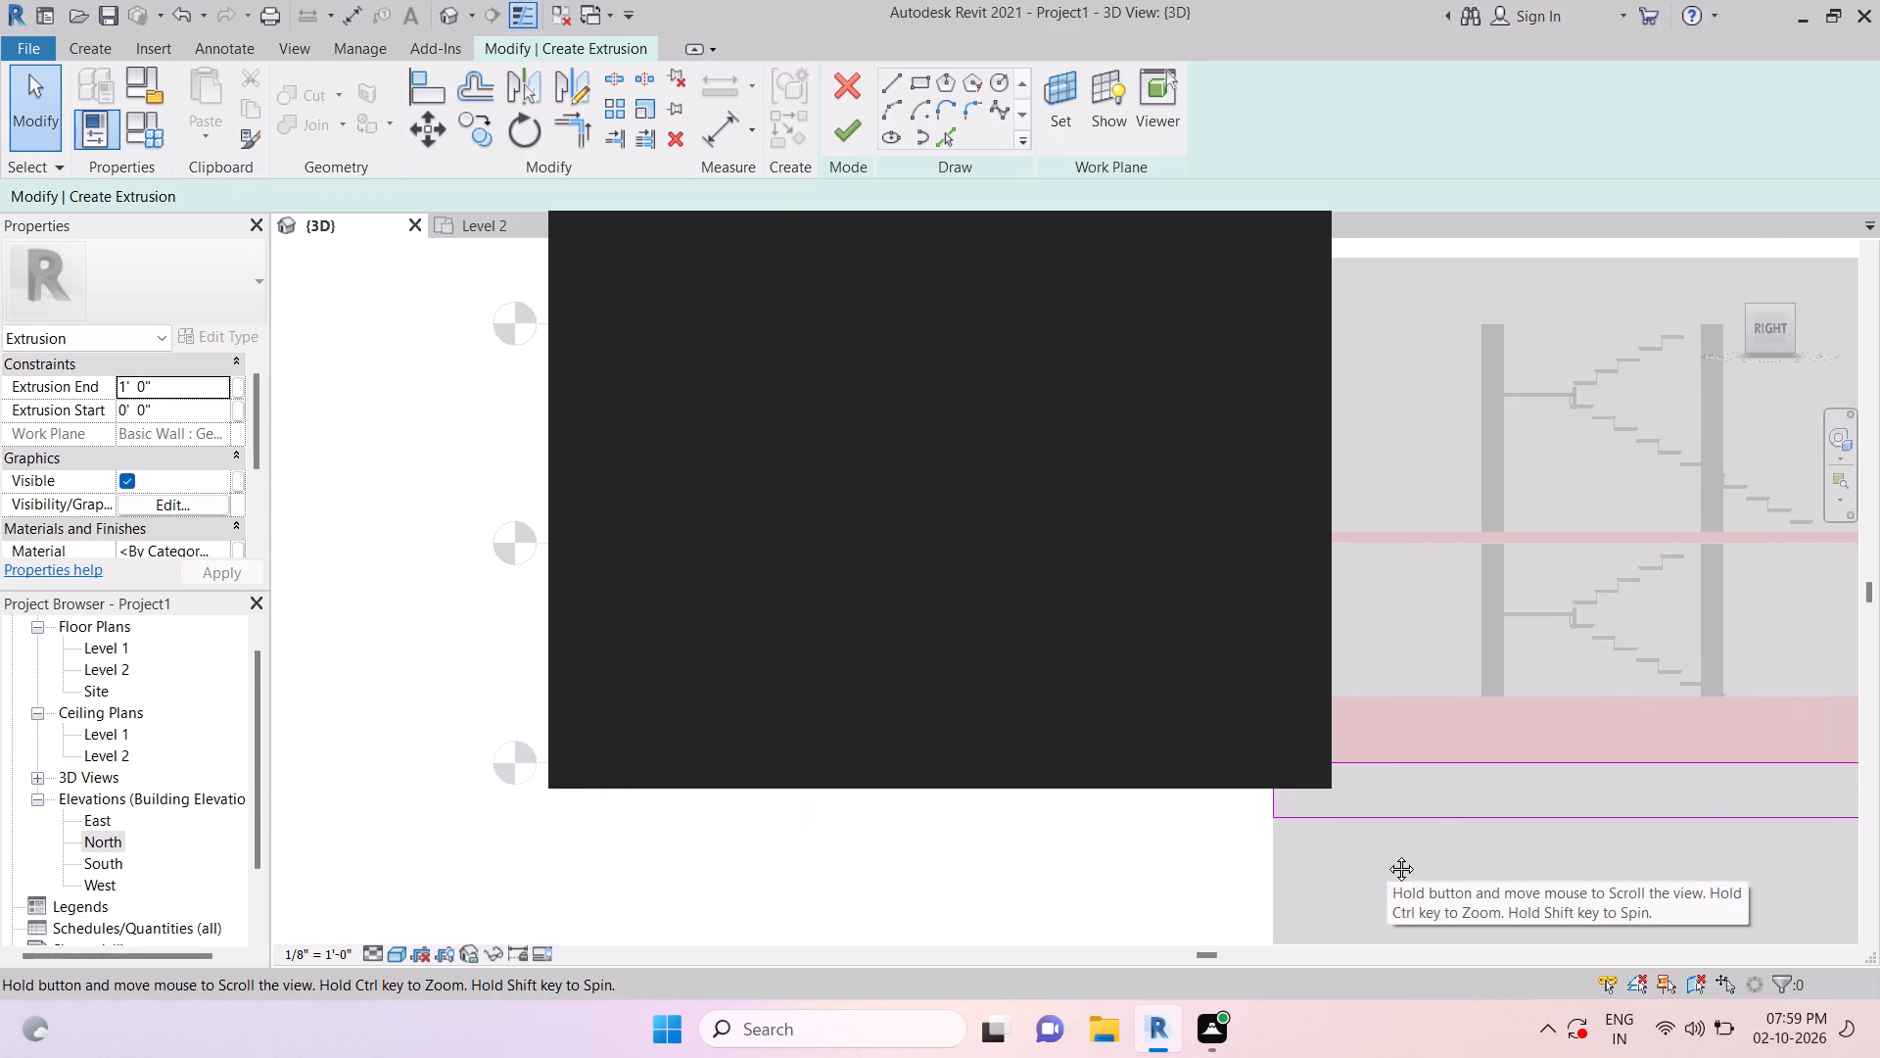
middle_click_drag(1386, 854, 1037, 869)
key("Escape")
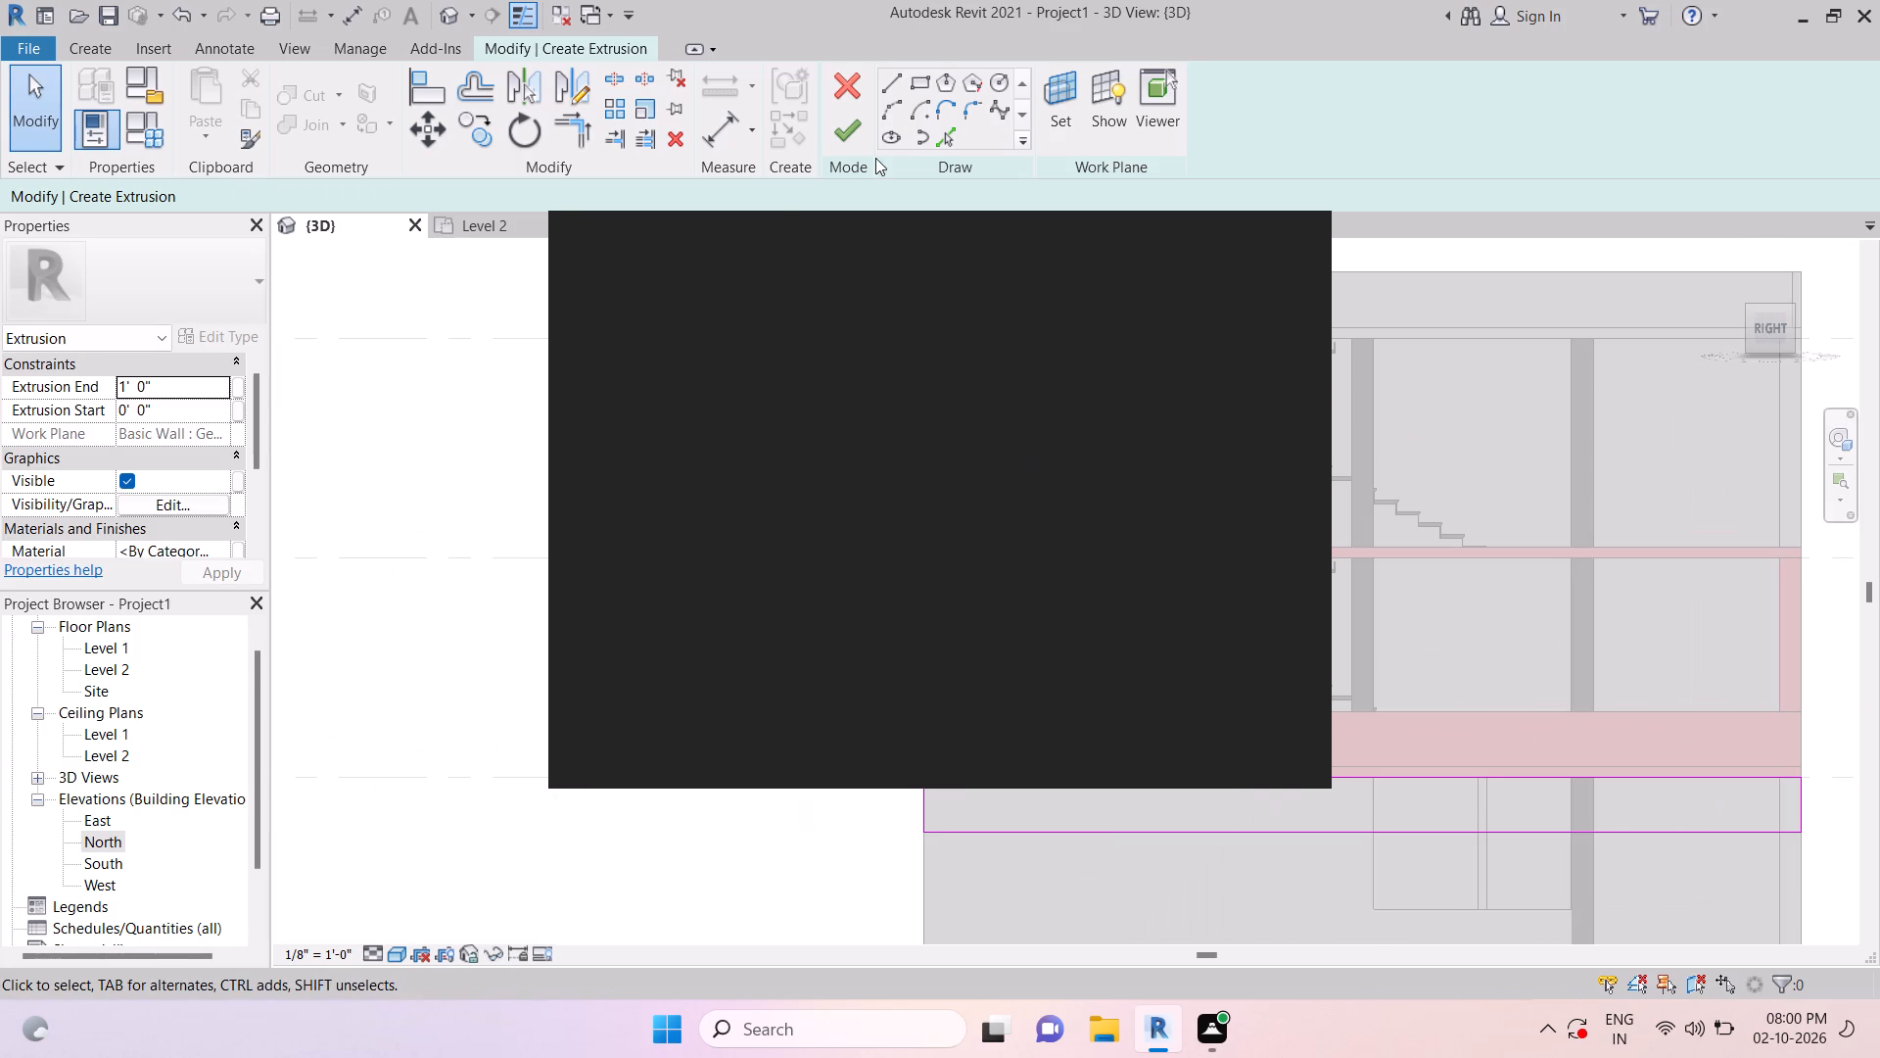
left_click(897, 106)
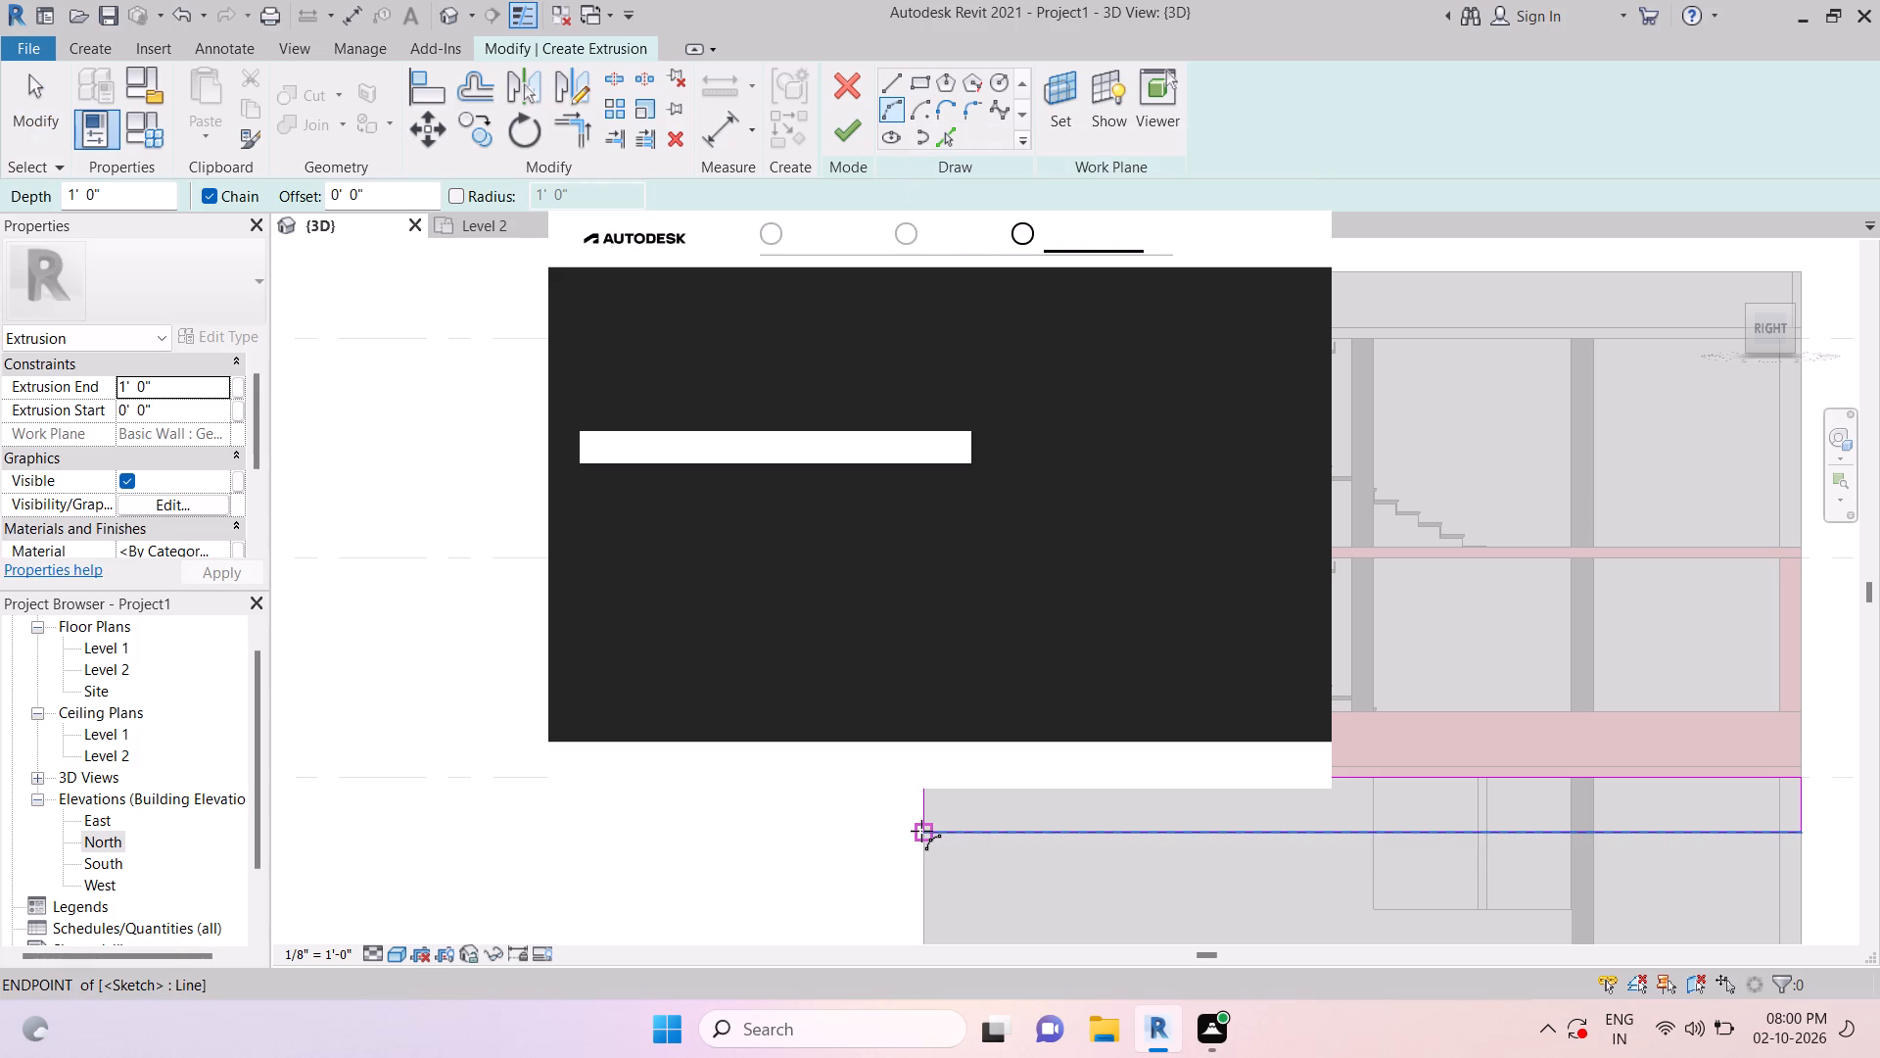
left_click(1307, 245)
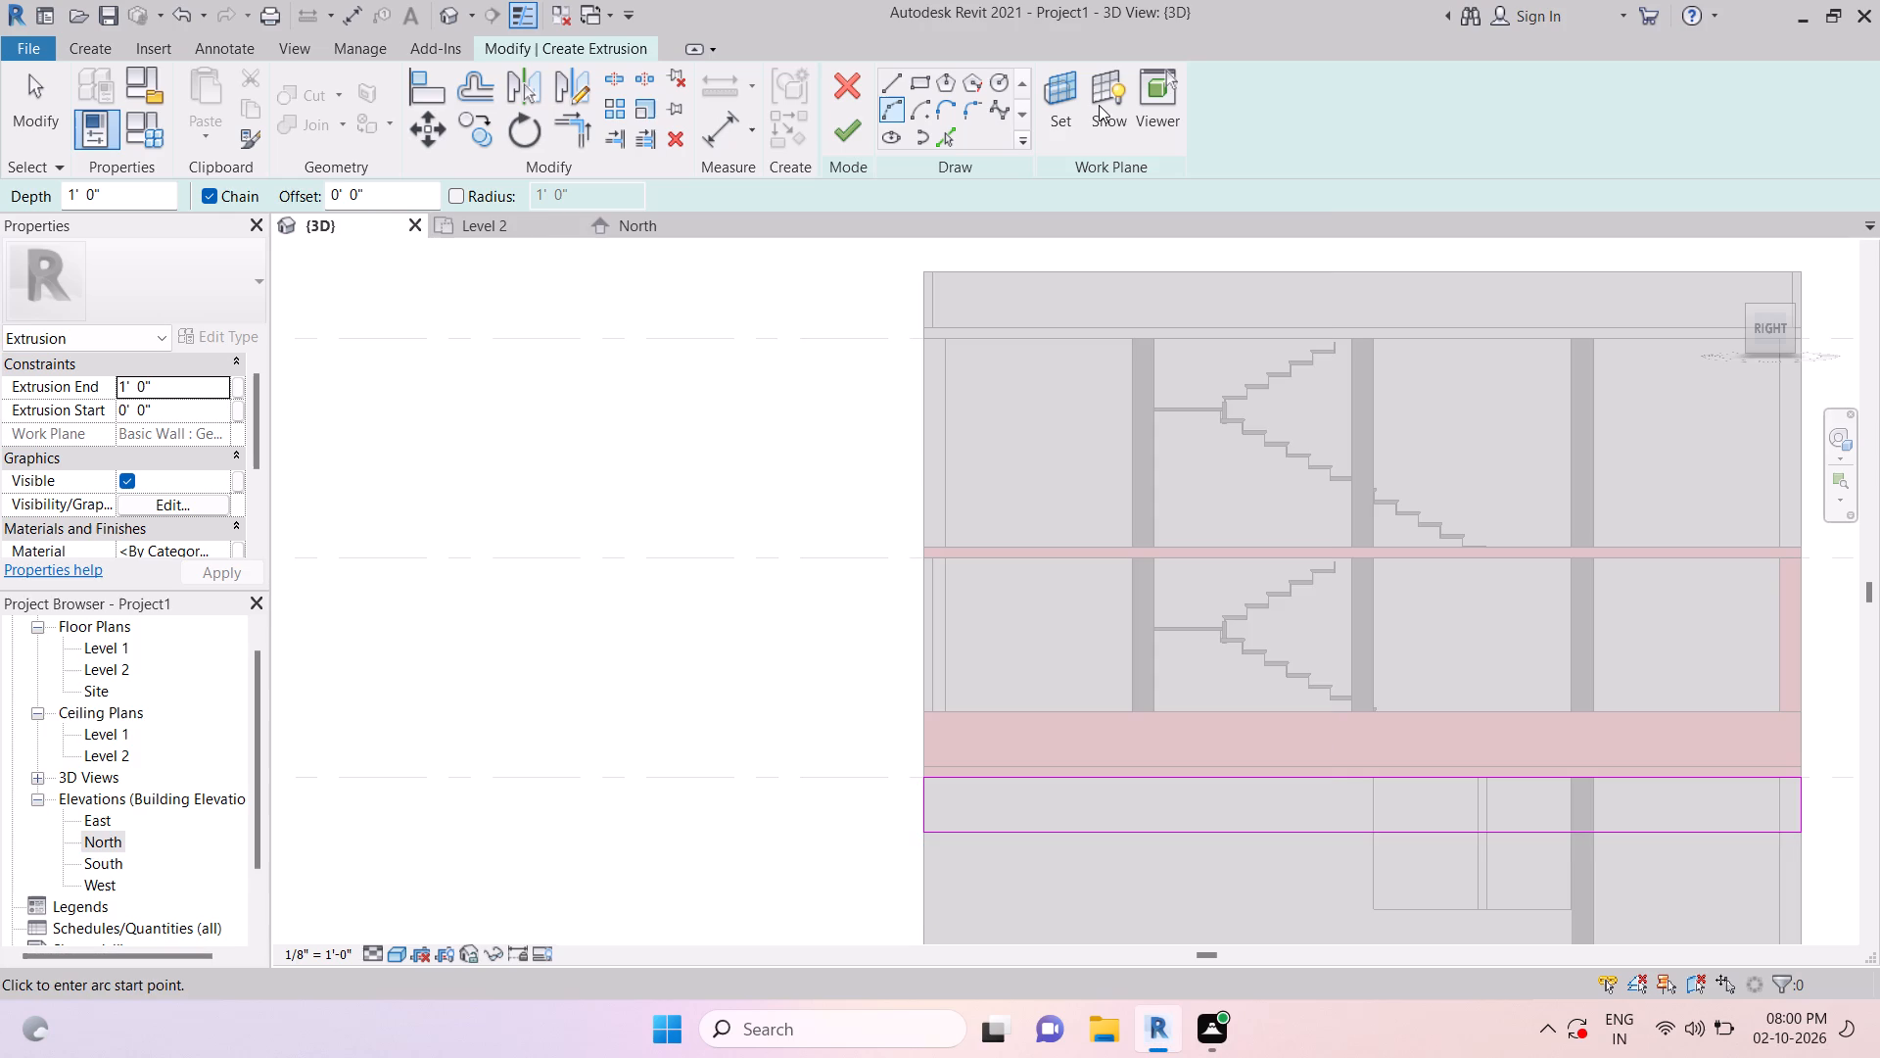
middle_click_drag(1081, 855, 983, 753)
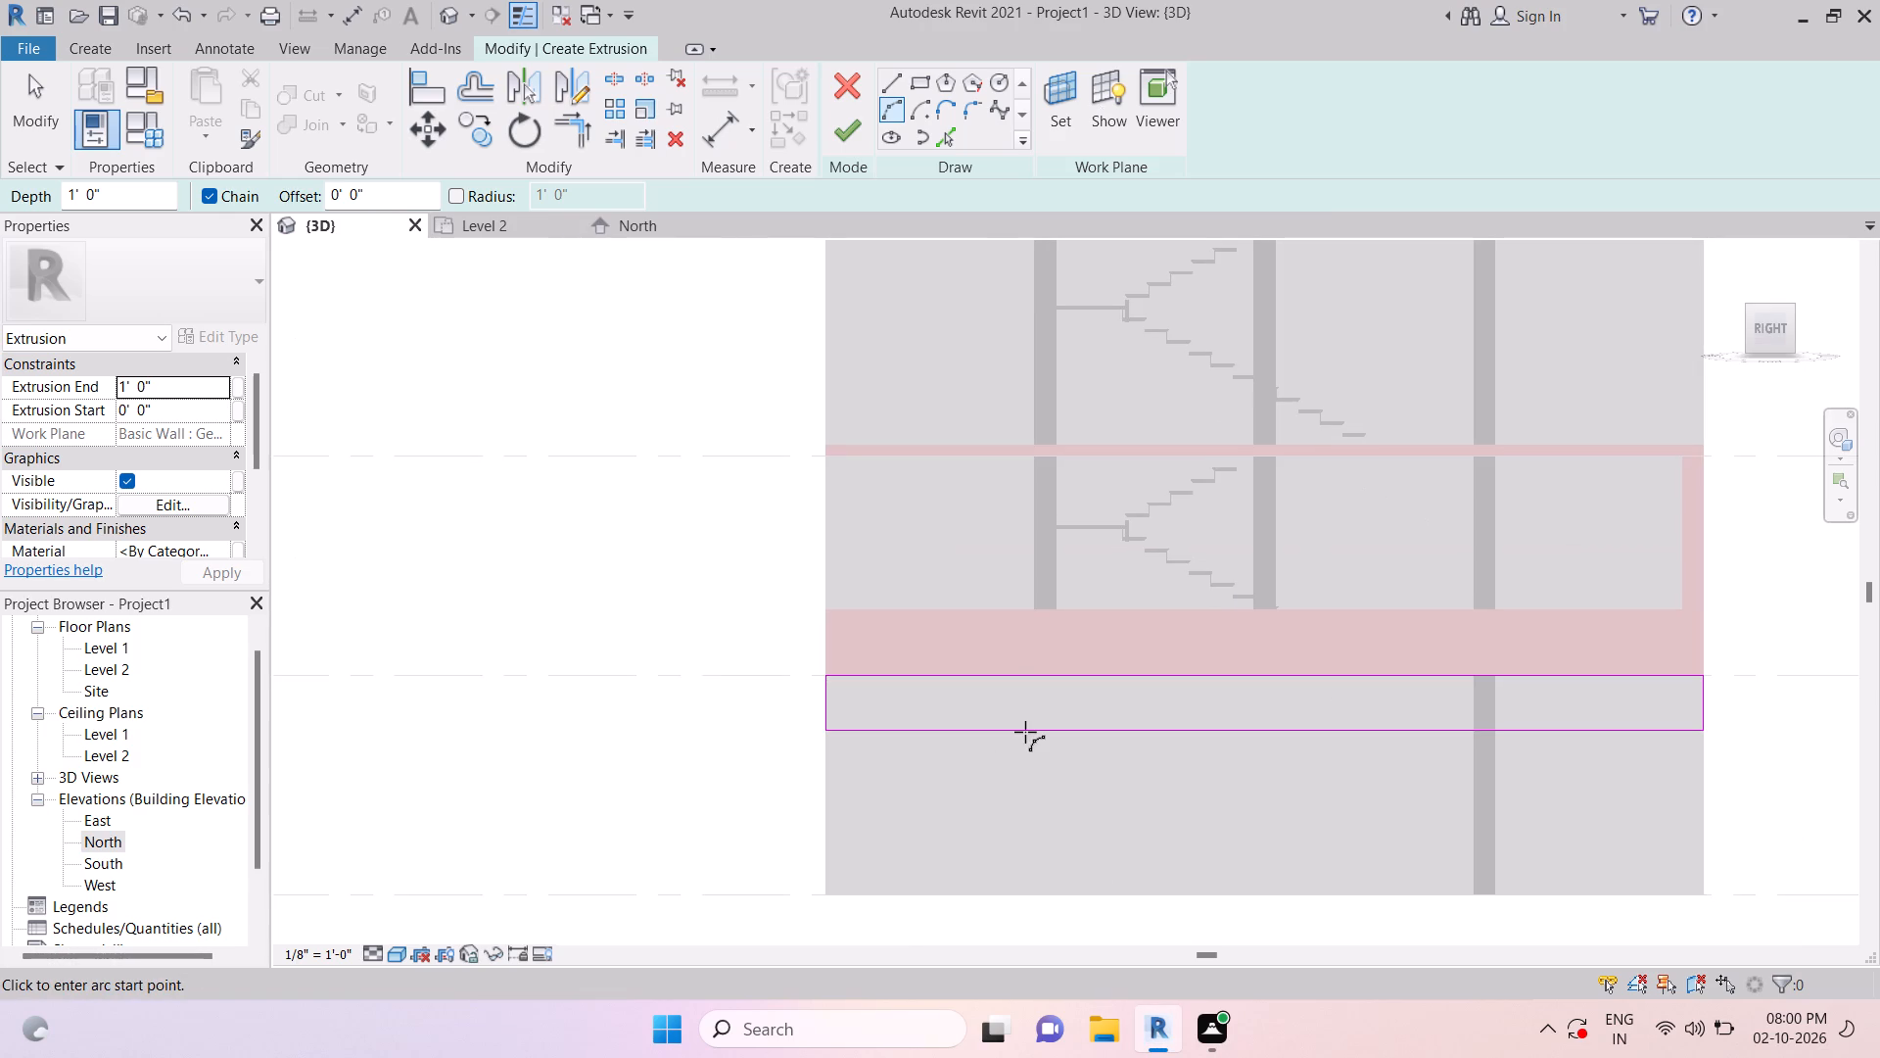
scroll(1094, 835, "up", 1)
middle_click_drag(1092, 833, 930, 744)
scroll(665, 625, "up", 3)
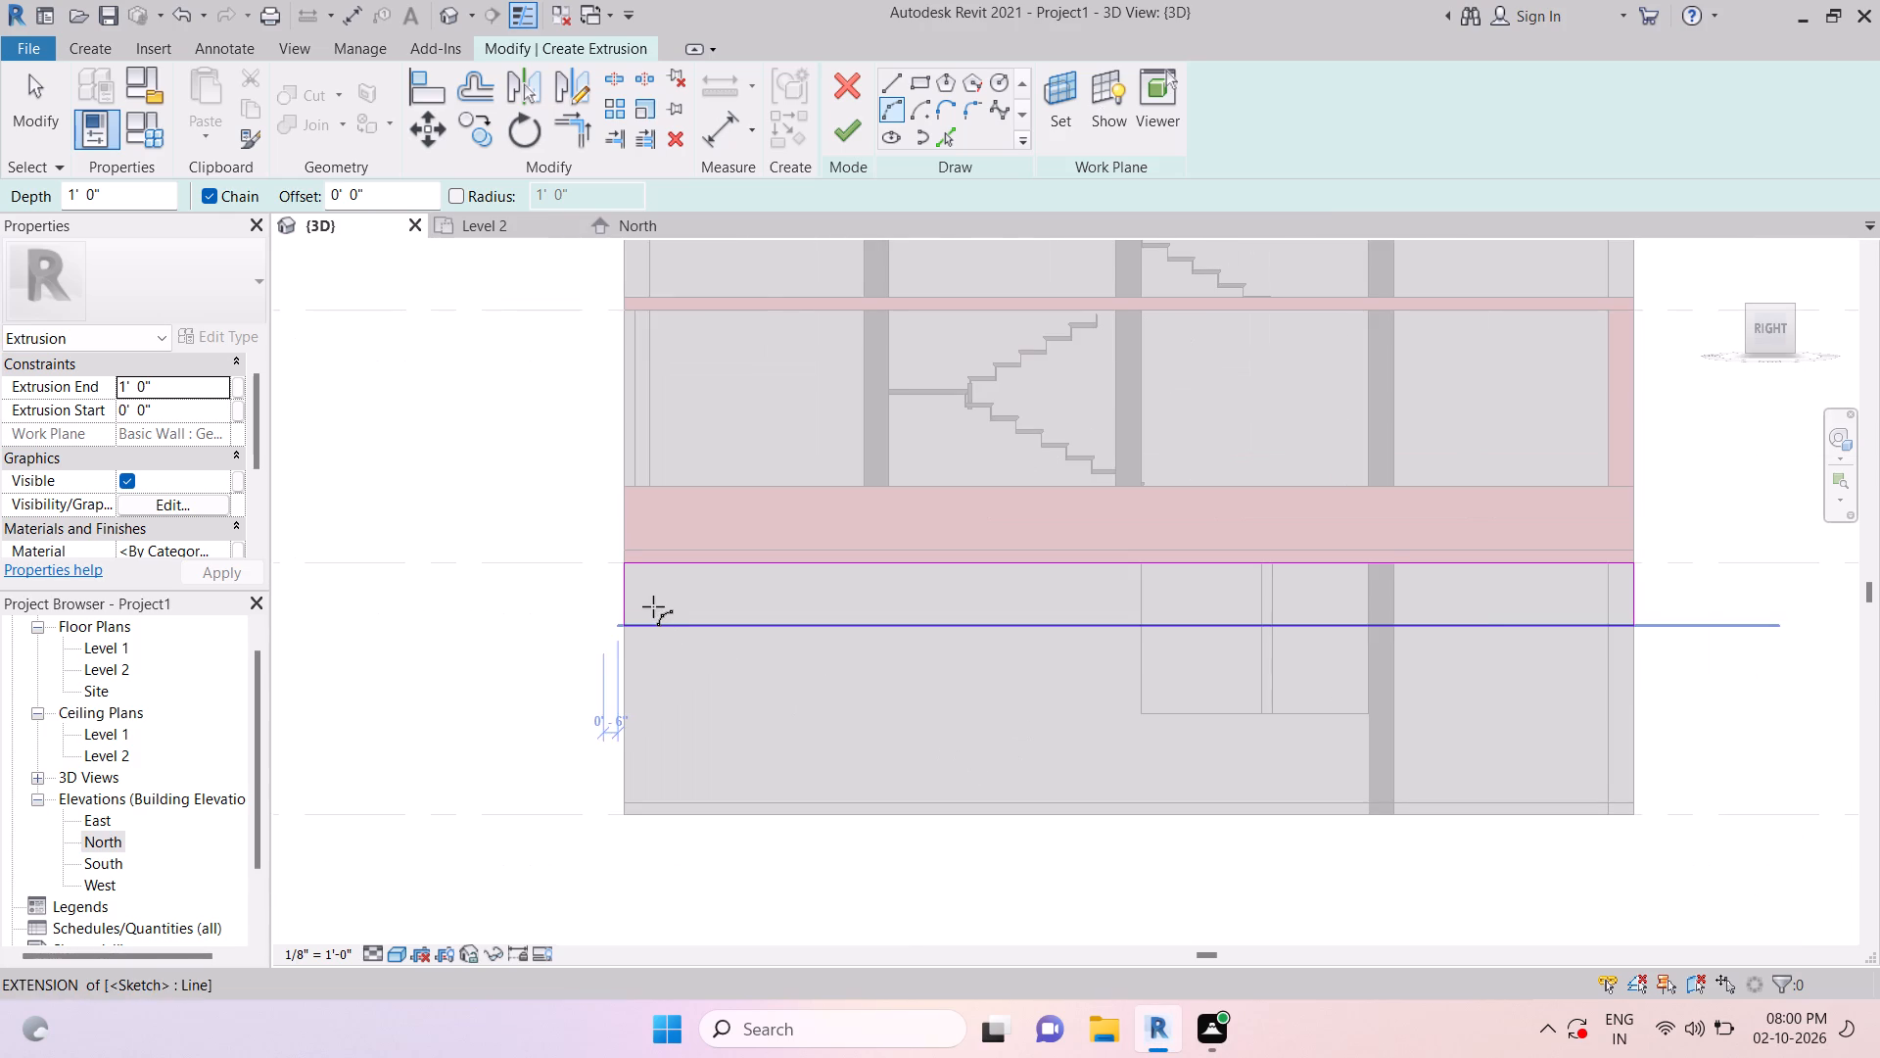
scroll(653, 606, "up", 6)
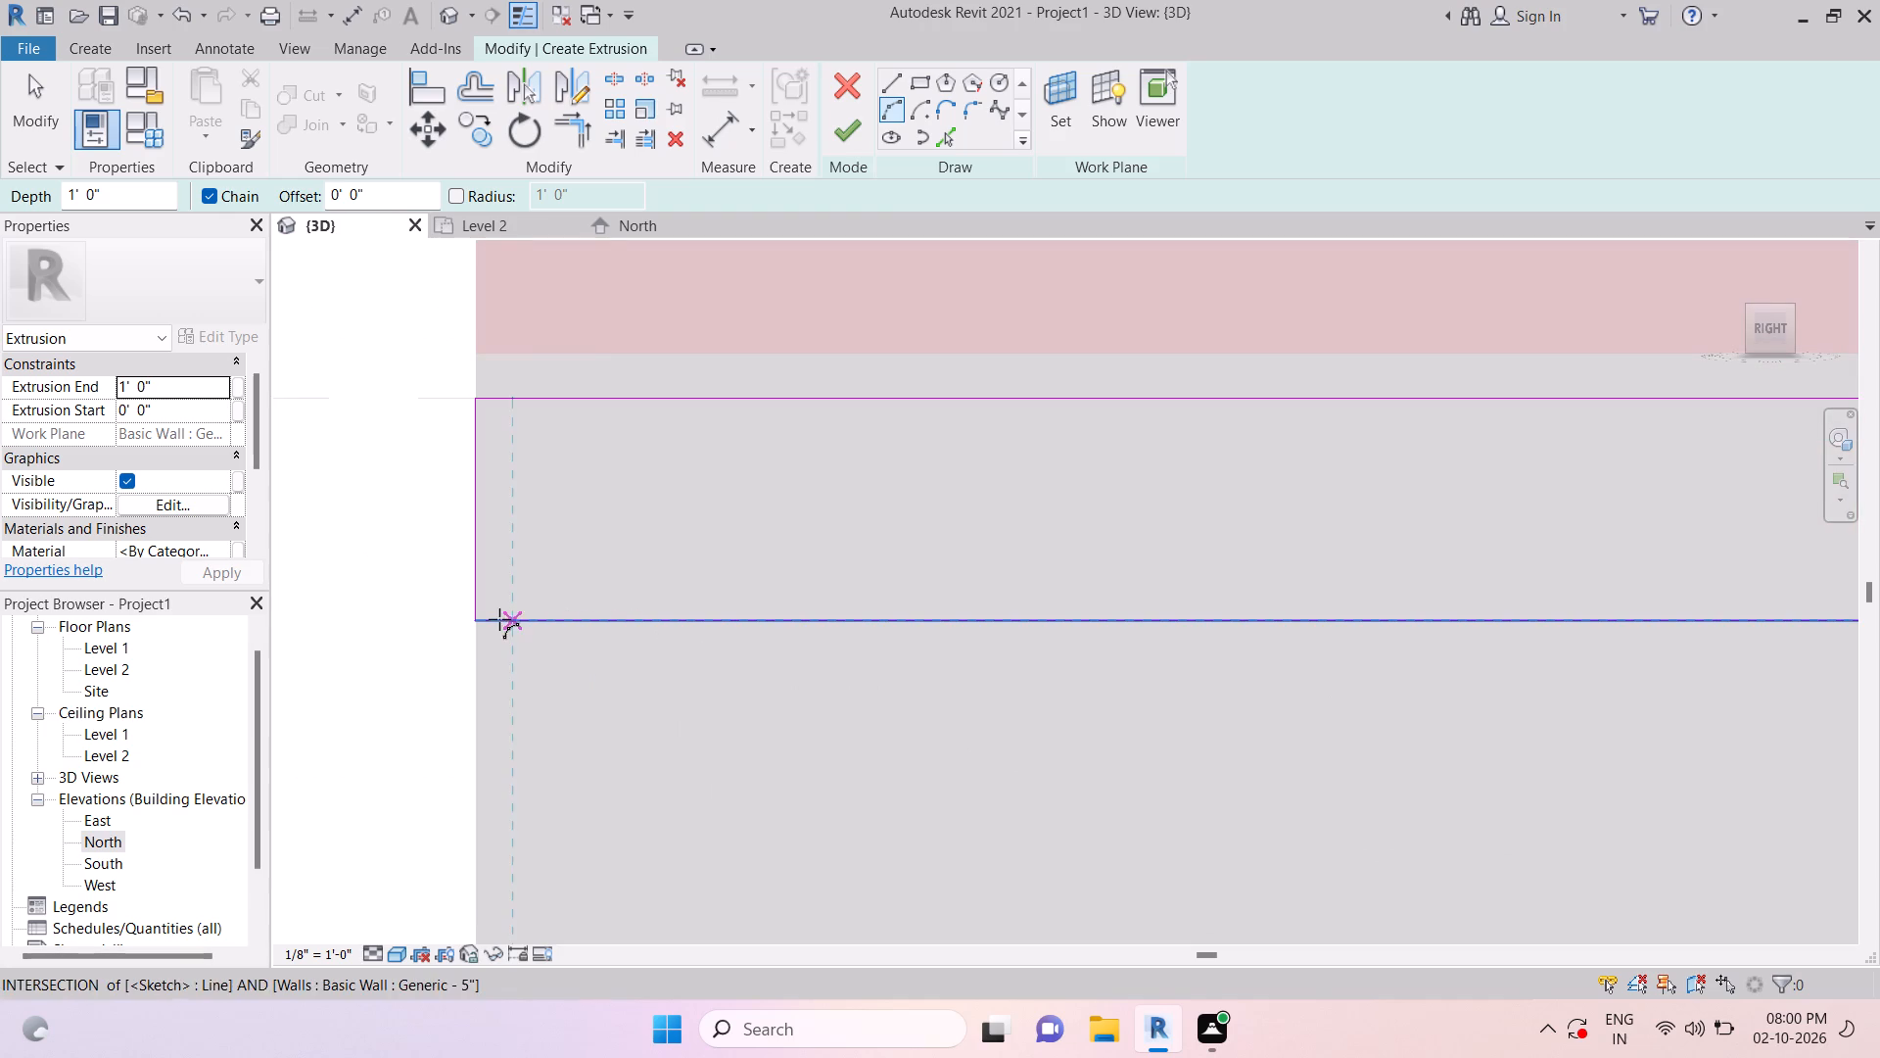
left_click(480, 617)
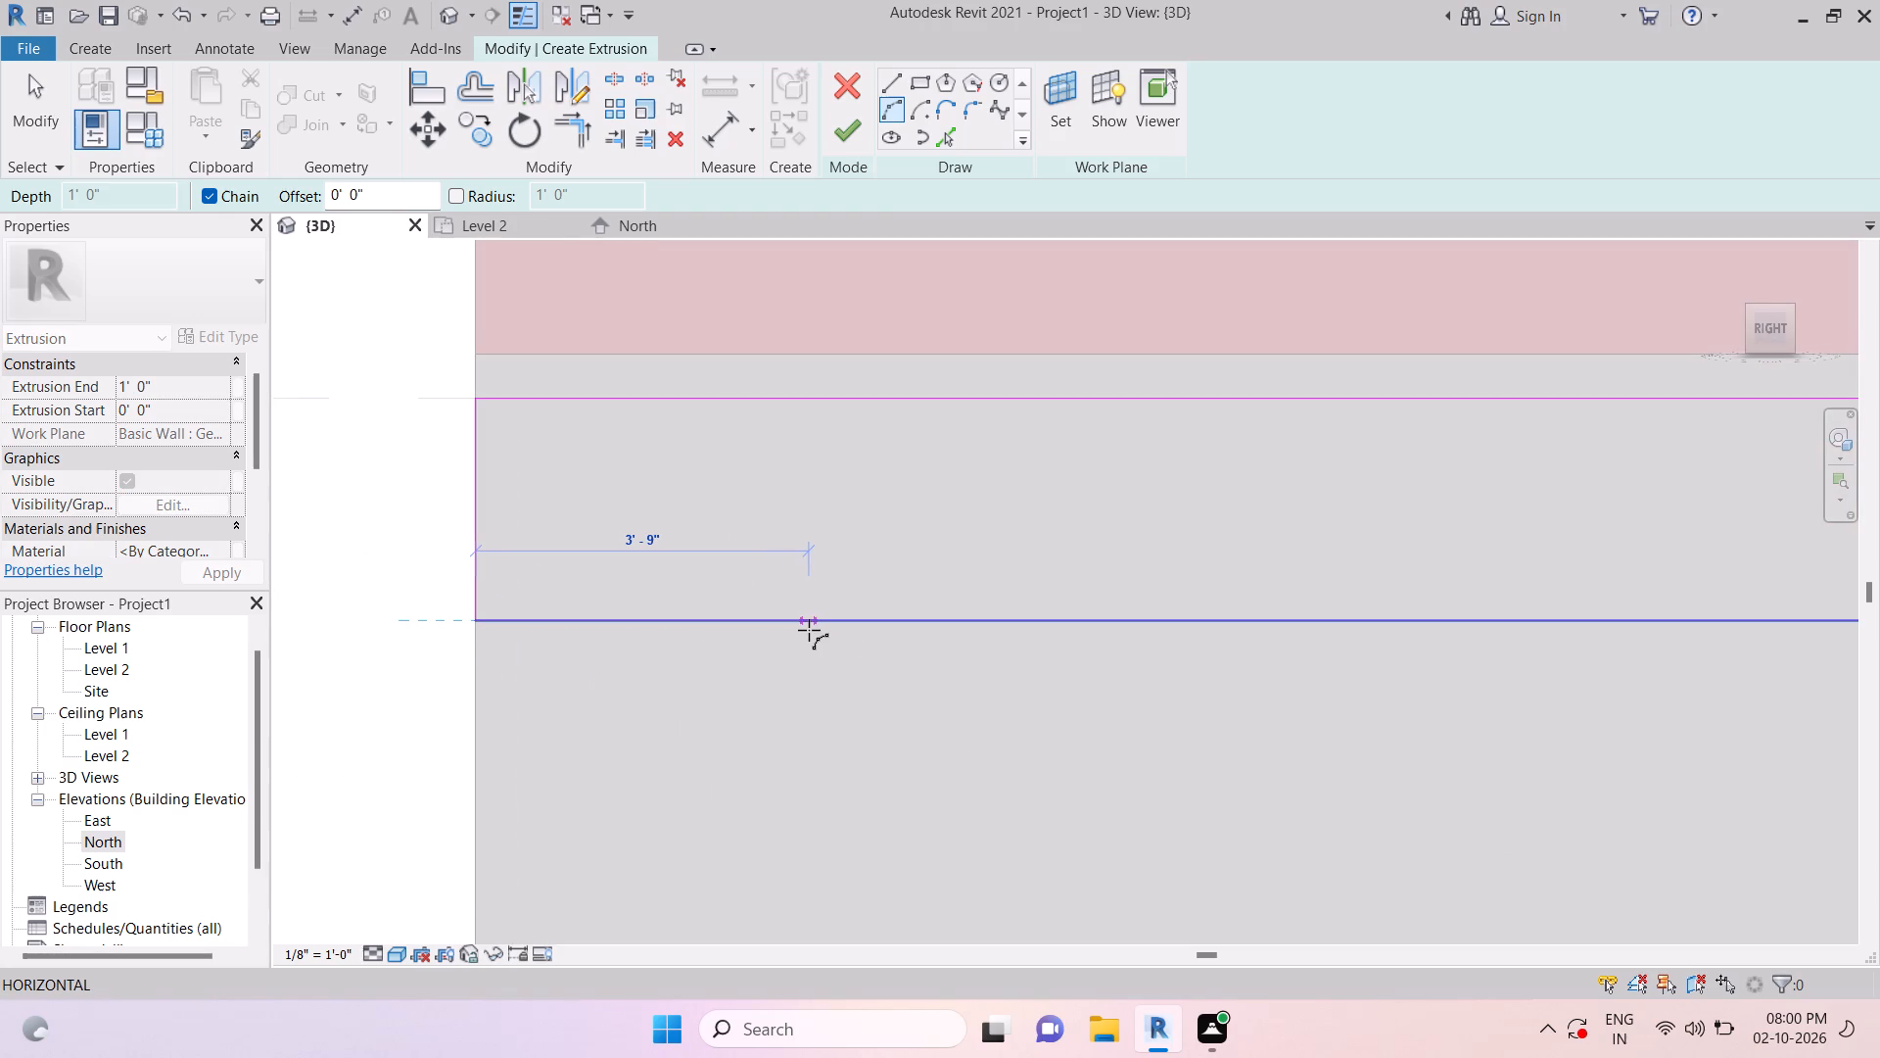
key("4")
key("apostrophe")
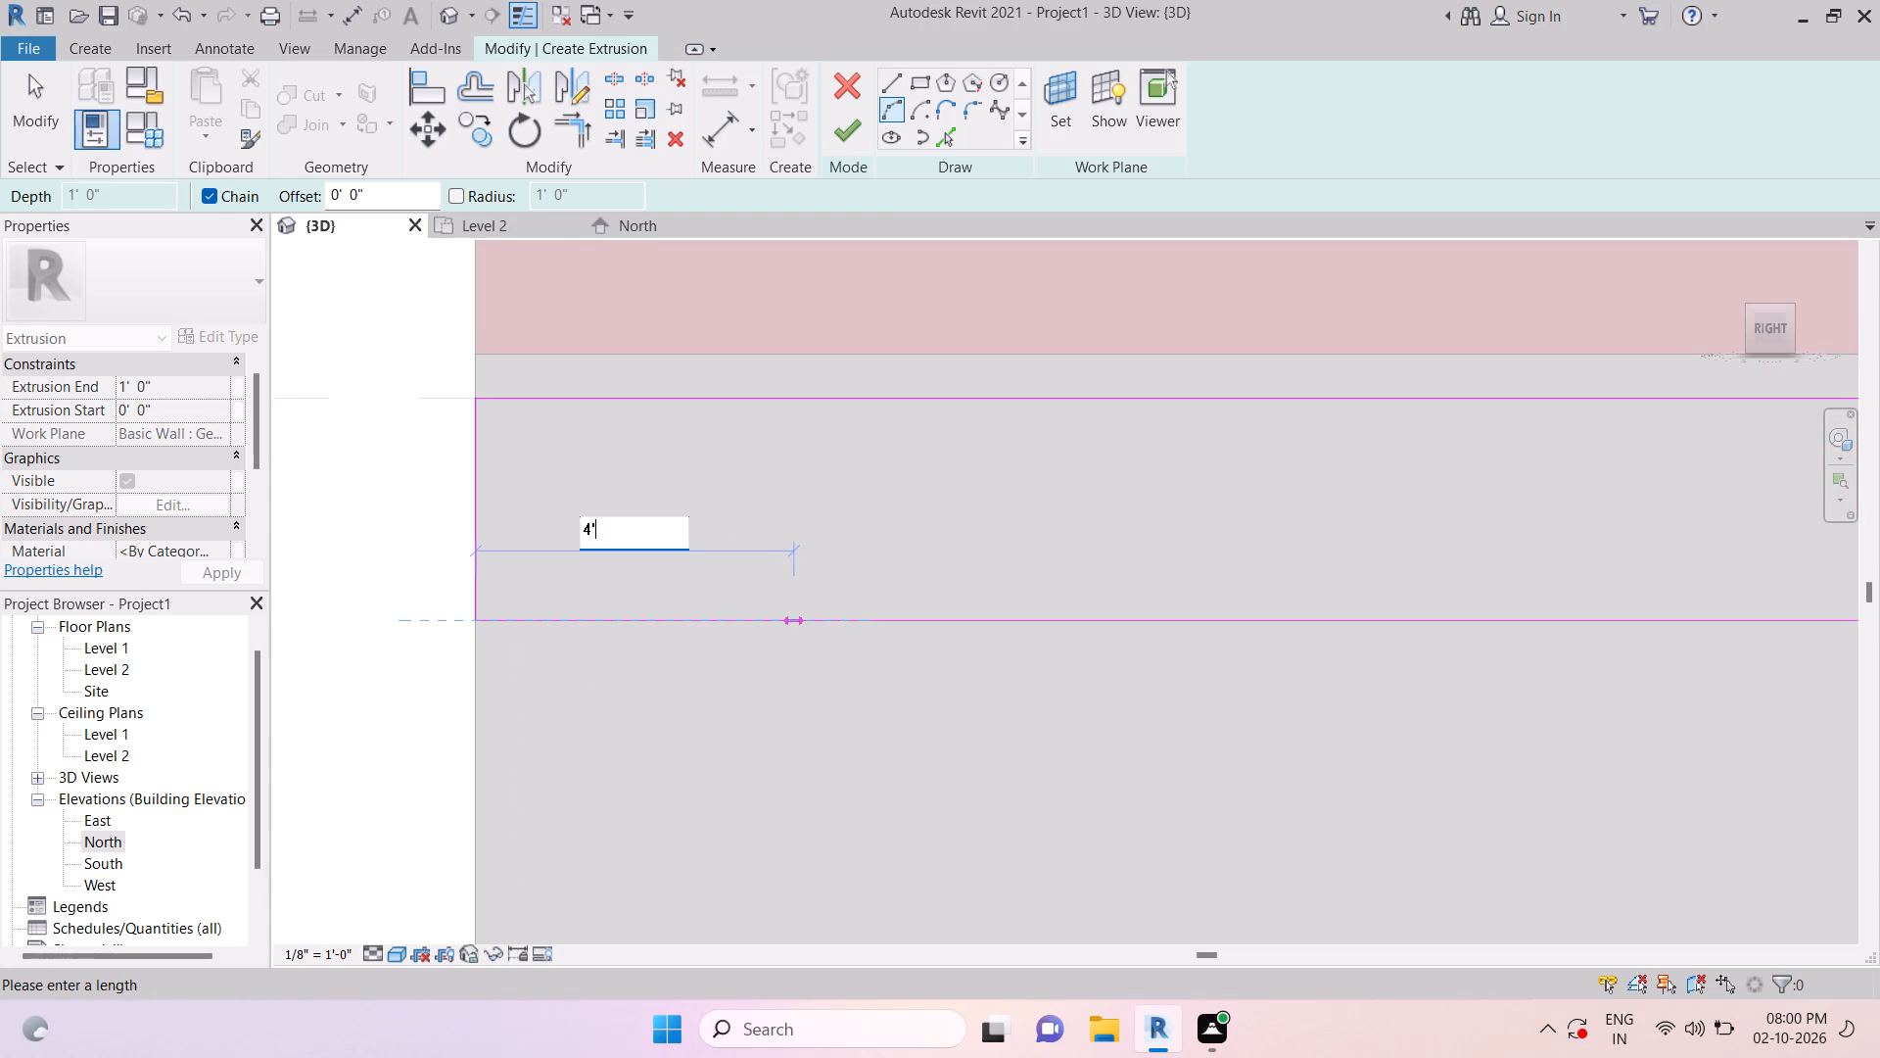
key("Return")
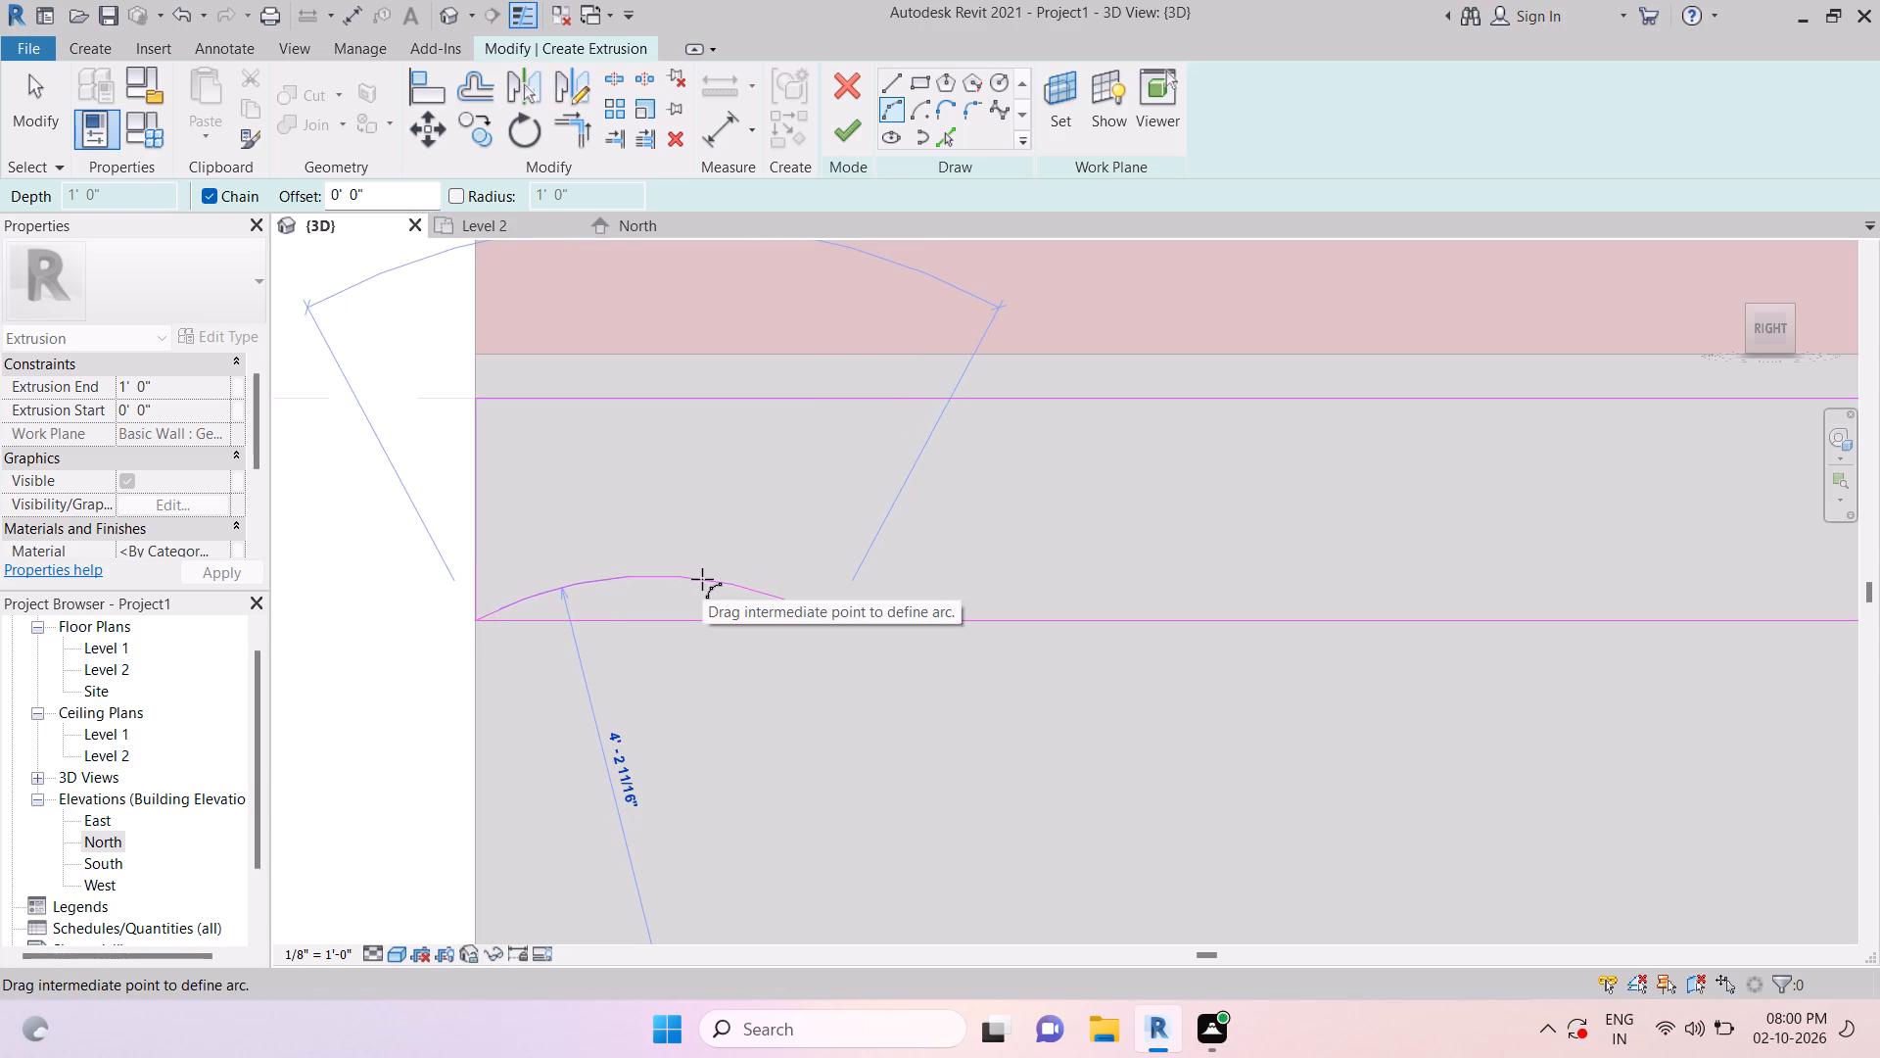
left_click(702, 579)
key("Escape")
key("Escape")
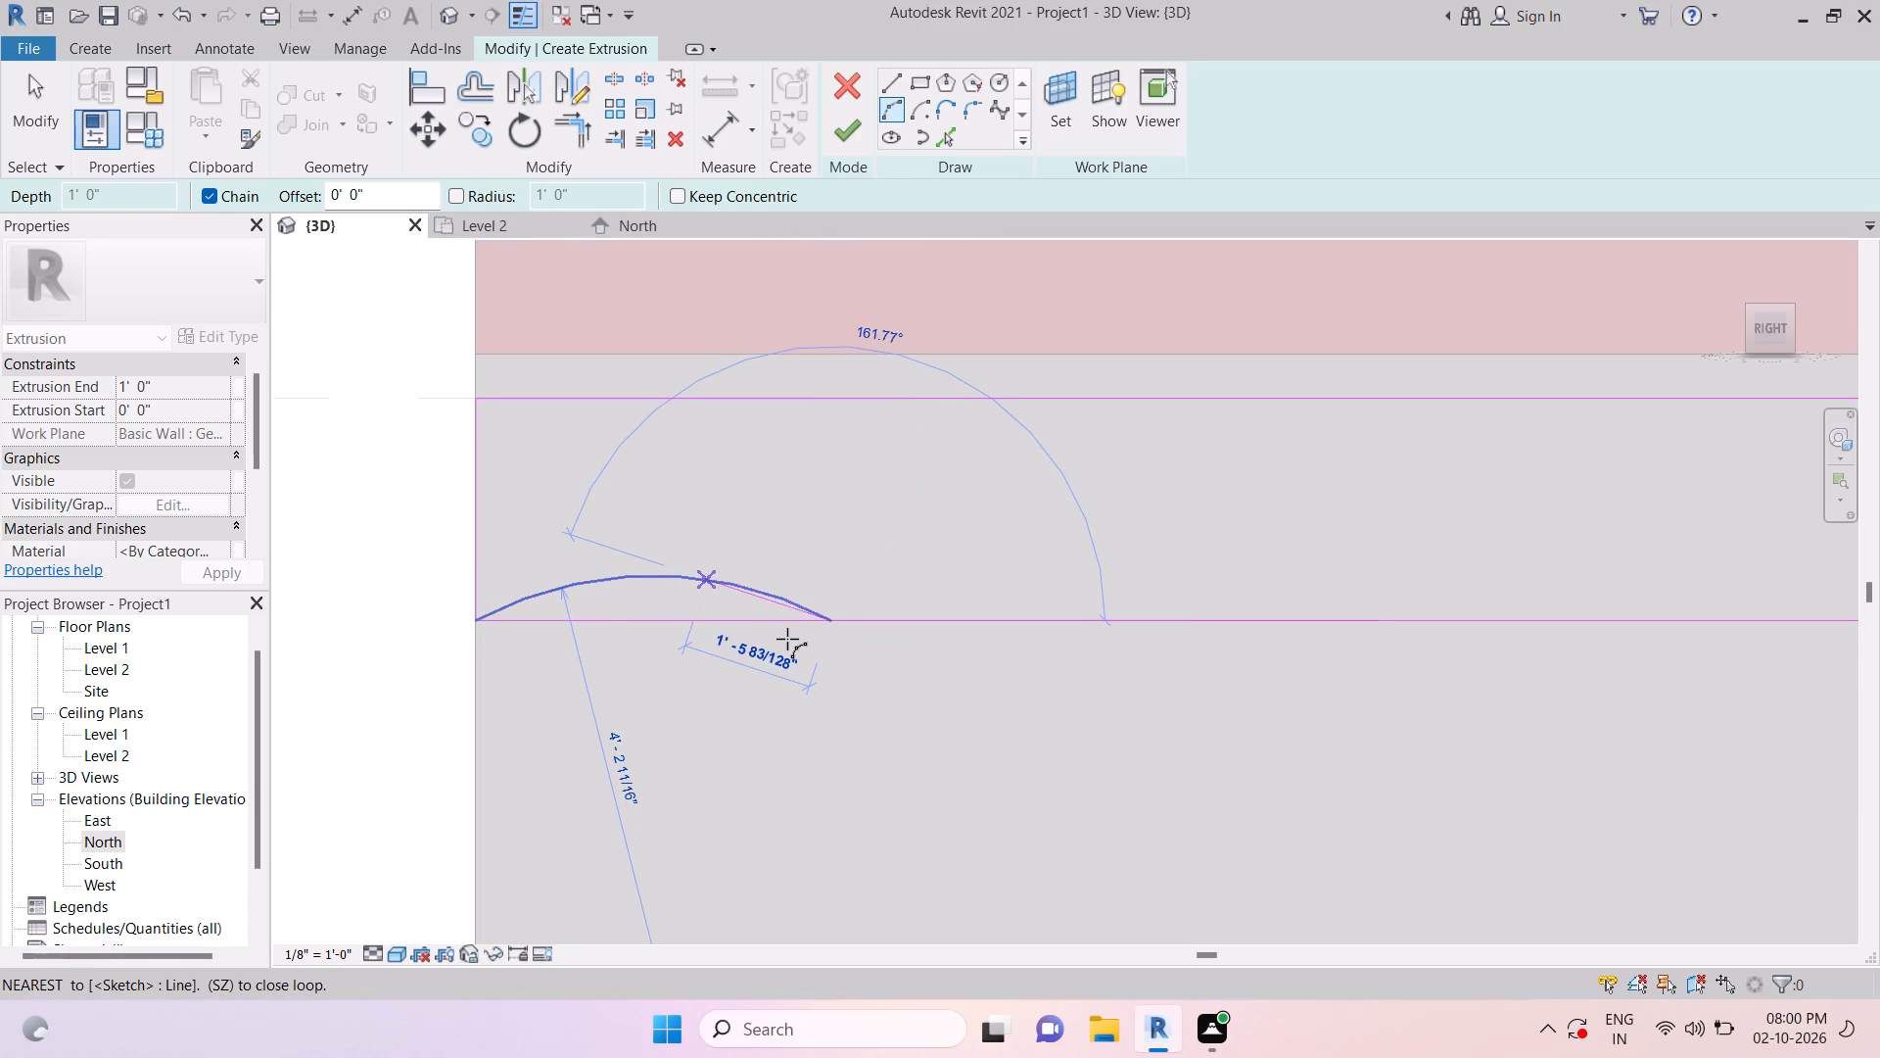
key("Escape")
key("Escape")
Copy the sketched arc once along the bottom line, placing its start at the first arc's end point, 4' away.
scroll(884, 634, "down", 4)
scroll(1075, 686, "down", 5)
middle_click_drag(1098, 684, 1099, 685)
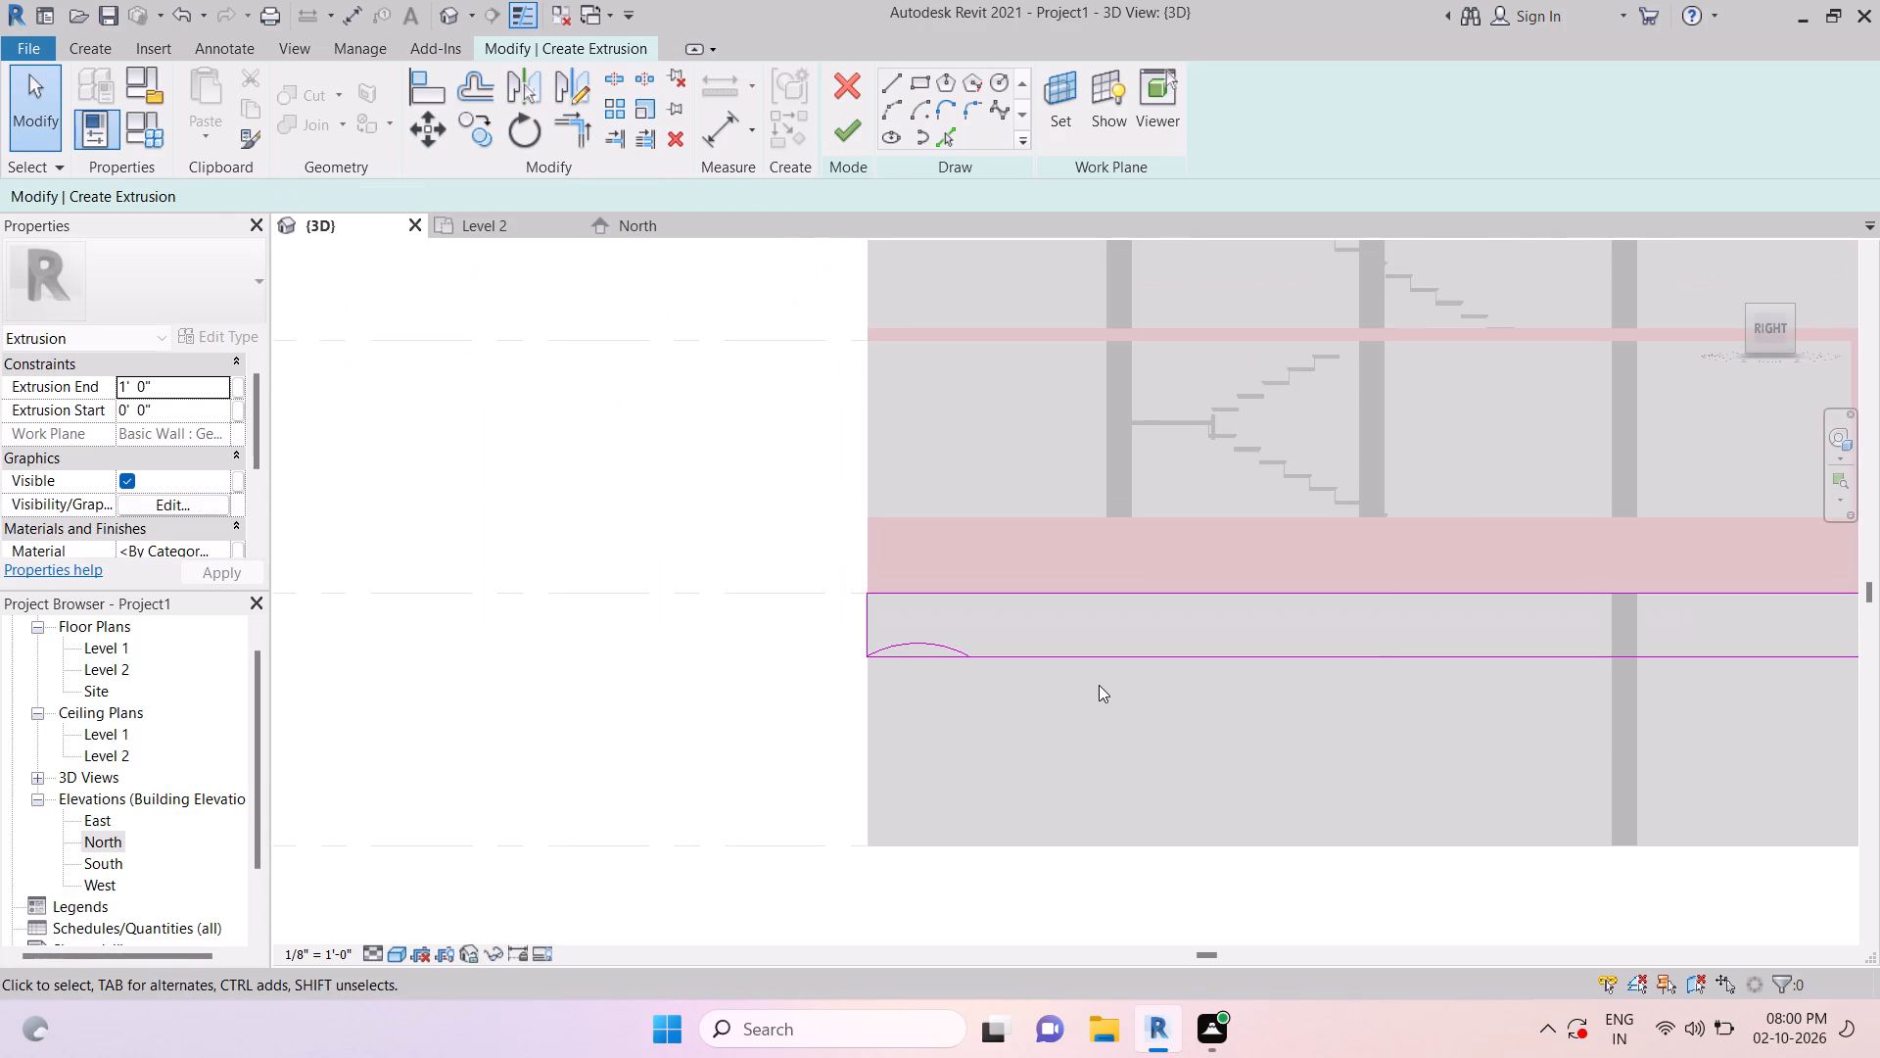
middle_click_drag(1099, 685, 751, 668)
key("Escape")
key("Escape")
left_click(527, 604)
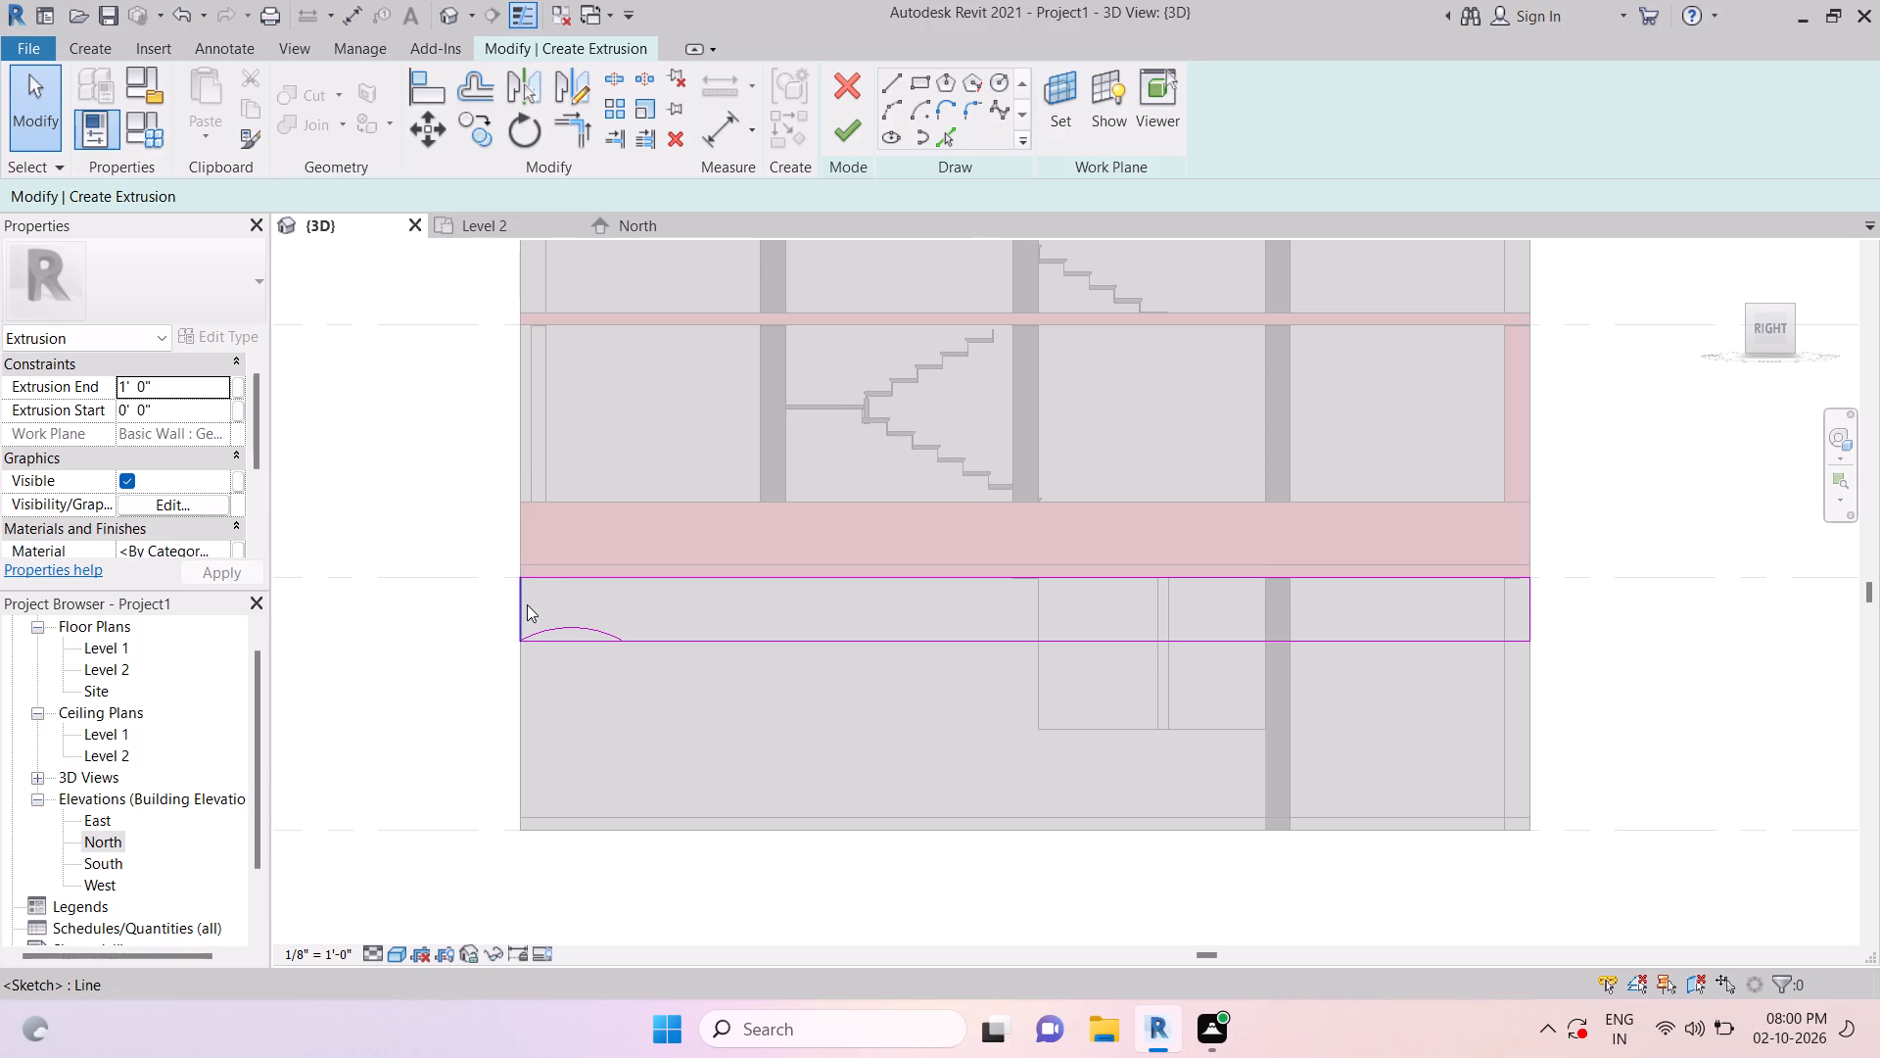
key("Escape")
key("Escape")
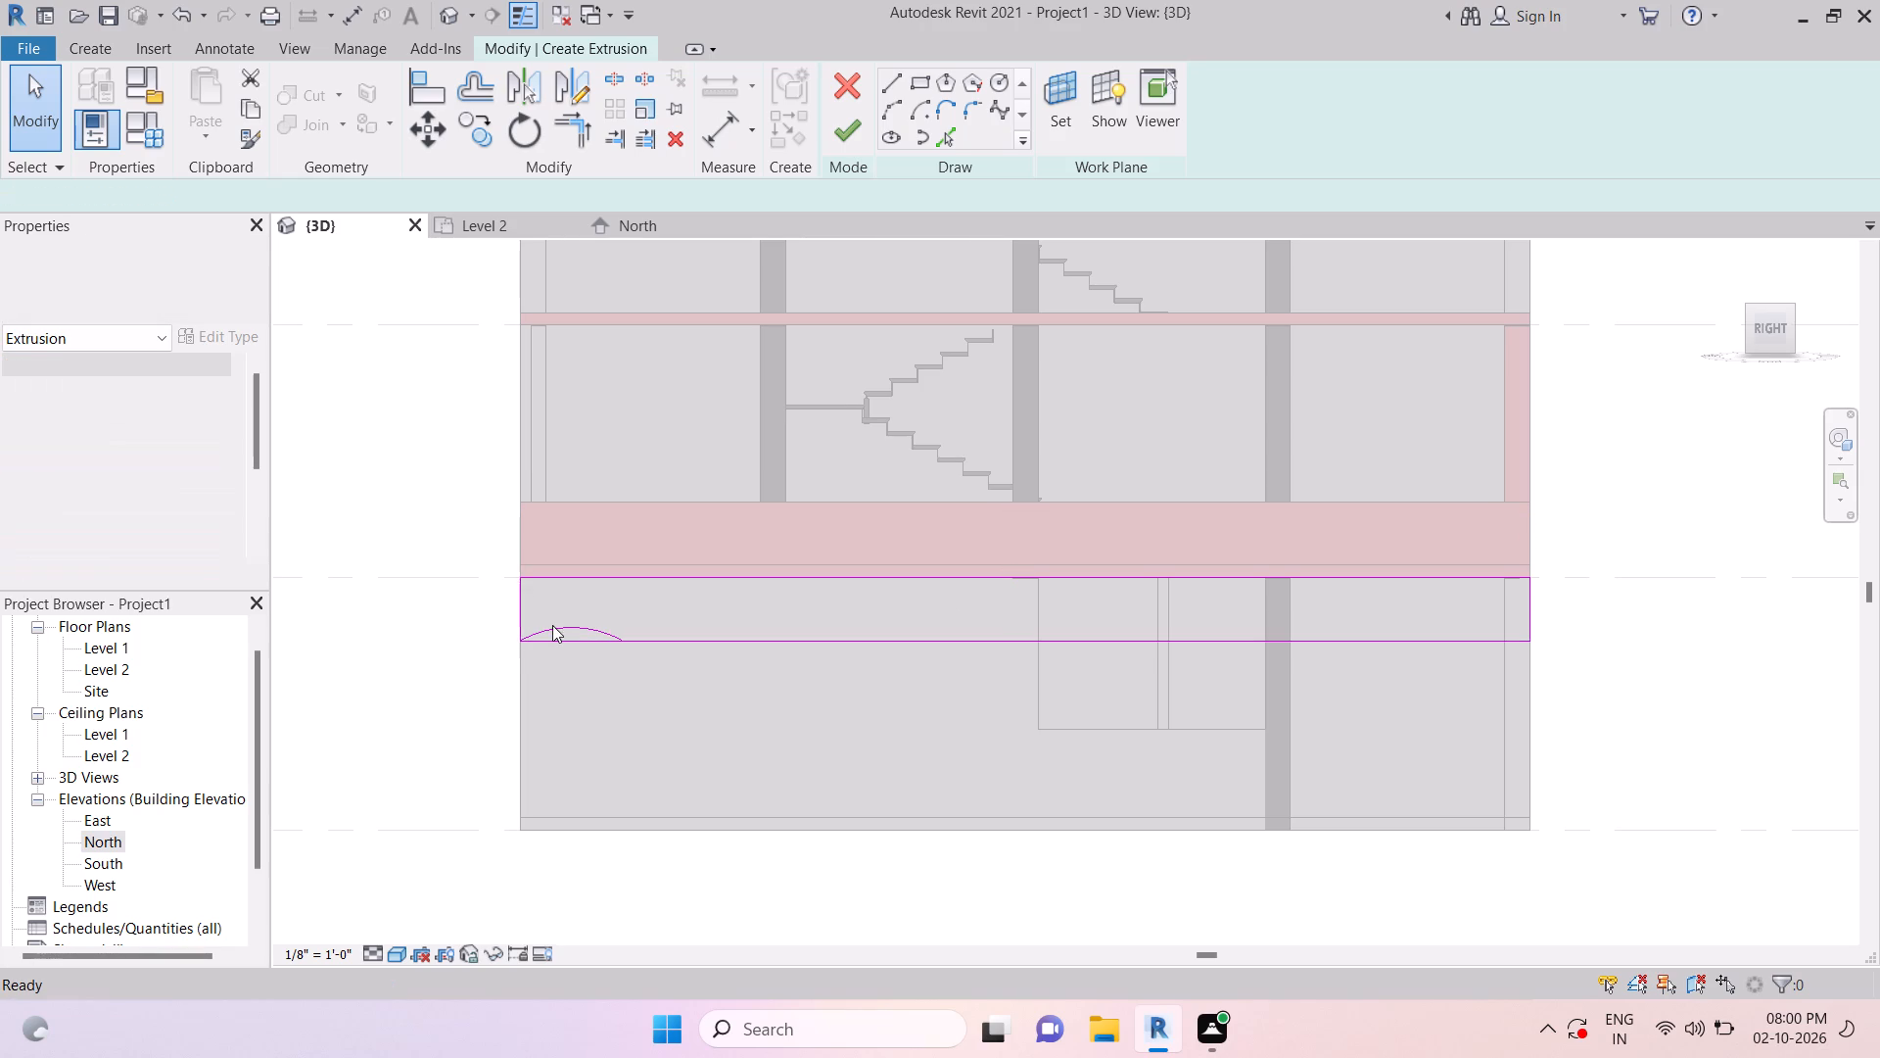
left_click(559, 624)
scroll(610, 642, "up", 5)
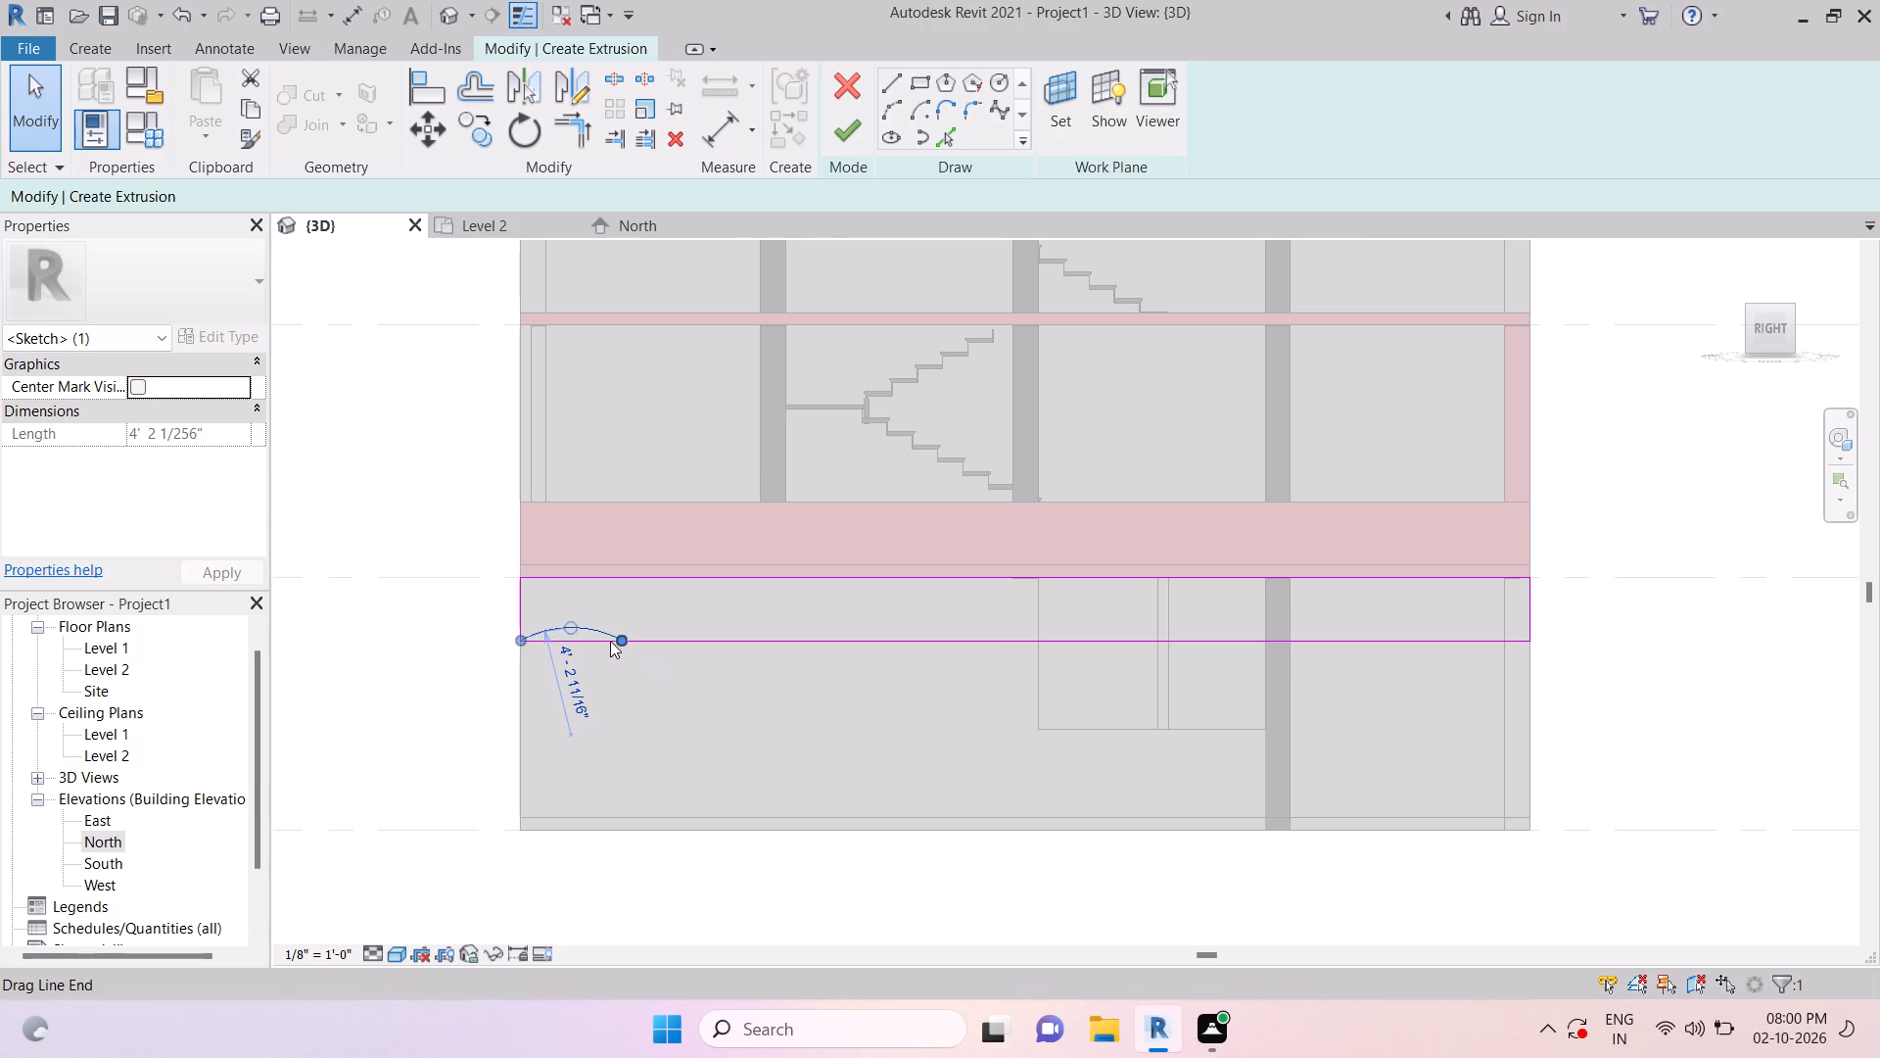
left_click(468, 117)
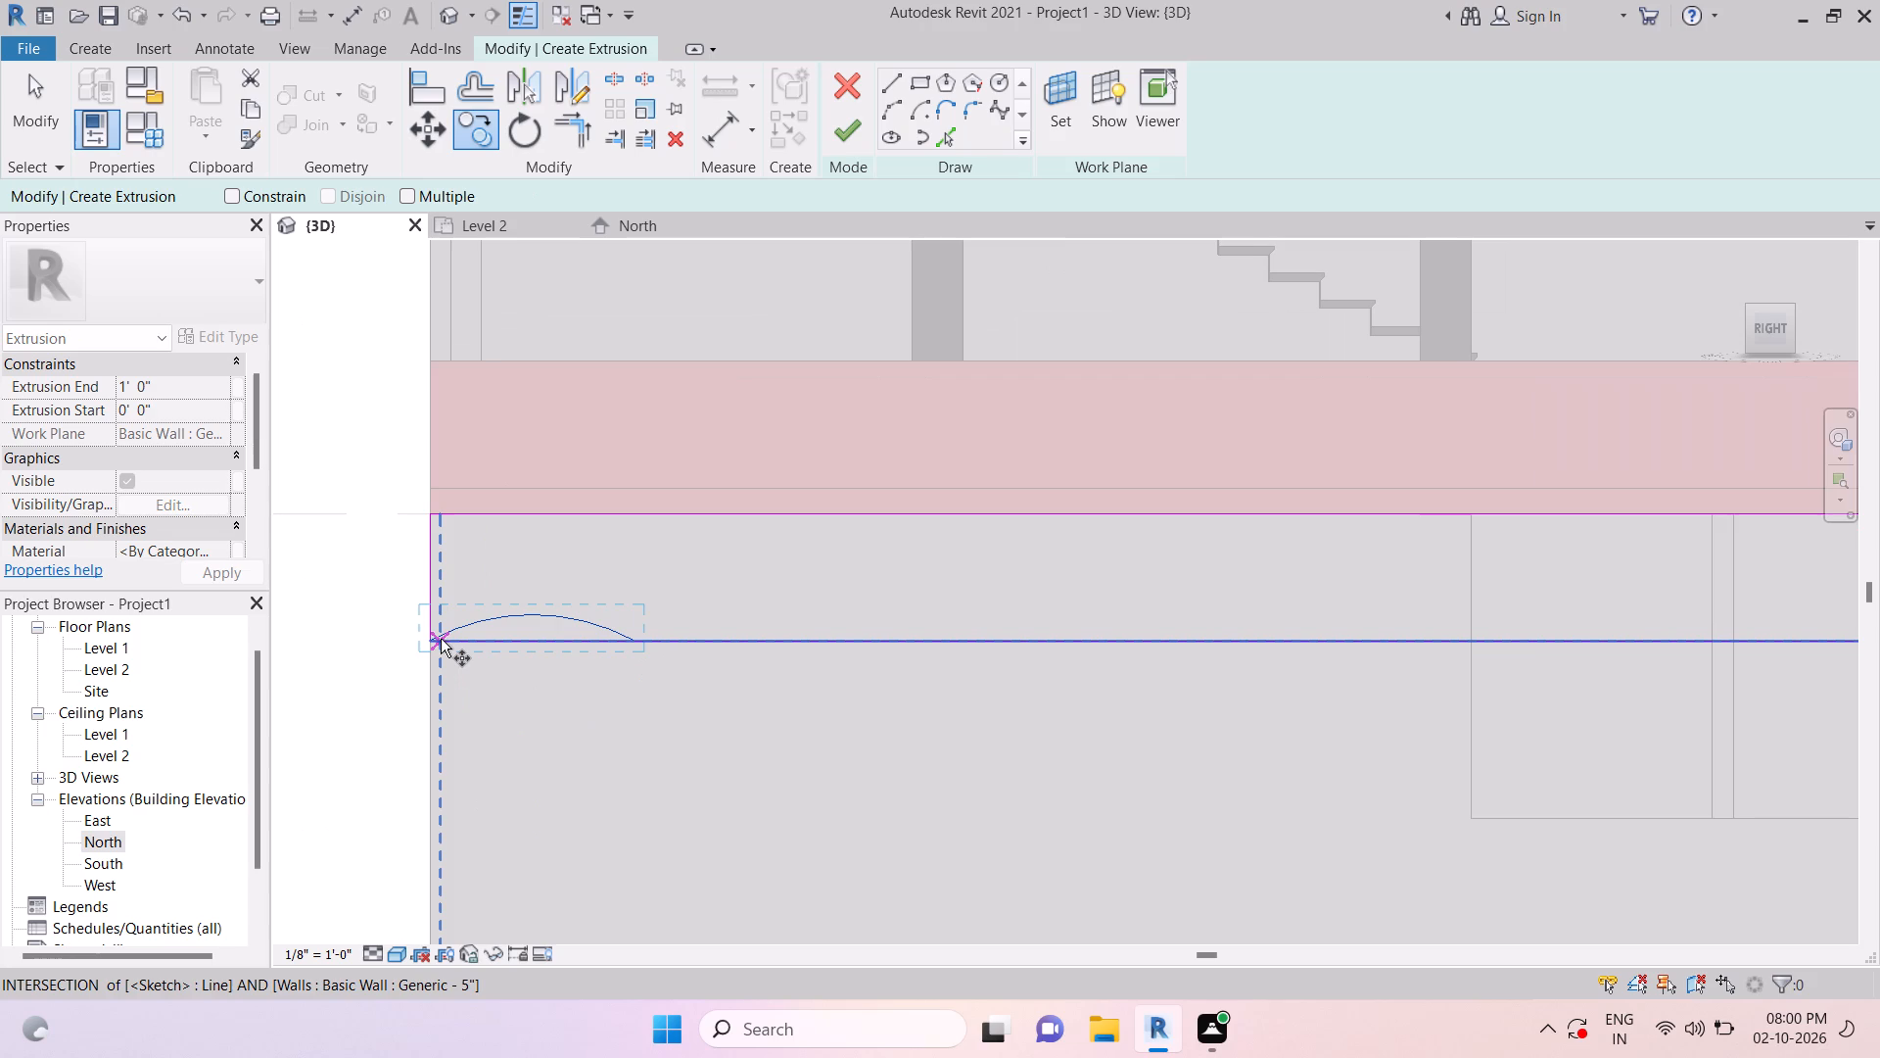
left_click(440, 638)
scroll(619, 644, "up", 5)
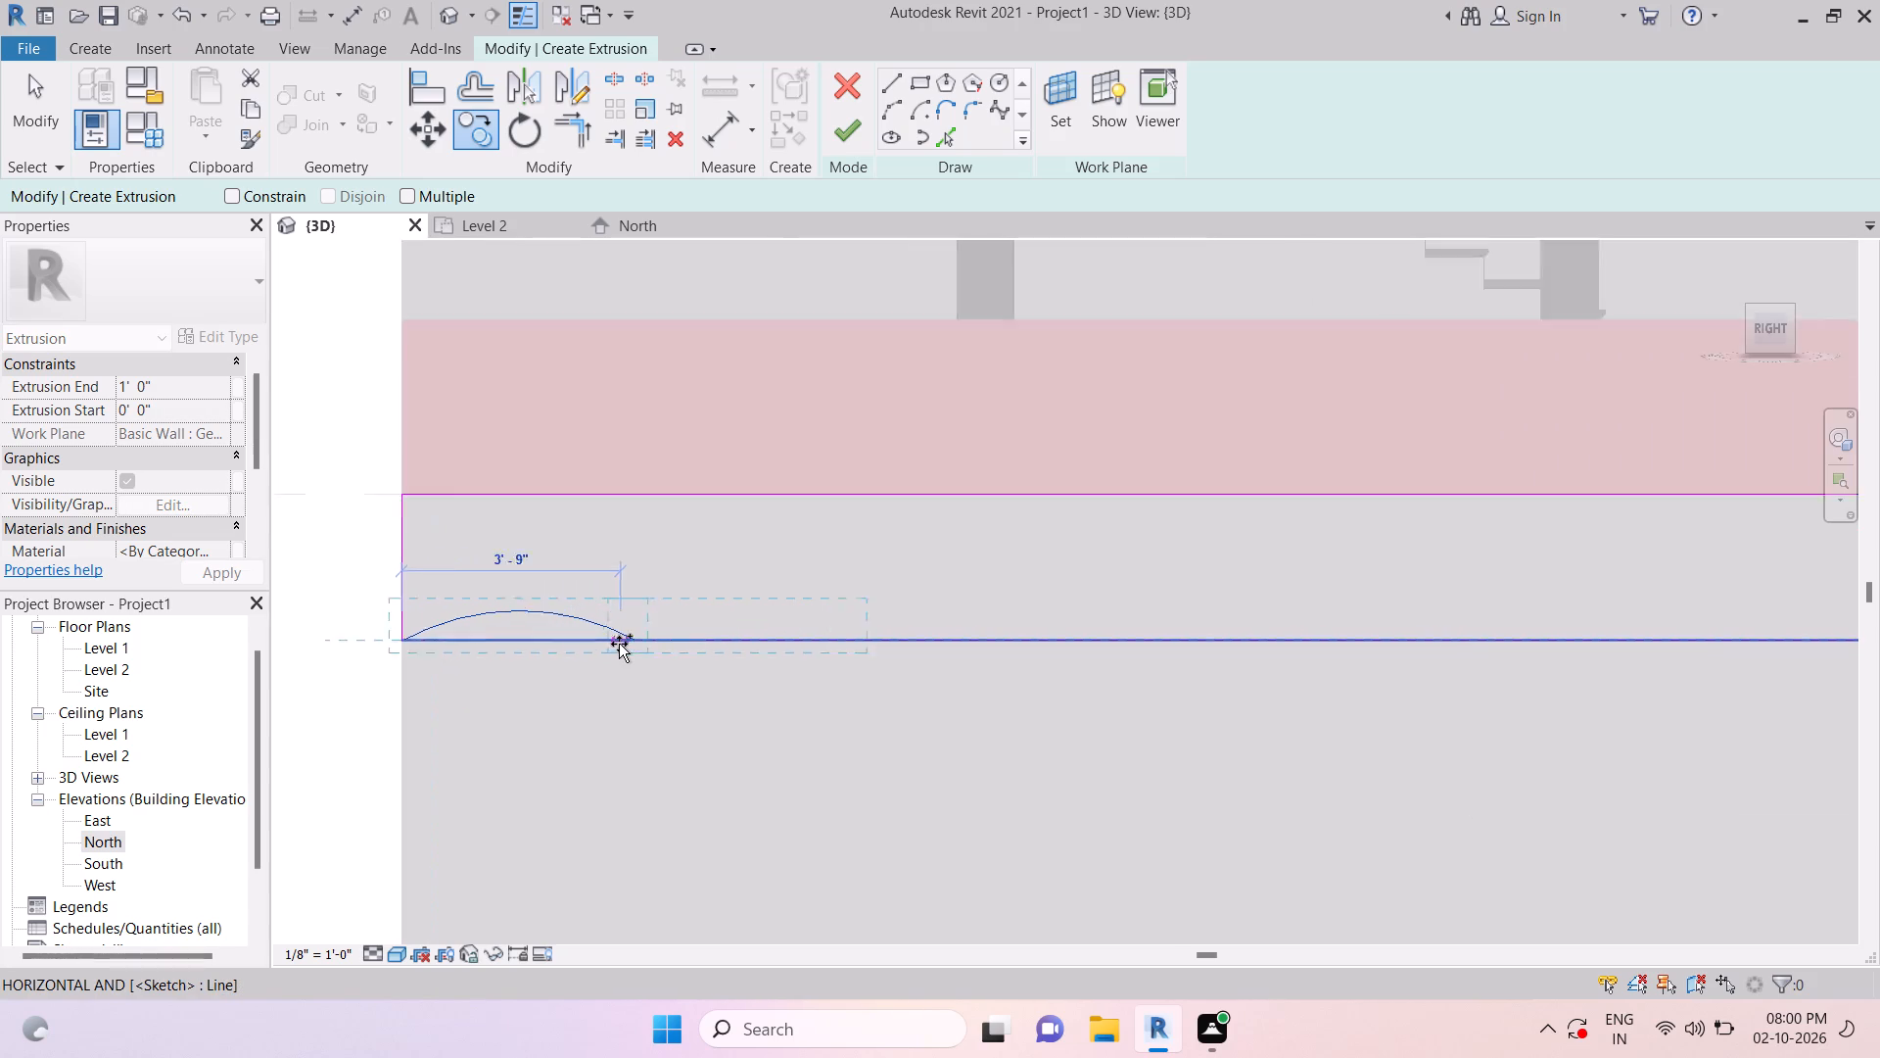
left_click(645, 633)
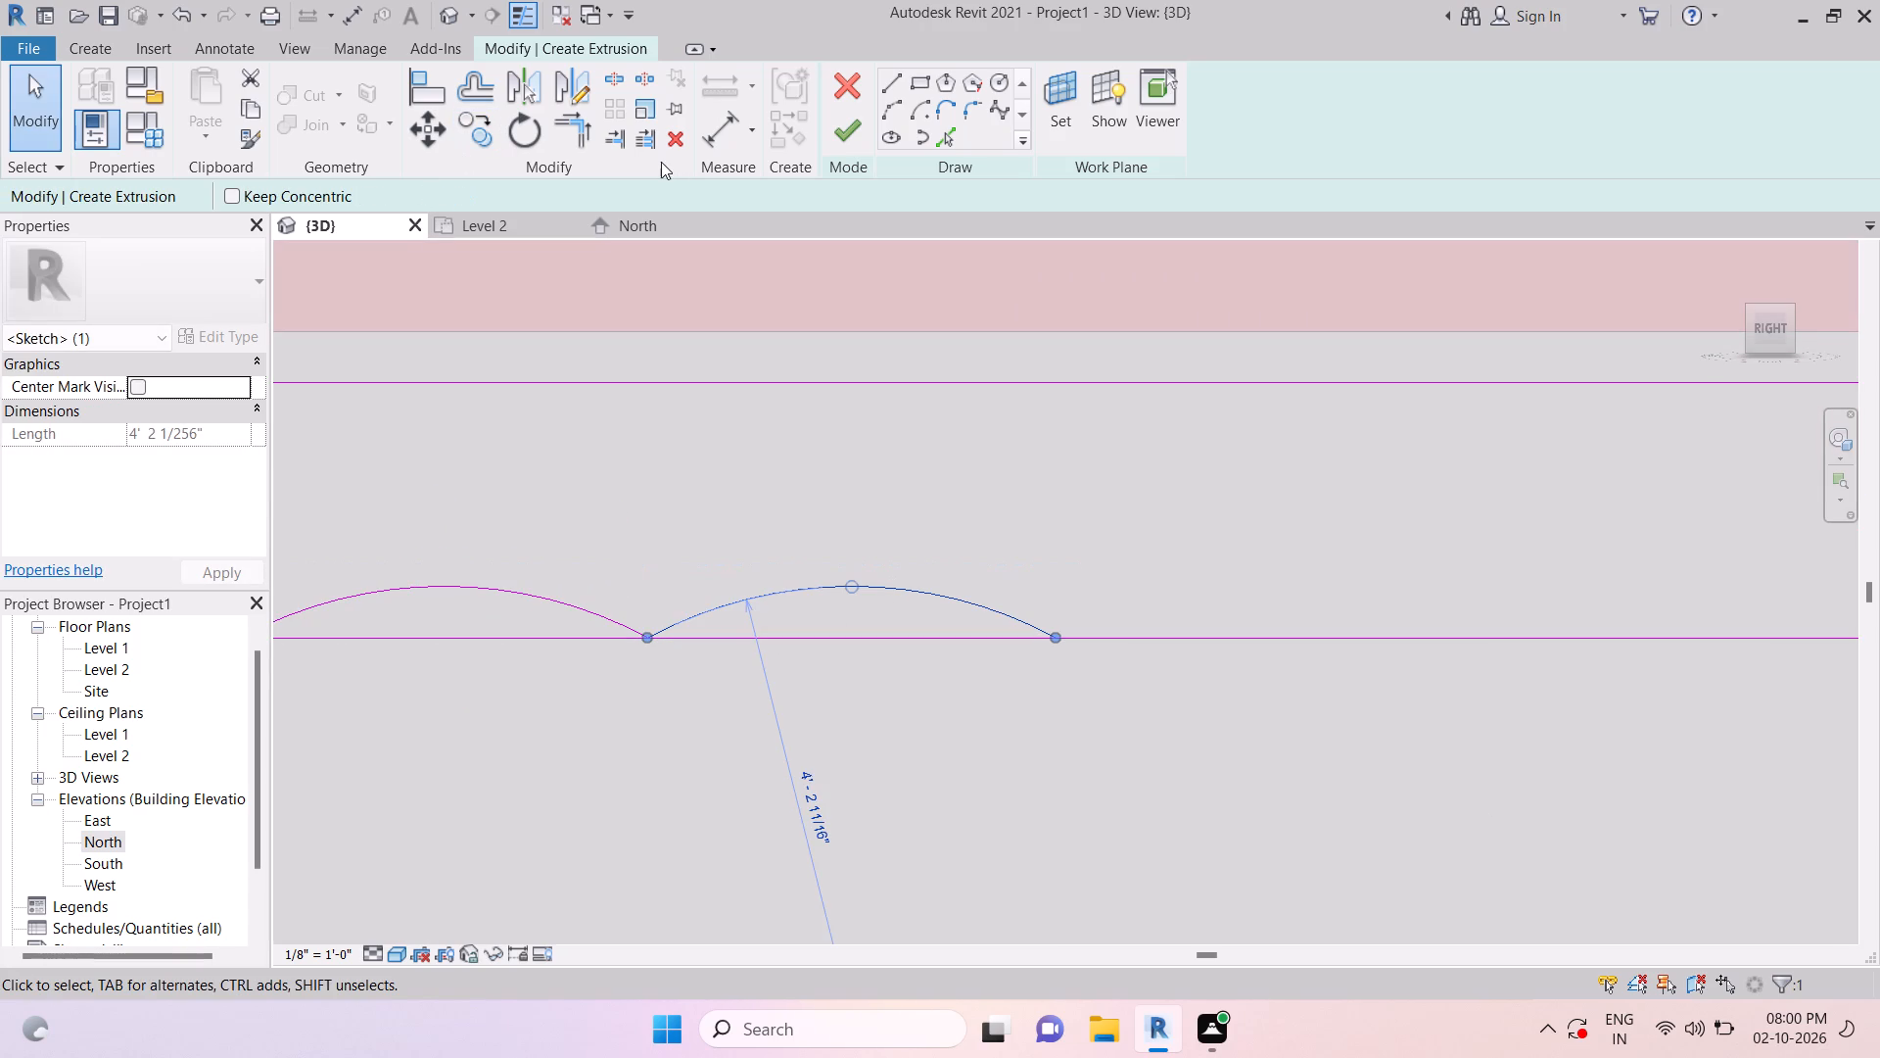
Make eight multiple copies of the second arc end to end at 4' spacing, continuing to the rectangle's far bottom corner.
left_click(492, 129)
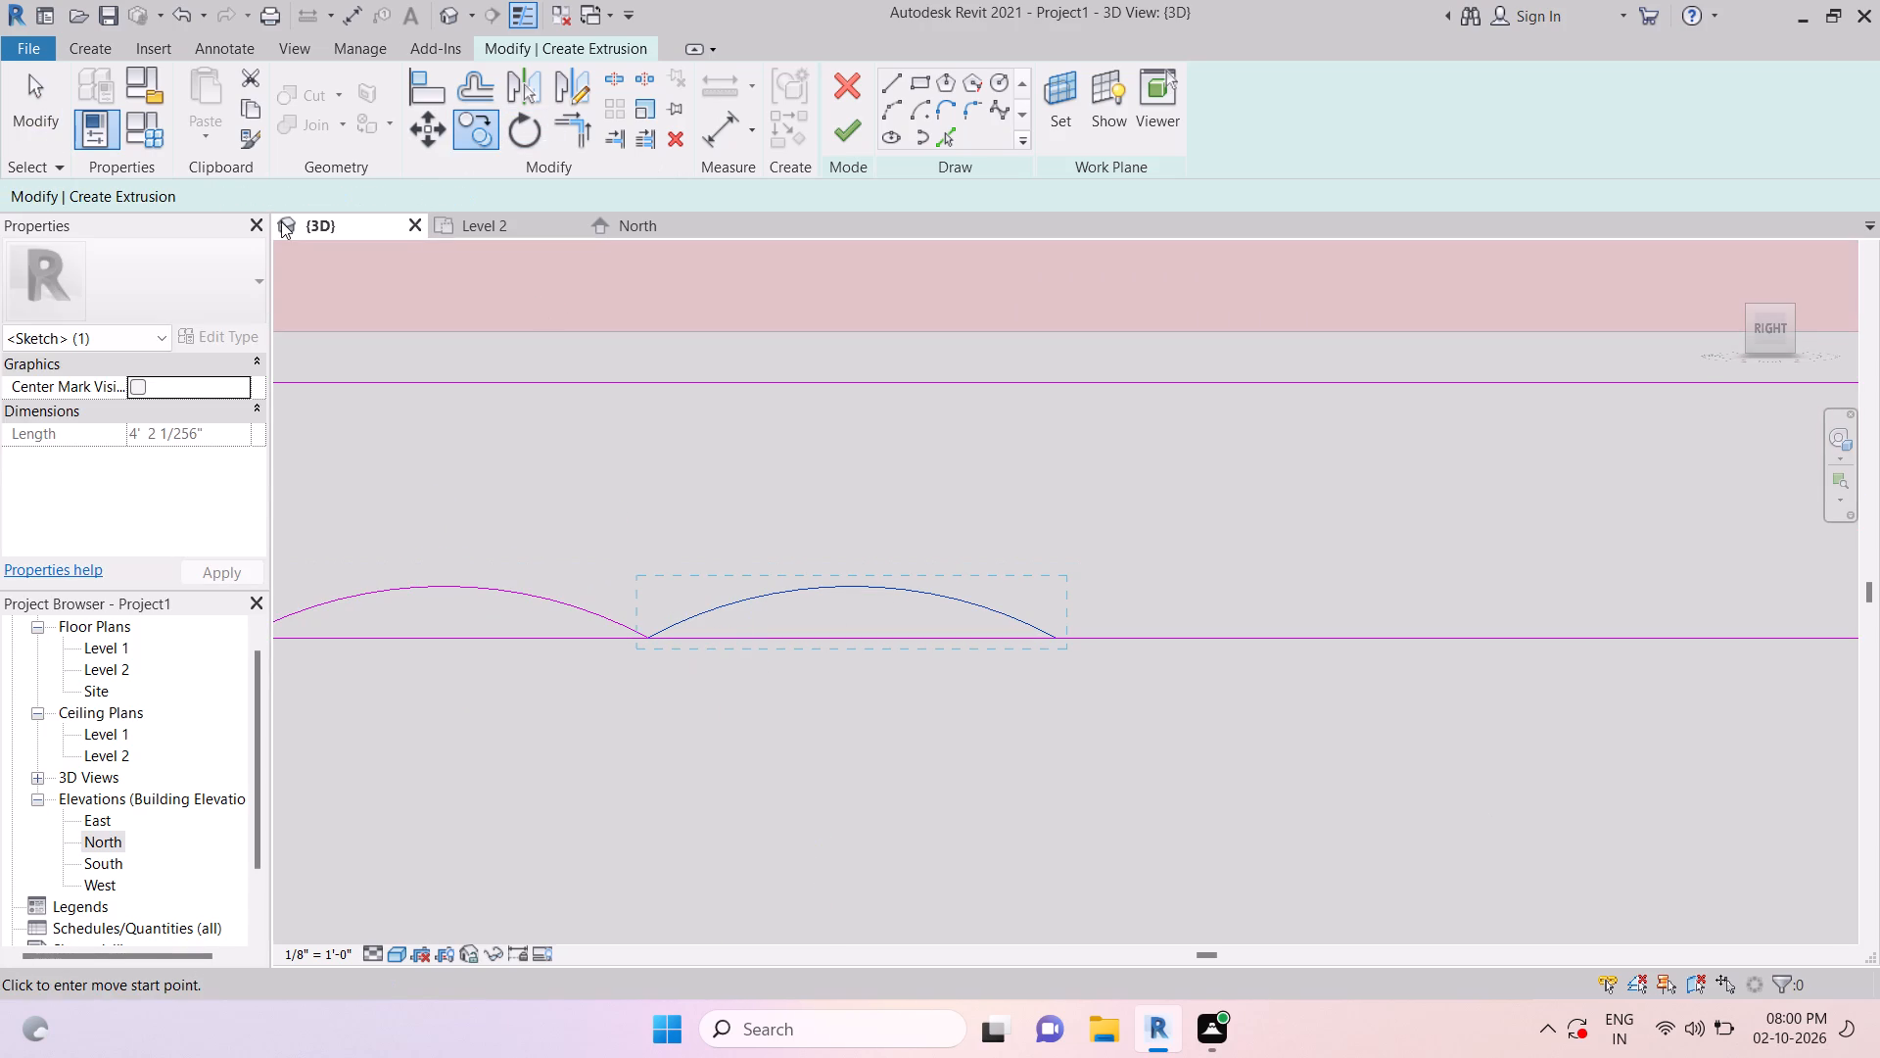
left_click(410, 196)
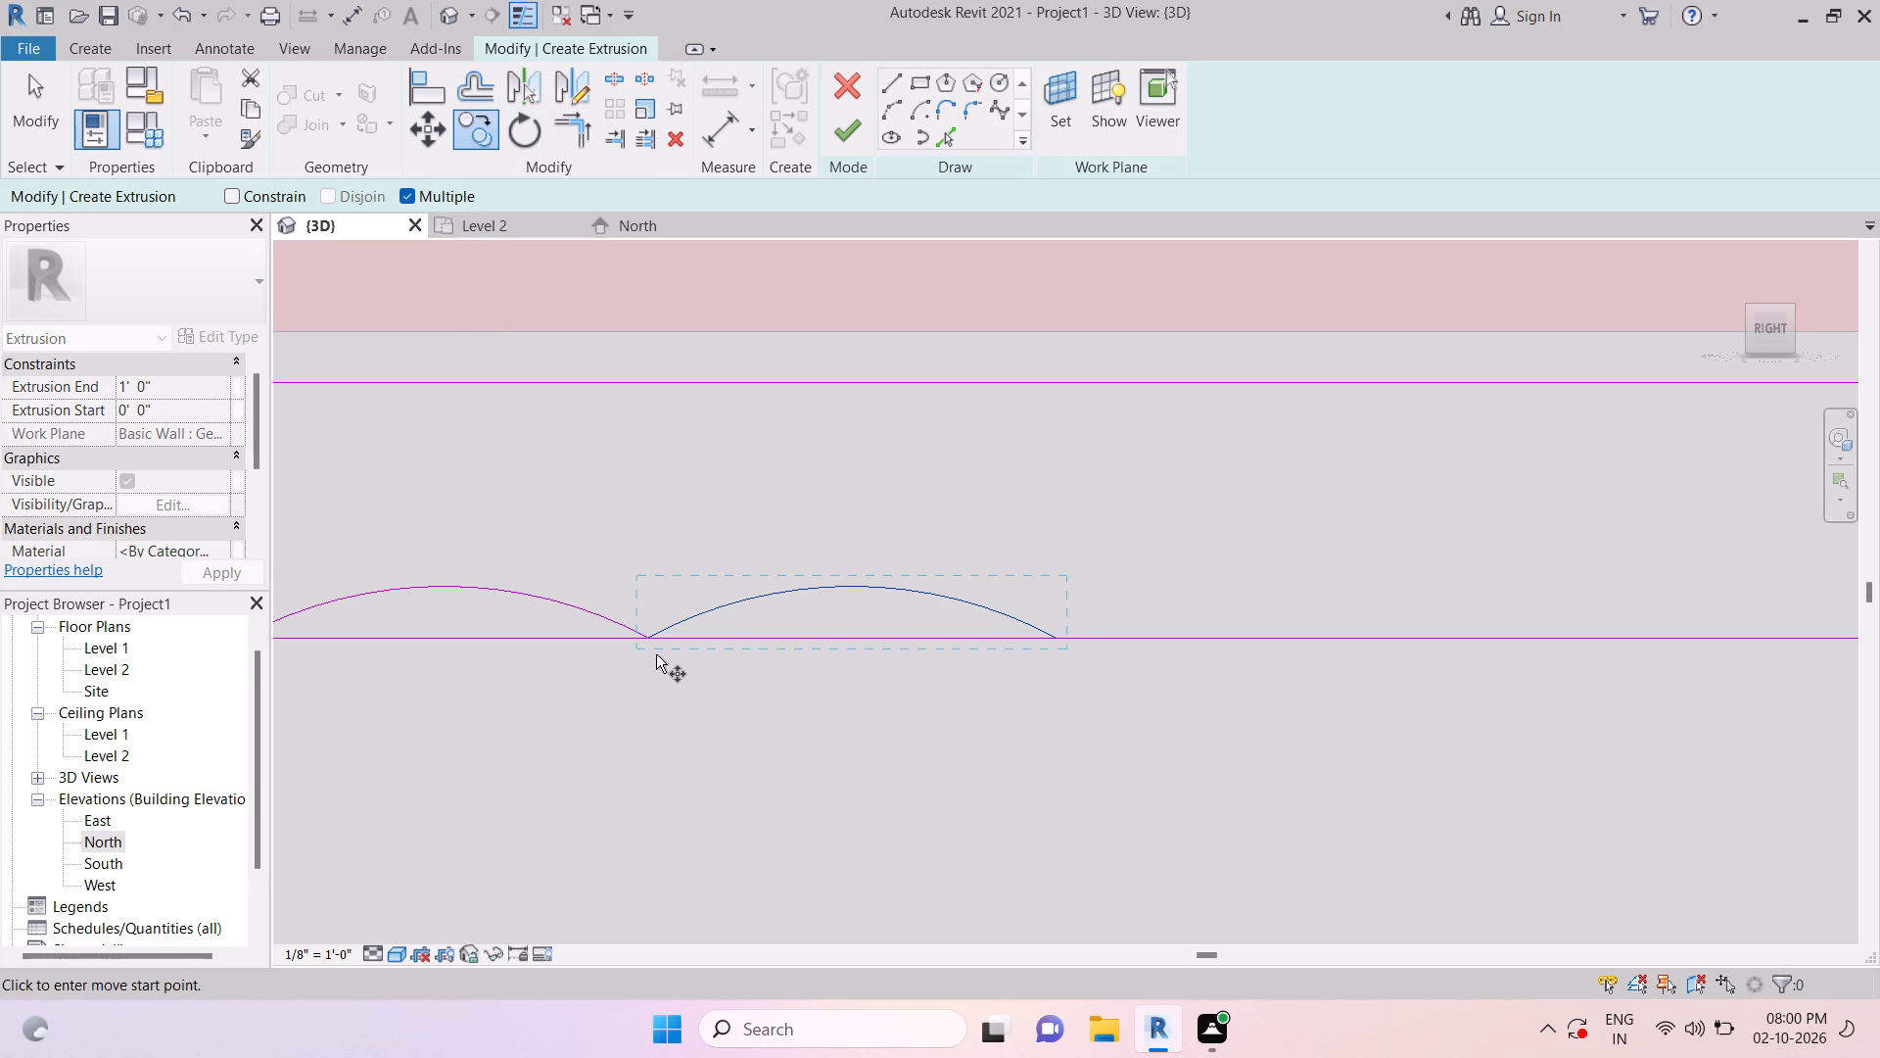
left_click(650, 643)
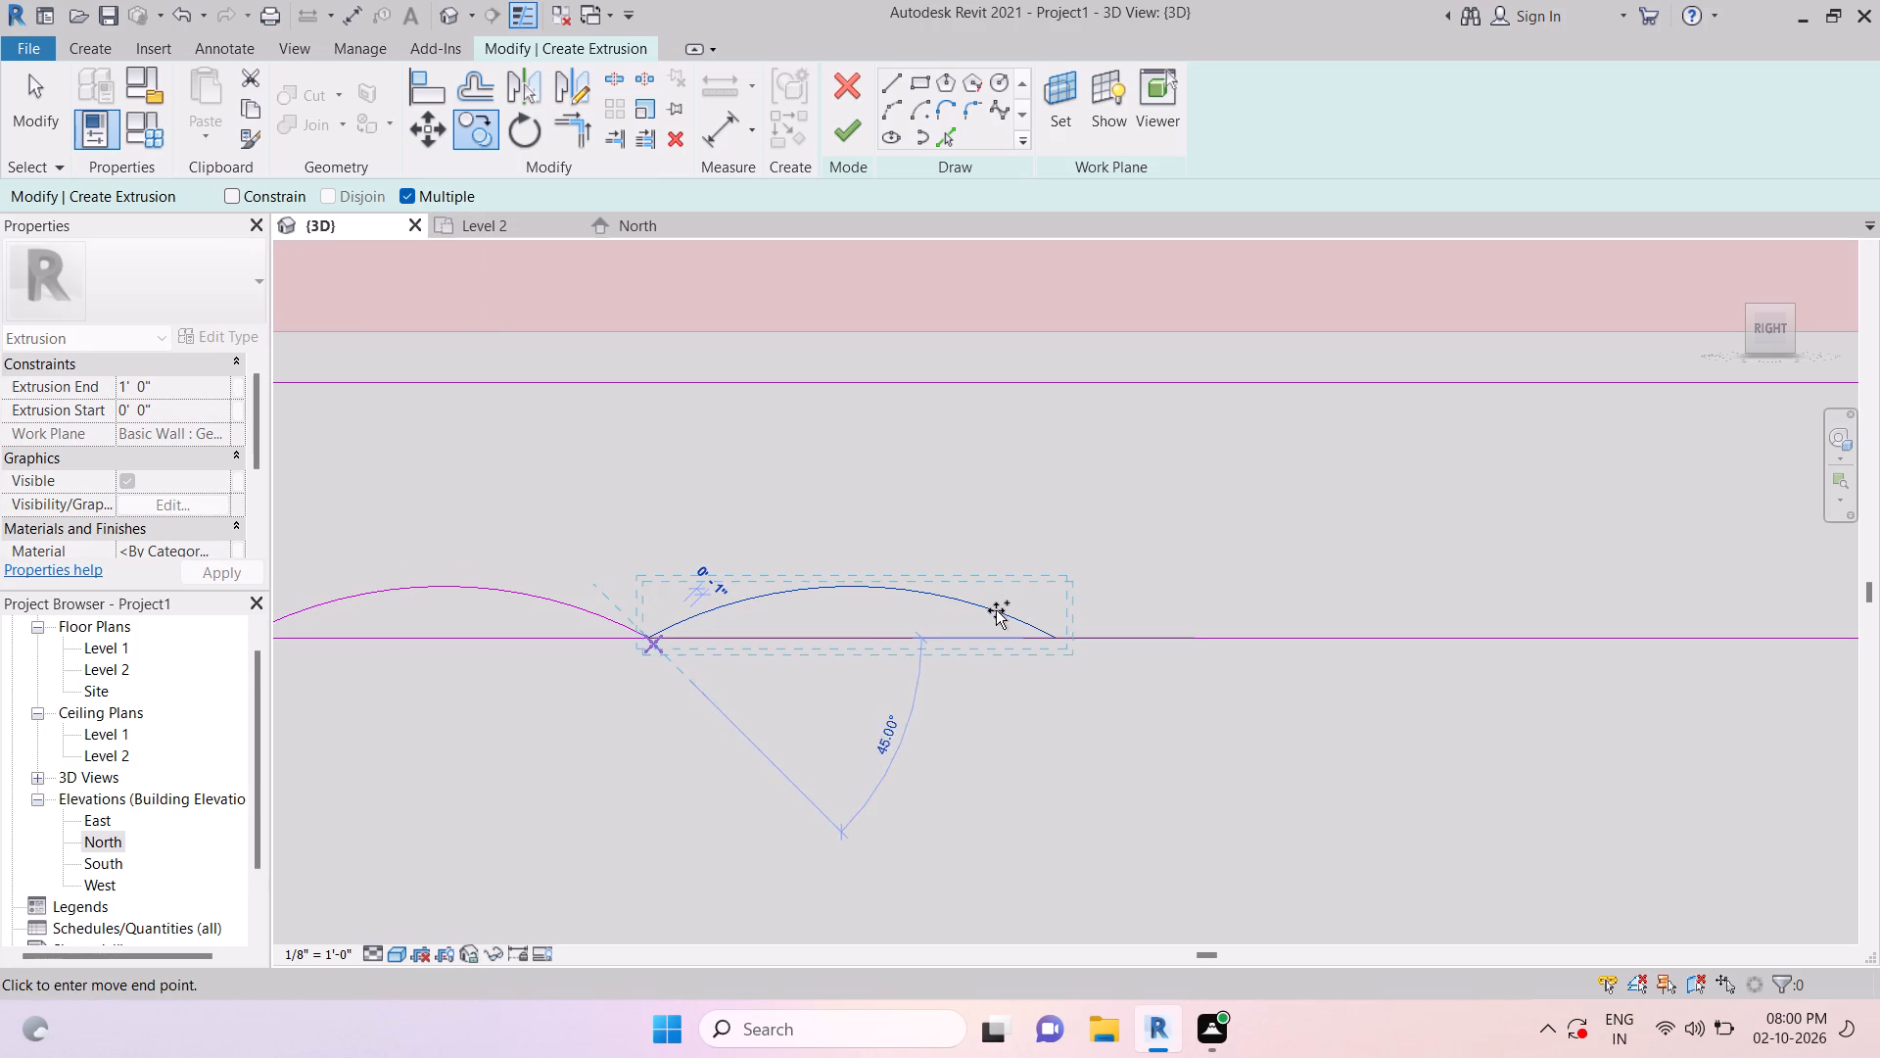
left_click(1053, 632)
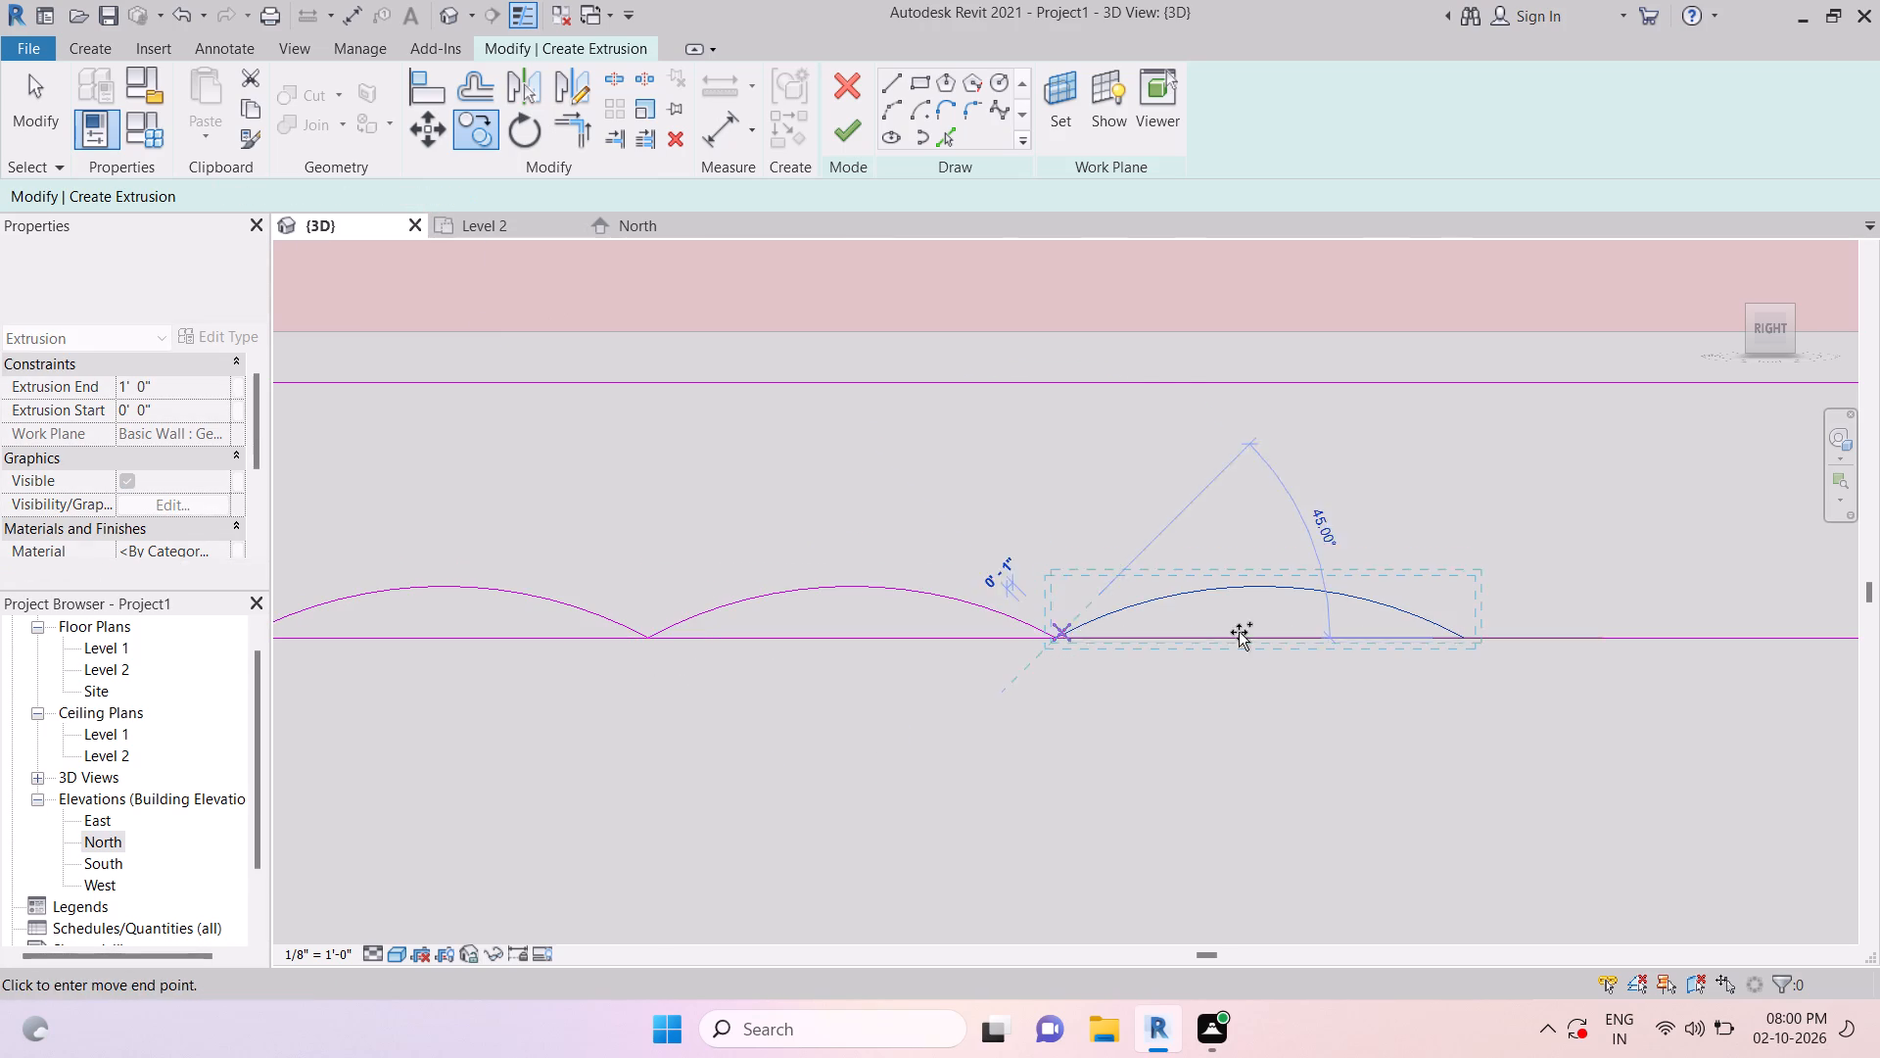
middle_click_drag(1436, 619, 912, 610)
scroll(913, 611, "up", 1)
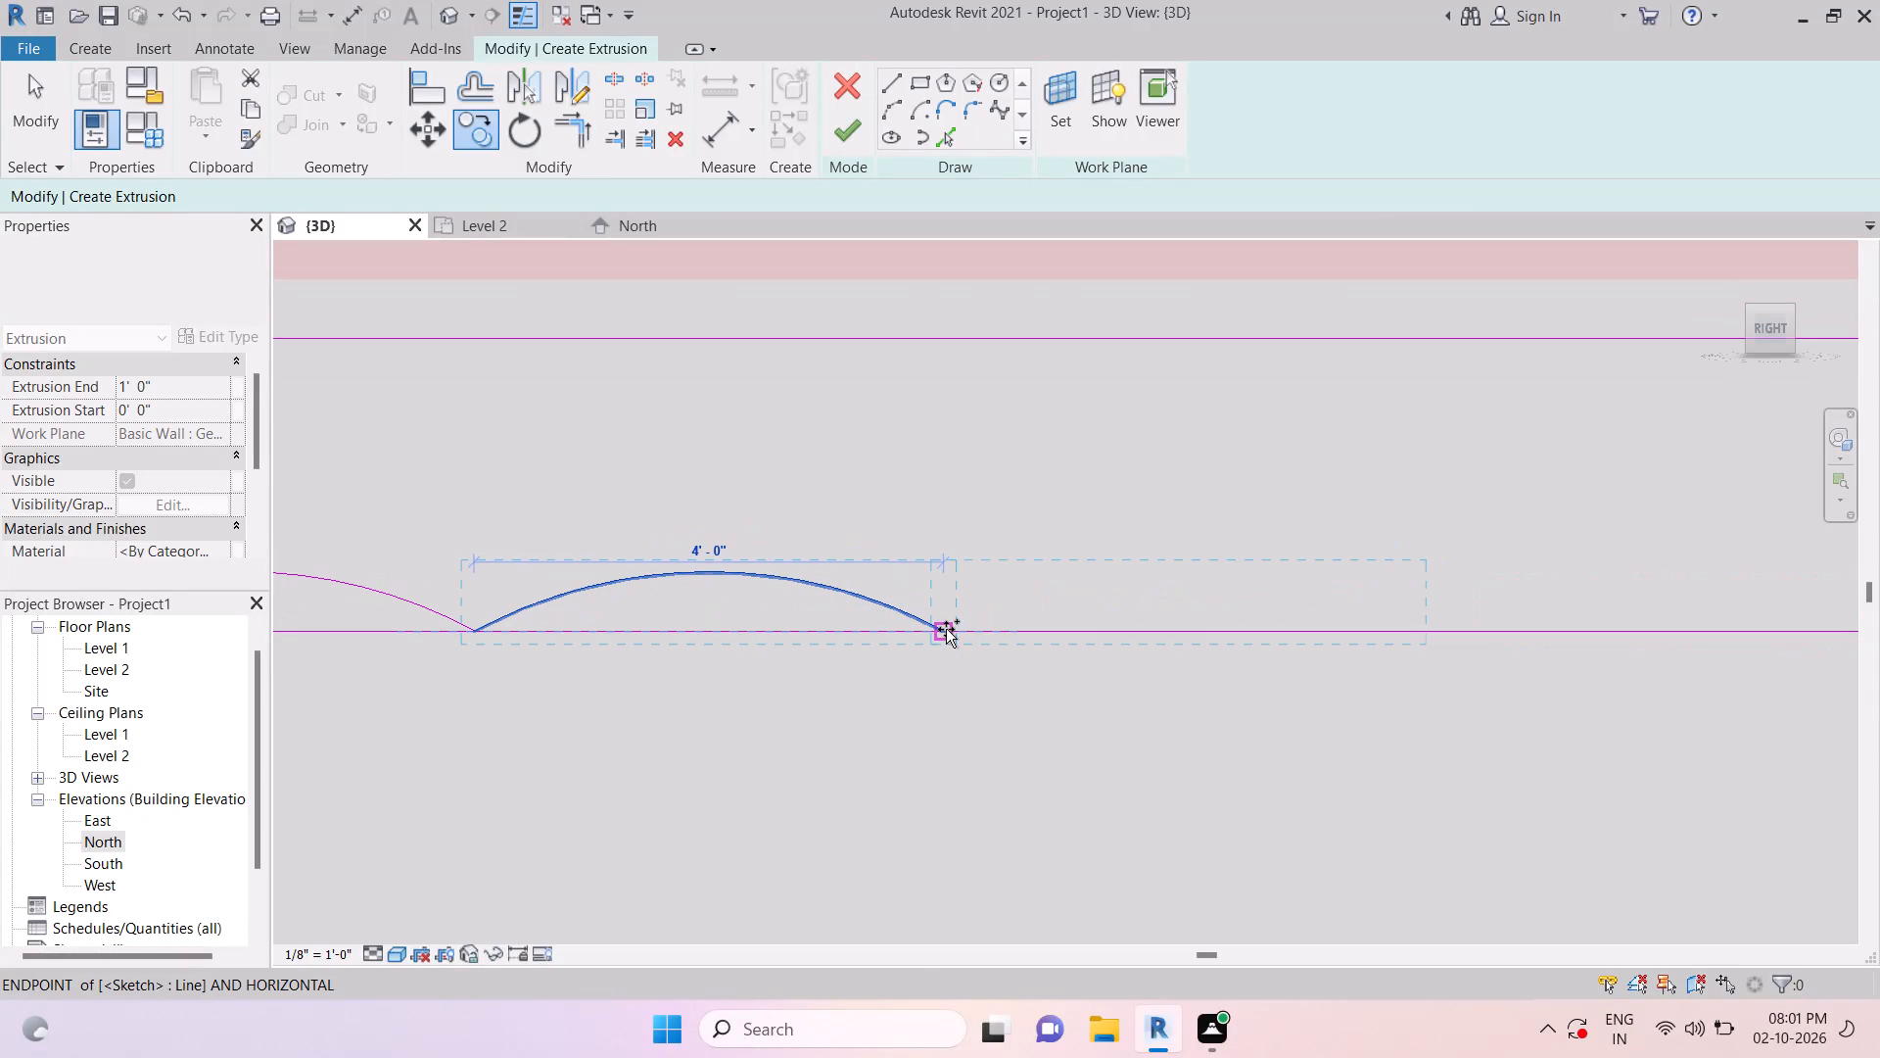
left_click(947, 628)
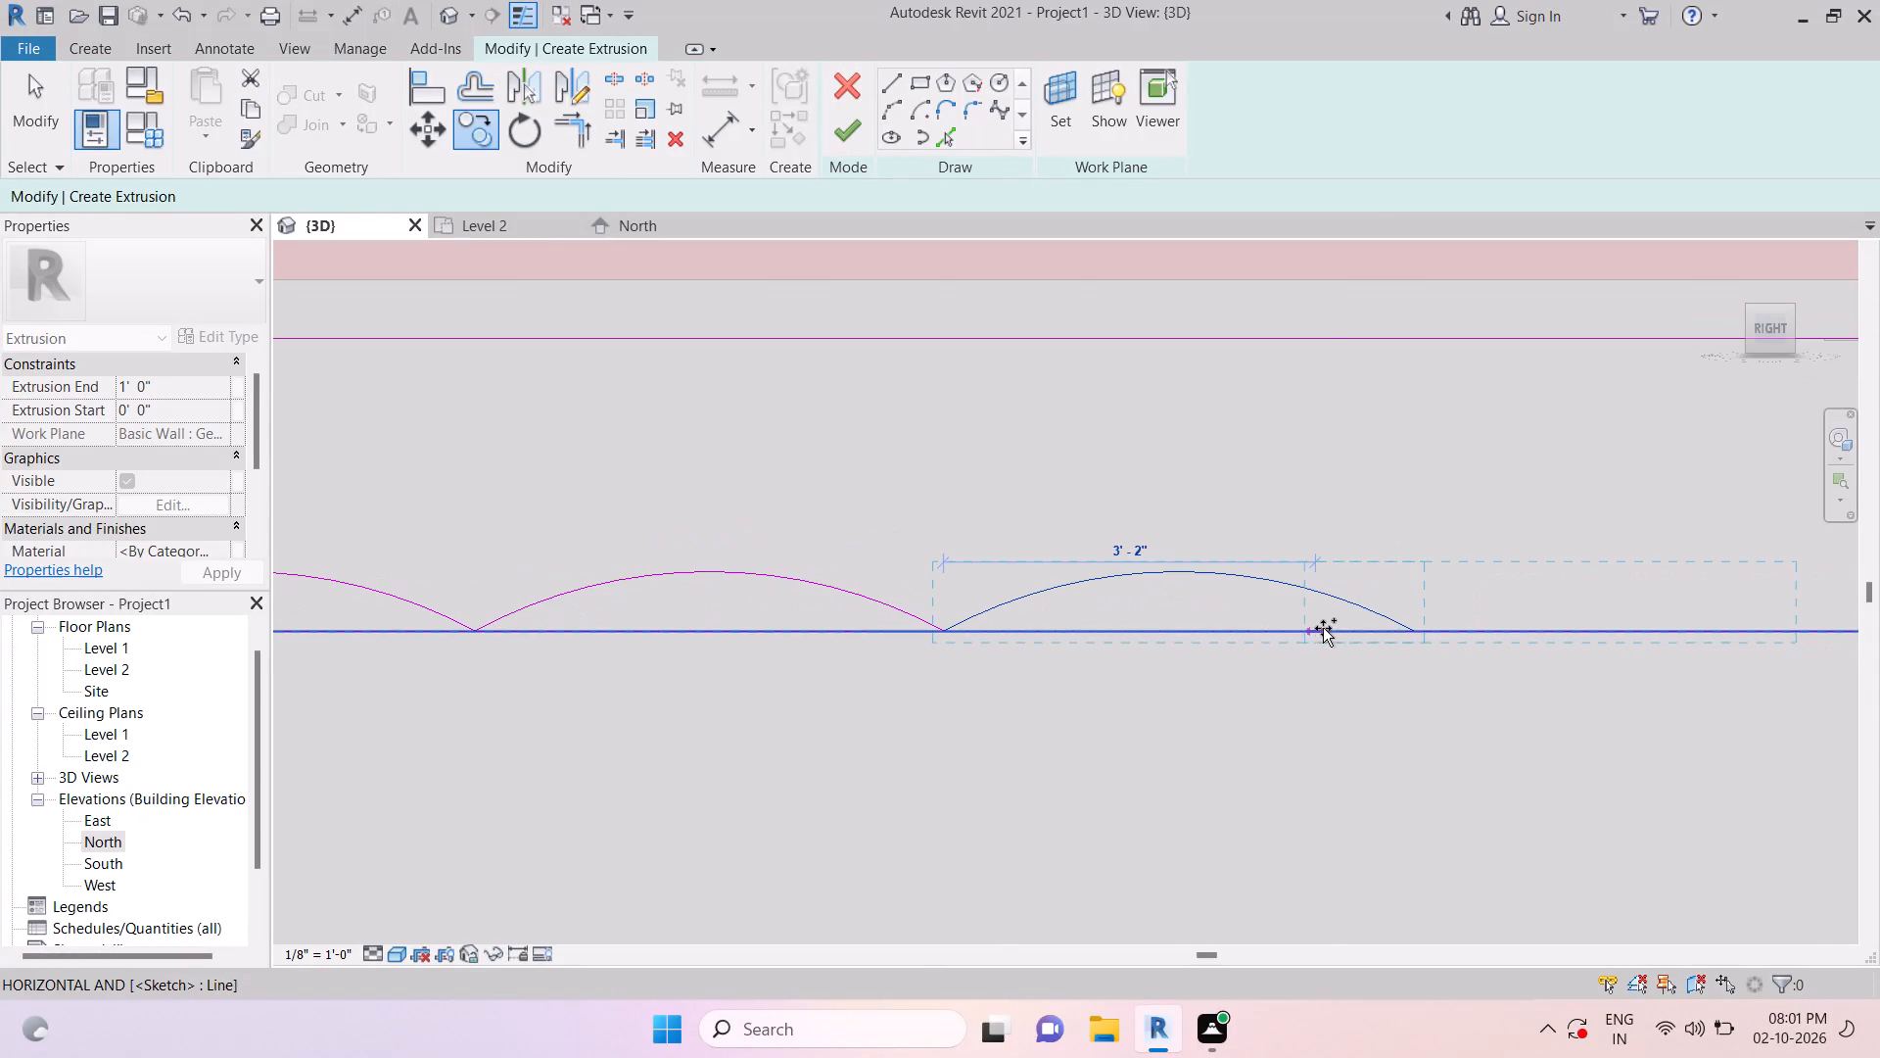
middle_click_drag(1334, 625, 917, 621)
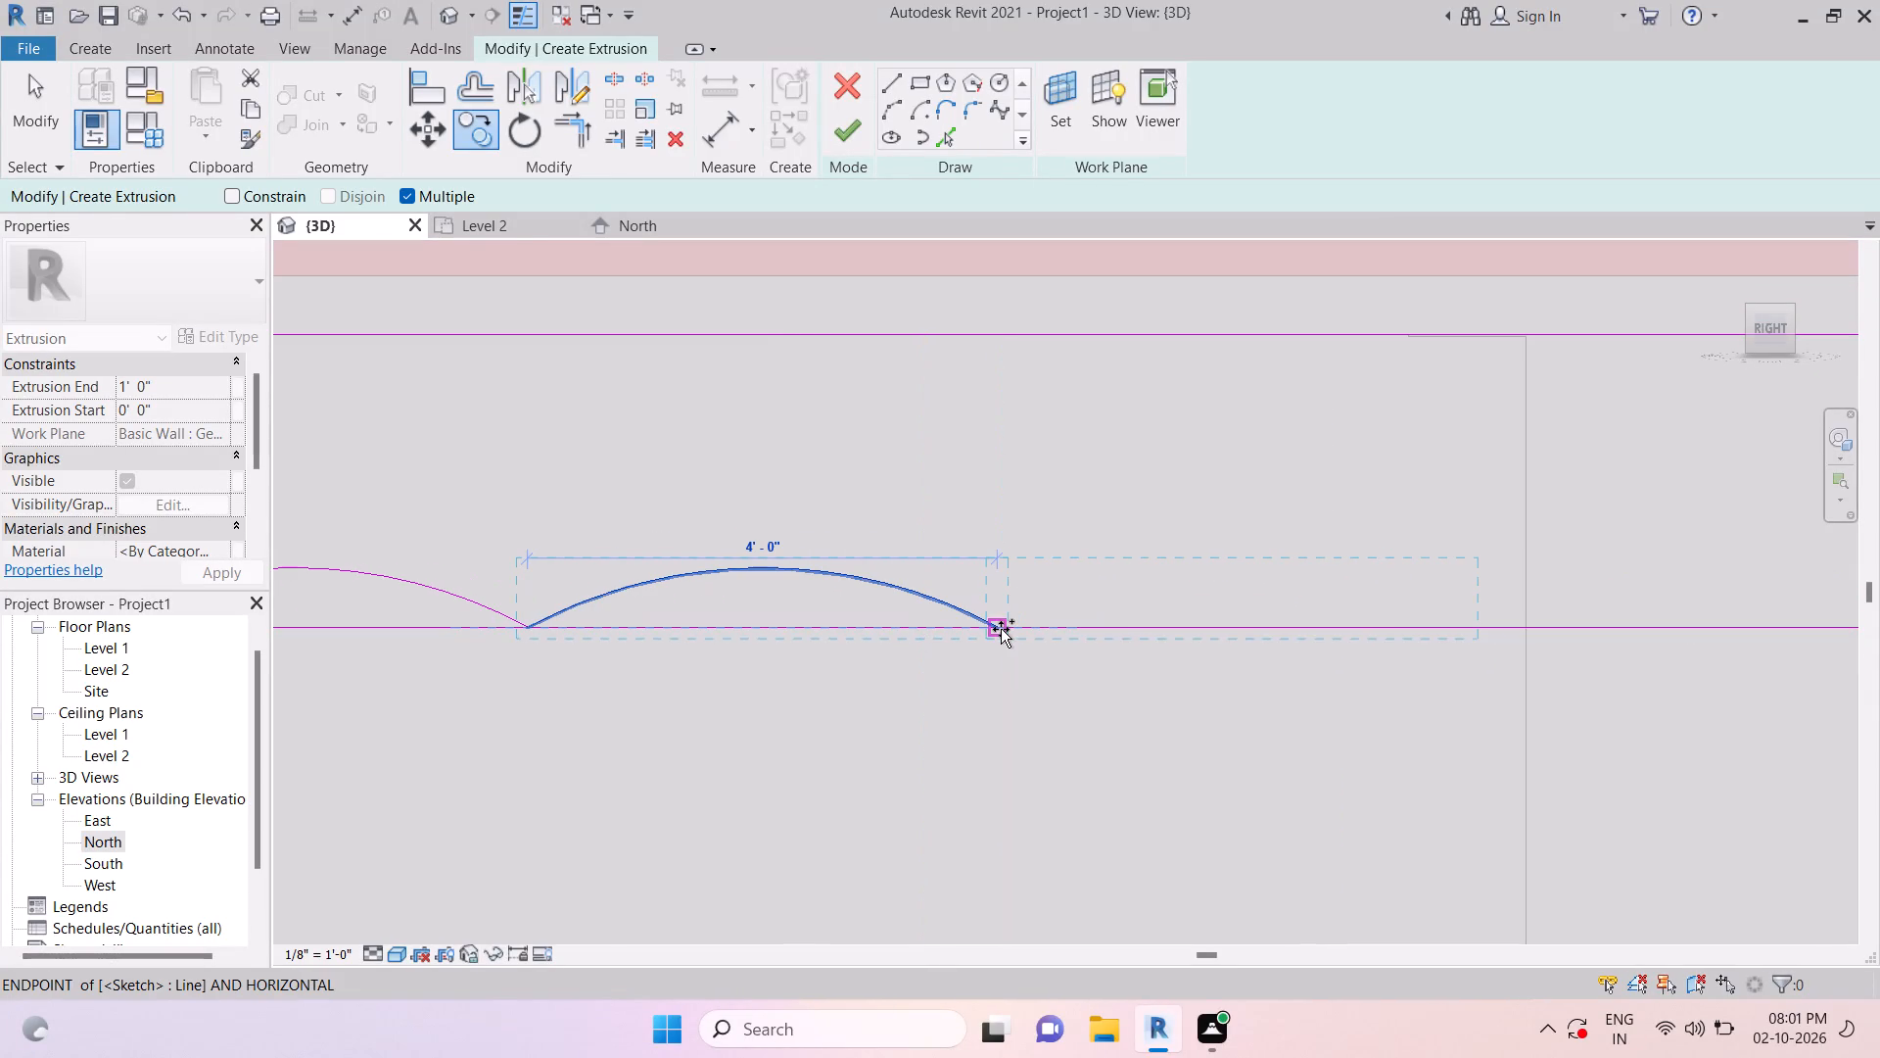
left_click(1000, 627)
middle_click_drag(1276, 612, 847, 622)
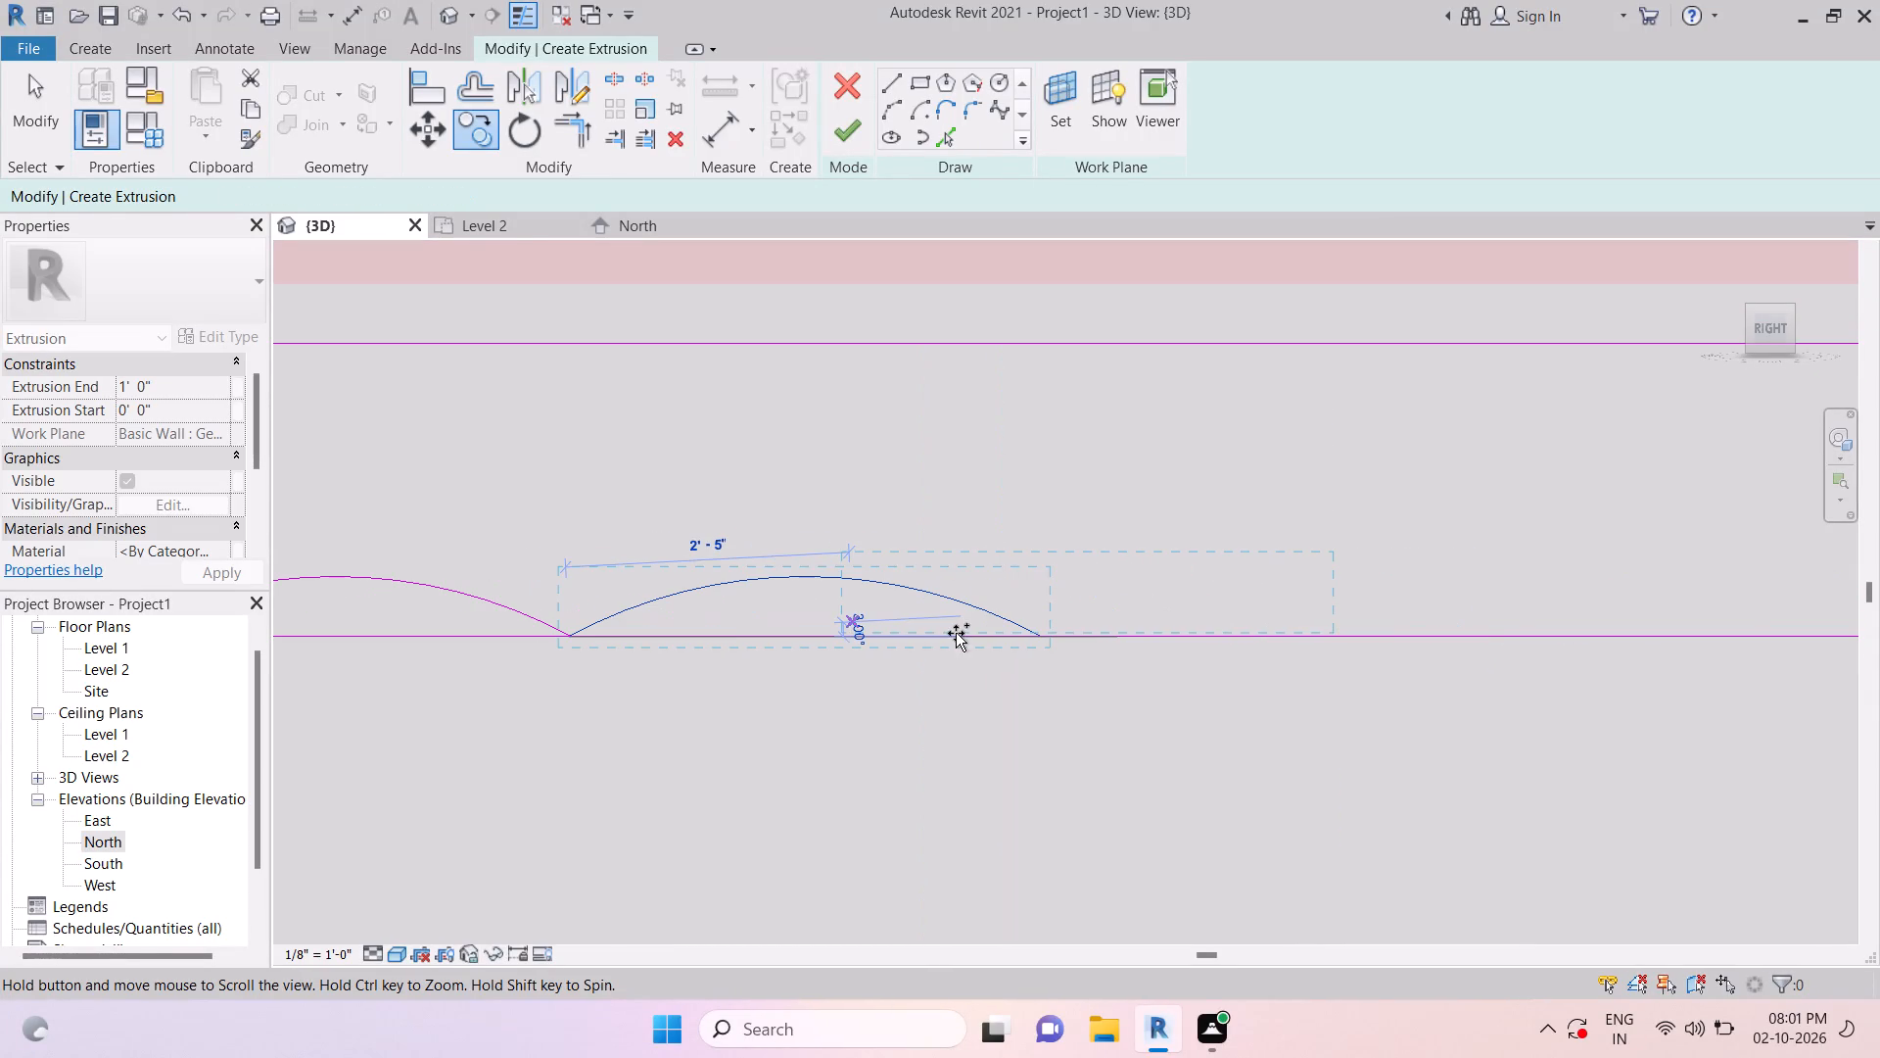
left_click(1028, 639)
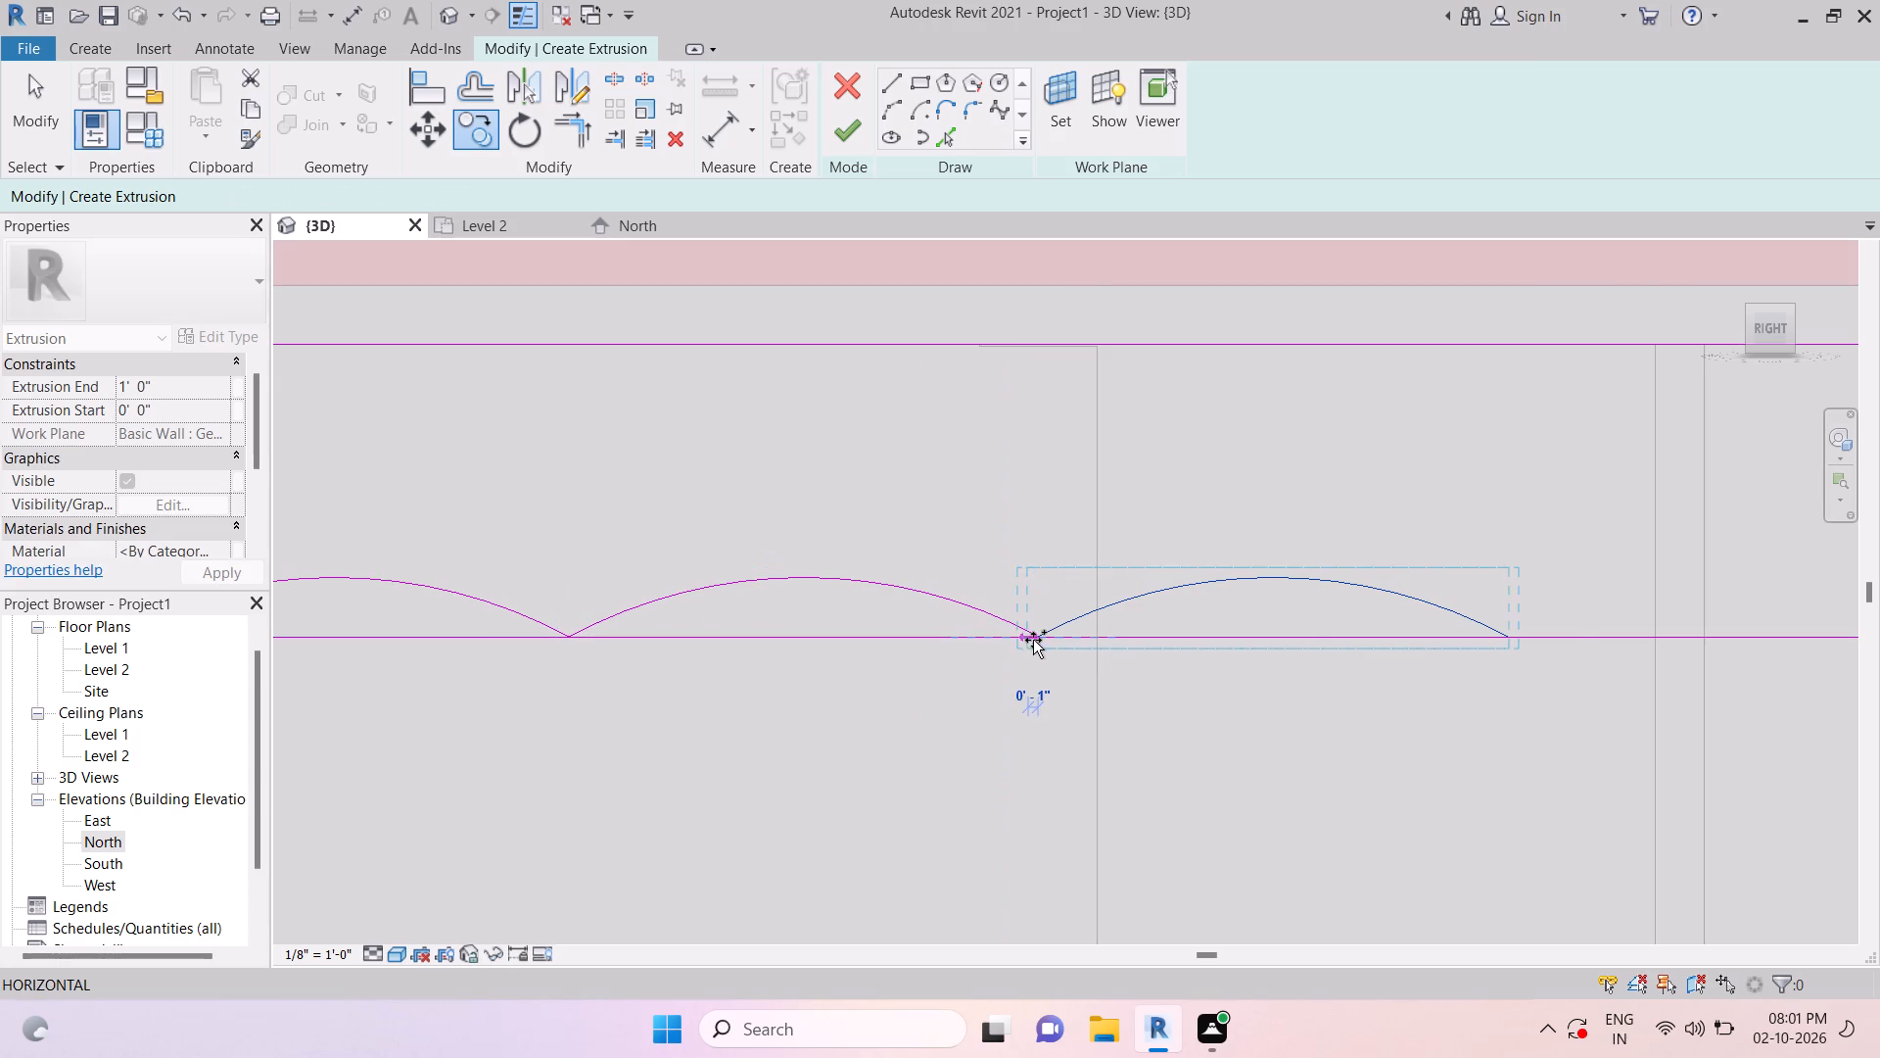
middle_click_drag(1184, 613, 801, 606)
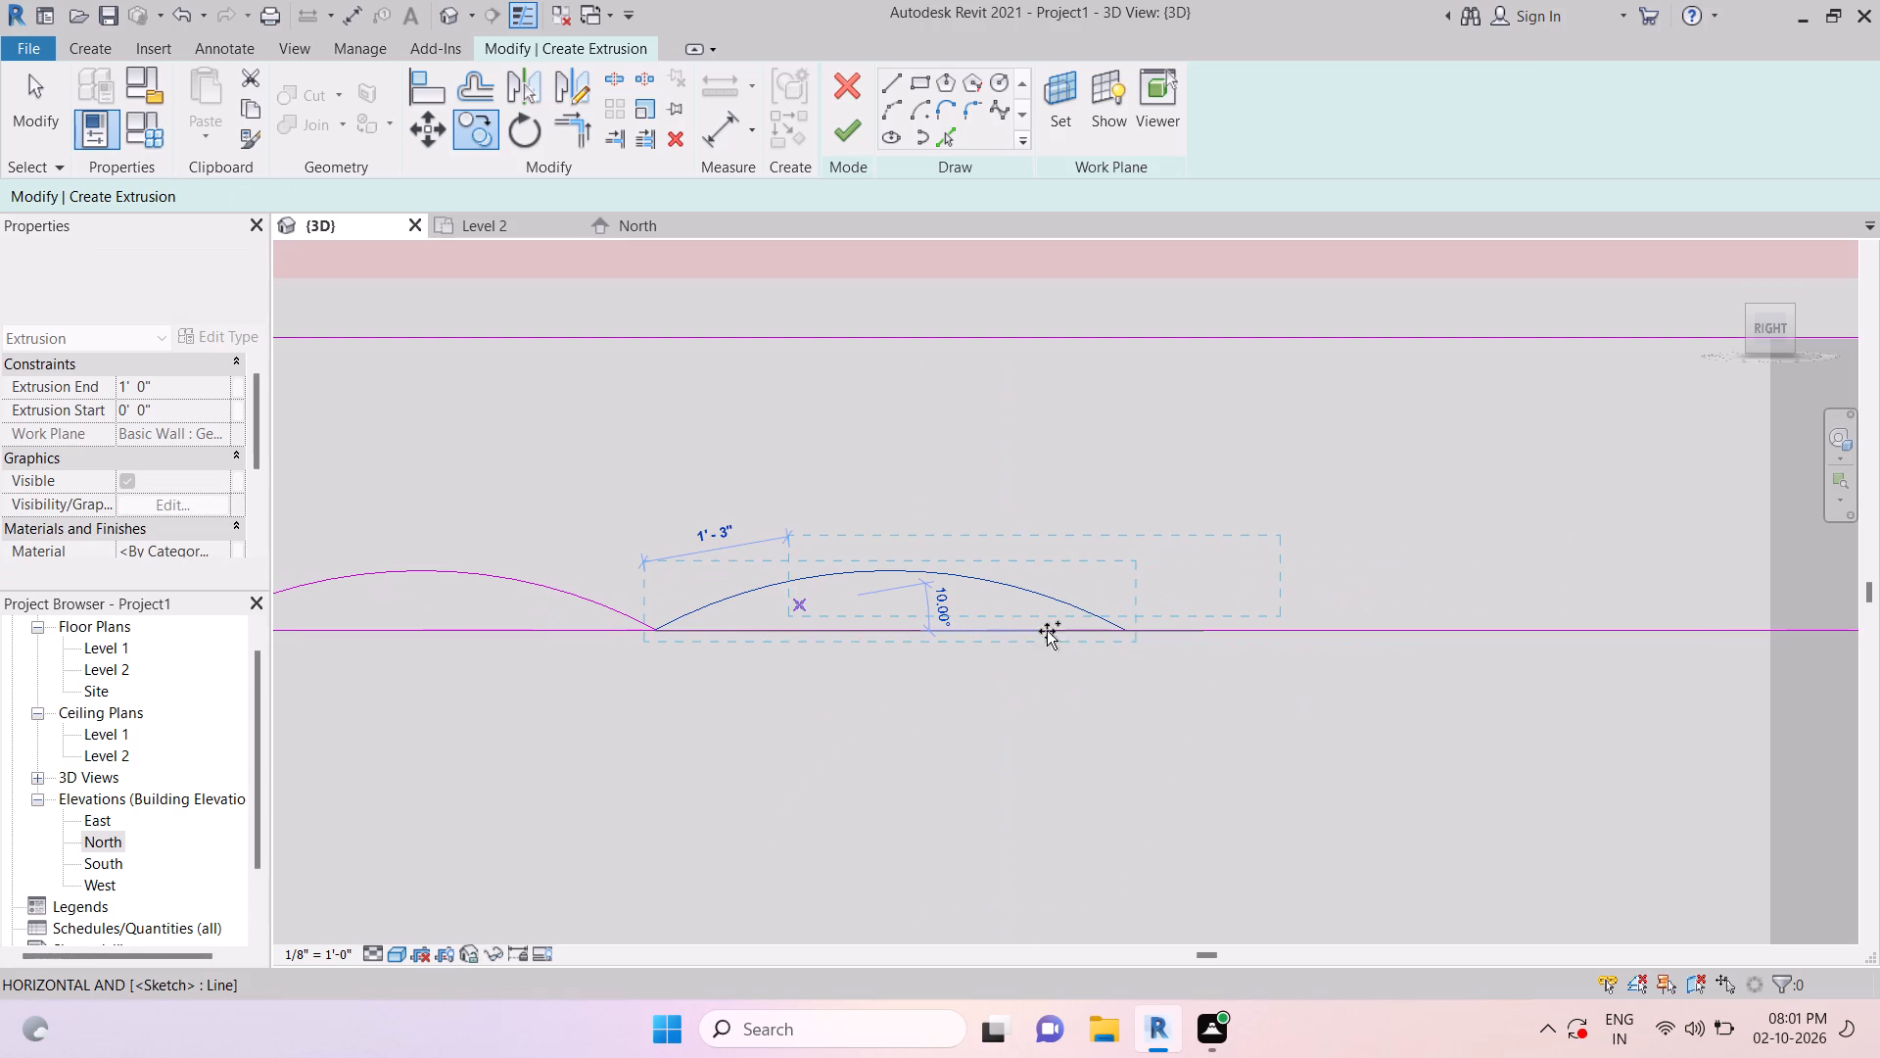
left_click(1116, 629)
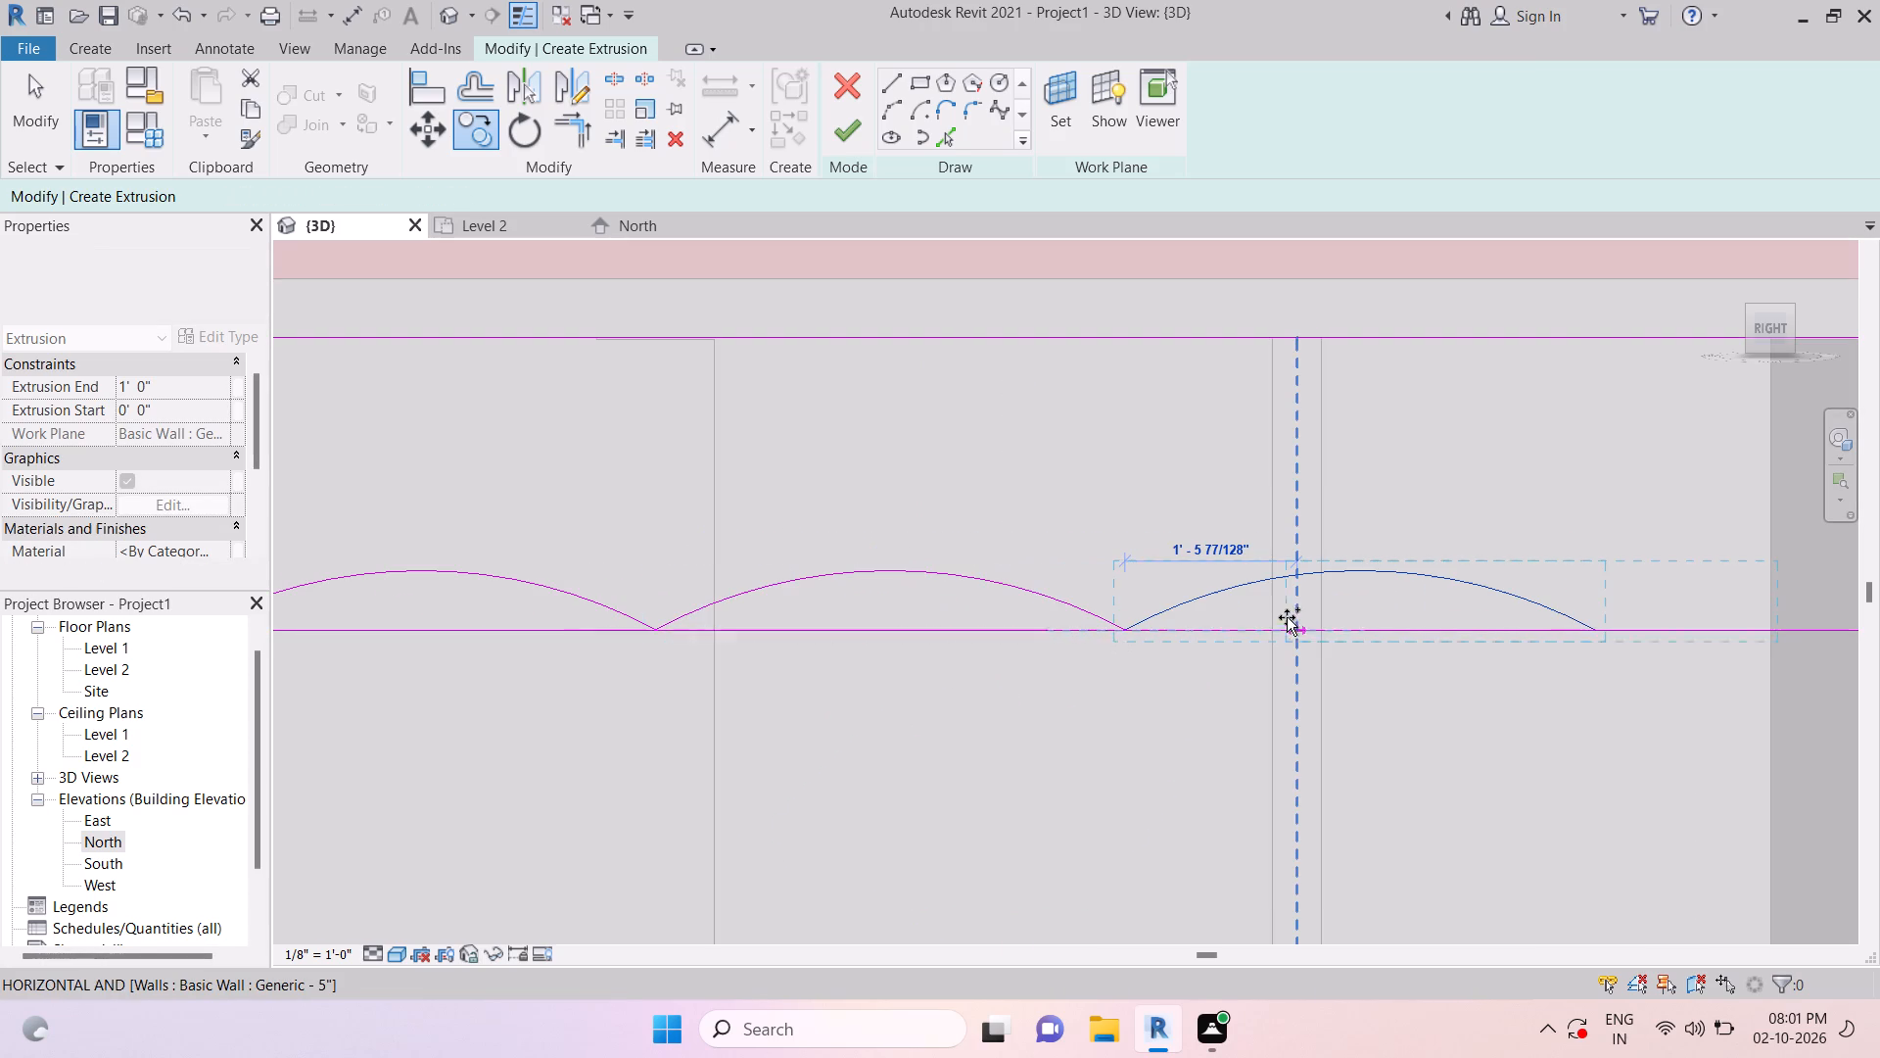
middle_click_drag(1287, 617, 642, 613)
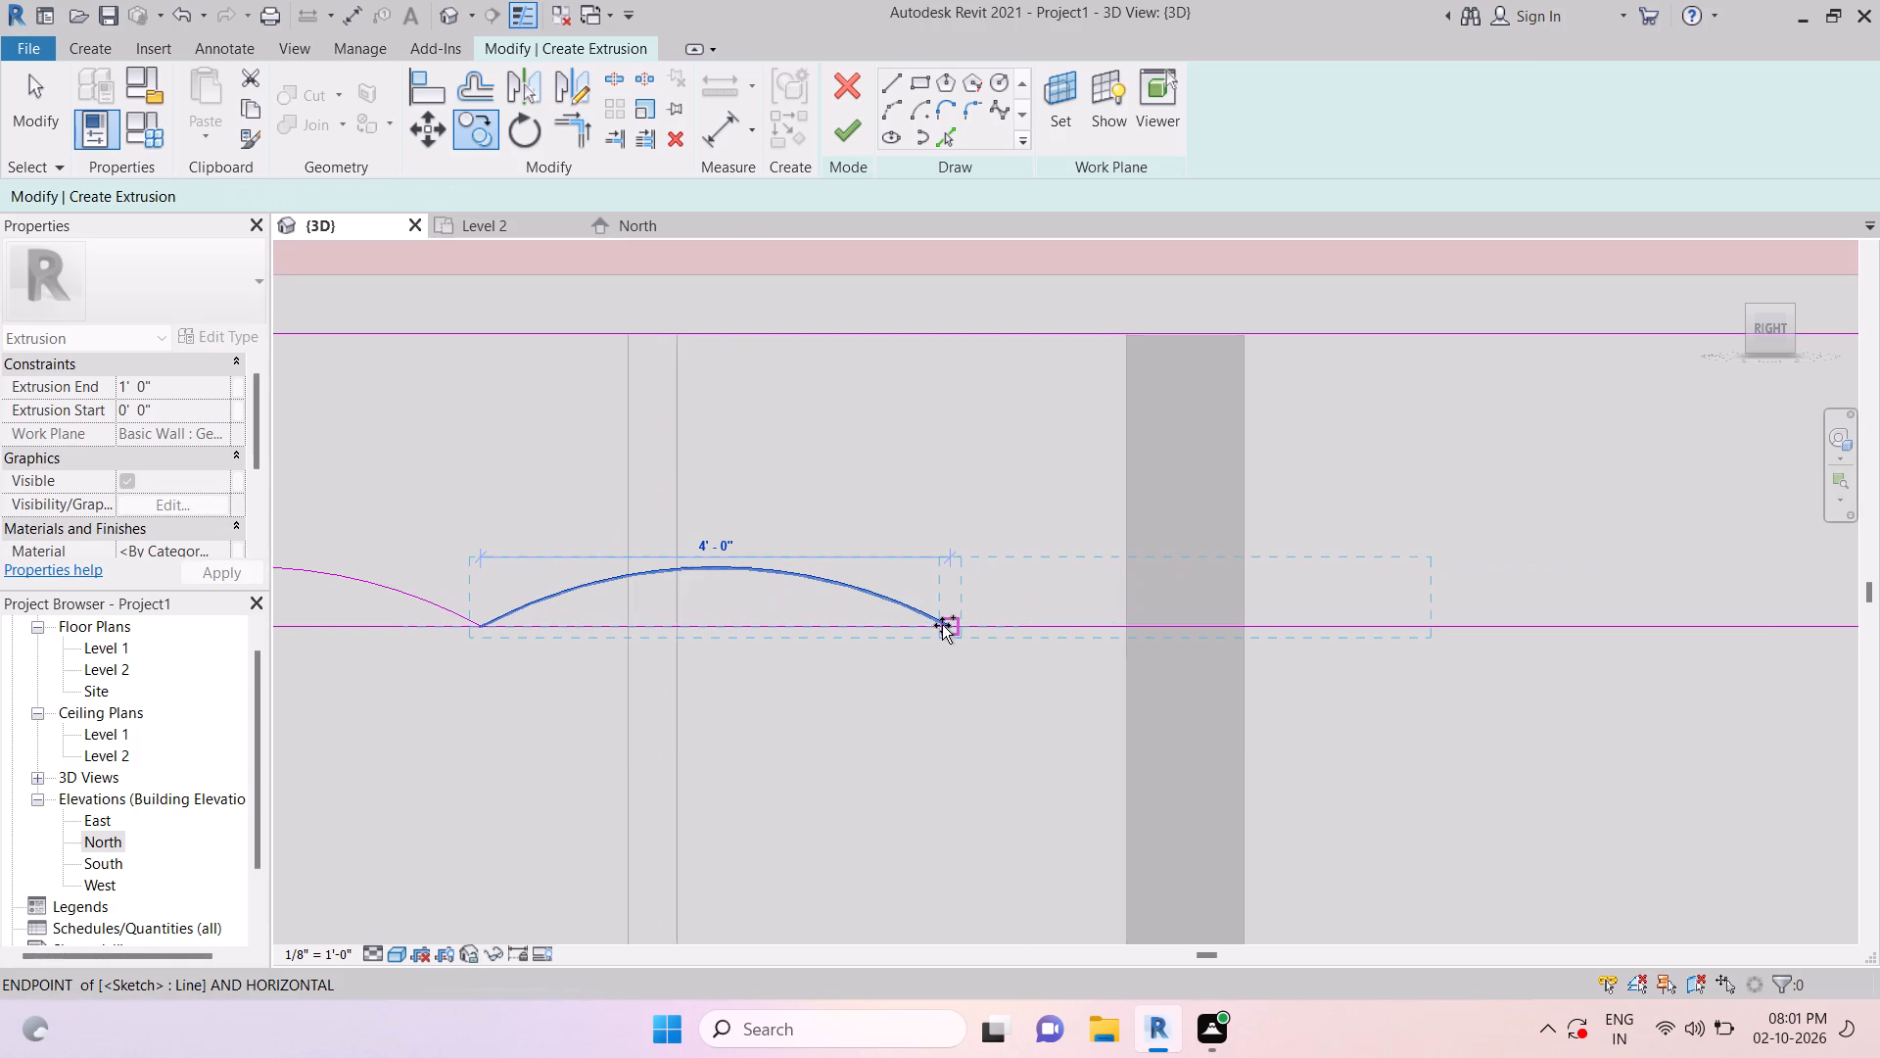
left_click(942, 622)
middle_click_drag(1406, 619, 1377, 618)
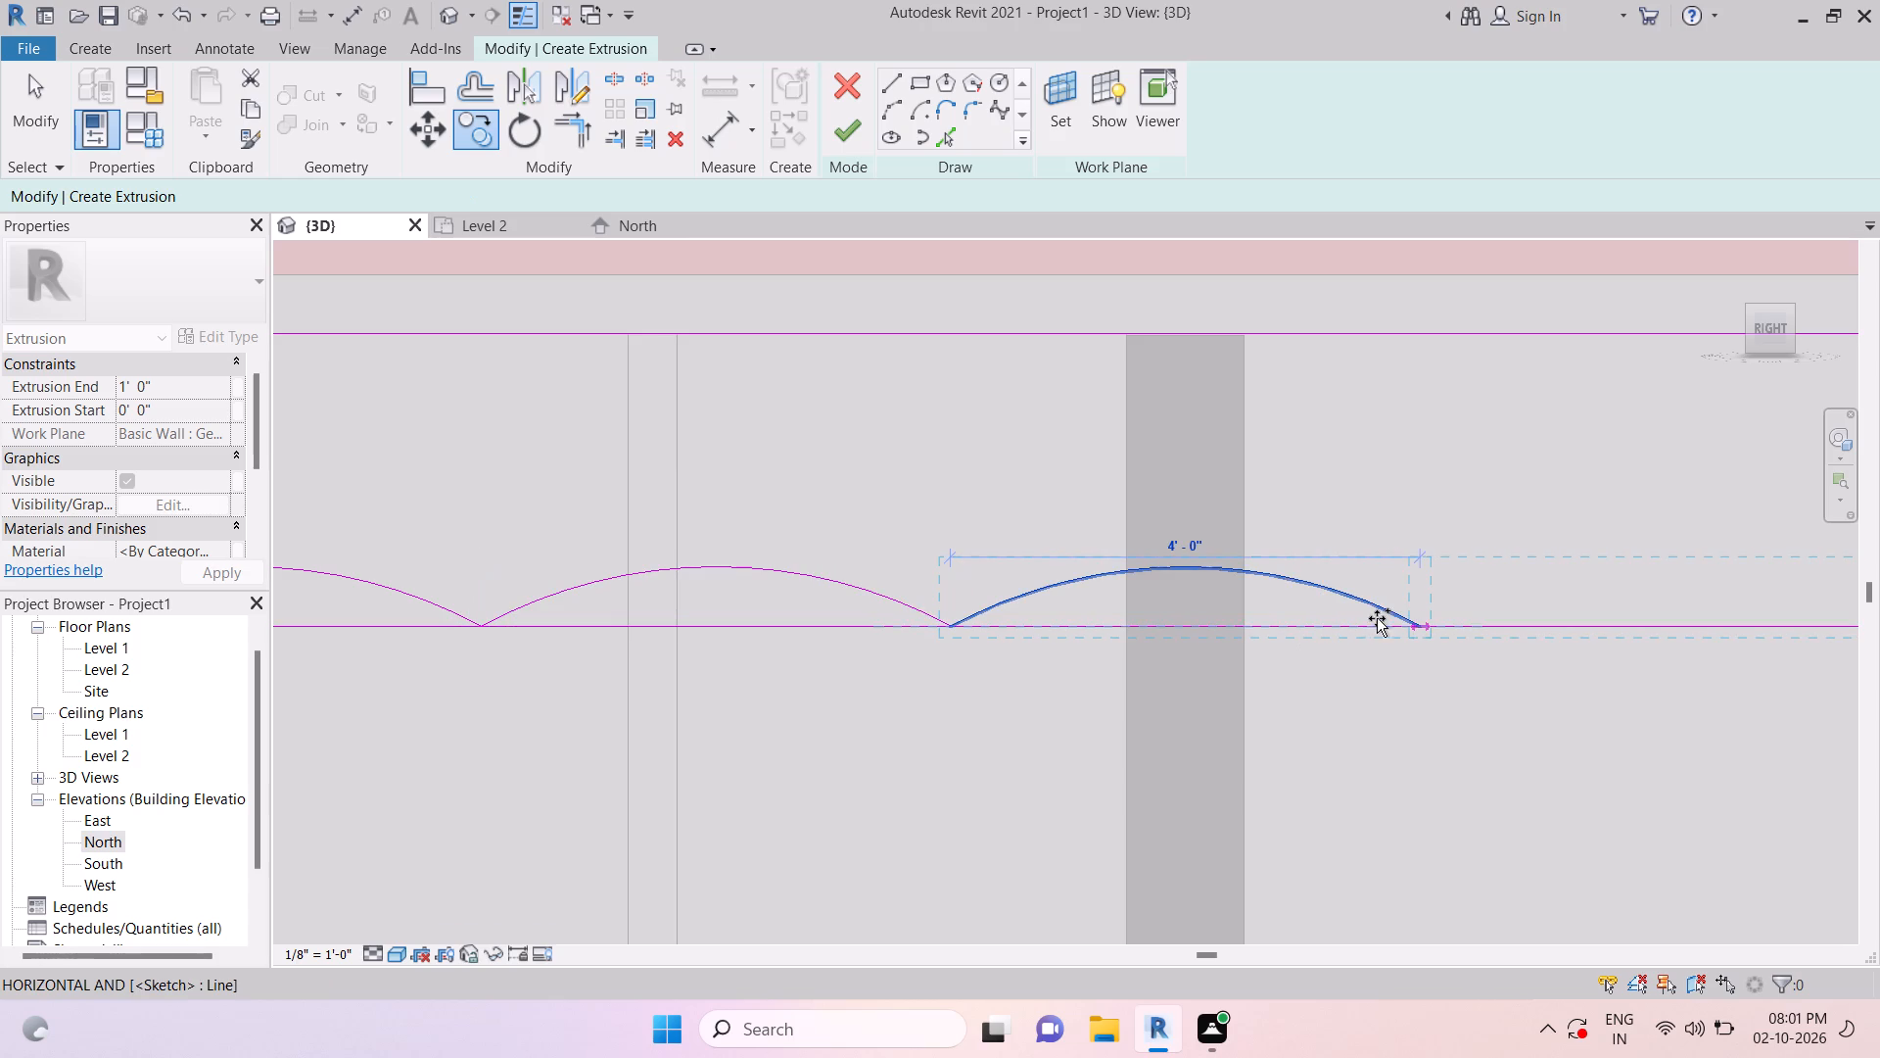
middle_click_drag(1377, 618, 950, 616)
left_click(963, 619)
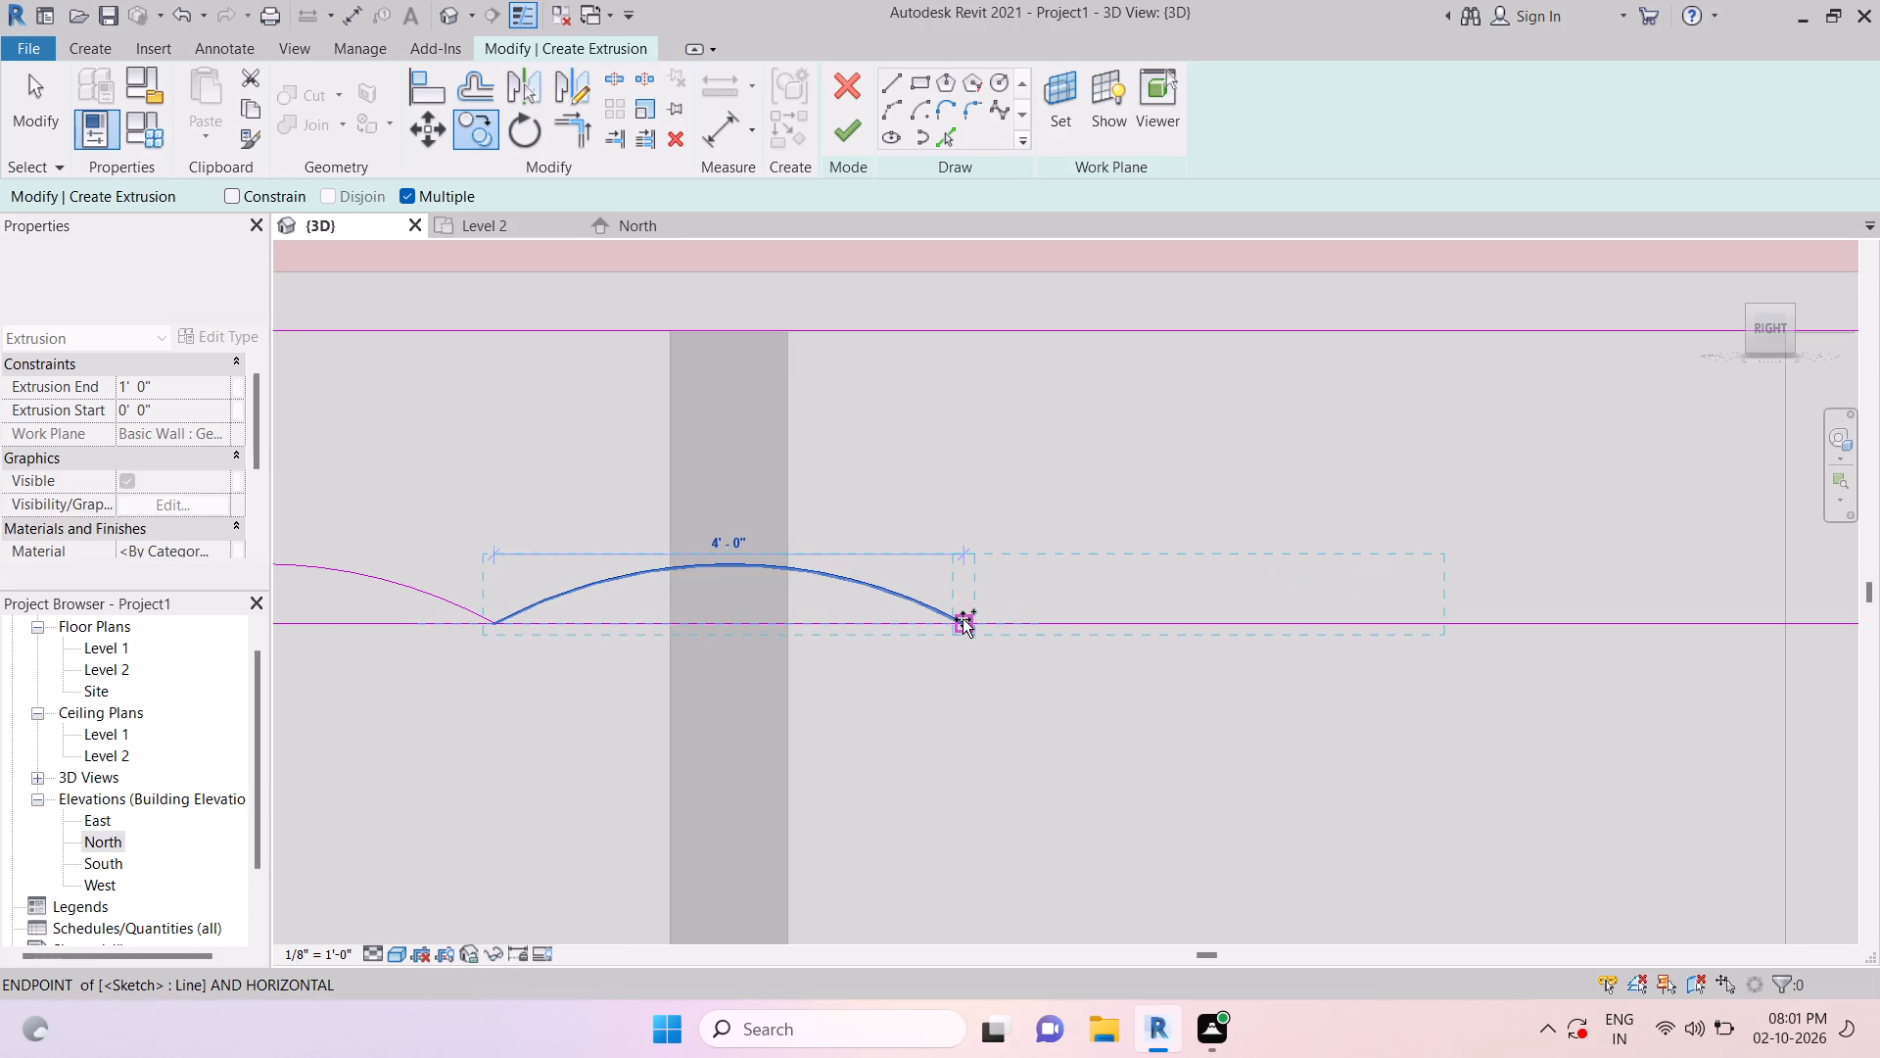
middle_click_drag(1496, 639, 1090, 636)
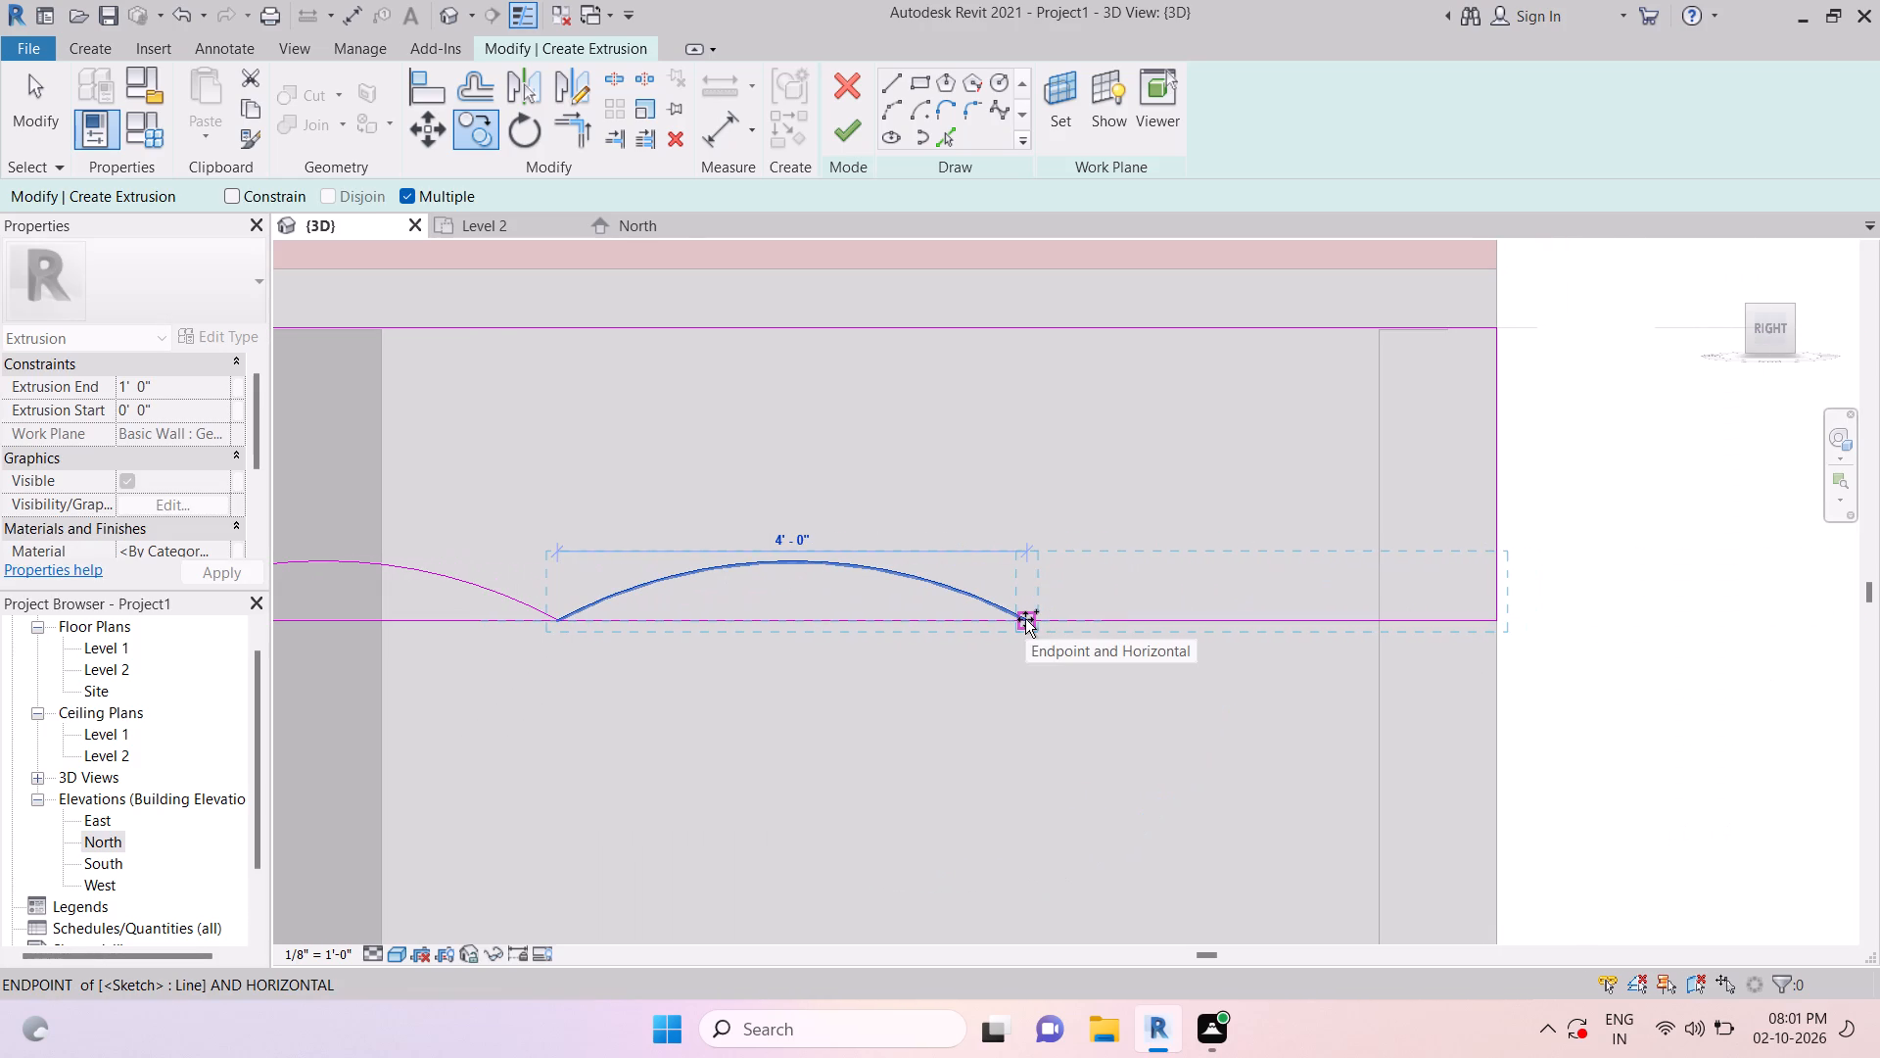
left_click(1026, 618)
key("Escape")
key("Escape")
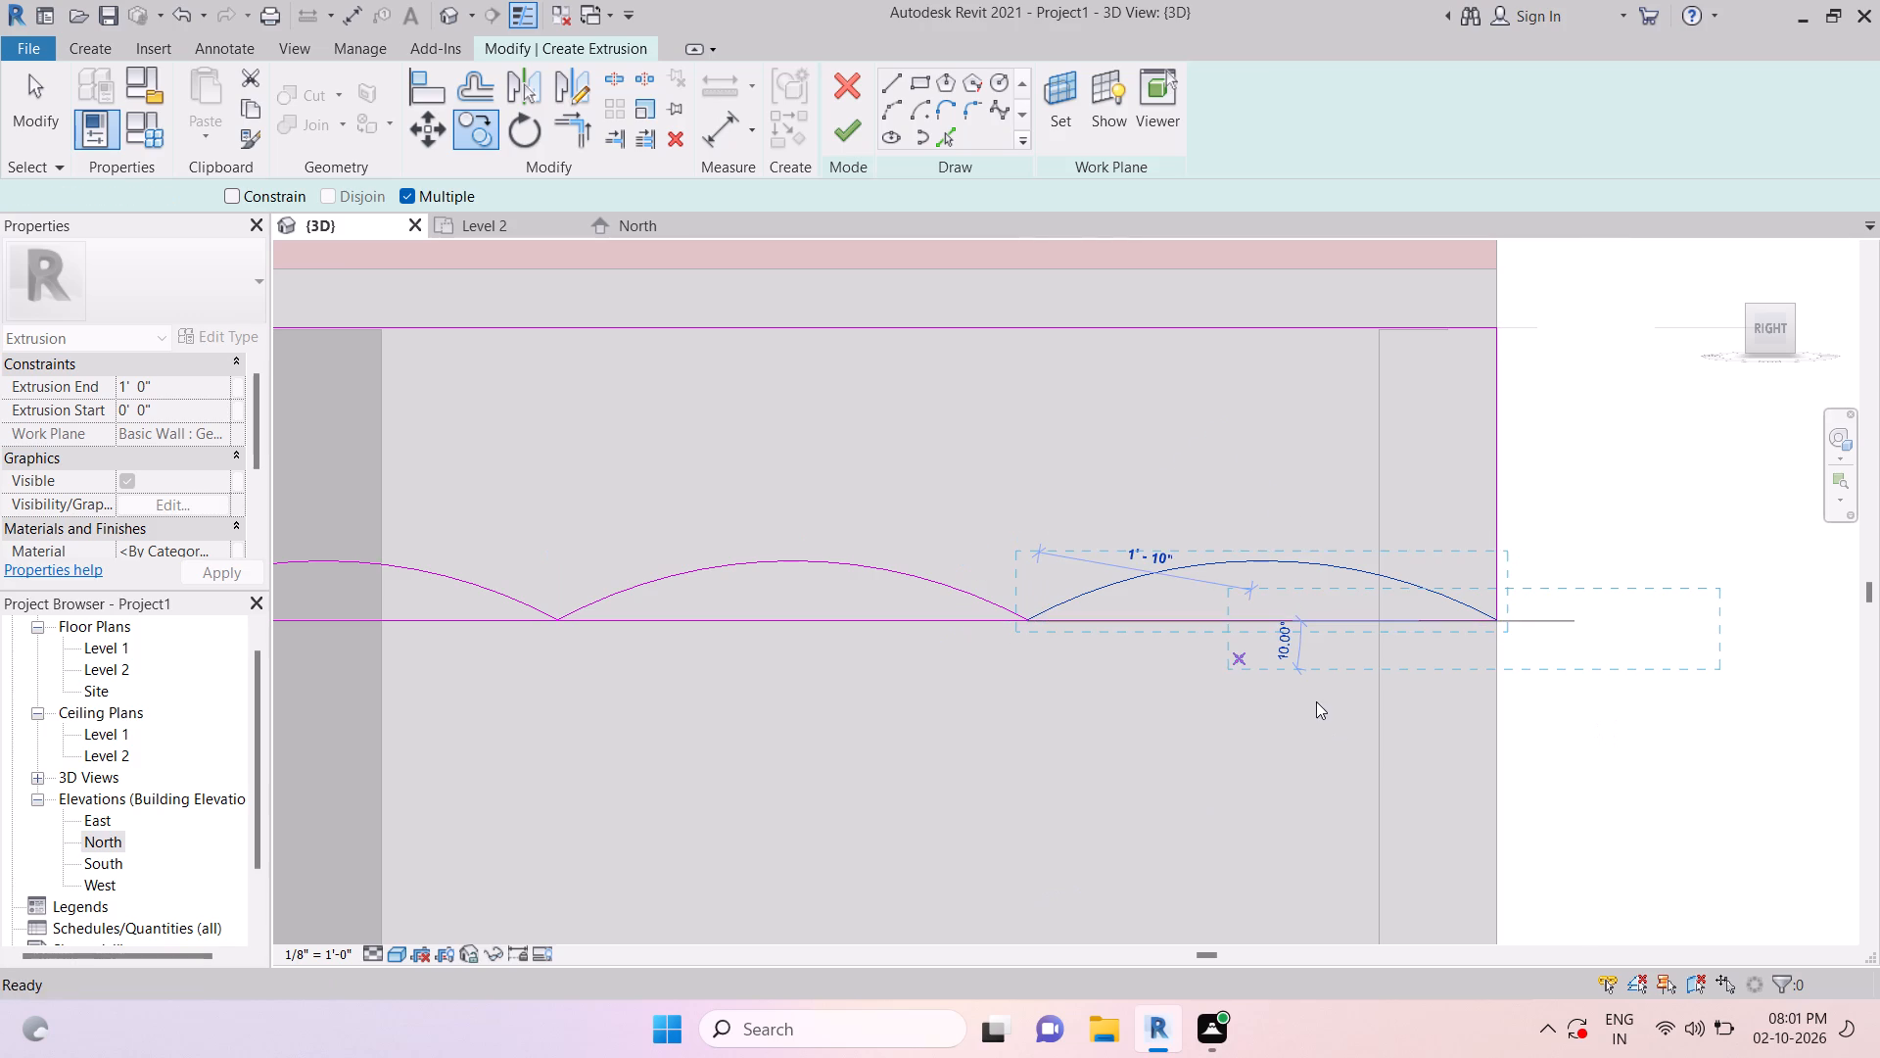
key("Escape")
key("Escape")
key("Escape")
key("Escape")
Delete the rectangle's straight bottom line, leaving the row of arcs as the sketch's lower edge.
left_click(1341, 626)
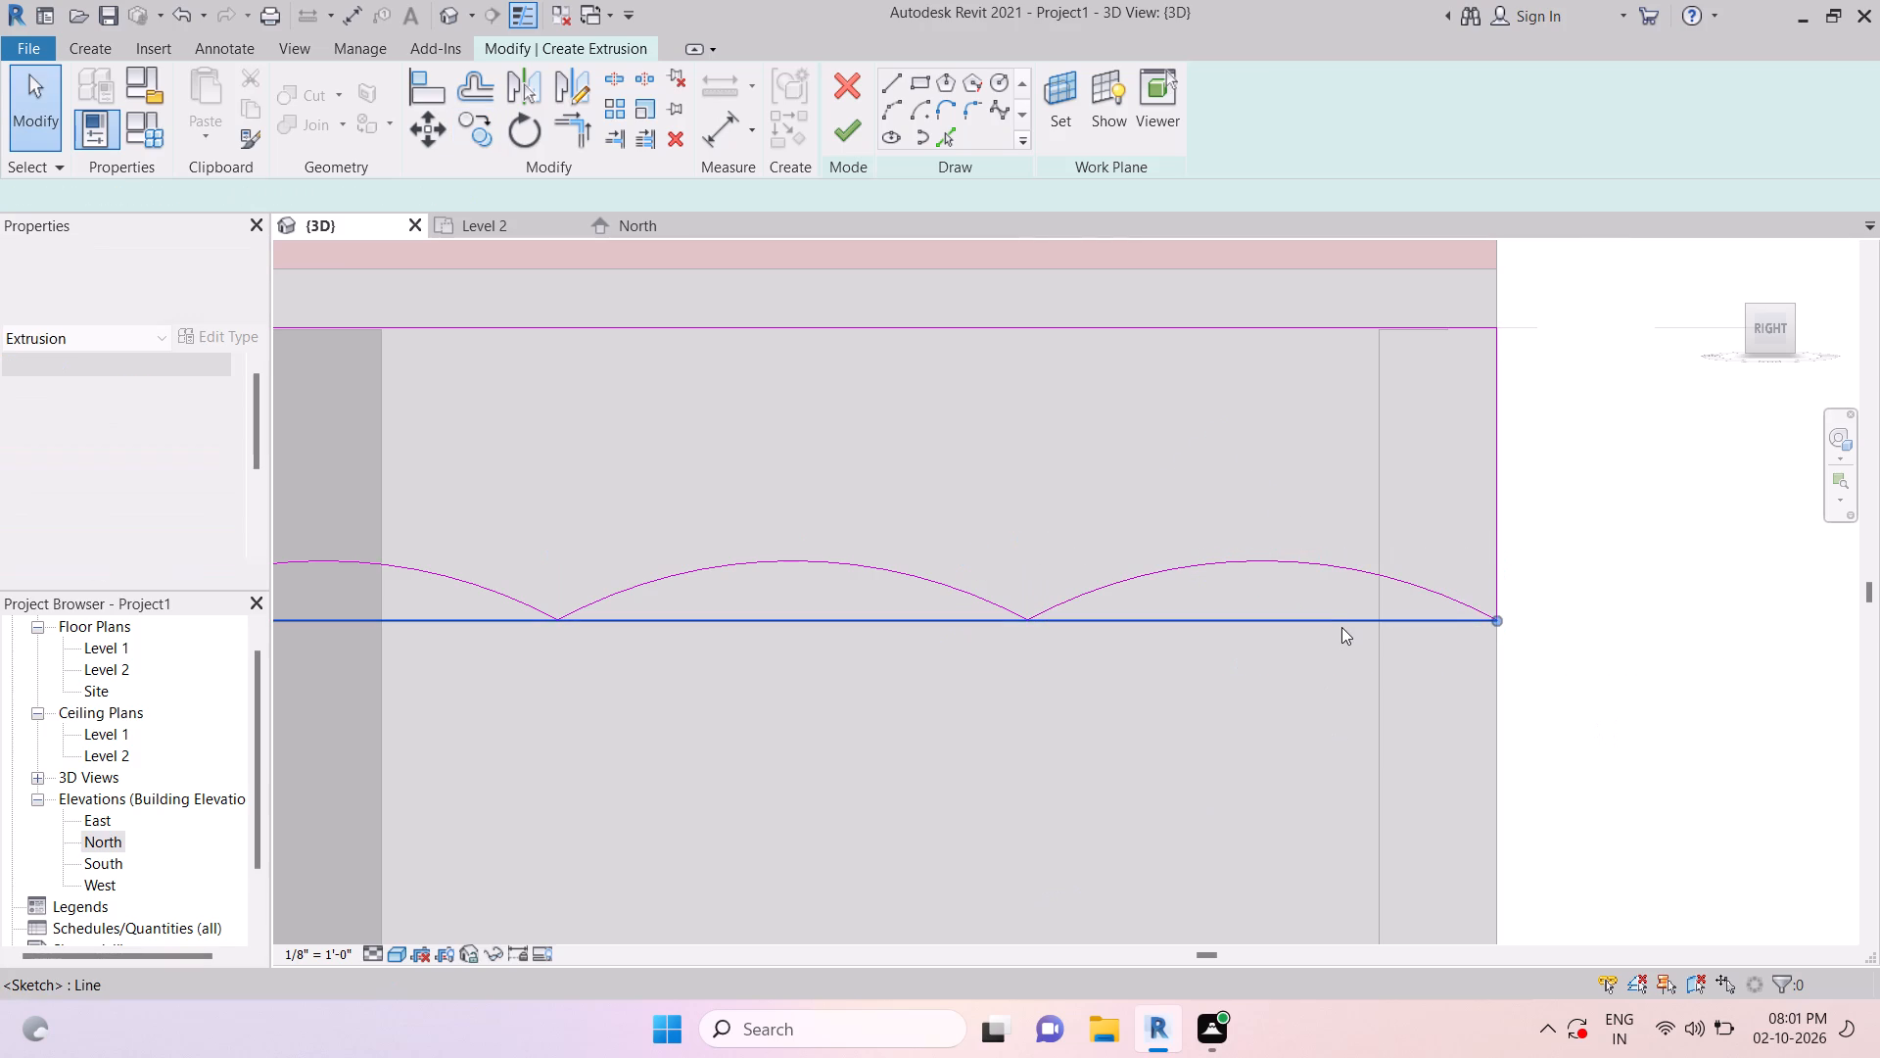
key("Delete")
Finish the scalloped extrusion sketch with a 1' extrusion end, and finish the in-place model.
scroll(1341, 627, "down", 11)
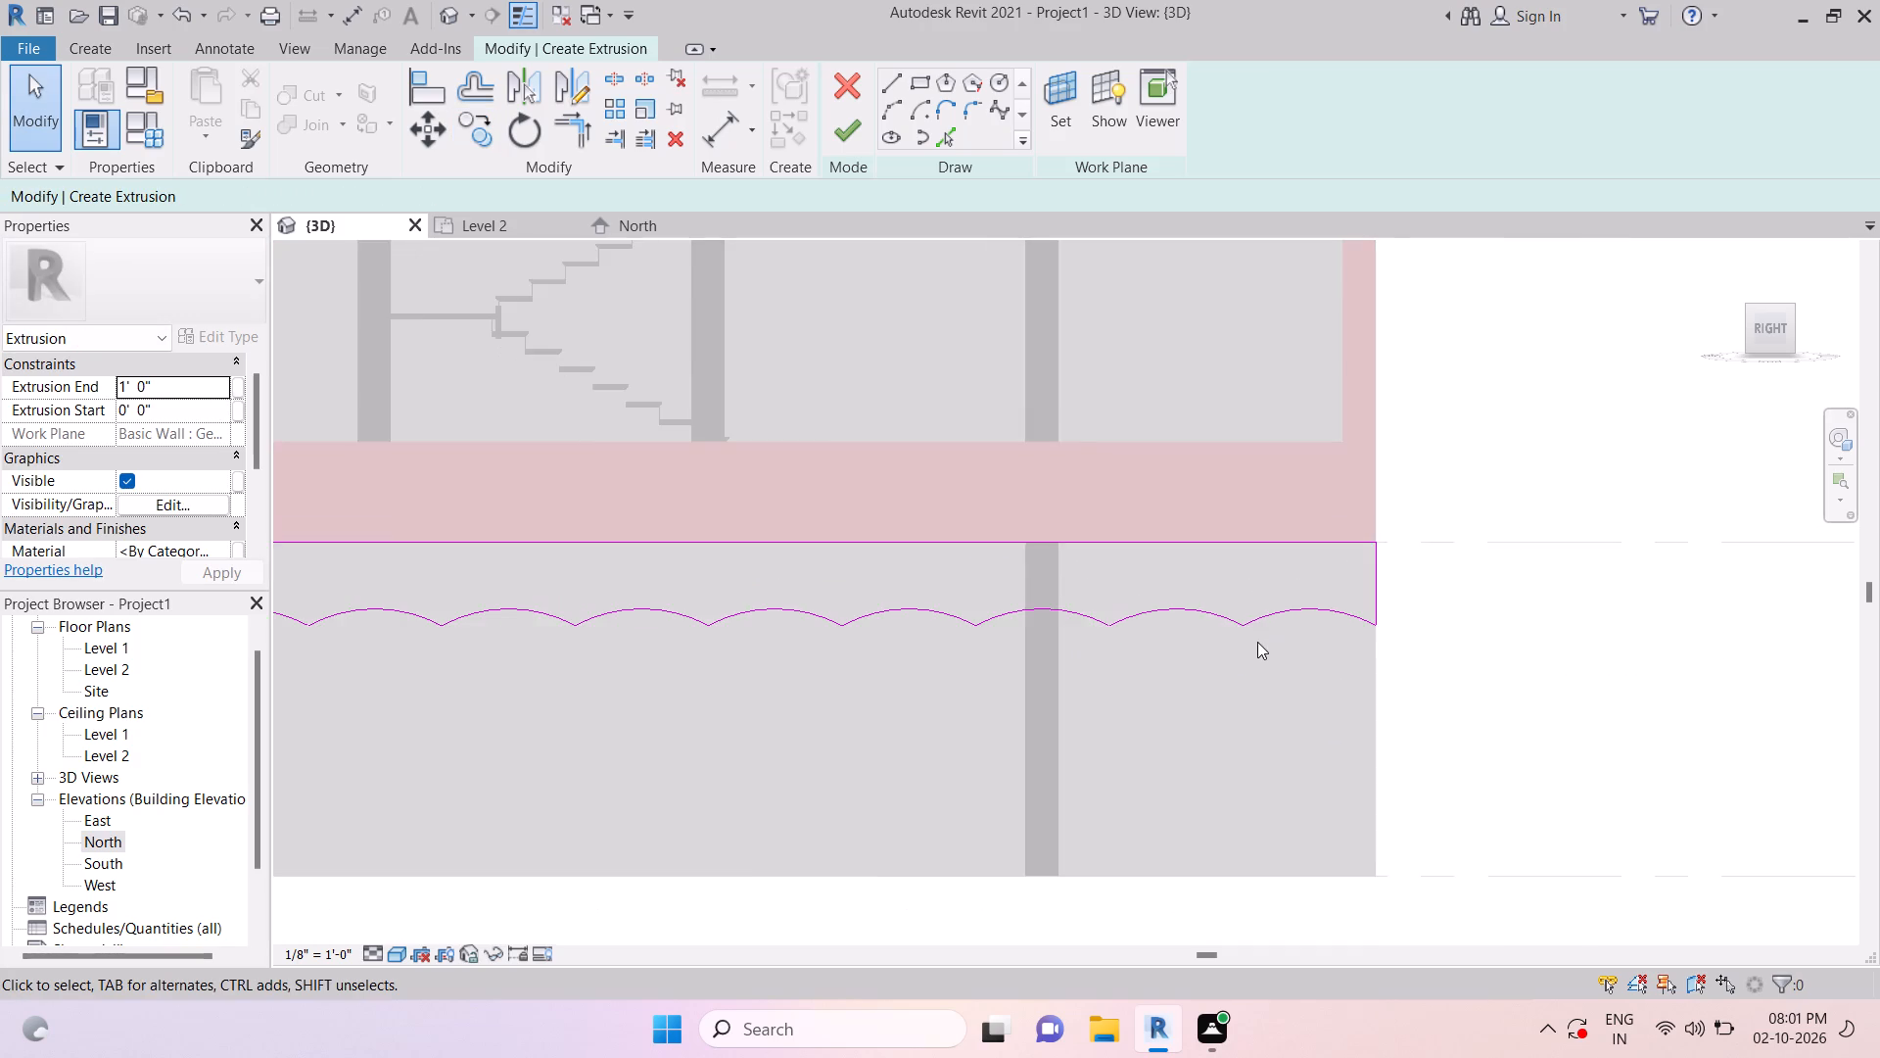
scroll(1260, 631, "down", 1)
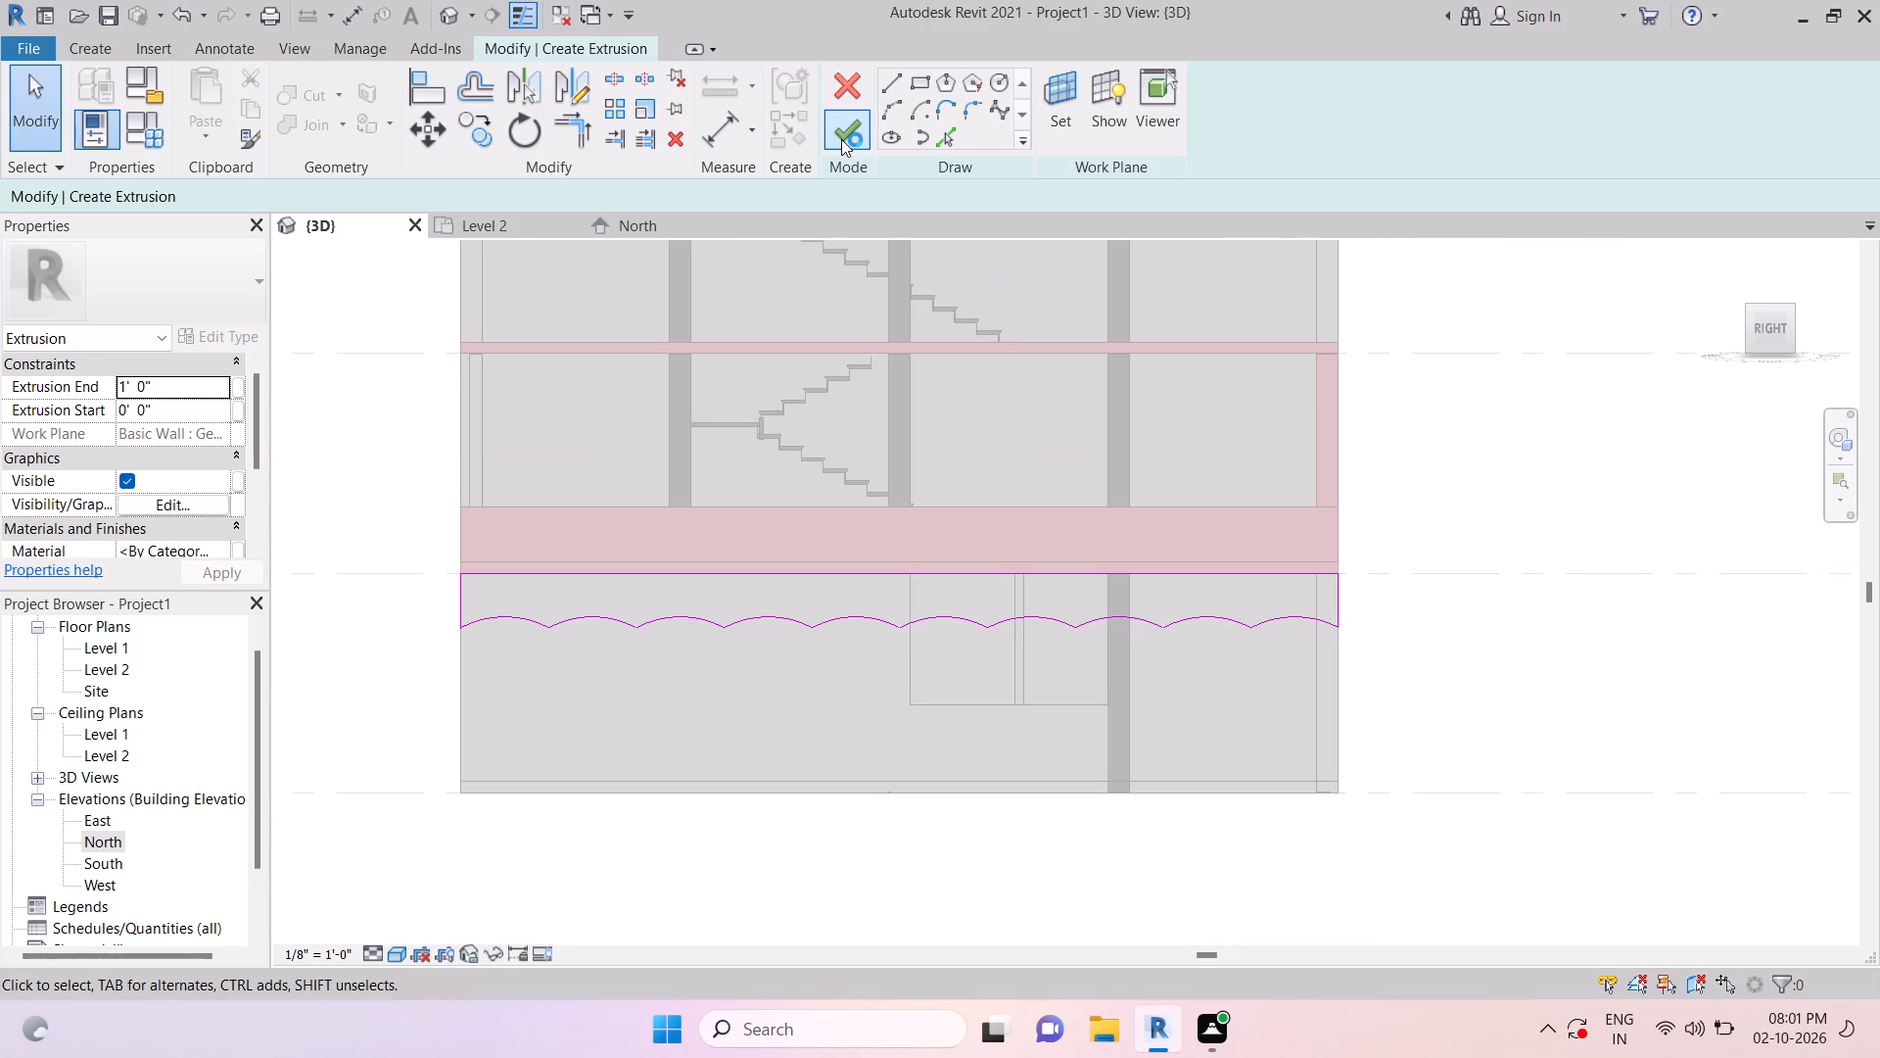
left_click(839, 137)
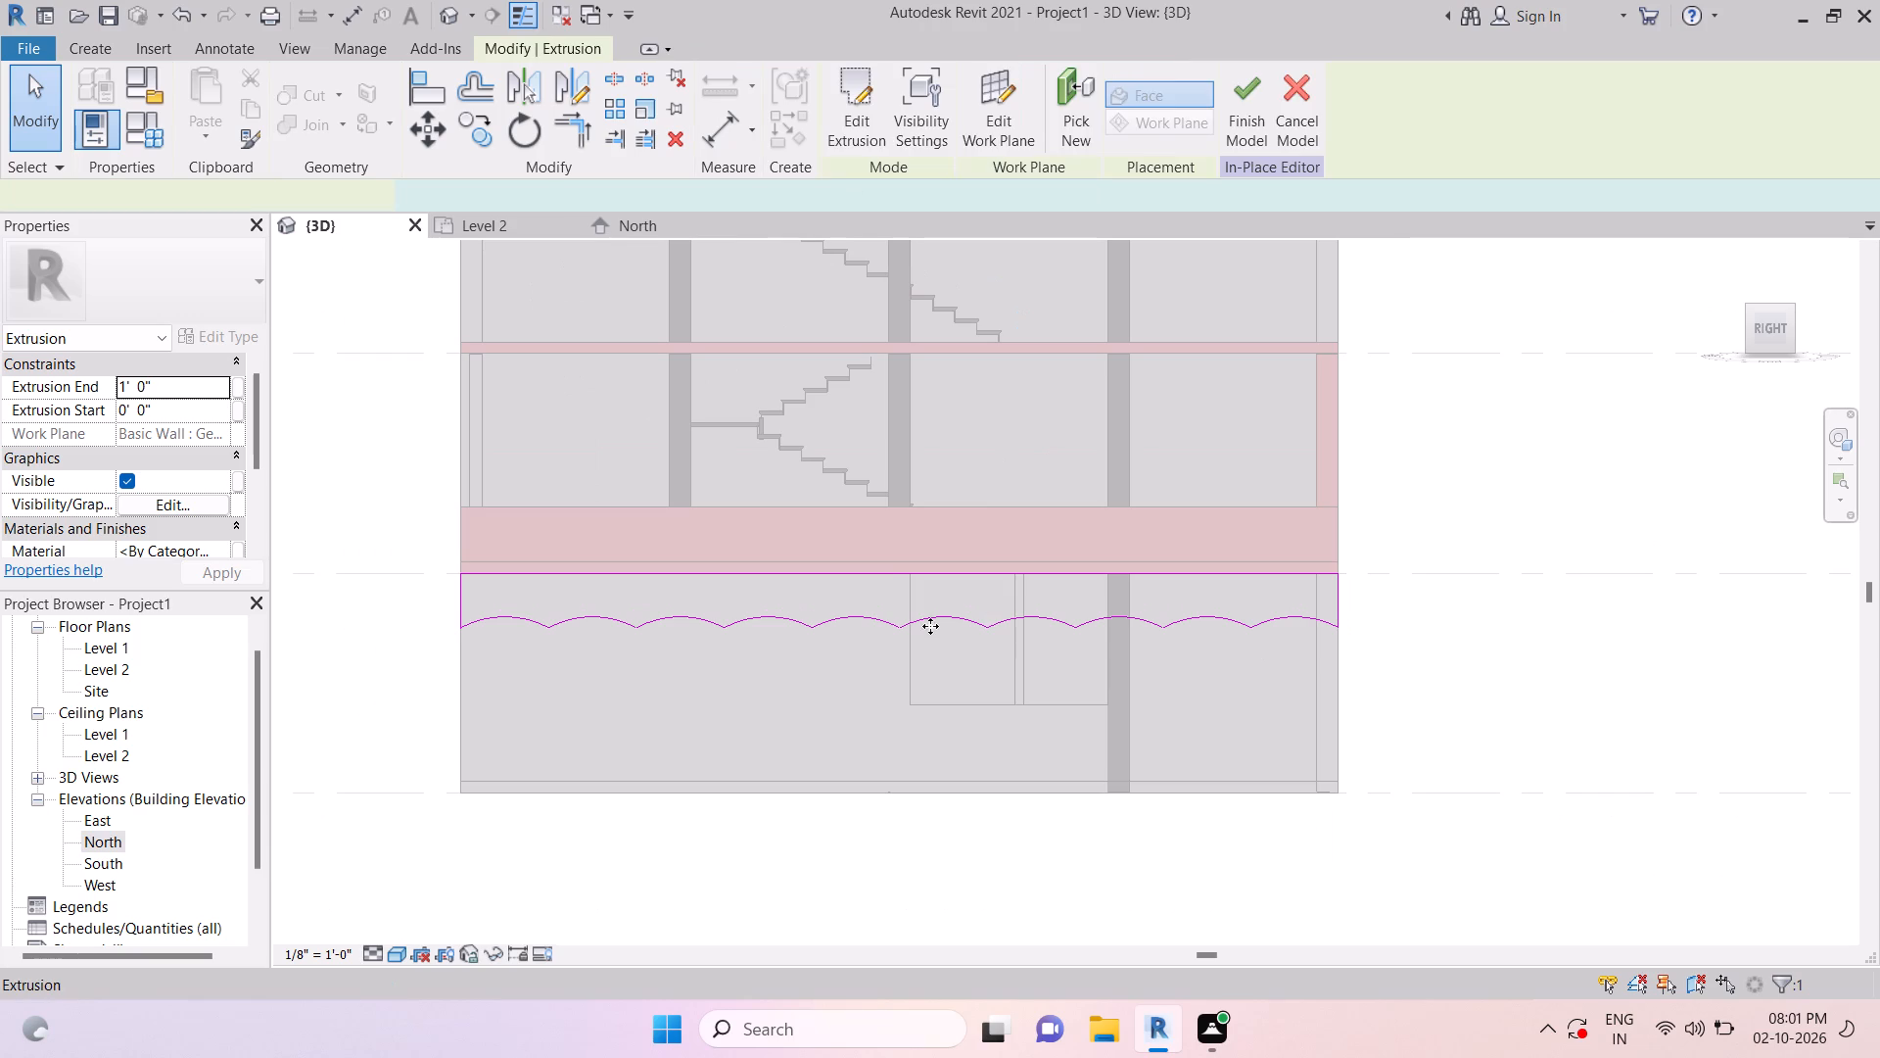
key("Escape")
key("Escape")
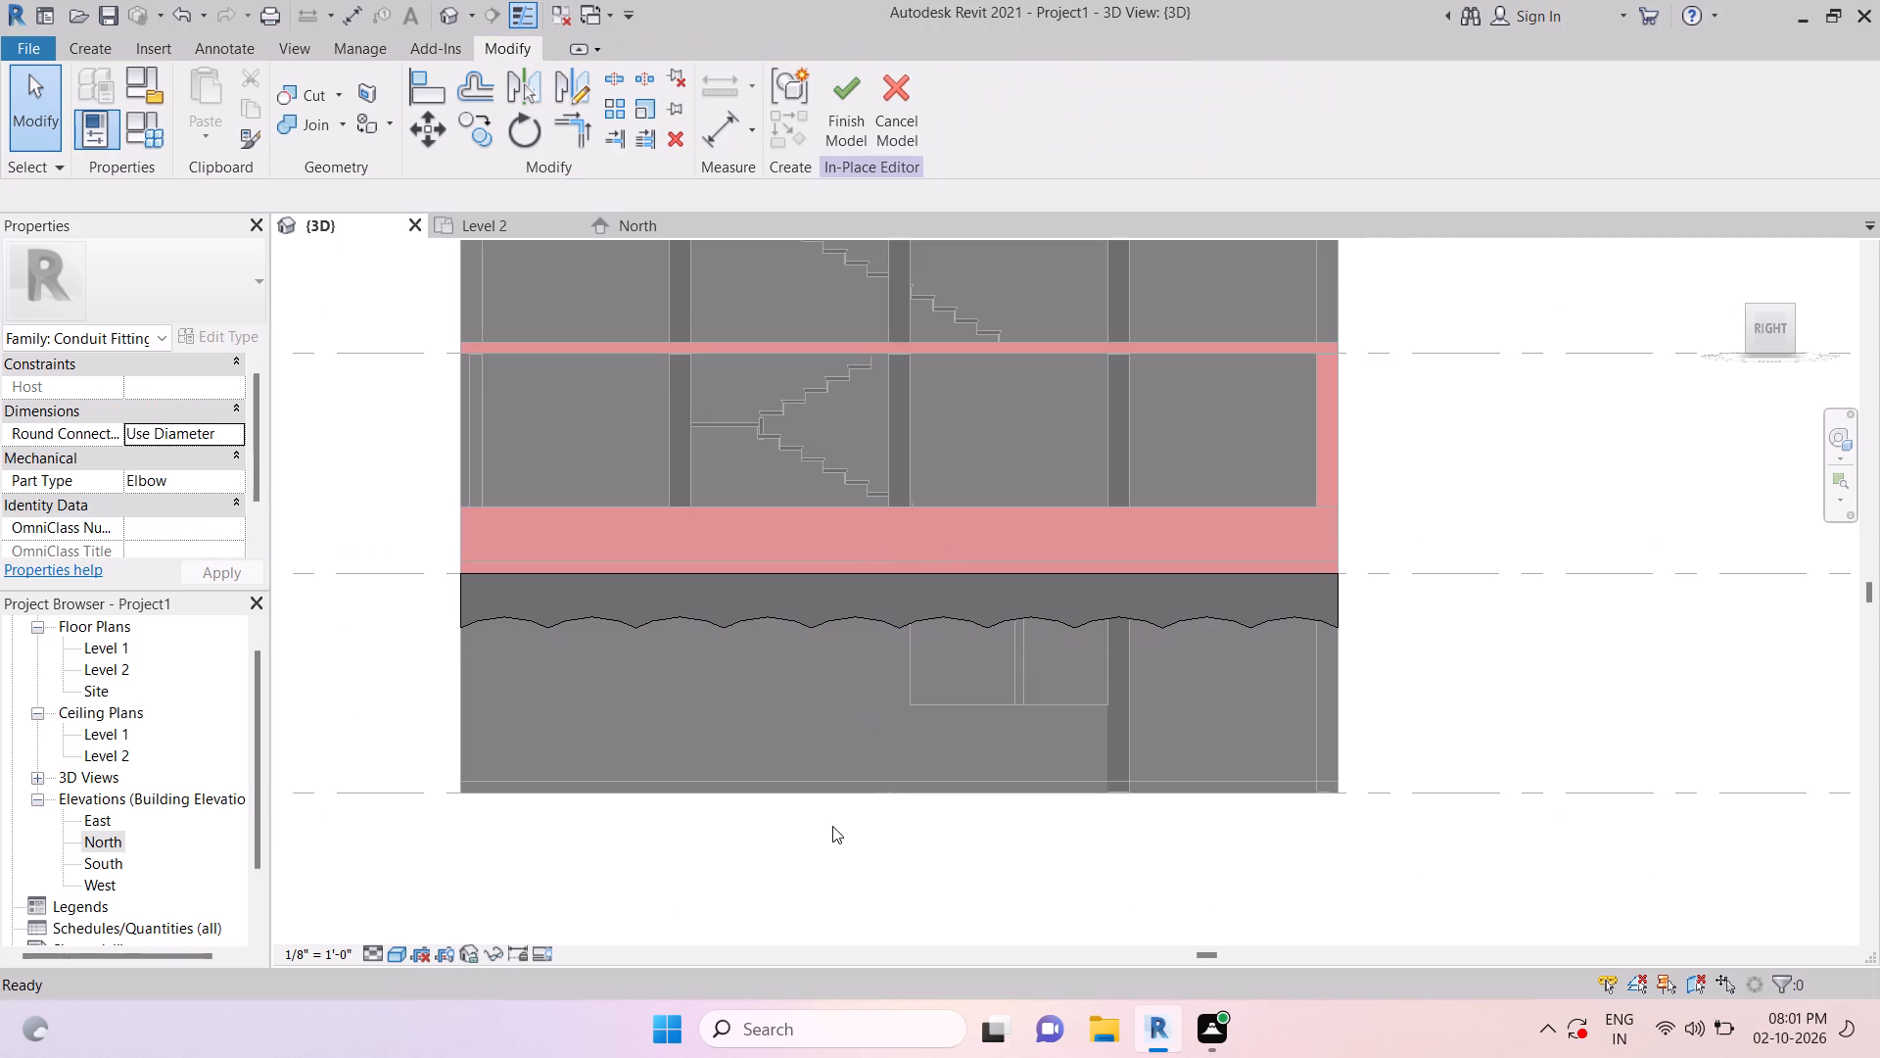
middle_click_drag(834, 843, 933, 865, "shift")
left_click(849, 93)
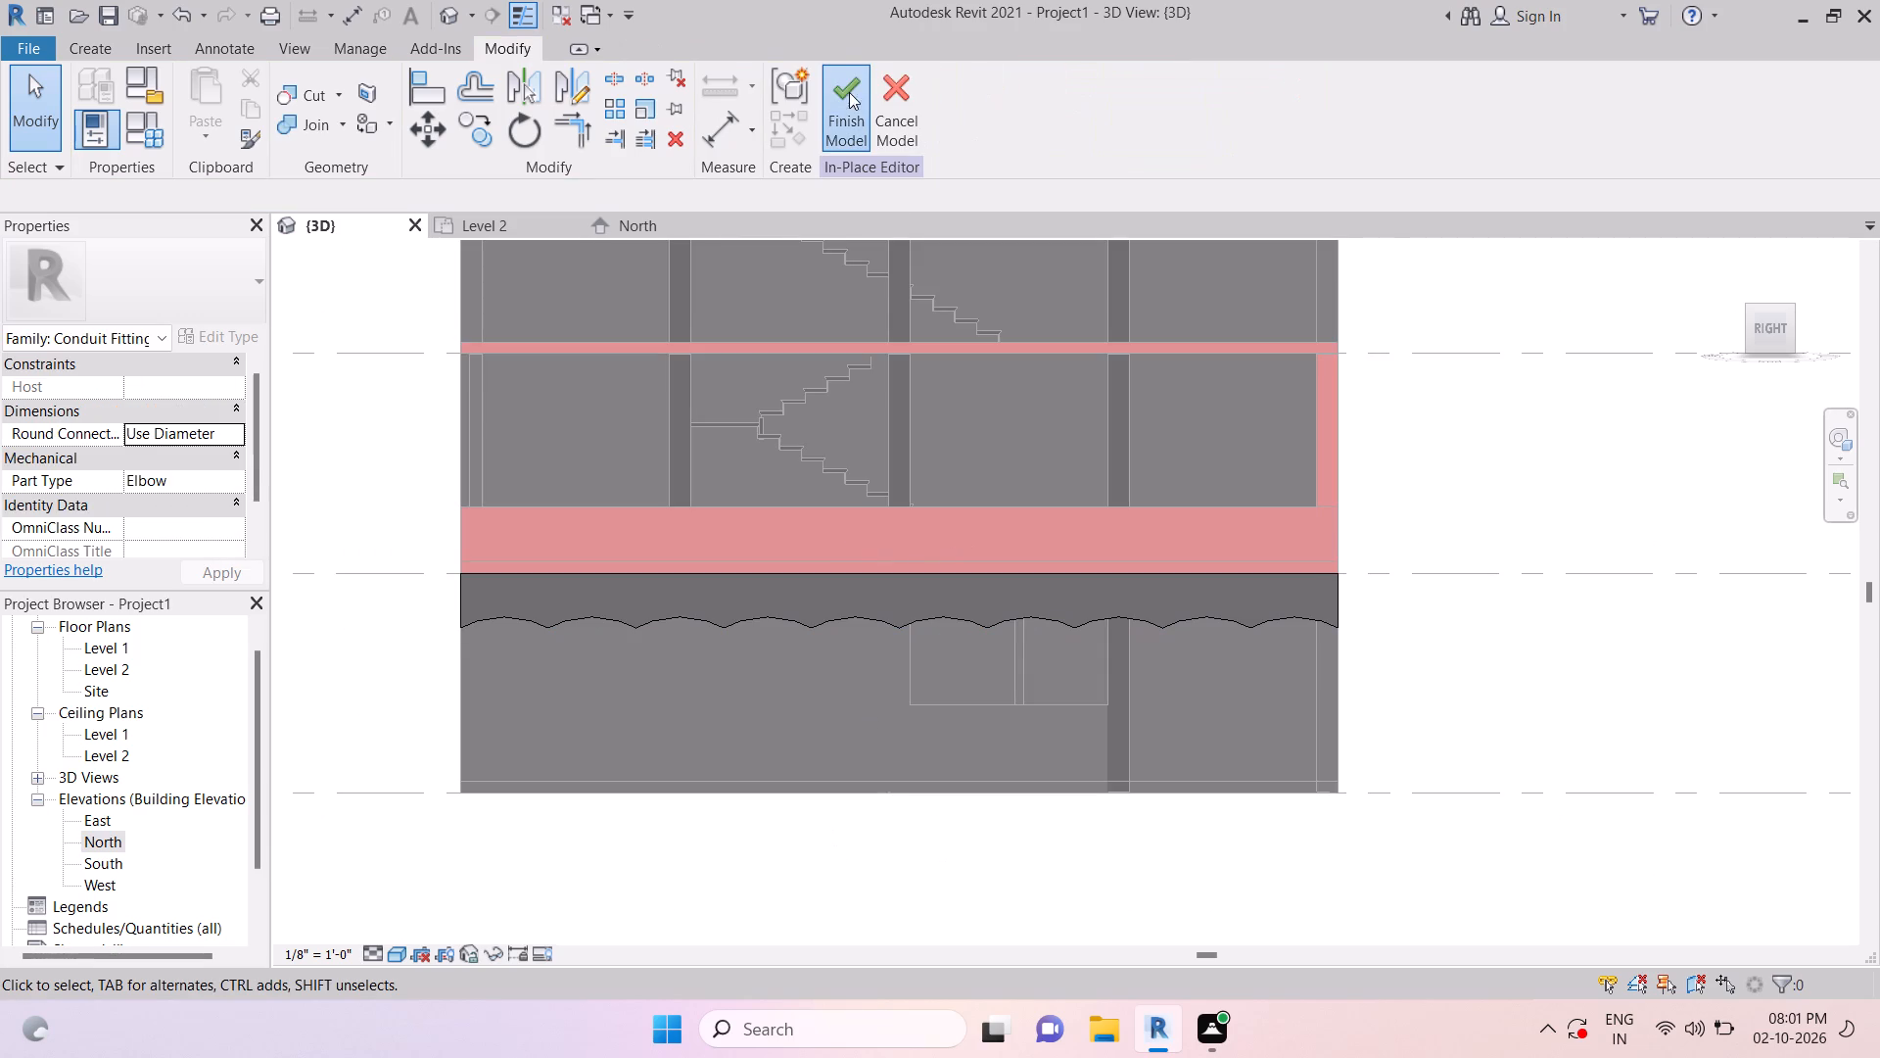
key("Escape")
key("Escape")
key("Escape")
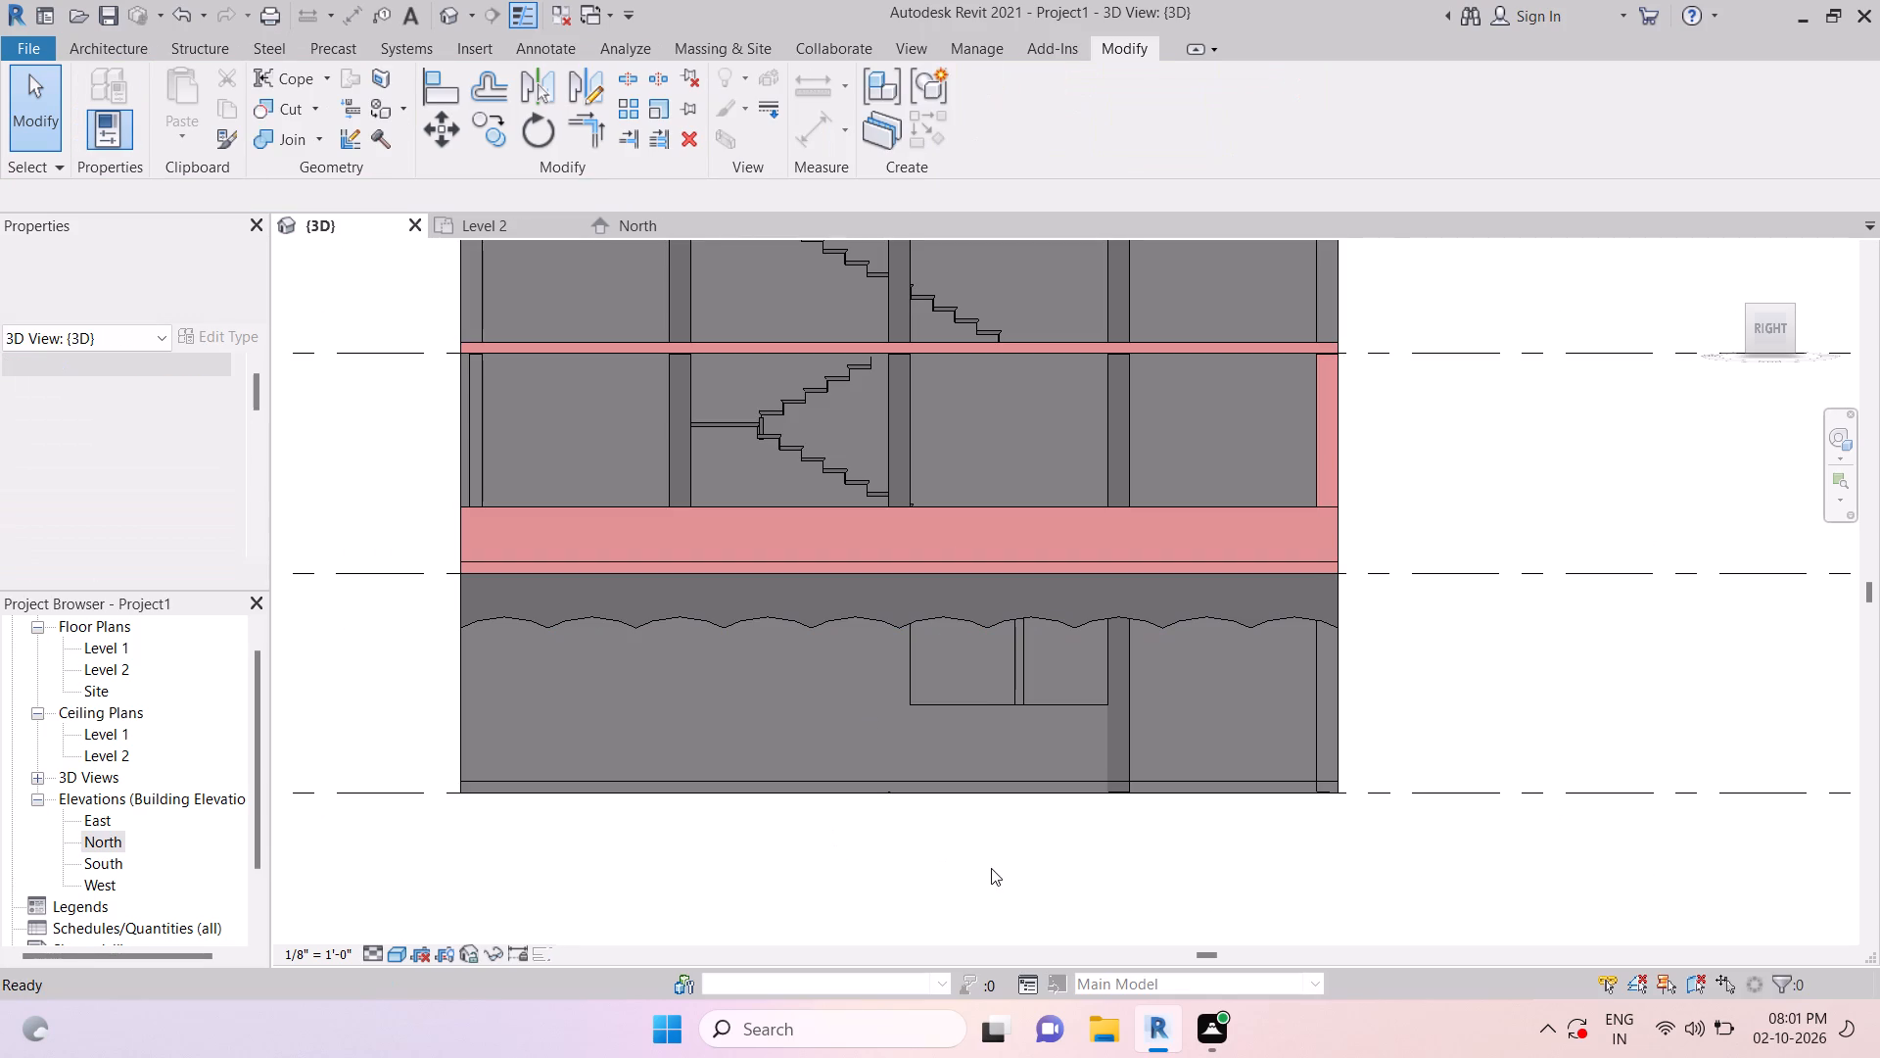
key("Escape")
In the front view, shift both side faces of the scalloped extrusion inward so its outer face aligns with the Level 2 parapet's outer face.
middle_click_drag(914, 864, 1083, 876, "shift")
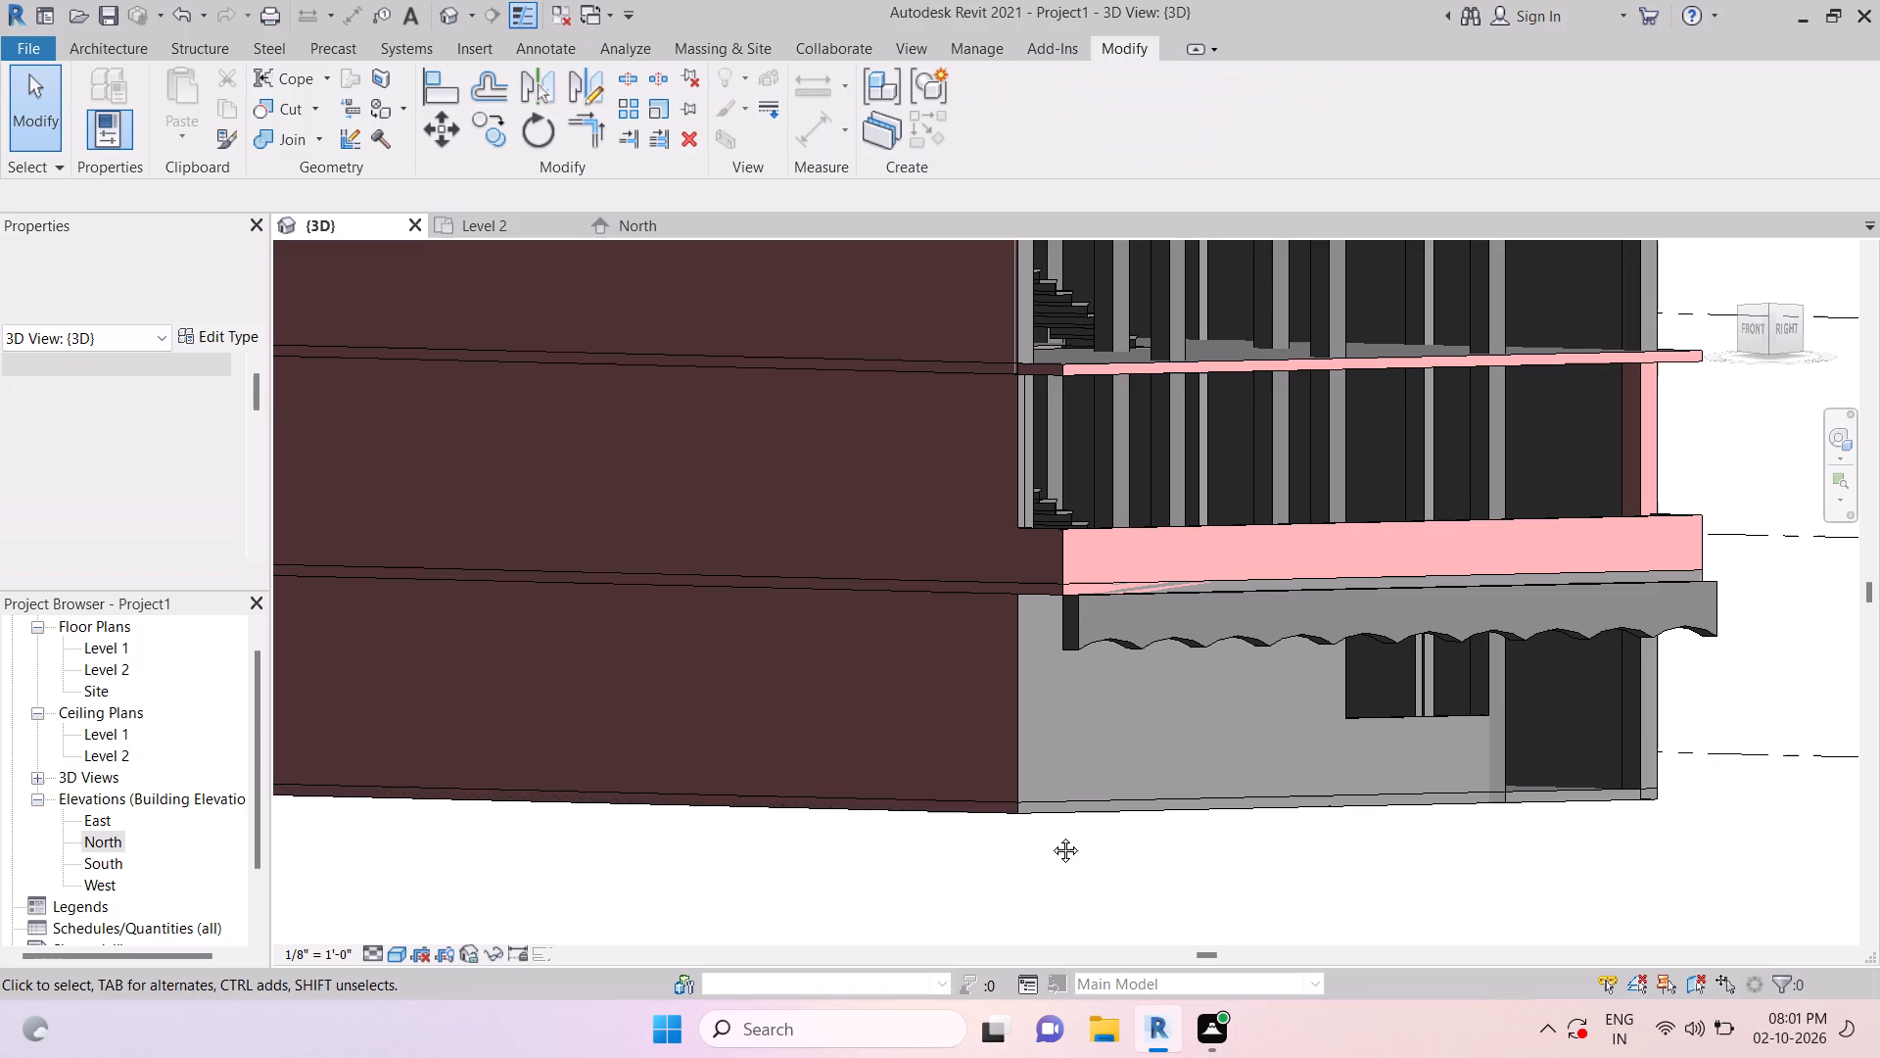
middle_click_drag(1323, 865, 931, 787)
middle_click_drag(1267, 900, 1059, 856)
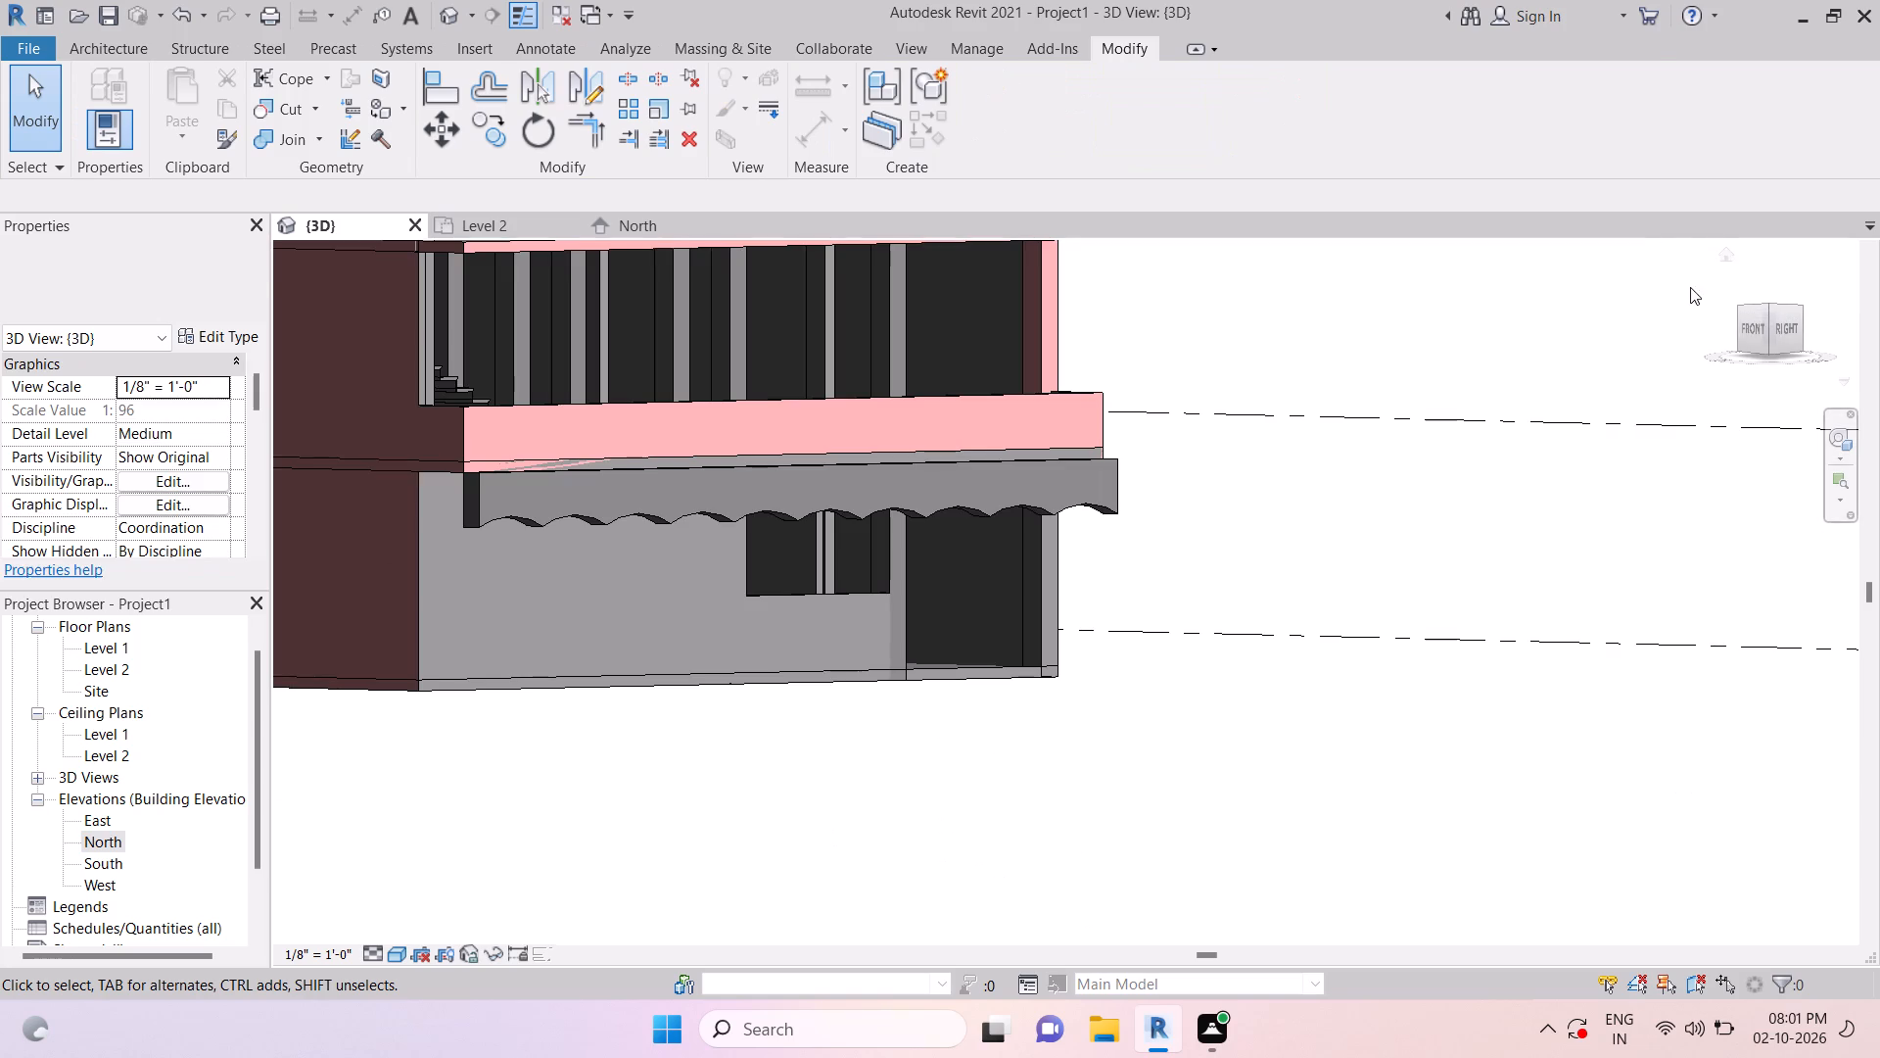
left_click(1748, 332)
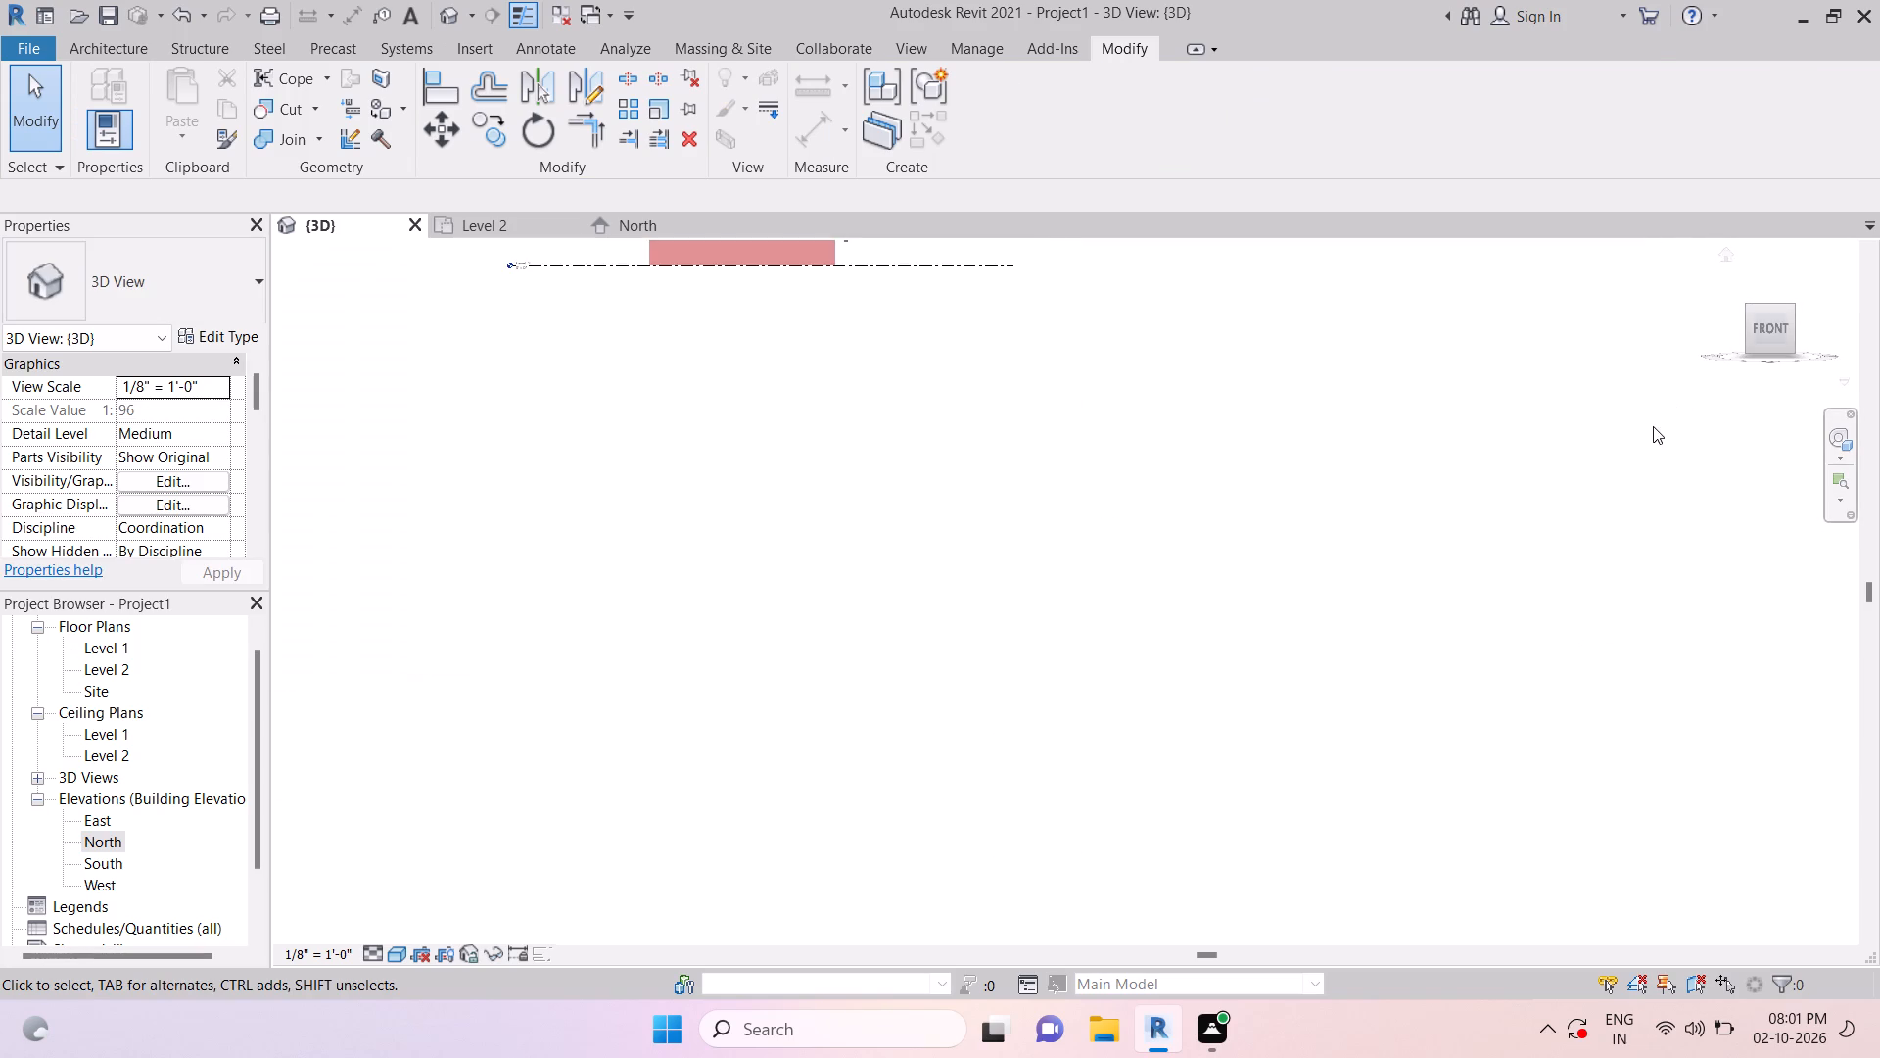
scroll(1150, 692, "up", 15)
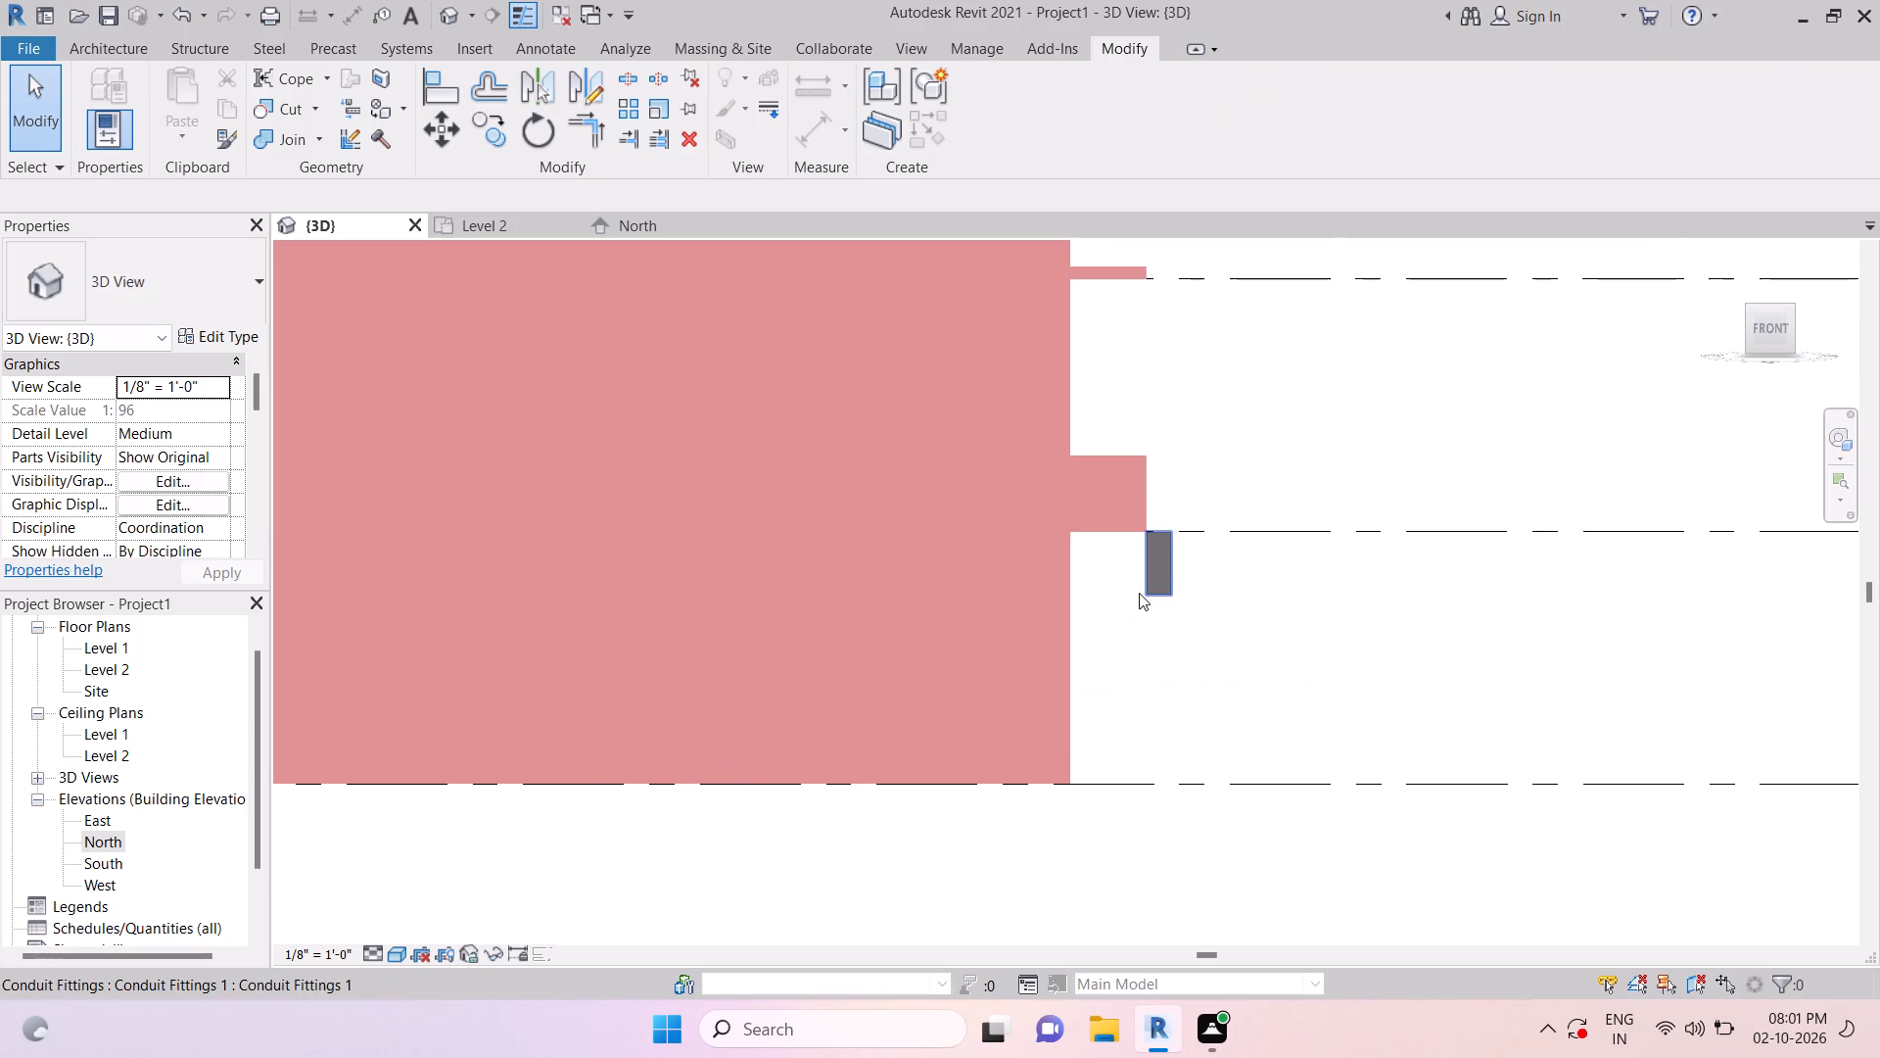
scroll(1407, 557, "down", 2)
middle_click_drag(1386, 614, 1498, 610)
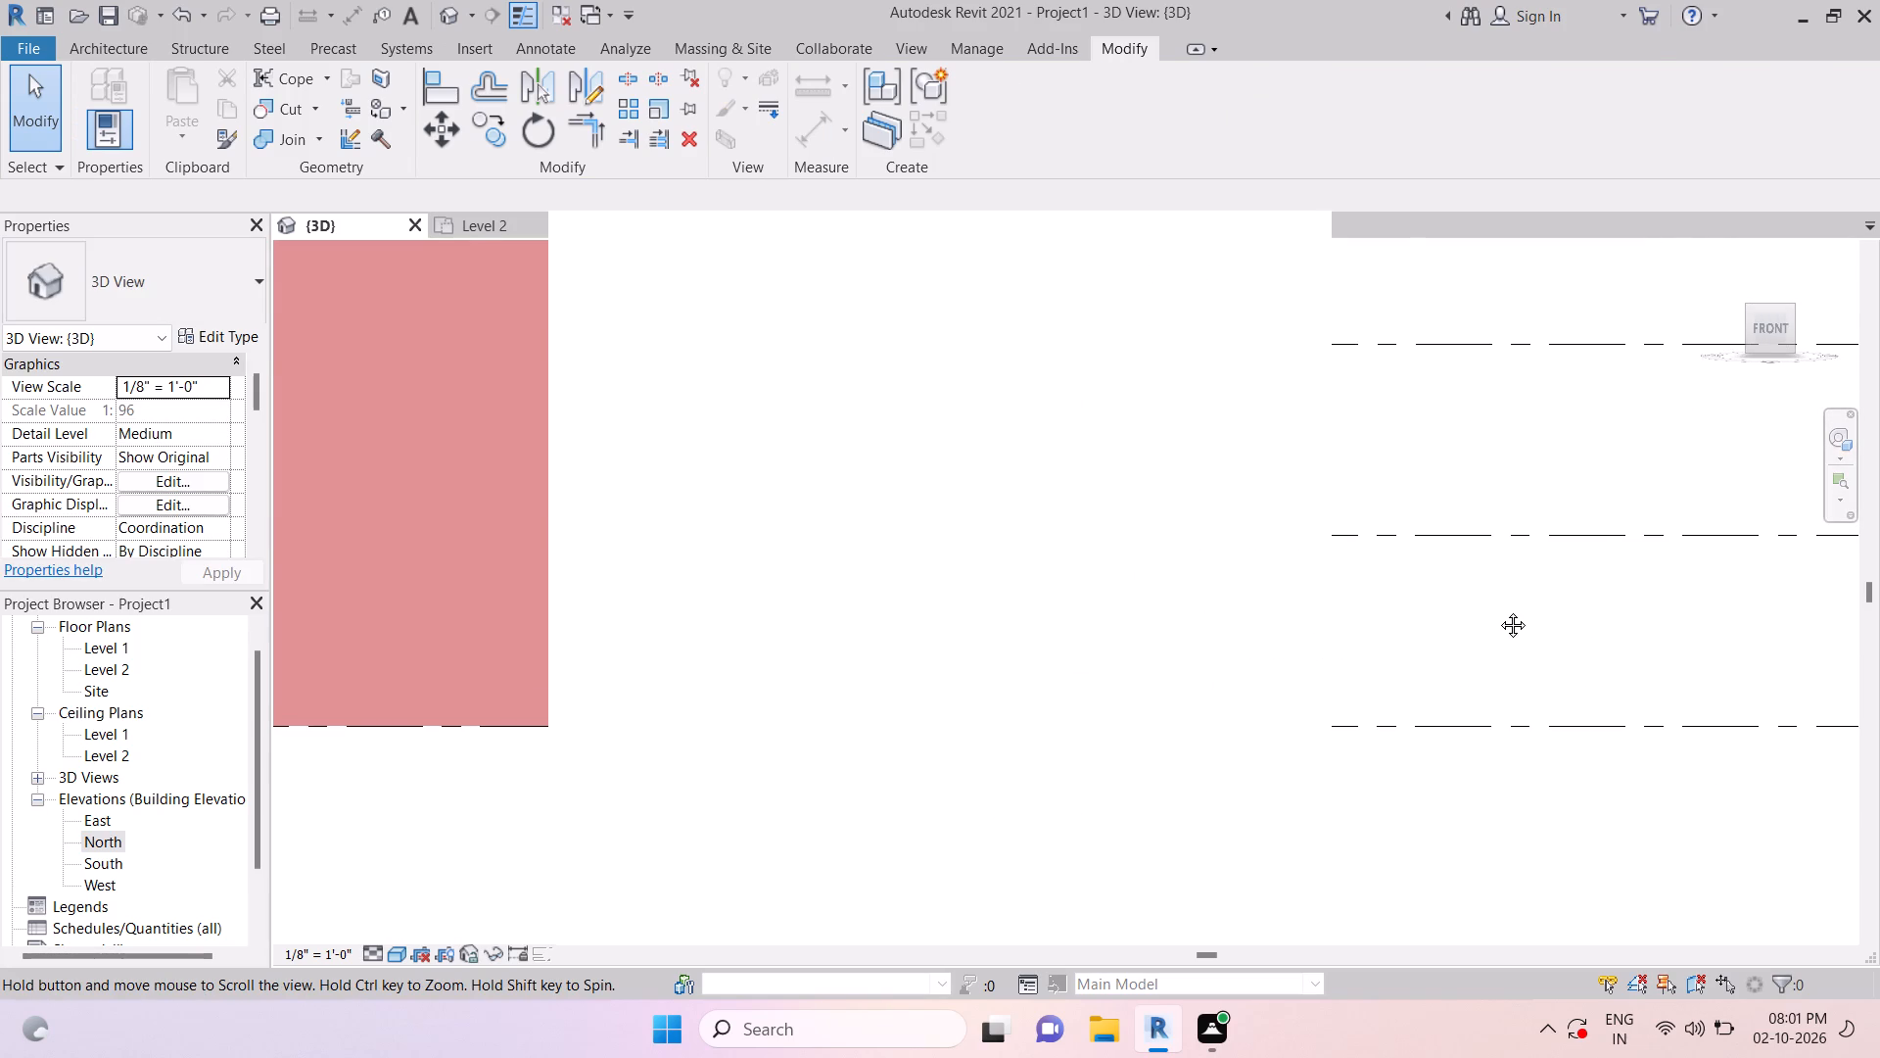
middle_click_drag(1498, 610, 1635, 613)
scroll(1460, 533, "up", 4)
left_click(1459, 581)
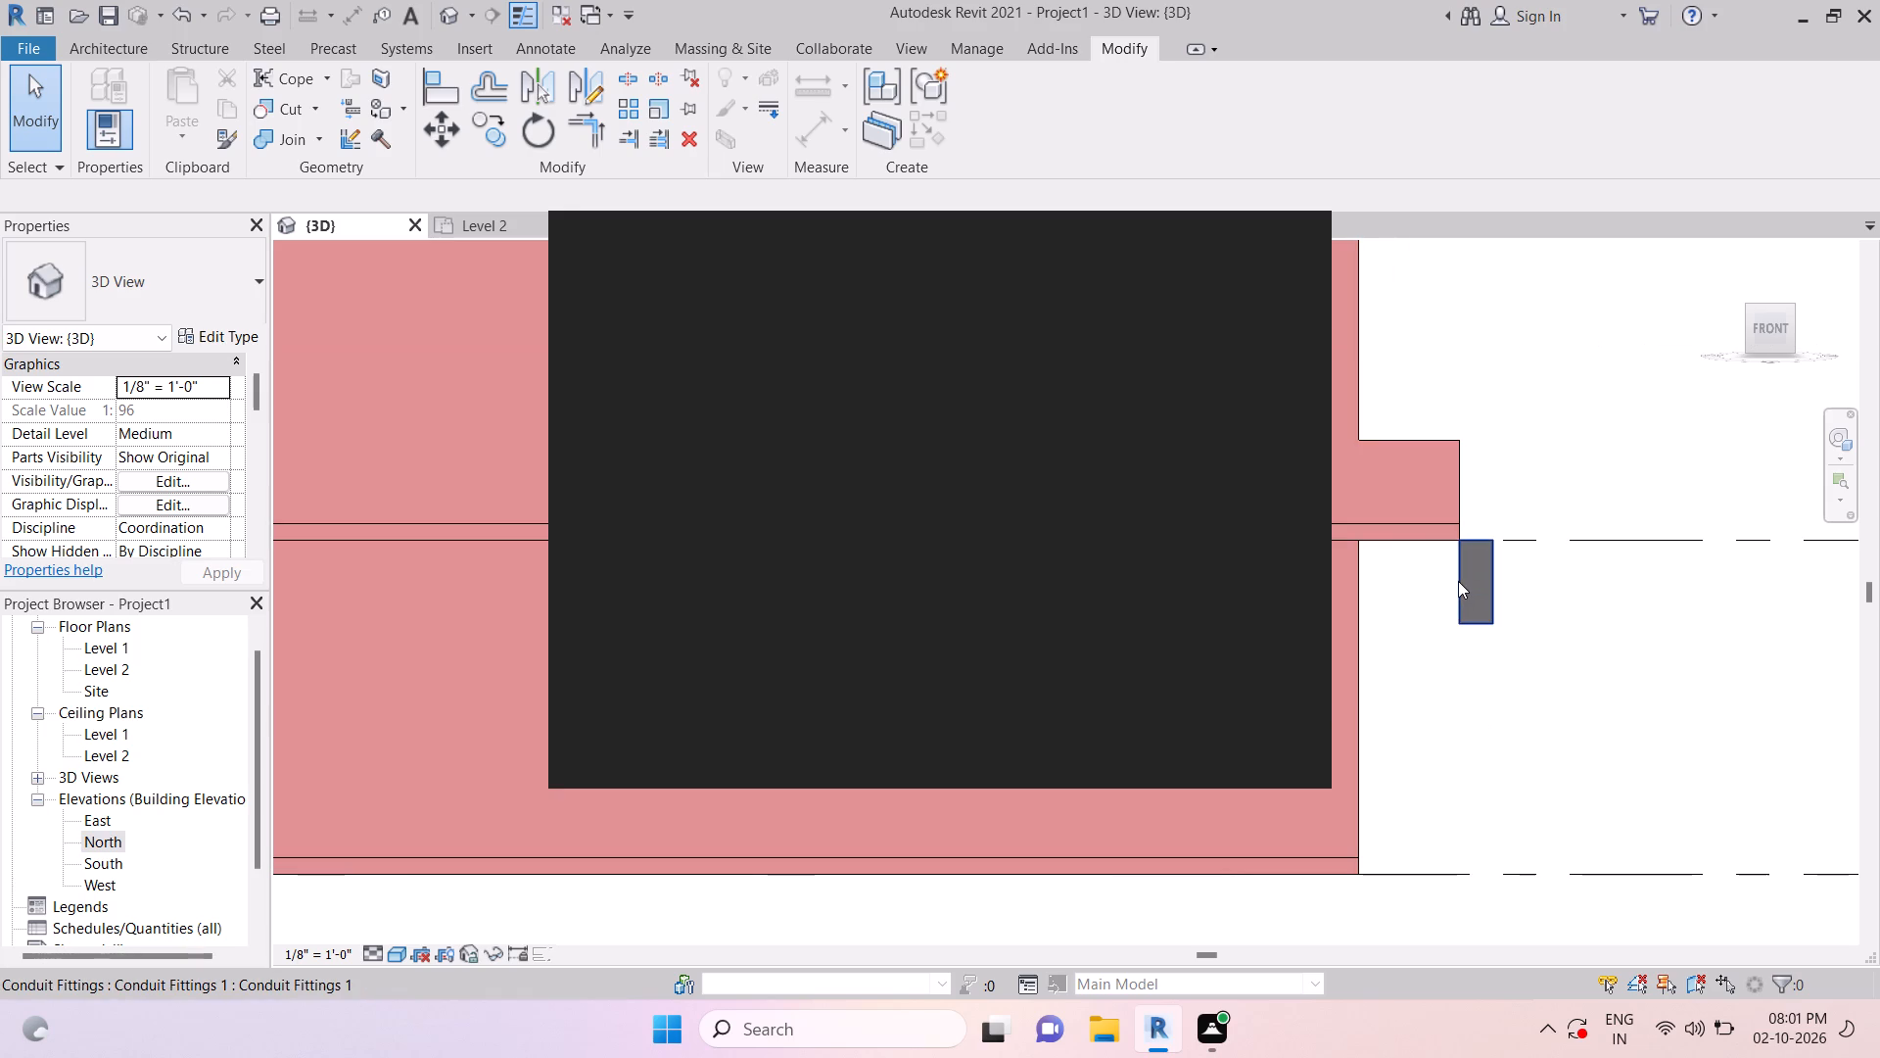
scroll(1457, 585, "up", 6)
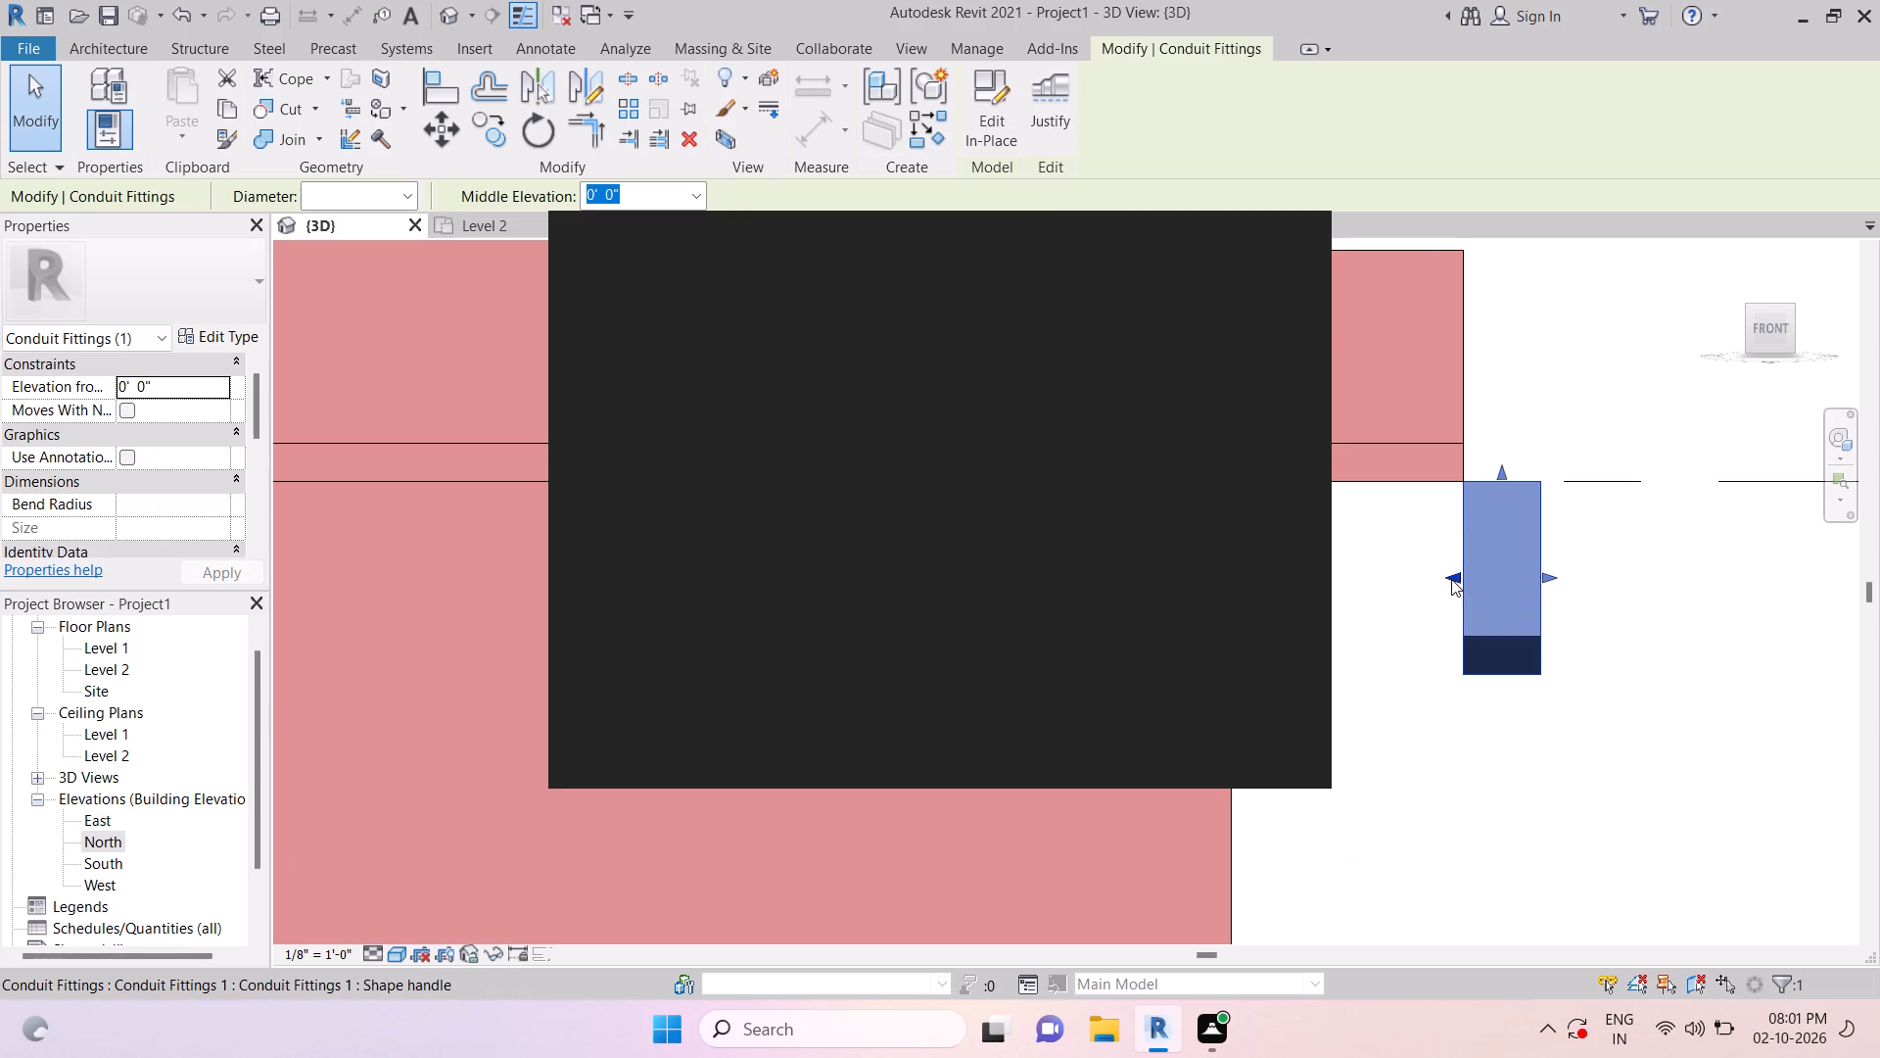
left_click_drag(1450, 576, 1399, 575)
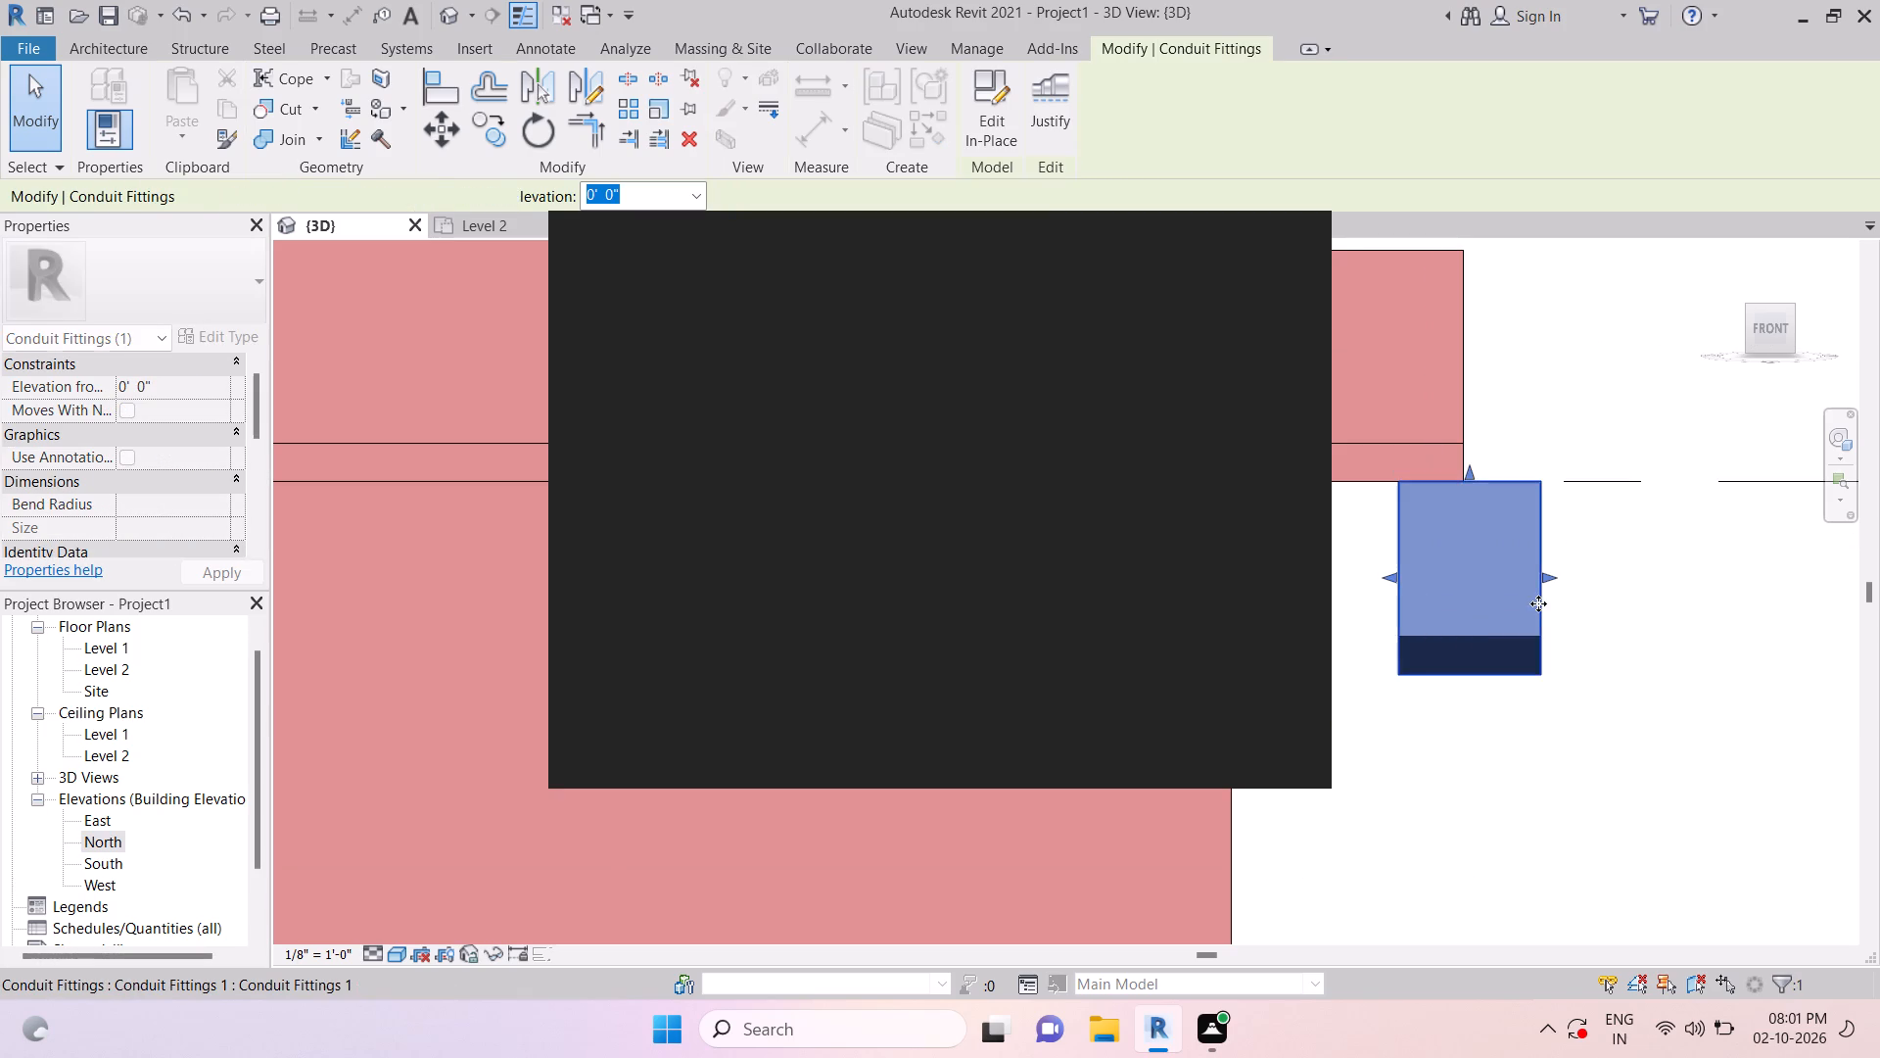
left_click_drag(1540, 578, 1470, 569)
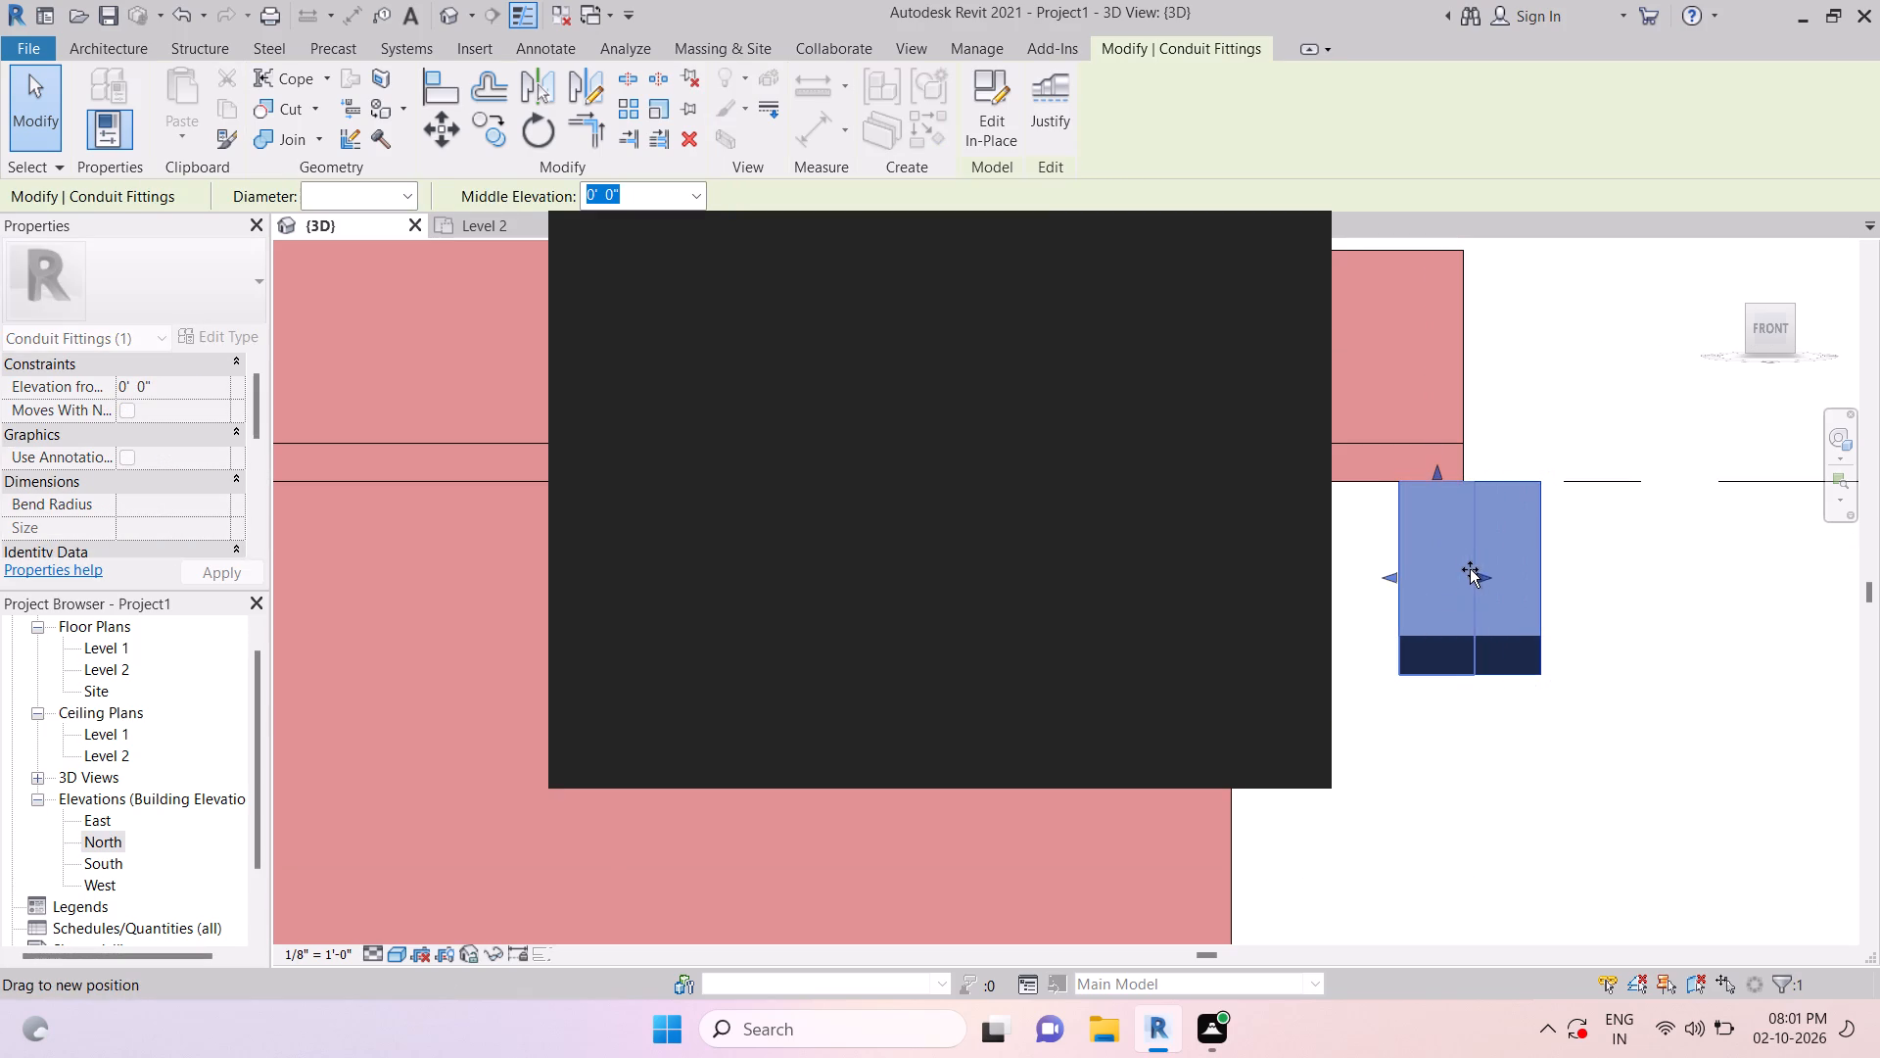
left_click_drag(1470, 569, 1467, 569)
key("Escape")
key("Escape")
scroll(1525, 633, "down", 4)
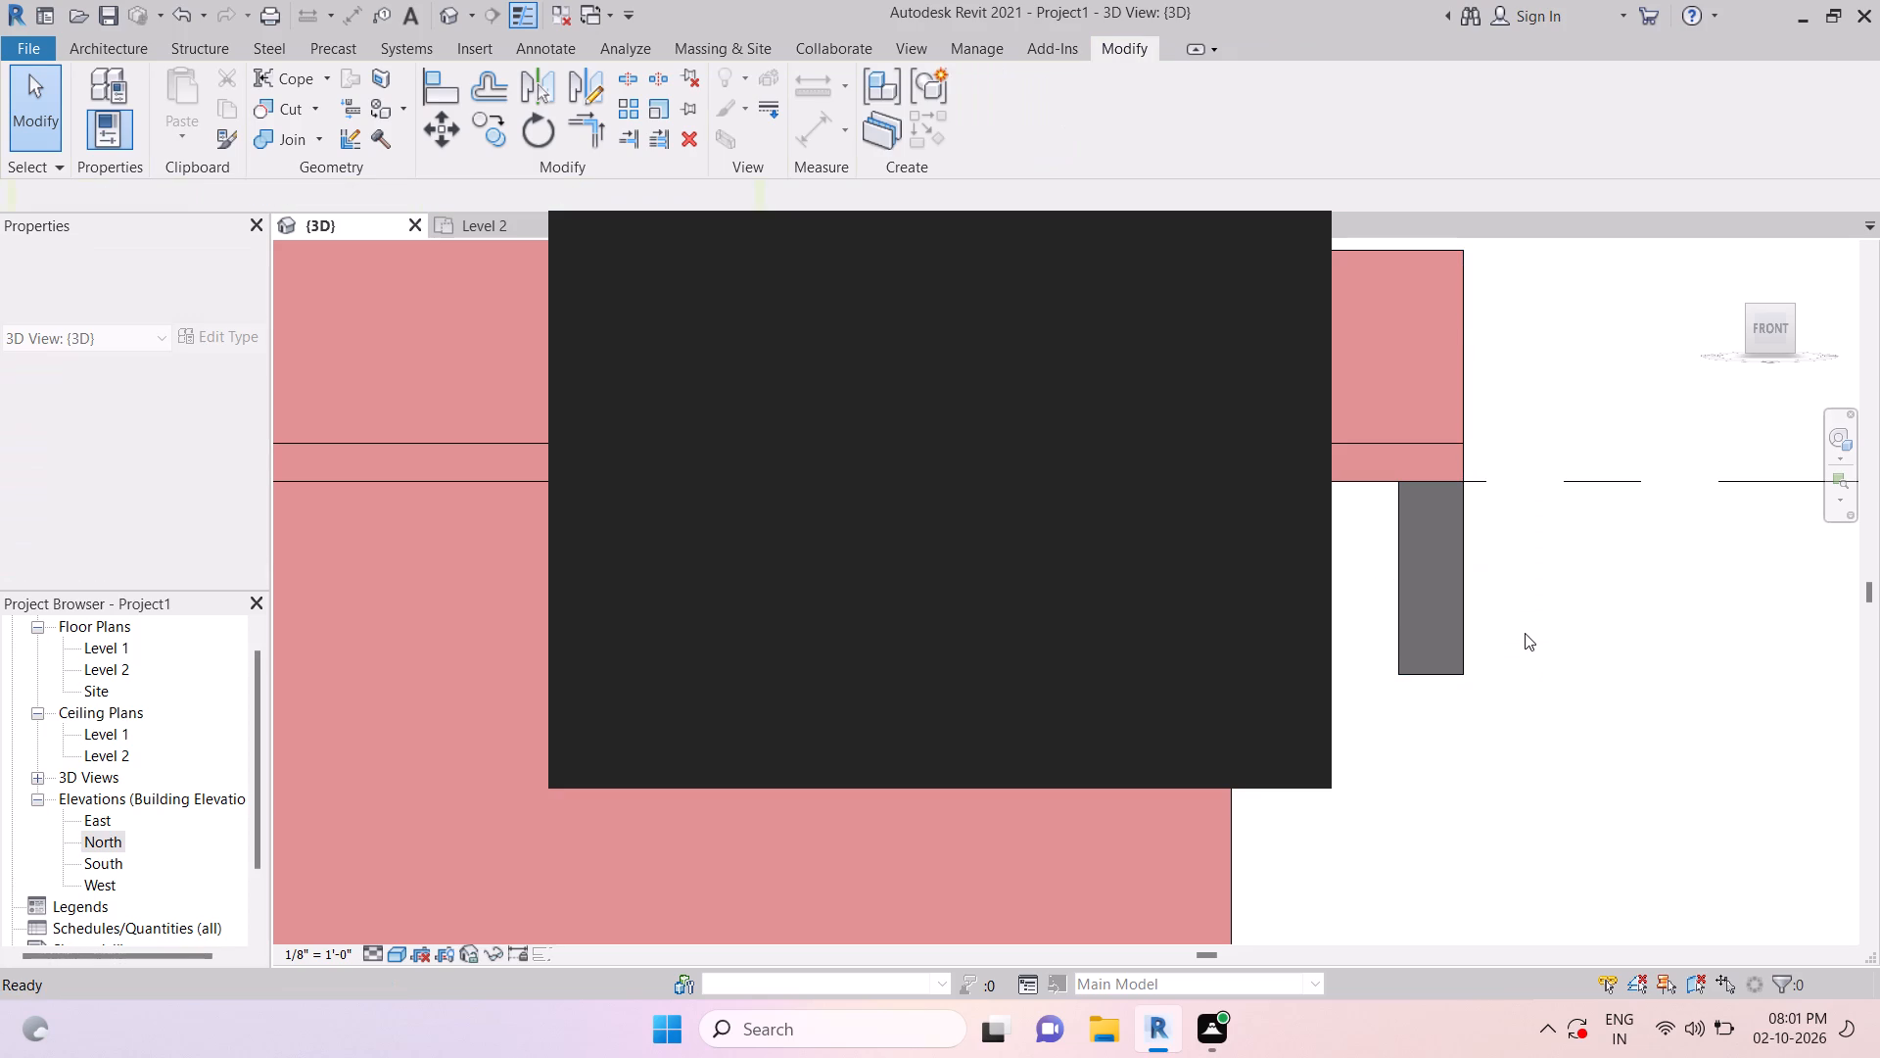
Inspect the repositioned scalloped extrusion and its junction with the parapet and slab from the building's front corner.
scroll(1525, 633, "down", 4)
middle_click_drag(1593, 700, 1546, 752, "shift")
middle_click_drag(1464, 757, 1637, 719)
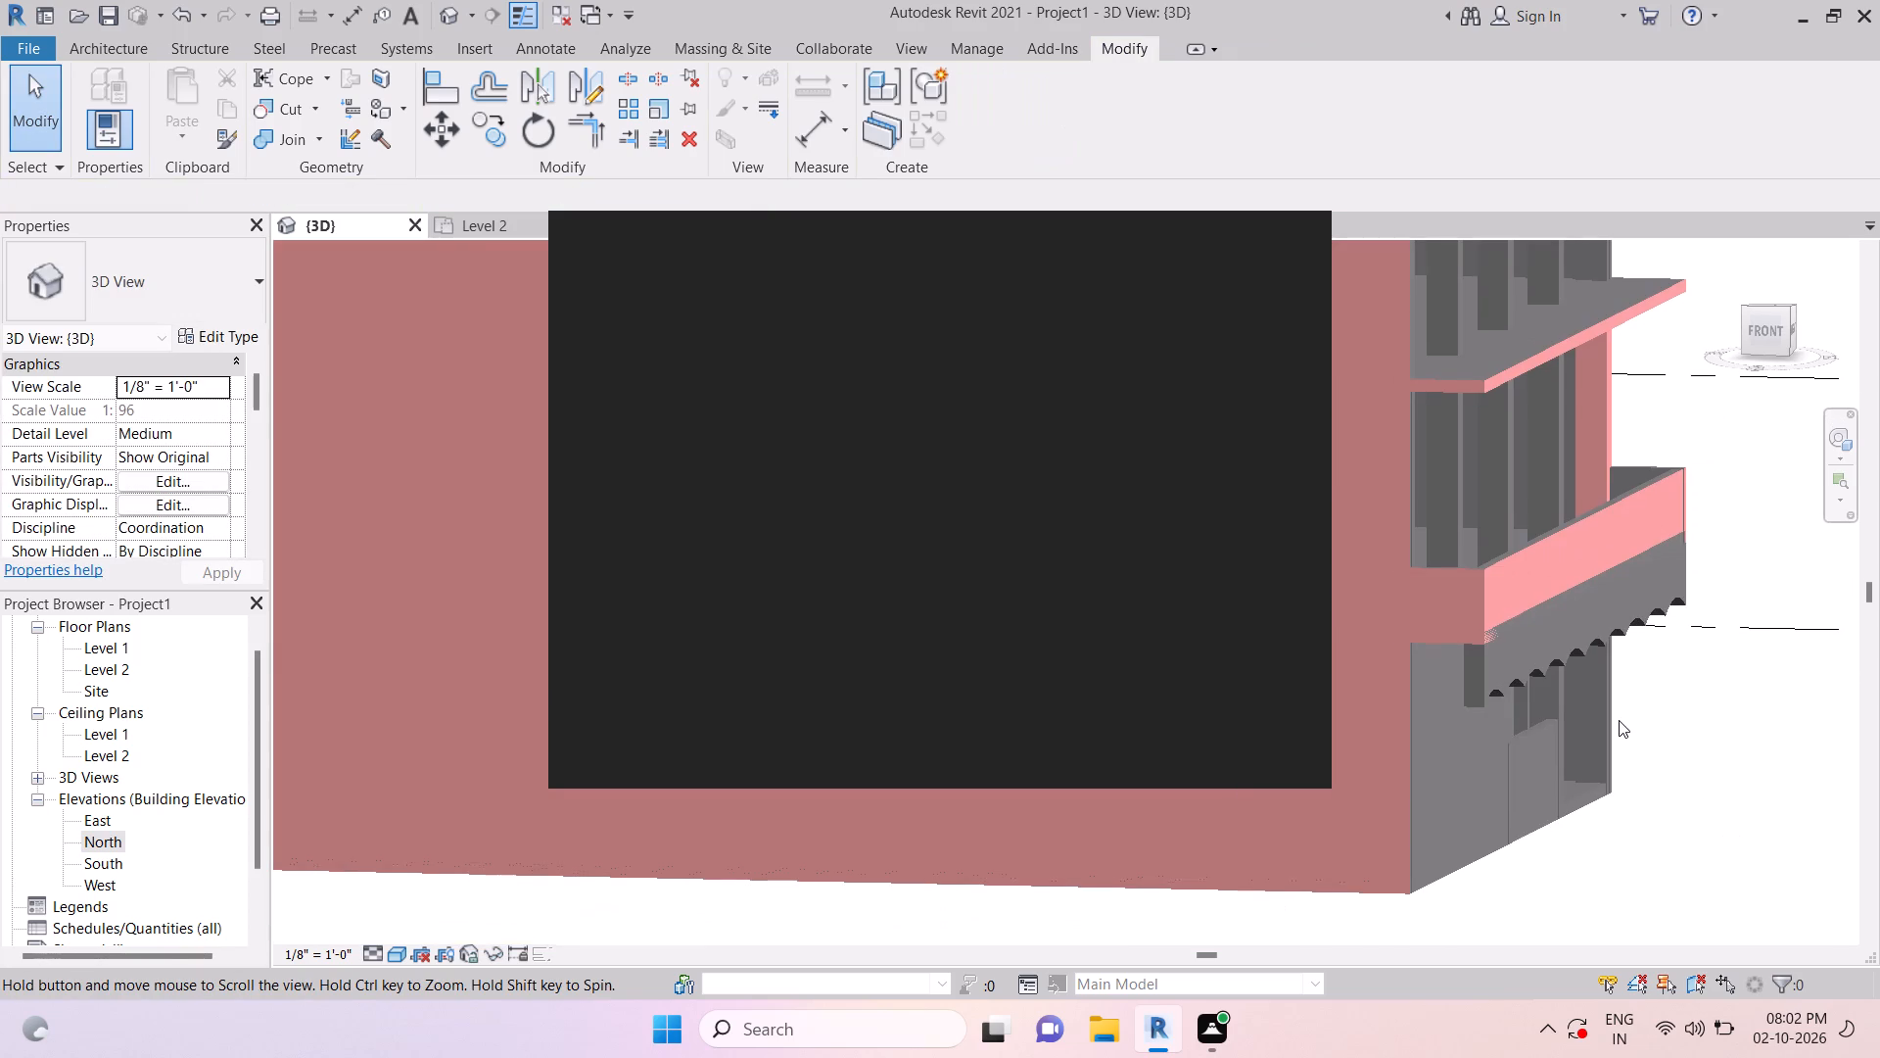
key("Escape")
key("Escape")
scroll(1480, 659, "up", 5)
key("Escape")
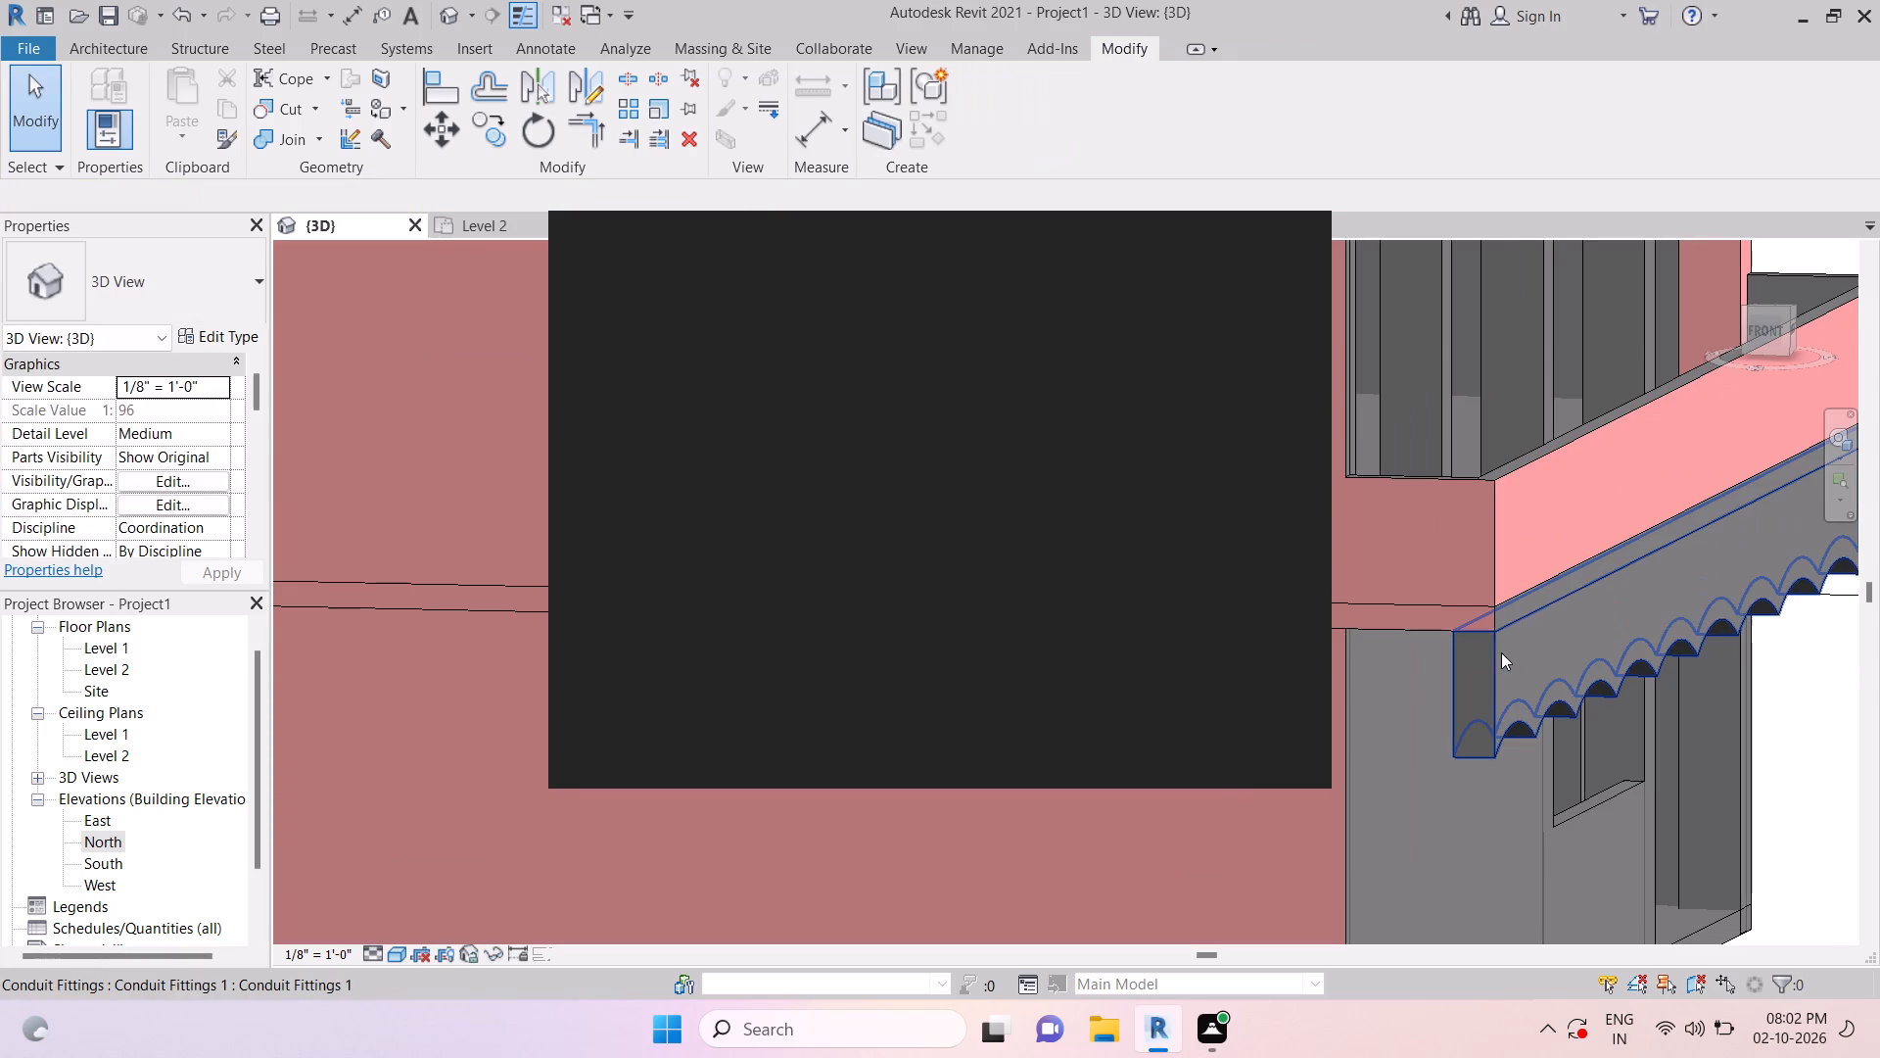
left_click(1500, 652)
scroll(1667, 799, "down", 2)
middle_click_drag(1687, 811, 1656, 808, "shift")
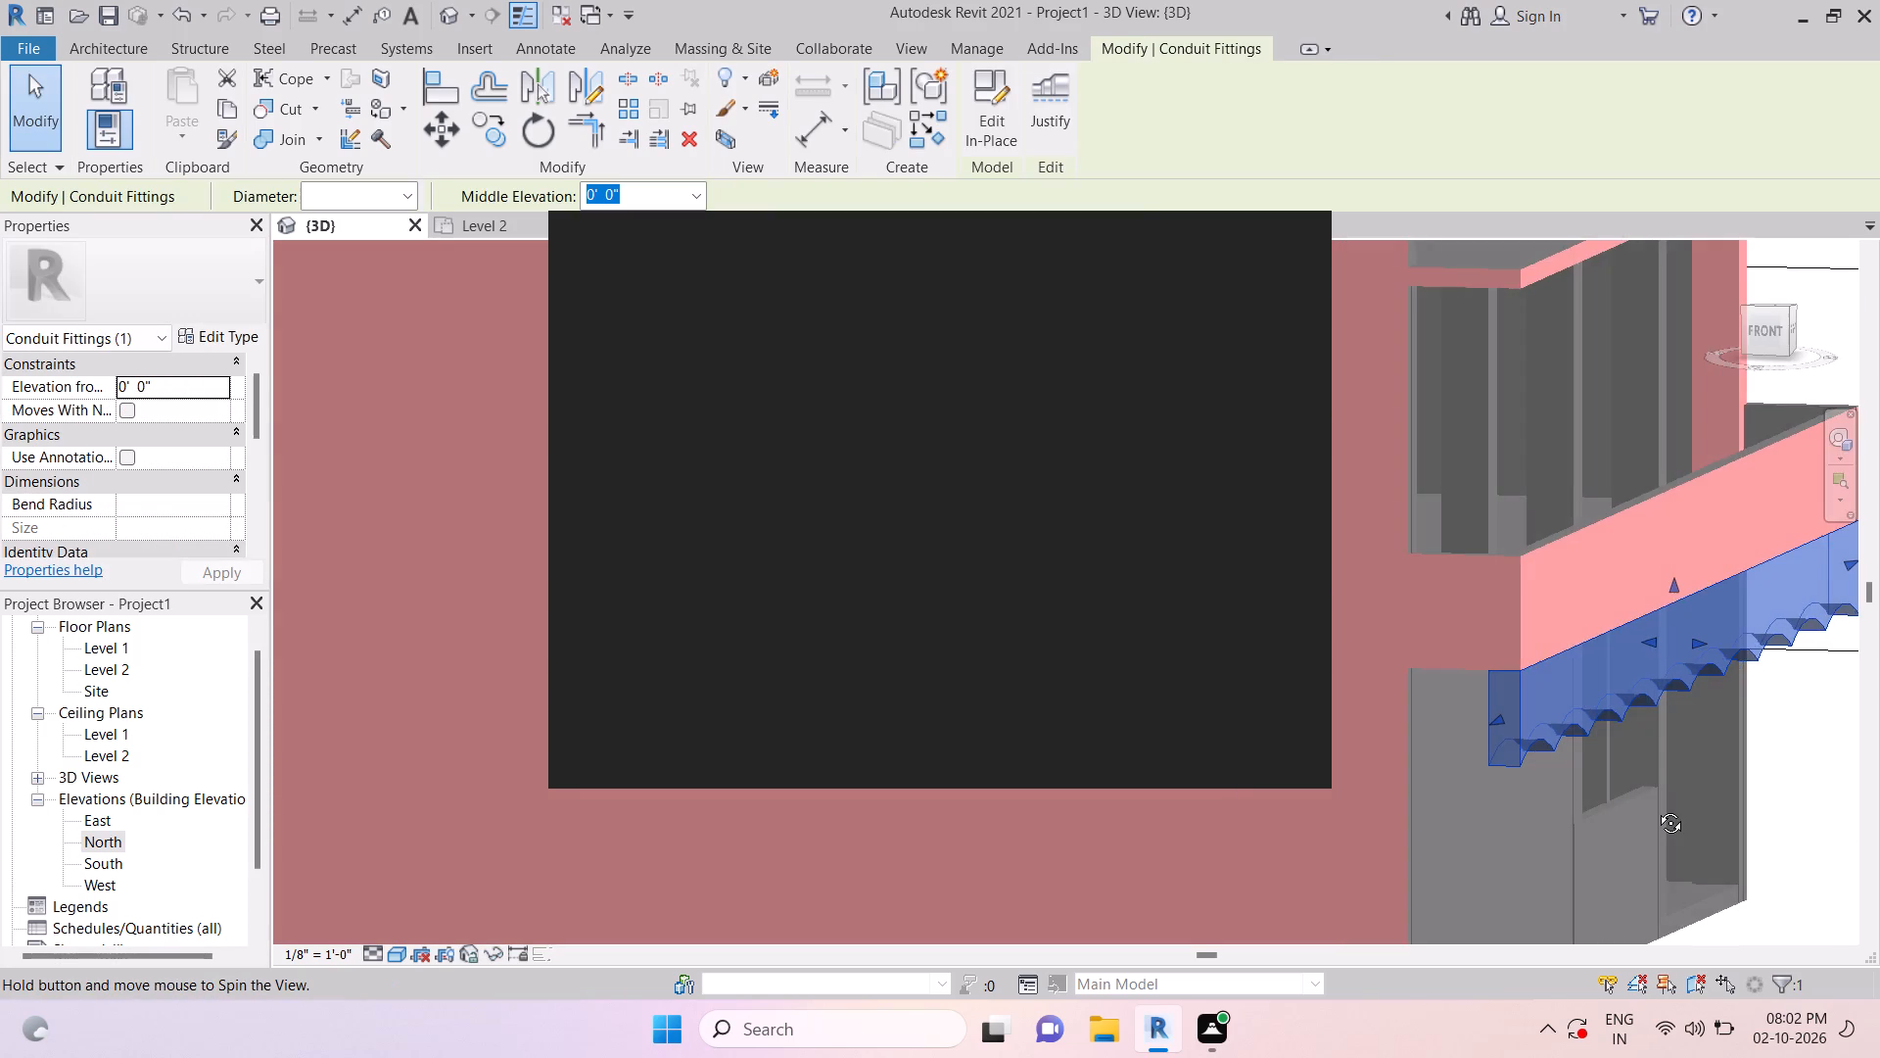
middle_click_drag(1656, 808, 1669, 860, "shift")
key("Escape")
key("Escape")
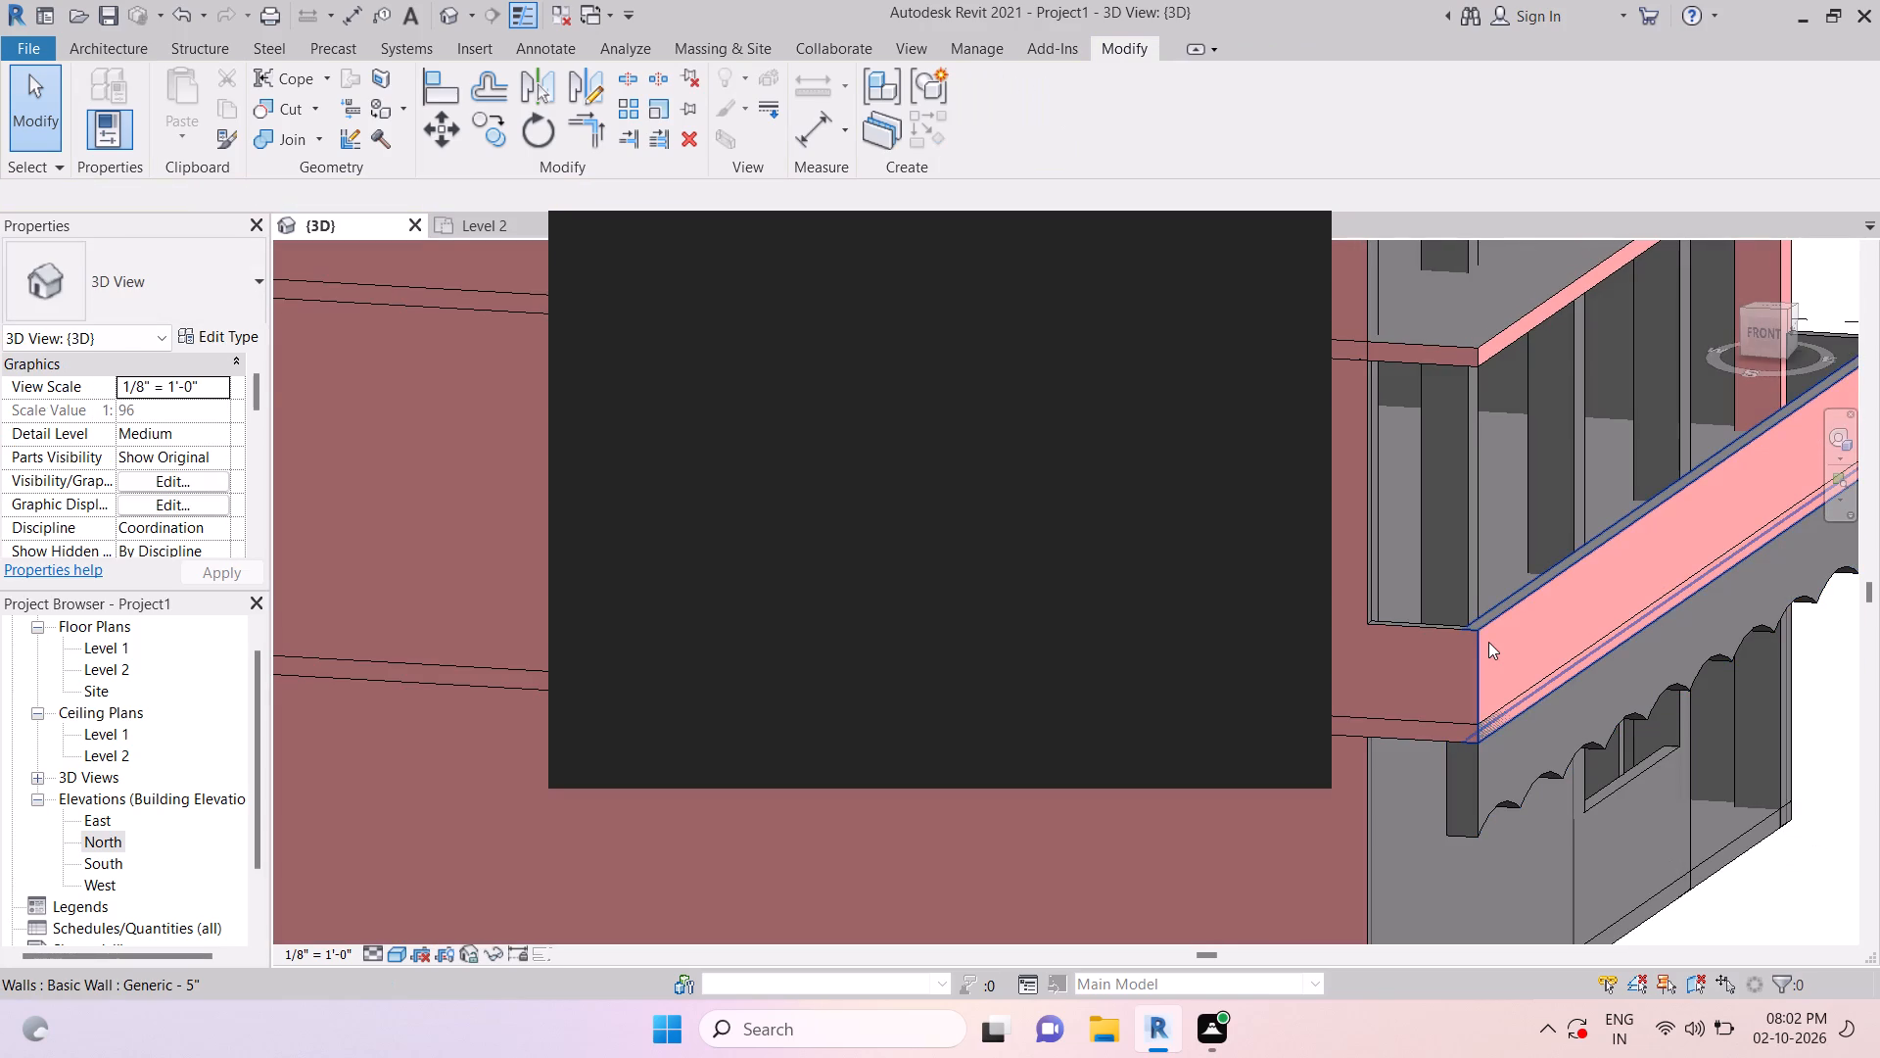
Raise the base of the Level 2 parapet wall above the scalloped extrusion to the top of the floor slab.
left_click(1488, 626)
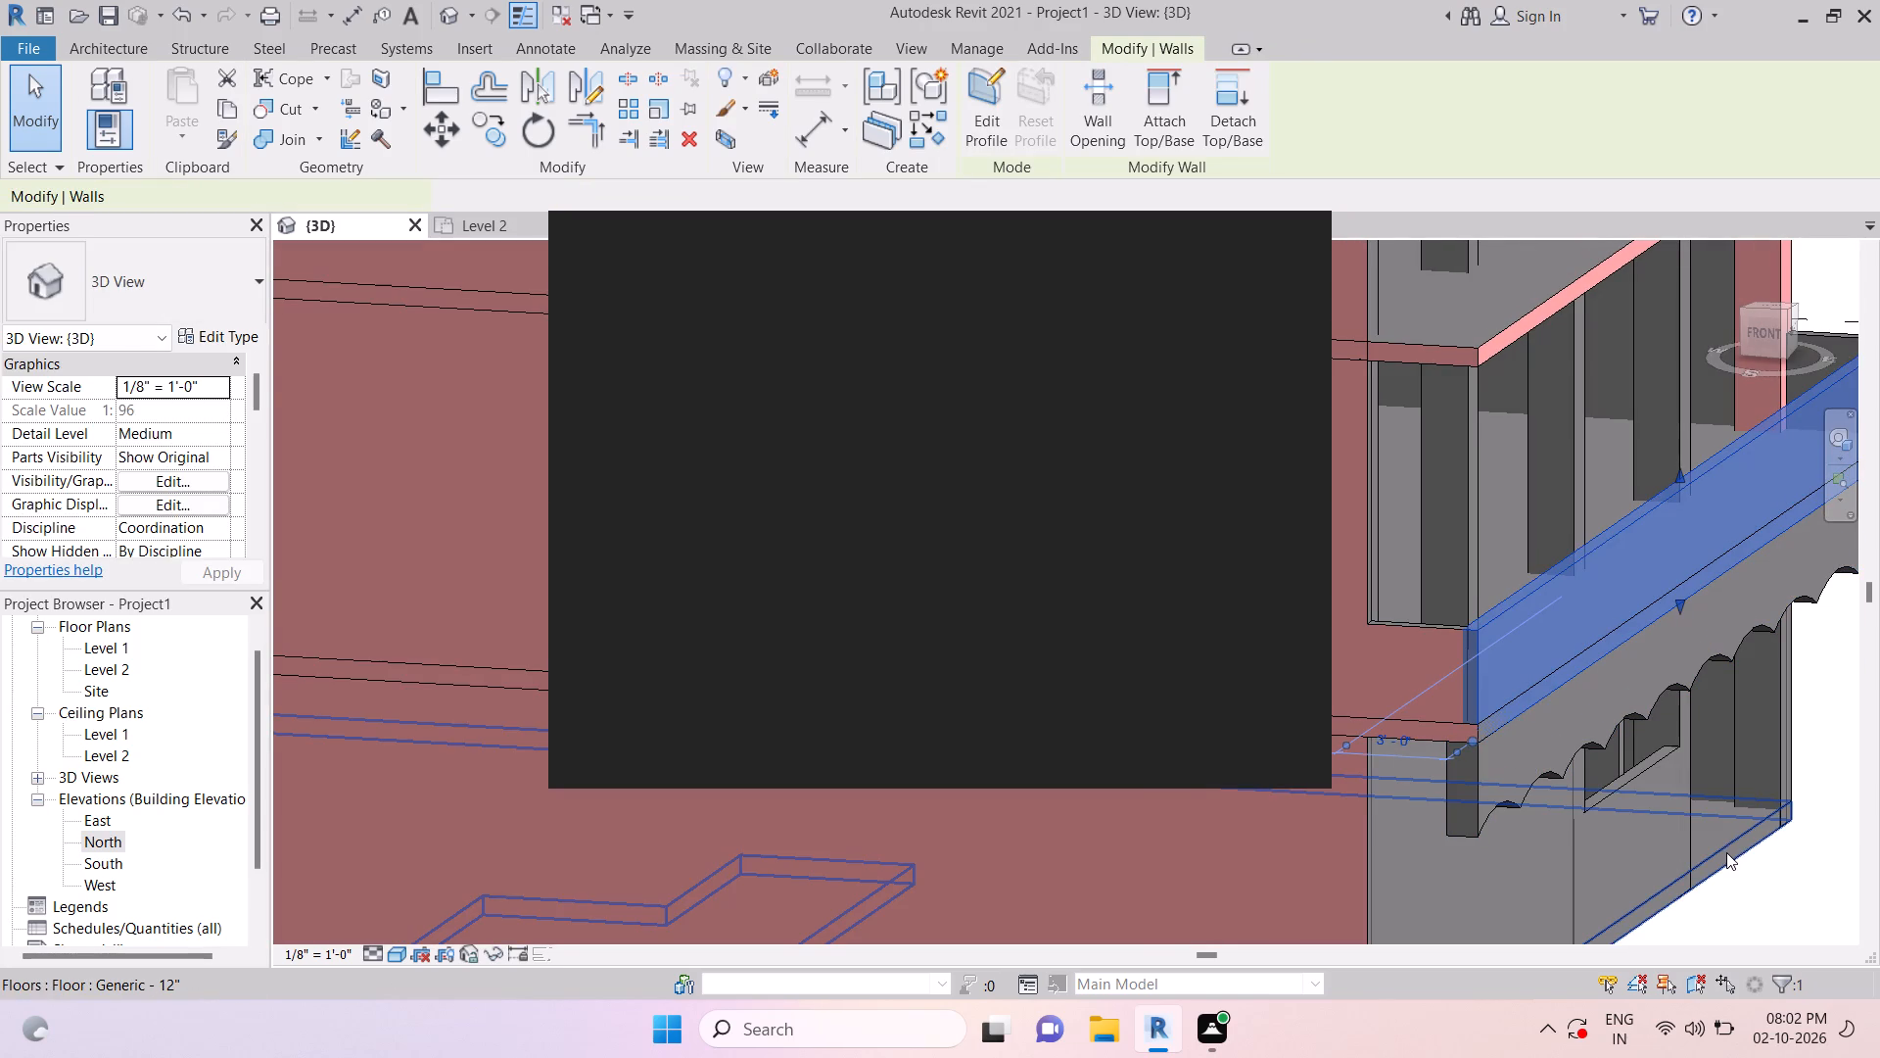
middle_click_drag(1719, 849, 1643, 845, "shift")
middle_click_drag(1677, 857, 1546, 828, "shift")
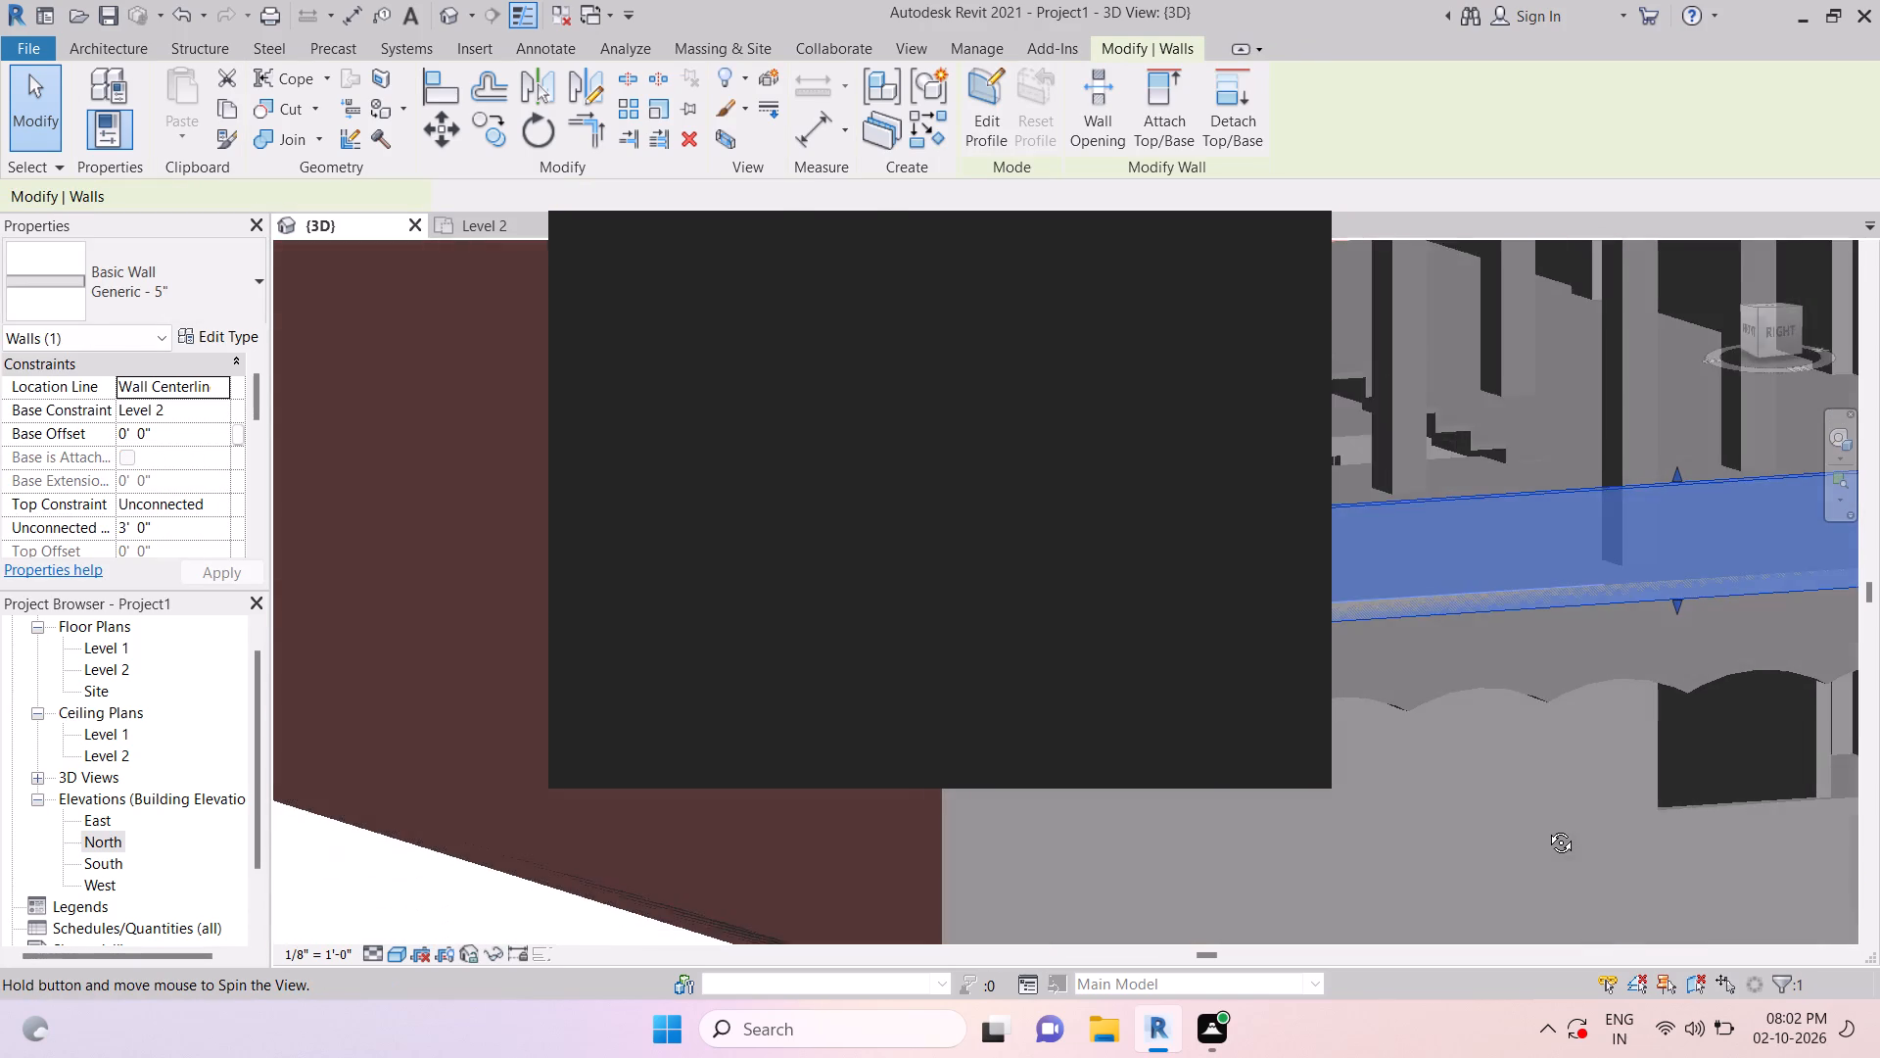
middle_click_drag(1546, 828, 1493, 817, "shift")
left_click(1766, 342)
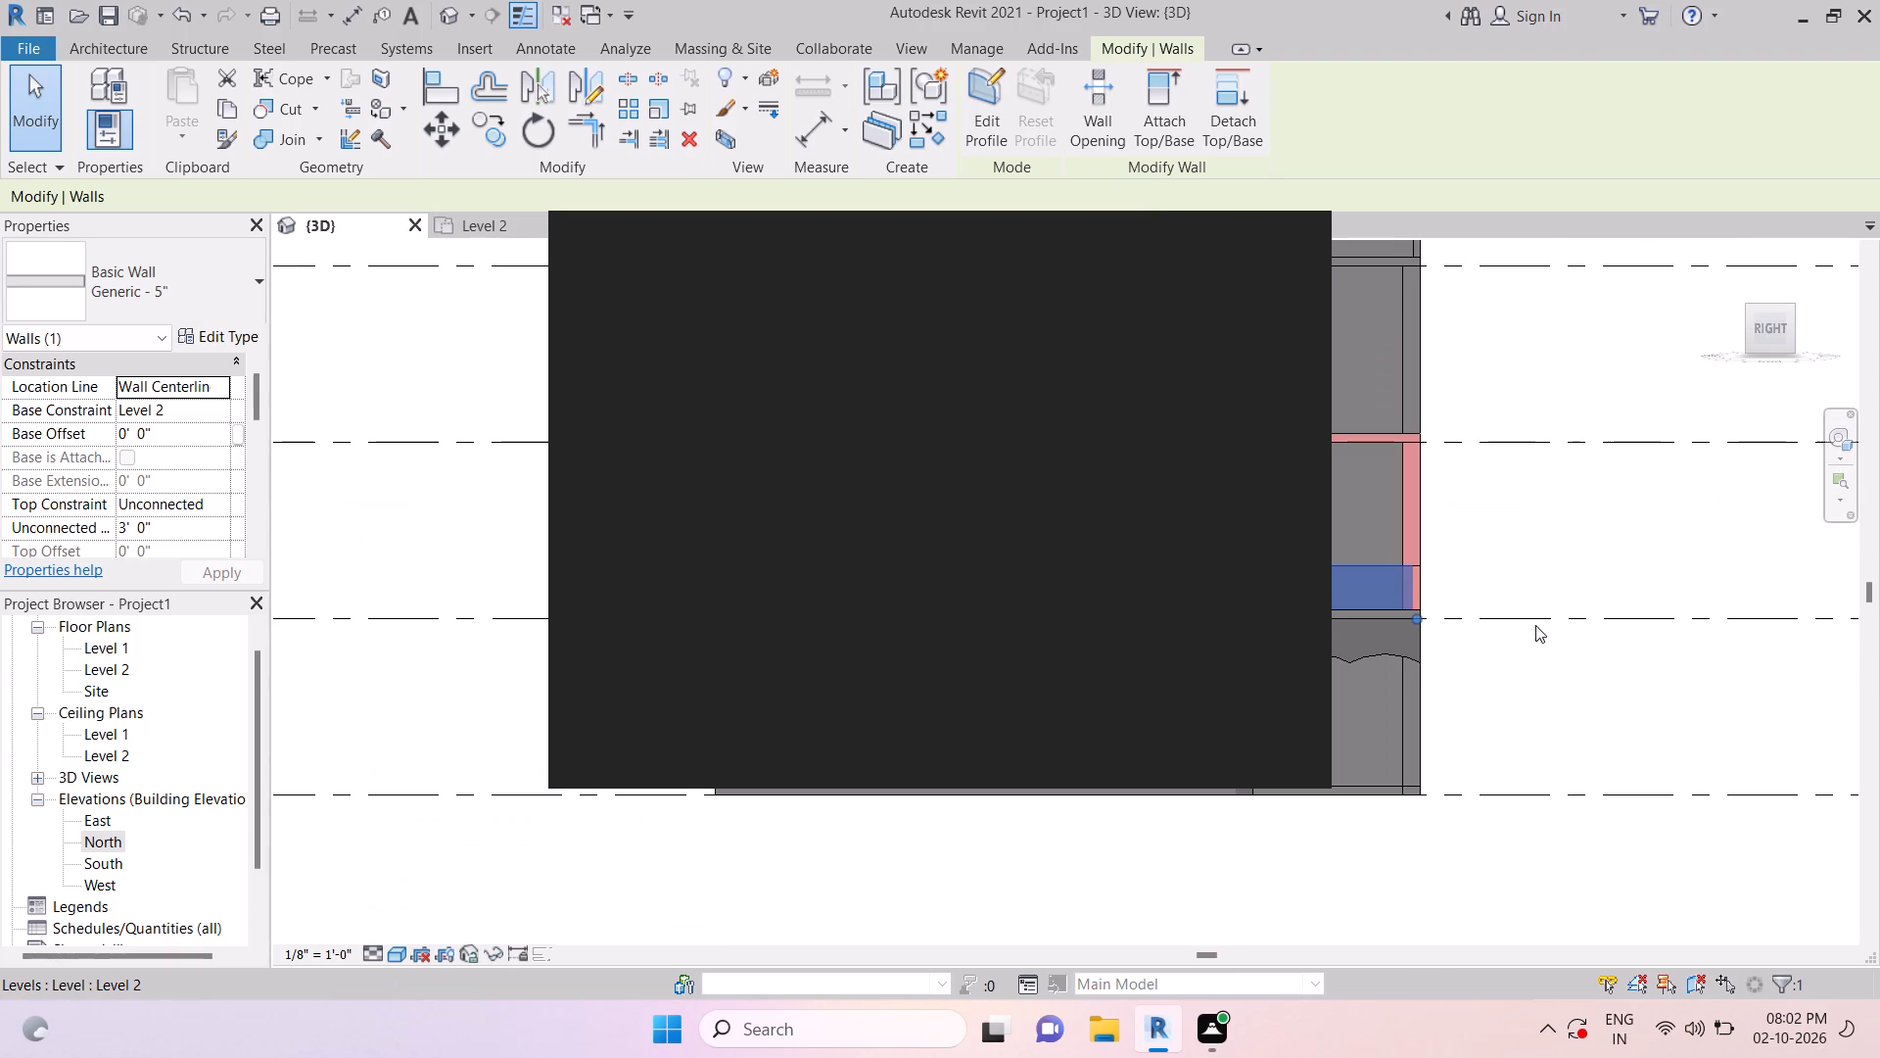
middle_click_drag(1518, 673, 1758, 680)
middle_click_drag(1536, 666, 1635, 673)
middle_click_drag(1547, 659, 1611, 666)
scroll(1423, 601, "up", 4)
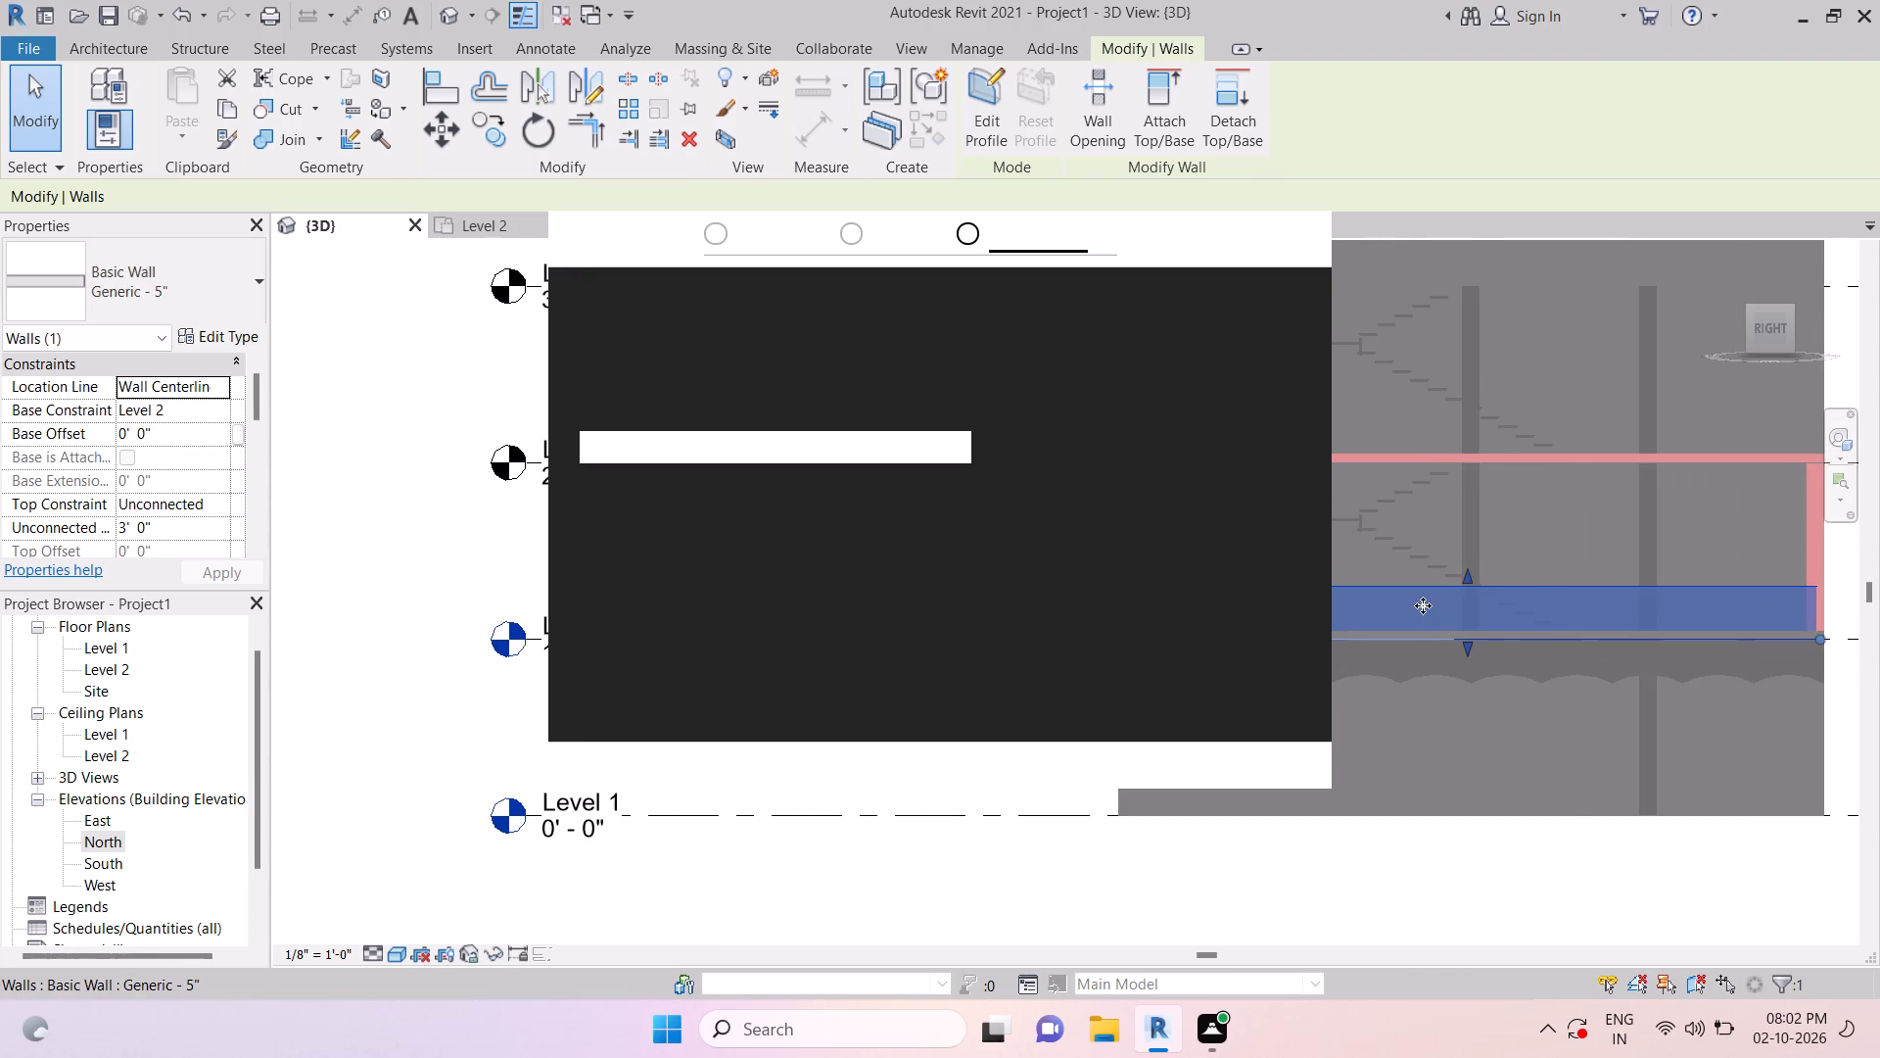
scroll(1423, 605, "up", 1)
scroll(1482, 663, "up", 3)
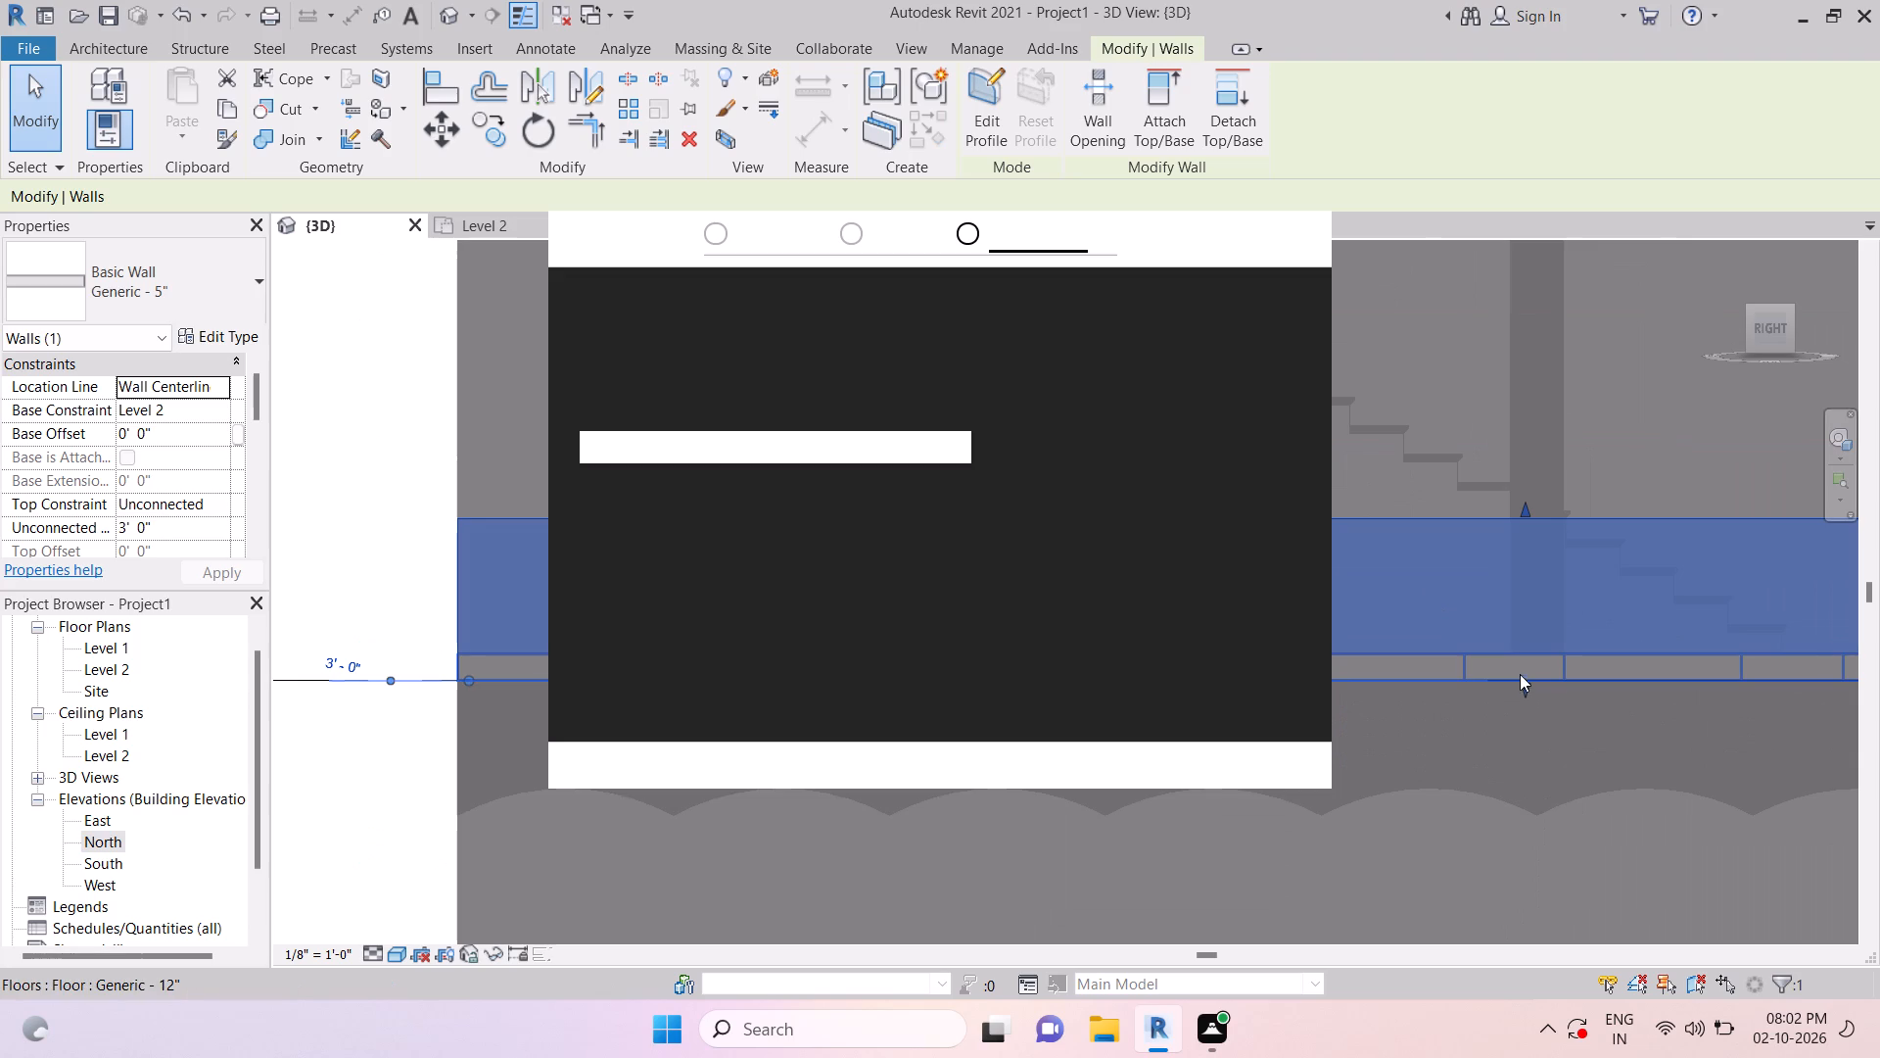
left_click_drag(1524, 681, 1523, 656)
key("Escape")
key("Escape")
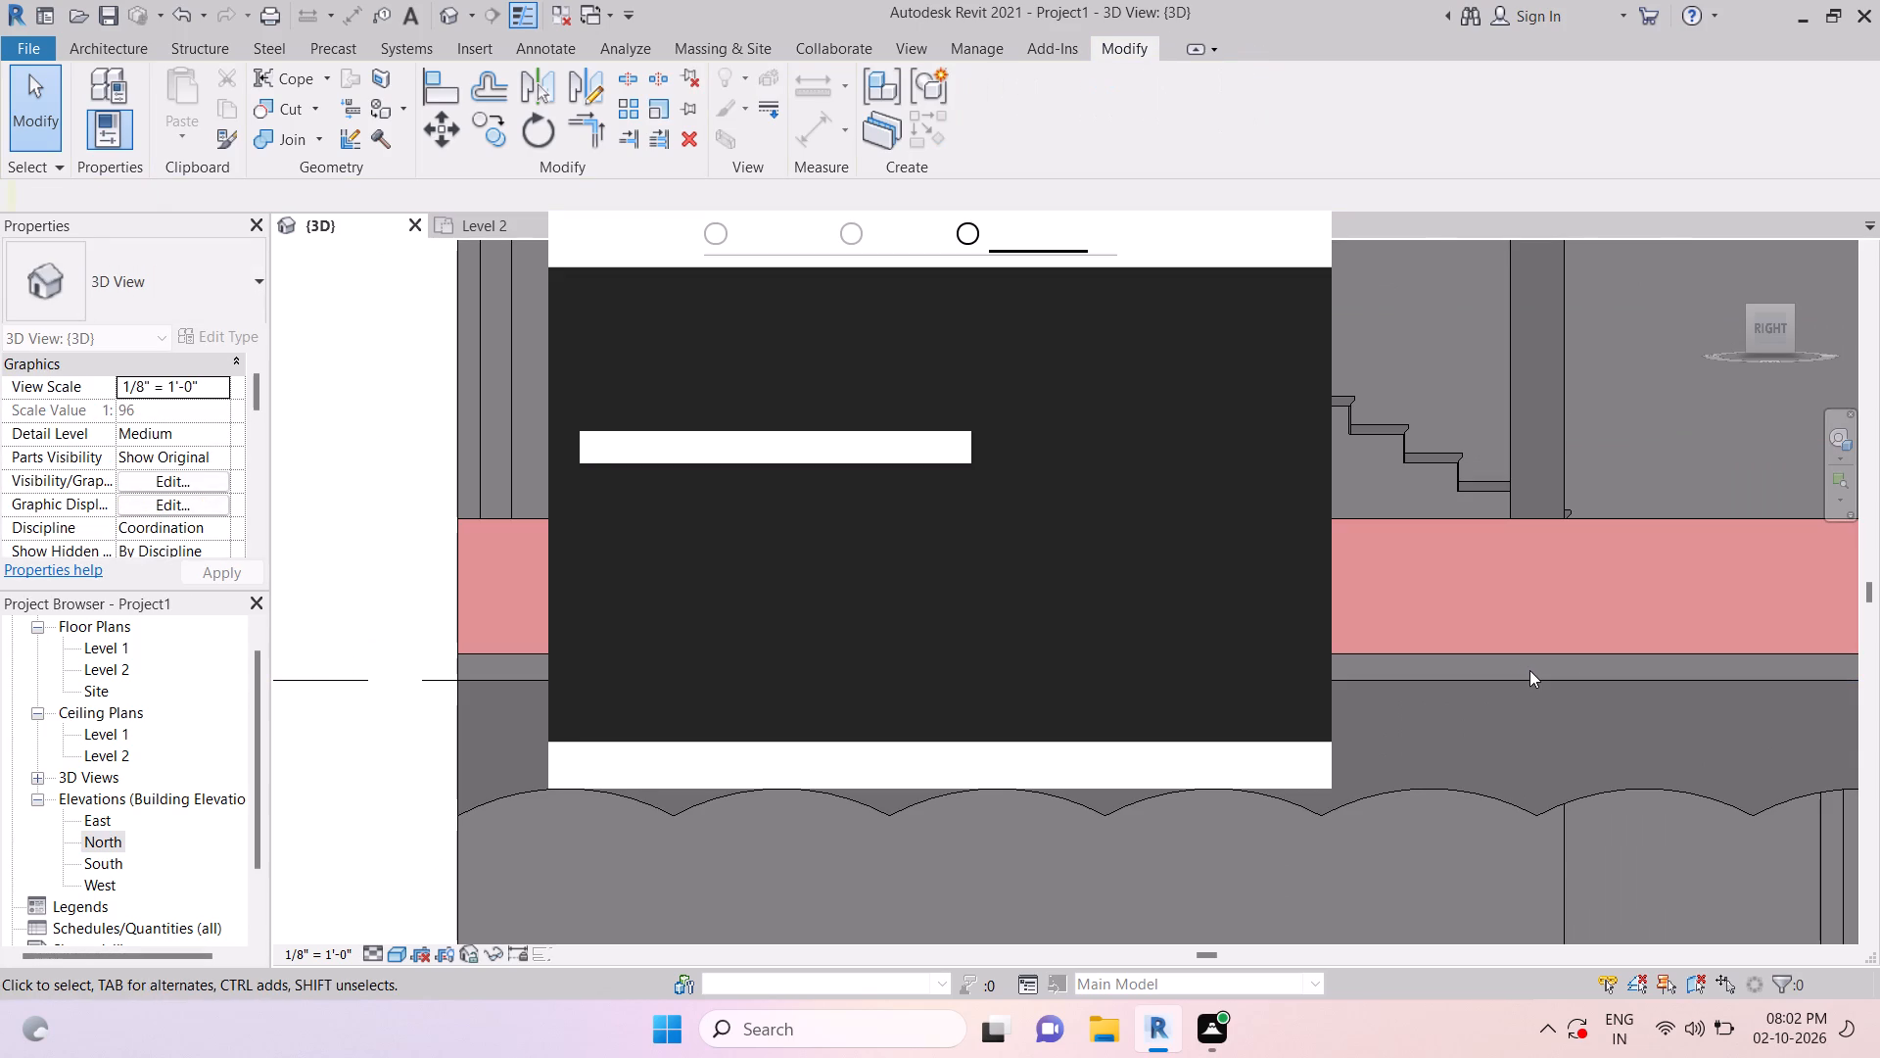
Dismiss the Autodesk notification card covering the 3D view.
scroll(1529, 670, "down", 4)
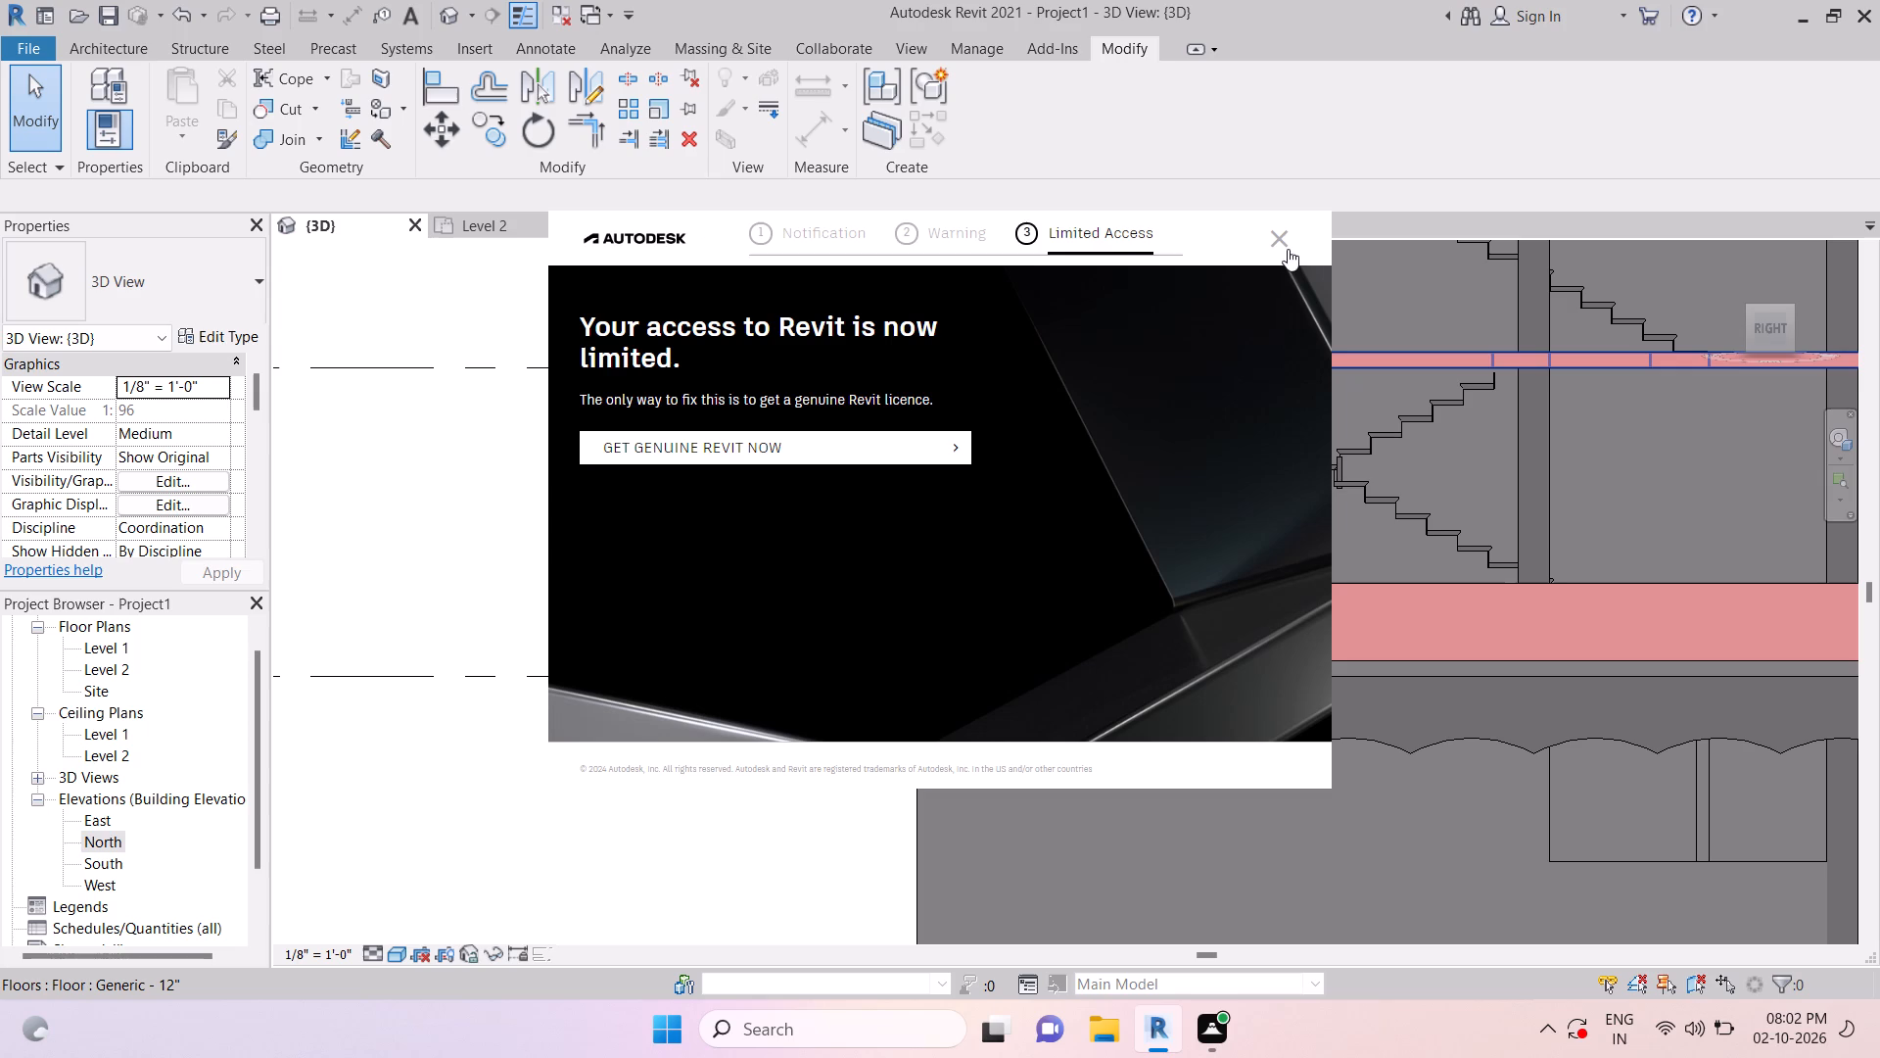
left_click(1279, 240)
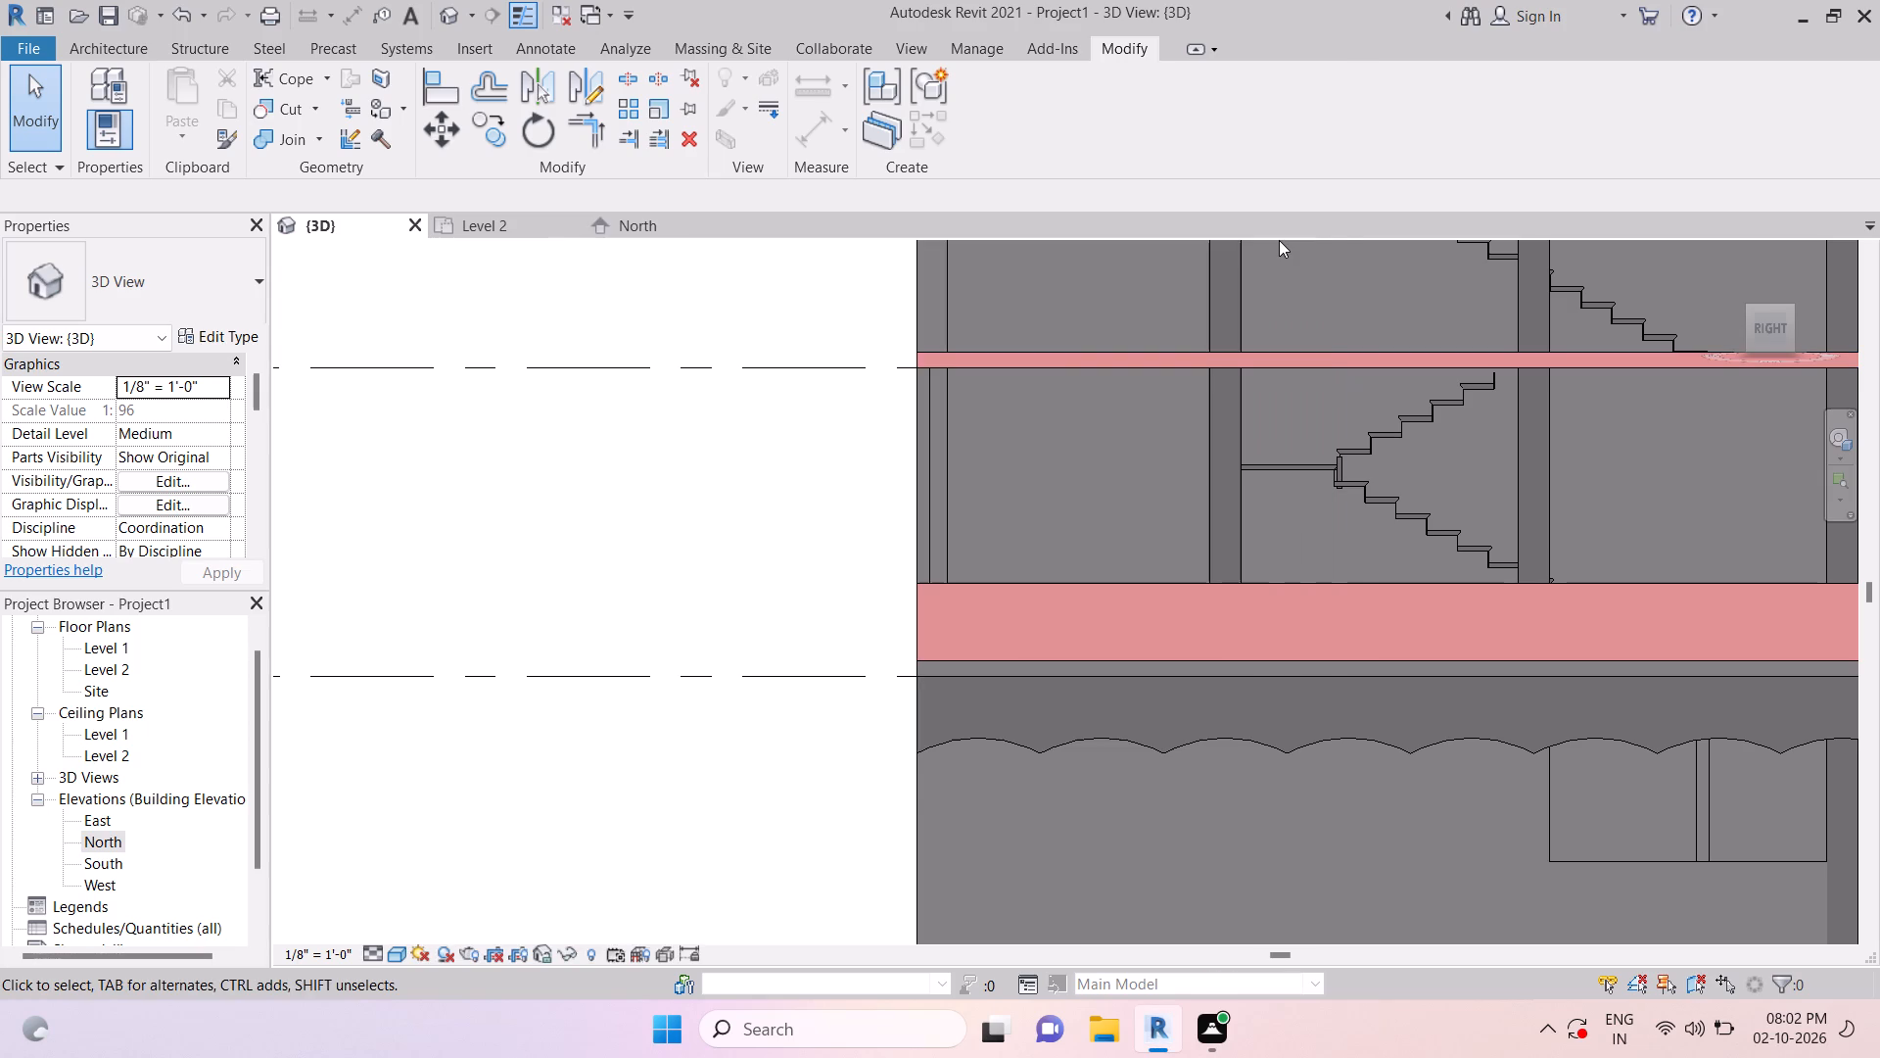
Paint the Level 2 slab edge between the parapet and the scalloped extrusion with the cream colour material.
key("Escape")
key("Escape")
middle_click_drag(1263, 685, 1151, 685)
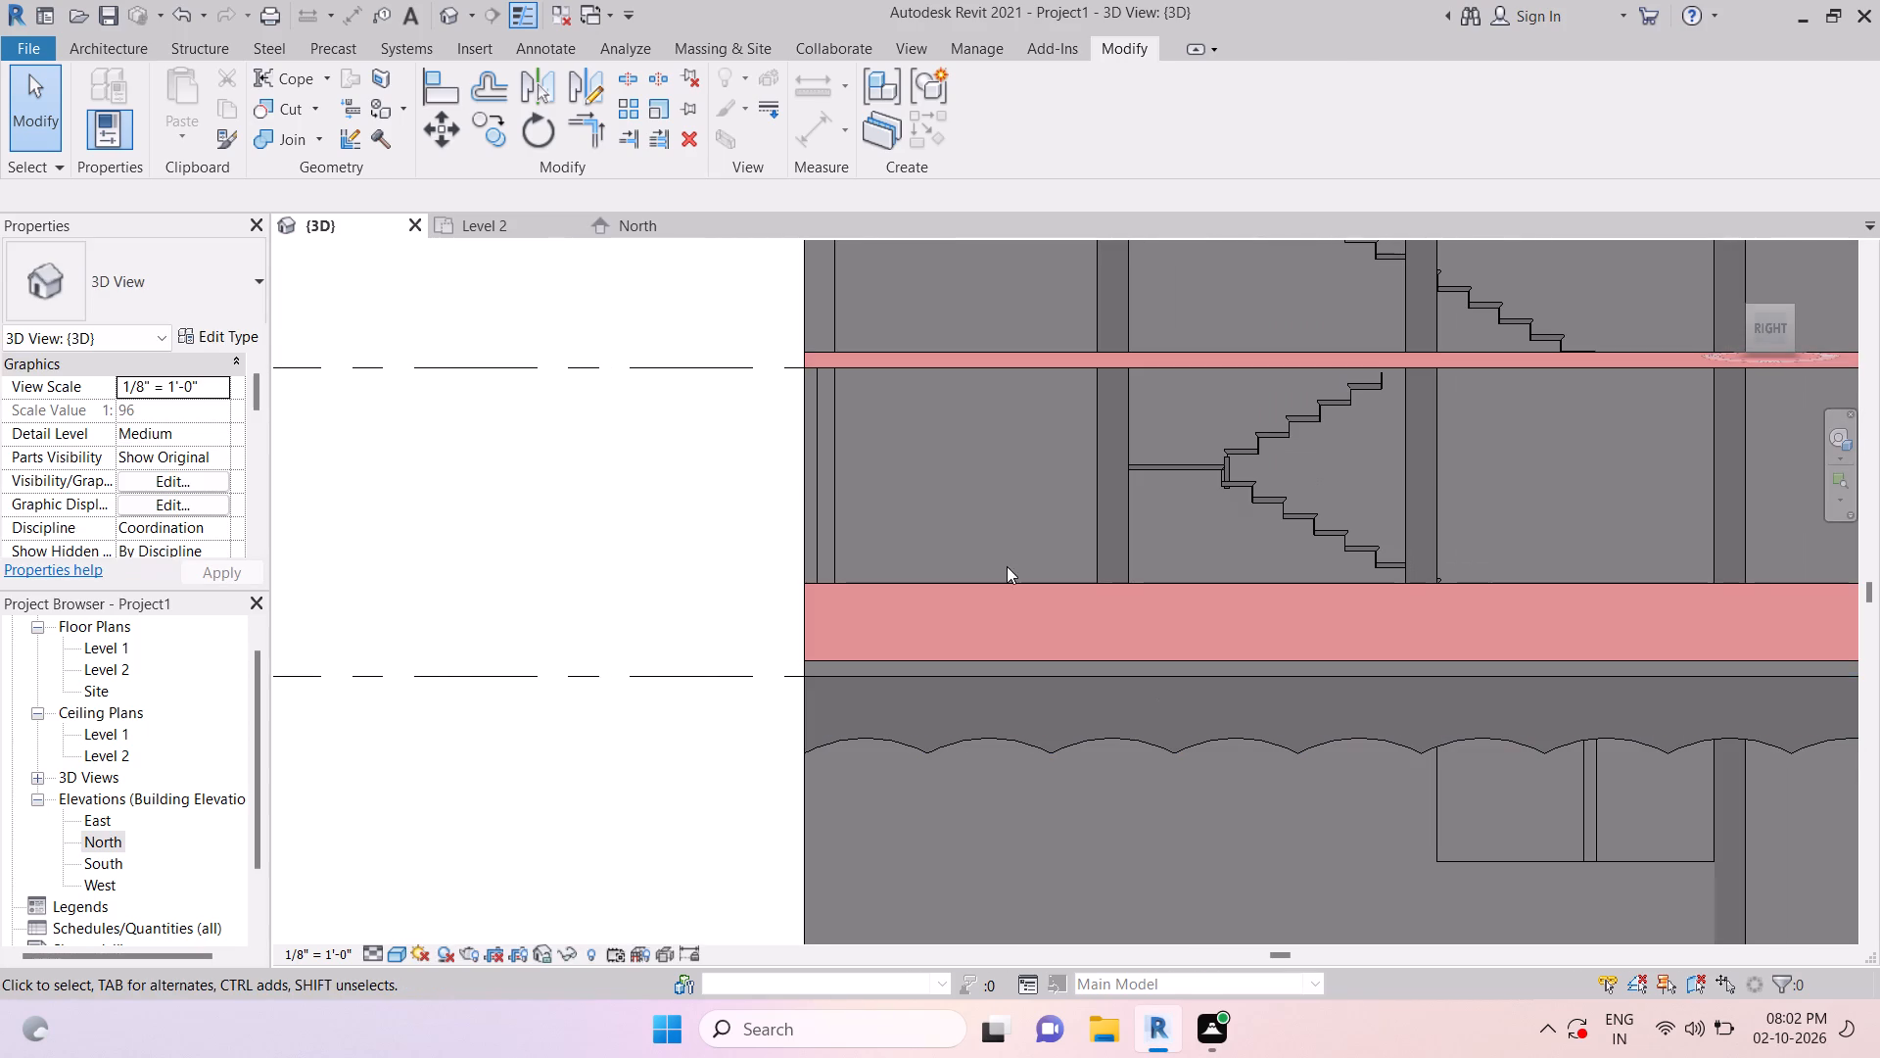
type("PT")
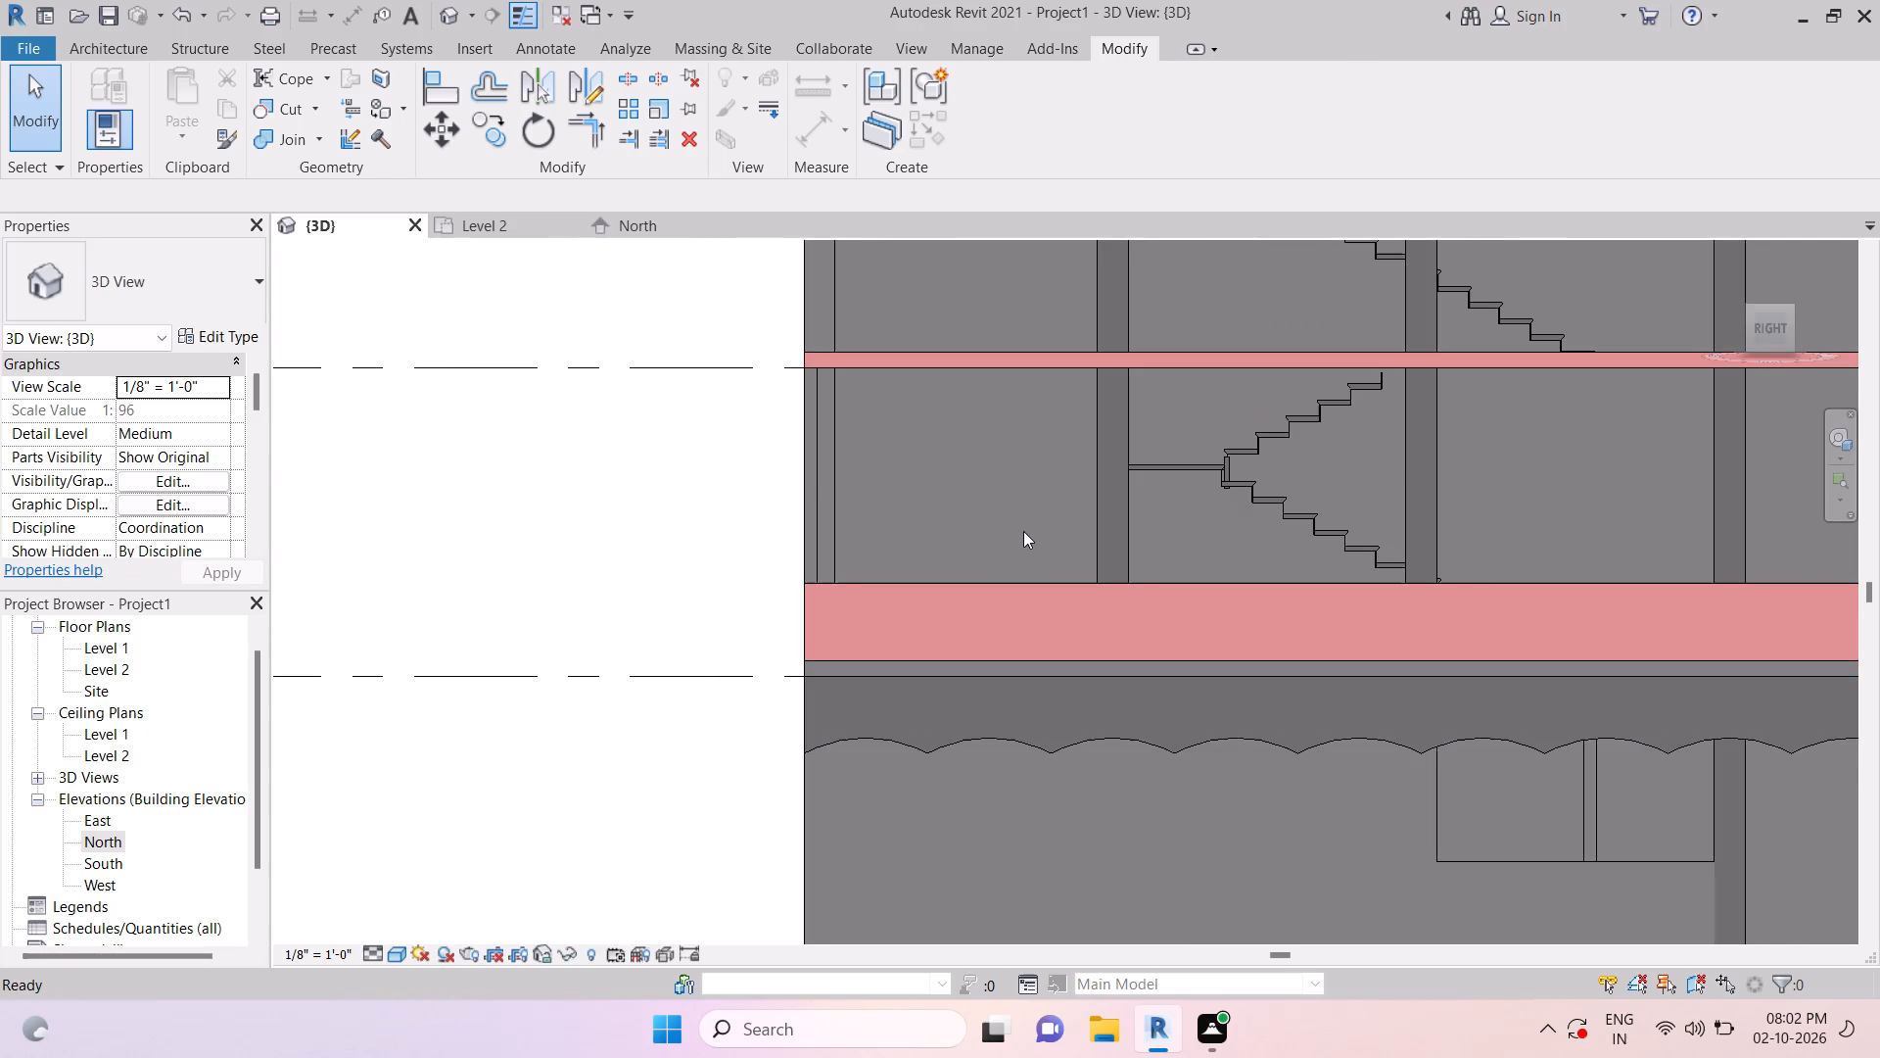
left_click(83, 354)
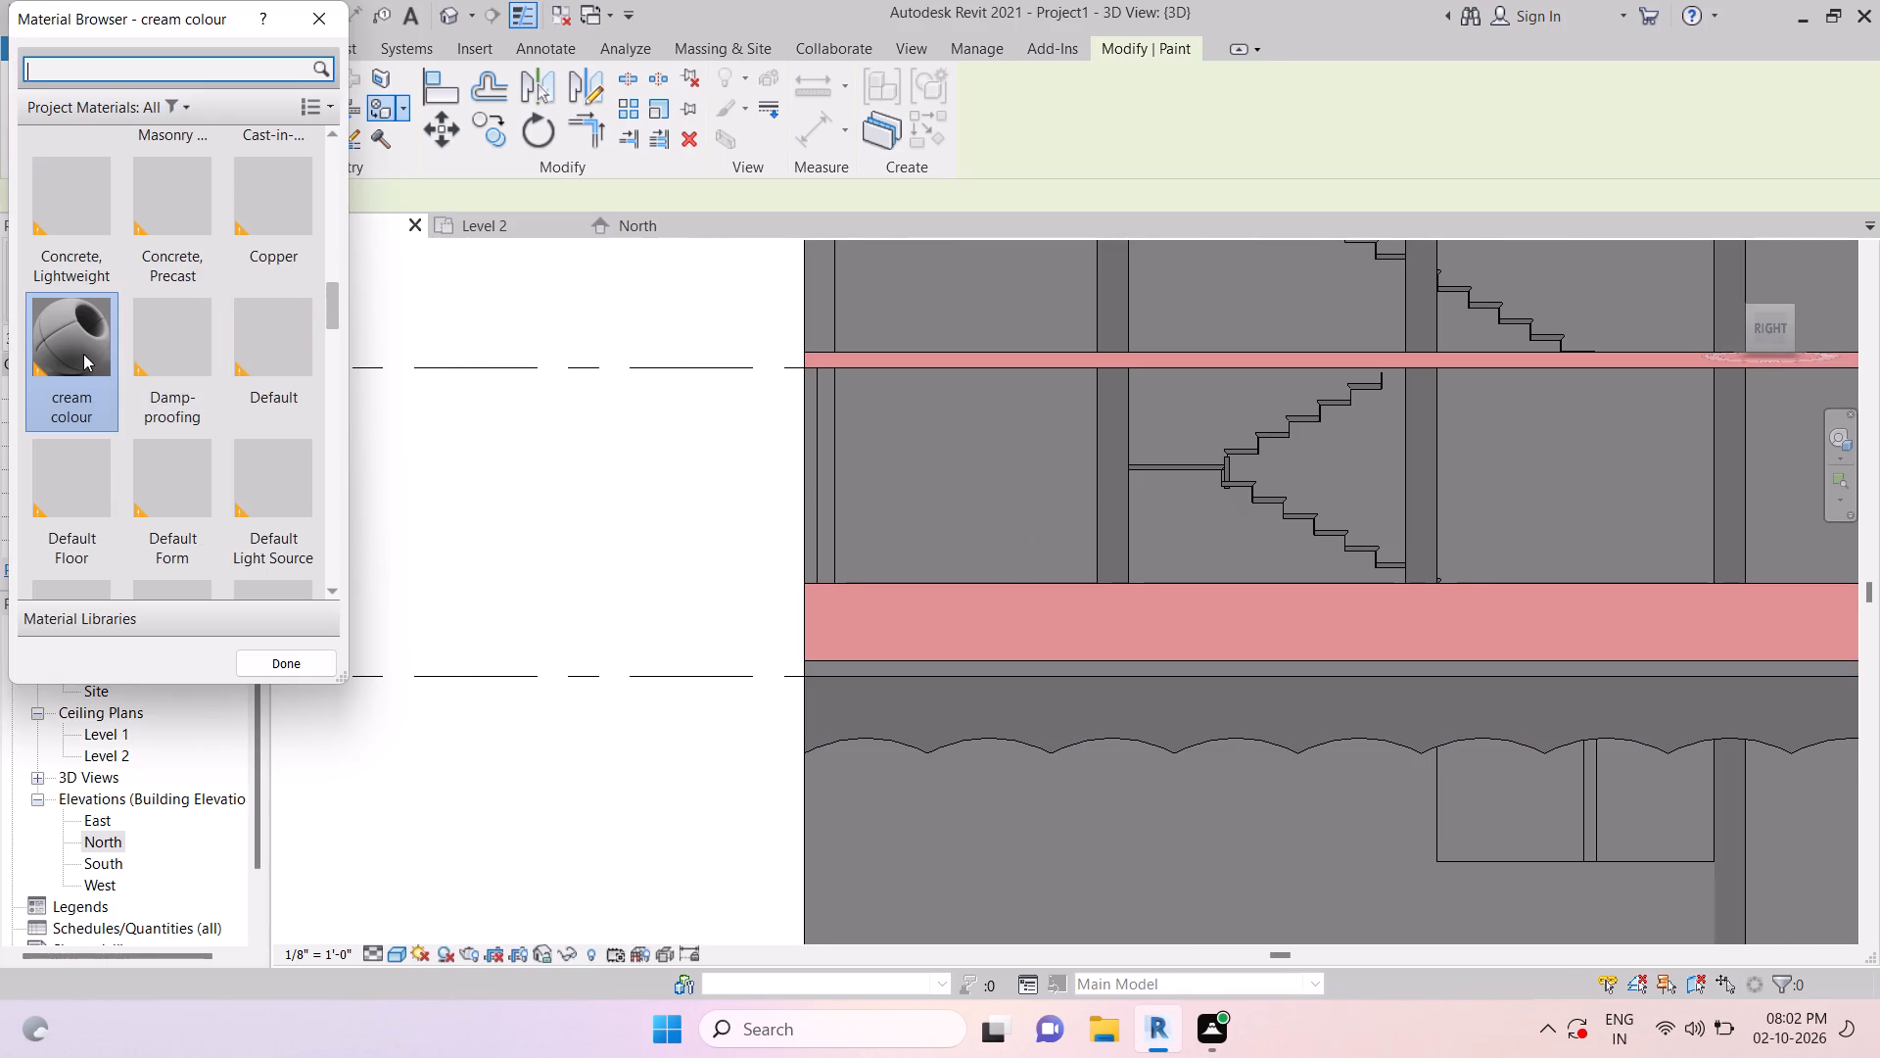
scroll(800, 664, "up", 5)
left_click(830, 674)
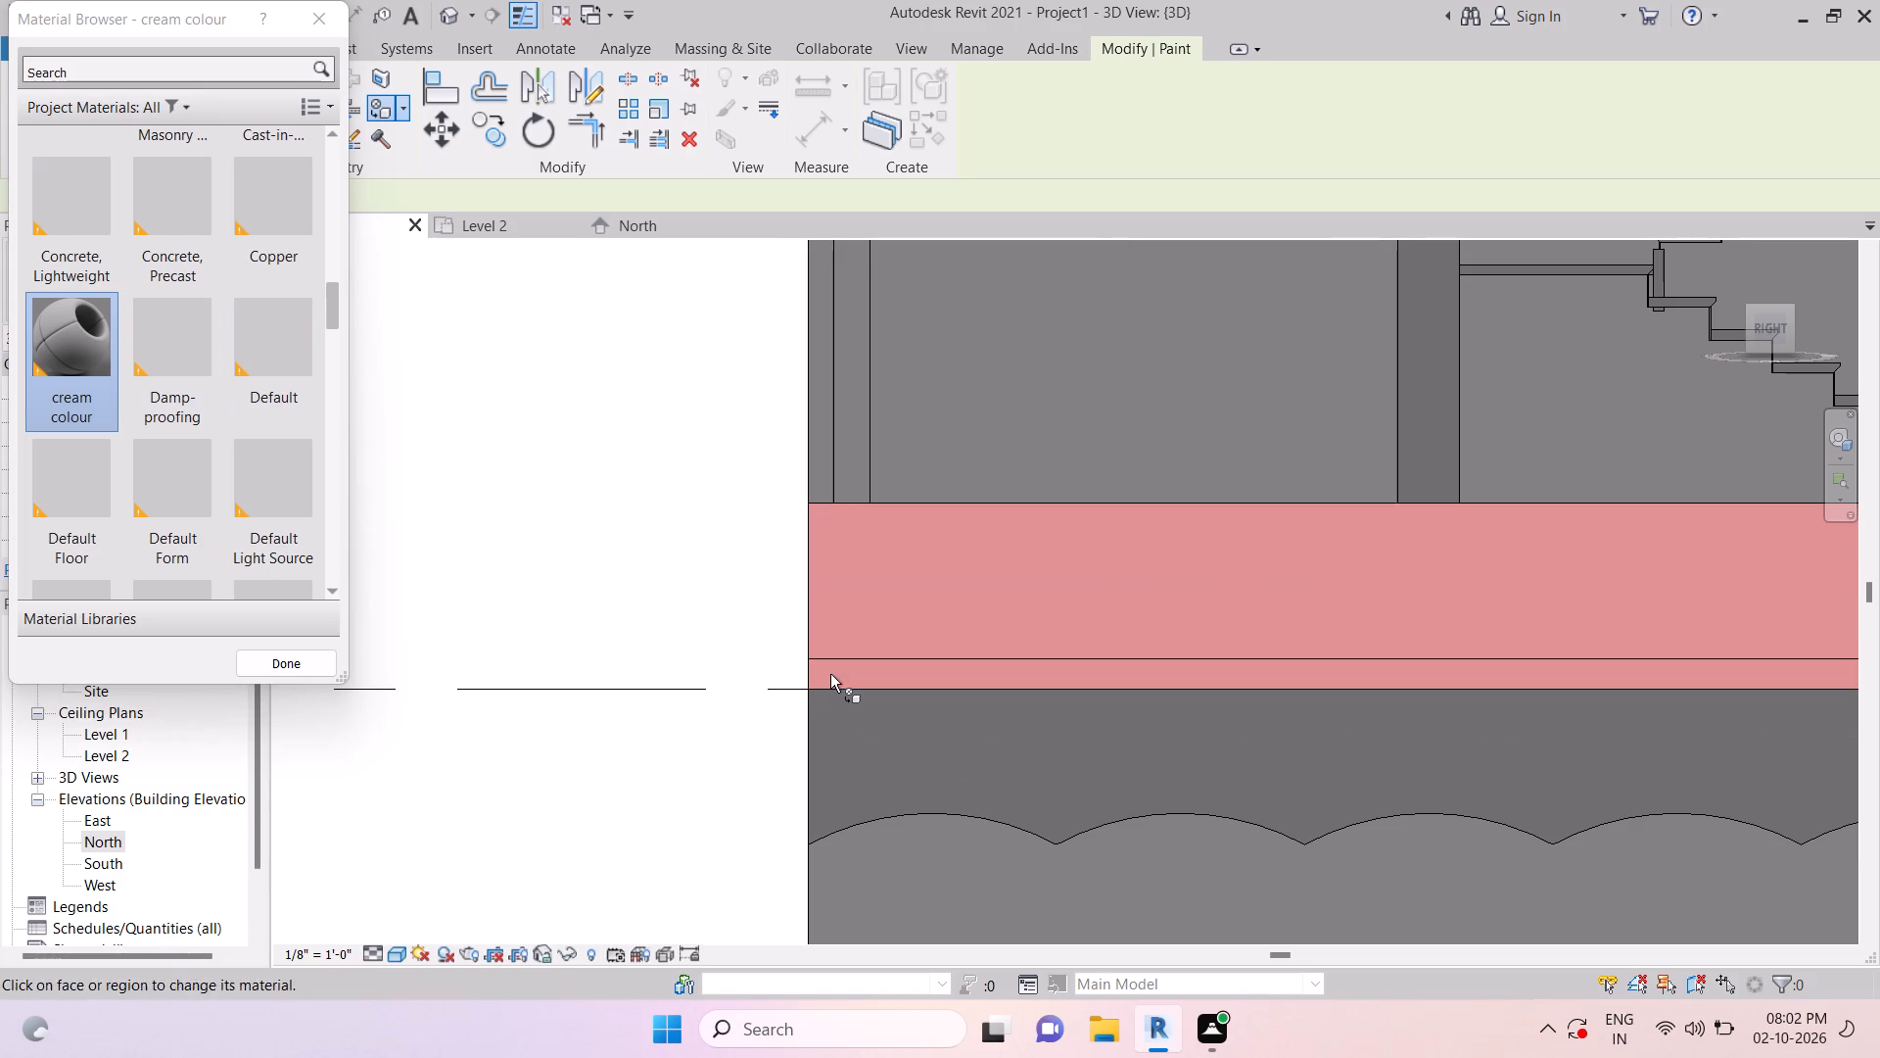
key("Escape")
scroll(799, 532, "down", 7)
key("Escape")
Examine the scalloped extrusion, parapet and slab edge from the building's front, right and back corners.
scroll(933, 715, "down", 3)
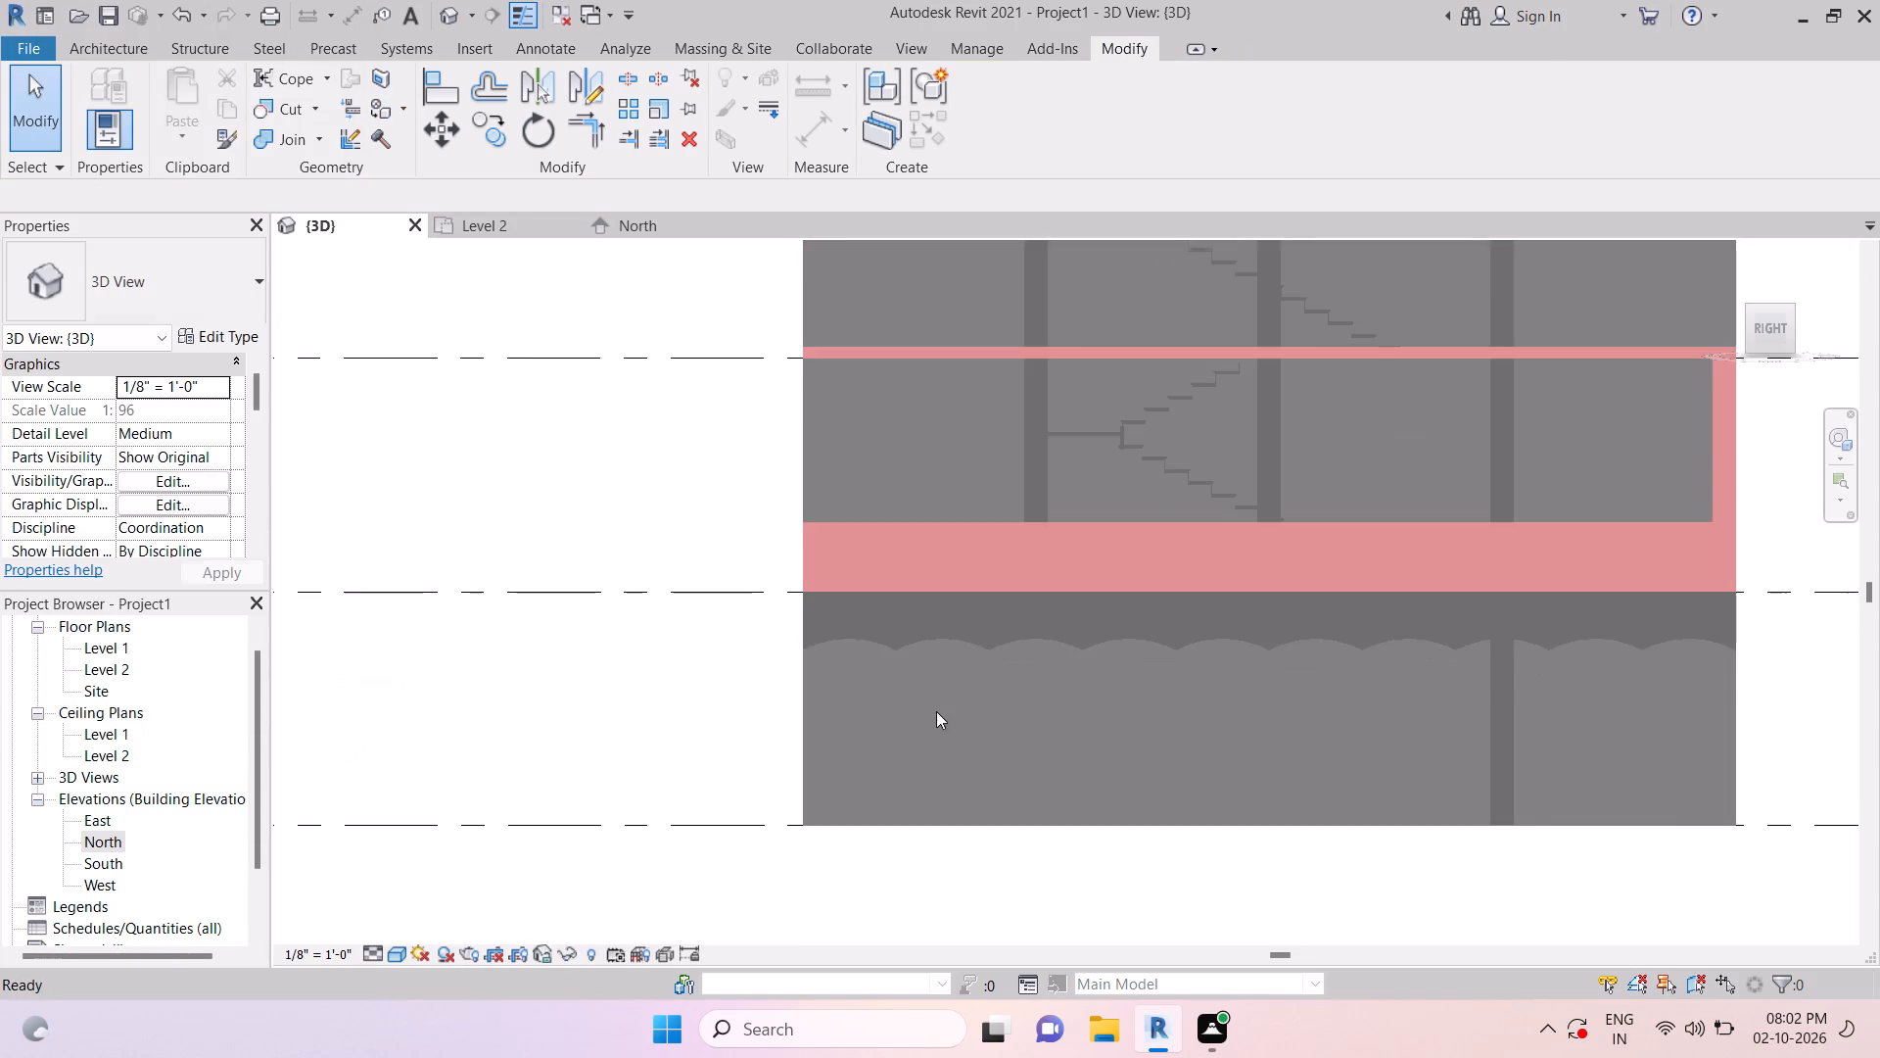
scroll(936, 711, "down", 2)
middle_click_drag(916, 751, 1088, 856, "shift")
middle_click_drag(926, 791, 1035, 852)
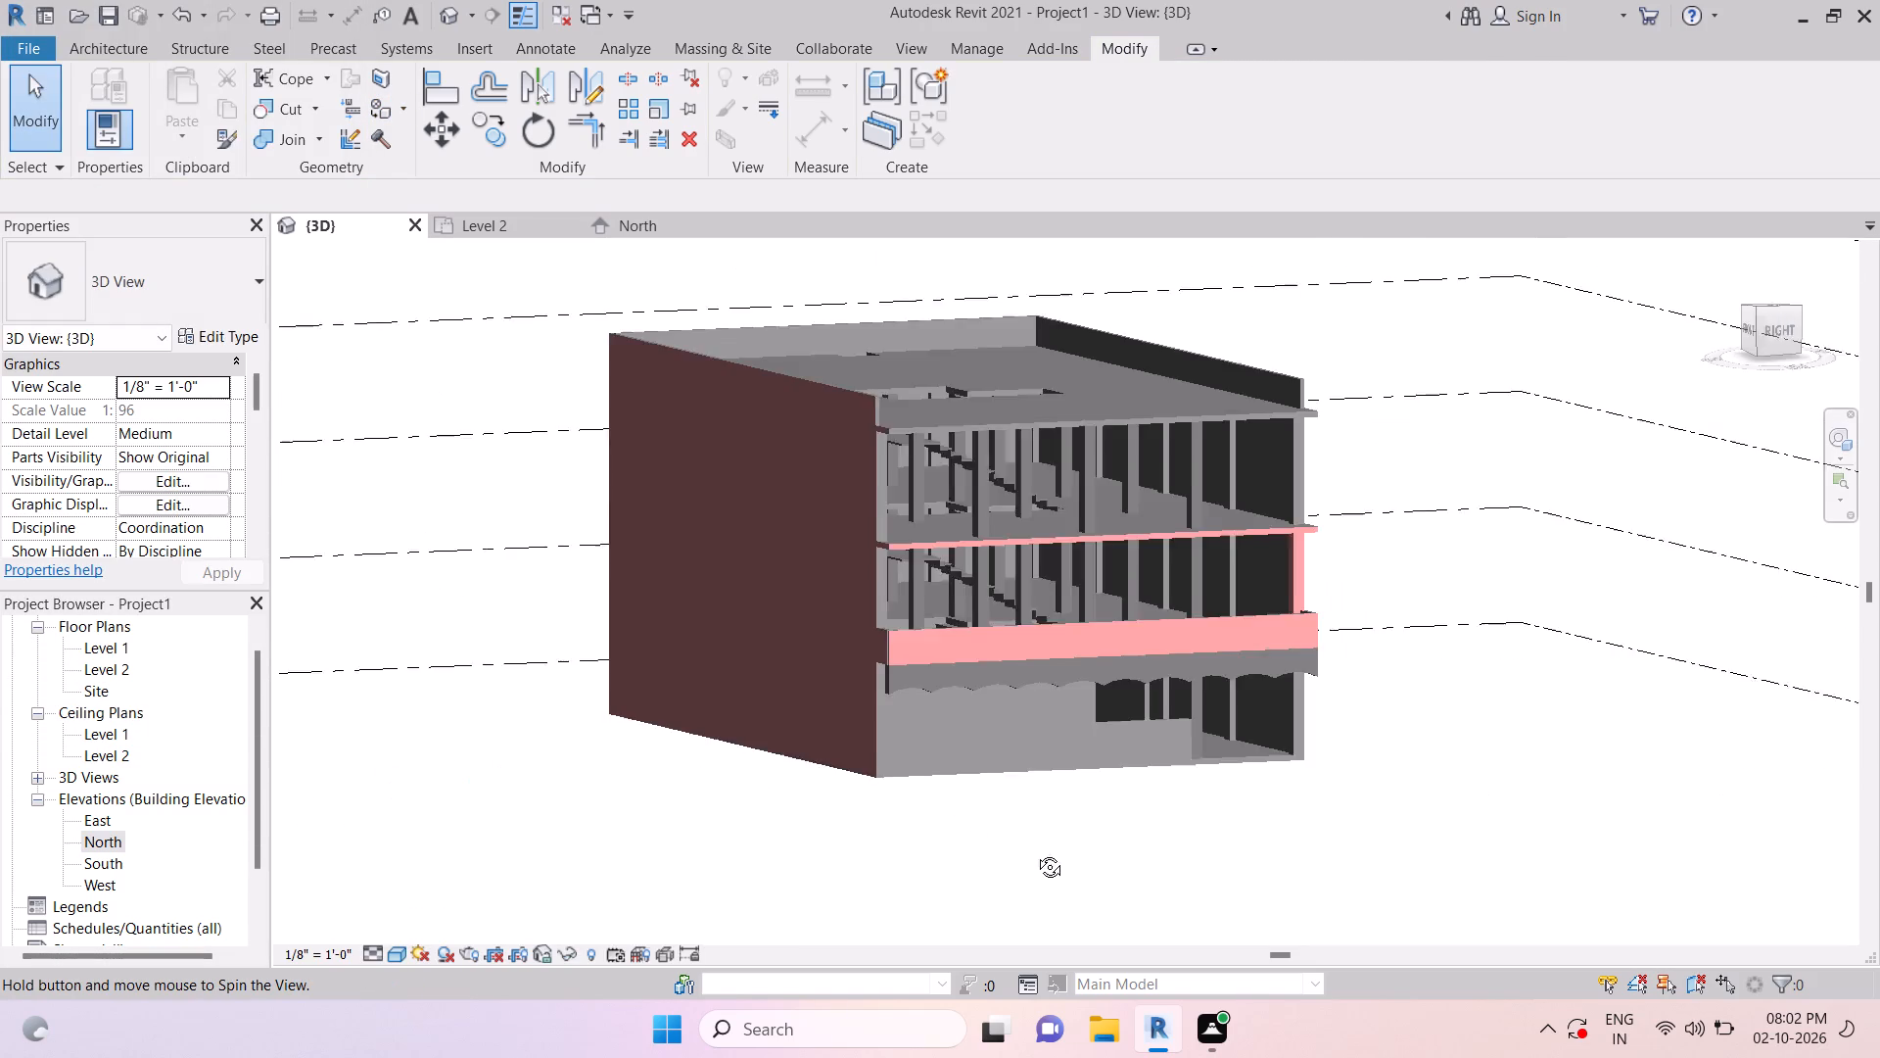
middle_click_drag(1035, 852, 1132, 918)
key("Escape")
key("Escape")
scroll(966, 716, "up", 5)
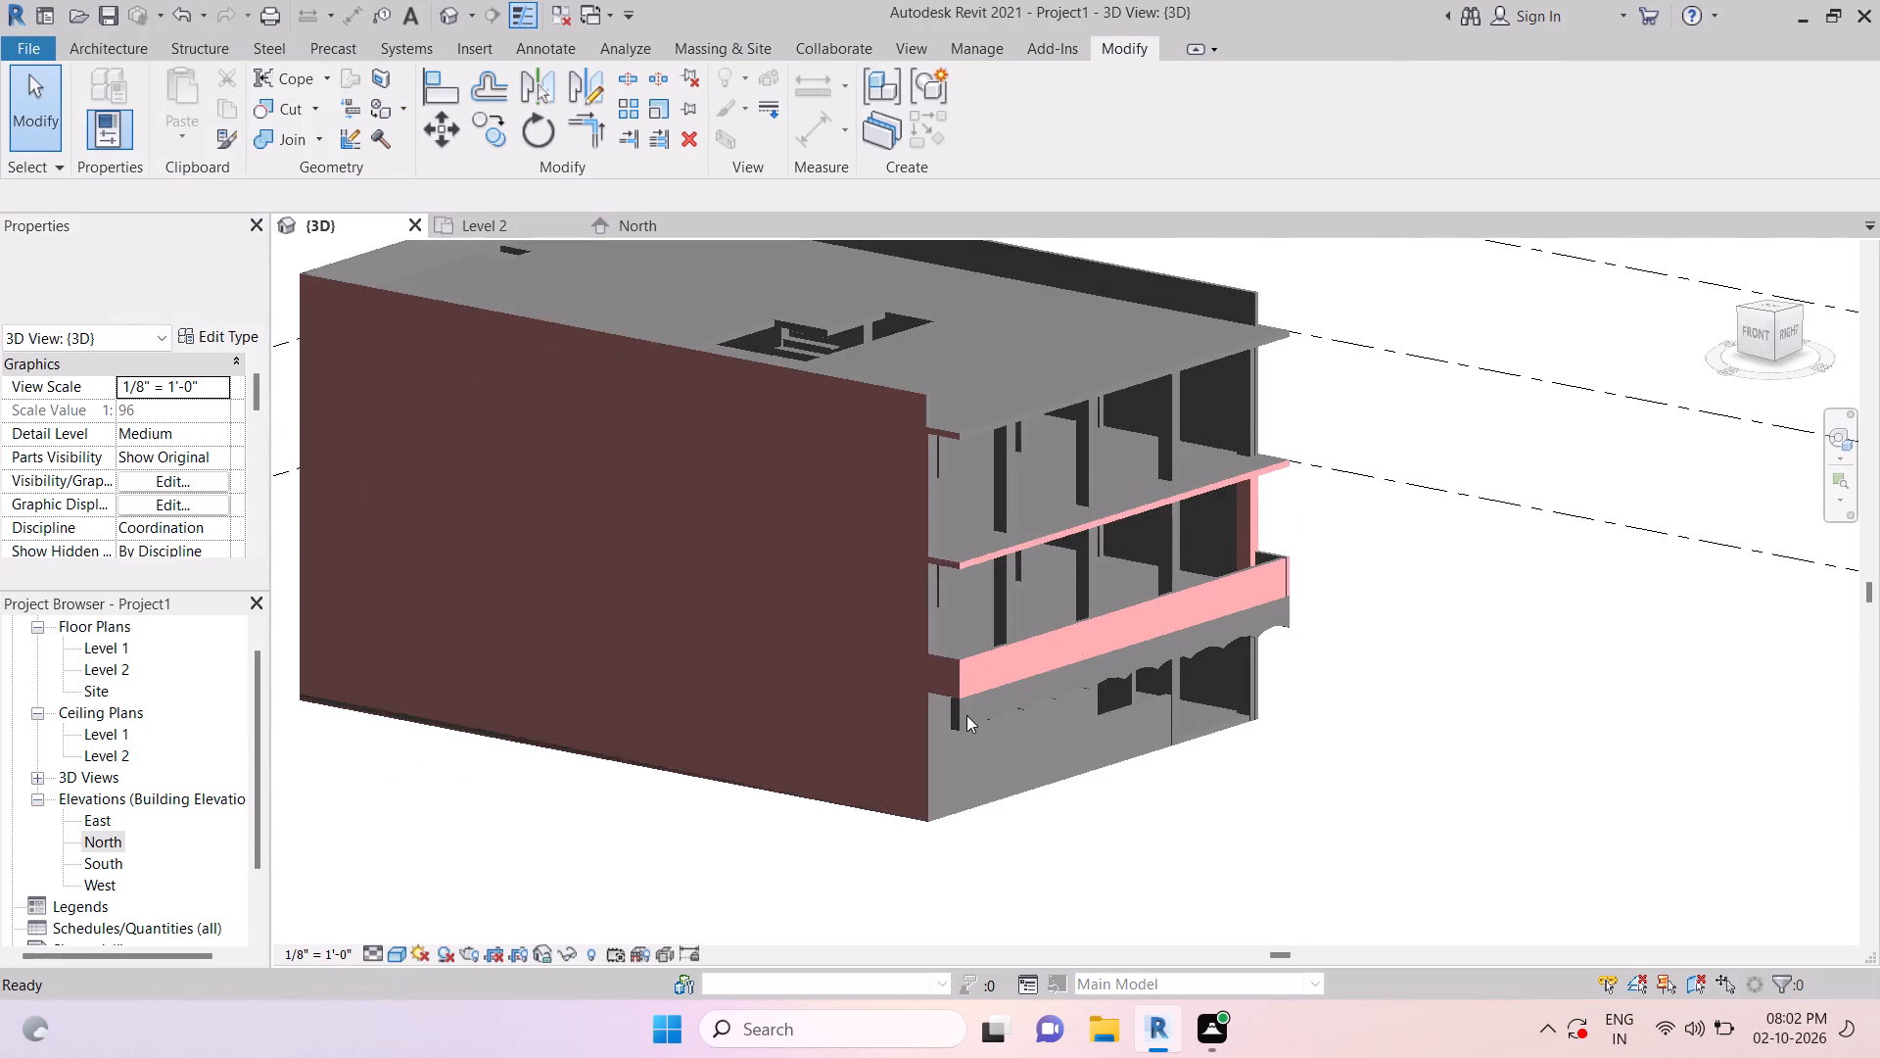
middle_click_drag(1015, 867, 1091, 876, "shift")
key("Escape")
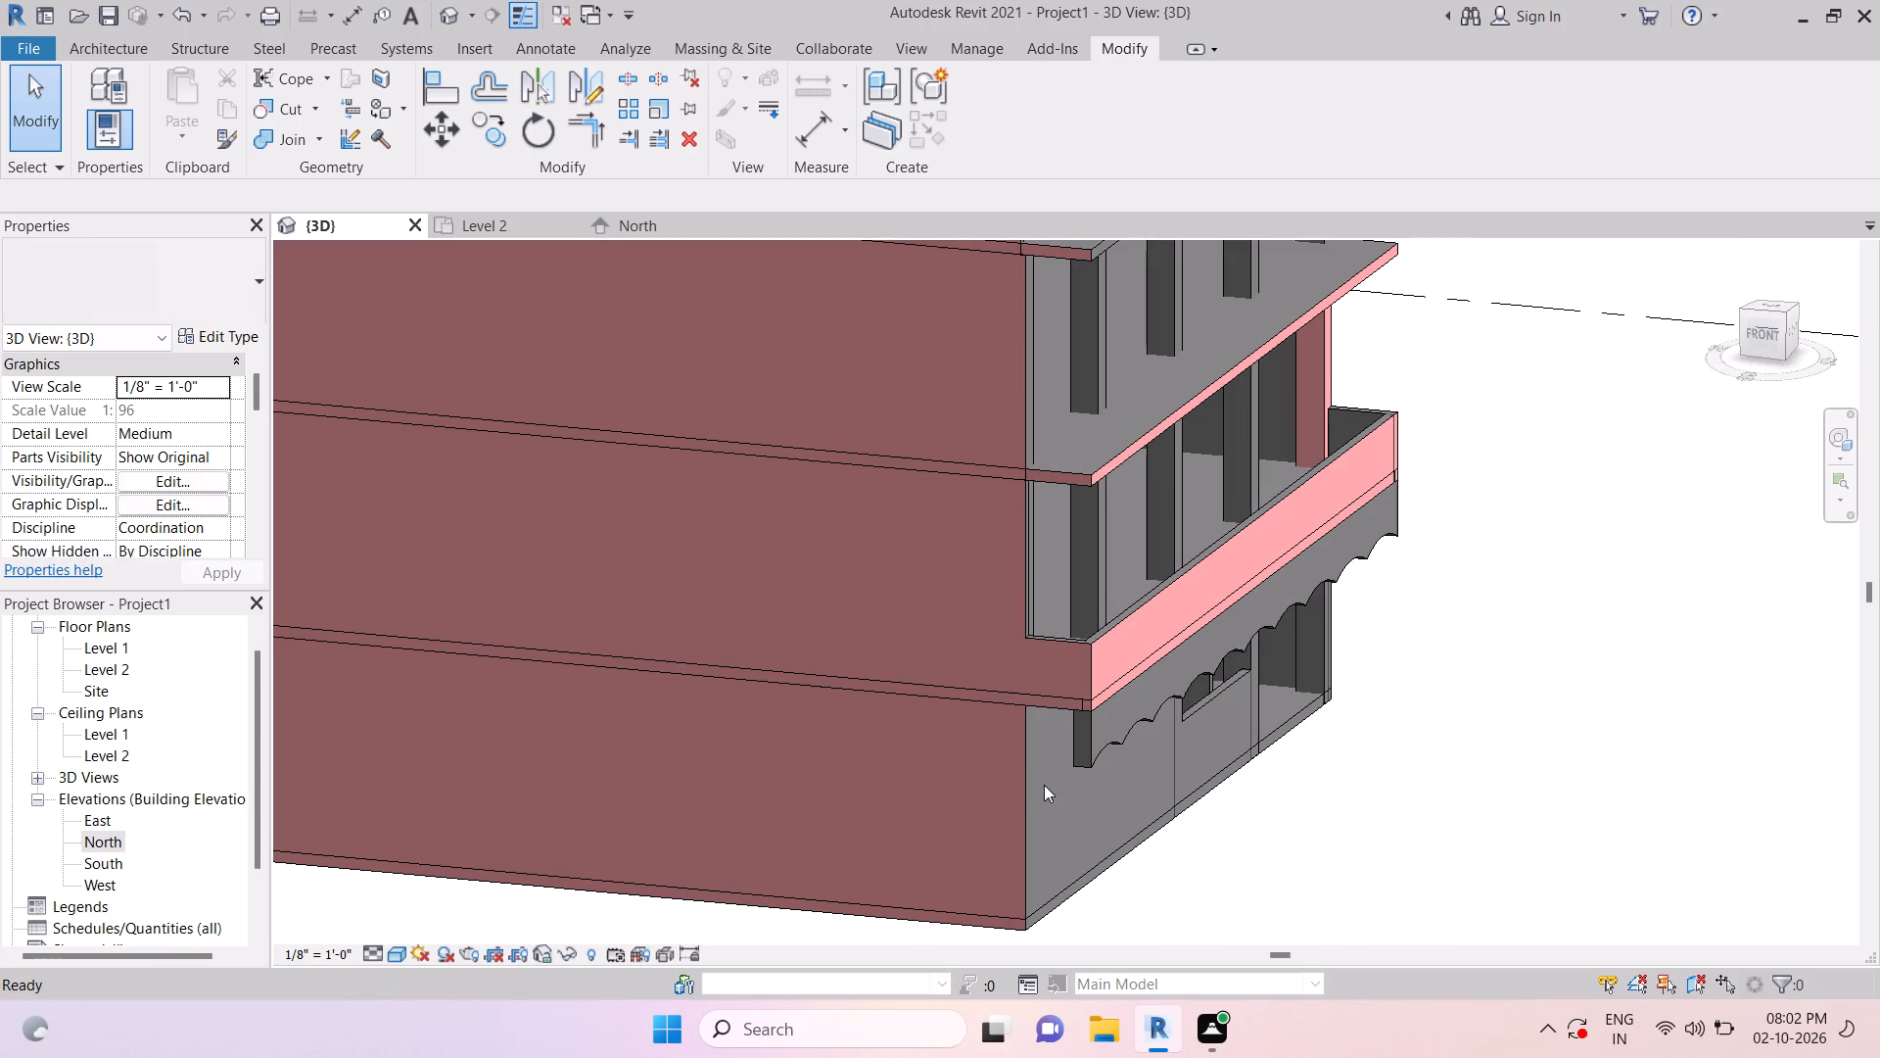
key("Escape")
key("Escape")
key("Escape")
middle_click_drag(1503, 806, 1502, 806, "shift")
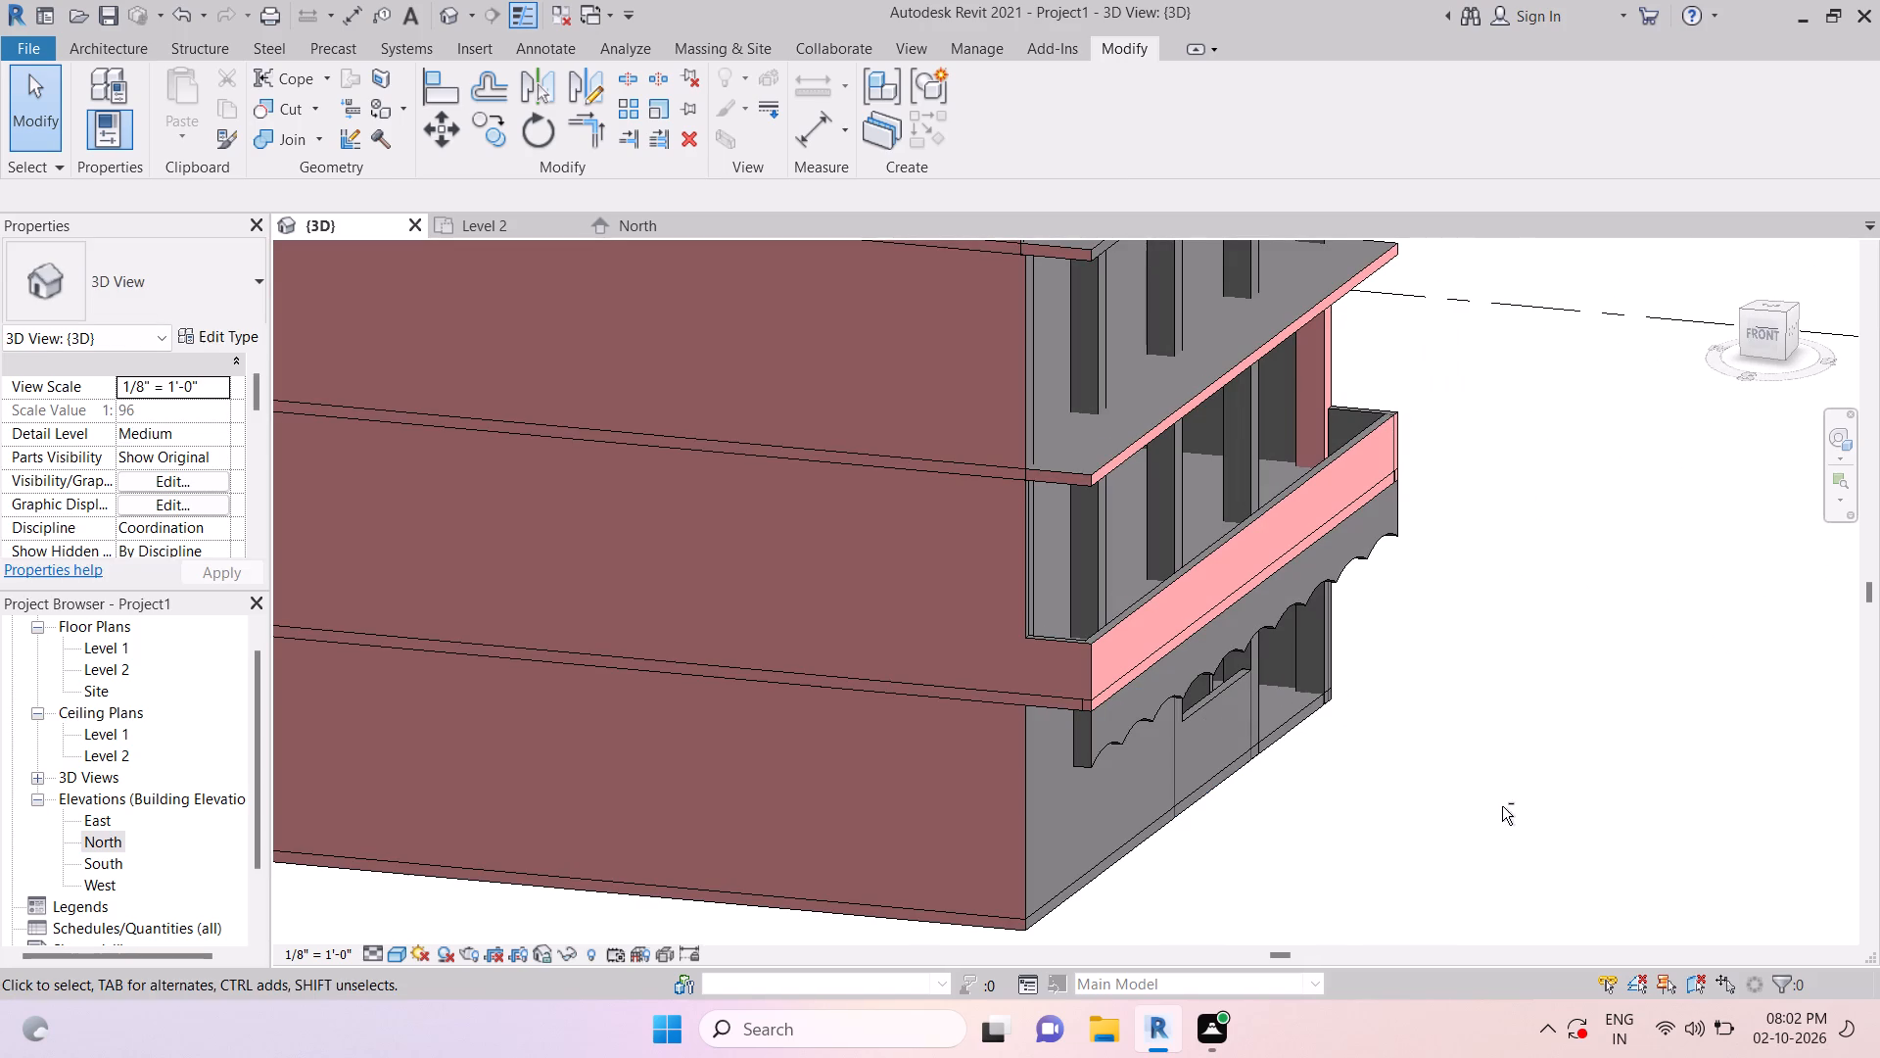
middle_click_drag(1502, 806, 1218, 822, "shift")
middle_click_drag(1641, 897, 1272, 858)
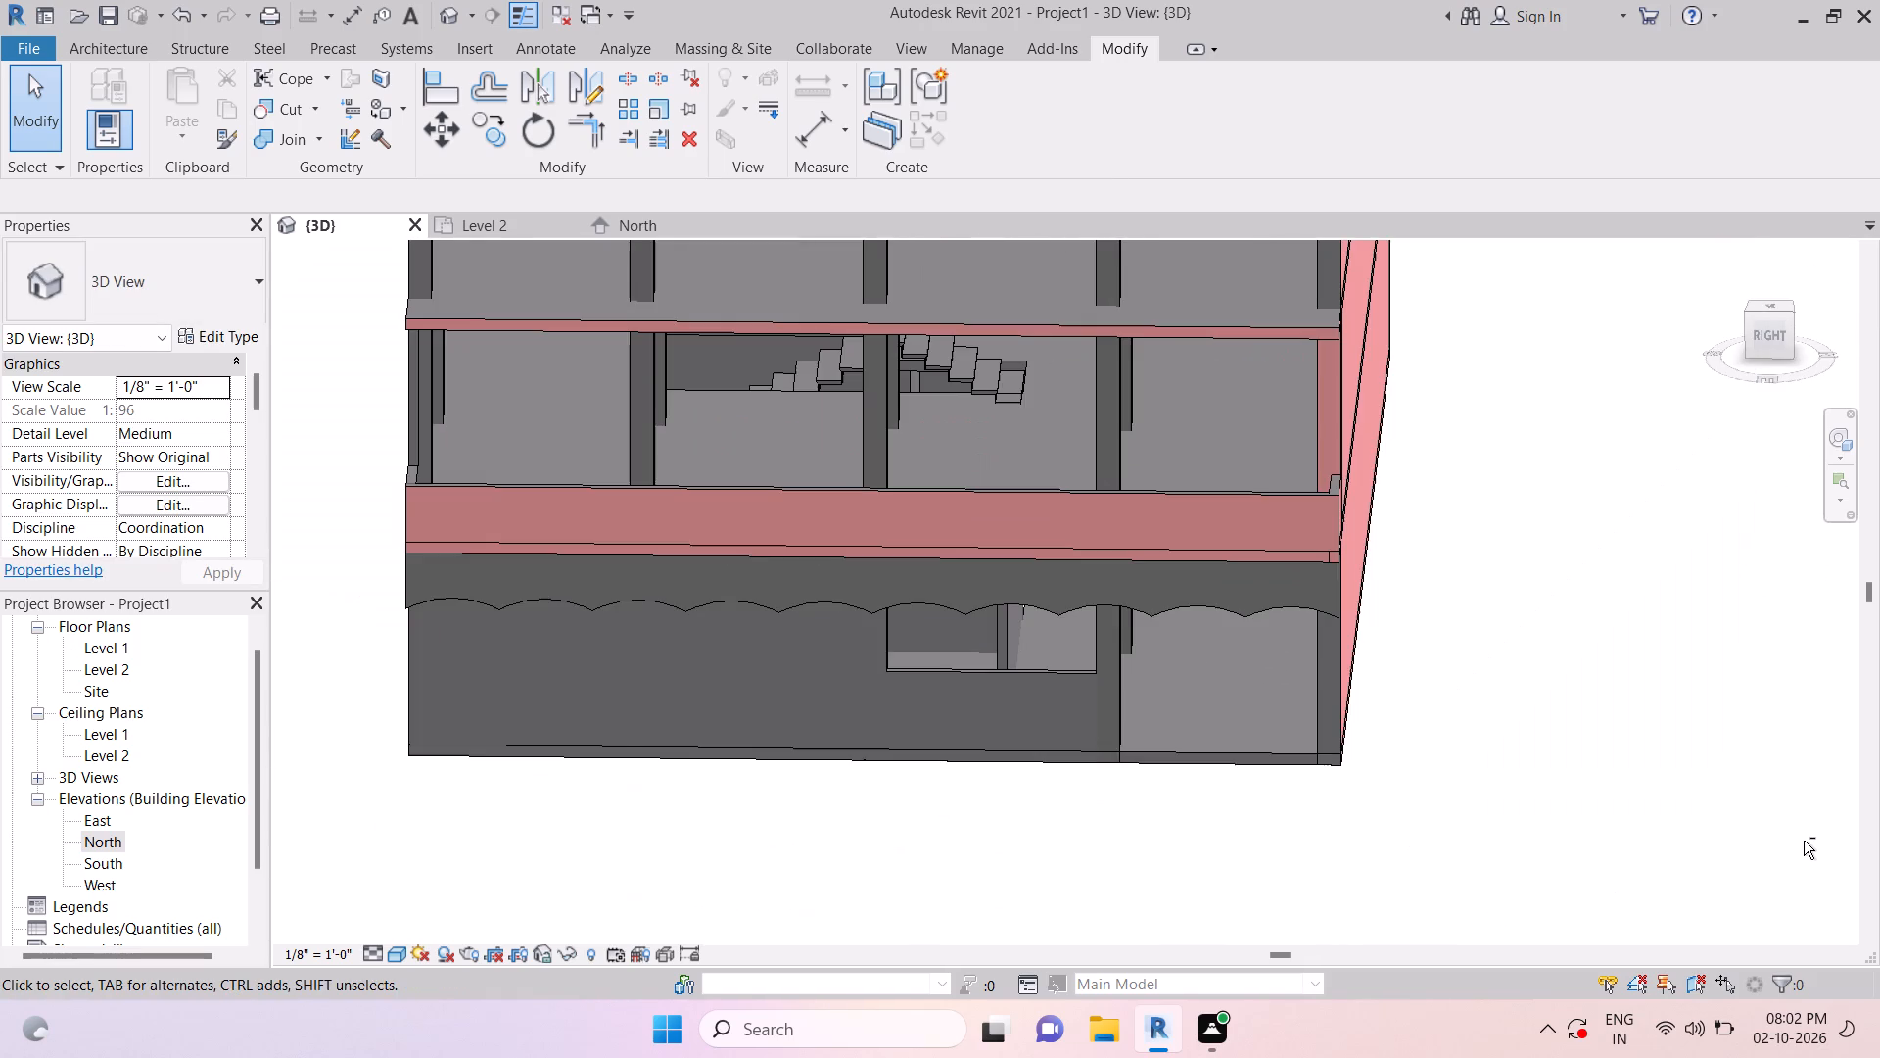
middle_click_drag(1623, 845, 1455, 845, "shift")
key("Escape")
scroll(1390, 781, "down", 3)
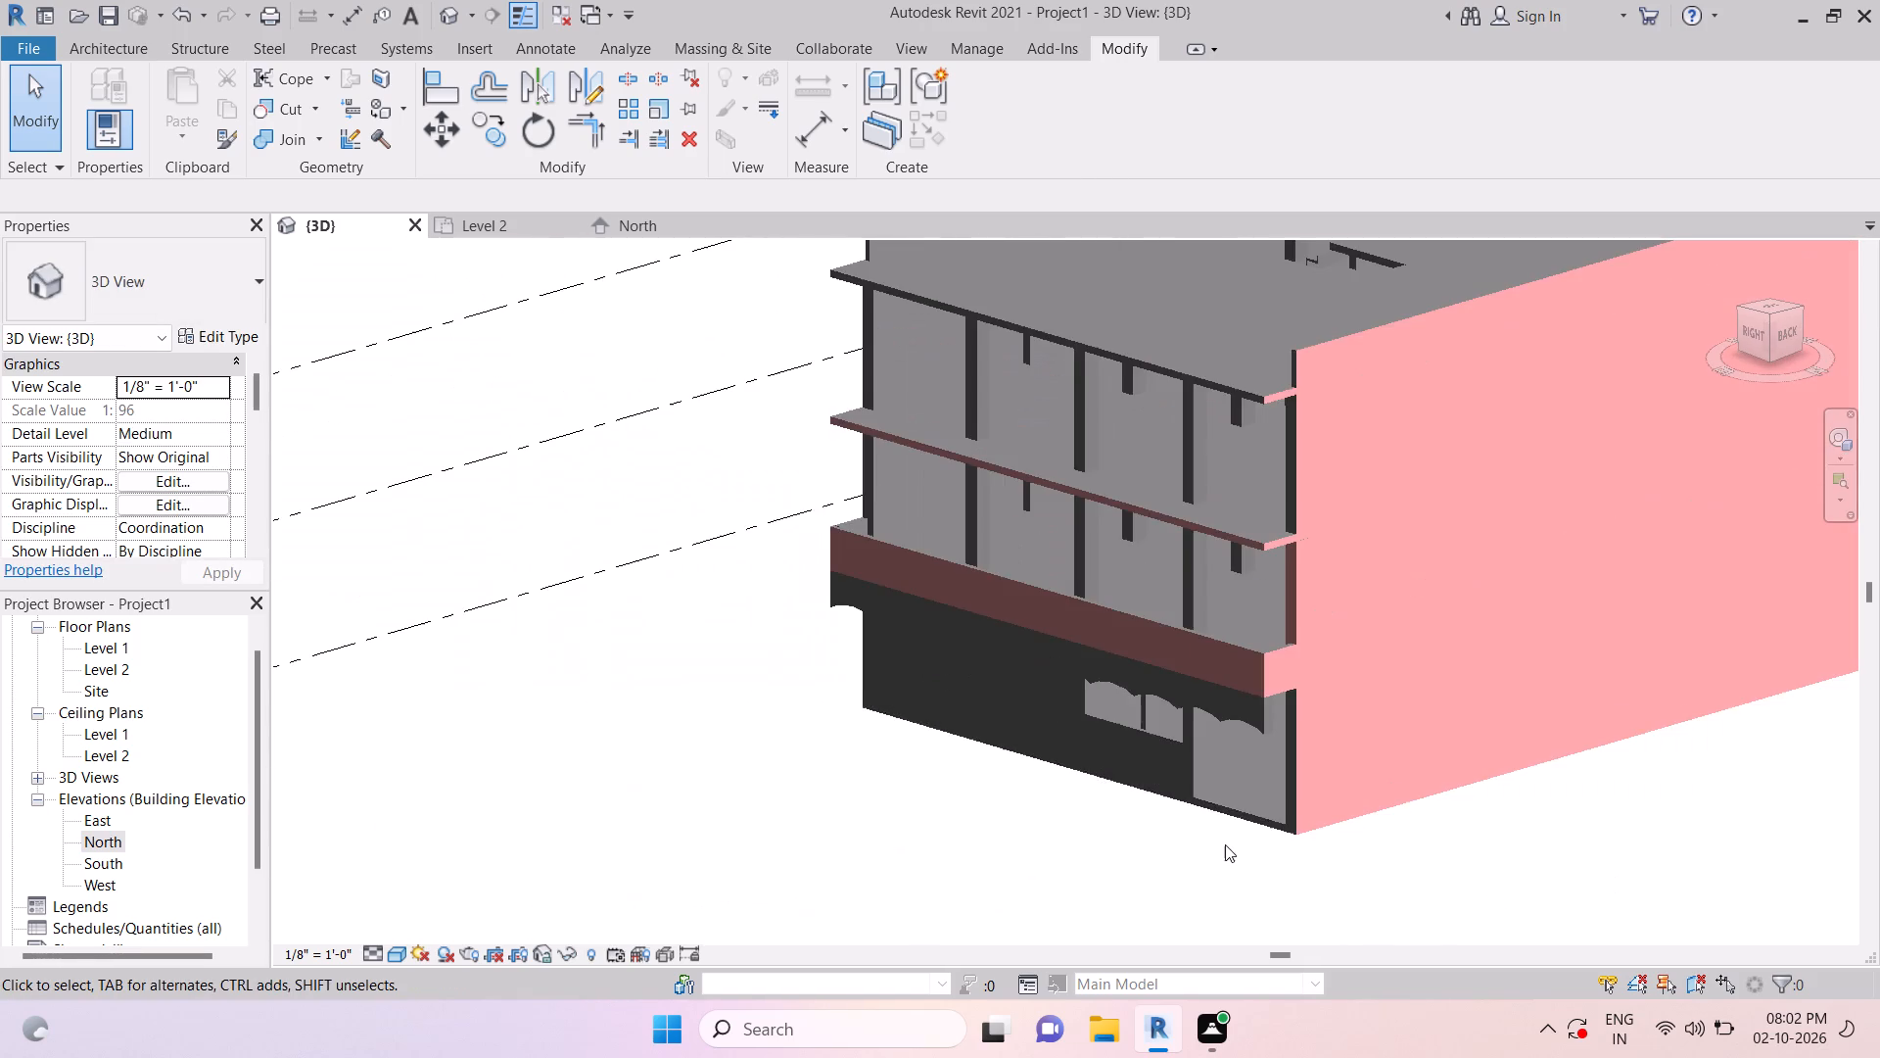
middle_click_drag(1227, 844, 1596, 847, "shift")
middle_click_drag(931, 826, 1107, 848)
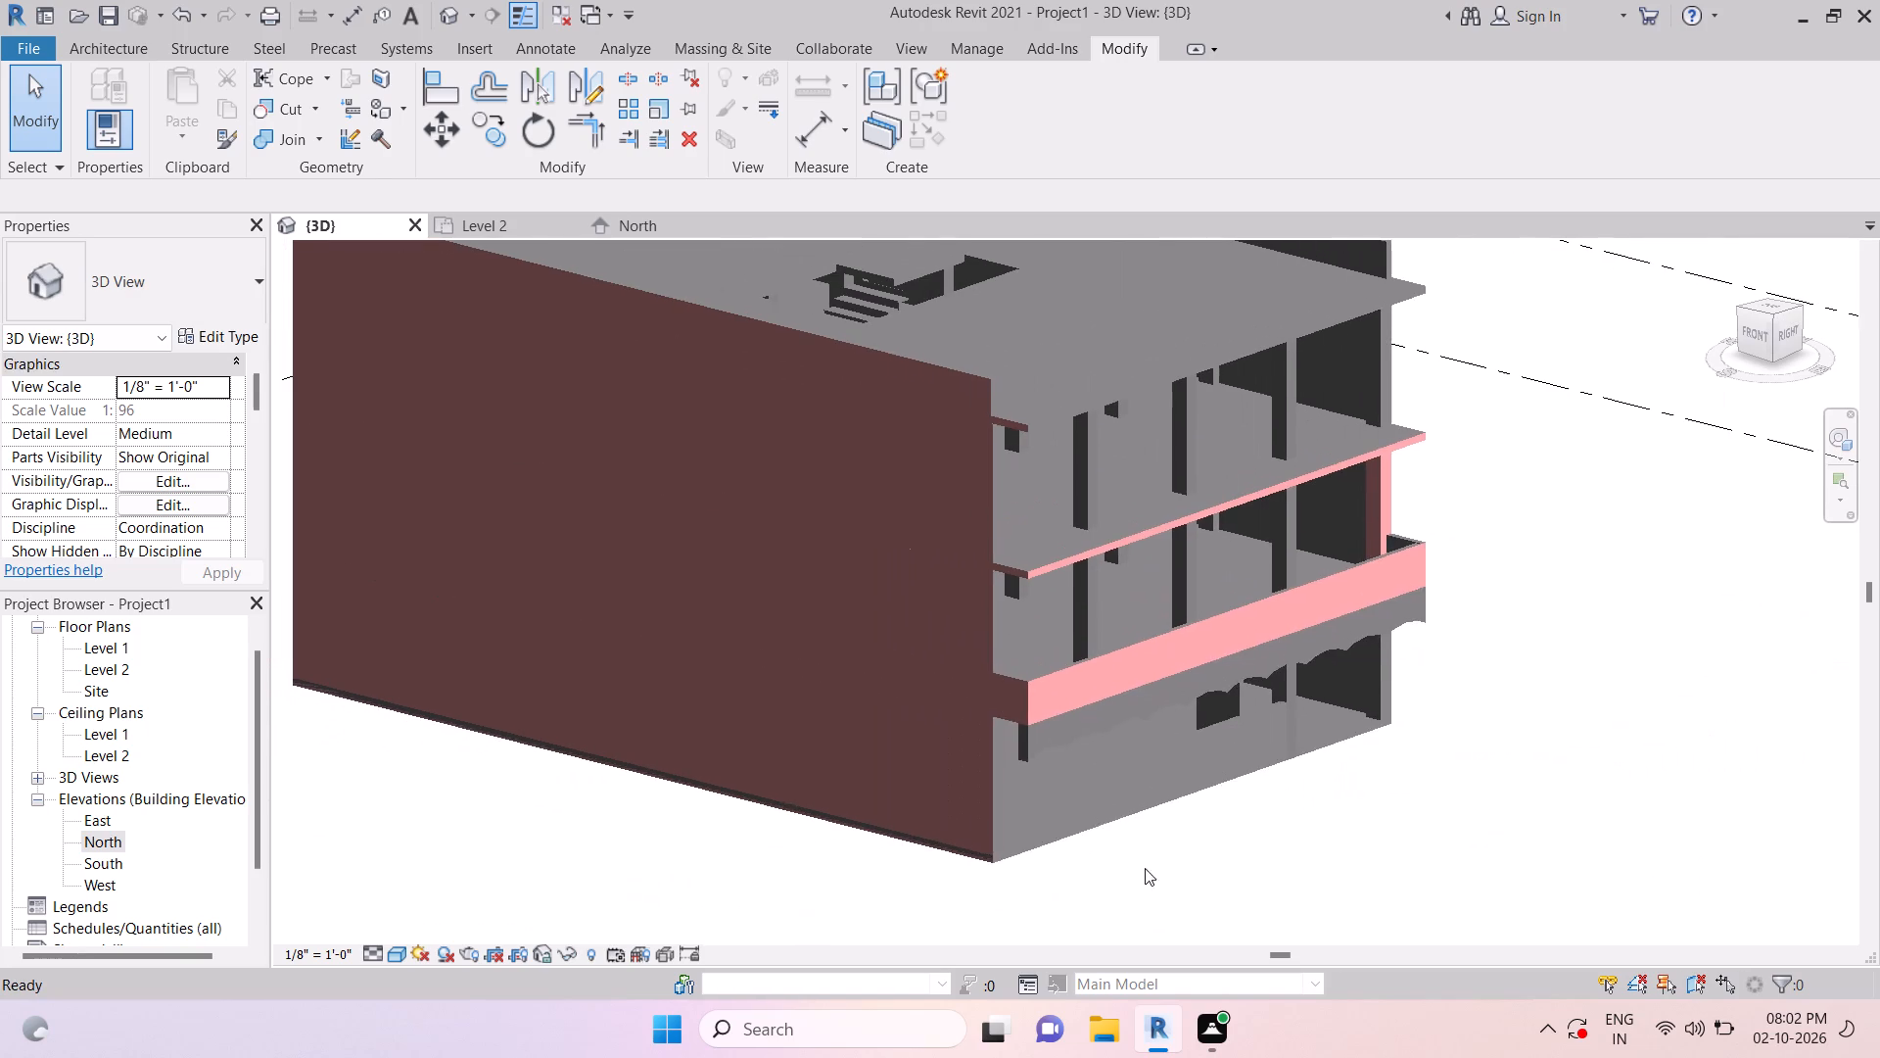
middle_click_drag(1198, 892, 1167, 826)
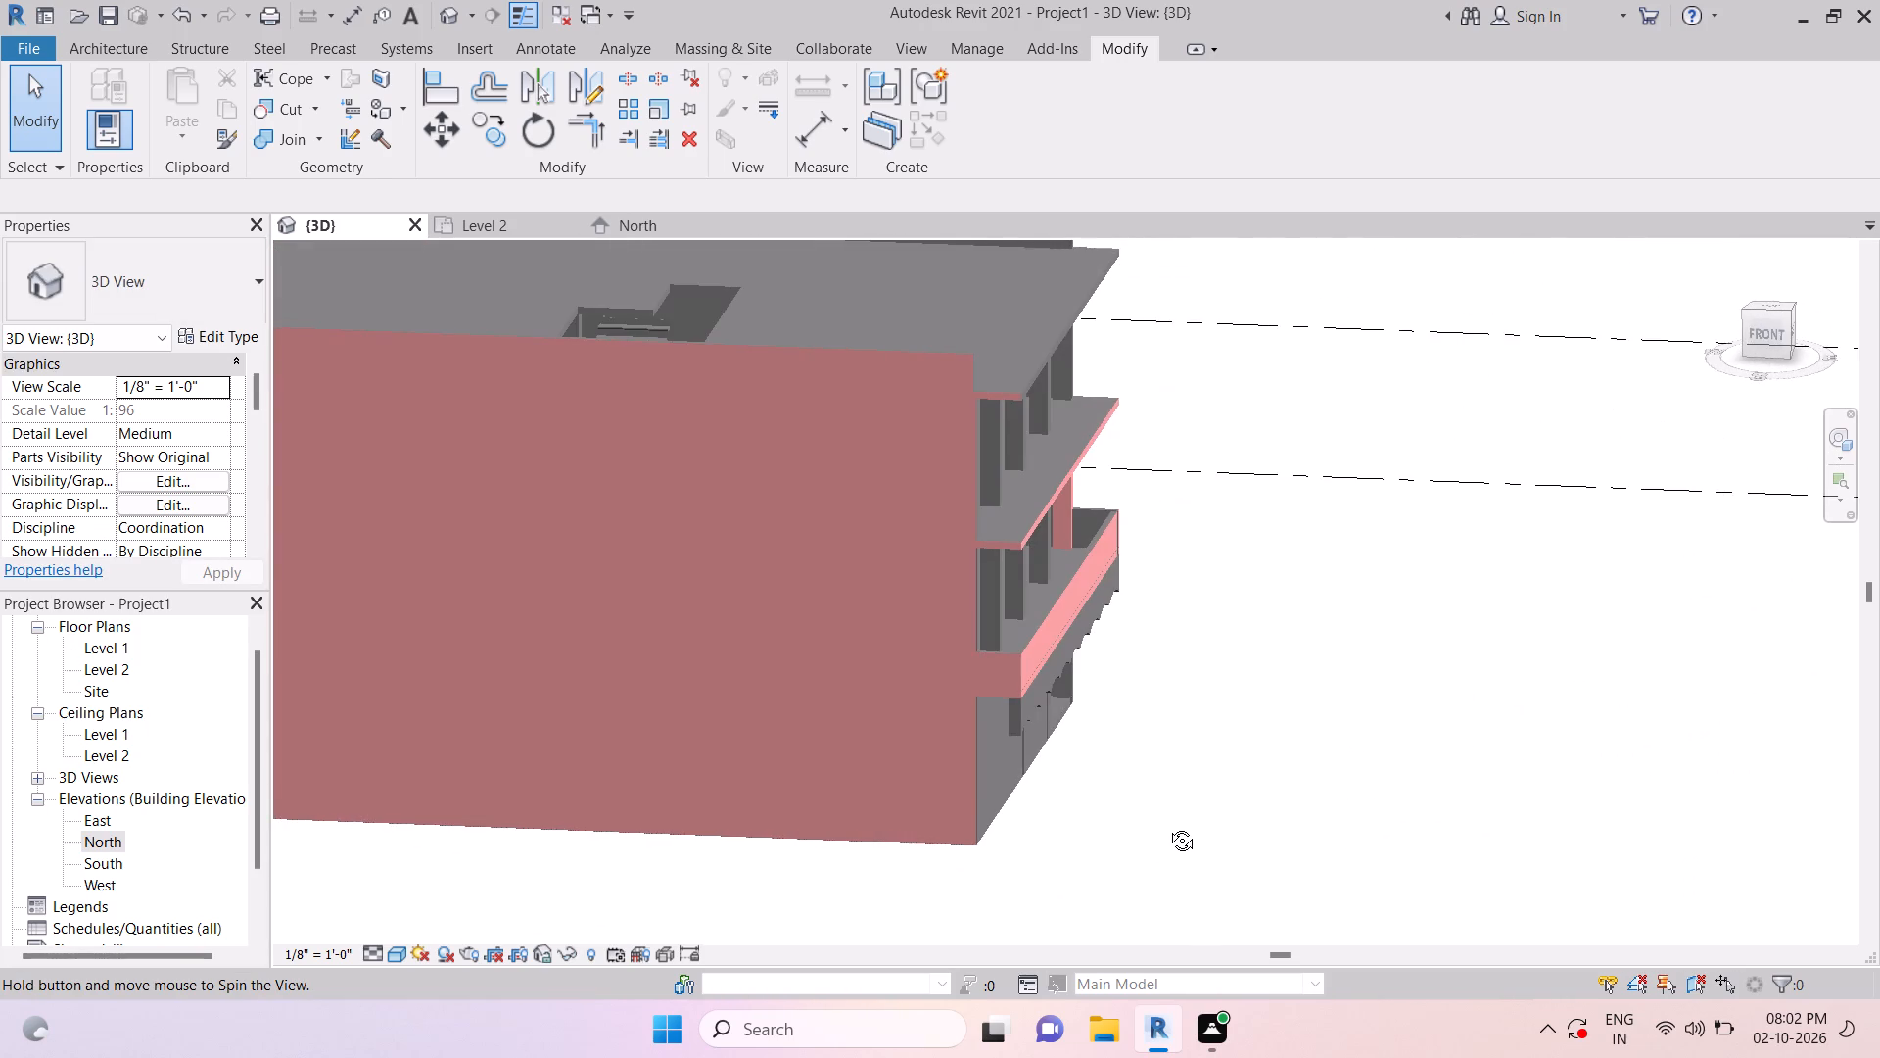
Open the scalloped extrusion beneath the Level 2 parapet for in-place editing, viewed from the front.
middle_click_drag(1167, 826, 1193, 798)
key("Escape")
key("Escape")
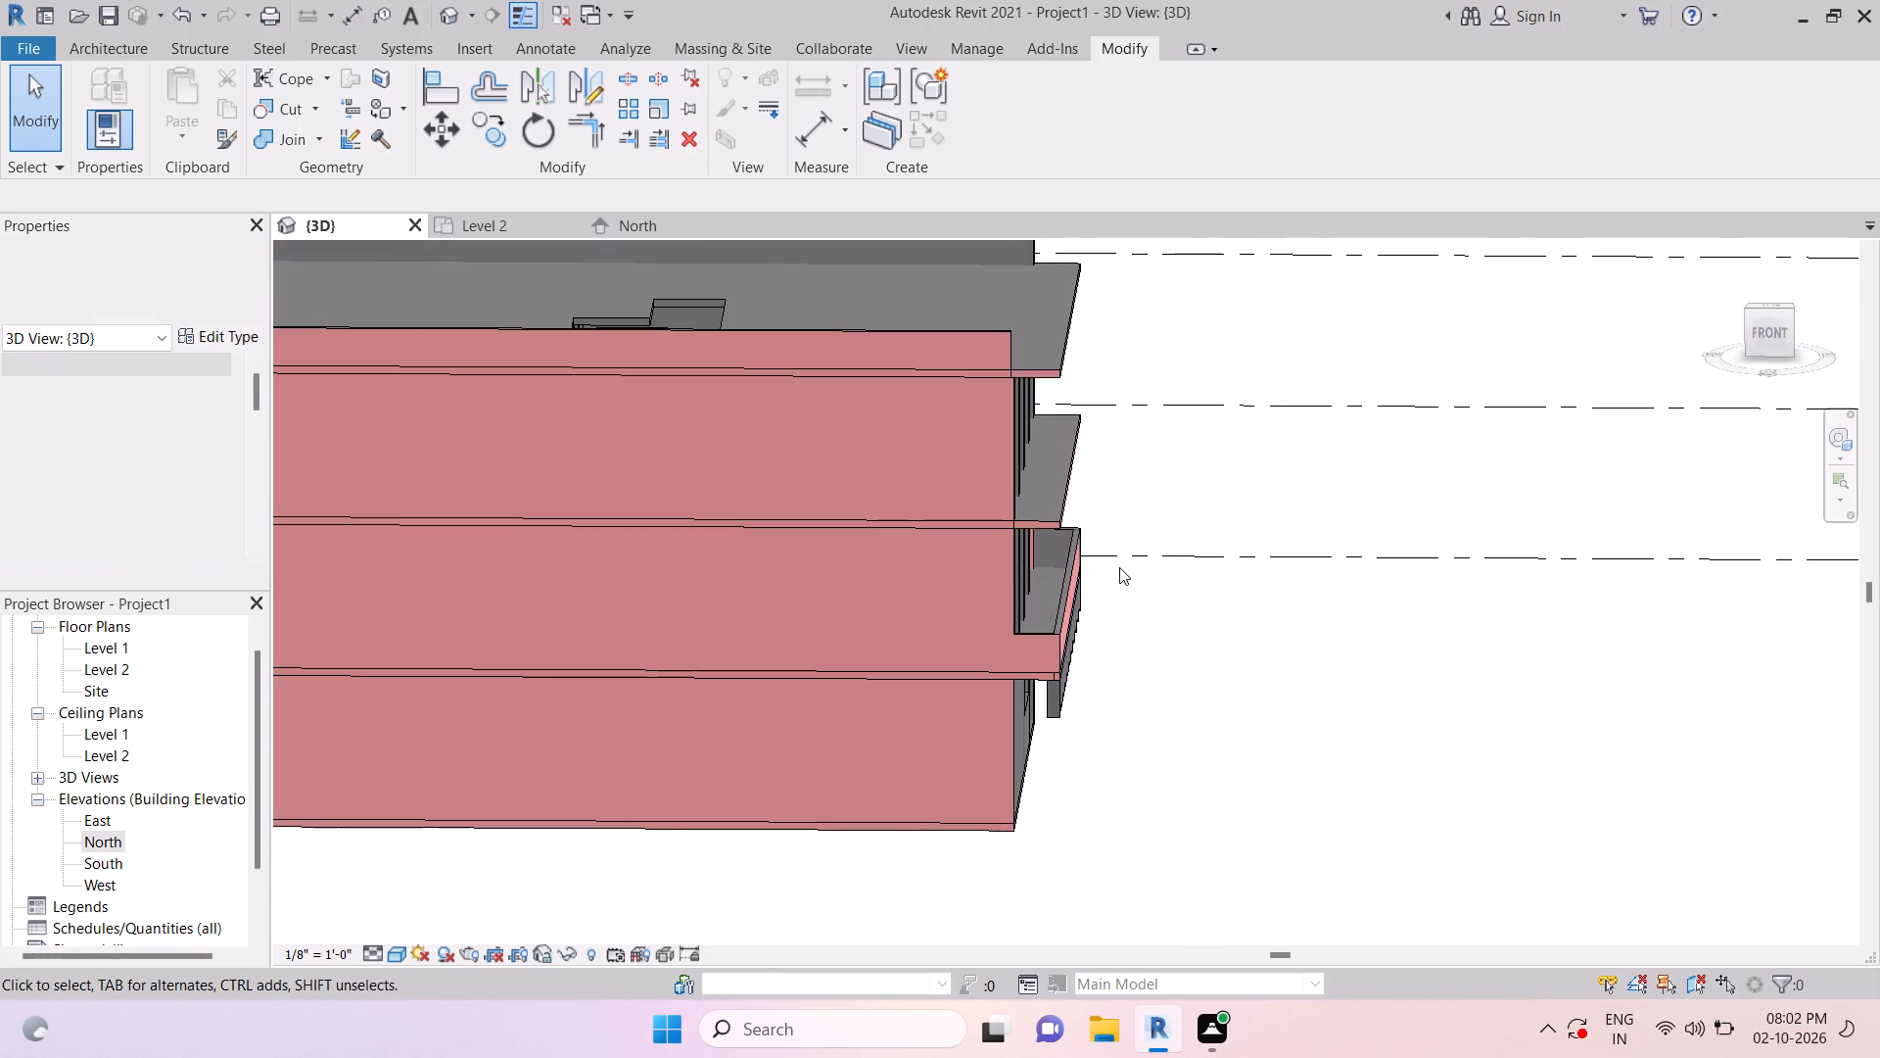
left_click(1771, 336)
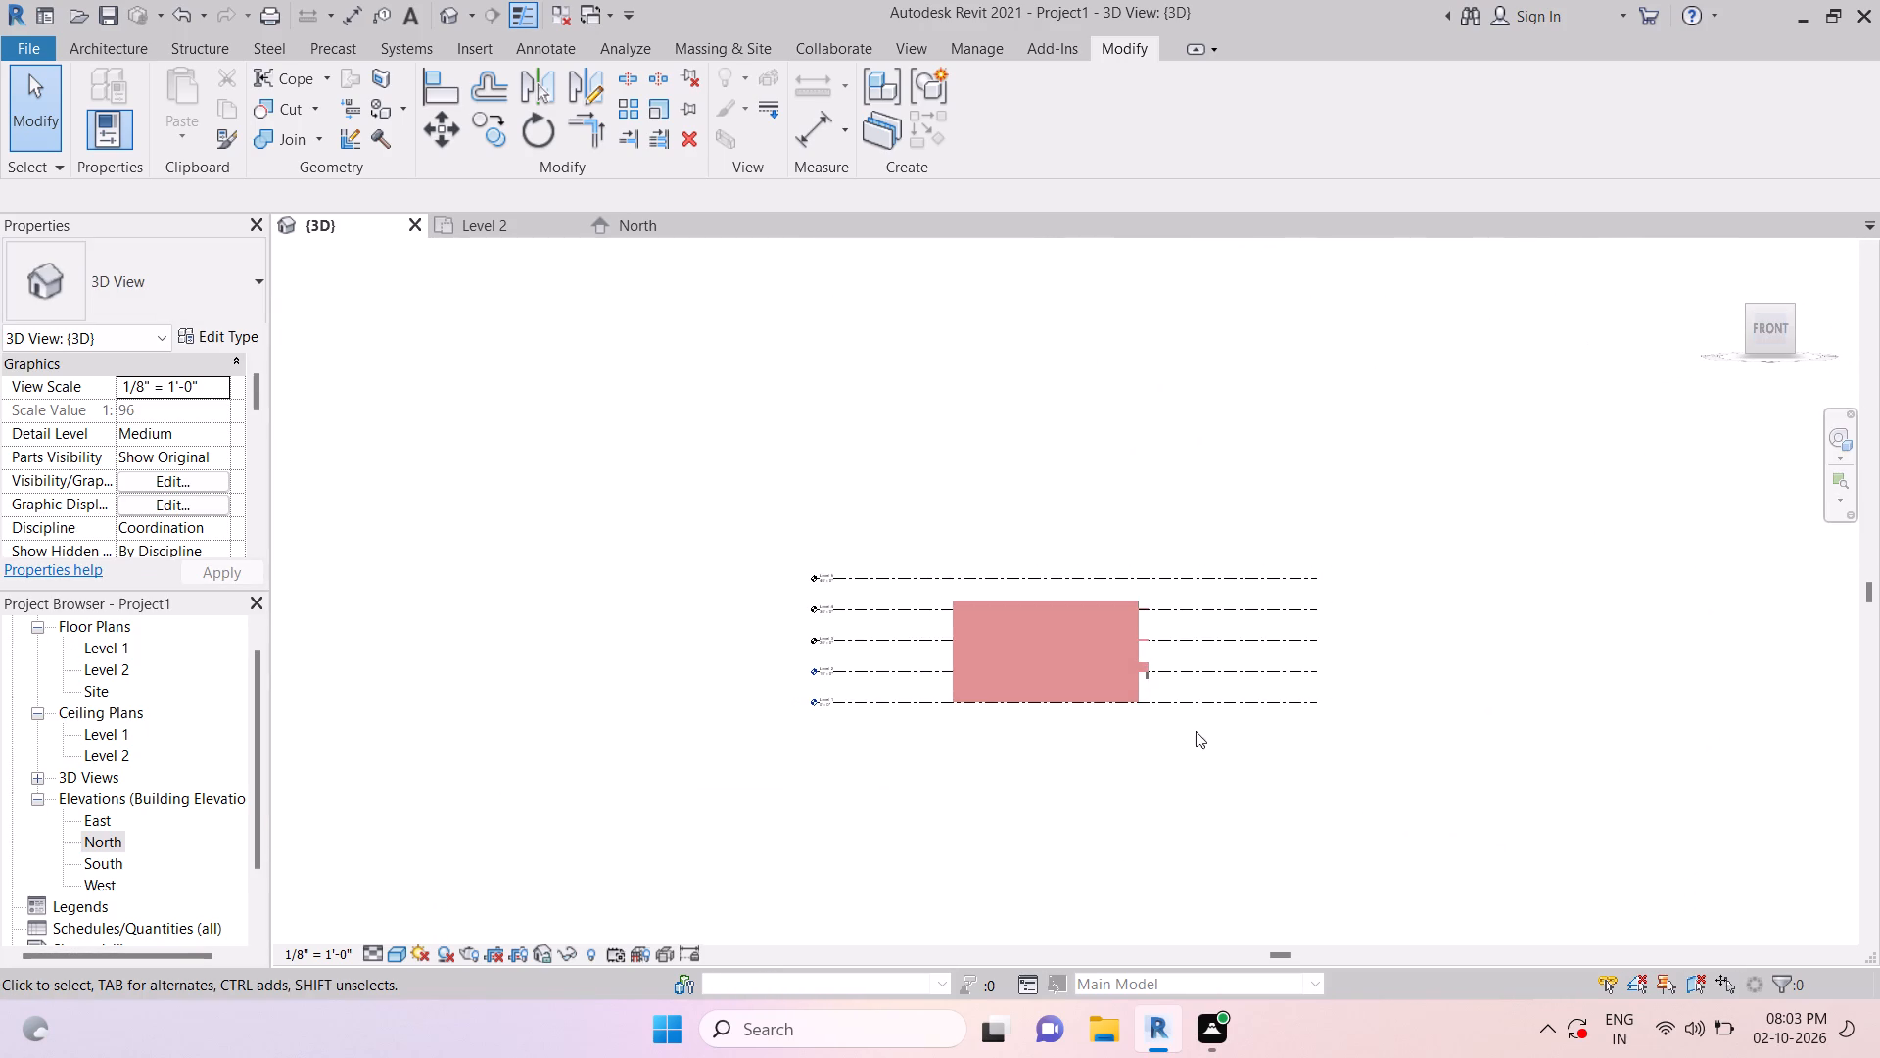
scroll(1157, 685, "up", 16)
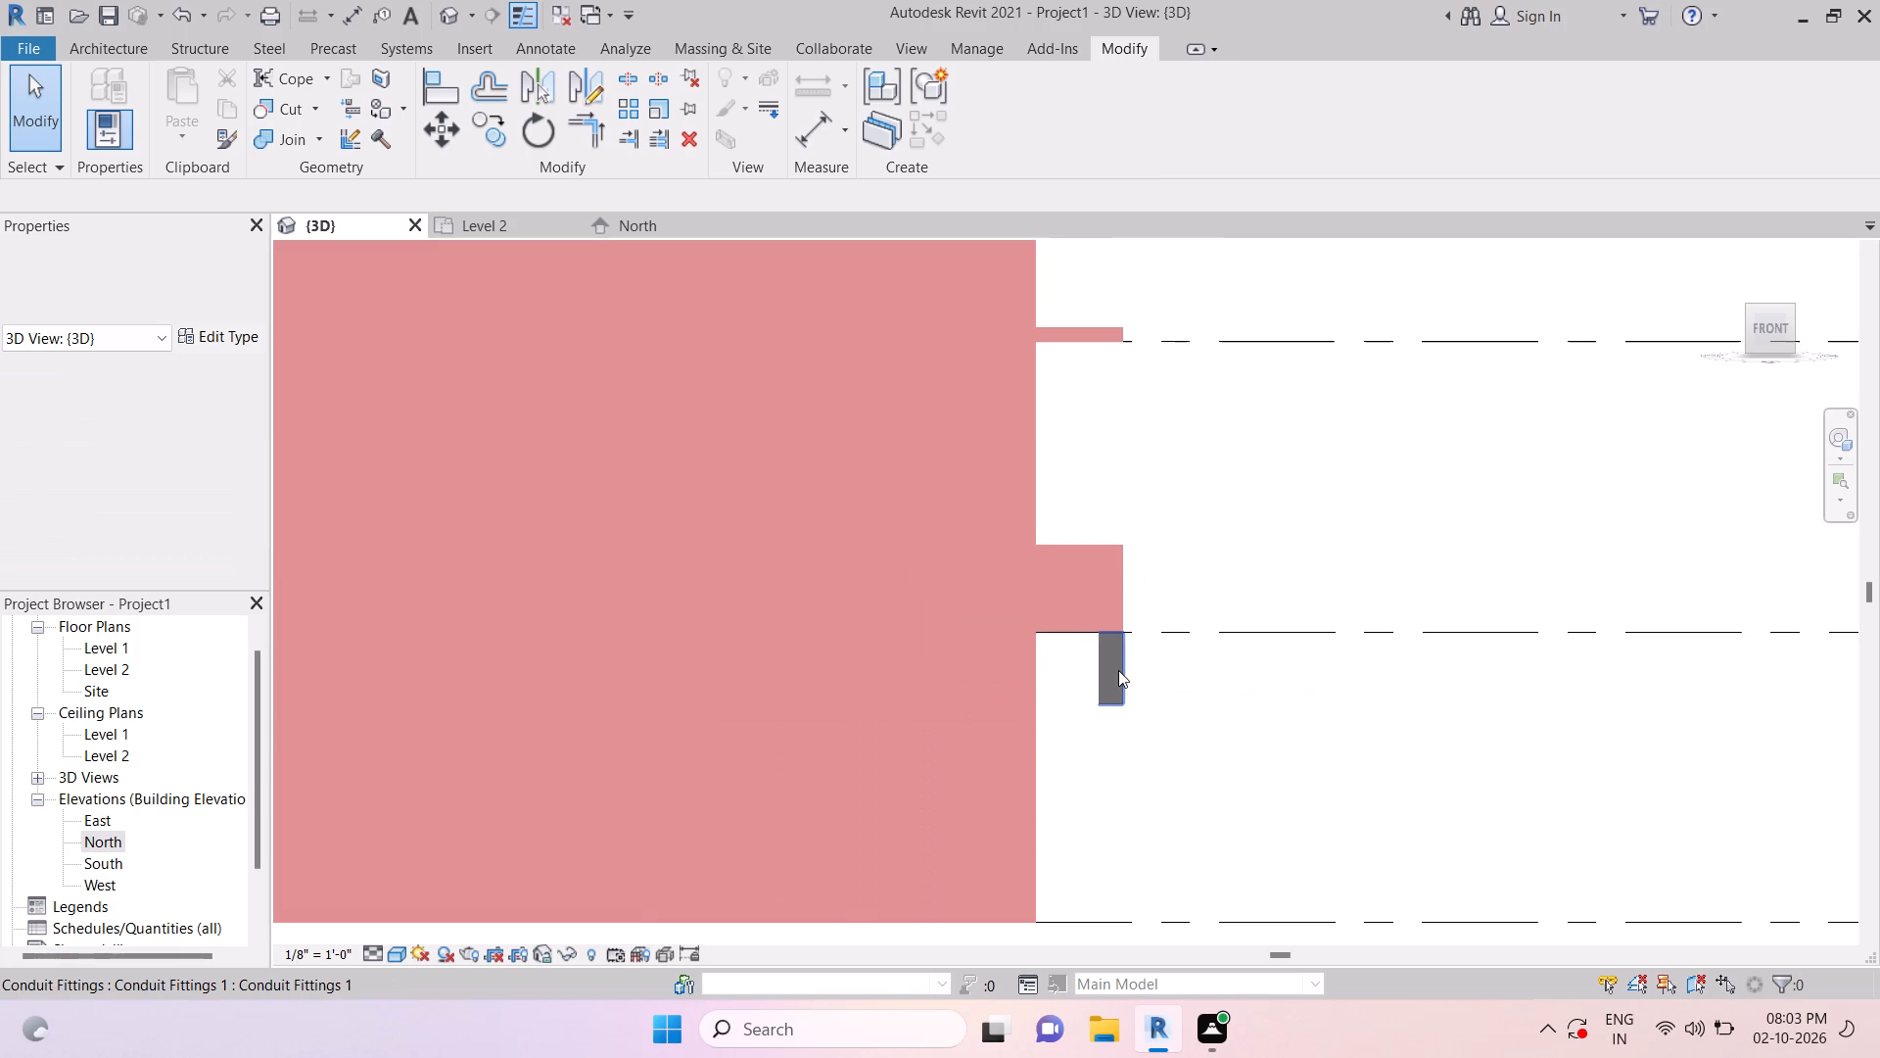
scroll(1118, 670, "up", 6)
left_click(1132, 670)
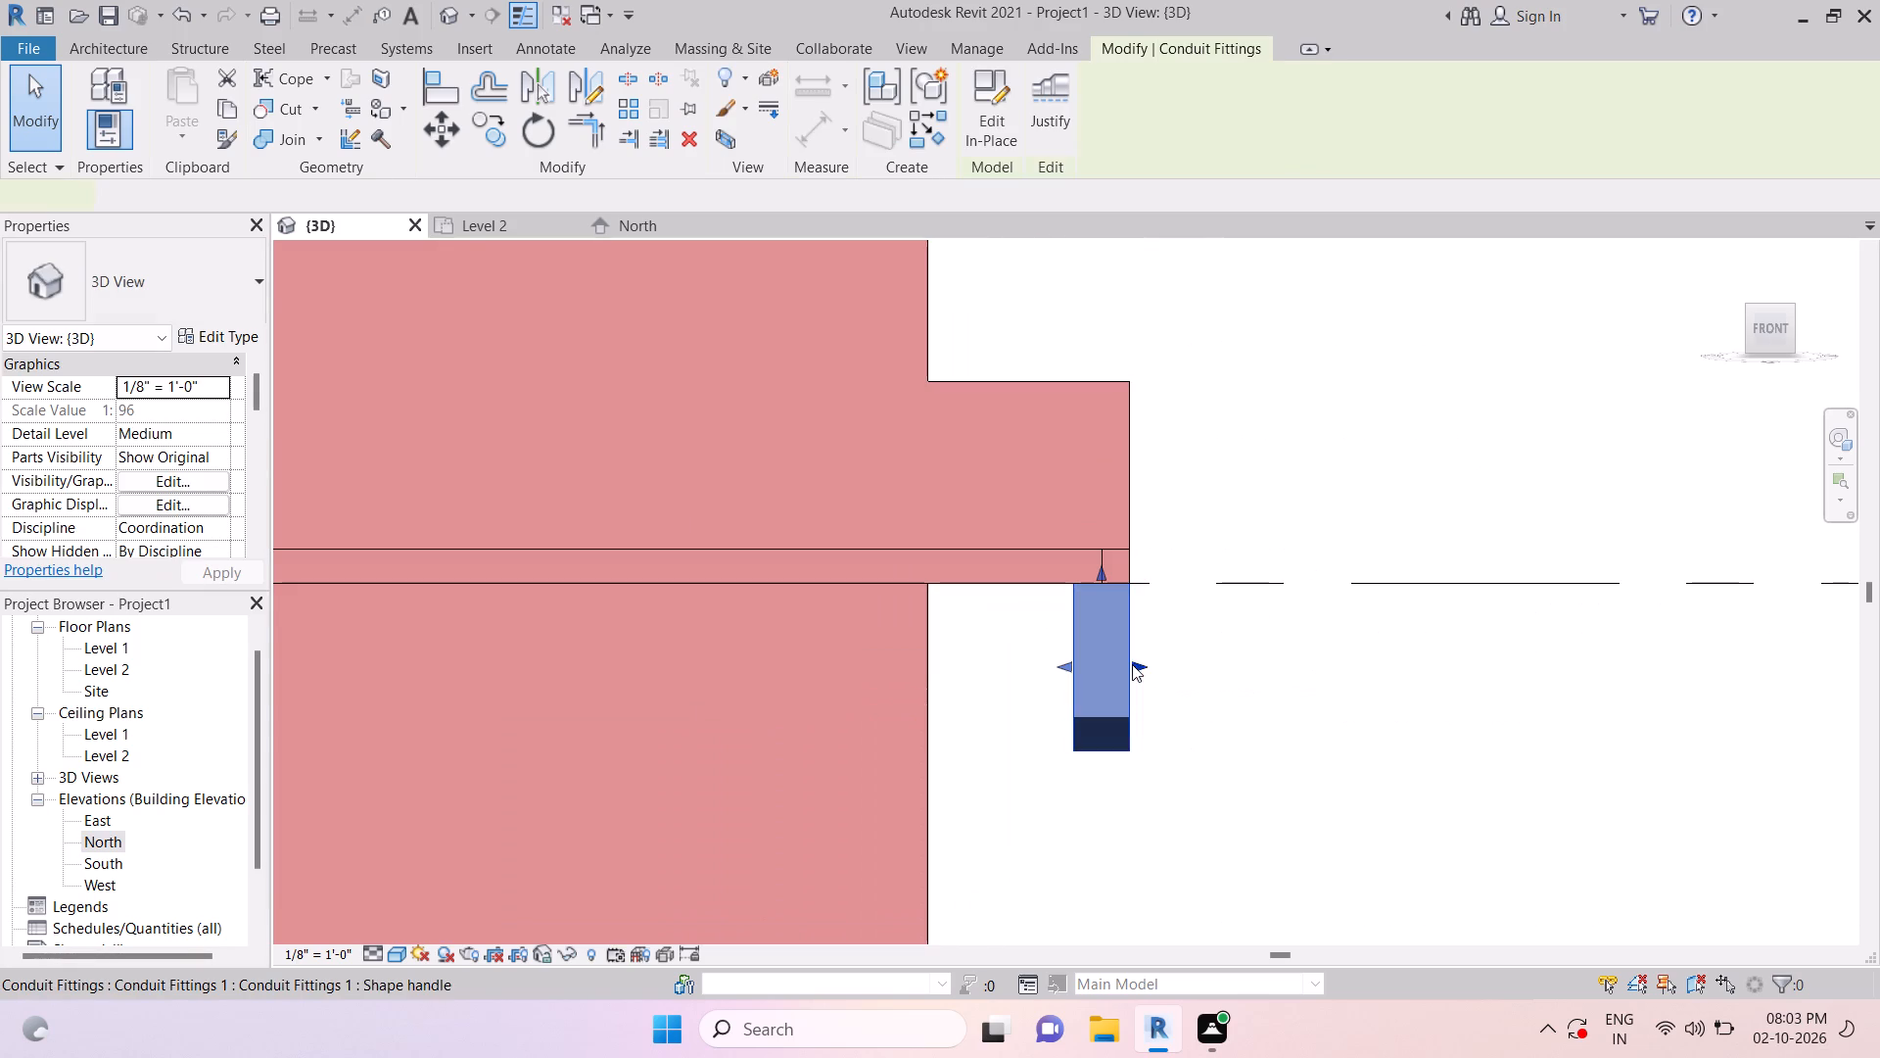
left_click(985, 97)
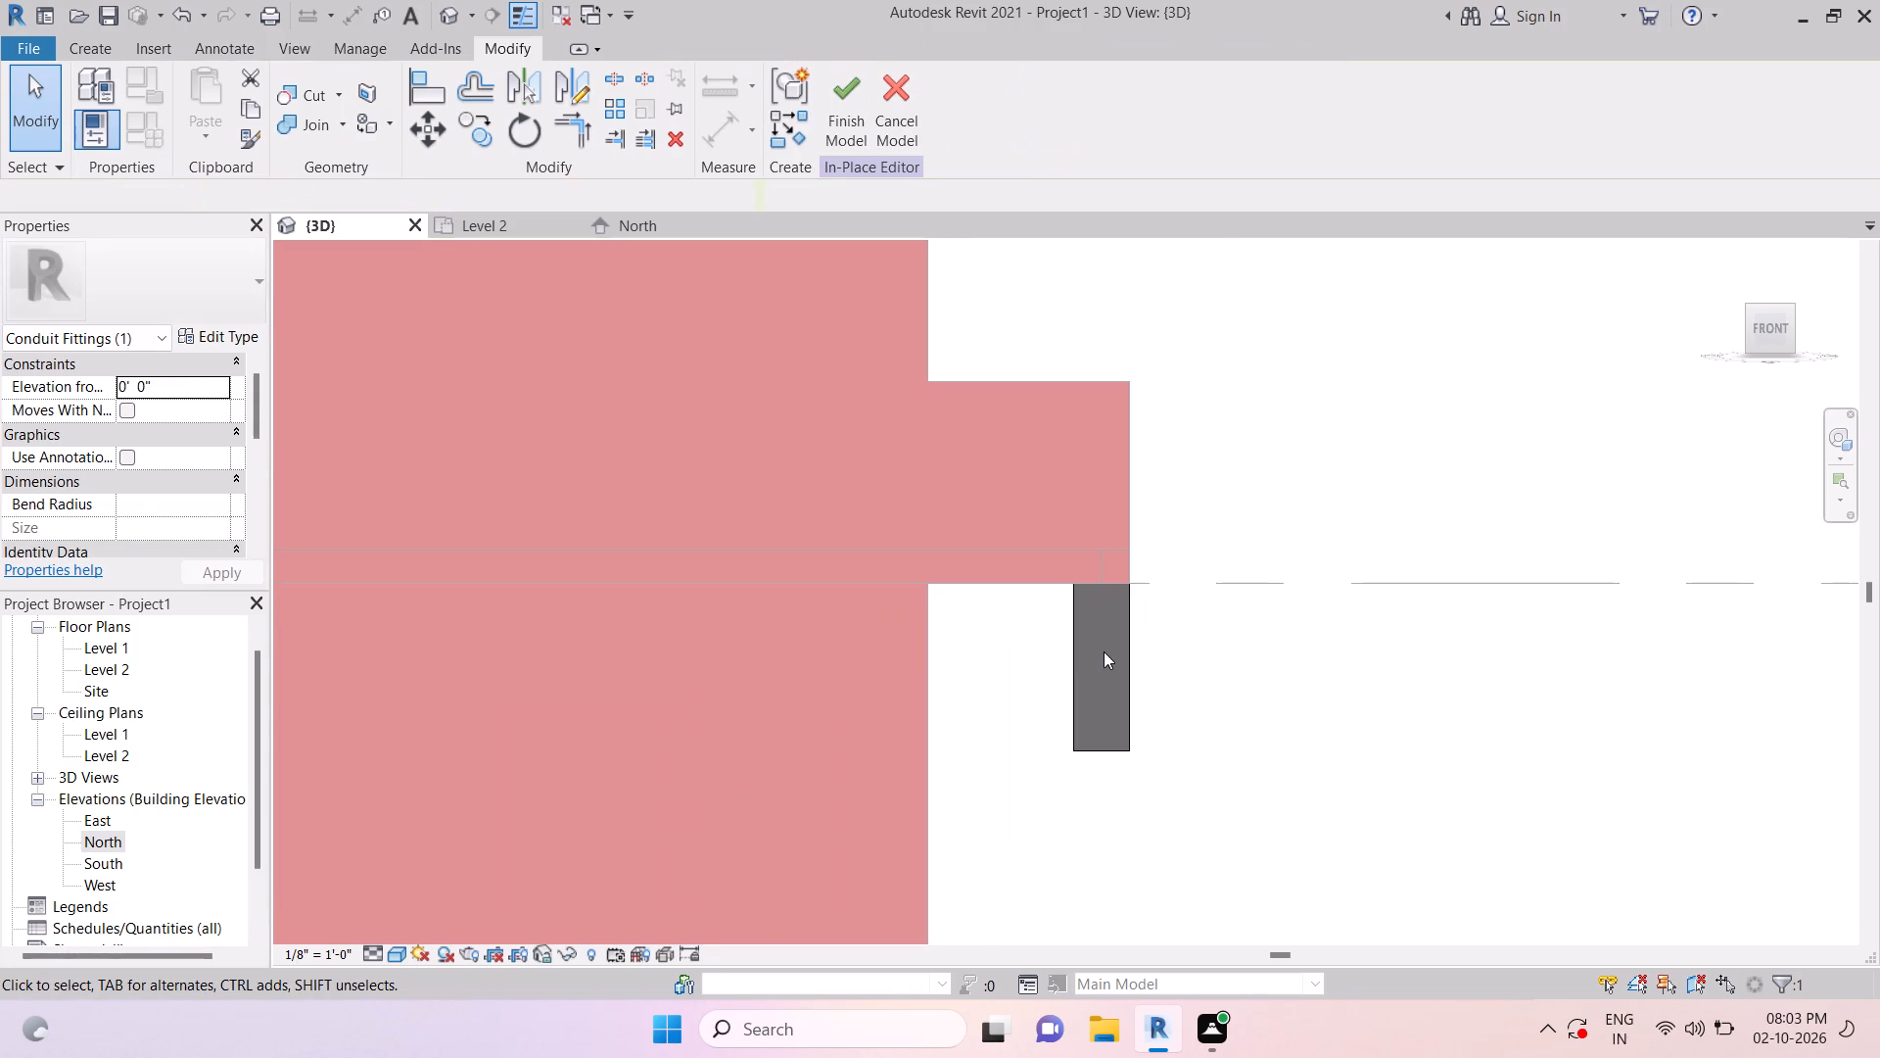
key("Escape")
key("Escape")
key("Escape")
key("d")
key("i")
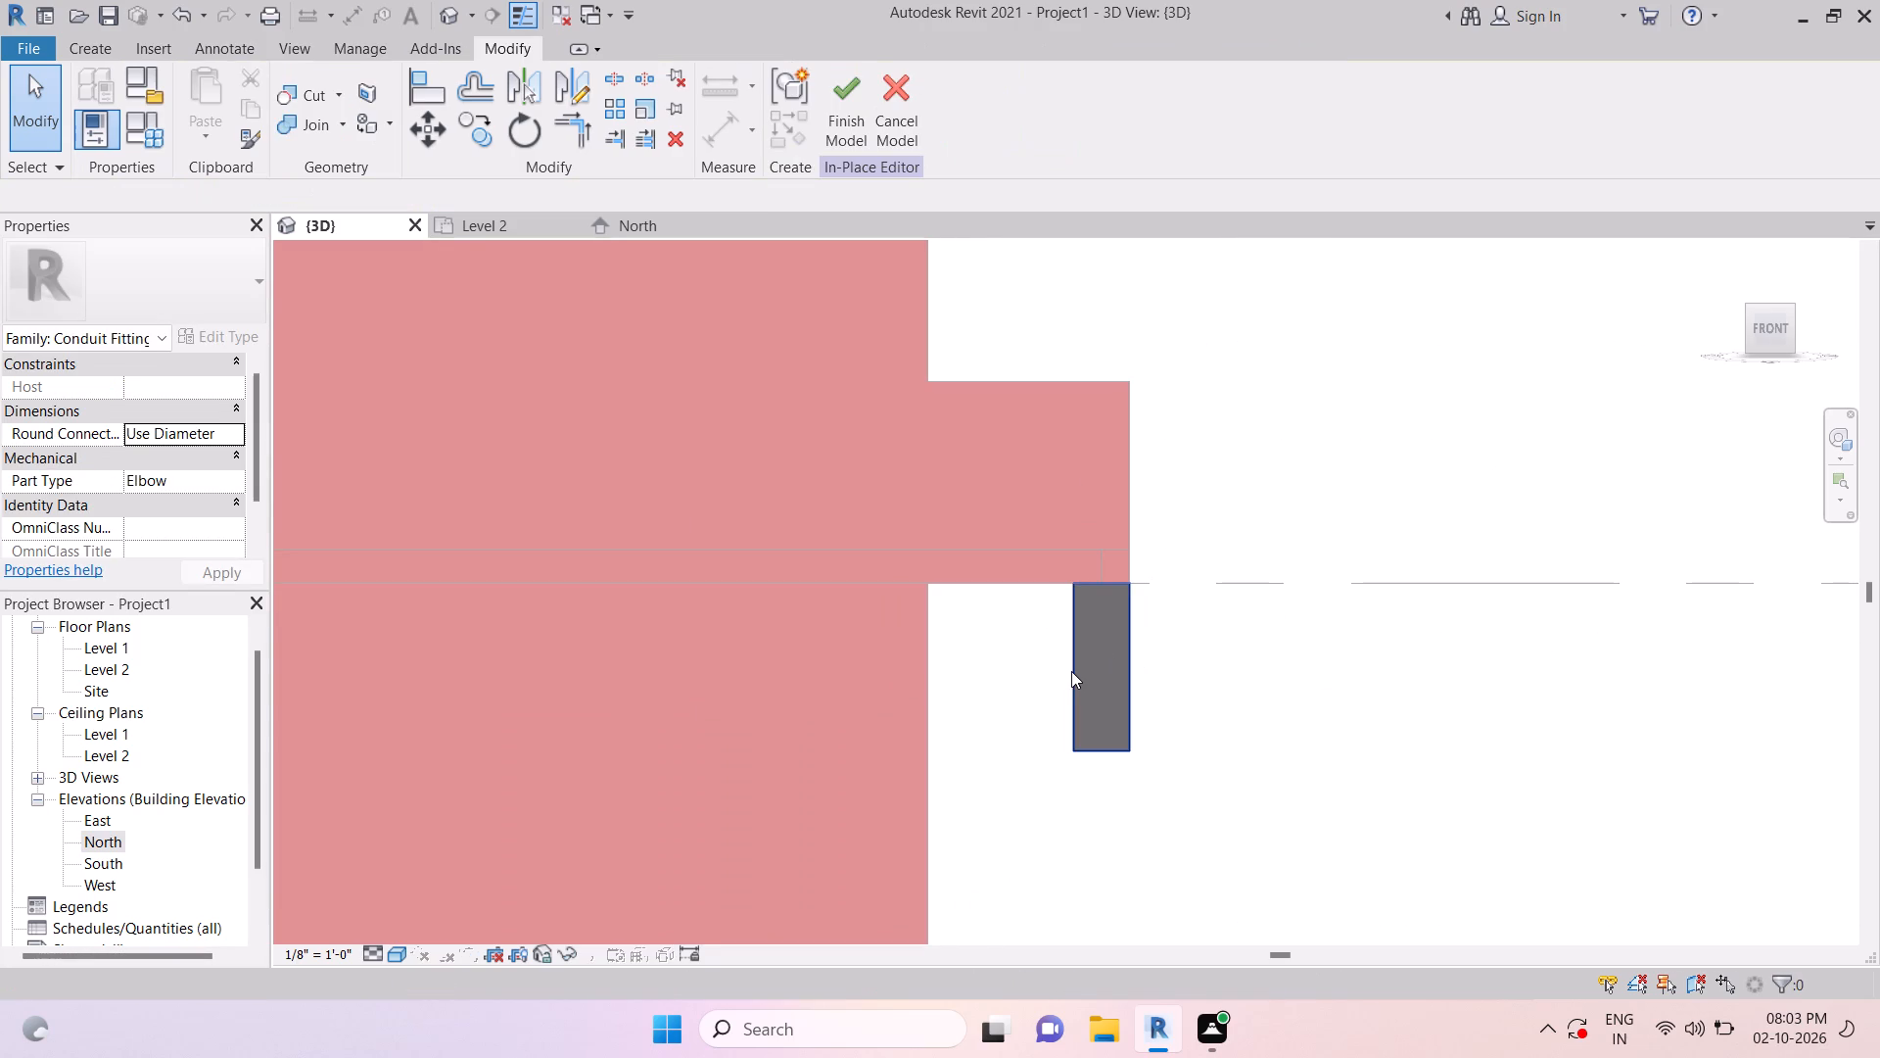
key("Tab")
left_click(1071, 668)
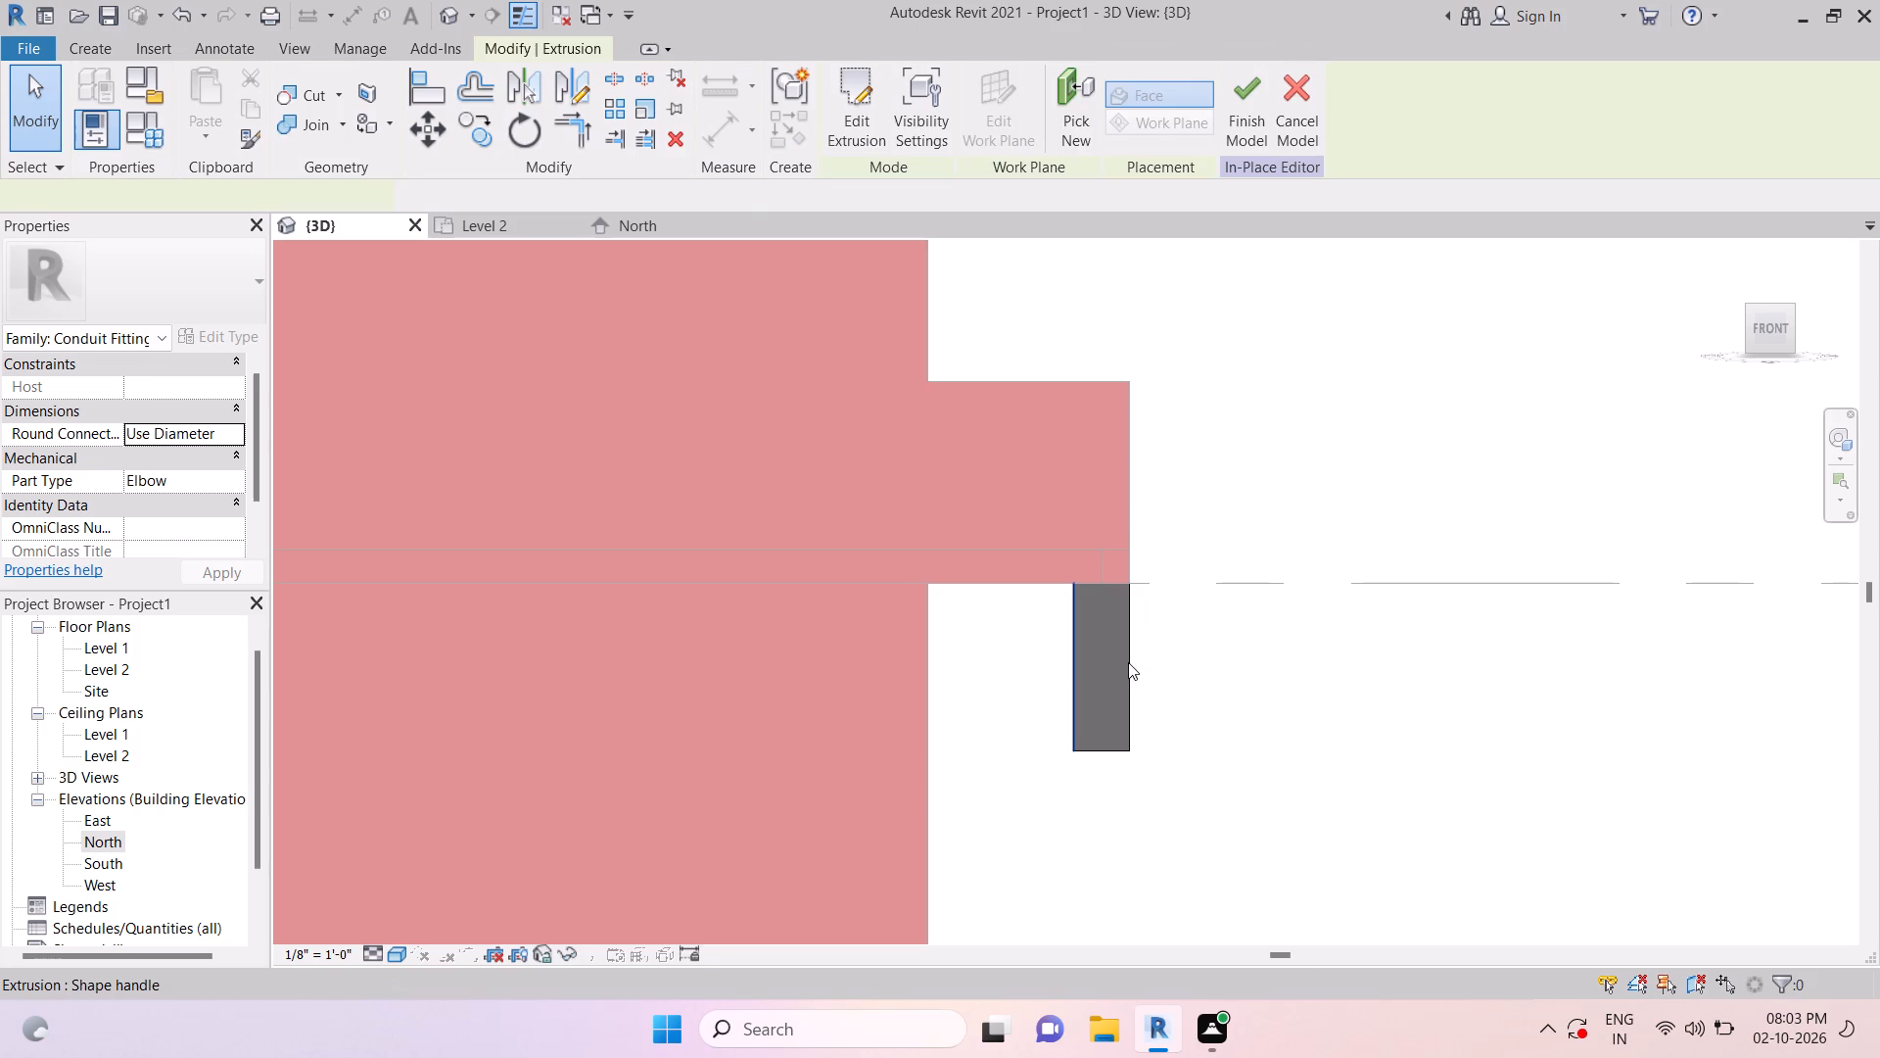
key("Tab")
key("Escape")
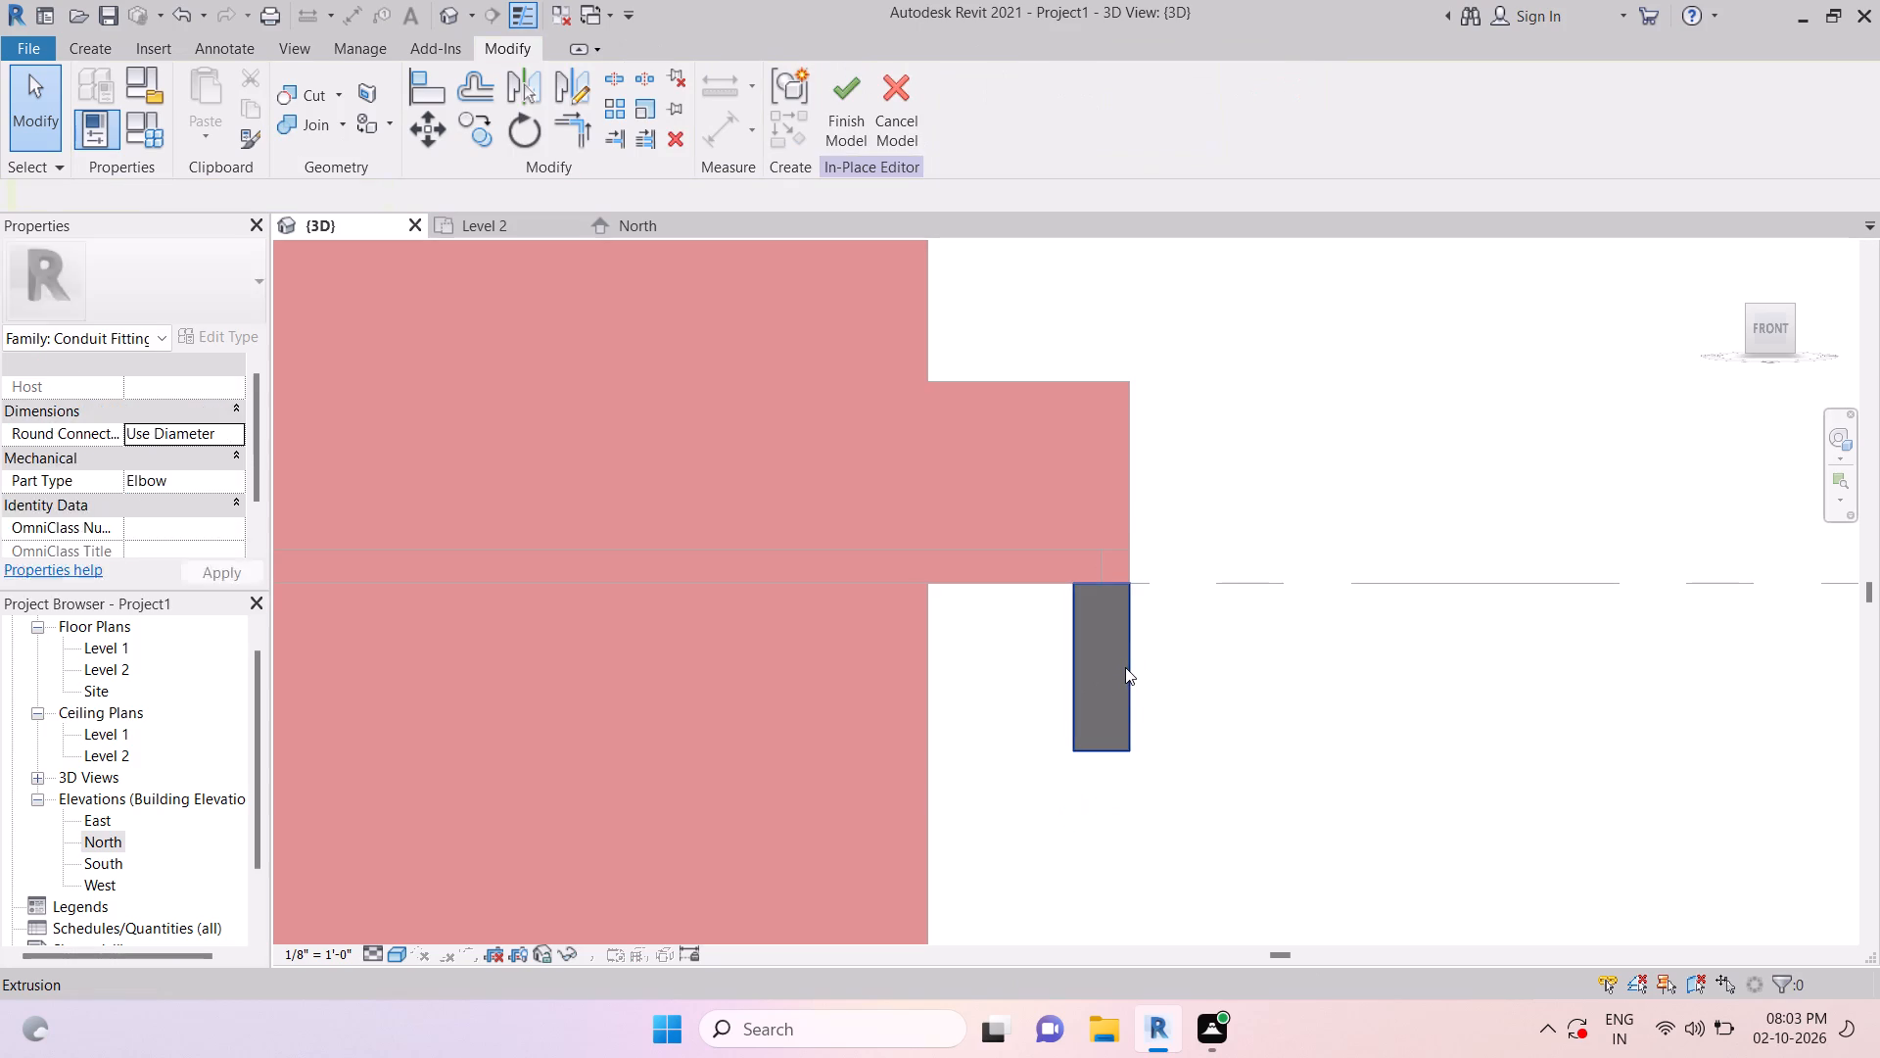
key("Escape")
Start a new extrusion and sketch a rectangle 1'-0" wide and about 2'-1" high over the scalloped extrusion's front end, seen from the right side.
scroll(1125, 668, "down", 3)
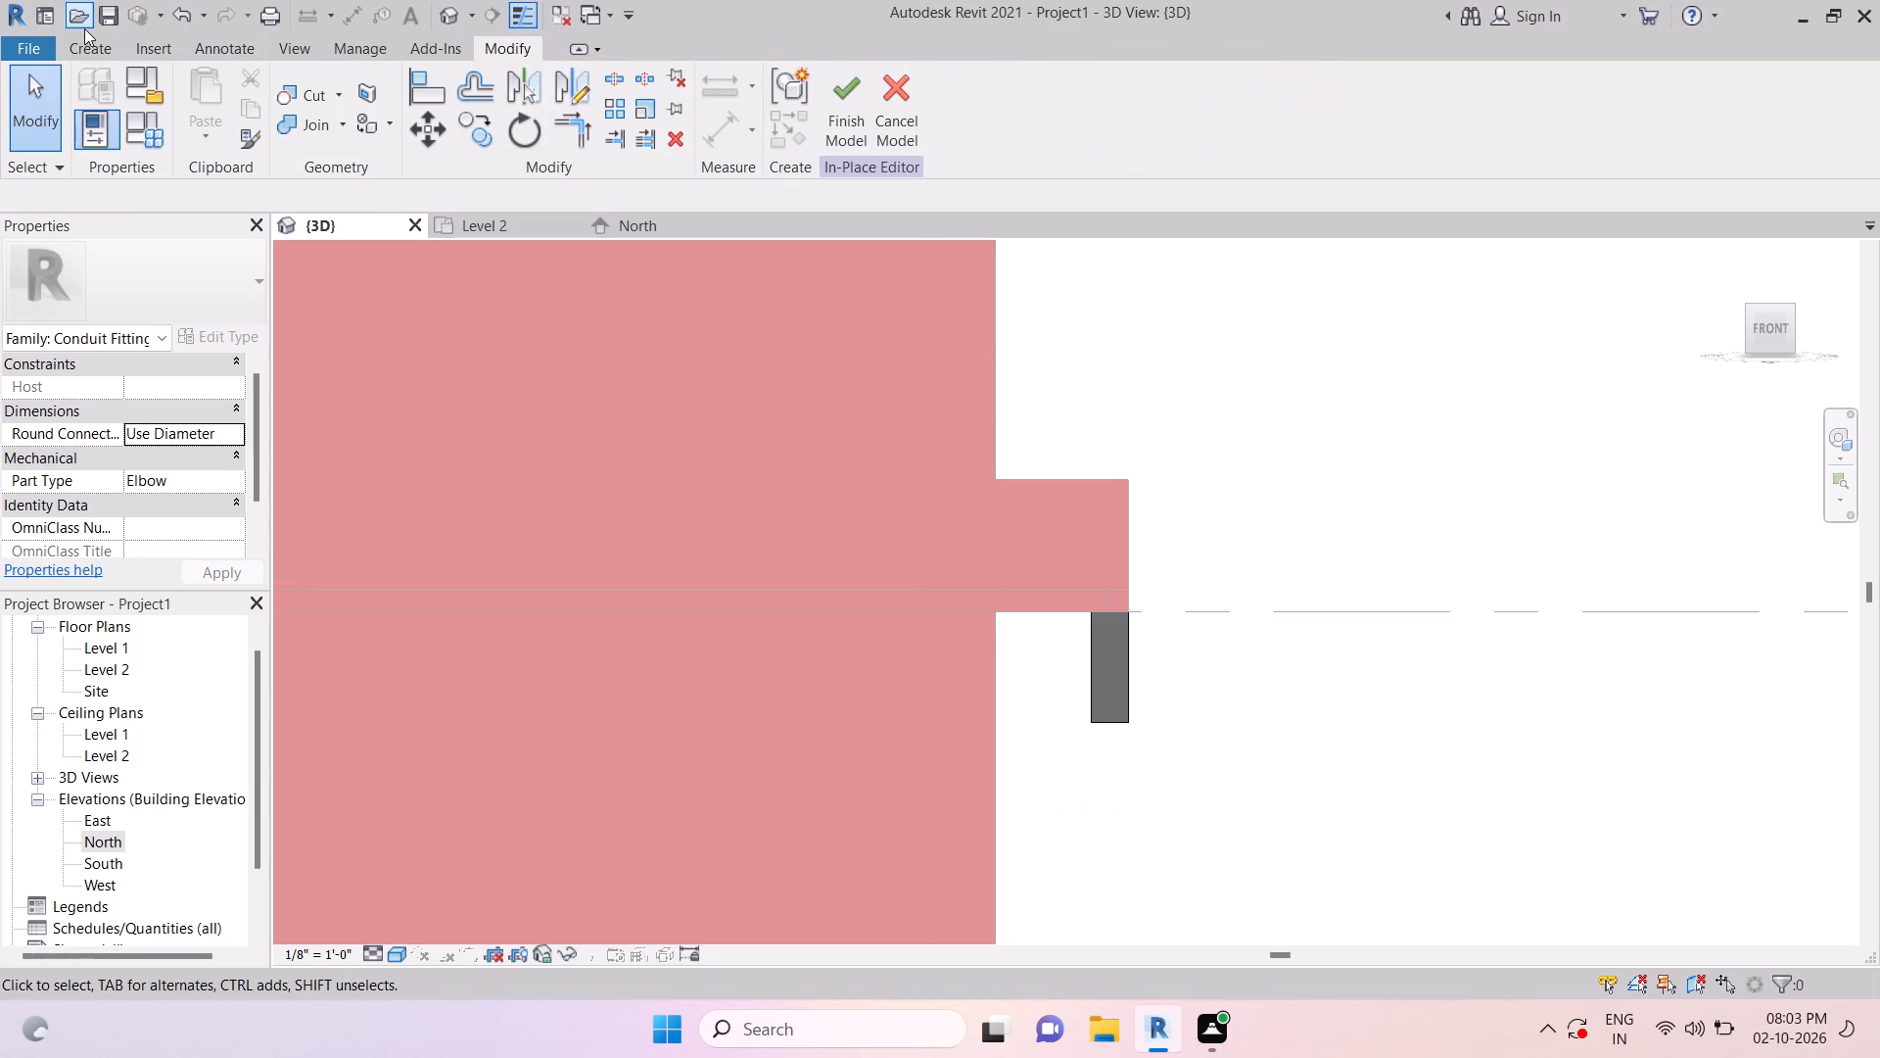
left_click(95, 52)
left_click(214, 75)
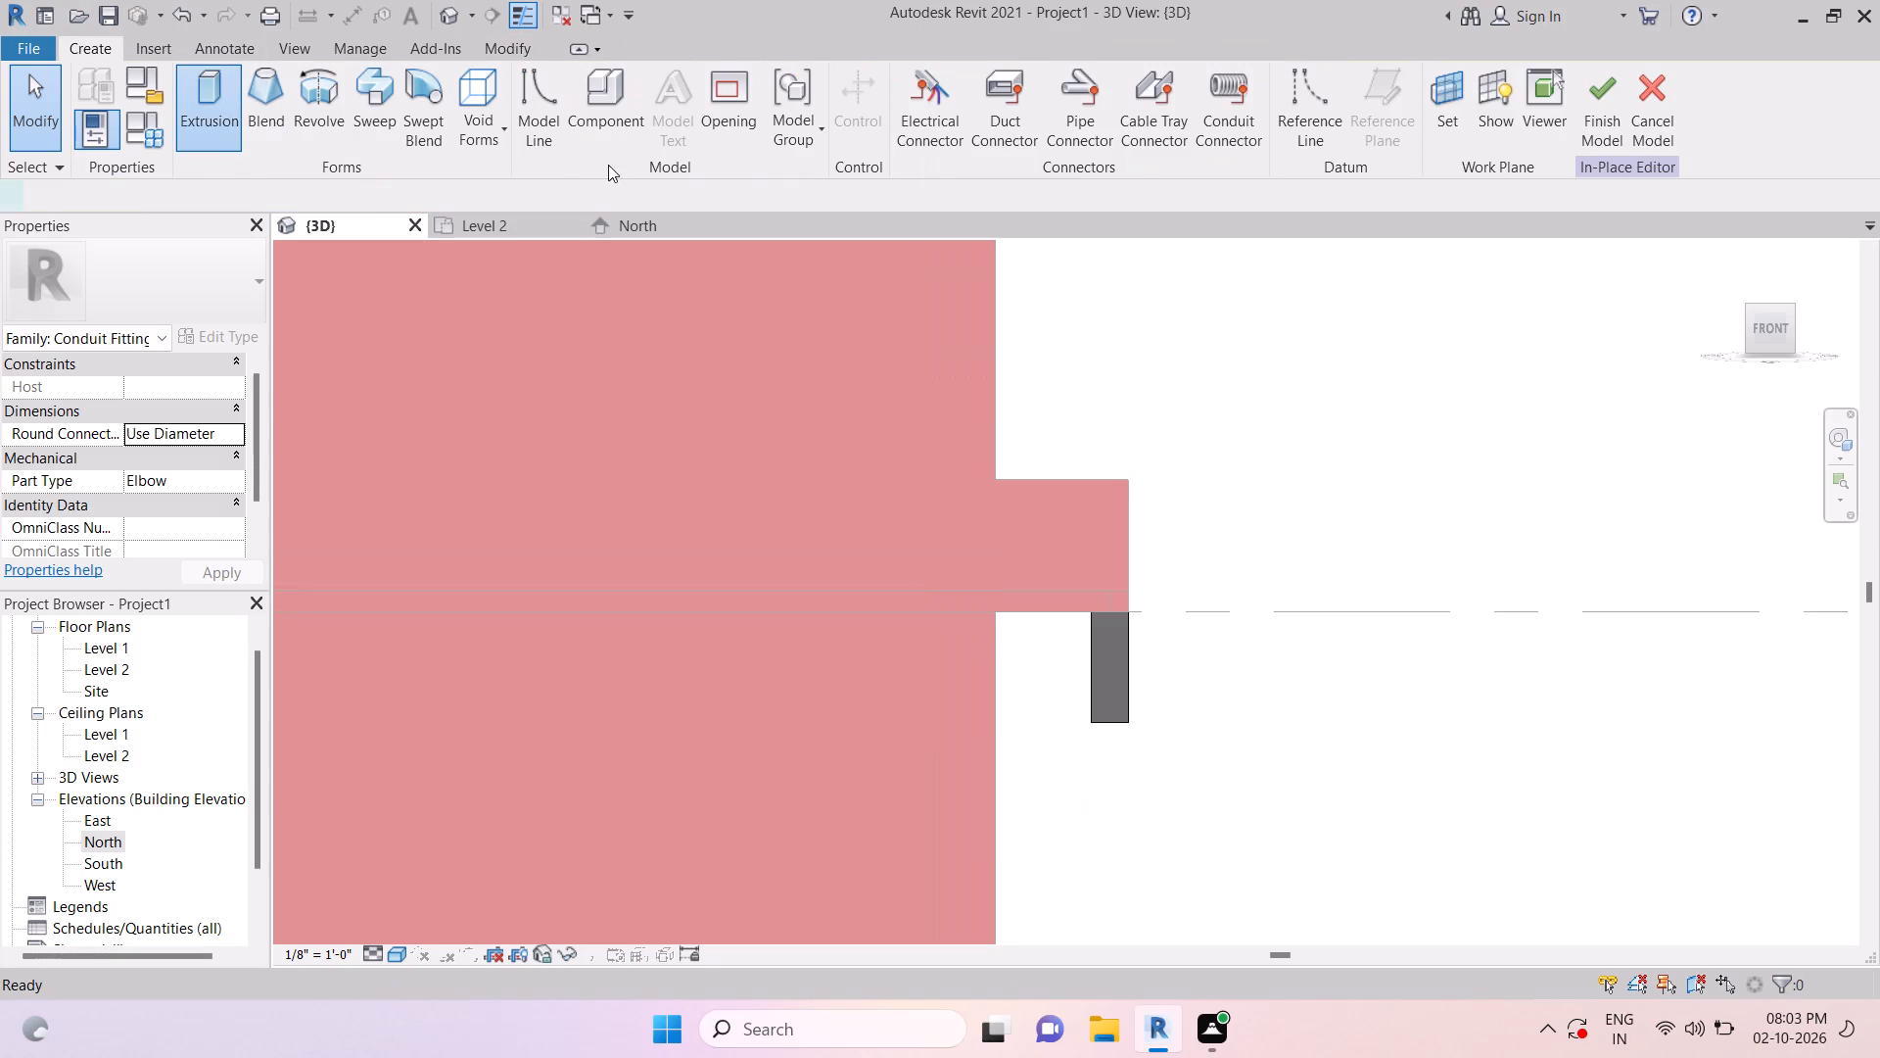
left_click(920, 80)
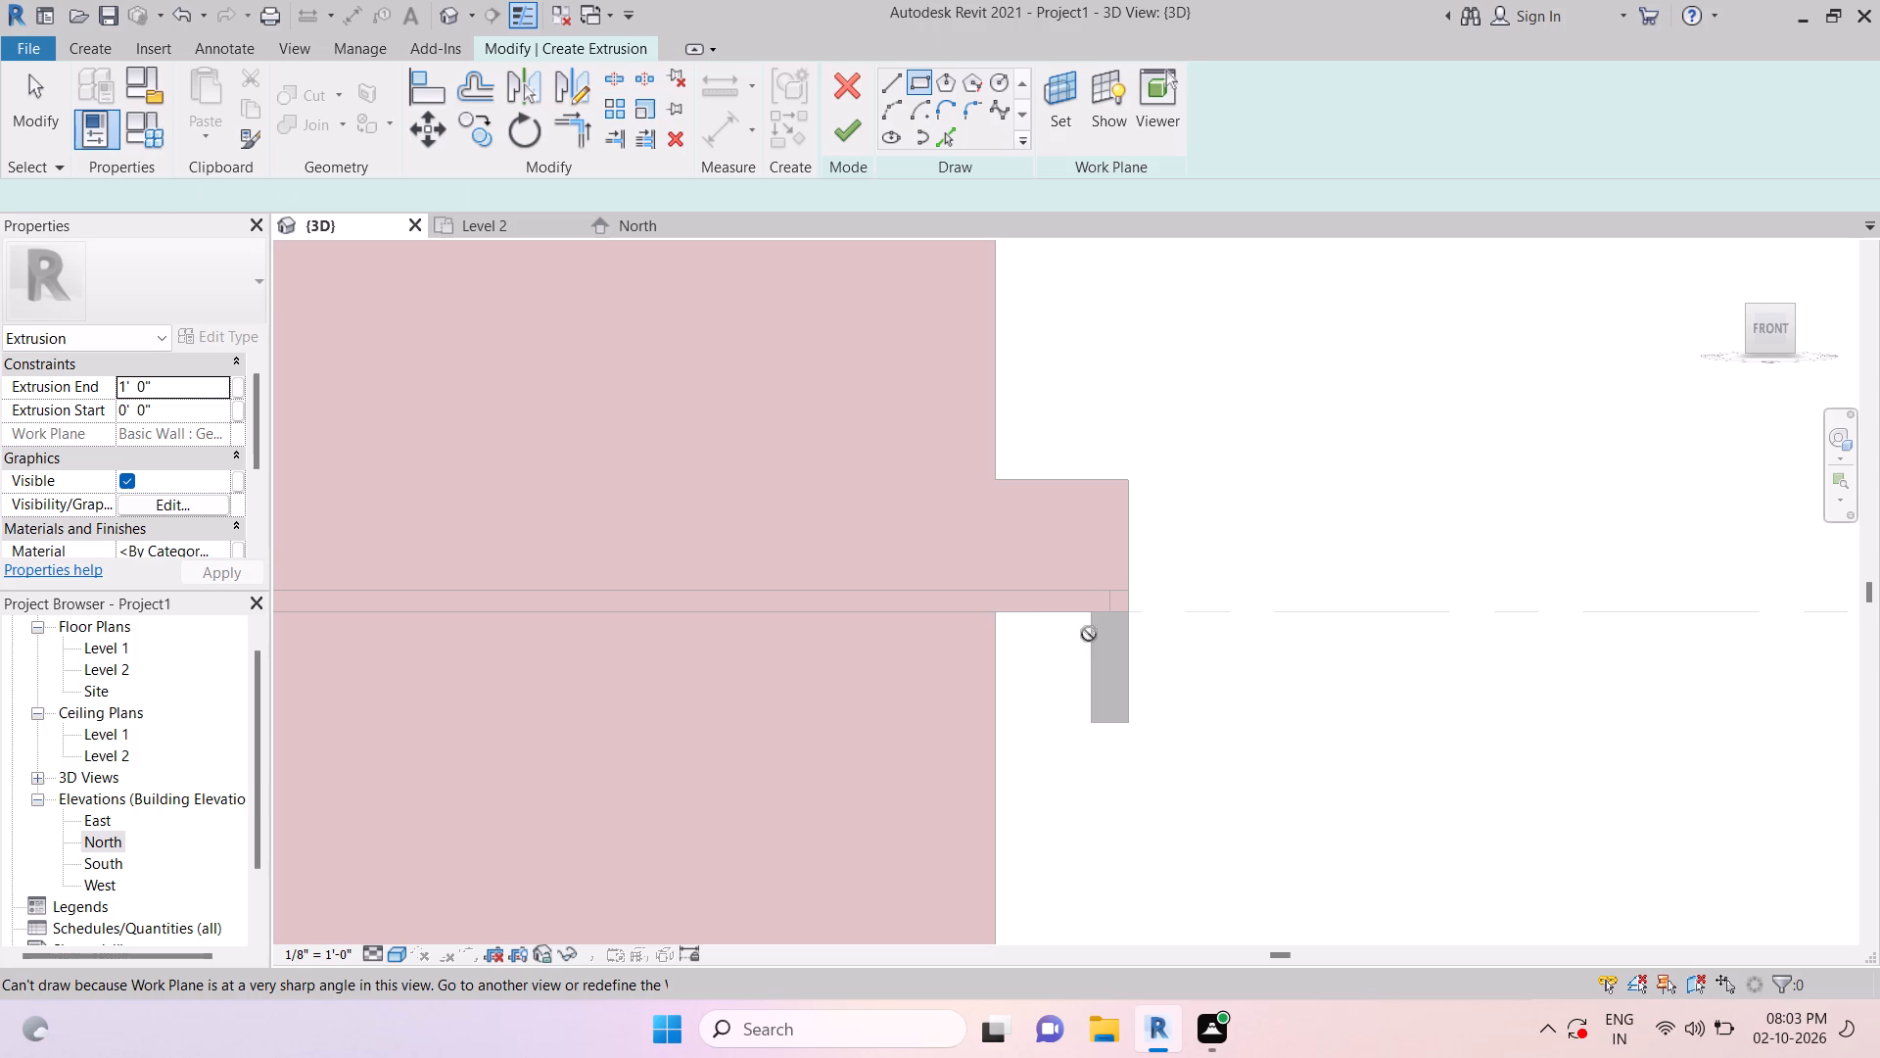
middle_click_drag(1193, 767, 952, 780, "shift")
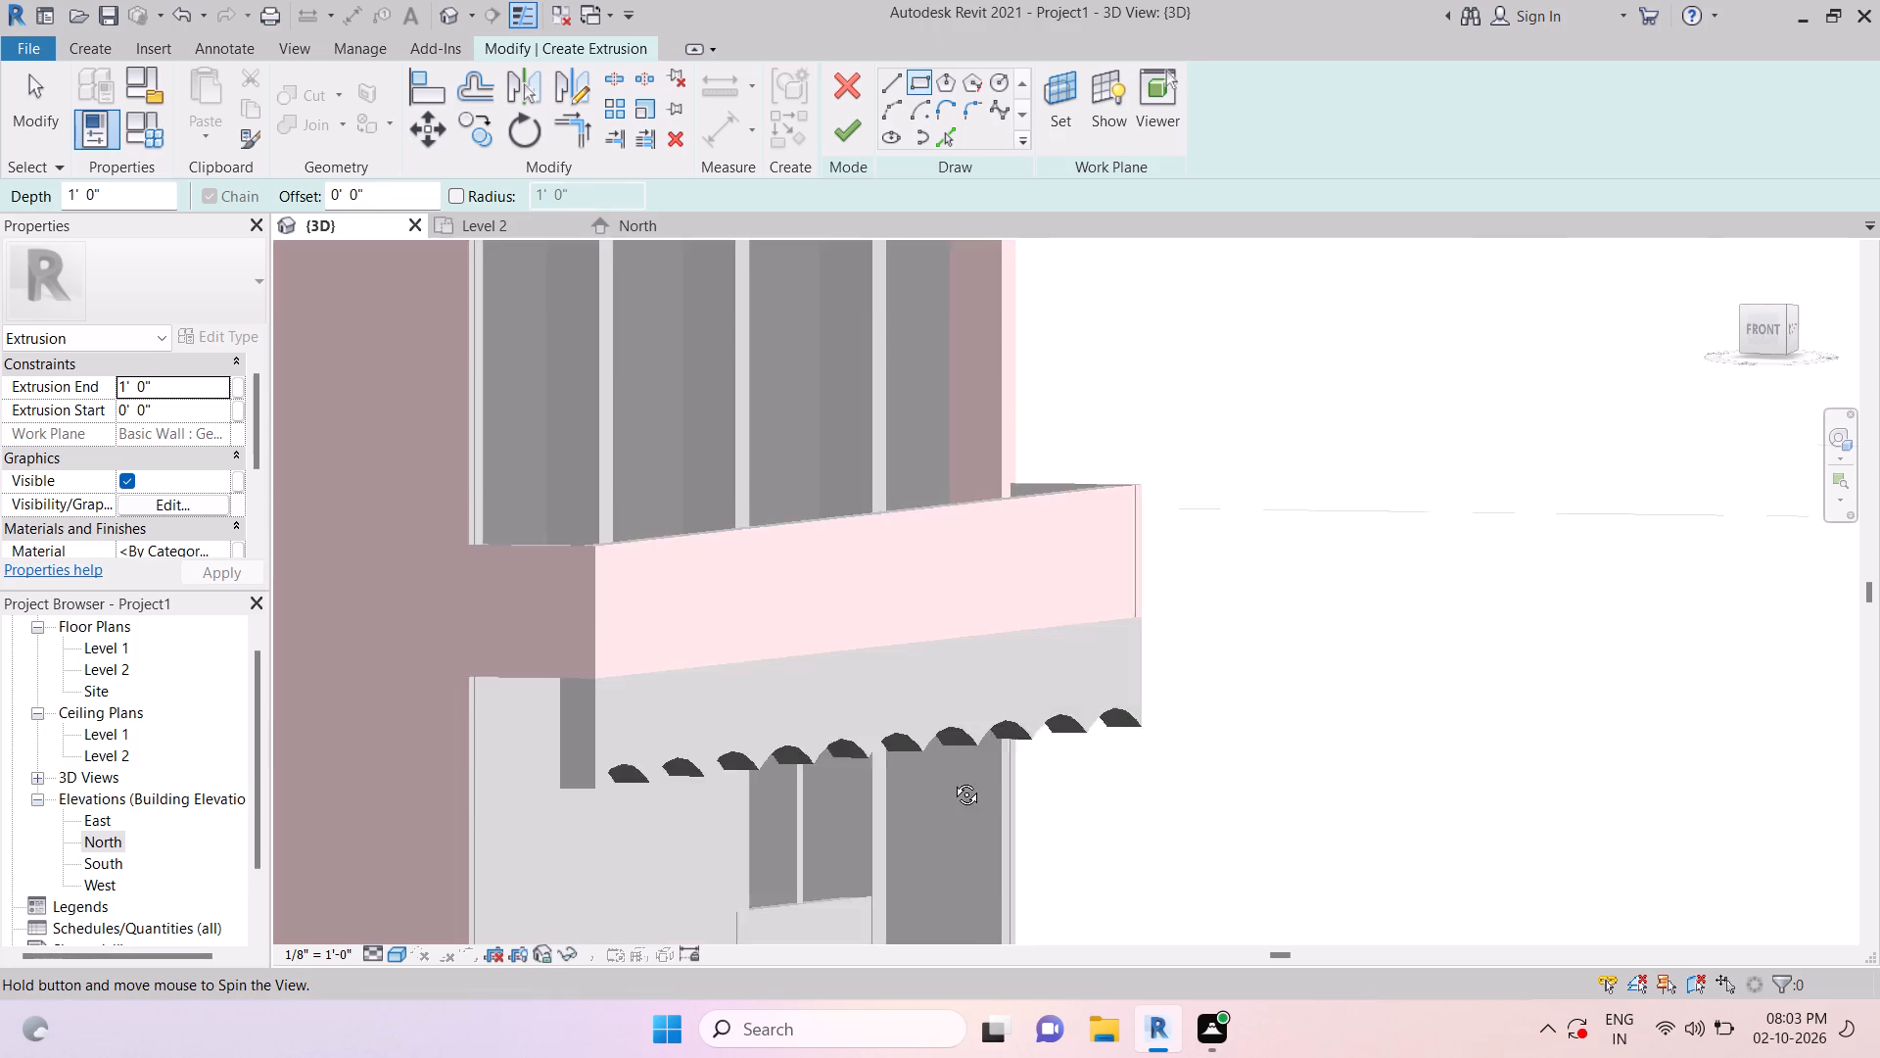
middle_click_drag(952, 780, 1025, 810, "shift")
middle_click_drag(1077, 701, 1278, 676)
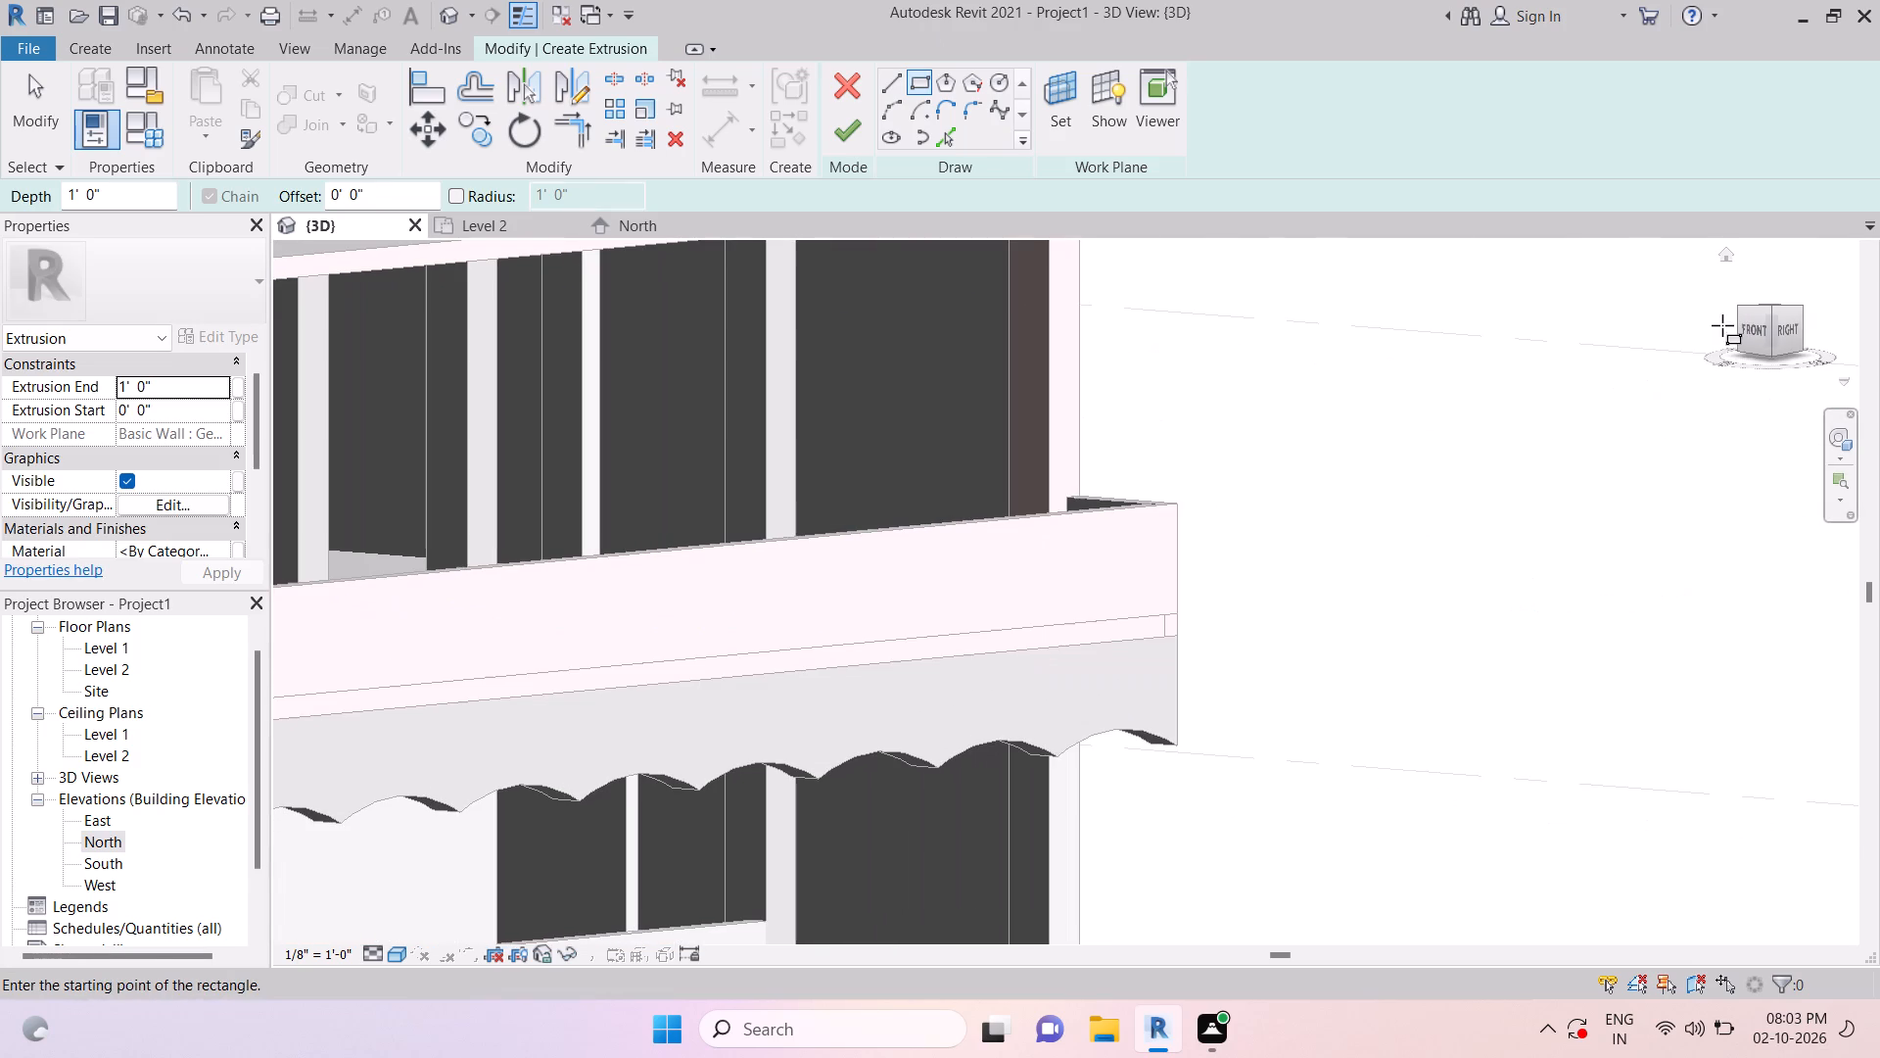
left_click(1783, 334)
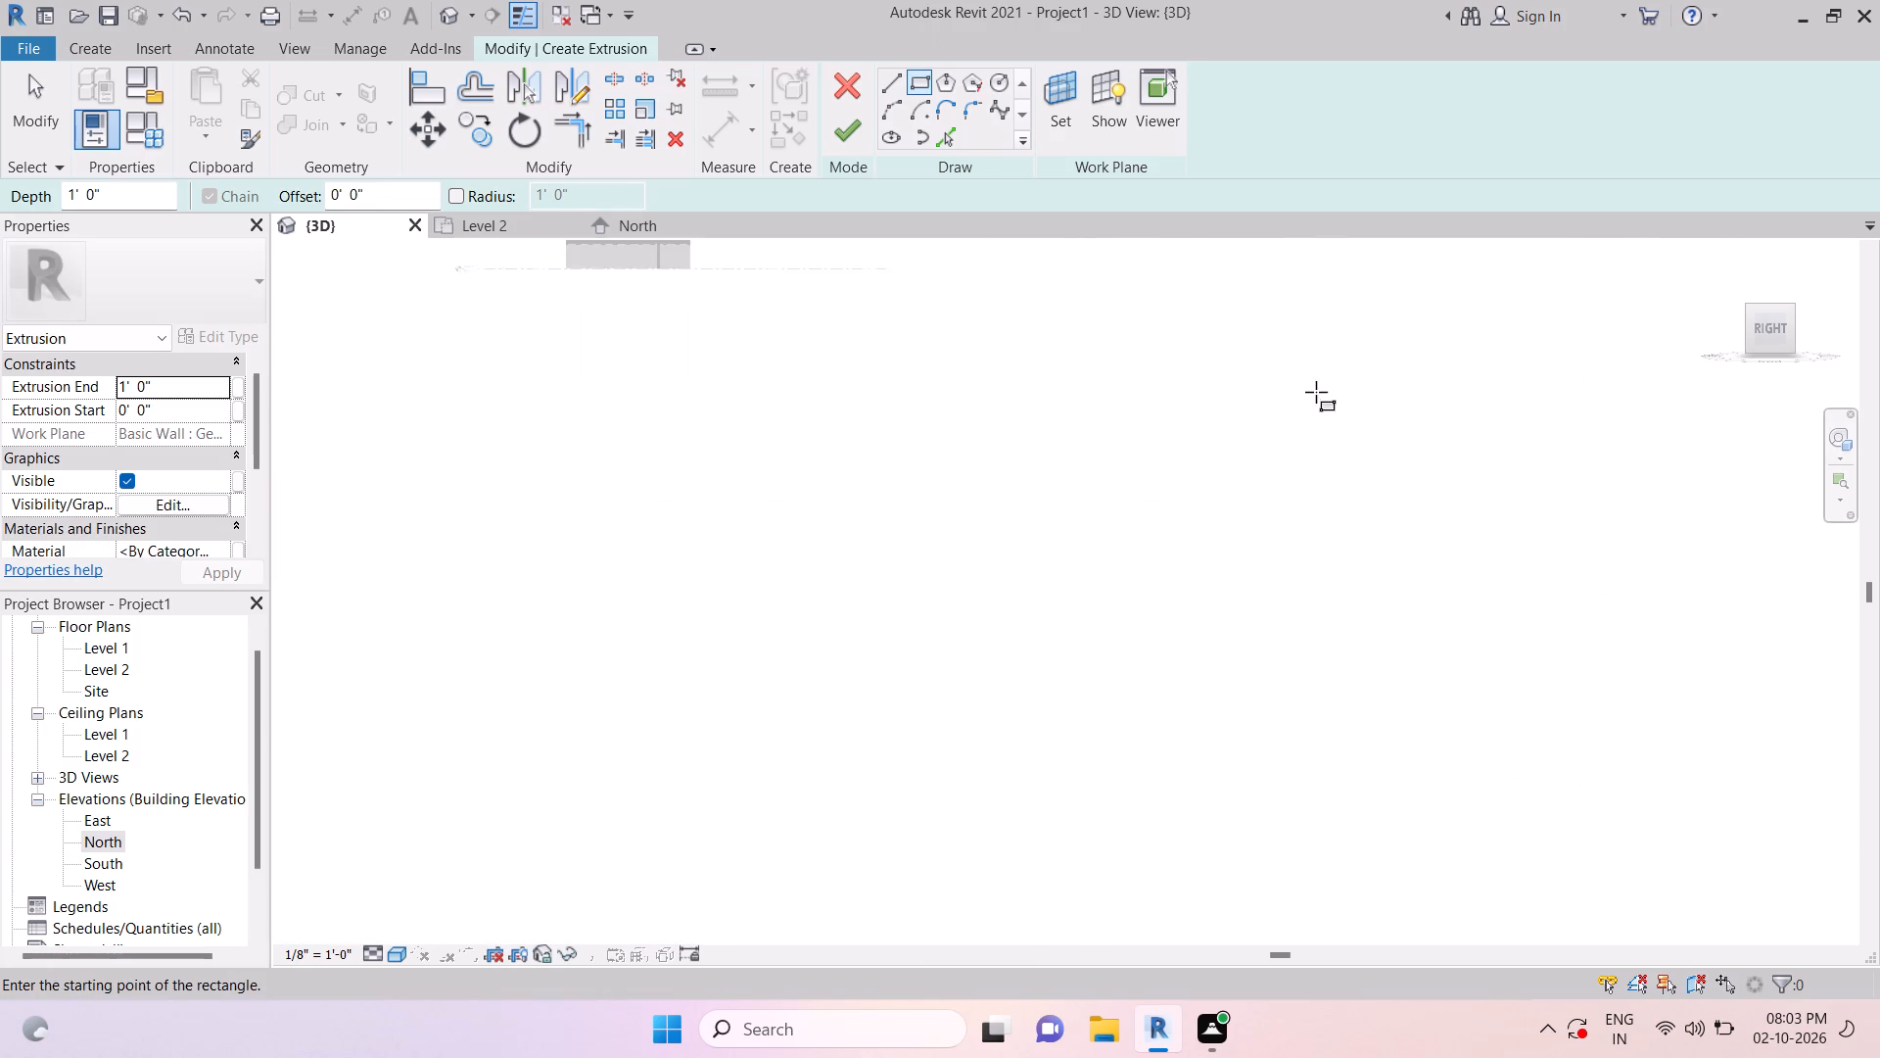
scroll(982, 697, "up", 19)
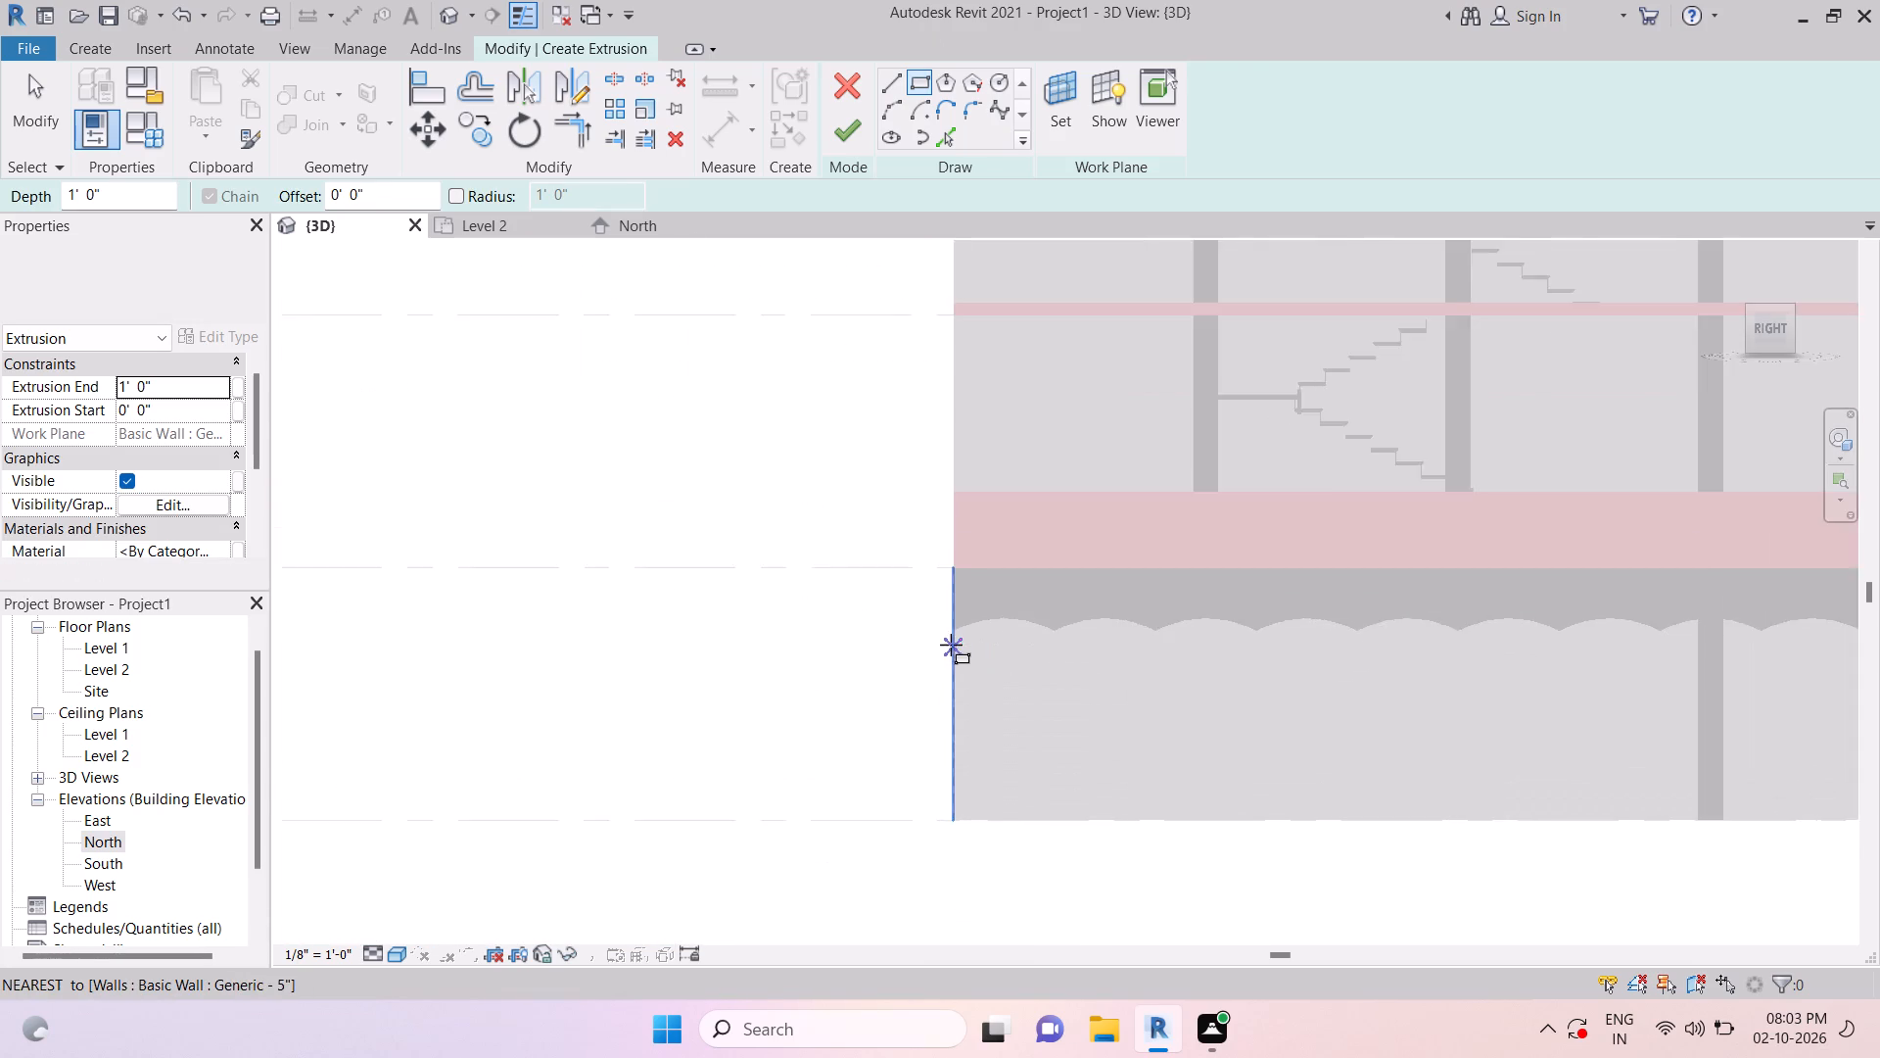
left_click(954, 518)
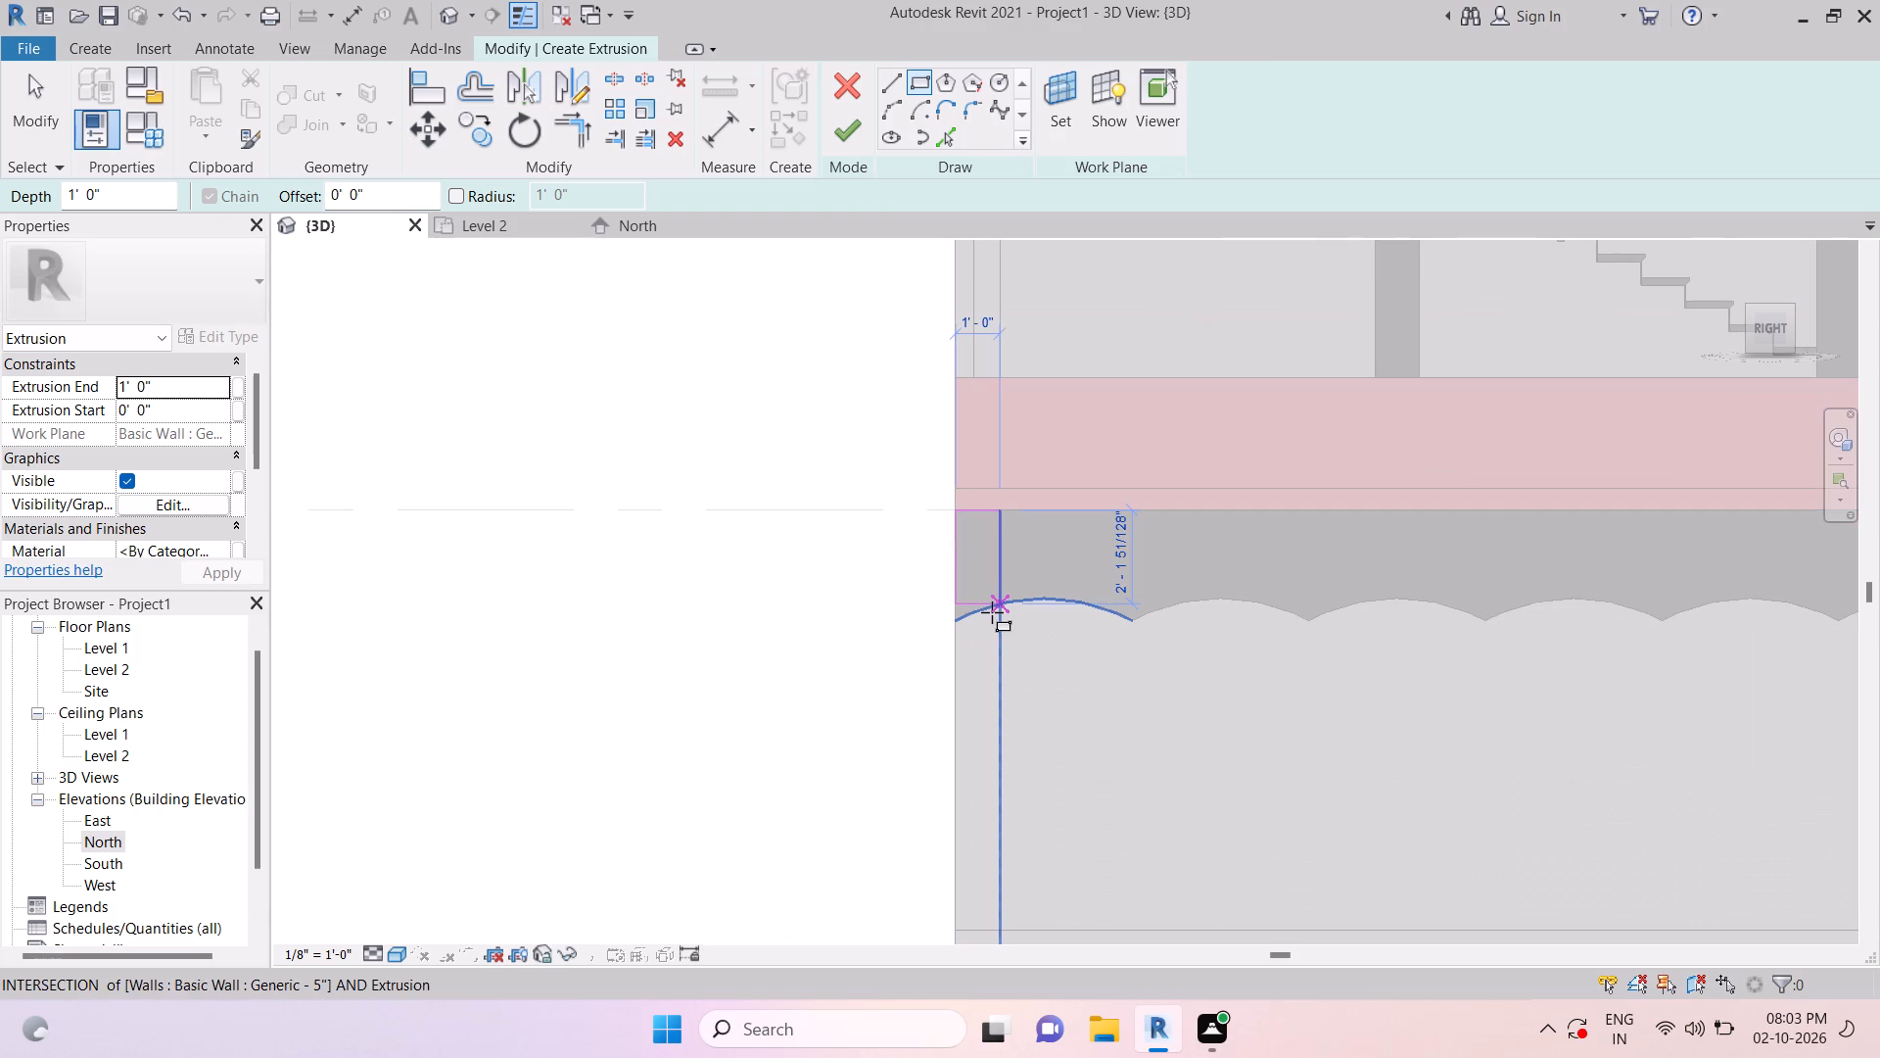
left_click(992, 612)
key("Escape")
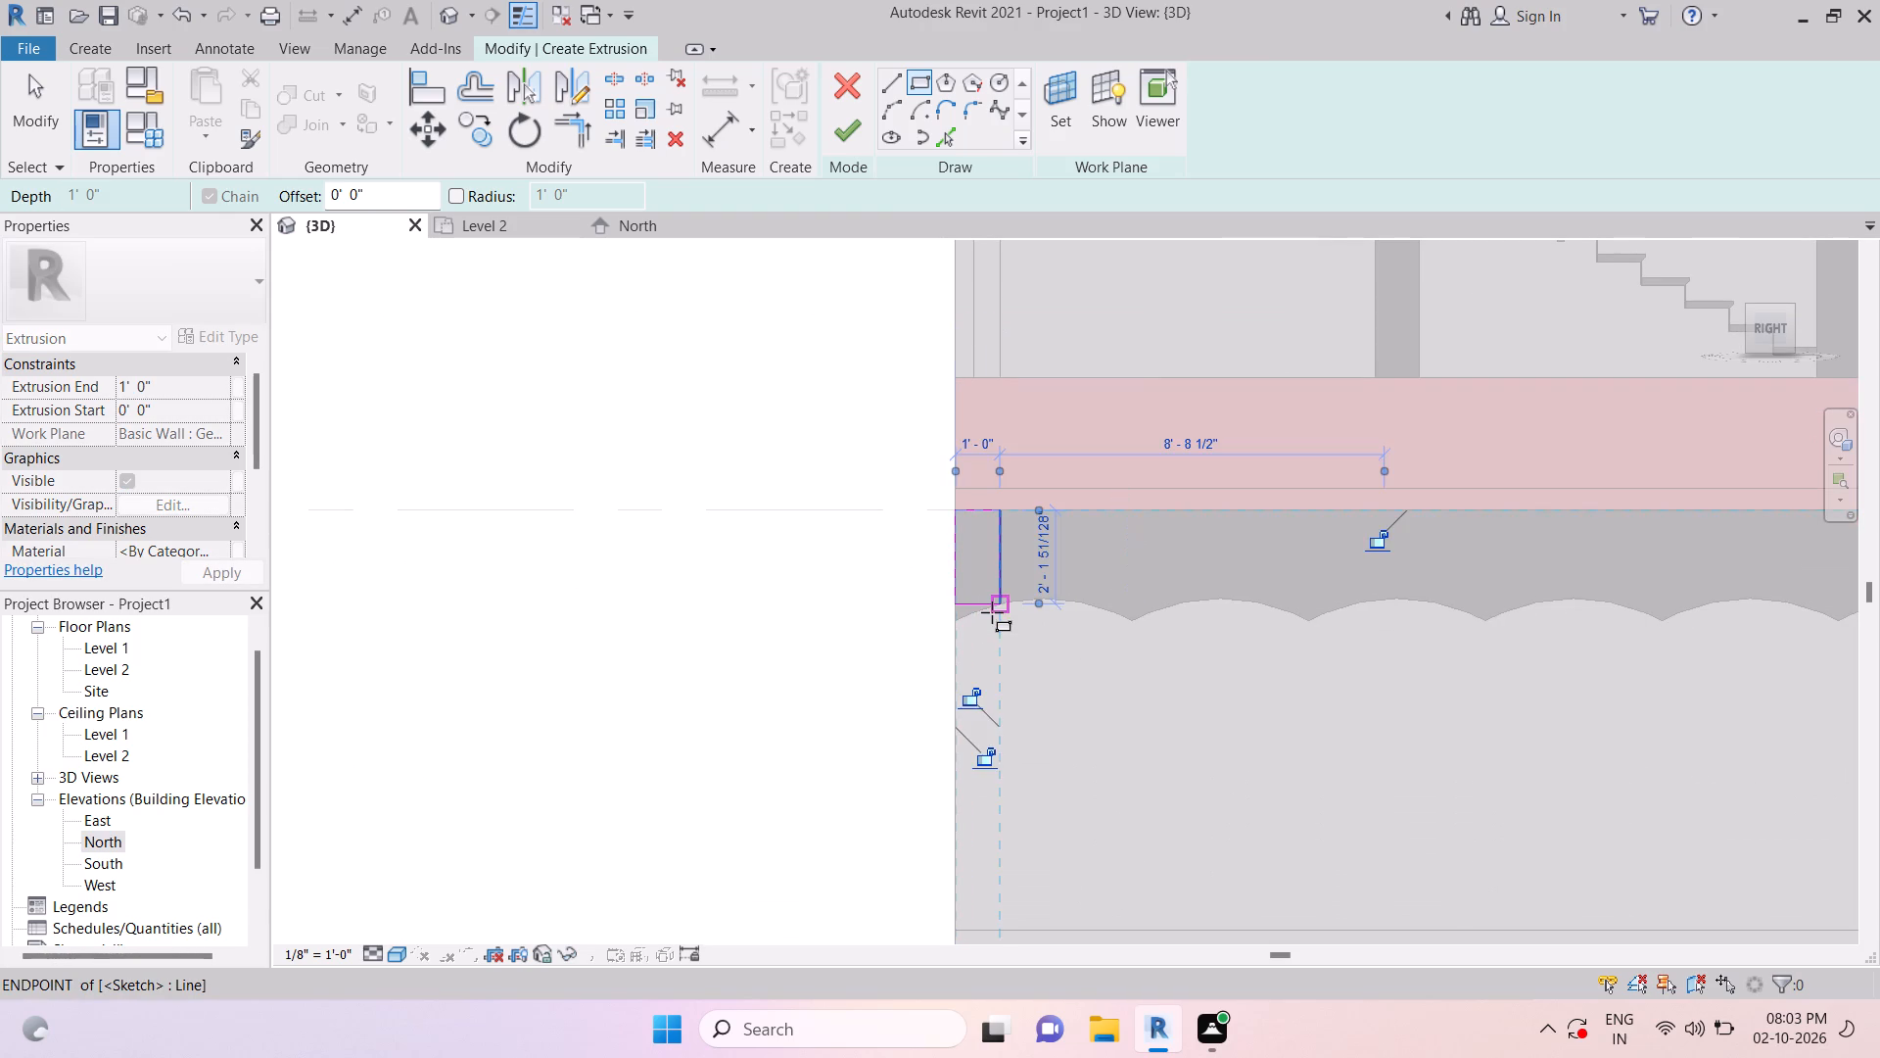
key("Escape")
key("Escape")
key("Escape")
Set the sketched rectangle's width to 9".
left_click(1000, 589)
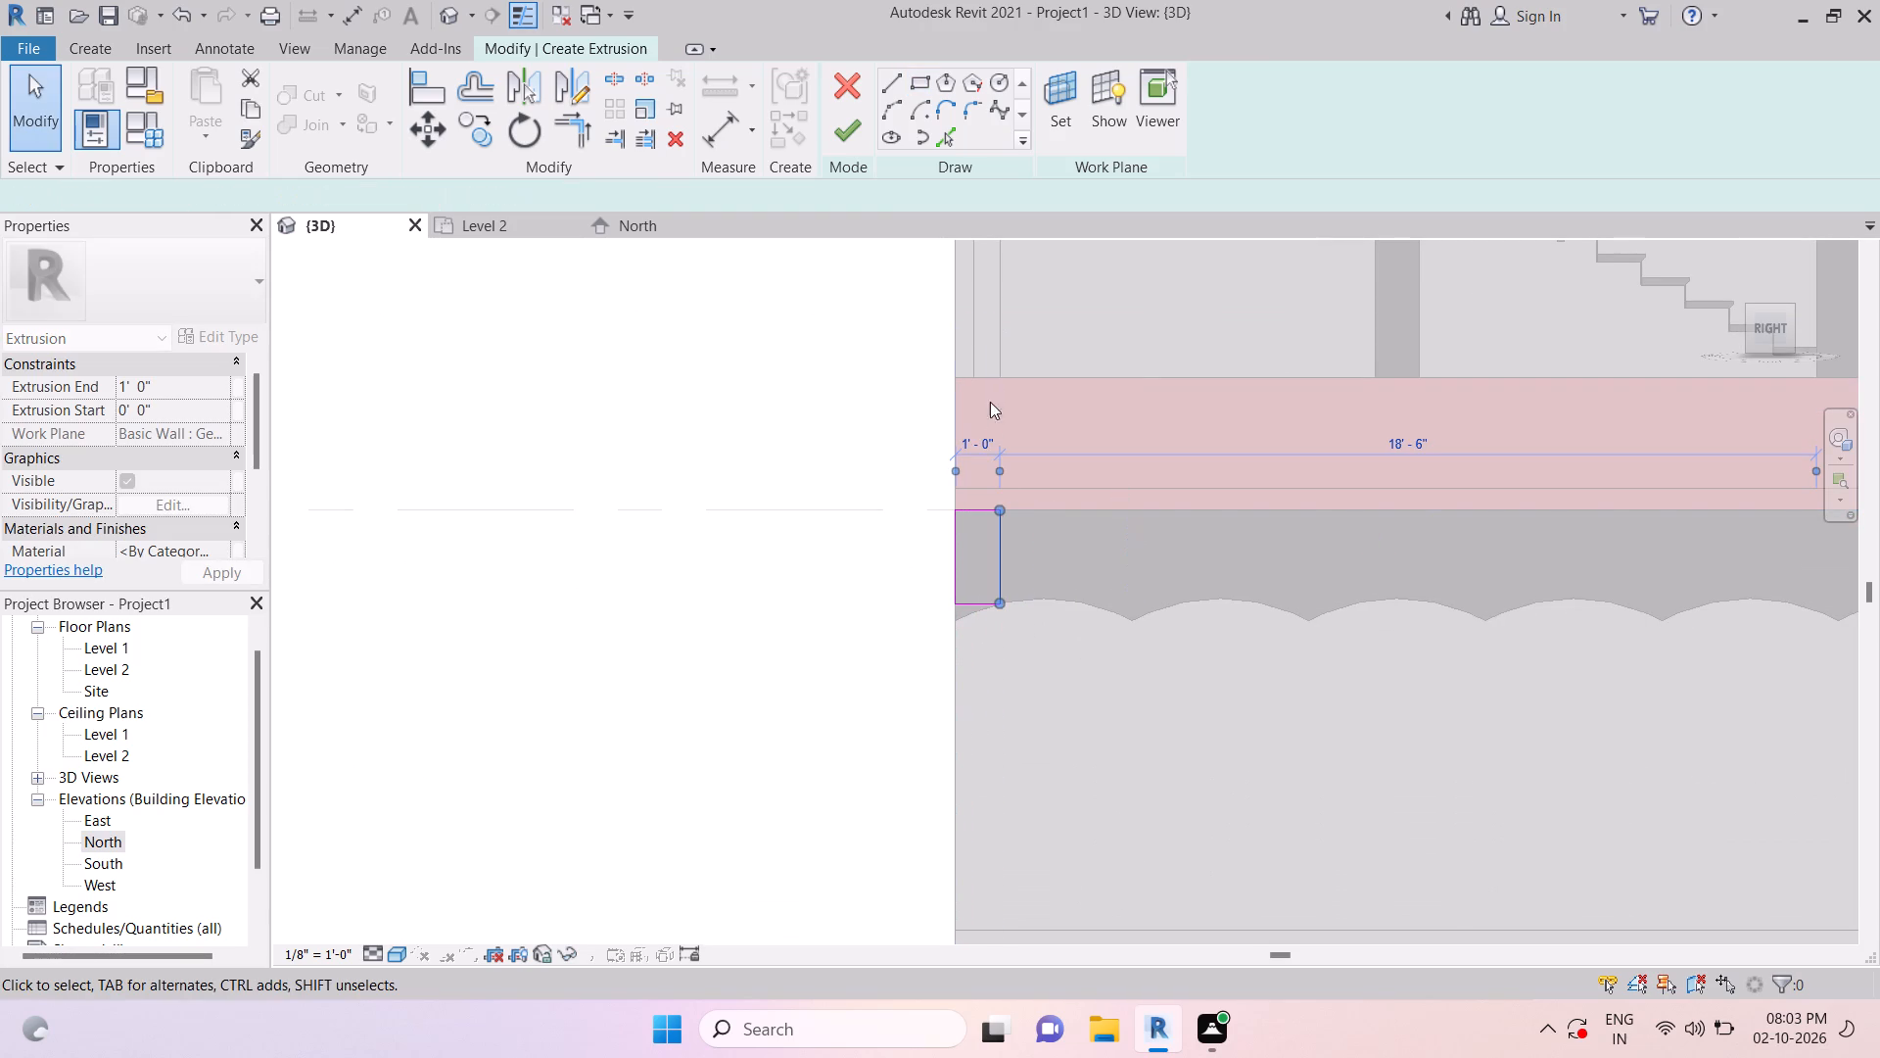
left_click(980, 436)
key("0")
type(".9")
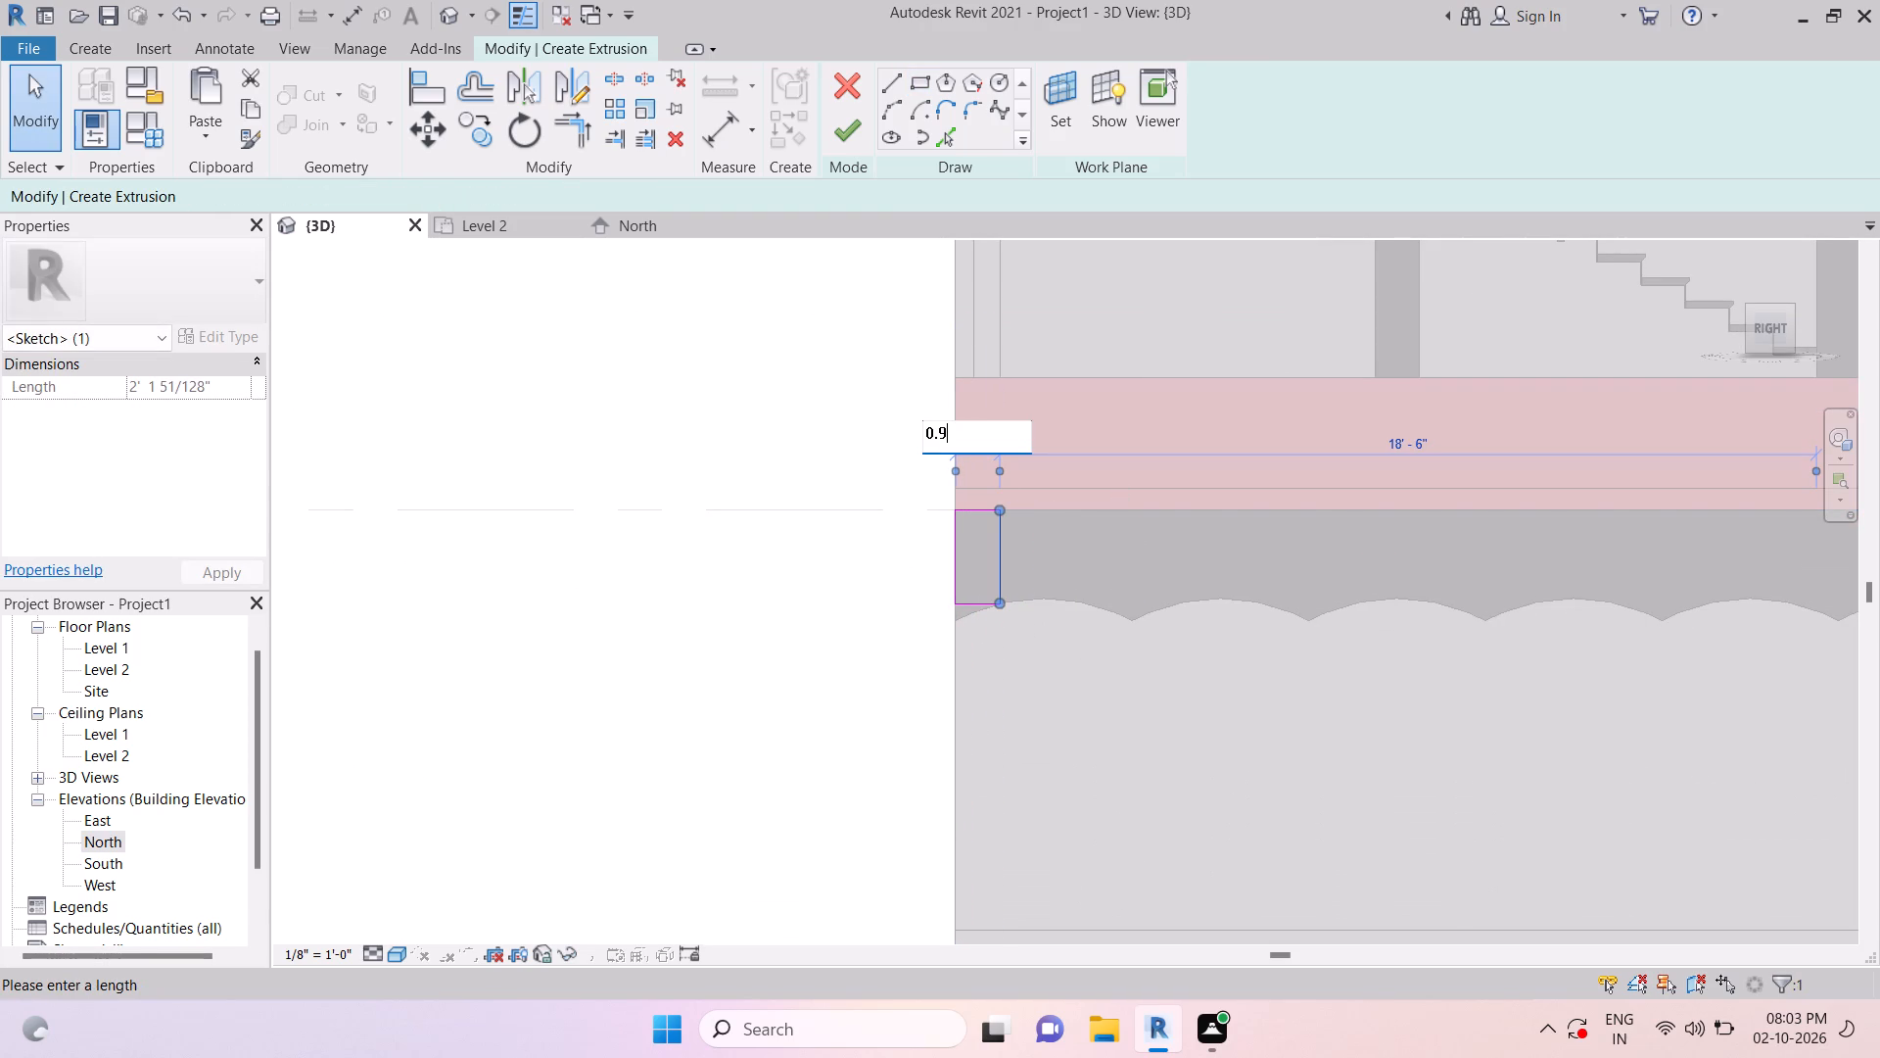
key("apostrophe")
key("BackSpace")
key("BackSpace")
key("BackSpace")
key("BackSpace")
type("9\"")
key("Return")
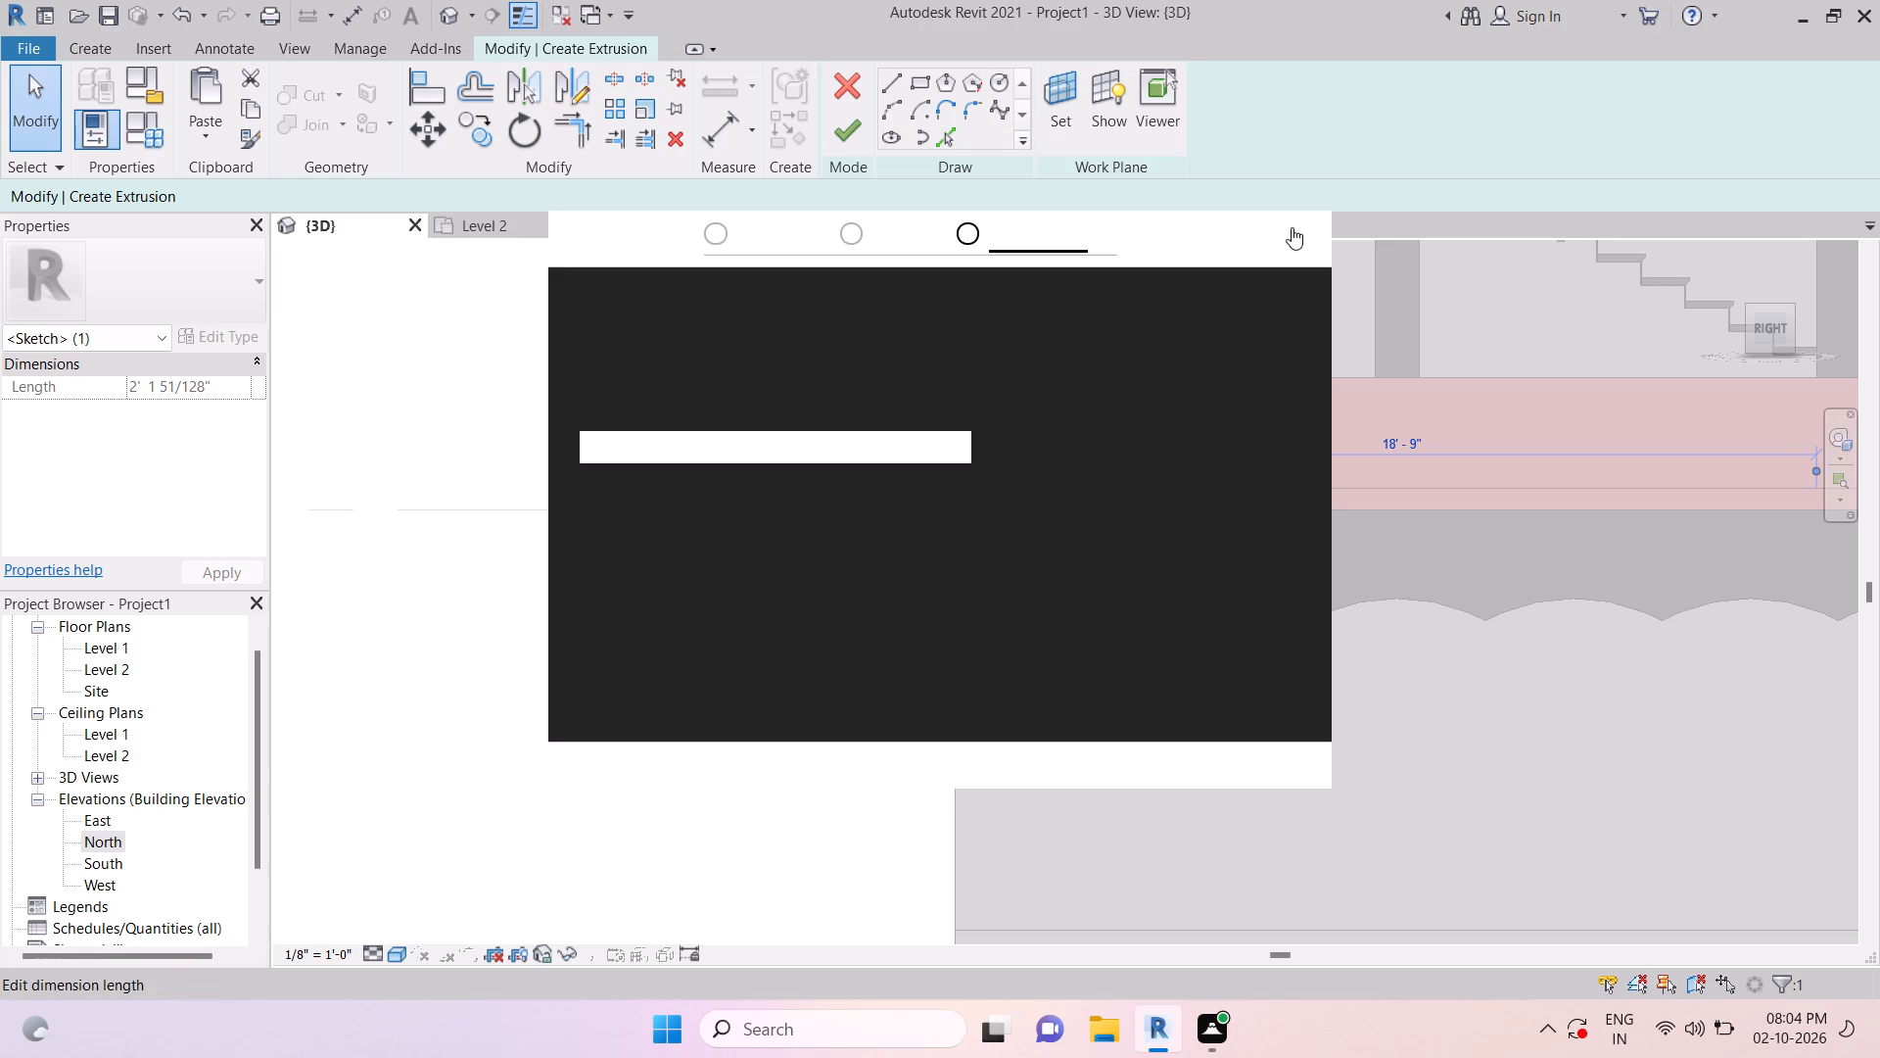
Dismiss the Autodesk notification card covering the 3D view.
left_click(1292, 227)
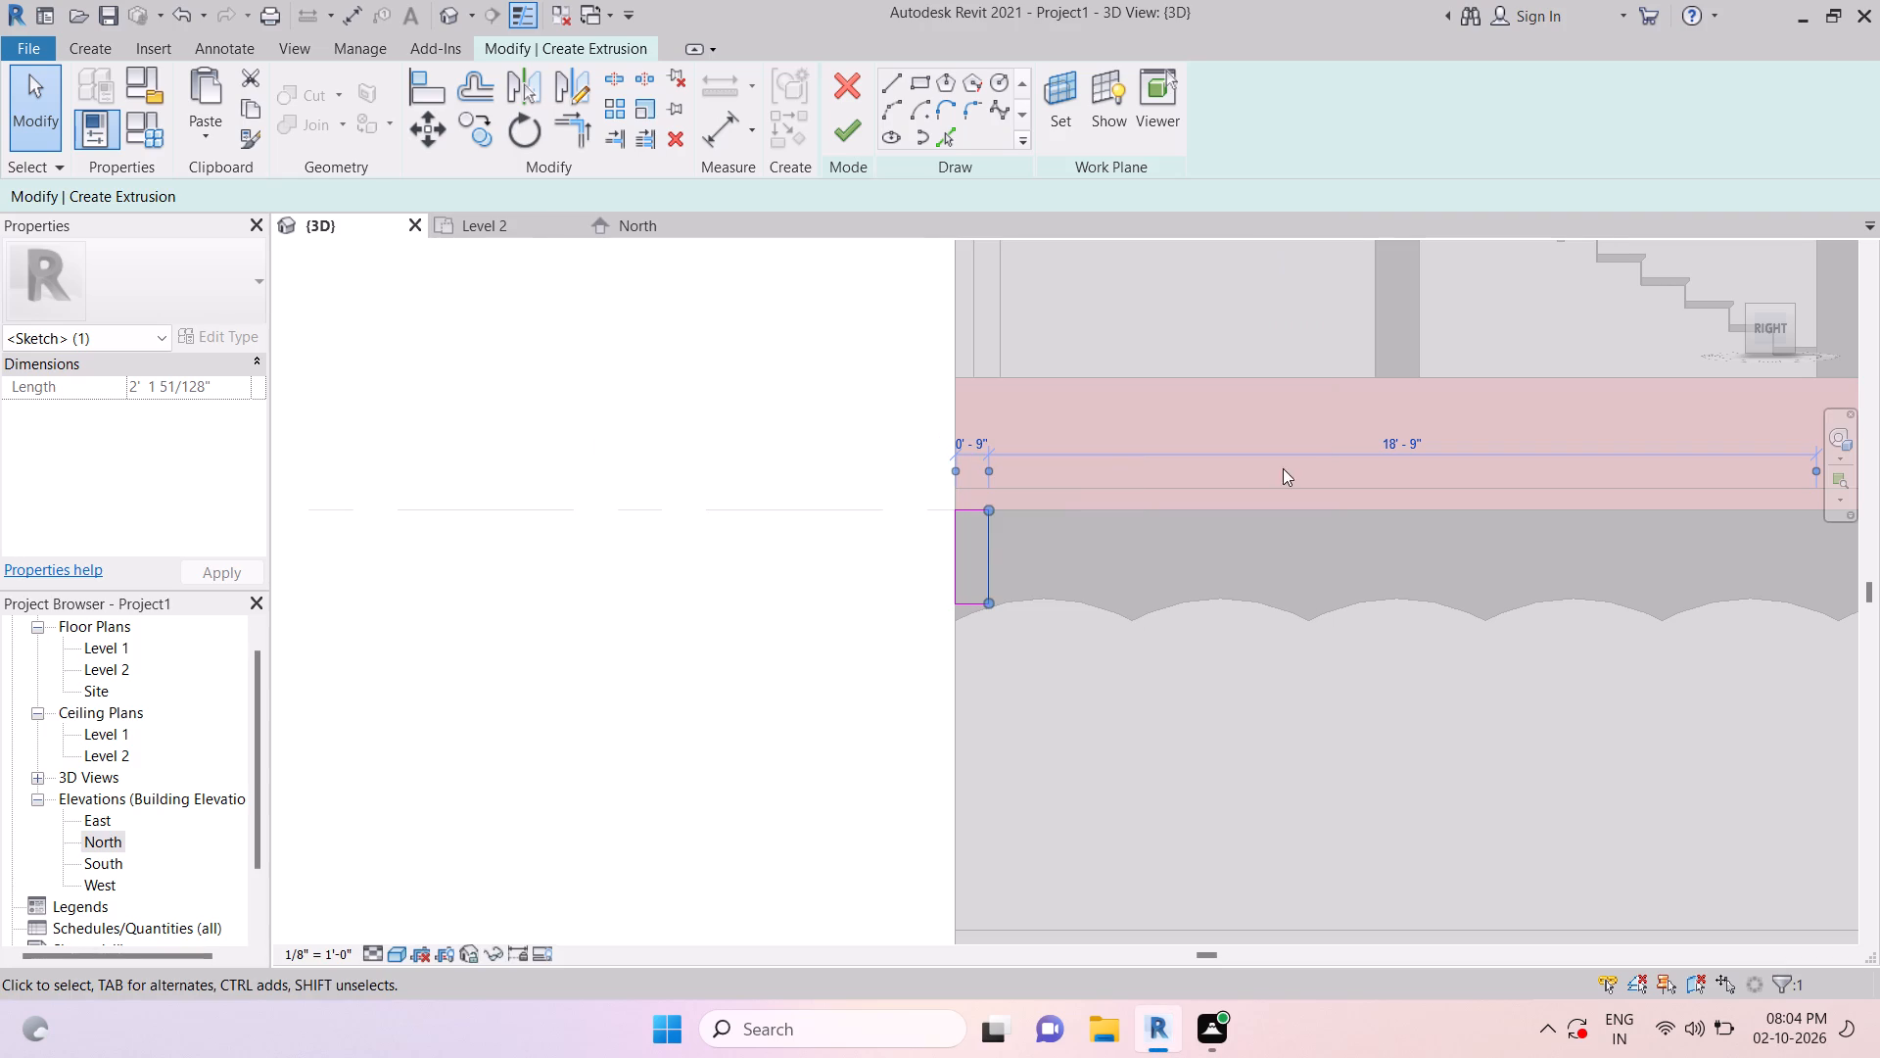
key("Escape")
key("Escape")
Add the first scallop arc to the extrusion sketch by picking the existing curved edge.
scroll(973, 602, "up", 5)
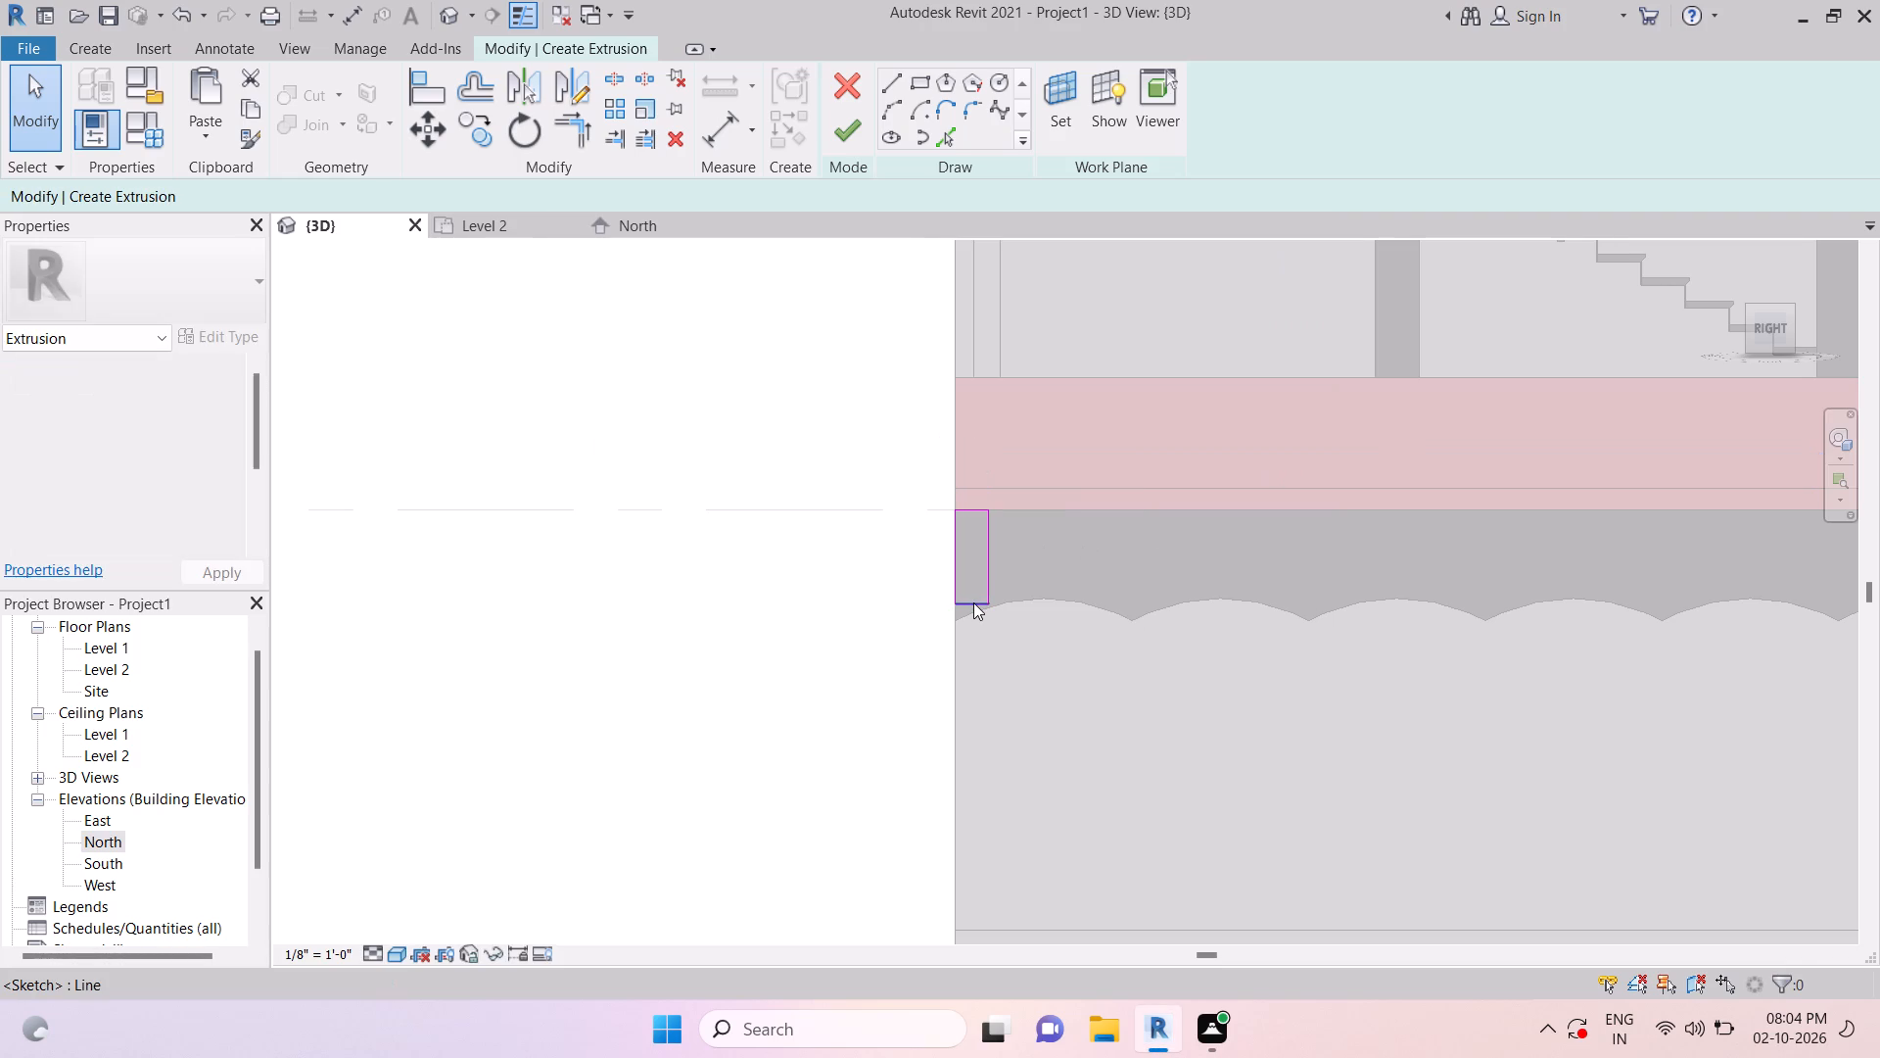
key("Escape")
key("Escape")
left_click(943, 138)
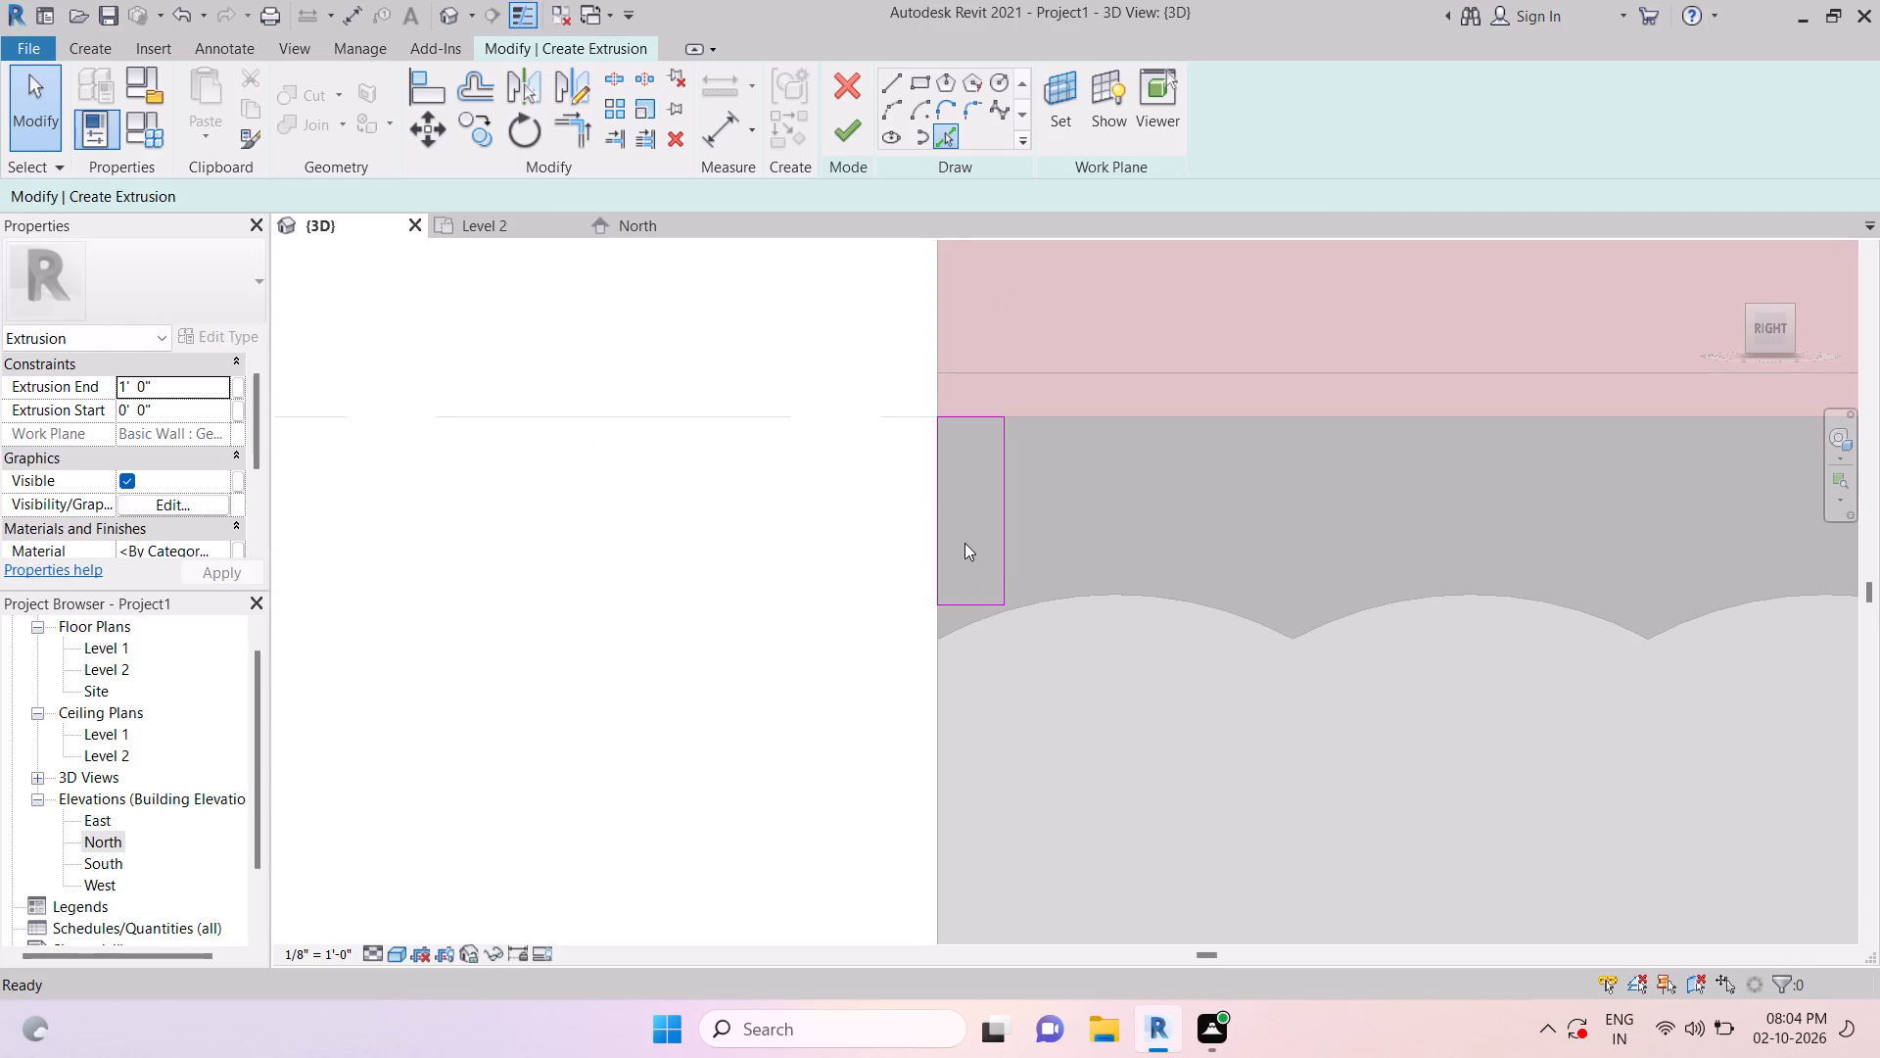
left_click(963, 624)
key("Escape")
key("Escape")
key("Escape")
key("Escape")
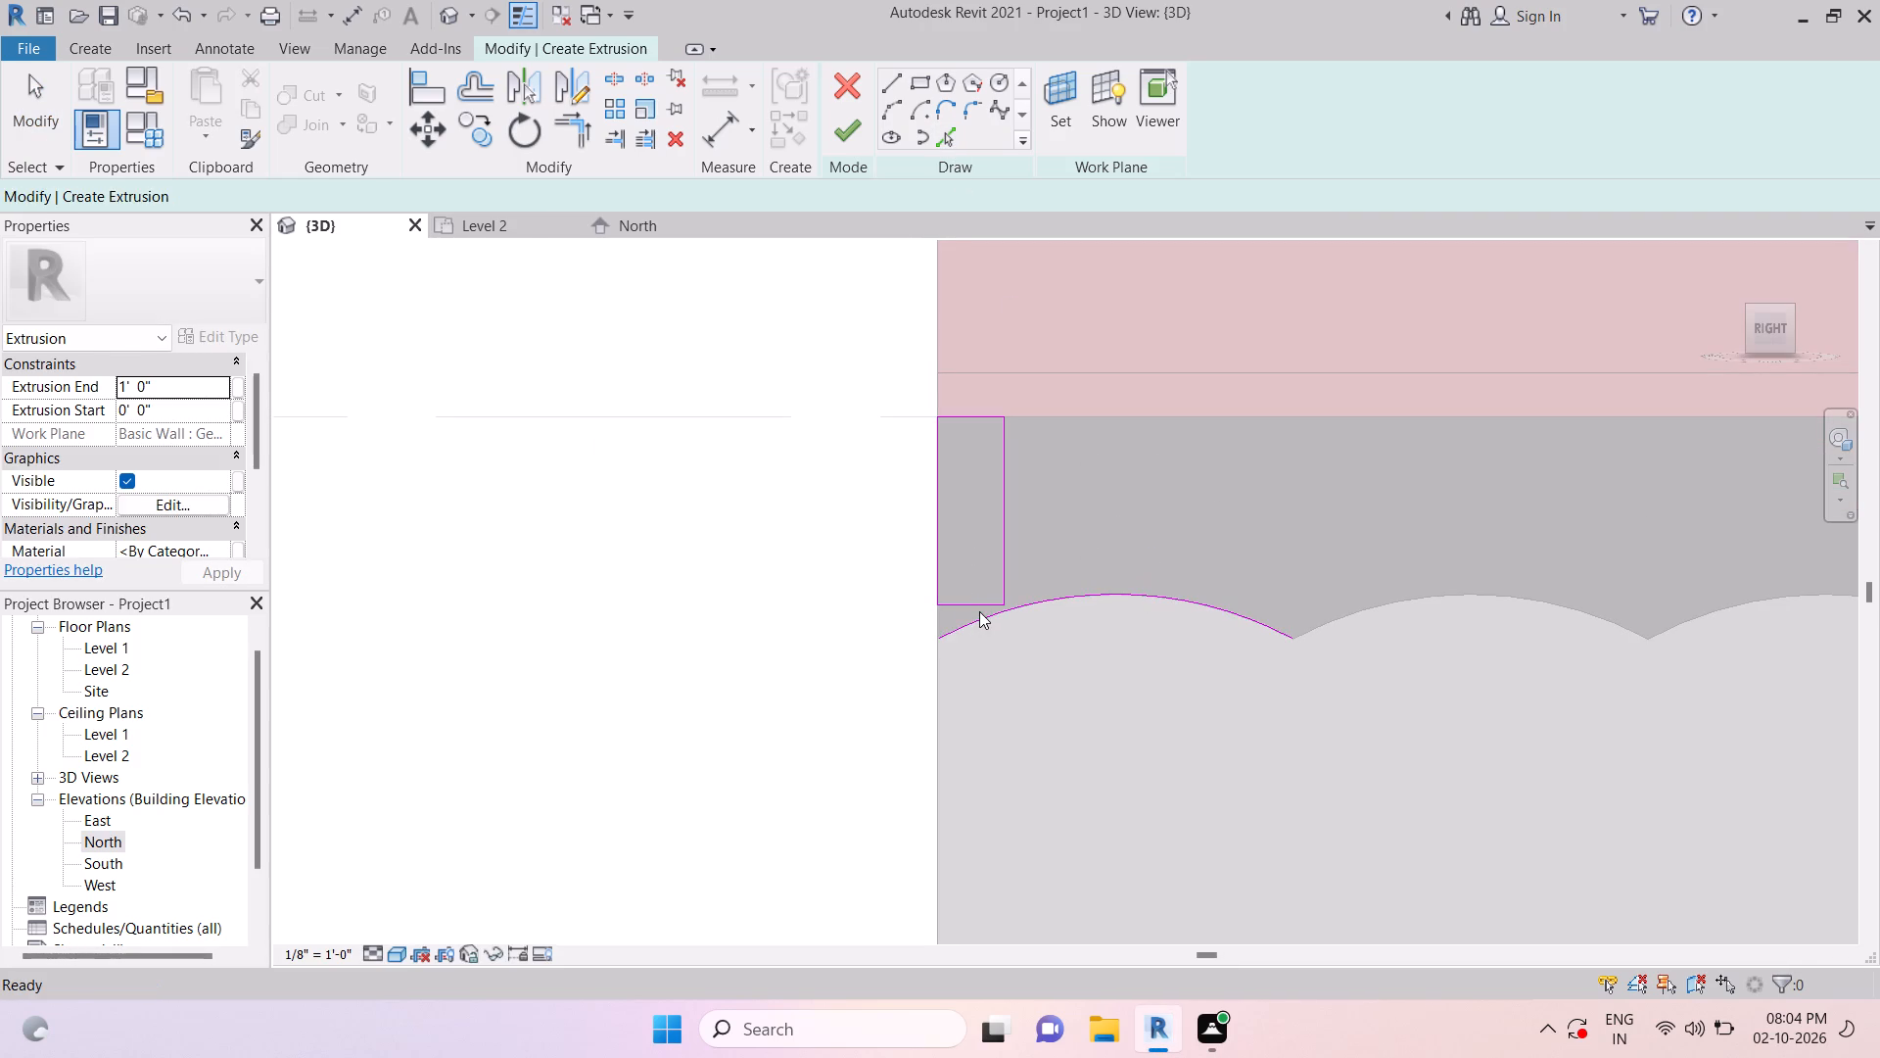
Trim the rectangle's two vertical sides to the scallop arc and delete the rectangle's straight bottom line.
key("t")
key("r")
left_click(1000, 573)
left_click(981, 616)
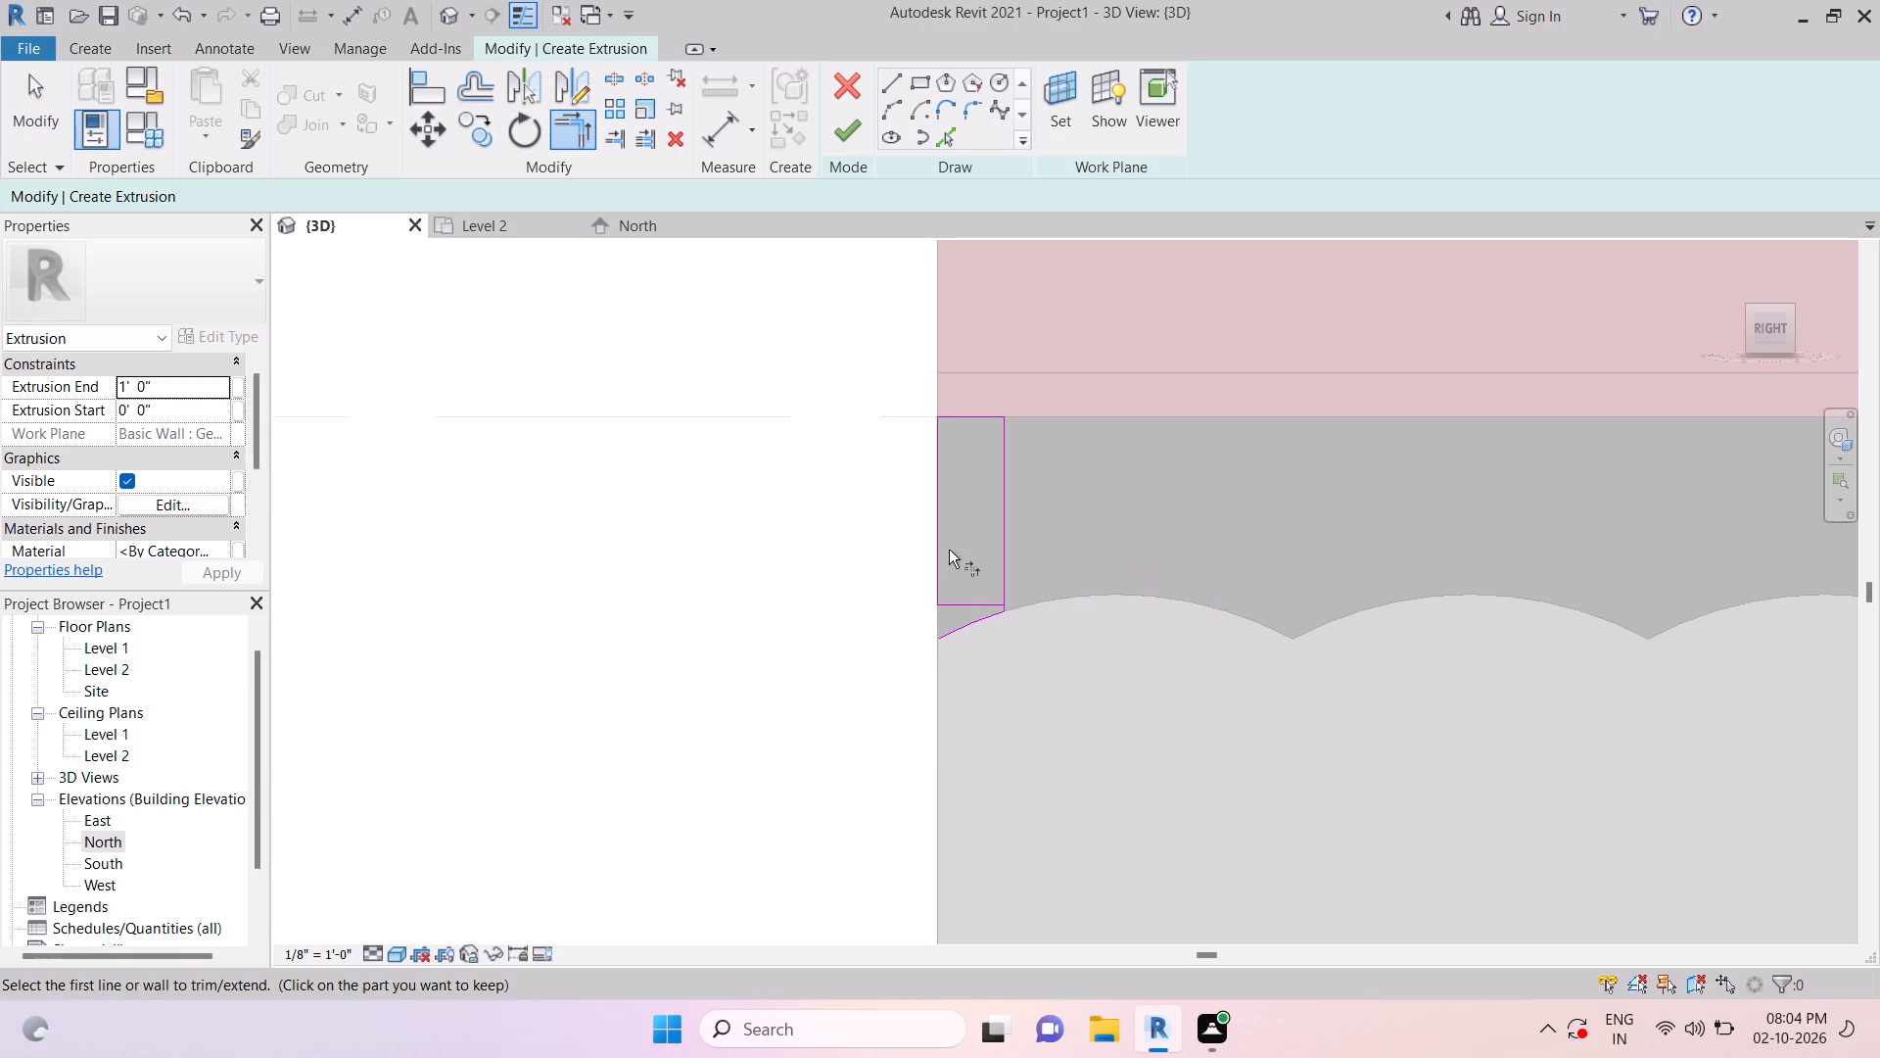
left_click(940, 542)
left_click(946, 629)
key("Escape")
key("Escape")
key("Escape")
left_click(957, 607)
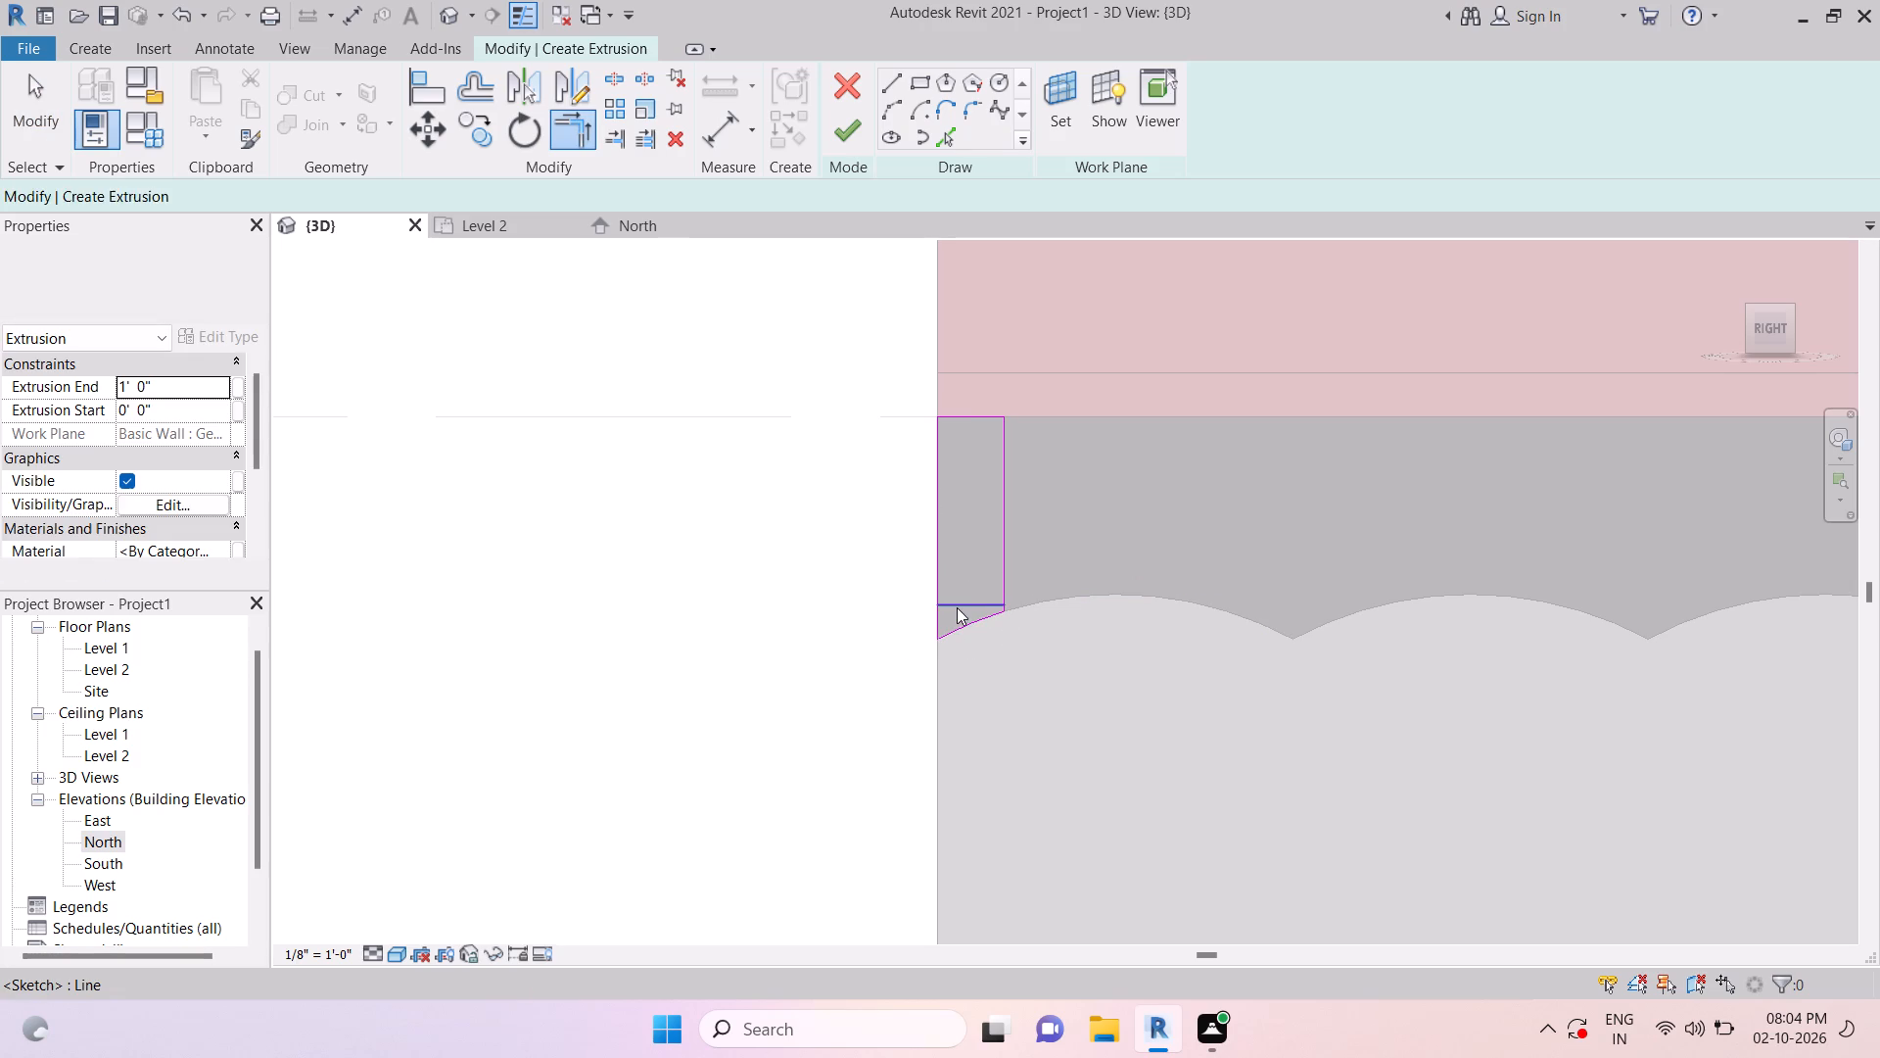
key("Delete")
key("Escape")
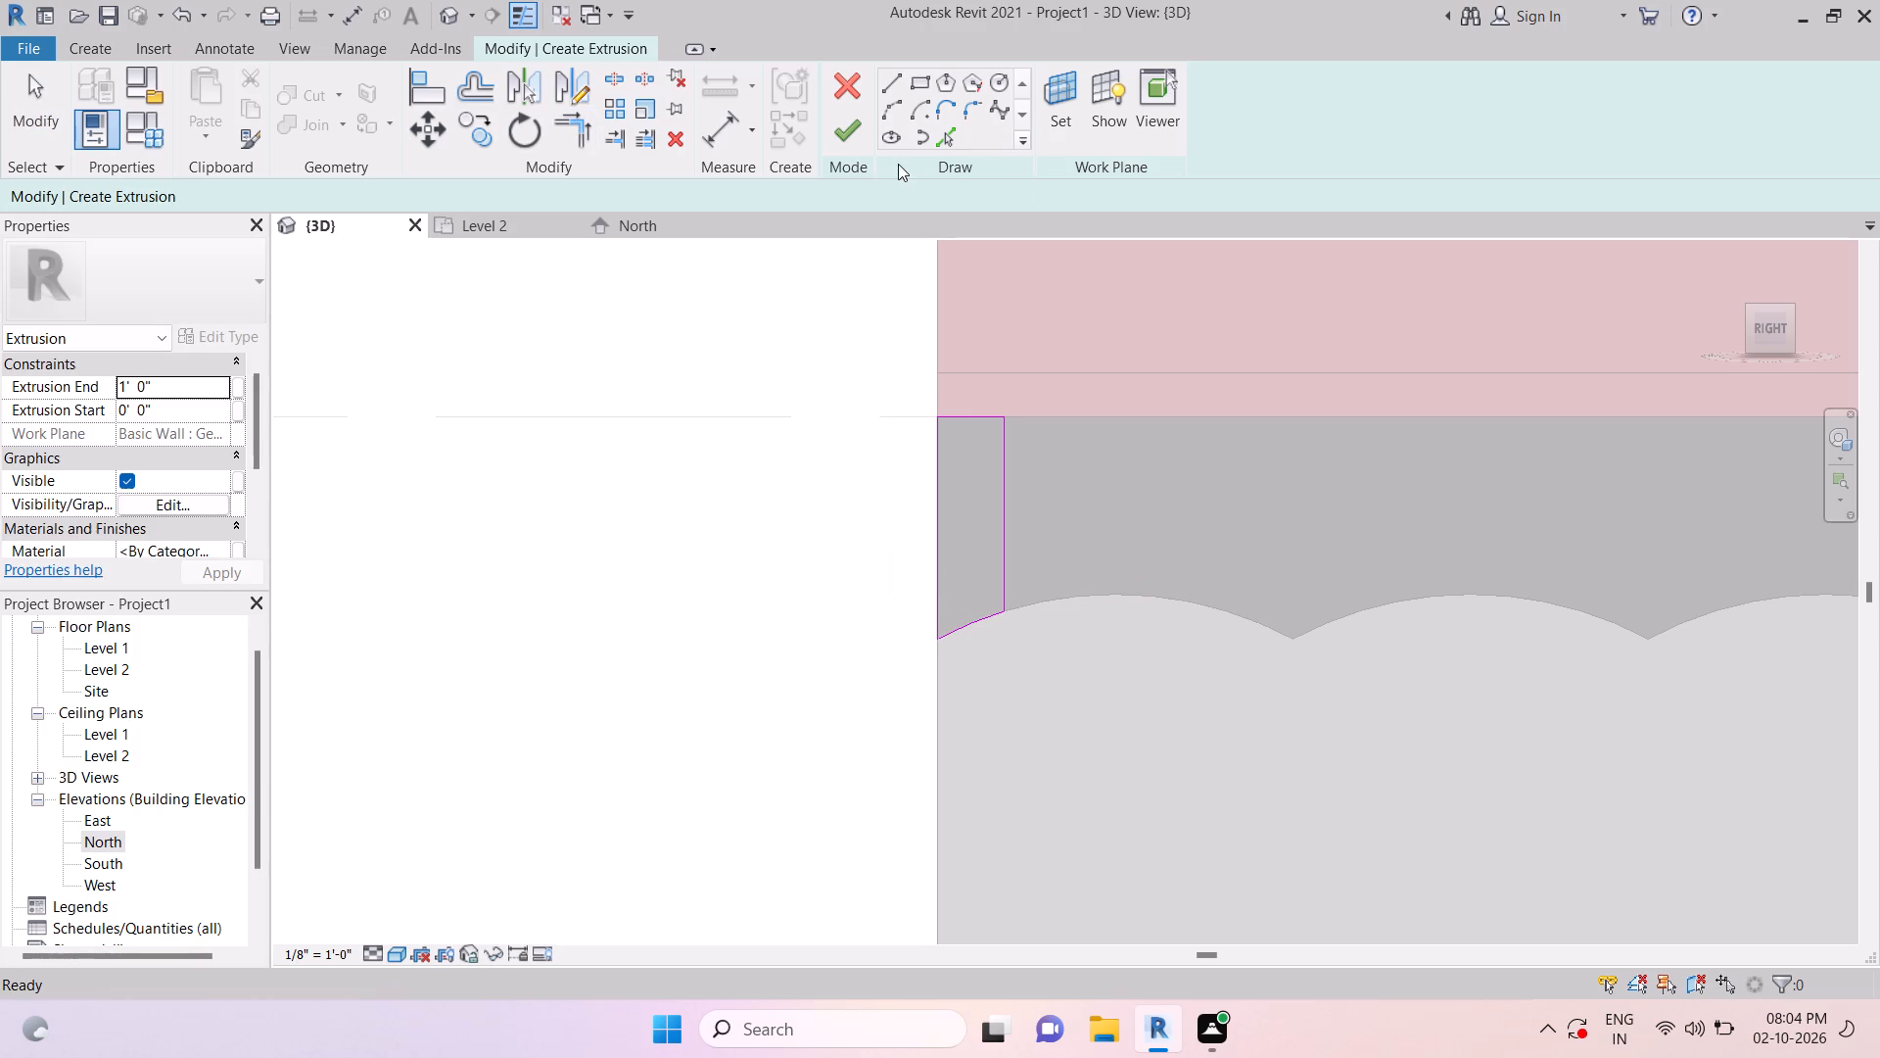
Finish the arc-bottomed sketch as an extrusion 1'-0" deep.
left_click(855, 132)
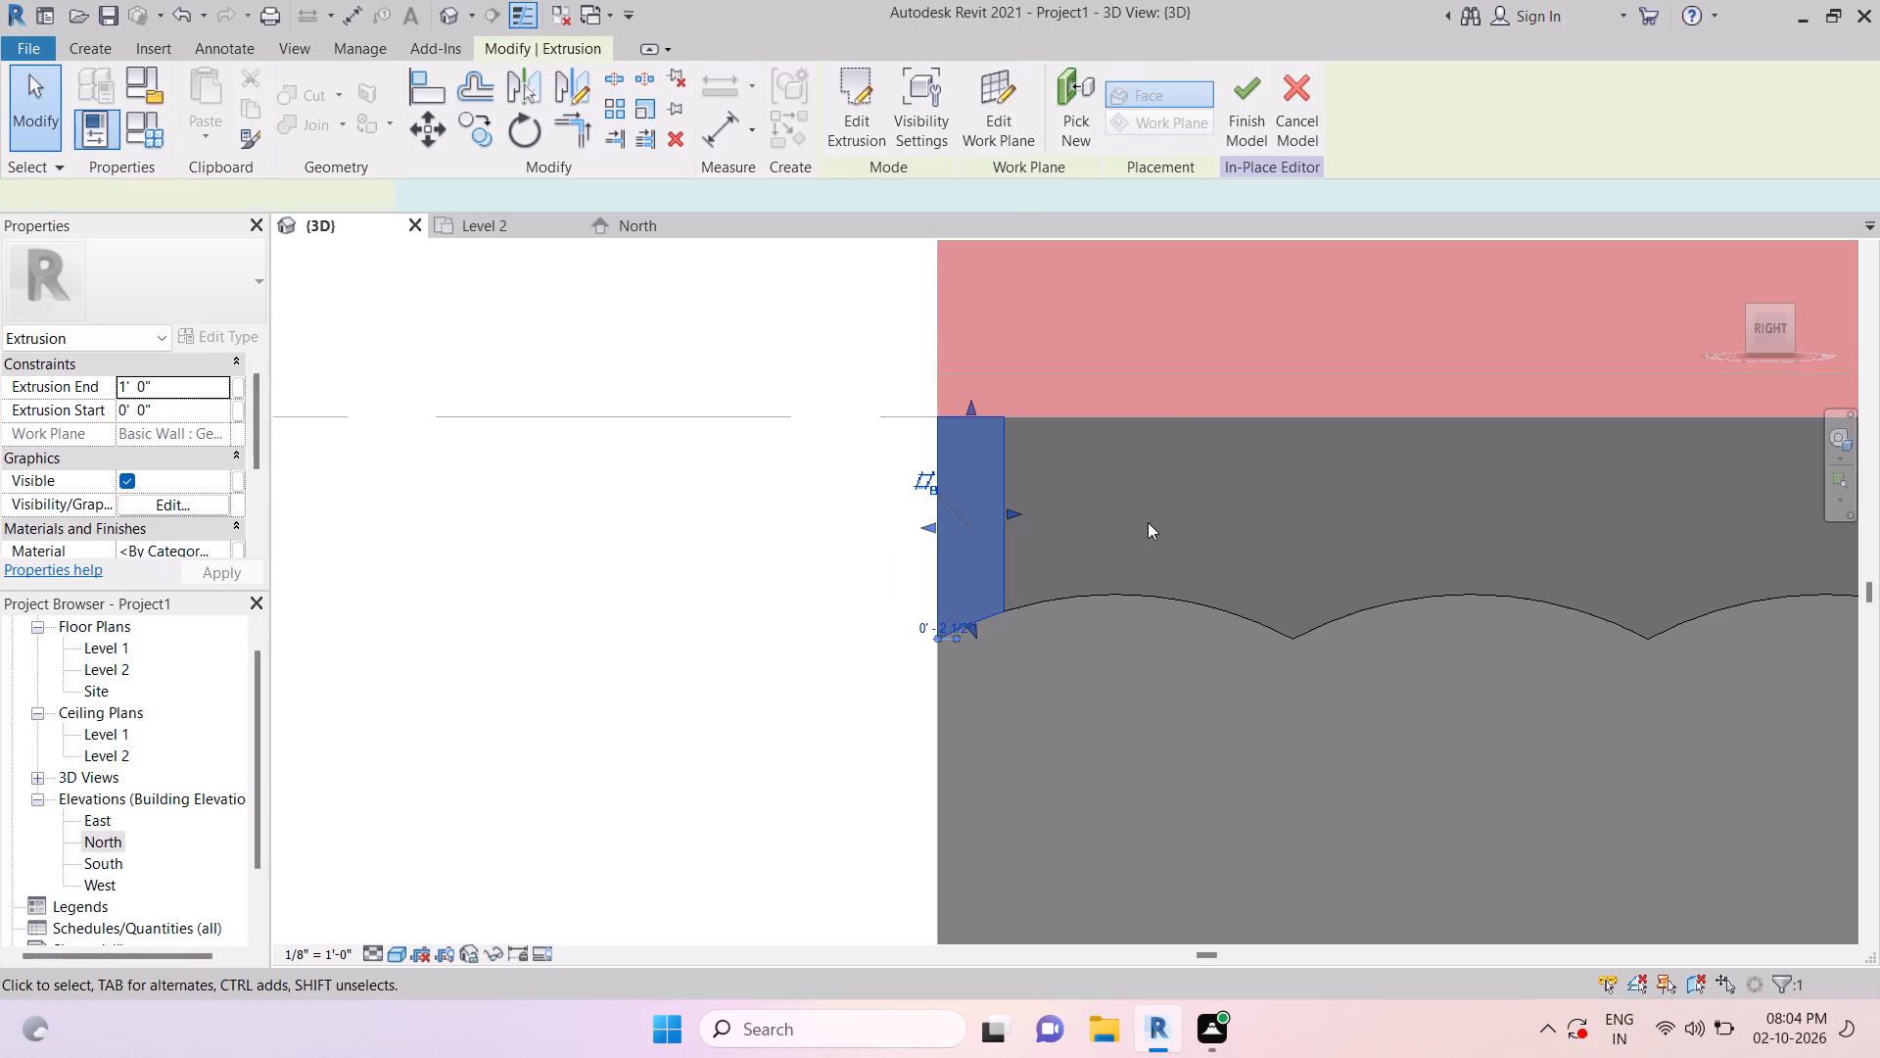
scroll(1103, 421, "down", 4)
key("Escape")
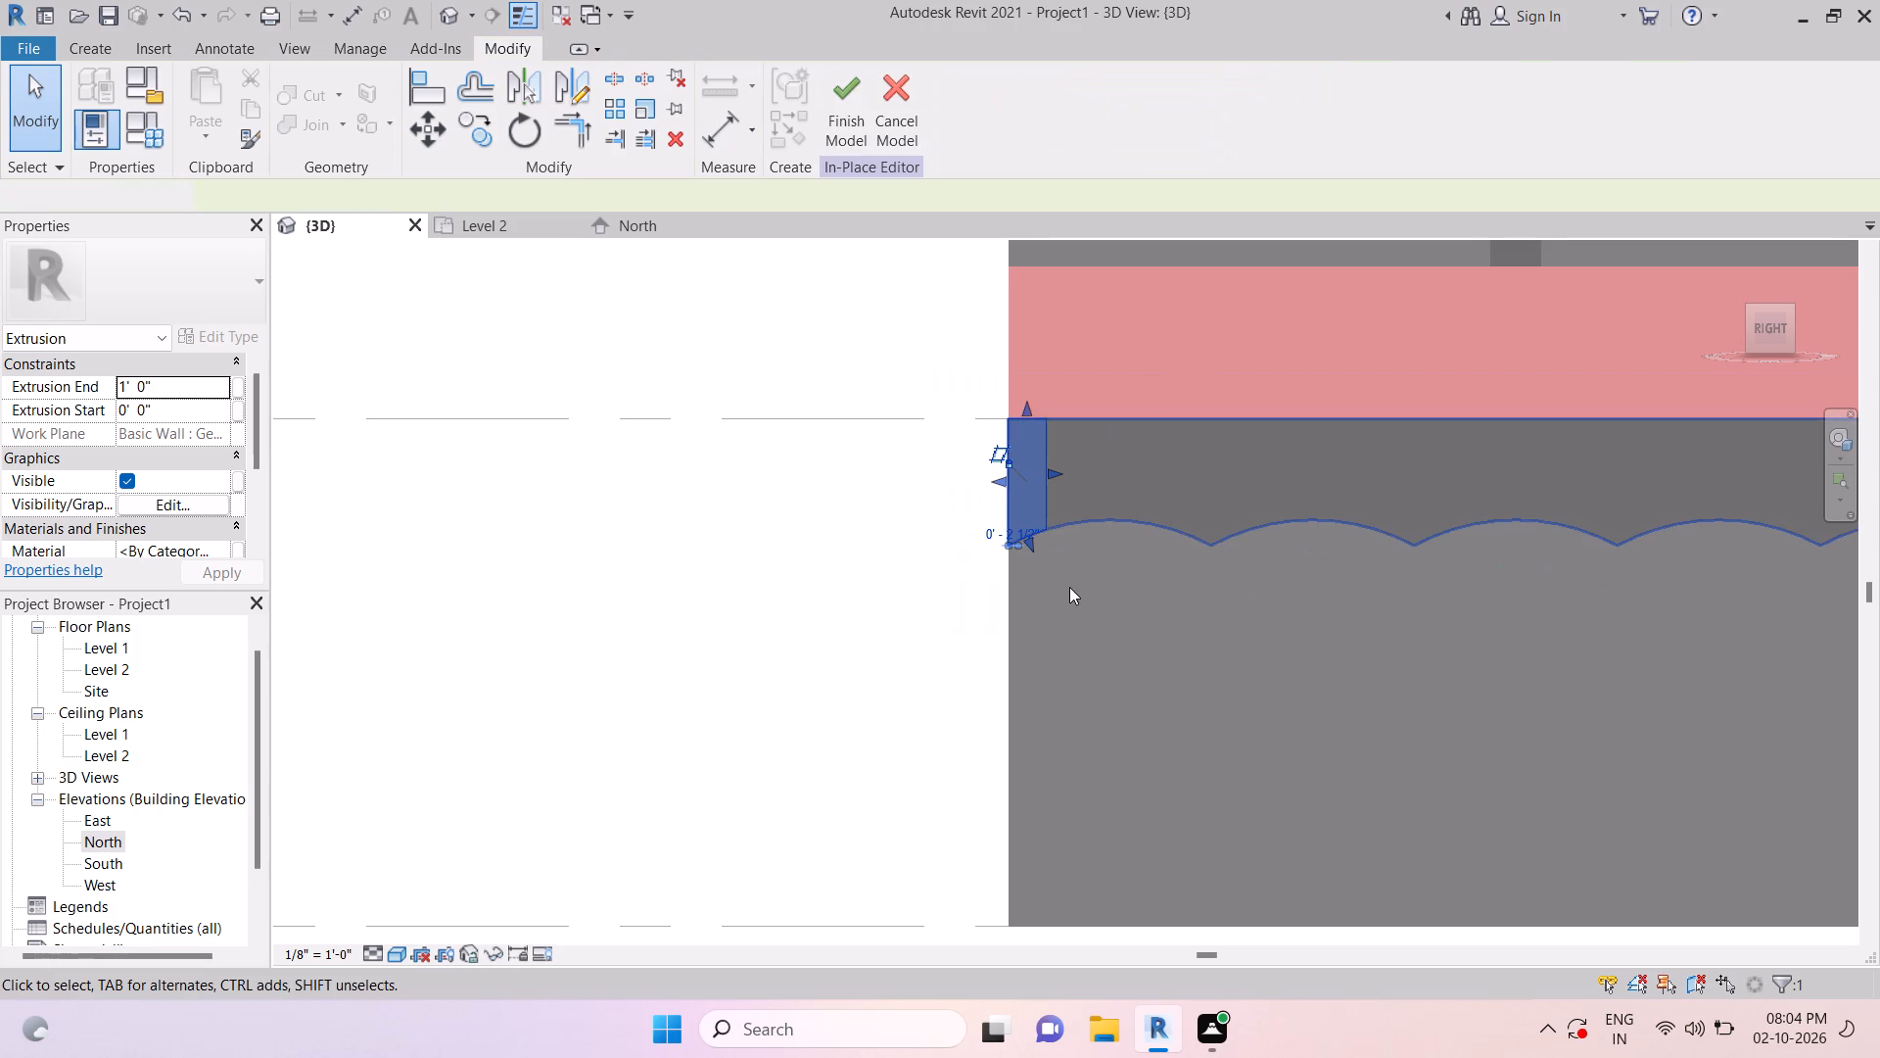
middle_click(1072, 594)
key("Escape")
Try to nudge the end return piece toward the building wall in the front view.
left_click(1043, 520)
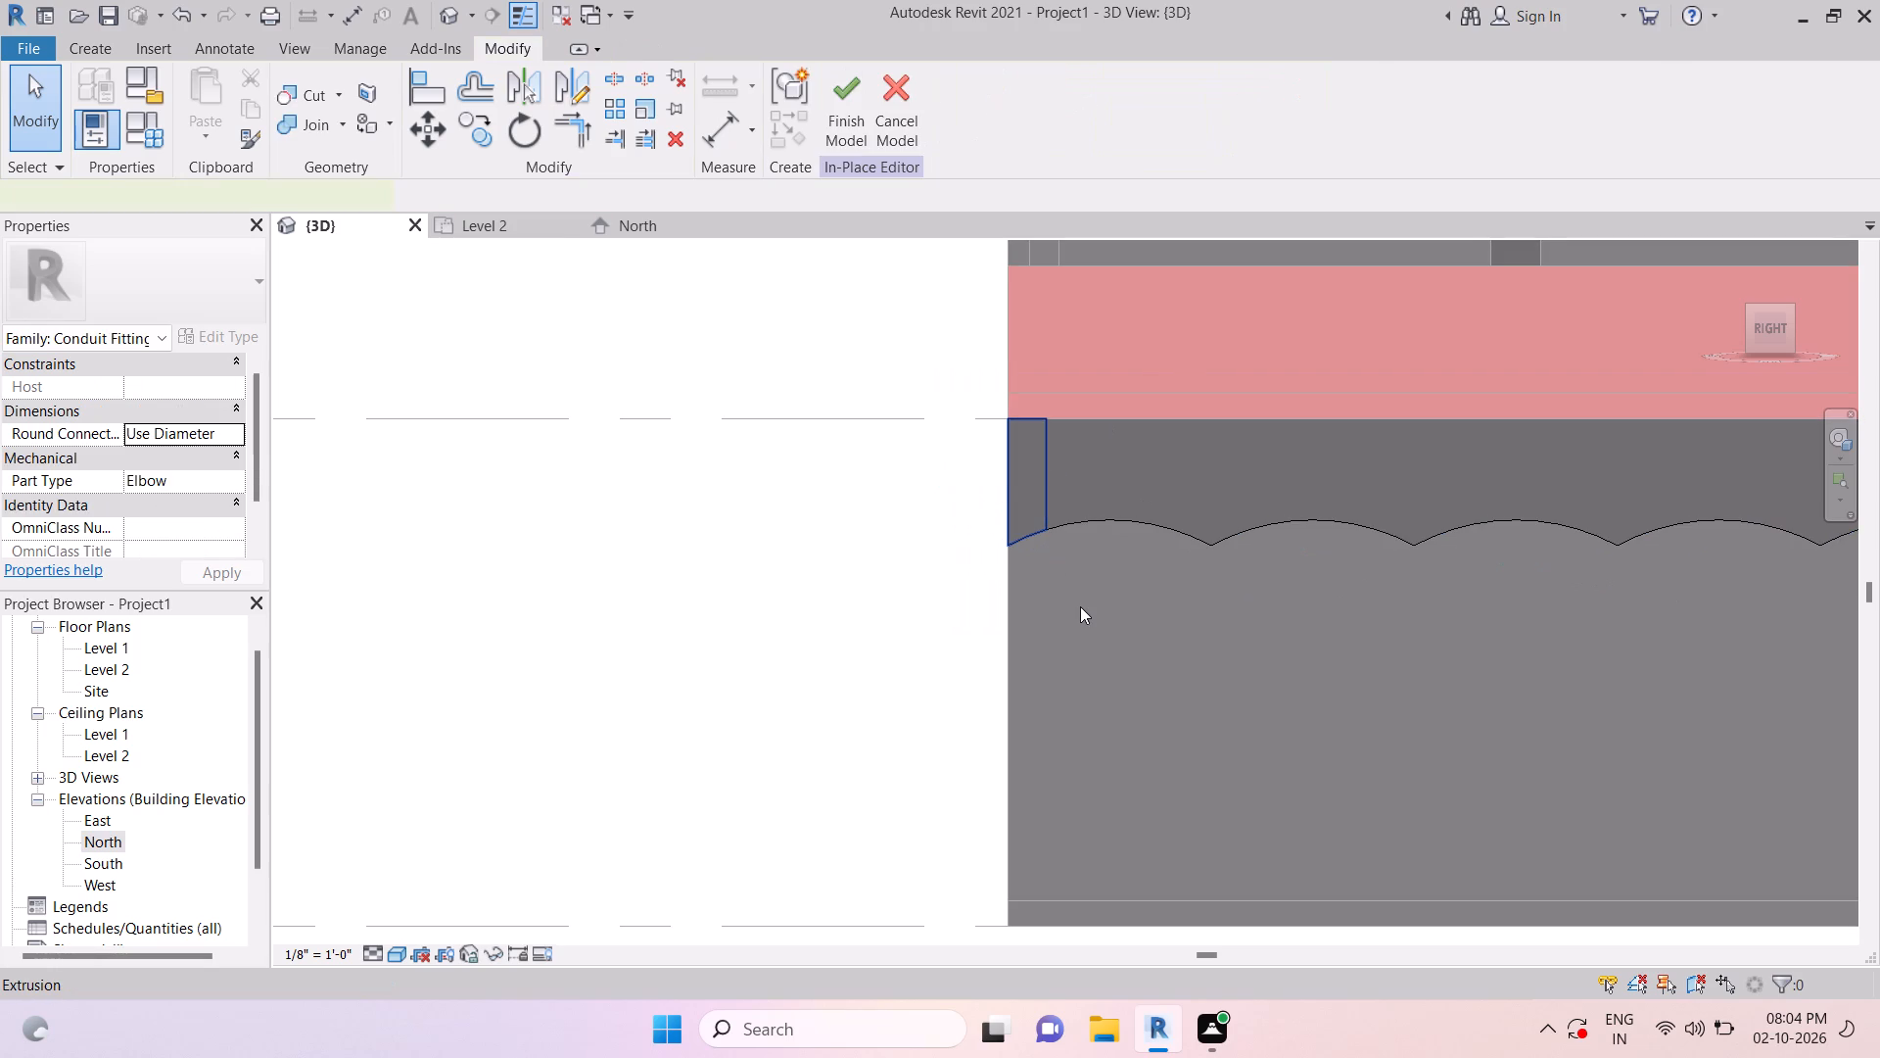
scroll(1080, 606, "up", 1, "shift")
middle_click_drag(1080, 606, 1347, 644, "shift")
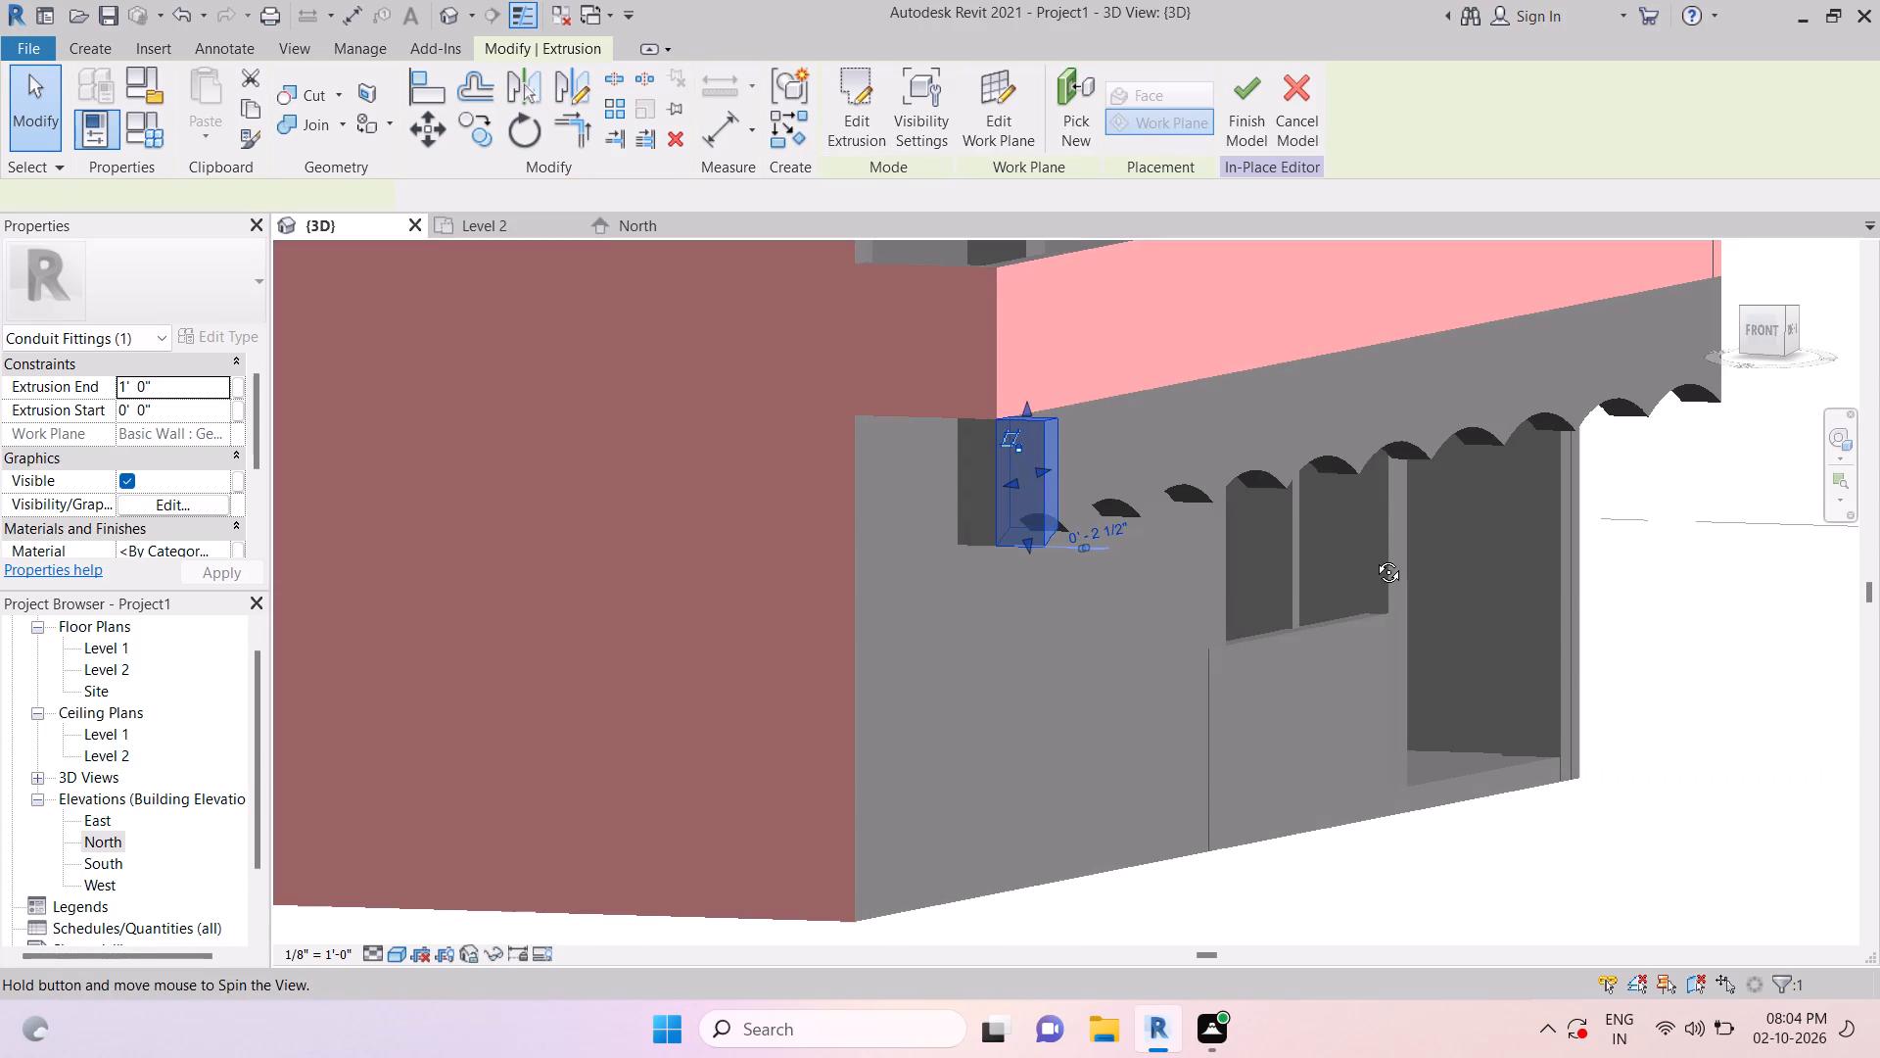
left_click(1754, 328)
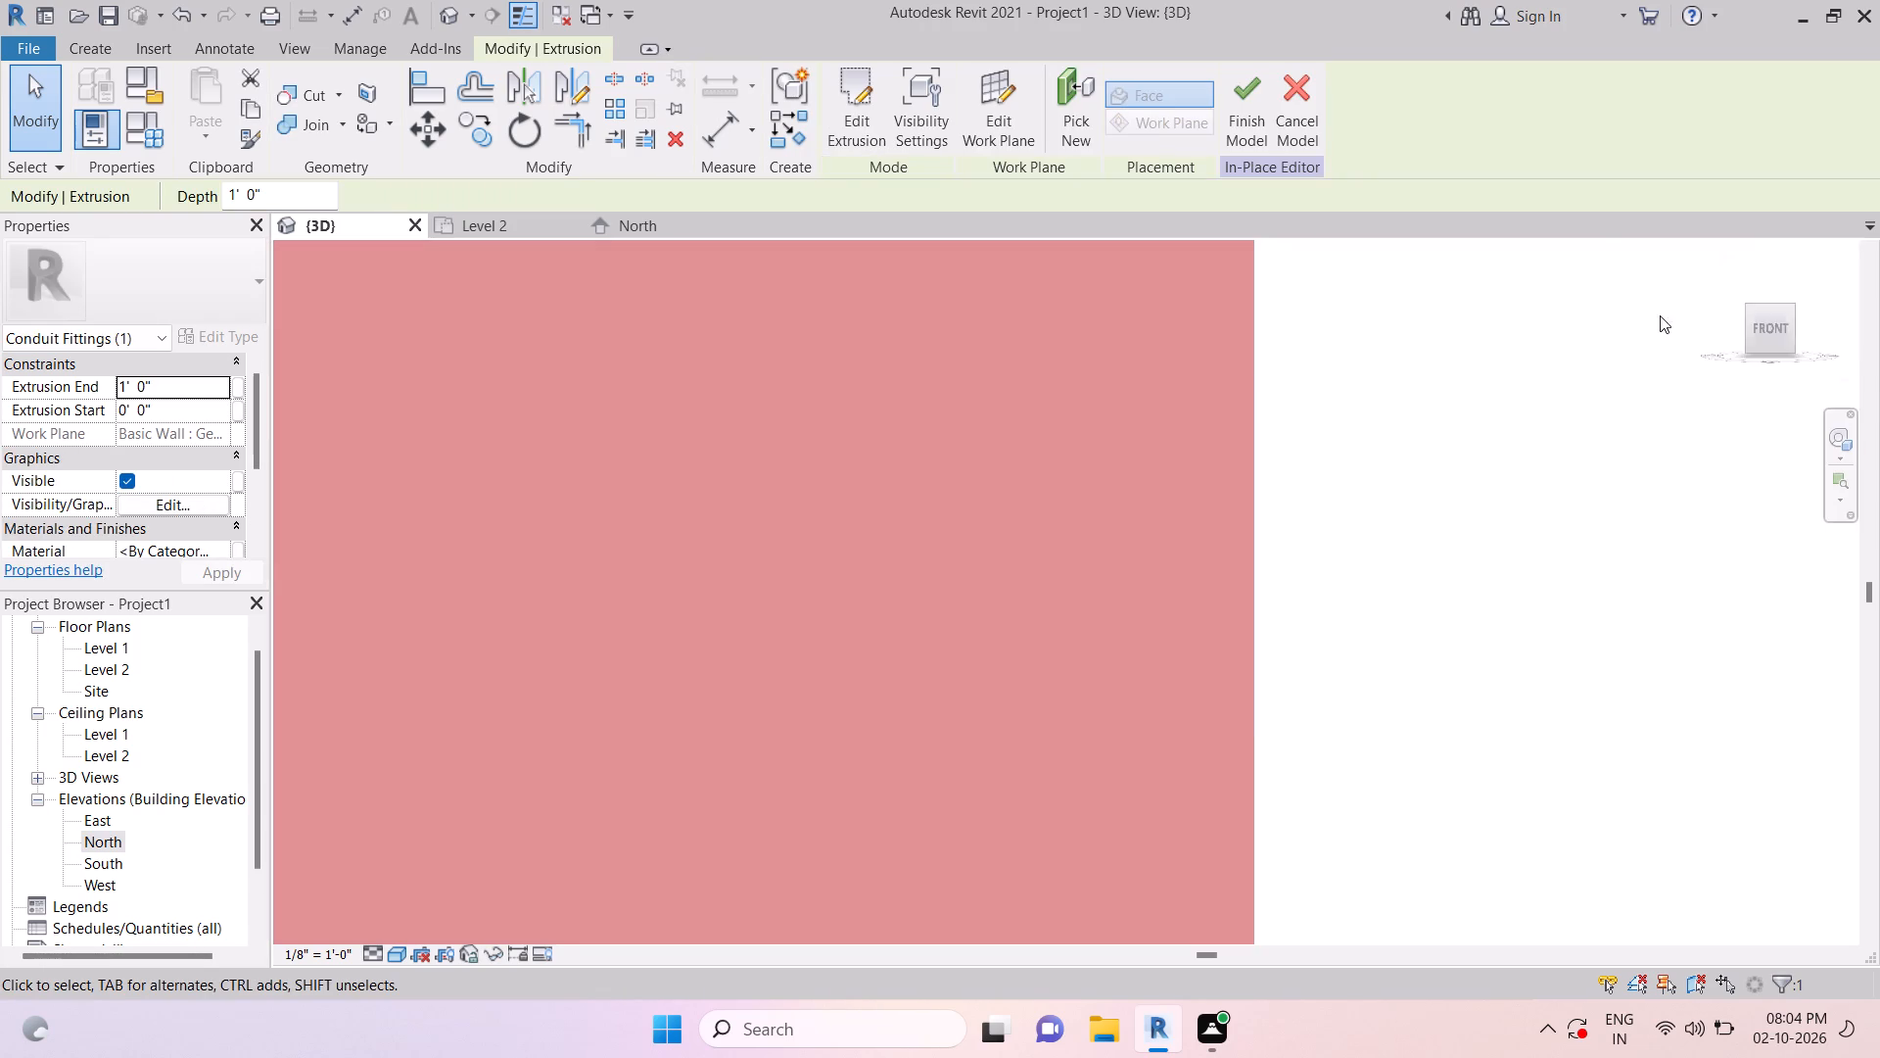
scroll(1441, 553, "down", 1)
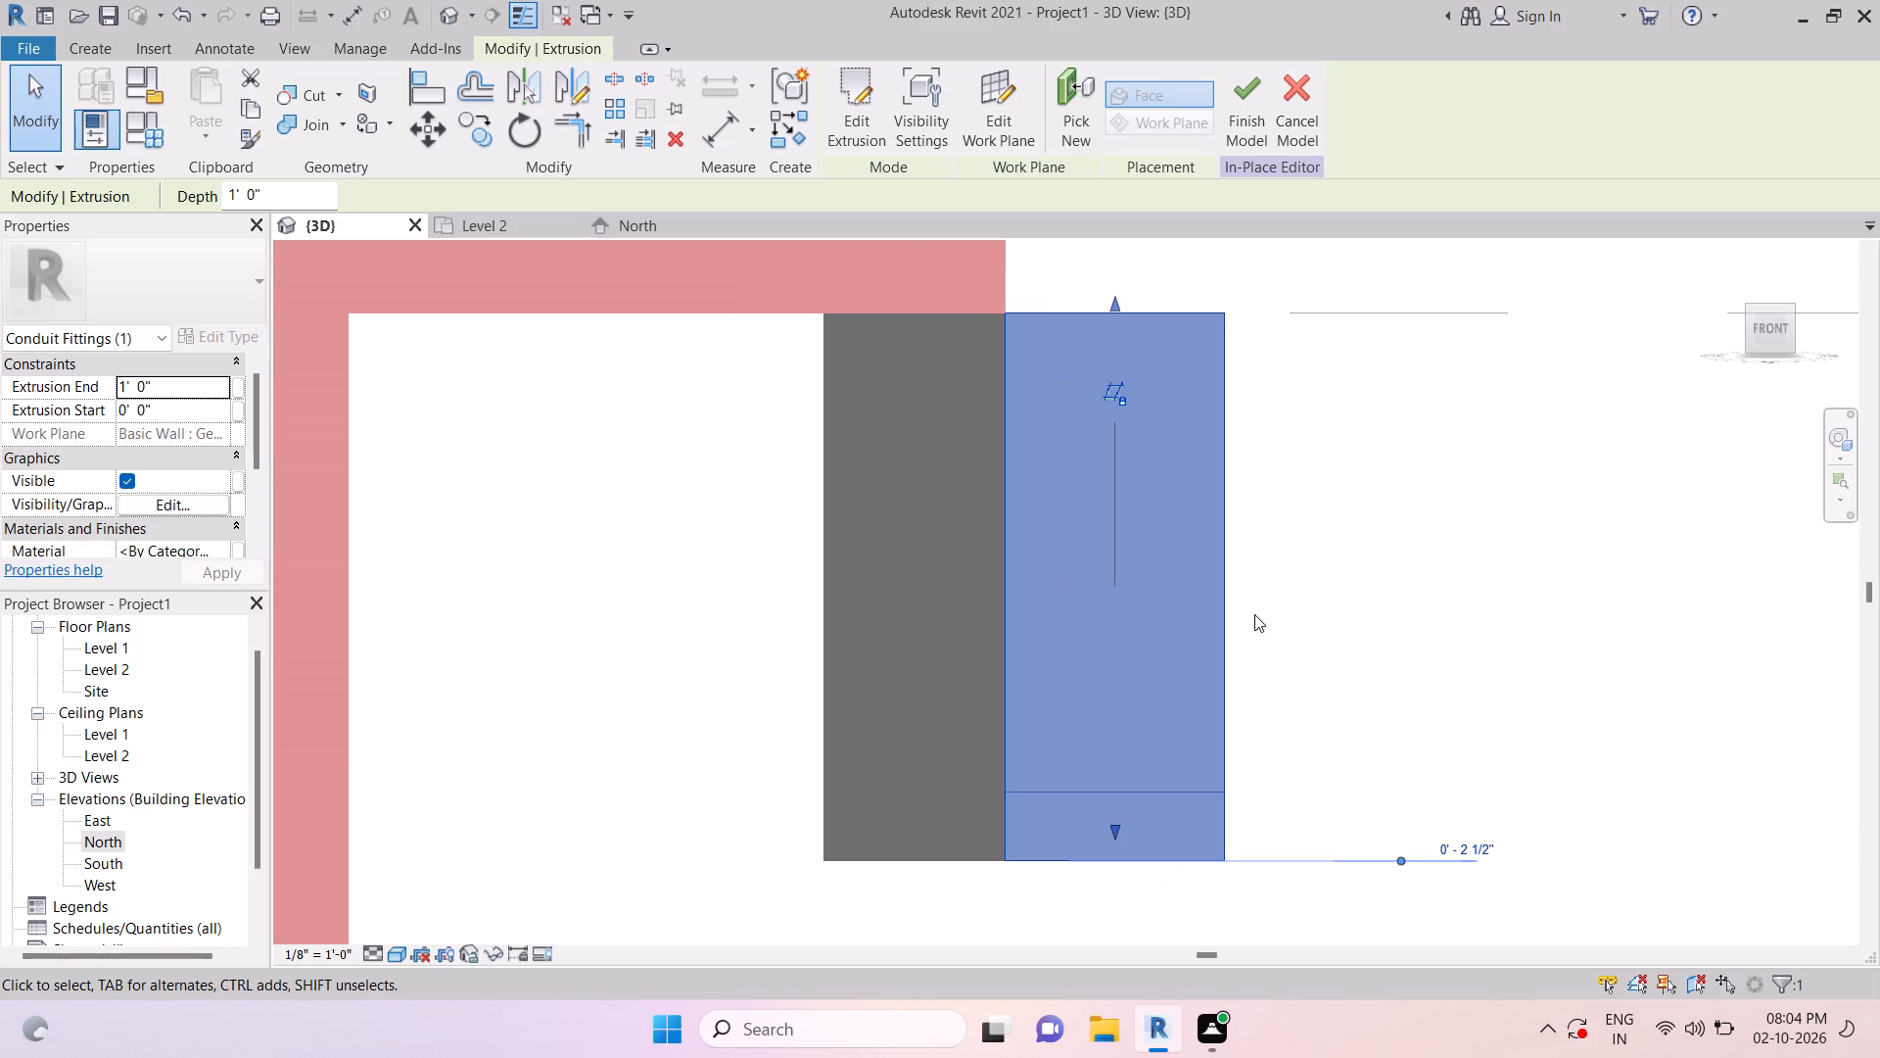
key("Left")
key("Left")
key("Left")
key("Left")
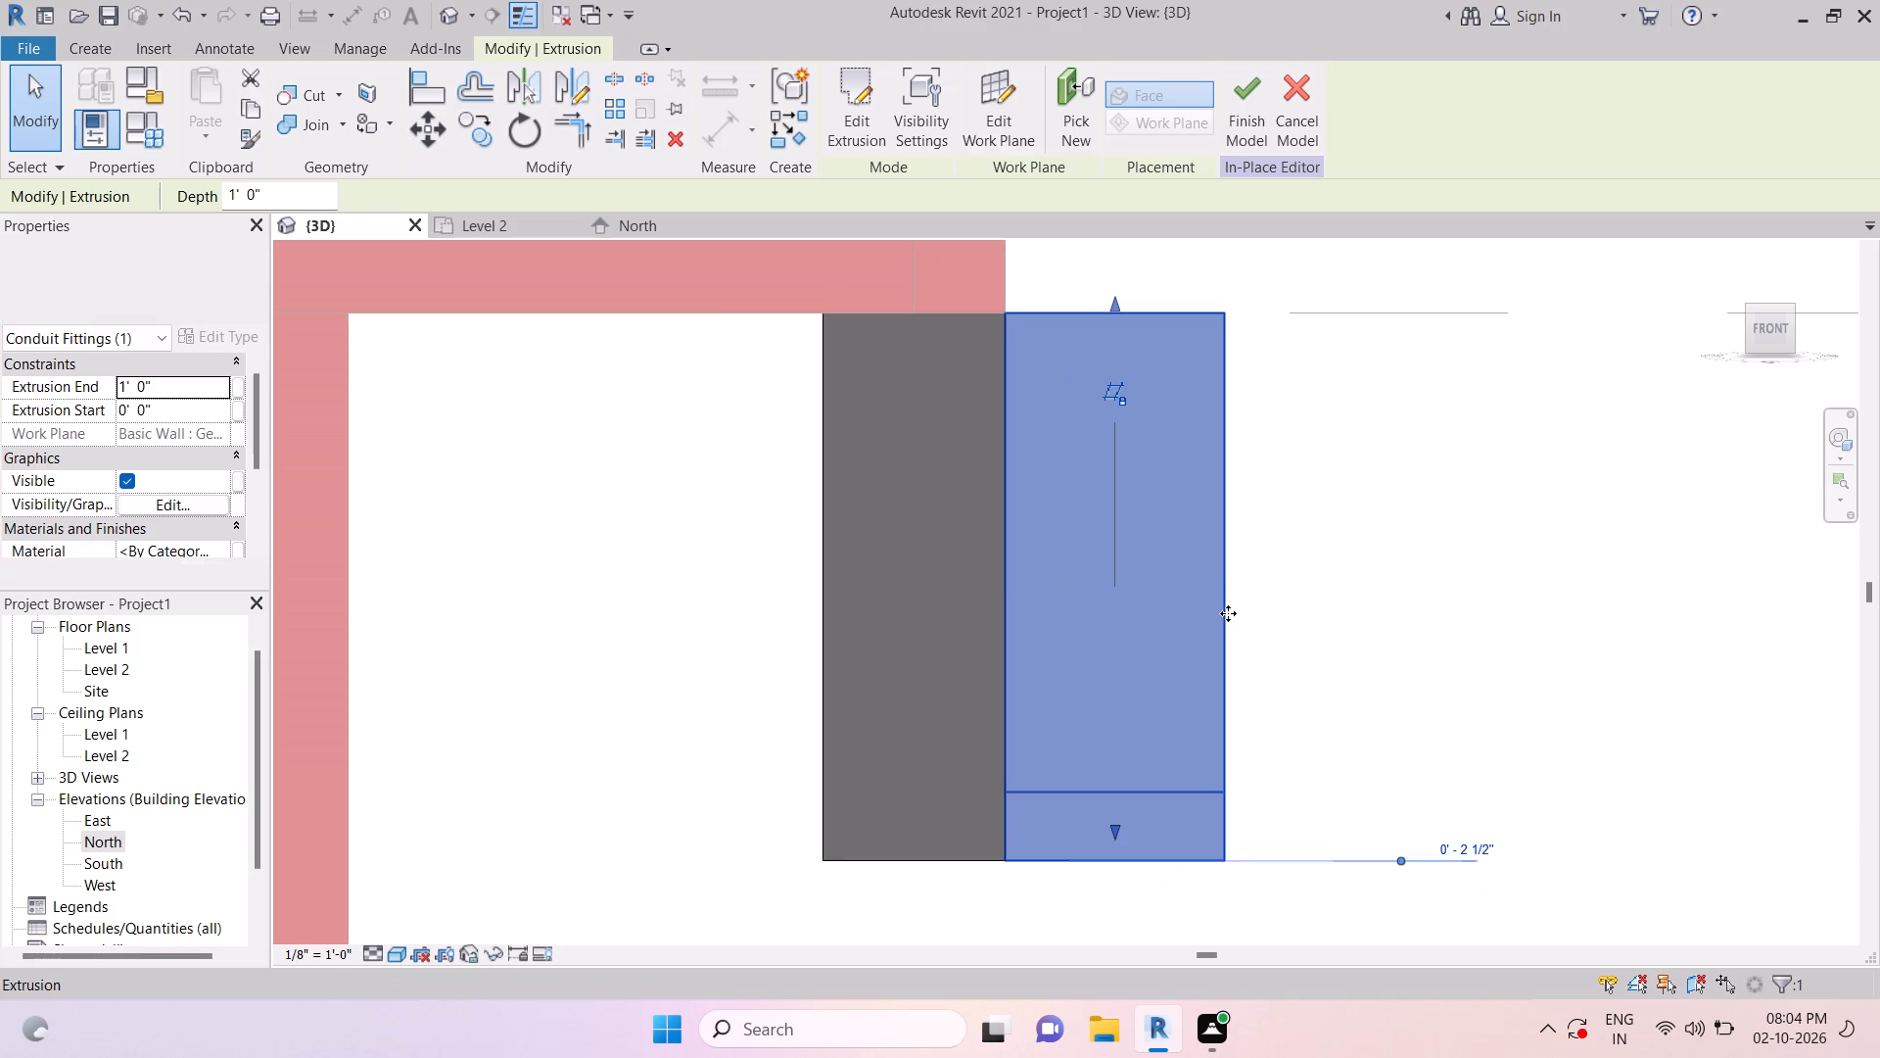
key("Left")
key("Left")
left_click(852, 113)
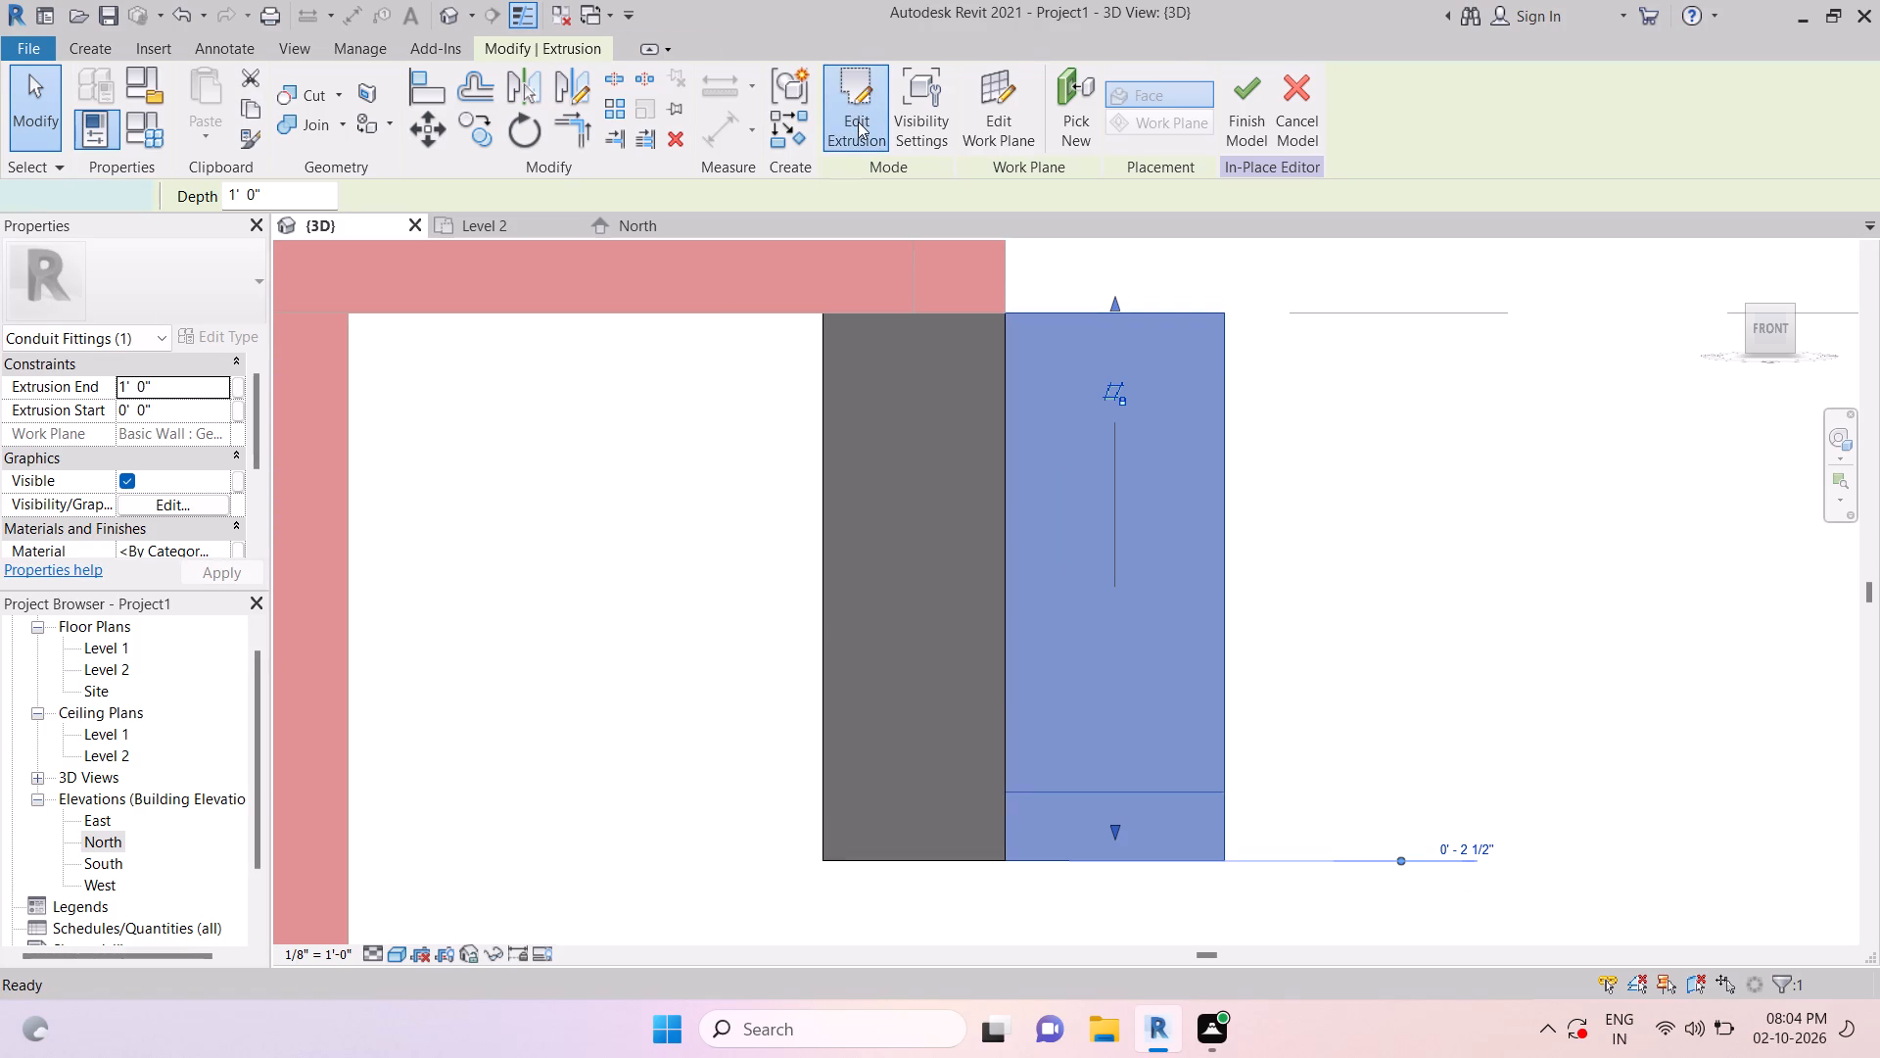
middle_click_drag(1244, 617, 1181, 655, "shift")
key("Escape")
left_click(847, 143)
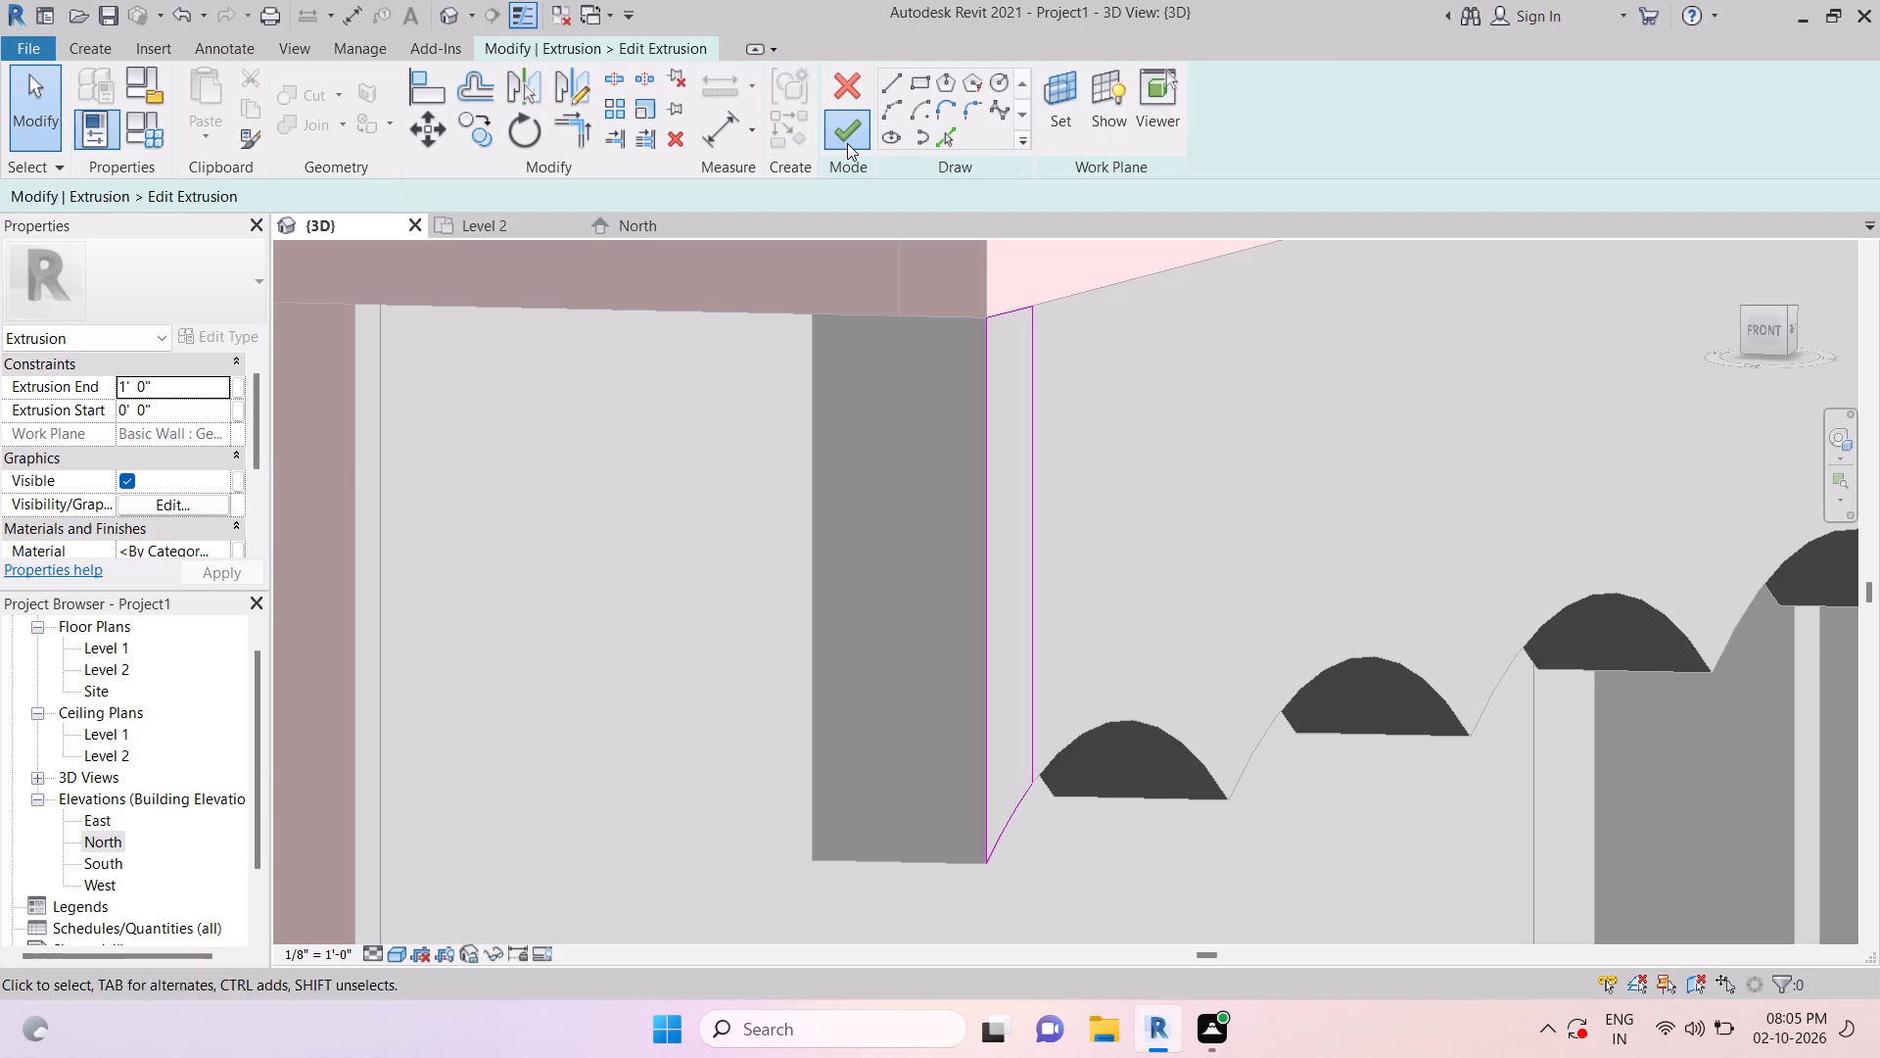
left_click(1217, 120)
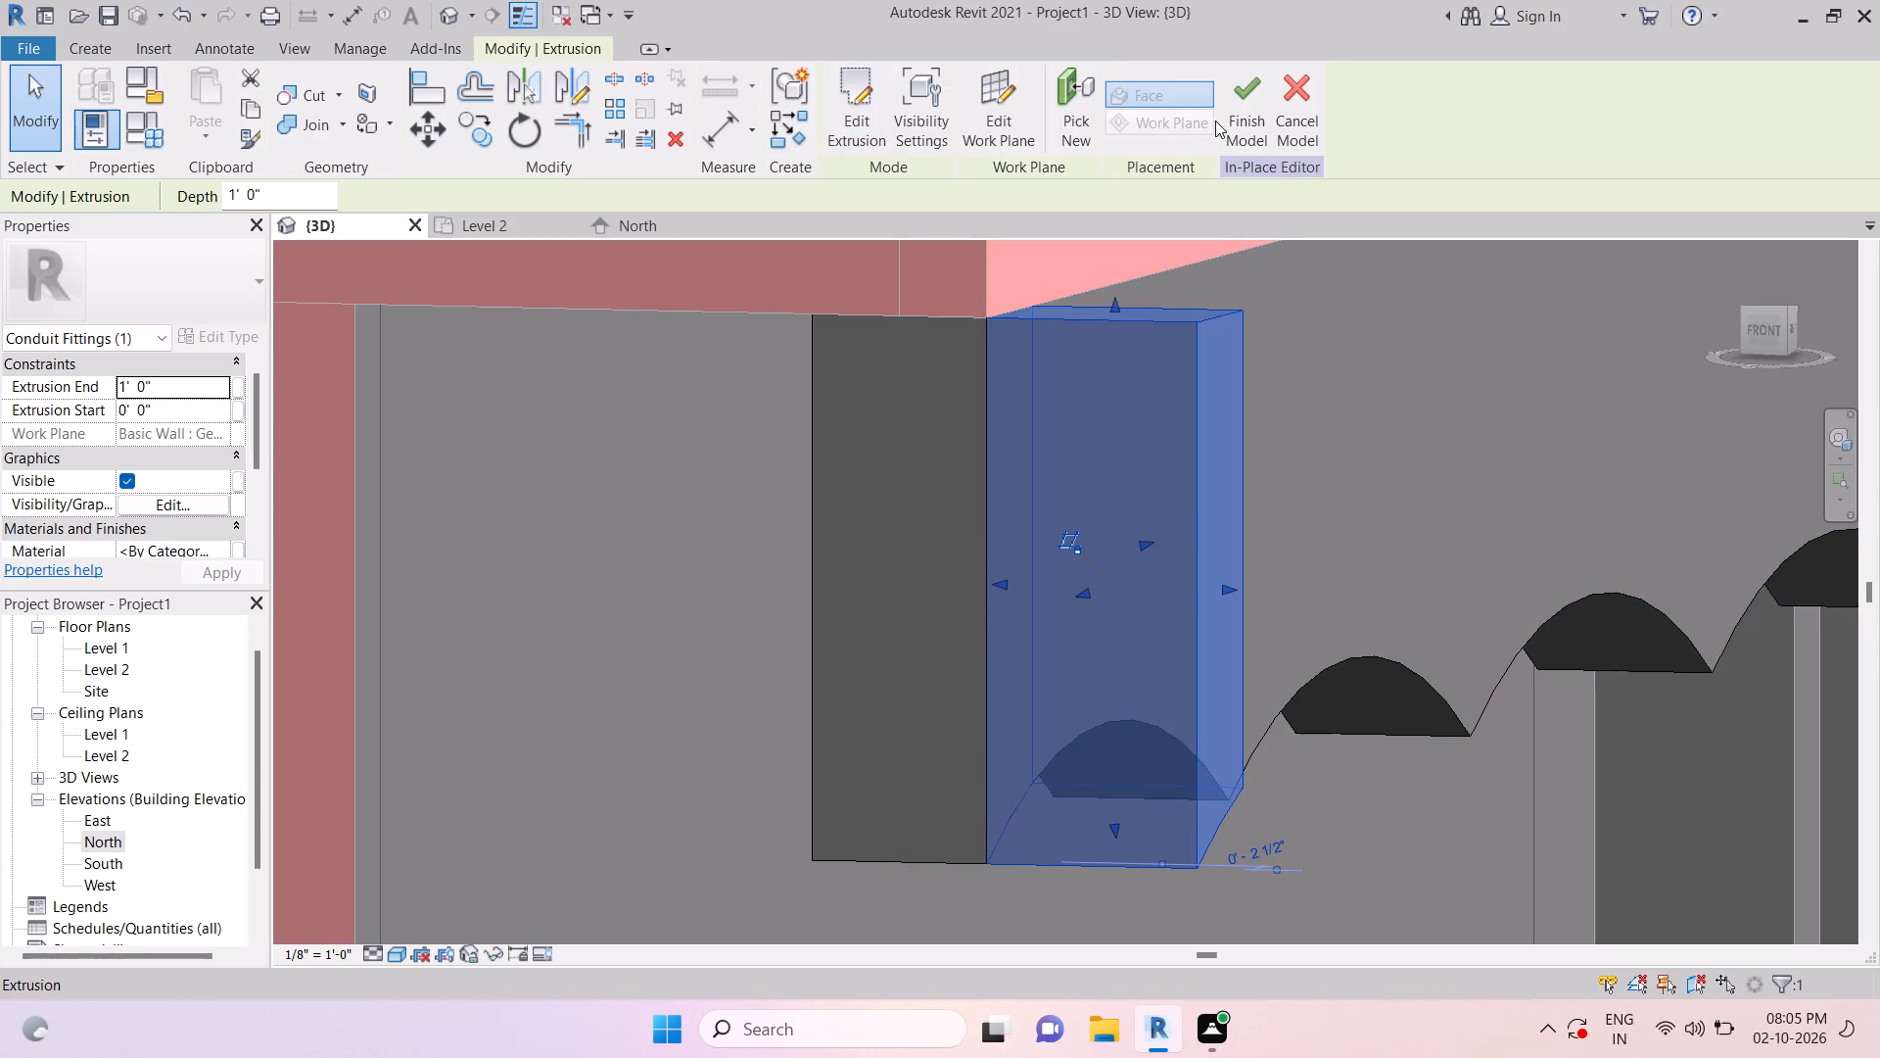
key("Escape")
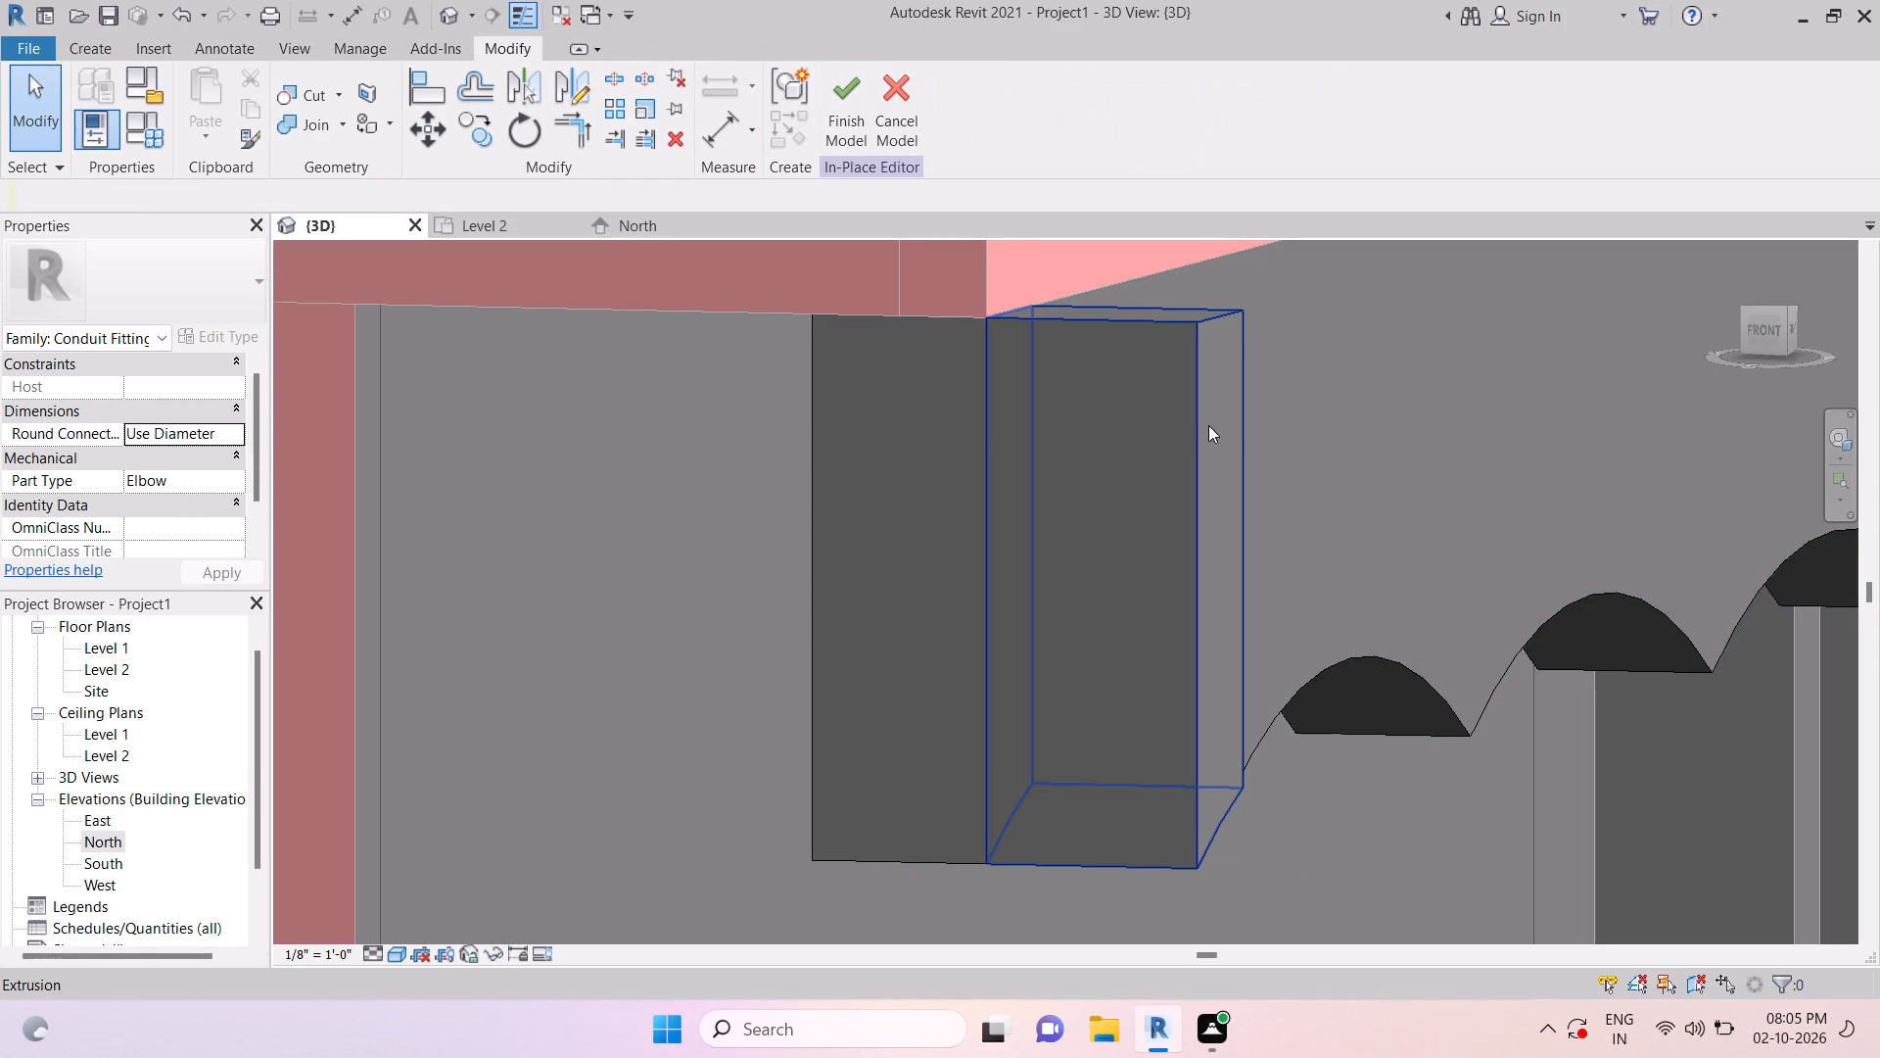
Stretch the end return piece back to the building wall at -3' 0" and pull its outer end to the scalloped extrusion's back face.
left_click(1200, 421)
left_click(1758, 339)
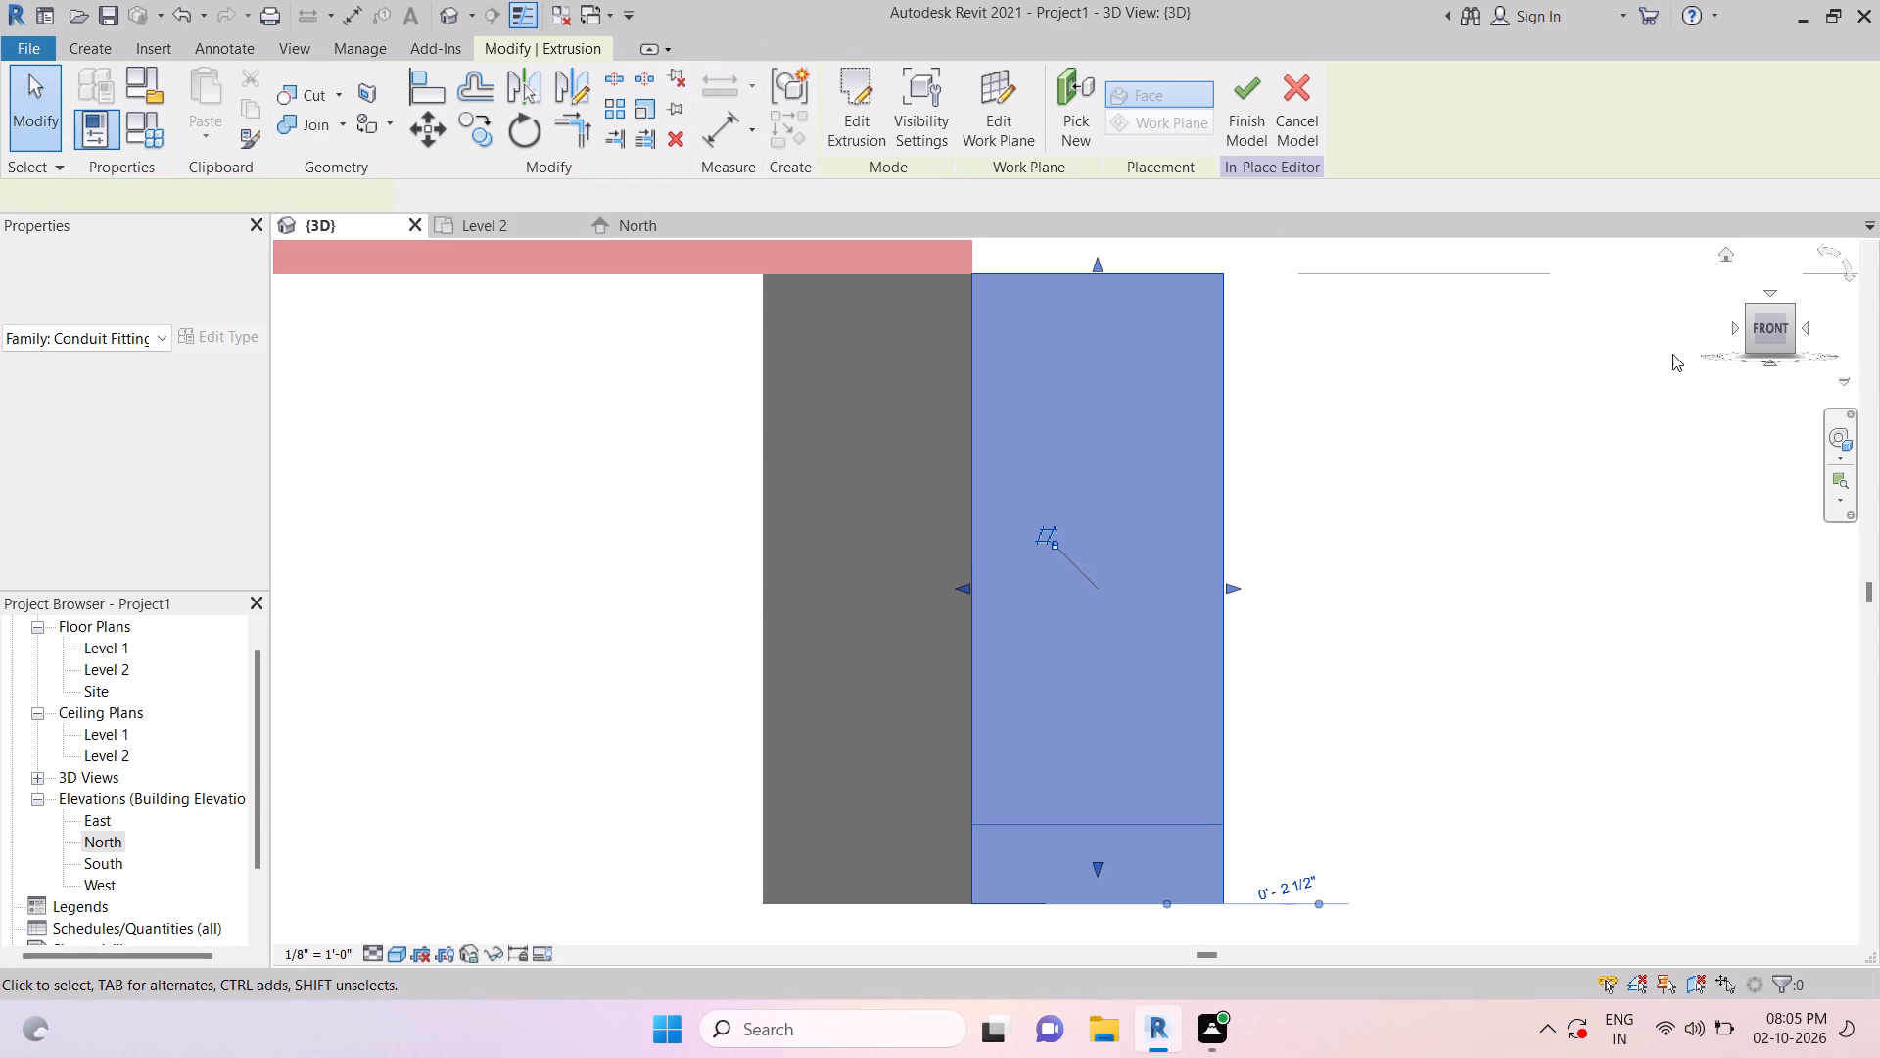
scroll(1568, 445, "down", 4)
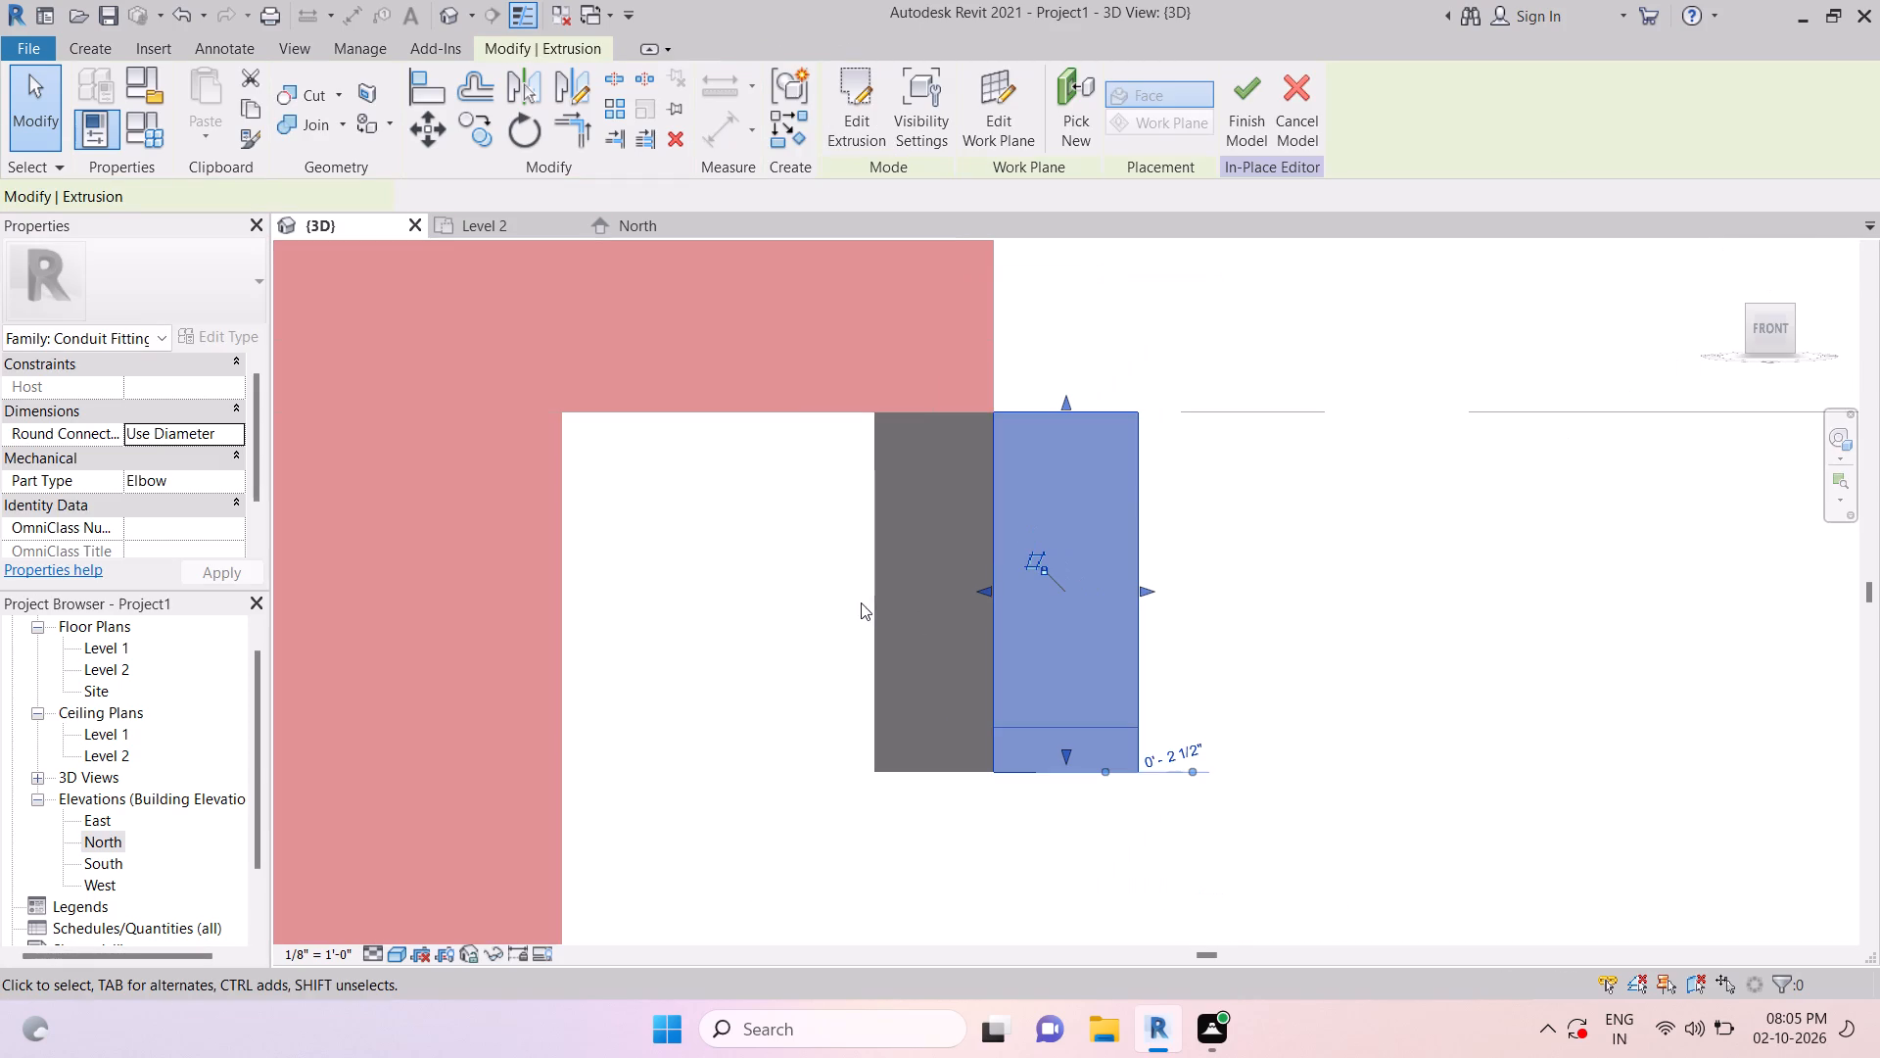
left_click_drag(983, 589, 762, 603)
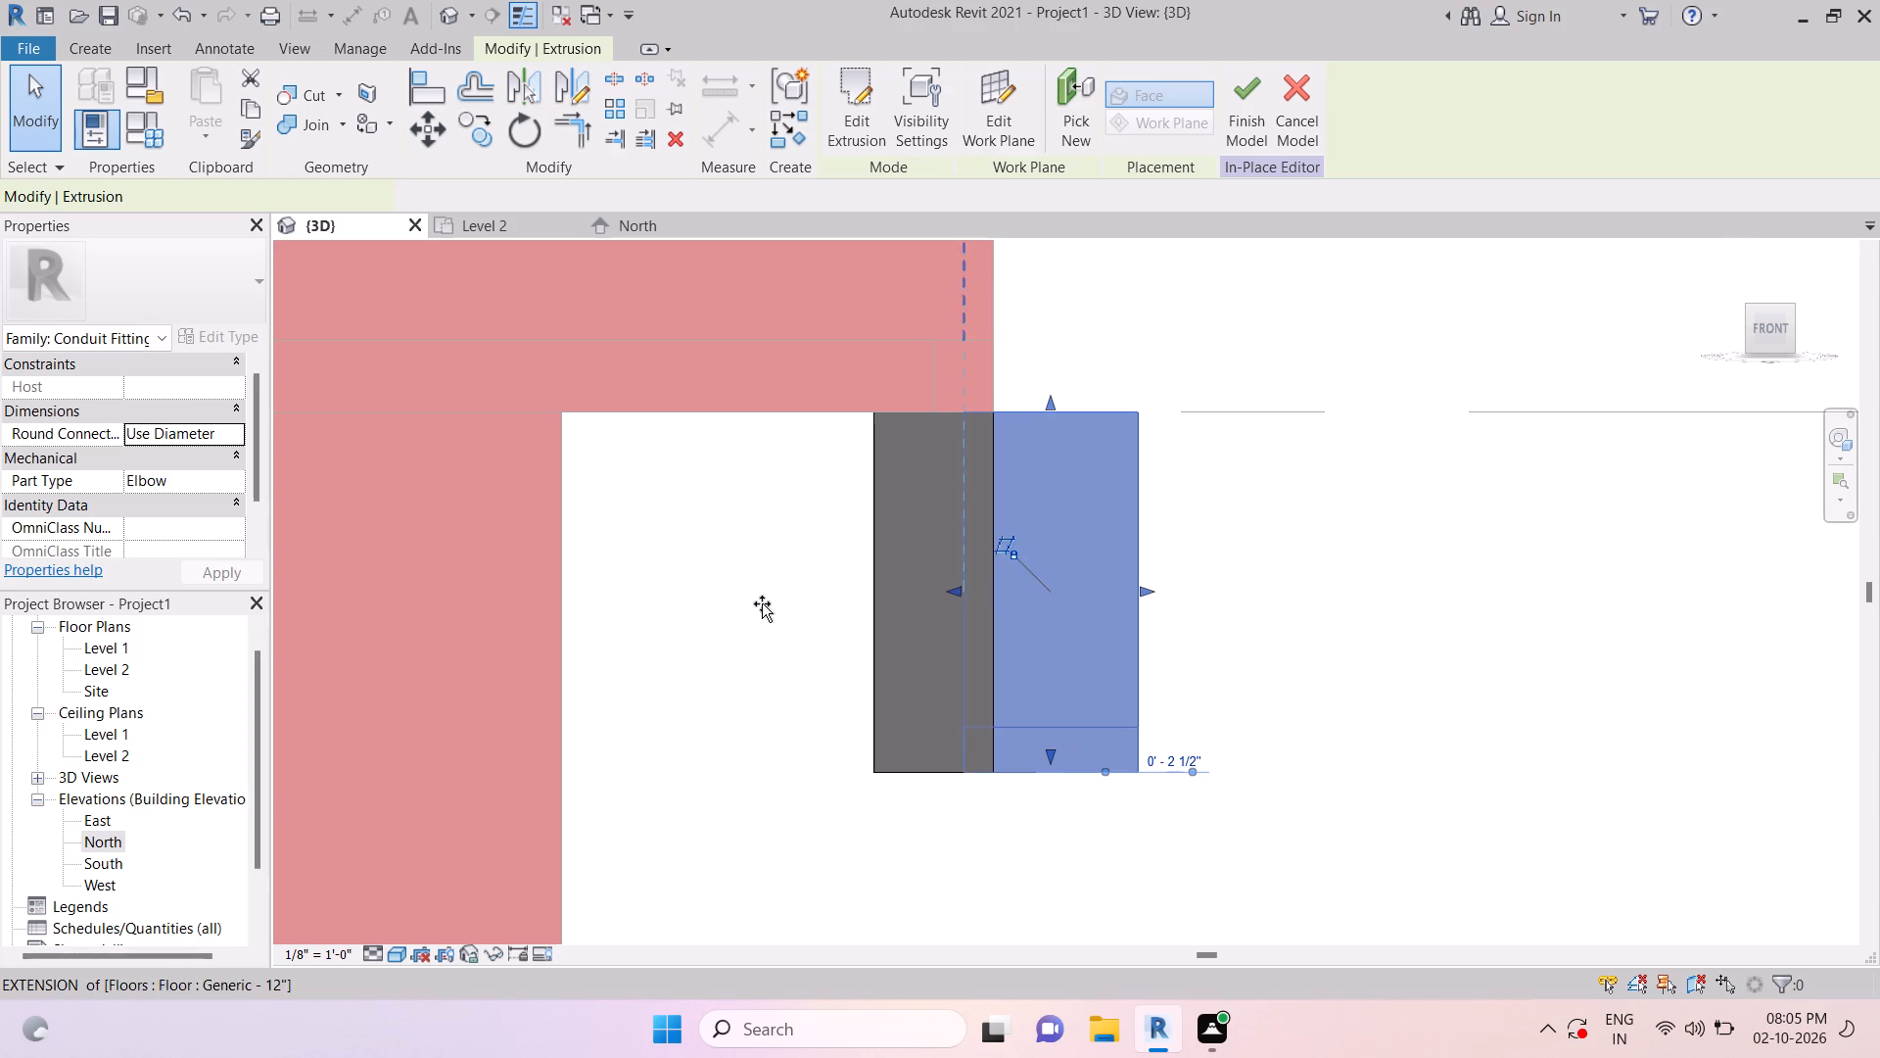
left_click_drag(762, 603, 567, 609)
left_click_drag(1144, 592, 1079, 608)
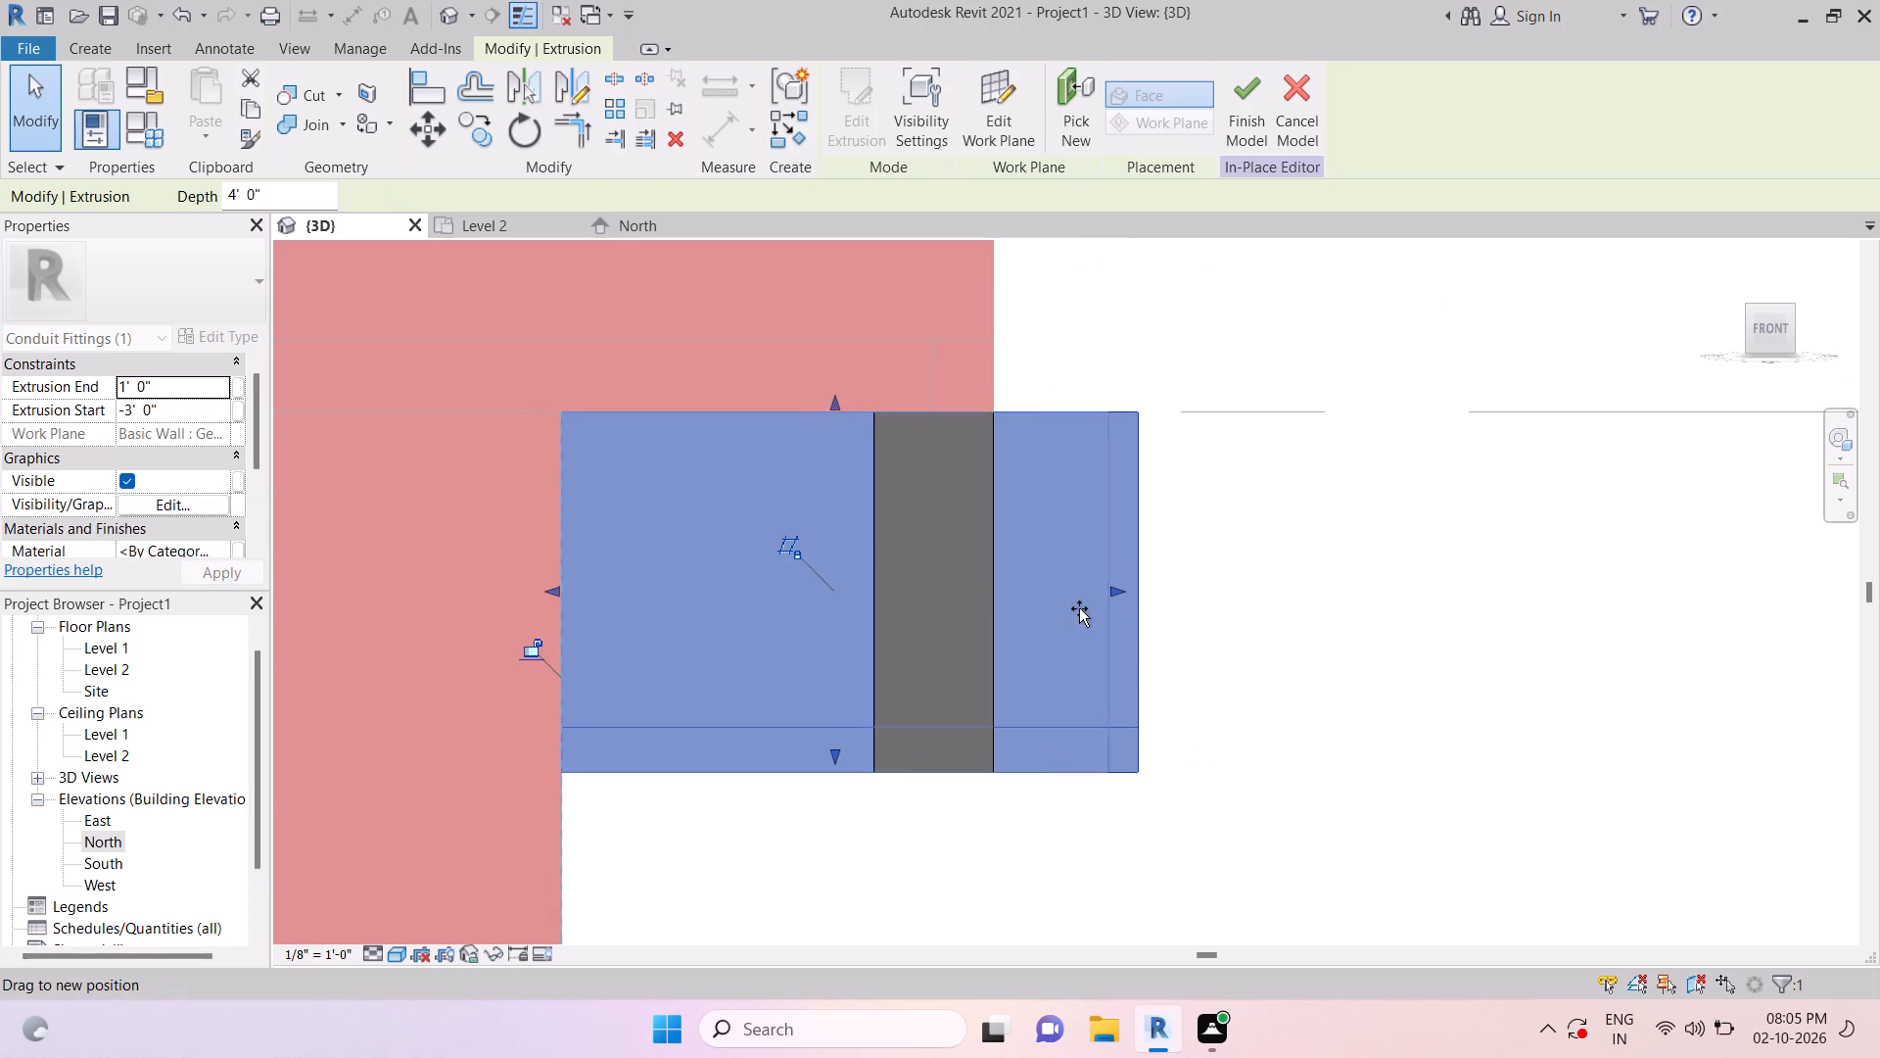
left_click_drag(1079, 608, 876, 617)
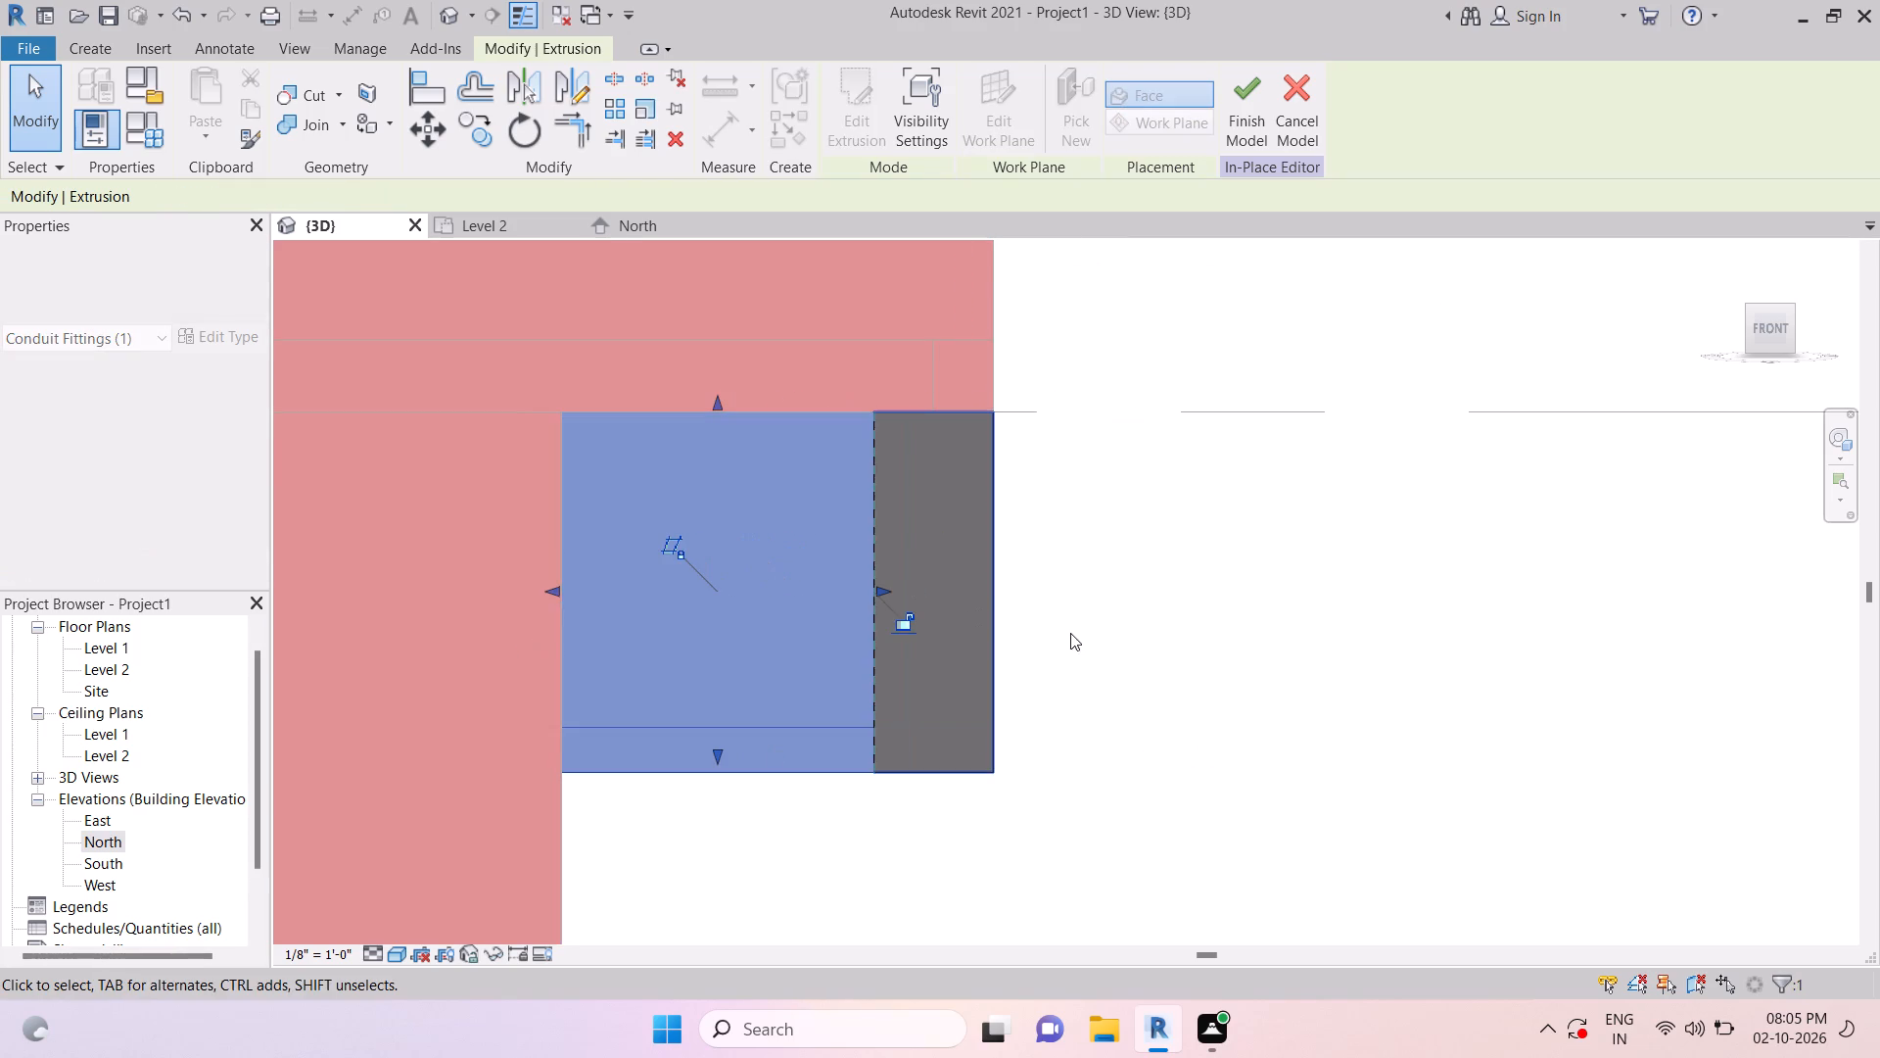
key("Escape")
key("Escape")
key("Escape")
Finish the in-place model containing the scalloped extrusion and its end return.
scroll(1091, 697, "down", 6)
middle_click_drag(1213, 764, 1109, 820, "shift")
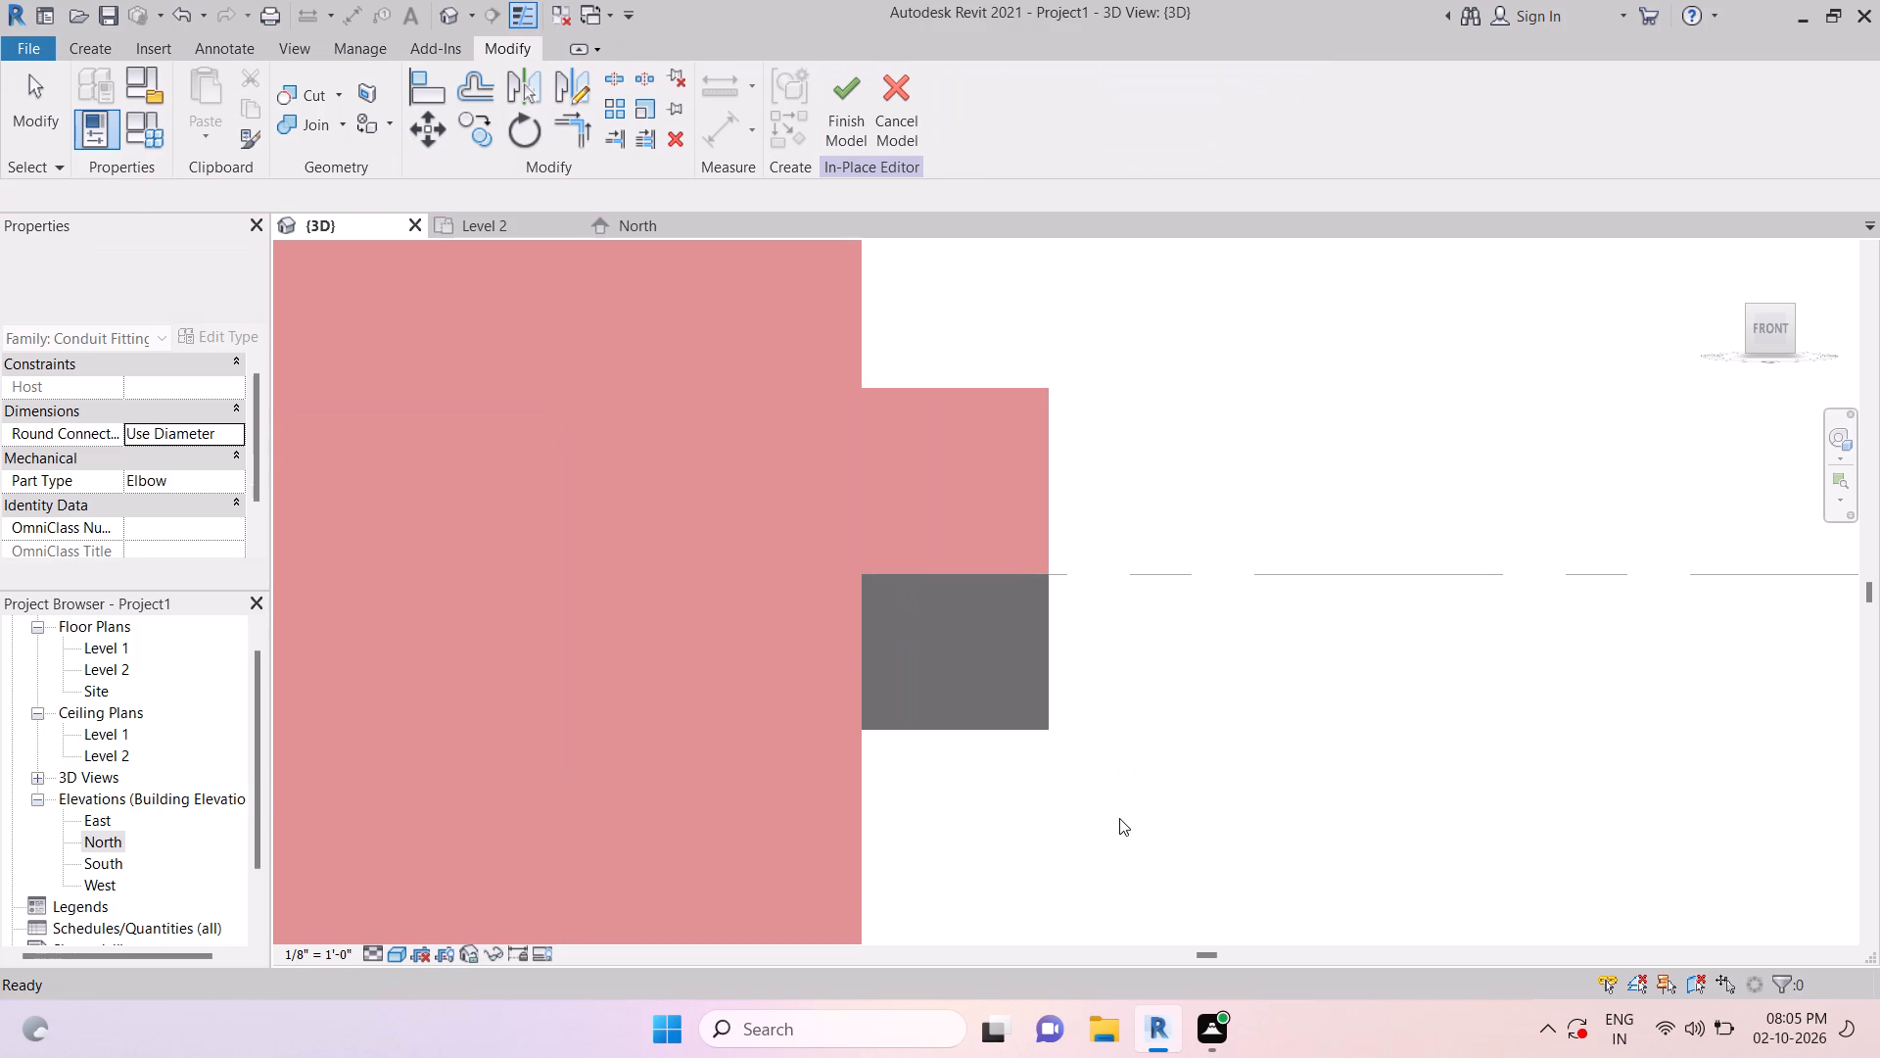
middle_click_drag(1331, 497, 1162, 618, "shift")
key("Escape")
left_click(826, 102)
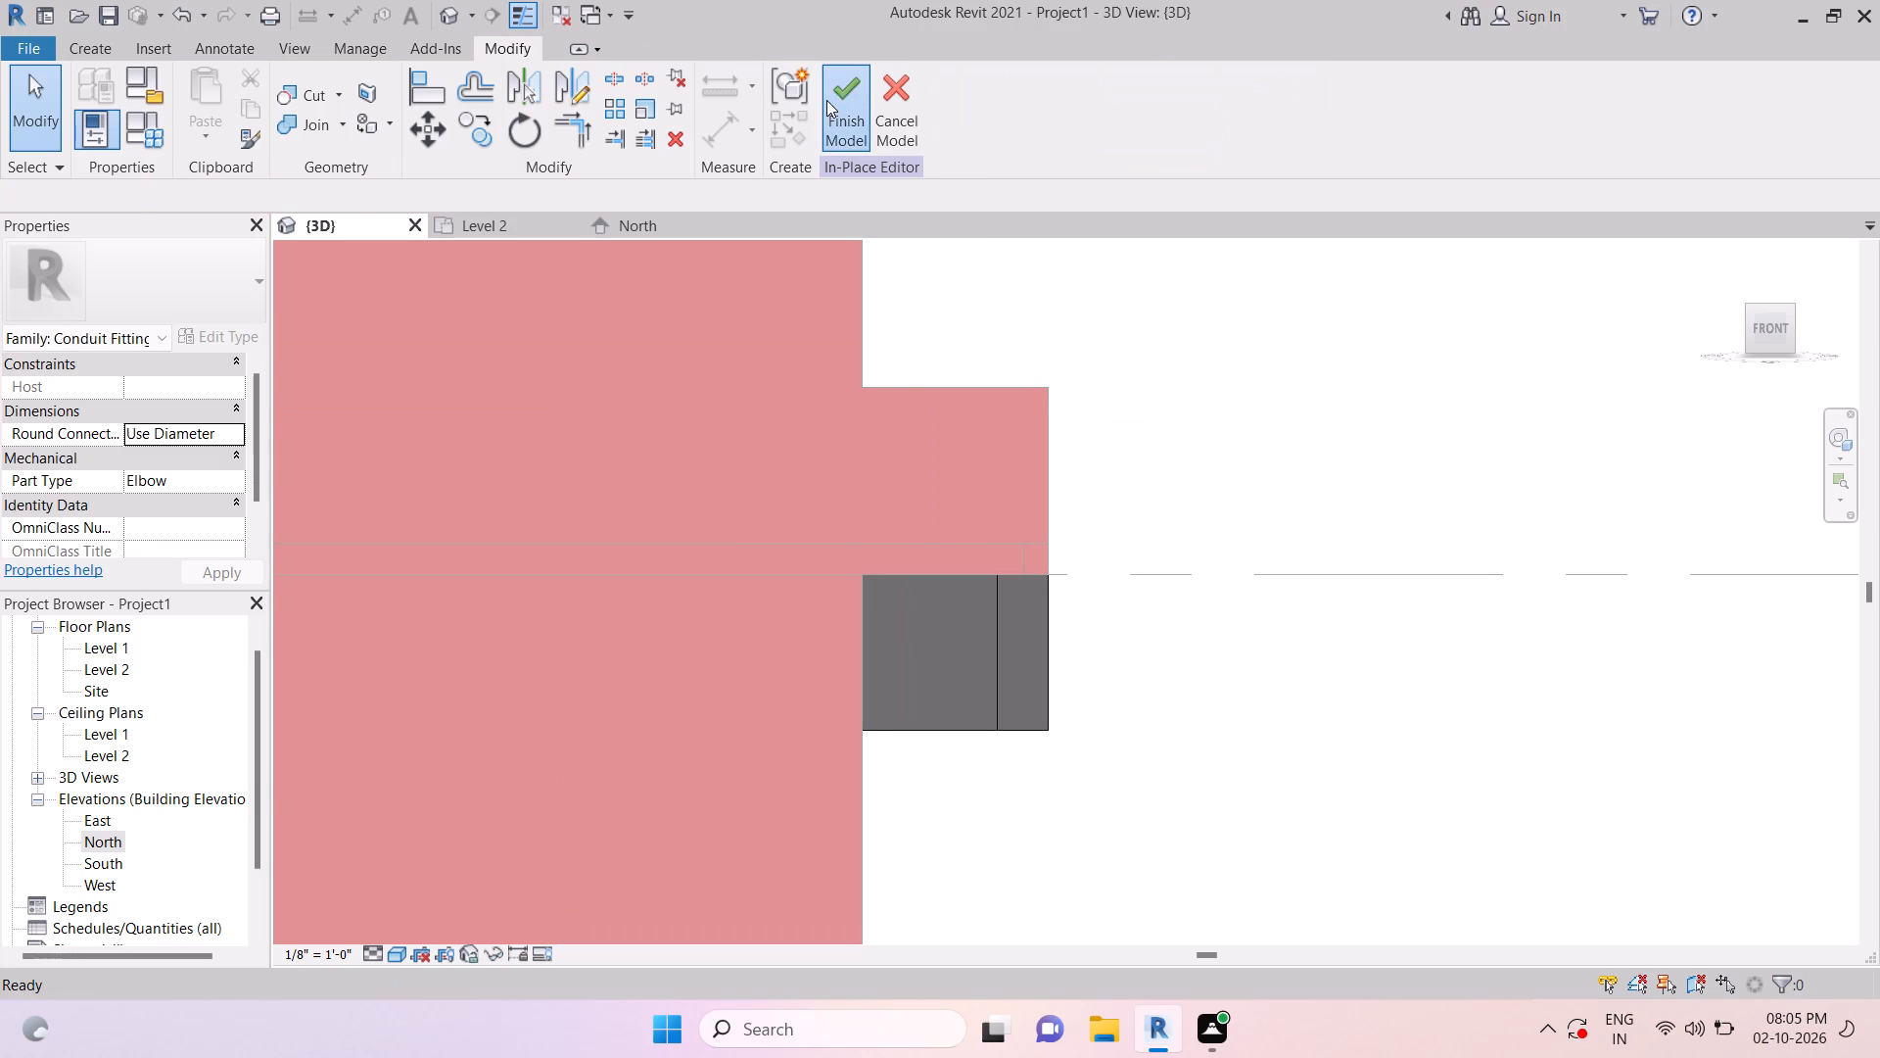
Examine how the end return meets the wall and the scalloped extrusion at the building corner.
middle_click_drag(1302, 472, 1238, 537, "shift")
key("Escape")
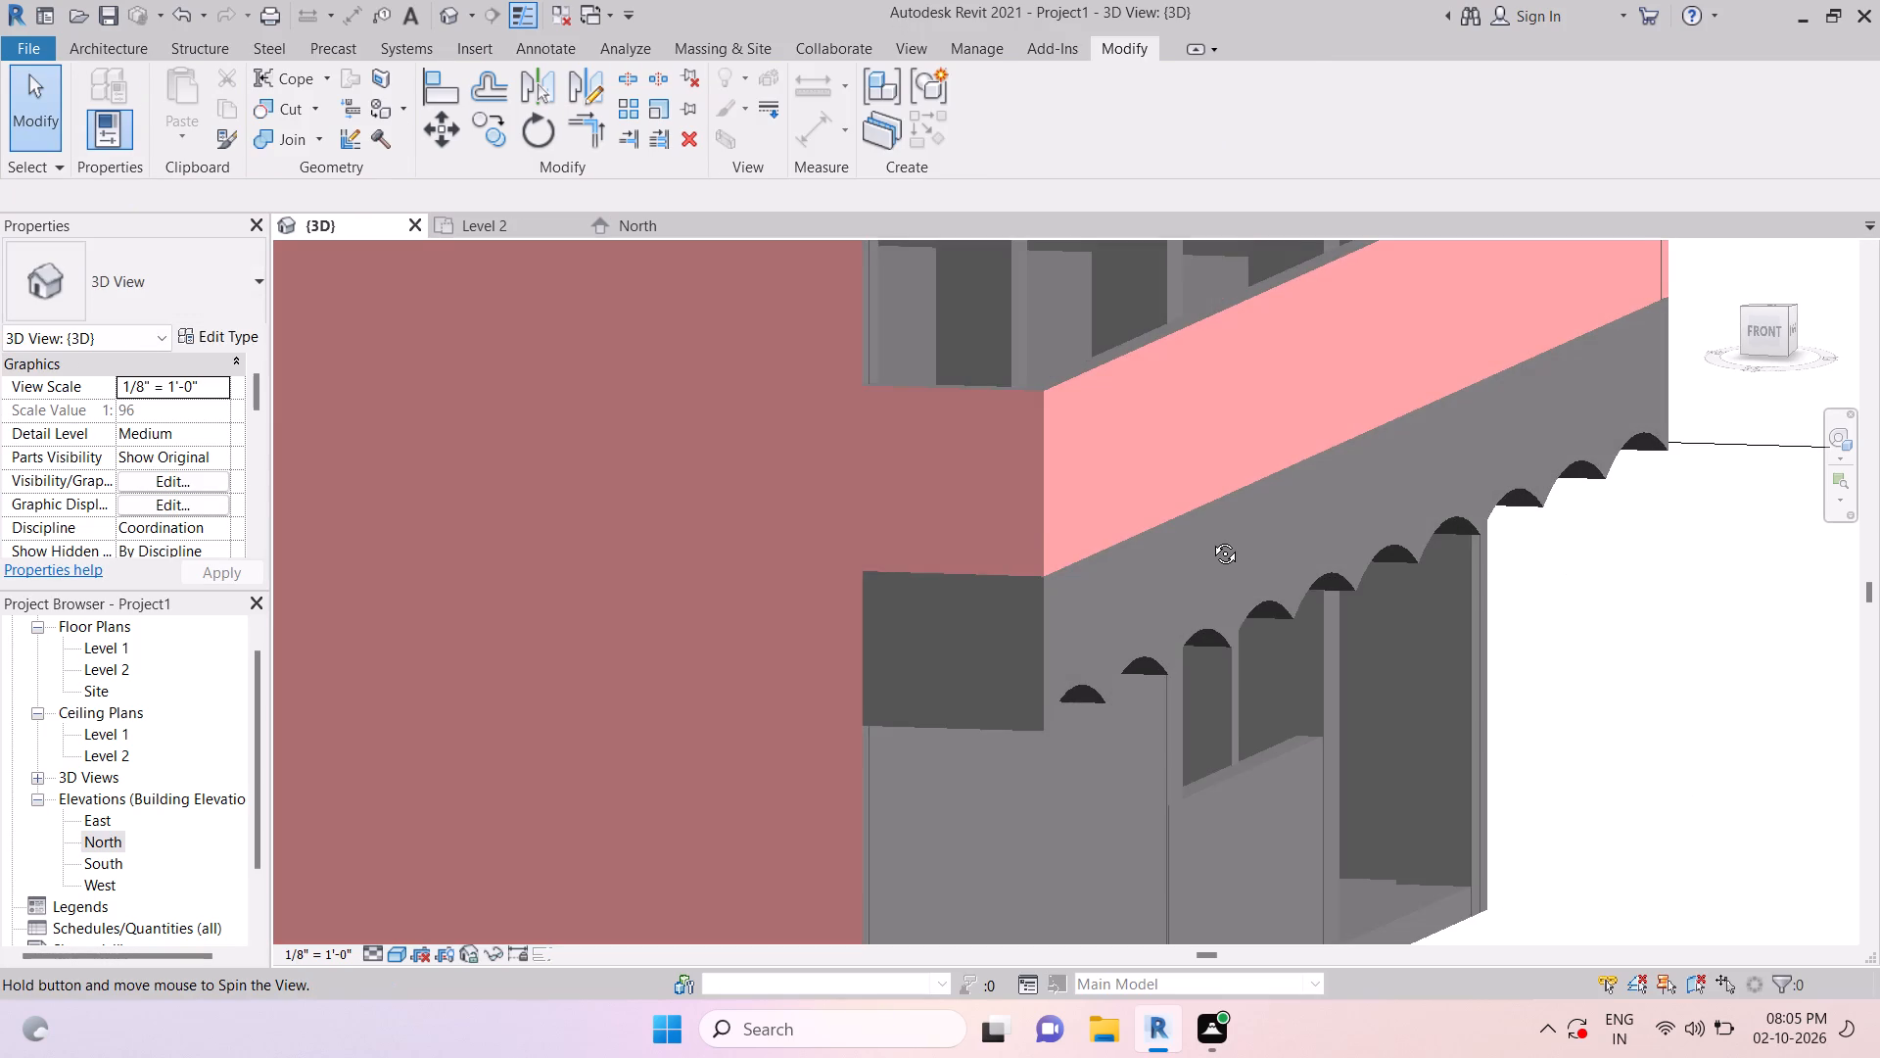
key("Escape")
scroll(1312, 697, "down", 1)
middle_click_drag(1310, 697, 1300, 598)
scroll(1390, 685, "down", 2)
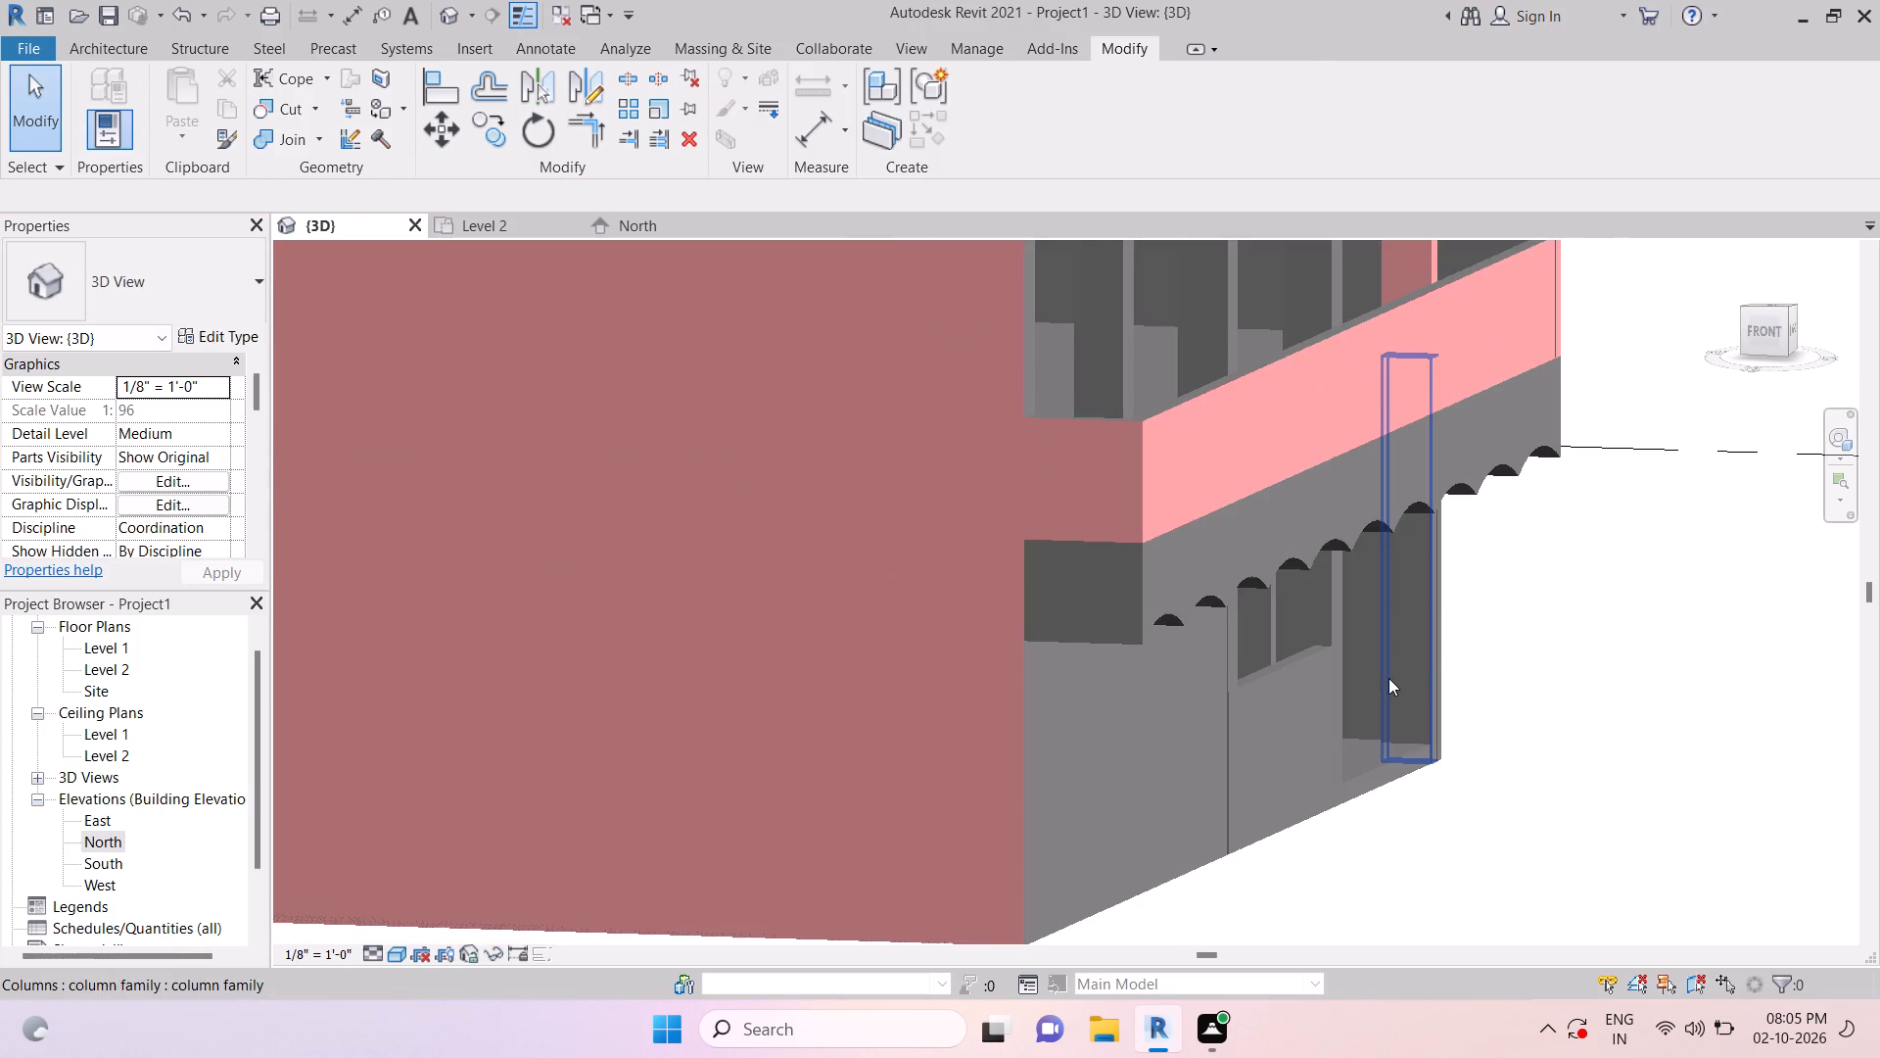
middle_click_drag(1656, 672, 1013, 609, "shift")
key("Escape")
key("Escape")
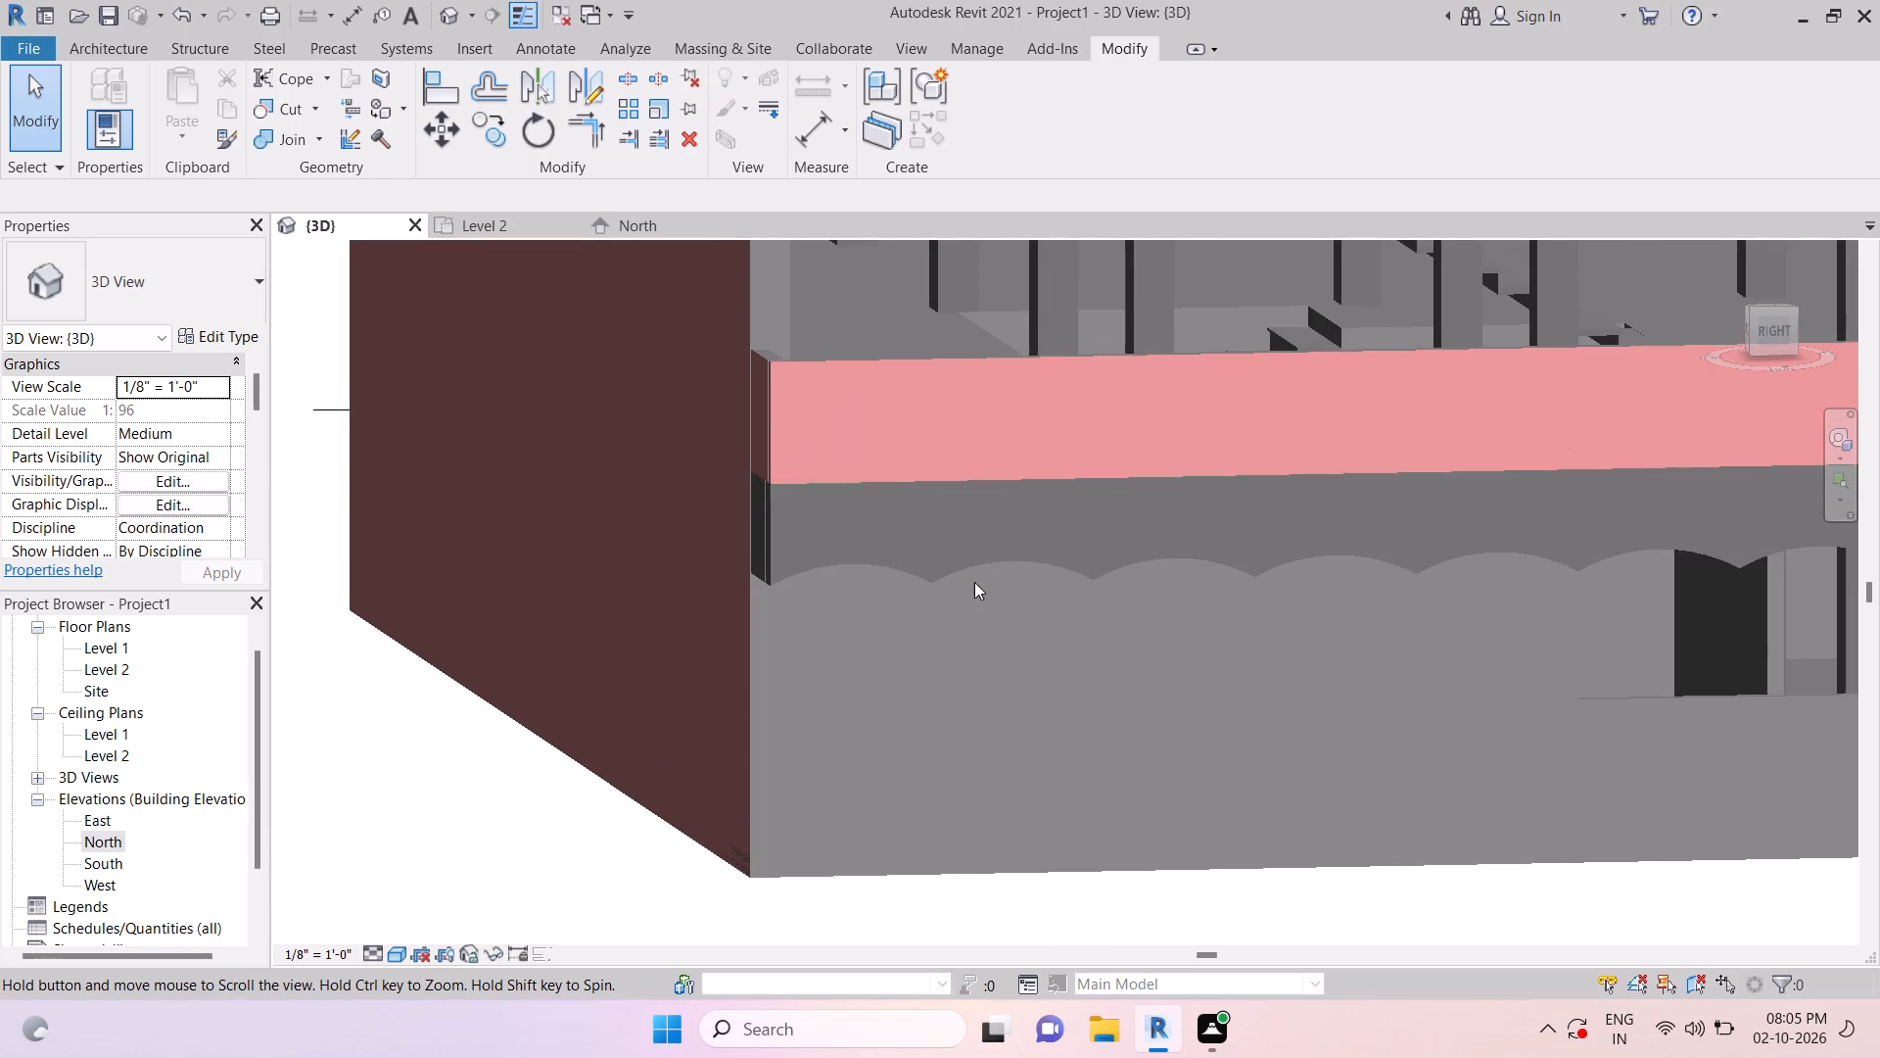
scroll(758, 553, "up", 9)
key("Escape")
scroll(771, 647, "up", 2)
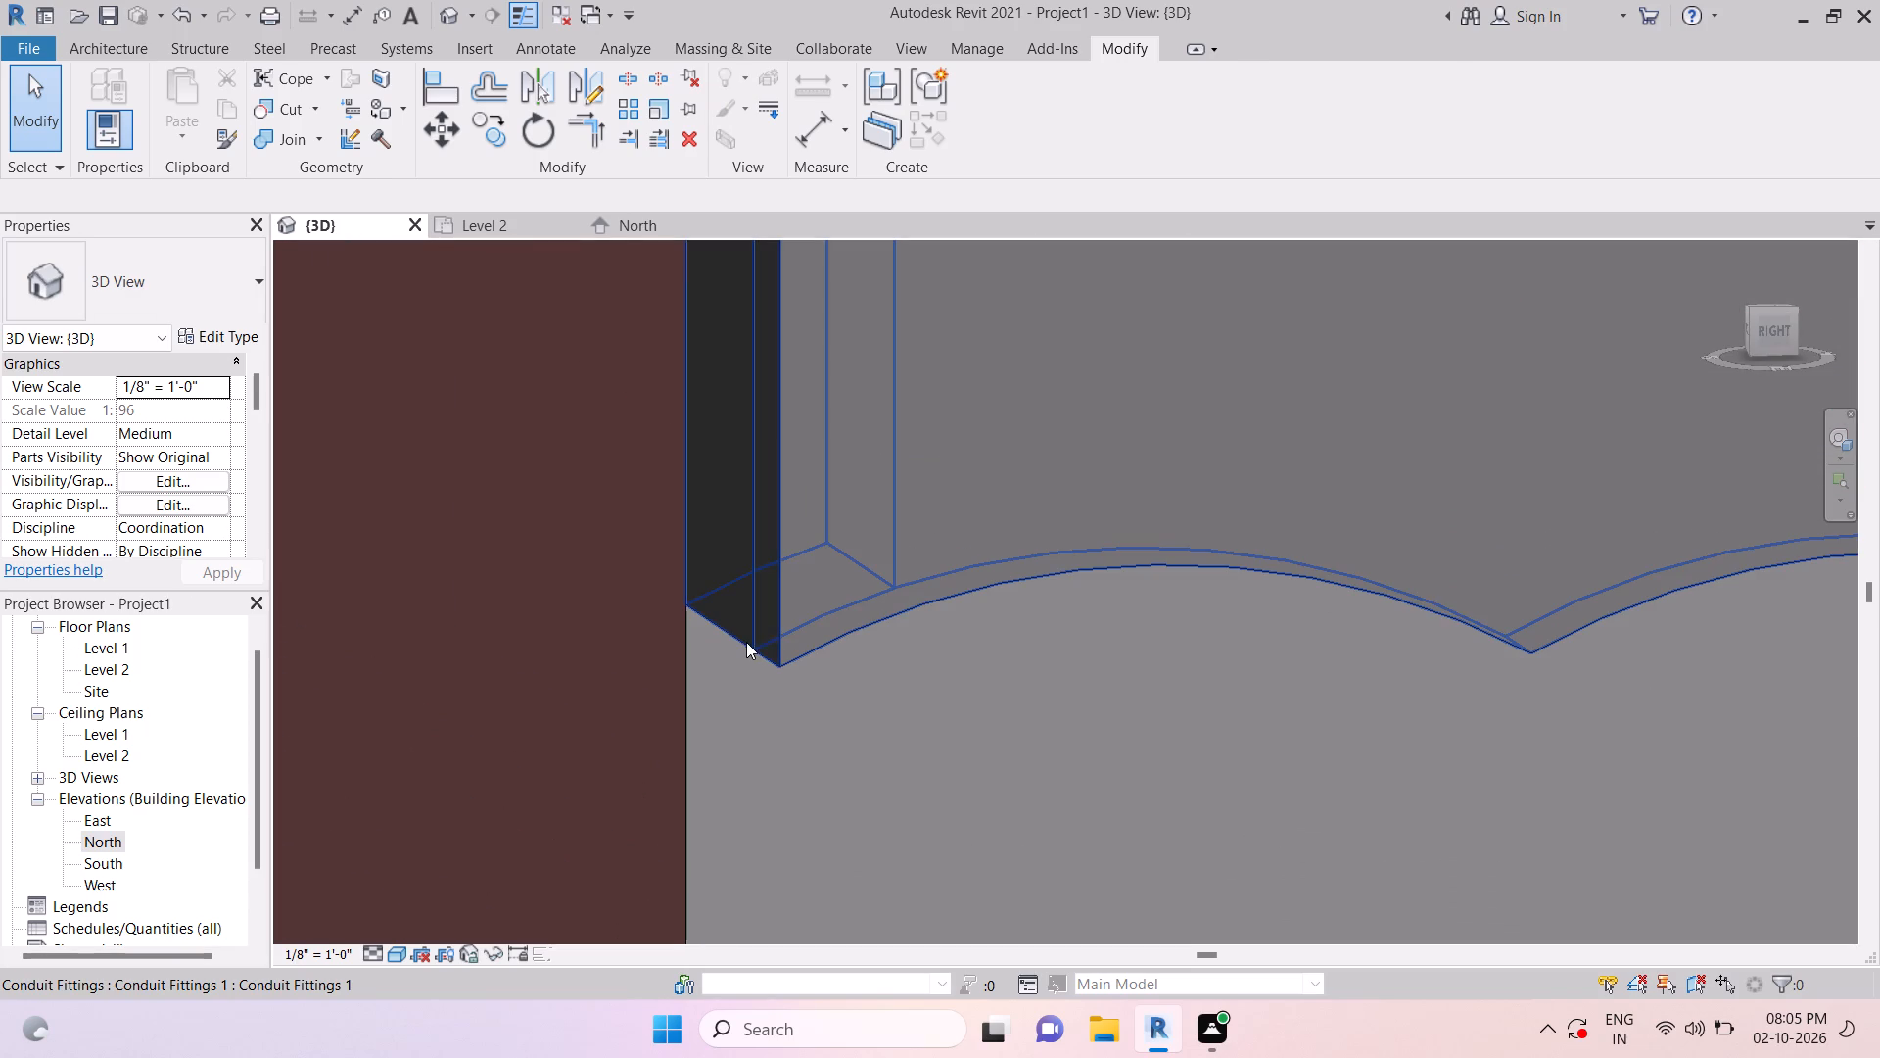
Reopen the scalloped in-place model and copy the end return piece to the opposite end of the scalloped extrusion.
left_click(718, 612)
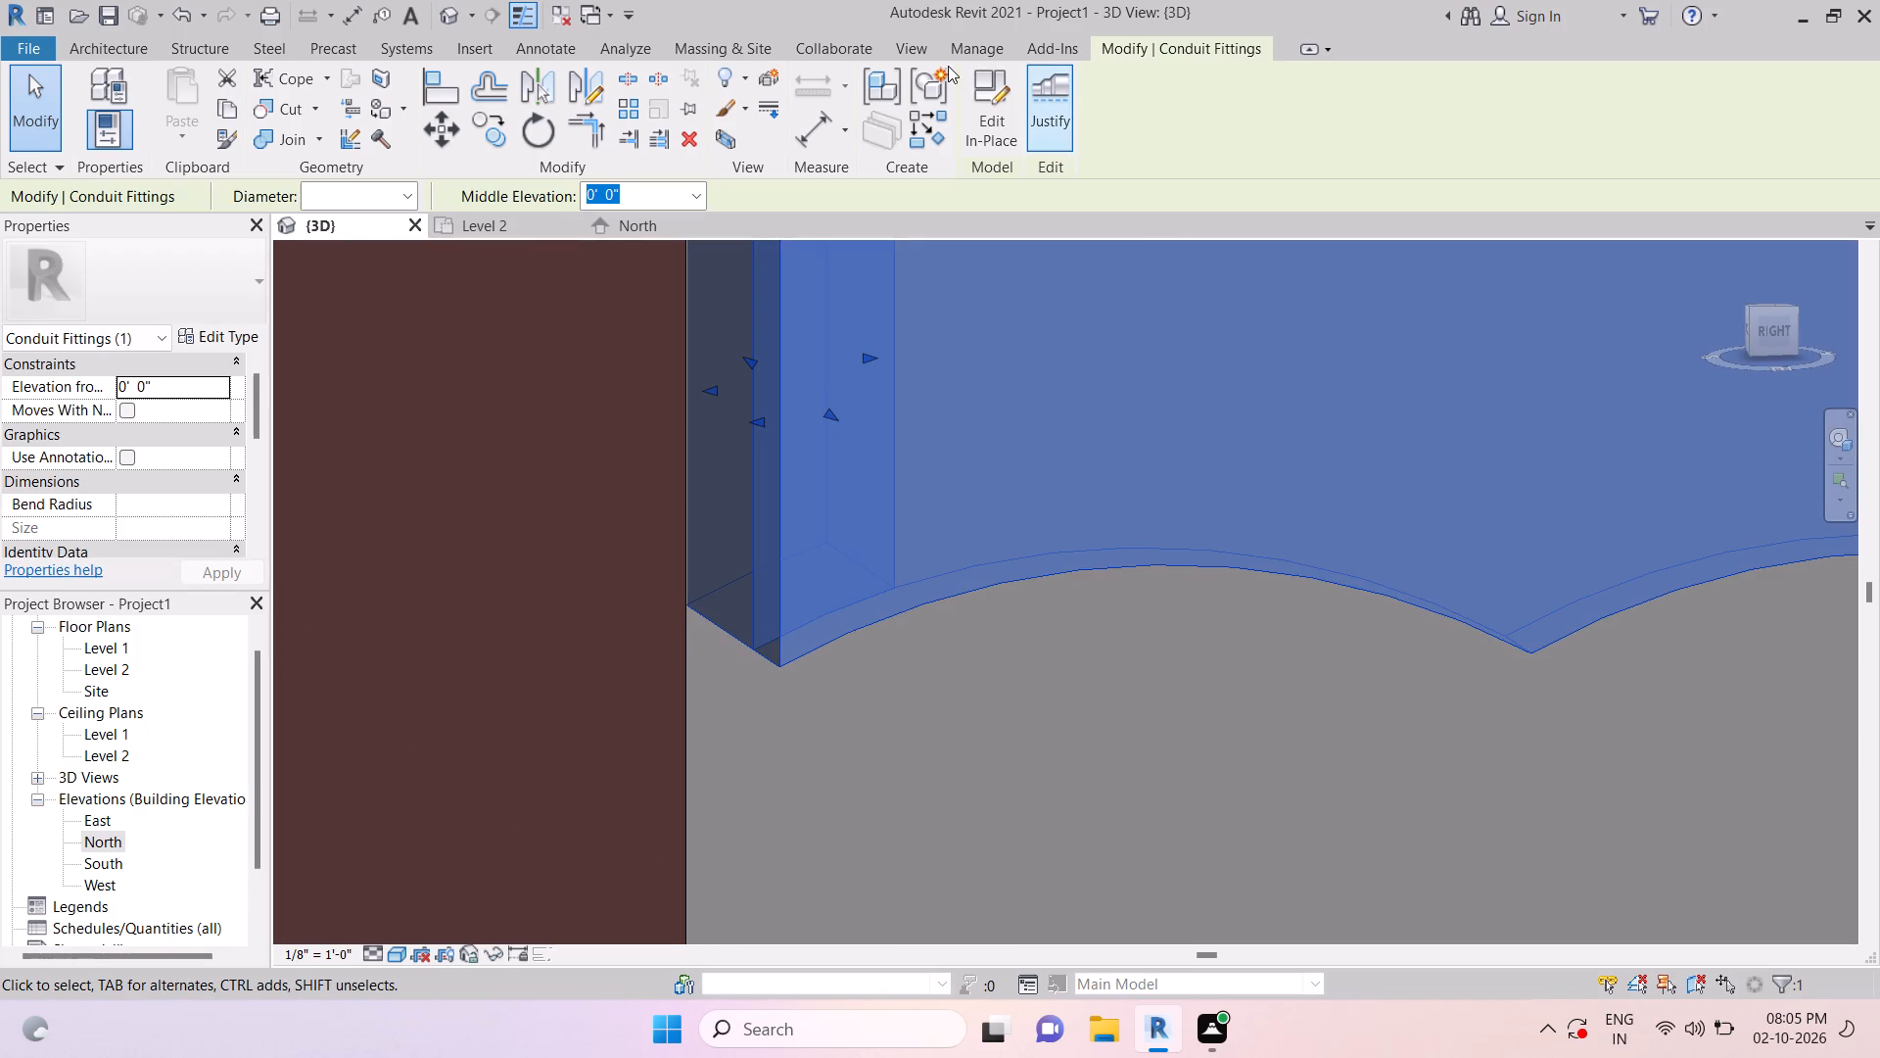
left_click(997, 102)
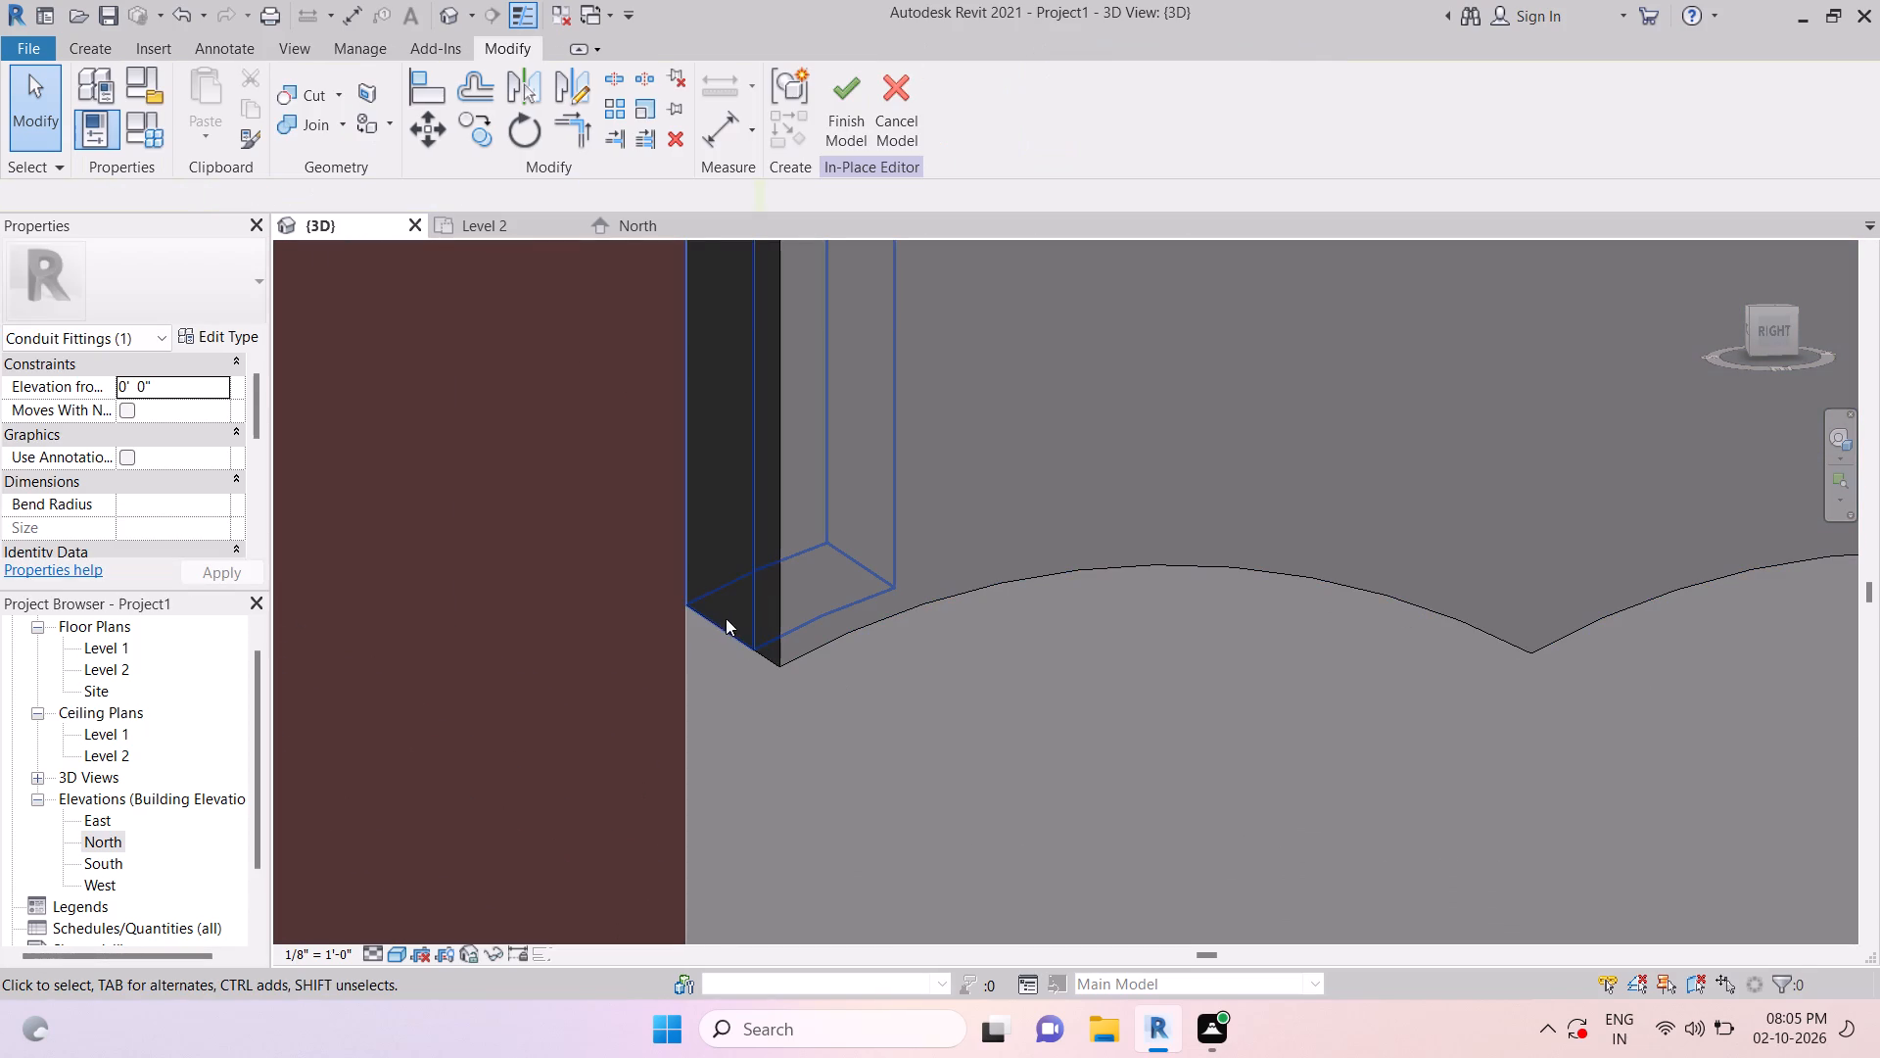
left_click(717, 618)
scroll(719, 615, "down", 9)
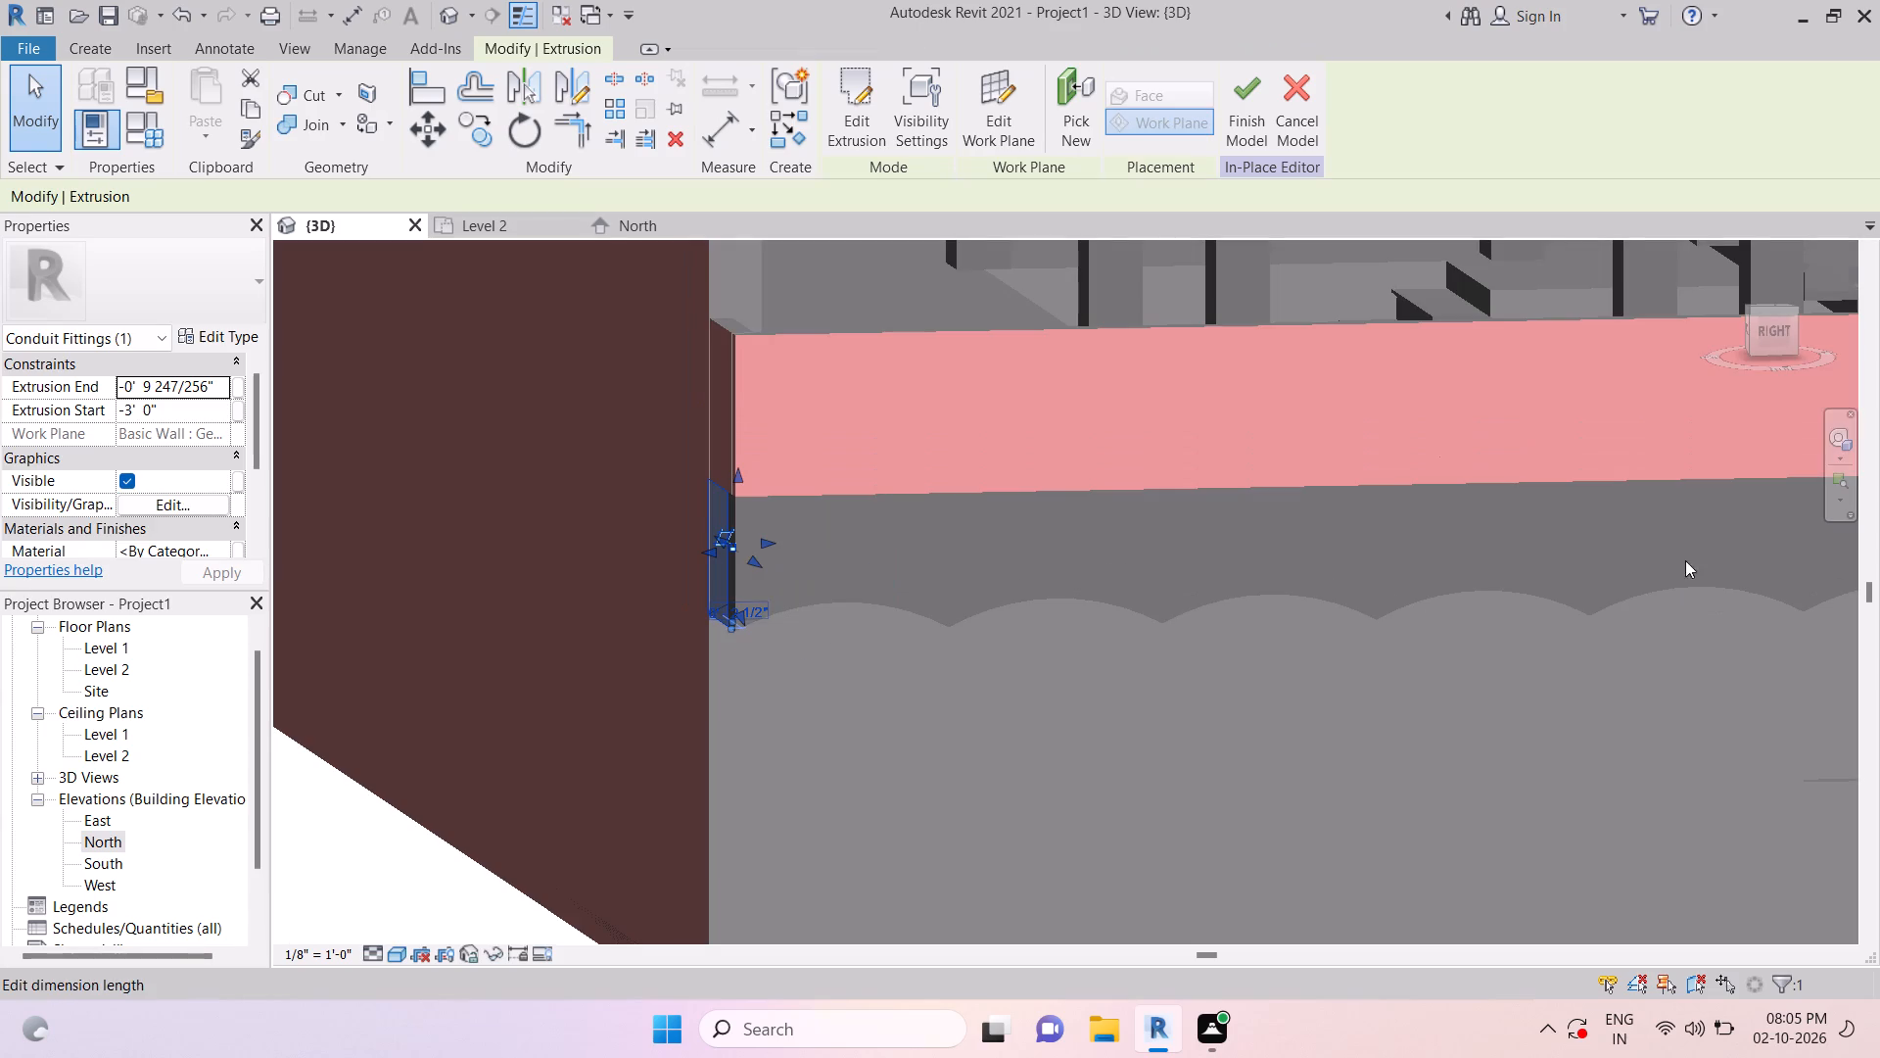
left_click(1772, 321)
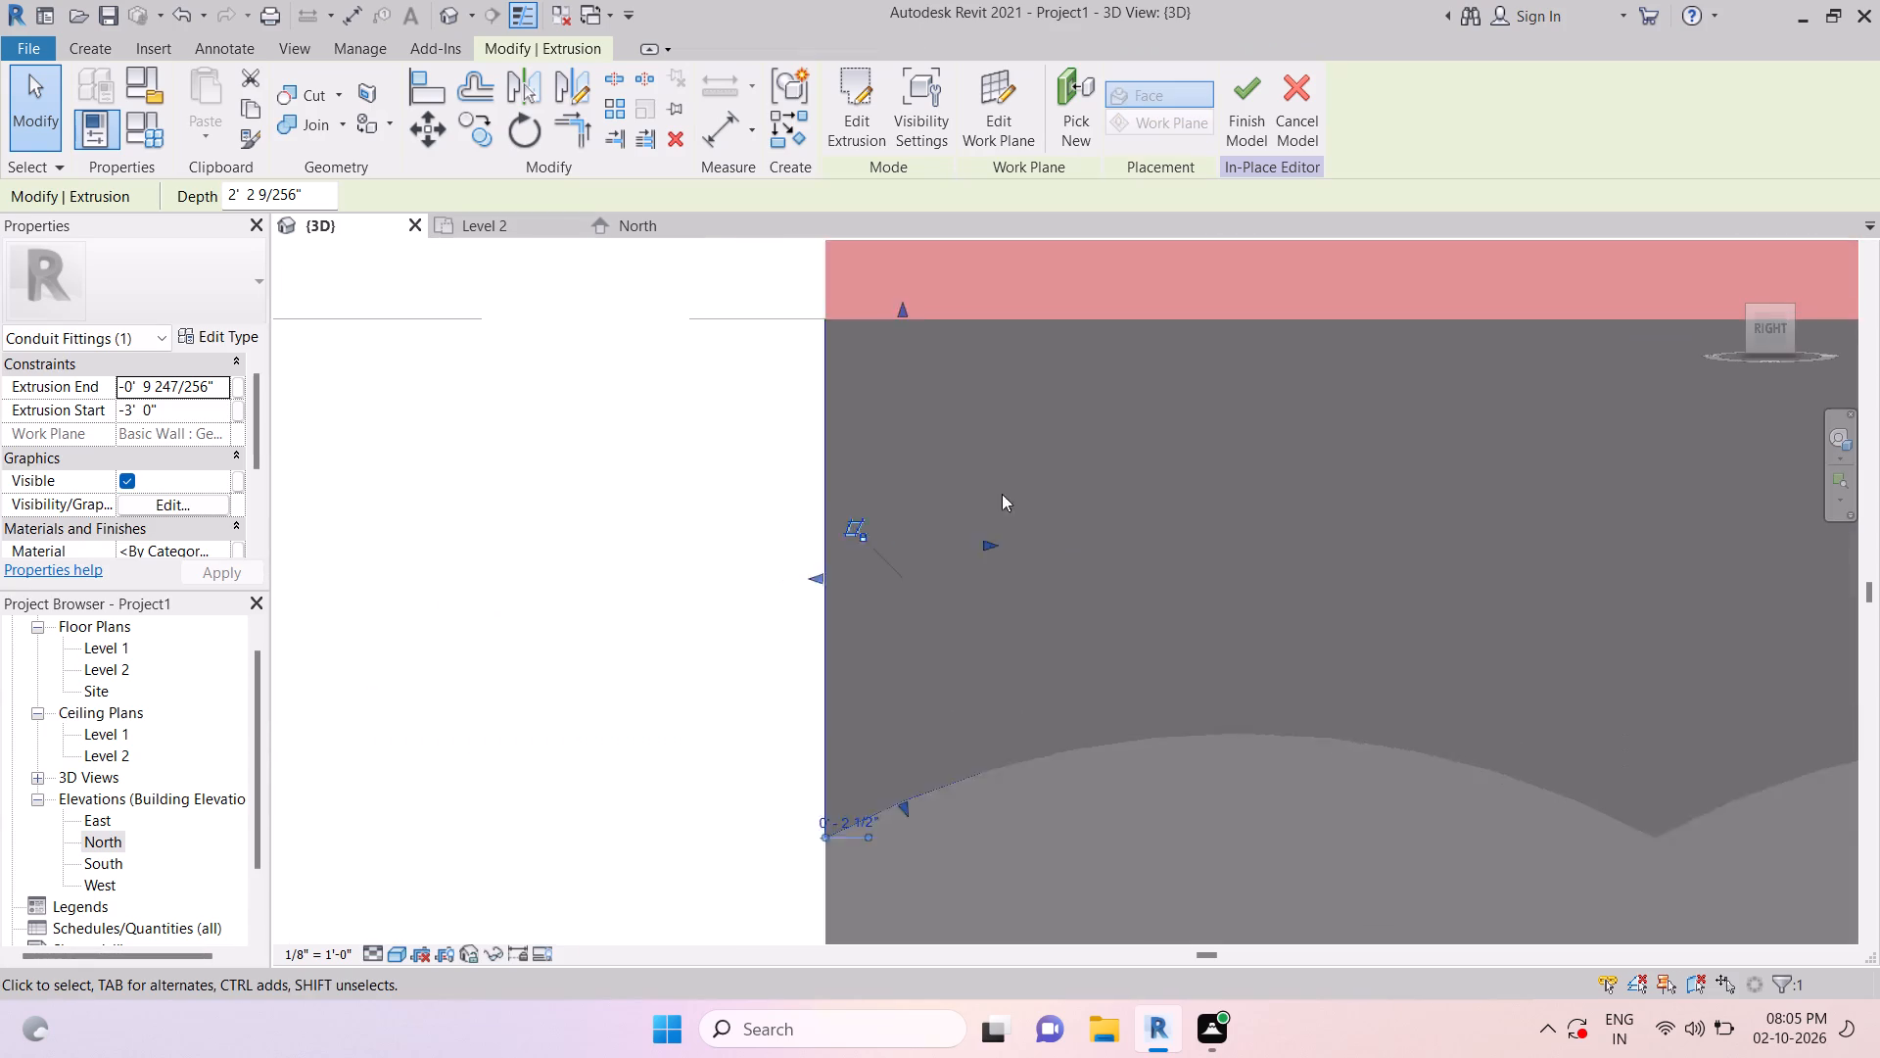
scroll(1029, 518, "down", 13)
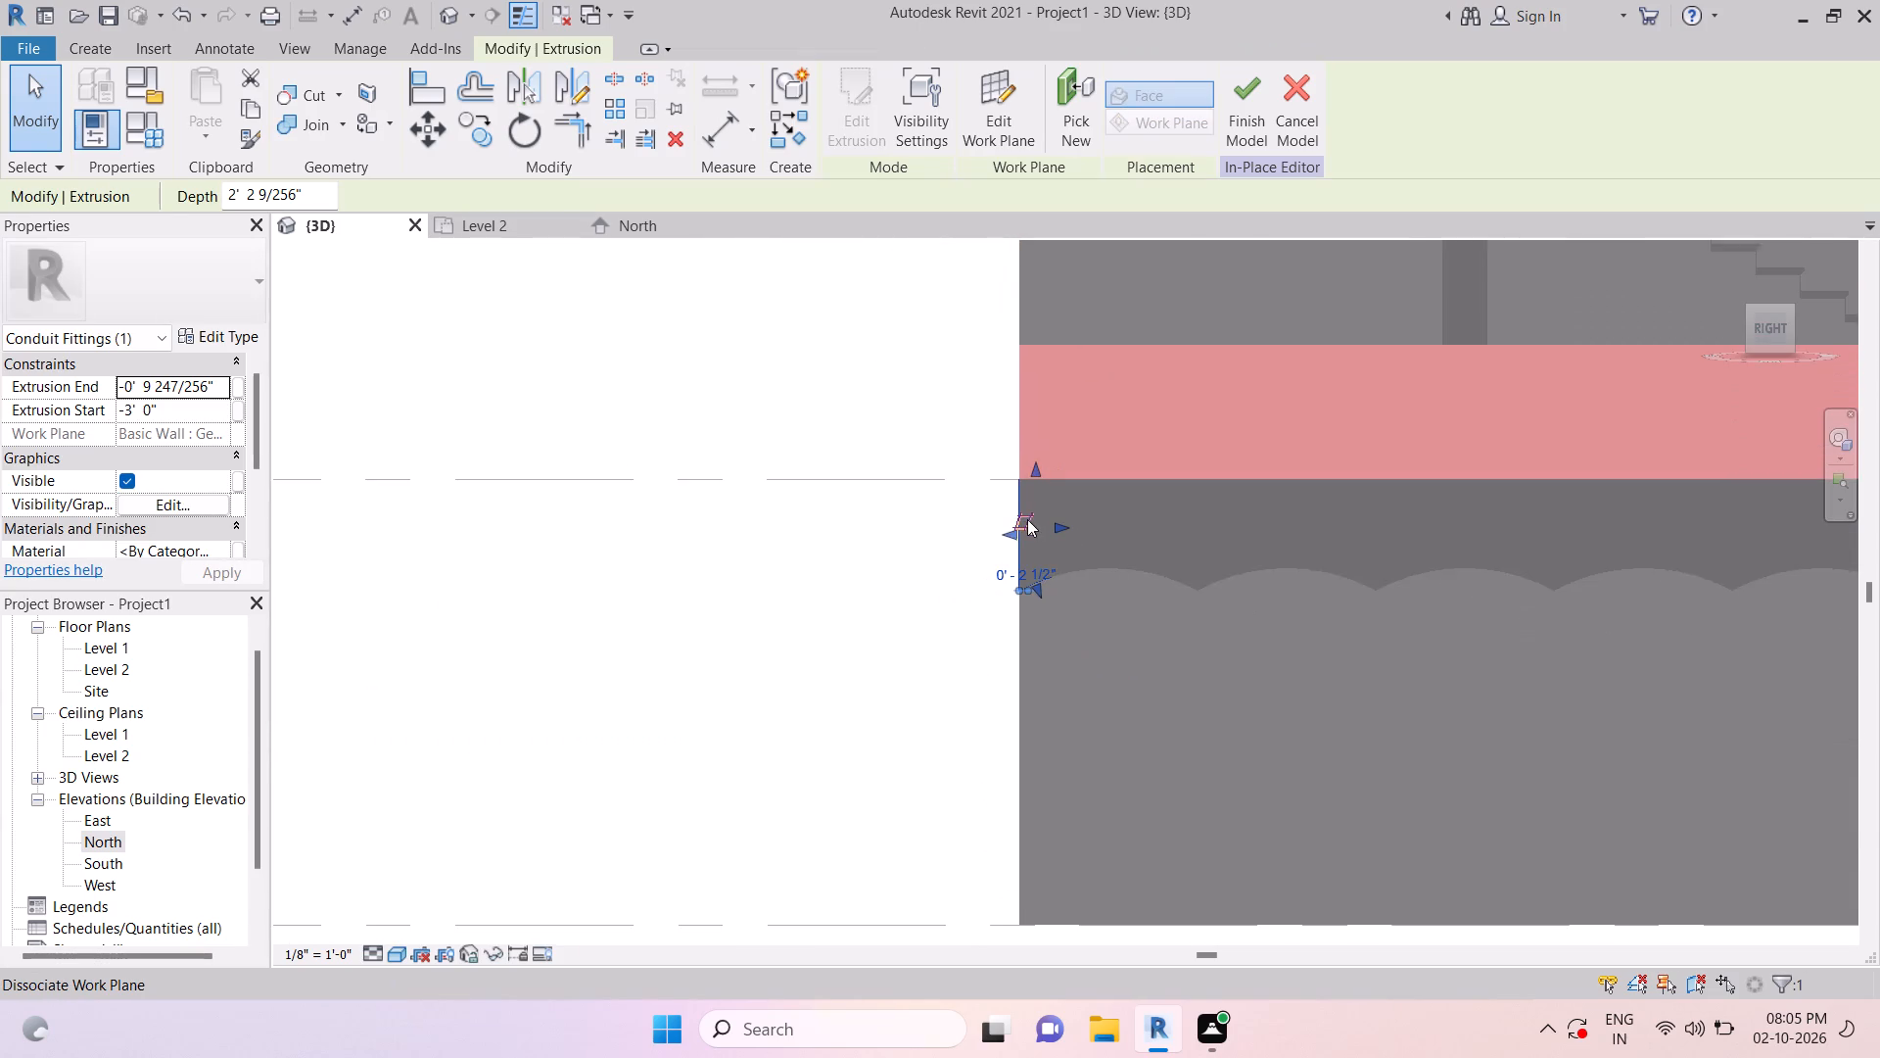
scroll(1027, 519, "down", 2)
middle_click_drag(1335, 543, 941, 527)
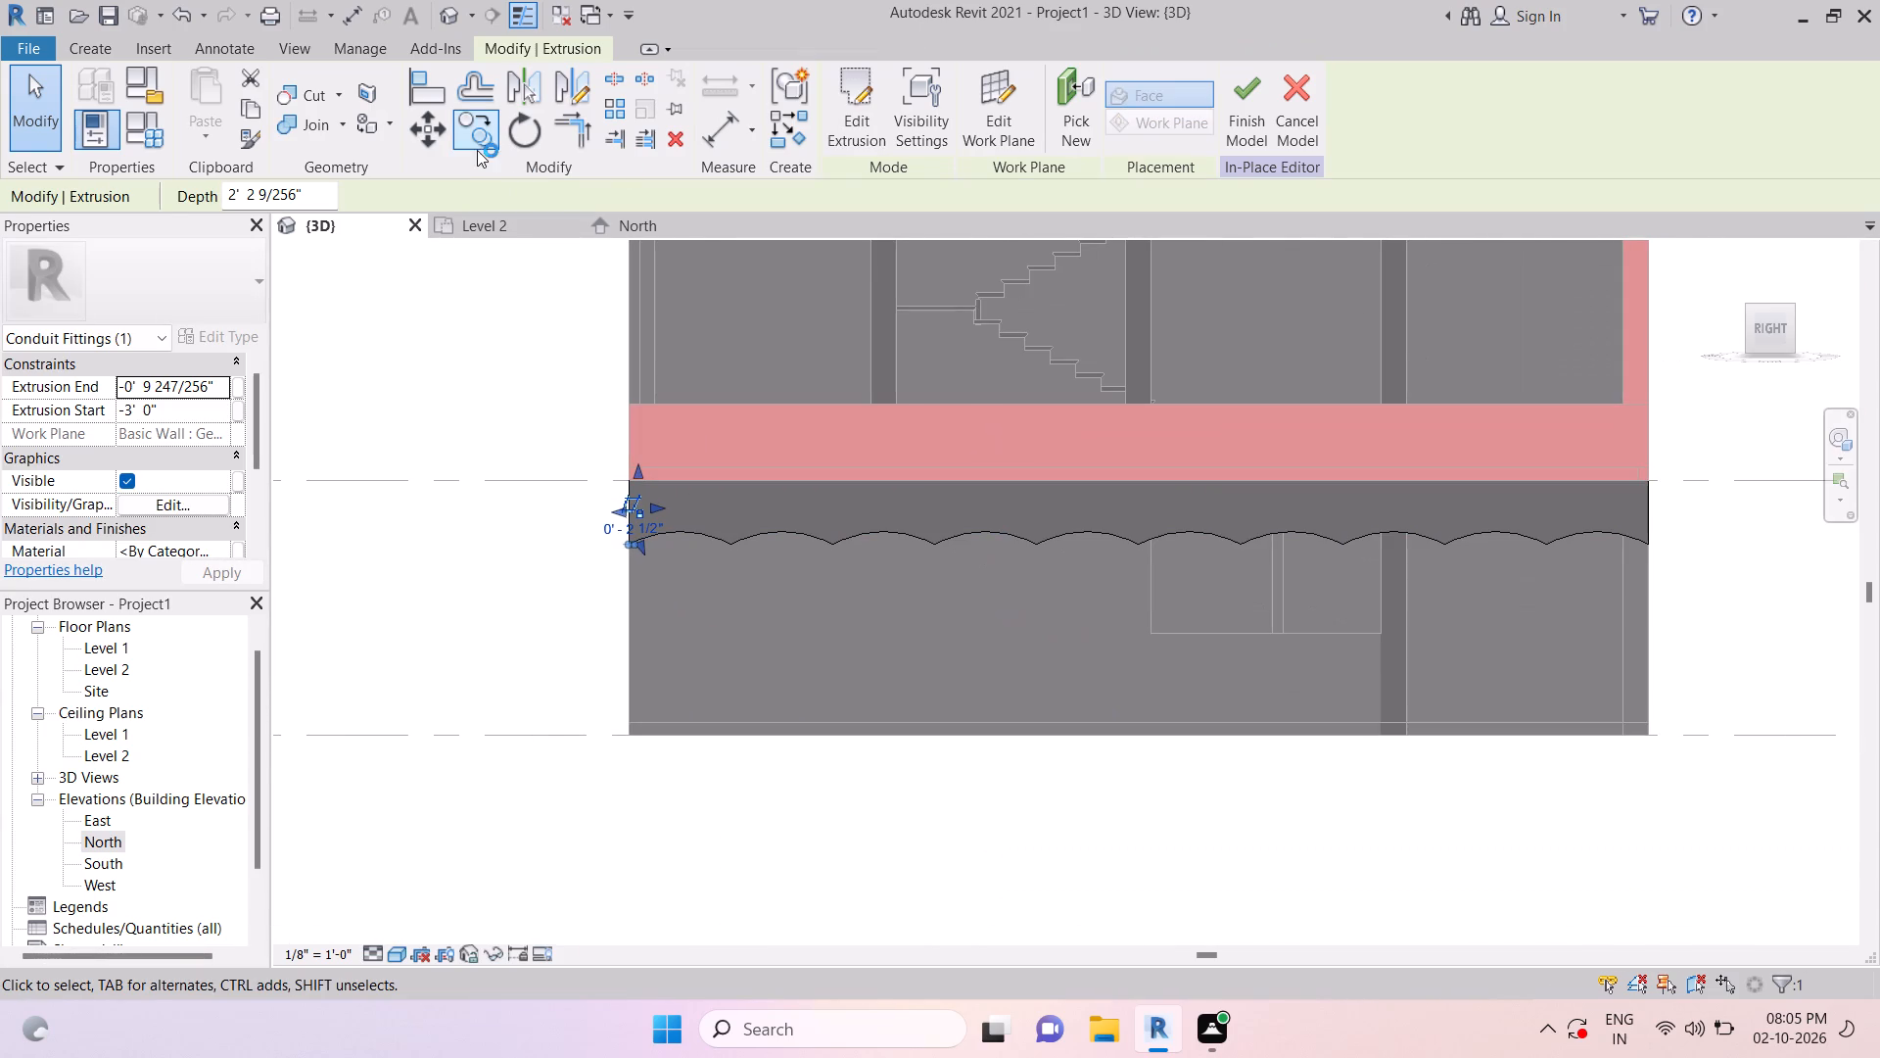
left_click(477, 148)
scroll(638, 481, "up", 9)
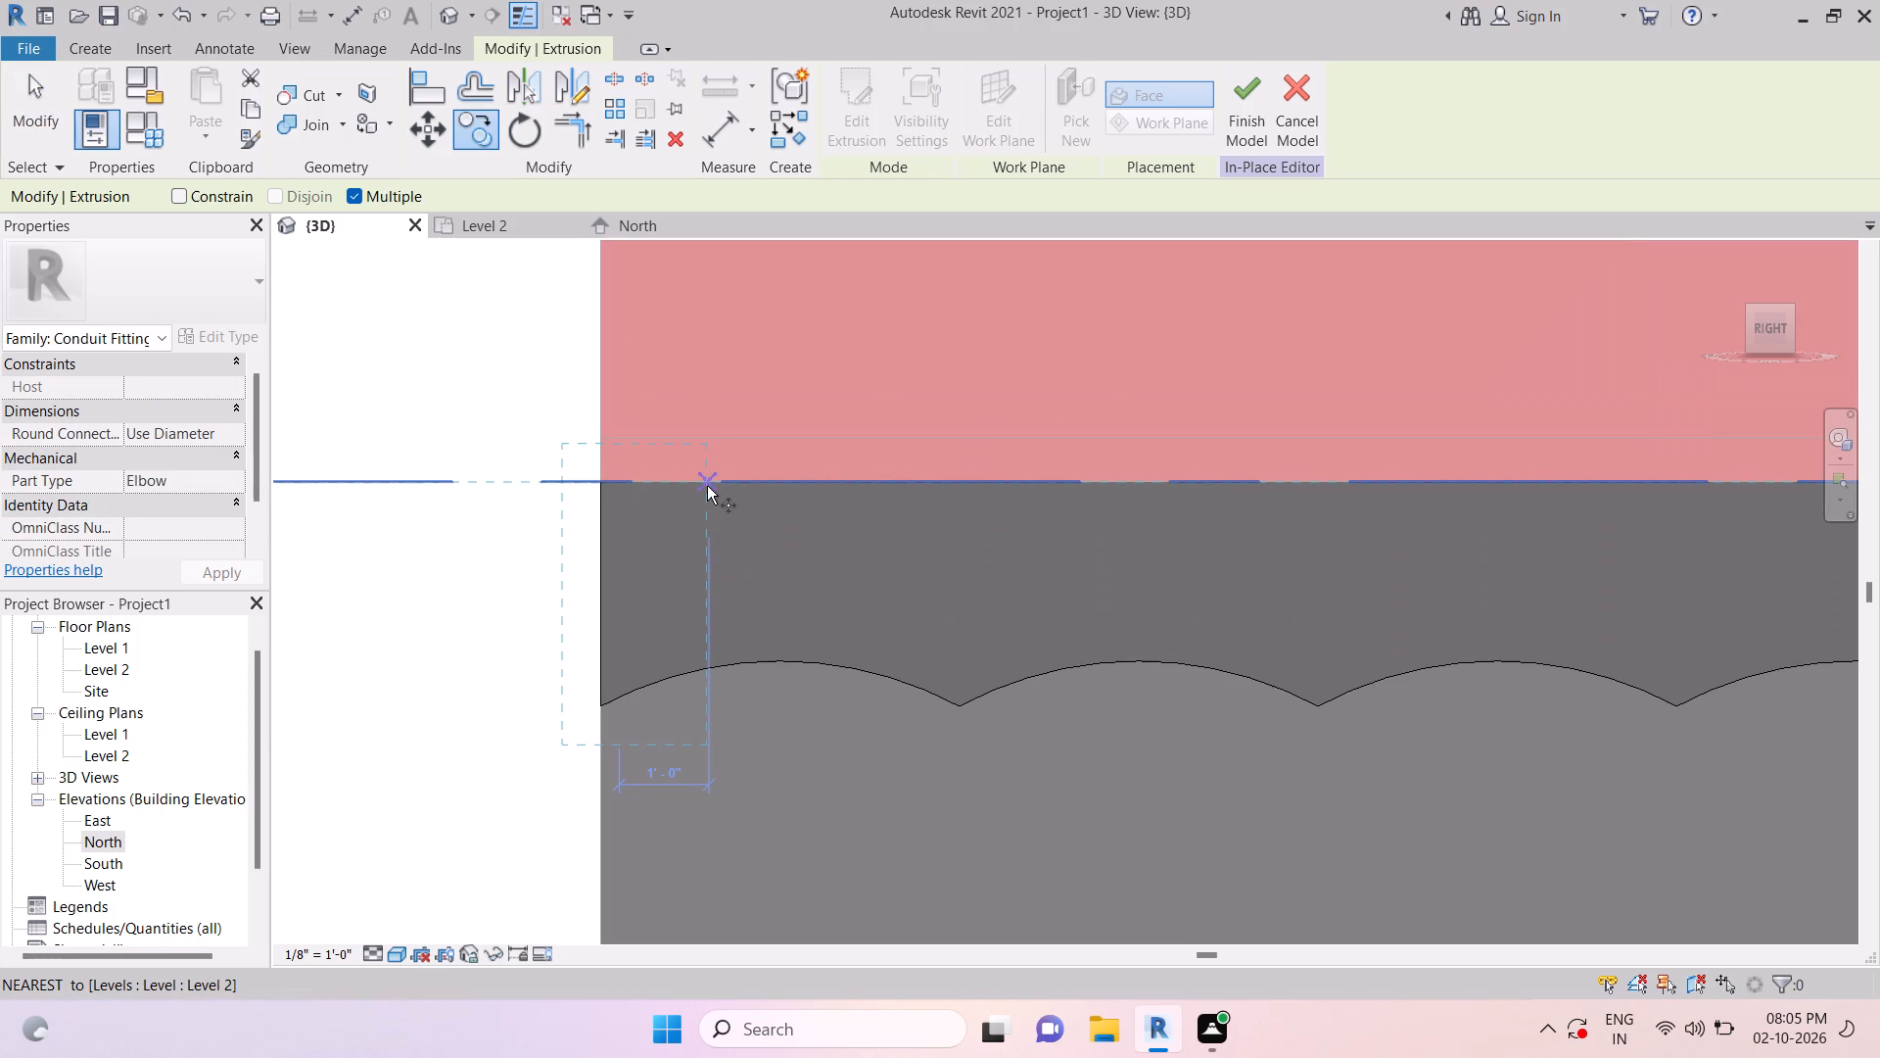
left_click(706, 485)
scroll(706, 485, "down", 10)
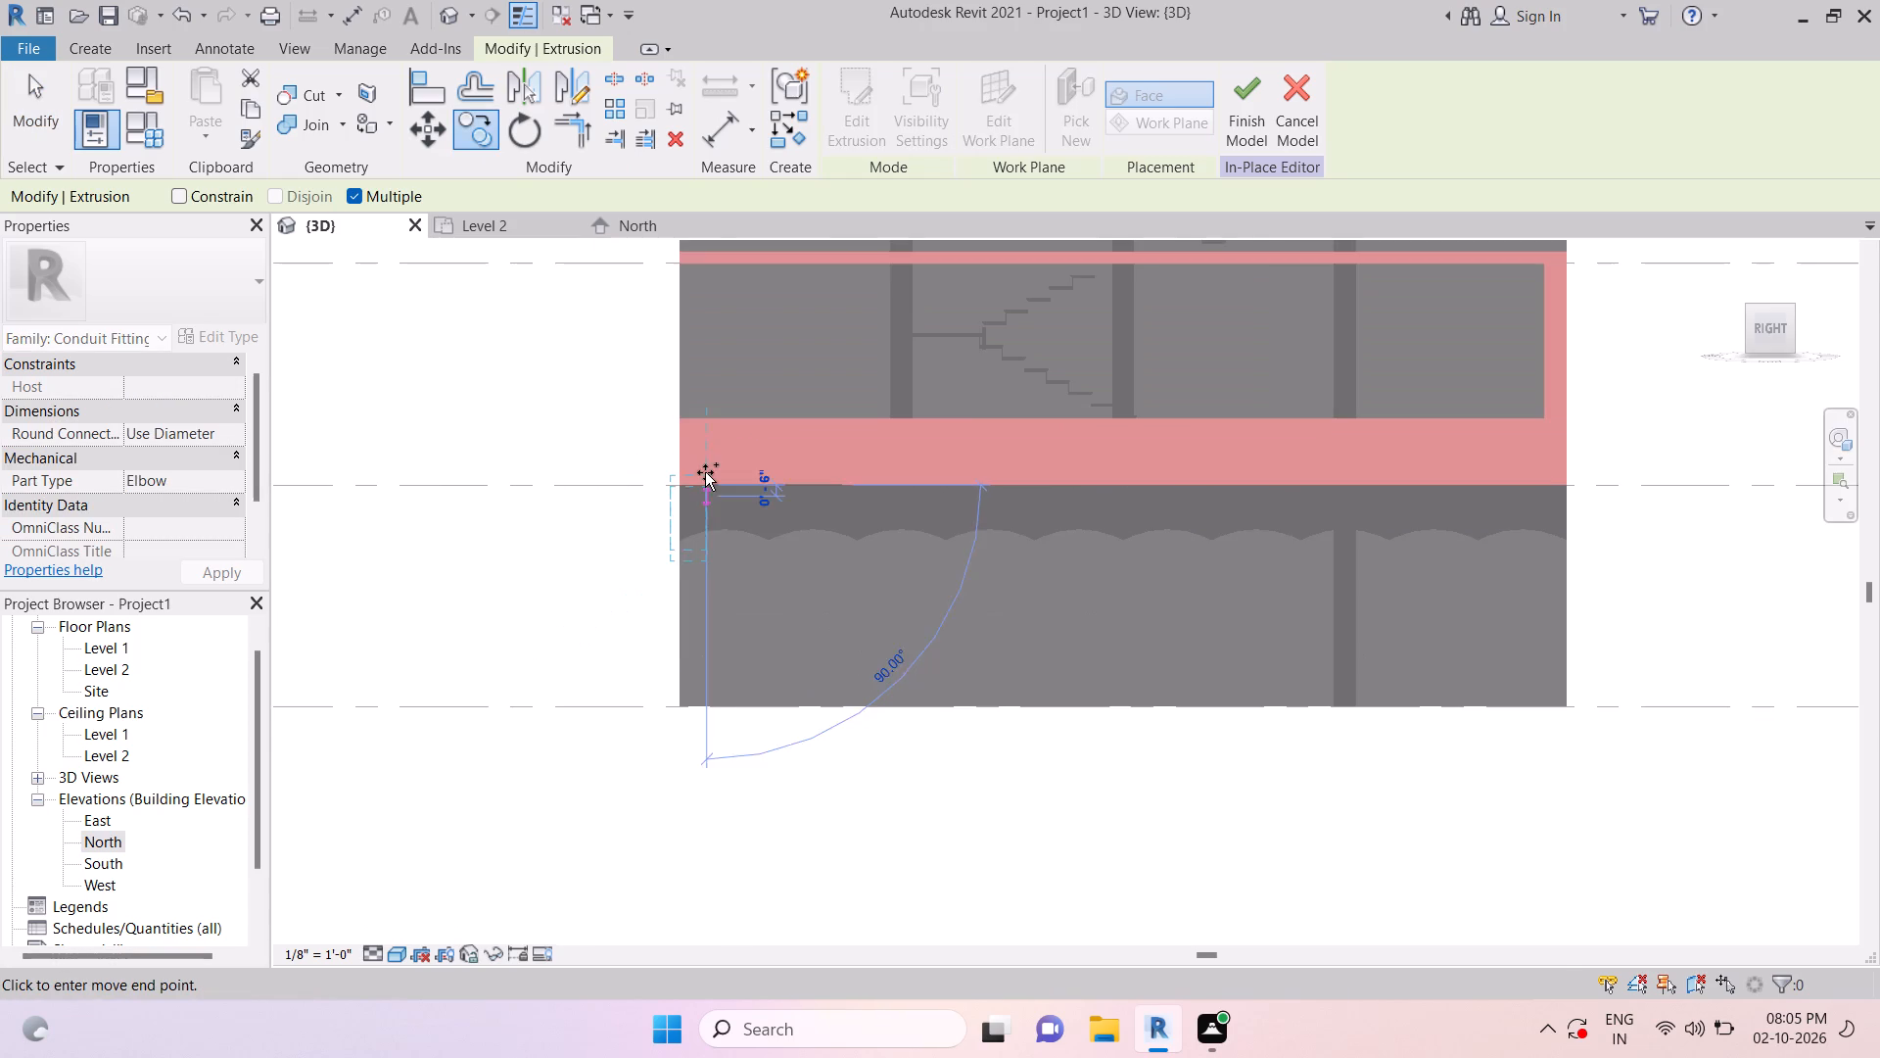
scroll(1554, 485, "up", 13)
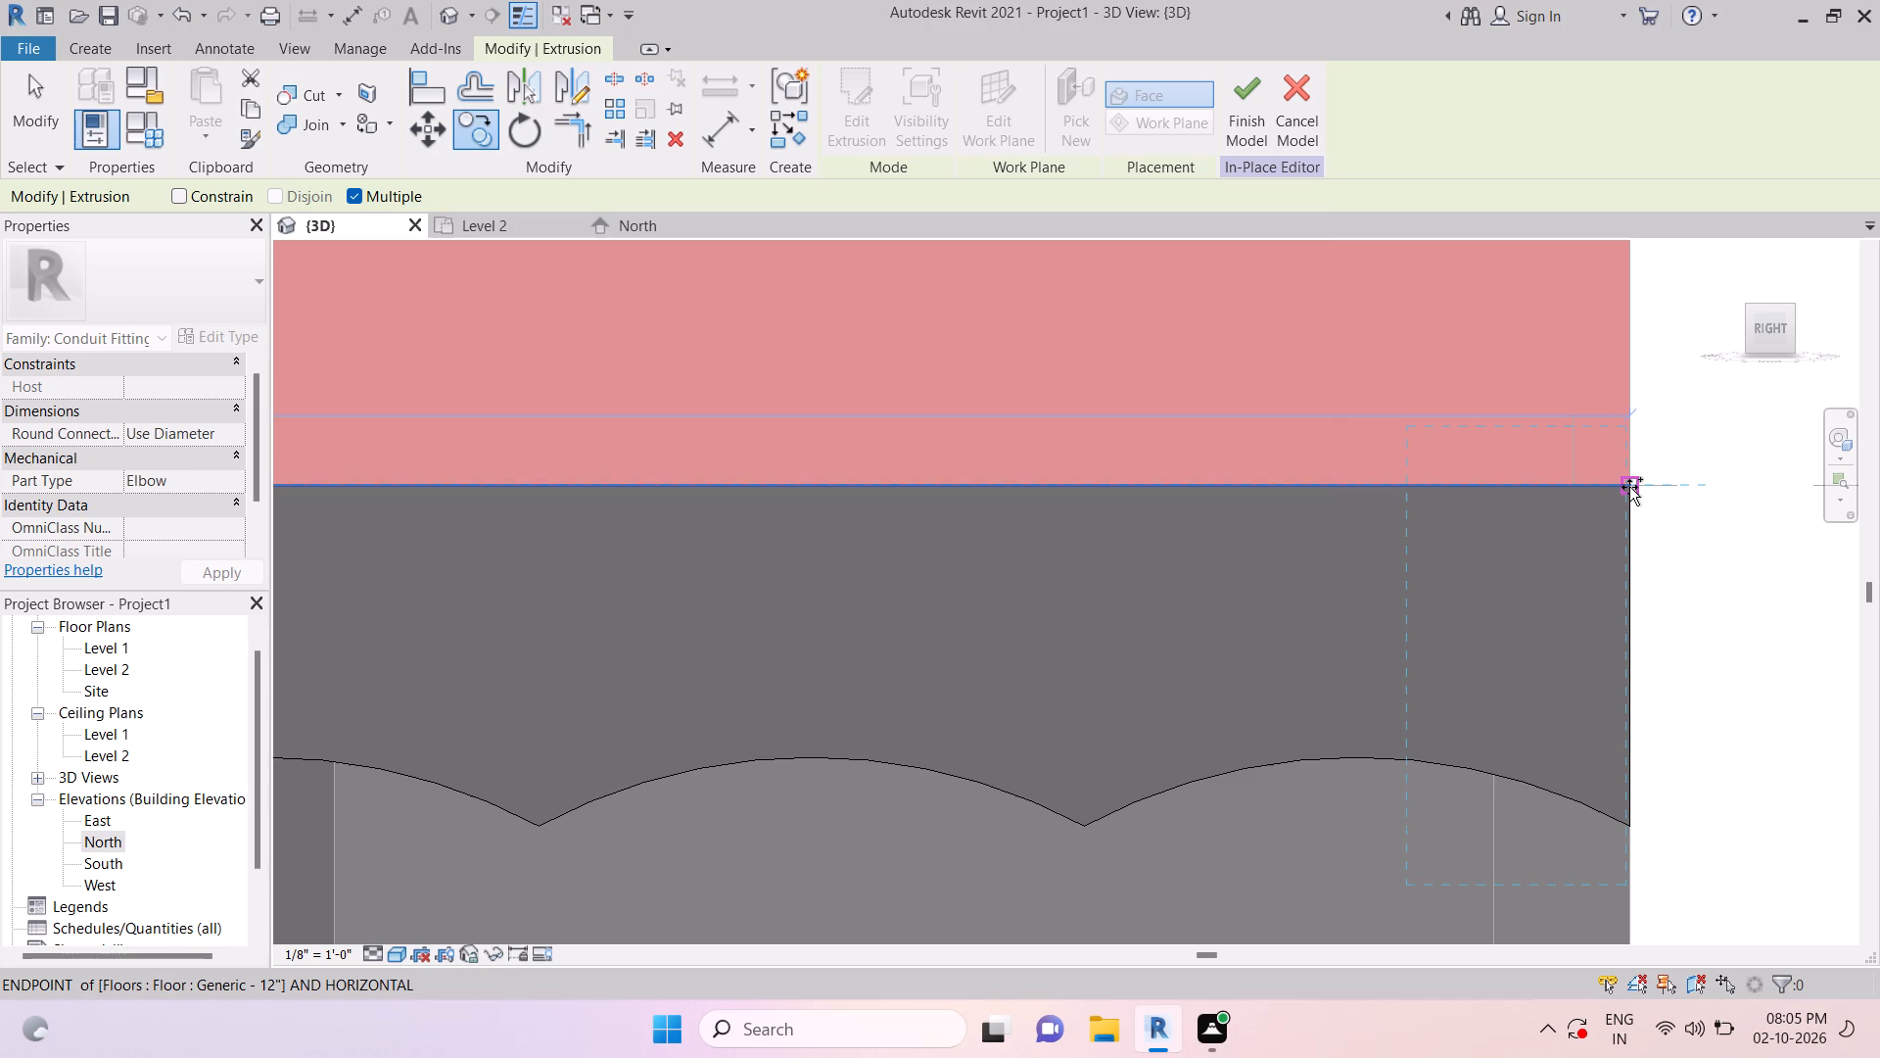
left_click(1629, 486)
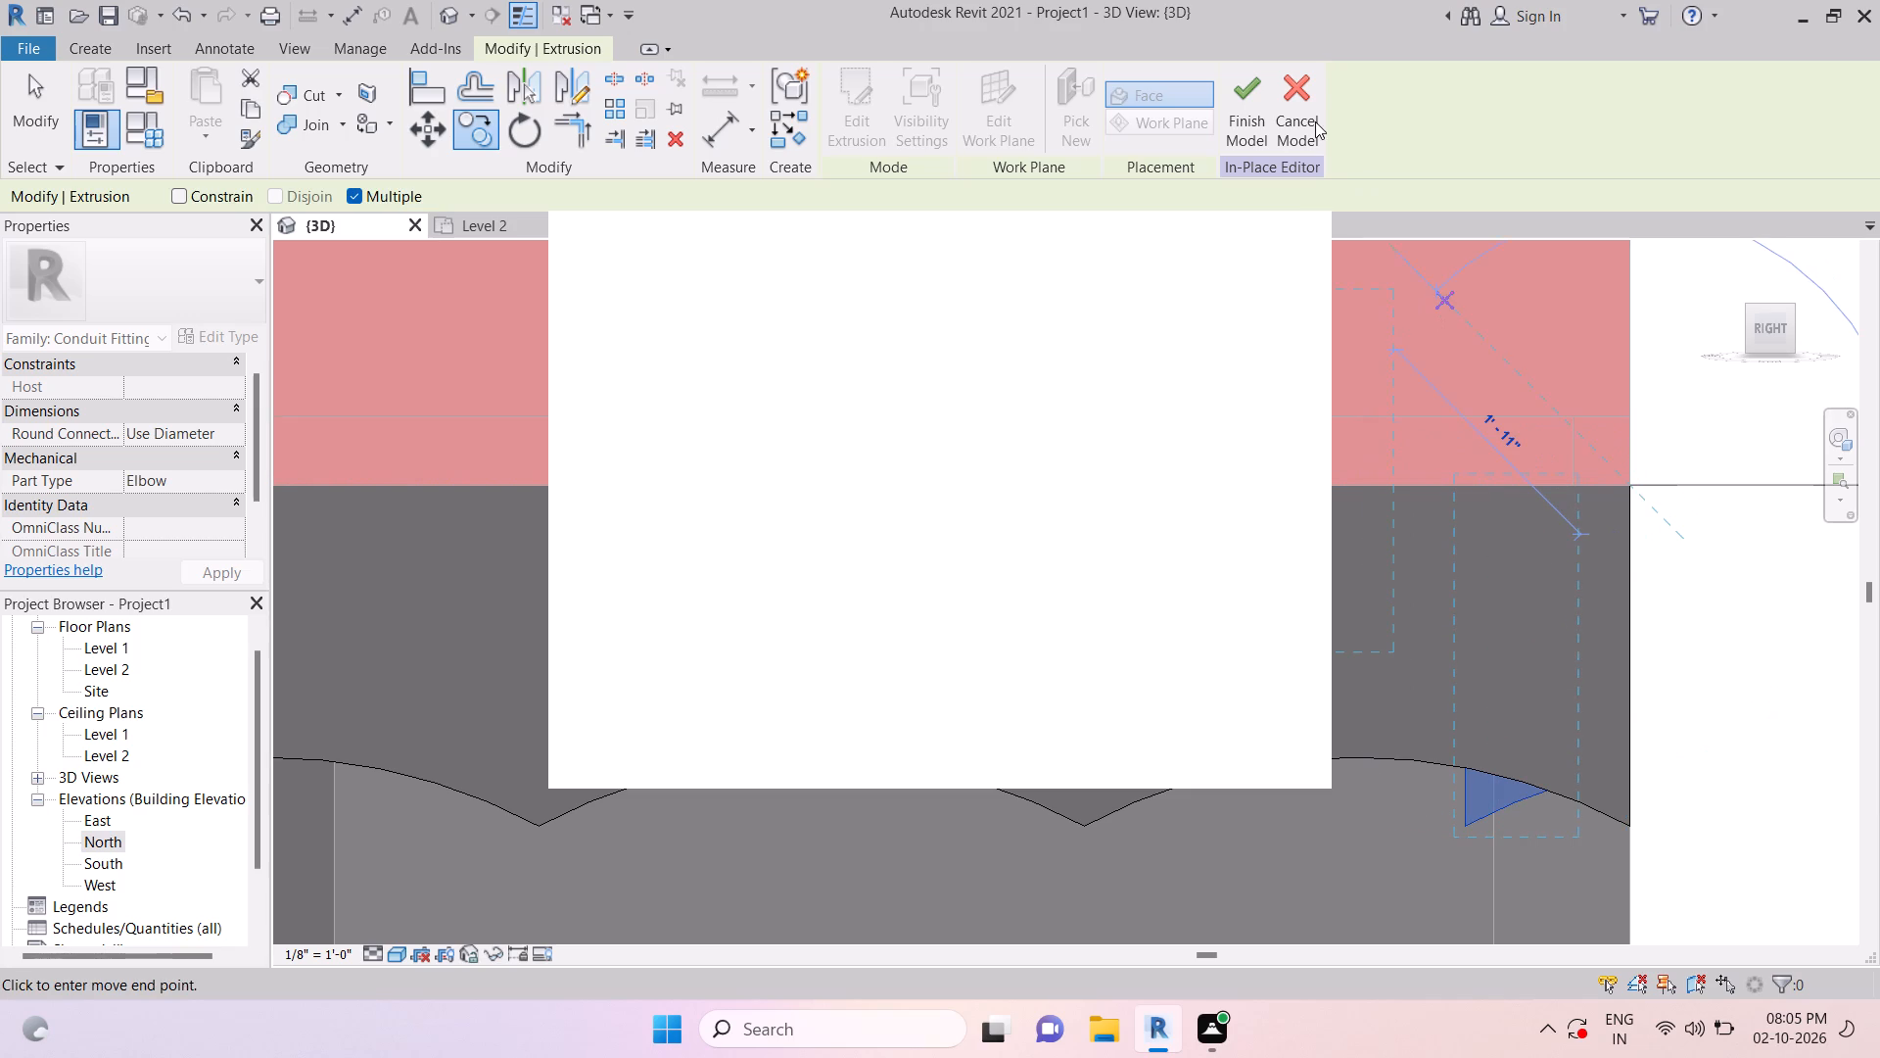
key("Escape")
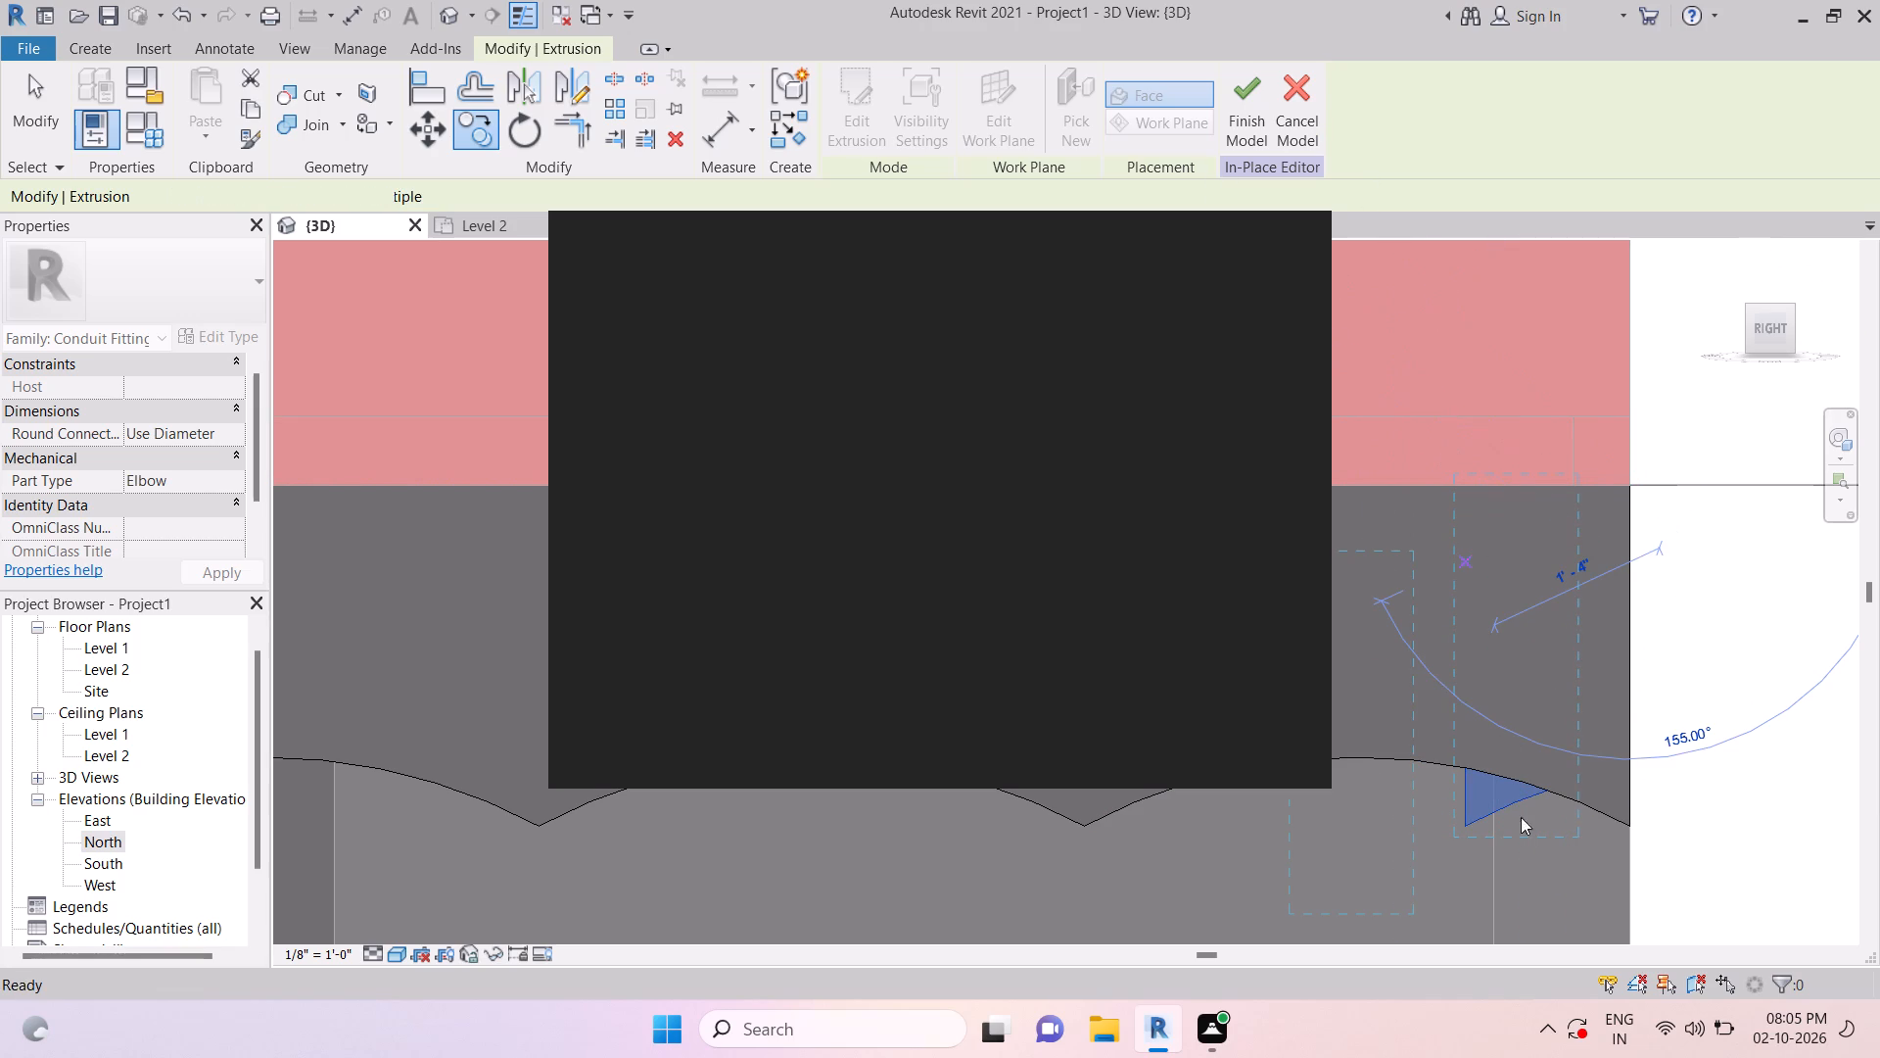
key("Escape")
key("Escape")
Edit the copied return piece's sketch and move the whole profile 0' 5 1/2" outward to the scalloped extrusion's end corner.
left_click(1506, 808)
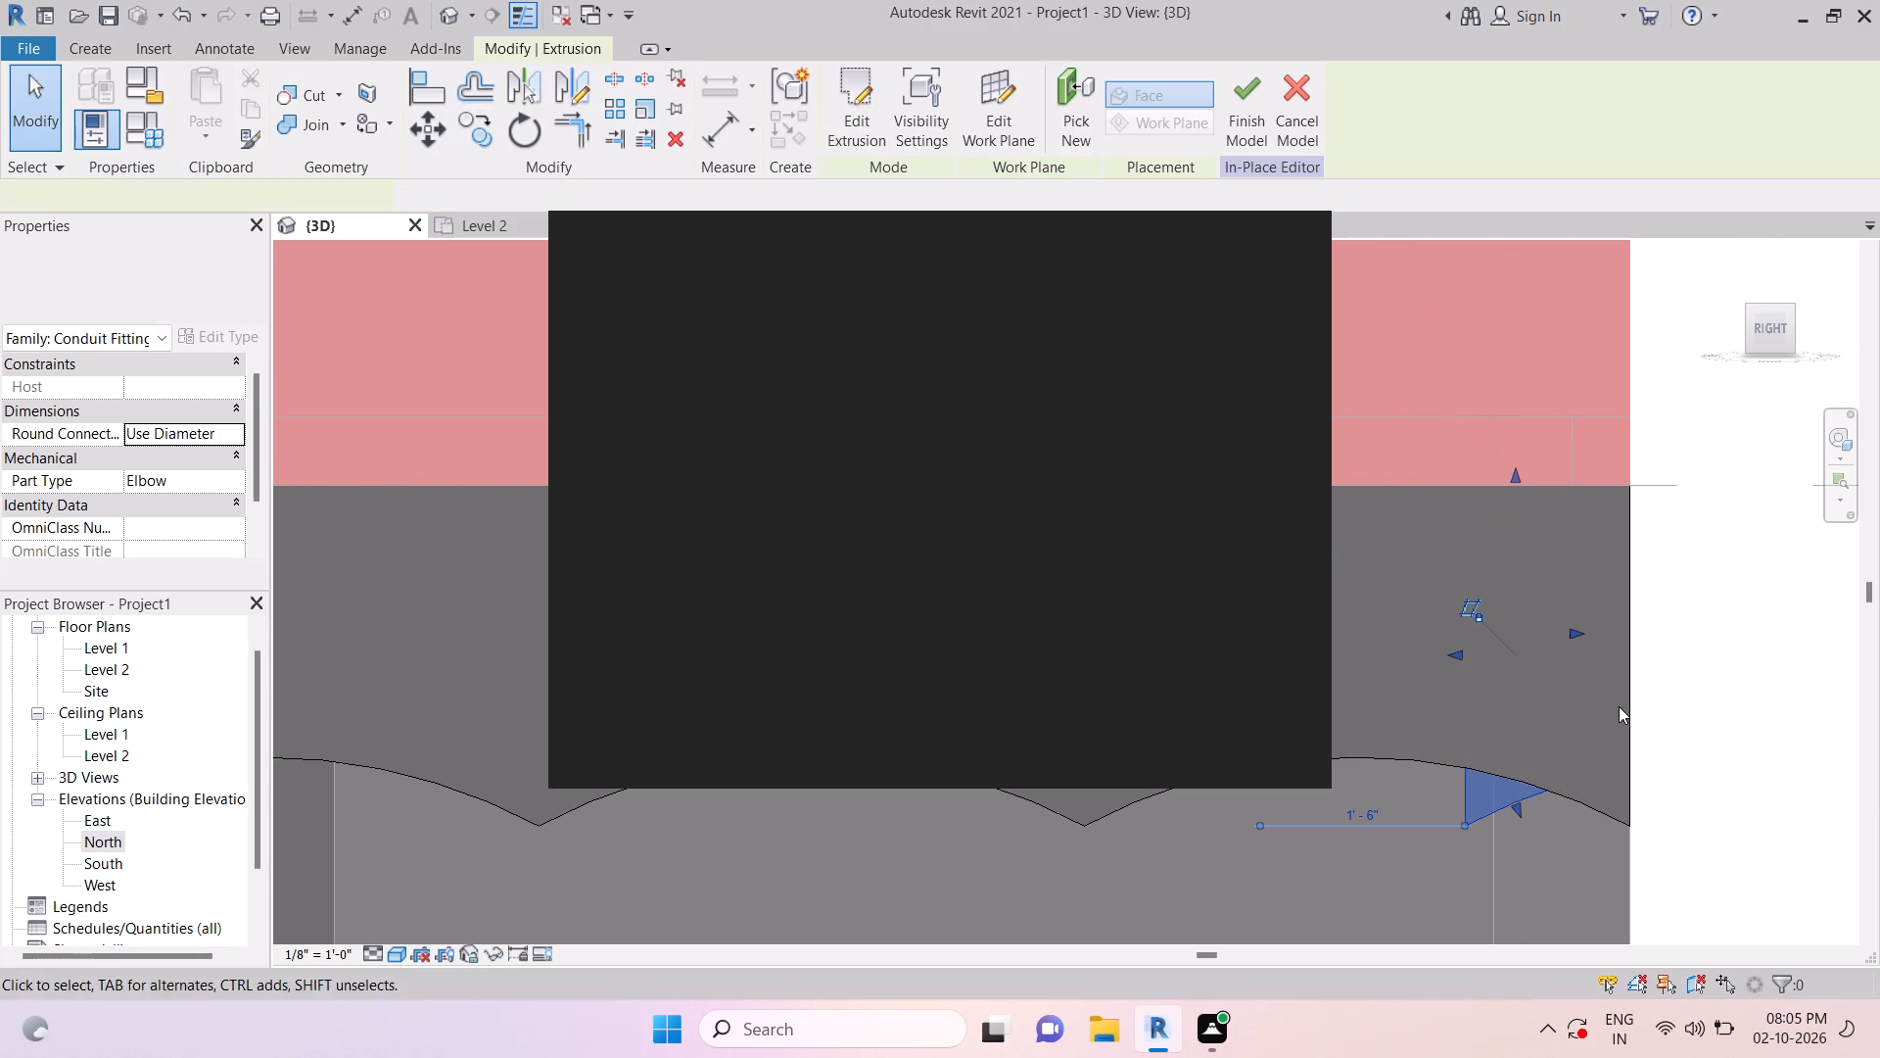
left_click(852, 124)
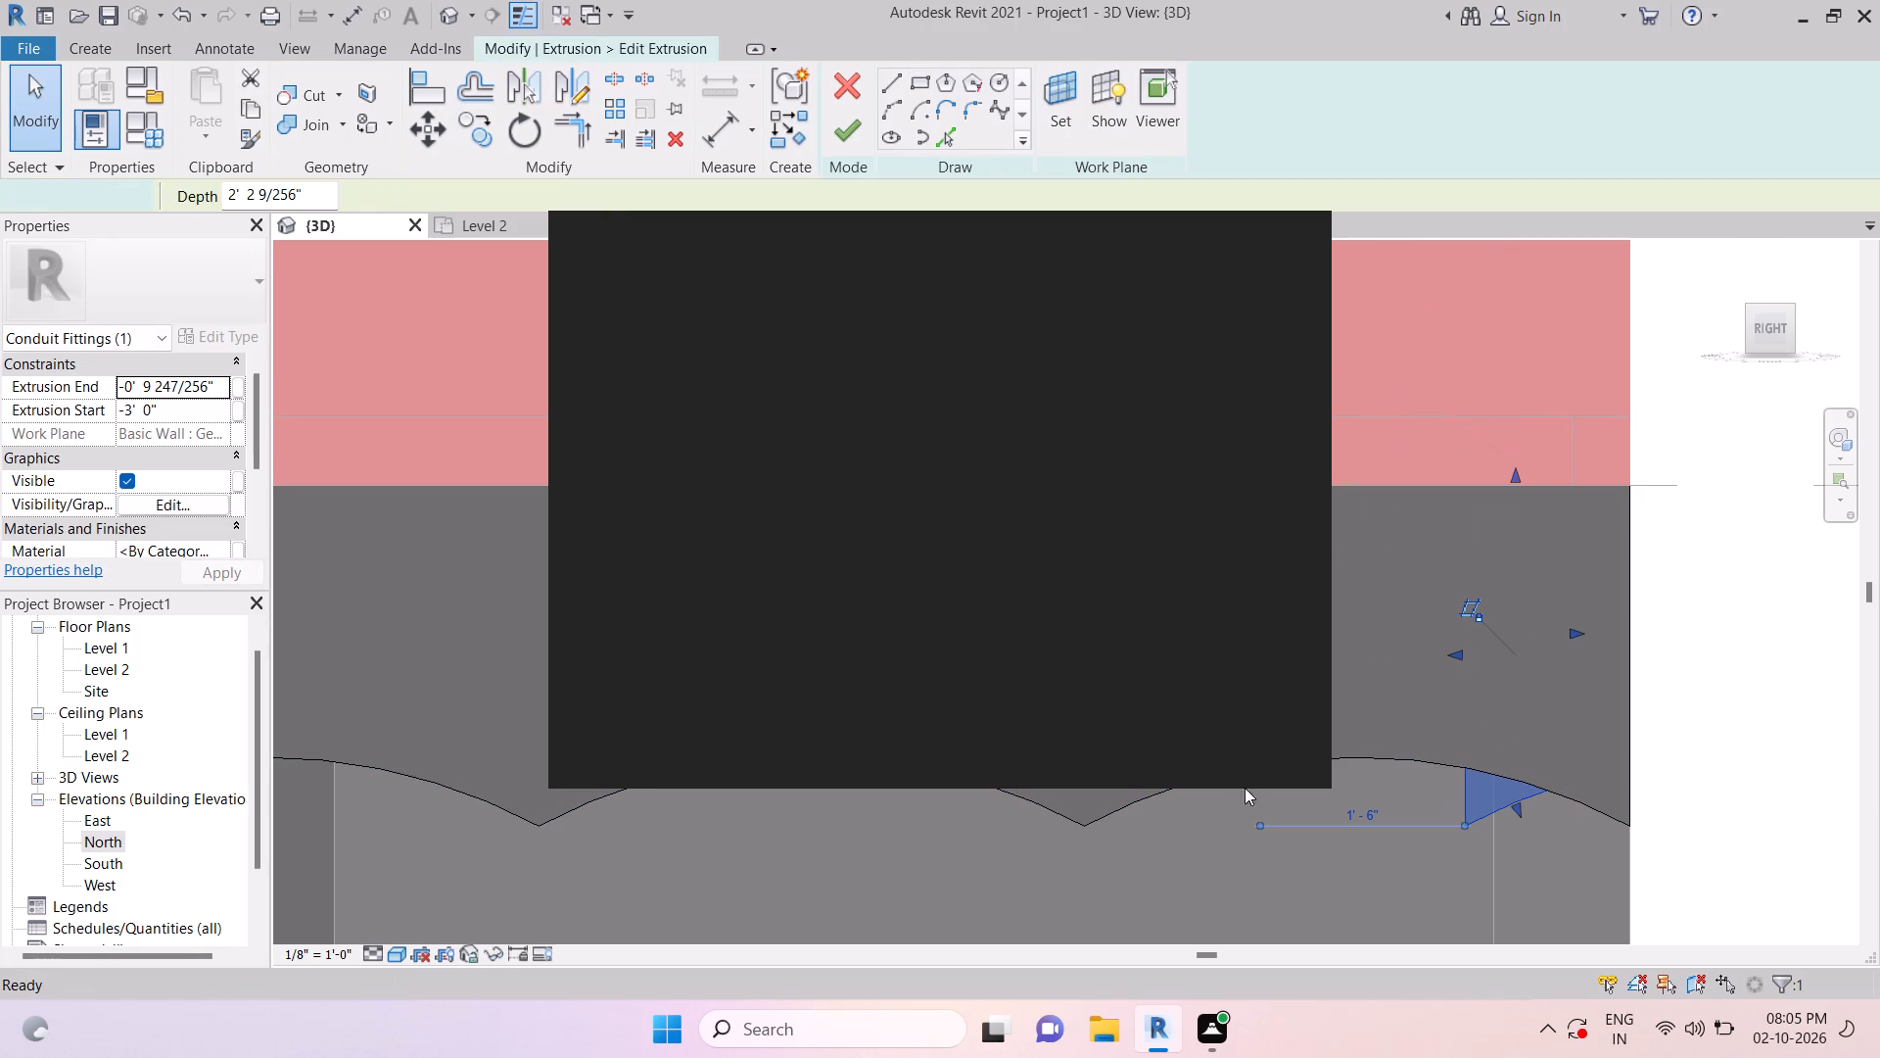
key("Escape")
key("Escape")
left_click_drag(1423, 443, 1422, 443)
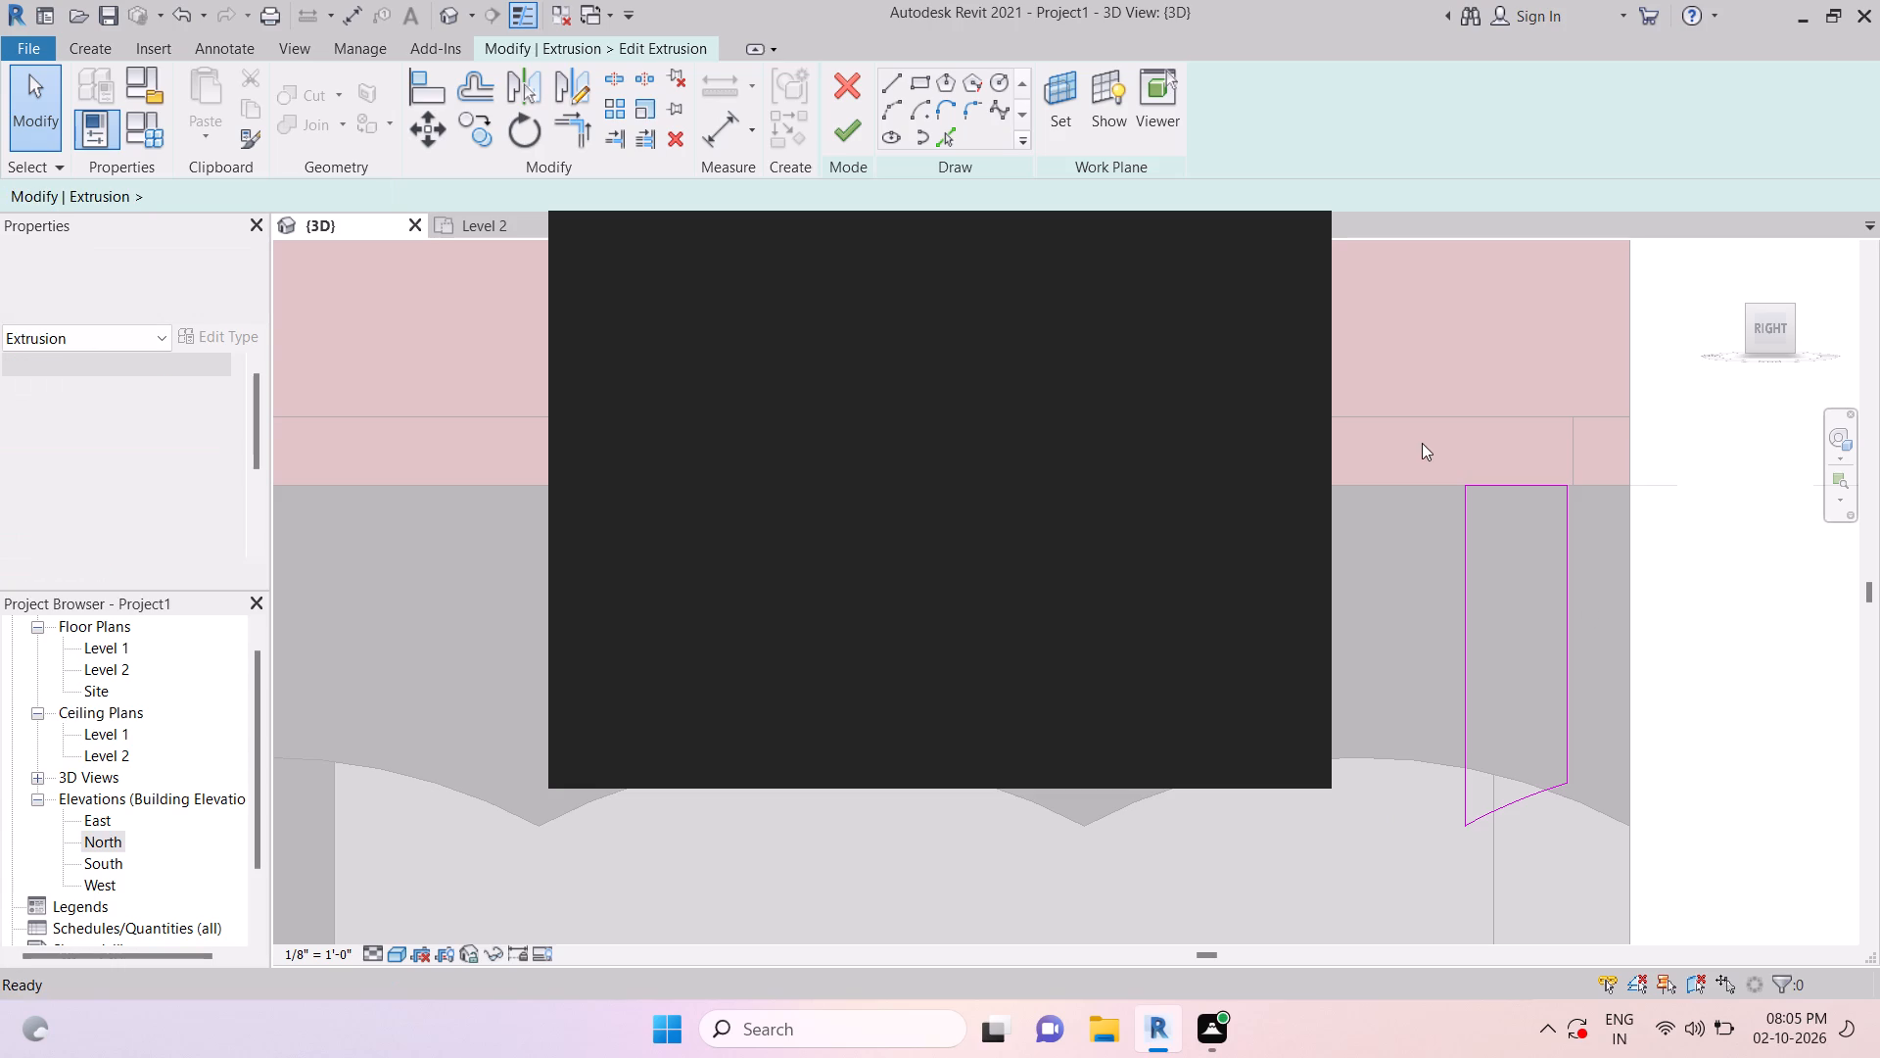
left_click_drag(1422, 443, 1609, 833)
key("Escape")
key("Tab")
left_click(1553, 791)
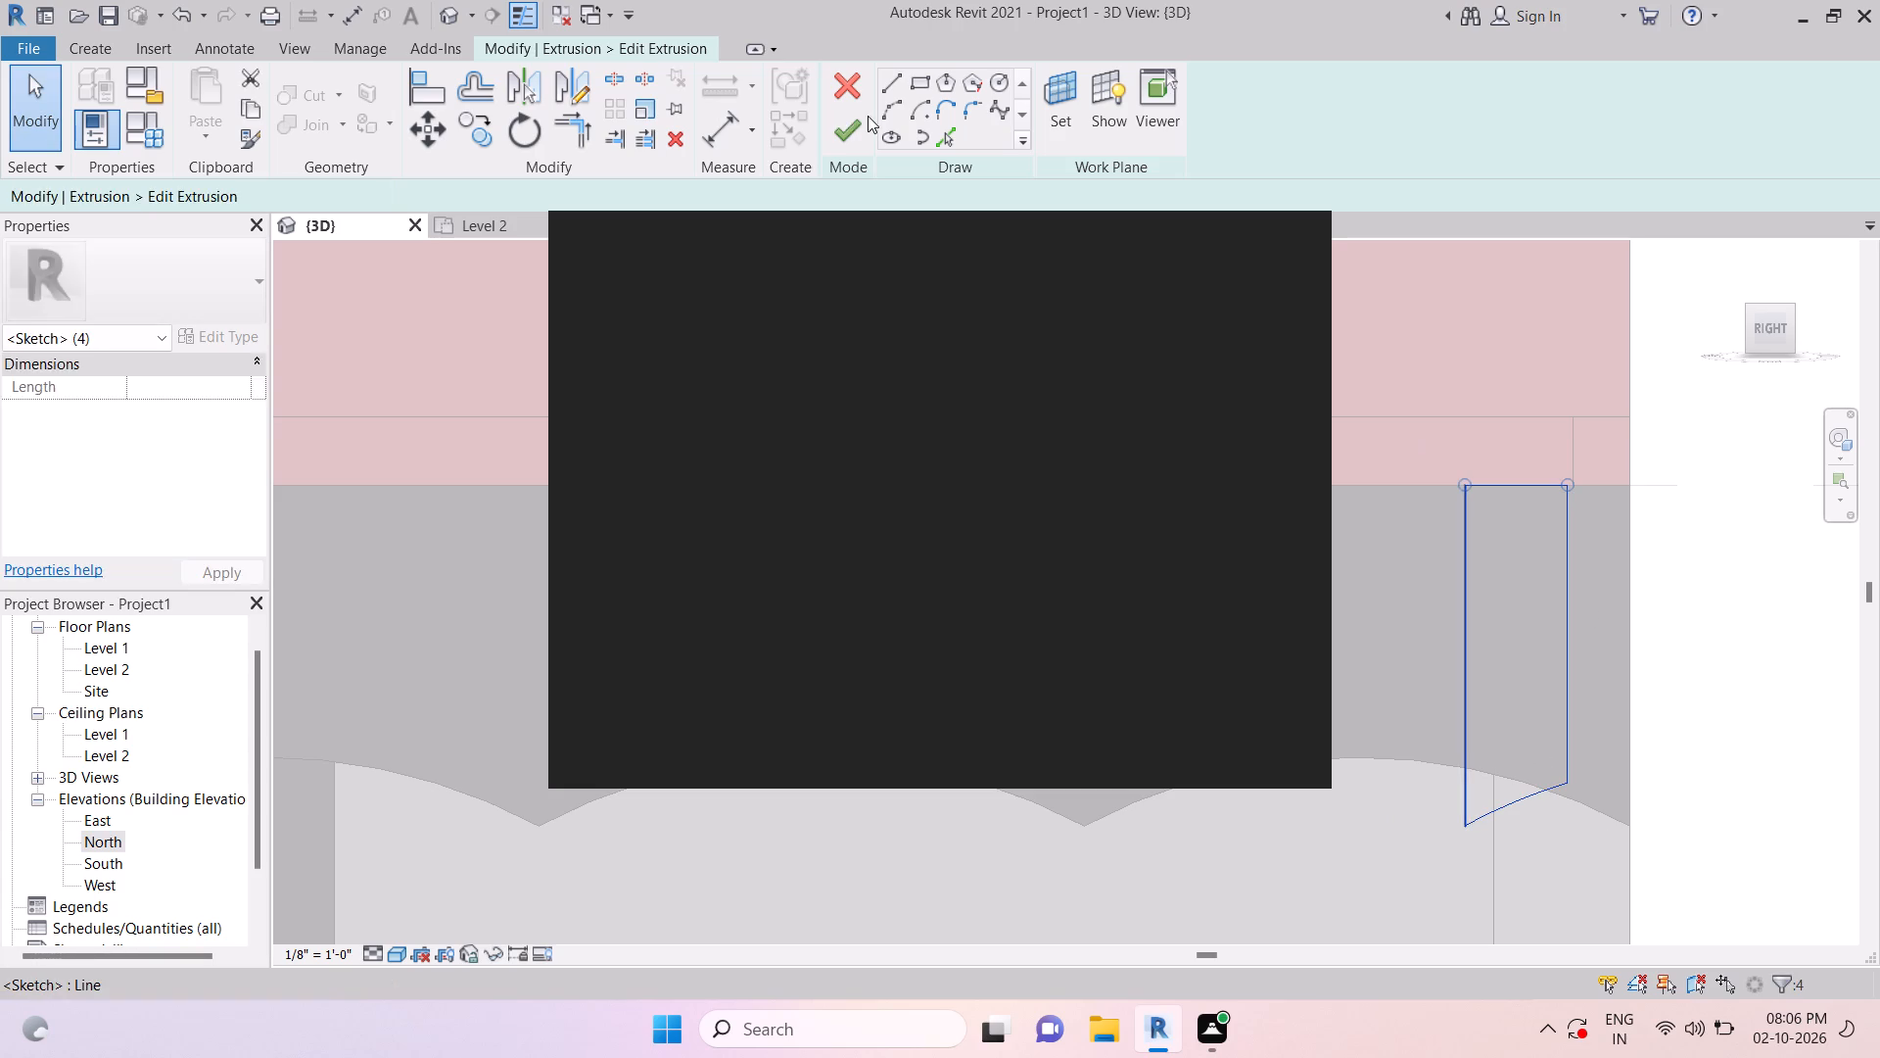
left_click(443, 133)
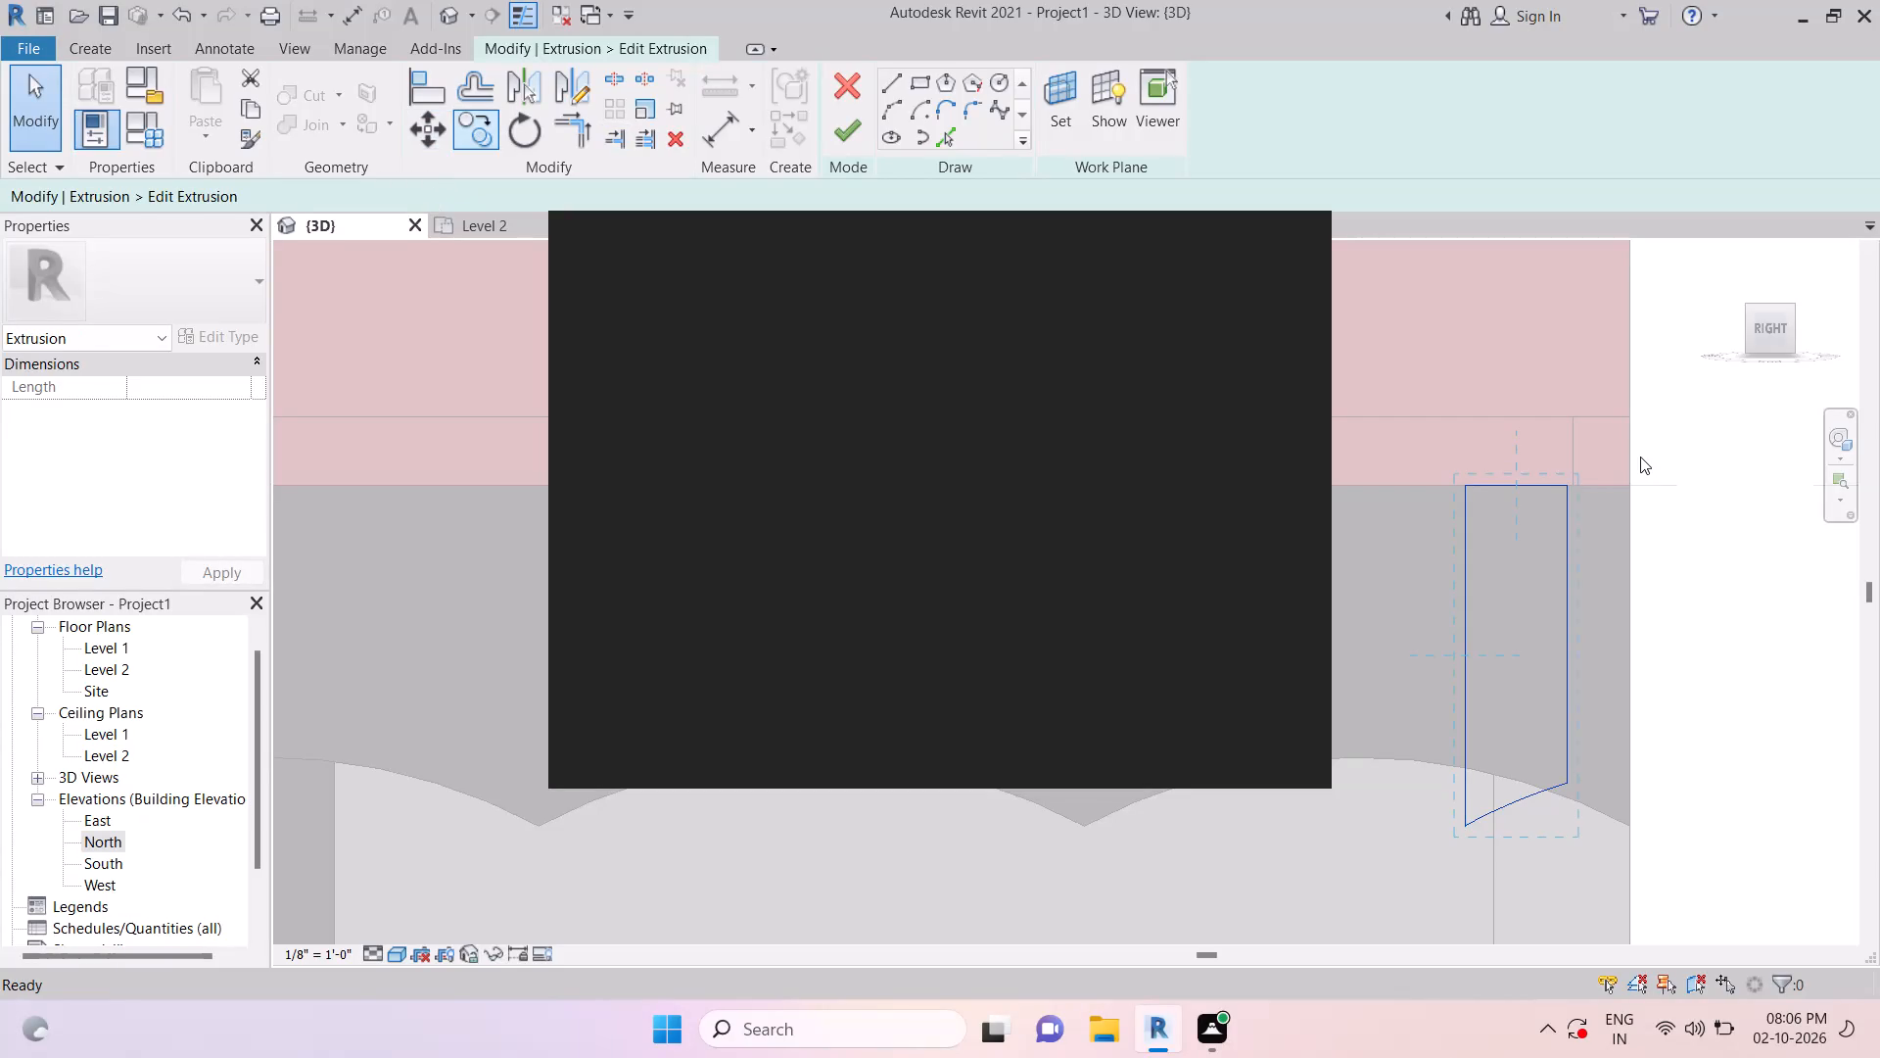
left_click(1563, 485)
left_click(1620, 485)
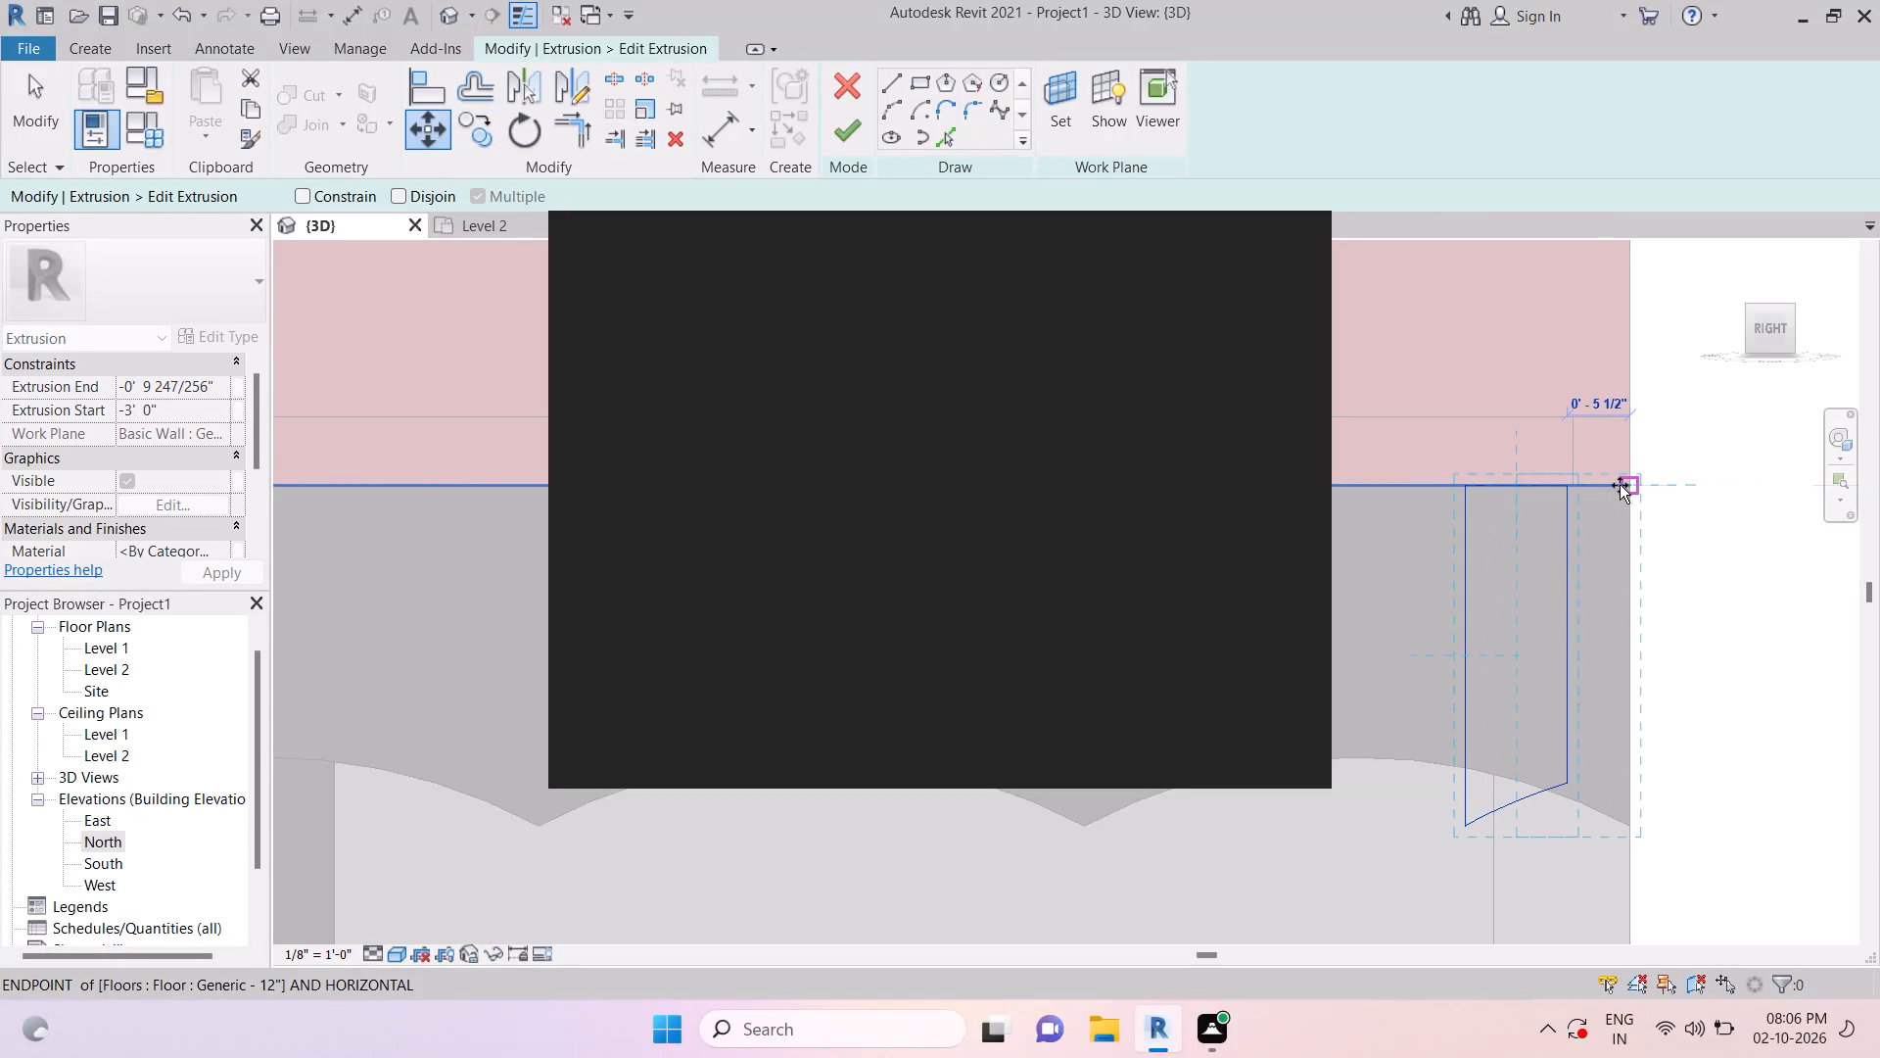
key("Escape")
key("Escape")
key("Escape")
key("Escape")
key("Escape")
key("Escape")
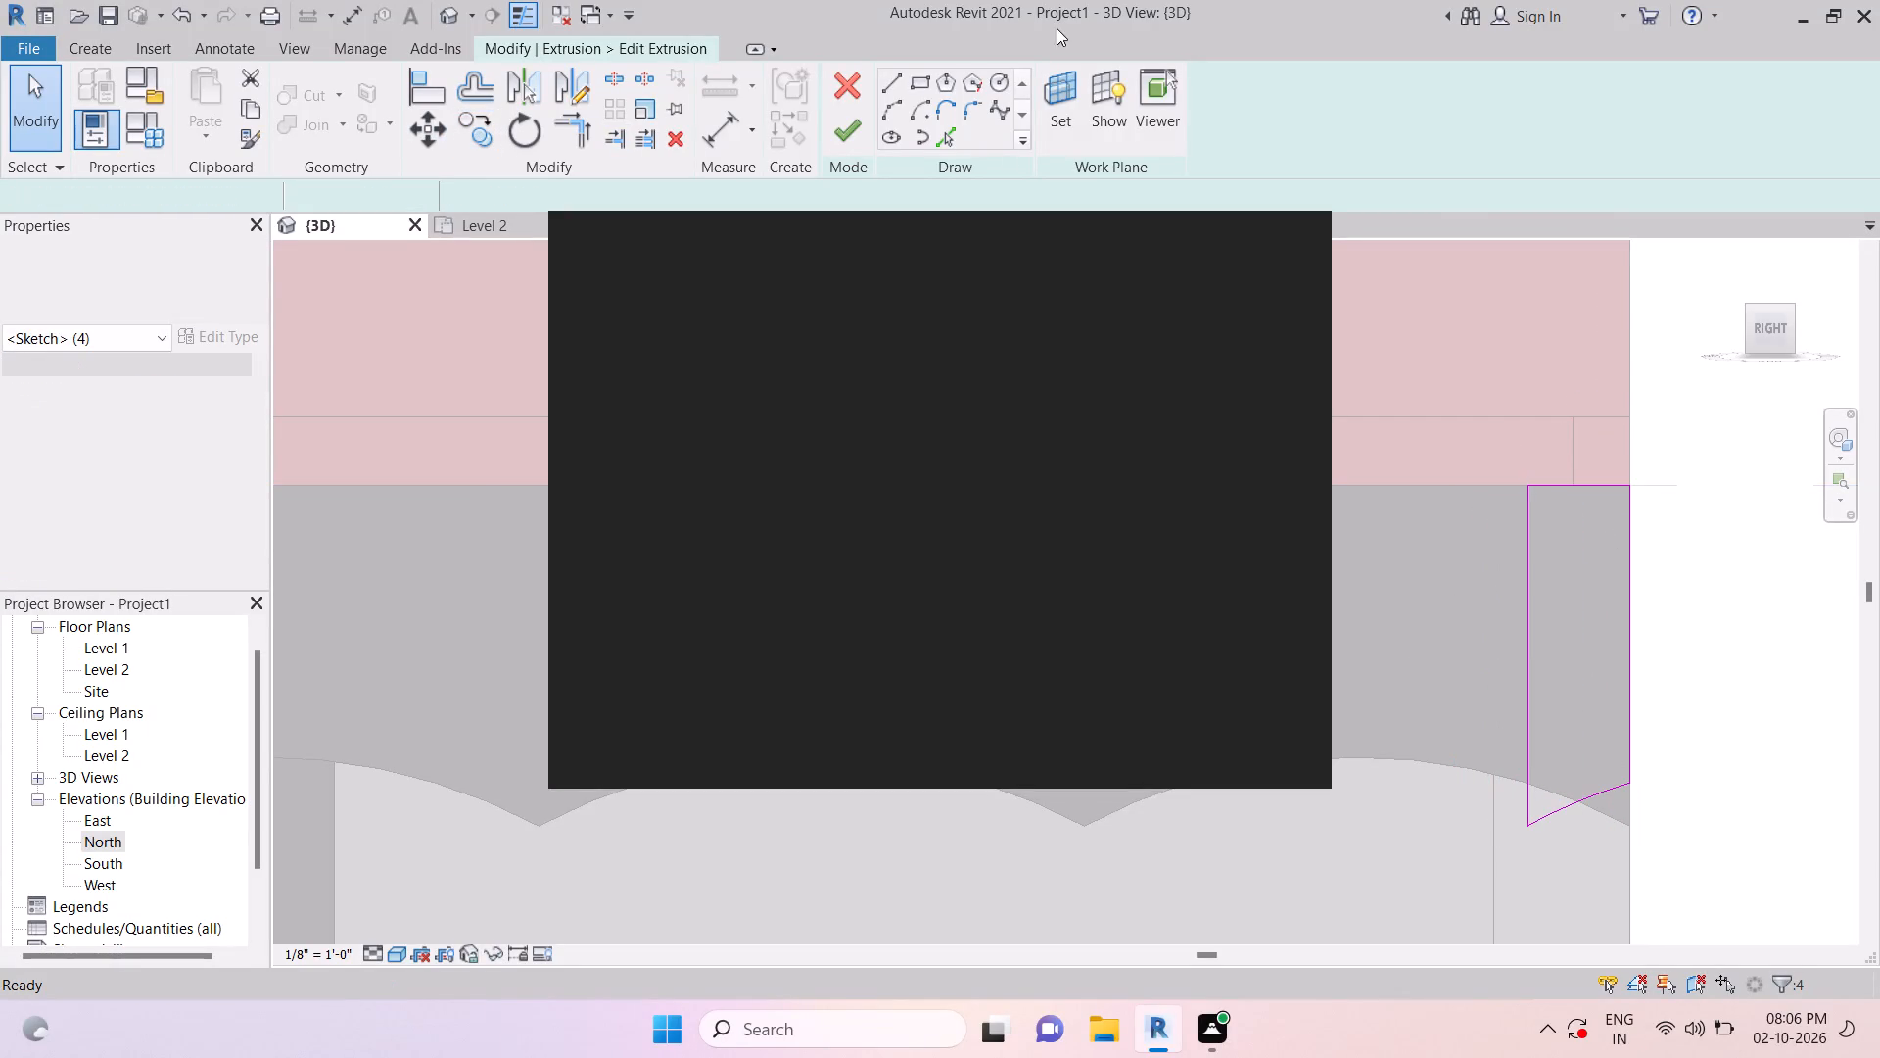
Replace the return sketch's curved bottom line with a line picked from the end scallop's edge.
left_click(953, 141)
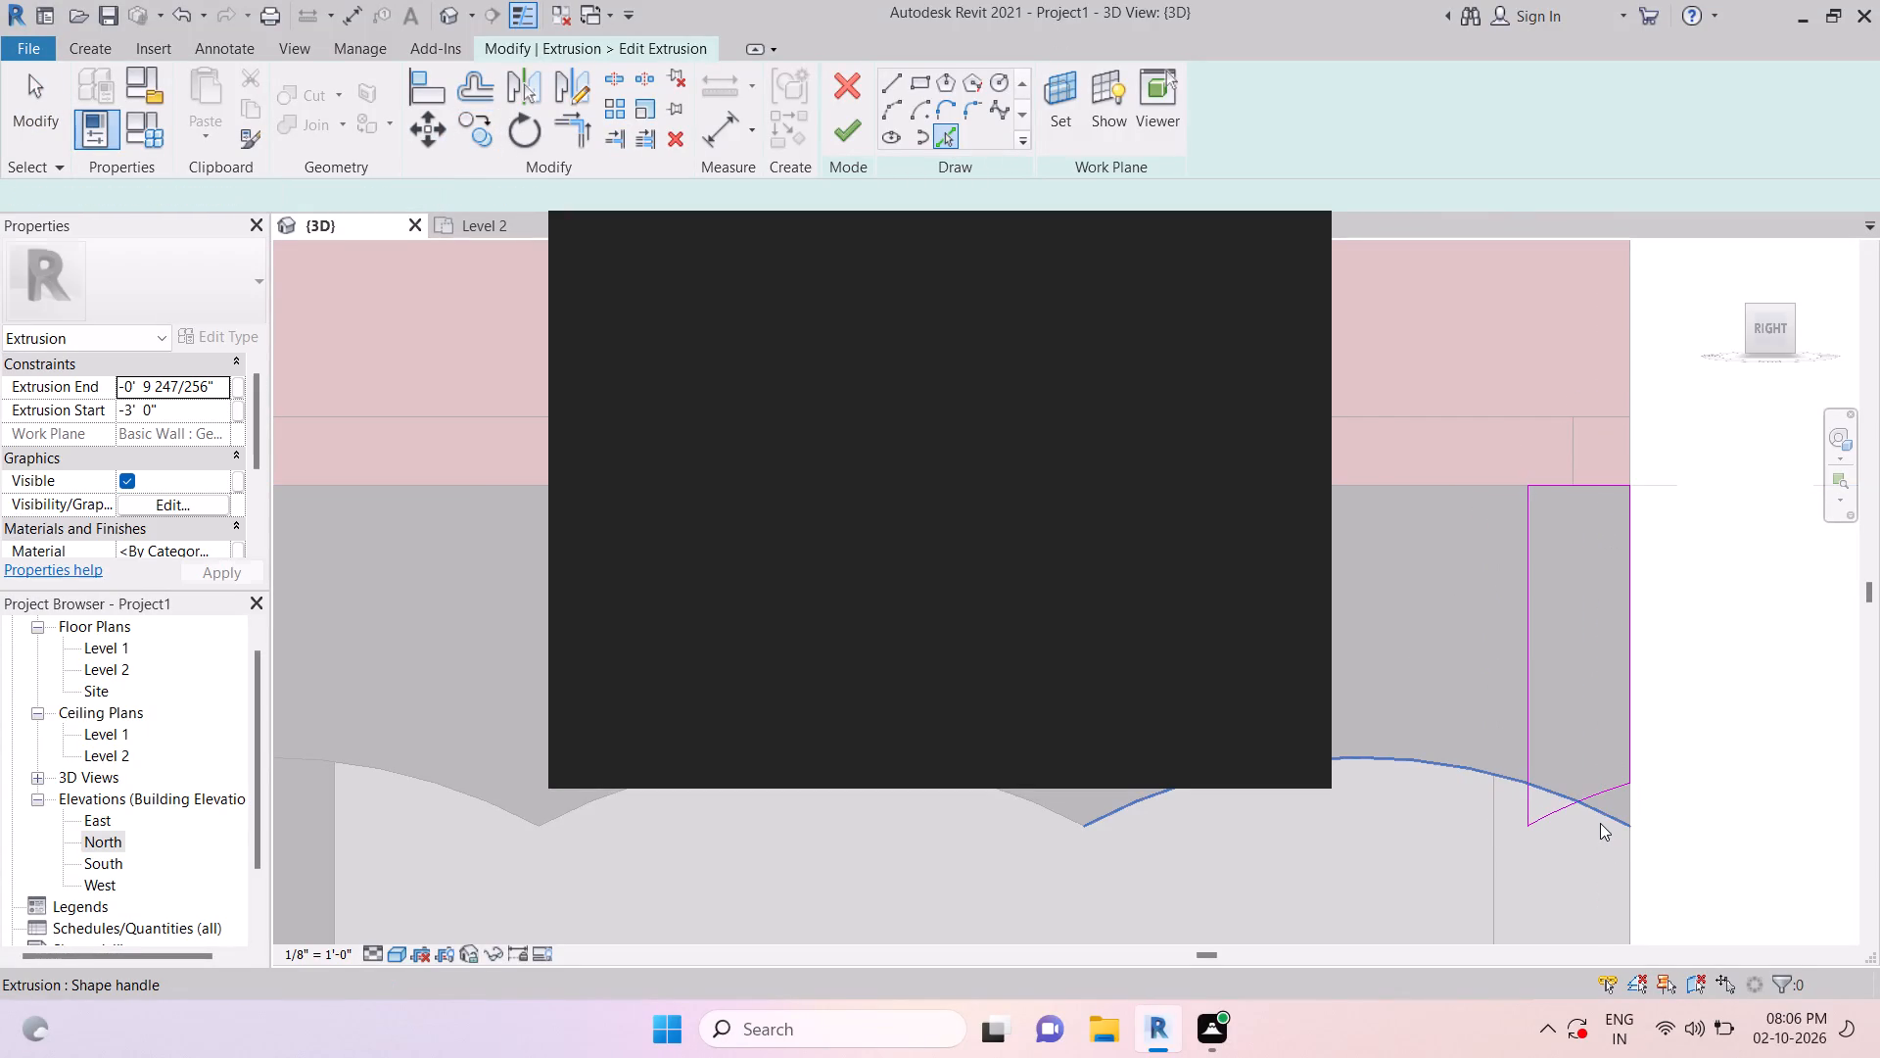
left_click(1600, 822)
key("Escape")
key("Escape")
key("Escape")
type("TR")
left_click(1555, 810)
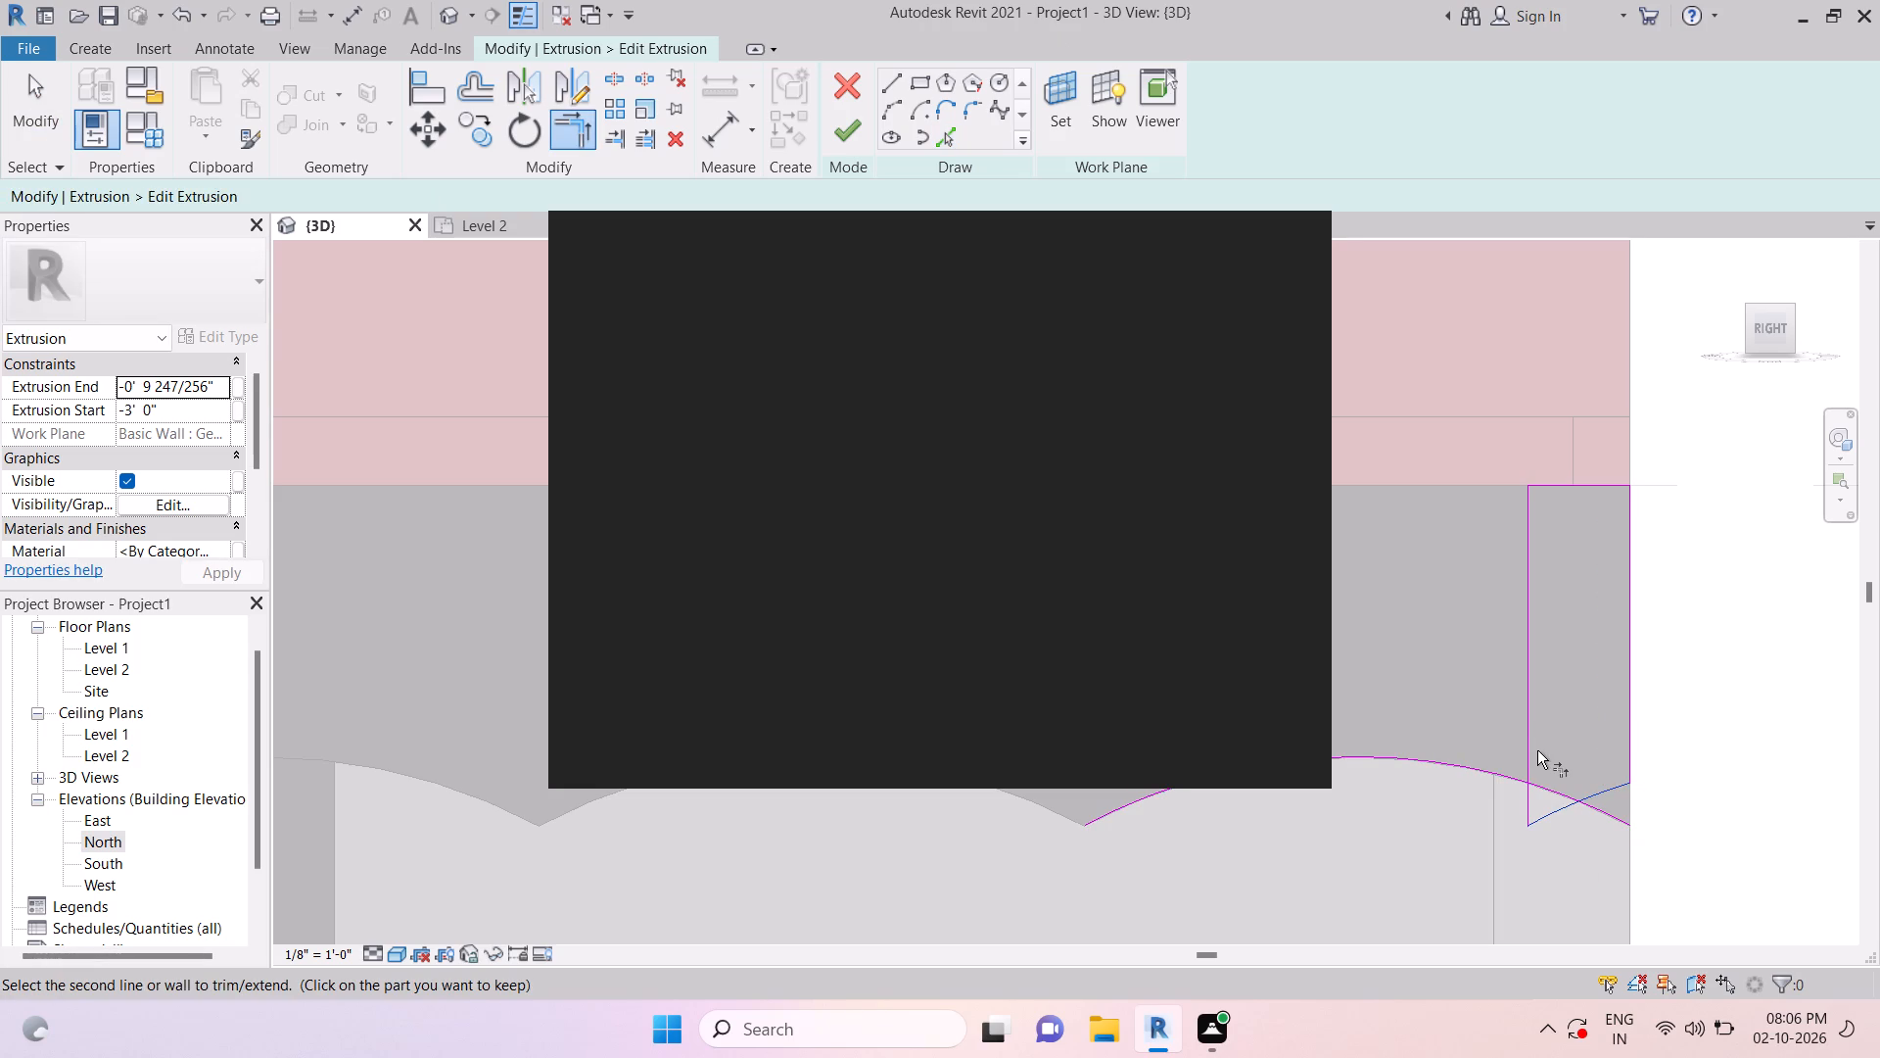
key("Escape")
key("Escape")
key("Escape")
key("Escape")
left_click(1551, 813)
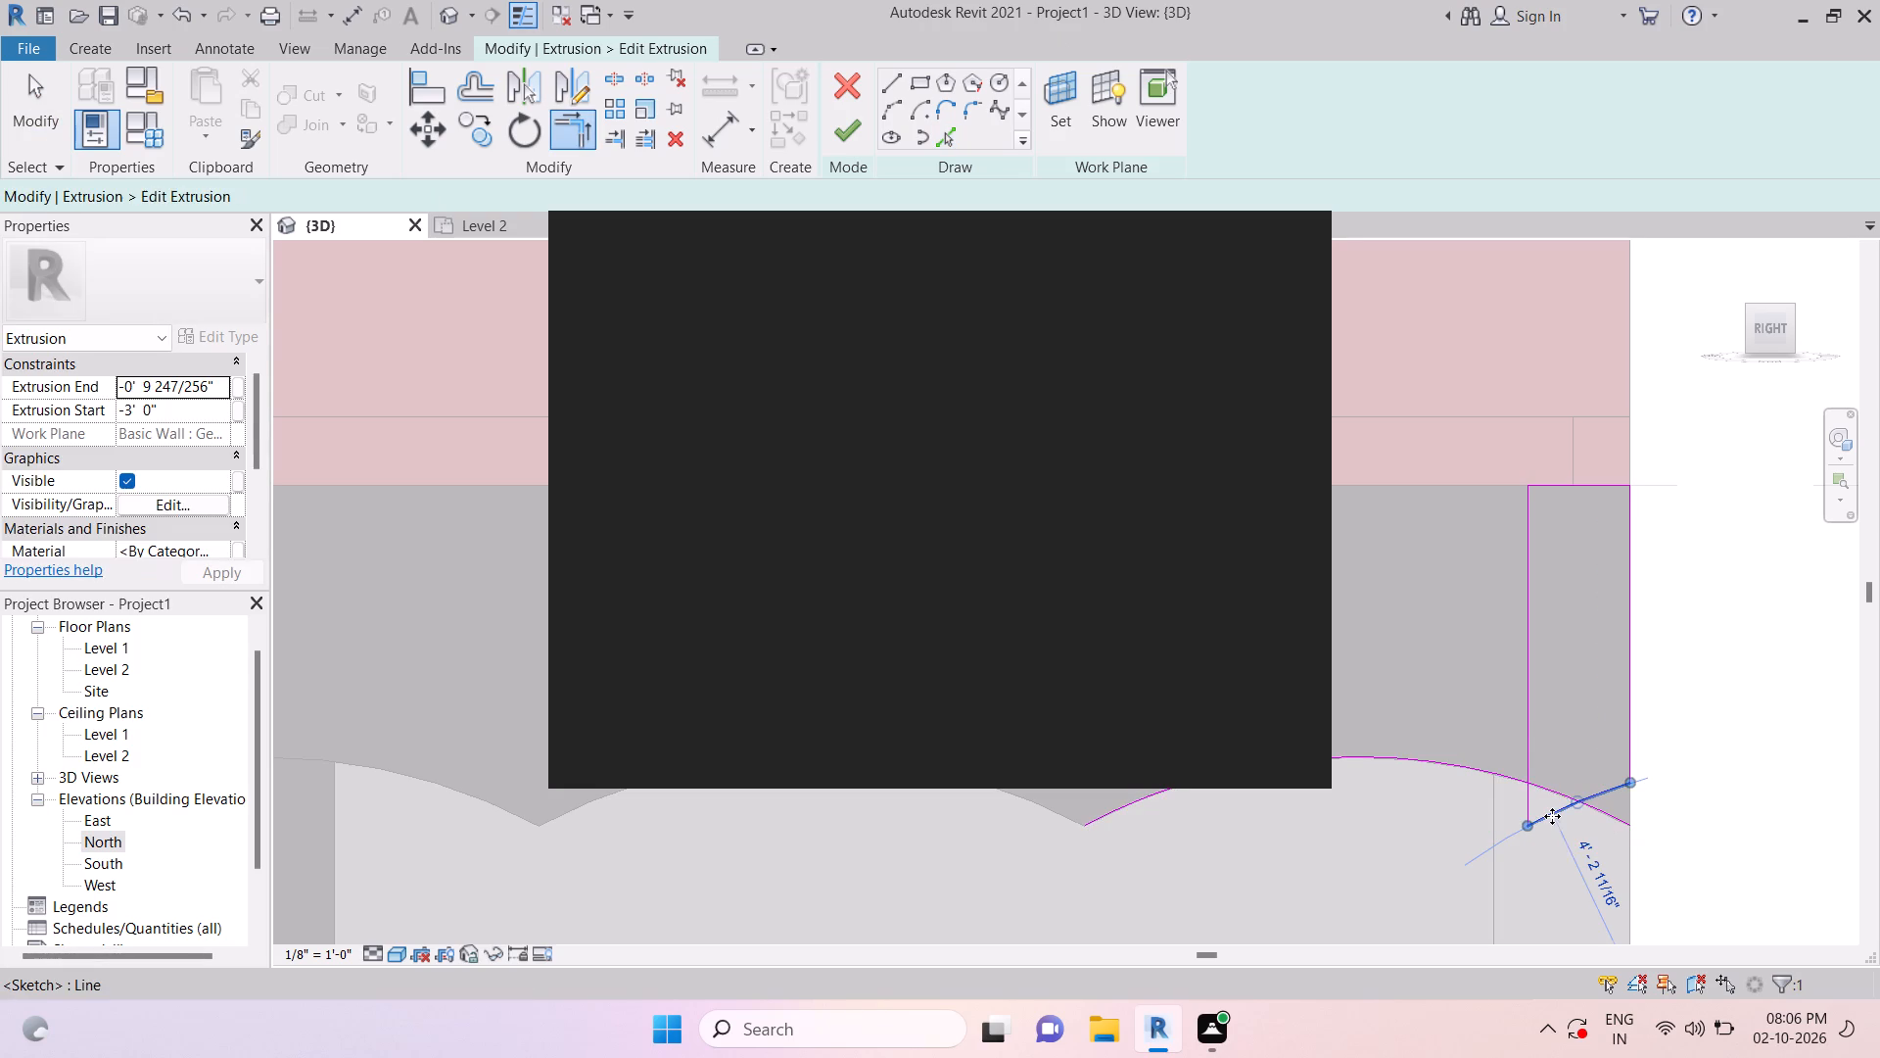
key("Delete")
key("Escape")
key("Escape")
key("Escape")
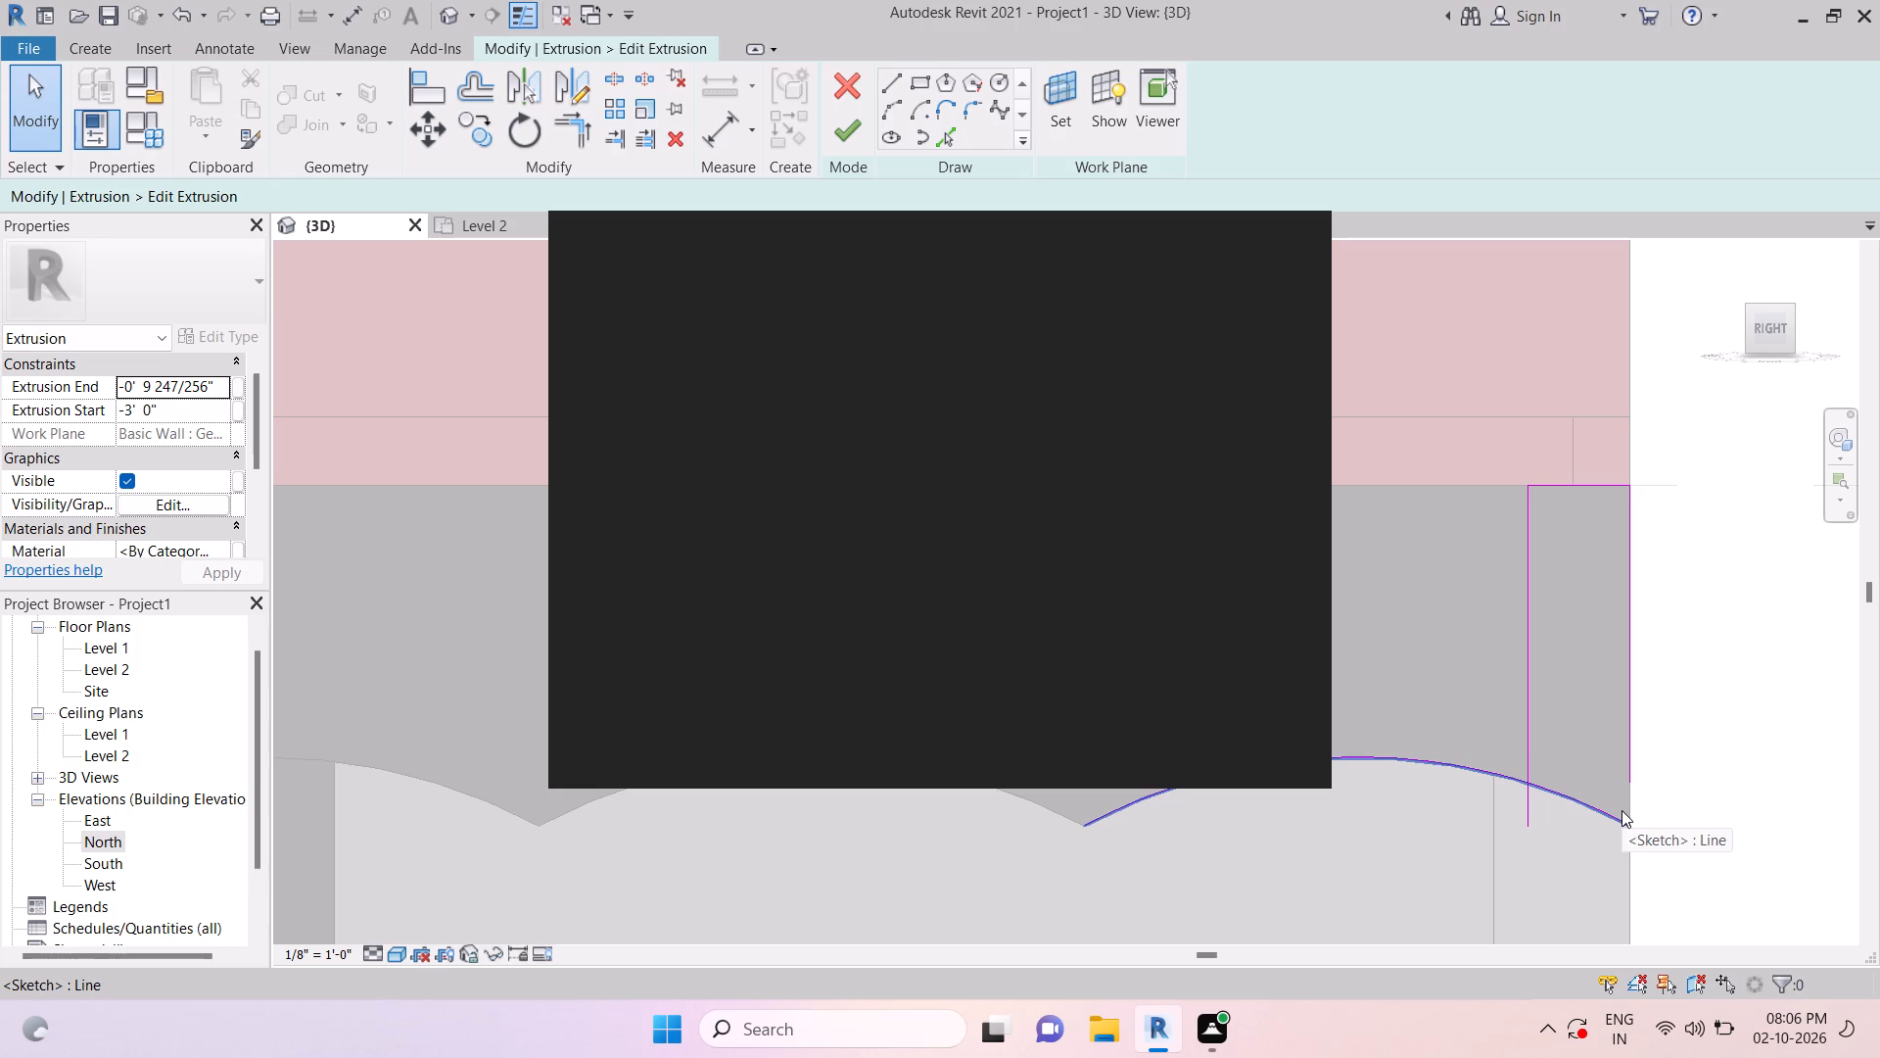
key("Escape")
key("Escape")
Trim the picked scallop arc to both vertical sides to close the return sketch.
key("t")
key("r")
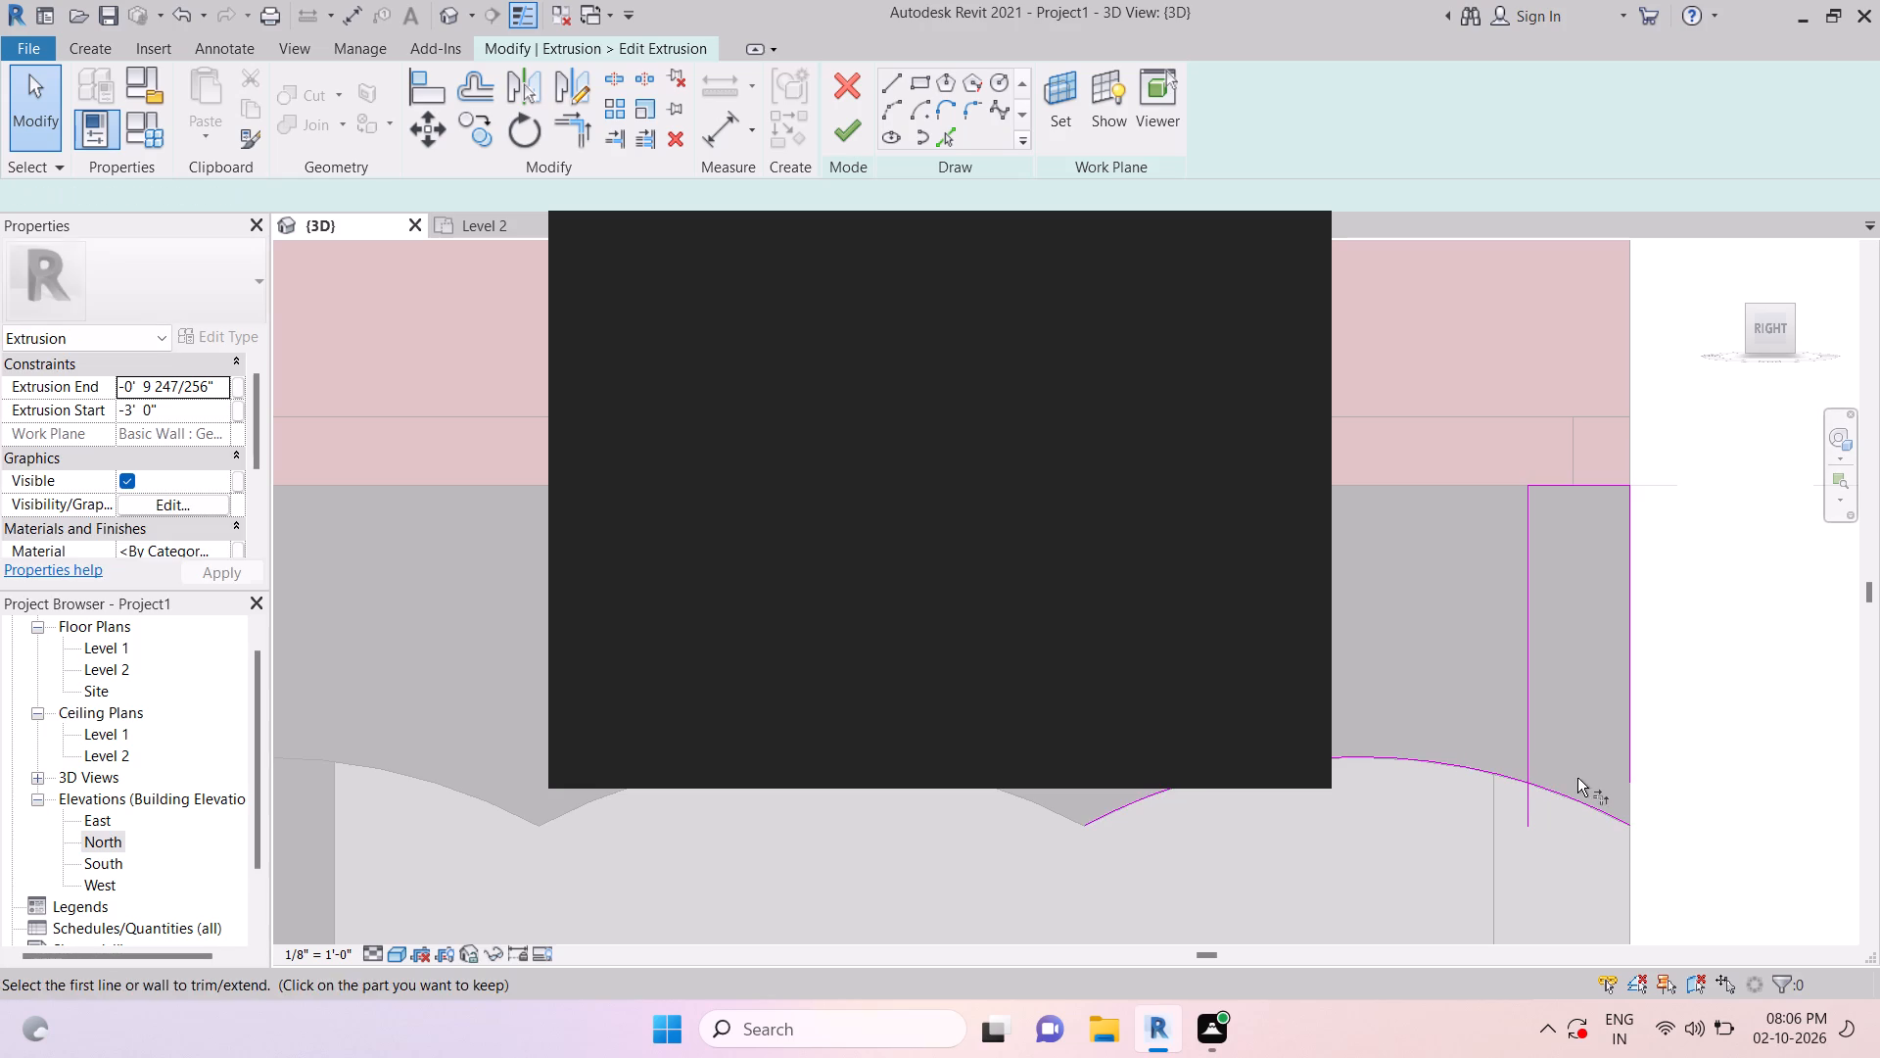
left_click(1562, 801)
left_click(1527, 758)
left_click(1573, 802)
left_click(1630, 750)
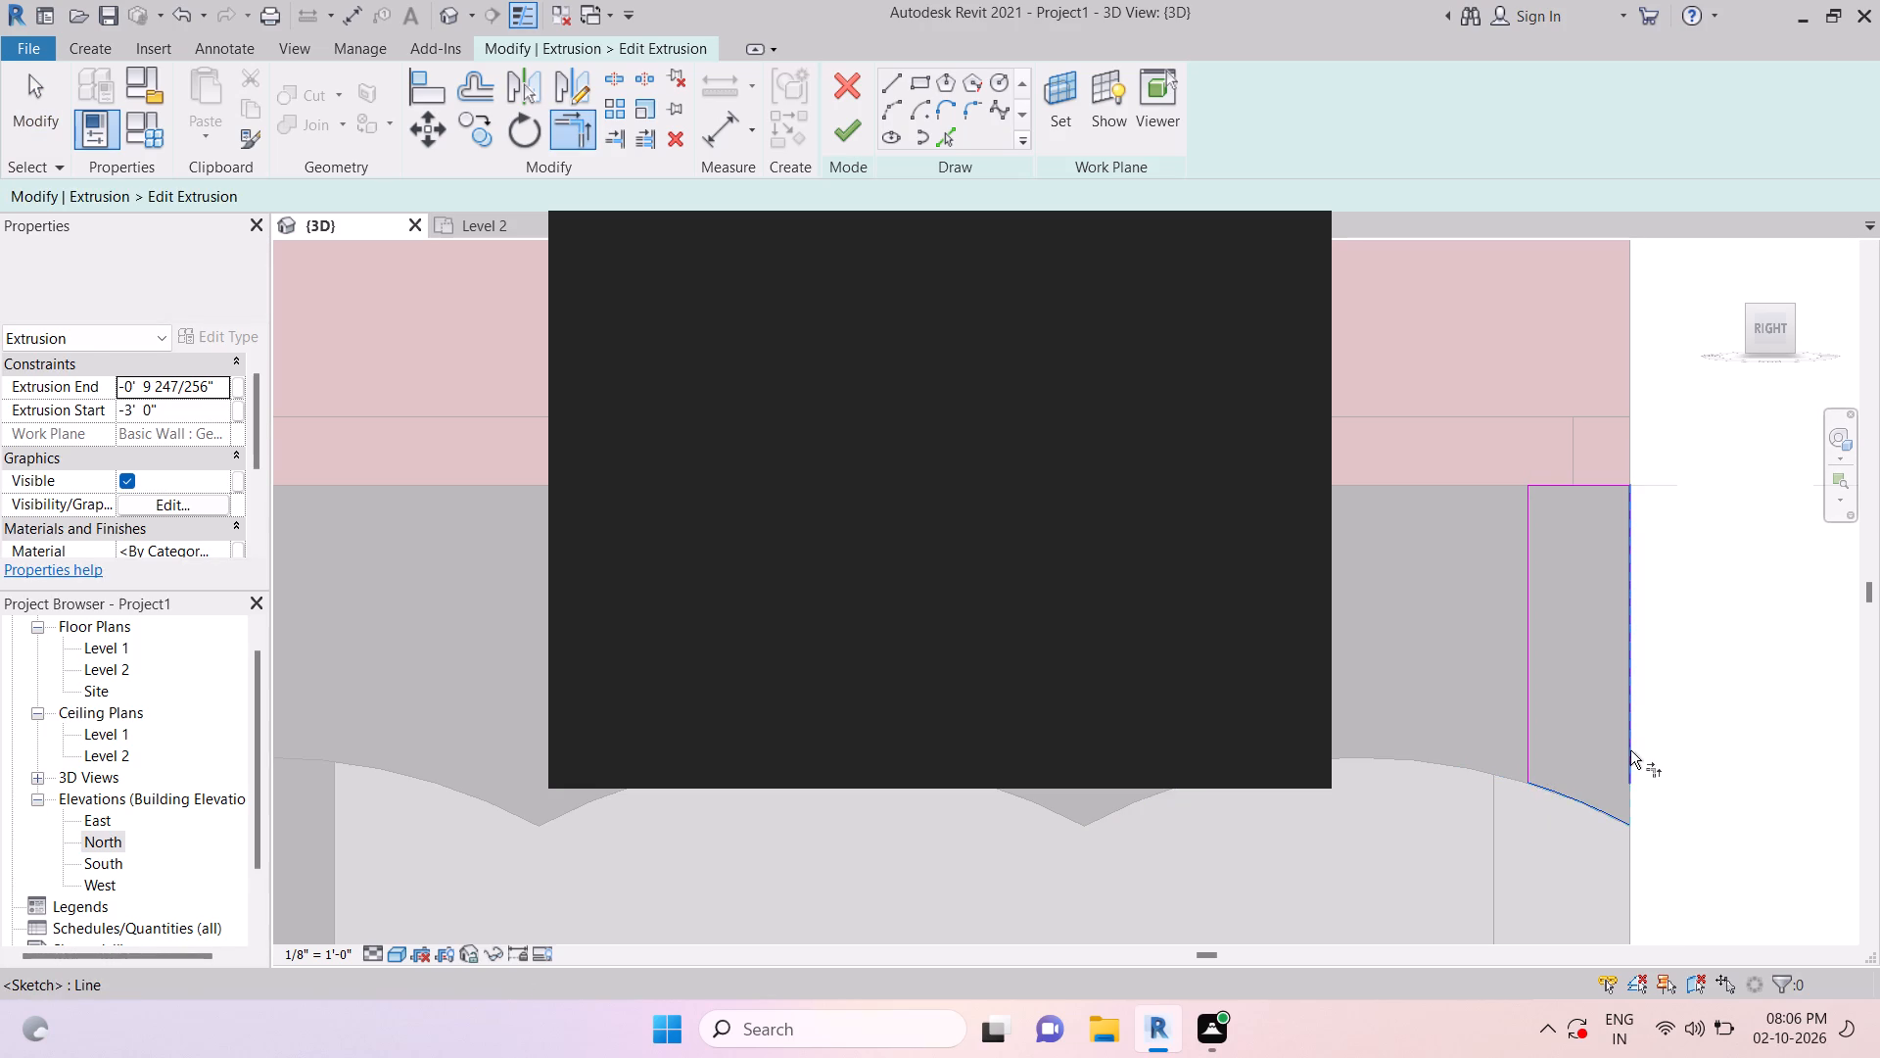
key("Escape")
key("Escape")
key("Escape")
Finish the return piece's sketch and the in-place model.
left_click(848, 138)
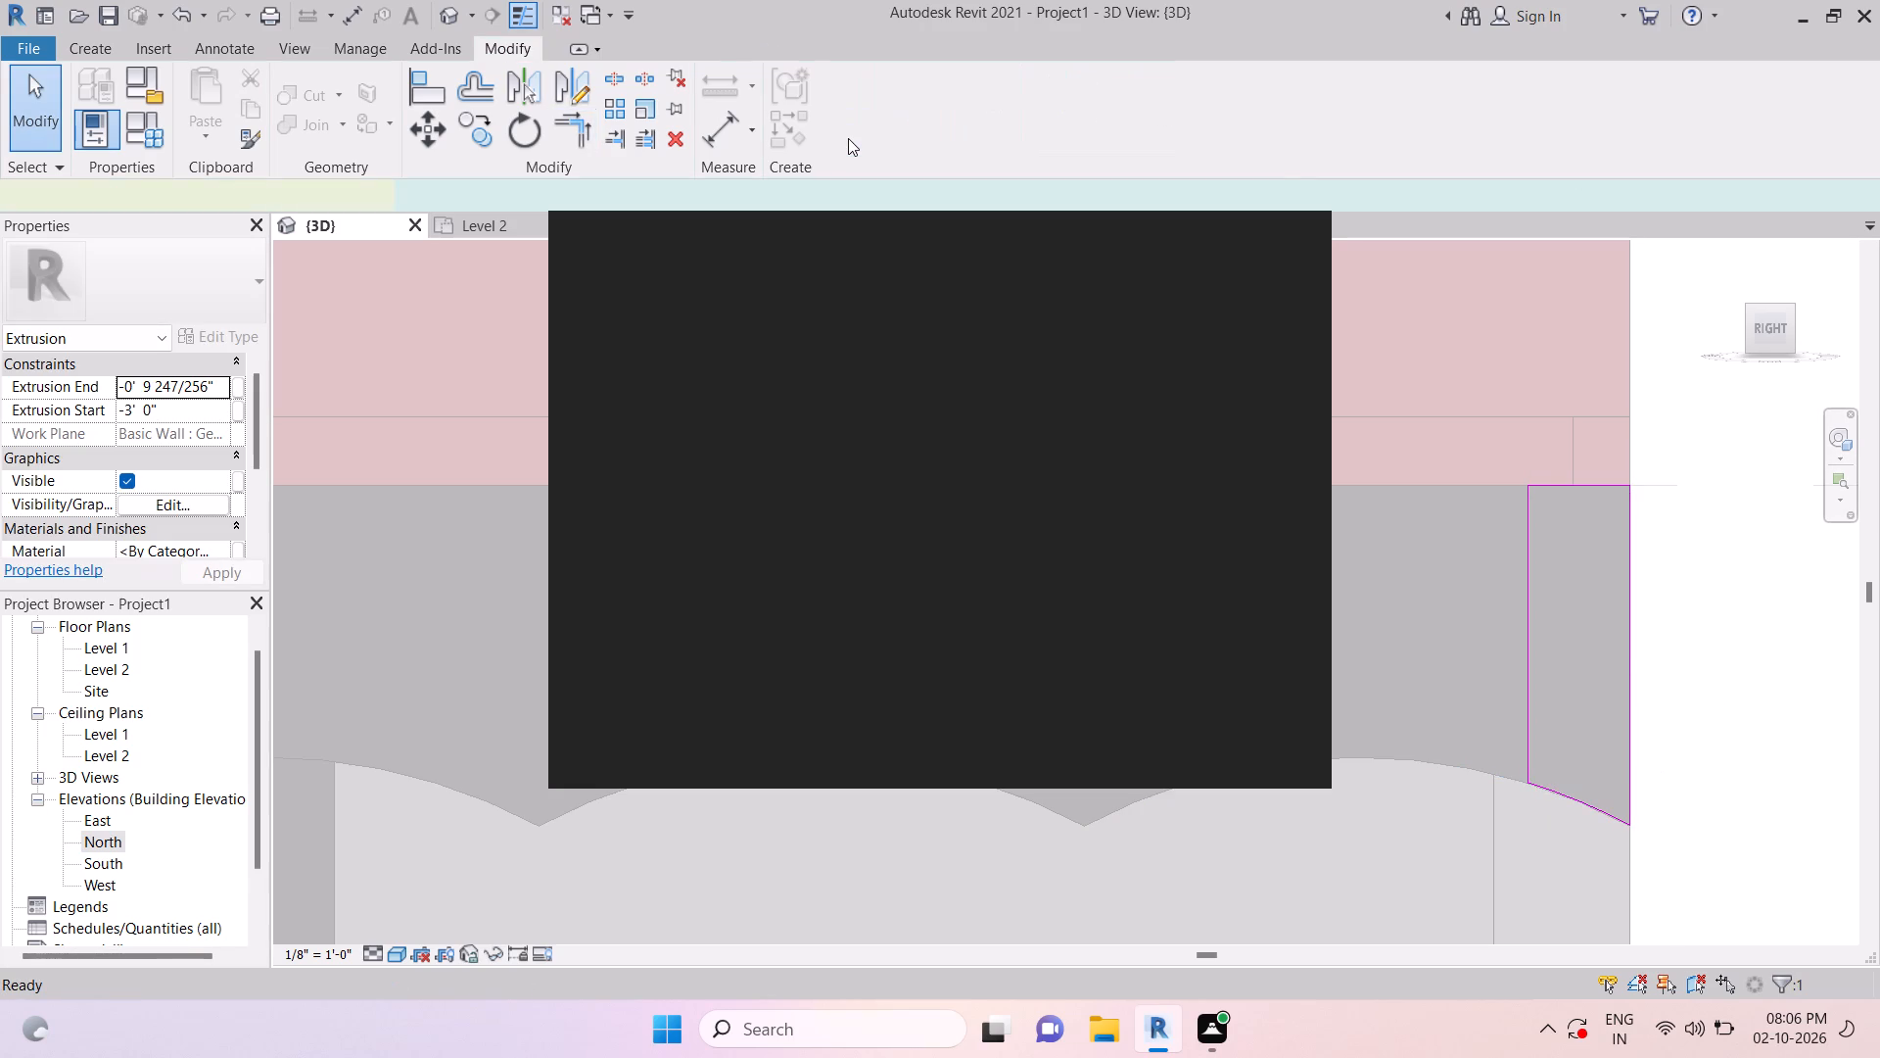
left_click(1243, 117)
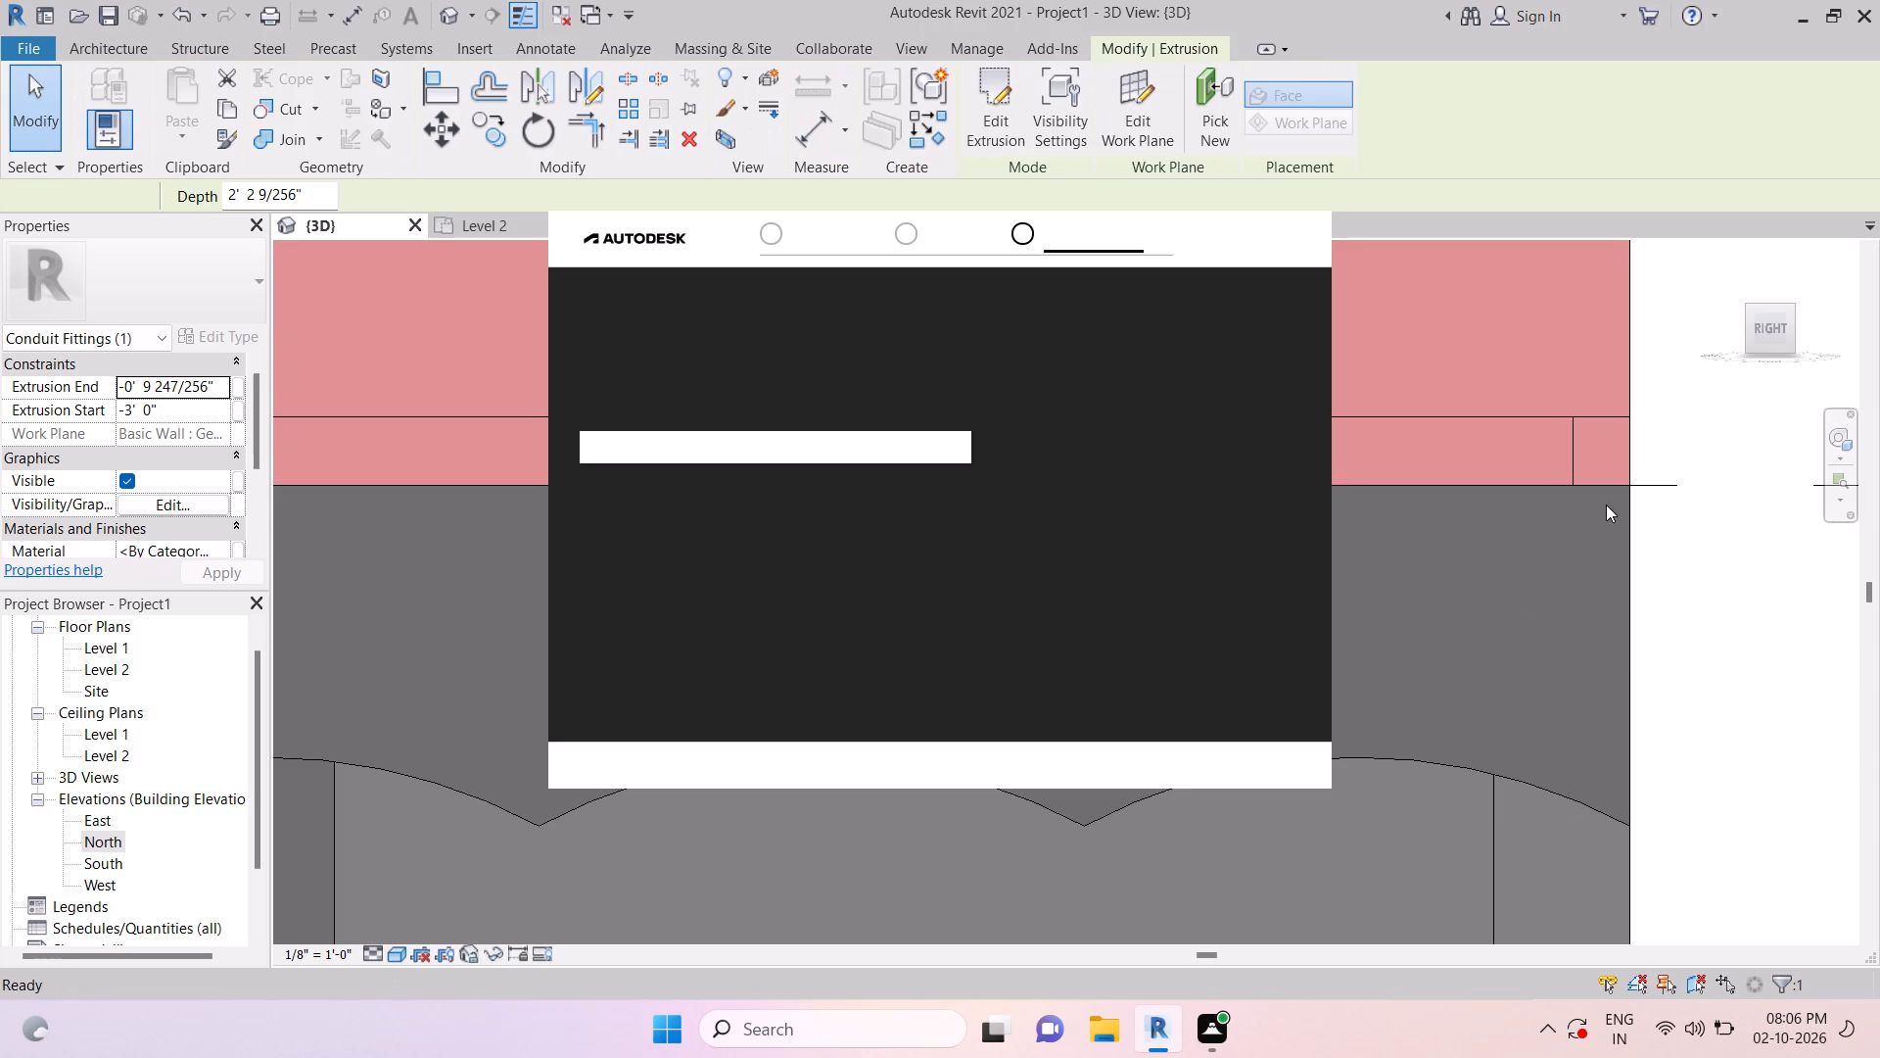
Dismiss the Autodesk licensing notice covering the 3D view.
key("Escape")
key("Escape")
scroll(1556, 720, "down", 16)
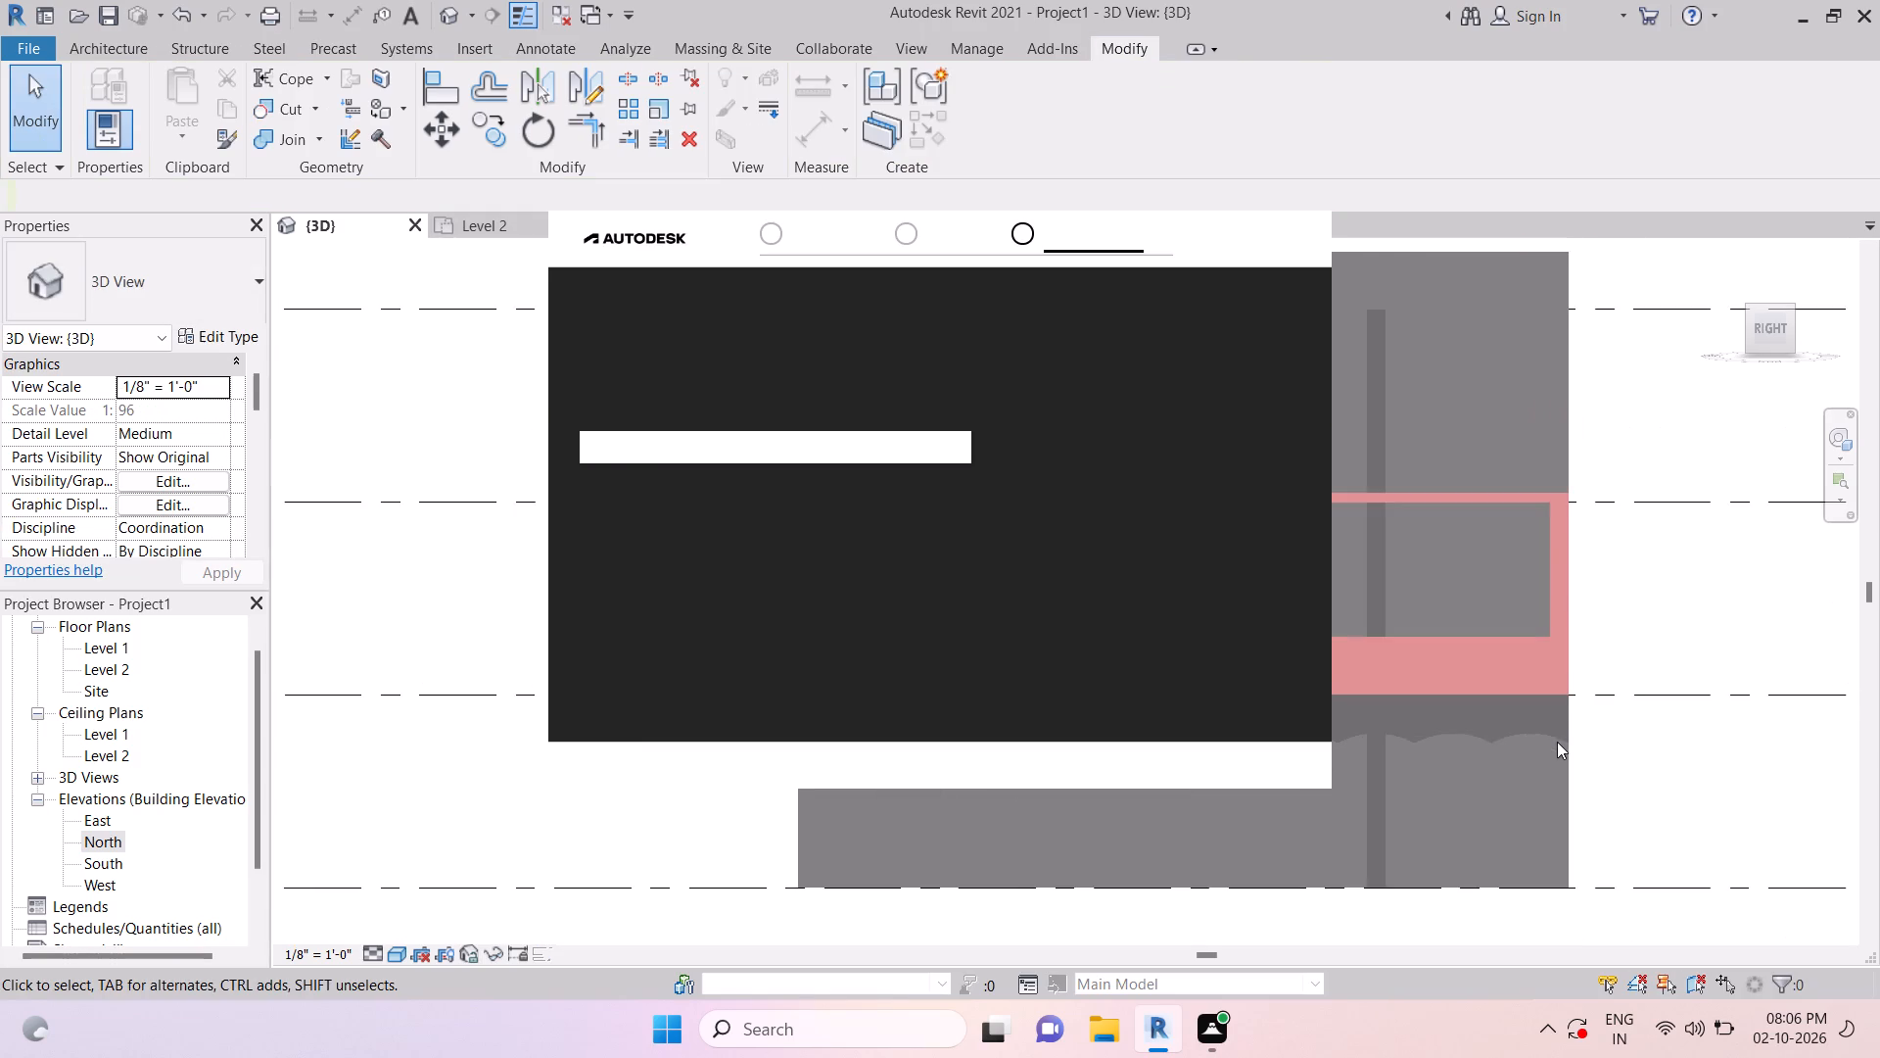
middle_click_drag(1556, 742, 1679, 552)
middle_click_drag(1718, 706, 1590, 798, "shift")
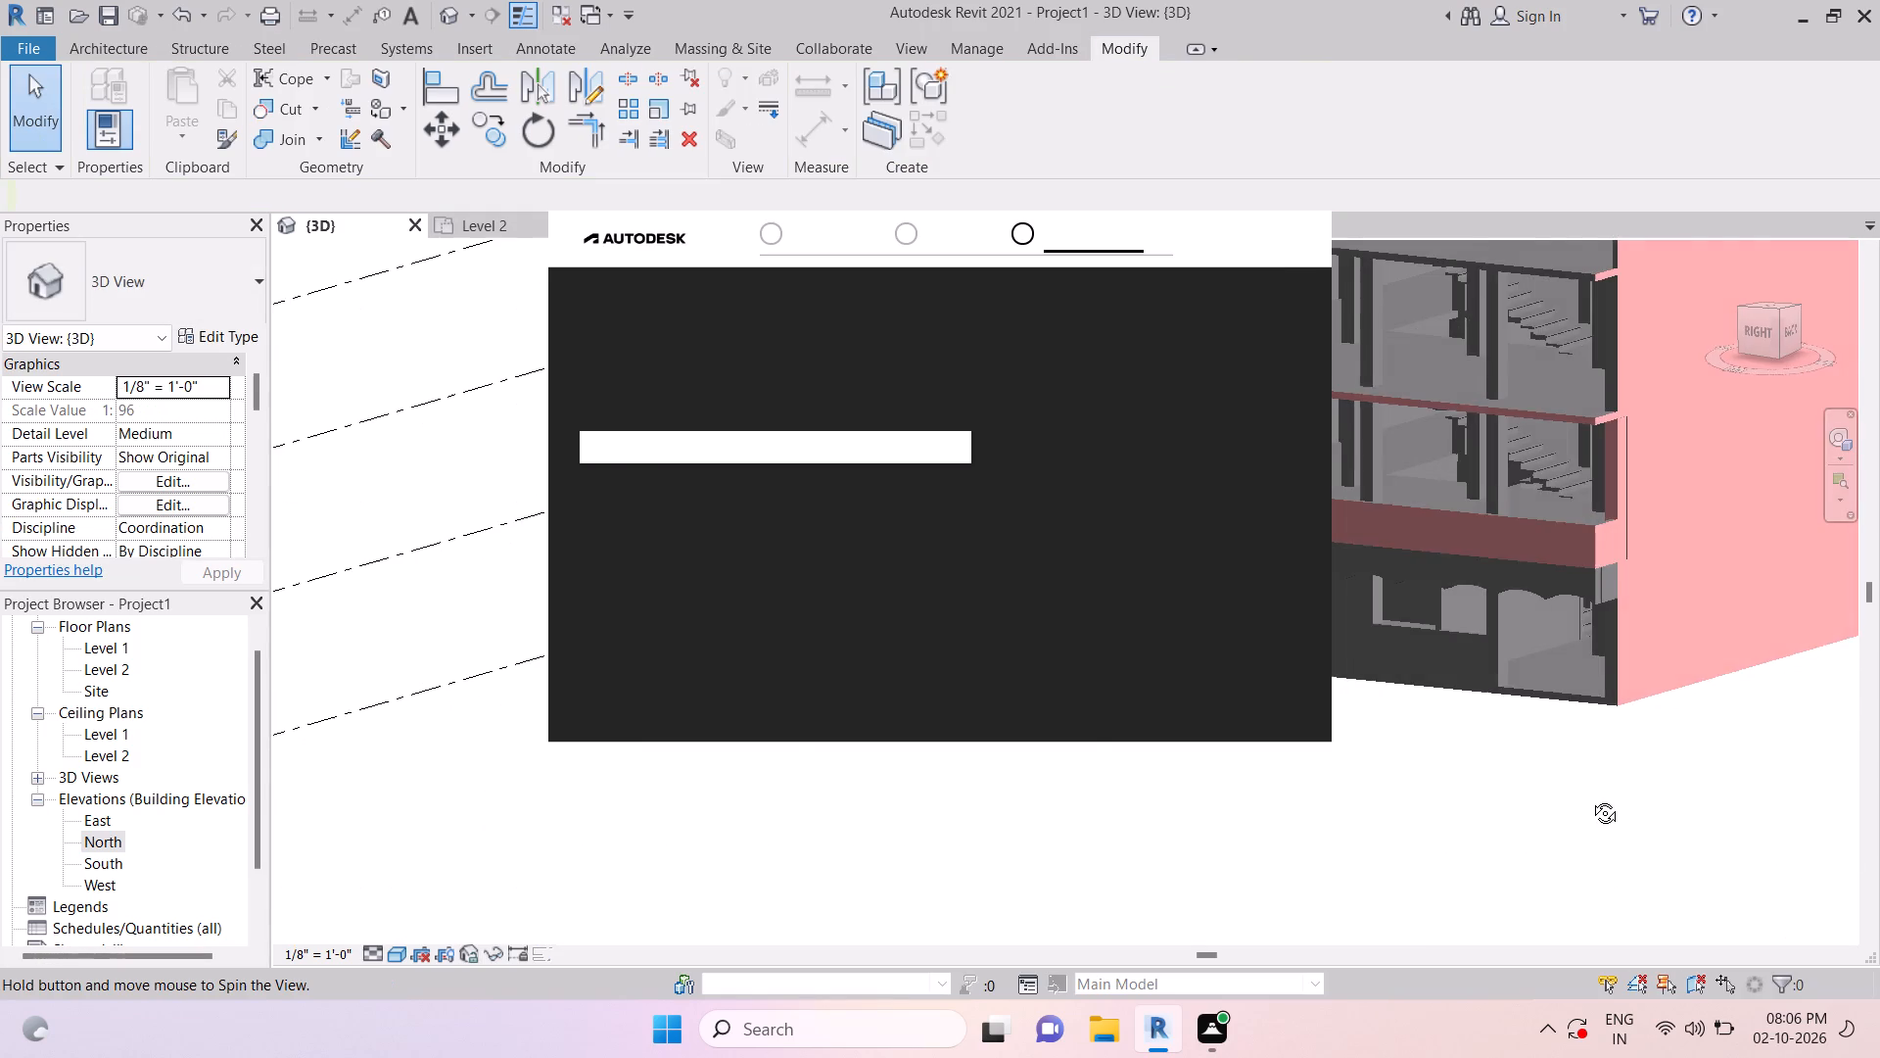
middle_click_drag(1590, 798, 1592, 797, "shift")
key("Escape")
key("Escape")
key("Escape")
left_click(1280, 230)
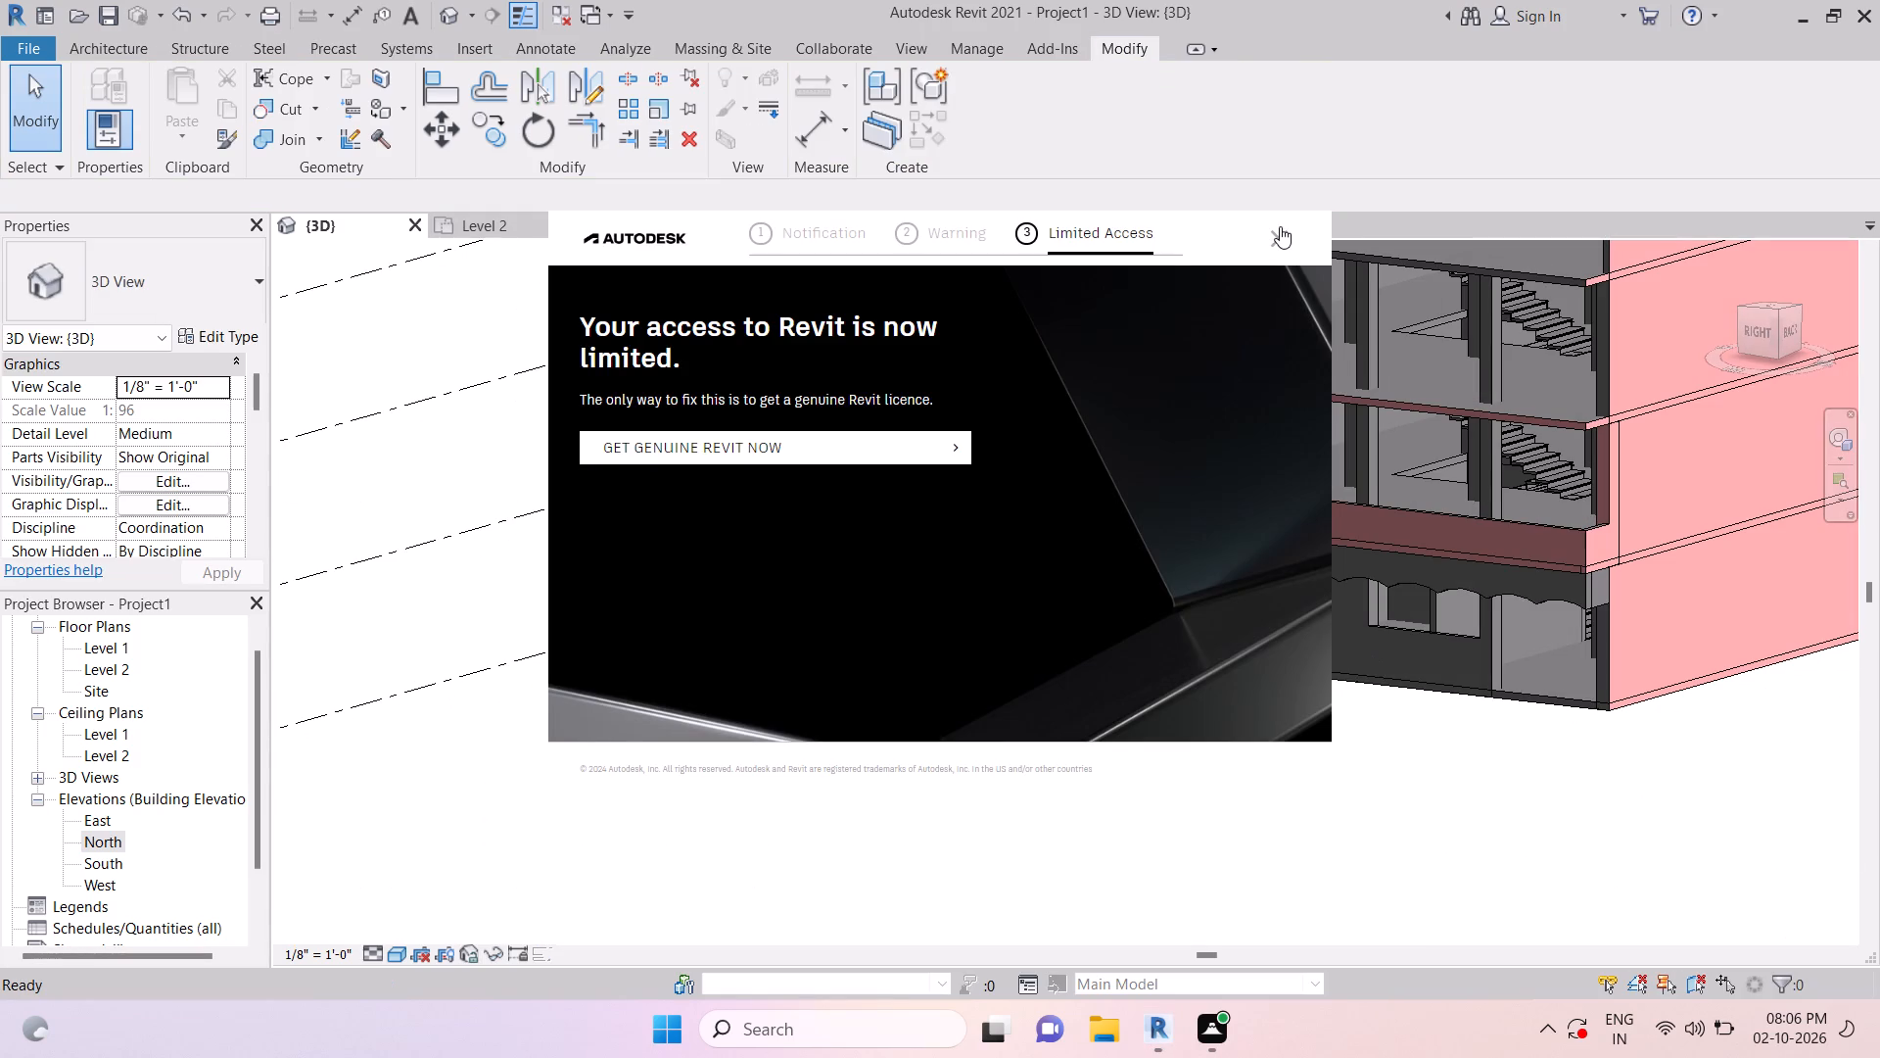
key("Escape")
key("Escape")
Examine the building corner where the end return meets the wall, the scalloped extrusion and the Level 2 parapet.
scroll(1464, 685, "down", 4)
middle_click_drag(1394, 691, 1028, 687)
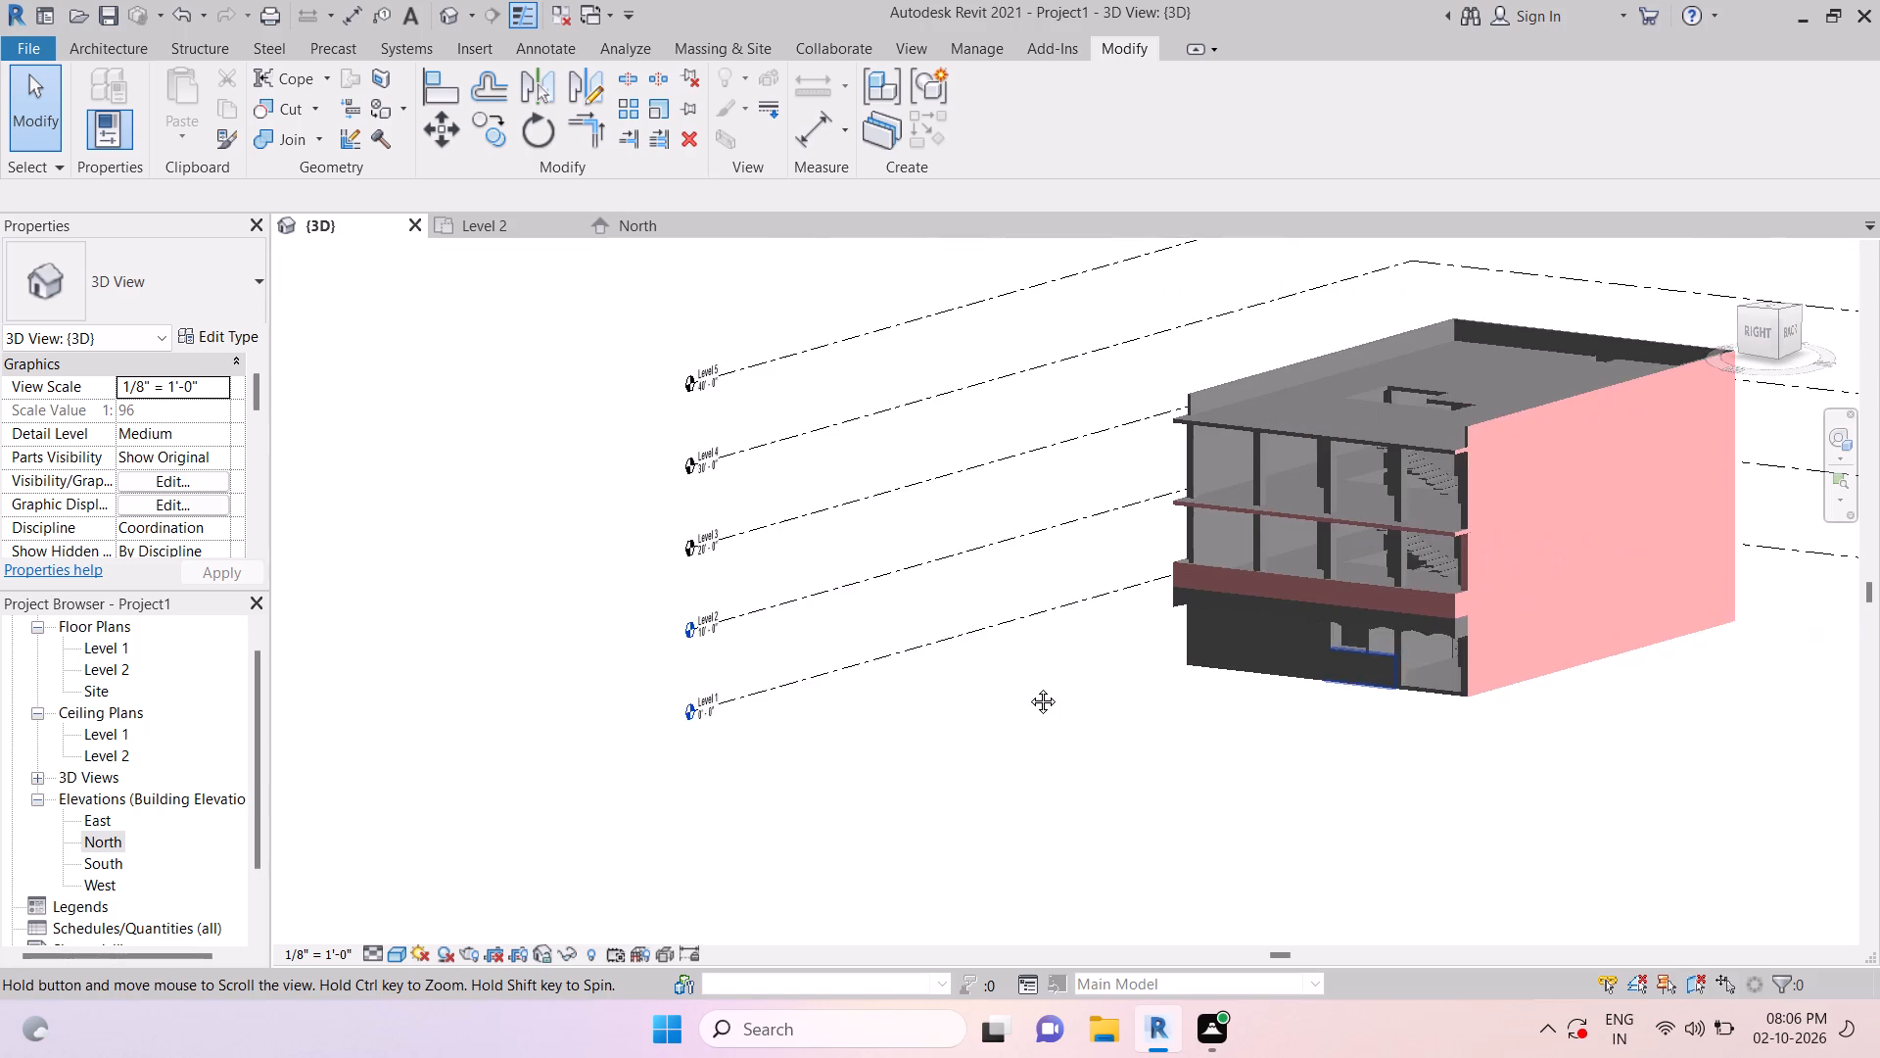
middle_click_drag(1028, 687, 1324, 727)
key("Escape")
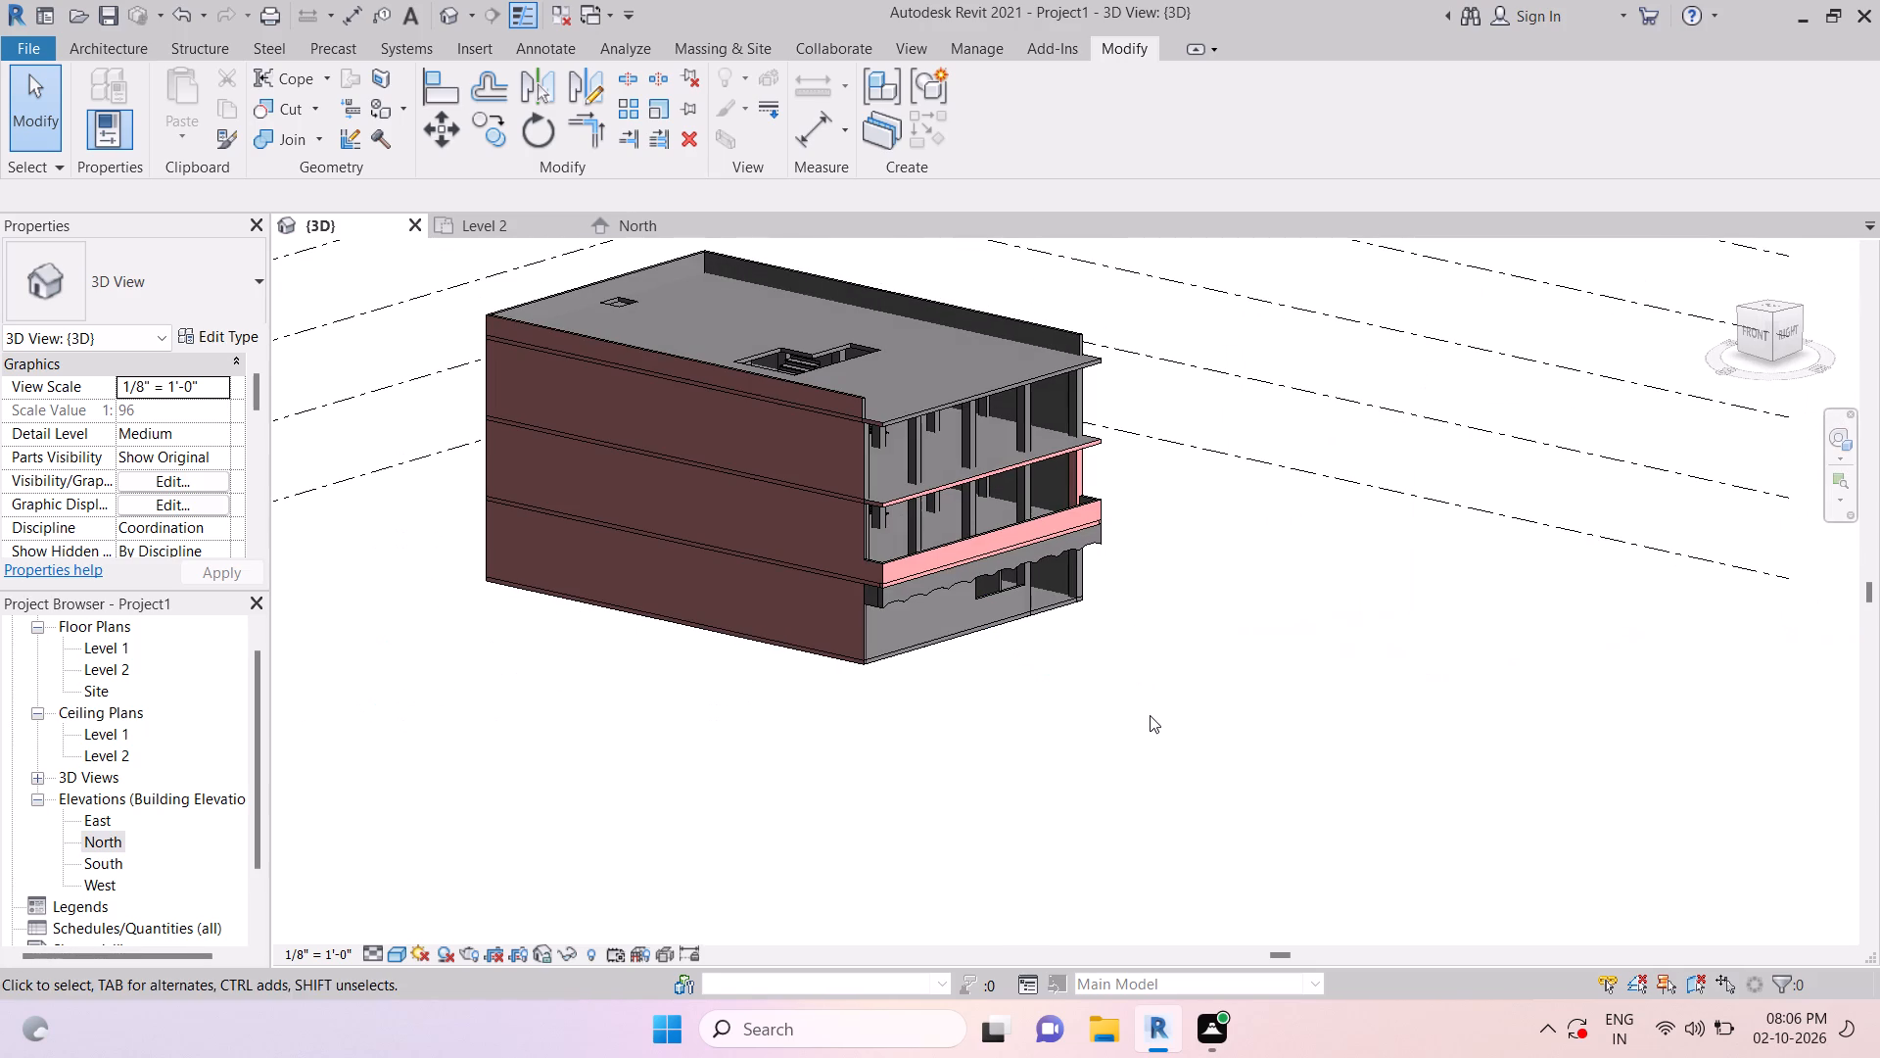
key("Escape")
middle_click_drag(1059, 715, 1313, 793)
middle_click_drag(1070, 683, 1261, 717)
middle_click_drag(1259, 720, 1258, 839)
key("Escape")
key("Escape")
scroll(1067, 541, "up", 4)
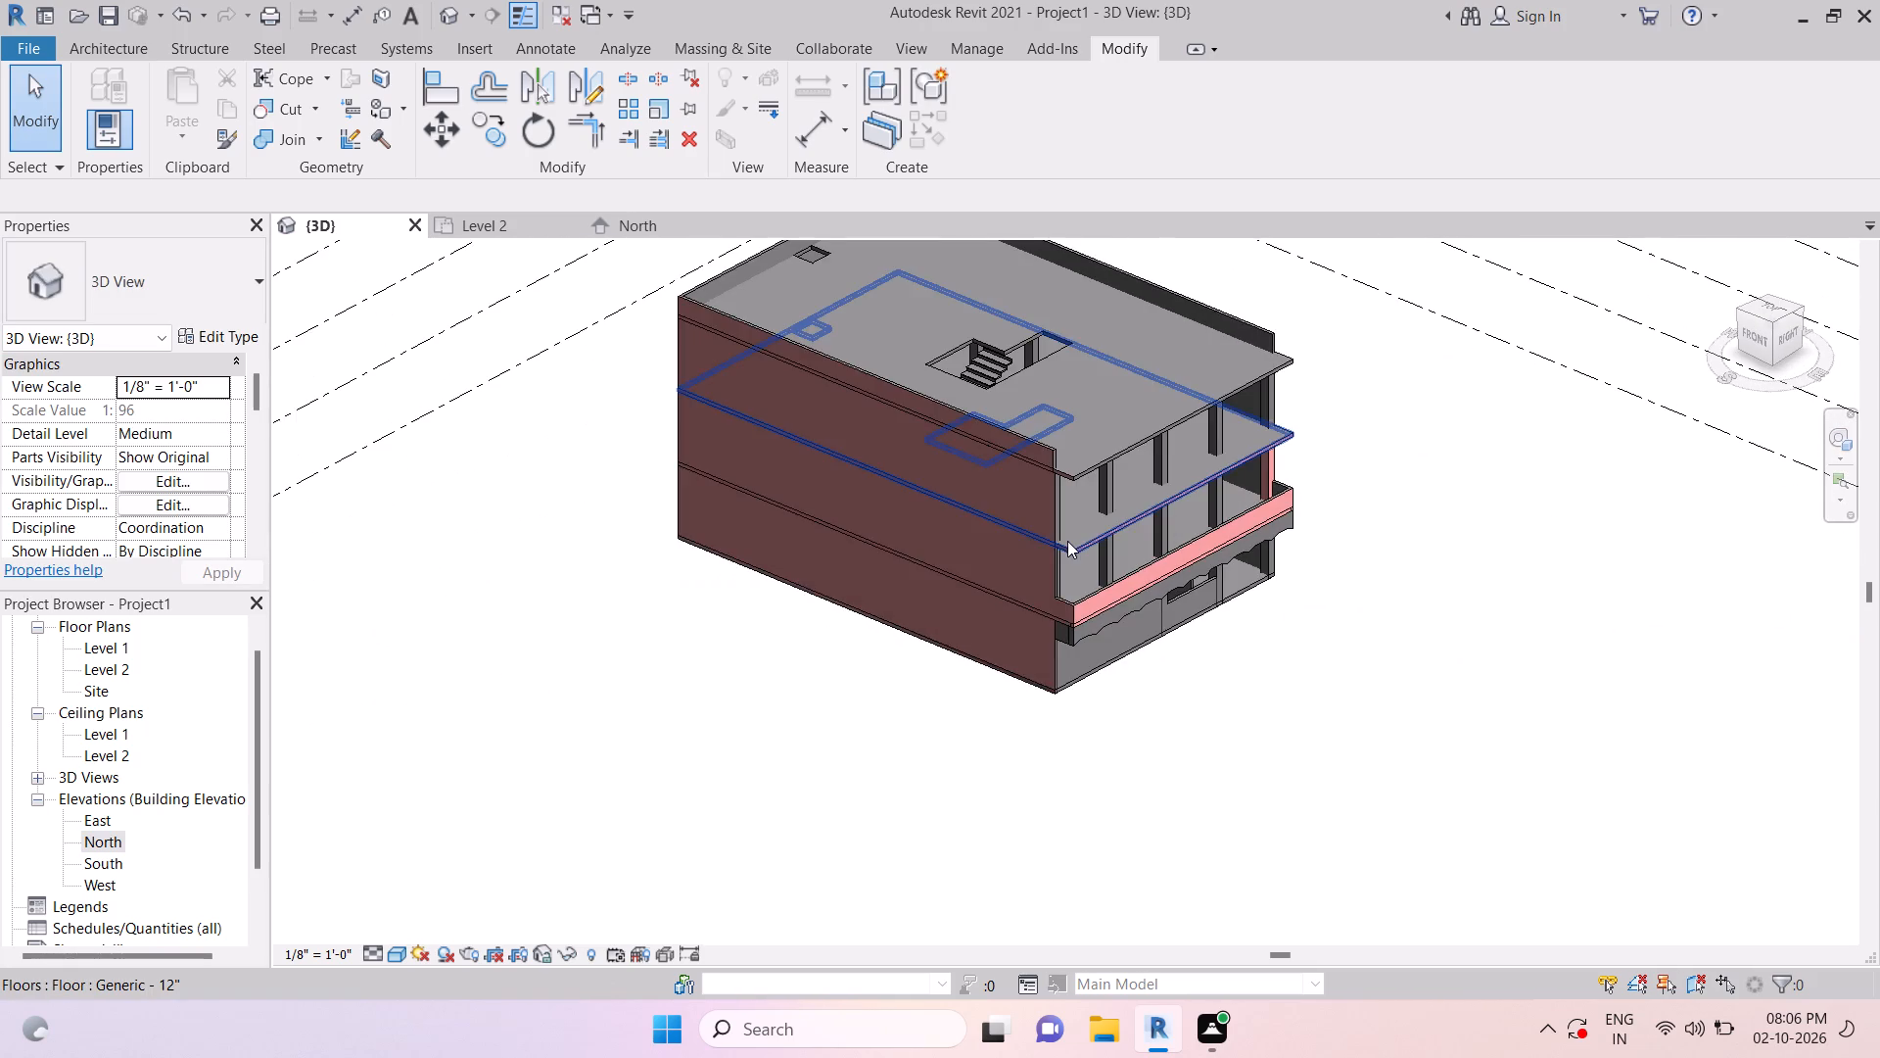
scroll(1067, 541, "up", 1)
key("Escape")
key("Escape")
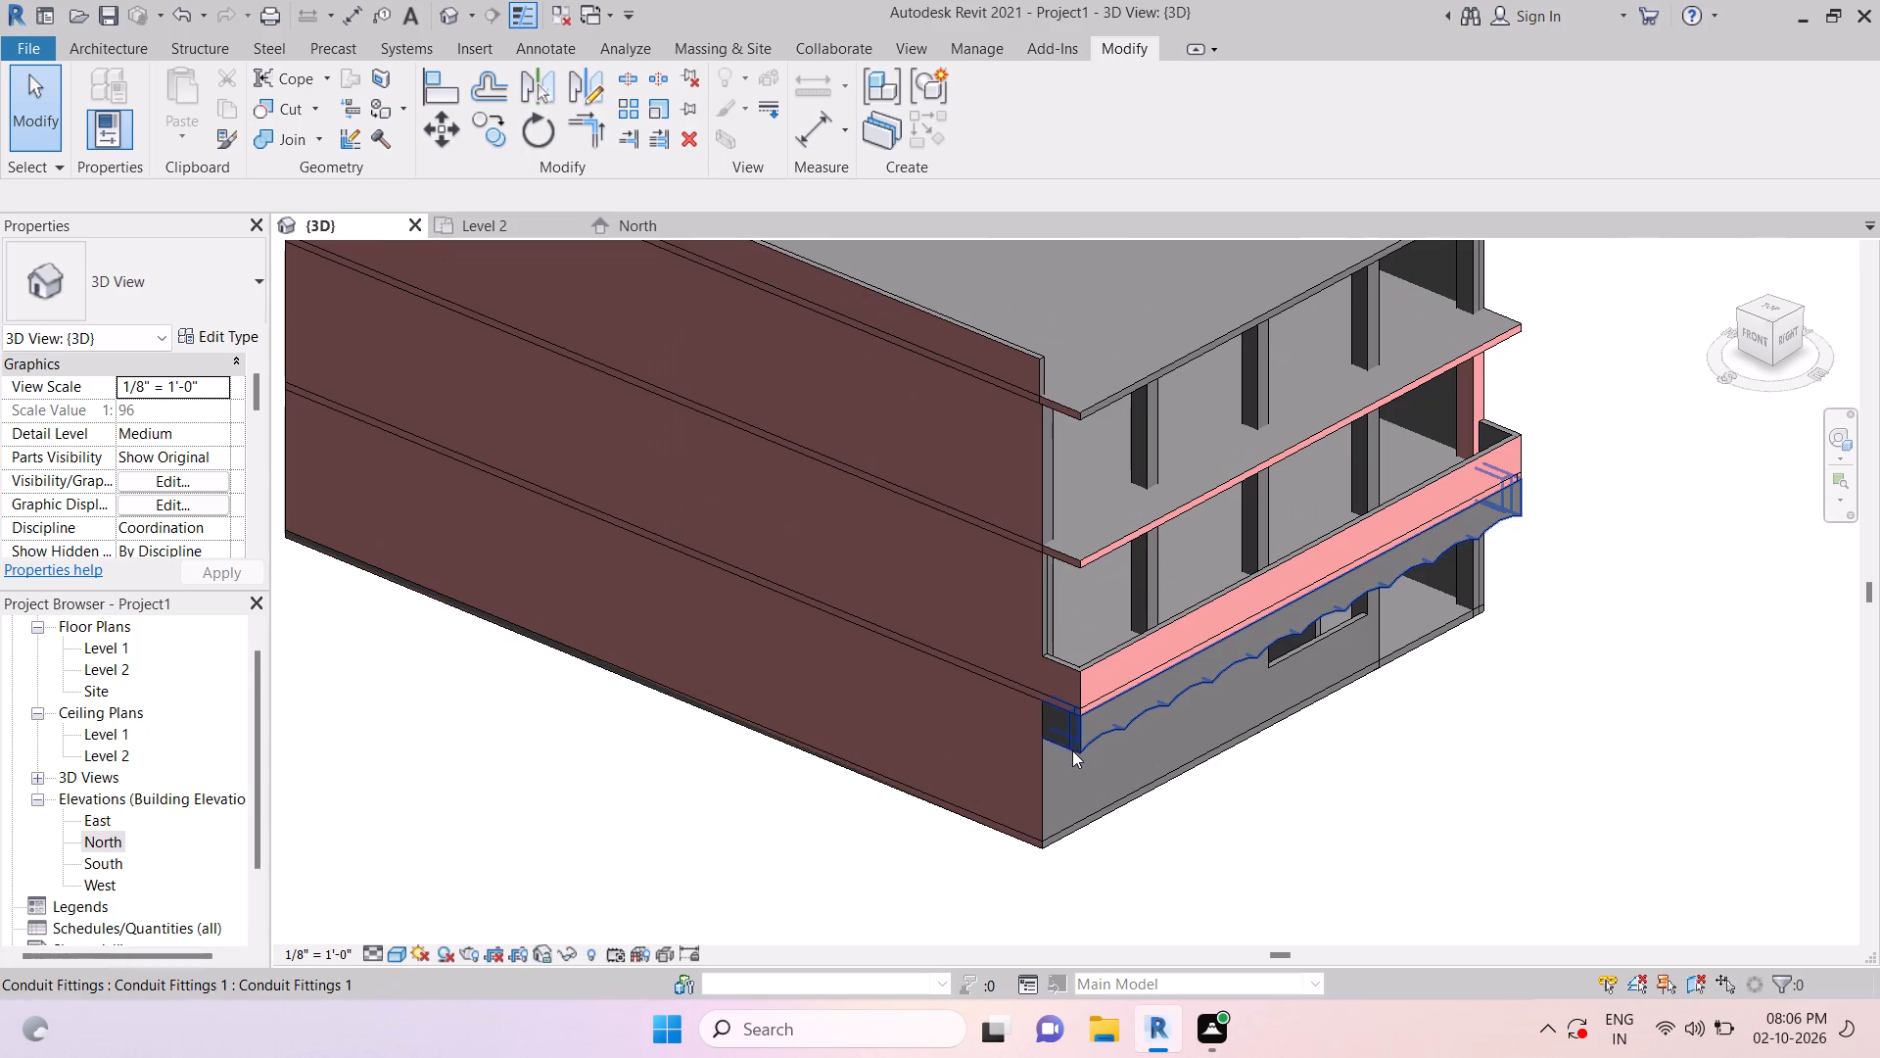
left_click(1051, 742)
key("Escape")
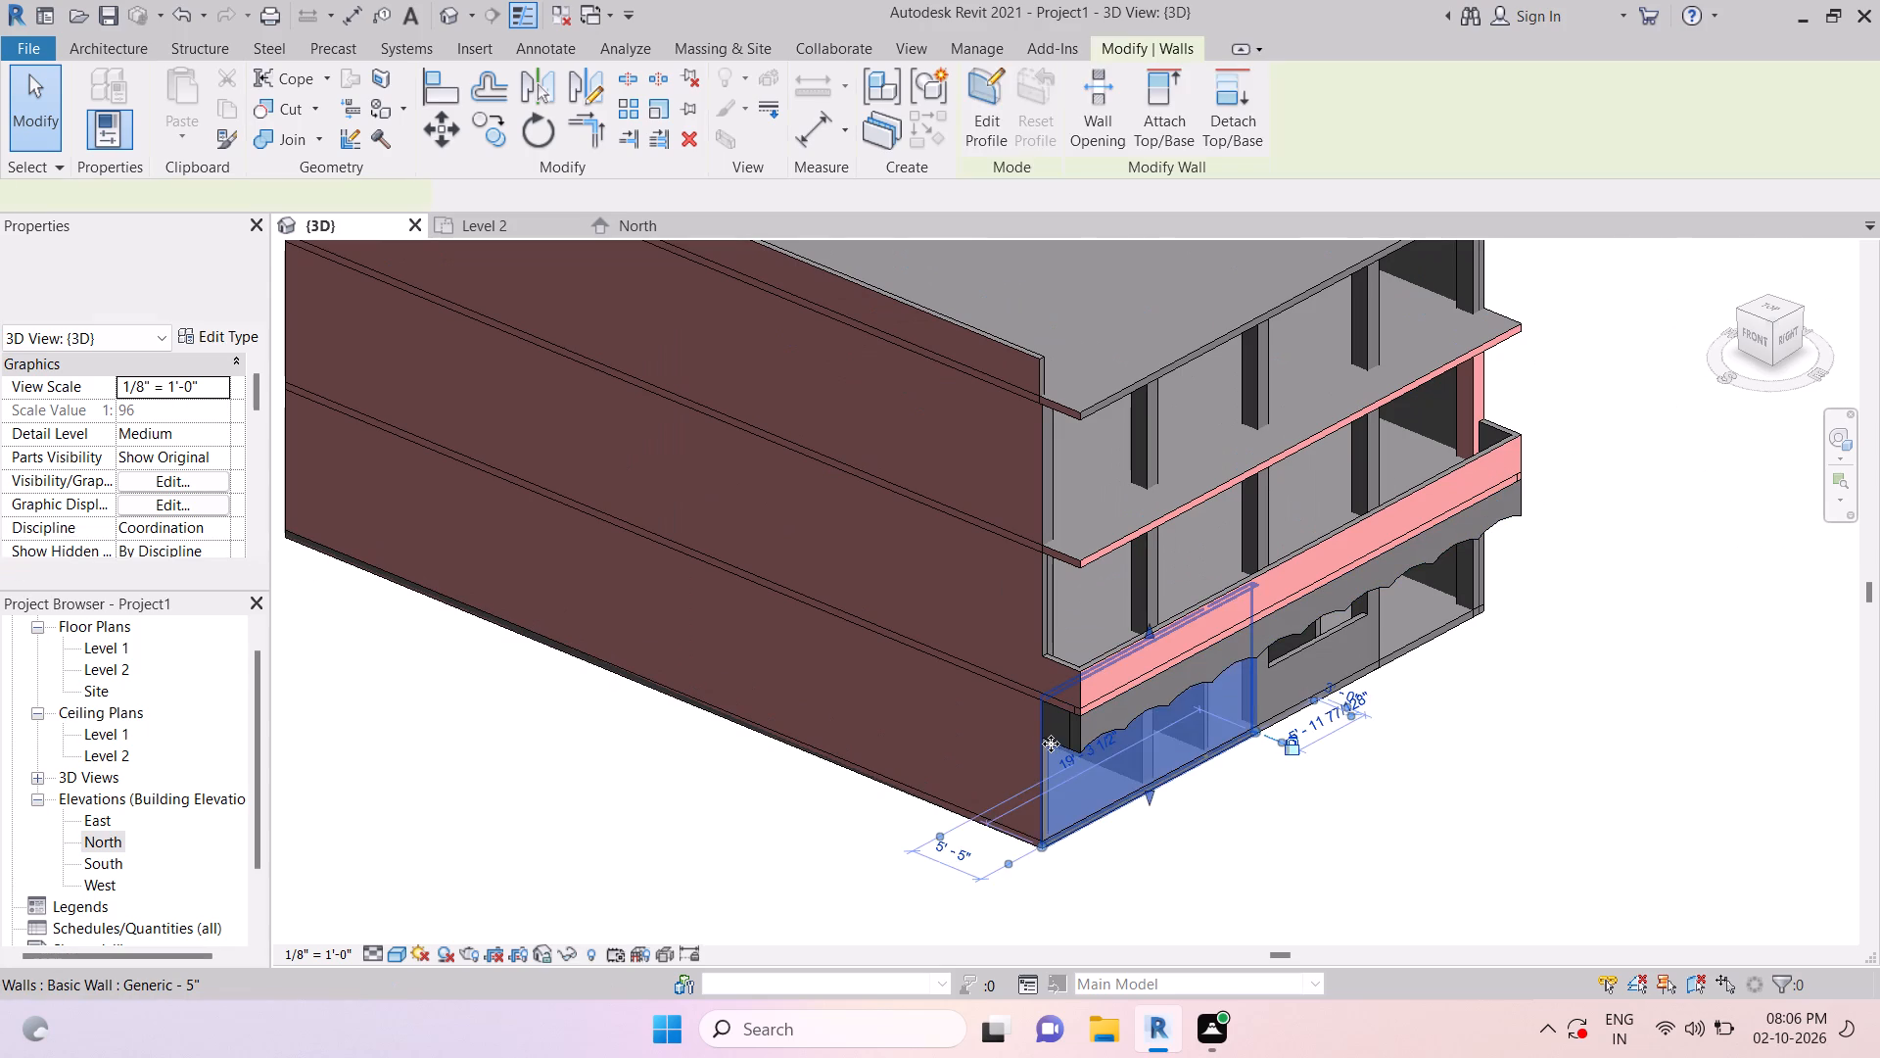
key("Escape")
key("Escape")
scroll(1074, 658, "up", 4)
key("Escape")
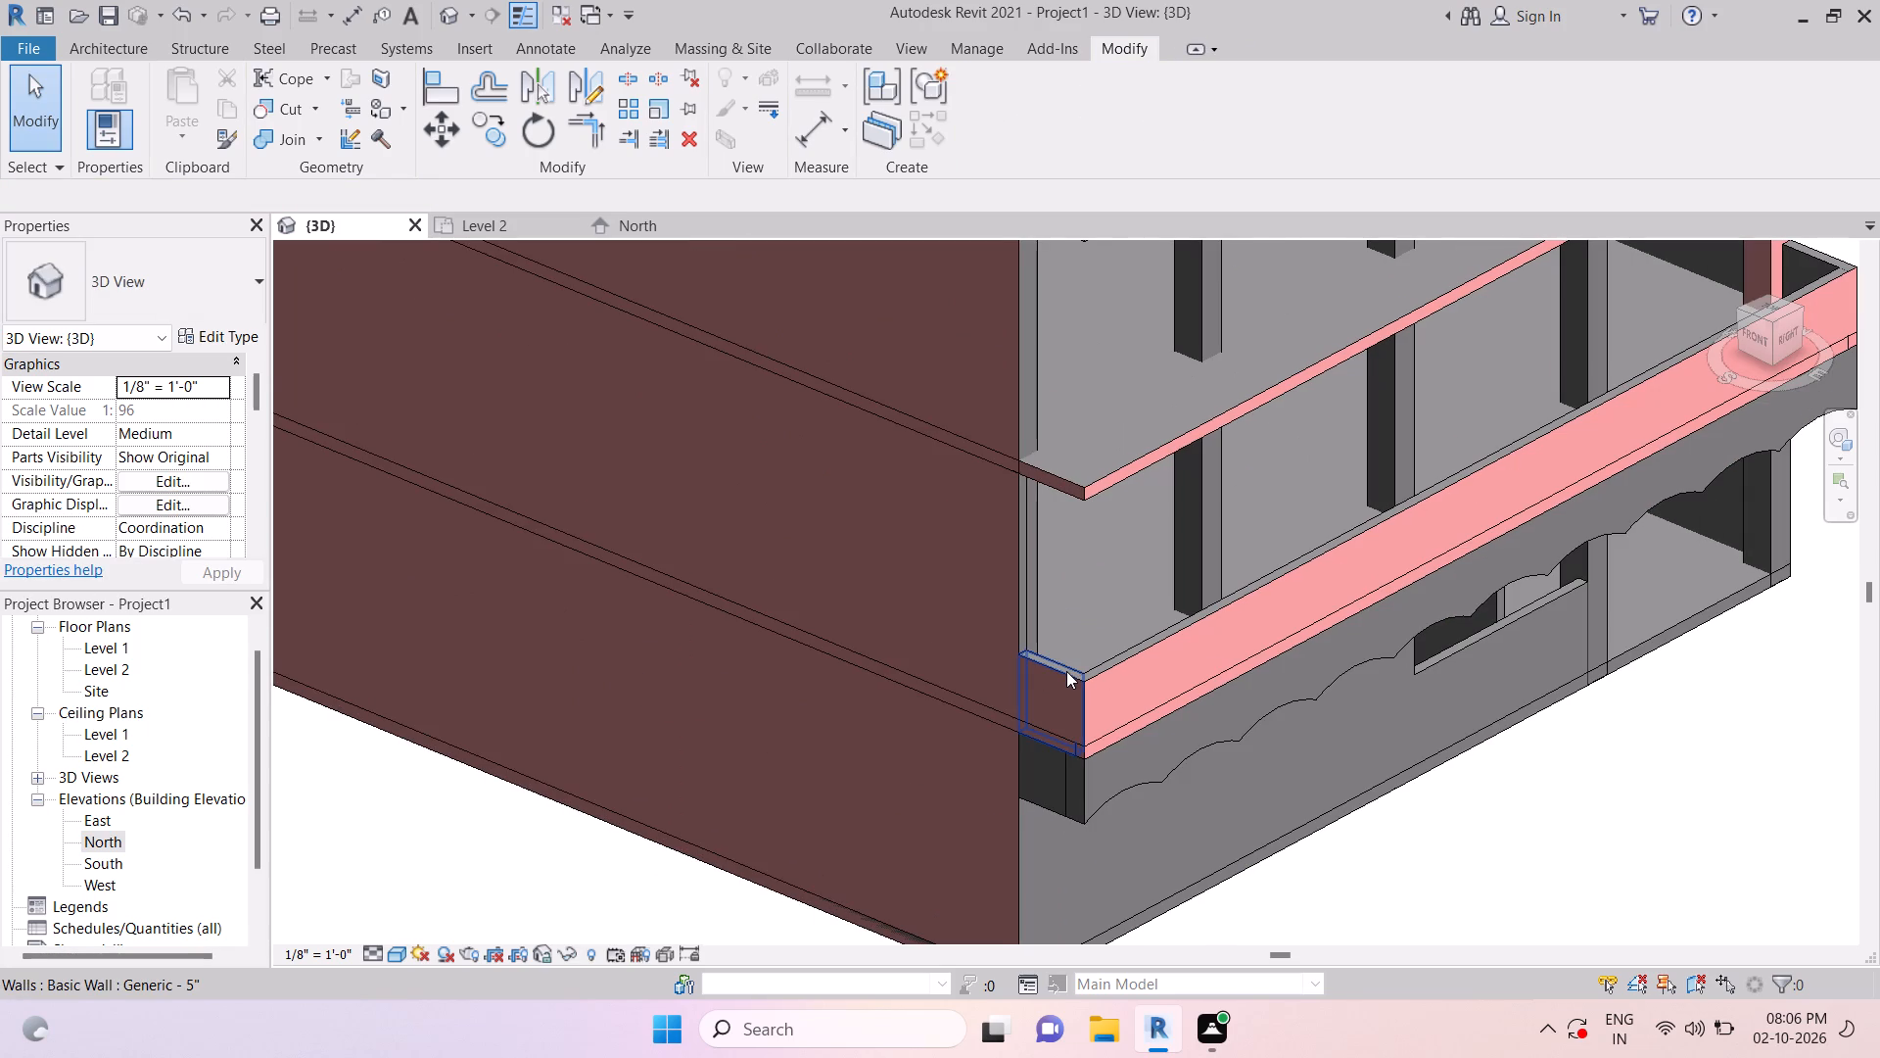
Delete the two short parapet walls at both ends of the Level 2 parapet.
left_click(1066, 671)
key("Delete")
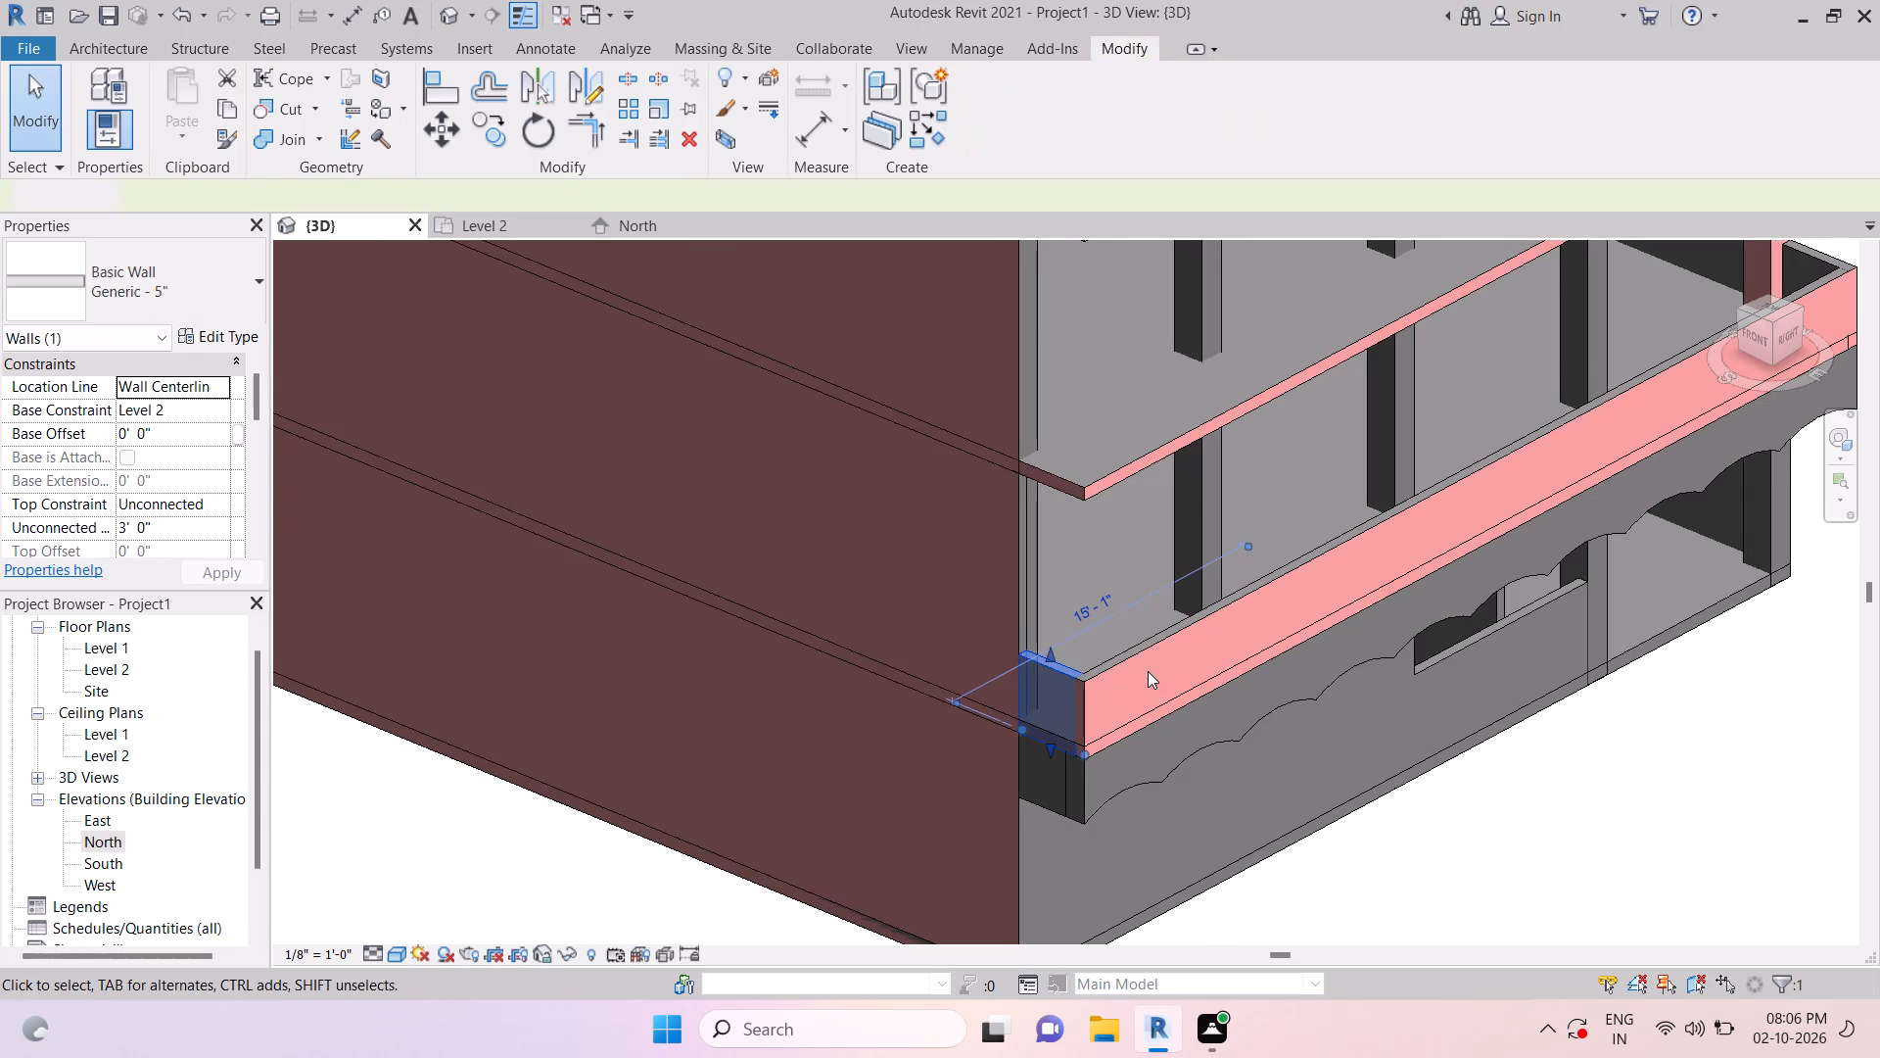
scroll(1148, 674, "down", 3)
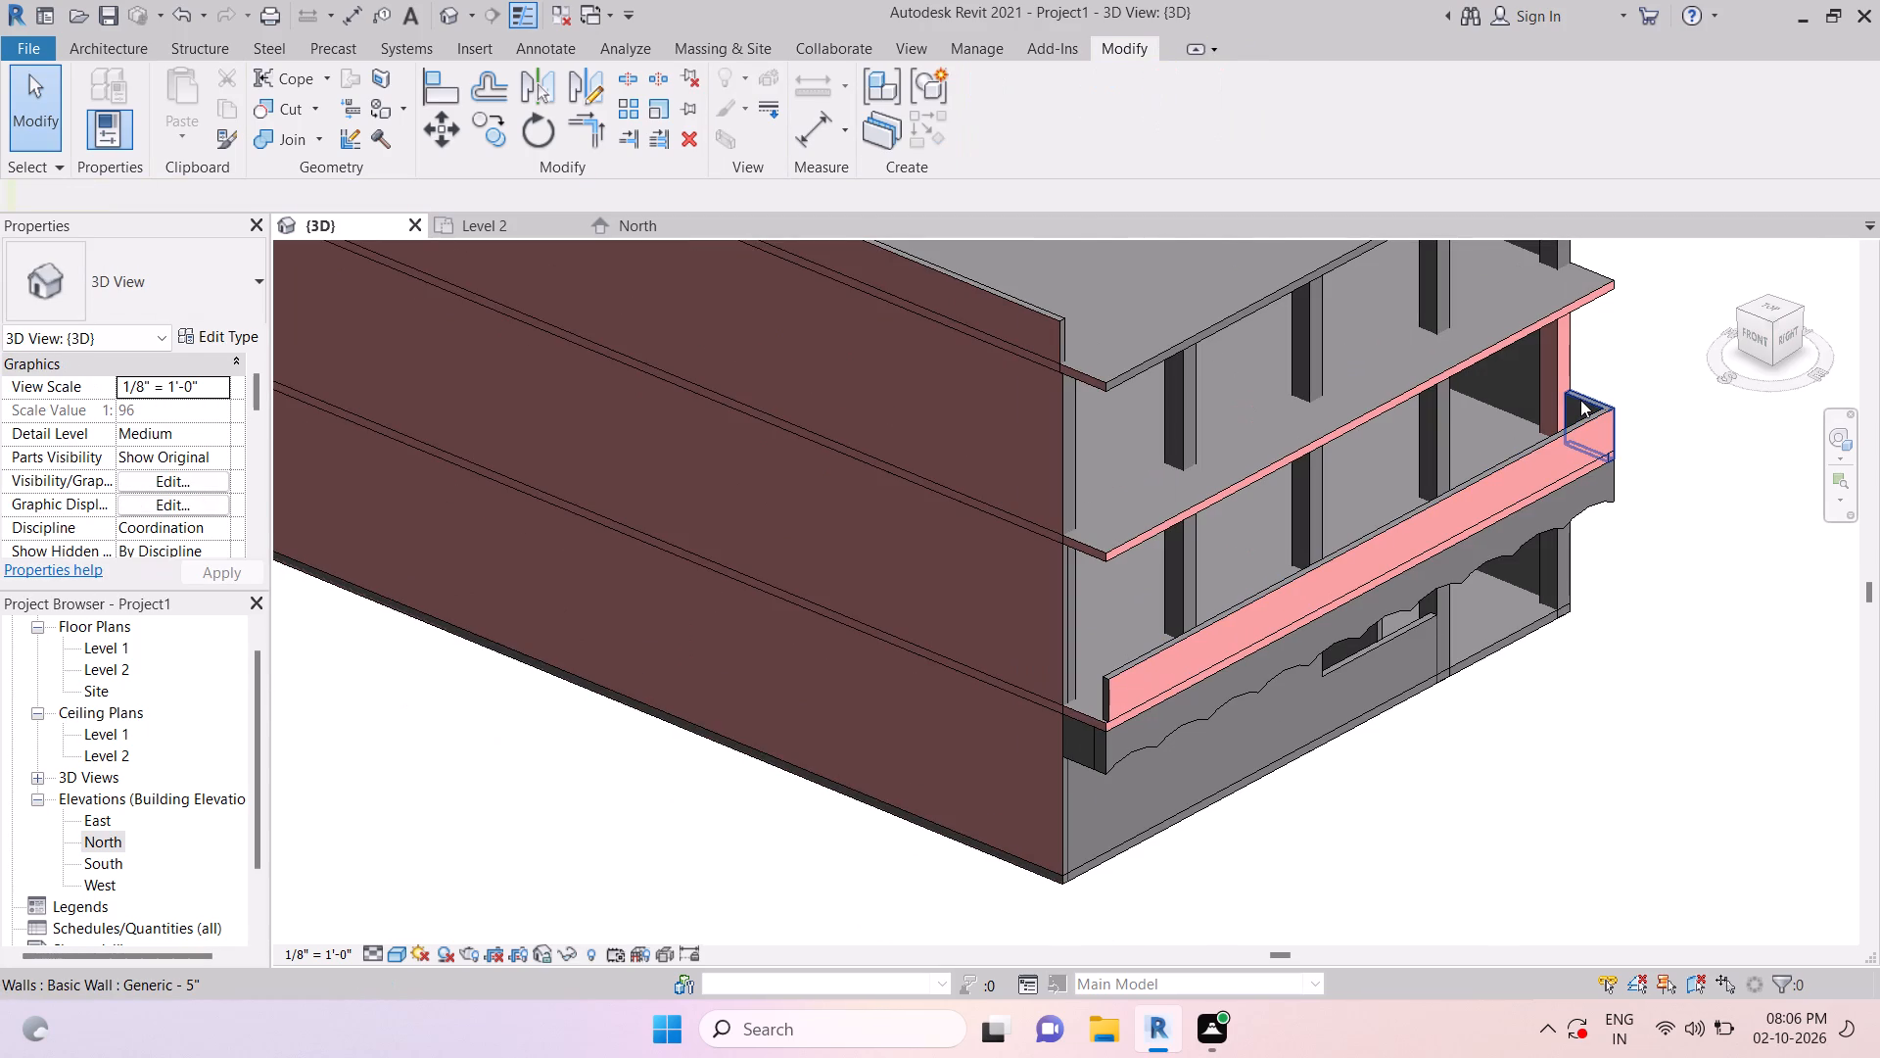
left_click(1580, 400)
key("Delete")
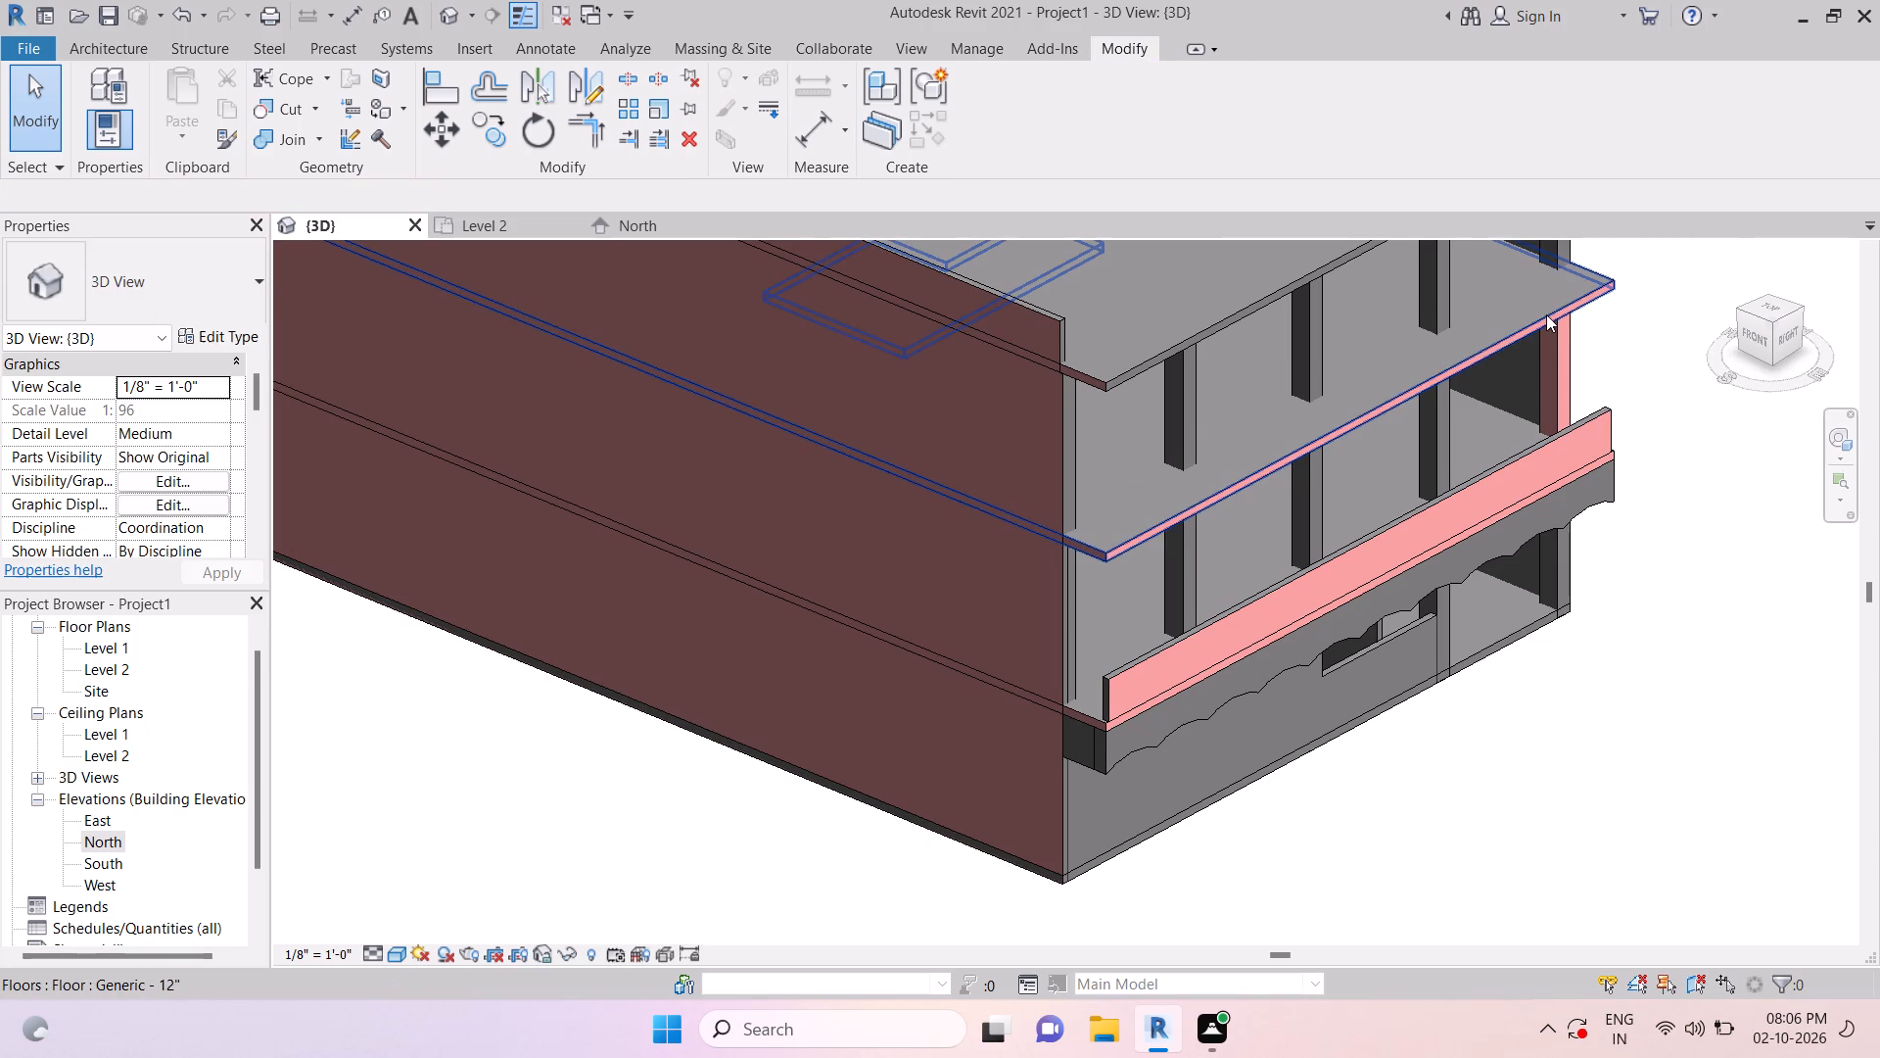
Open the scalloped in-place model below the Level 2 parapet for in-place editing.
left_click(1748, 341)
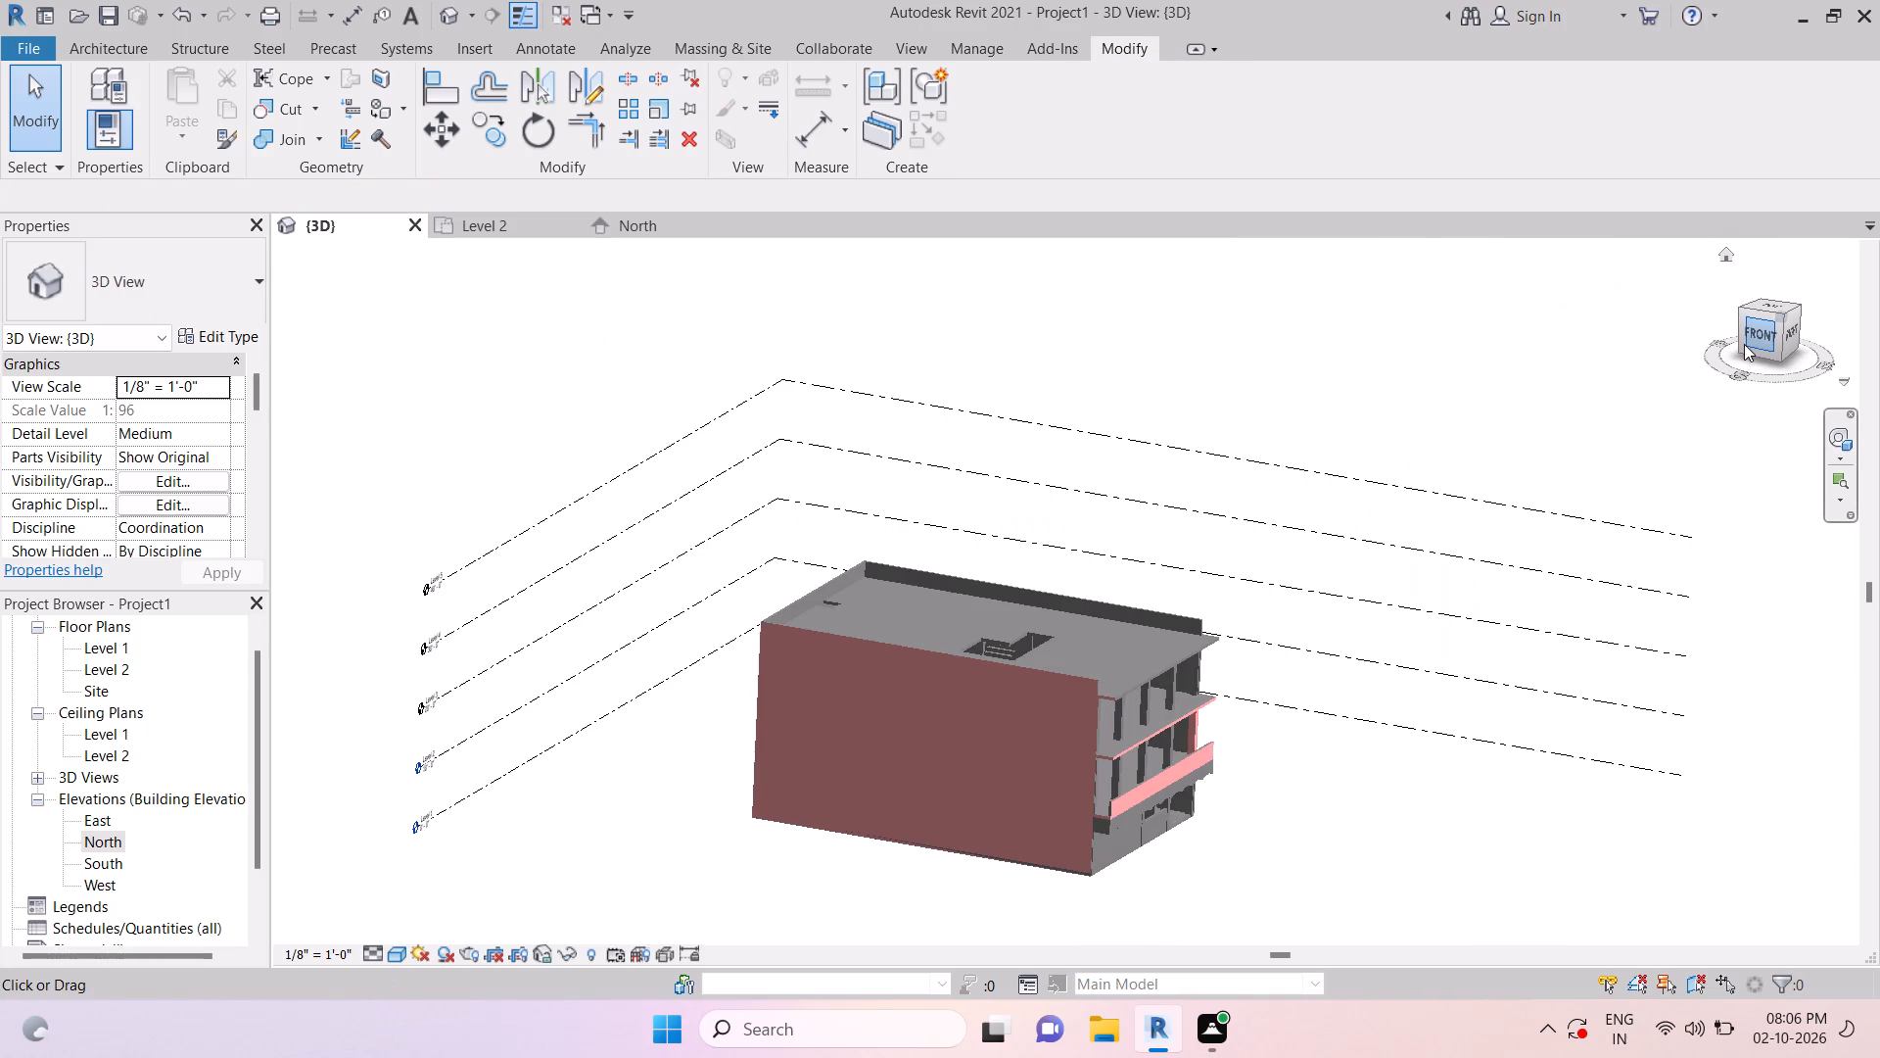
scroll(1149, 700, "up", 7)
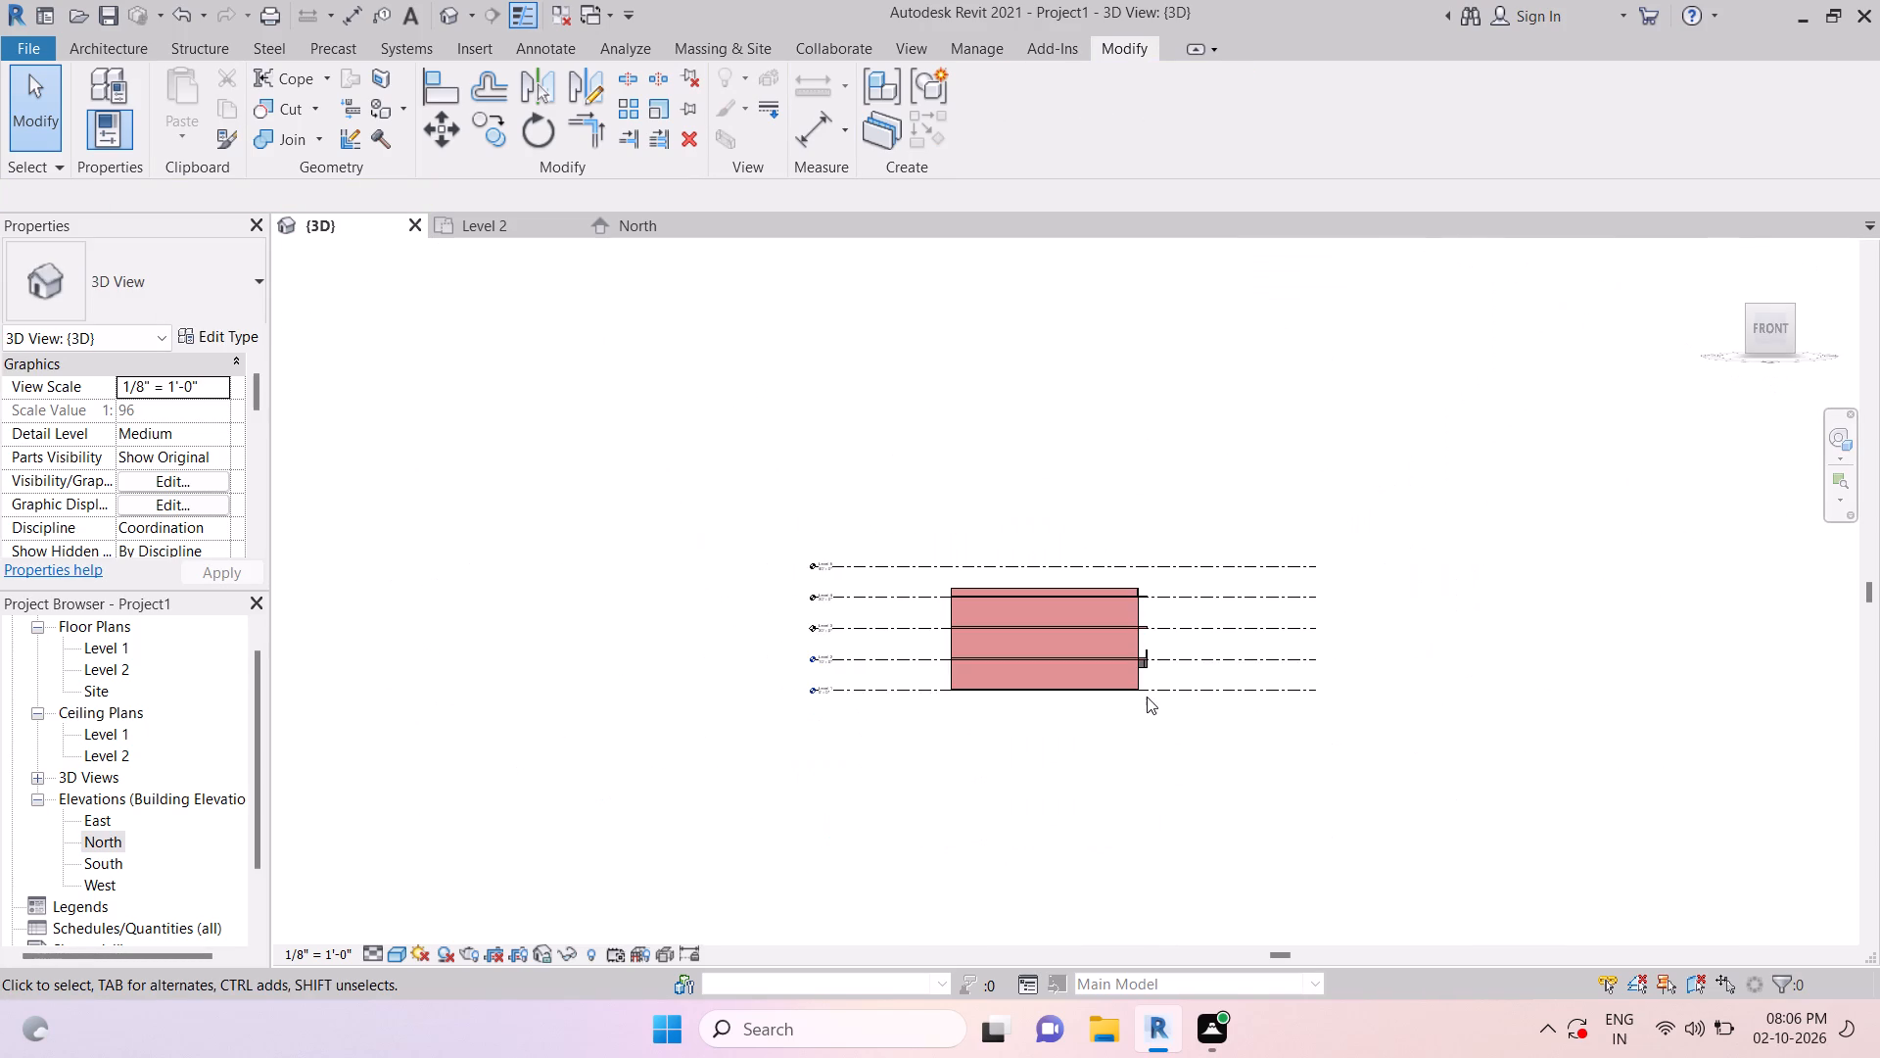
scroll(1147, 697, "up", 8)
middle_click_drag(1128, 558, 1149, 853)
left_click(1118, 795)
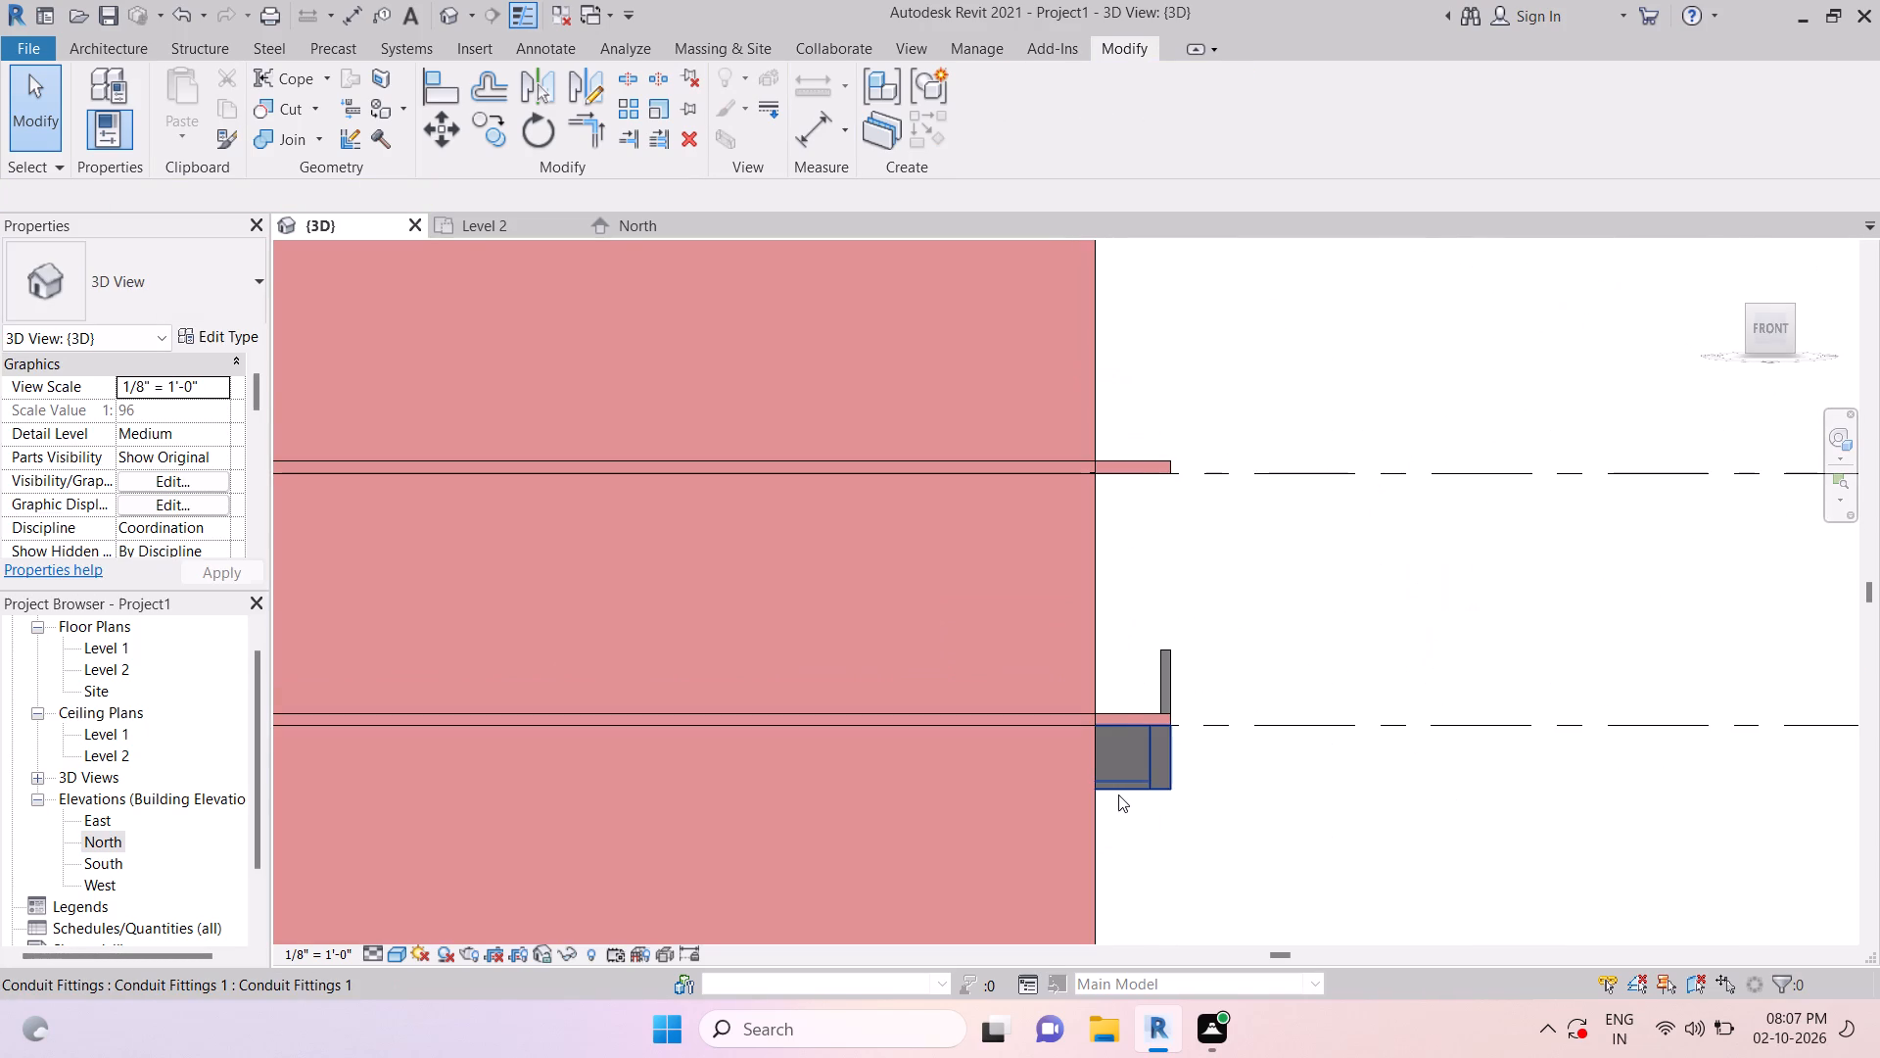
middle_click_drag(1277, 796, 1203, 850, "shift")
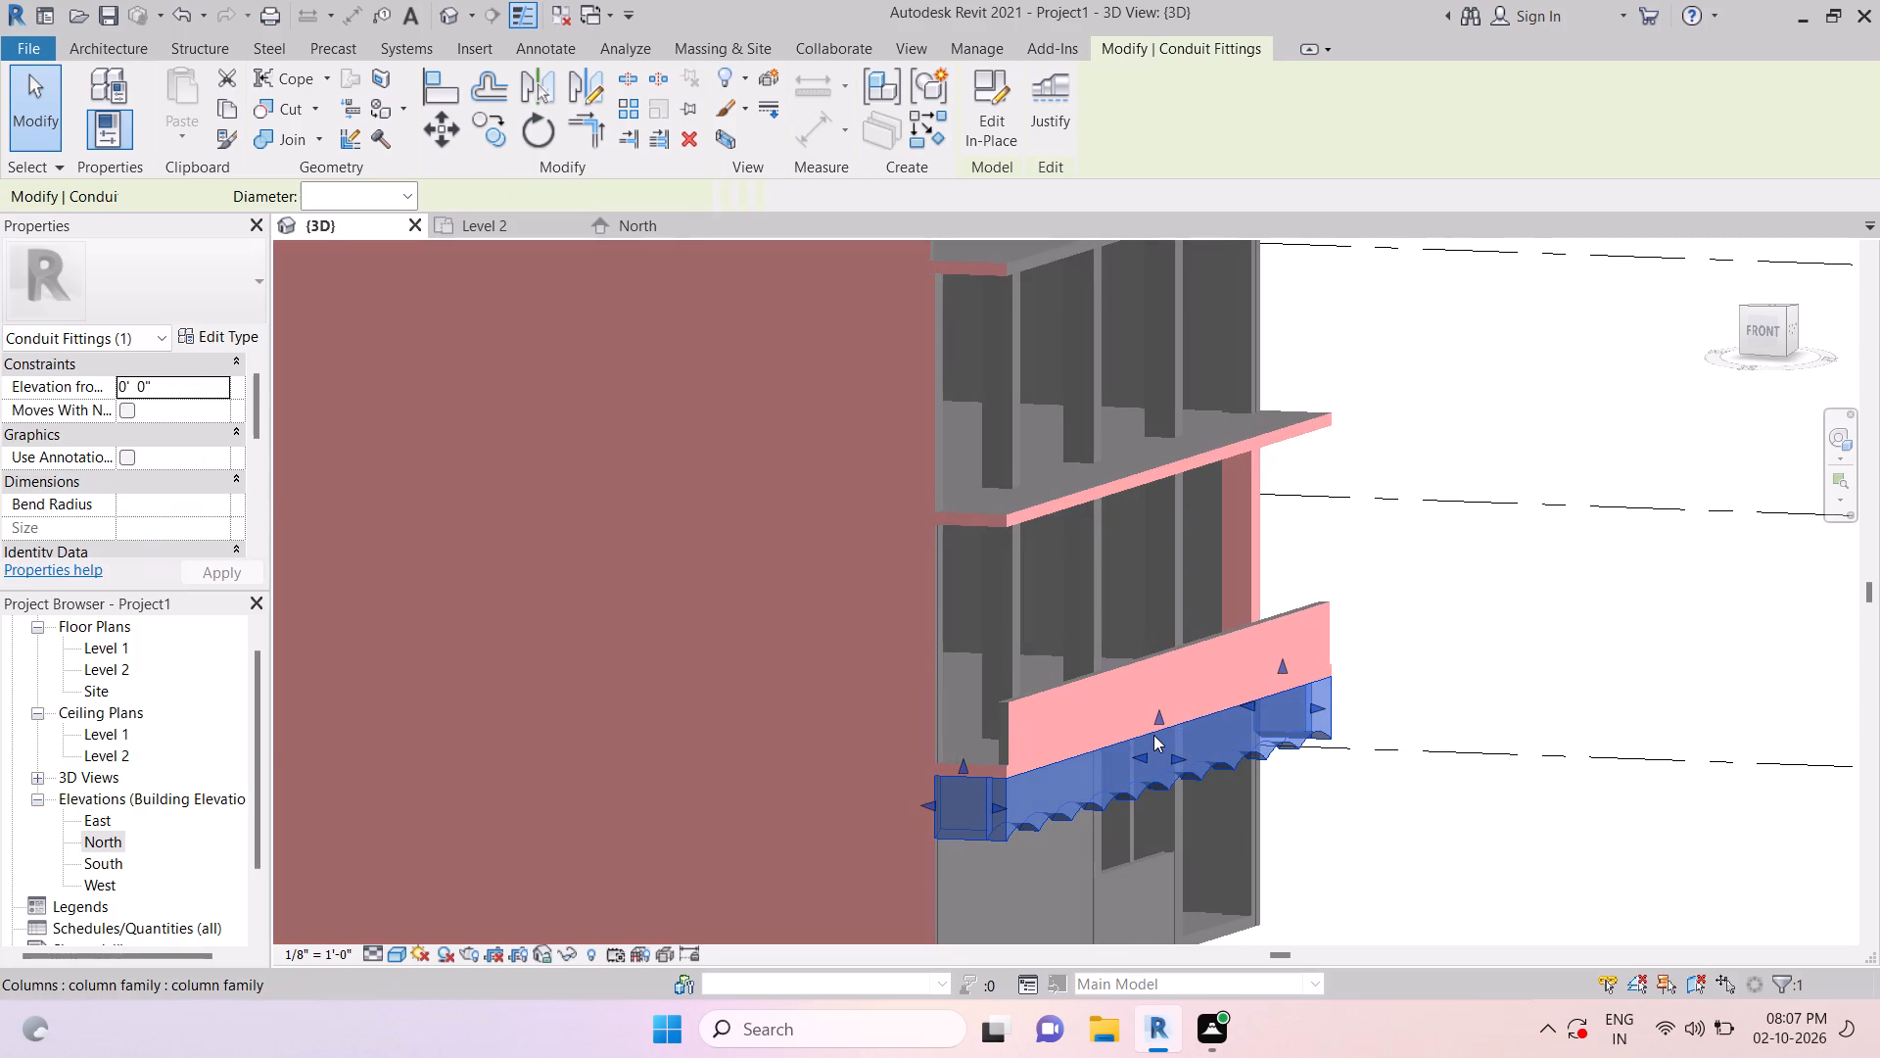
left_click(994, 131)
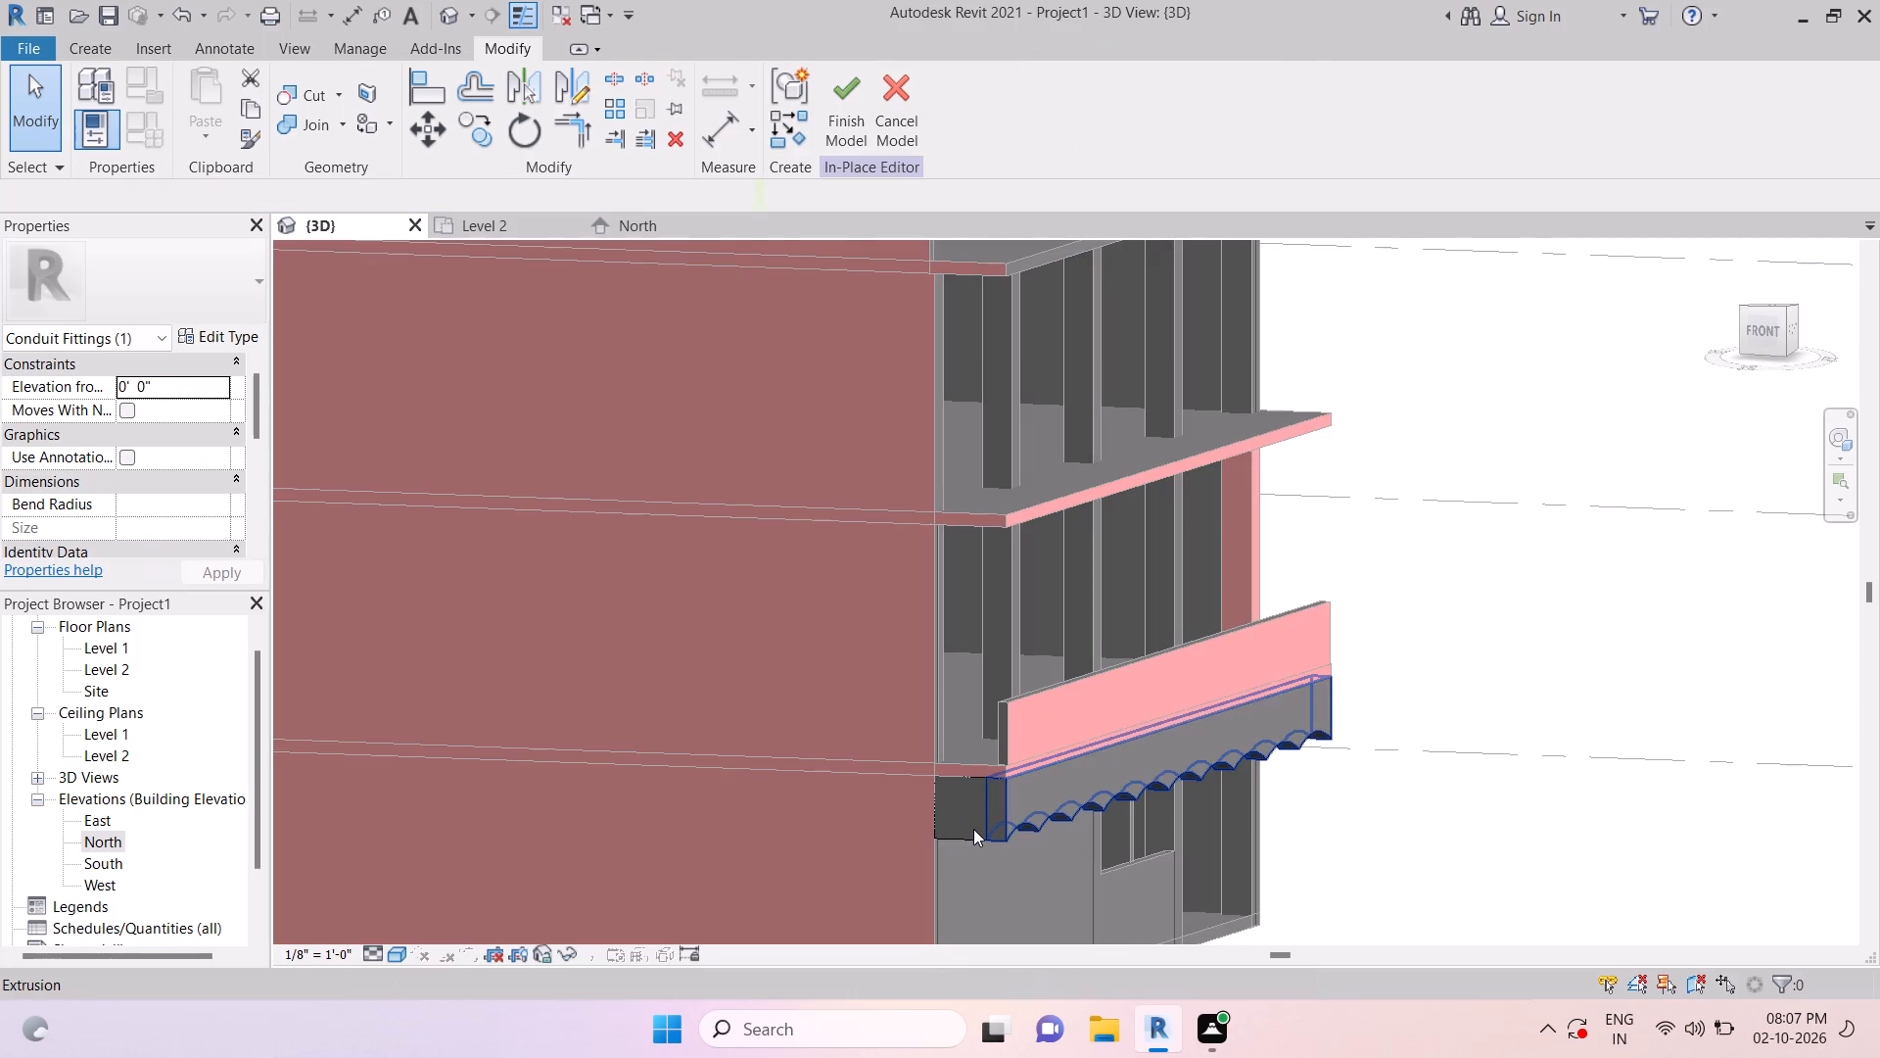
Extend the front-side end return upward until its top aligns with the top of the building's front wall.
left_click(972, 829)
left_click_drag(963, 768, 1000, 403)
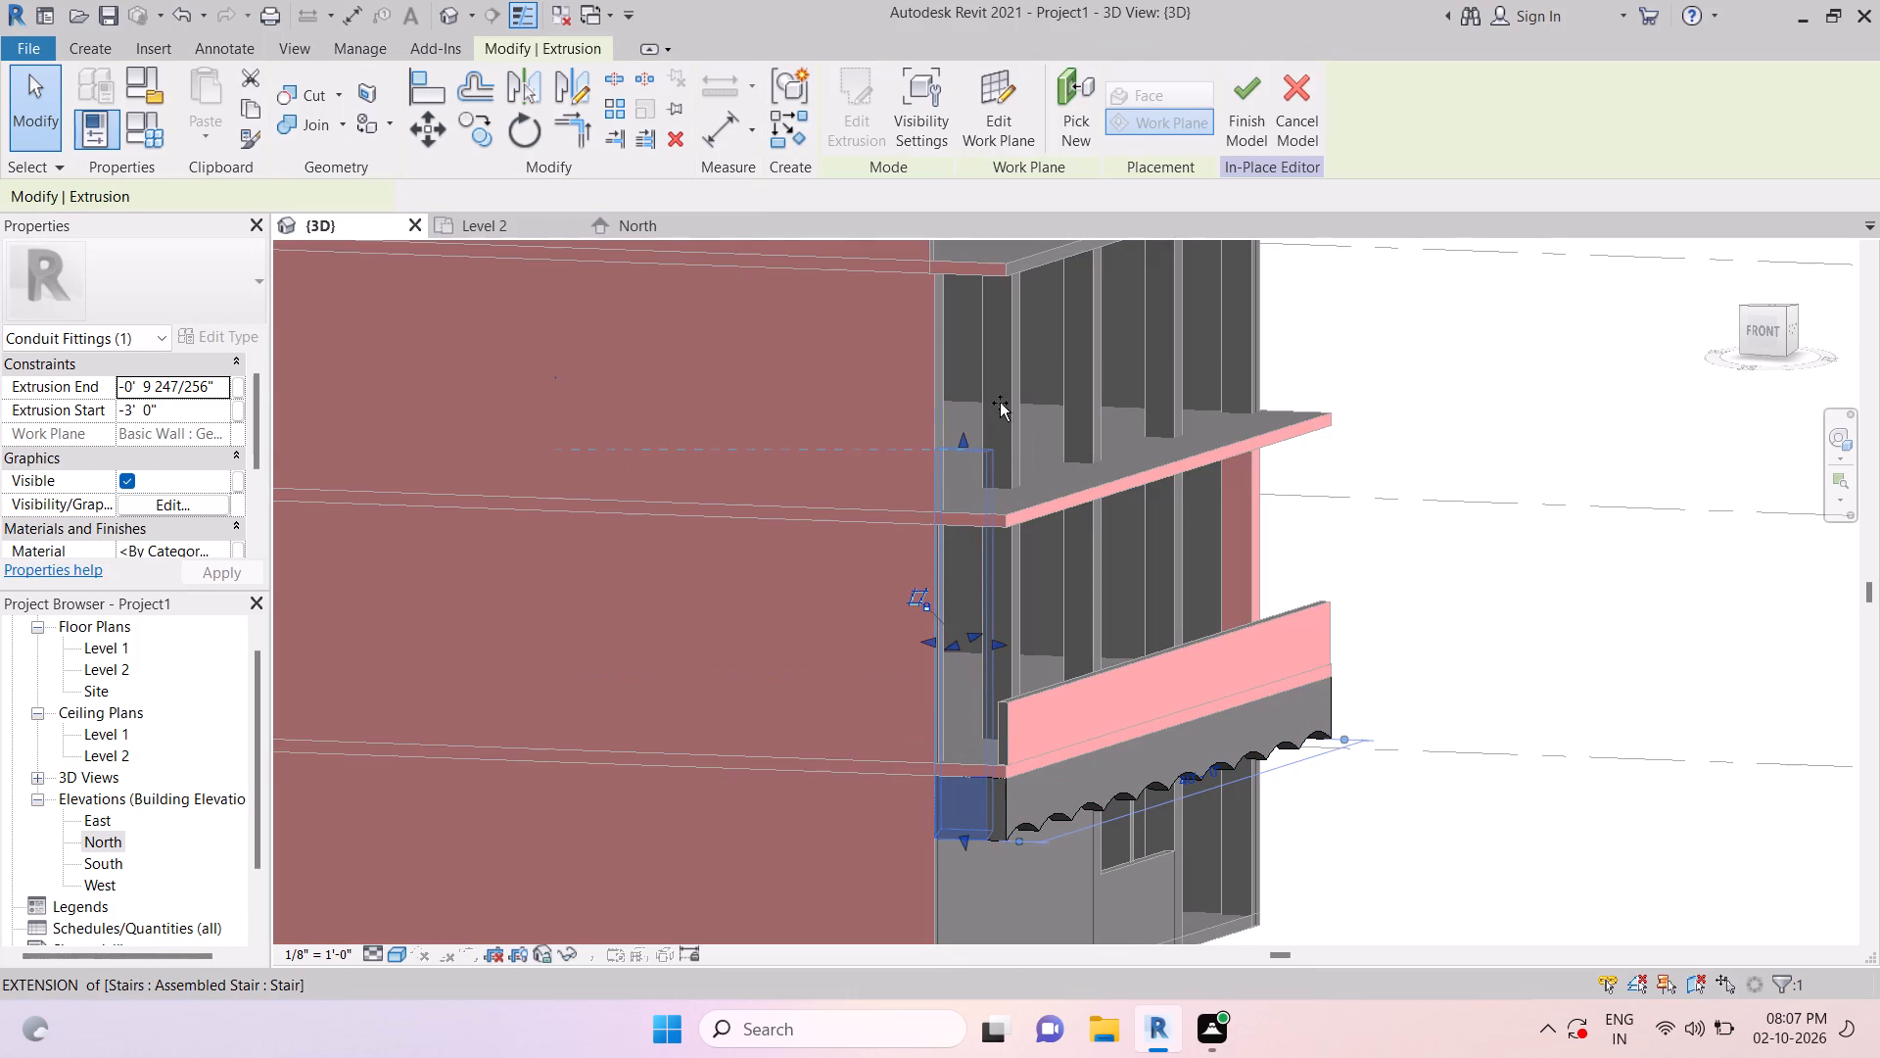
left_click_drag(1000, 403, 998, 321)
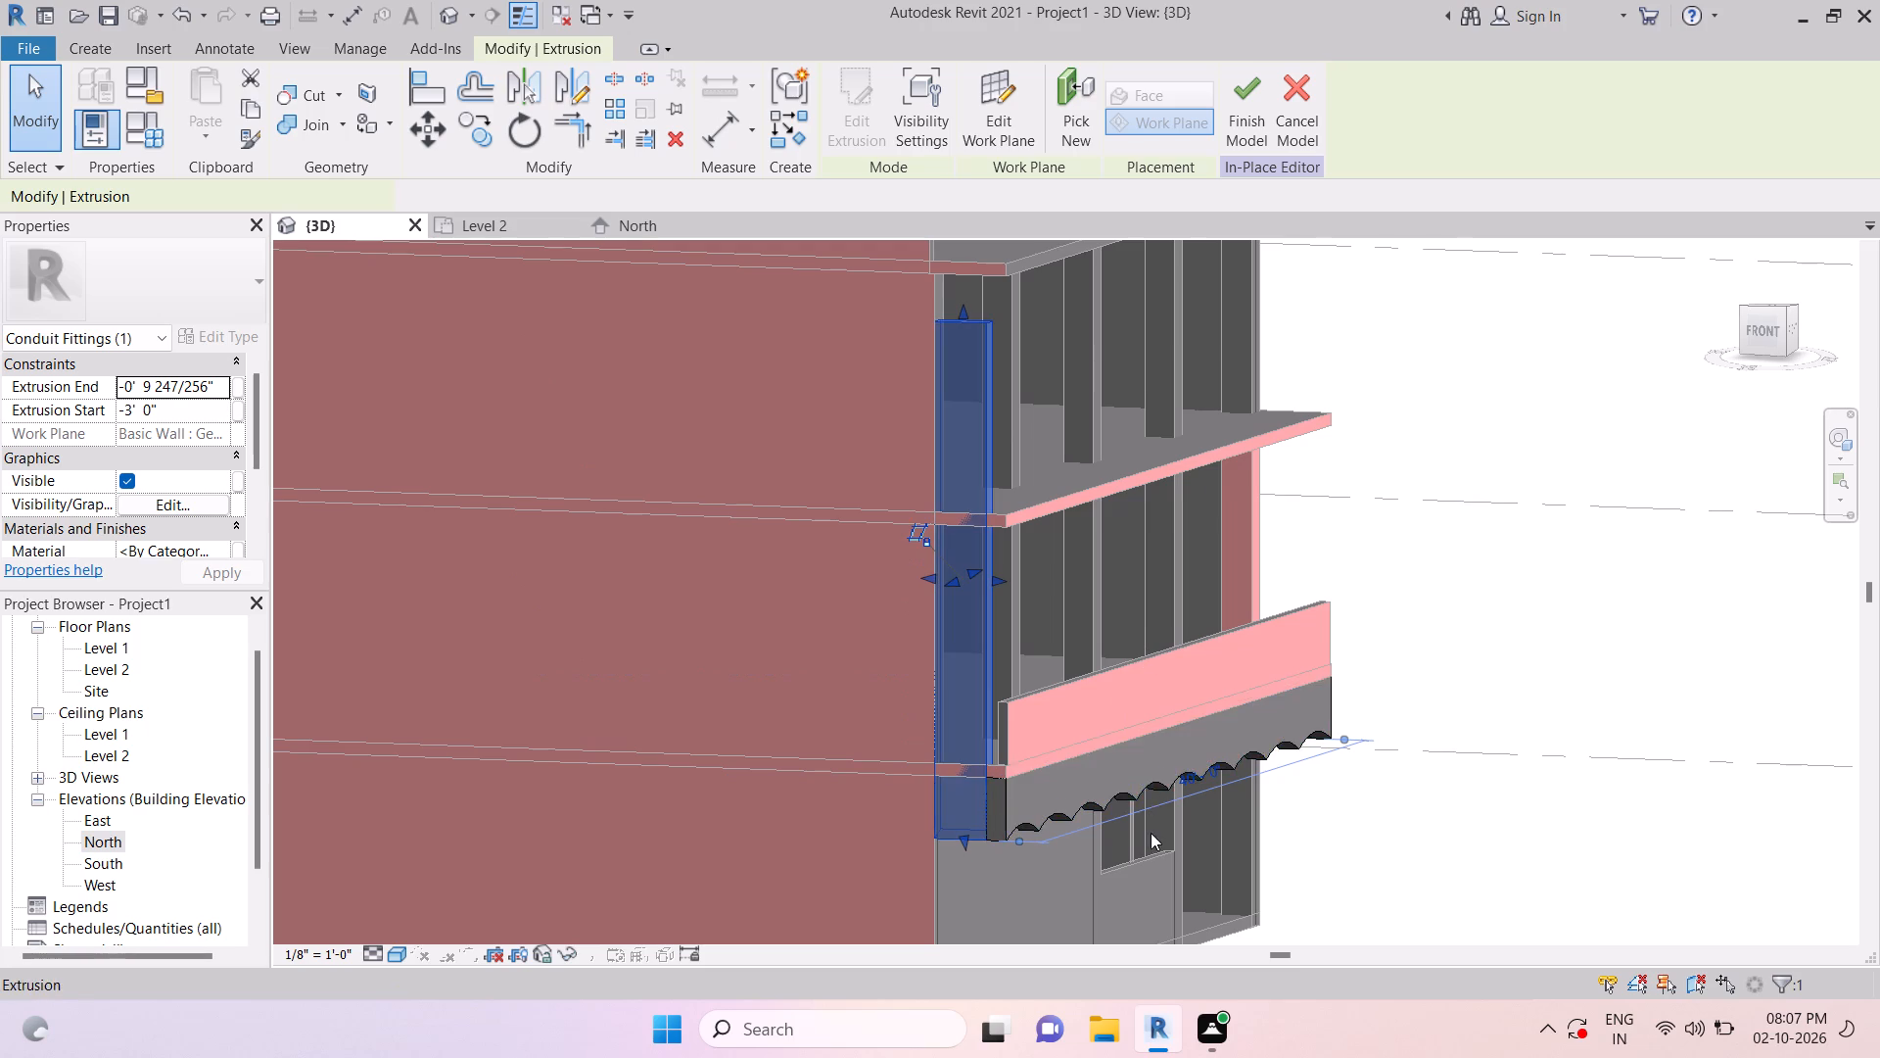
middle_click_drag(1153, 834, 1229, 810, "shift")
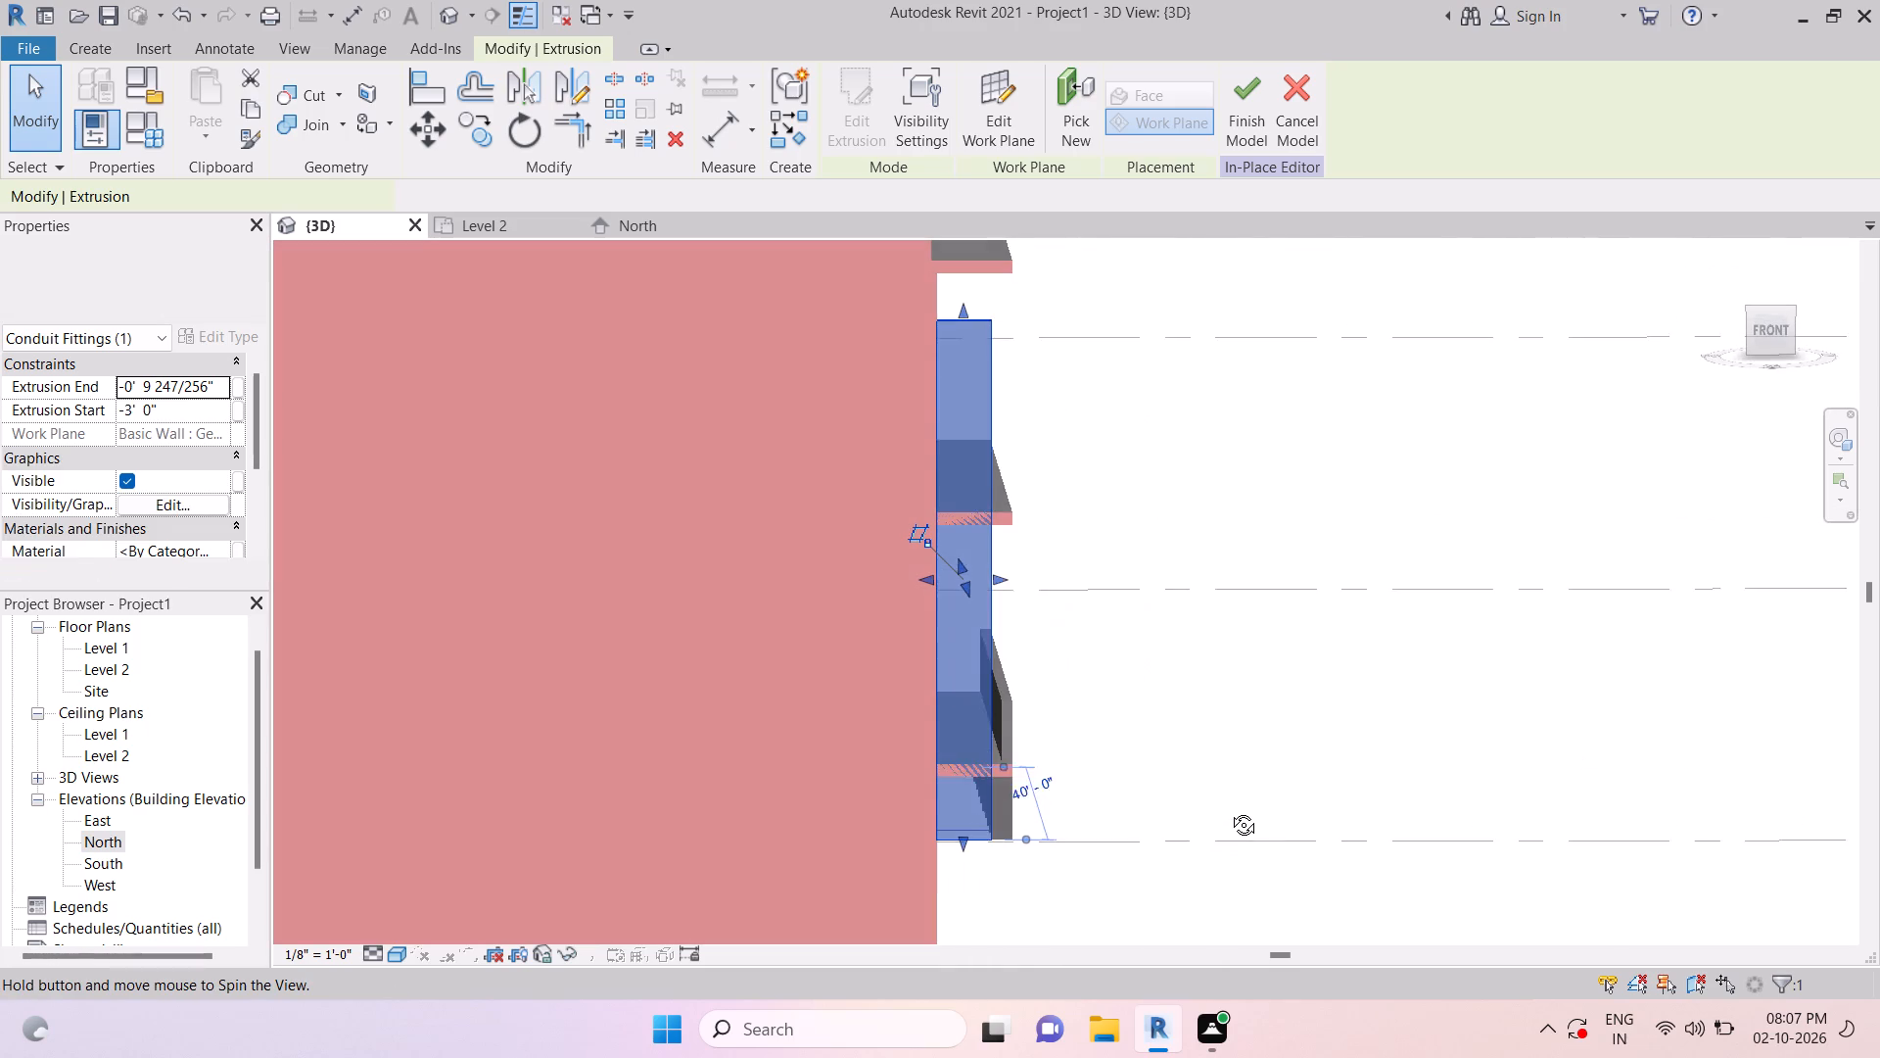
middle_click_drag(1229, 810, 1228, 790, "shift")
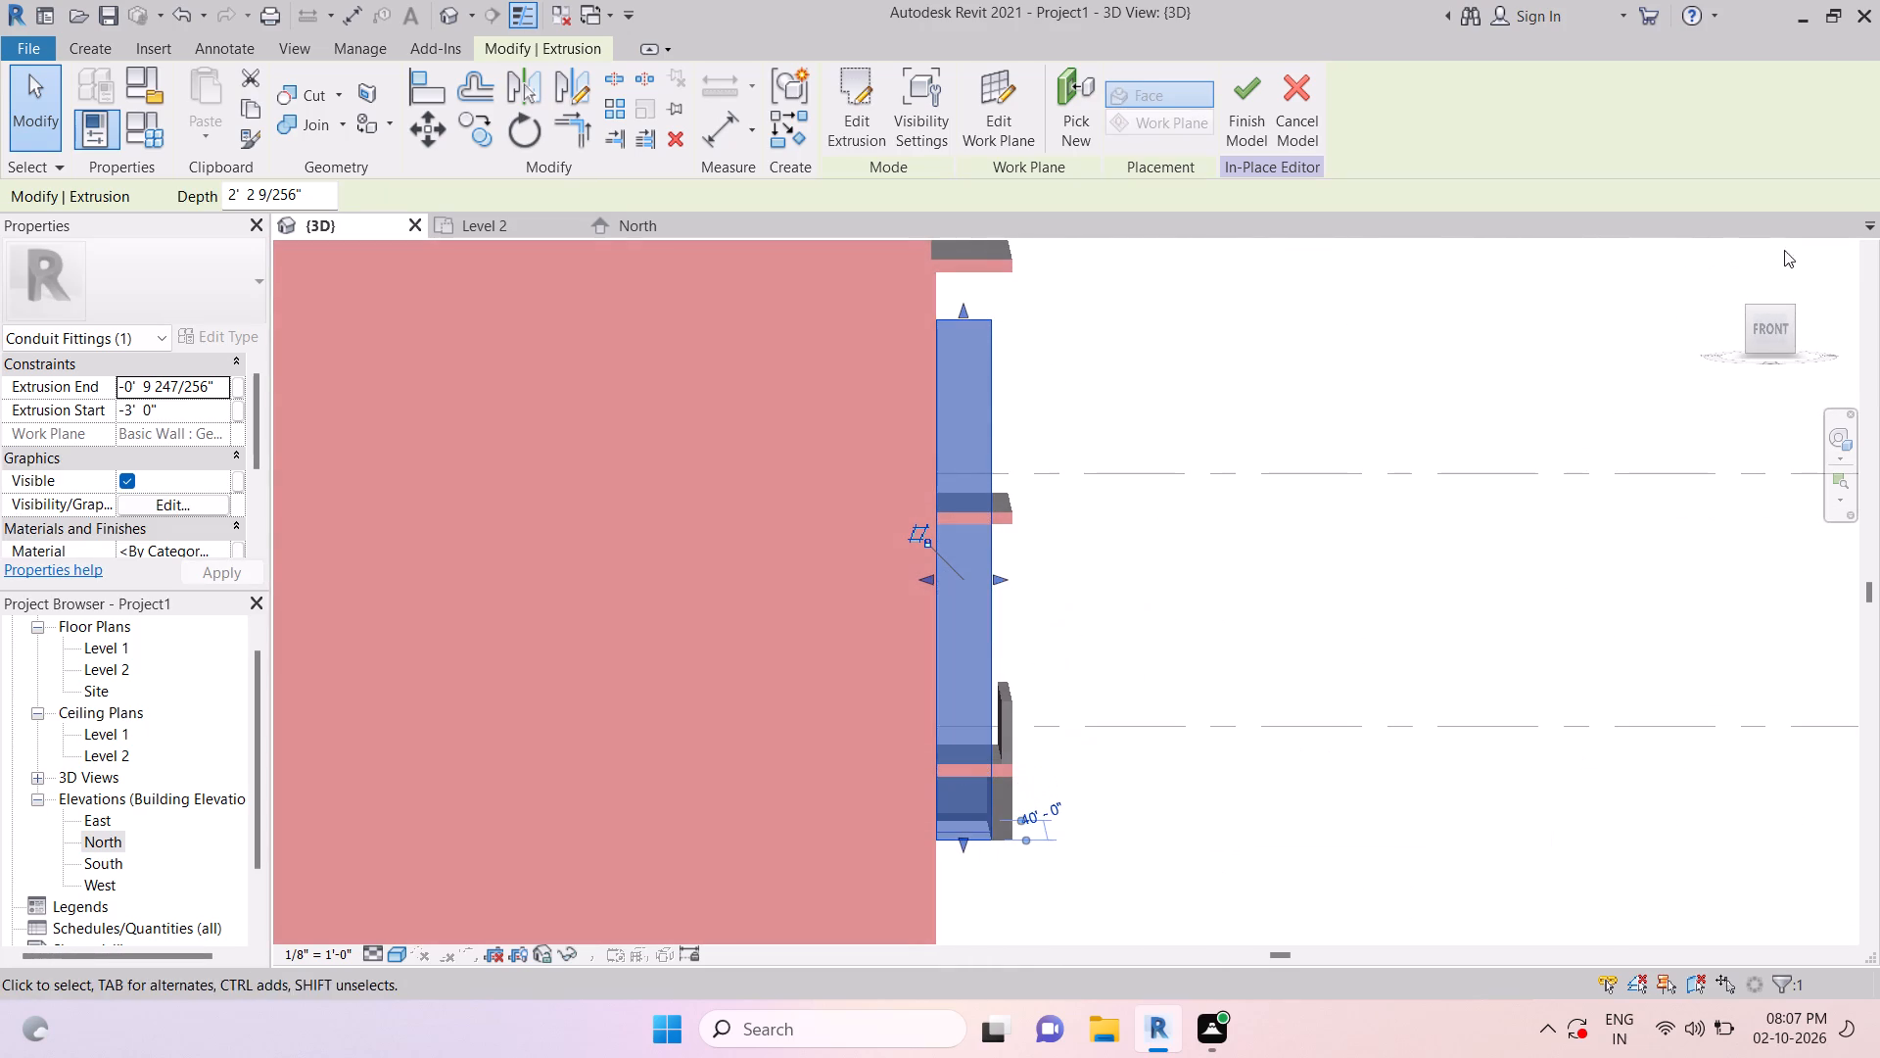
left_click(1772, 320)
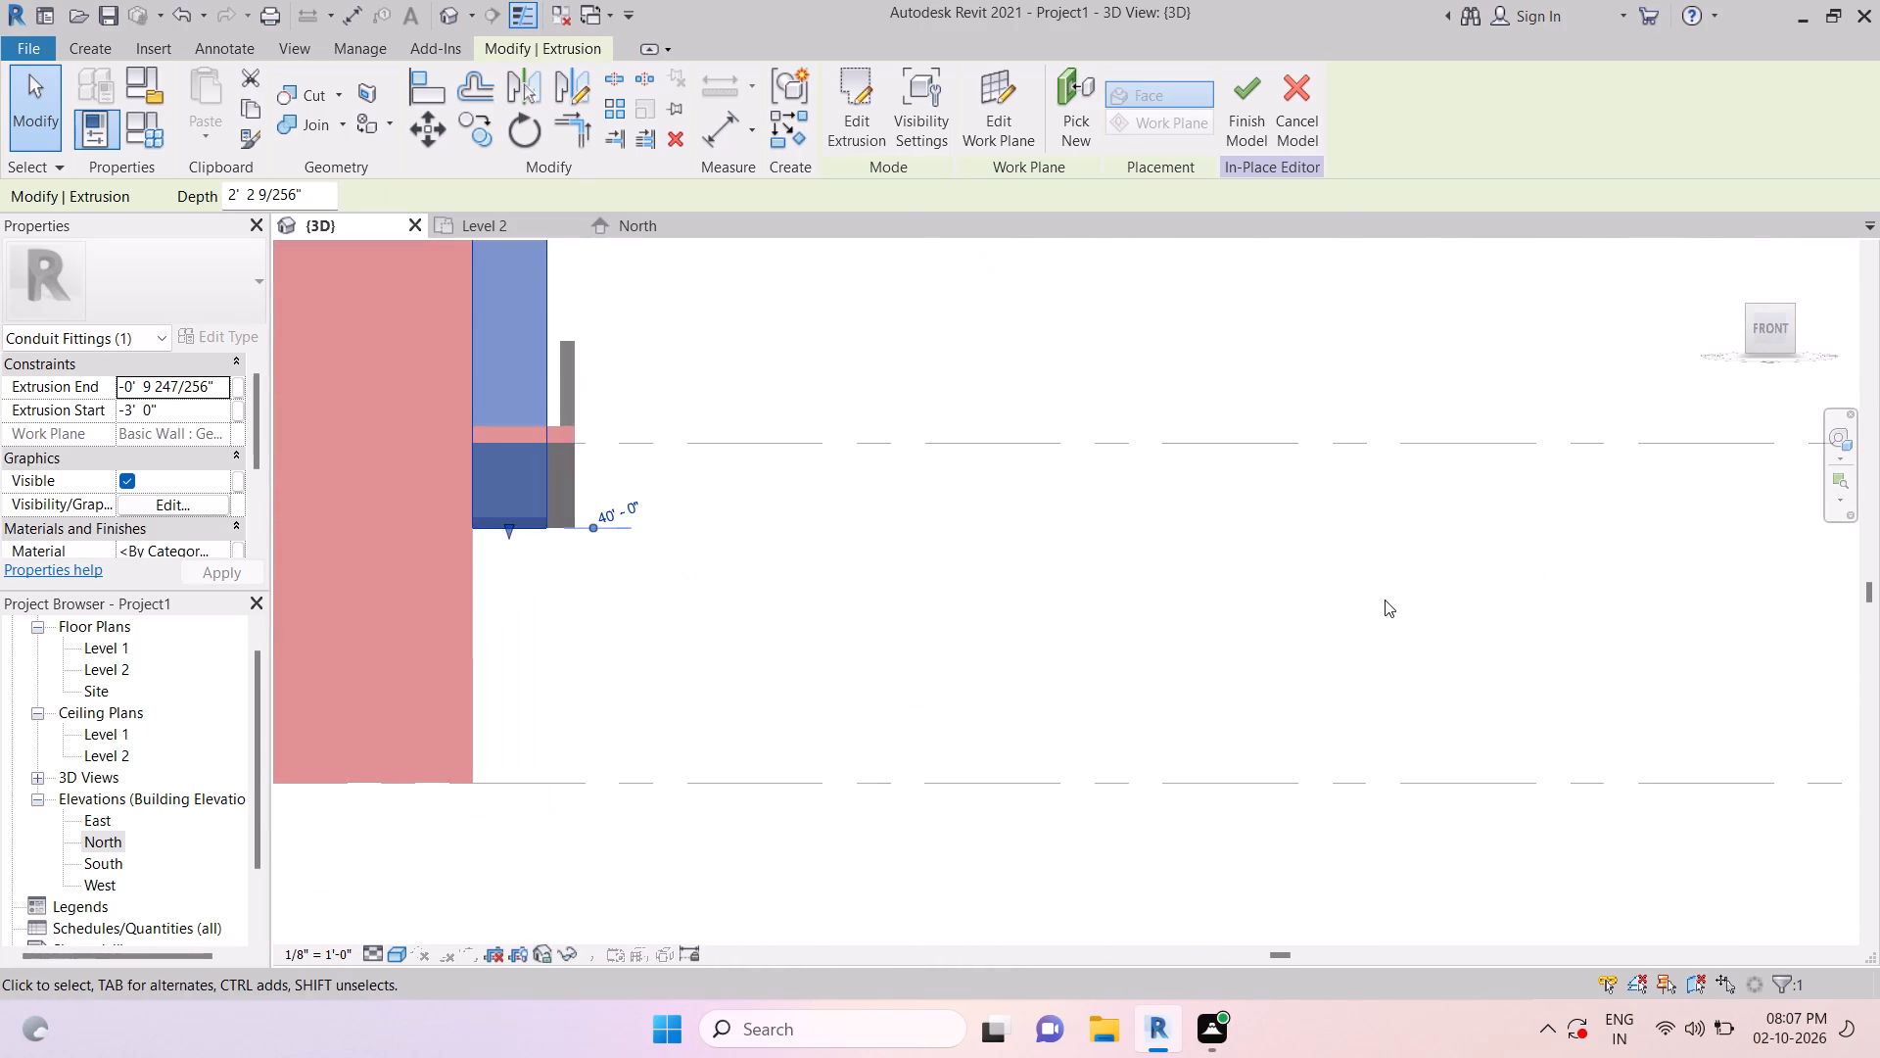
scroll(1354, 601, "down", 7)
middle_click_drag(1301, 501, 1293, 527)
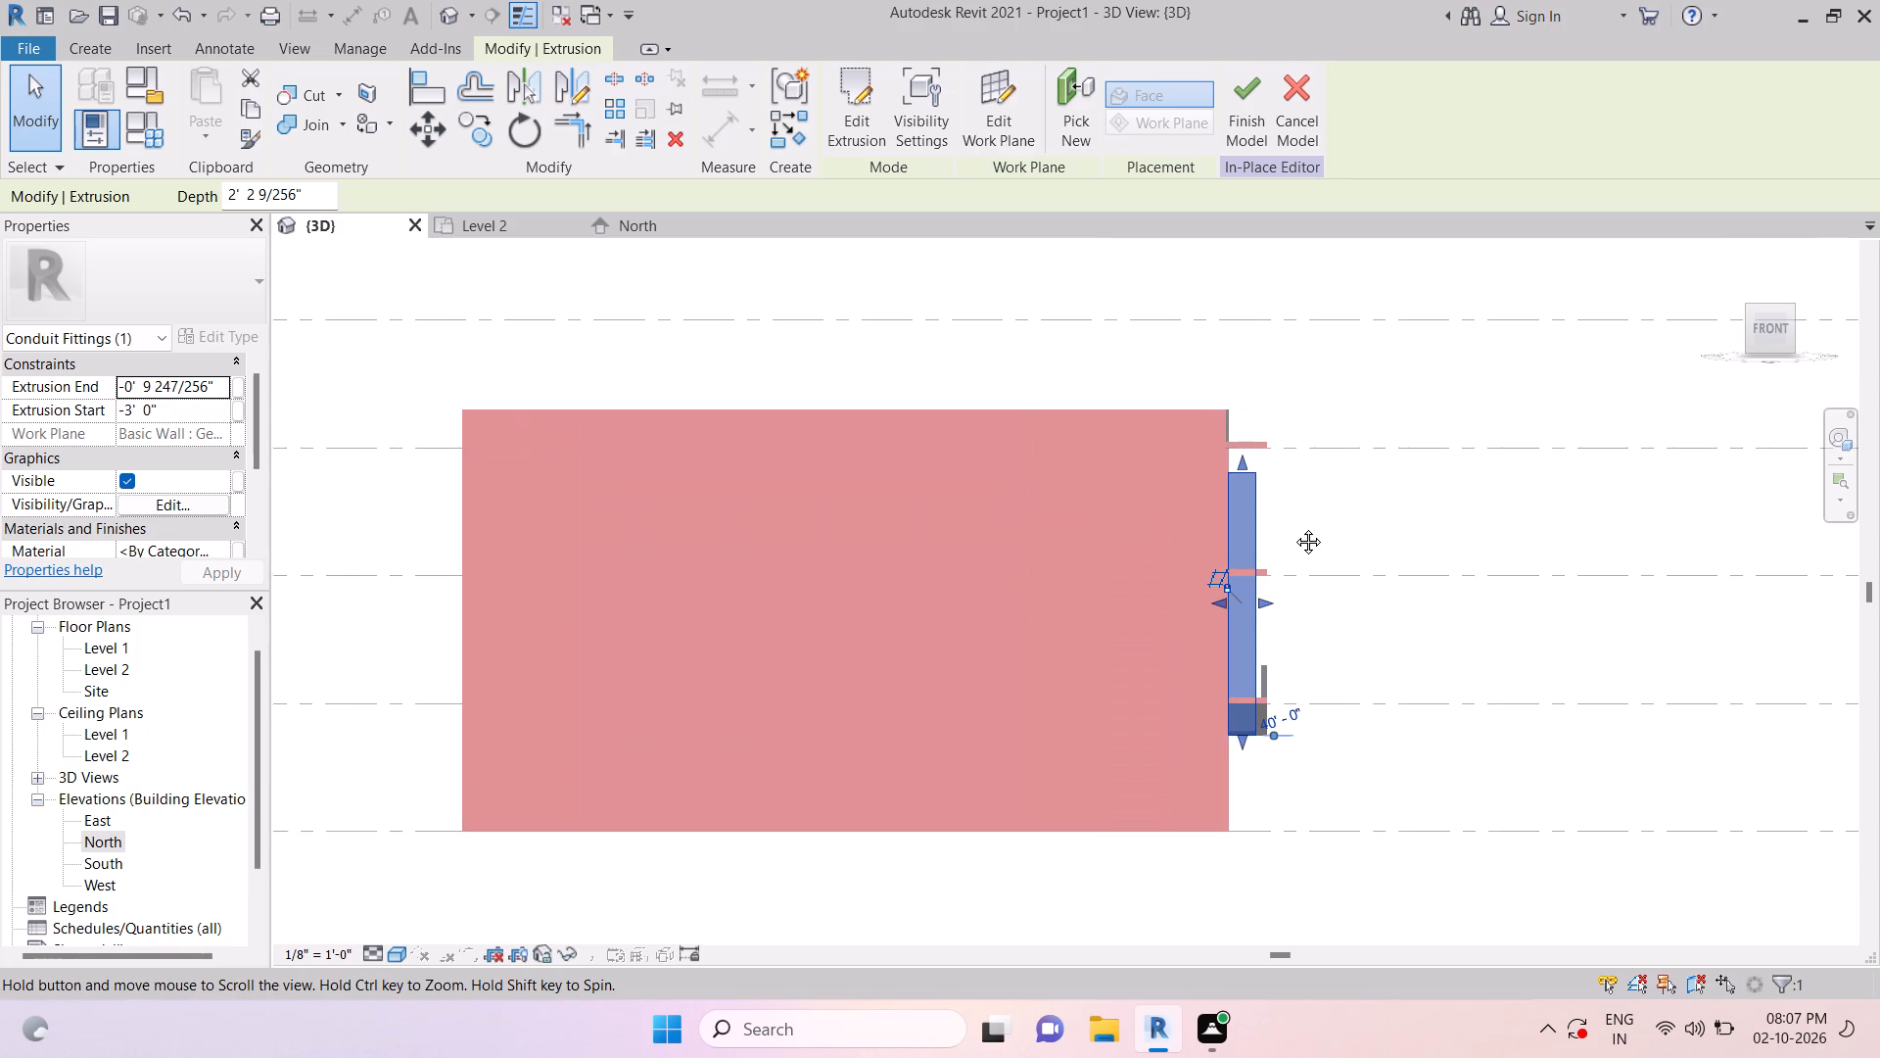
middle_click_drag(1293, 527, 1279, 599)
scroll(1190, 487, "up", 10)
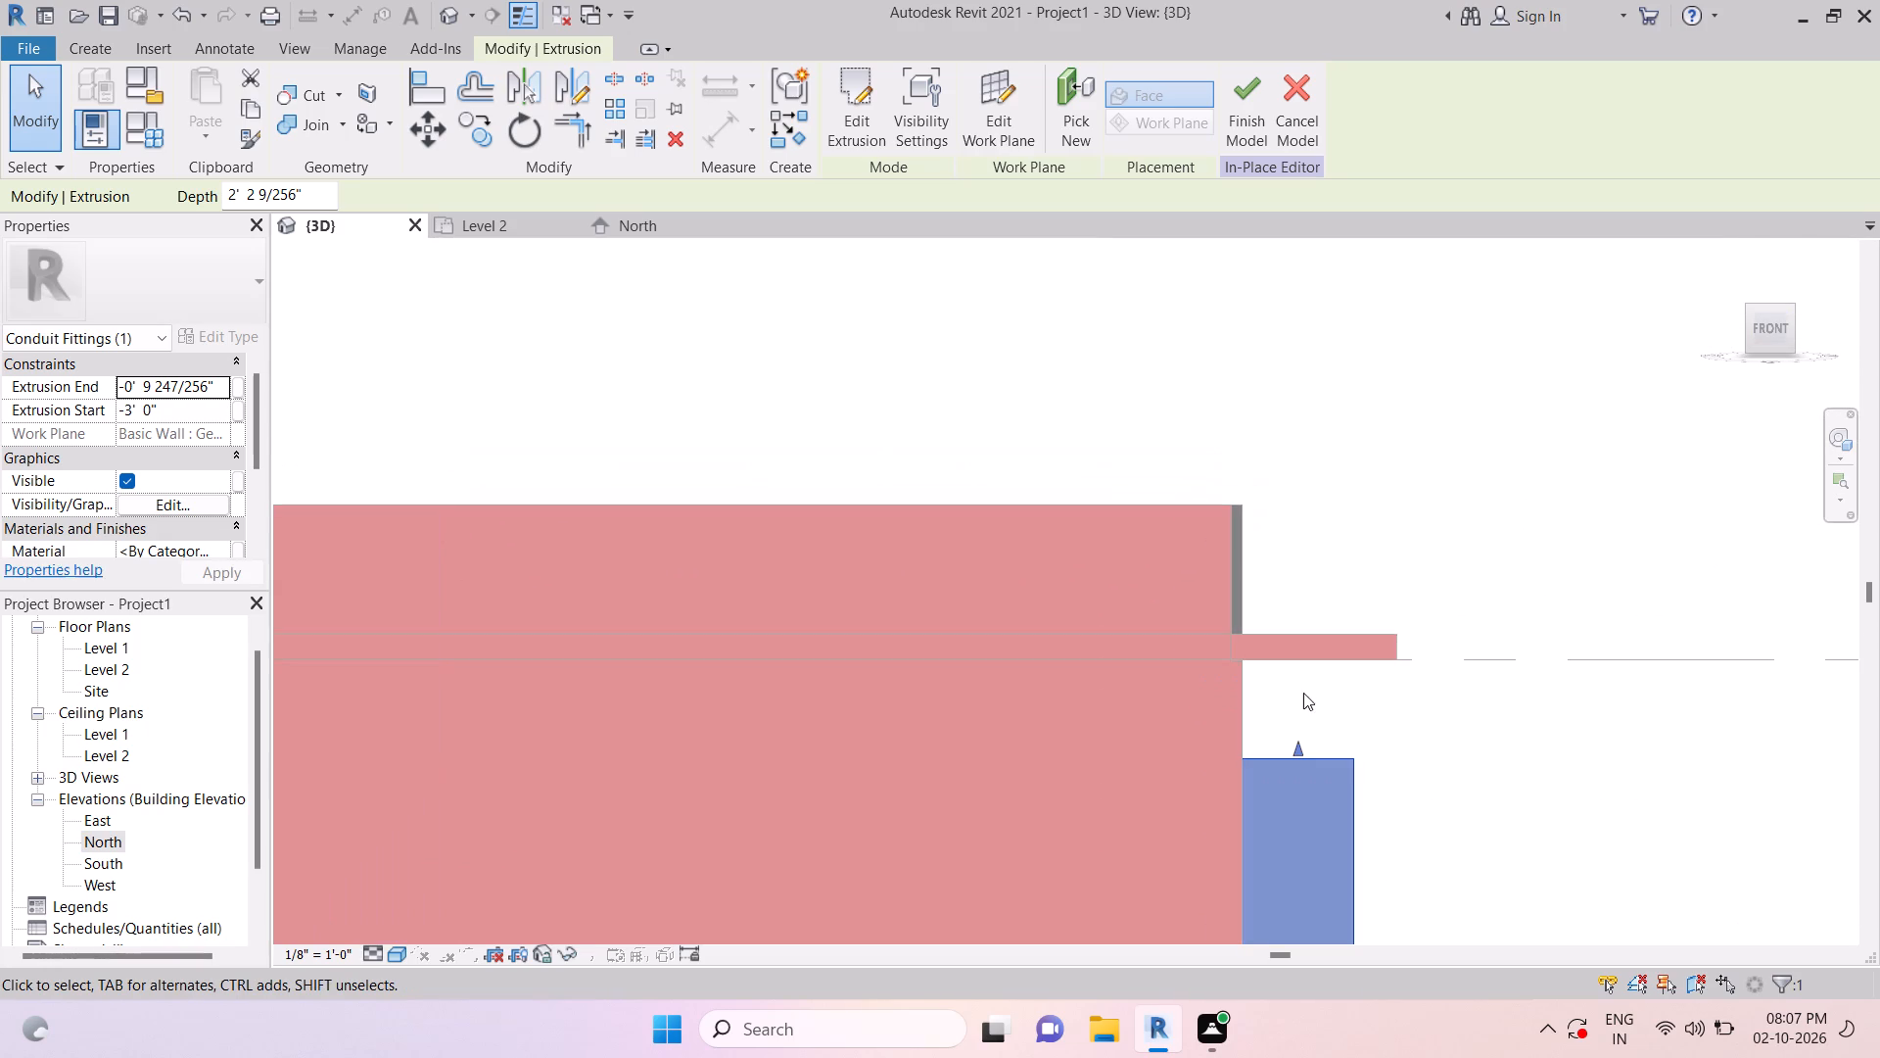
left_click_drag(1297, 745, 1296, 743)
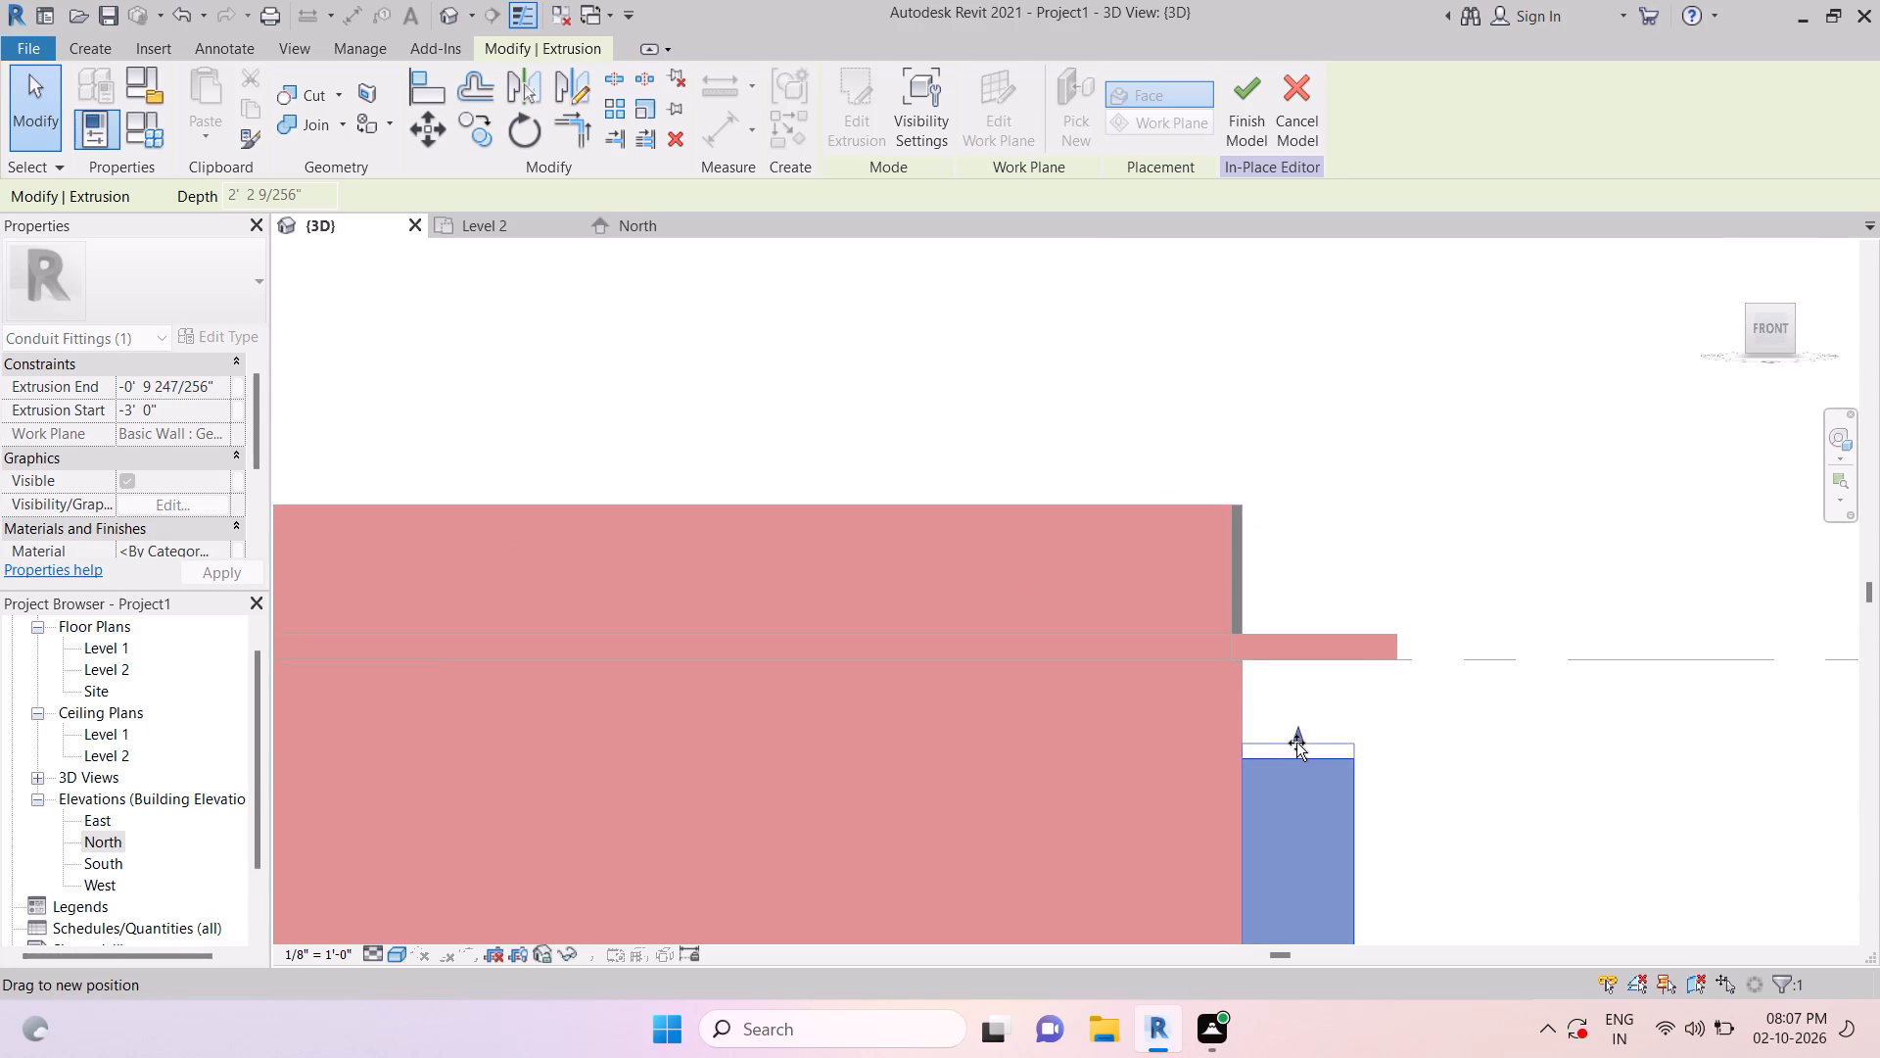
left_click_drag(1296, 743, 1297, 518)
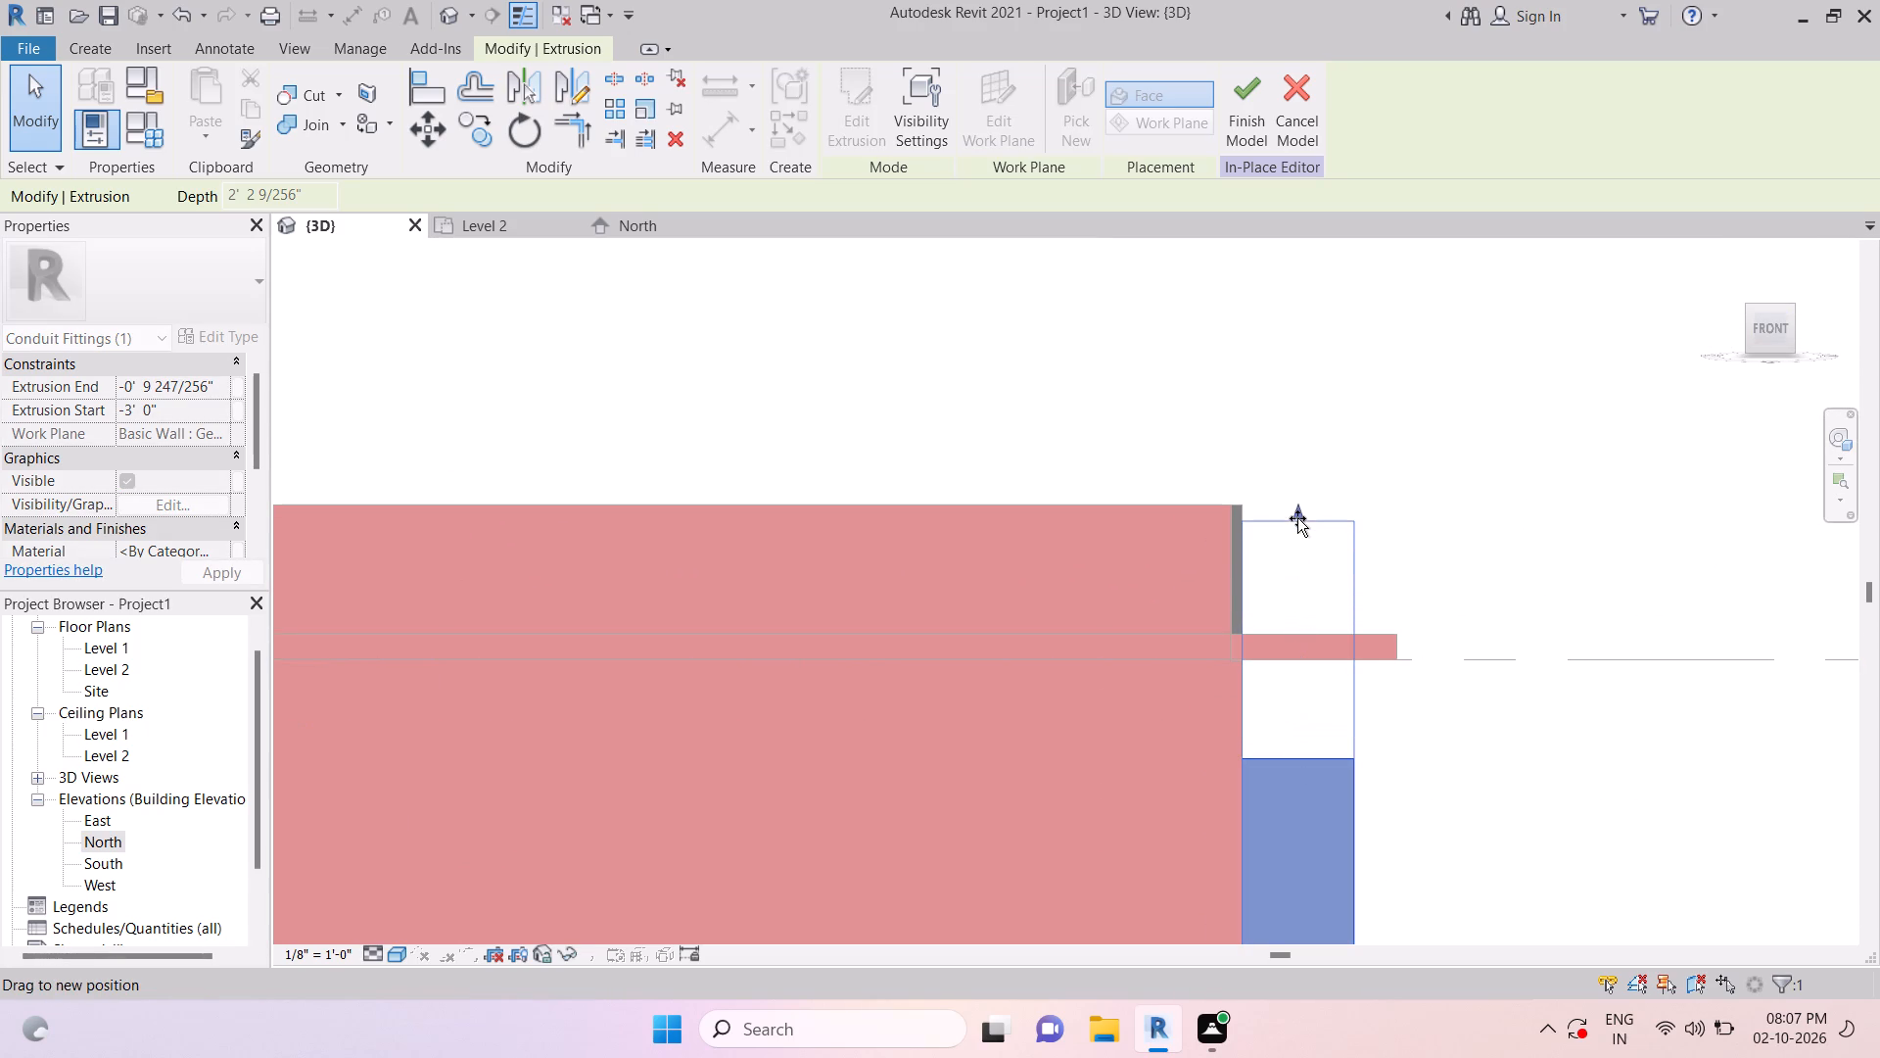
left_click_drag(1297, 518, 1298, 511)
scroll(1305, 518, "down", 5)
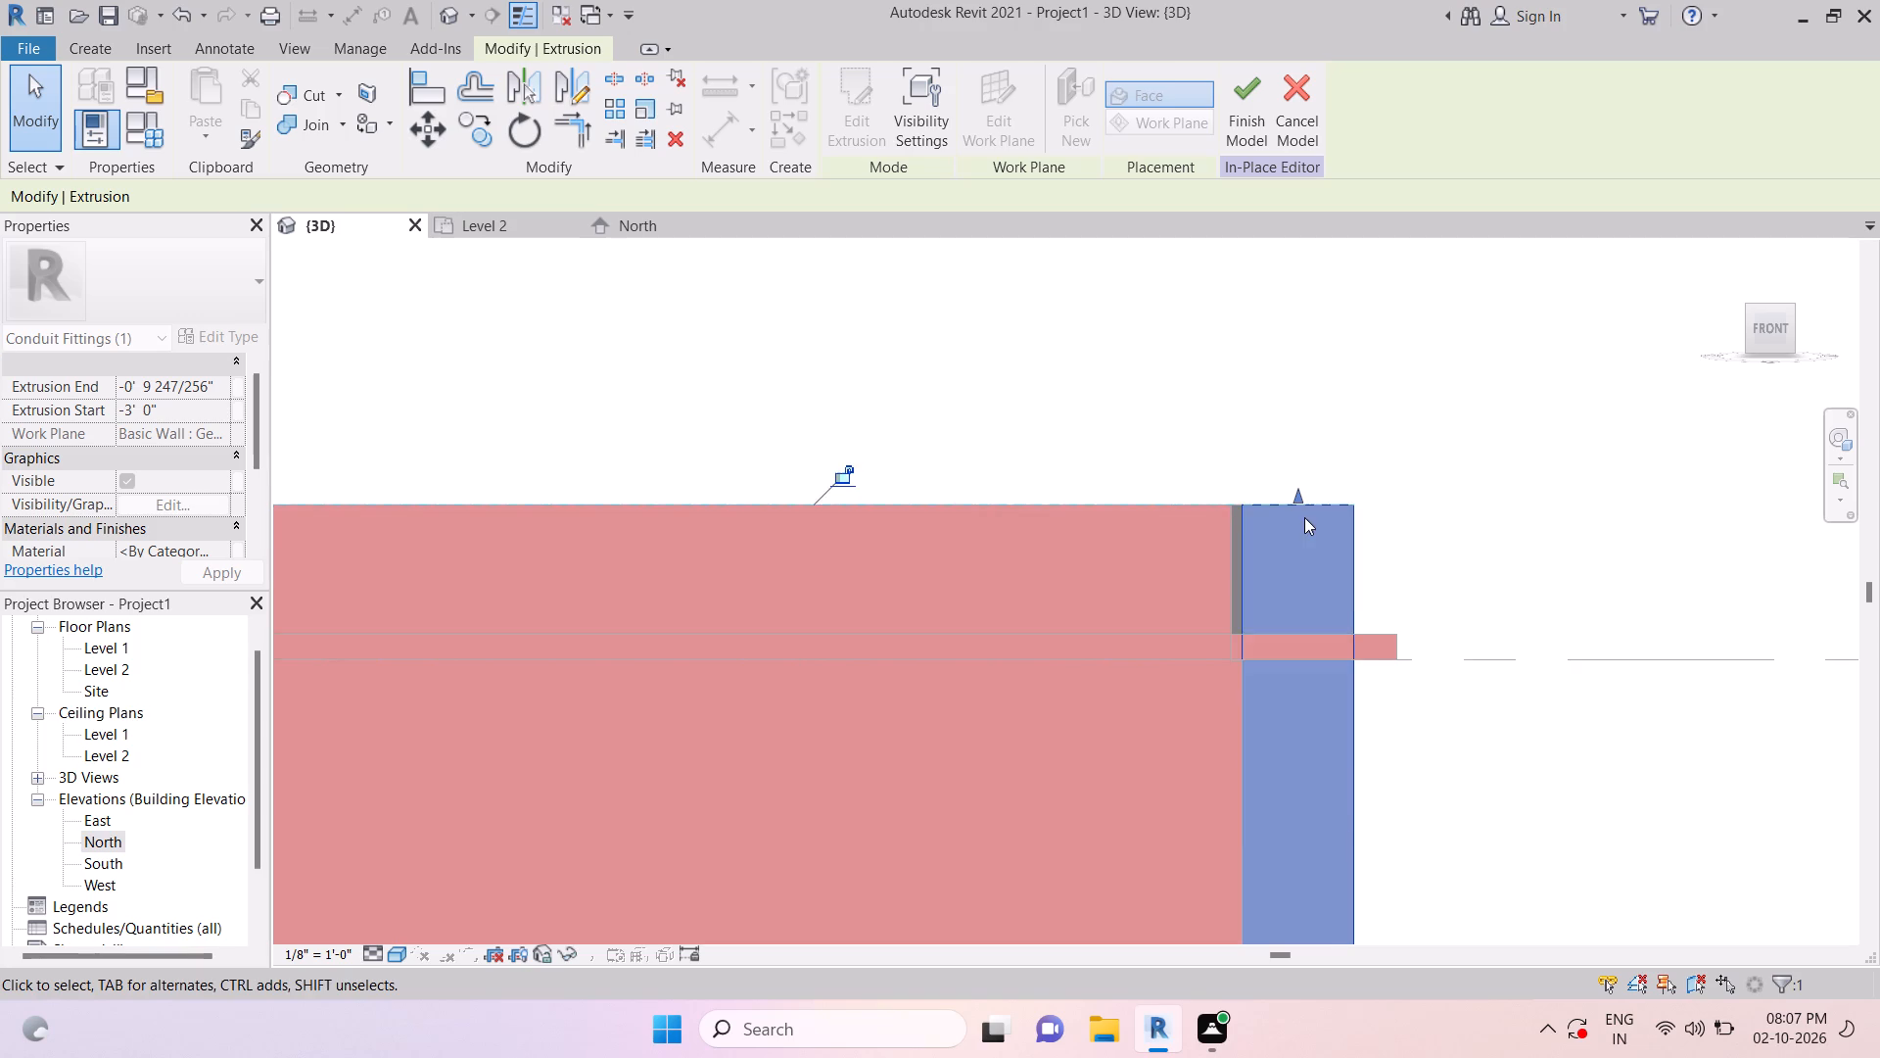
Widen the front-side end return outward to the inner face of the Level 2 parapet.
middle_click_drag(1382, 868, 1382, 513)
scroll(1348, 484, "up", 3)
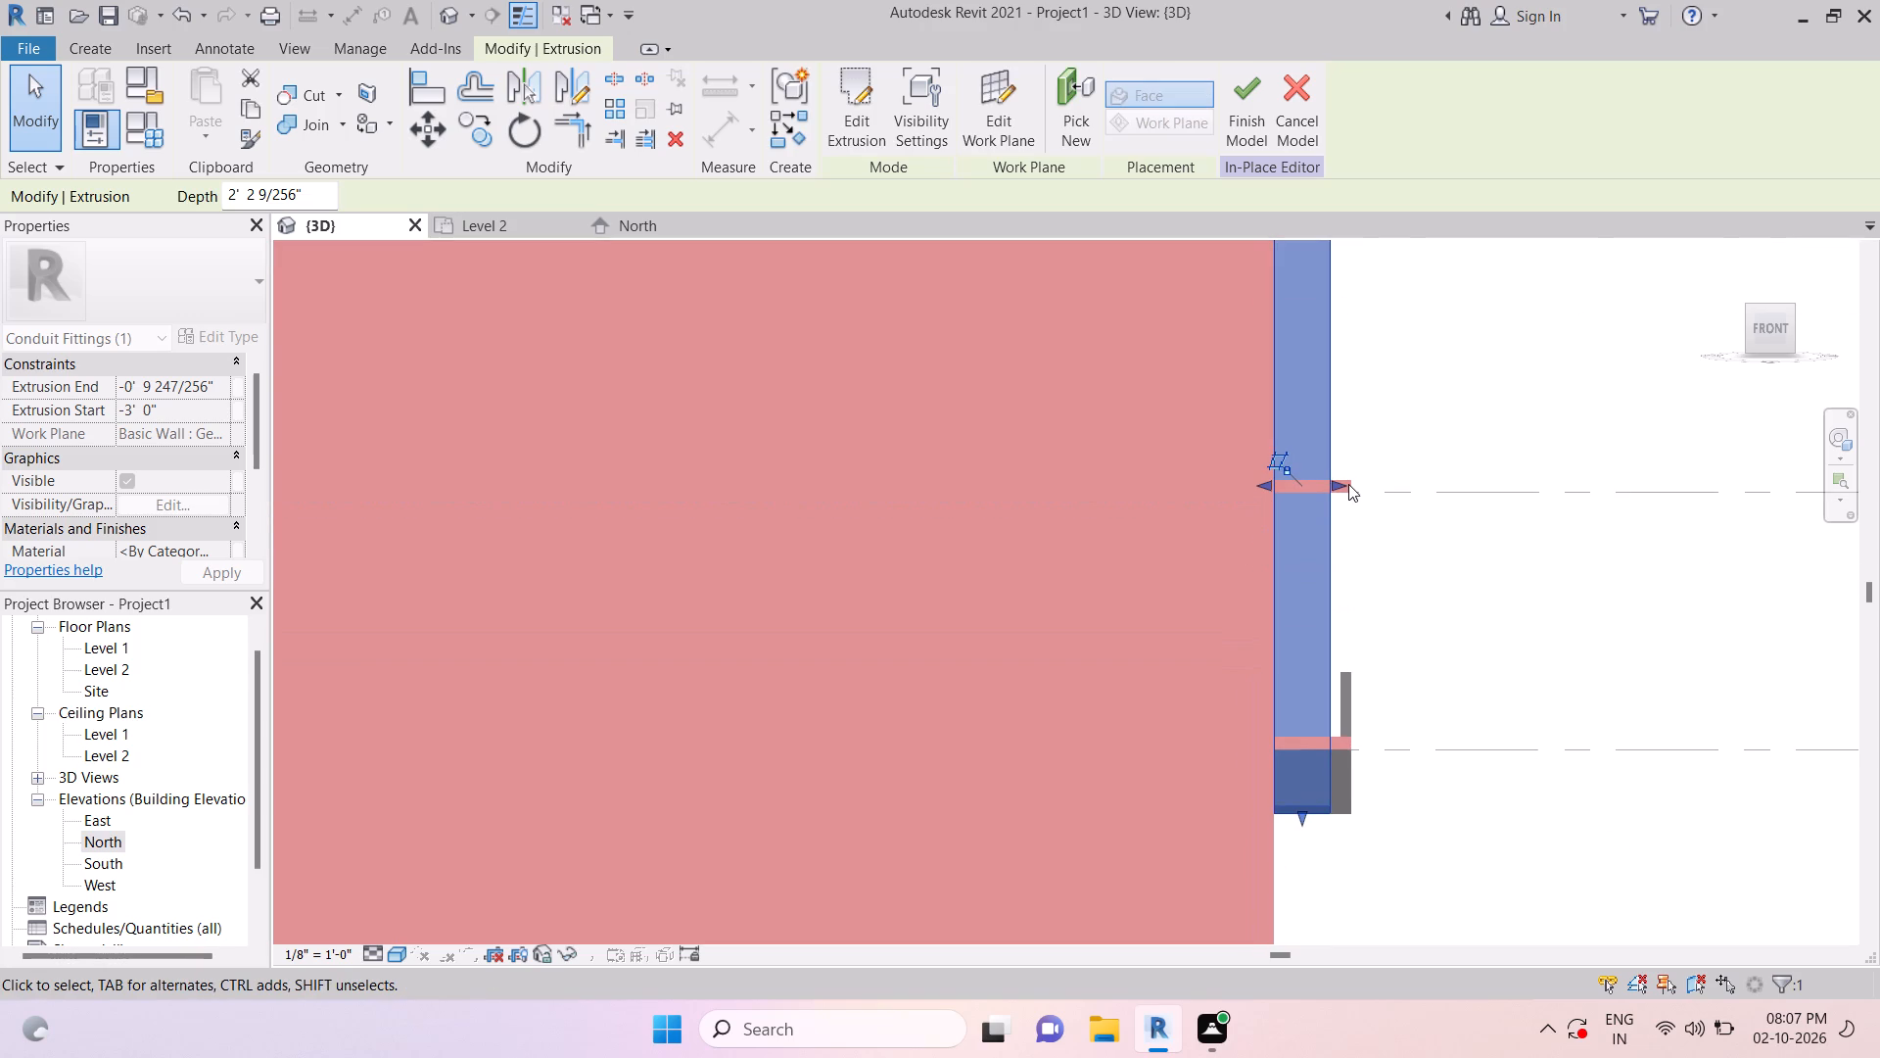
left_click(1328, 488)
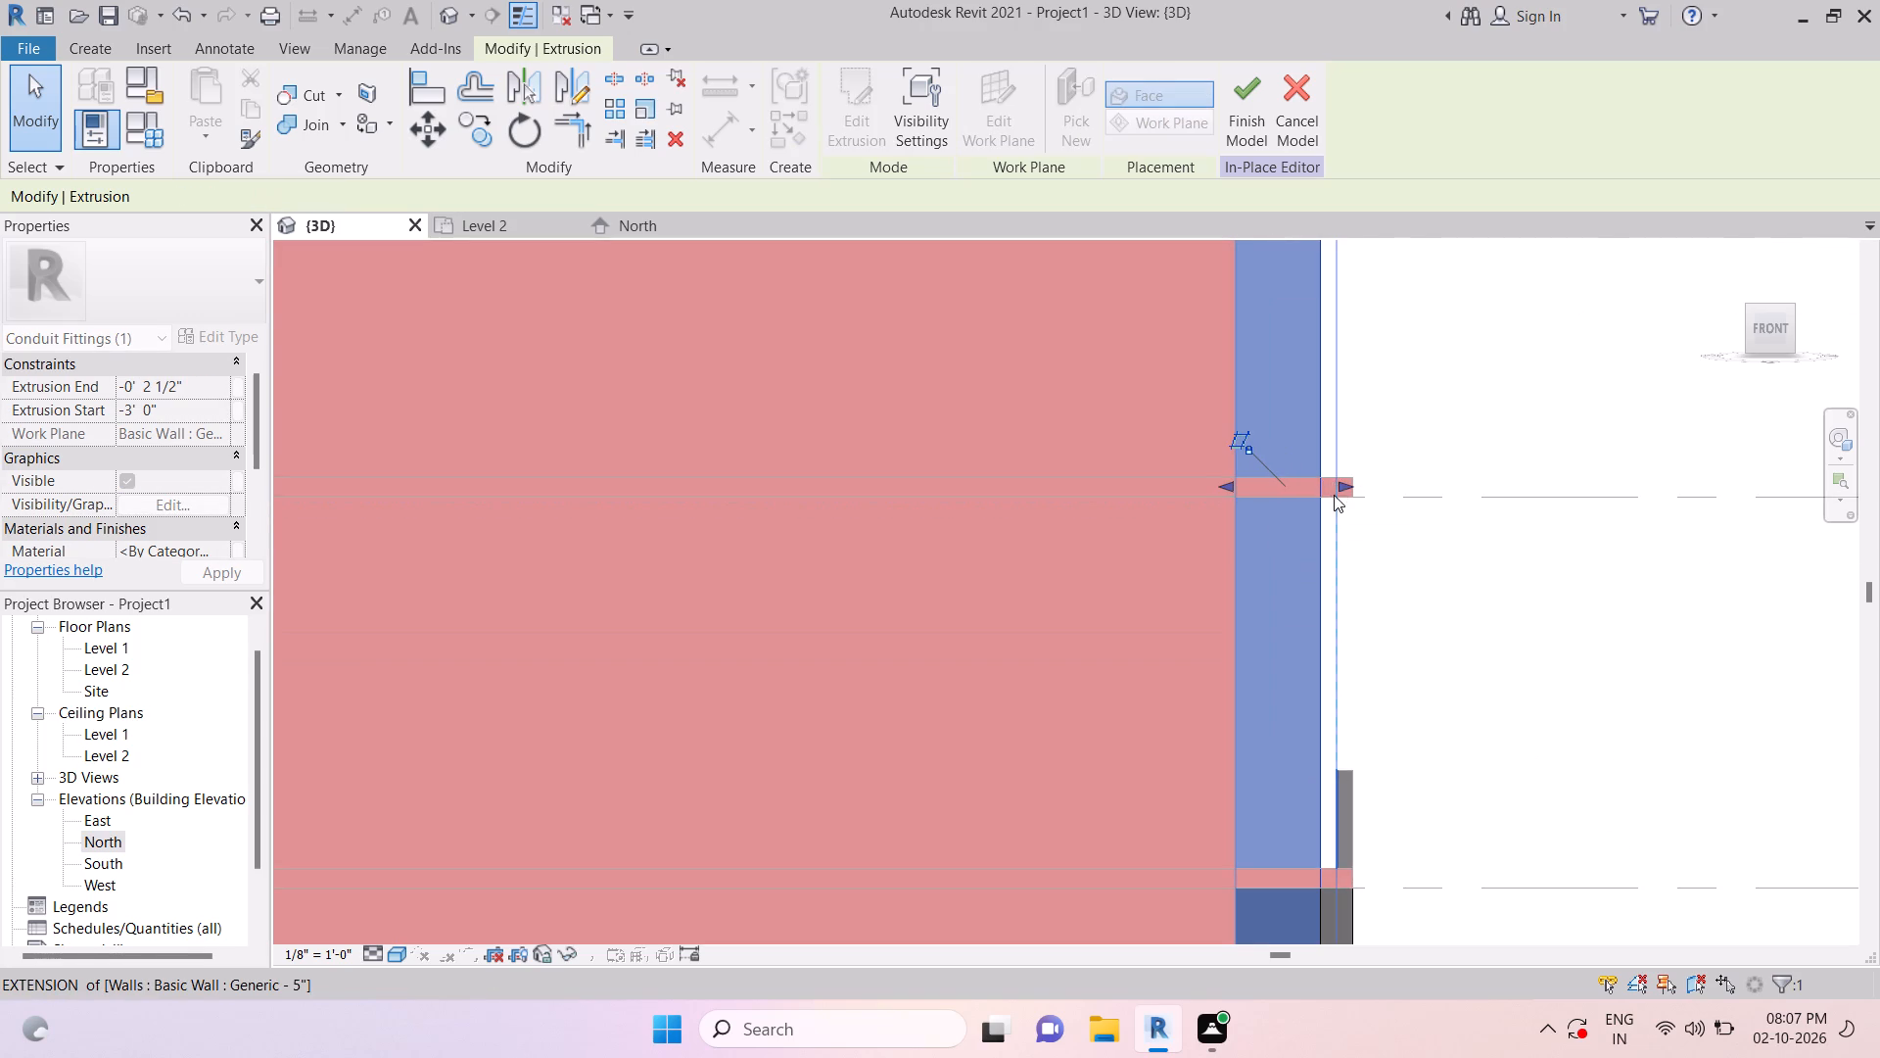
key("Escape")
scroll(1402, 625, "down", 4)
middle_click_drag(1481, 691, 1346, 807, "shift")
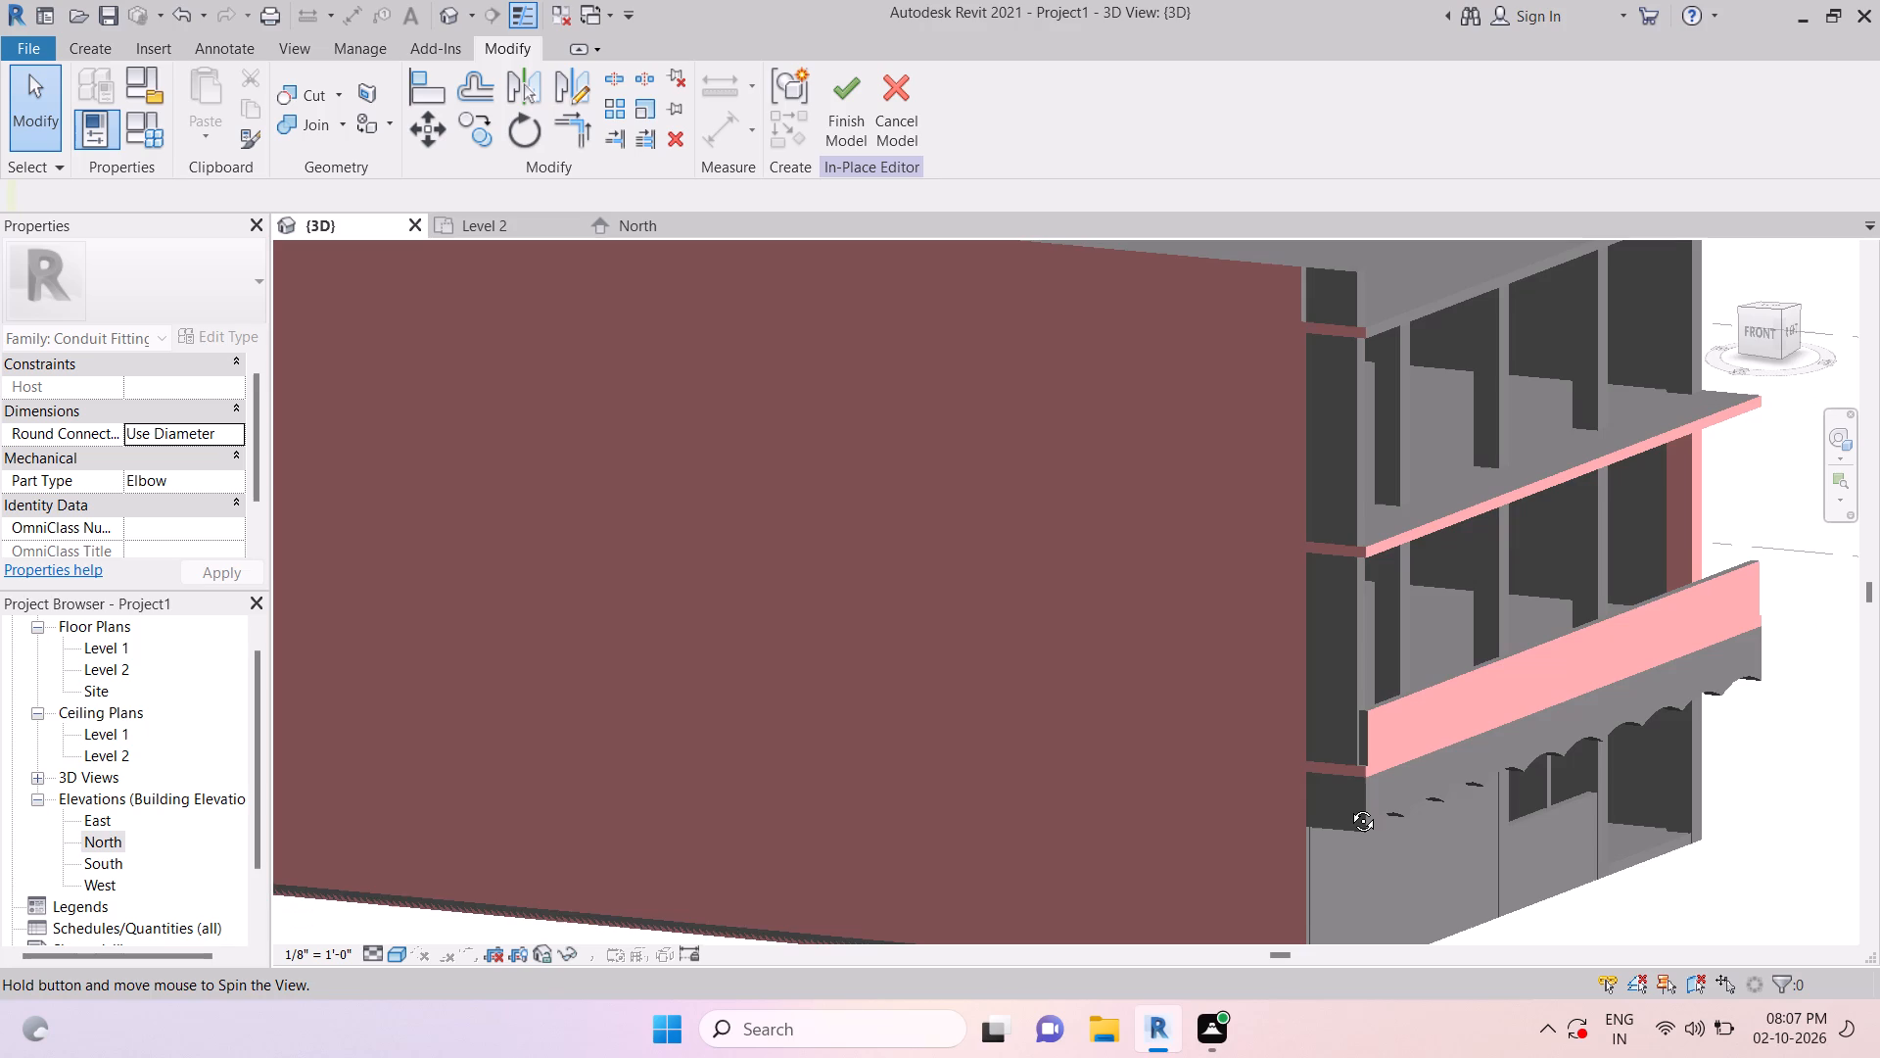
key("Escape")
key("Escape")
Extend the end return on the building's back side upward to the Level 3 floor slab.
middle_click_drag(1505, 893, 1386, 887, "shift")
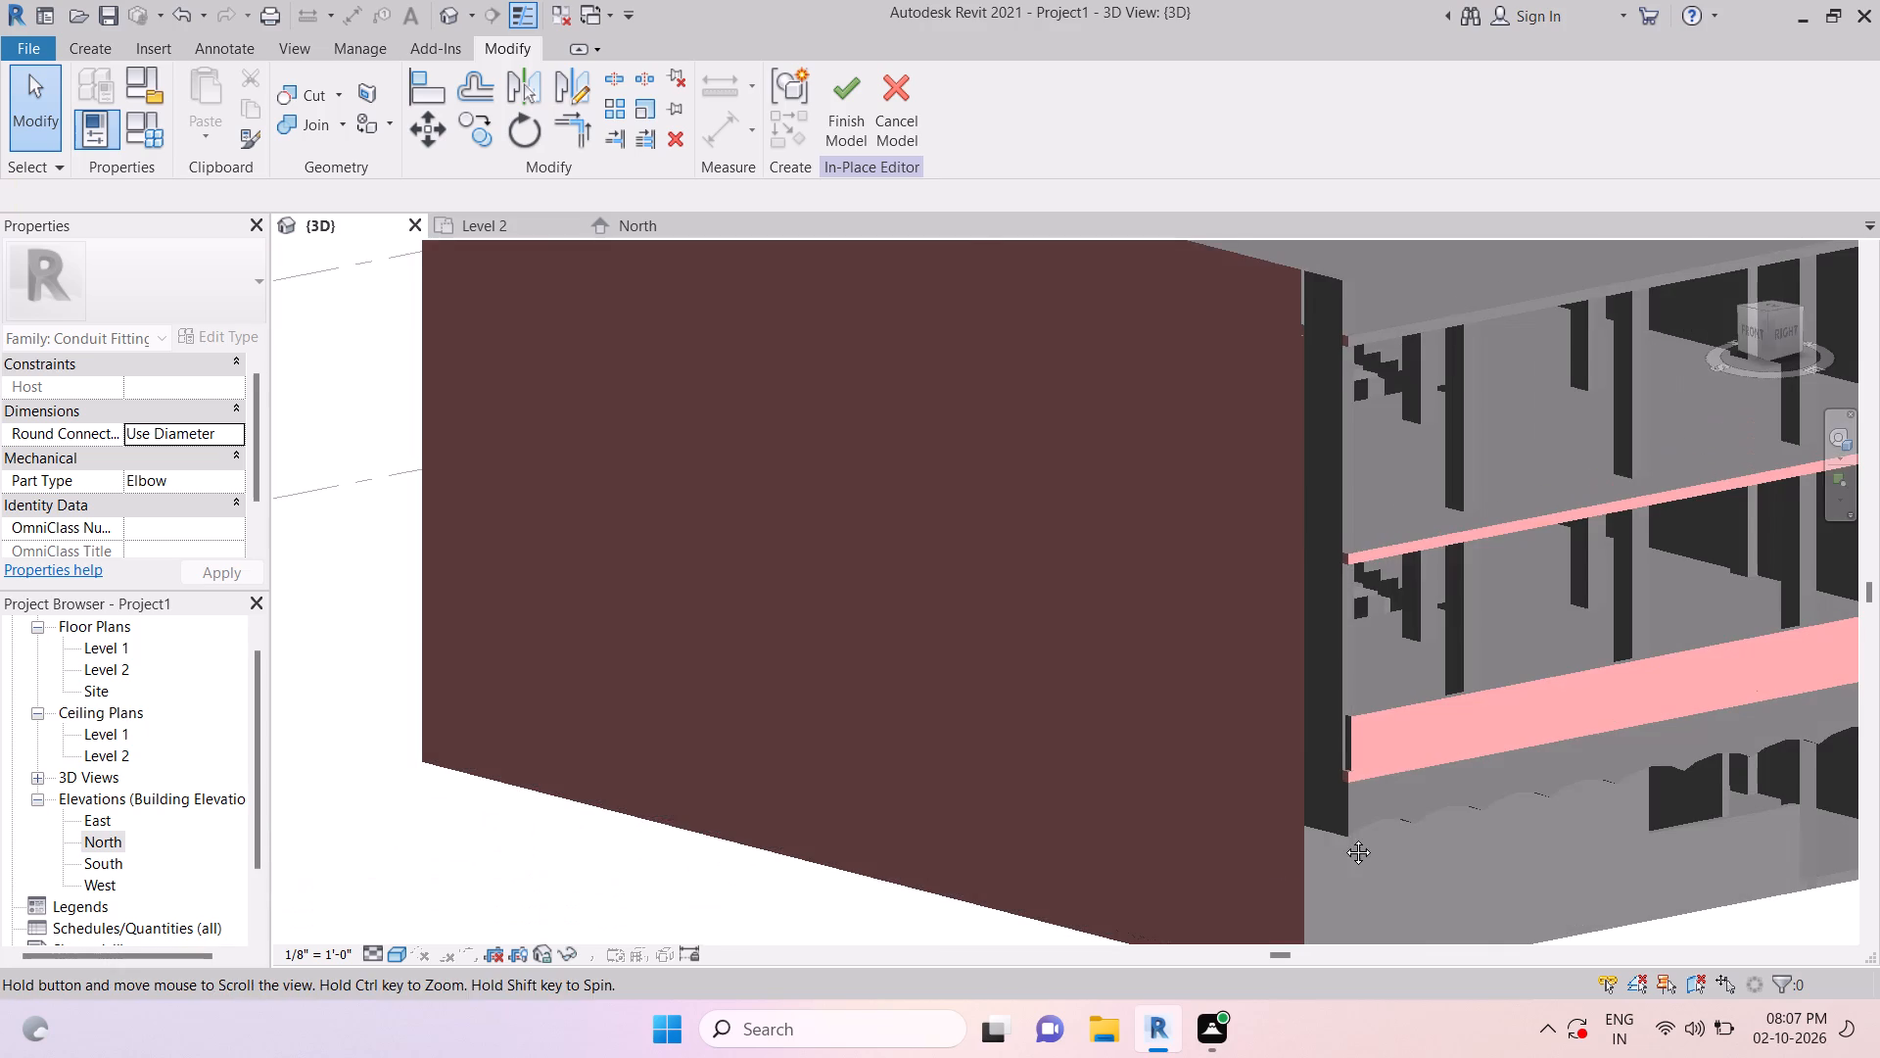
middle_click_drag(1583, 817, 1223, 766)
scroll(1224, 756, "down", 3)
middle_click_drag(1512, 865, 1273, 884, "shift")
middle_click_drag(1616, 886, 1416, 842)
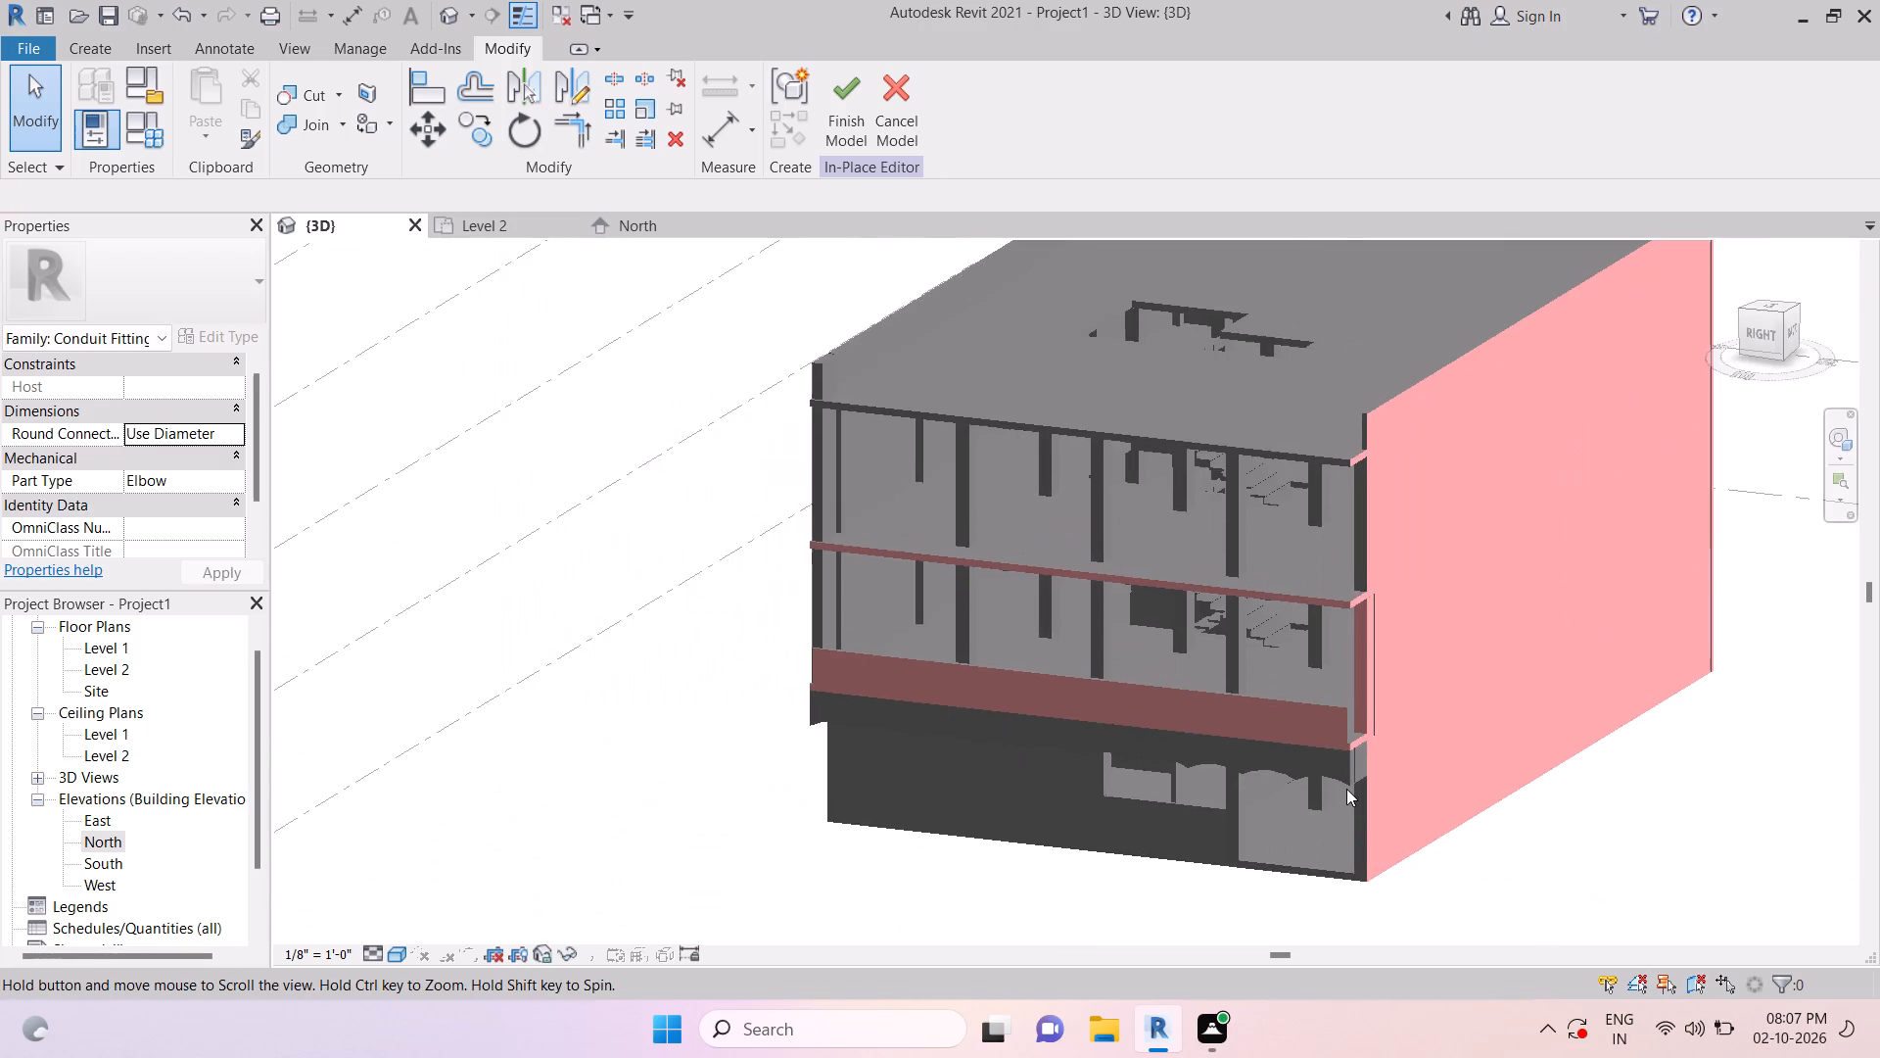
scroll(1343, 787, "up", 6)
key("Escape")
left_click(1374, 768)
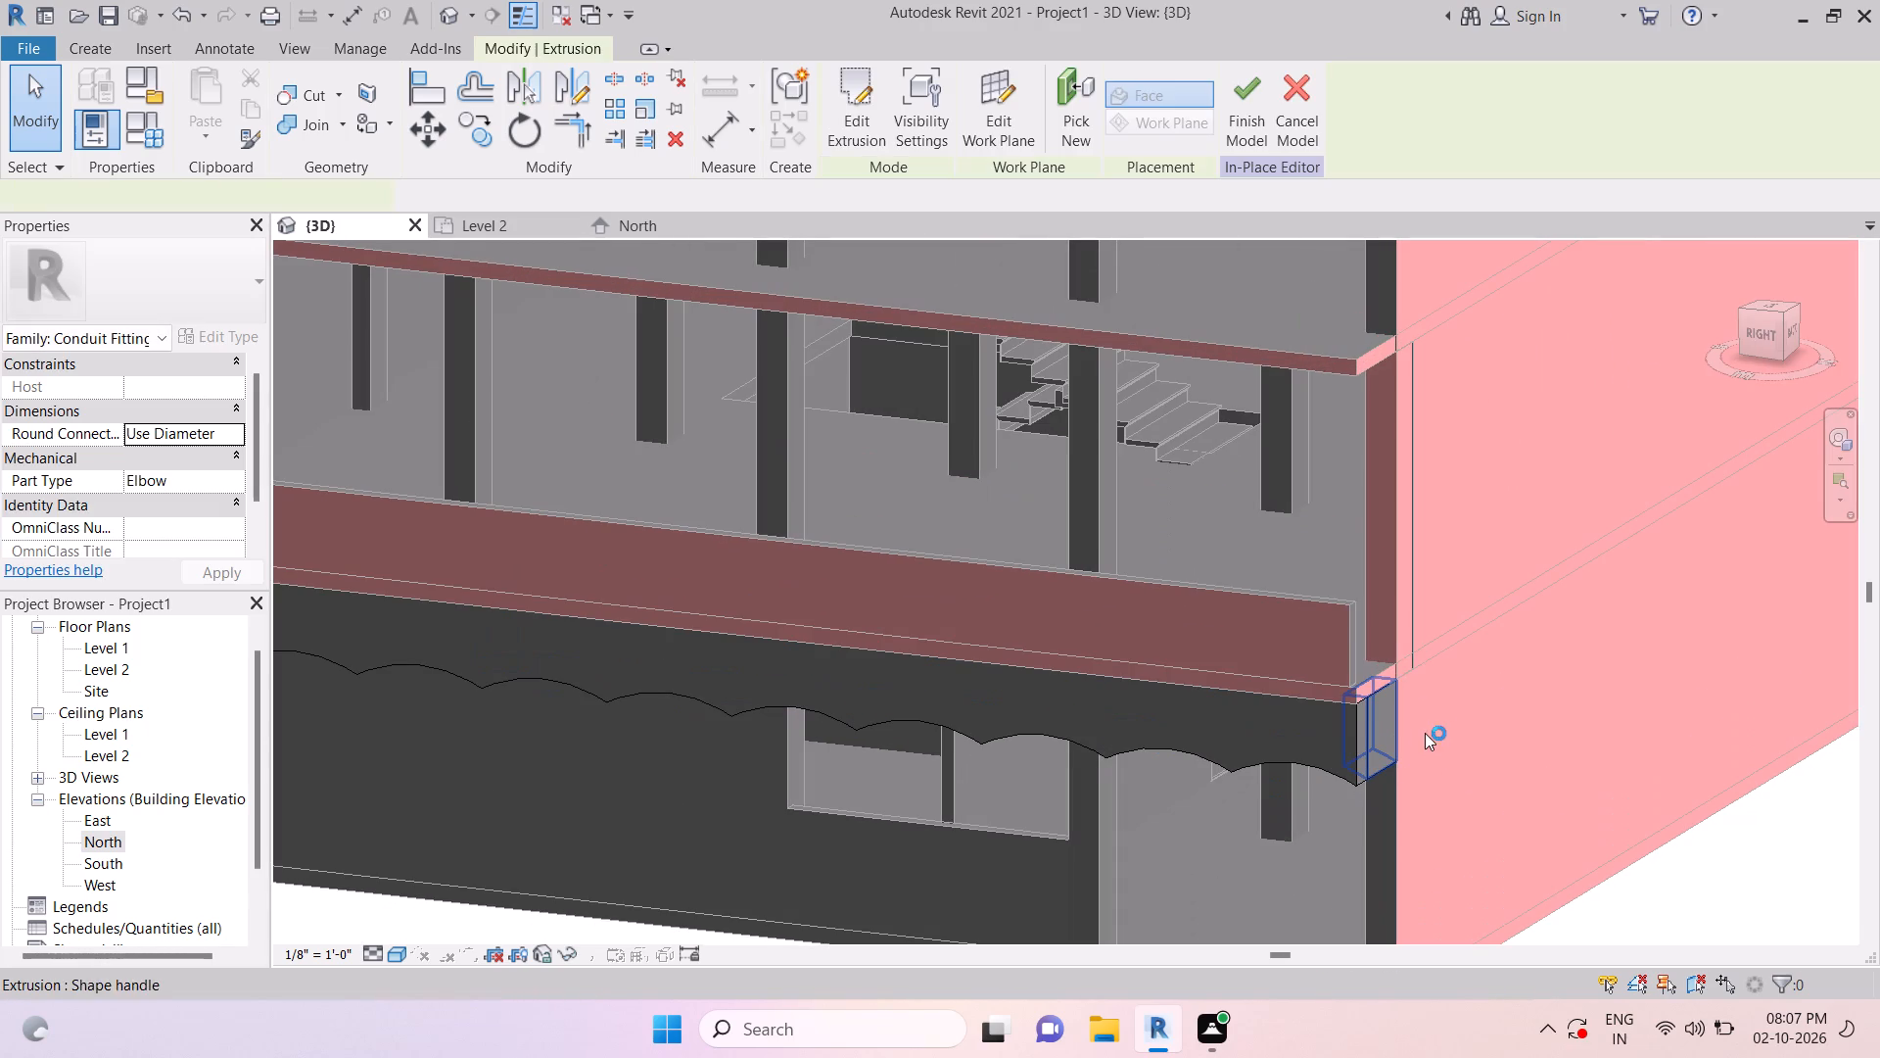
left_click_drag(1371, 676, 1378, 336)
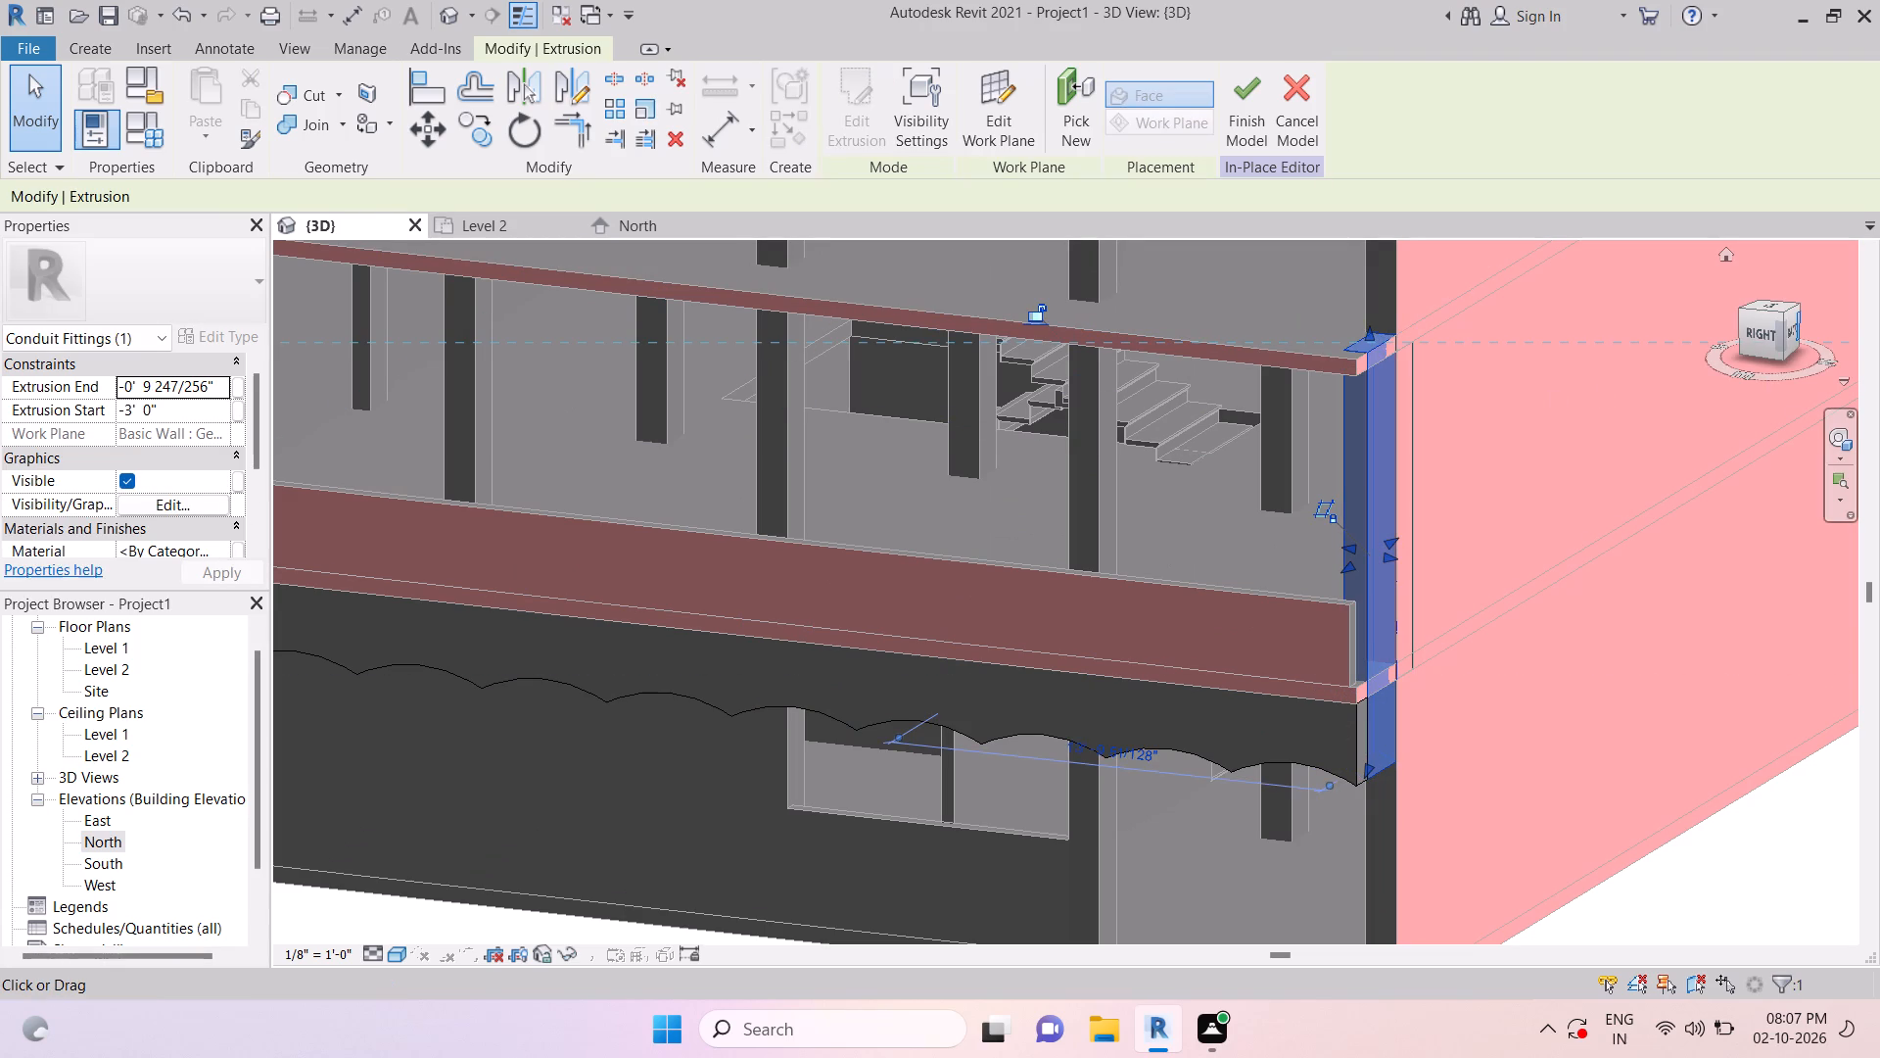
Widen the back-side end return outward to the parapet's inner face, giving an extrusion end of -0' 5".
left_click(1793, 331)
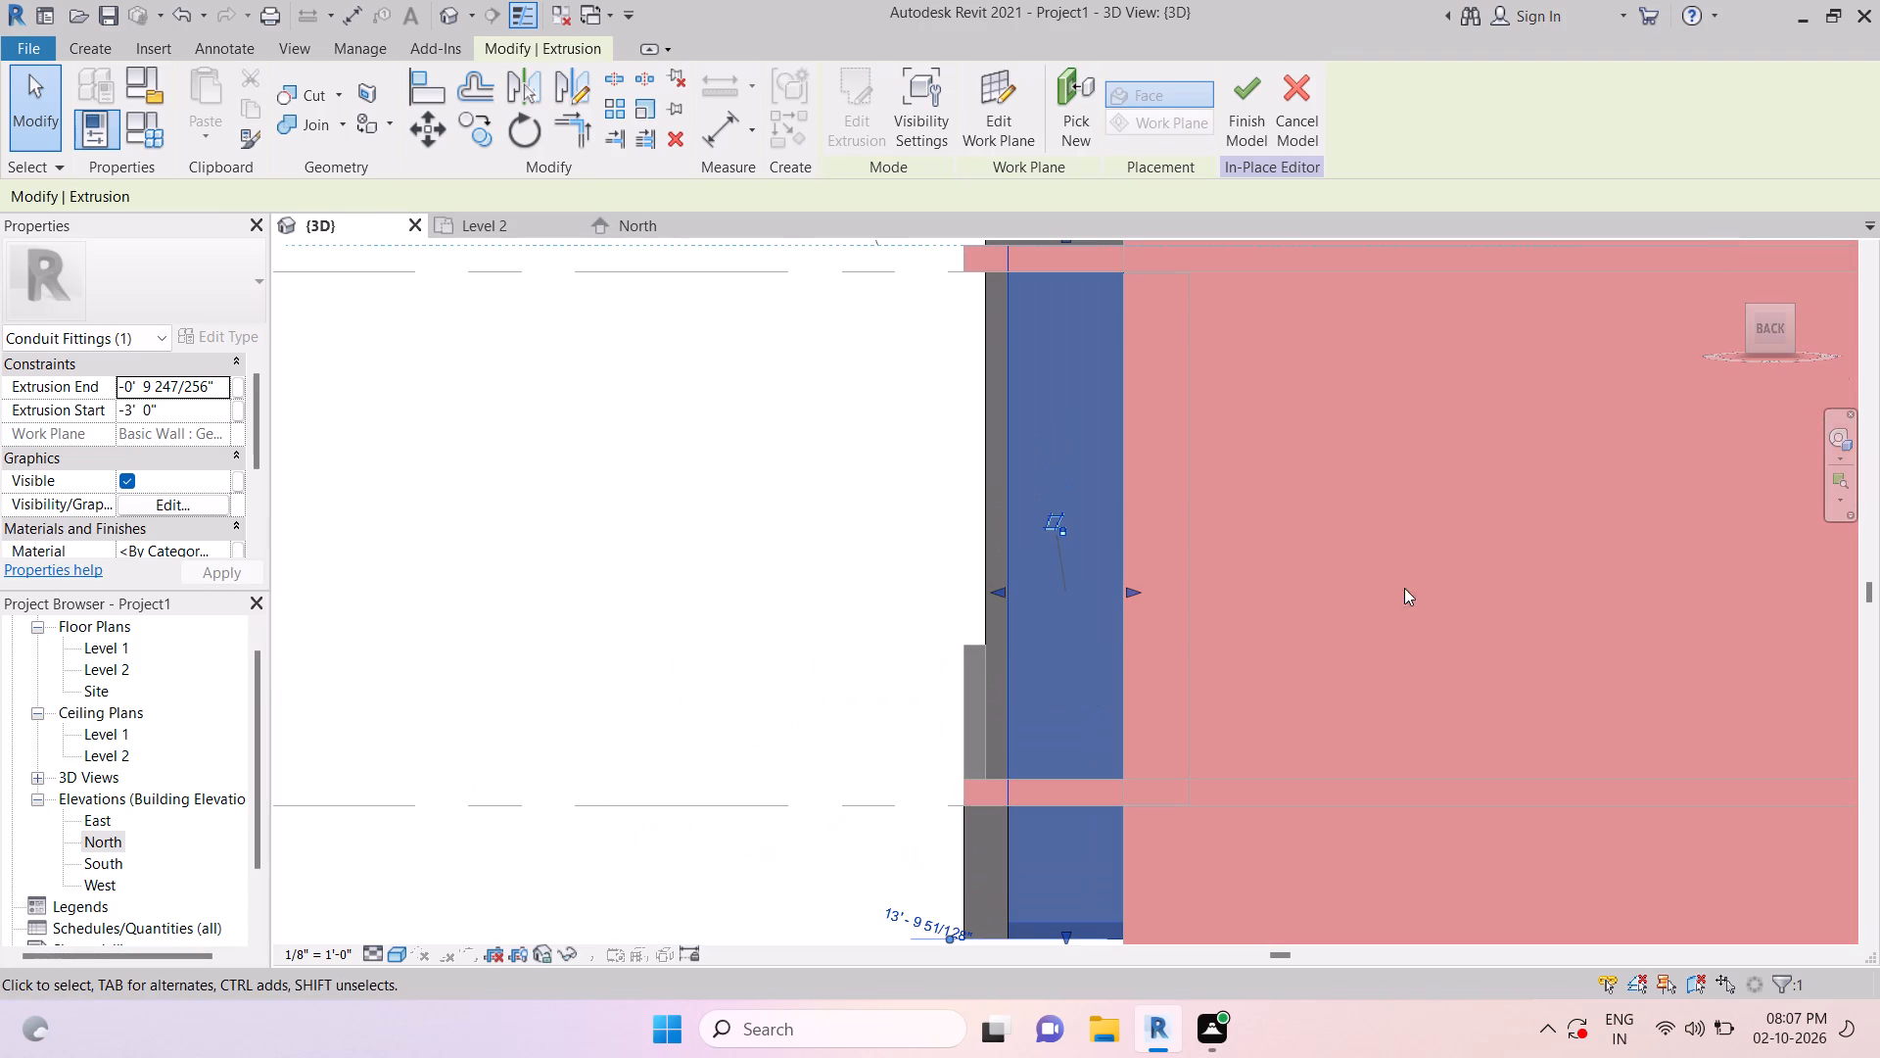
left_click(992, 590)
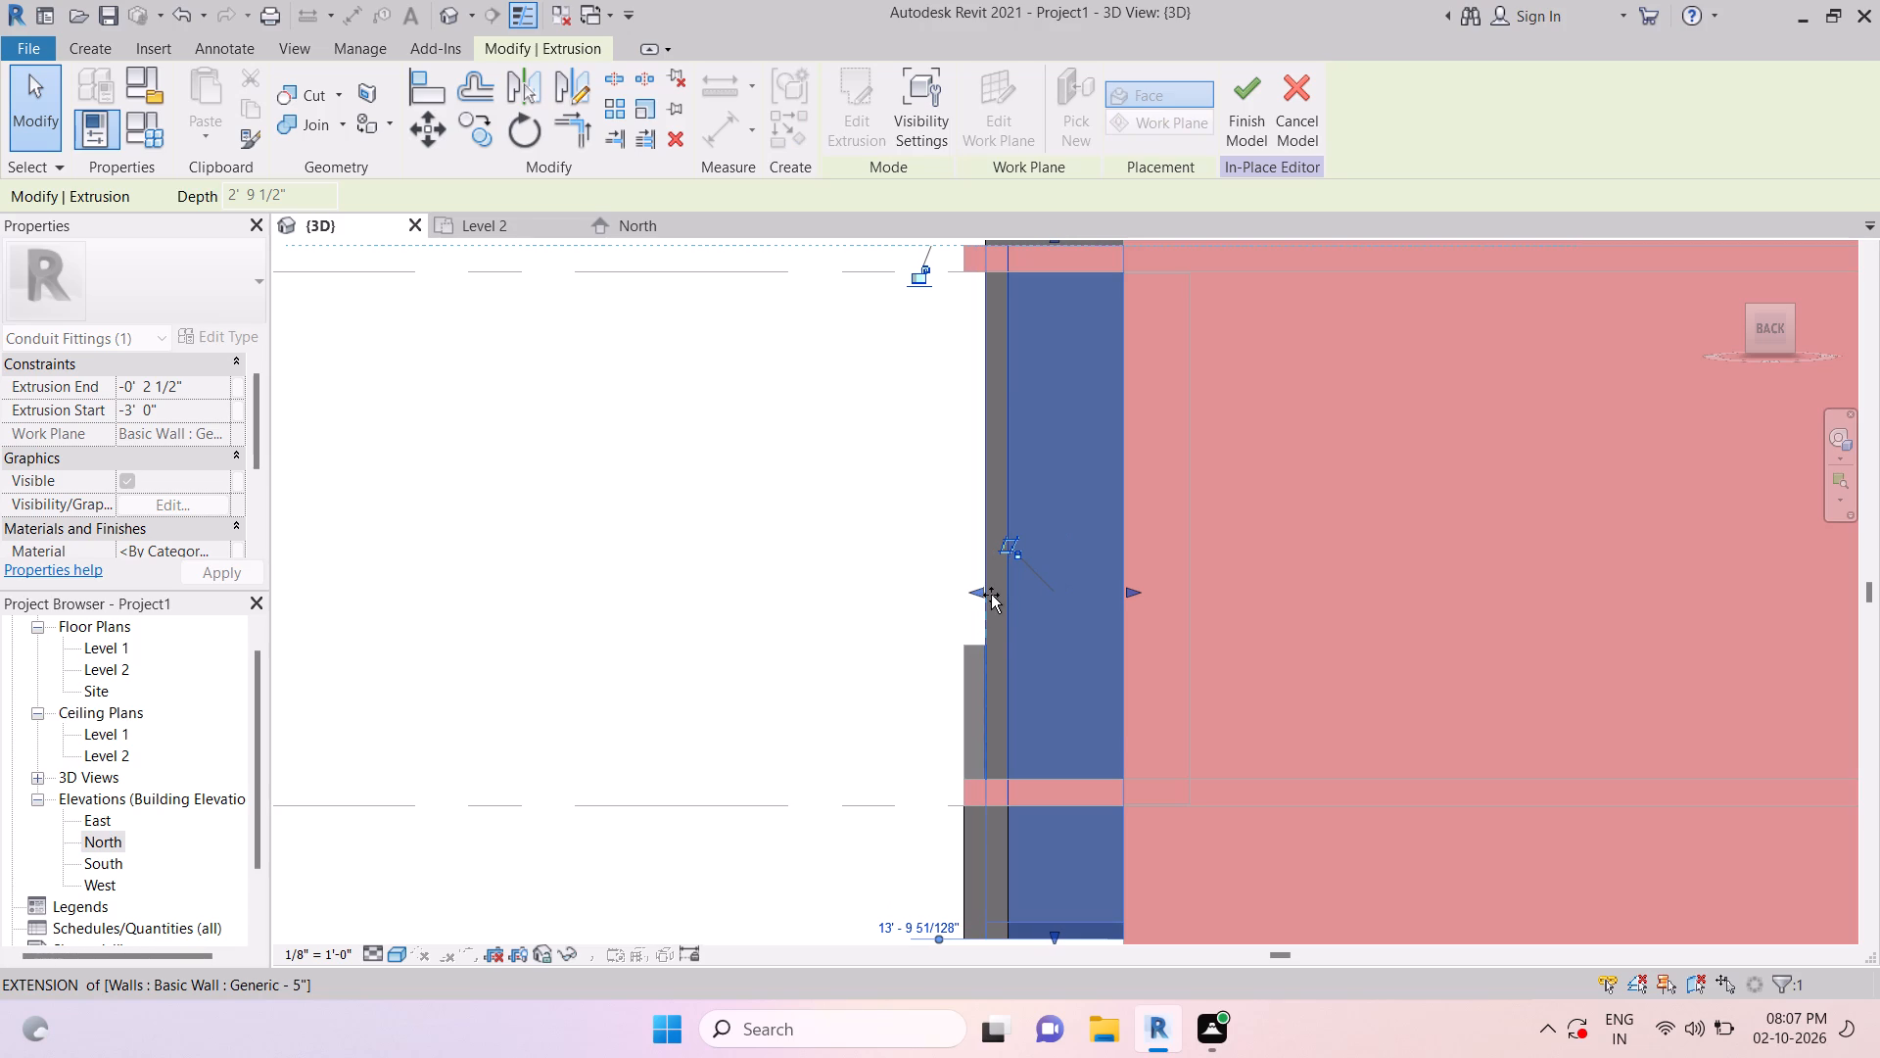
Extend the back-side end return further upward until it aligns with the top of the building's back wall.
scroll(1036, 573, "down", 6)
middle_click_drag(1083, 413, 1087, 441)
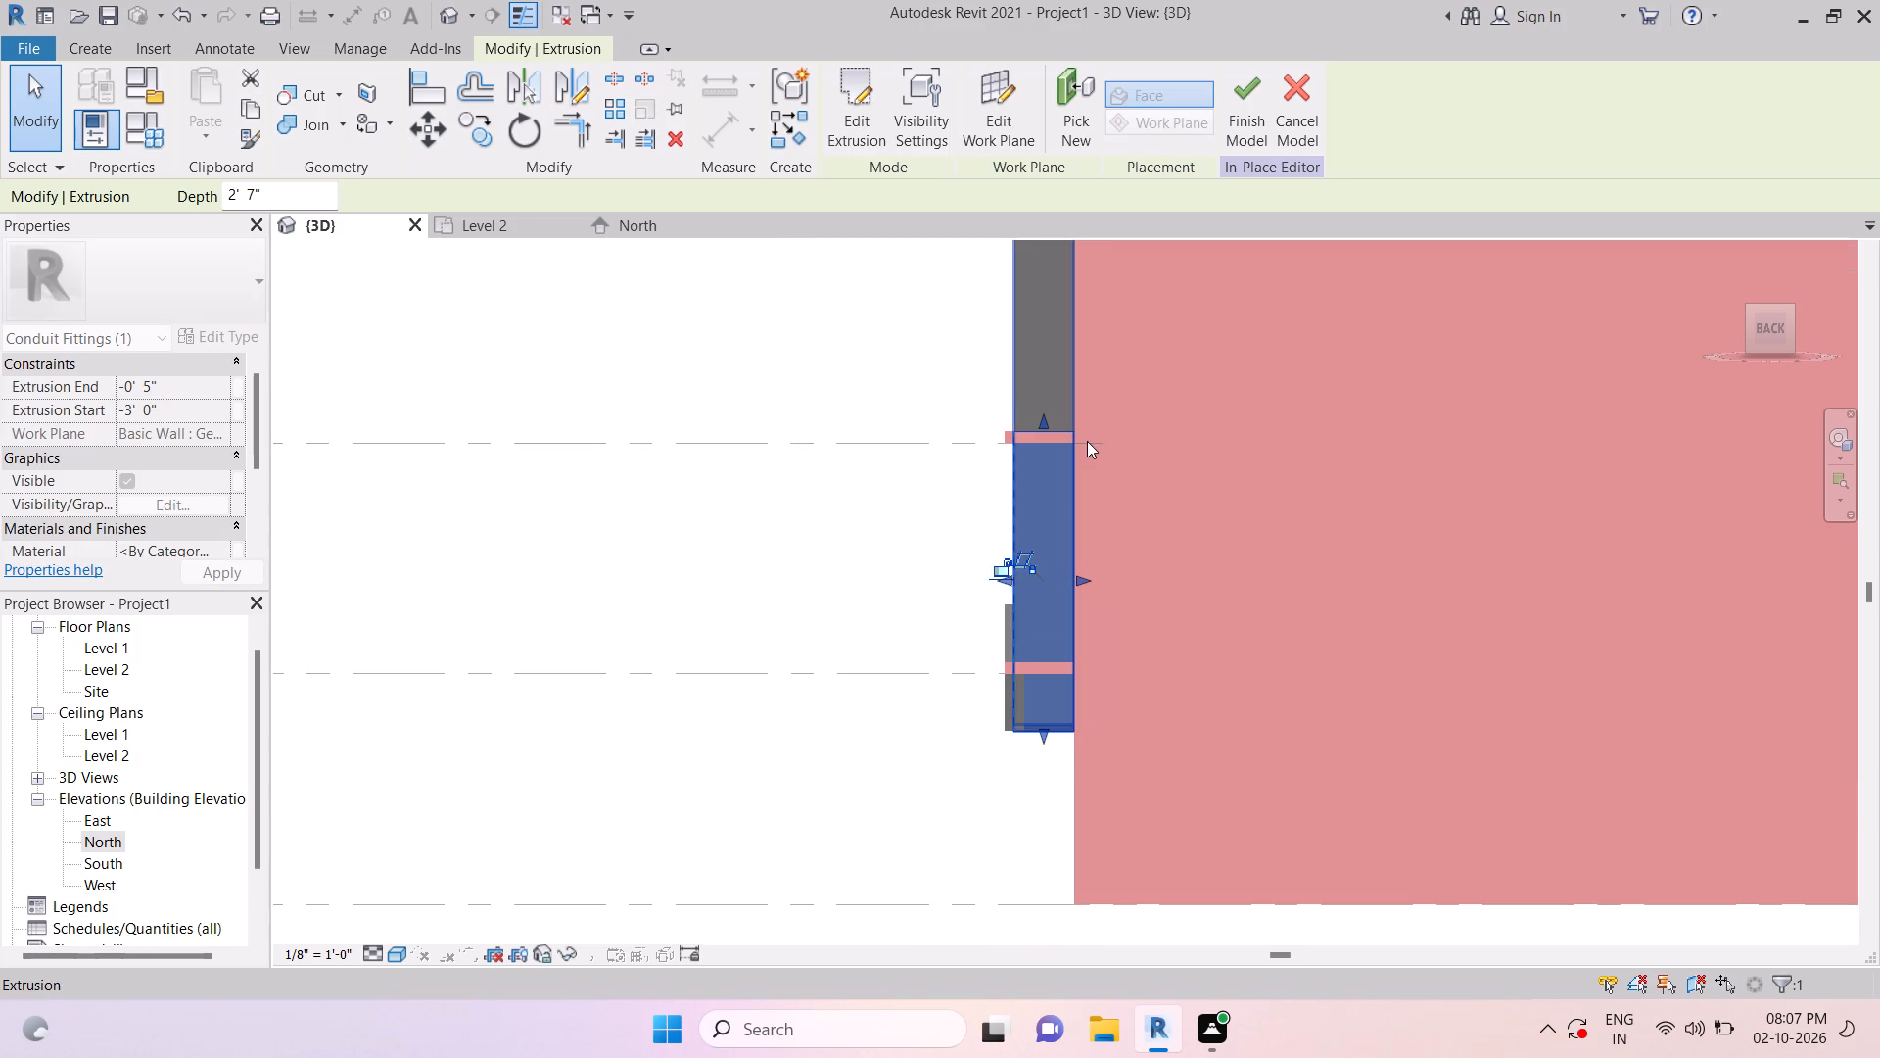
middle_click_drag(1087, 441, 1086, 708)
left_click_drag(1046, 715, 1046, 712)
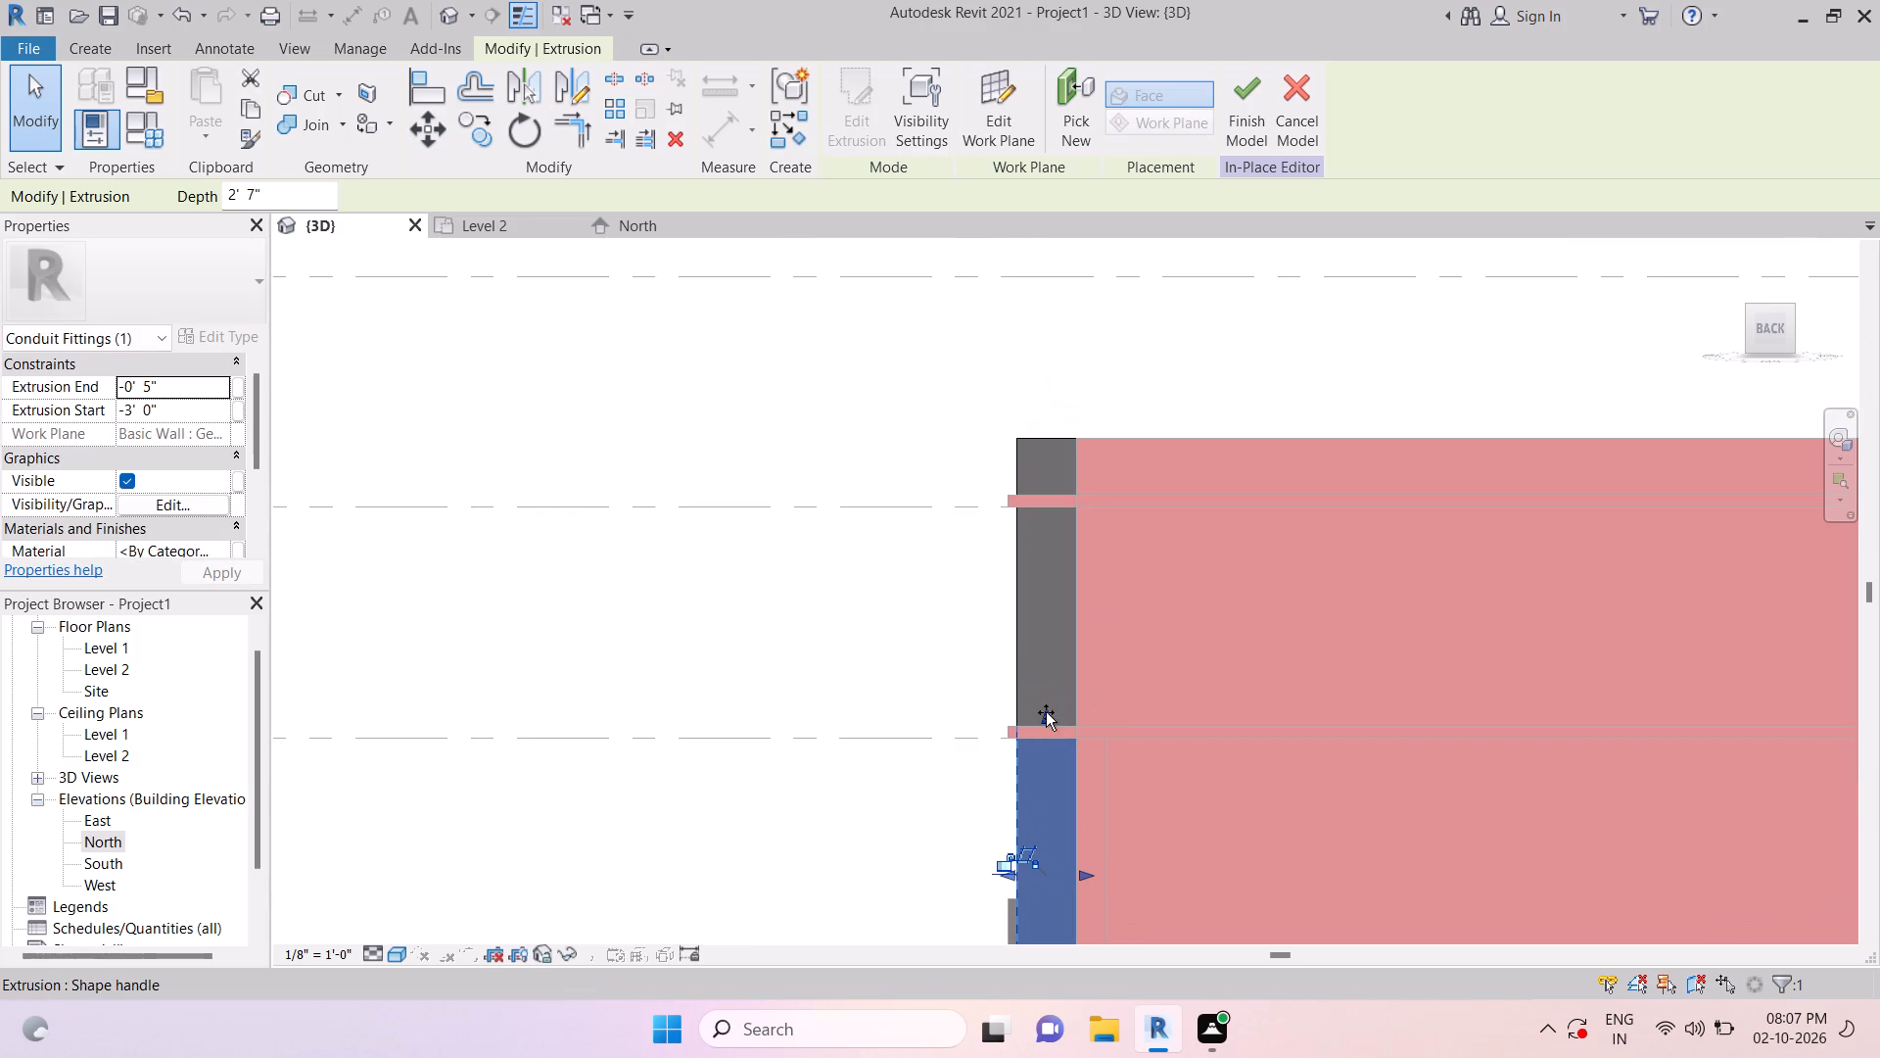
left_click_drag(1046, 712, 1055, 447)
key("Escape")
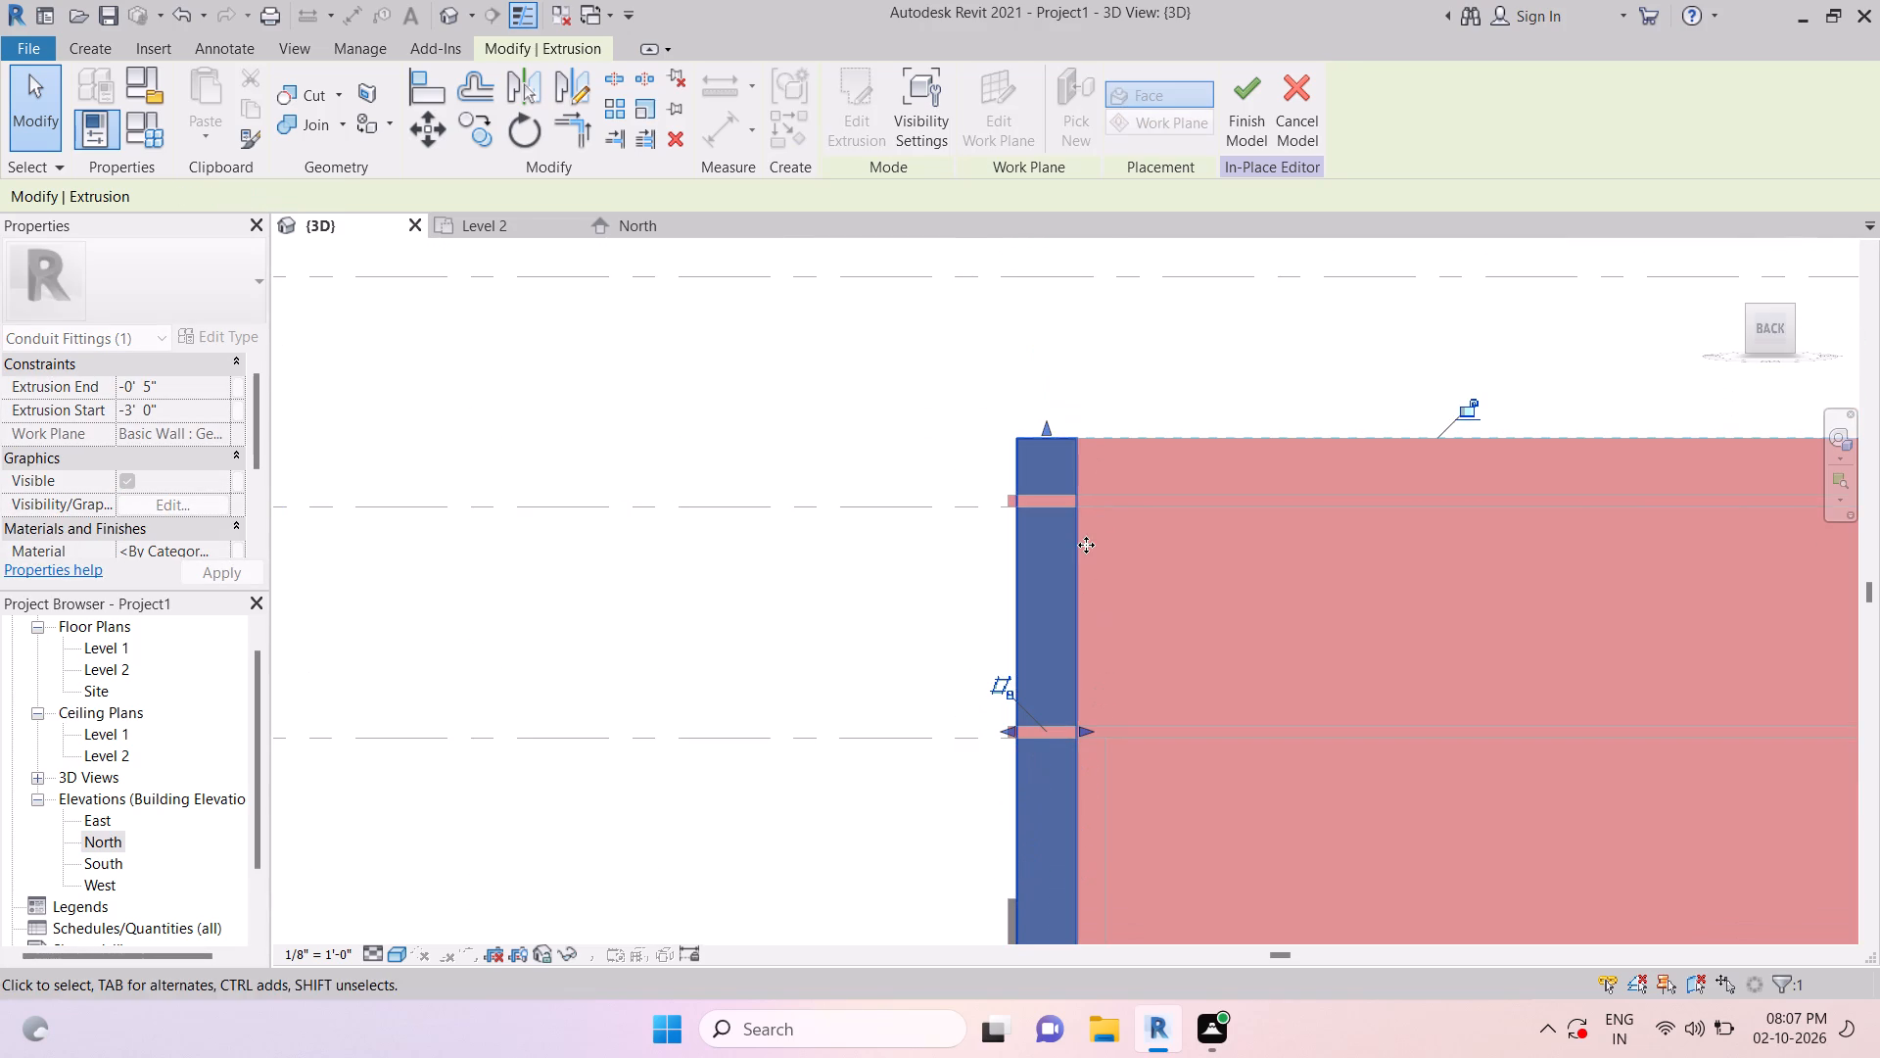
scroll(1076, 569, "down", 4)
middle_click_drag(1104, 654, 1280, 754, "shift")
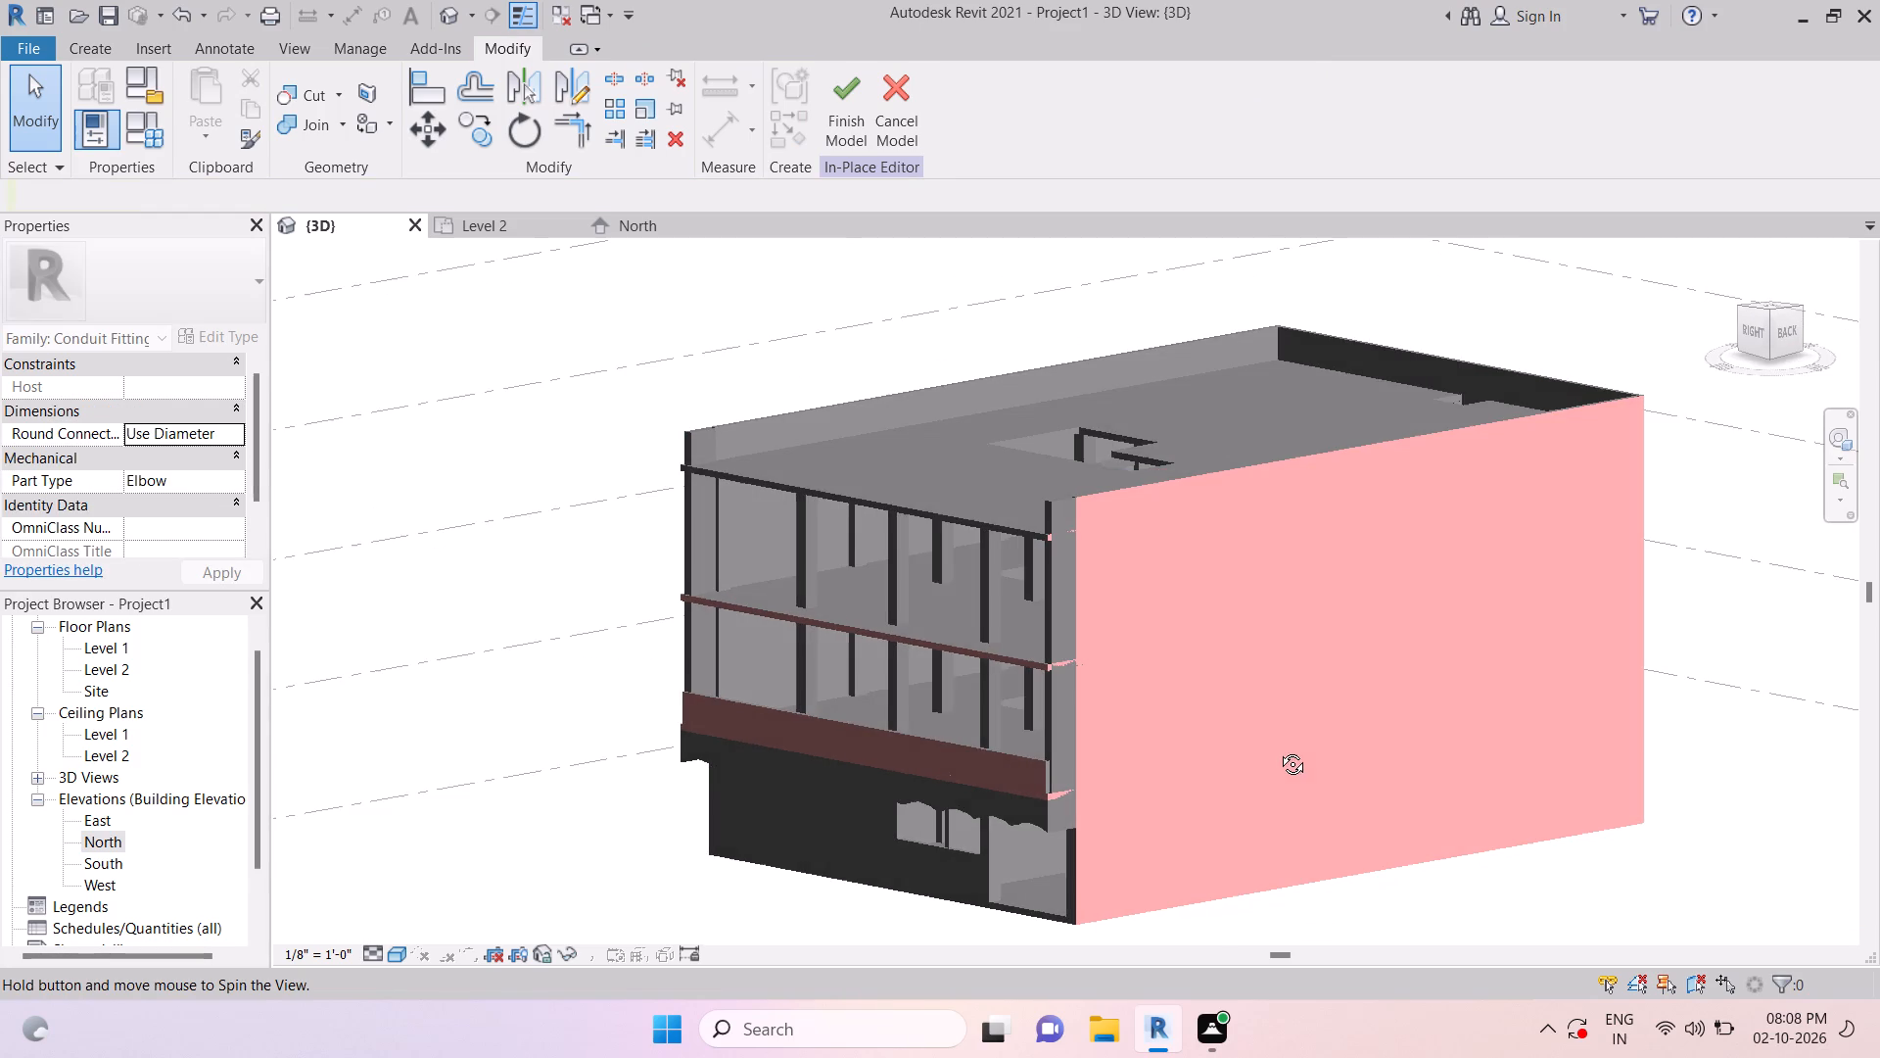
key("Escape")
key("Escape")
Finish the in-place model with both extended end returns.
left_click(828, 120)
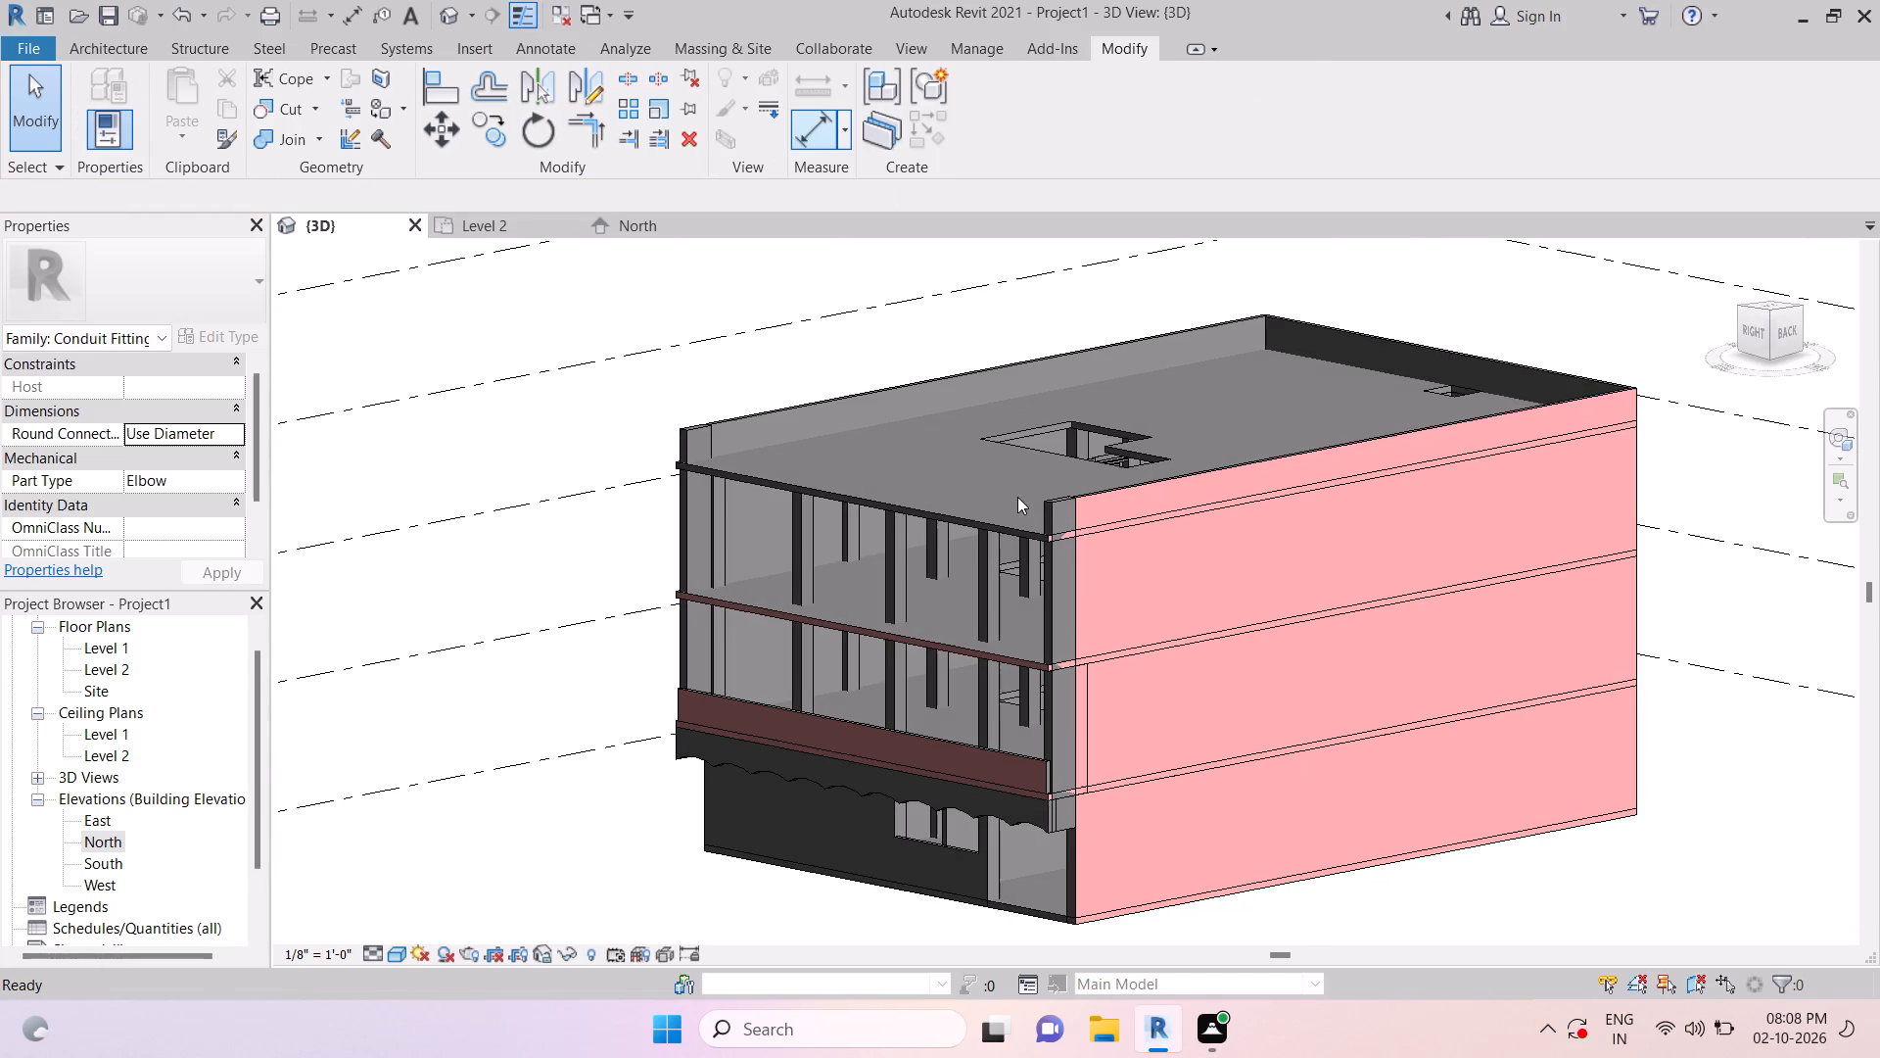
key("Escape")
key("Escape")
scroll(845, 584, "down", 3)
key("Escape")
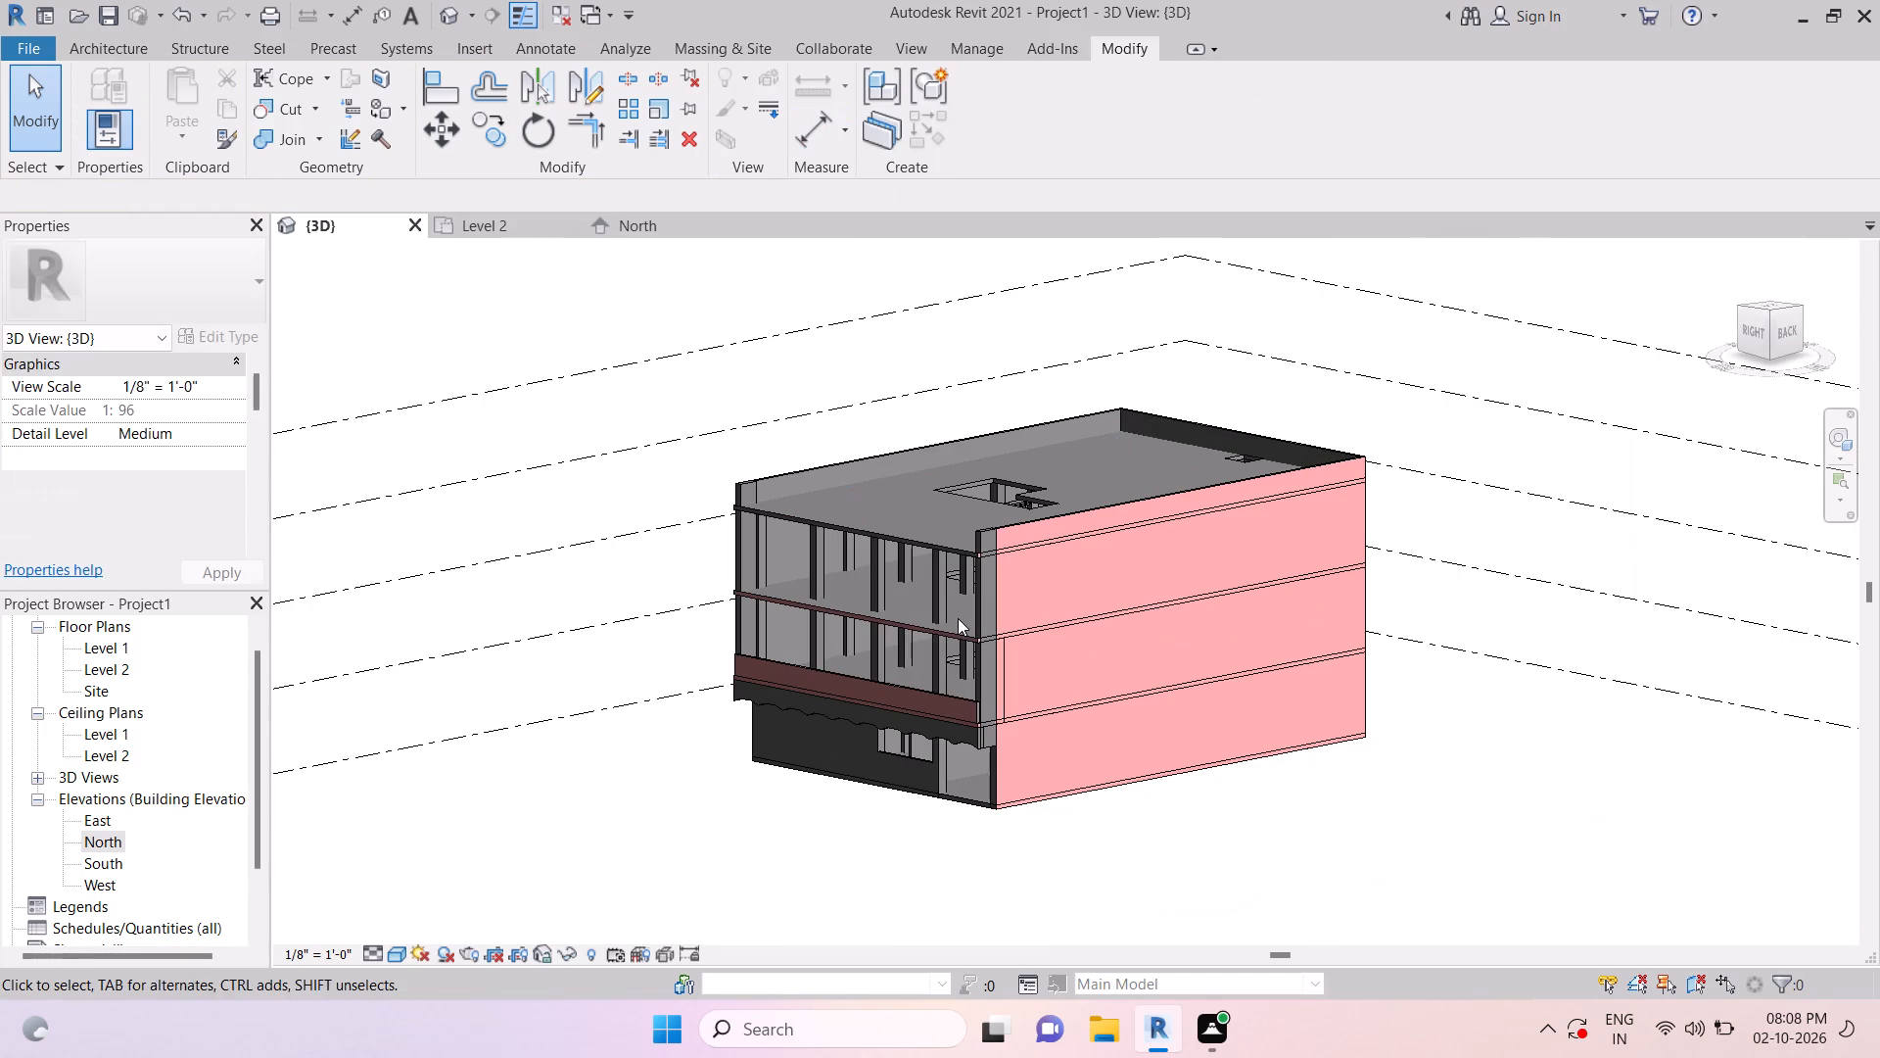
Save the project.
middle_click_drag(953, 758, 1151, 842, "shift")
middle_click_drag(999, 859, 1224, 872, "shift")
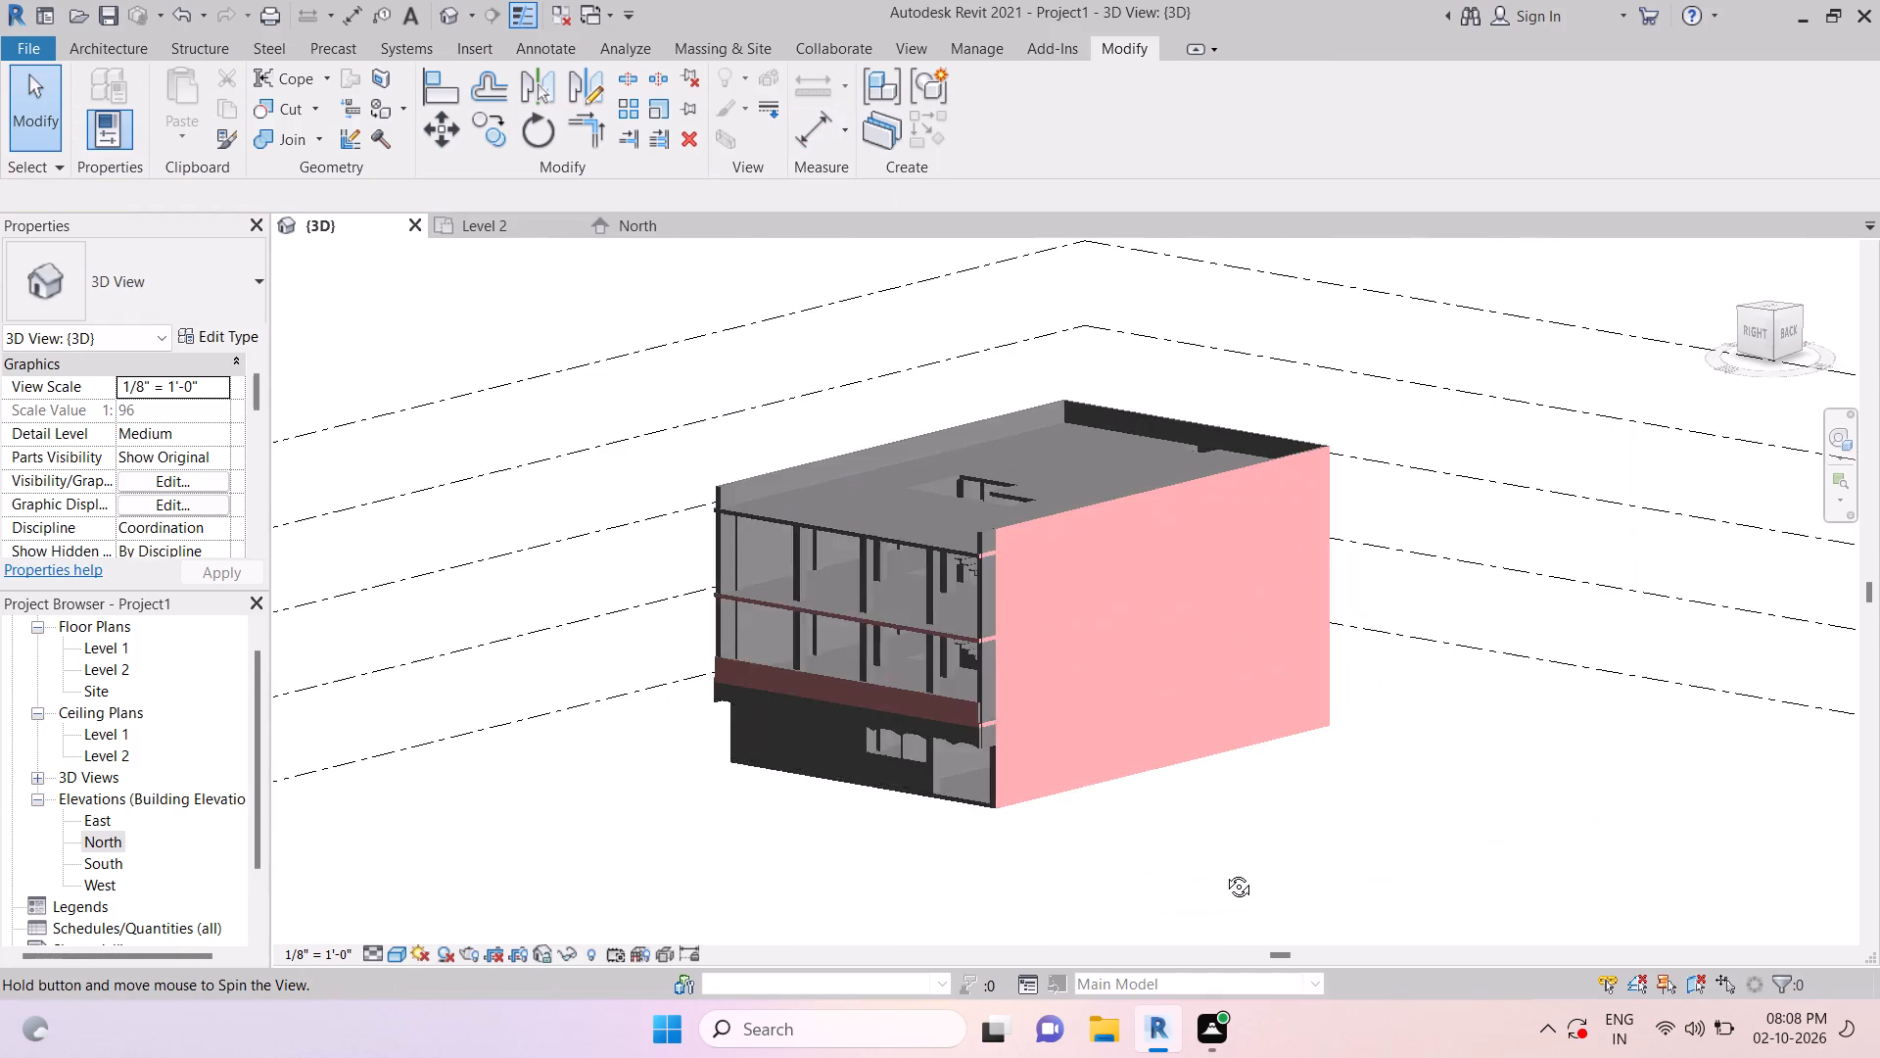
middle_click_drag(1224, 872, 1287, 886, "shift")
middle_click_drag(1168, 853, 1460, 732)
key("ctrl+s")
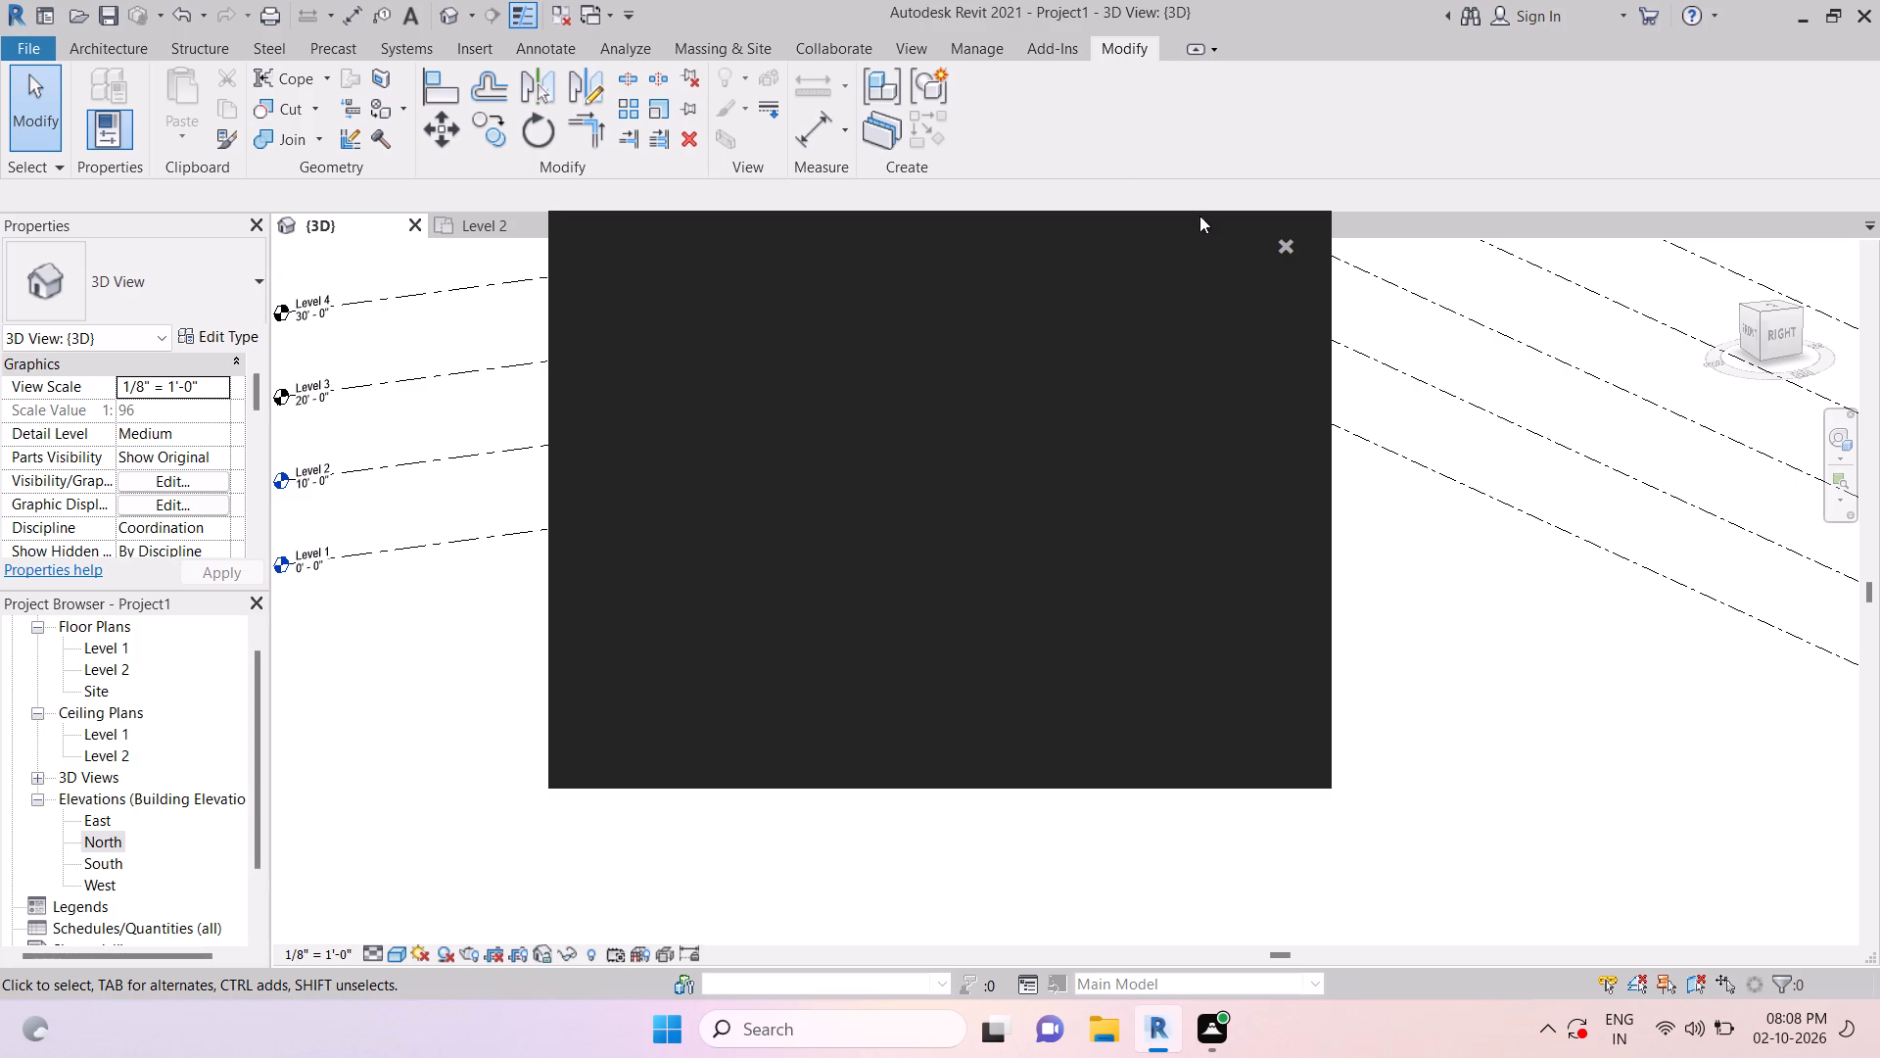
Dismiss the blank Autodesk notification covering the 3D view.
left_click(1284, 242)
key("Escape")
key("Escape")
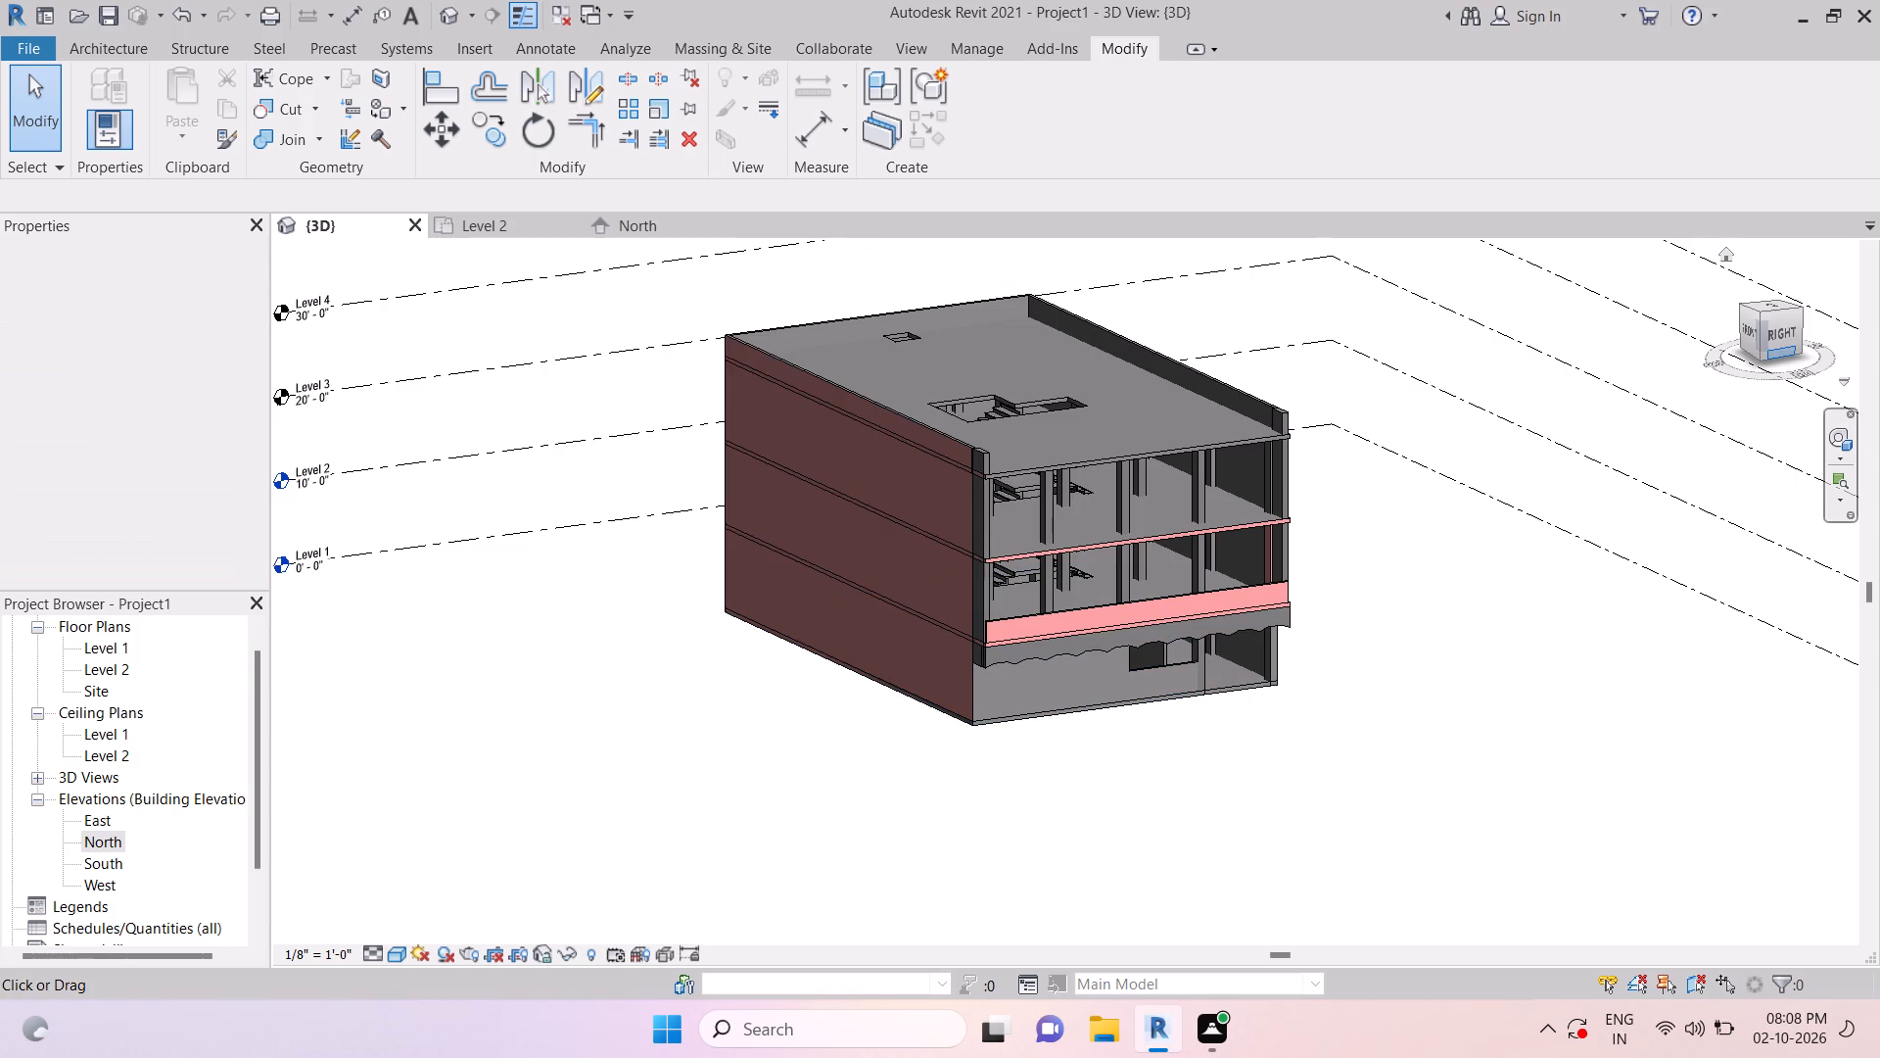
Inspect the open front facade and its painted Level 2 band straight-on and from the back-side corner.
left_click(1776, 343)
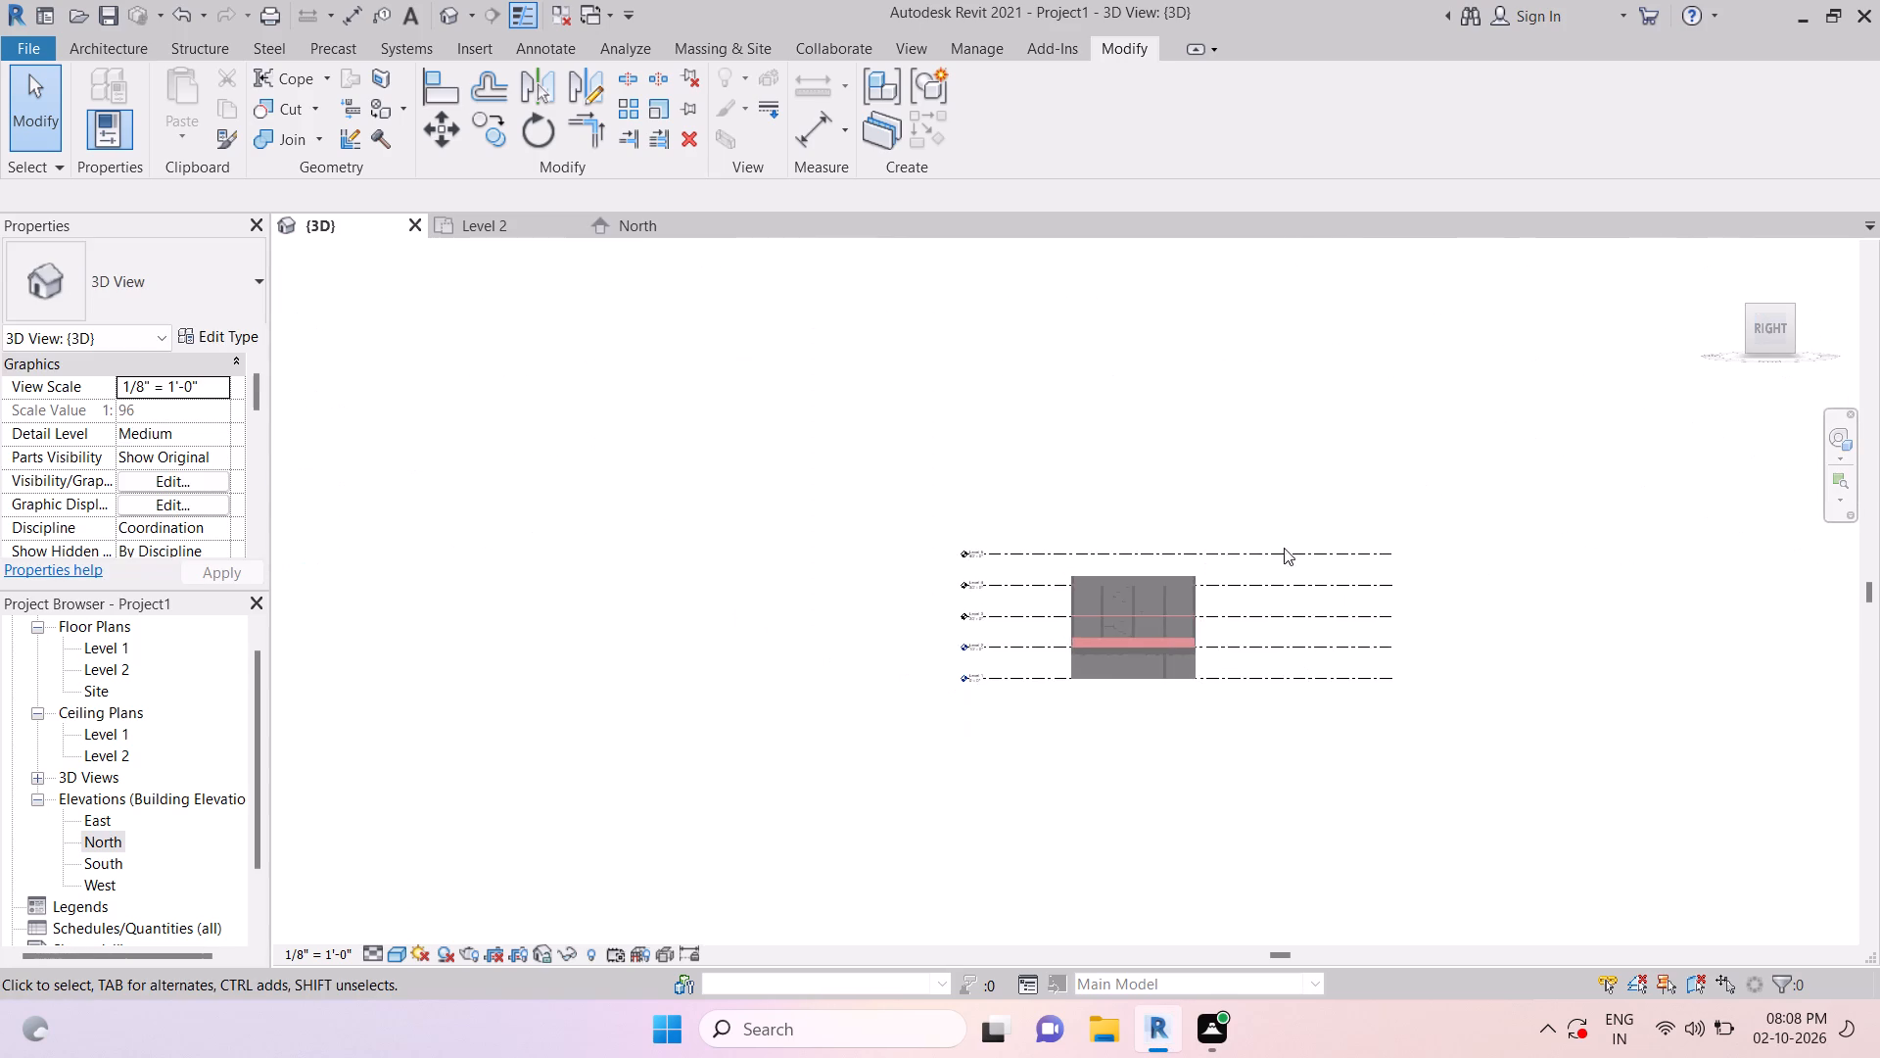
scroll(982, 607, "up", 10)
key("Escape")
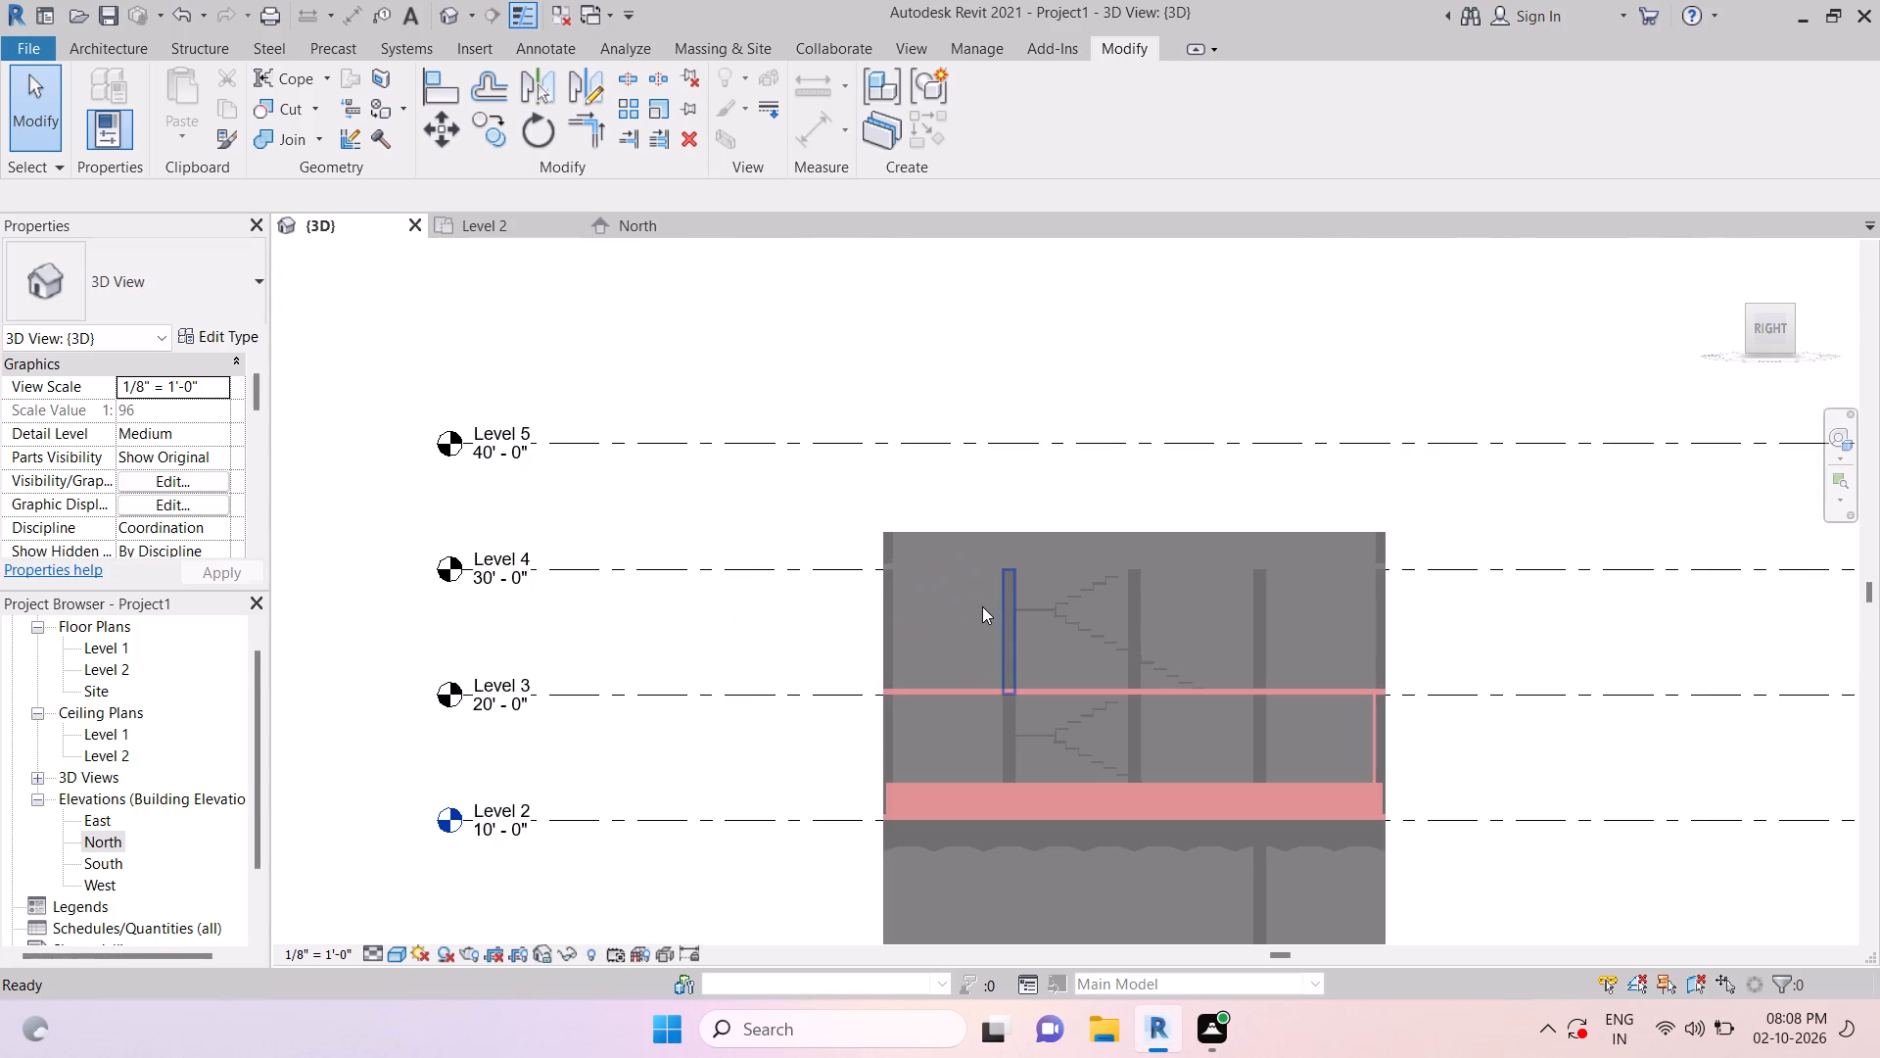
scroll(1140, 793, "down", 1)
middle_click_drag(1138, 793, 1158, 679)
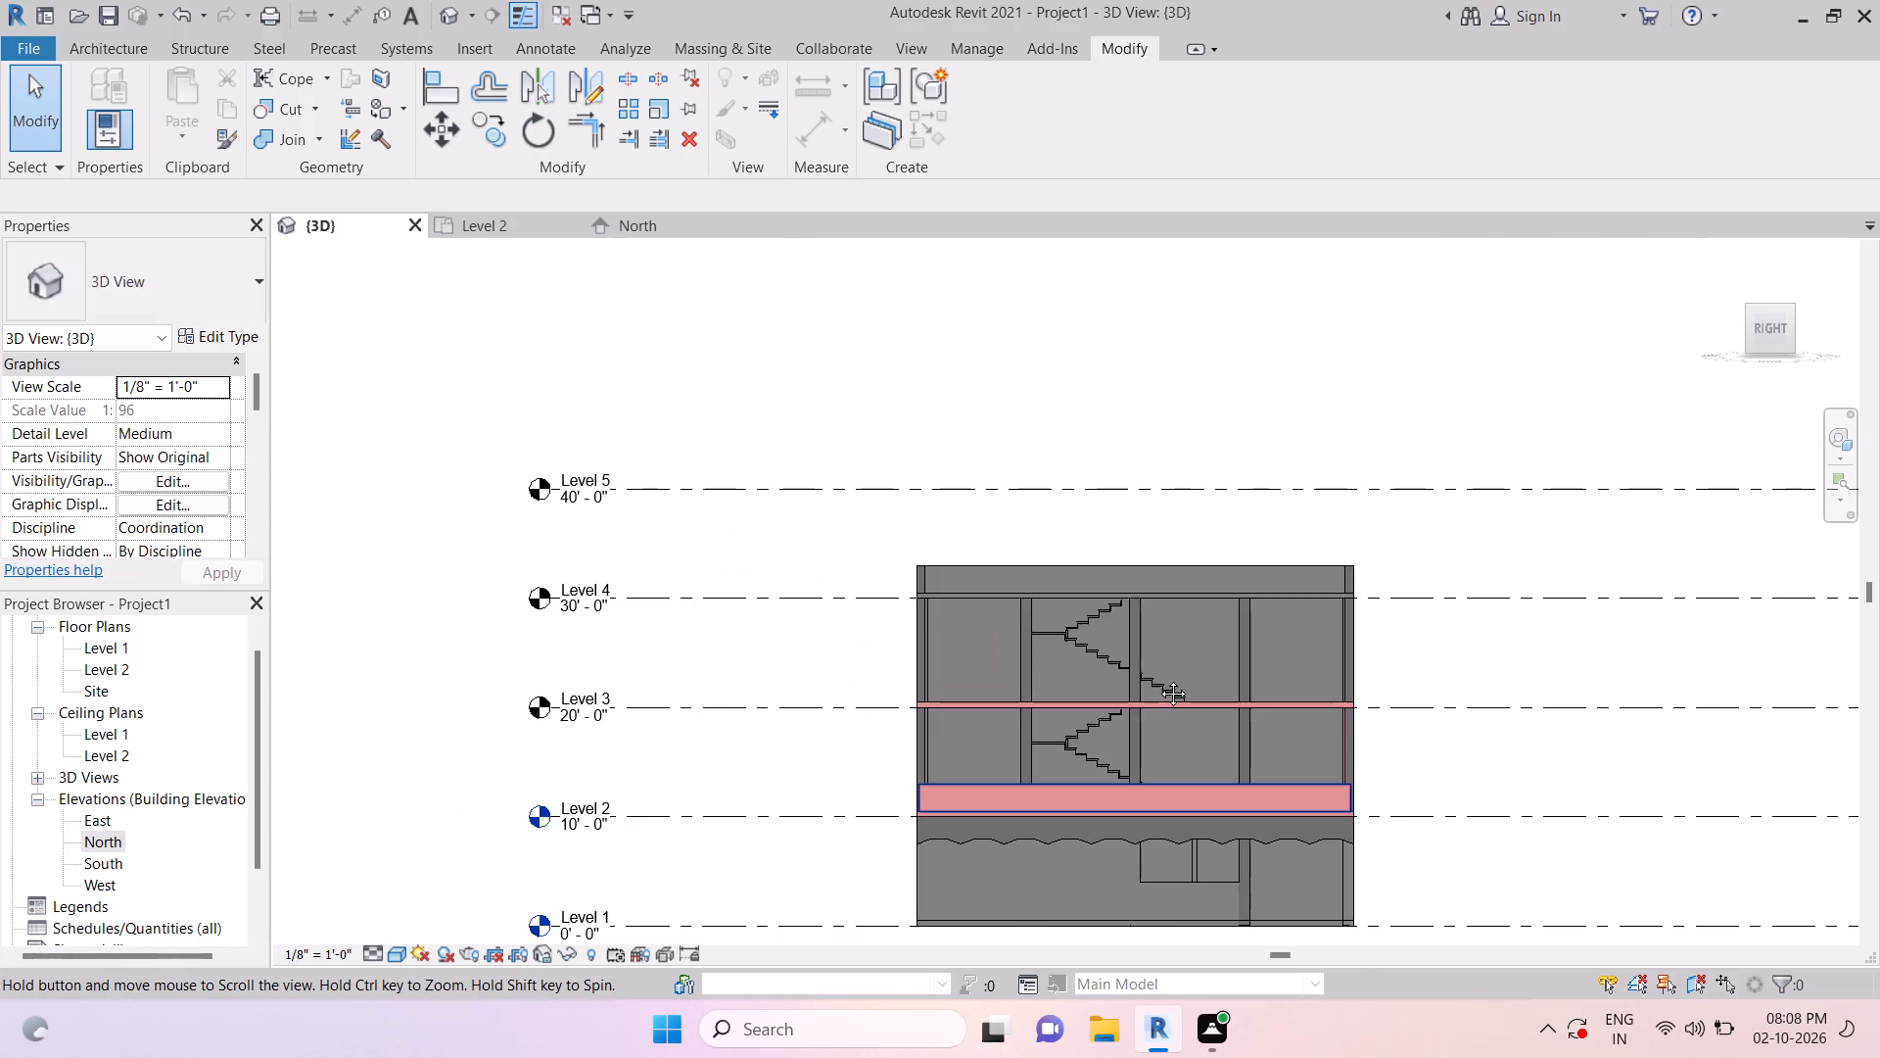
middle_click_drag(1158, 679, 1170, 643)
middle_click_drag(1443, 691, 1333, 849, "shift")
scroll(1368, 776, "down", 1, "shift")
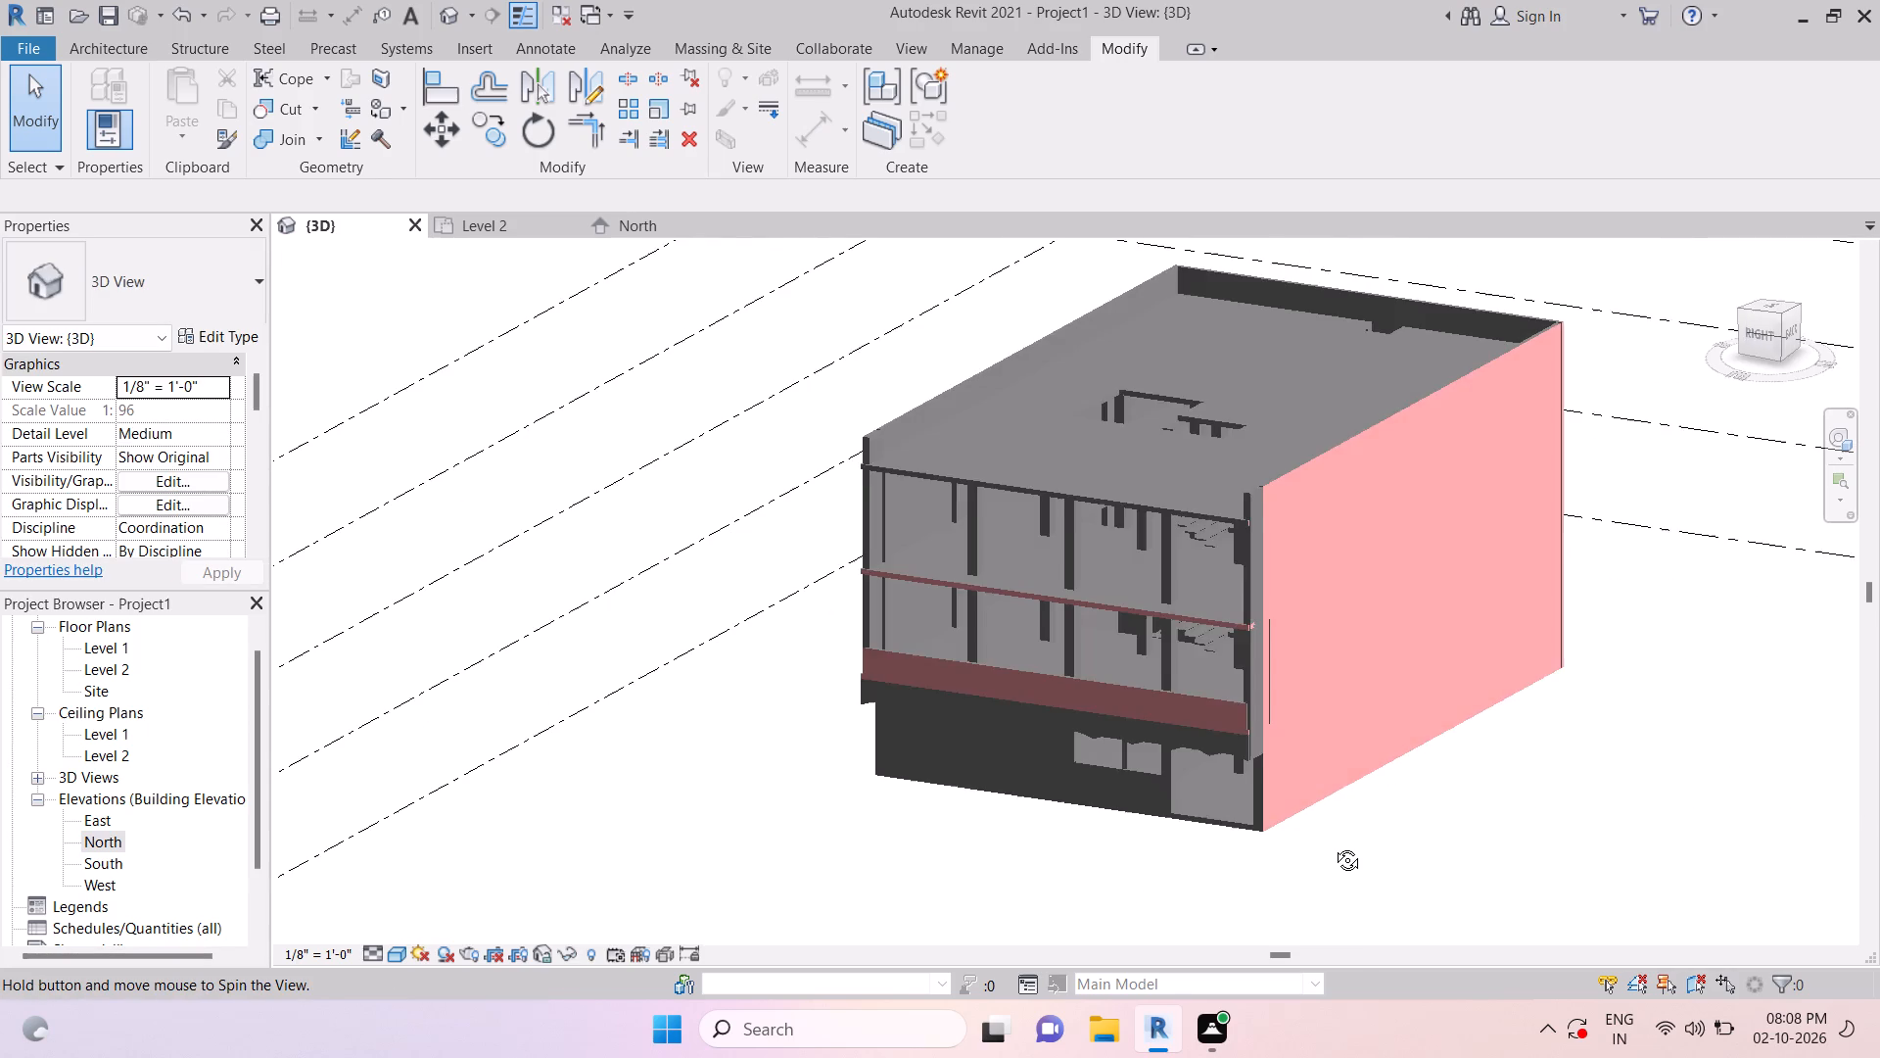
key("Escape")
key("Escape")
key("Escape")
key("Escape")
Extend the north end of the painted Generic - 5" parapet wall at Level 2 flush with the building's north edge.
scroll(1129, 683, "up", 4)
scroll(1339, 749, "up", 9)
scroll(1307, 660, "up", 3)
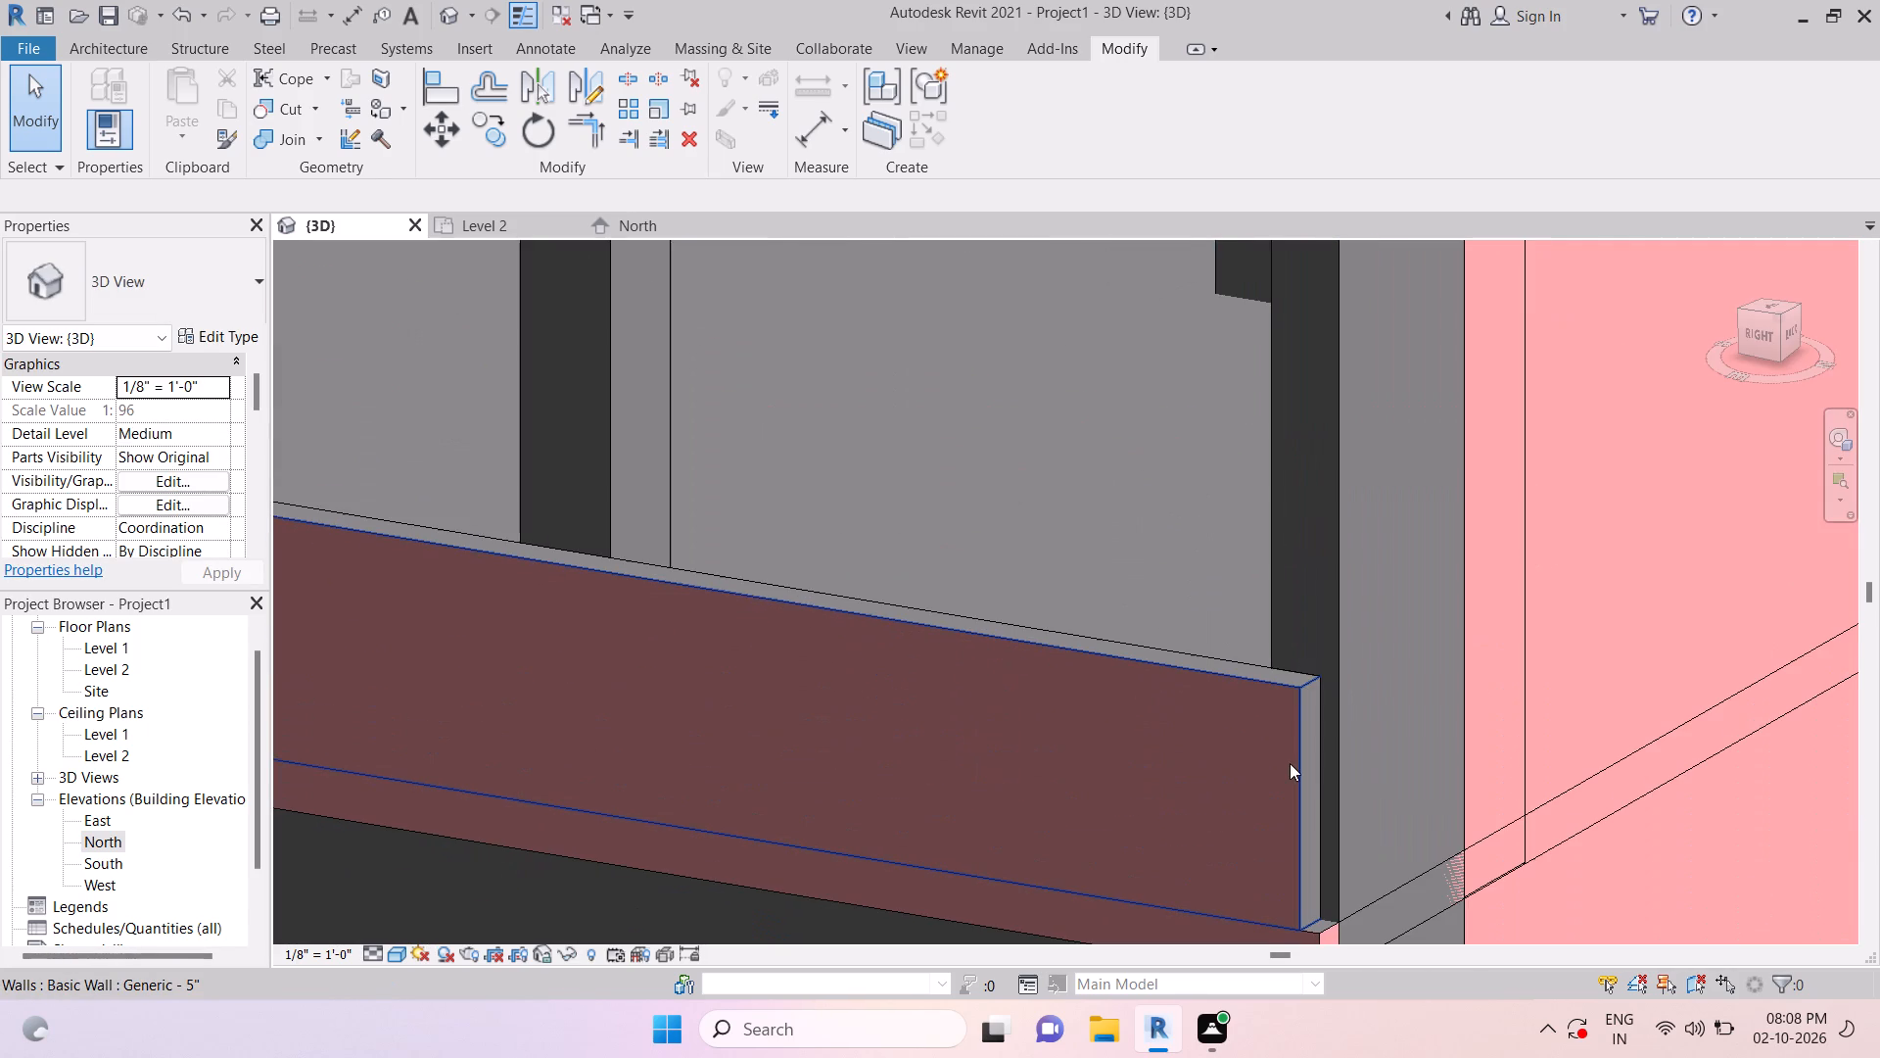
scroll(1316, 769, "down", 2)
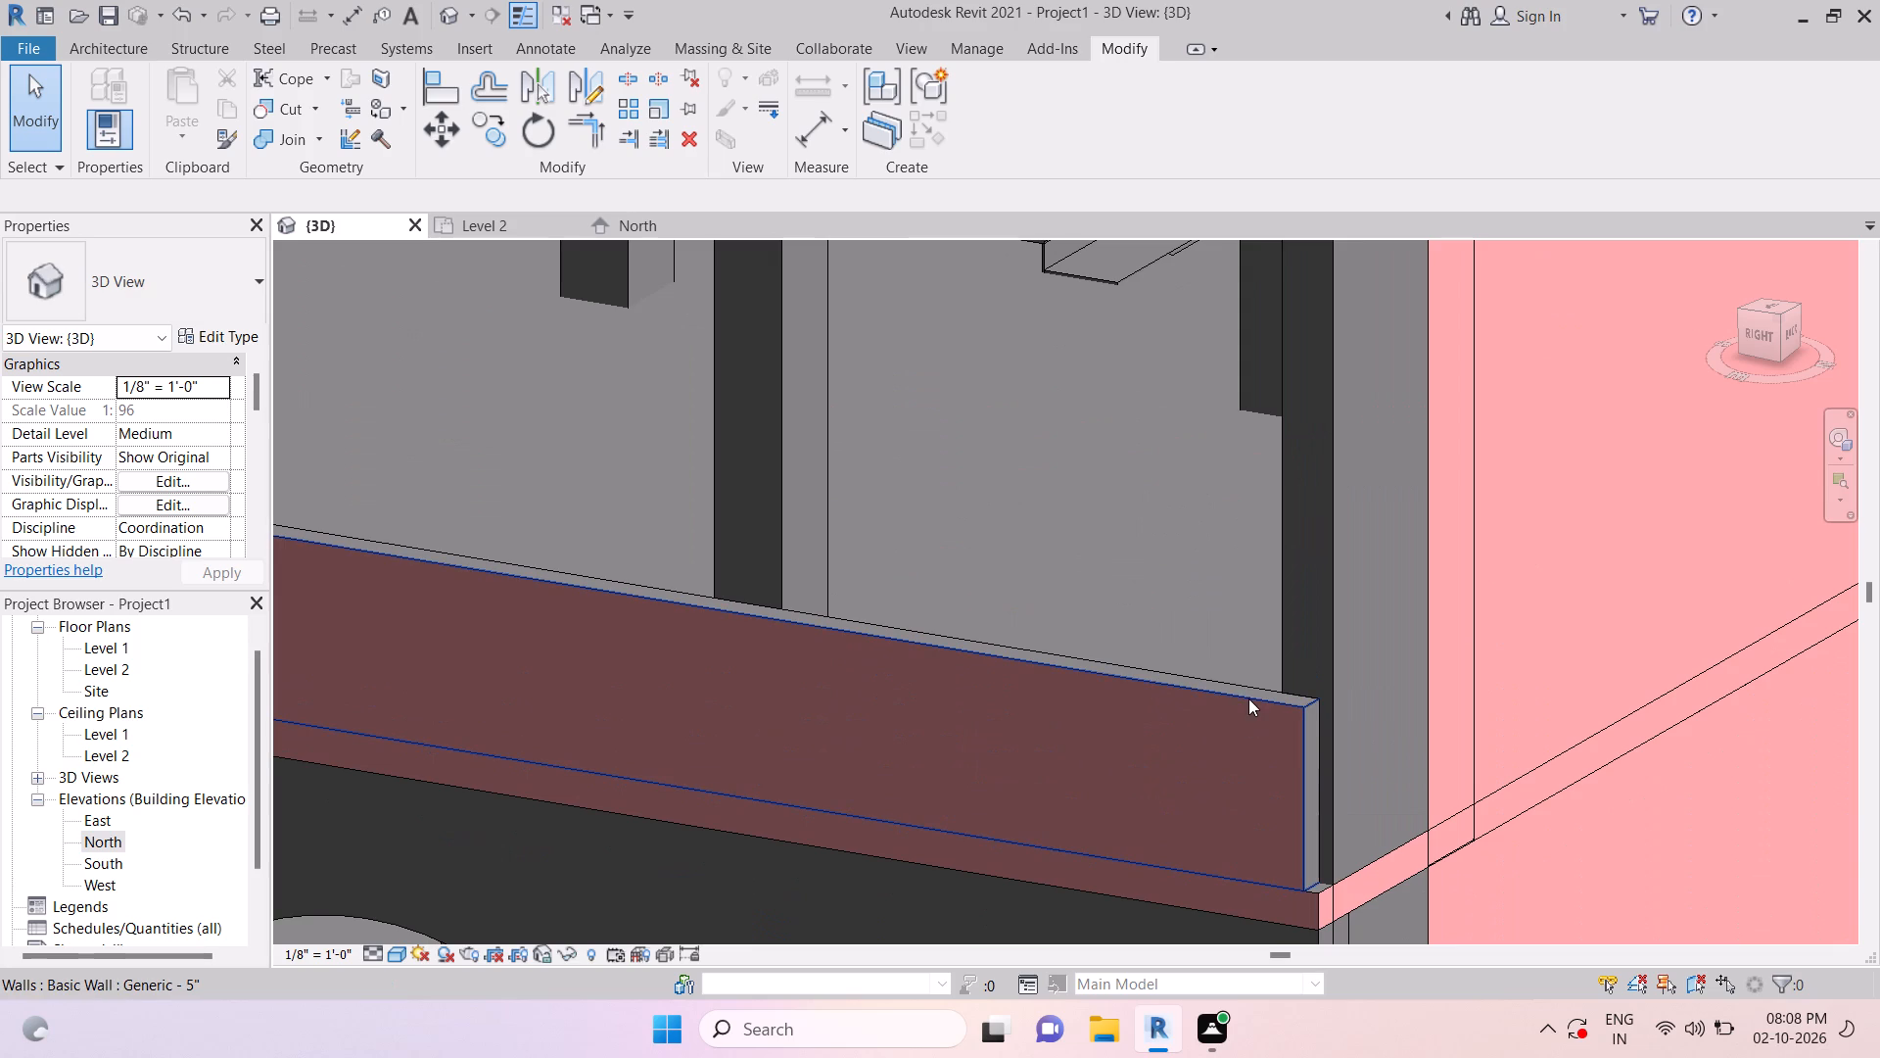
left_click(1247, 698)
middle_click_drag(1406, 814, 1403, 711)
middle_click_drag(1406, 725, 1438, 840)
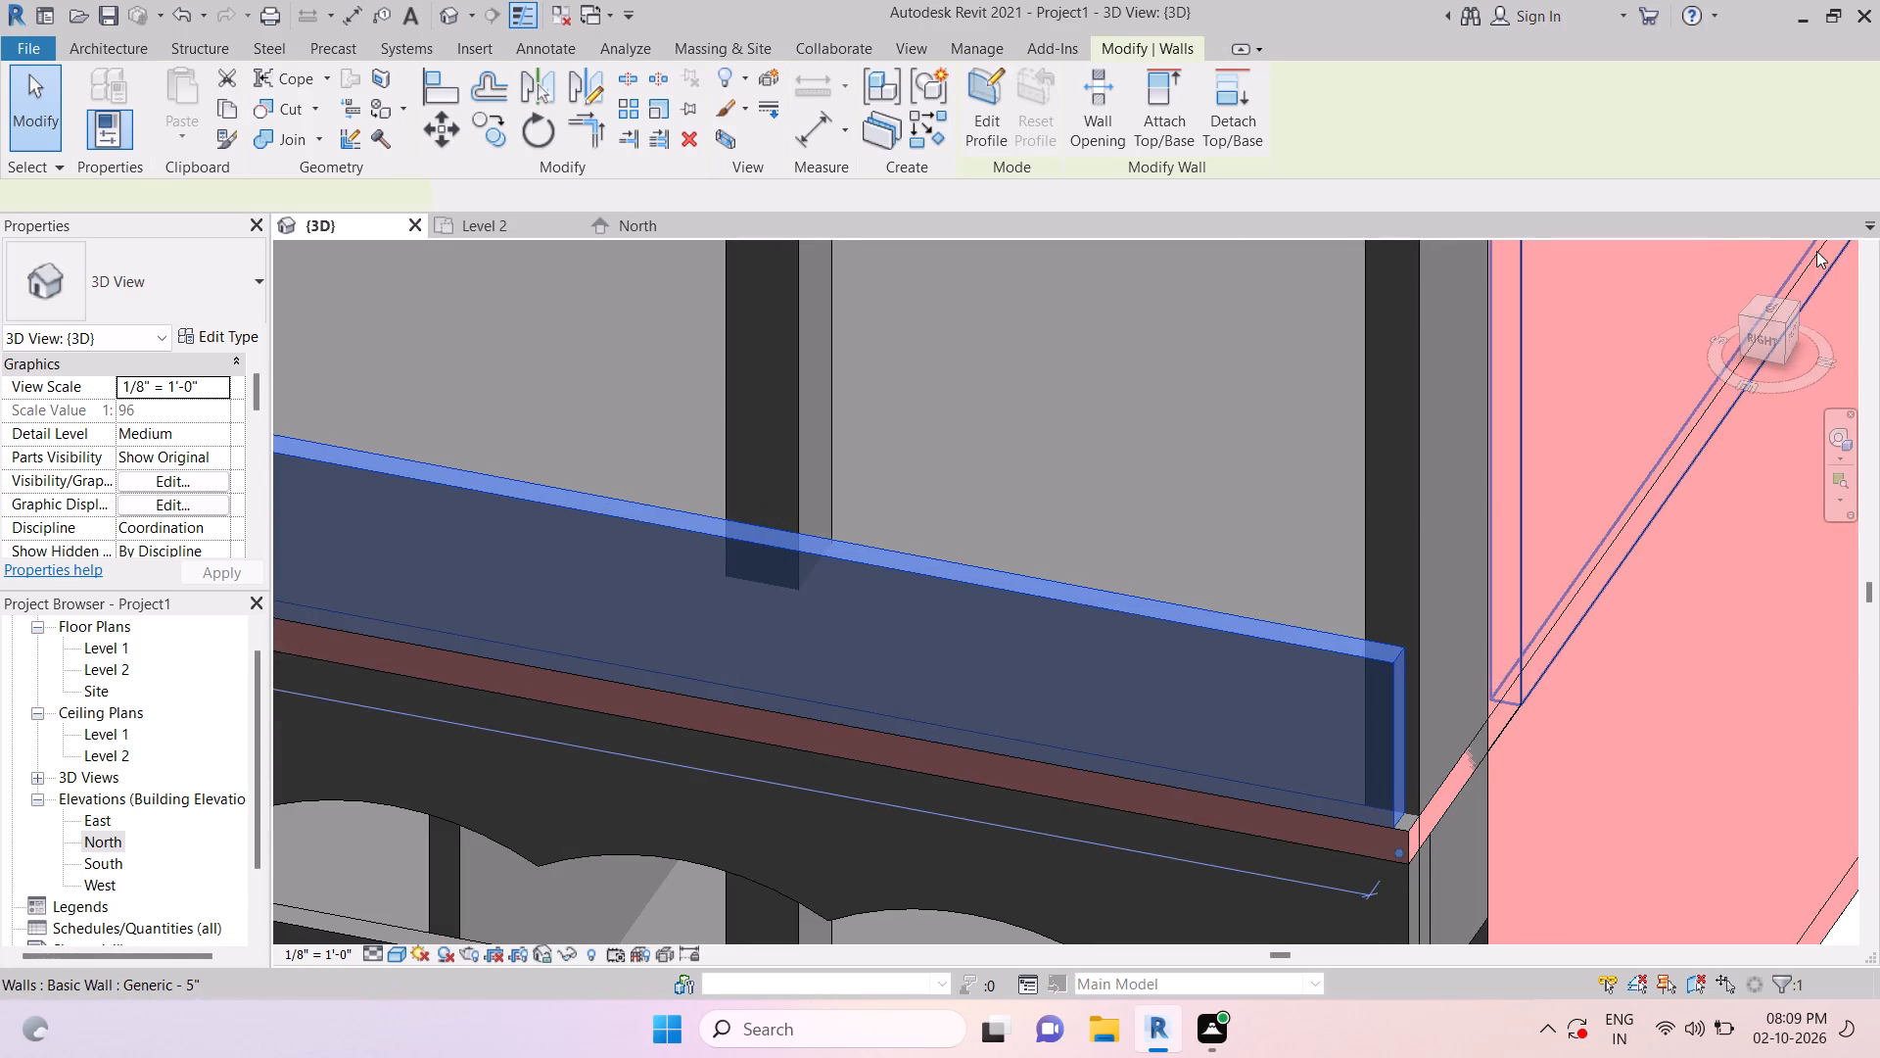
left_click(1772, 313)
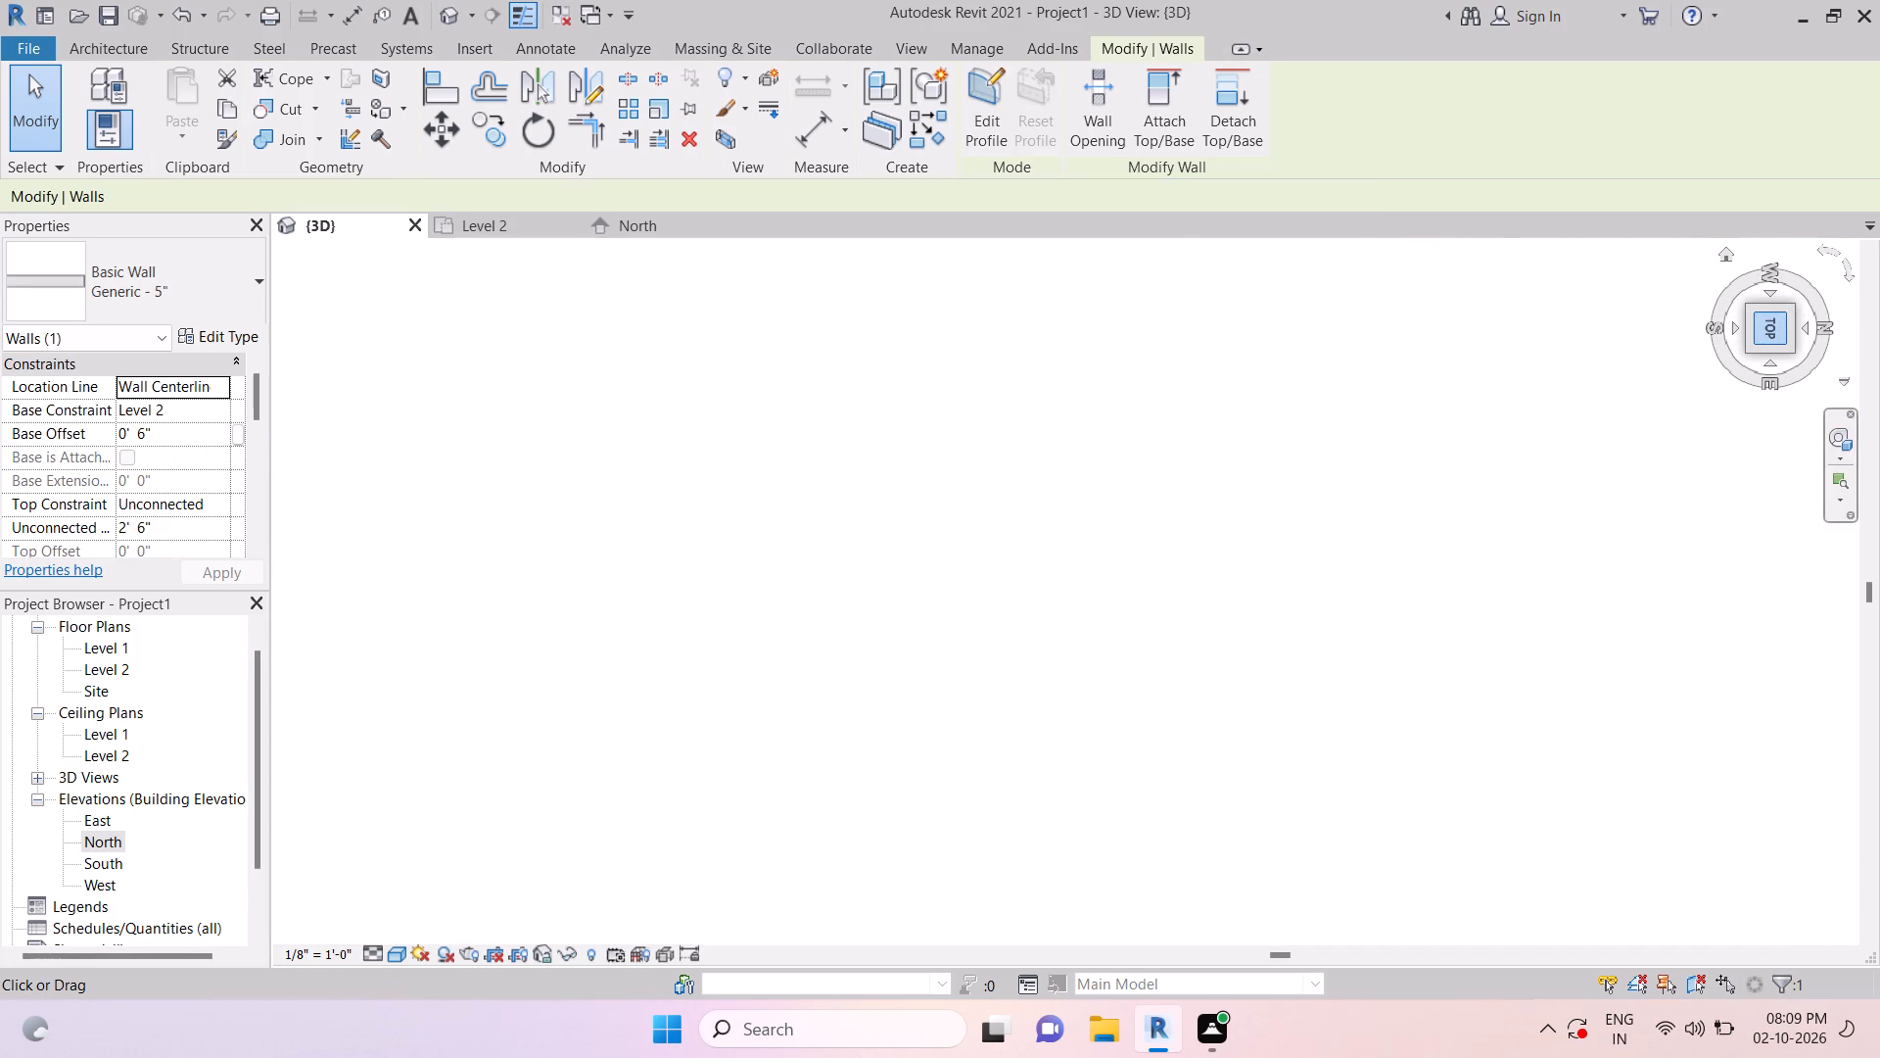
scroll(1412, 587, "up", 11)
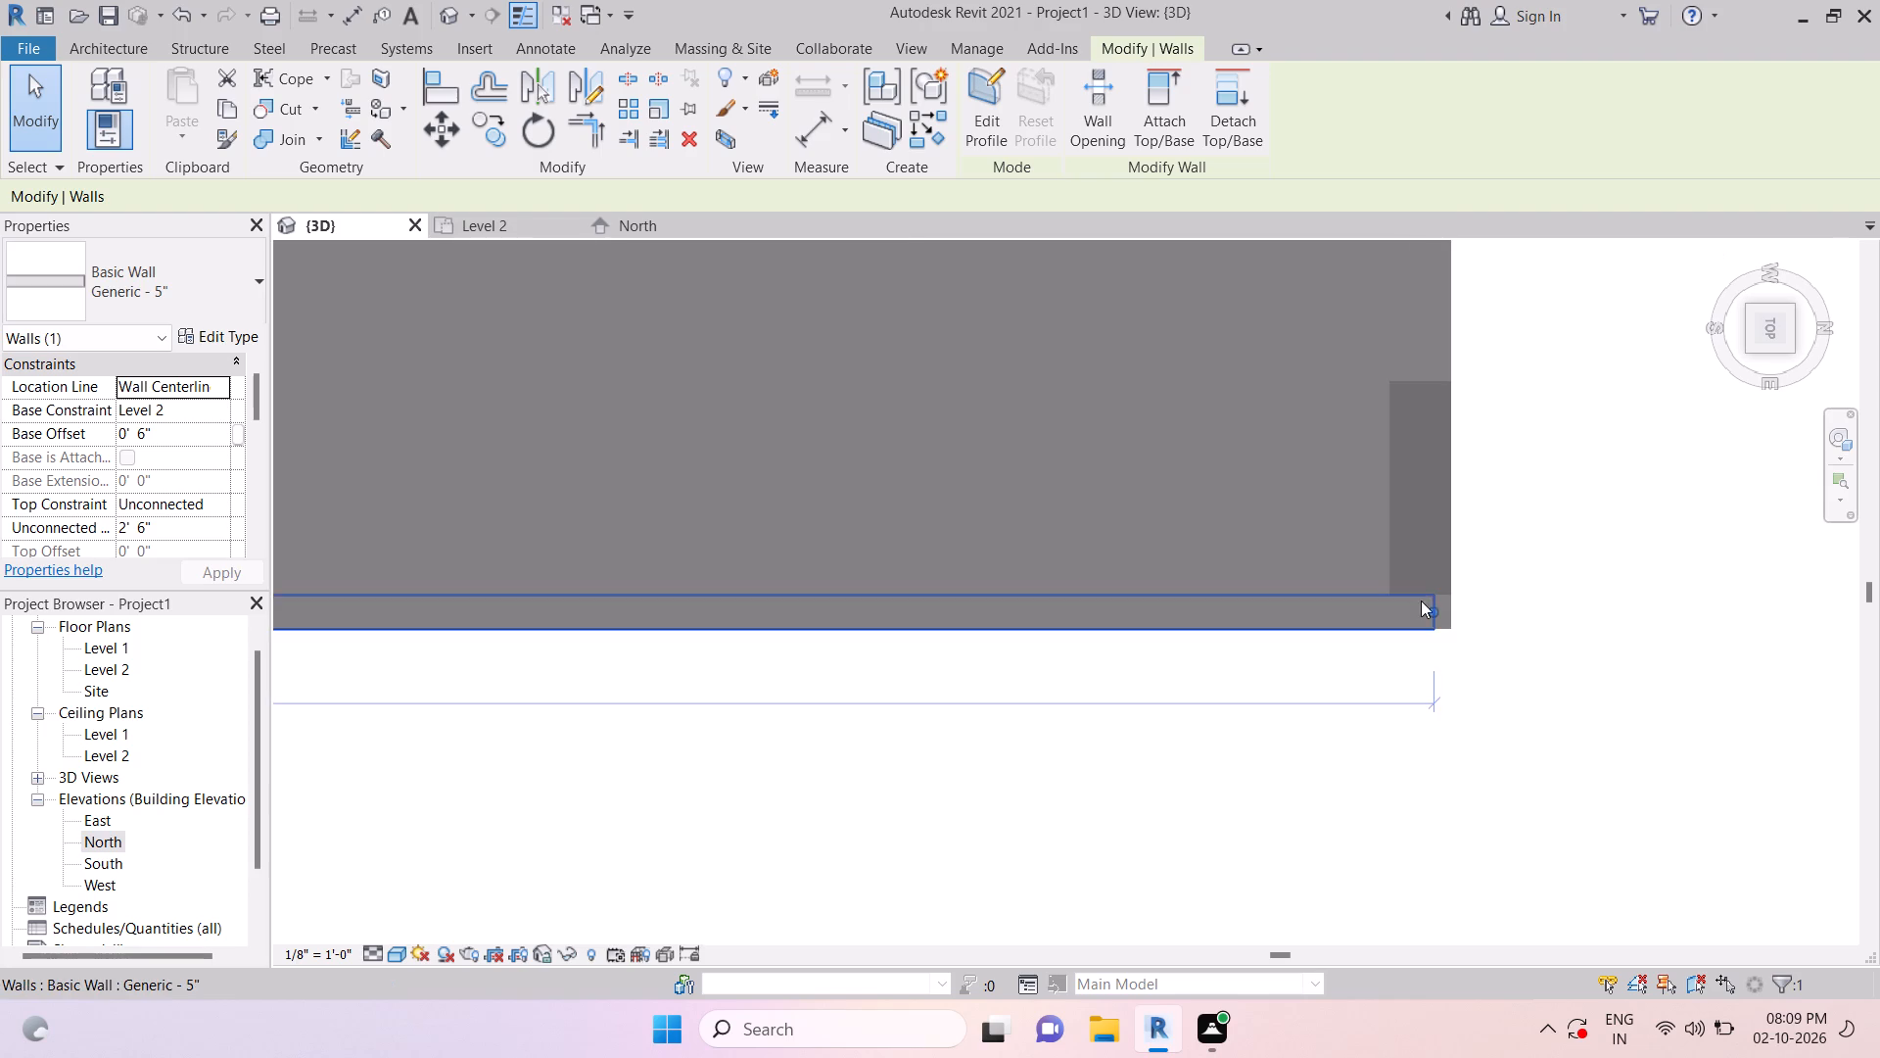
scroll(1431, 617, "up", 6)
left_click_drag(1436, 604, 1477, 606)
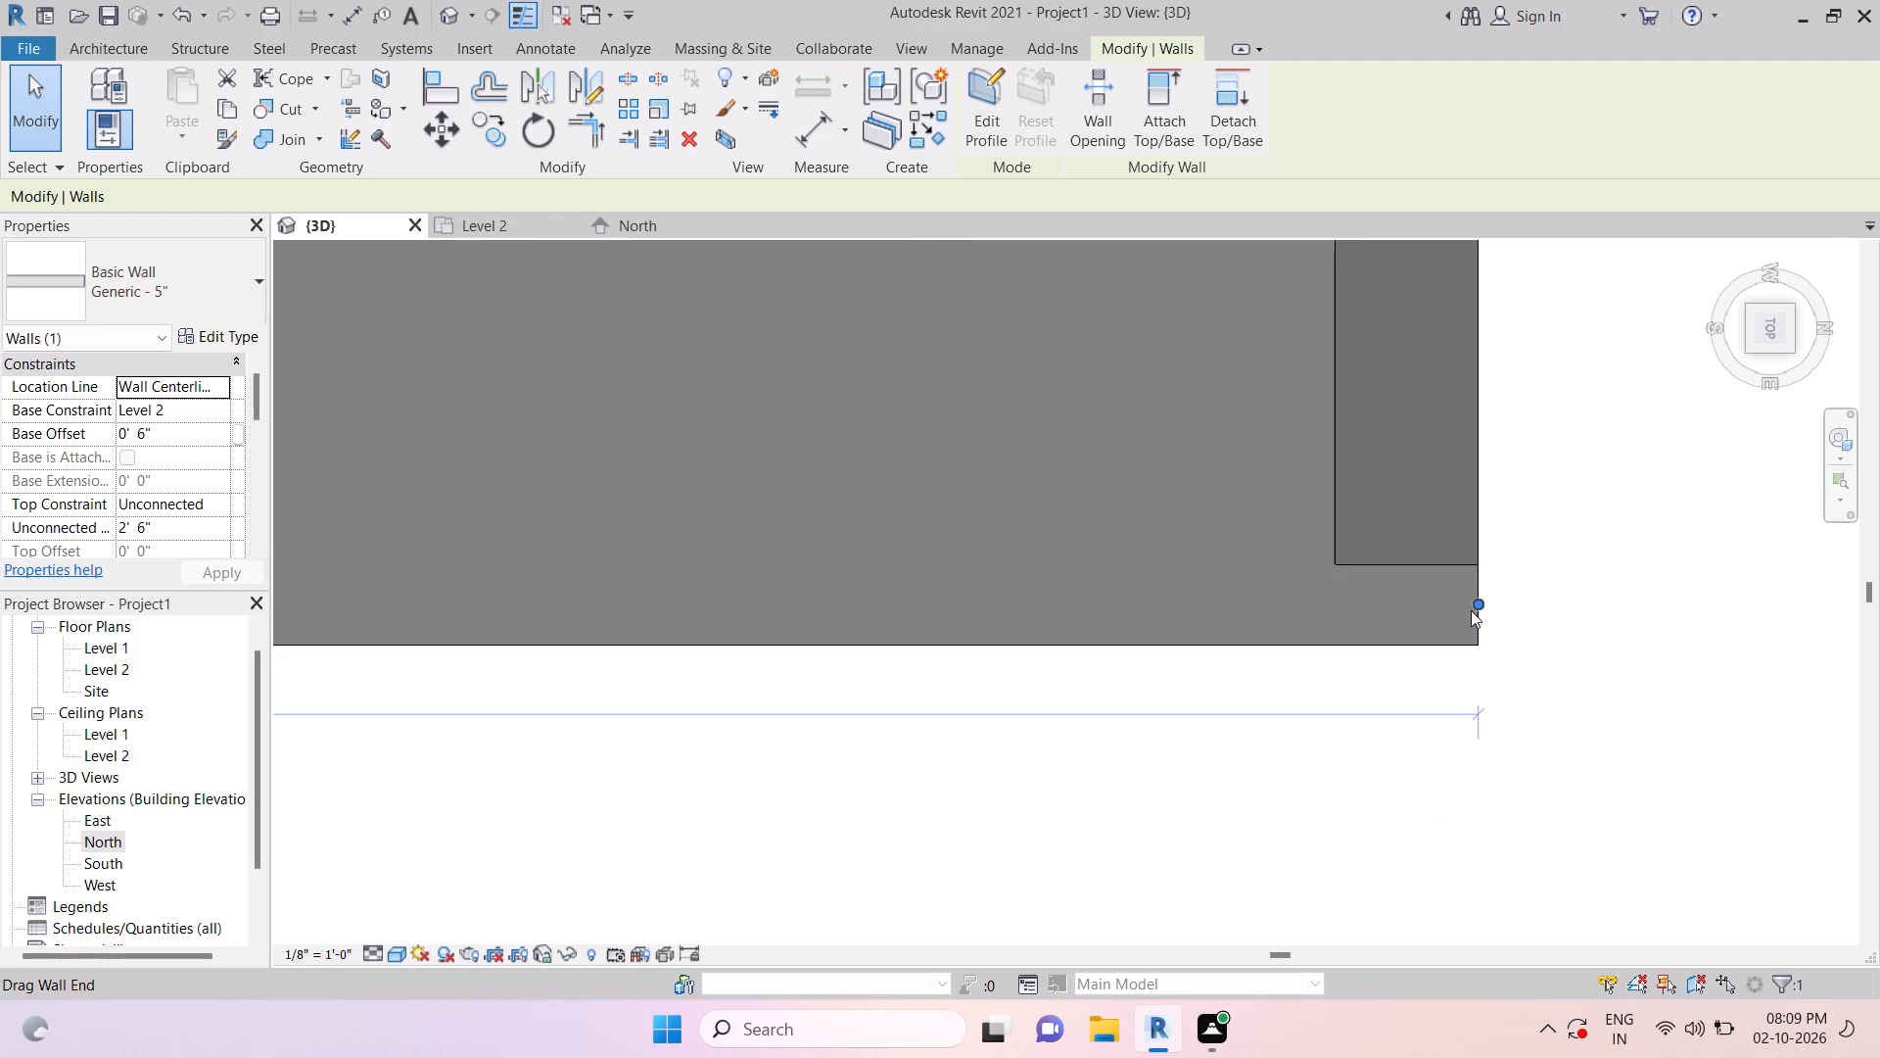
Extend the south end of the same Generic - 5" parapet wall flush with the floor slab's south edge.
scroll(1467, 620, "down", 8)
middle_click_drag(612, 813, 1370, 908)
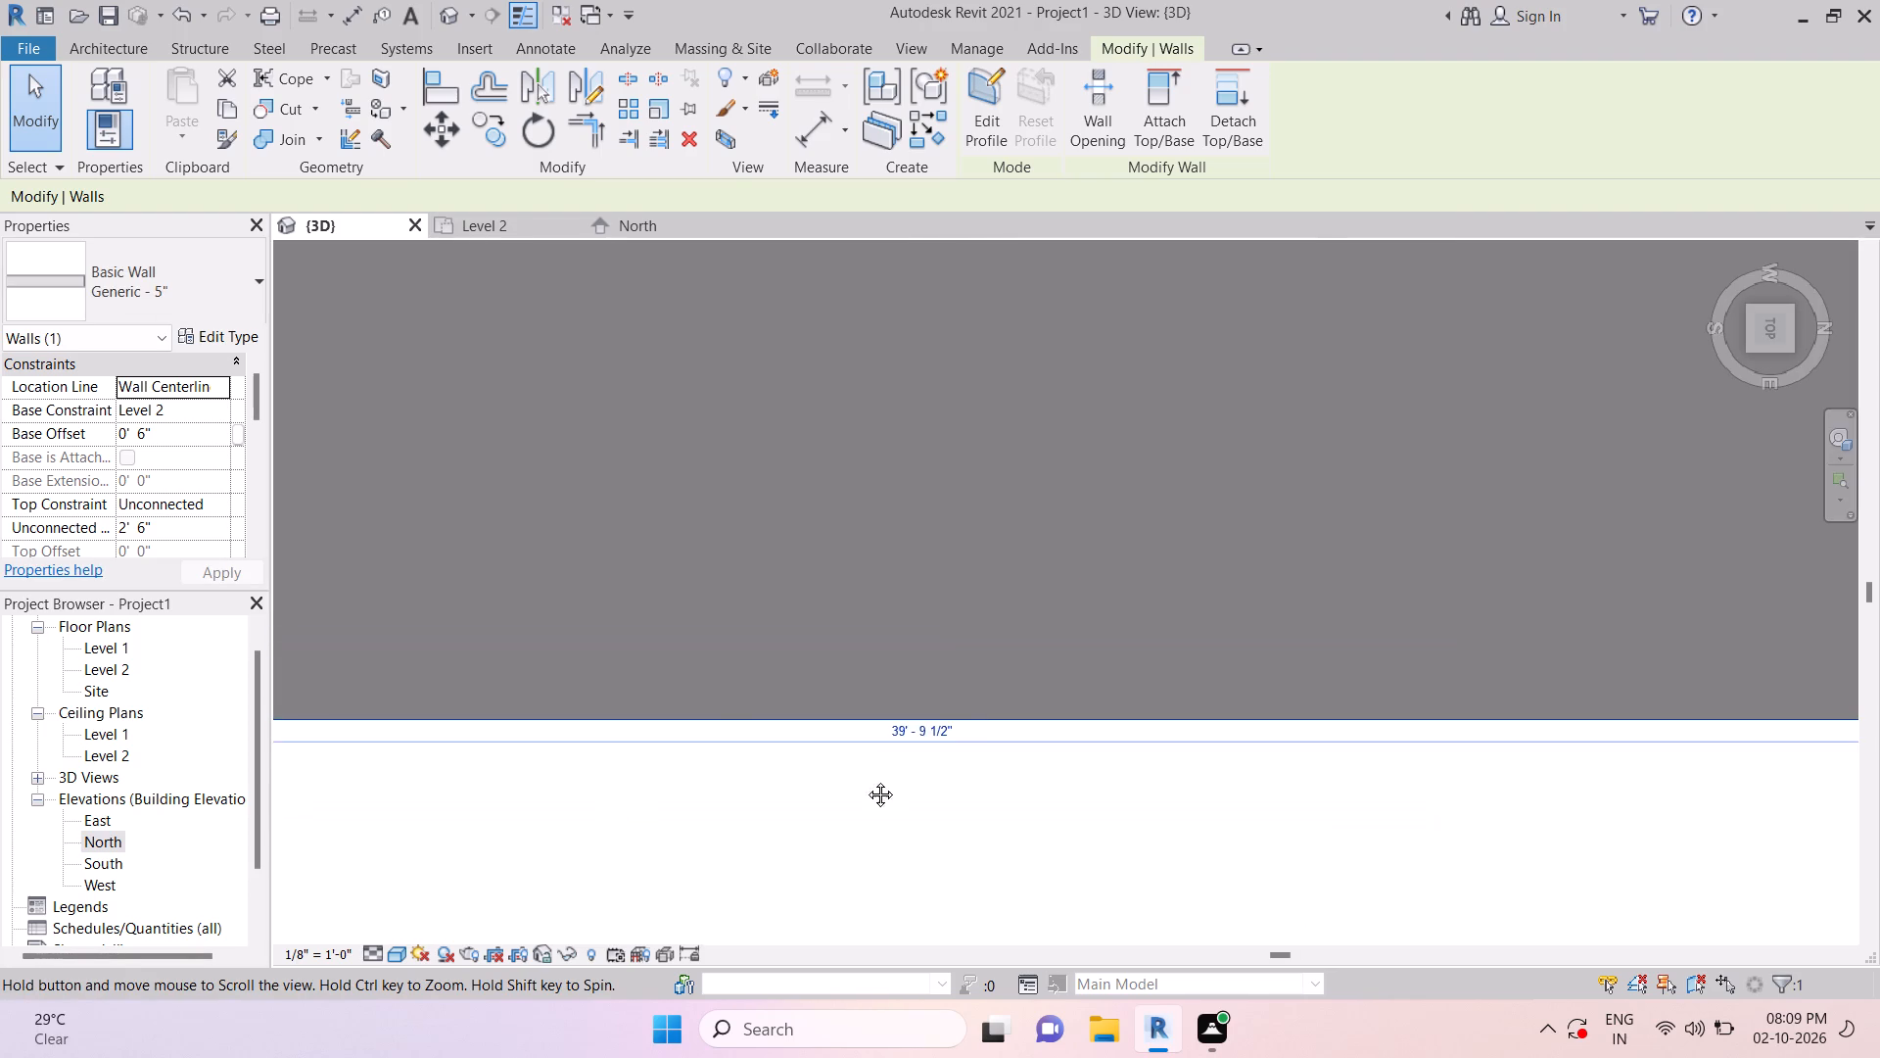
middle_click_drag(865, 779, 1411, 778)
middle_click_drag(576, 783, 1157, 792)
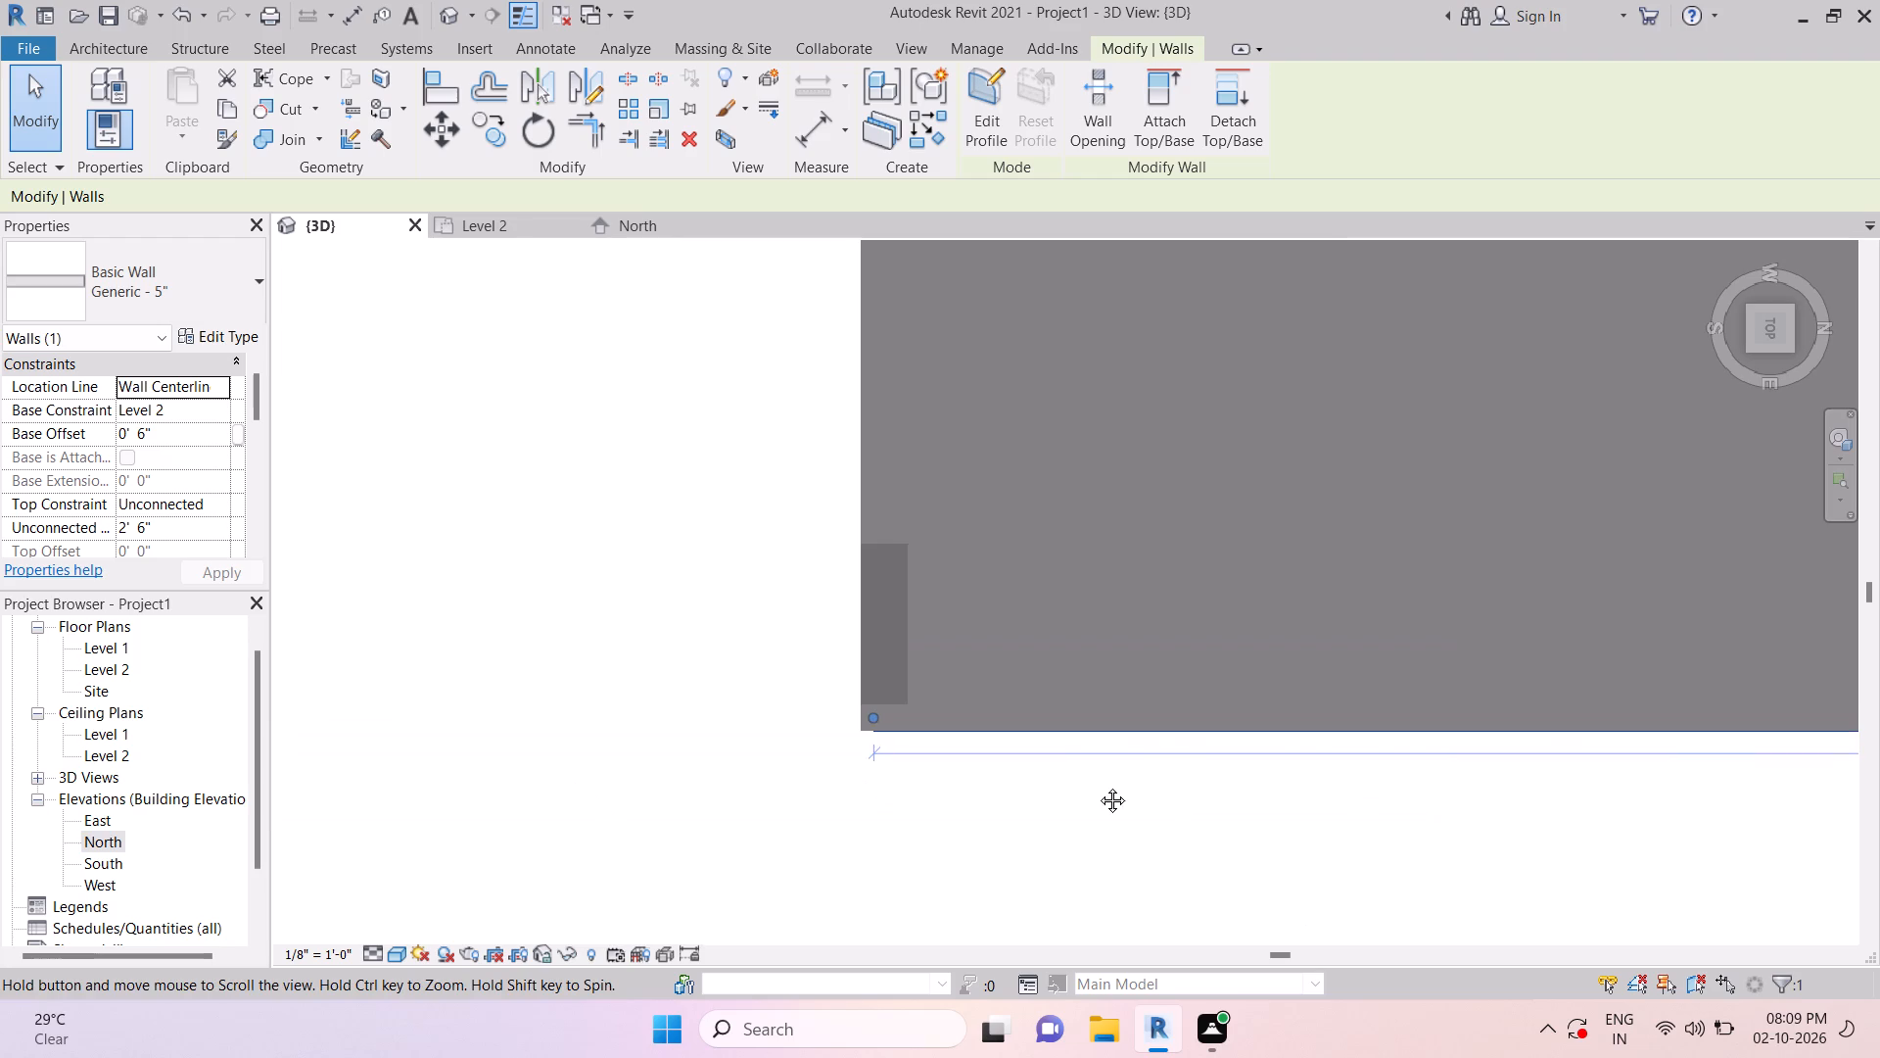
scroll(852, 721, "up", 14)
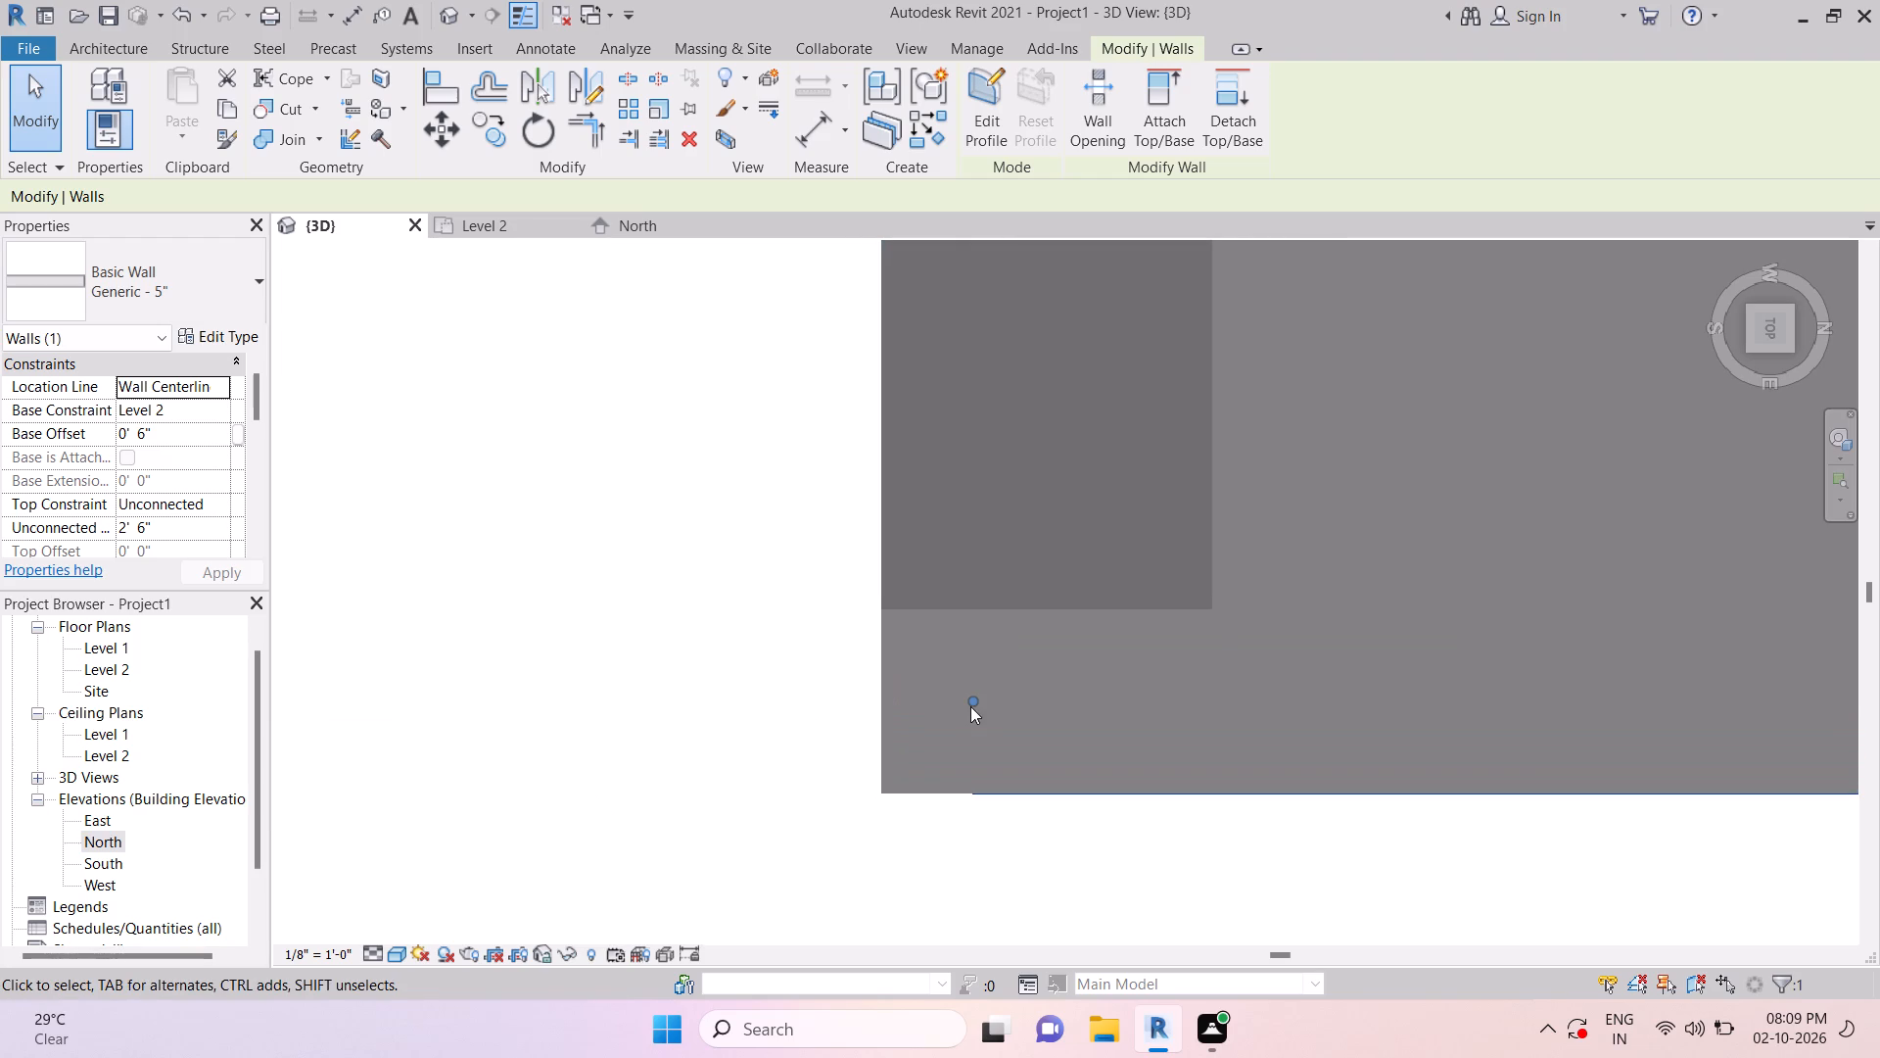
left_click_drag(972, 697, 886, 708)
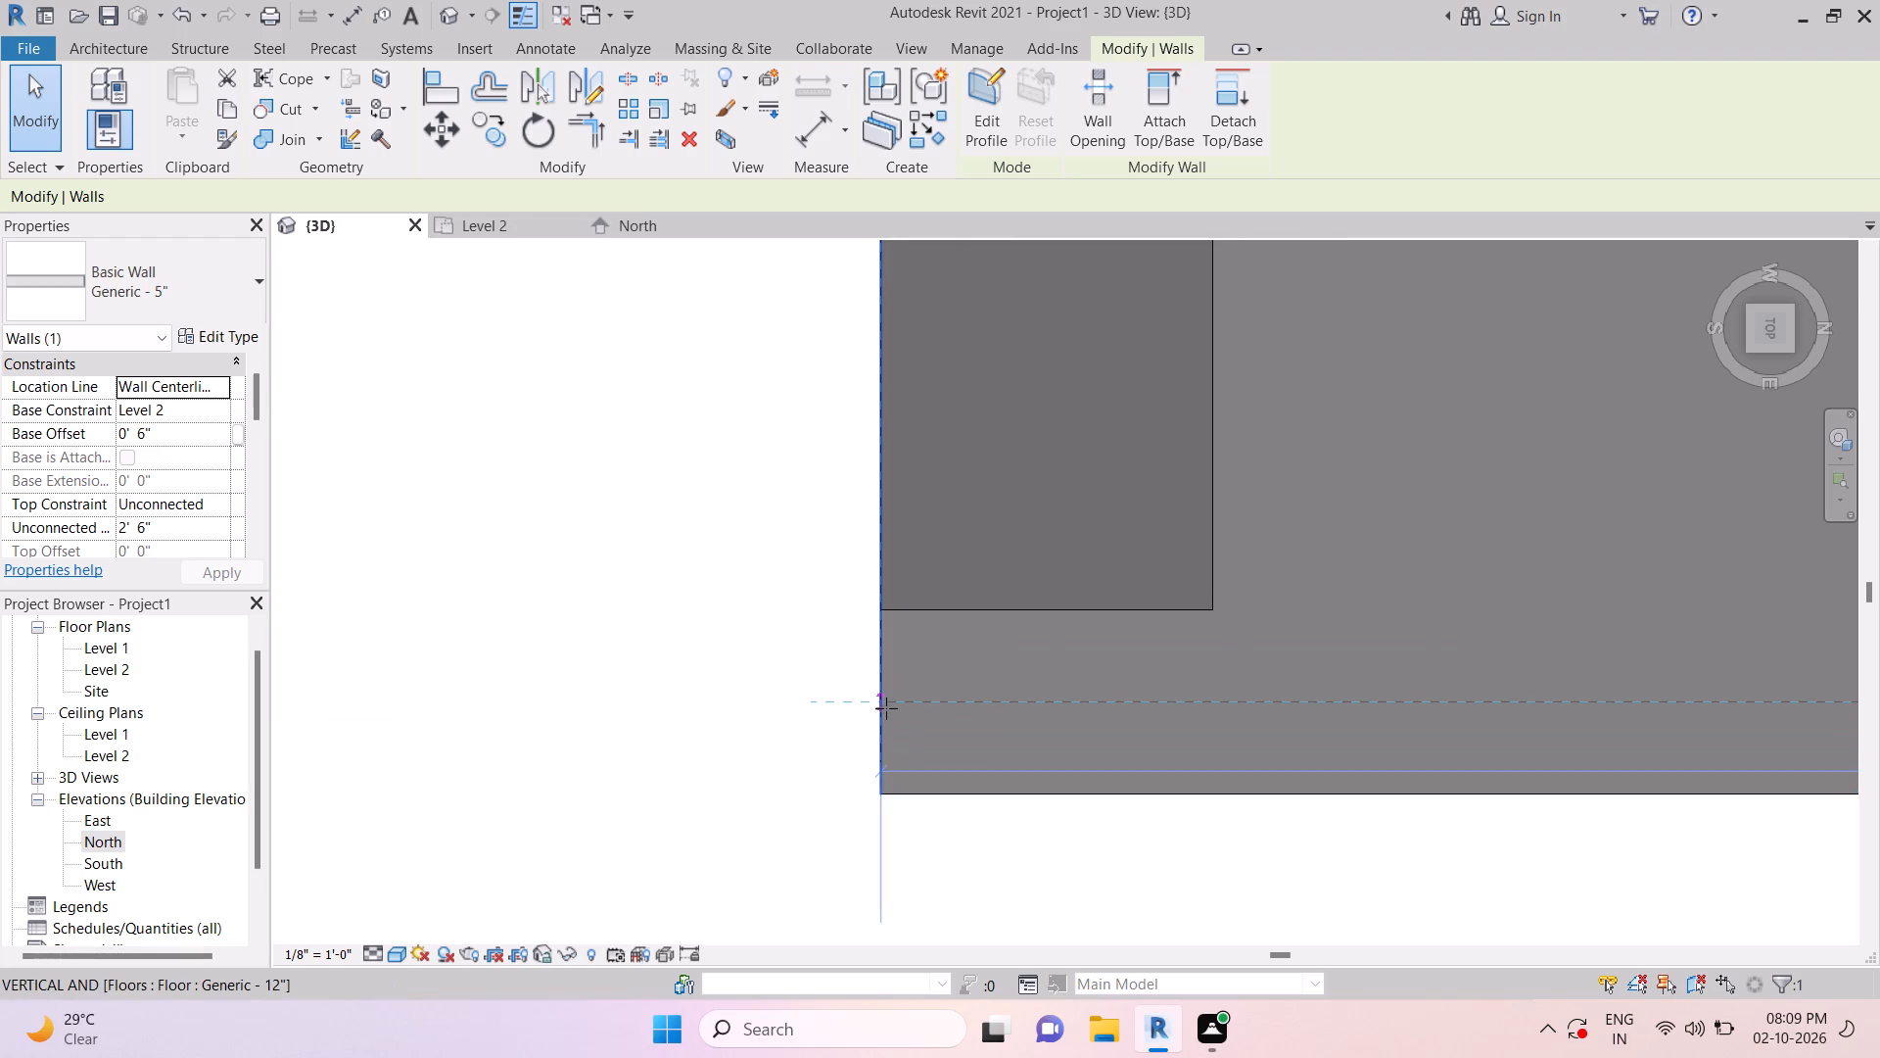
left_click_drag(886, 708, 885, 708)
key("Escape")
scroll(1065, 654, "down", 4)
key("Escape")
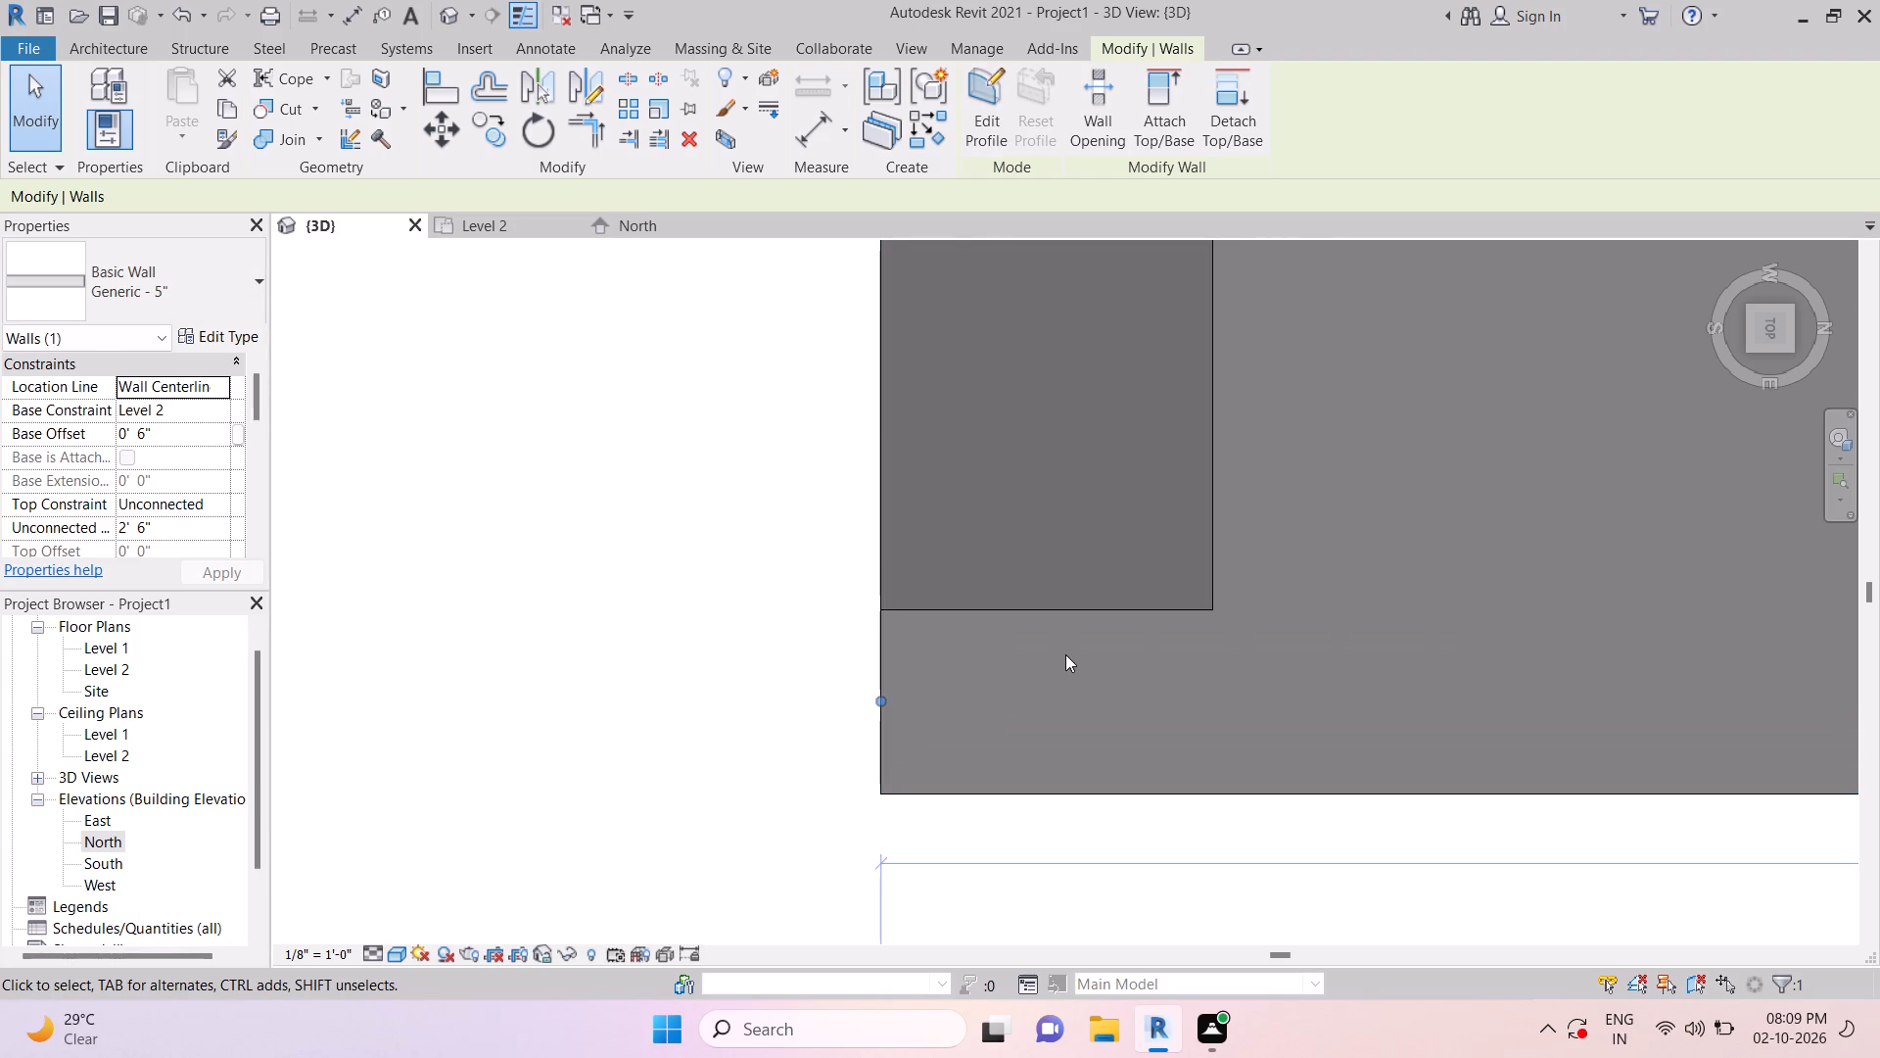
Examine how the lengthened parapet wall meets the end returns at both corners of the facade.
scroll(1065, 654, "down", 12)
scroll(1477, 762, "down", 5)
middle_click_drag(1499, 864, 1386, 787)
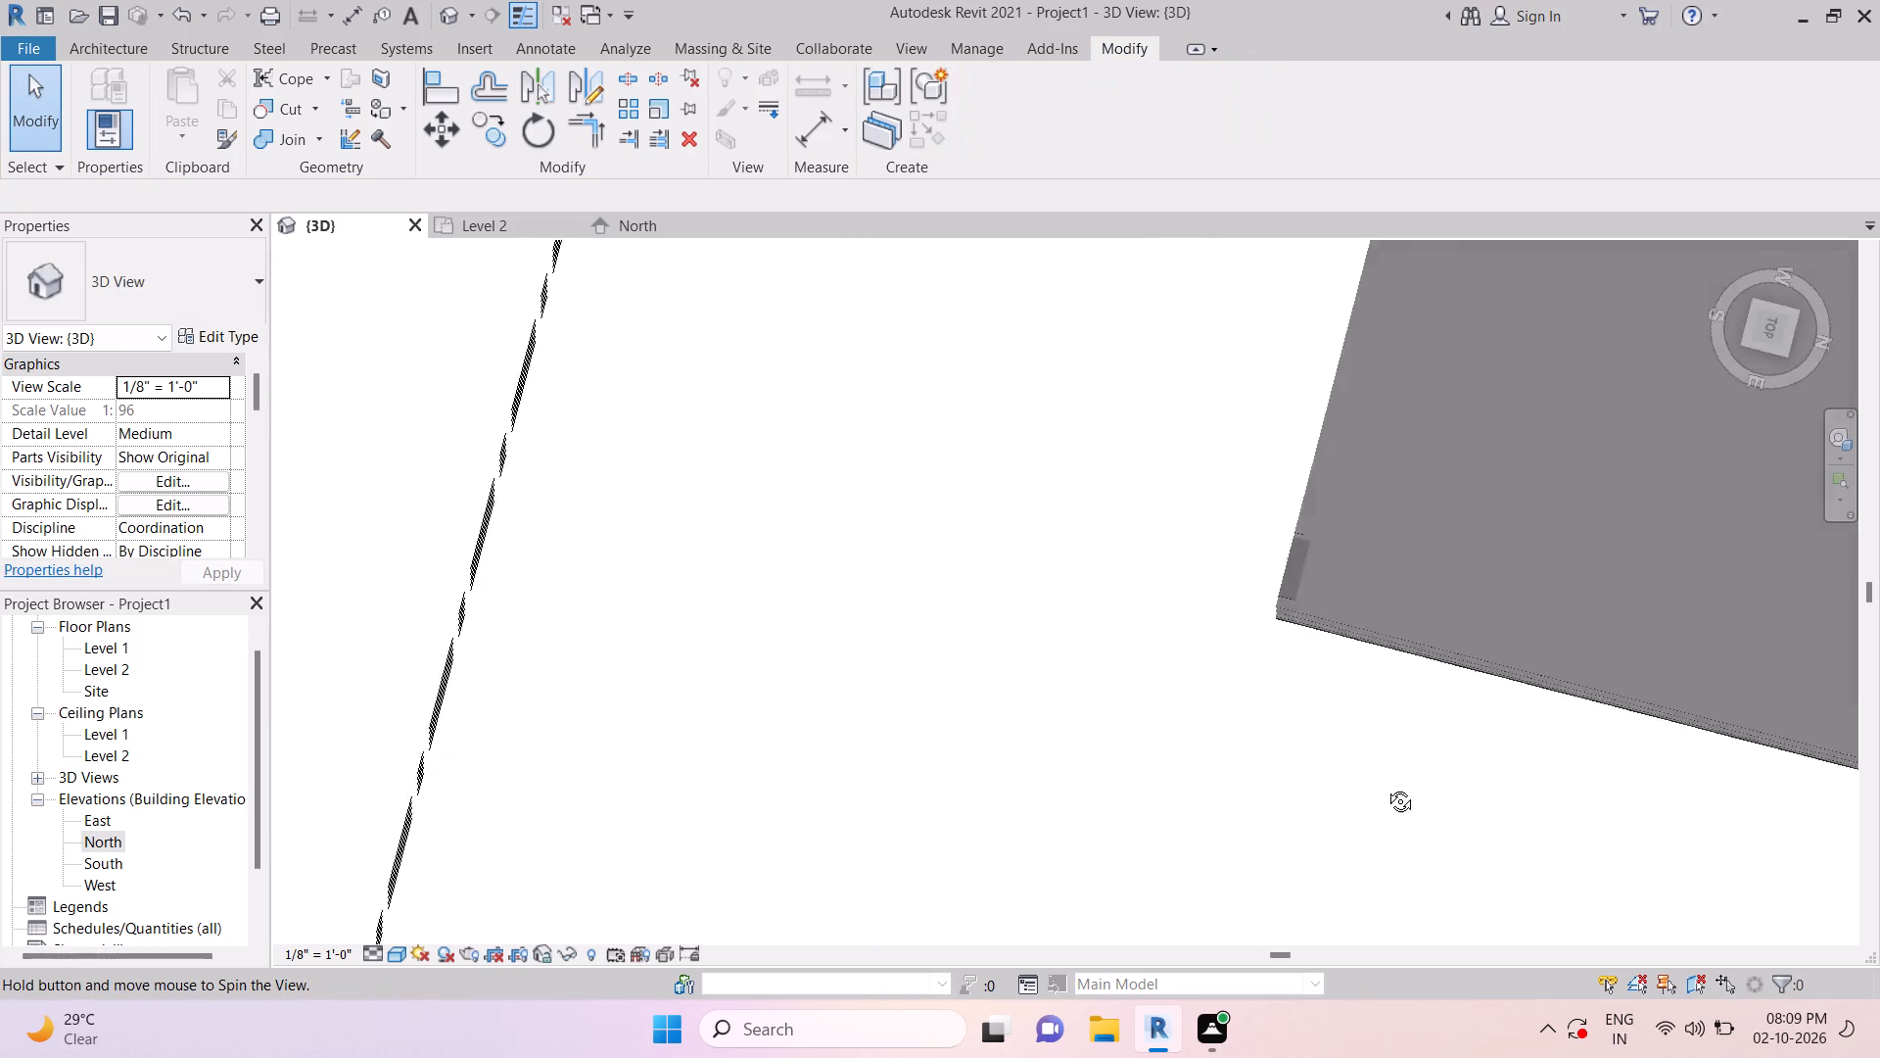
middle_click_drag(1386, 787, 1401, 644)
middle_click_drag(1460, 729, 1005, 738)
middle_click_drag(1214, 859, 1219, 804, "shift")
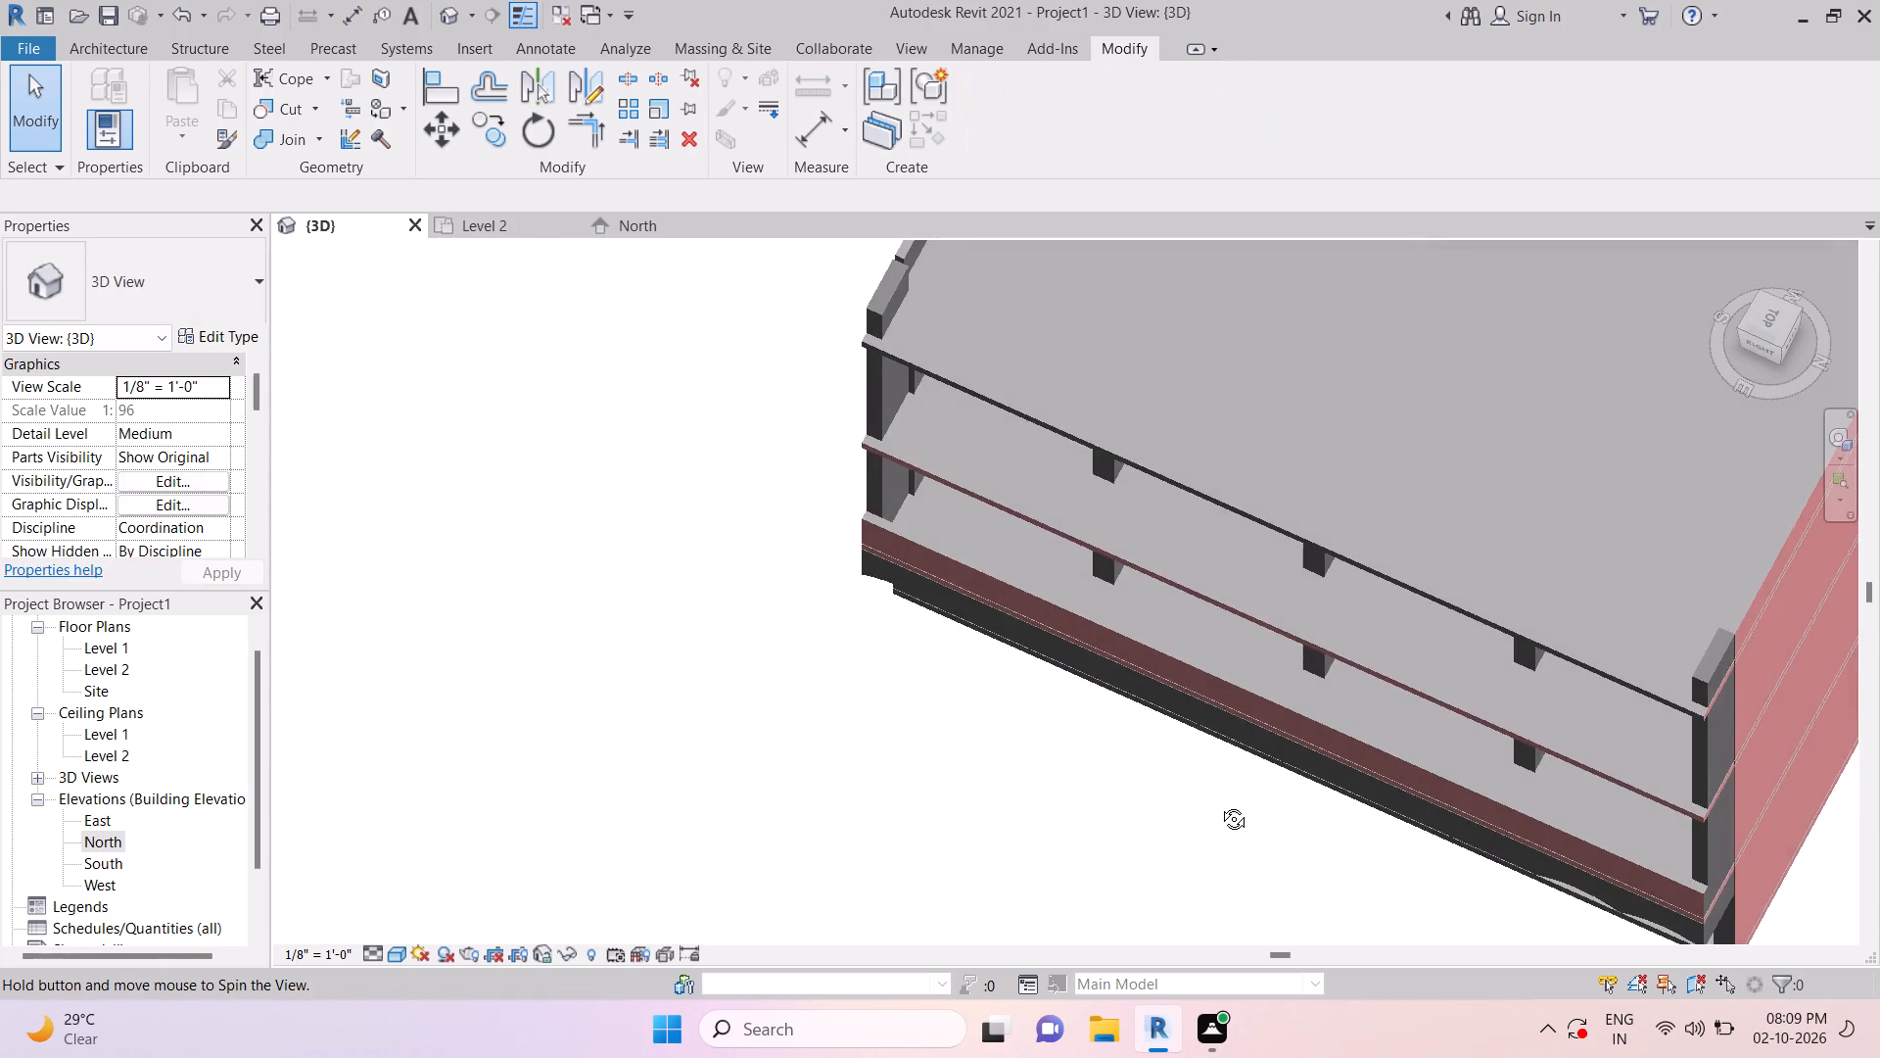
middle_click_drag(1219, 804, 1226, 603, "shift")
scroll(1224, 593, "down", 4)
middle_click_drag(1489, 752, 1160, 698)
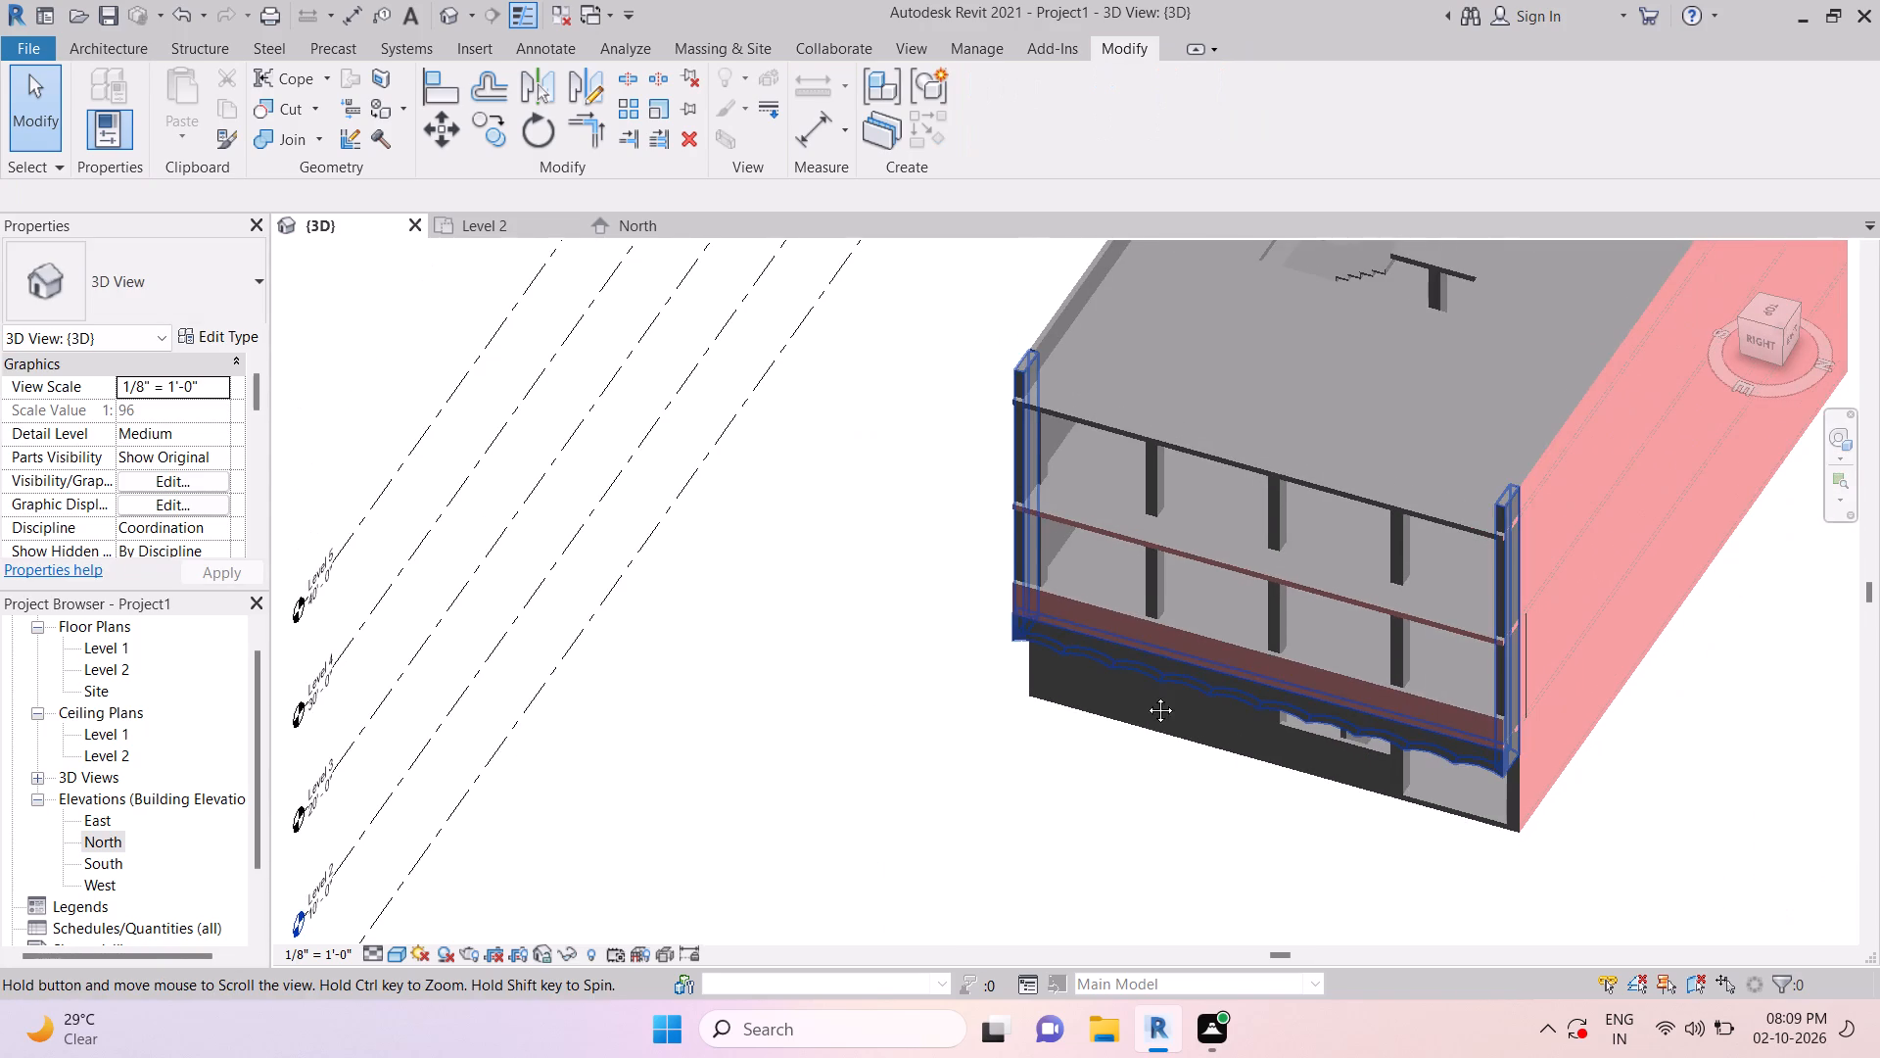
middle_click_drag(1489, 846, 1533, 689, "shift")
key("Escape")
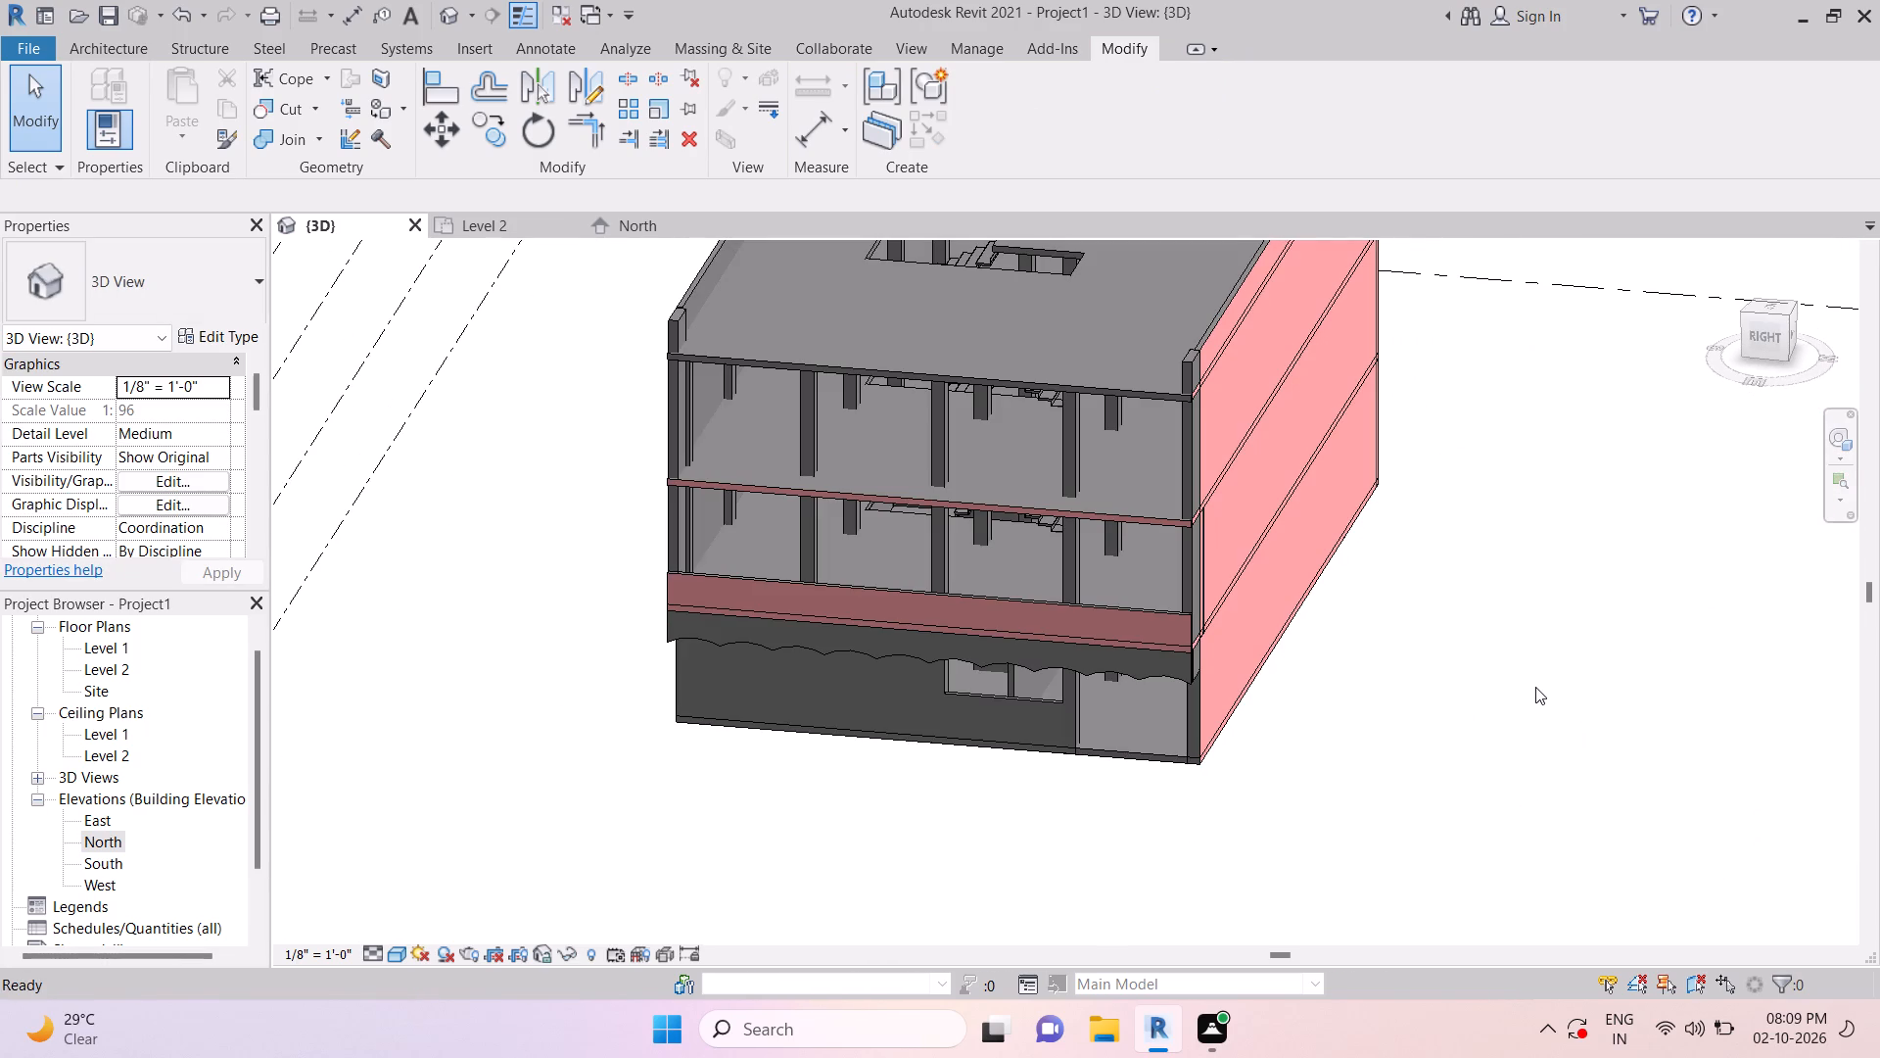
key("Escape")
key("Escape")
Save the project.
key("ctrl+s")
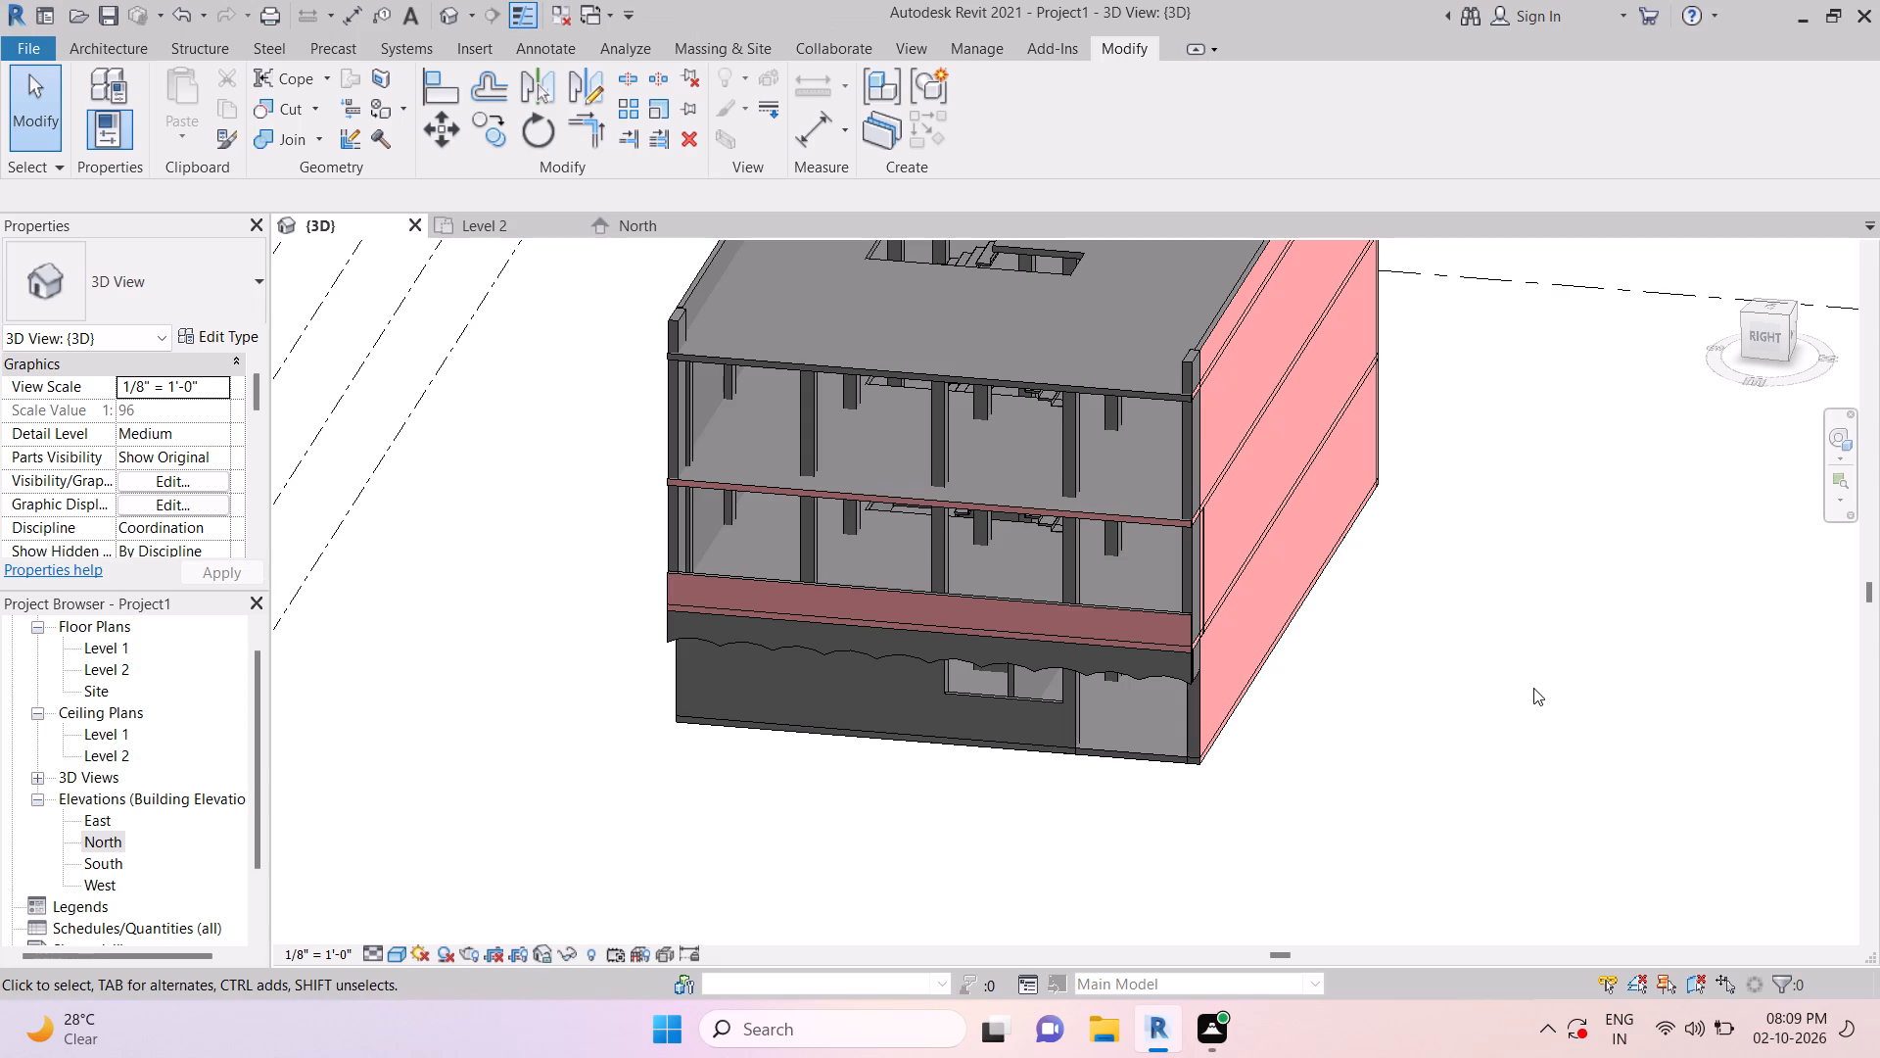
key("Escape")
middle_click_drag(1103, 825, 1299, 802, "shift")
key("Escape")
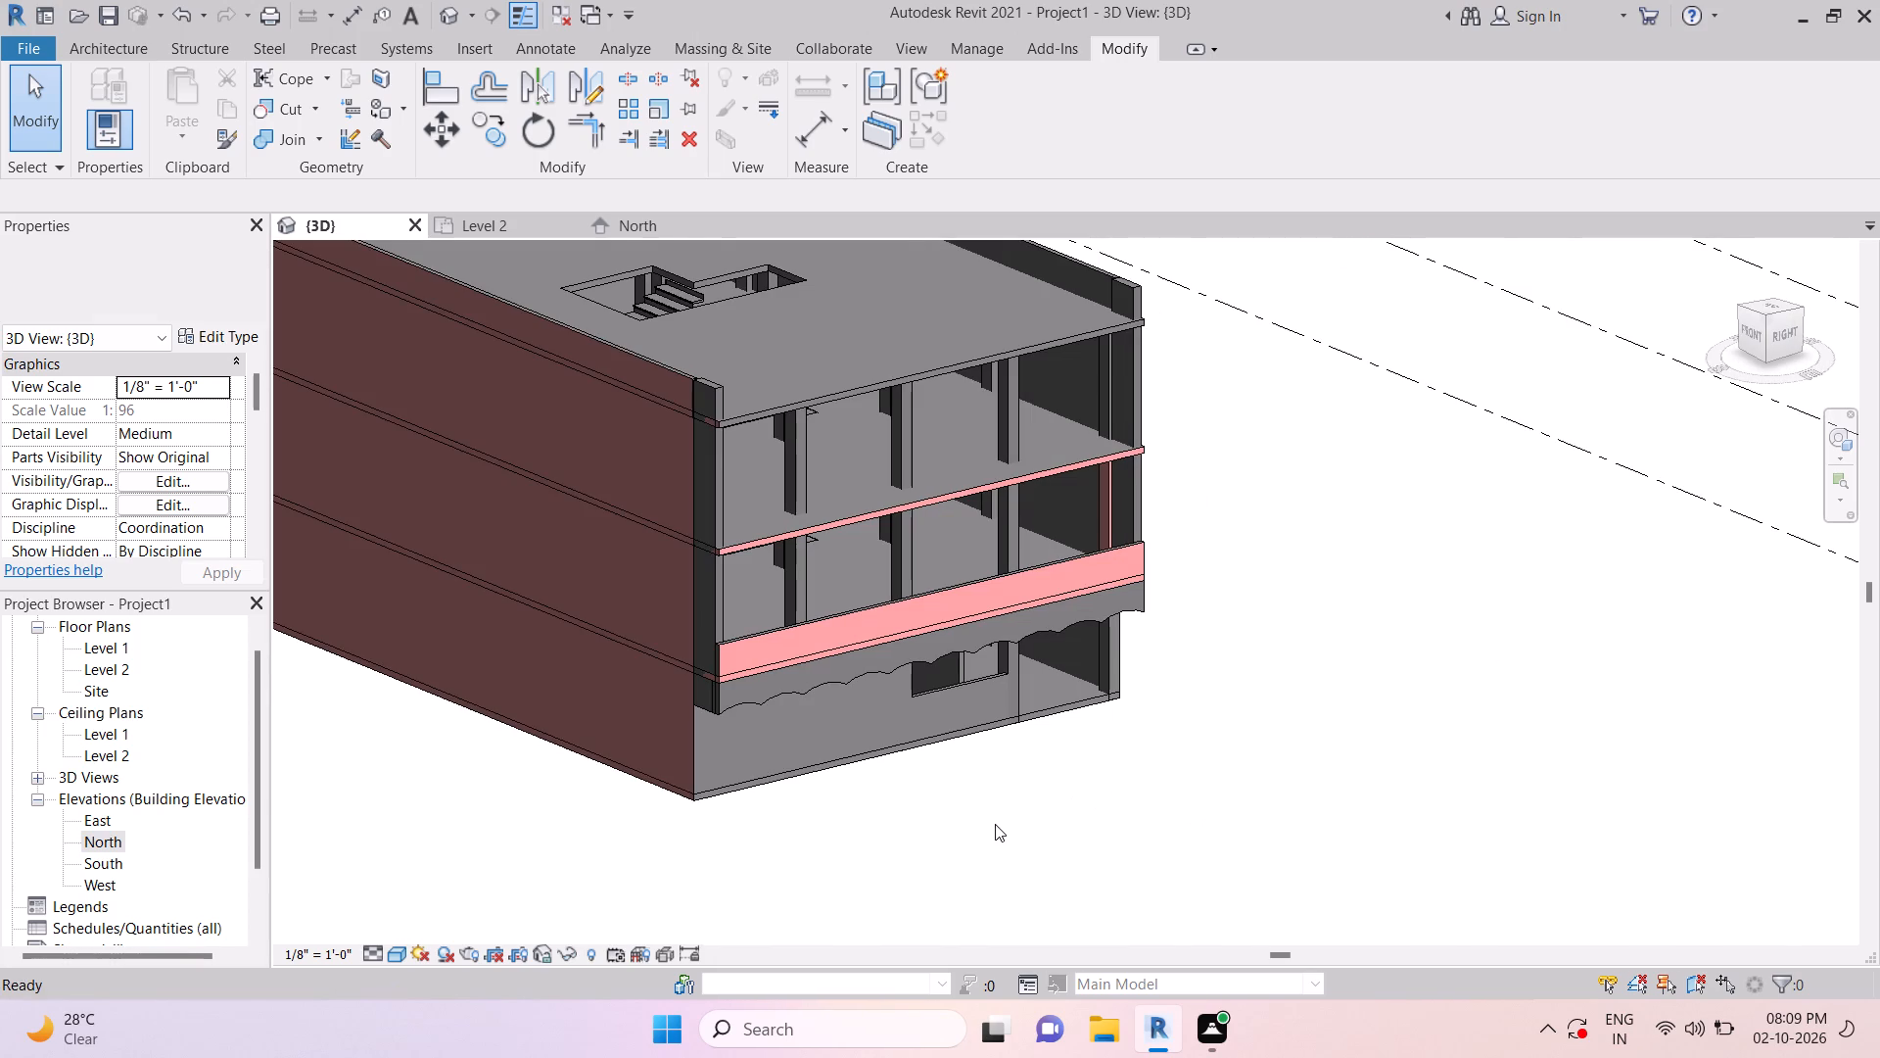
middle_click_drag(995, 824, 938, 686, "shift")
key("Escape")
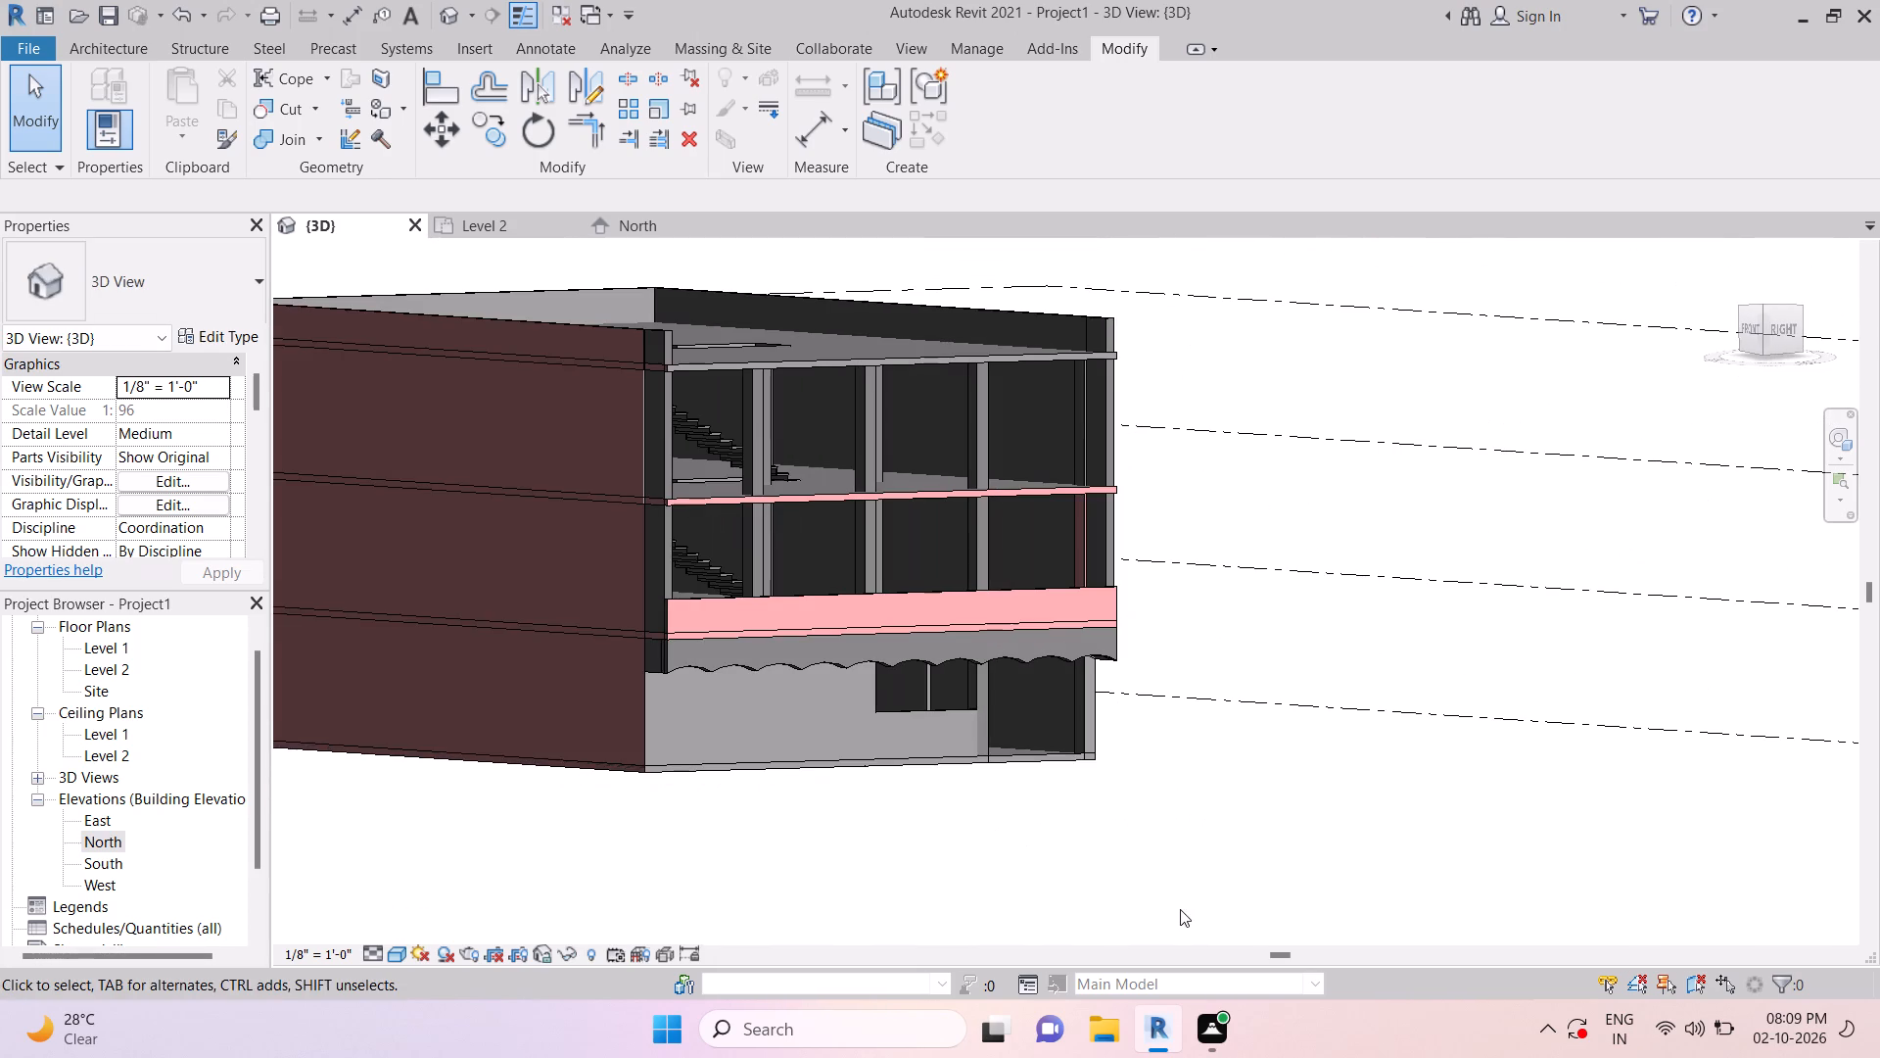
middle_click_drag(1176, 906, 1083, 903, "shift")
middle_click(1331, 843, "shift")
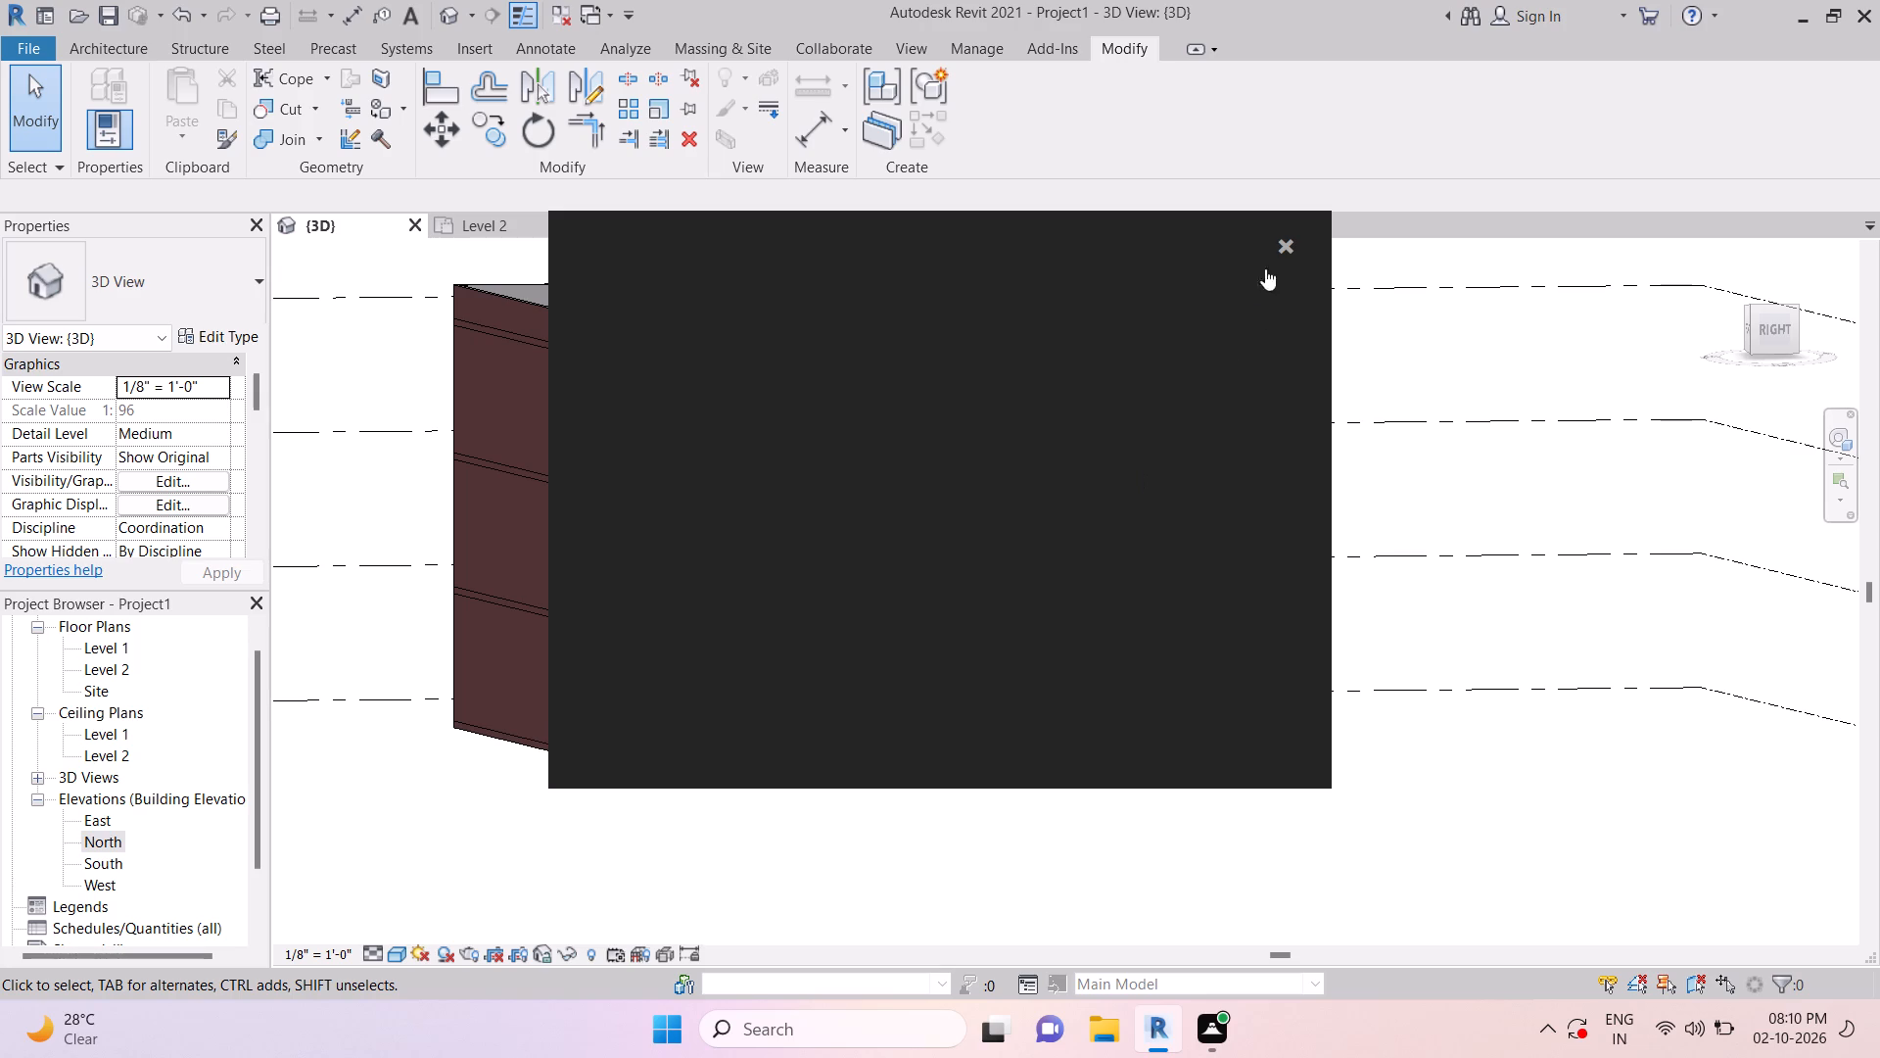
Dismiss the blank Autodesk notification covering the 3D view.
left_click(1290, 227)
key("Escape")
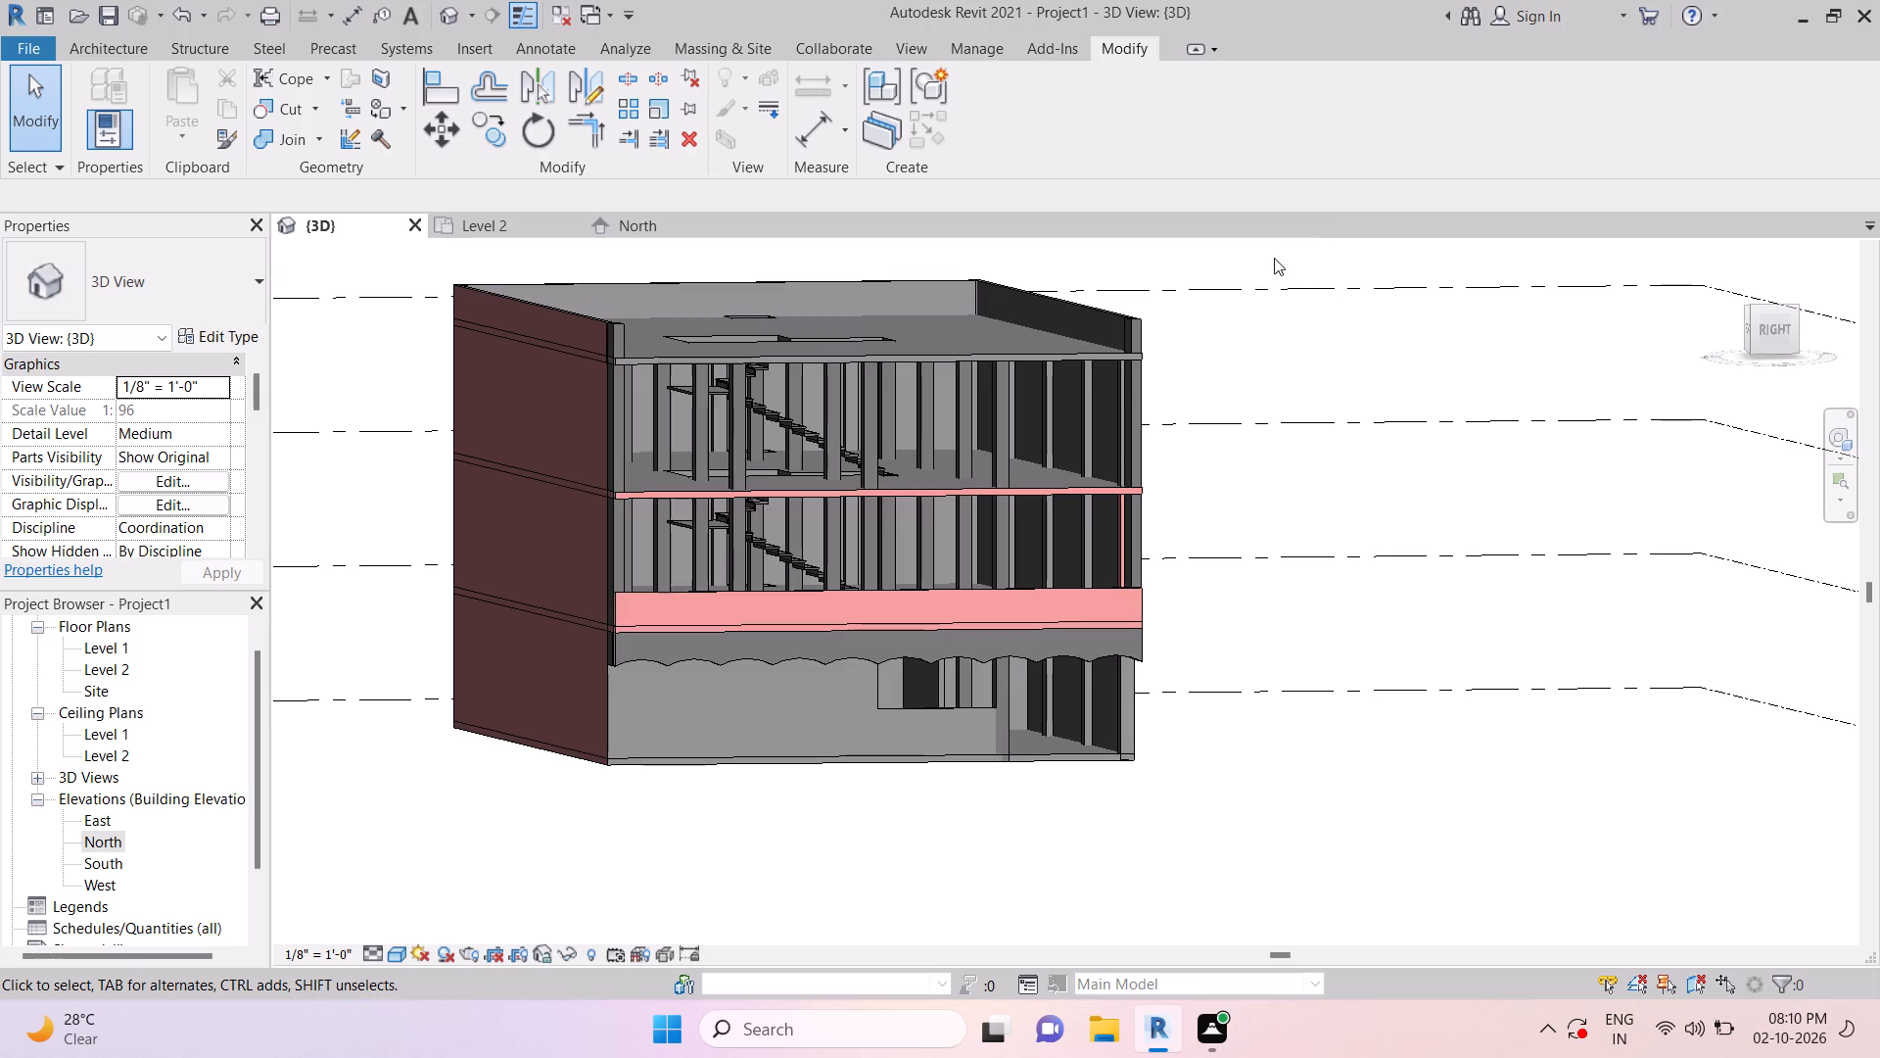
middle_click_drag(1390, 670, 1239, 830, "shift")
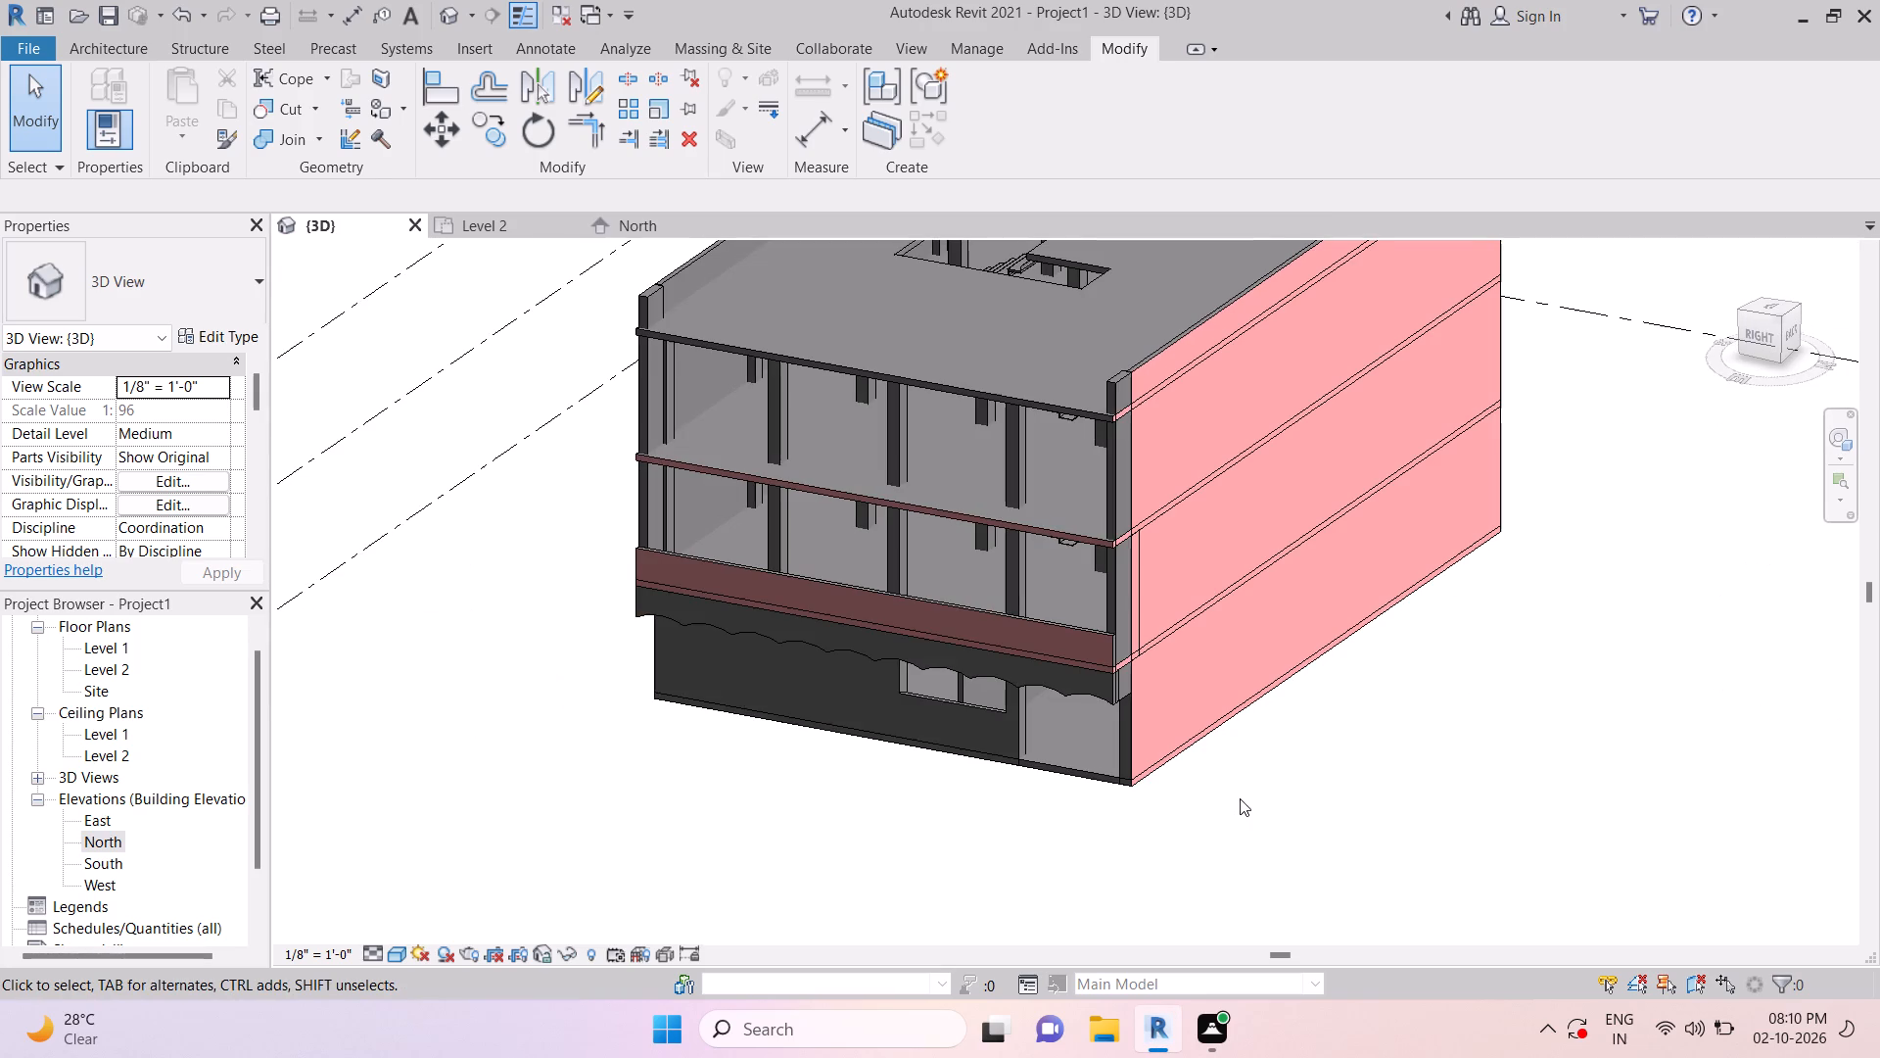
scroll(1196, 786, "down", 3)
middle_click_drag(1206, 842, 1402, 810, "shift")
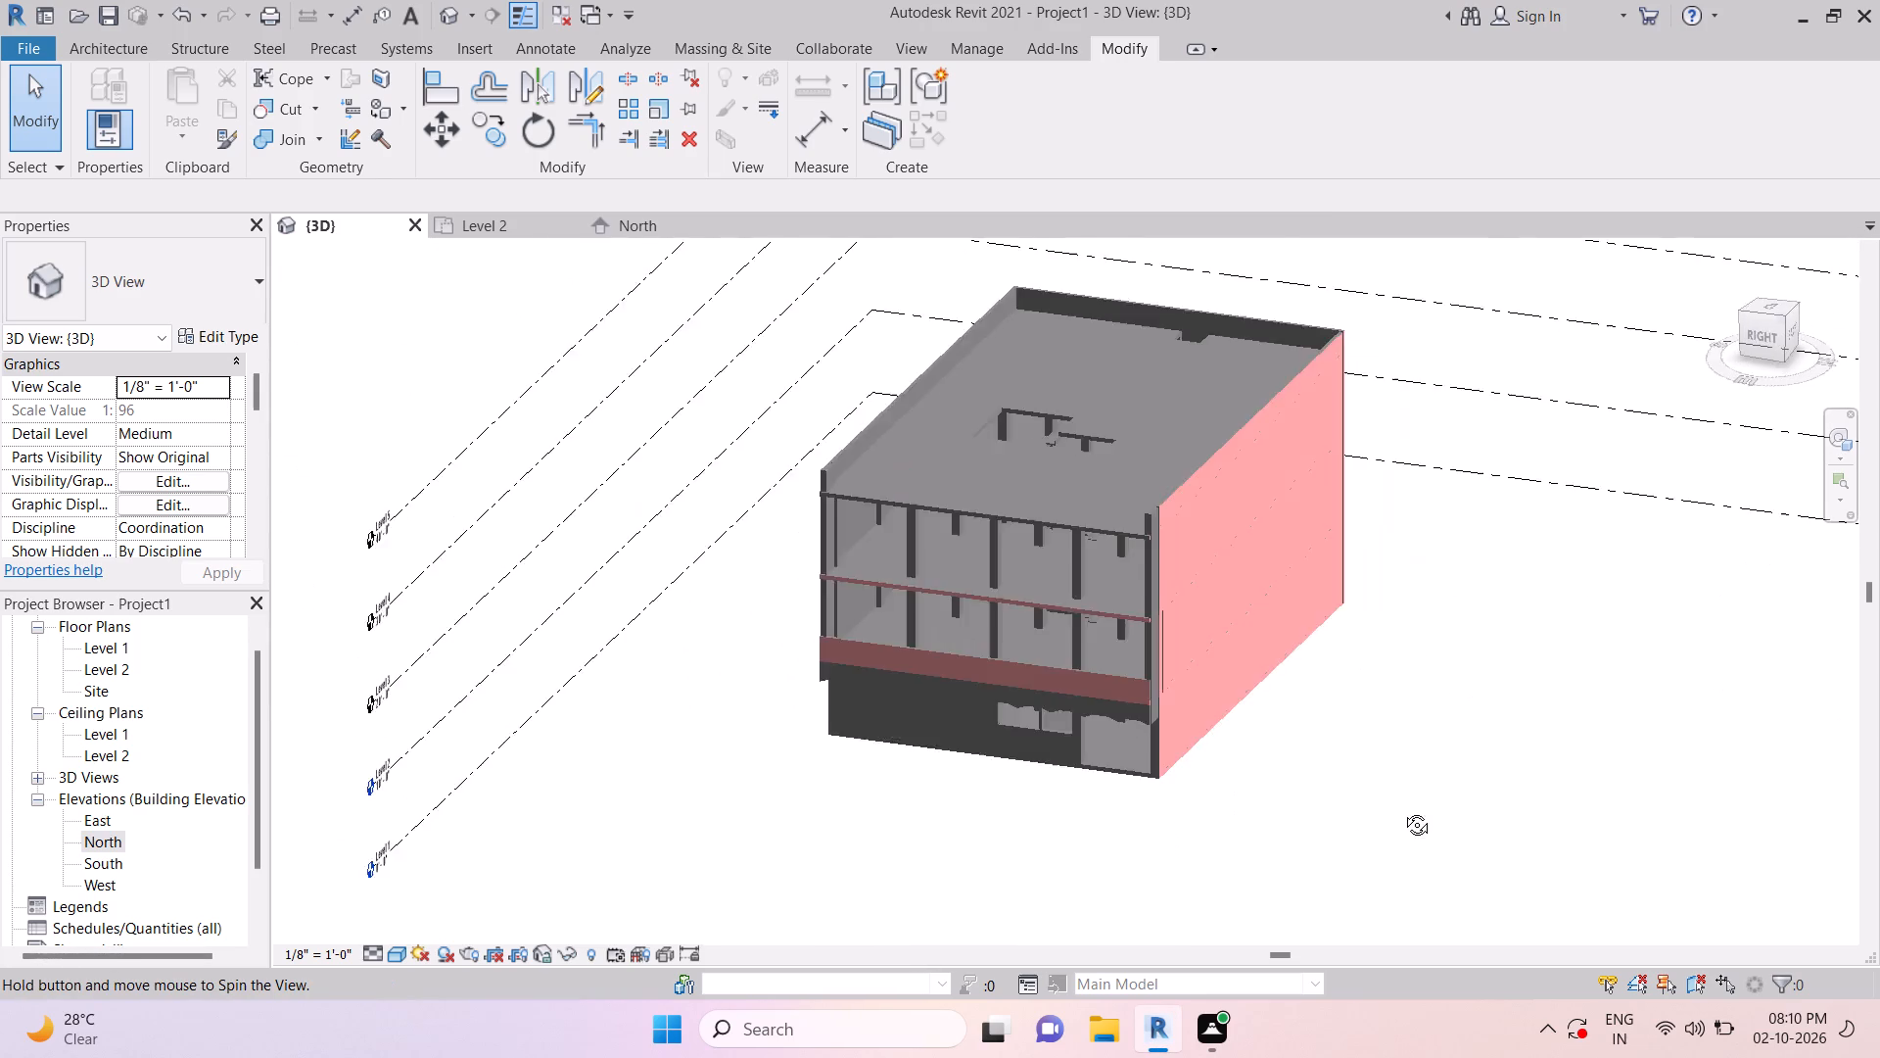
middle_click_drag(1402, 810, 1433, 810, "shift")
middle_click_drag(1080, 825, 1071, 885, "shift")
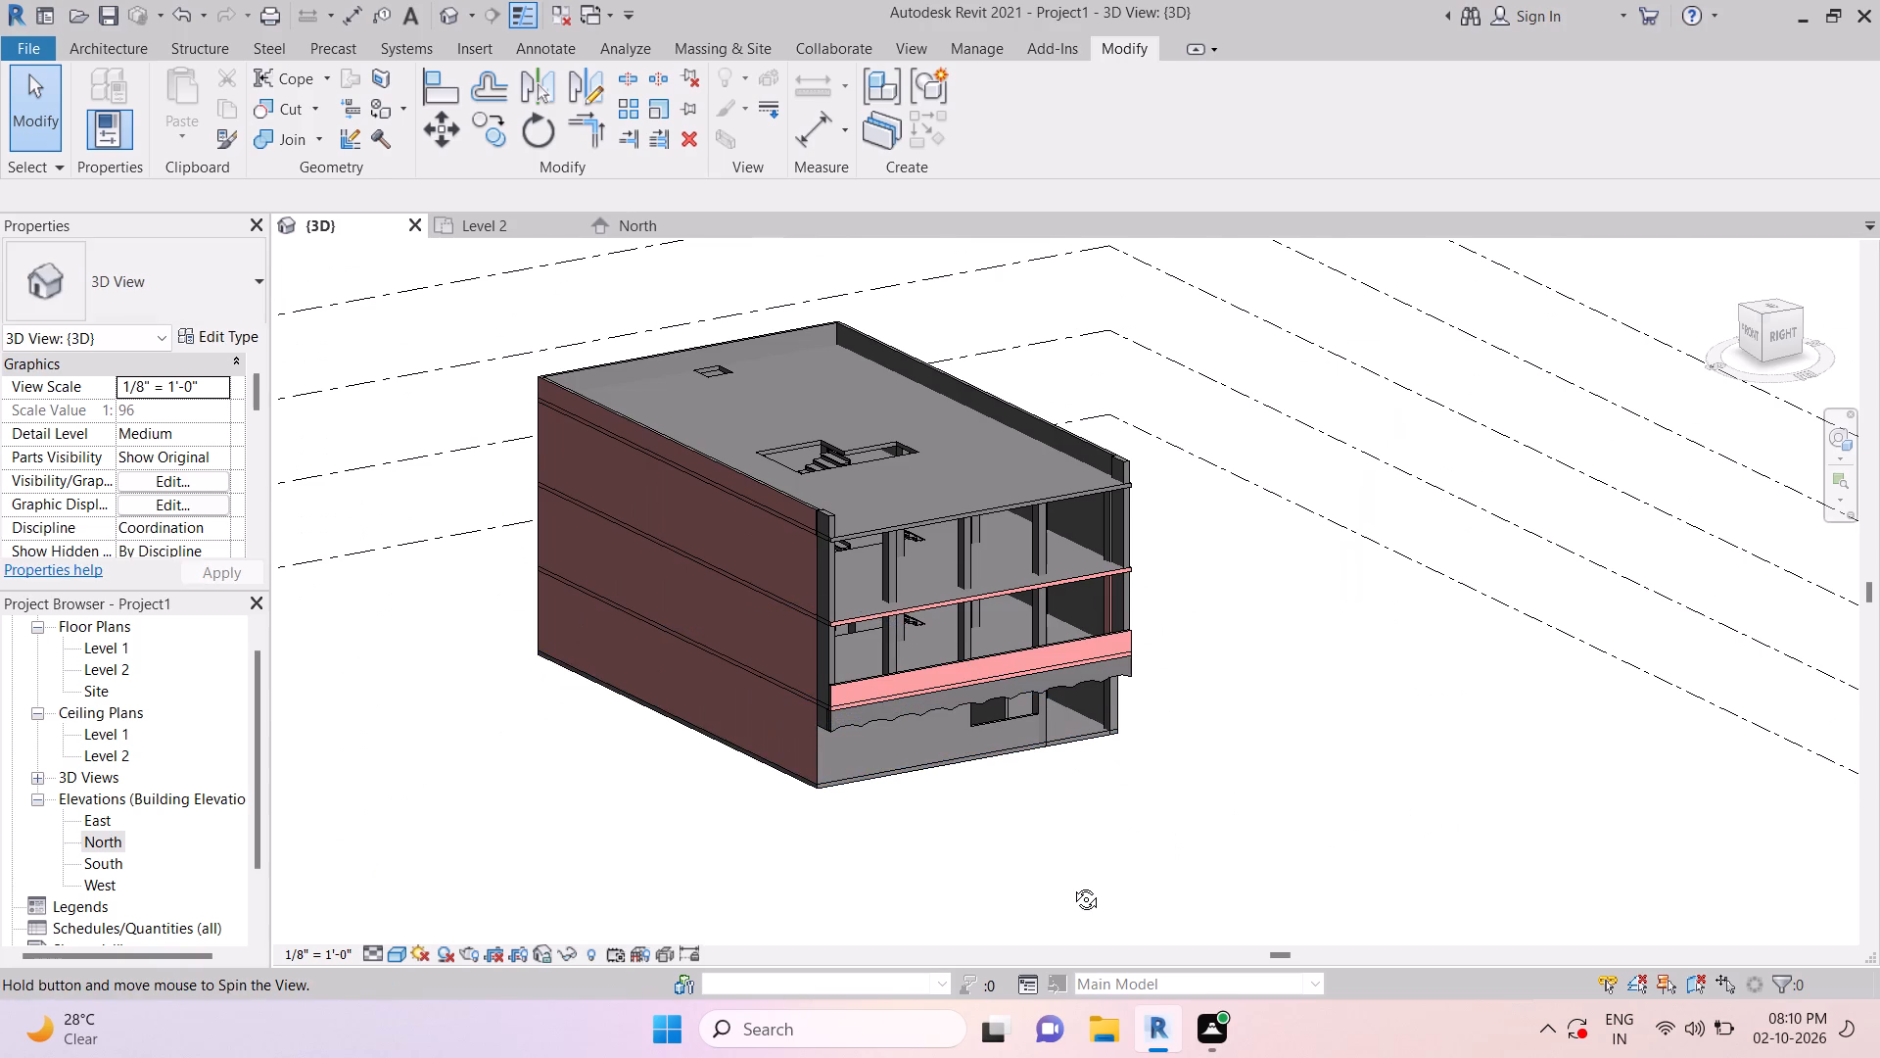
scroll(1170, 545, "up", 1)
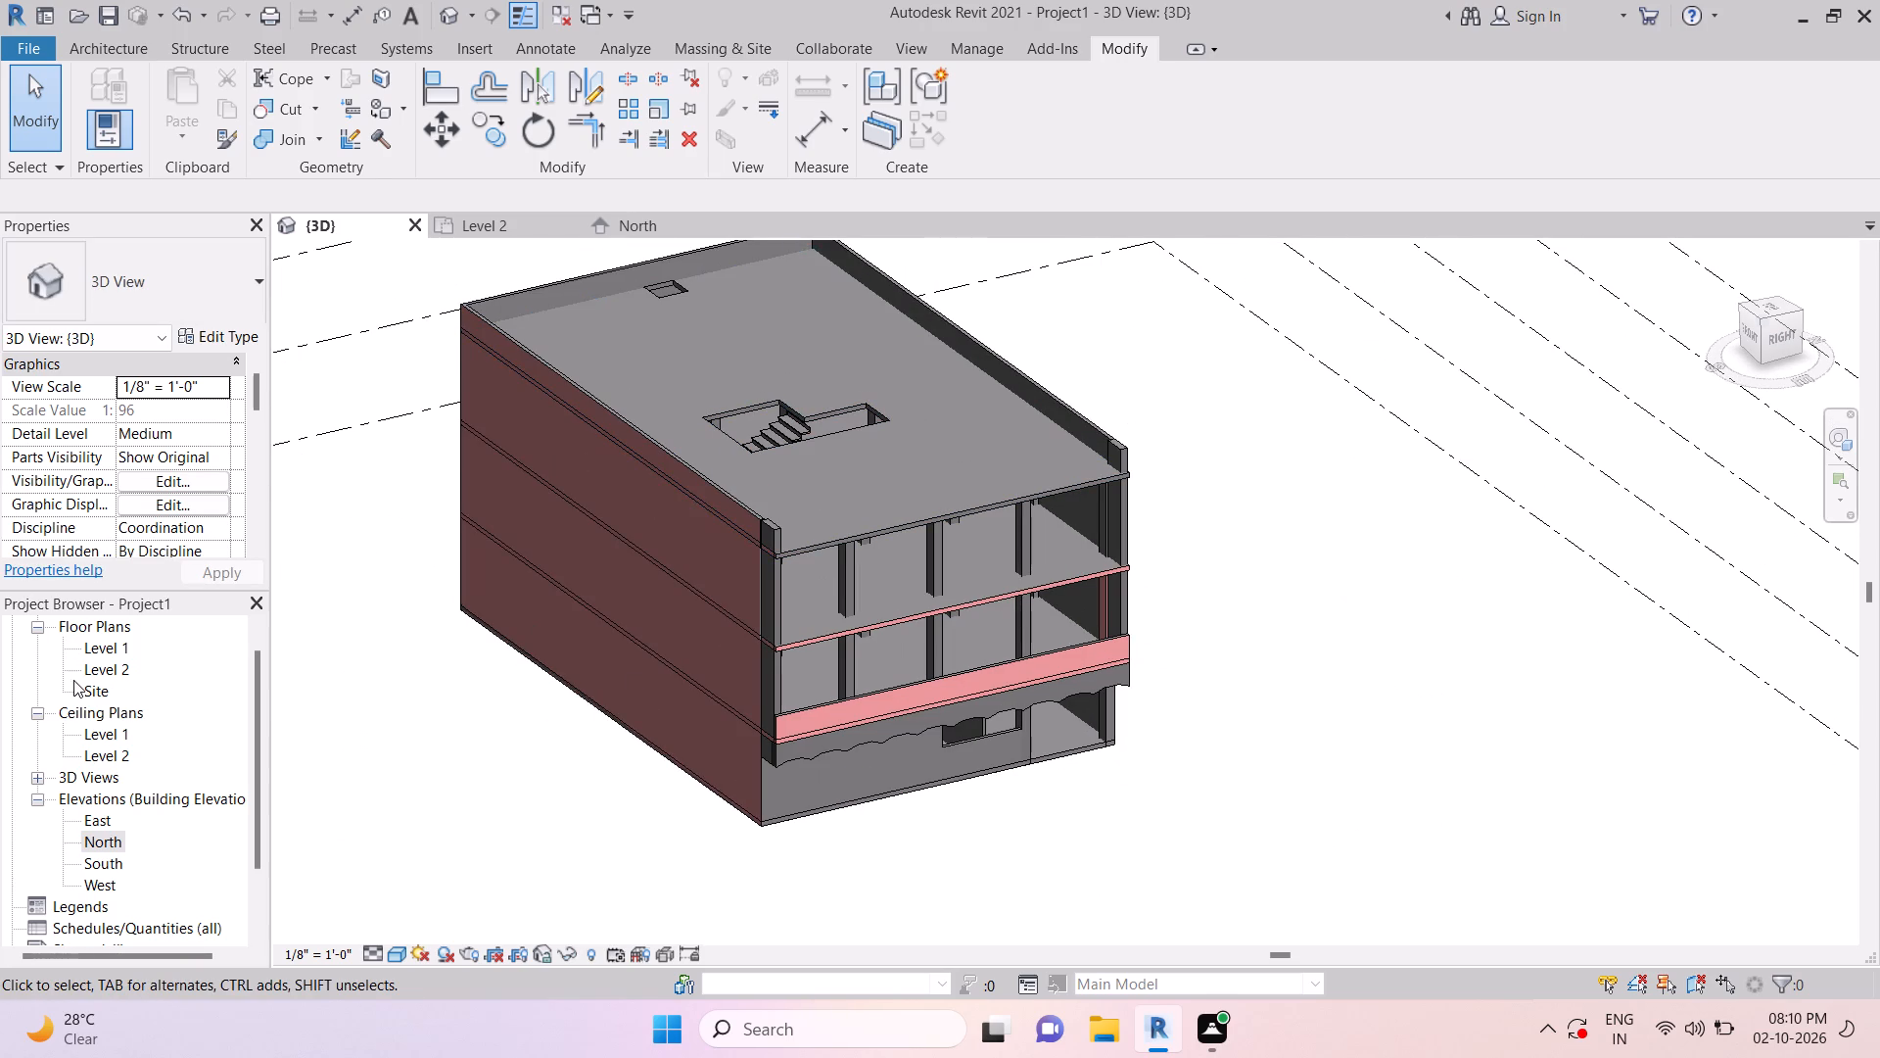
Collapse the Ceiling Plans group in the Project Browser and list the Floor Plans views.
scroll(107, 697, "down", 11)
scroll(99, 731, "up", 5)
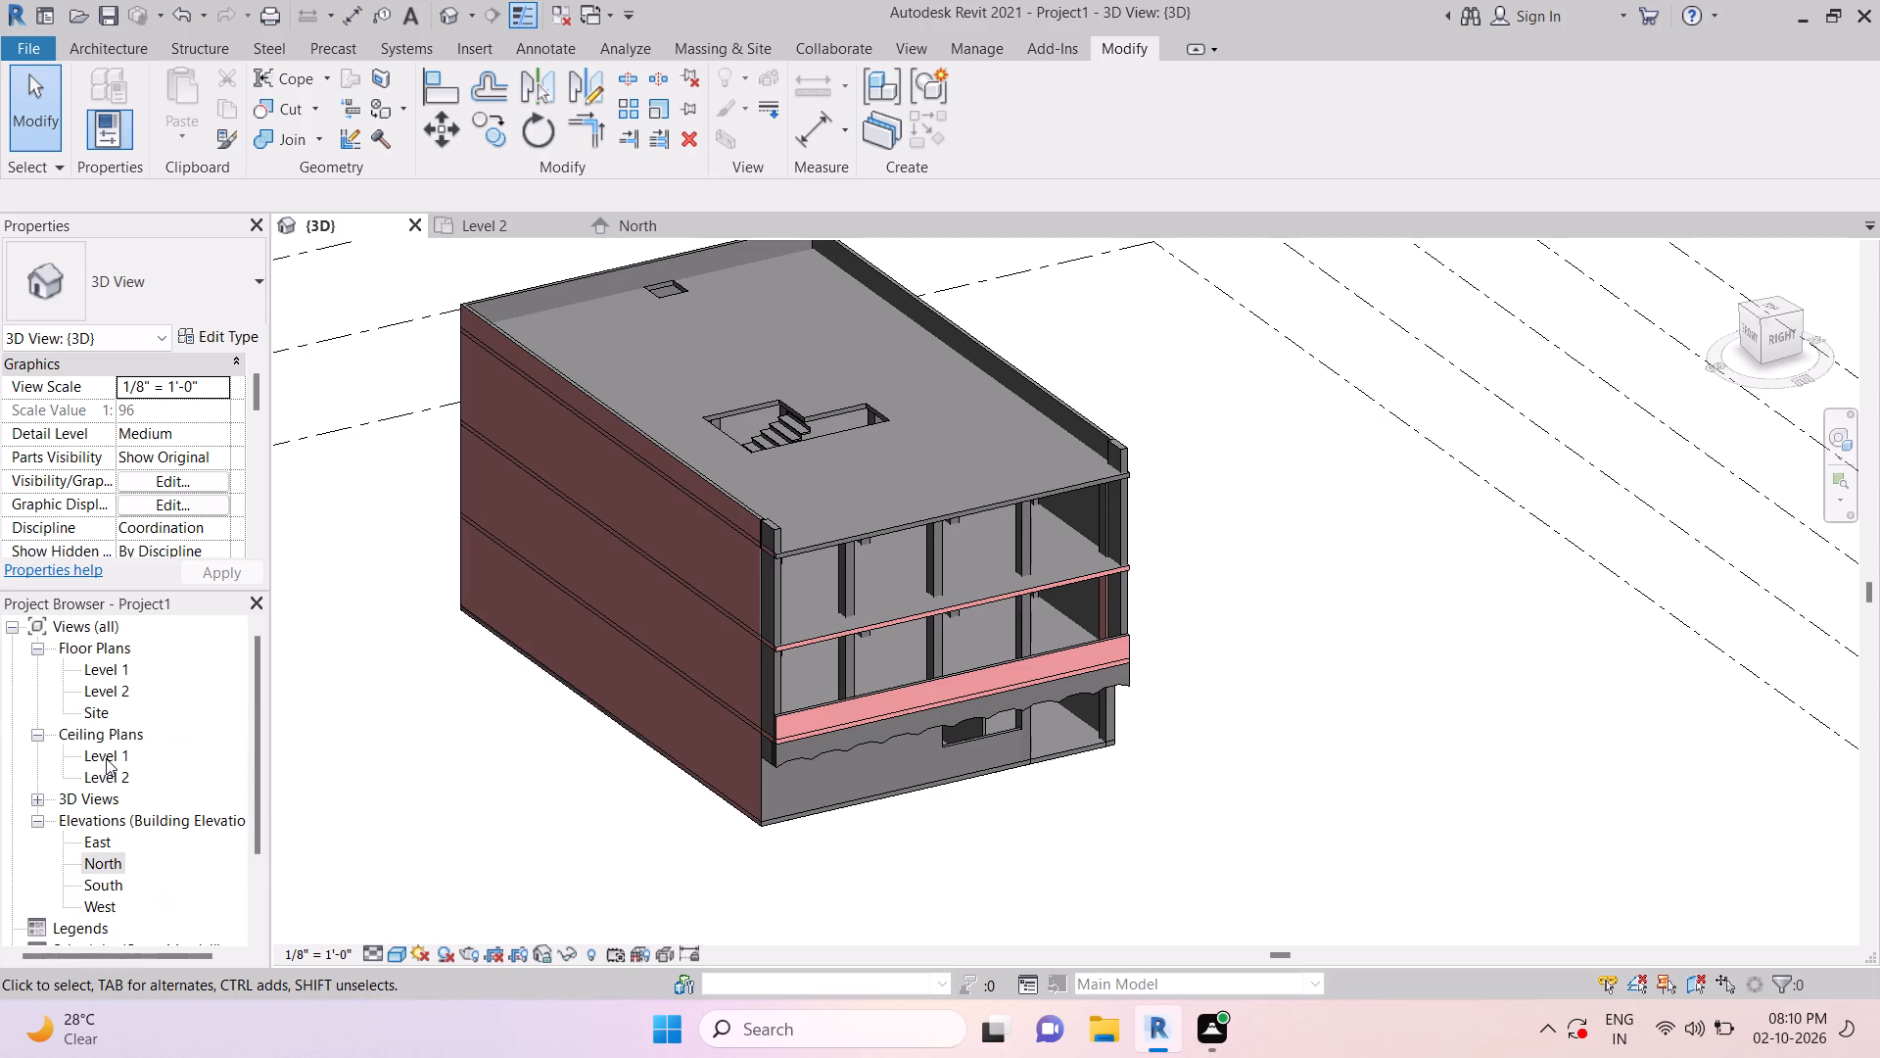
left_click(37, 736)
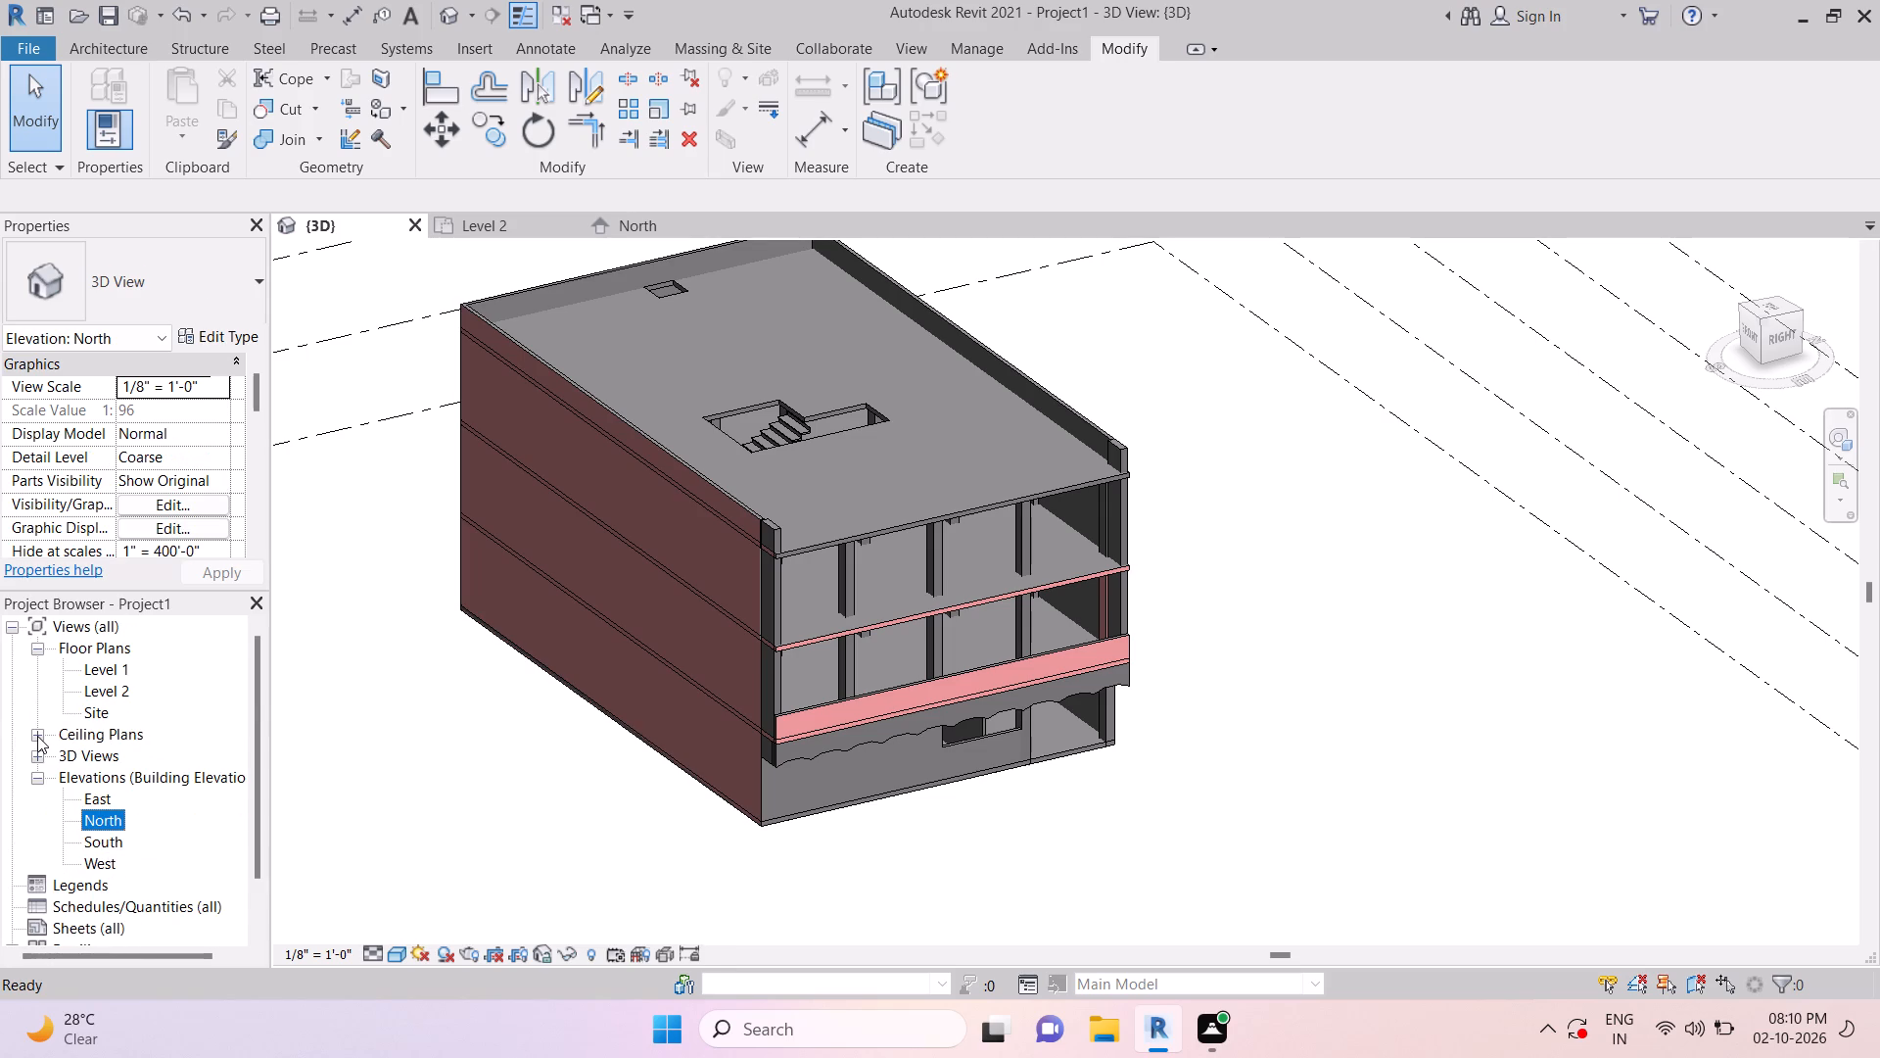
scroll(85, 724, "up", 3)
left_click(35, 647)
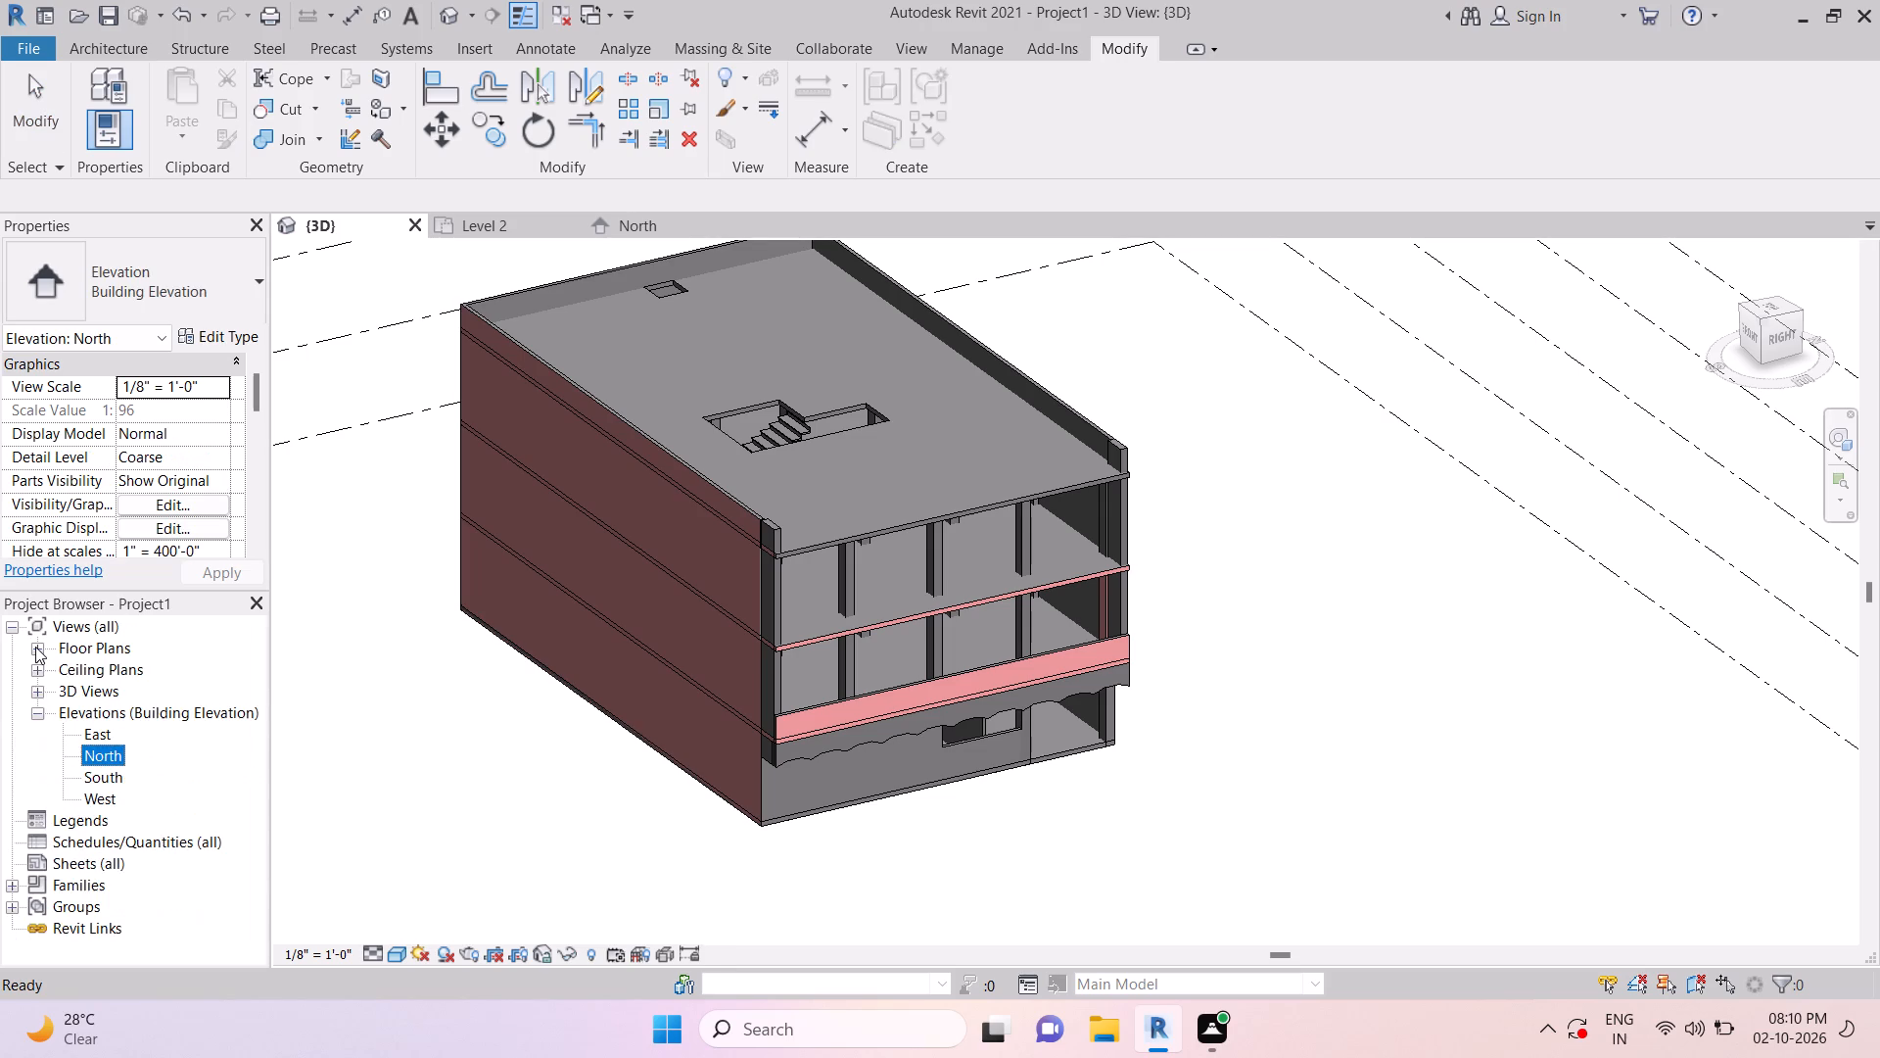
left_click(35, 647)
left_click(81, 626)
double_click(81, 626)
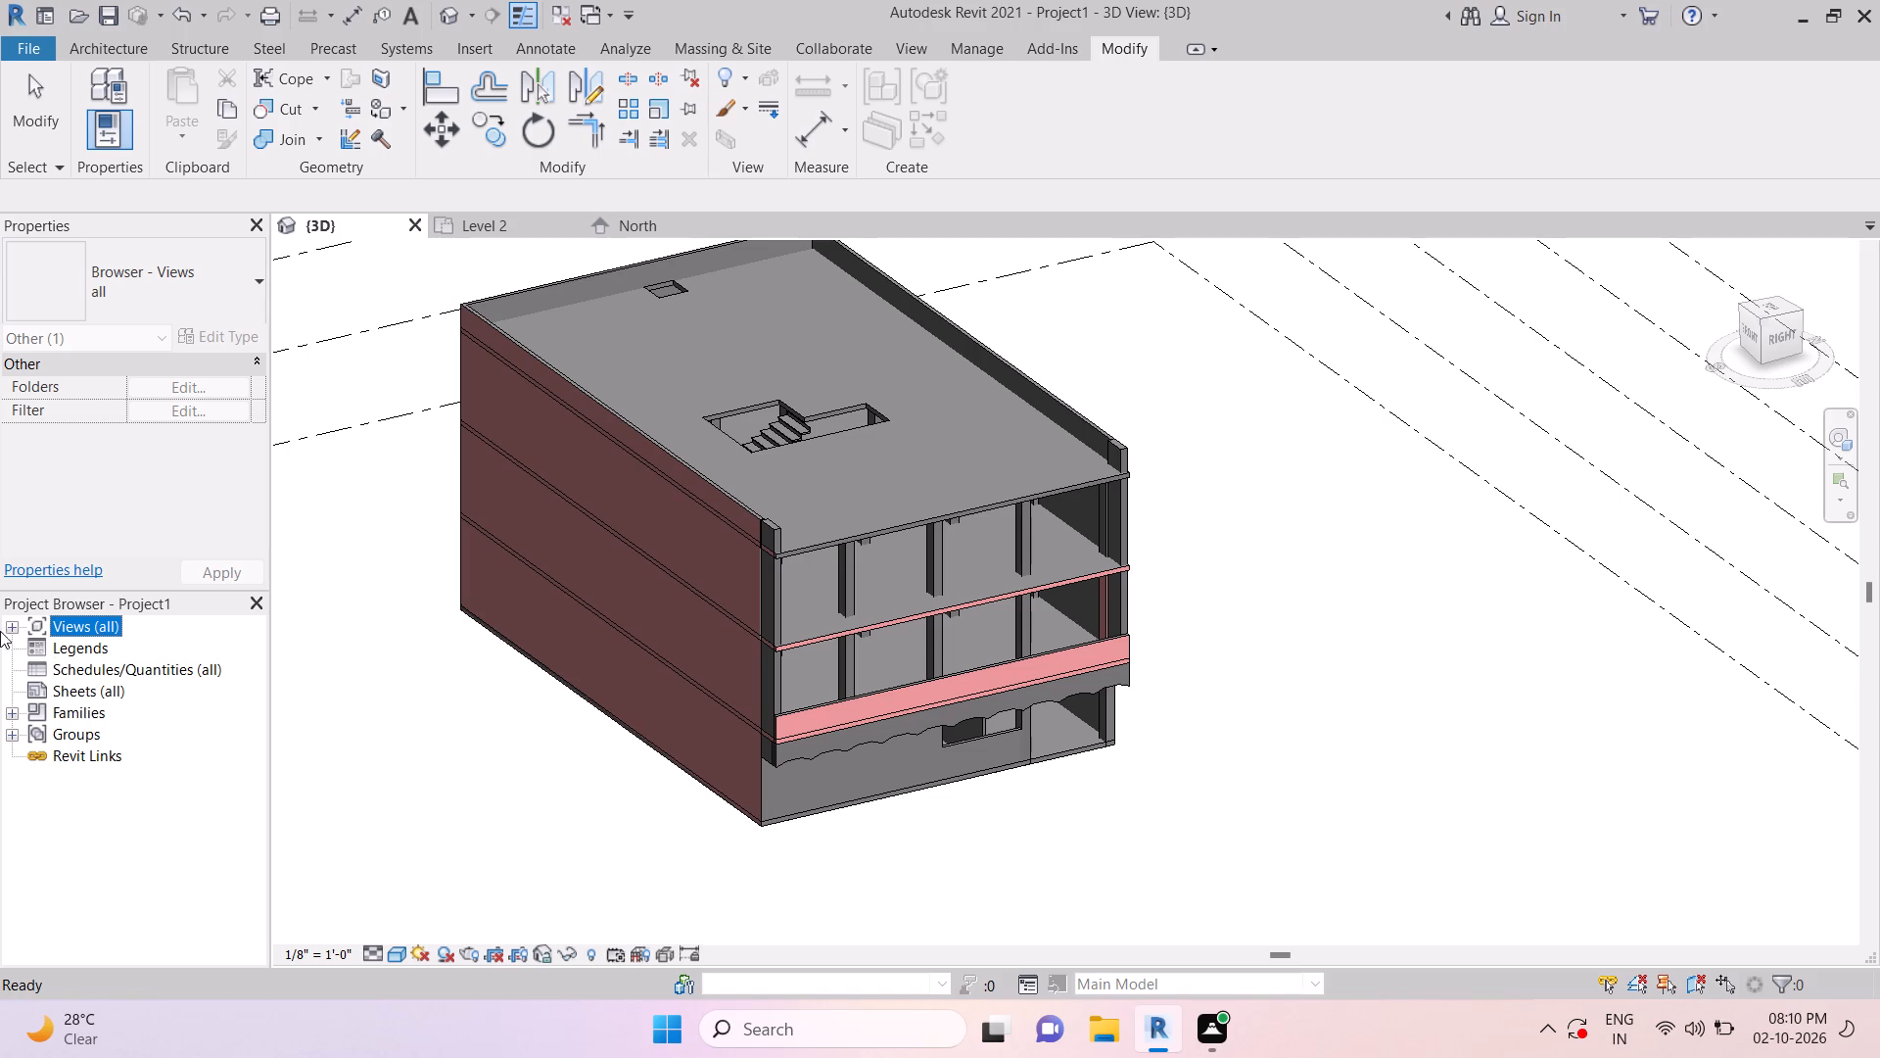
left_click(8, 628)
left_click(42, 649)
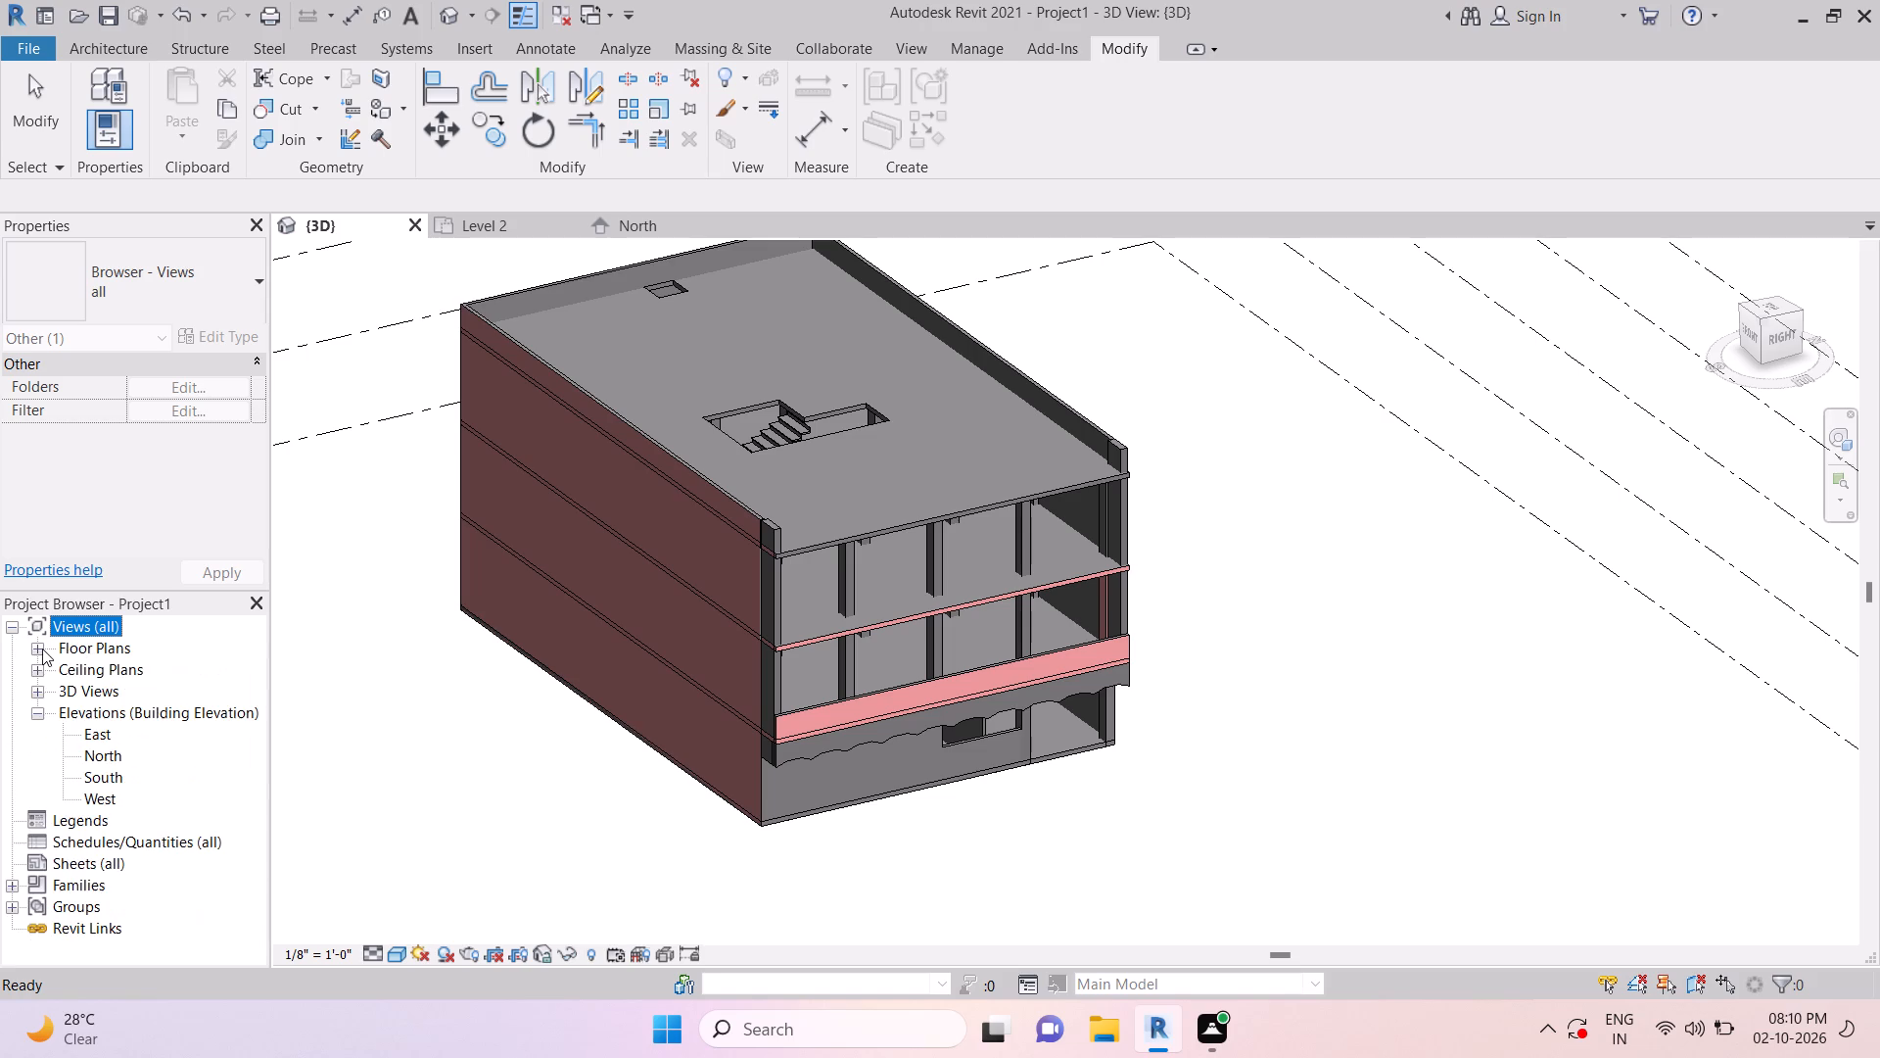
left_click(40, 649)
scroll(1313, 460, "down", 5)
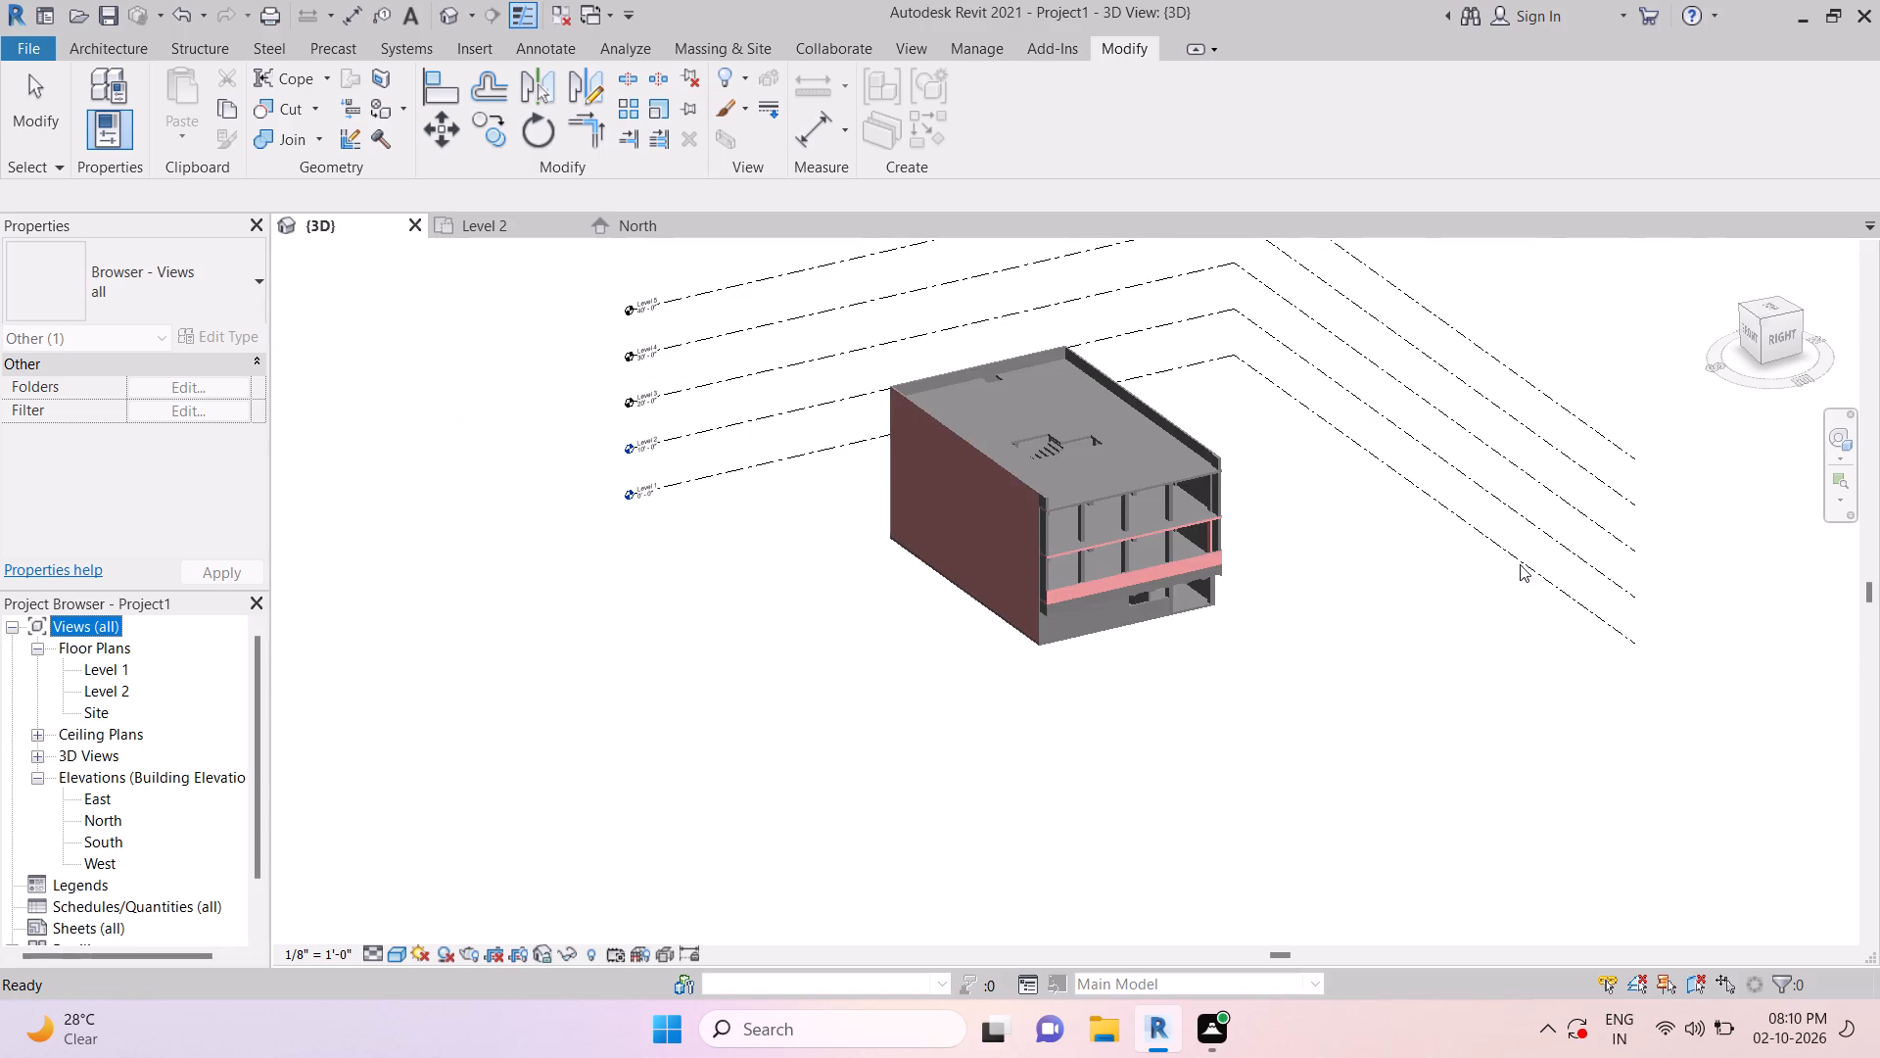
Inspect the Level 3 datum and its properties beside the building in the 3D view.
middle_click_drag(1507, 580, 1488, 615)
scroll(603, 409, "up", 4)
key("Escape")
key("Escape")
key("Escape")
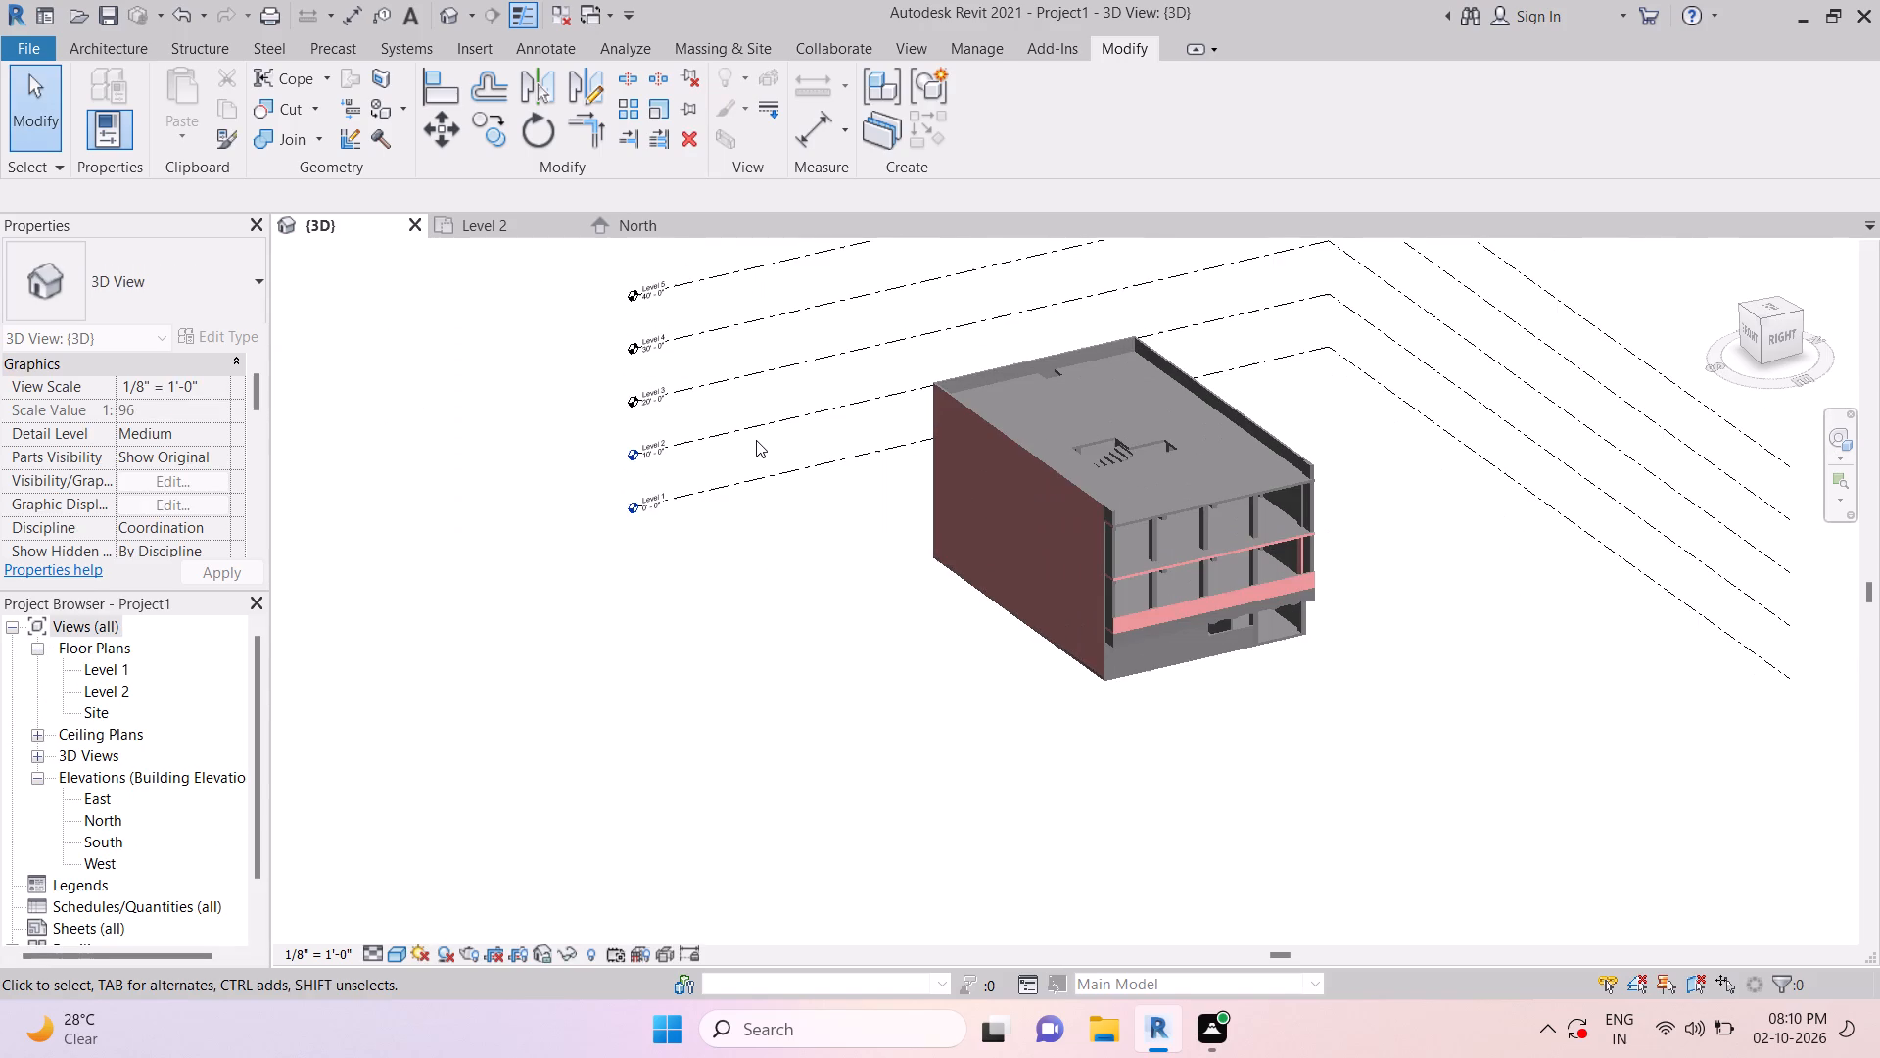
key("Escape")
key("Escape")
left_click(720, 382)
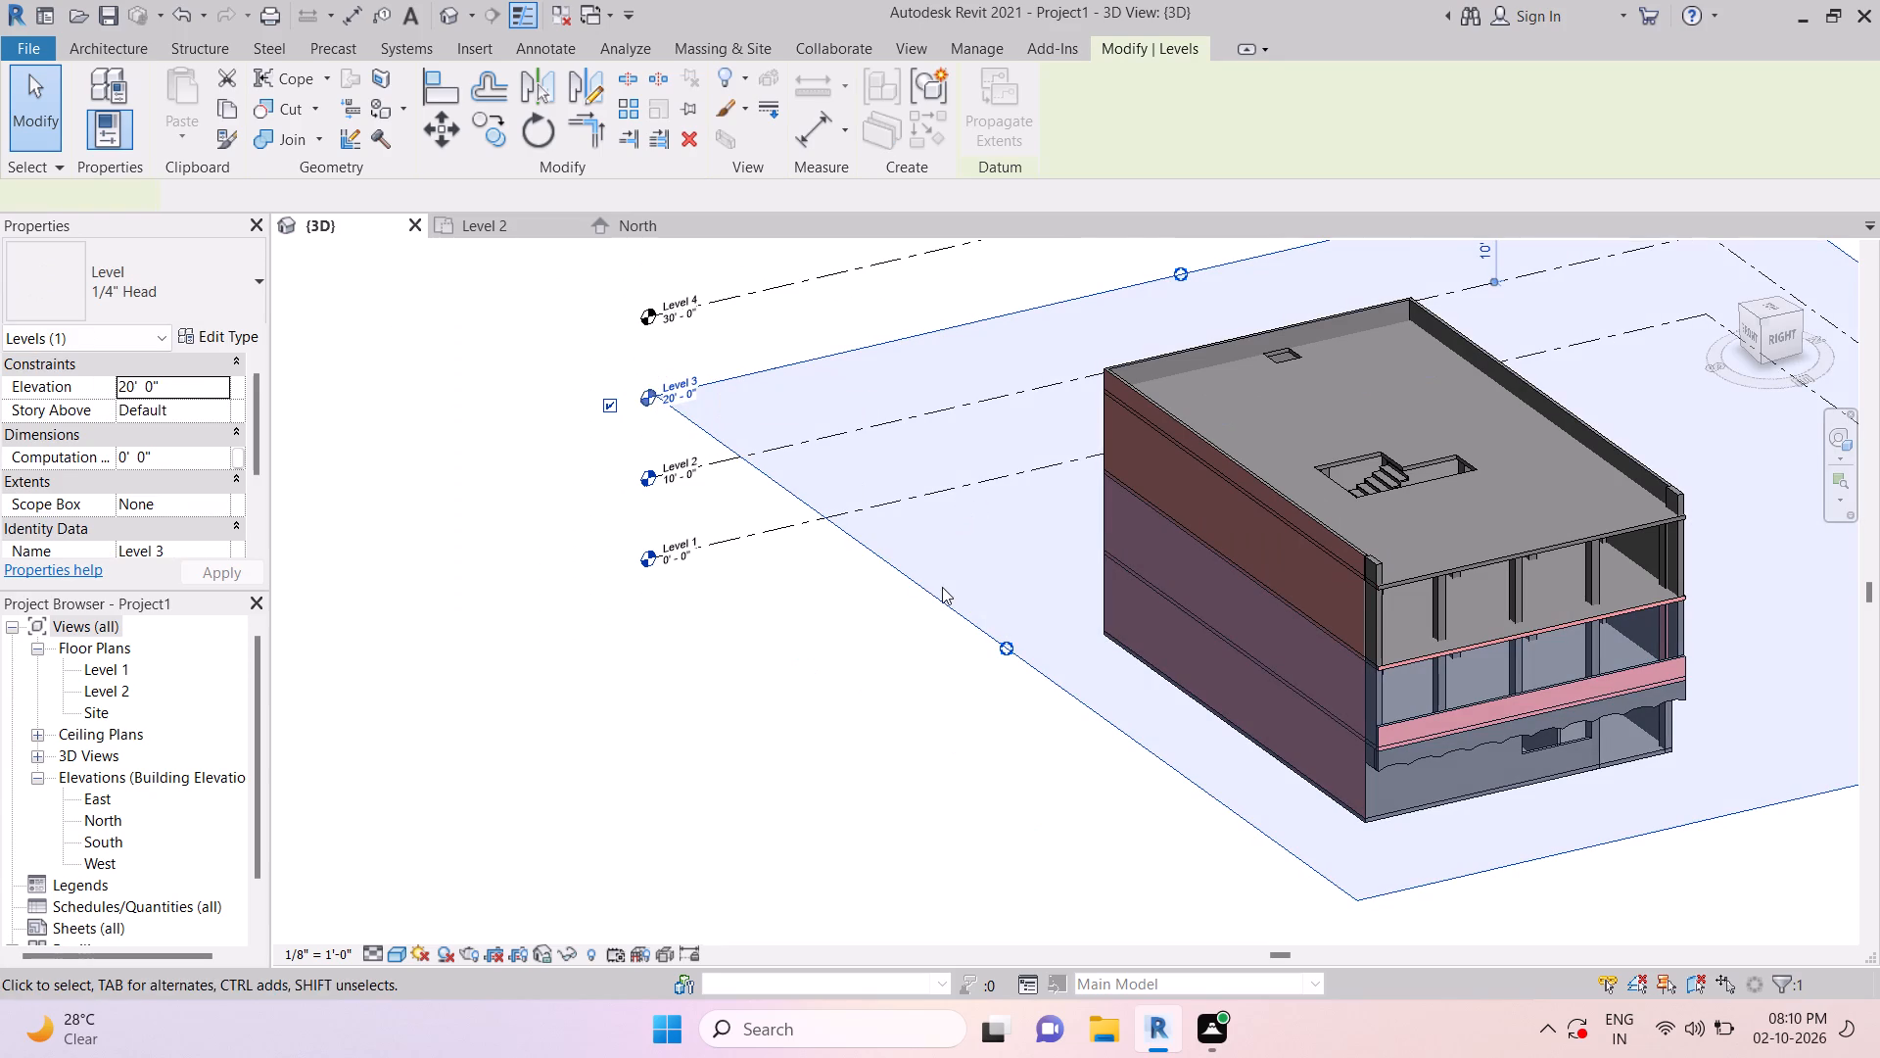
key("Escape")
key("Escape")
key("Escape")
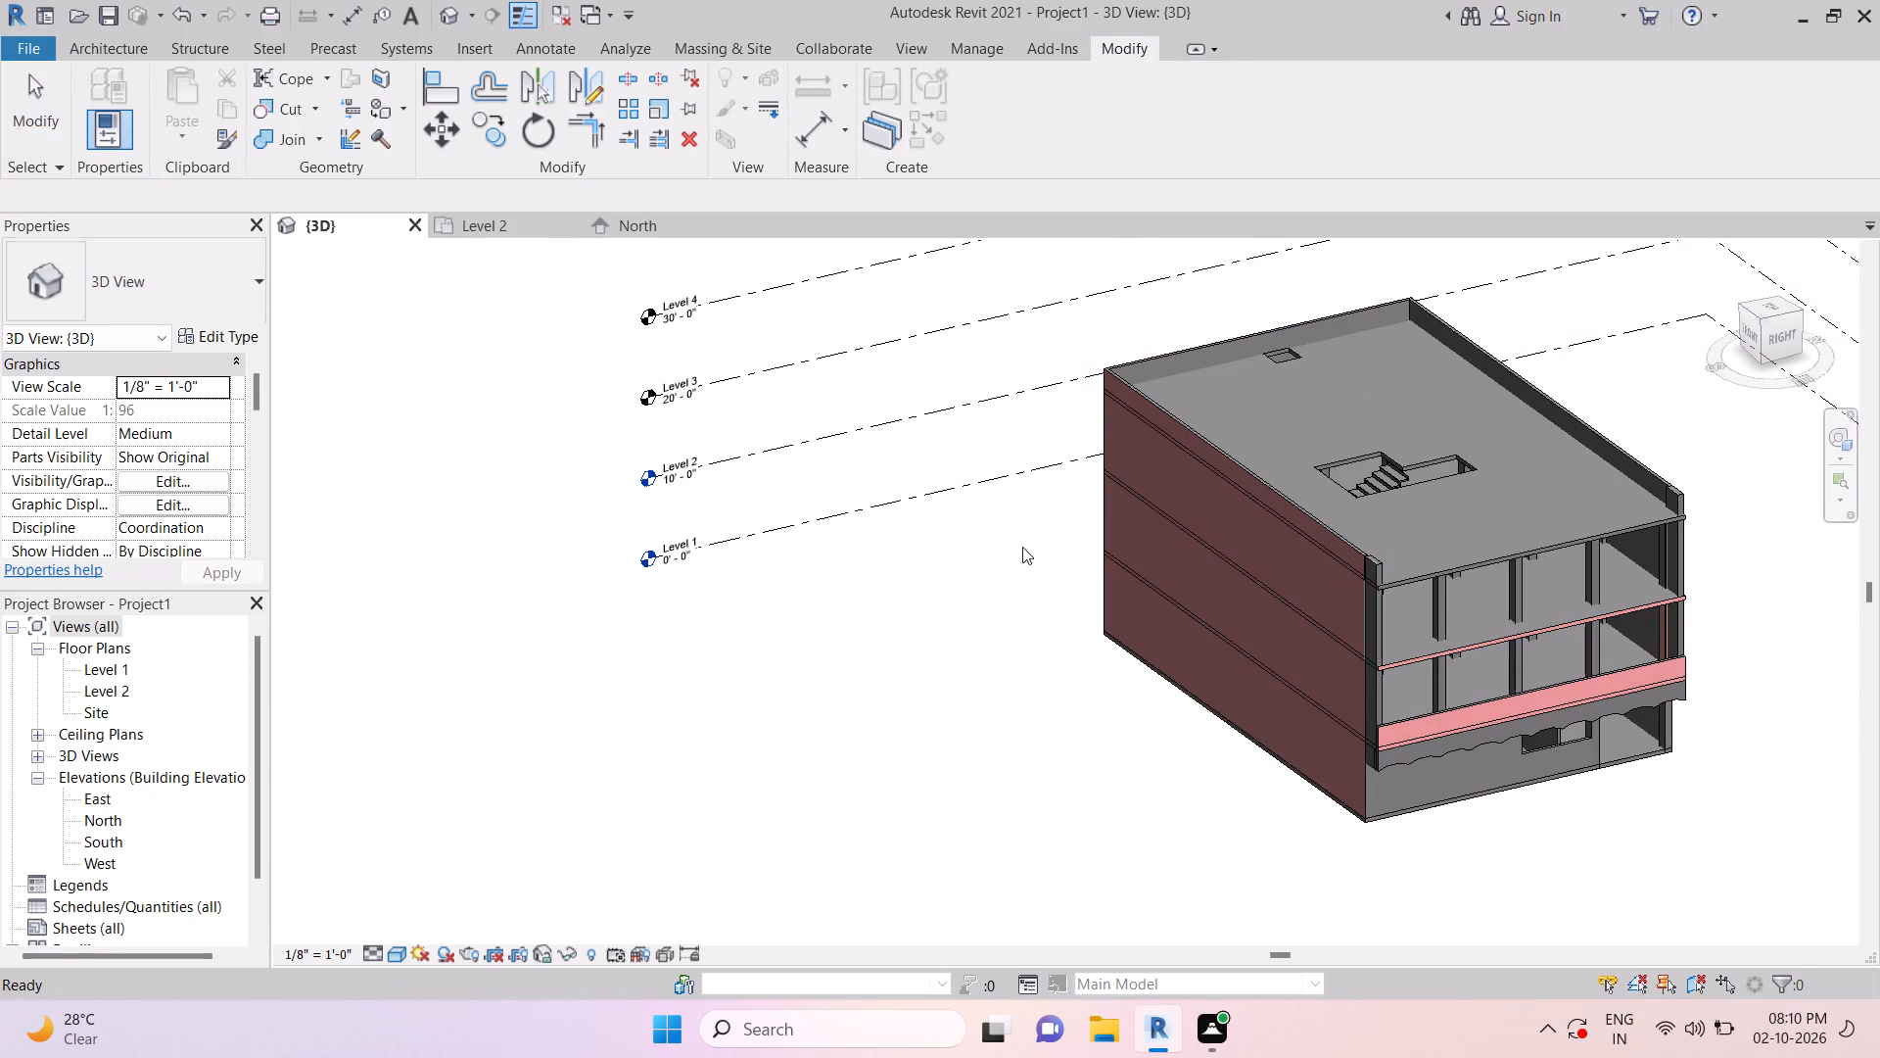
View the model level from its front-right vertical edge and examine the level heads from Level 1 to Level 4.
left_click(1767, 333)
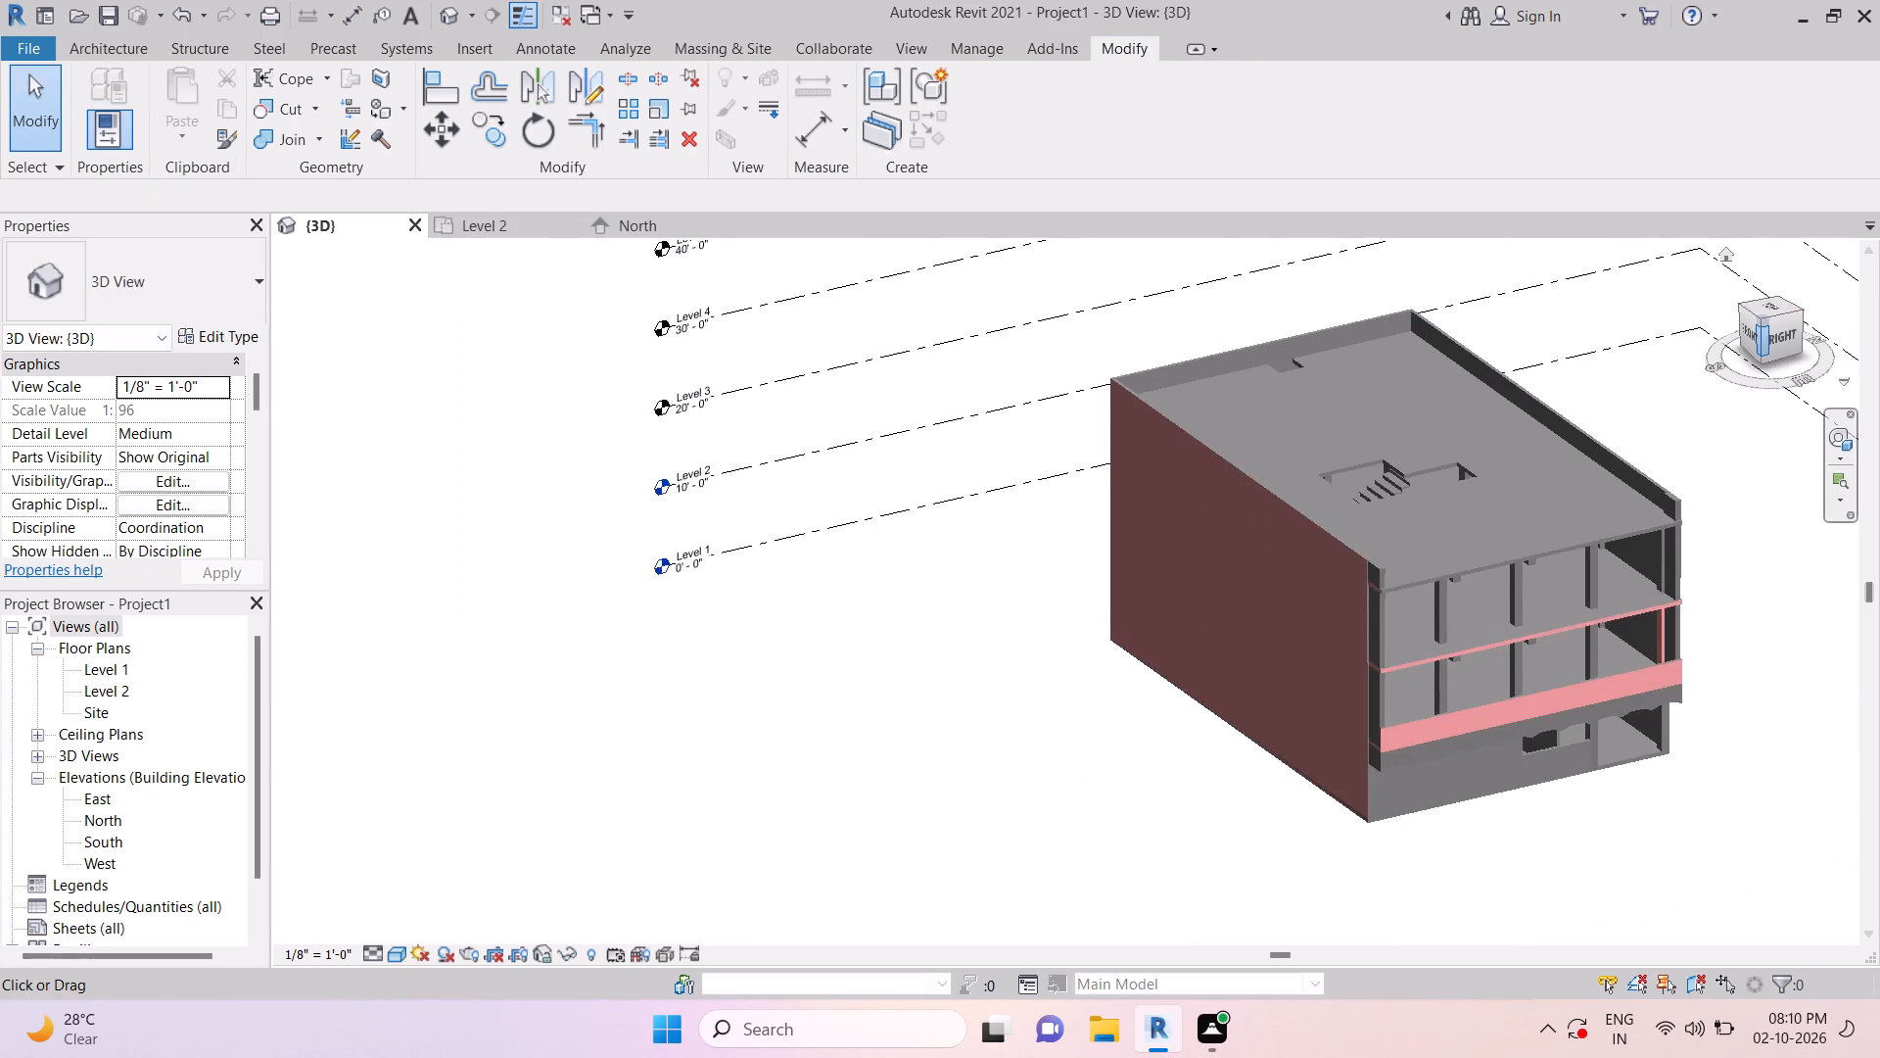
scroll(748, 662, "up", 4)
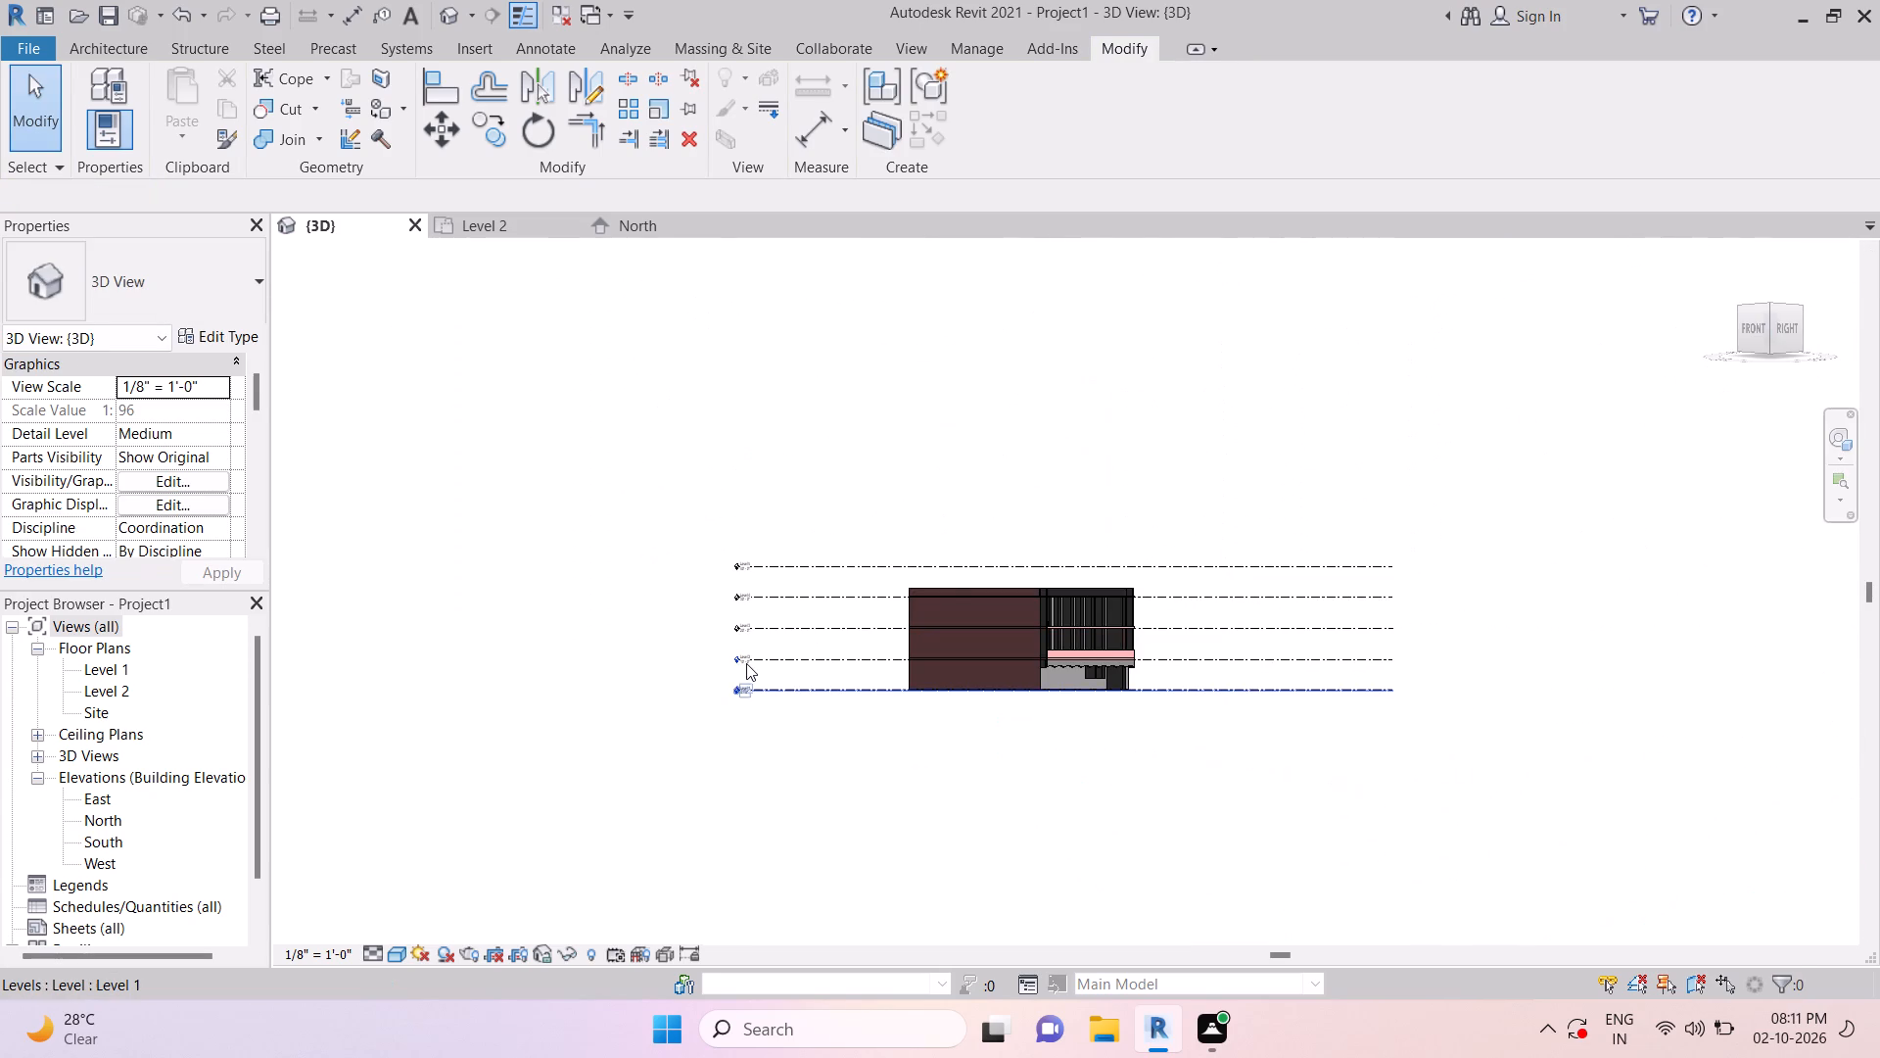
scroll(746, 663, "up", 13)
scroll(920, 608, "down", 4)
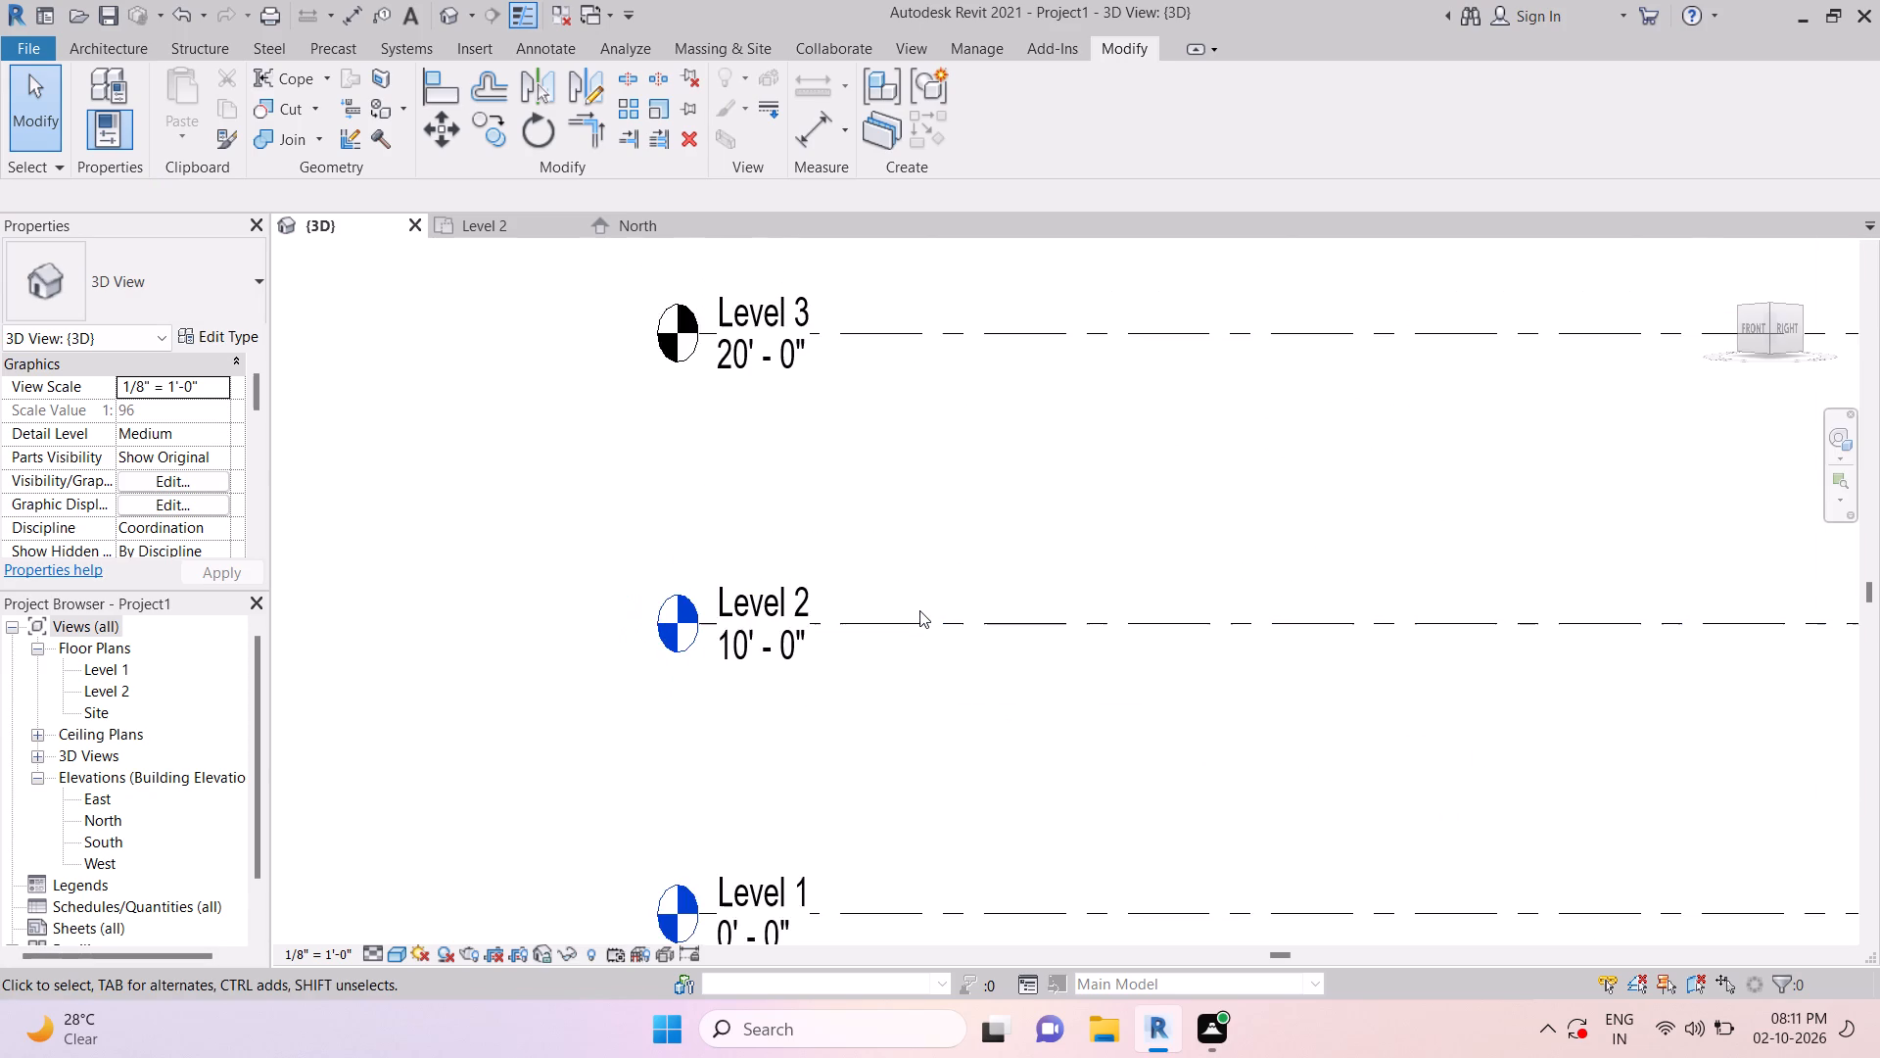
scroll(919, 610, "down", 2)
key("Escape")
key("Escape")
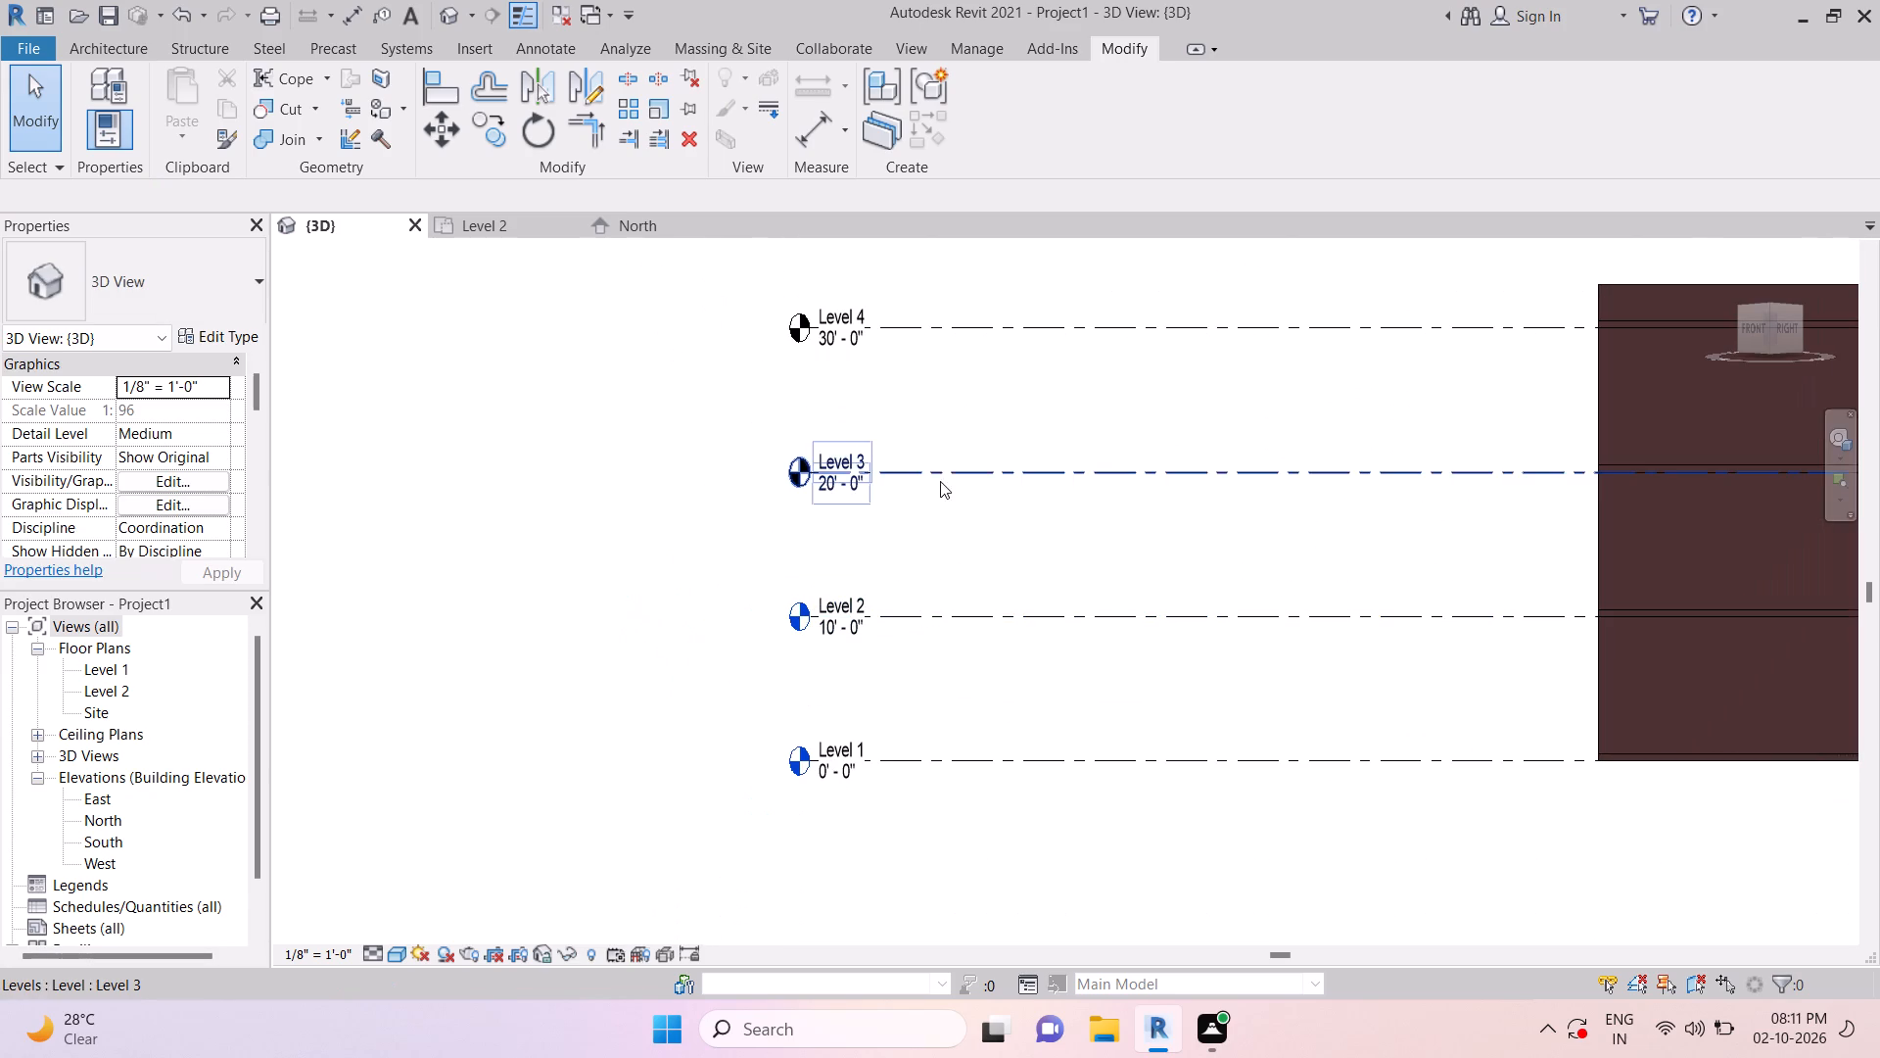
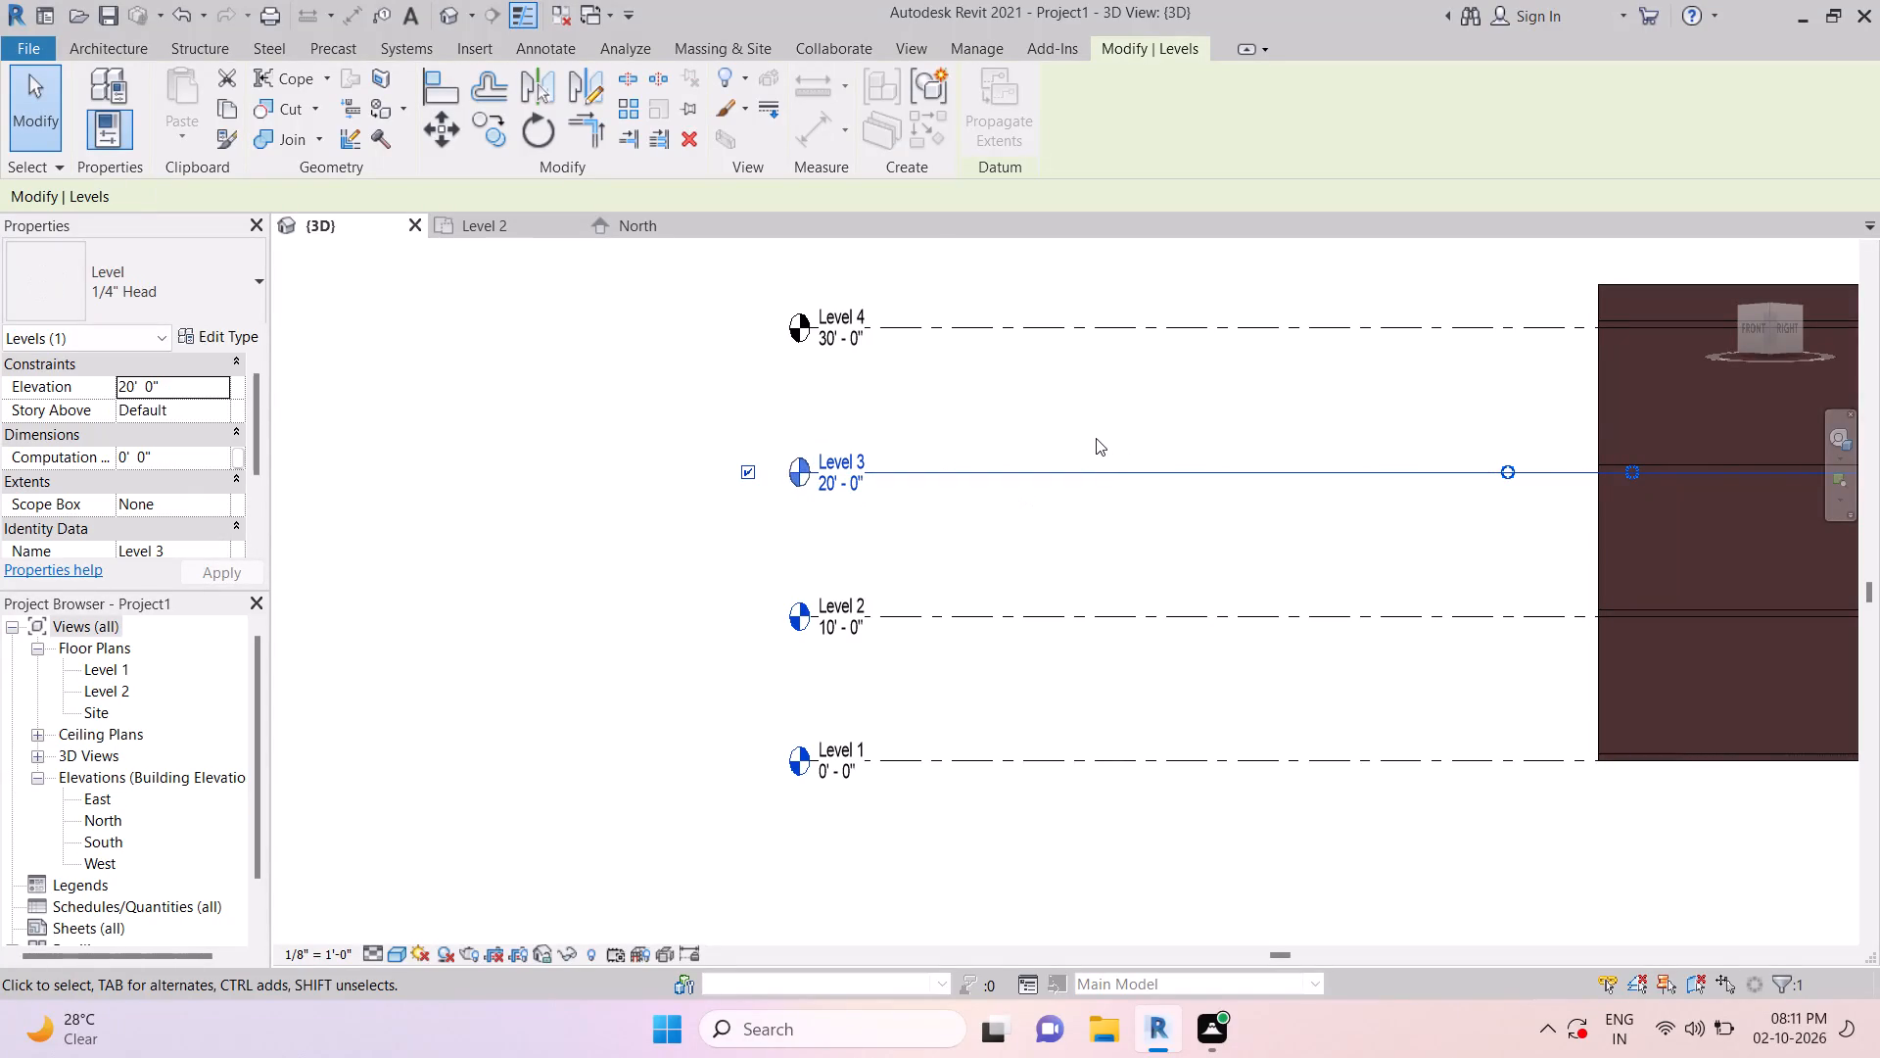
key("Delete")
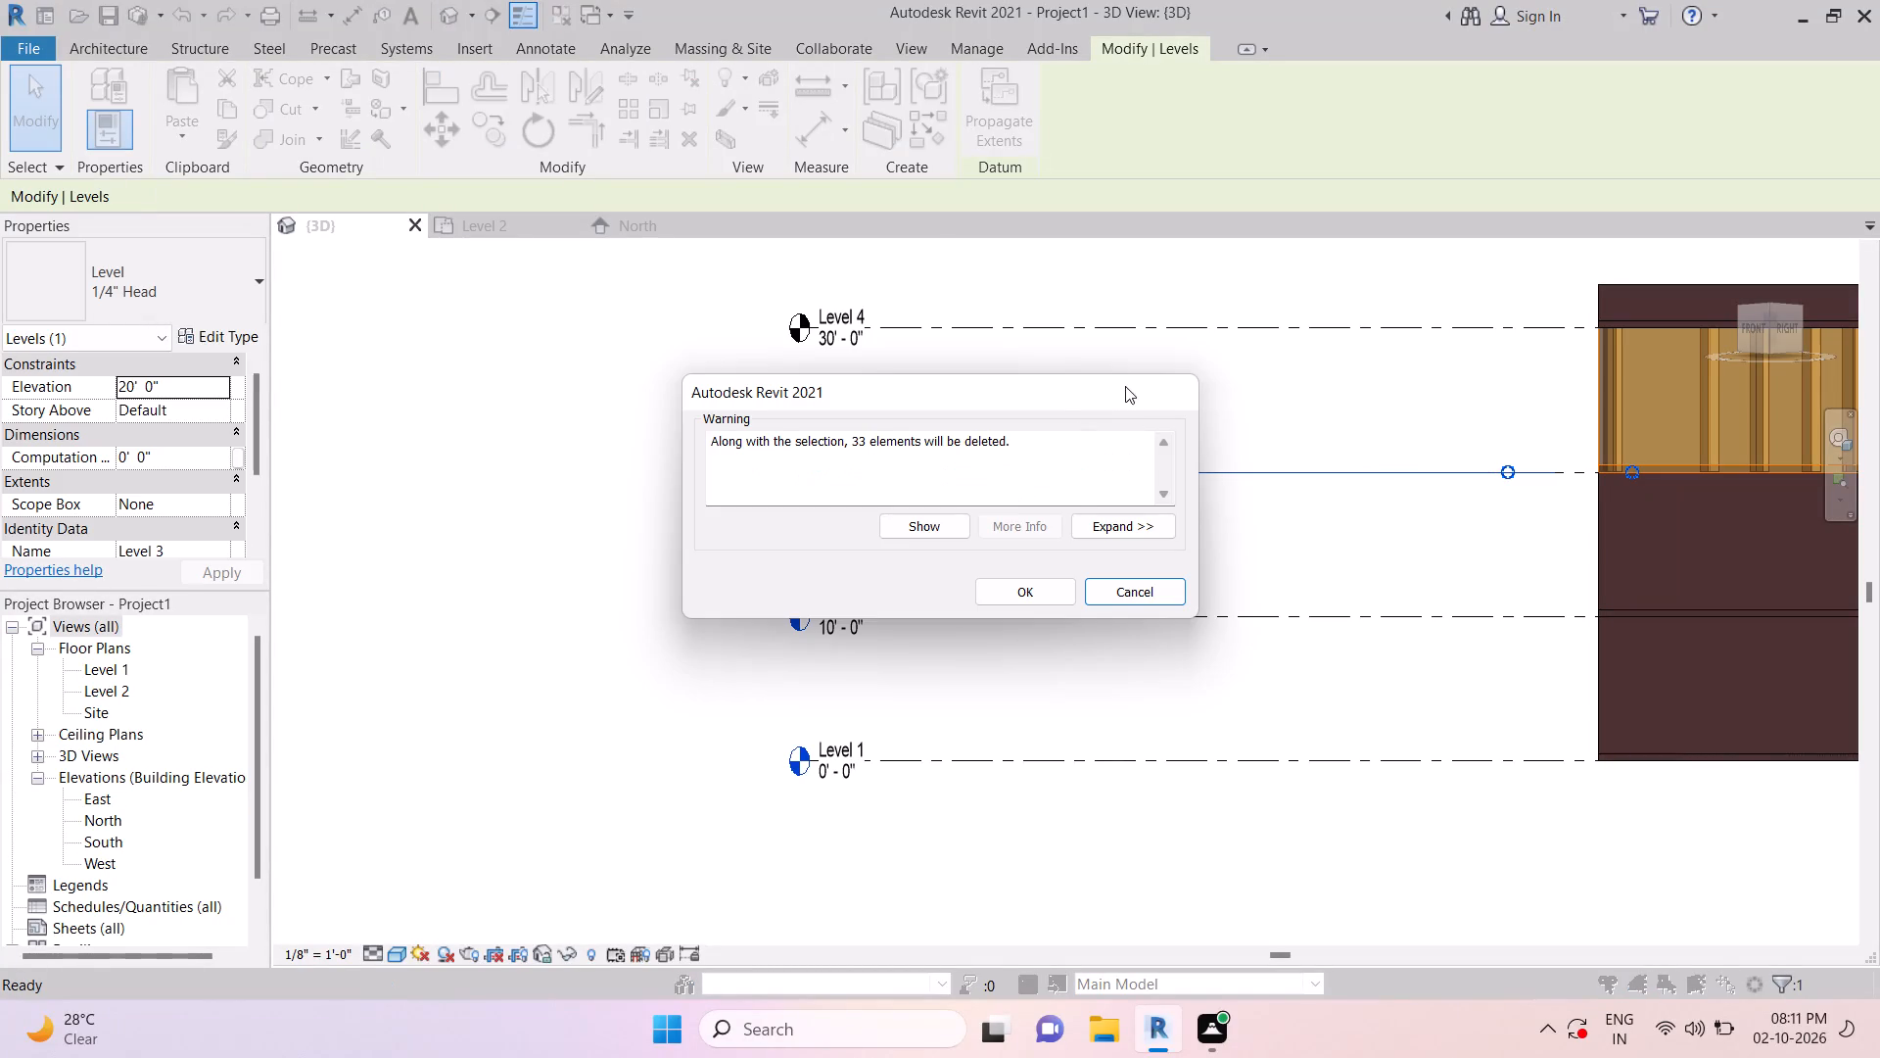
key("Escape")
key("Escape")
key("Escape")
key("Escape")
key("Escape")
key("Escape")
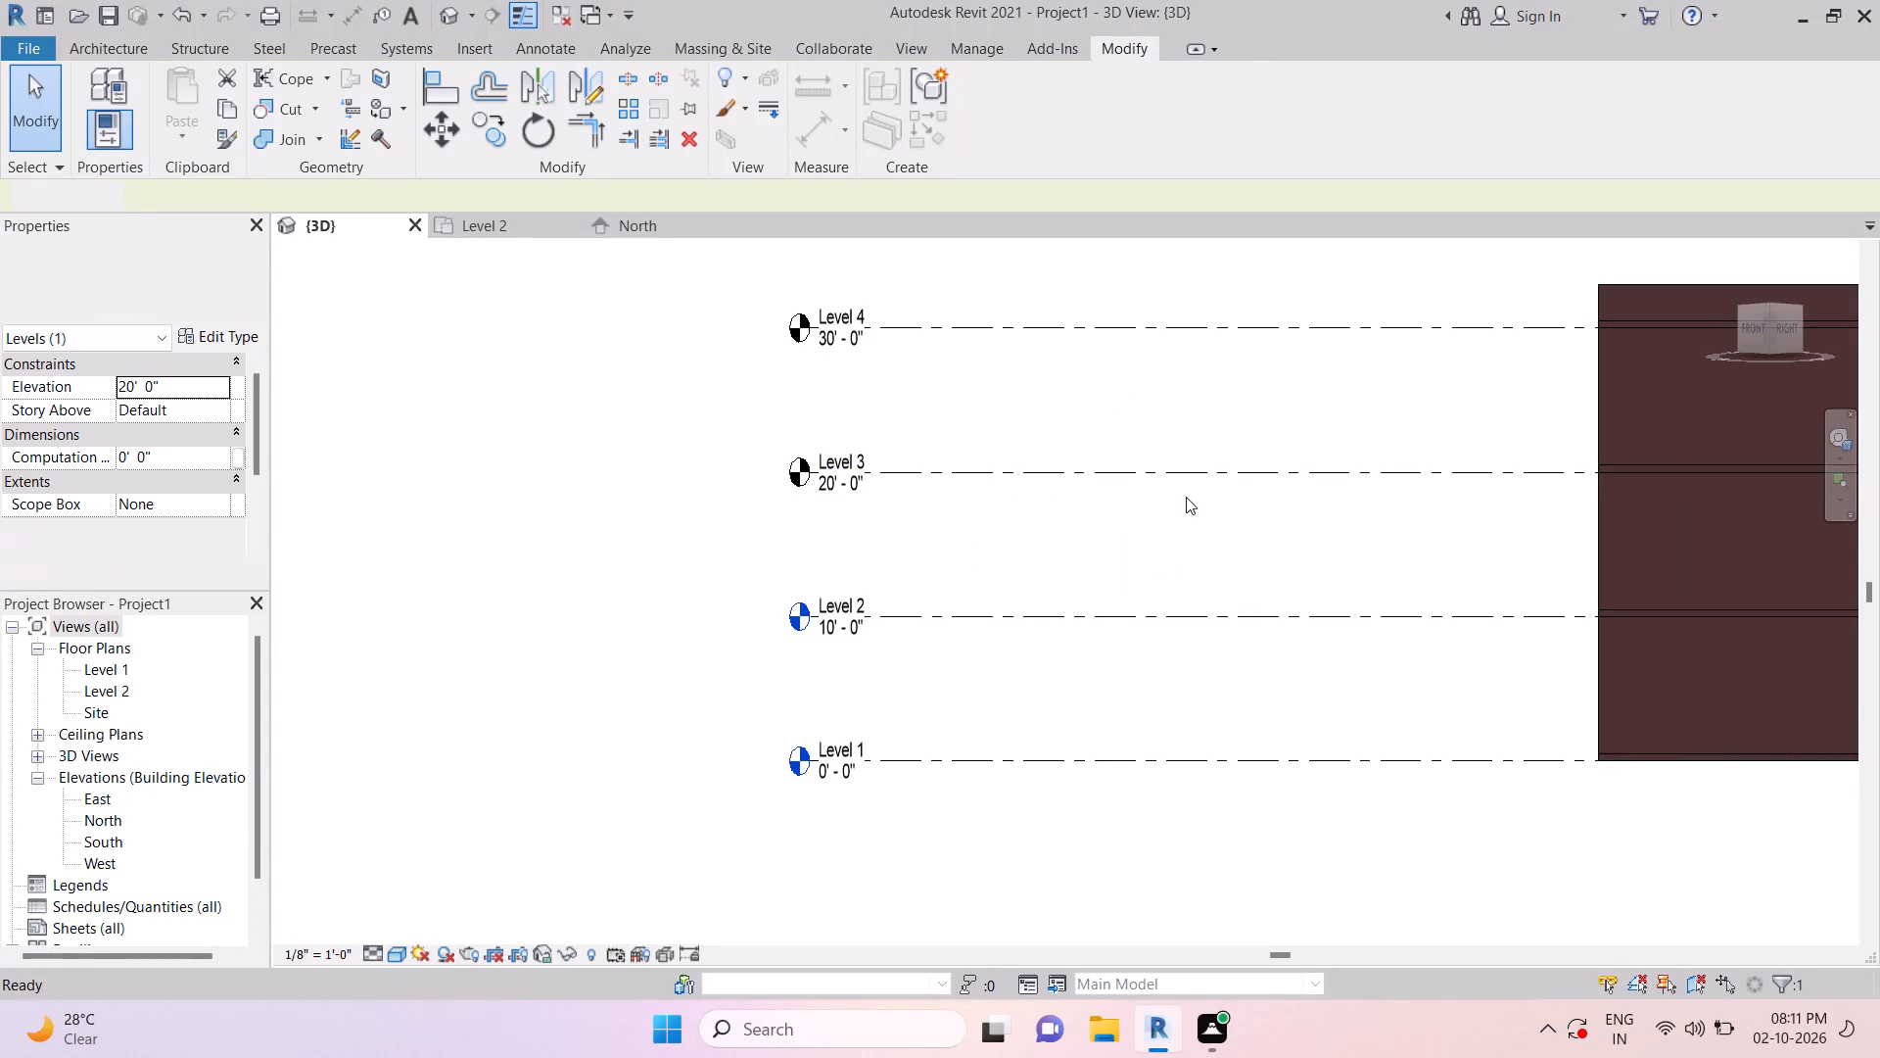
Examine the building's open front facade, floor slabs and pink side wall from around its corner in 3D.
scroll(1132, 493, "down", 2)
middle_click_drag(1124, 508, 1012, 631)
key("Escape")
key("Escape")
scroll(886, 648, "down", 3)
middle_click_drag(1078, 765, 986, 771)
middle_click_drag(1429, 863, 1340, 915, "shift")
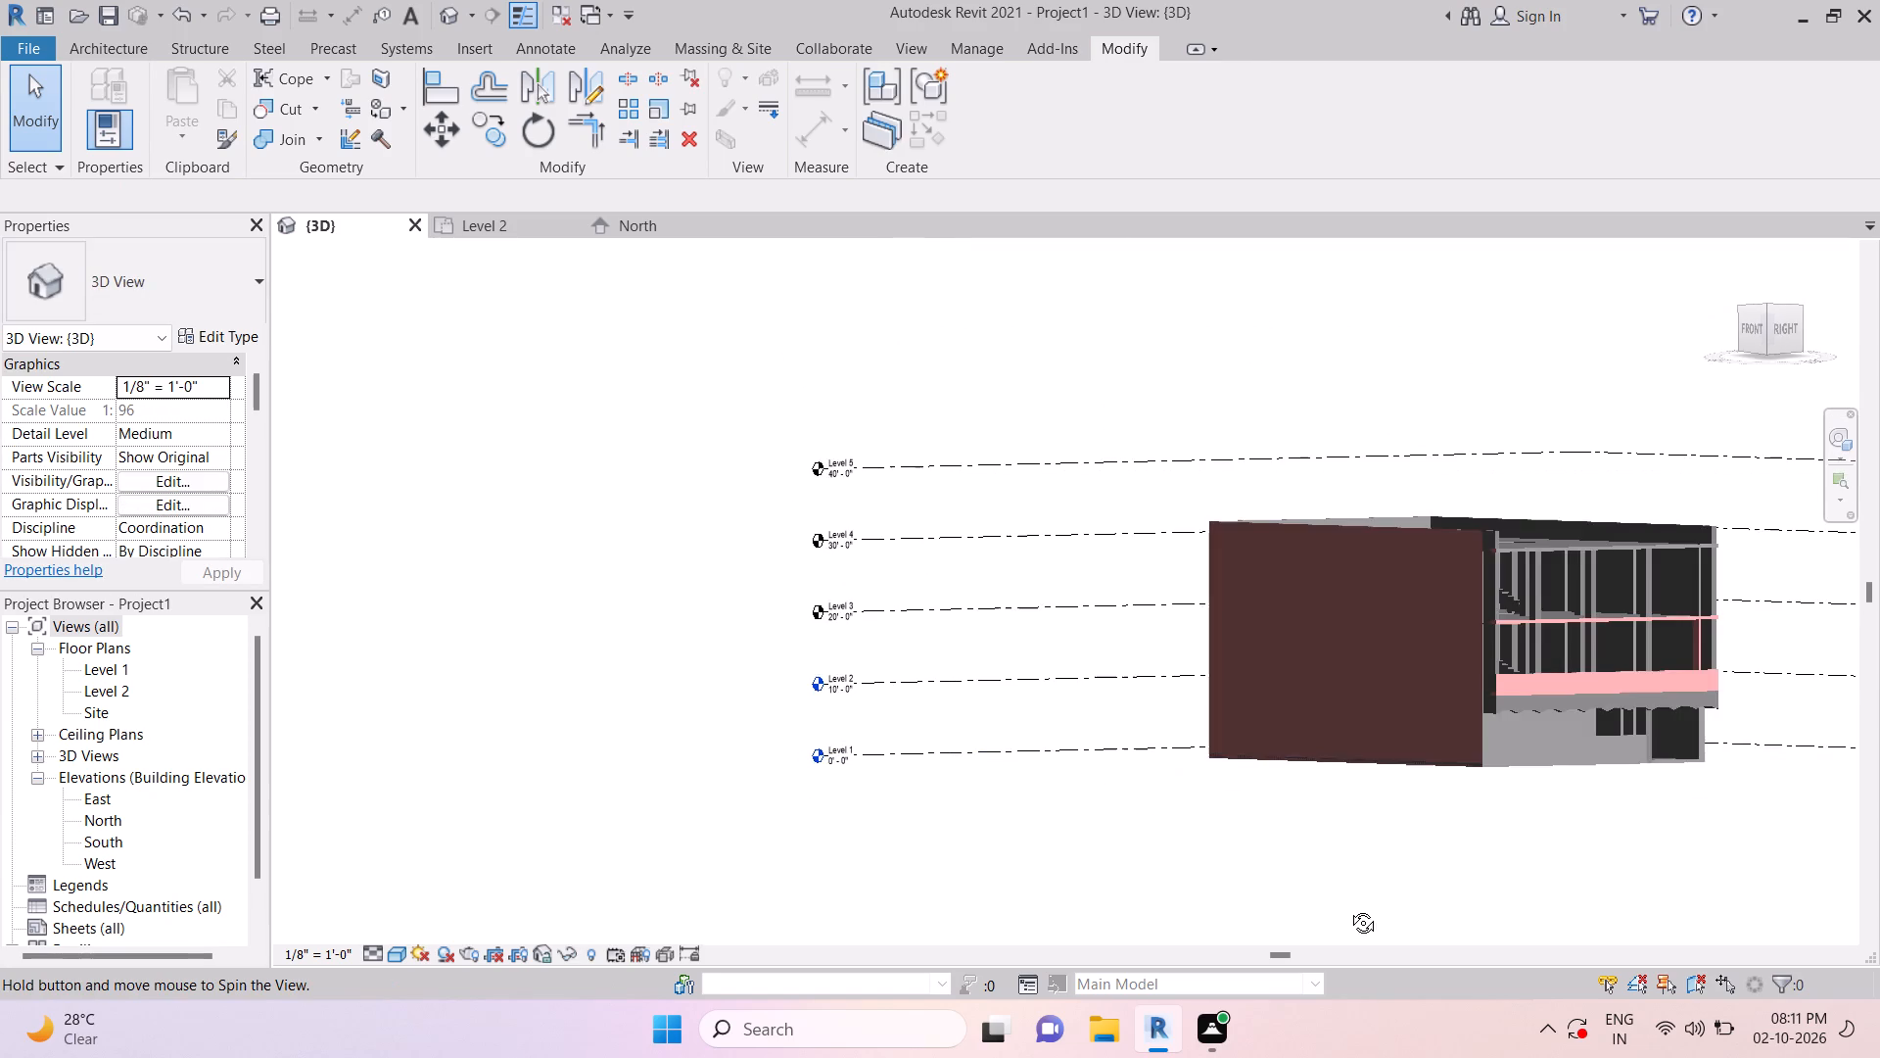
middle_click_drag(1564, 851, 1331, 890, "shift")
middle_click_drag(1473, 863, 1237, 863)
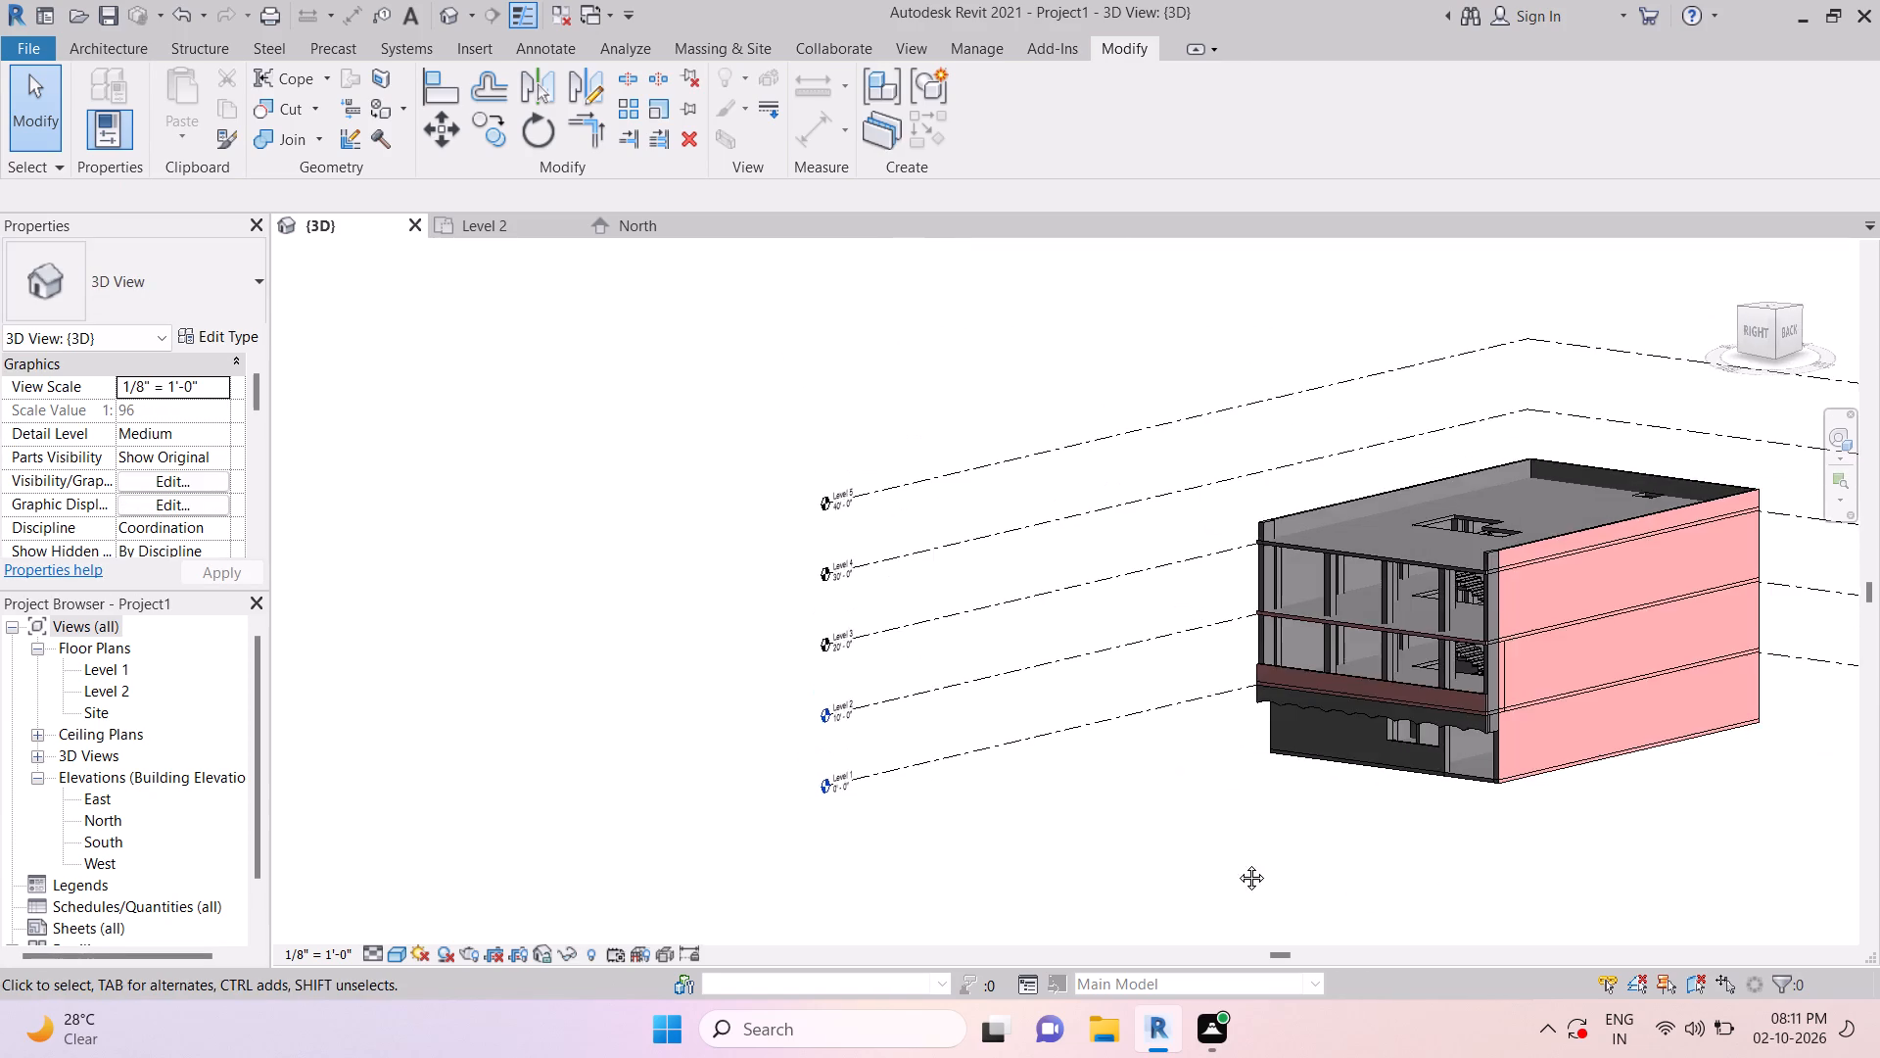
middle_click_drag(1237, 863, 1231, 890)
middle_click_drag(1260, 810, 1272, 876, "shift")
scroll(1260, 812, "up", 1, "shift")
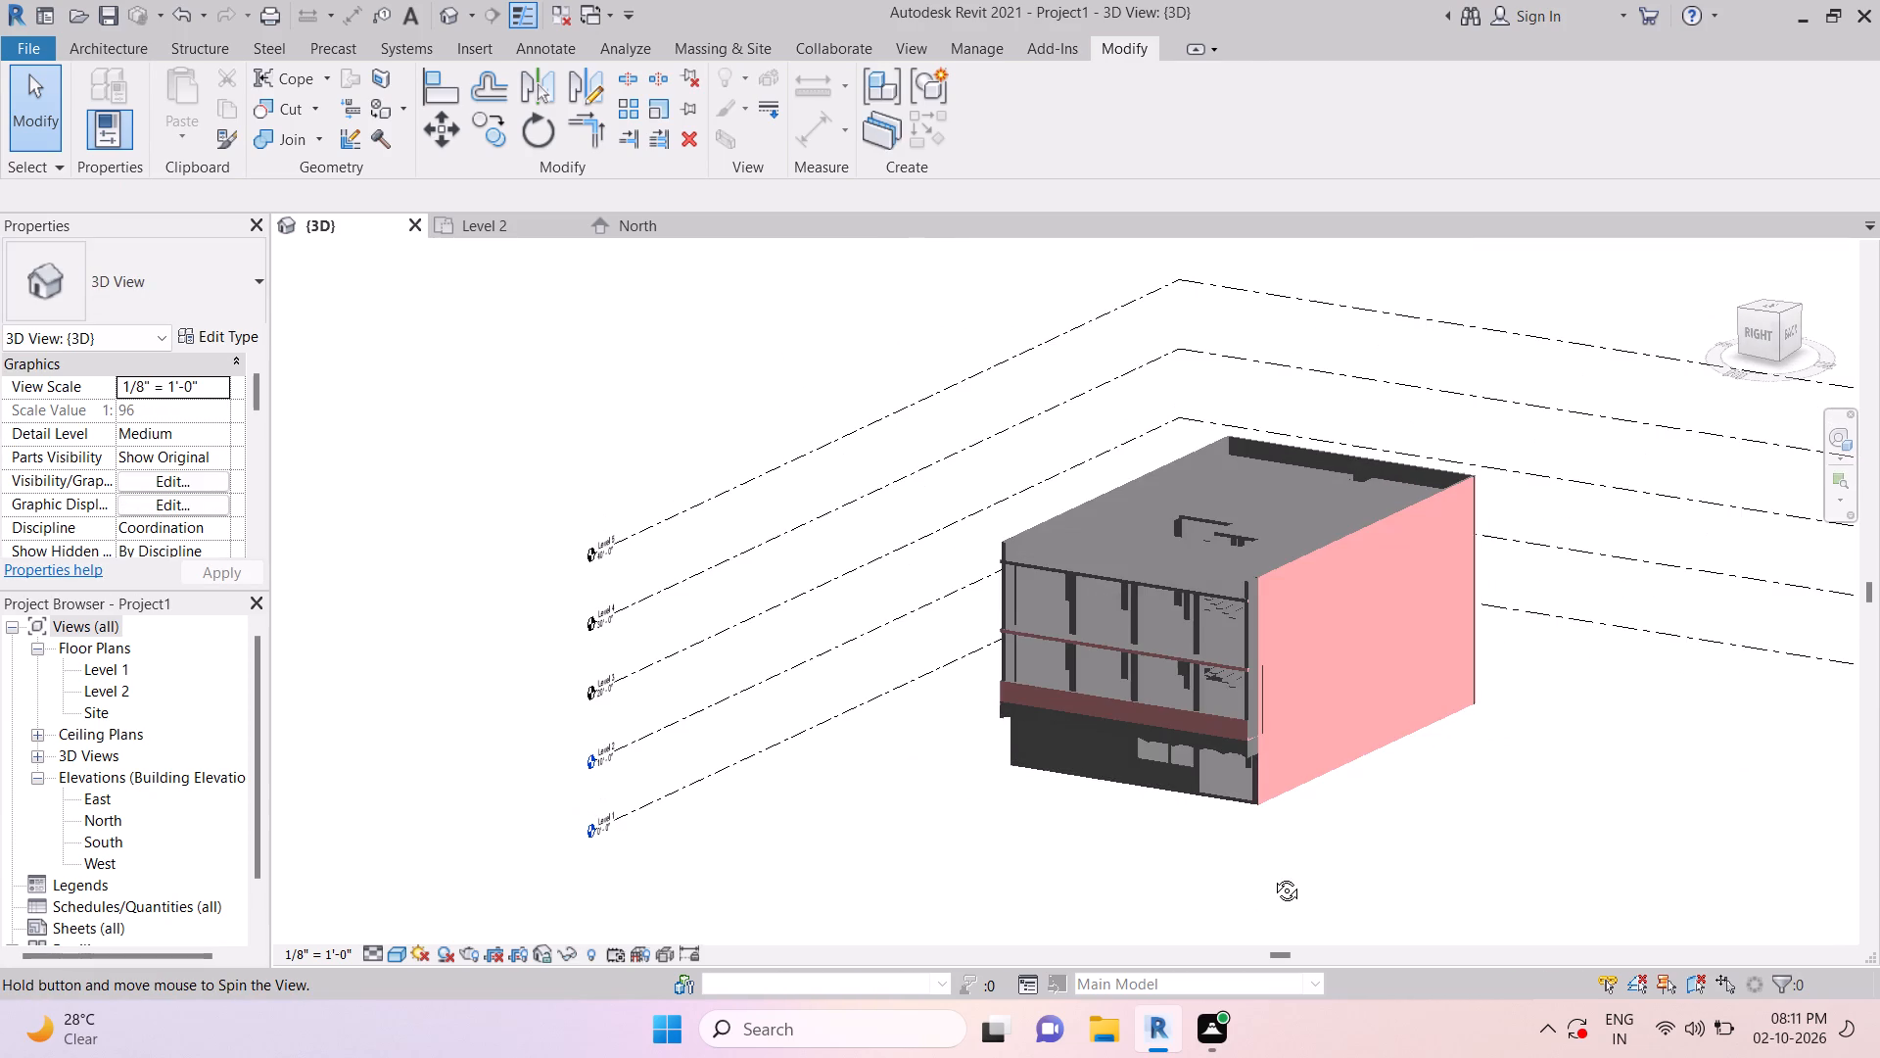
key("Escape")
scroll(1279, 655, "up", 16)
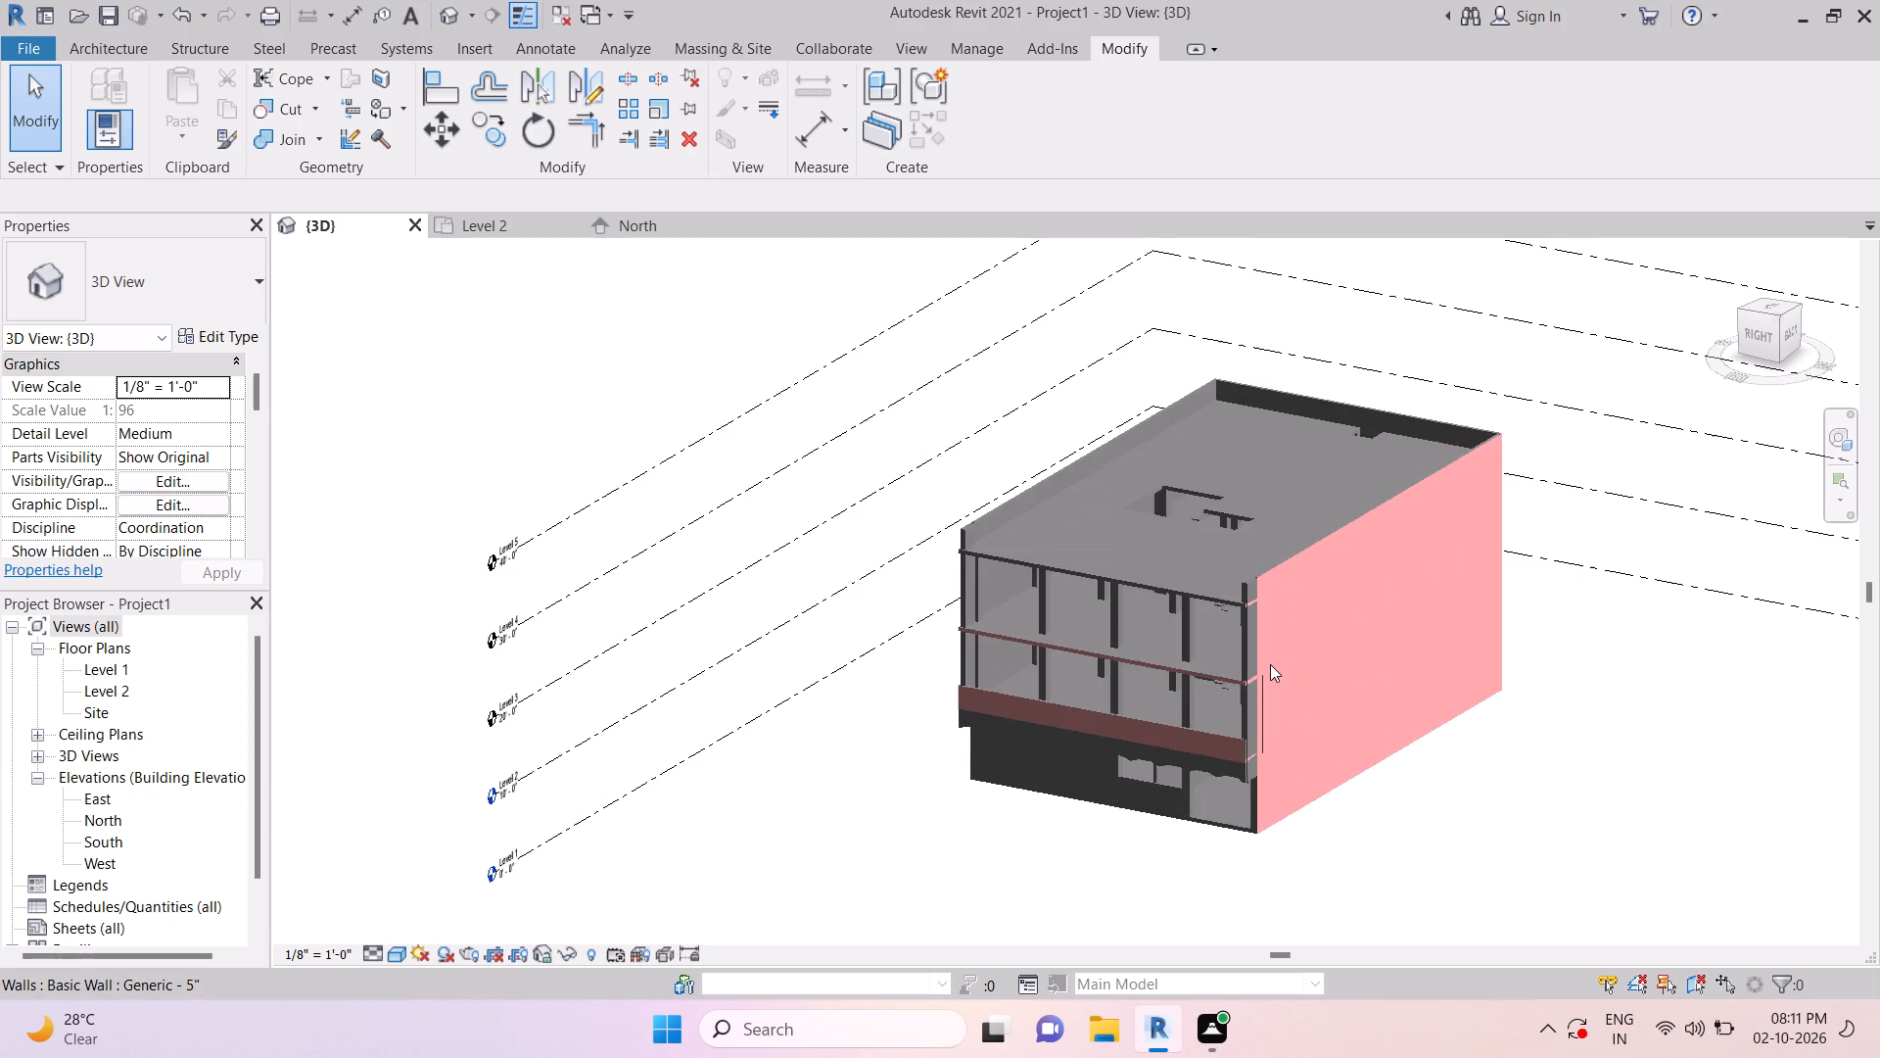
scroll(1270, 664, "up", 2)
scroll(1192, 849, "down", 4)
middle_click_drag(1191, 845, 1237, 563)
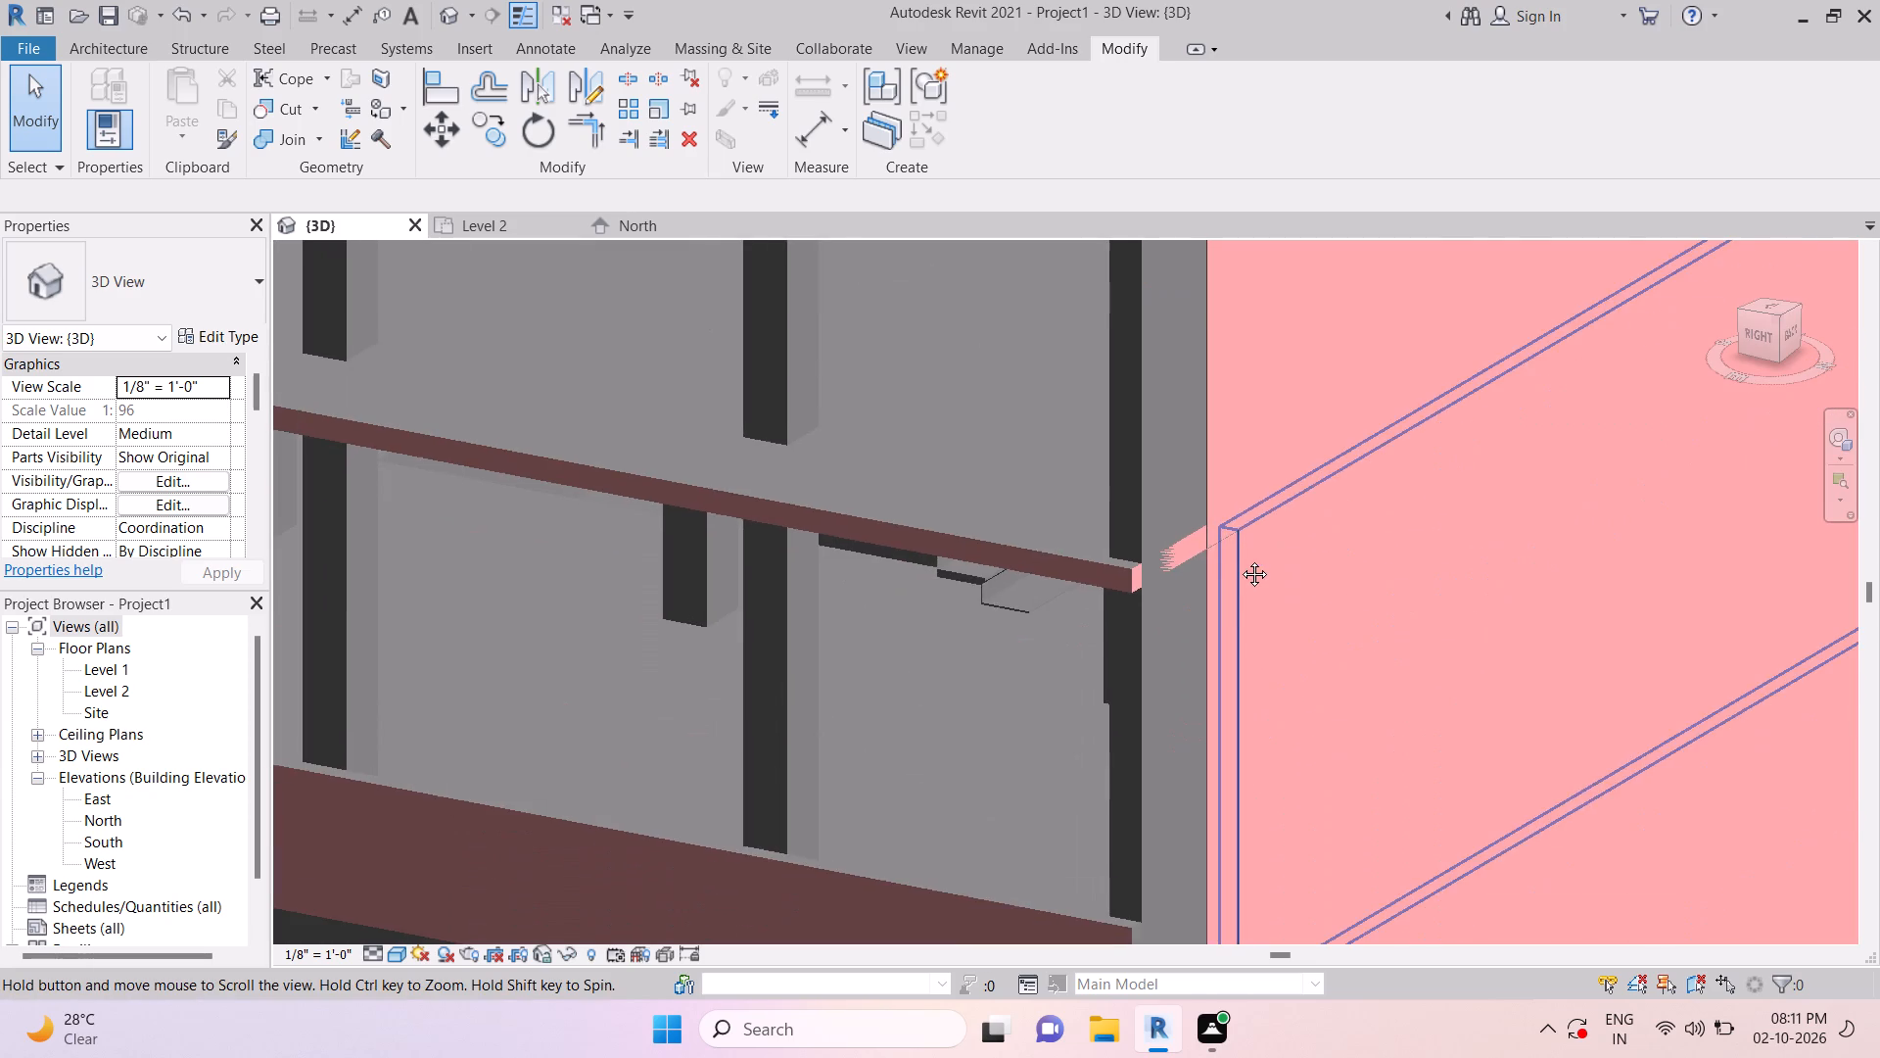
key("Escape")
scroll(1245, 572, "down", 8)
middle_click_drag(1328, 837, 1243, 852, "shift")
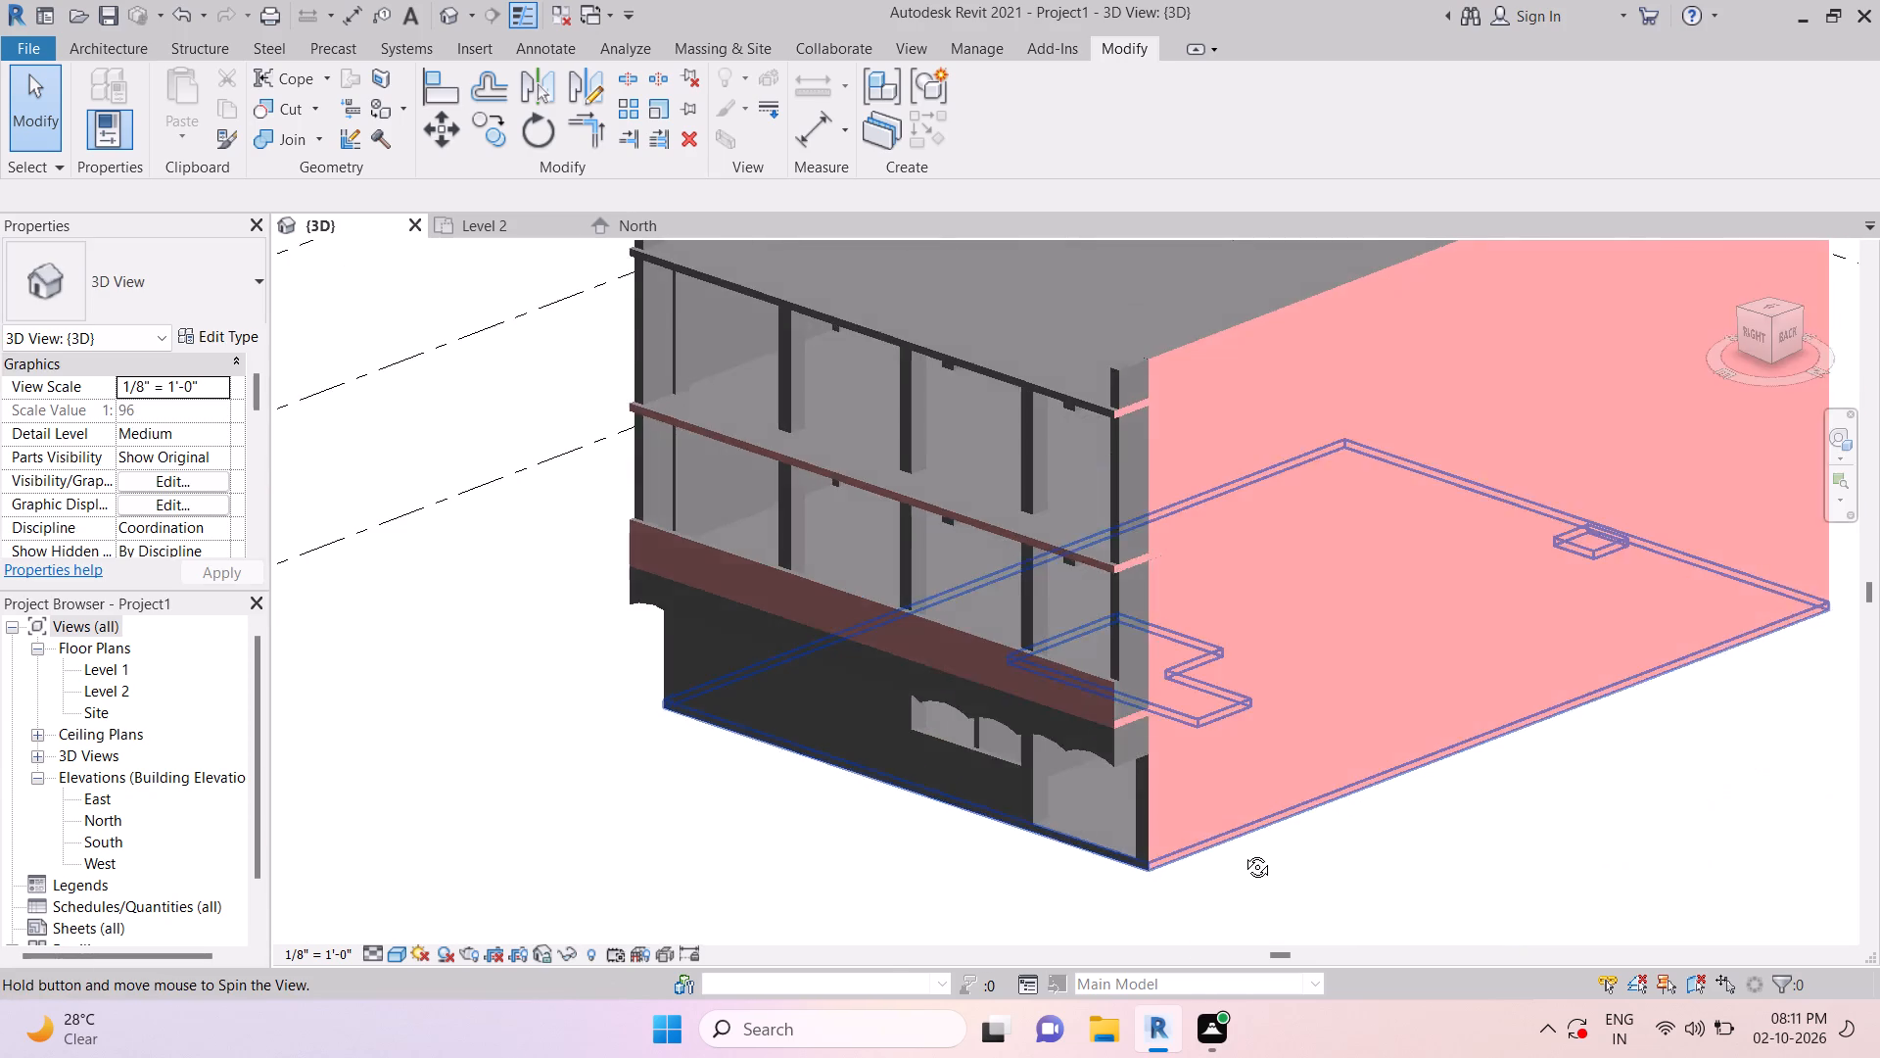
middle_click_drag(1243, 852, 1238, 853, "shift")
middle_click_drag(1363, 859, 1222, 850, "shift")
key("Escape")
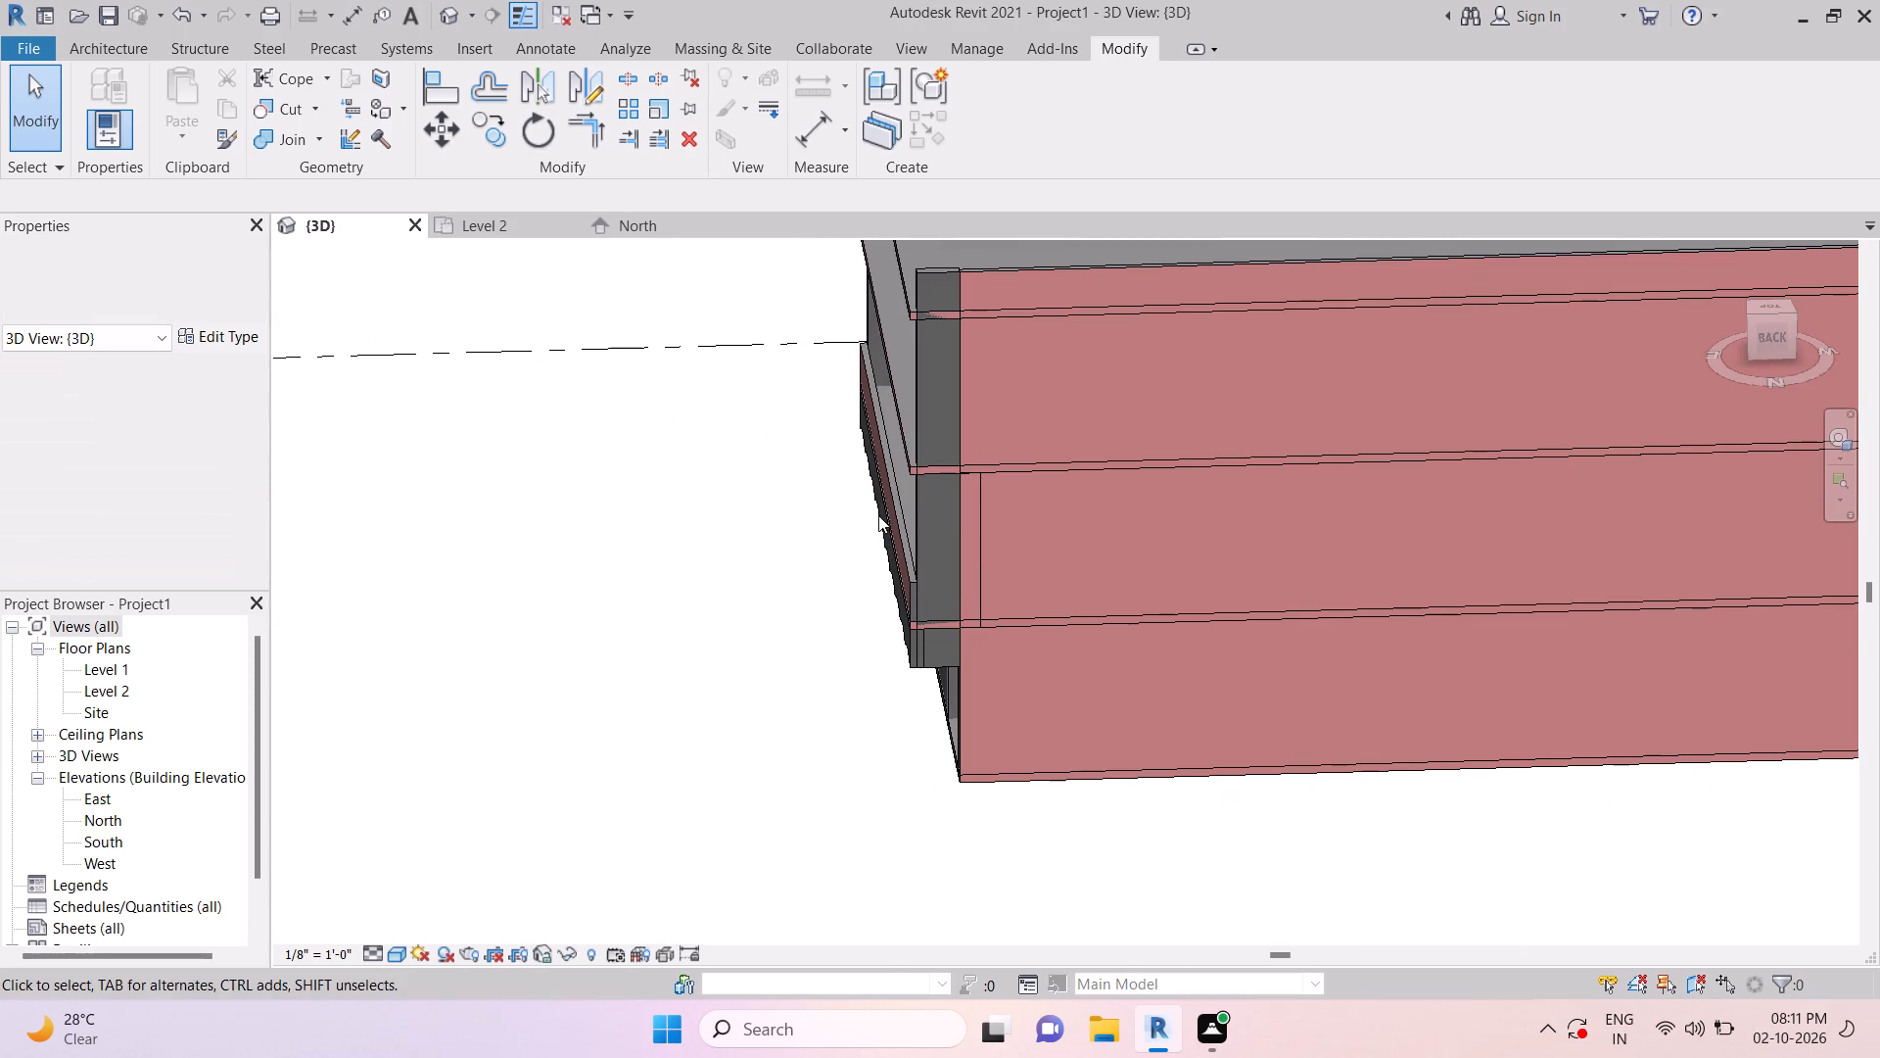
Inspect the corner column between Level 2 and Level 3, and view the scalloped facade beside it.
scroll(968, 594, "up", 6)
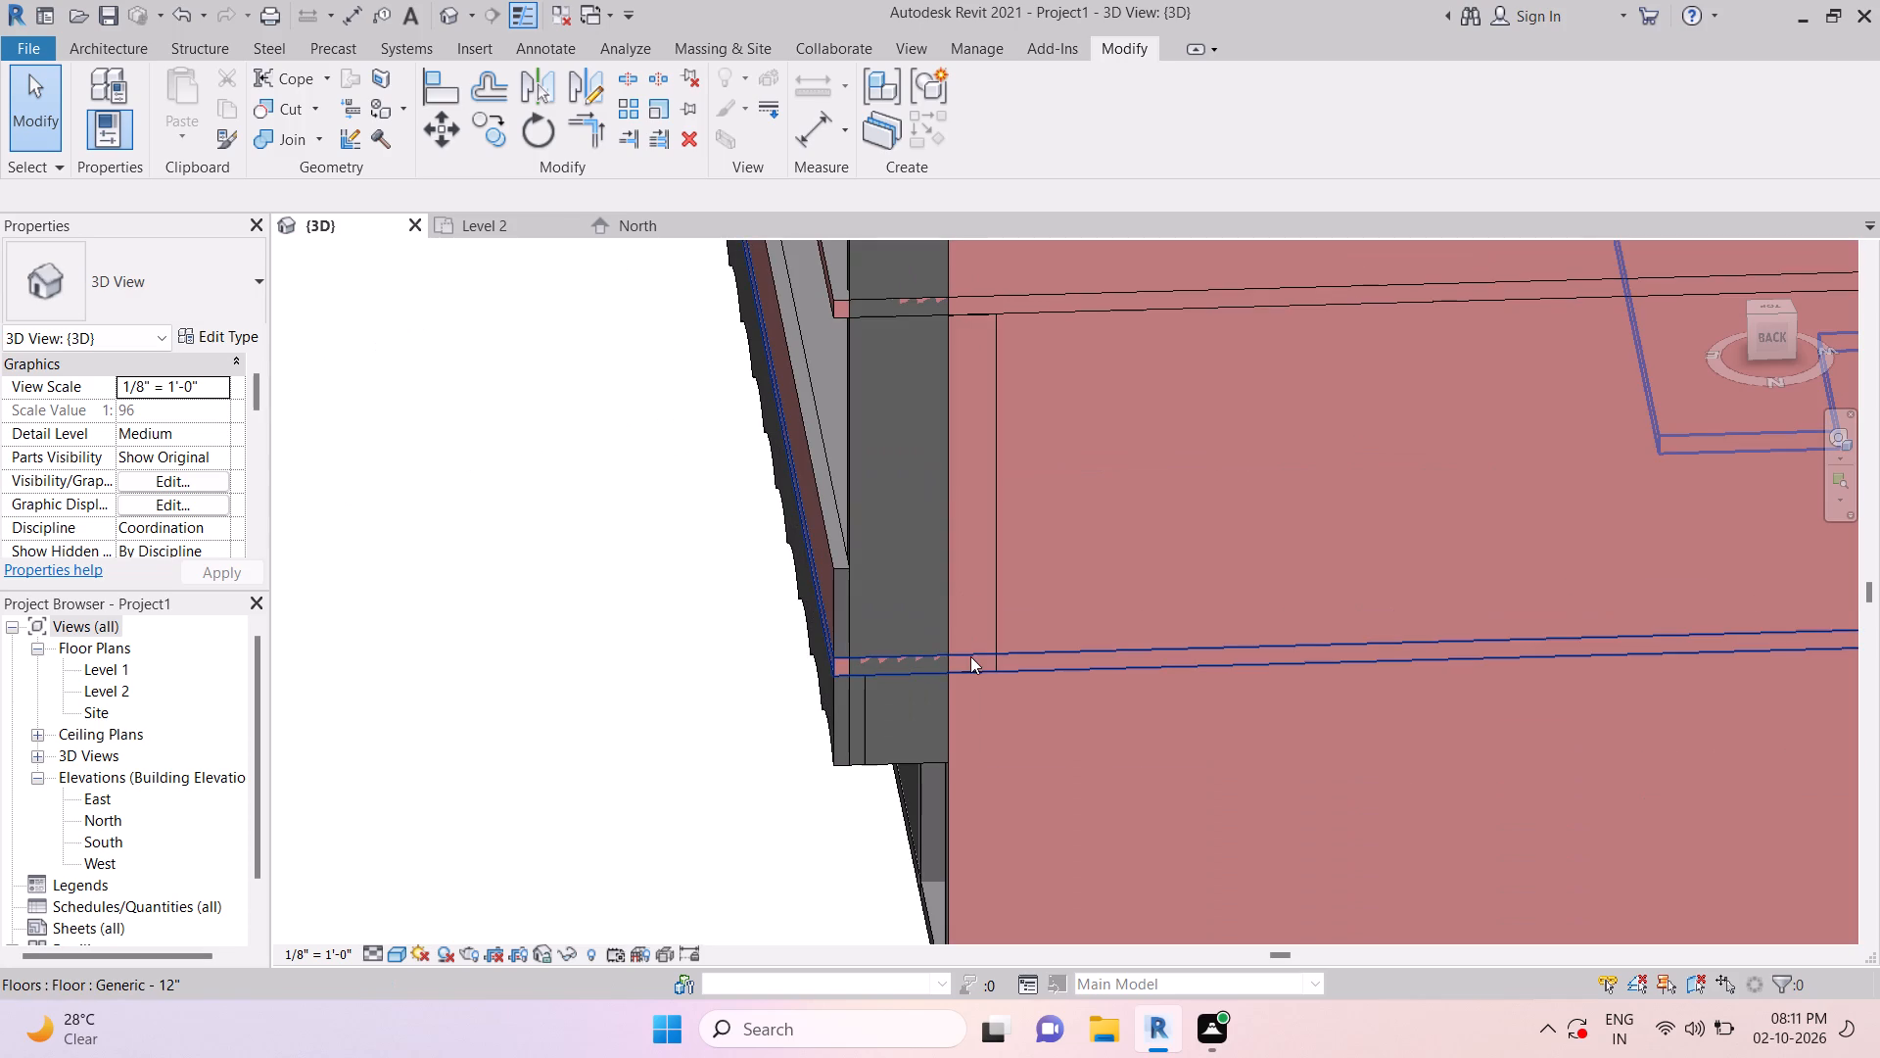
left_click(957, 606)
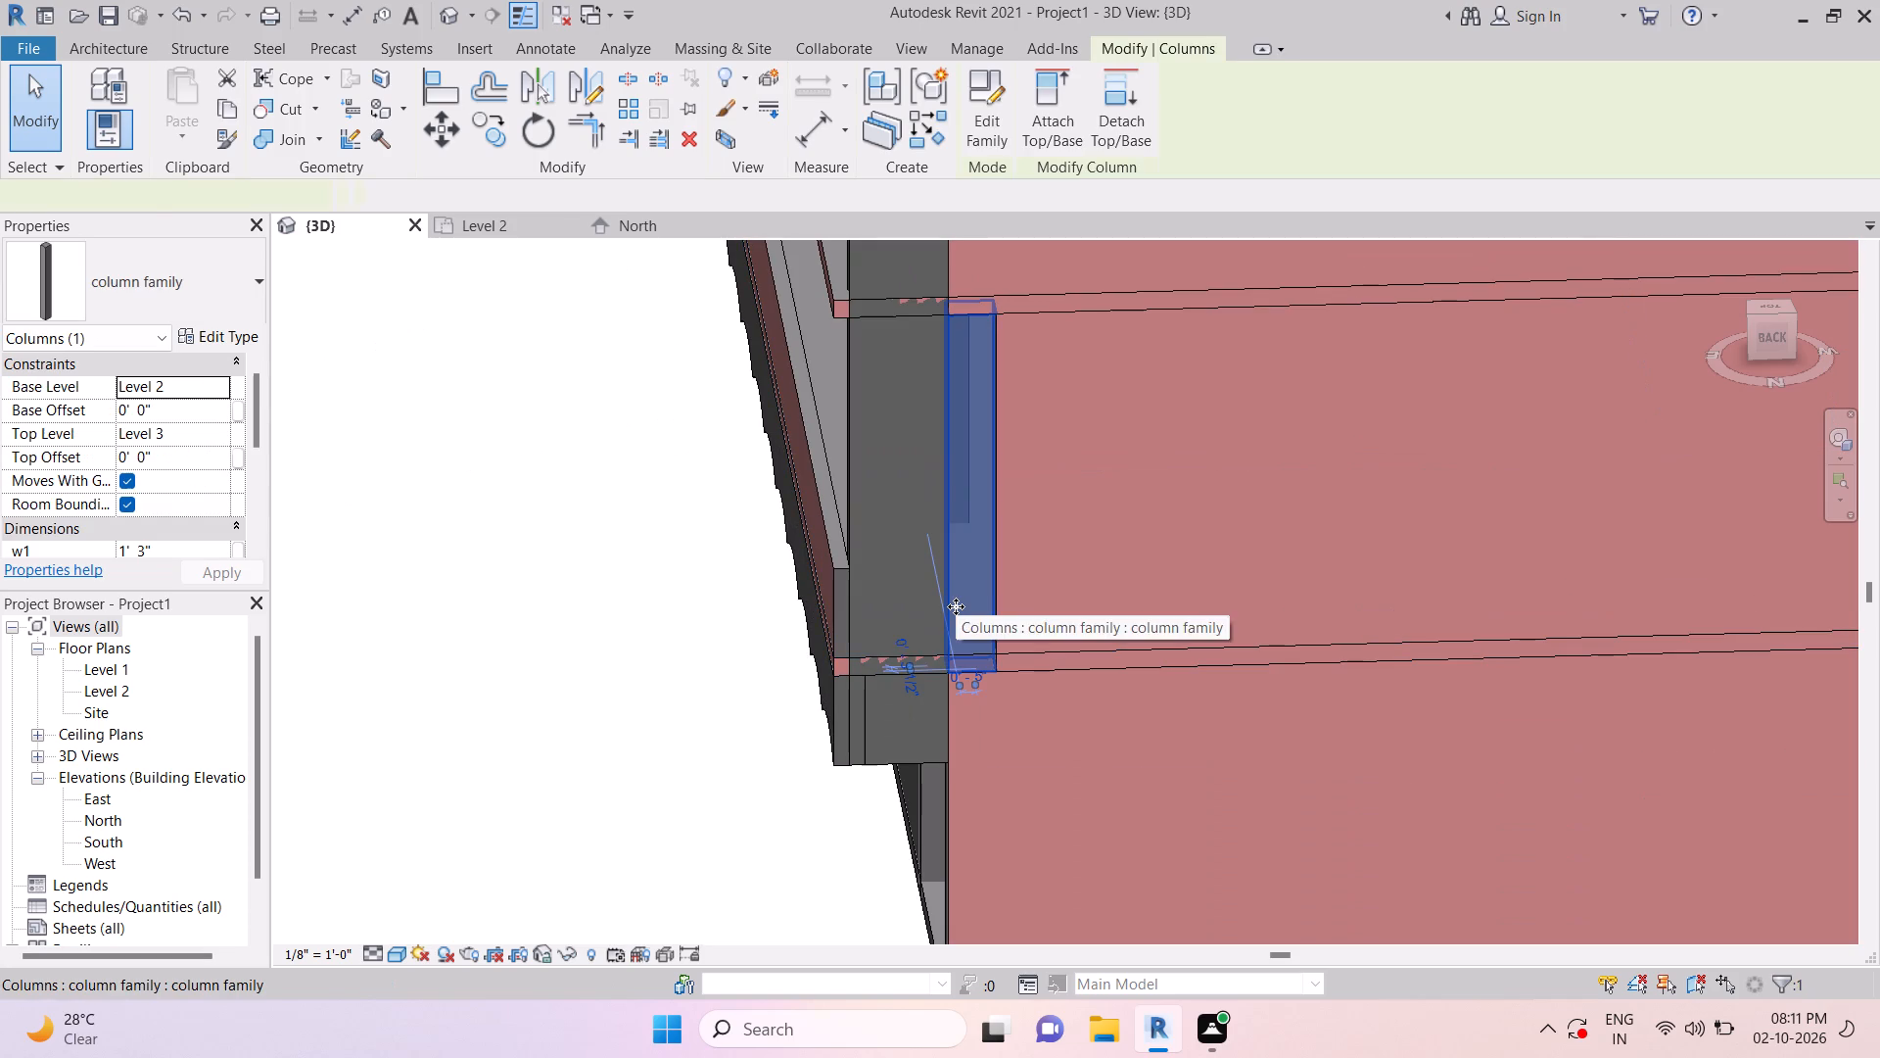
scroll(1046, 527, "down", 5)
key("Escape")
key("Escape")
key("Escape")
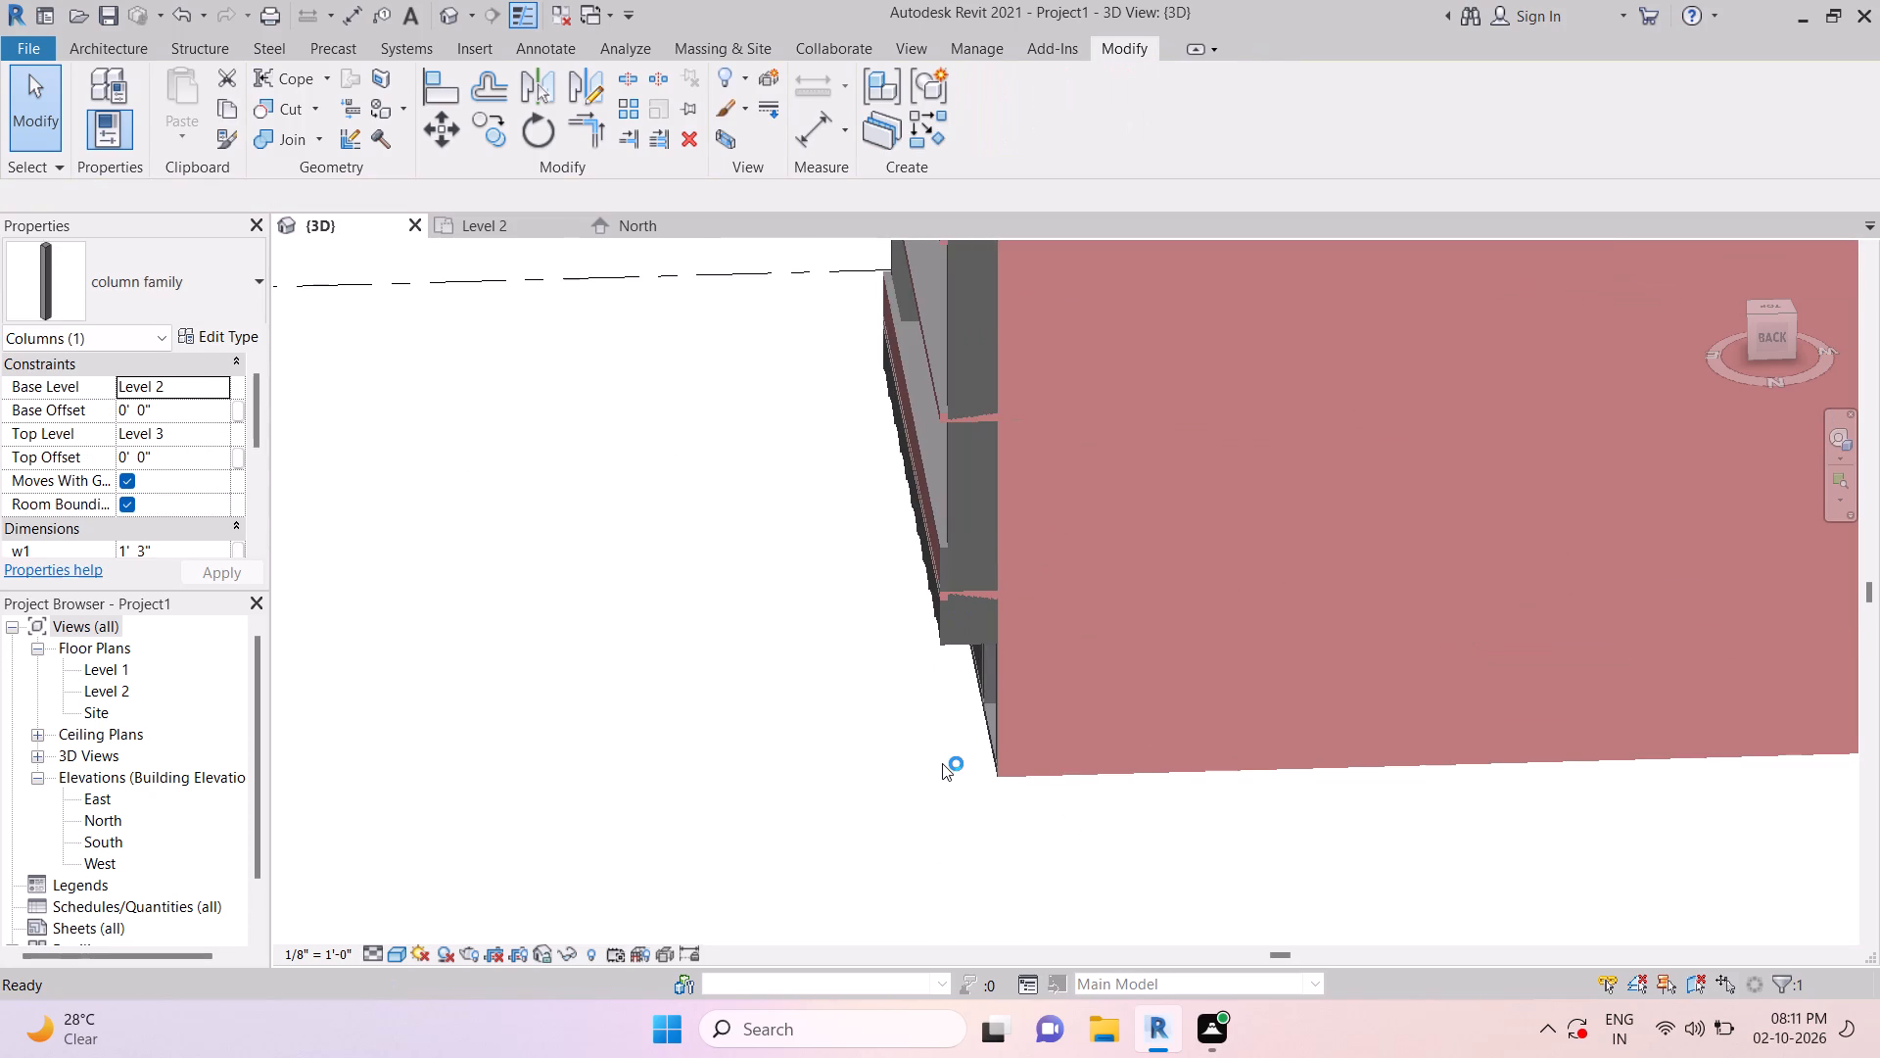
middle_click_drag(959, 770, 1202, 696, "shift")
middle_click_drag(840, 872, 840, 873)
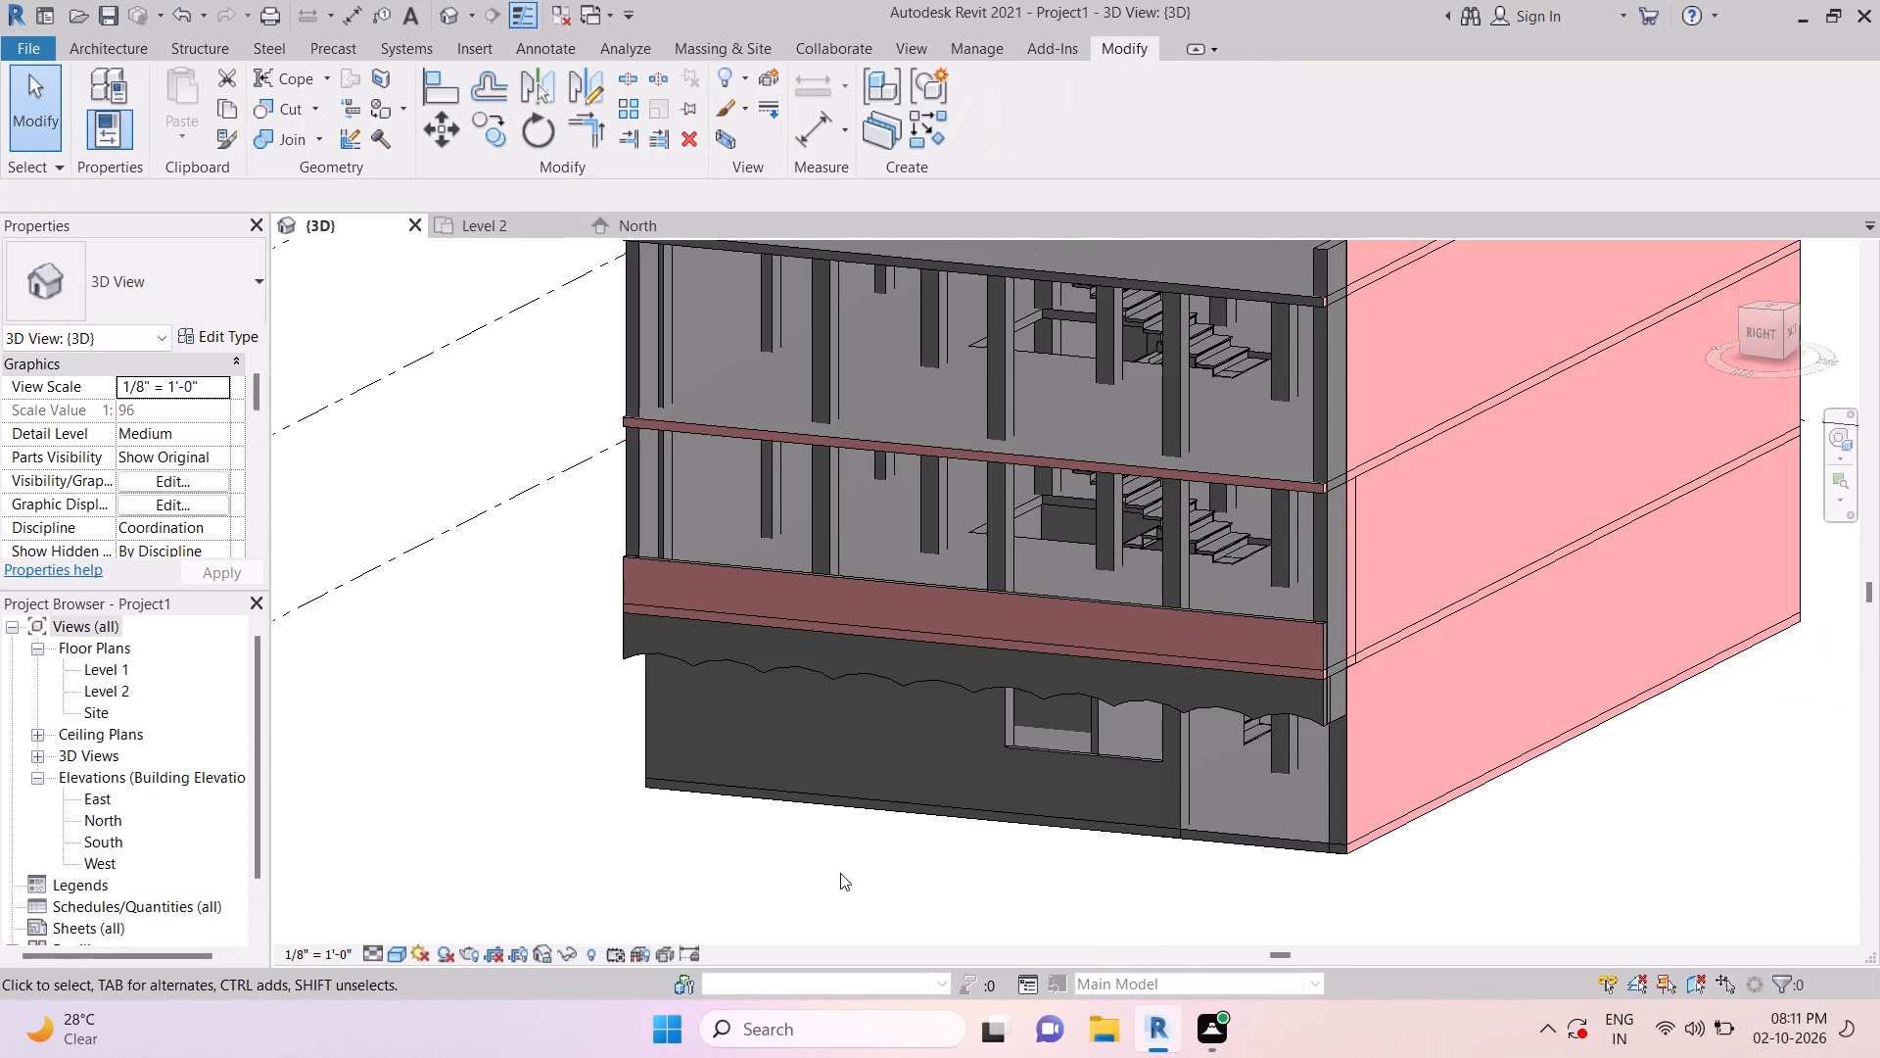
middle_click_drag(840, 873, 948, 722)
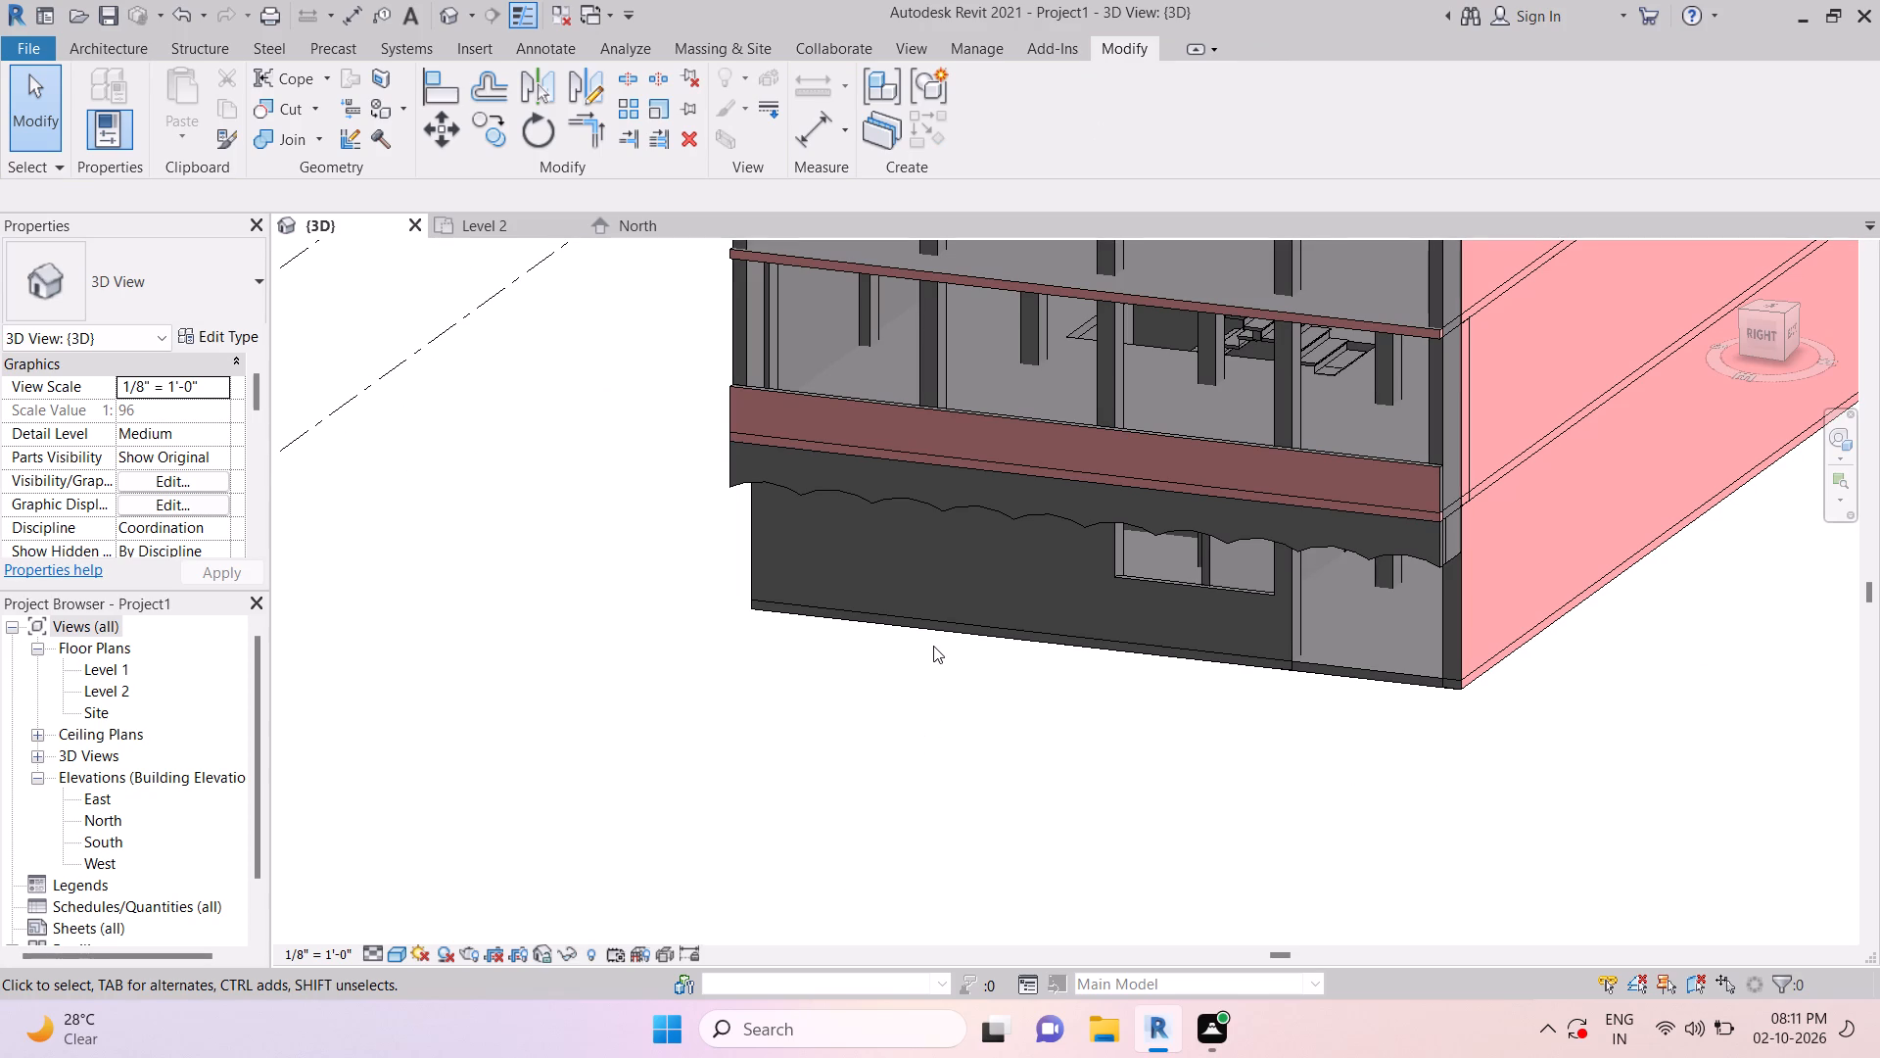
Dismiss the blank Autodesk notification covering the 3D view.
key("Escape")
key("Escape")
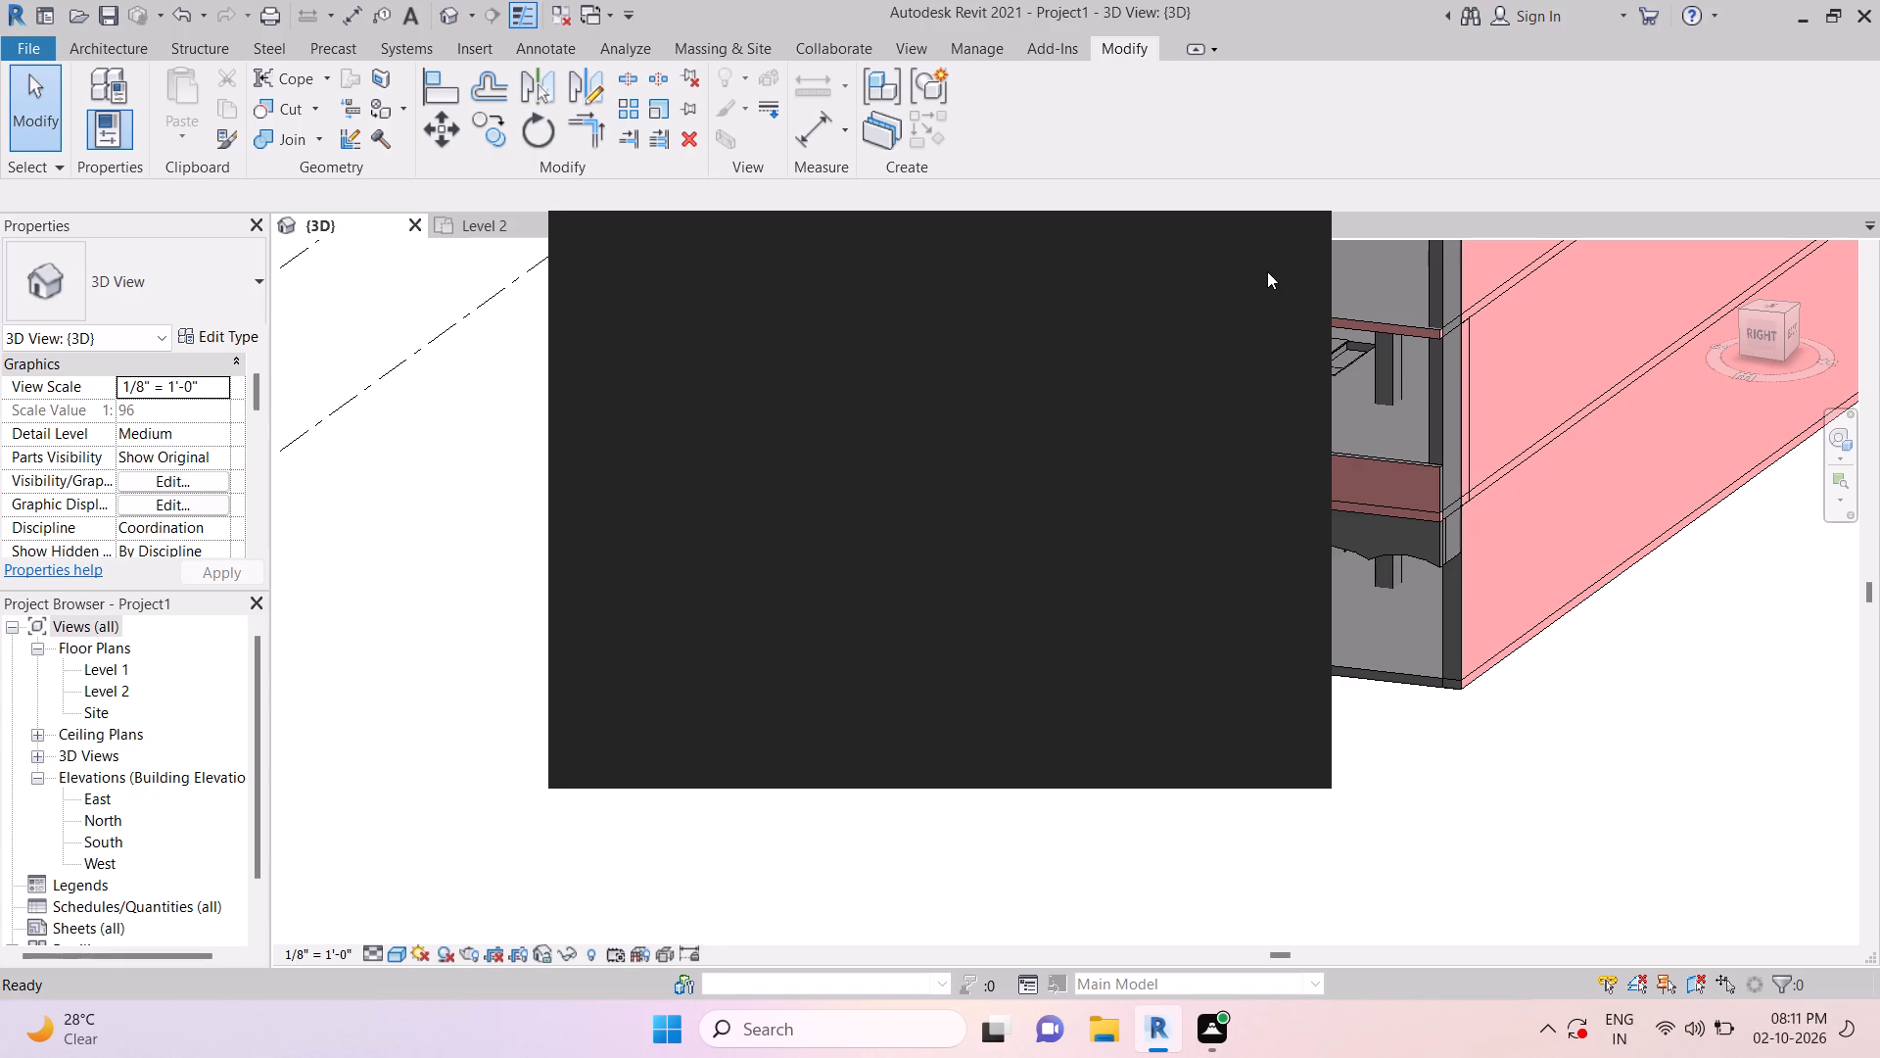
left_click(1282, 215)
Inspect the properties of the Level 2 parapet wall, the scalloped facade element, the Level 1 floor and the ground-floor wall.
left_click(1231, 444)
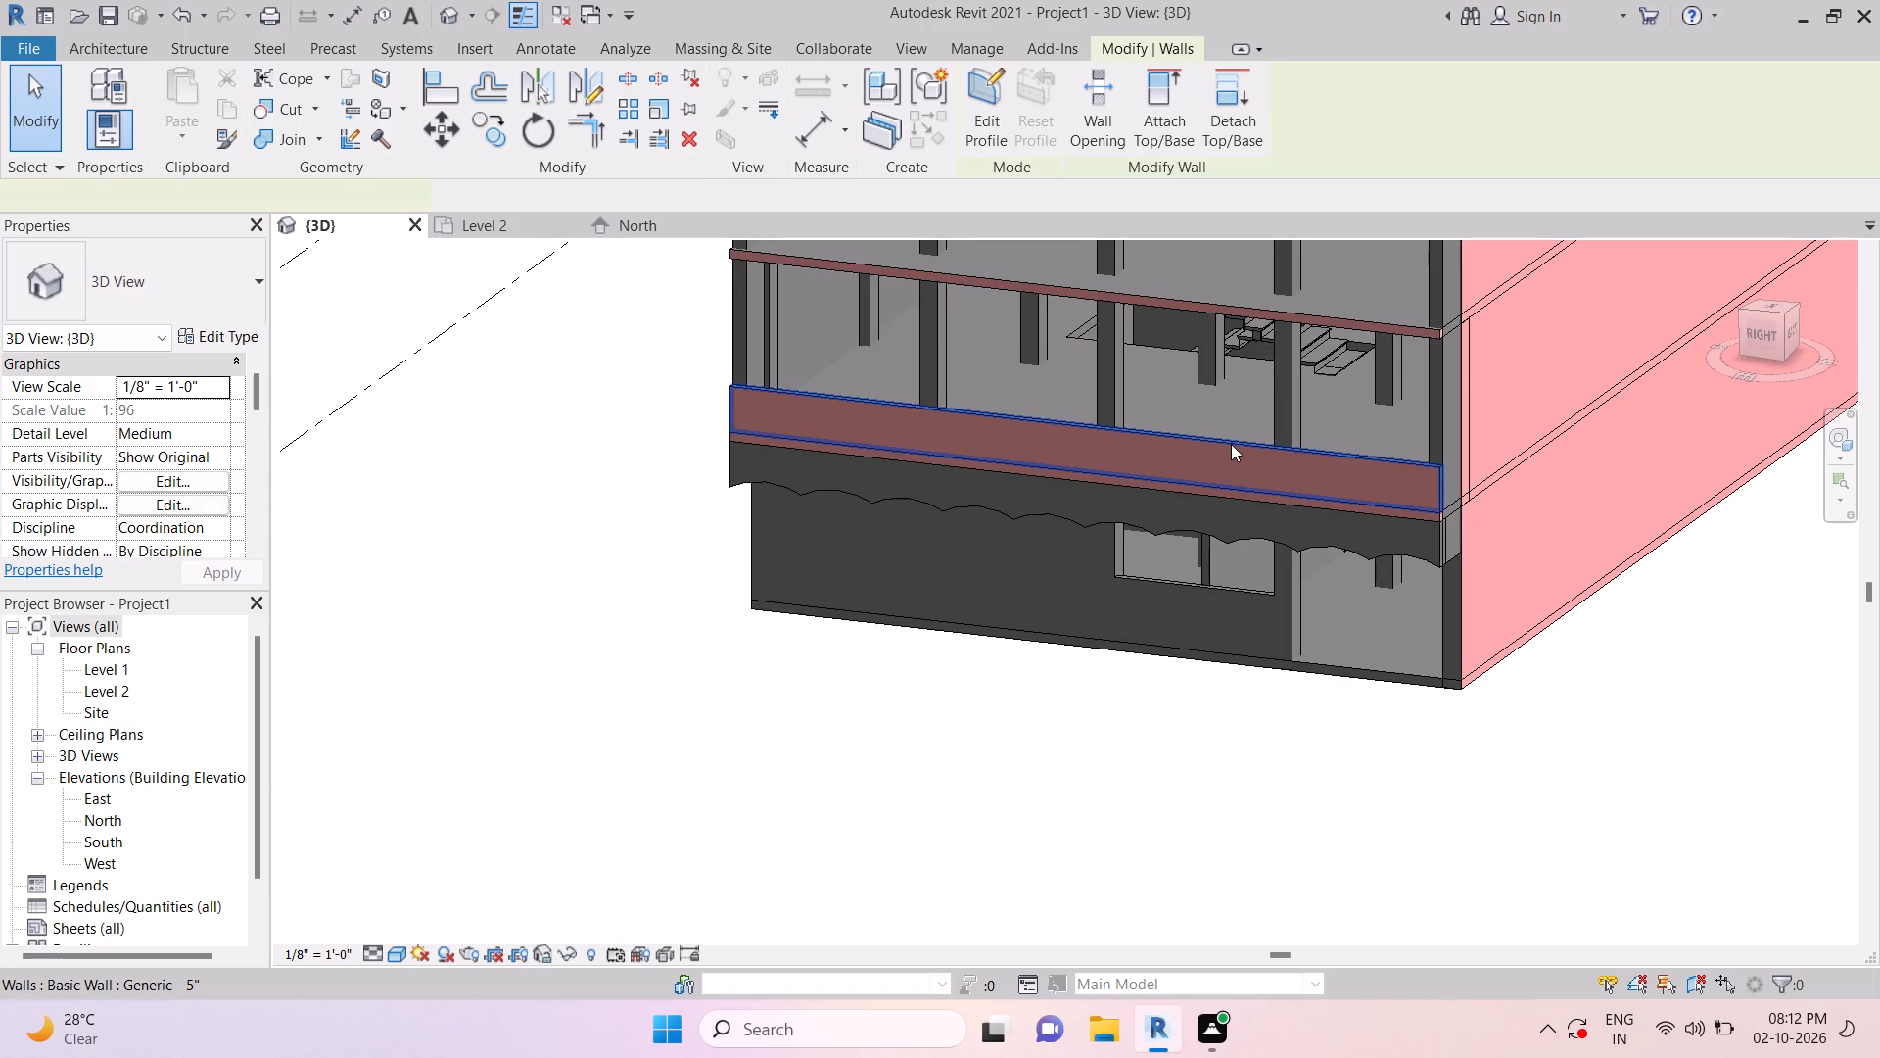
left_click(1440, 409)
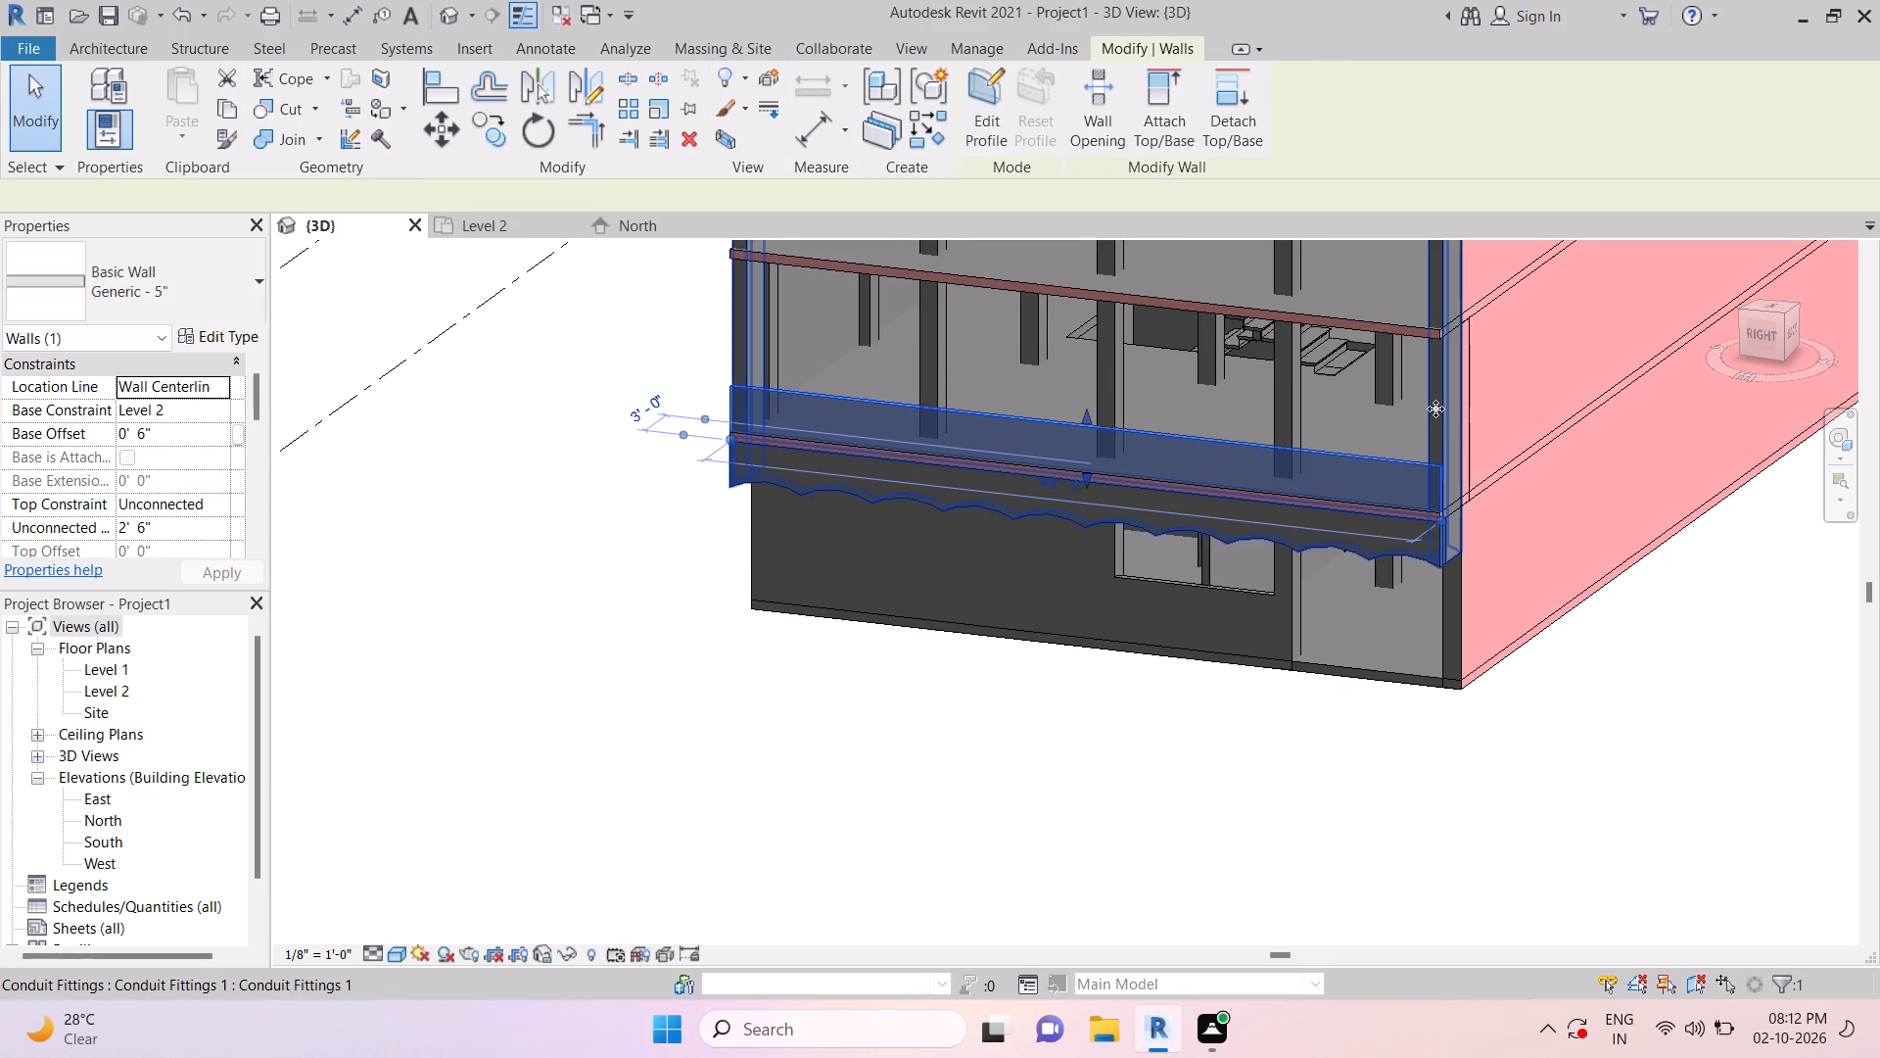
left_click(1330, 322)
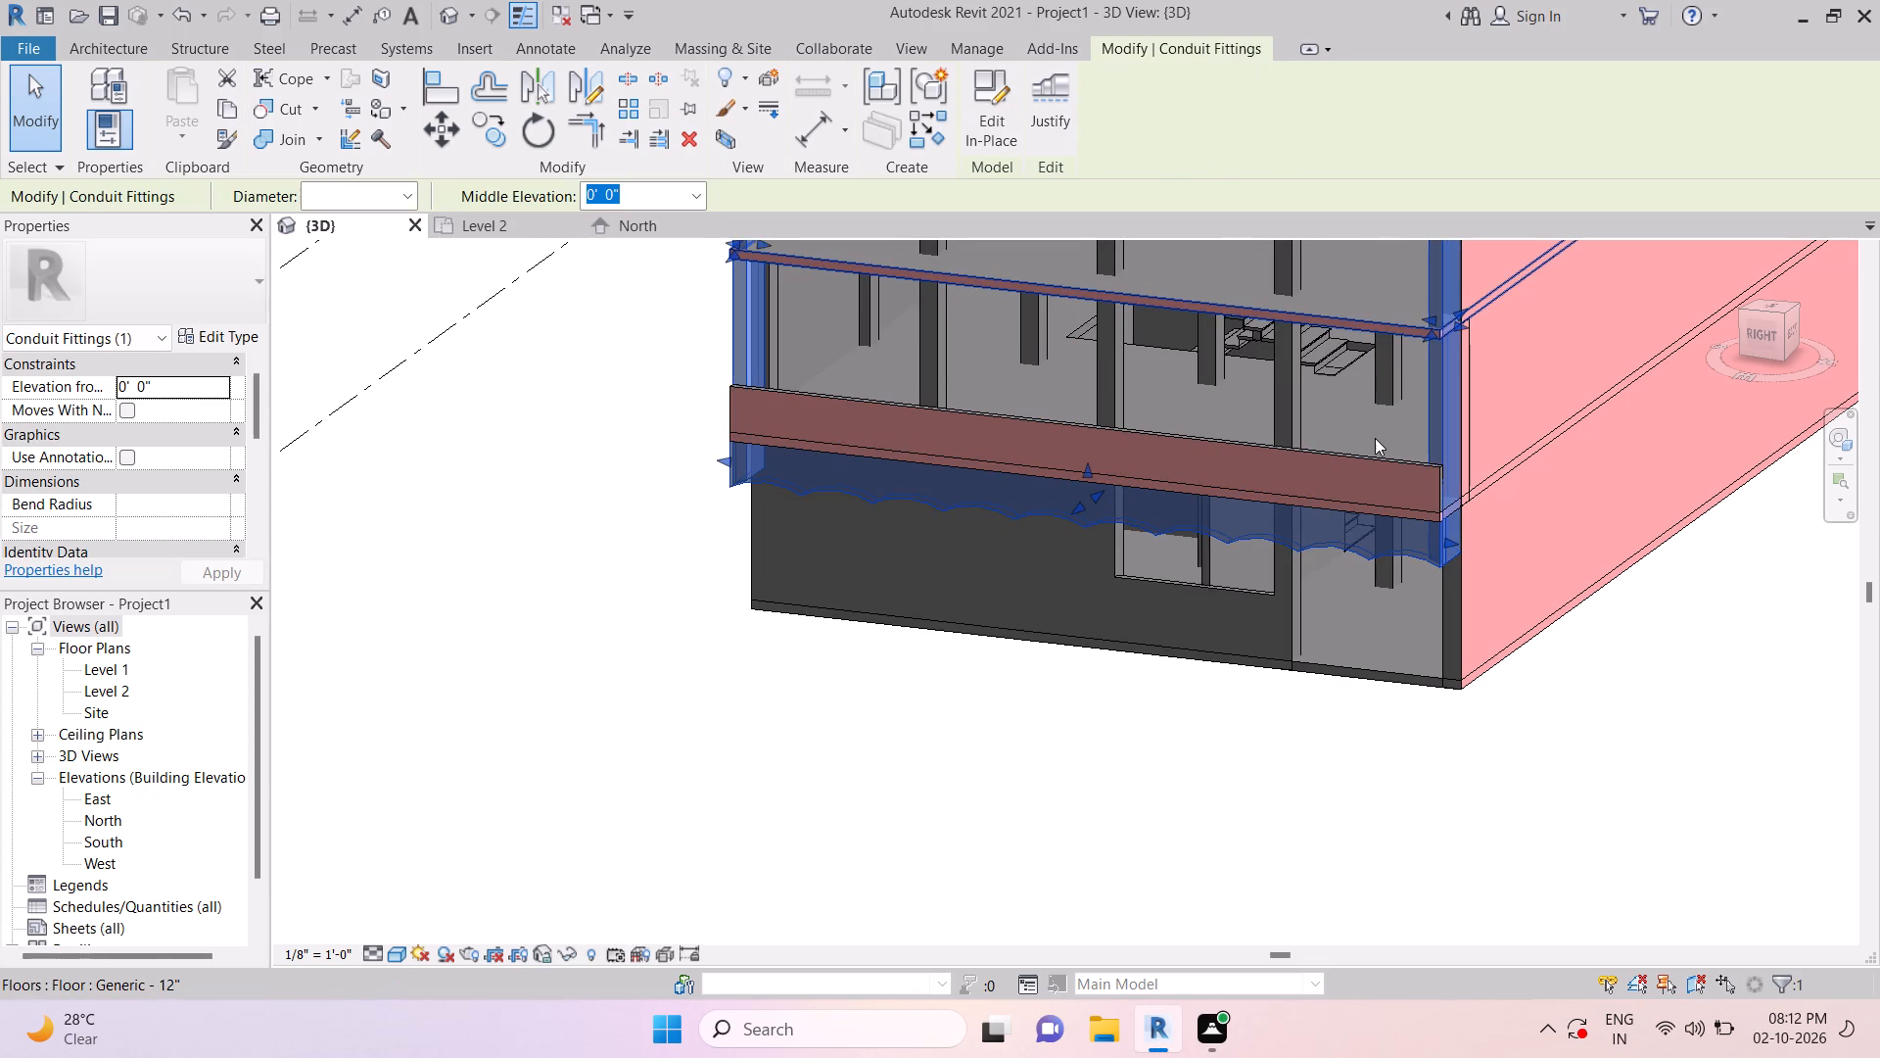
left_click(1338, 661)
key("Escape")
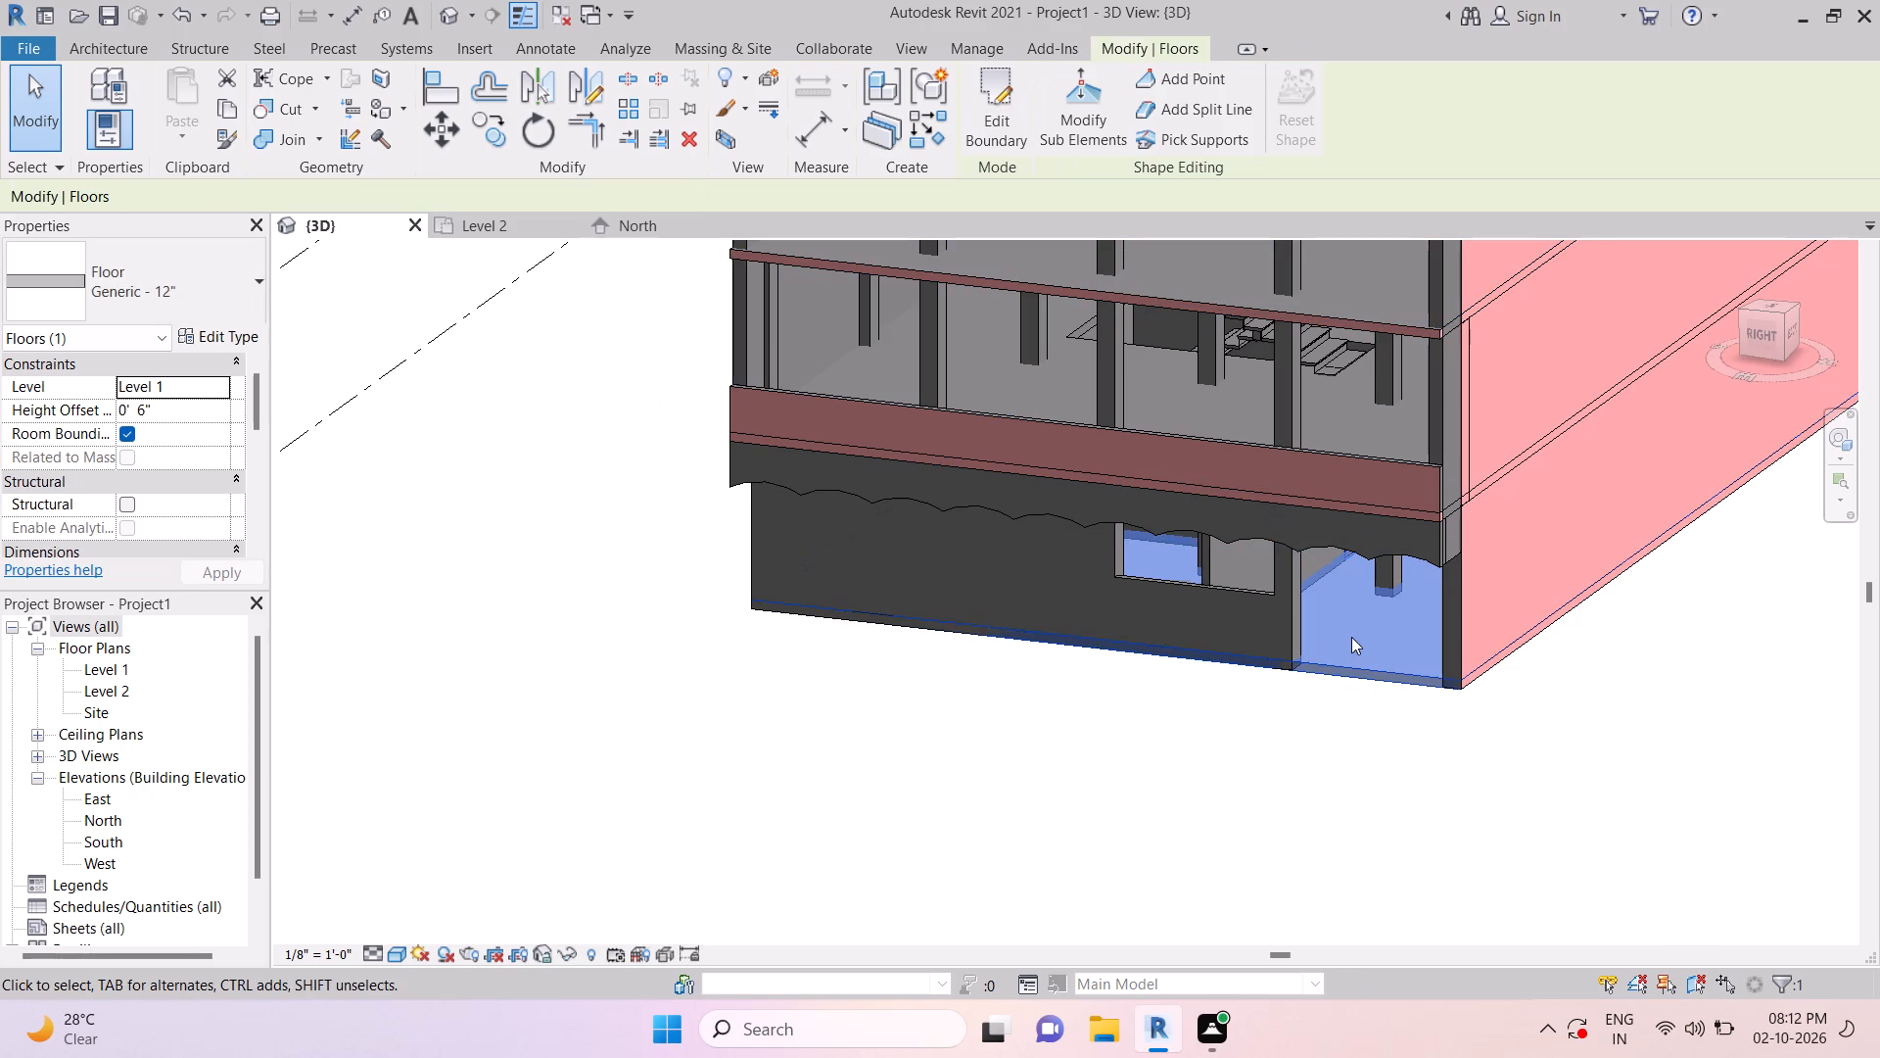
key("Escape")
key("Escape")
key("Escape")
key("Escape")
key("Escape")
key("Escape")
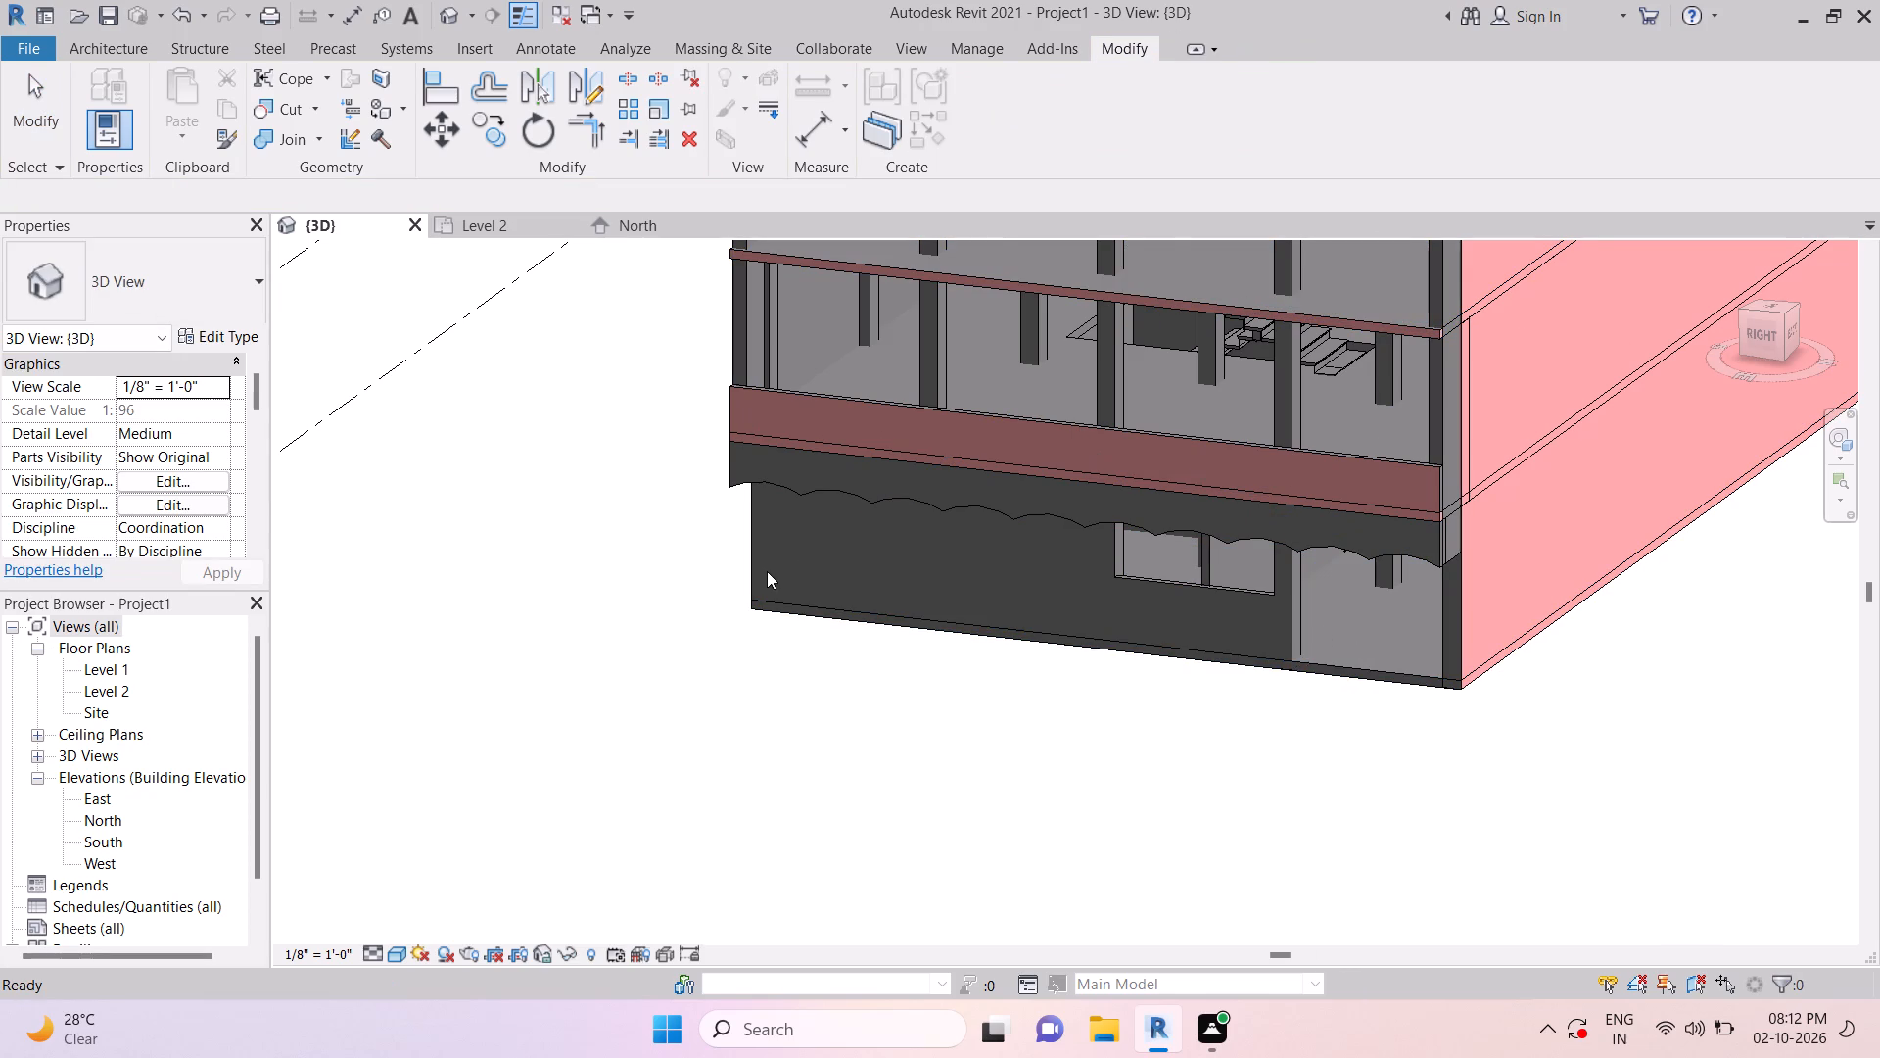
left_click(744, 565)
key("Escape")
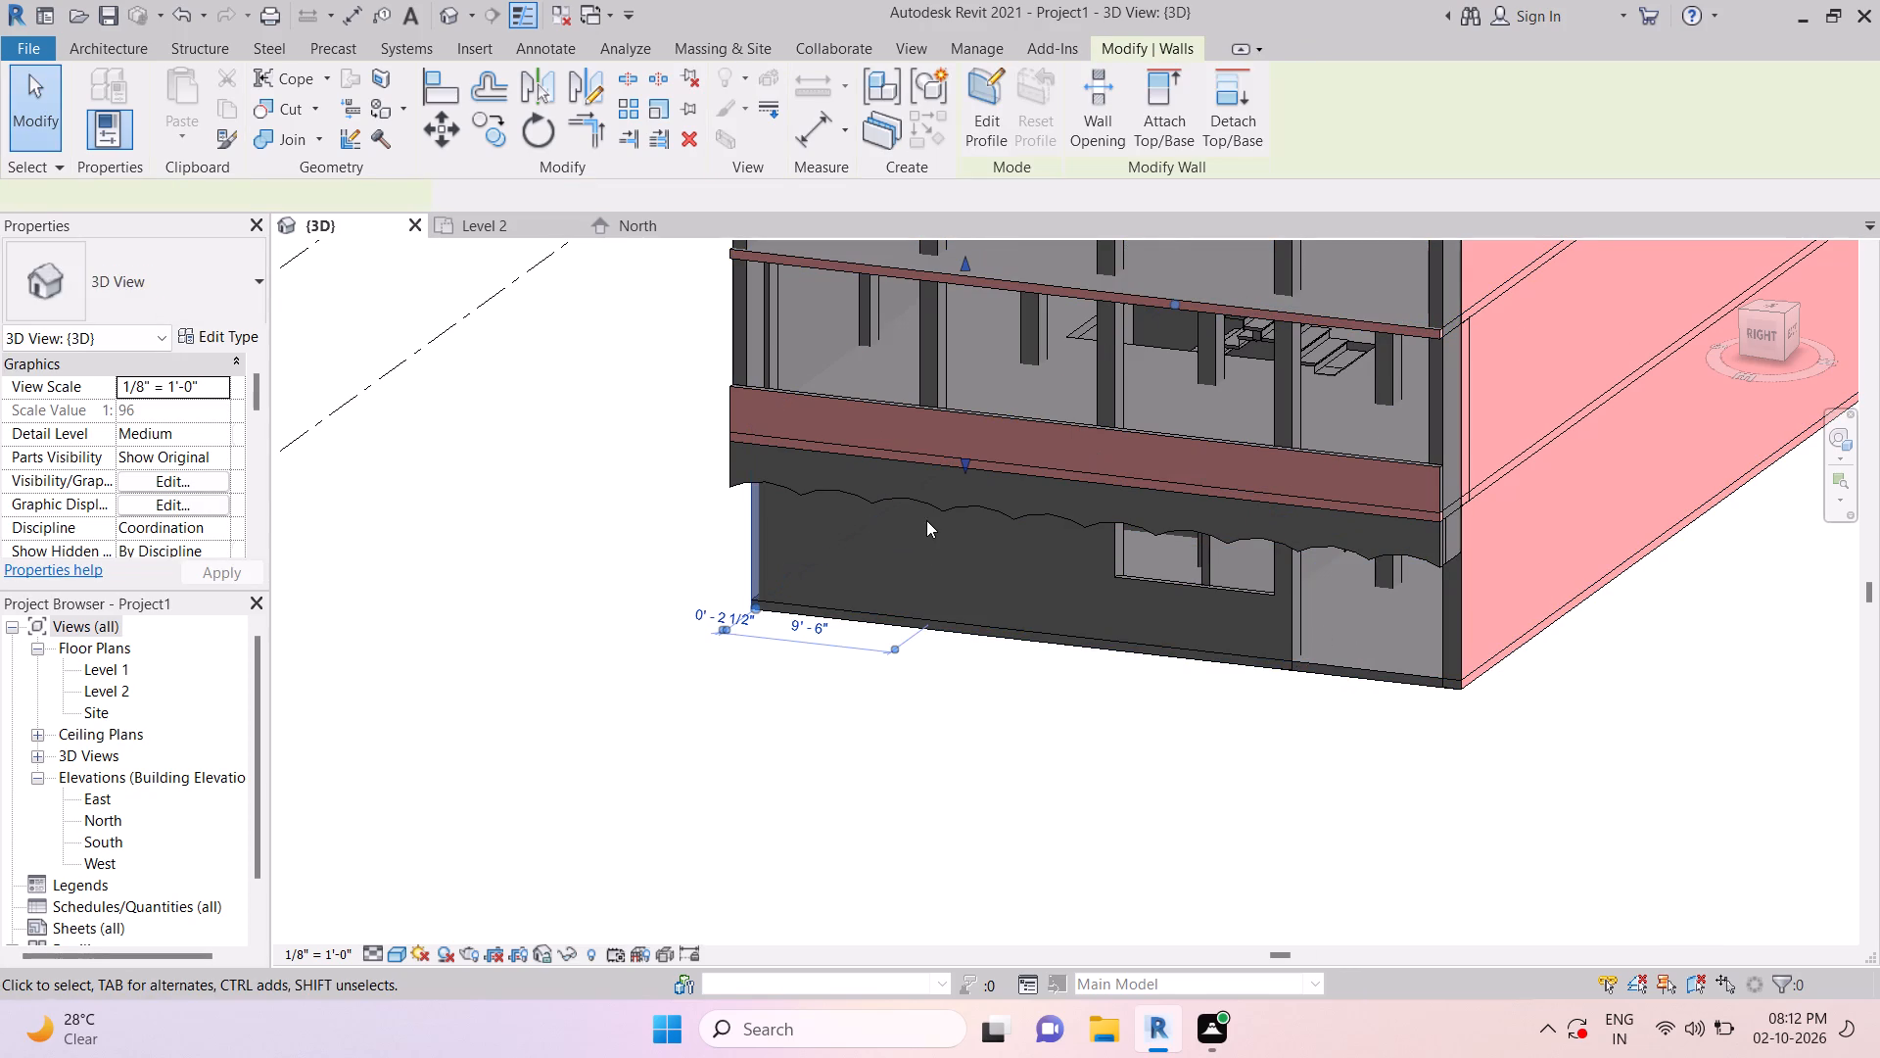
key("Escape")
Orient the 3D view to the Right side and temporarily hide the scalloped facade element.
left_click(1753, 328)
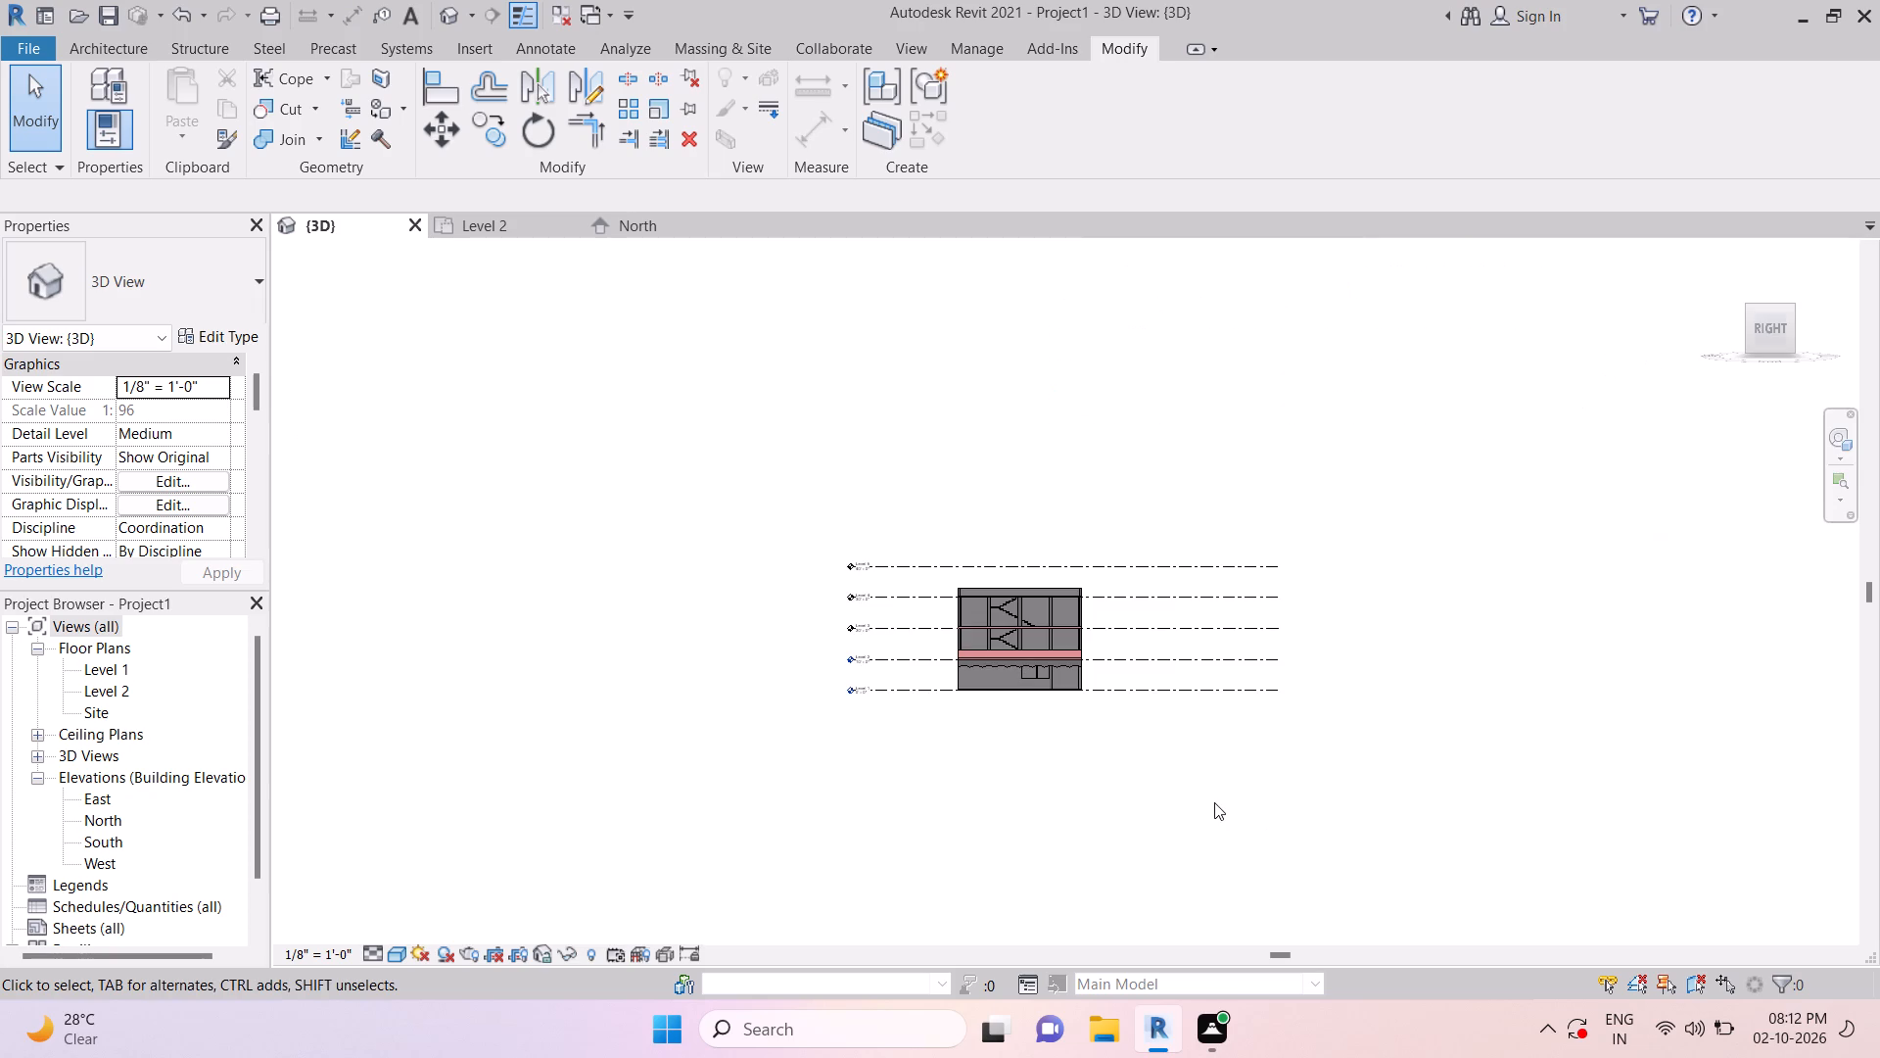
scroll(984, 700, "up", 8)
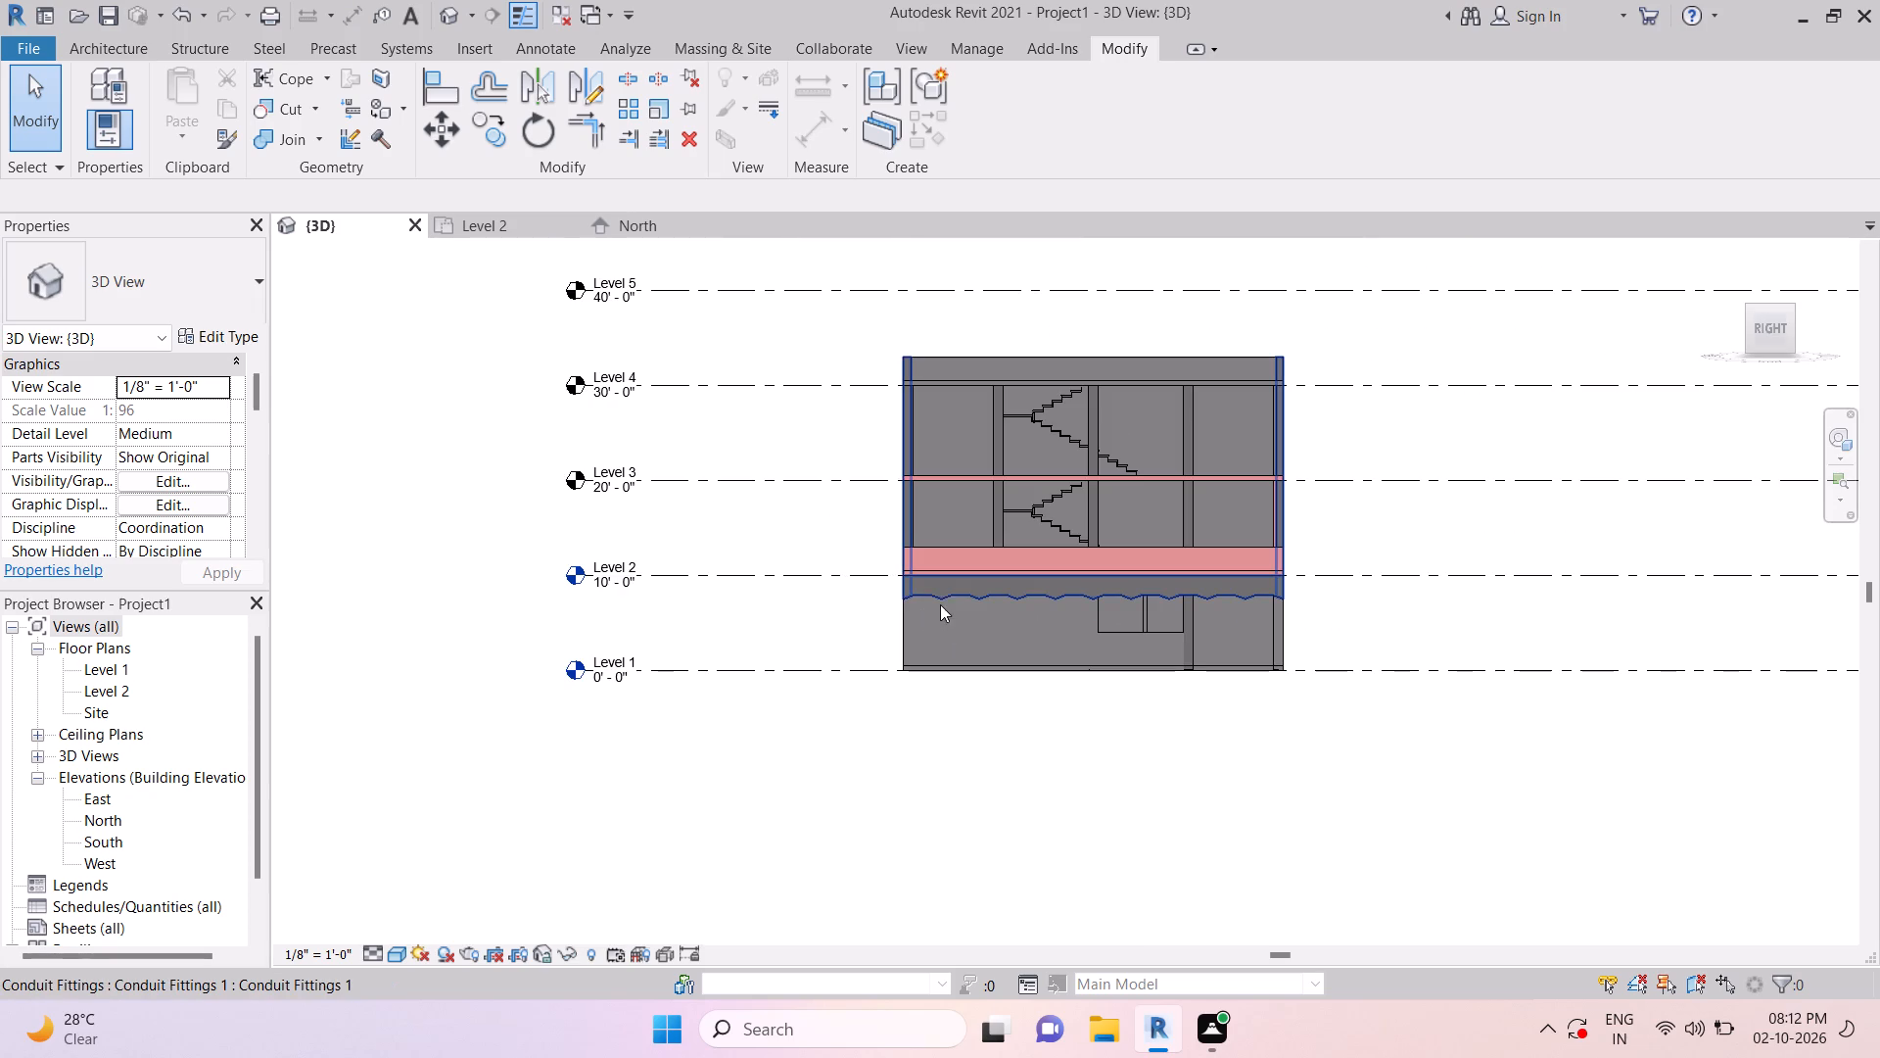
left_click(951, 594)
type("HH")
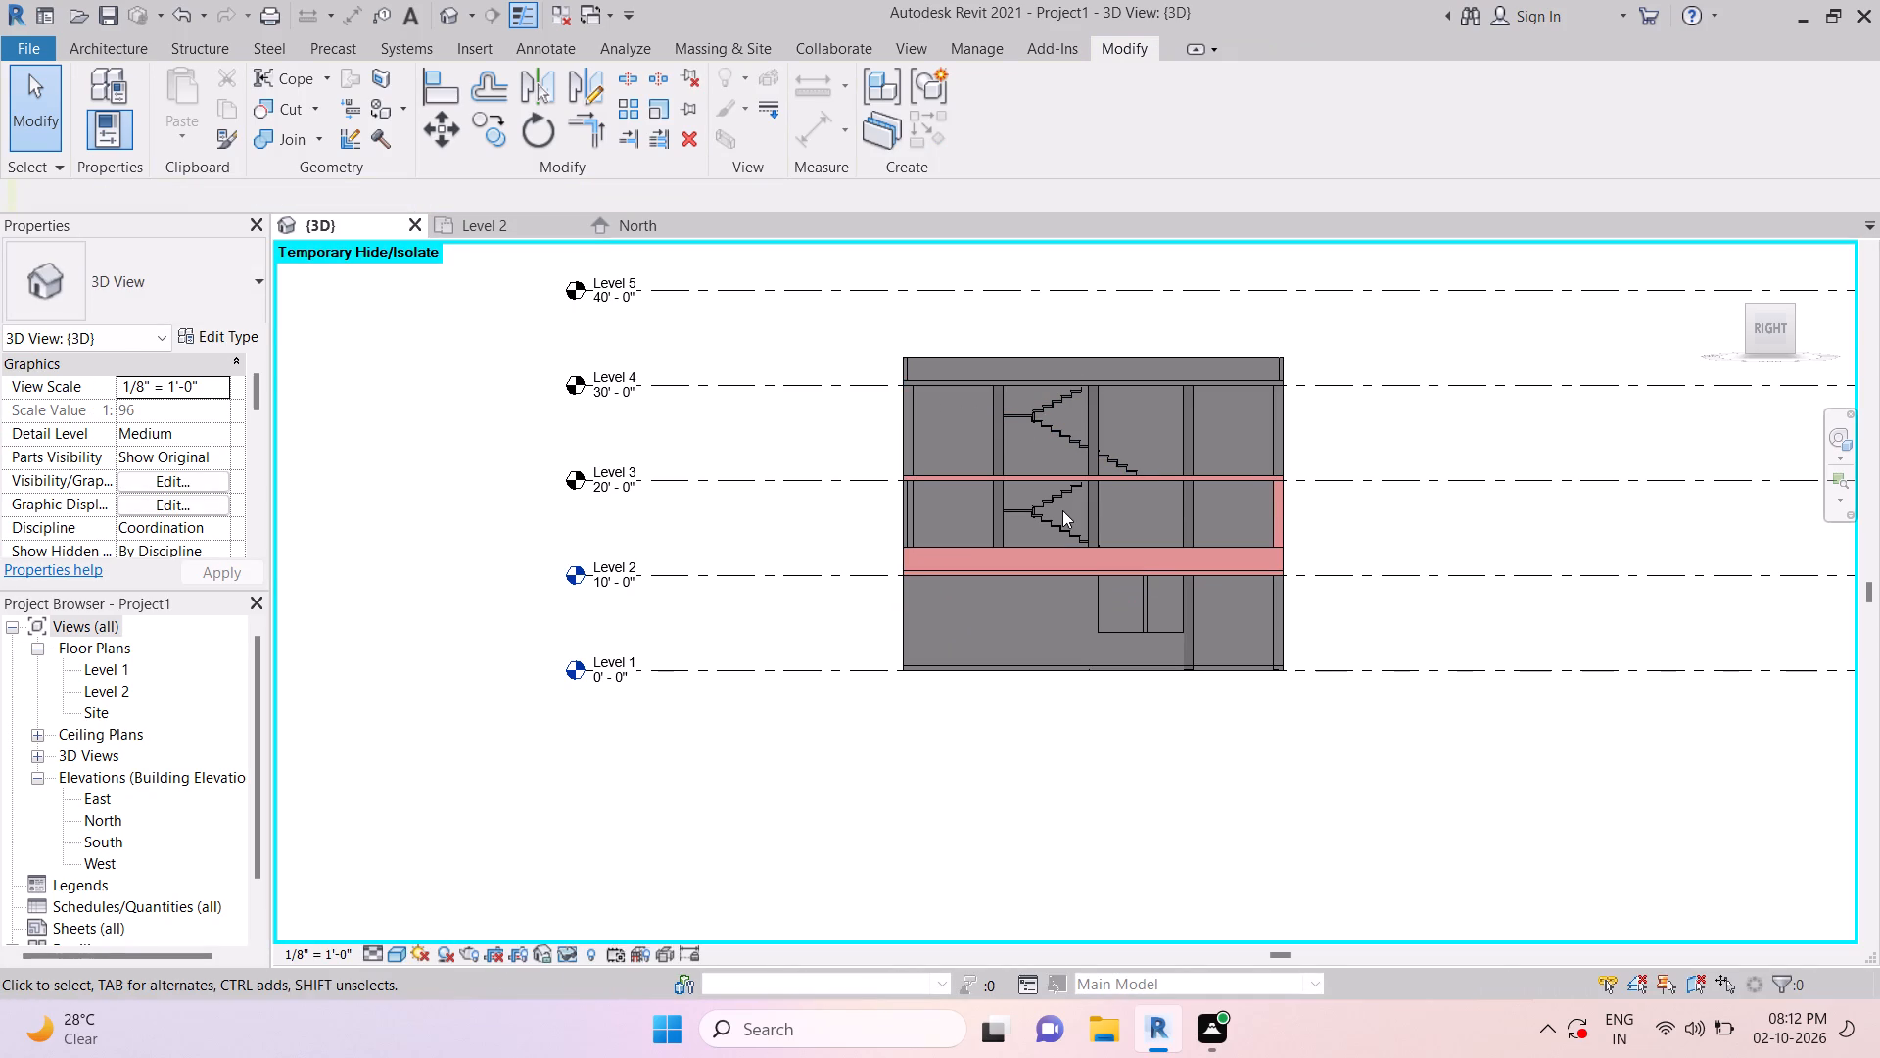
Start an in-place model component in the Electrical Equipment category, keeping the default name.
scroll(817, 598, "up", 3)
scroll(1102, 571, "up", 4)
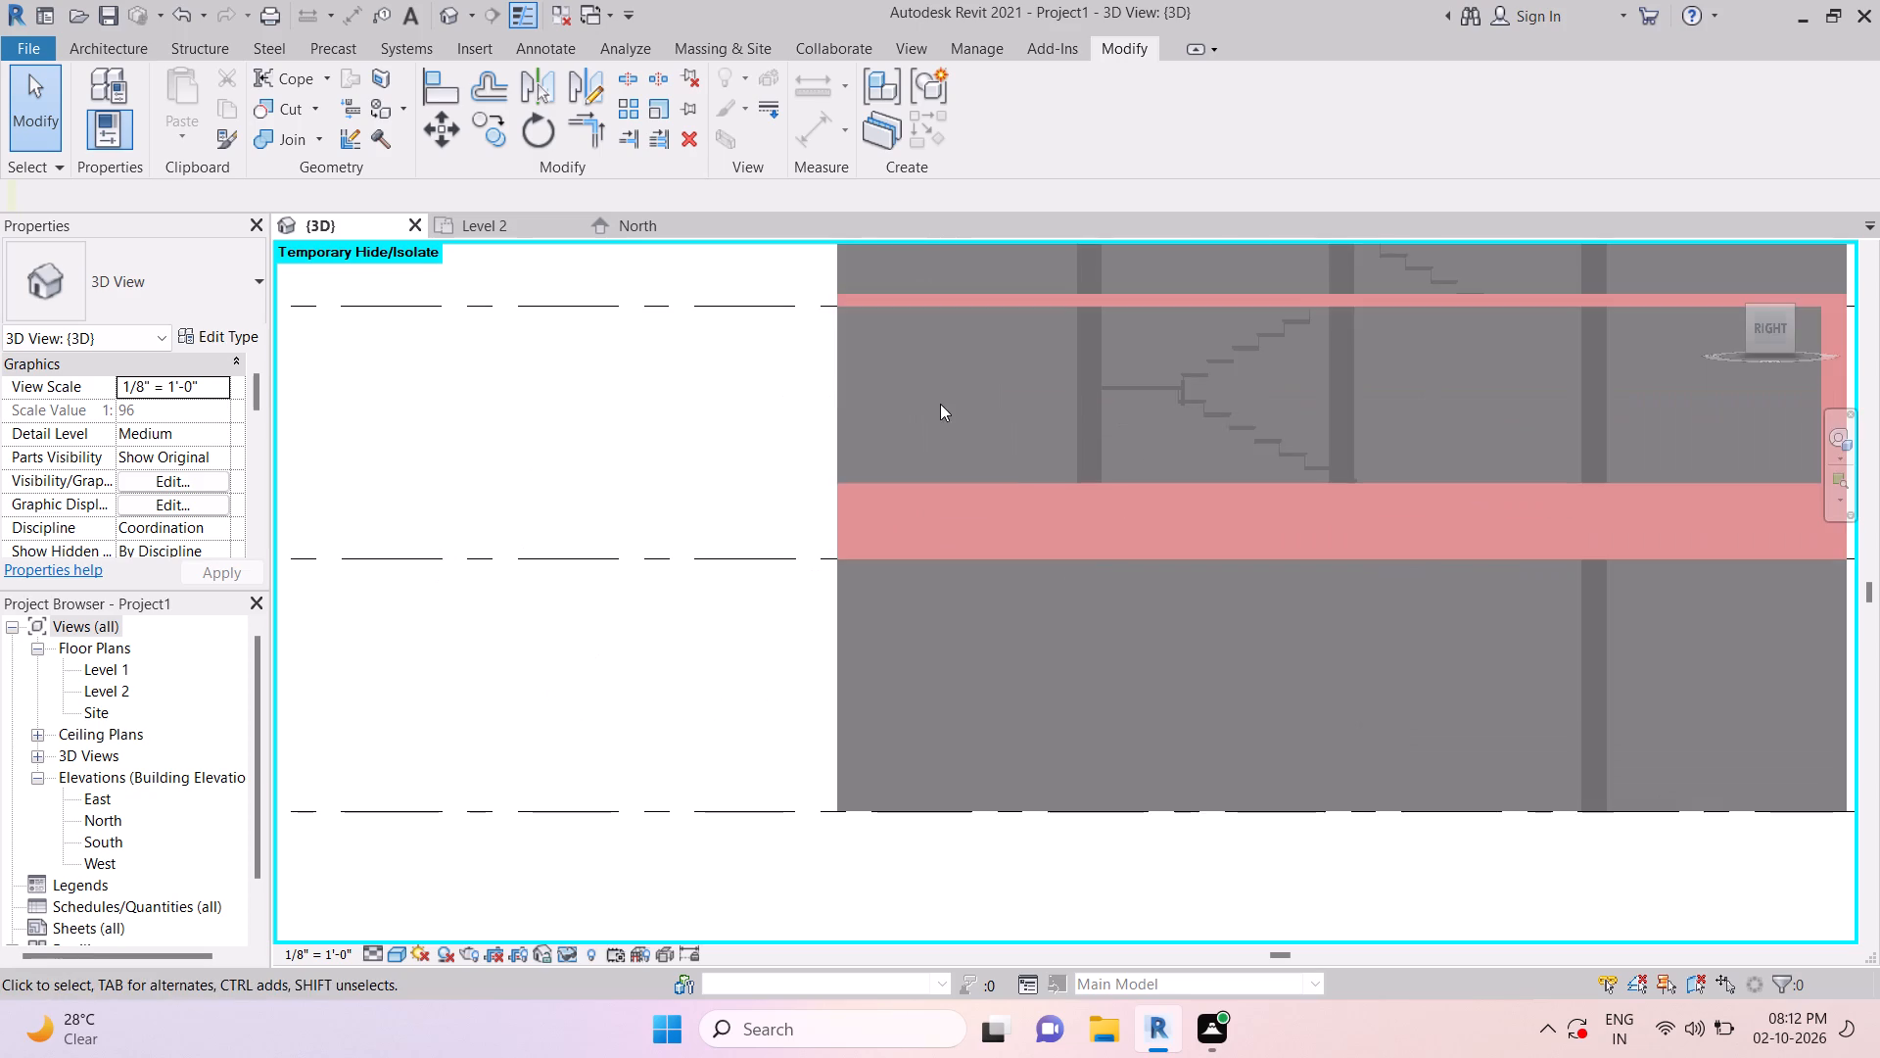
left_click(117, 55)
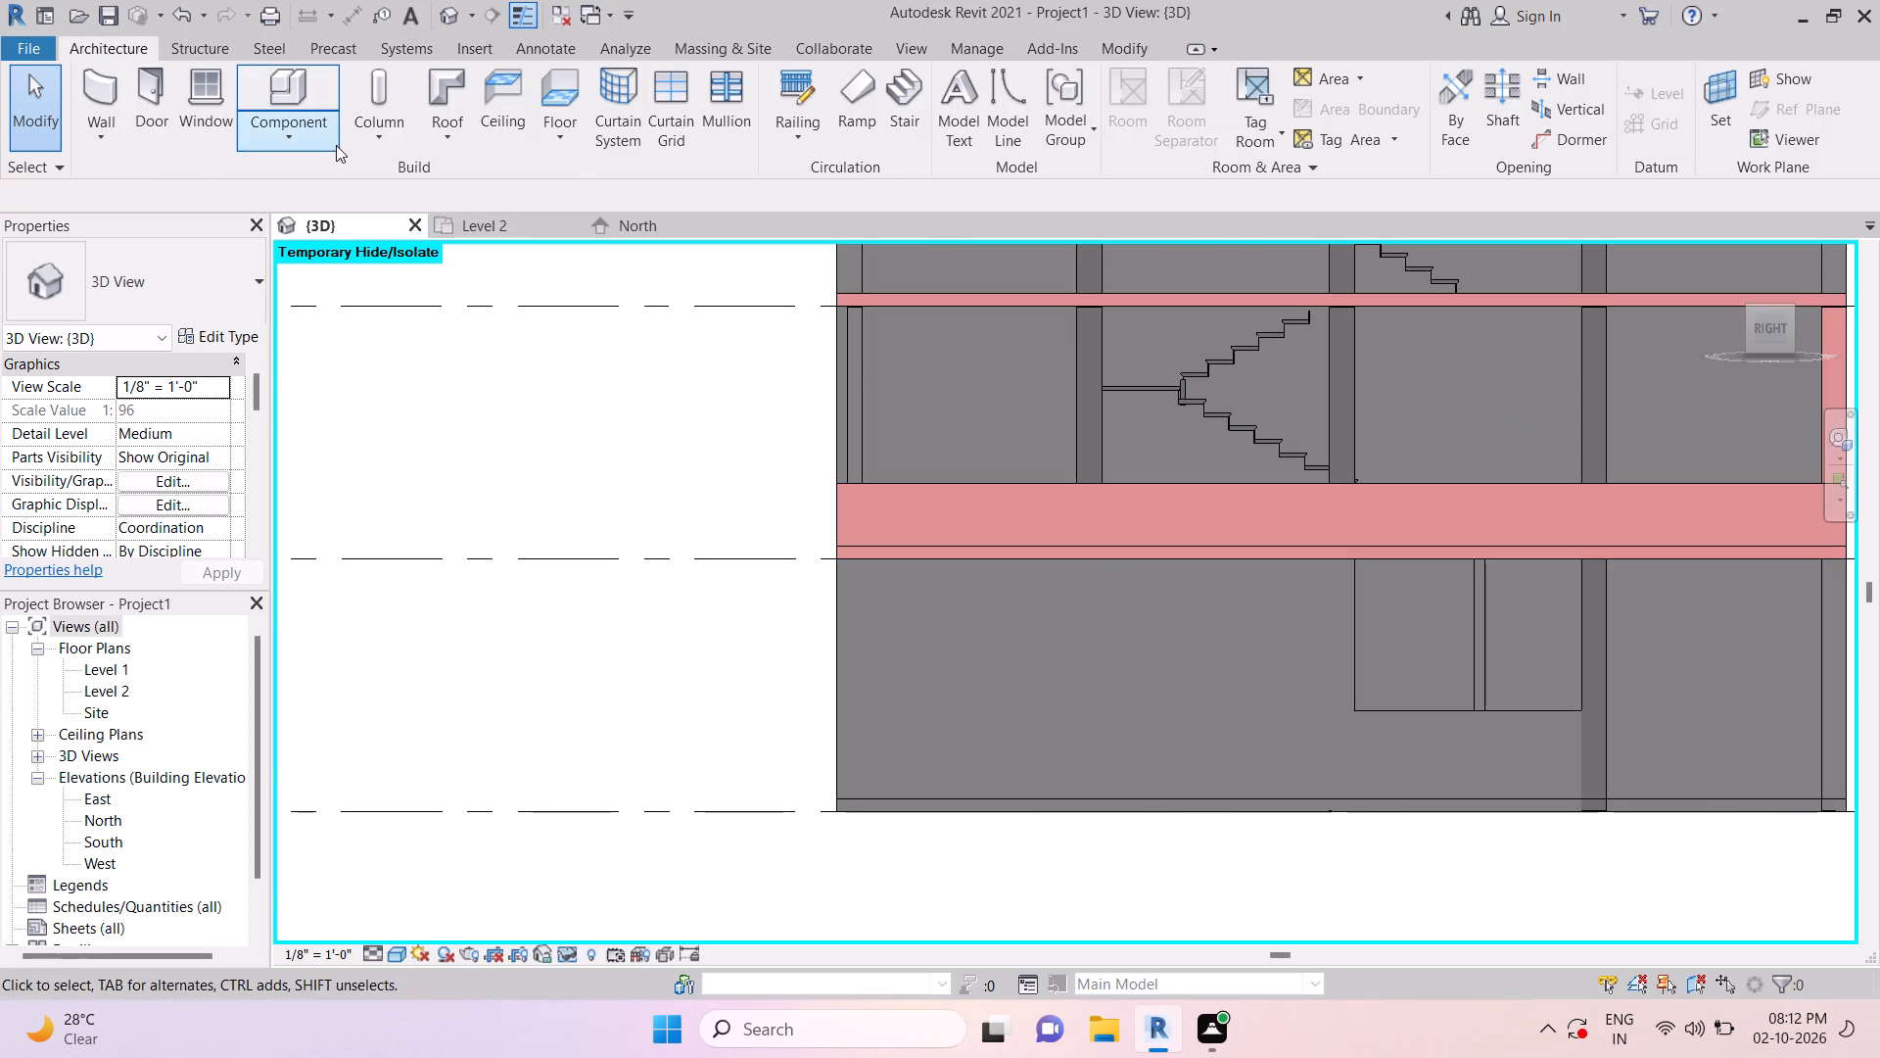
left_click(317, 144)
left_click(305, 216)
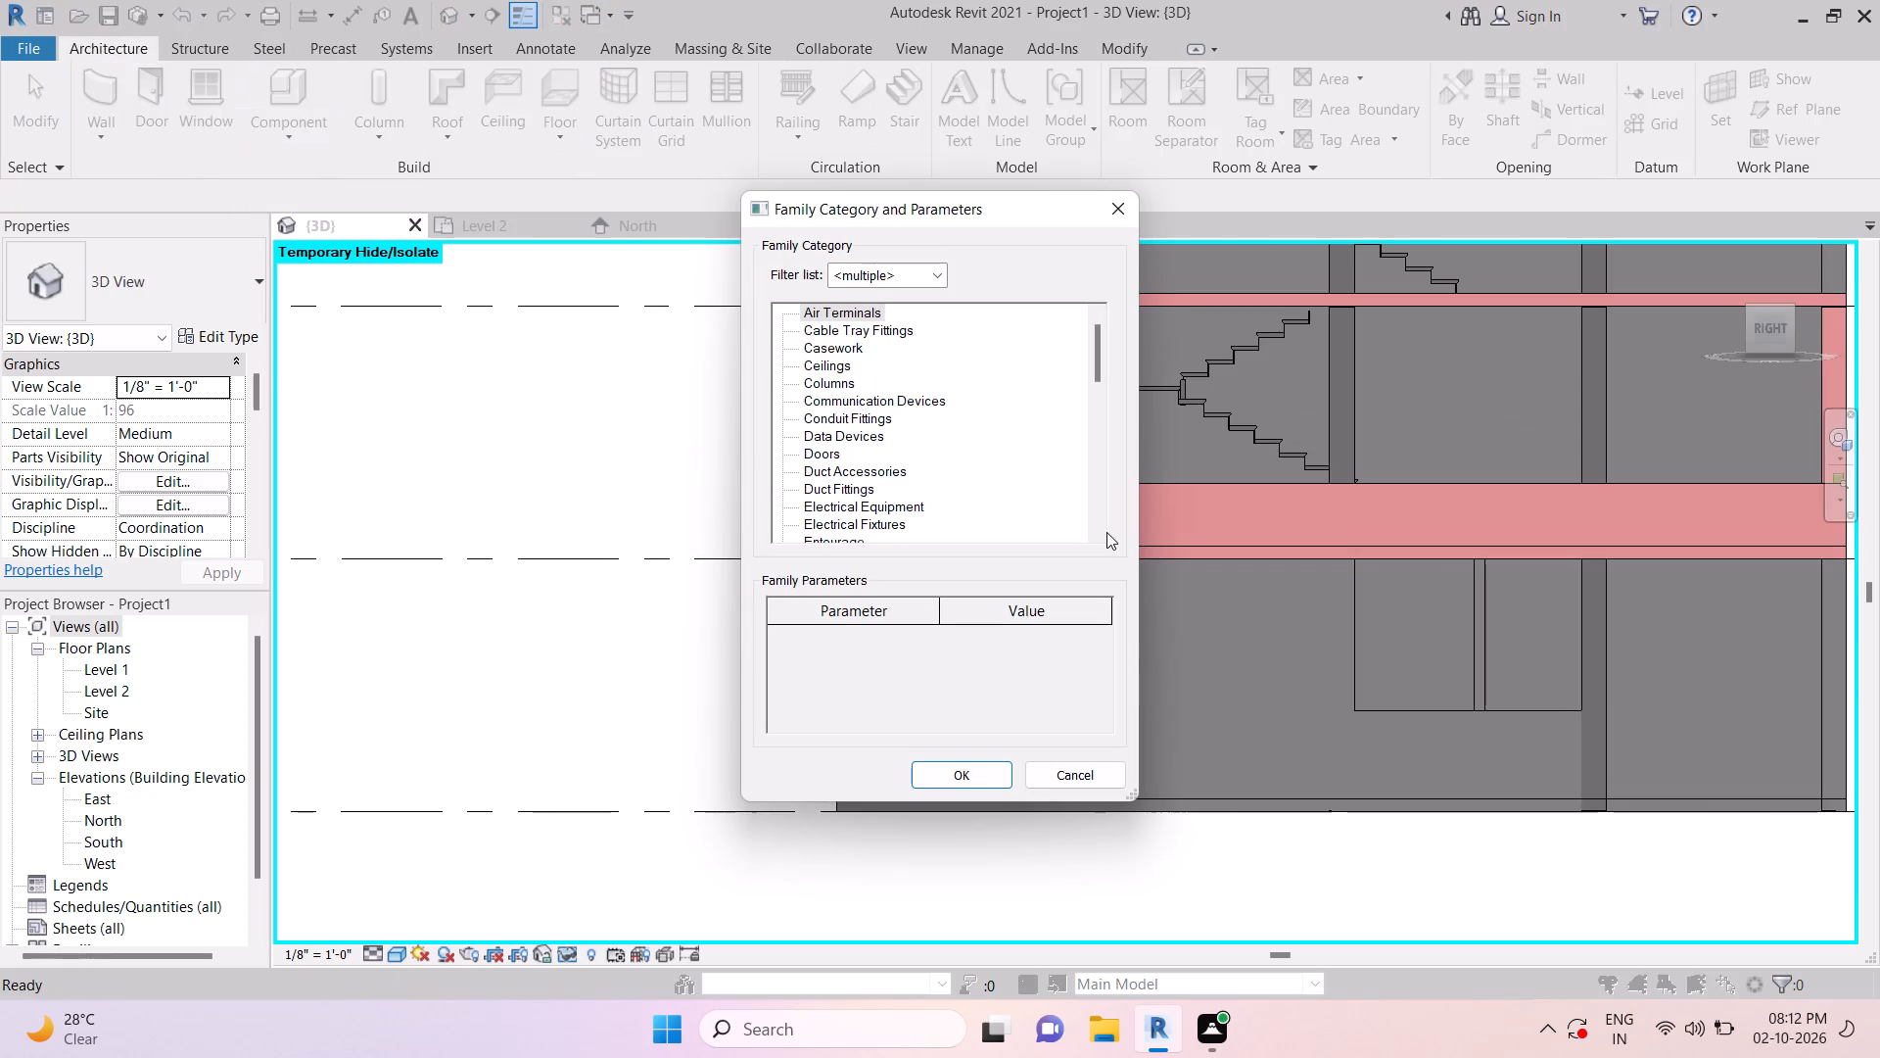
left_click(893, 512)
left_click(970, 766)
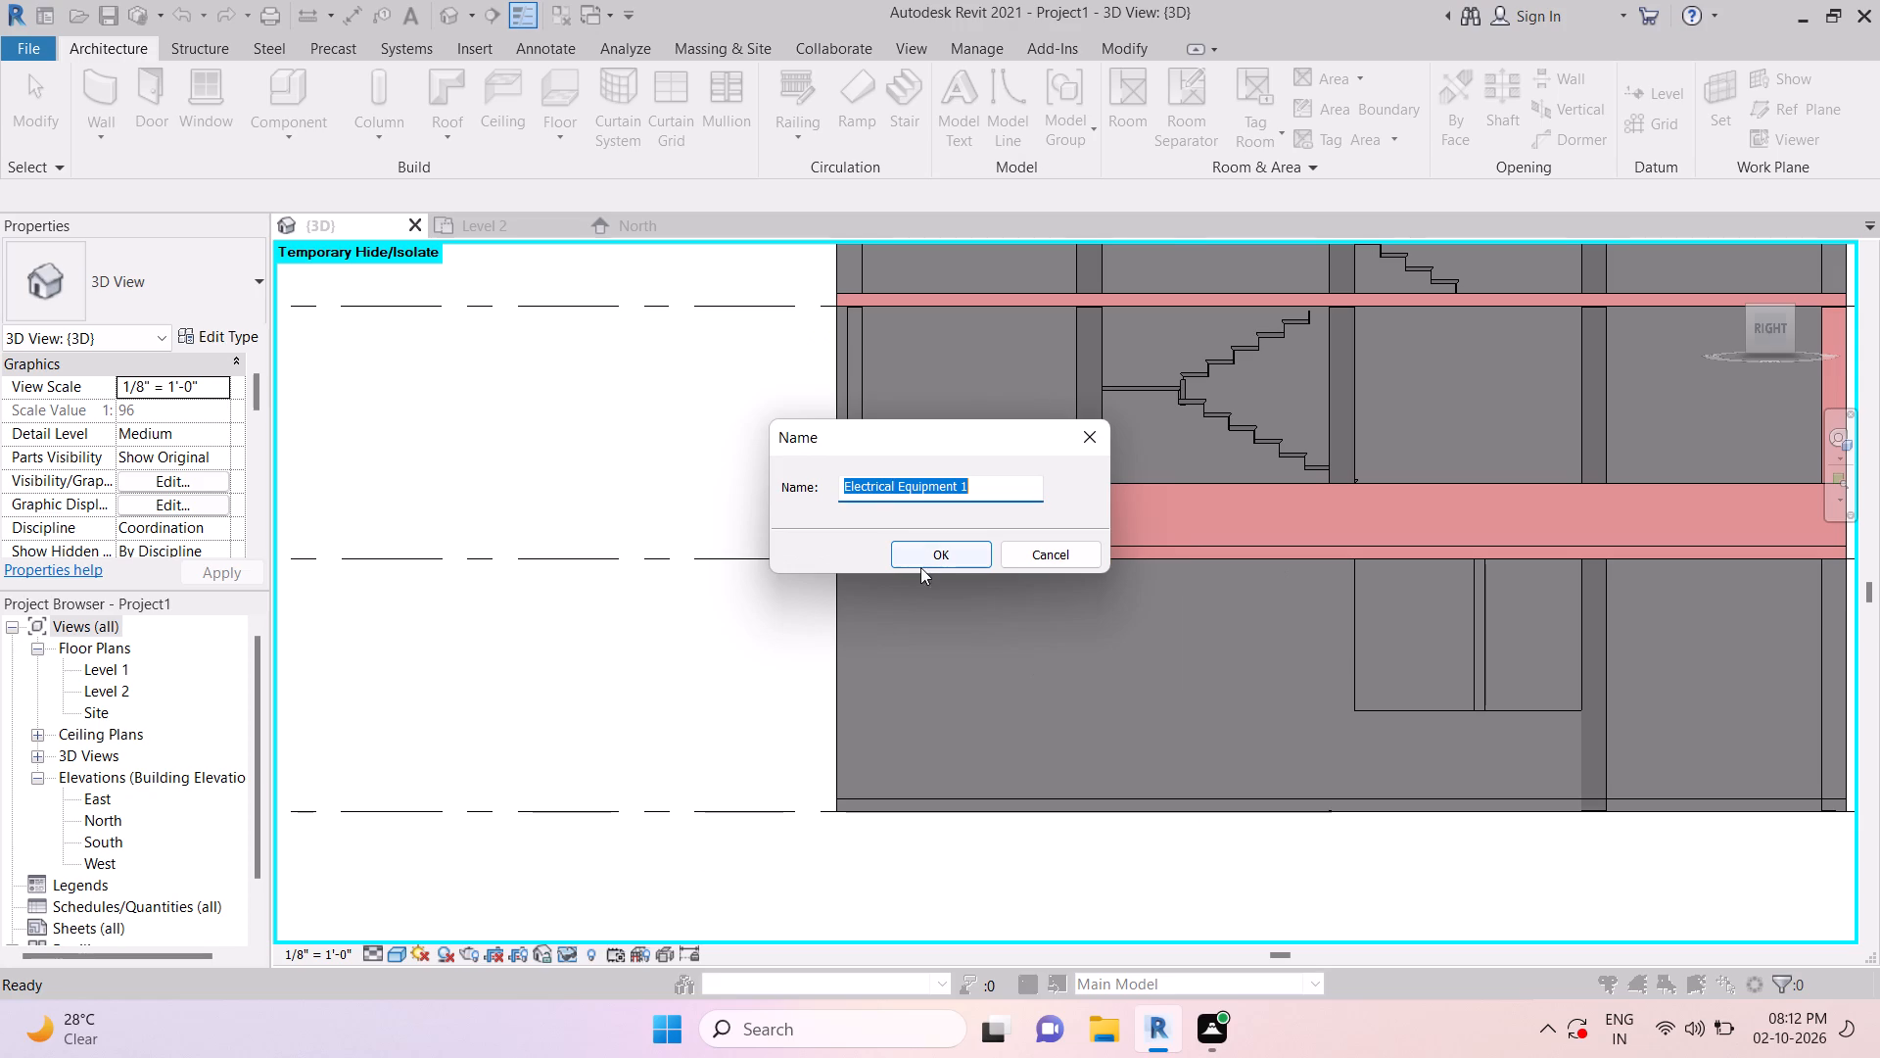
left_click(920, 563)
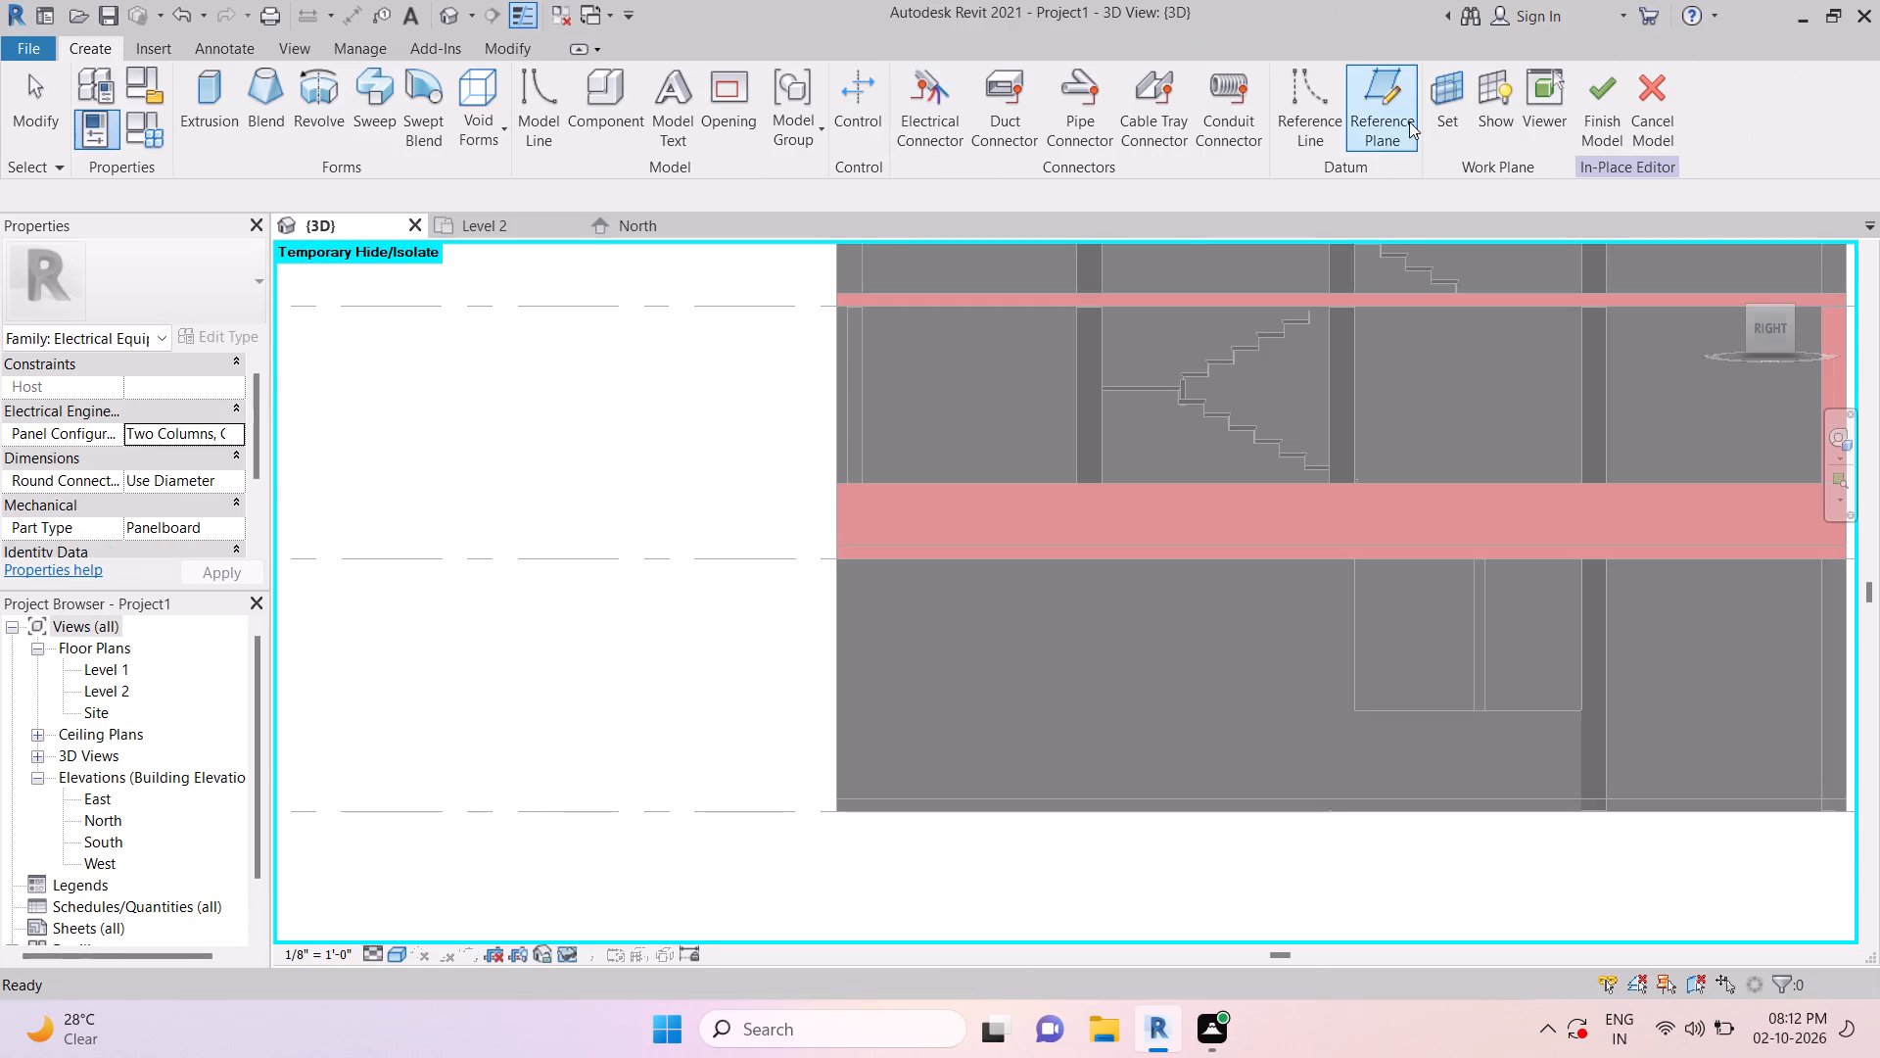
Set the work plane by picking the outer edge face of the Level 1 Generic - 12" floor below the ground-floor wall.
left_click(1441, 111)
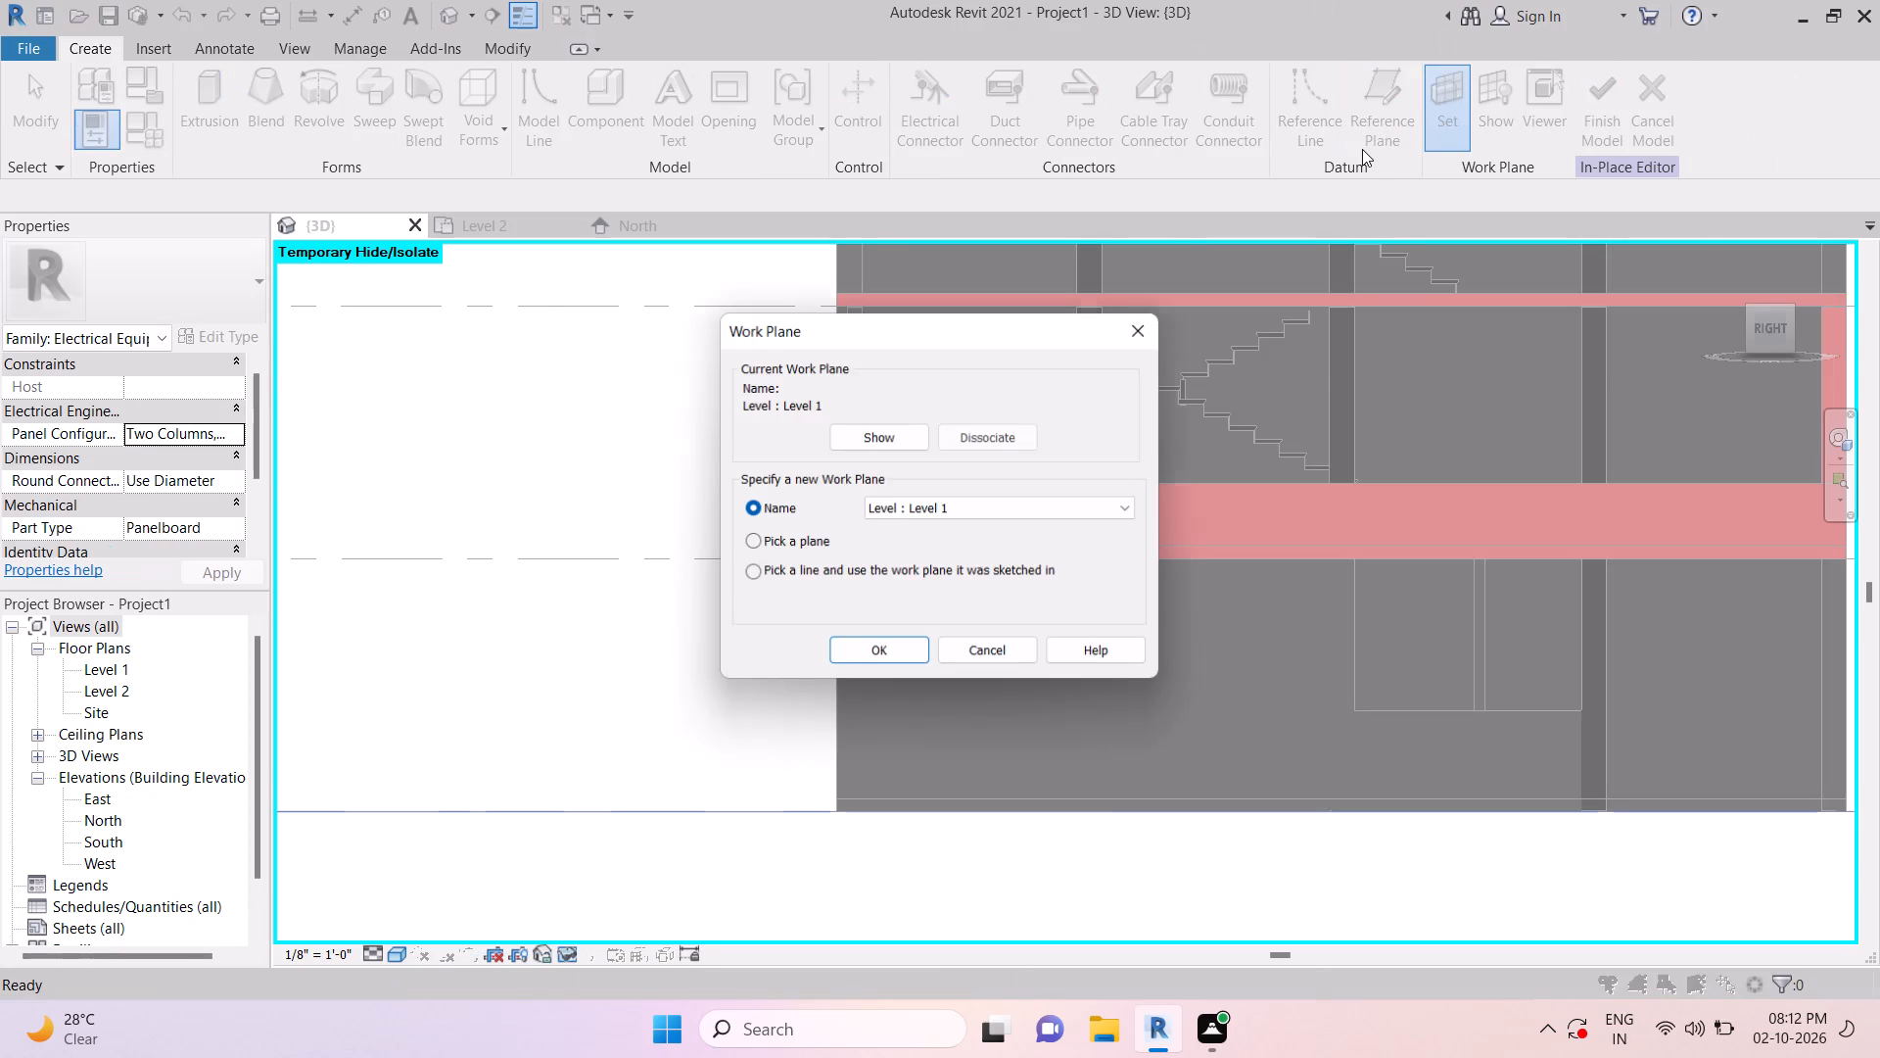
left_click(745, 539)
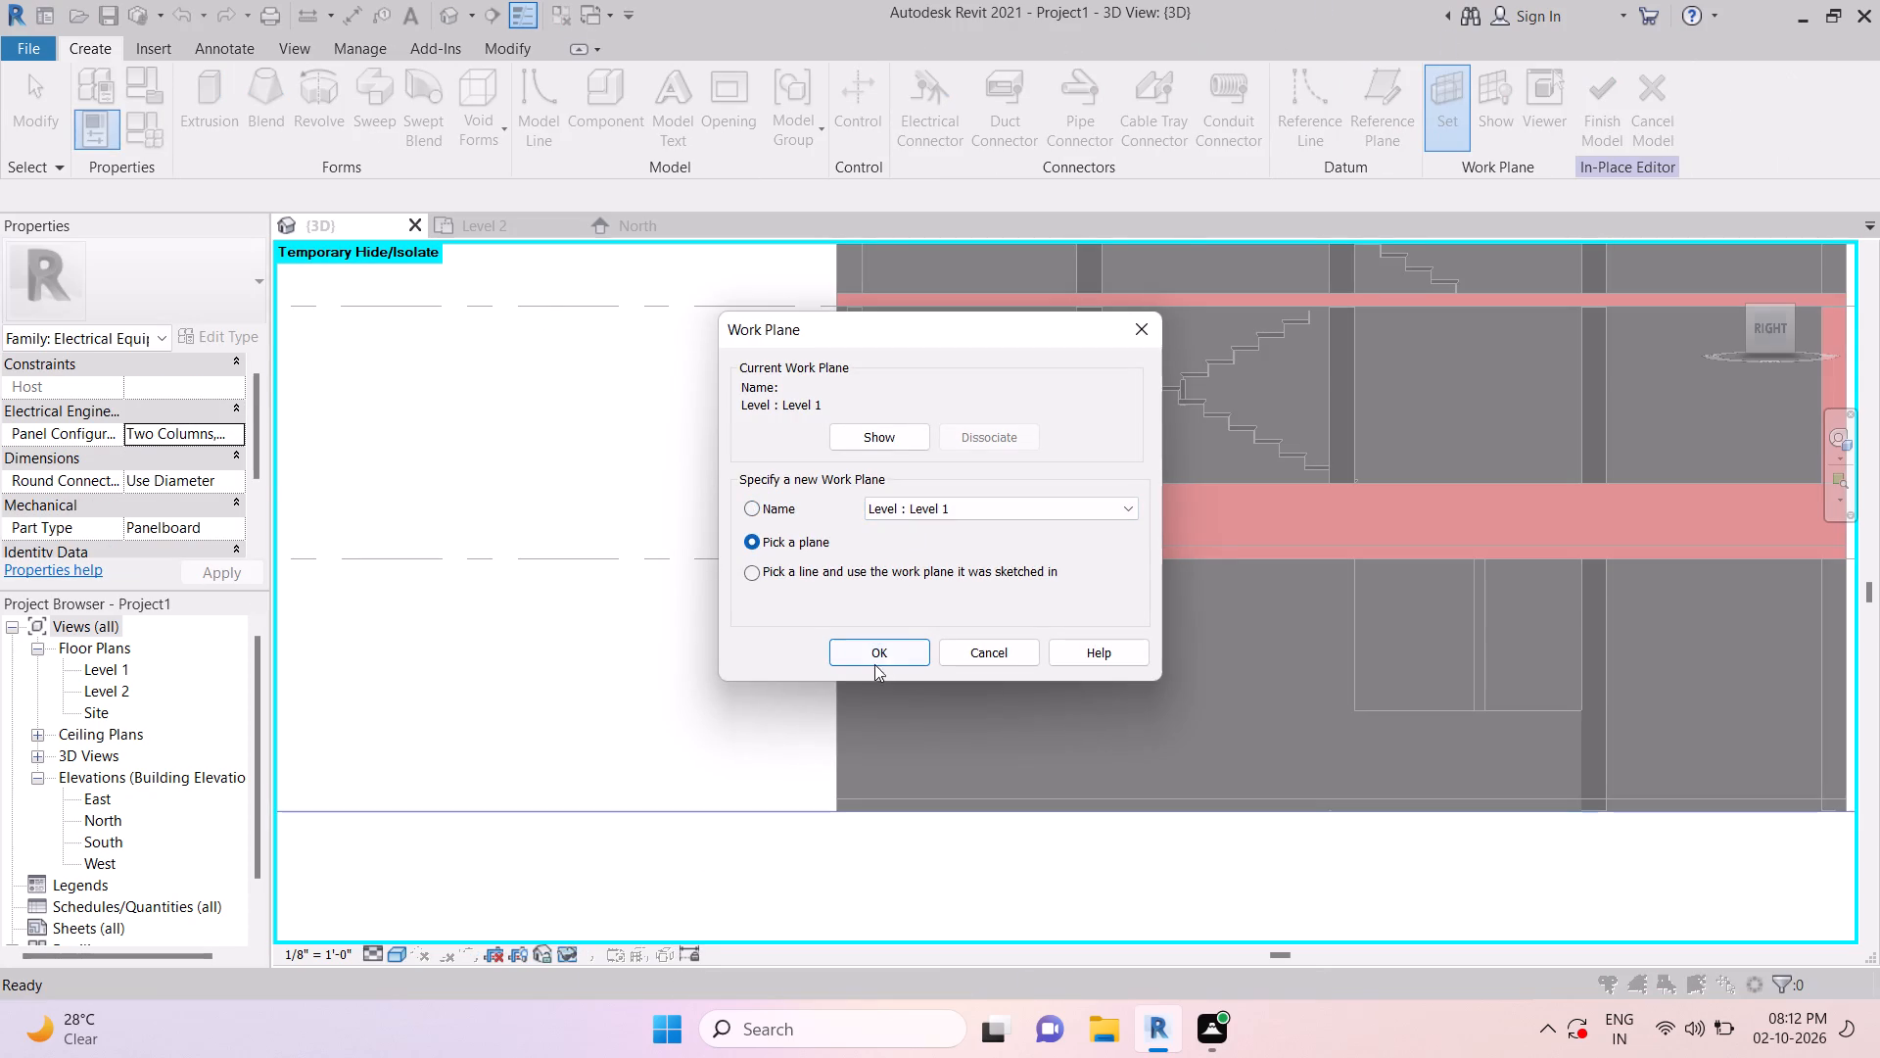
left_click(874, 658)
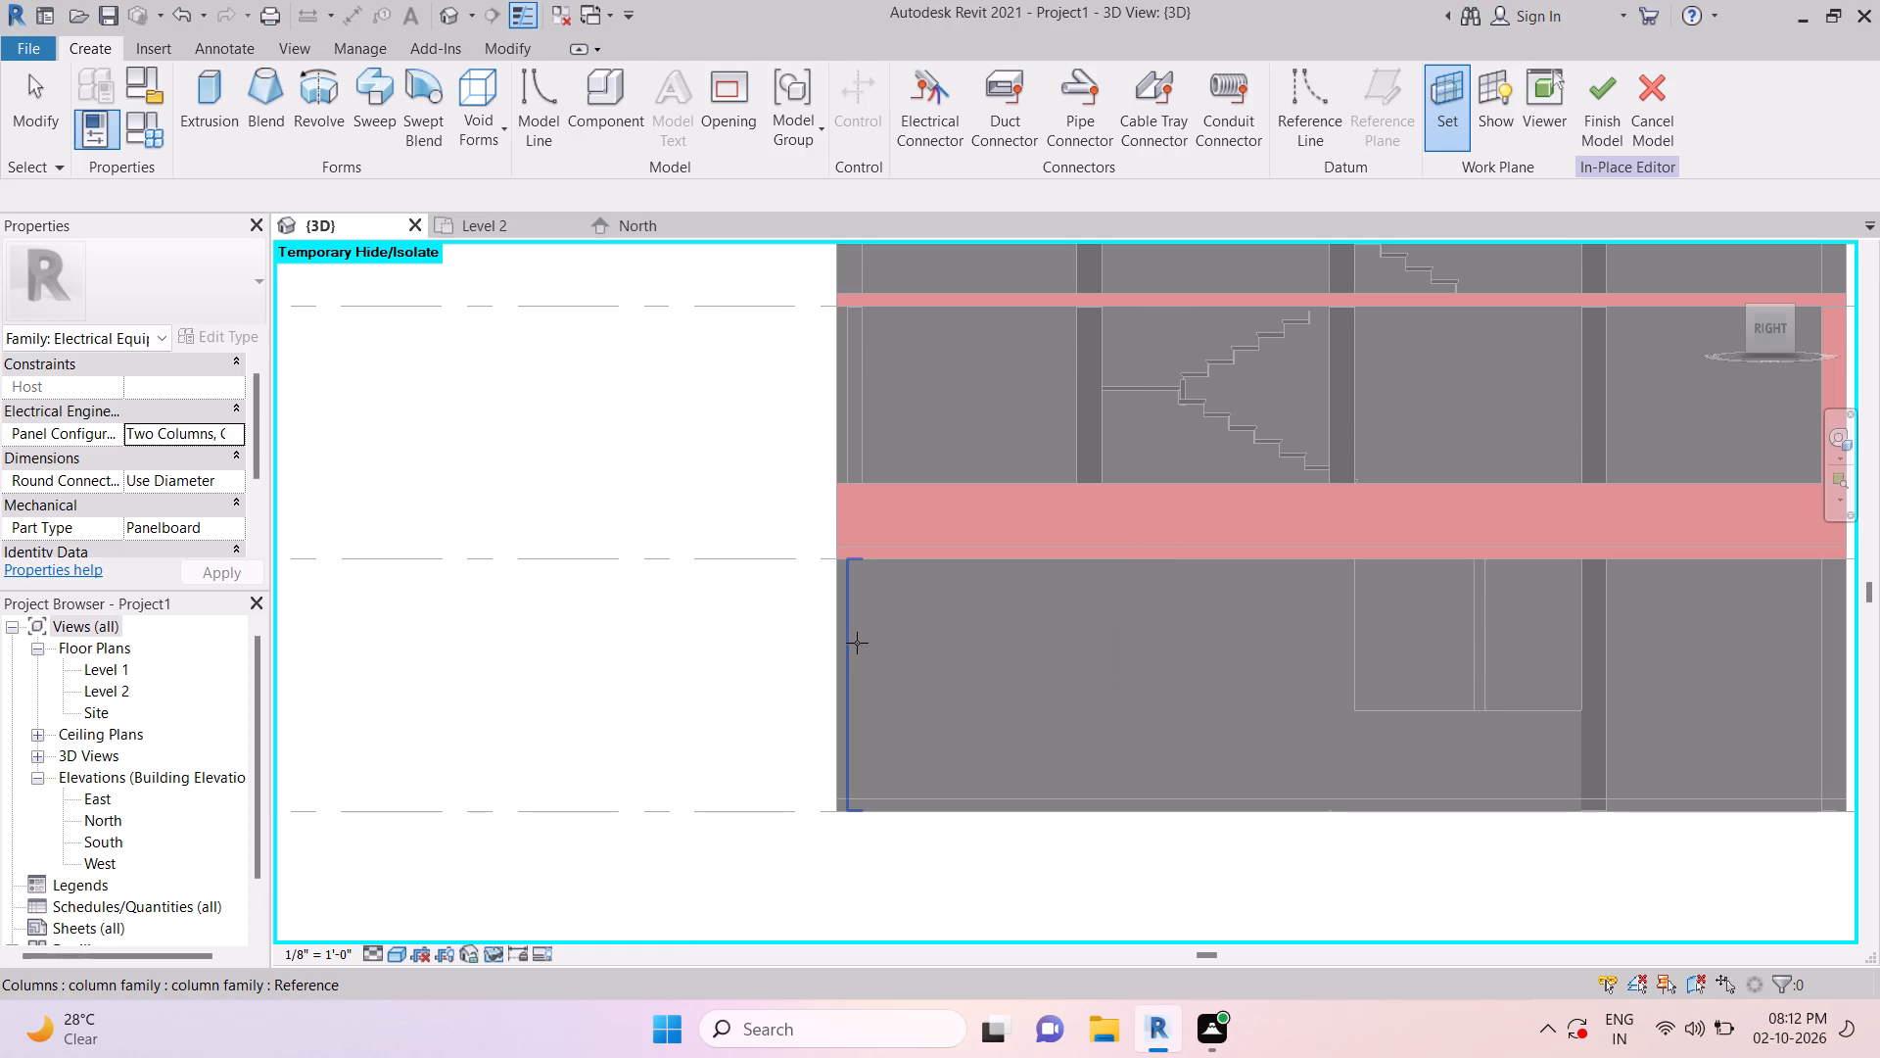
key("Tab")
key("Tab")
key("Tab")
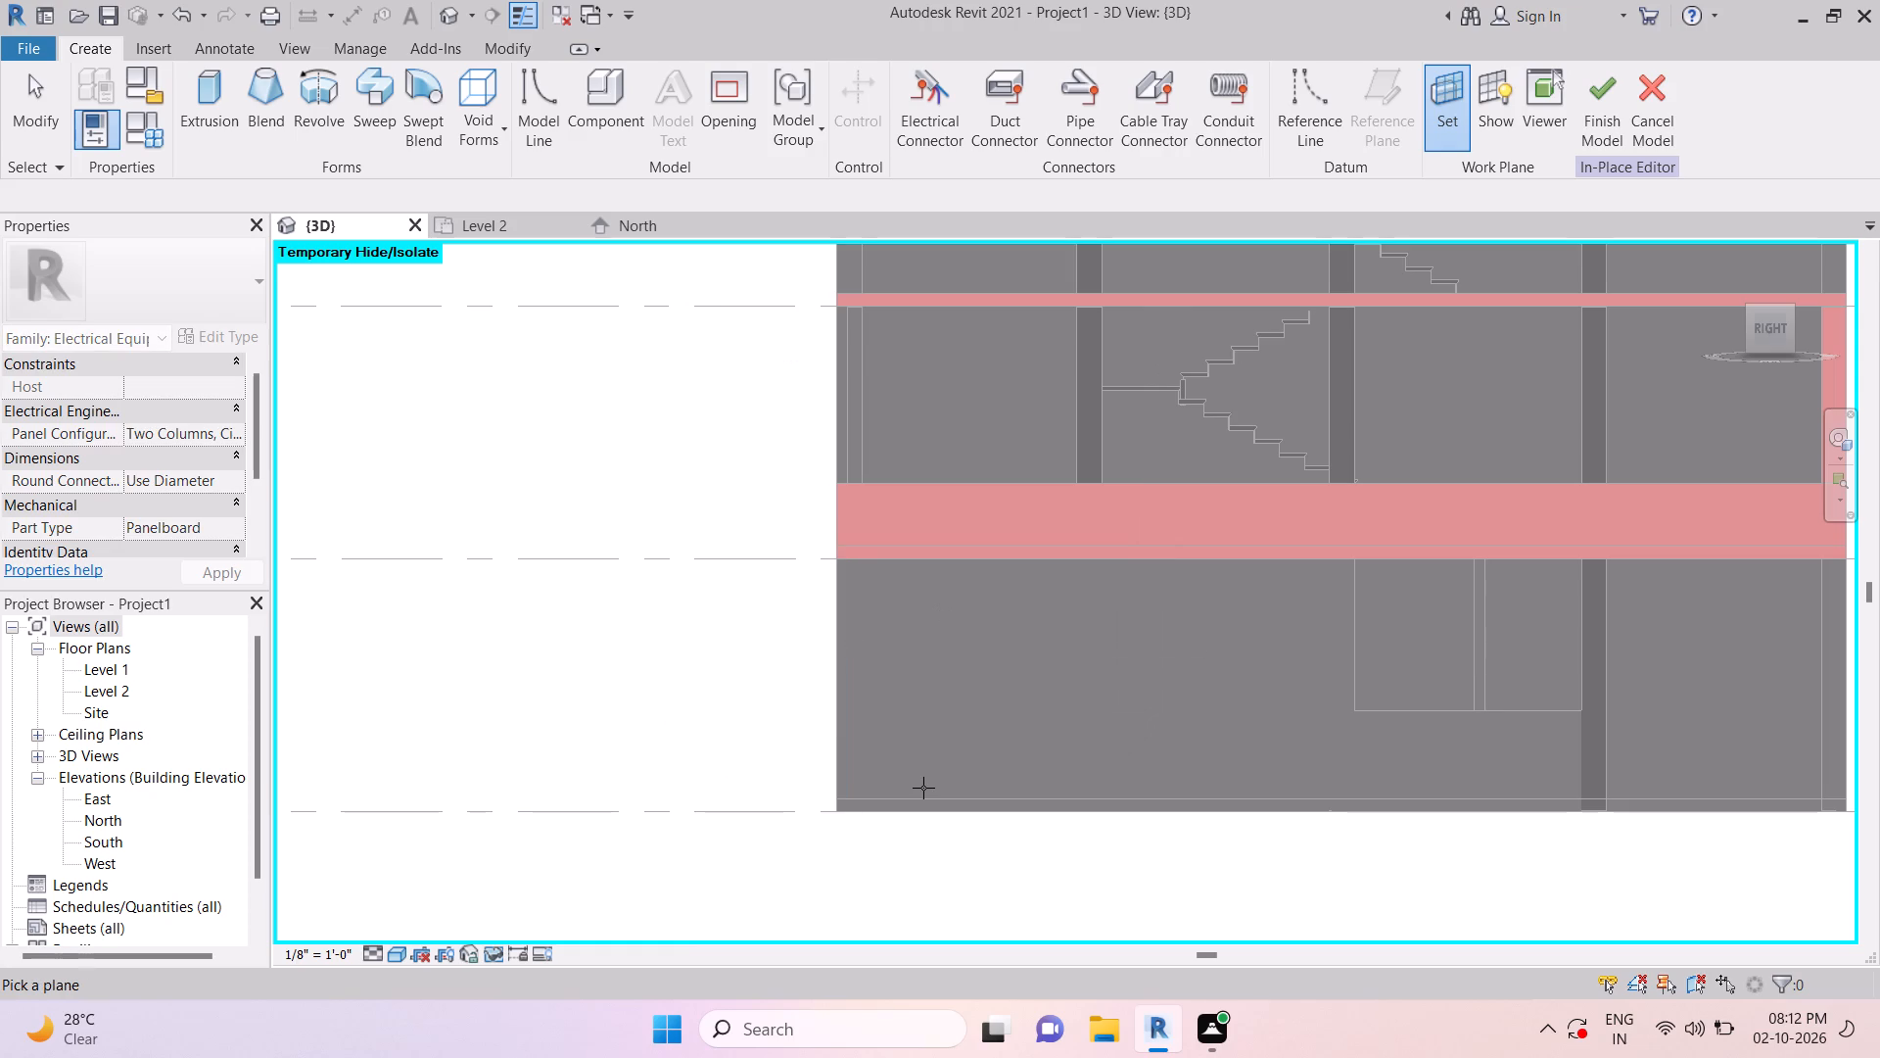
key("Tab")
key("Tab")
scroll(847, 800, "up", 6)
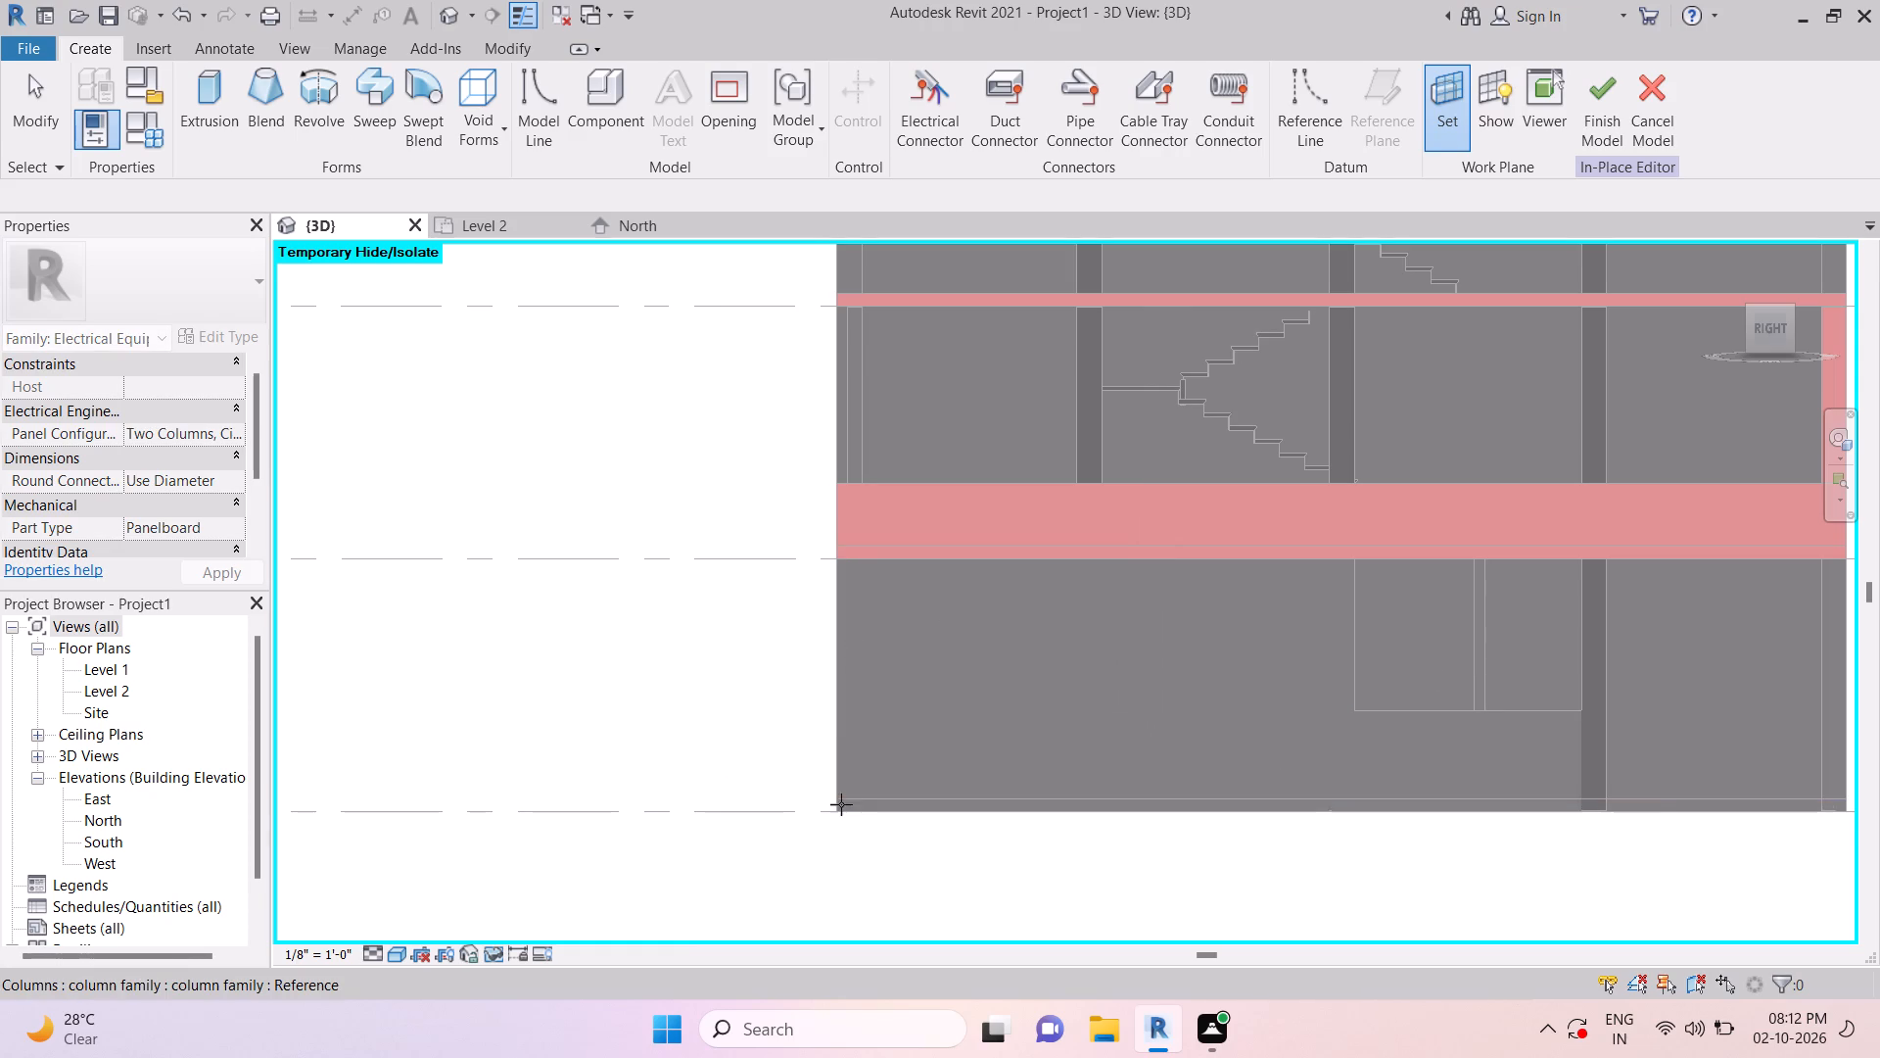
scroll(839, 807, "up", 3)
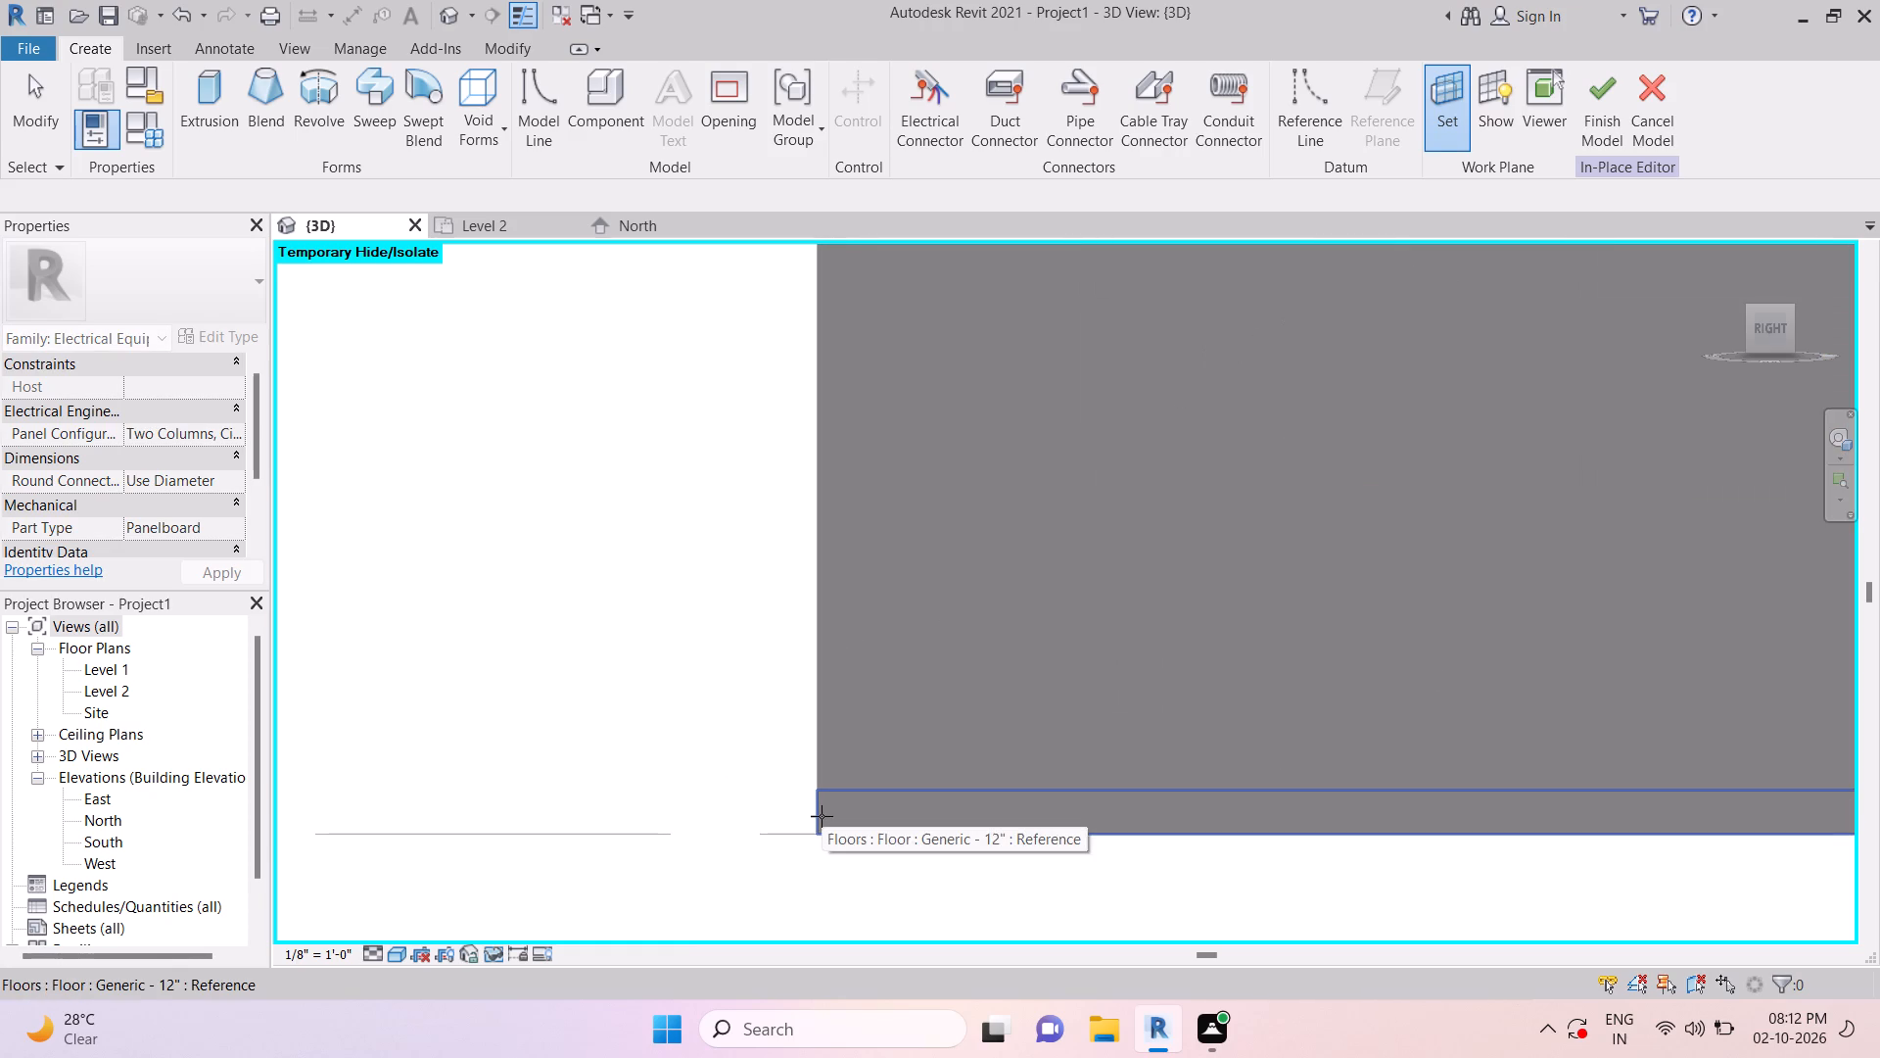
scroll(846, 843, "up", 4)
key("Tab")
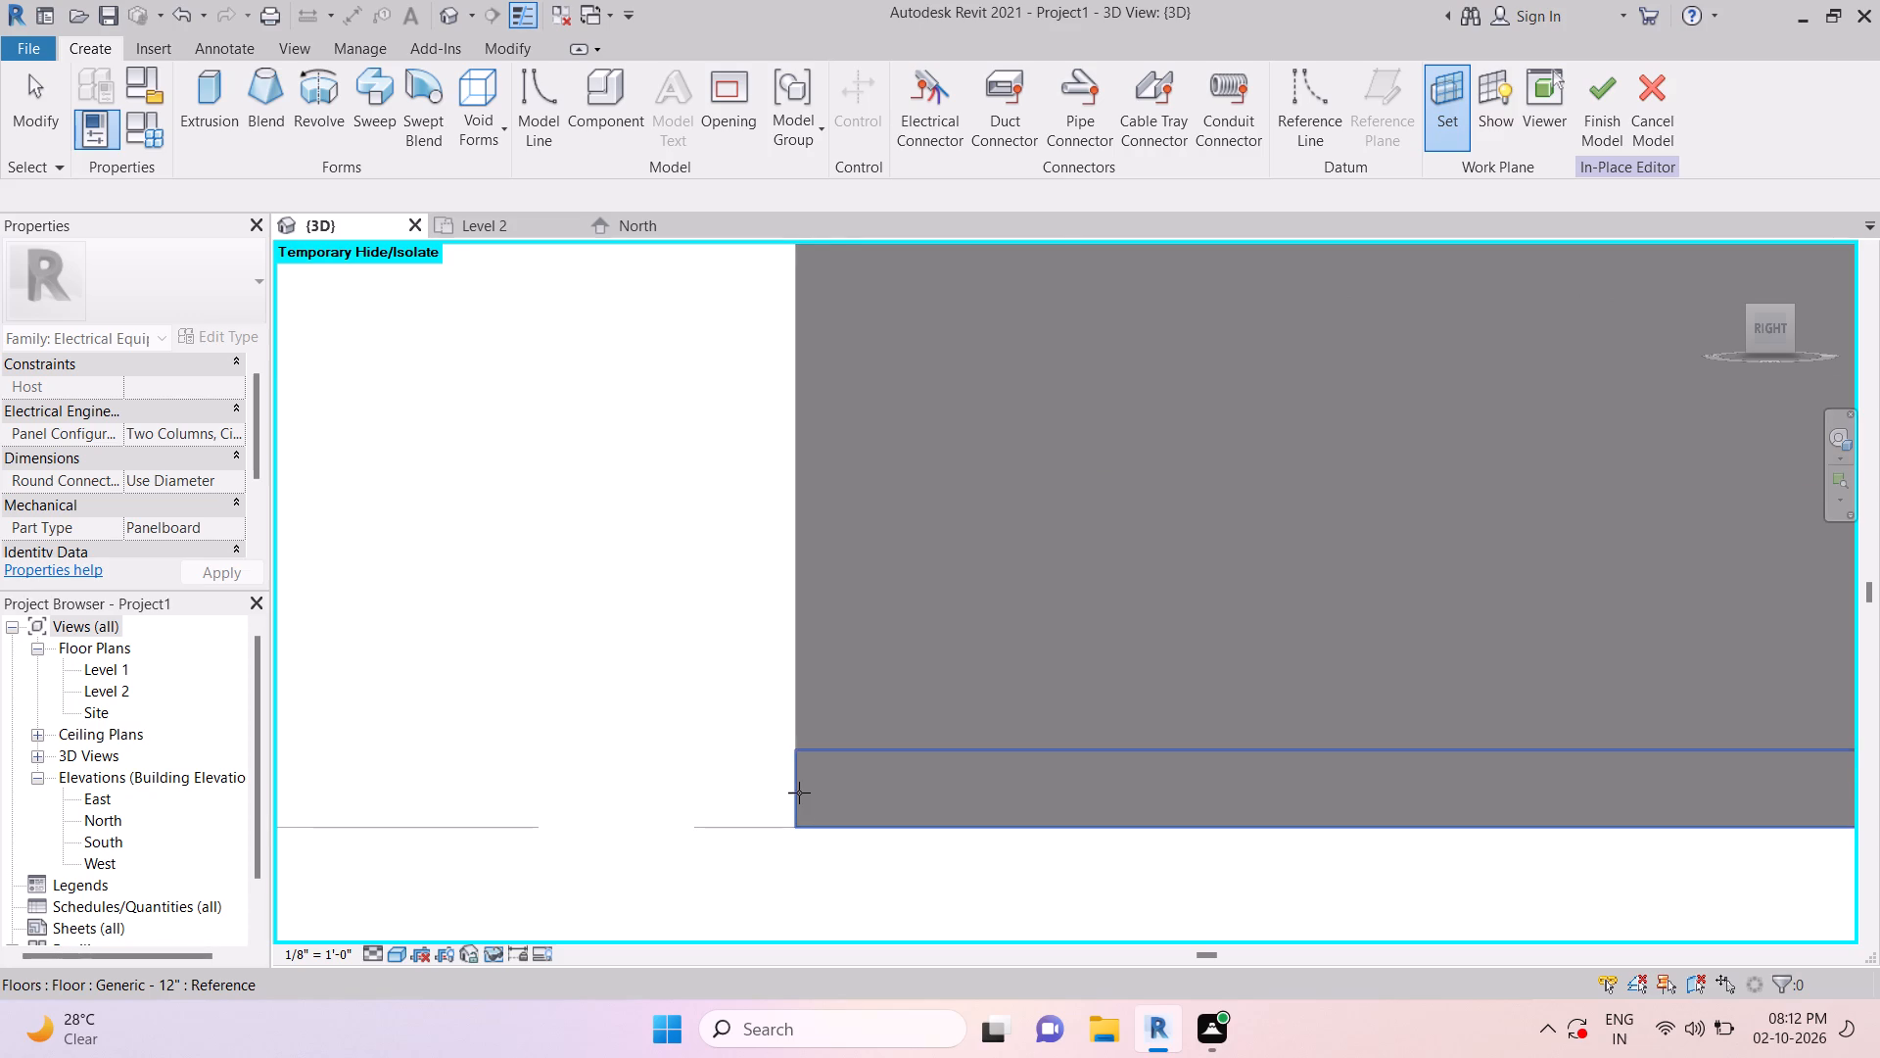
key("Tab")
key("Tab")
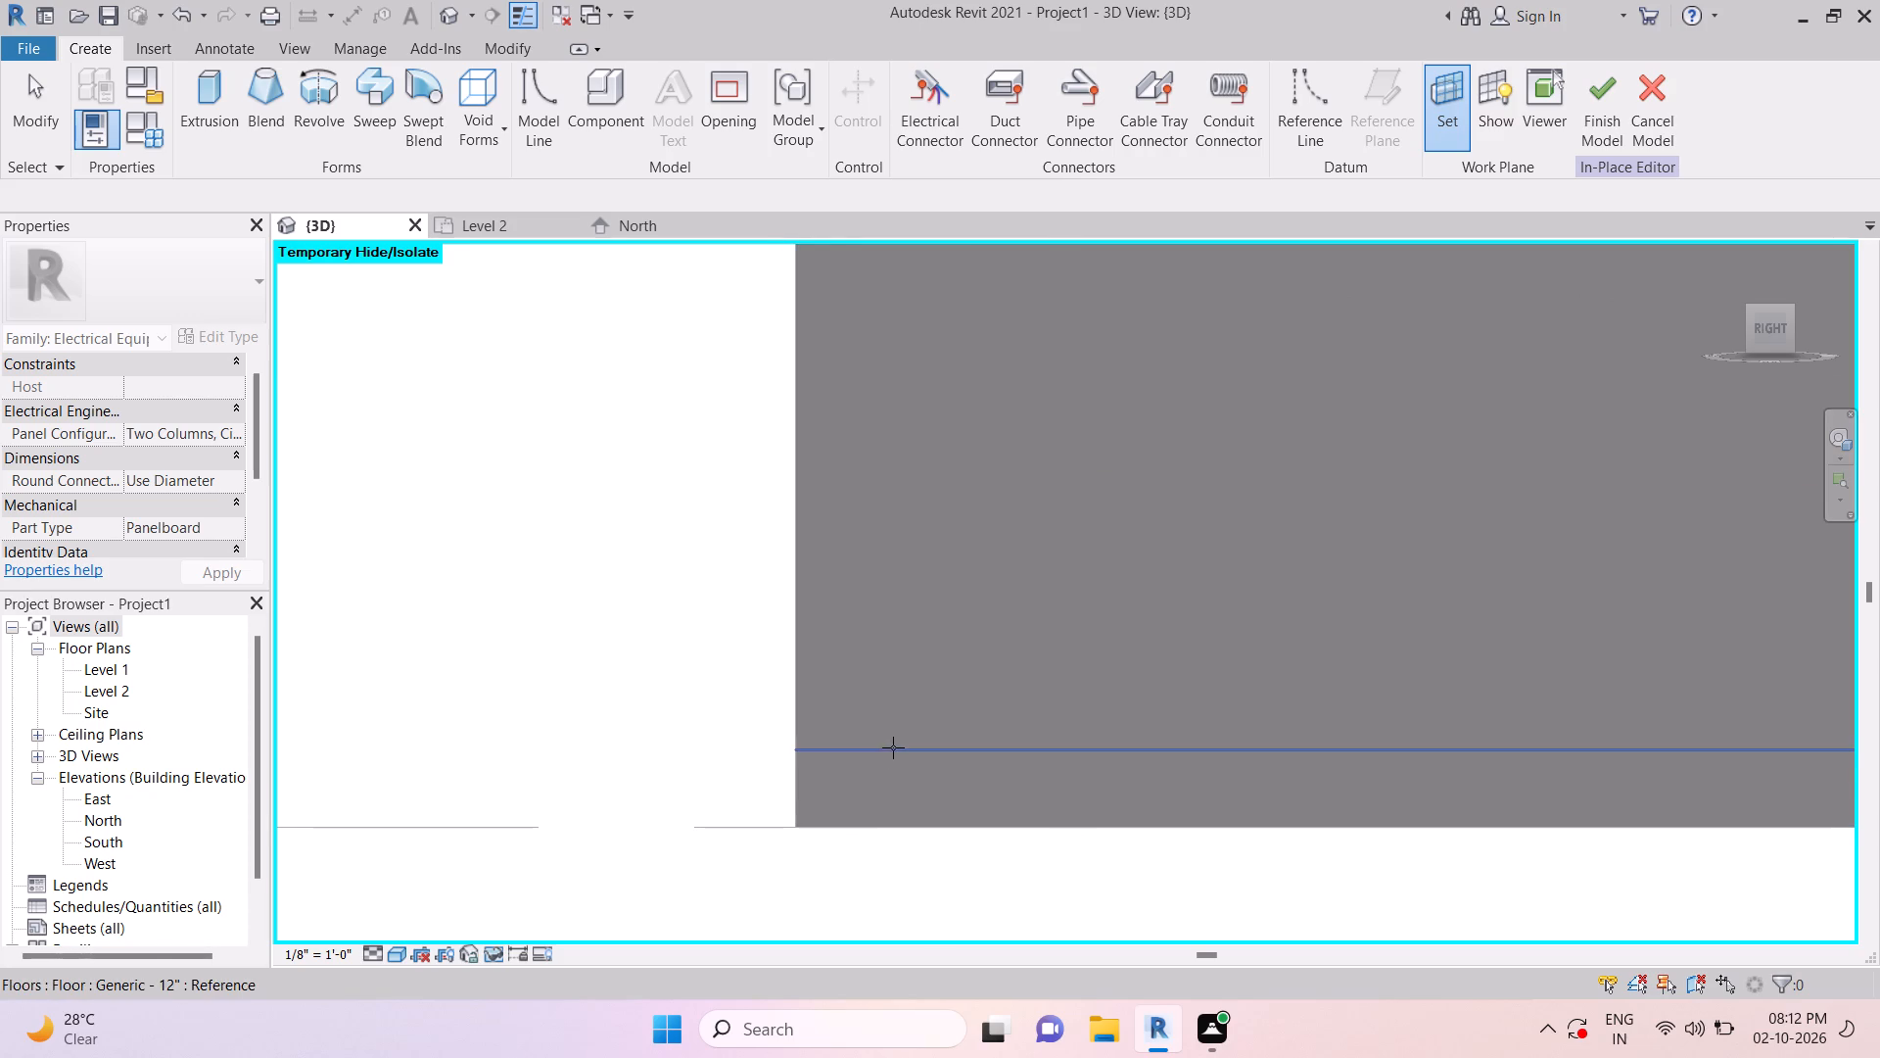
key("Tab")
key("Tab")
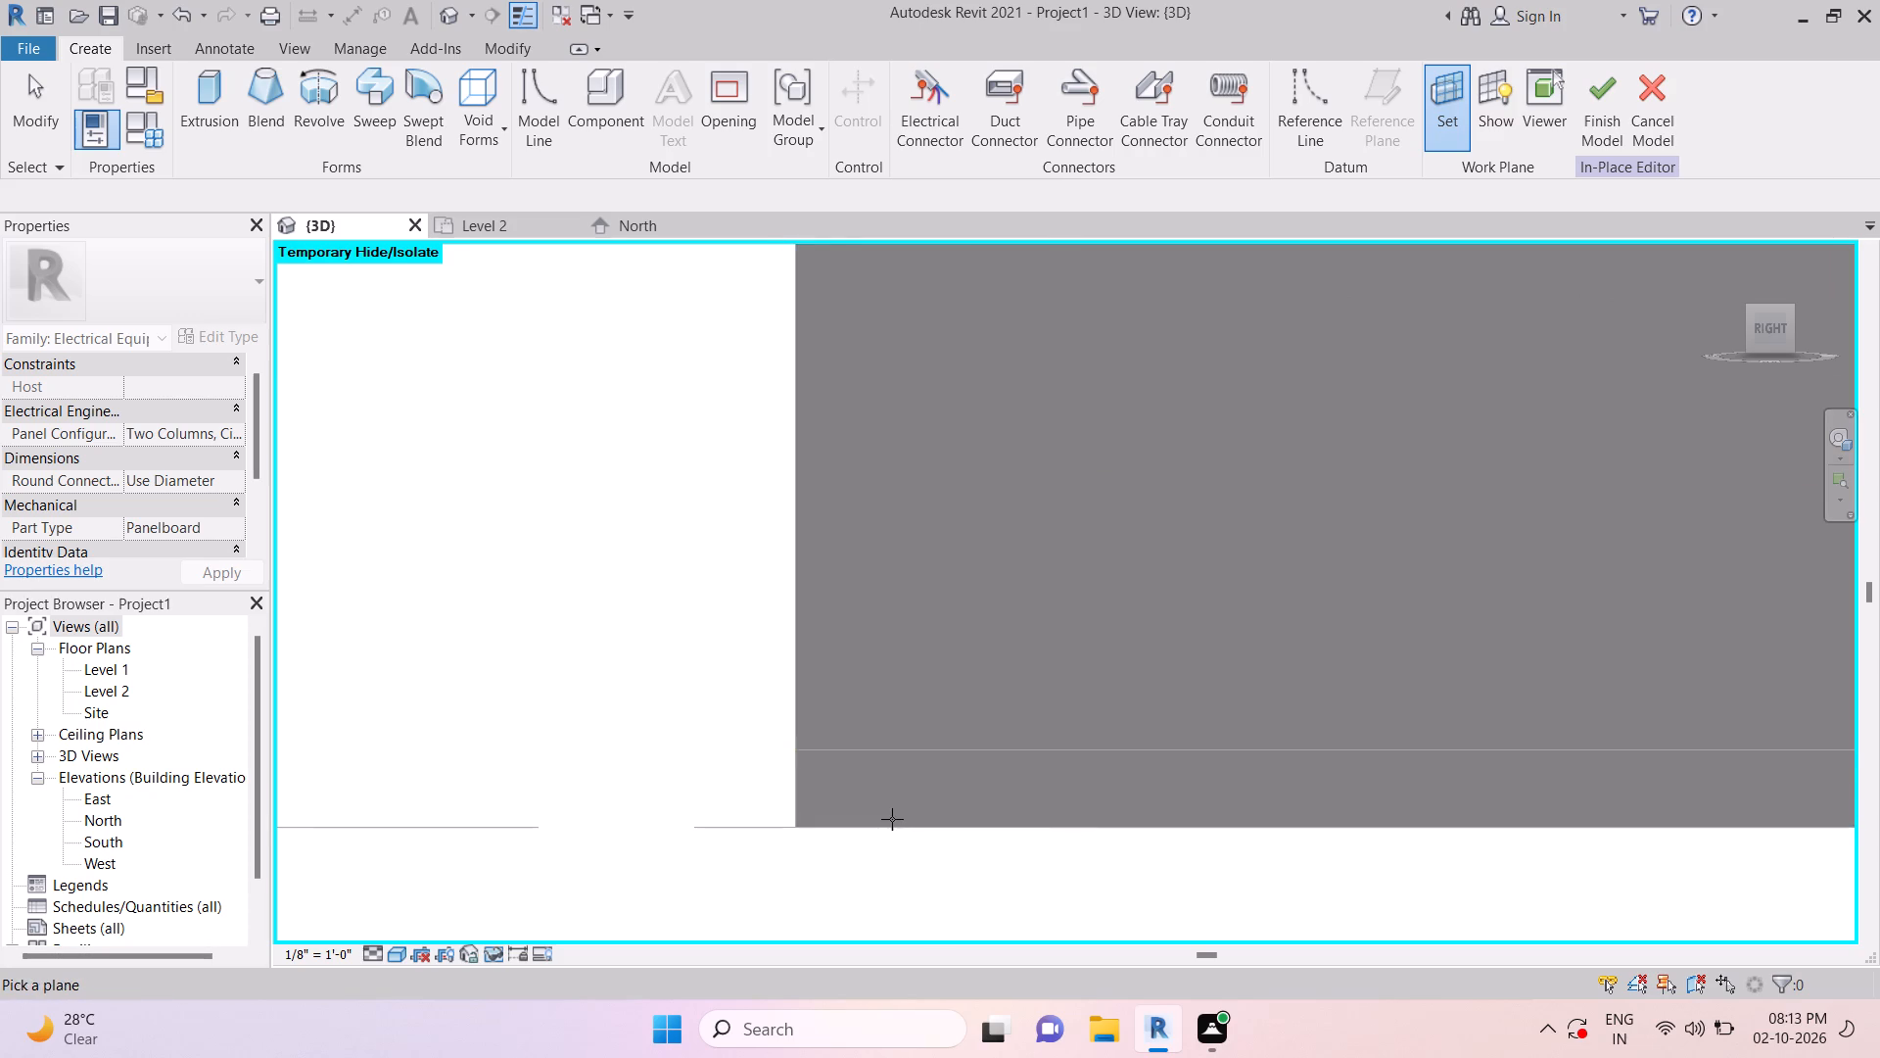
scroll(891, 818, "down", 9)
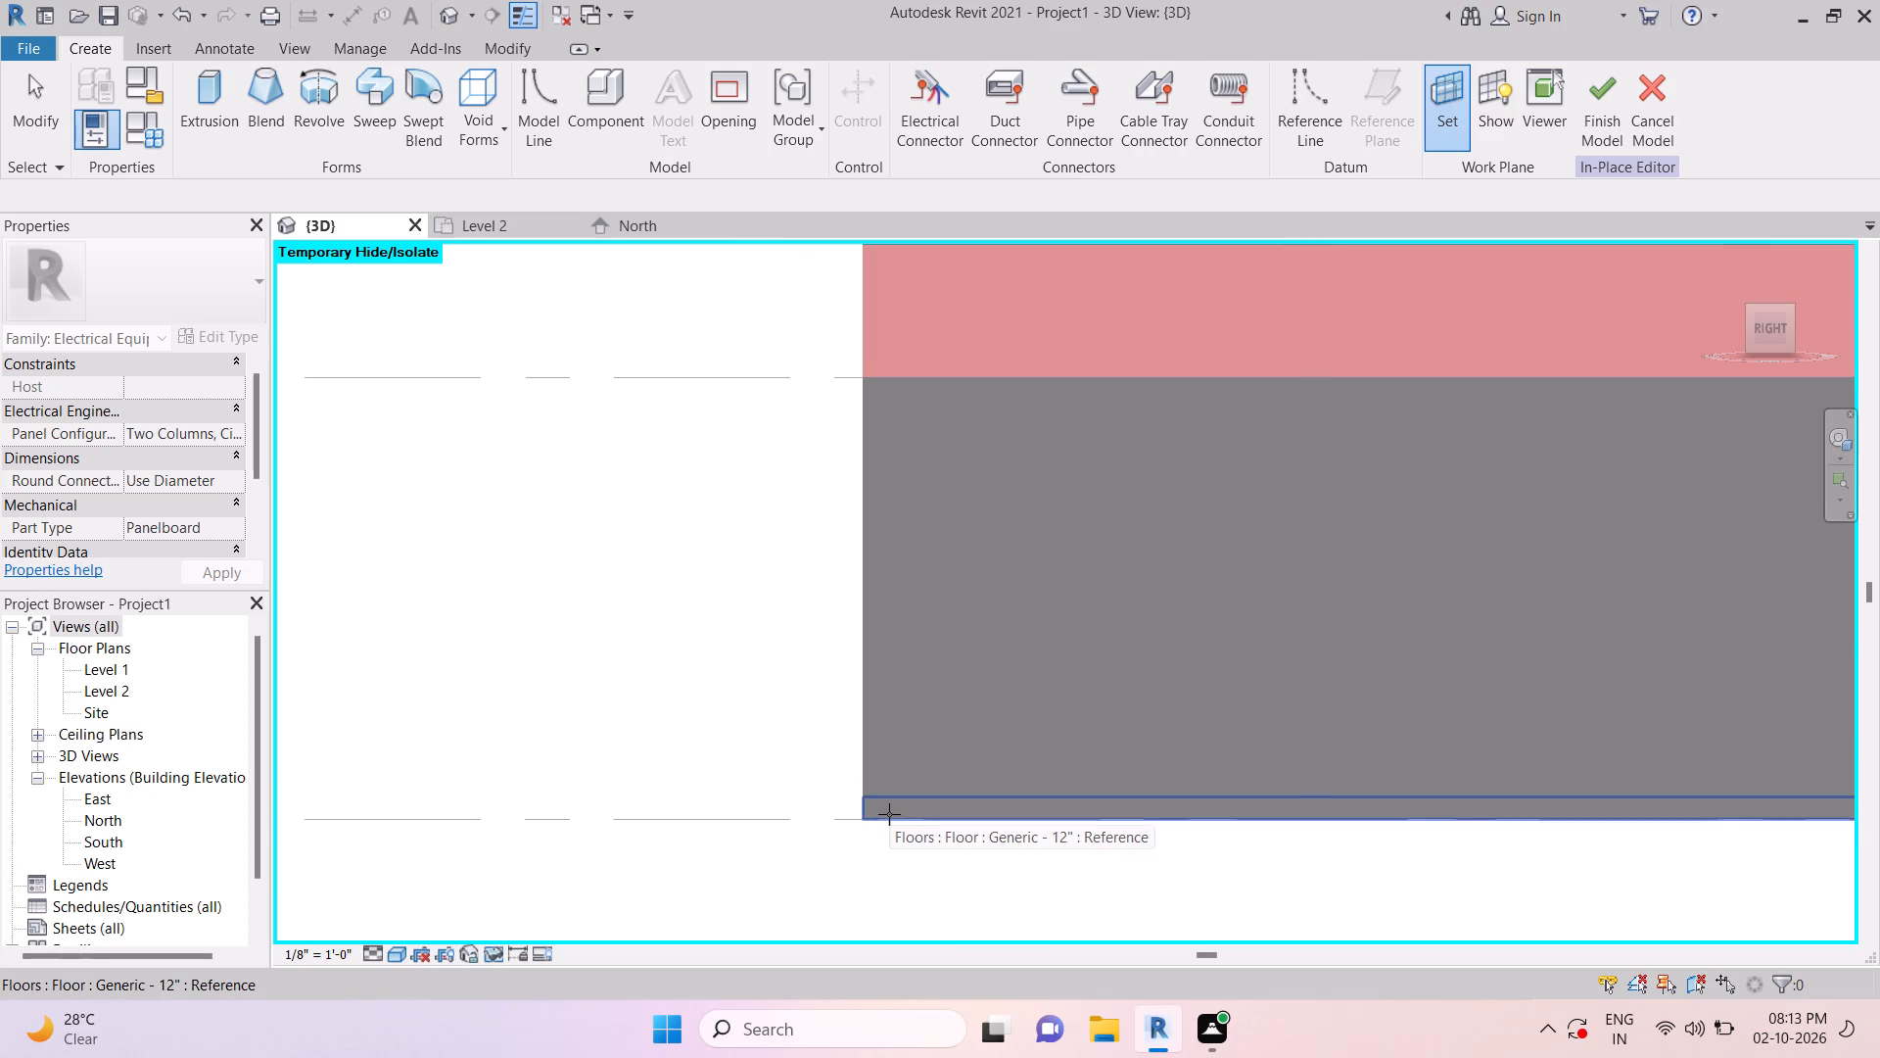
middle_click_drag(1371, 699, 1198, 679)
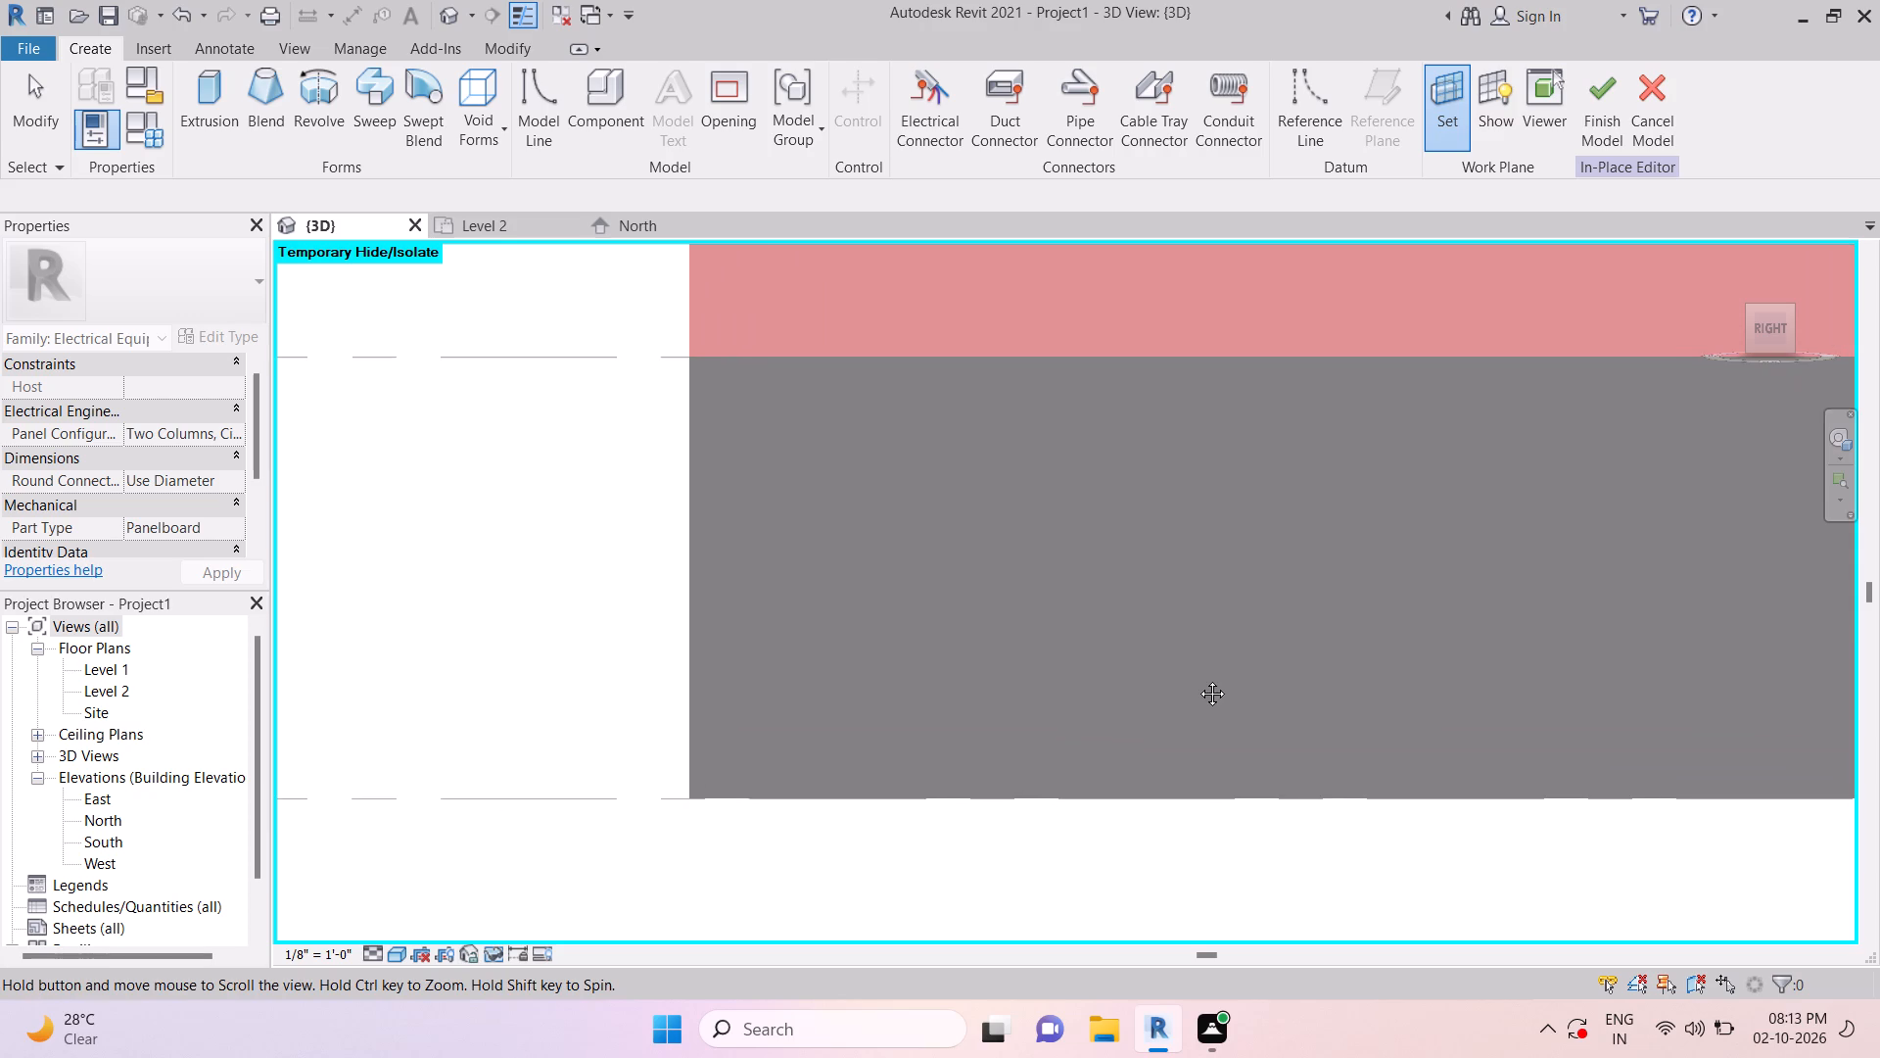
middle_click_drag(1198, 679, 1347, 758)
middle_click_drag(1671, 758, 1225, 600)
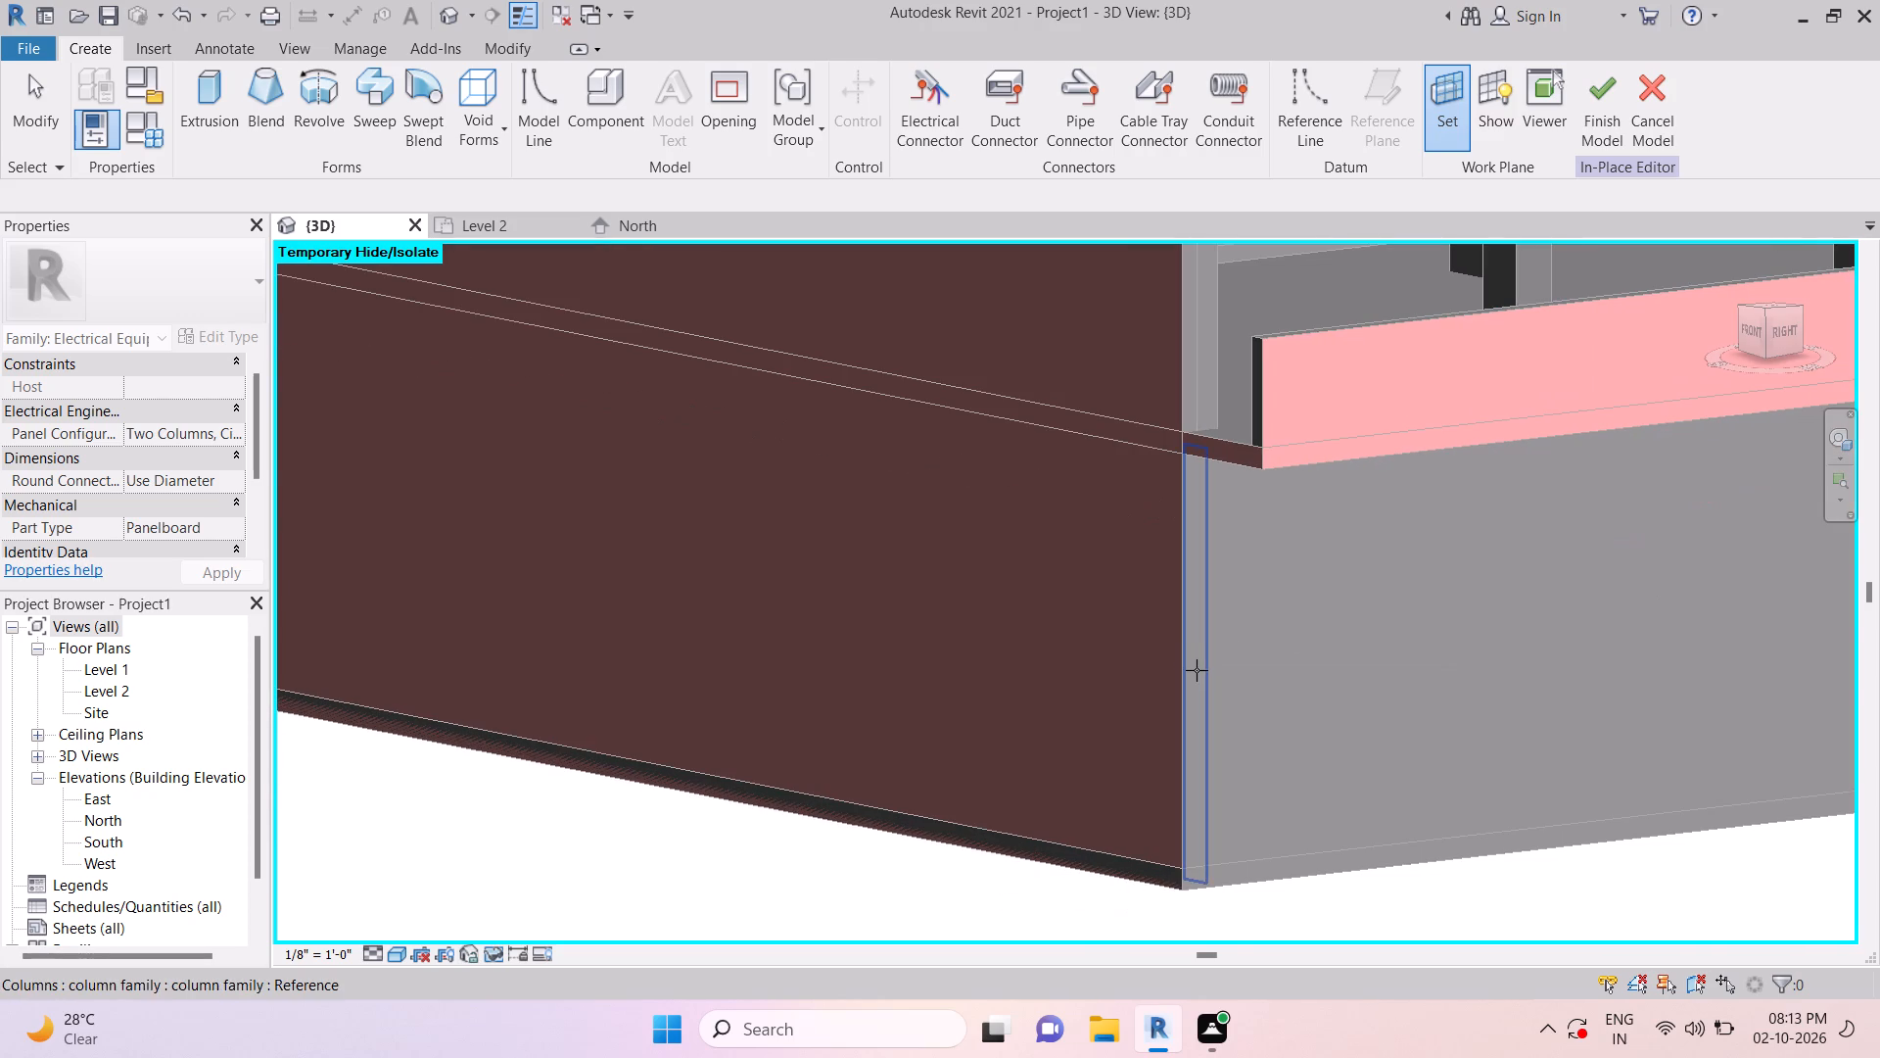
scroll(1222, 792, "down", 3)
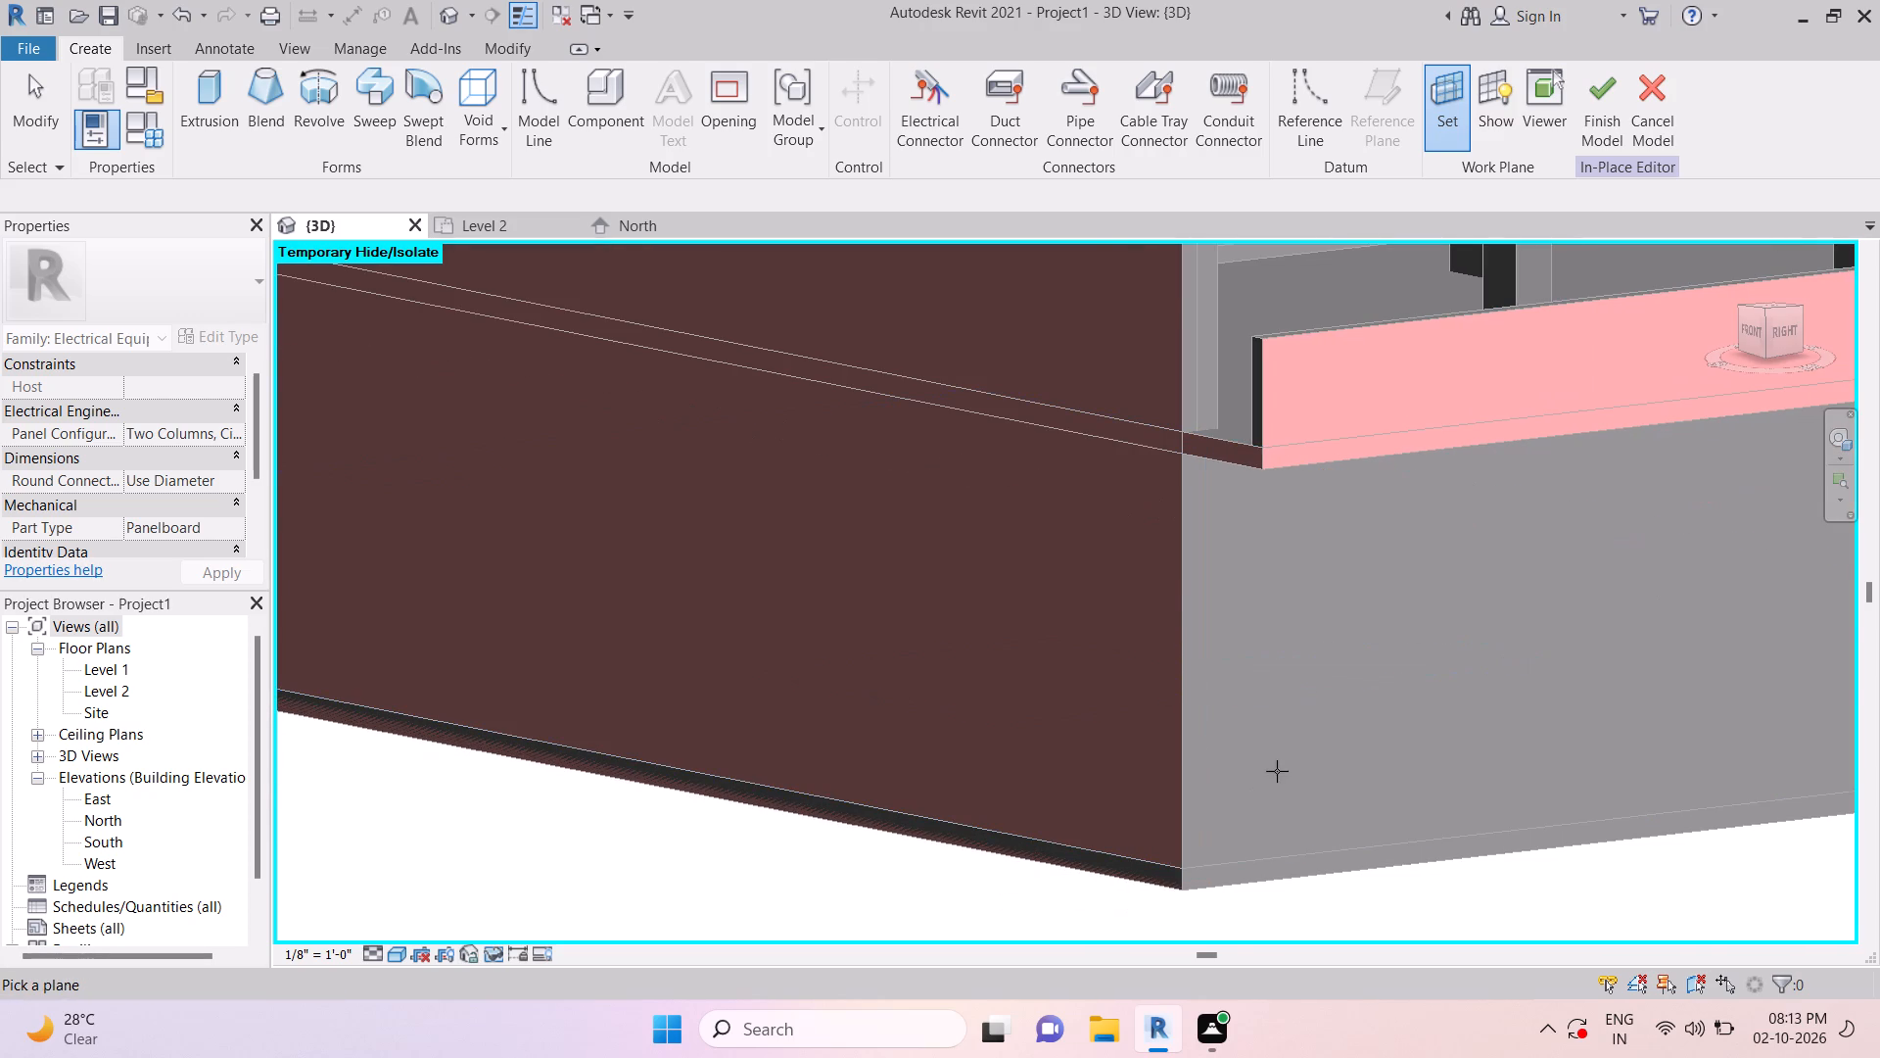
middle_click_drag(1295, 768, 1086, 766)
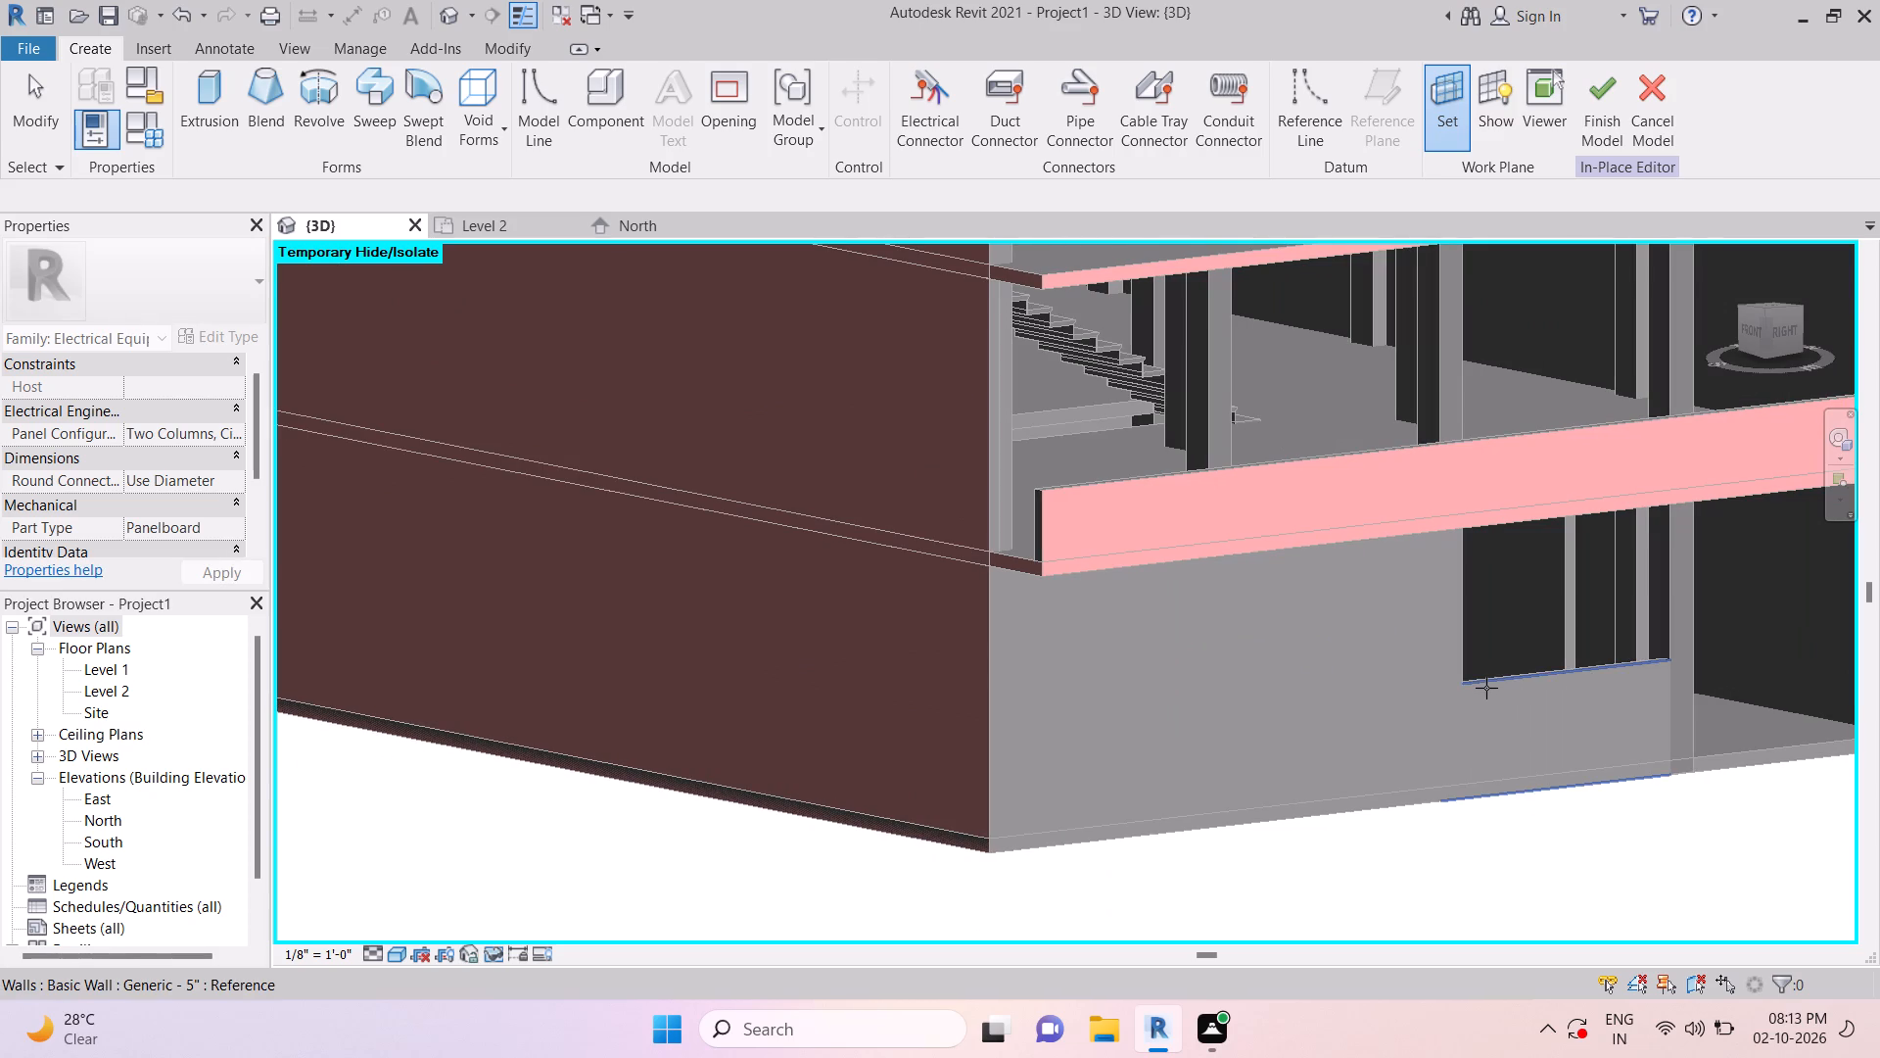
key("Tab")
key("Tab")
key("Tab")
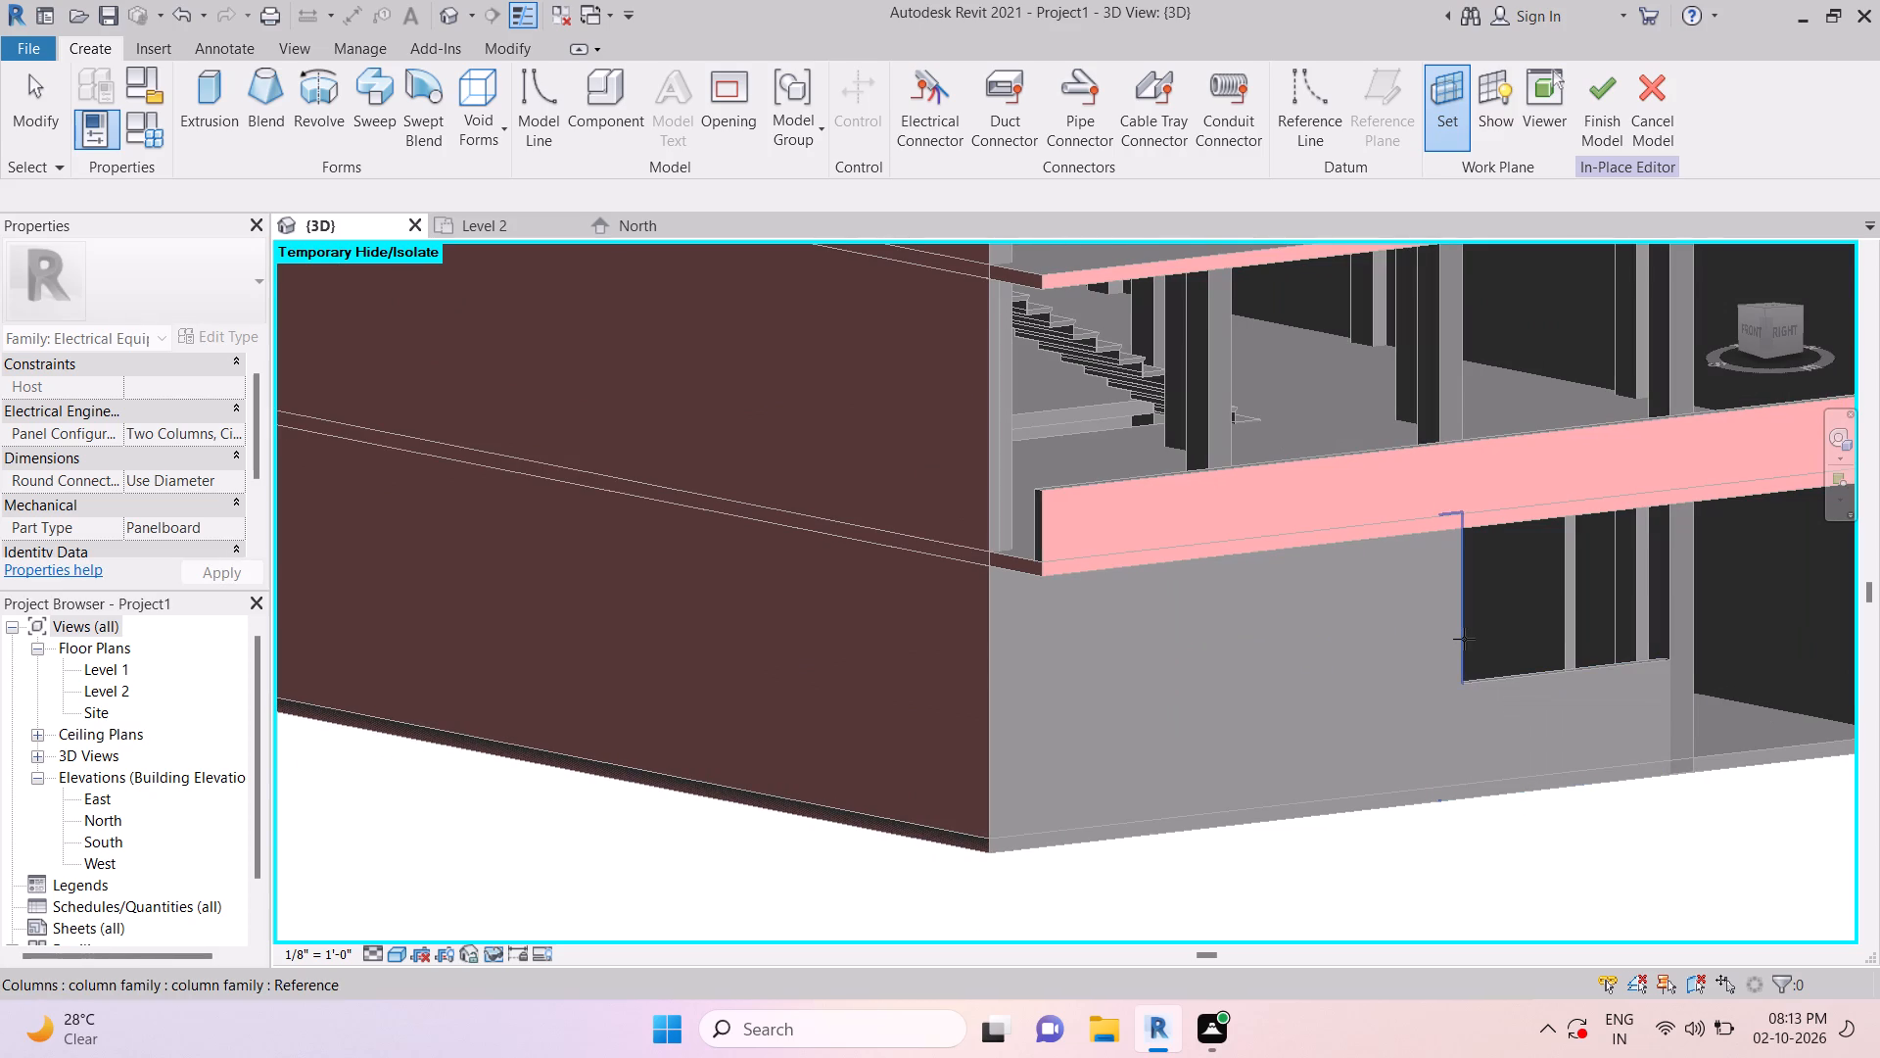
key("Tab")
key("Tab")
key("Tab")
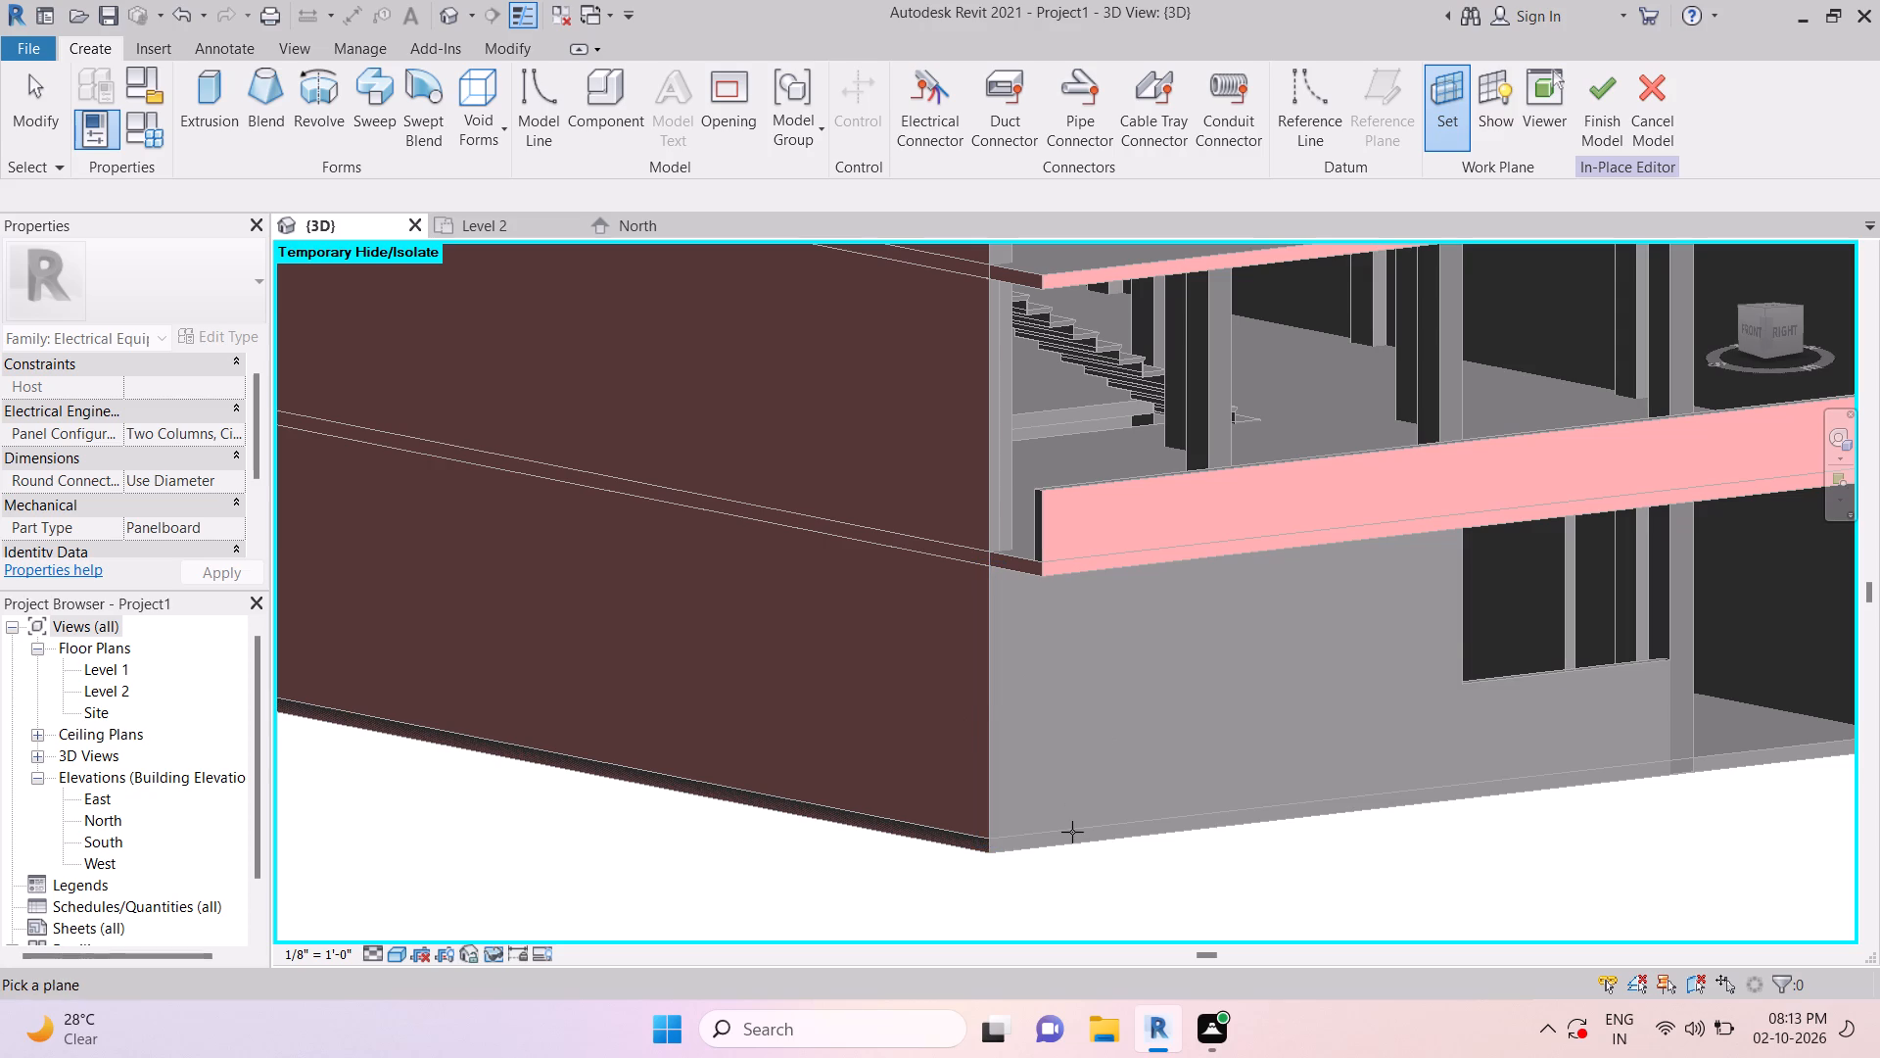
key("Tab")
key("Tab")
key("Tab")
key("Tab")
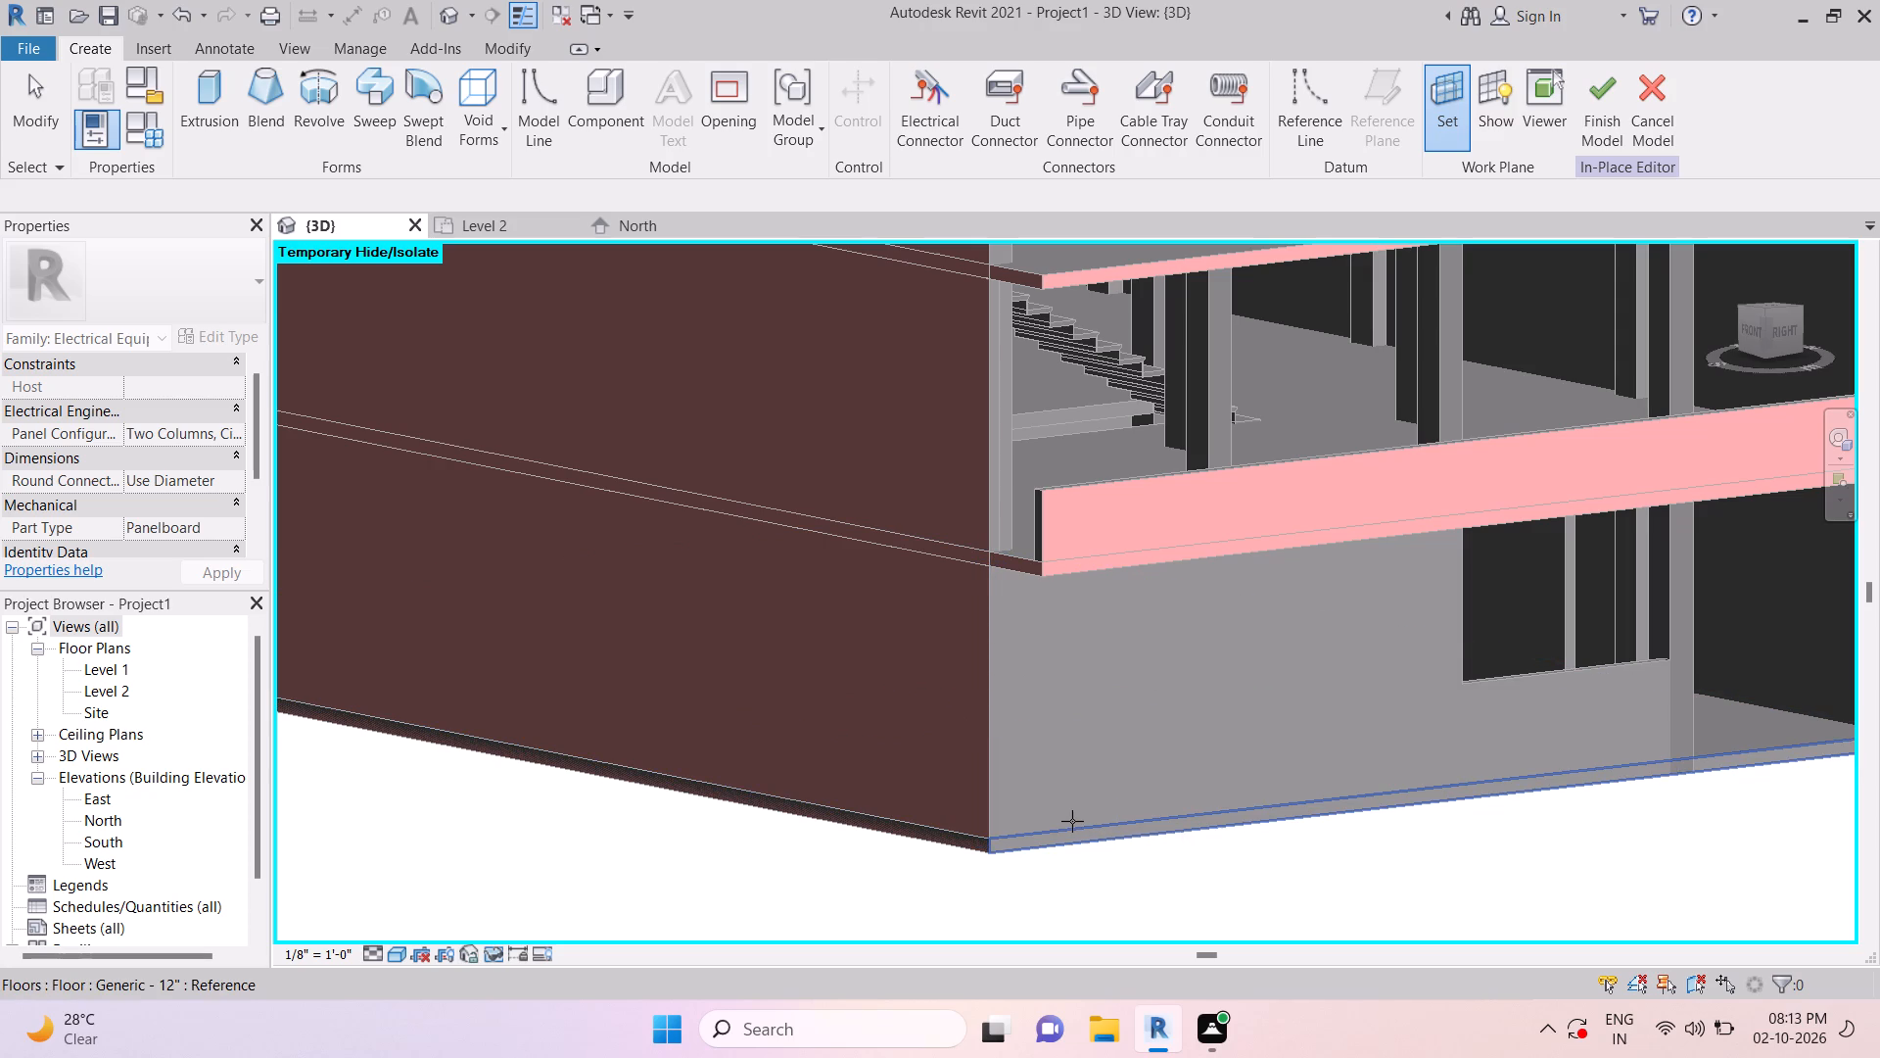
key("Tab")
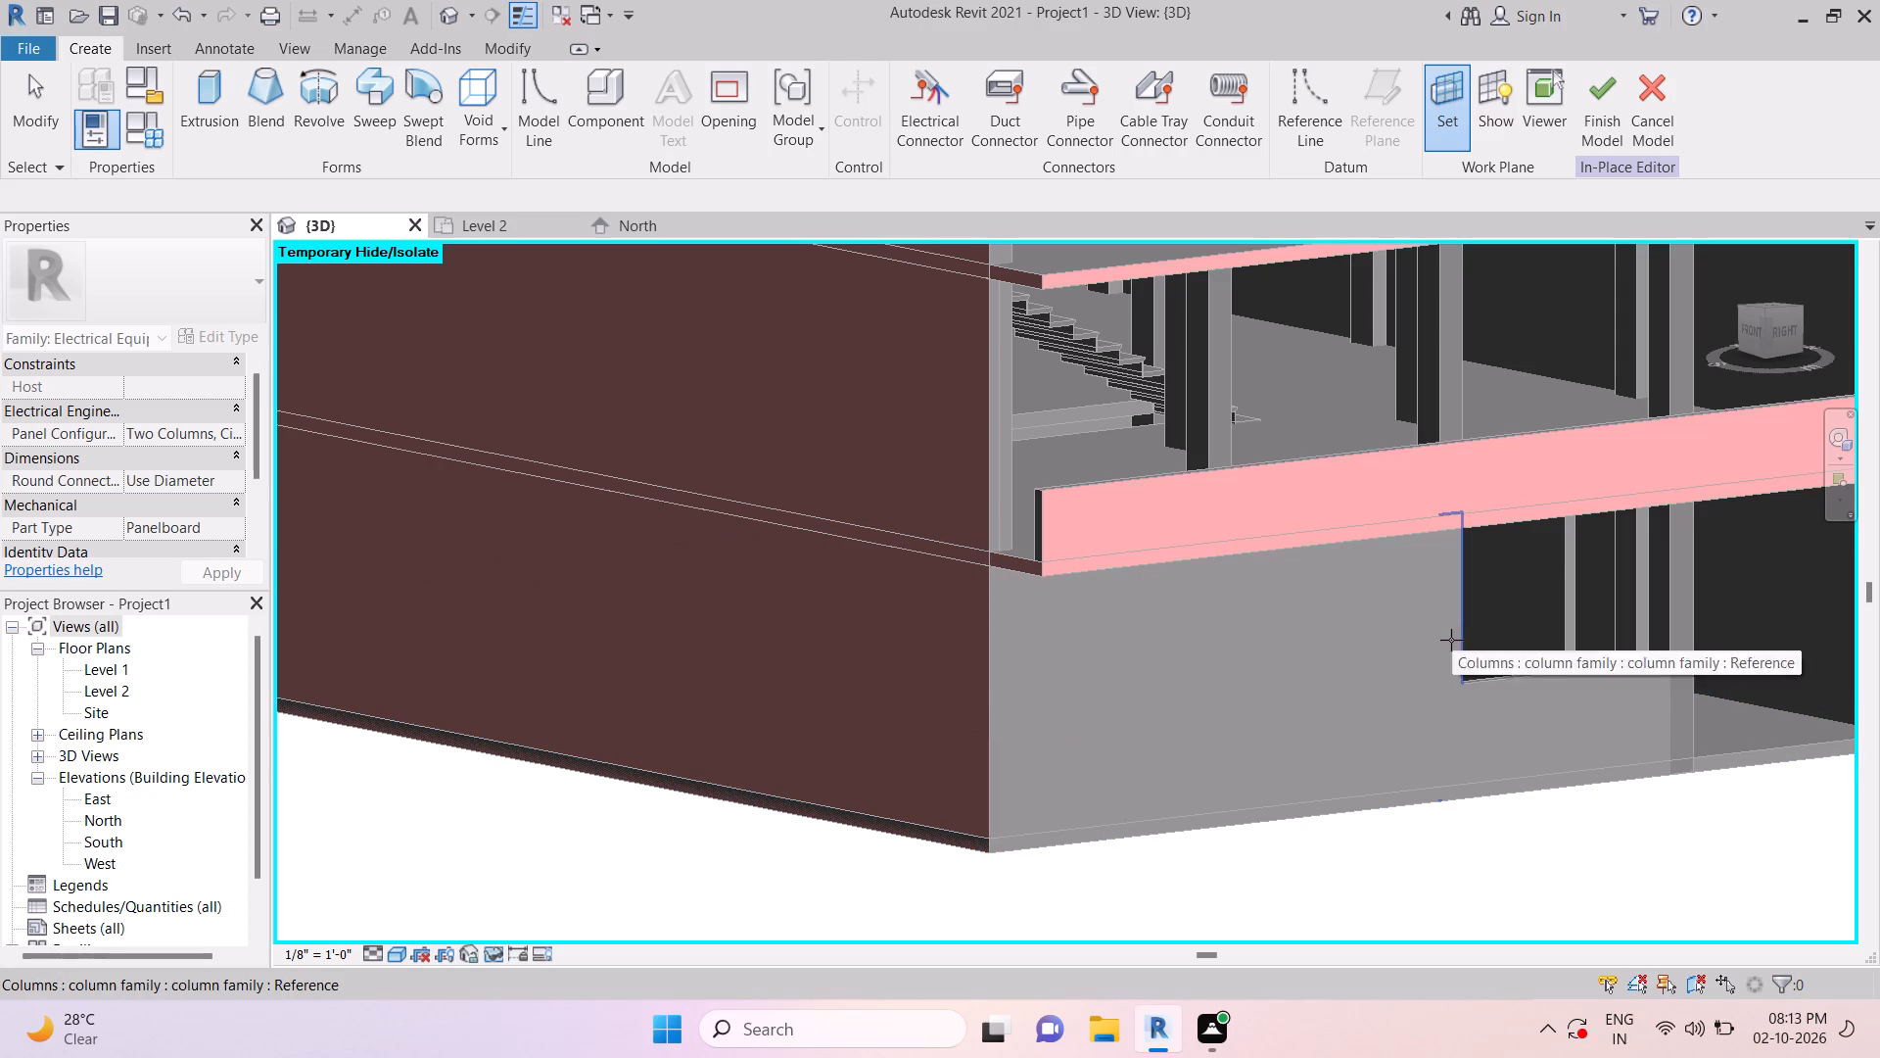
key("Tab")
key("Tab")
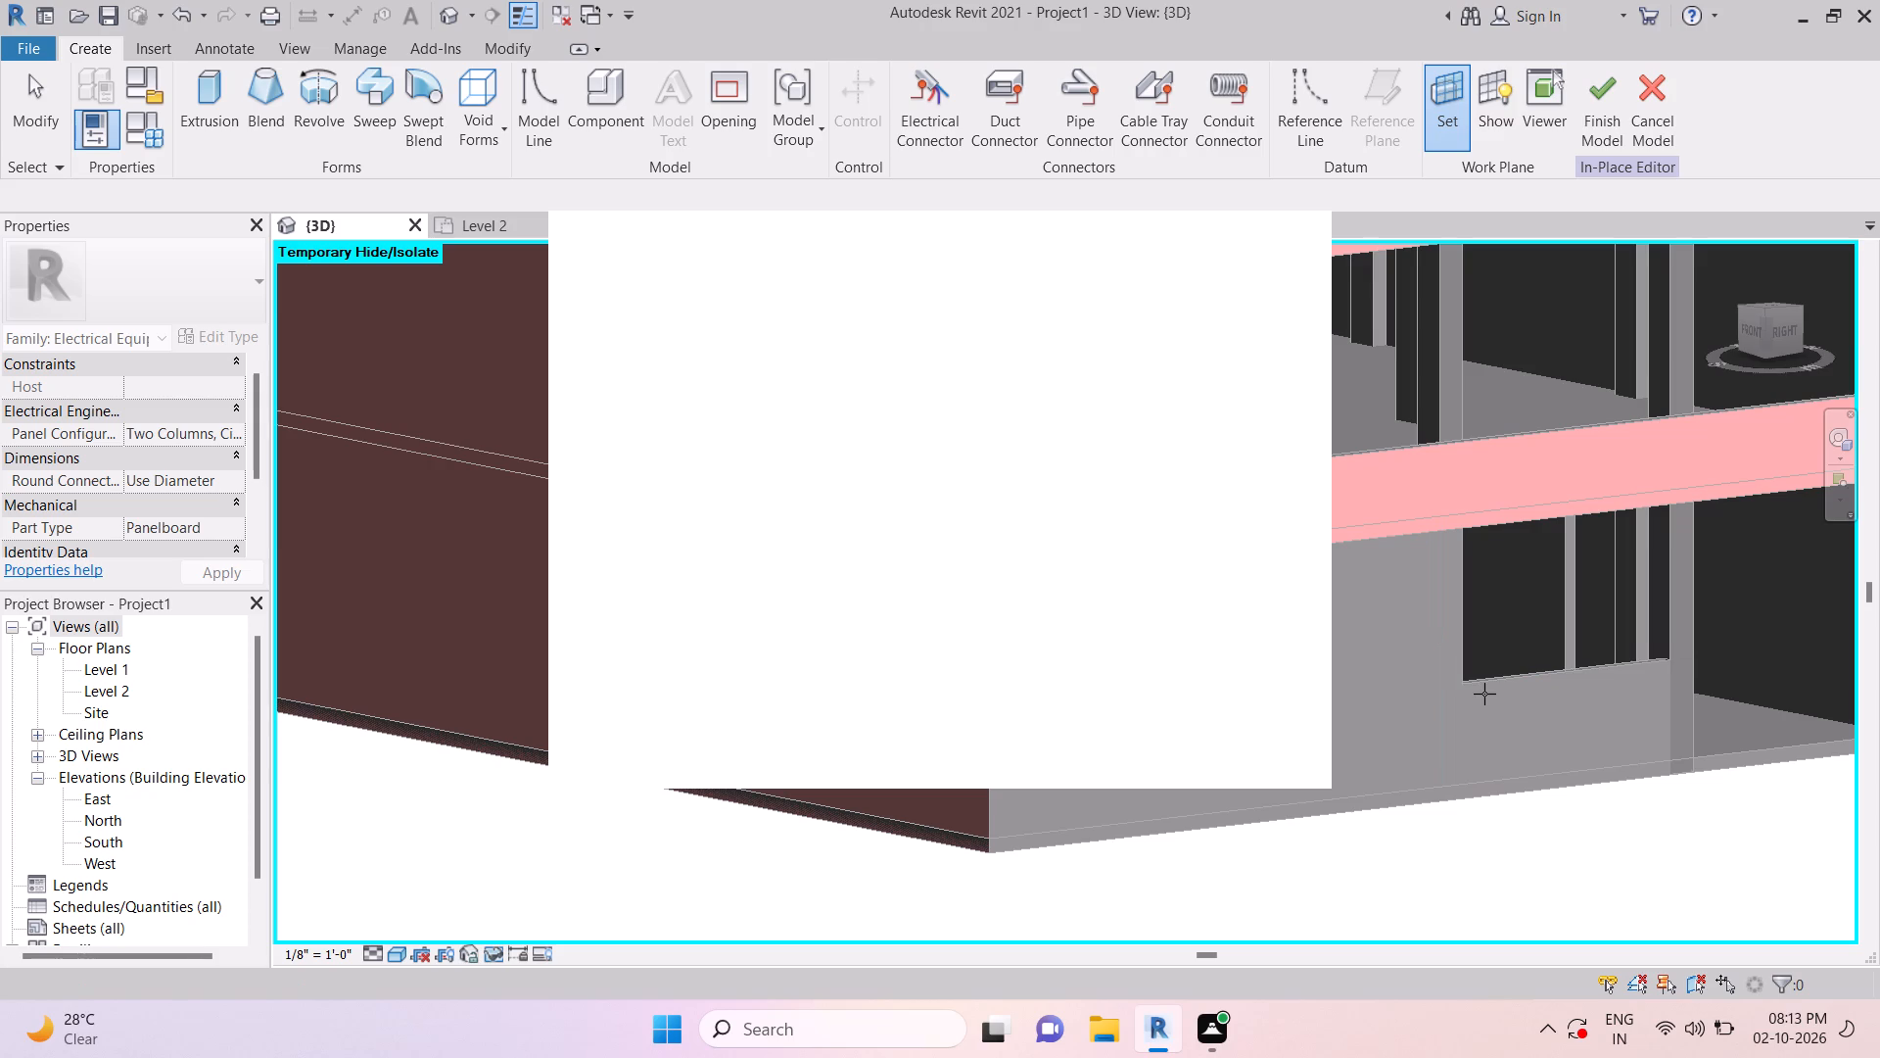
key("Tab")
key("Tab")
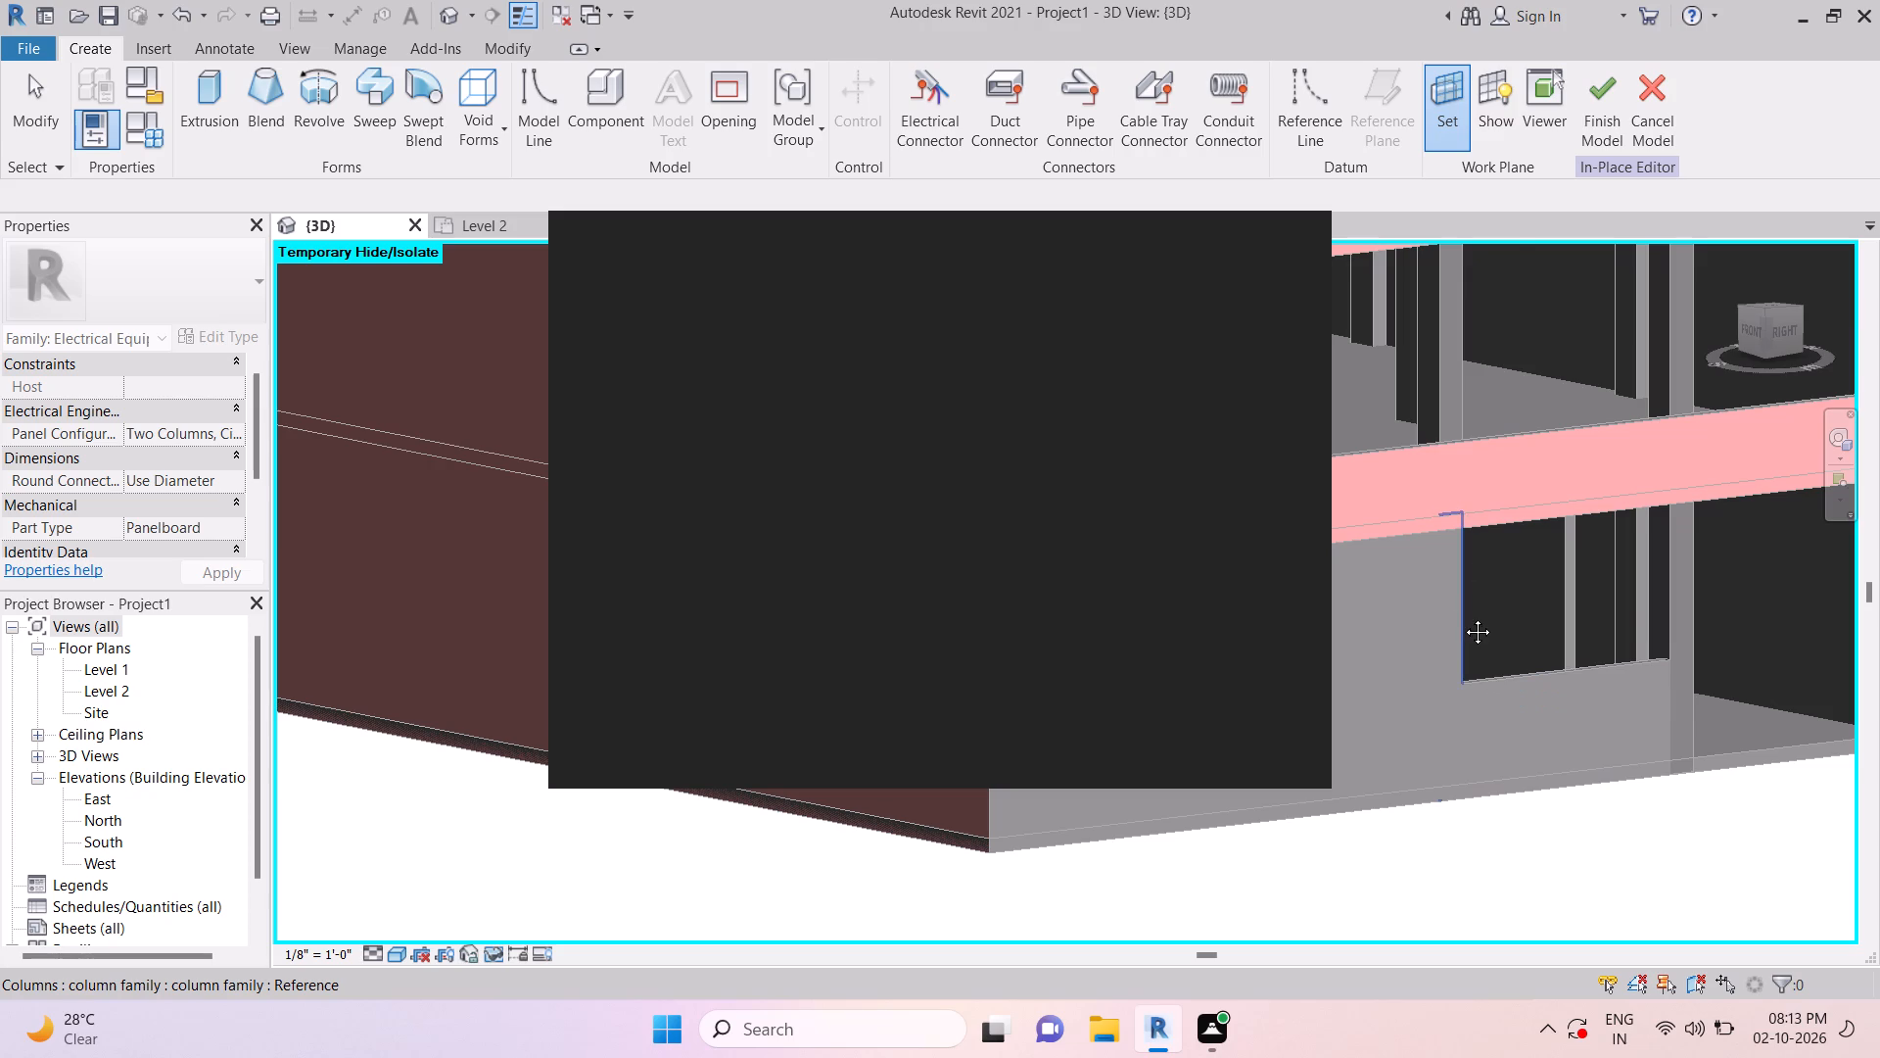
middle_click_drag(1463, 617, 1614, 592)
middle_click_drag(1403, 812, 1525, 809)
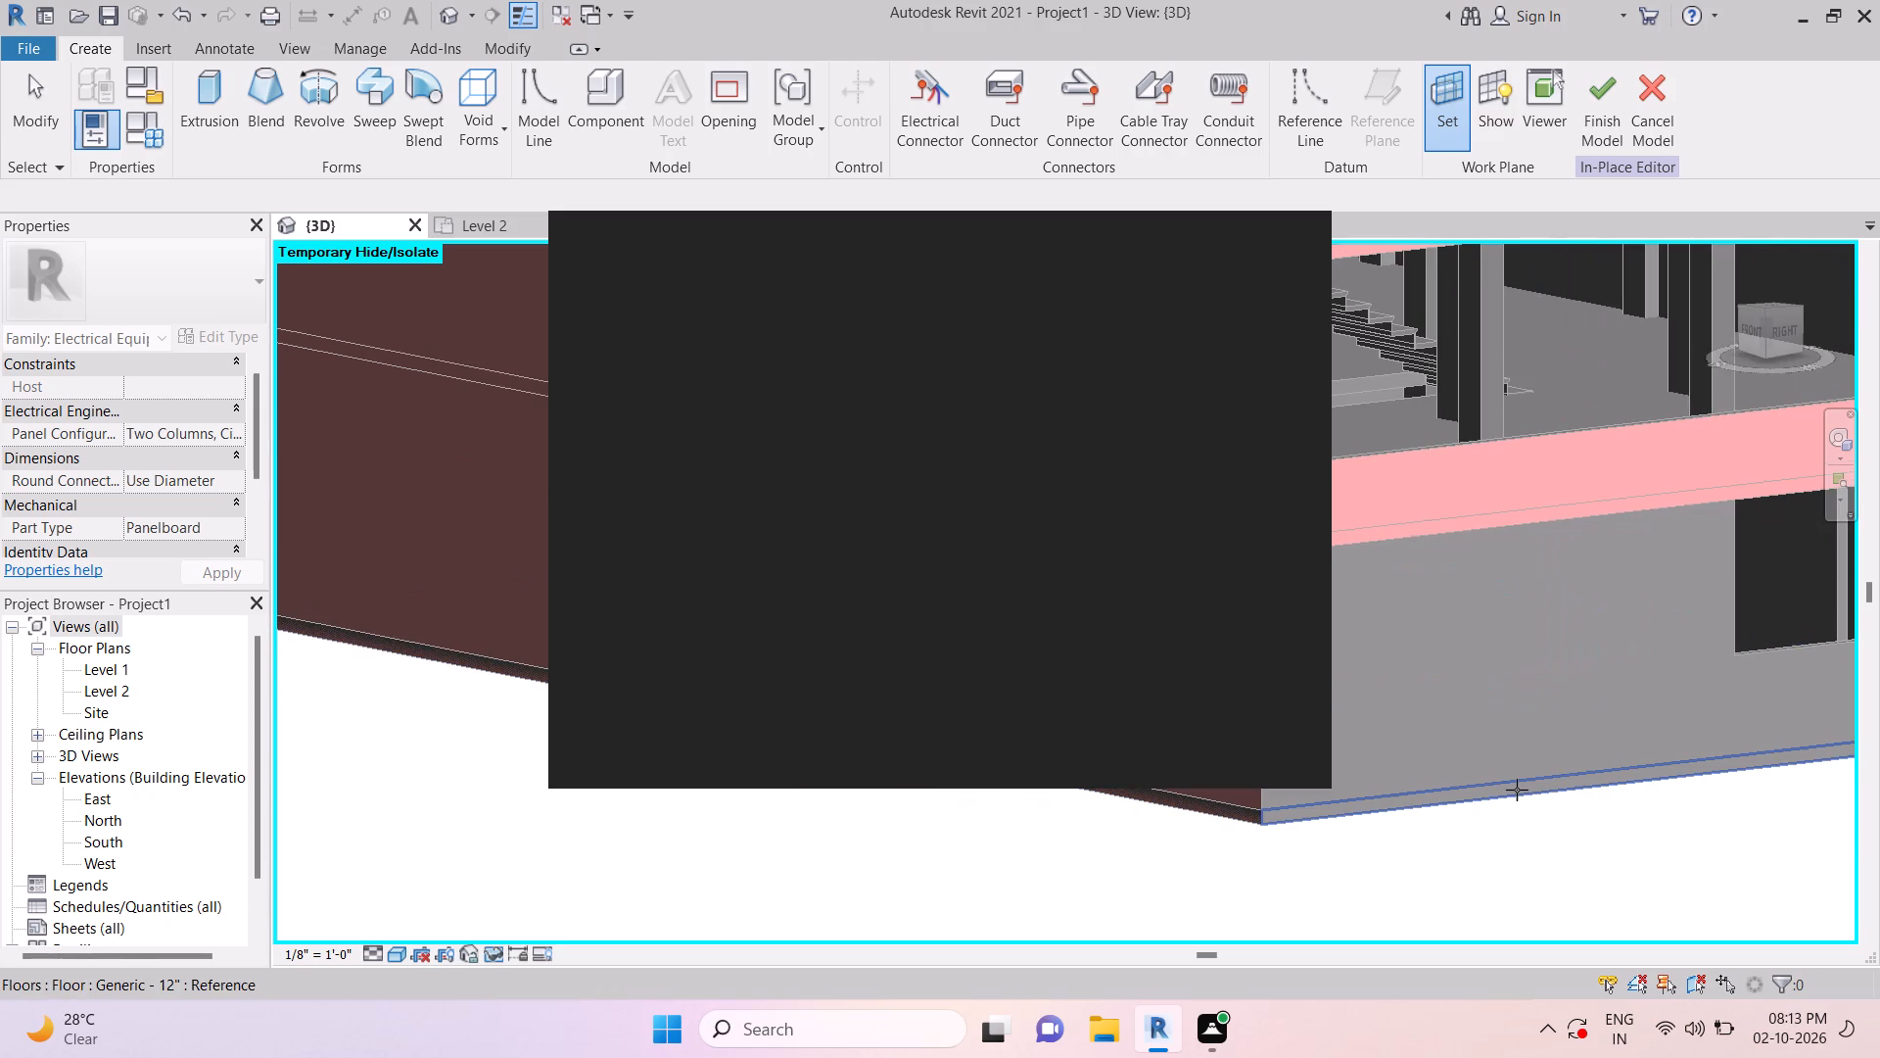
left_click(1517, 790)
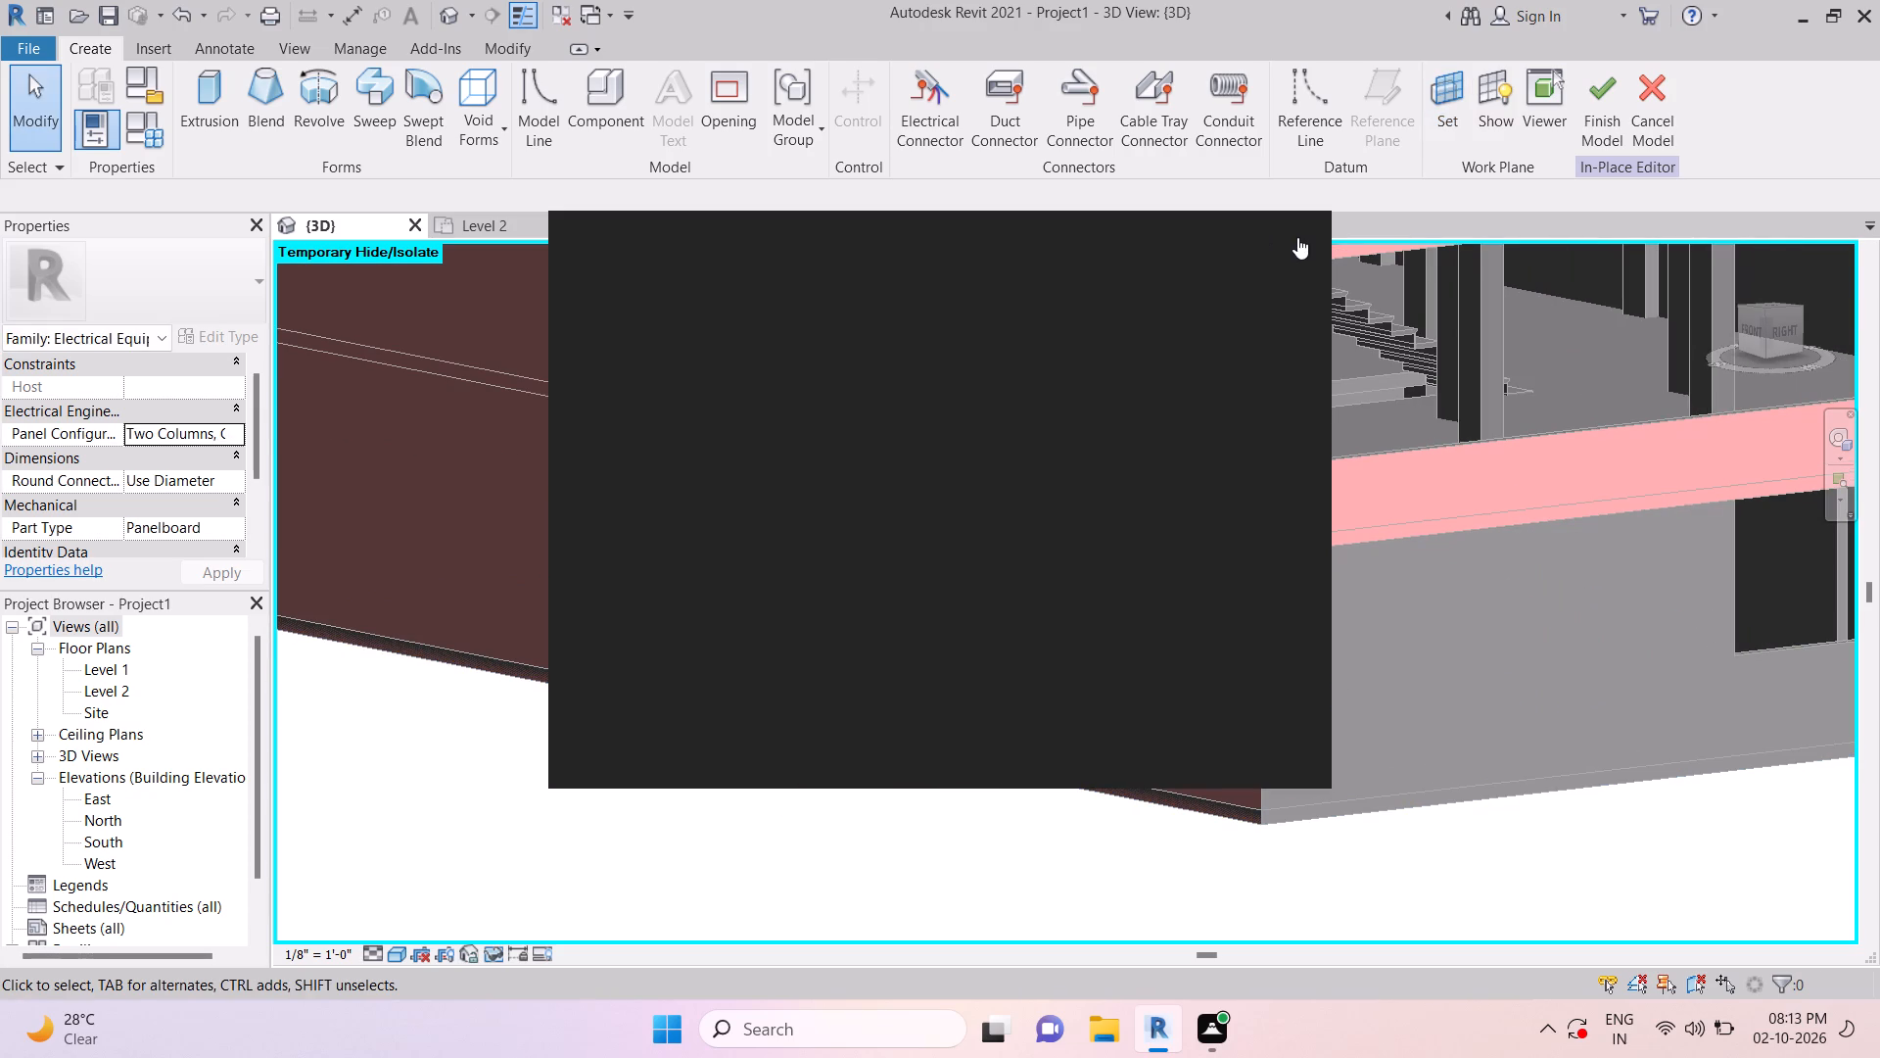
Dismiss the blank Autodesk notification covering the 3D view.
left_click(1313, 225)
Start an extrusion and, facing the Right side, sketch a 20'-6" by 9'-6" rectangle over the ground-floor wall from the Level 2 floor's bottom corner.
left_click(1776, 334)
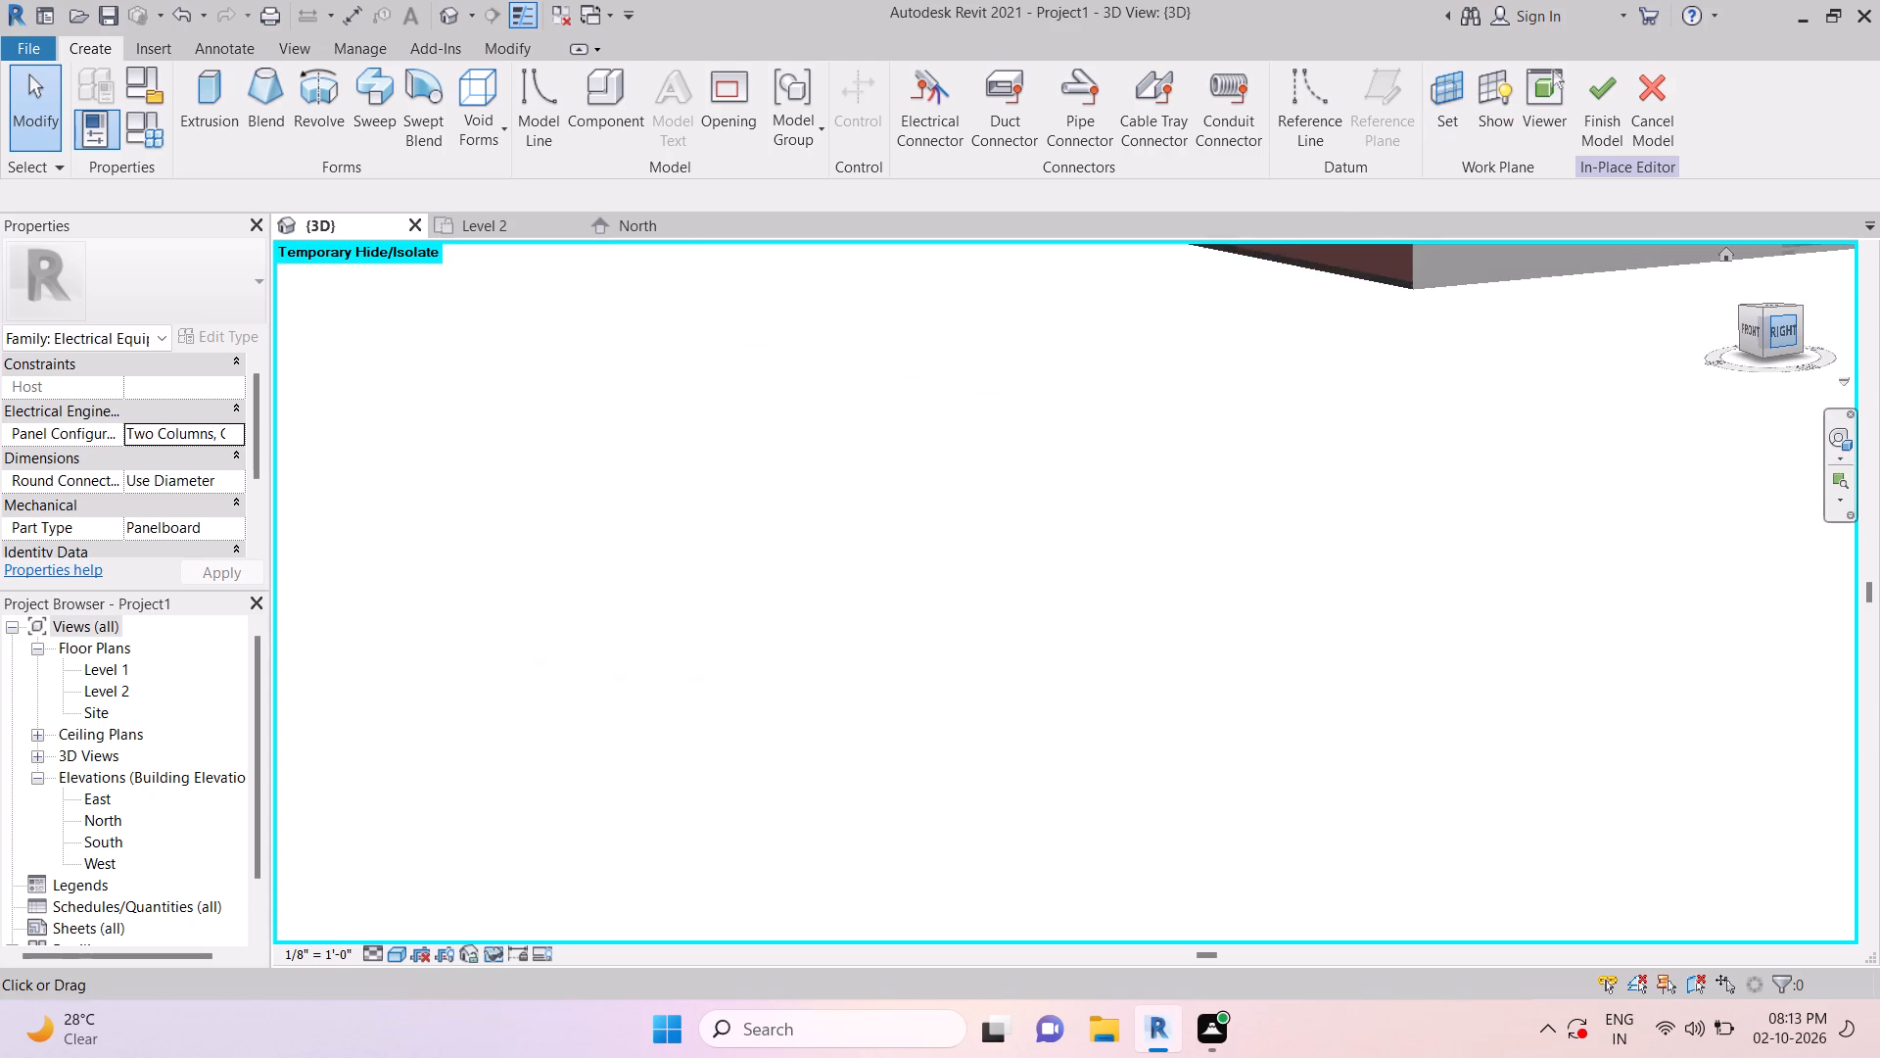
scroll(990, 680, "up", 8)
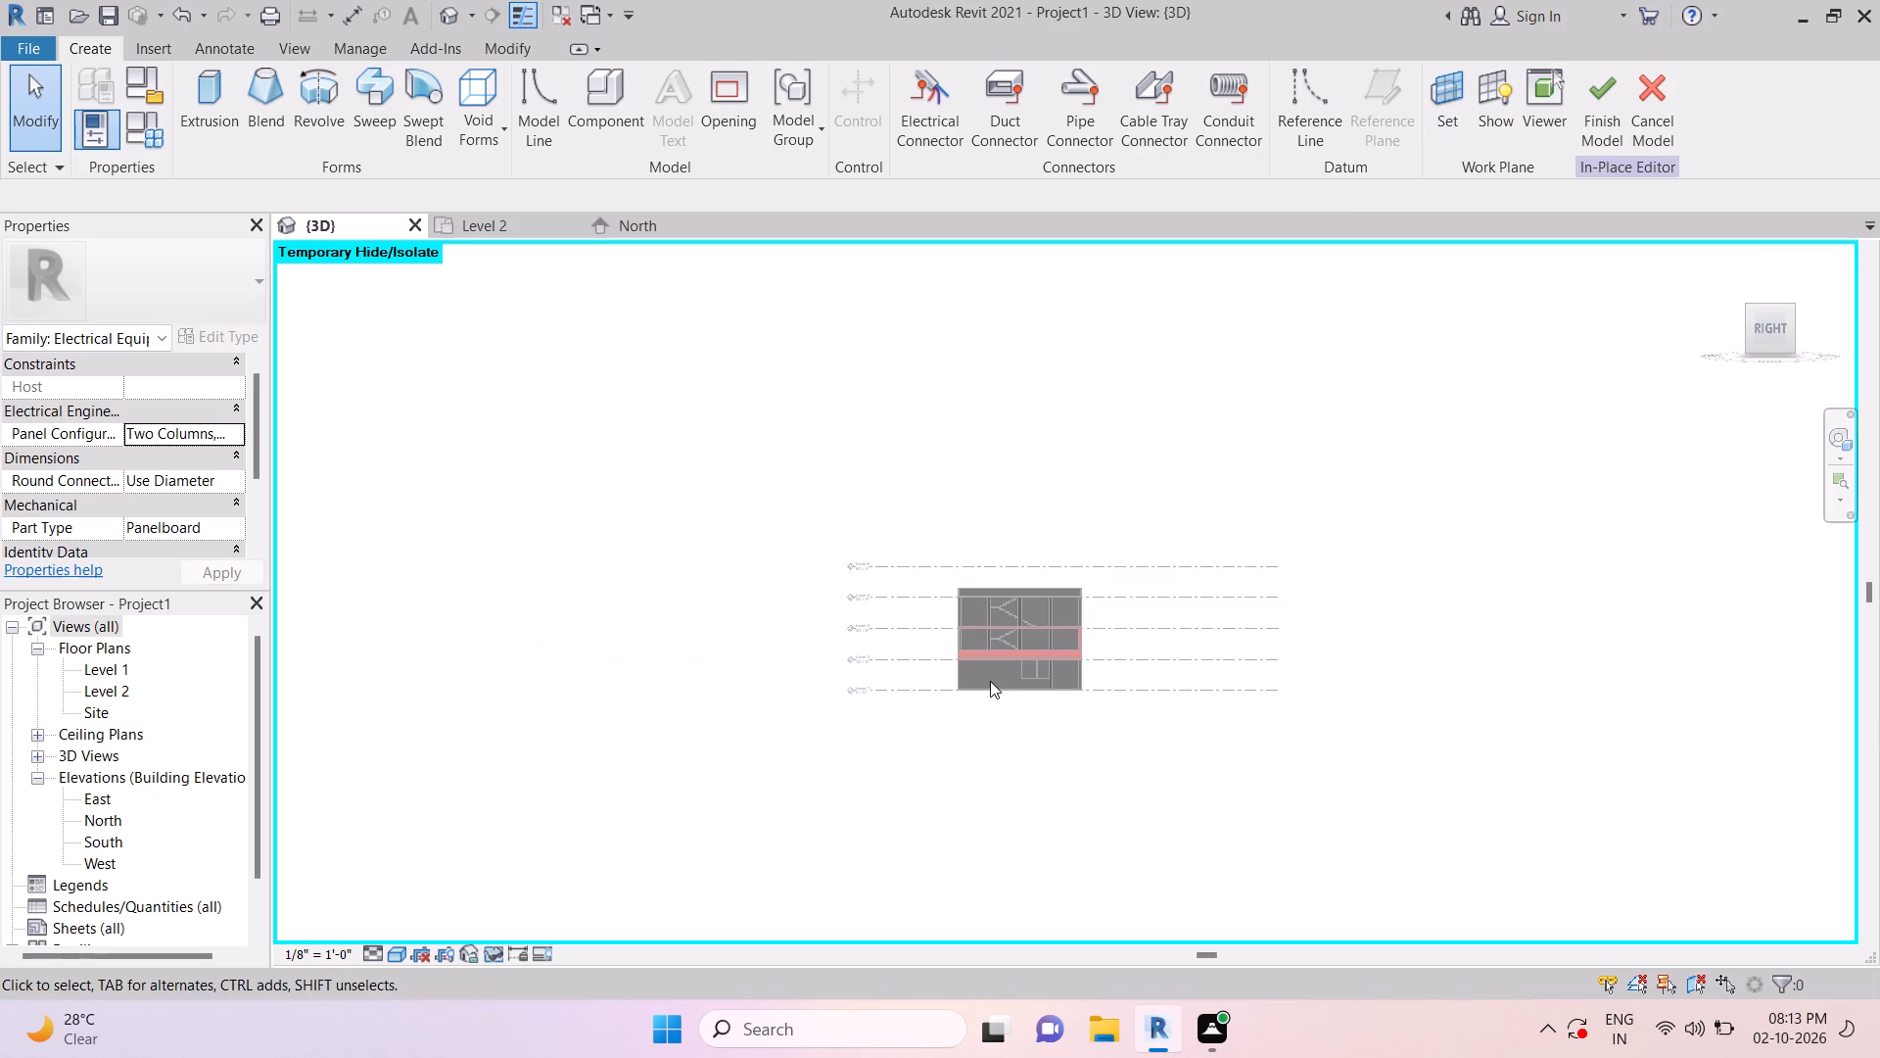
scroll(990, 681, "up", 2)
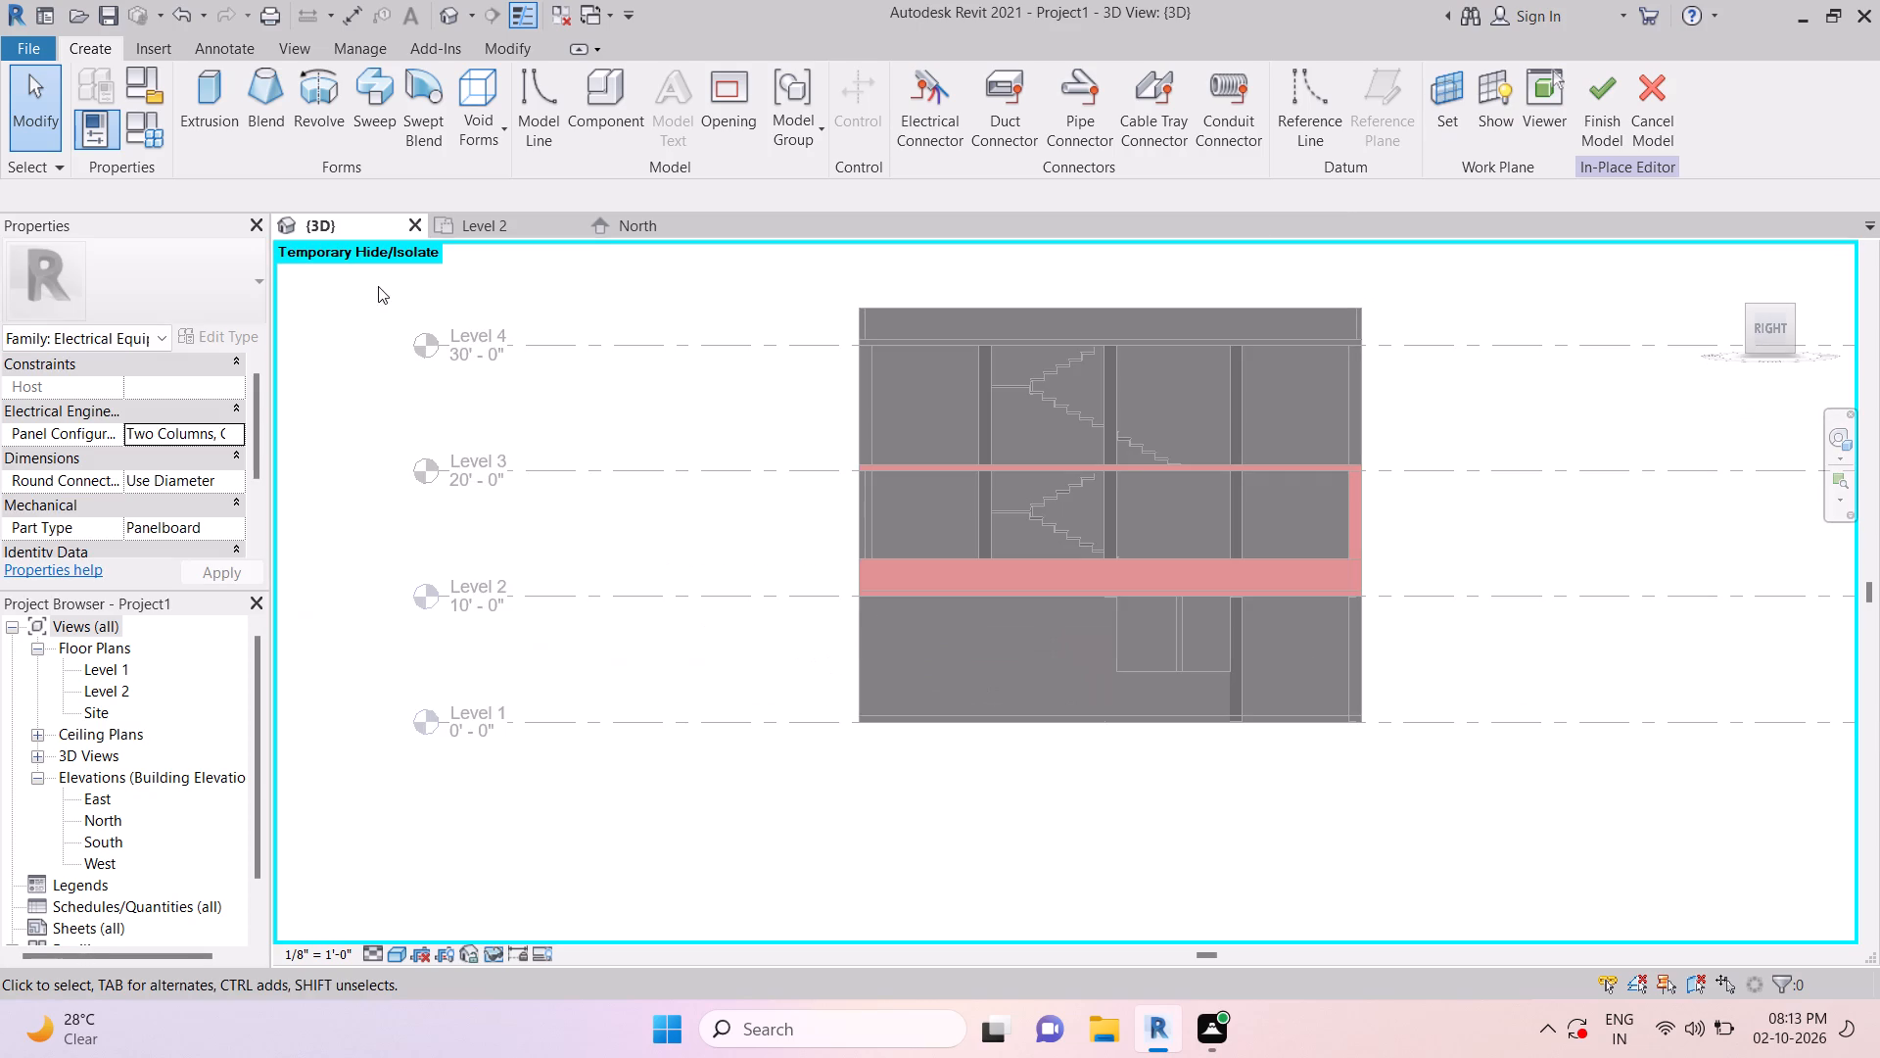
left_click(193, 92)
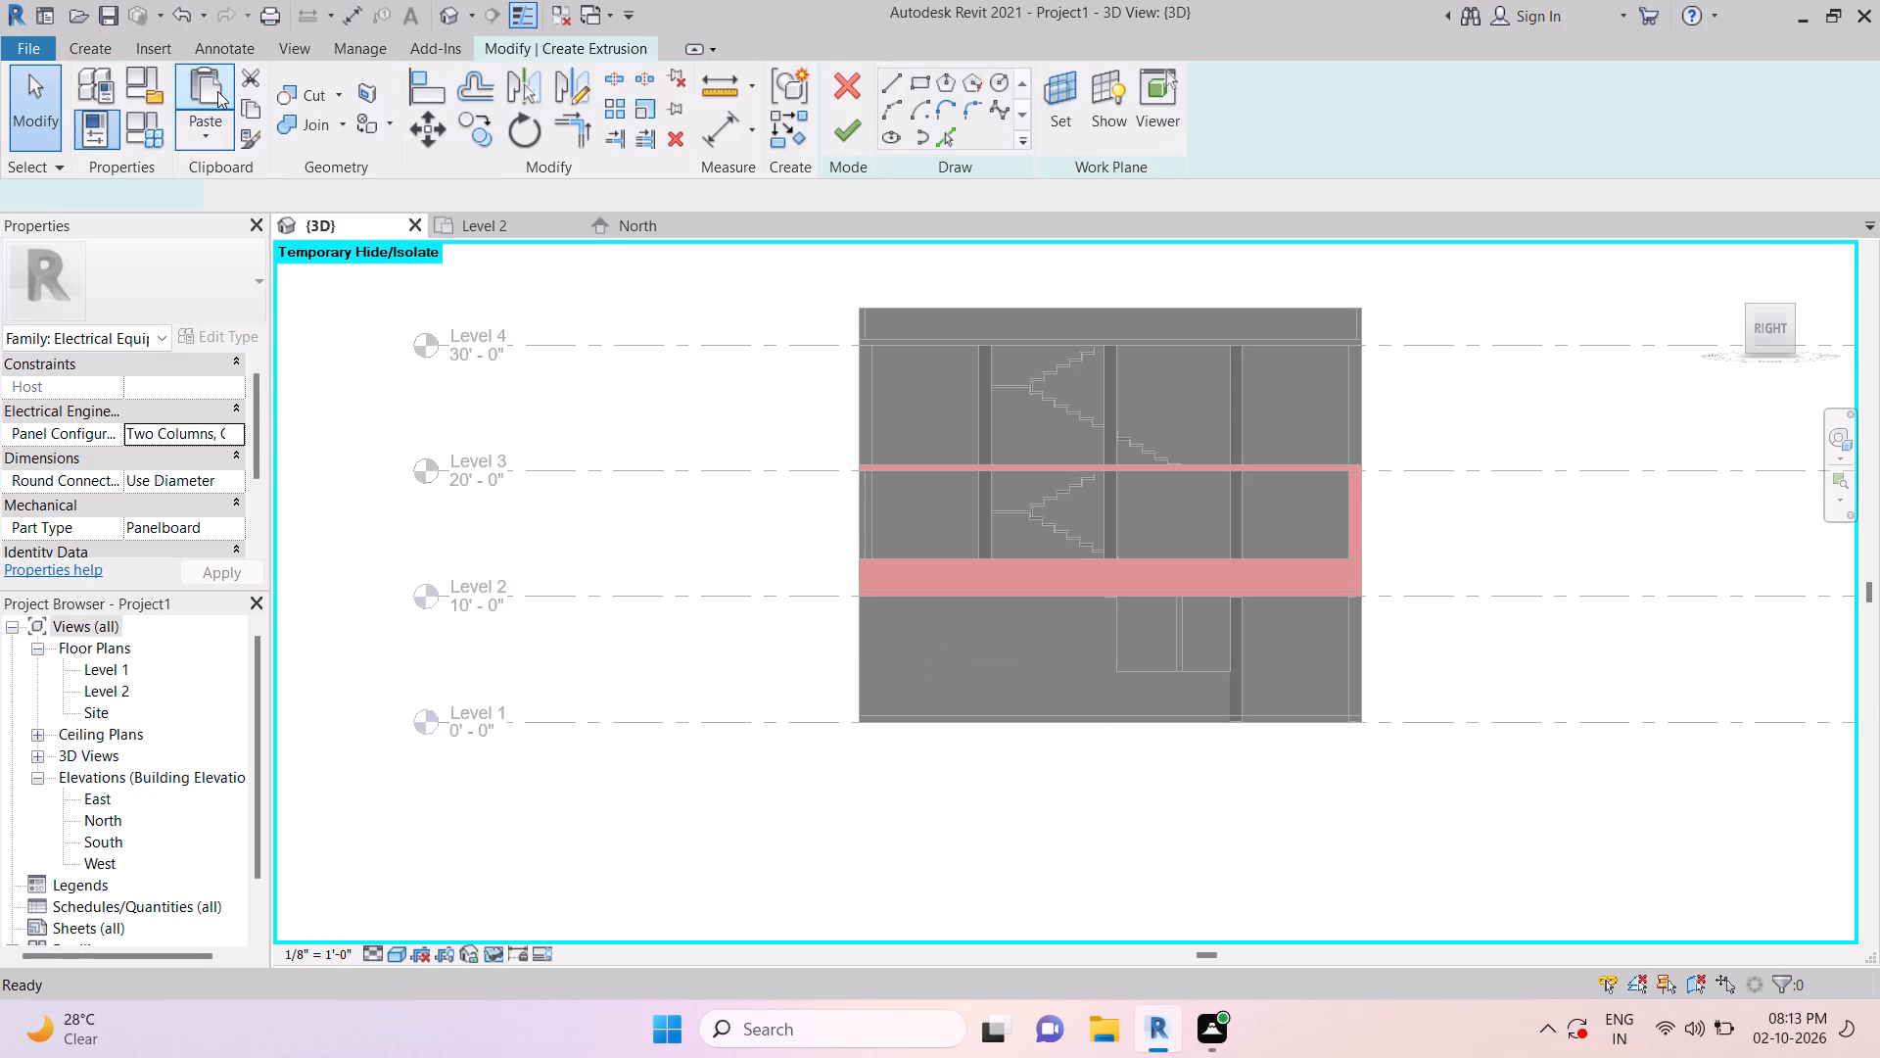
left_click(907, 84)
scroll(869, 620, "up", 3)
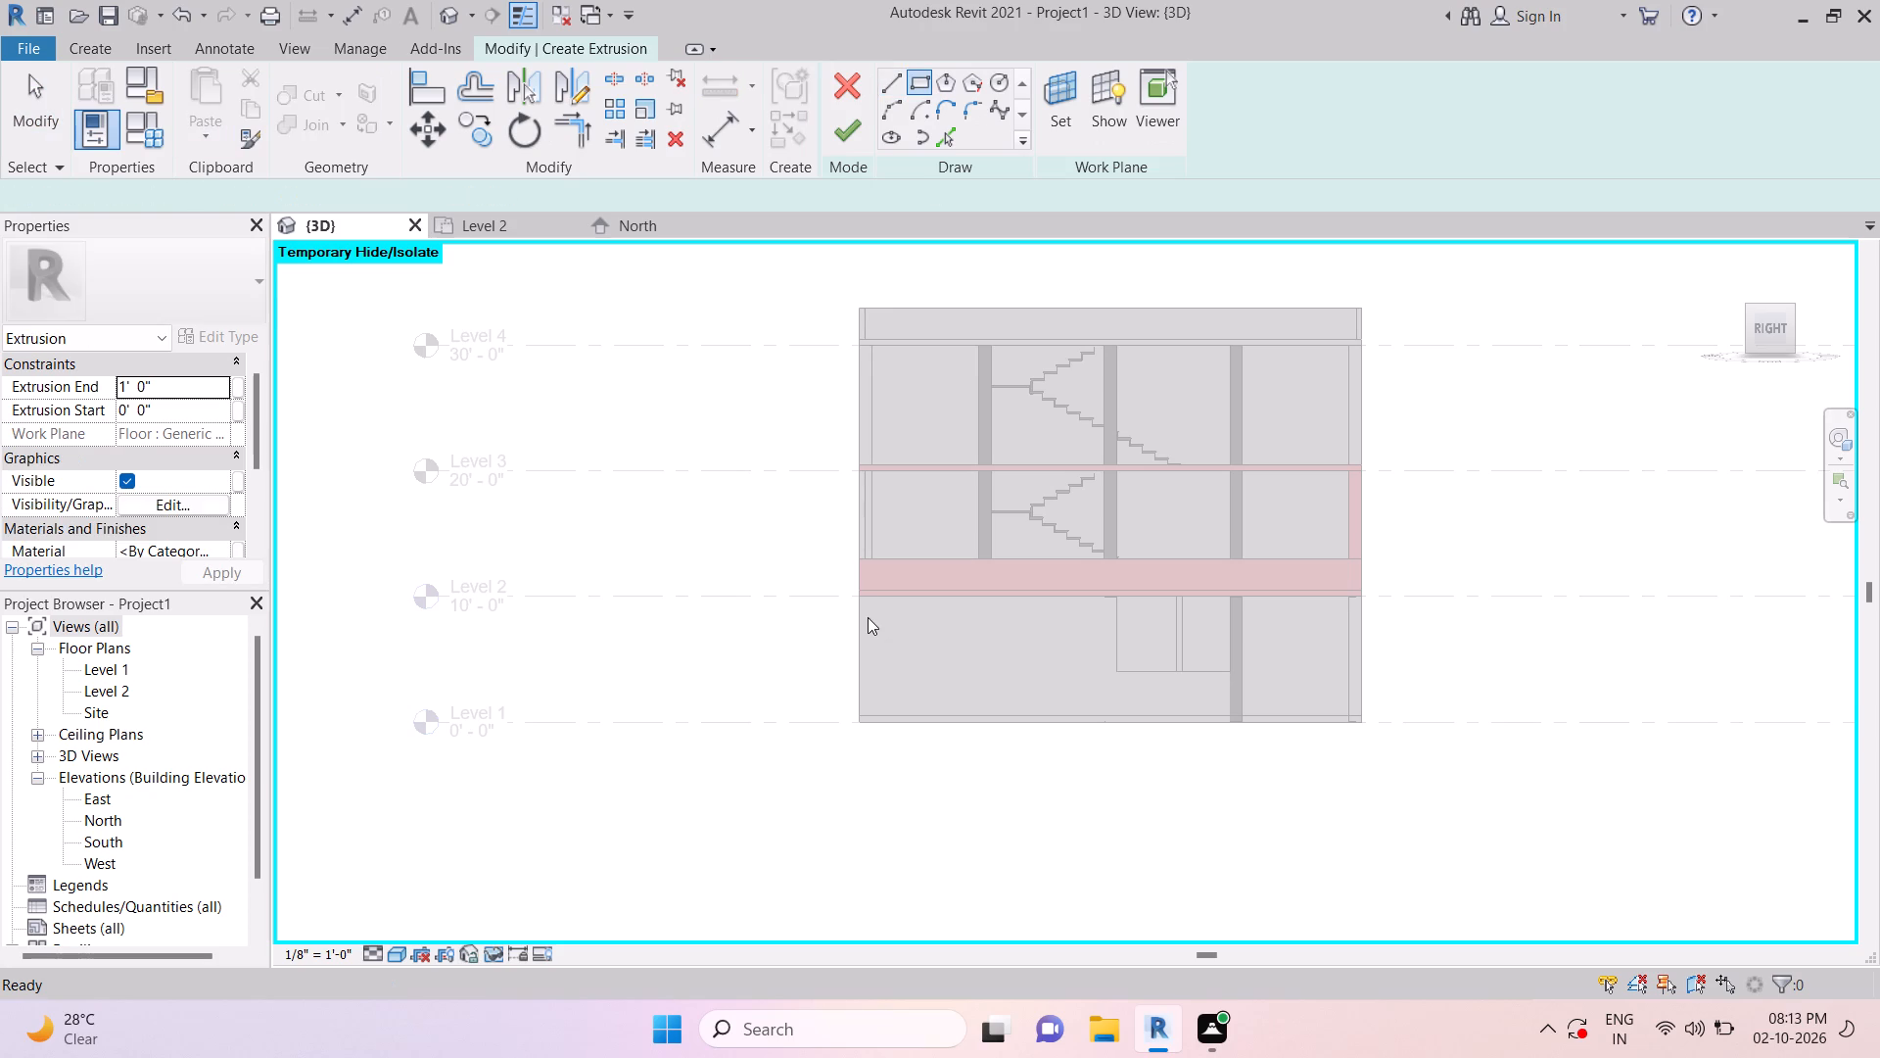
scroll(868, 617, "up", 8)
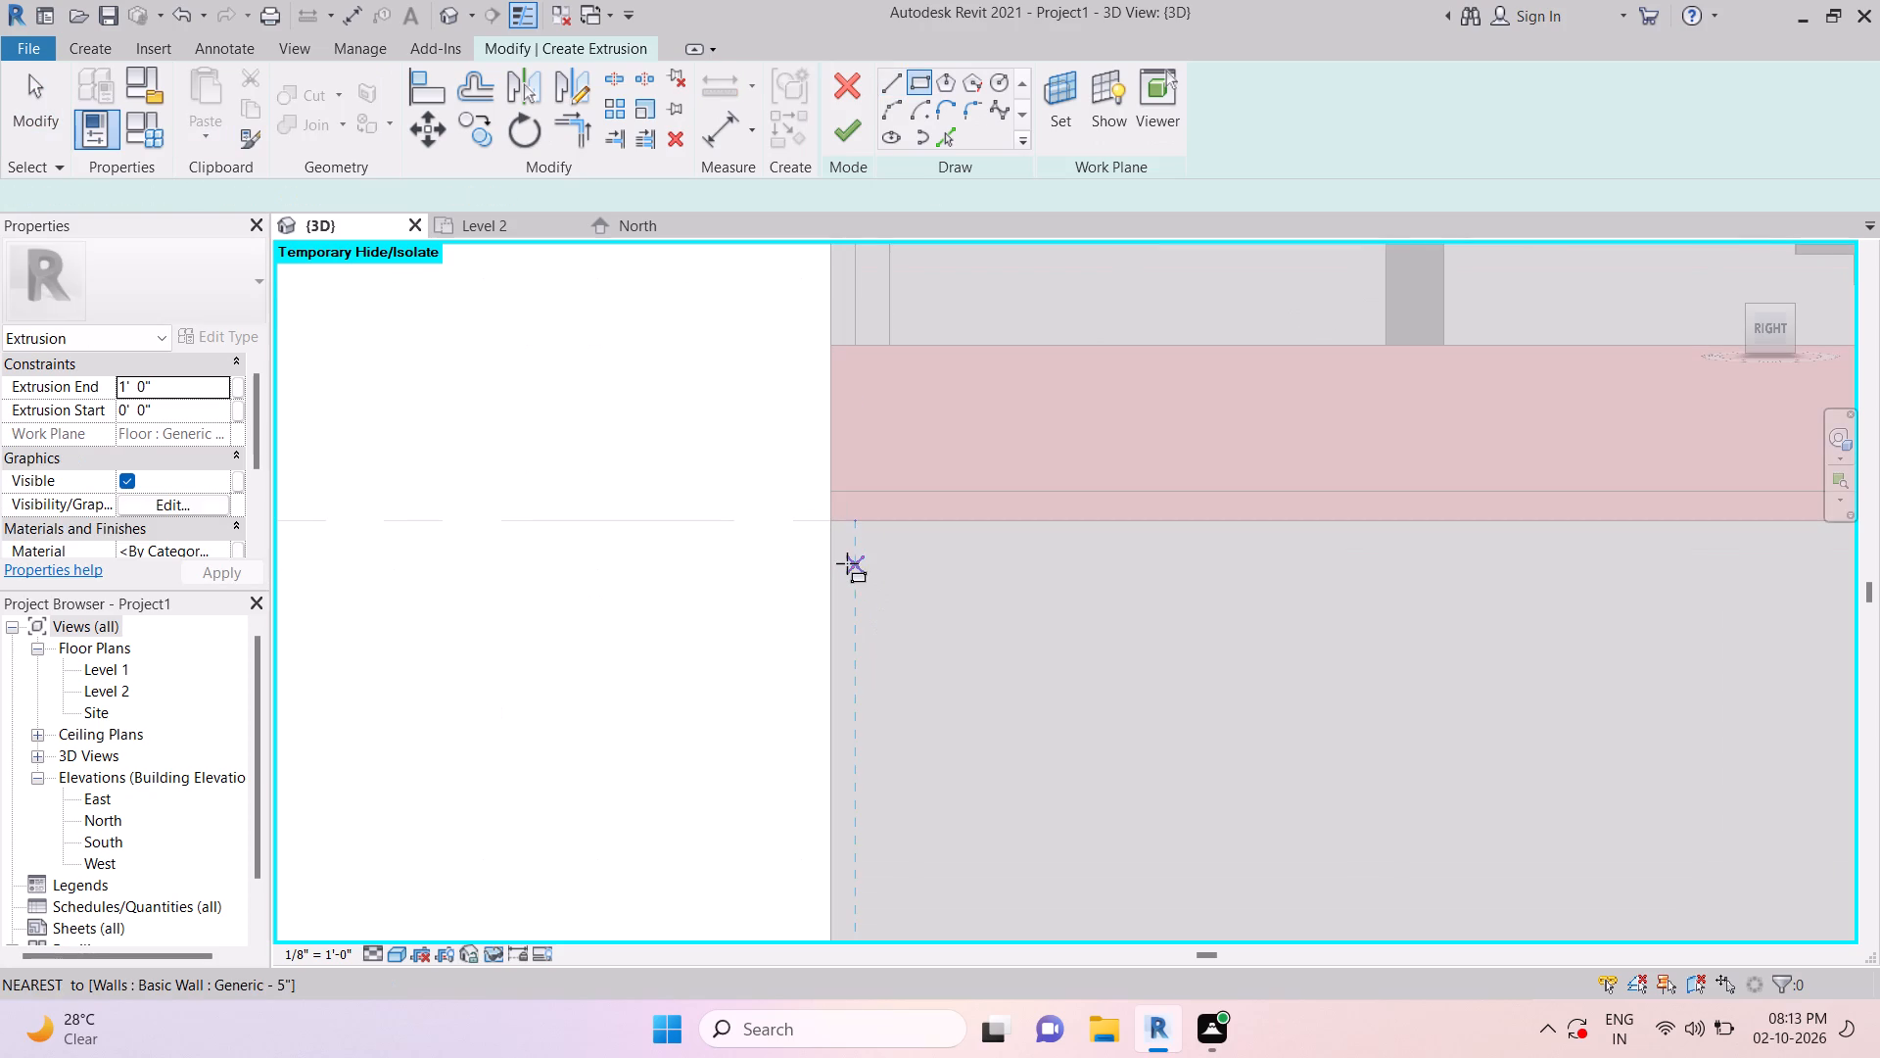
left_click(835, 529)
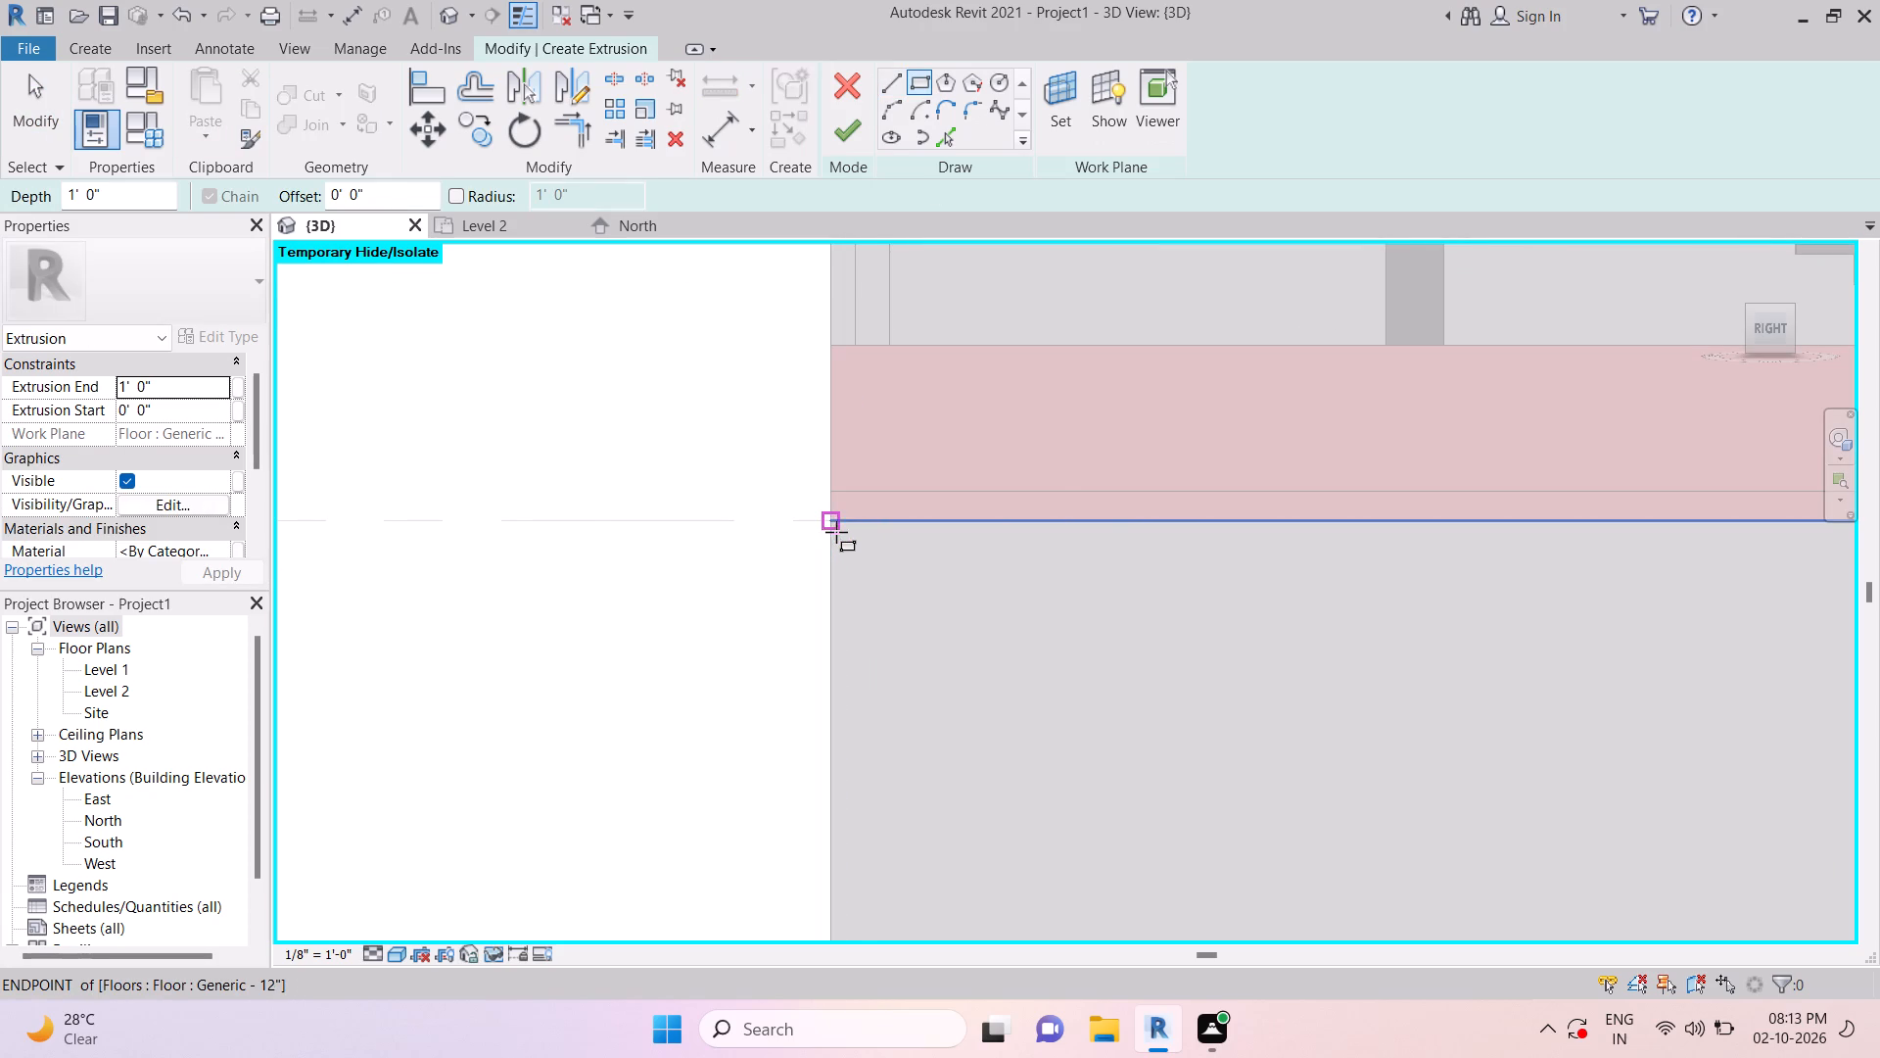
scroll(1228, 687, "down", 4)
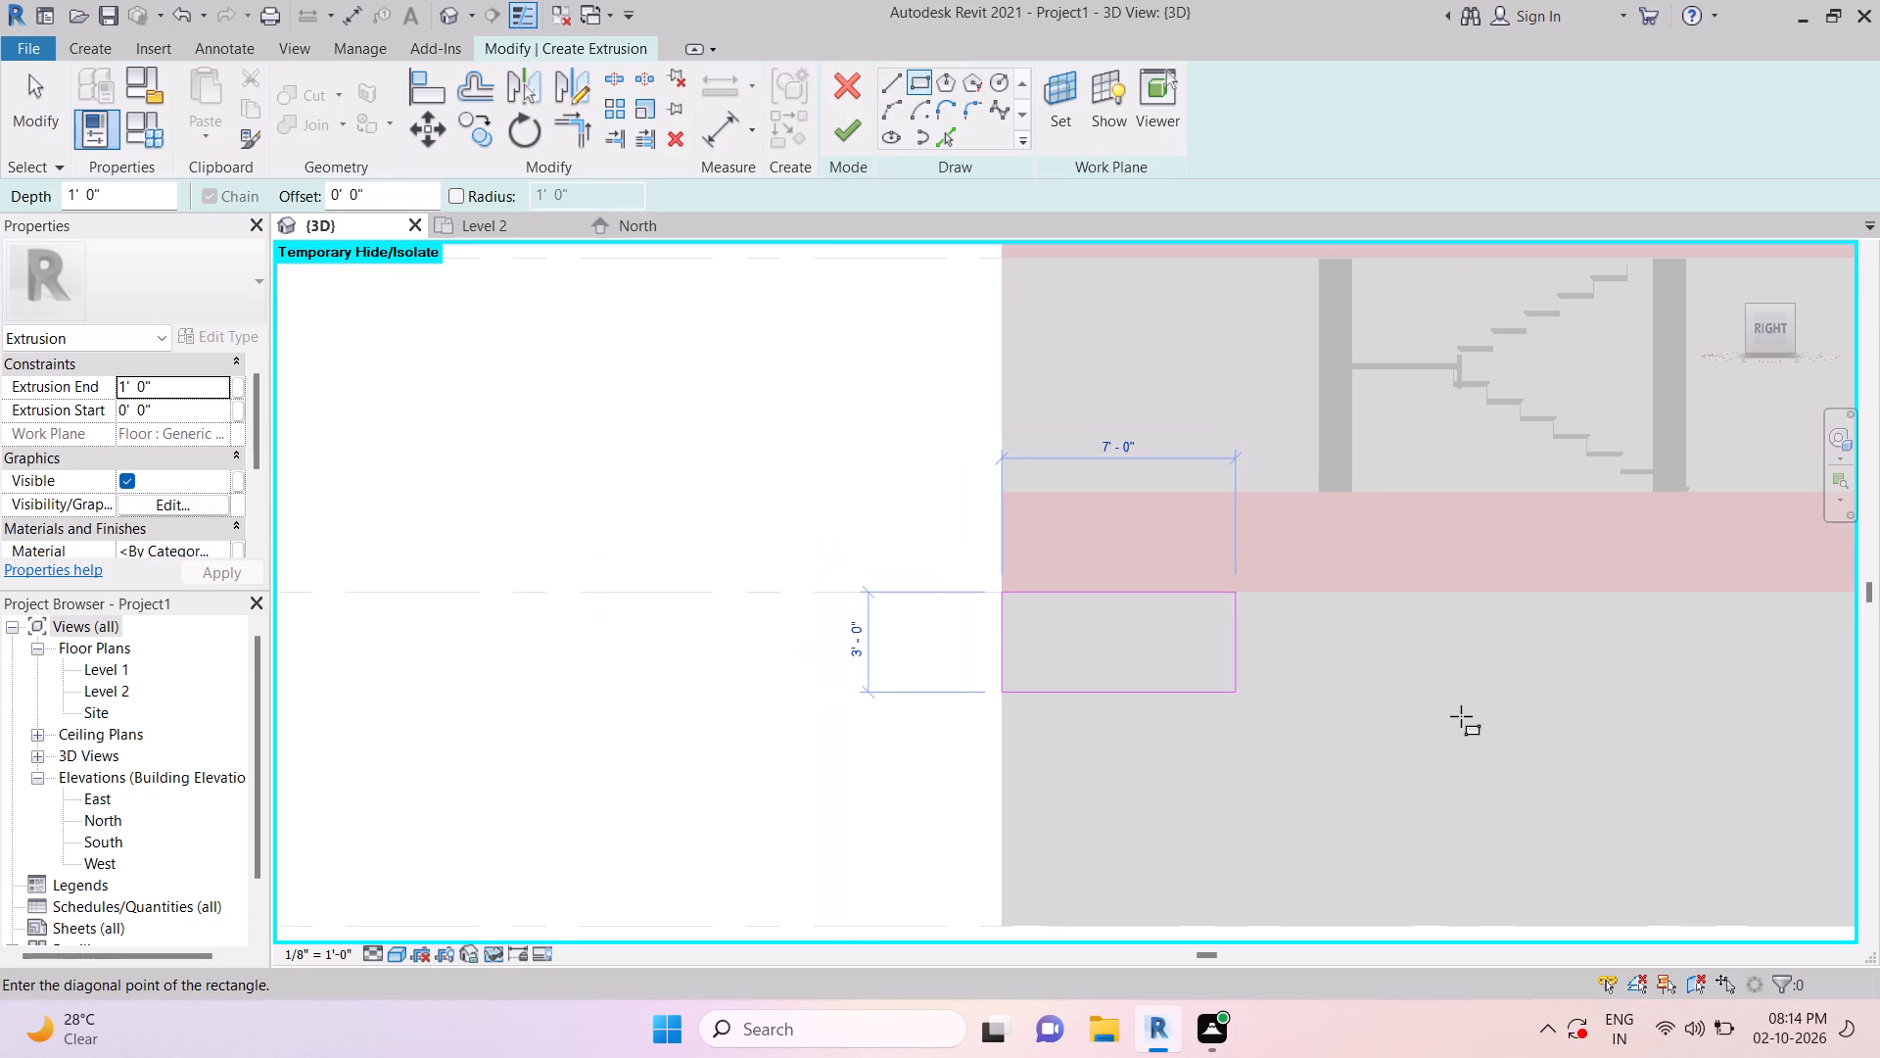
middle_click_drag(1461, 714, 1066, 627)
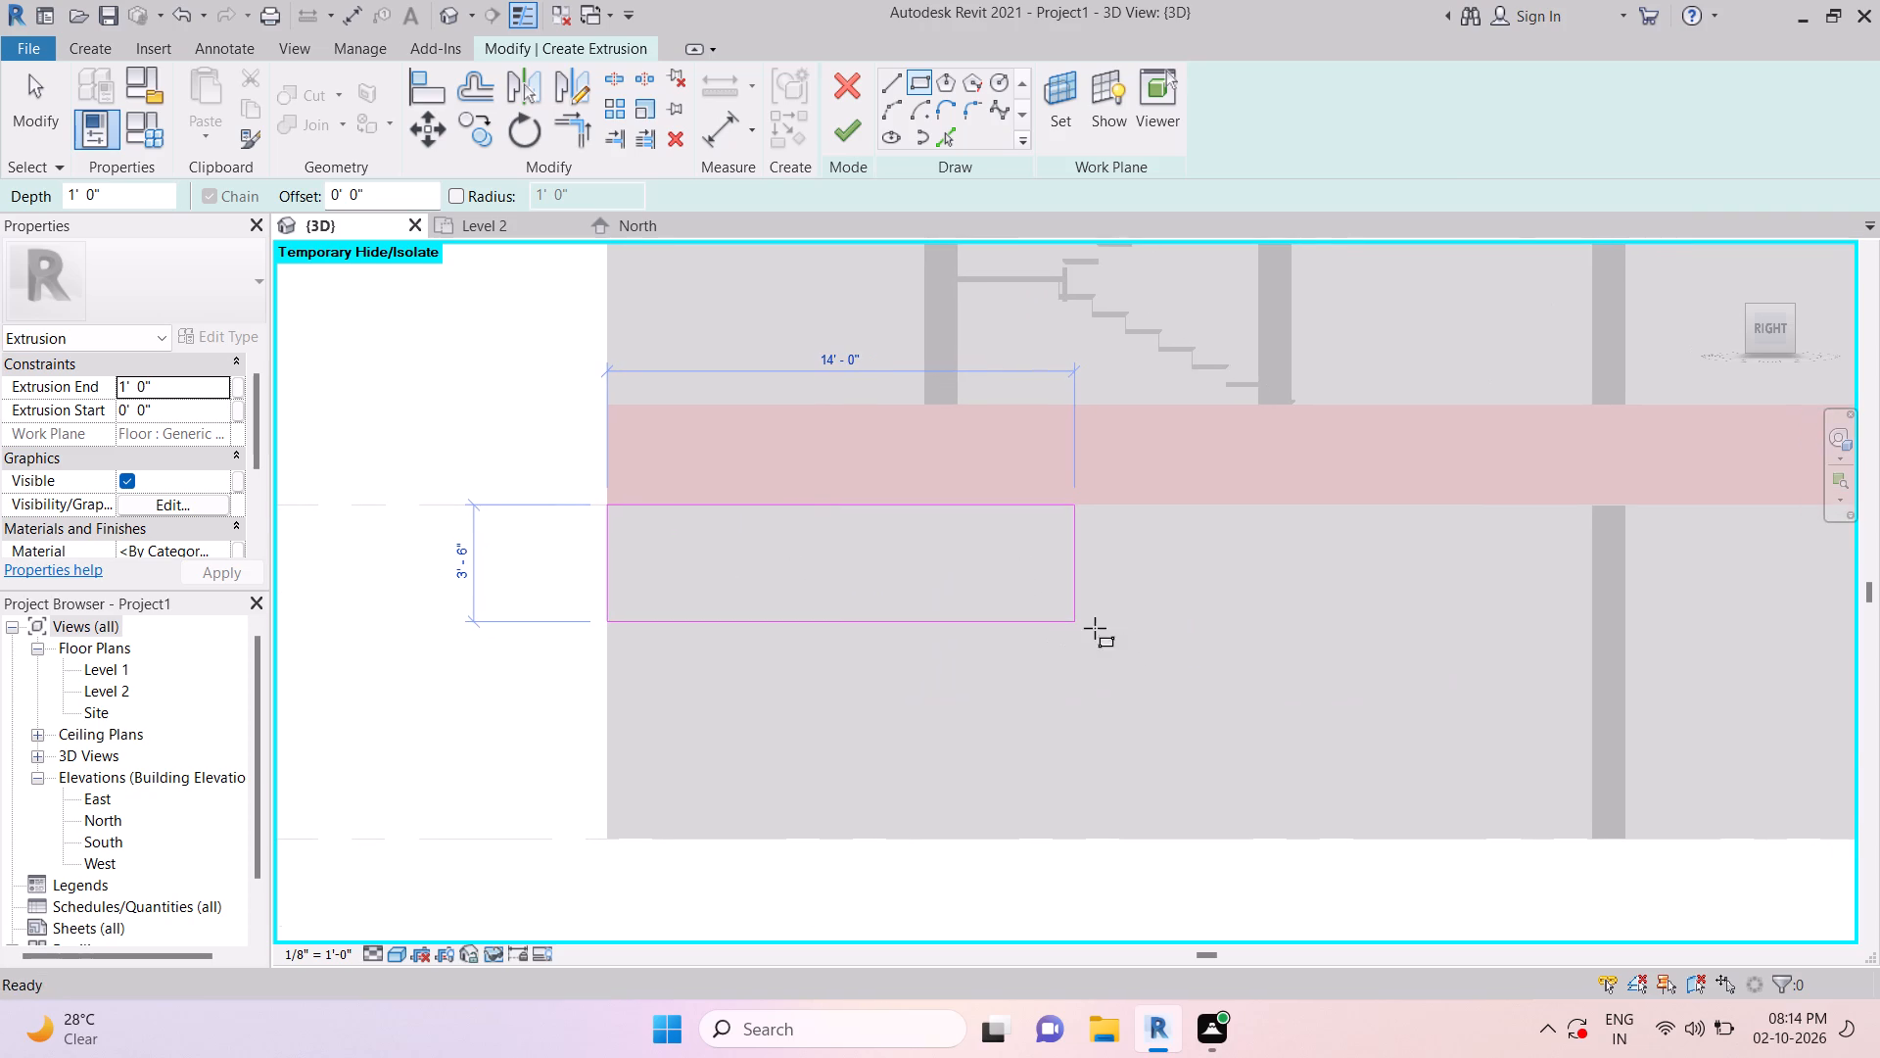
scroll(1314, 700, "down", 3)
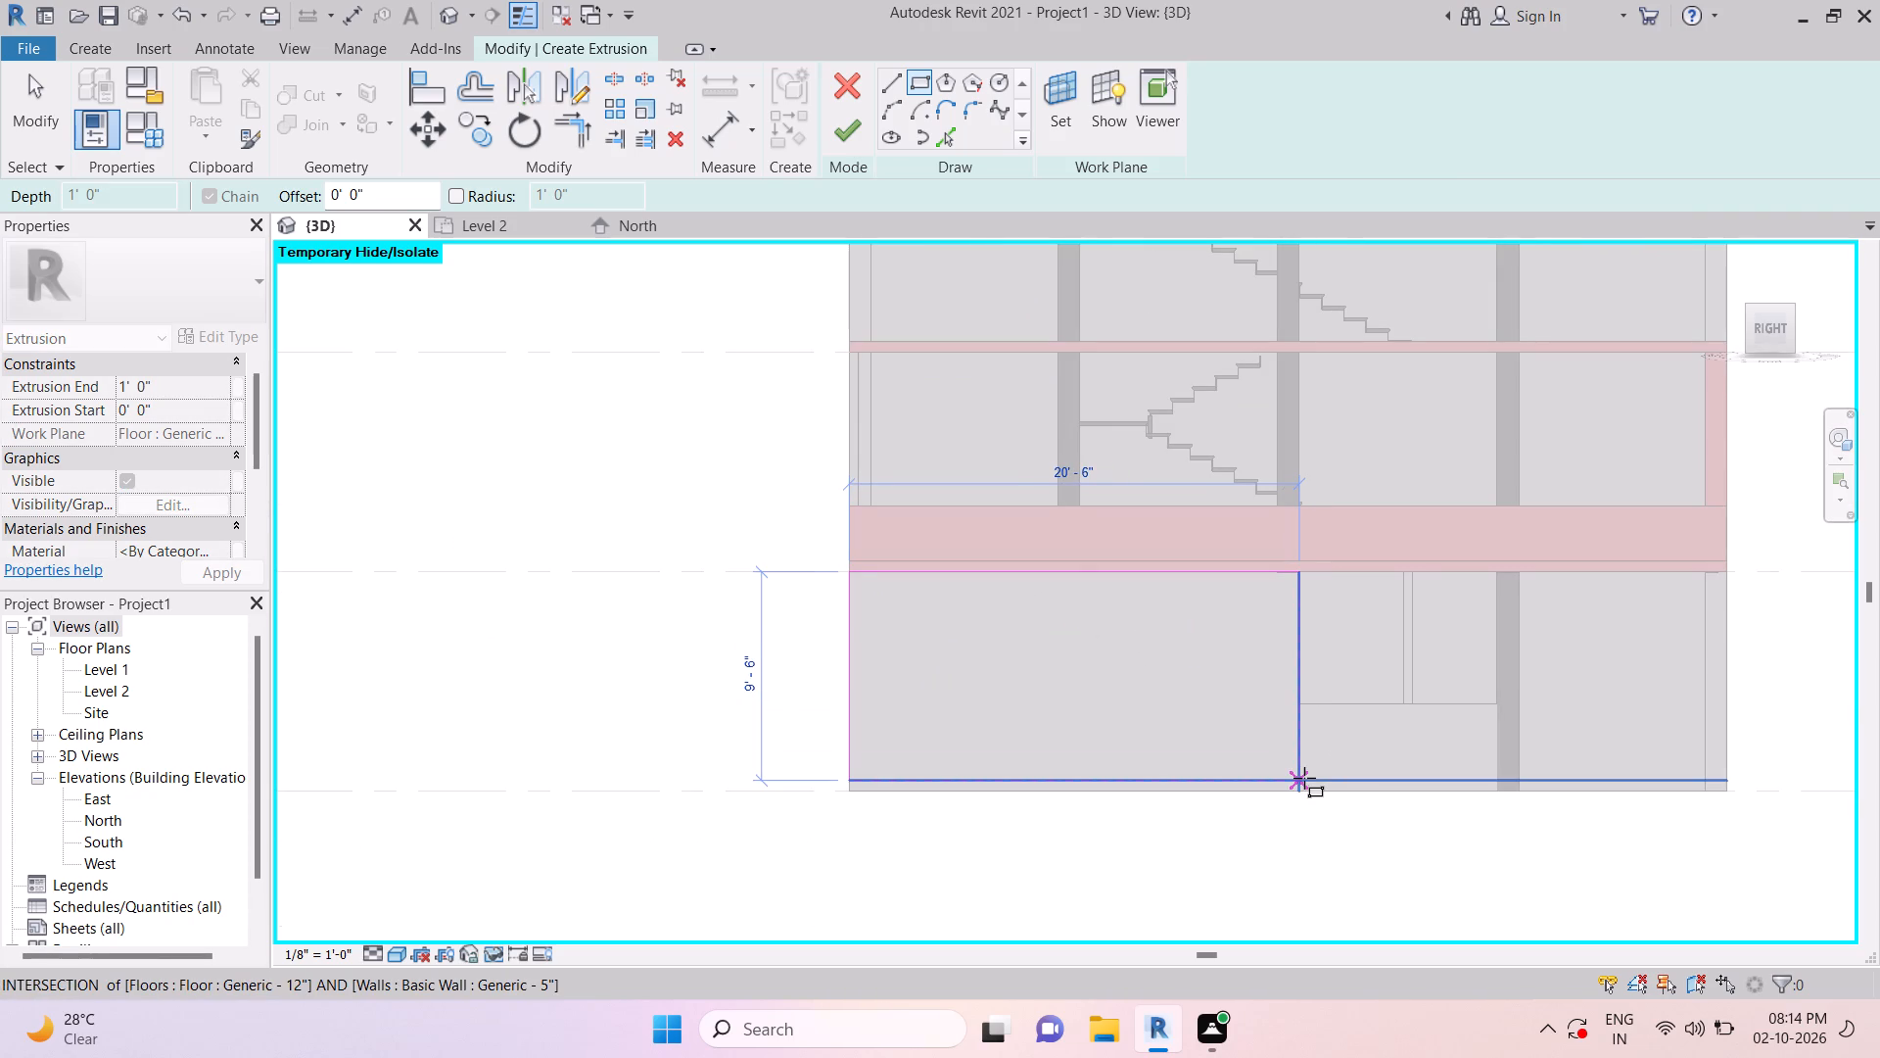
left_click(1304, 775)
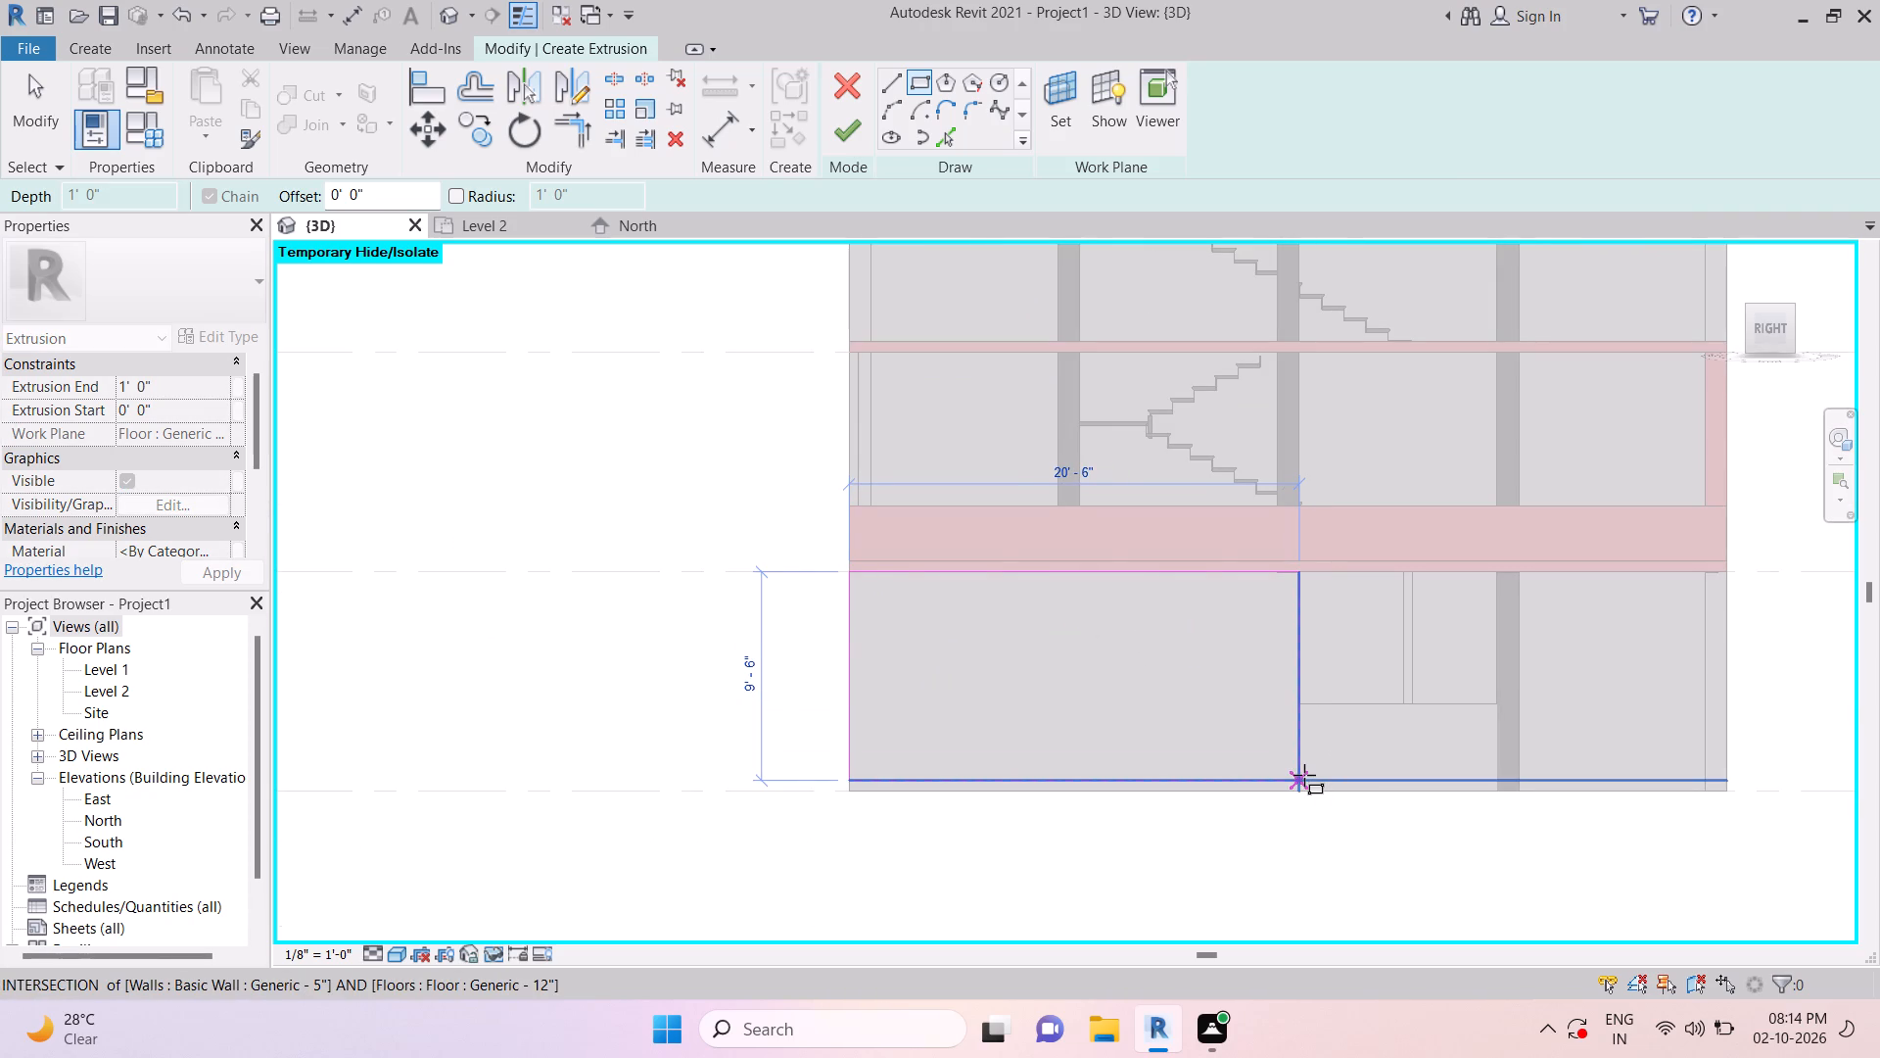
Set the extrusion end of the ground-floor wall rectangle to 3" and finish the extrusion.
key("Escape")
key("Escape")
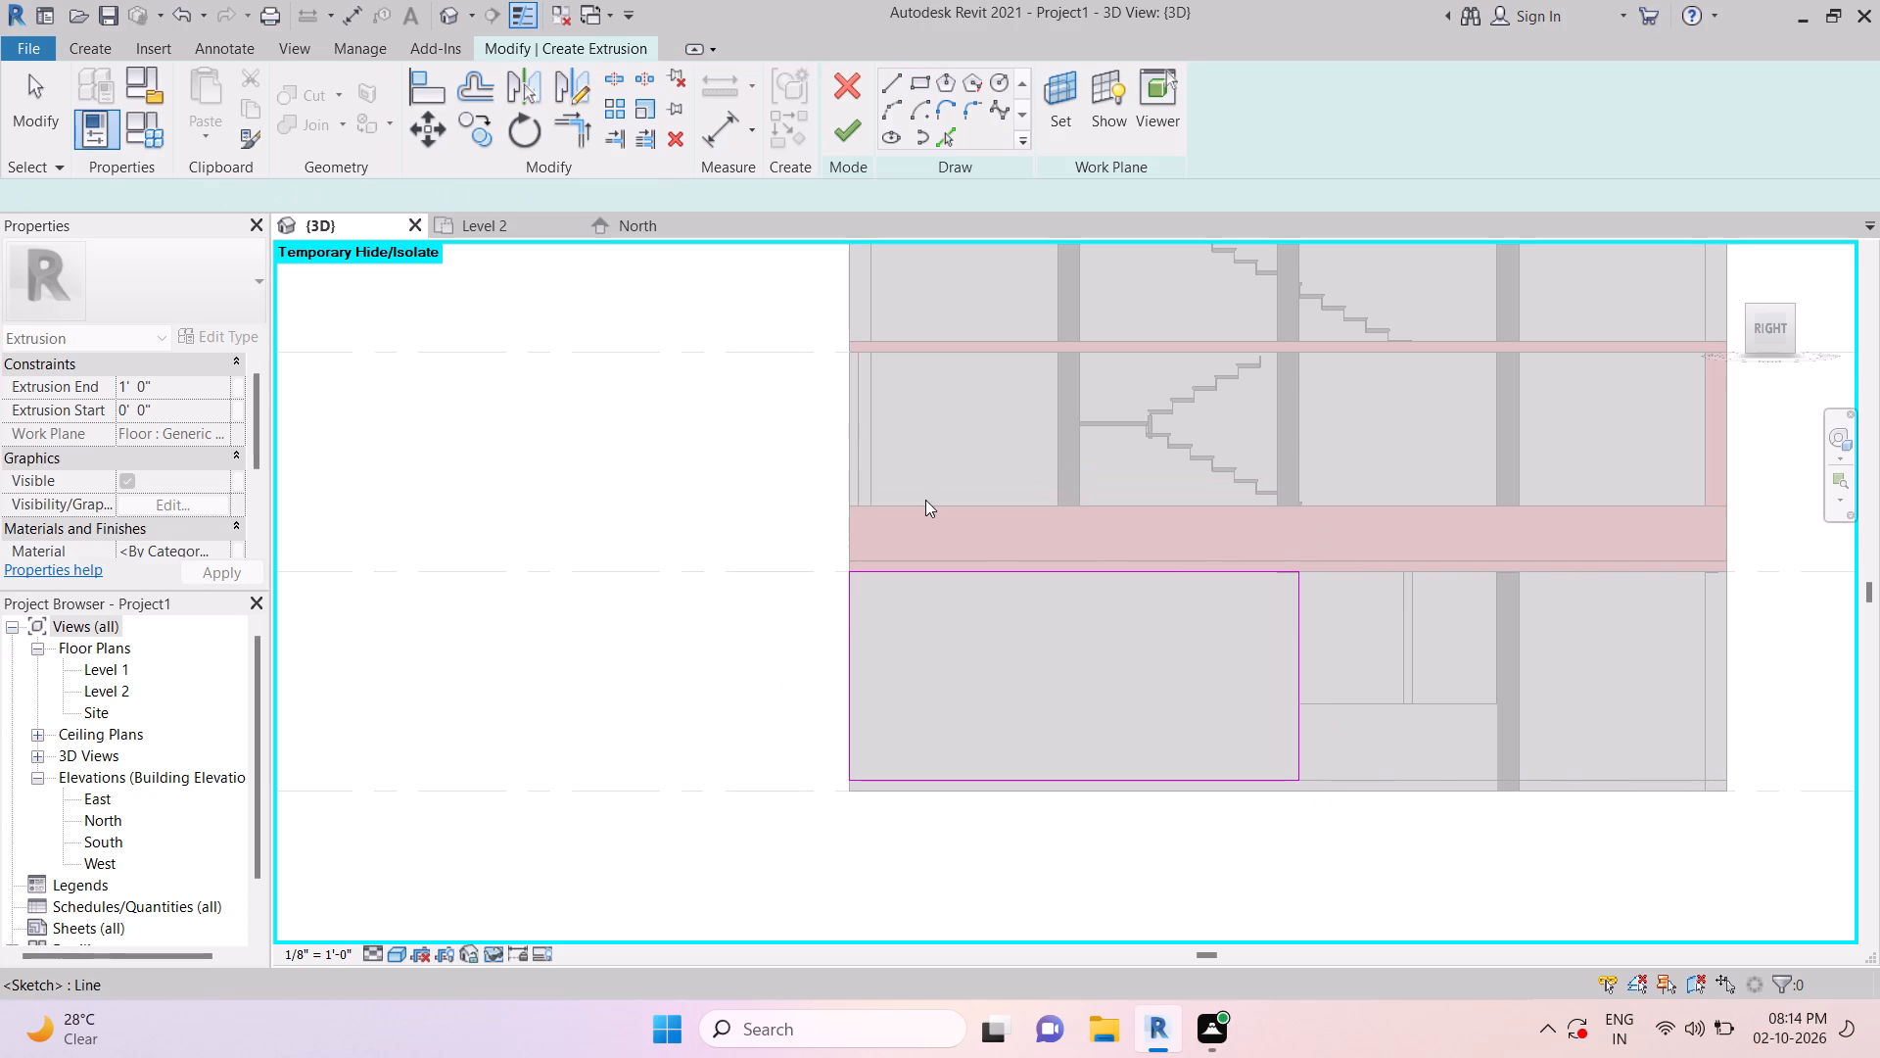
left_click(171, 382)
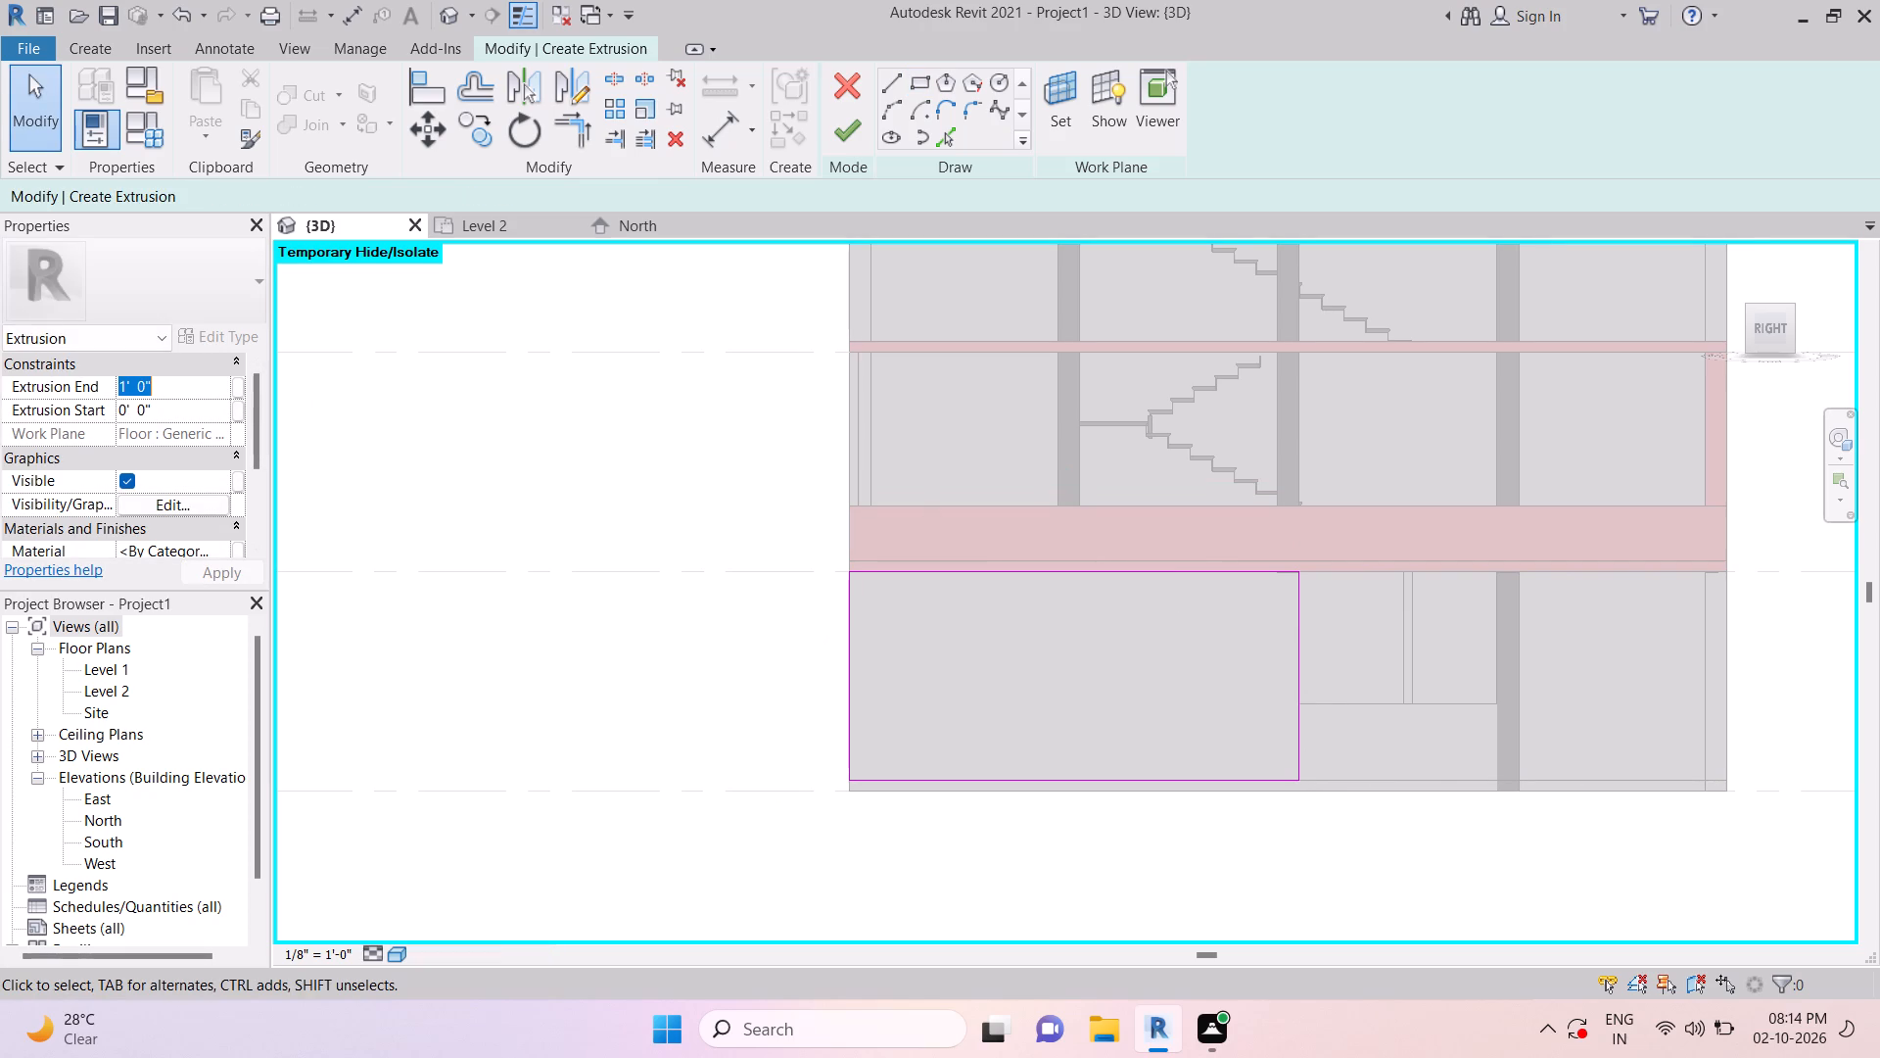
left_click_drag(170, 389, 117, 389)
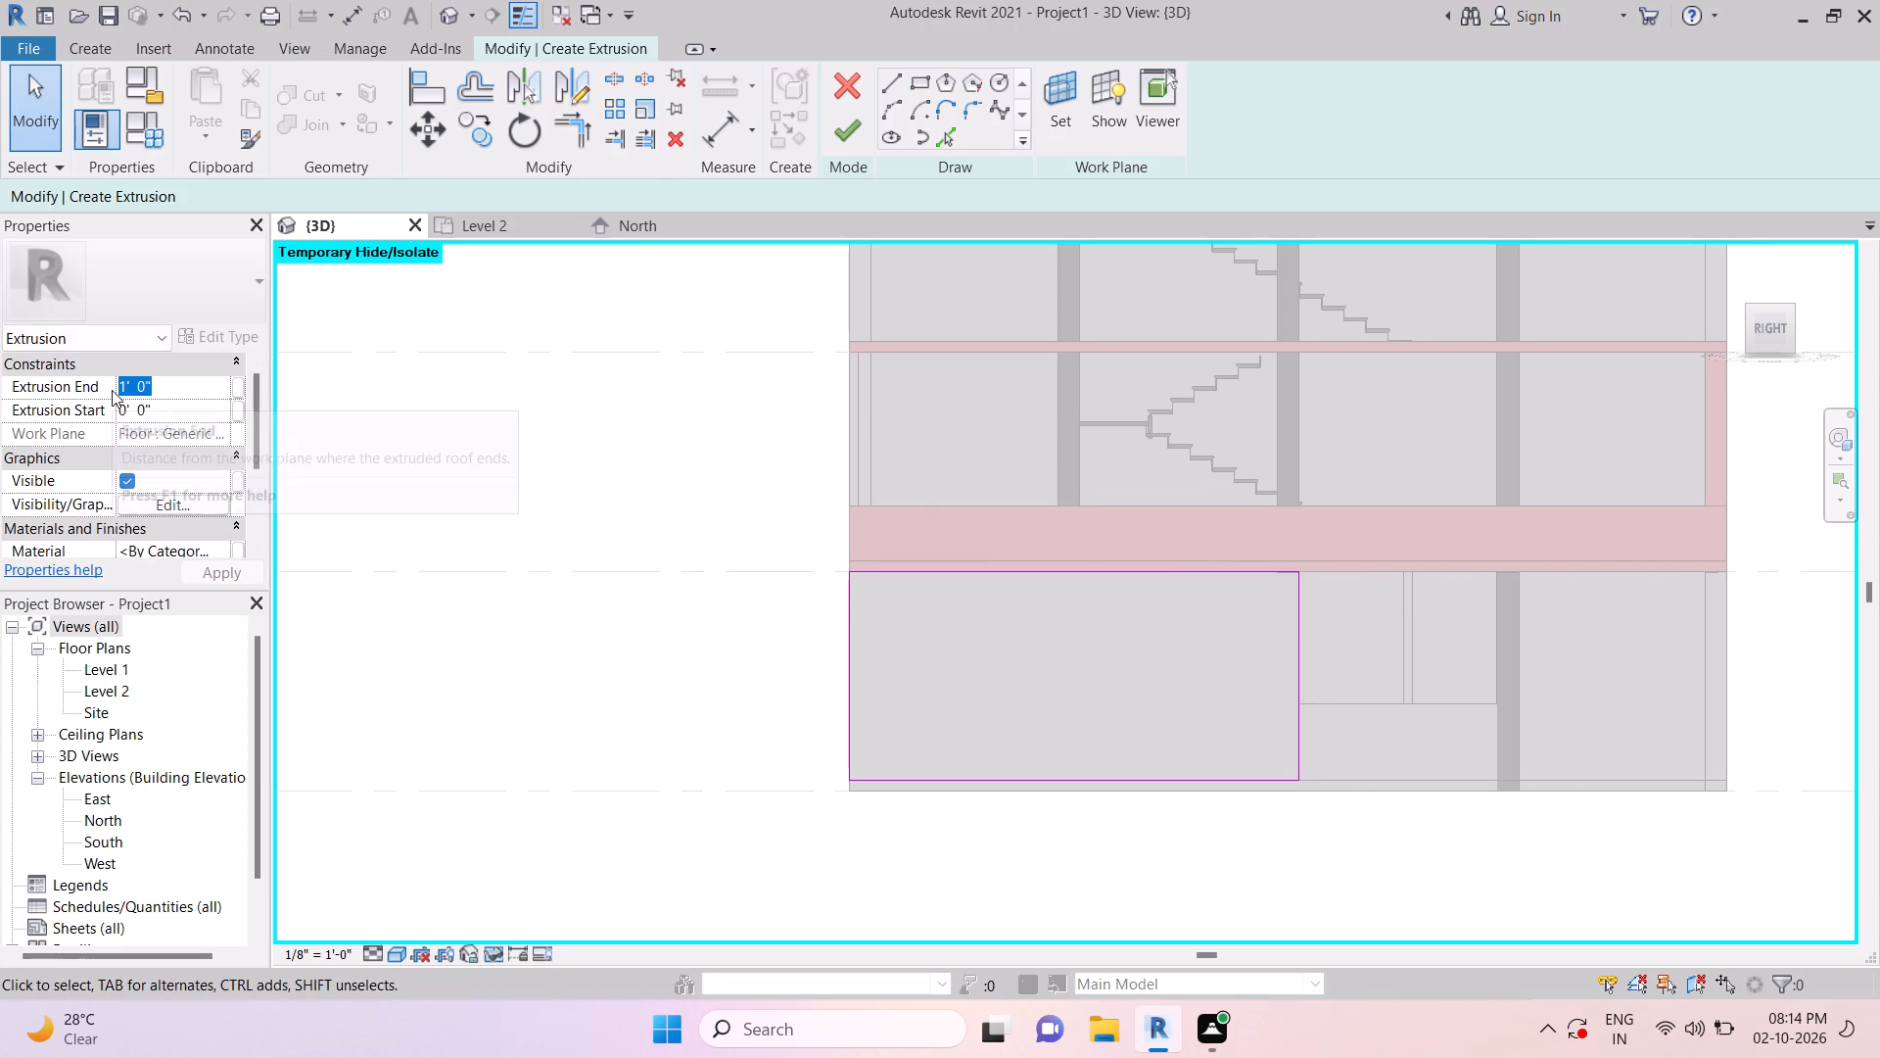
left_click(166, 392)
left_click_drag(186, 393, 98, 391)
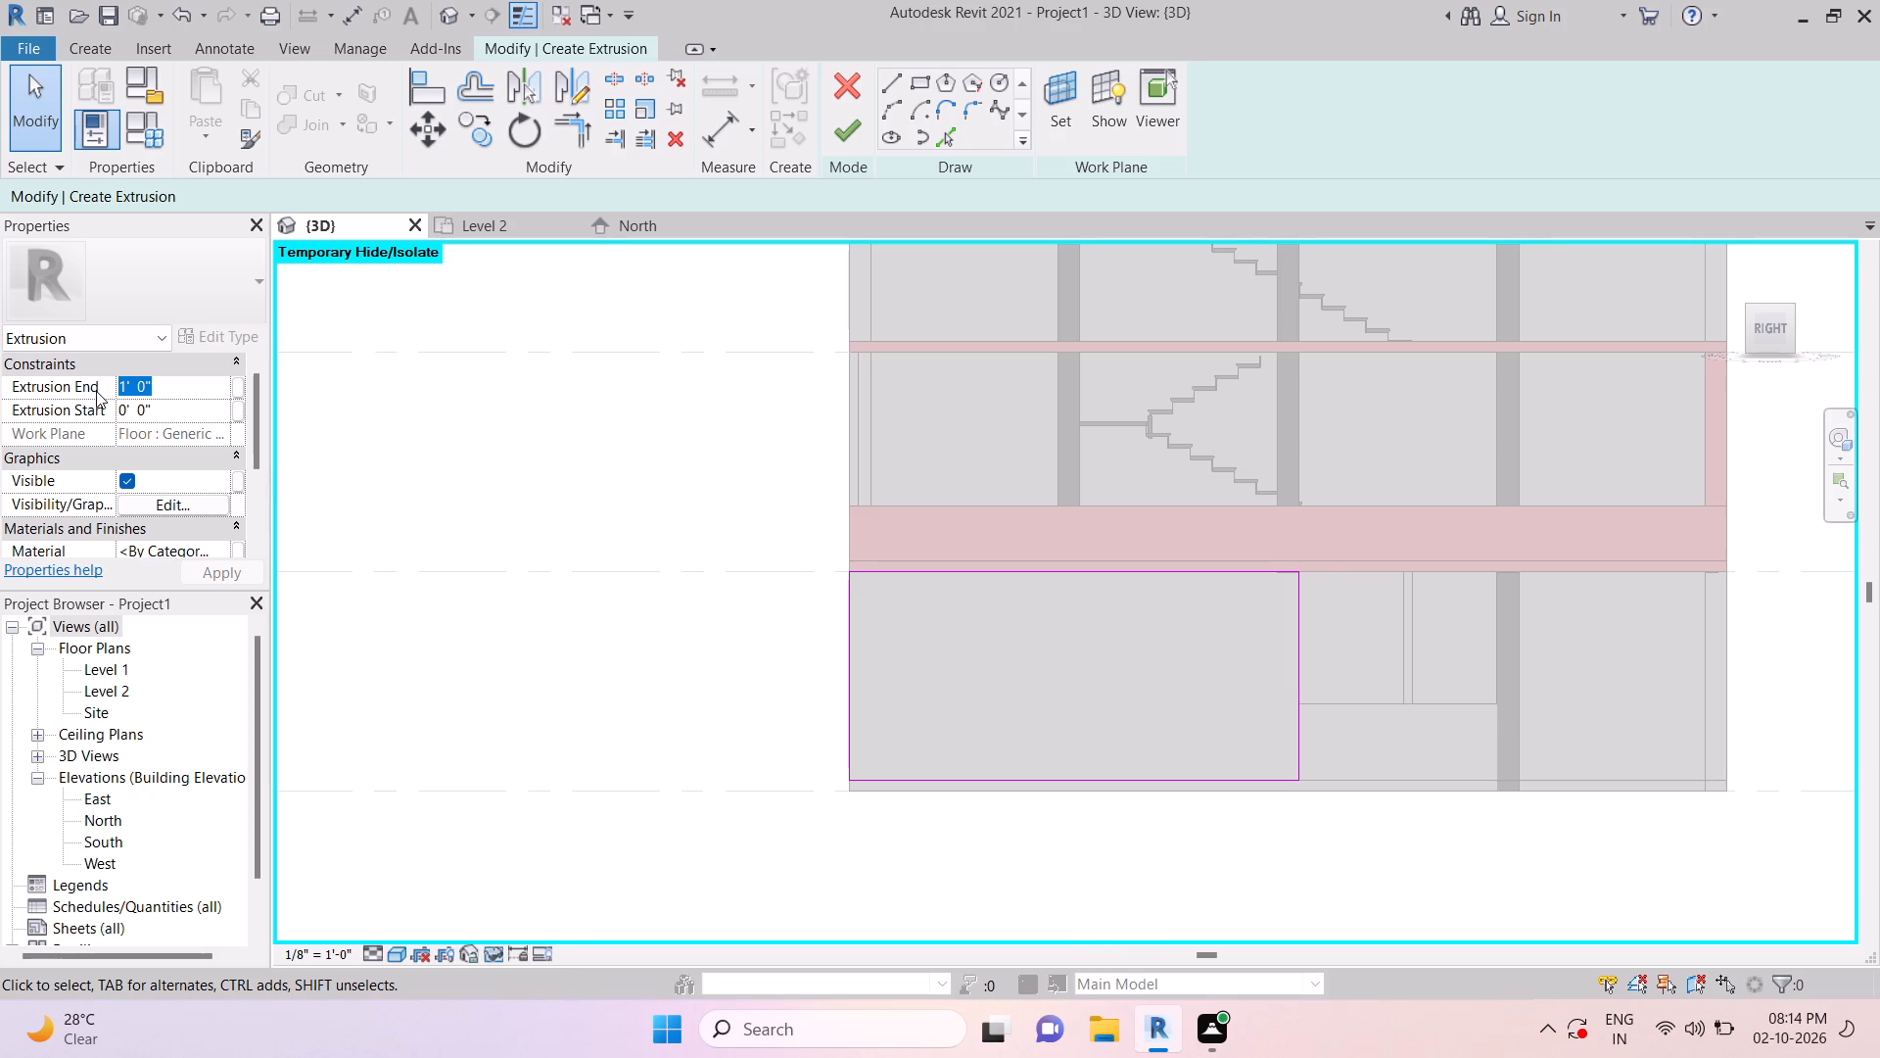
key("3")
key("shift+quotedbl")
left_click(235, 574)
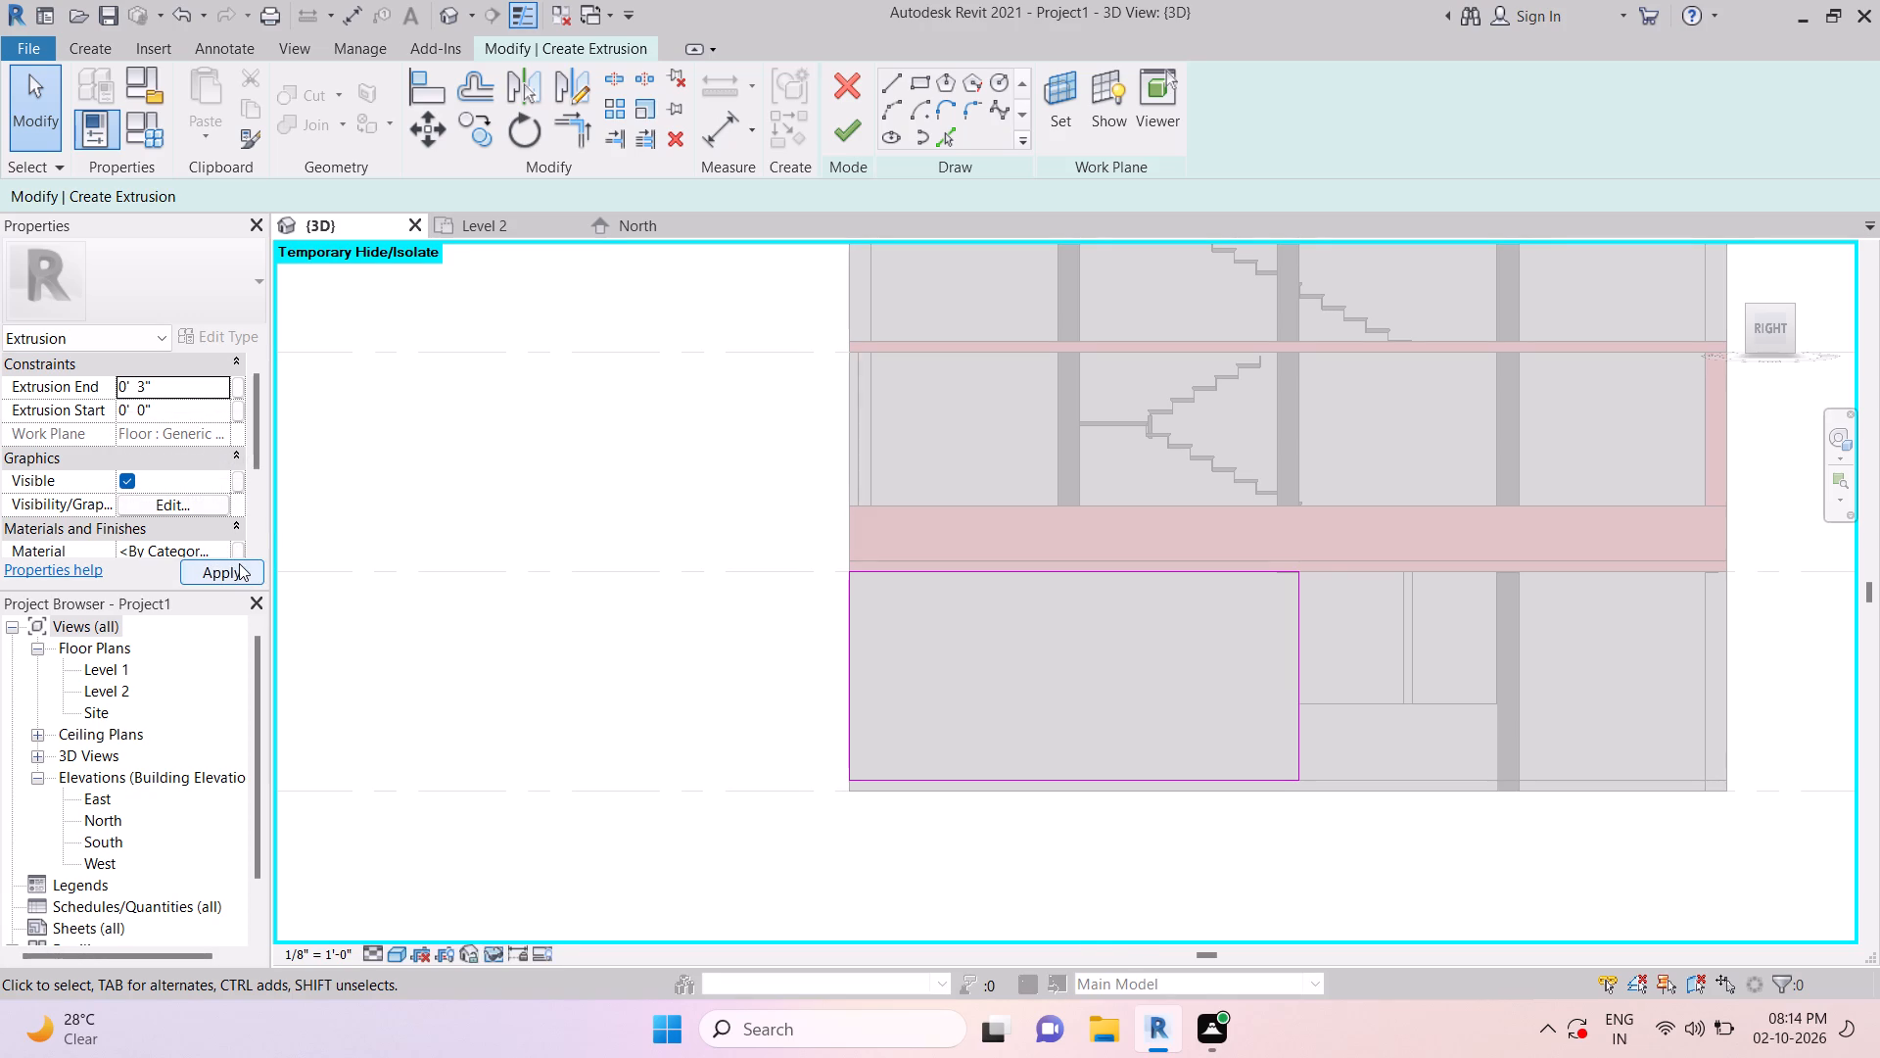
left_click(855, 123)
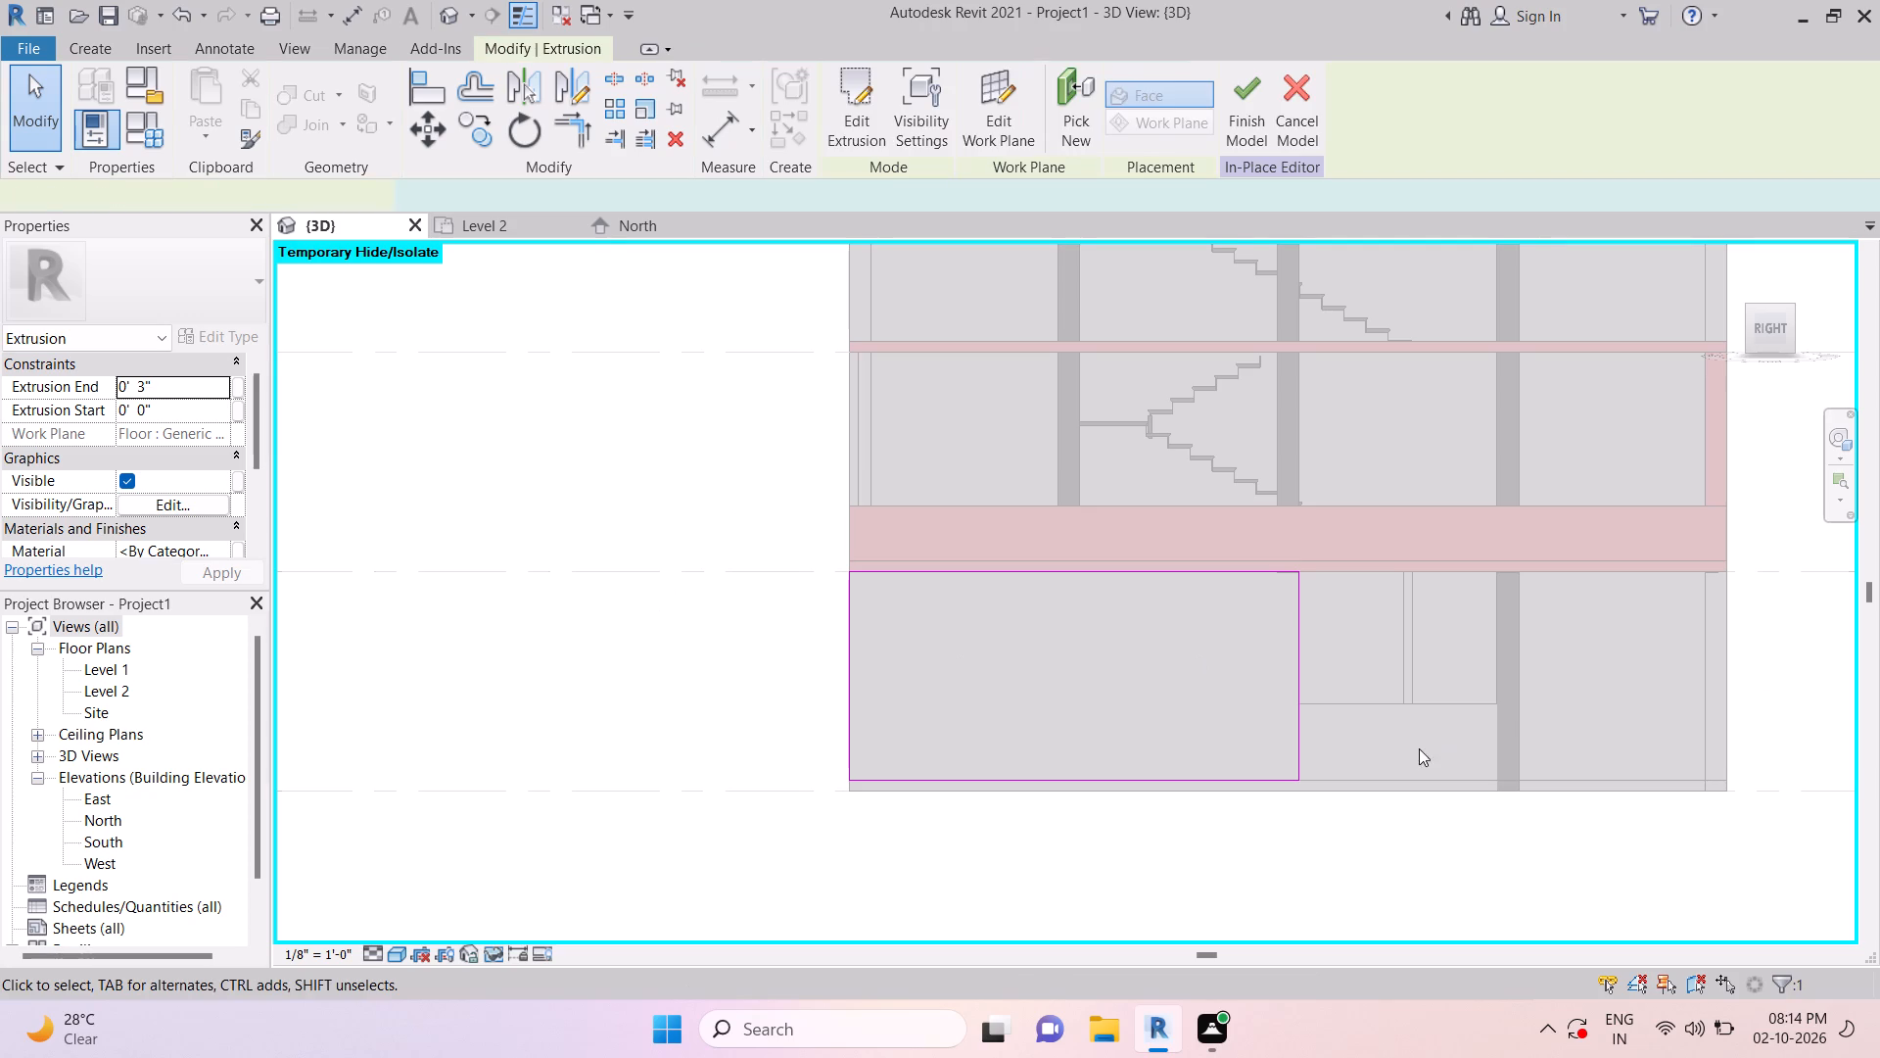
key("Escape")
key("Escape")
key("Escape")
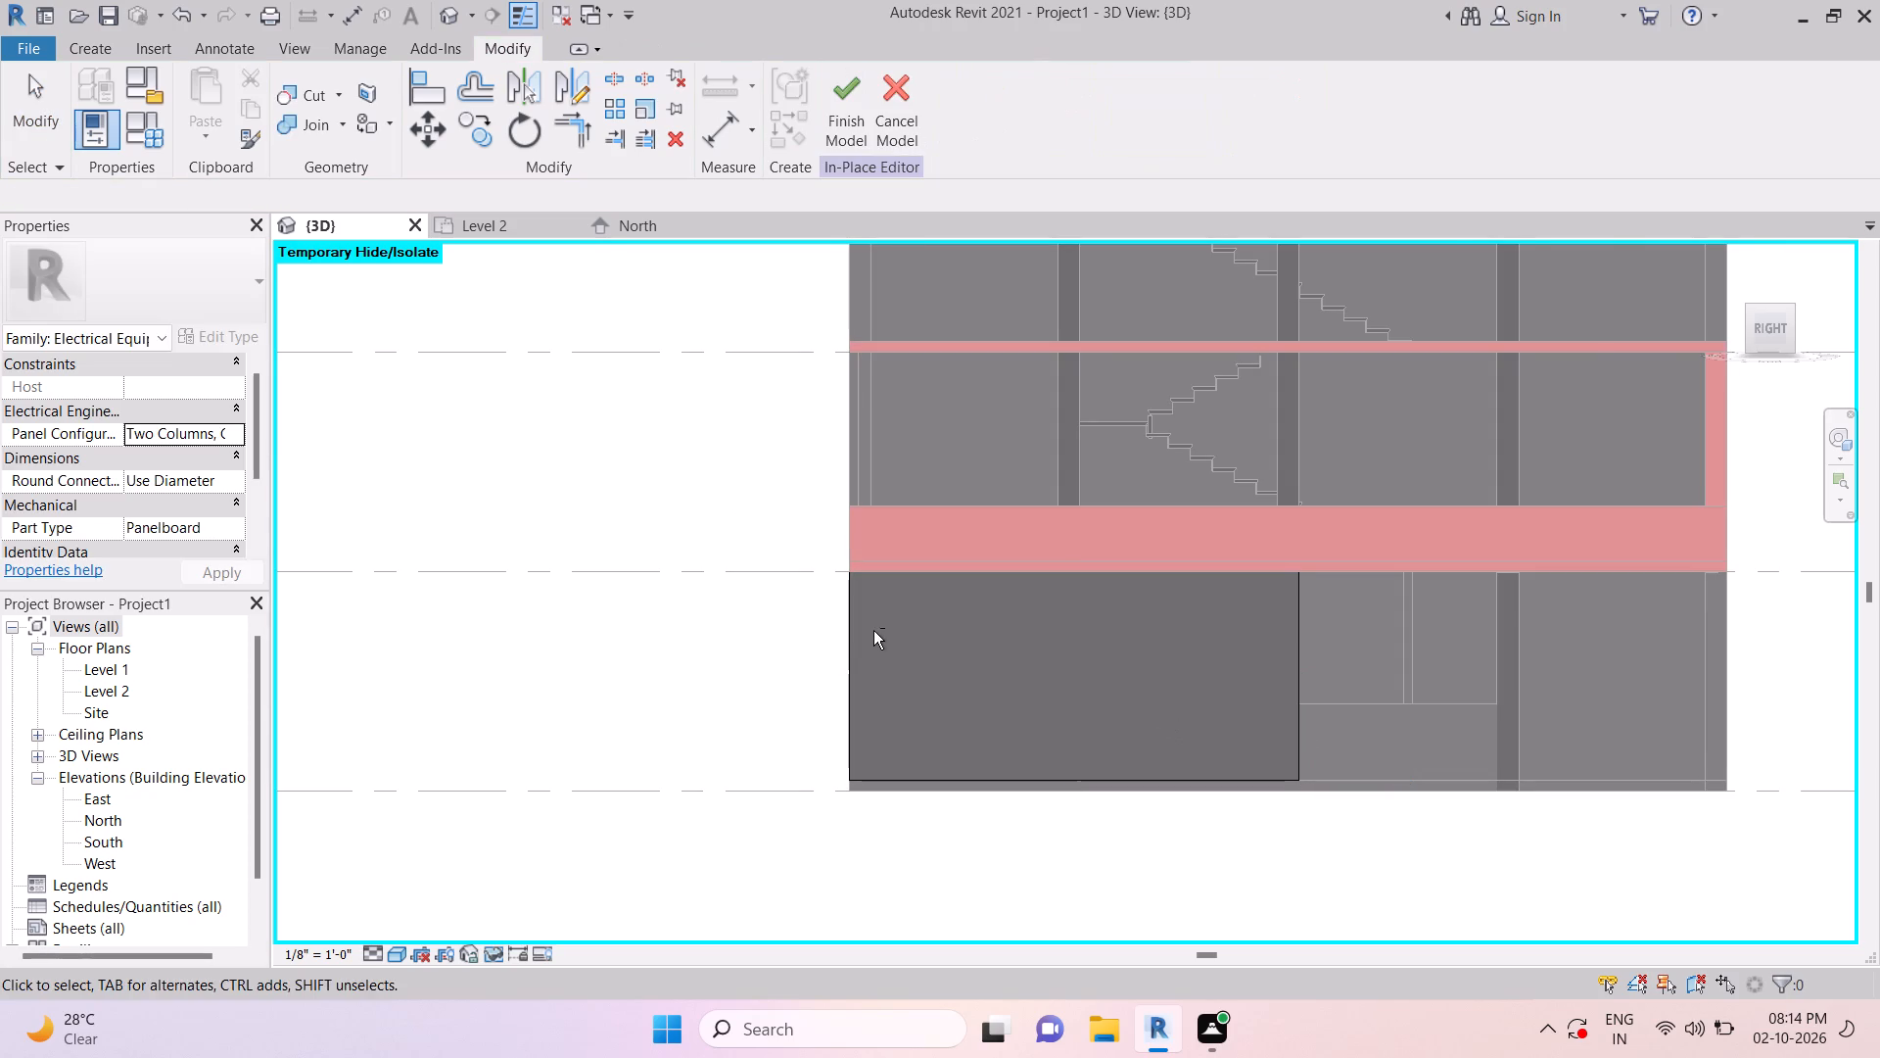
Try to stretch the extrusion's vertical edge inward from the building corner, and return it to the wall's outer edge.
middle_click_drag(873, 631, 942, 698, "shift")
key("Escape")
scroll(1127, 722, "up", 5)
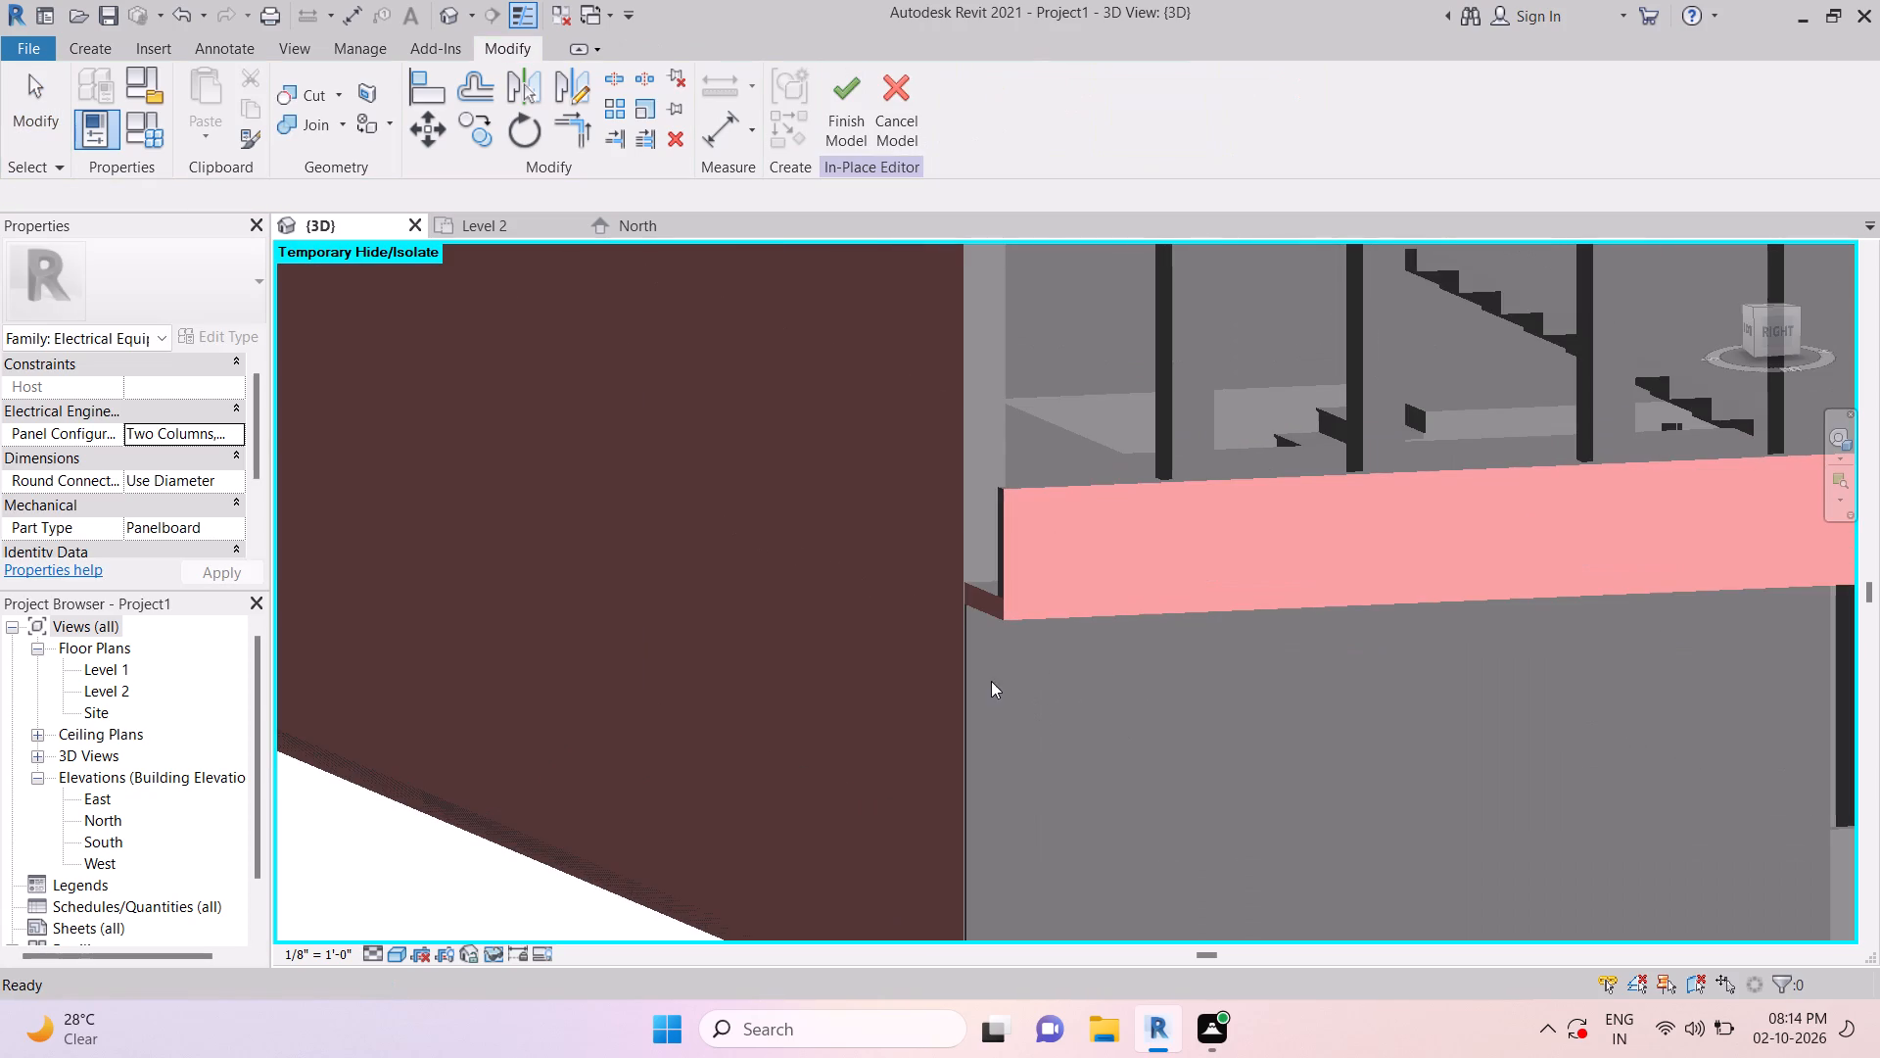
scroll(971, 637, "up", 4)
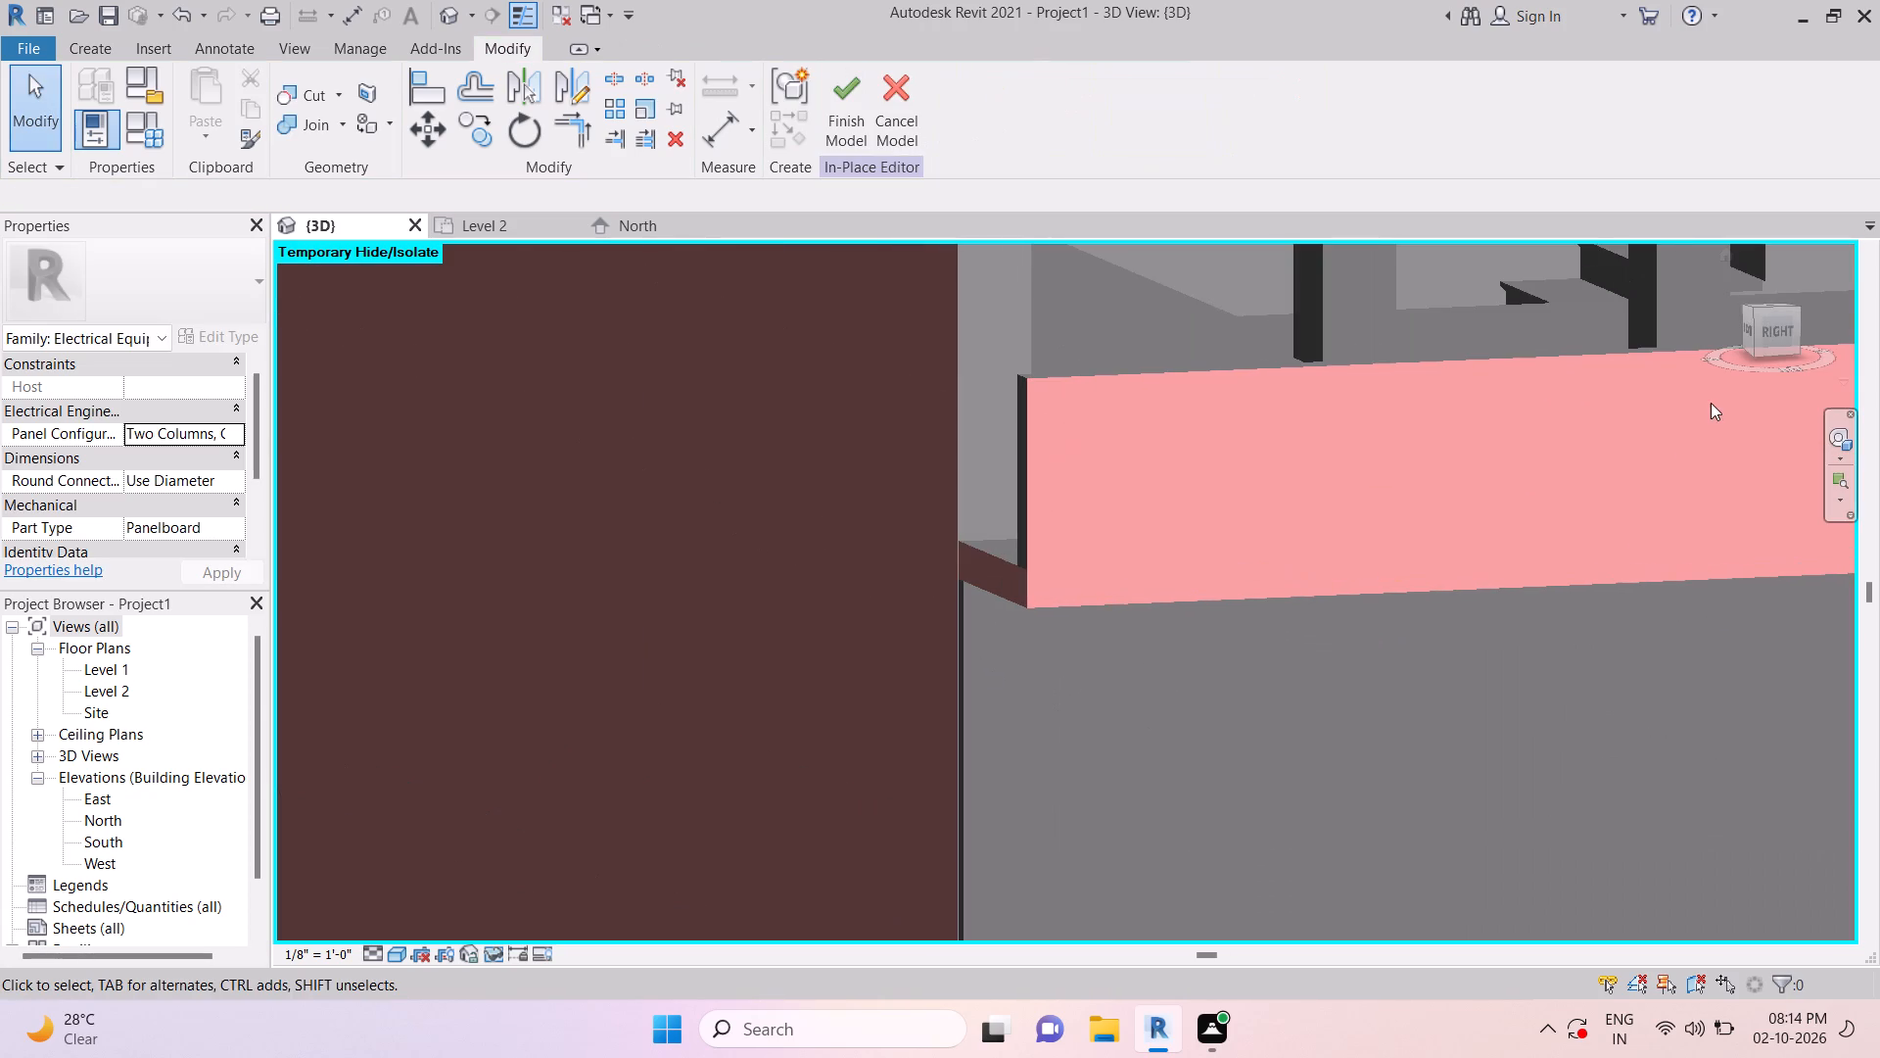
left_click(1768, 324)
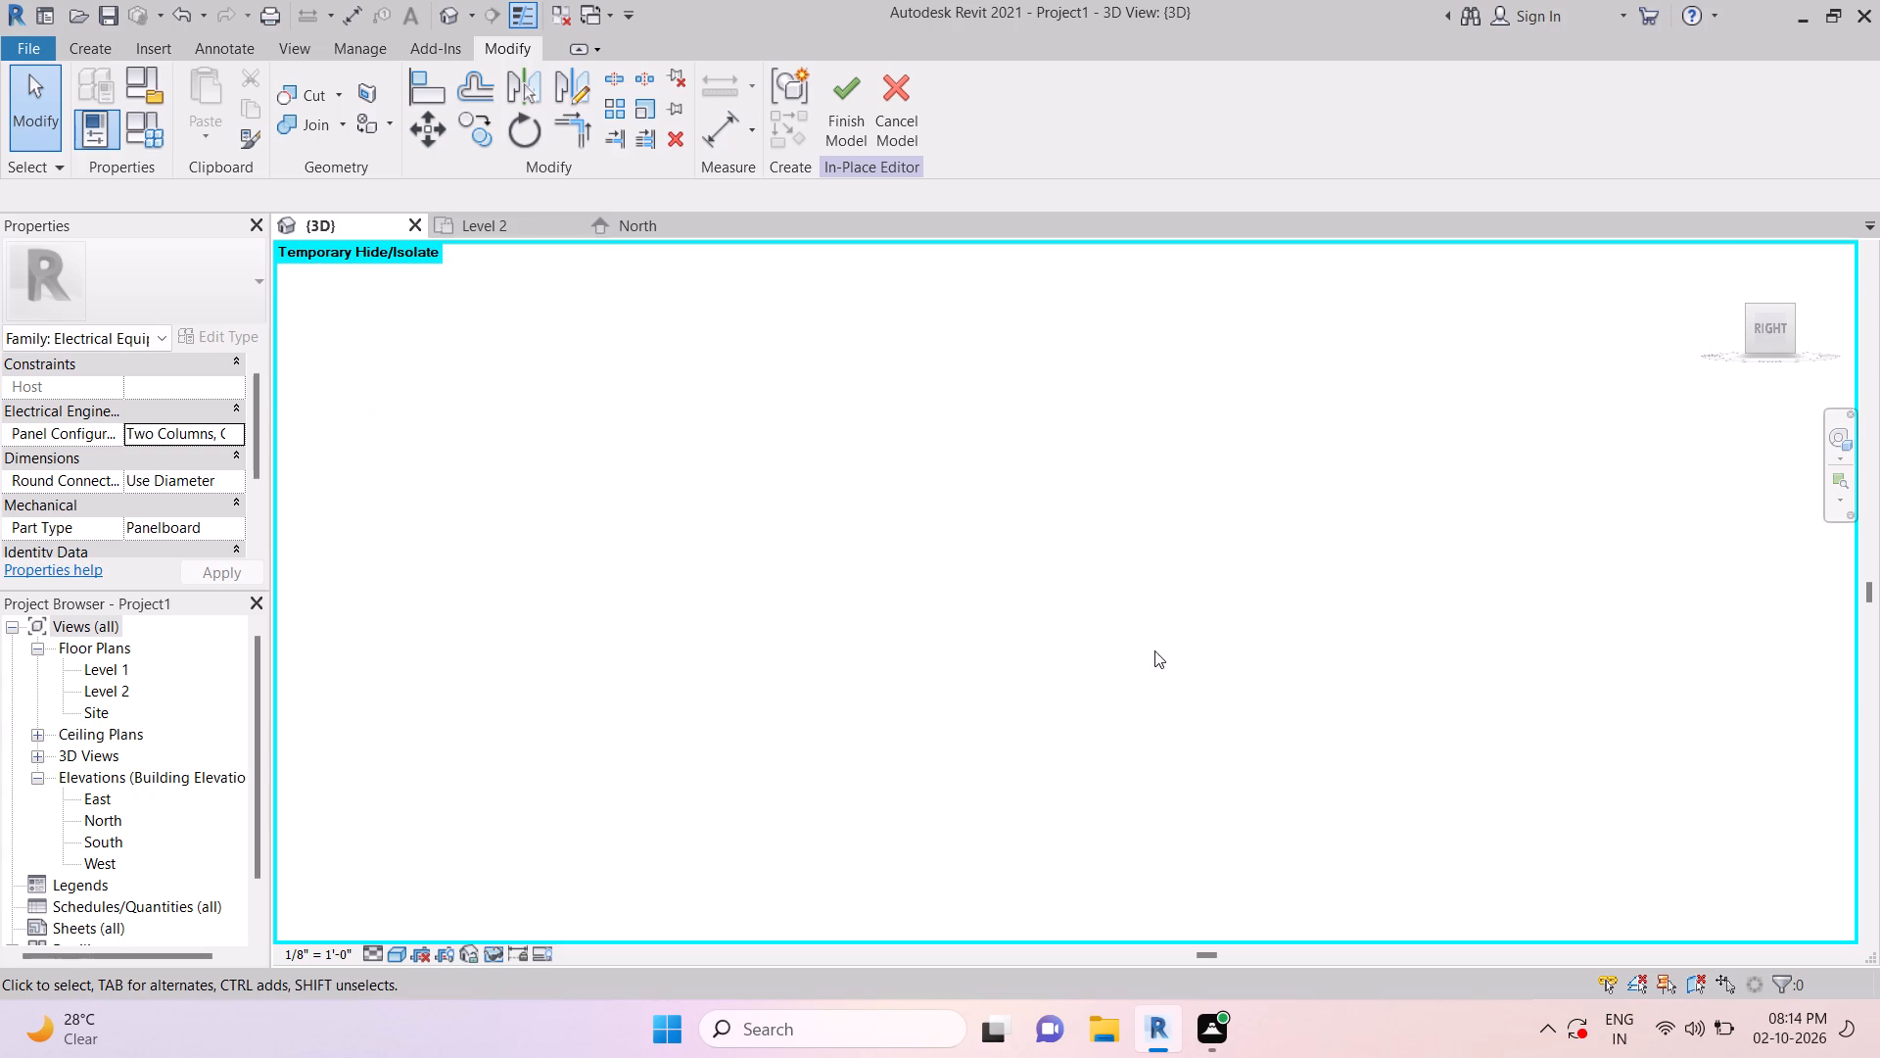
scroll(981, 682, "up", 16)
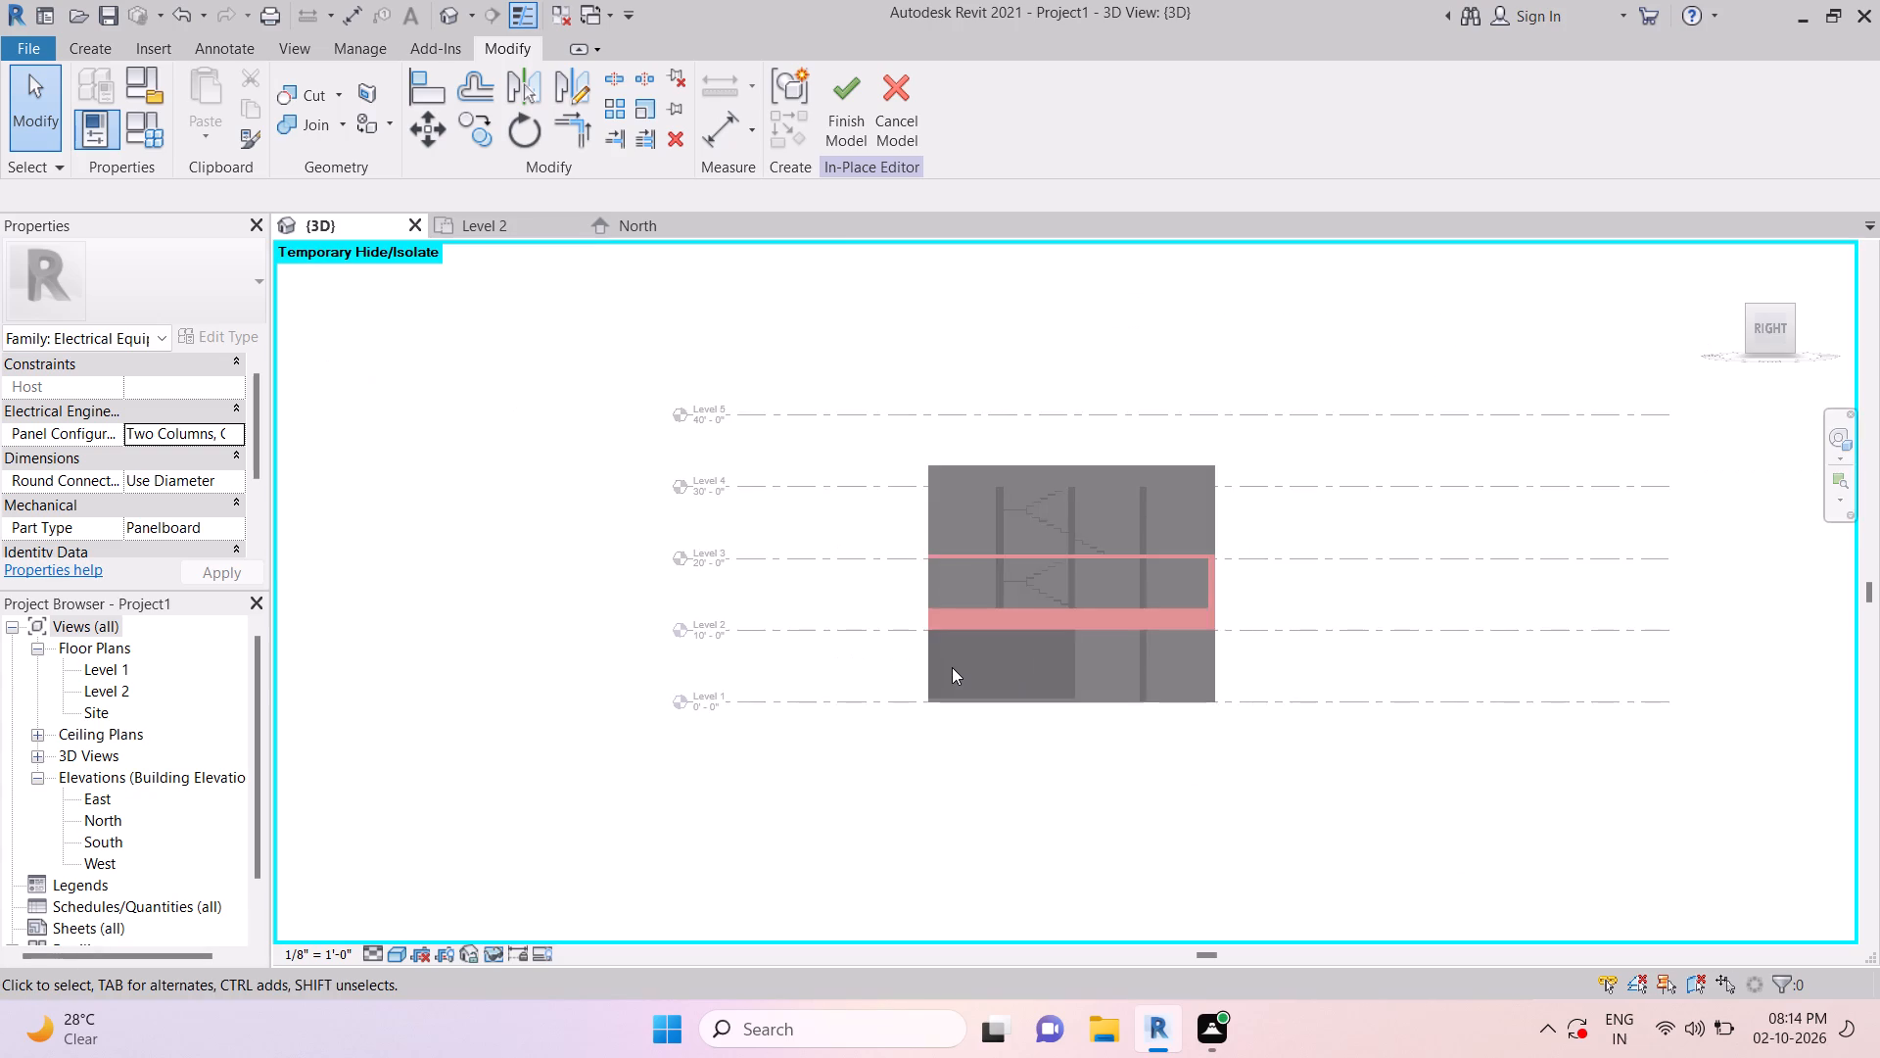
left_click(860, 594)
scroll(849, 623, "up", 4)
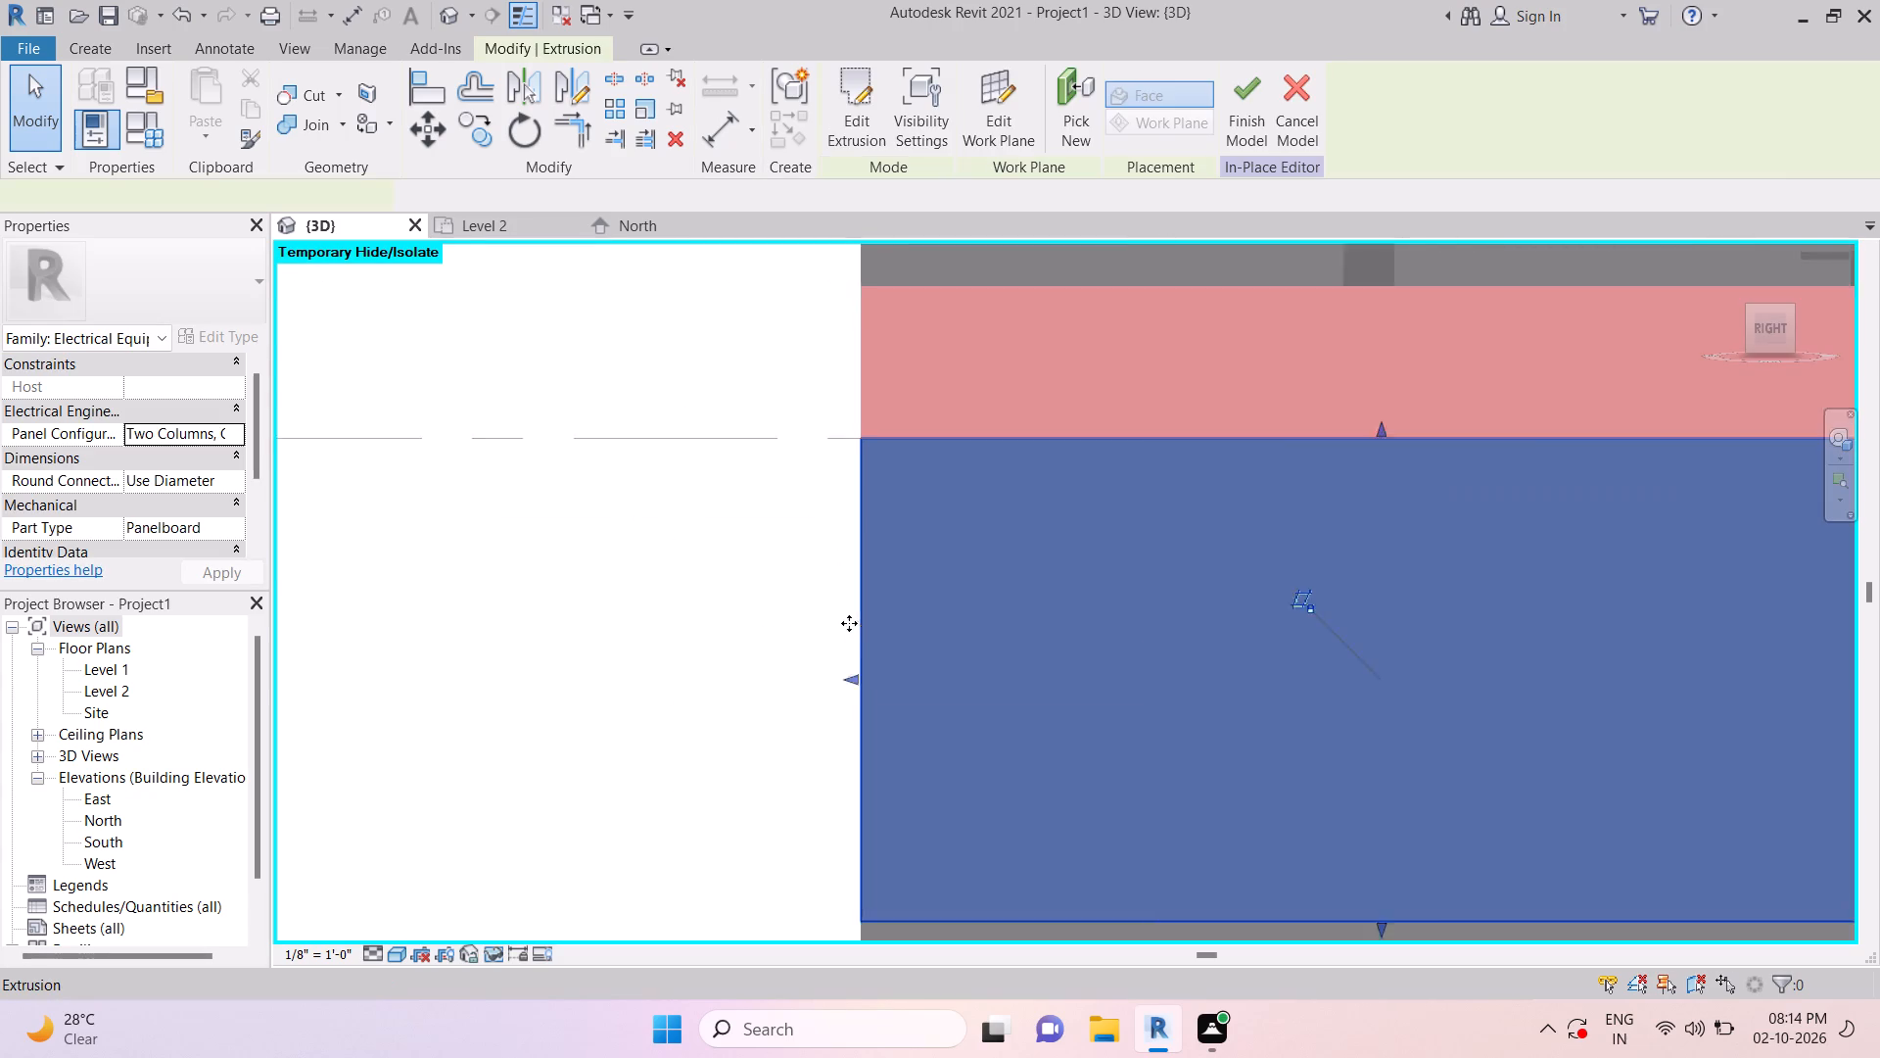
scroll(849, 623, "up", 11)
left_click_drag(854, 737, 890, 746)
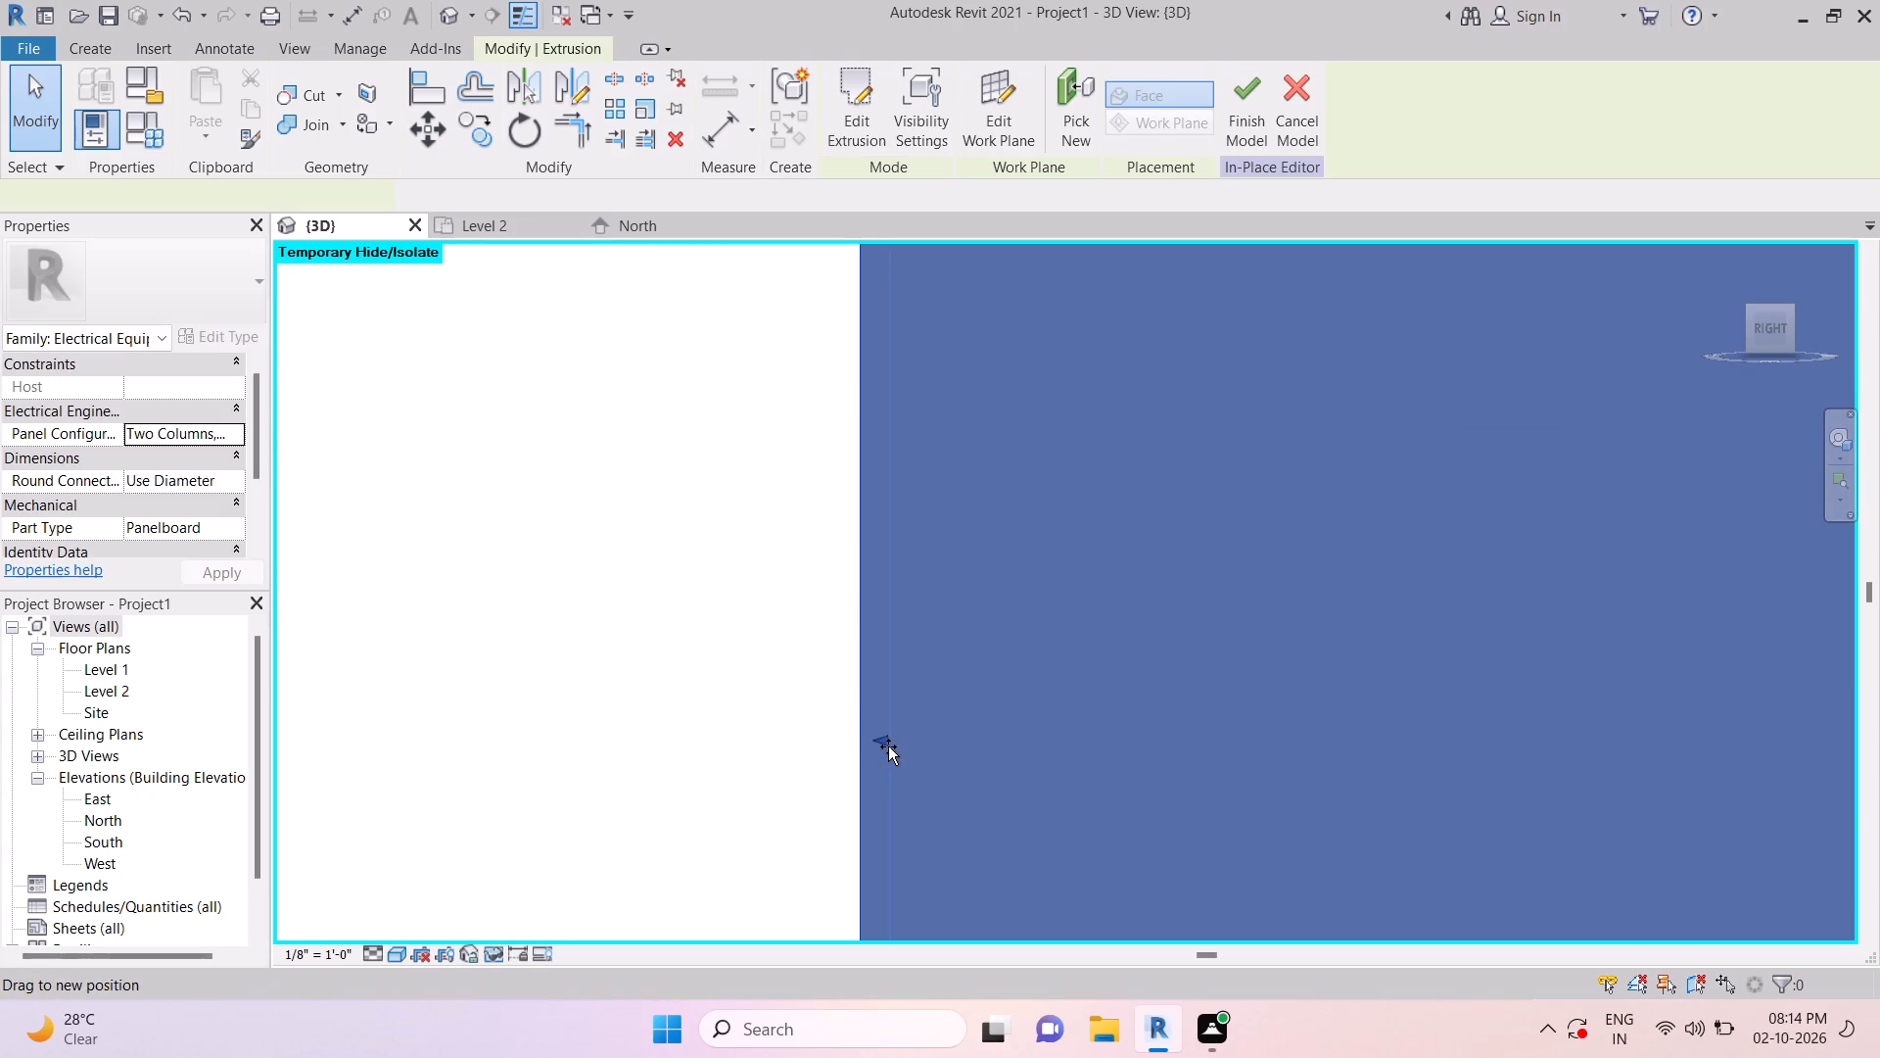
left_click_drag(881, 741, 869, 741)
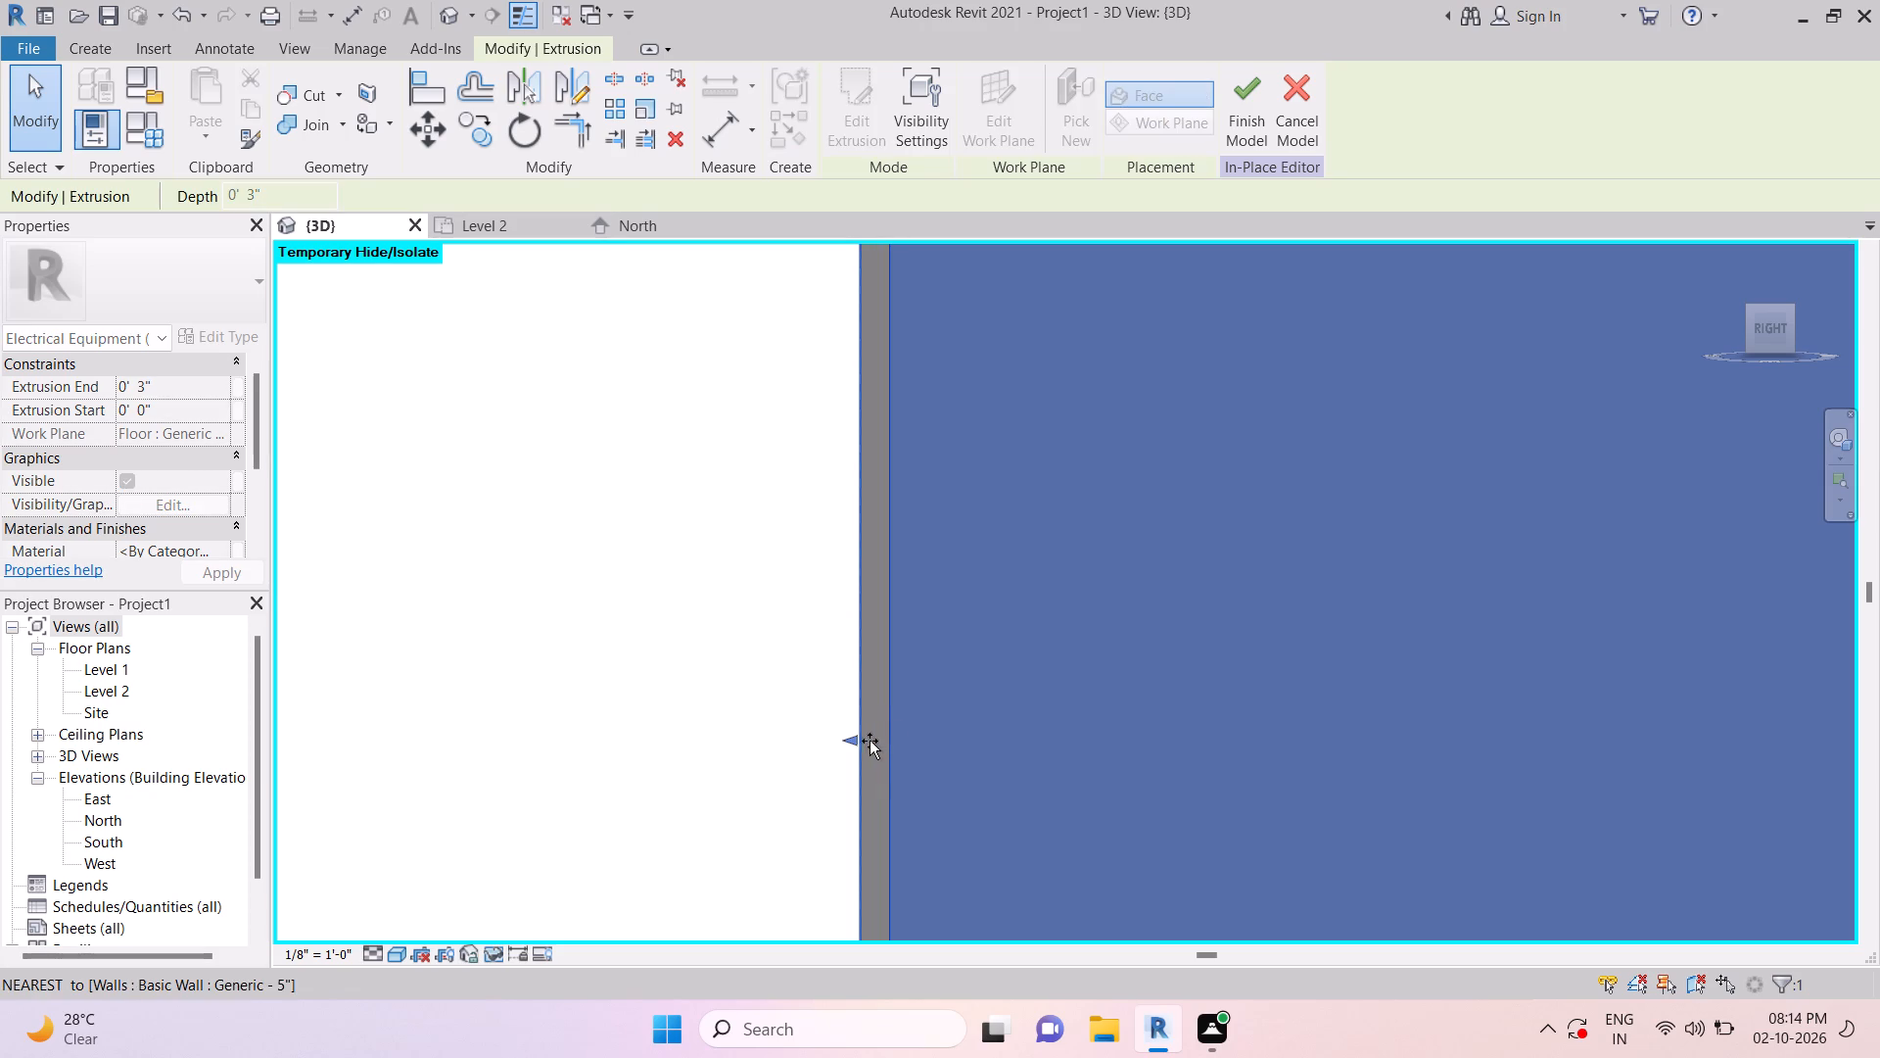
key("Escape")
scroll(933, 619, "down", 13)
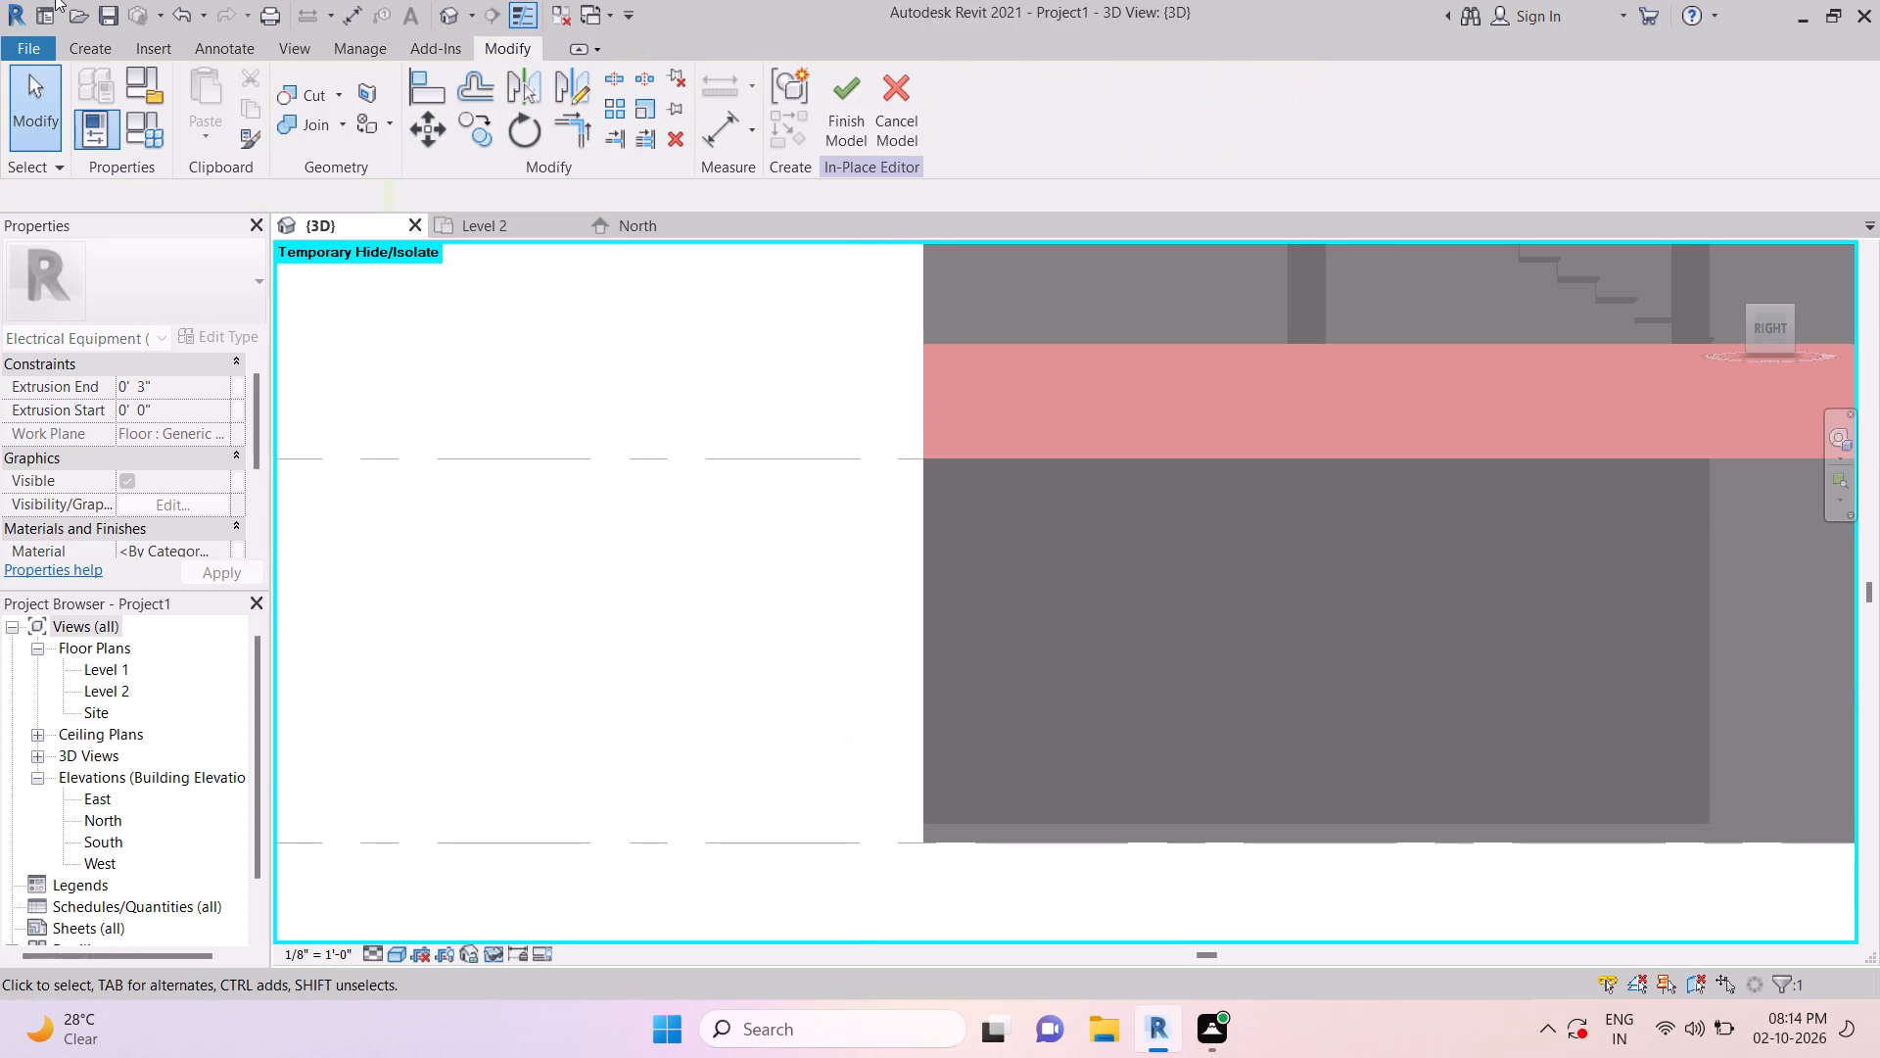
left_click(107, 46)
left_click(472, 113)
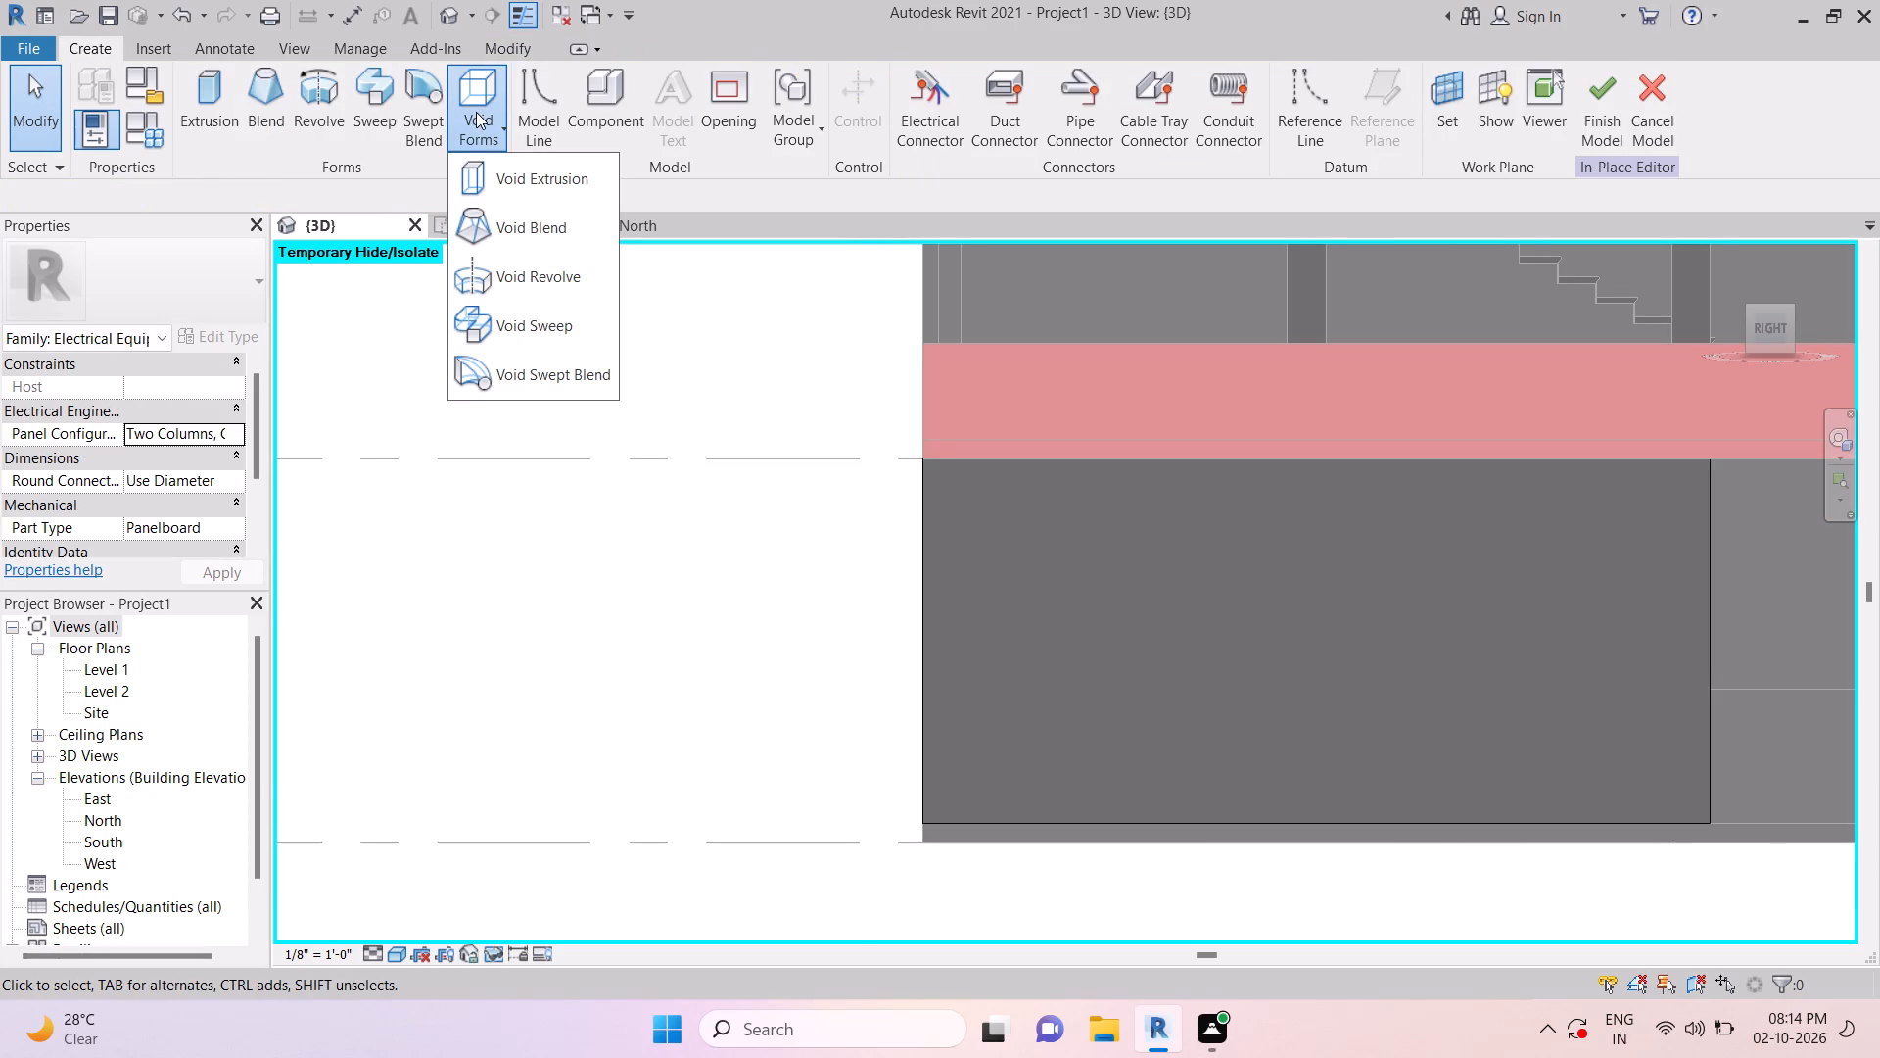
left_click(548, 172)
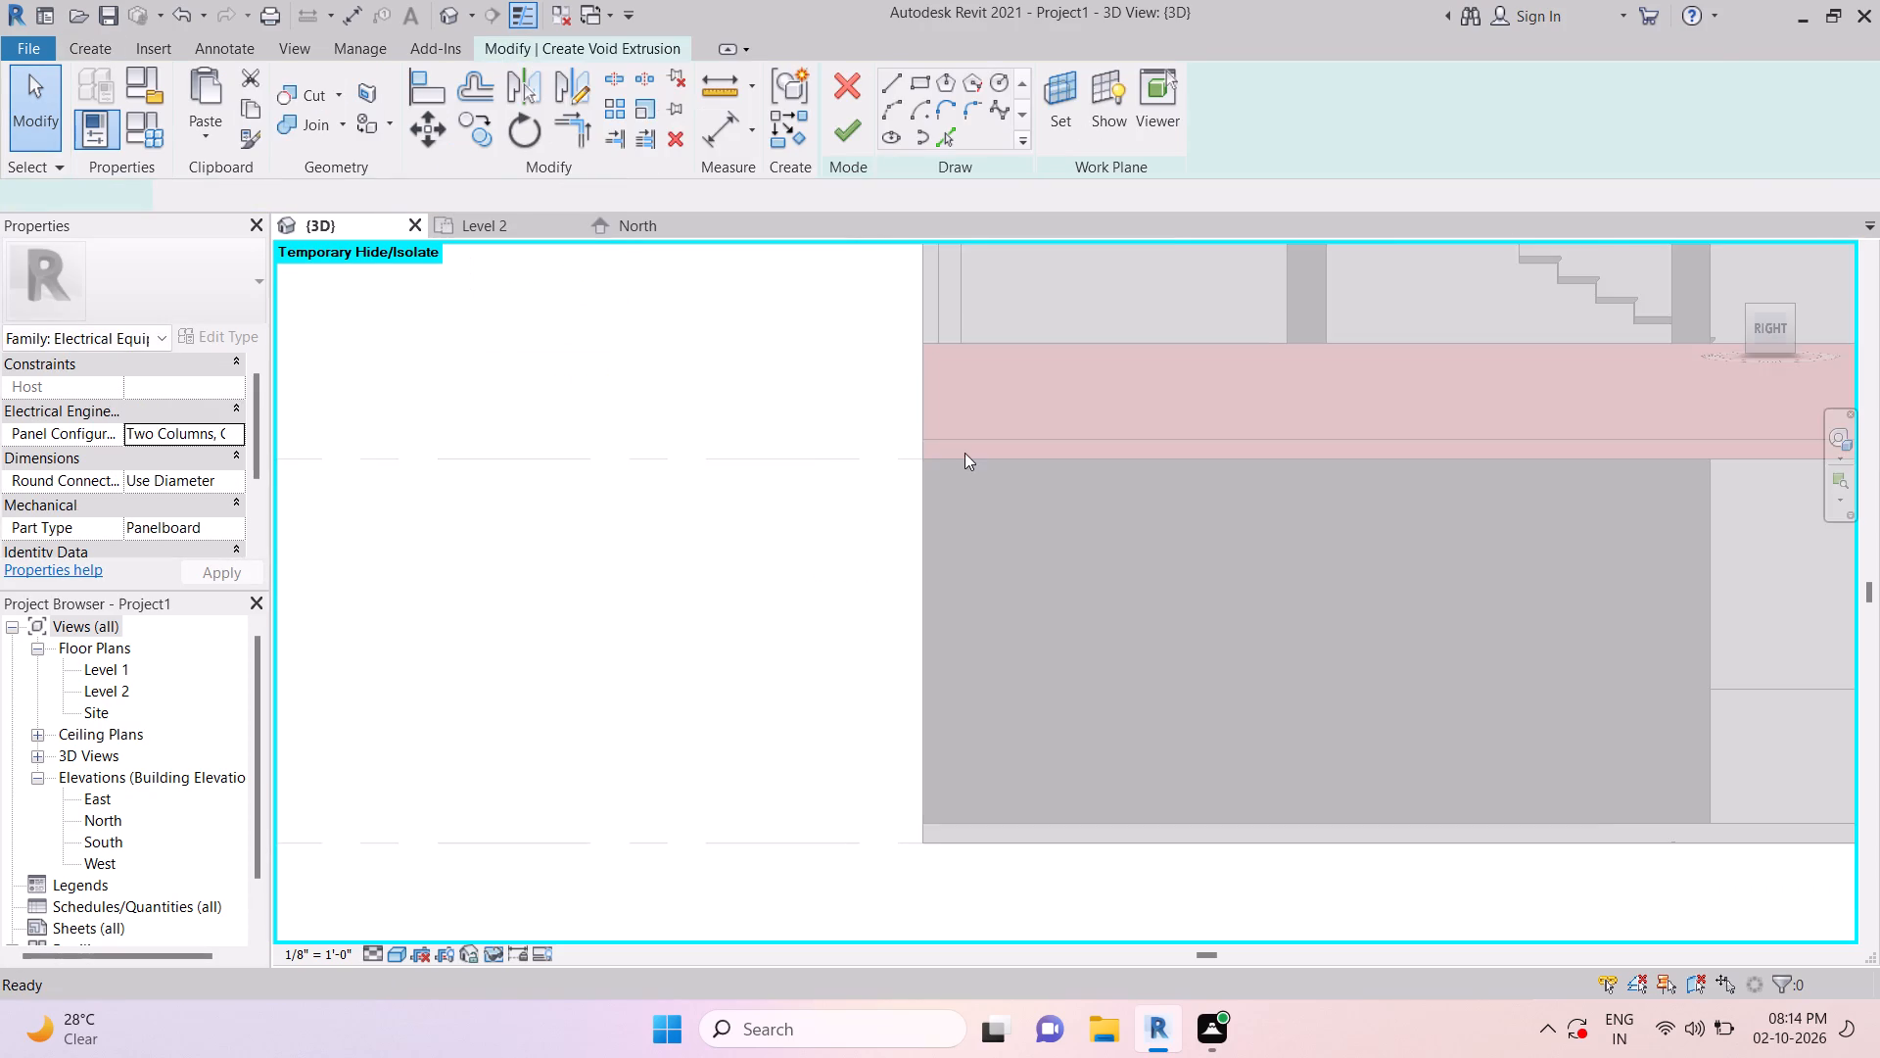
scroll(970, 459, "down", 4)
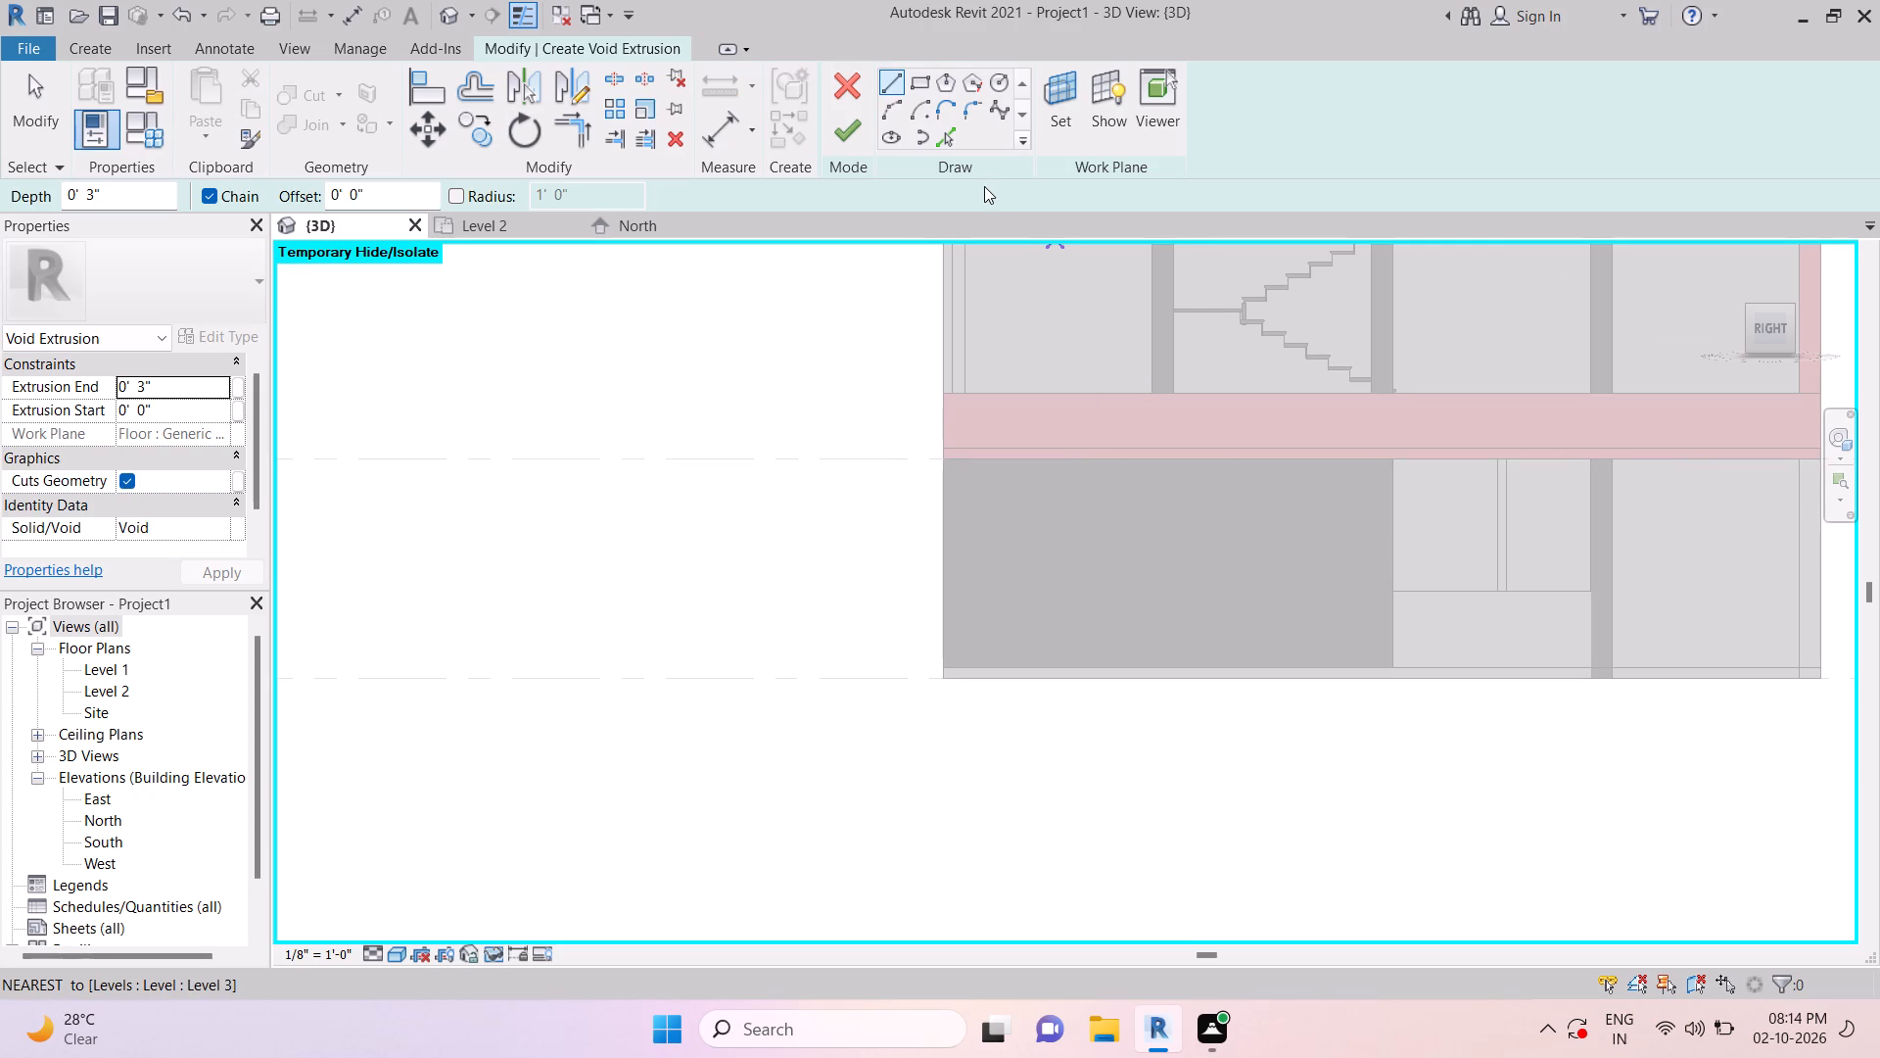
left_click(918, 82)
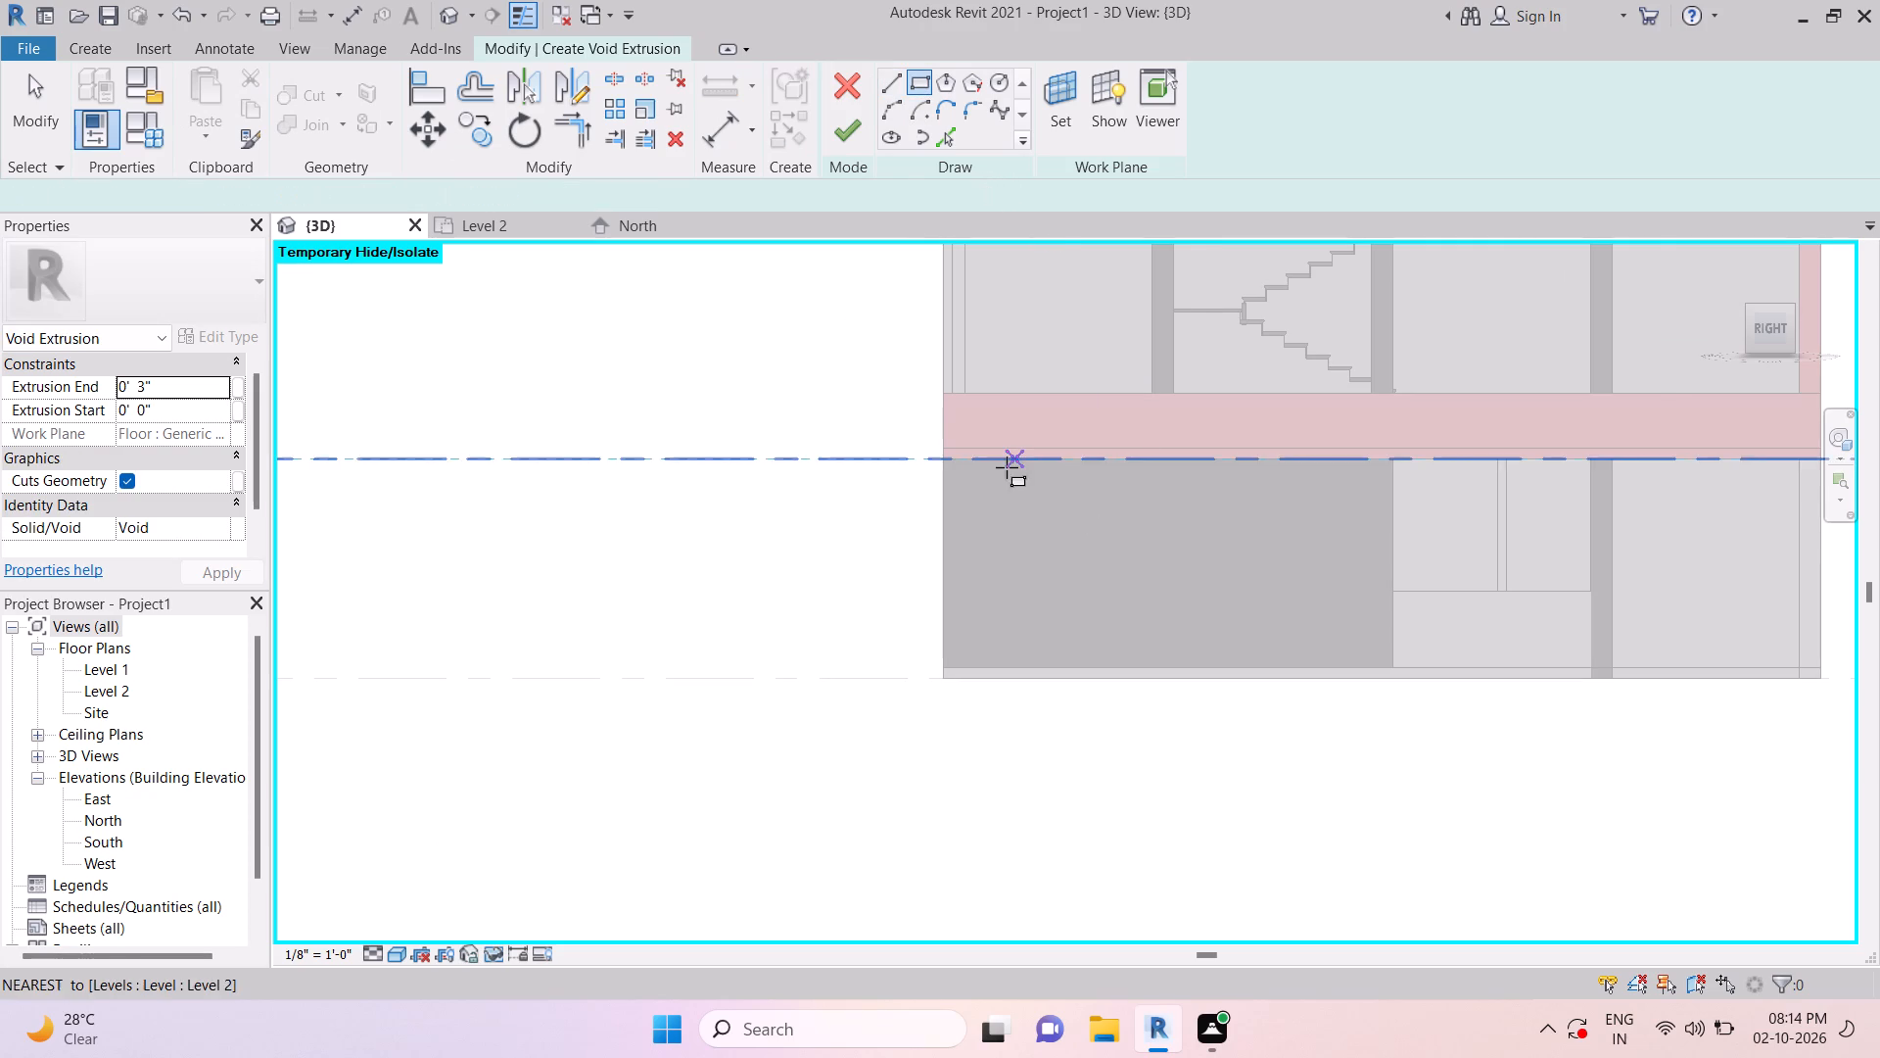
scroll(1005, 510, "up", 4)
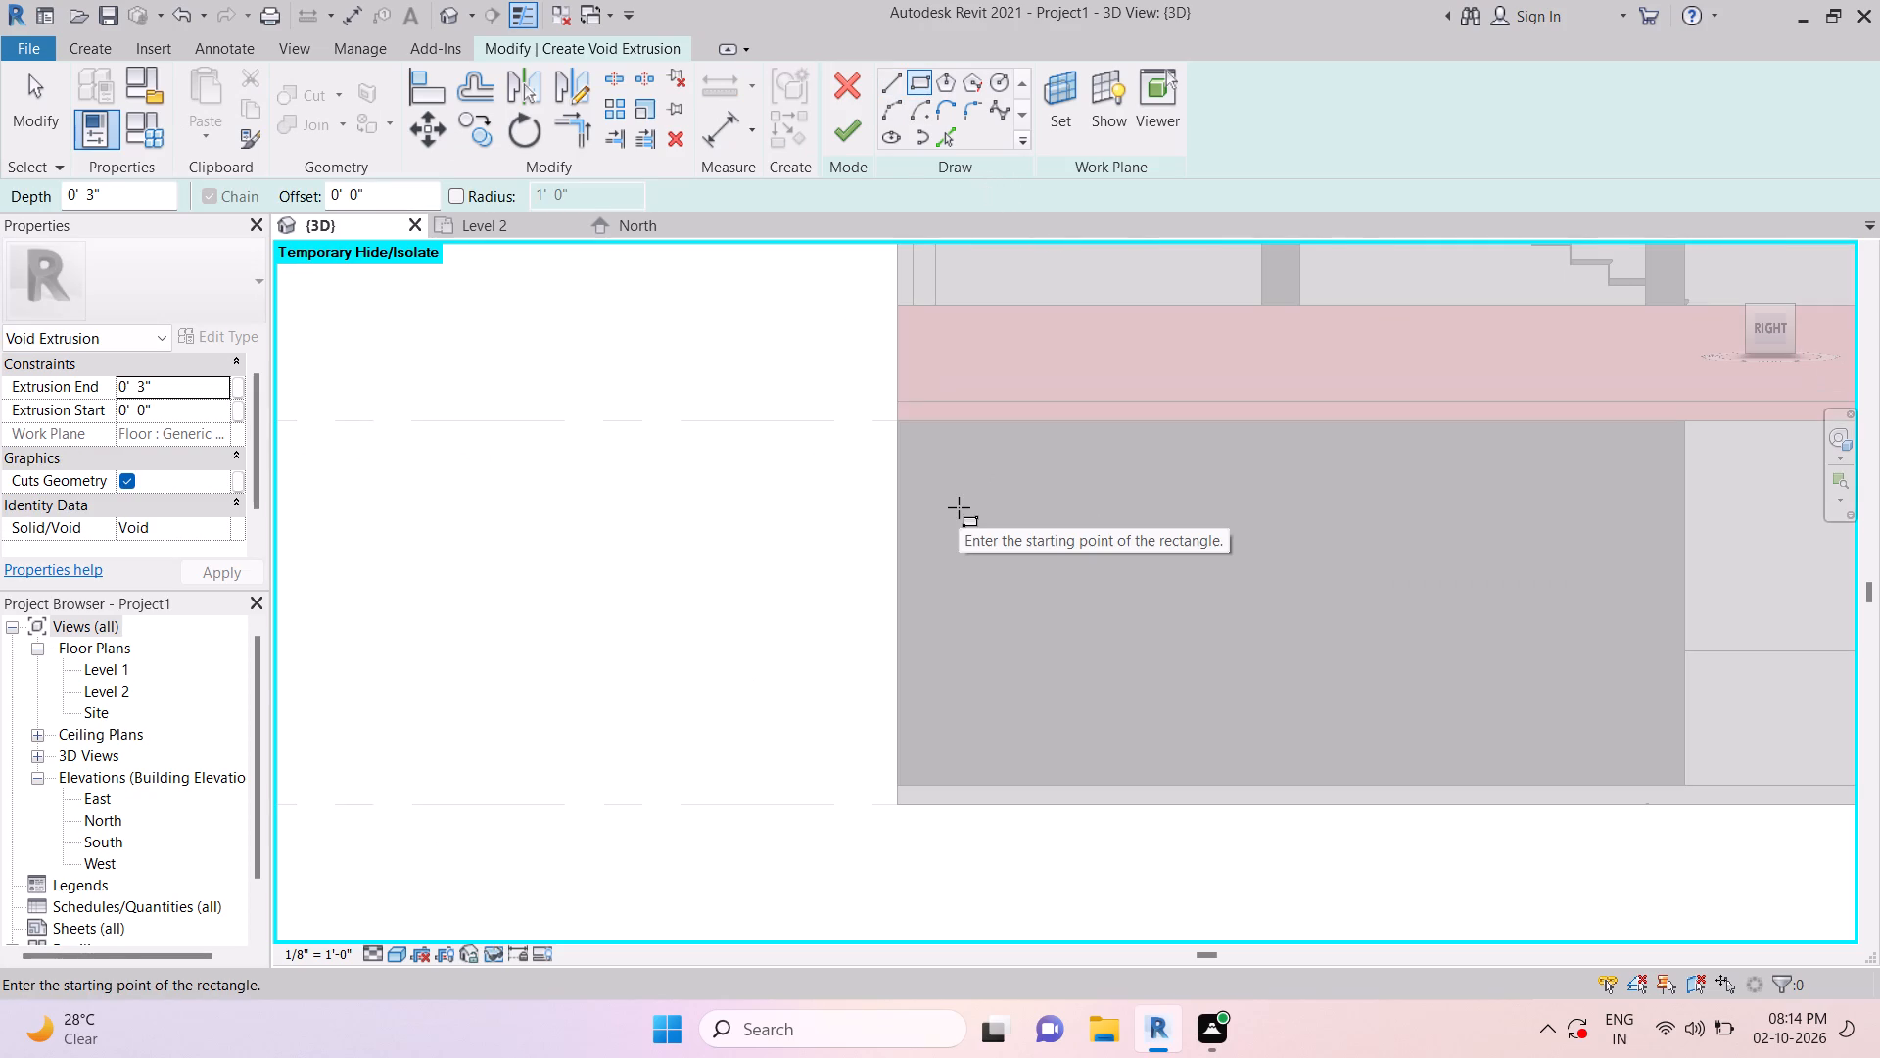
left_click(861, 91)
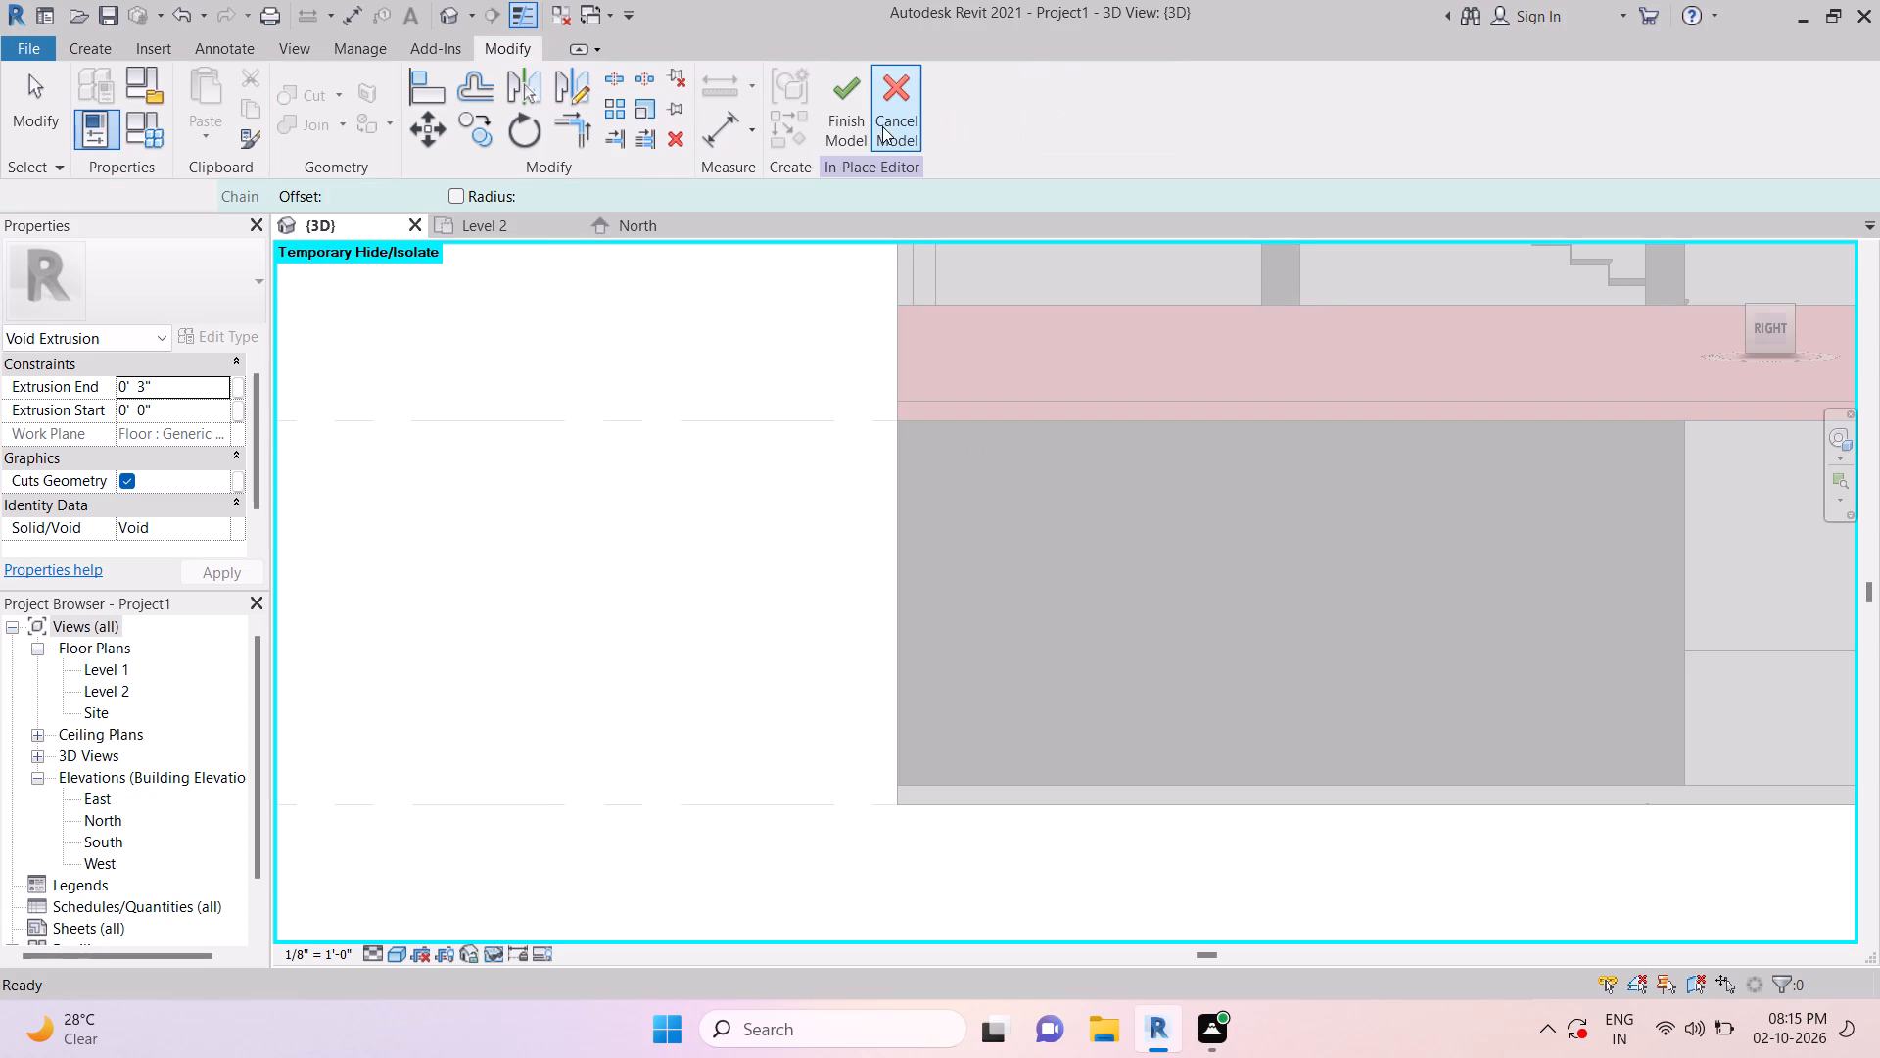
Edit the ground-floor extrusion's sketch and delete the whole rectangular profile.
left_click(917, 538)
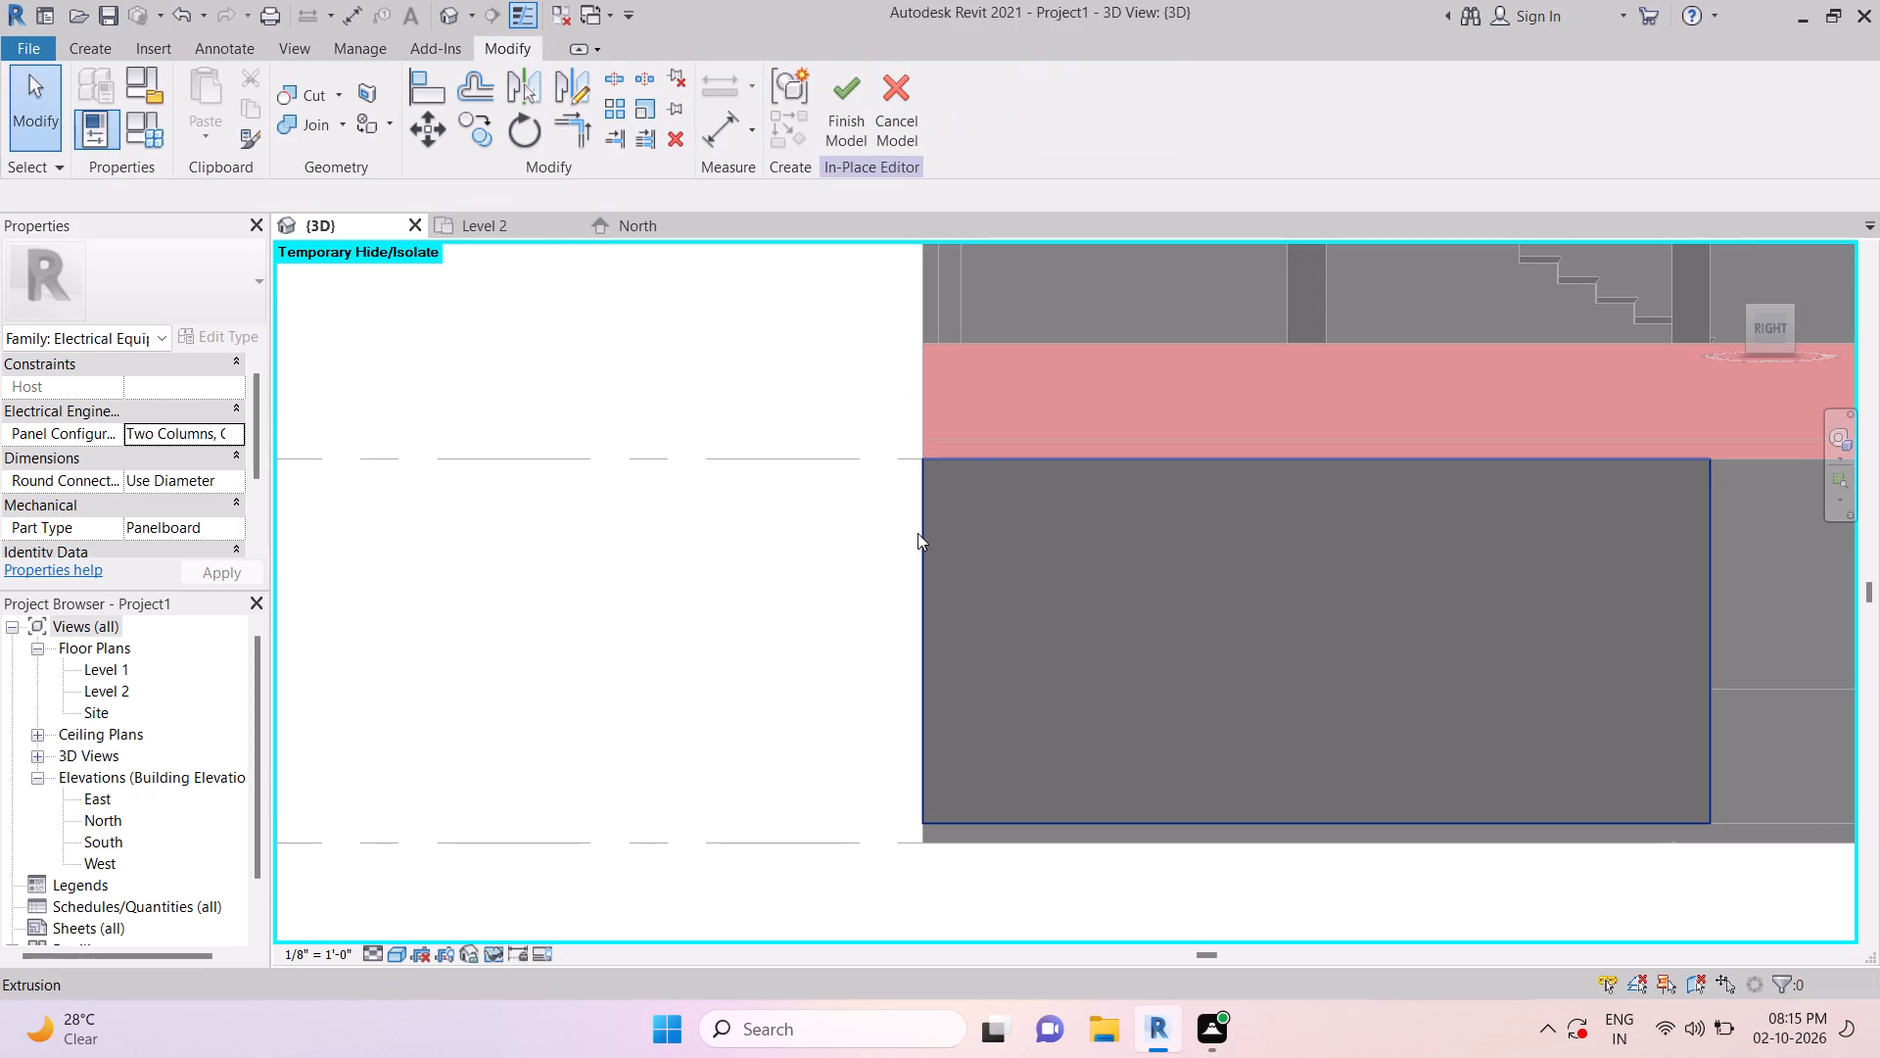
left_click(856, 85)
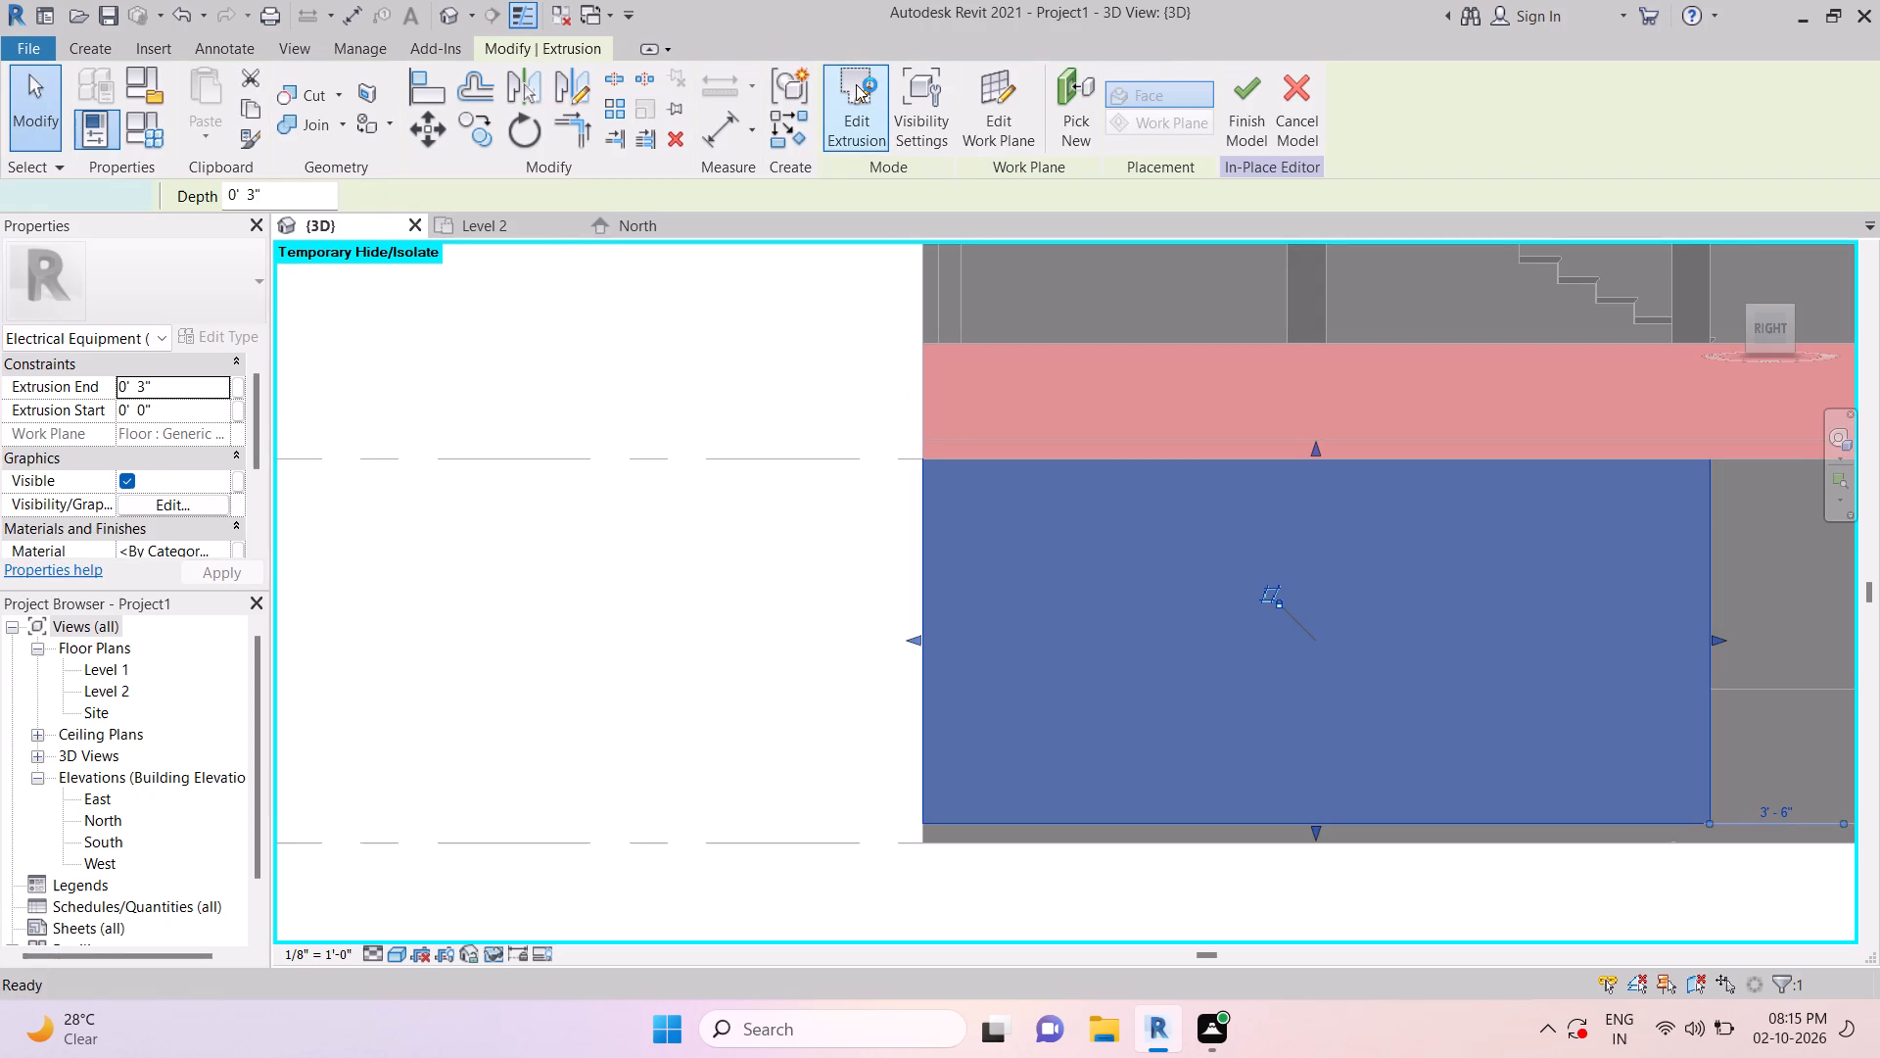
key("Tab")
left_click(926, 549)
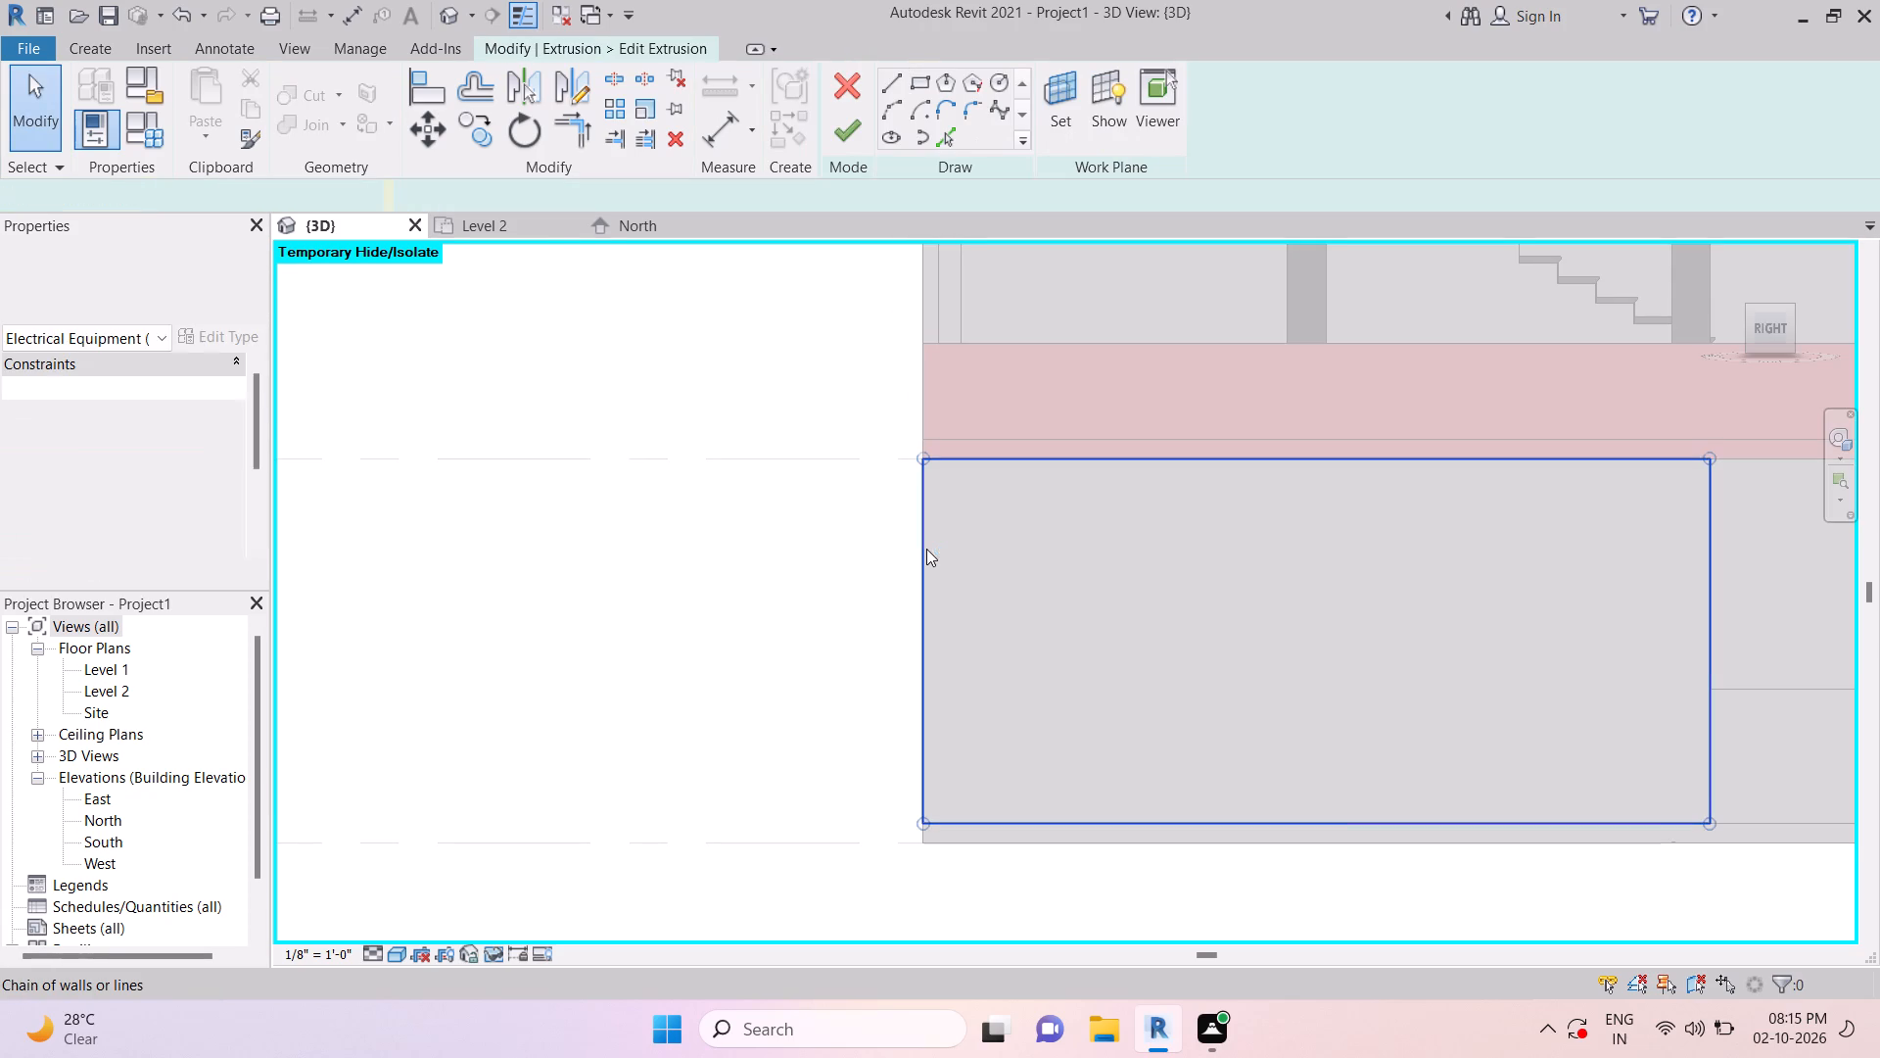
key("Delete")
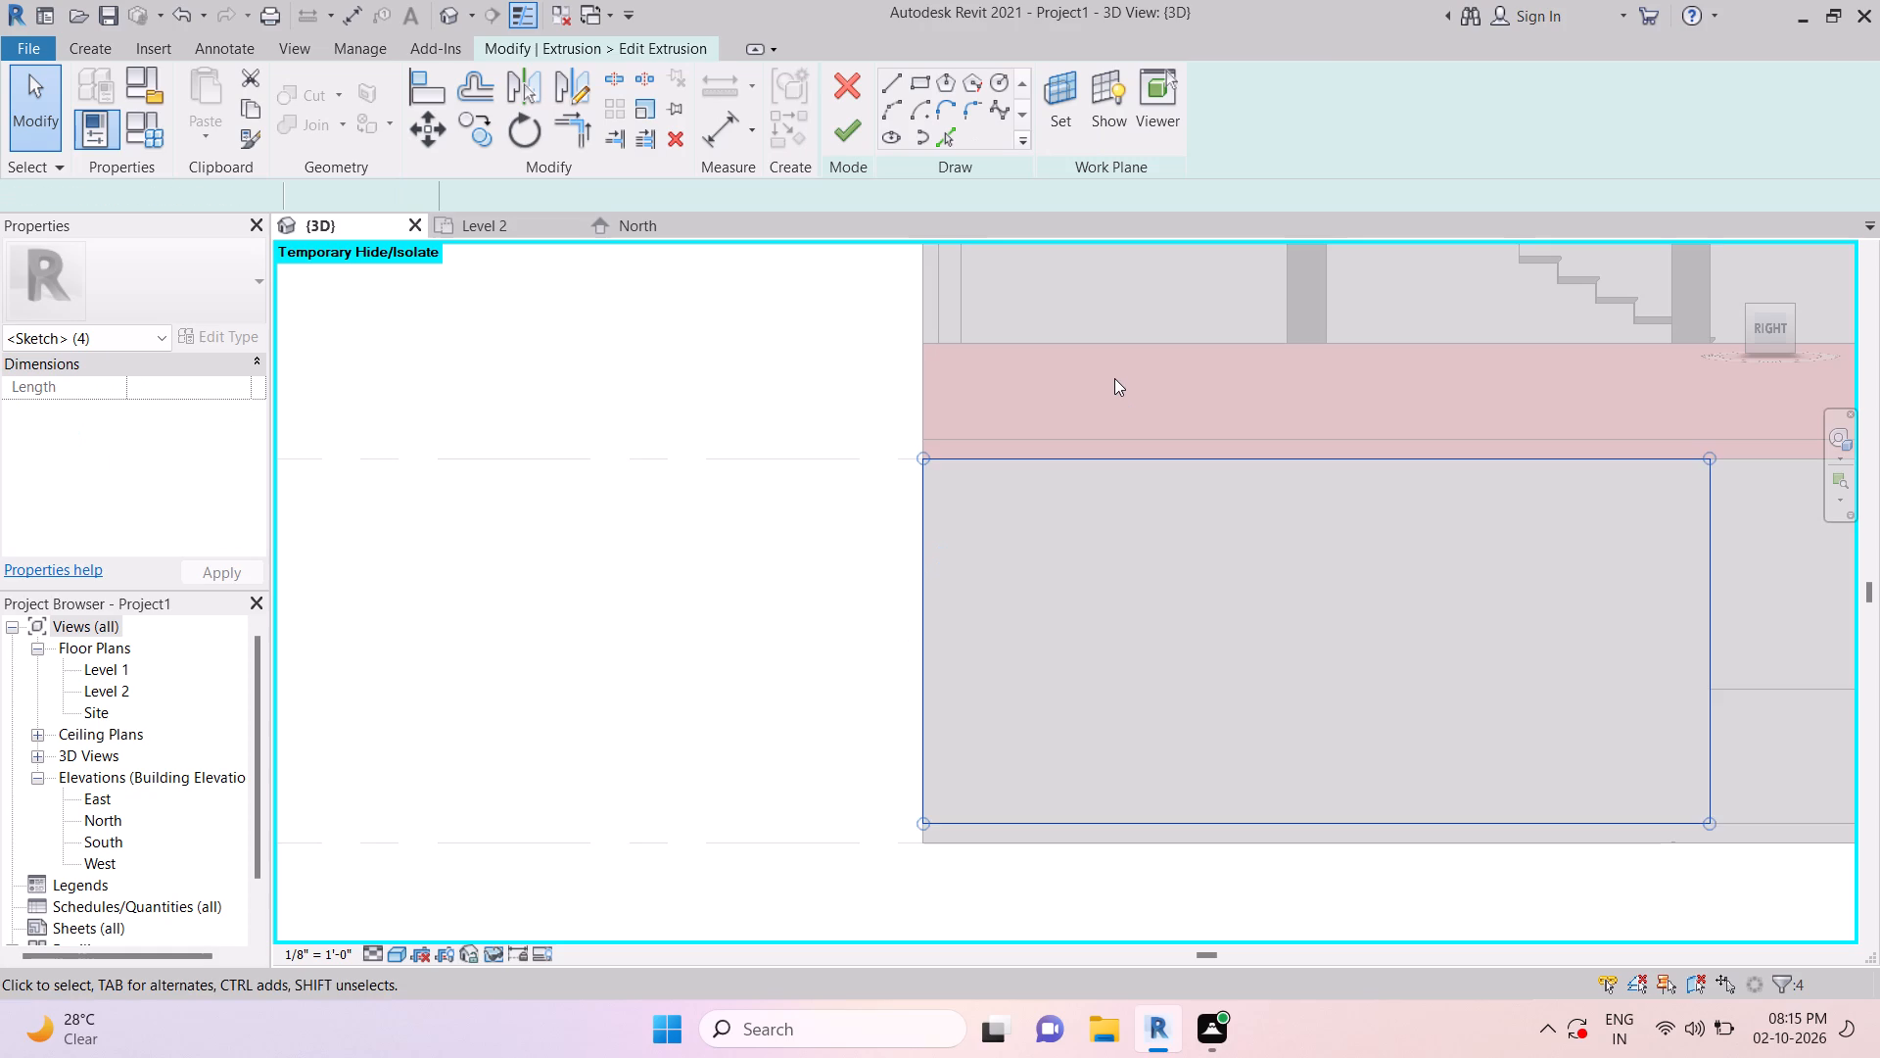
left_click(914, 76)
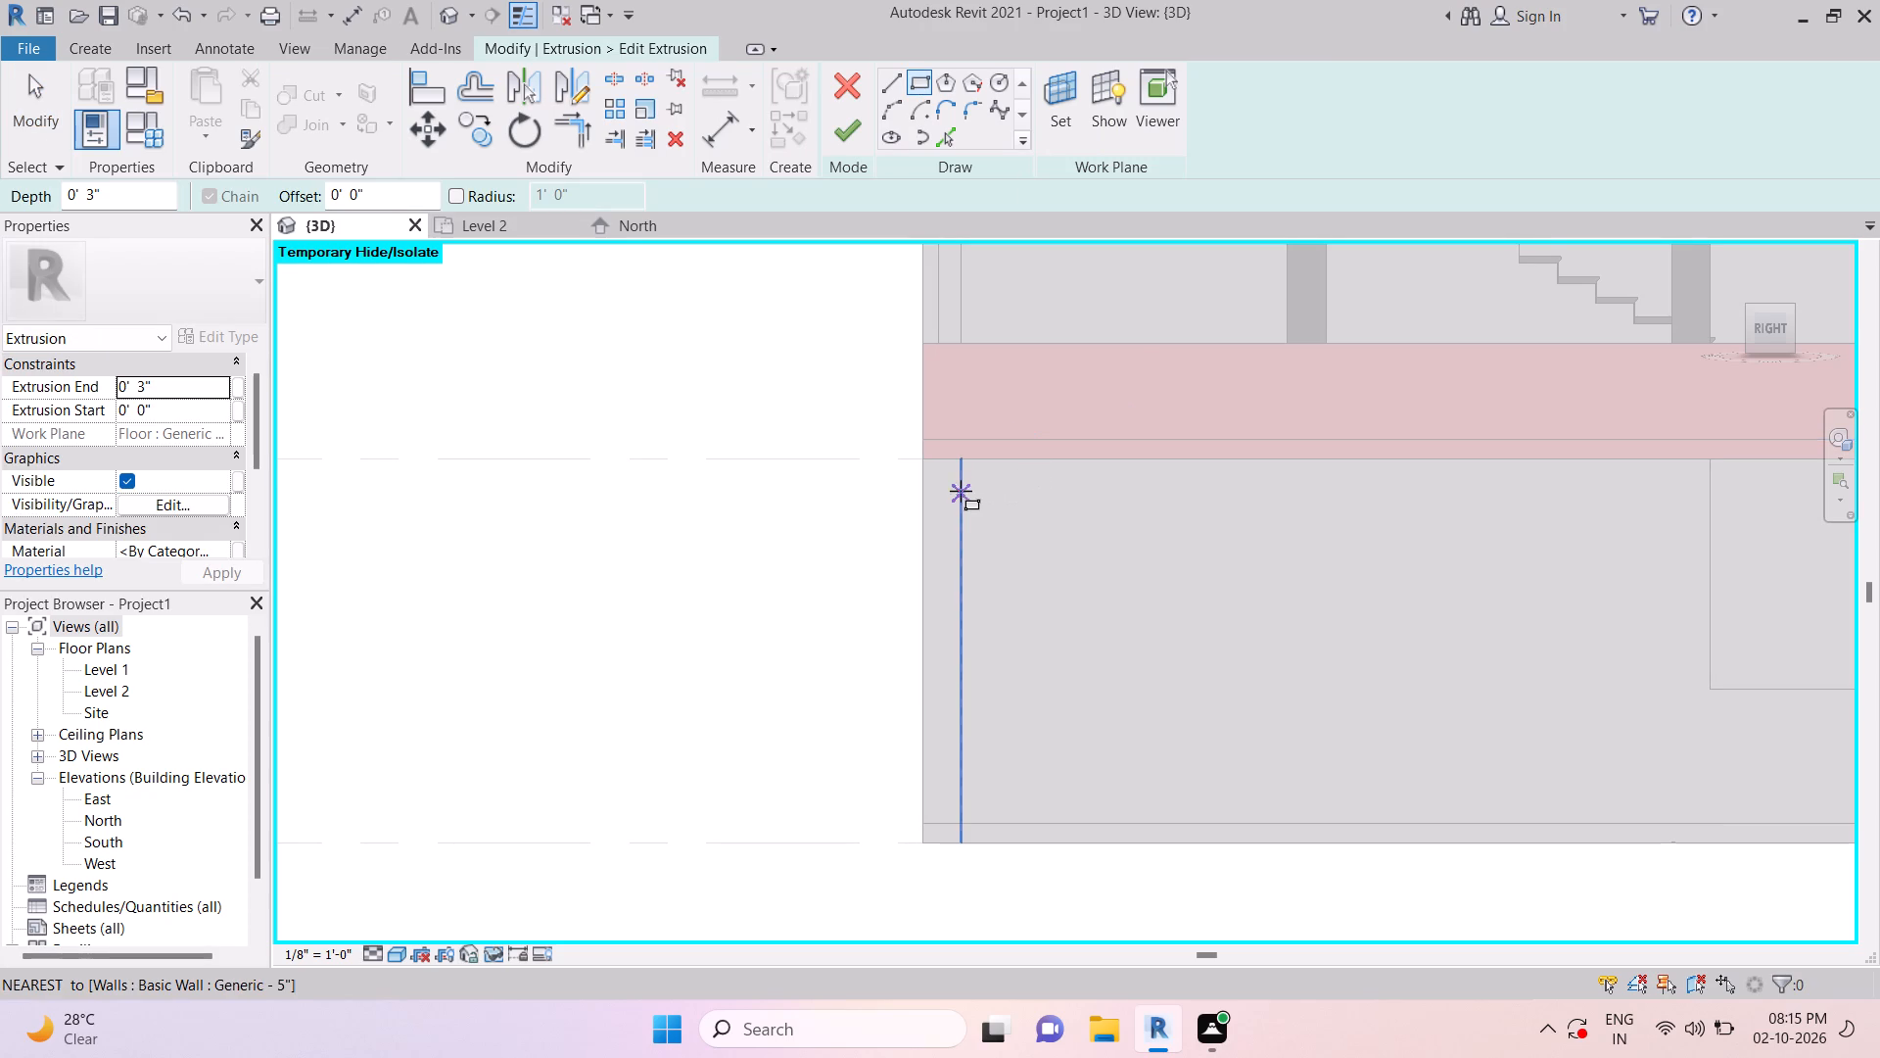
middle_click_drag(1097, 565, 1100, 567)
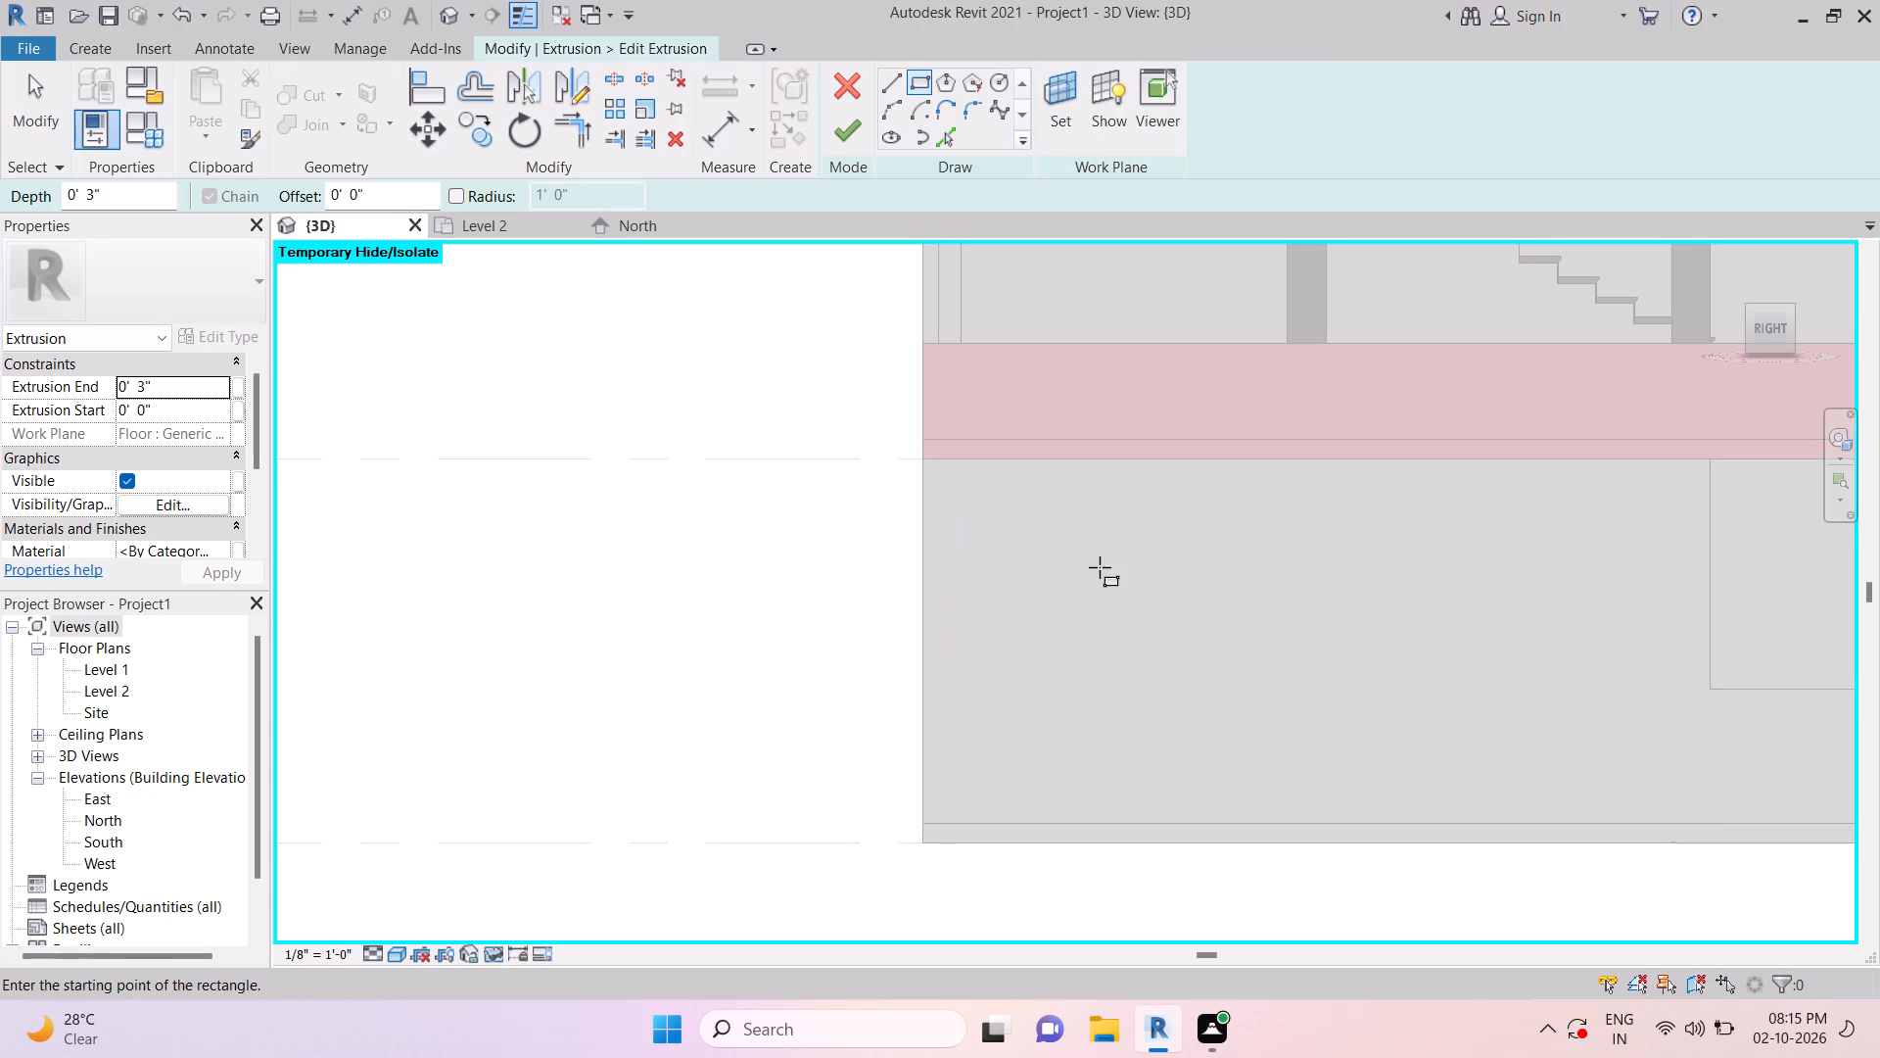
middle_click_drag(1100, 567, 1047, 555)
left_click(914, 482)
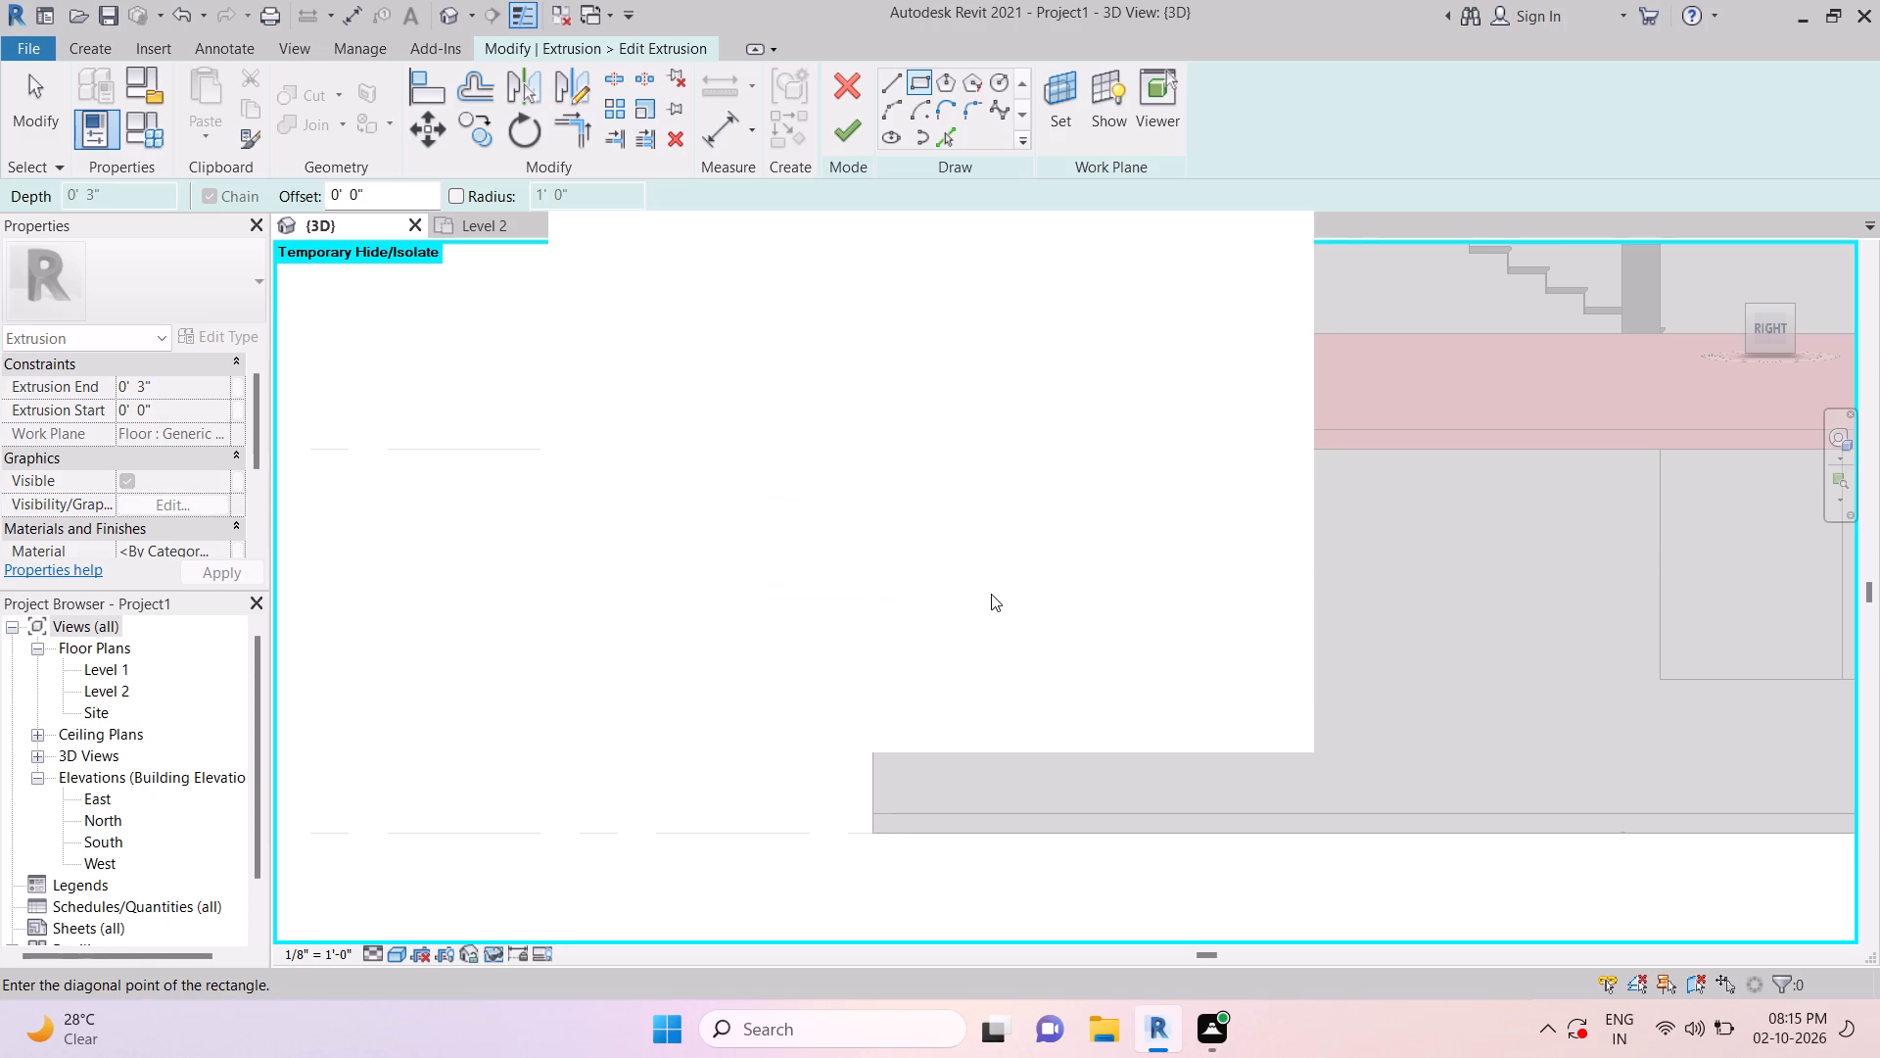
Dismiss the blank Autodesk notification covering the 3D view and cancel the pending rectangle.
left_click(998, 592)
key("Escape")
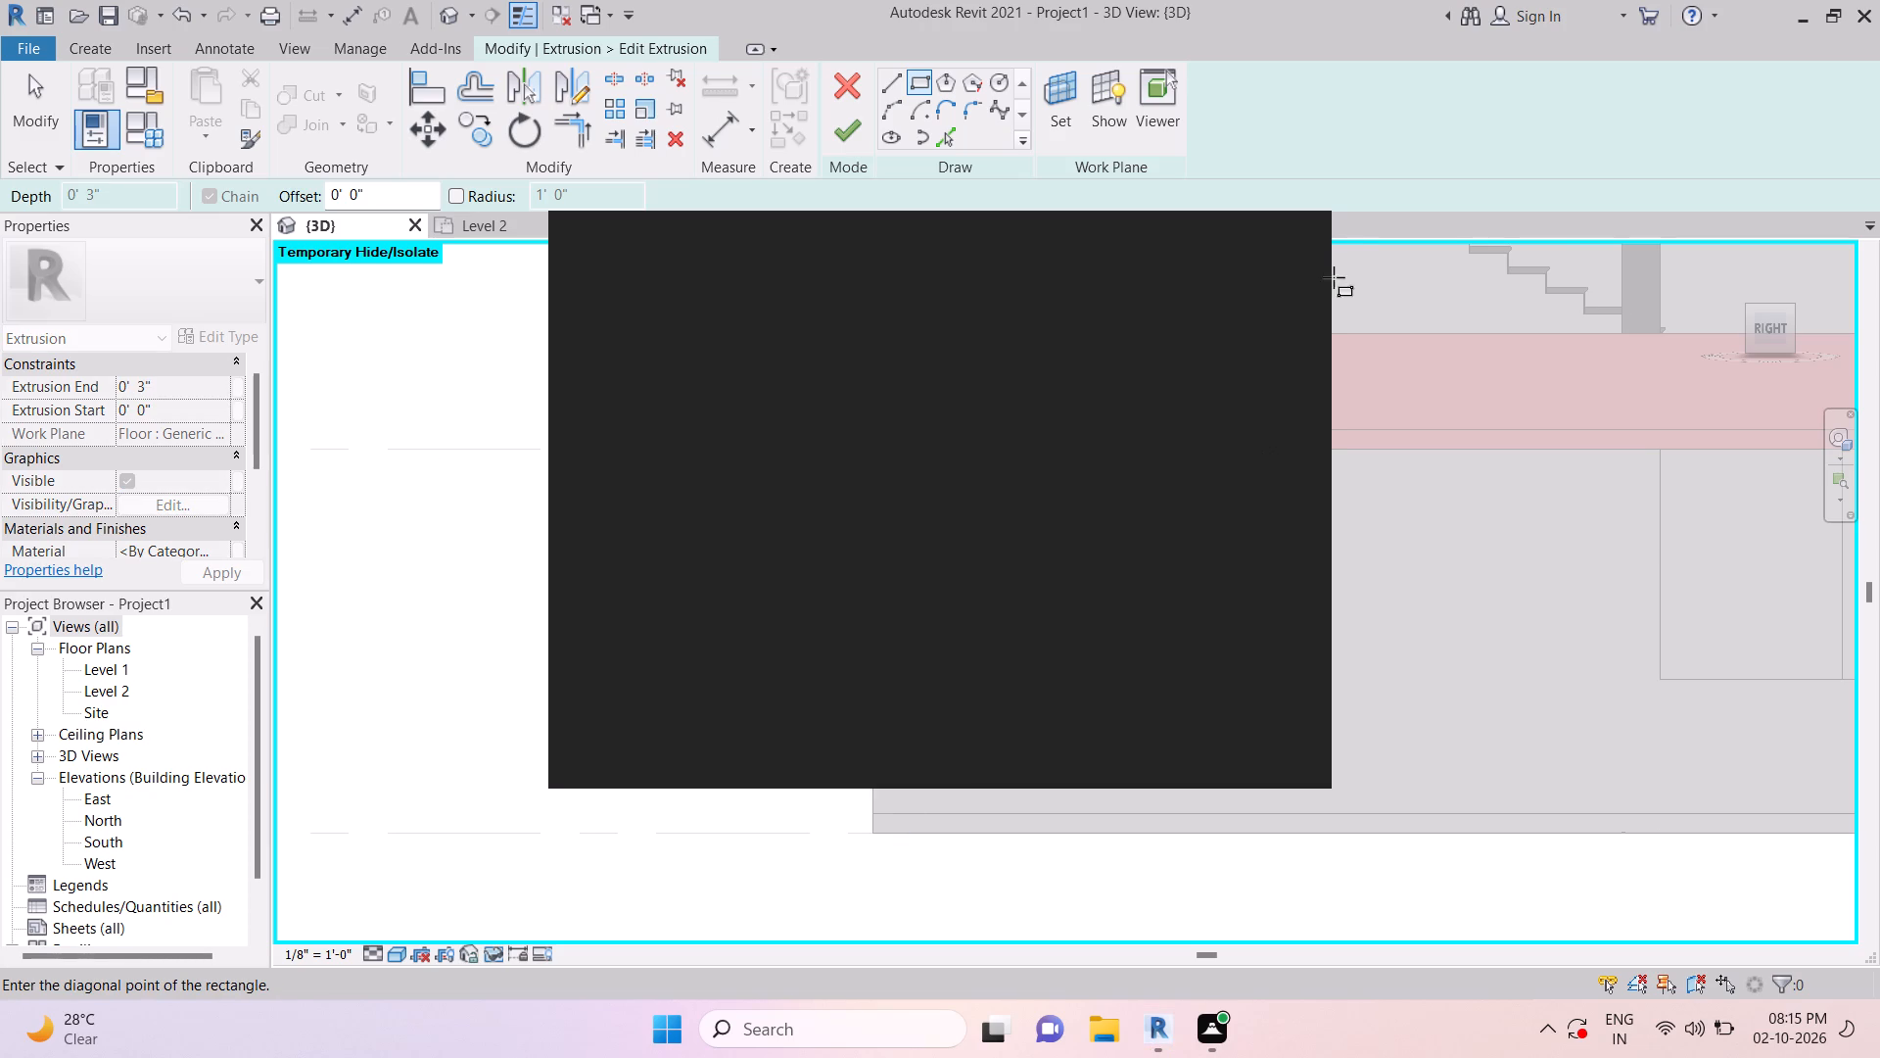
key("Escape")
key("Escape")
key("Escape")
key("Escape")
key("Escape")
key("Escape")
key("Escape")
key("Escape")
key("Escape")
key("Escape")
key("Escape")
key("Escape")
key("Escape")
key("Escape")
left_click(1289, 242)
key("Escape")
key("Escape")
key("Escape")
key("Escape")
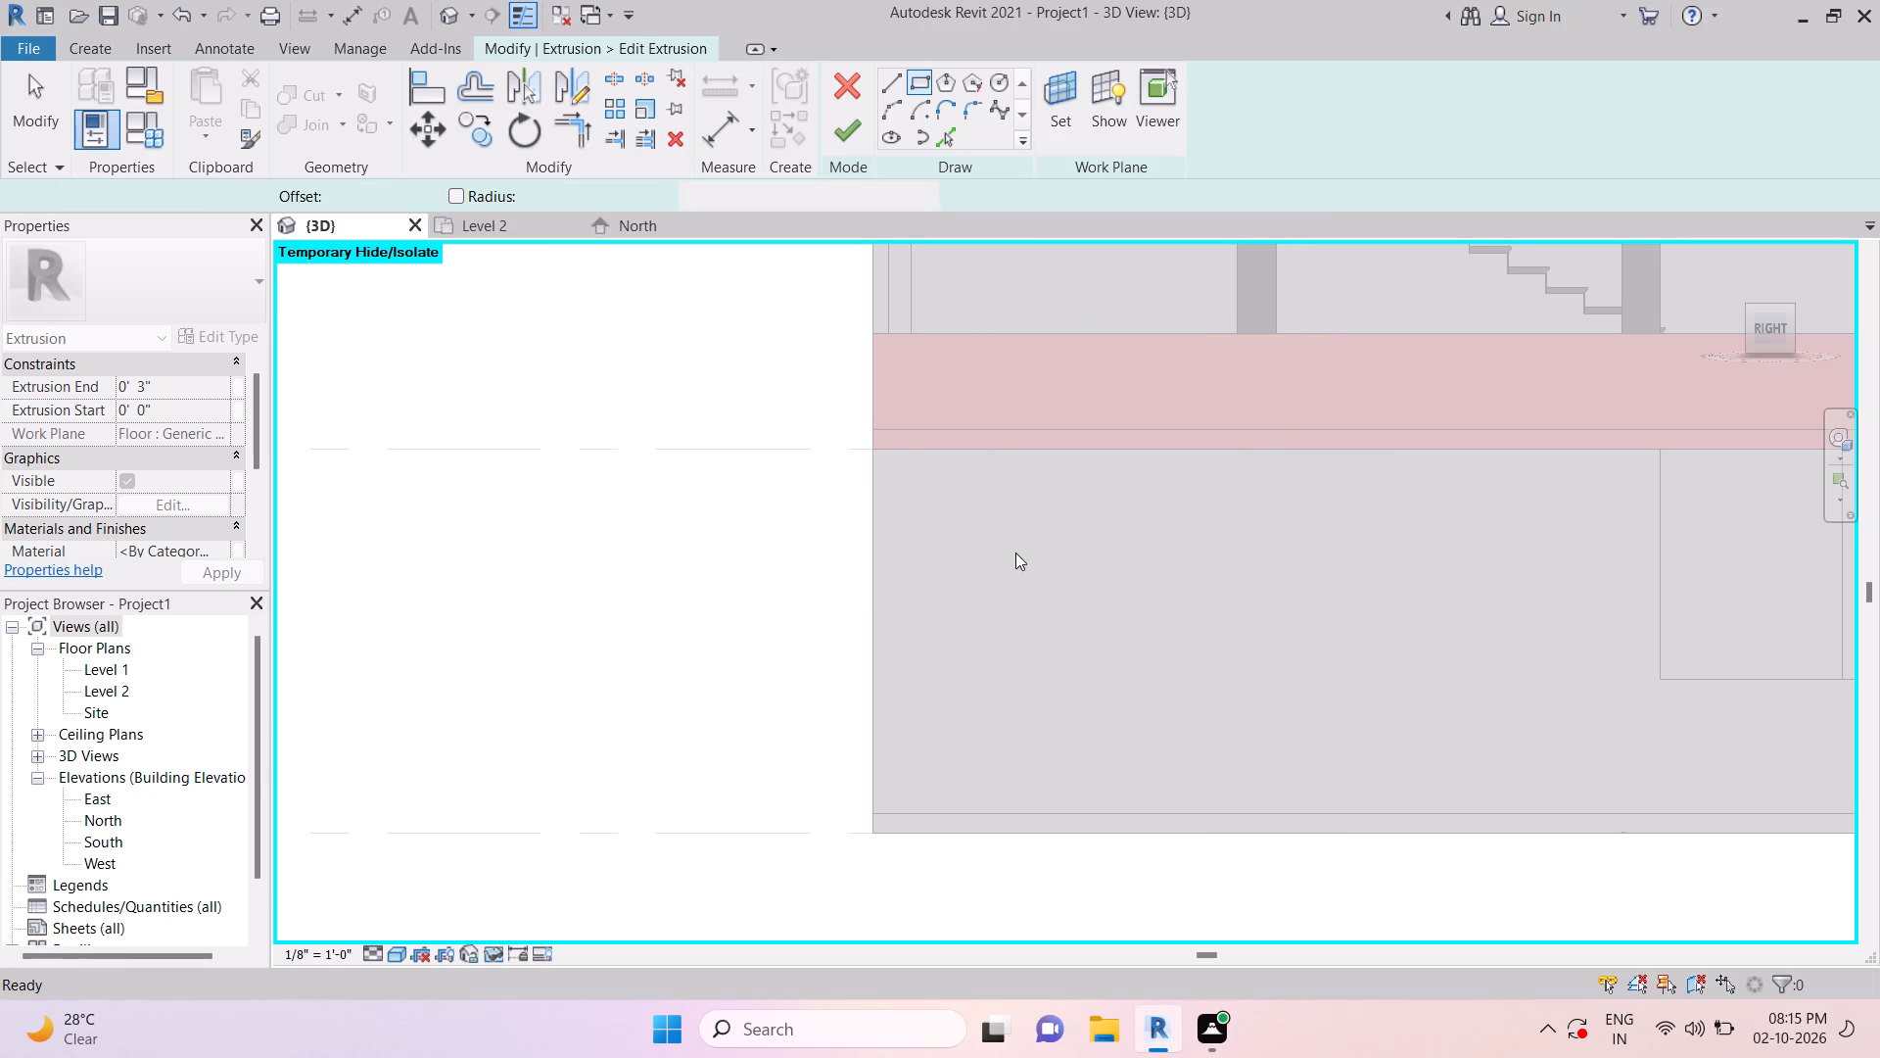
key("Escape")
Sketch a rectangle about 2'-6" square on the ground-floor wall, near the building corner and just below the pink band.
left_click(925, 84)
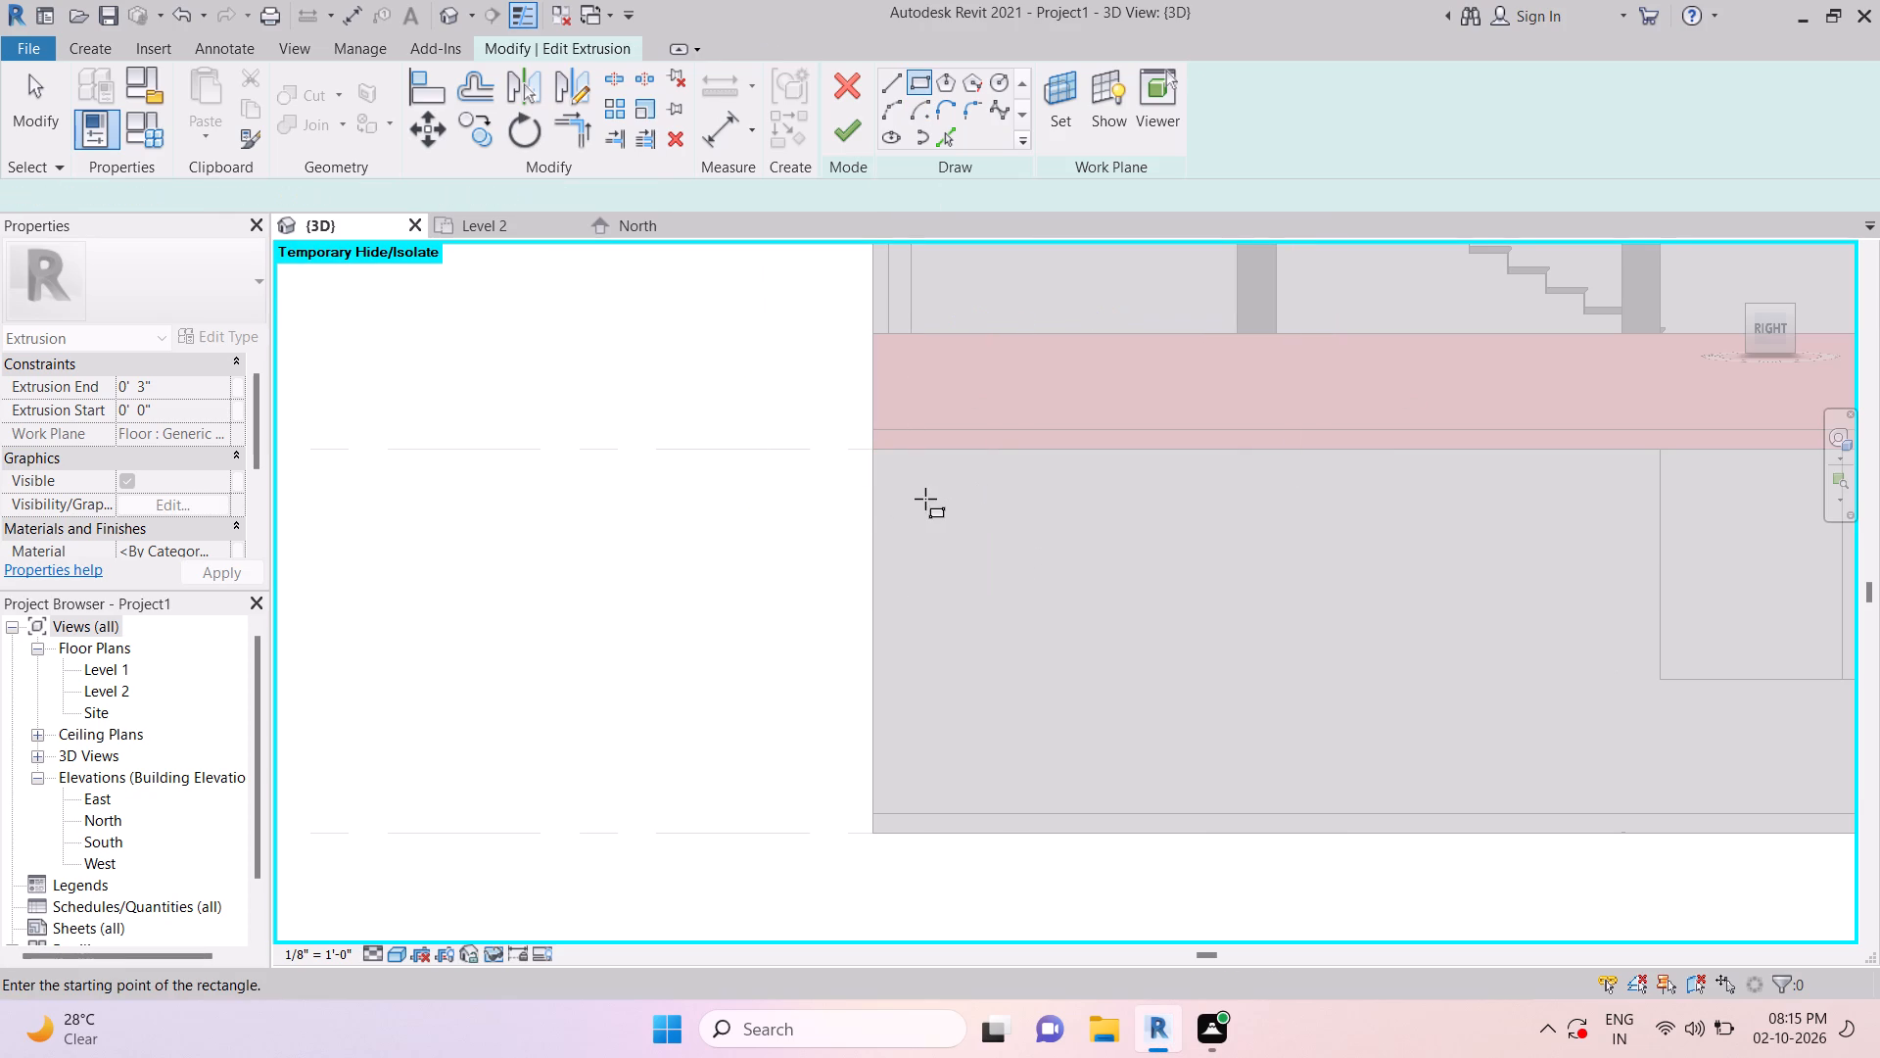
left_click(923, 499)
left_click(1010, 602)
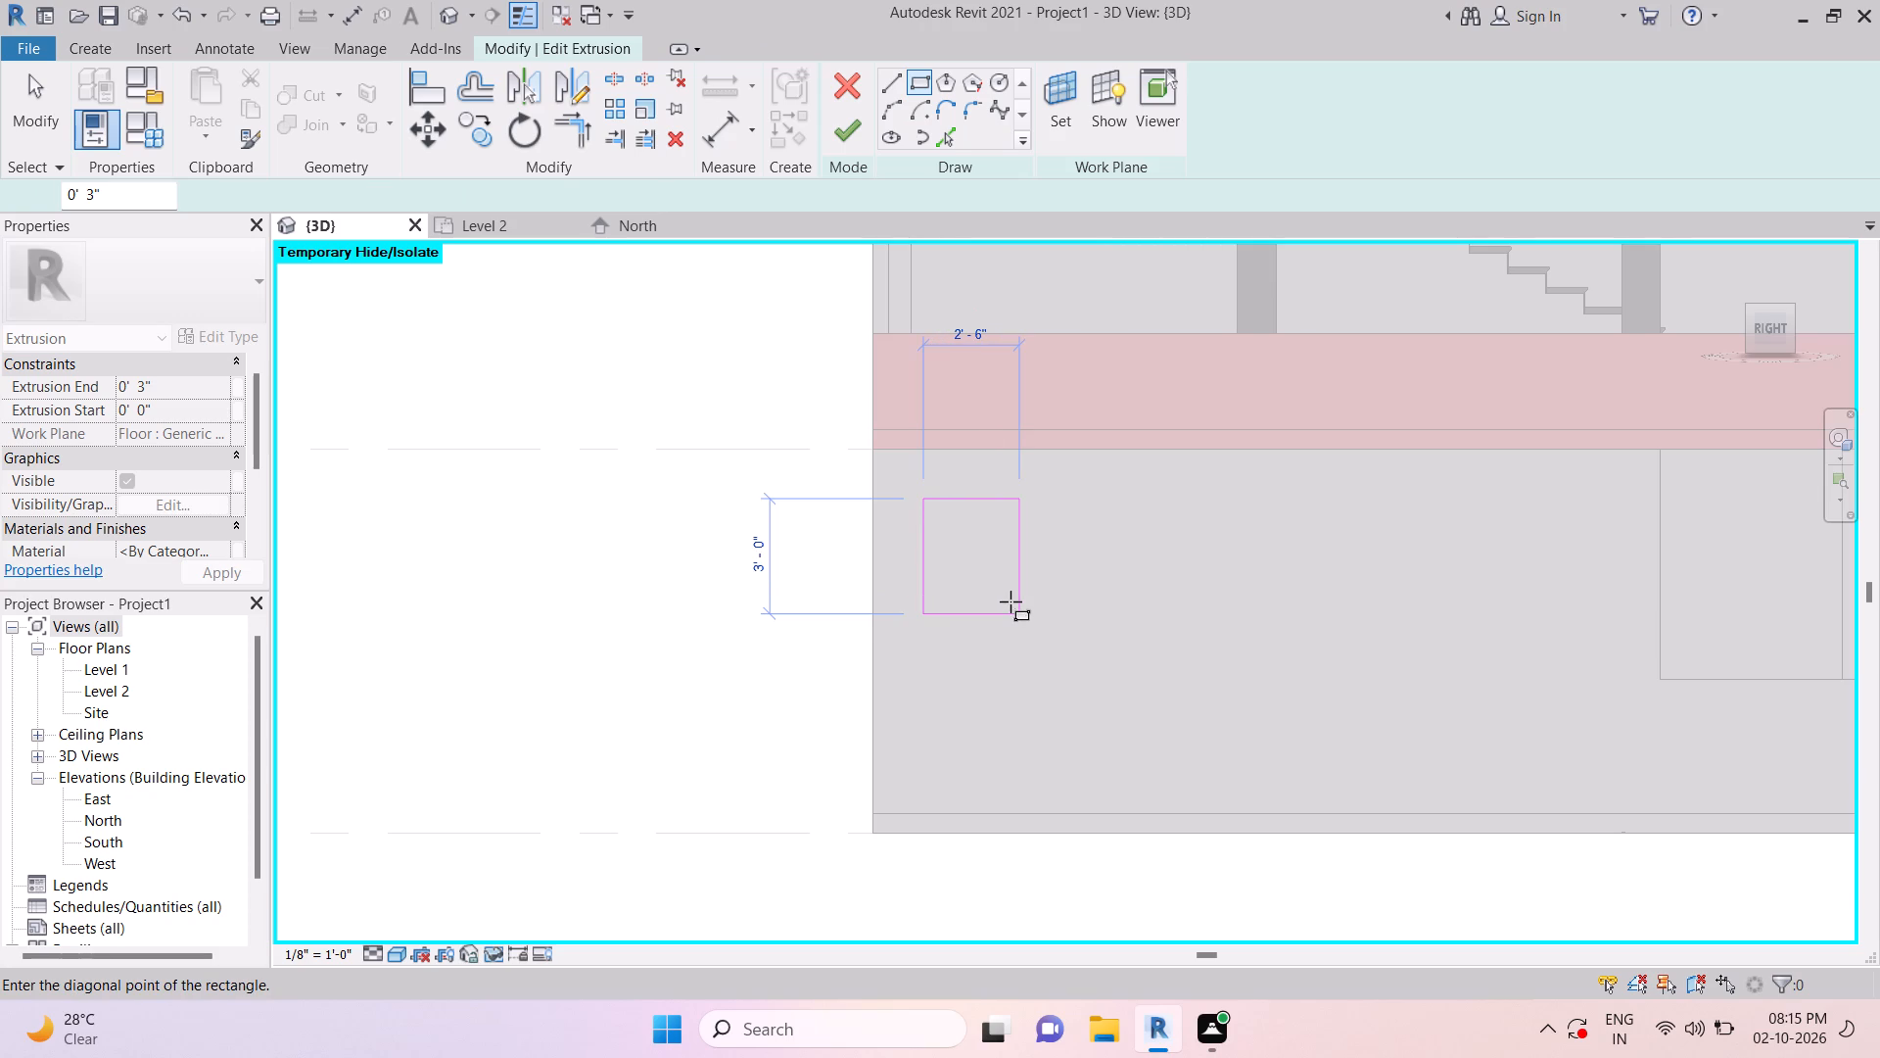
key("Escape")
key("Escape")
key("Escape")
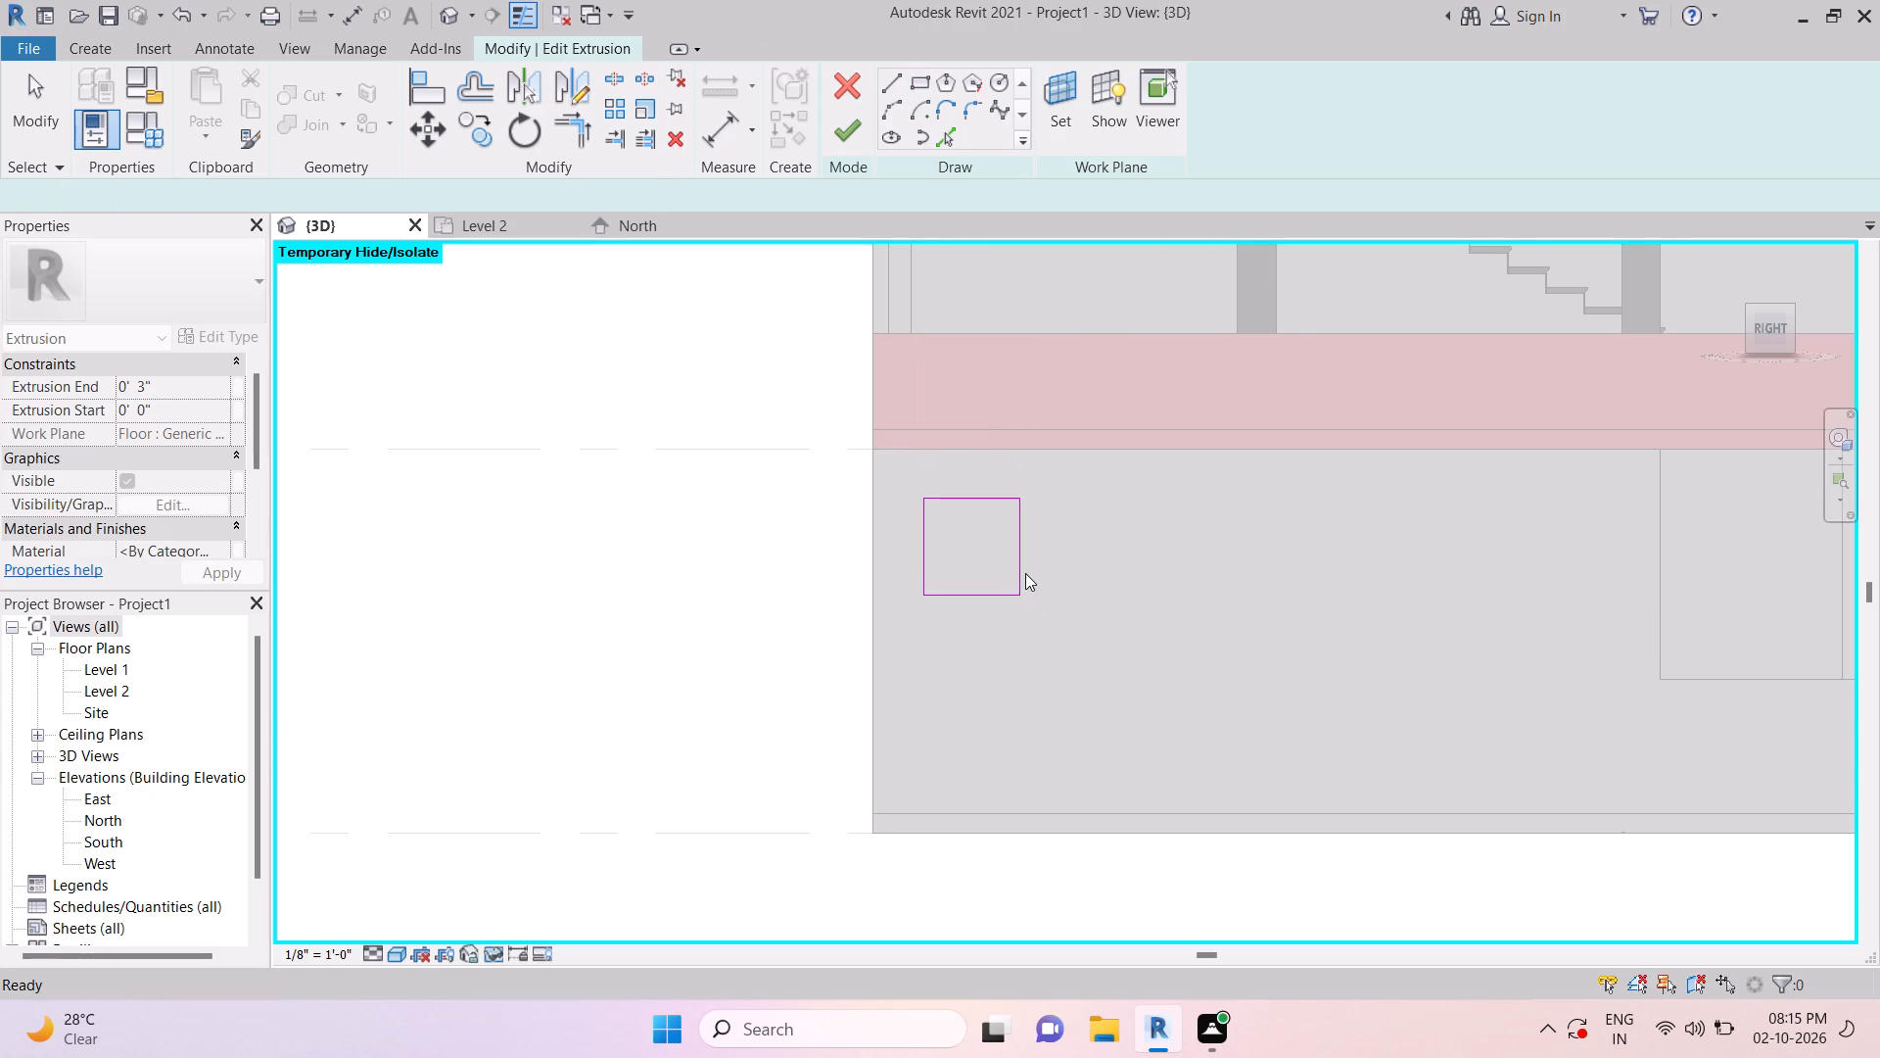
key("Tab")
left_click(1025, 573)
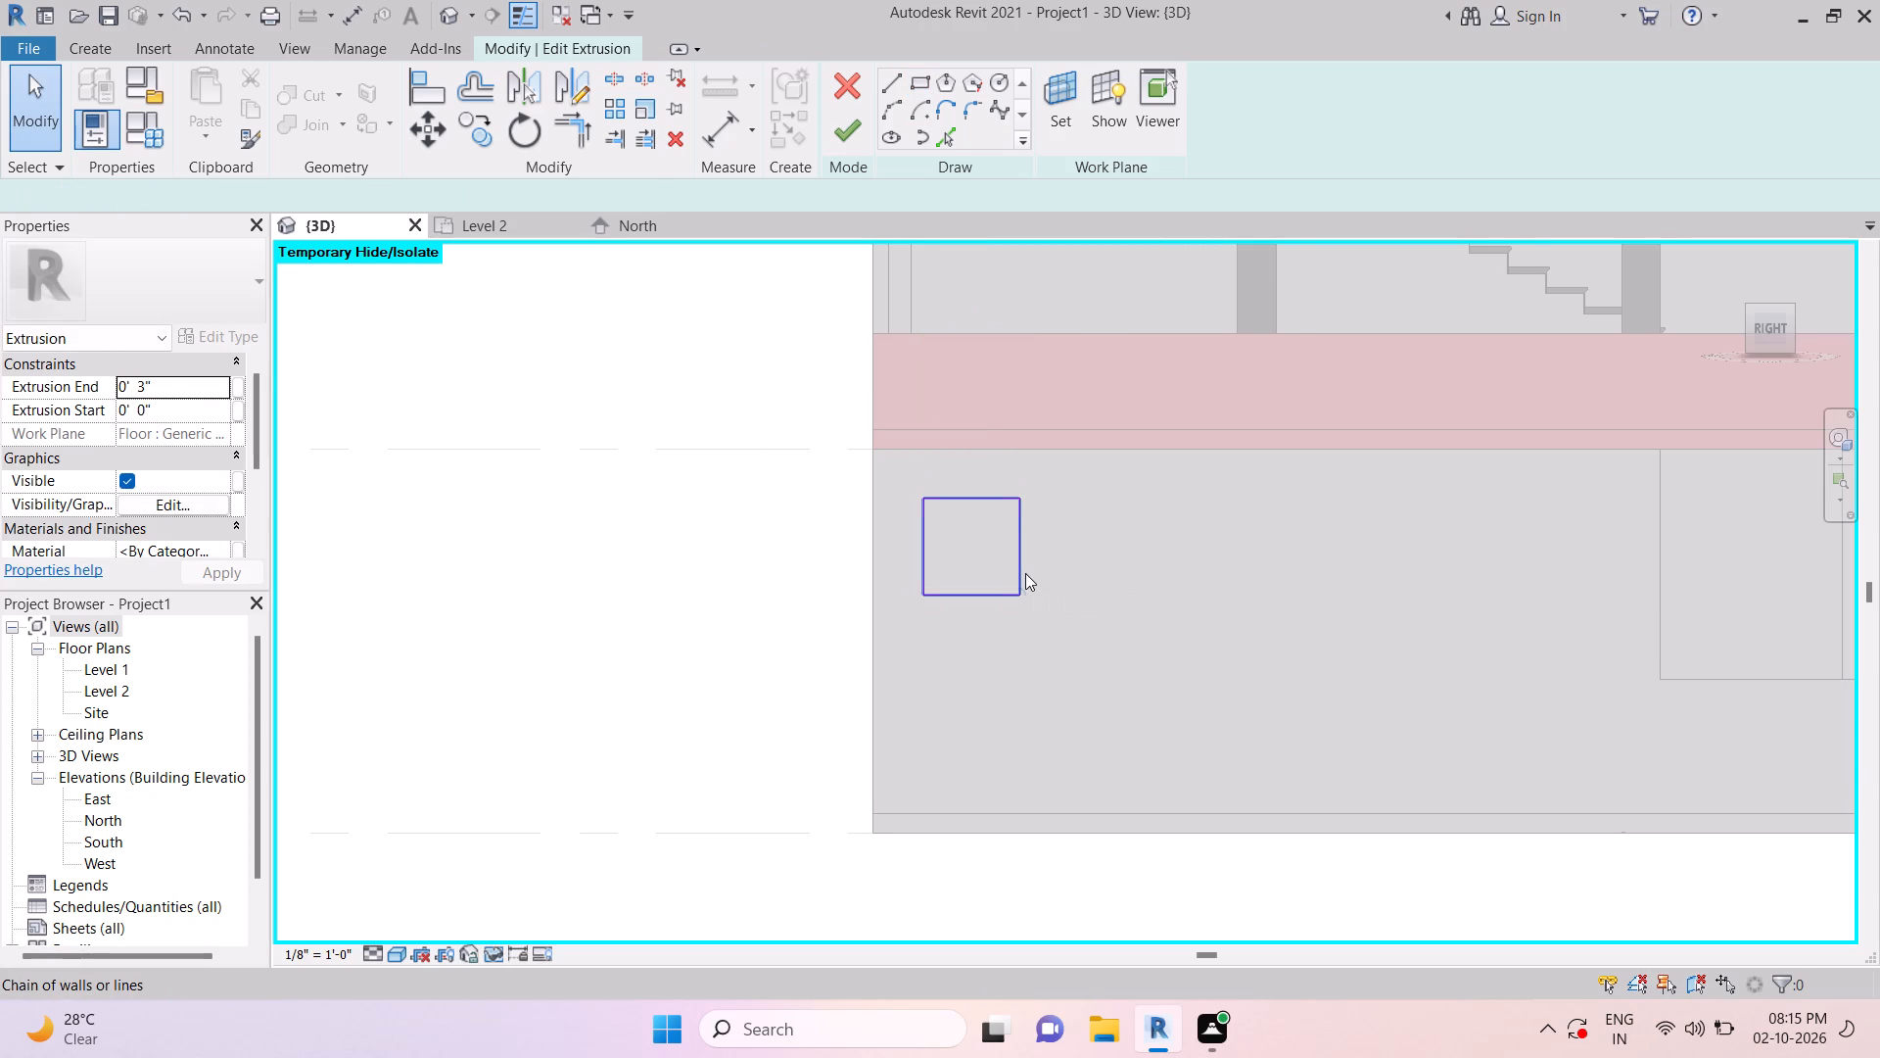
key("Escape")
key("Escape")
Set the sketched rectangle's height to 2' by adjusting its upper edge.
left_click(990, 496)
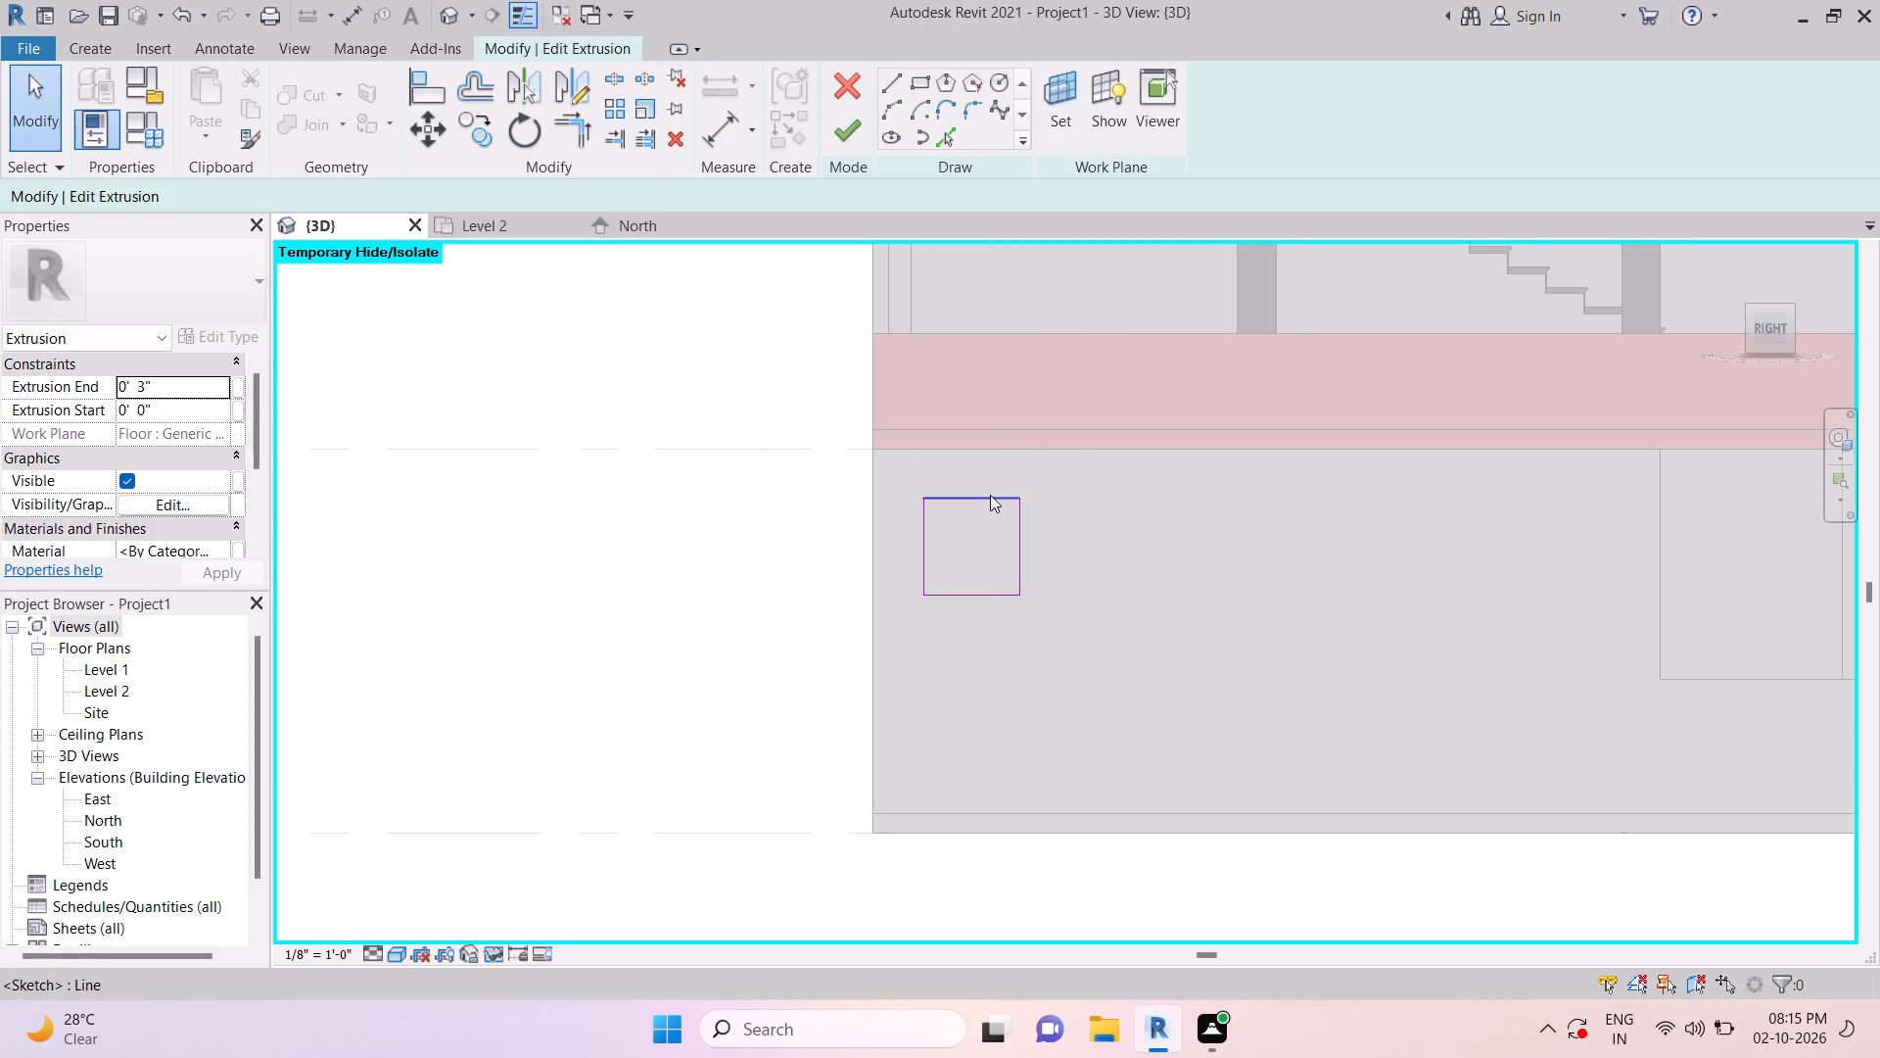
left_click(1071, 551)
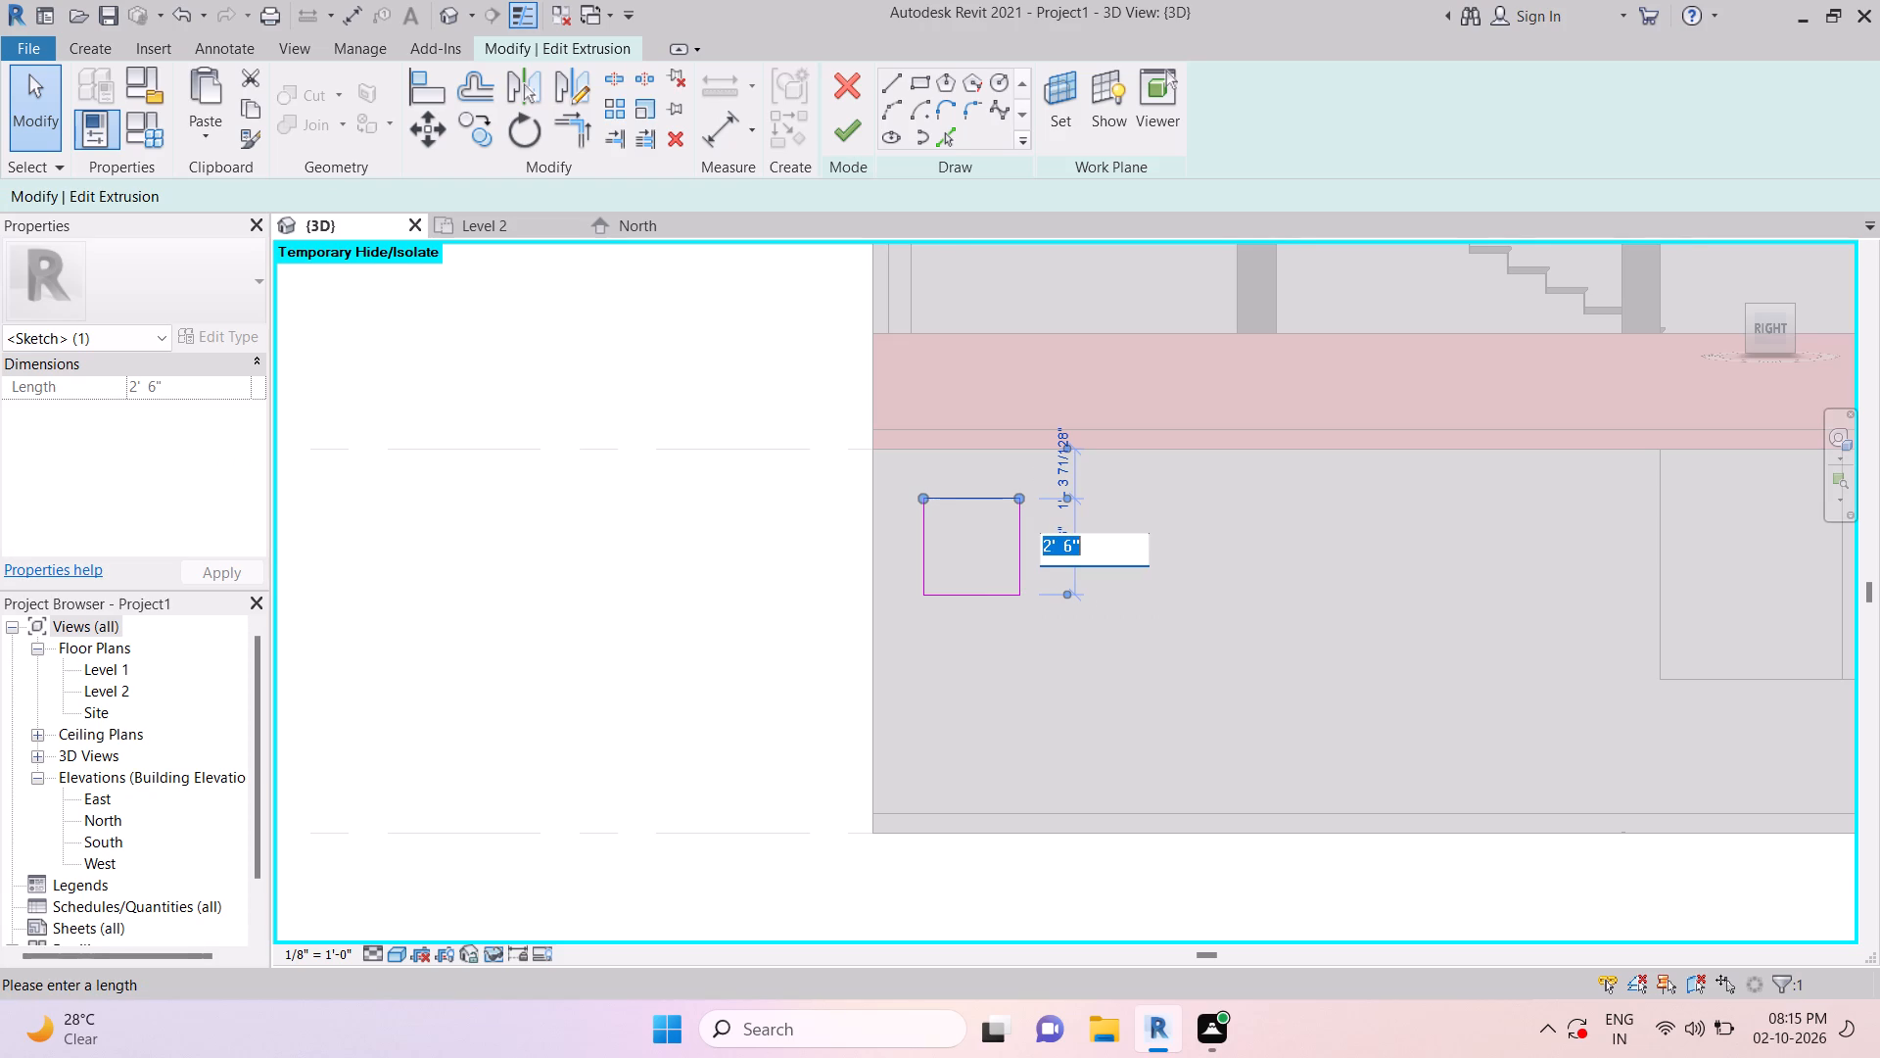
key("2")
key("apostrophe")
key("Return")
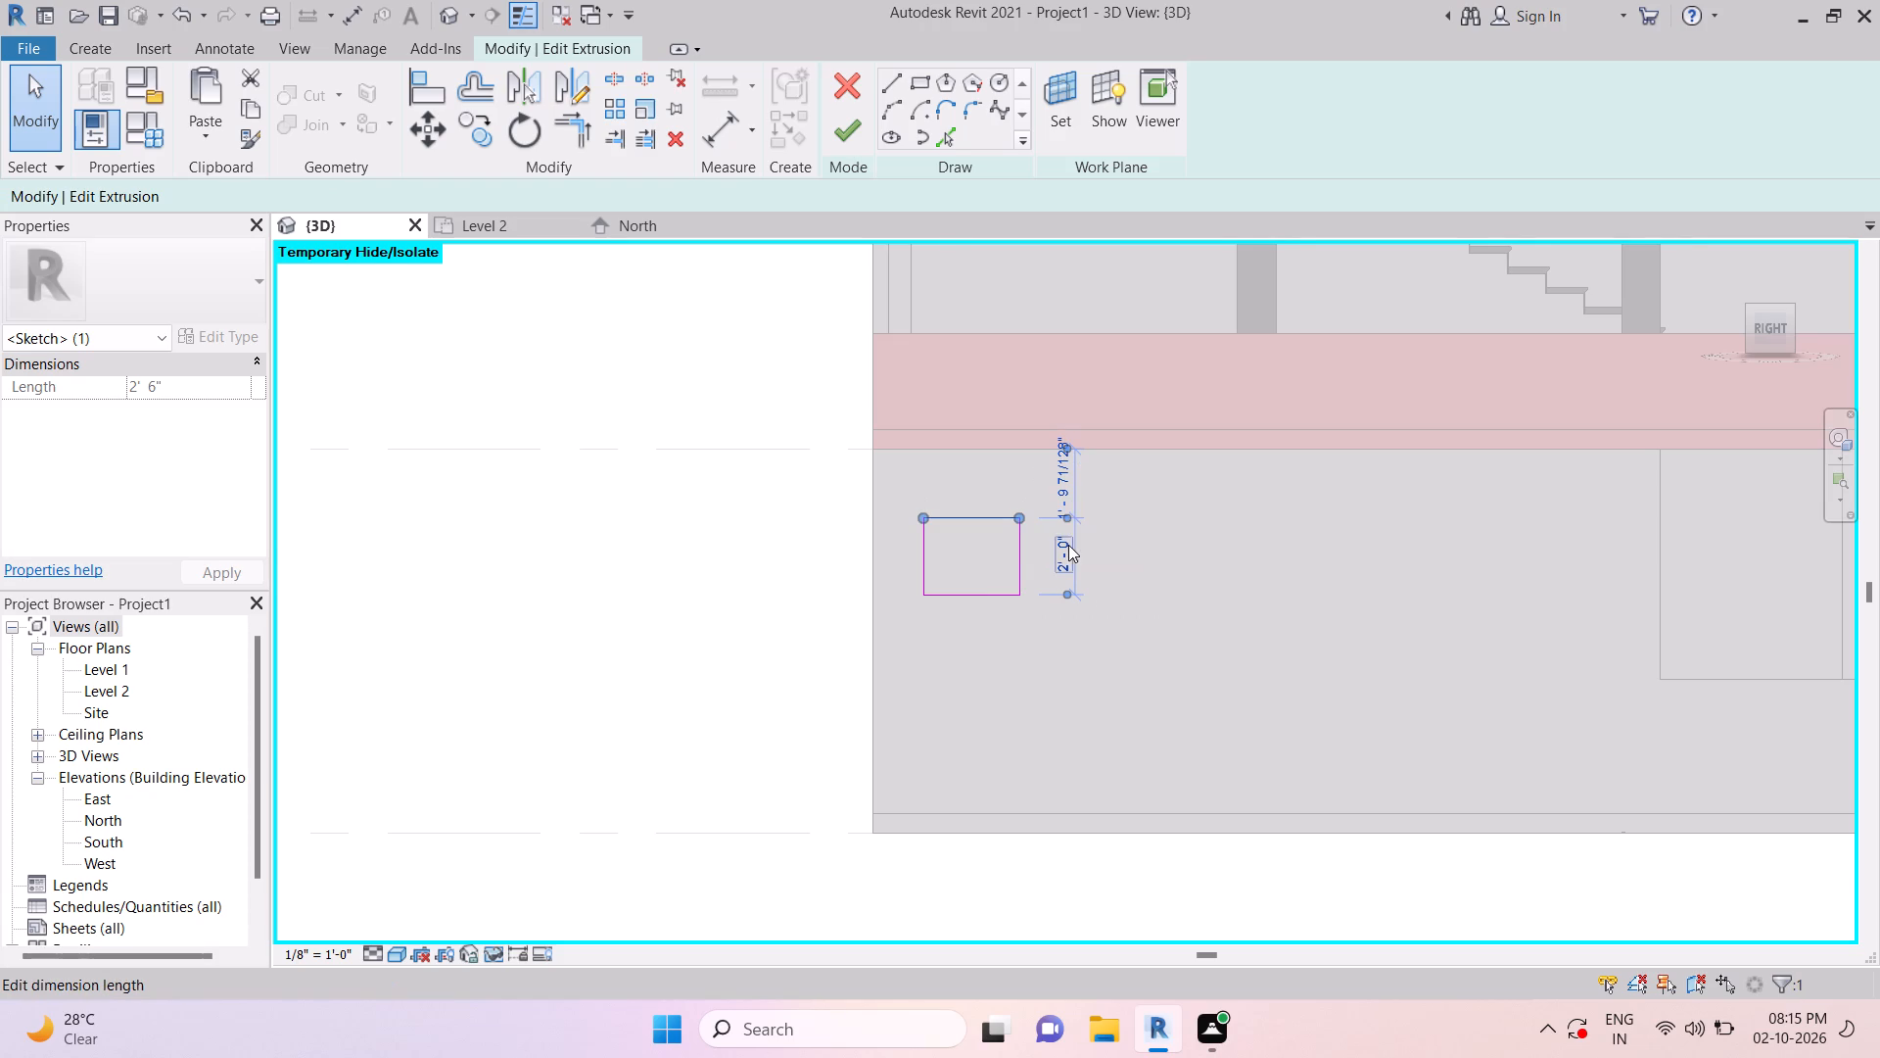
Set the sketched rectangle's width to 1' by adjusting the side edge farther from the building corner.
left_click(1020, 542)
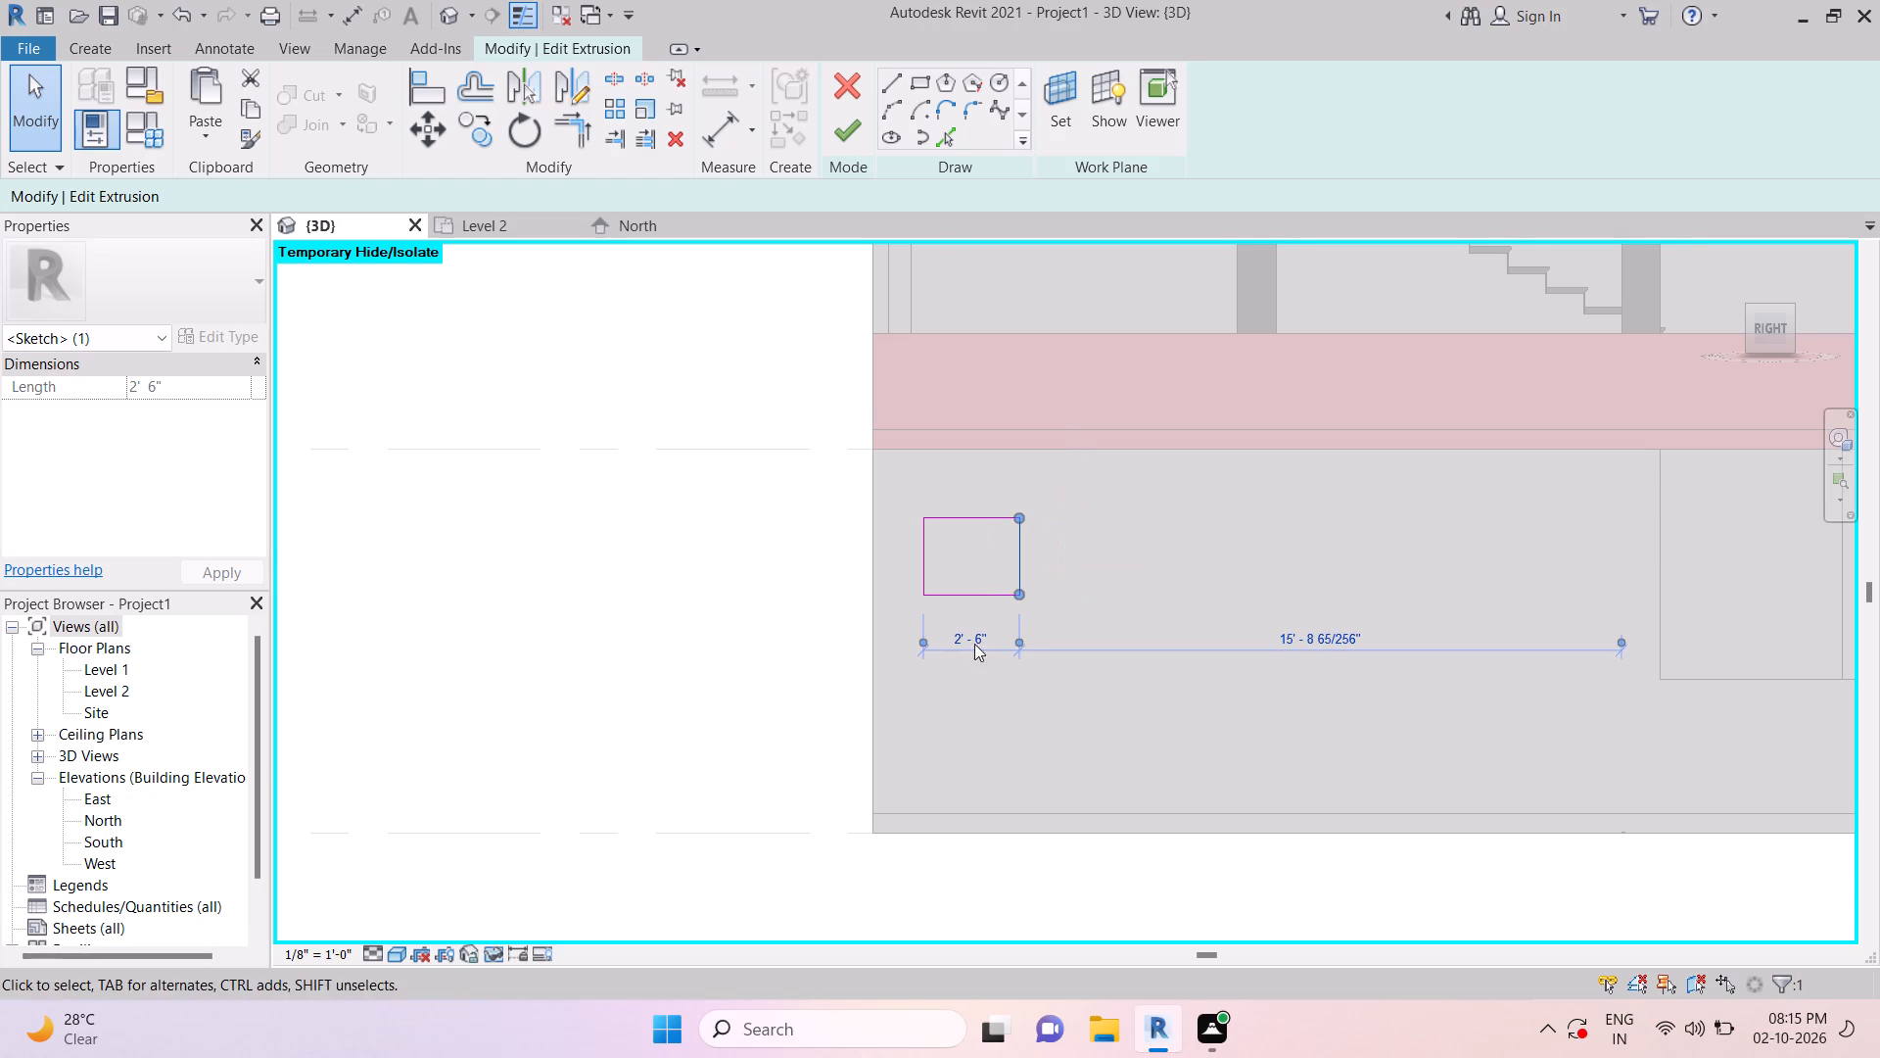
left_click(974, 649)
key("1")
key("apostrophe")
key("Return")
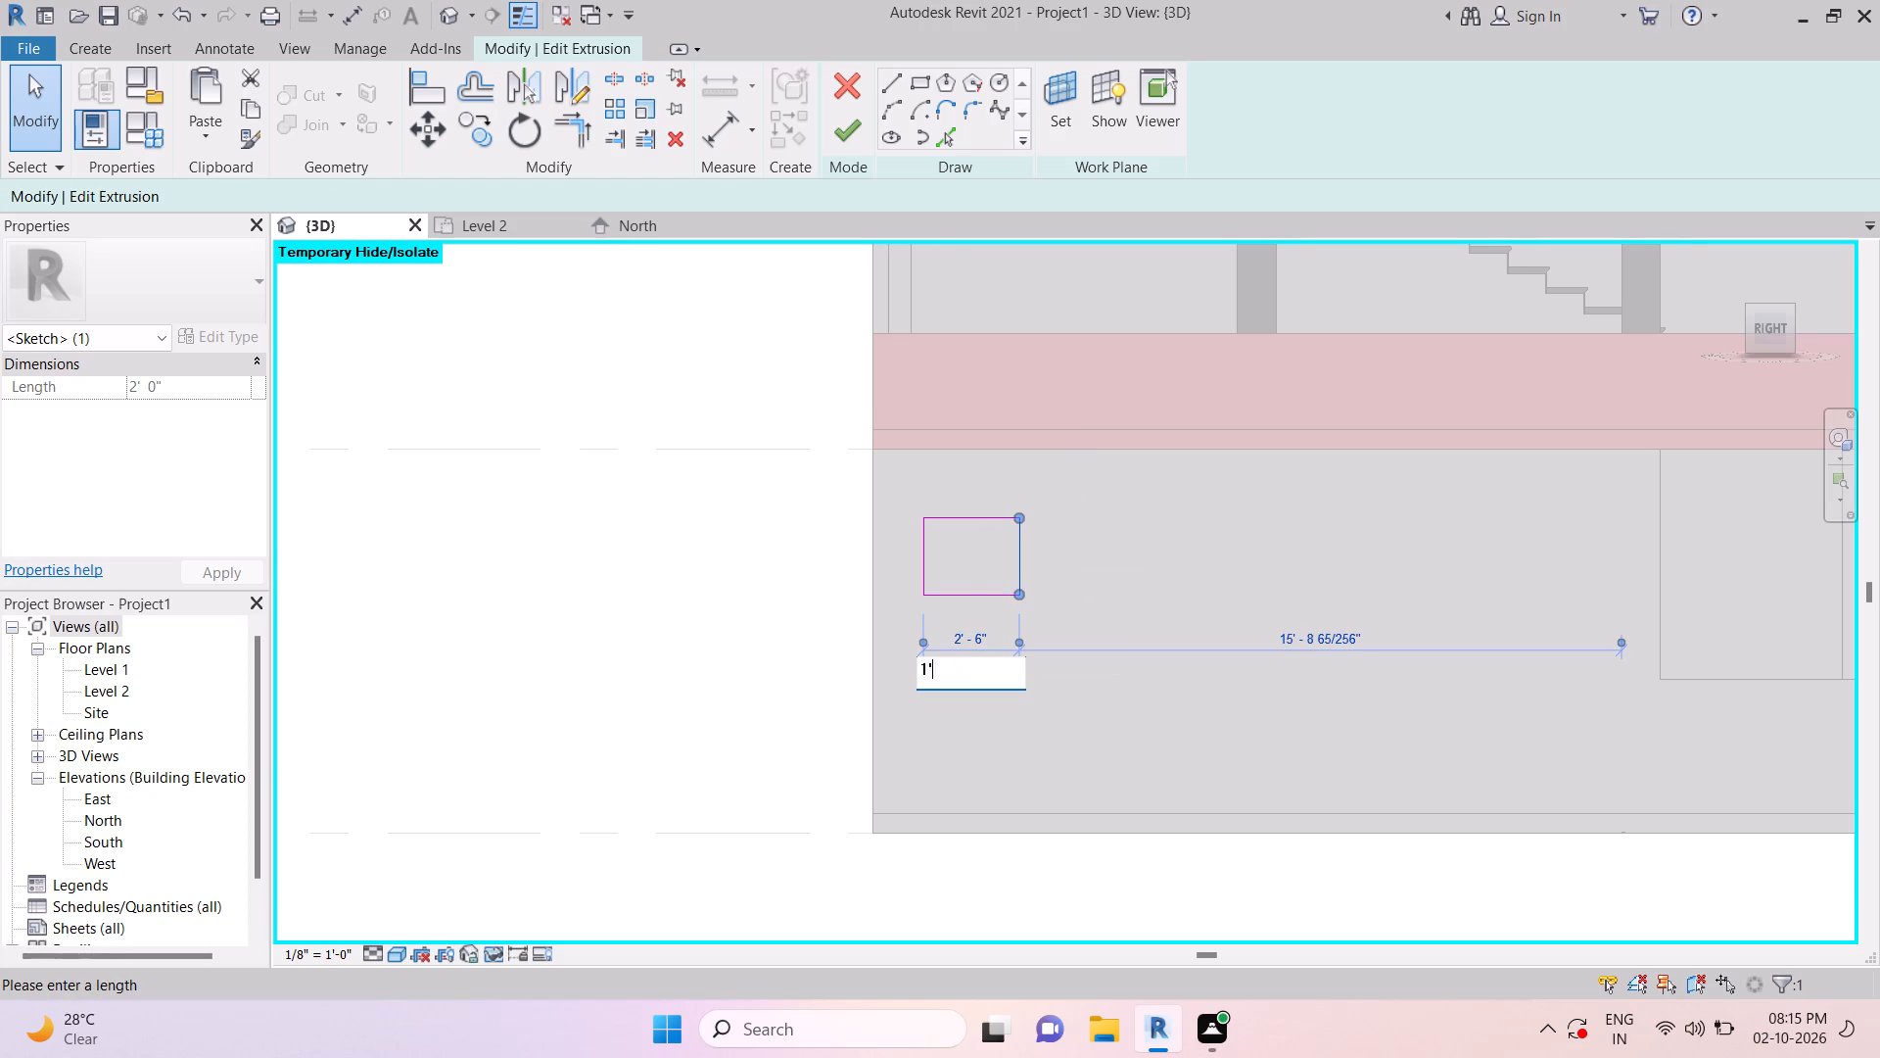
key("Escape")
key("Escape")
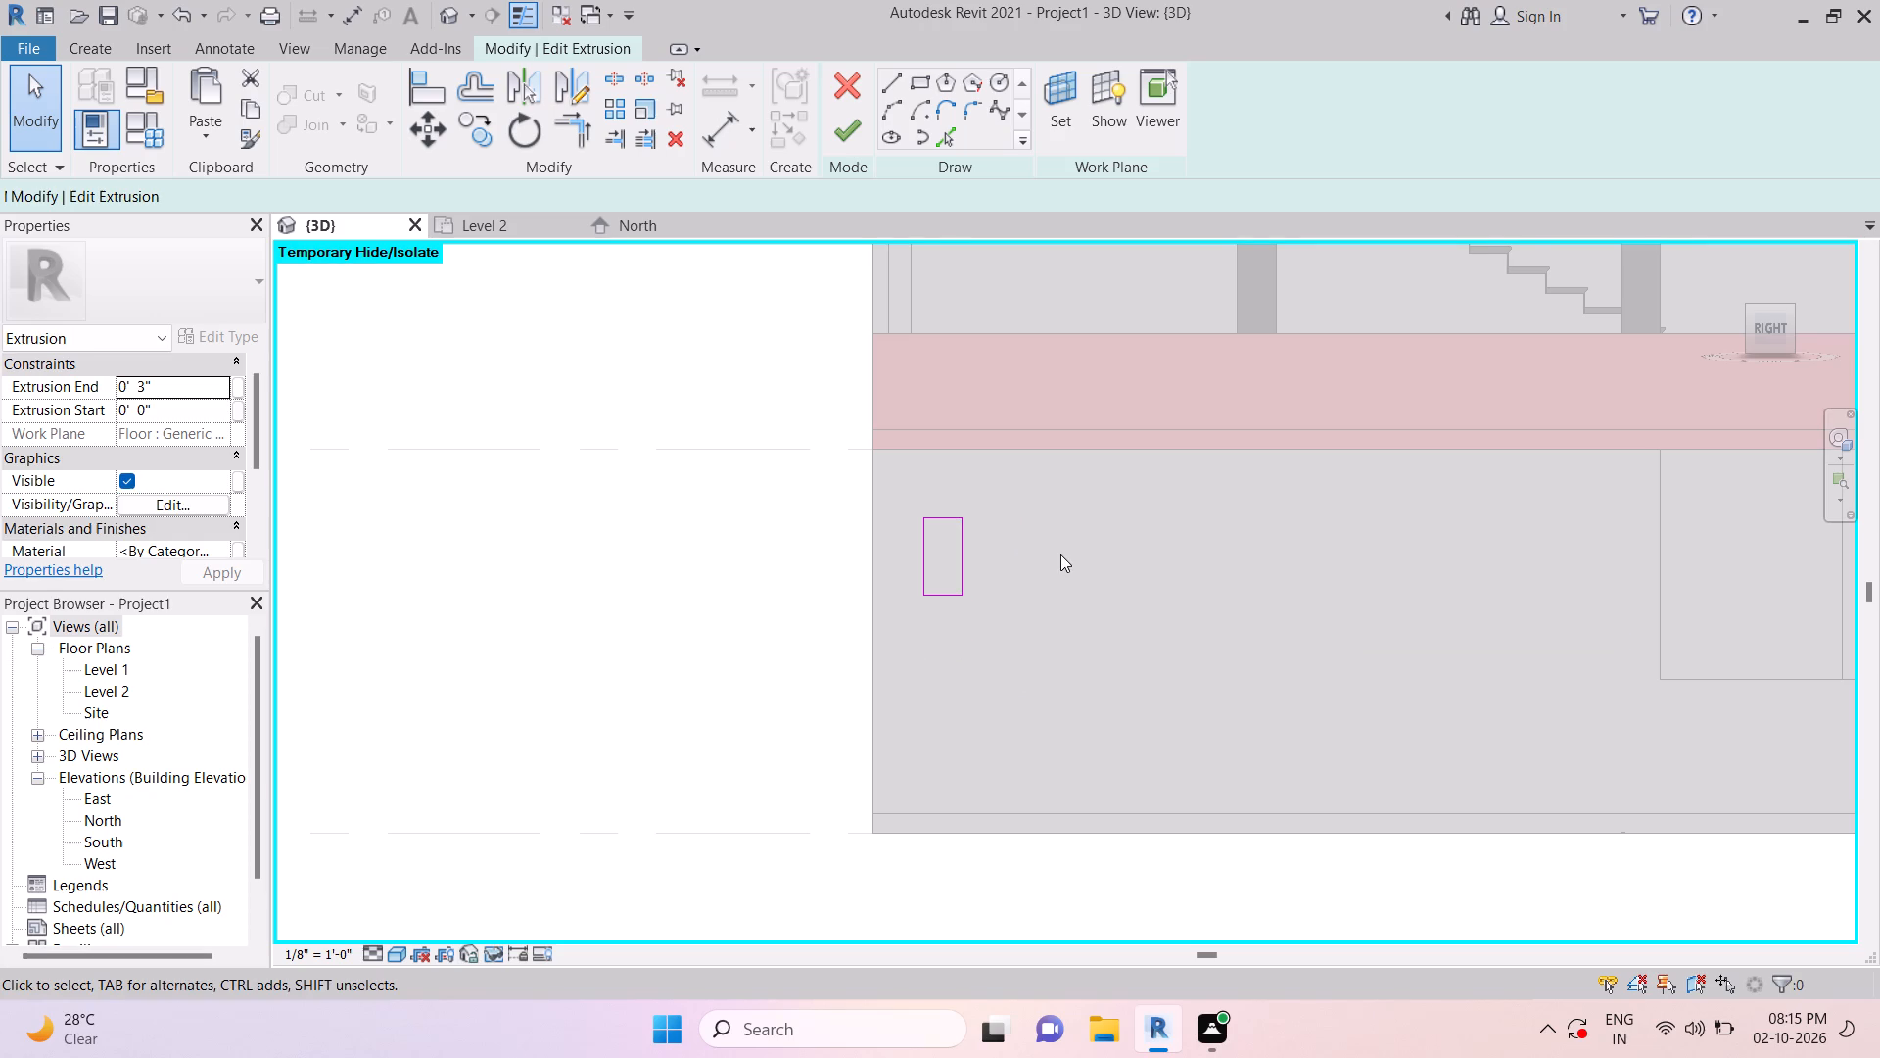
scroll(942, 545, "up", 4)
key("Escape")
key("Escape")
key("Escape")
key("Escape")
key("Escape")
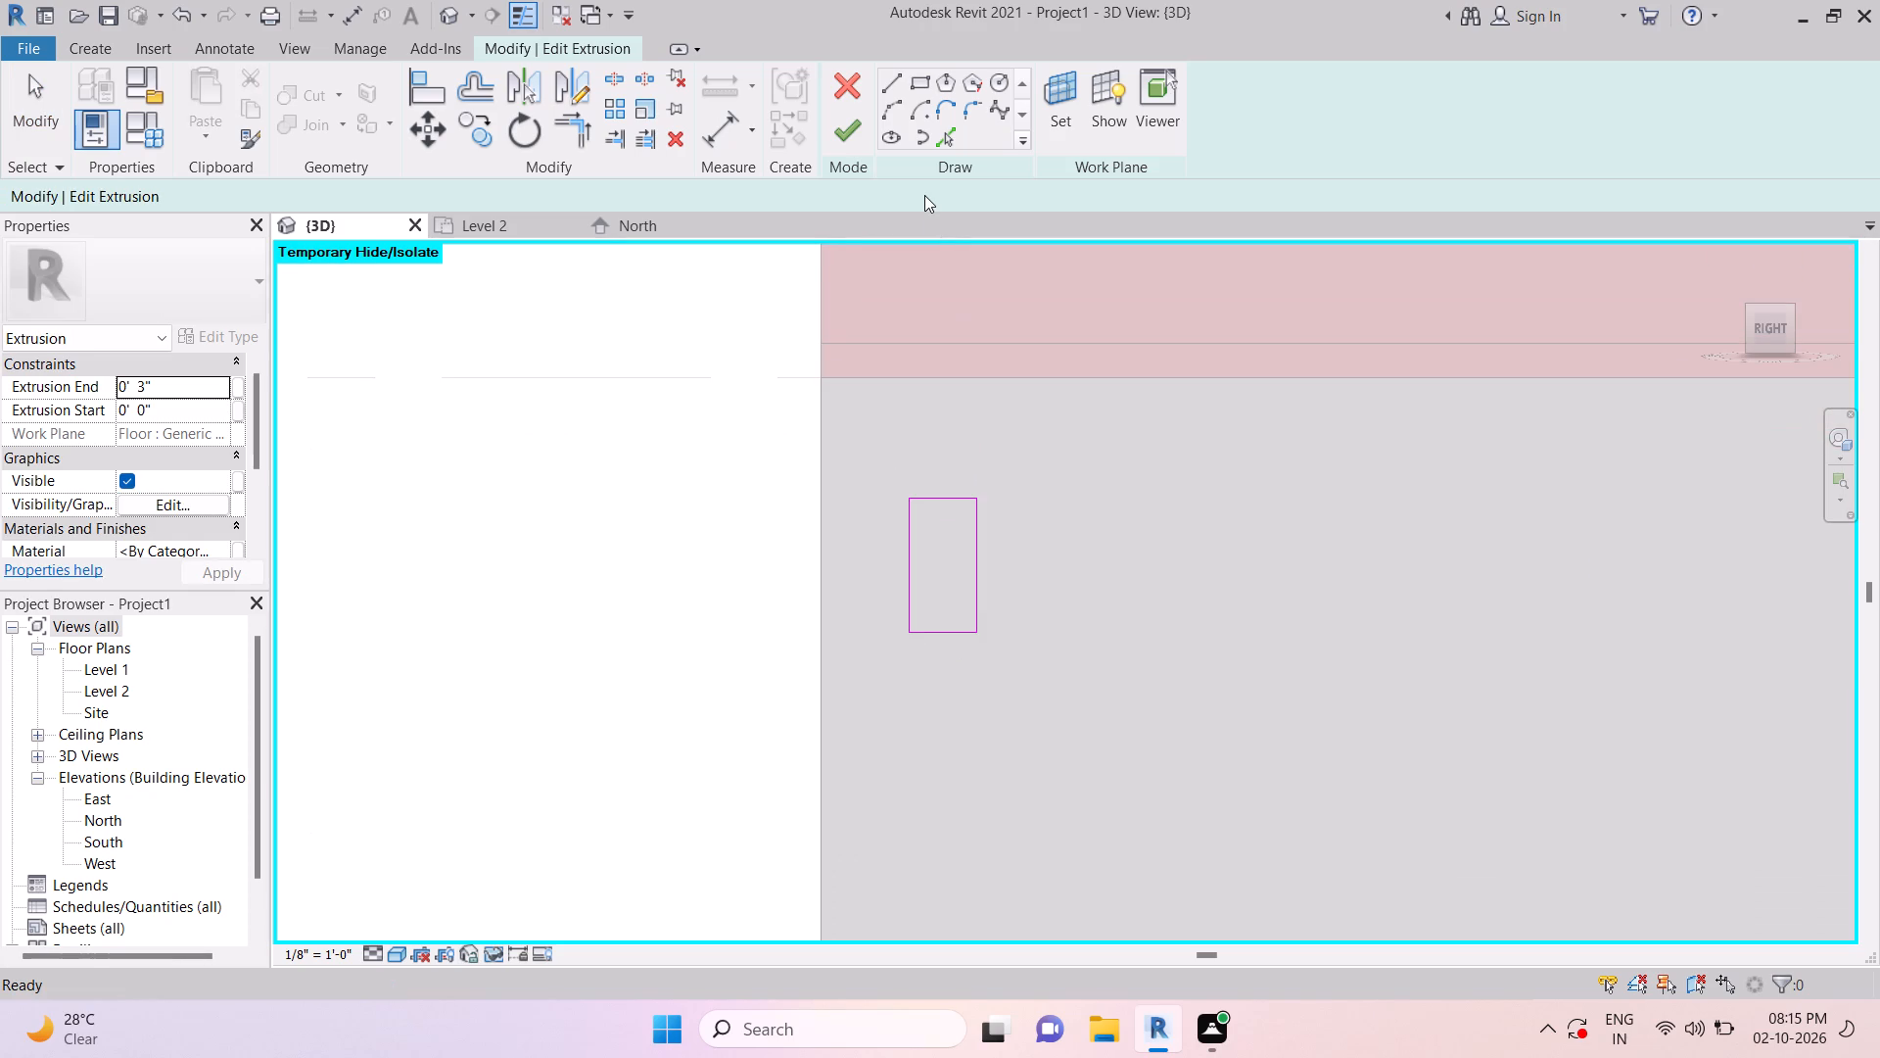
Offset copies of all four rectangle edges outward by 1" to form a closed outer frame outline.
type("O")
key("space")
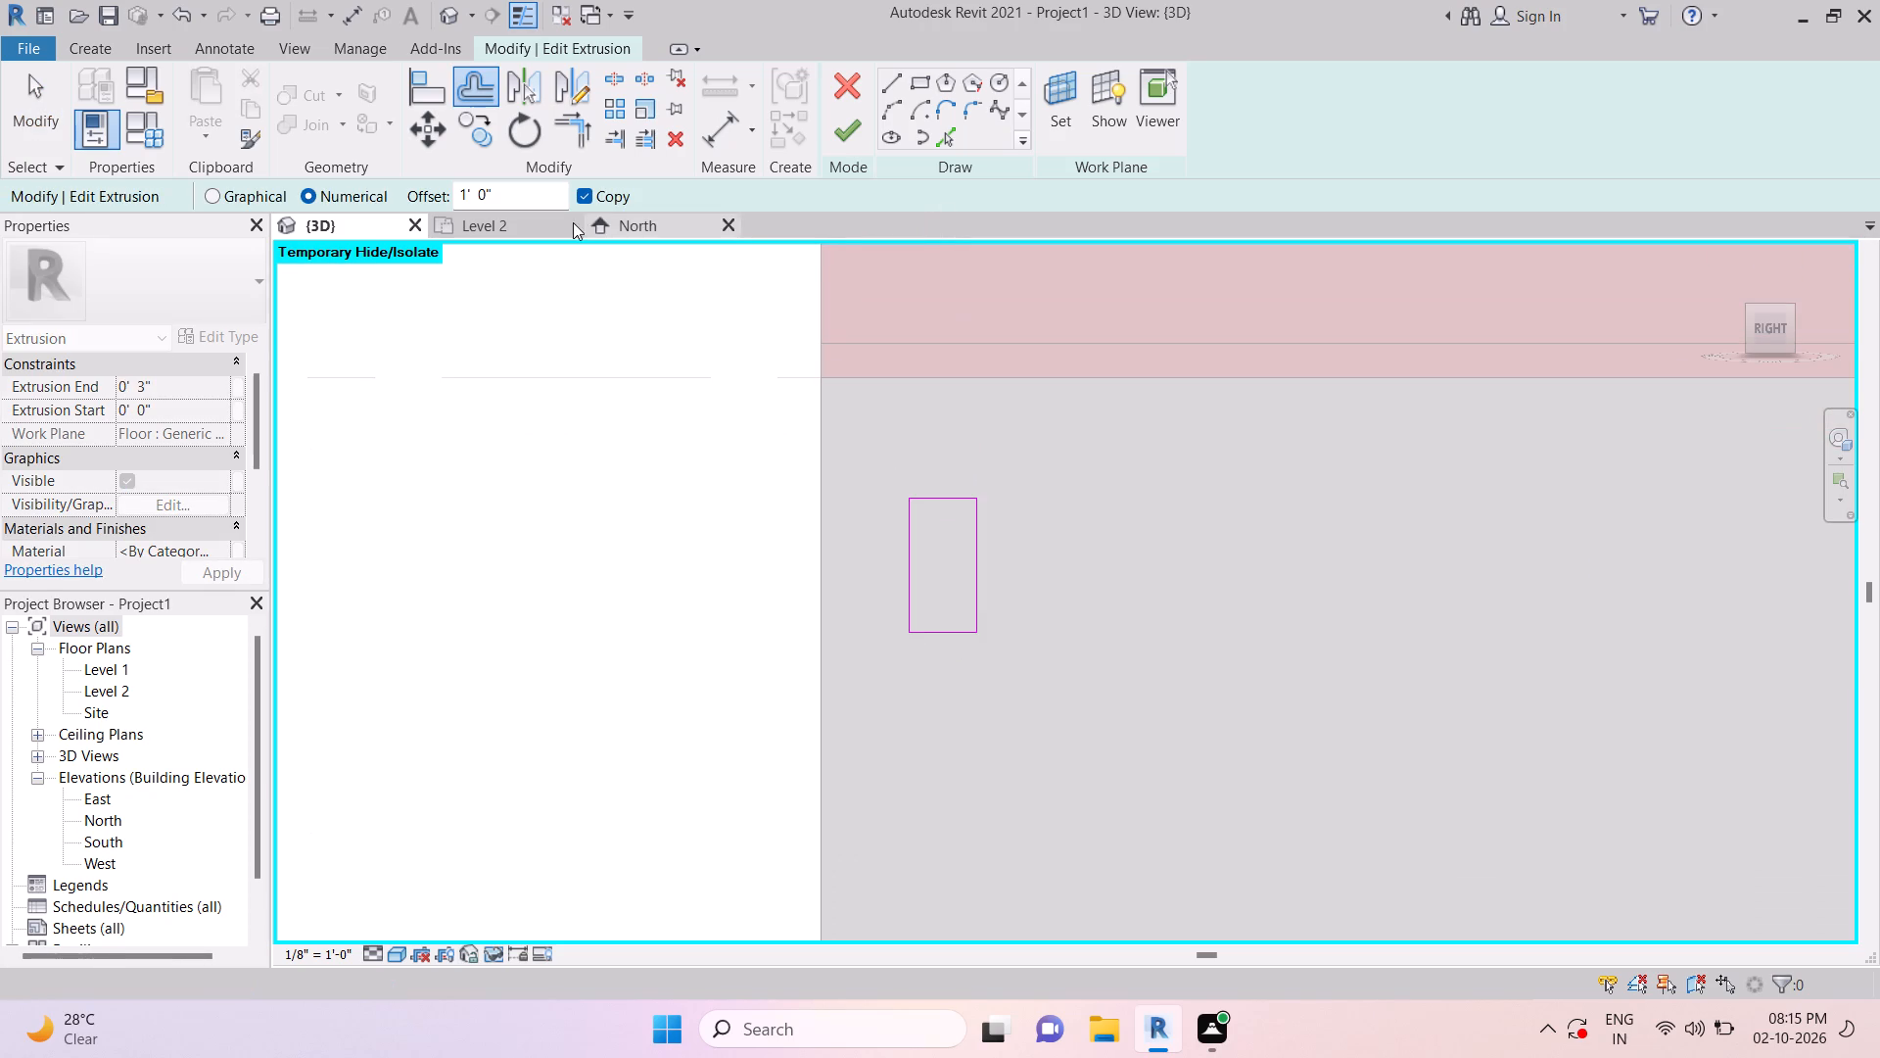
left_click_drag(500, 196, 432, 205)
key("1")
key("shift+quotedbl")
key("Return")
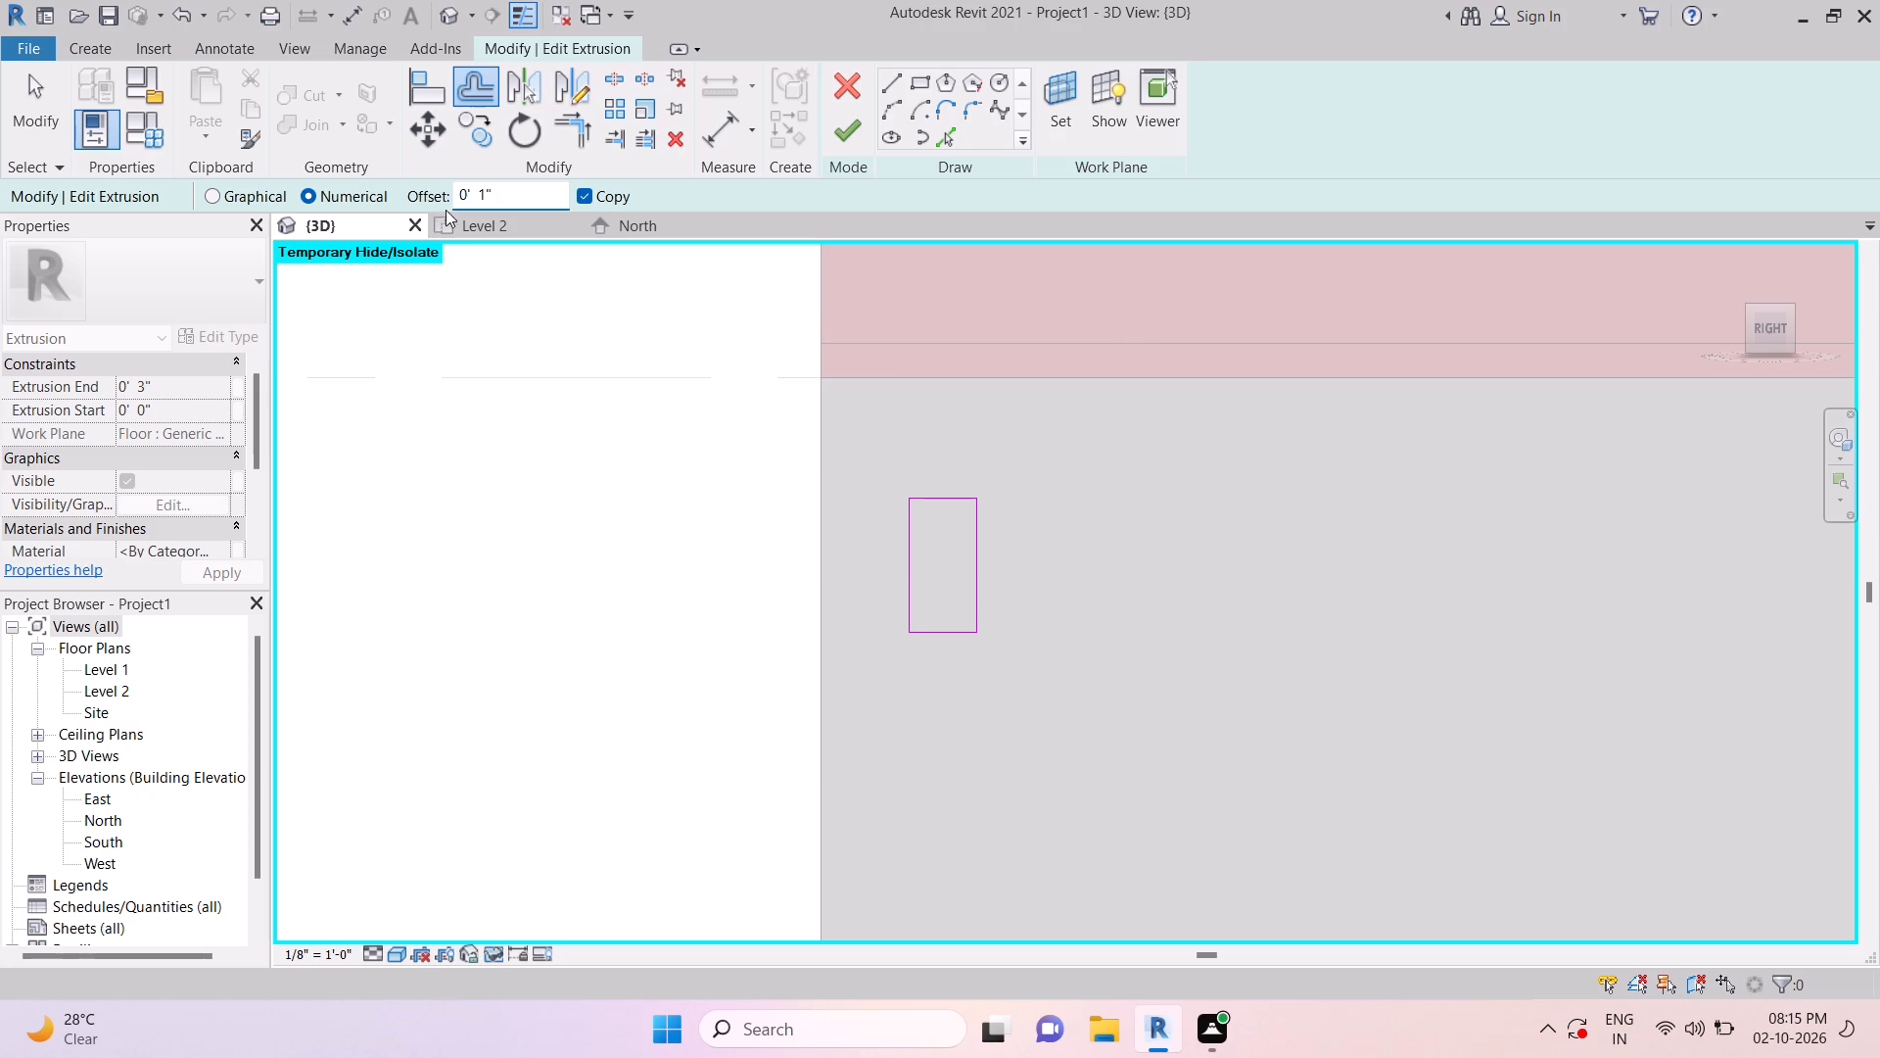
scroll(908, 543, "up", 5)
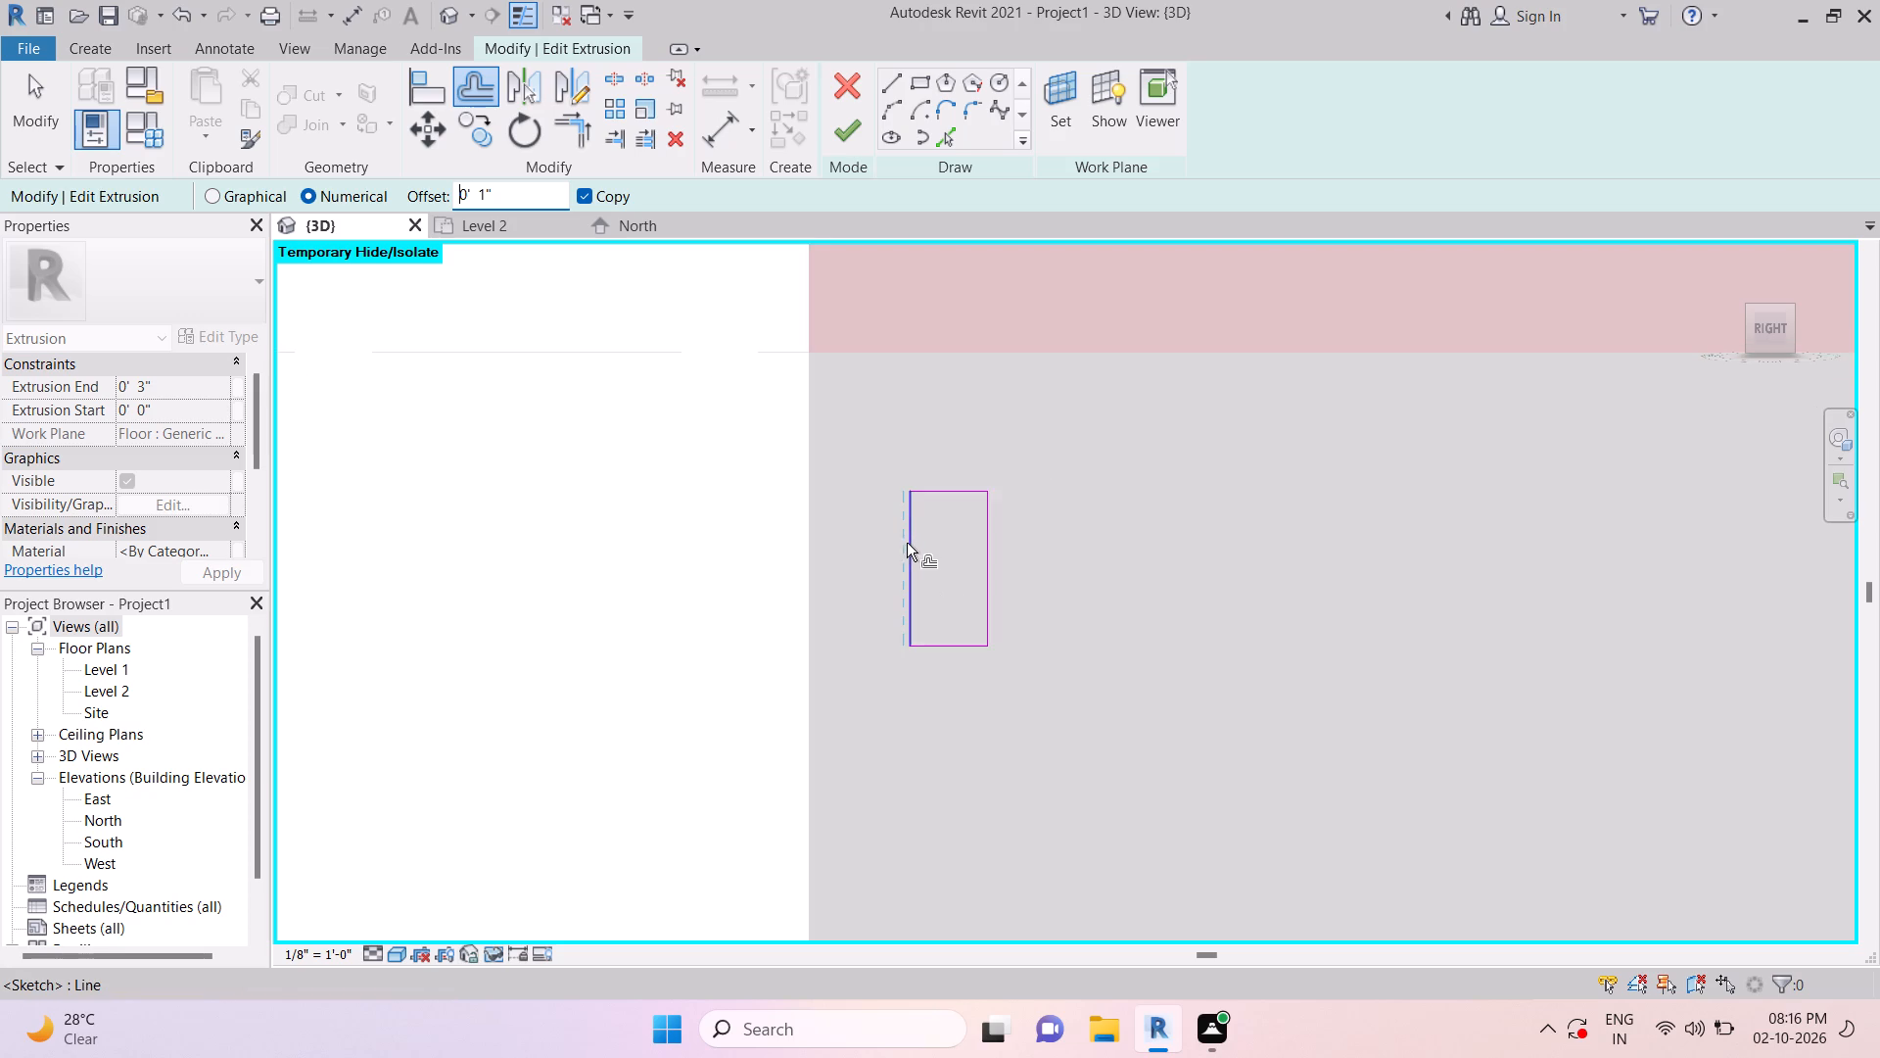
left_click(906, 545)
left_click(956, 452)
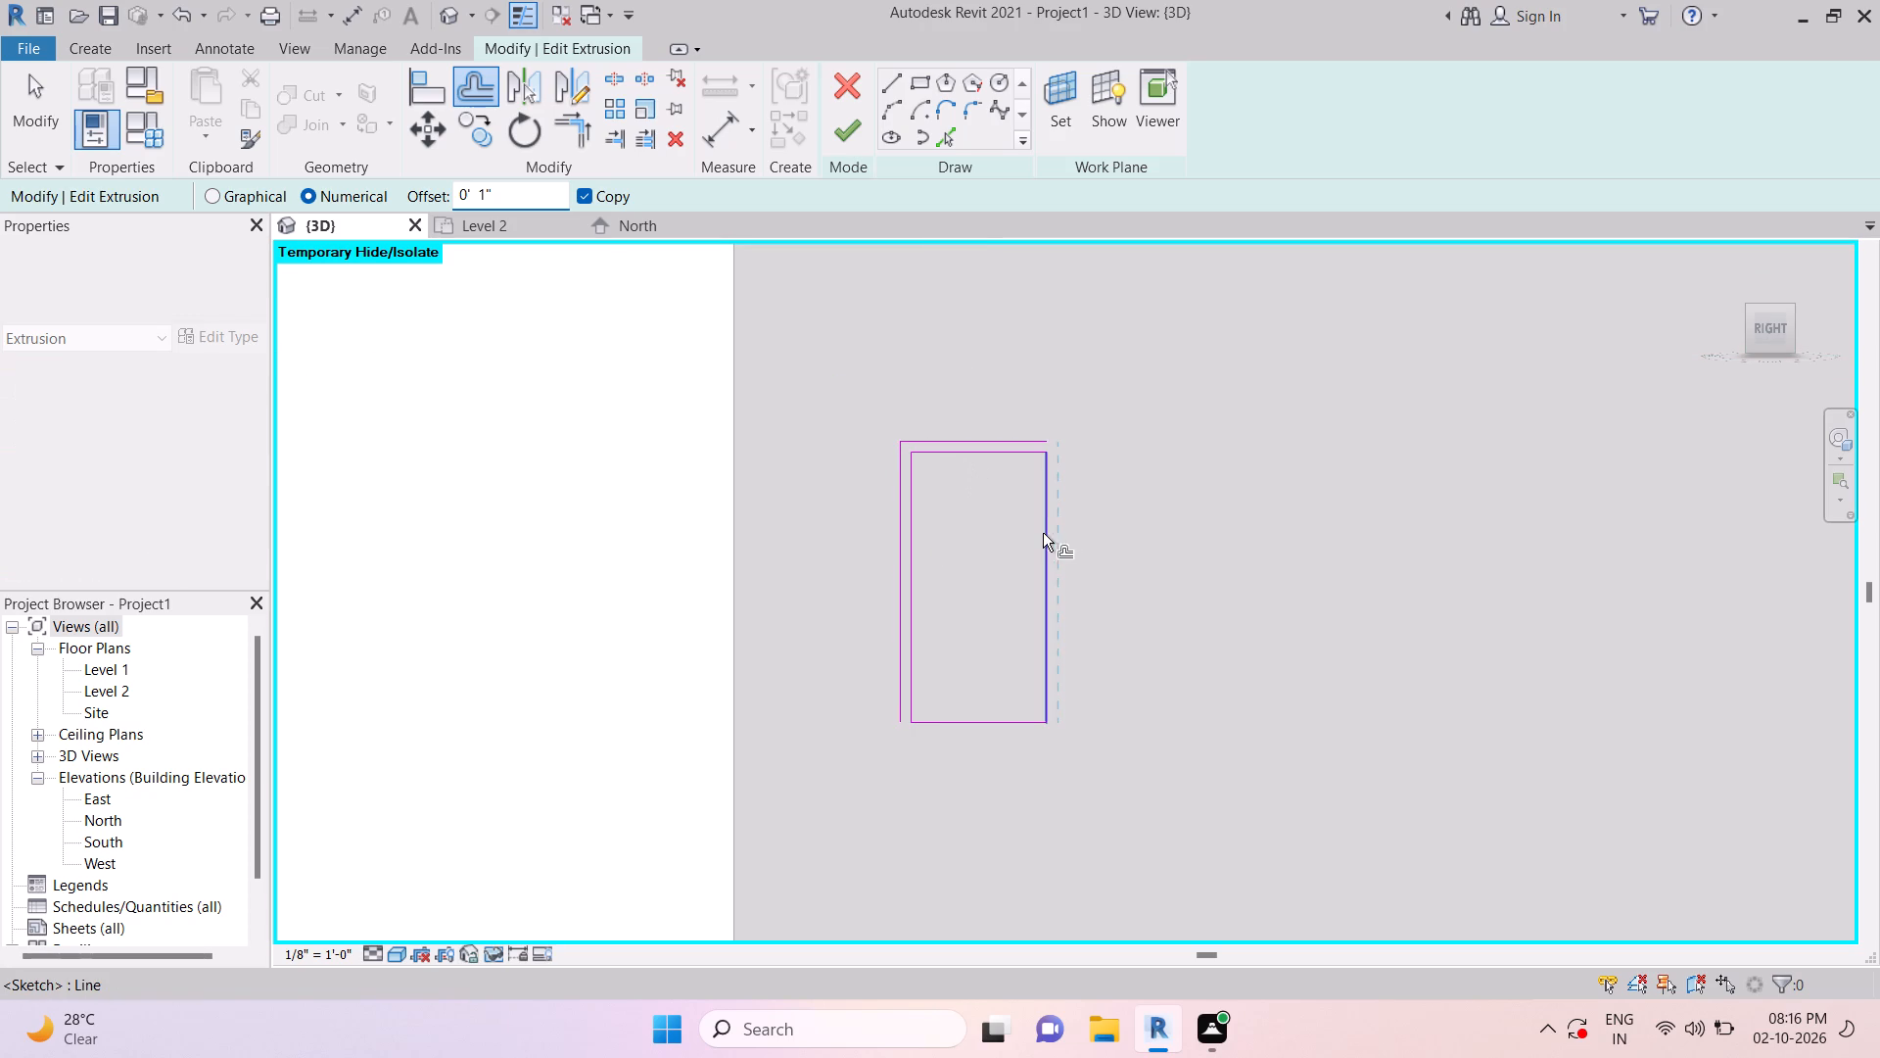
left_click(1044, 538)
left_click(954, 730)
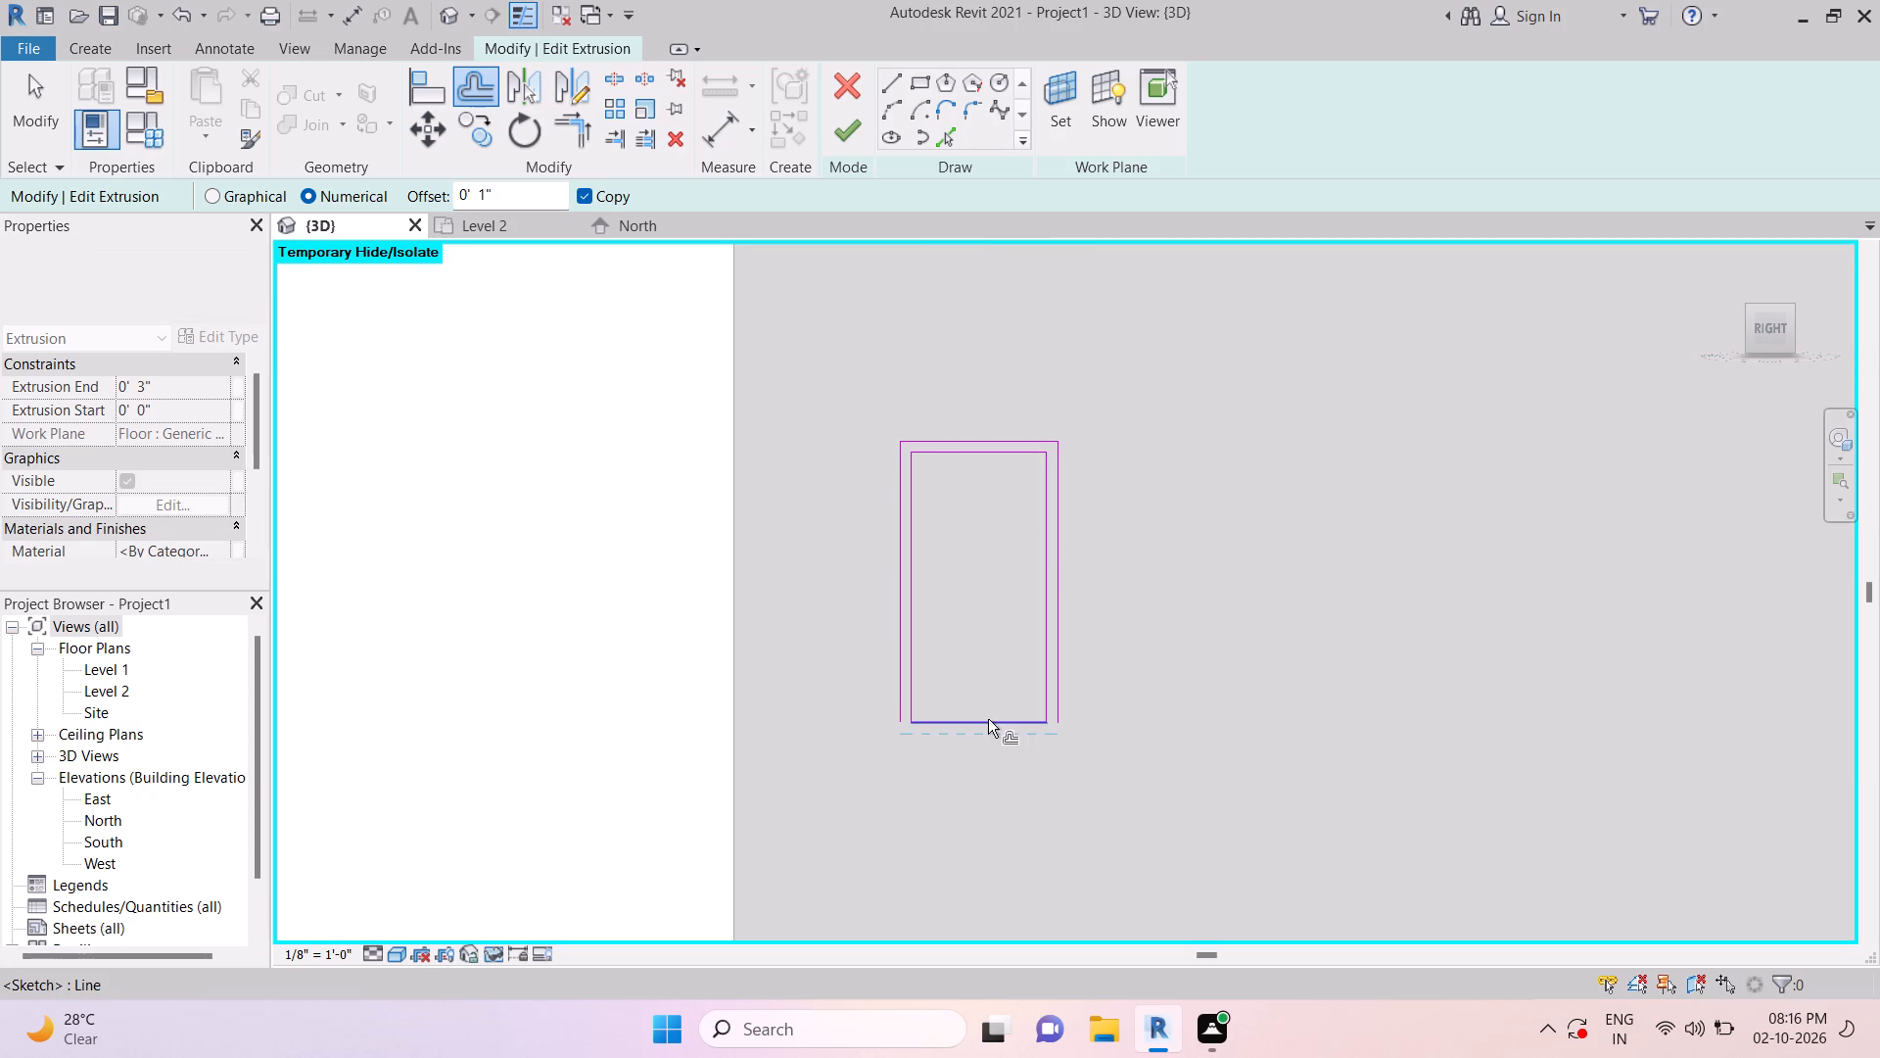
key("Escape")
key("Escape")
key("Escape")
key("Escape")
key("Escape")
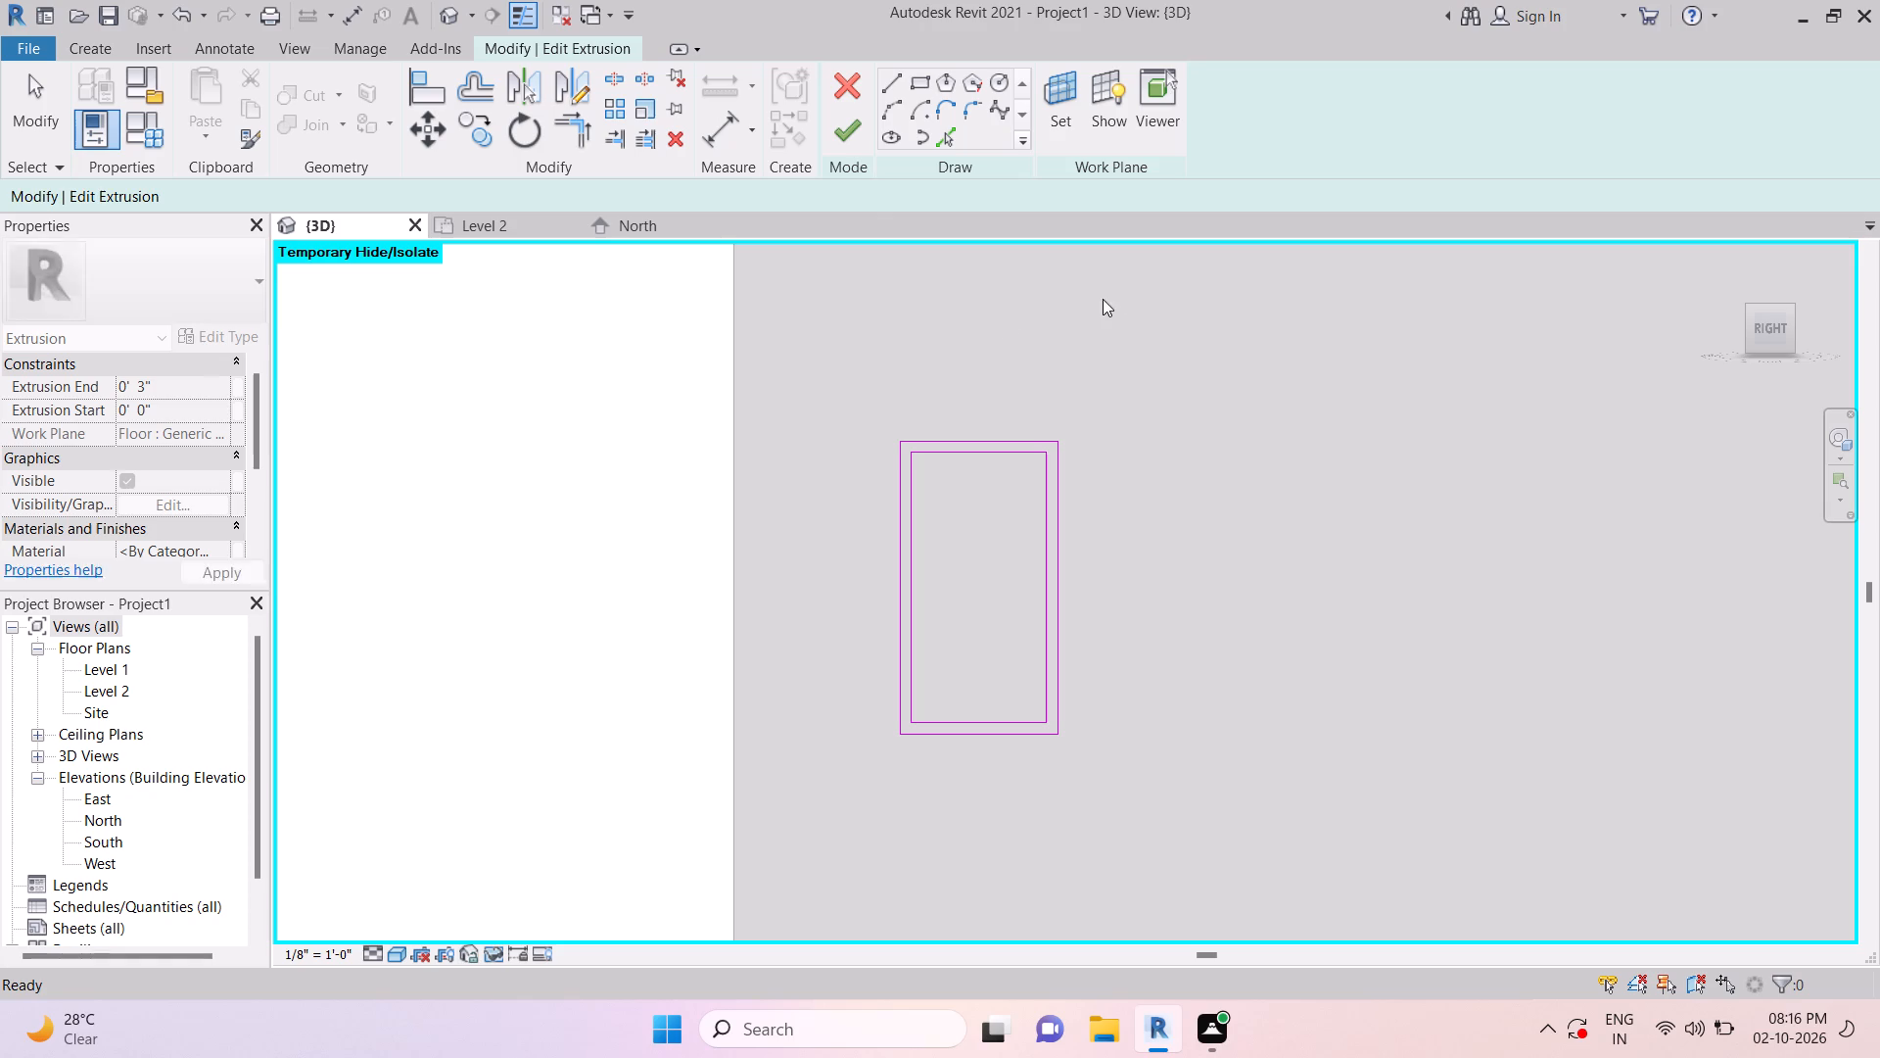
Finish the extrusion sketch with the two nested rectangles as a thin frame and deselect it.
left_click(850, 147)
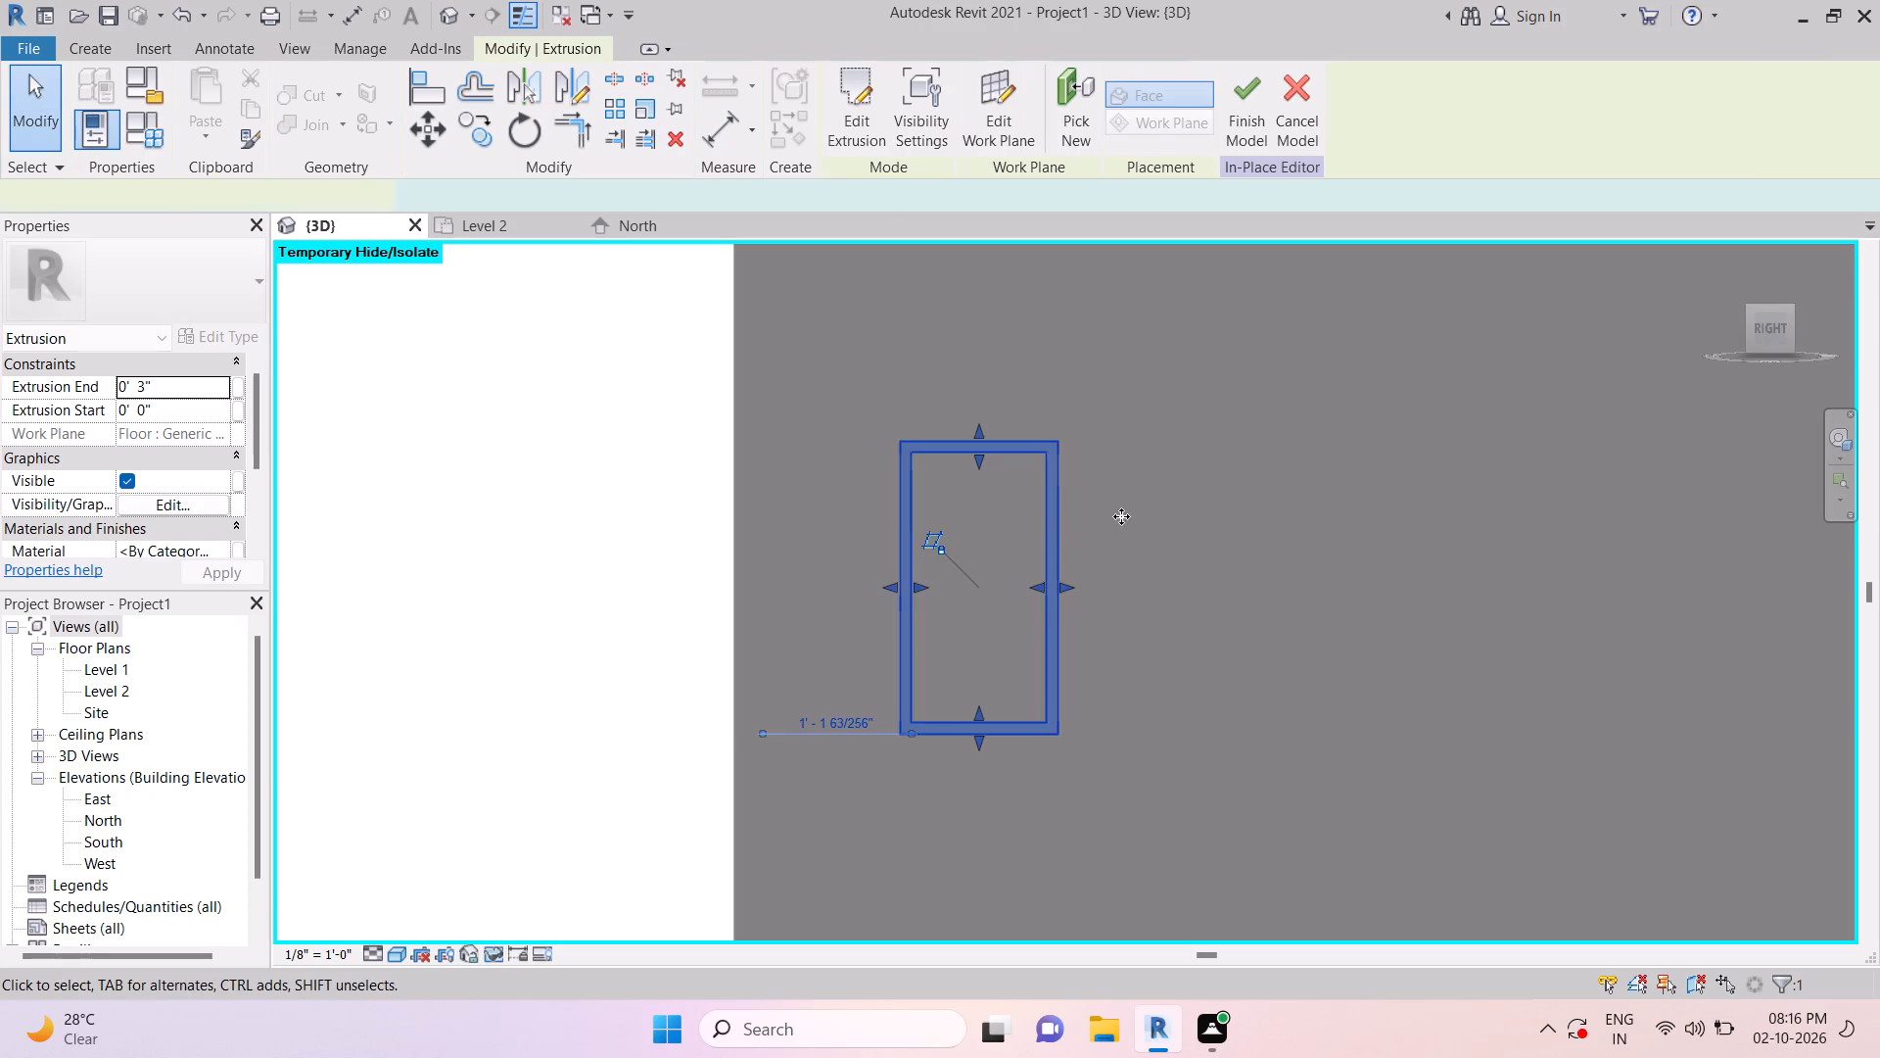
scroll(1121, 516, "down", 5)
key("Escape")
scroll(1247, 627, "down", 1)
middle_click_drag(1277, 657, 1058, 613)
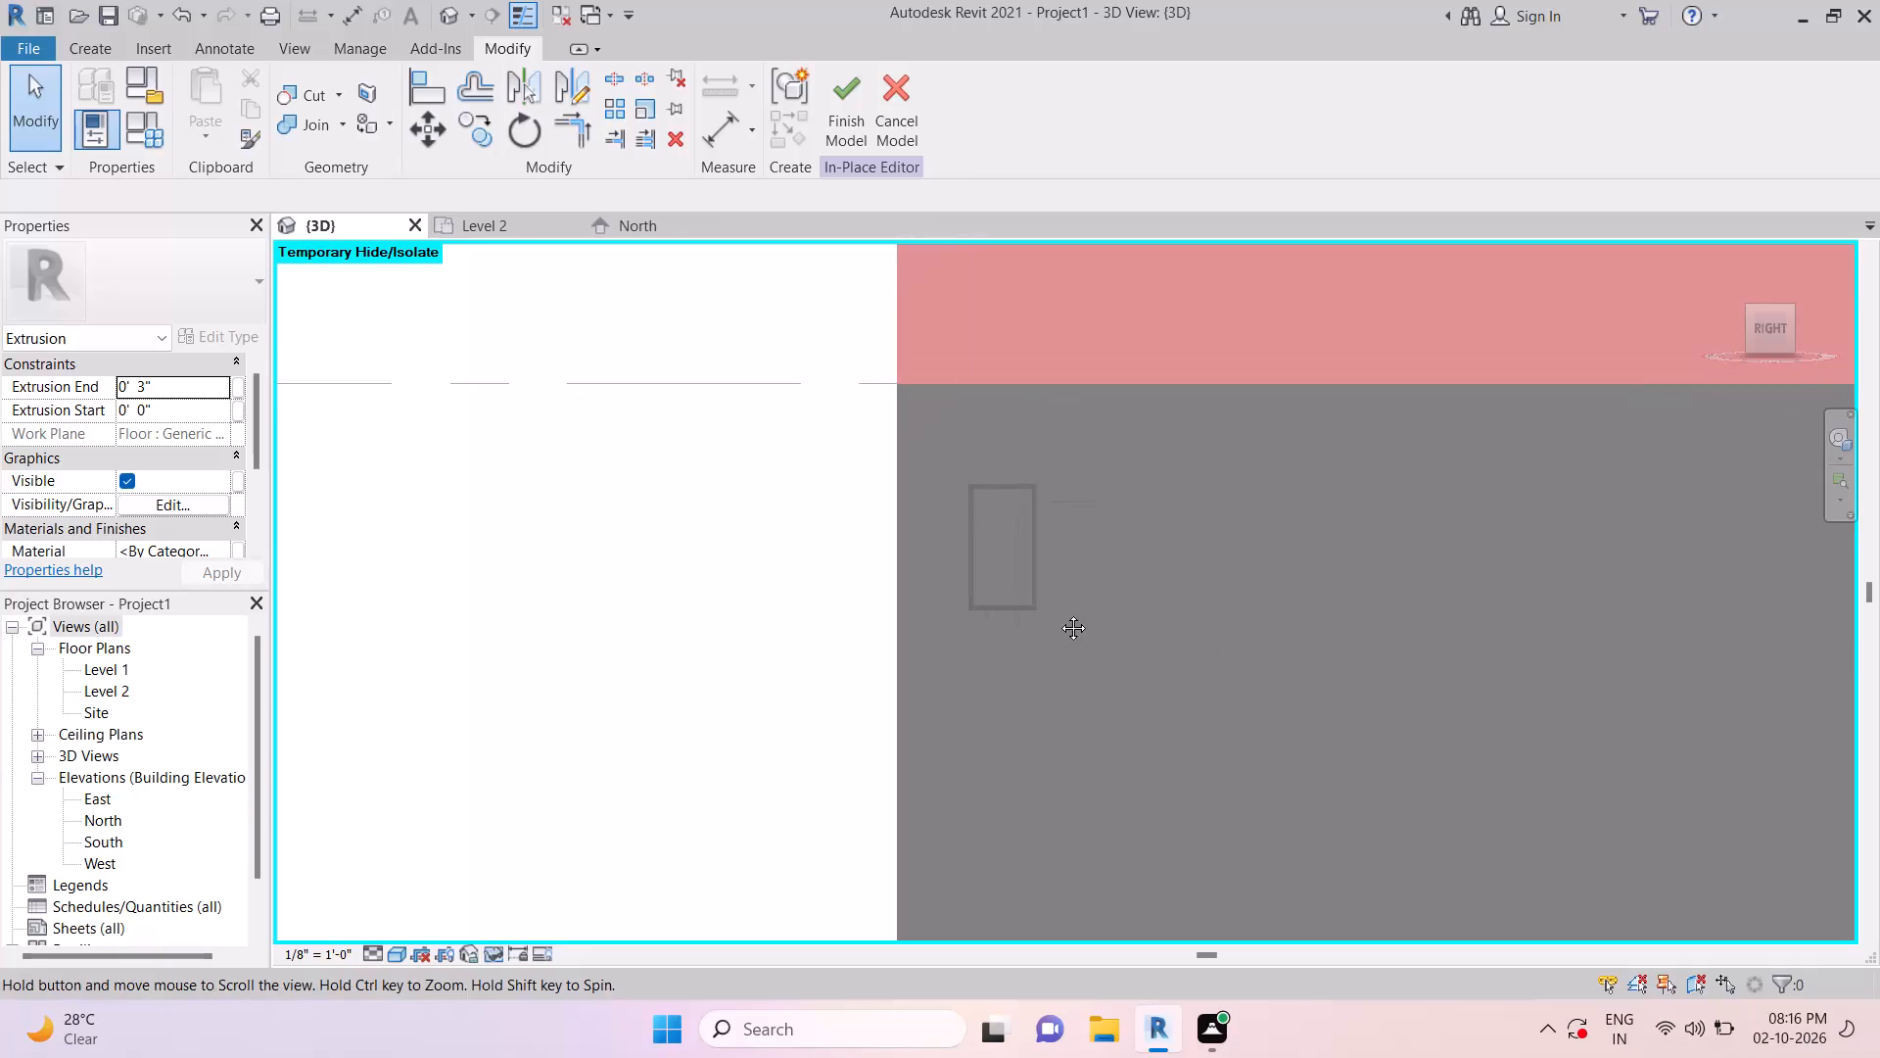
middle_click_drag(1058, 613, 995, 602)
key("Escape")
scroll(989, 560, "down", 3)
key("Escape")
key("Escape")
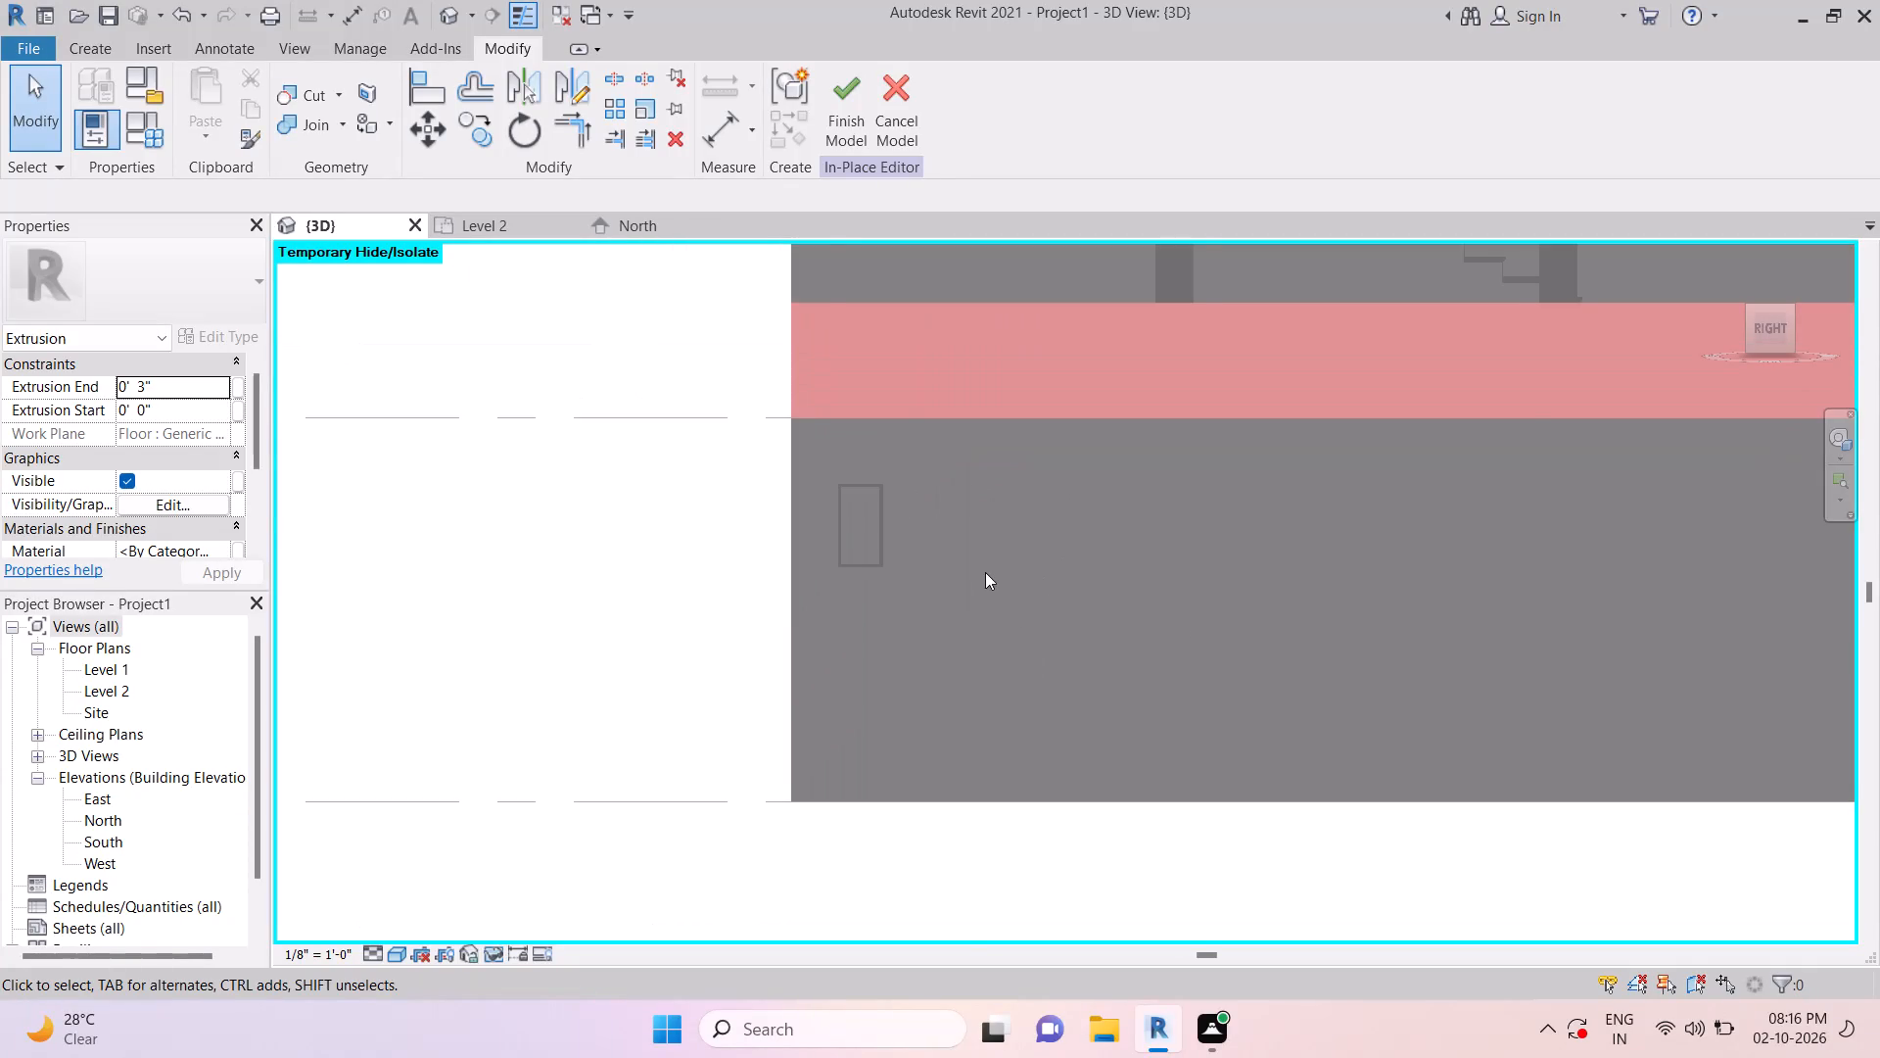
Copy the frame extrusion diagonally downward by about 1'-5", away from the building corner, so the two frames overlap.
left_click(887, 544)
left_click(882, 545)
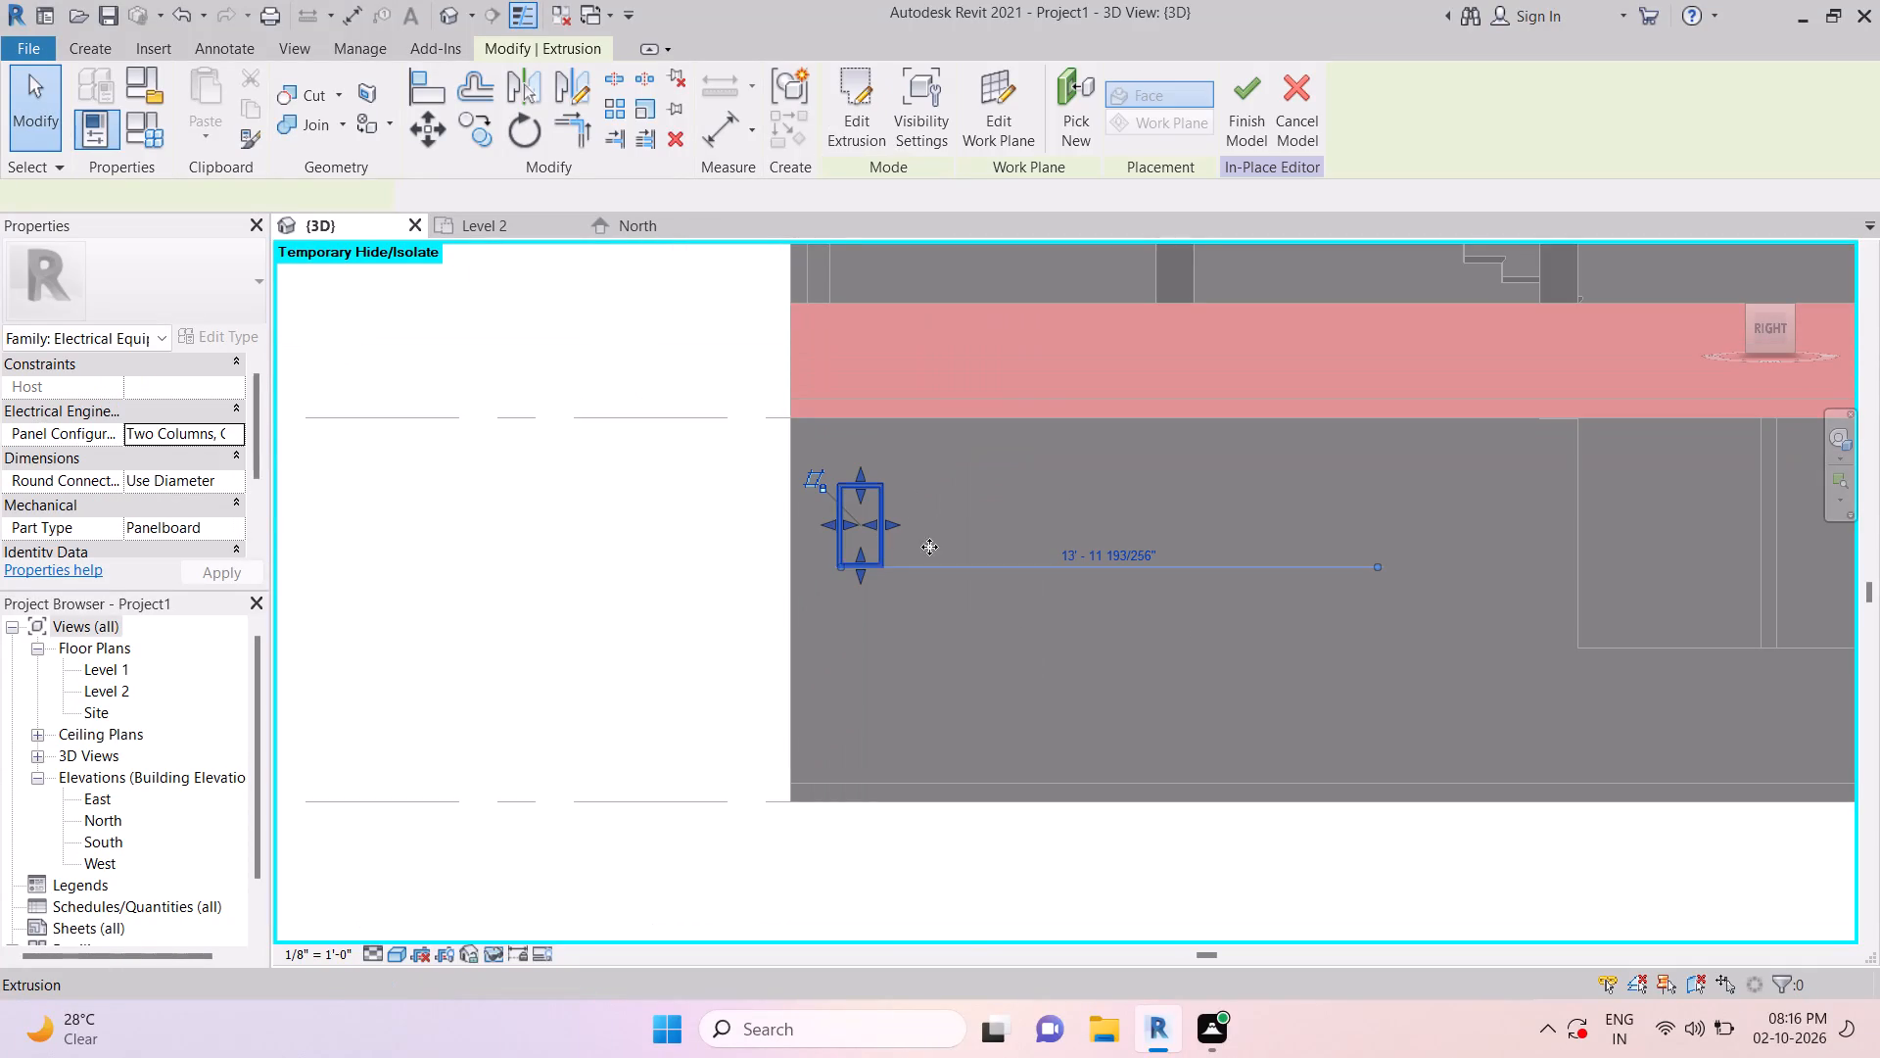
left_click(481, 134)
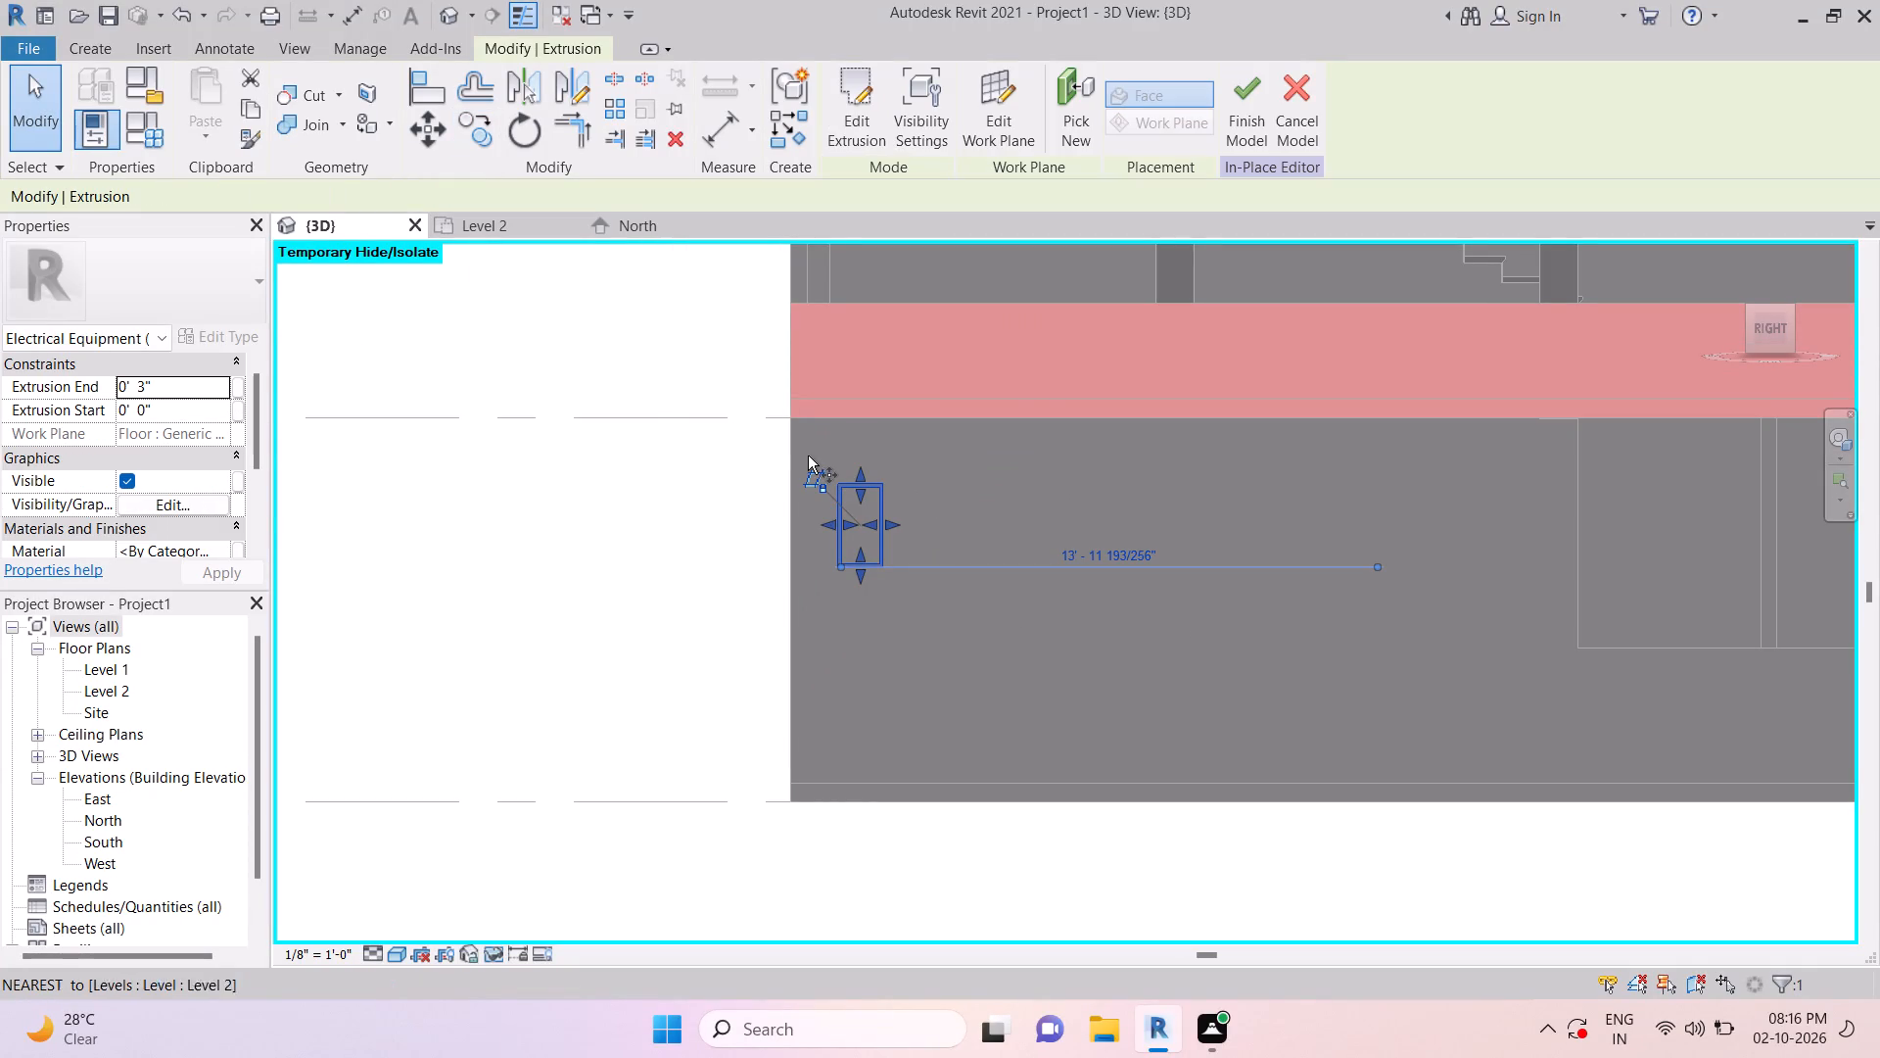
scroll(857, 487, "up", 4)
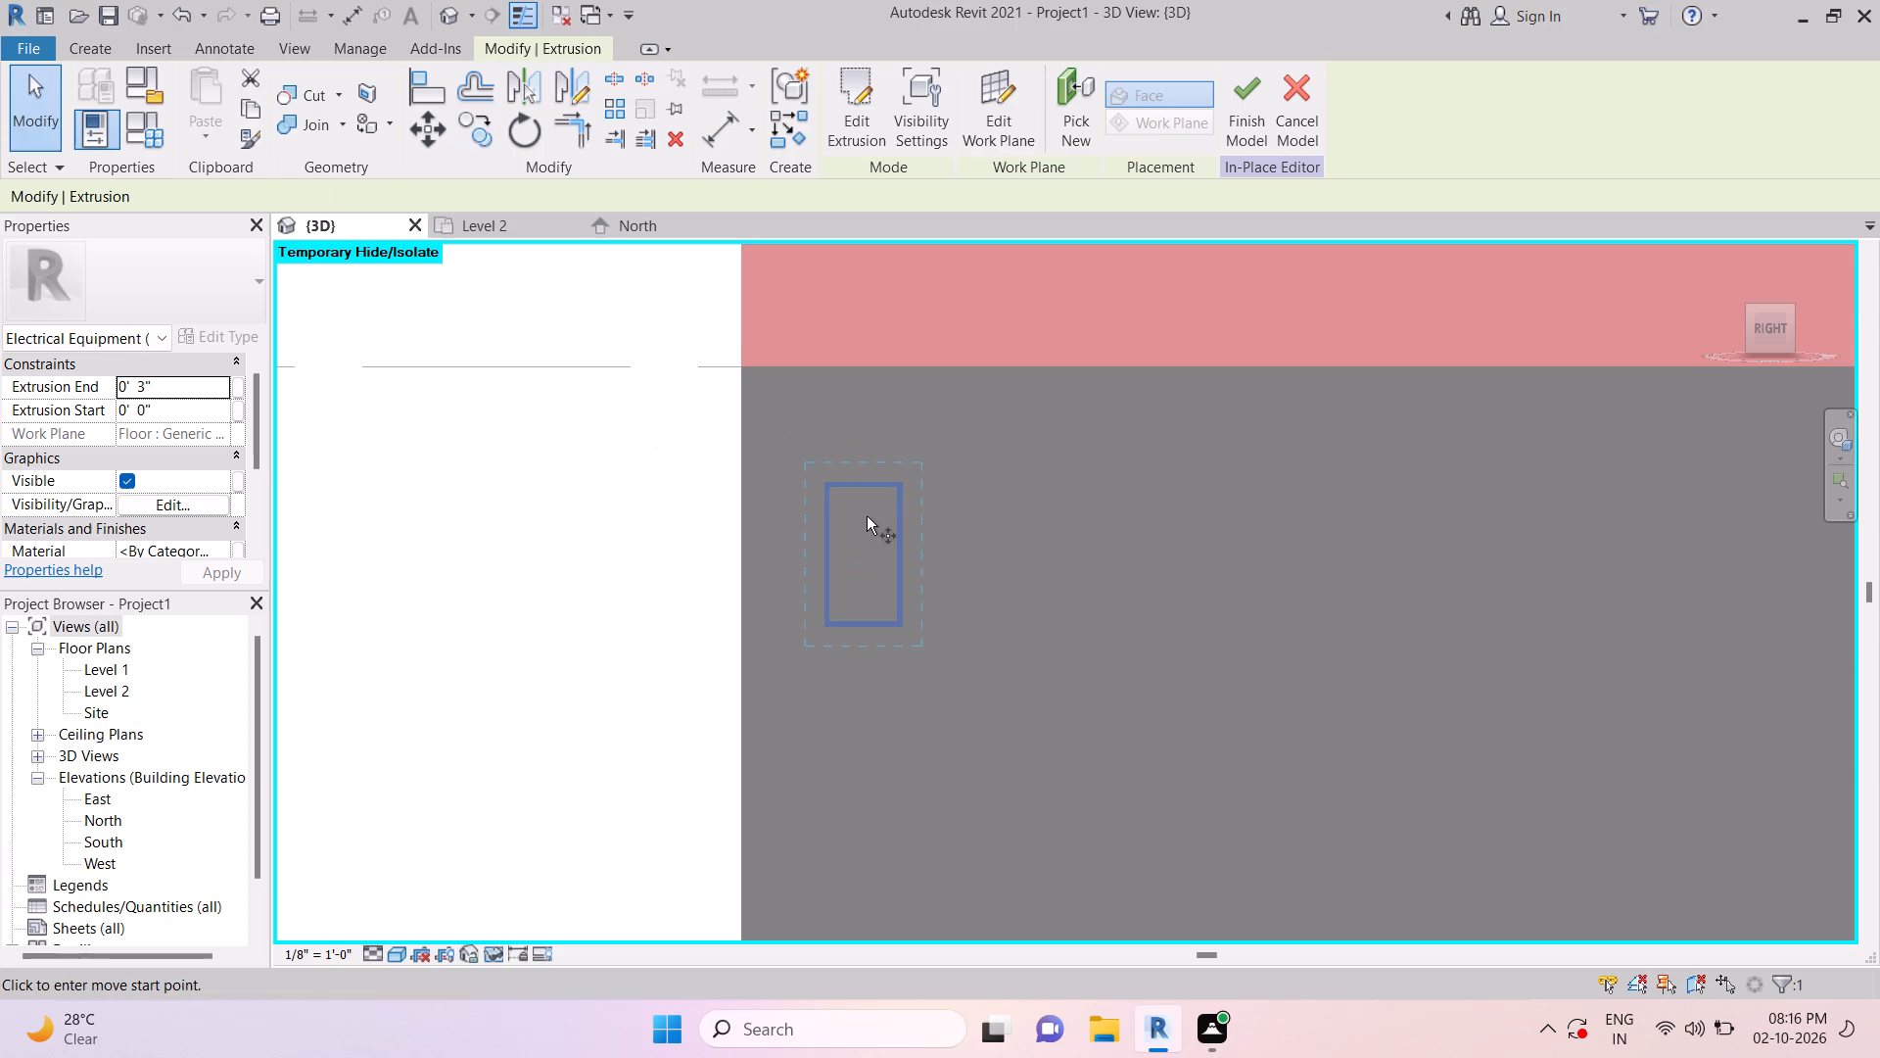
left_click(864, 494)
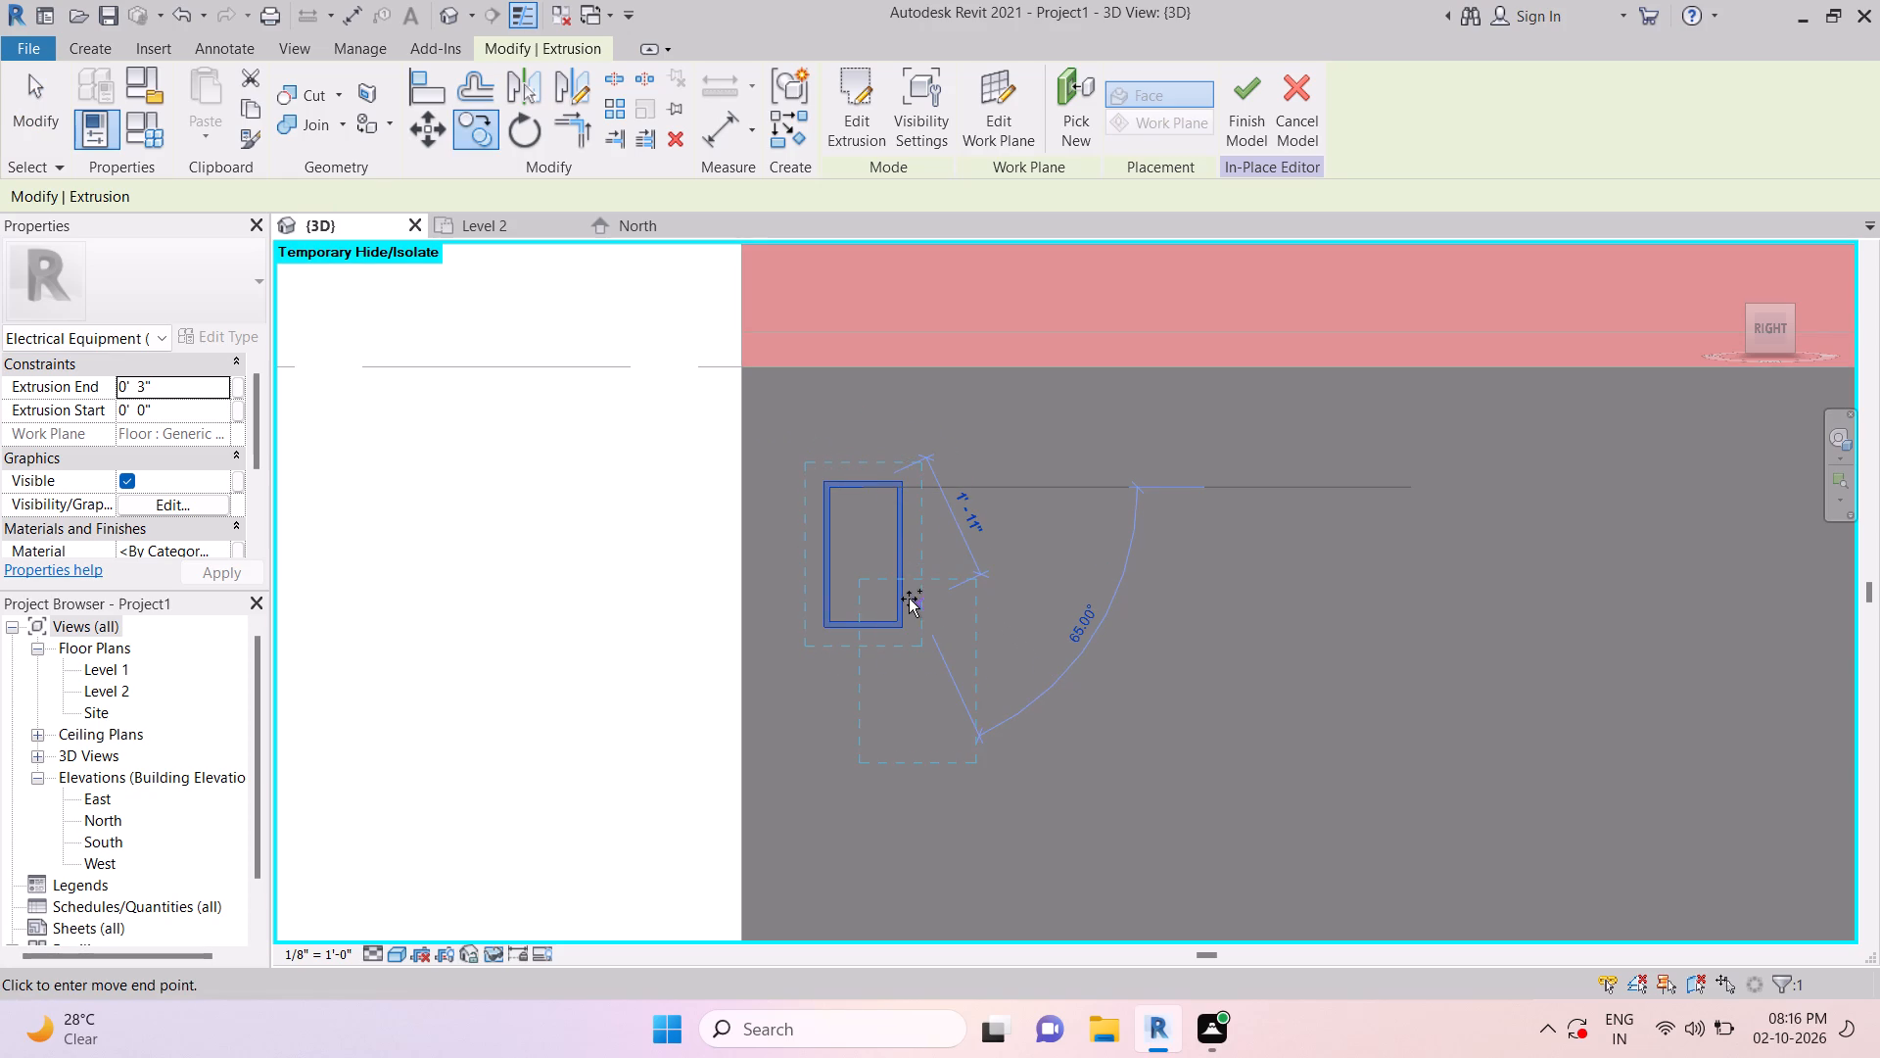
left_click(910, 587)
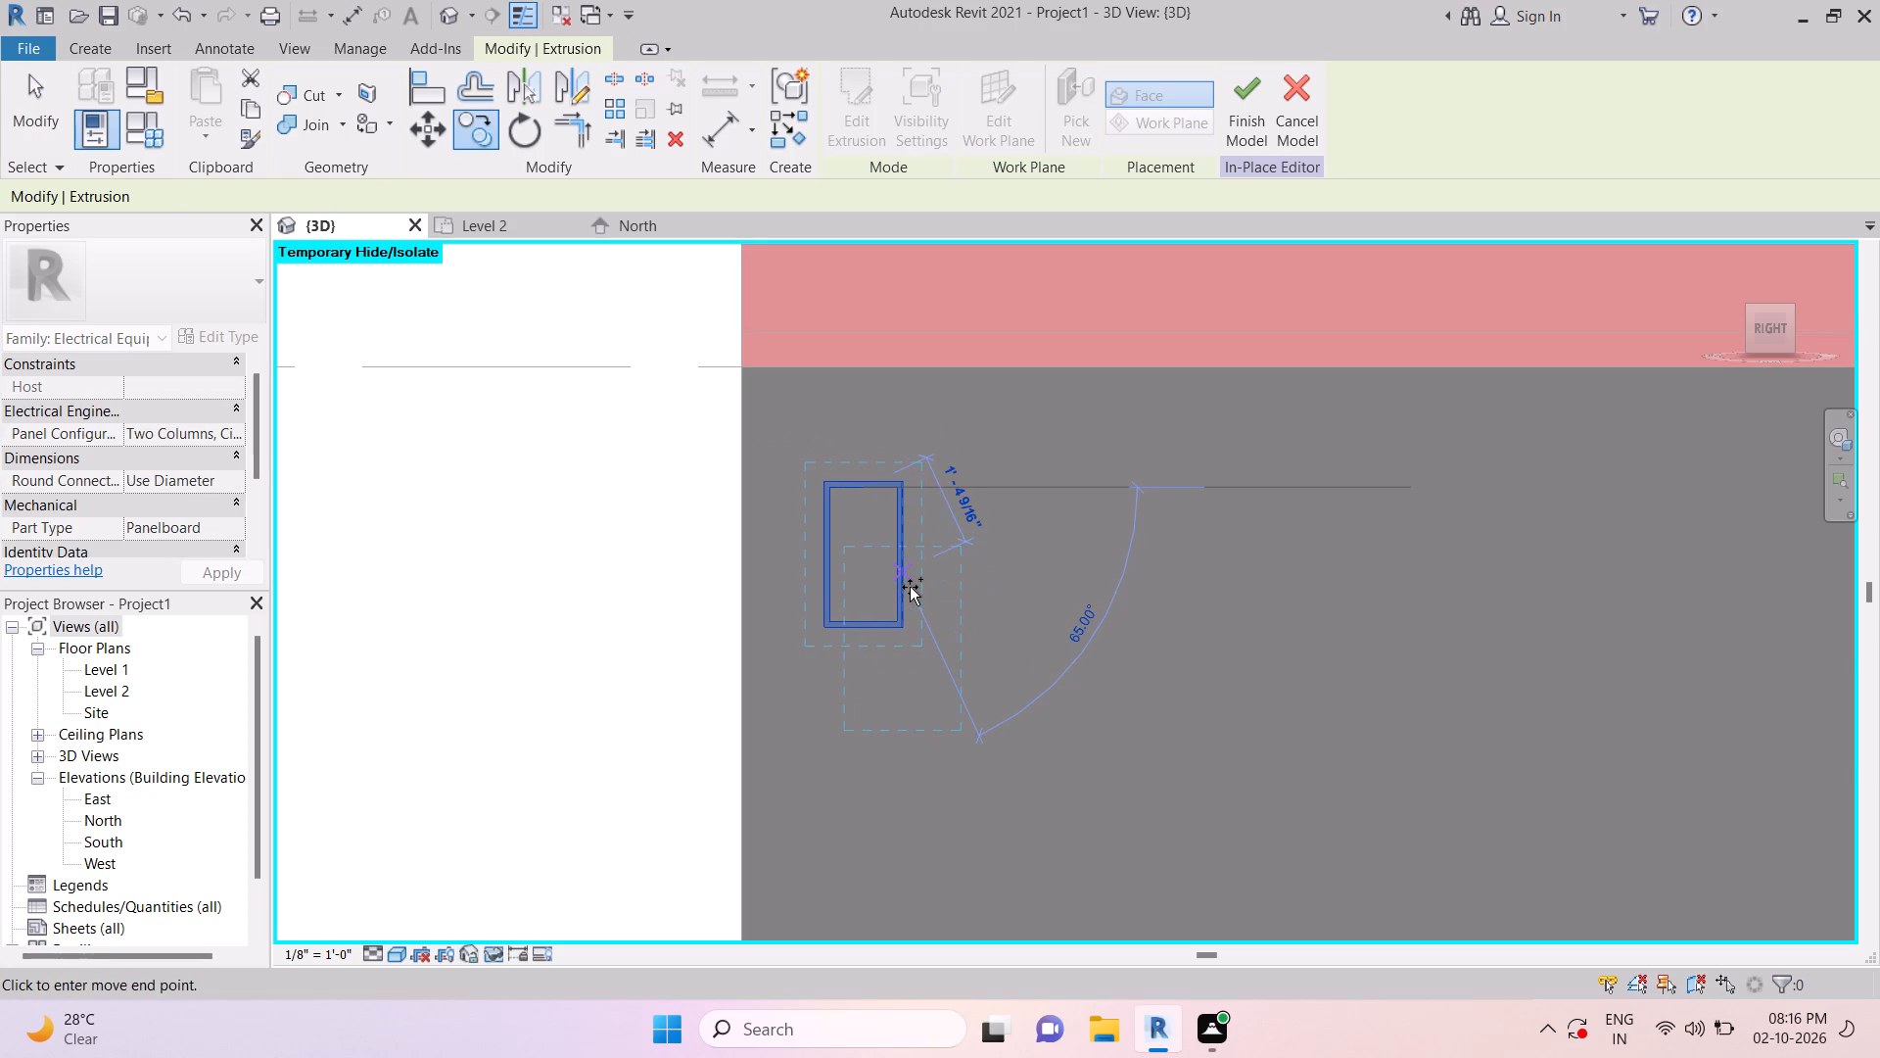
key("Escape")
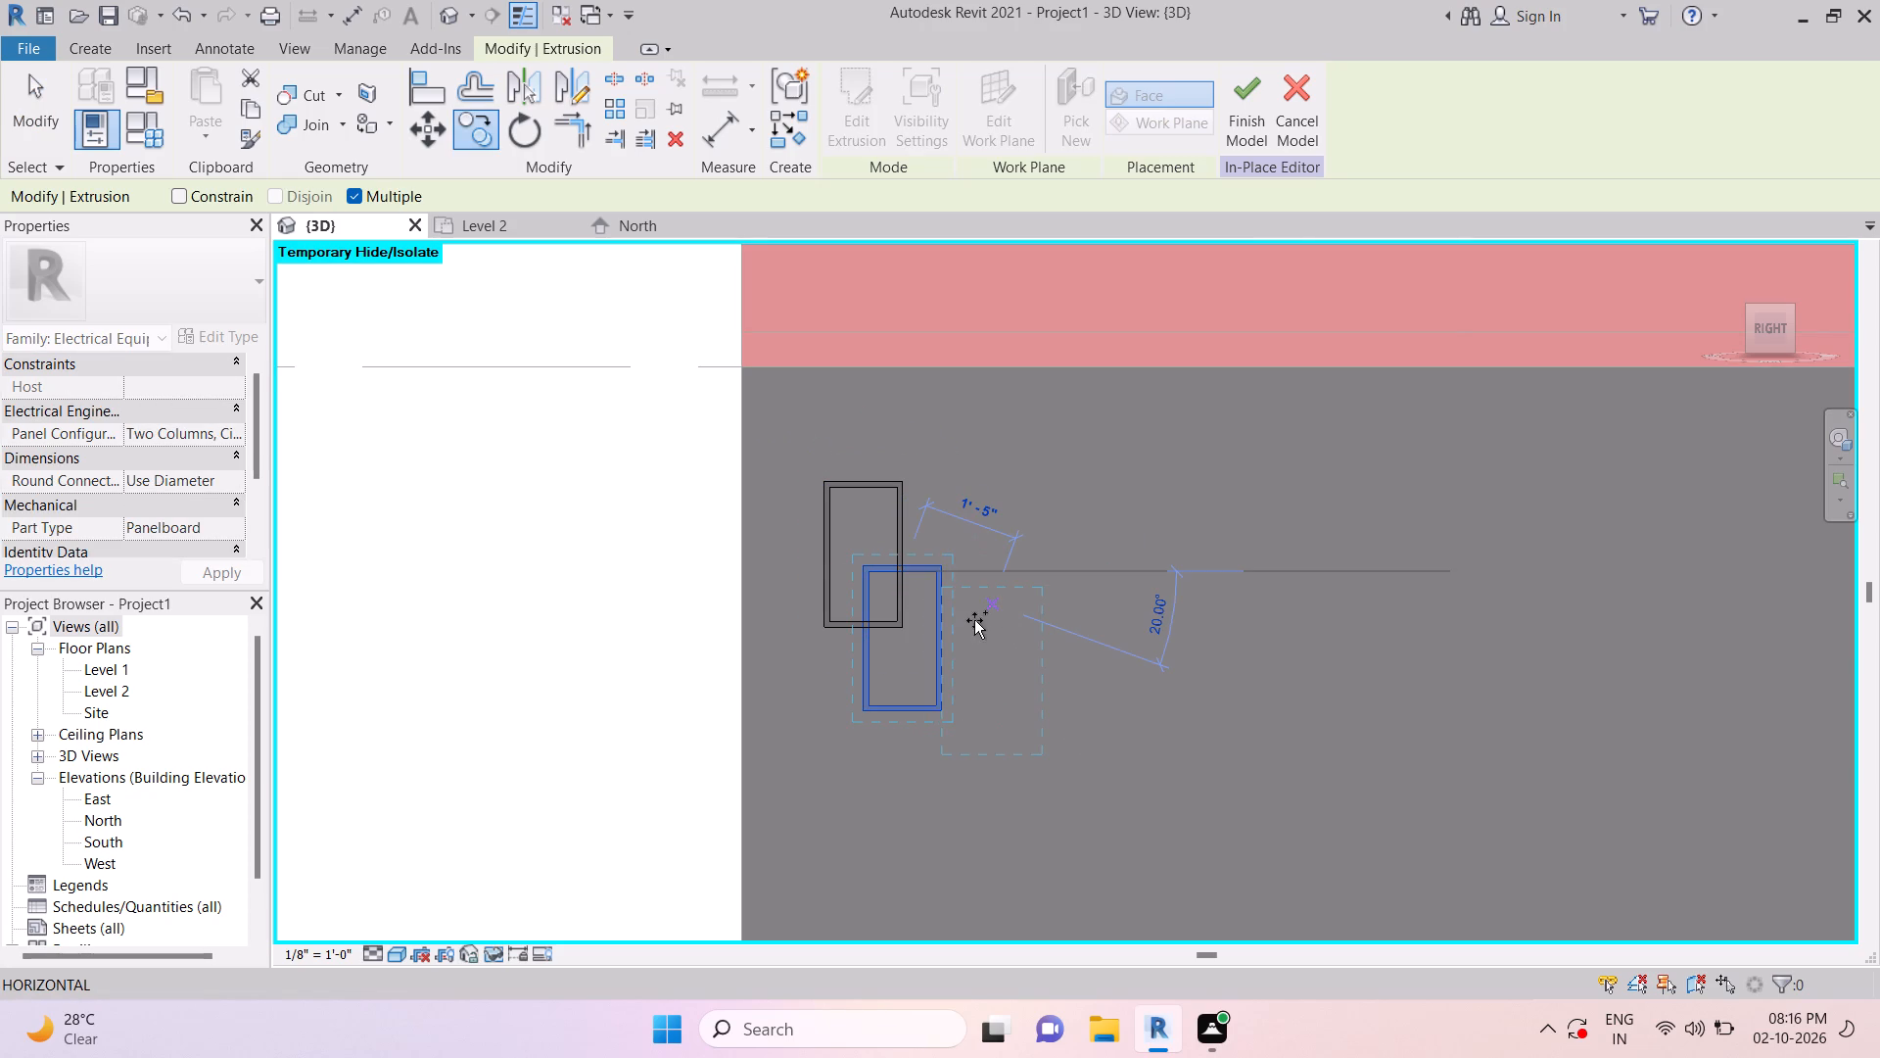
key("Escape")
key("Escape")
key("Escape")
key("Escape")
key("Escape")
key("Escape")
scroll(987, 622, "down", 2)
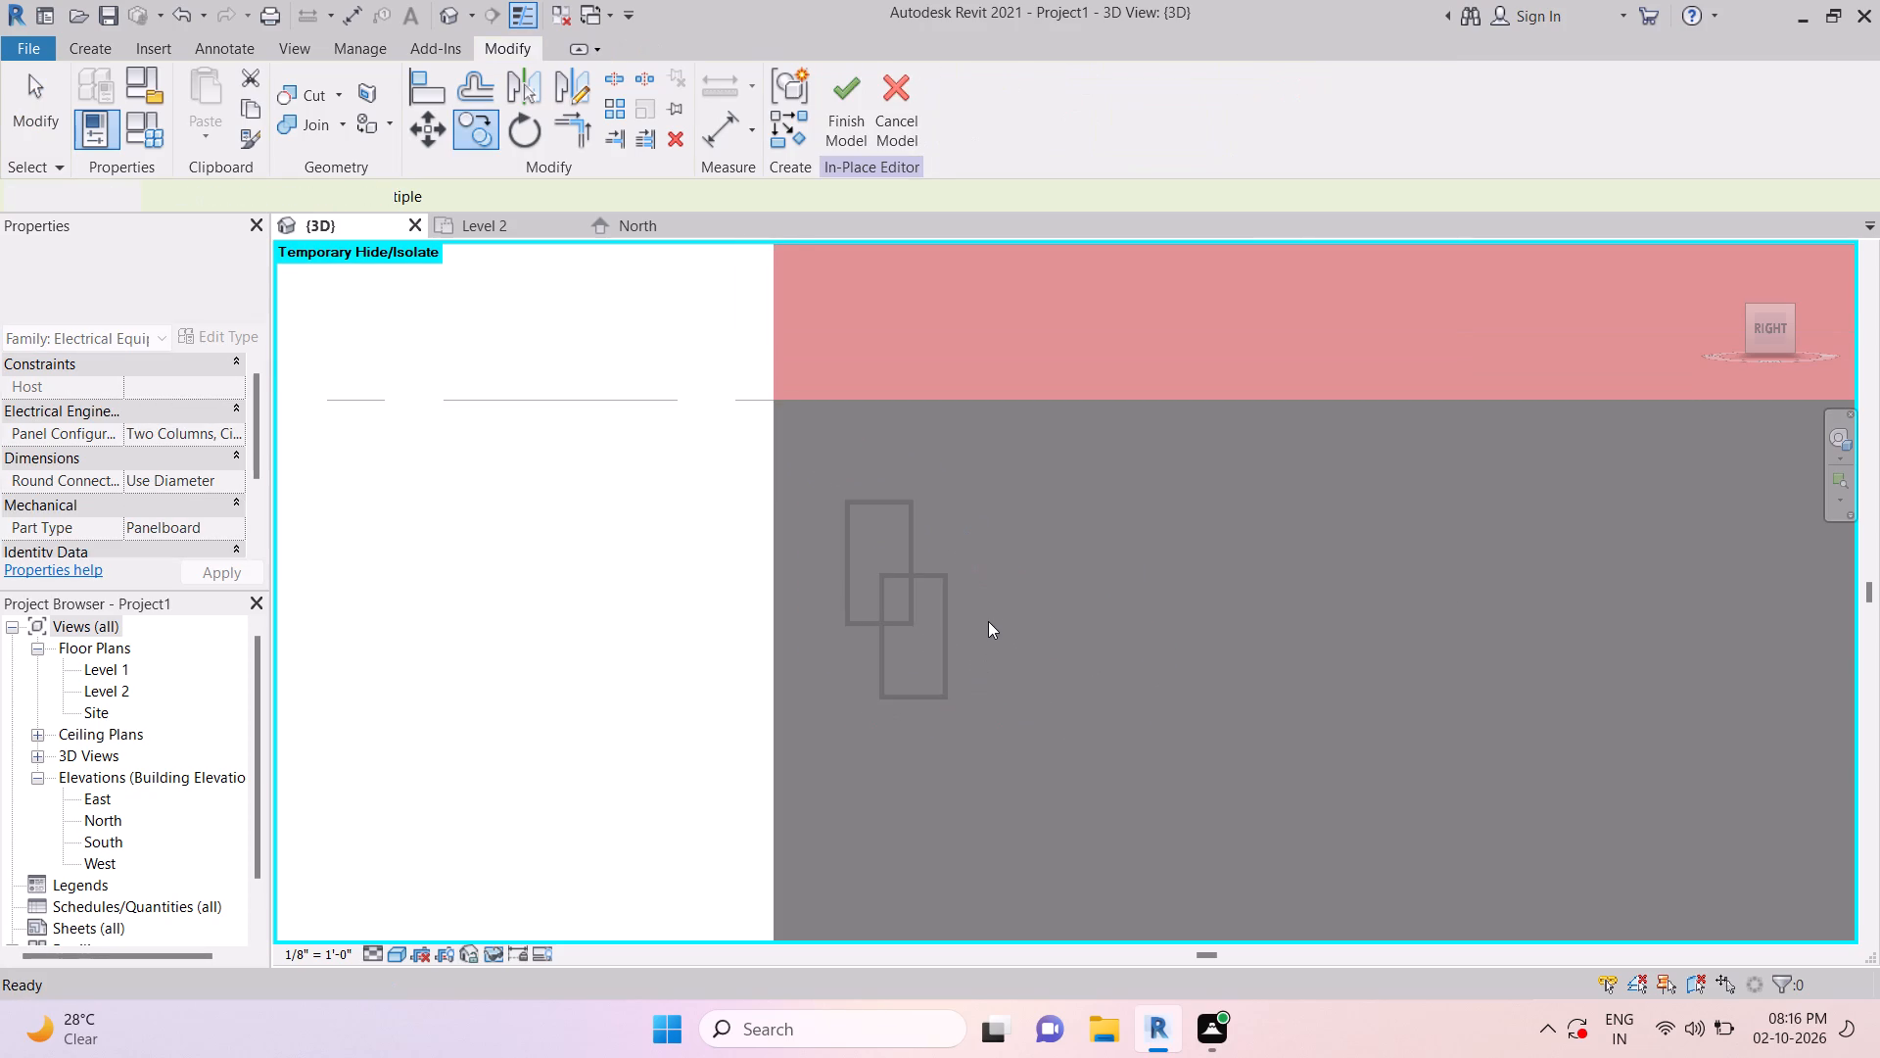
Make multiple copies of the two overlapping frames together: two pairs touching the red band, one level with the original, and two lower down.
key("Tab")
left_click(958, 667)
key("Escape")
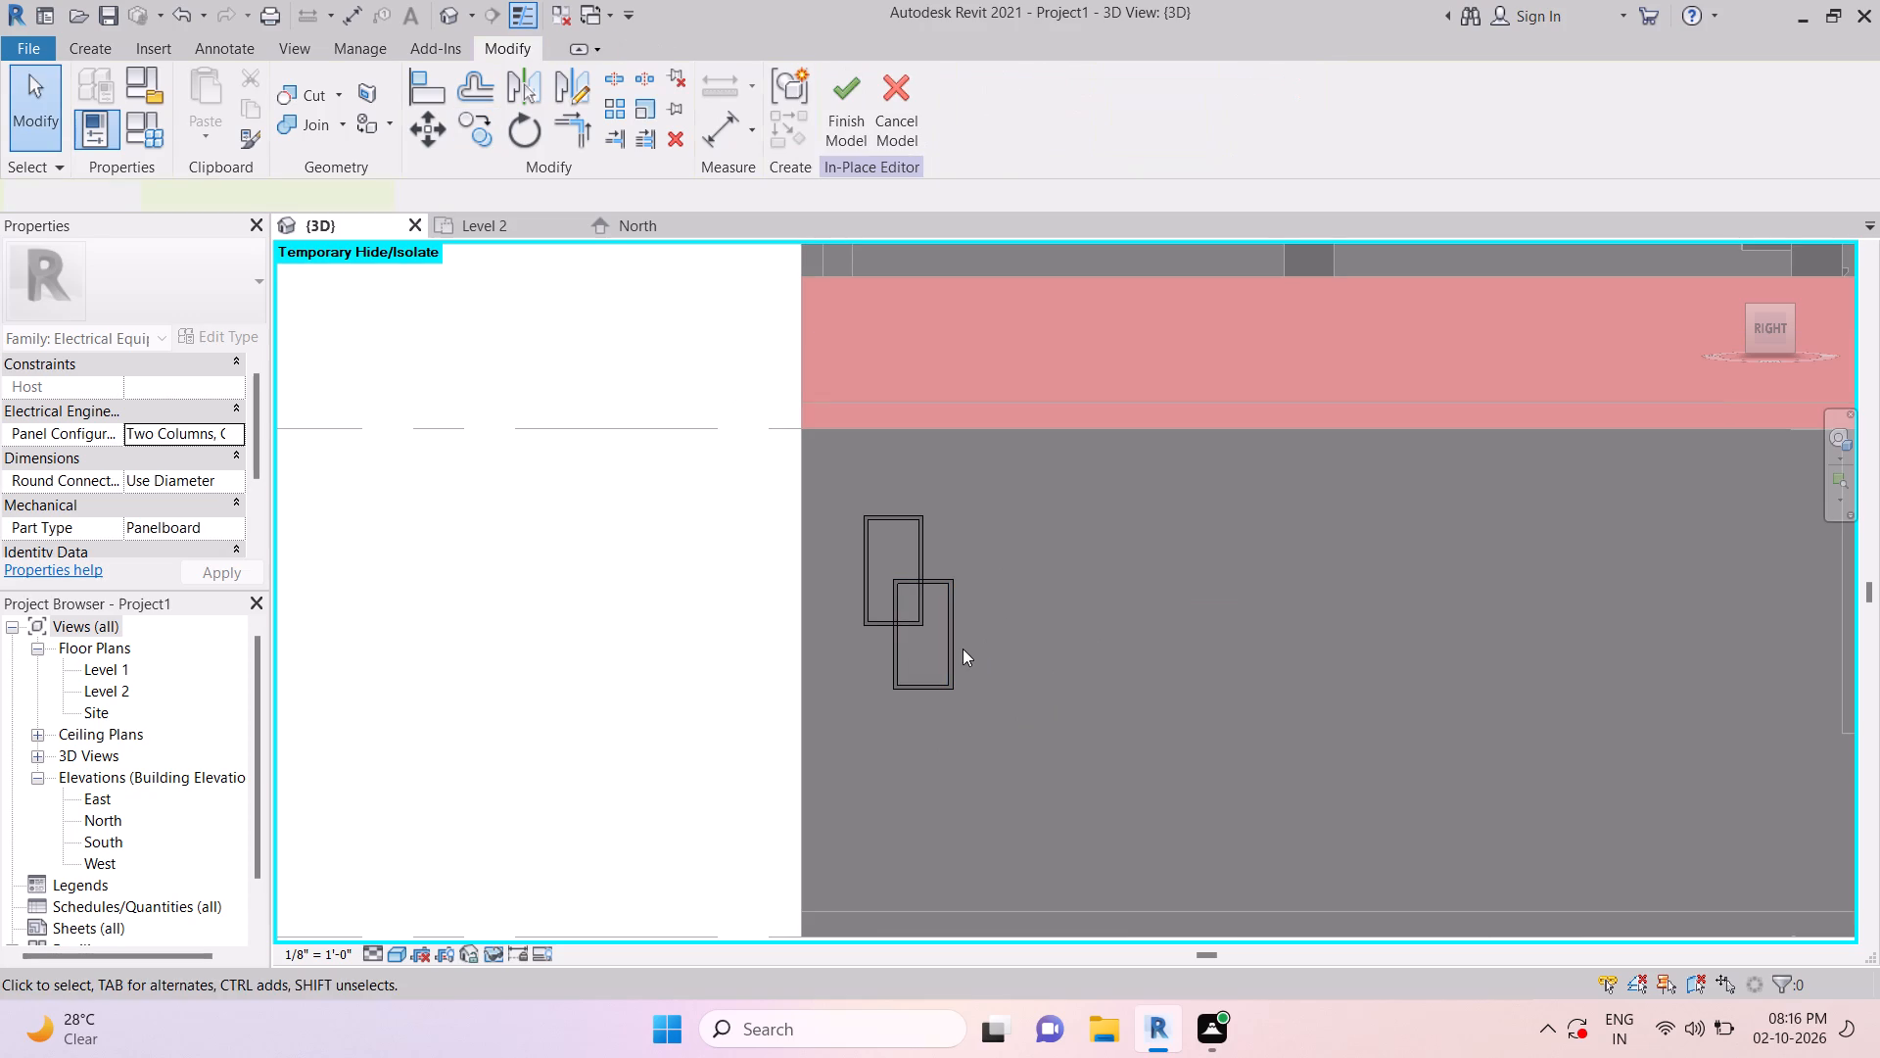
key("Escape")
key("Escape")
left_click(954, 648)
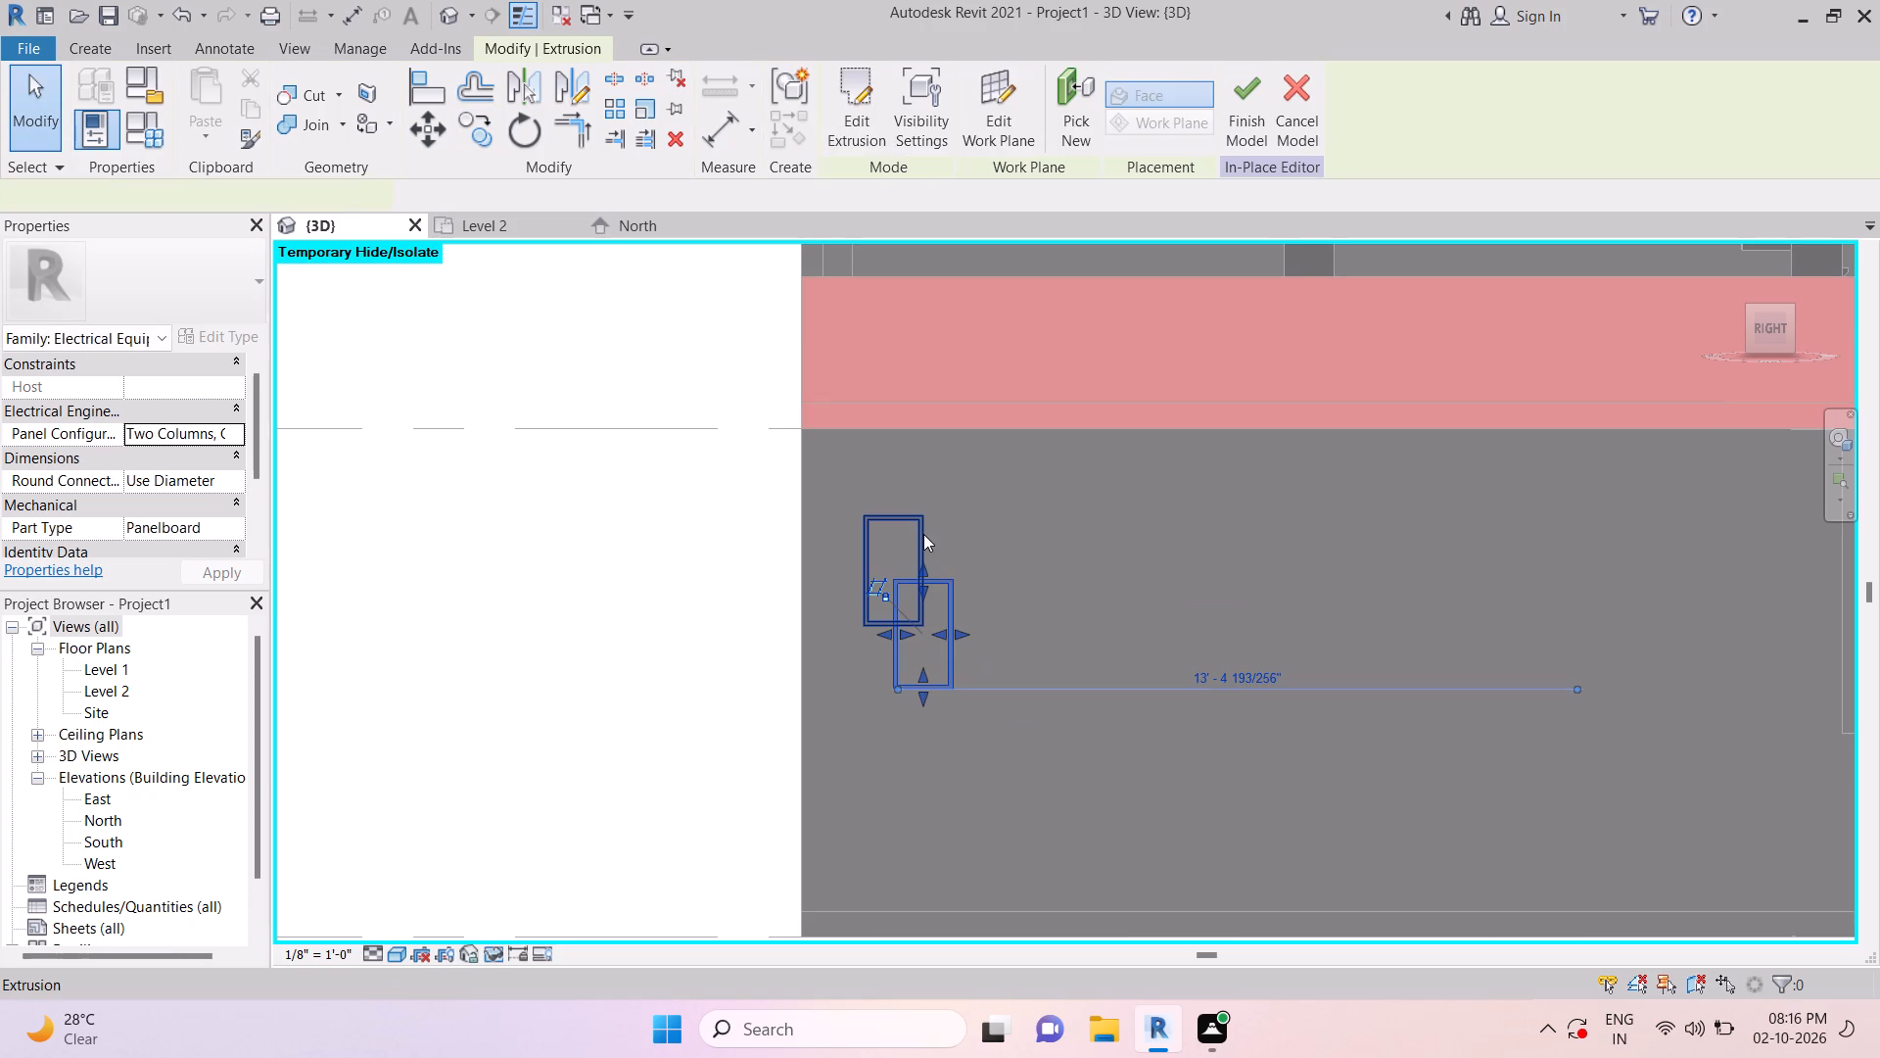
left_click(923, 533, "ctrl")
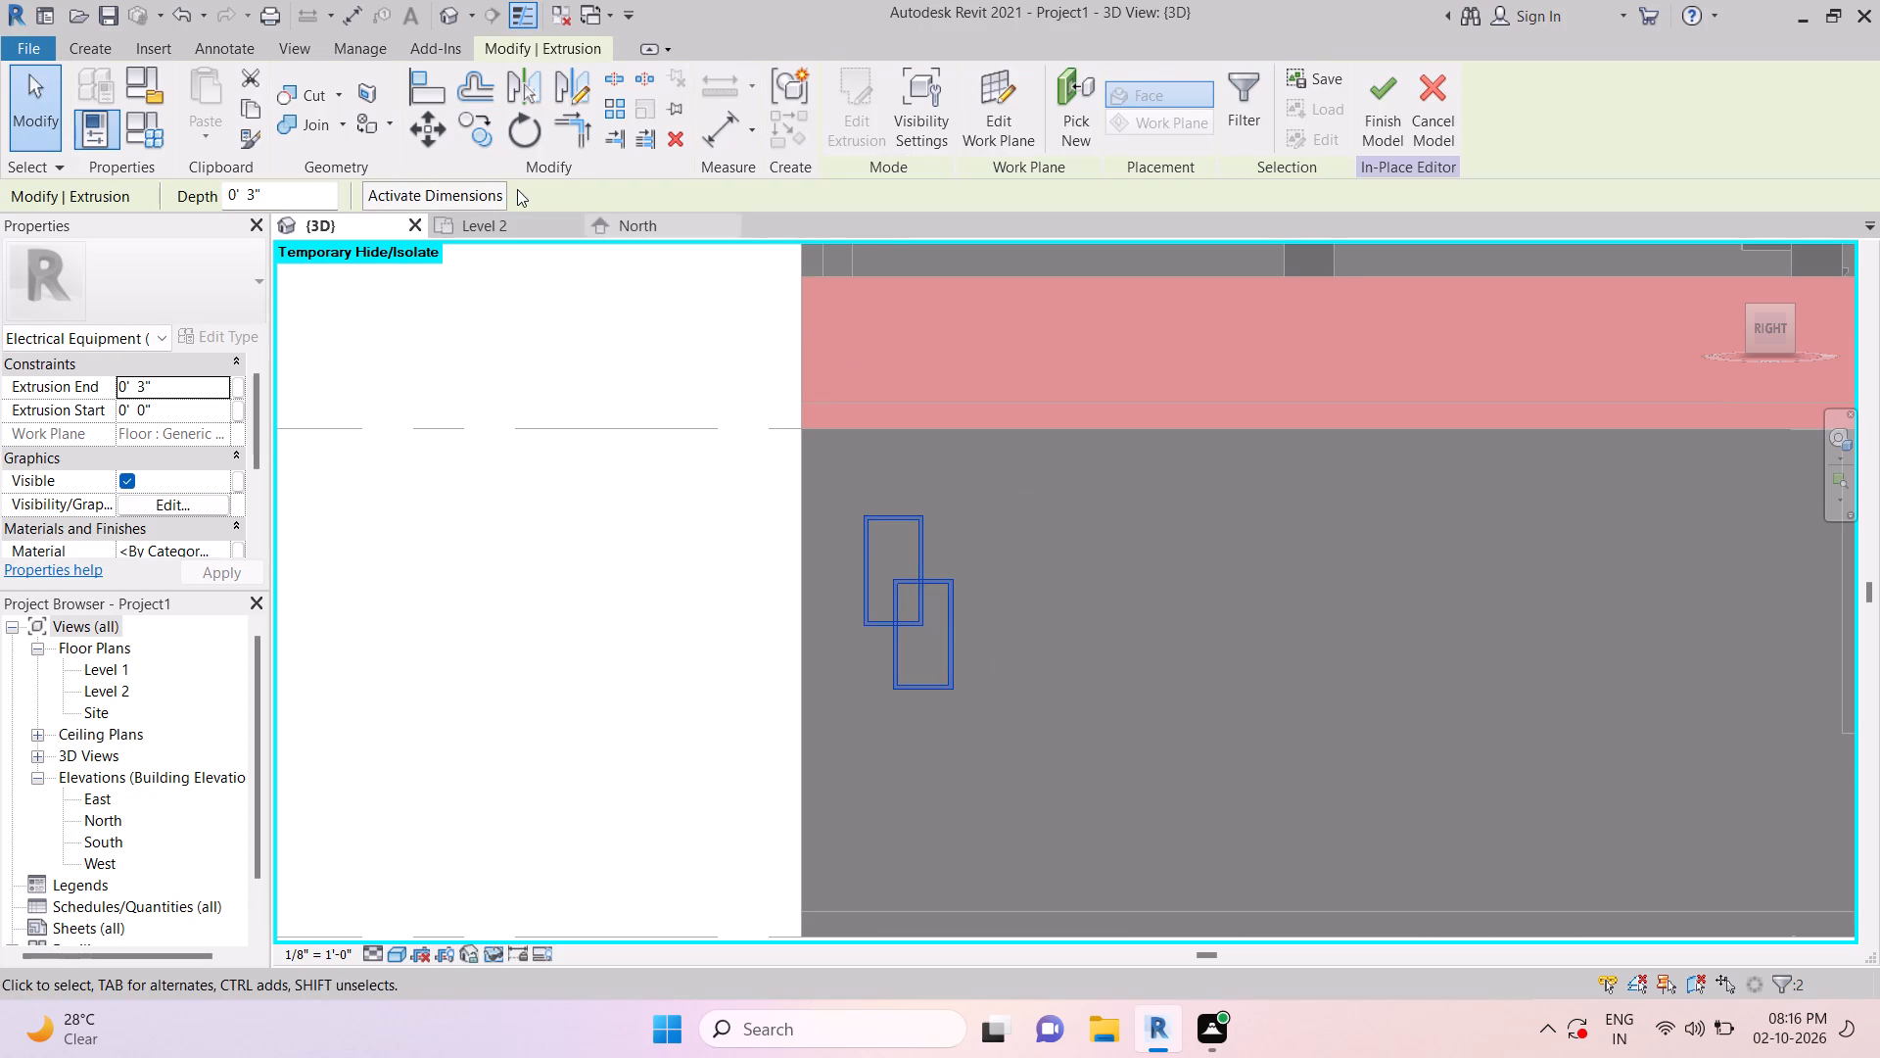
left_click(480, 150)
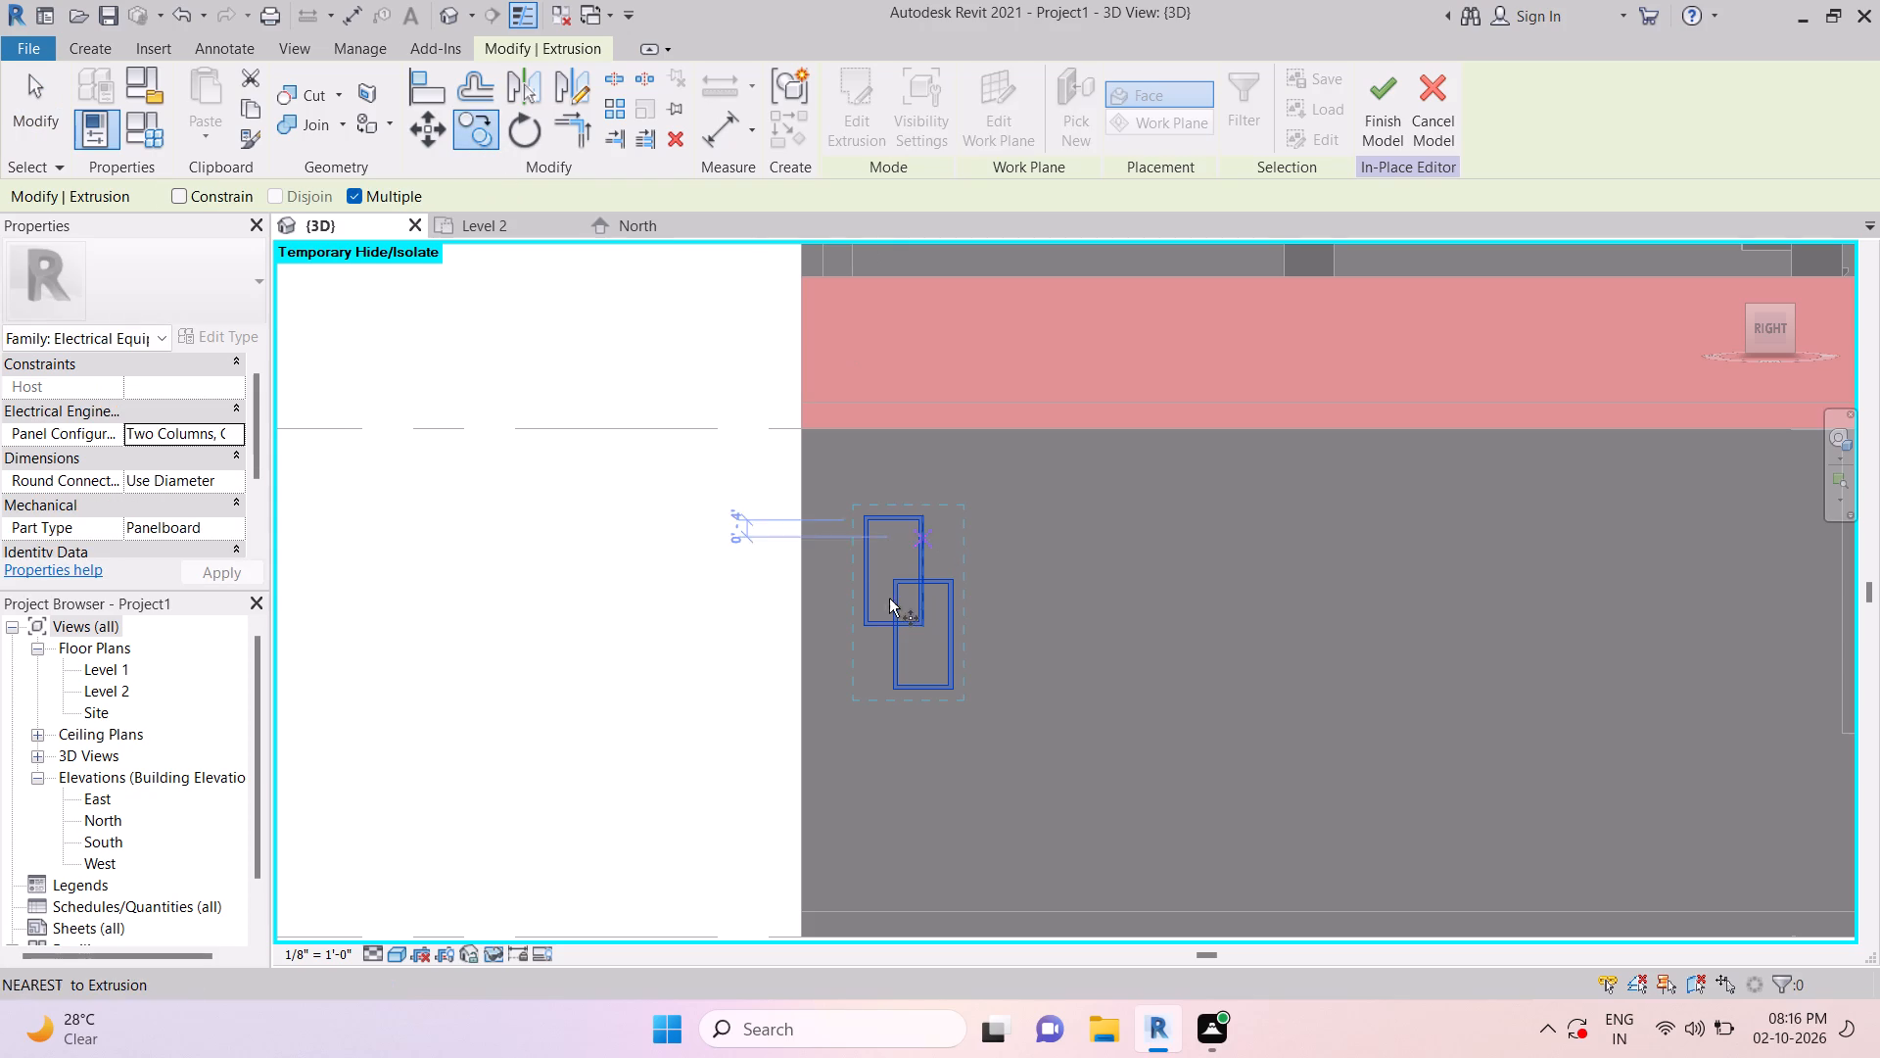
left_click(936, 632)
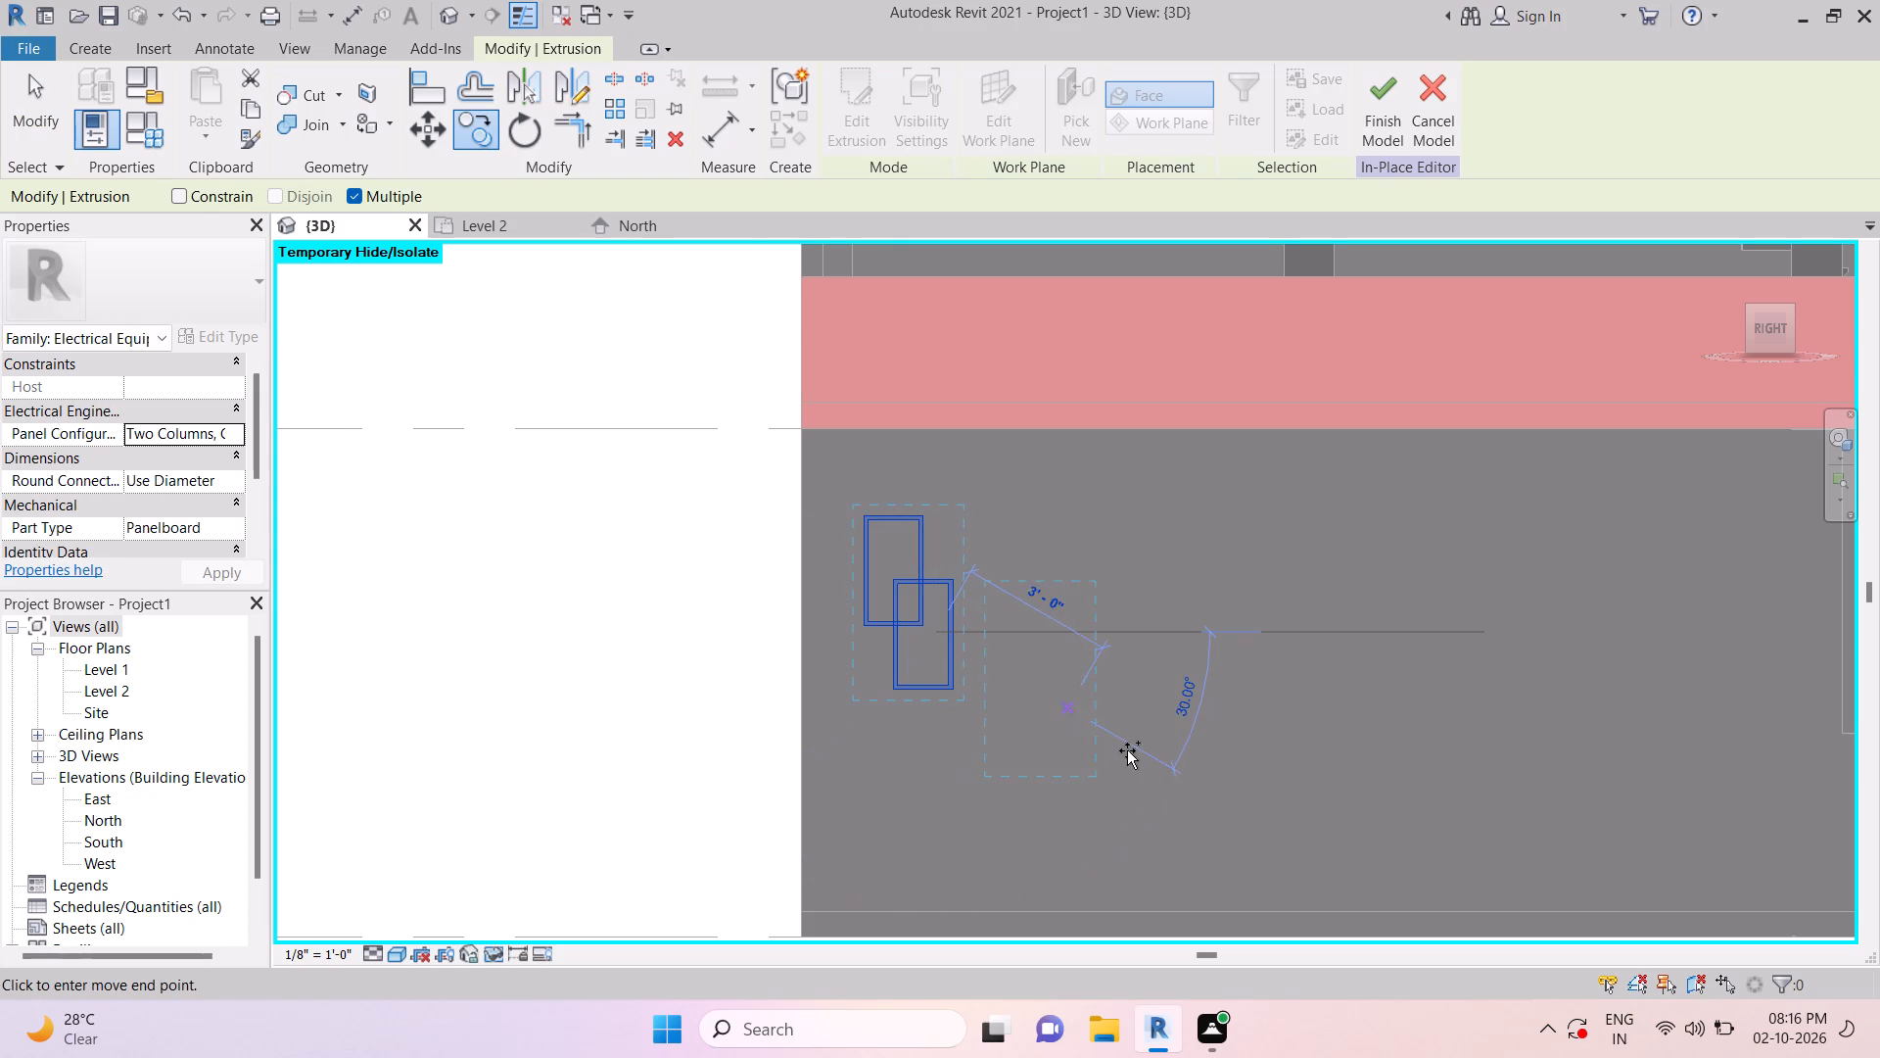
left_click(1141, 765)
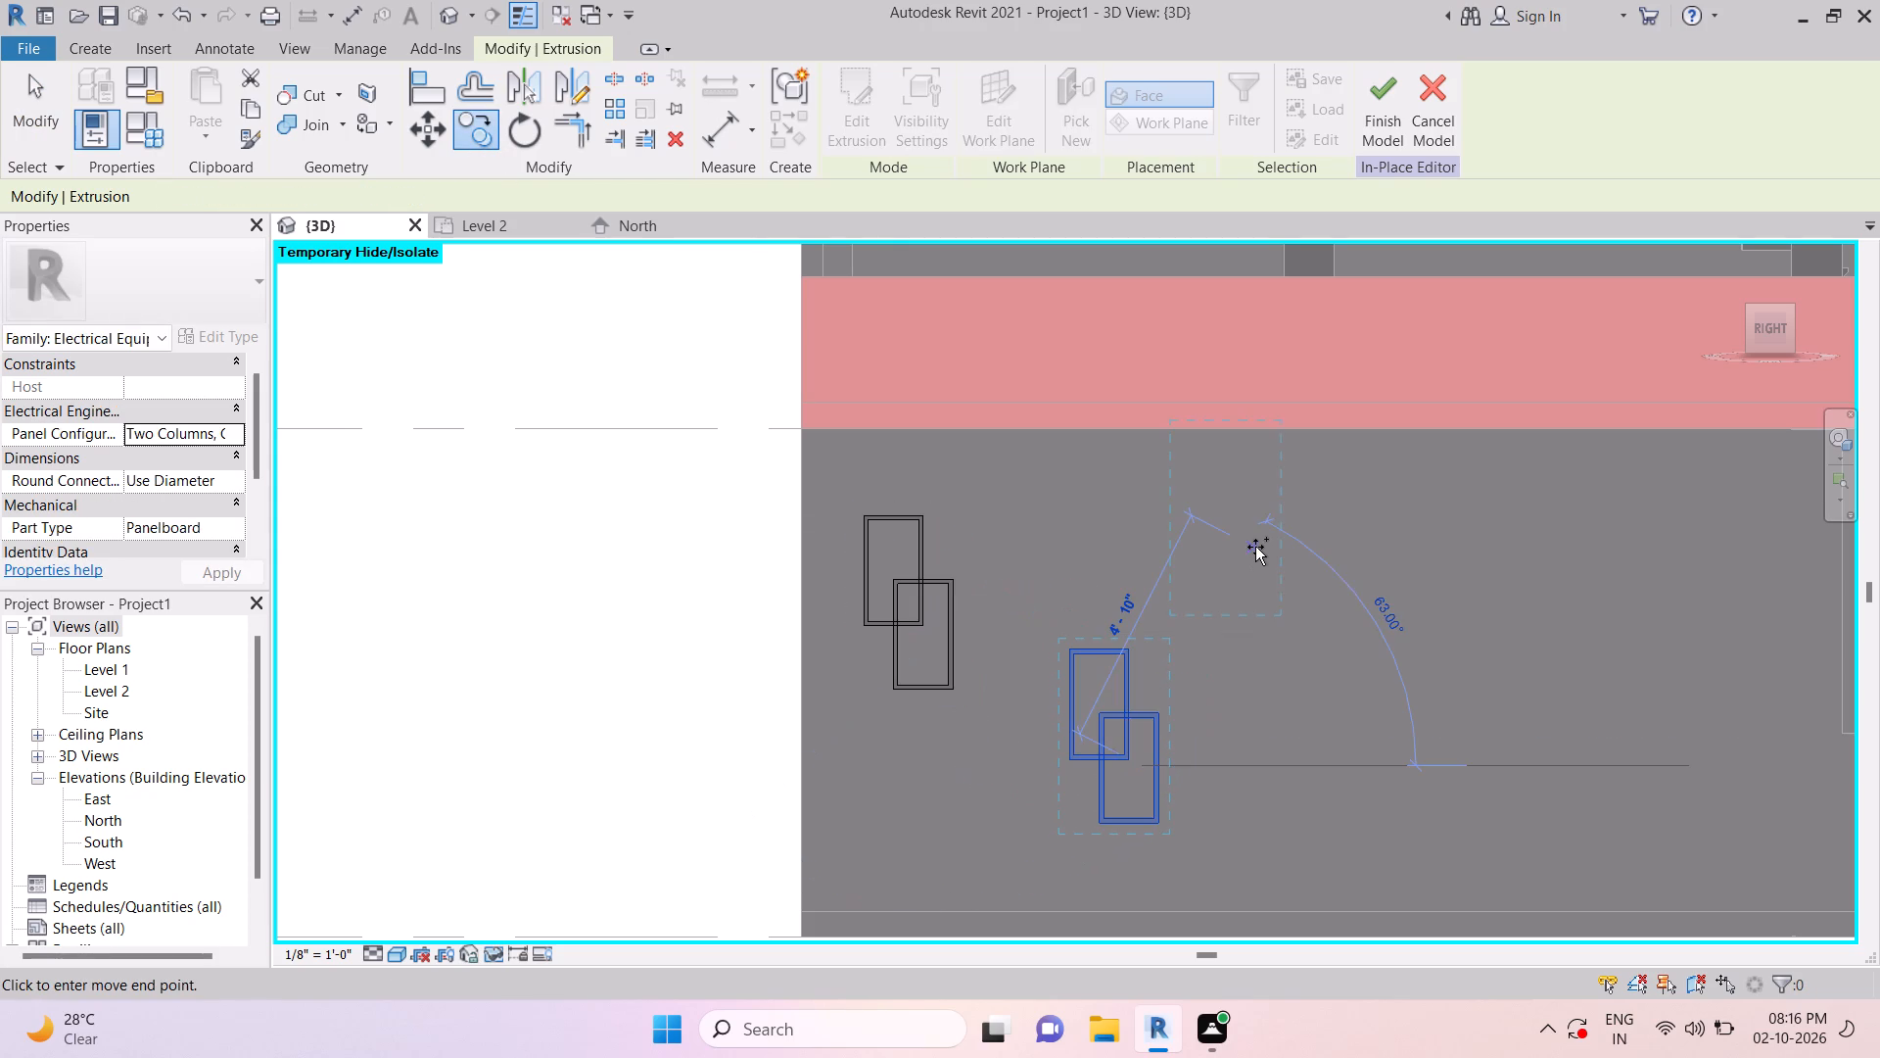
left_click(1246, 543)
left_click(1058, 539)
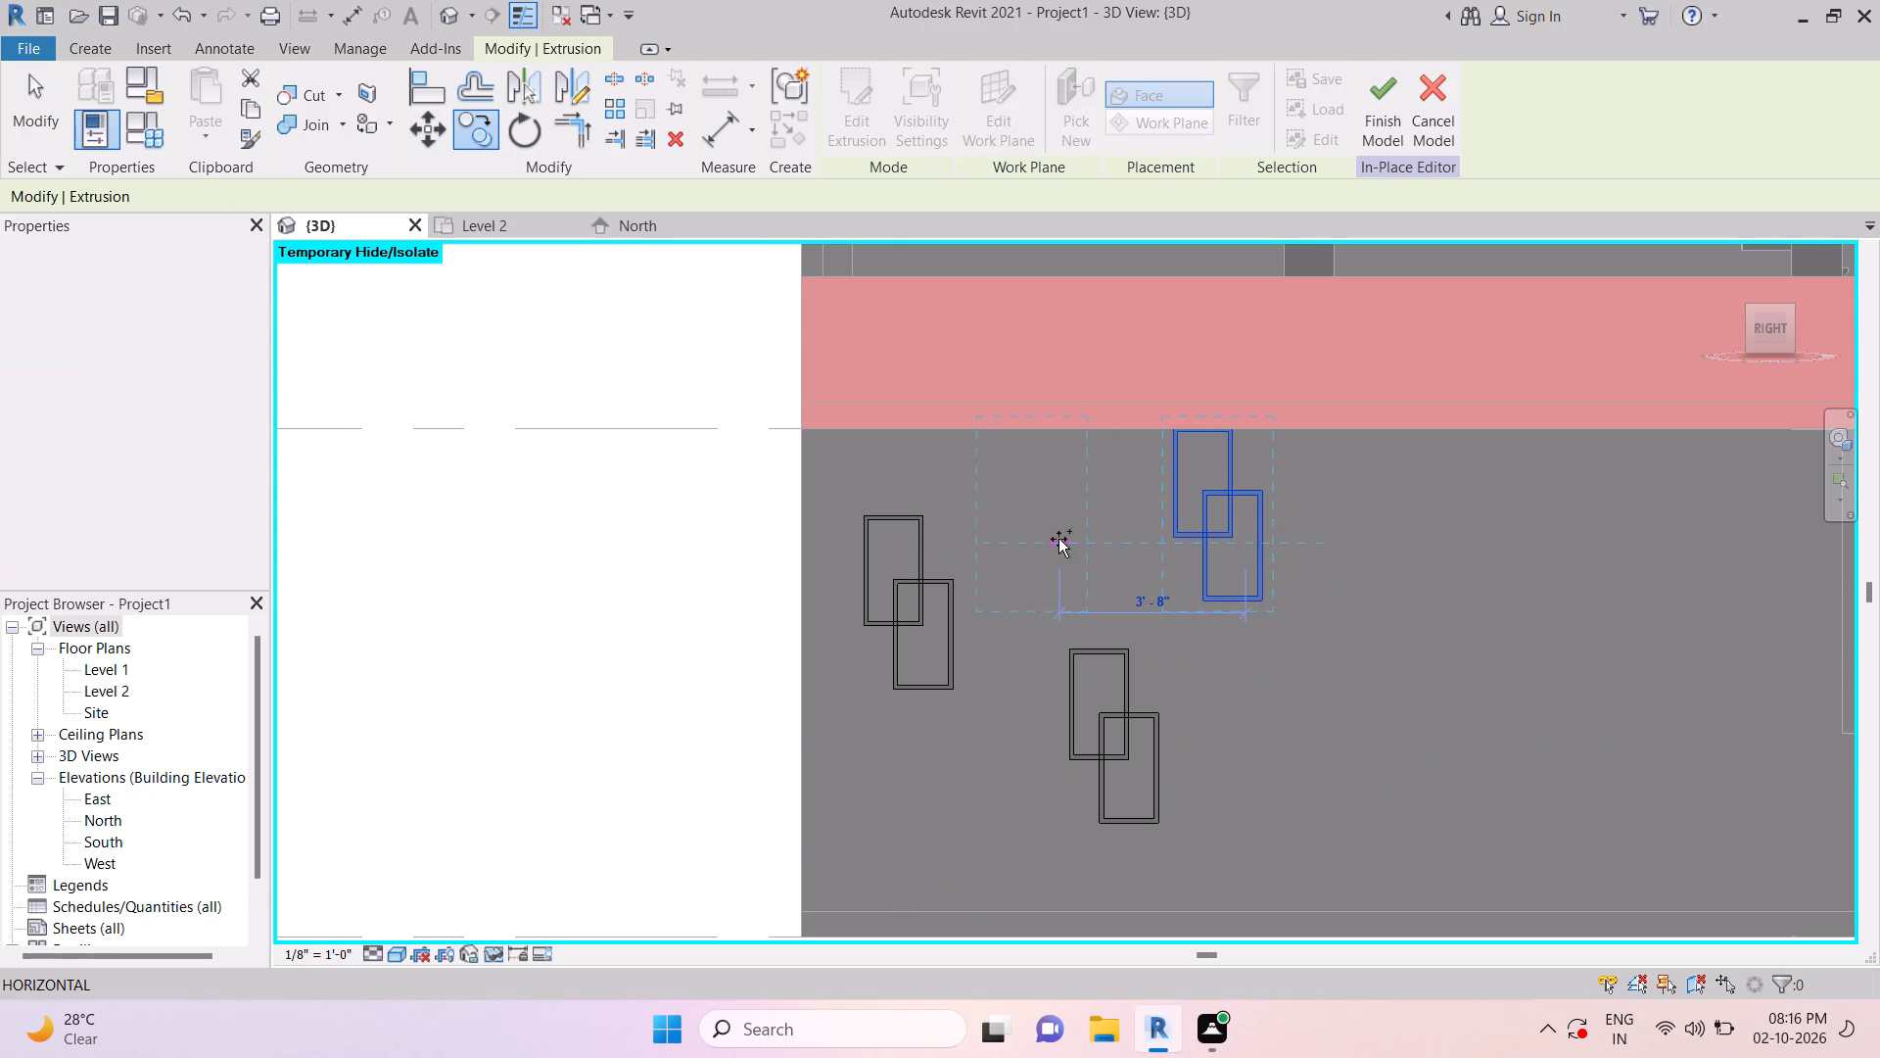
left_click(1422, 634)
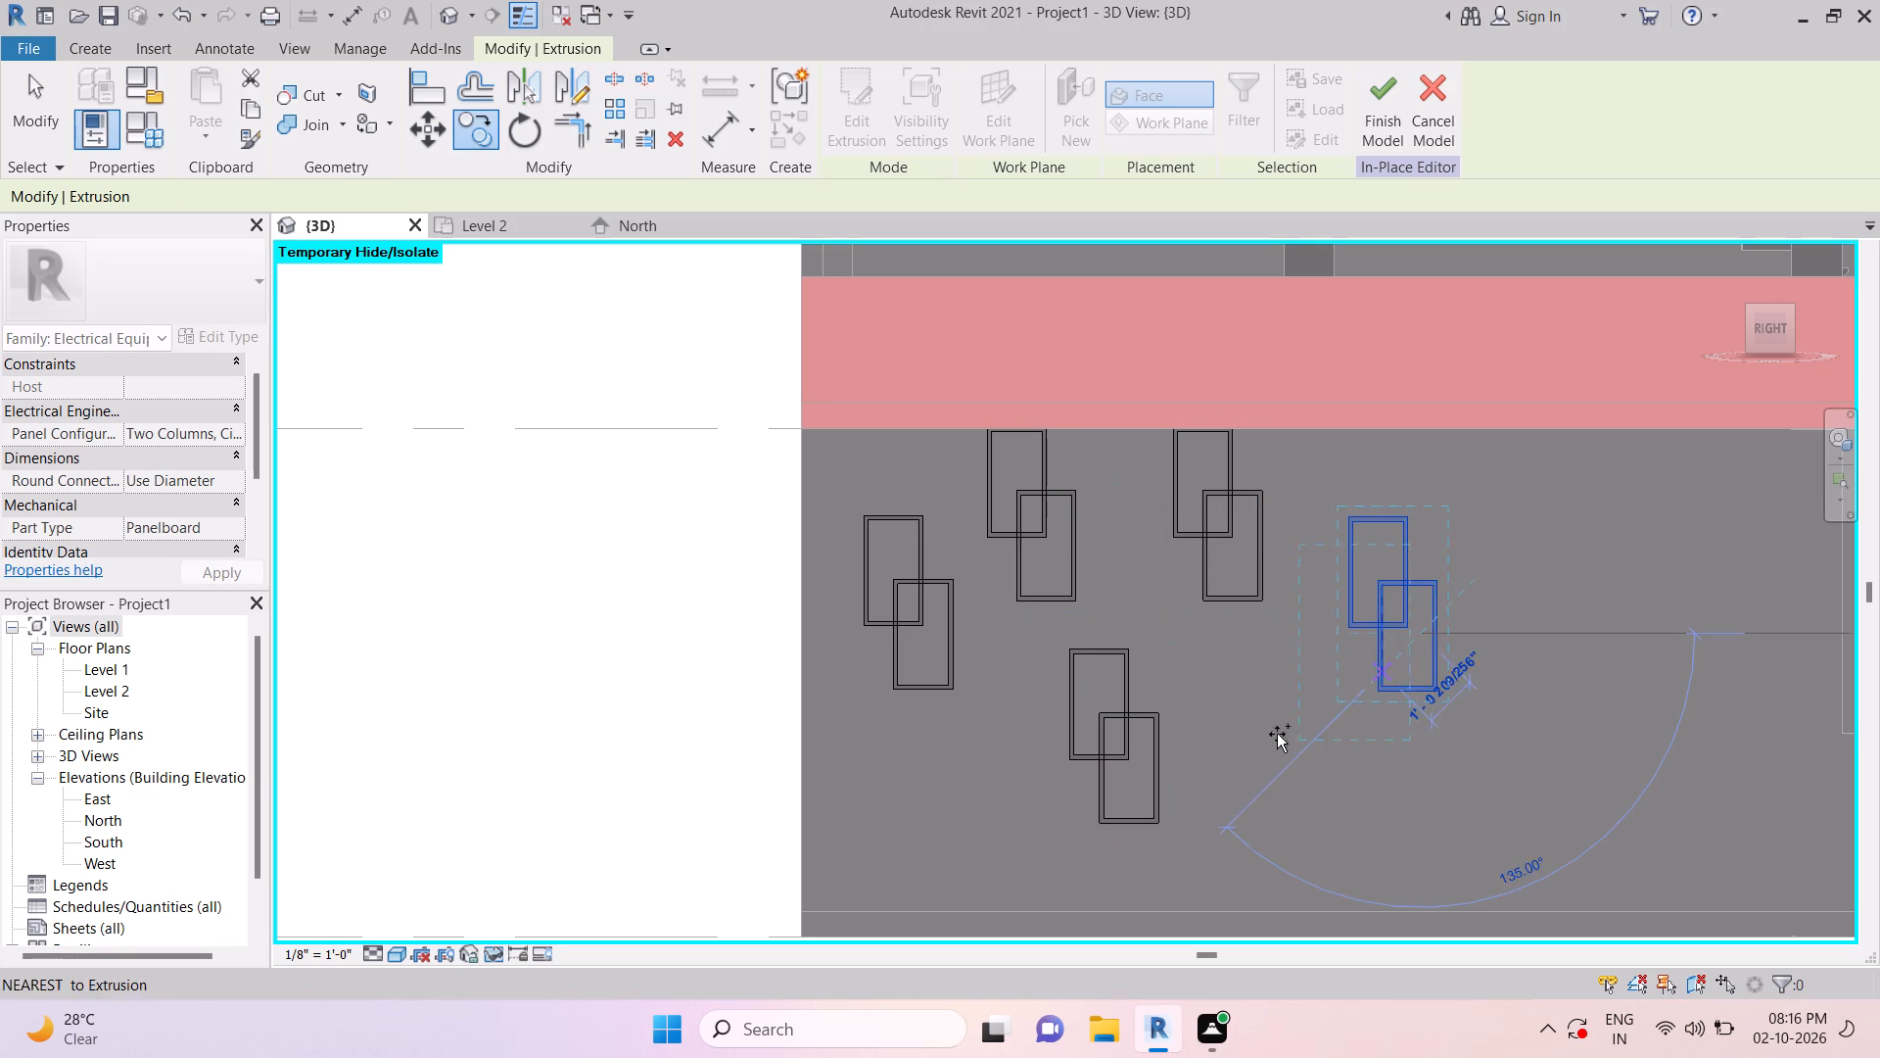
left_click(1255, 773)
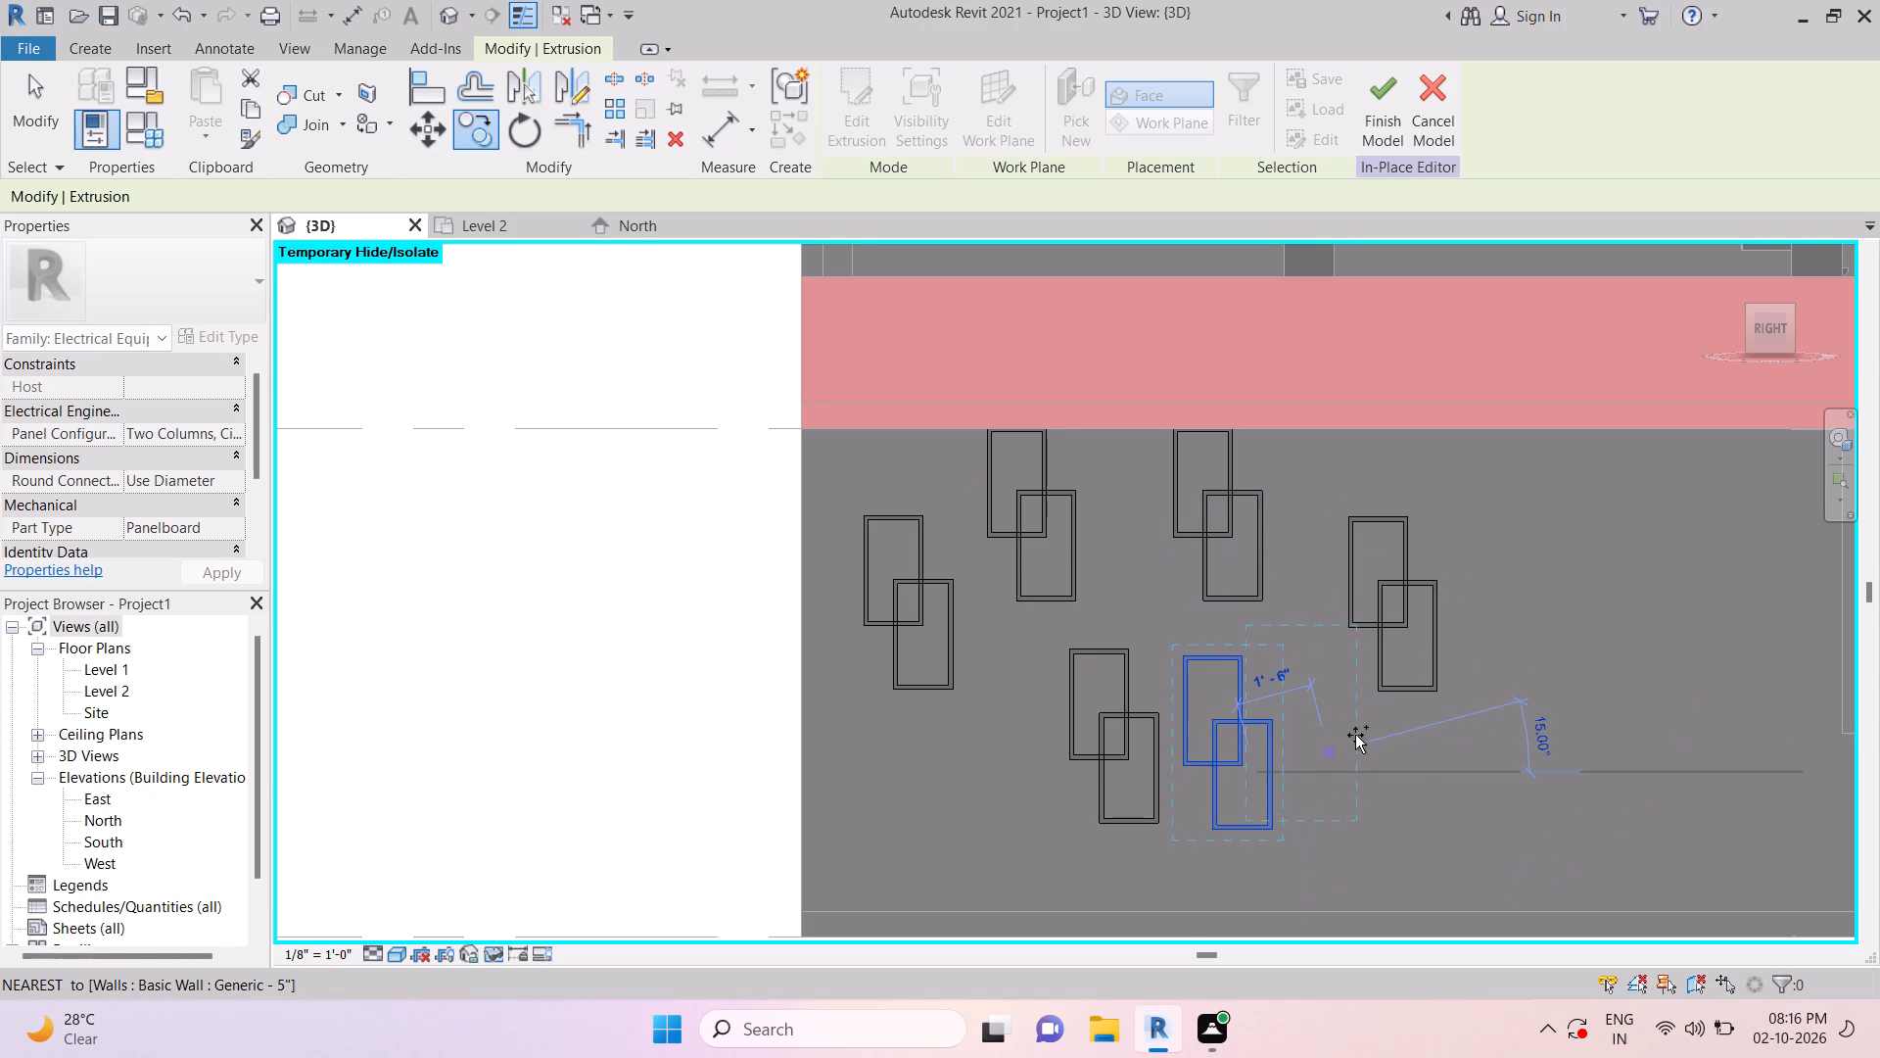
Place five more copies of the frame pair: four along the lower wall and one in the upper row farthest from the building corner.
middle_click_drag(1419, 777, 1168, 688)
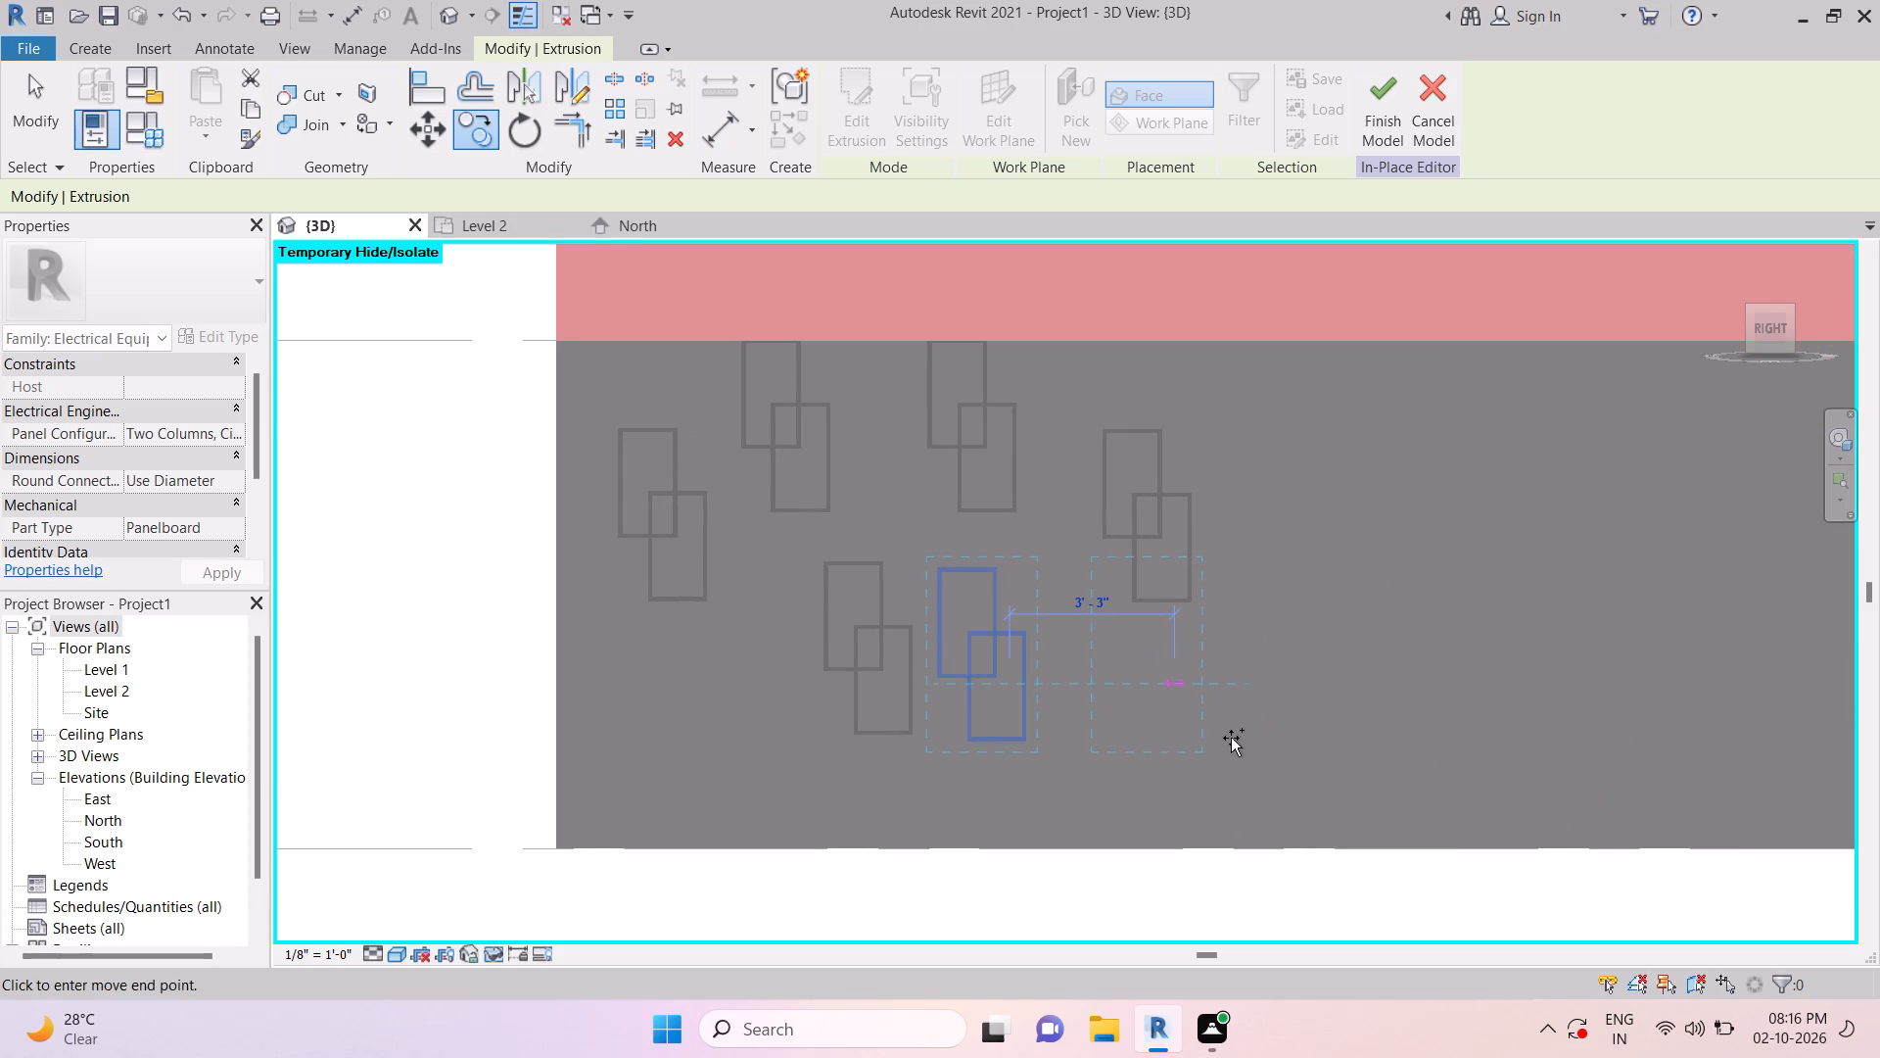
left_click(1243, 745)
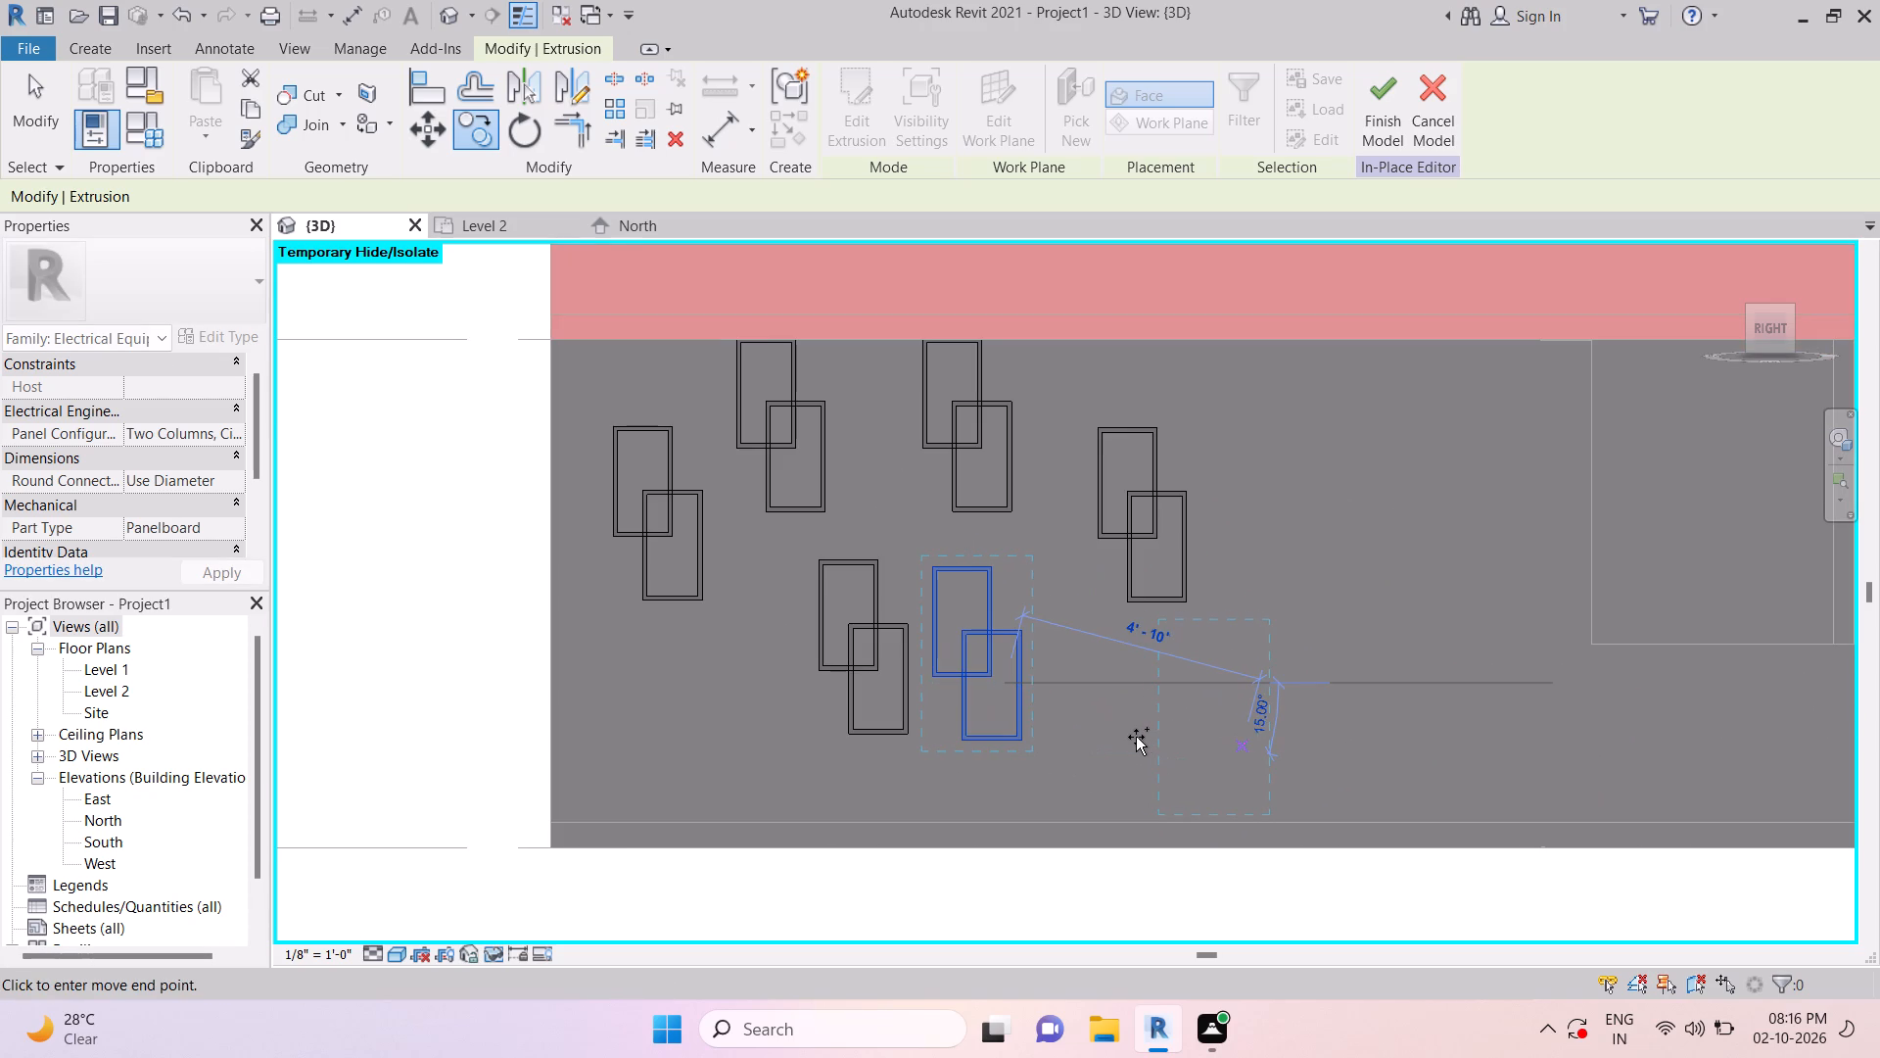
left_click(1130, 739)
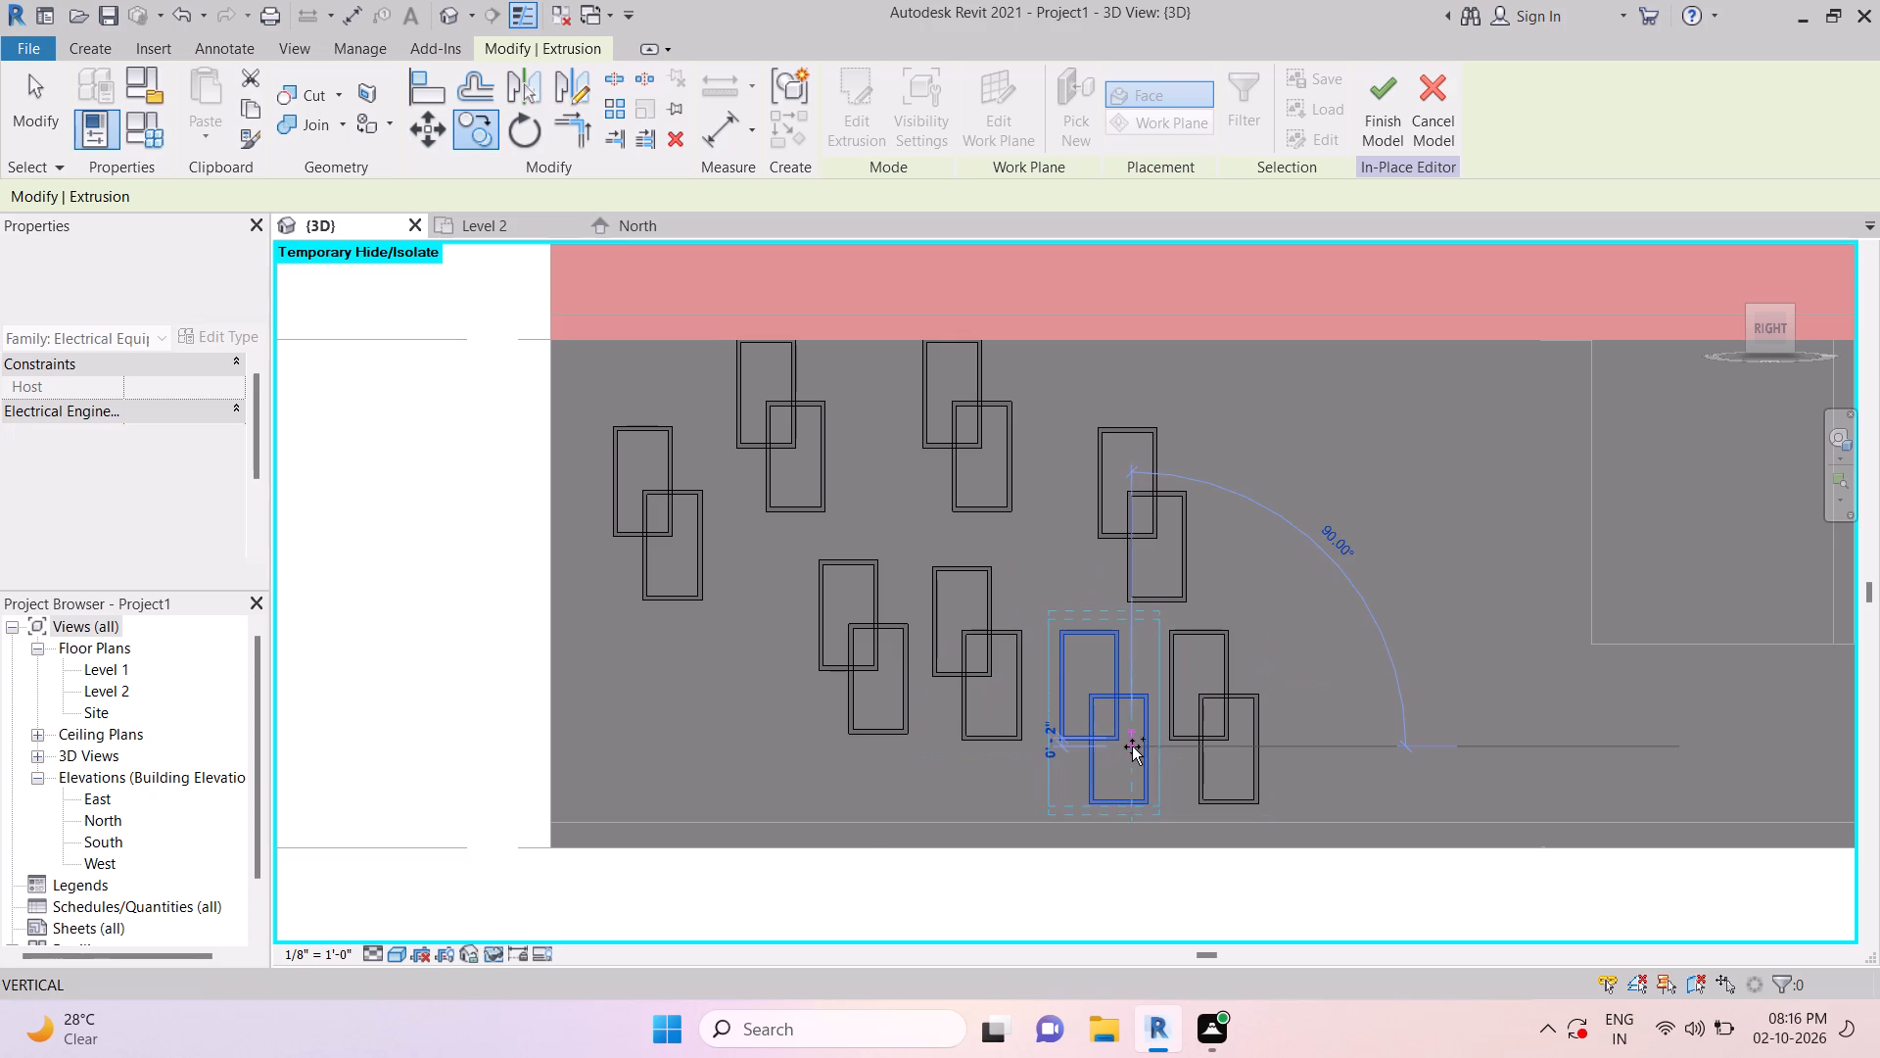
left_click(734, 725)
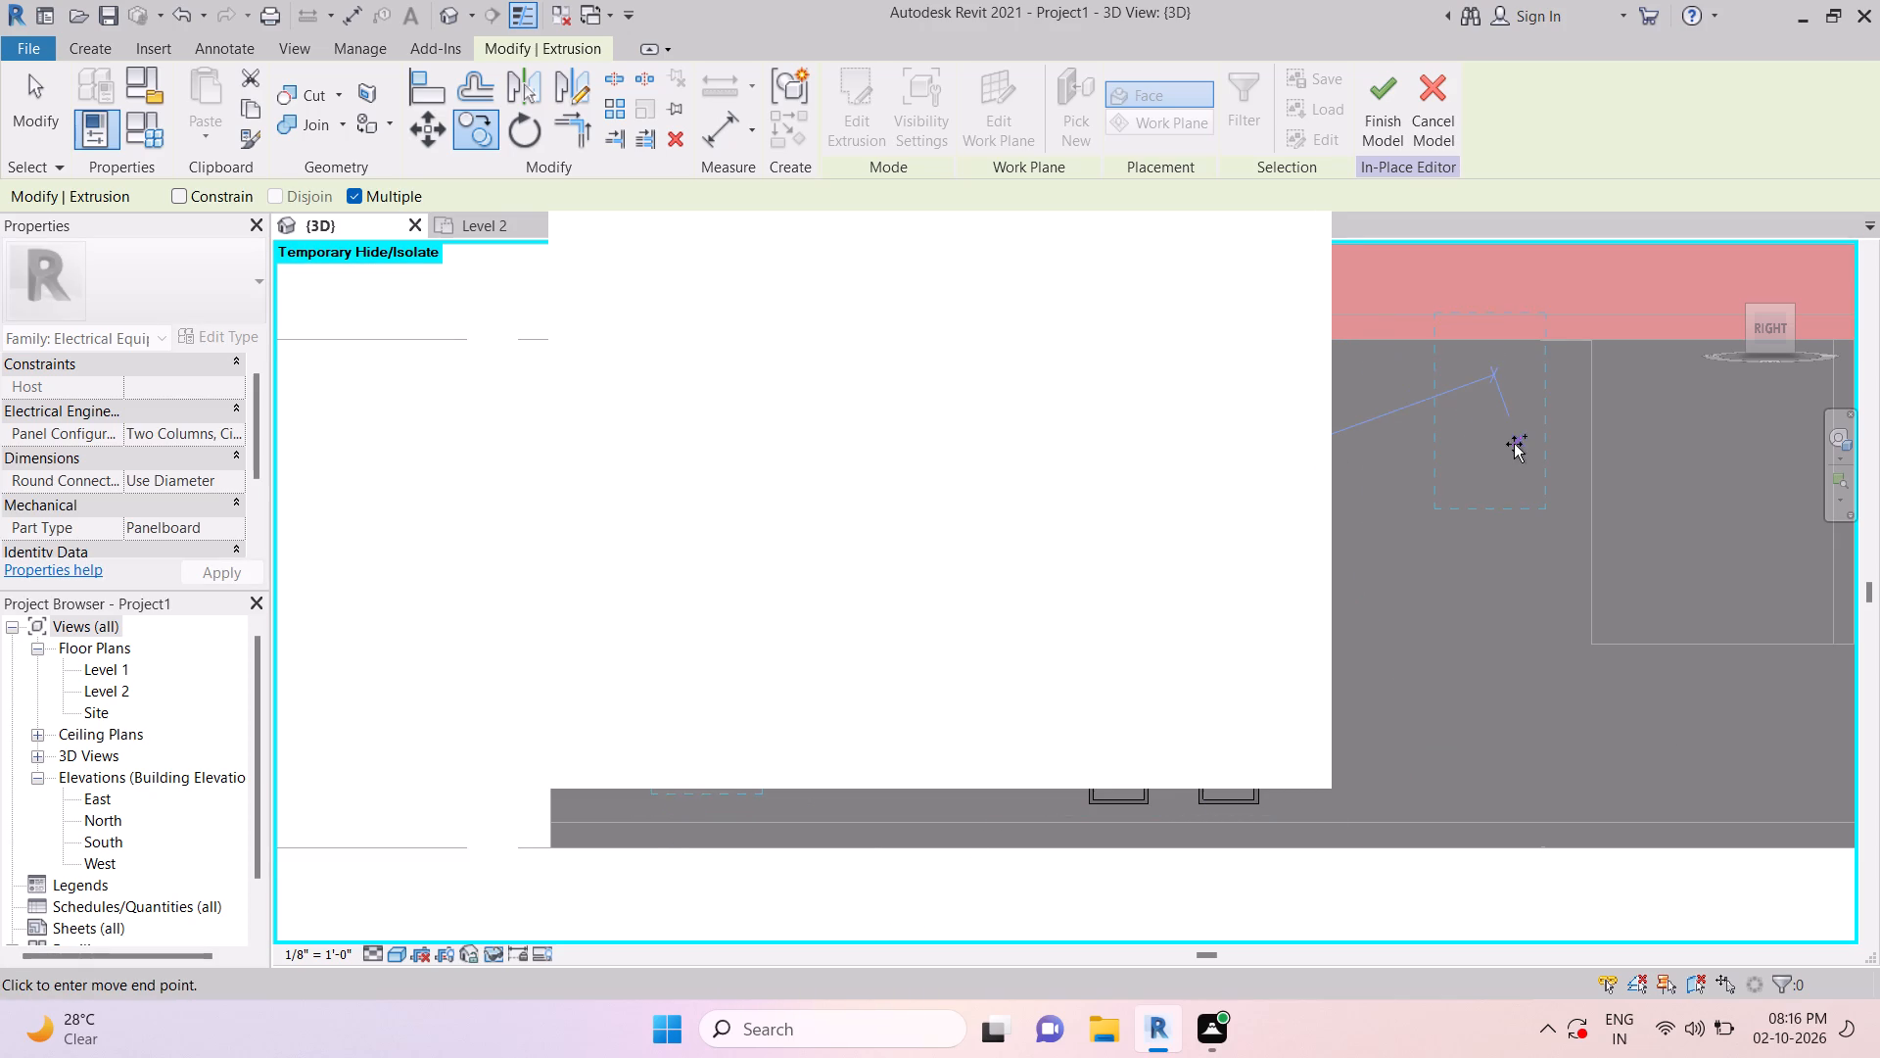
left_click(1503, 499)
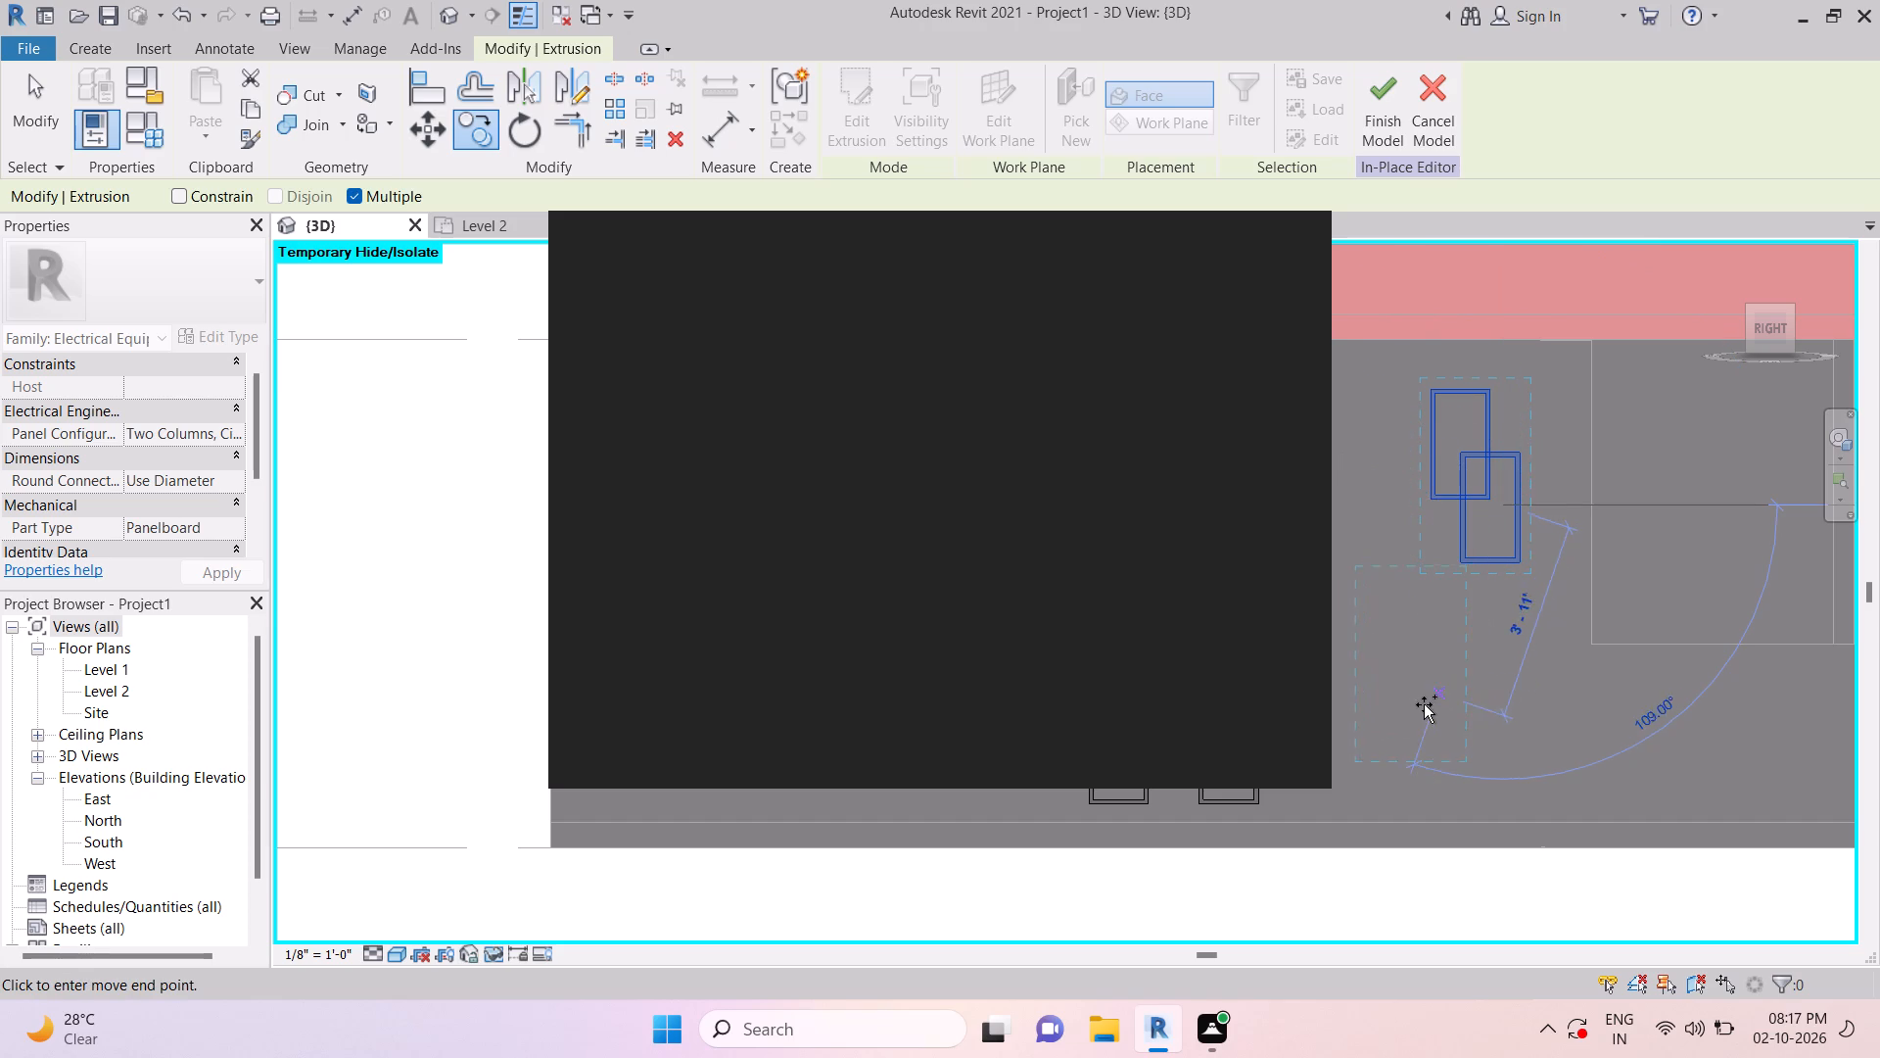
left_click(1424, 704)
key("Escape")
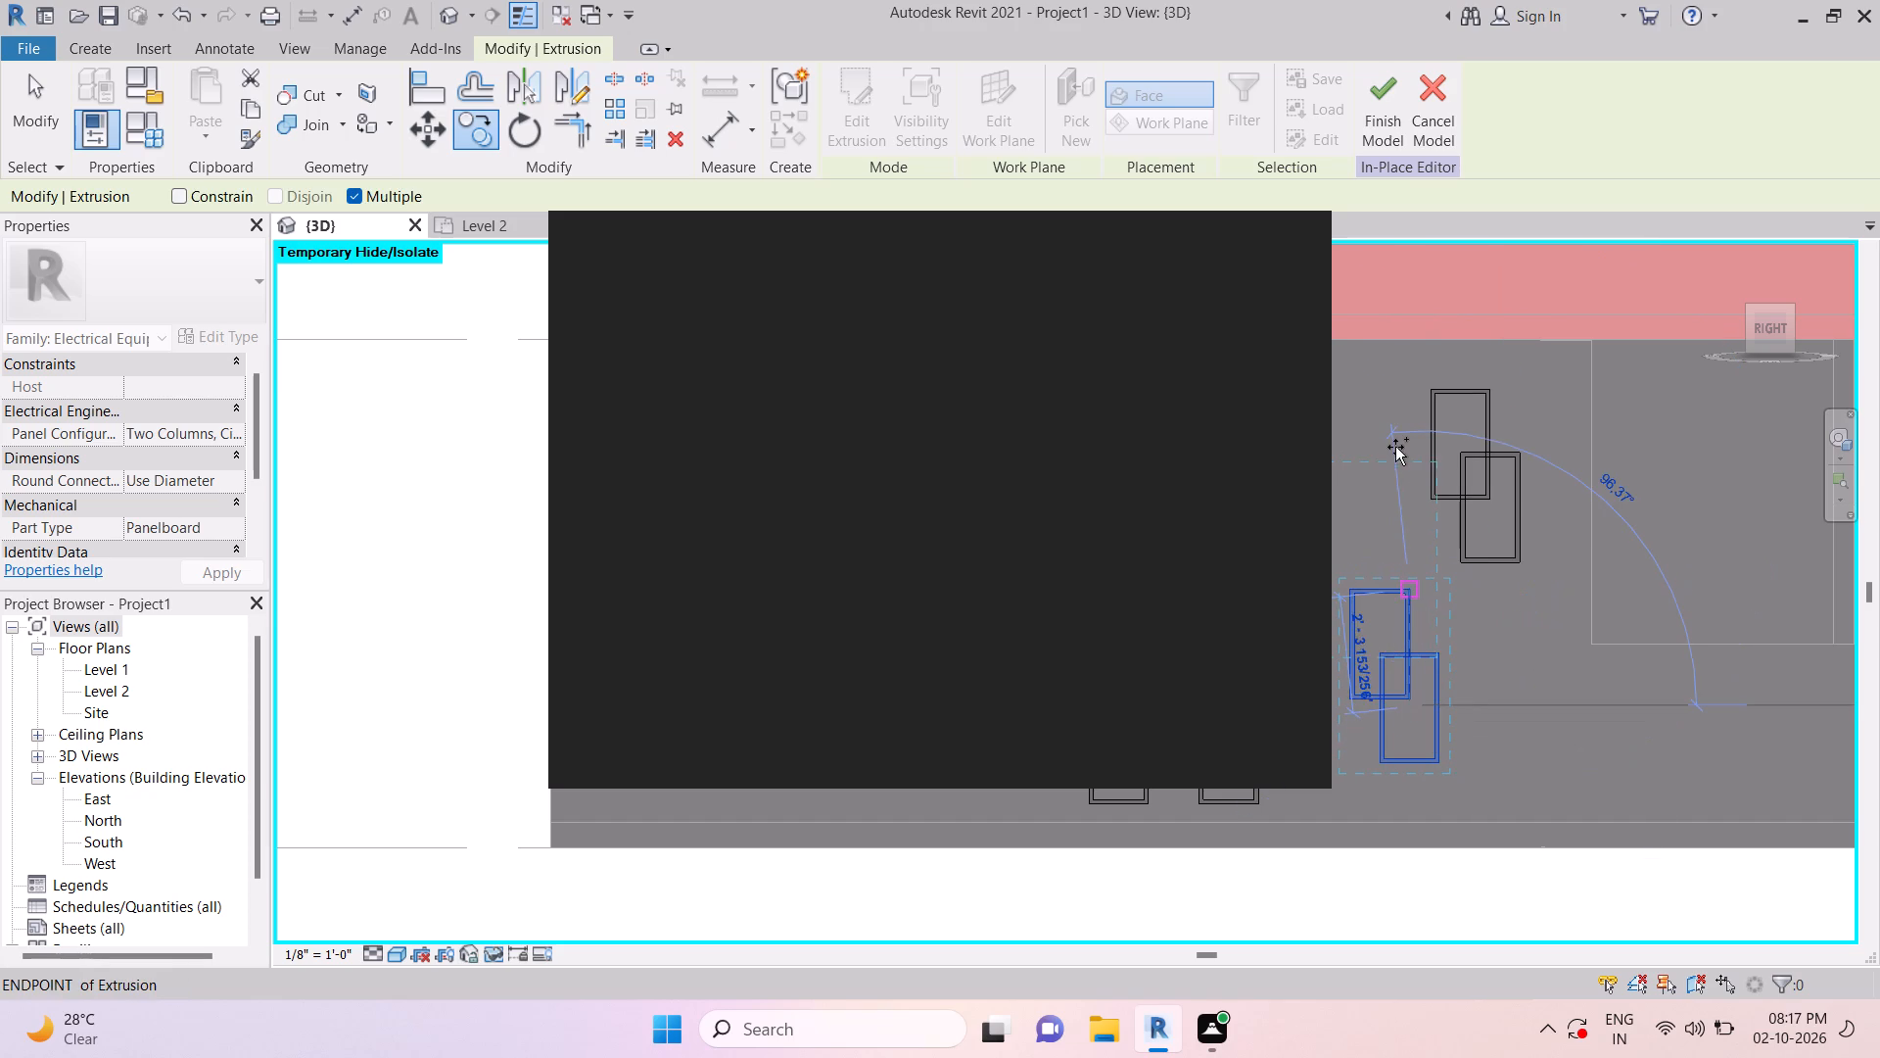
key("Escape")
key("Escape")
key("Escape")
key("Escape")
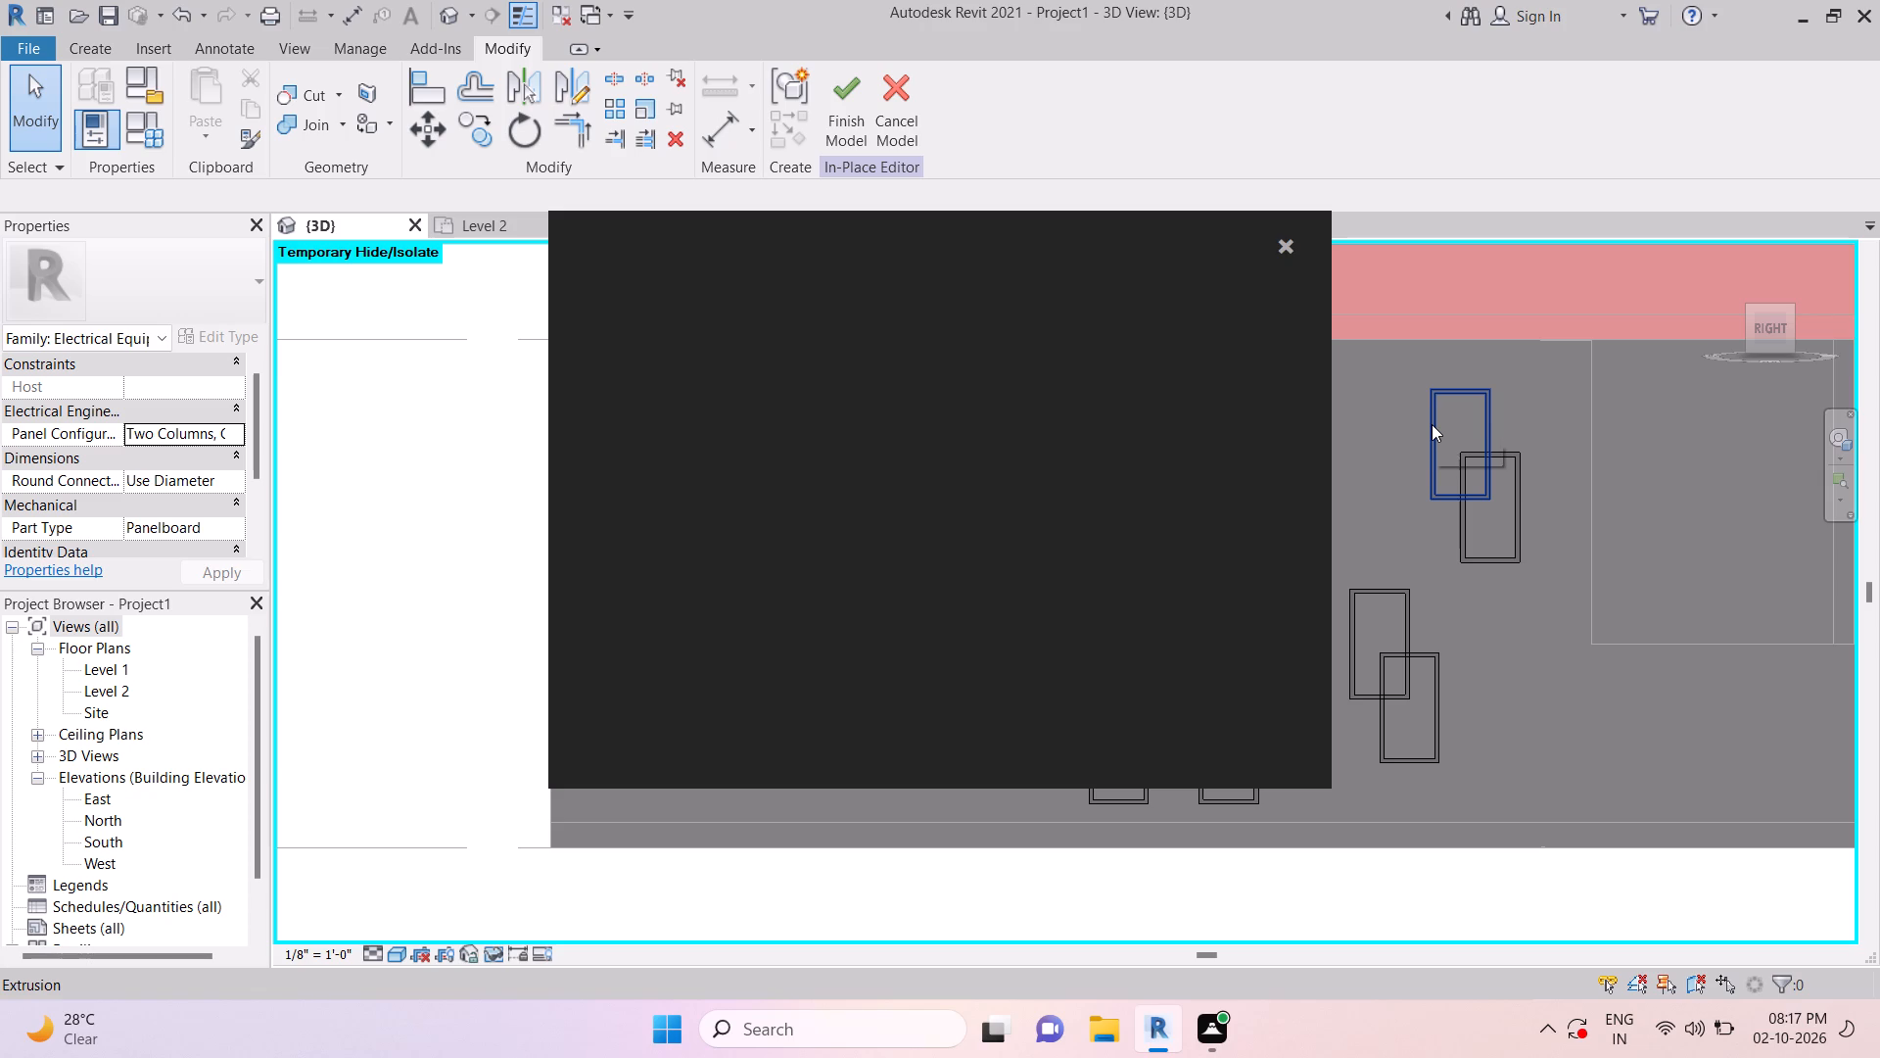
Close the blank notification window covering the 3D view.
left_click(1292, 247)
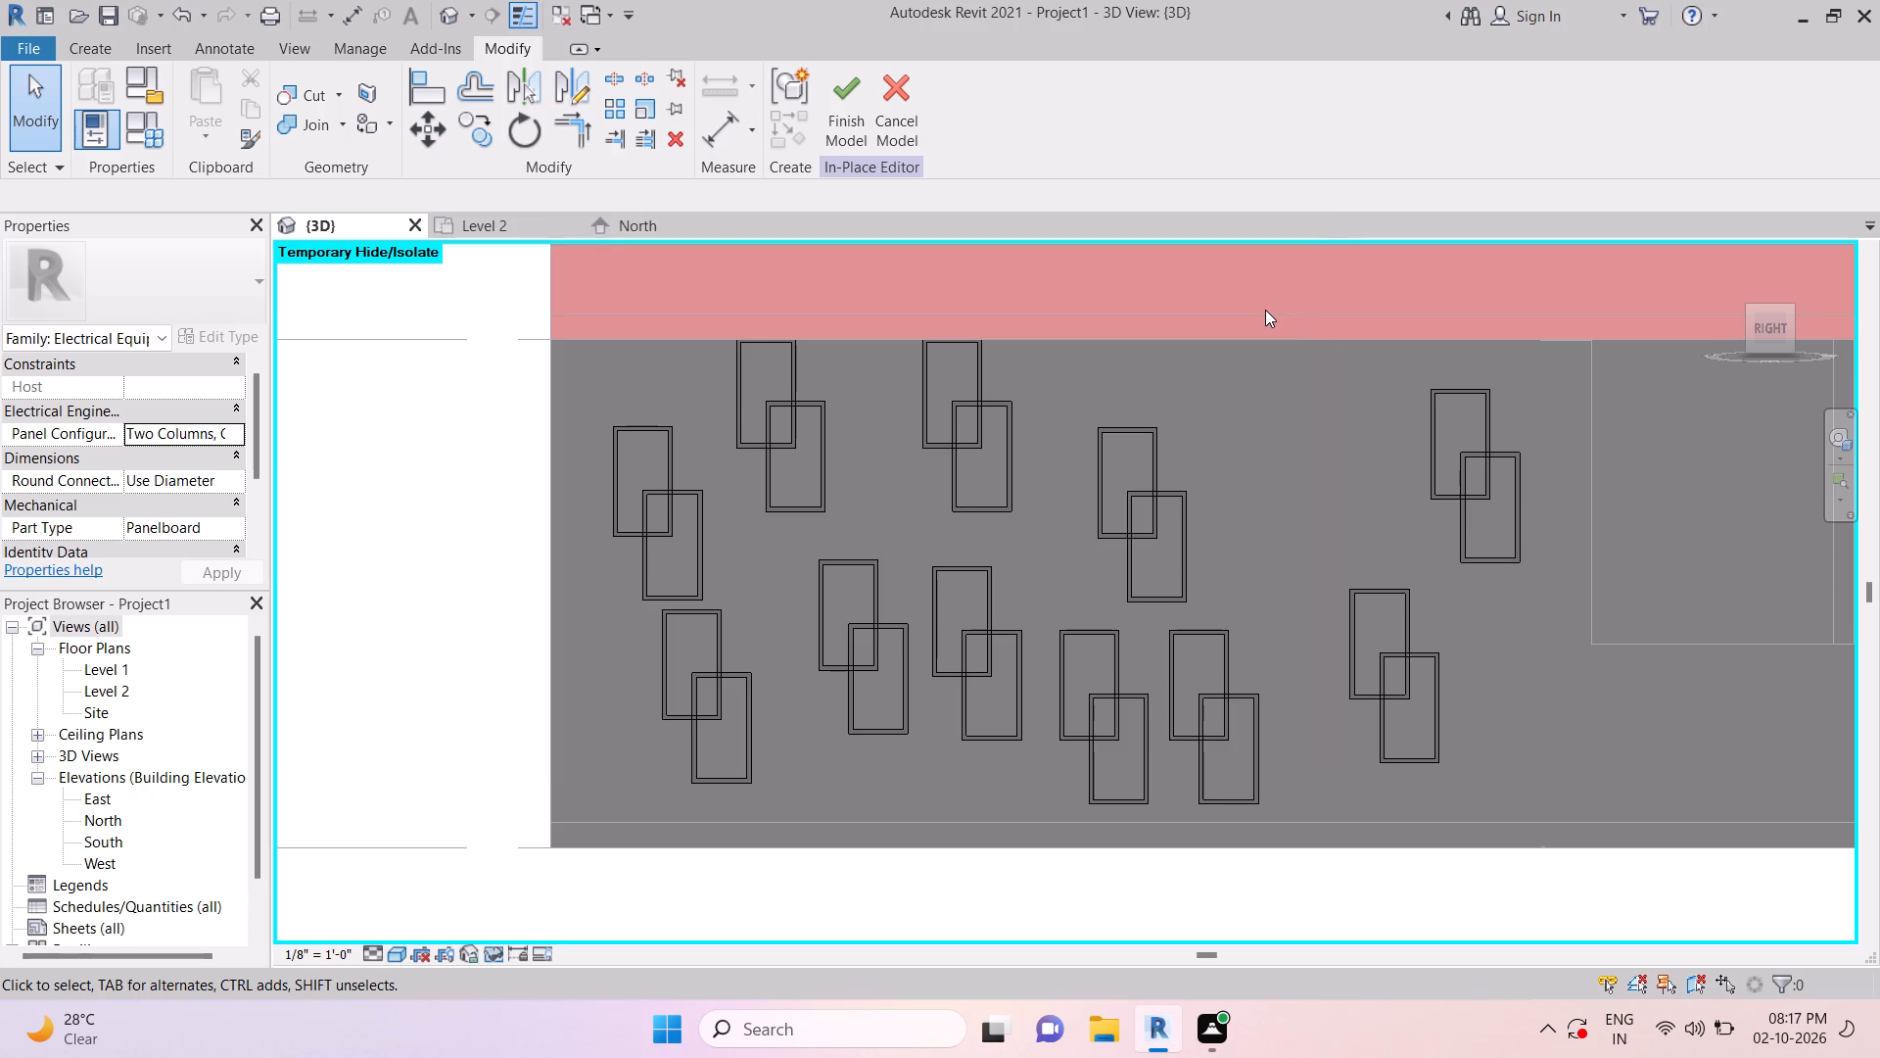
Delete both frames of the third pair from the building corner in the lower row.
left_click(966, 716)
key("Escape")
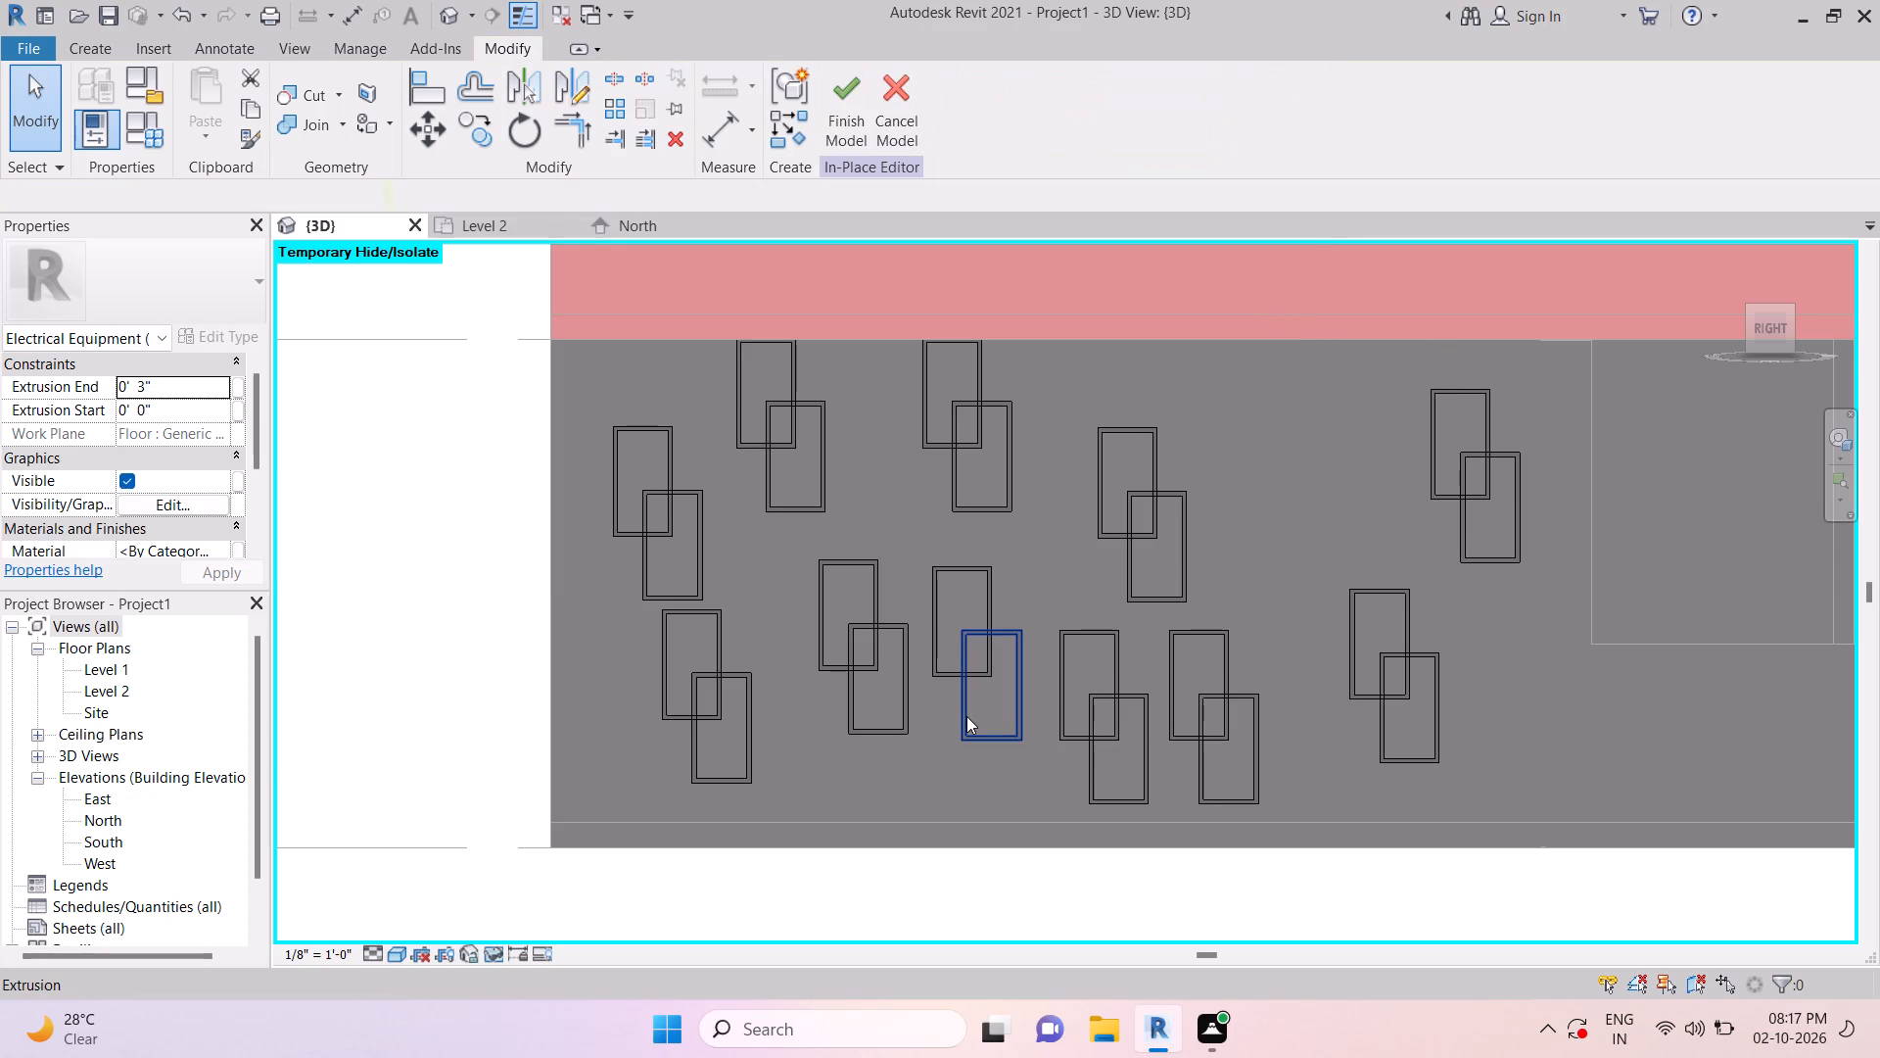
key("Escape")
left_click(966, 715)
key("Delete")
left_click(972, 685)
key("Delete")
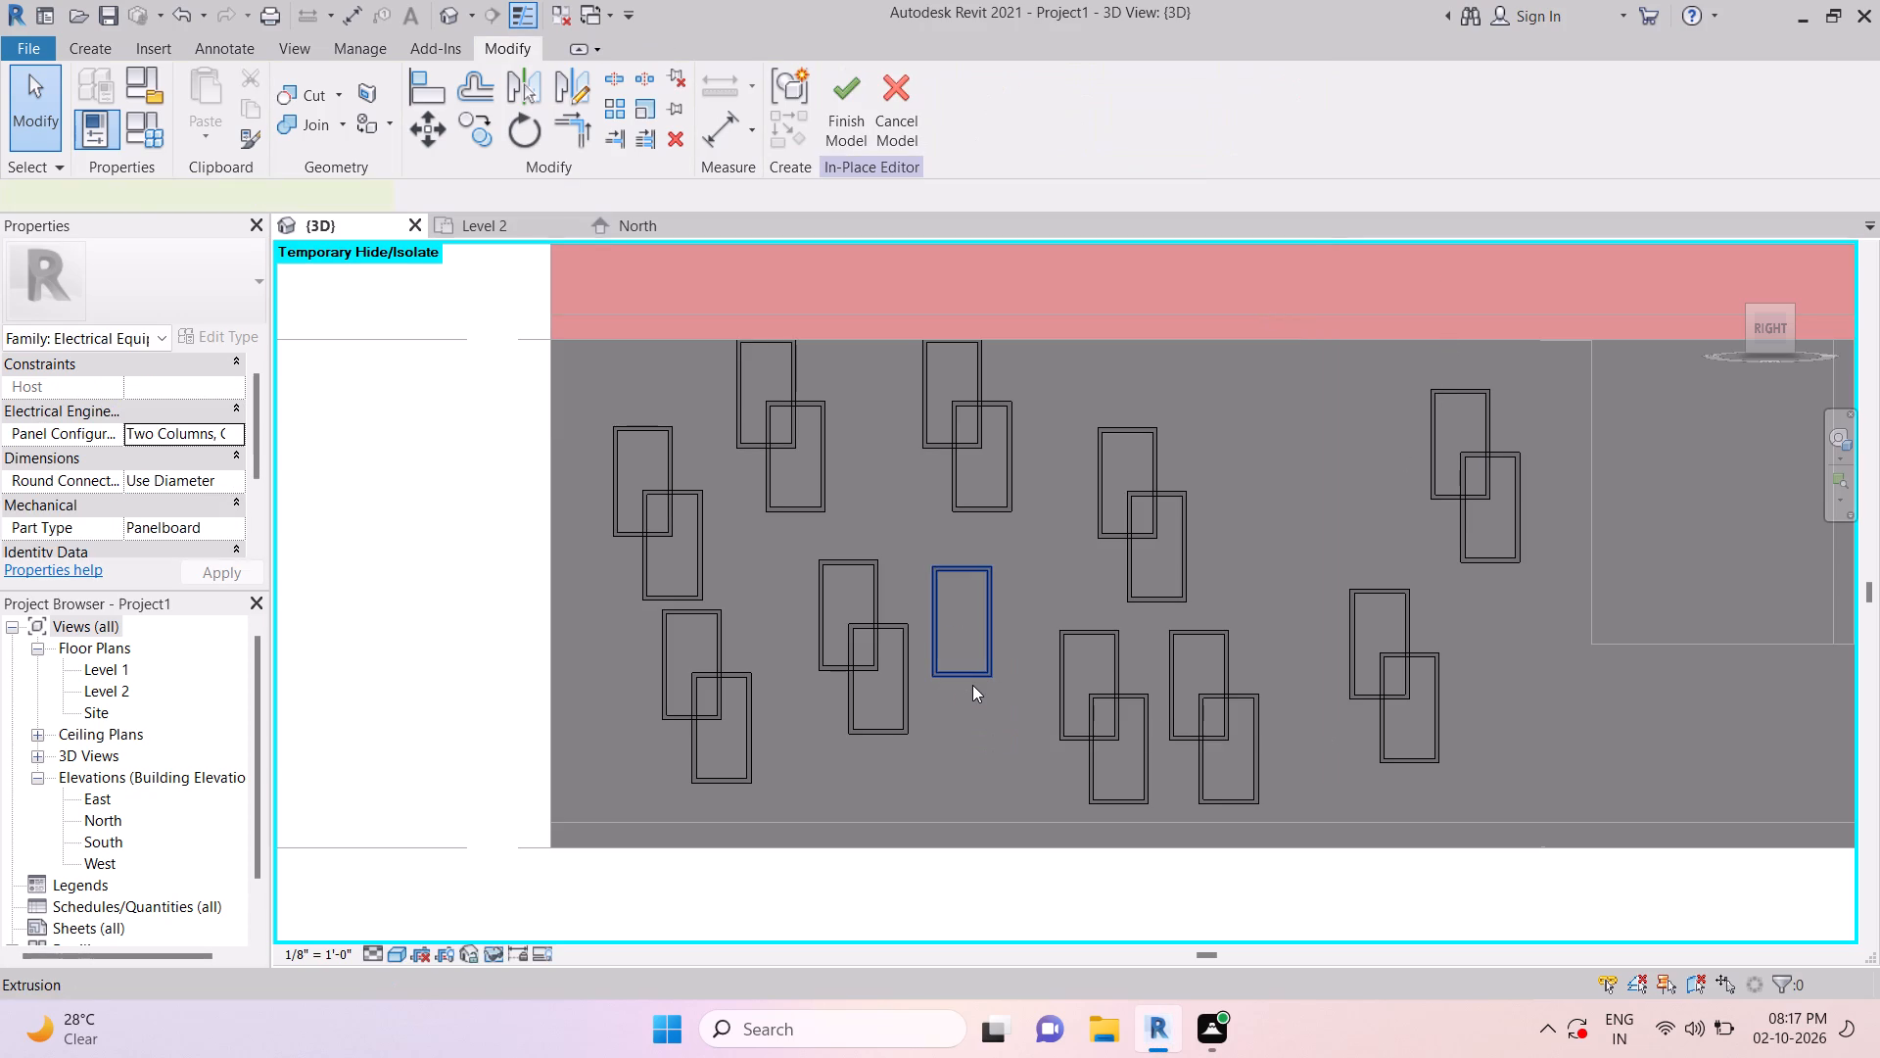
Move the lower row's second frame pair about 1'-3" diagonally downward, away from the building corner, into the emptied gap.
left_click(901, 689)
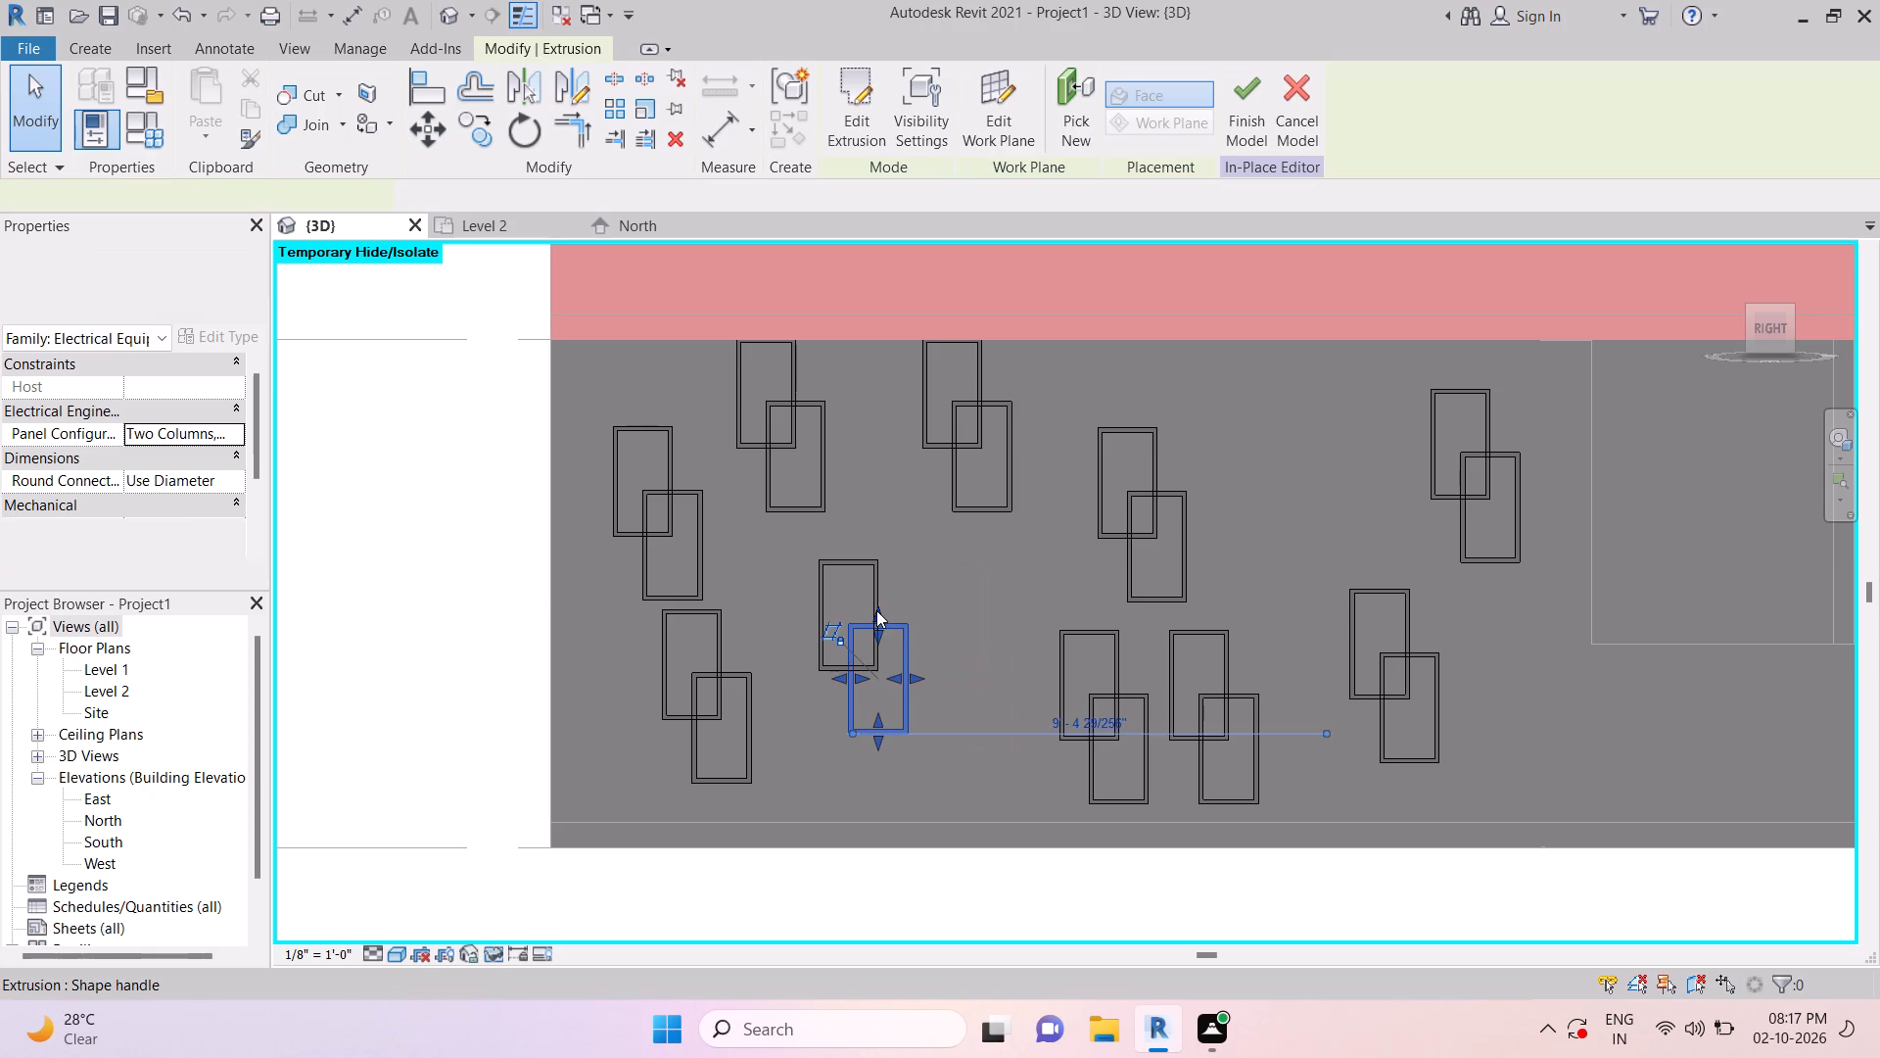
left_click(876, 610, "ctrl")
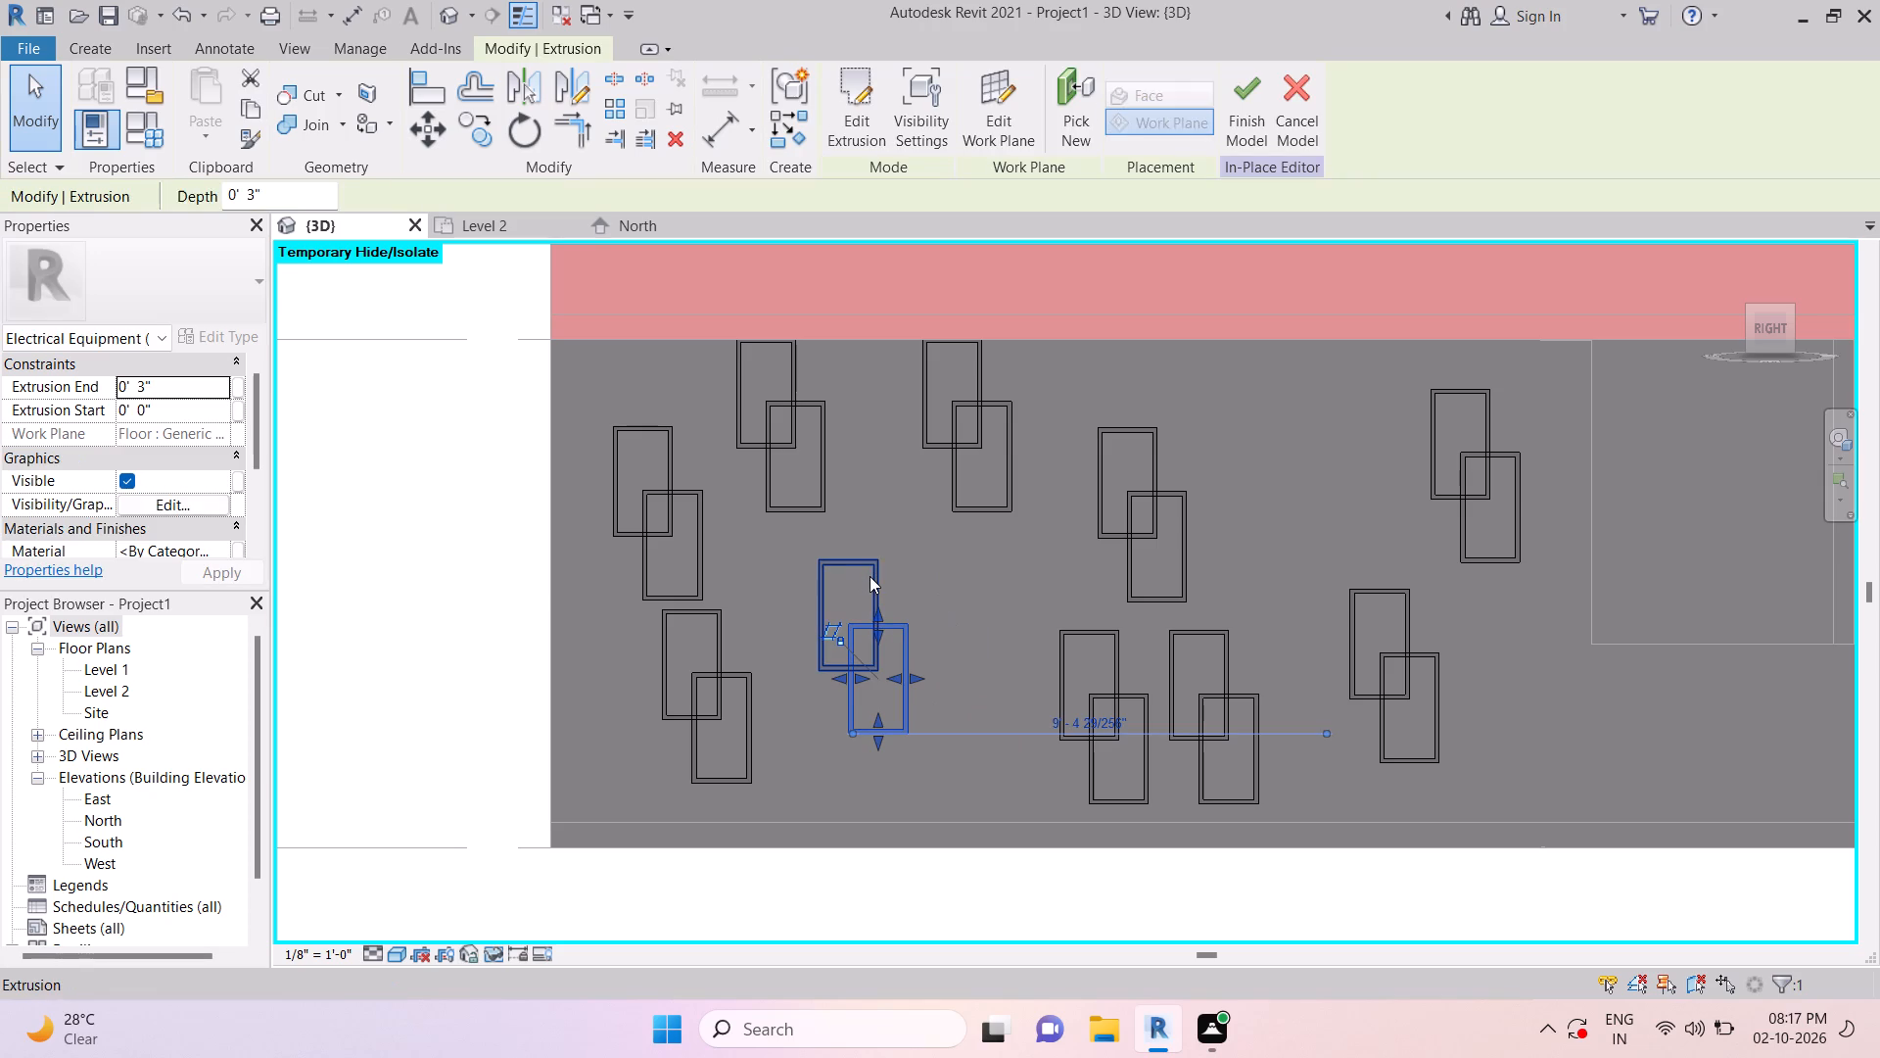
left_click(869, 576)
left_click(905, 668, "ctrl")
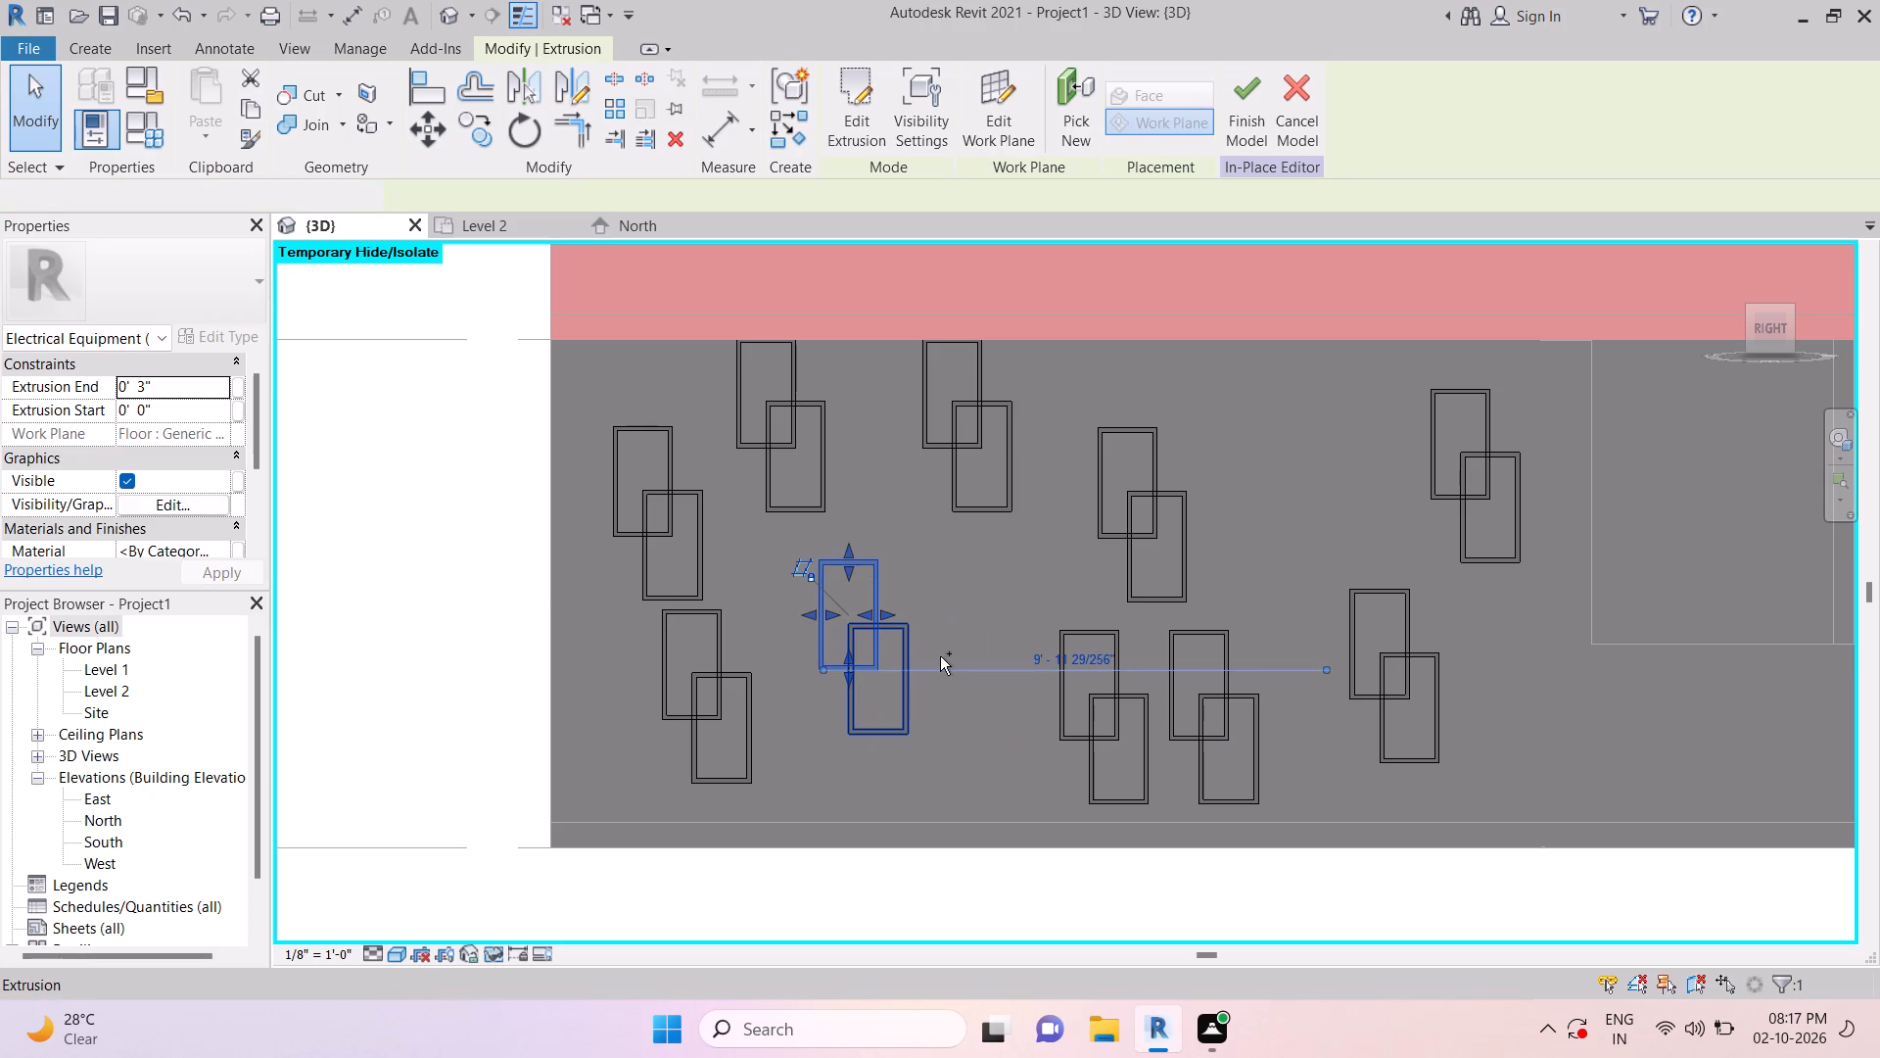
left_click(429, 140)
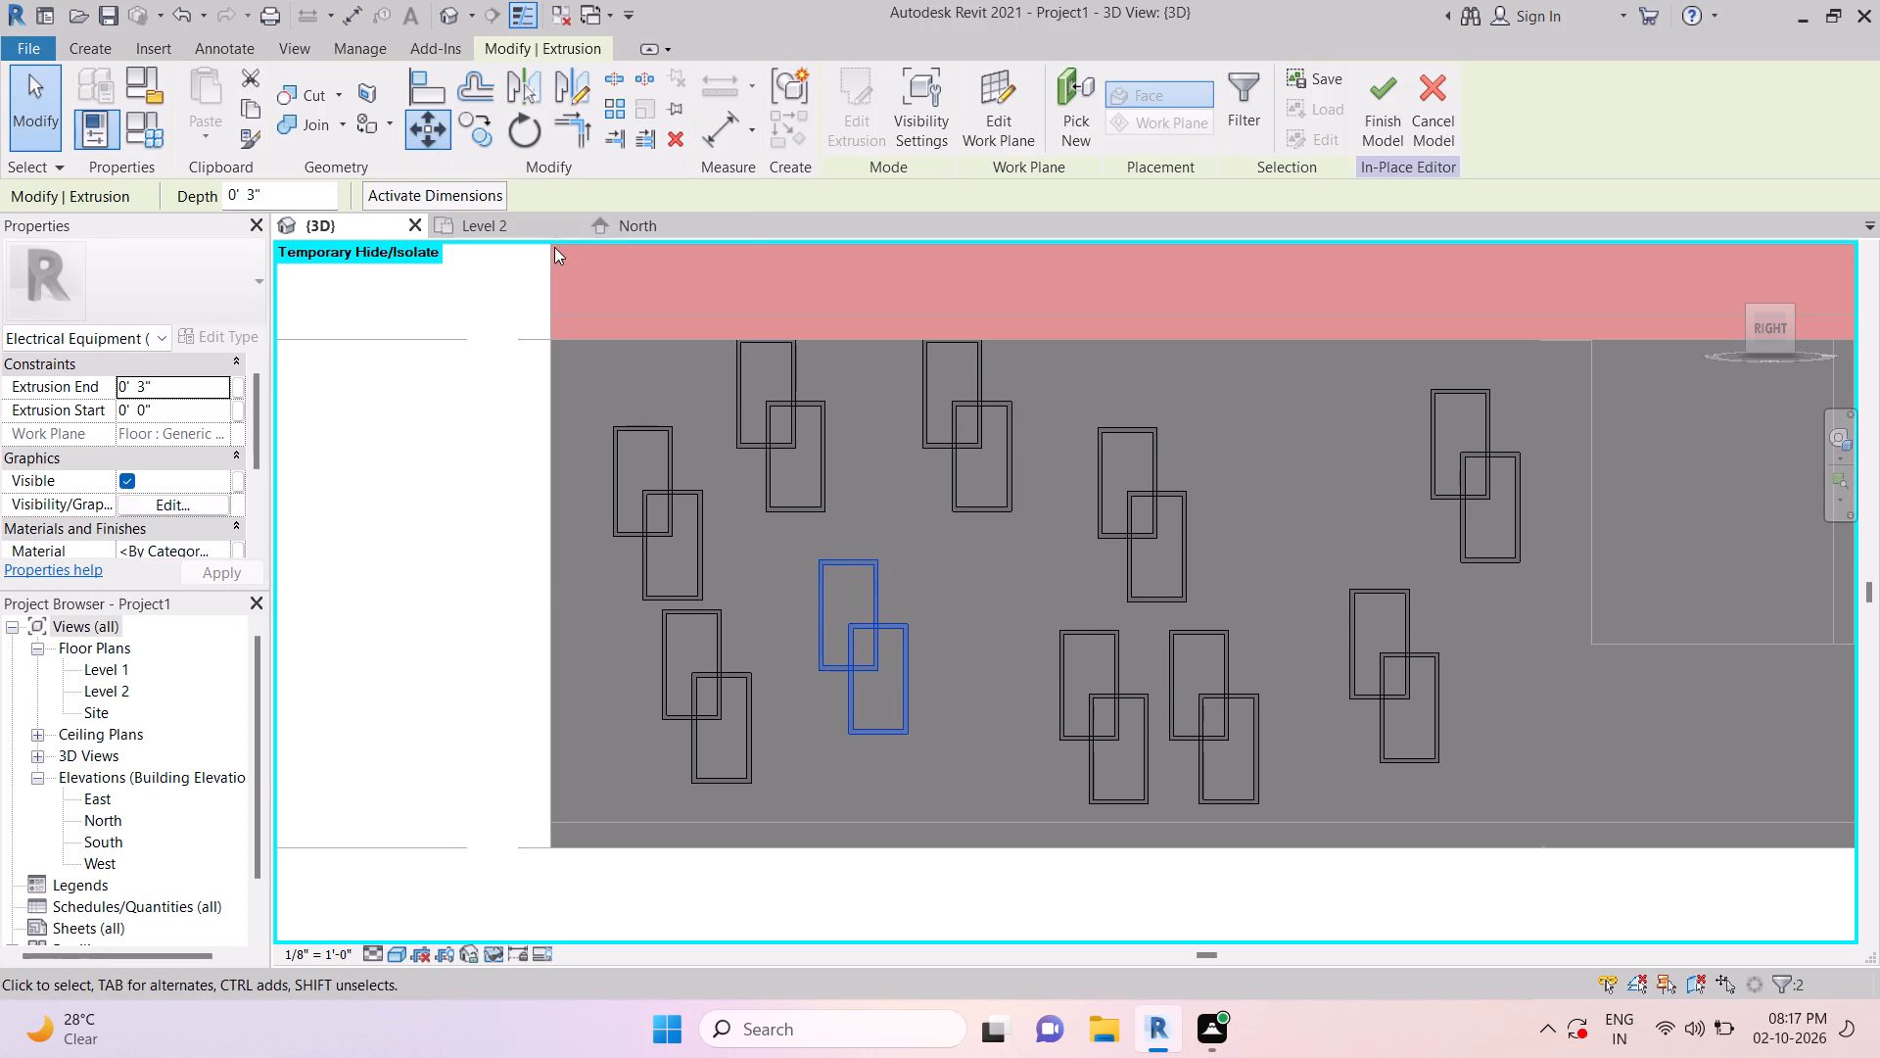
left_click(863, 641)
left_click(916, 673)
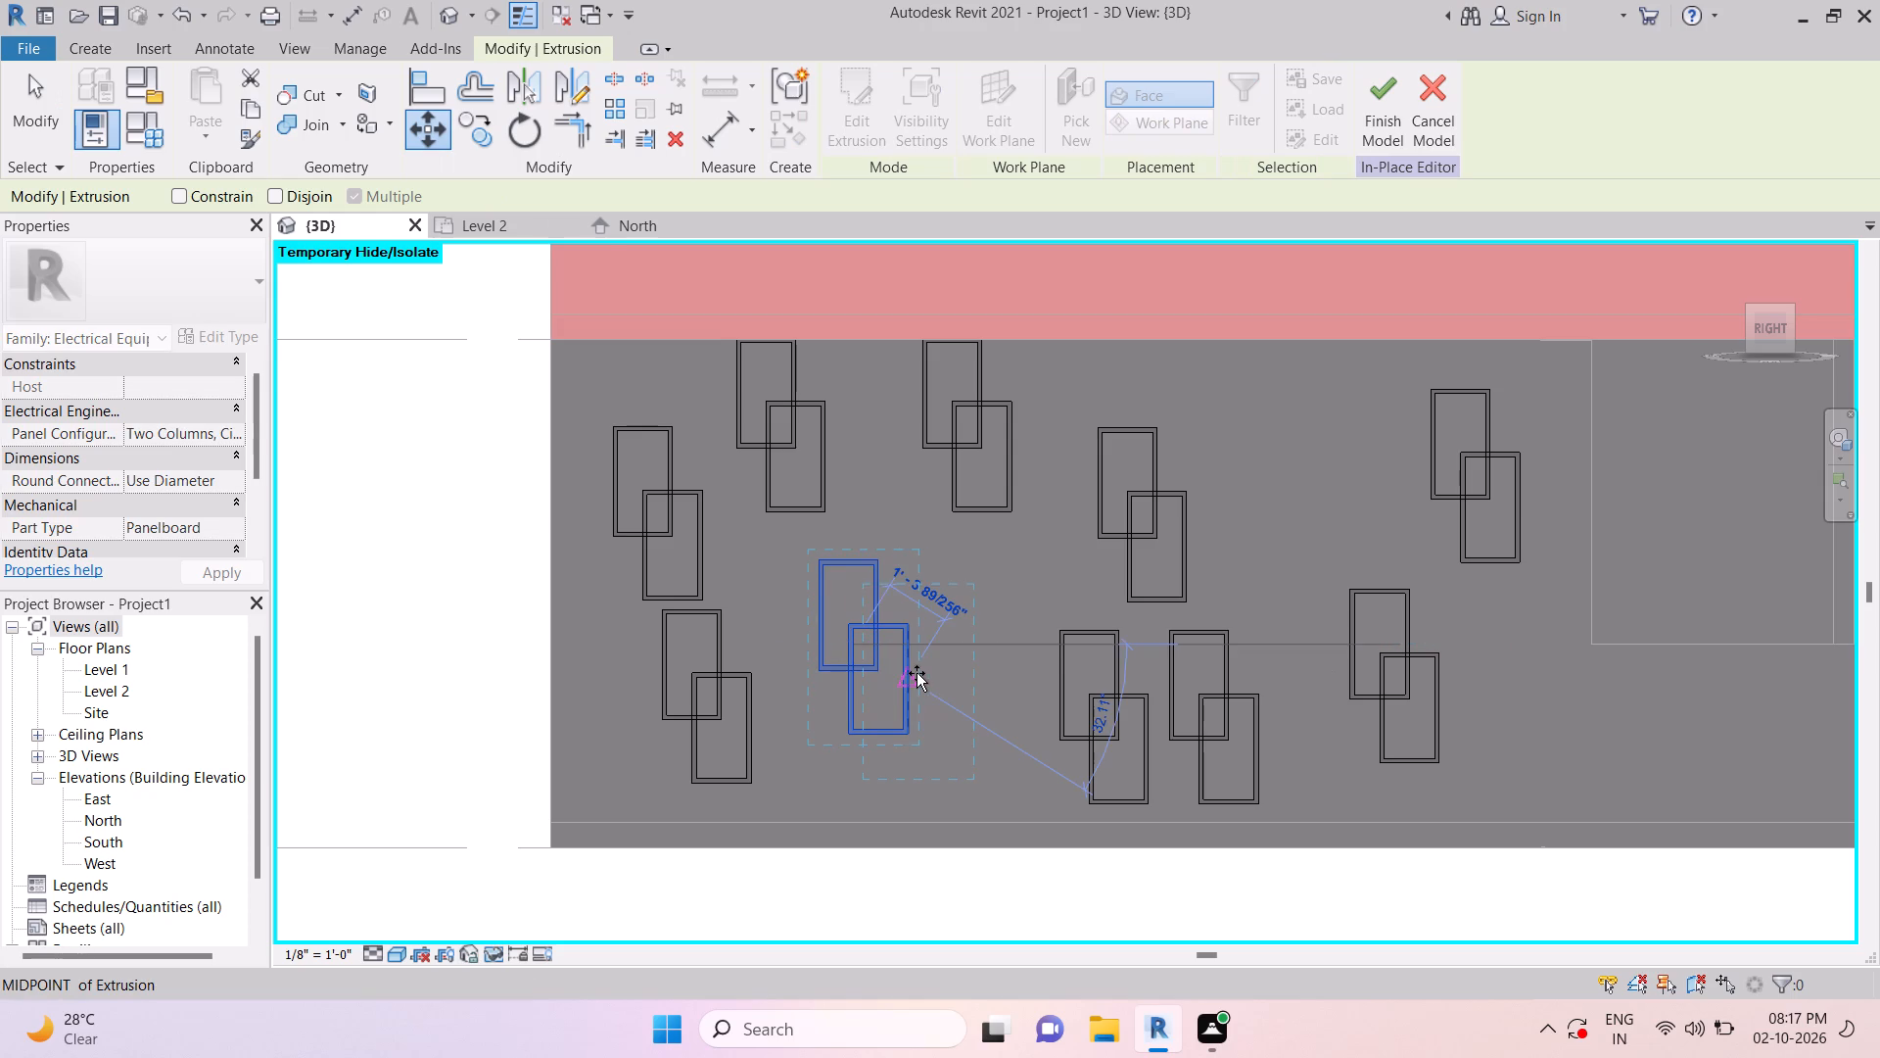
key("Escape")
key("Escape")
Delete both frames of the lower row's fourth pair from the building corner, the one crowding the third pair.
scroll(849, 552, "down", 2)
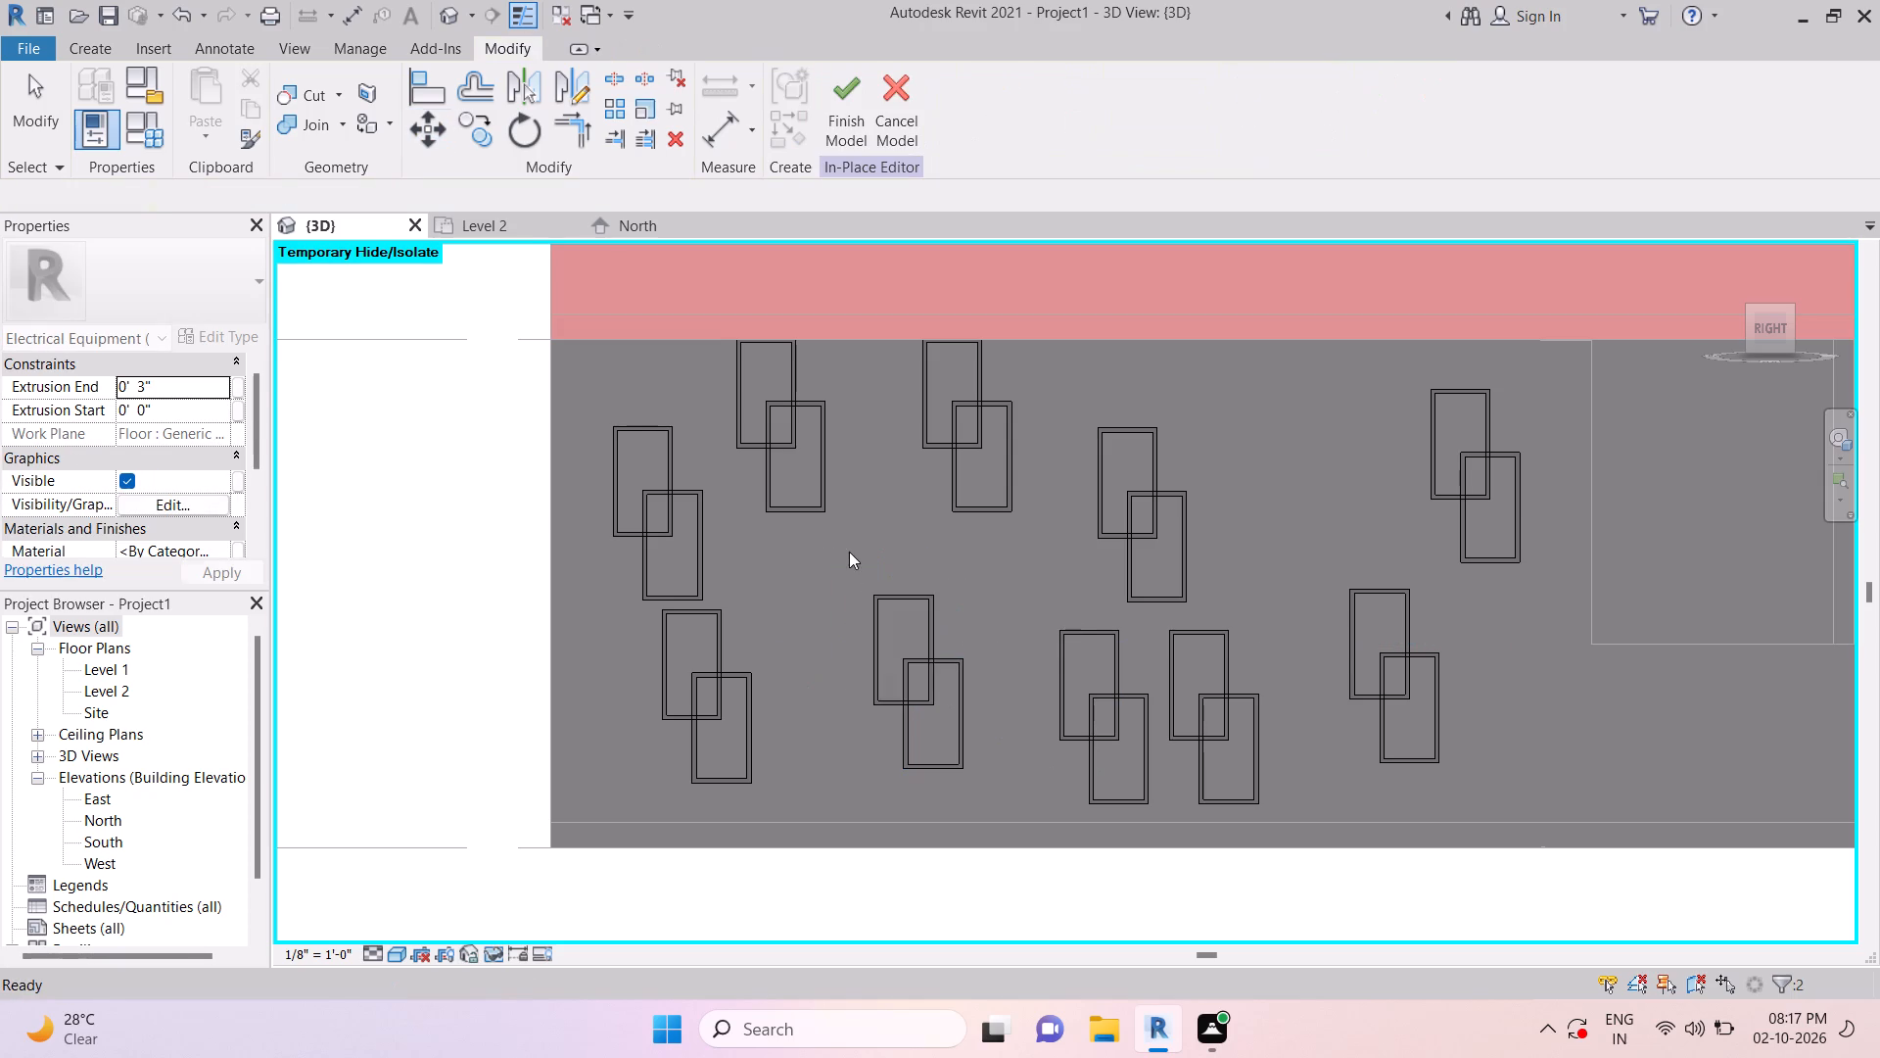
middle_click_drag(1003, 535, 1005, 535)
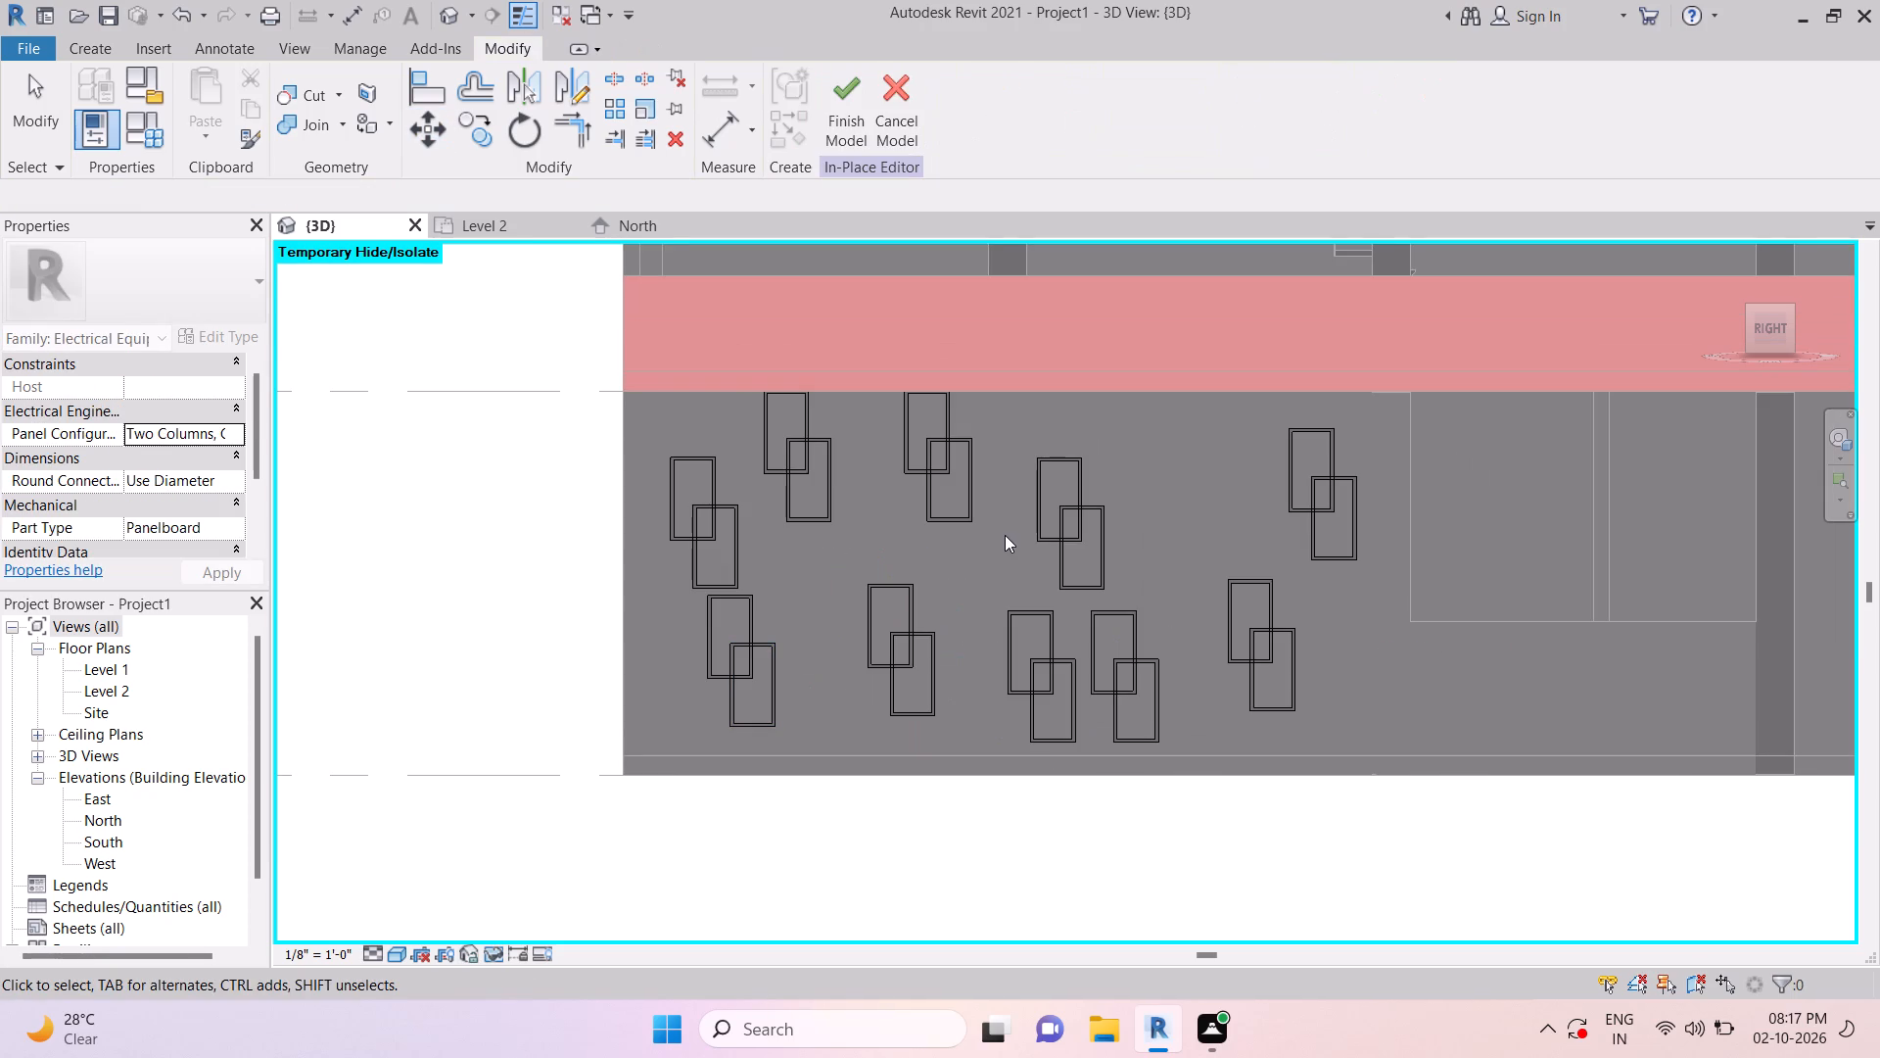
middle_click_drag(1005, 535, 925, 601)
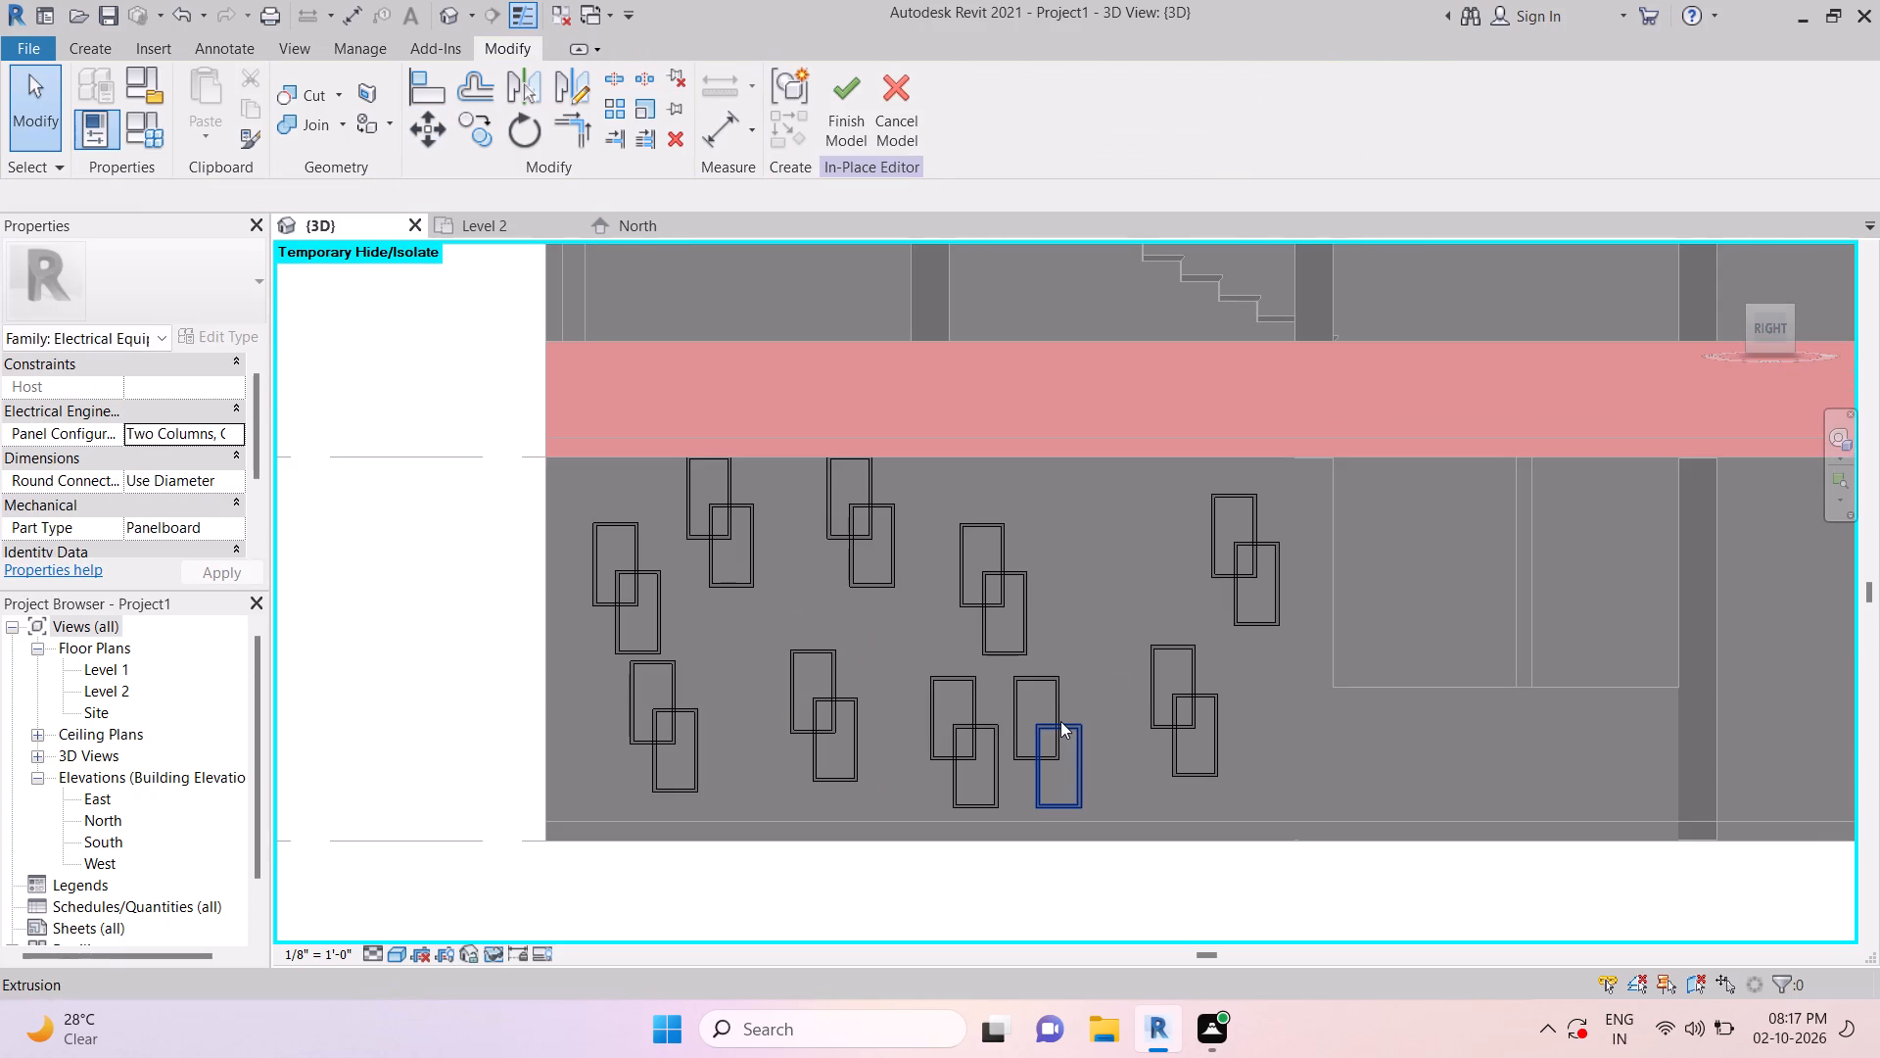
left_click(1060, 720)
key("Delete")
left_click(1057, 701)
key("Delete")
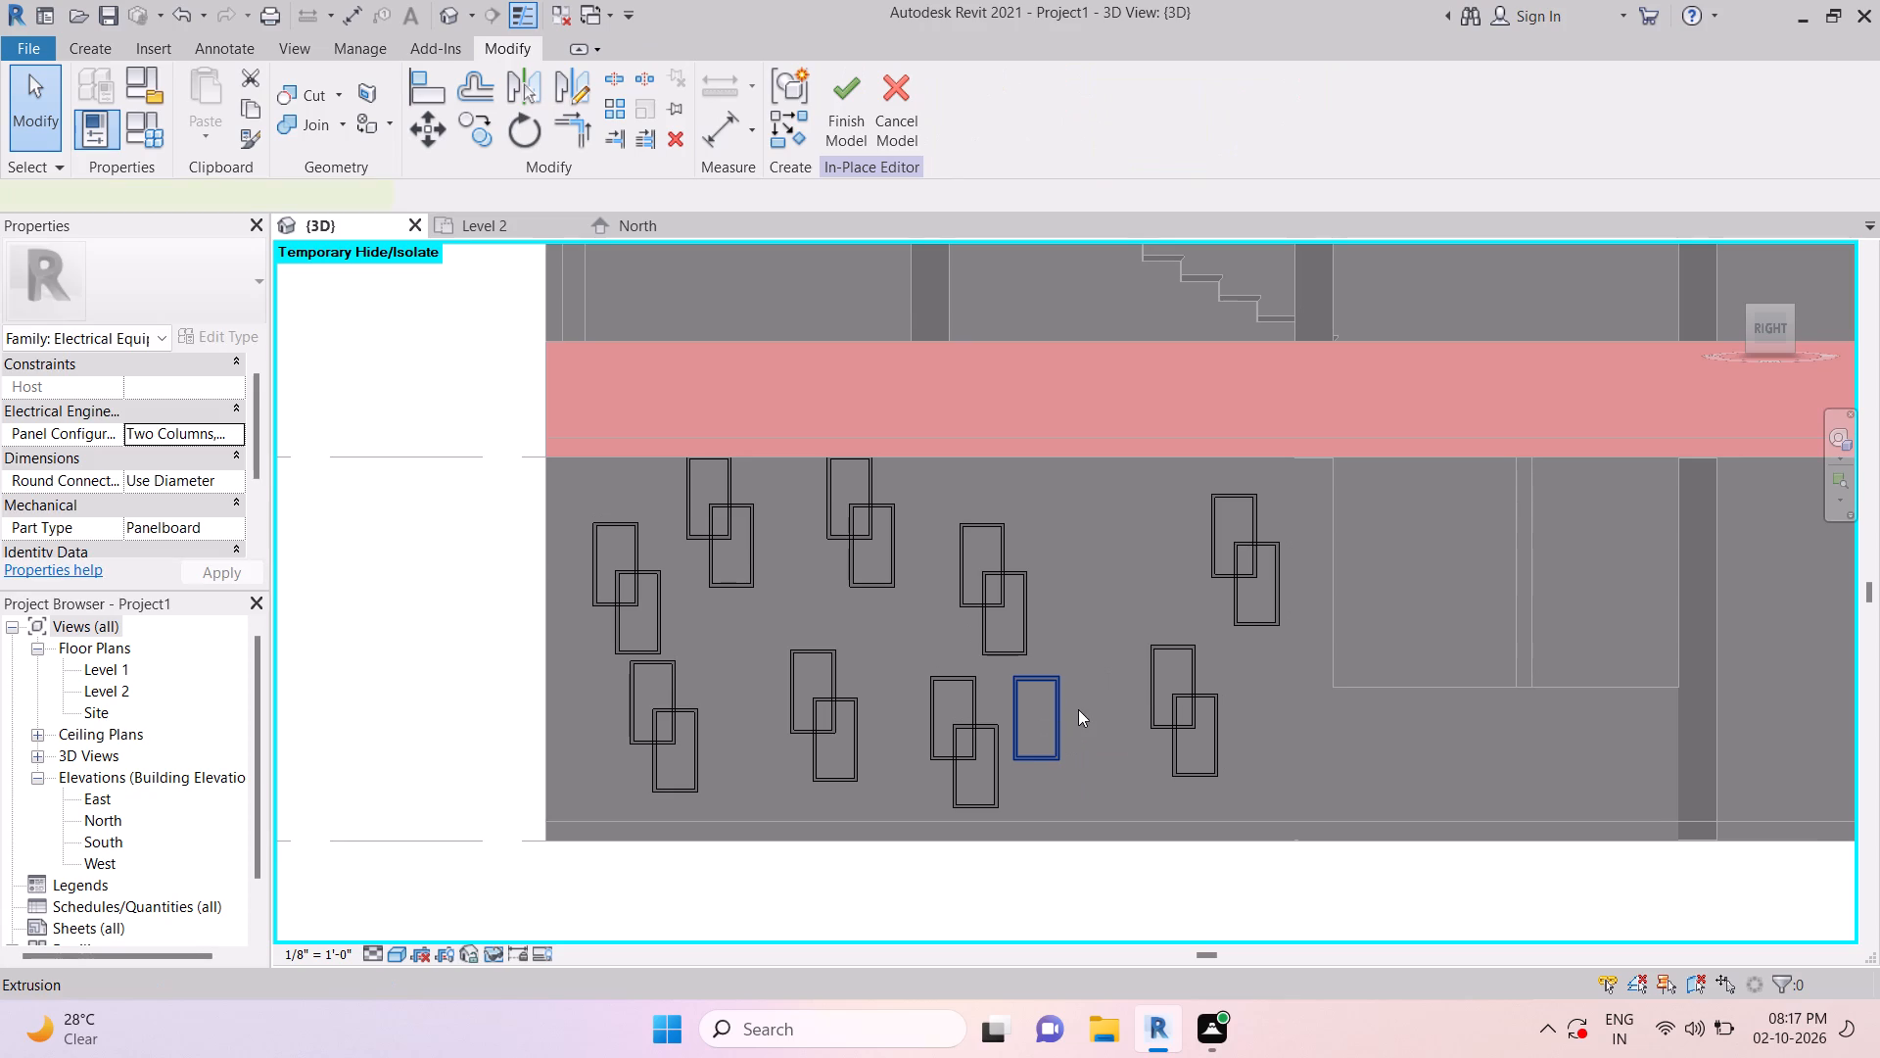
Copy the upper row's farthest frame pair twice, into the upper-row gap beside it and into the gap between the lower row's last two pairs.
left_click(1241, 571)
left_click(1211, 545, "ctrl")
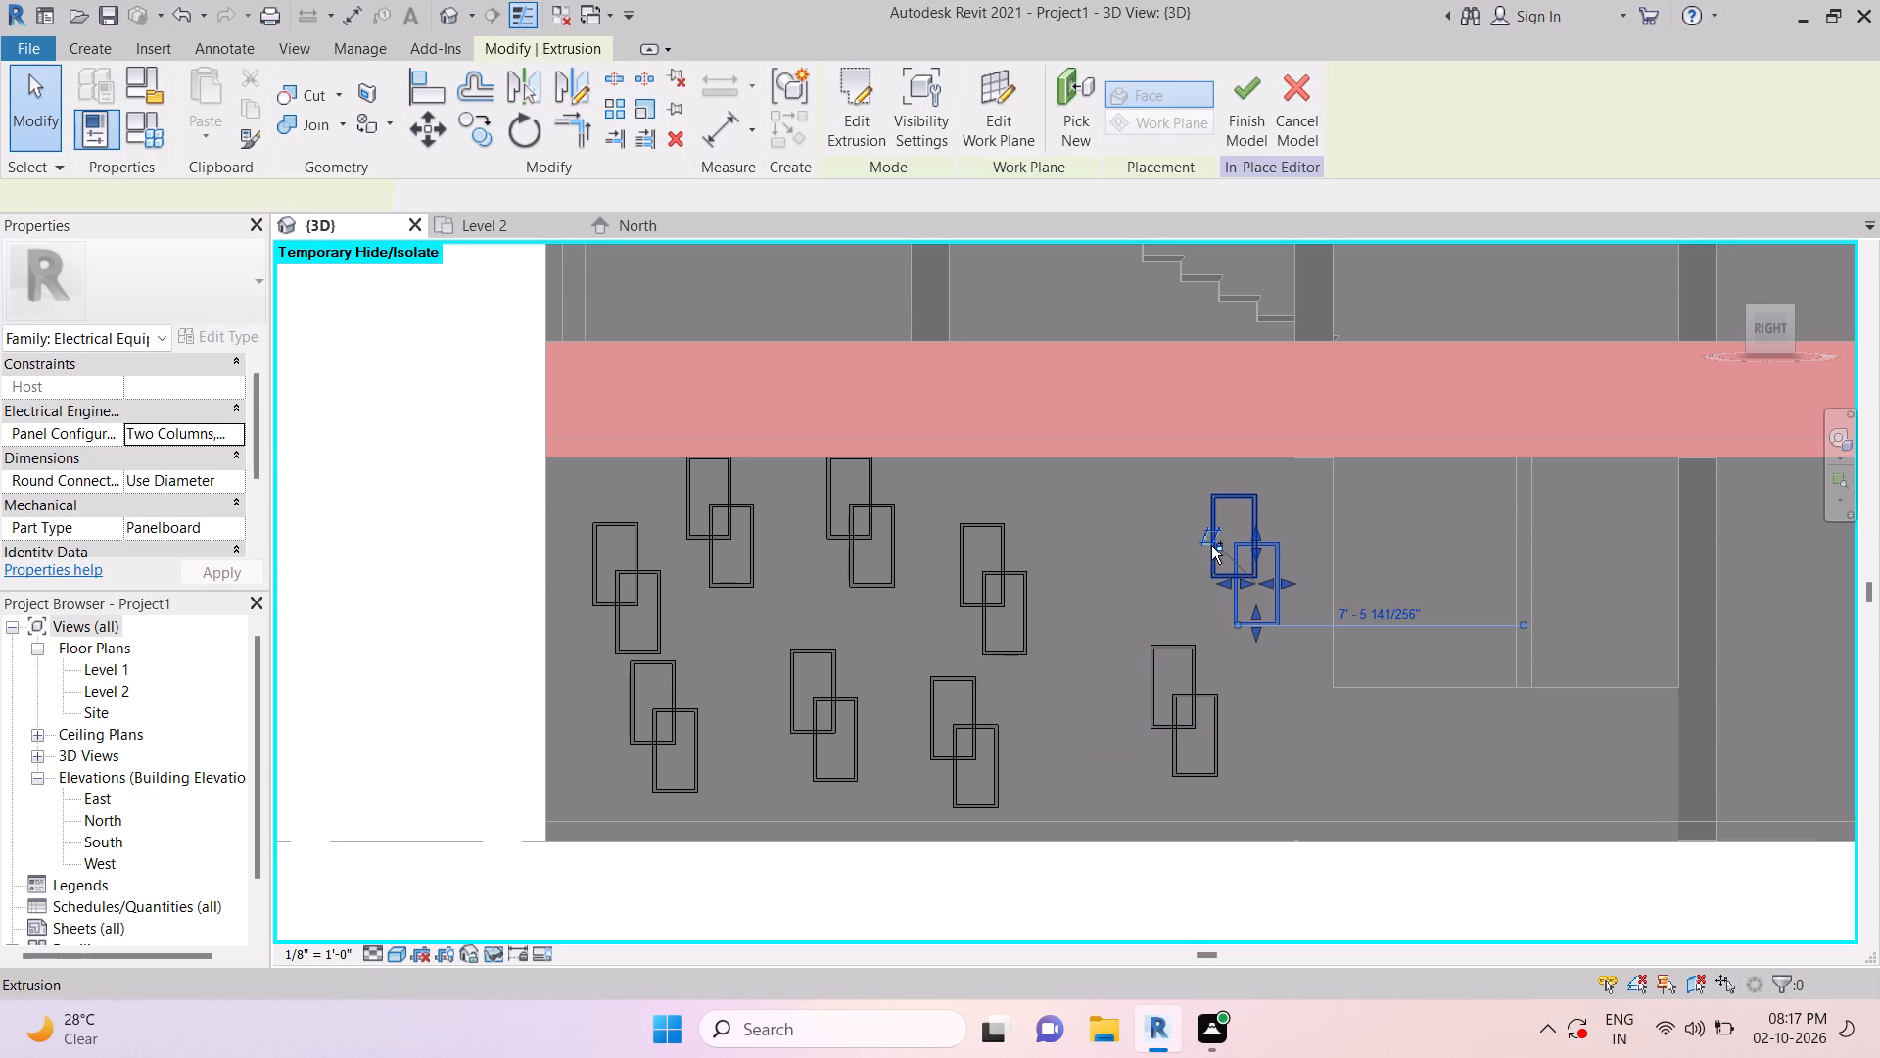
left_click(489, 125)
left_click(1242, 601)
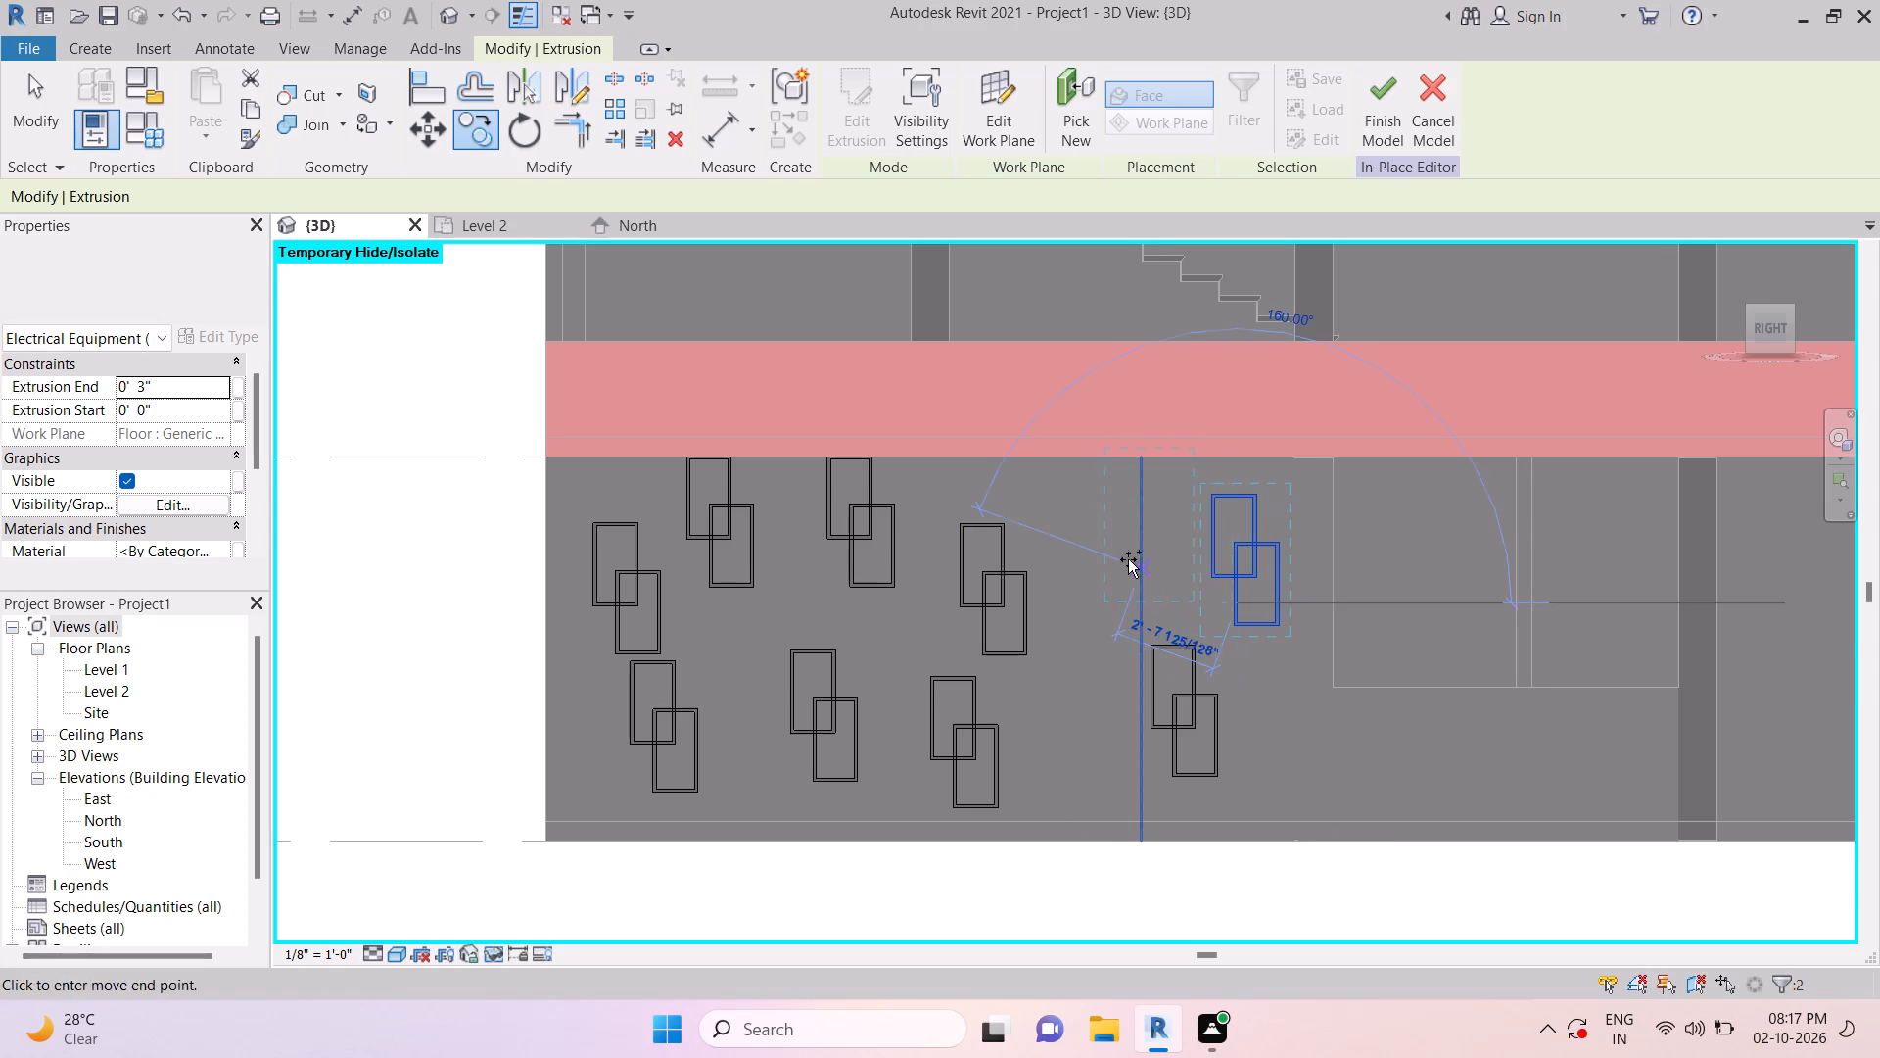
left_click(1112, 556)
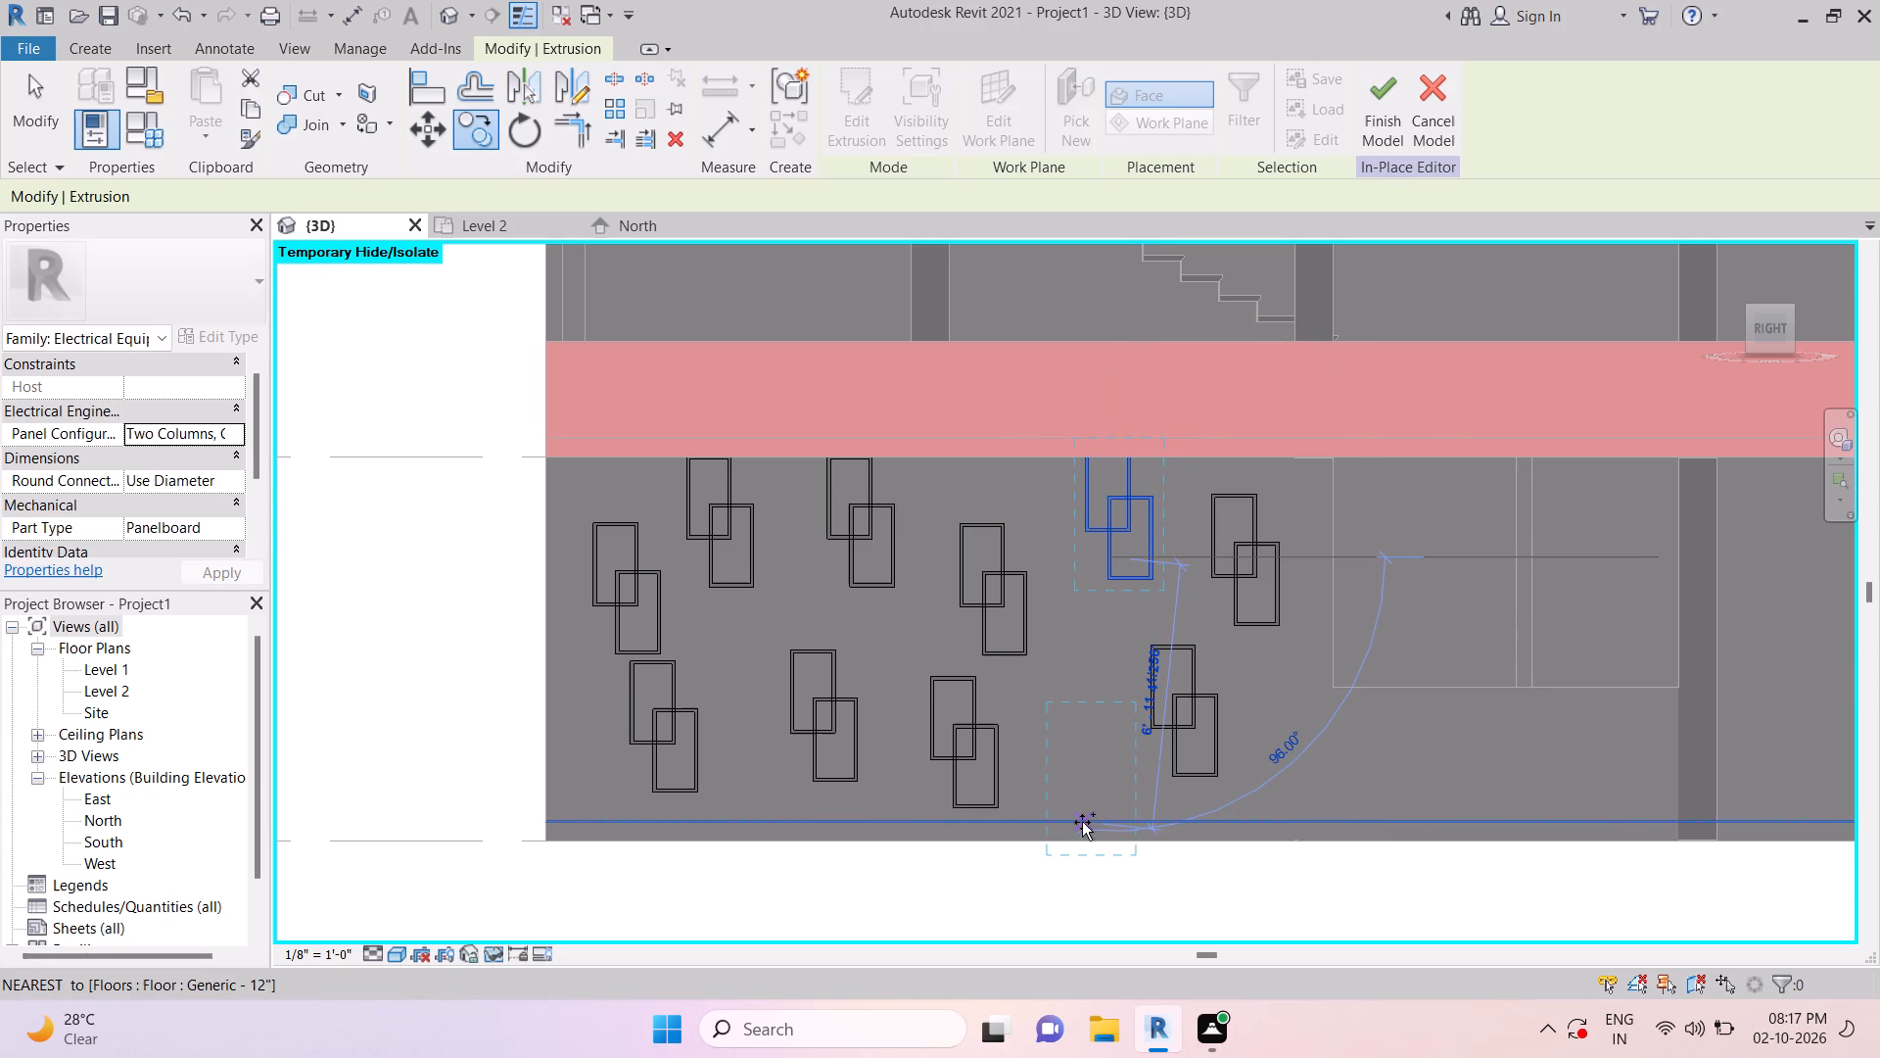
left_click(1077, 793)
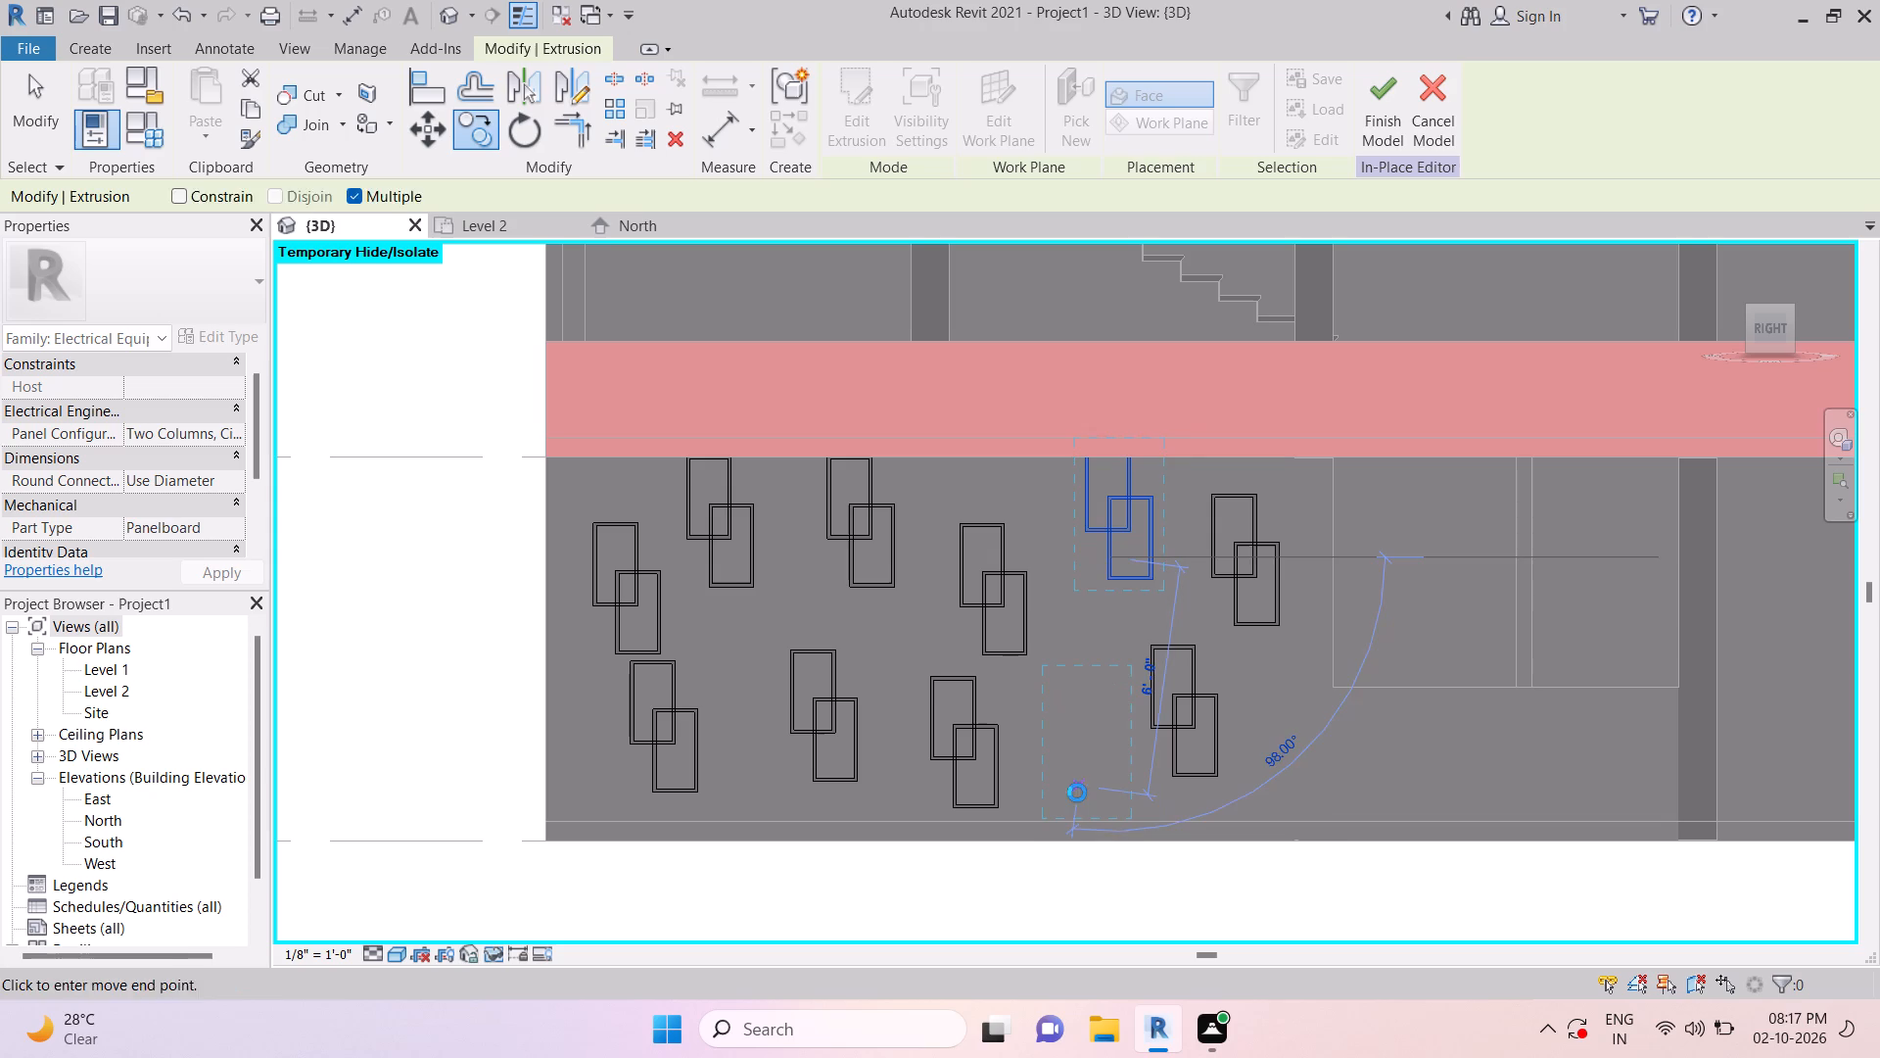
key("Escape")
key("Escape")
key("Escape")
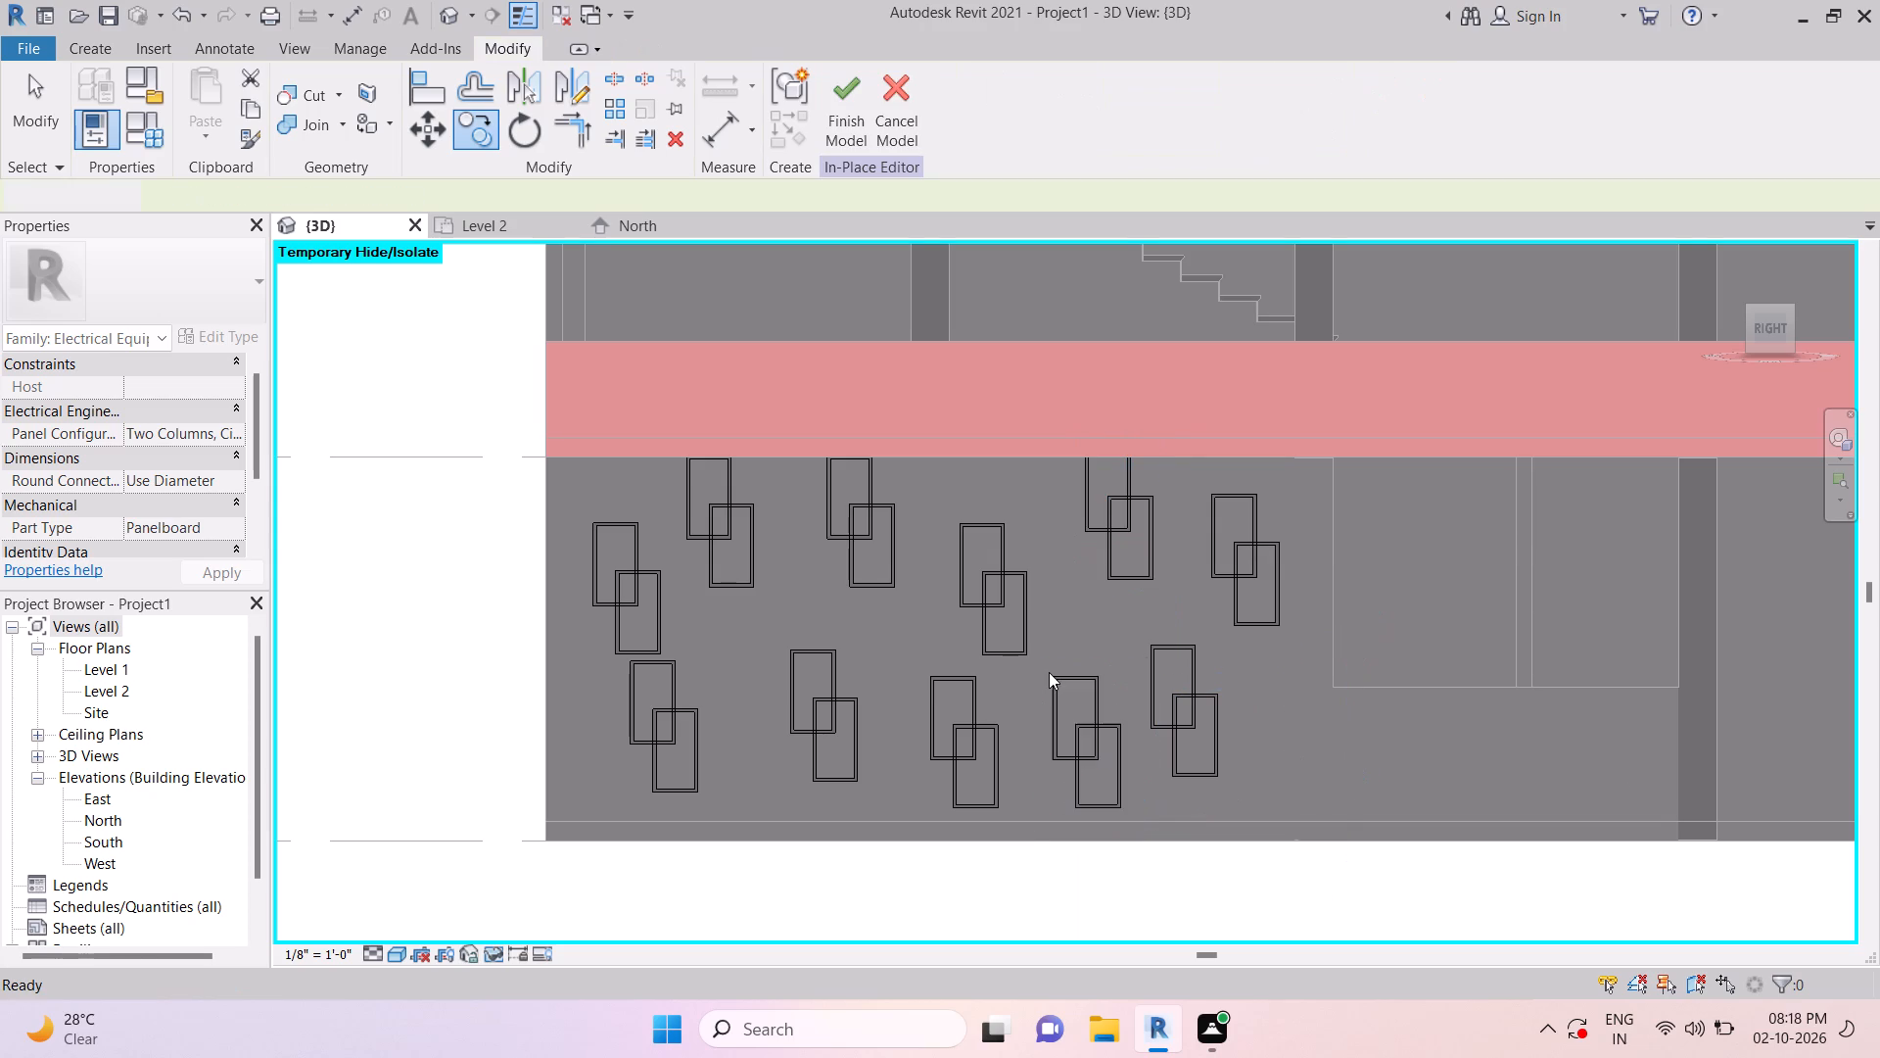
key("Escape")
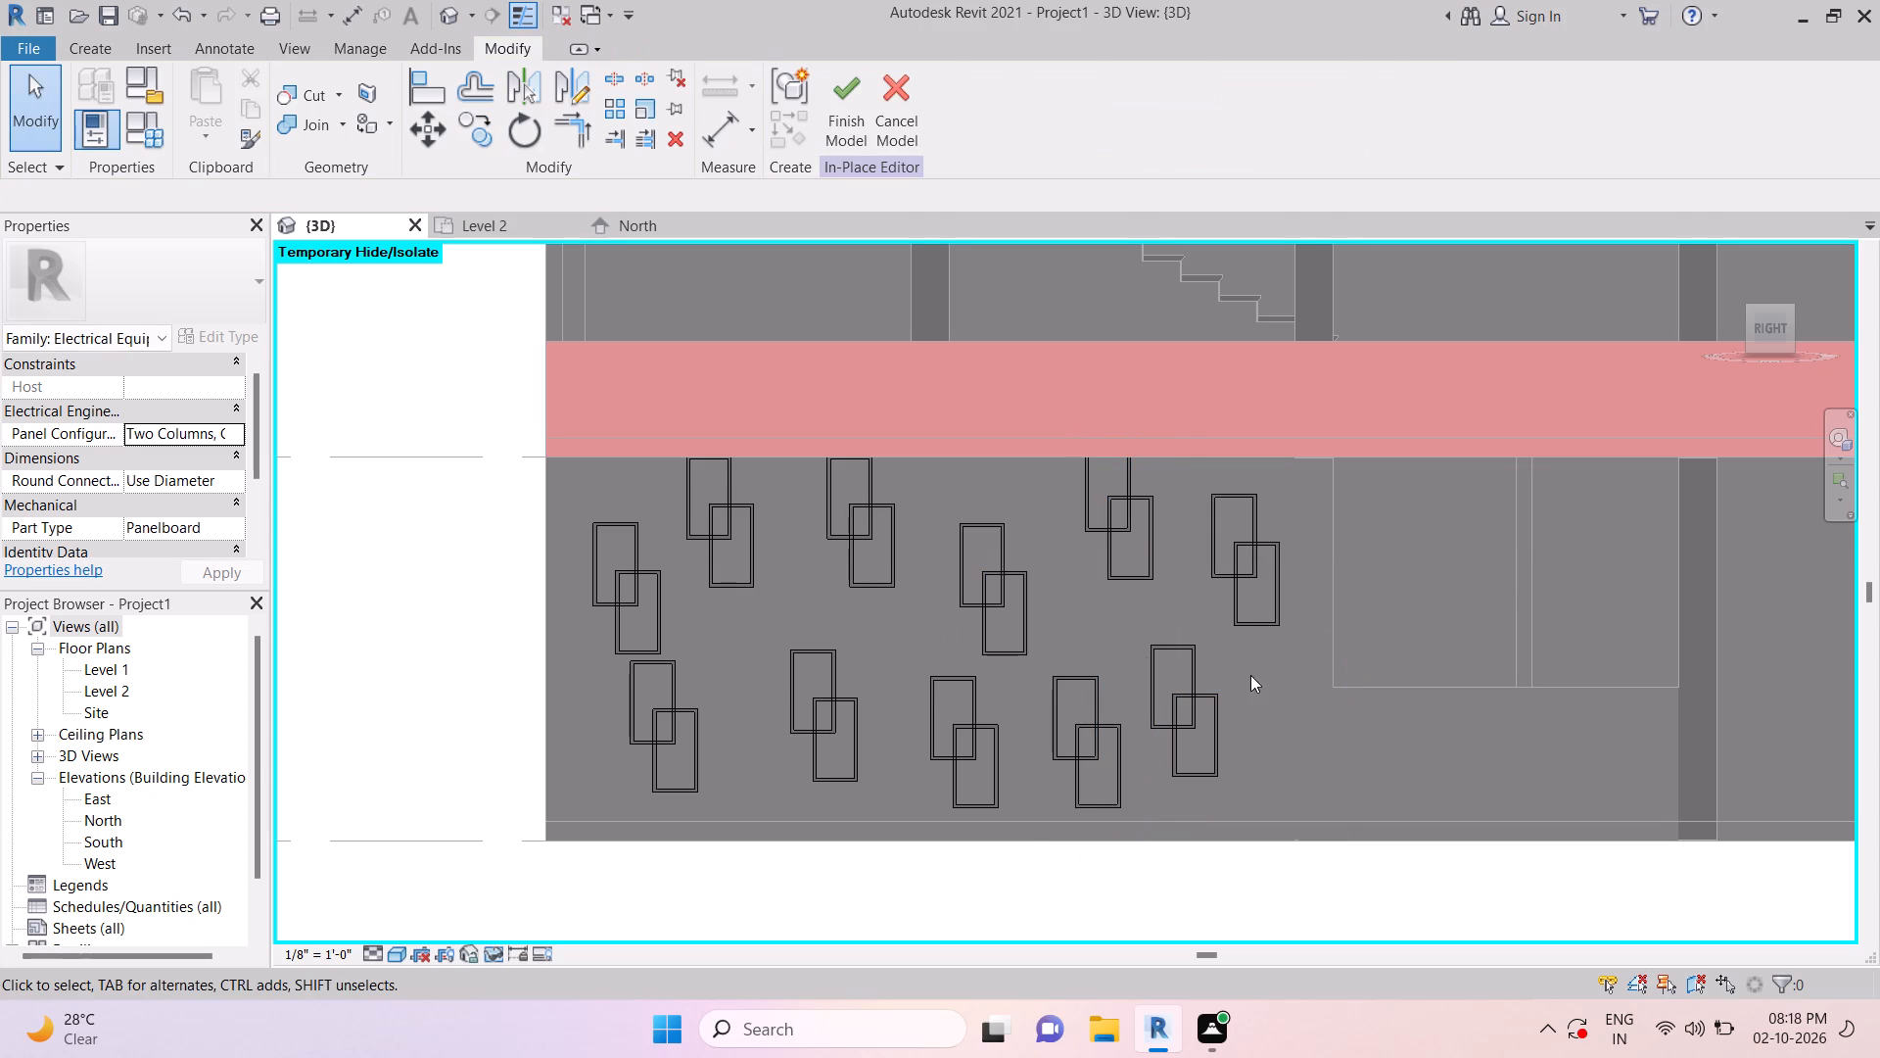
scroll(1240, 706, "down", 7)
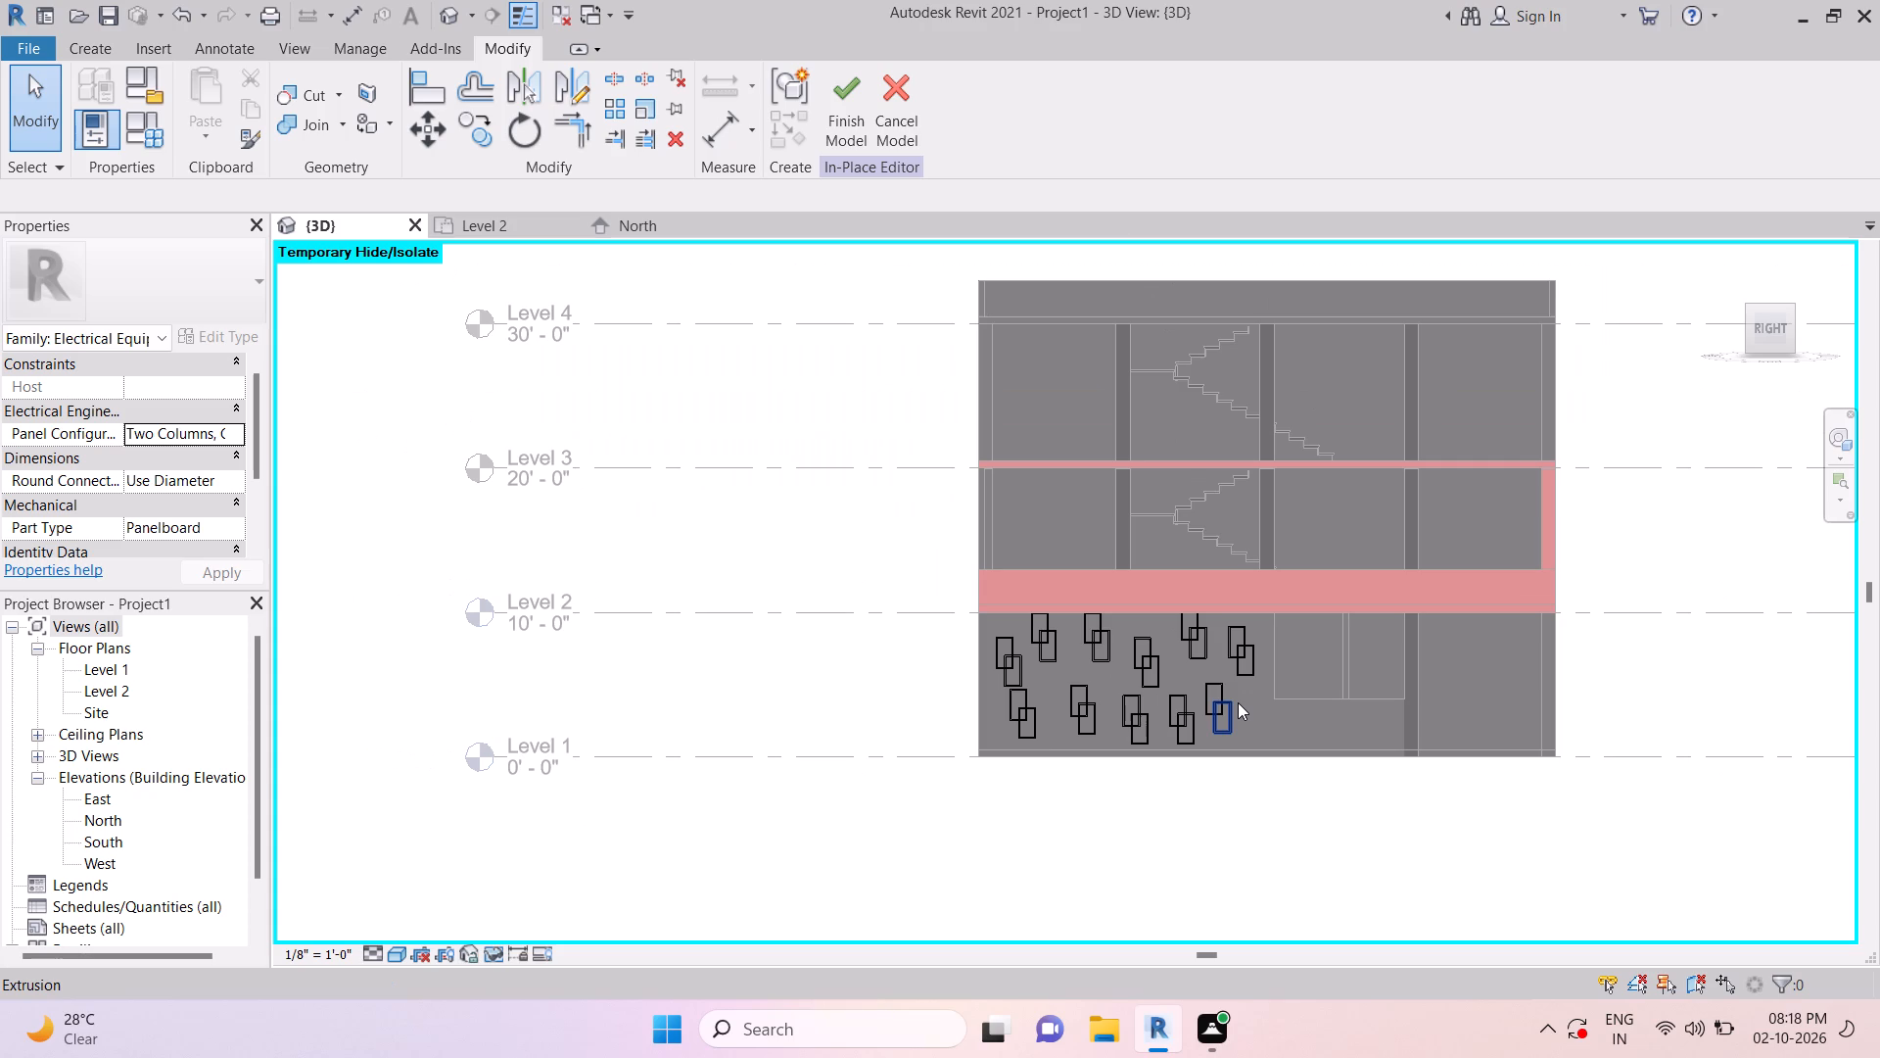
Dismiss the pop-up notification and finish the in-place model containing the ground-floor wall's overlapping frame pairs.
scroll(1127, 648, "up", 4)
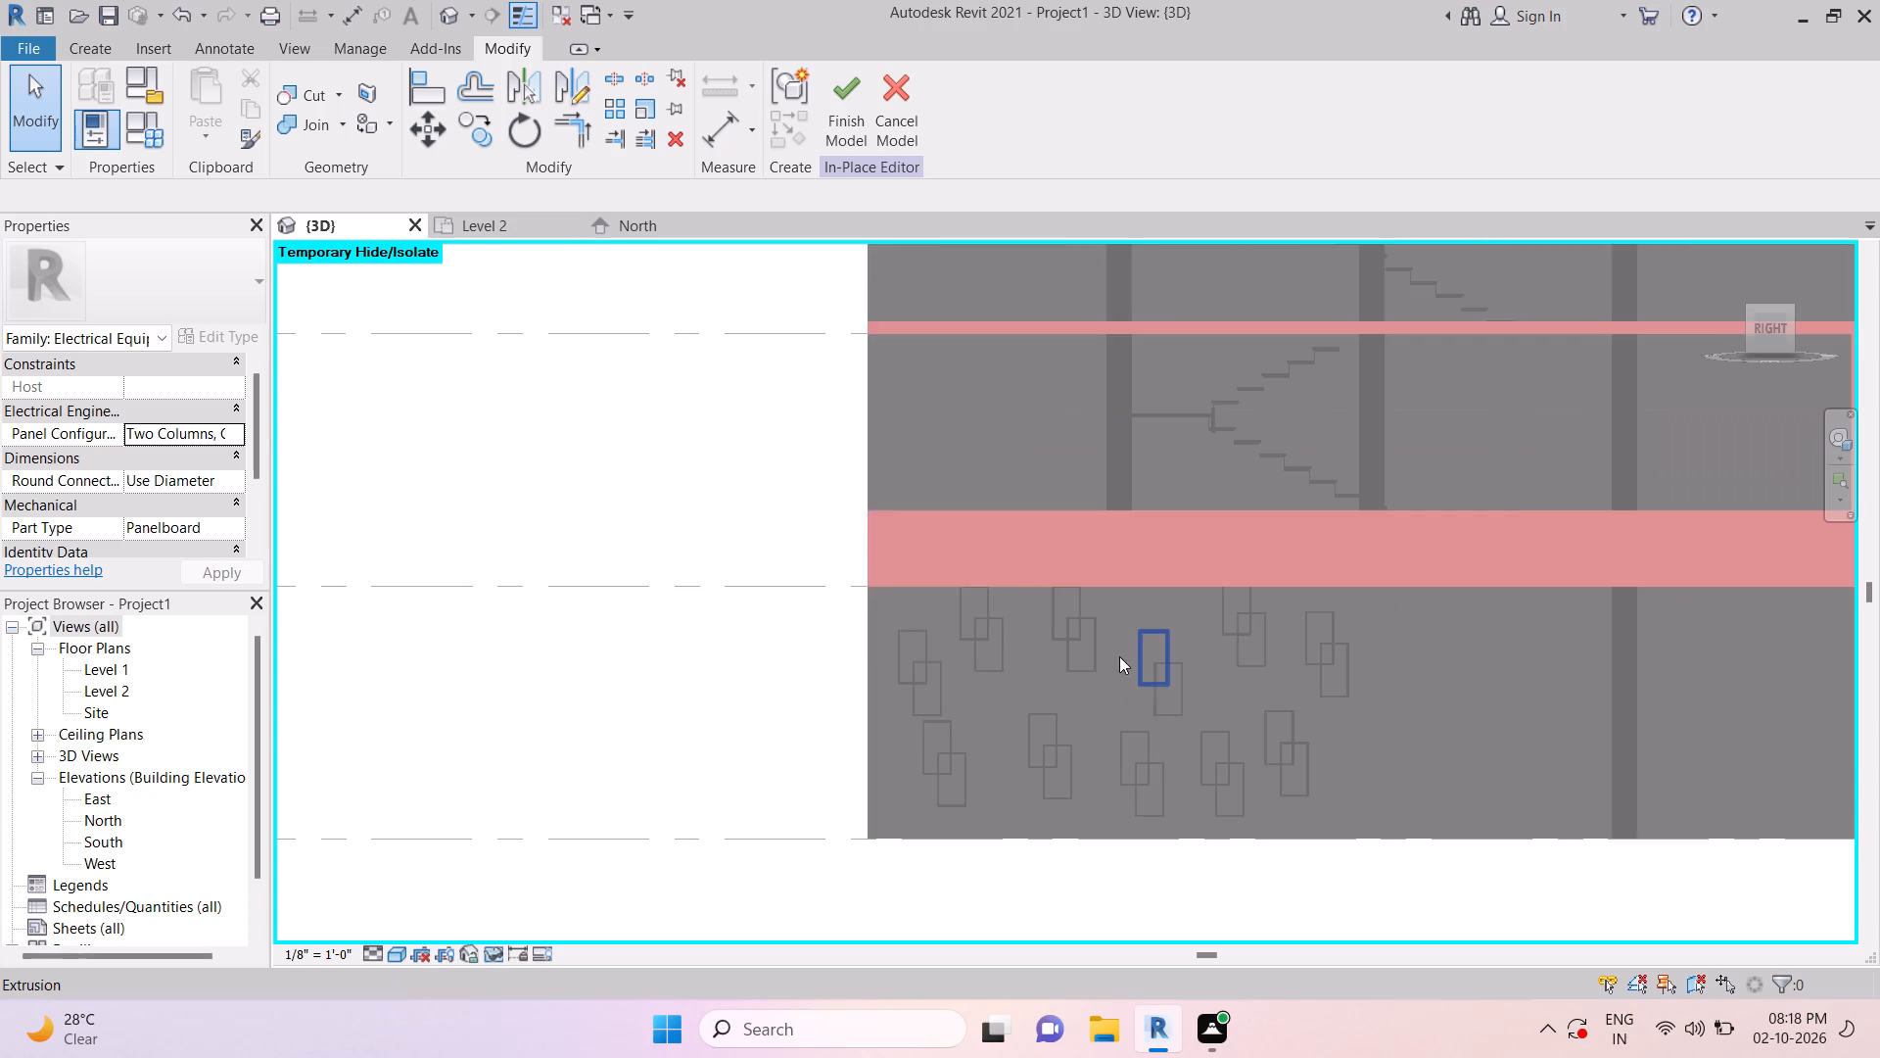
scroll(1127, 638, "up", 3)
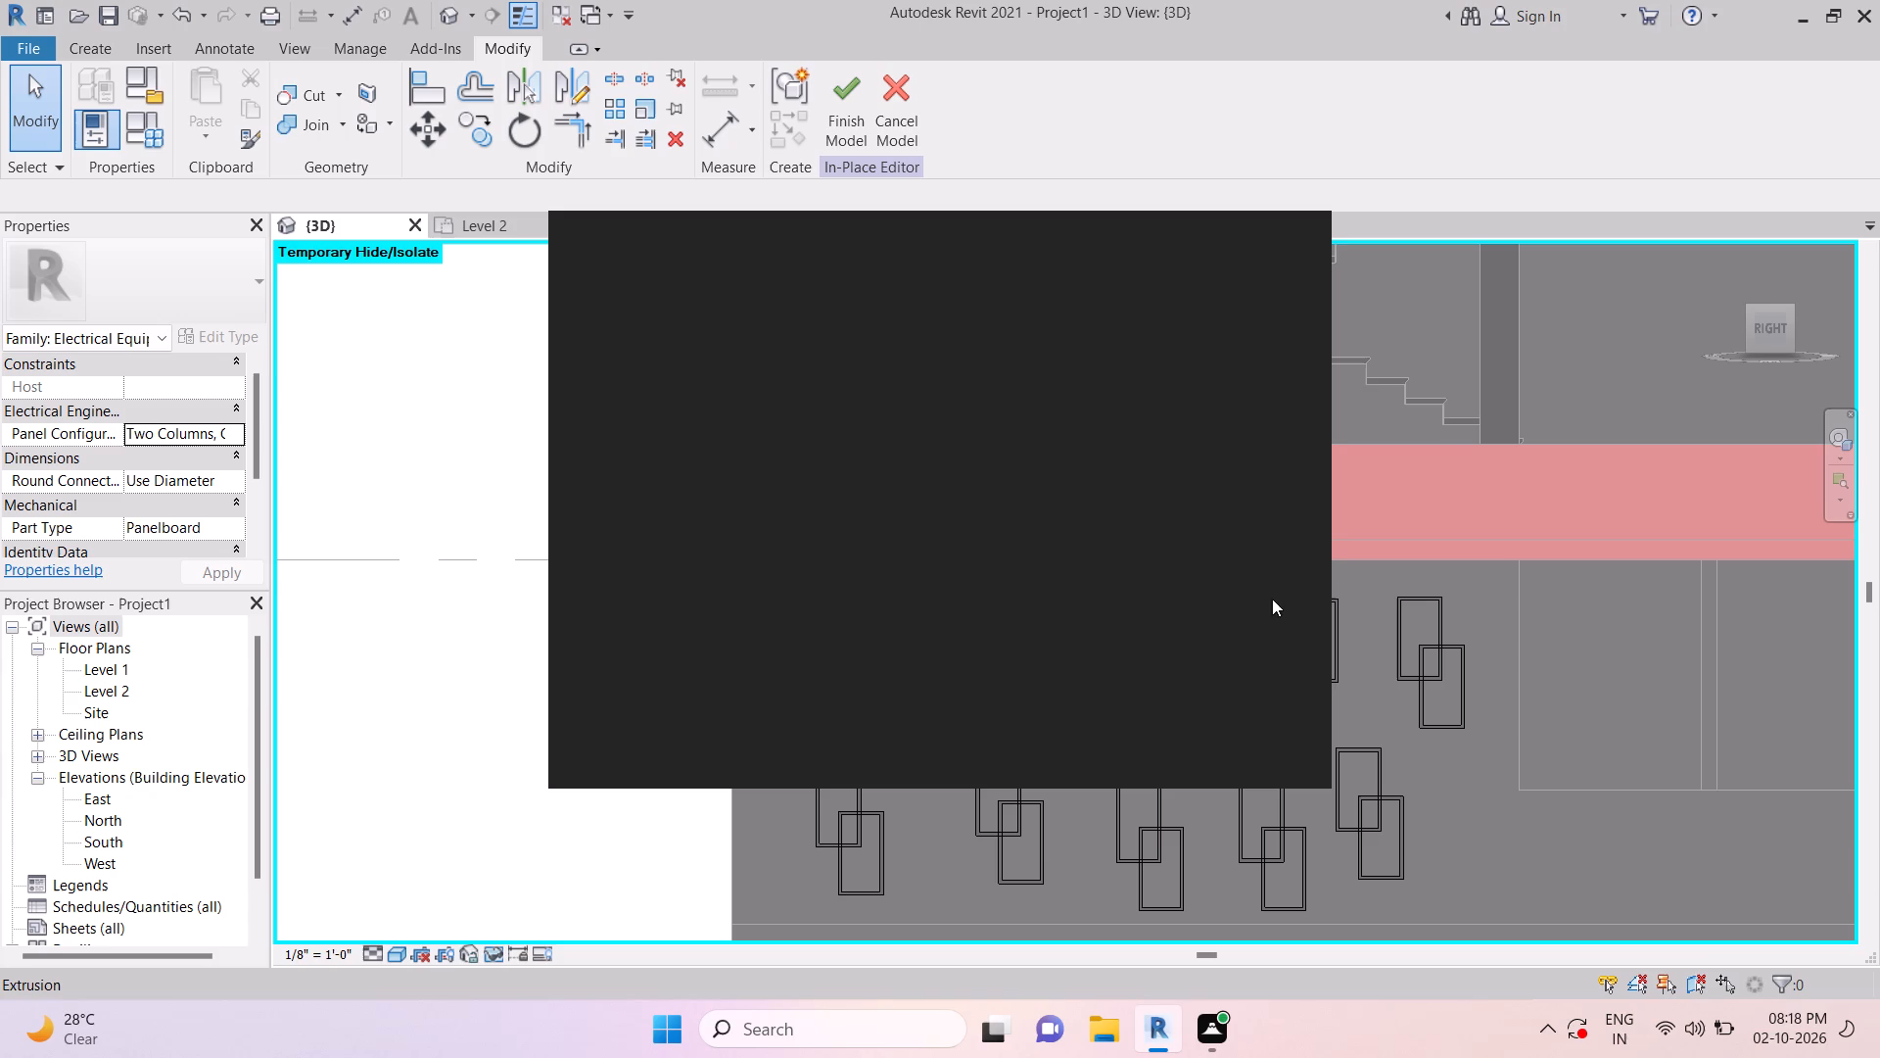
left_click(1287, 241)
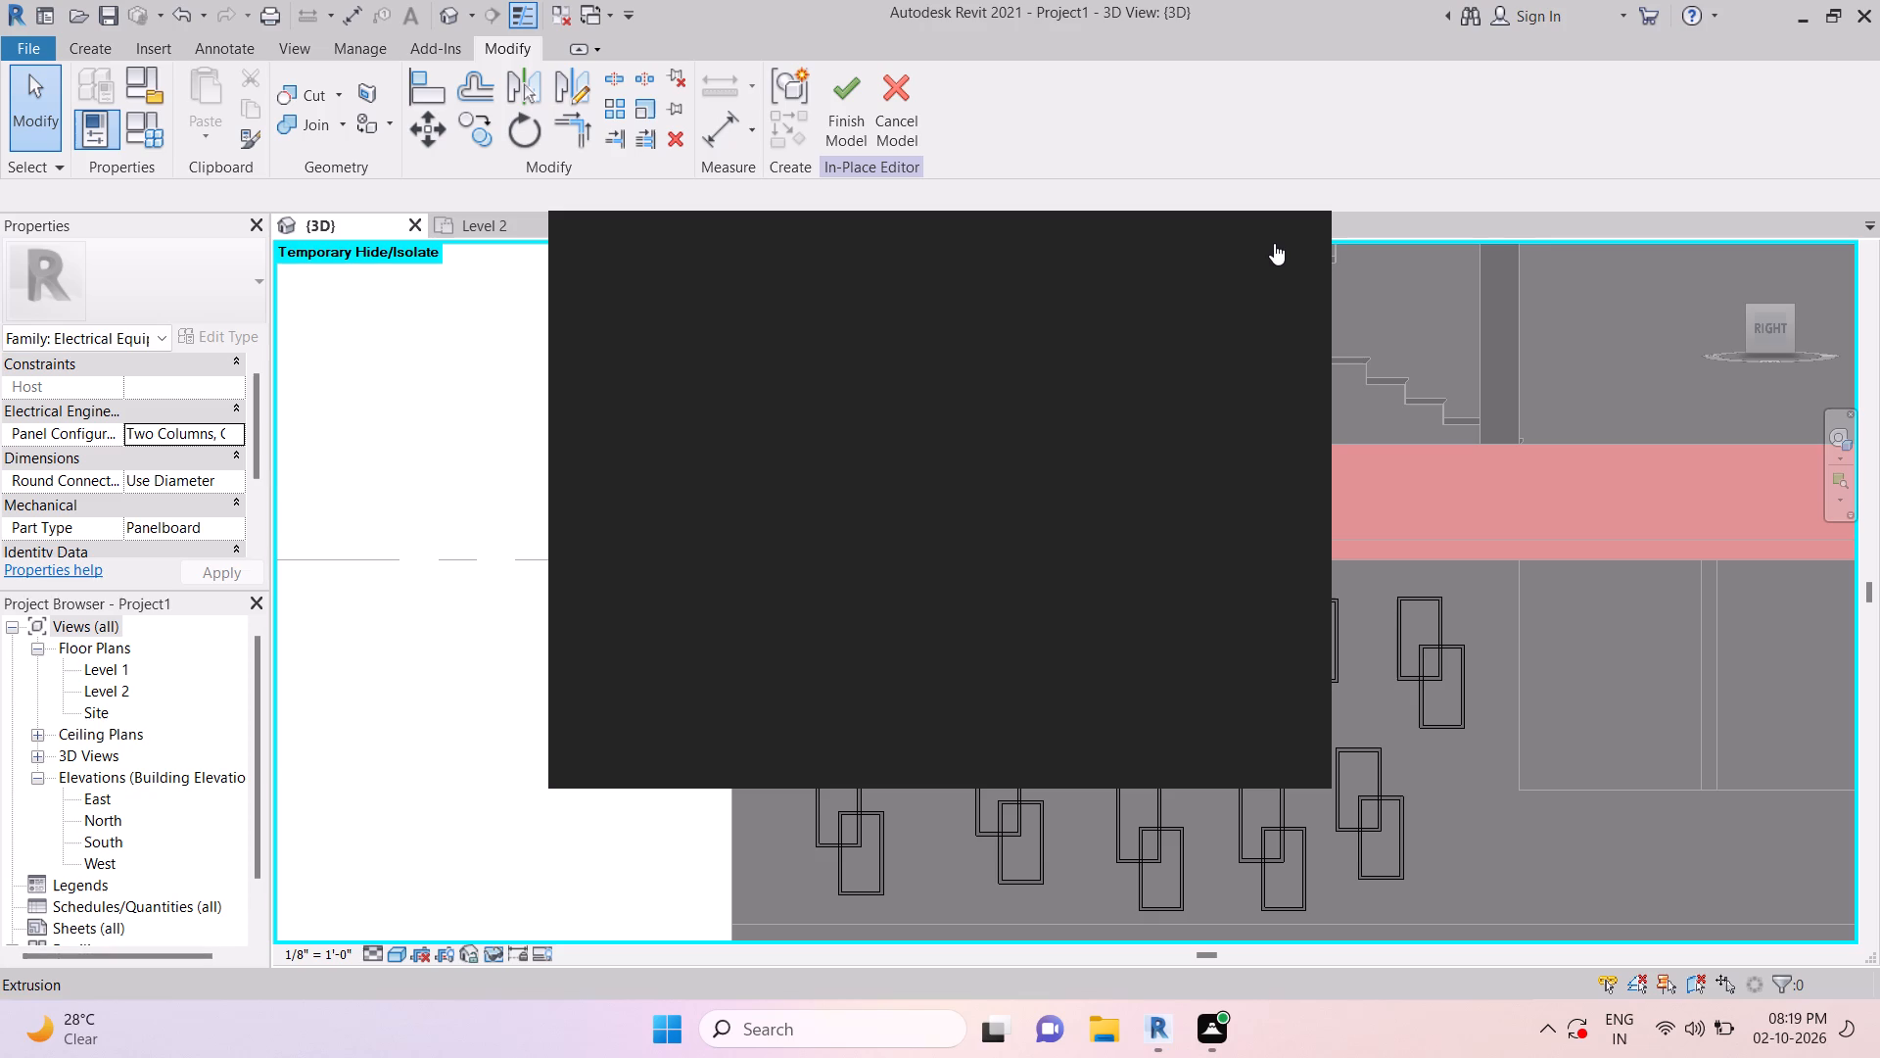
left_click(1273, 240)
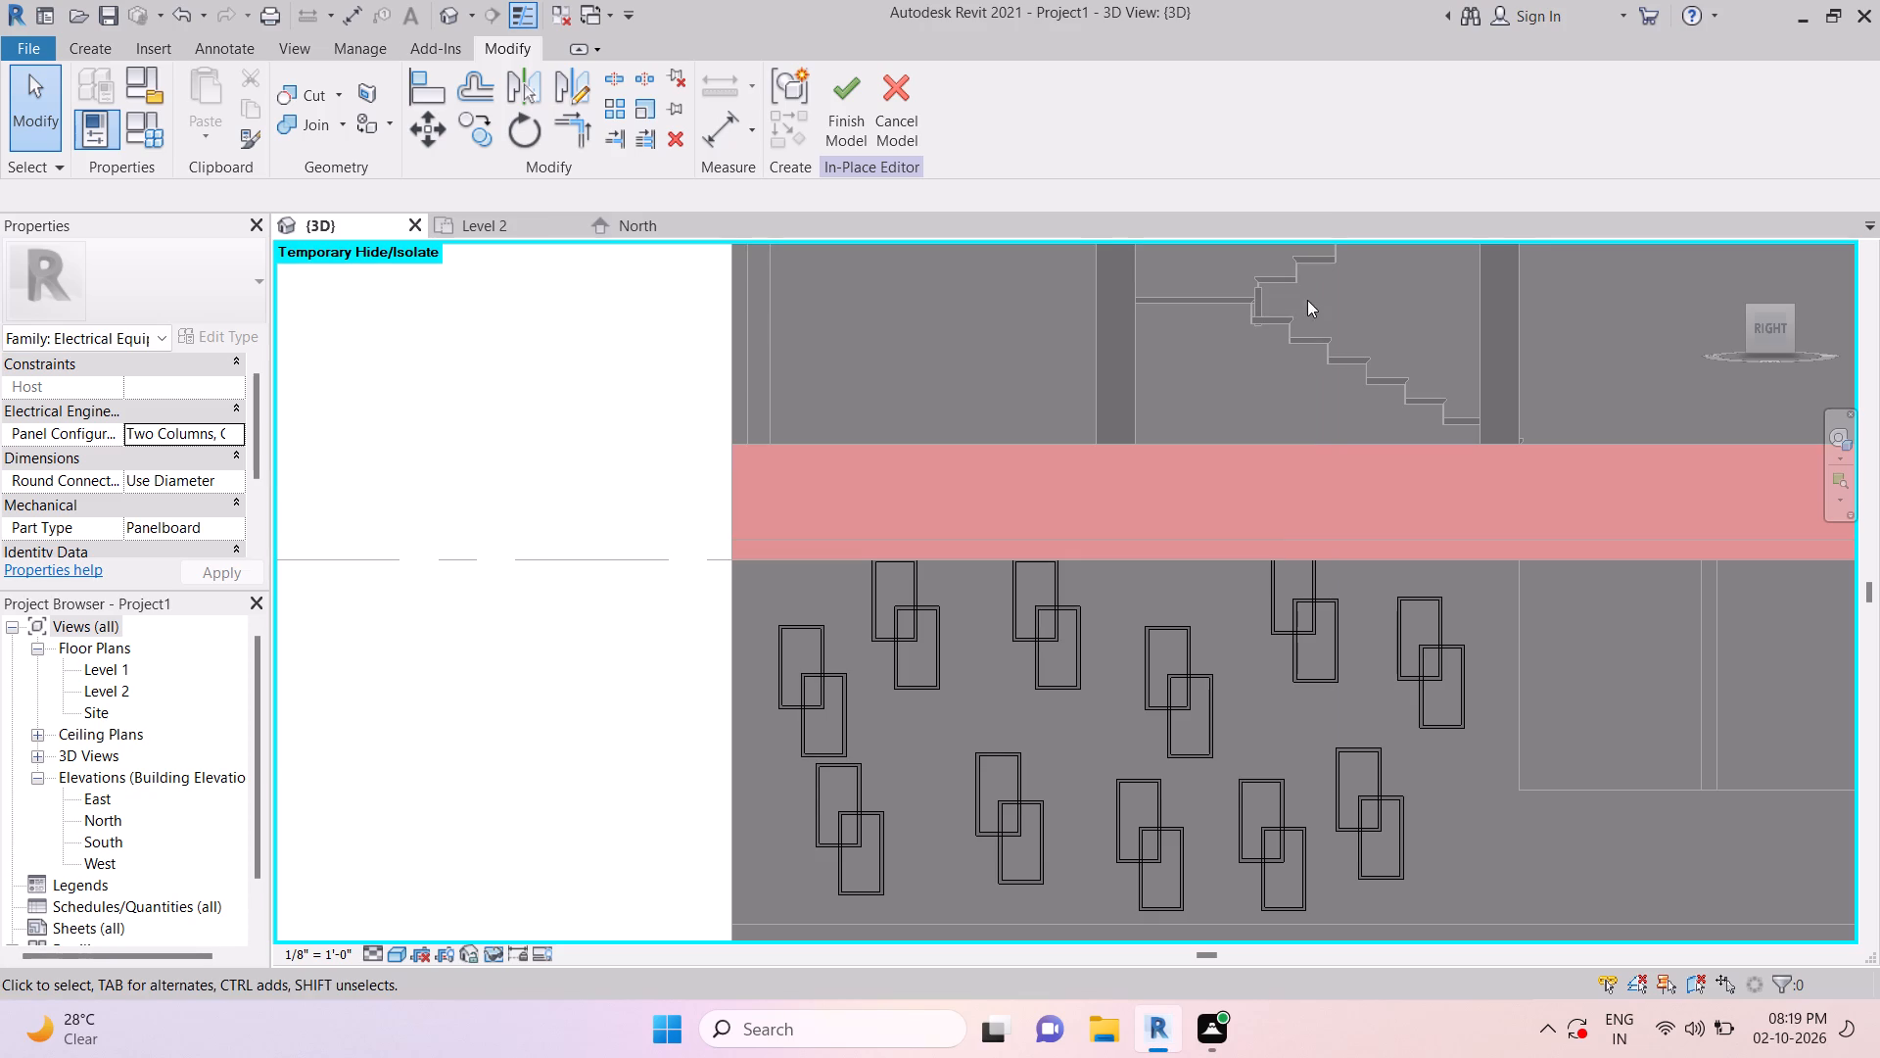
key("Escape")
left_click(856, 114)
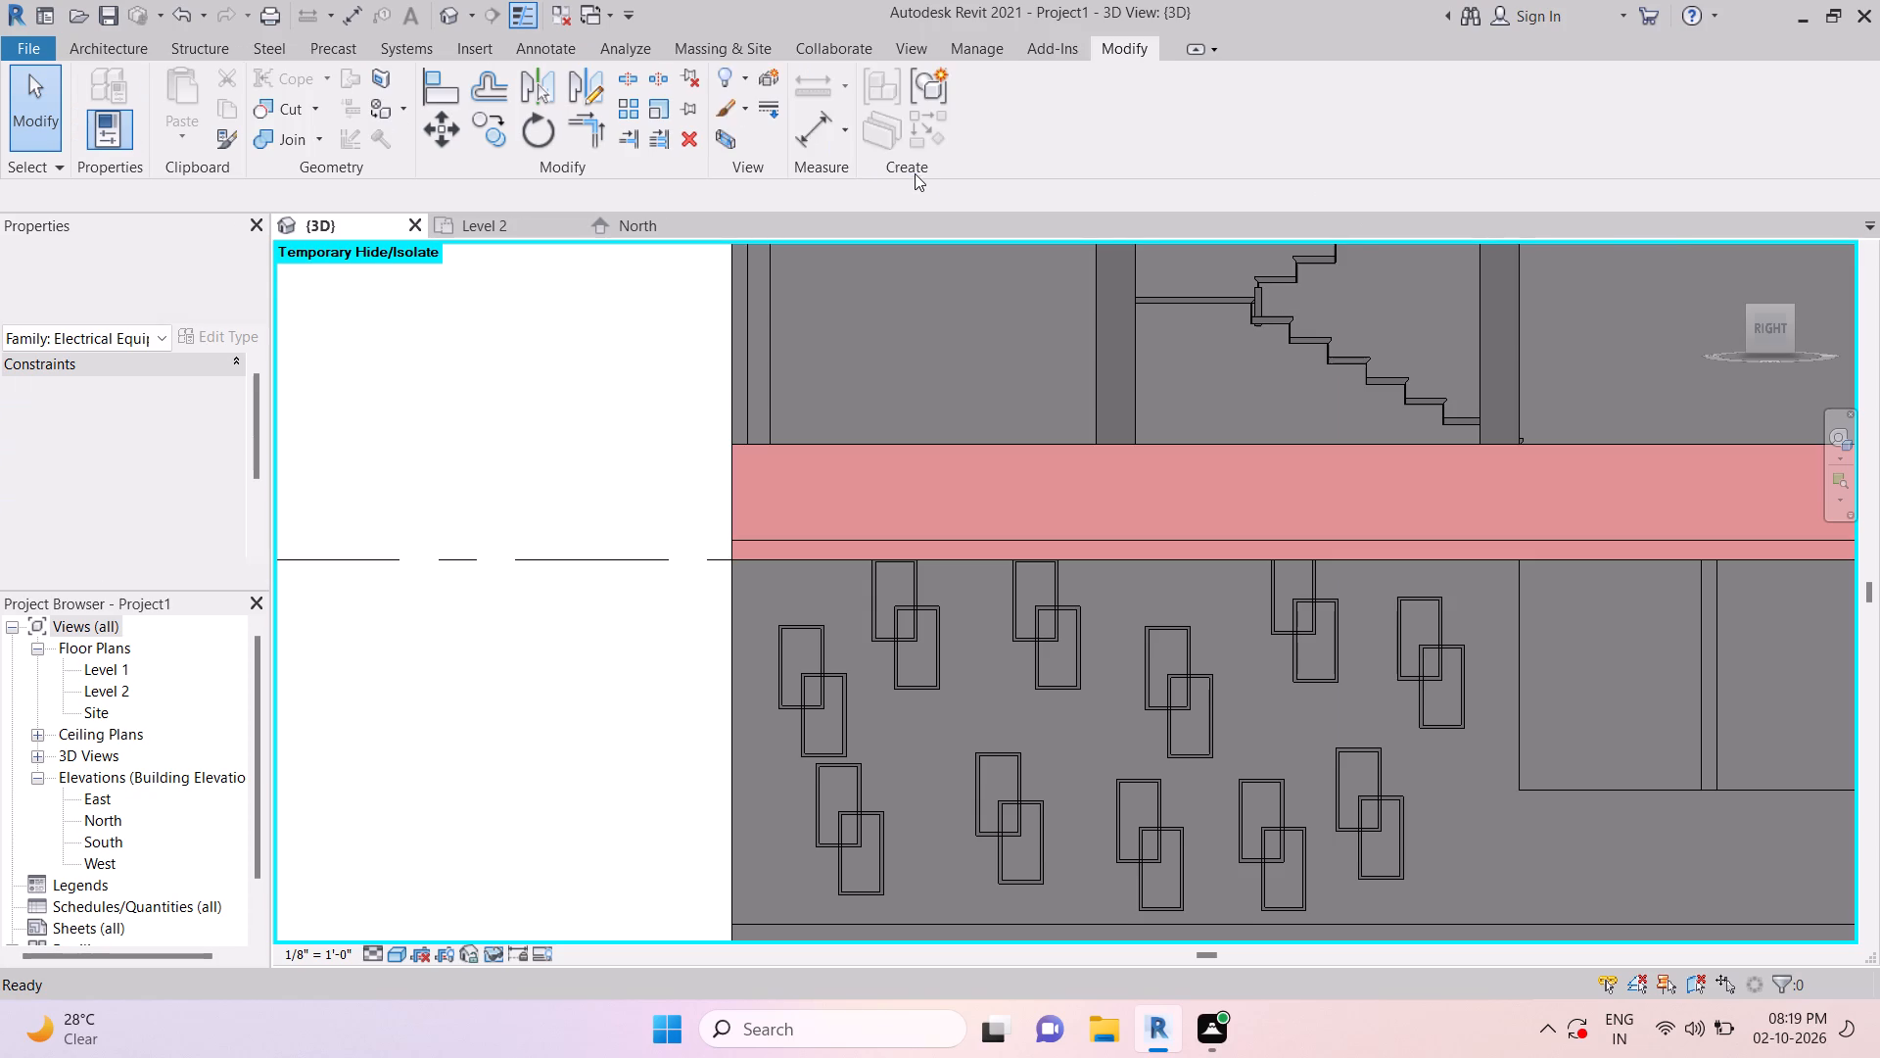
key("Escape")
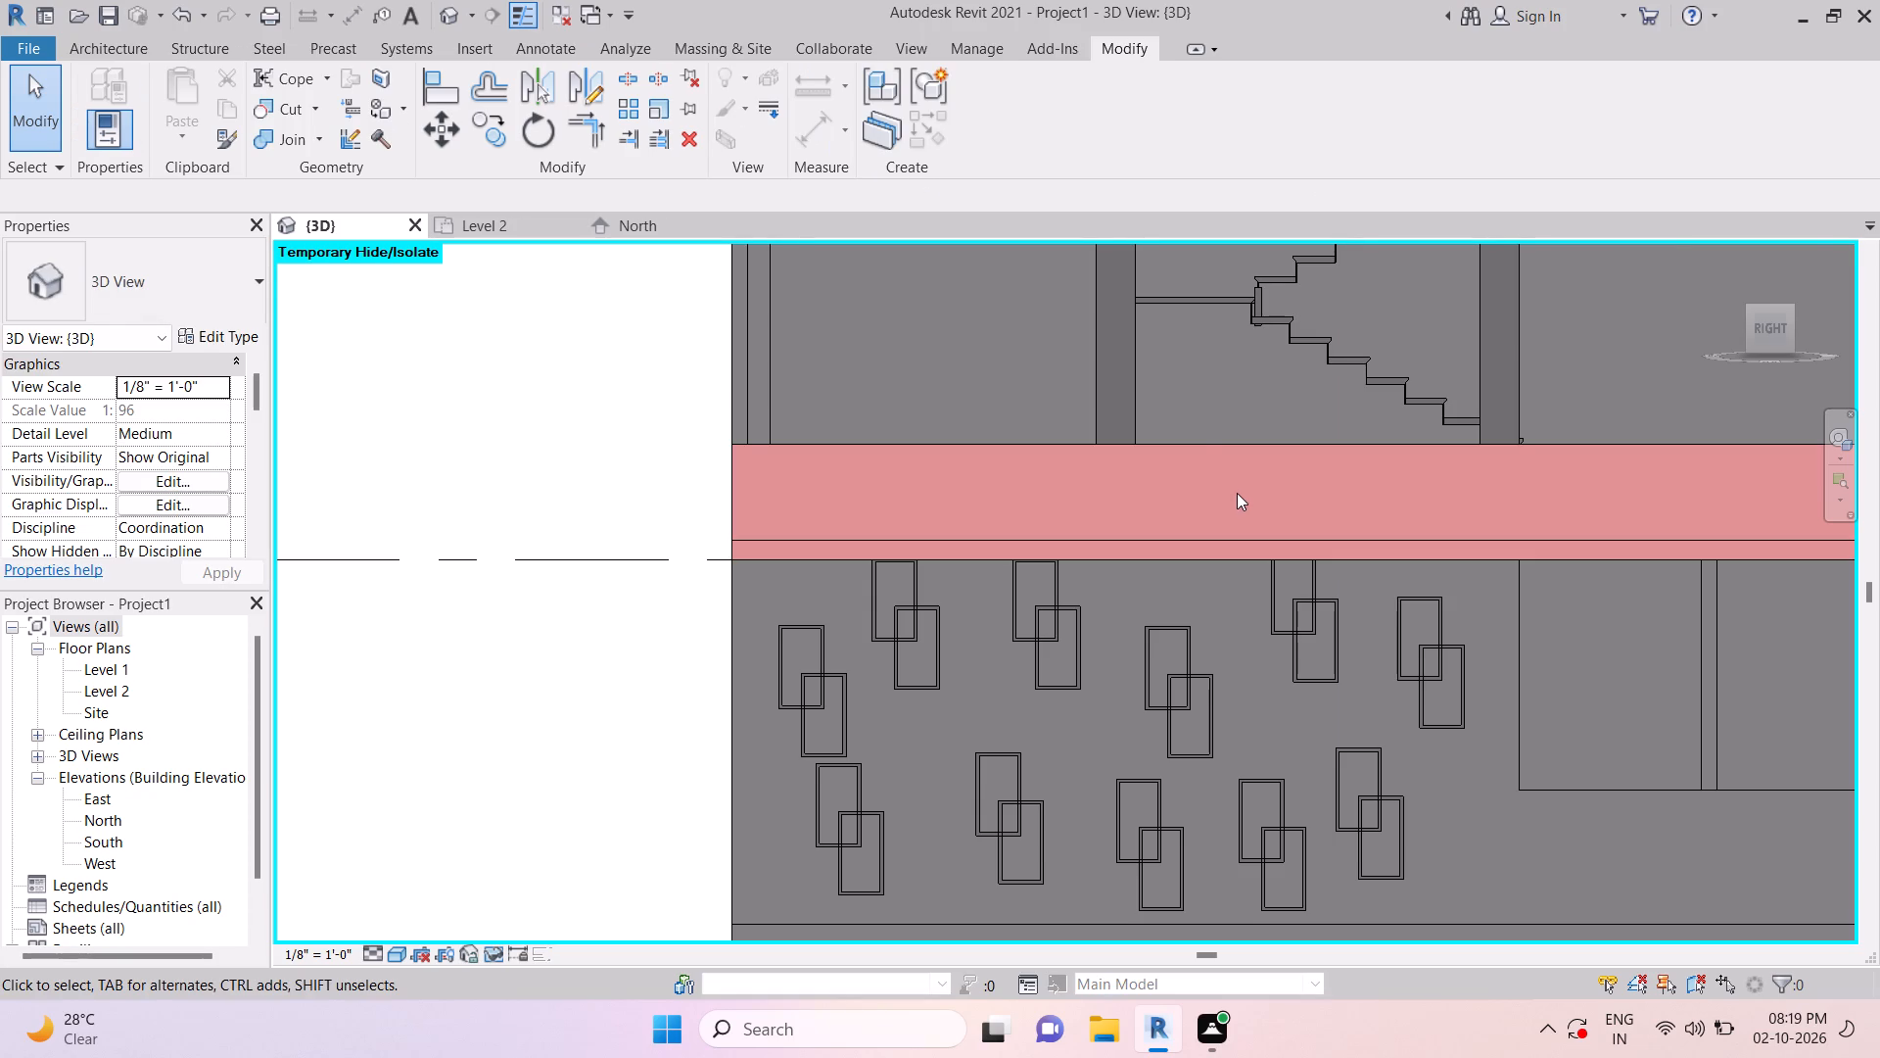
Examine the finished frame pairs on the ground-floor wall in an angled 3D view, checking their spacing and relief.
scroll(1237, 493, "down", 1)
key("Escape")
middle_click_drag(1508, 609, 1441, 667, "shift")
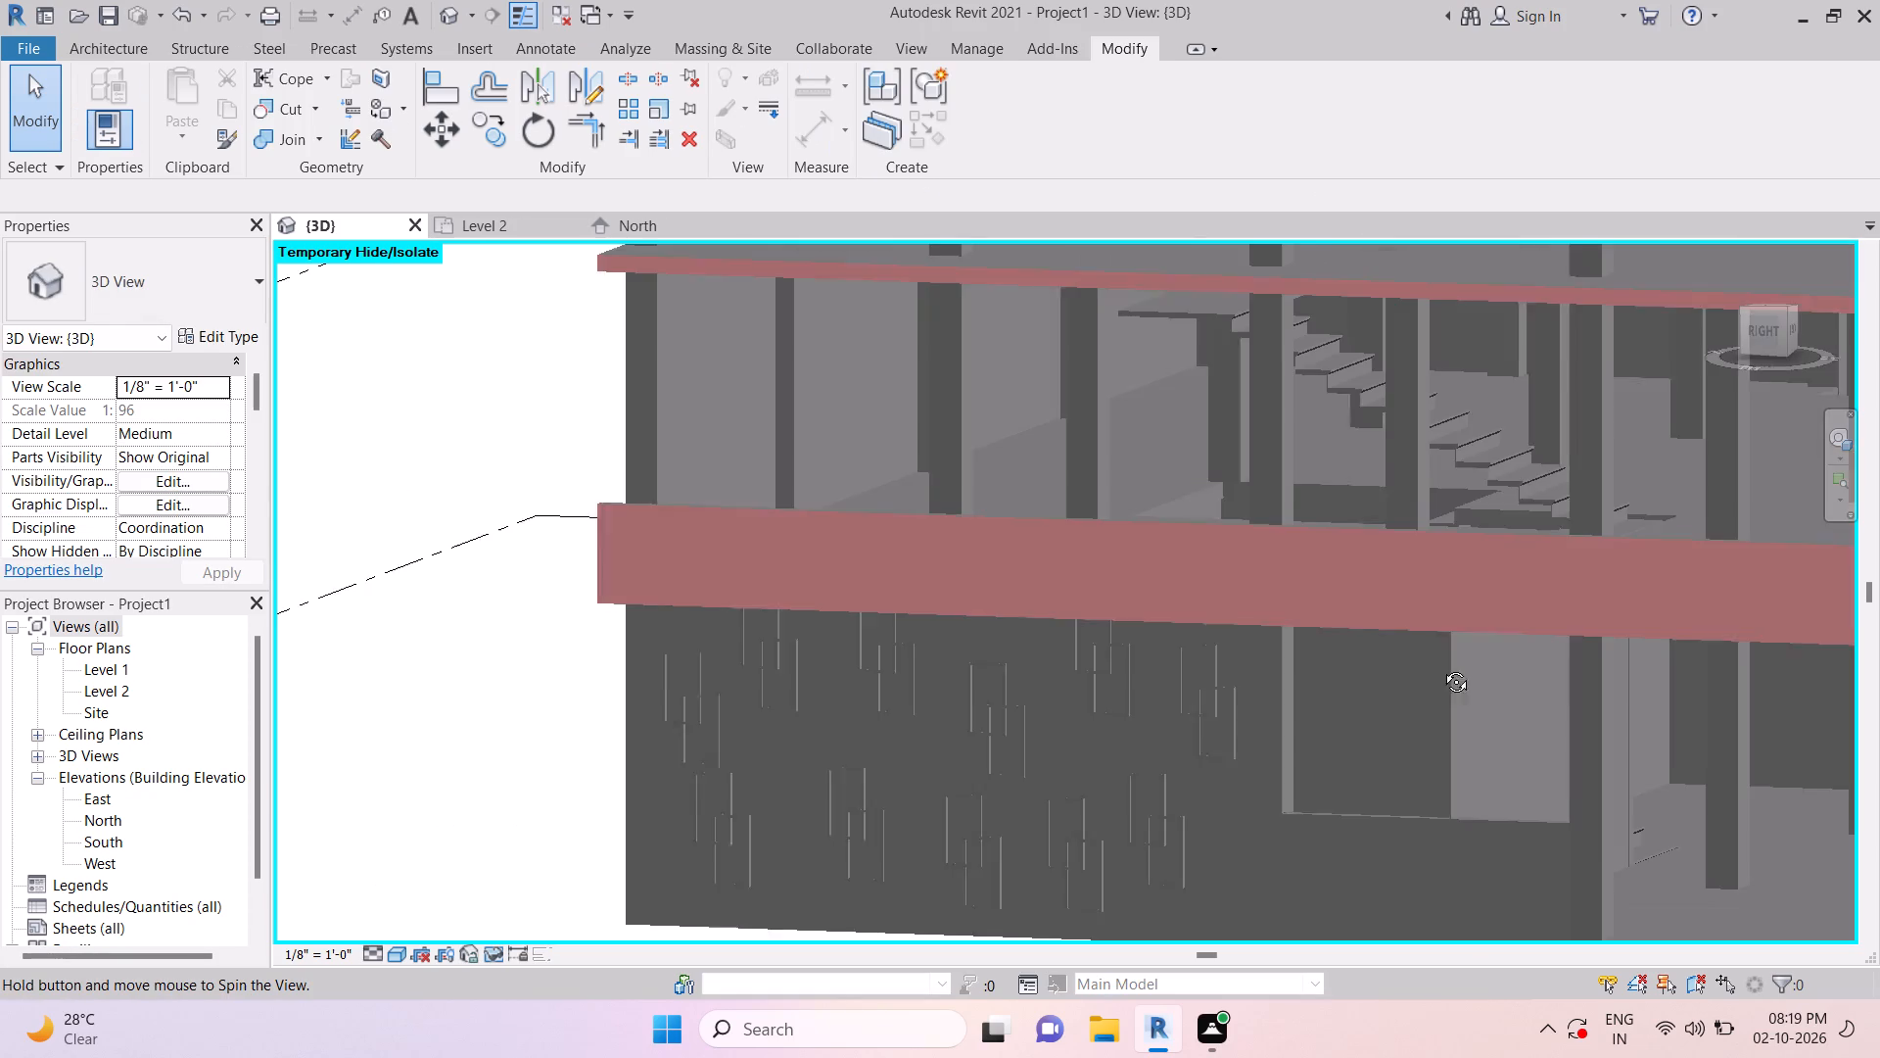
middle_click_drag(1441, 667, 1425, 672, "shift")
middle_click_drag(1170, 784, 1209, 653)
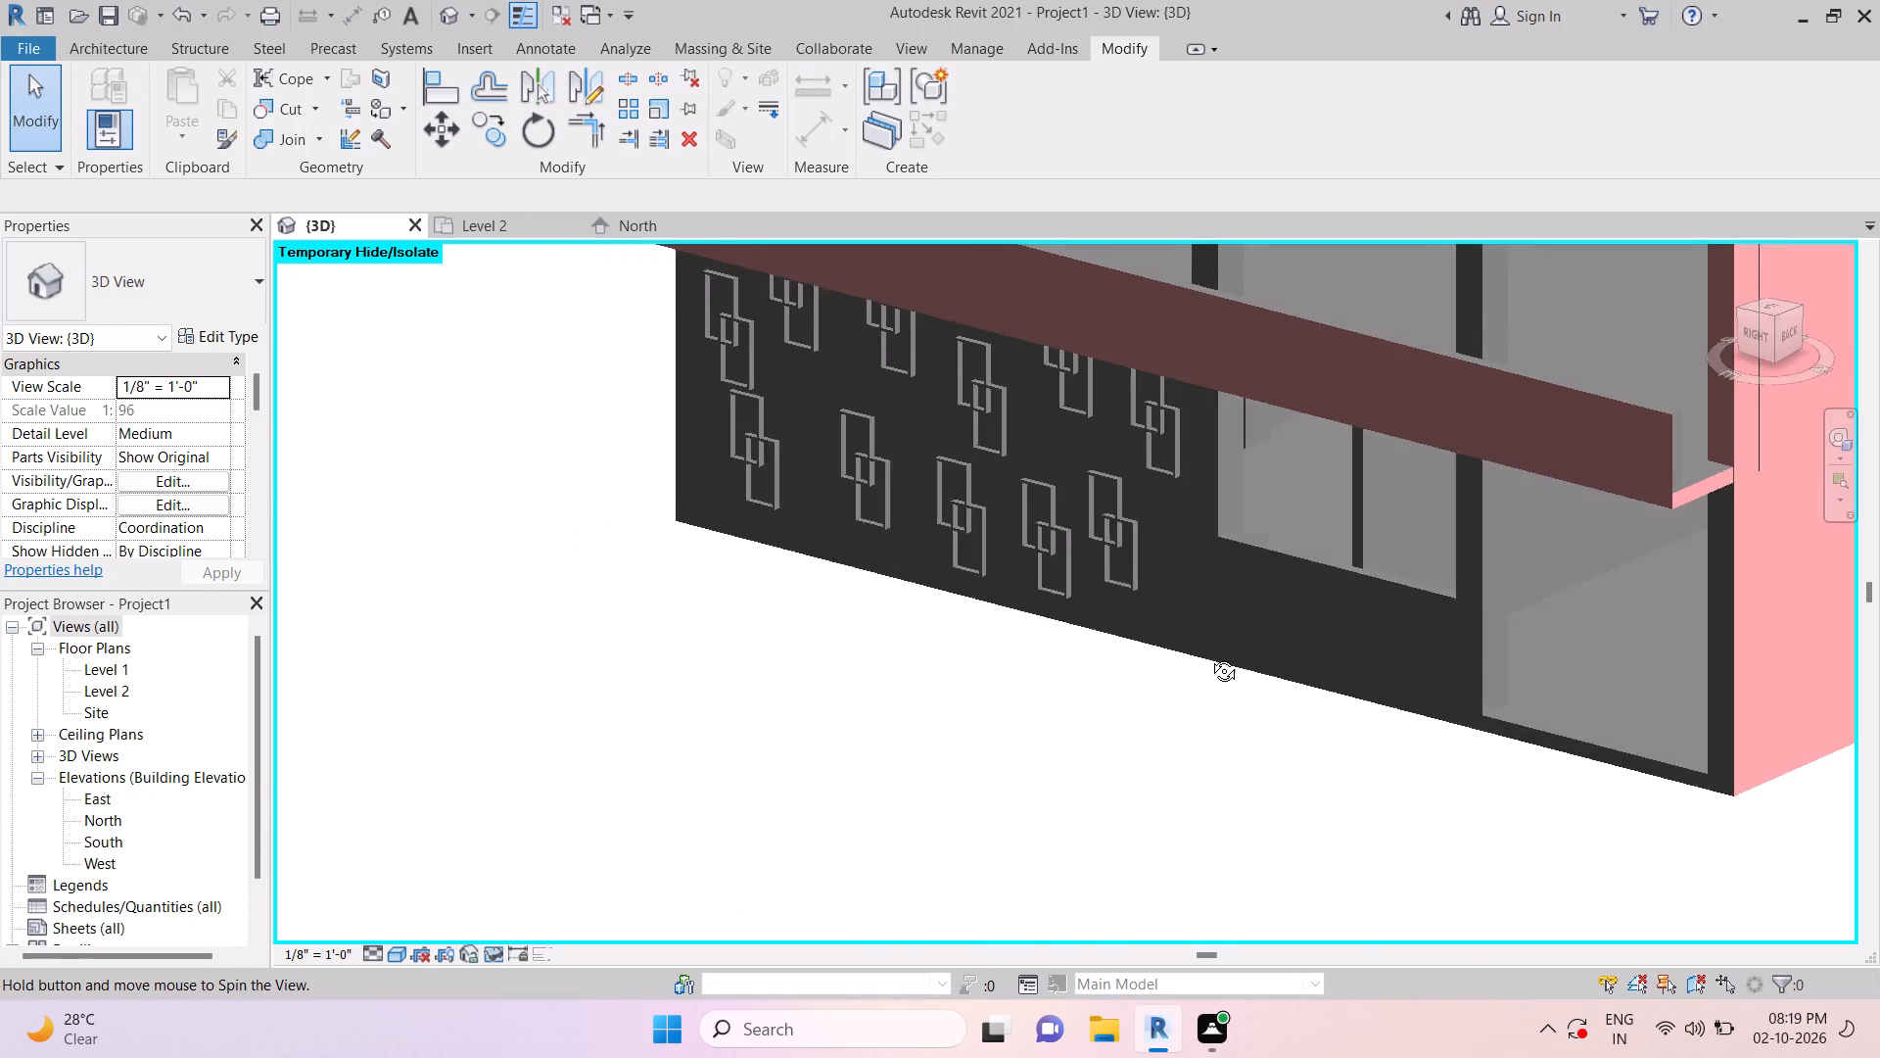
key("Escape")
key("Escape")
middle_click_drag(1167, 566, 1176, 777)
key("Escape")
key("Escape")
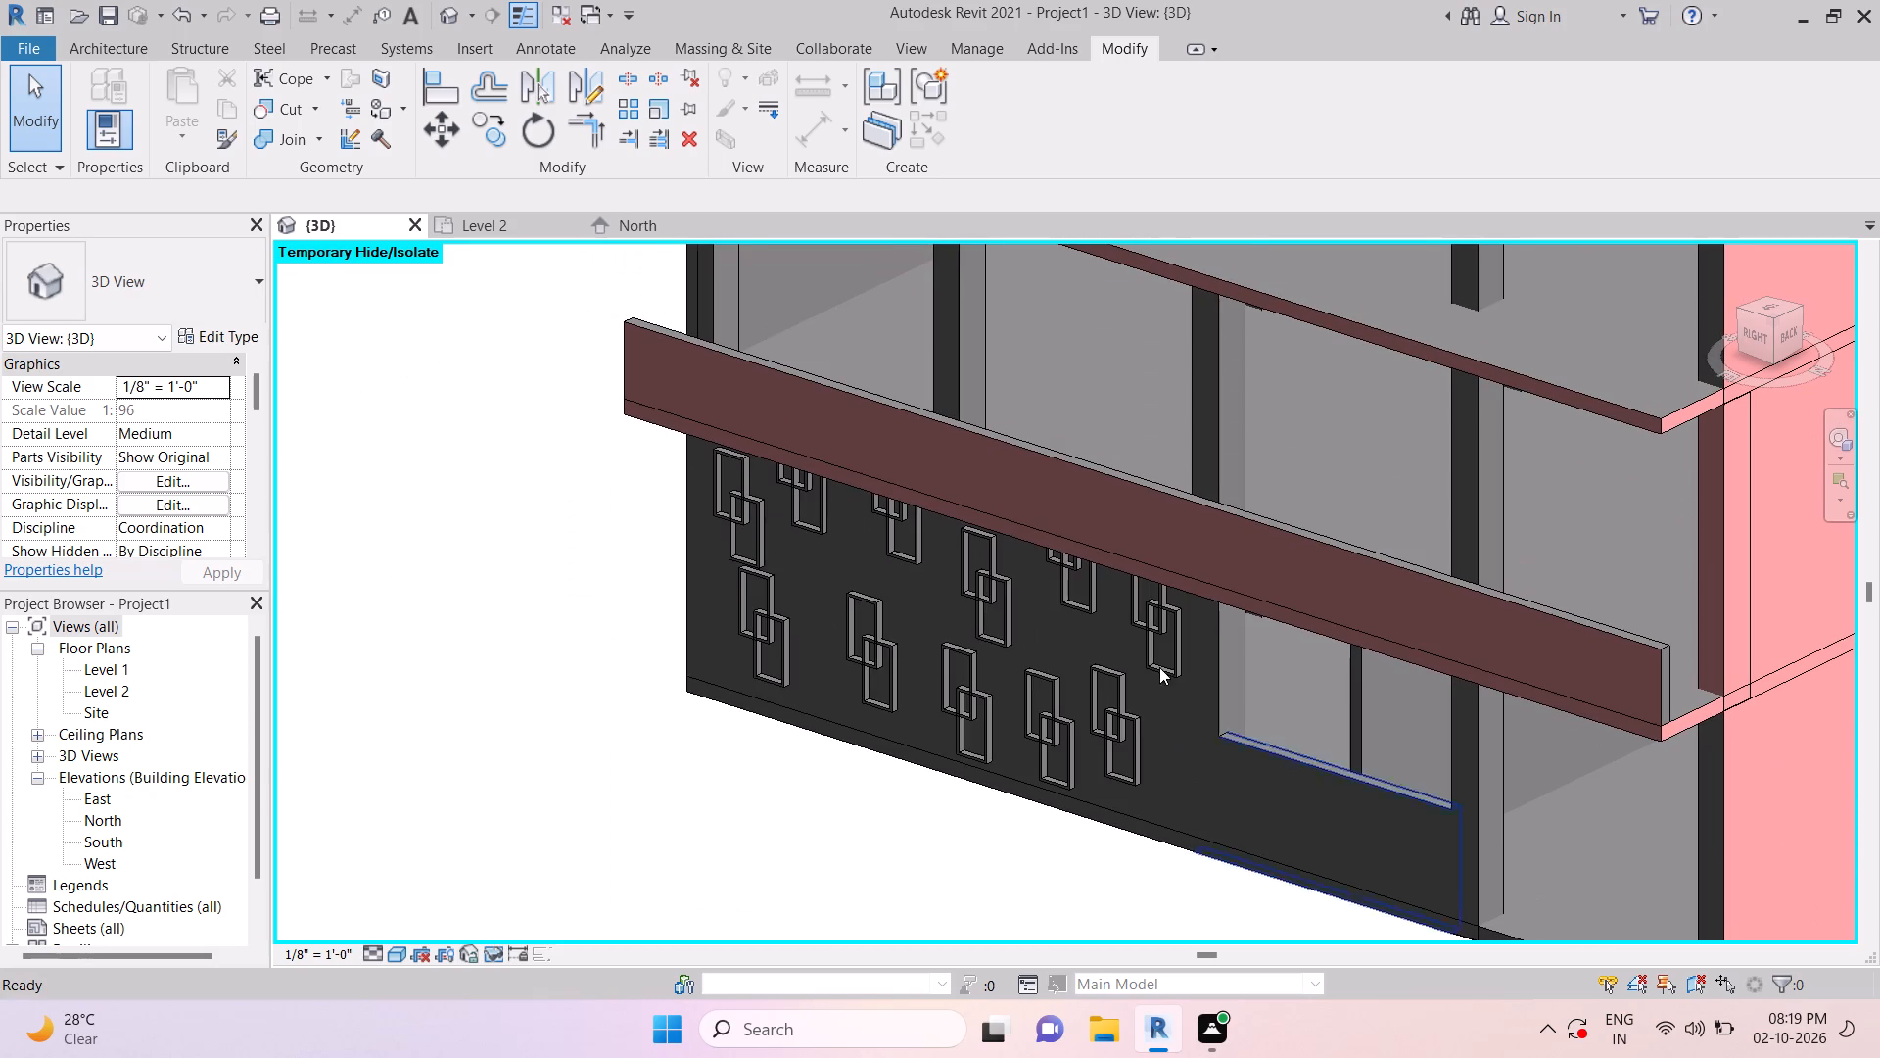
scroll(988, 708, "up", 2)
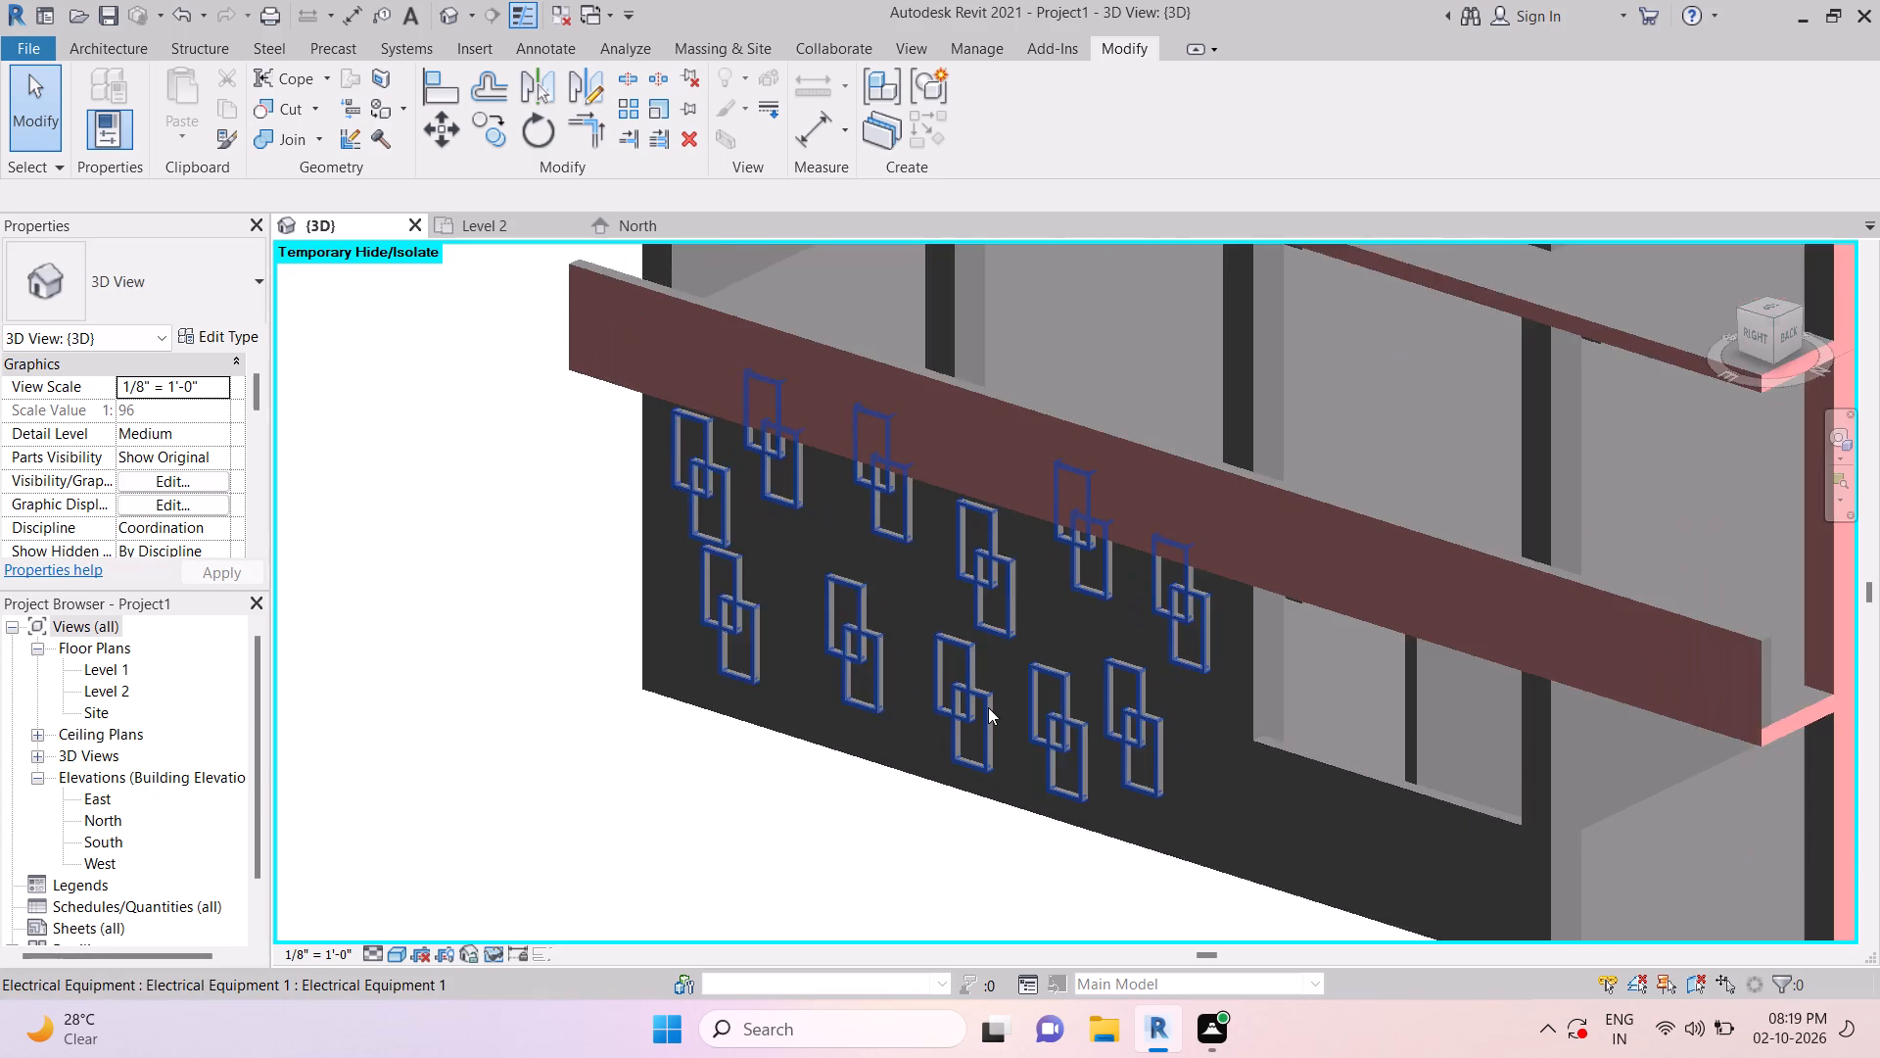
scroll(985, 705, "up", 3)
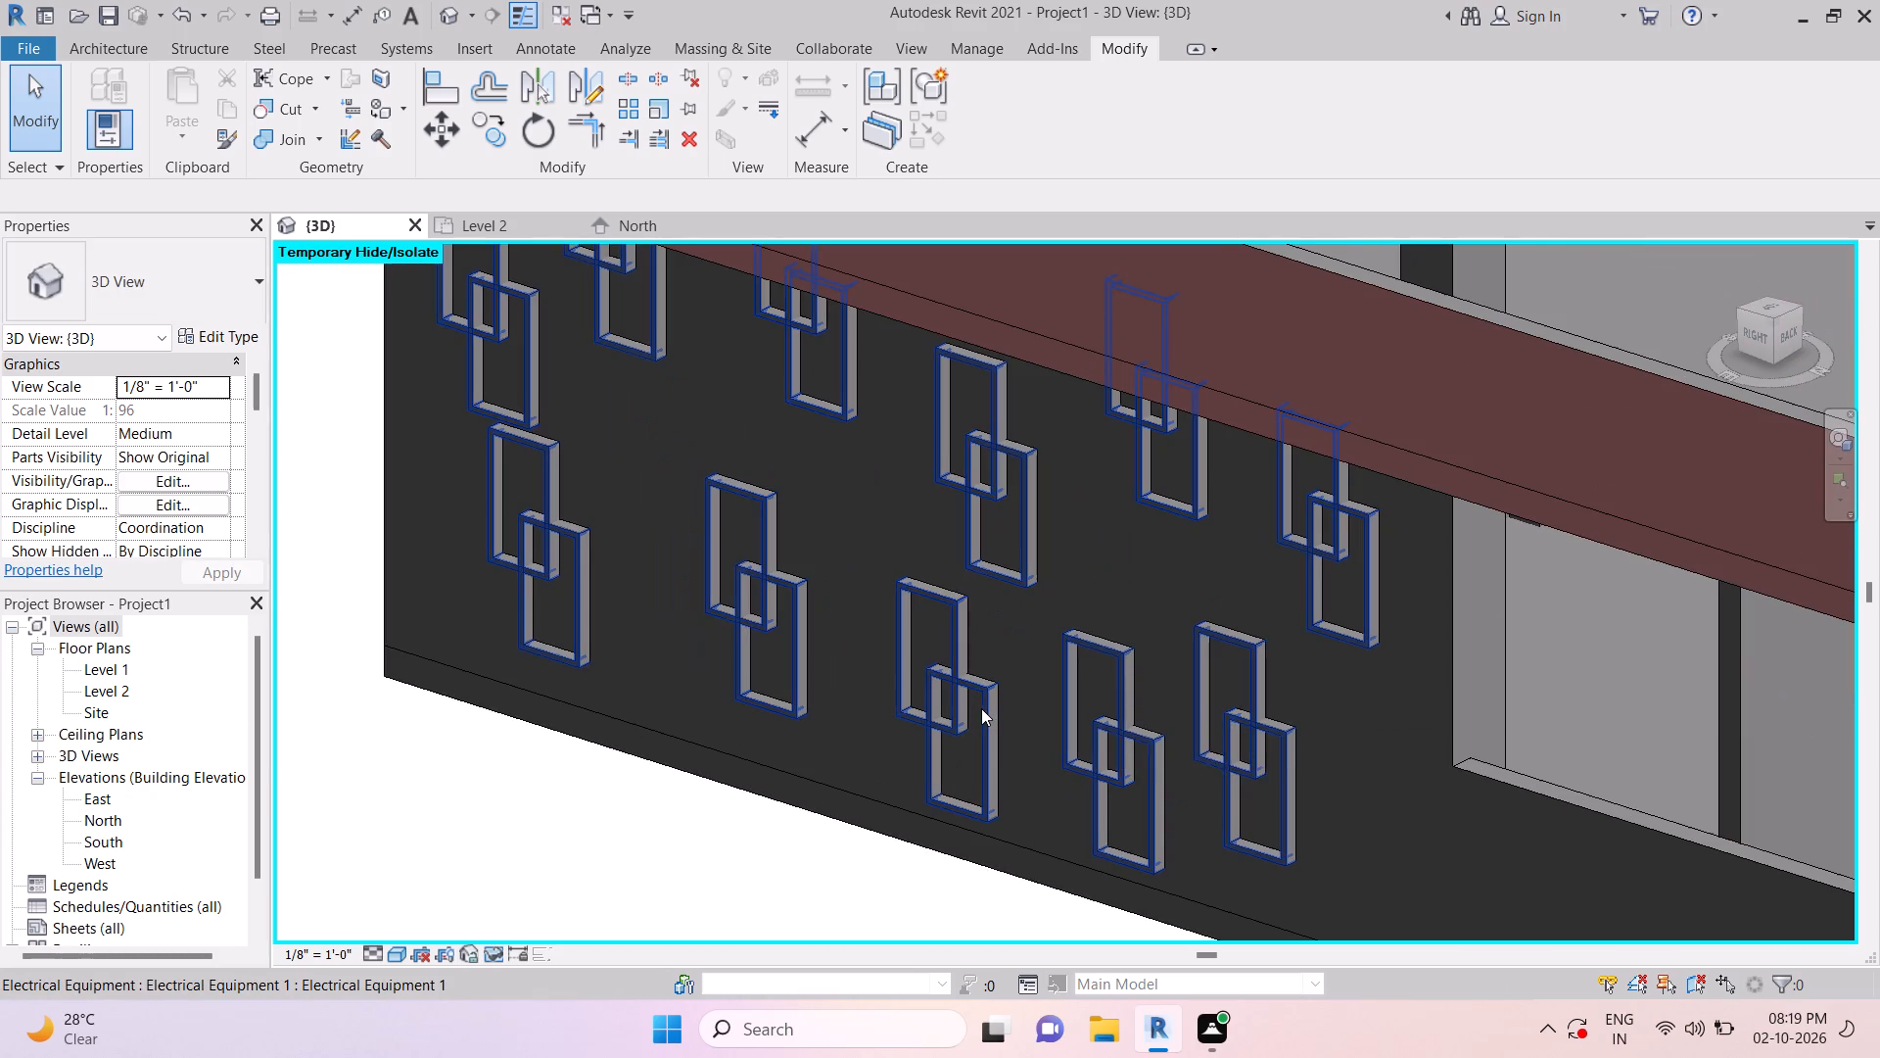
key("Escape")
scroll(1024, 750, "down", 6)
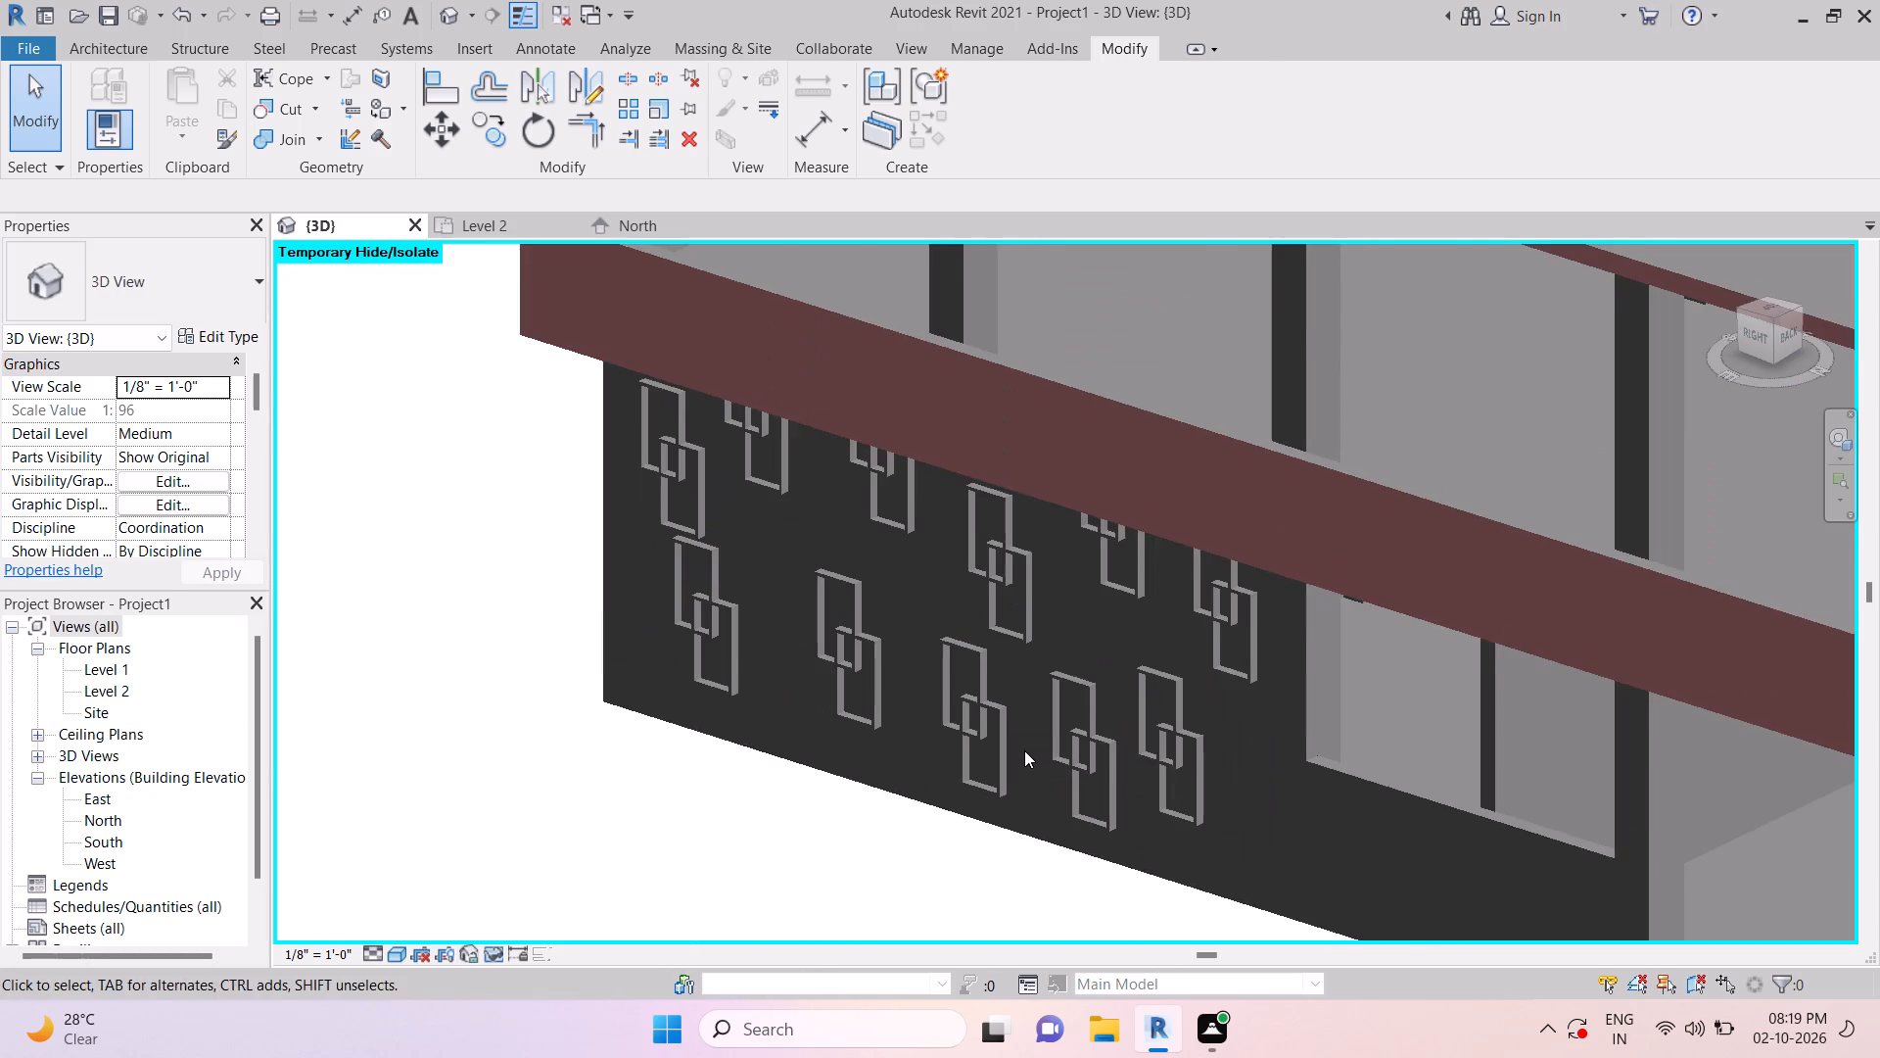
key("Escape")
key("Escape")
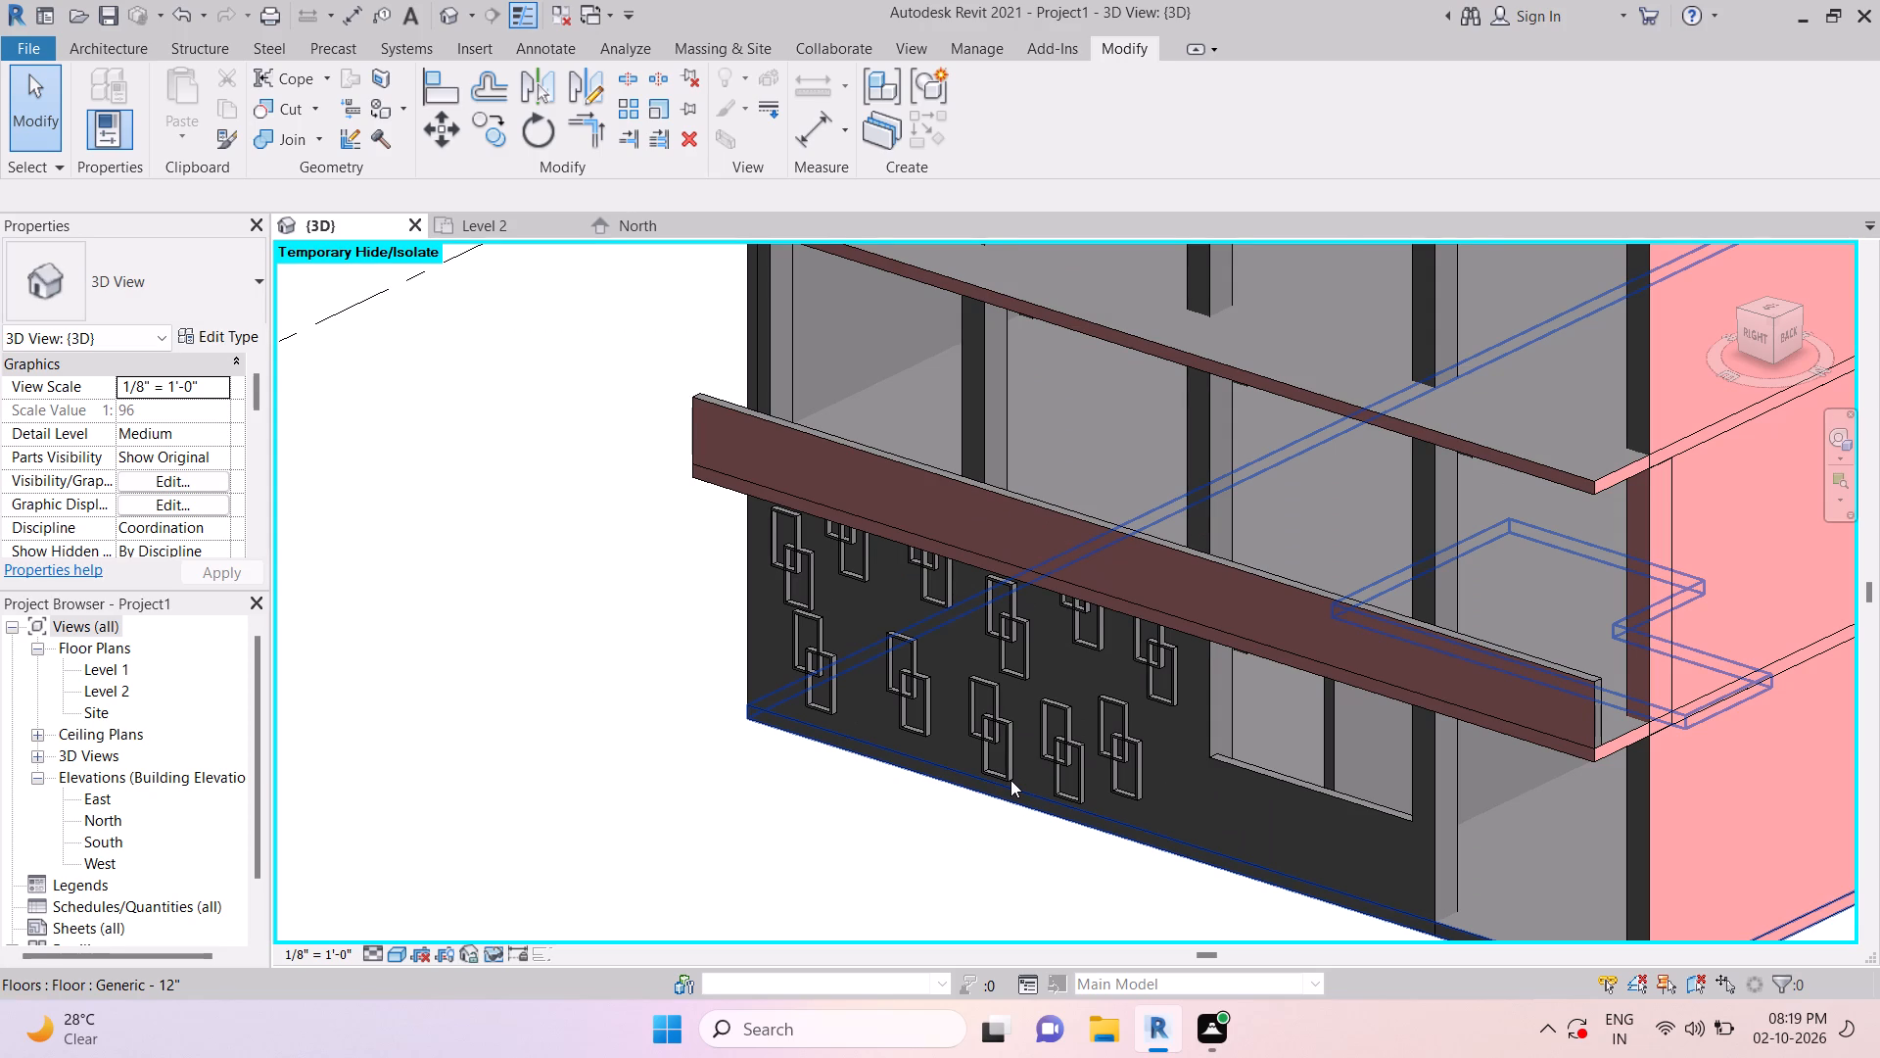
Save the project.
key("ctrl+s")
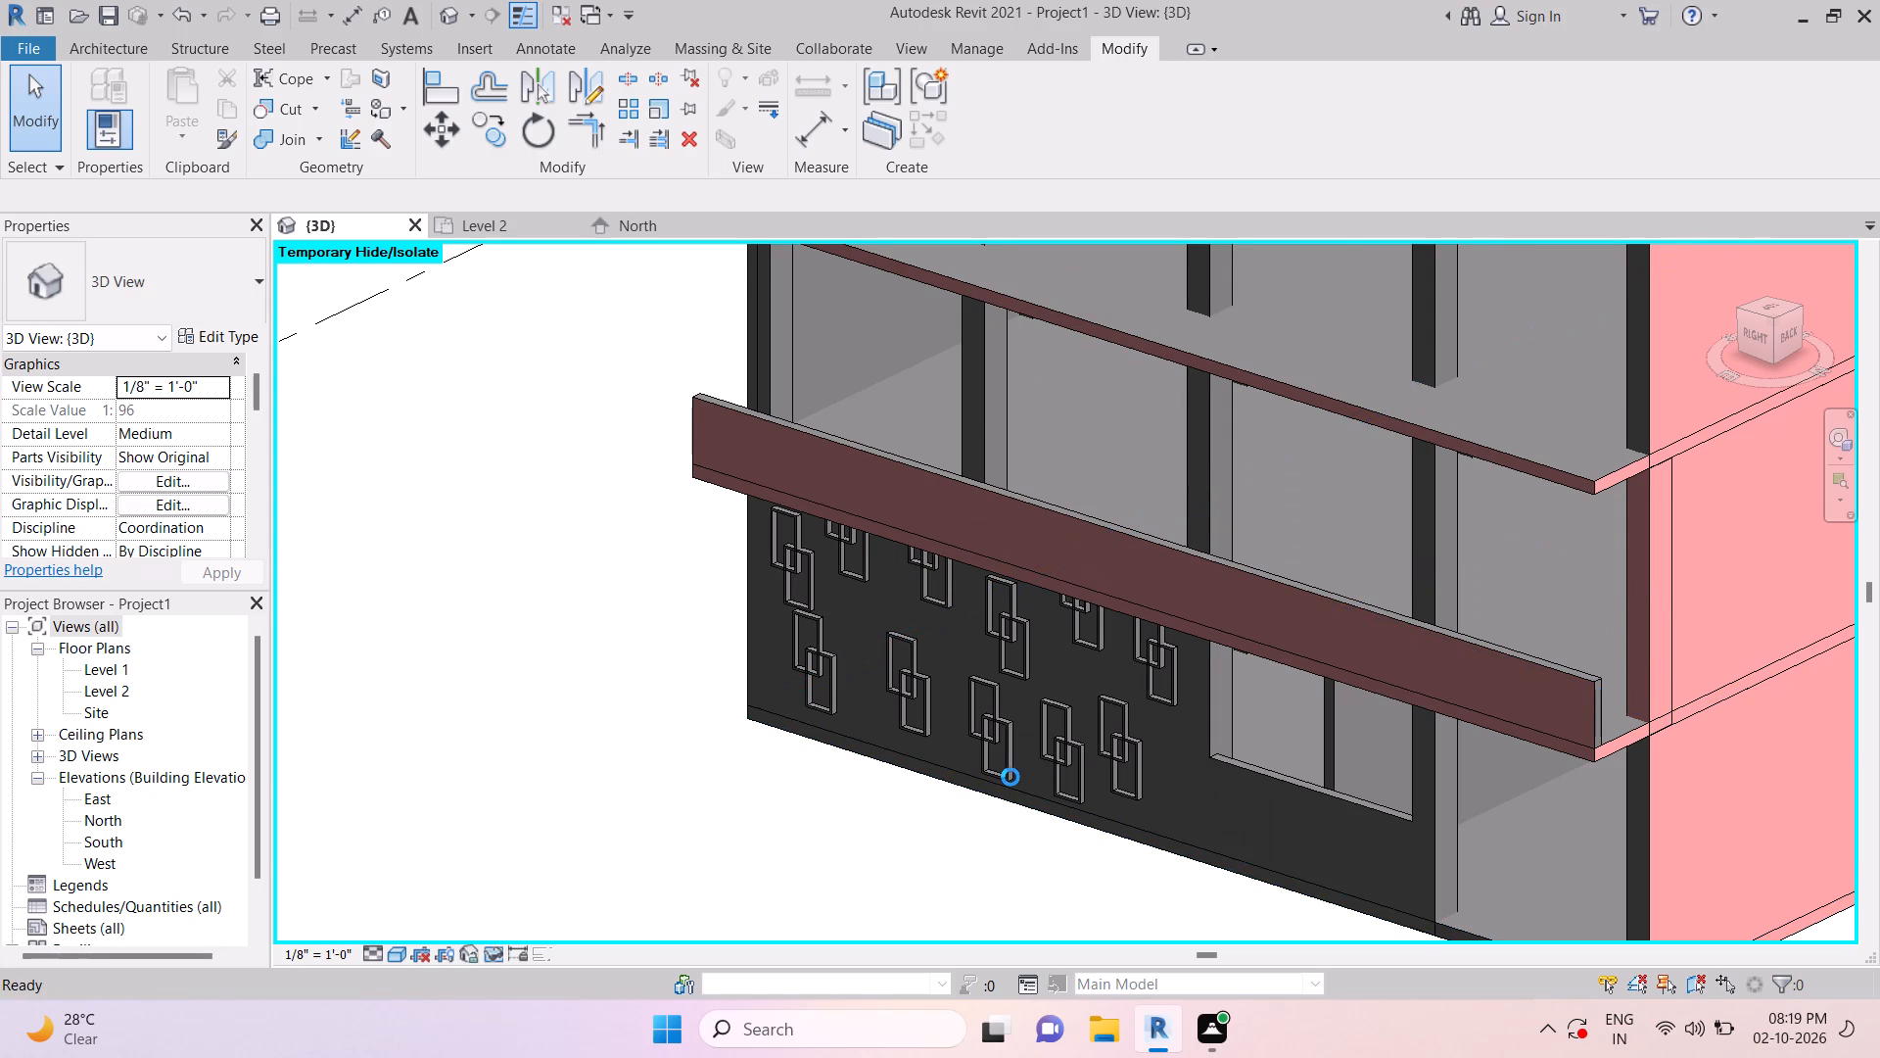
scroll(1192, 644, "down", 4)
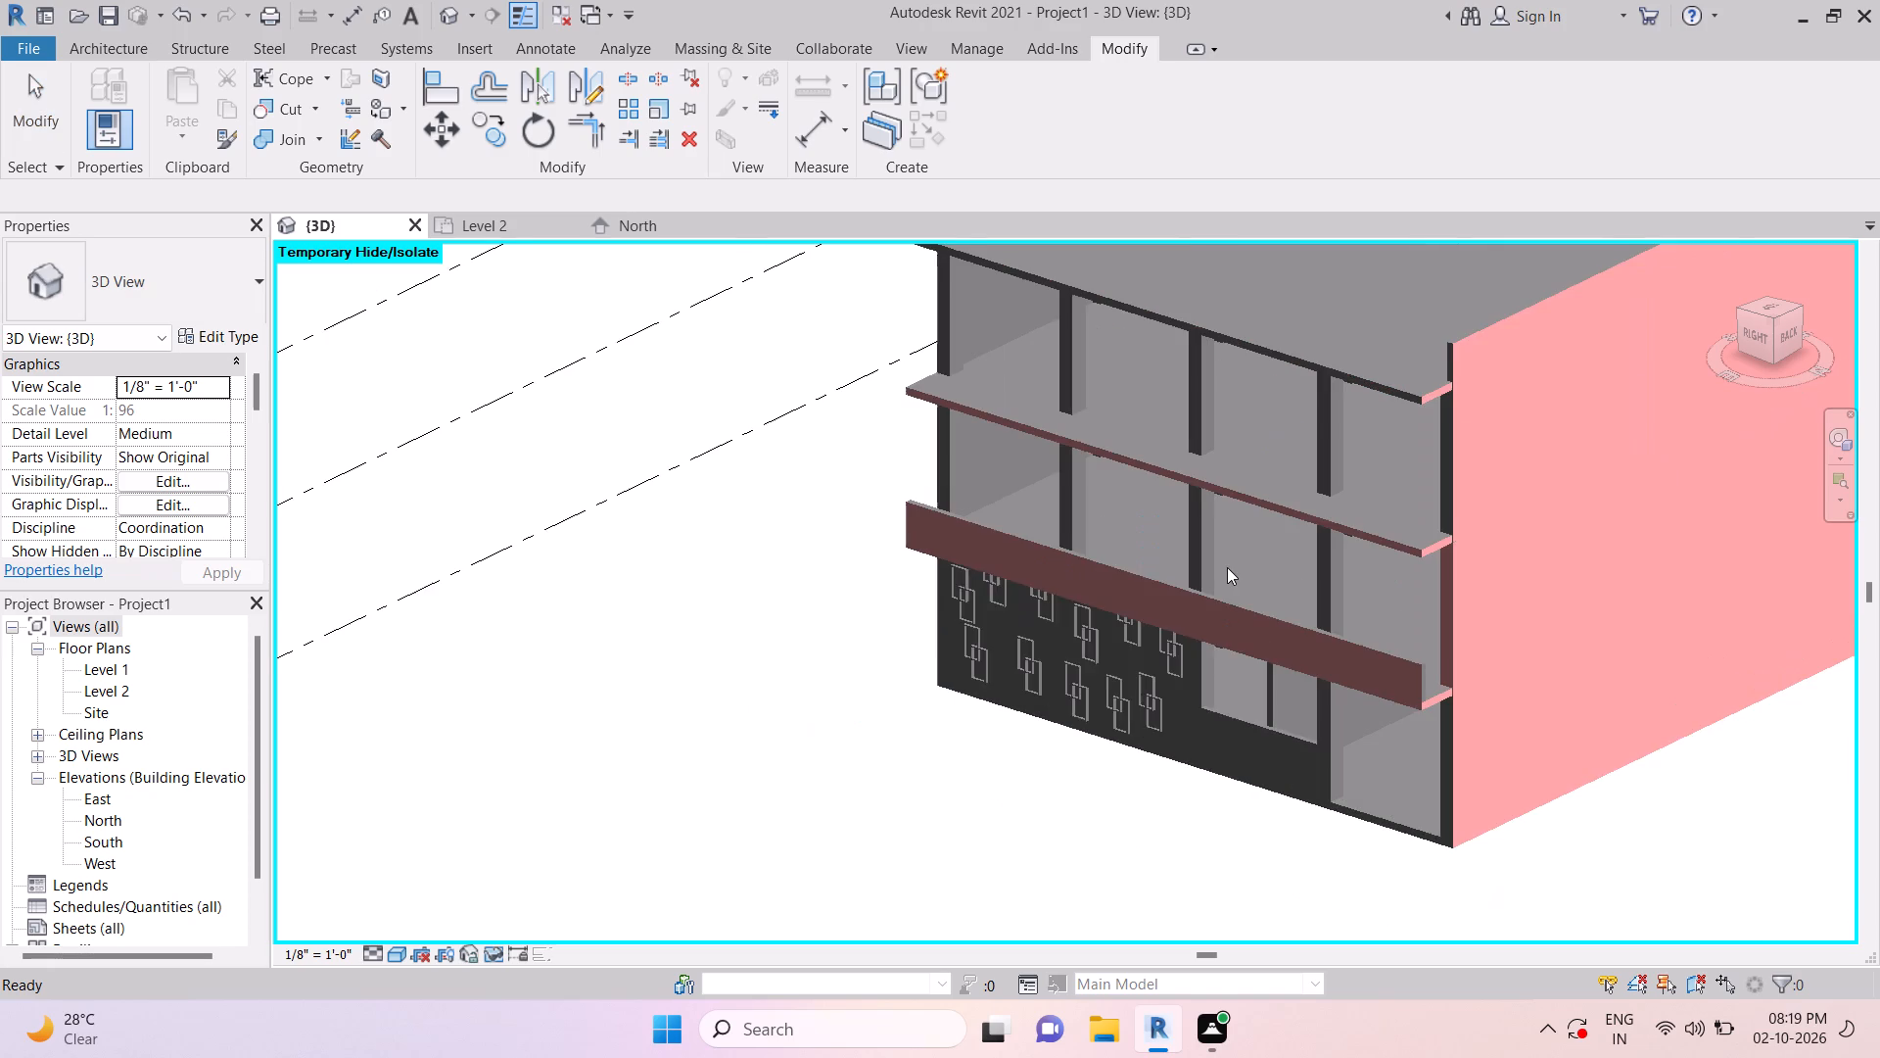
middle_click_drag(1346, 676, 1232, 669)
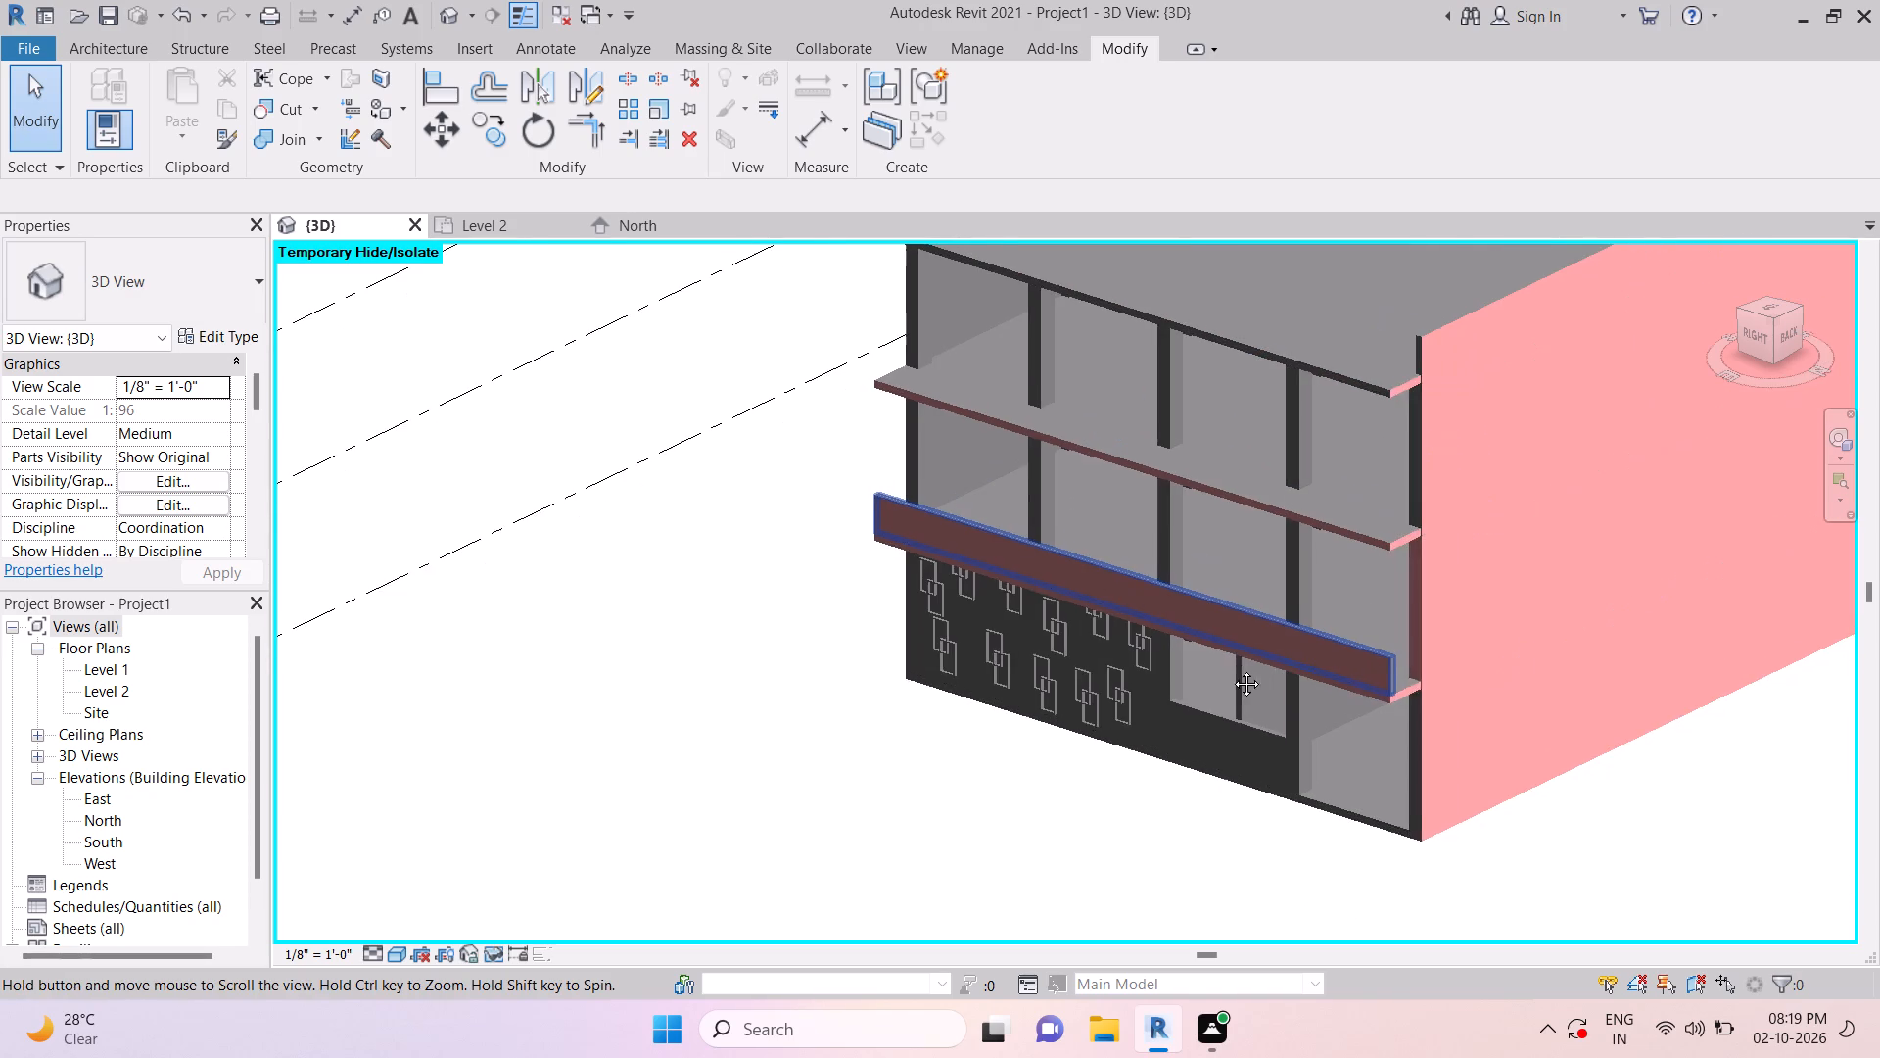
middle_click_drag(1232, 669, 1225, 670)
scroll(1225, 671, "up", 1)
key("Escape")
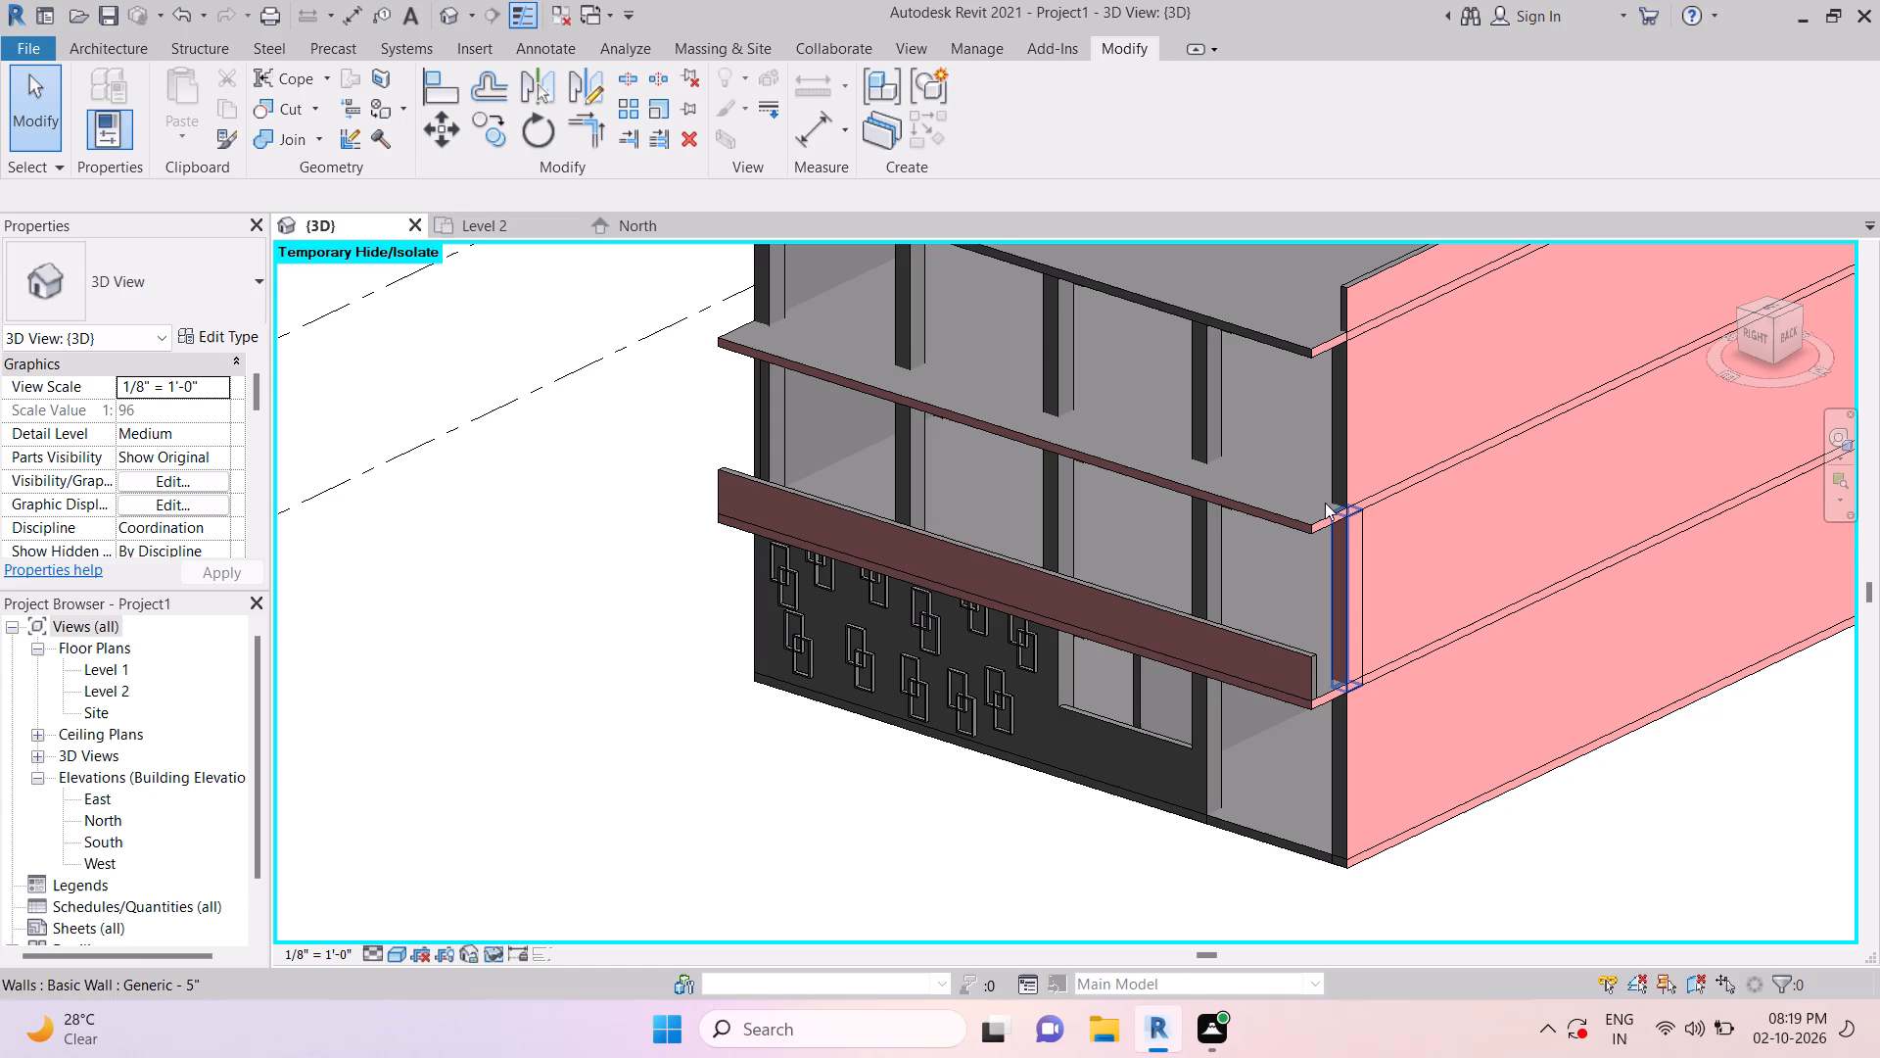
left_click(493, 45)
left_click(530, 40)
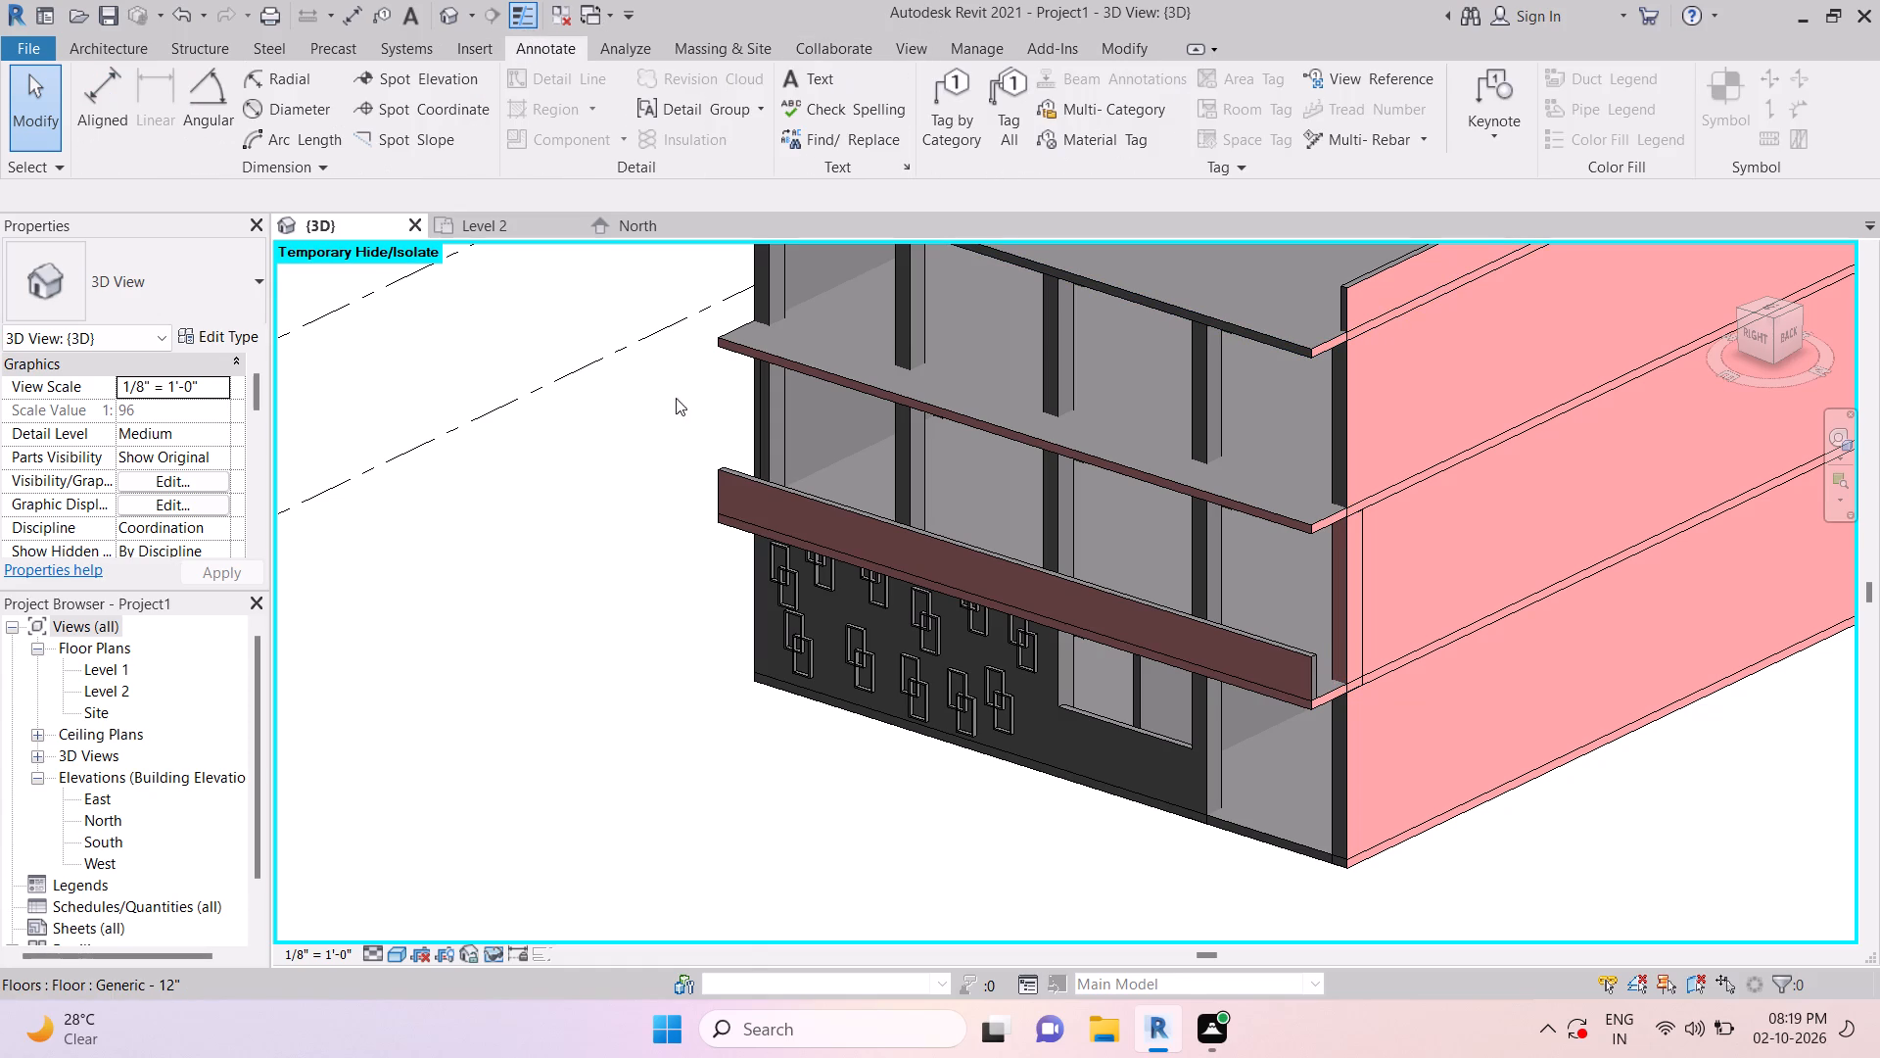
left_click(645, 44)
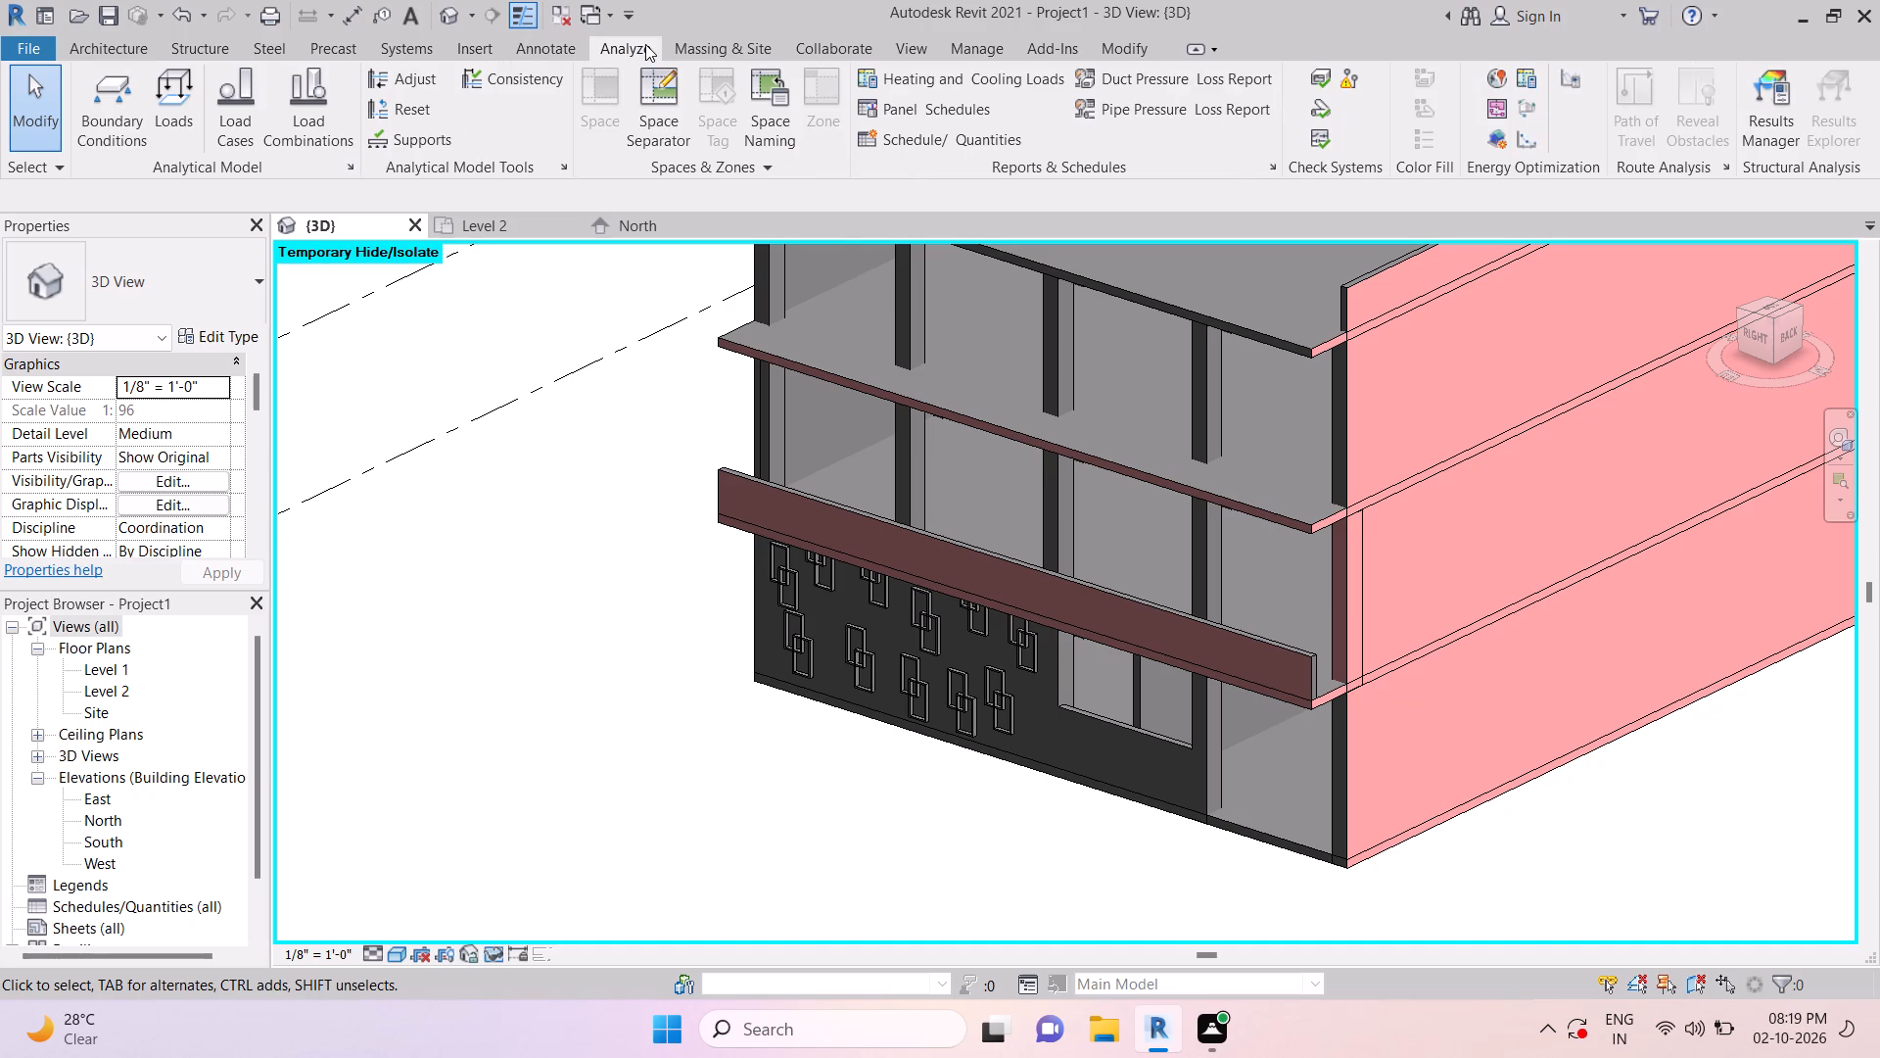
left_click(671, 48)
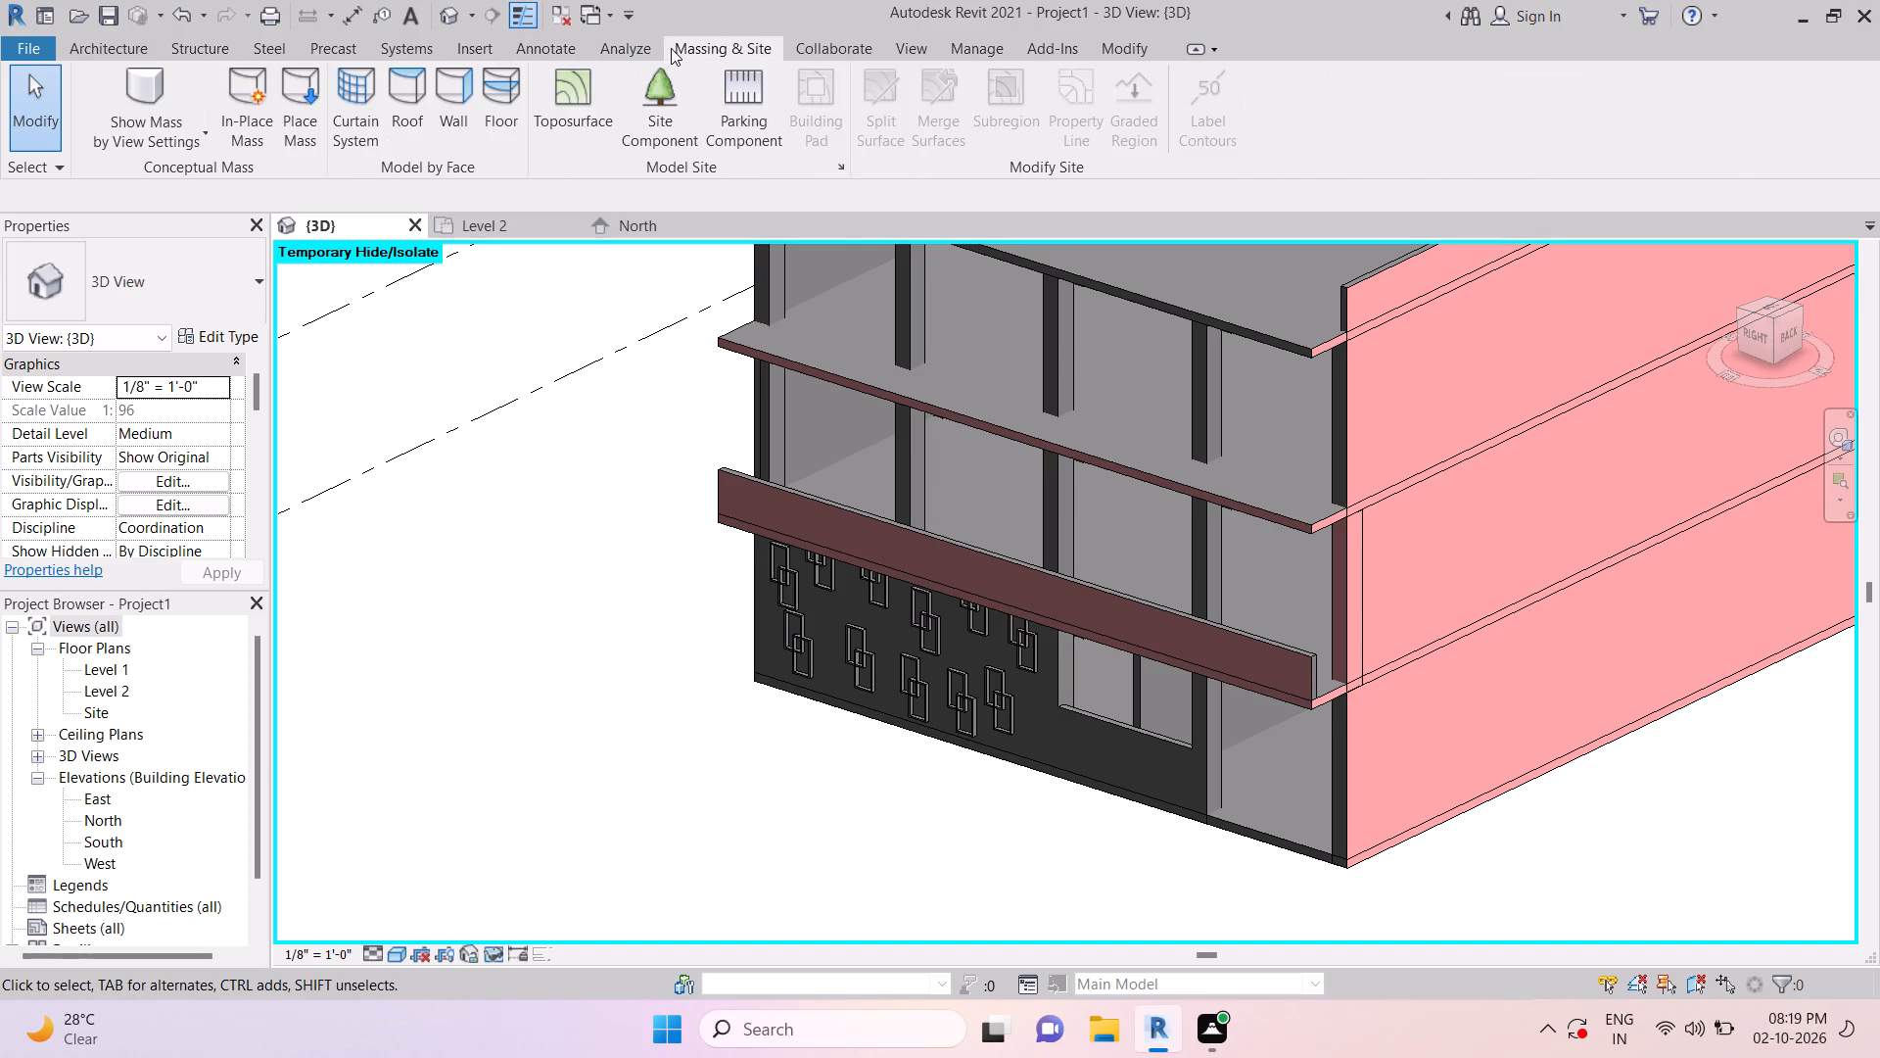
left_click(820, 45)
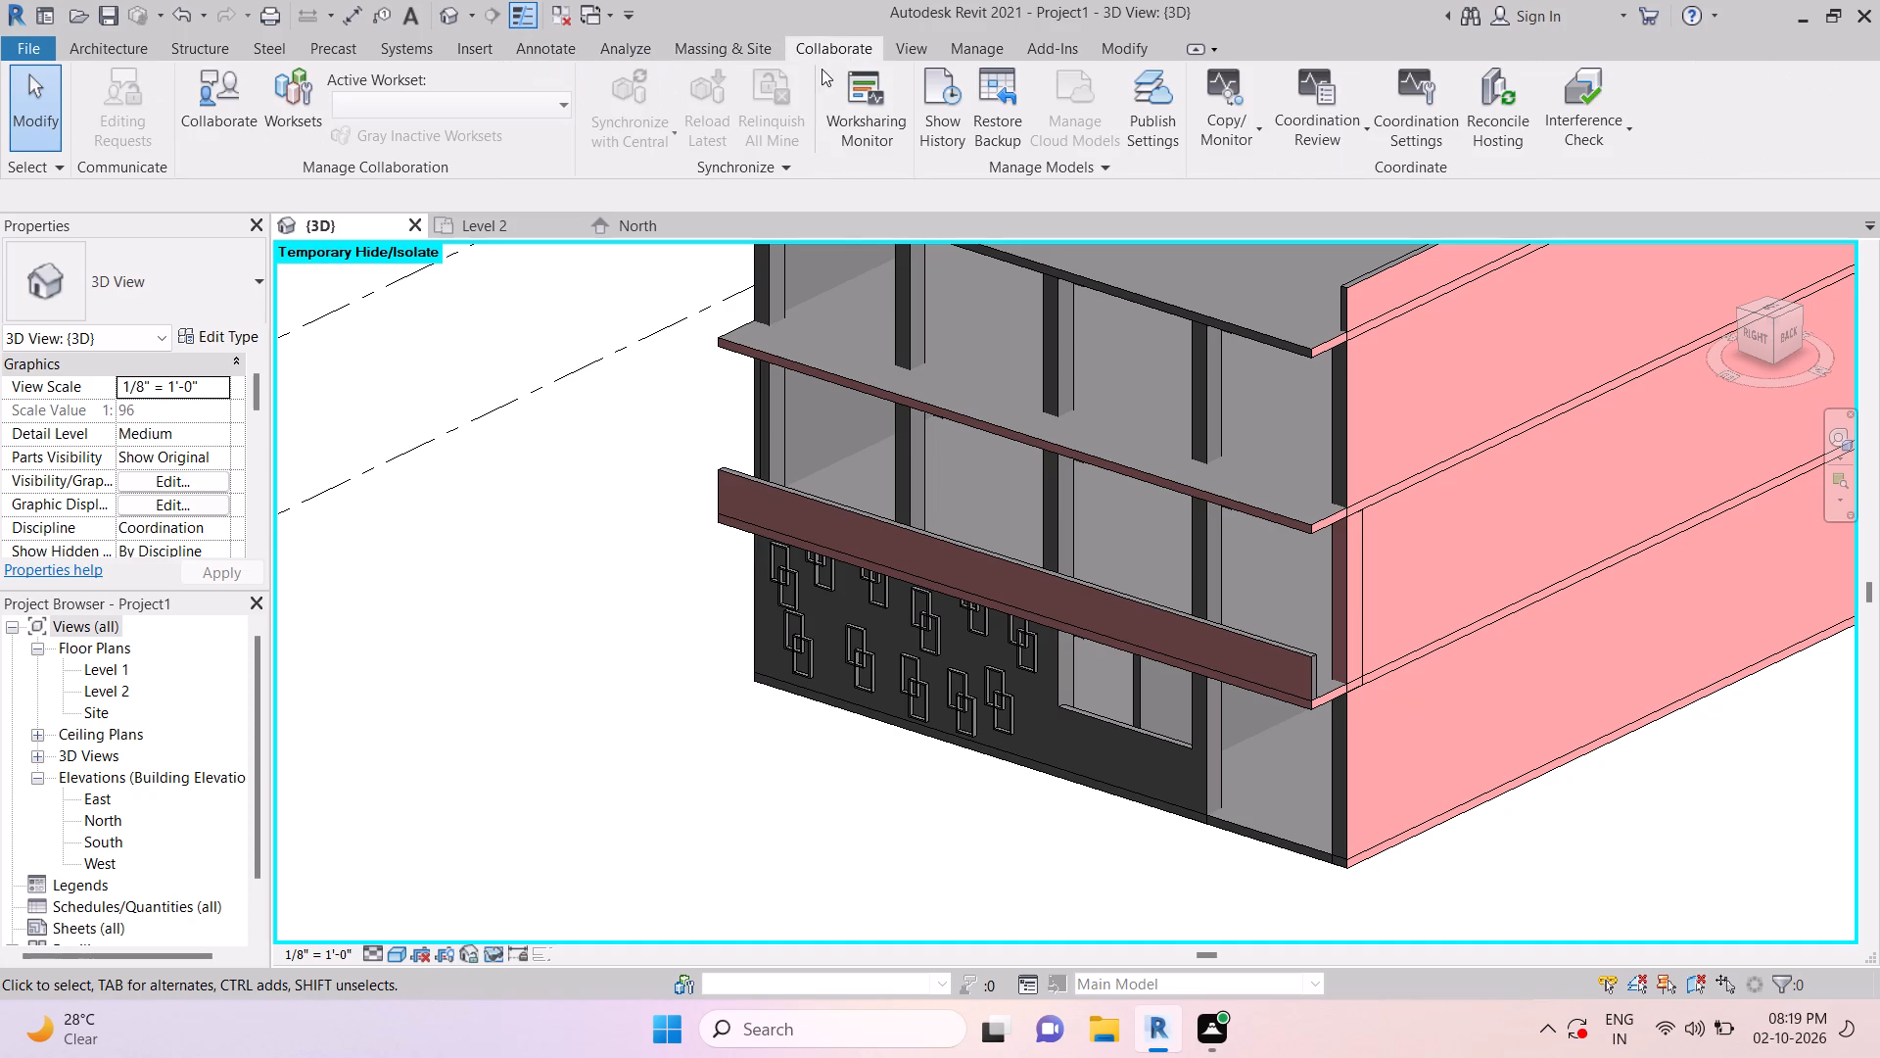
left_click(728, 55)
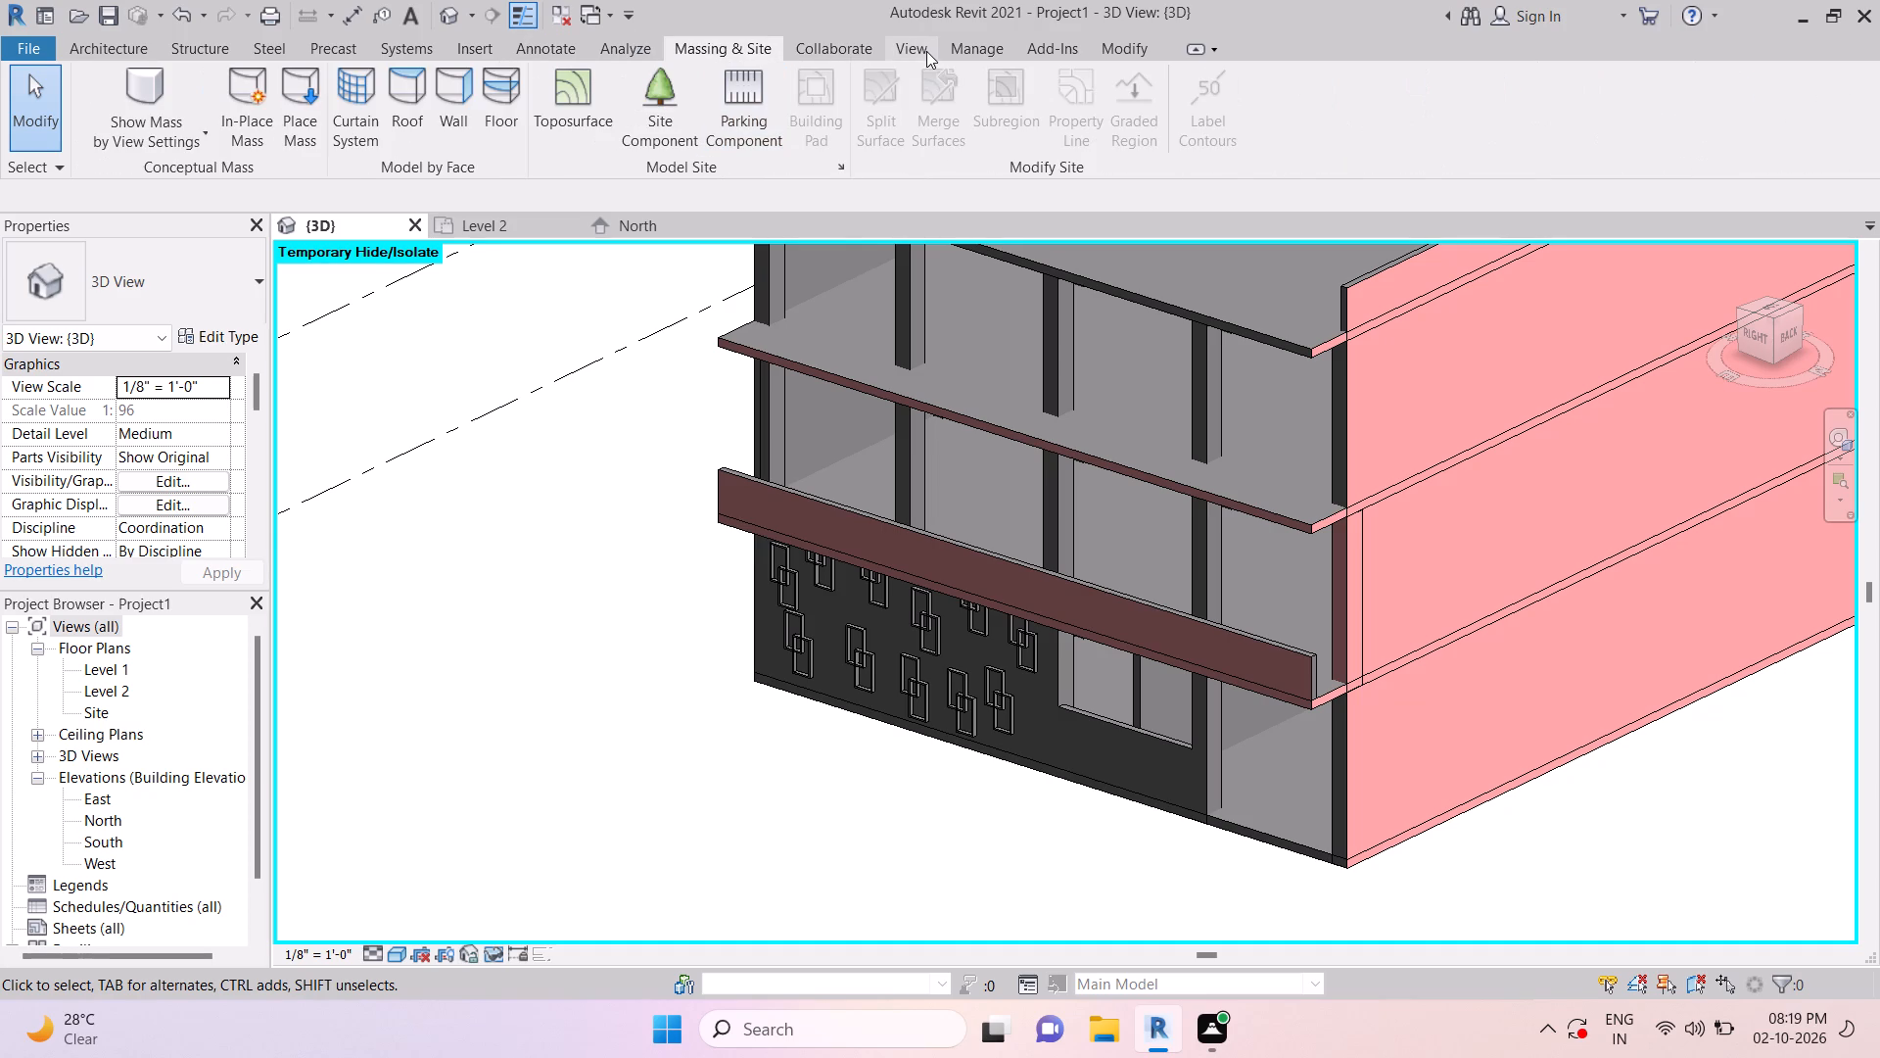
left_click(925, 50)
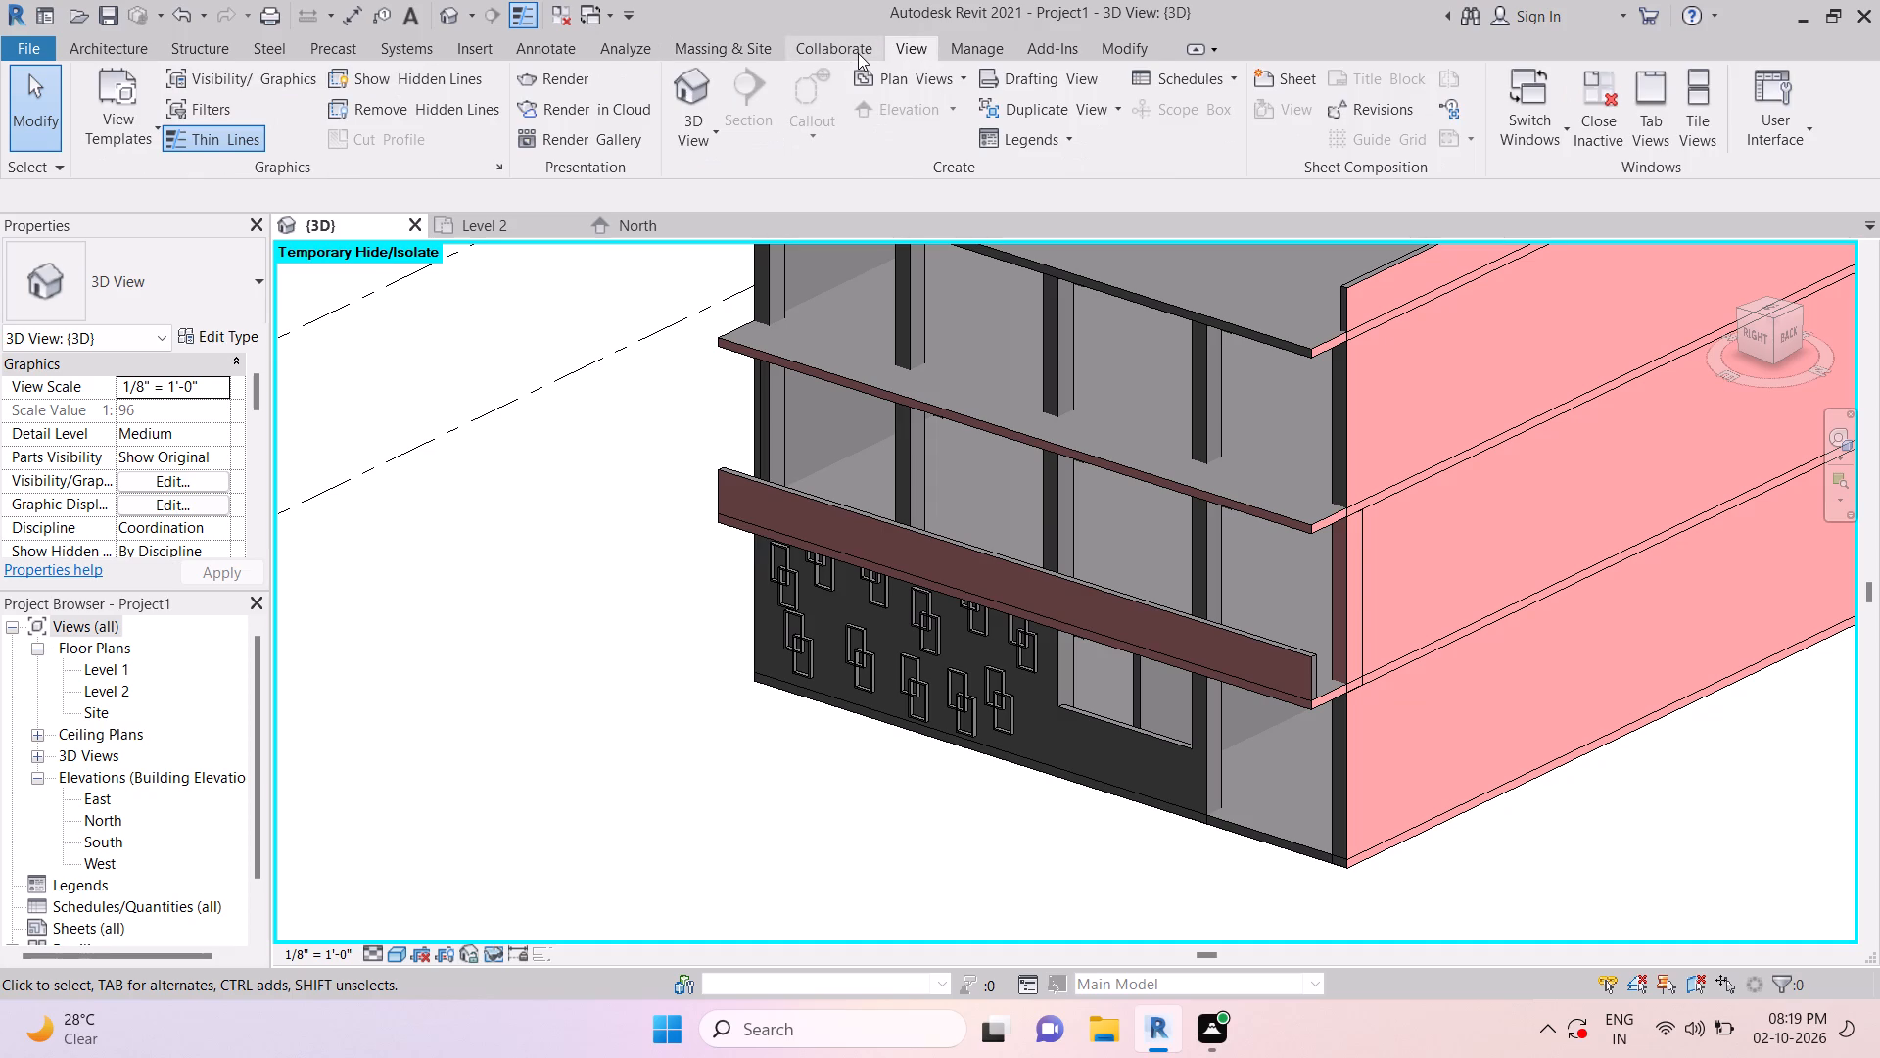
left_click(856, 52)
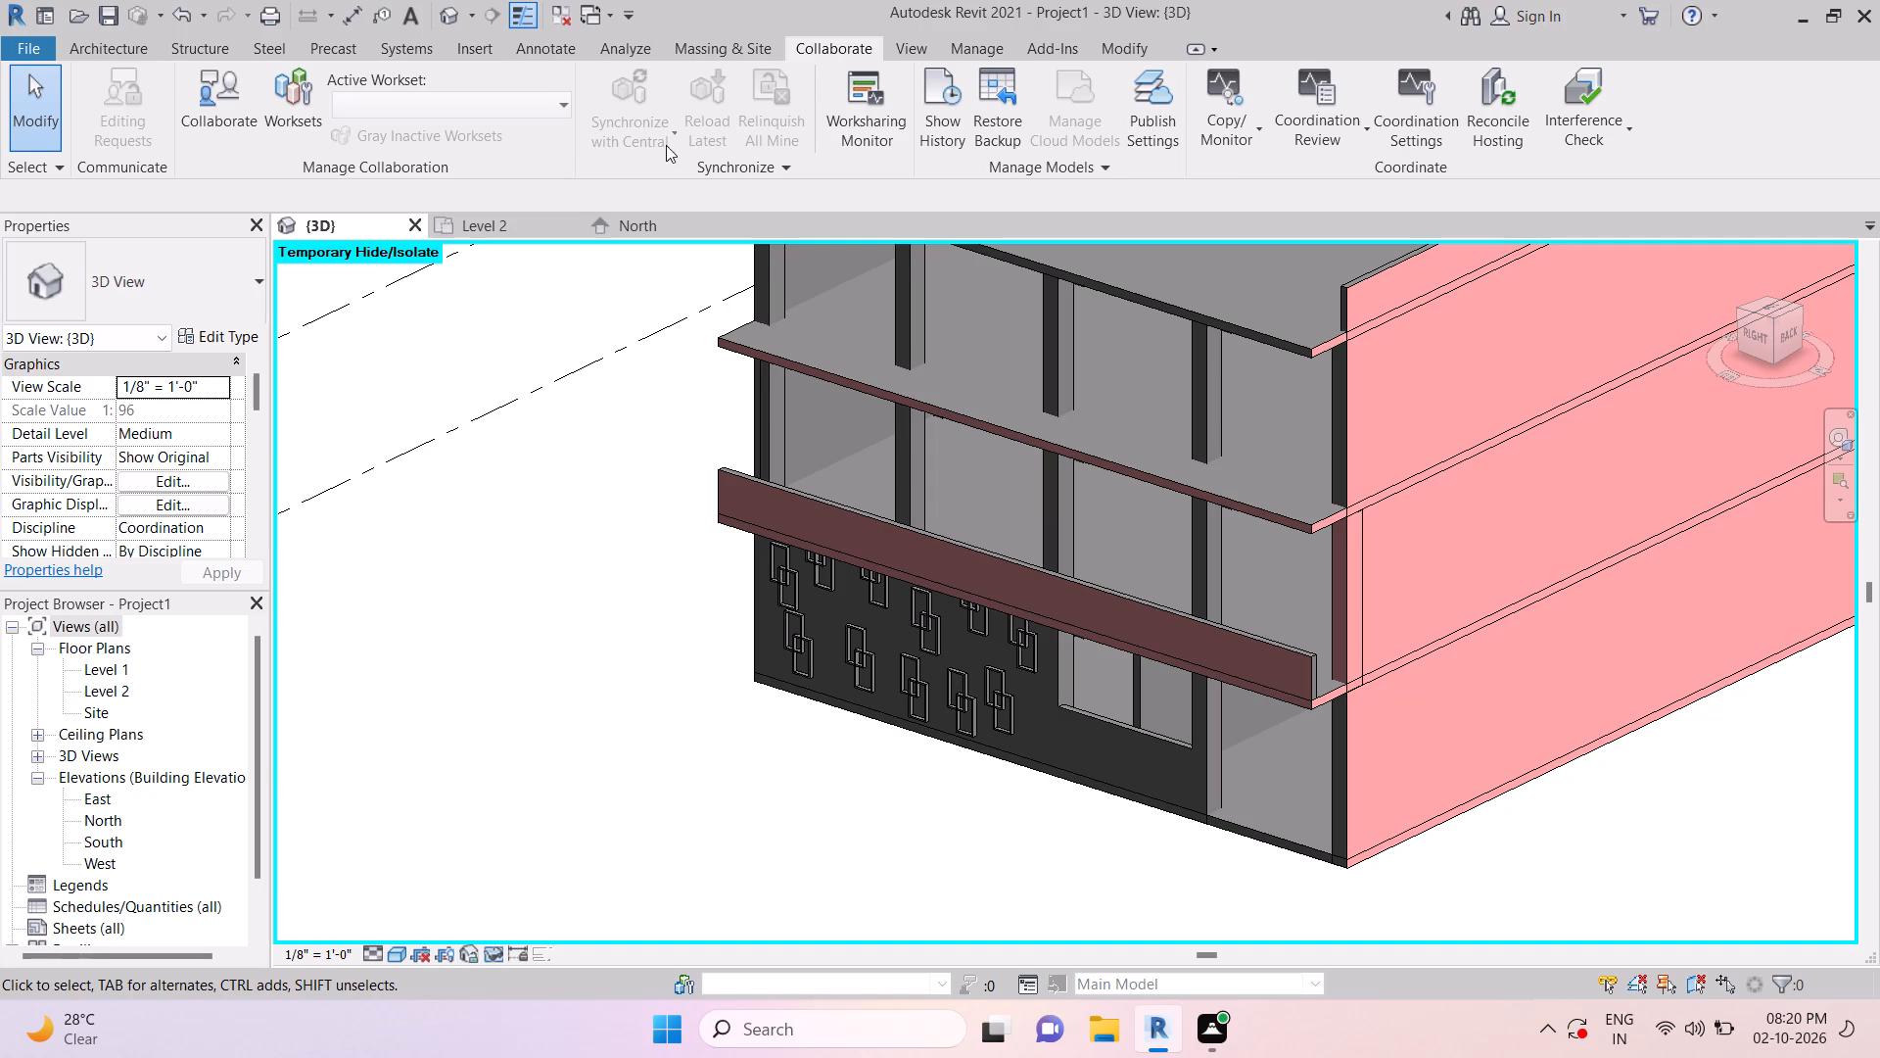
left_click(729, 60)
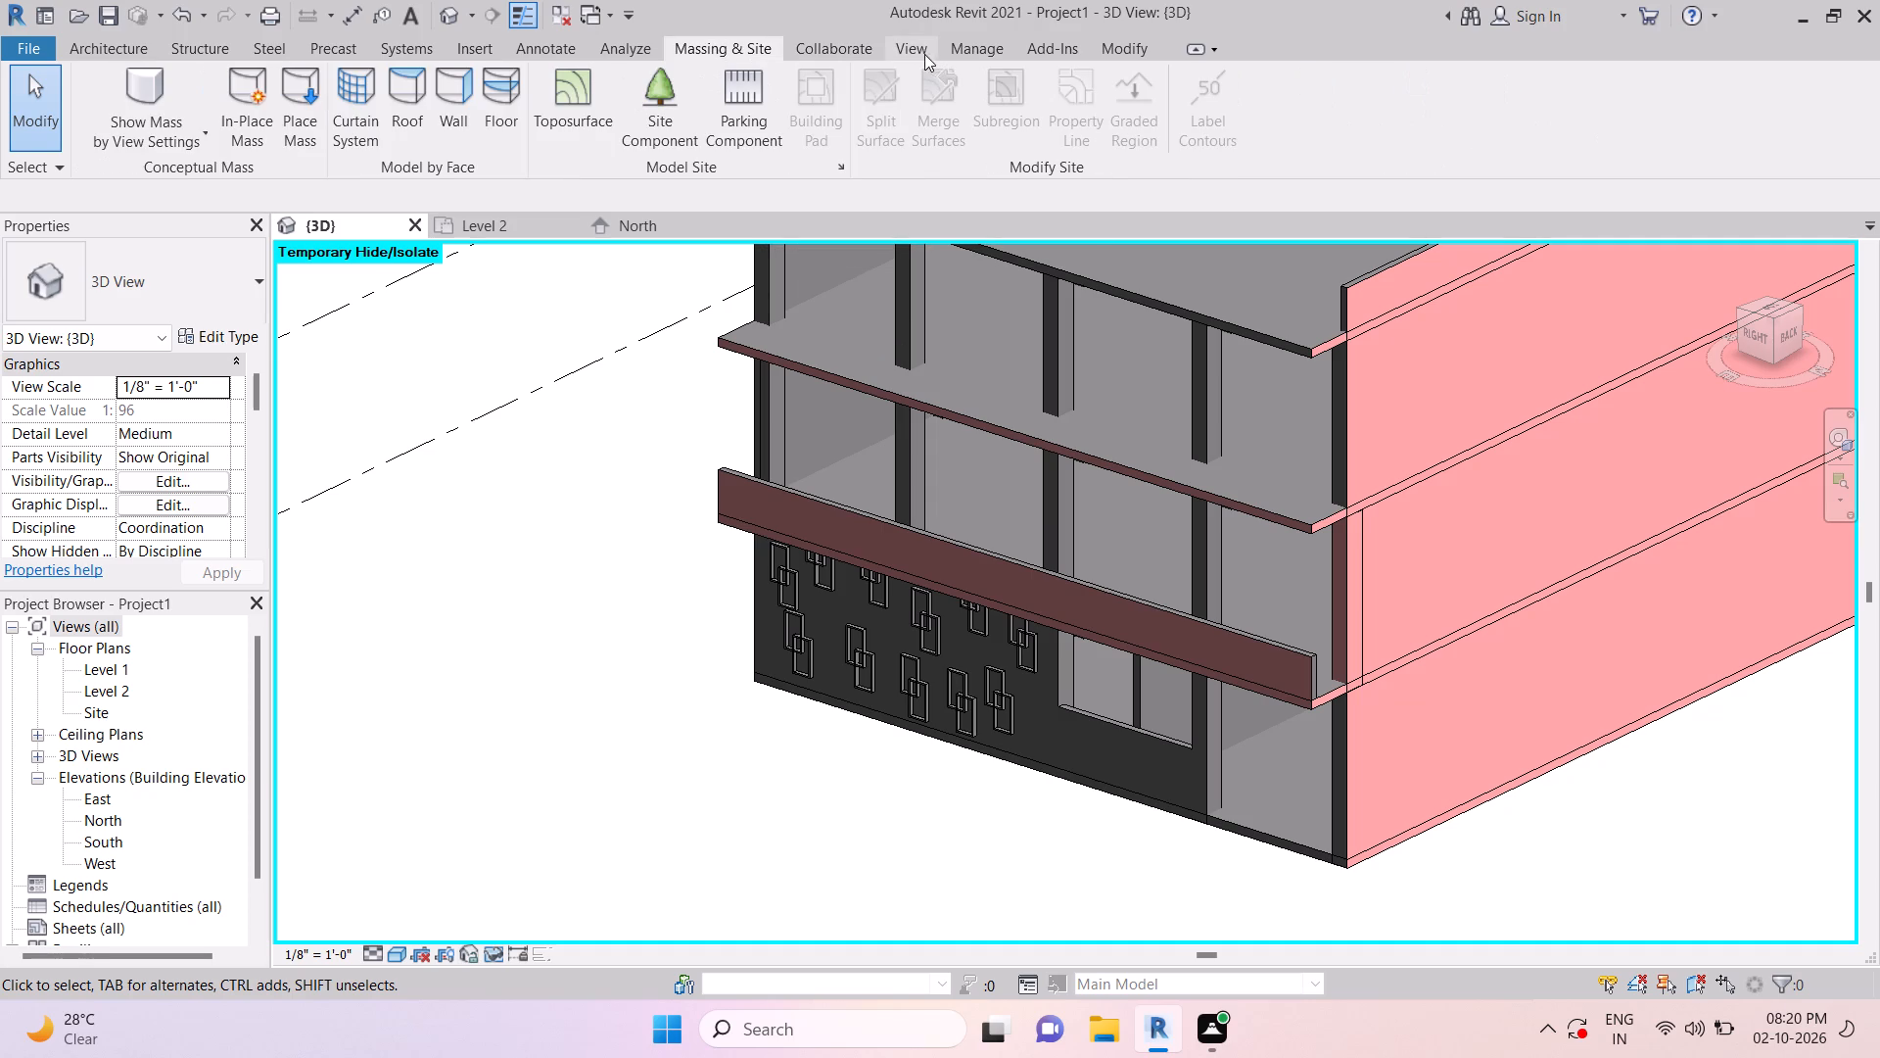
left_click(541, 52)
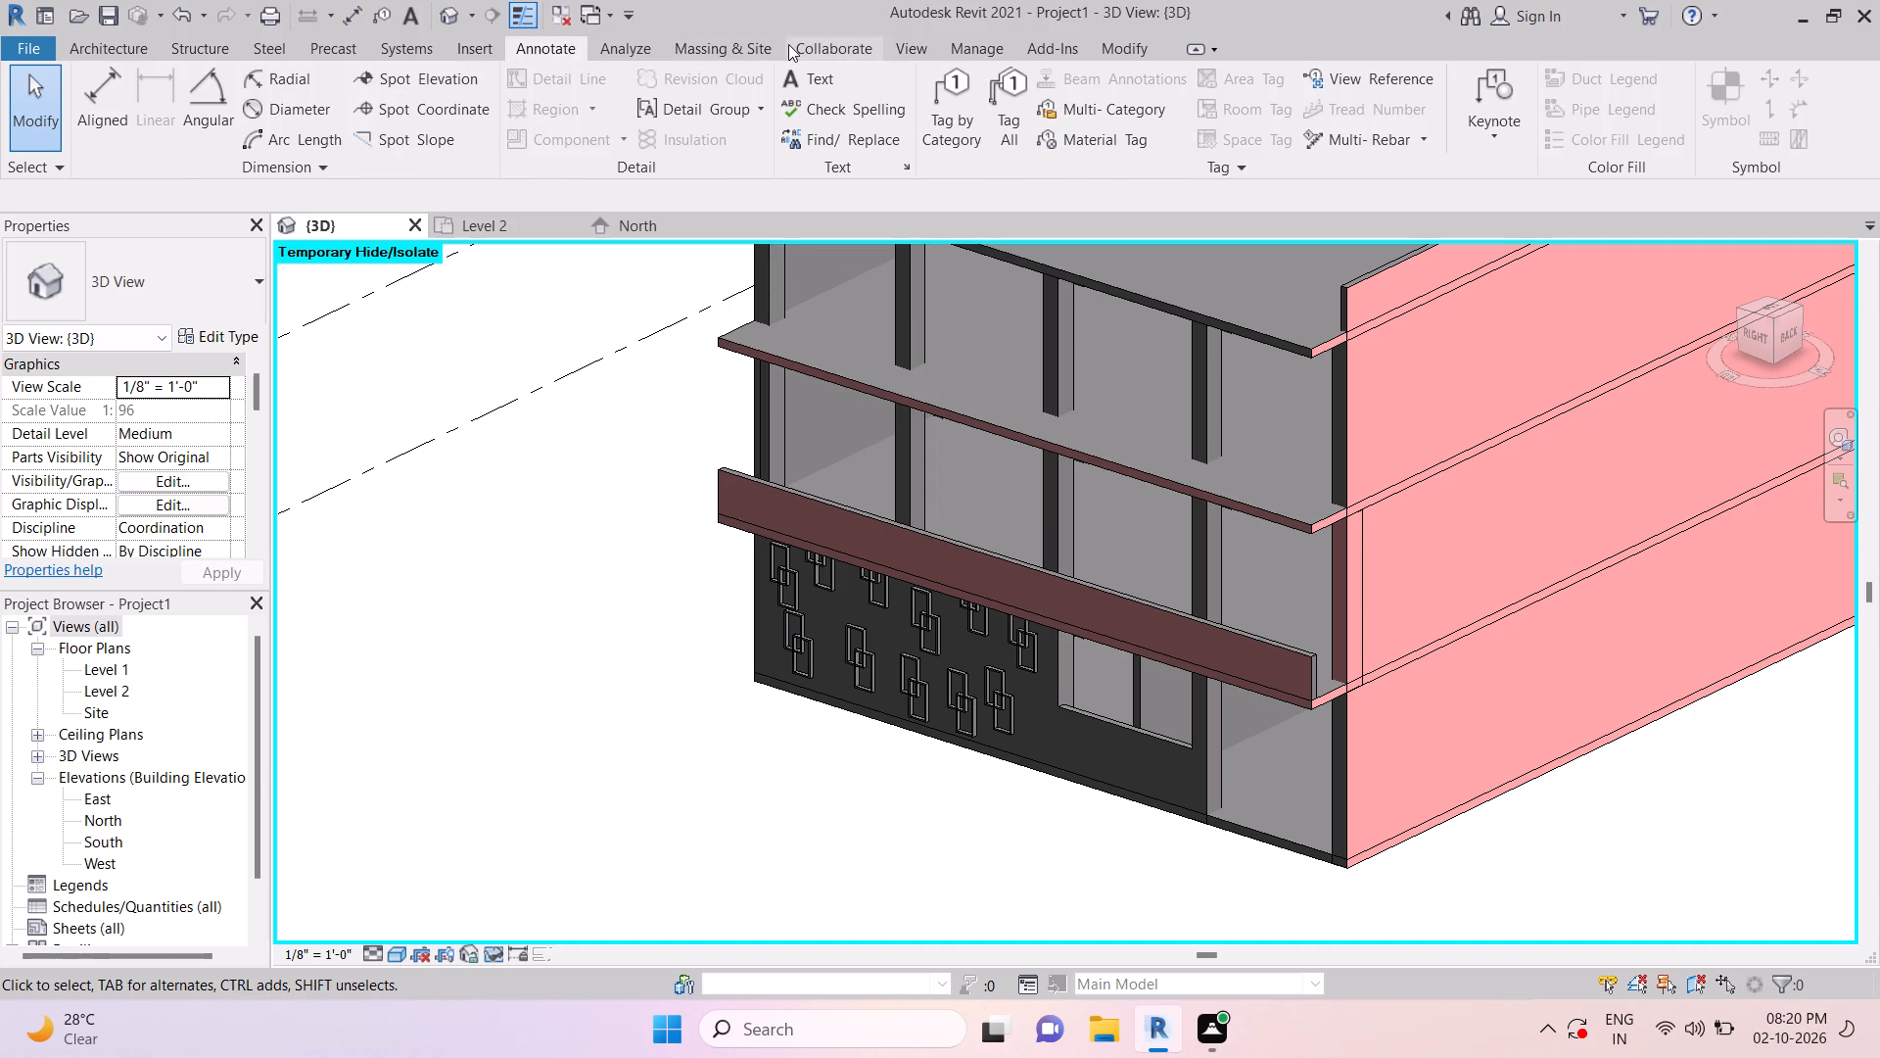
Create a new project material and name it "tiles".
left_click(951, 47)
left_click(127, 93)
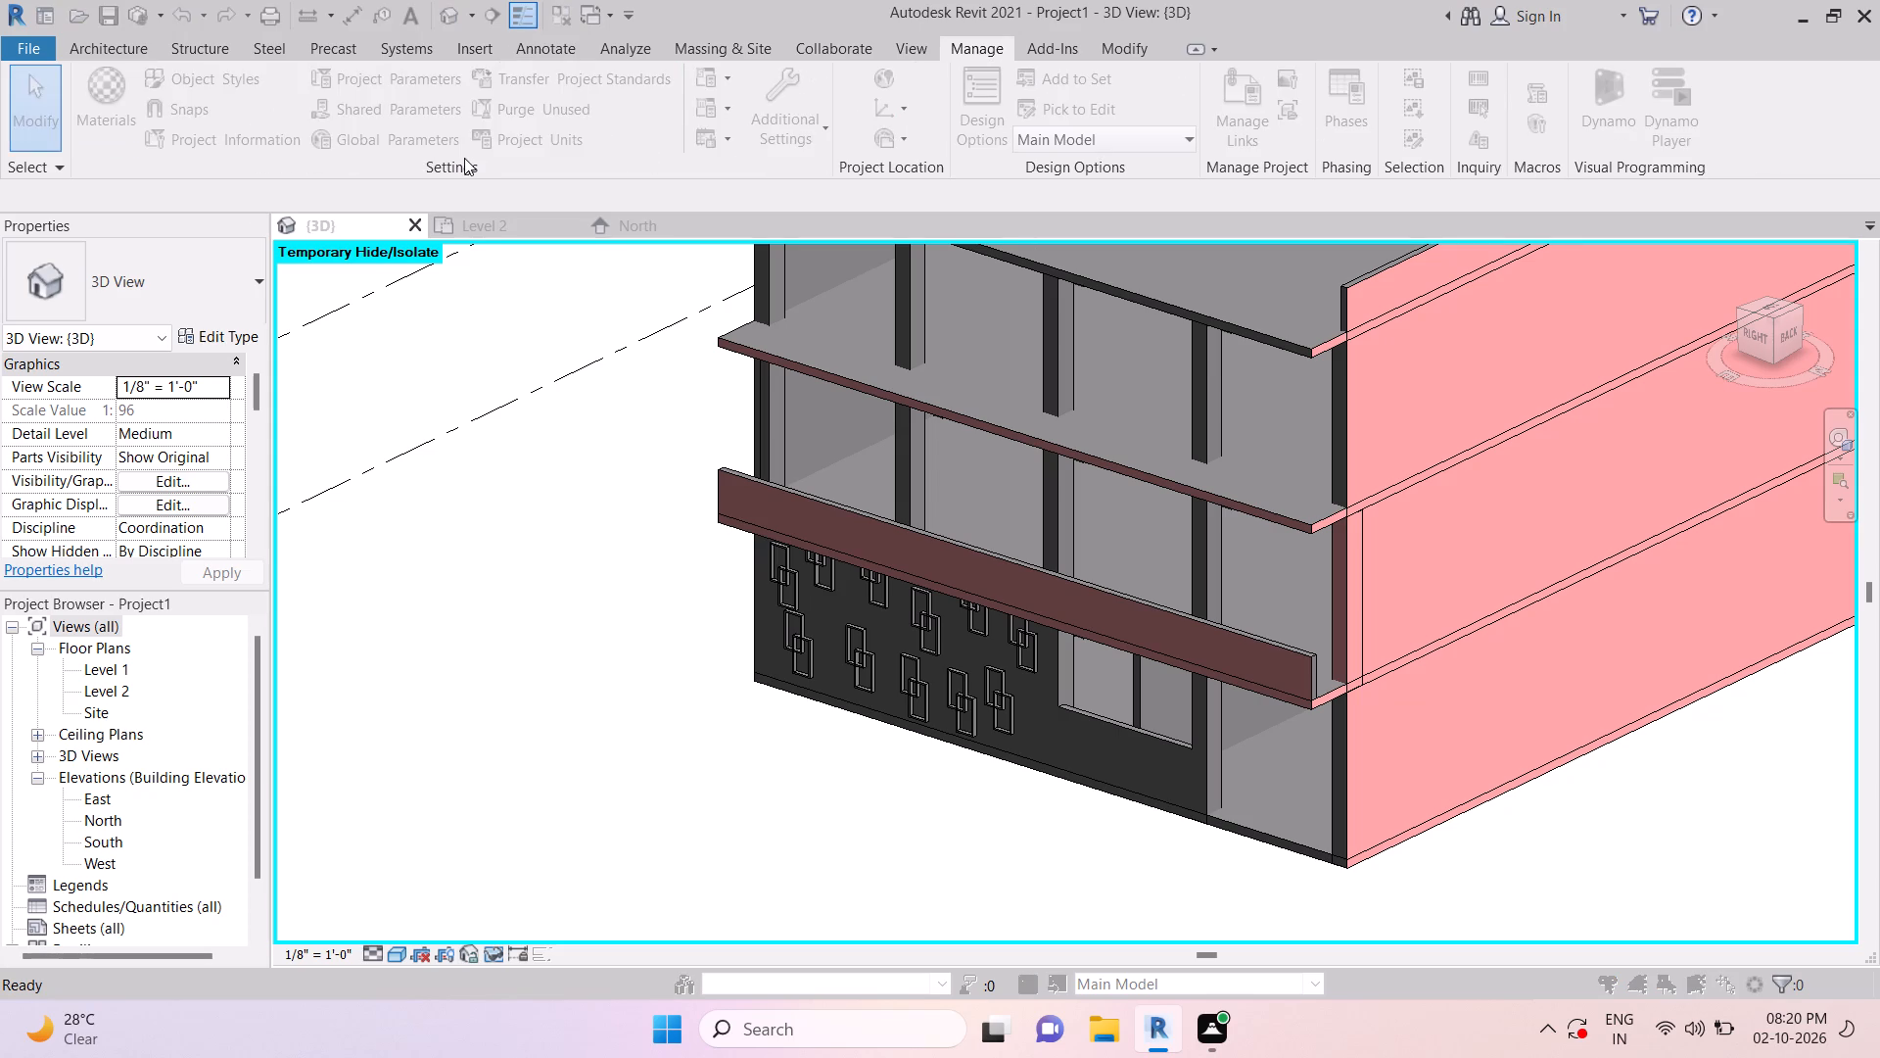
left_click(104, 644)
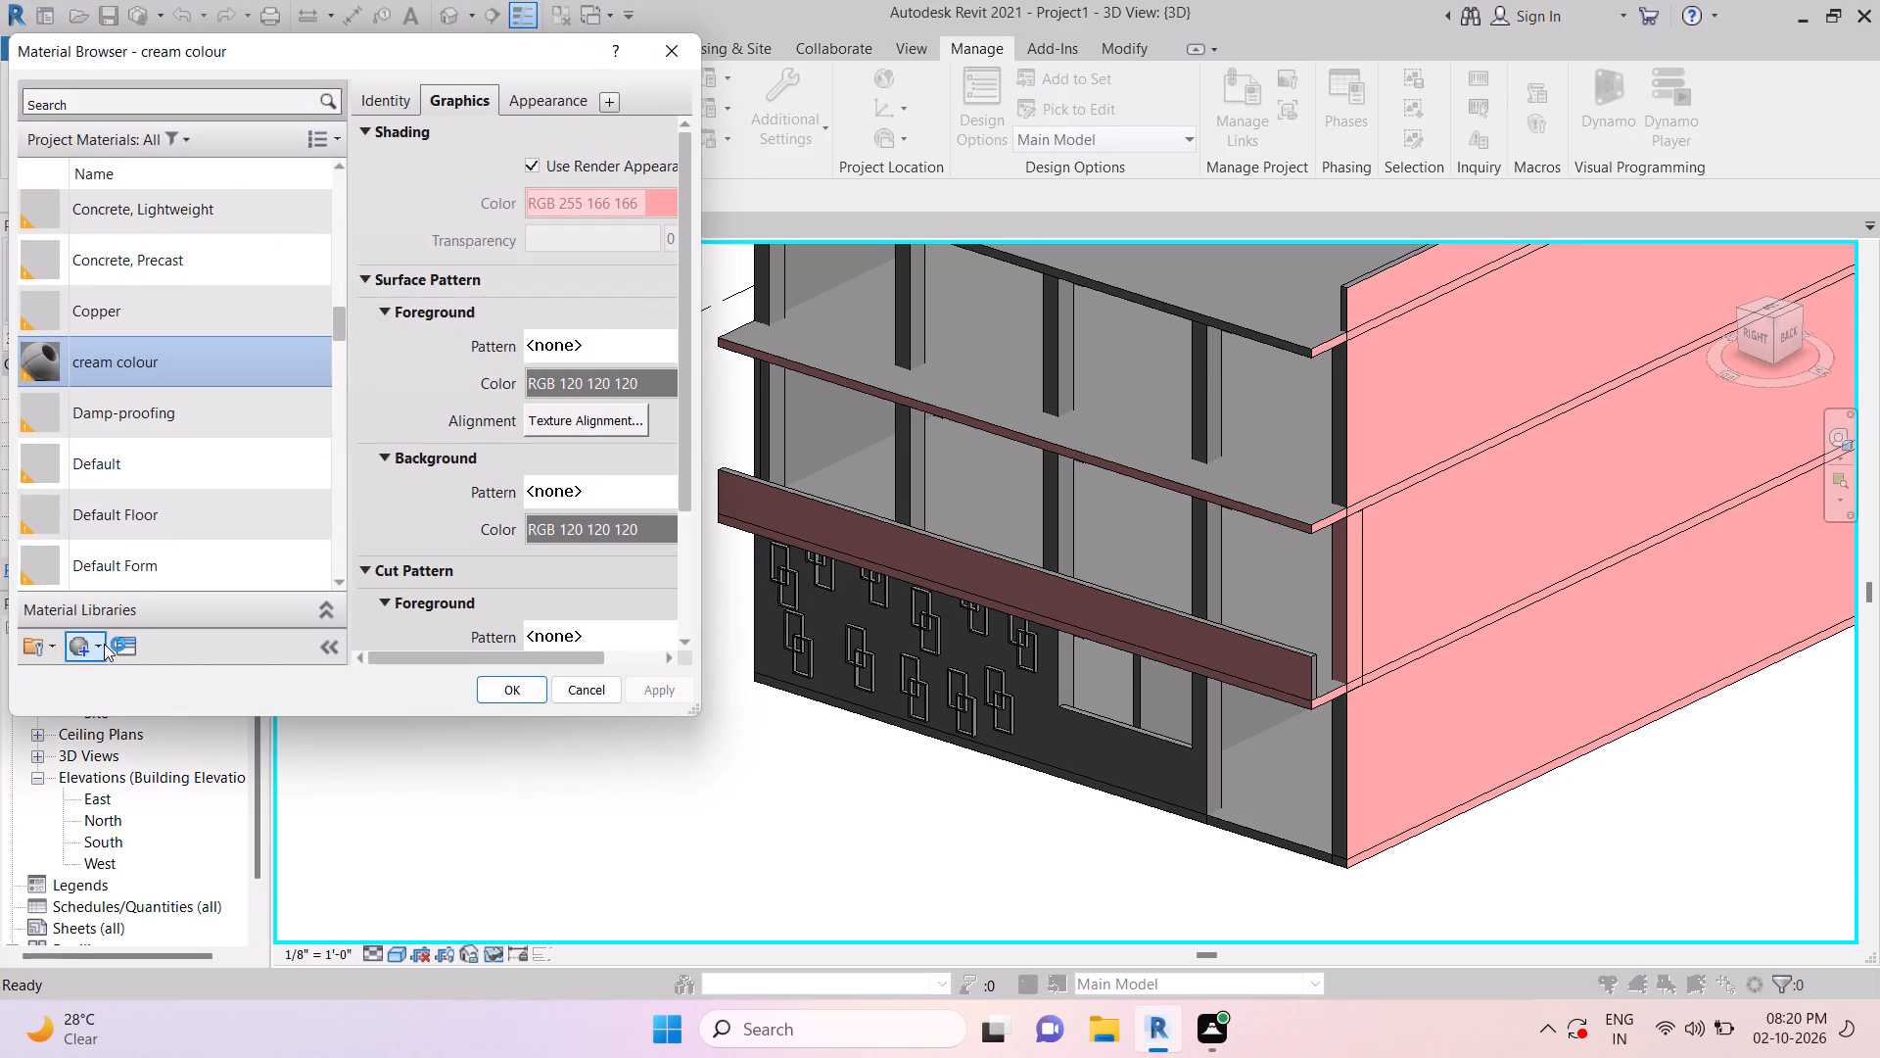
left_click(150, 671)
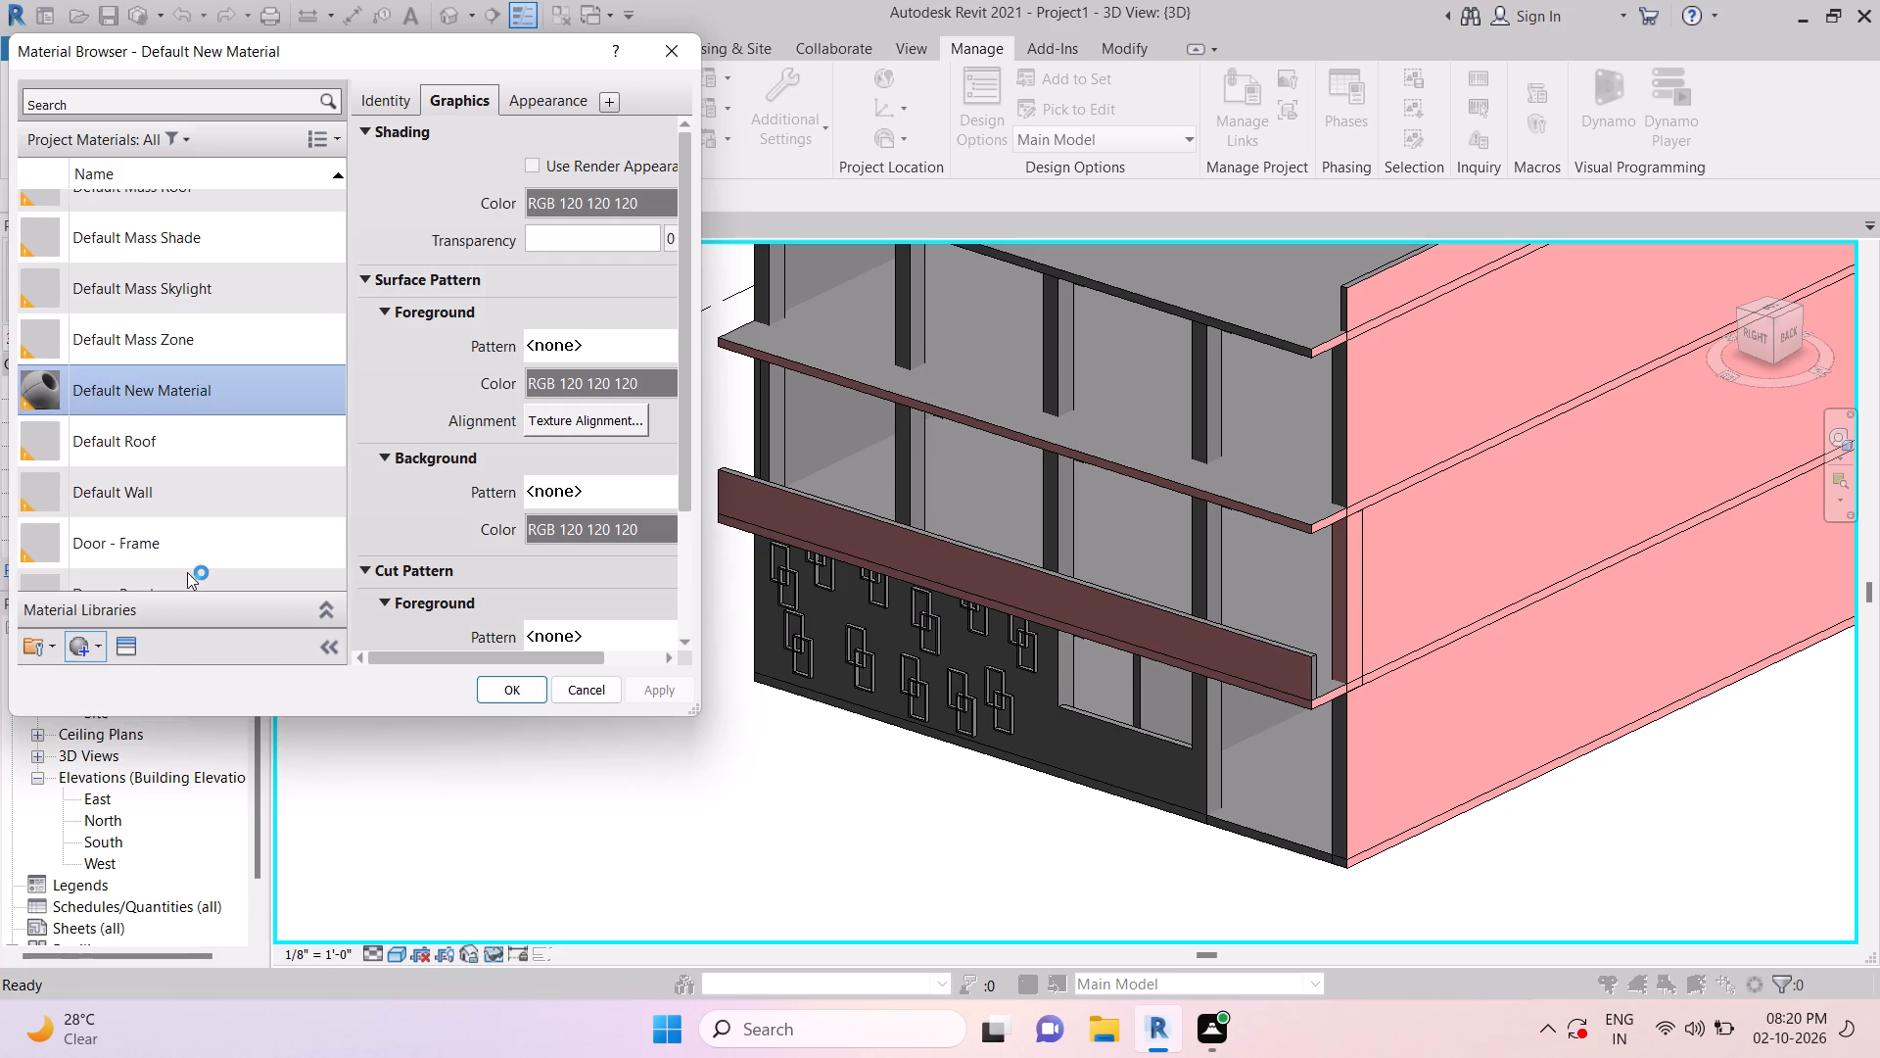
right_click(166, 363)
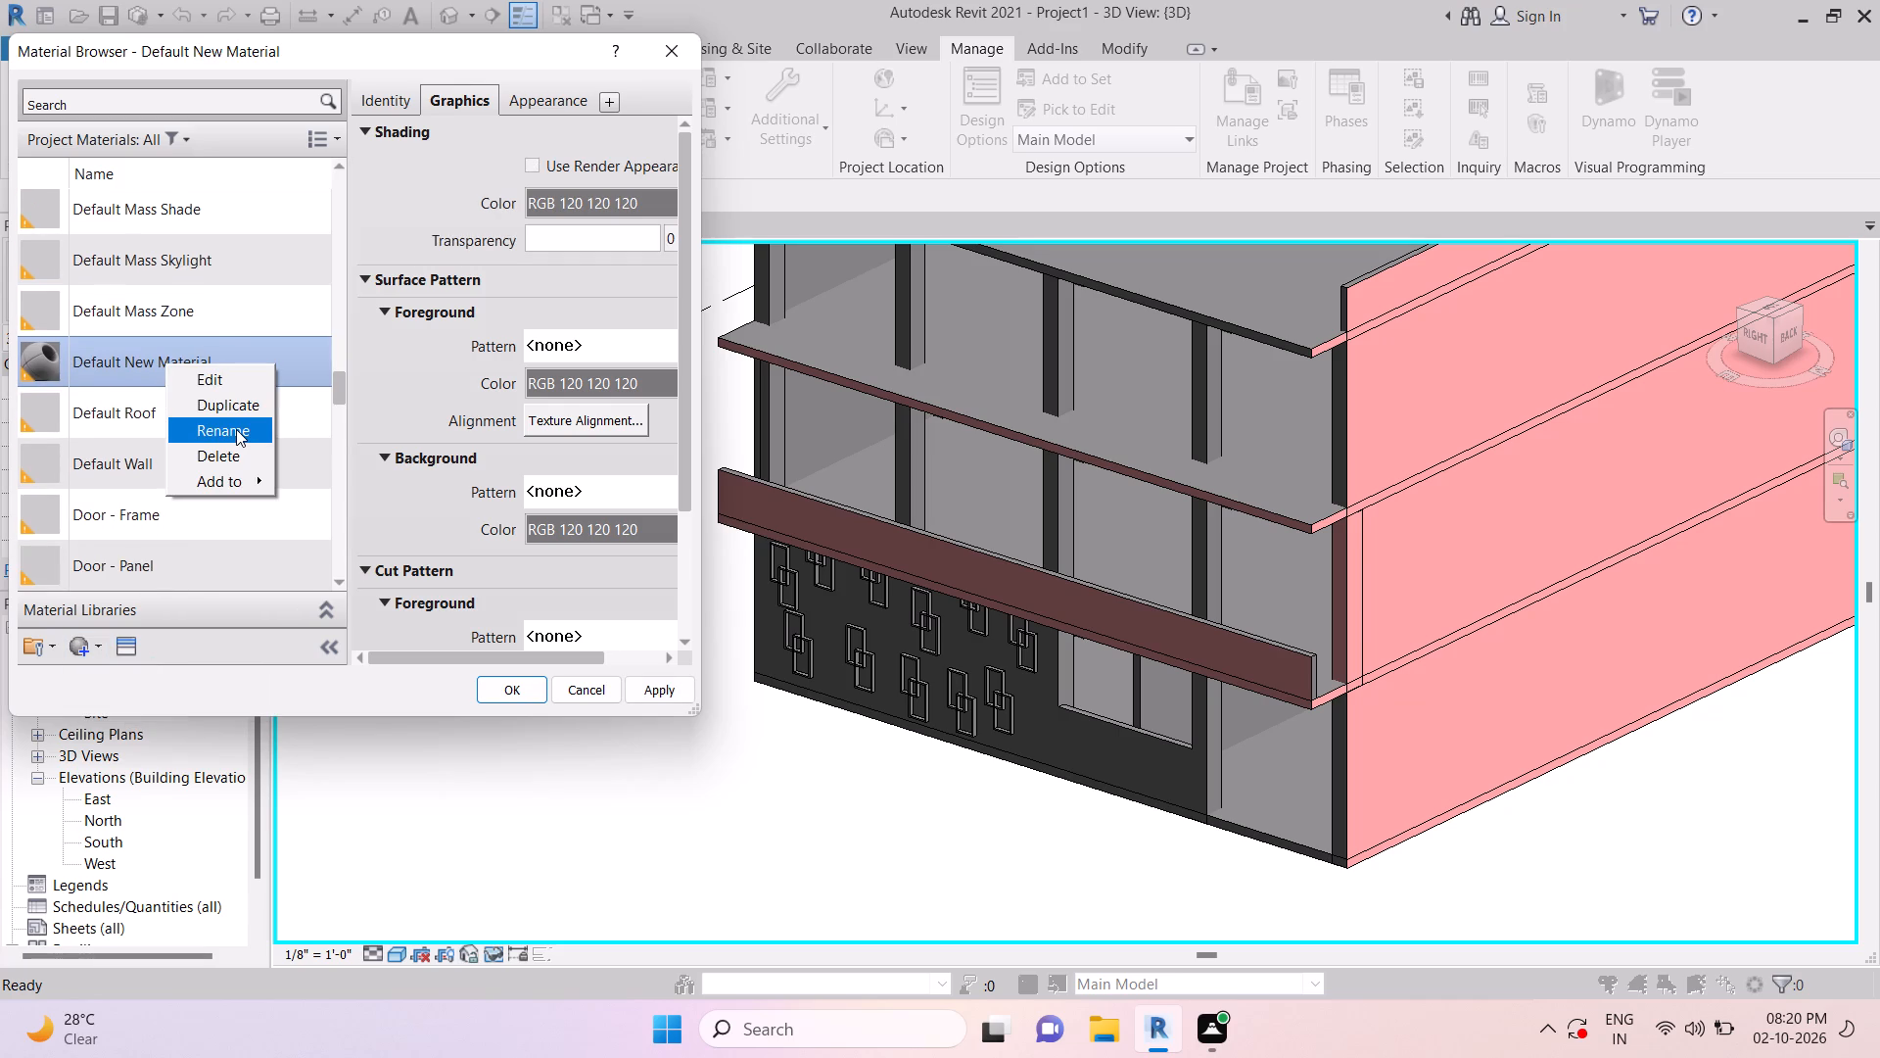
left_click(235, 429)
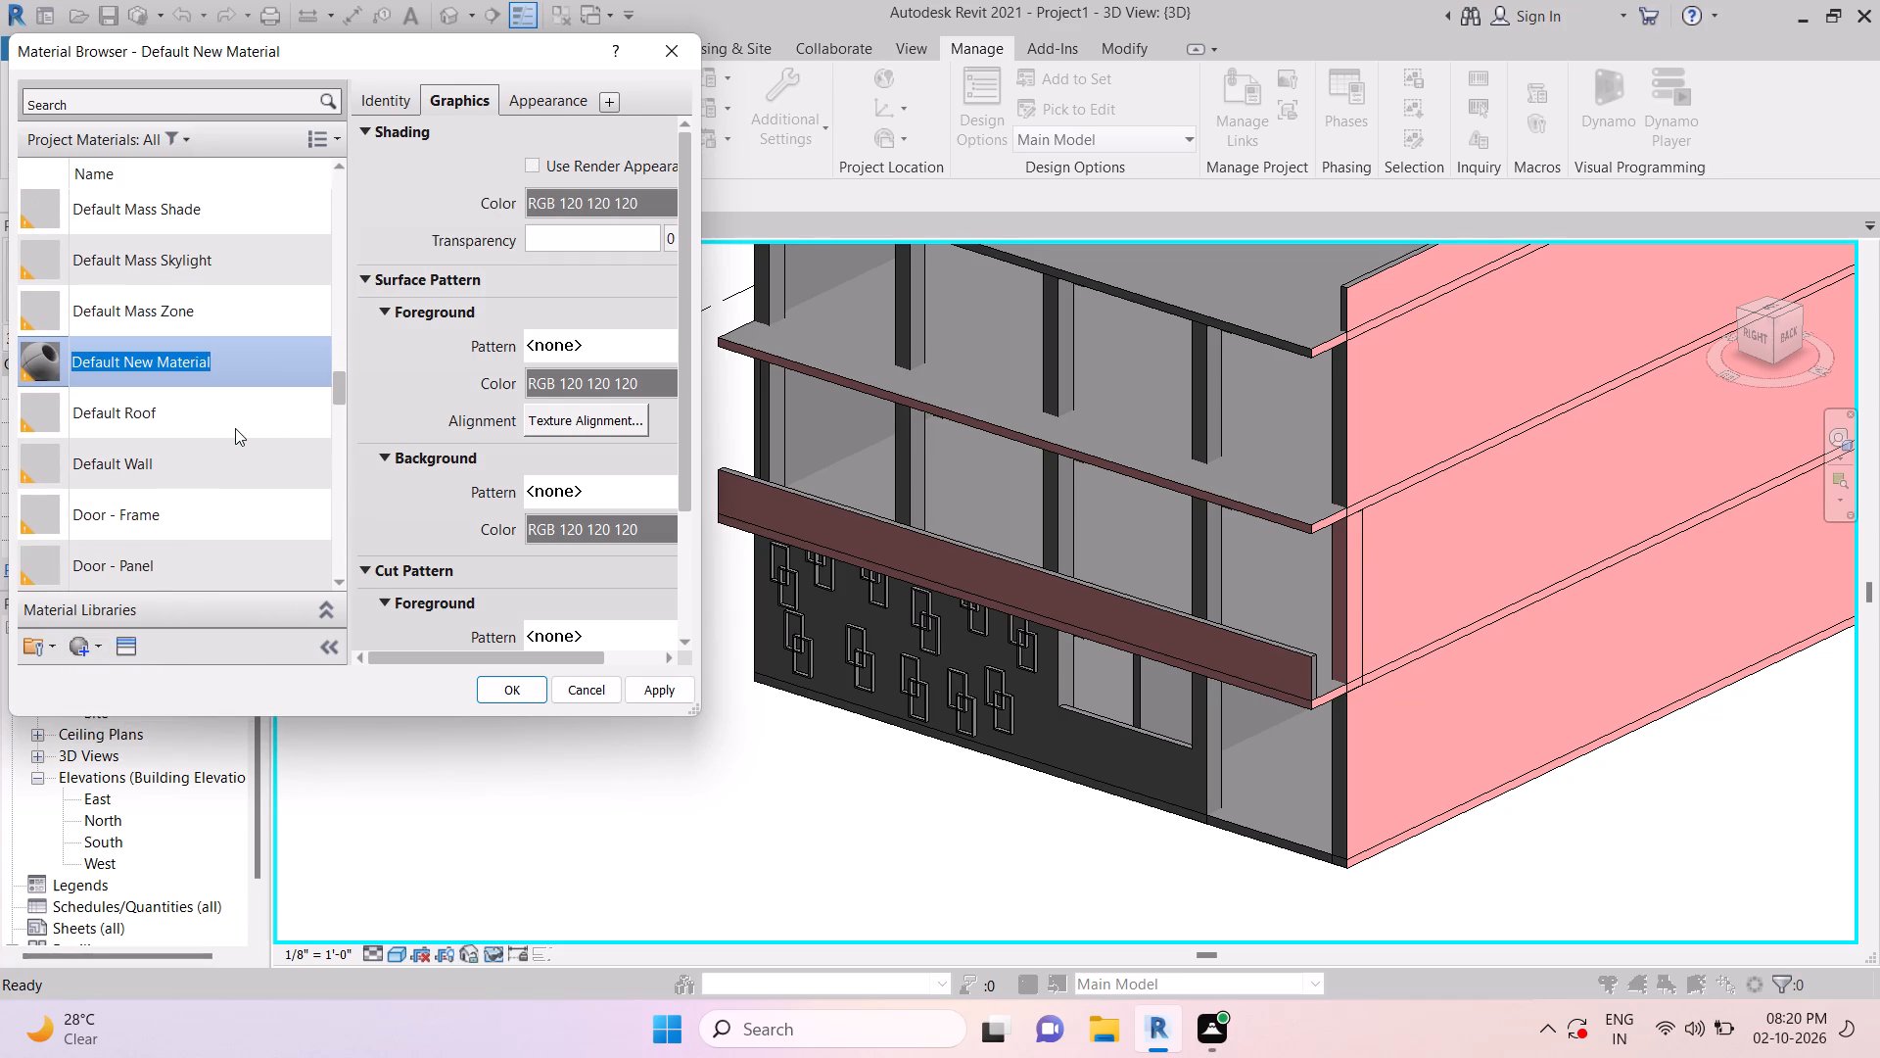
type("tiles")
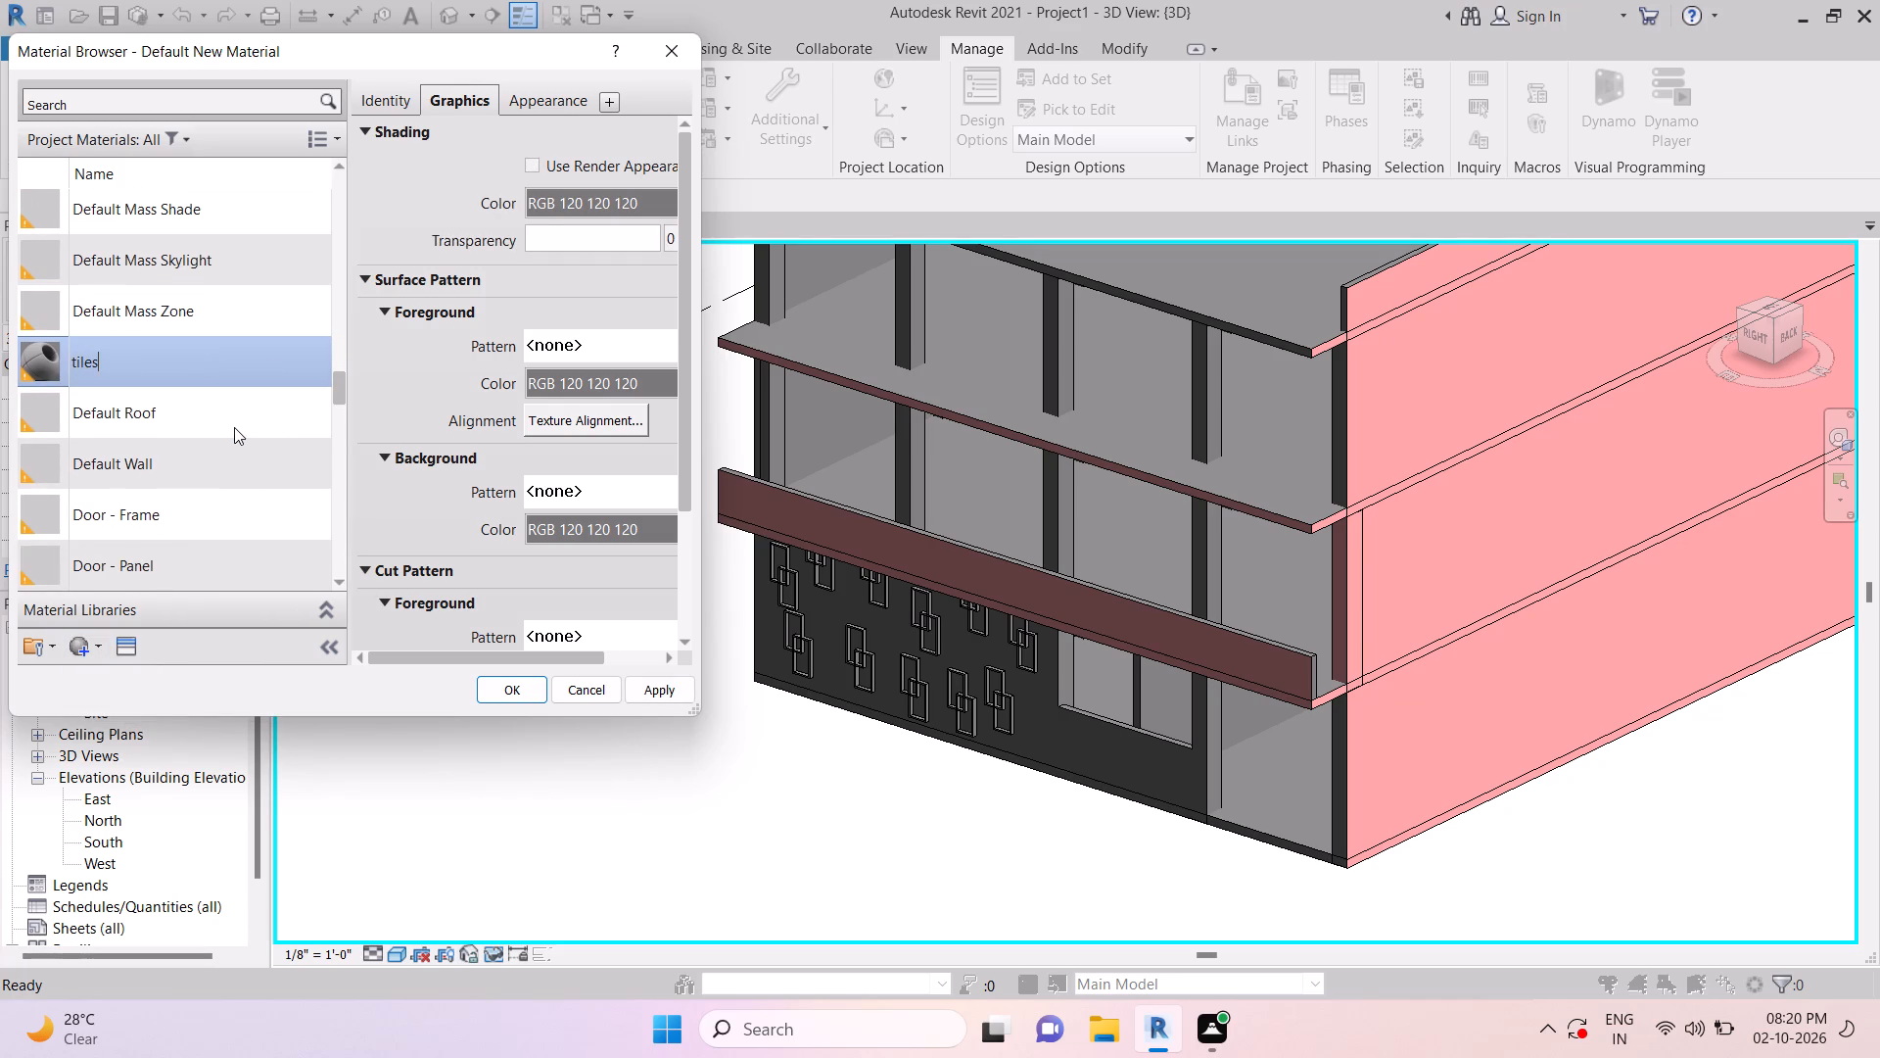
Set the generic appearance colour of the Tile material to light grey RGB 192 192 192.
left_click(539, 105)
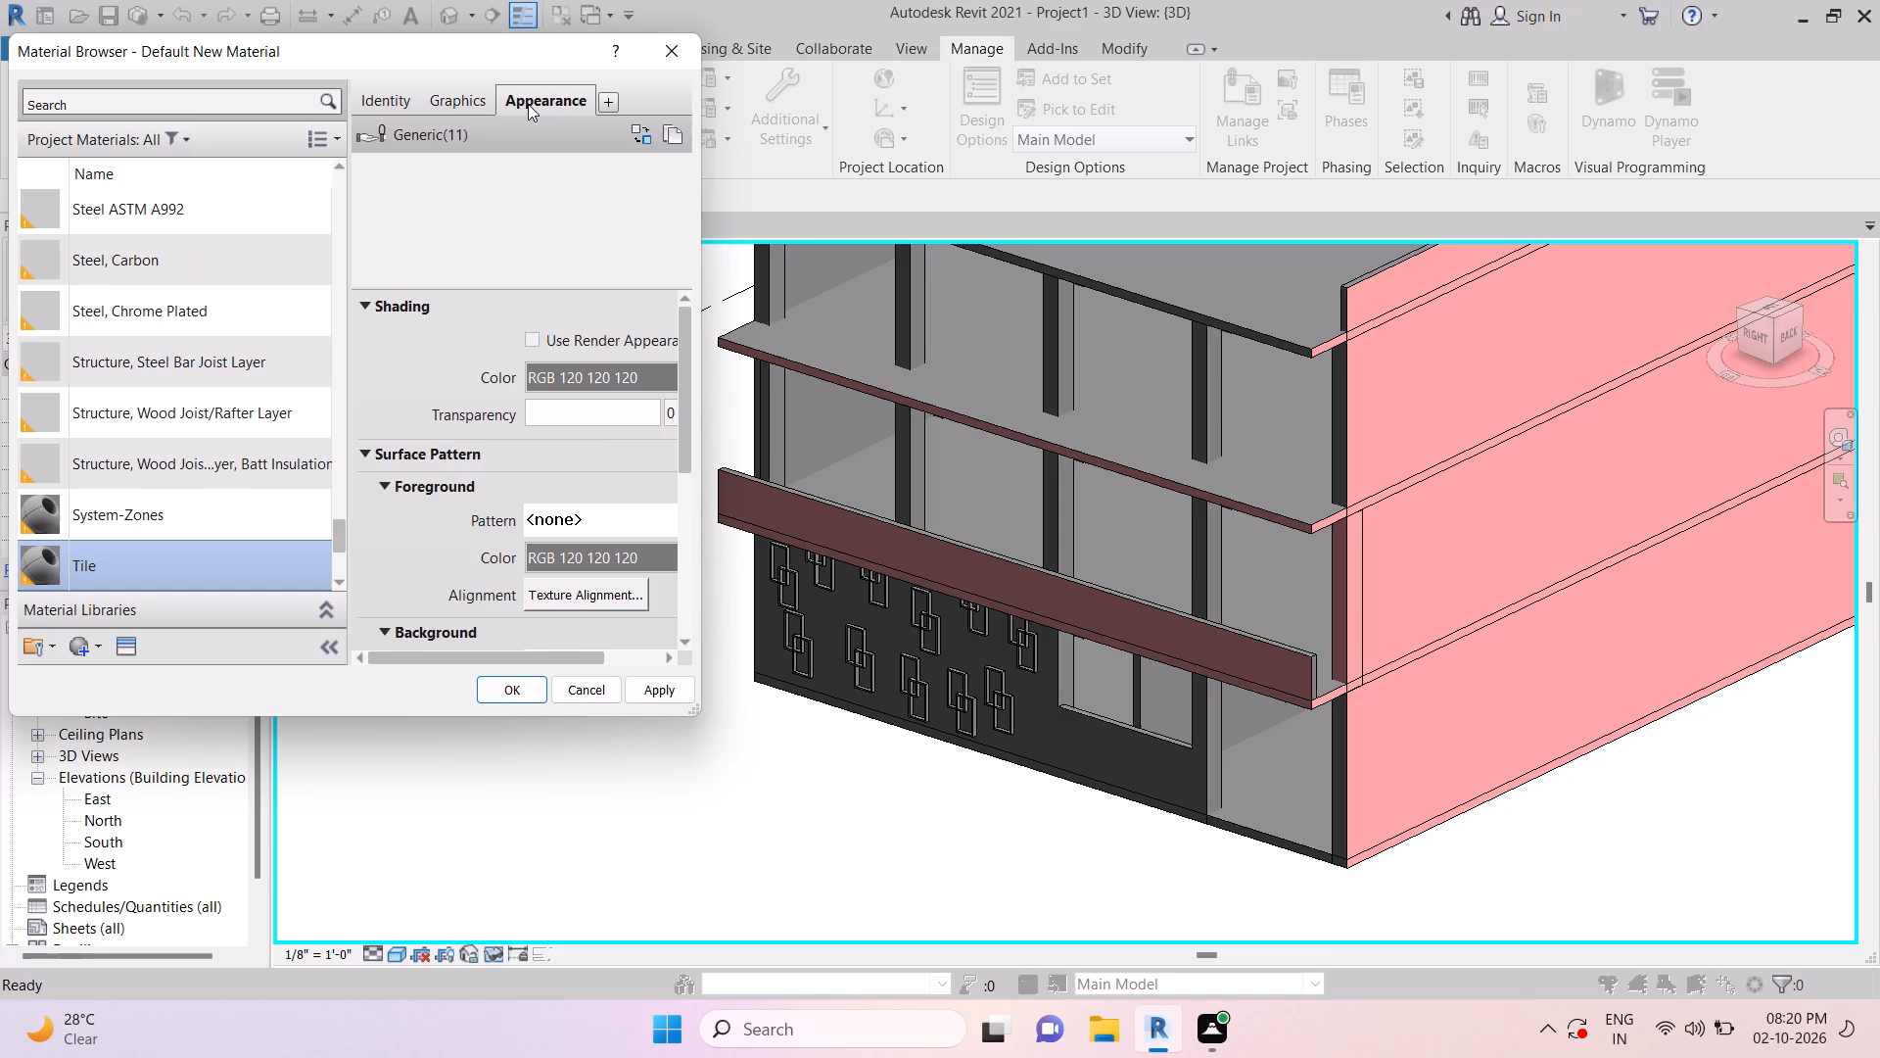
left_click(591, 383)
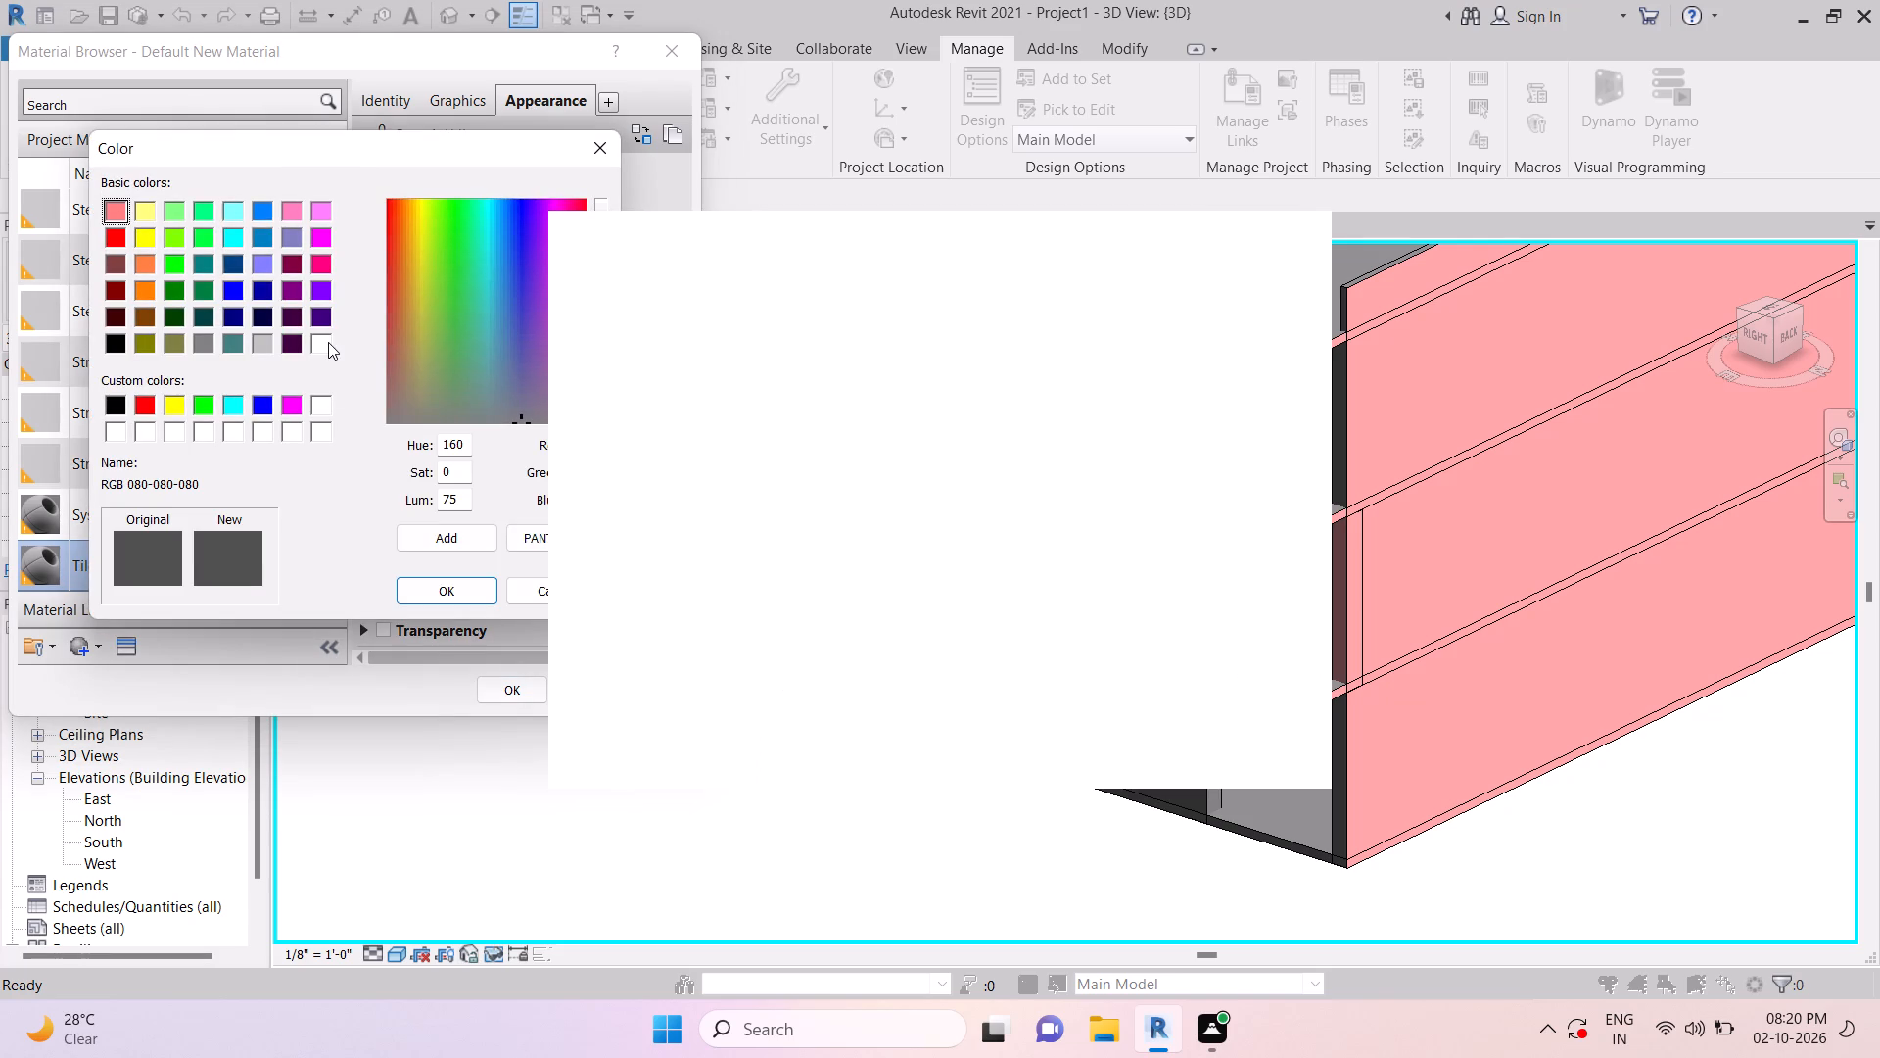
left_click(255, 343)
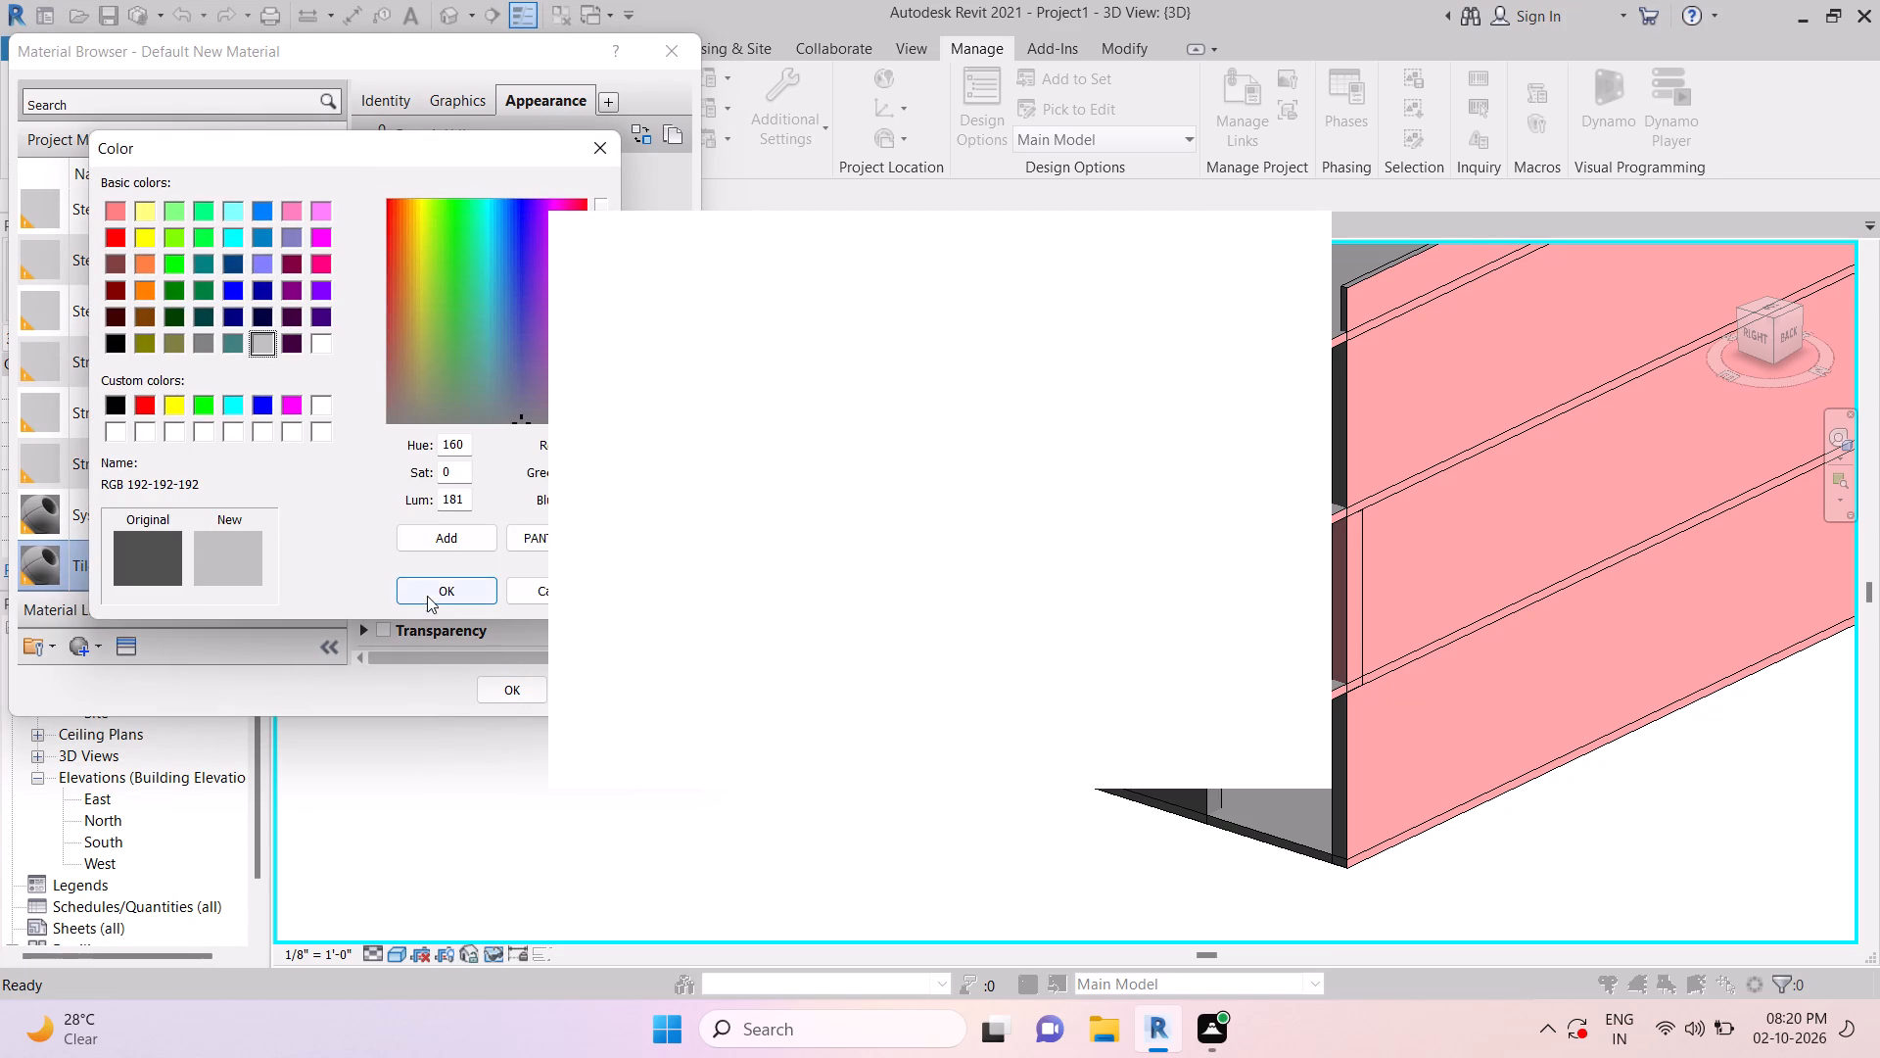
left_click(427, 595)
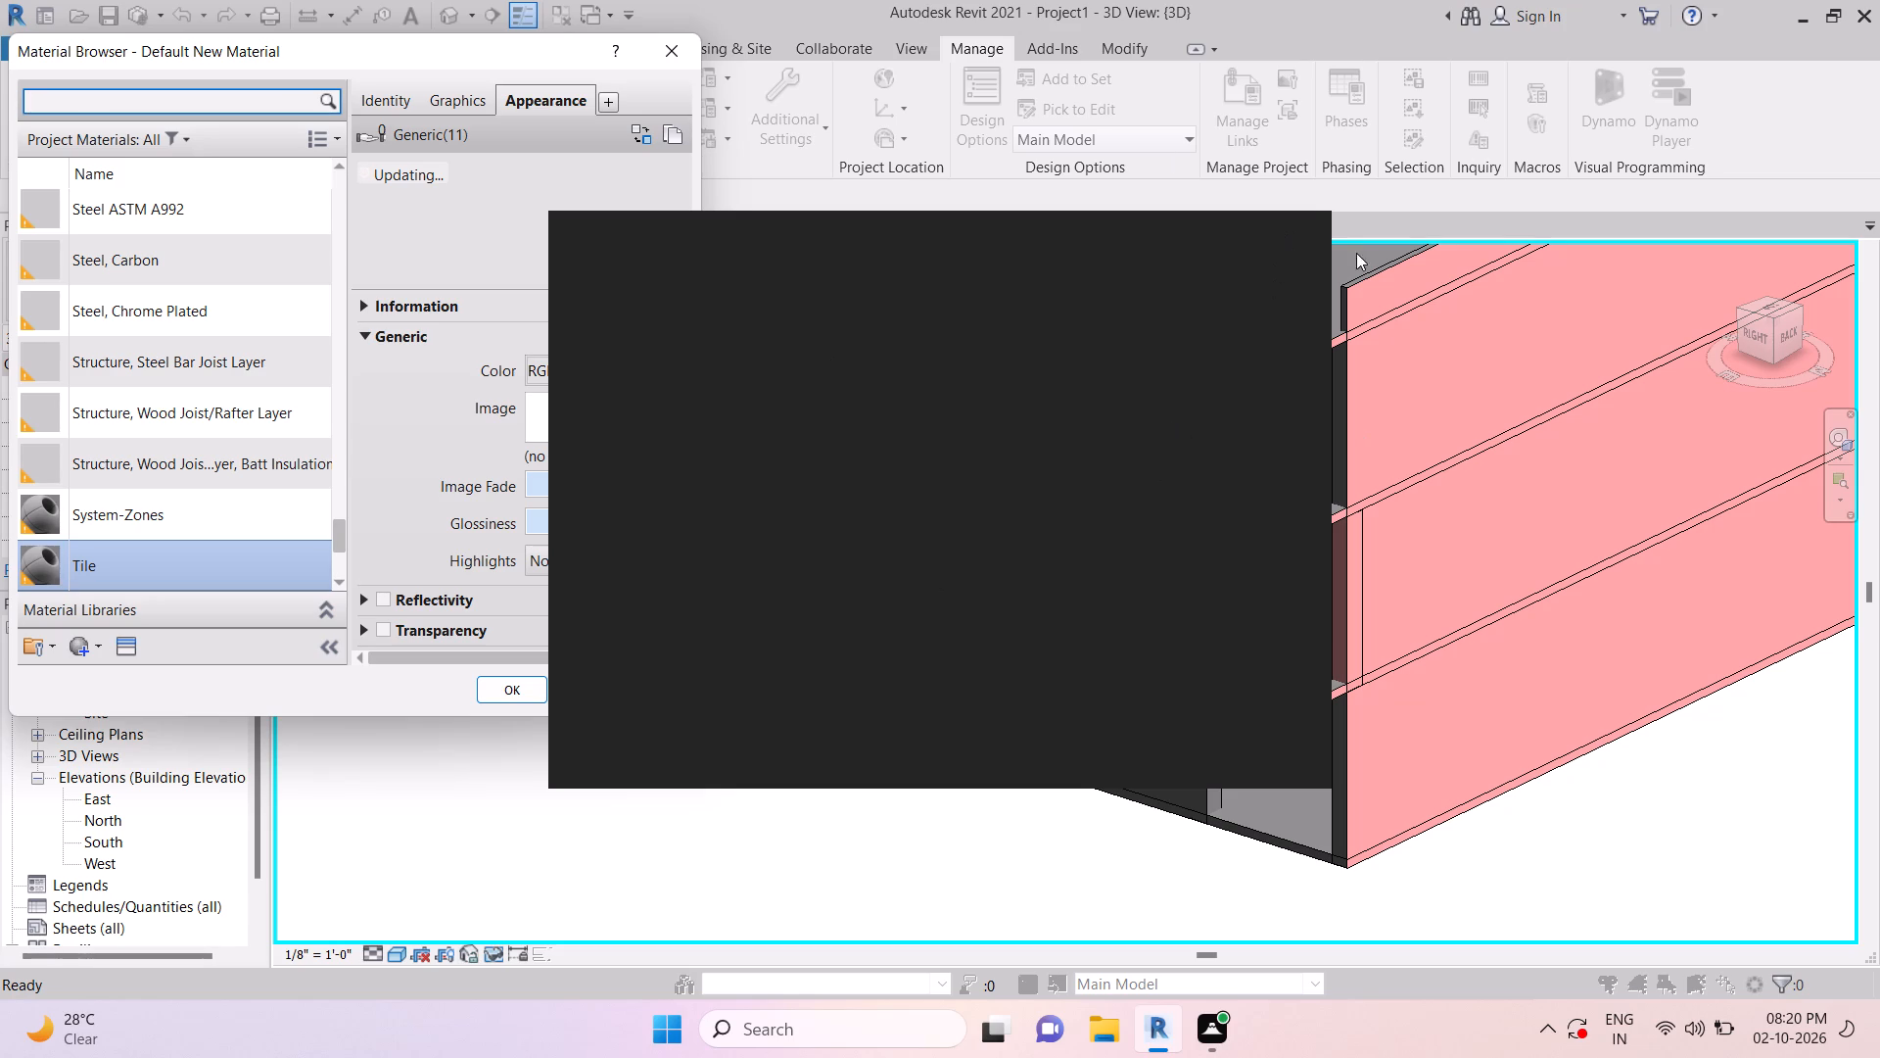
left_click(1300, 218)
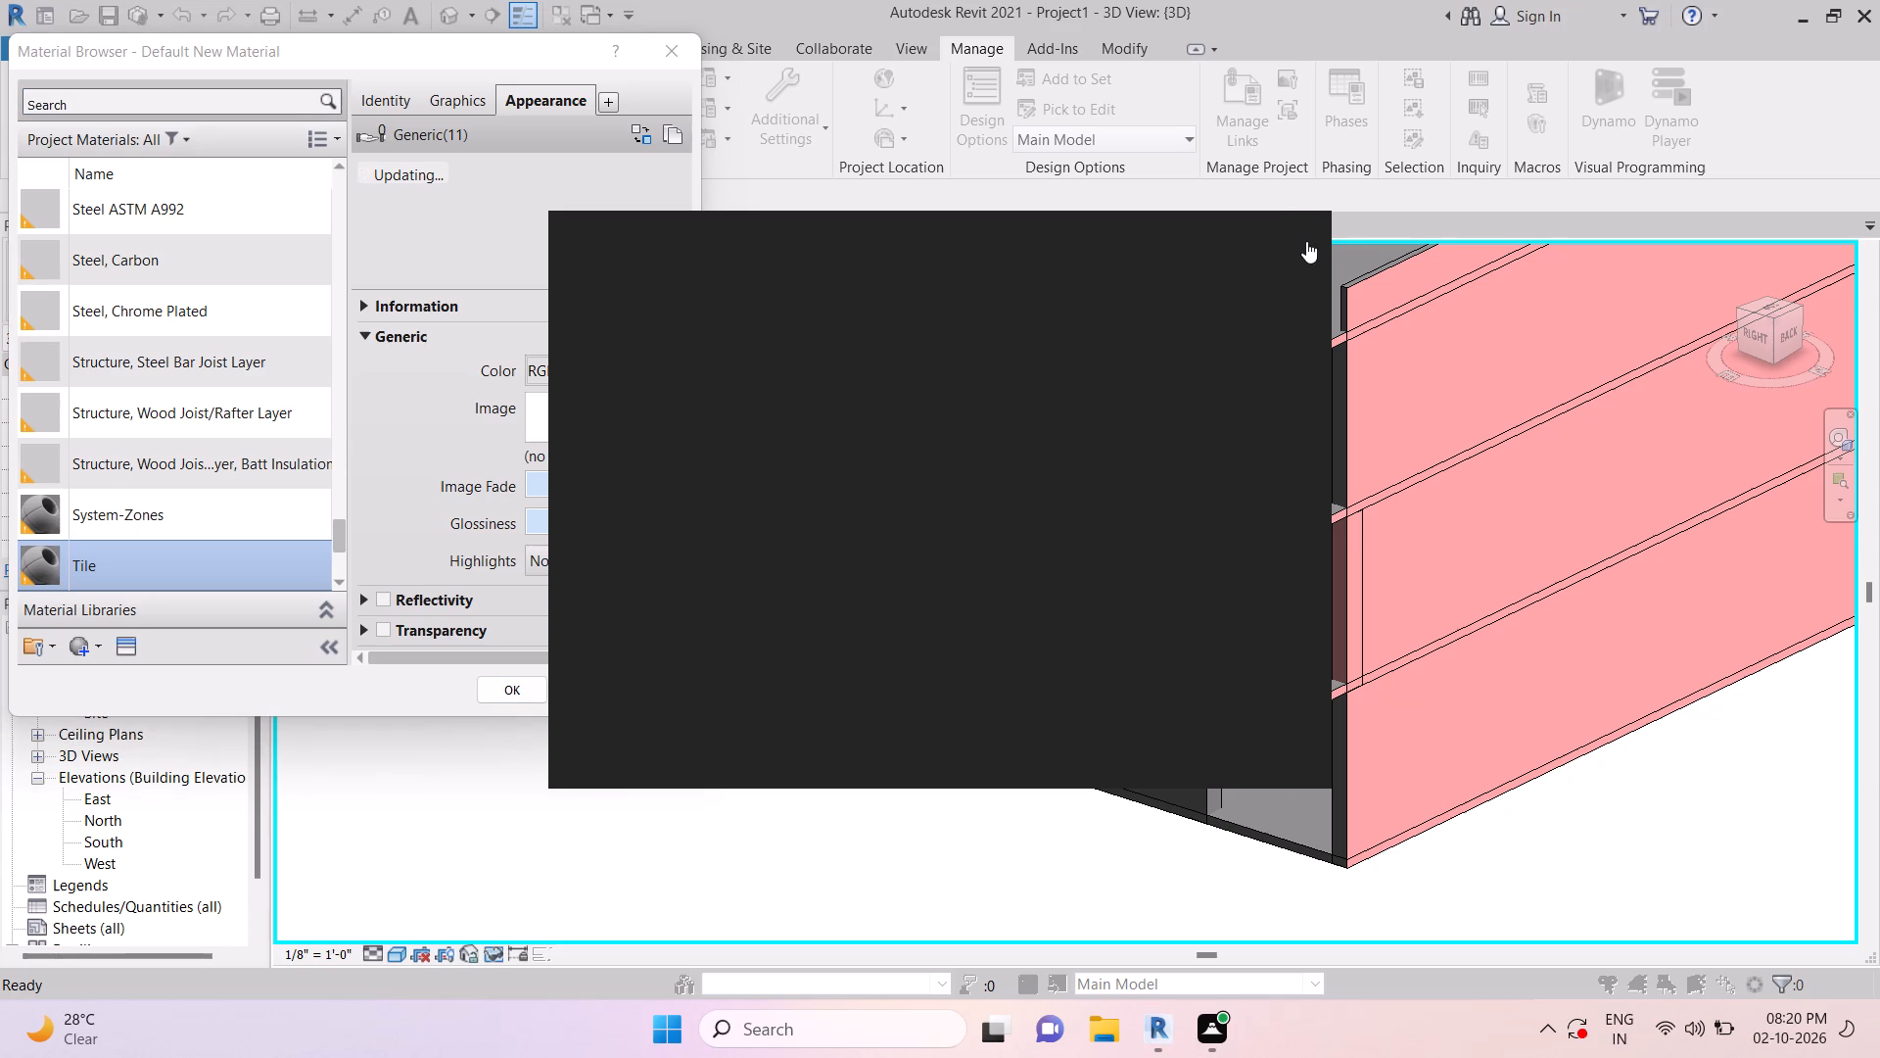
scroll(549, 501, "down", 3)
scroll(549, 501, "up", 3)
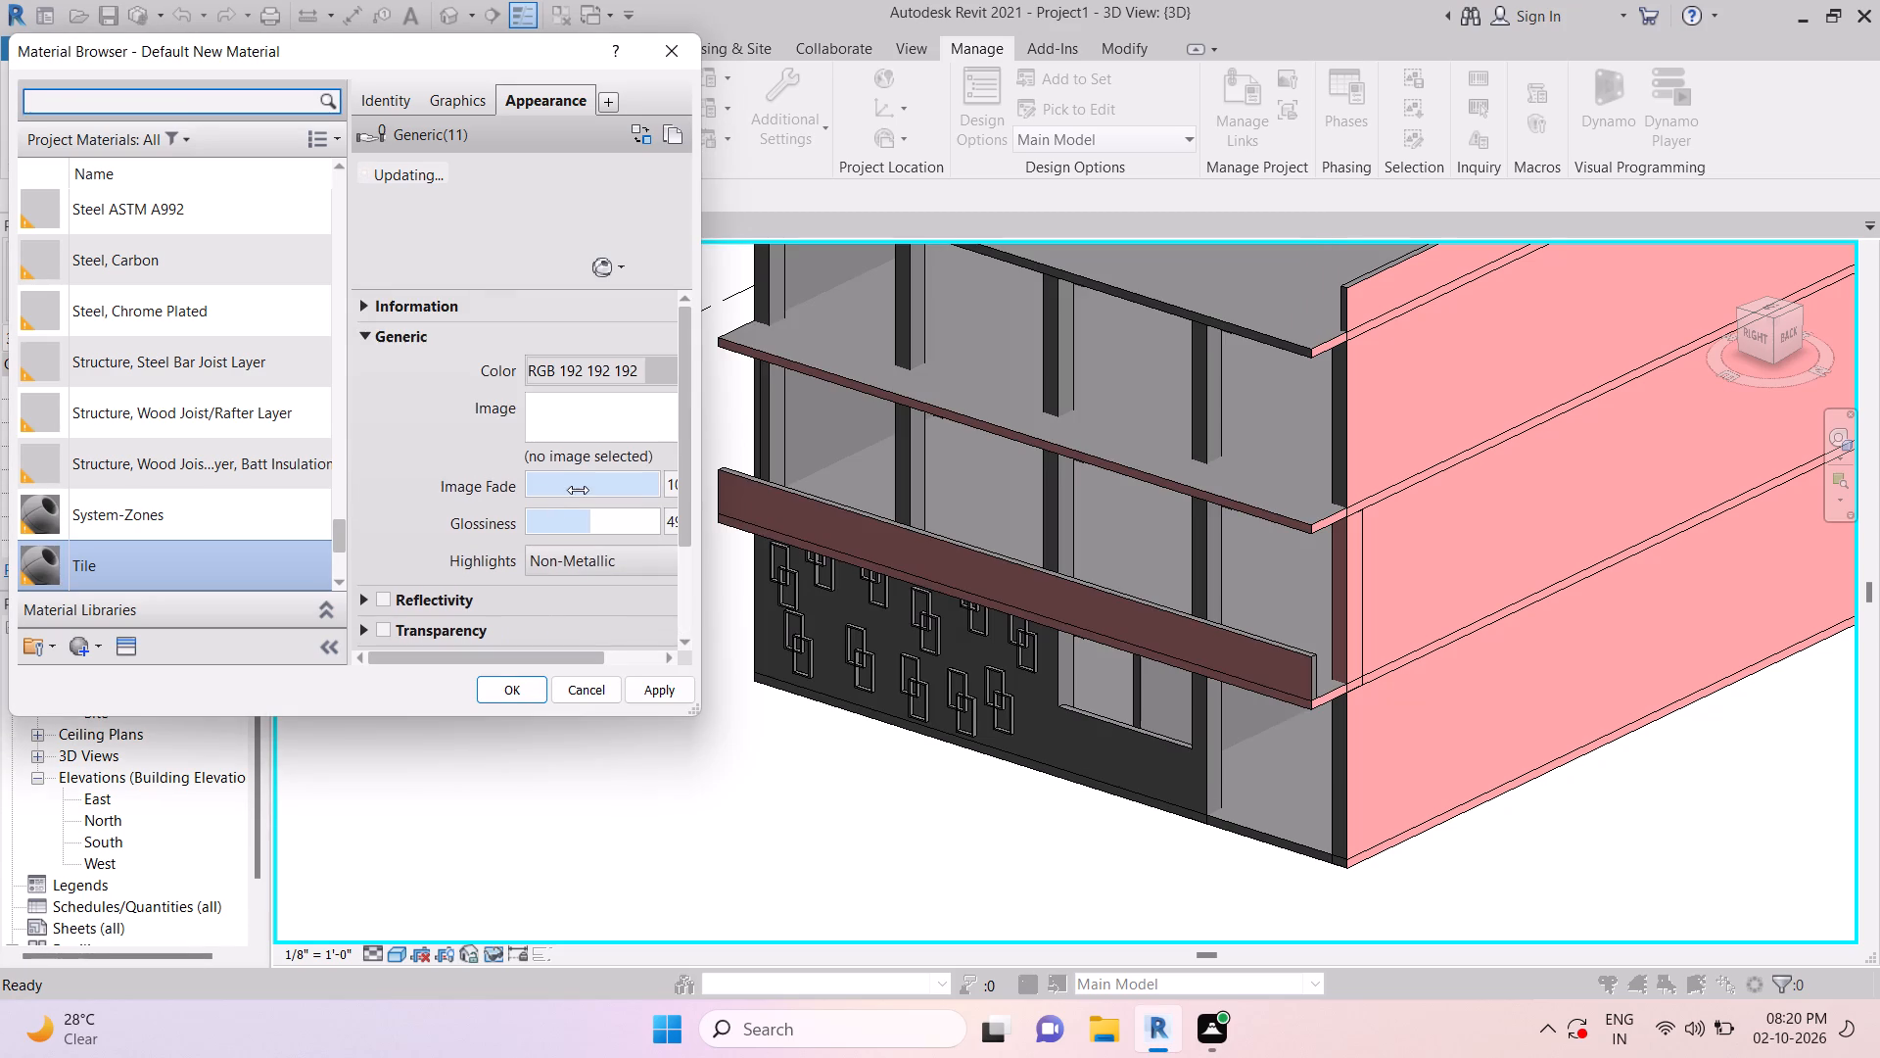
scroll(567, 466, "up", 5)
Assign the Insulation - Rigid drafting pattern as the Tile material's foreground surface pattern.
left_click(448, 106)
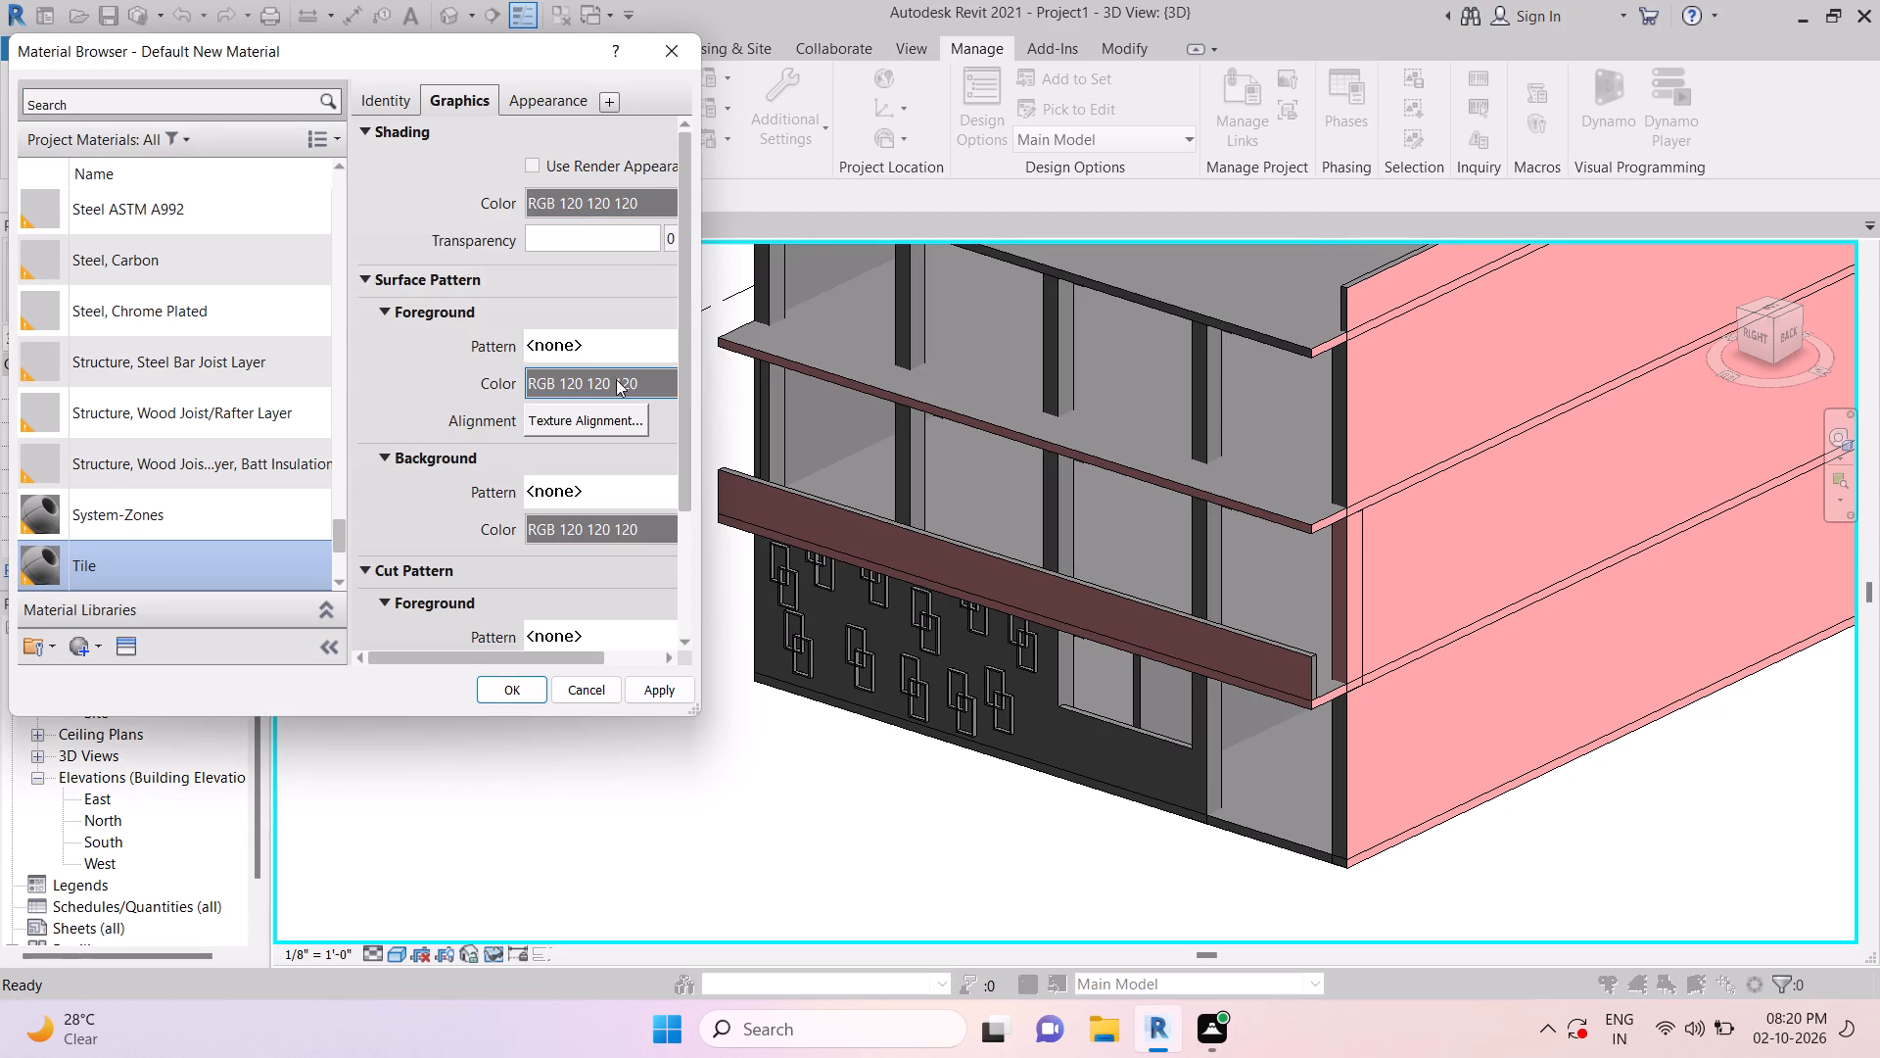
left_click(587, 344)
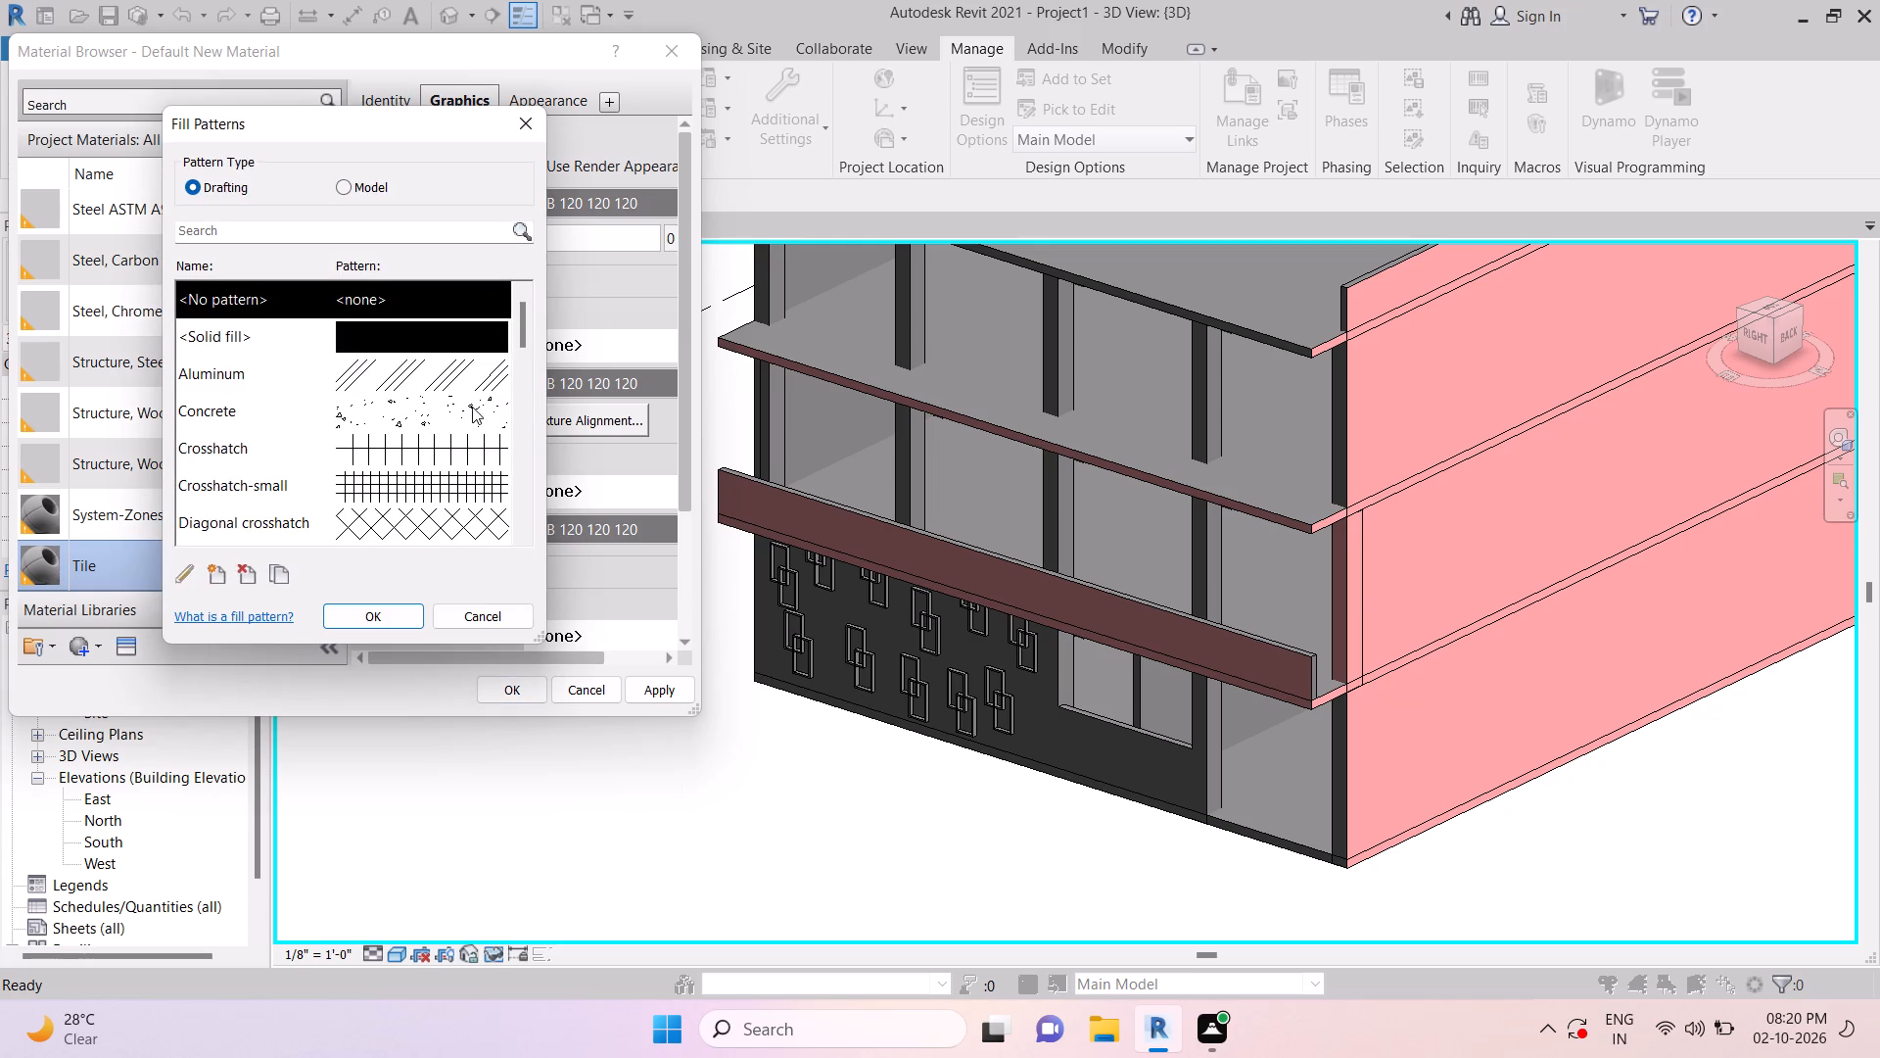
scroll(402, 442, "down", 4)
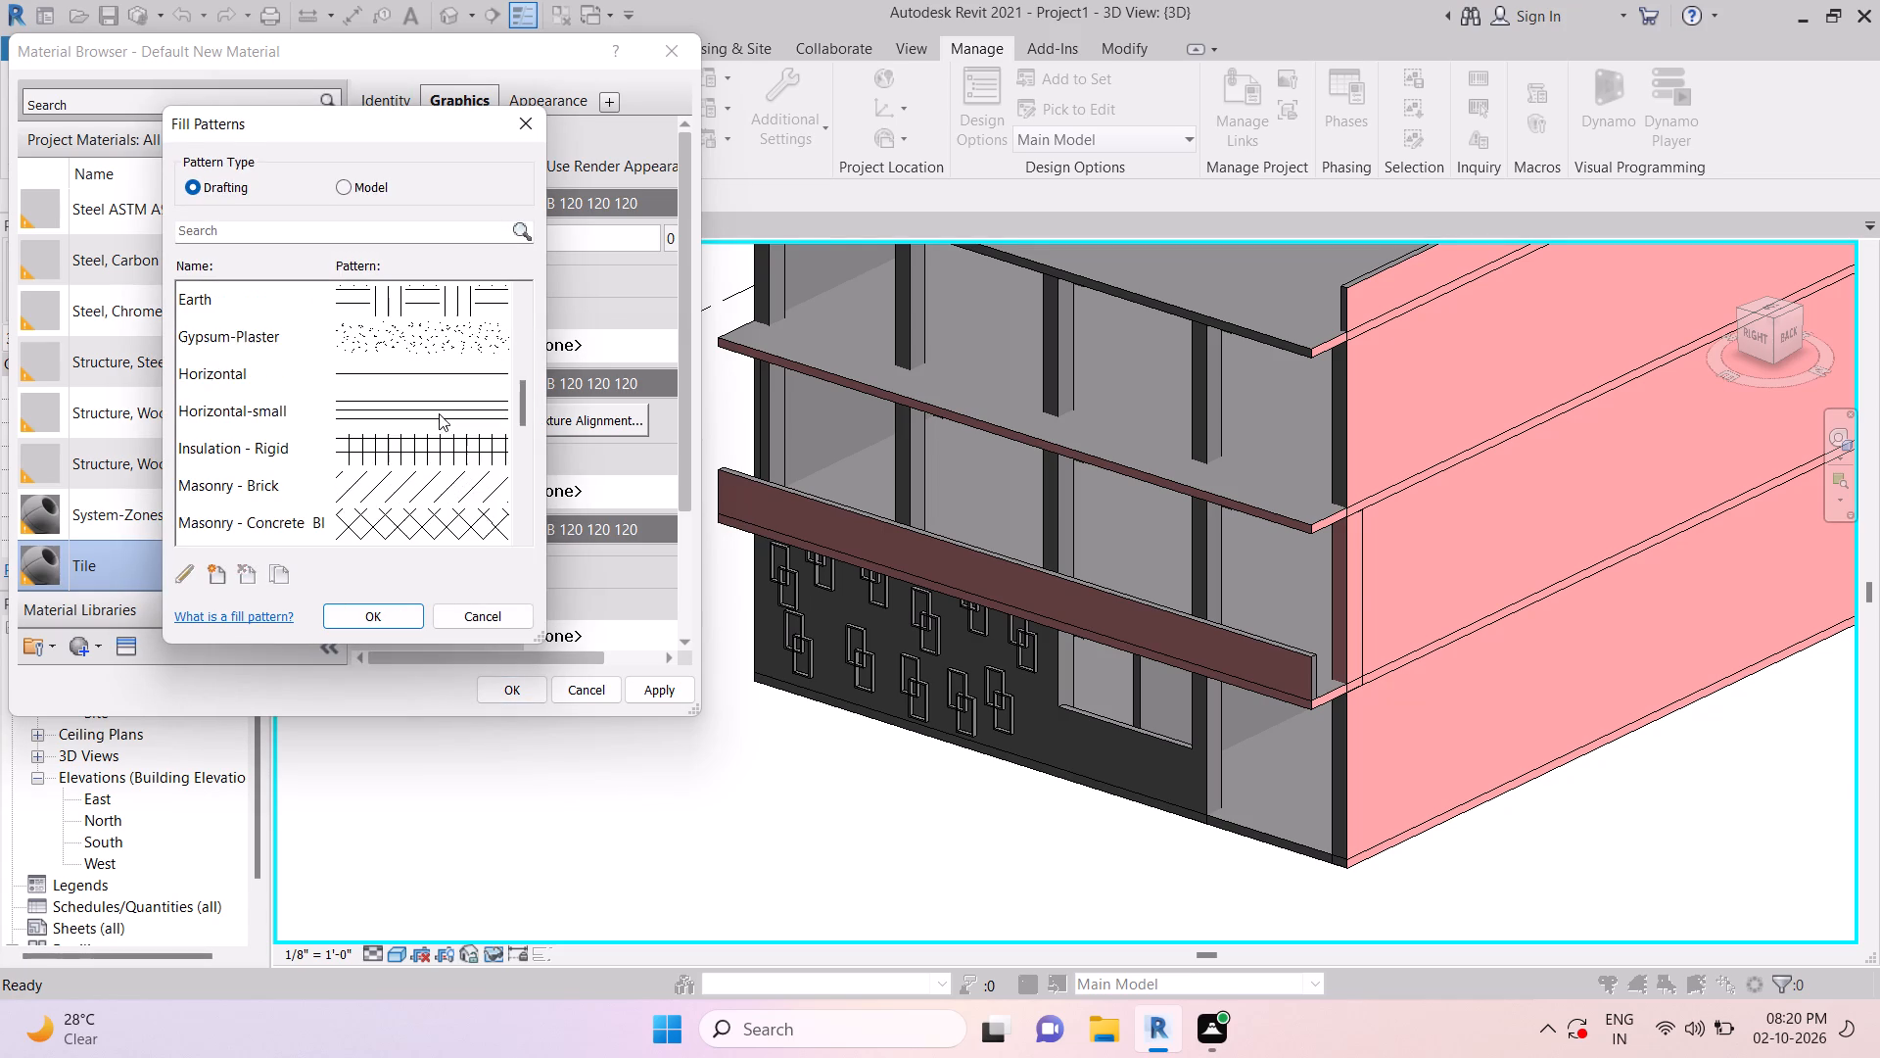
scroll(423, 513, "down", 4)
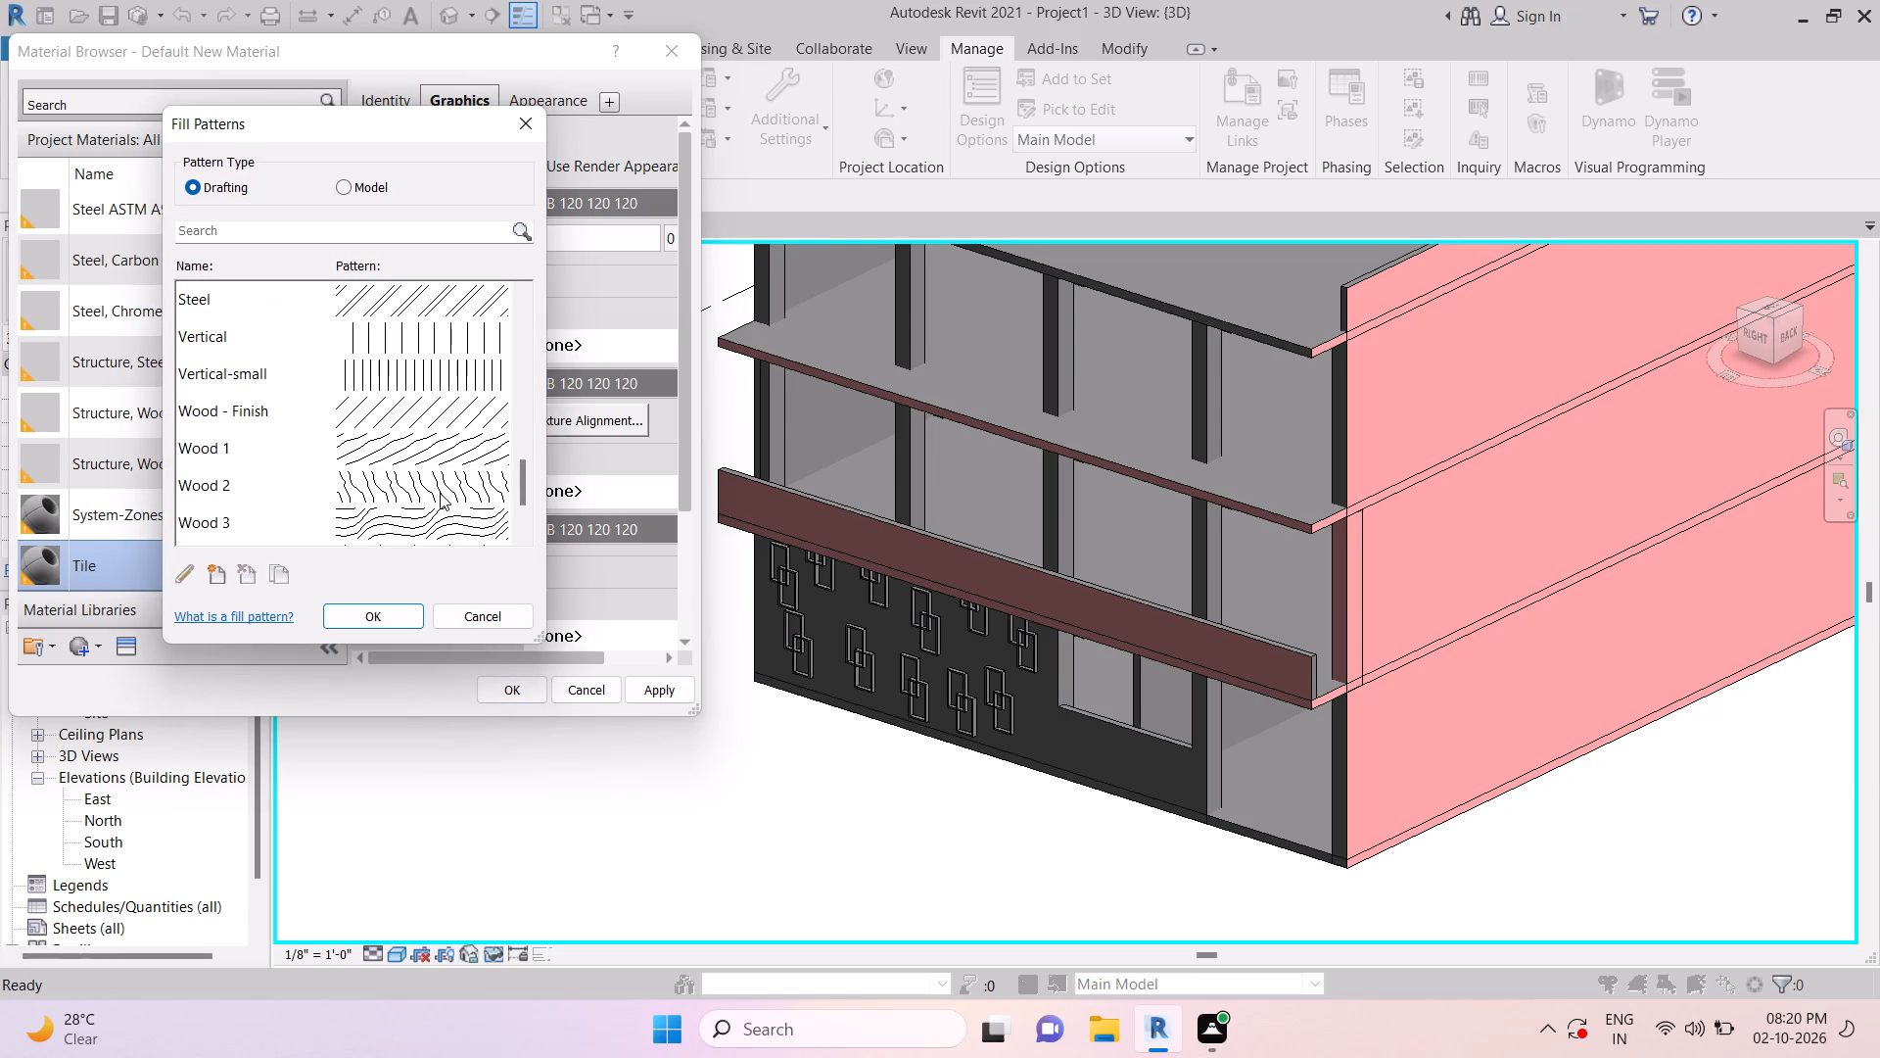
scroll(440, 493, "down", 2)
left_click(443, 417)
scroll(444, 432, "down", 4)
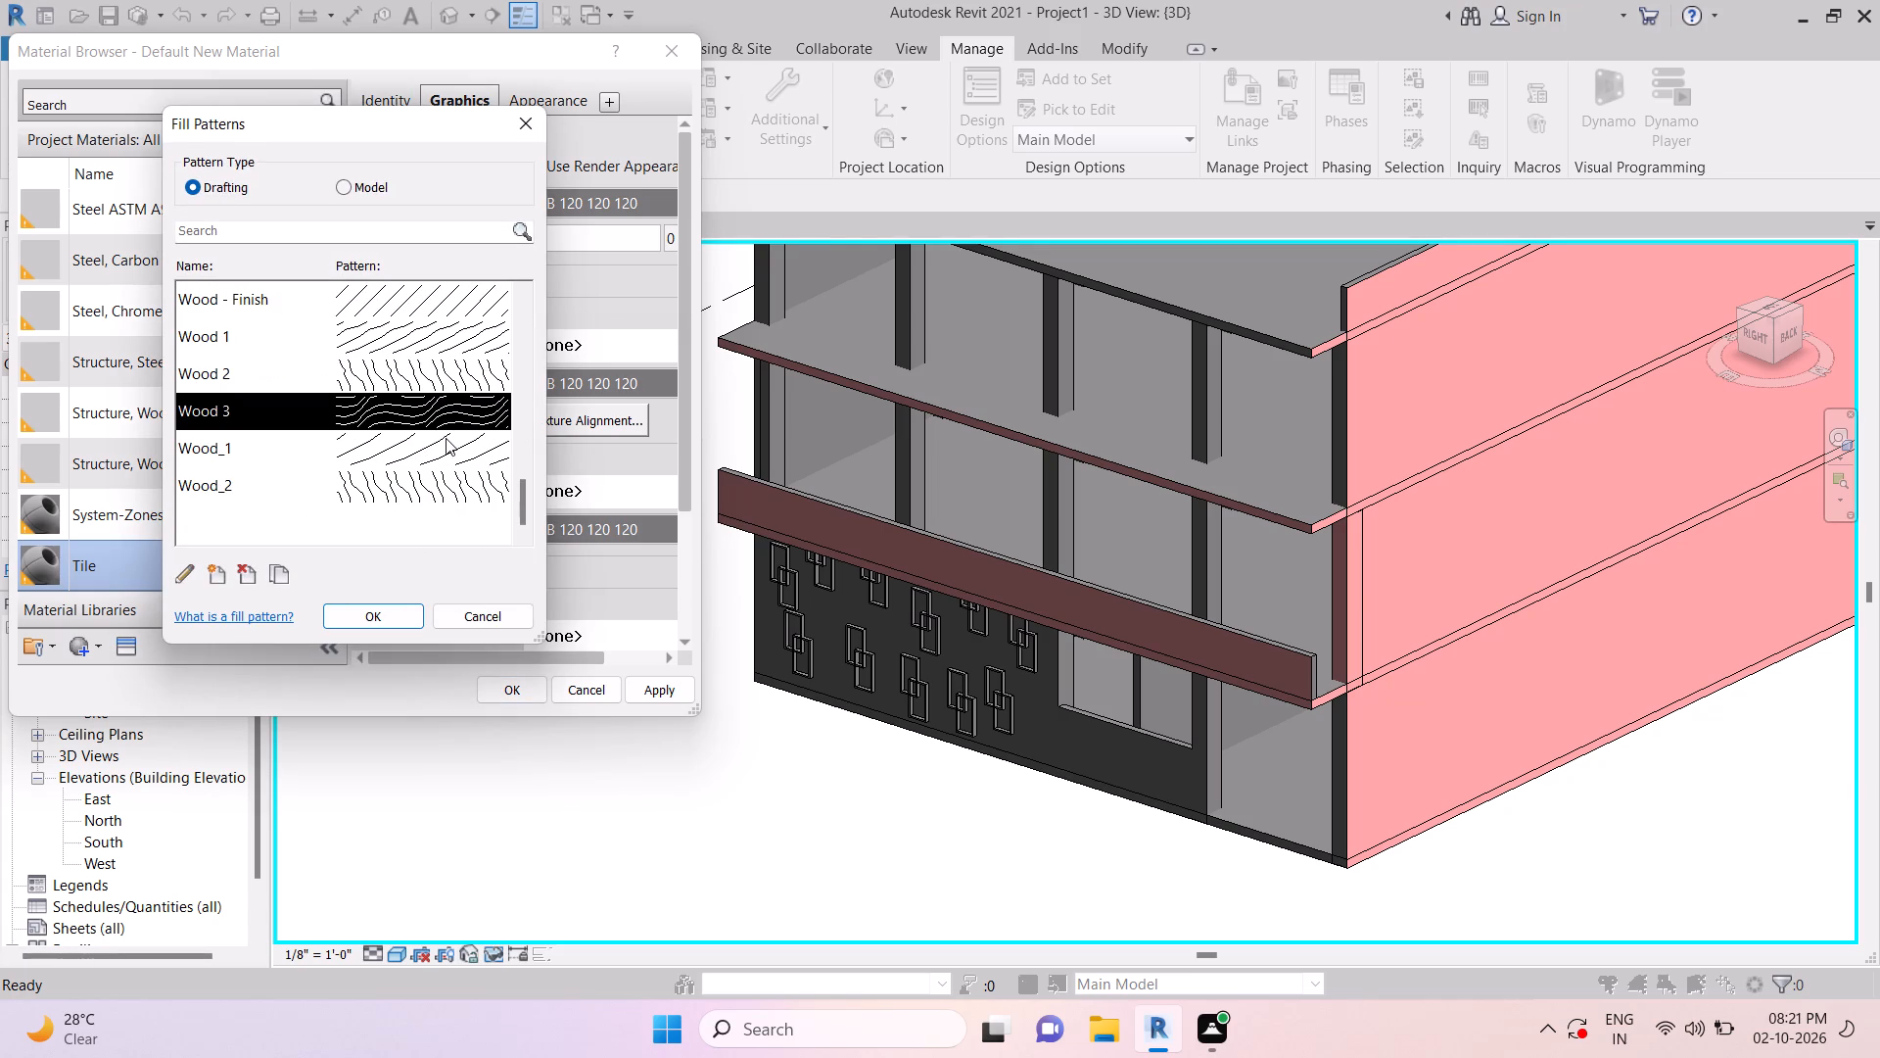
scroll(434, 480, "up", 1)
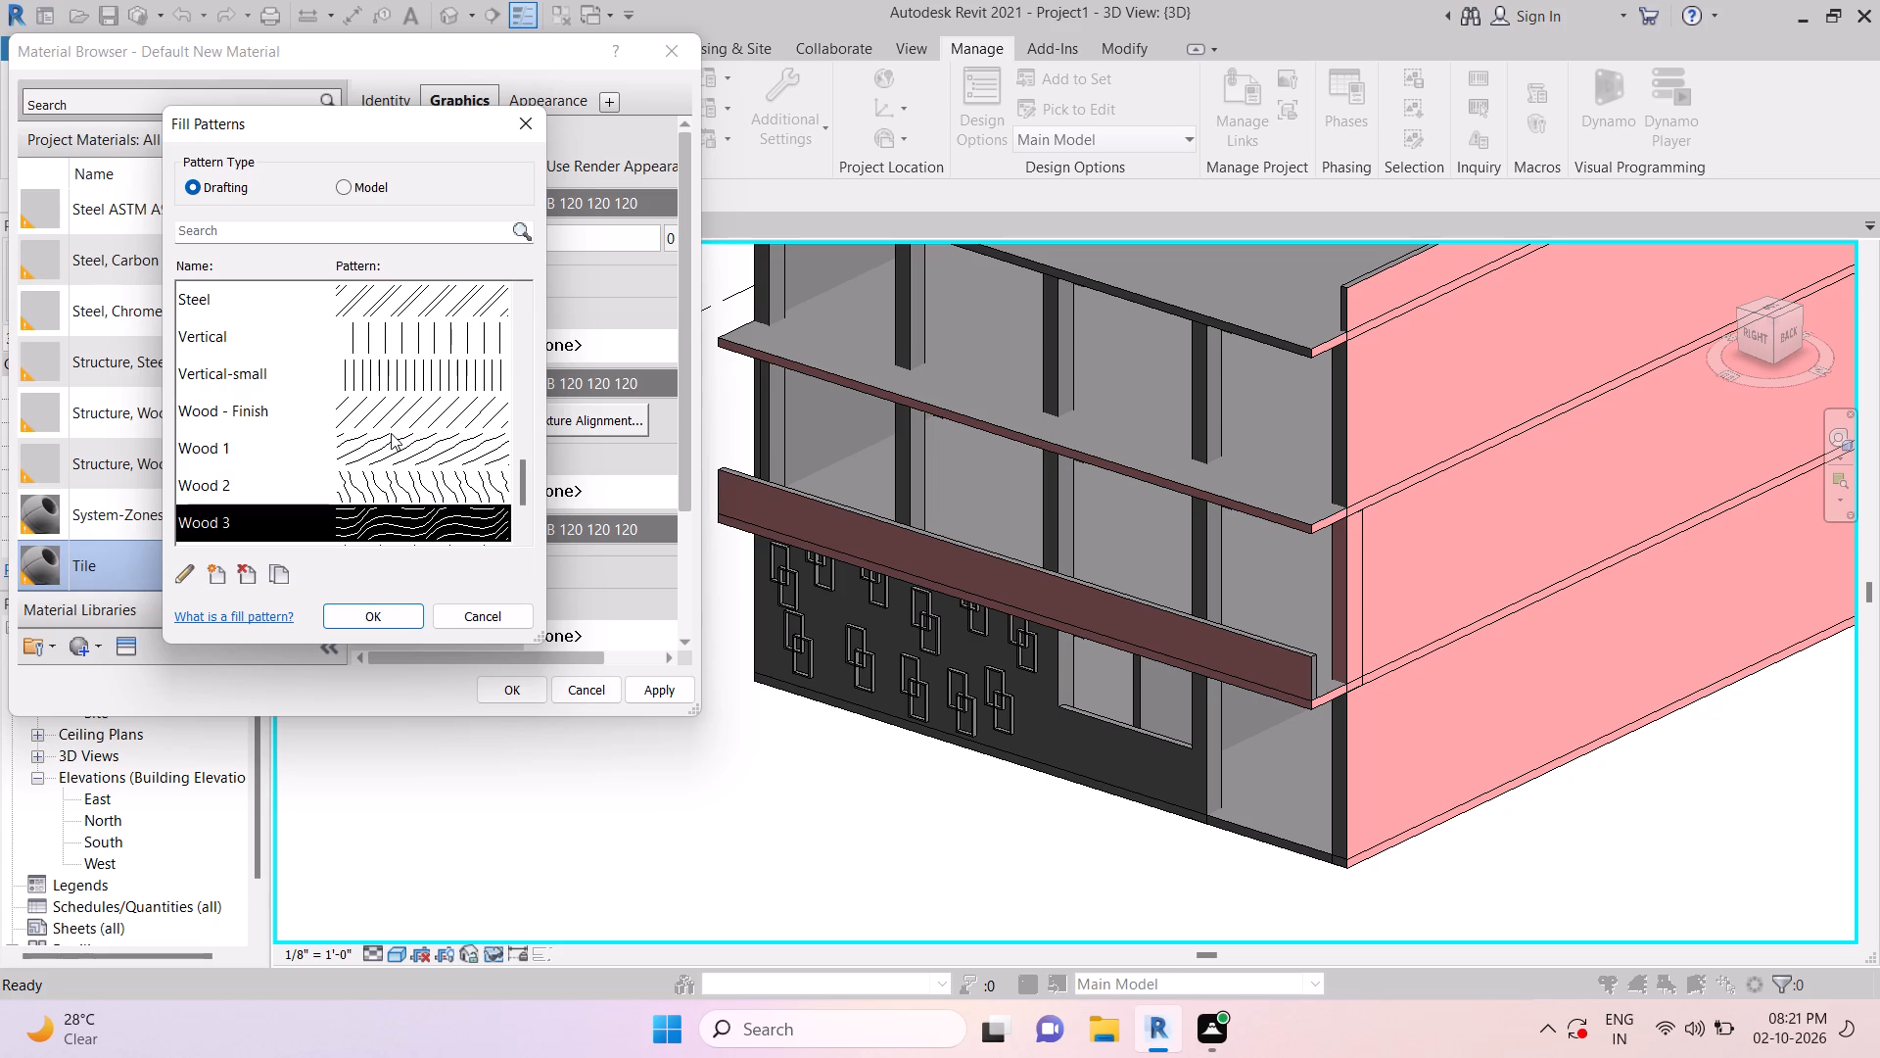
scroll(400, 487, "up", 4)
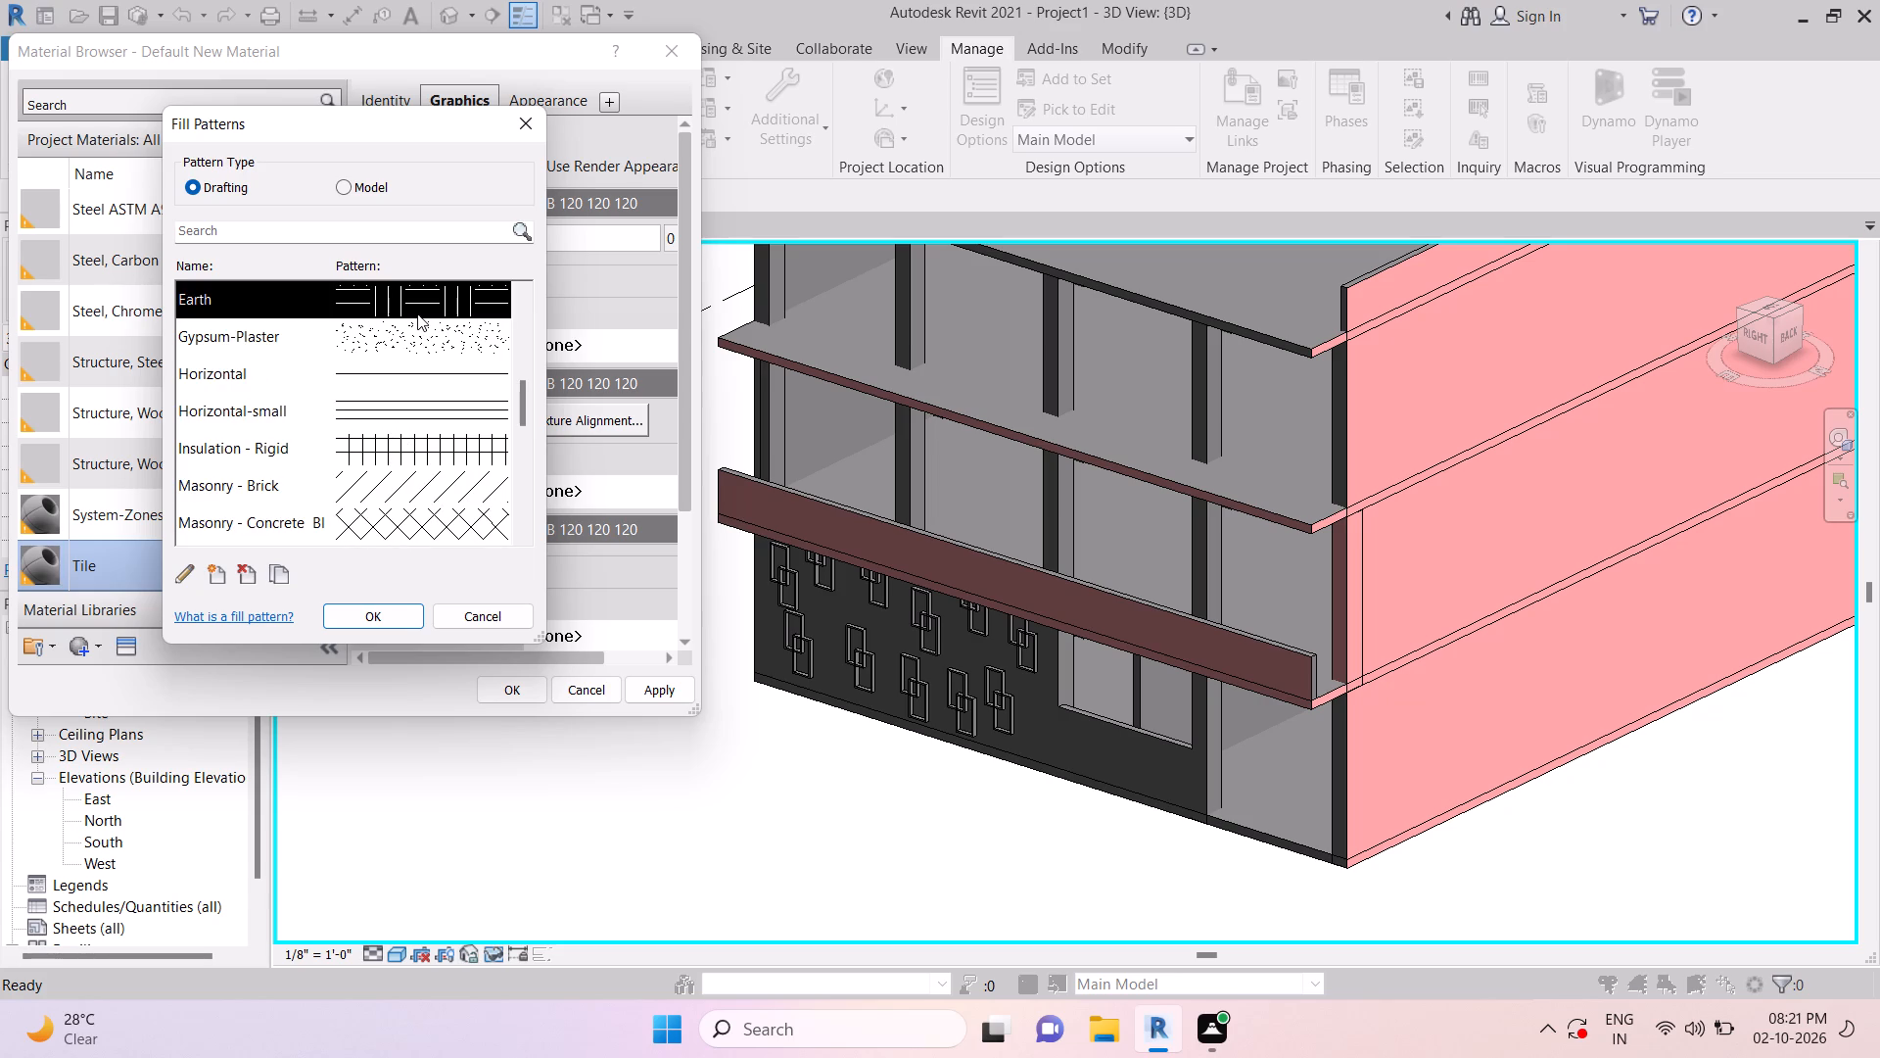
left_click(417, 313)
left_click(440, 350)
left_click(436, 361)
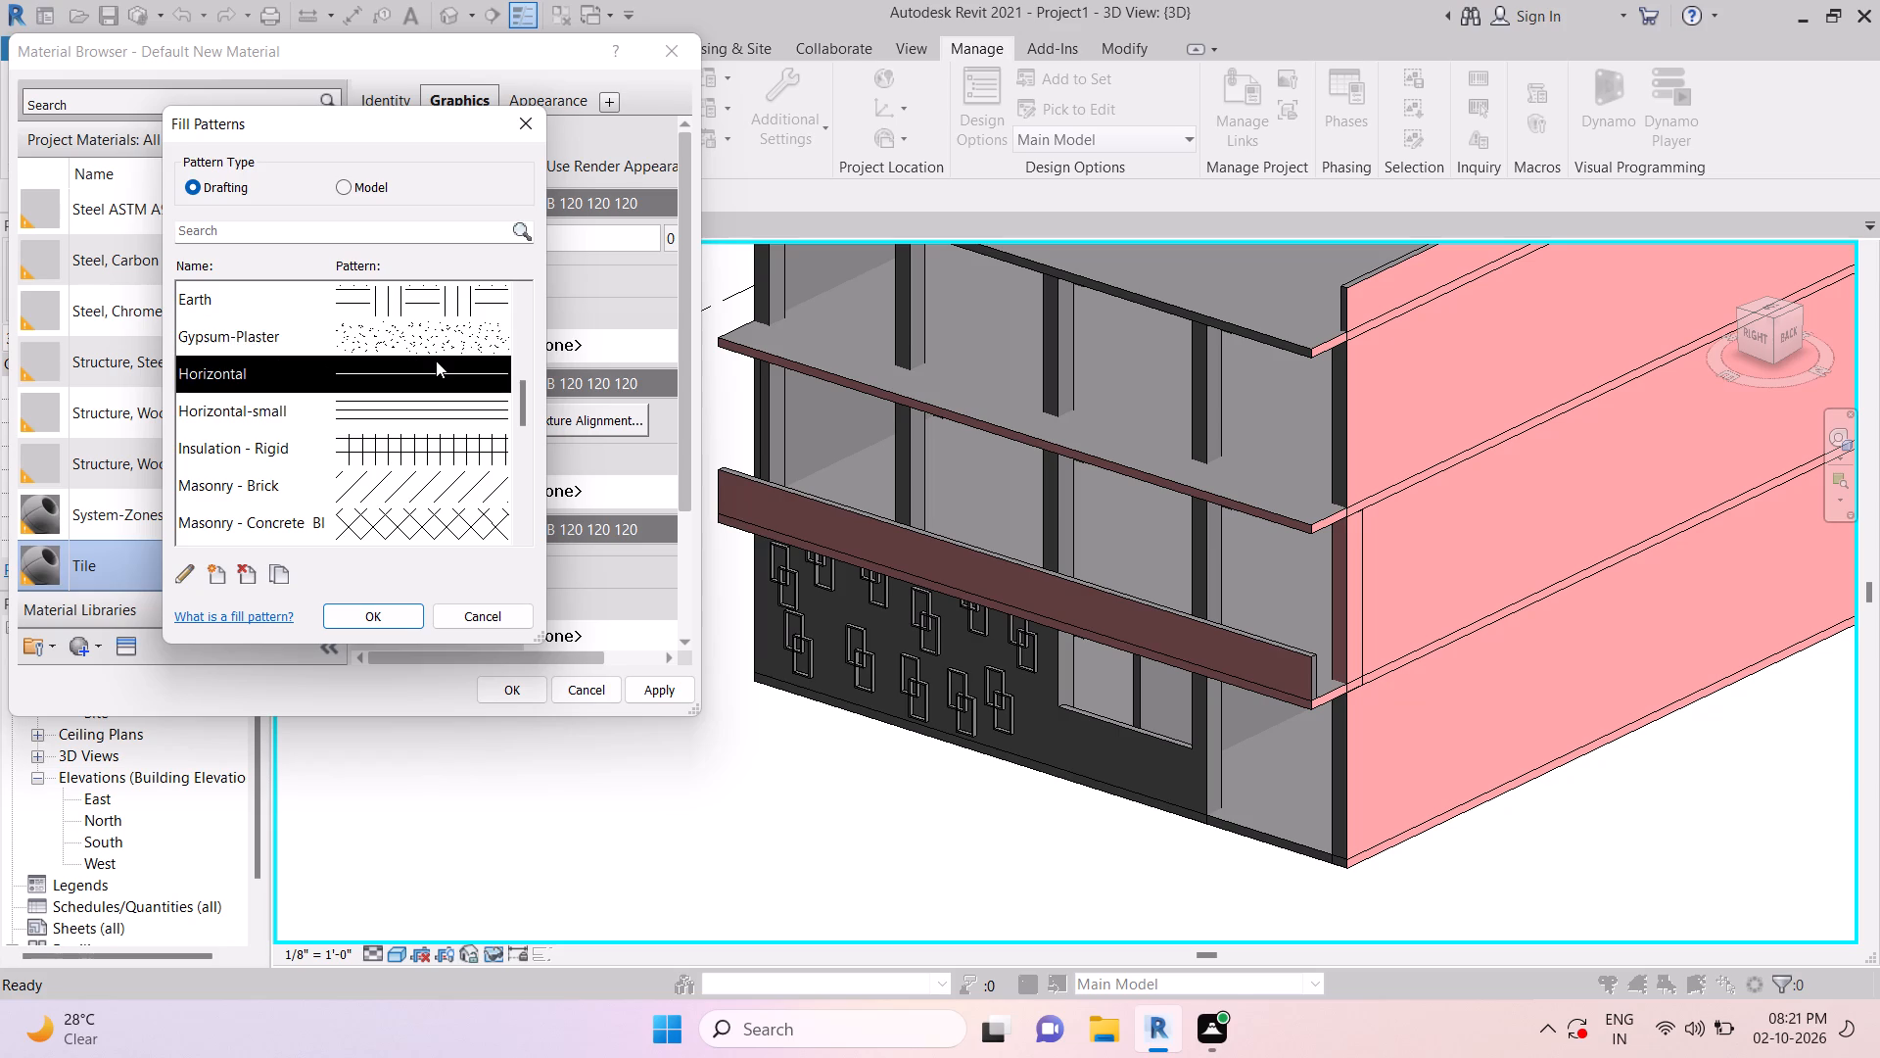
left_click(430, 394)
left_click(409, 427)
left_click(404, 435)
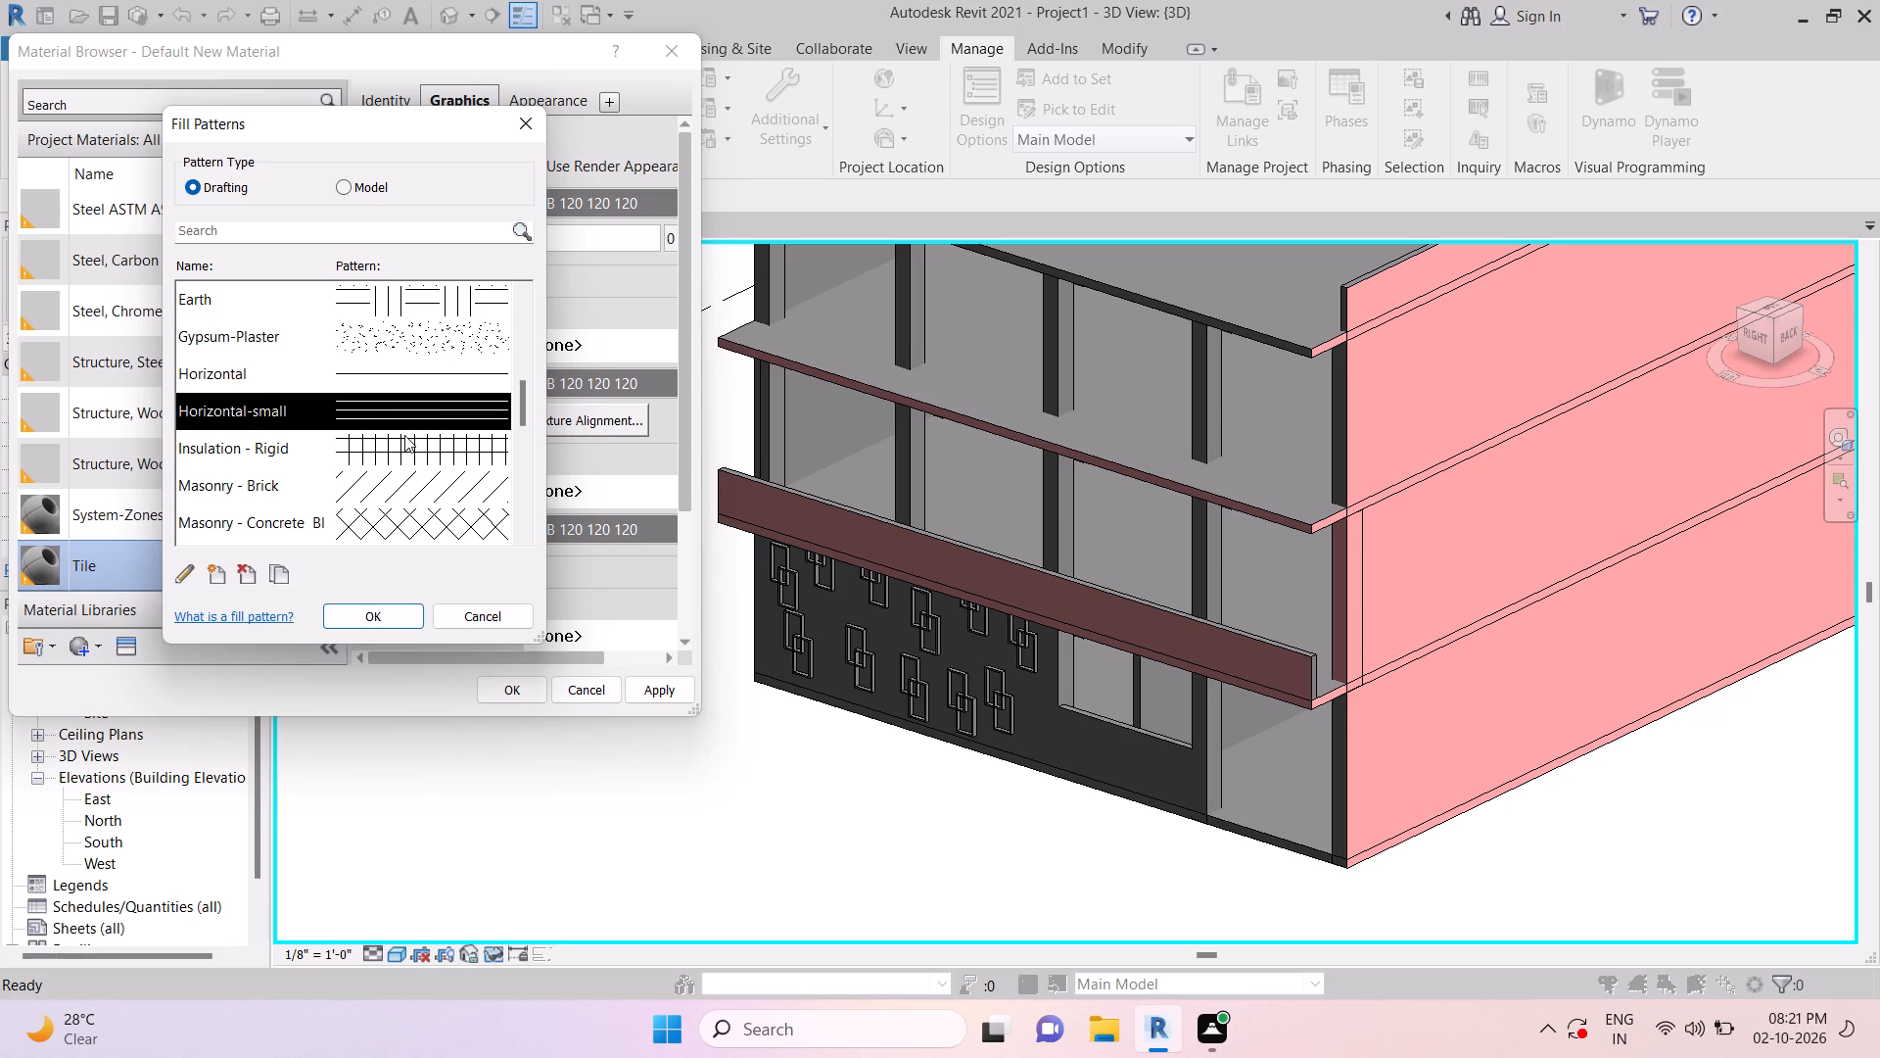
left_click(391, 612)
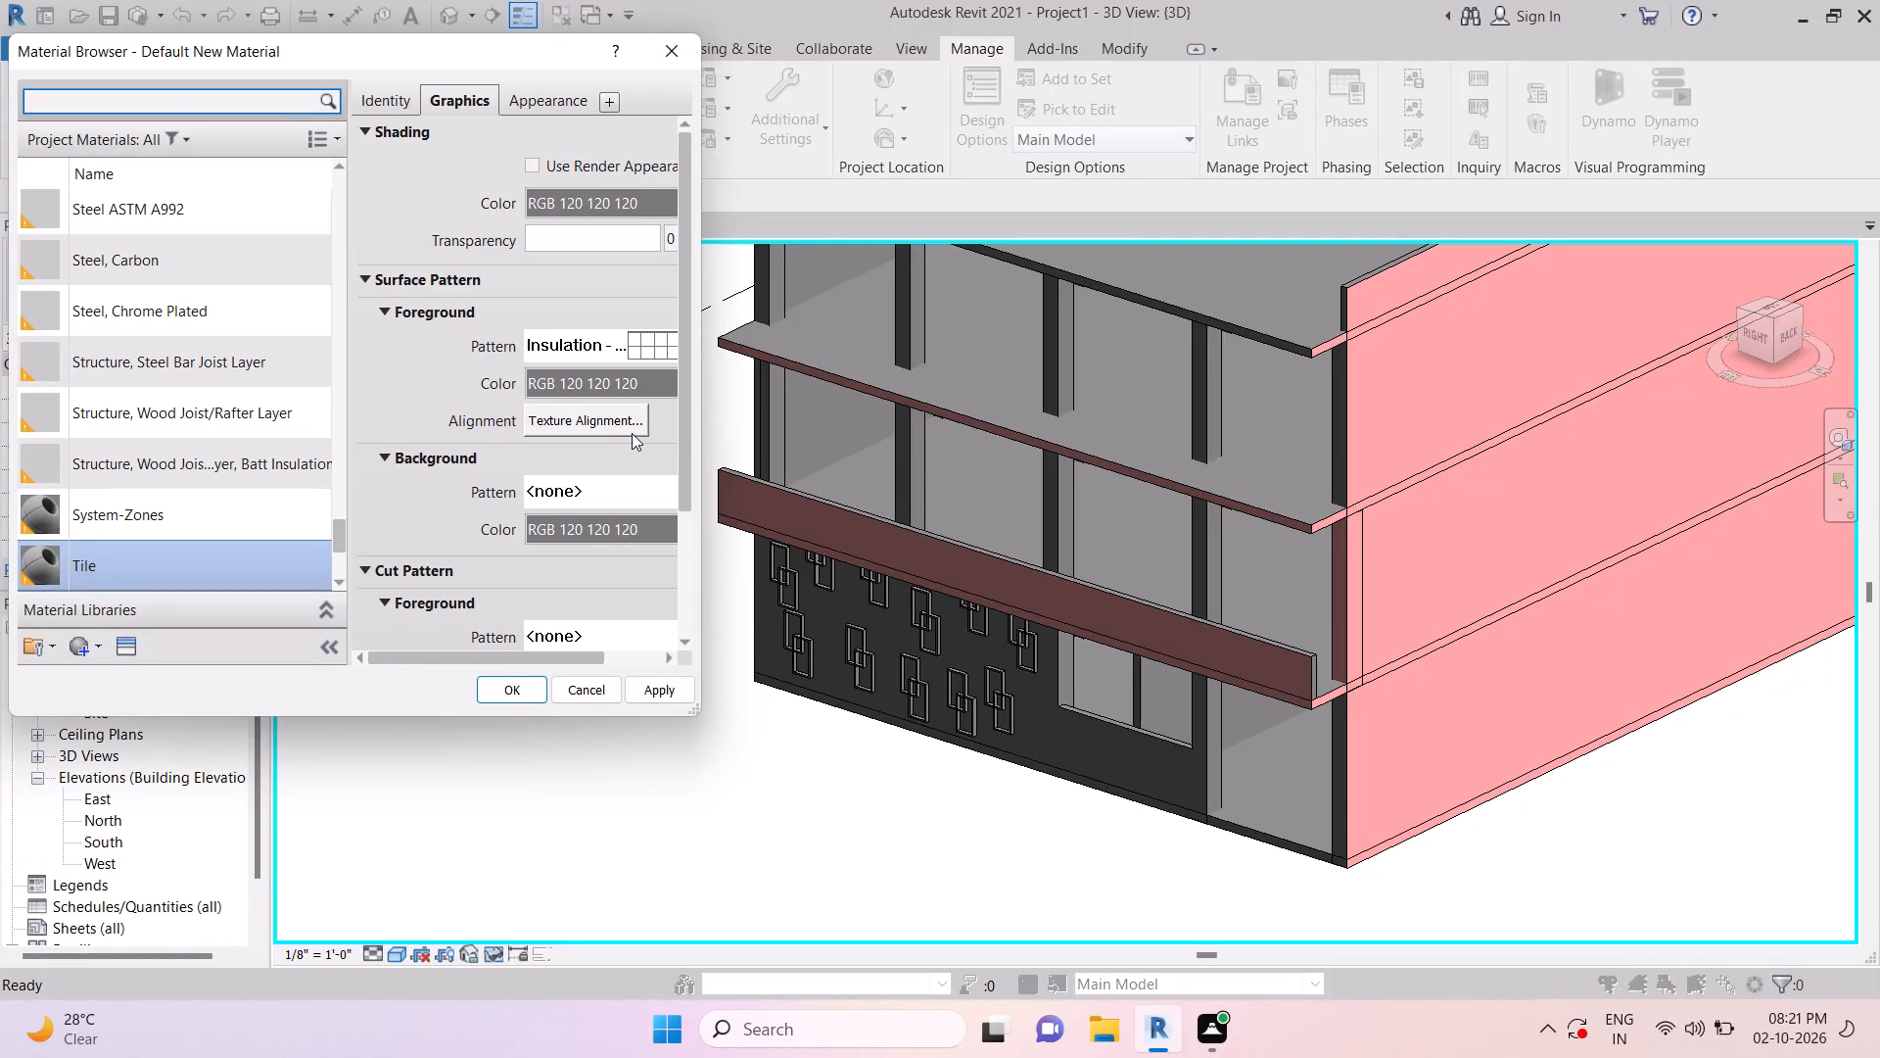
Set the Tile material's foreground surface pattern colour to rust brown RGB 155 50 0.
left_click(557, 372)
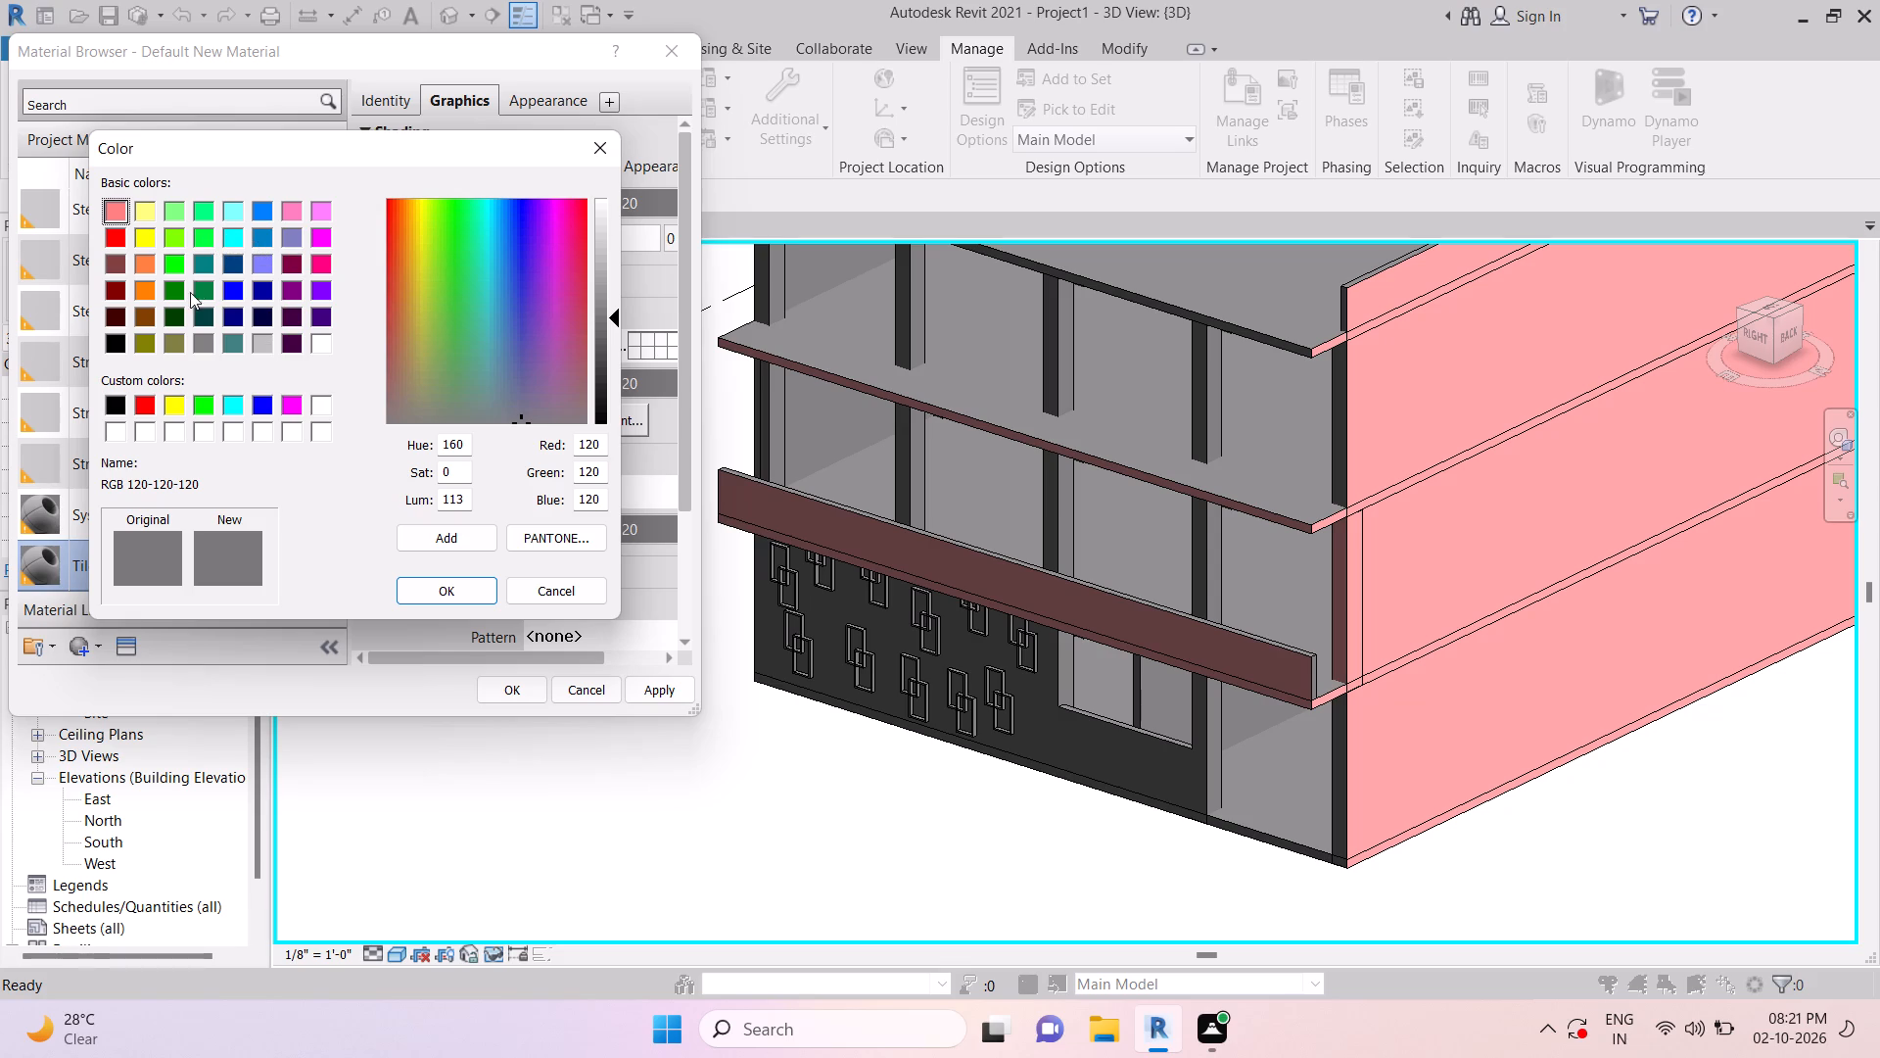
left_click(144, 265)
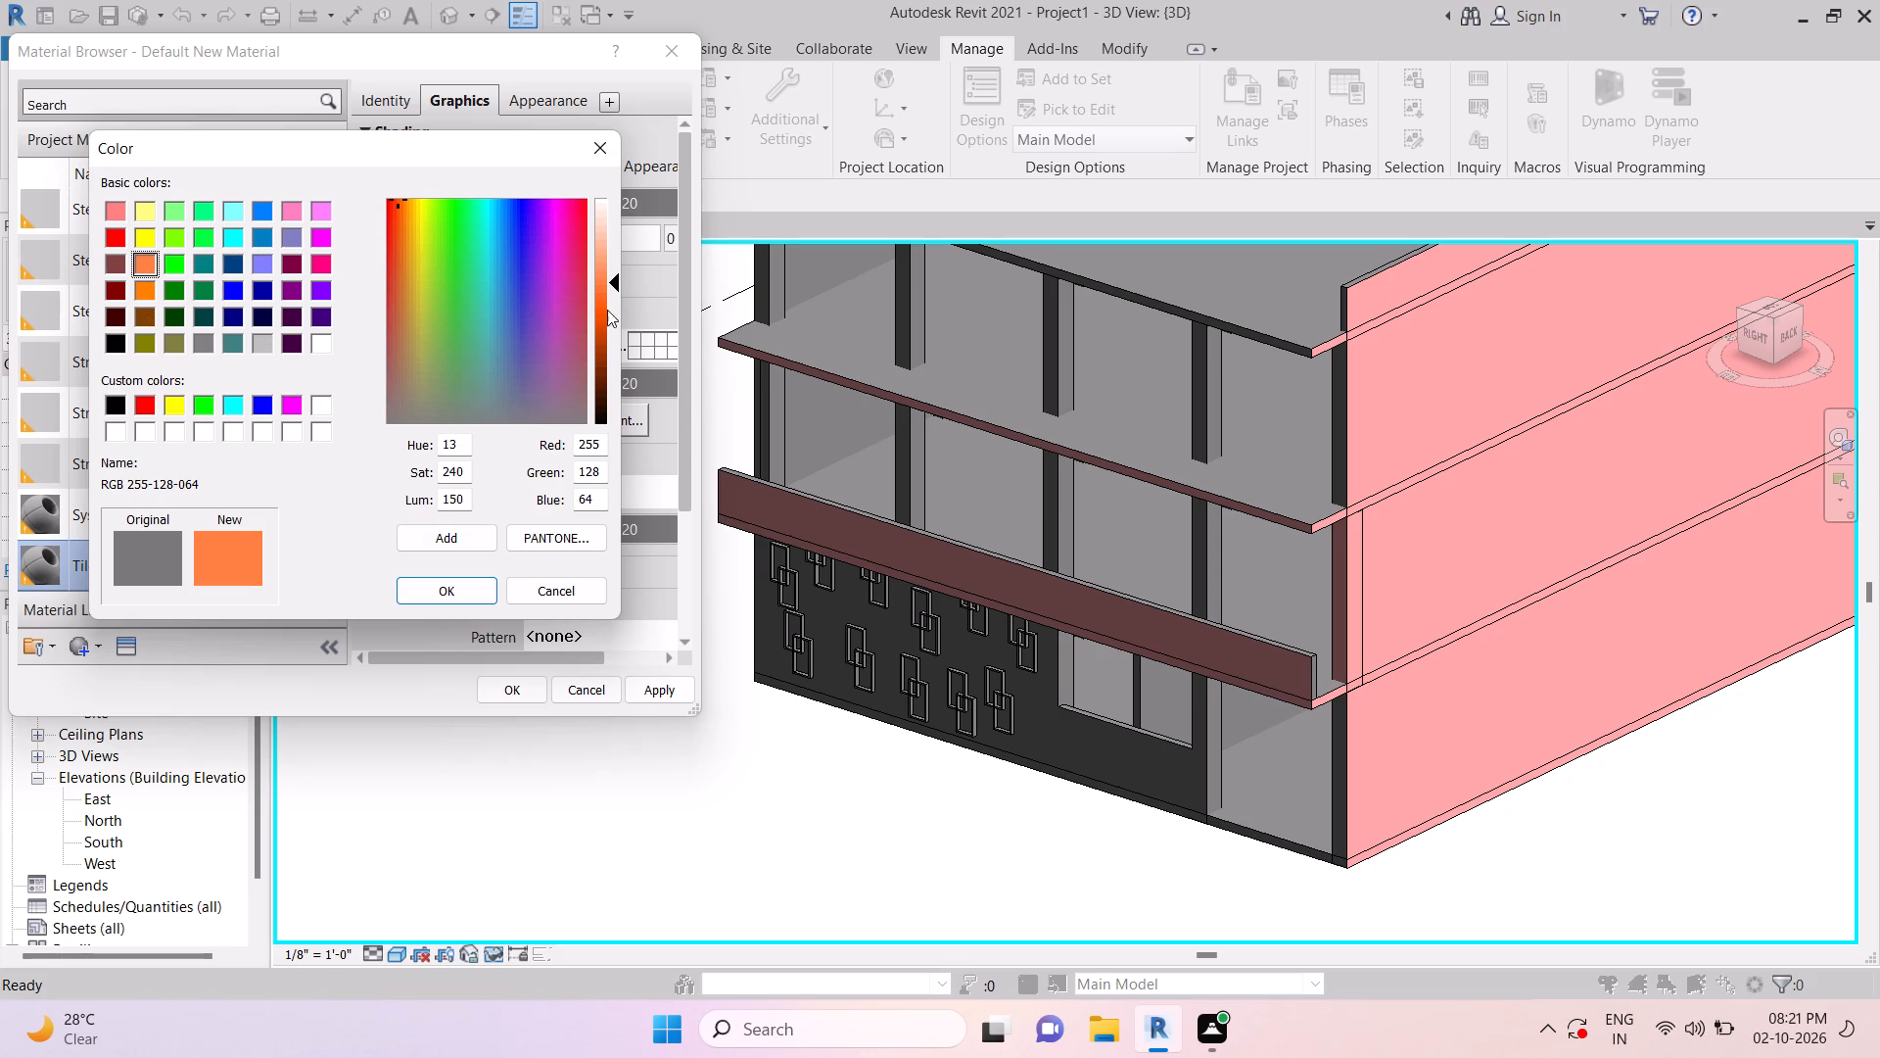
left_click_drag(614, 285, 617, 420)
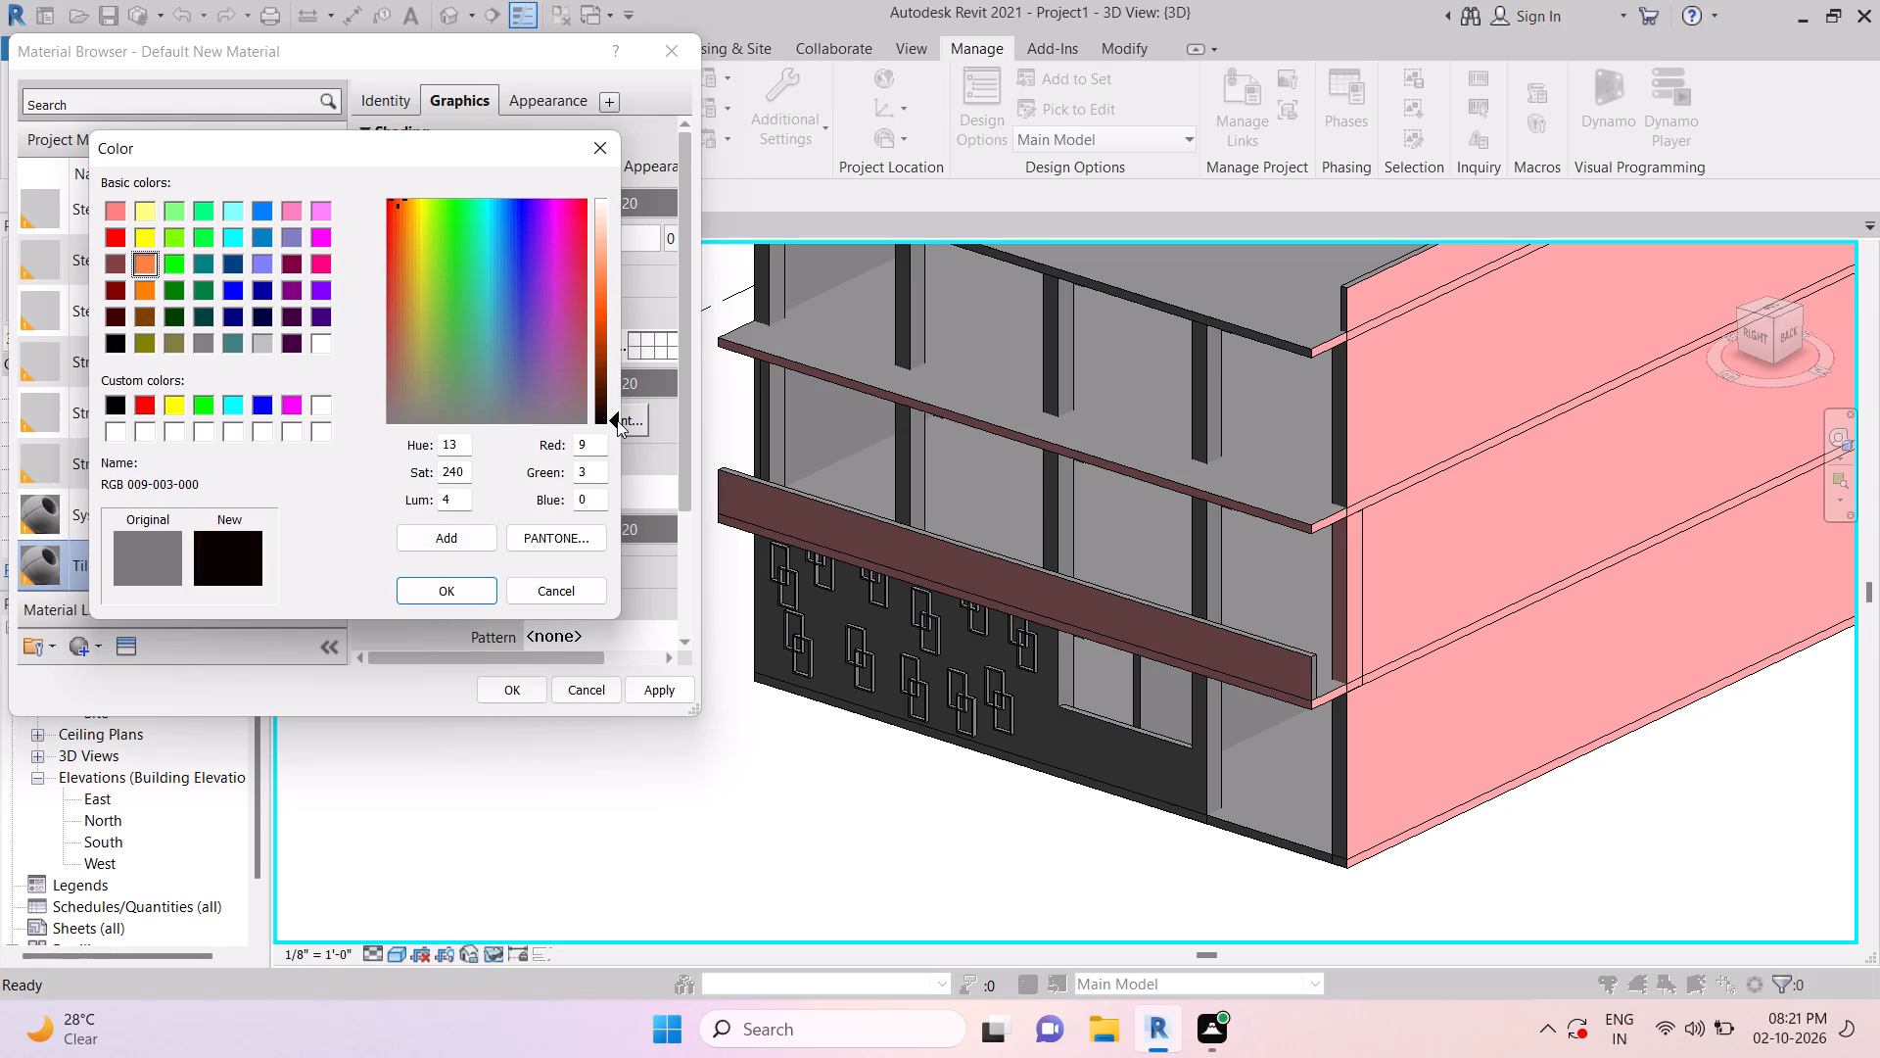
left_click_drag(617, 420, 607, 356)
left_click(458, 587)
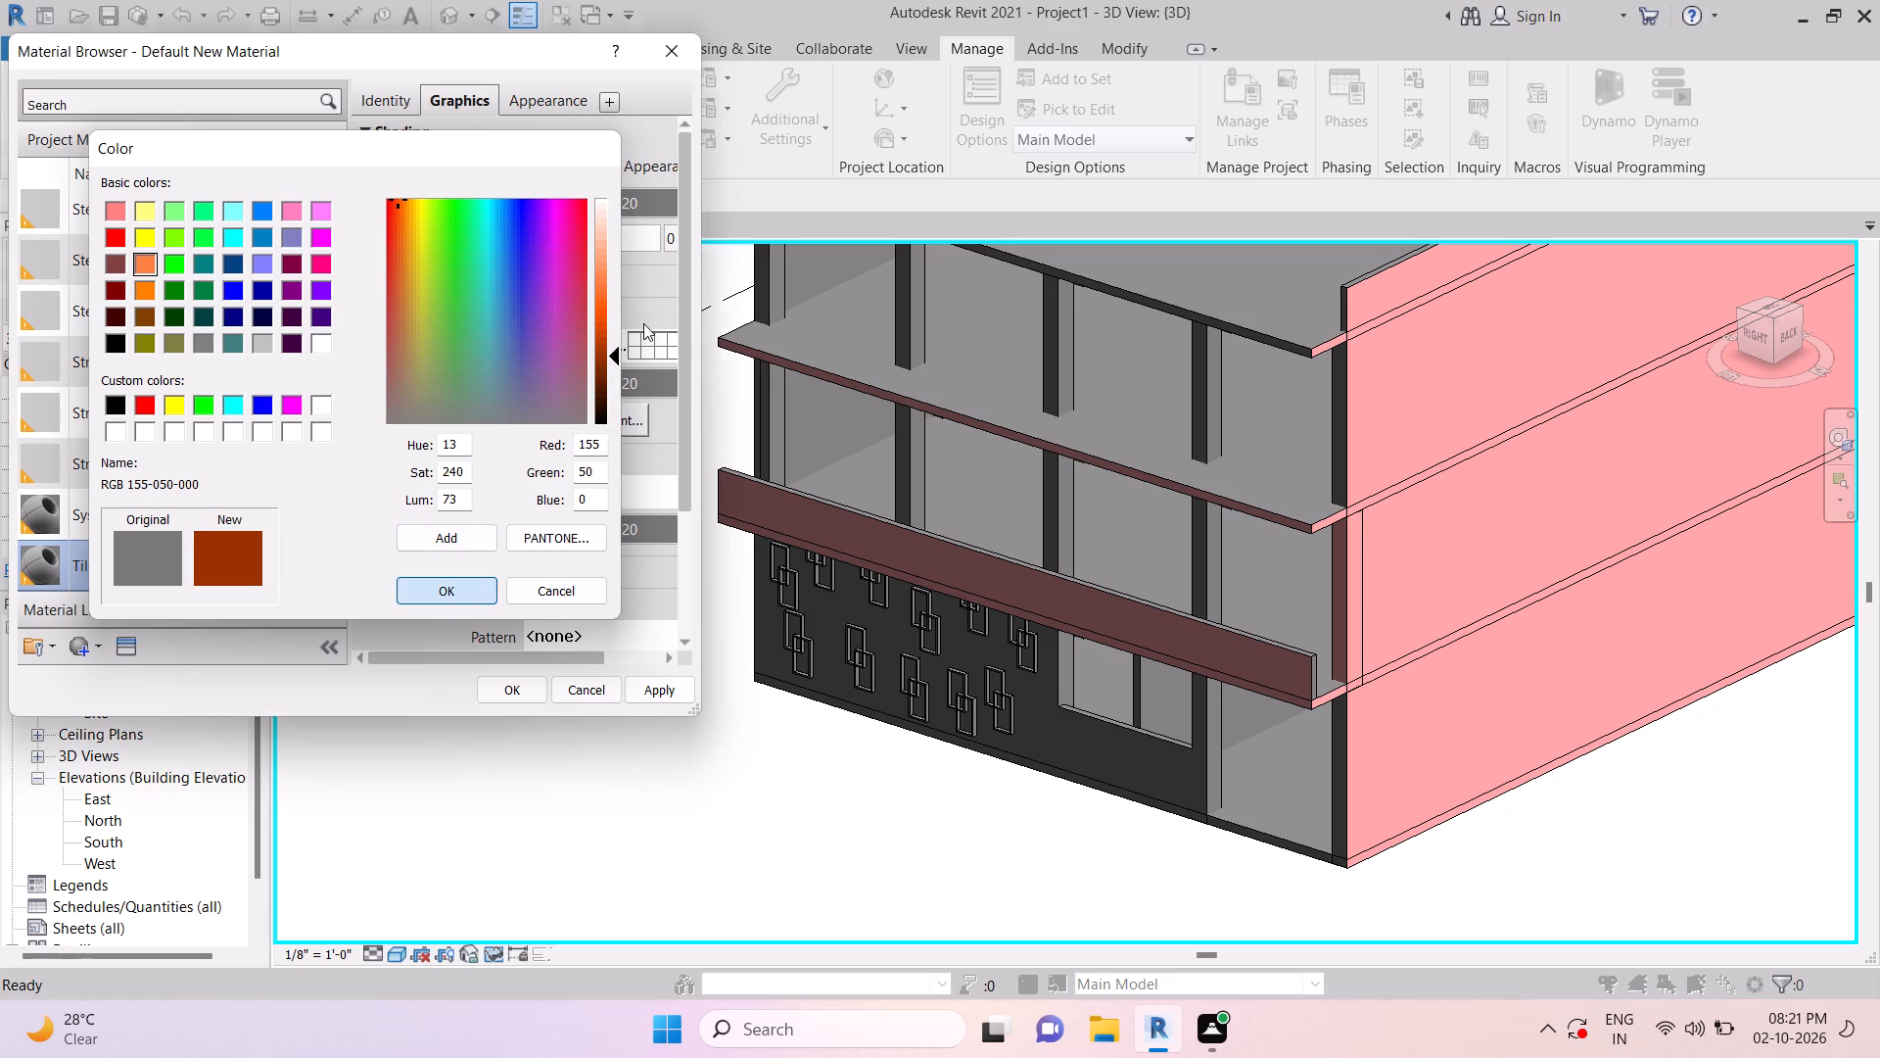
Make the Tile material's shading use its render appearance, then apply and save the material changes.
left_click(543, 100)
left_click(490, 101)
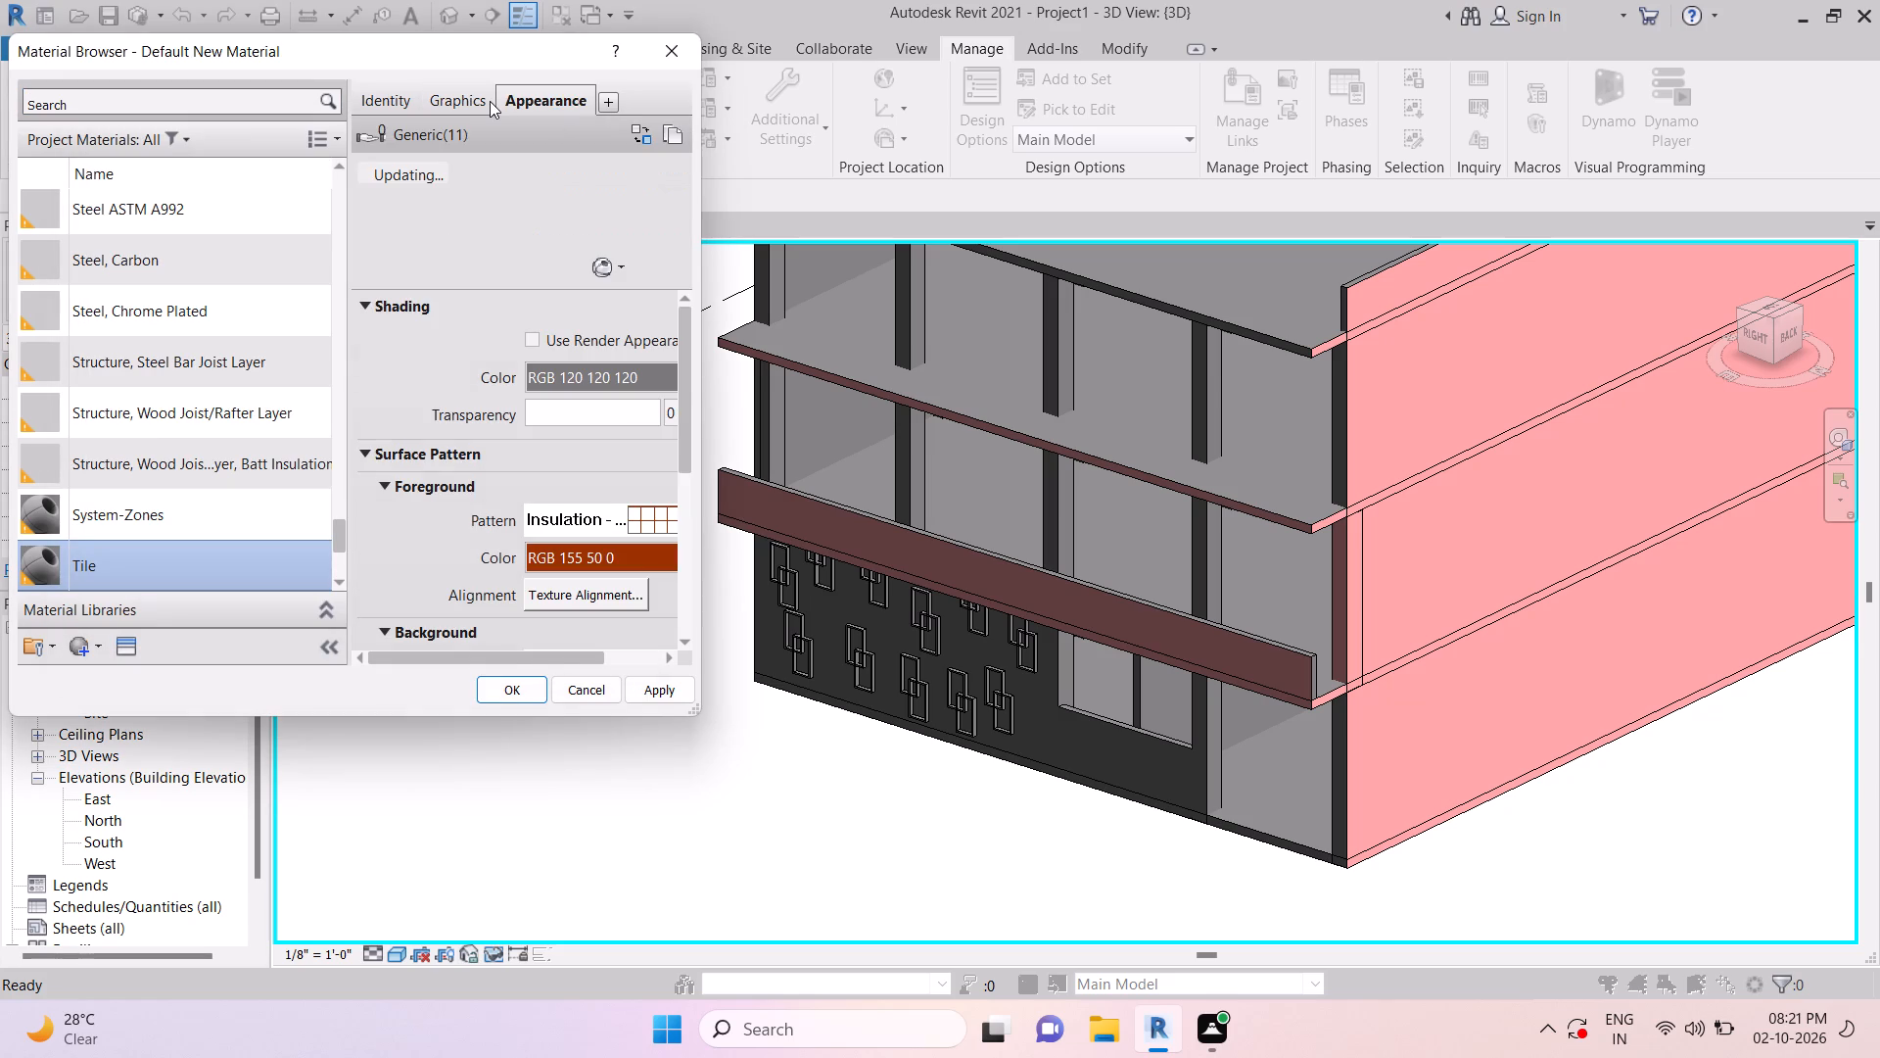
left_click(528, 168)
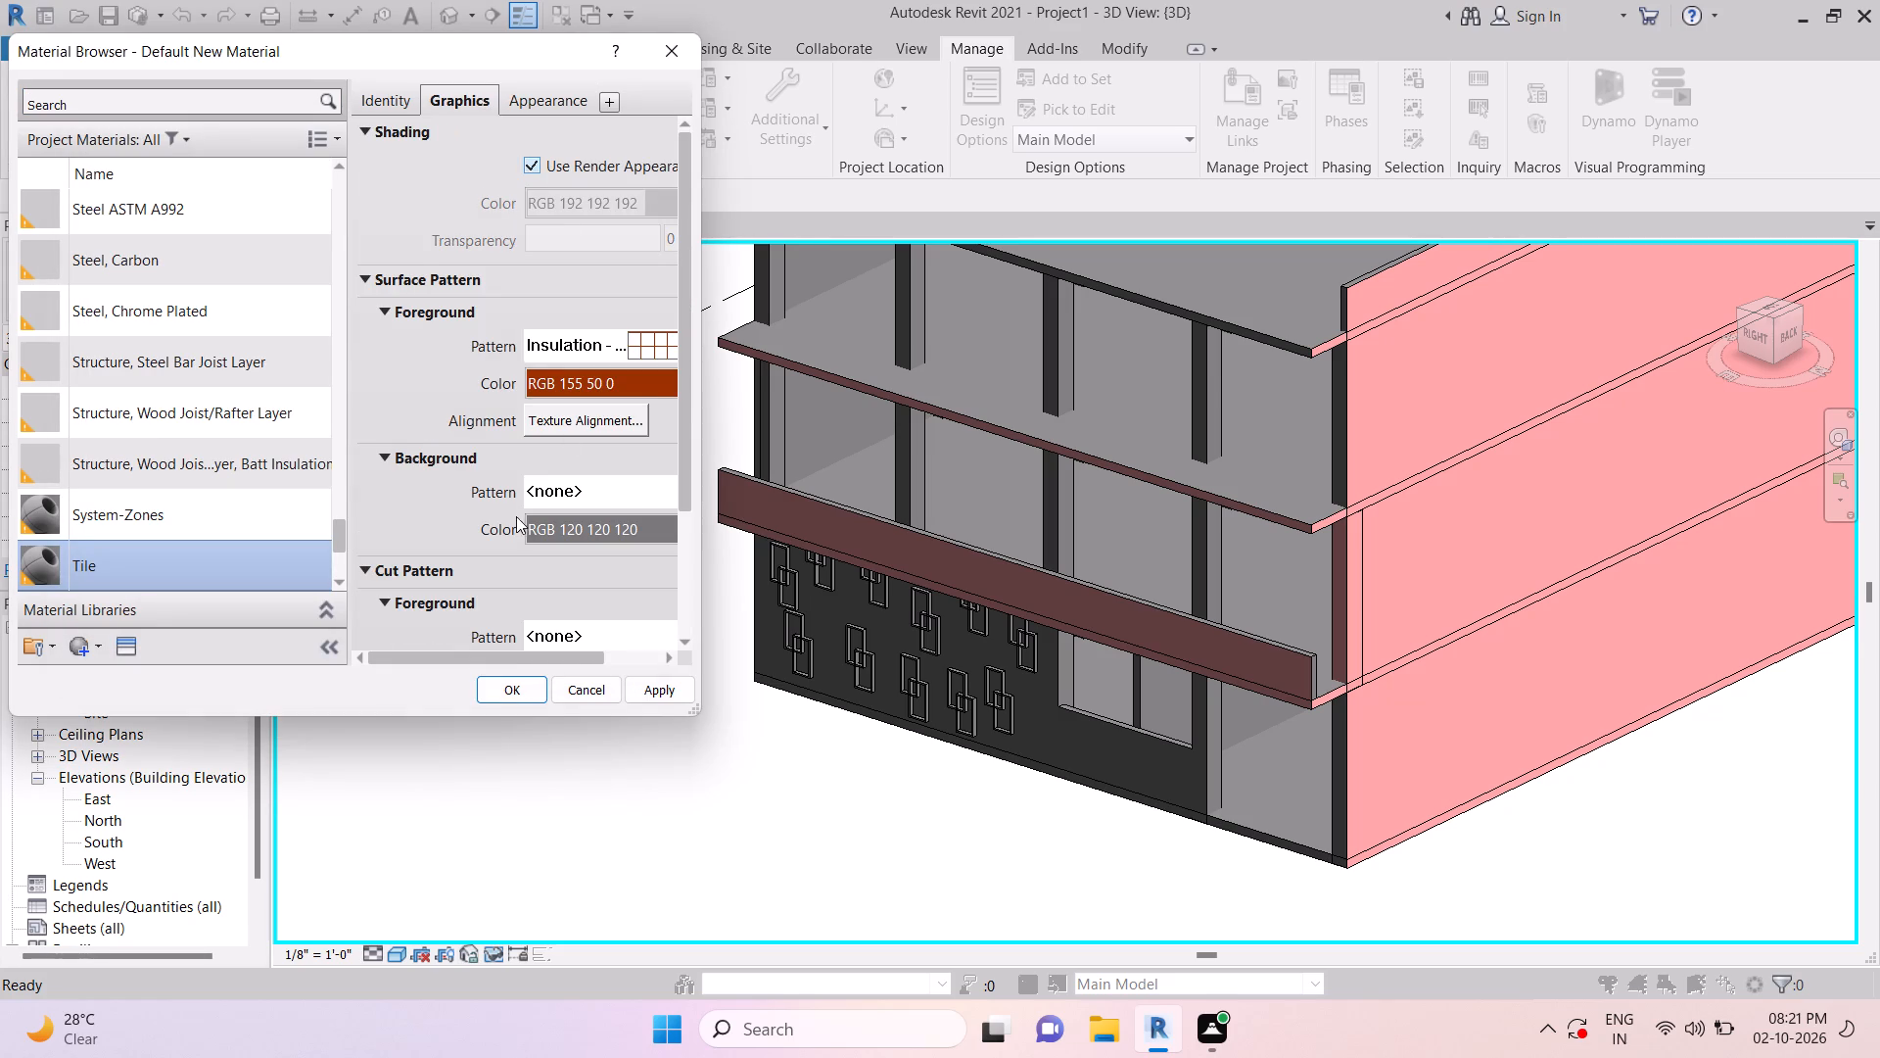
left_click(641, 696)
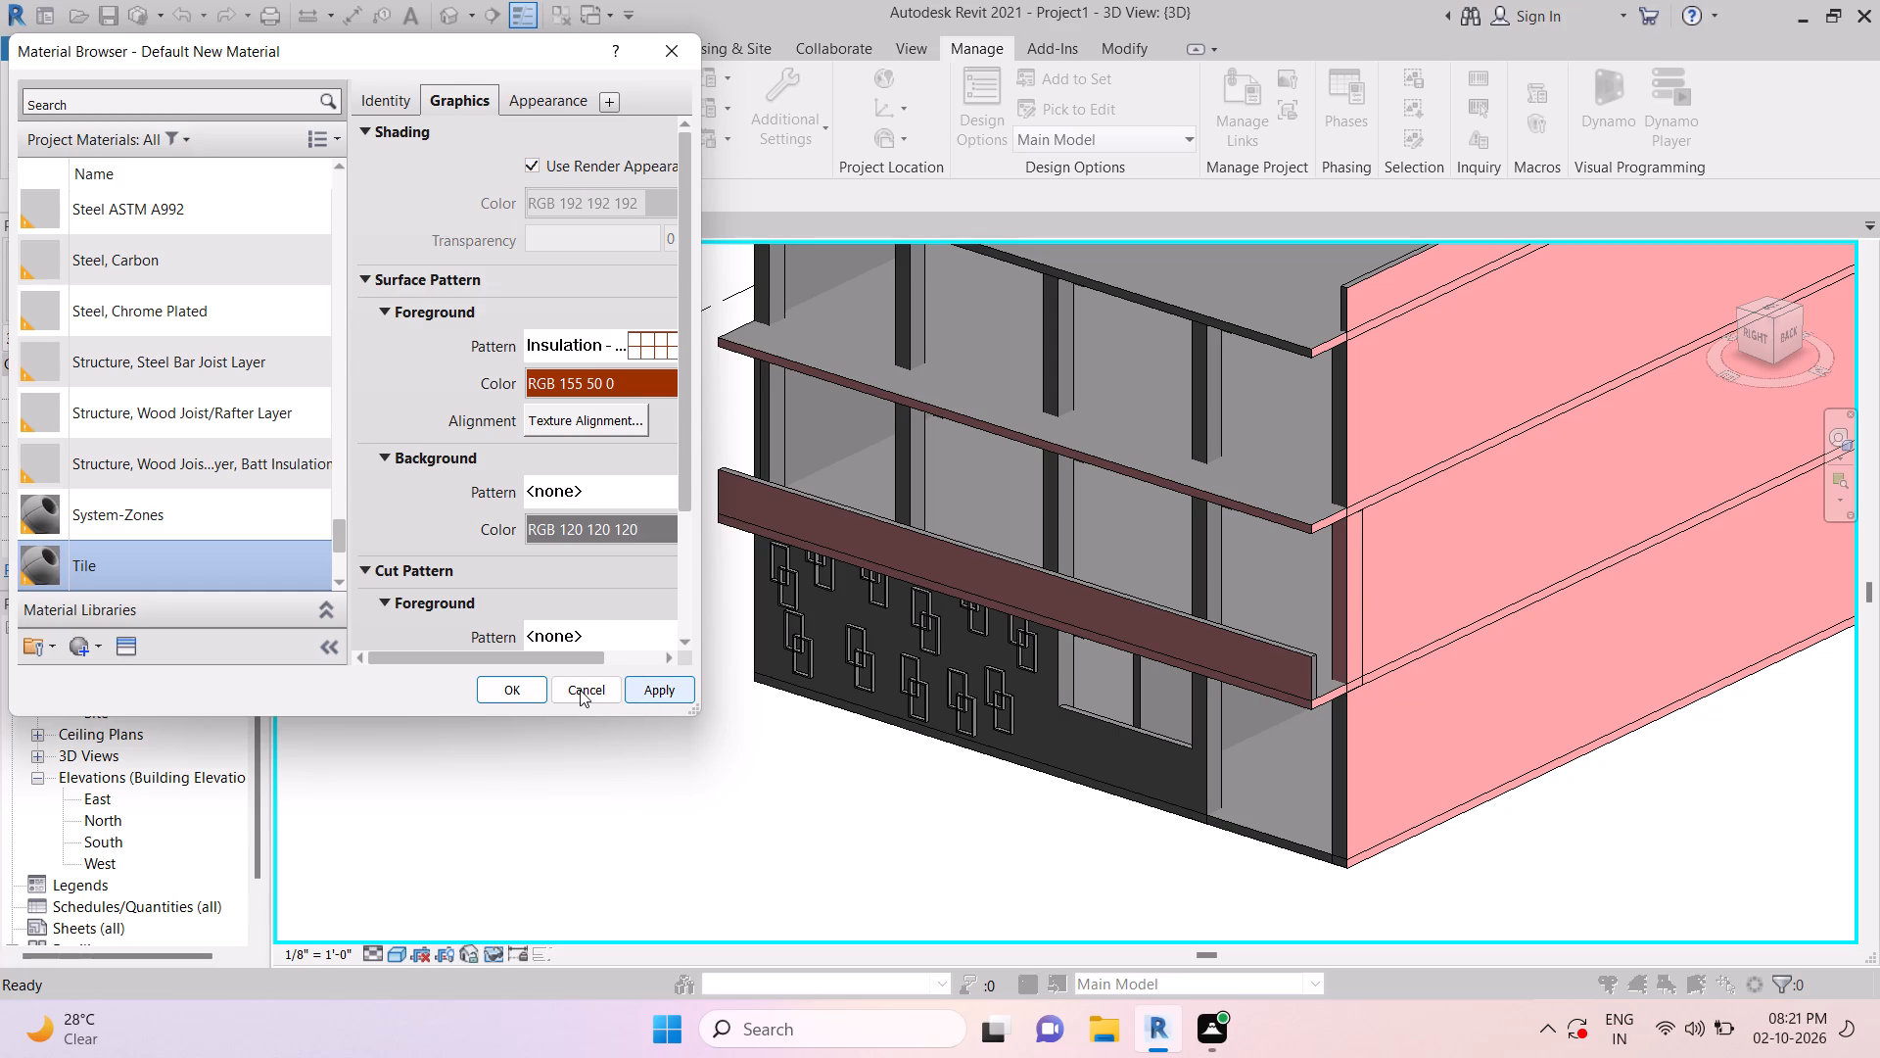
left_click(521, 690)
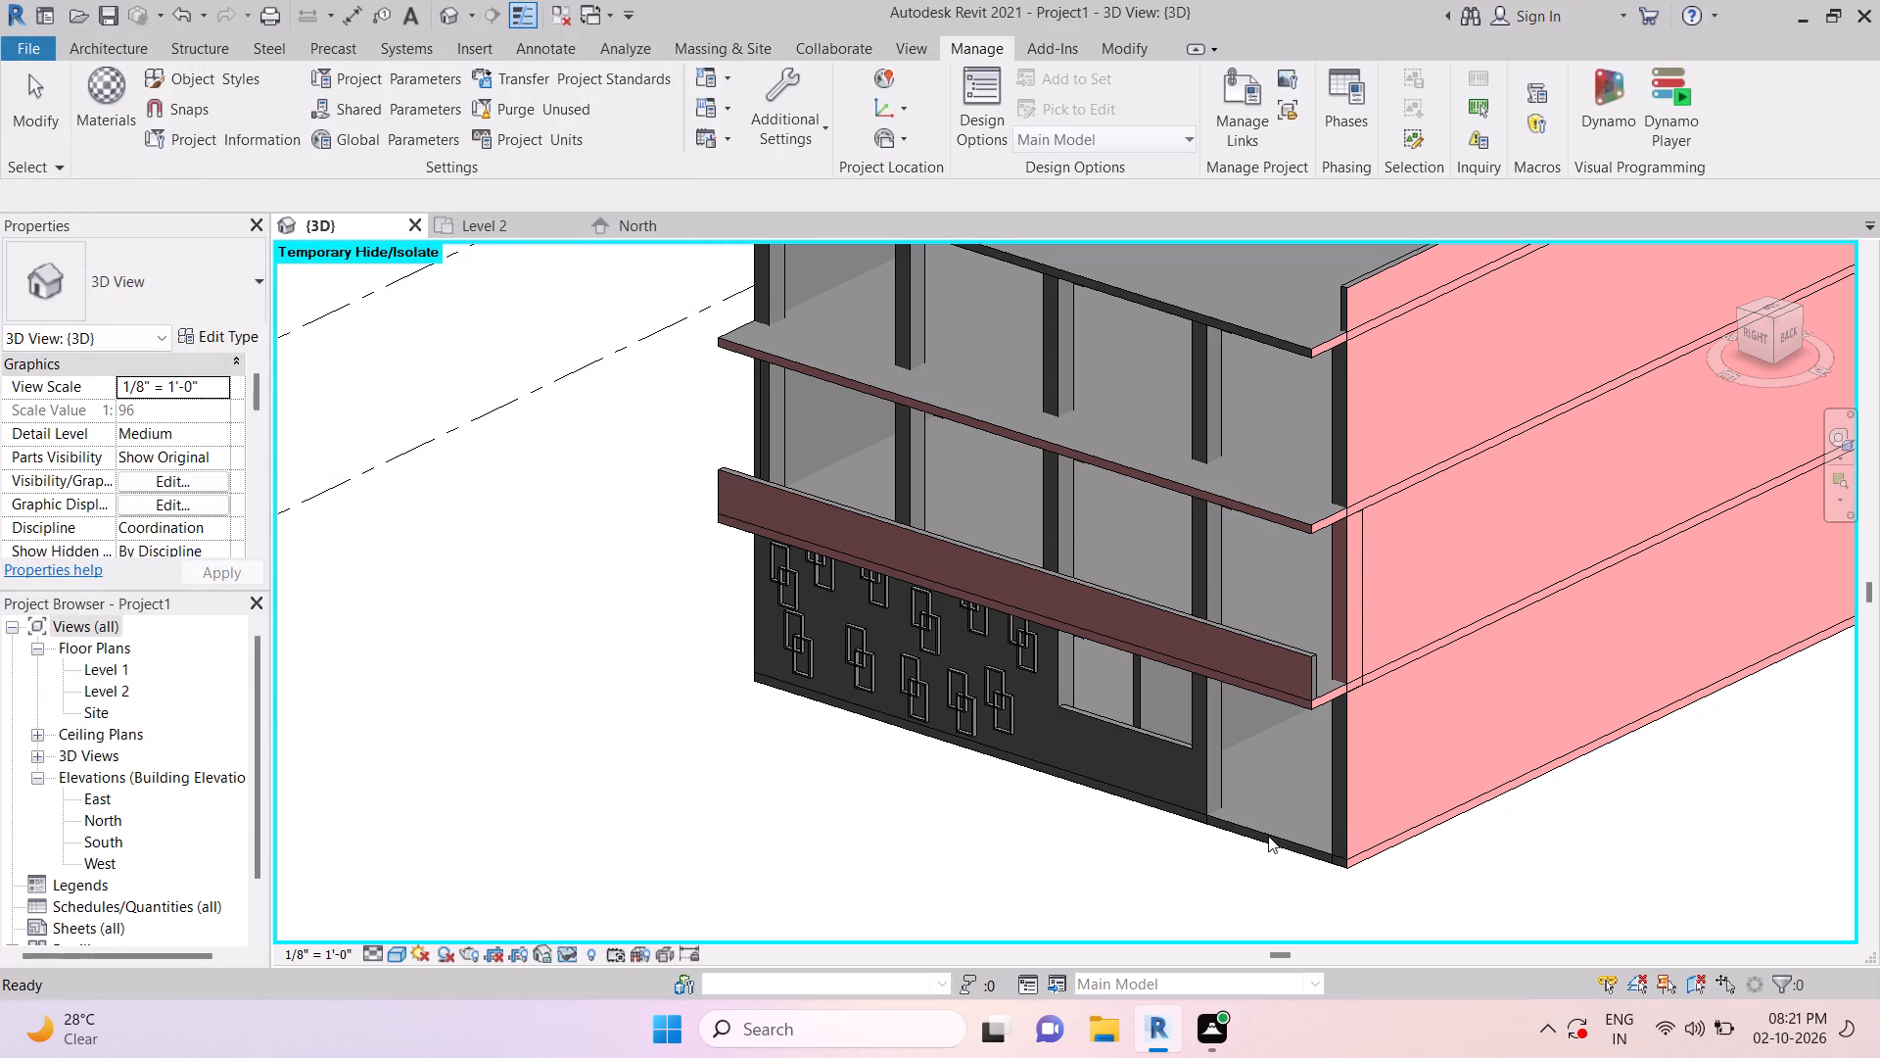
Search the paint materials for "til", choose Tile and try to paint the ground-floor slab's top face with it.
key("Escape")
key("p")
key("t")
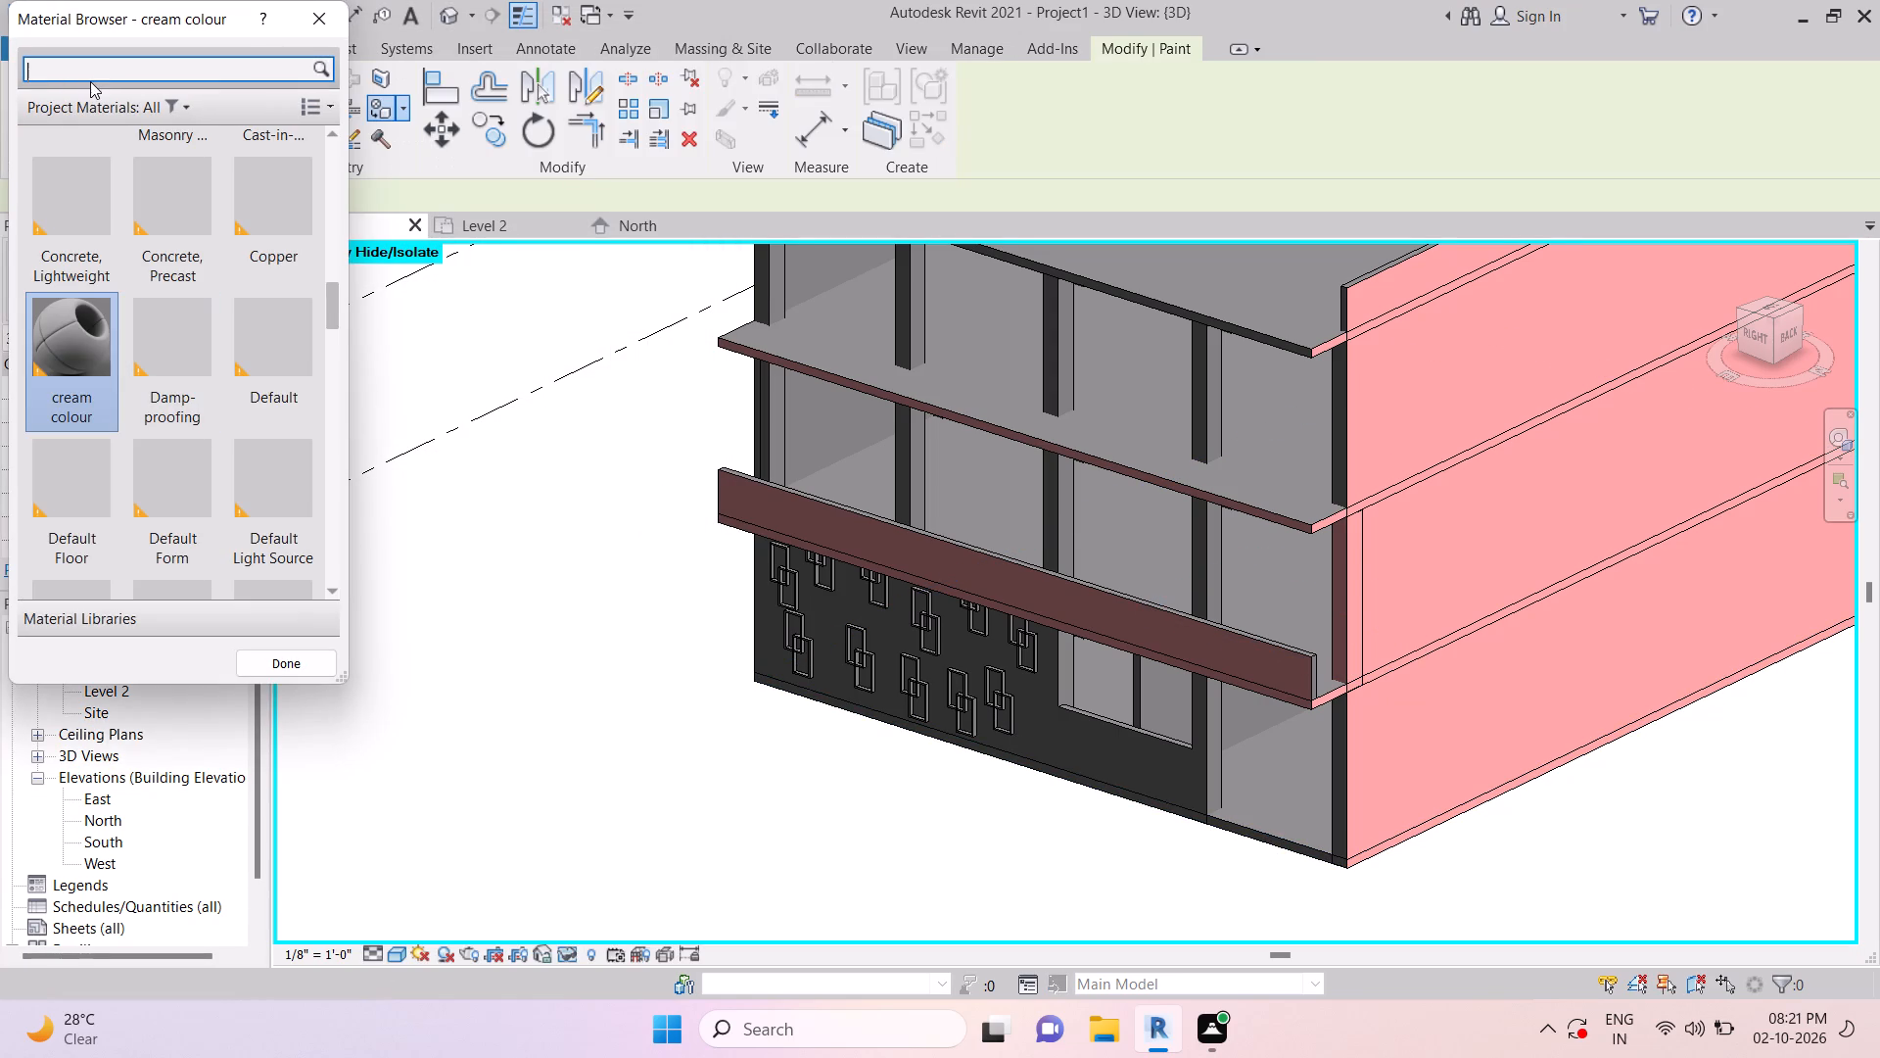
left_click(89, 80)
left_click(95, 70)
type("ti")
key("l")
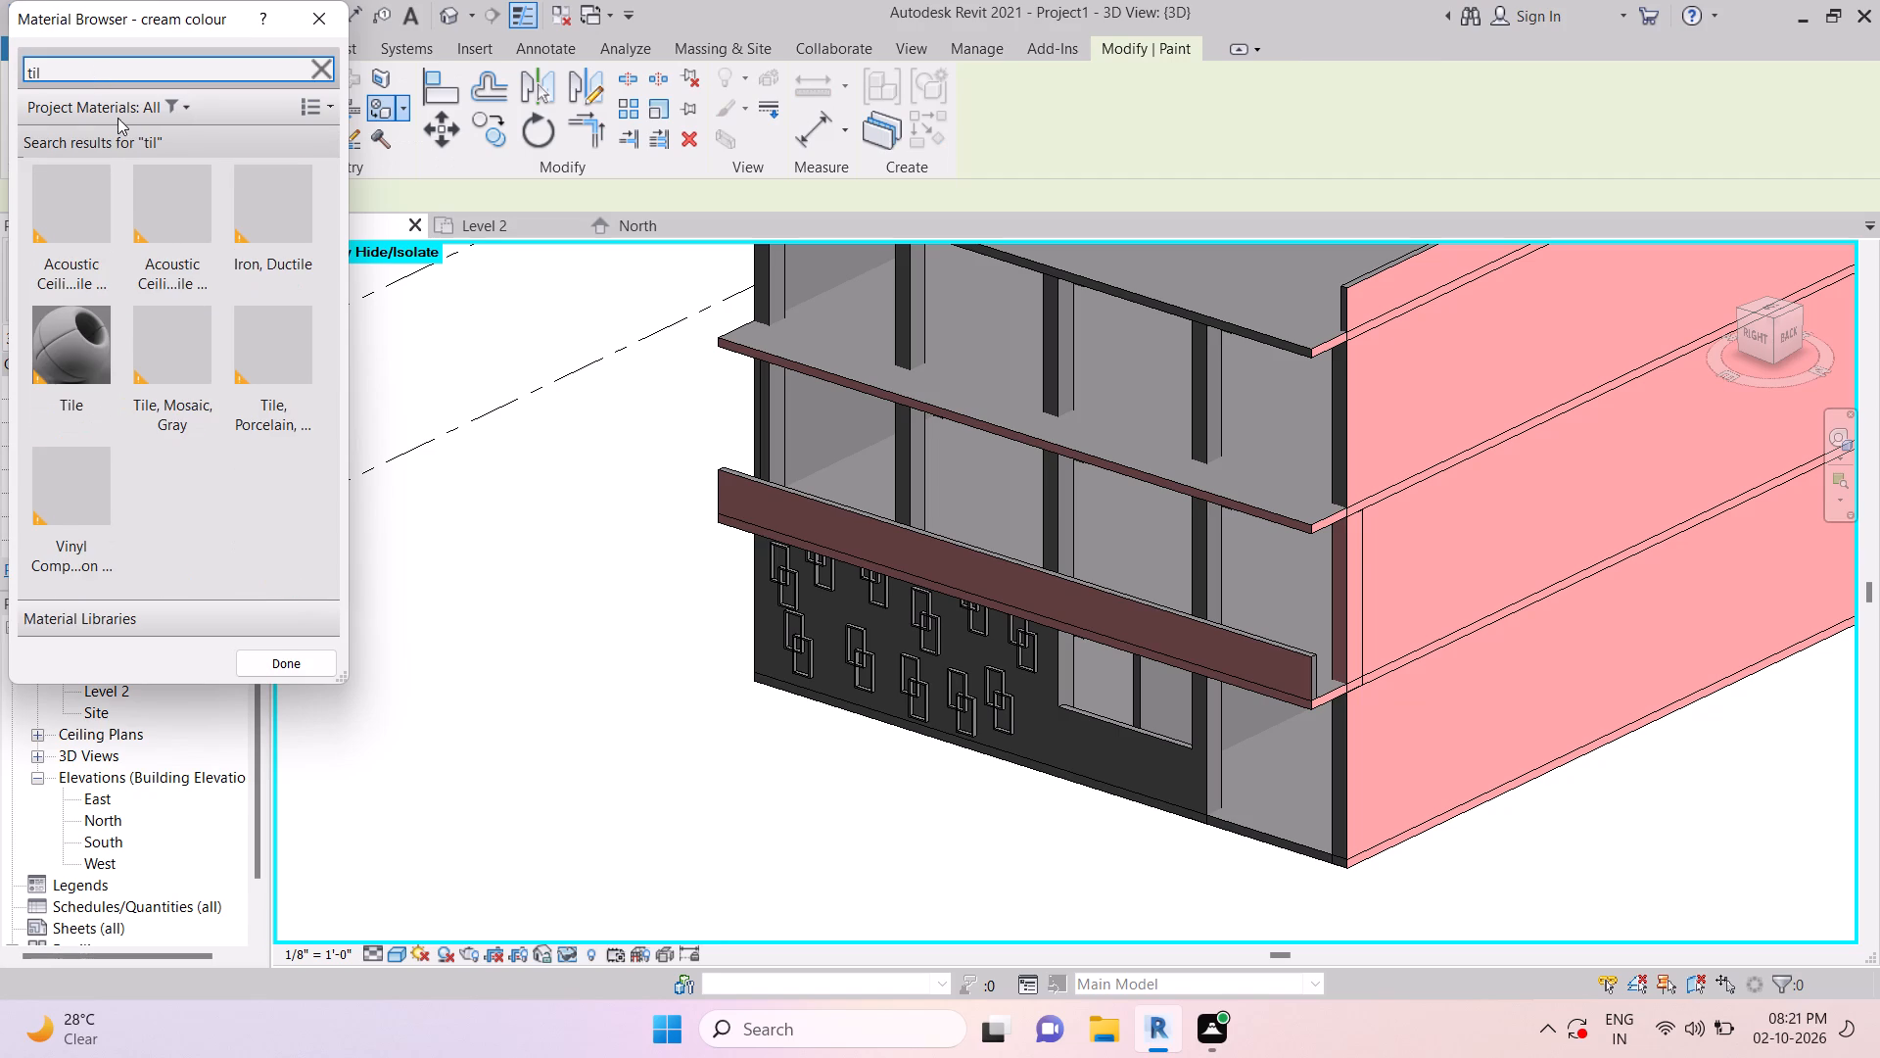
scroll(273, 286, "up", 4)
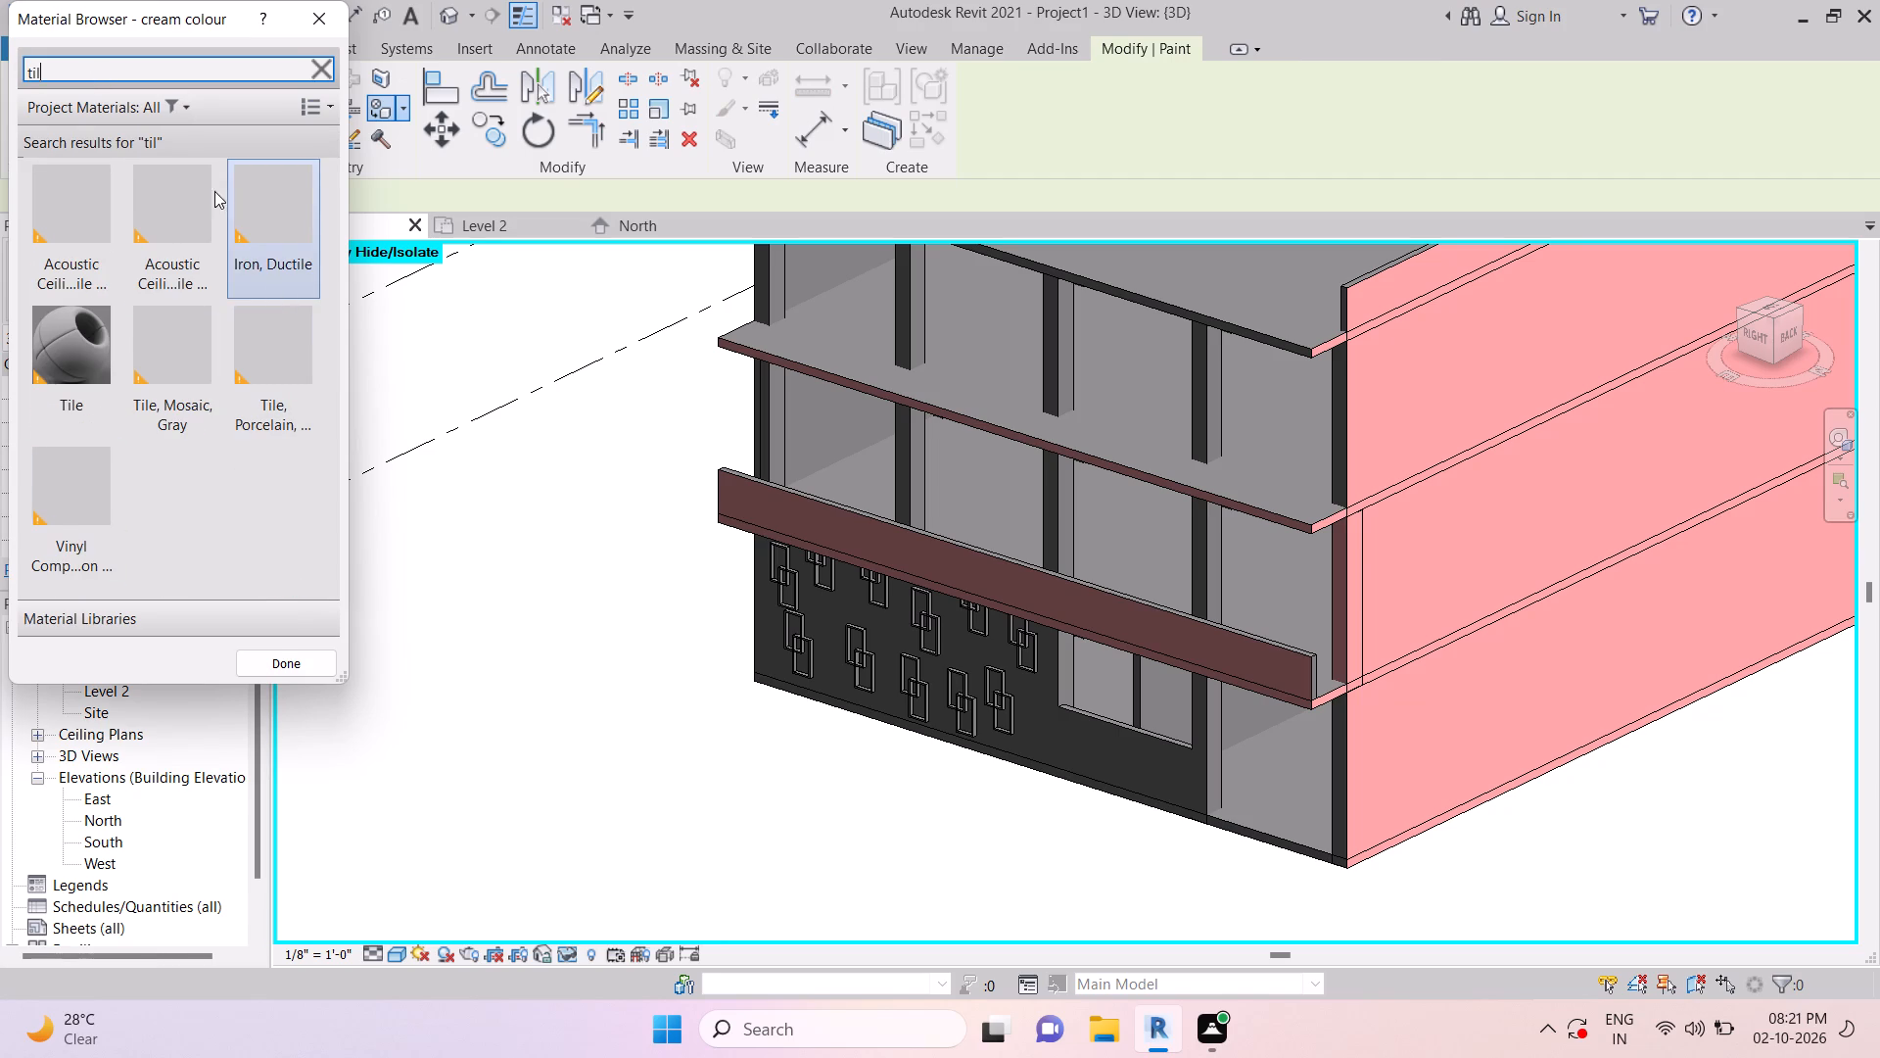
key("BackSpace")
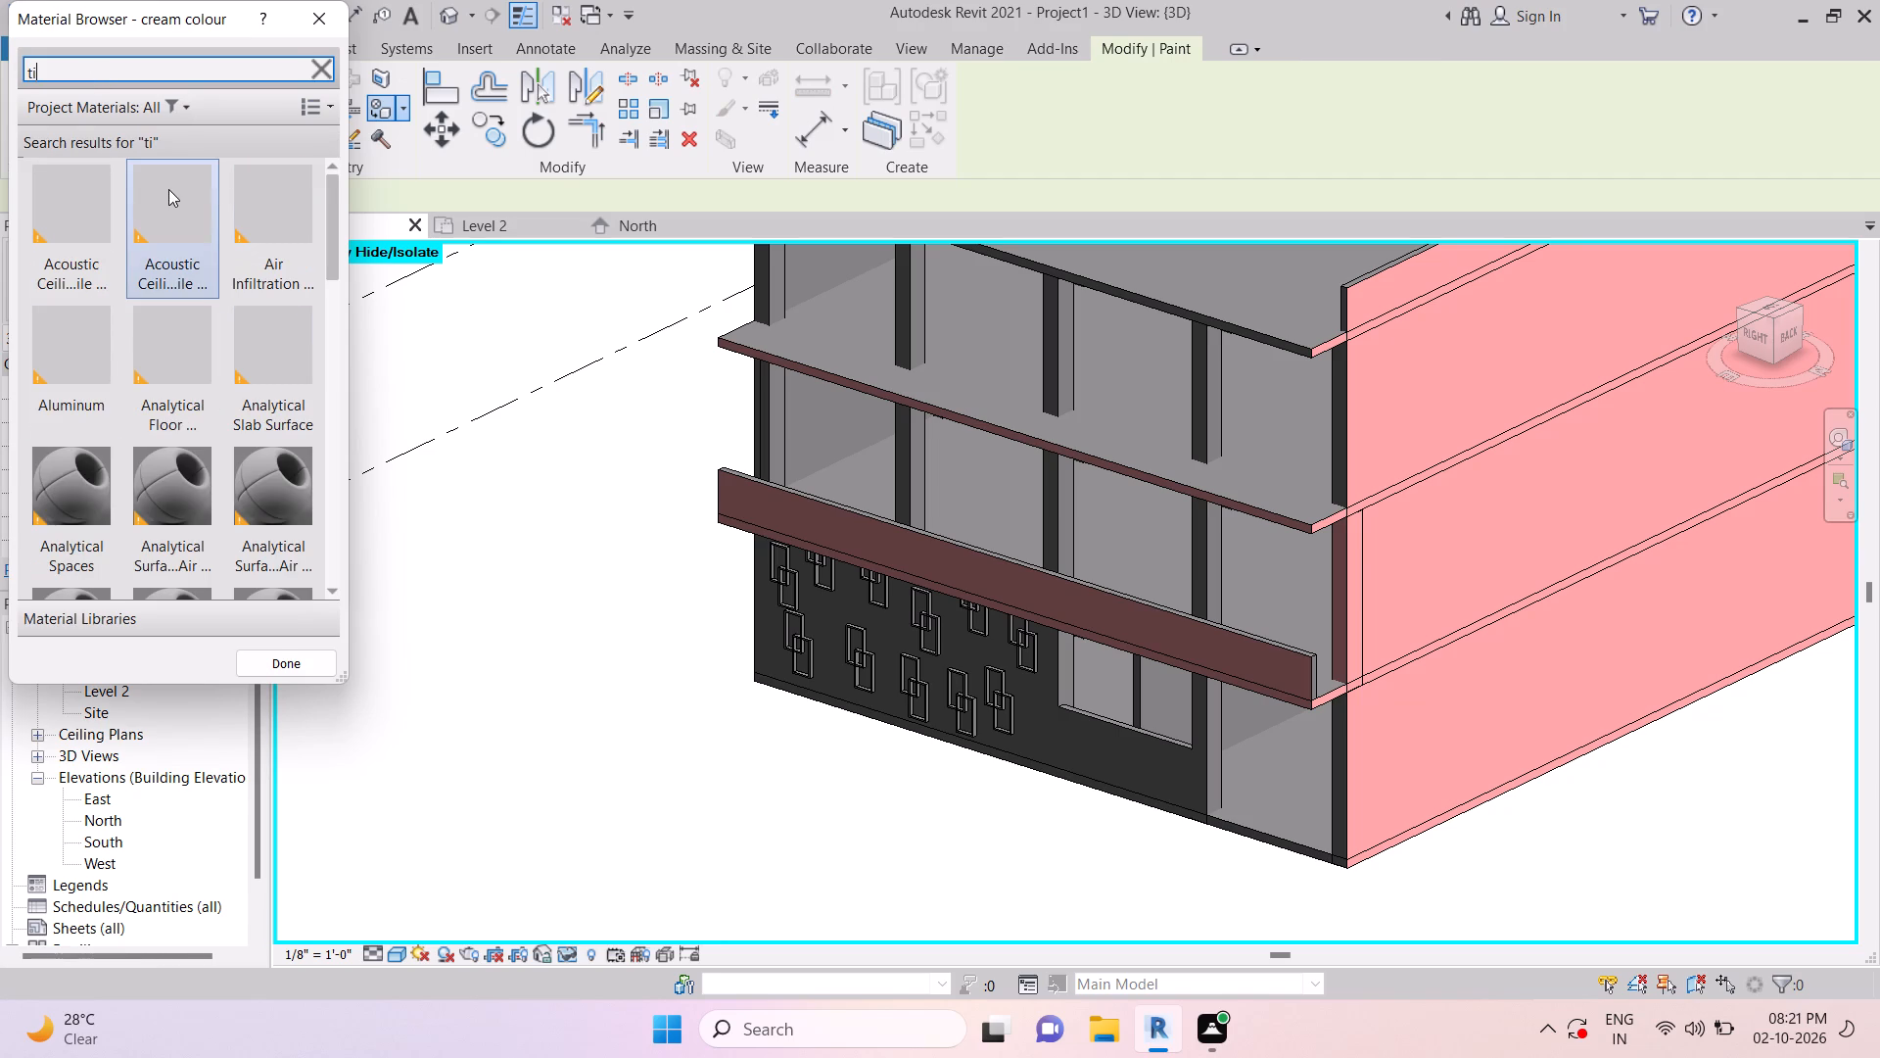
key("l")
scroll(137, 149, "up", 1)
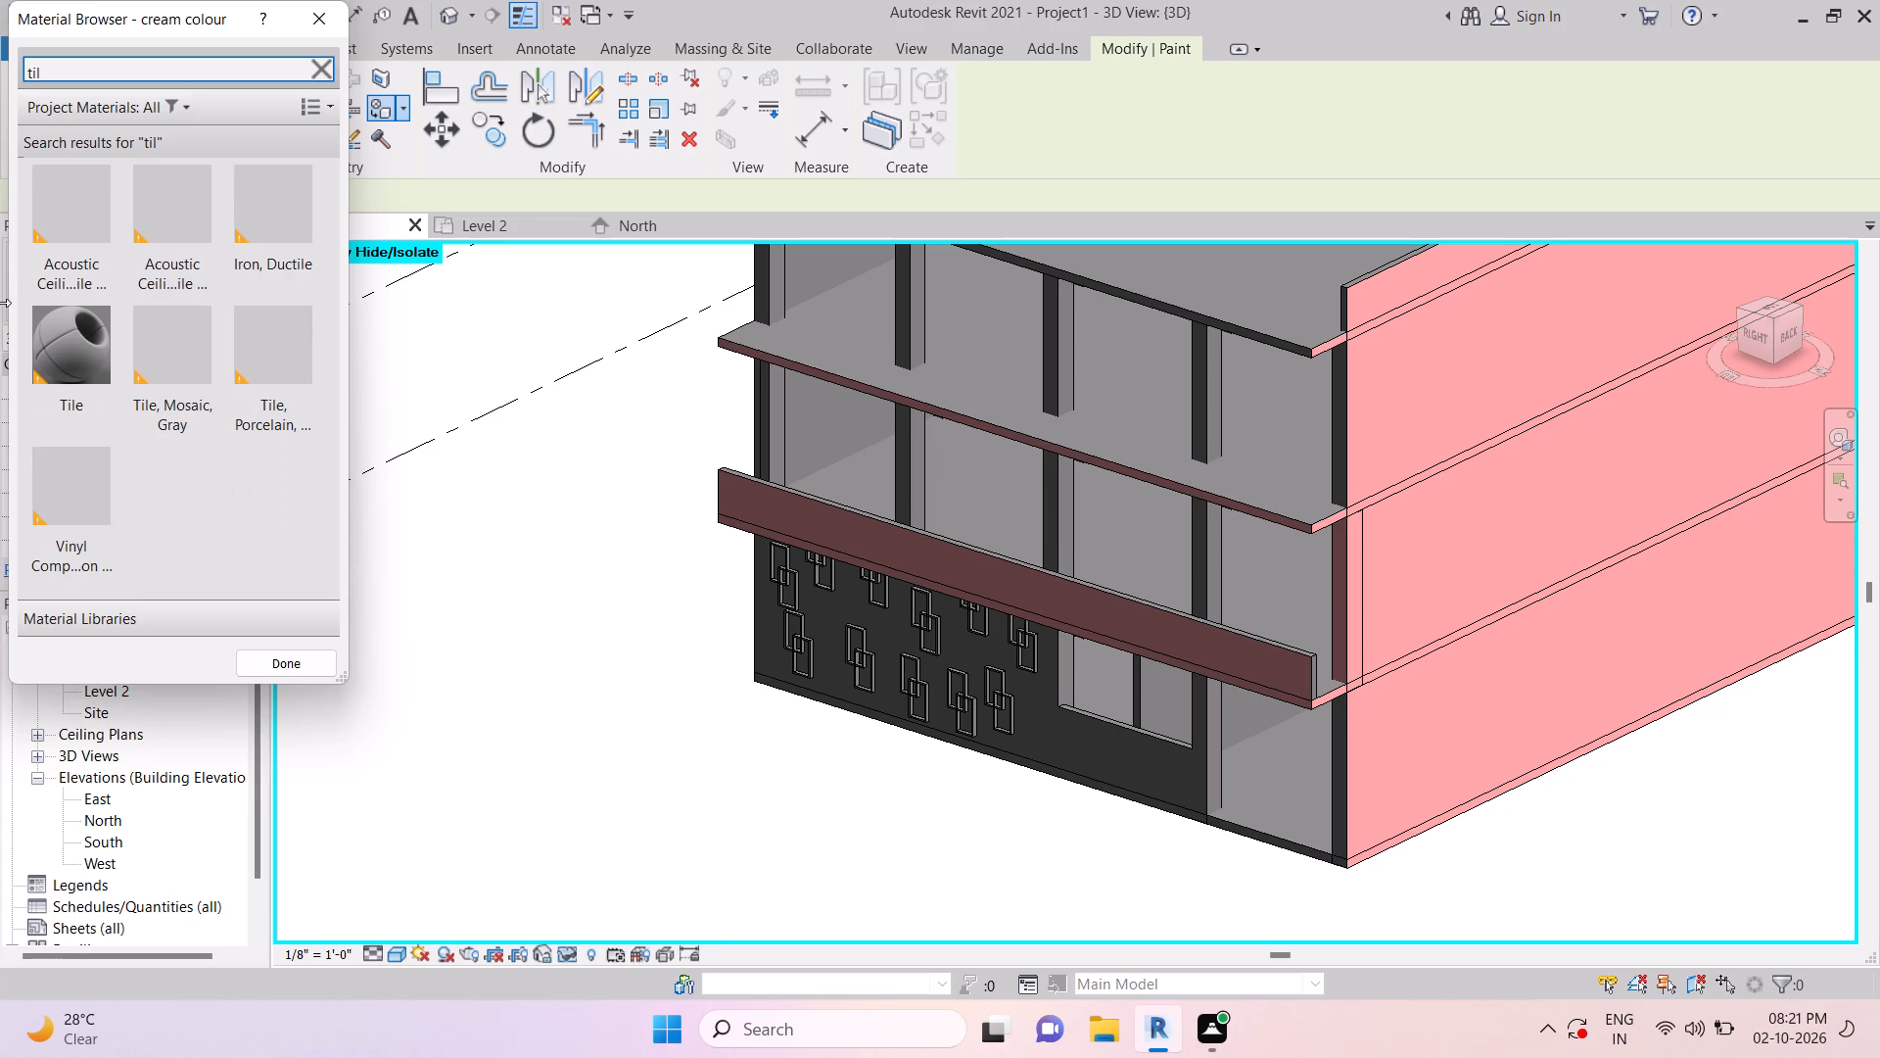
left_click(69, 361)
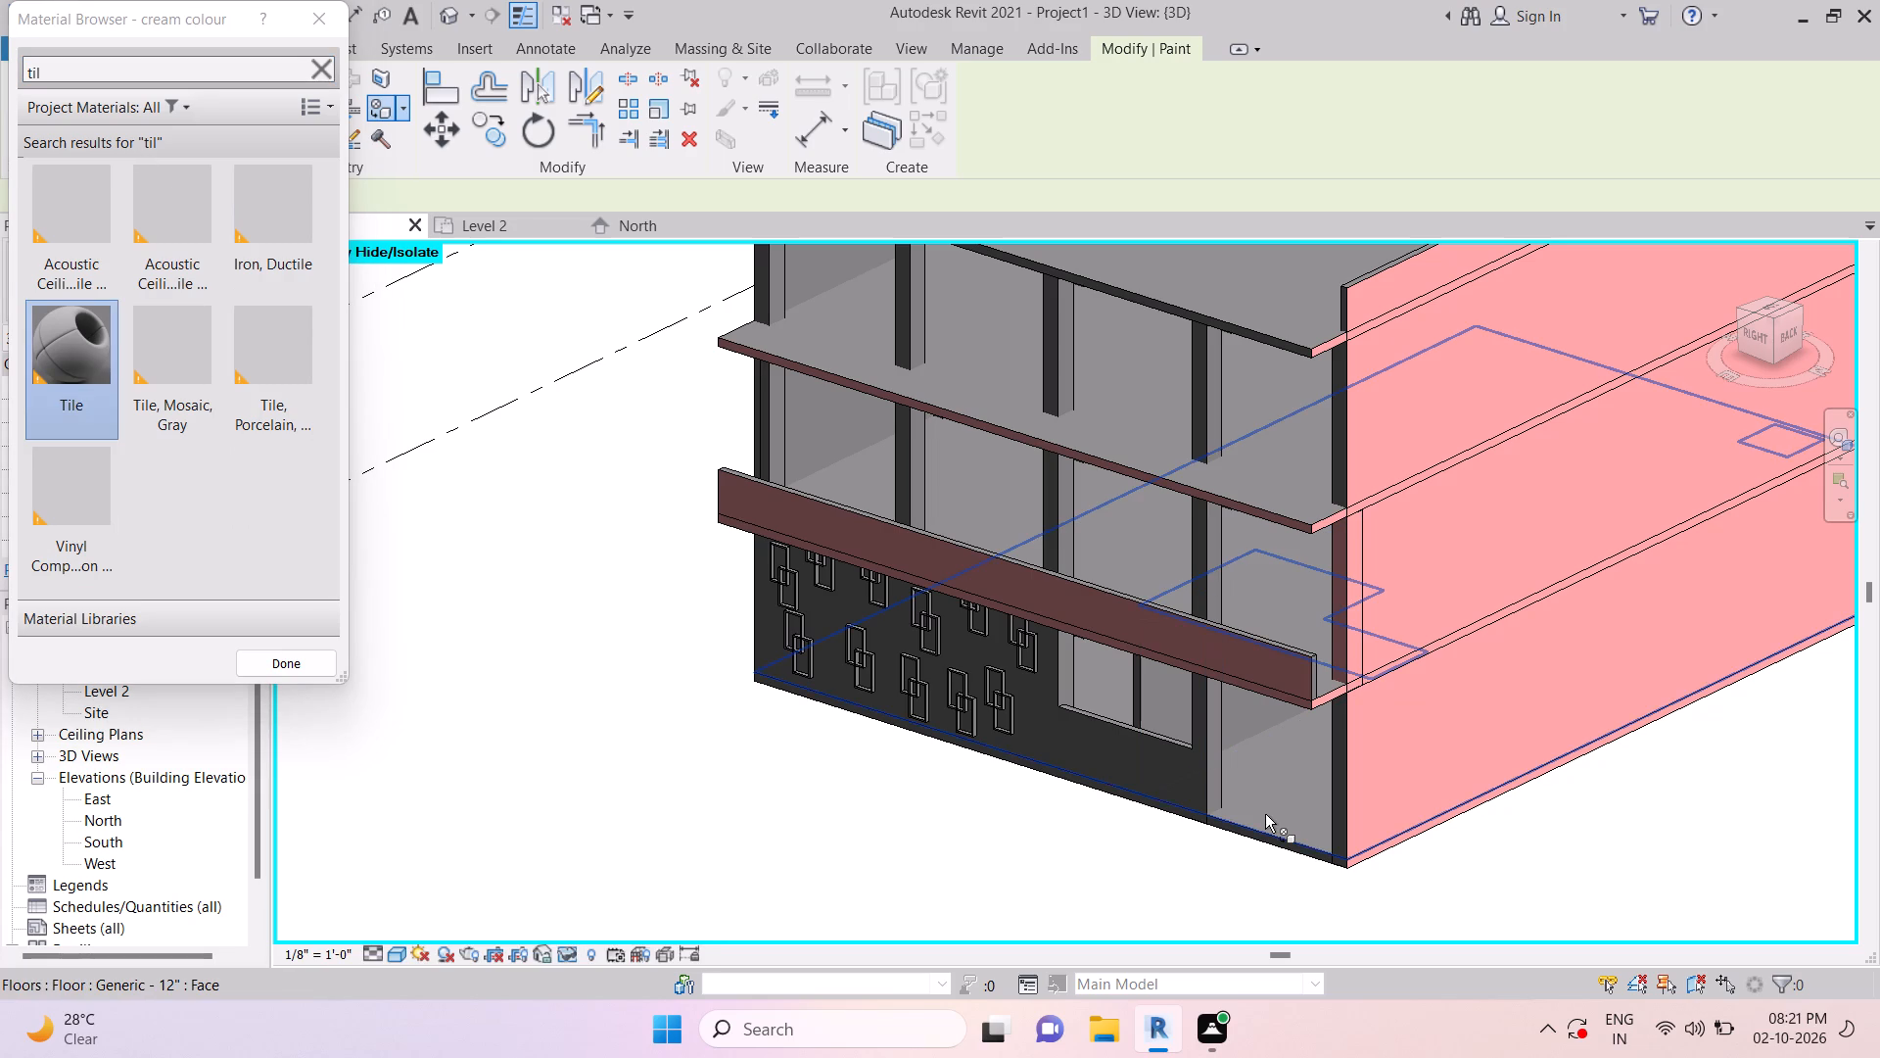
left_click(1265, 814)
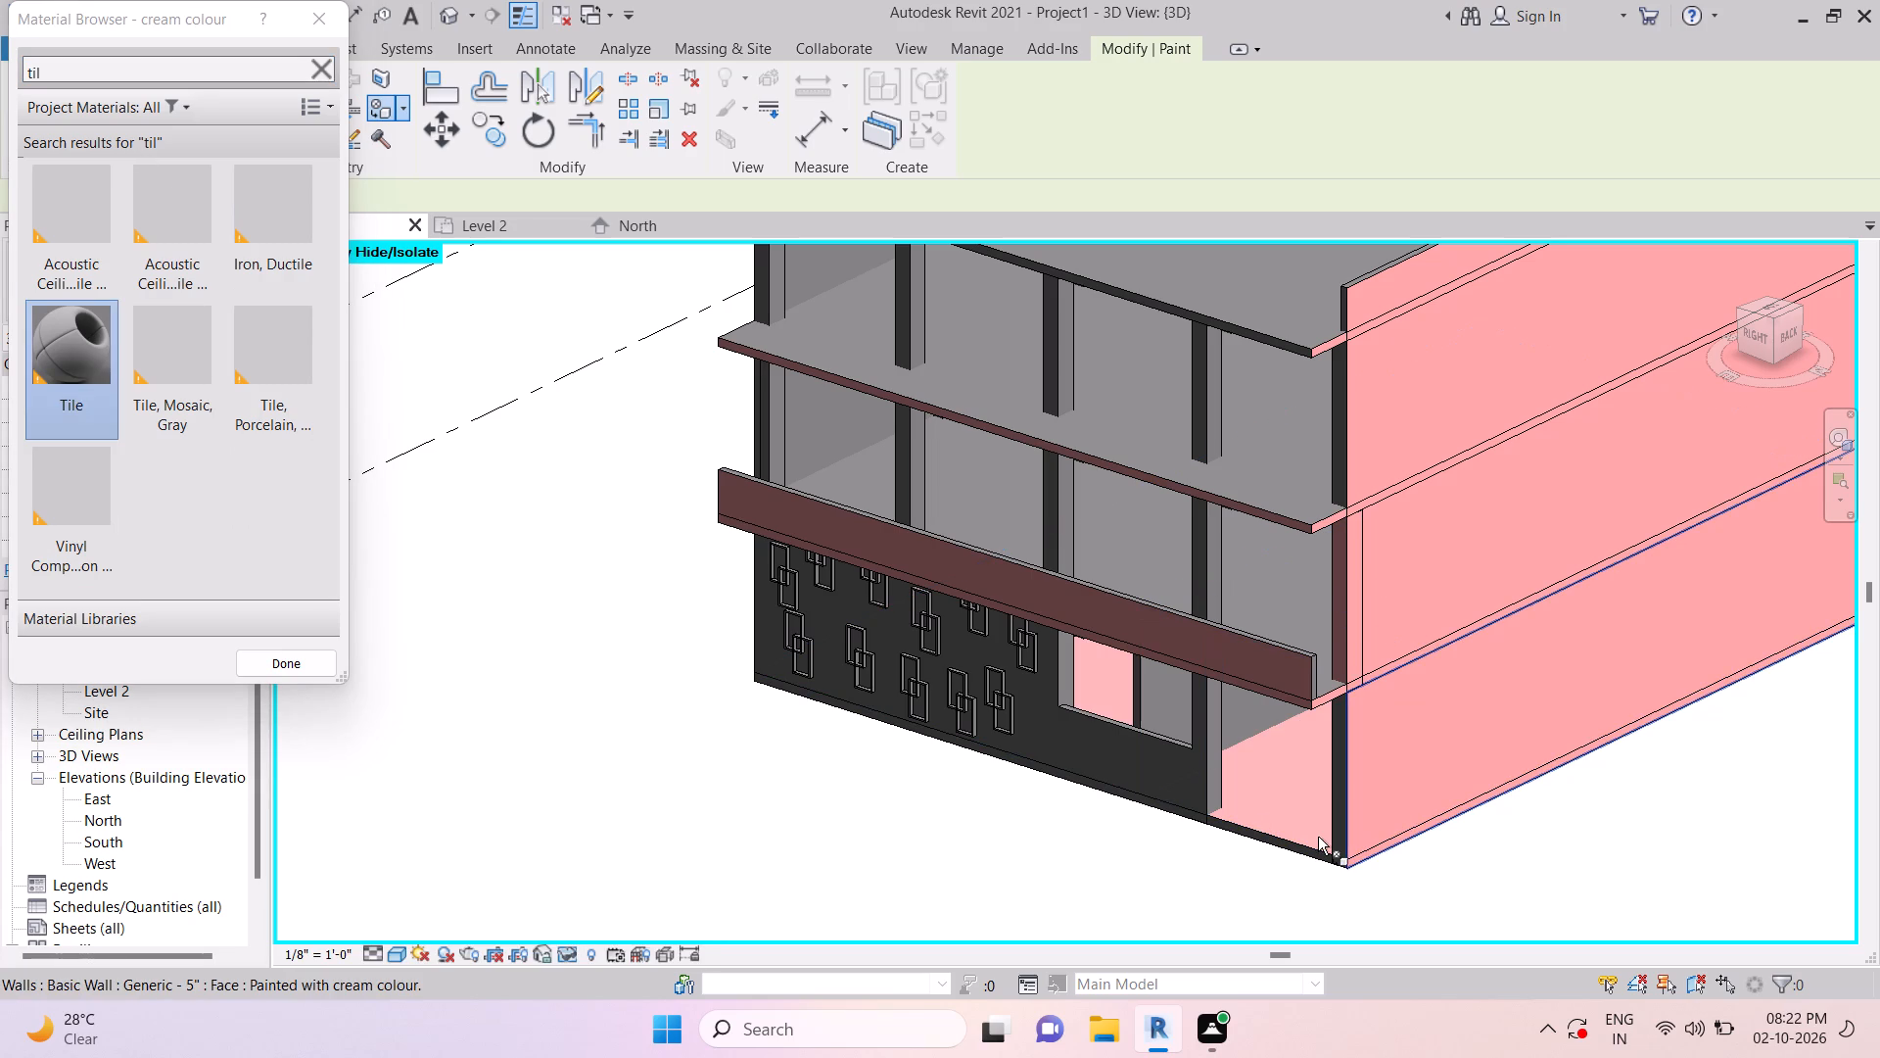
scroll(1152, 686, "up", 5)
middle_click_drag(1434, 845, 1133, 586)
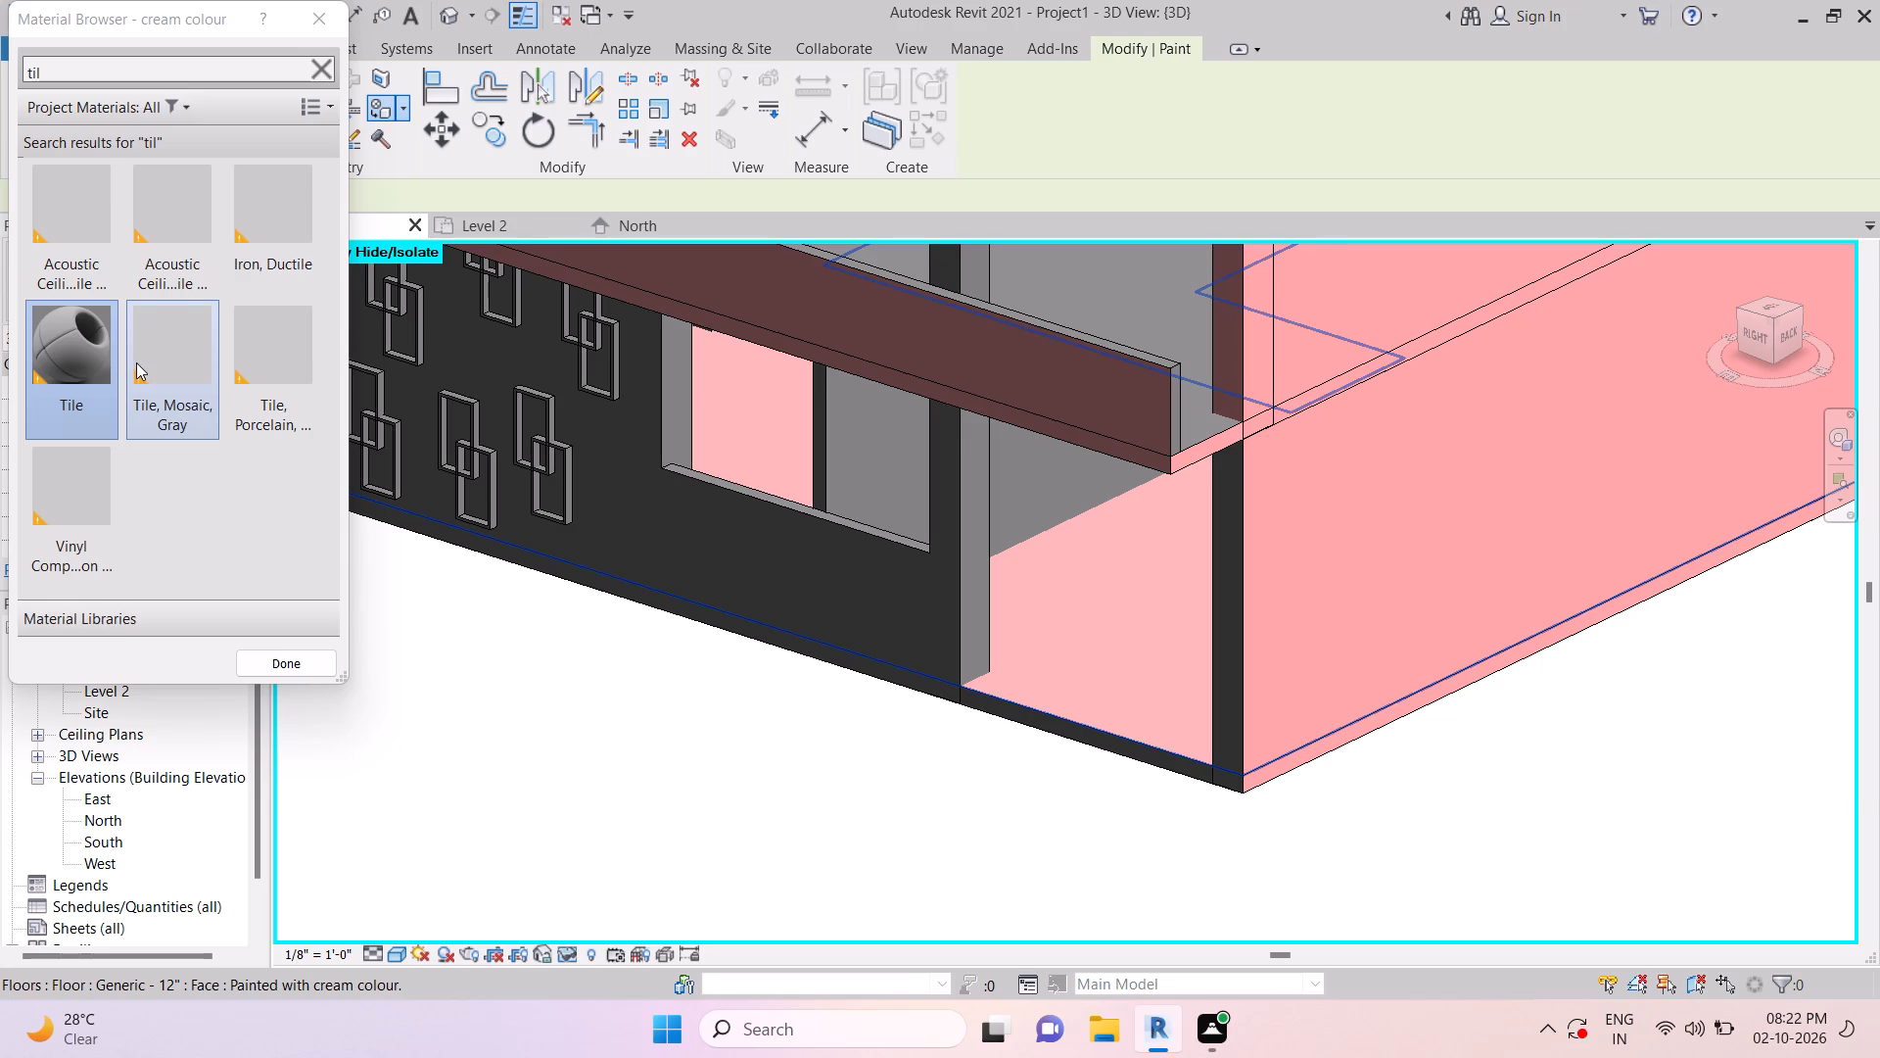
key("Escape")
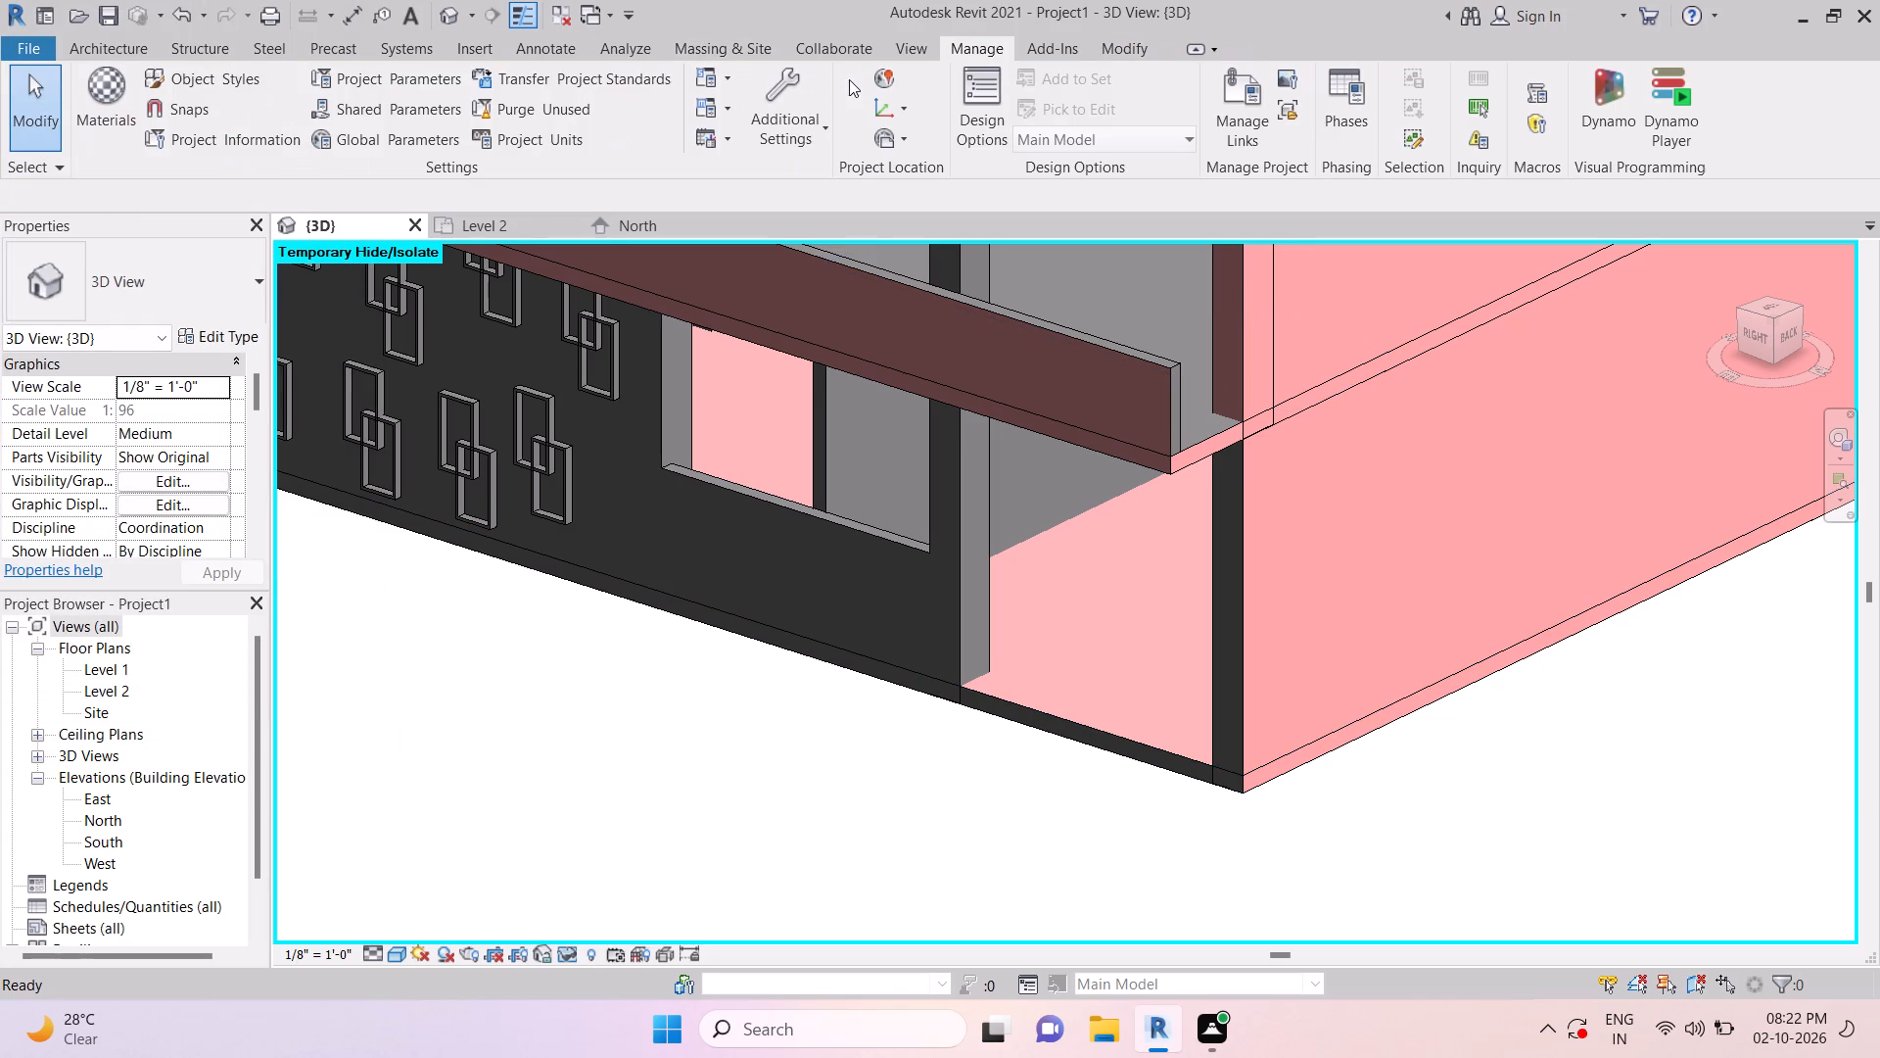
Assign the Diagonal crosshatch drafting pattern as the Tile material's background surface pattern.
left_click(126, 99)
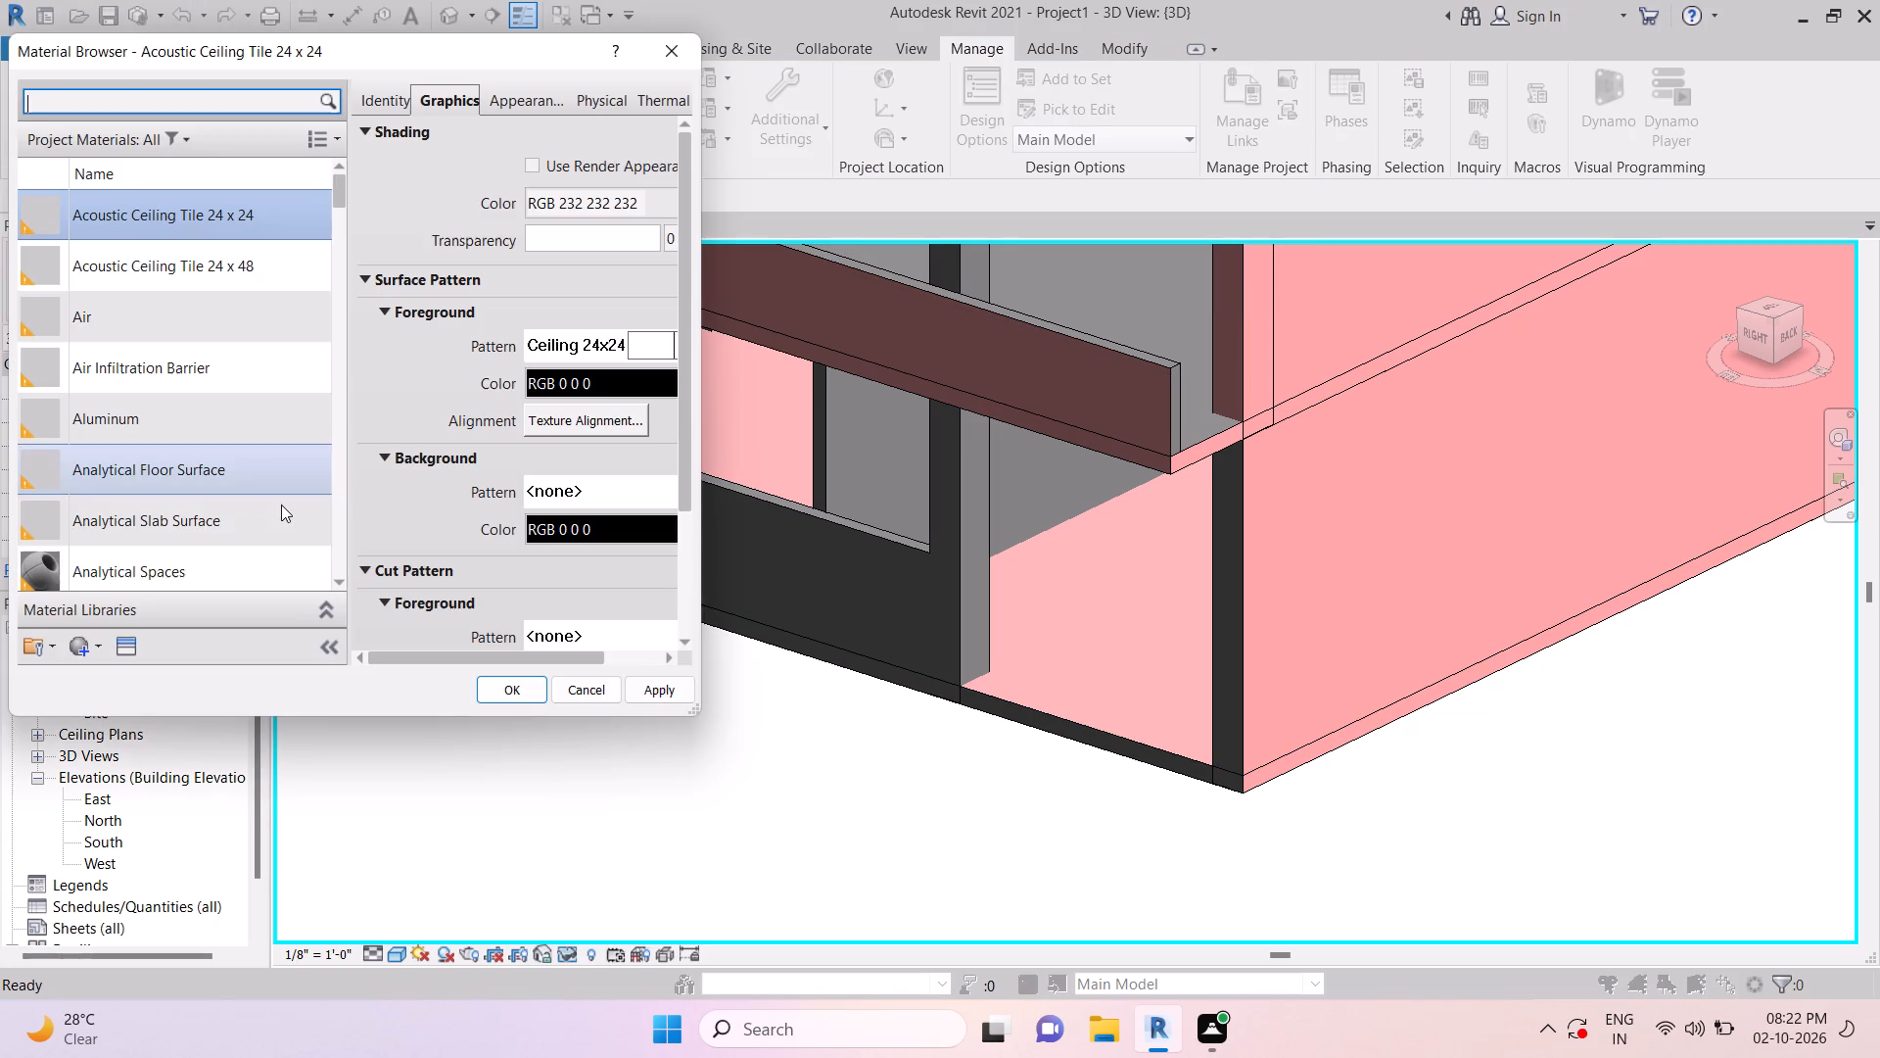
scroll(171, 254, "up", 4)
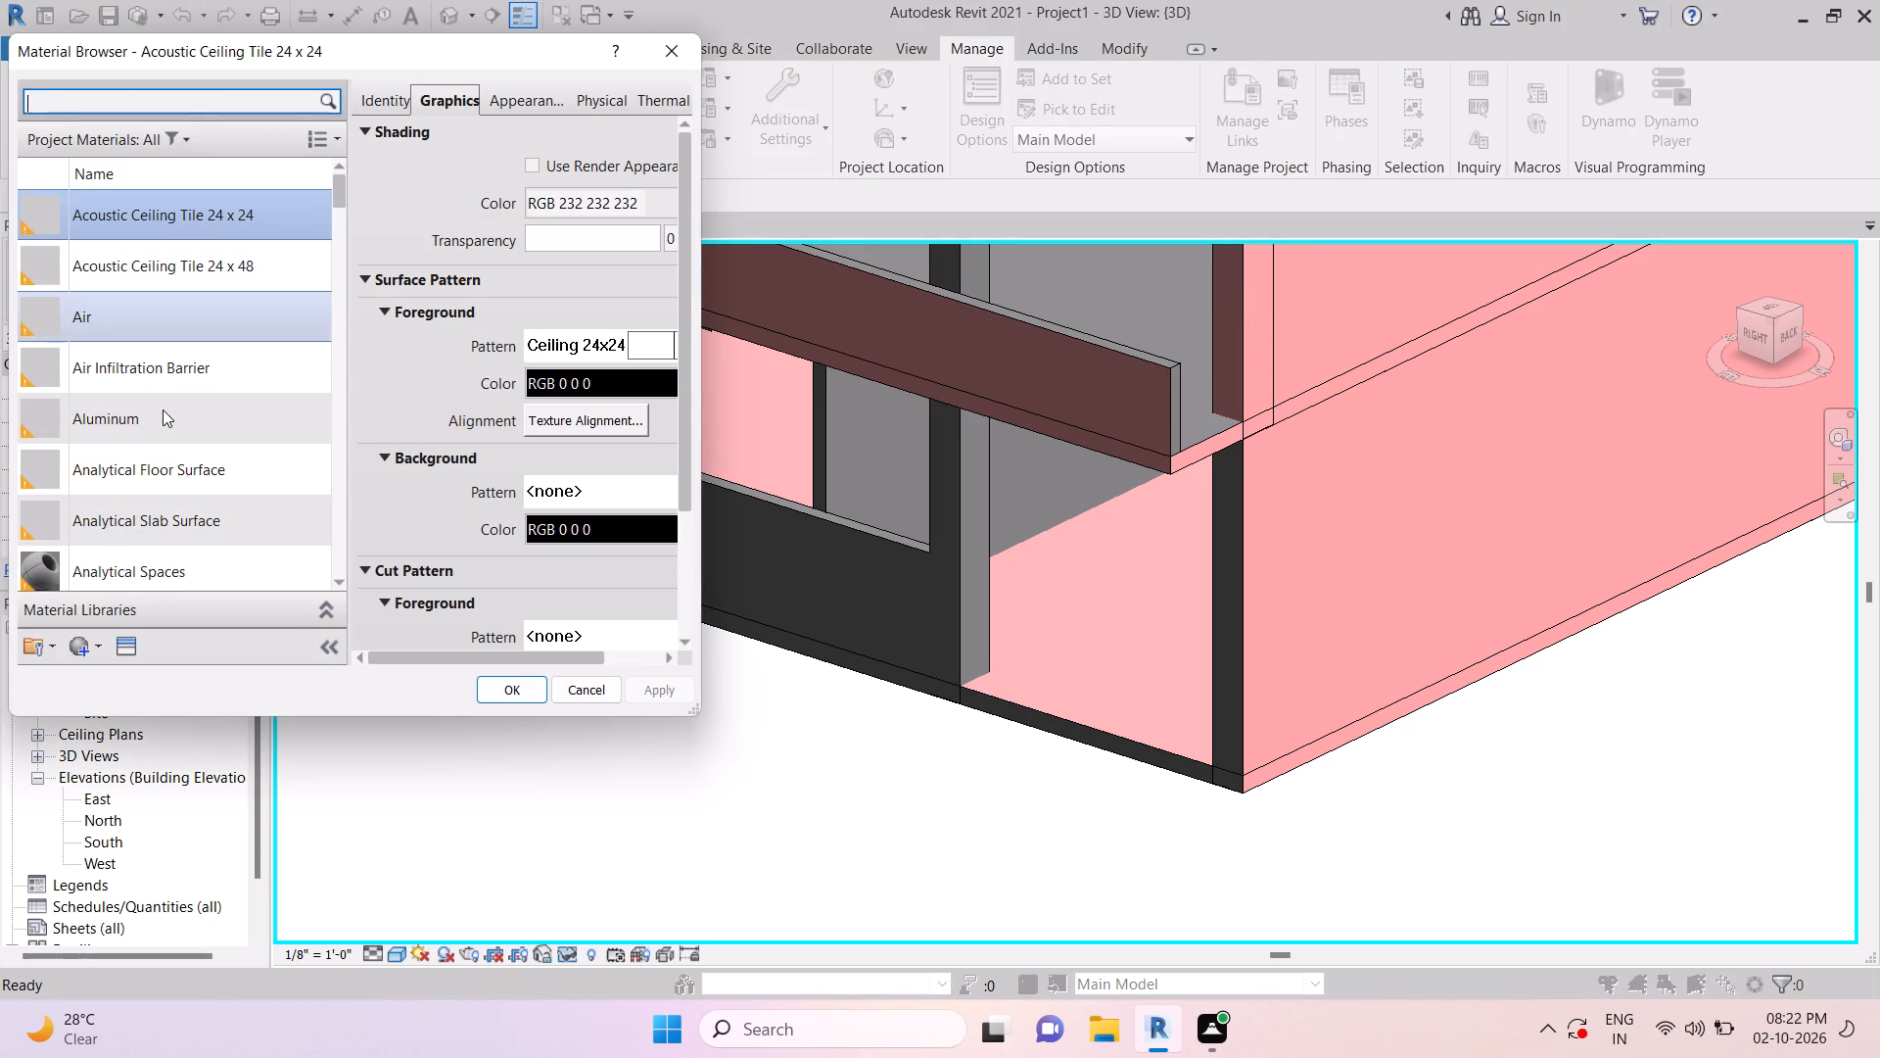
scroll(164, 371, "down", 5)
scroll(163, 475, "down", 14)
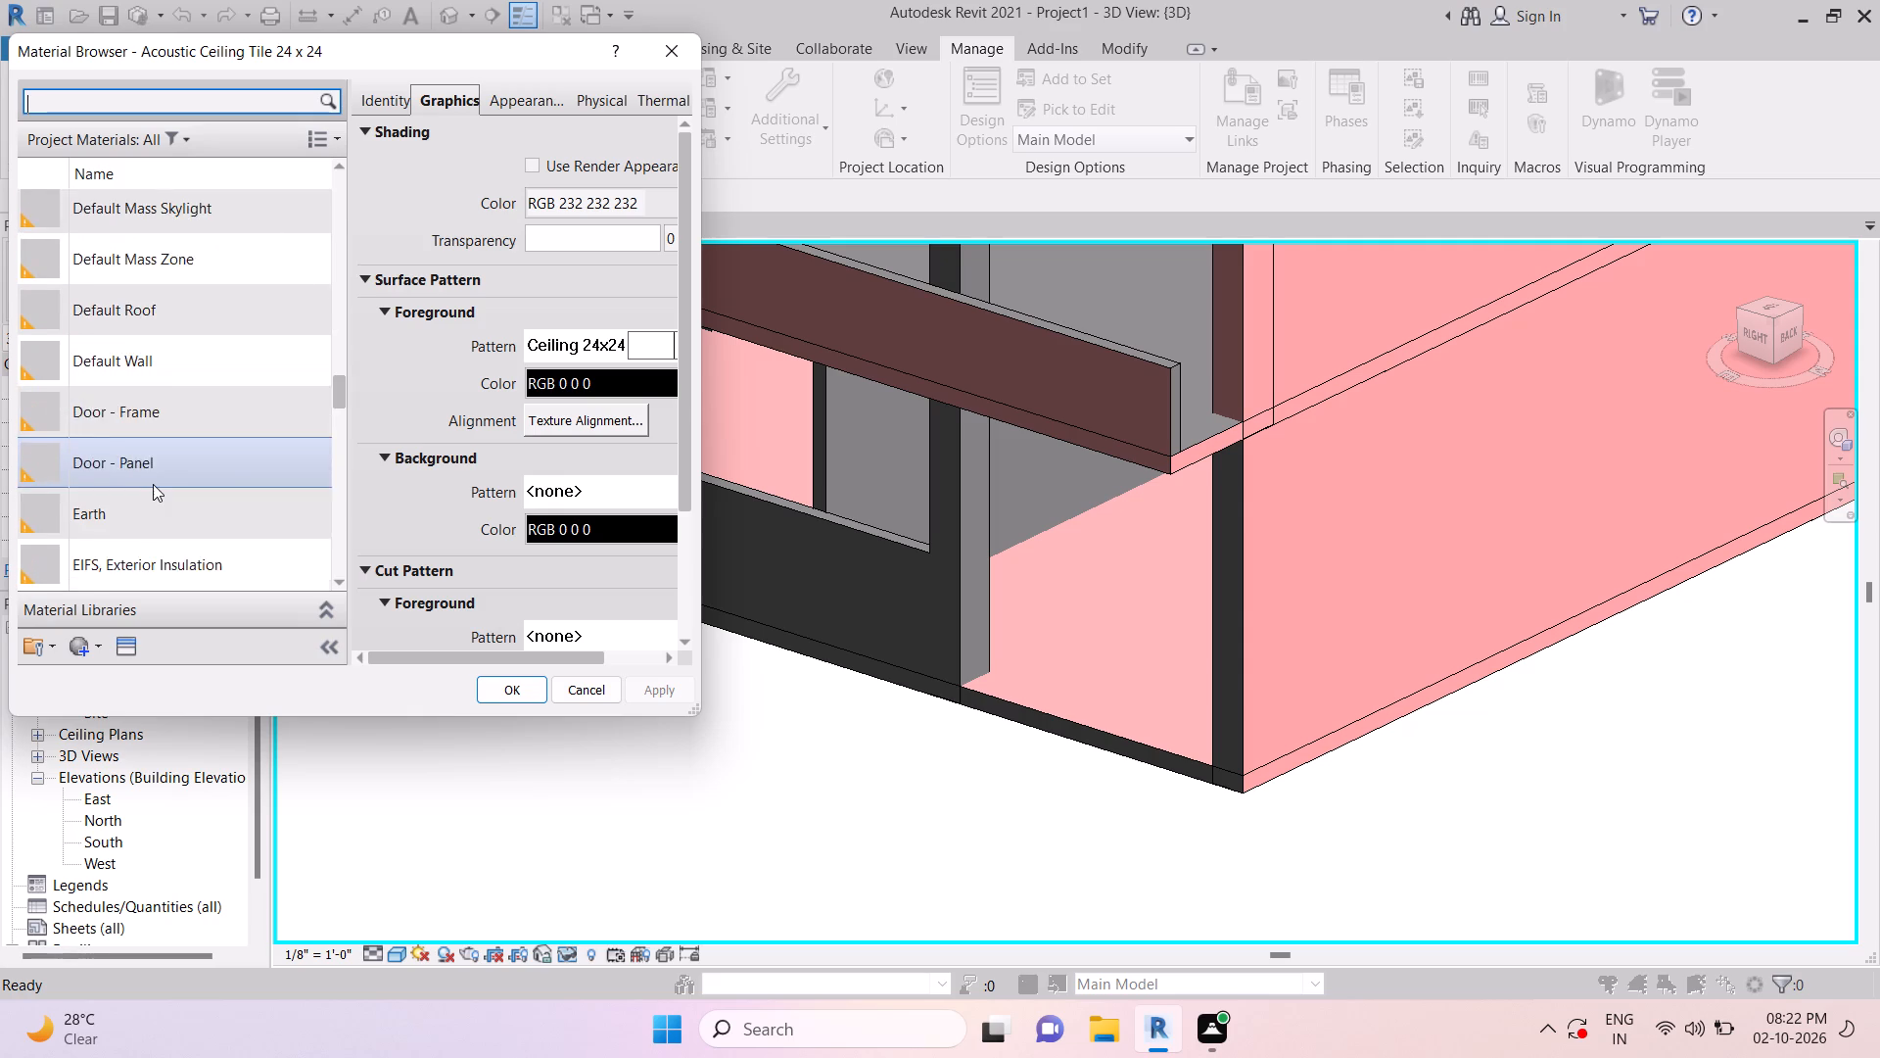
scroll(153, 484, "down", 12)
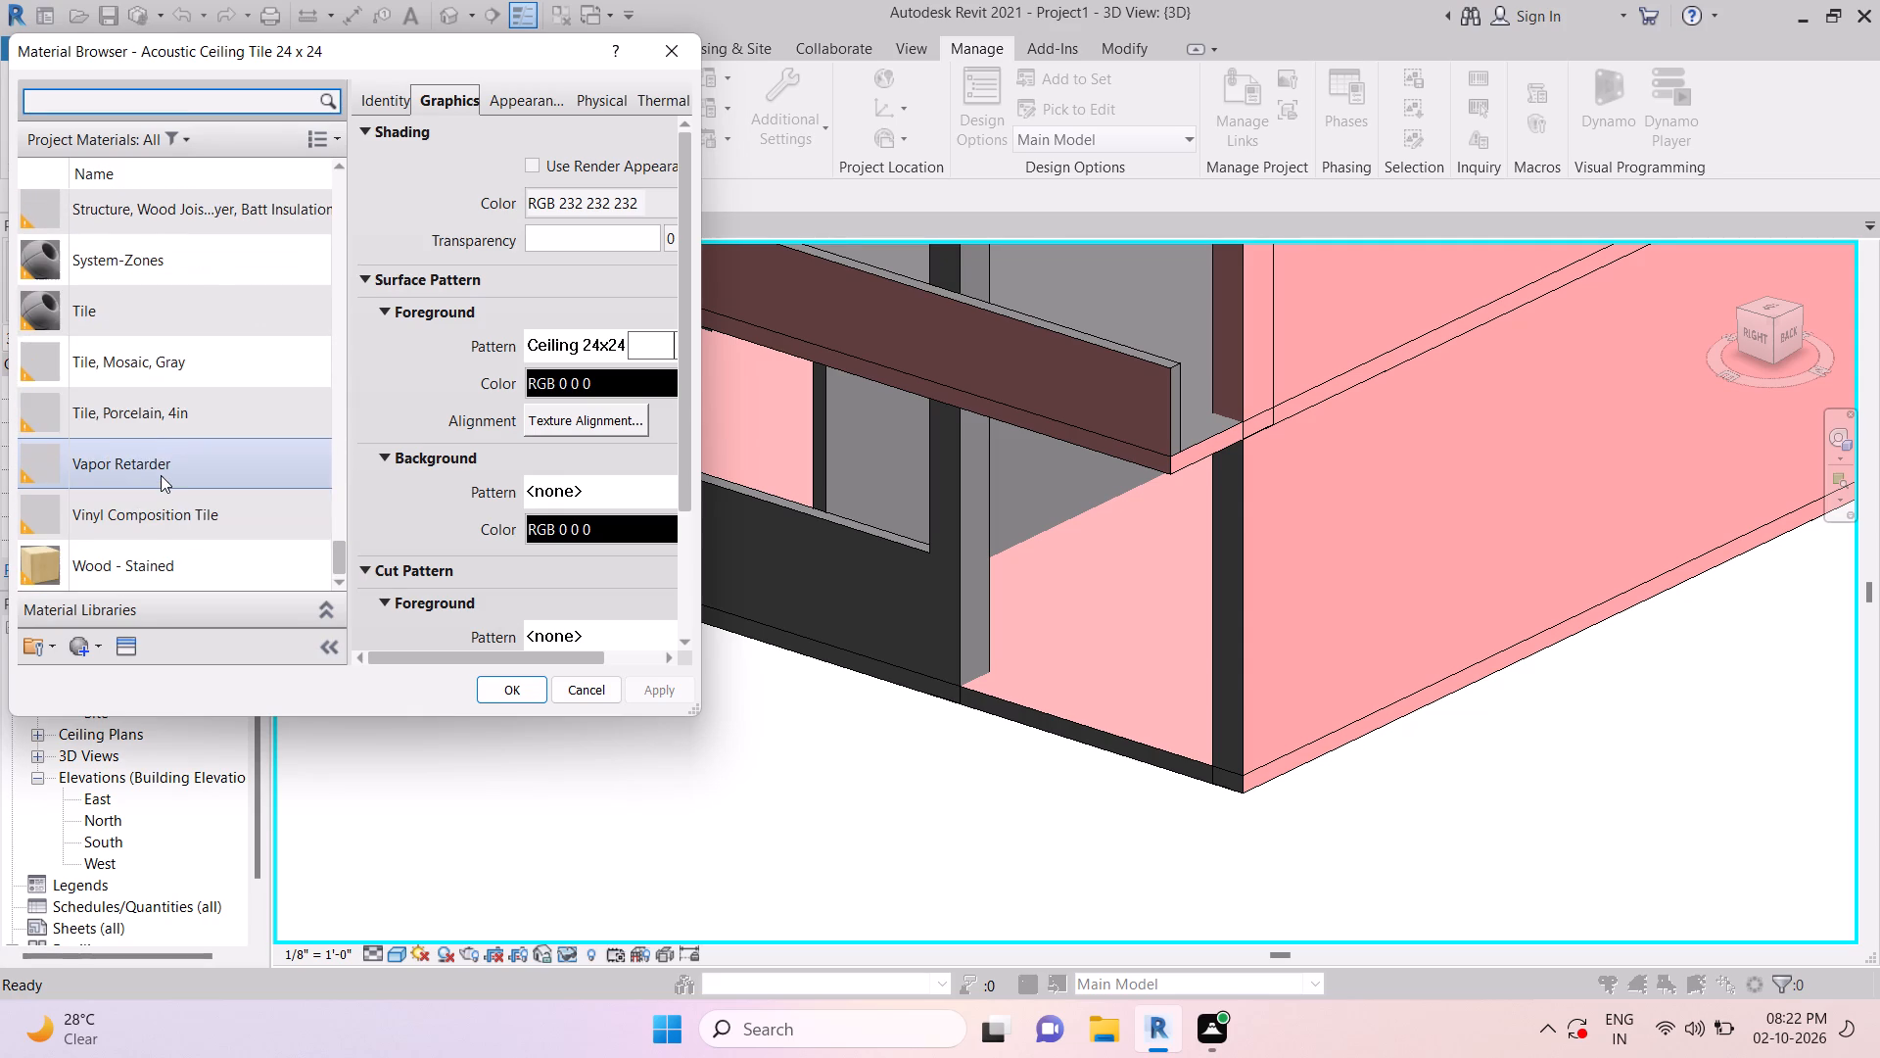
scroll(161, 476, "down", 4)
left_click(151, 325)
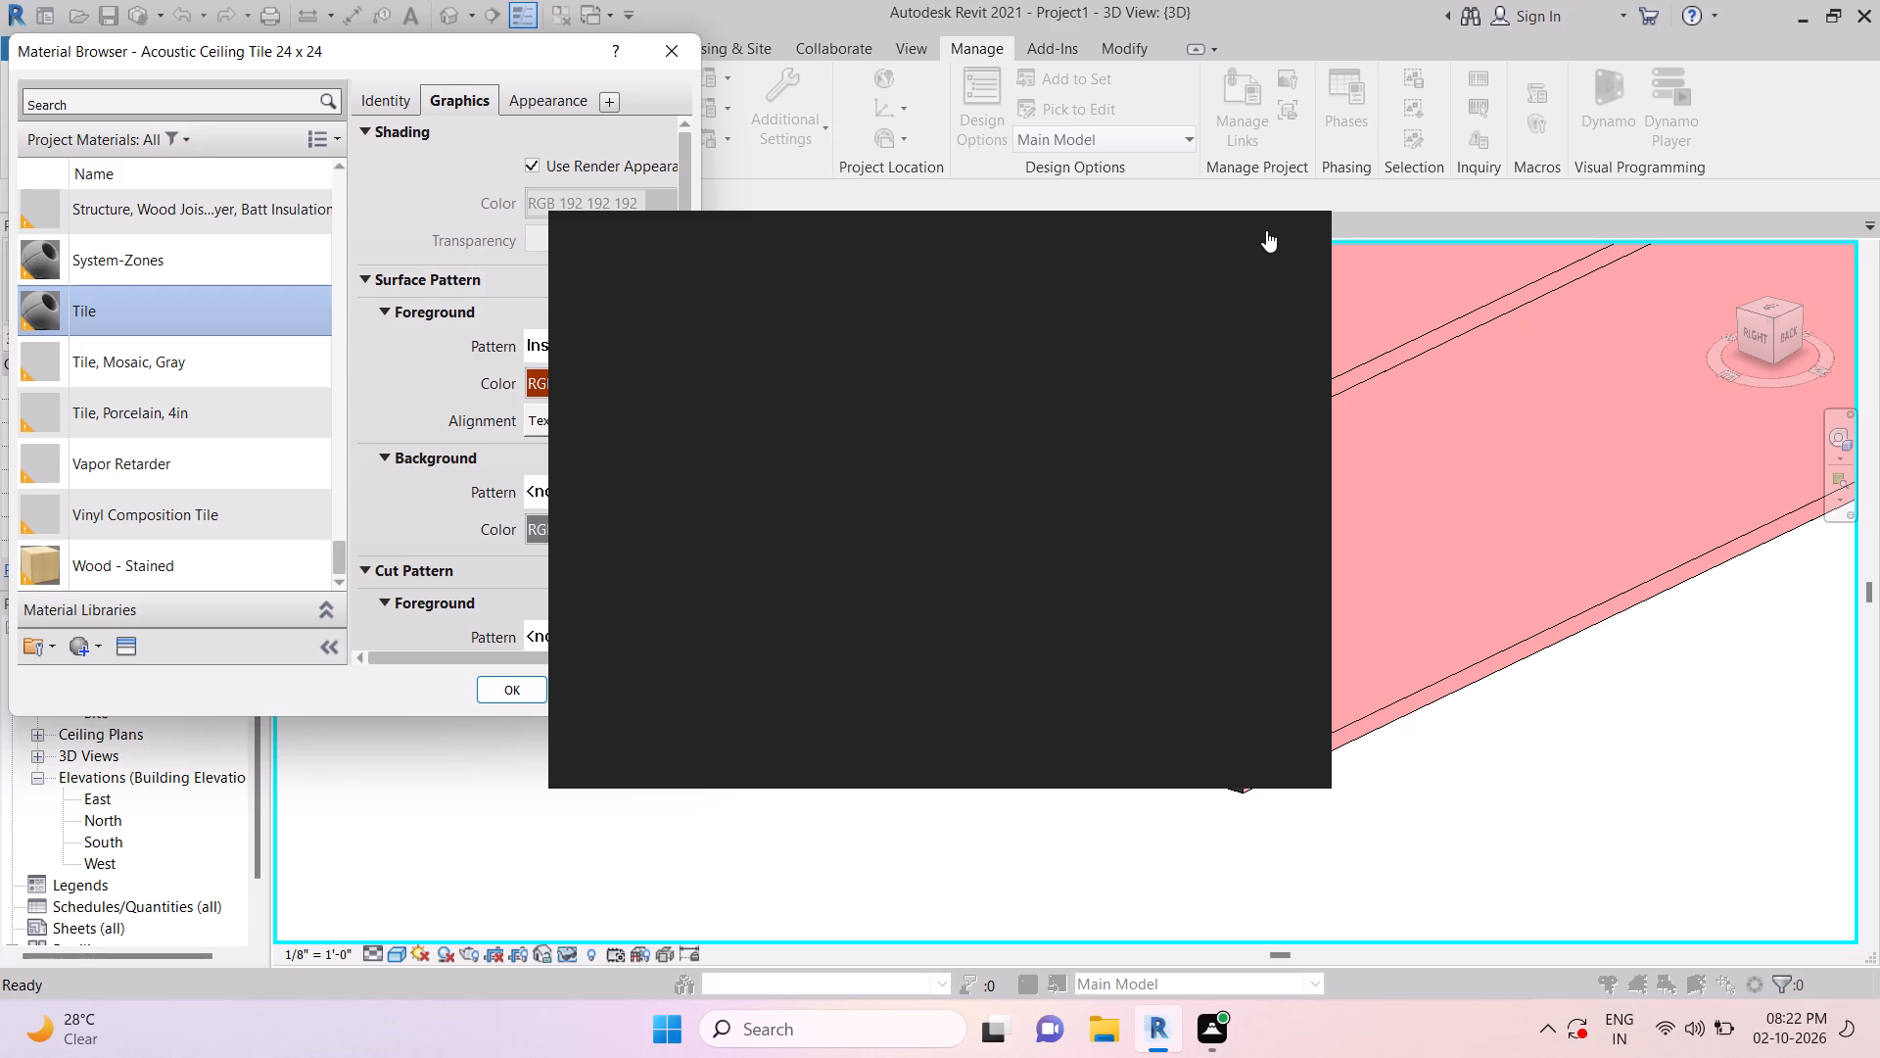
left_click(1266, 230)
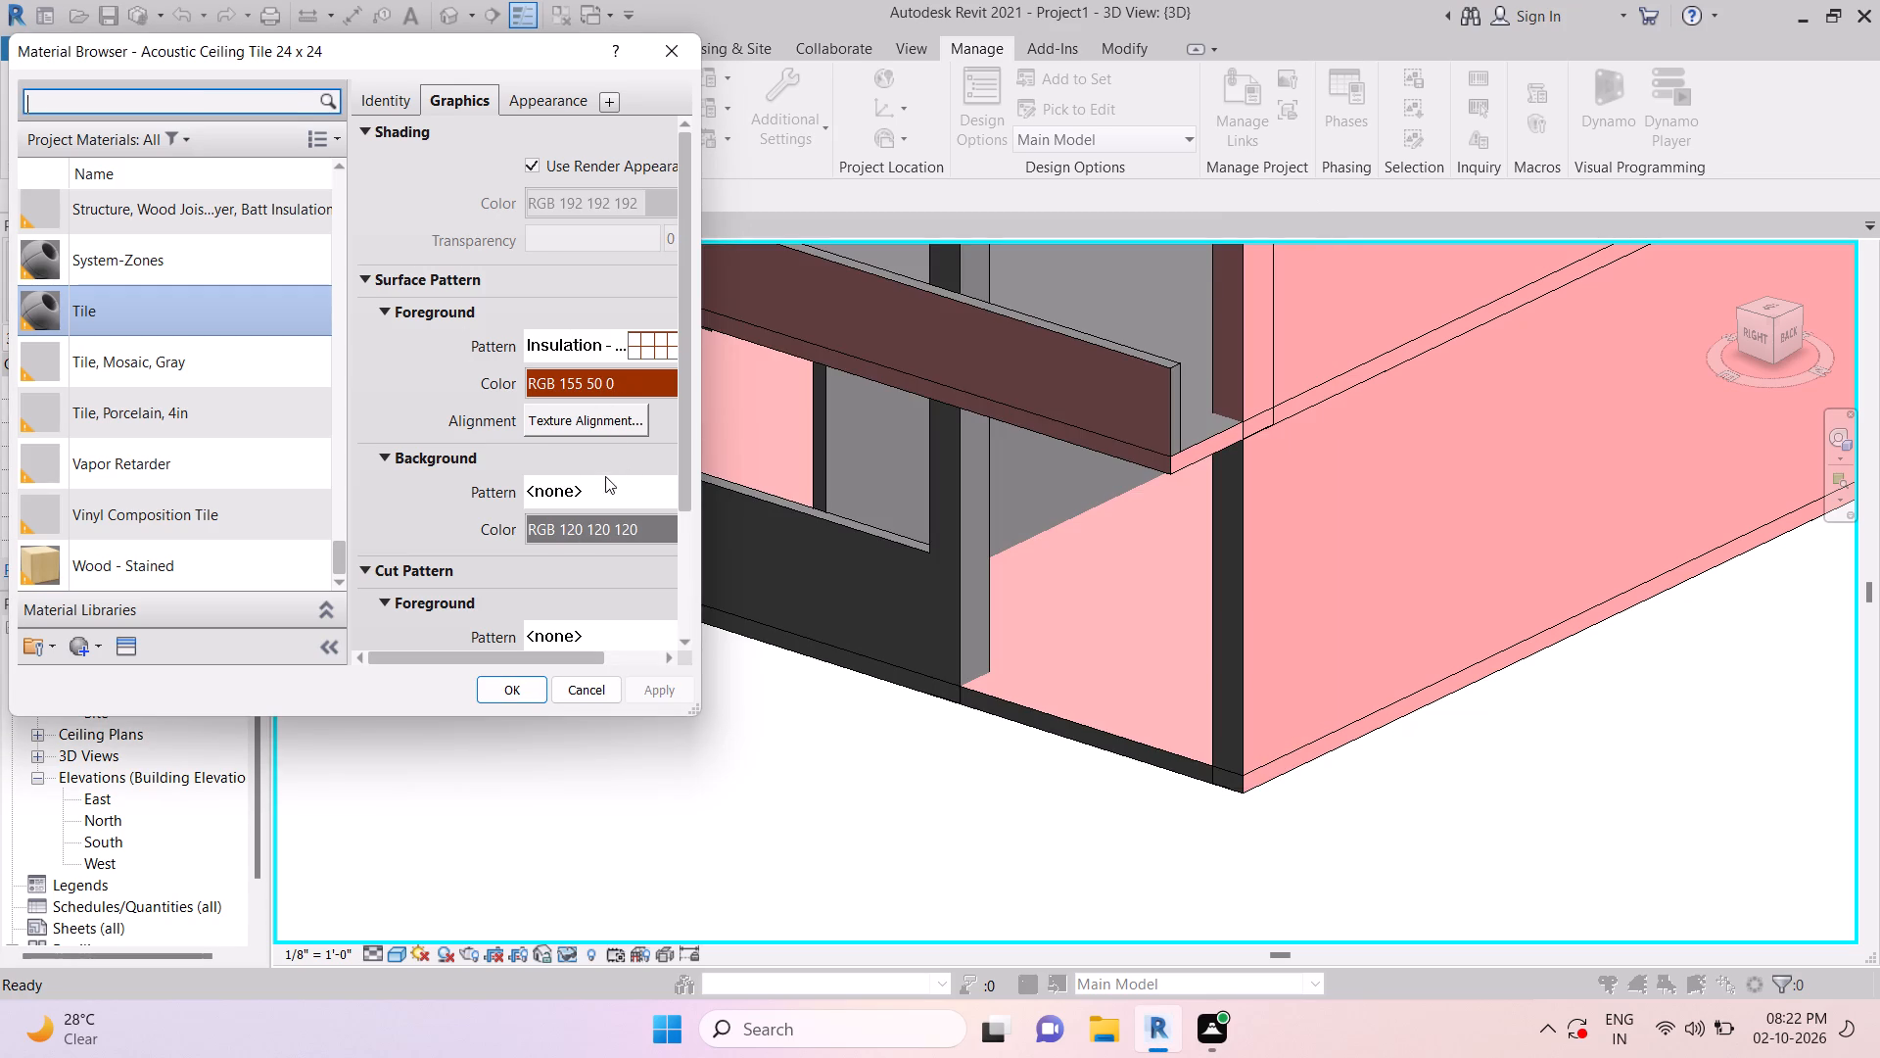
left_click(590, 481)
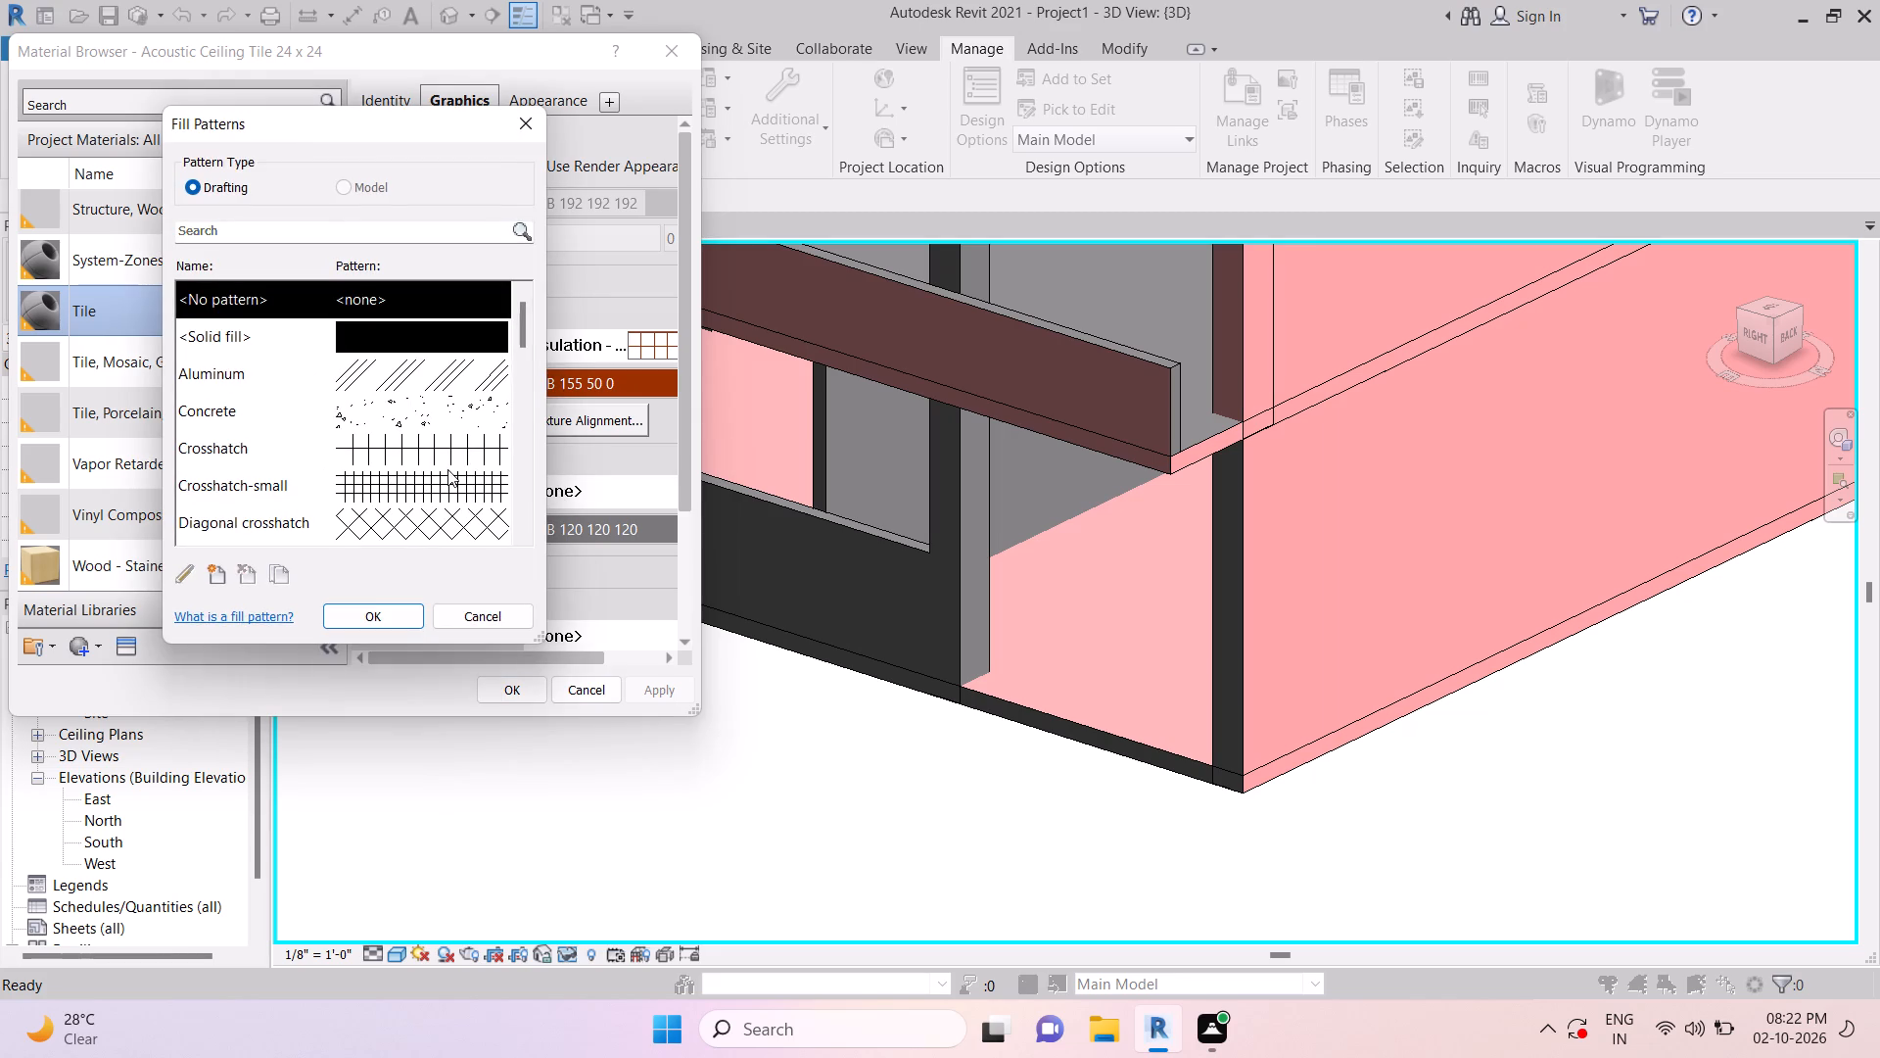
scroll(444, 473, "down", 1)
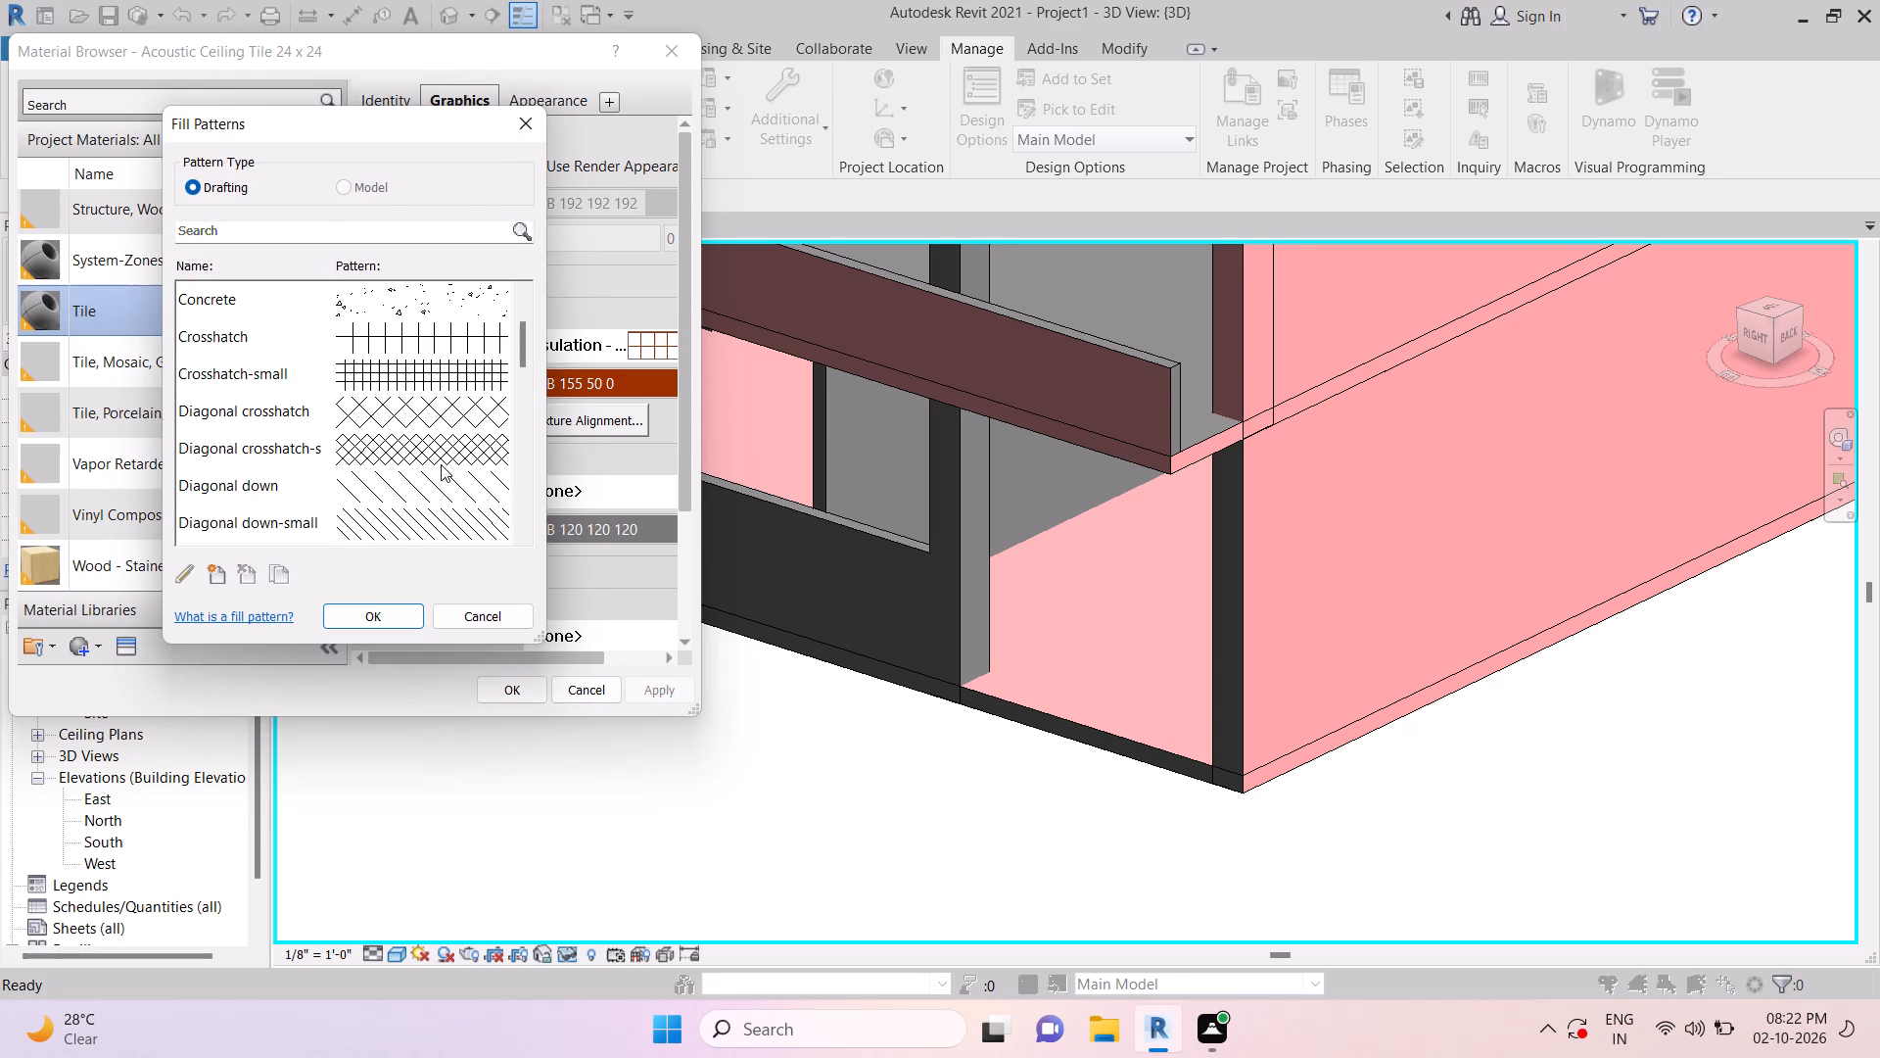
left_click(420, 424)
left_click(365, 602)
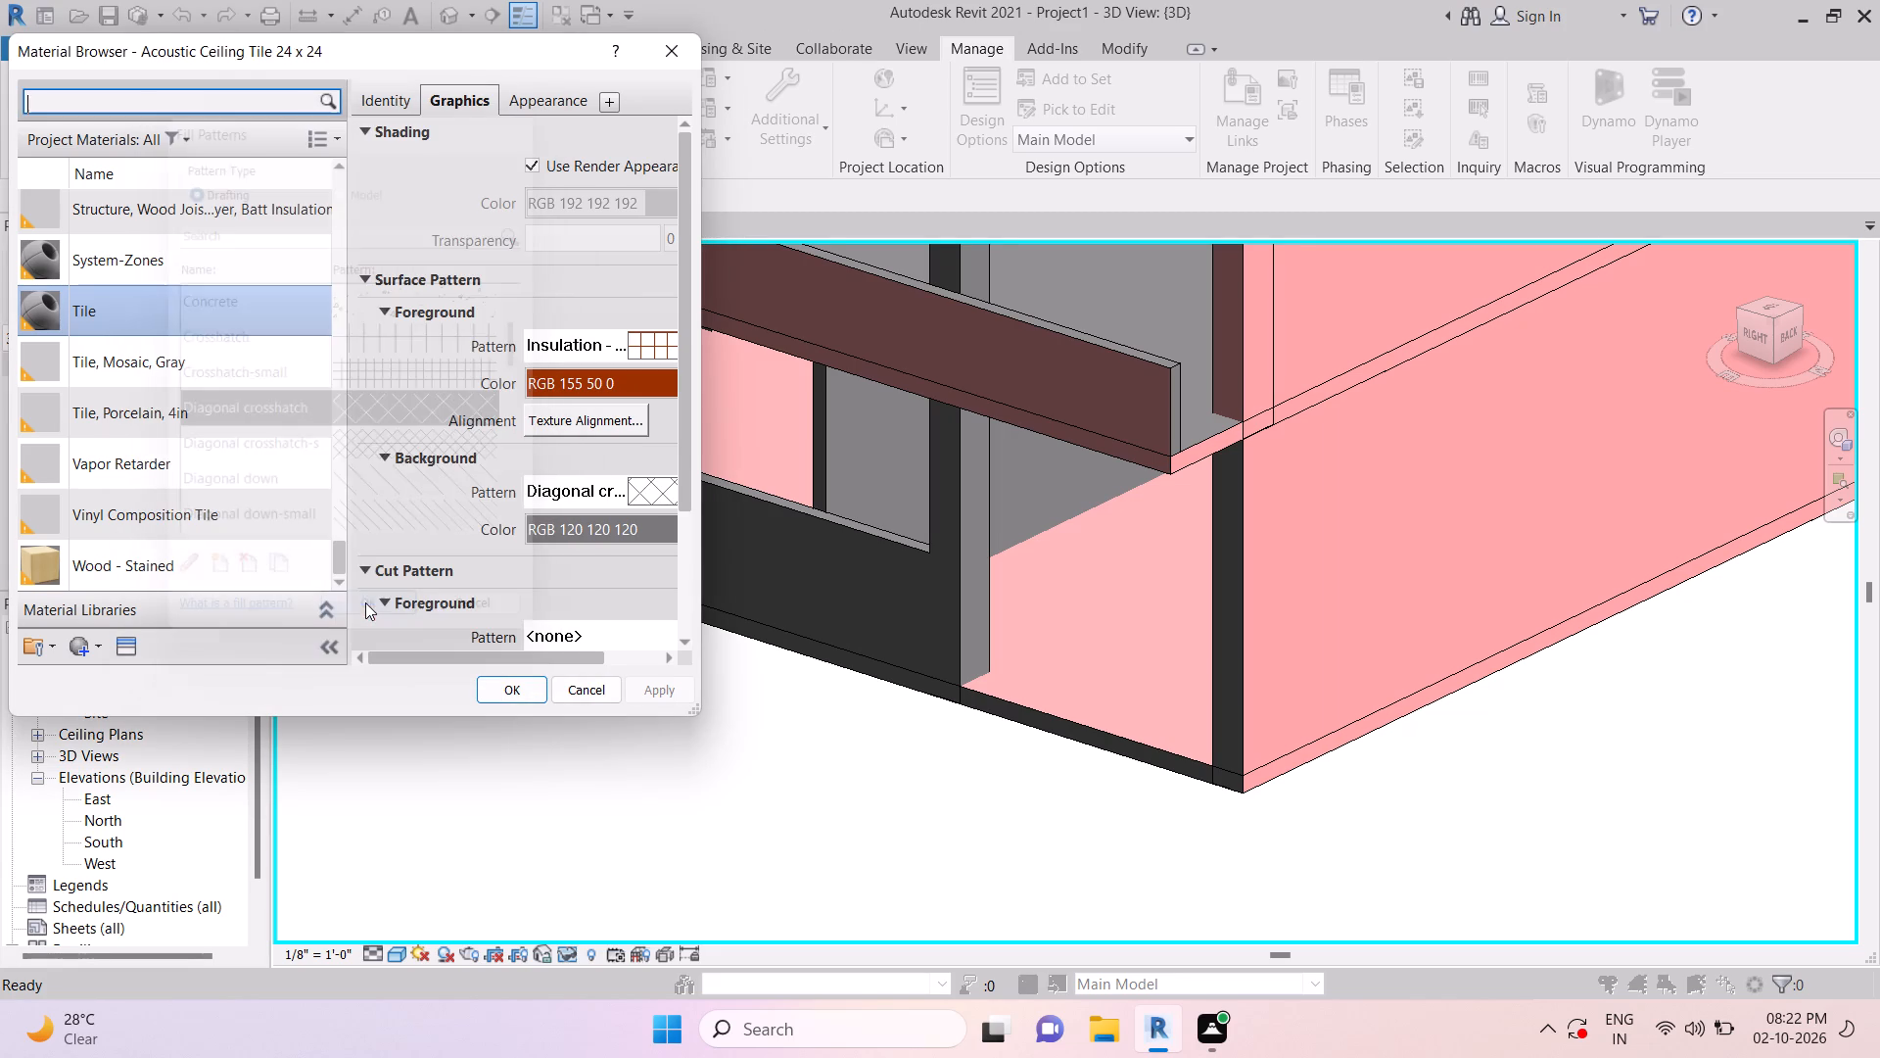
Open the texture alignment settings for the Tile material's foreground surface pattern.
left_click(578, 424)
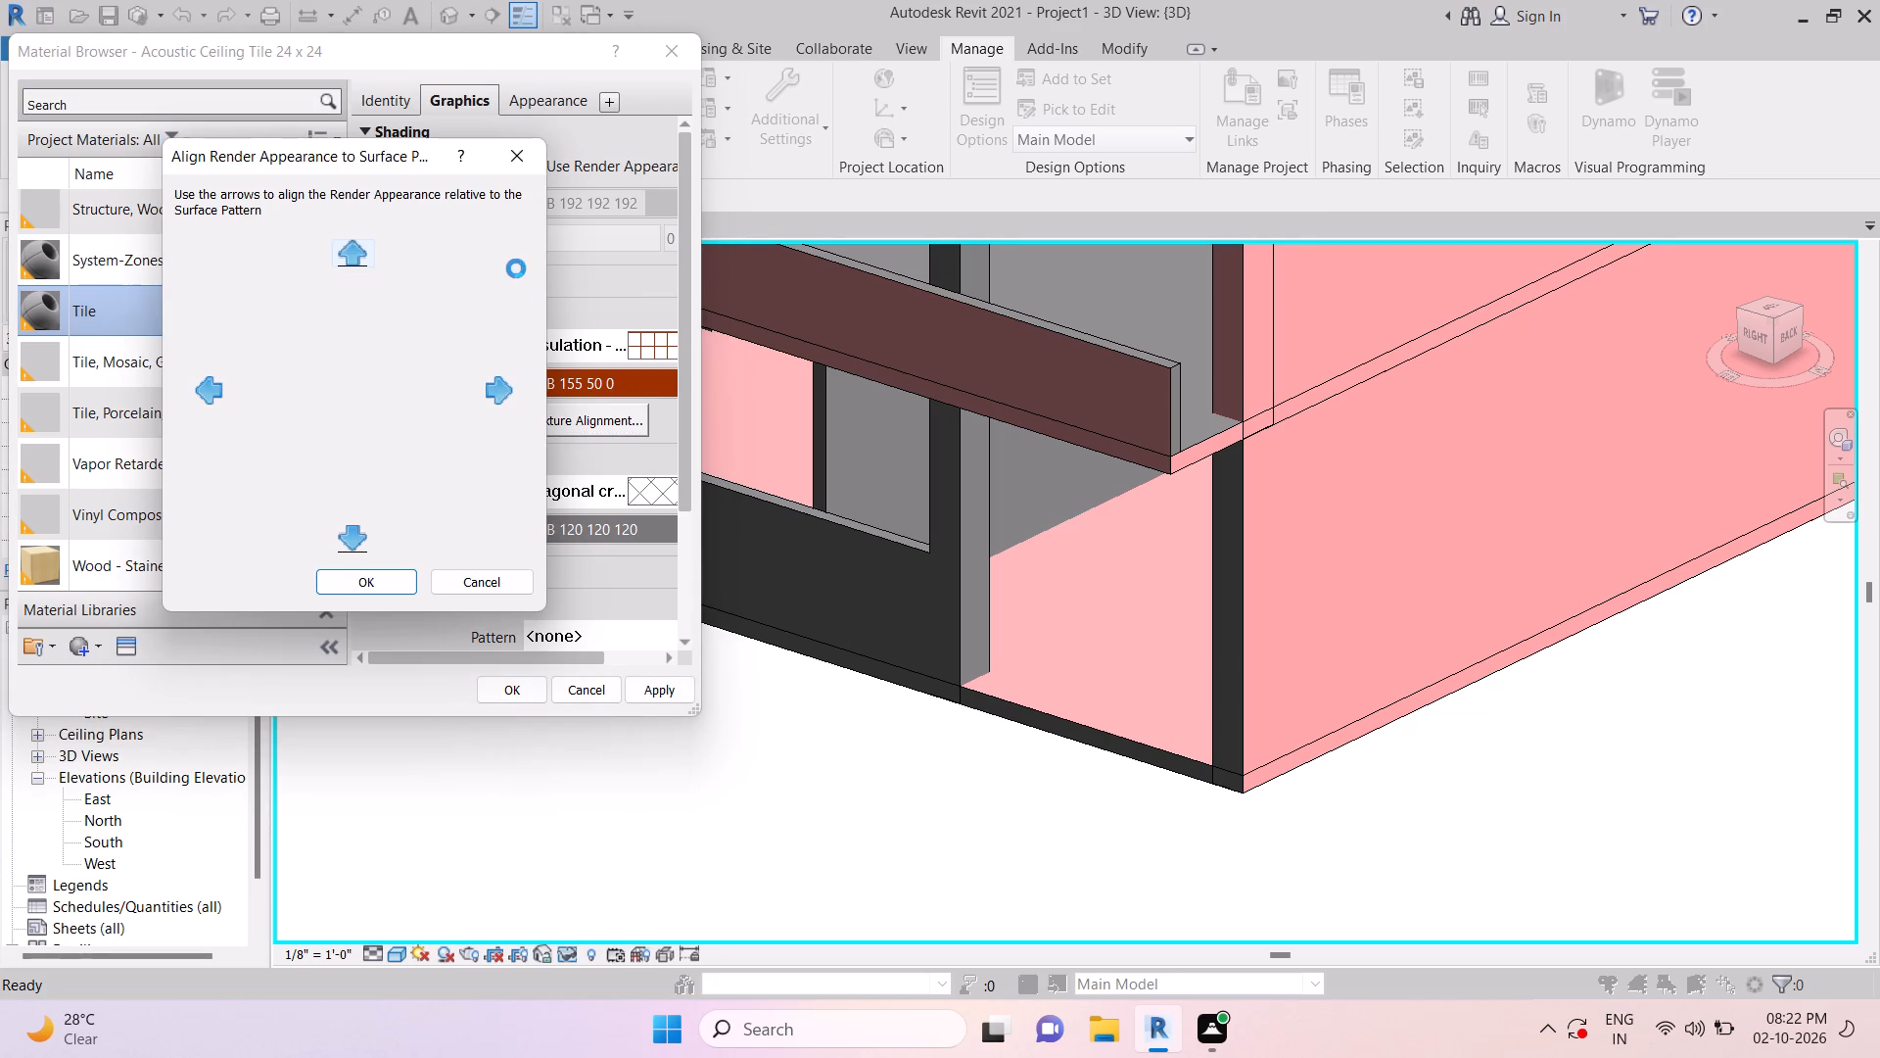
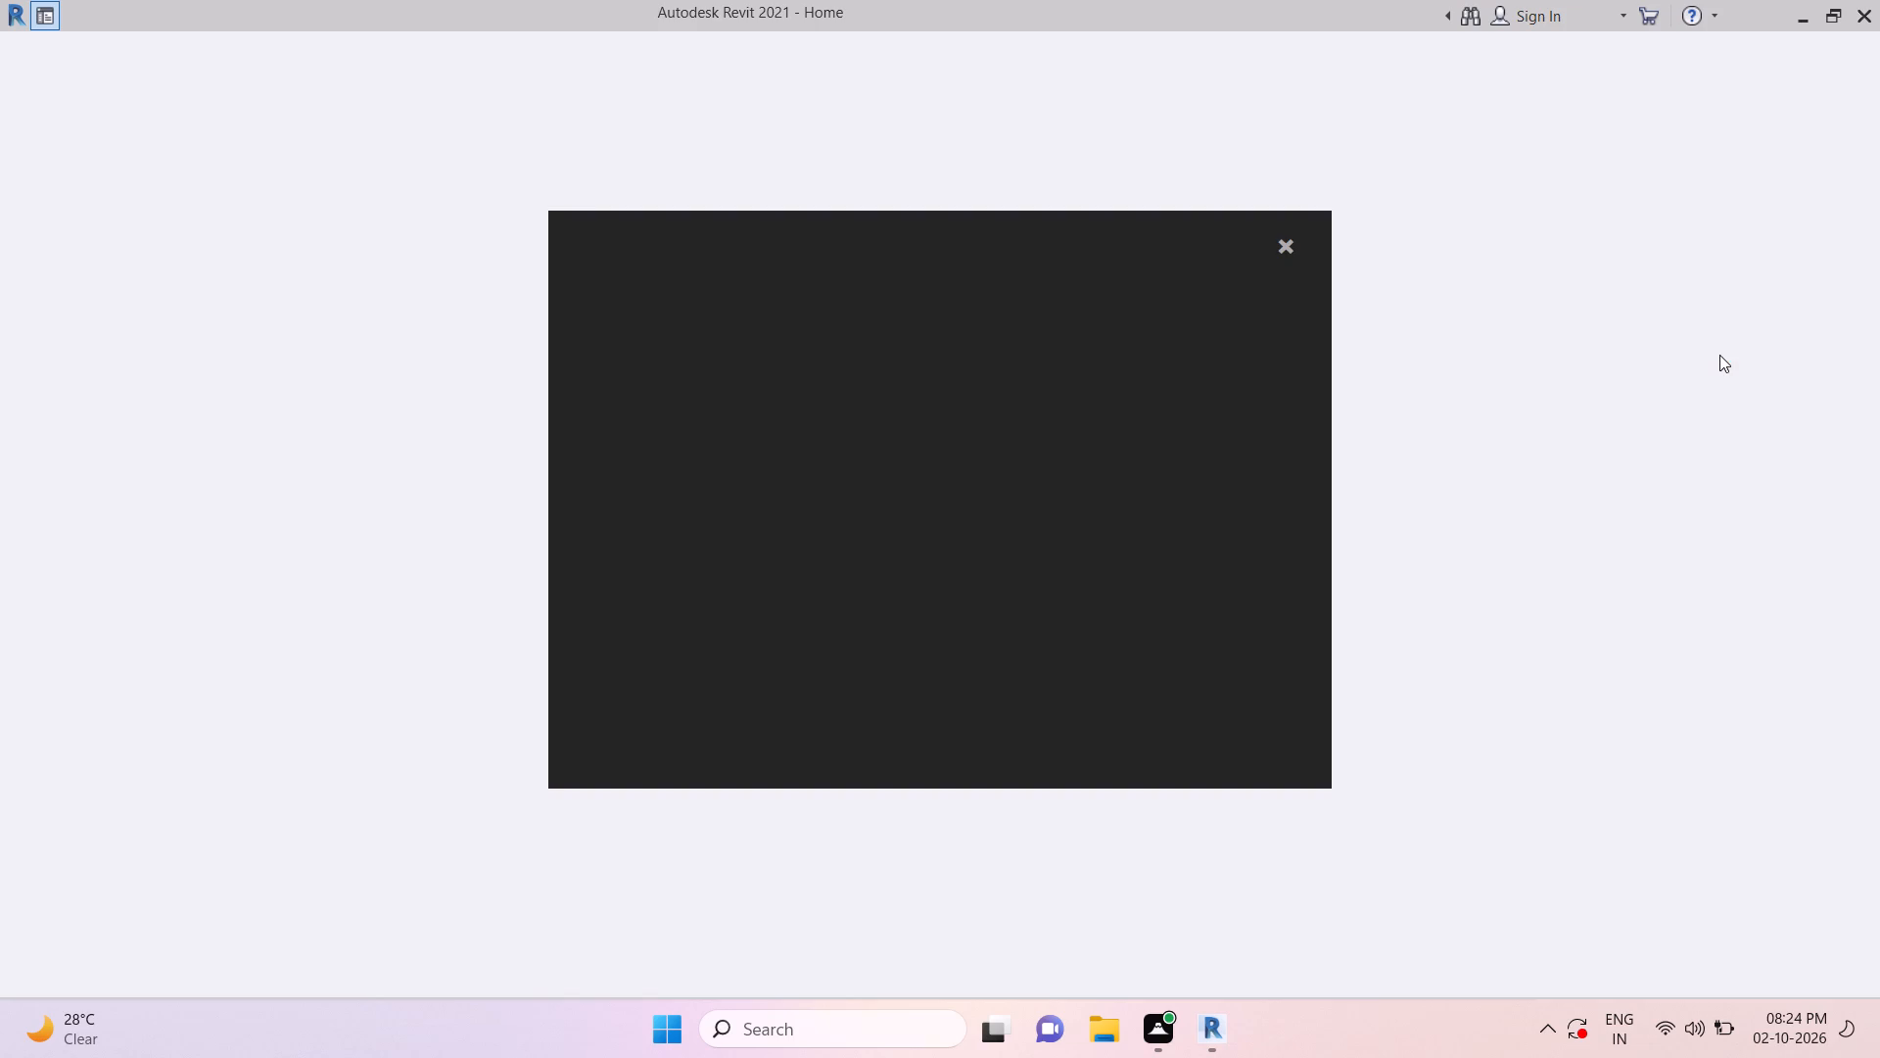
Dismiss the Autodesk Genuine notification card and open the Project1 model from the recent files.
left_click(1283, 242)
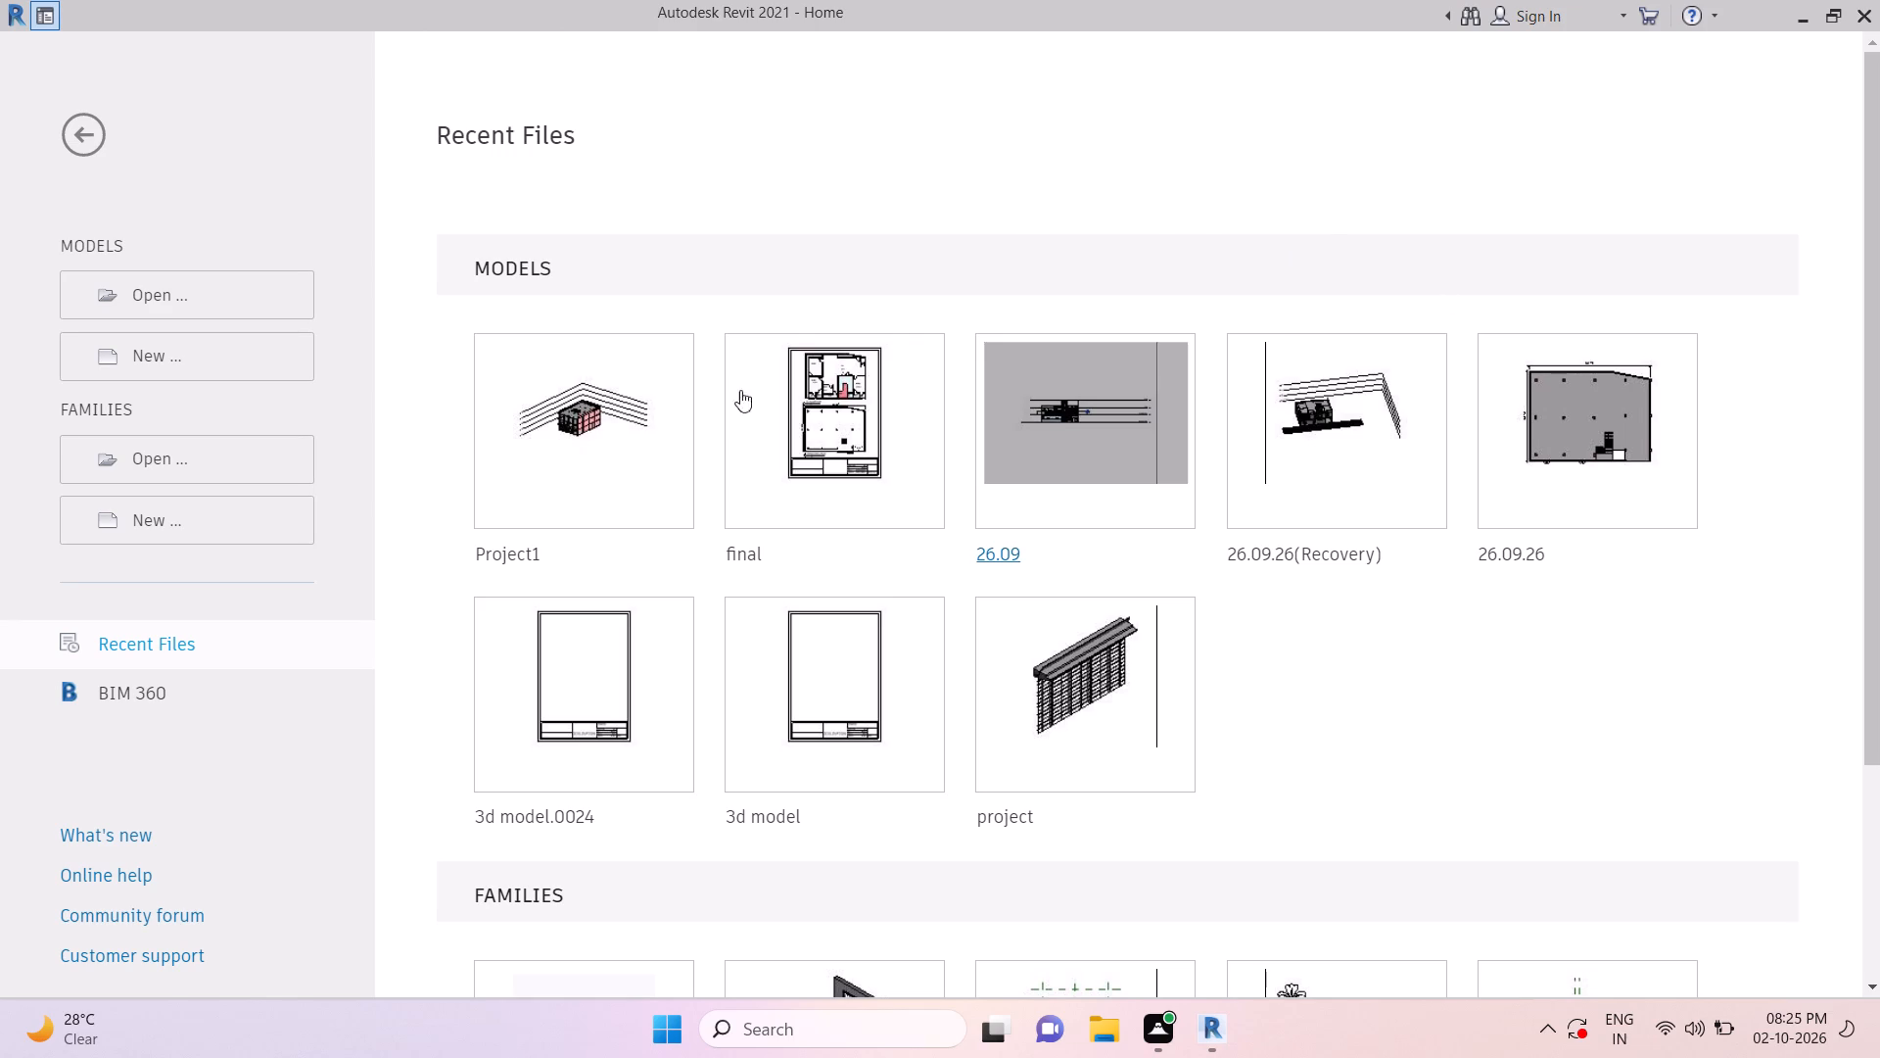
left_click(635, 423)
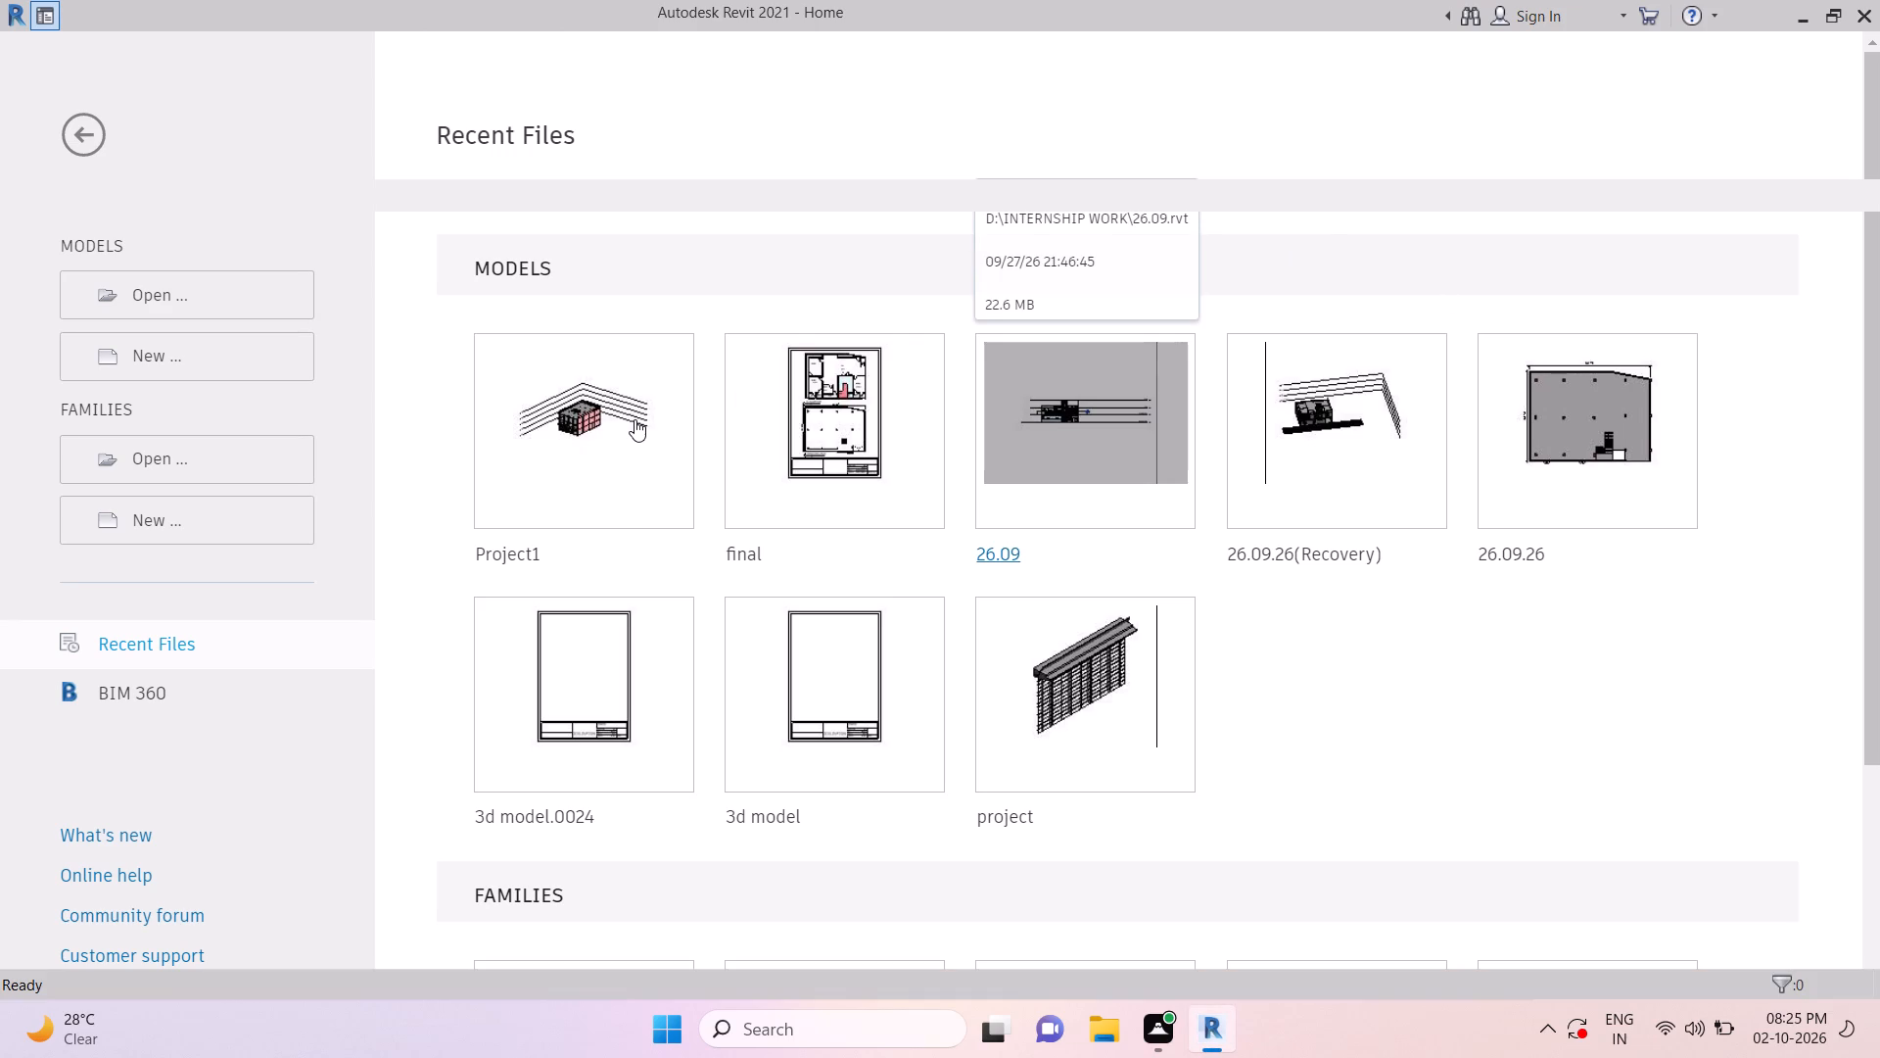
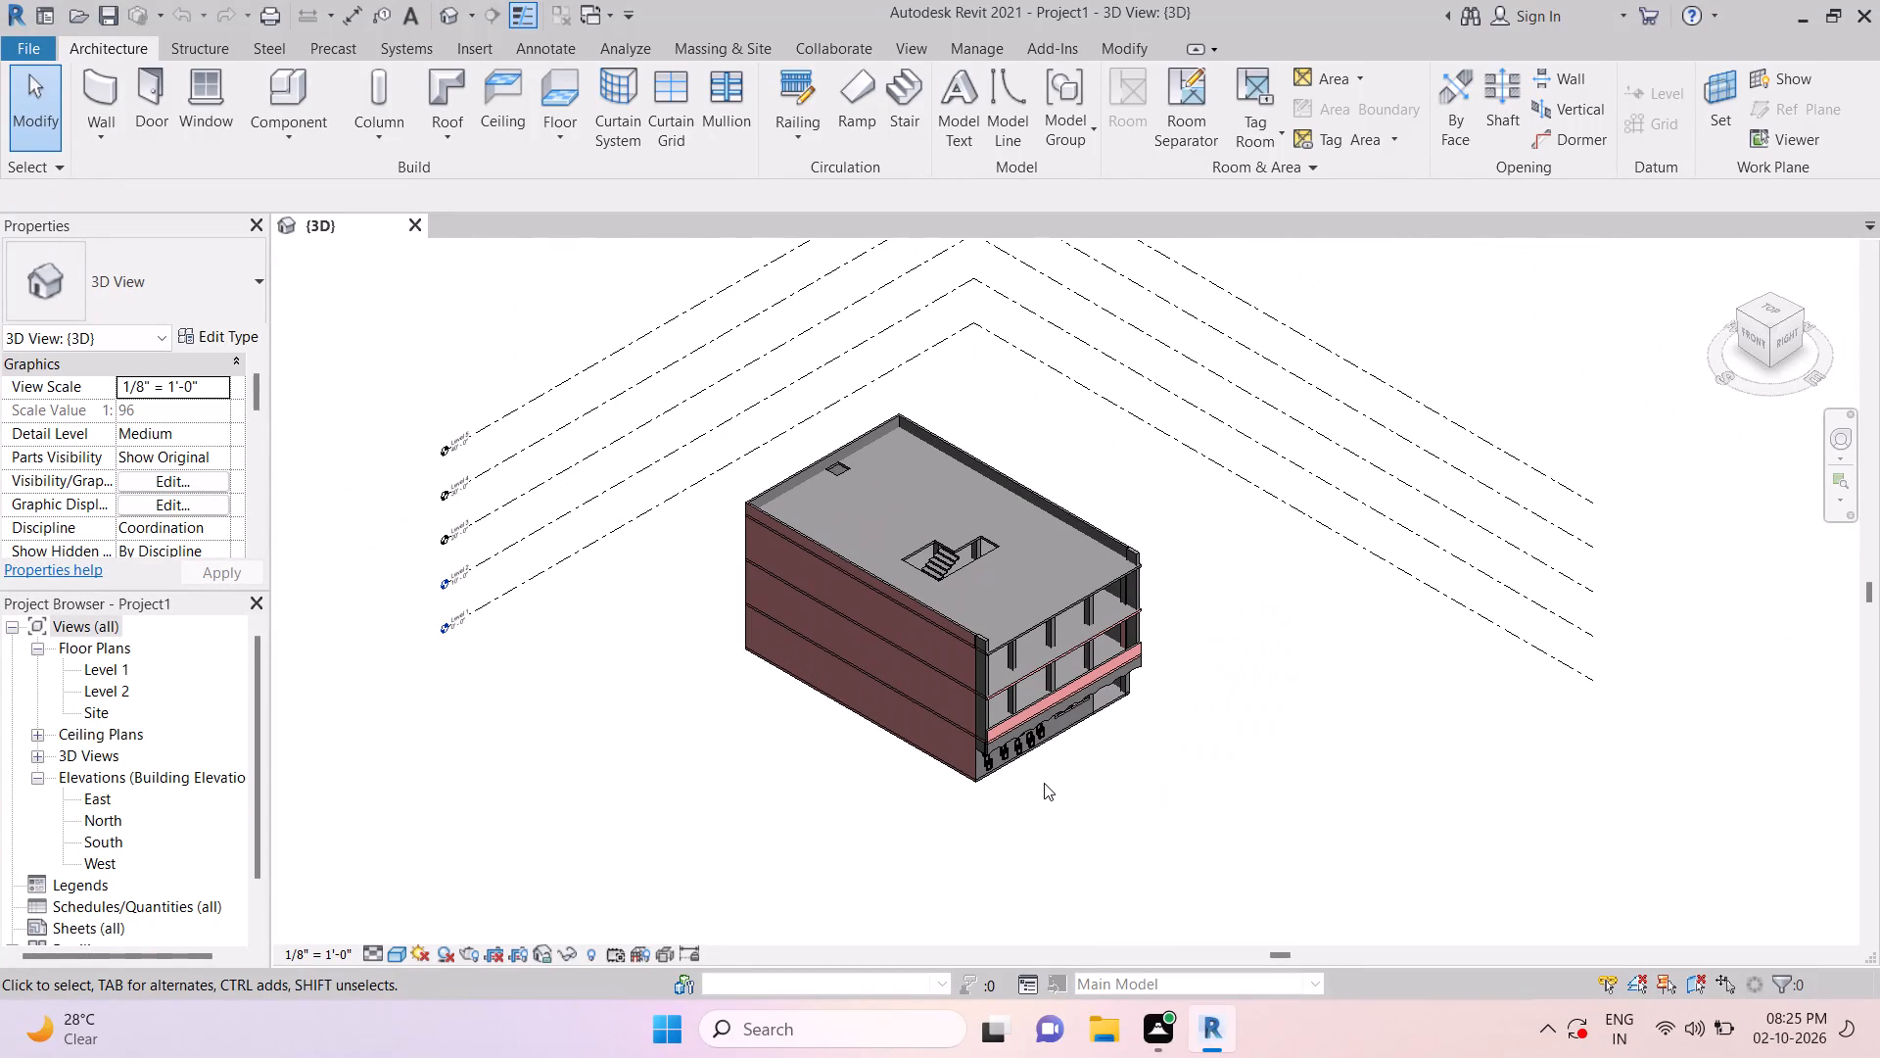
Dismiss the Autodesk Genuine notification card covering the 3D view.
scroll(1232, 520, "down", 1)
scroll(1180, 594, "down", 1)
scroll(1076, 577, "up", 11)
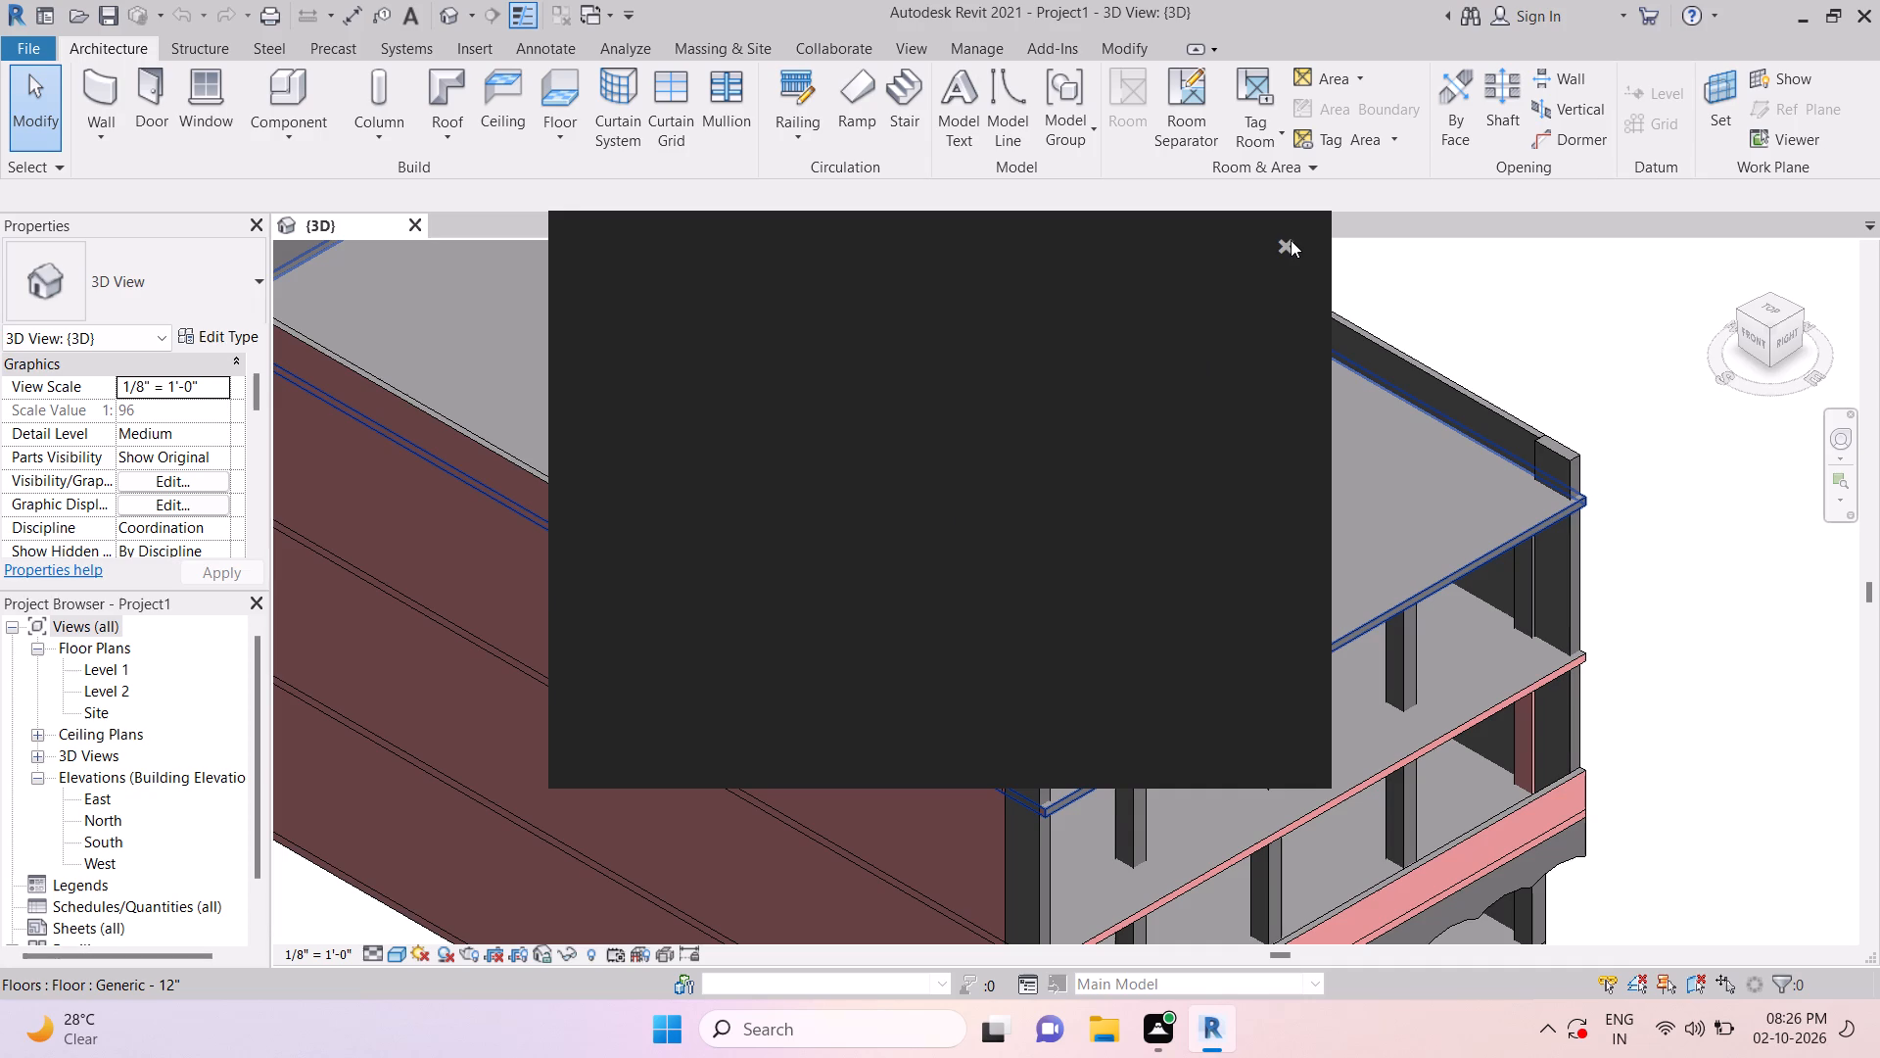
left_click(1280, 241)
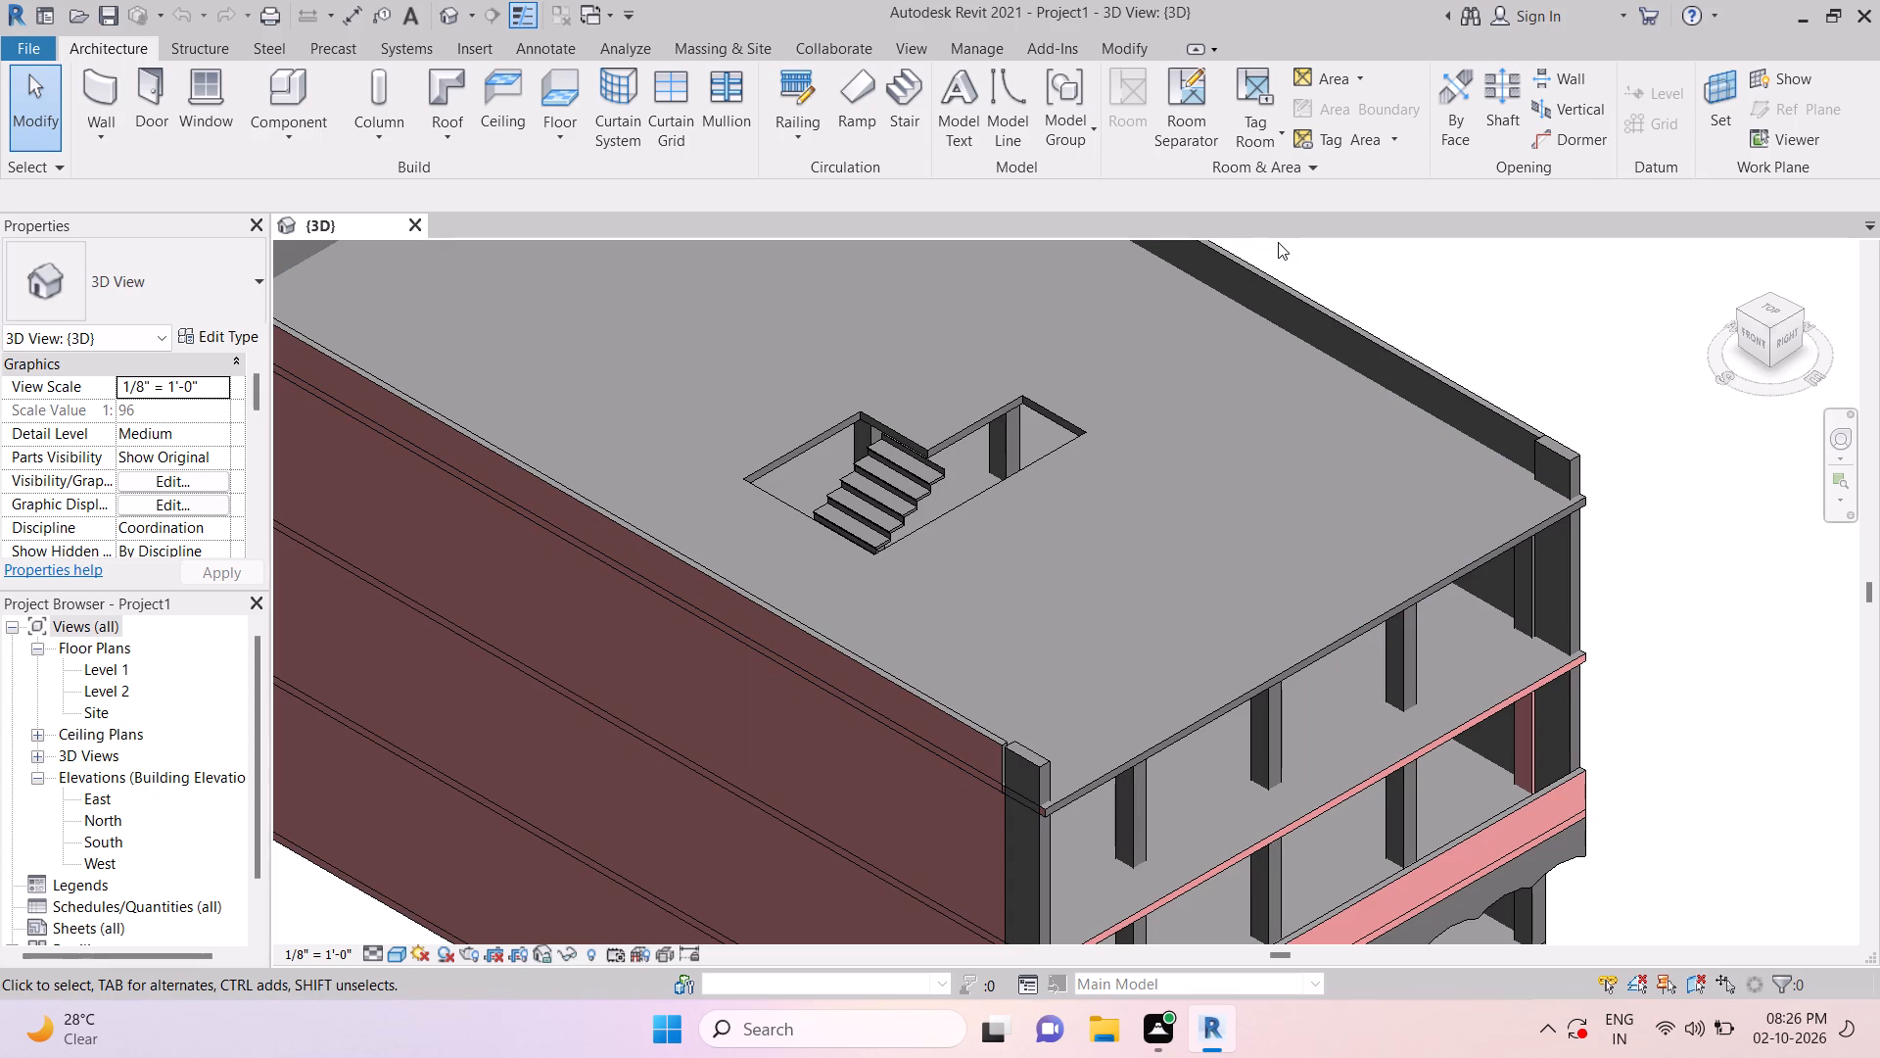
Examine the building's roof slab in 3D, including its stair opening, corner opening and parapet walls.
middle_click_drag(1420, 273, 1521, 499)
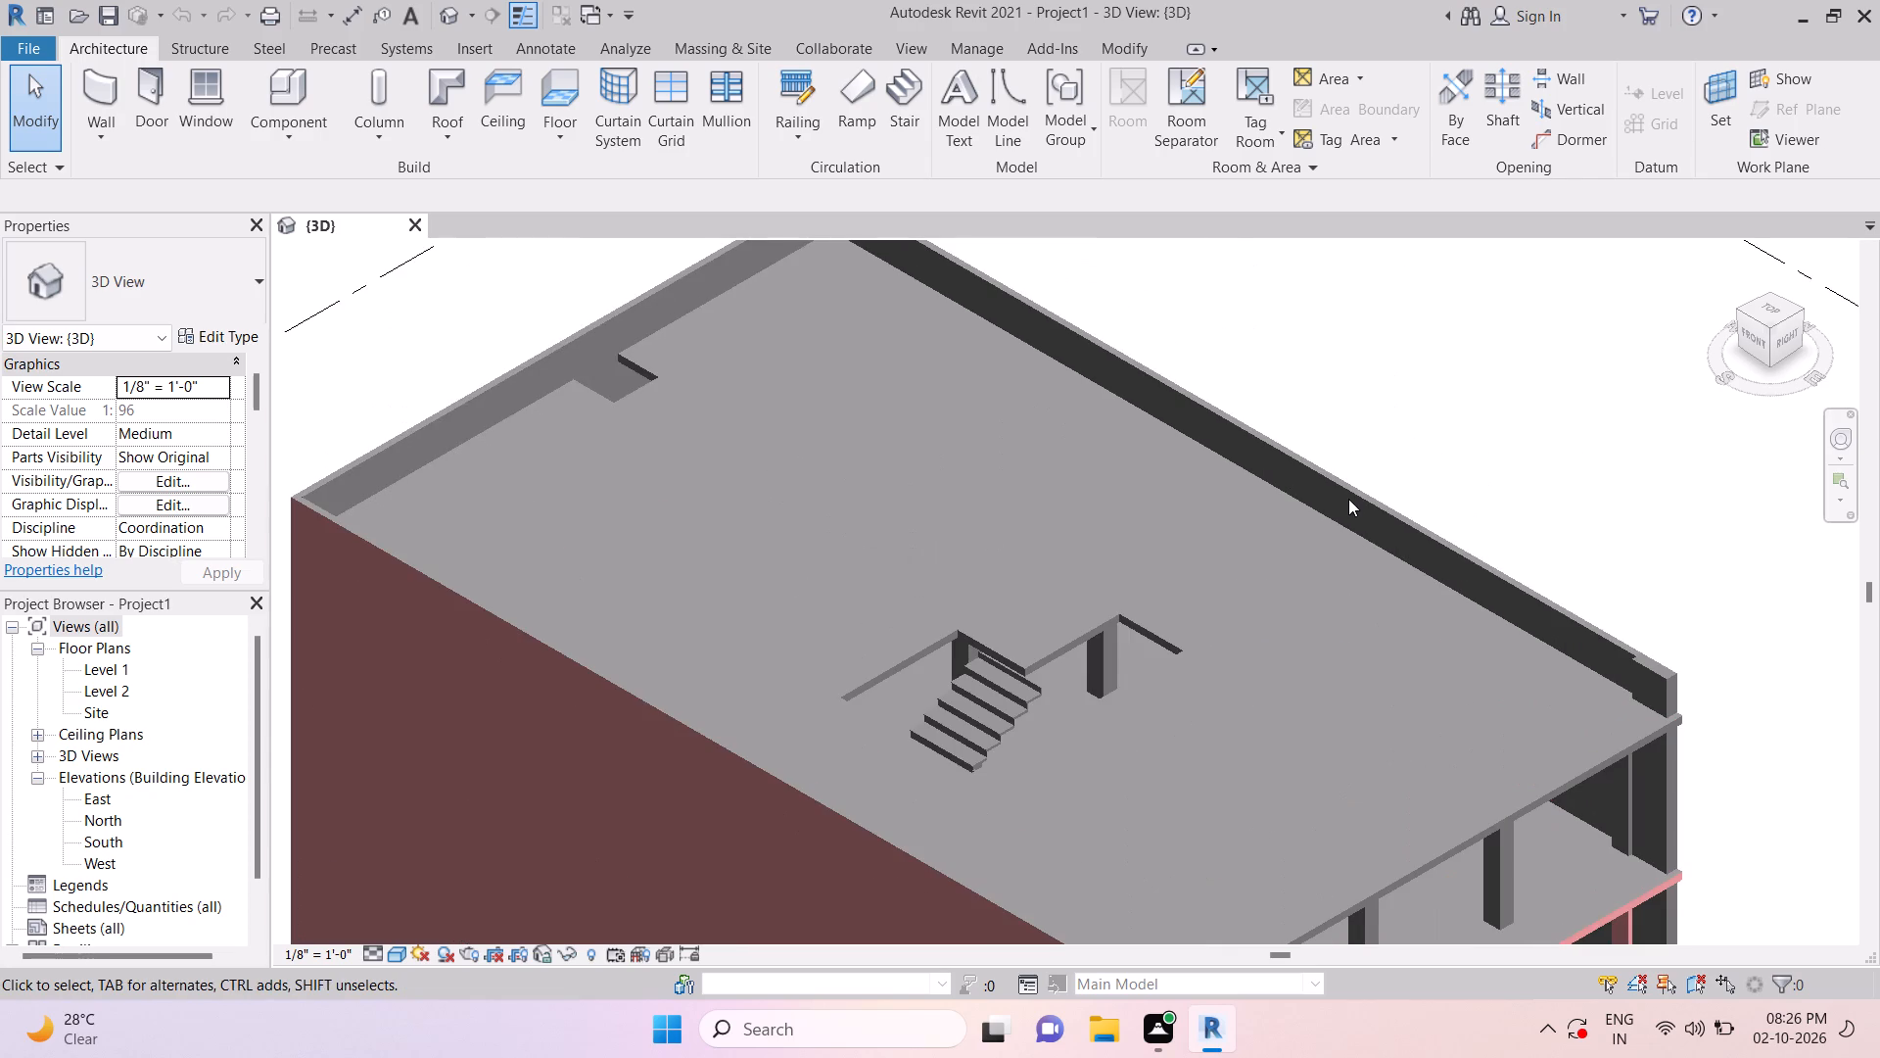
middle_click_drag(575, 335, 768, 476)
scroll(802, 490, "up", 7)
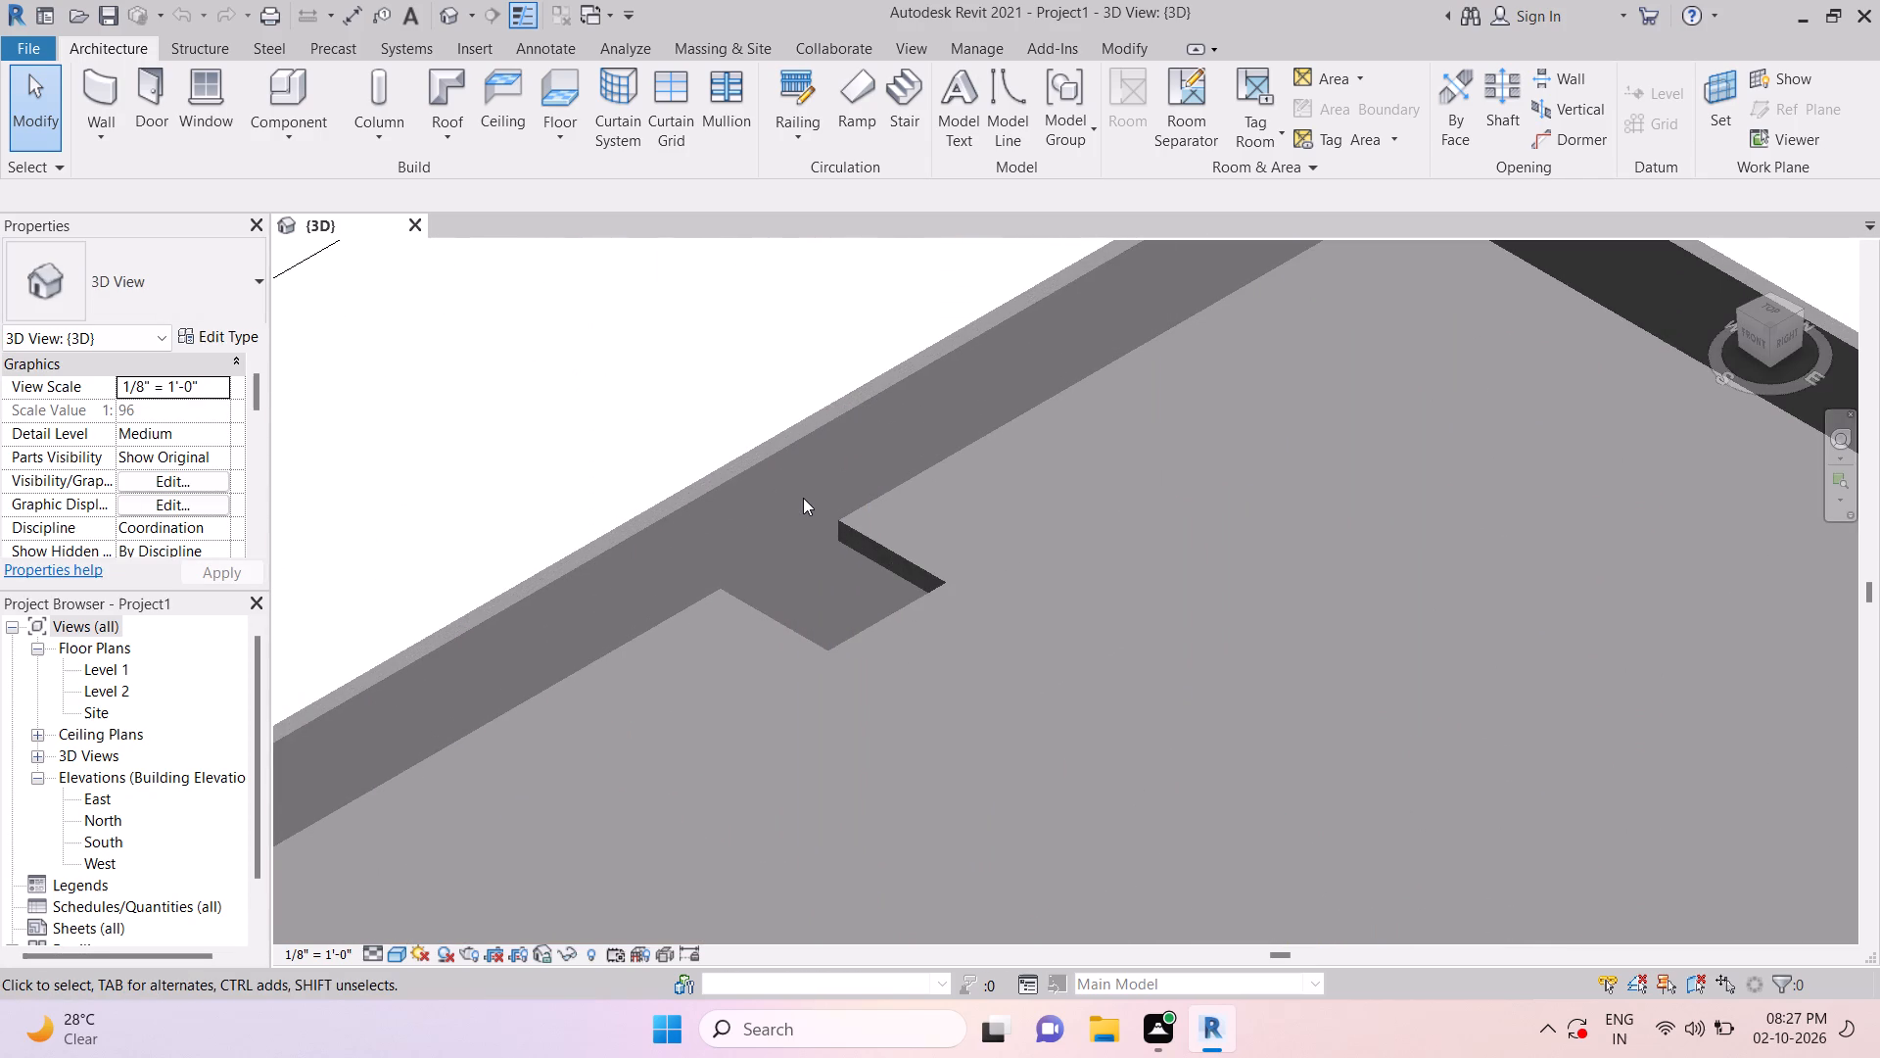
scroll(803, 499, "down", 9)
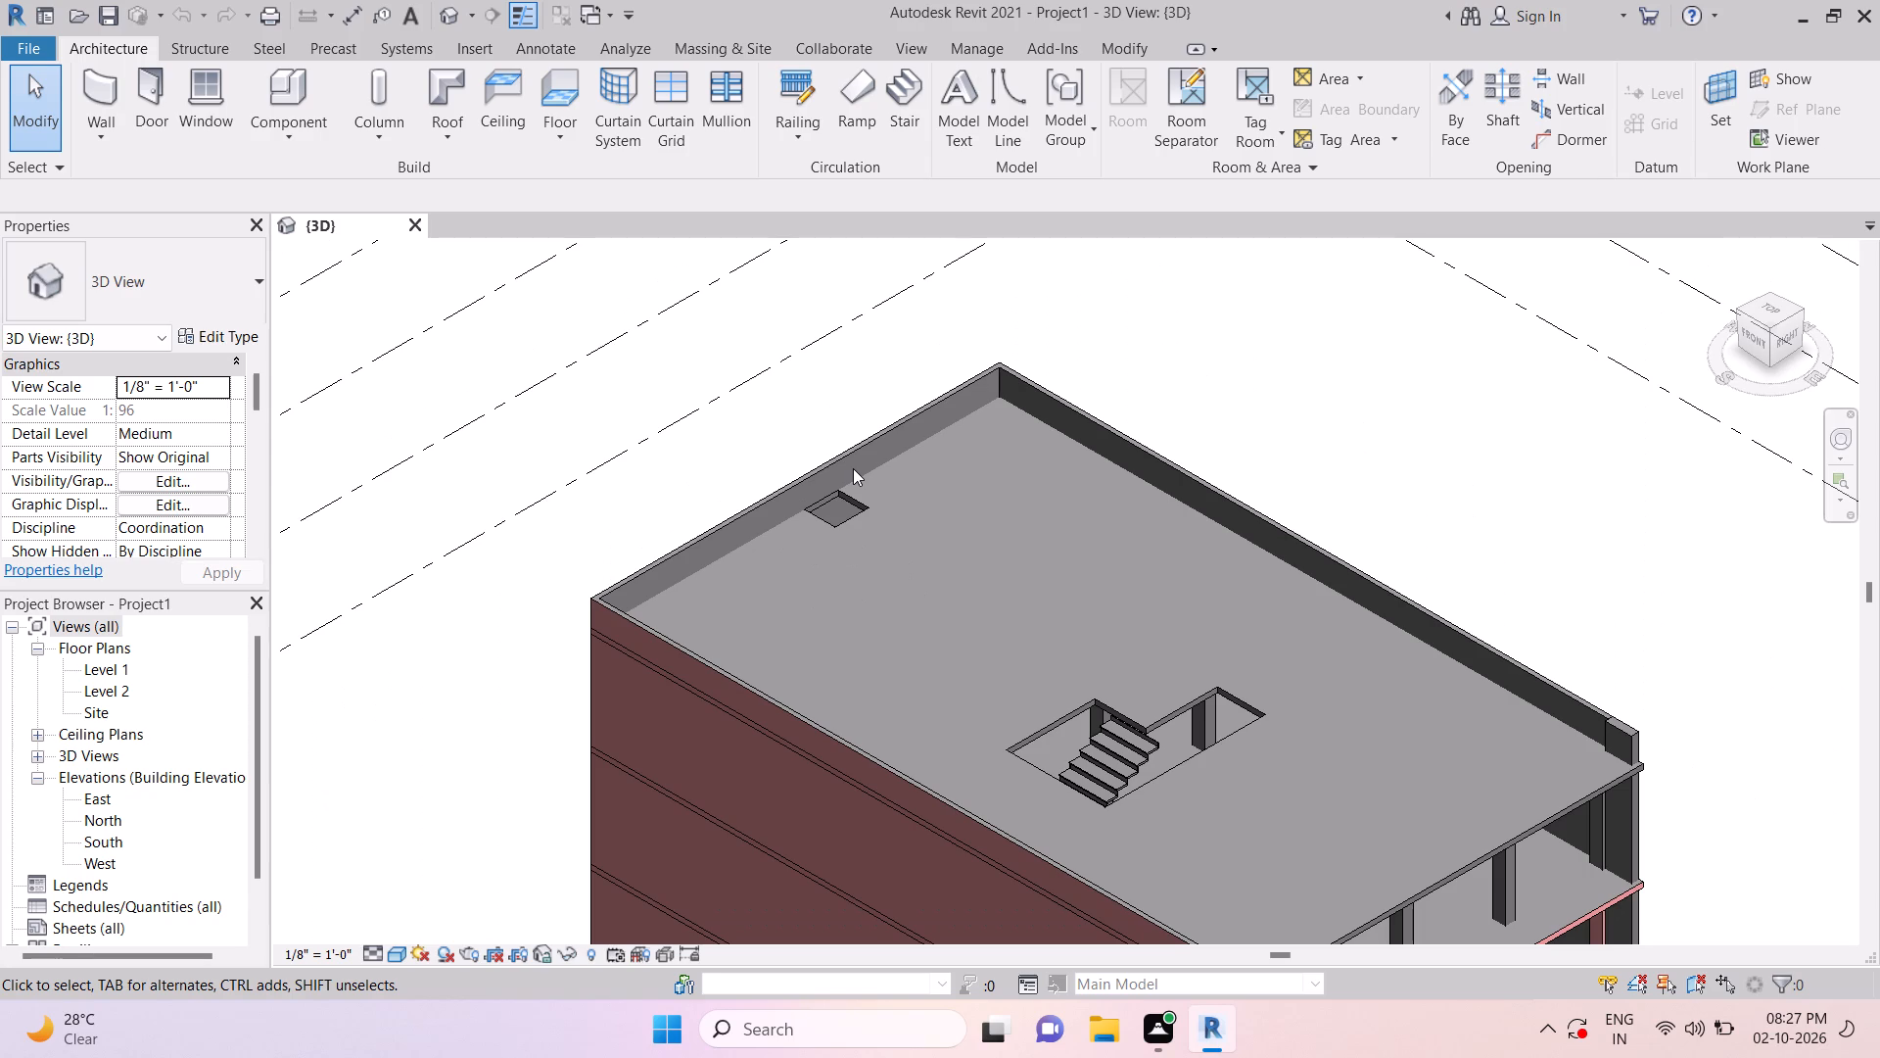
scroll(1343, 320, "down", 4)
middle_click_drag(1636, 676, 1549, 682)
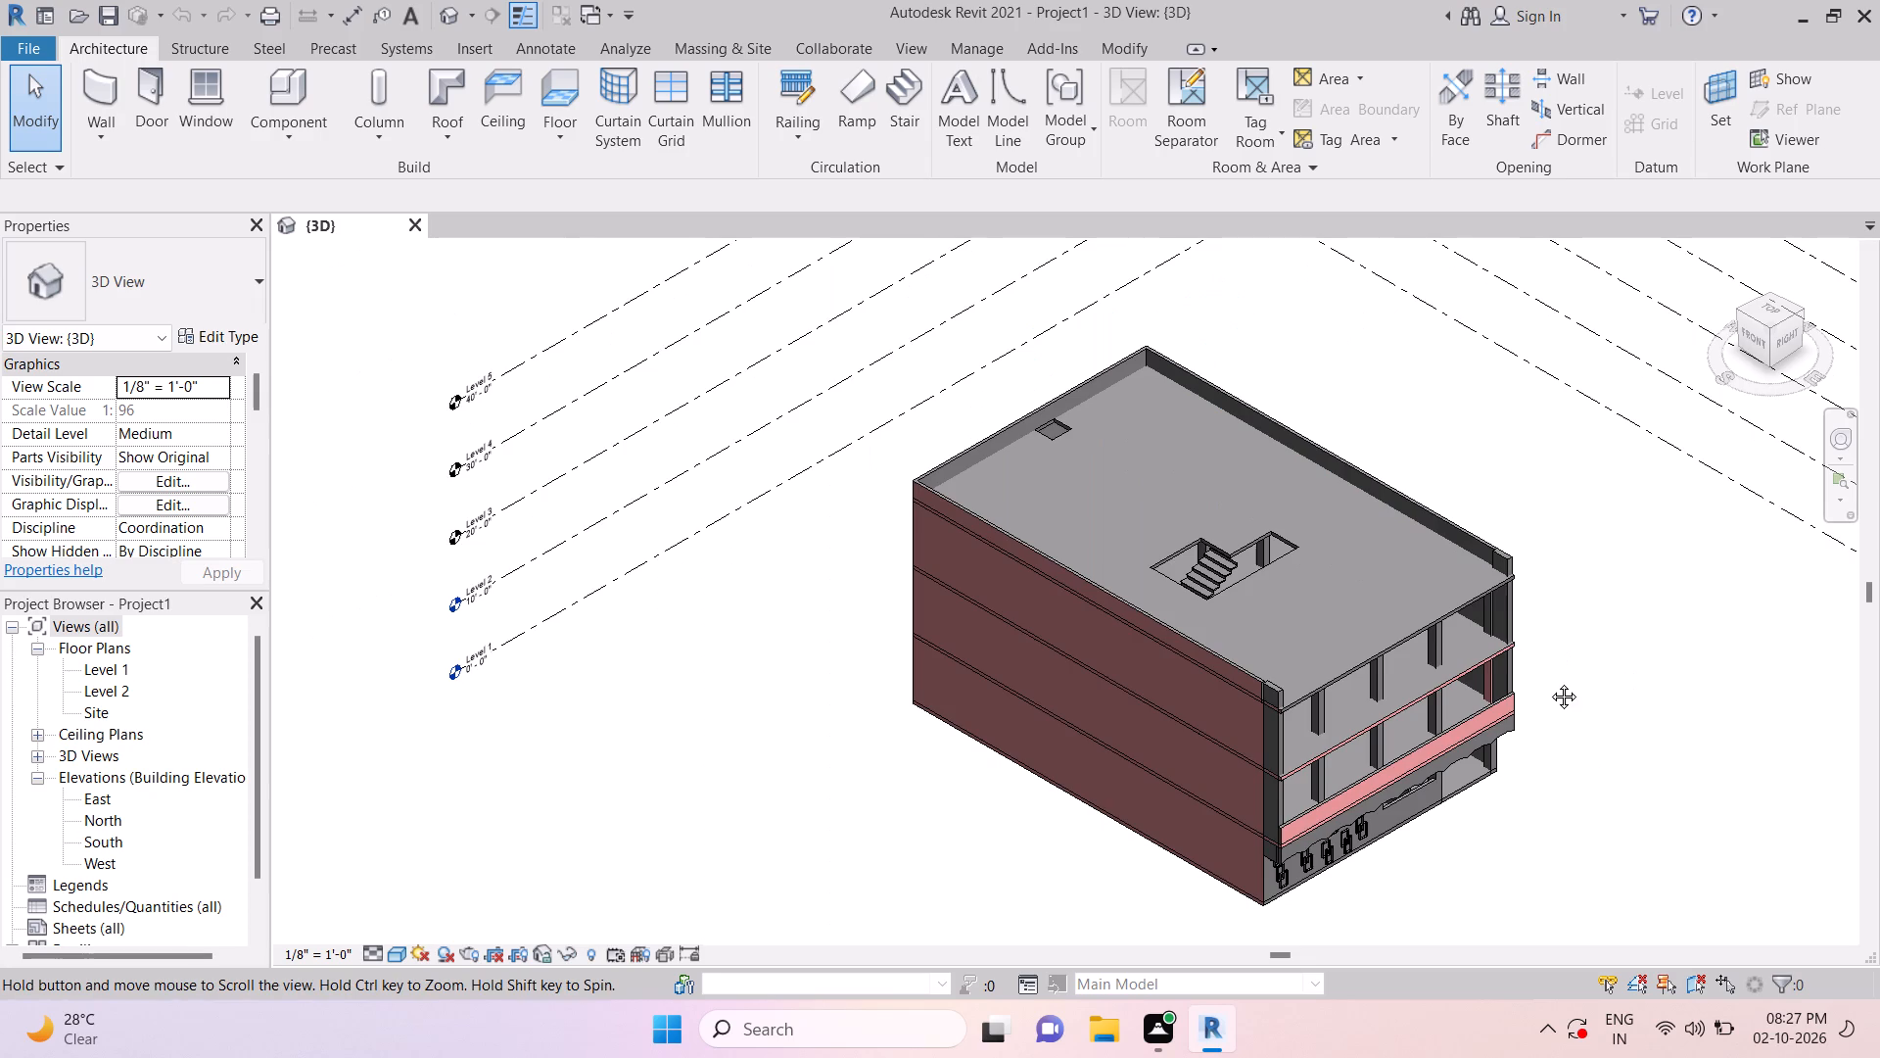
middle_click_drag(1549, 682, 1427, 667)
Inspect the building's open front side in 3D, from the top floor slab and columns to the decorated ground-floor facade.
middle_click_drag(1500, 660, 1414, 670, "shift")
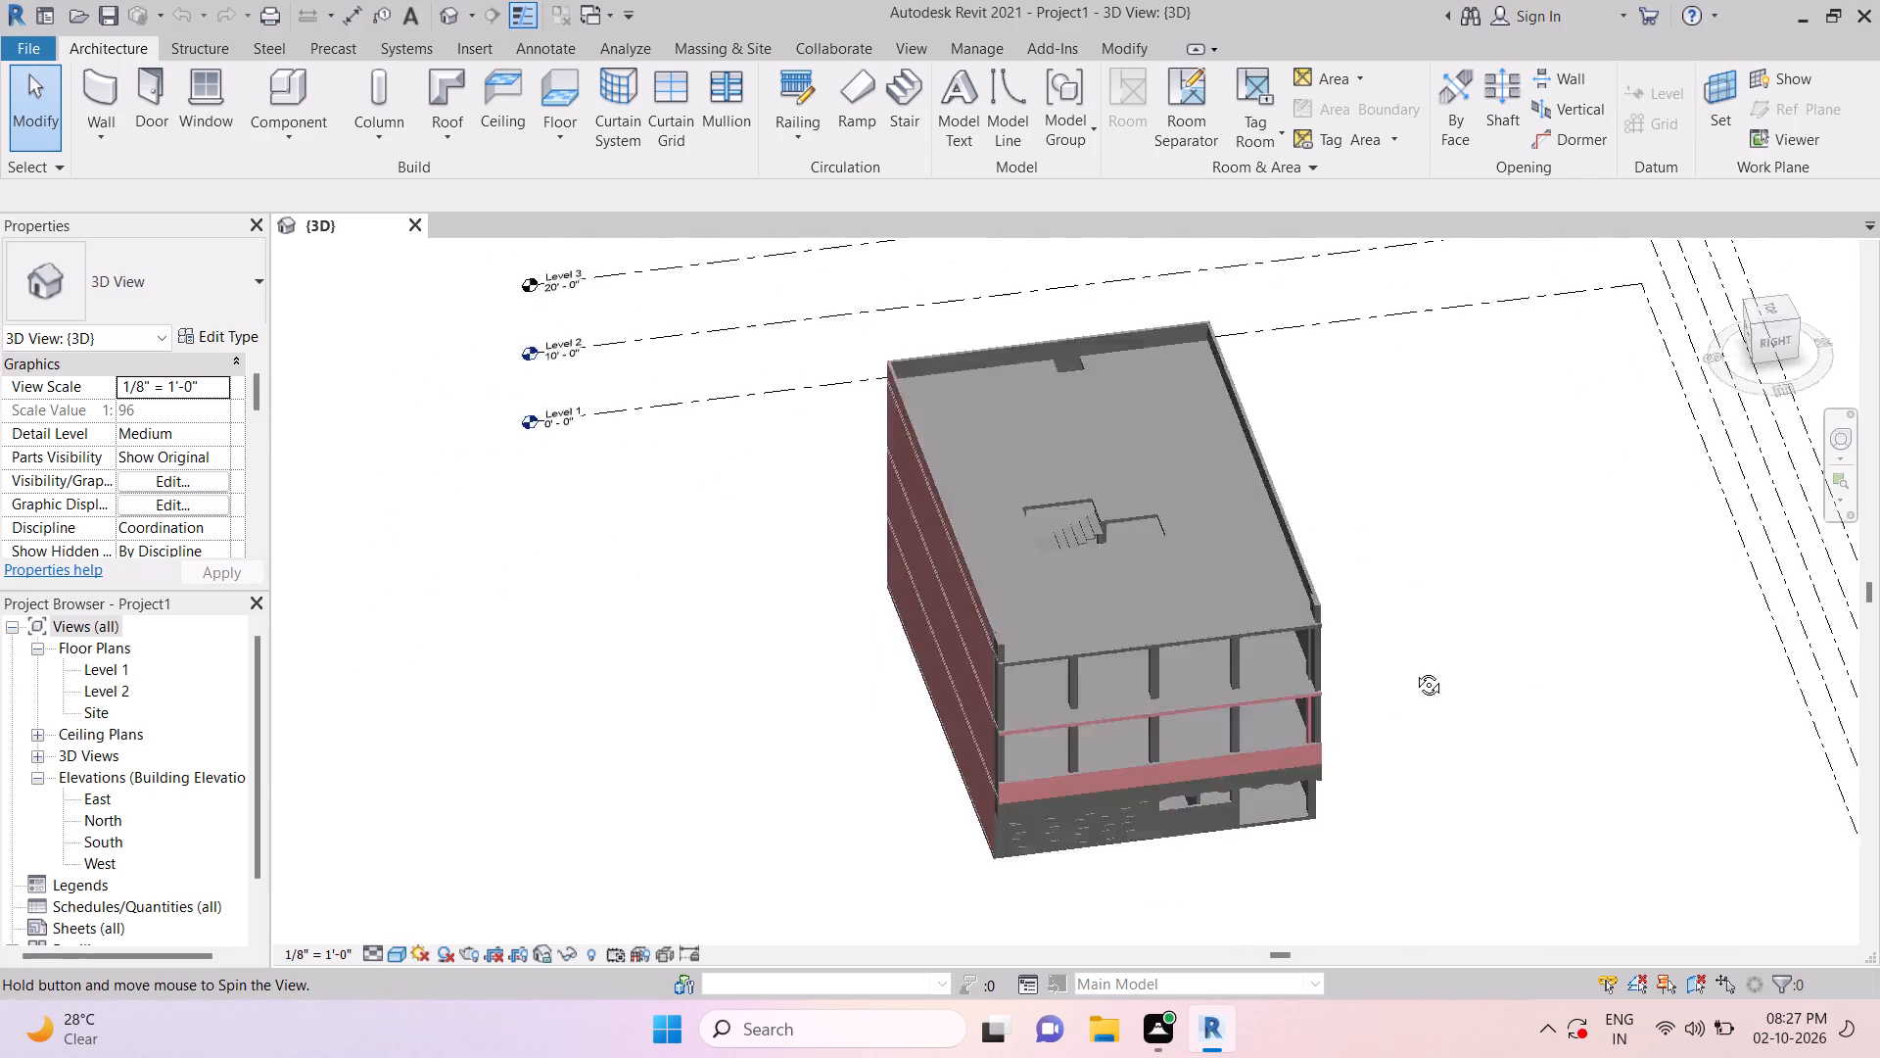
middle_click_drag(1414, 670, 1327, 528, "shift")
key("Escape")
scroll(1018, 568, "up", 2)
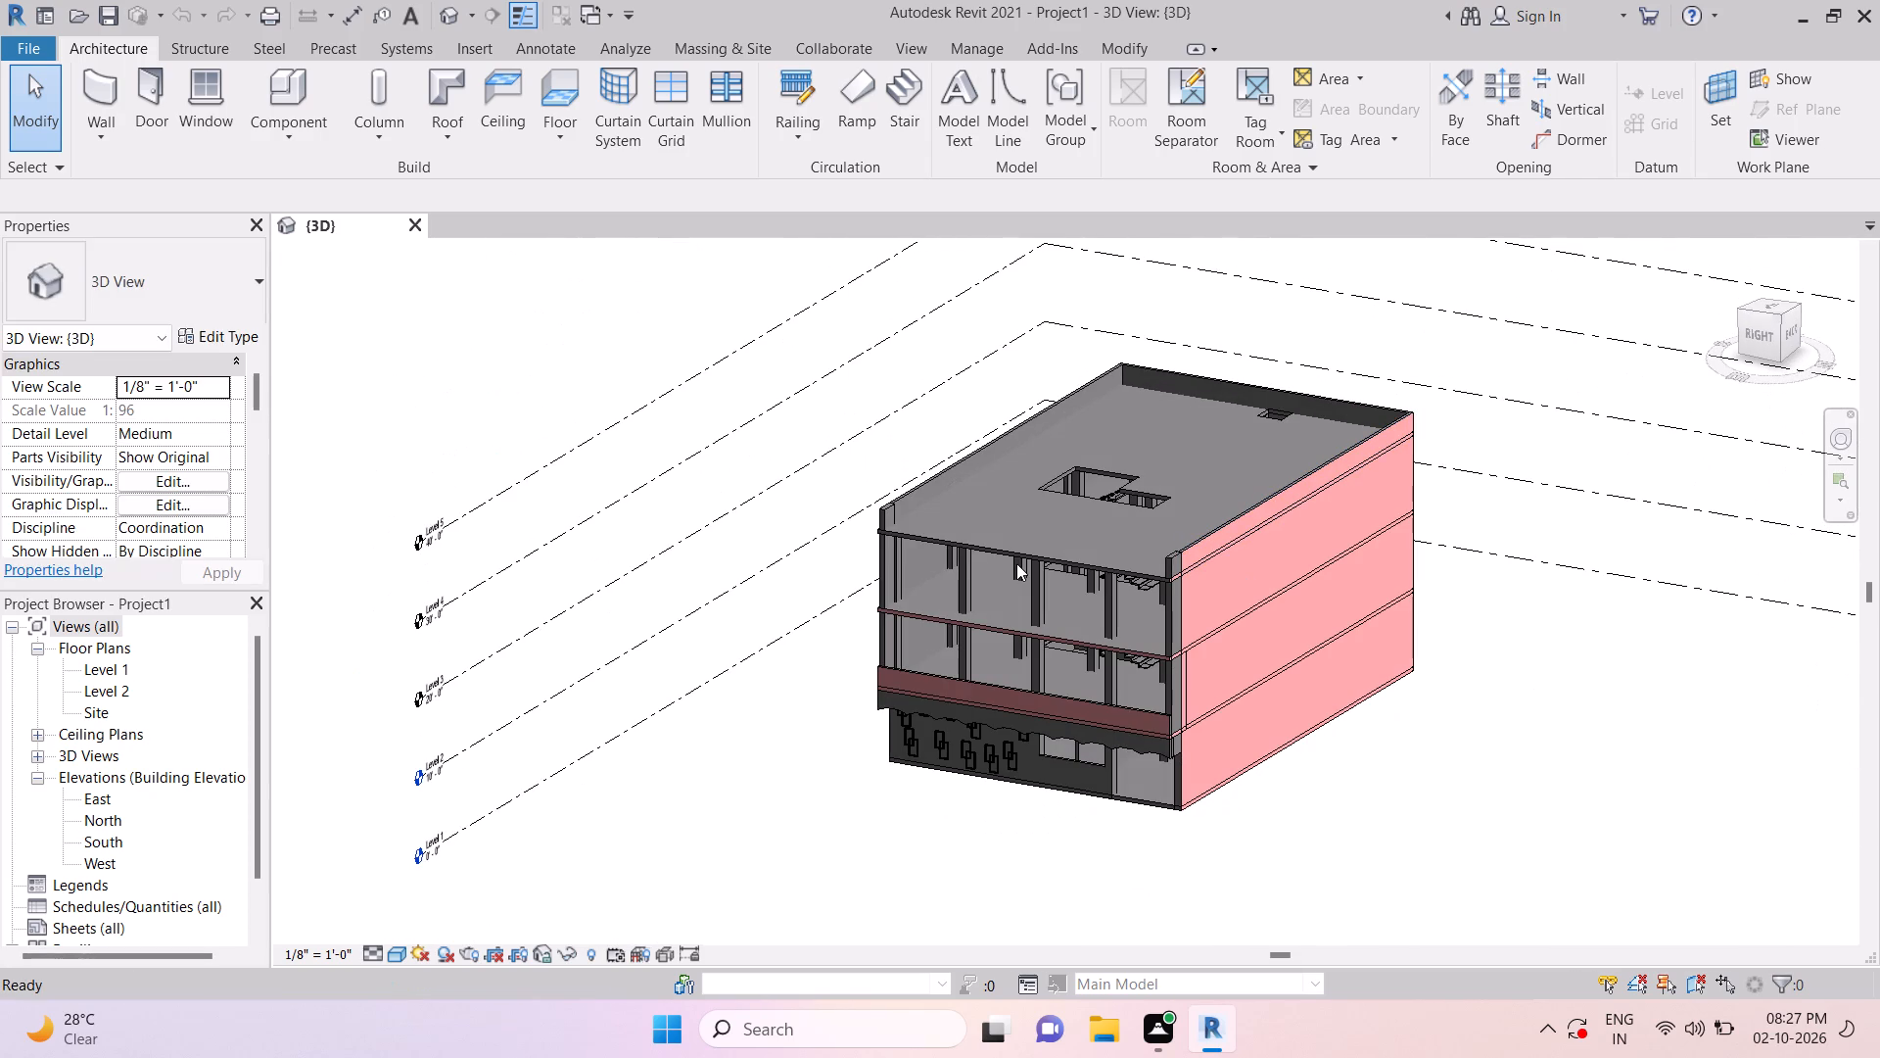
scroll(1016, 563, "up", 3)
key("Escape")
scroll(967, 548, "up", 5)
key("Escape")
key("Escape")
left_click(888, 505)
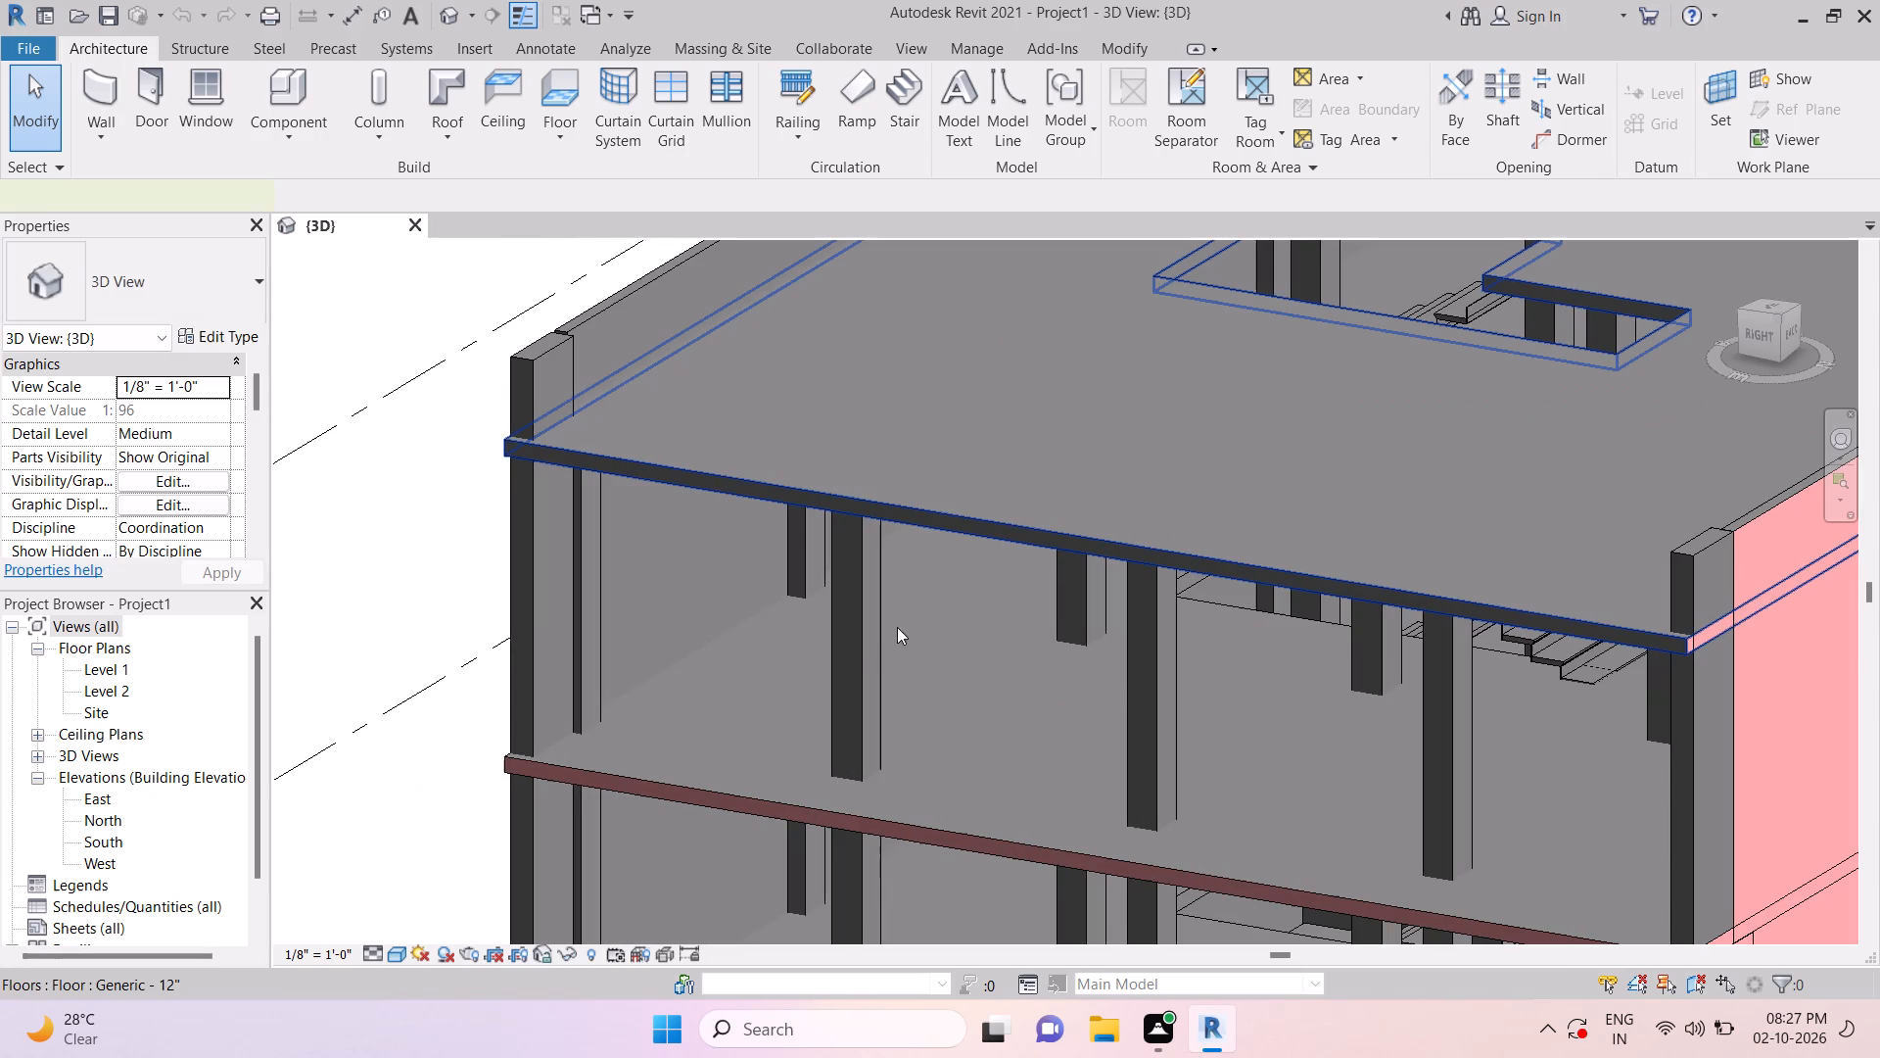
key("Escape")
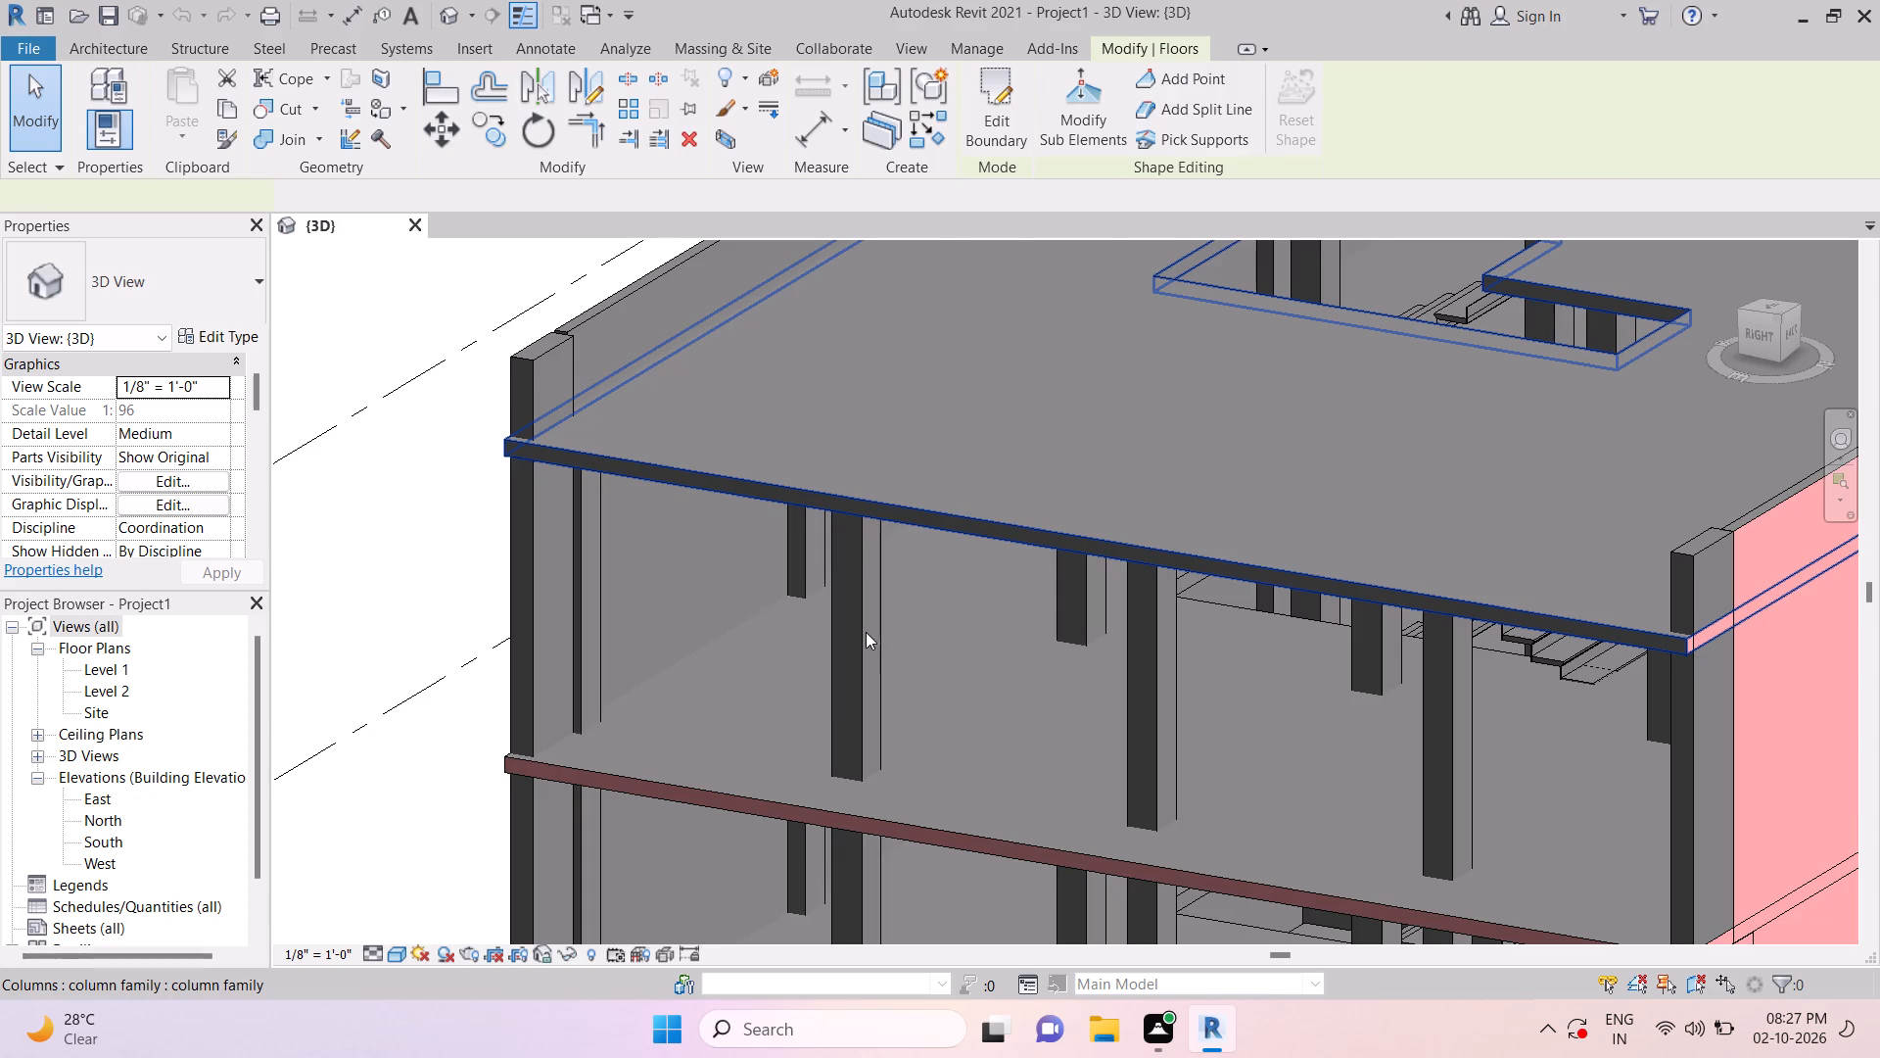
scroll(866, 632, "down", 6)
key("Escape")
middle_click_drag(888, 701, 910, 700, "shift")
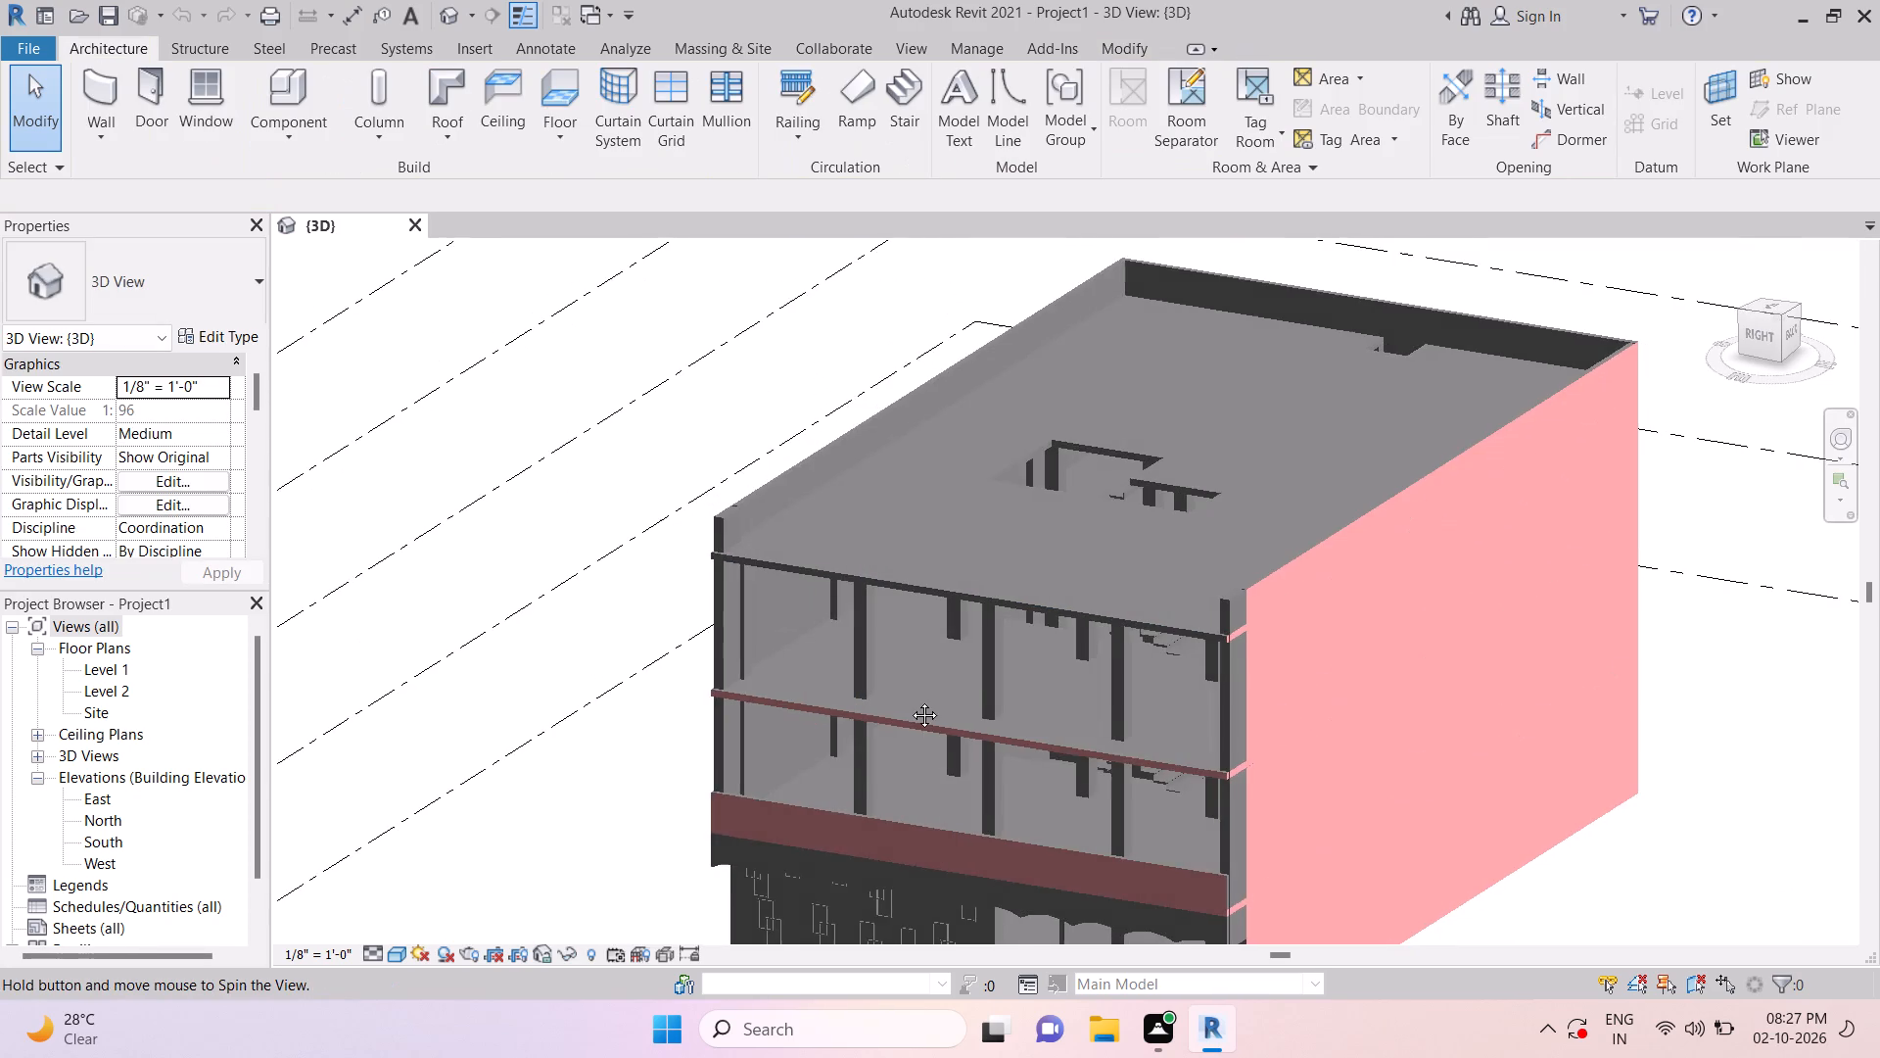
middle_click_drag(910, 700, 911, 699, "shift")
middle_click_drag(1059, 788, 928, 501)
scroll(1044, 734, "up", 5)
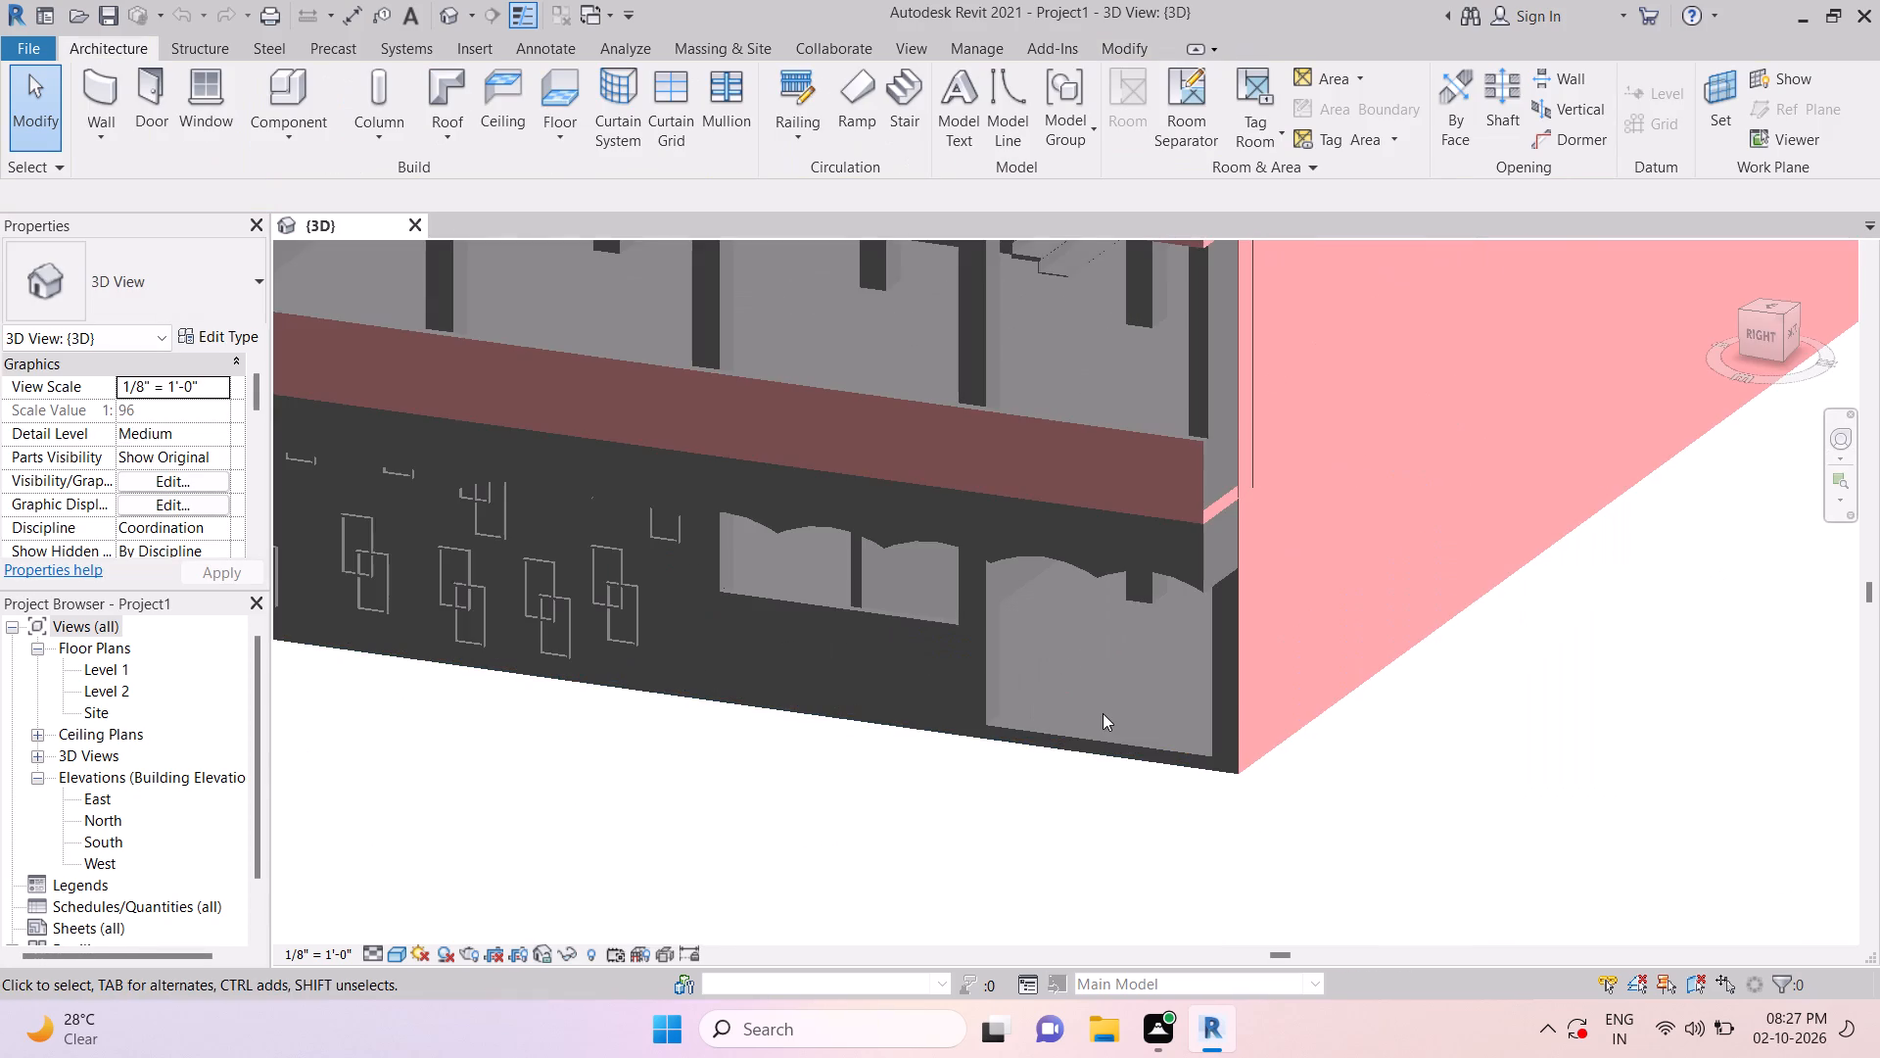
middle_click_drag(1184, 732, 1179, 742, "shift")
middle_click_drag(1027, 766, 1100, 829)
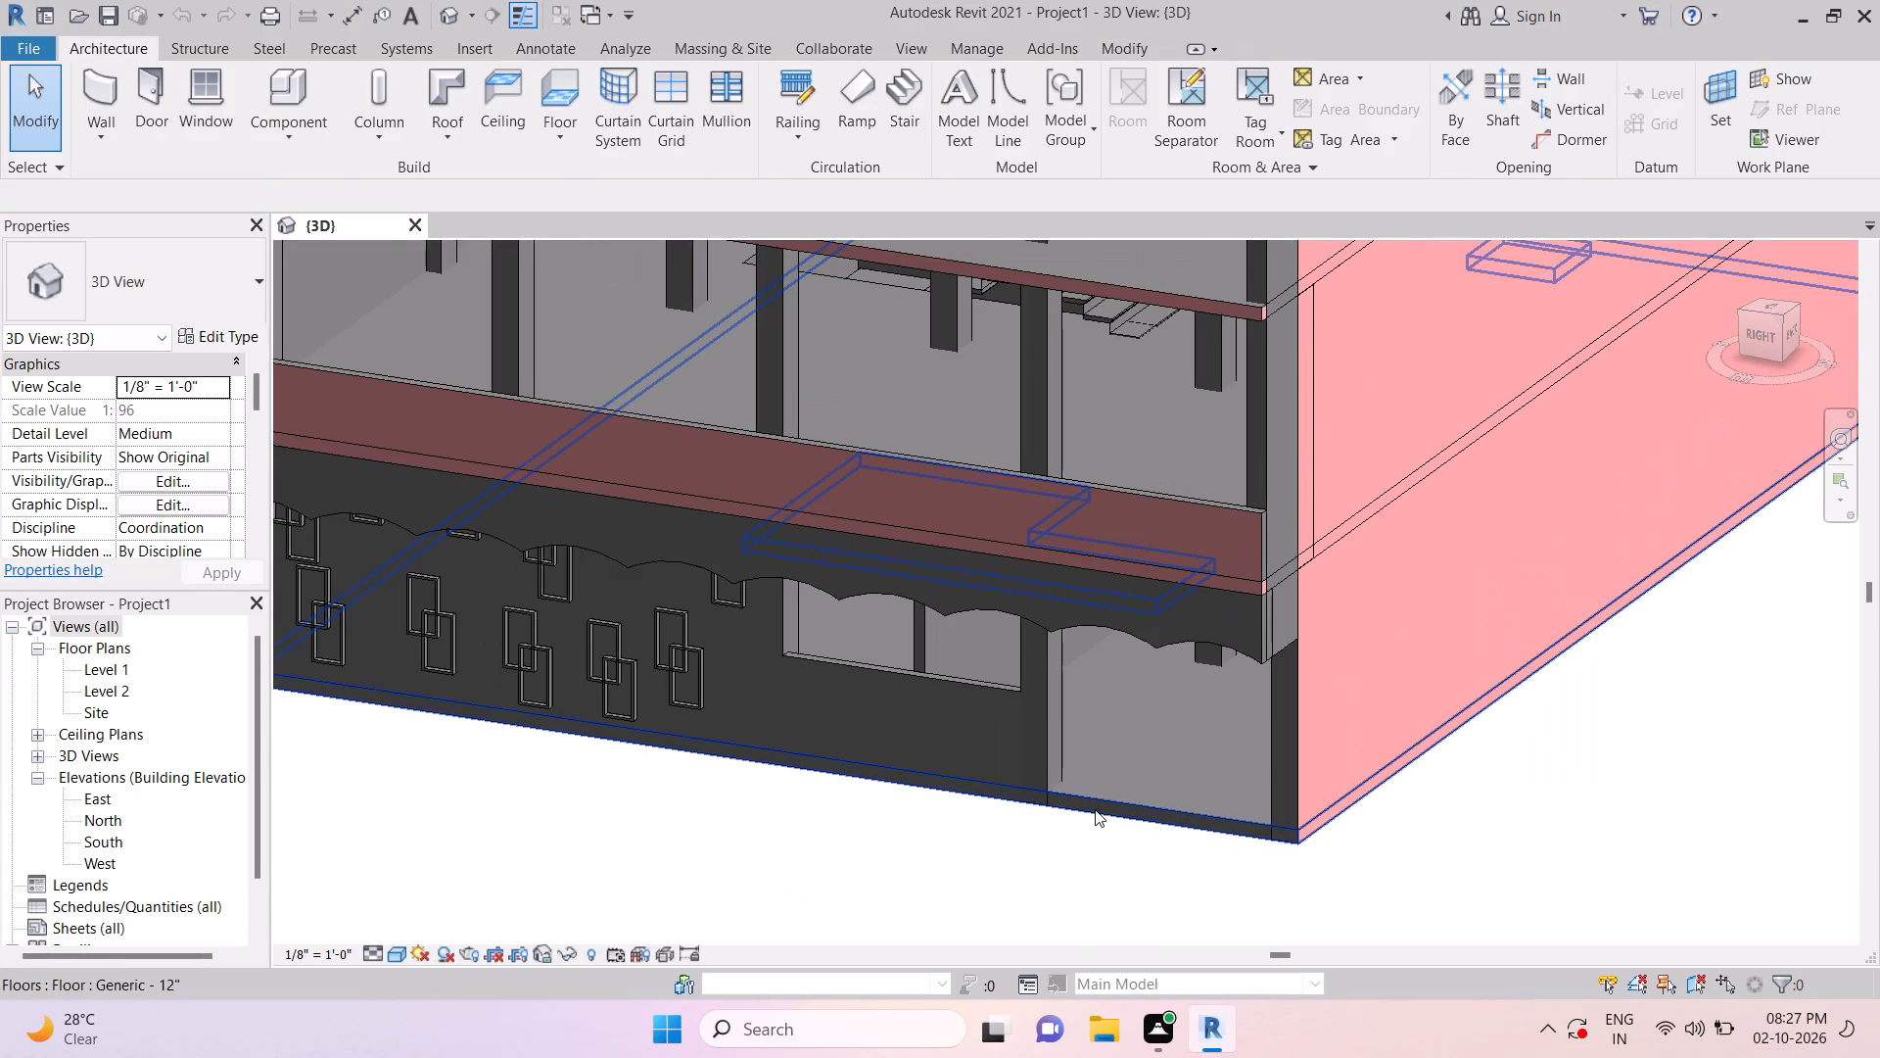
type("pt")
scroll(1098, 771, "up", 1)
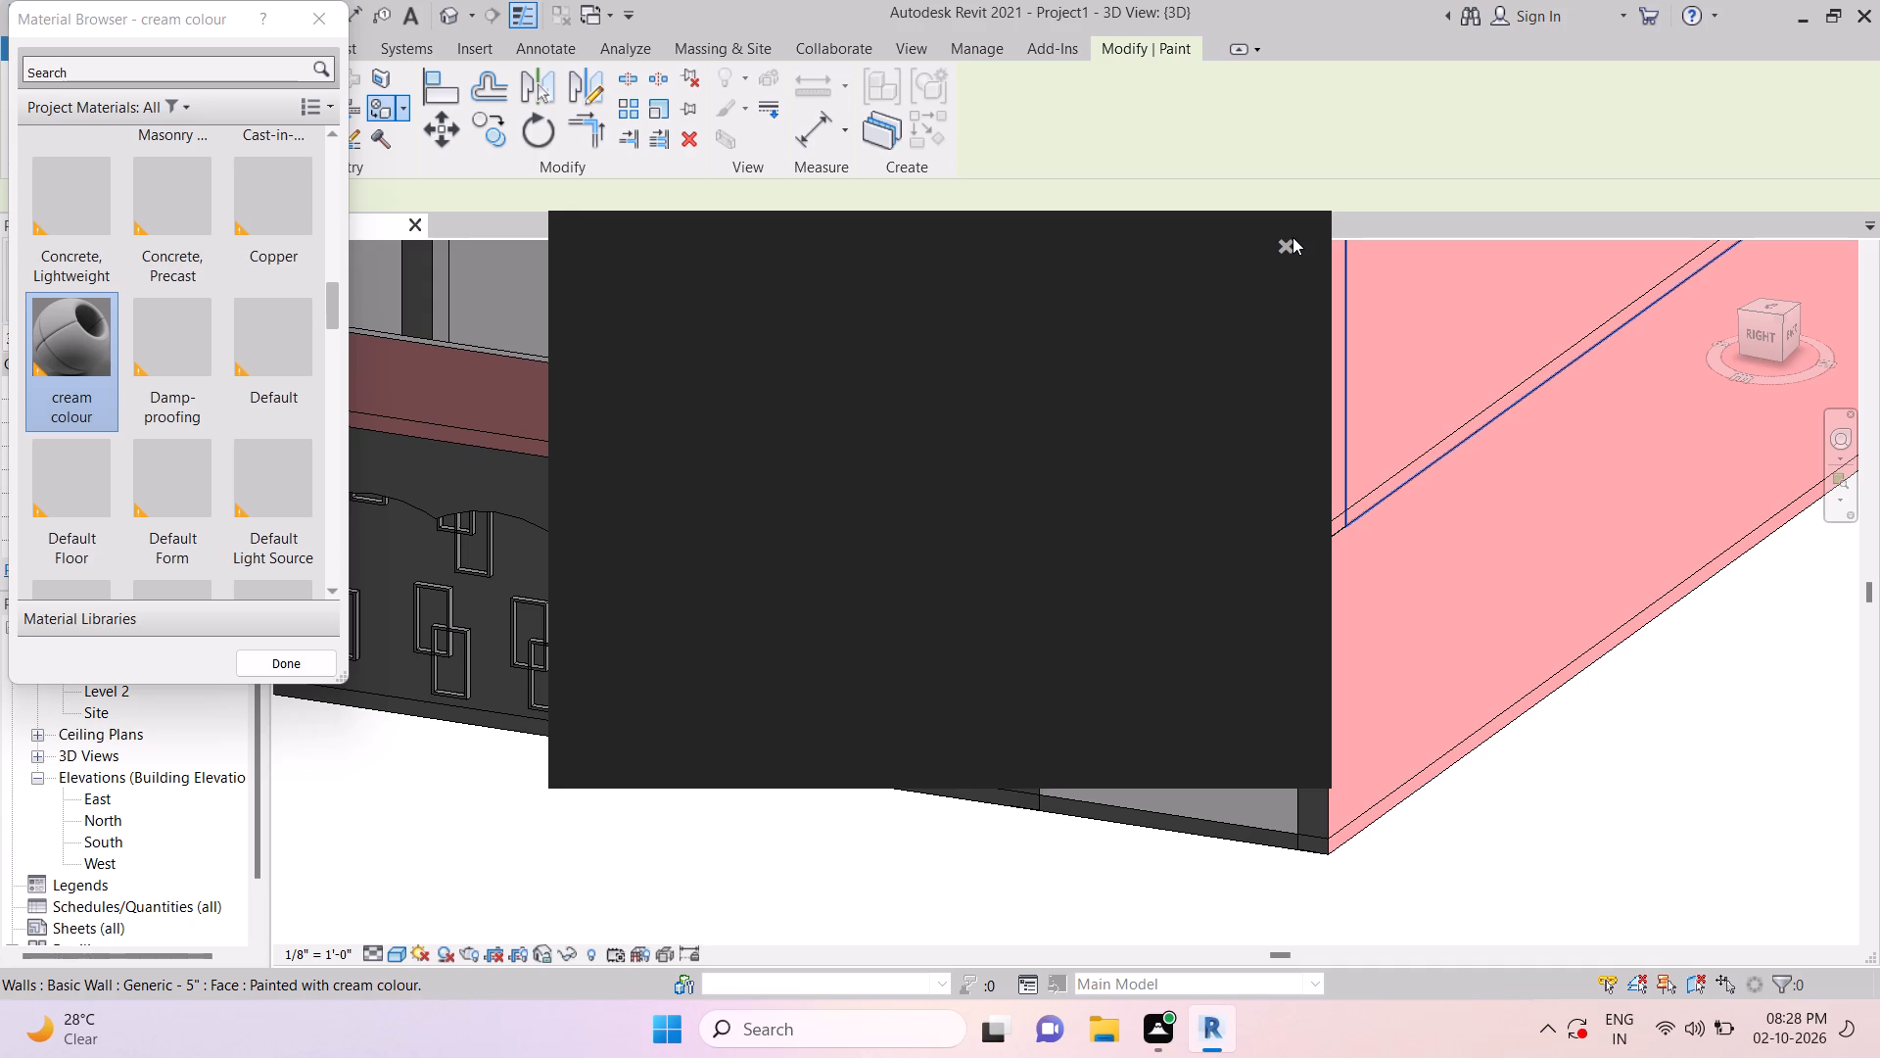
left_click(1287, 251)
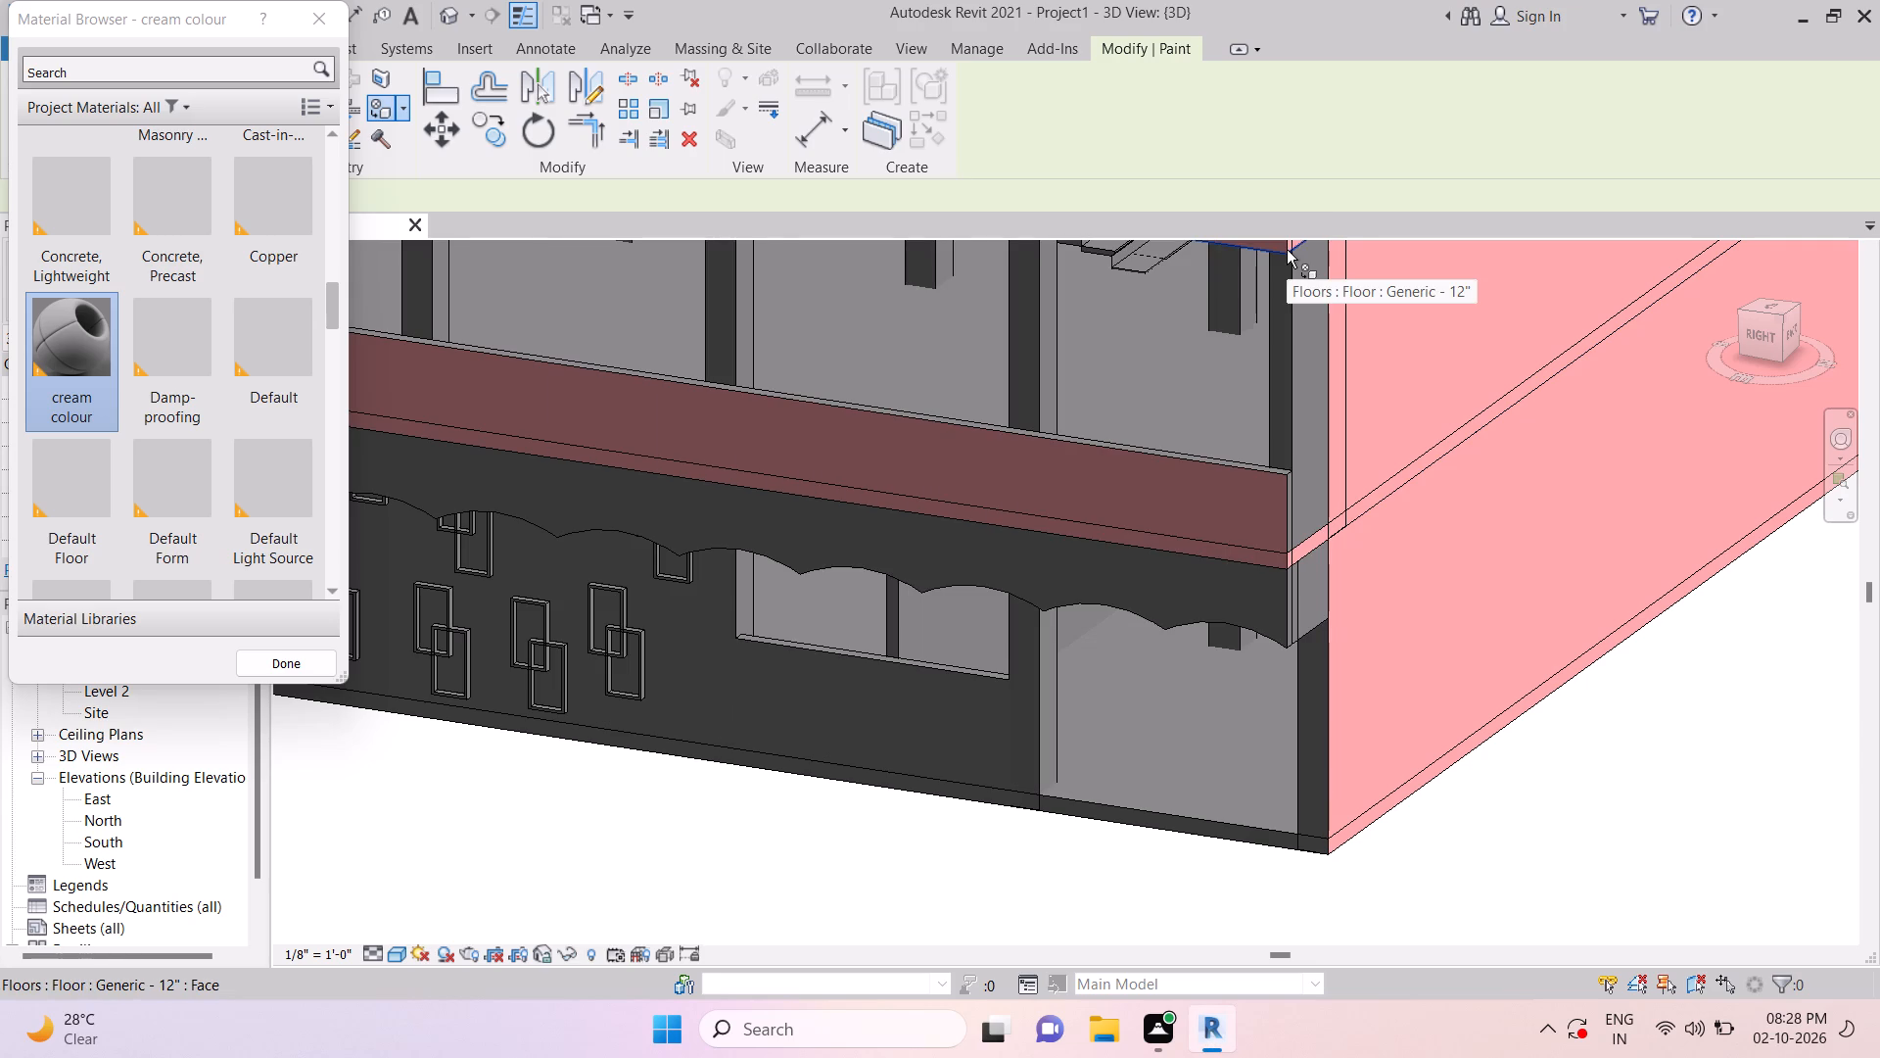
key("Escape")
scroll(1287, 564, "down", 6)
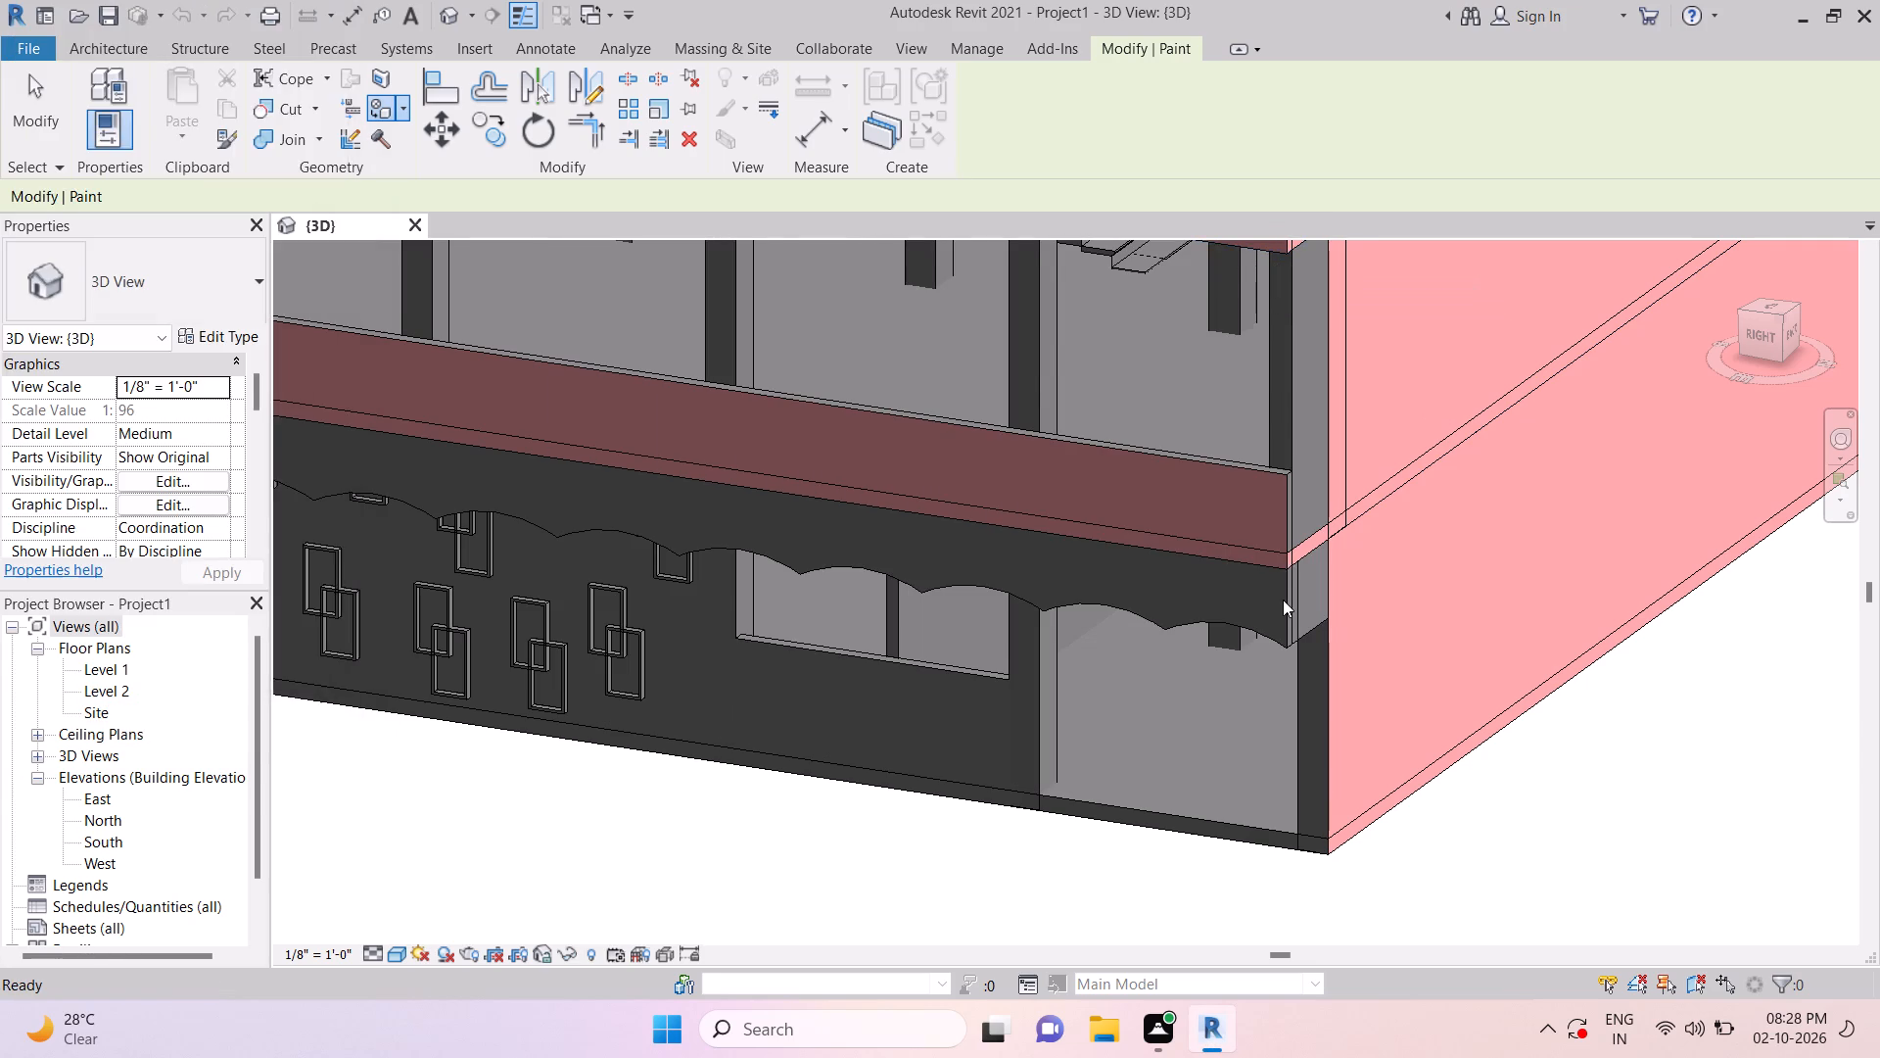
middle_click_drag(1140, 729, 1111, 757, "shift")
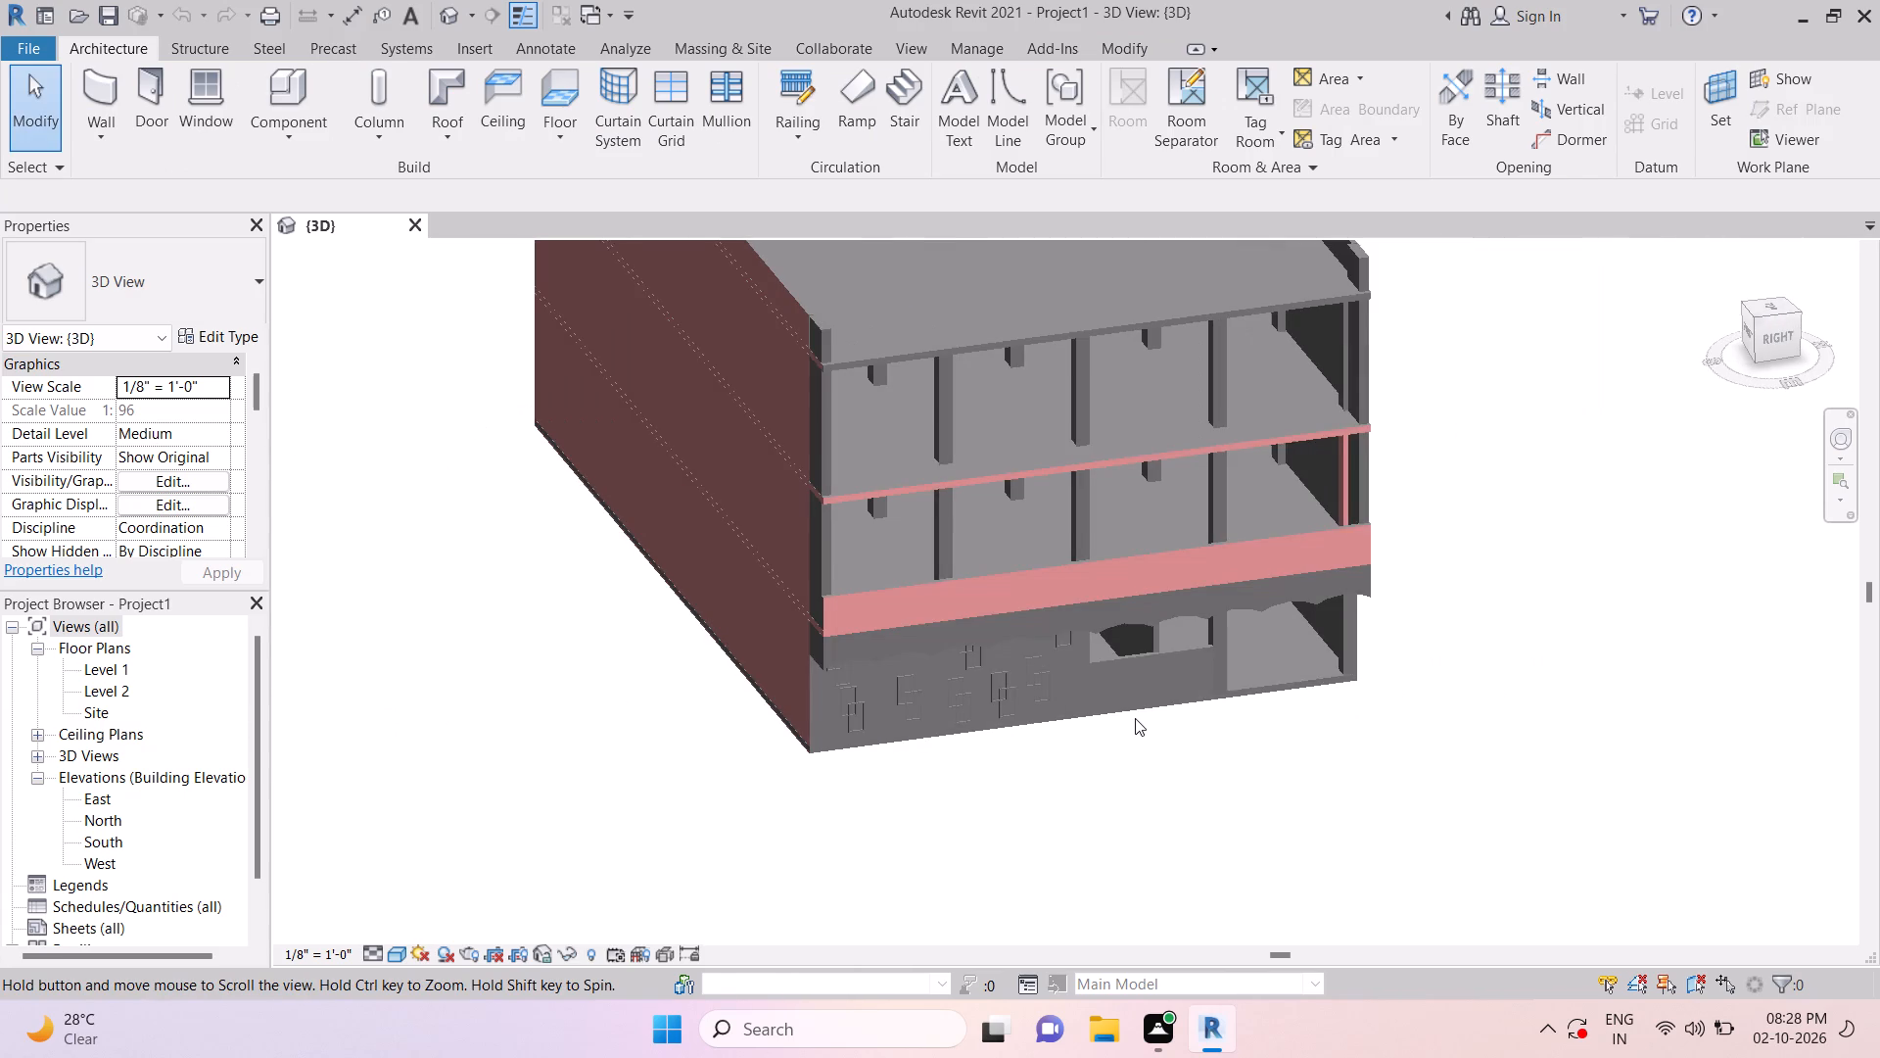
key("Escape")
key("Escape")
Create a new project material and name it tiles.
left_click(983, 39)
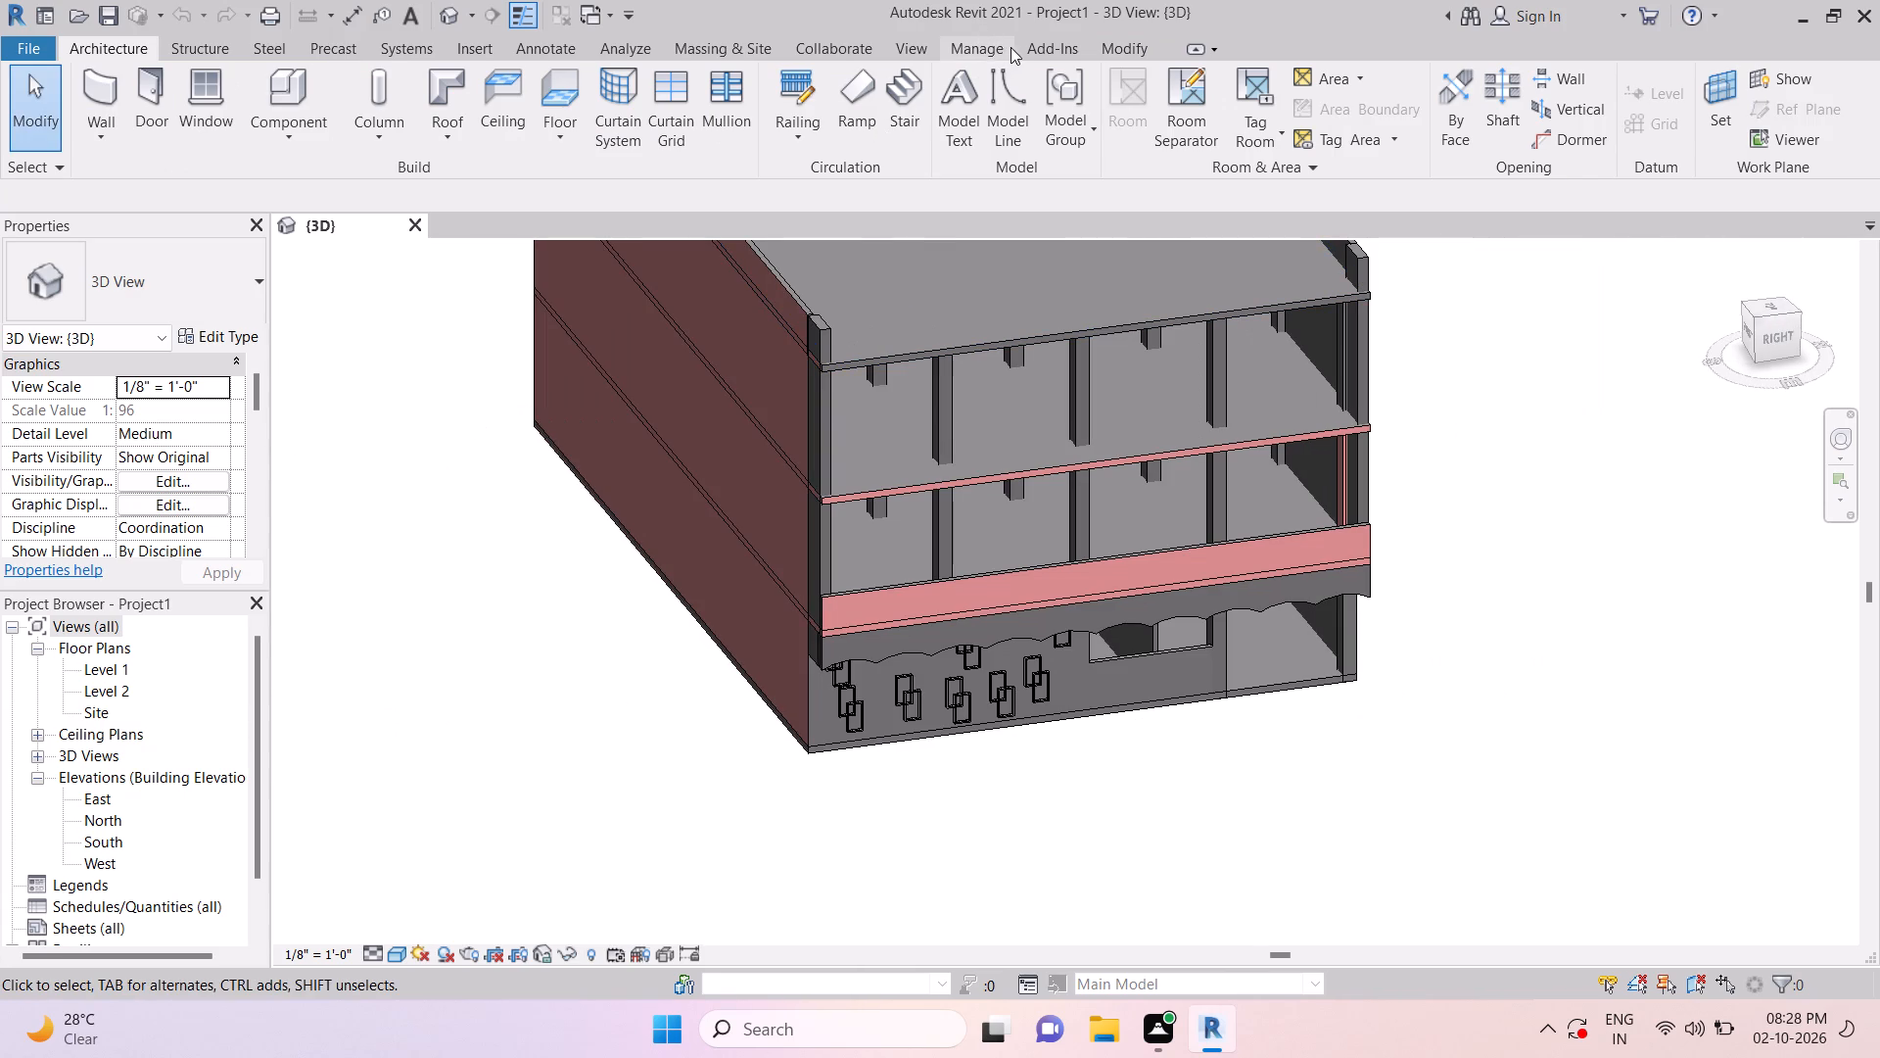
left_click(99, 112)
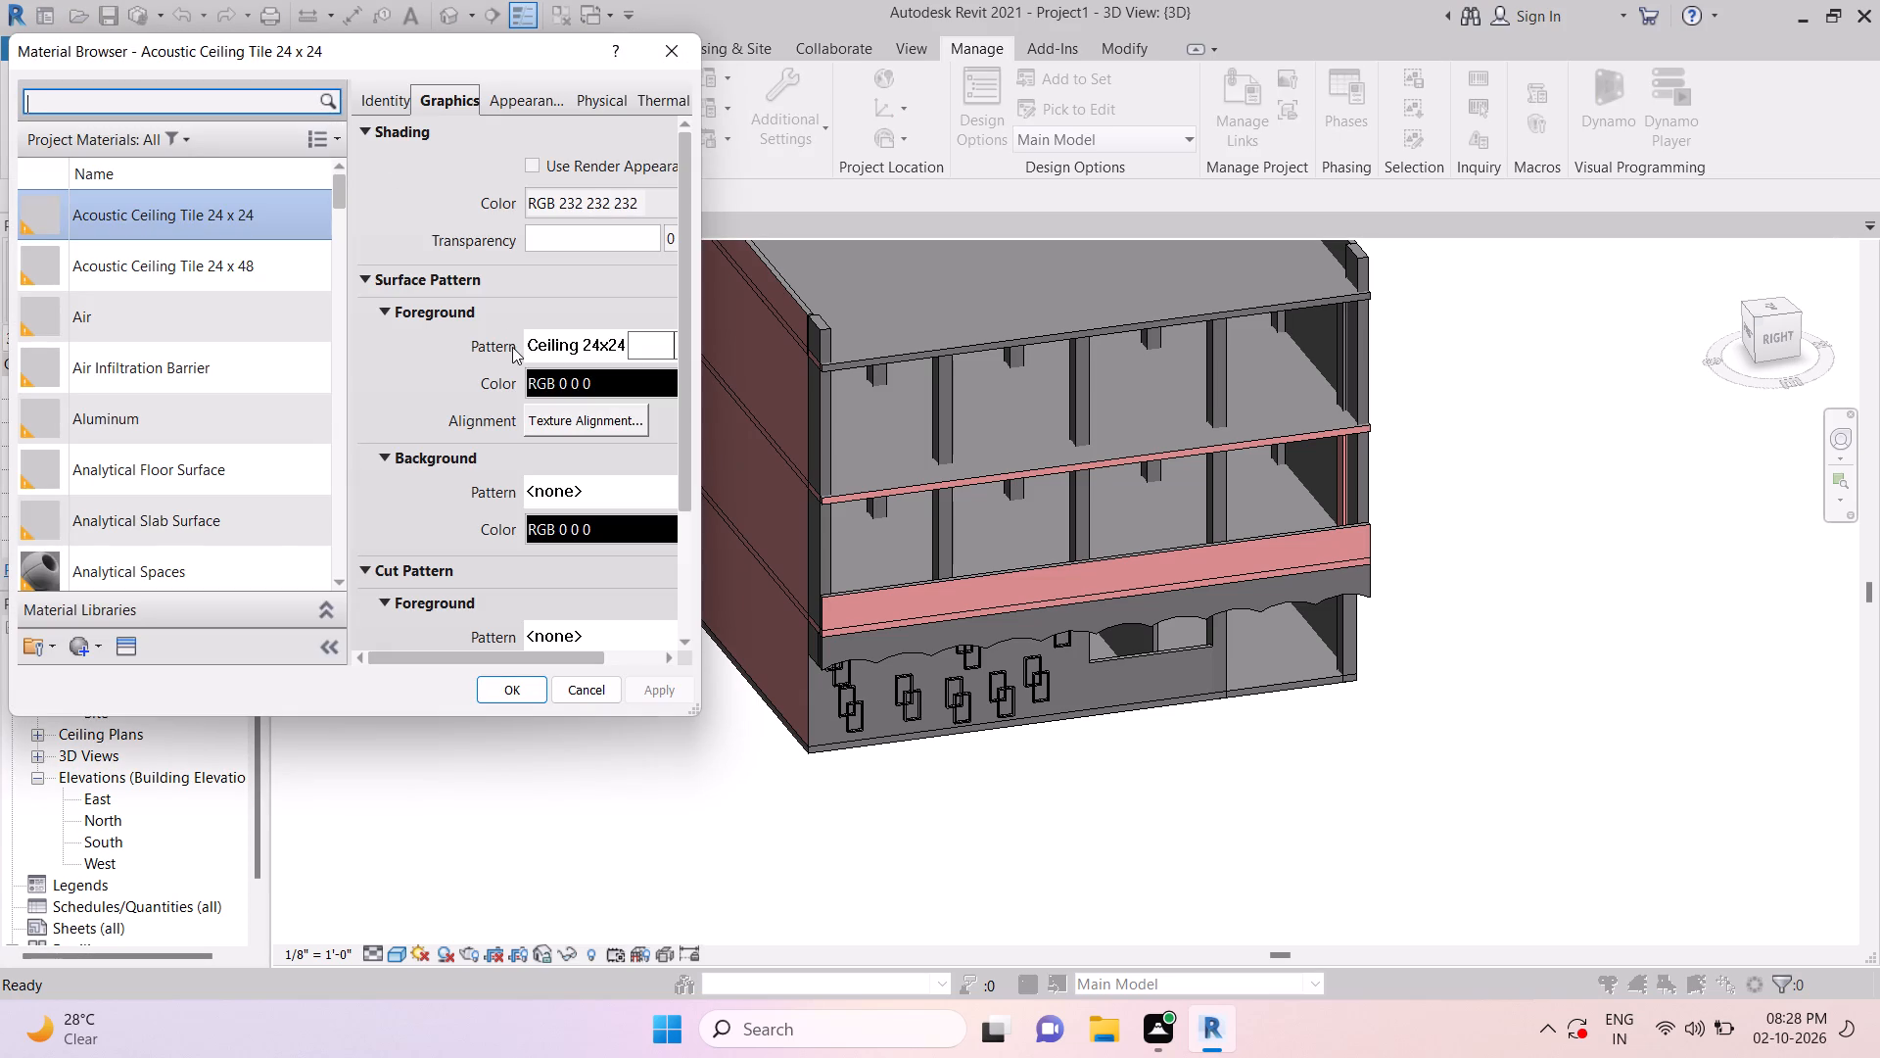
left_click(102, 660)
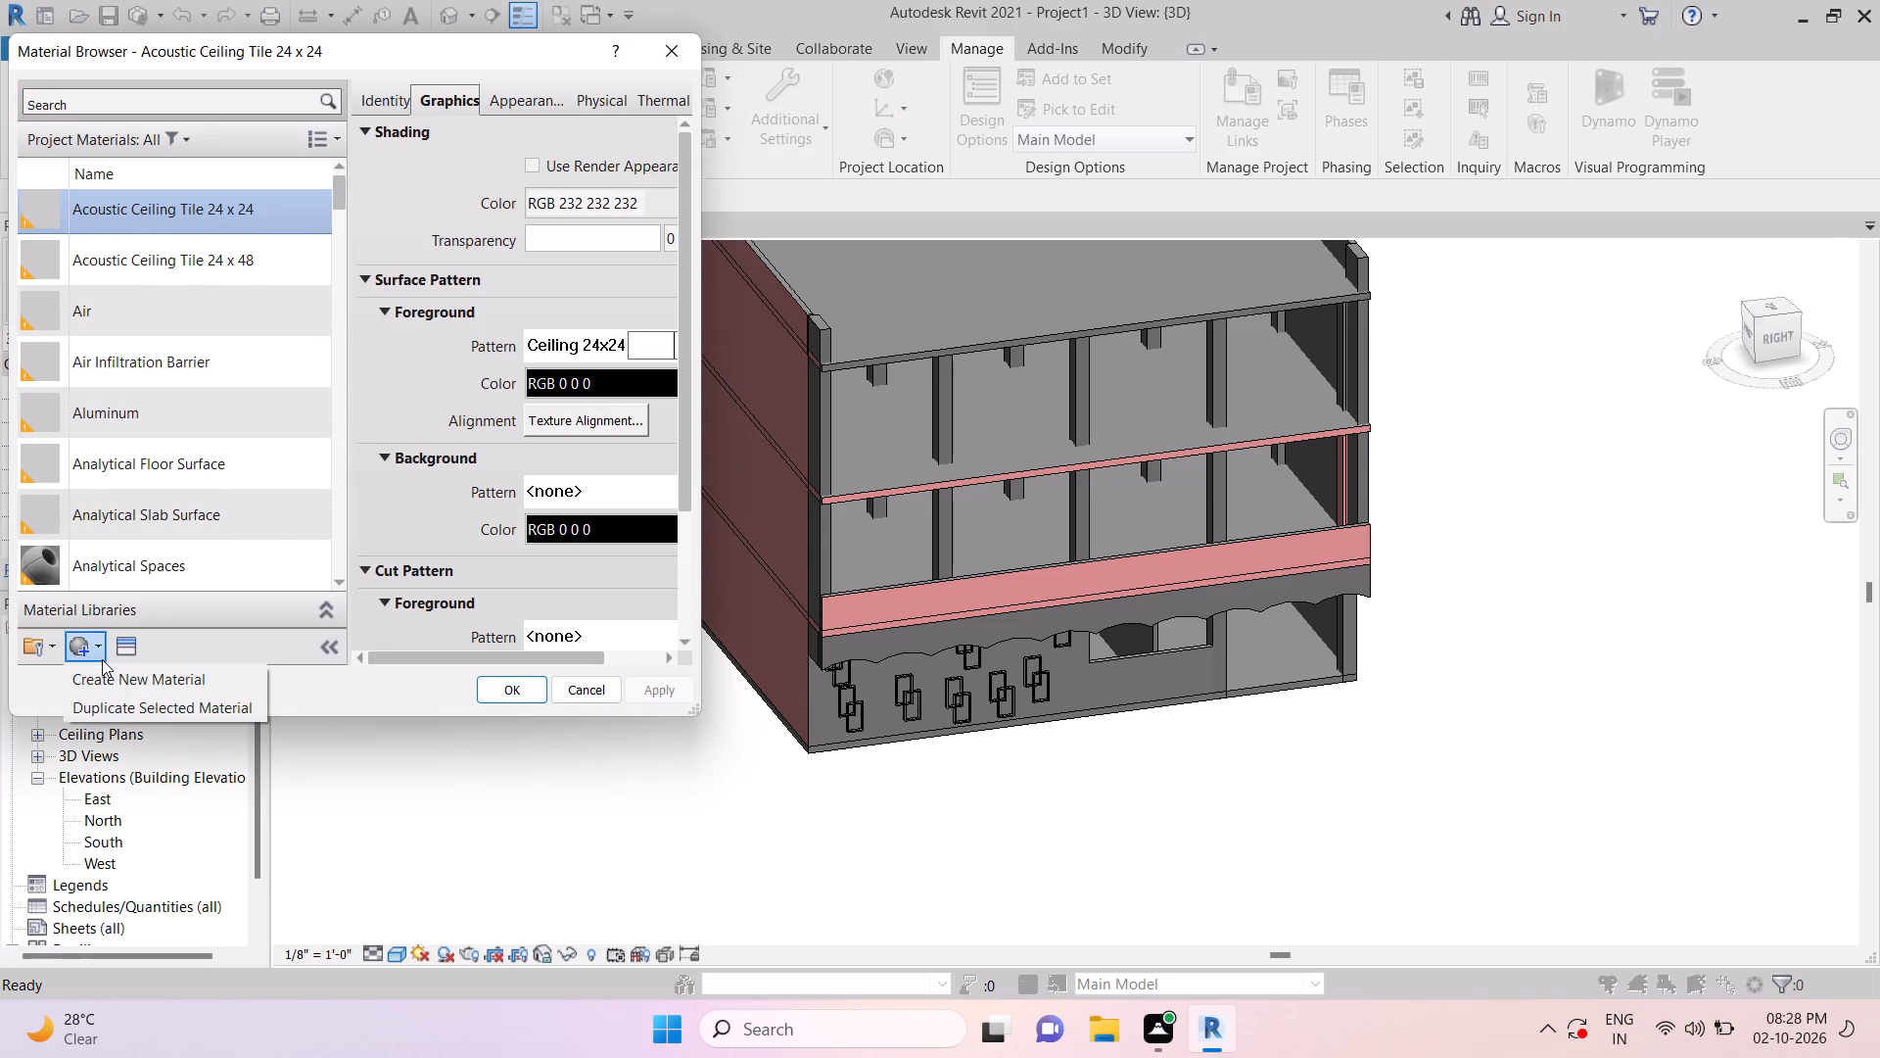
left_click(102, 669)
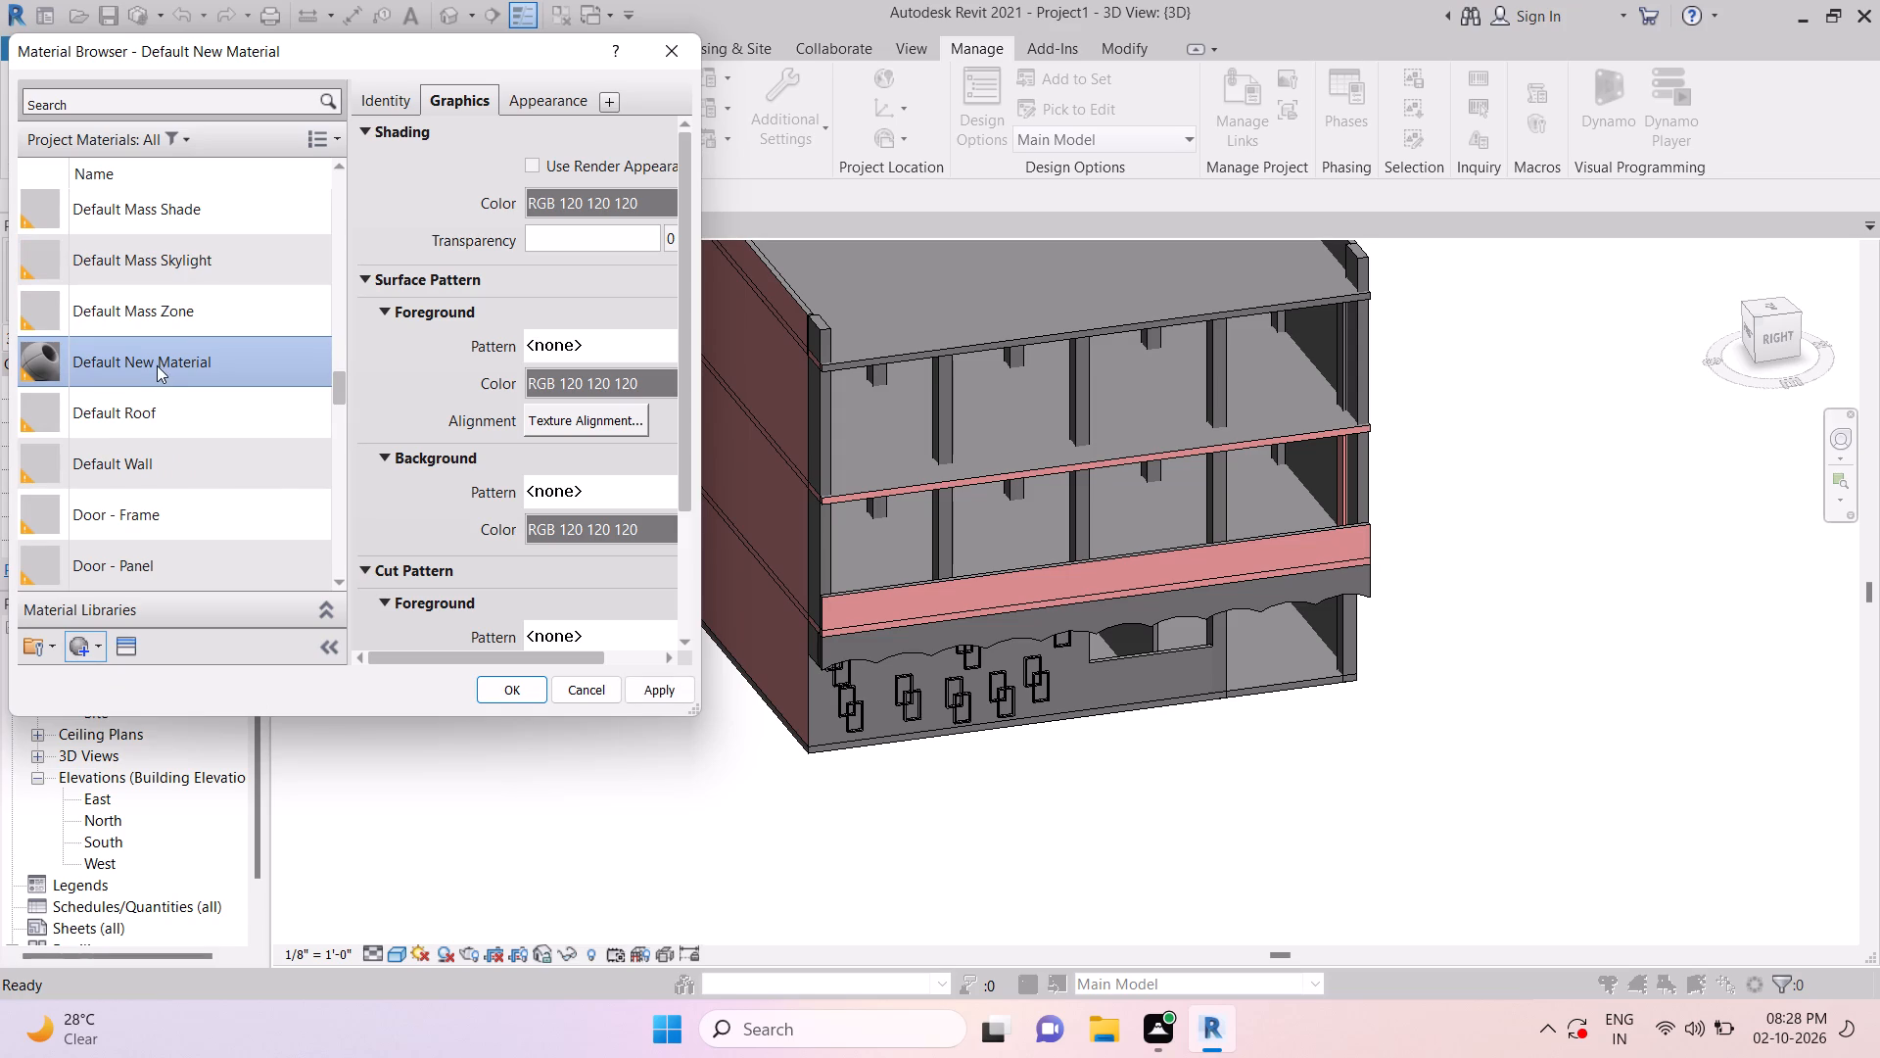
right_click(157, 365)
left_click(204, 427)
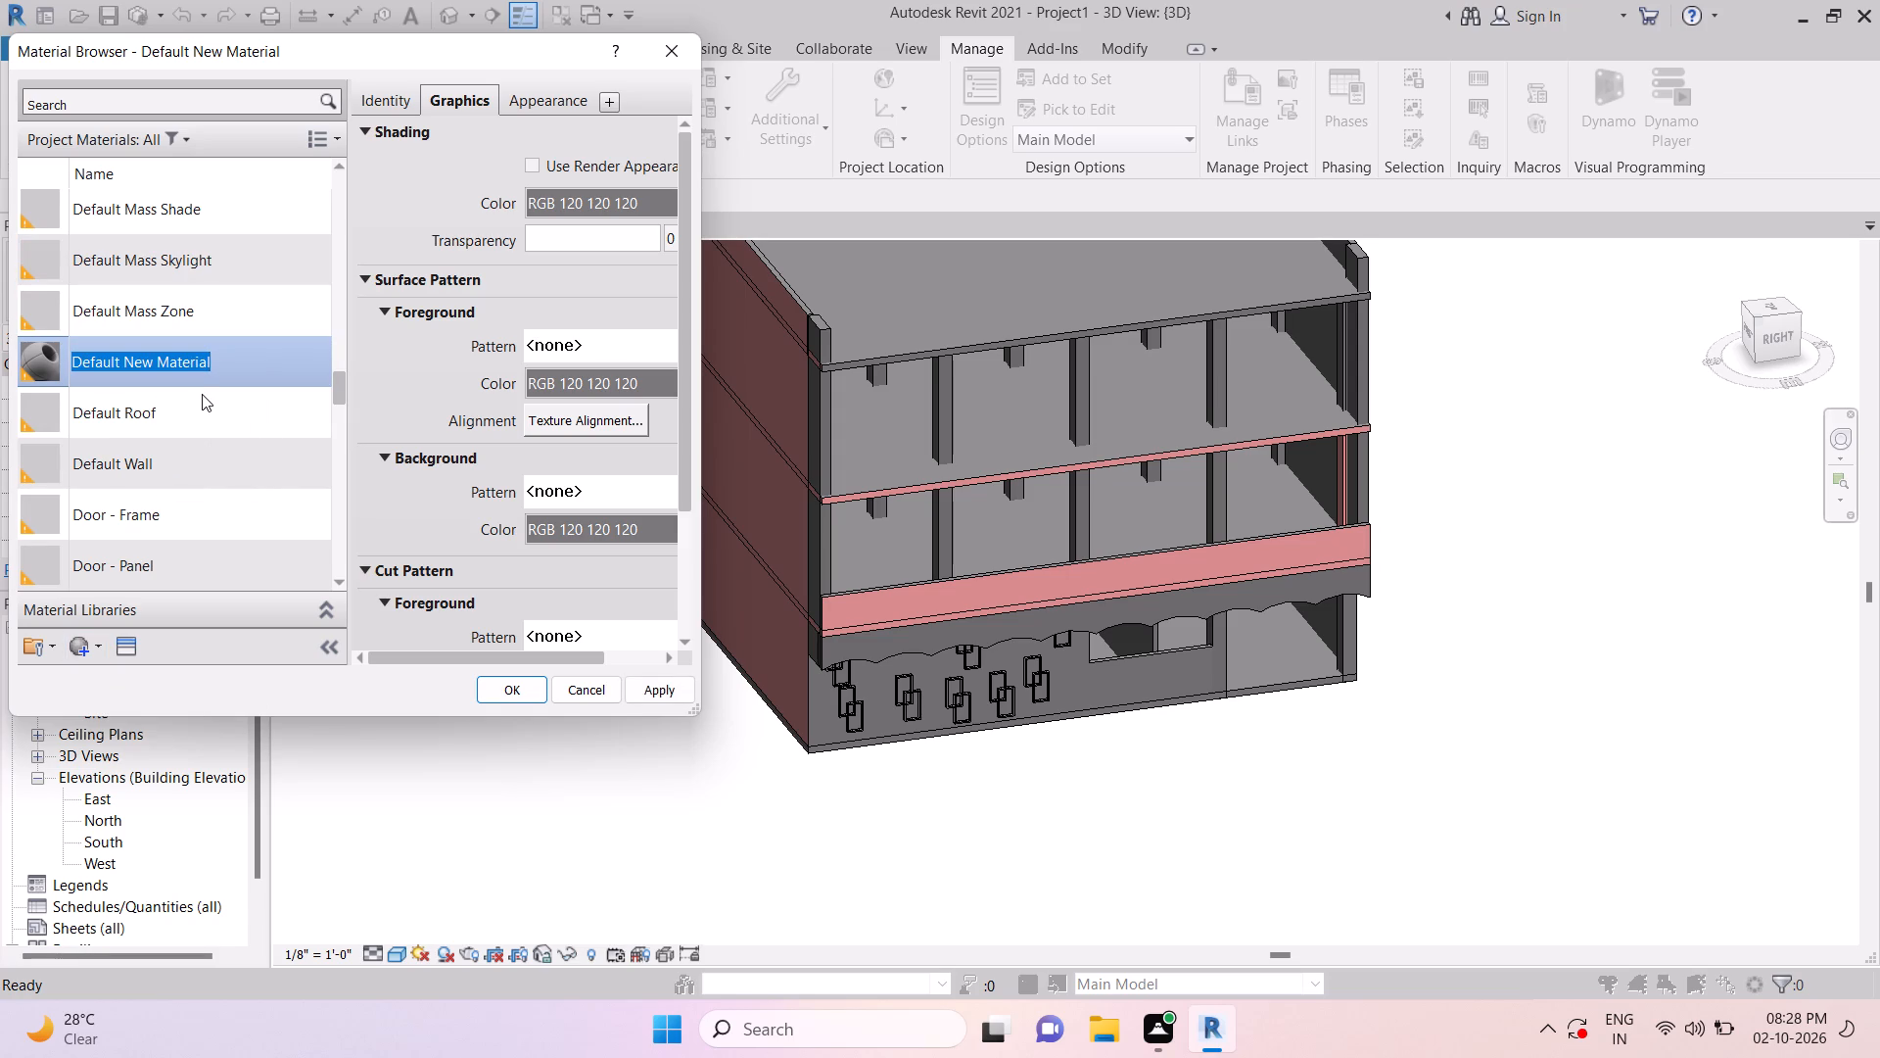
type("tiles")
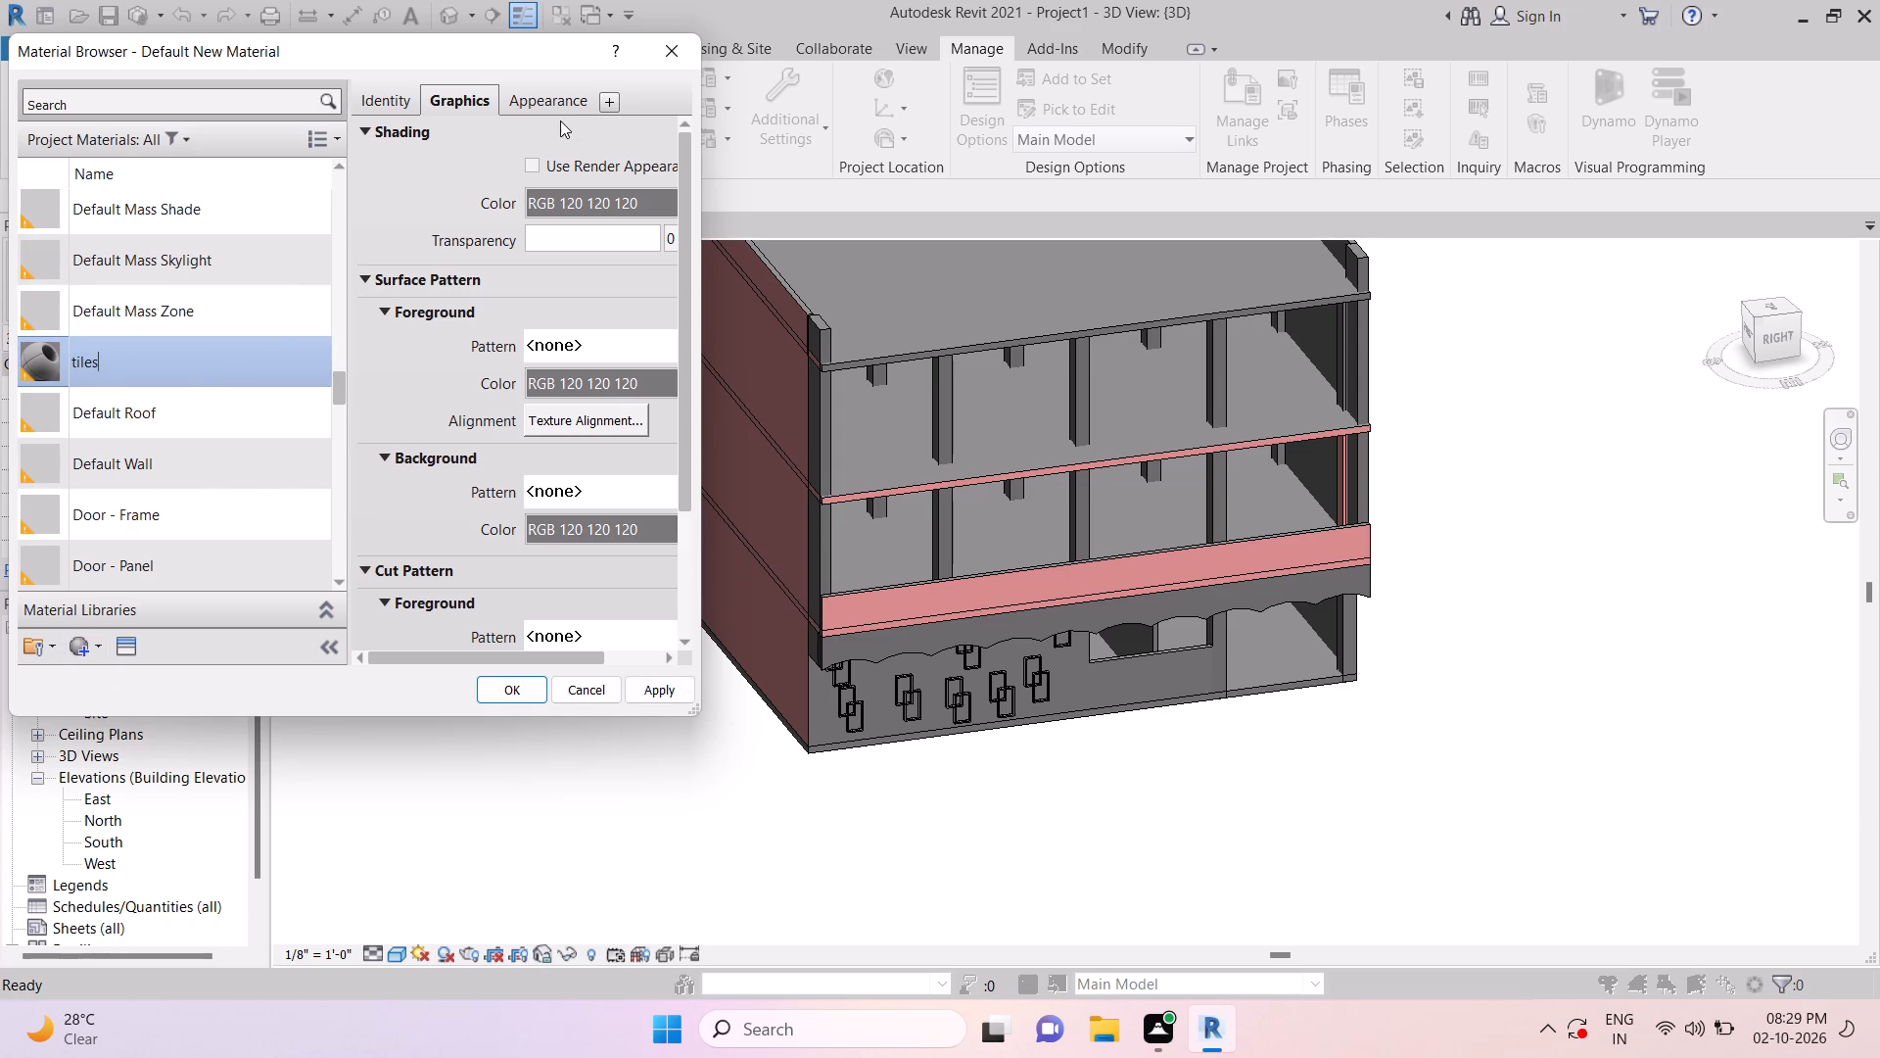
Browse the Autodesk Physical Assets library for a tile appearance asset to replace the material's generic one.
left_click(535, 111)
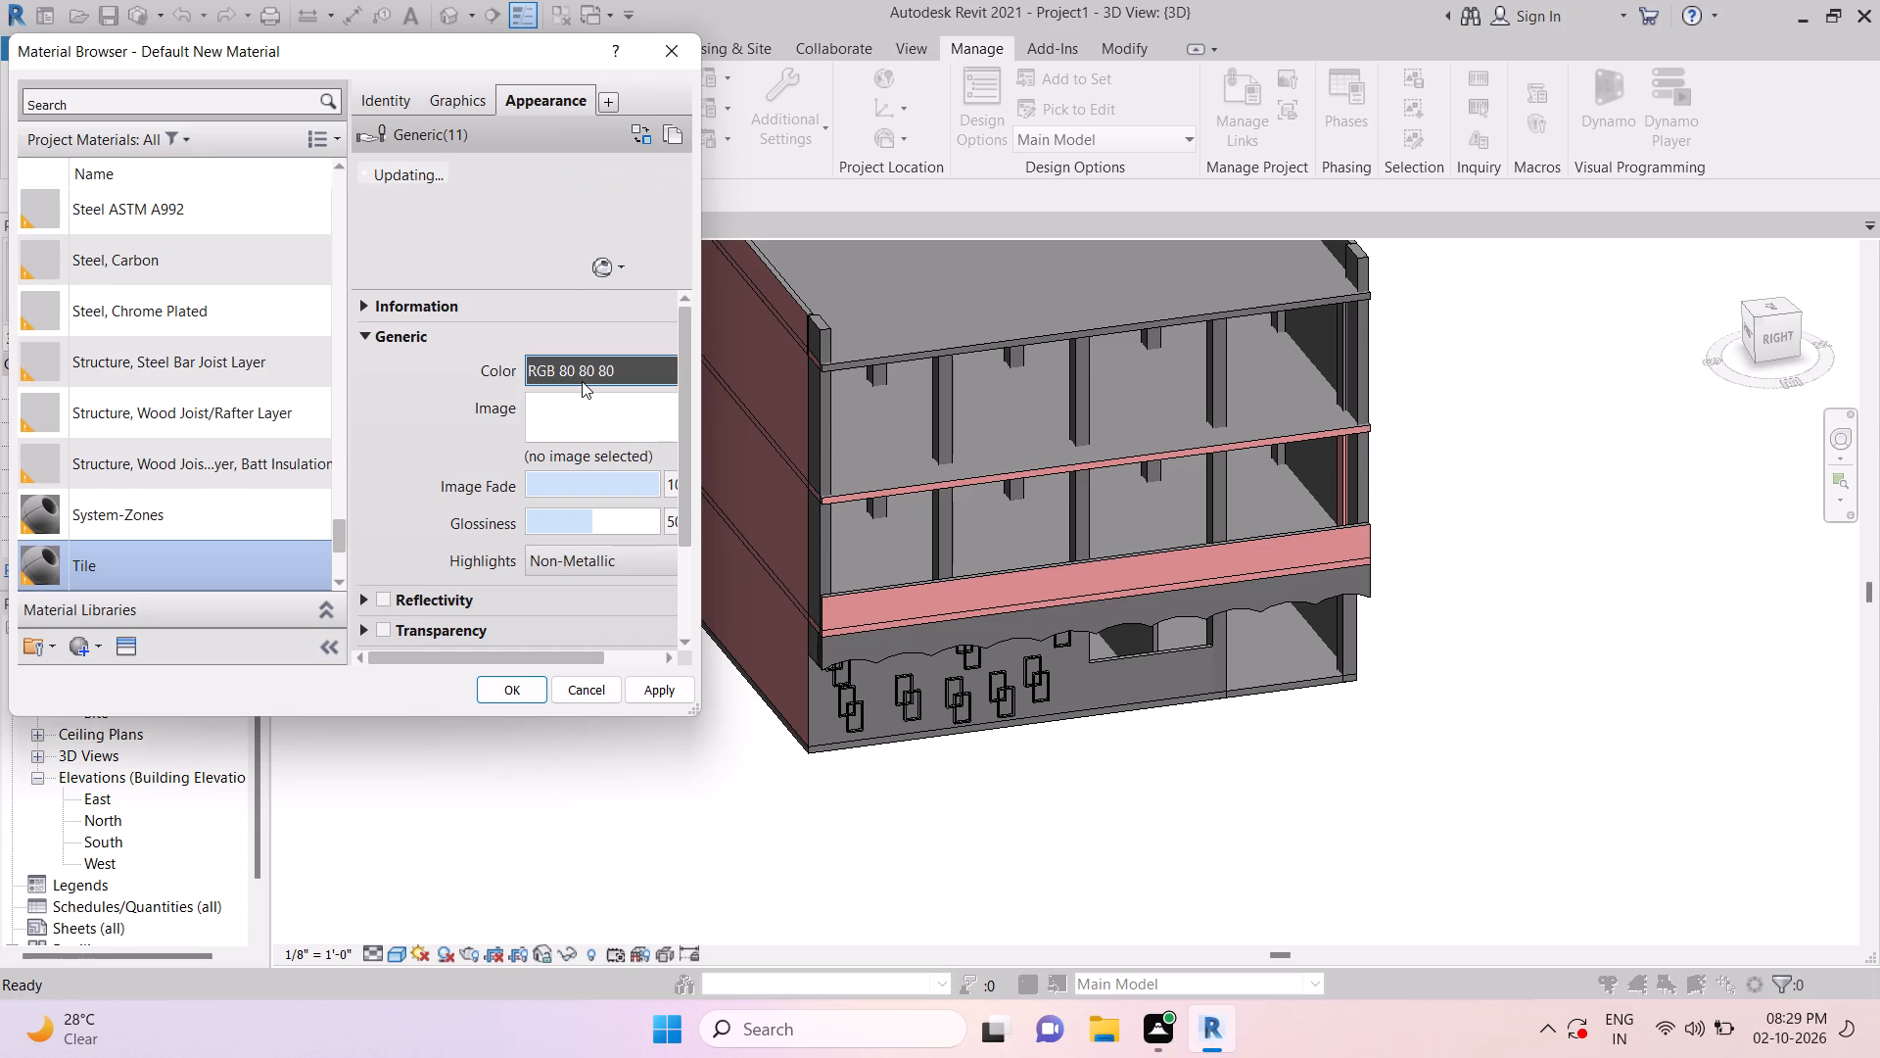
scroll(568, 527, "down", 5)
scroll(563, 536, "up", 5)
left_click(644, 142)
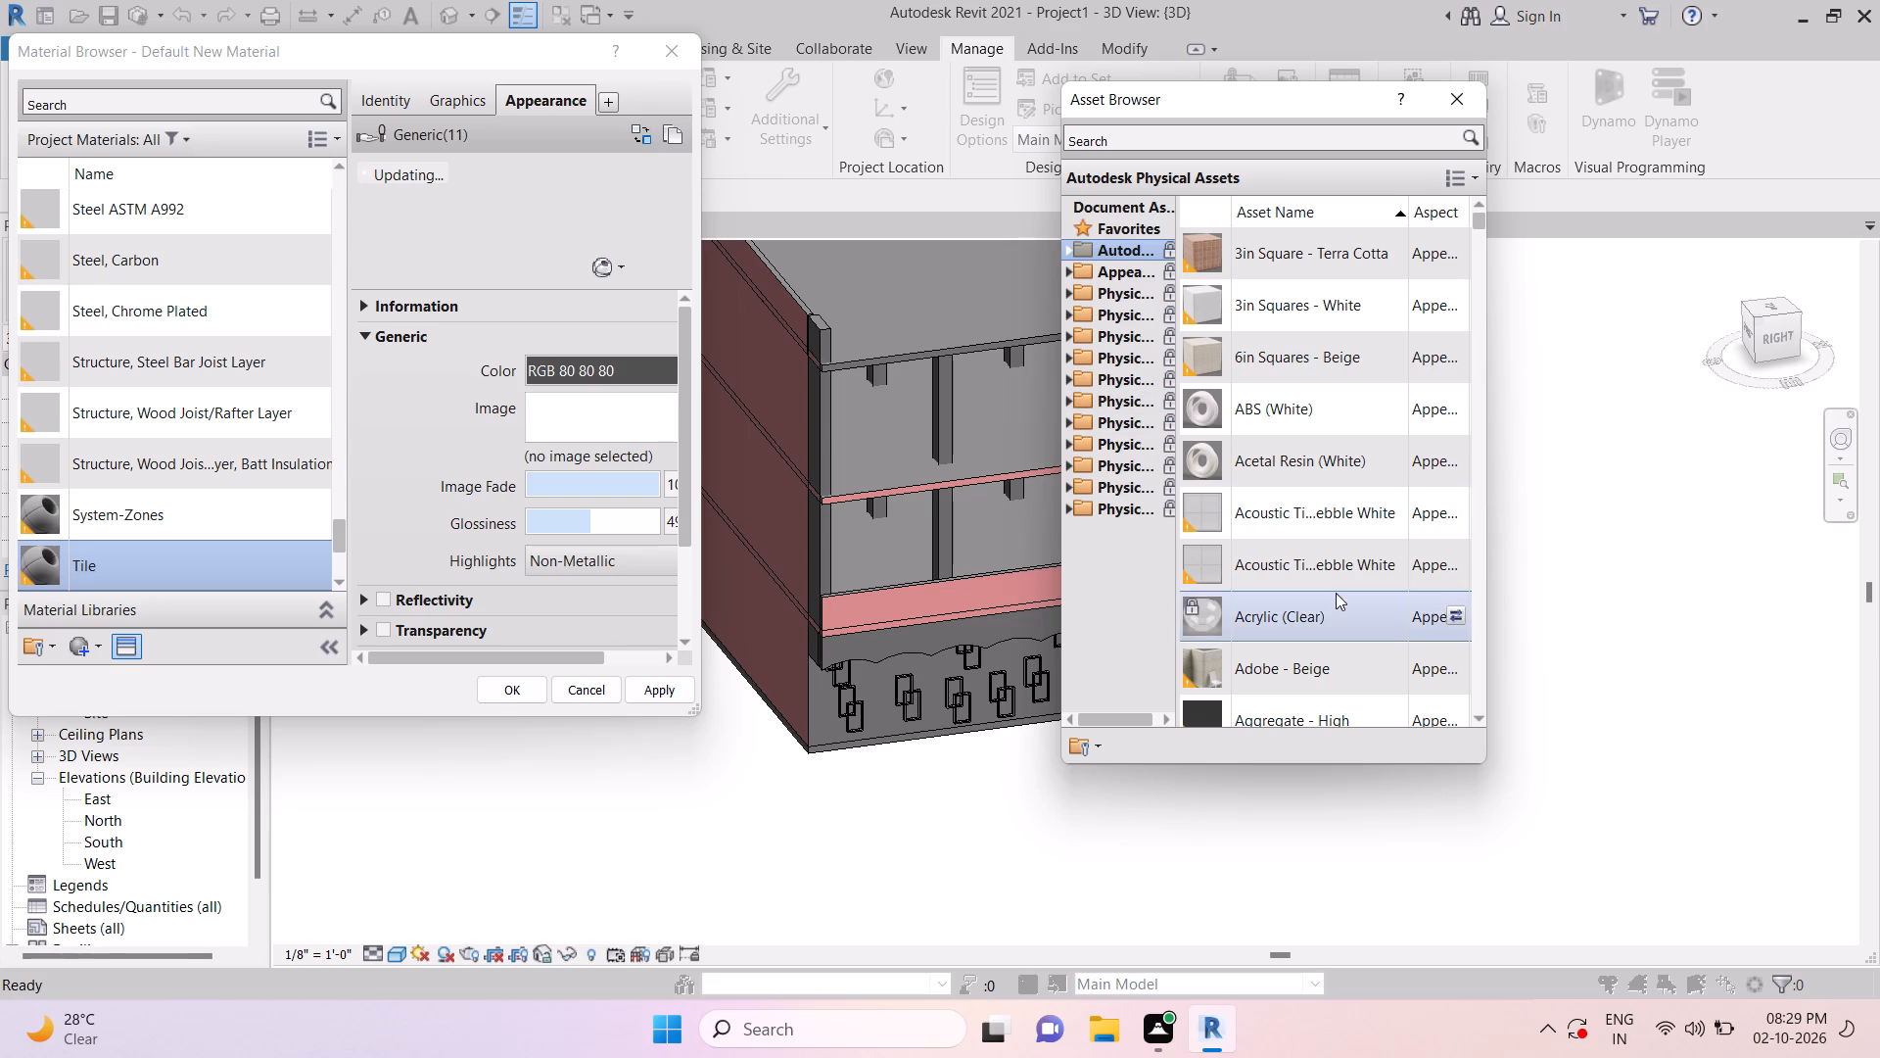
scroll(1337, 583, "down", 7)
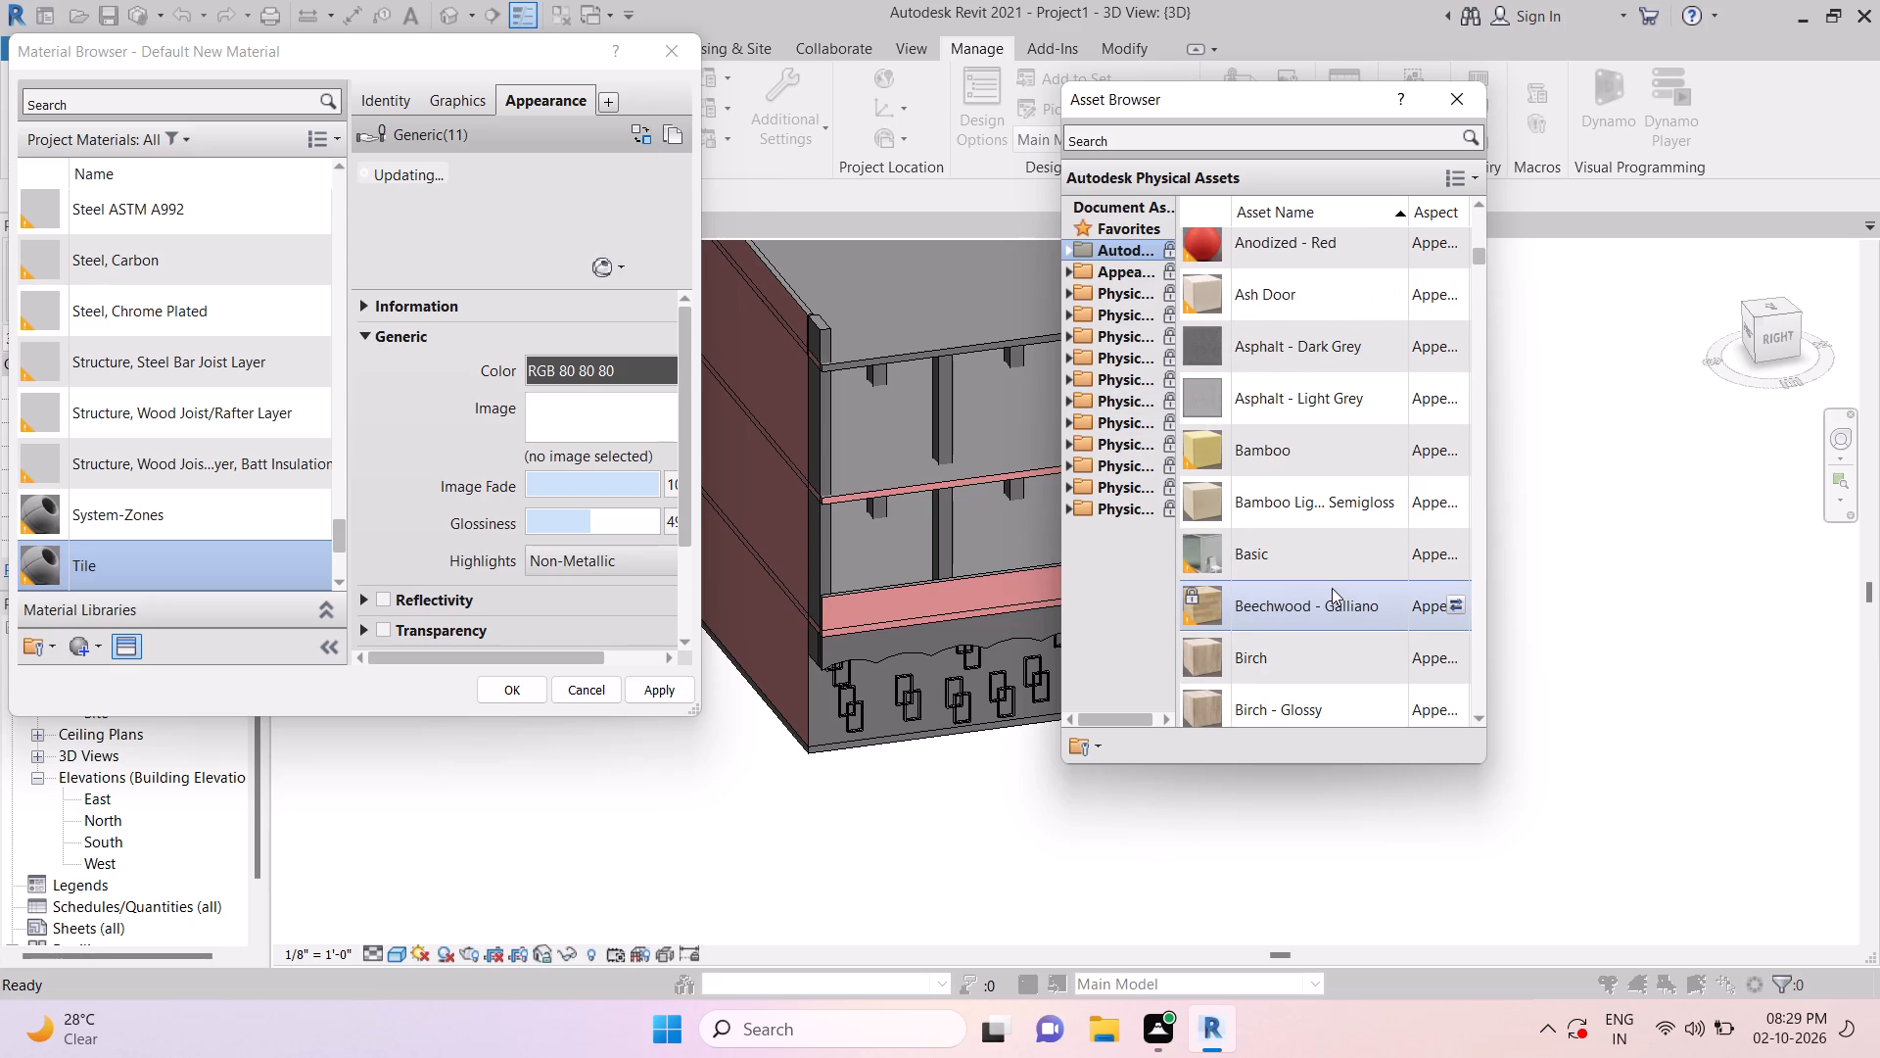
scroll(1332, 589, "down", 5)
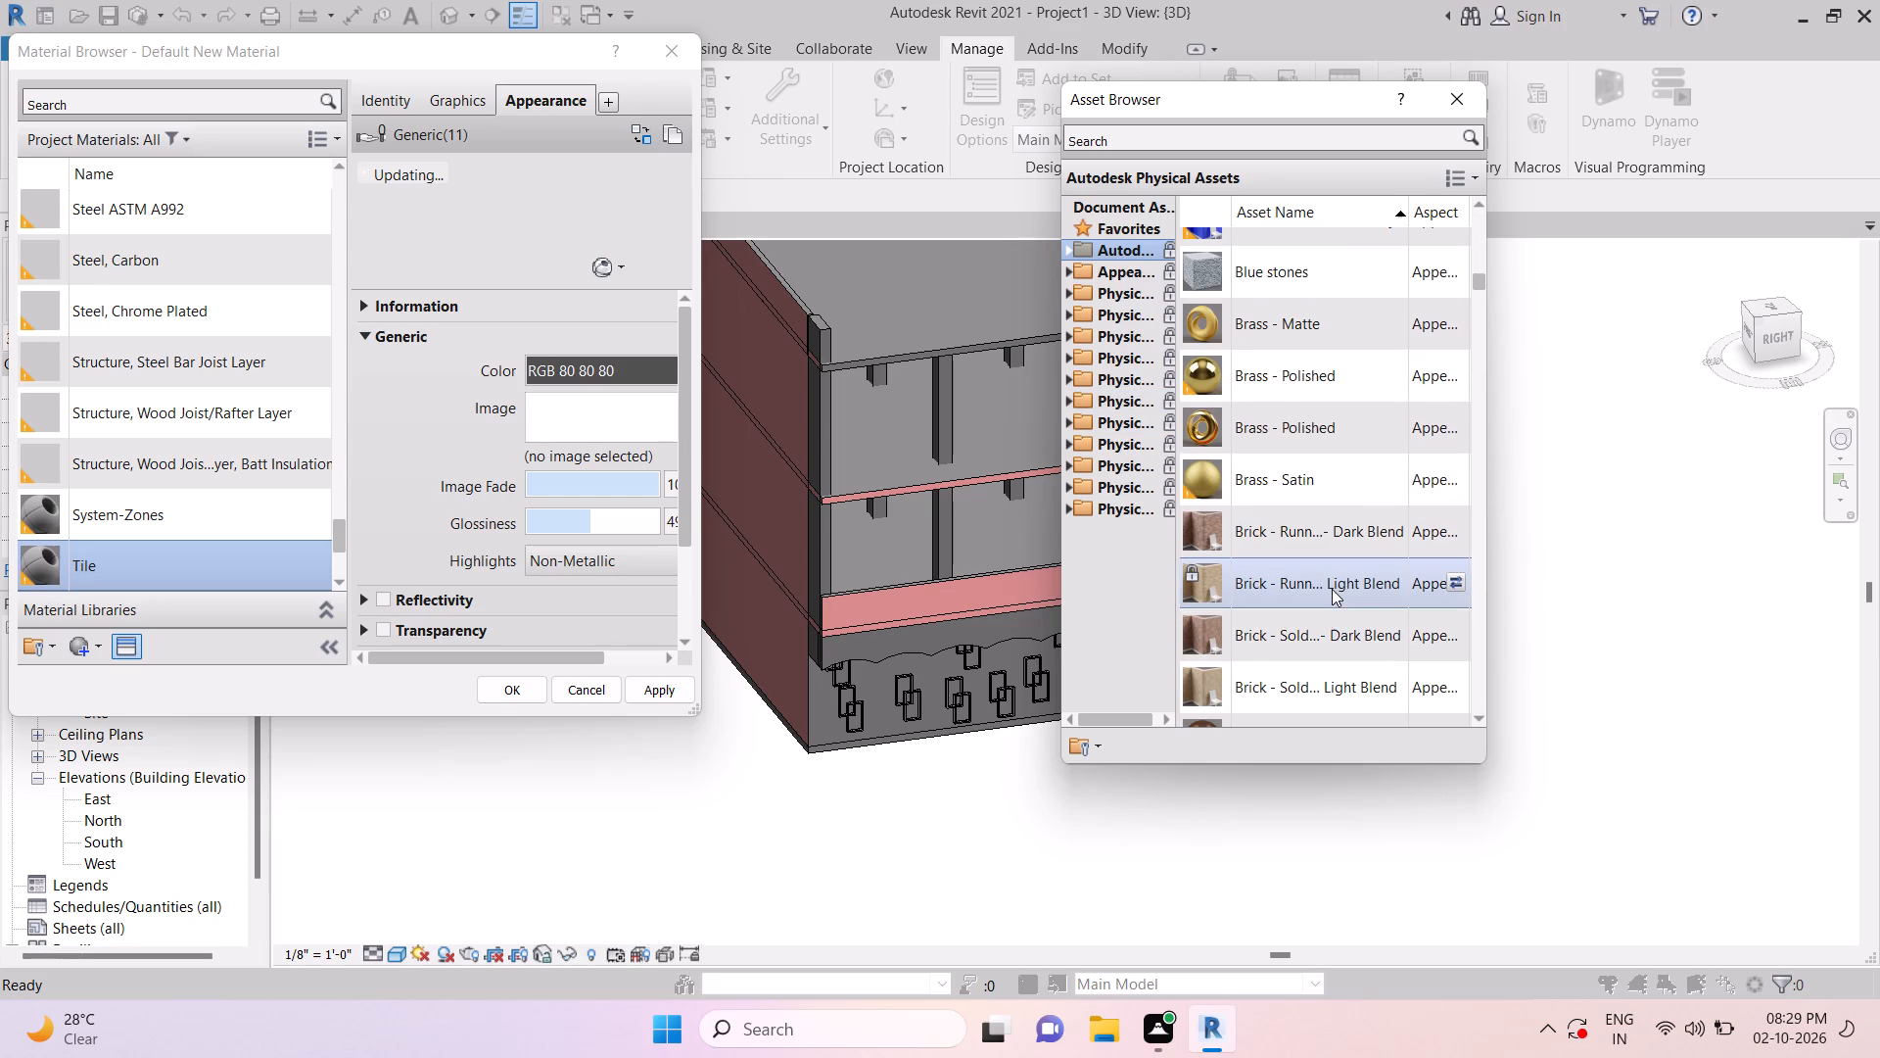
left_click(1295, 649)
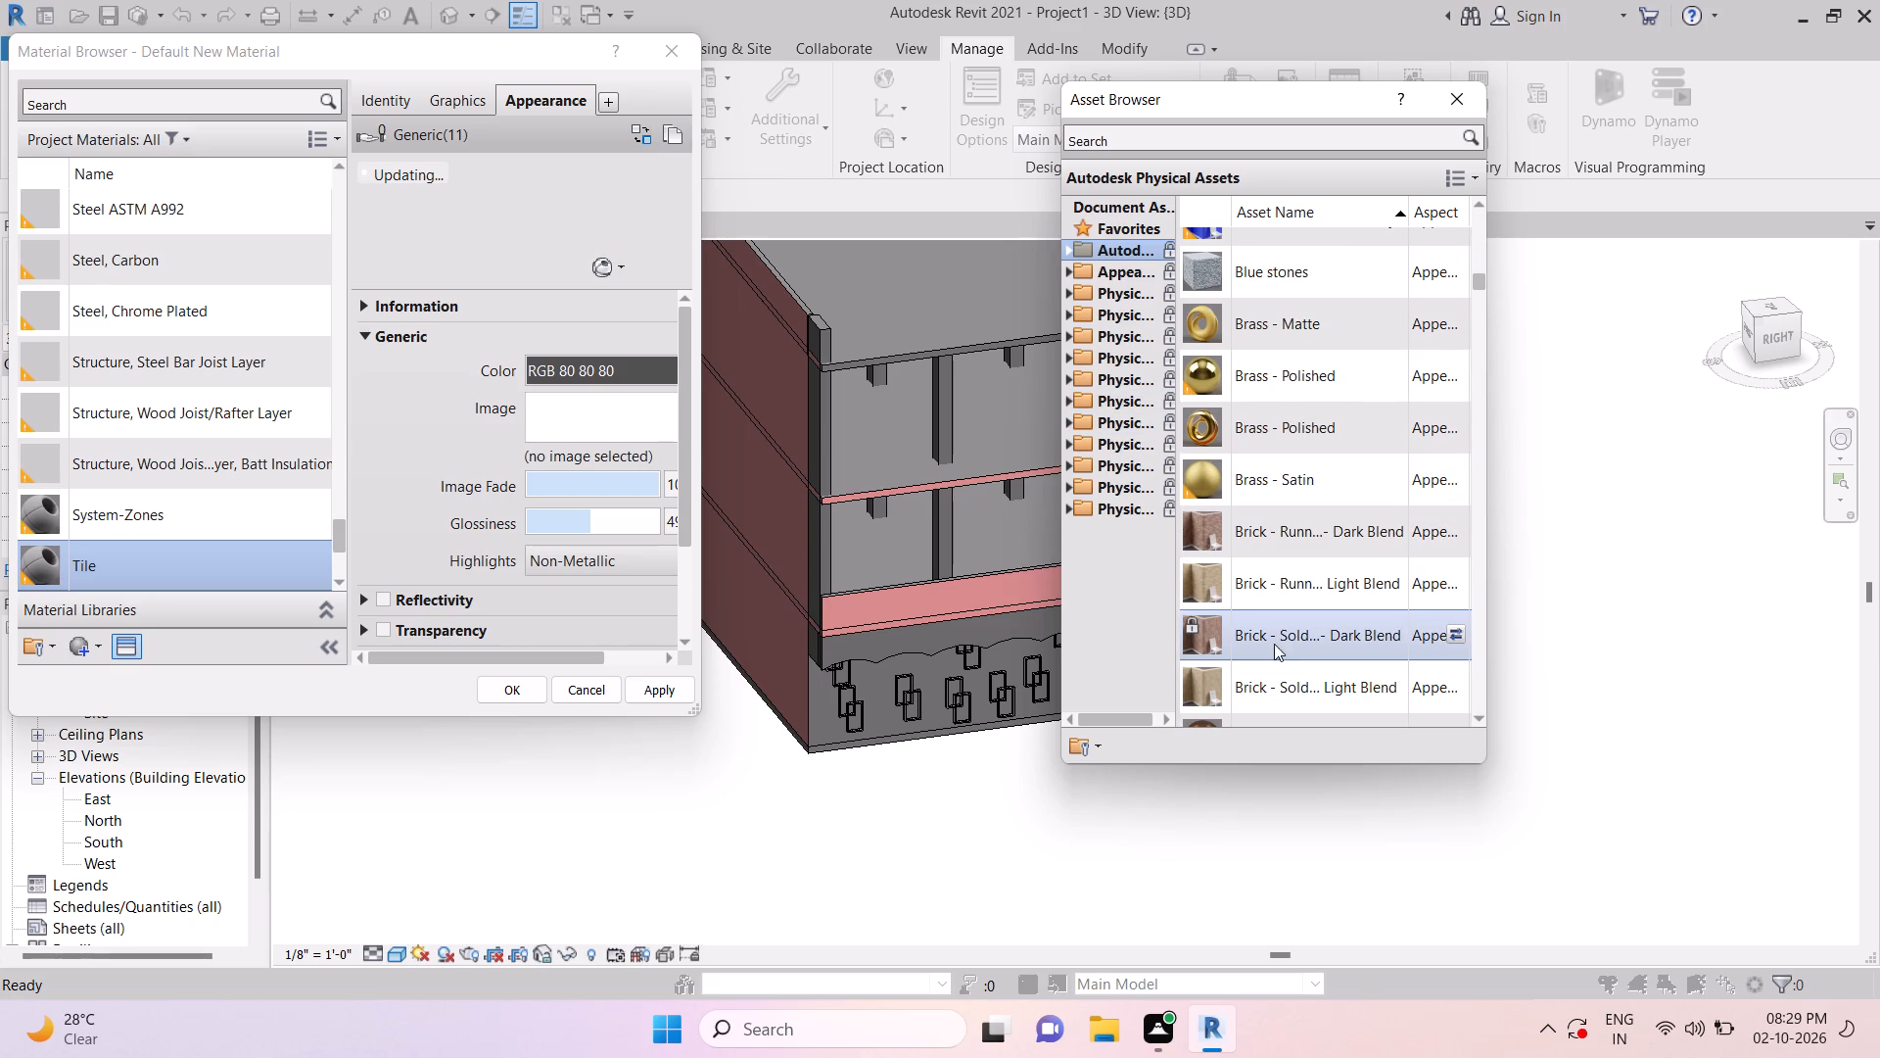
scroll(1223, 548, "down", 3)
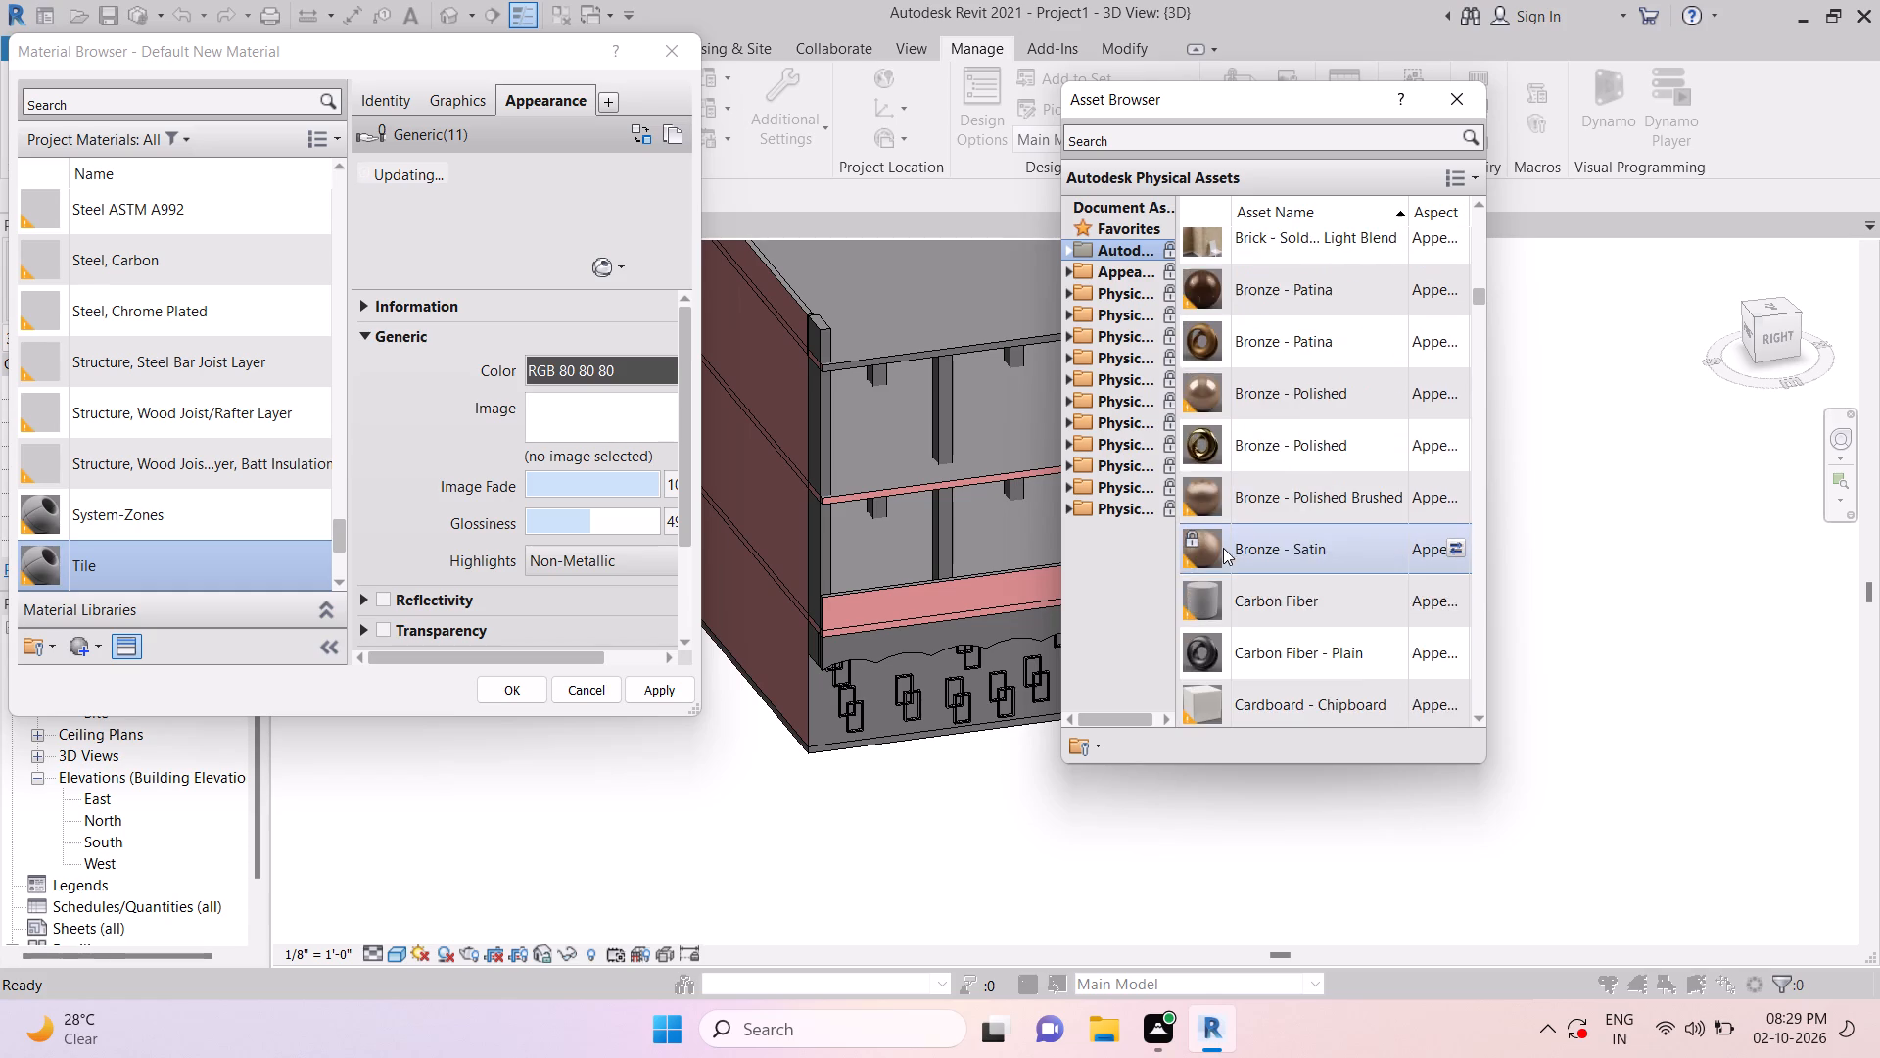
scroll(1231, 553, "down", 6)
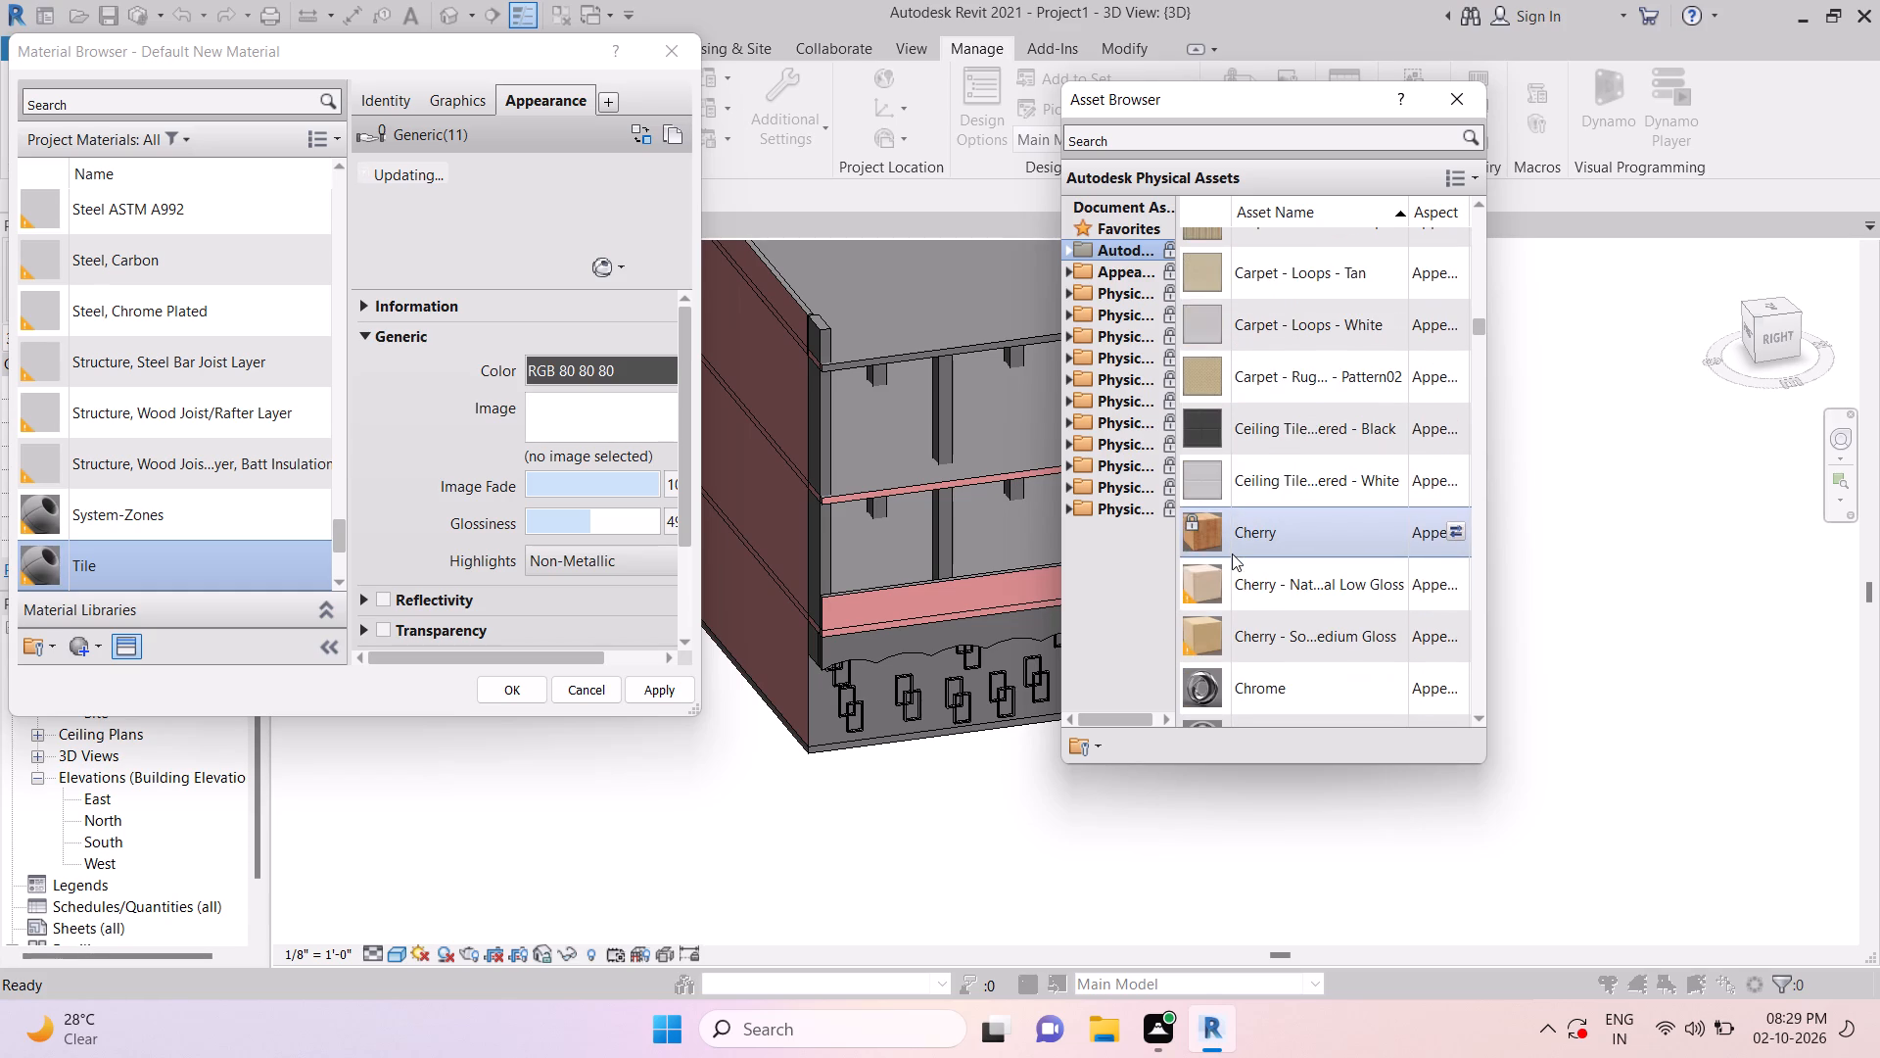
scroll(1240, 576, "down", 17)
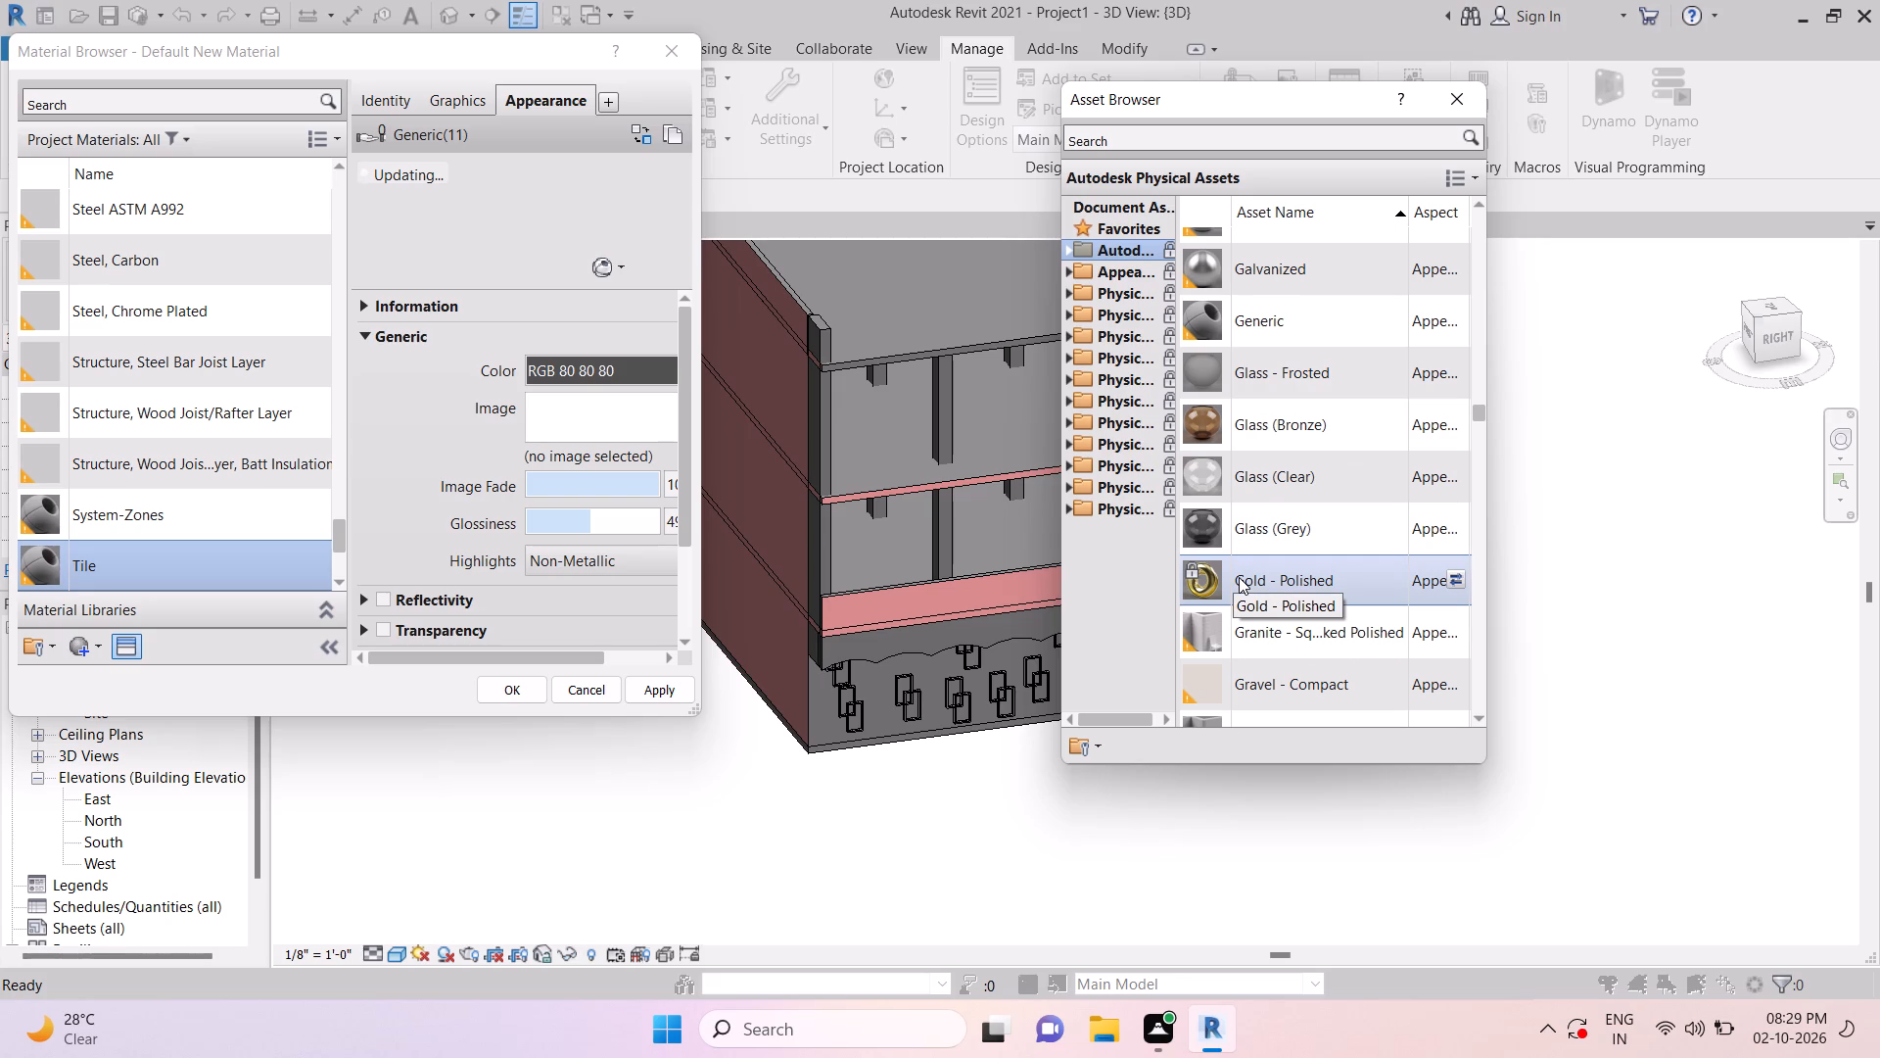
scroll(1279, 576, "down", 7)
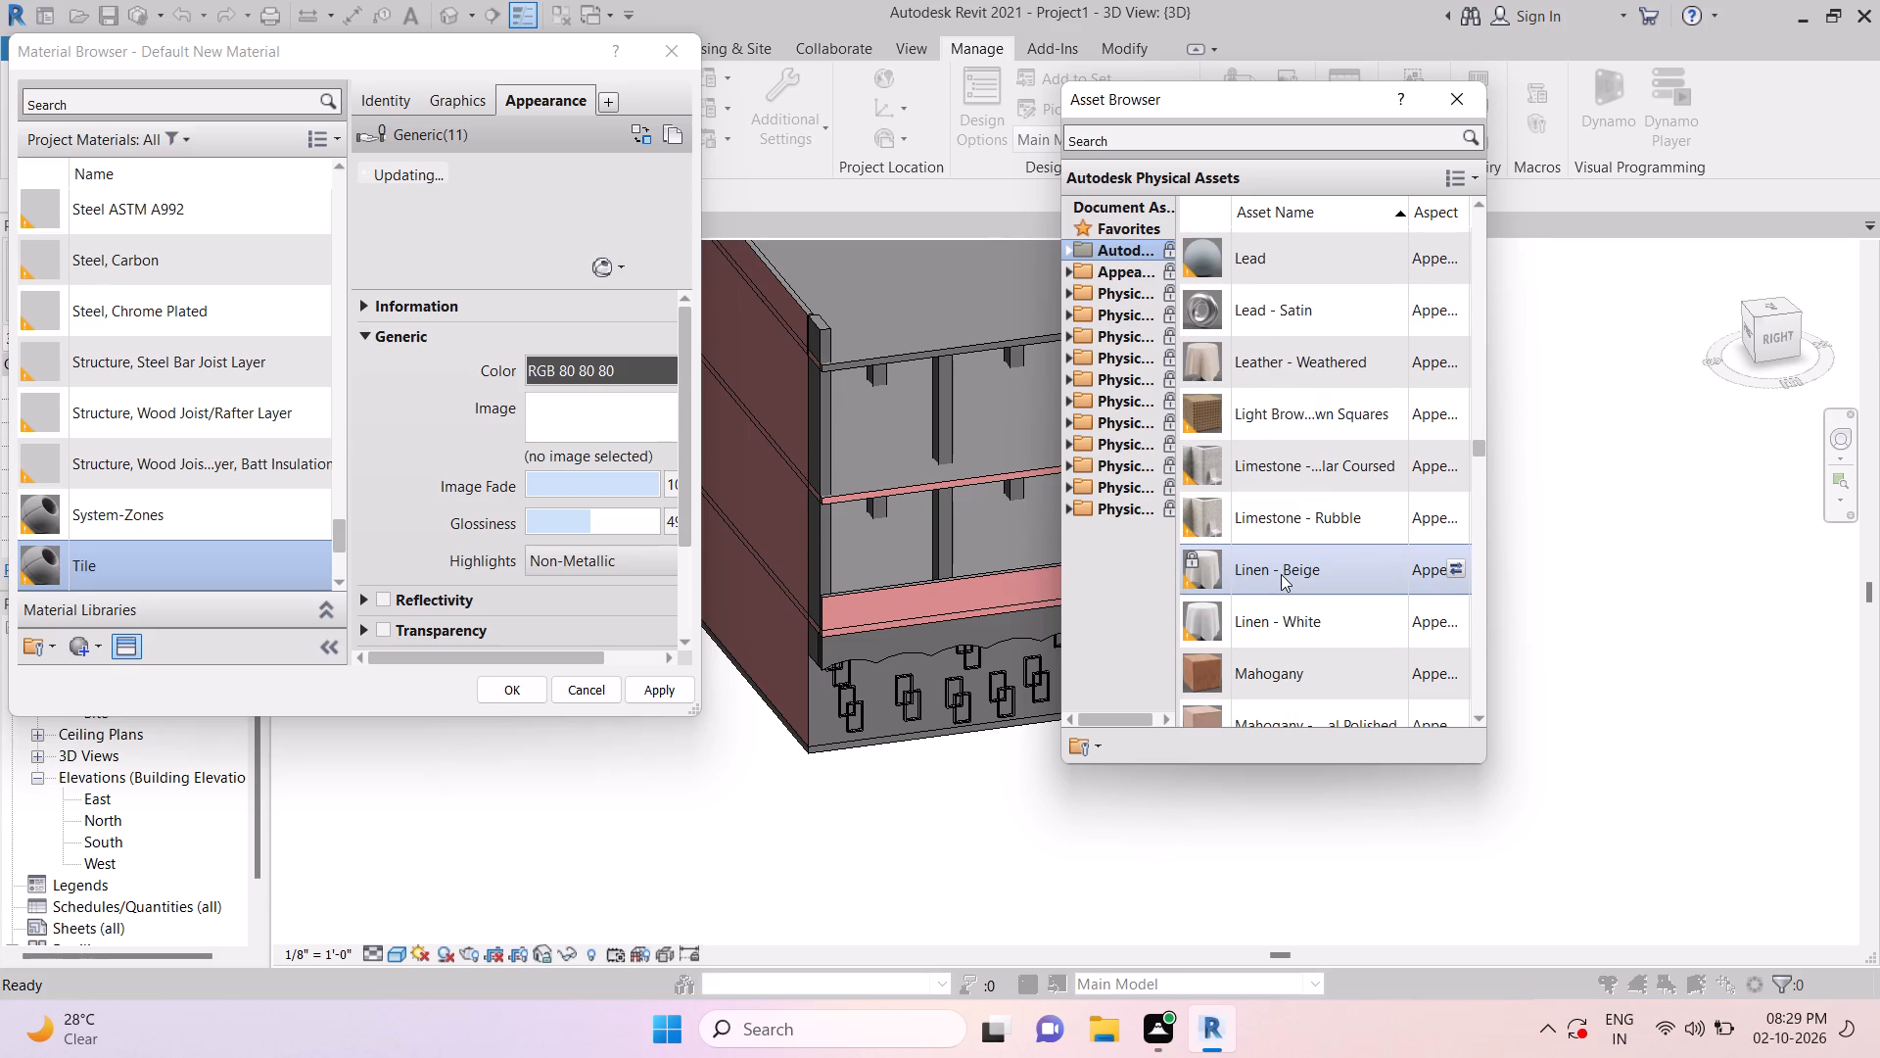
scroll(1281, 574, "down", 3)
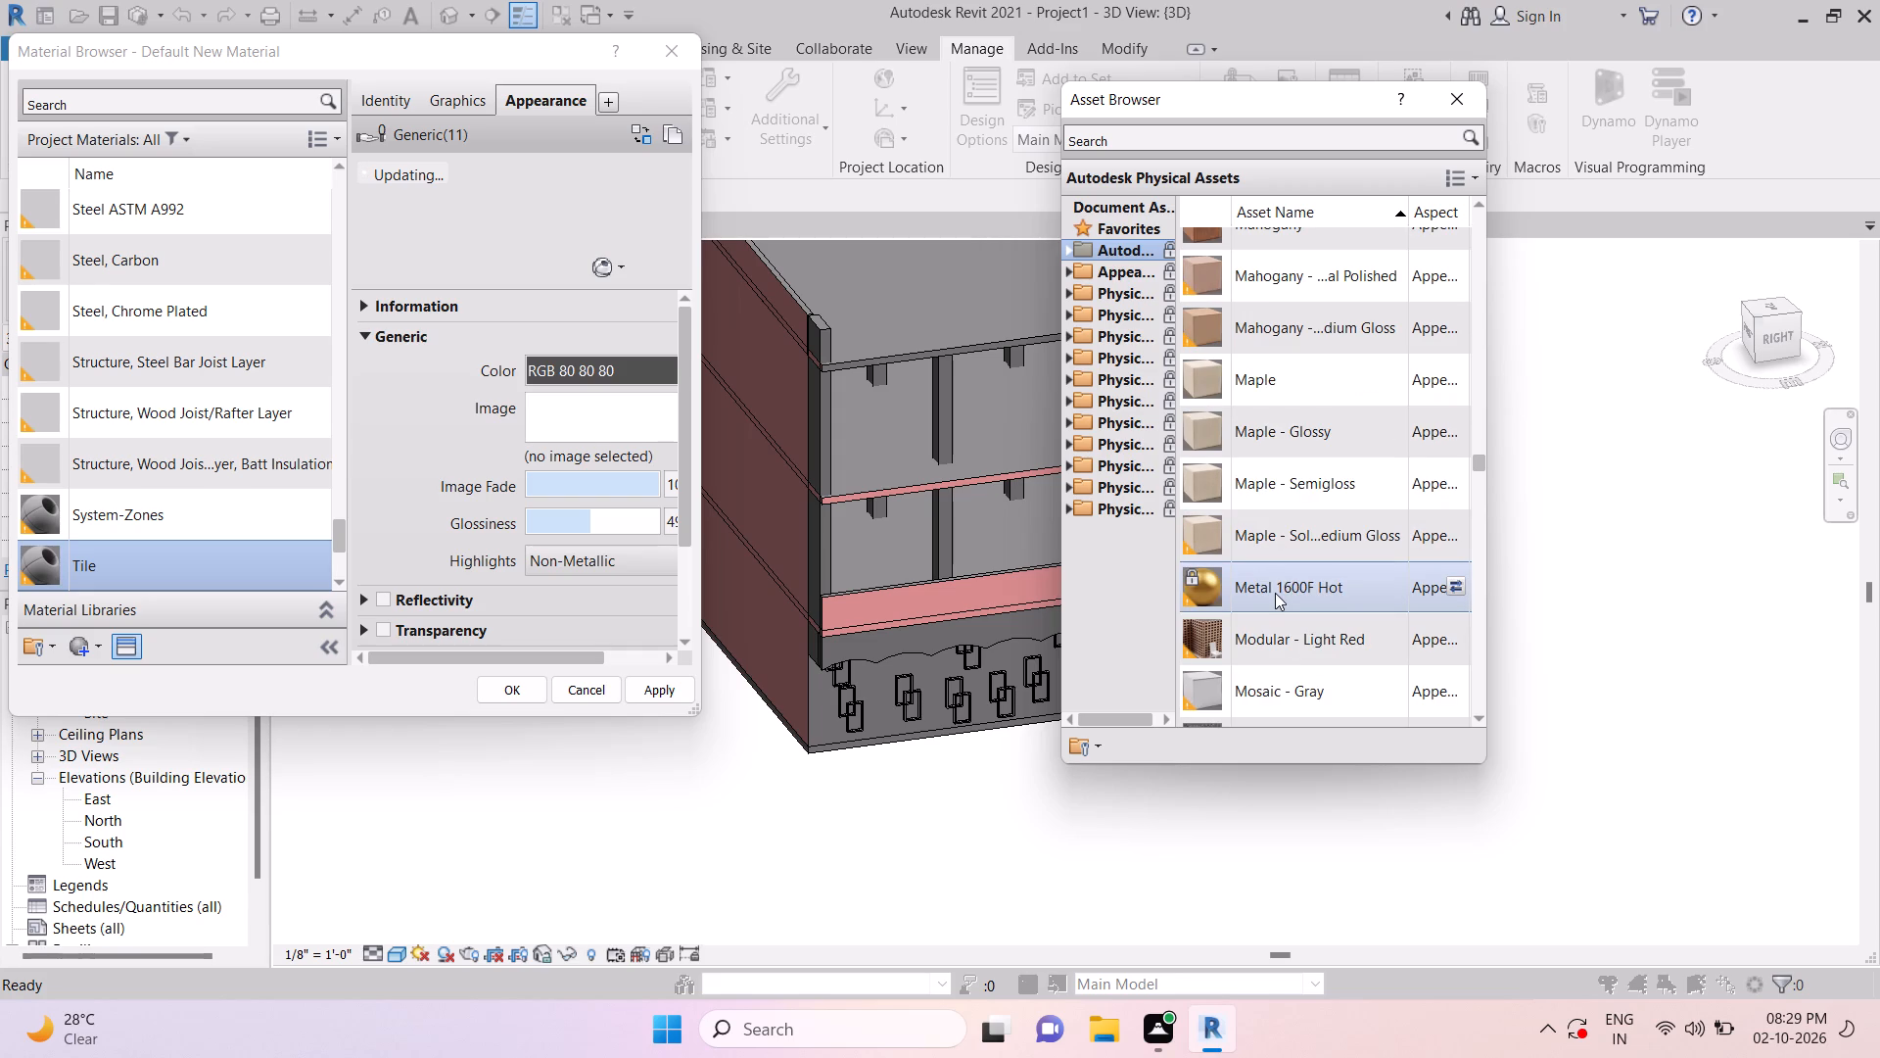
scroll(1269, 581, "down", 2)
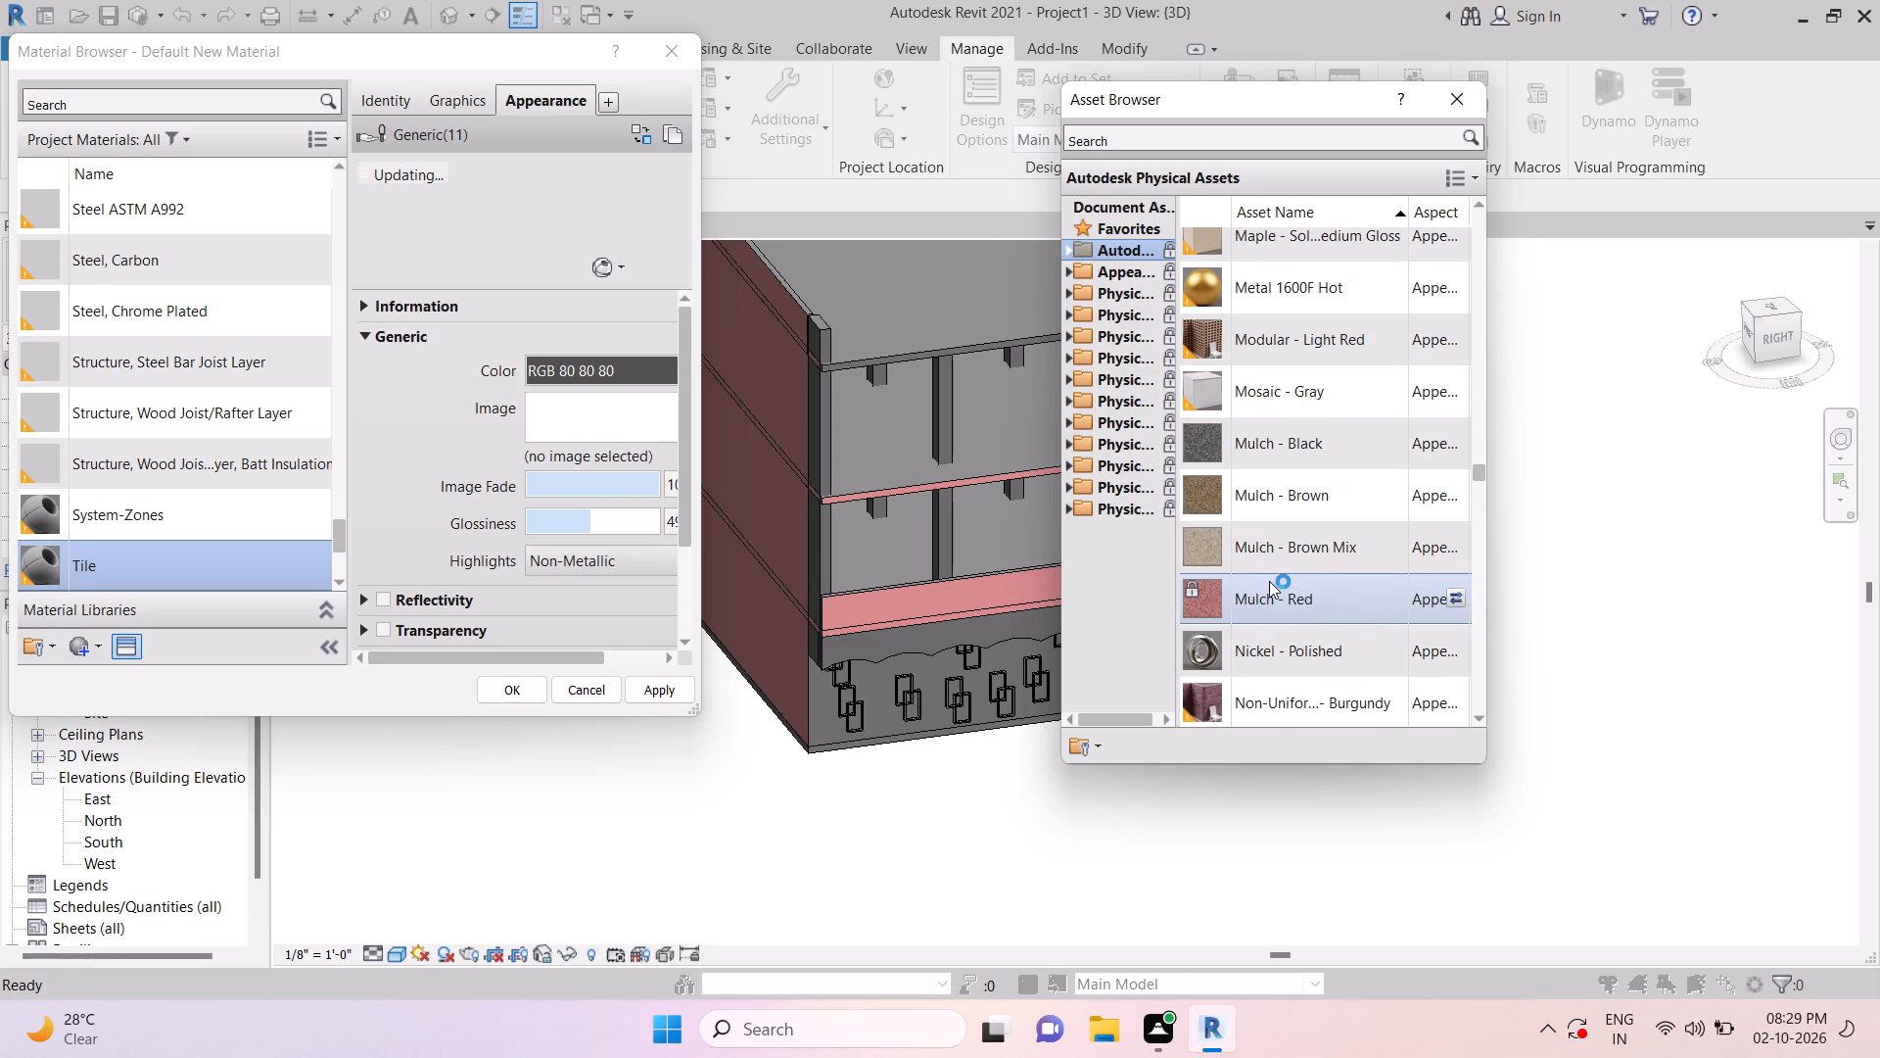
scroll(1253, 637, "down", 2)
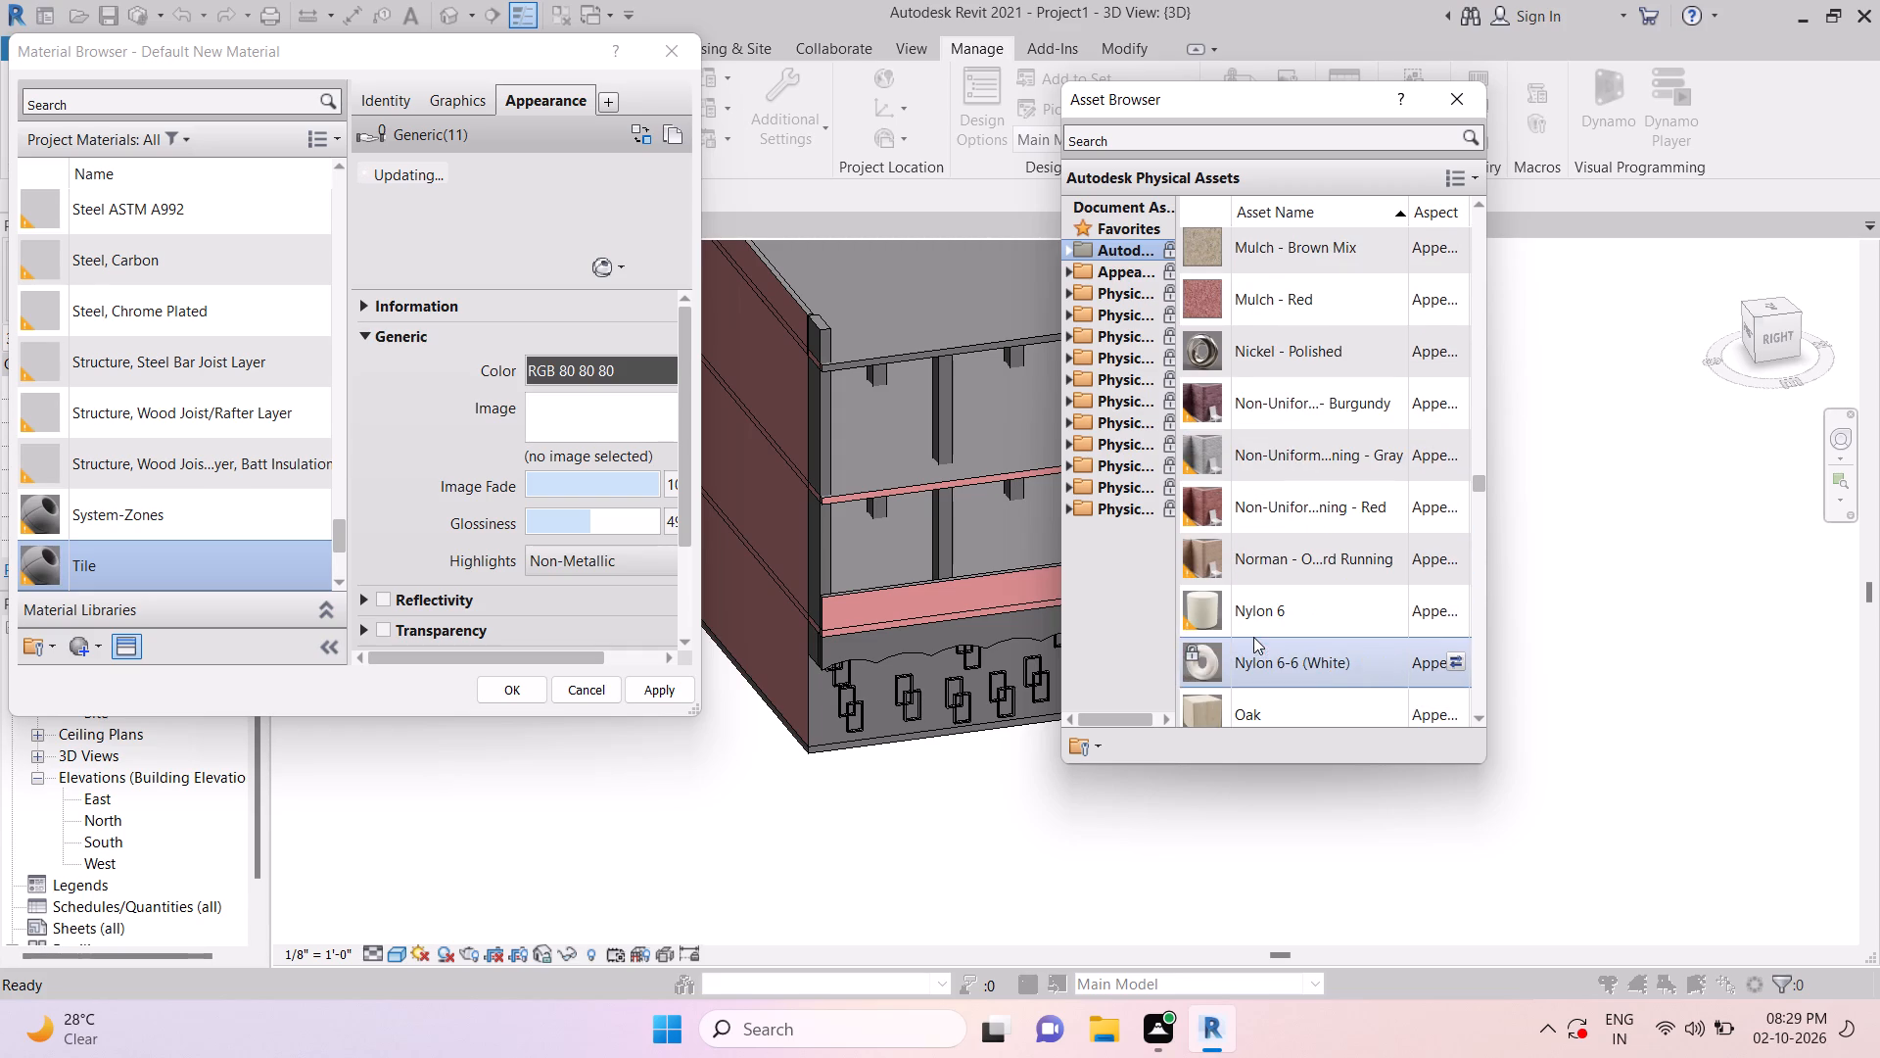
scroll(1269, 604, "down", 6)
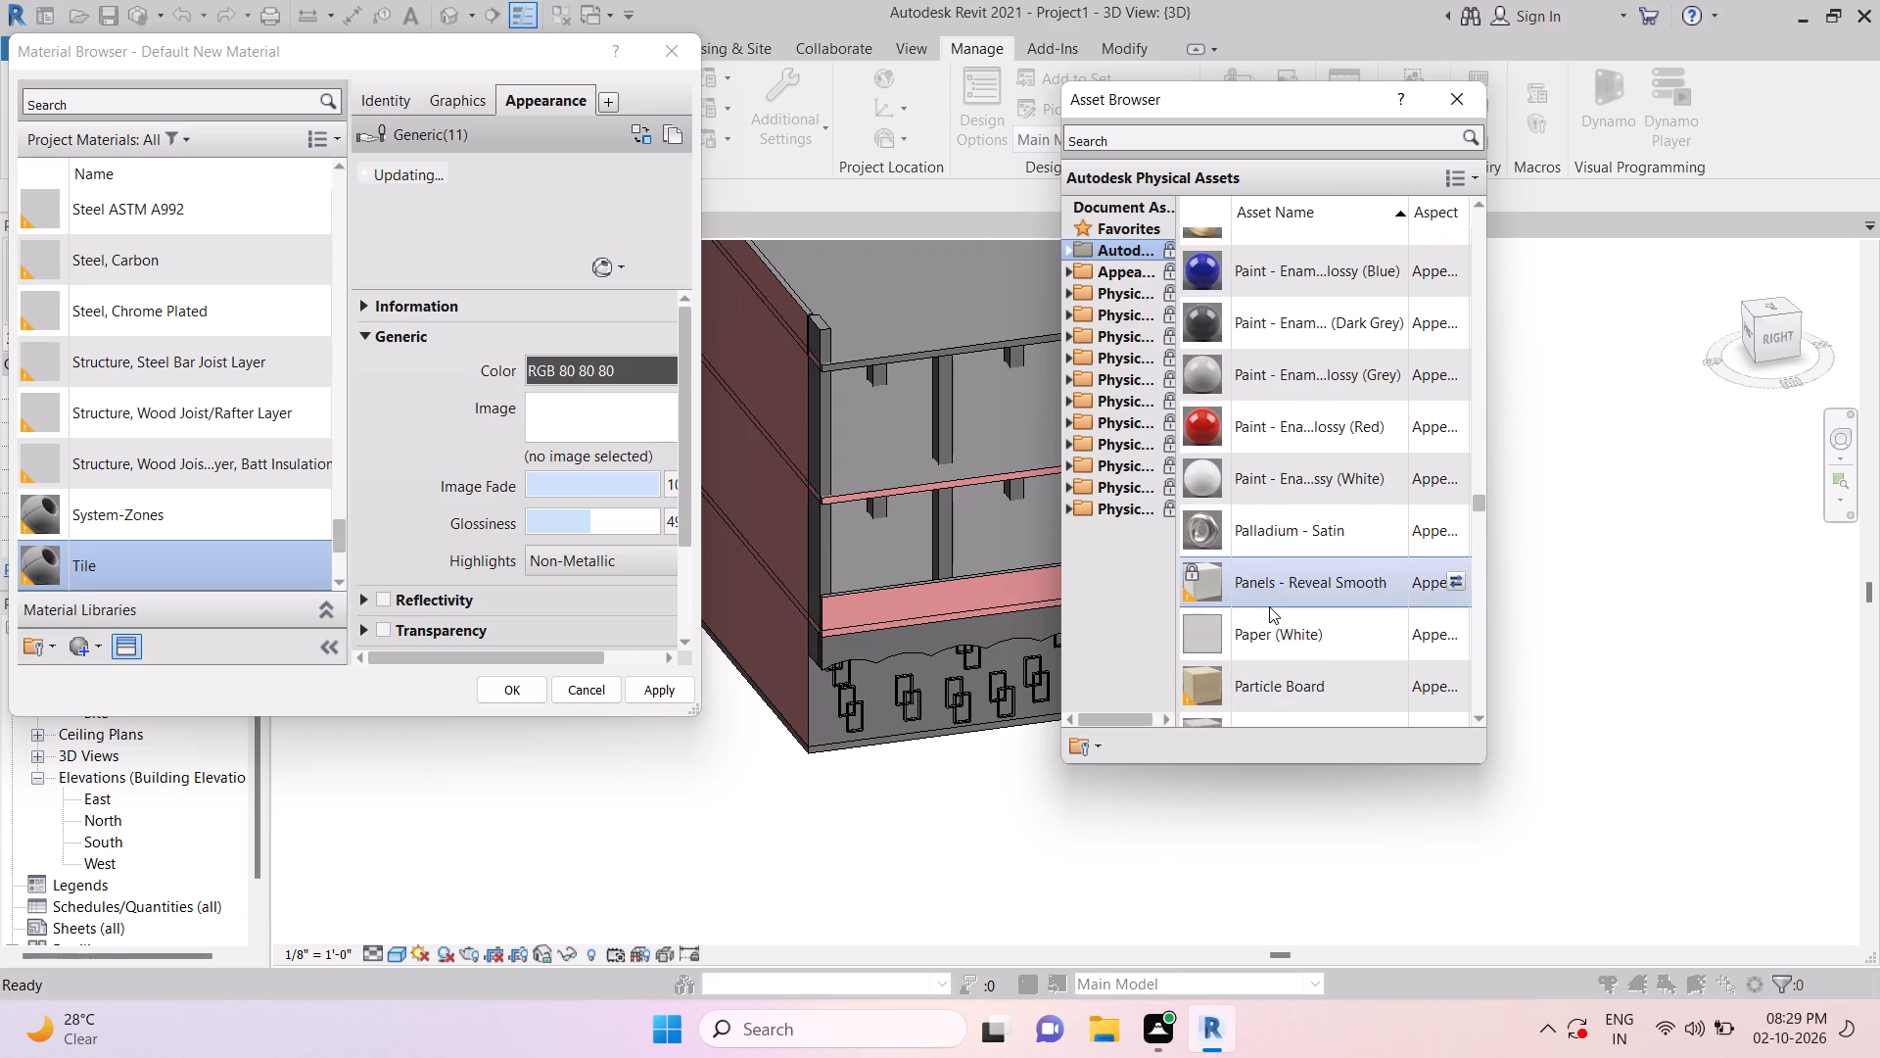
scroll(1270, 605, "down", 2)
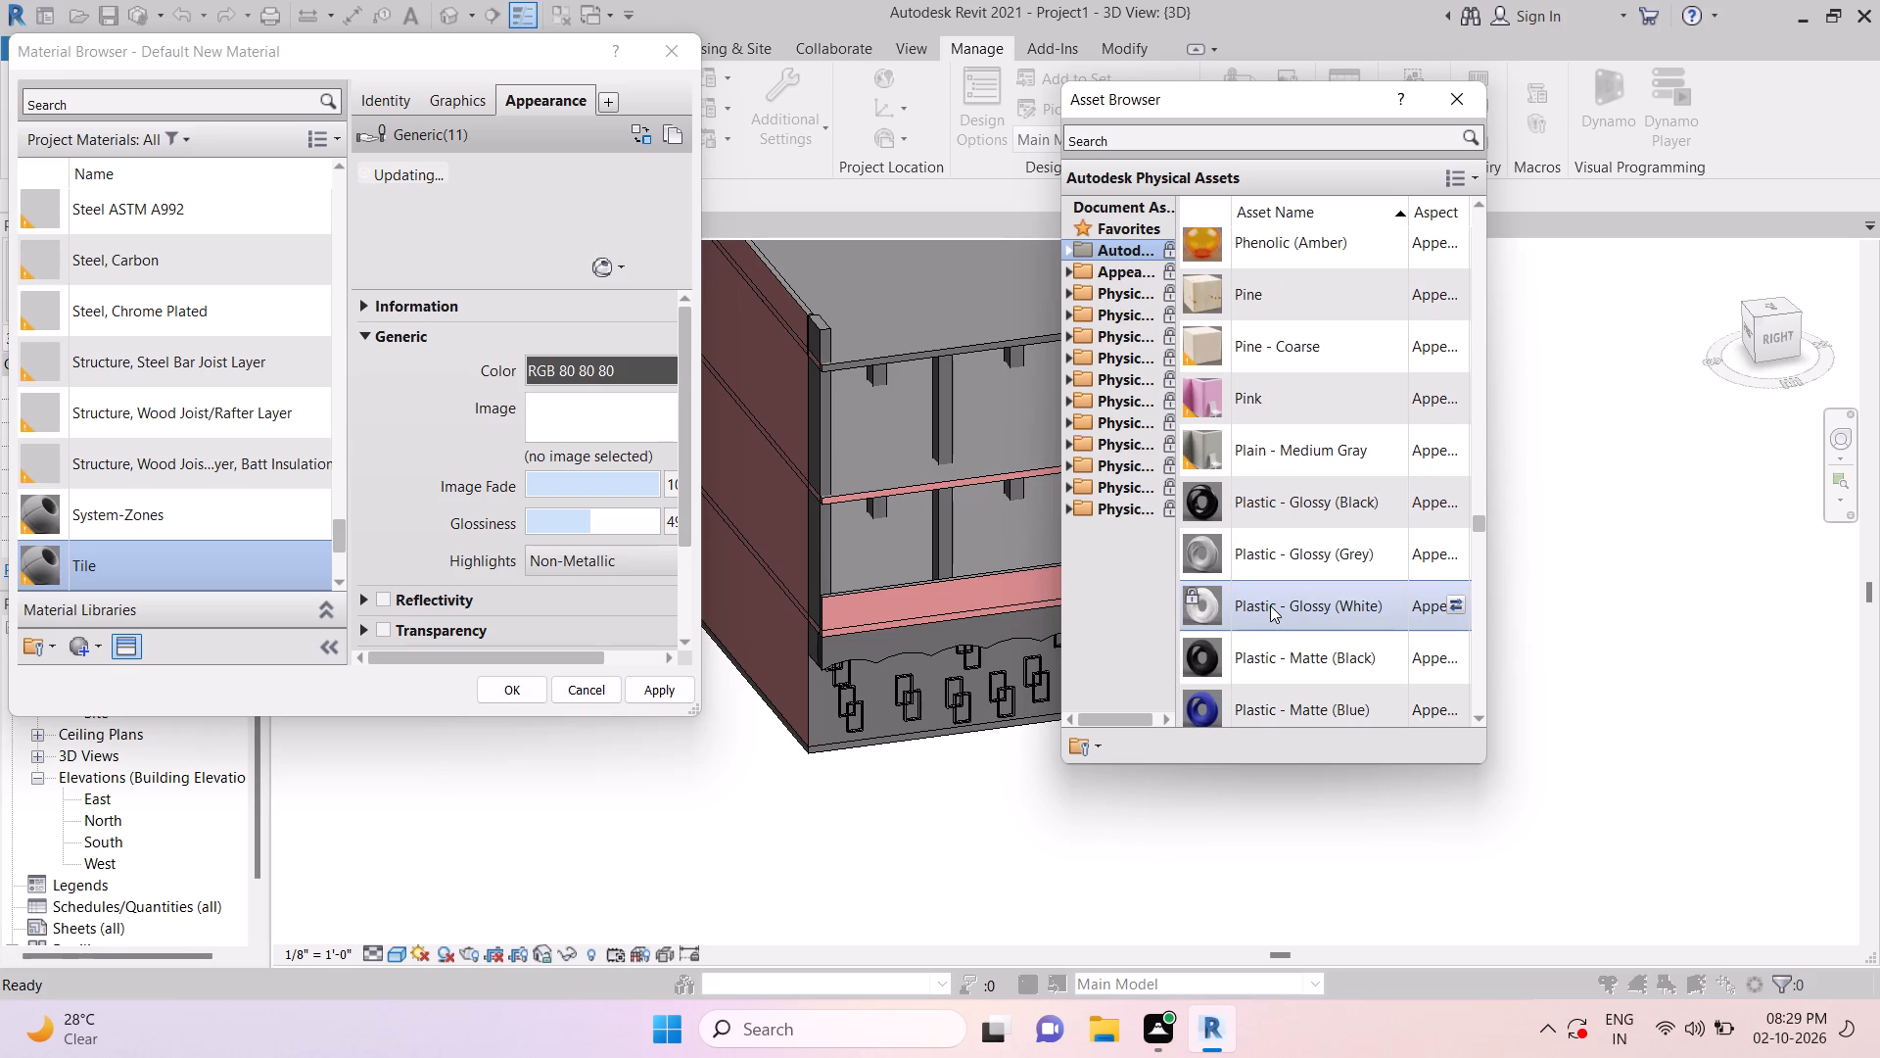
scroll(1271, 604, "down", 4)
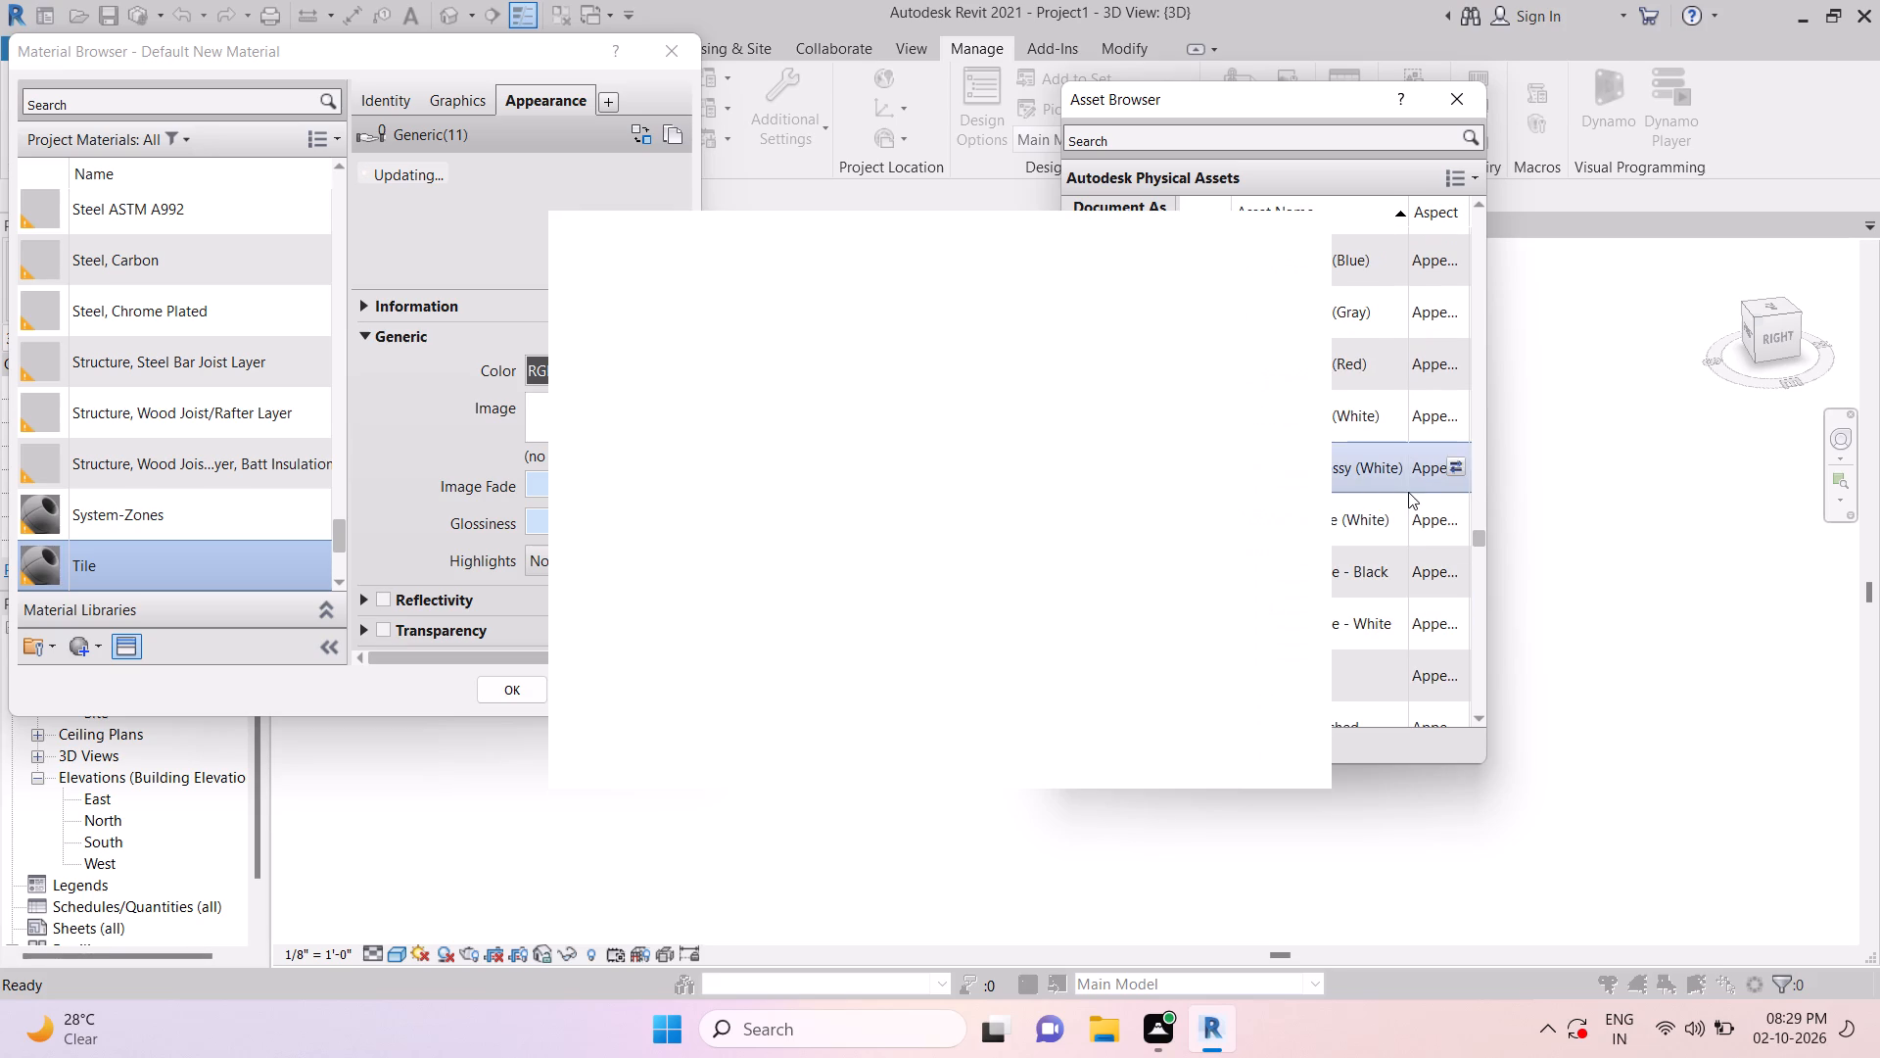
middle_click_drag(1406, 493, 1510, 493)
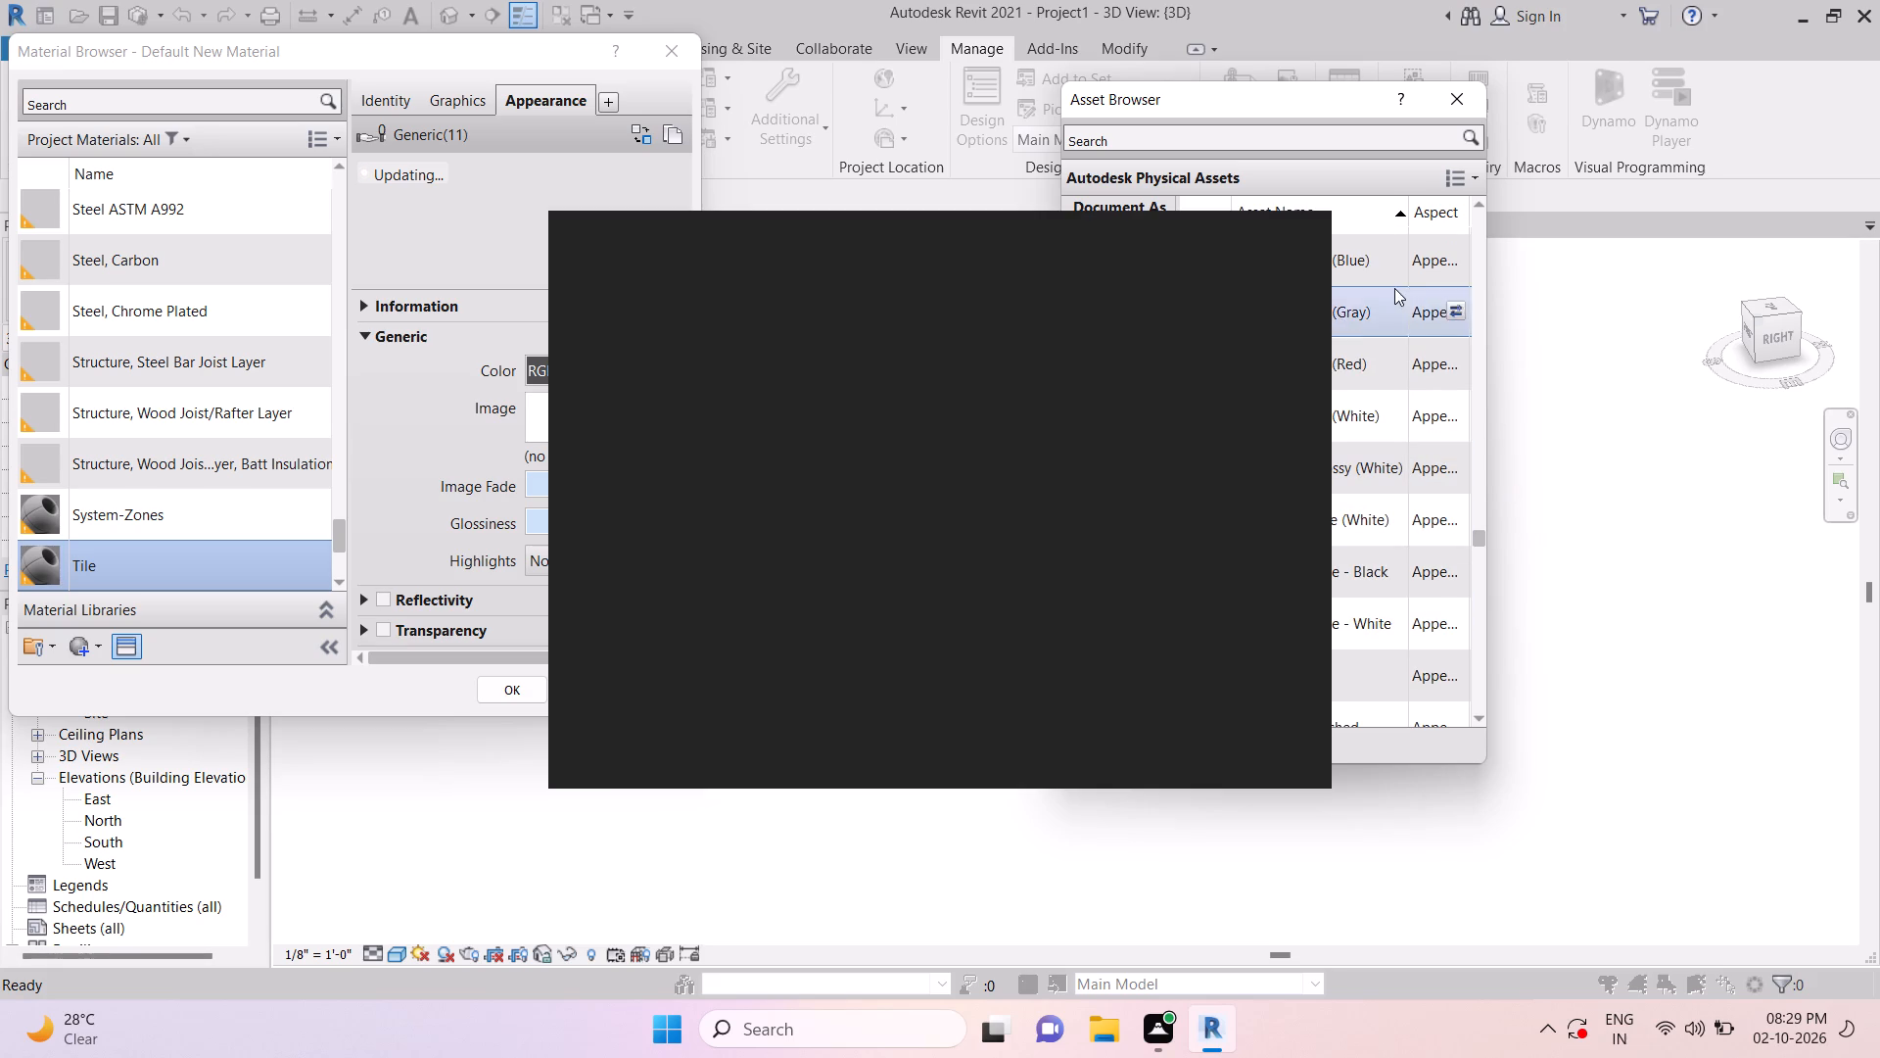
left_click_drag(1308, 92, 1548, 115)
scroll(1531, 440, "down", 3)
scroll(1541, 586, "down", 7)
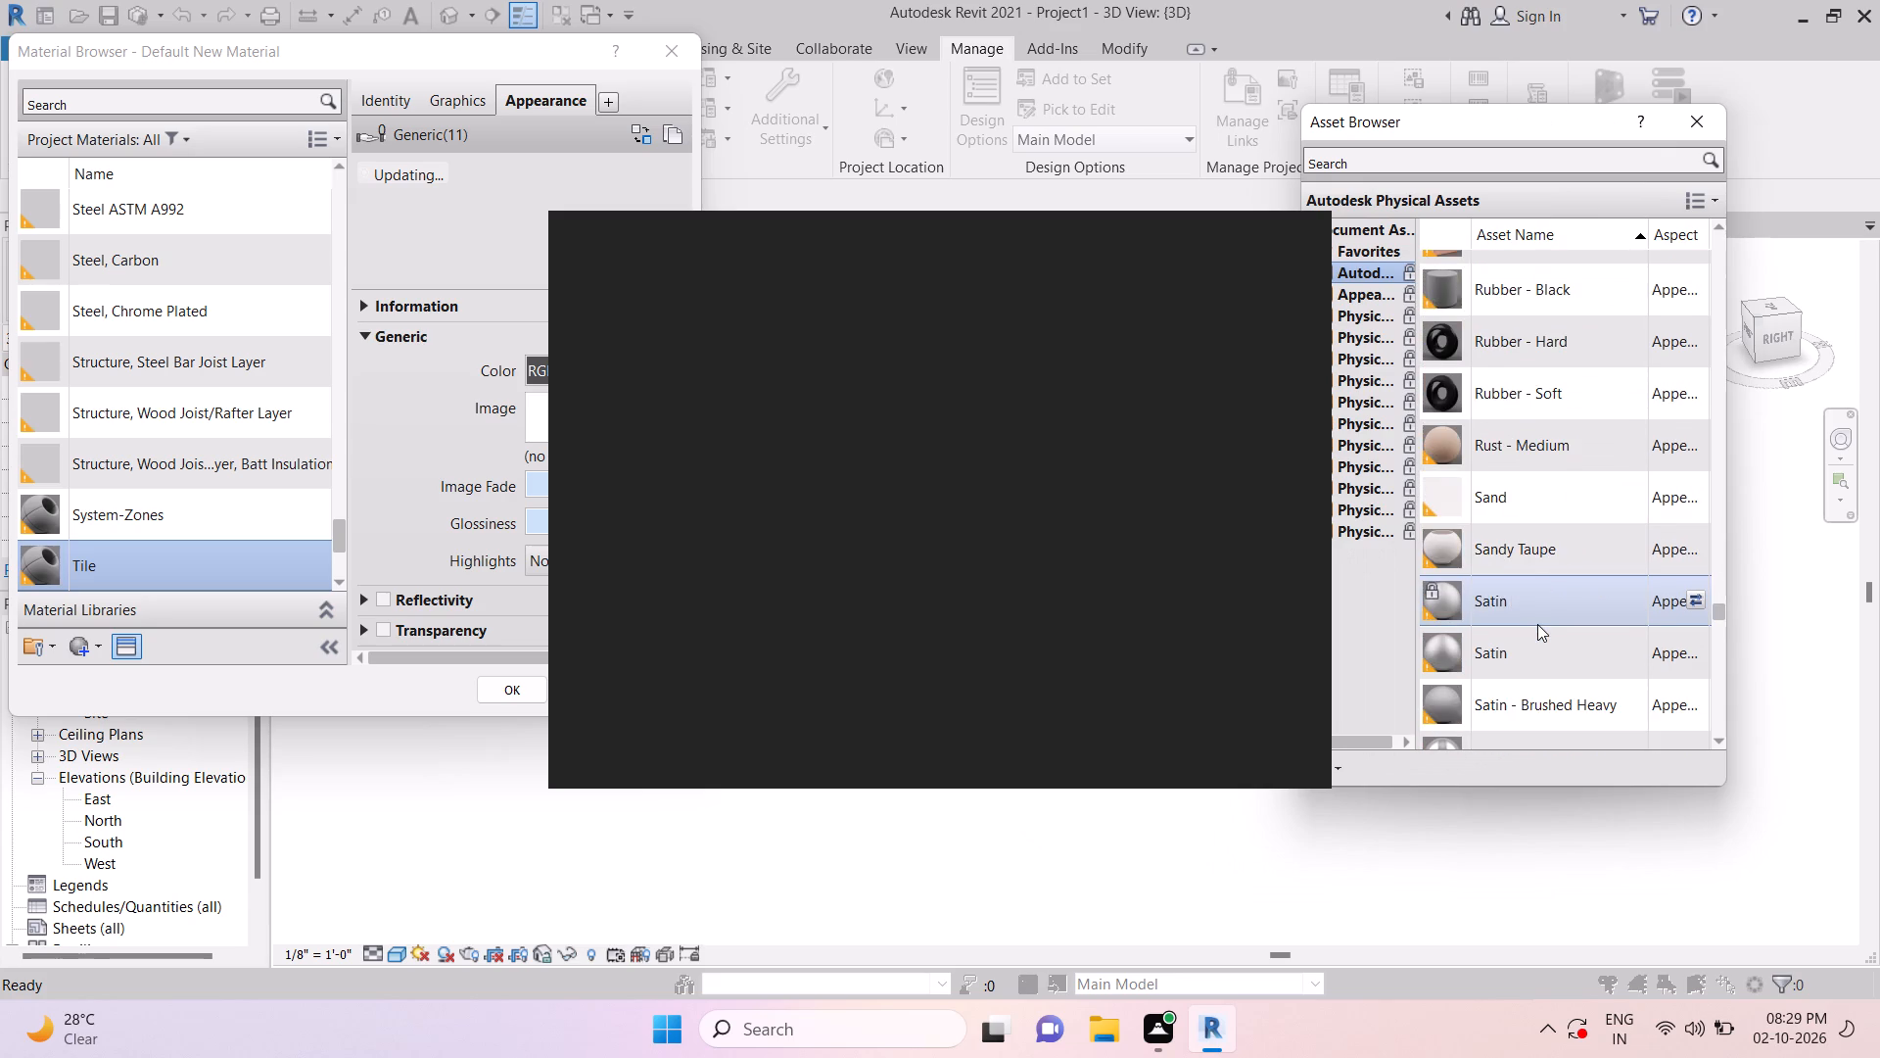
scroll(1537, 623, "up", 2)
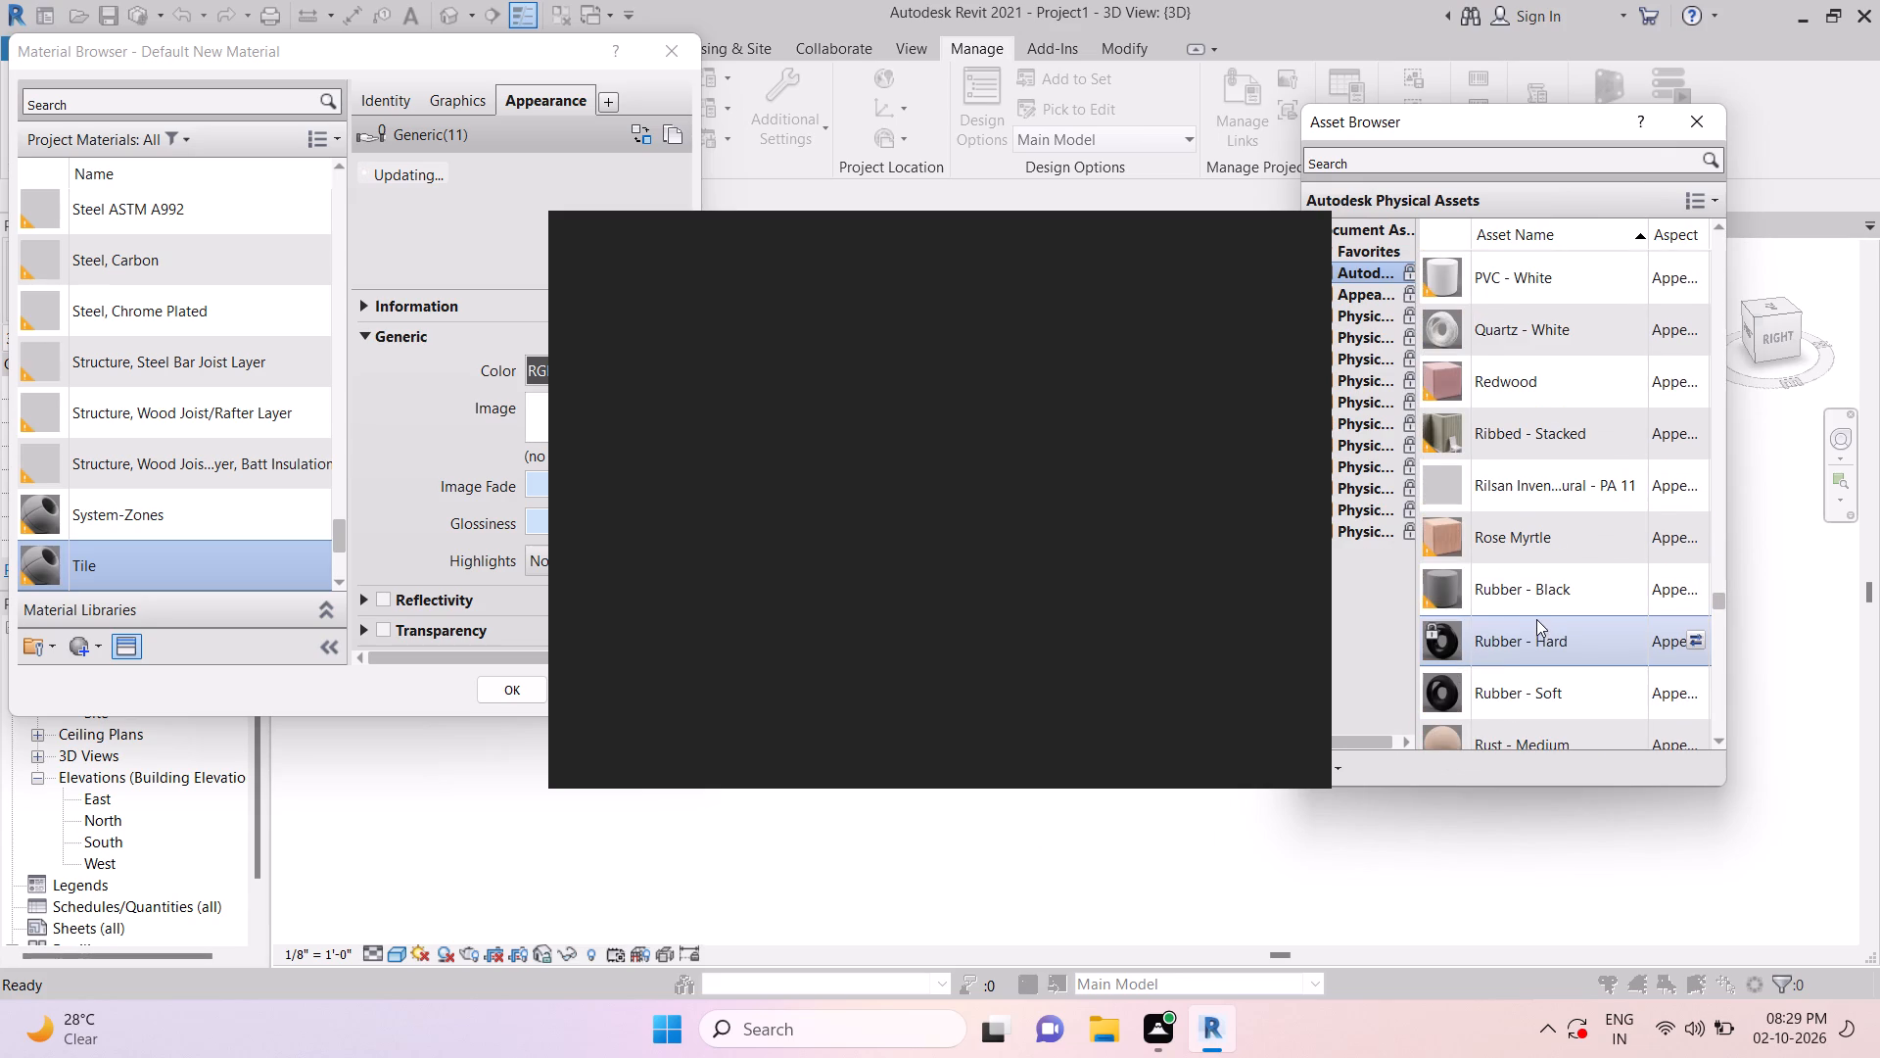
scroll(1516, 611, "down", 3)
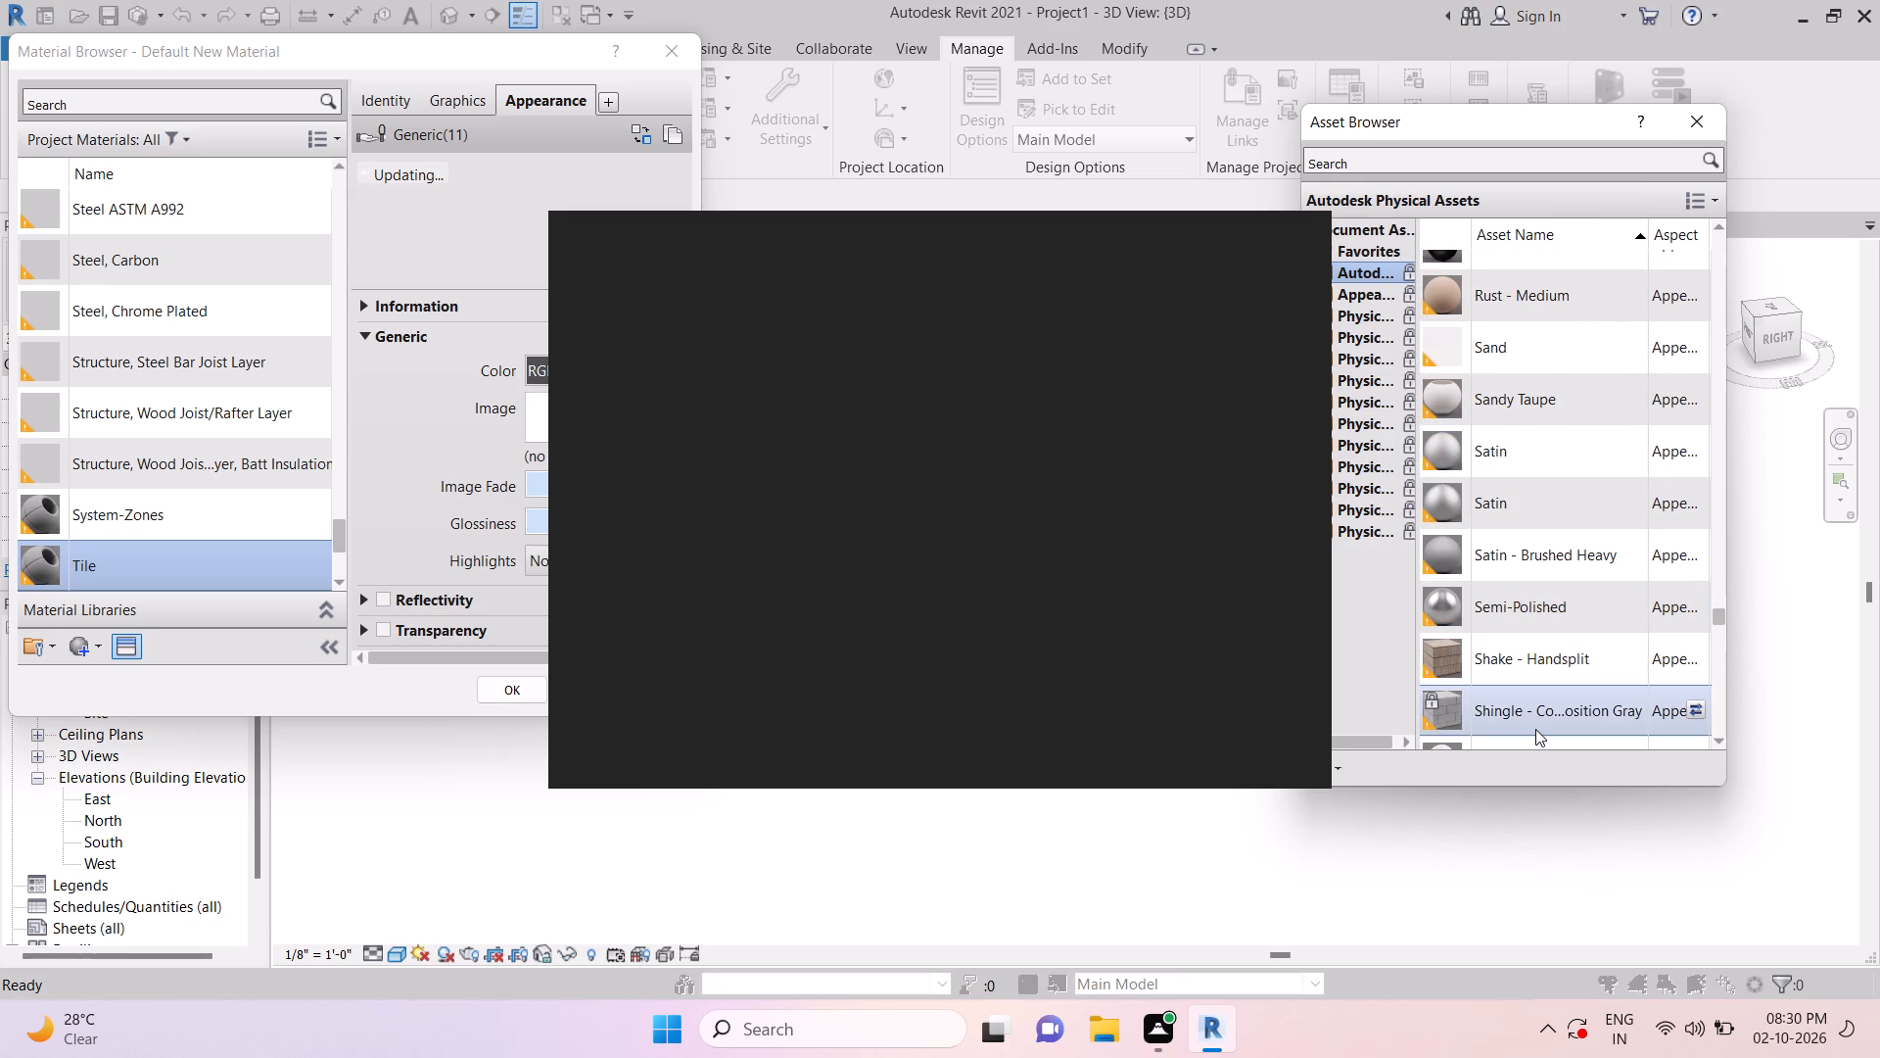
scroll(1535, 729, "down", 1)
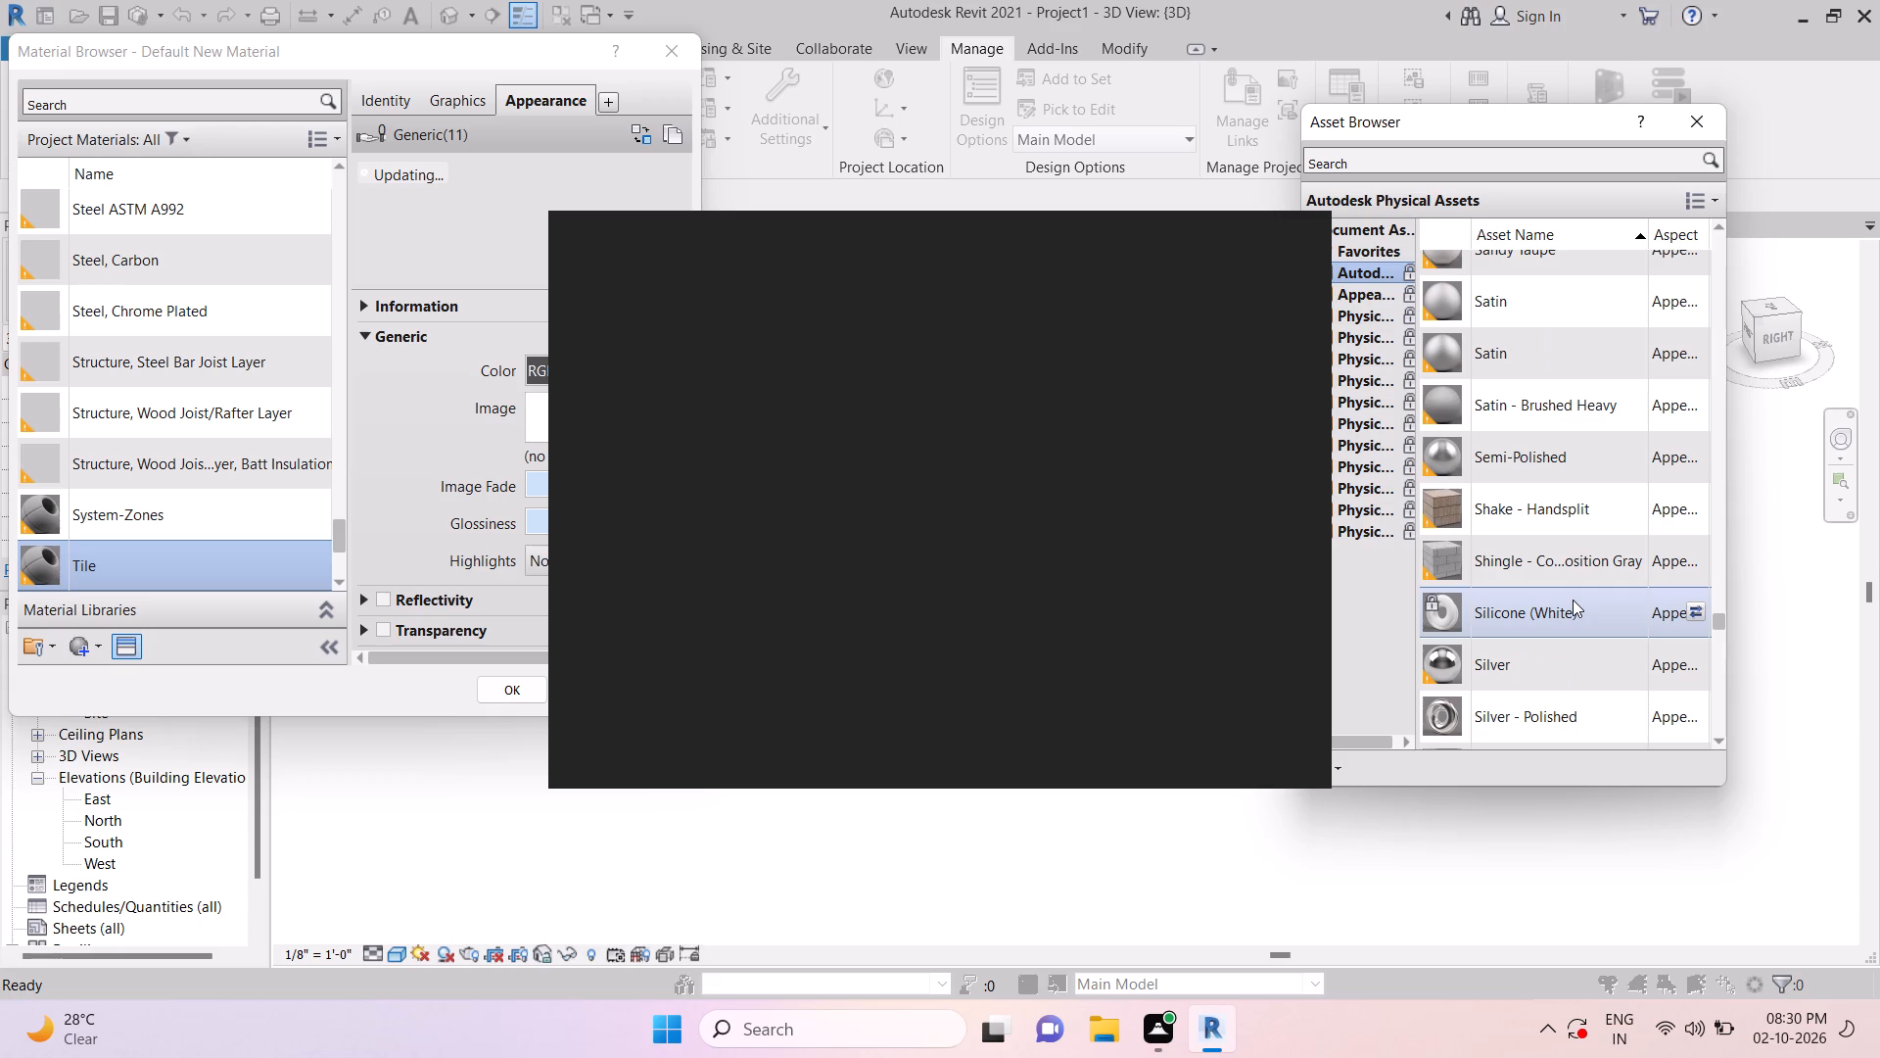
scroll(1567, 585, "down", 2)
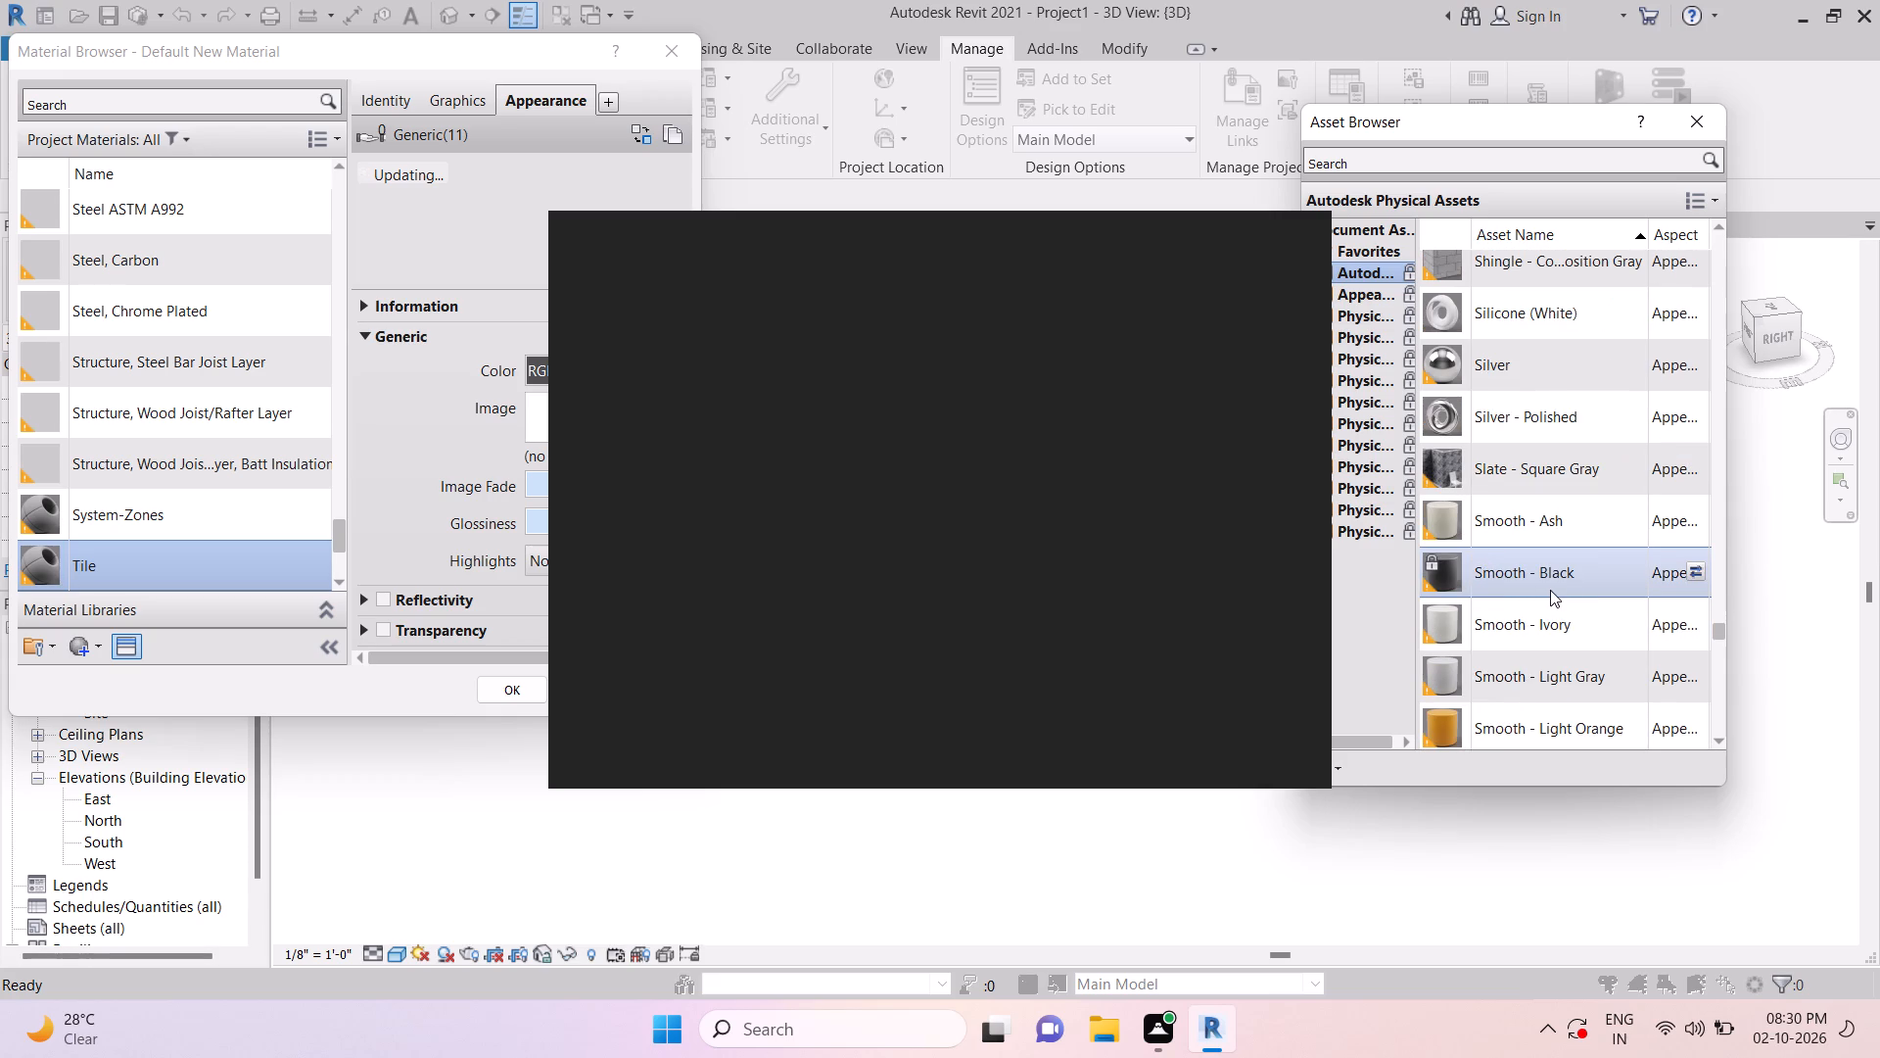
scroll(1534, 600, "down", 3)
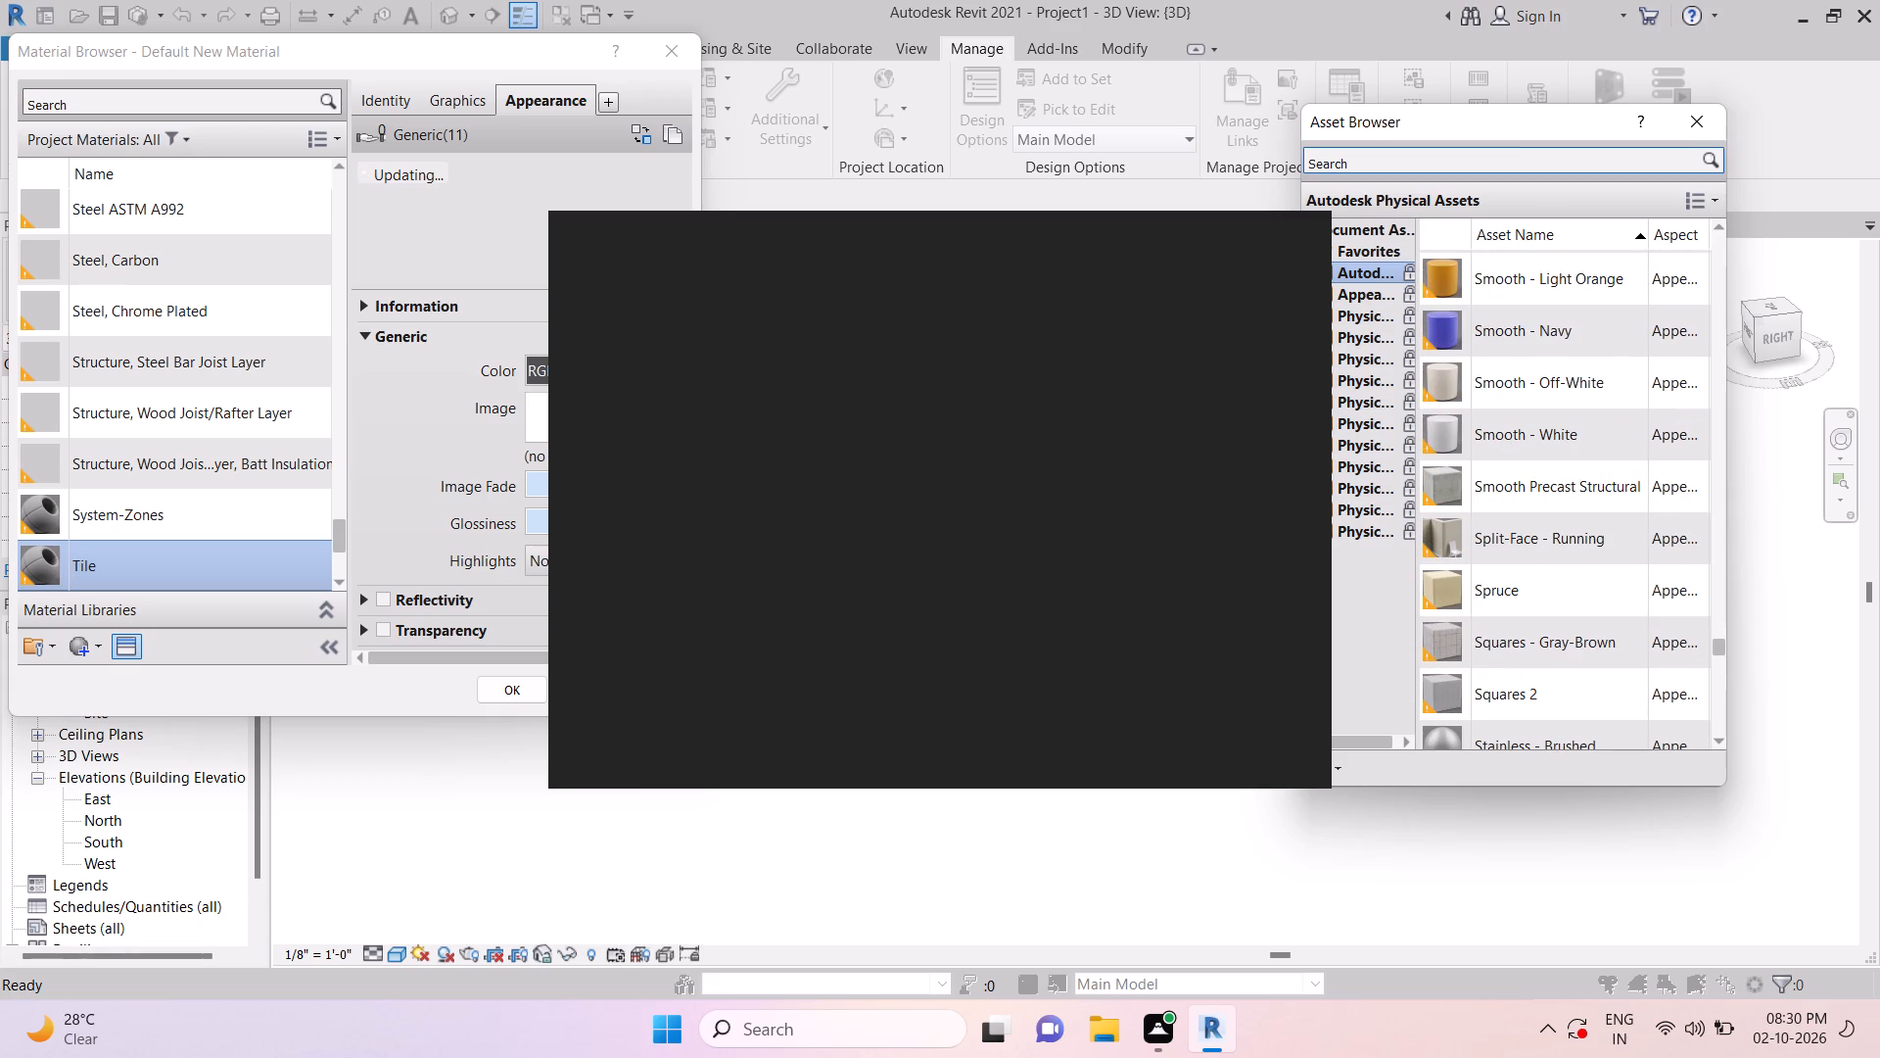
left_click_drag(1501, 129, 1556, 127)
left_click(1574, 125)
left_click(1579, 125)
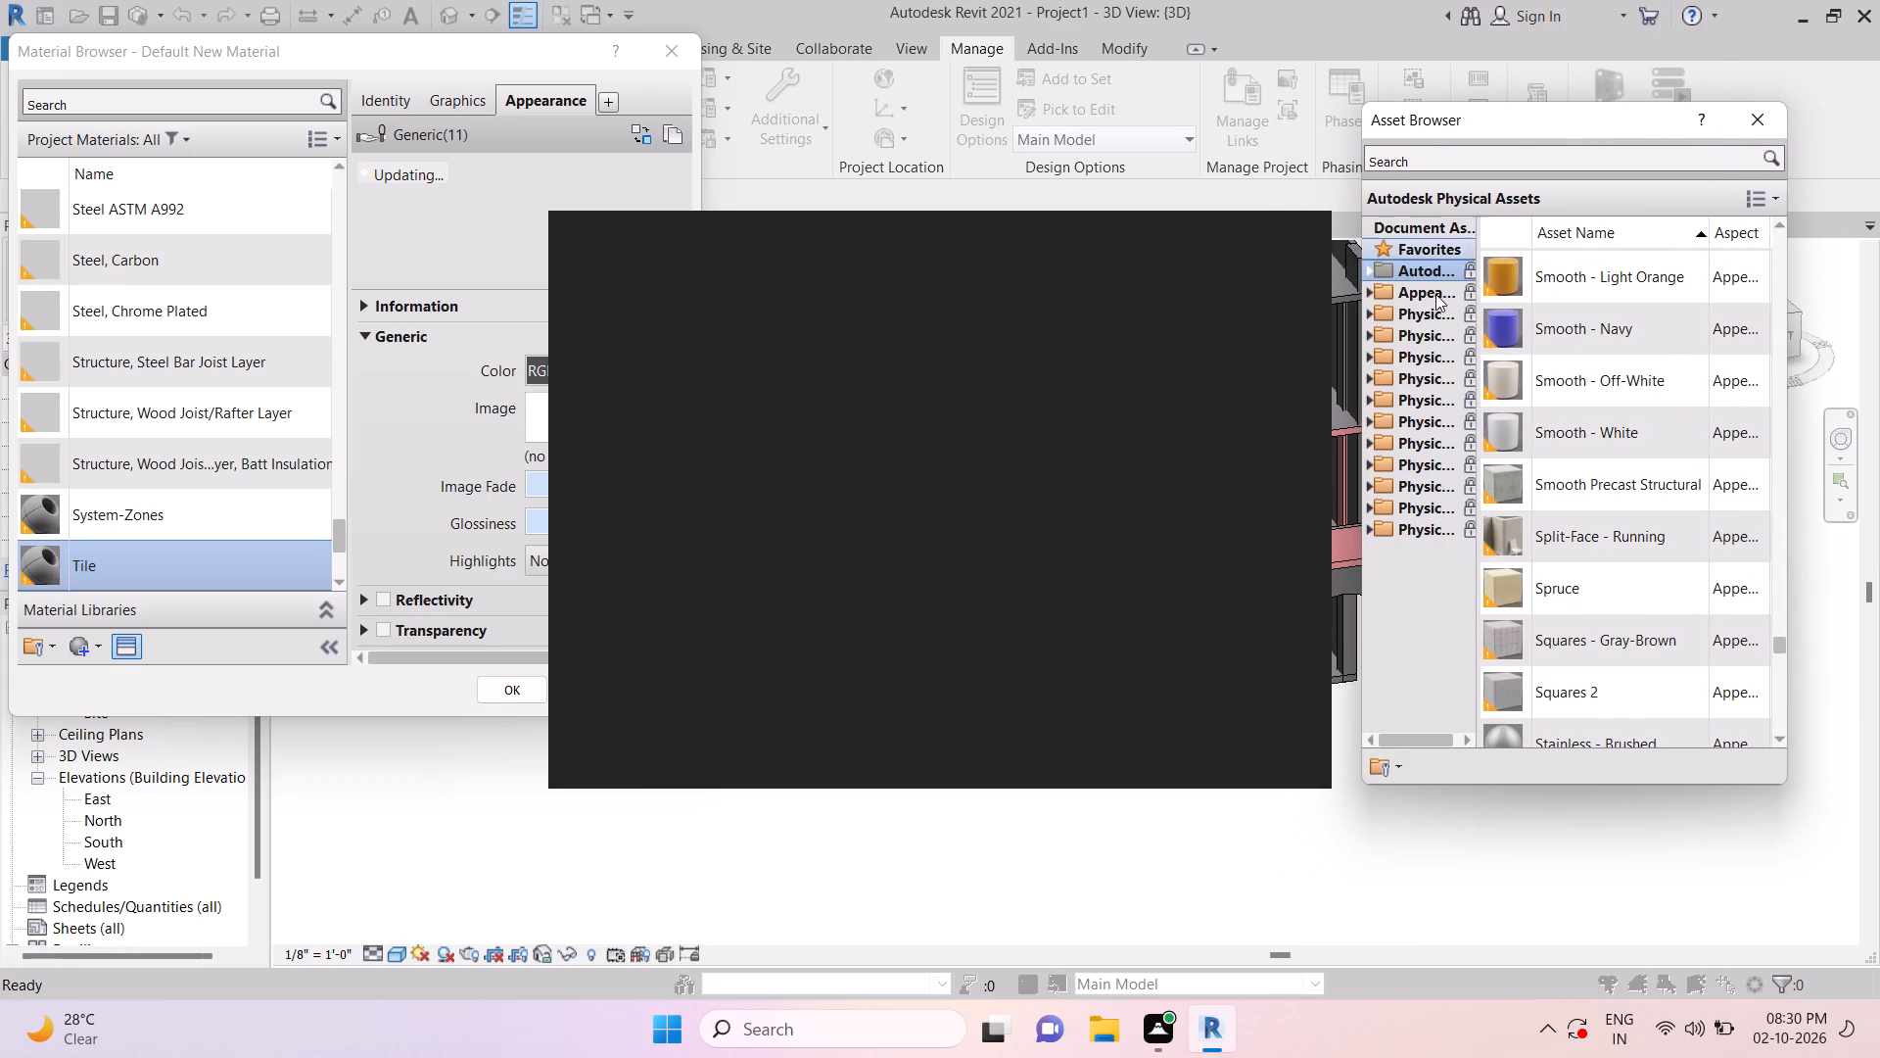
Replace the tile material's generic appearance with the 4in Diamonds - Black asset from the Appearance Library.
left_click(1435, 294)
scroll(1593, 582, "down", 1)
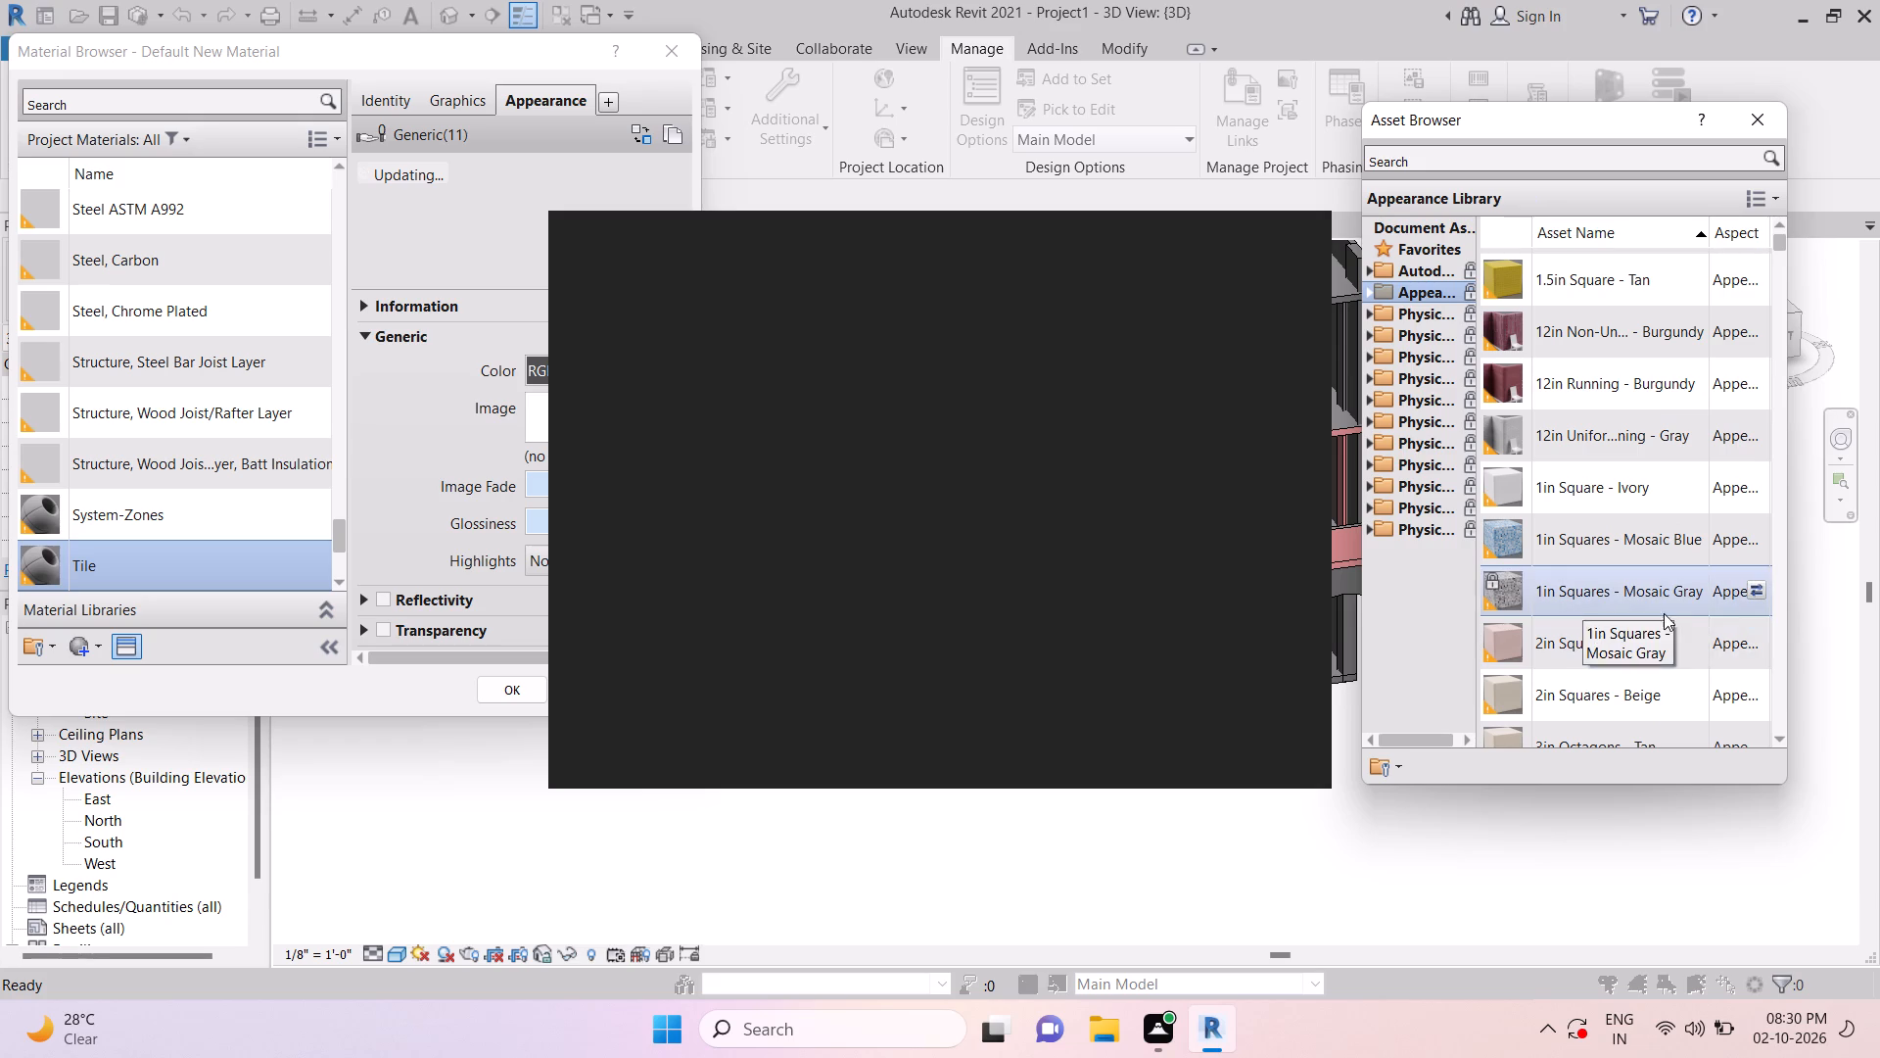
scroll(1622, 609, "down", 3)
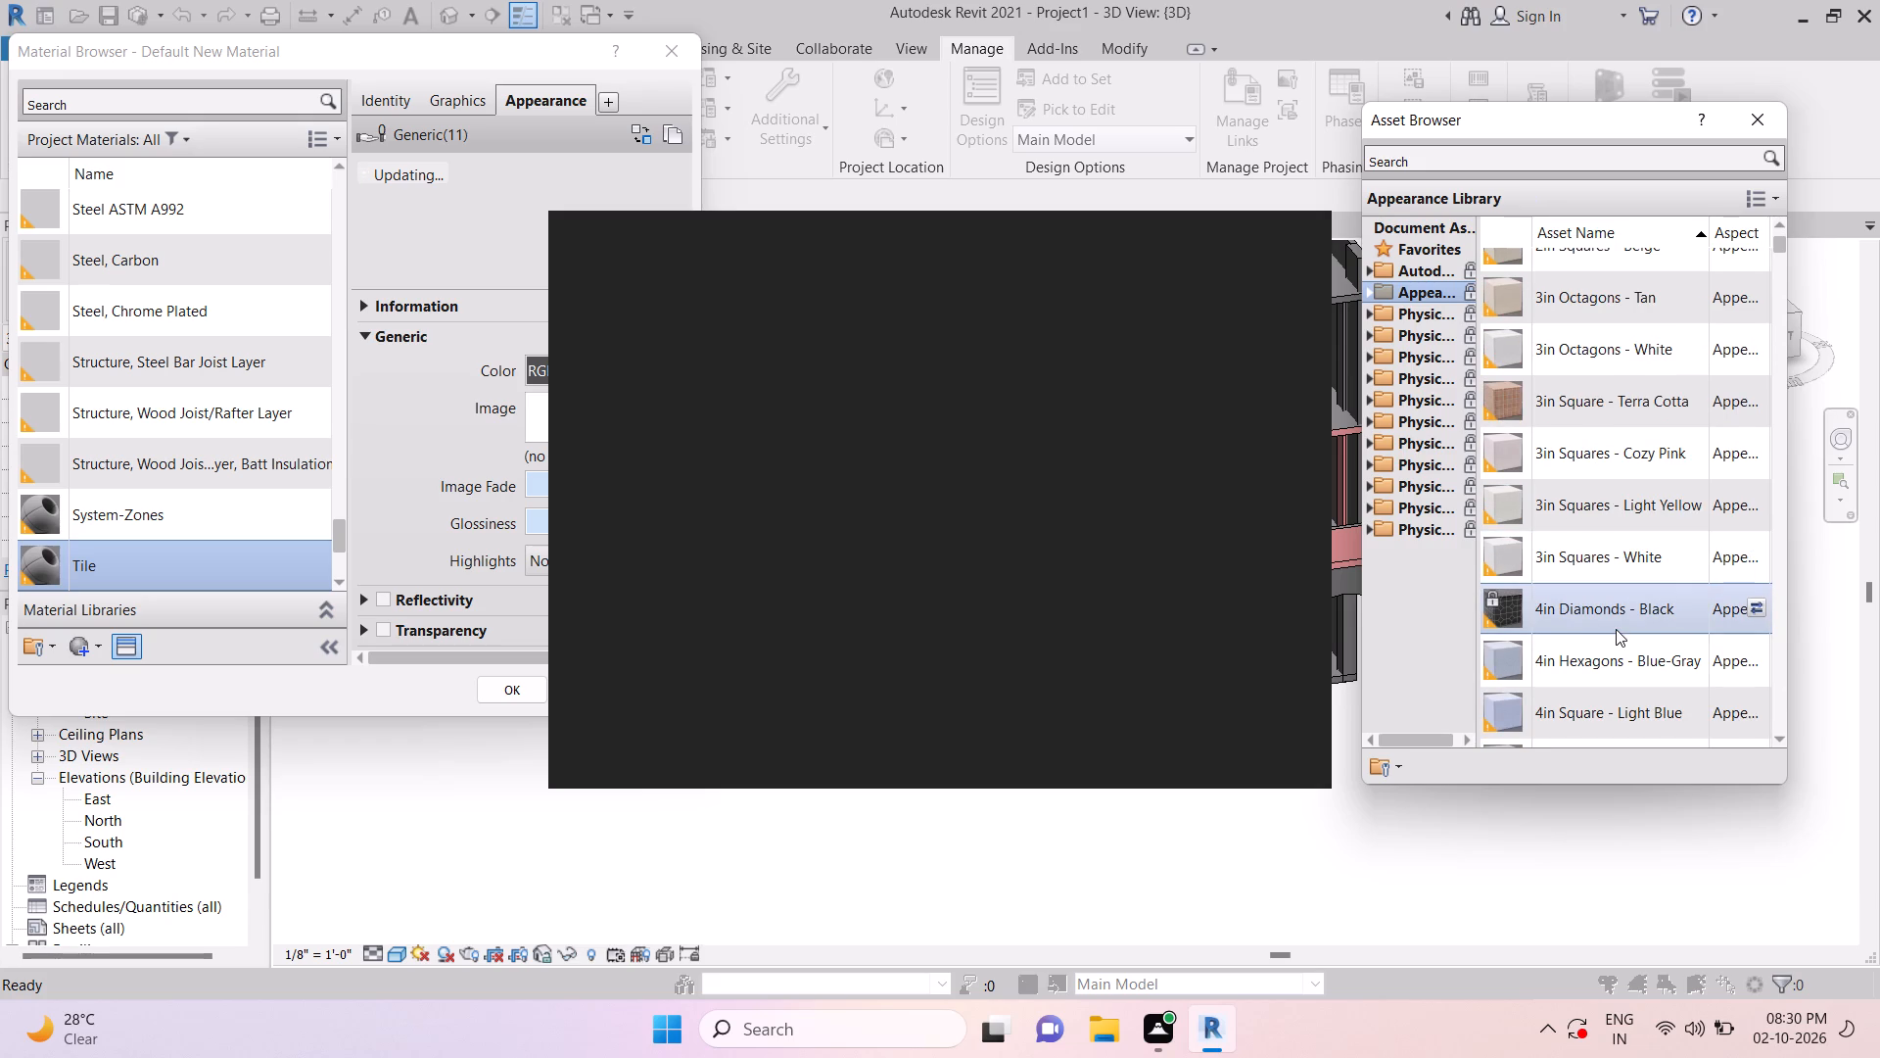
scroll(1616, 629, "down", 2)
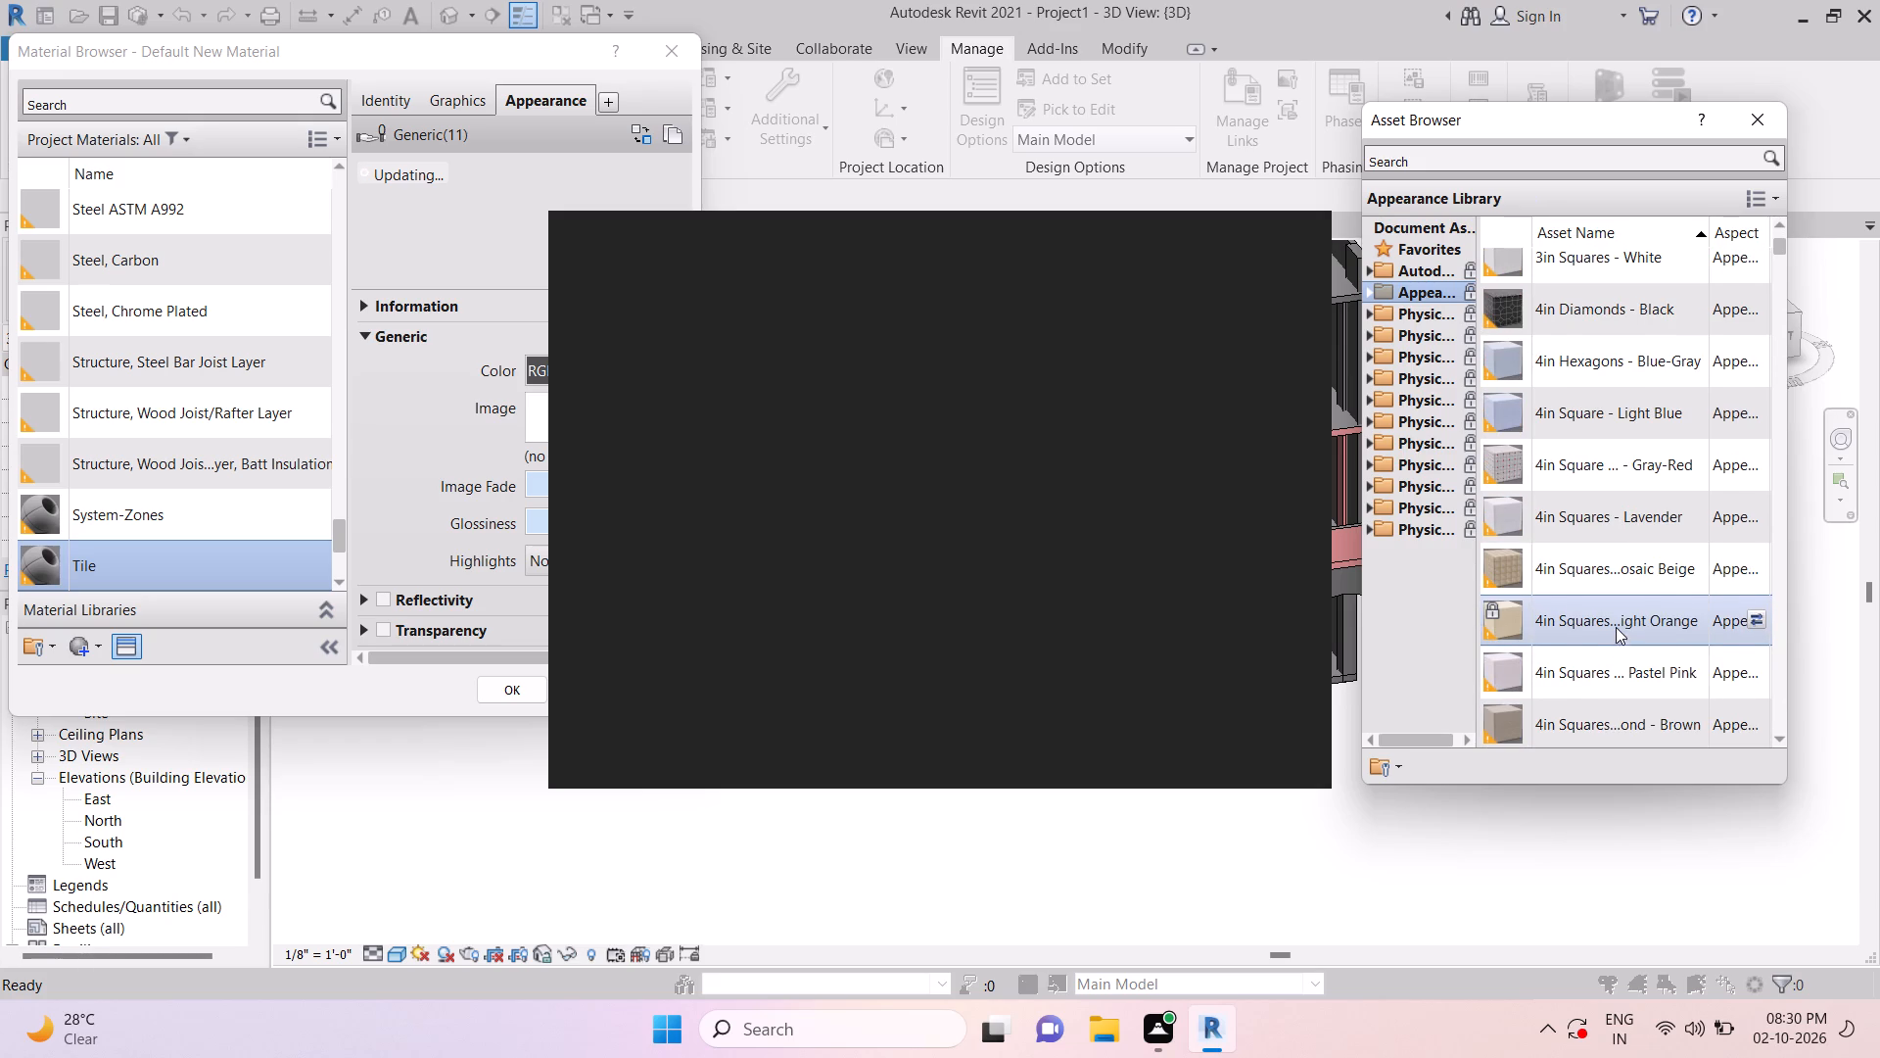
scroll(1610, 685, "down", 2)
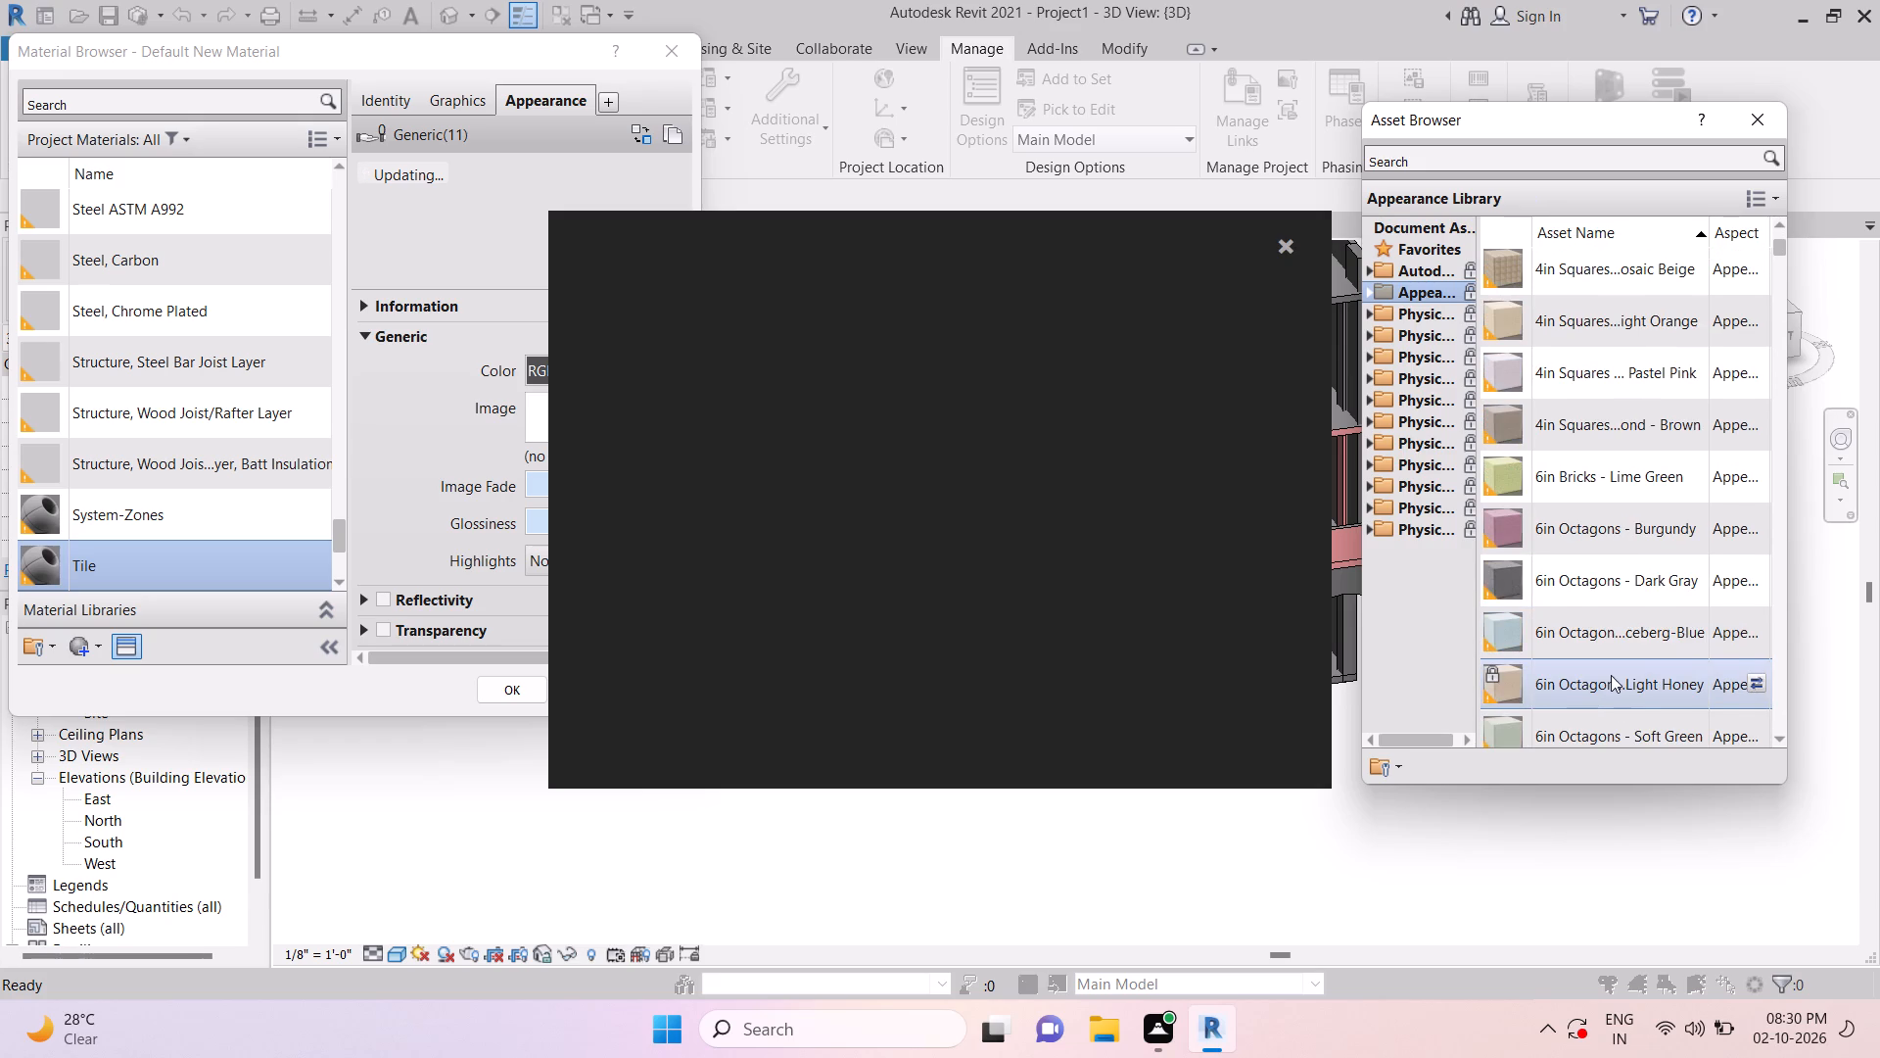
scroll(1637, 583, "down", 2)
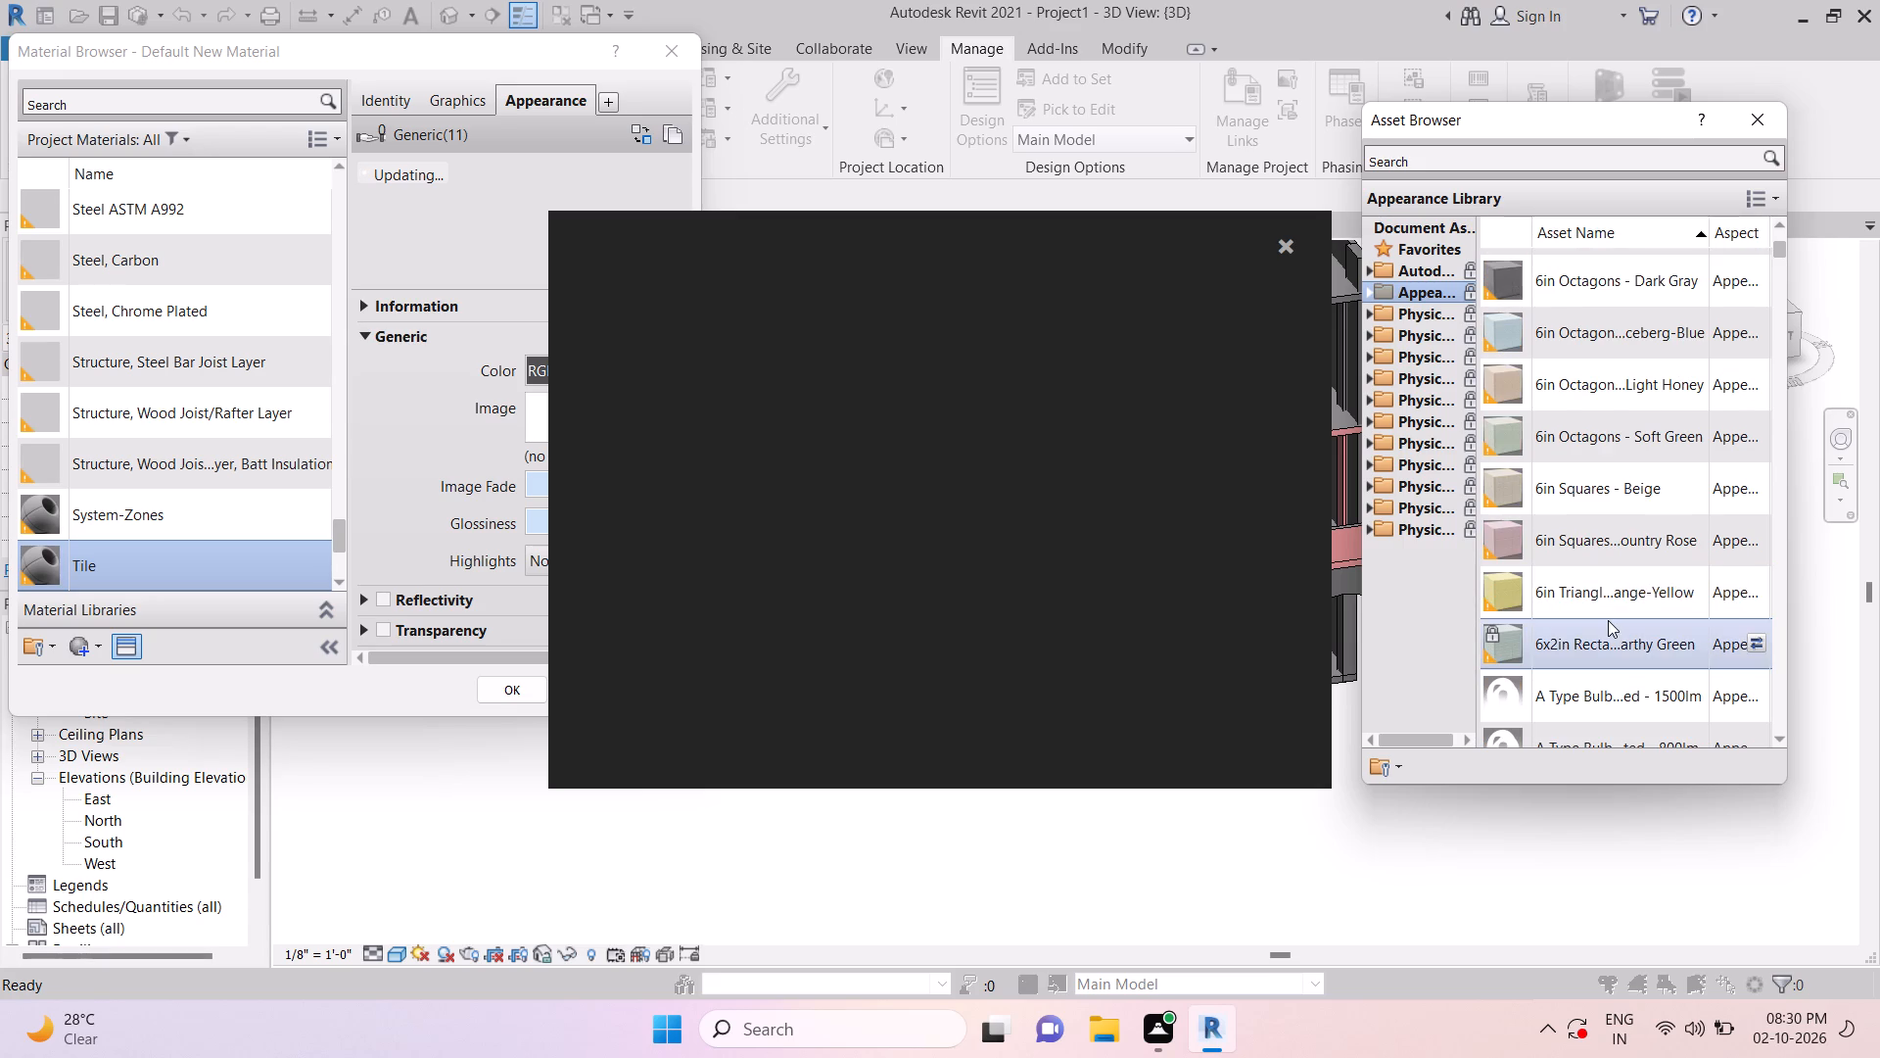
scroll(1606, 620, "down", 3)
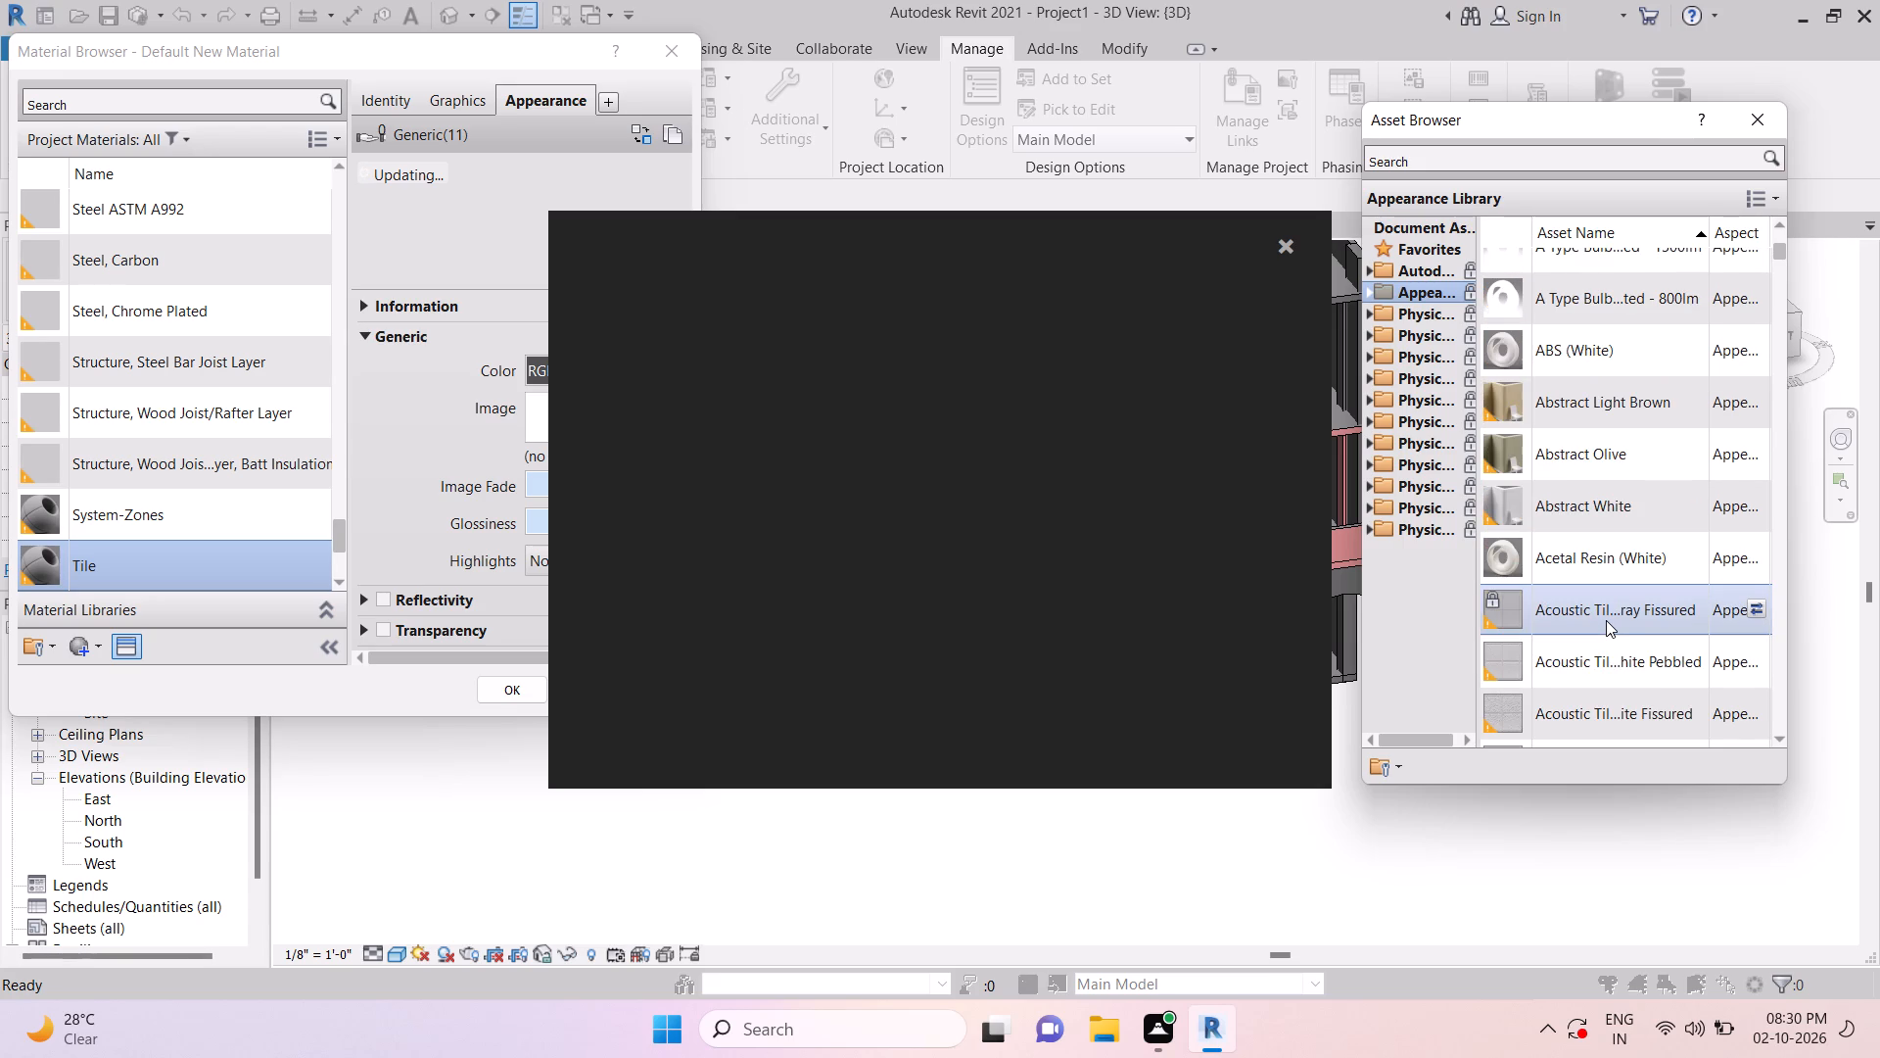
scroll(1604, 621, "down", 7)
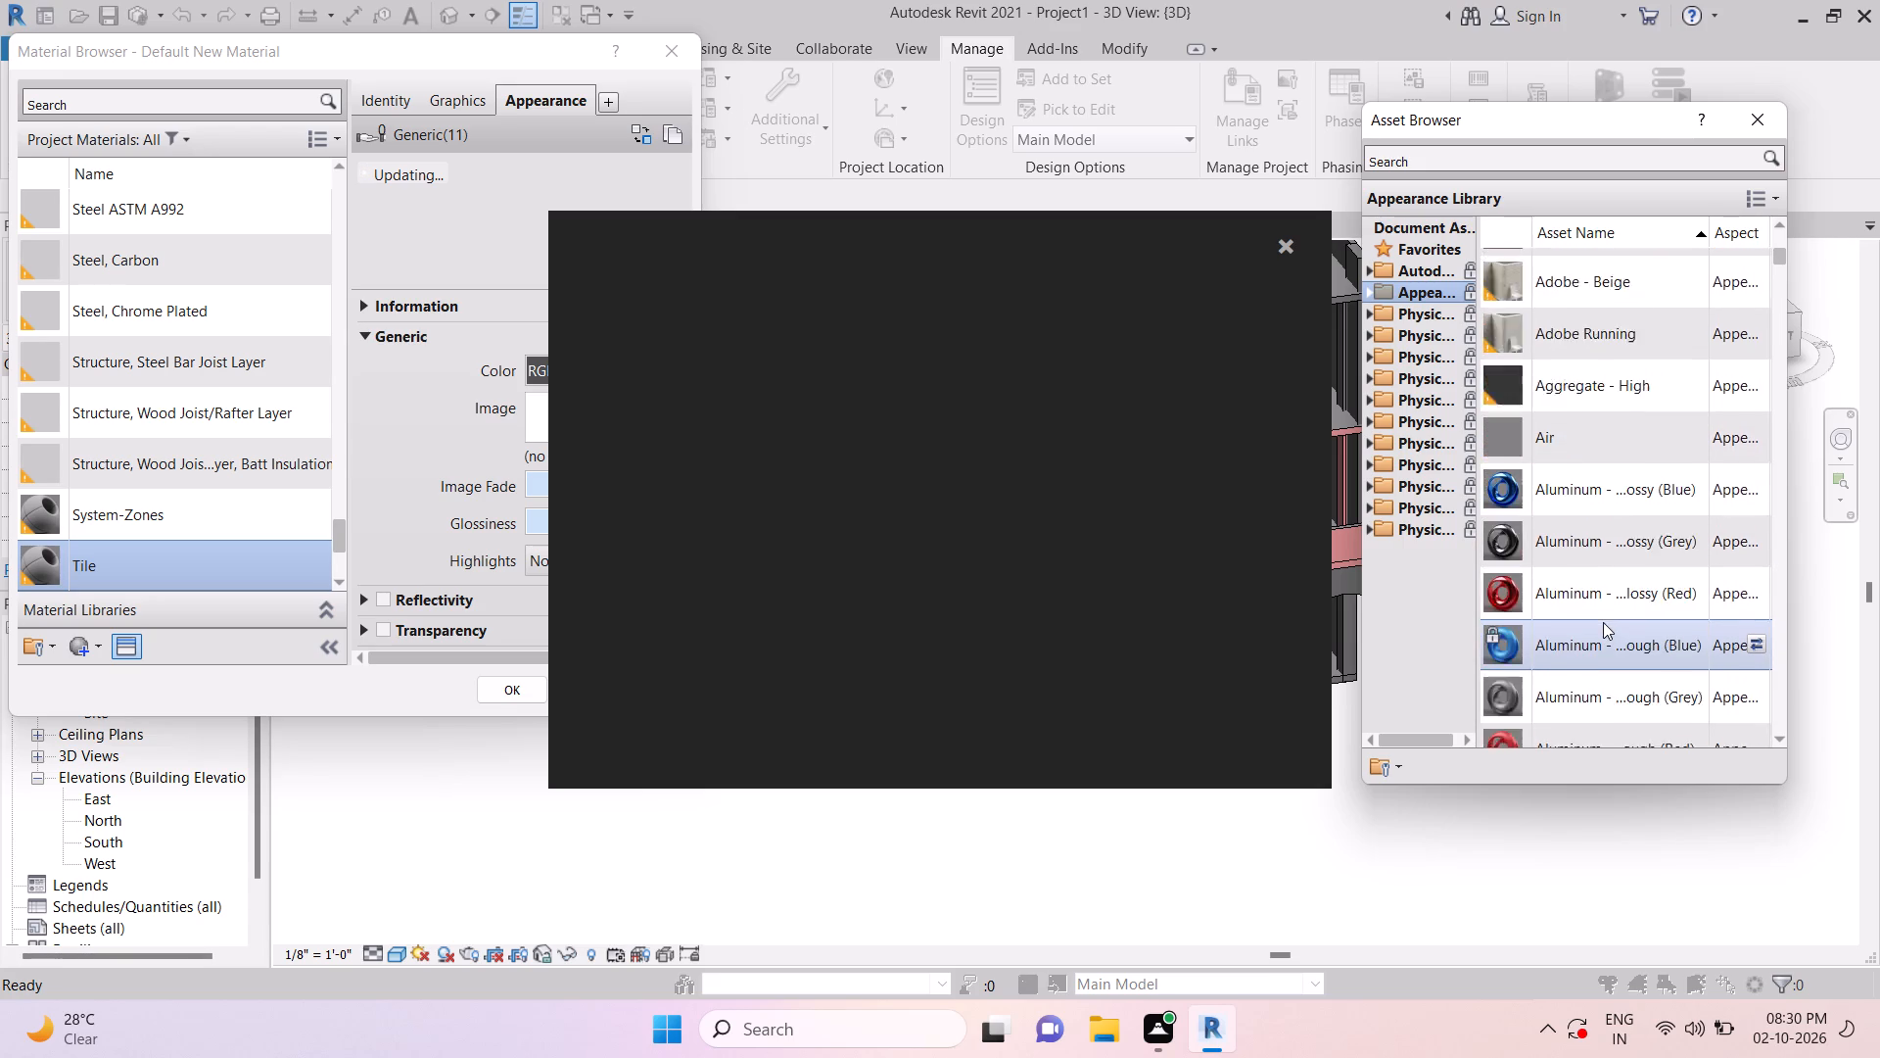
scroll(1603, 622, "down", 3)
scroll(1603, 622, "up", 18)
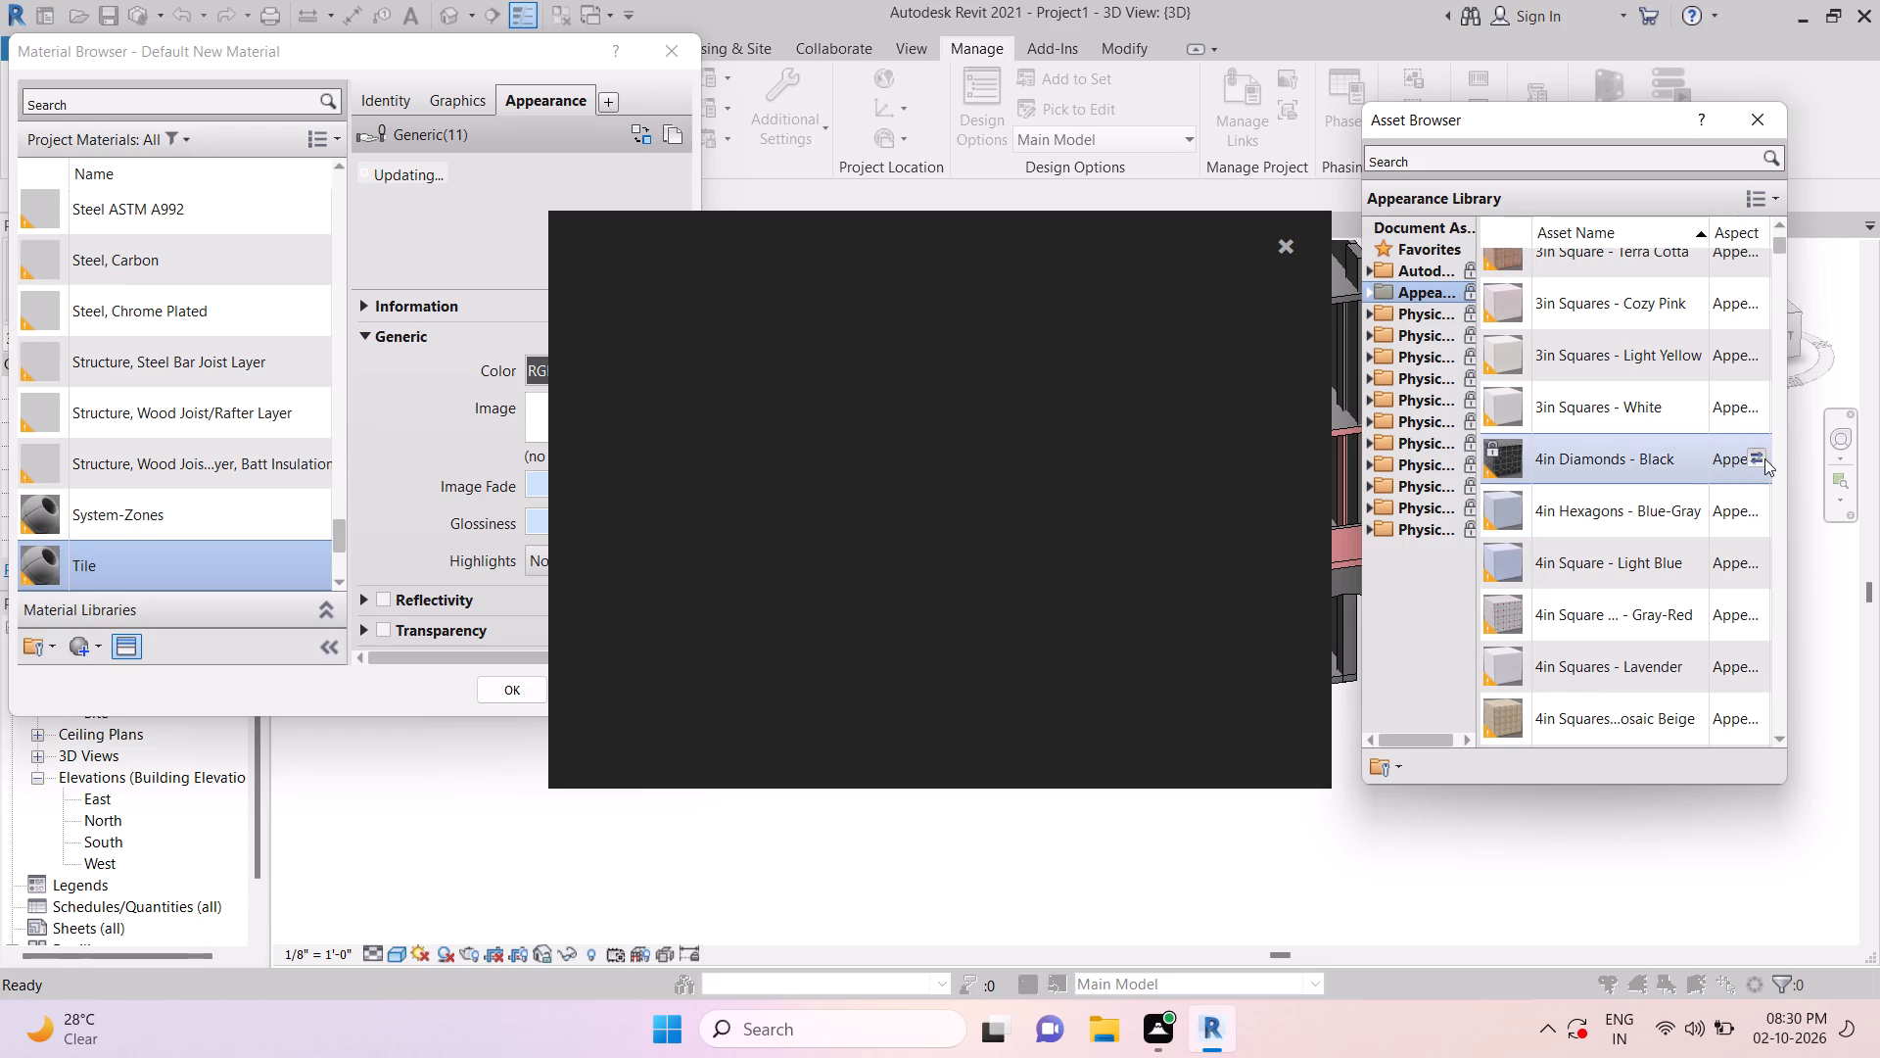
left_click(1758, 456)
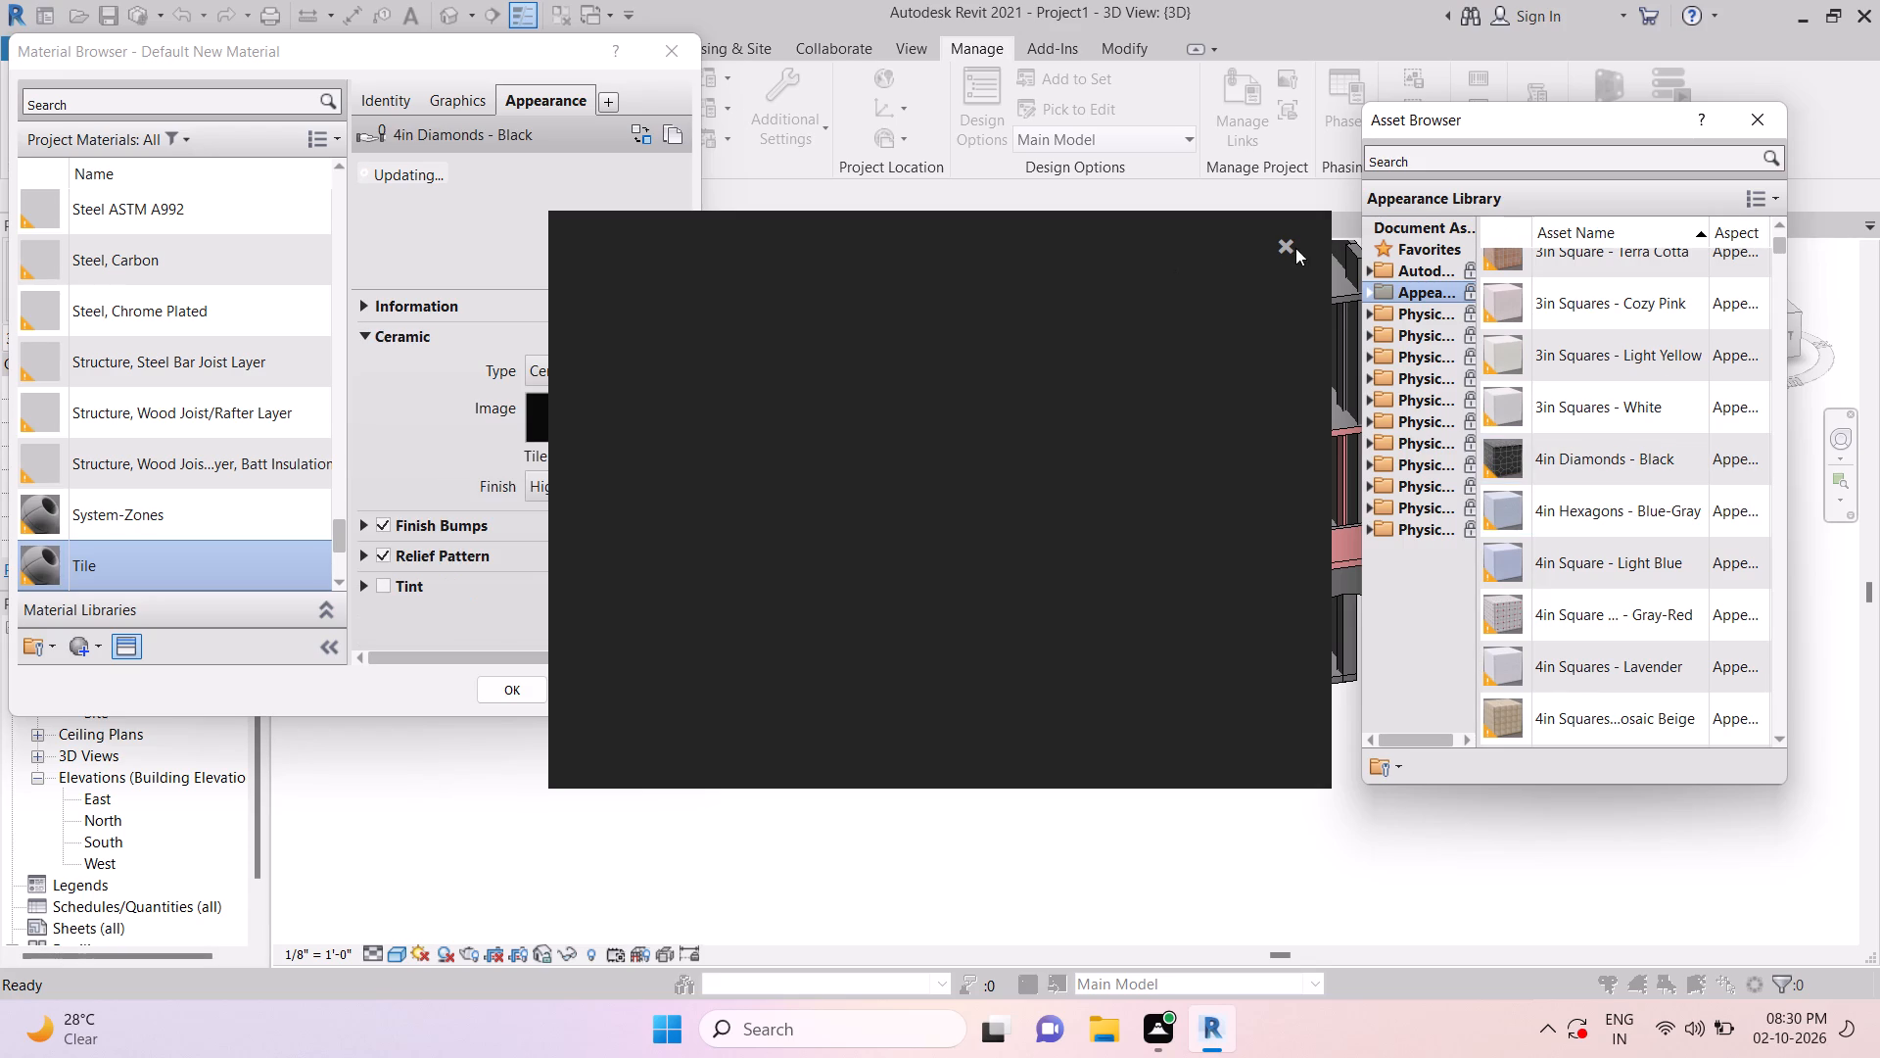
Dismiss the dark notification card covering the 3D view and the material settings.
left_click(1287, 247)
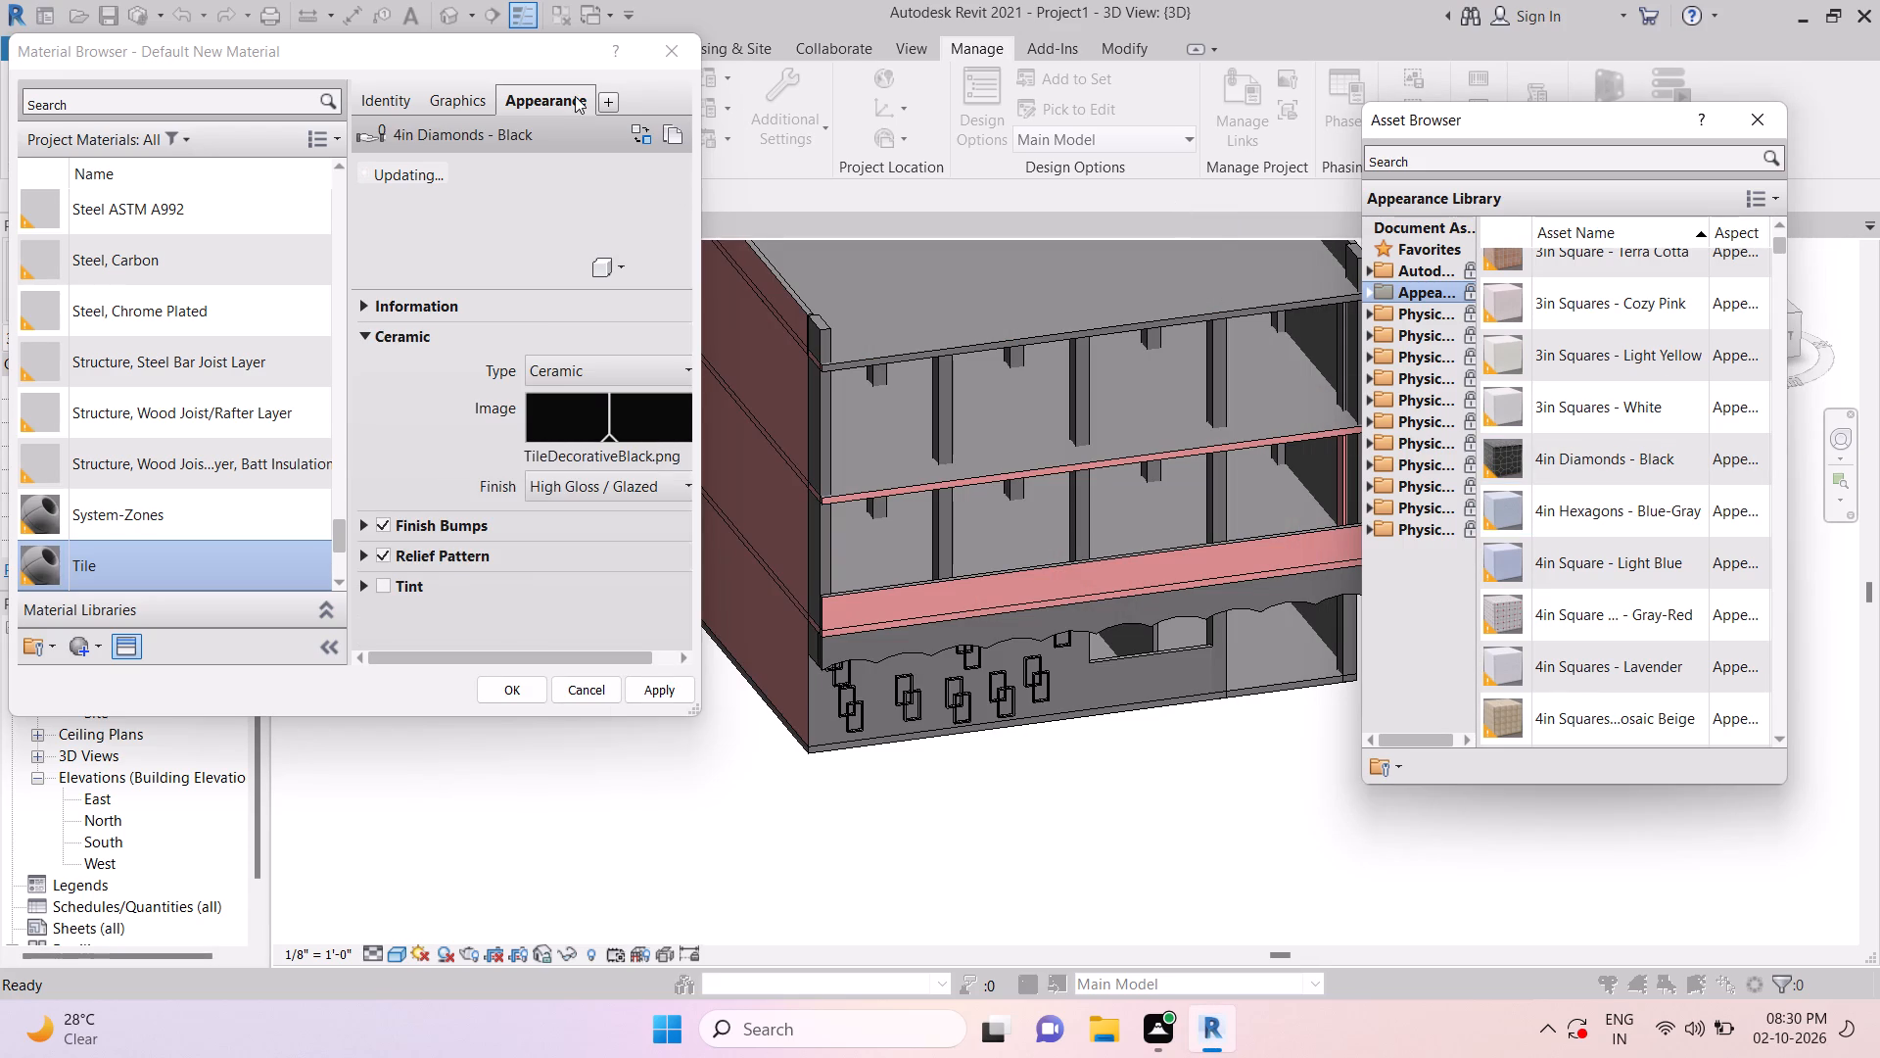
Enable Use Render Appearance for the tile material's graphics shading.
left_click(454, 115)
left_click(530, 171)
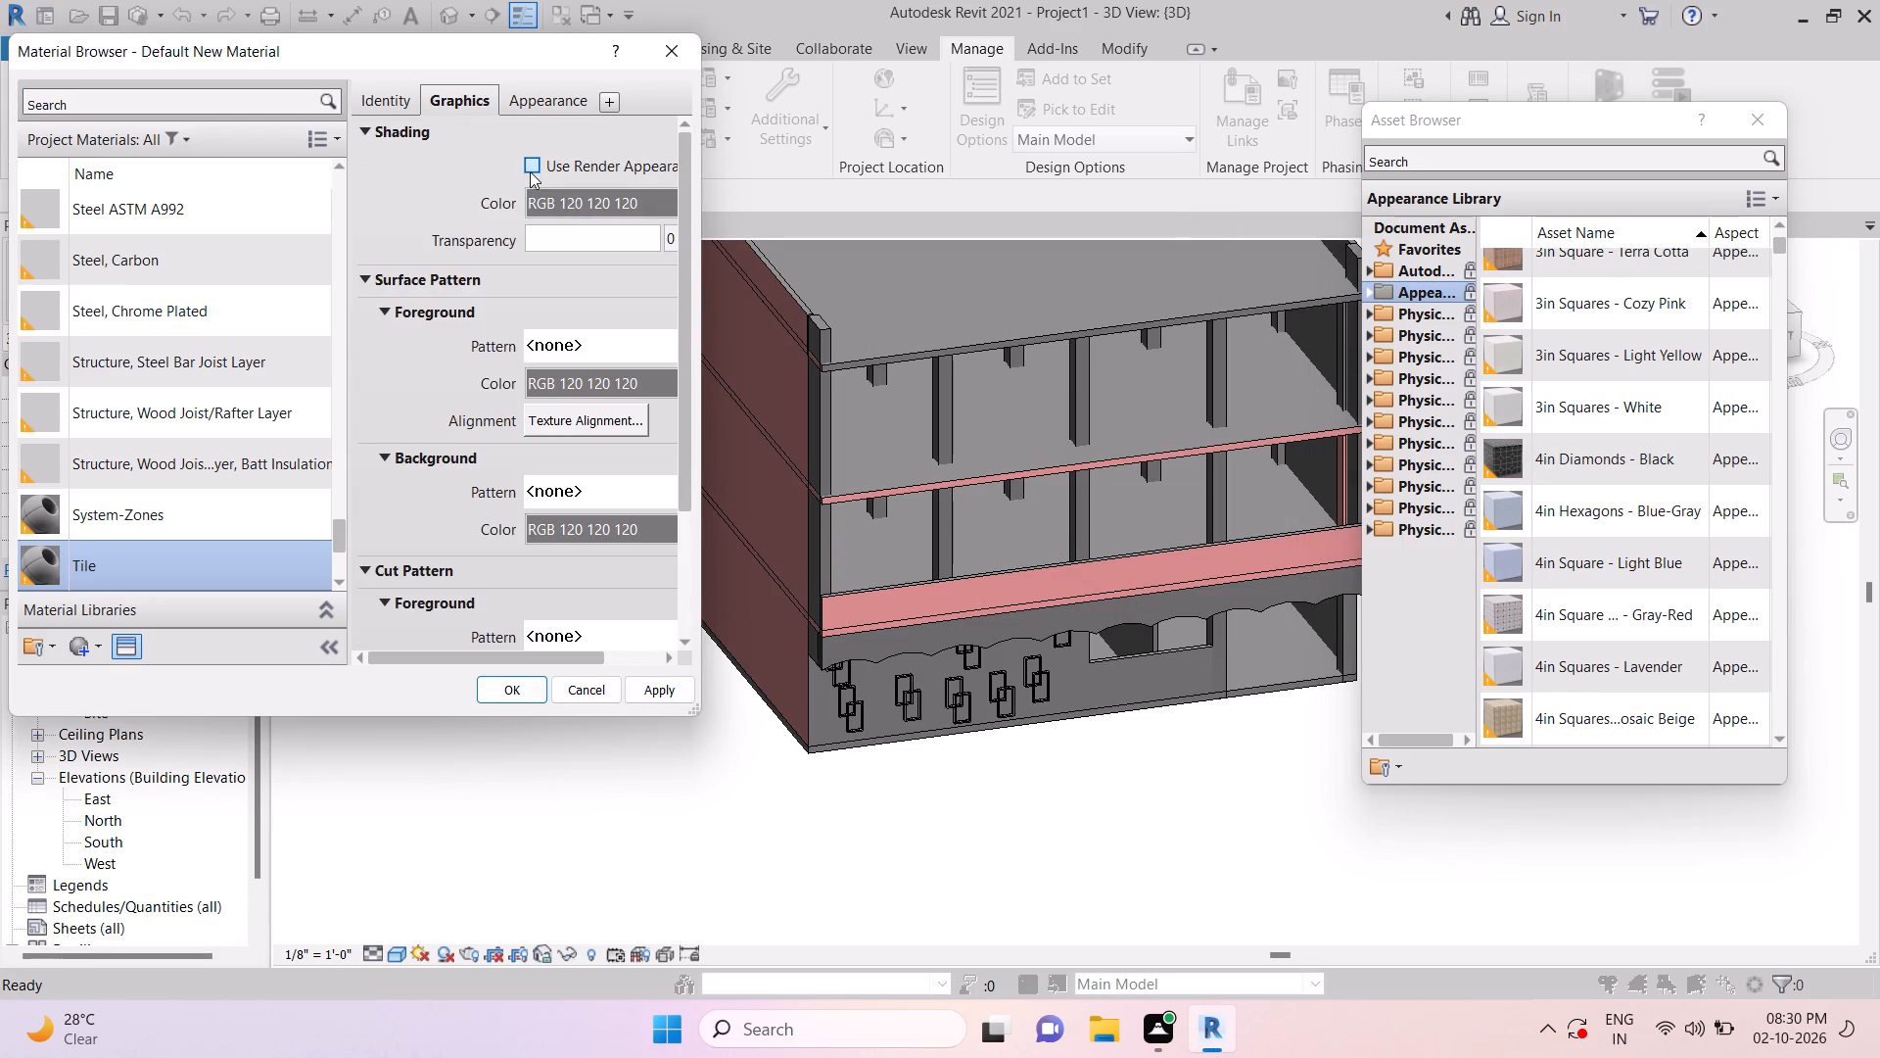
Apply the tile material's appearance and shading changes and close the Material Browser.
left_click(632, 690)
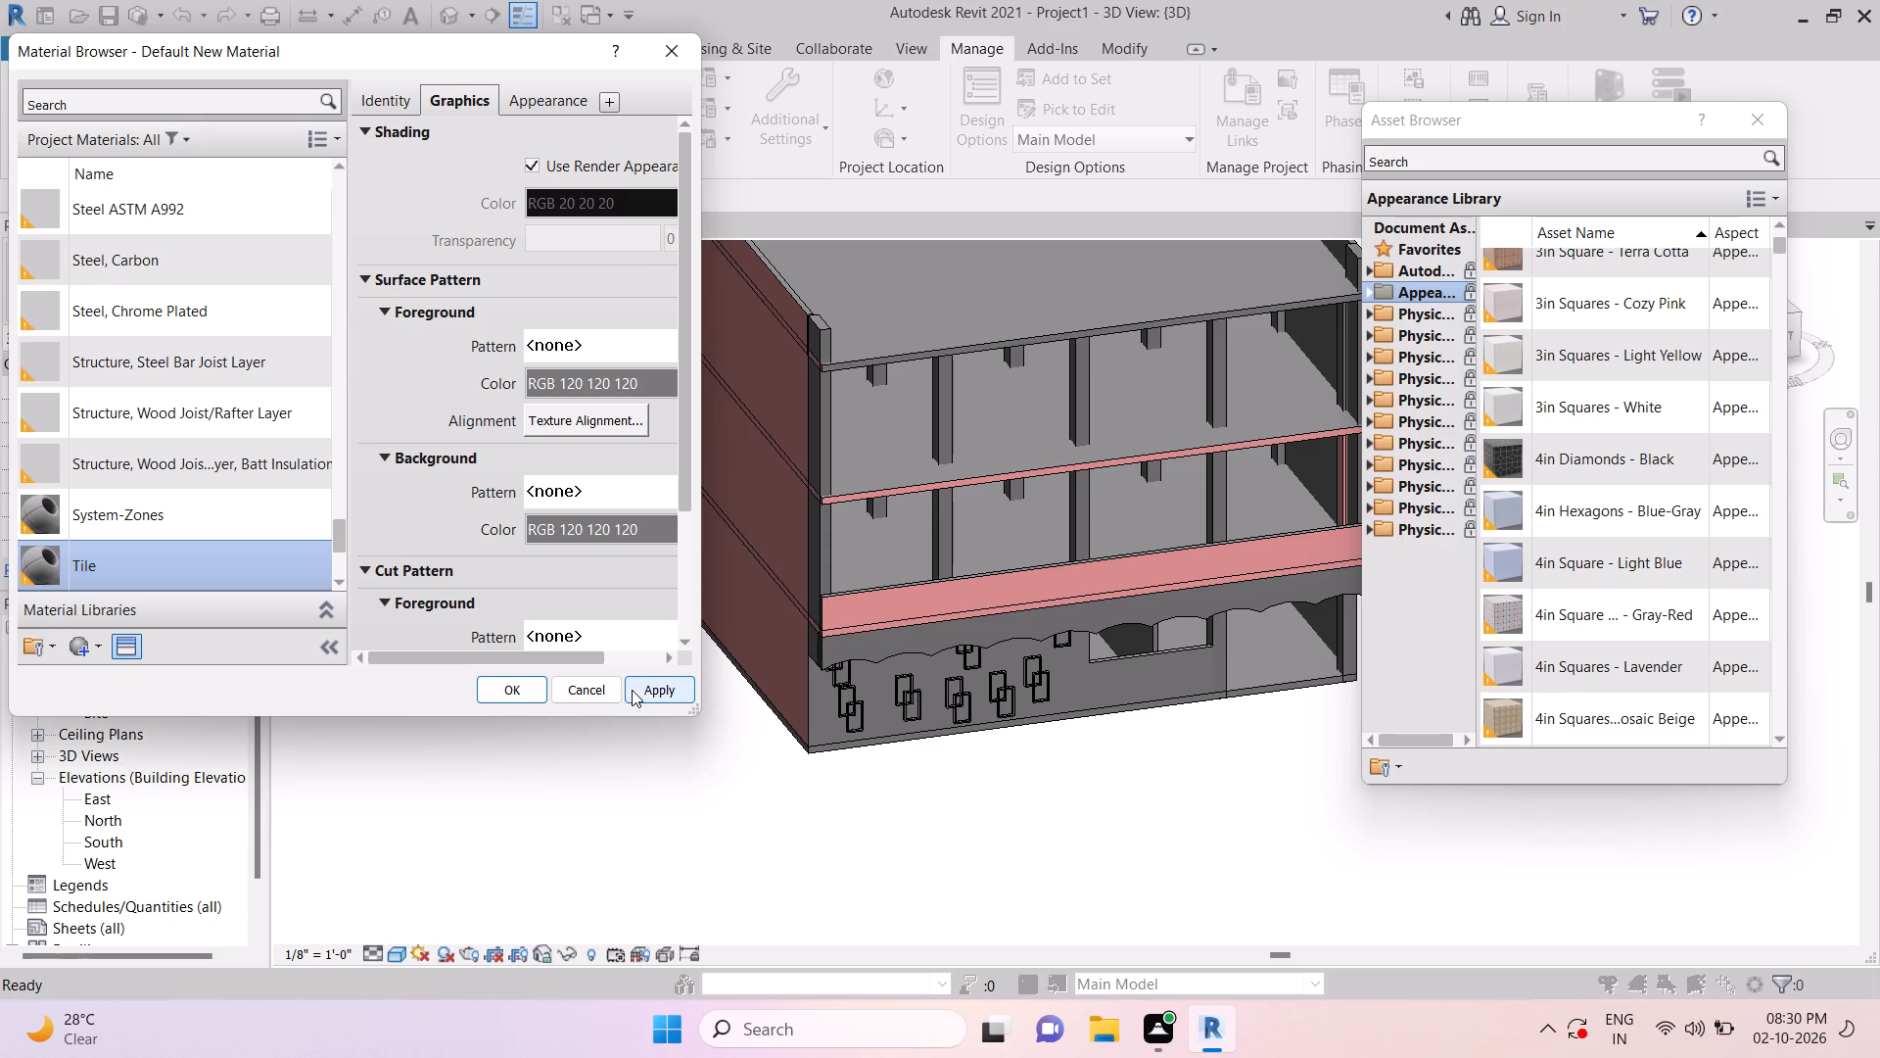
left_click(522, 692)
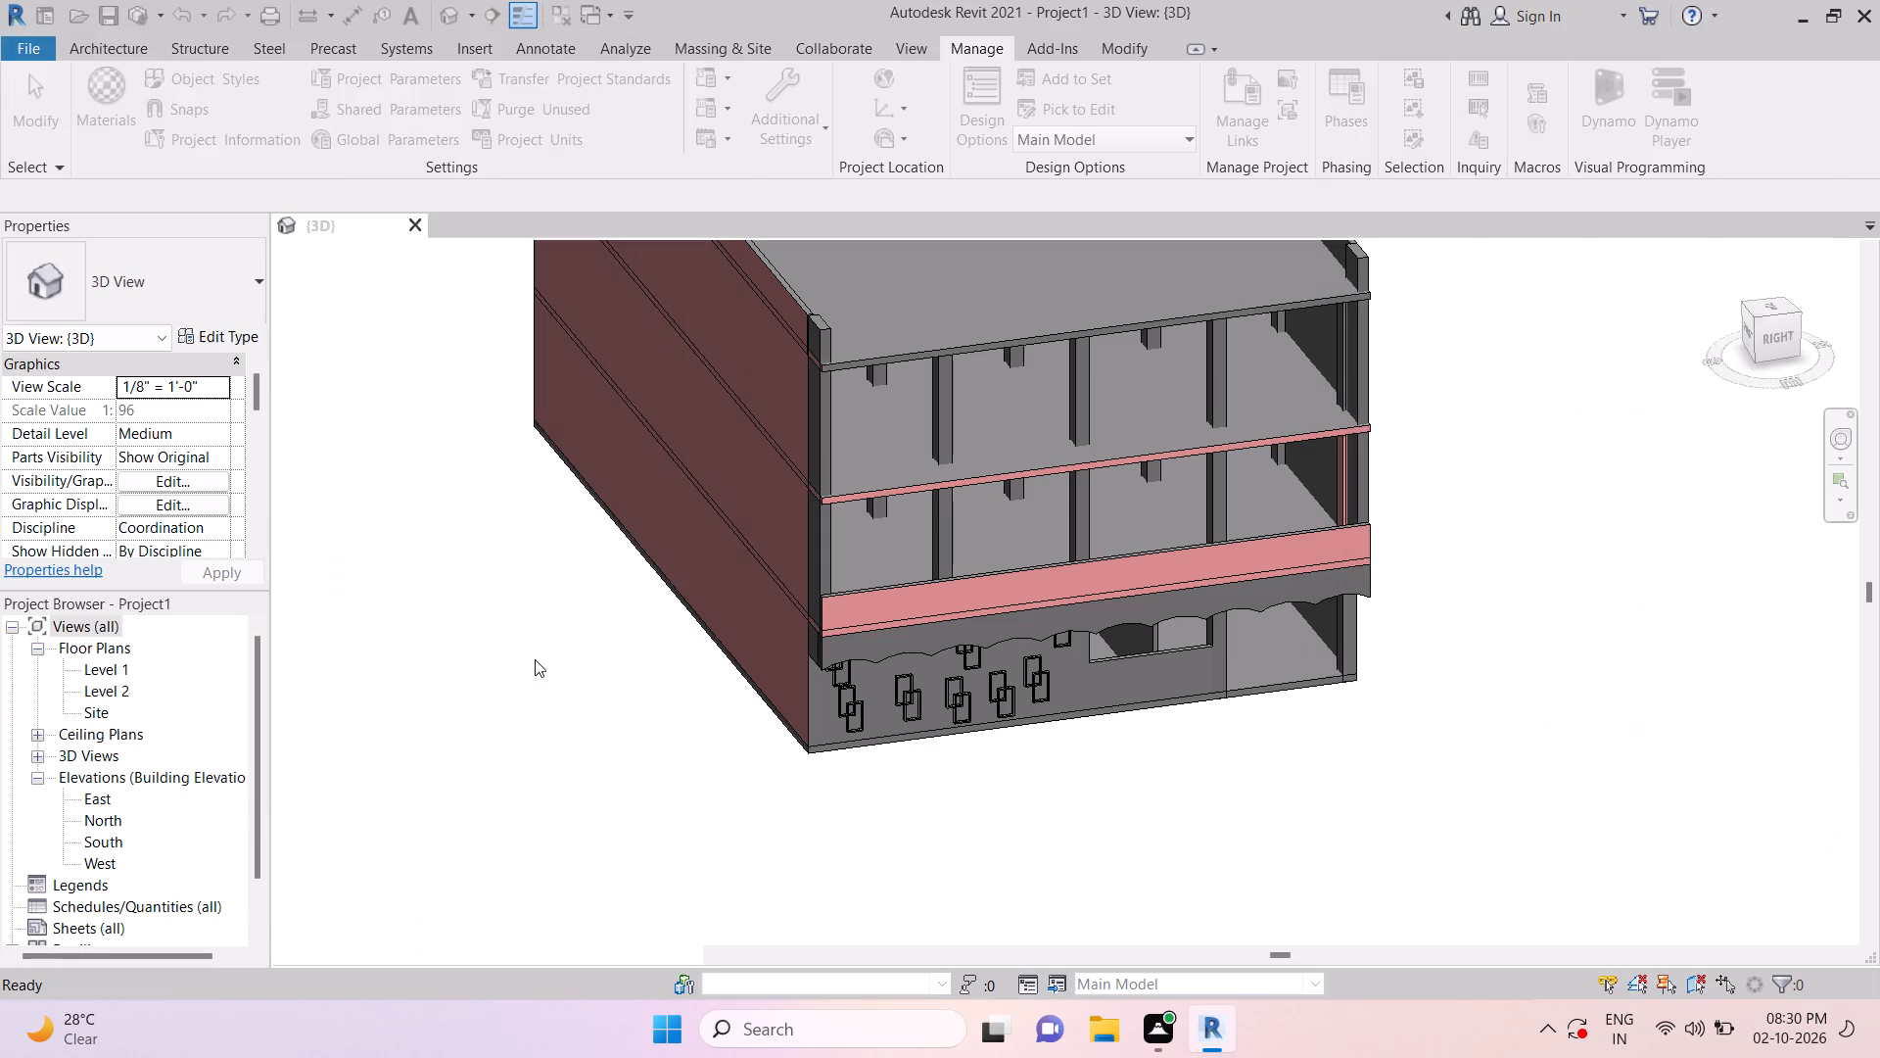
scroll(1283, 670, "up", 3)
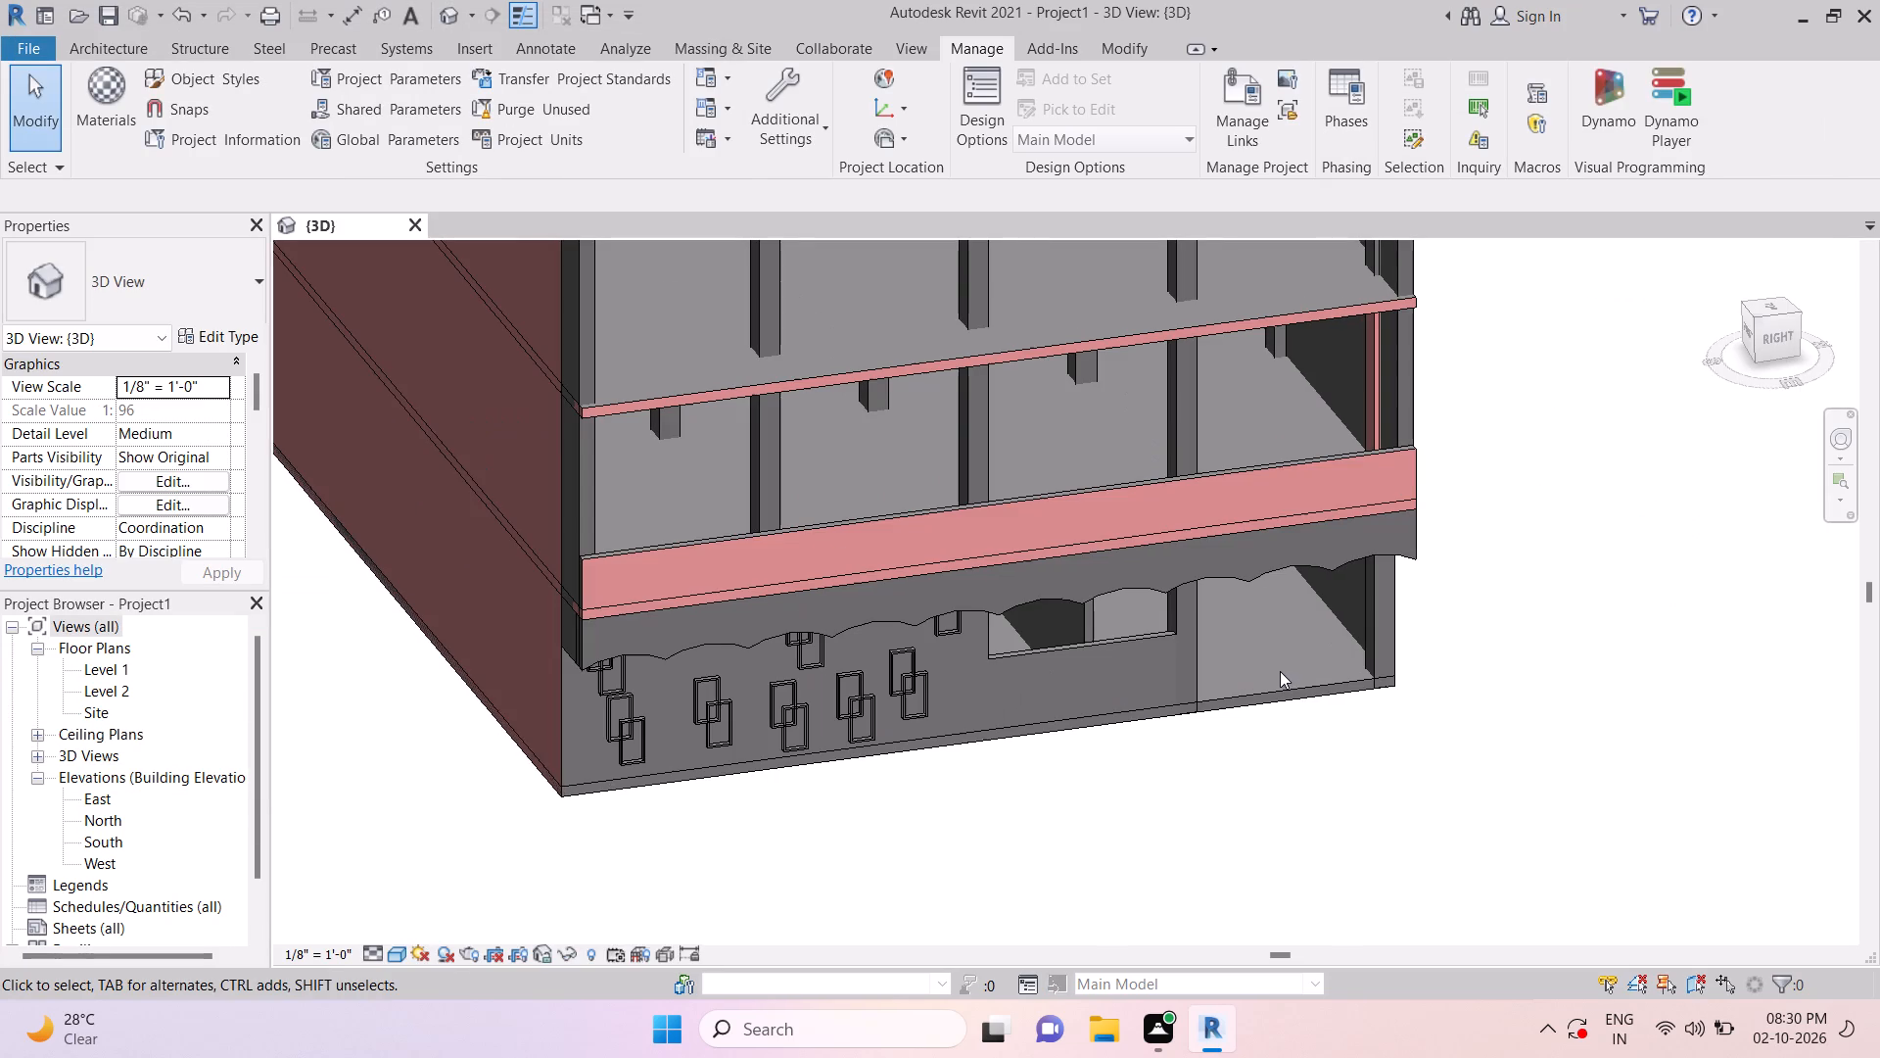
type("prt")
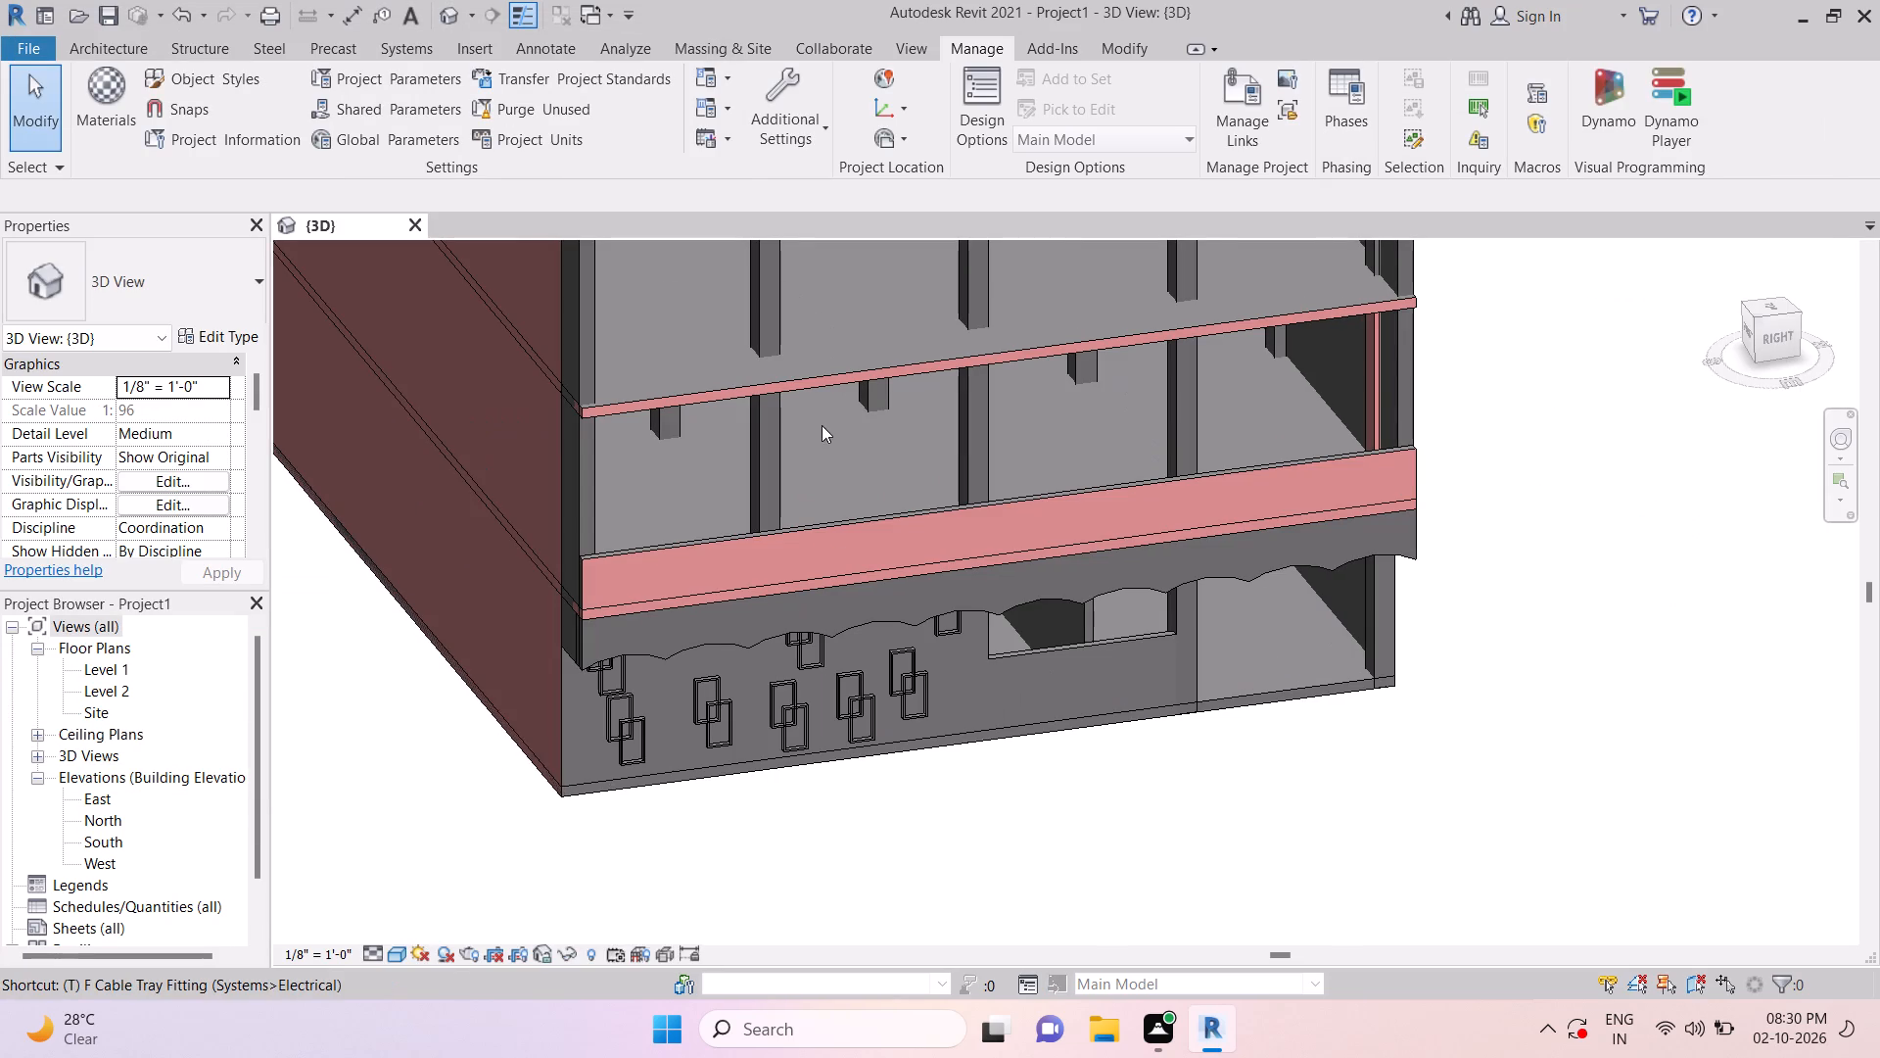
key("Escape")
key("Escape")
Search the project materials for "tile" and paint the top face of the building's ground-level floor slab with the Tile material.
type("pt")
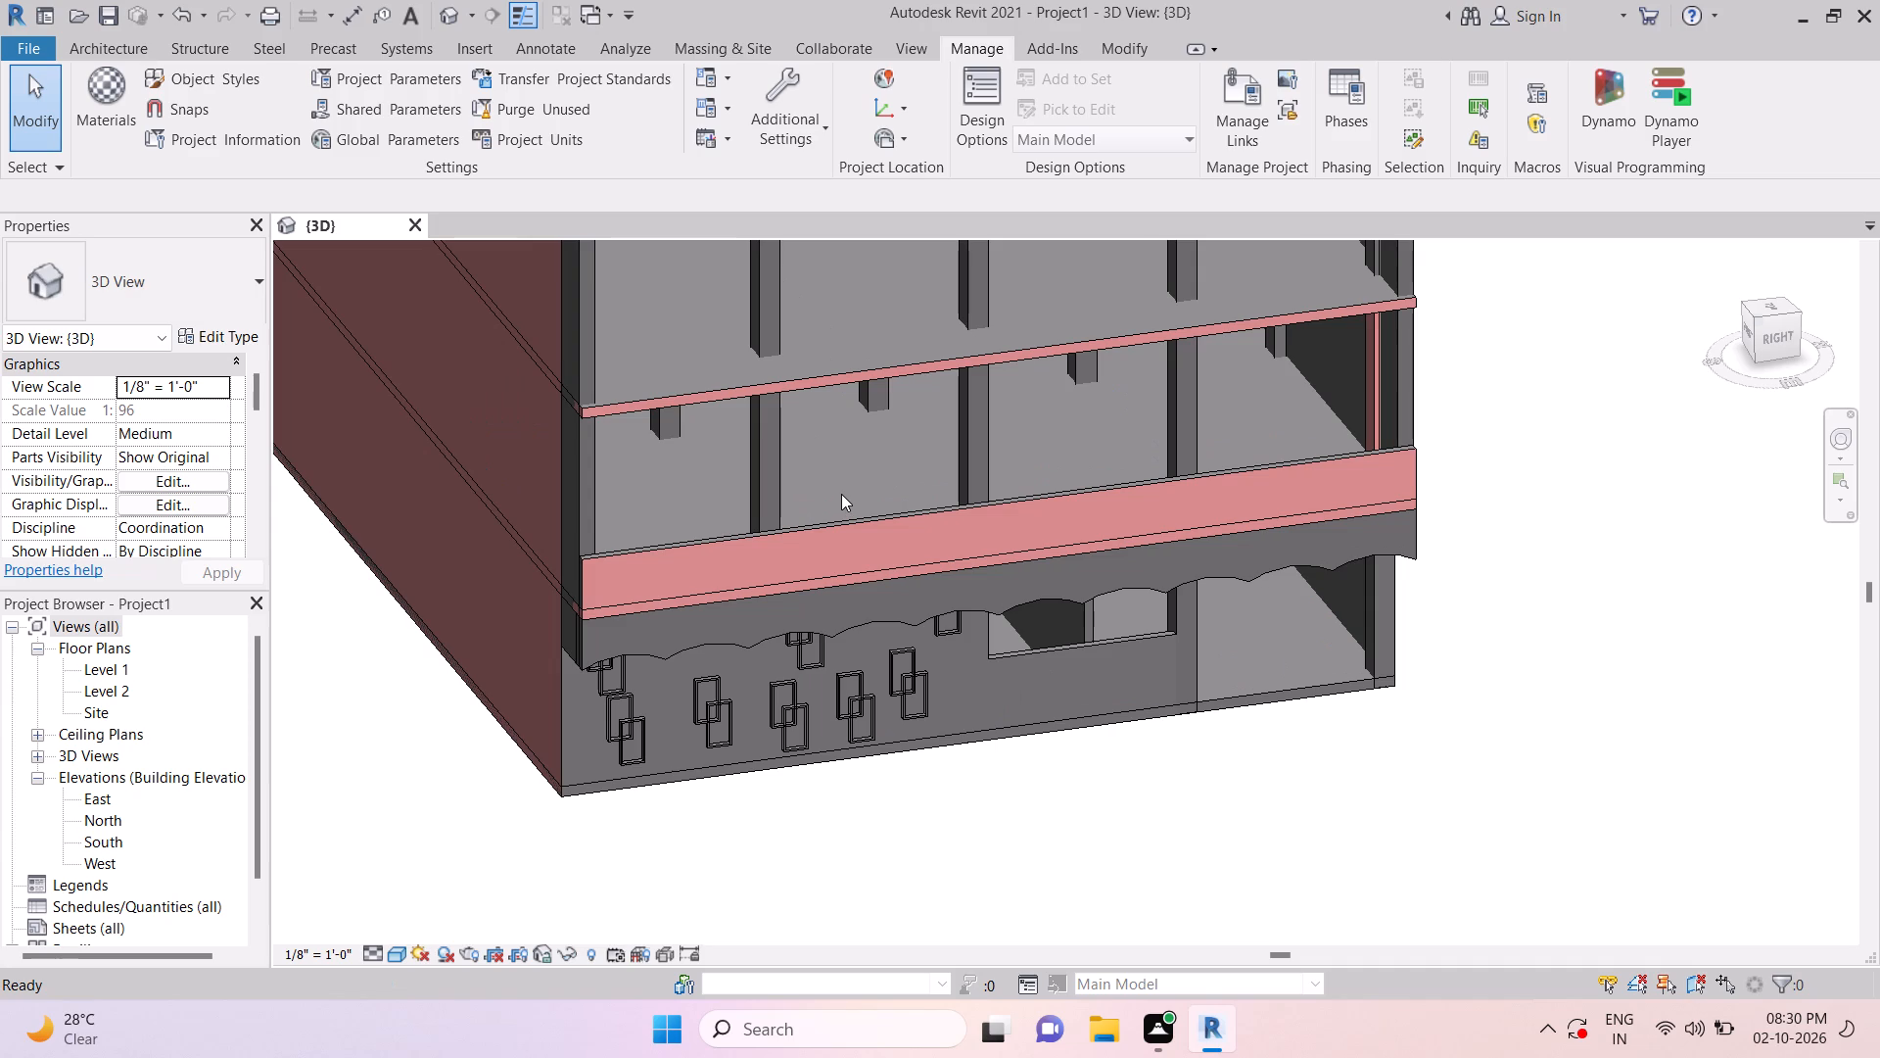
left_click(101, 67)
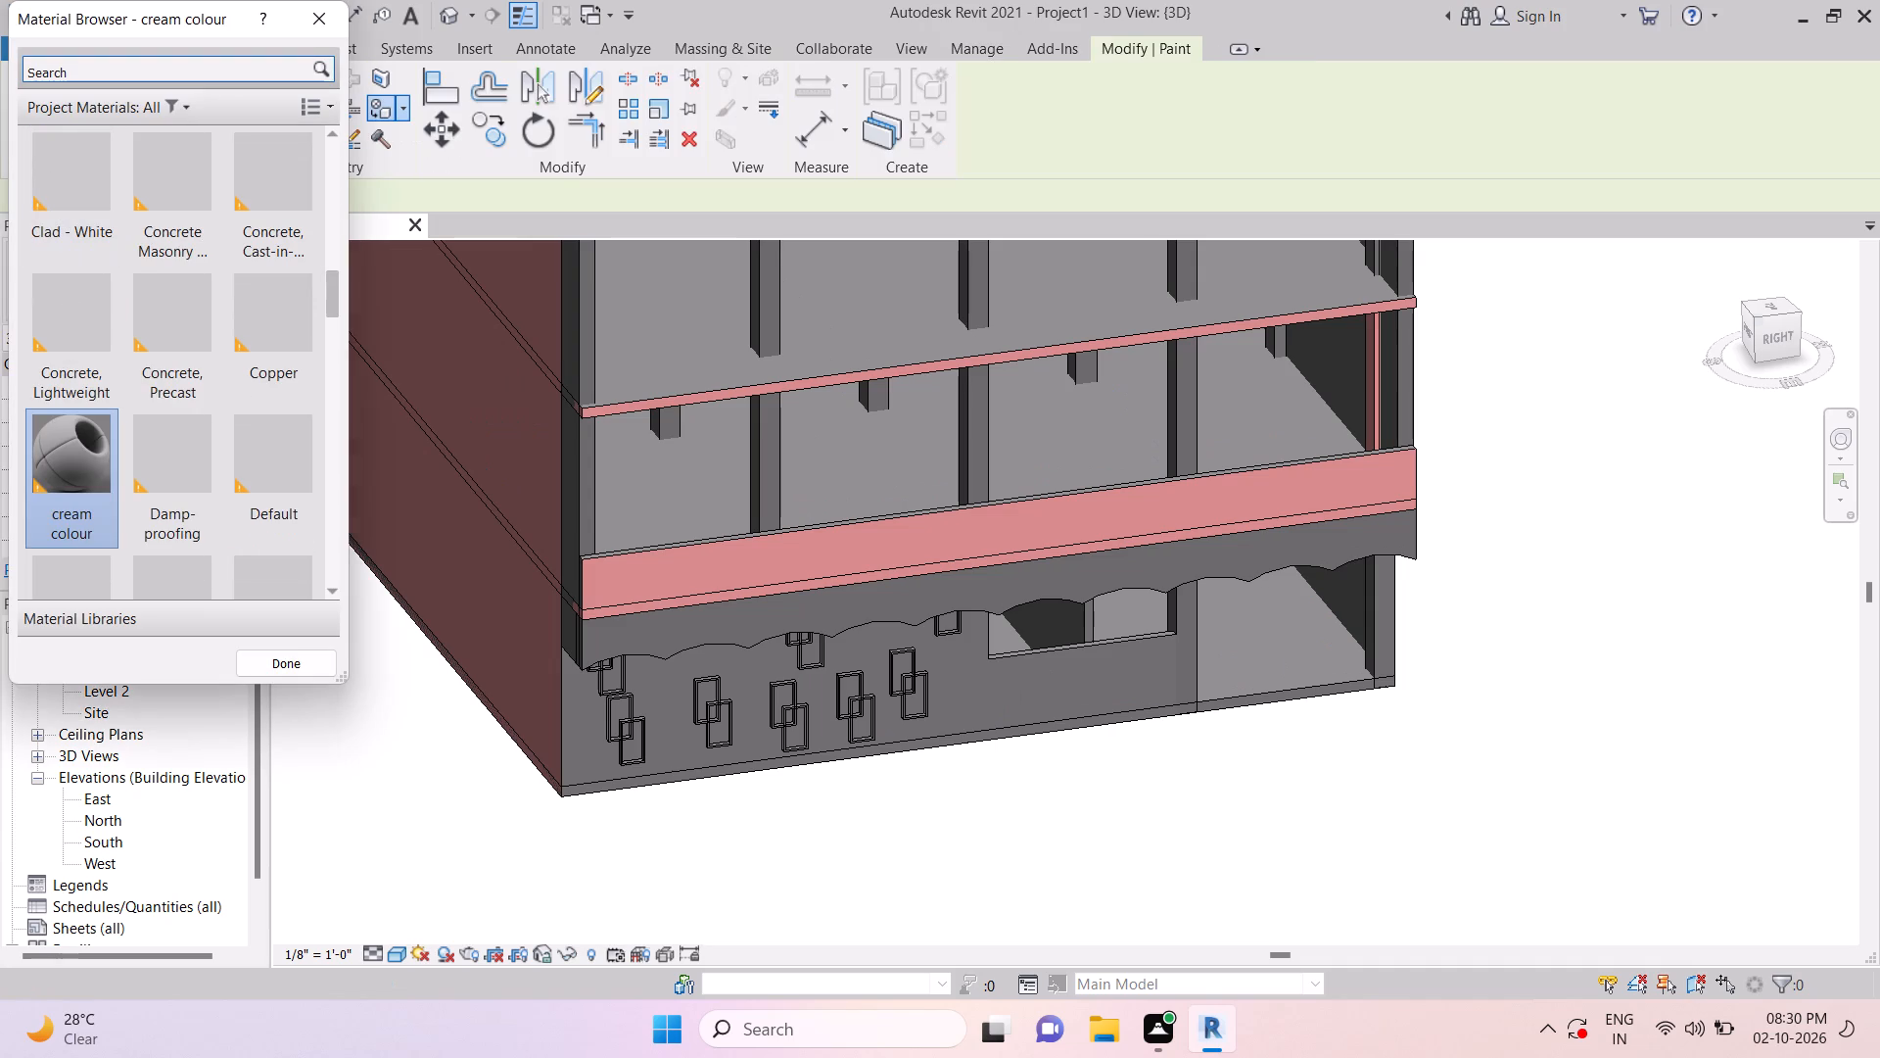
type("tile")
left_click(101, 352)
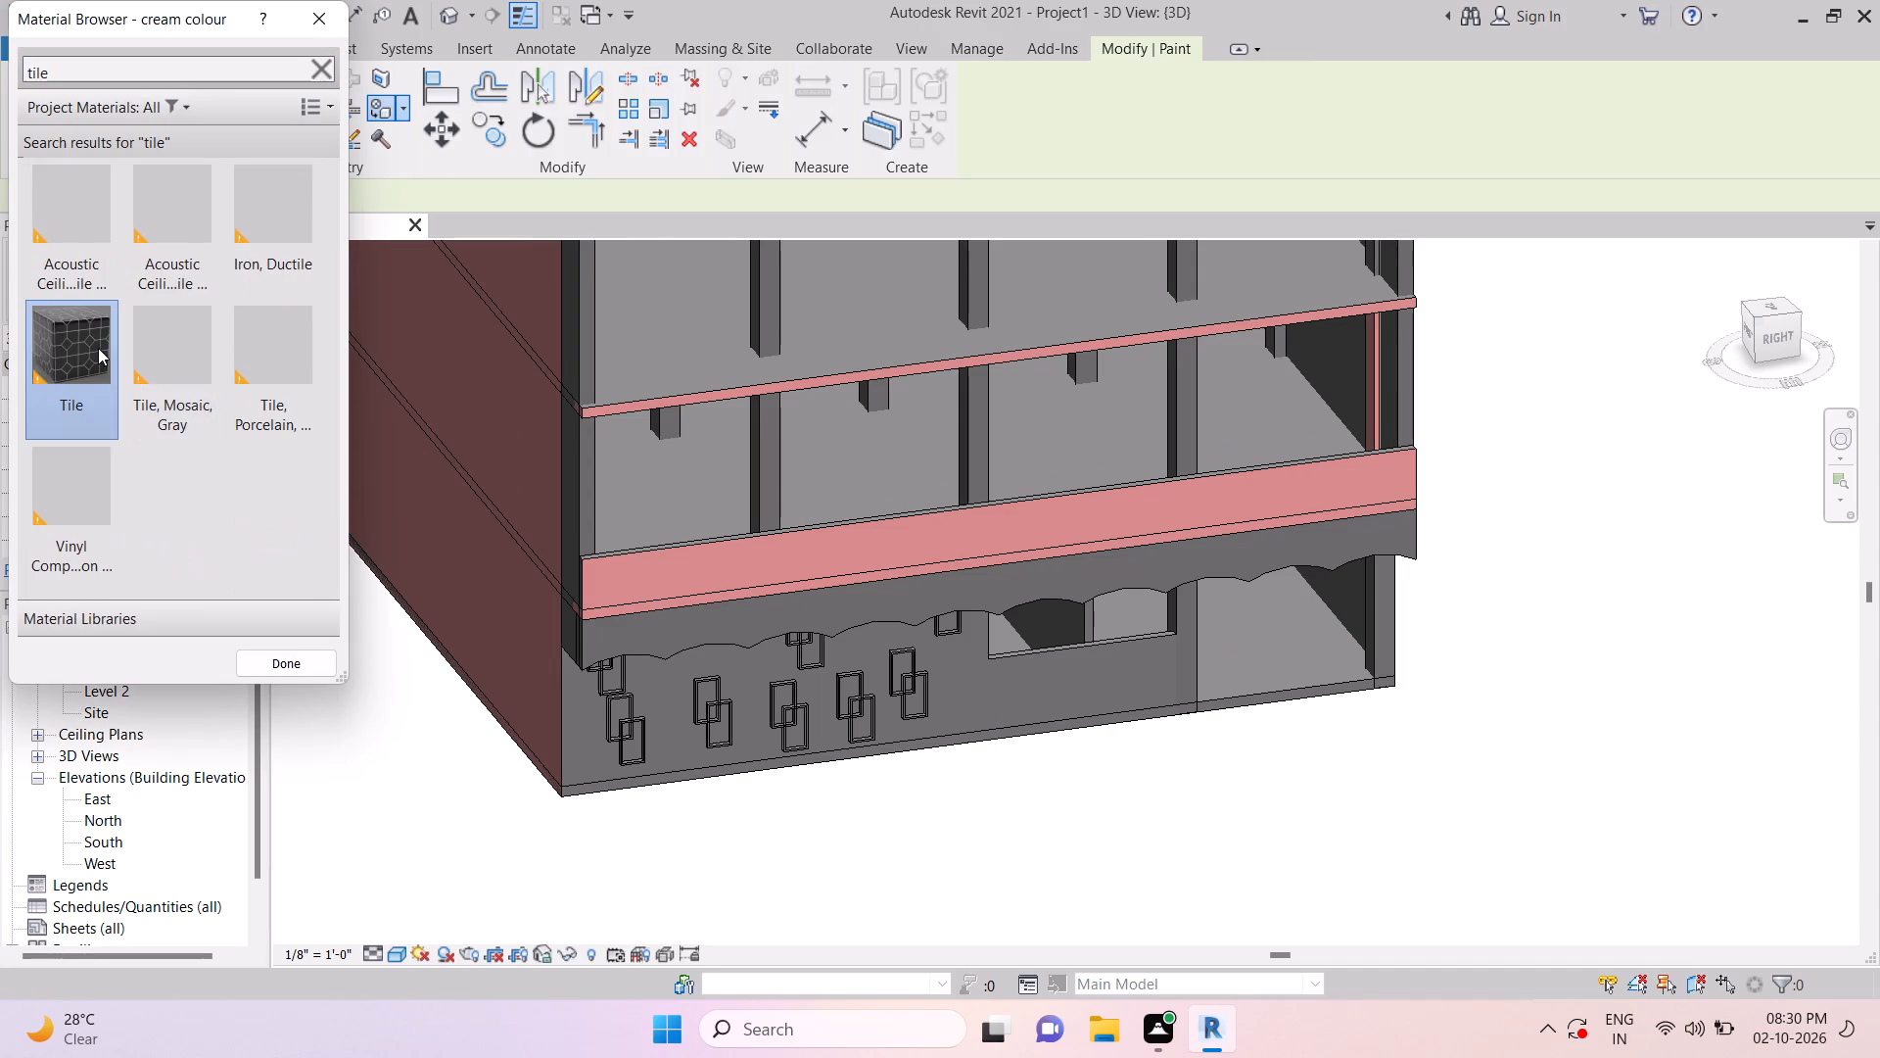
left_click(1308, 670)
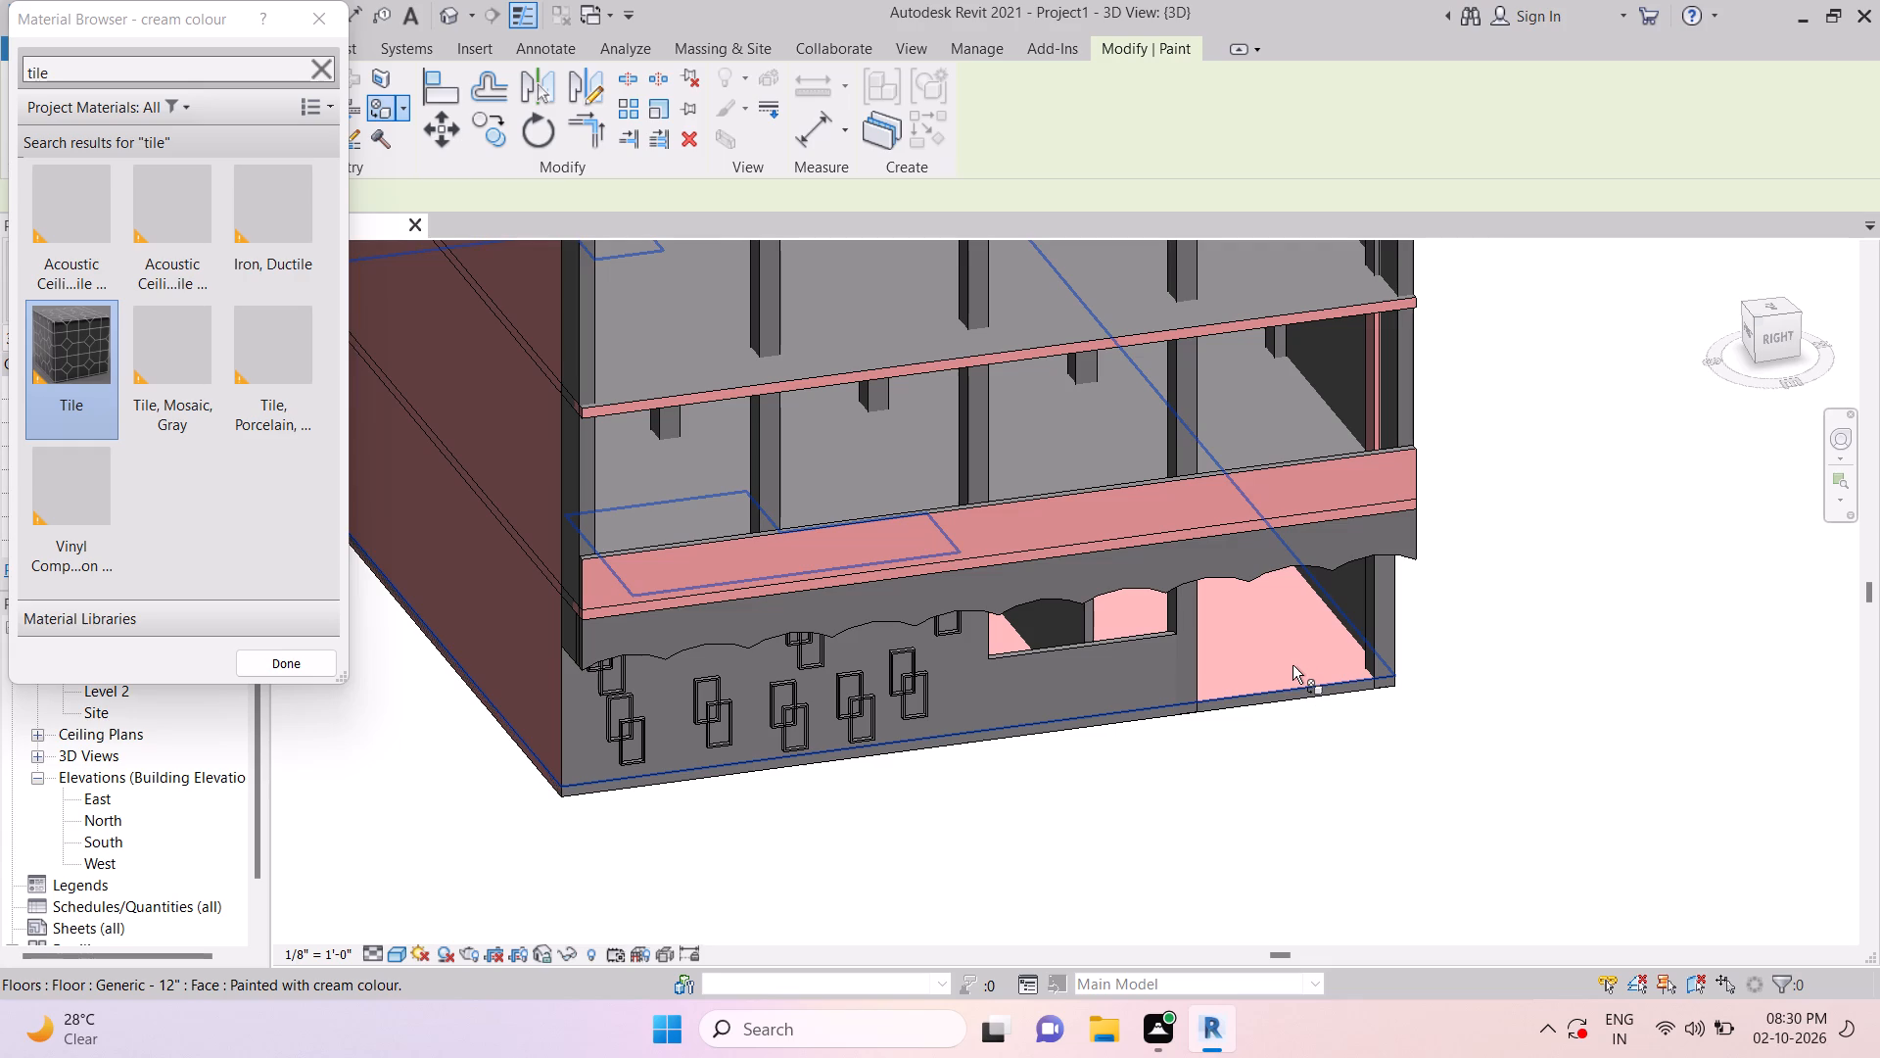
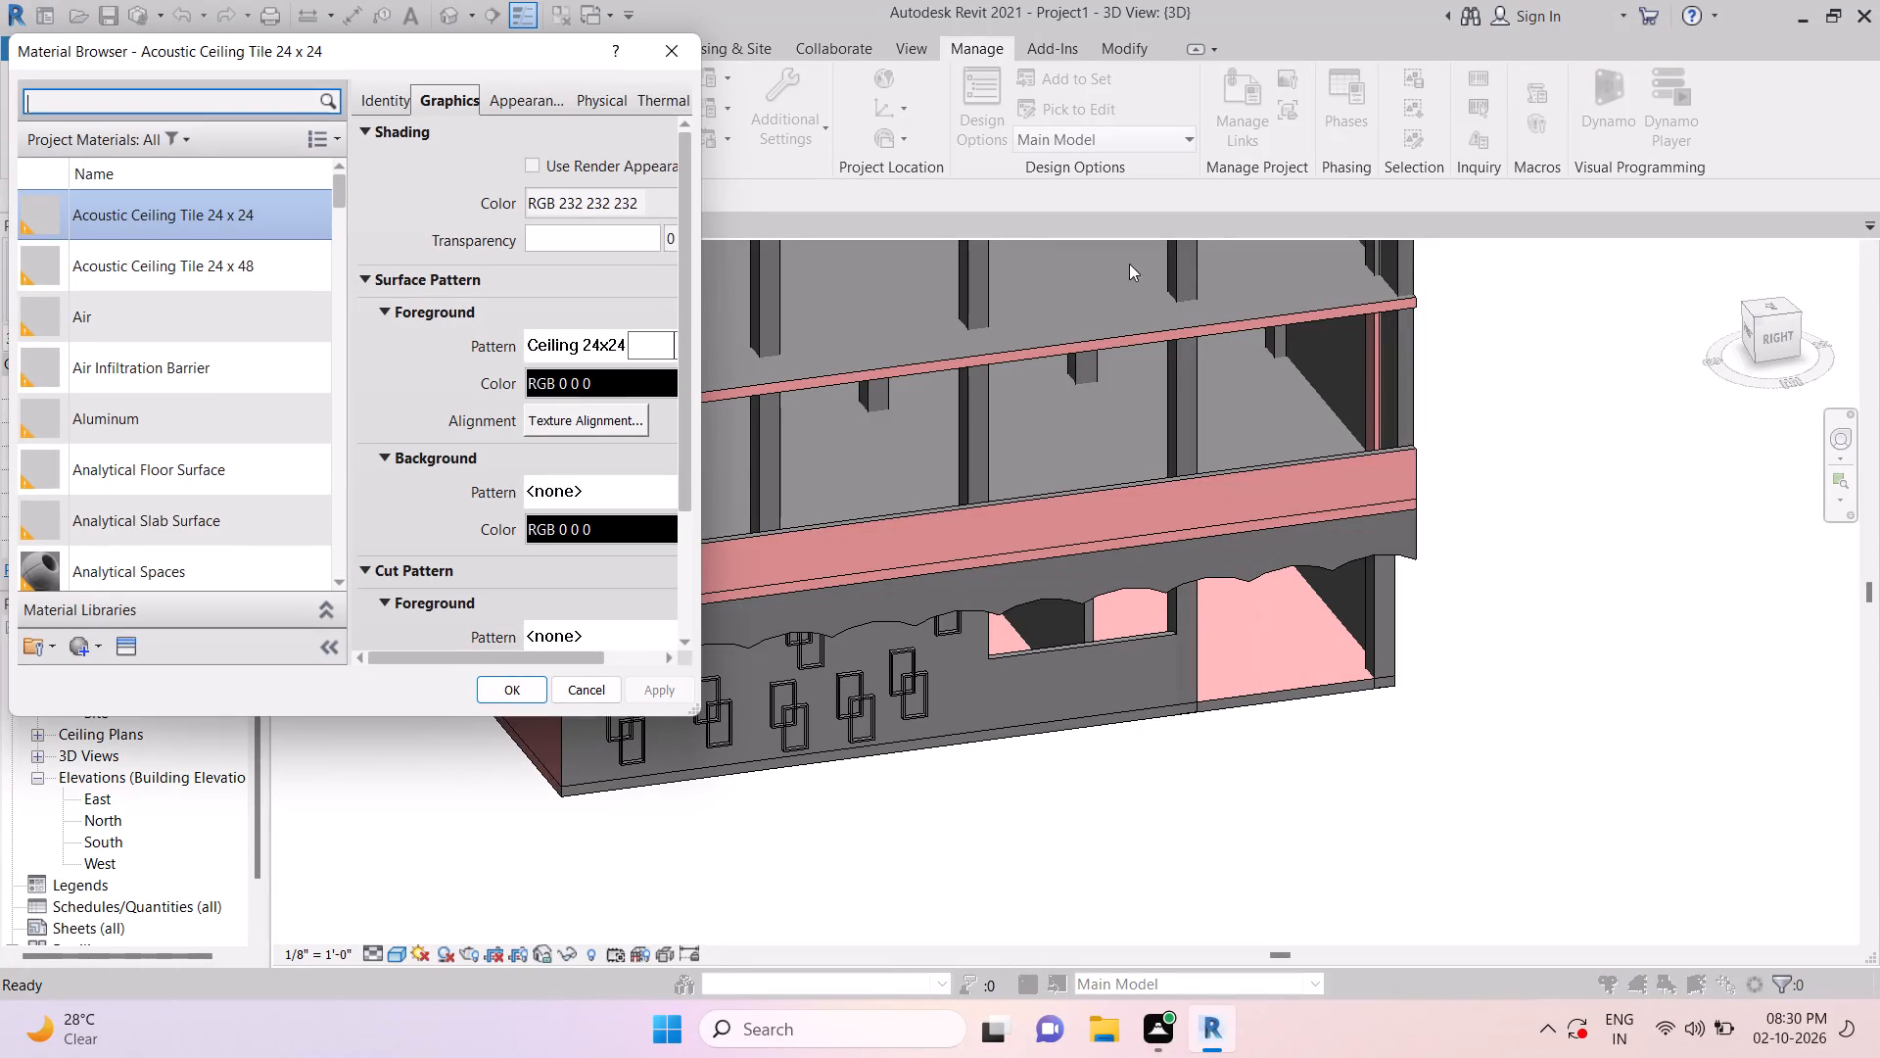
Enable Use Render Appearance for the Acoustic Ceiling Tile 24 x 24 material's shading and apply the change.
left_click(524, 160)
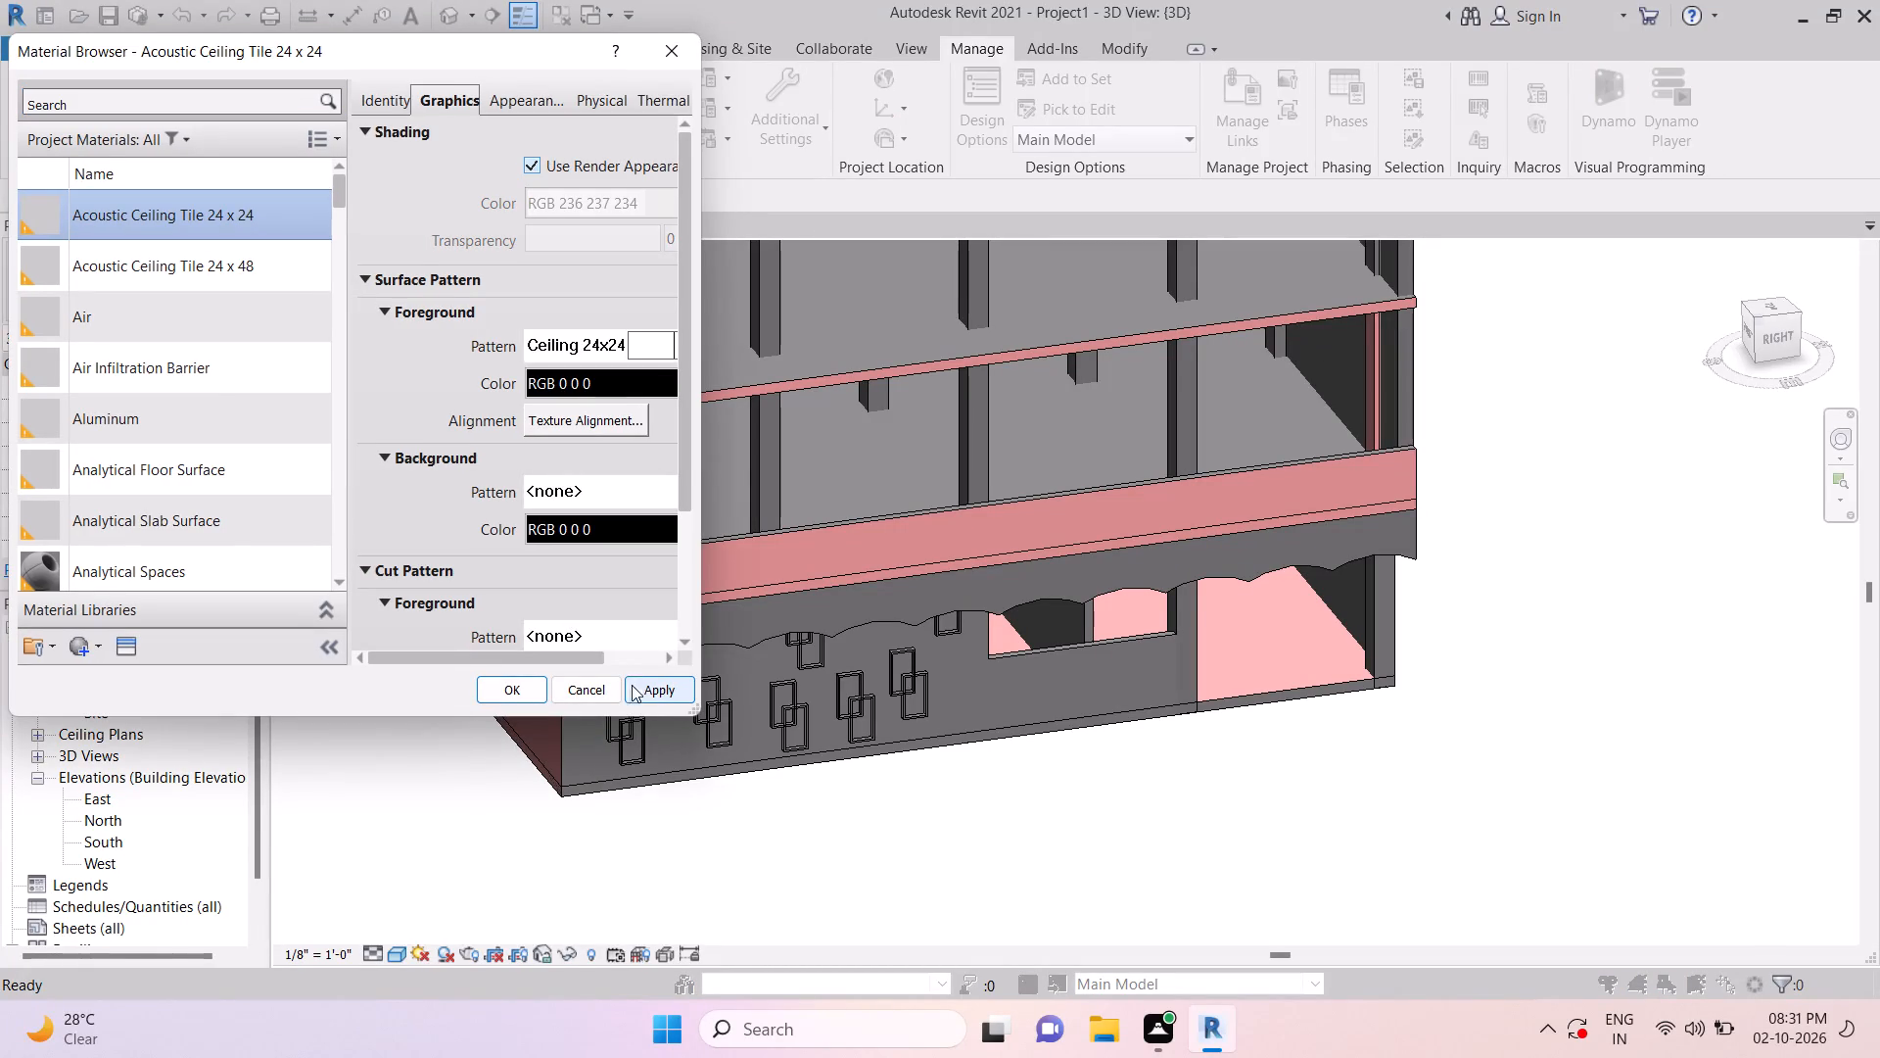
left_click(638, 688)
left_click(524, 692)
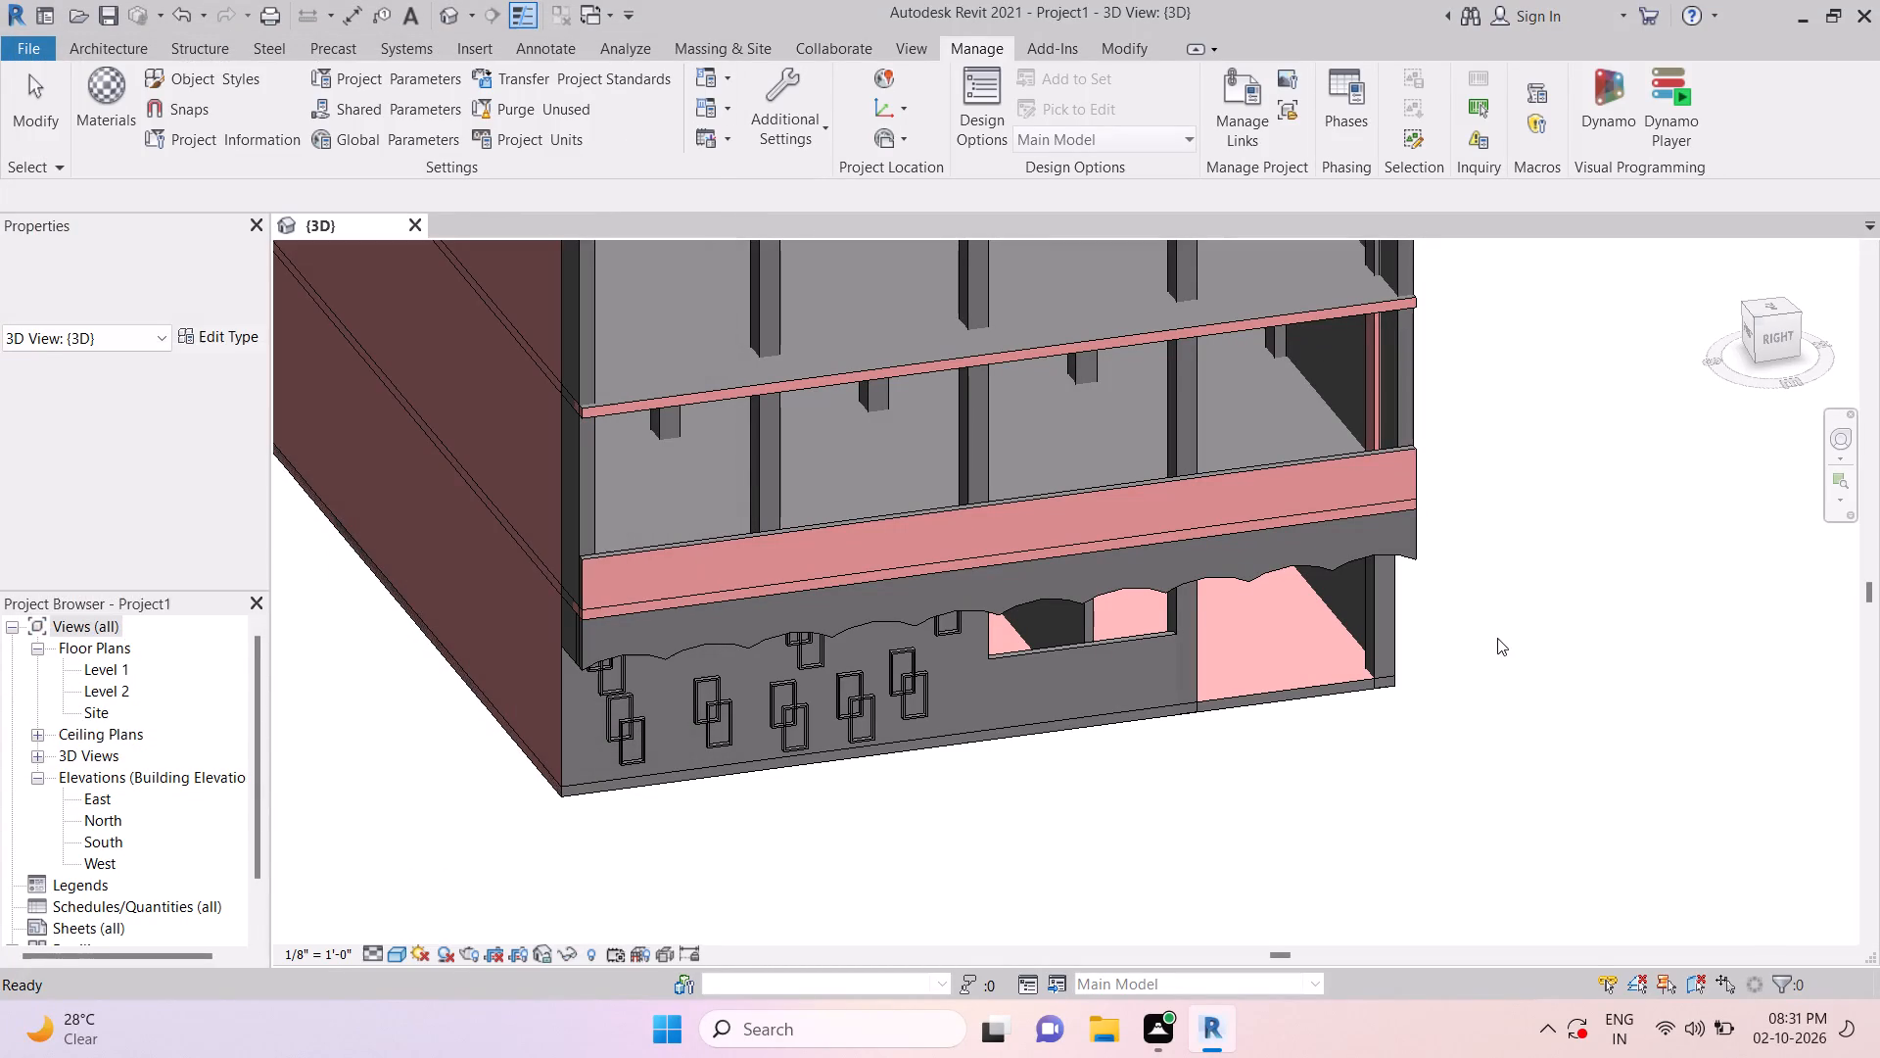
Search the project materials for "tile", choose Tile, and paint the outer face of the low ground-floor wall beside the entrance opening.
scroll(1262, 679, "up", 5)
scroll(1173, 647, "down", 5)
key("Escape")
middle_click_drag(1248, 762, 1282, 810, "shift")
scroll(1321, 623, "up", 11)
scroll(1142, 829, "up", 2)
middle_click_drag(1138, 819, 1176, 606)
key("Escape")
scroll(1014, 706, "up", 5)
key("Escape")
scroll(1013, 688, "down", 3)
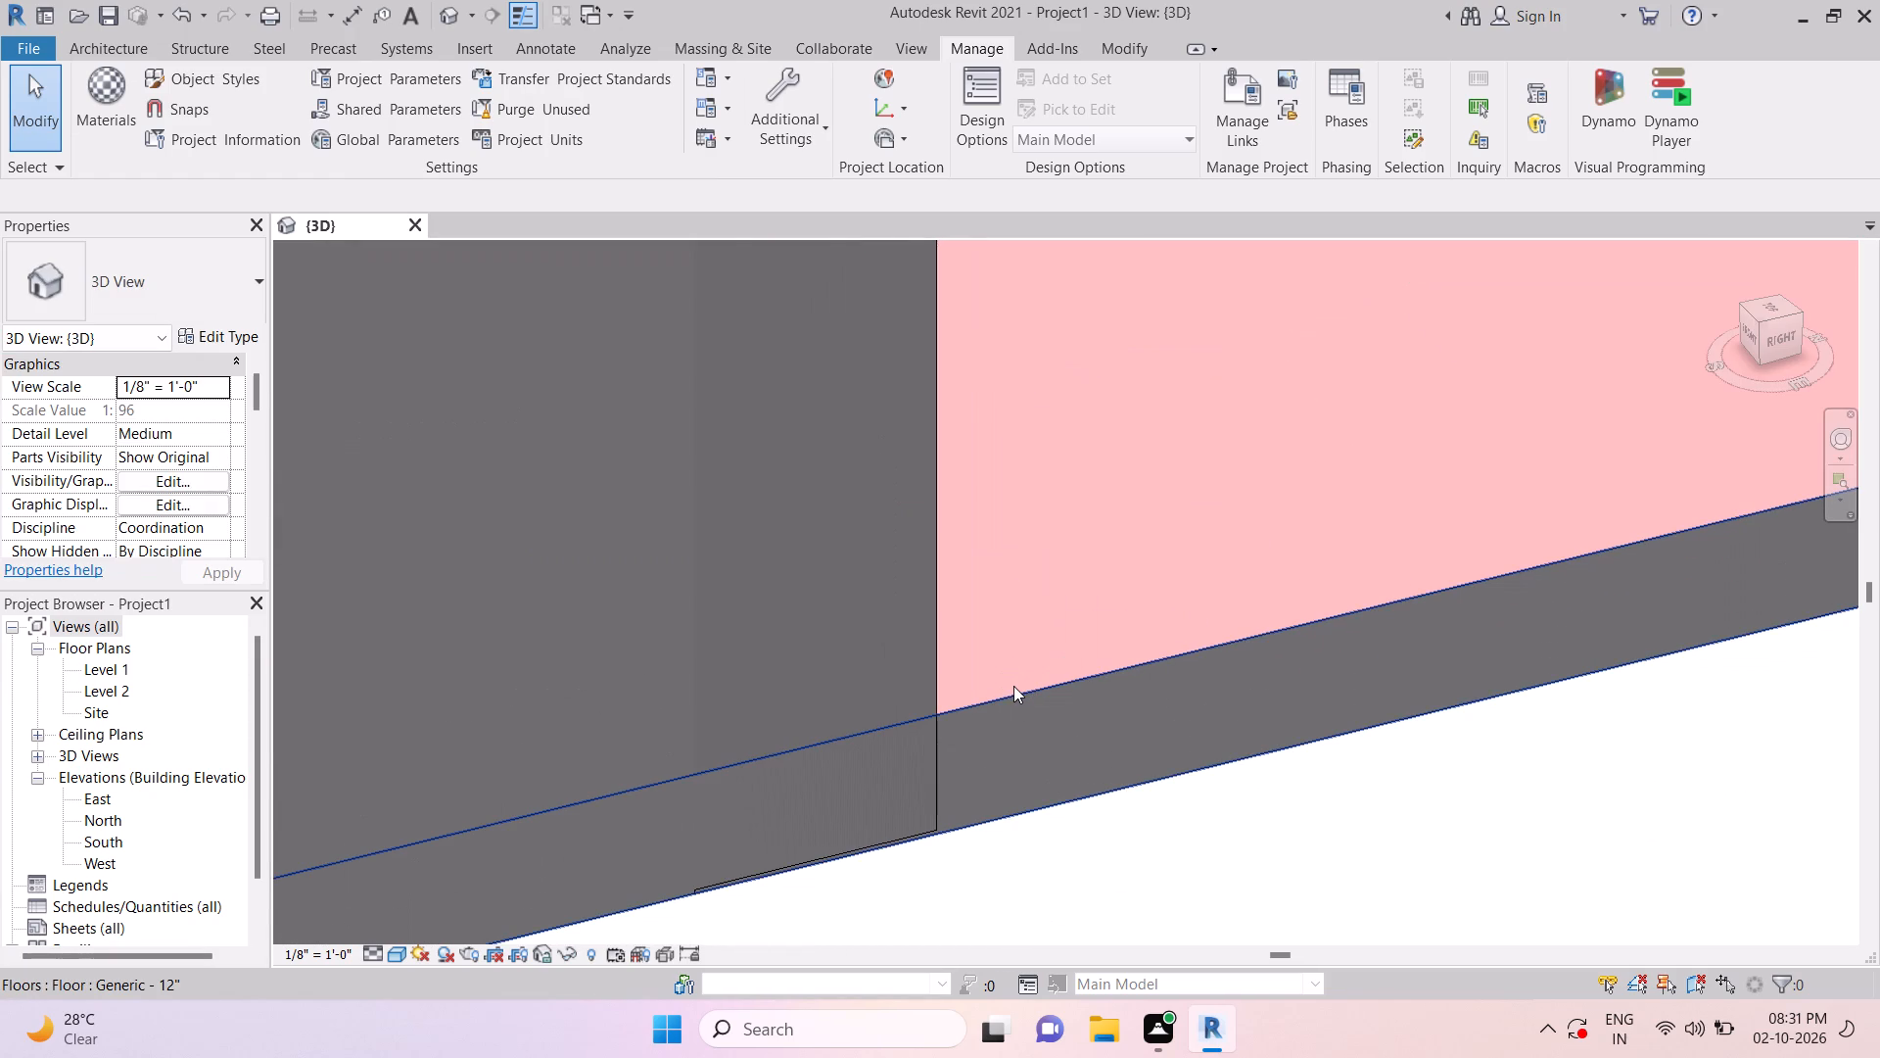
scroll(1013, 686, "down", 6)
type("pt")
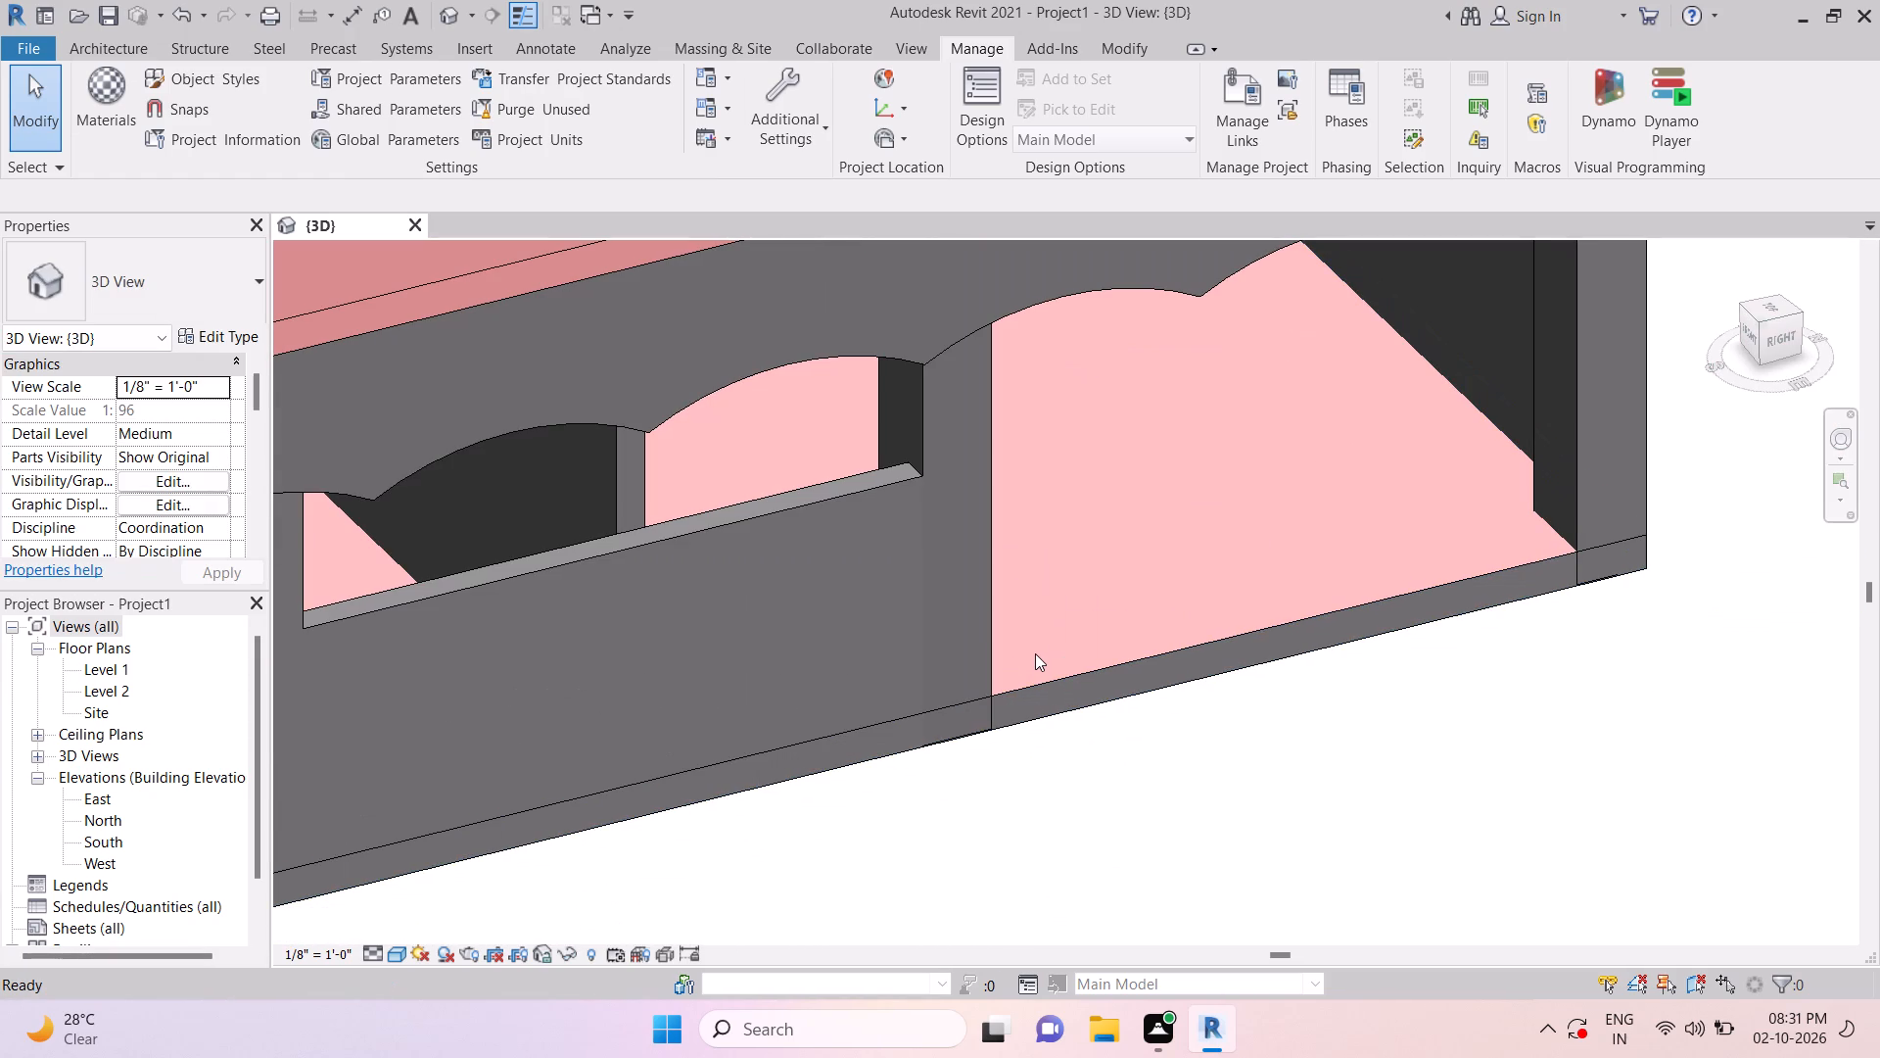
scroll(134, 336, "up", 6)
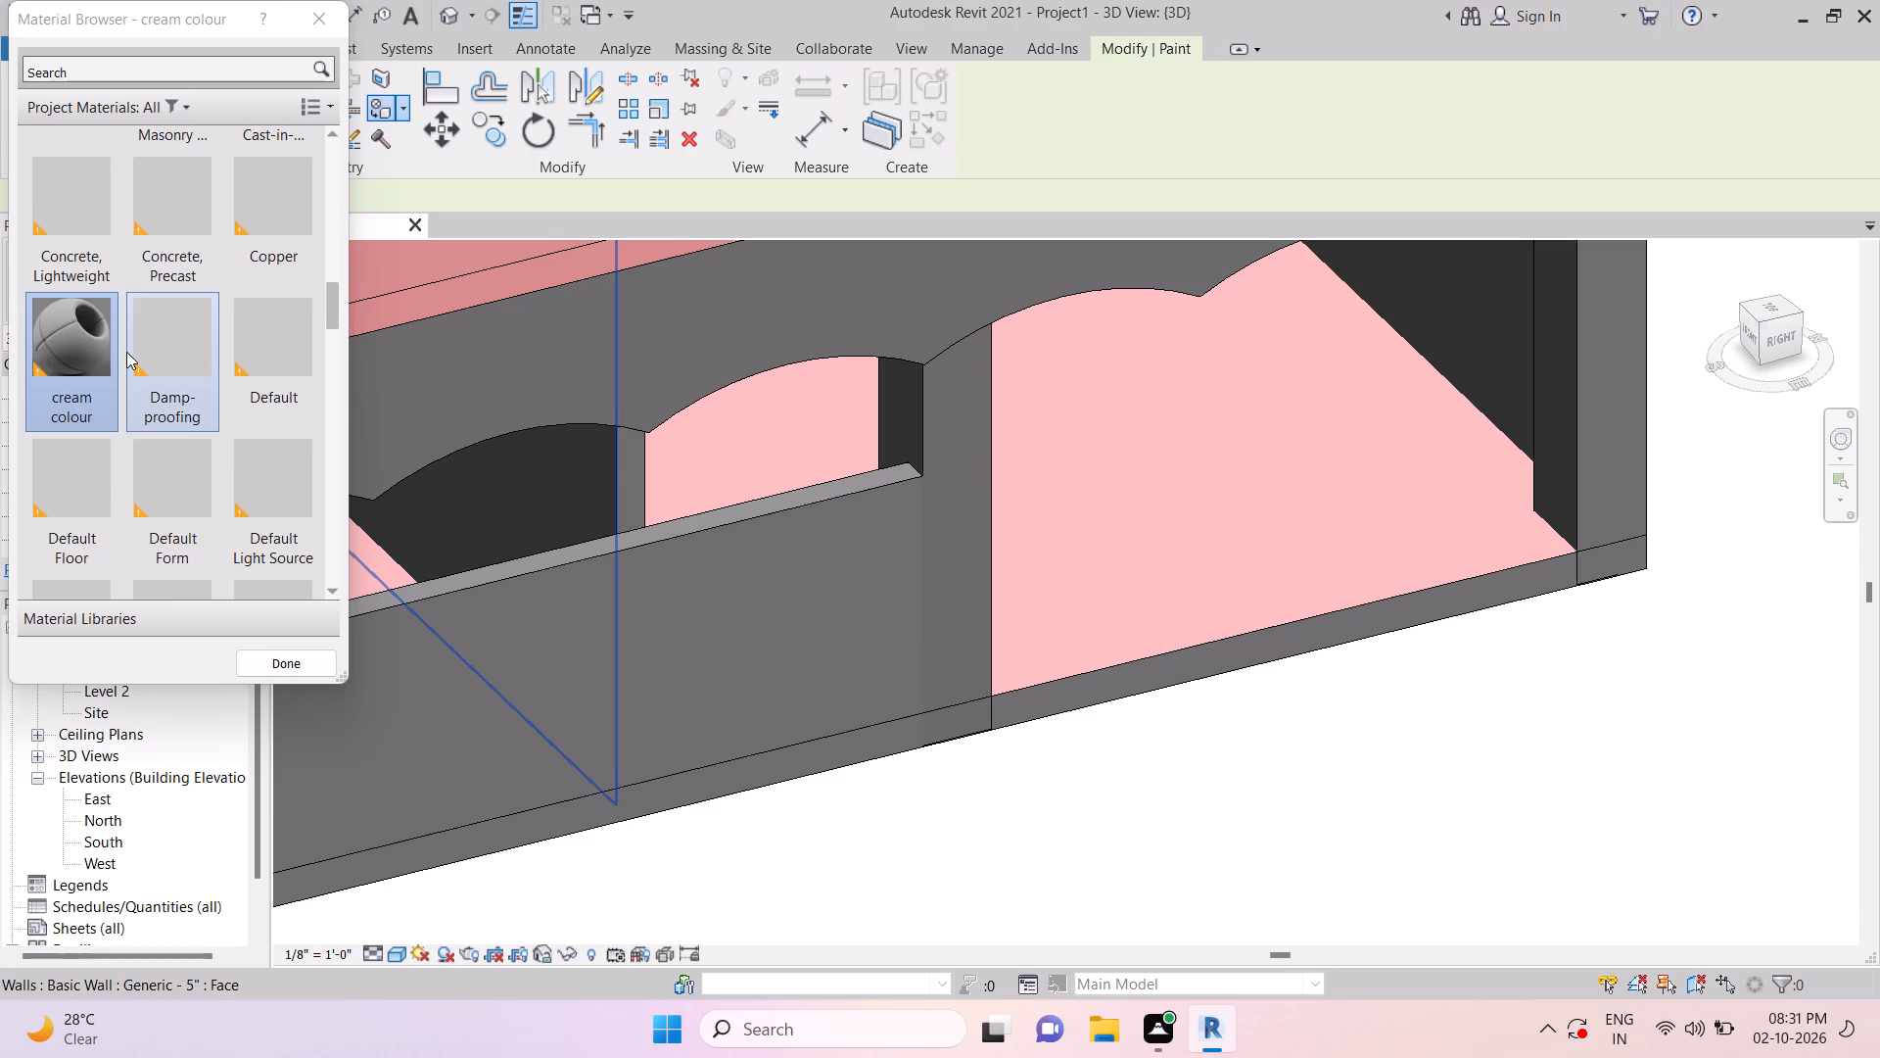
left_click(91, 74)
type("tile")
left_click(72, 373)
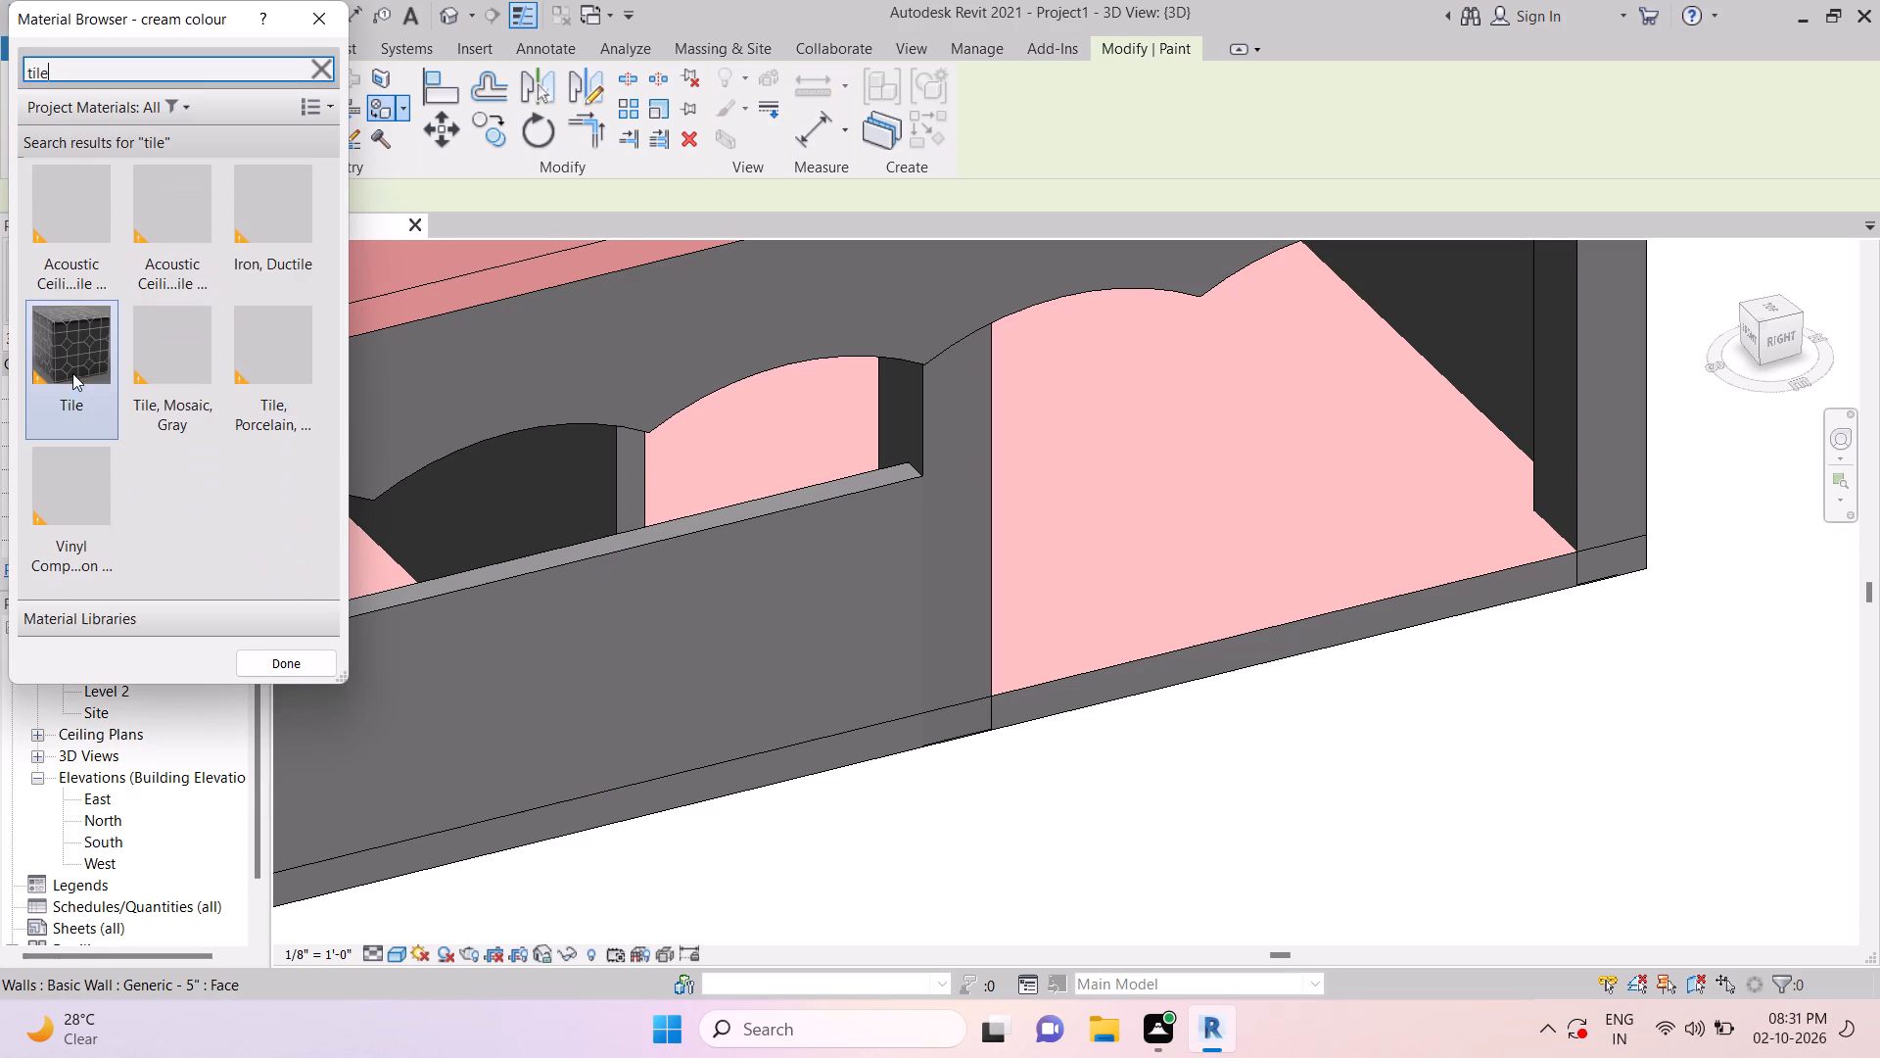
left_click(623, 564)
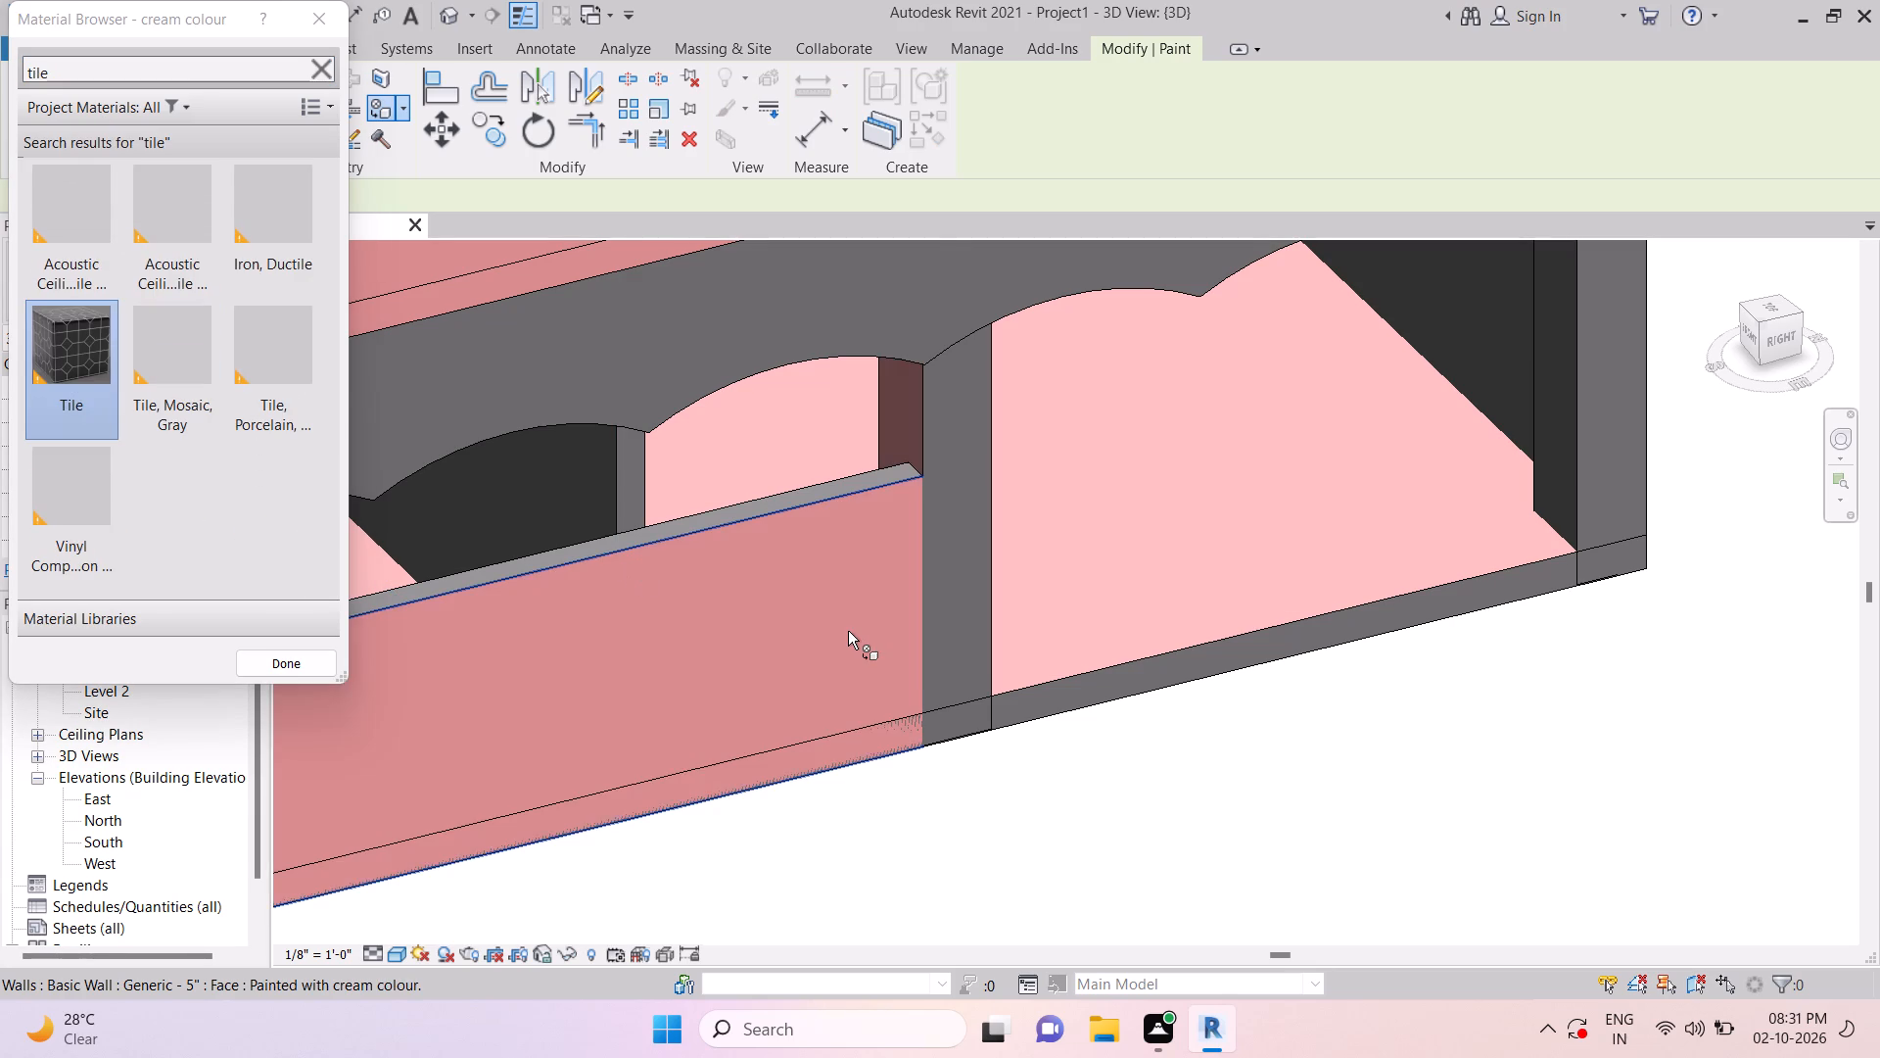
scroll(848, 631, "down", 3)
key("Escape")
key("Escape")
scroll(1078, 751, "down", 5)
middle_click_drag(1010, 828, 1078, 751, "shift")
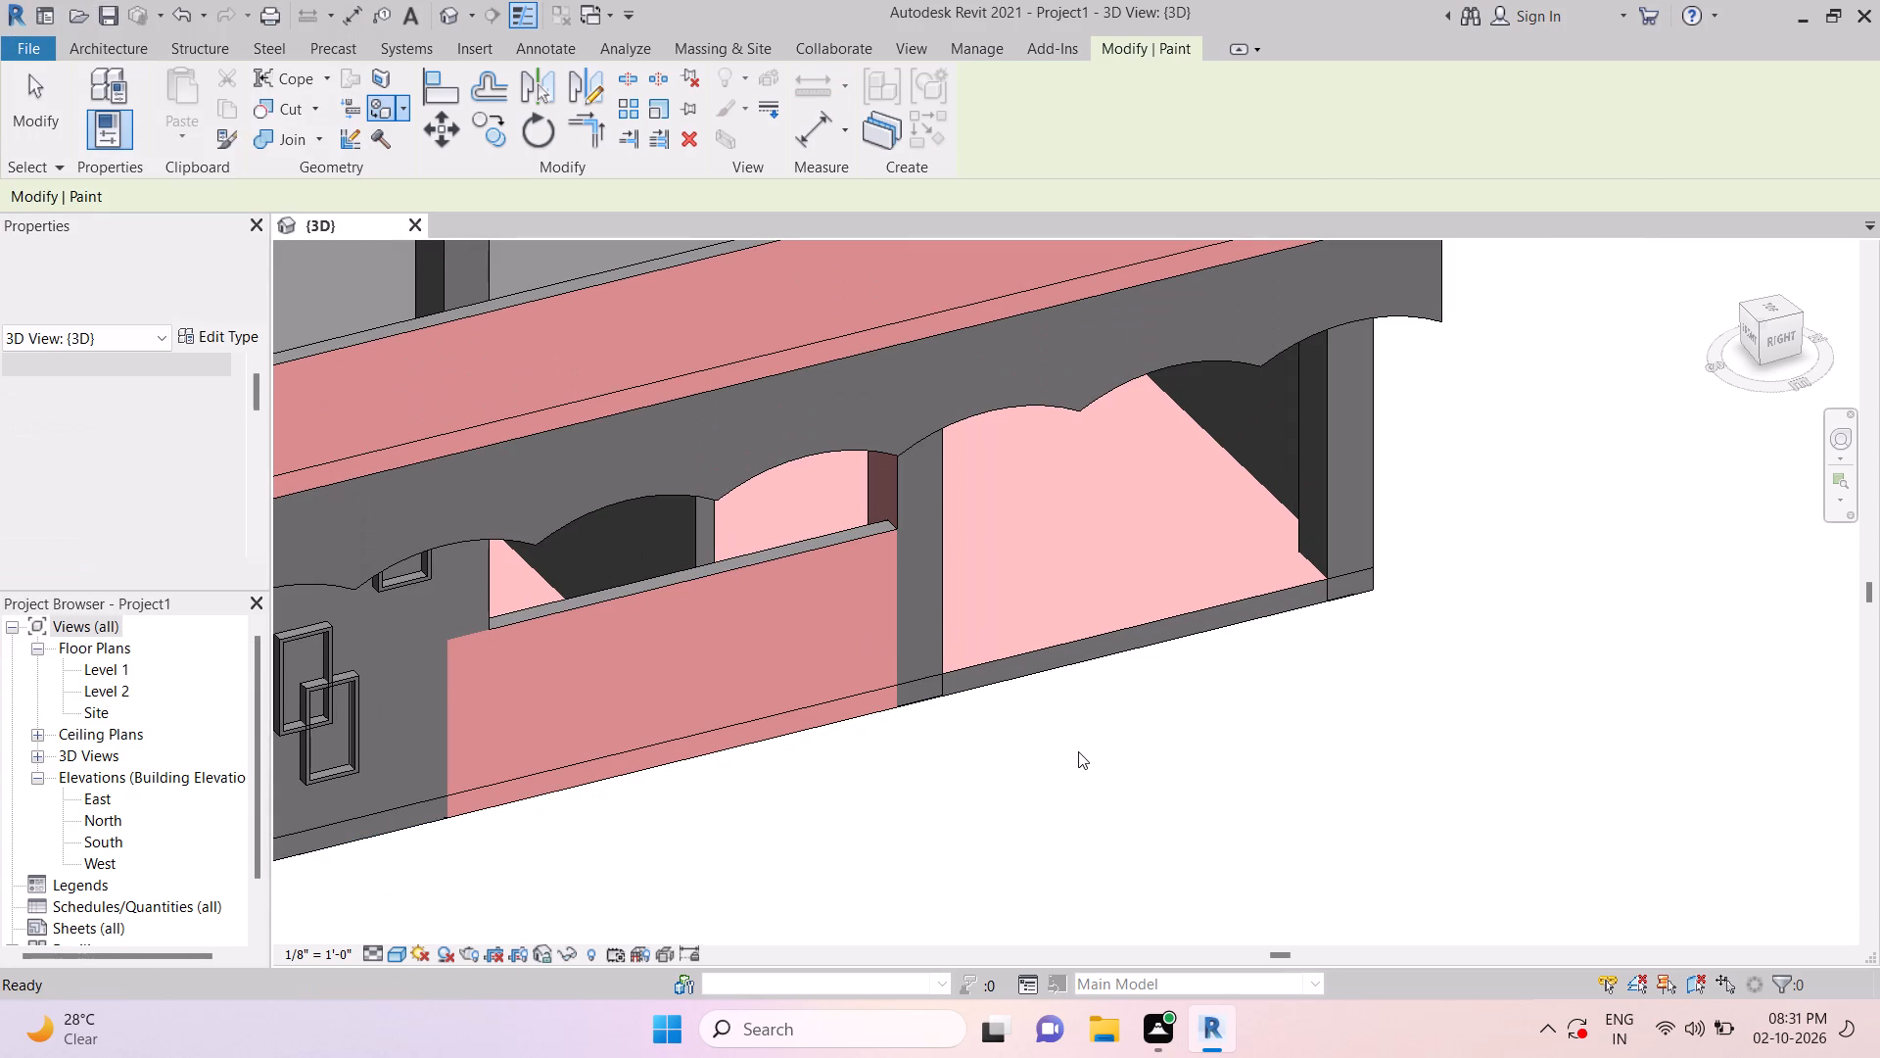
middle_click_drag(1078, 751, 943, 791, "shift")
key("Escape")
key("Escape")
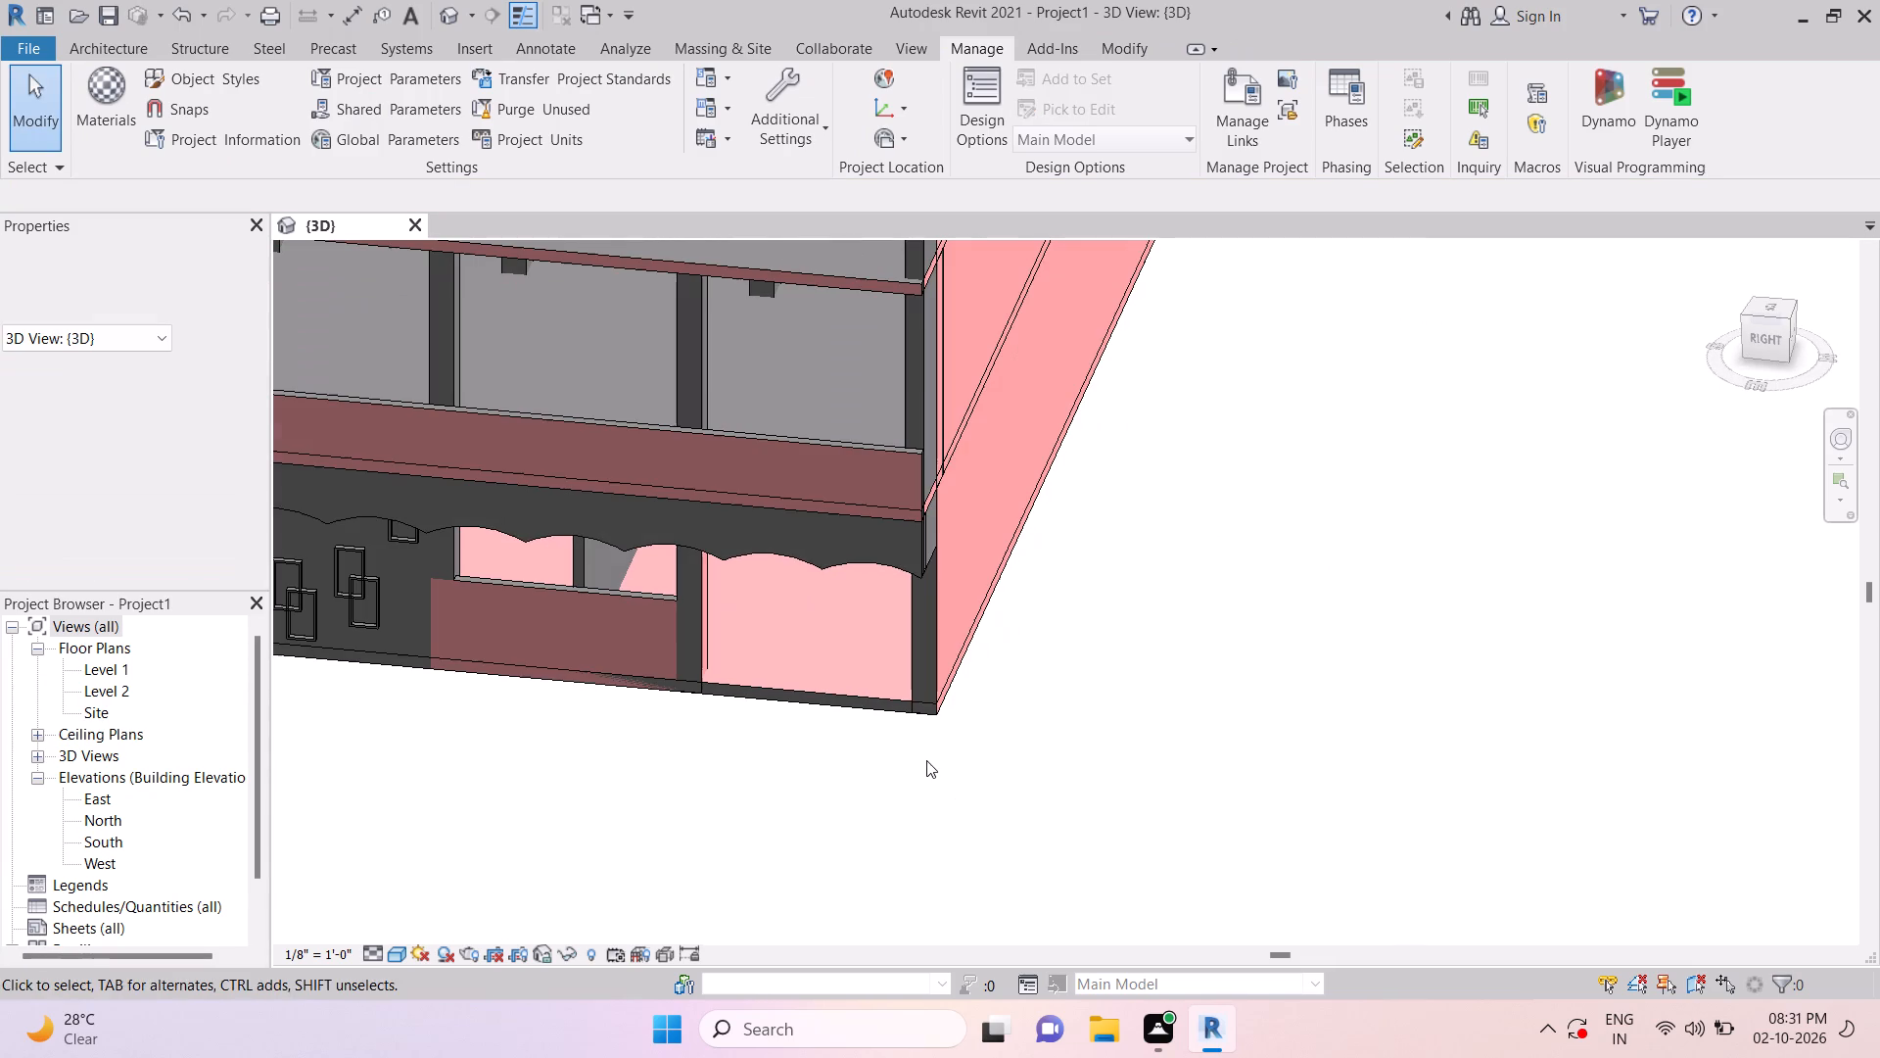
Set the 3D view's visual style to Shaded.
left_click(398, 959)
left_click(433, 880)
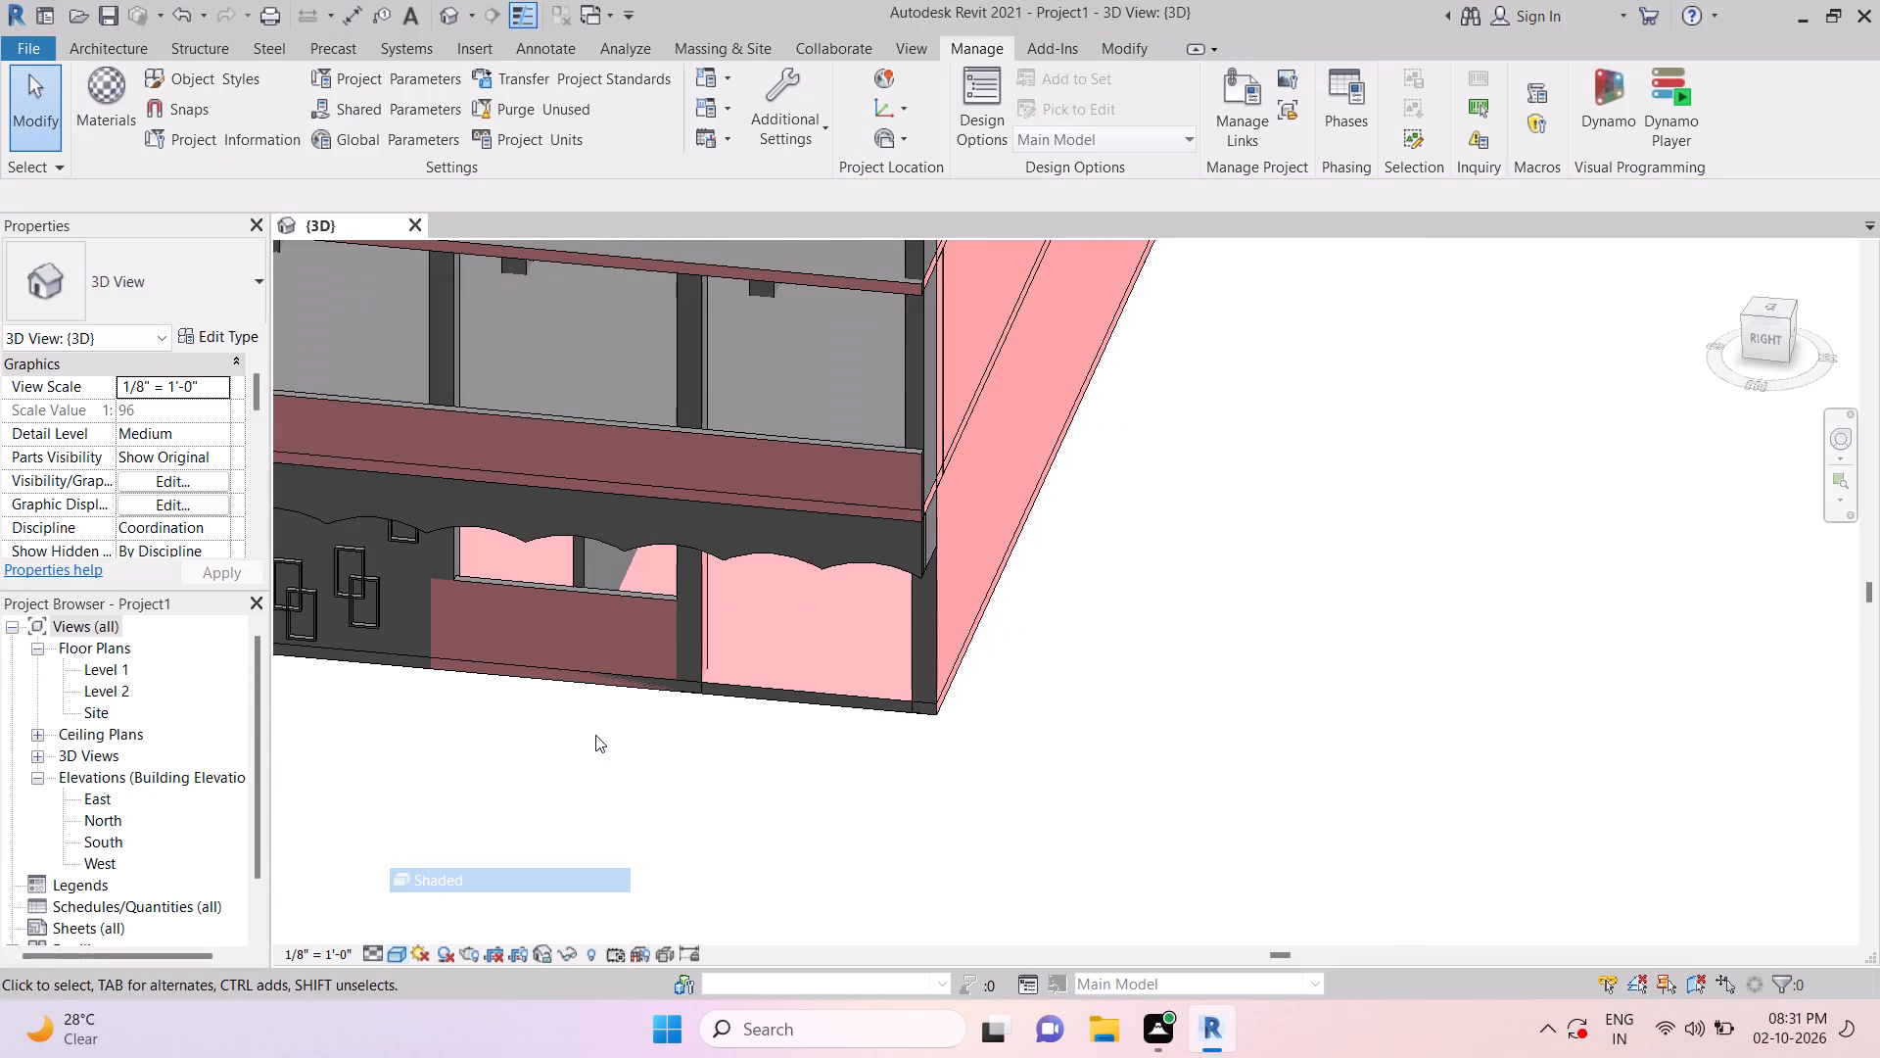
Set the 3D view's detail level to Fine.
scroll(760, 688, "up", 7)
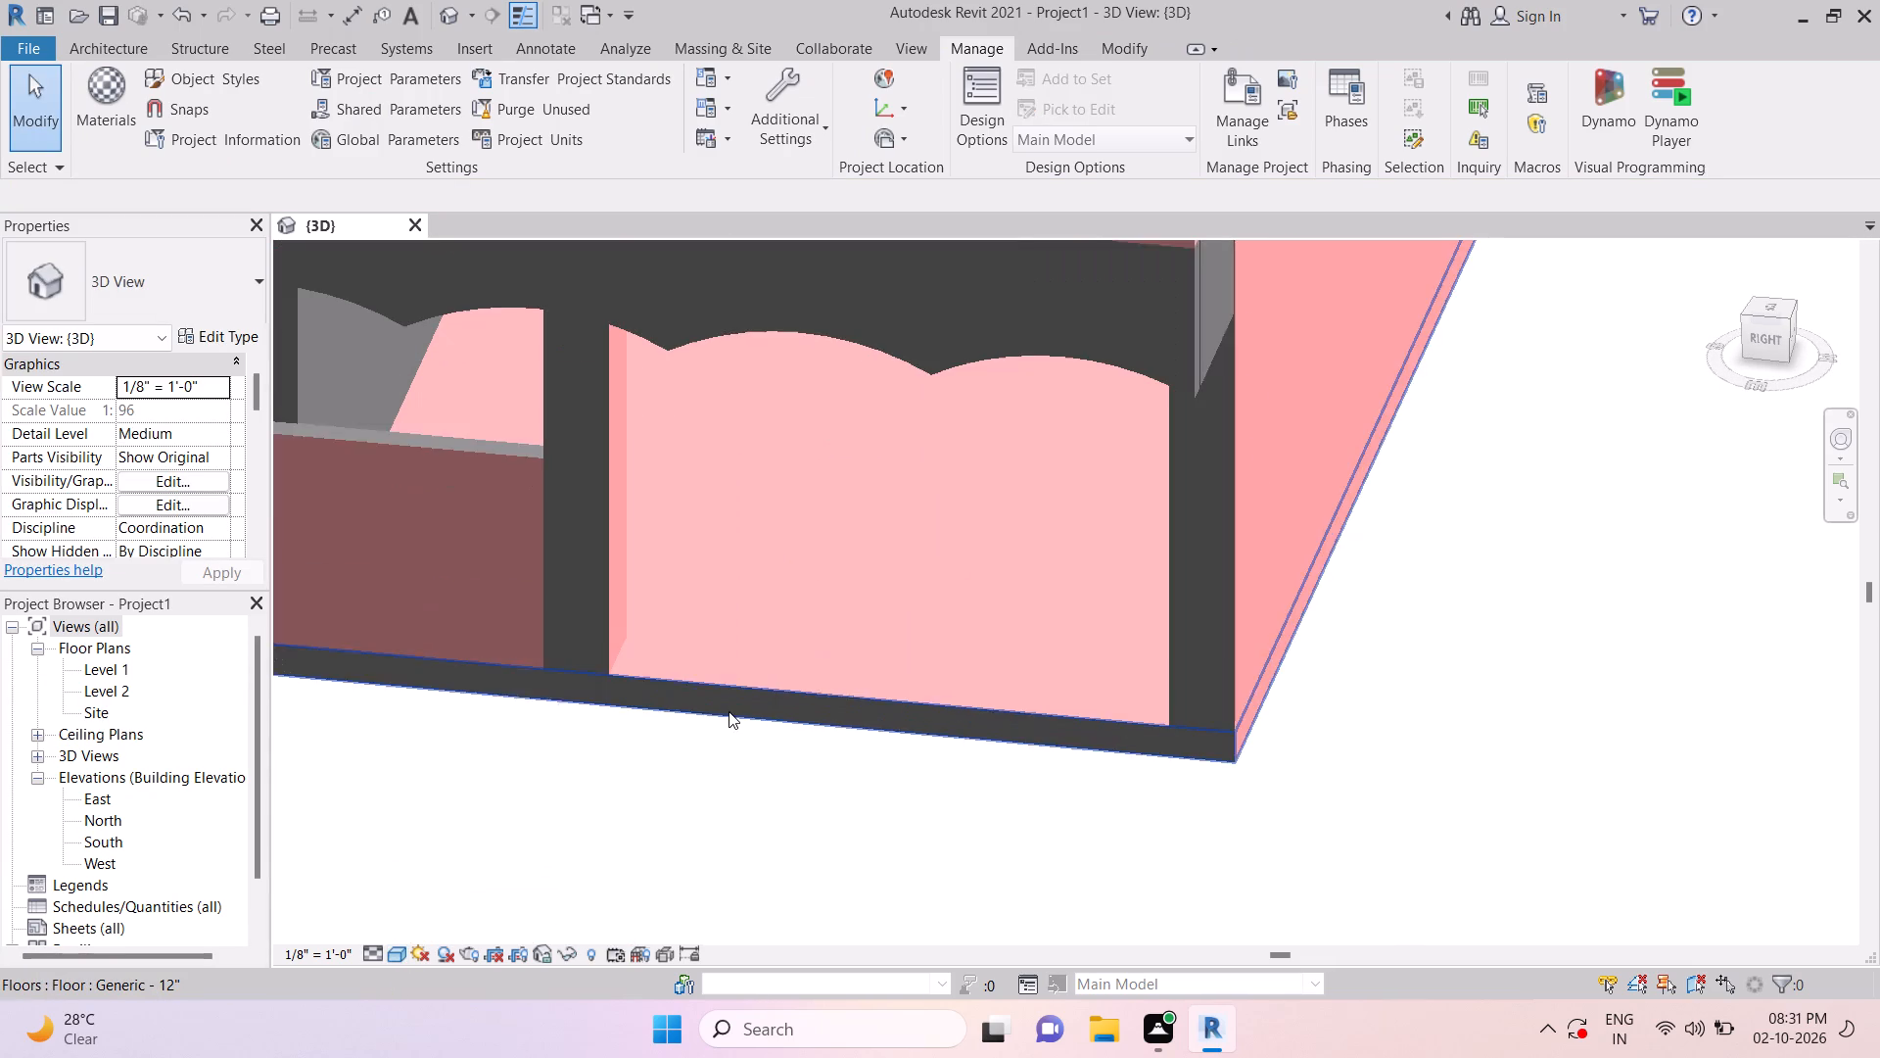
left_click(367, 945)
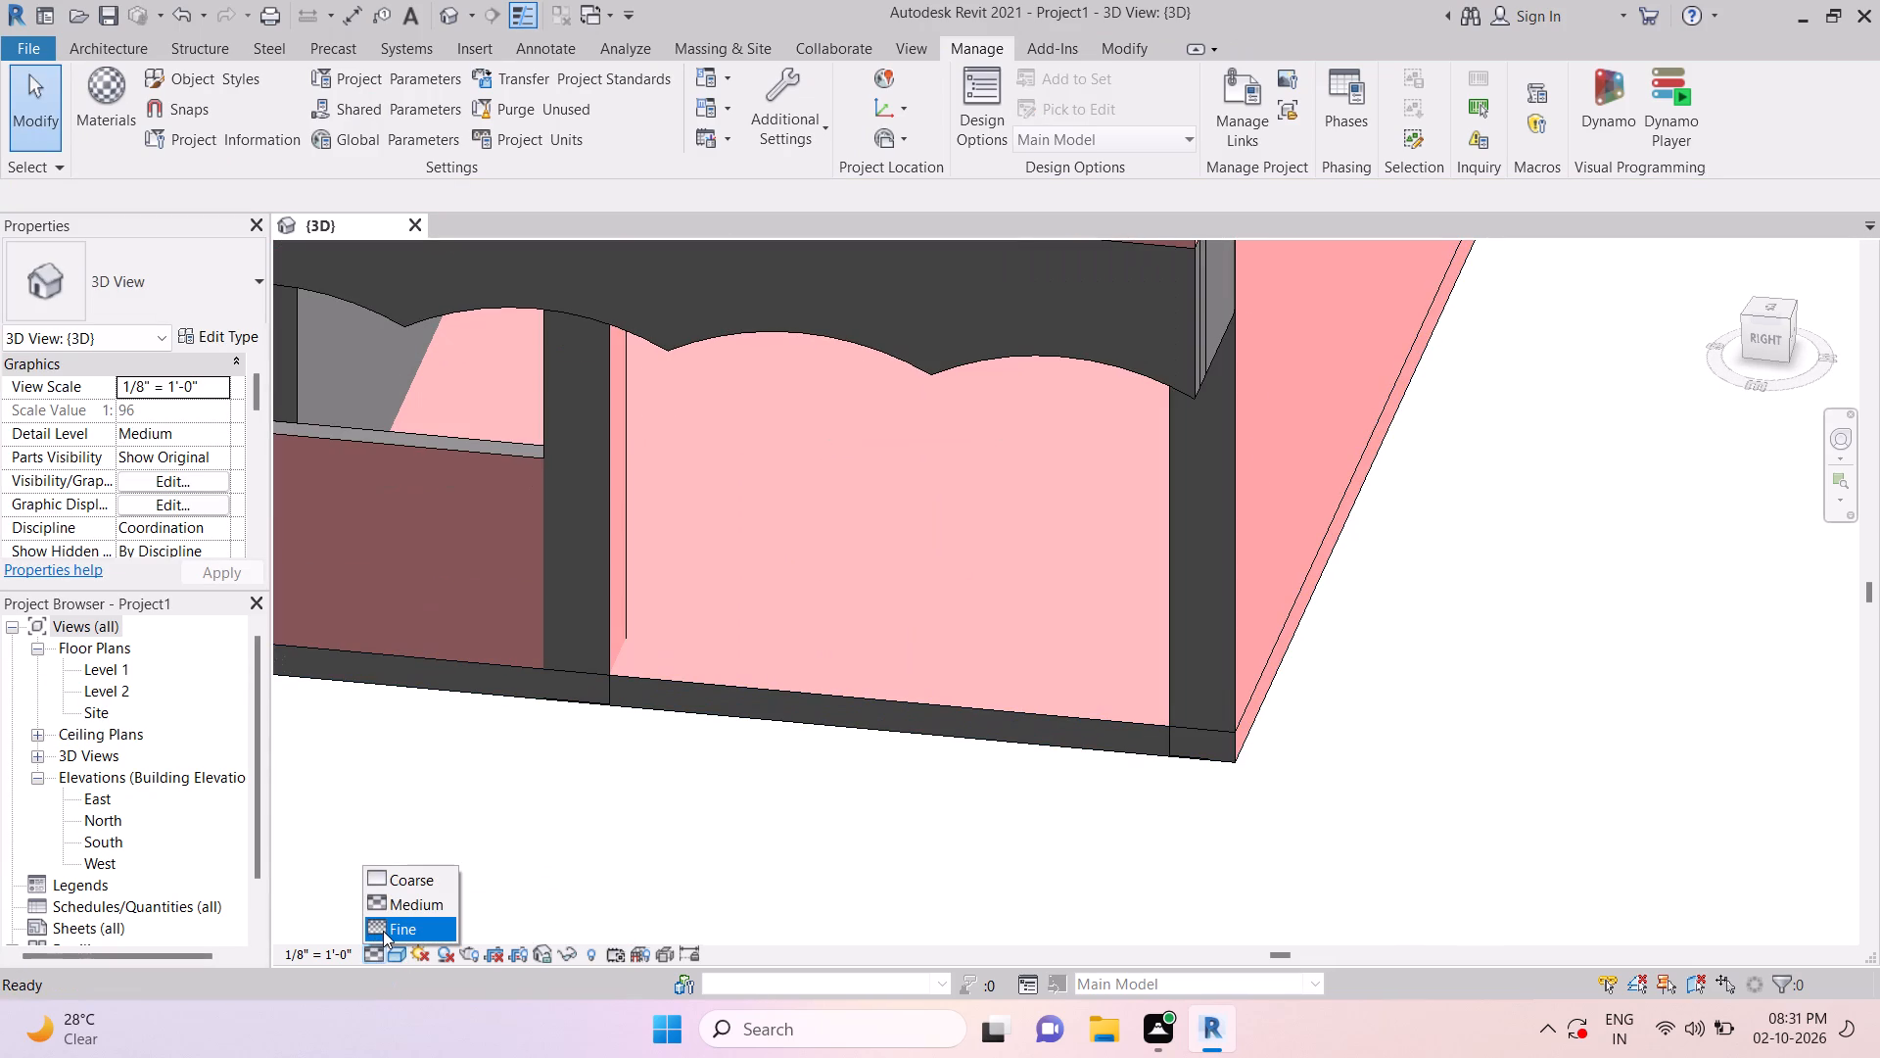
left_click(383, 931)
Switch the 3D view's visual style to Realistic.
left_click(400, 943)
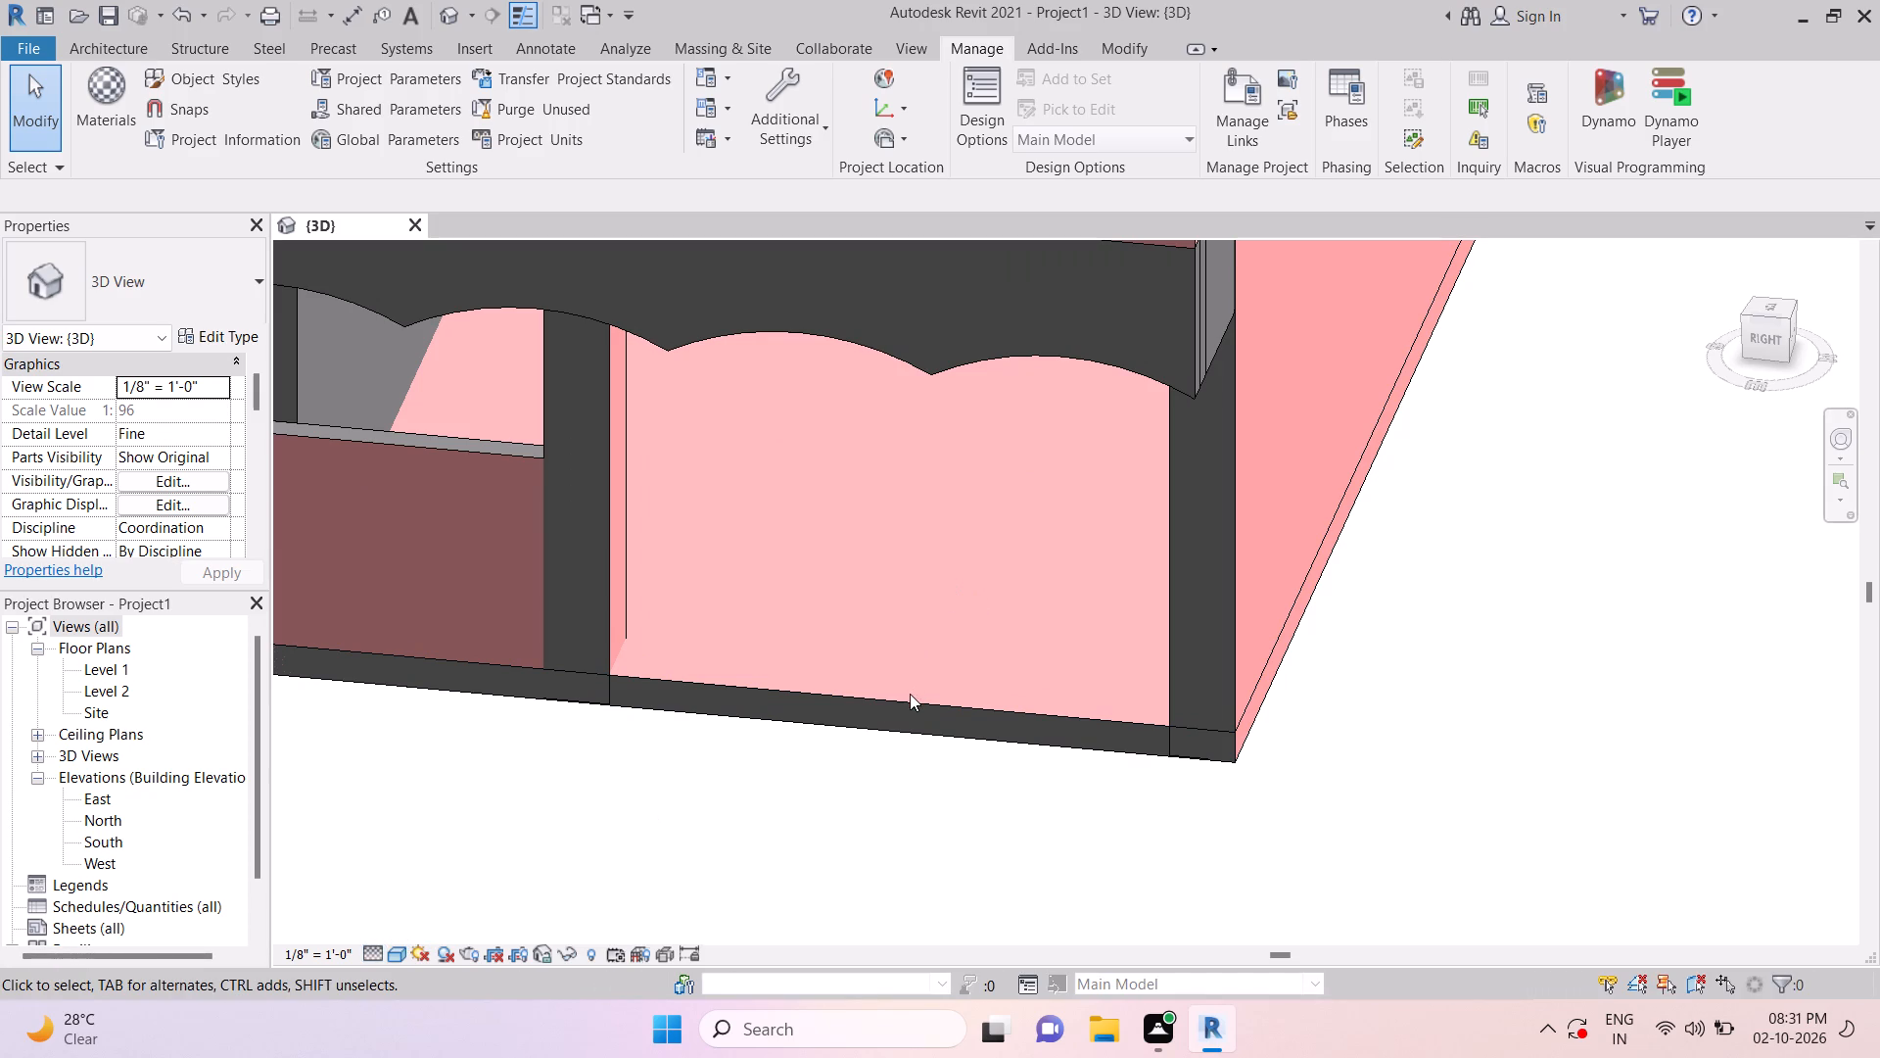
left_click(399, 950)
left_click(436, 937)
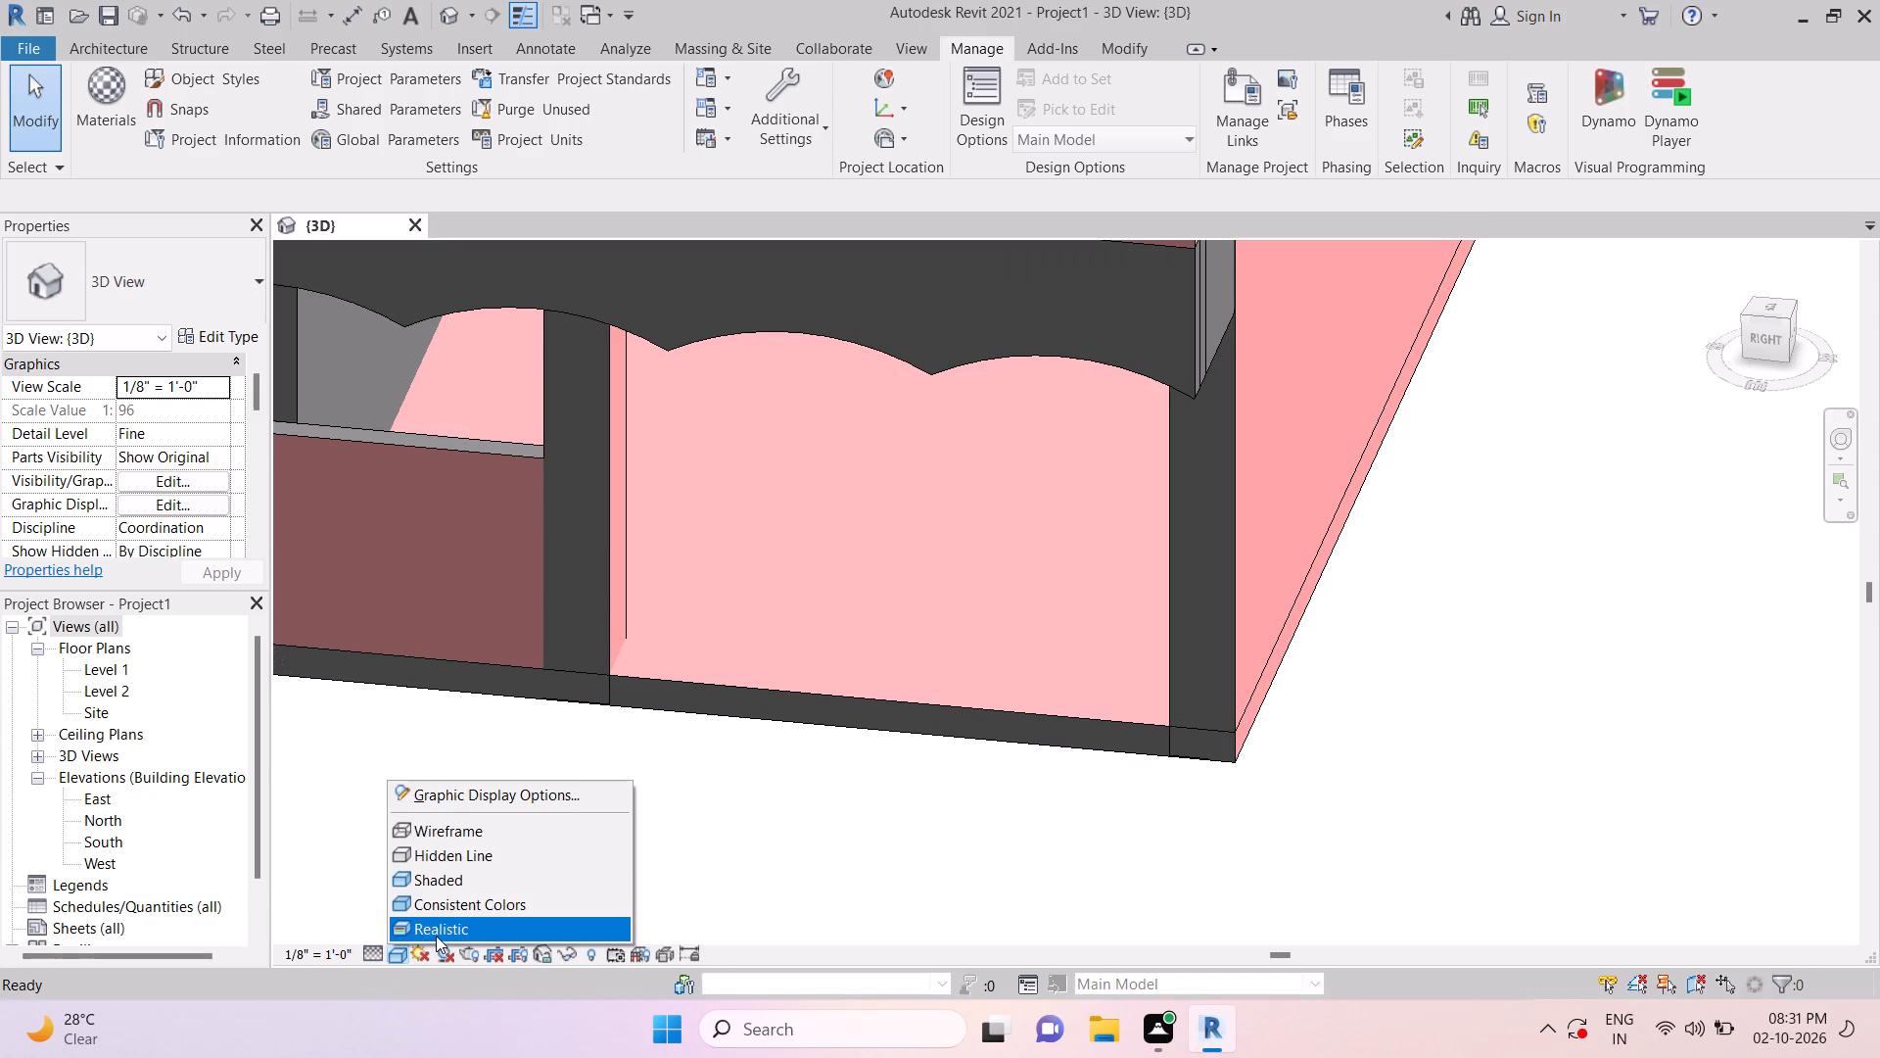
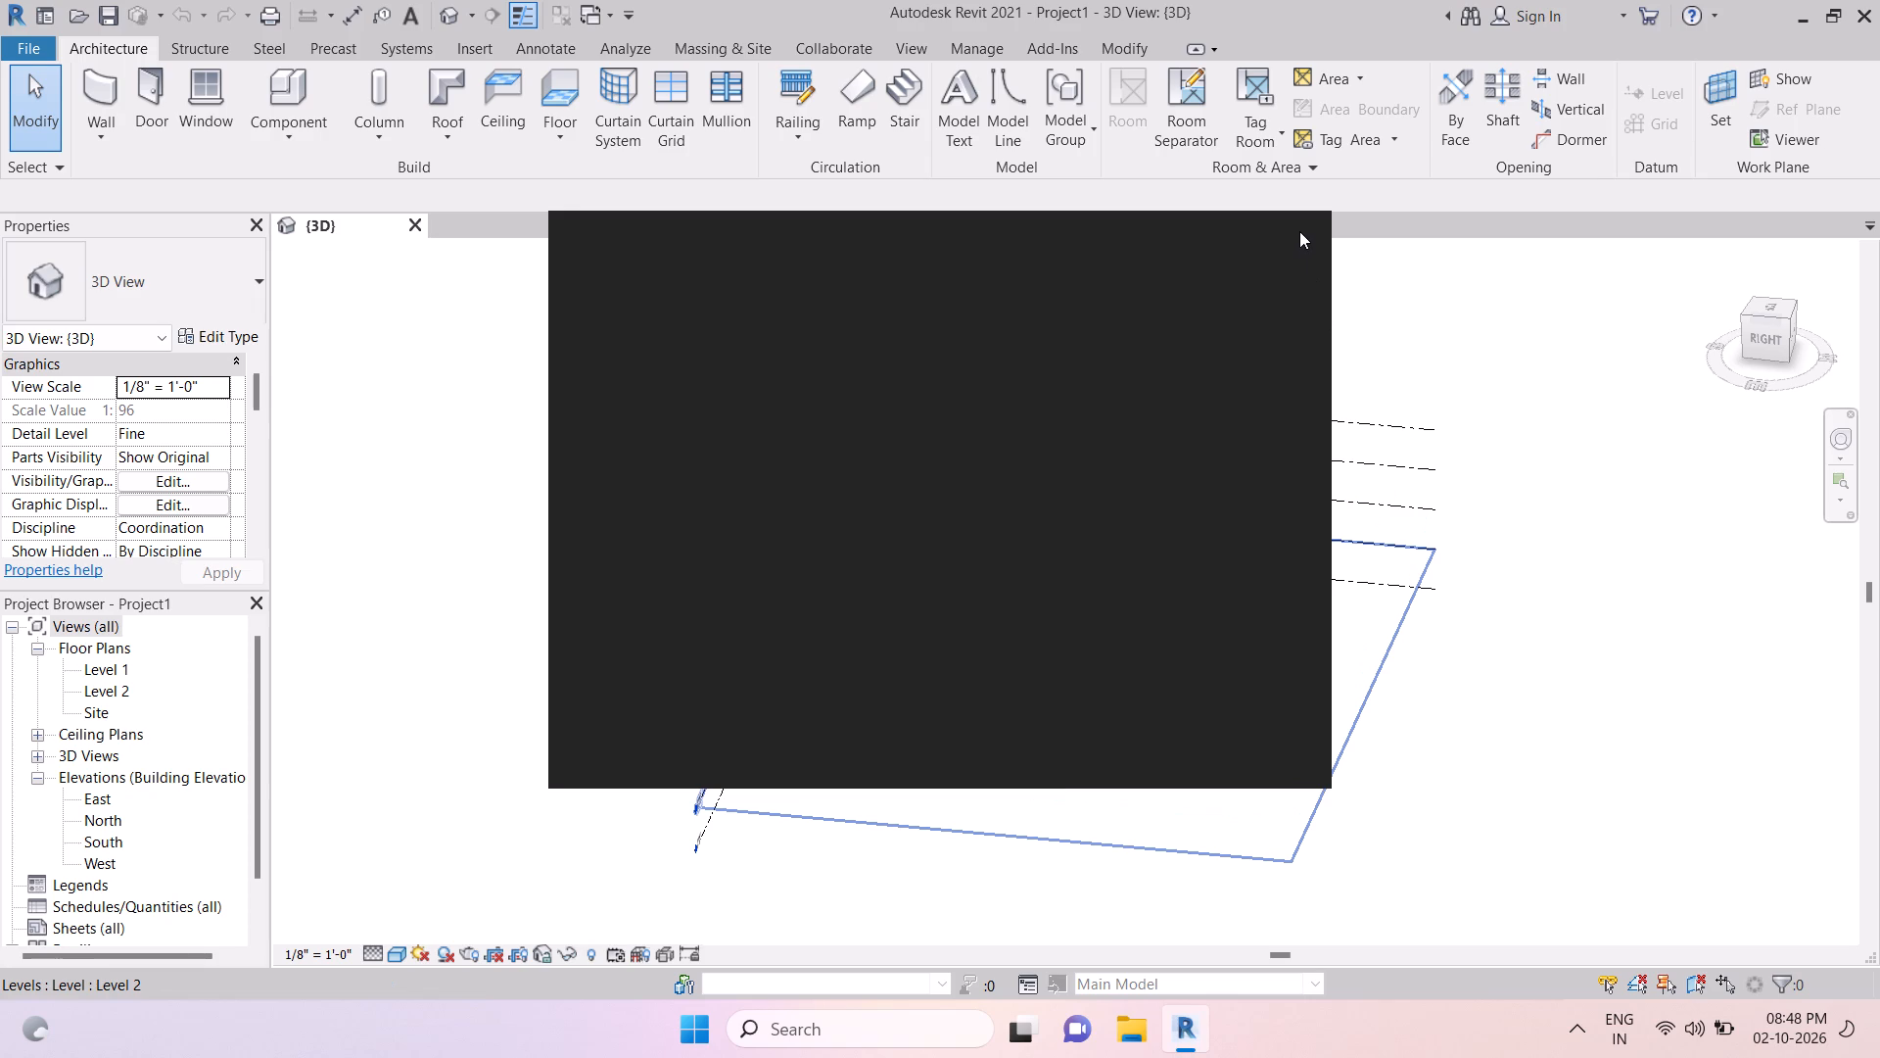
Dismiss the Autodesk limited-access notice covering the 3D view.
left_click(1291, 245)
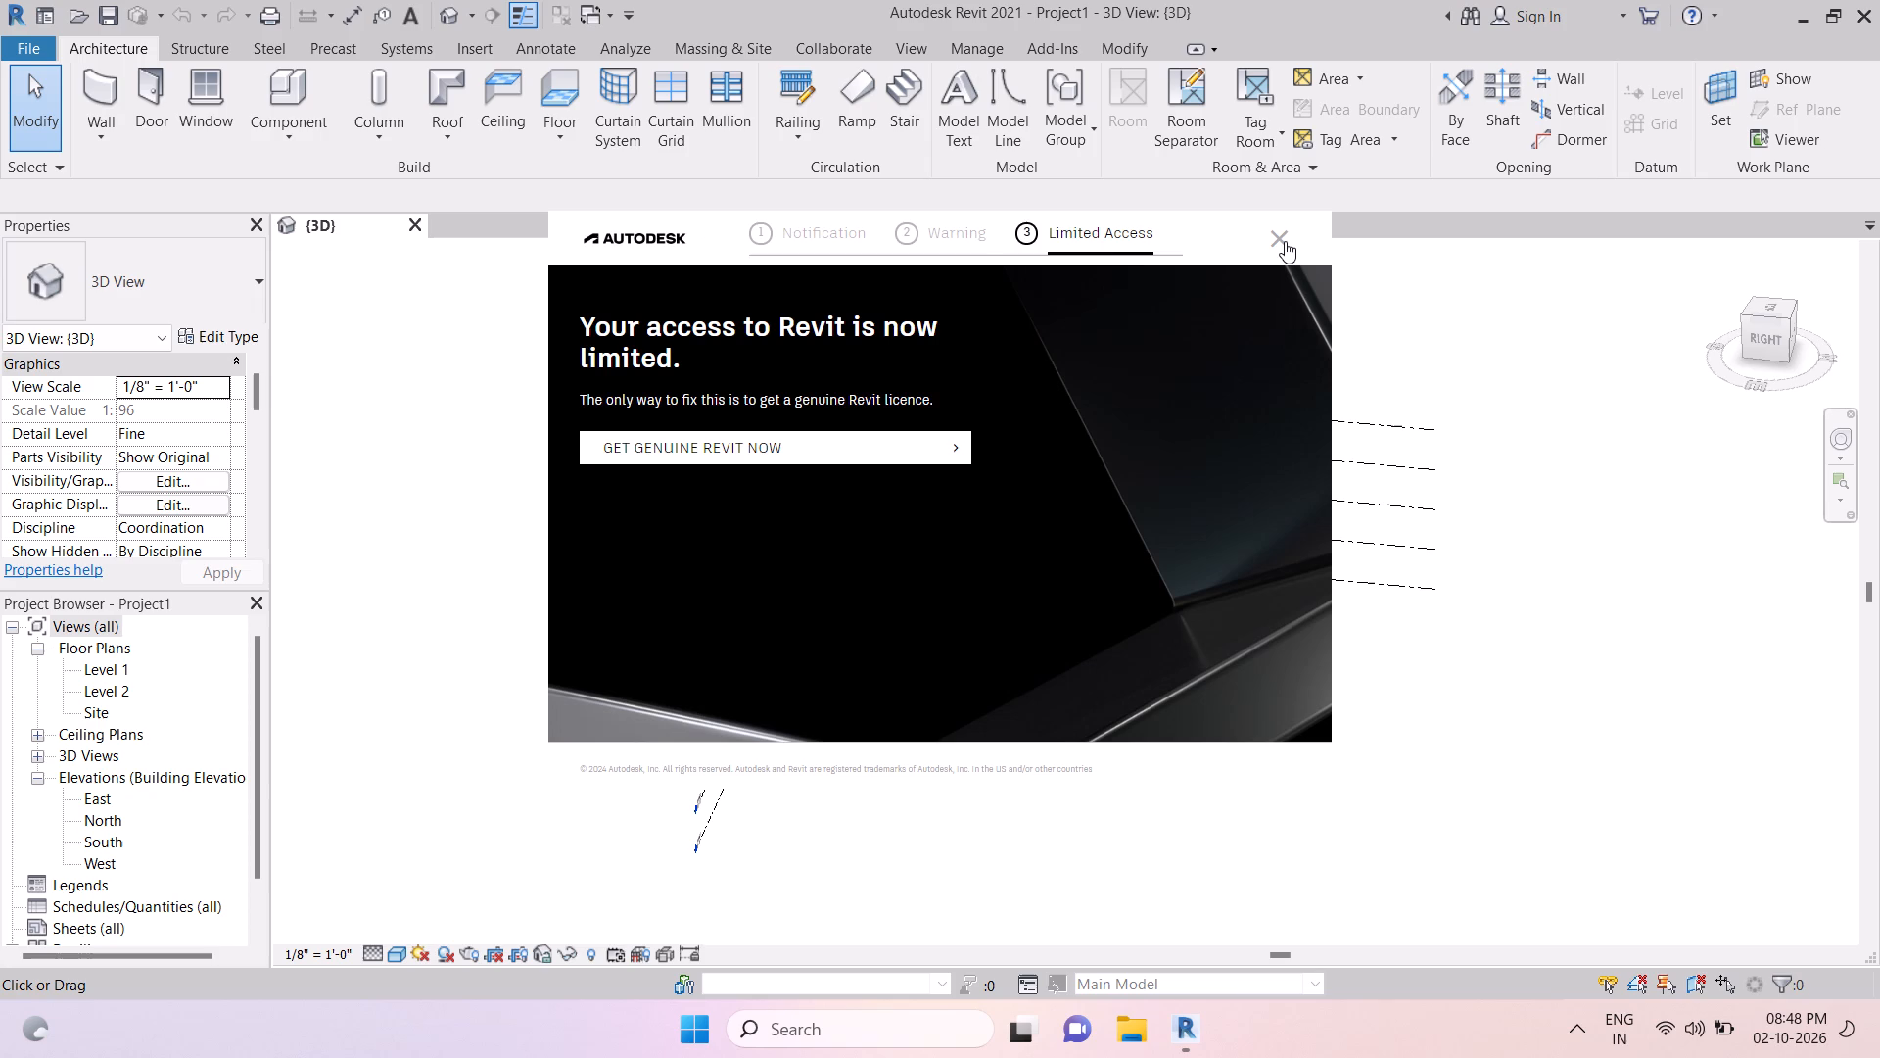
left_click(1285, 241)
Minimize Revit to reach the desktop, refresh it, and launch Fuji from its desktop shortcut.
left_click(1805, 19)
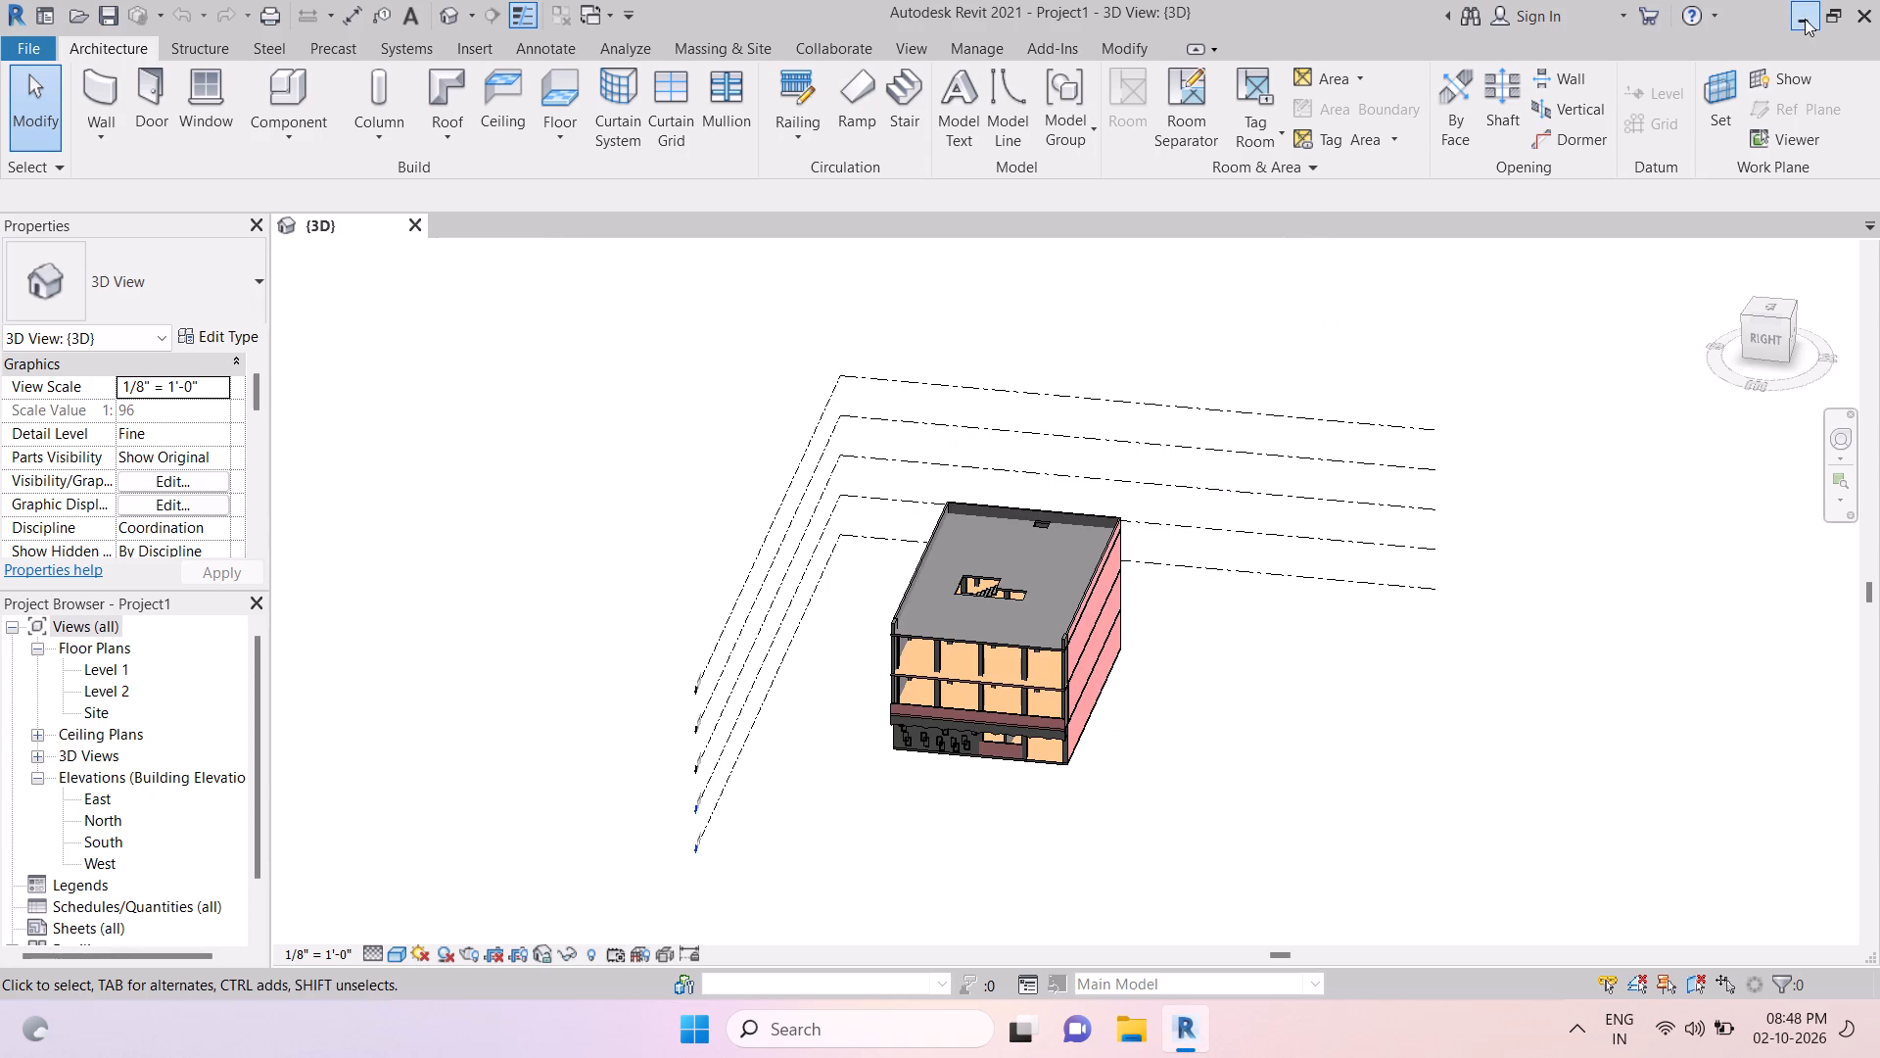
right_click(1174, 275)
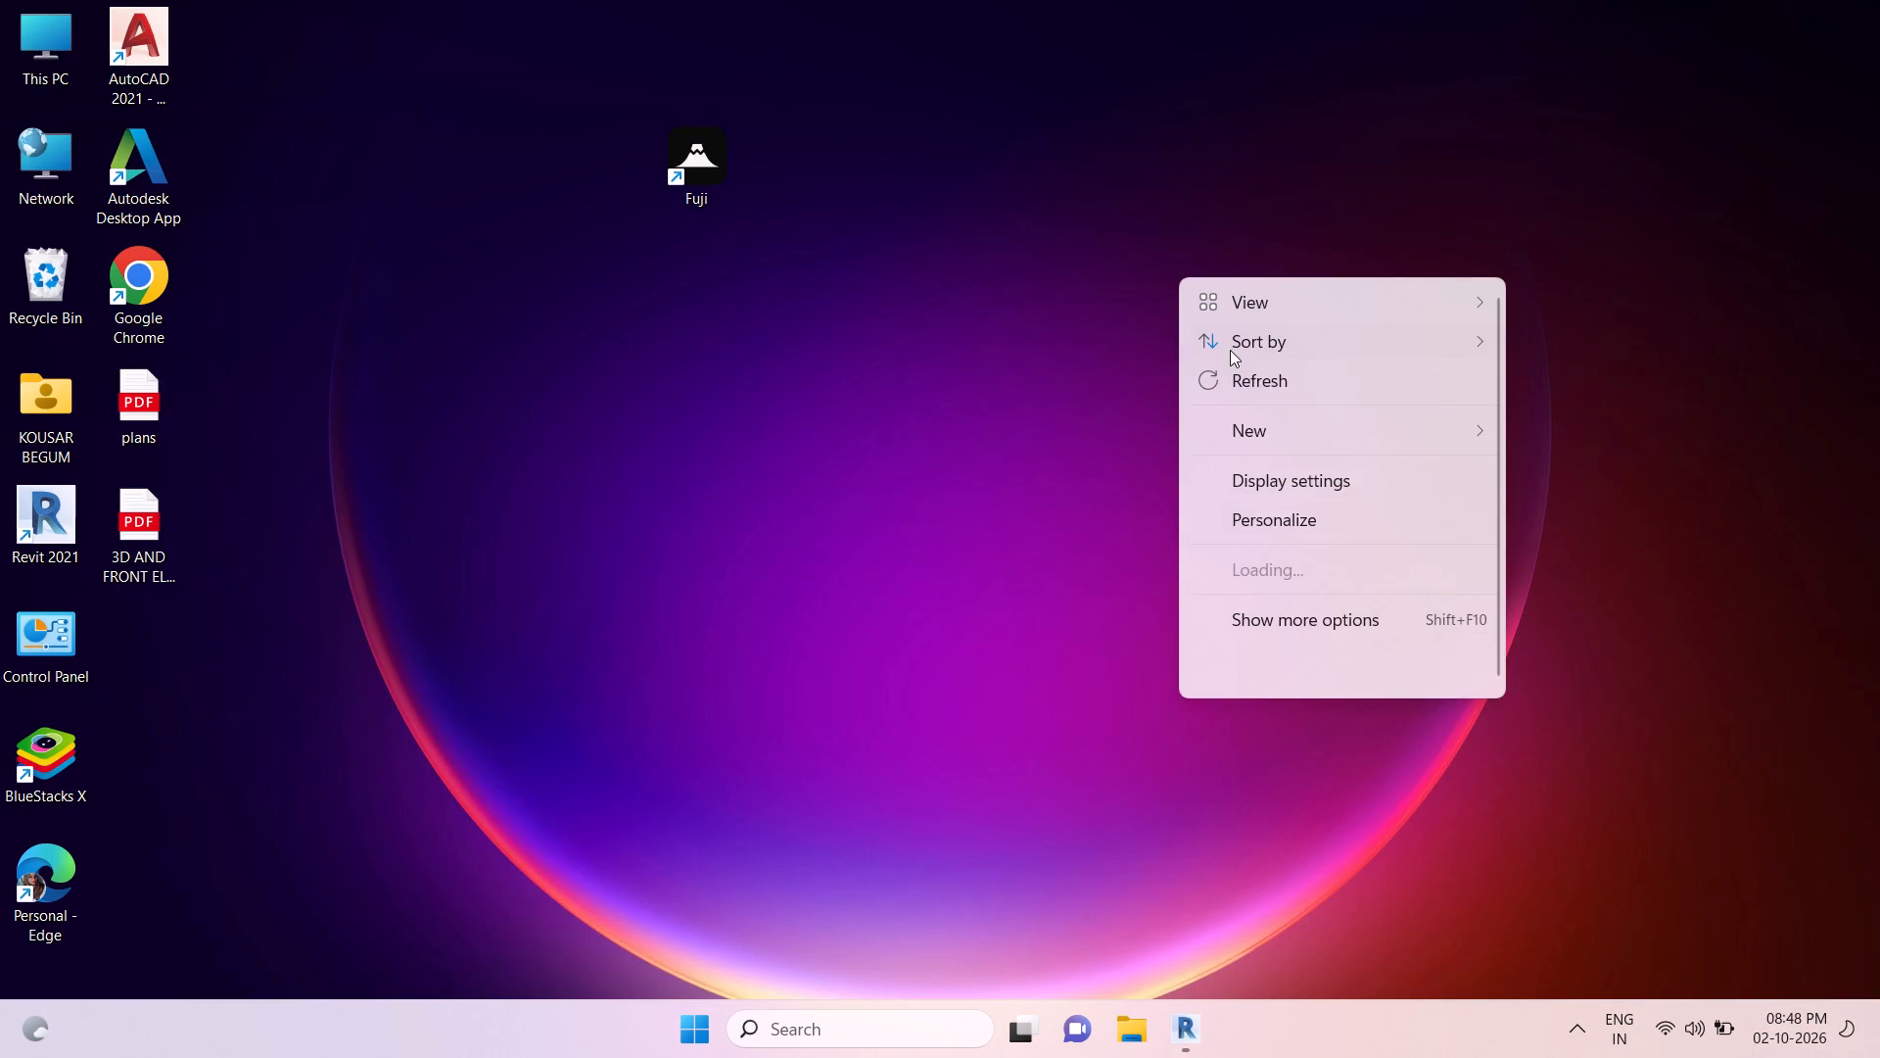
left_click(1242, 369)
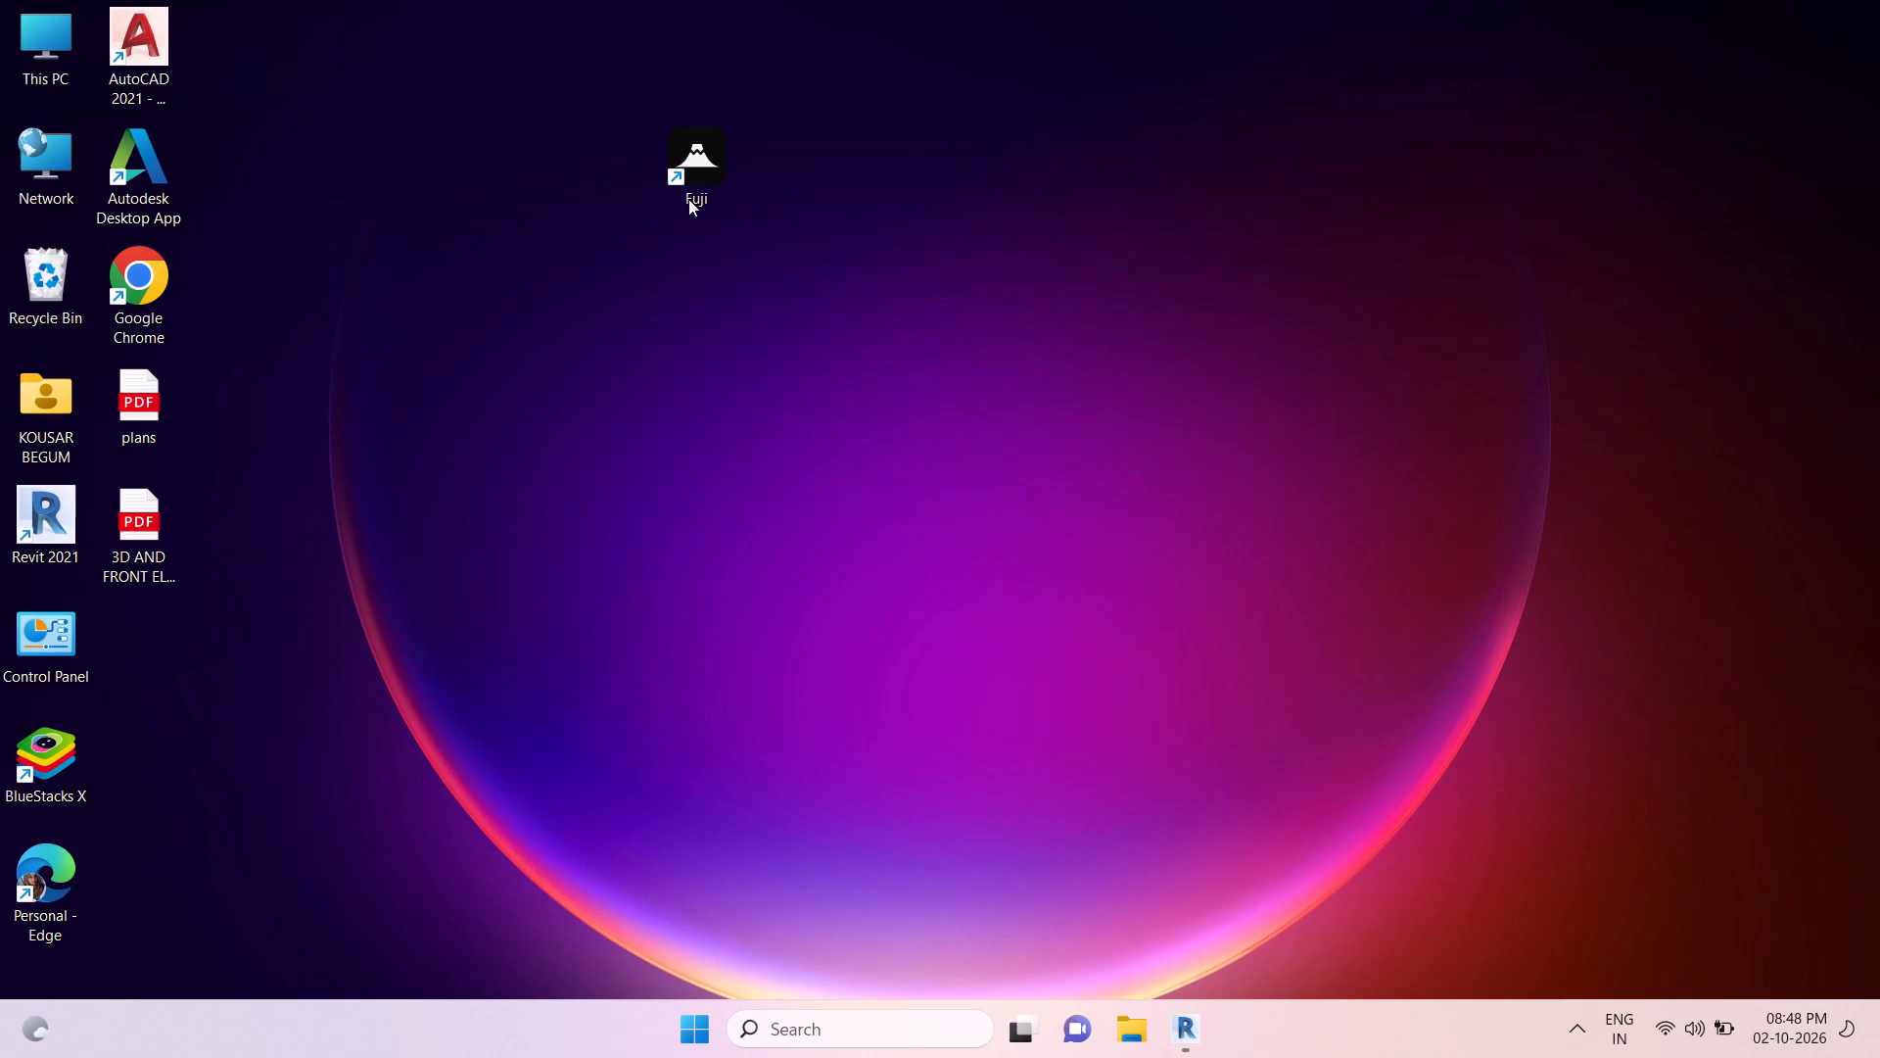
right_click(705, 178)
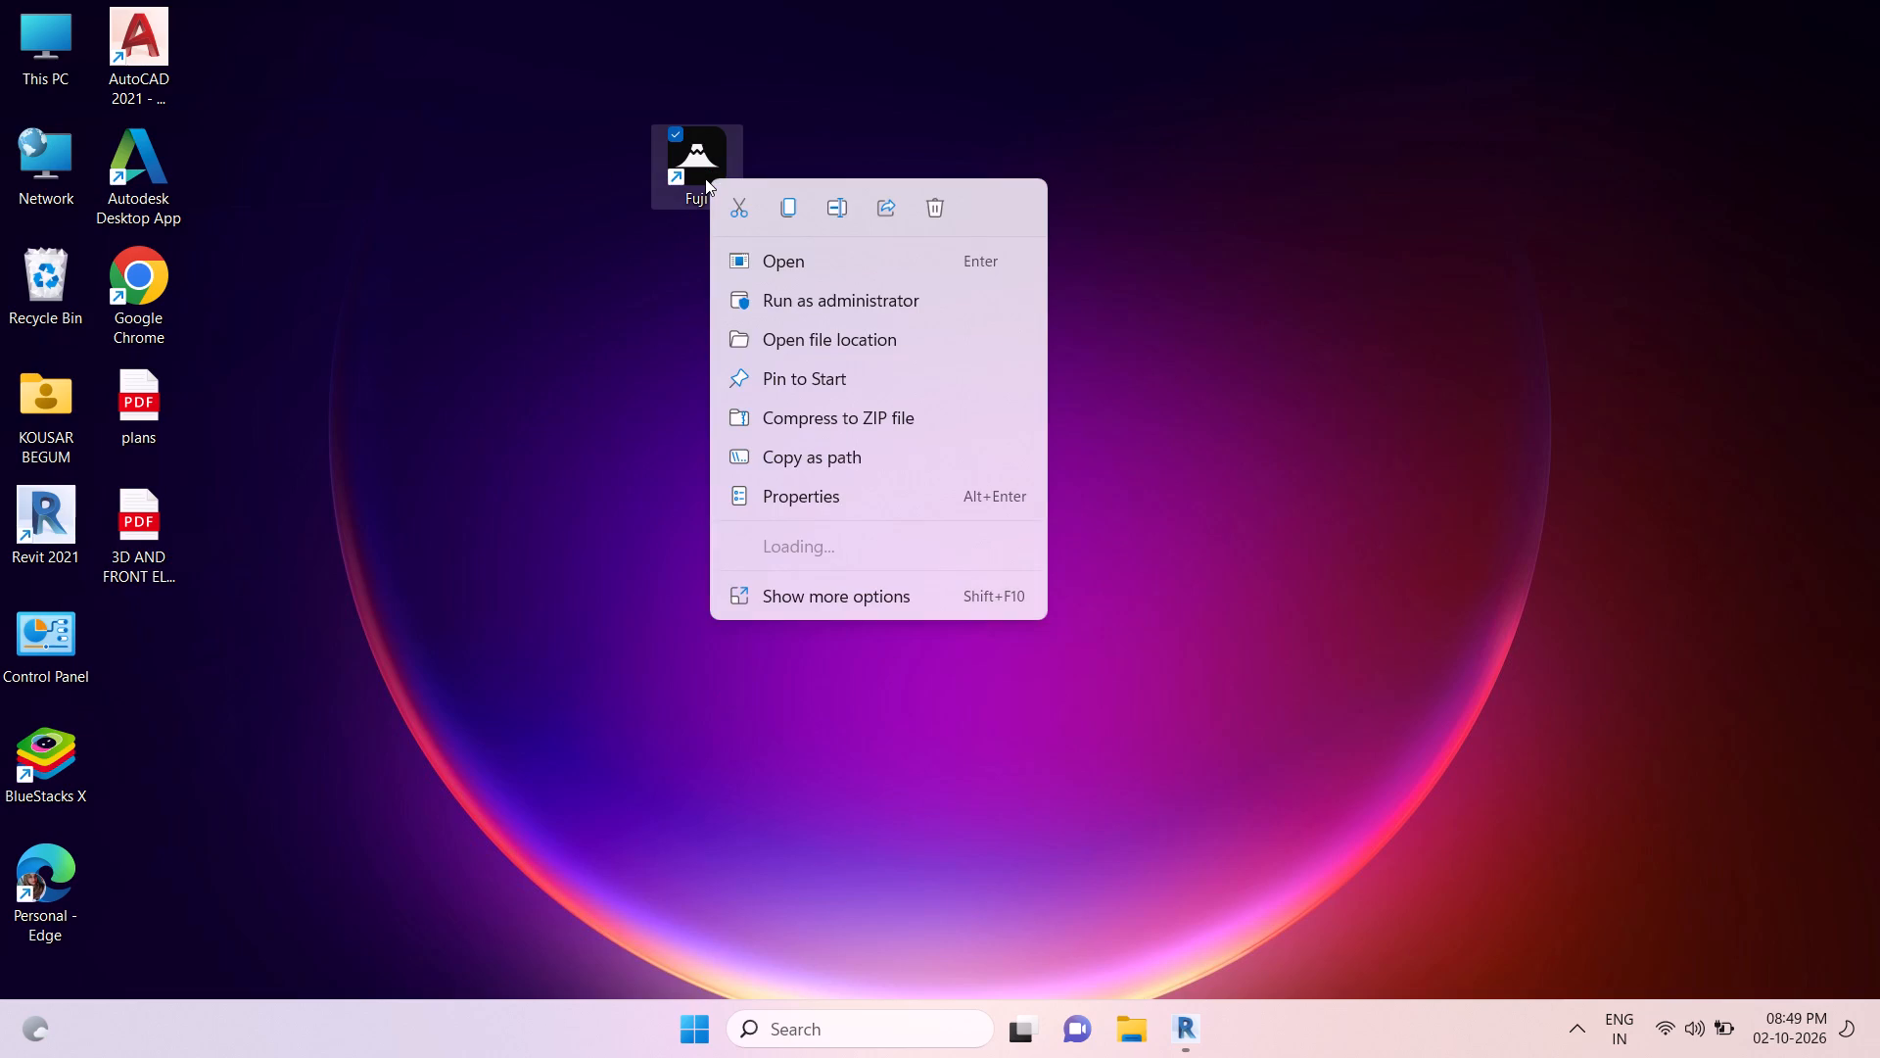
left_click(808, 254)
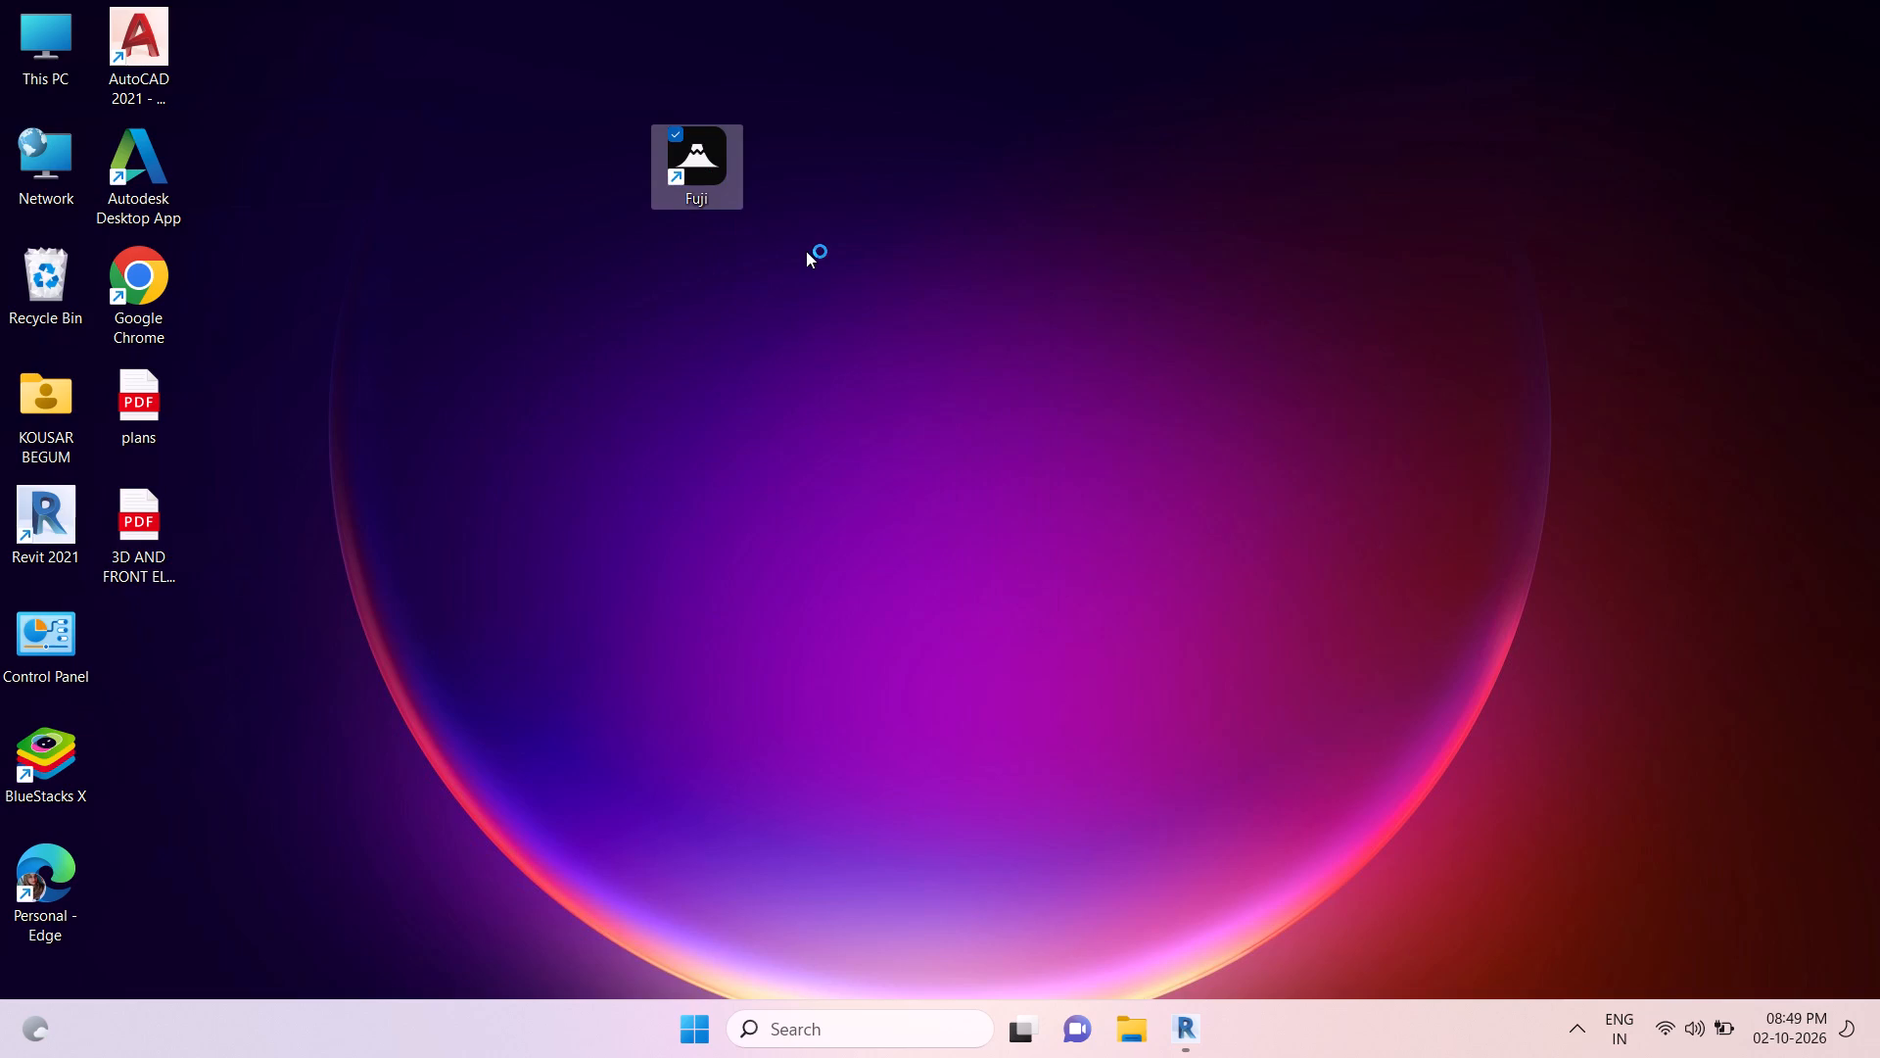
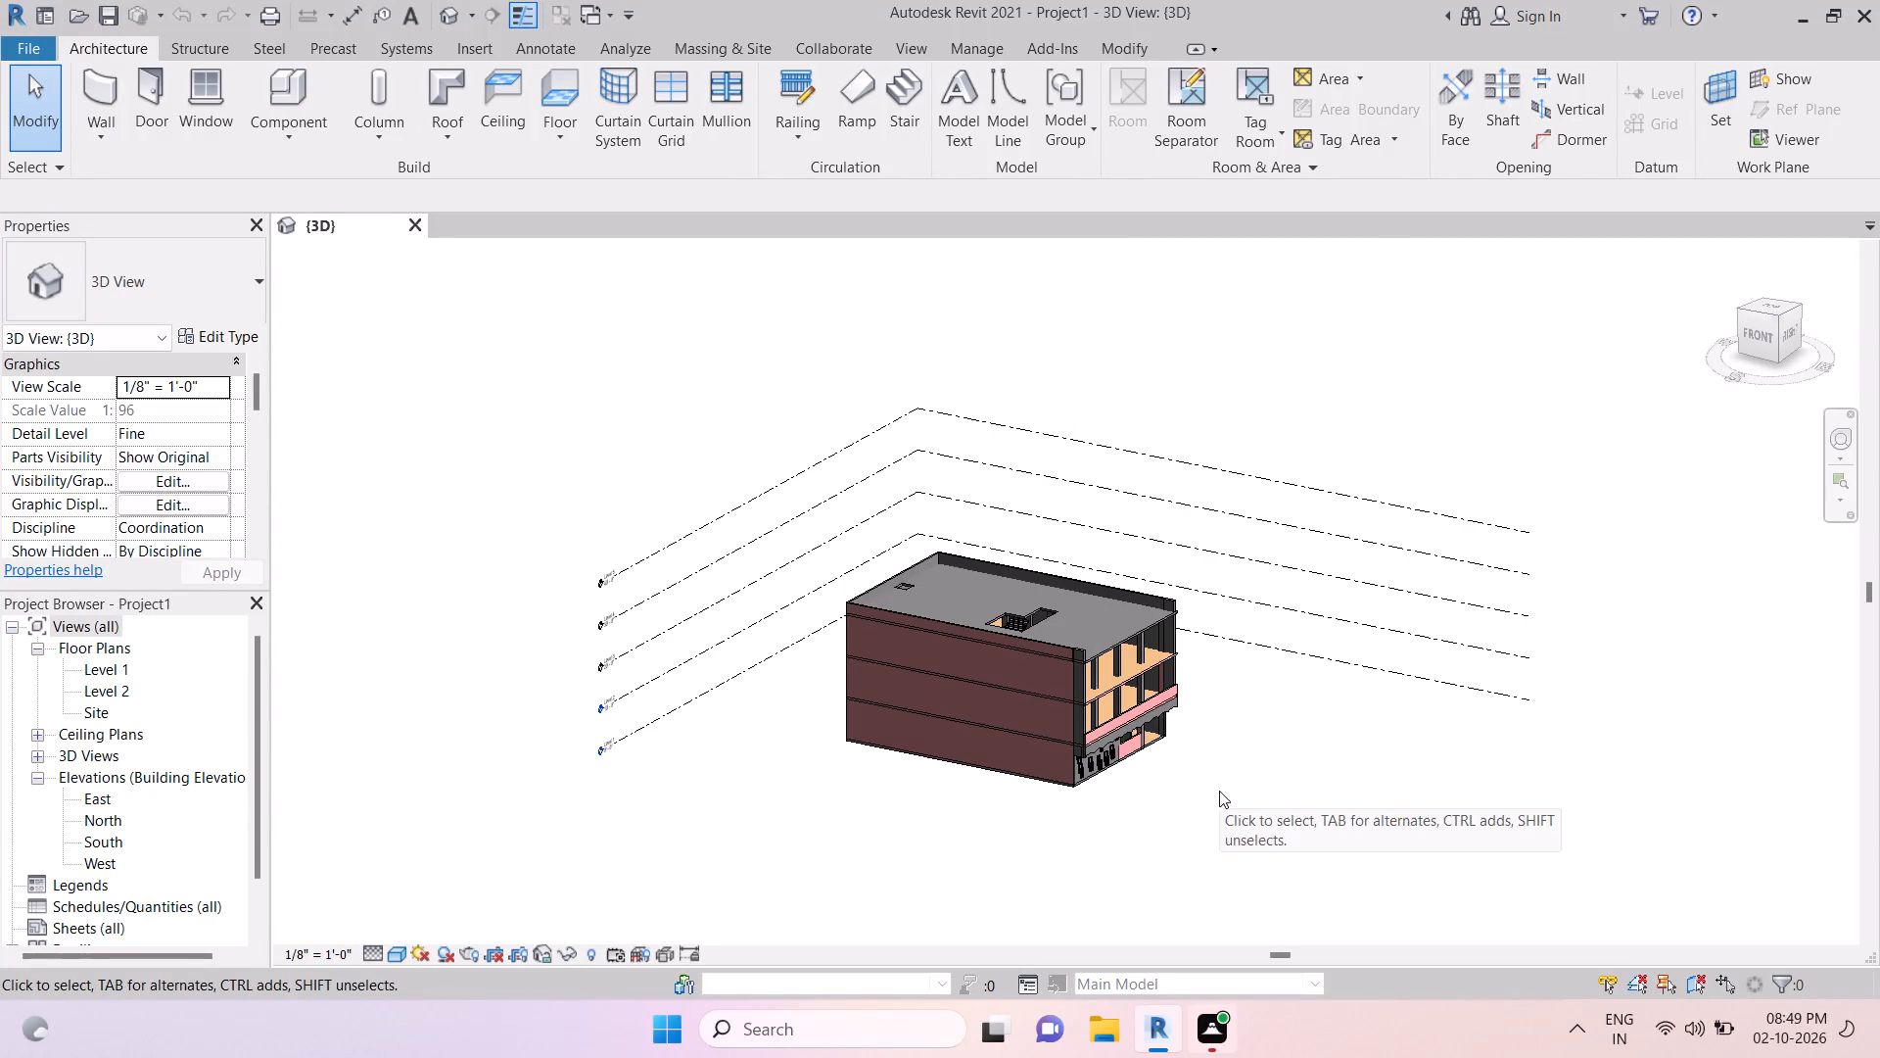
Examine the building's open facade and low ground-floor wall in the 3D view.
scroll(1128, 752, "up", 8)
middle_click_drag(1227, 815, 1080, 810, "shift")
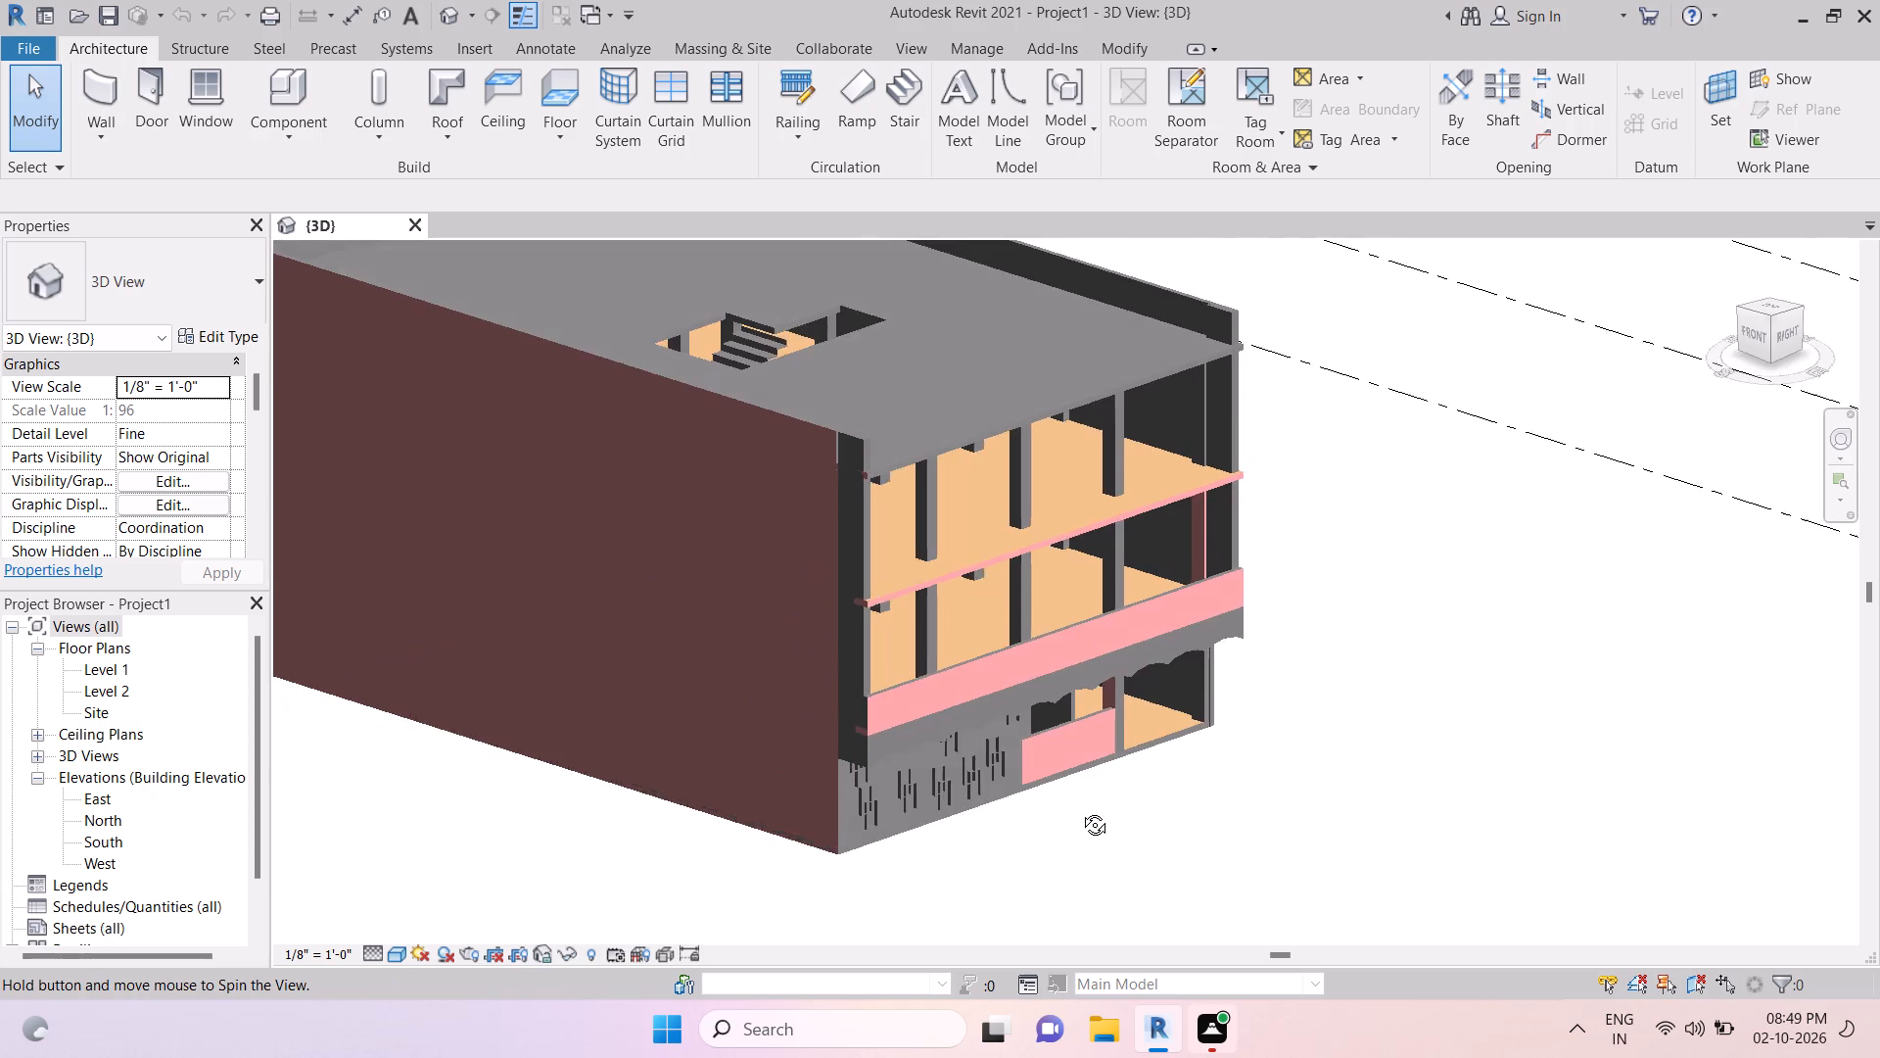
middle_click_drag(1080, 810, 1044, 806, "shift")
middle_click_drag(1146, 808, 997, 833, "shift")
middle_click_drag(972, 815, 1136, 835)
key("Escape")
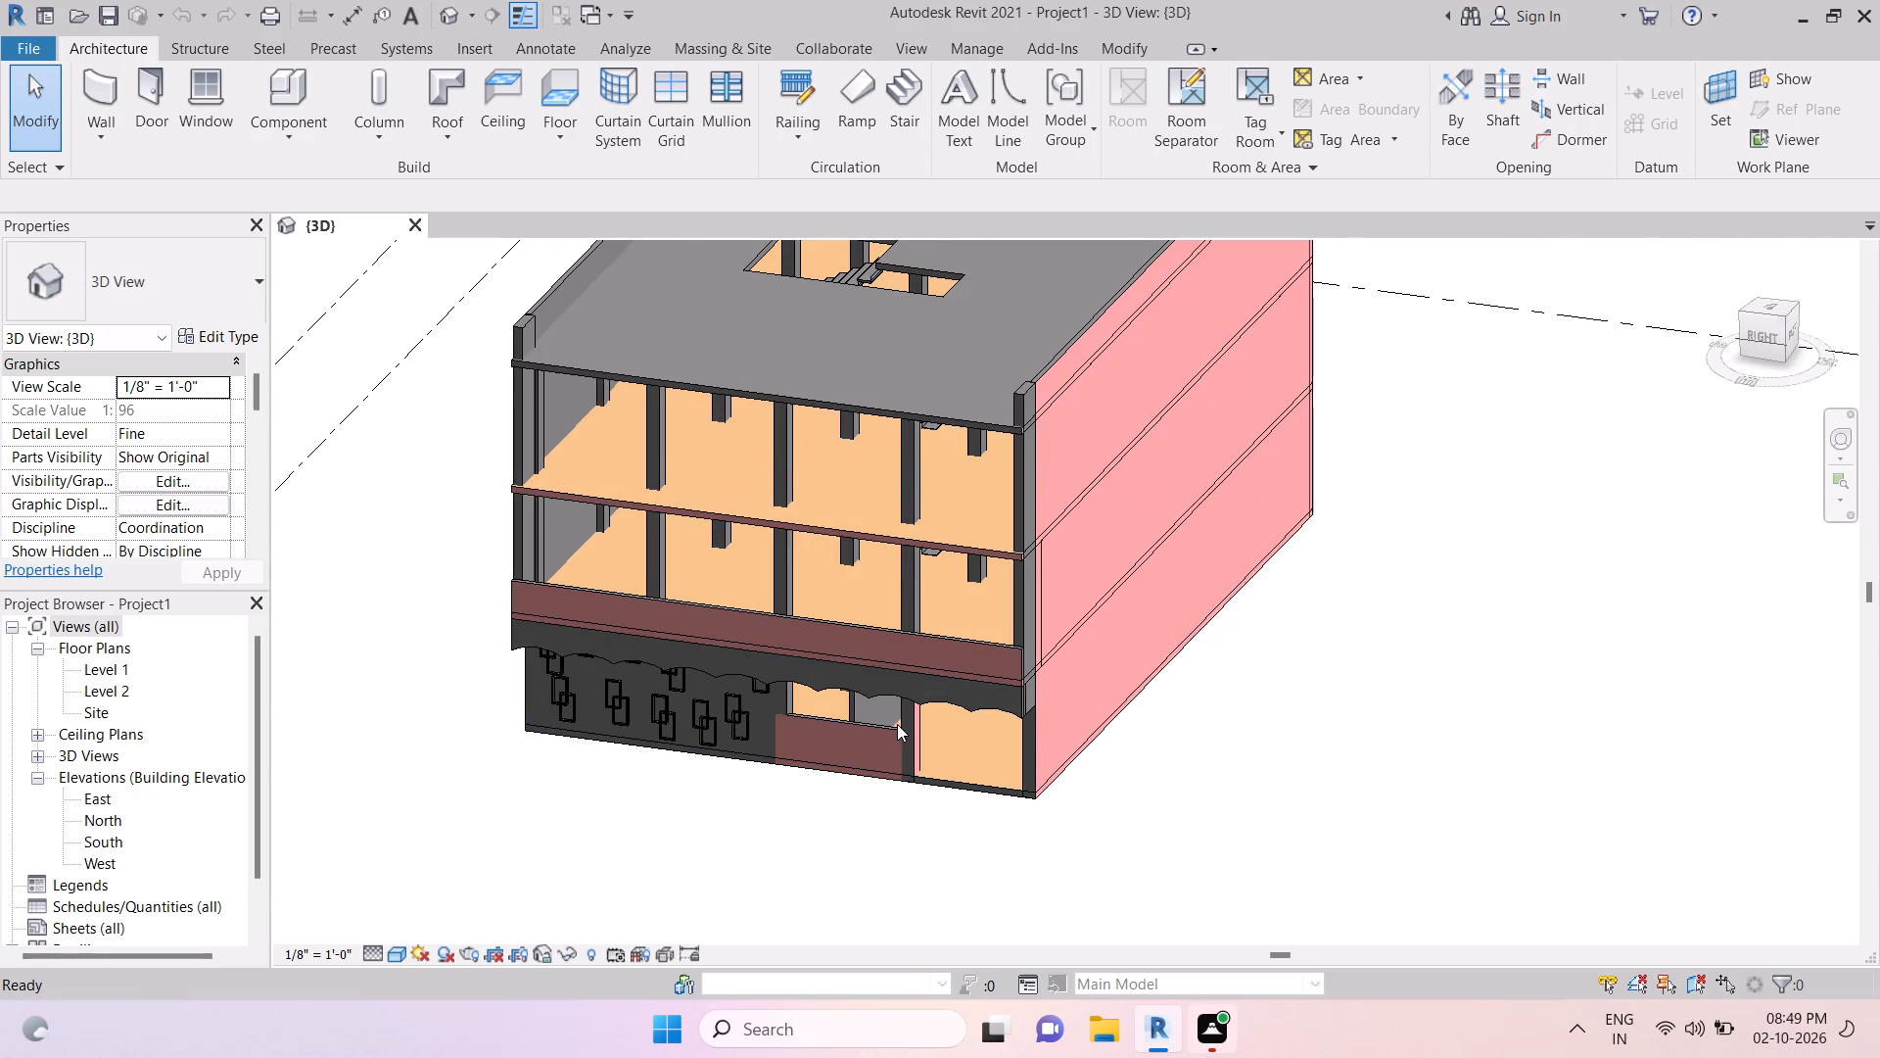
key("Escape")
middle_click_drag(806, 548, 841, 595)
key("Escape")
key("Escape")
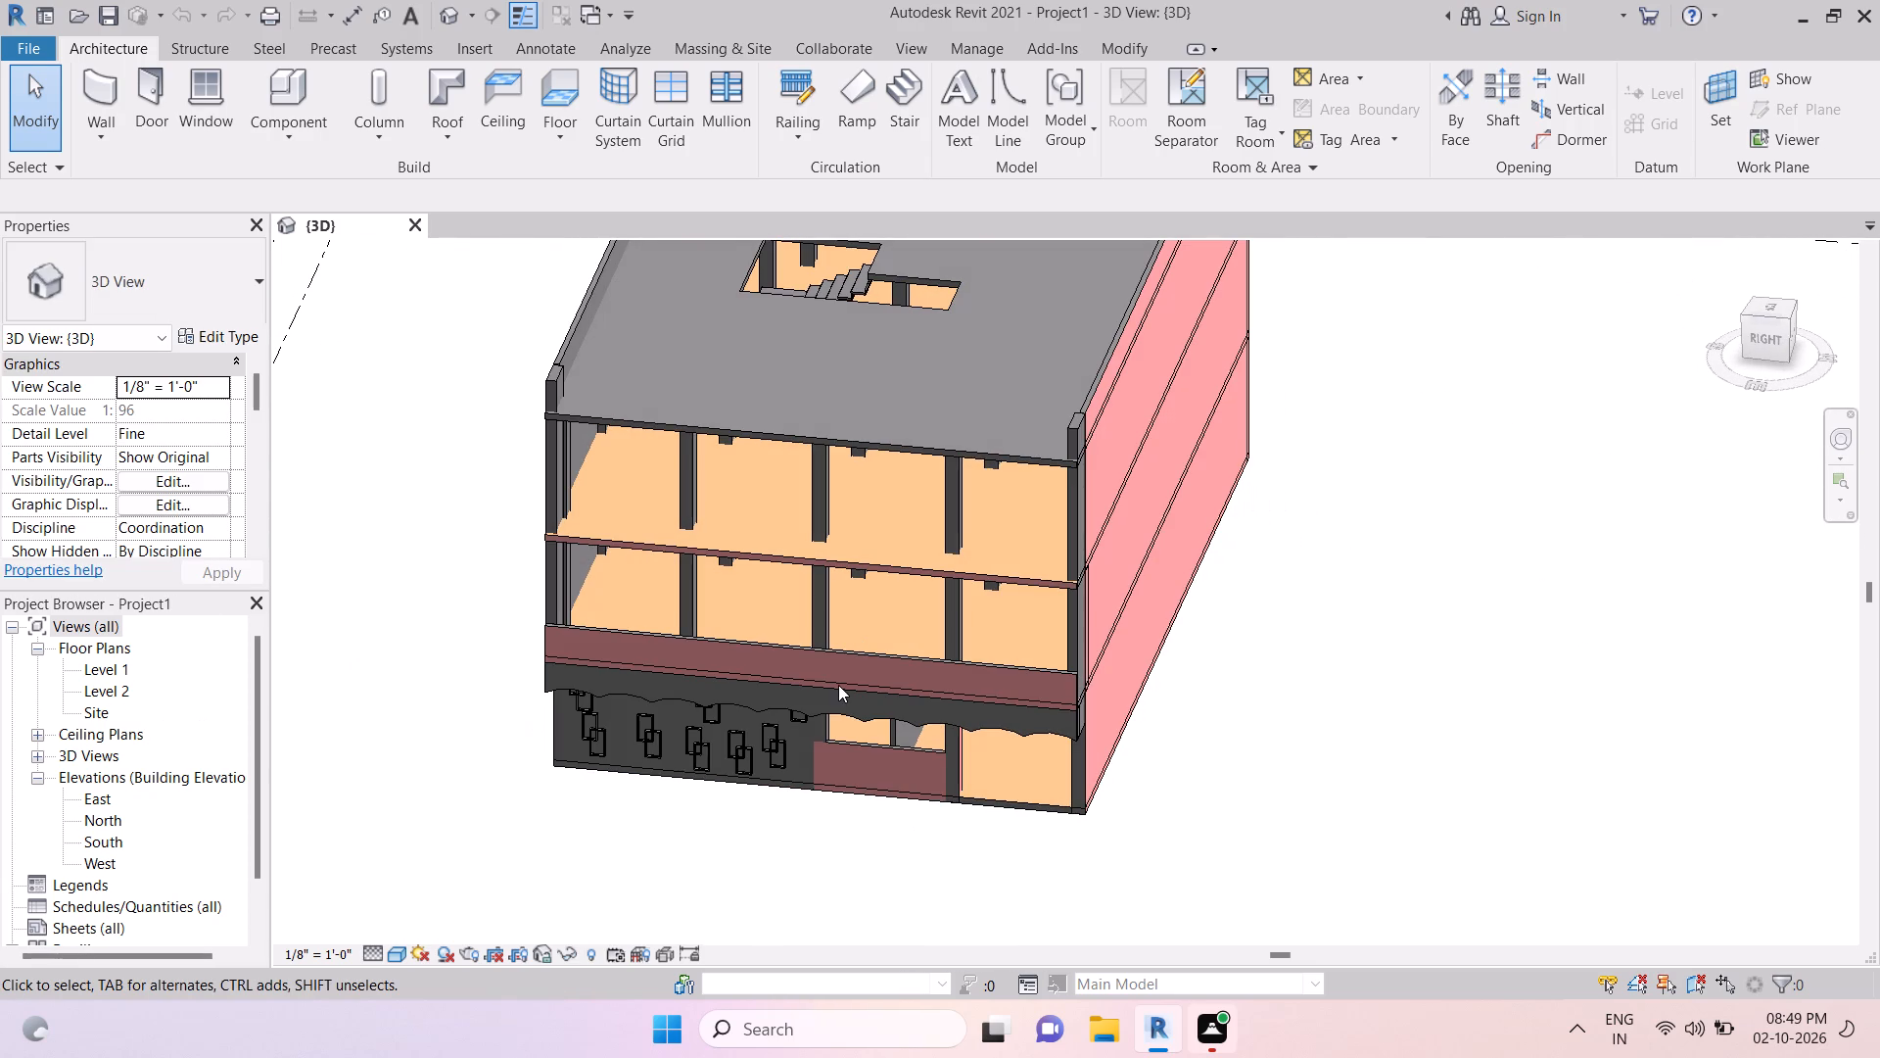
key("Escape")
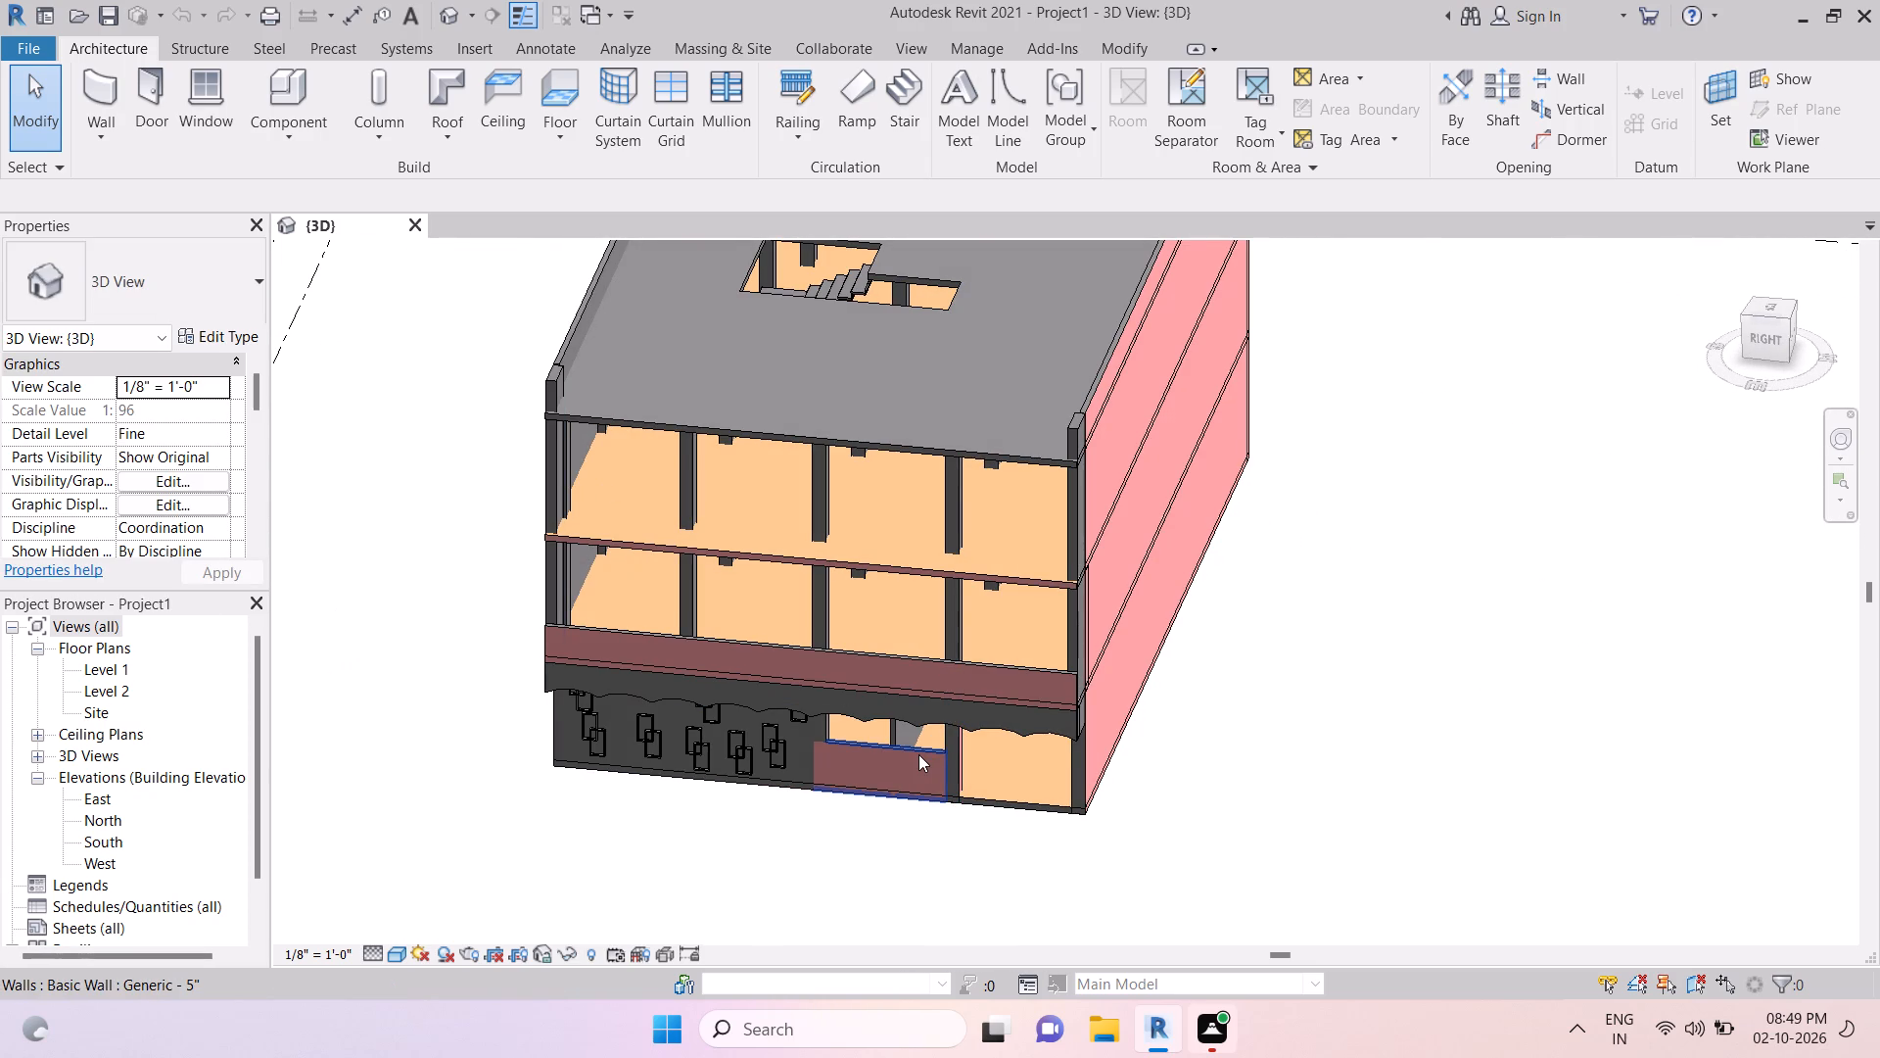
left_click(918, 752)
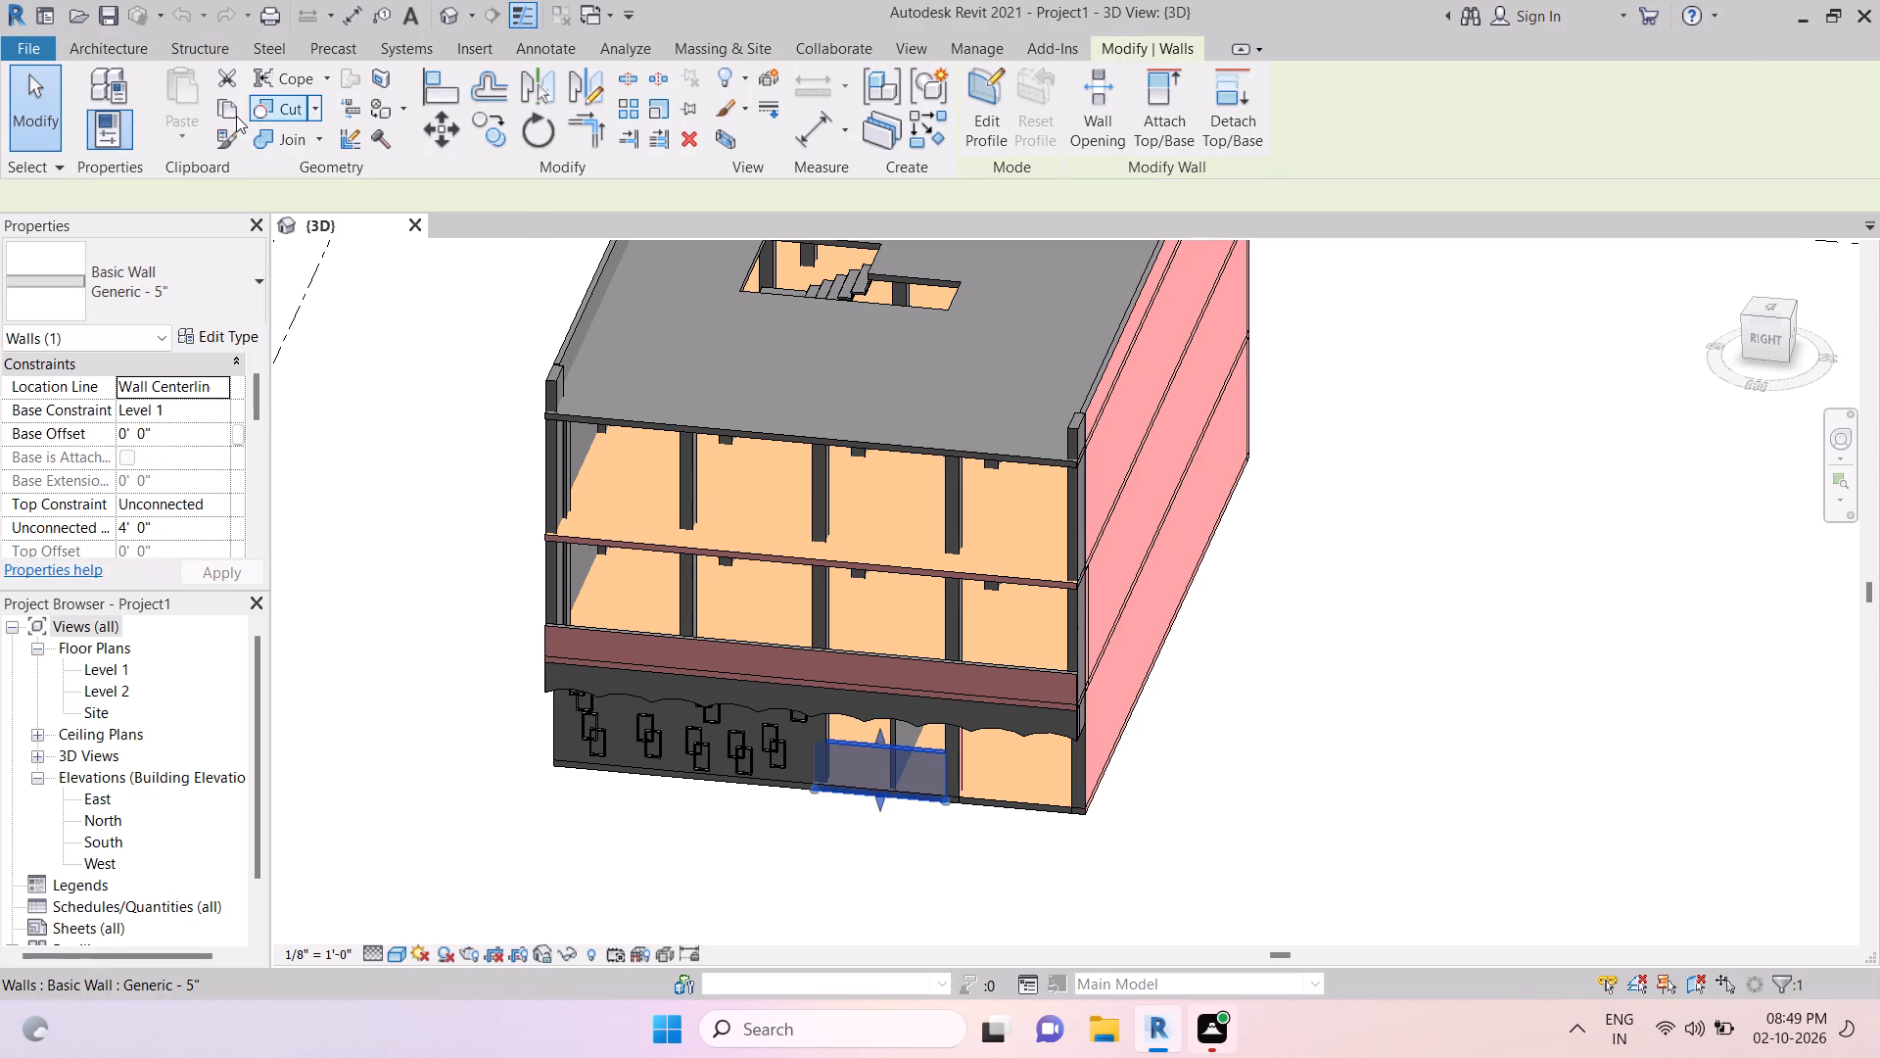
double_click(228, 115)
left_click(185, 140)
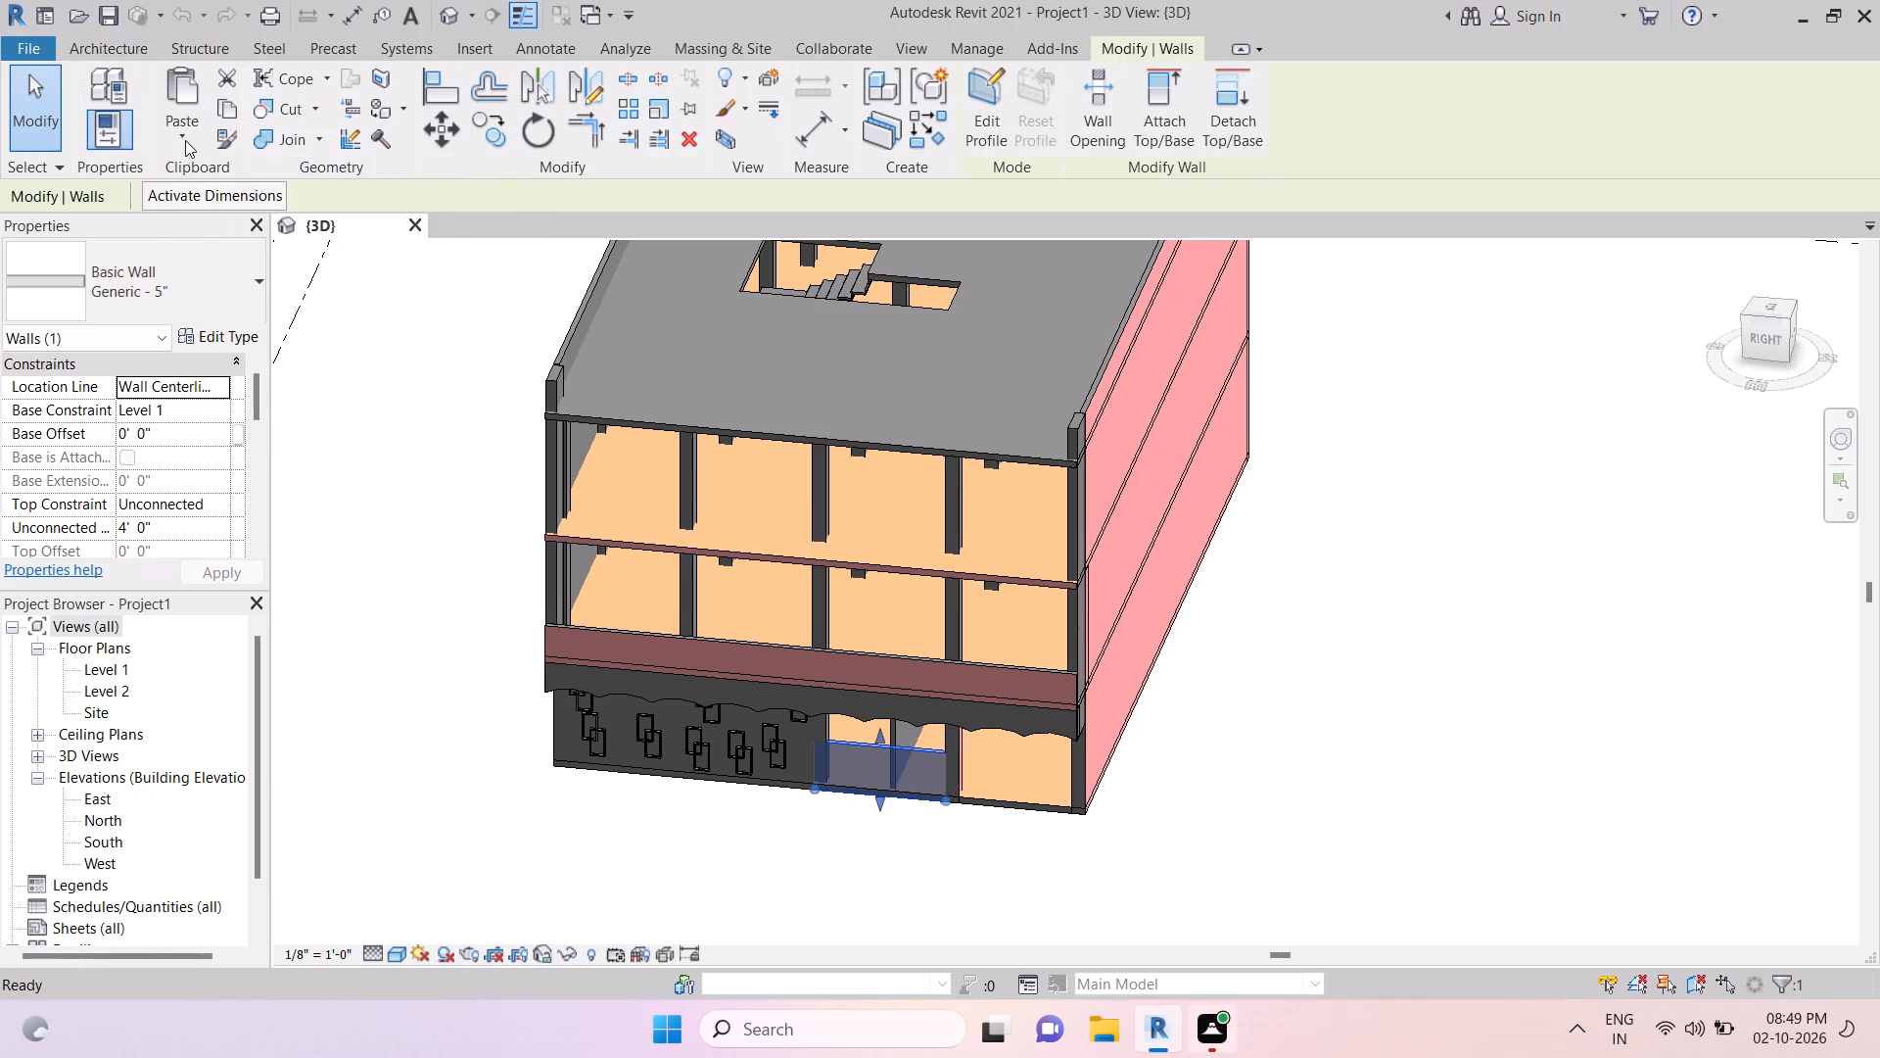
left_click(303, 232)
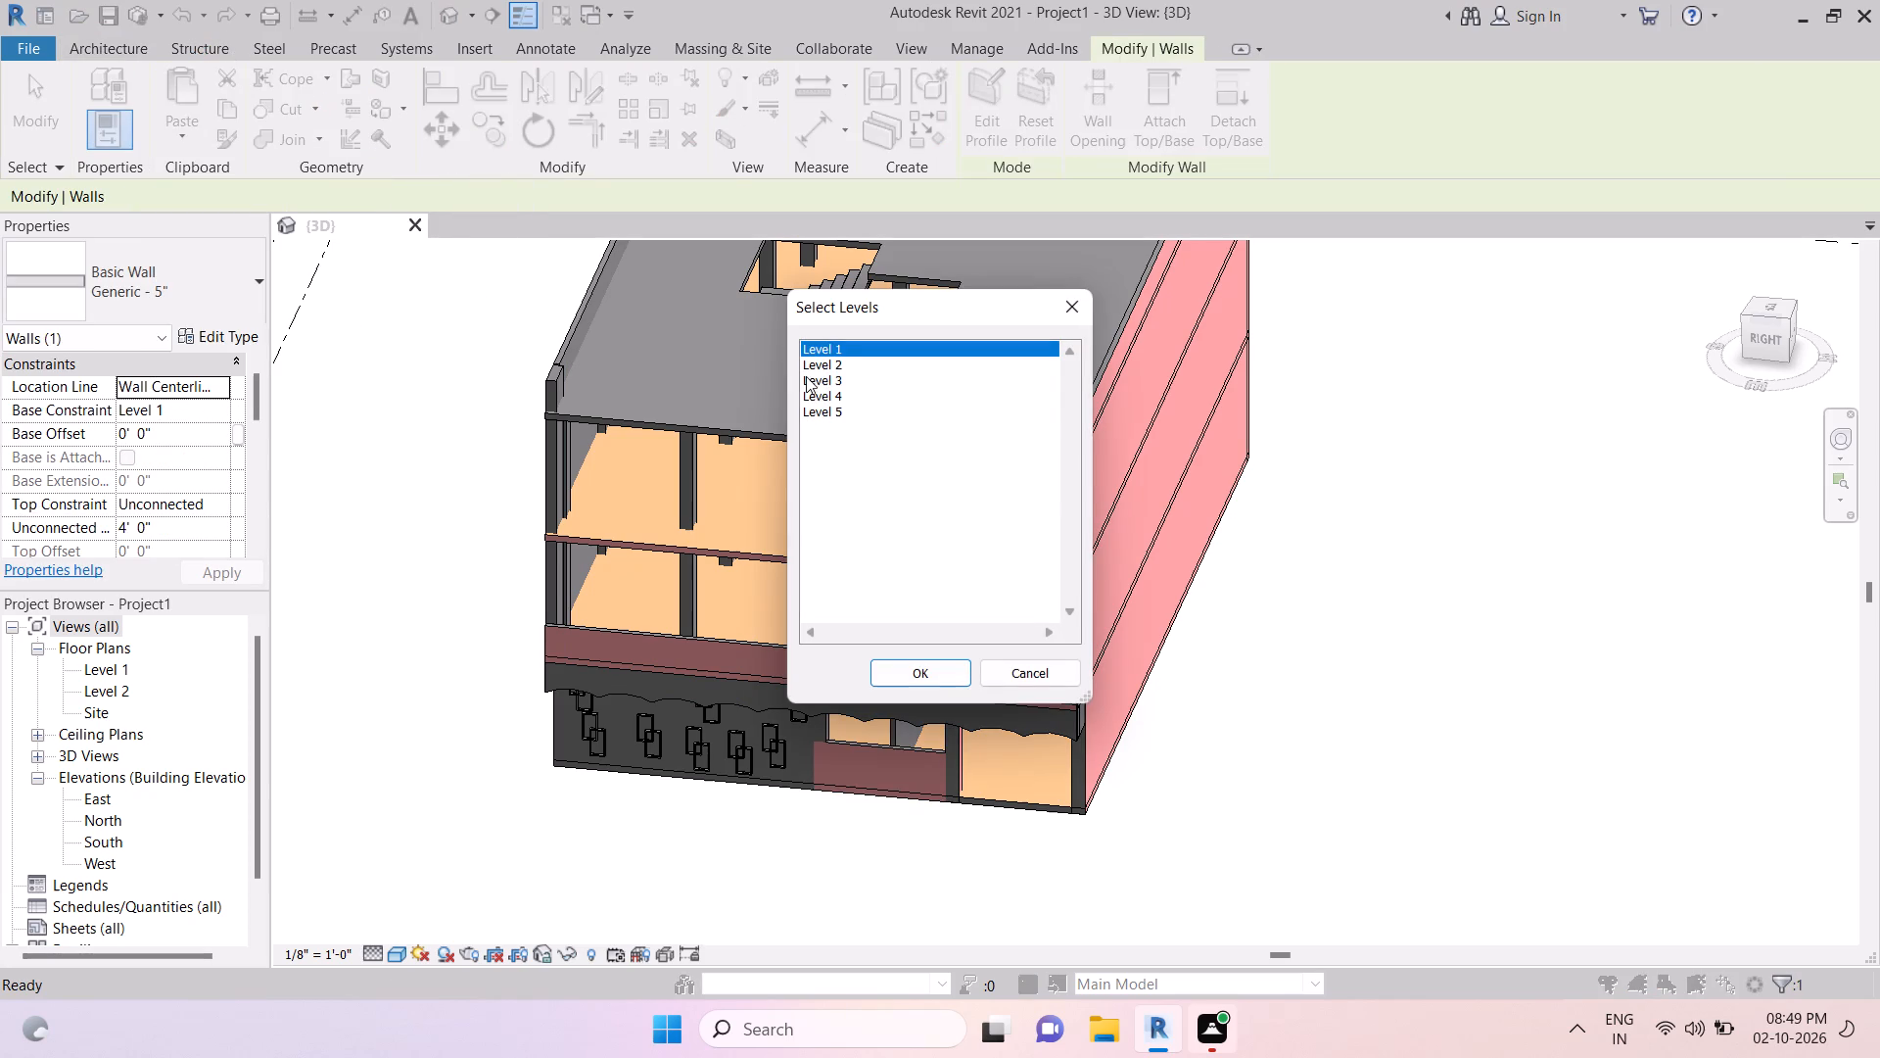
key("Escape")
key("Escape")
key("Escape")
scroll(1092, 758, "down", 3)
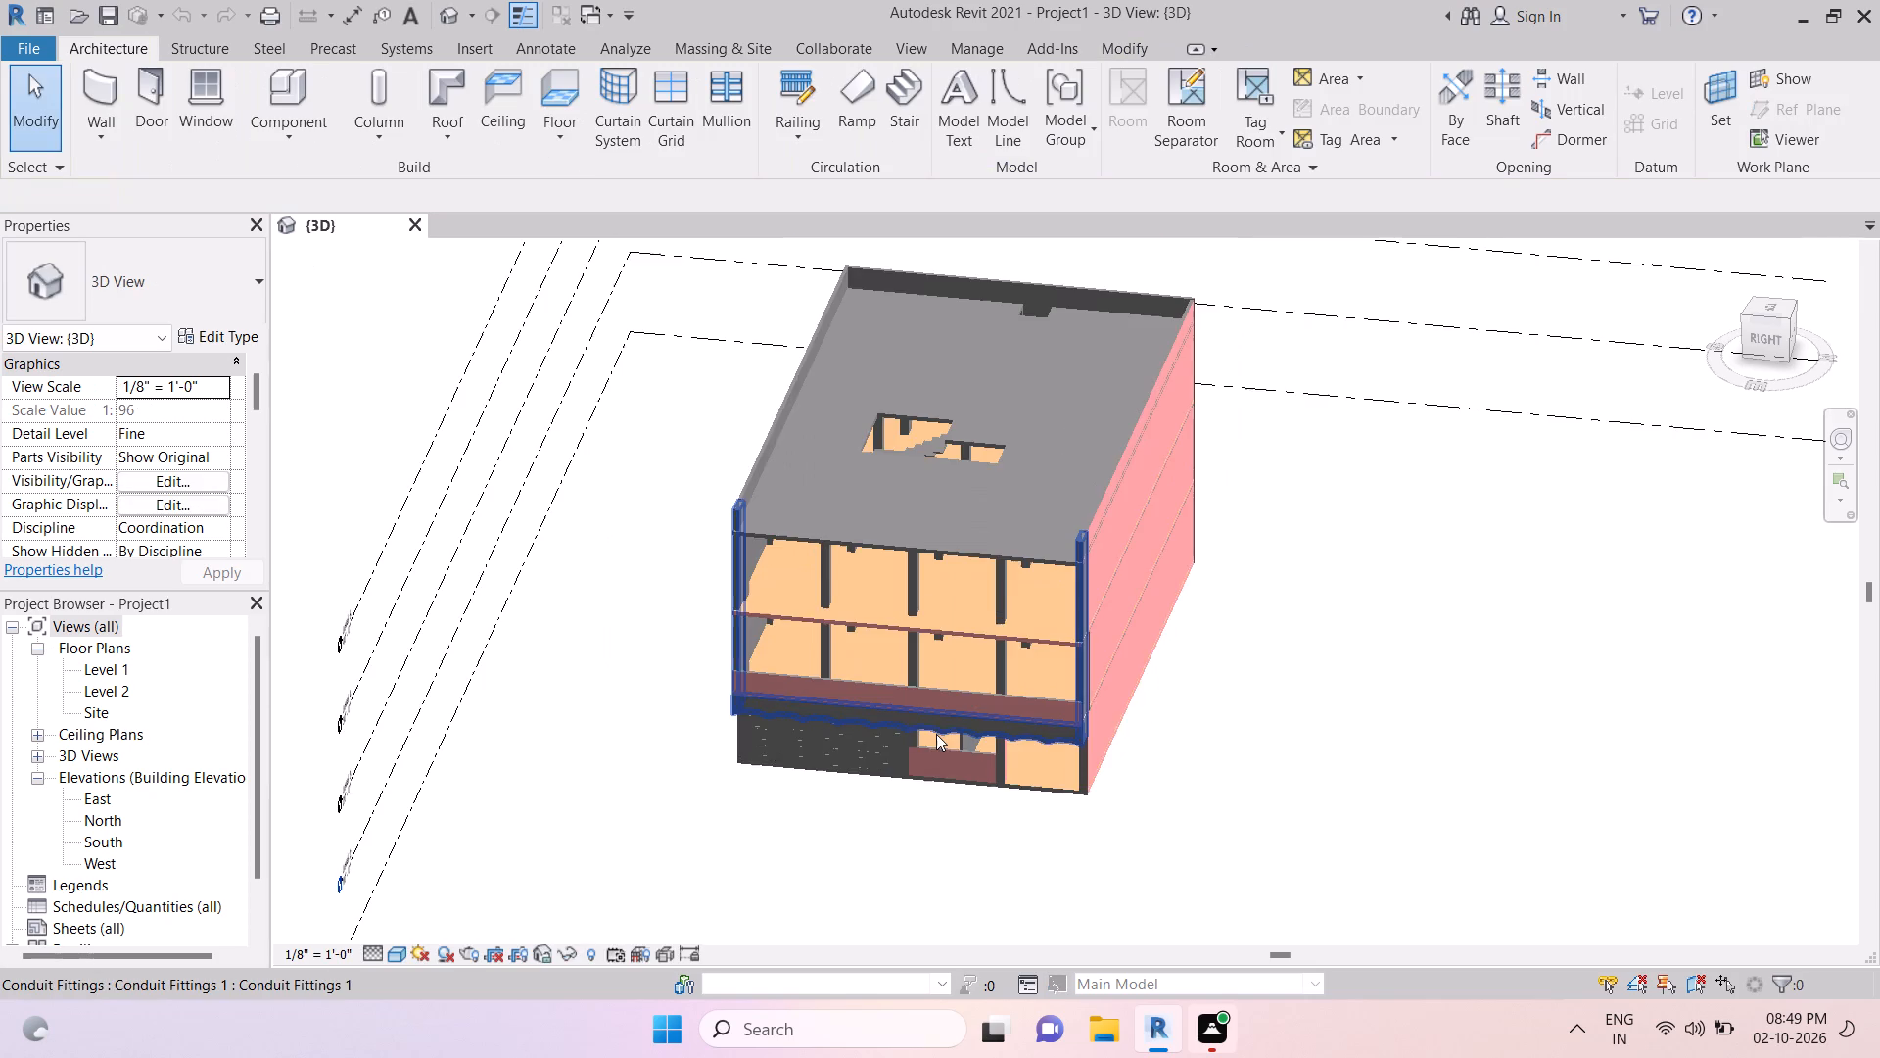
On the Level 1 plan, create a 39' 0" Handrail - Rectangular railing along the building edge on grid 5, from grid 6 to grid 10.
double_click(117, 669)
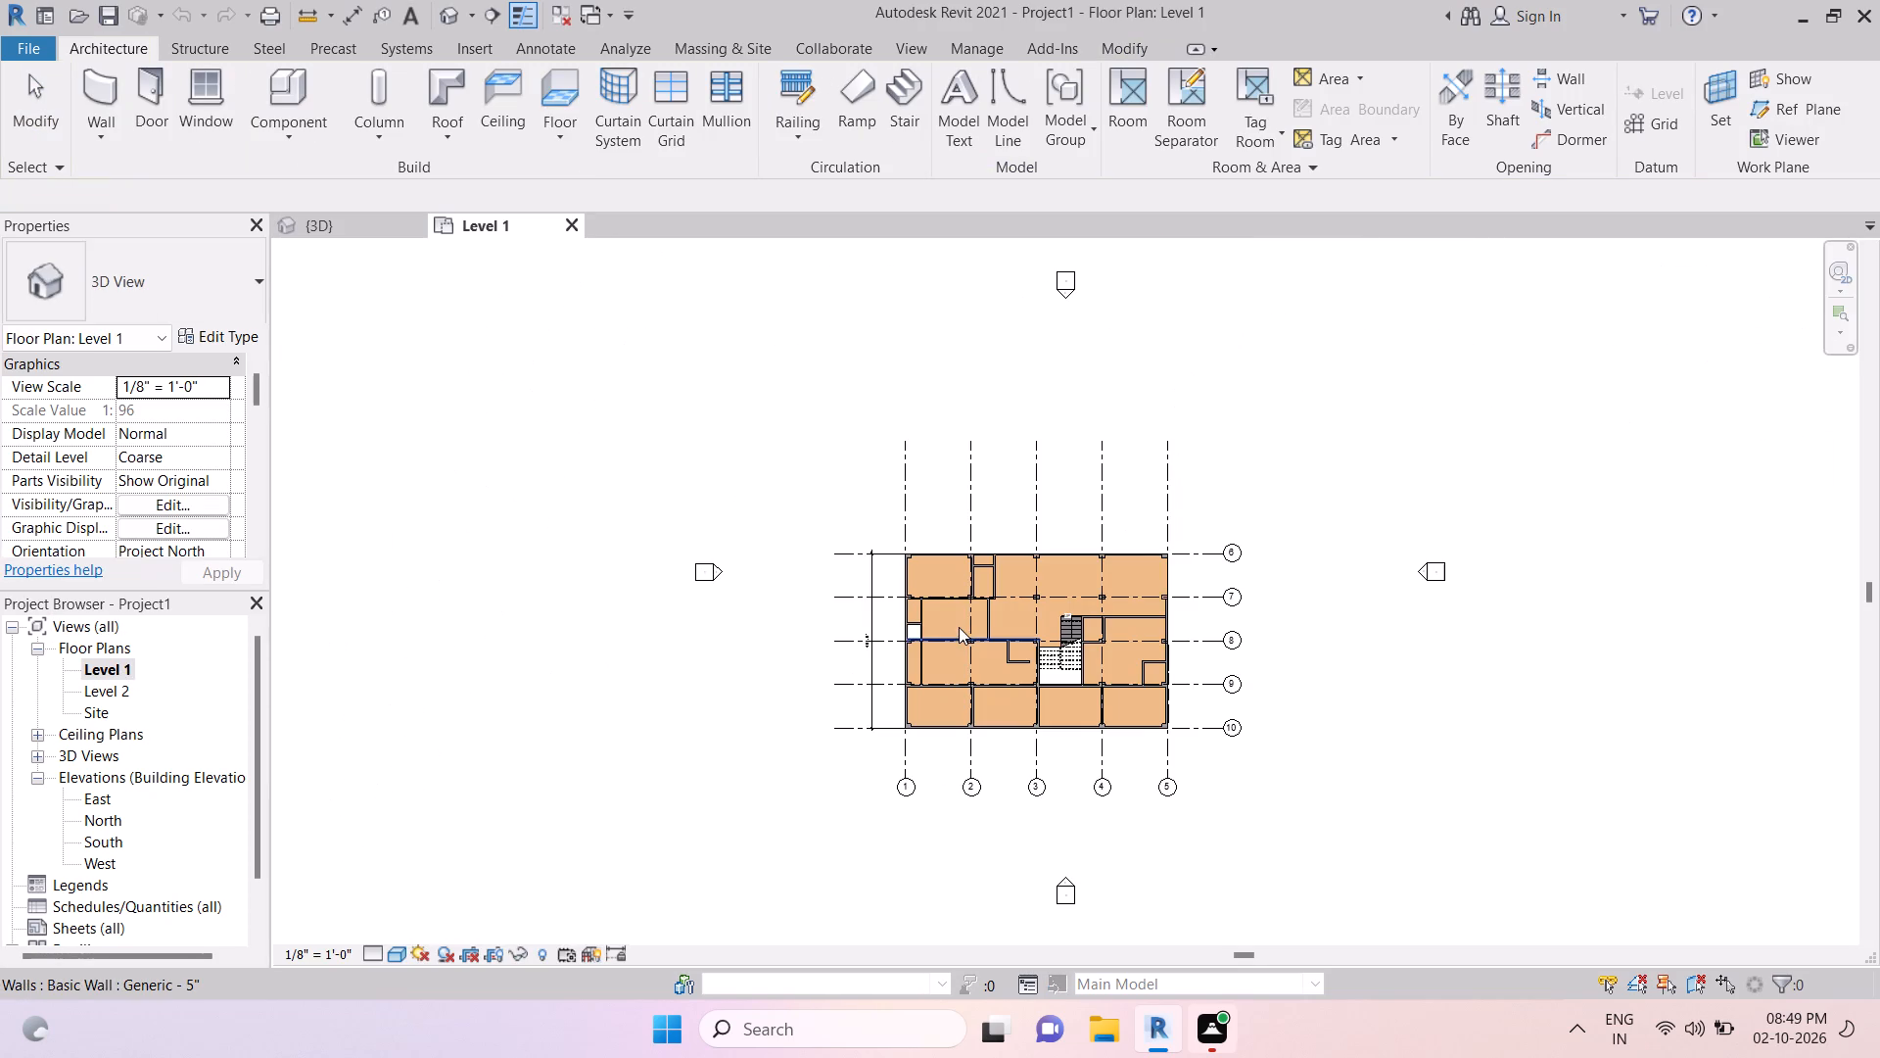
scroll(1183, 592, "up", 12)
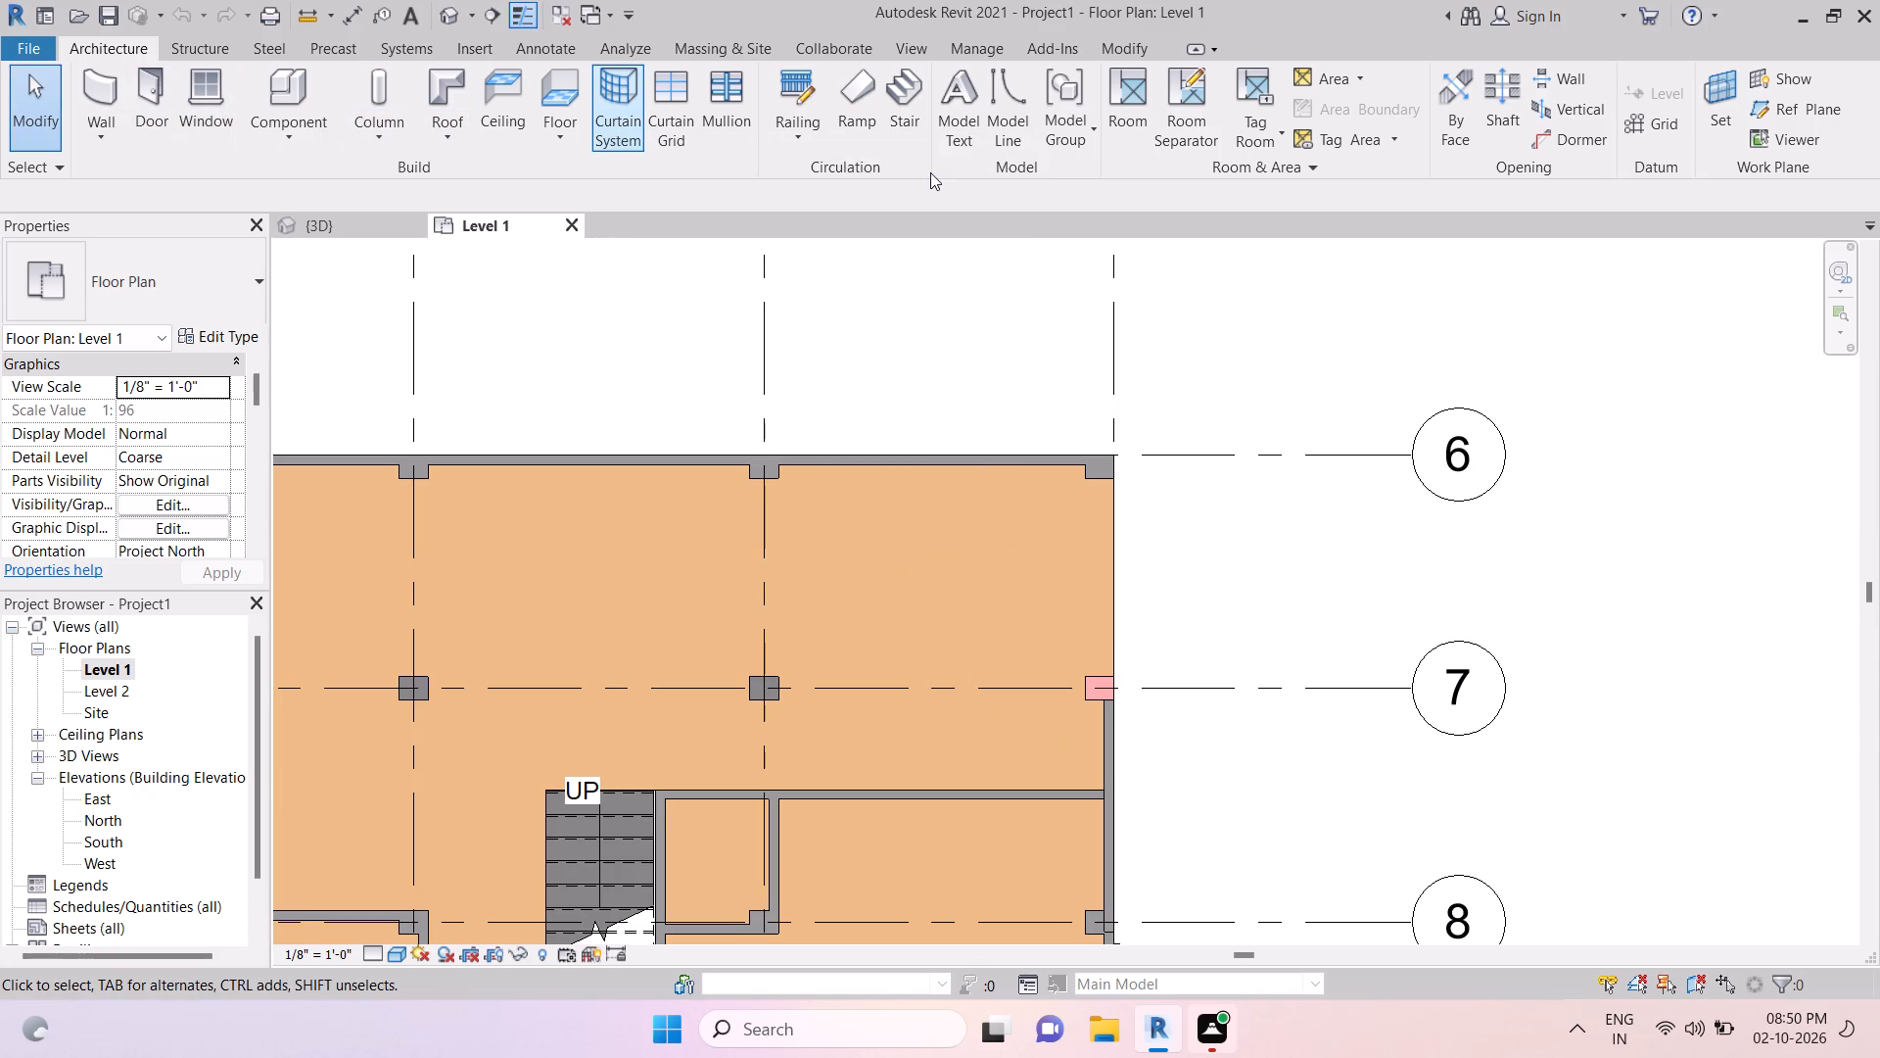
left_click(806, 108)
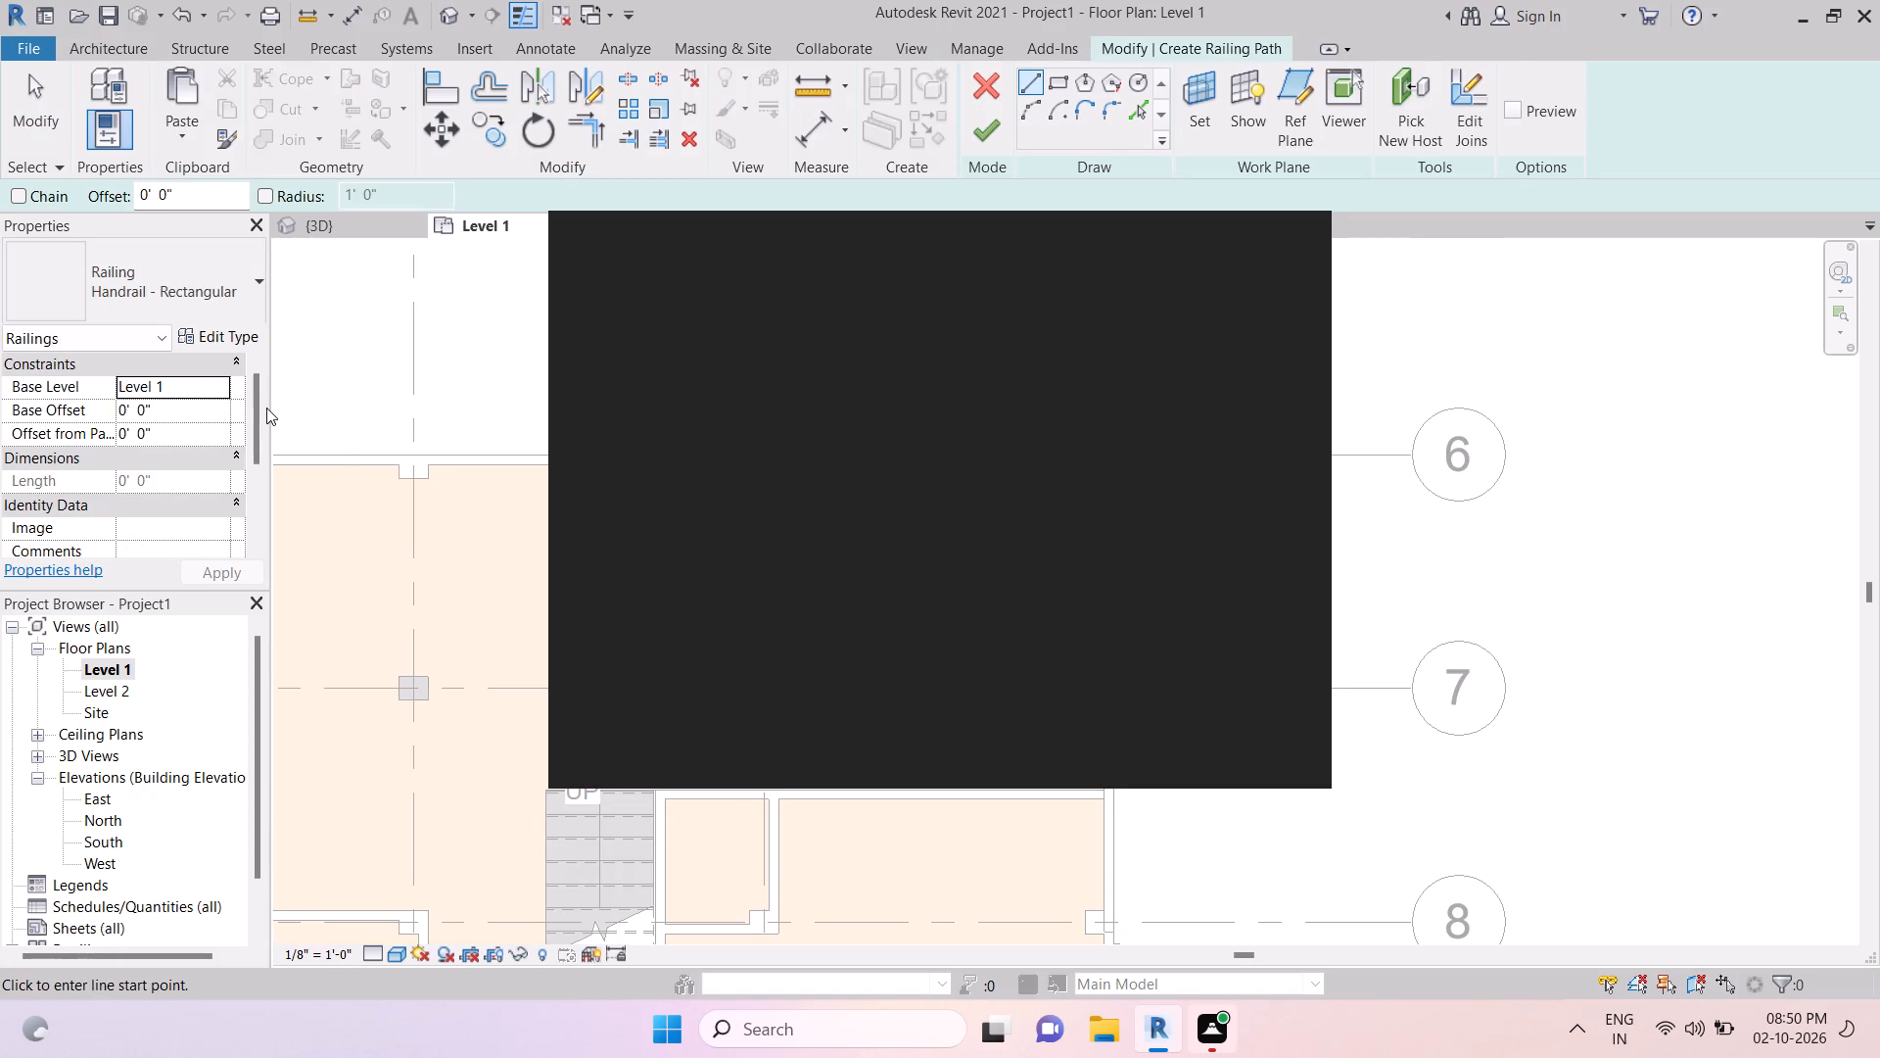
left_click(1300, 234)
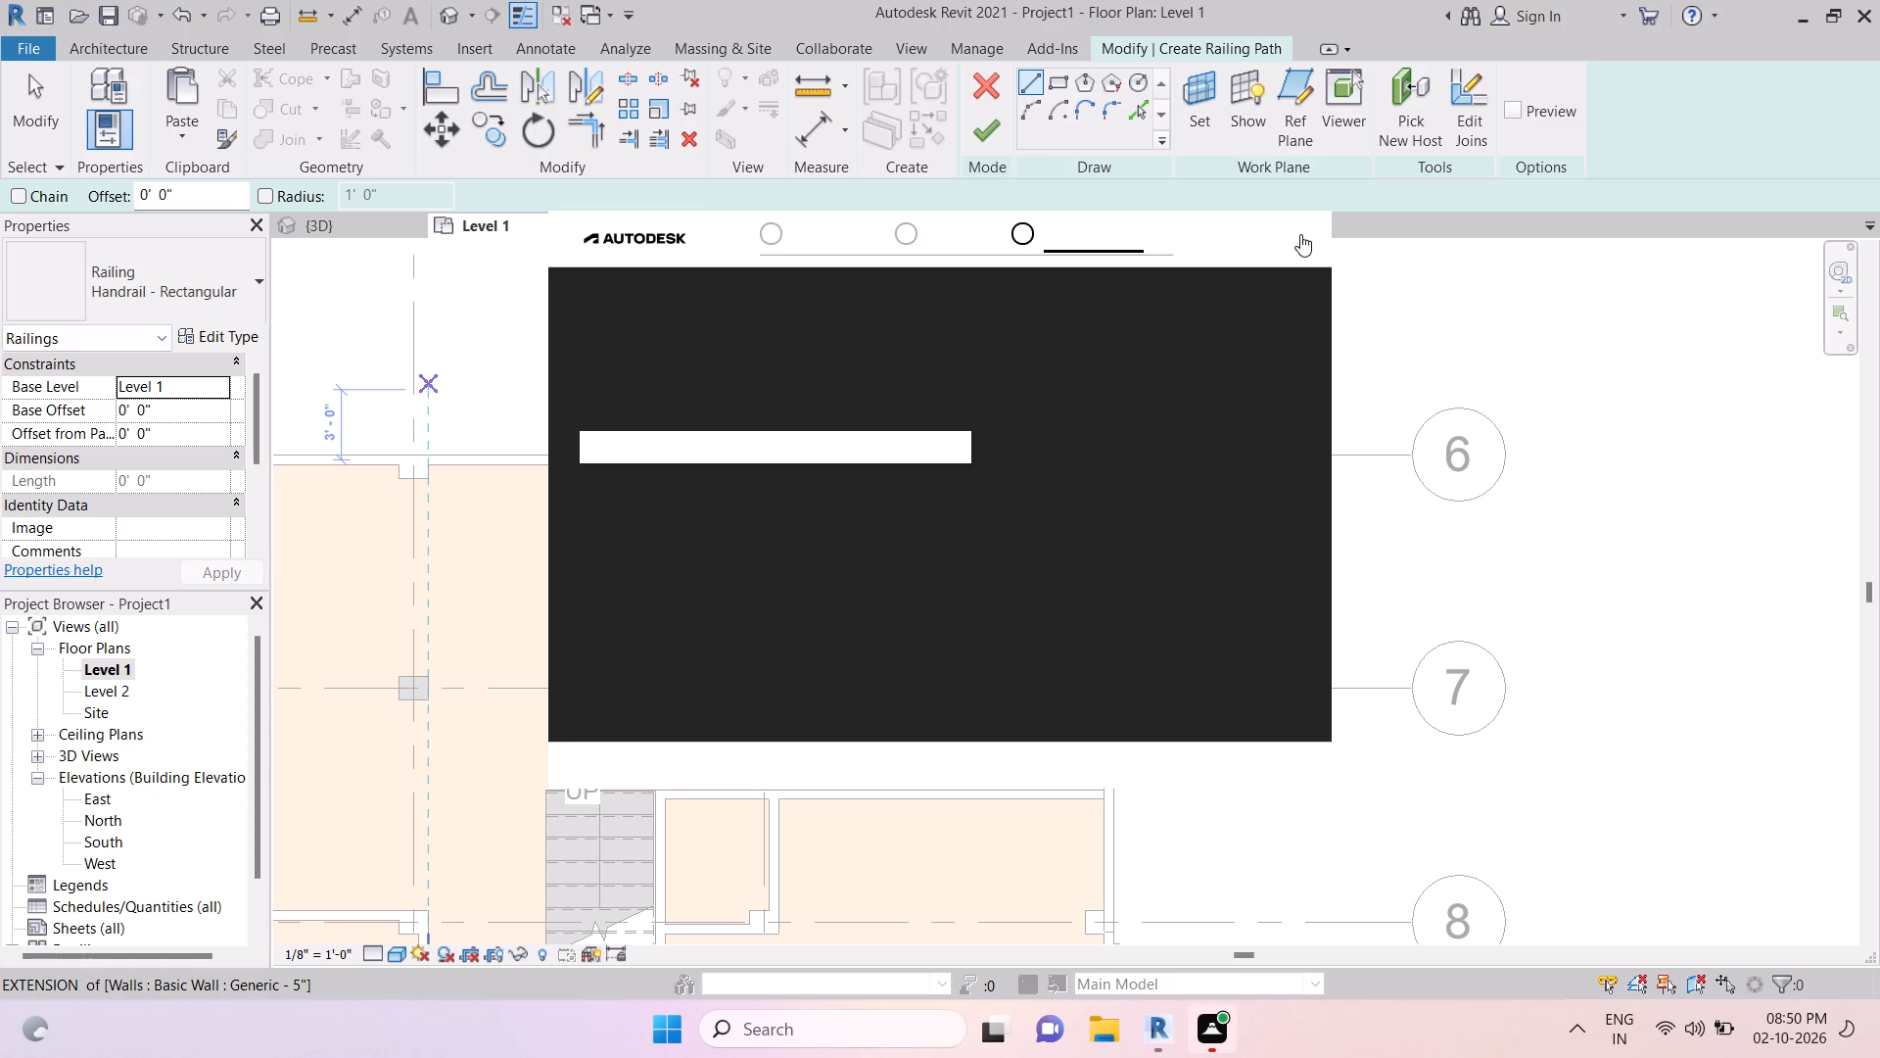
left_click(1300, 234)
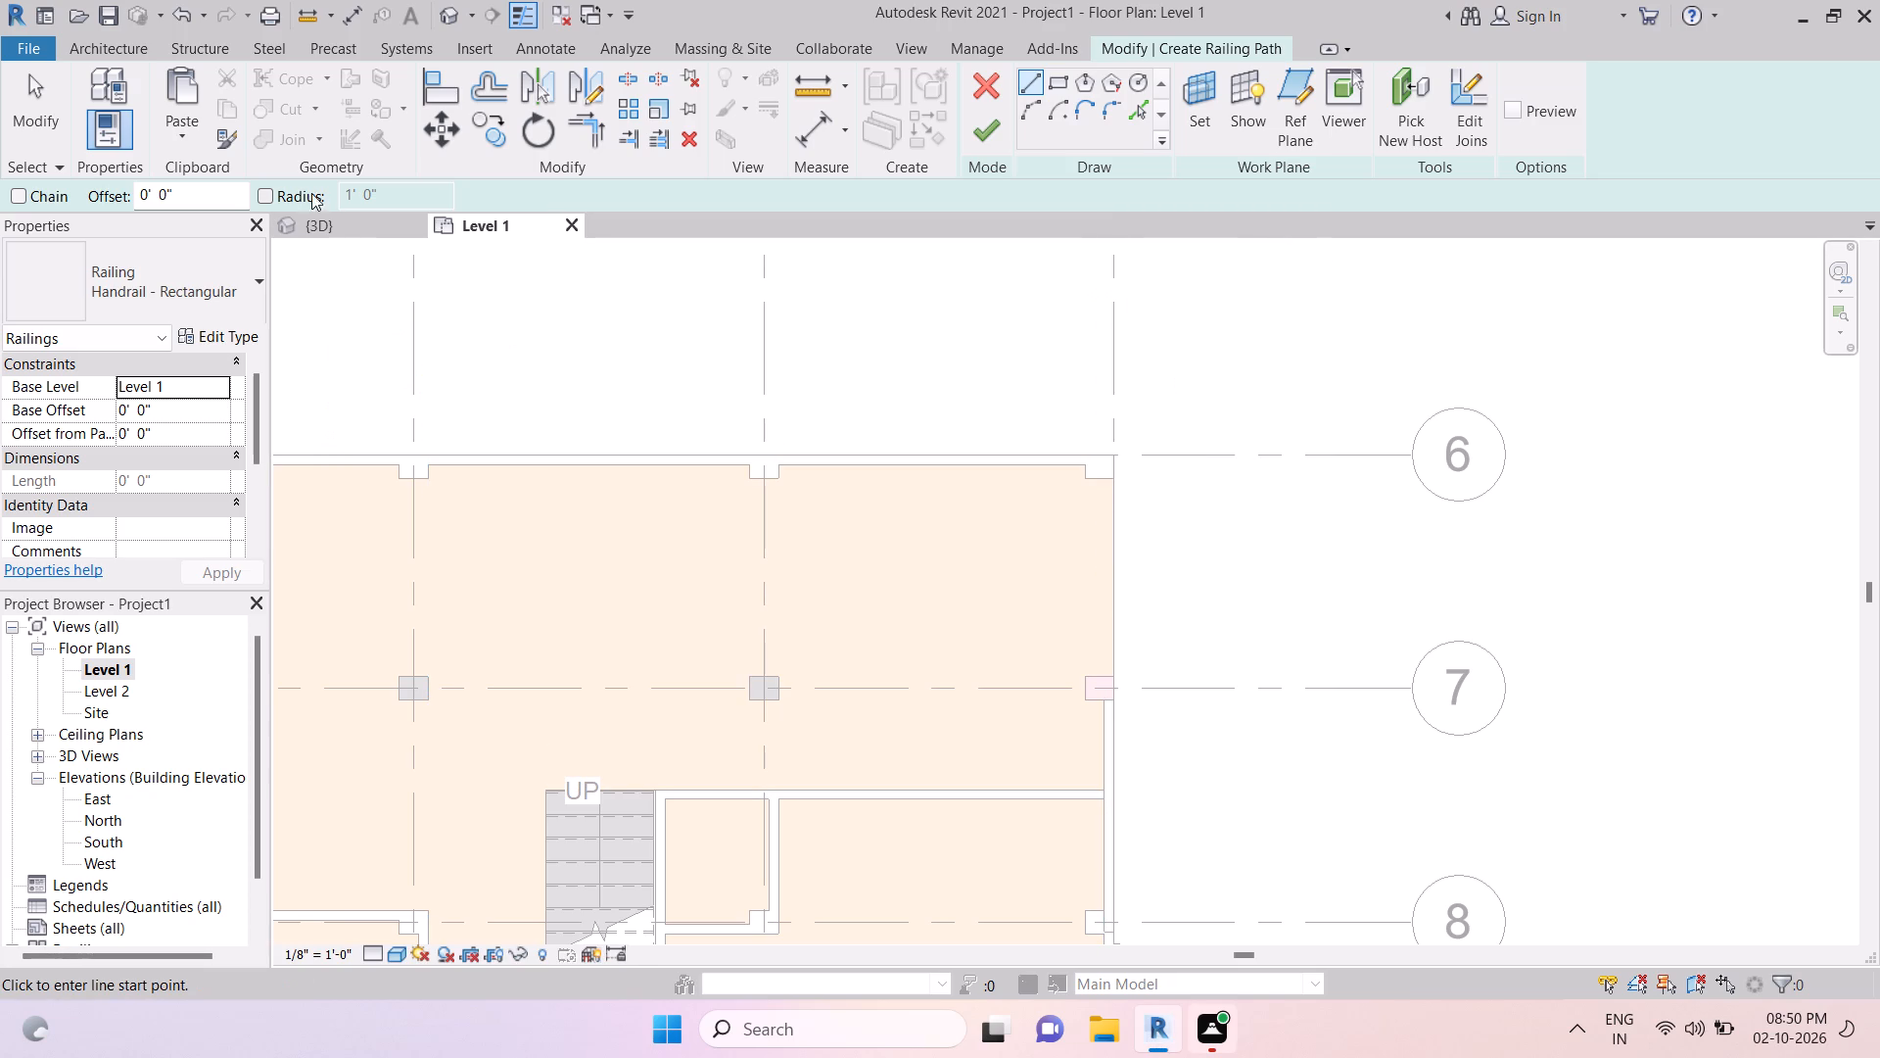
left_click(1115, 473)
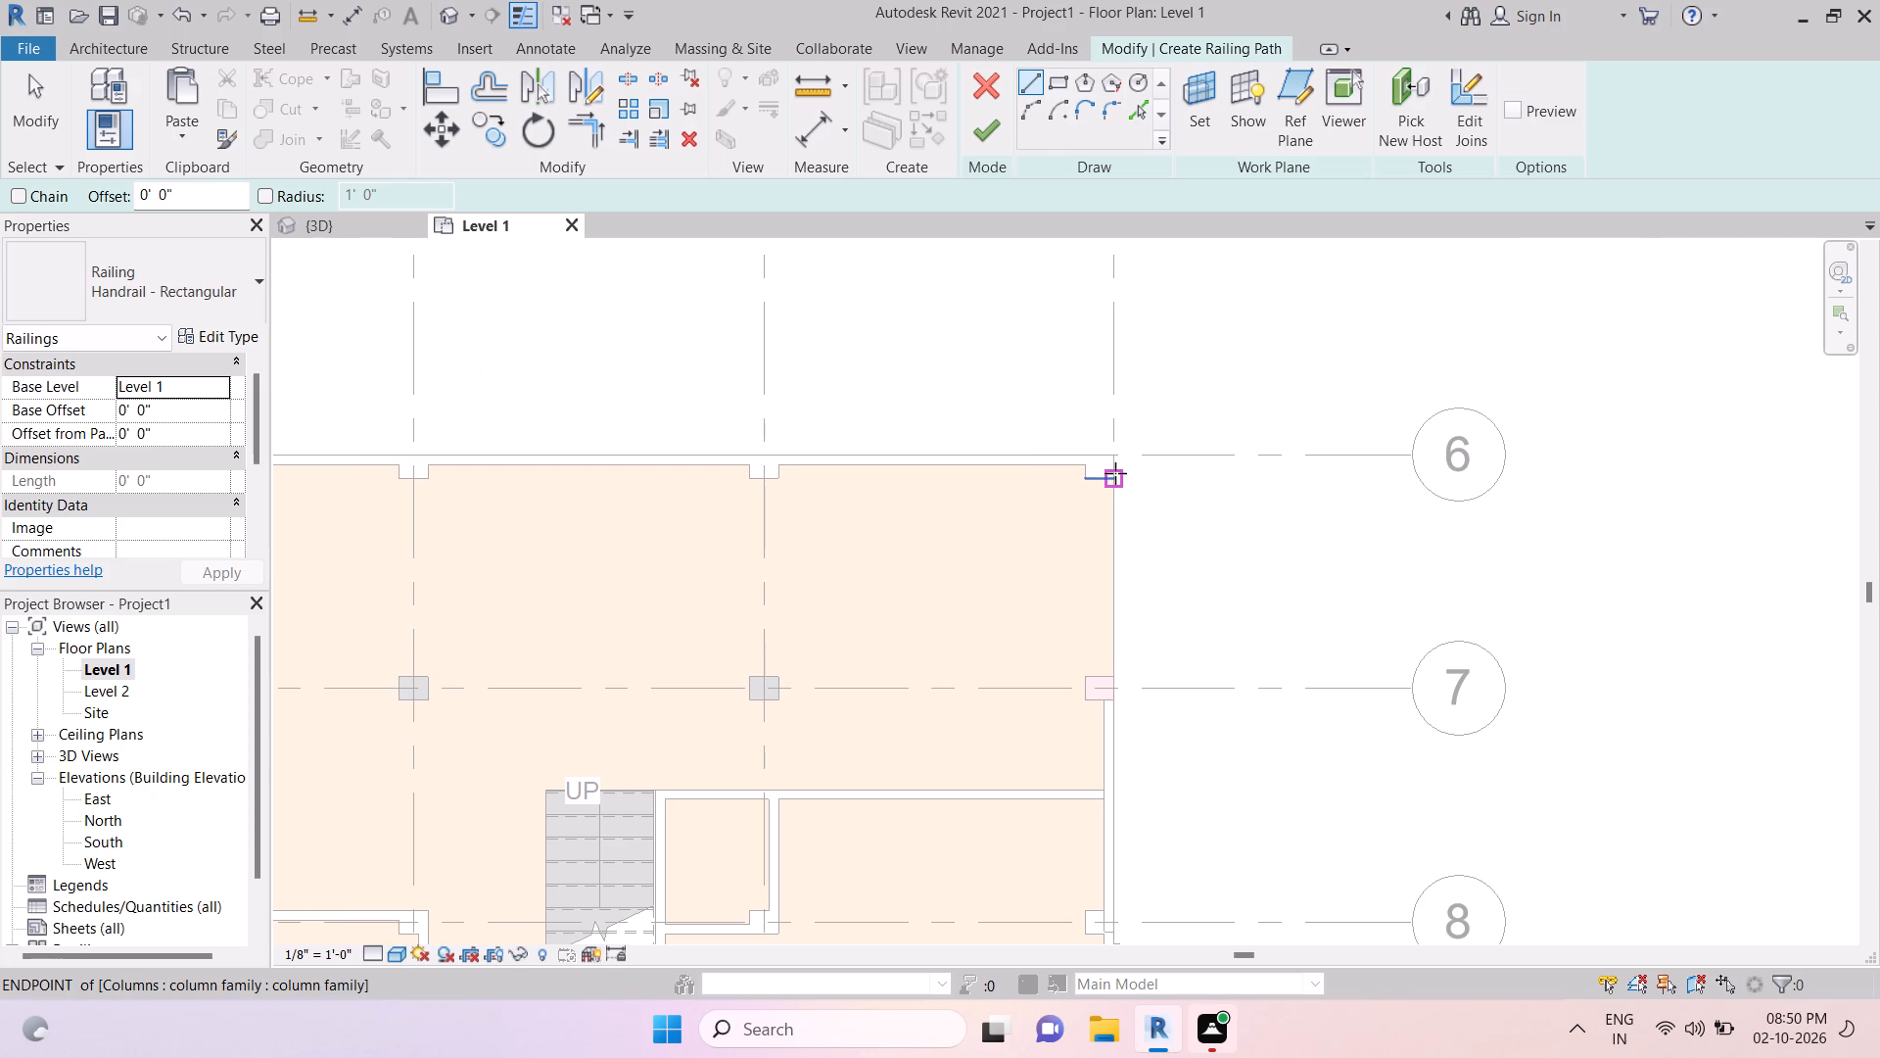
middle_click_drag(1123, 757, 1121, 689)
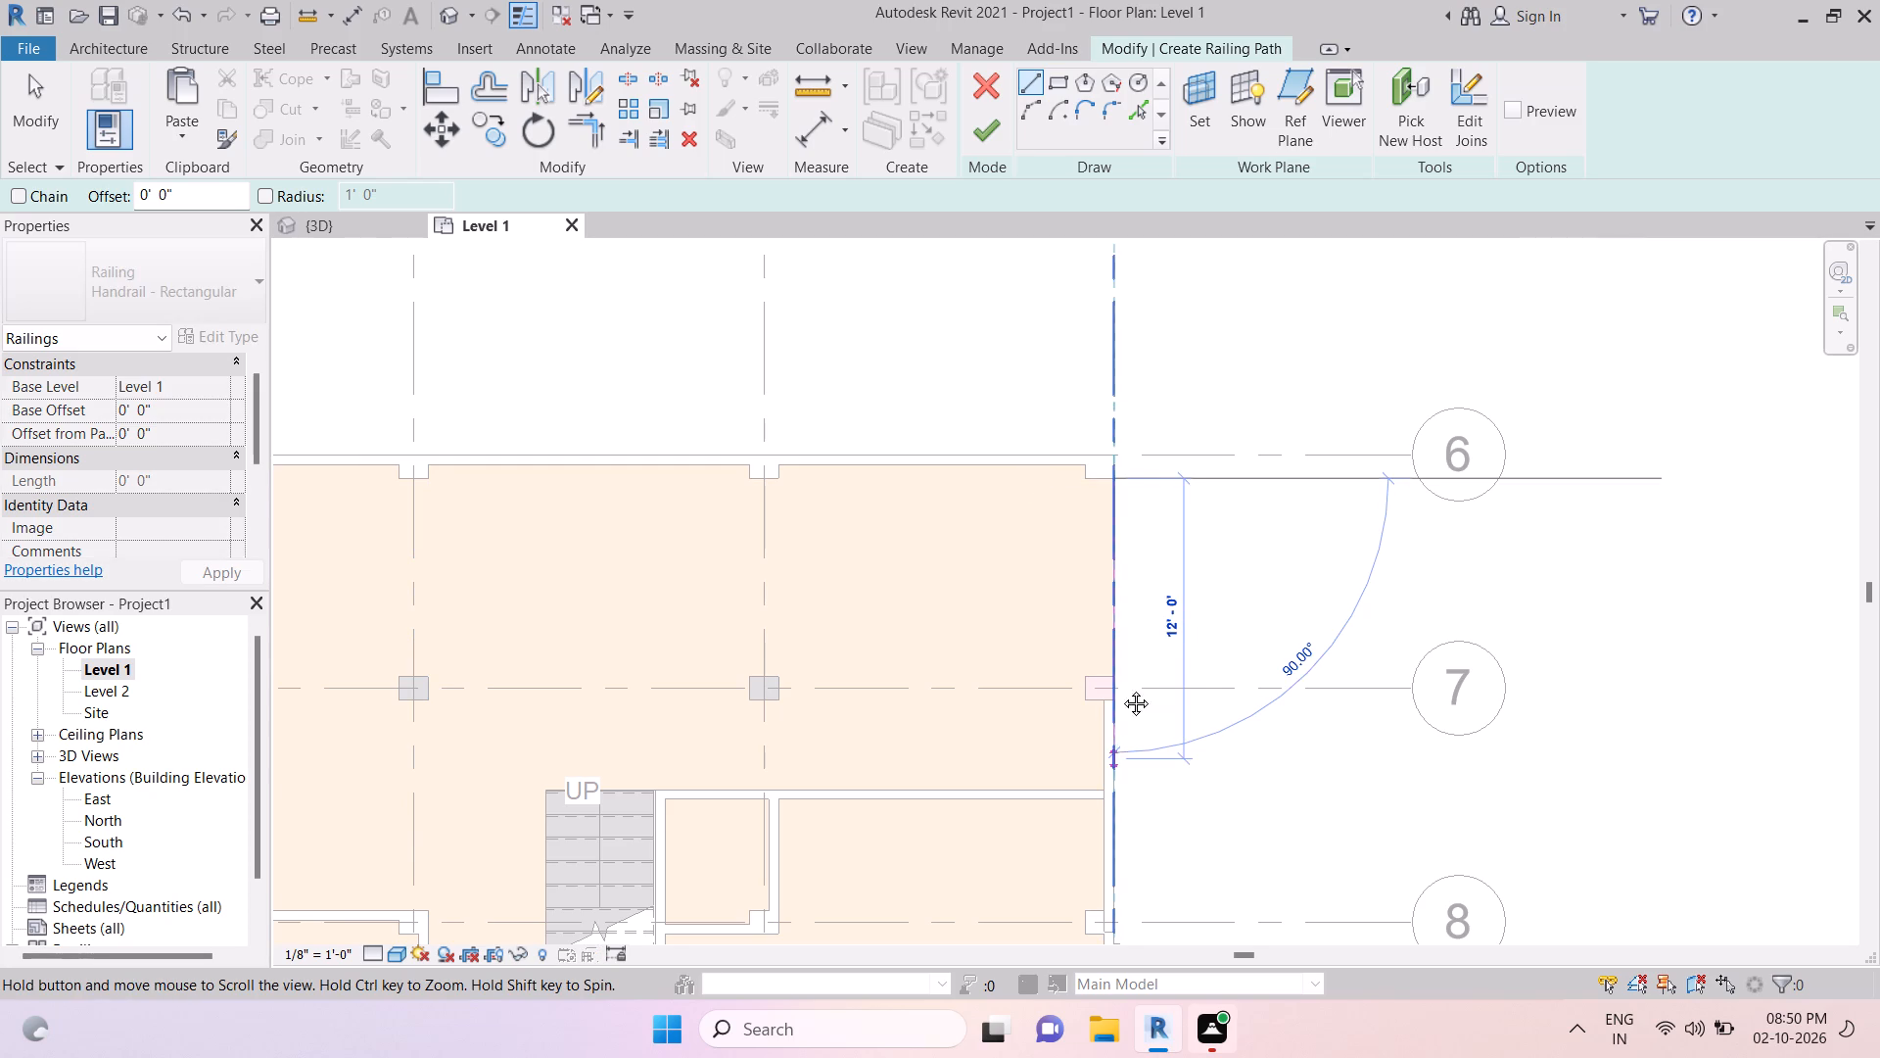
middle_click_drag(1121, 689, 1115, 524)
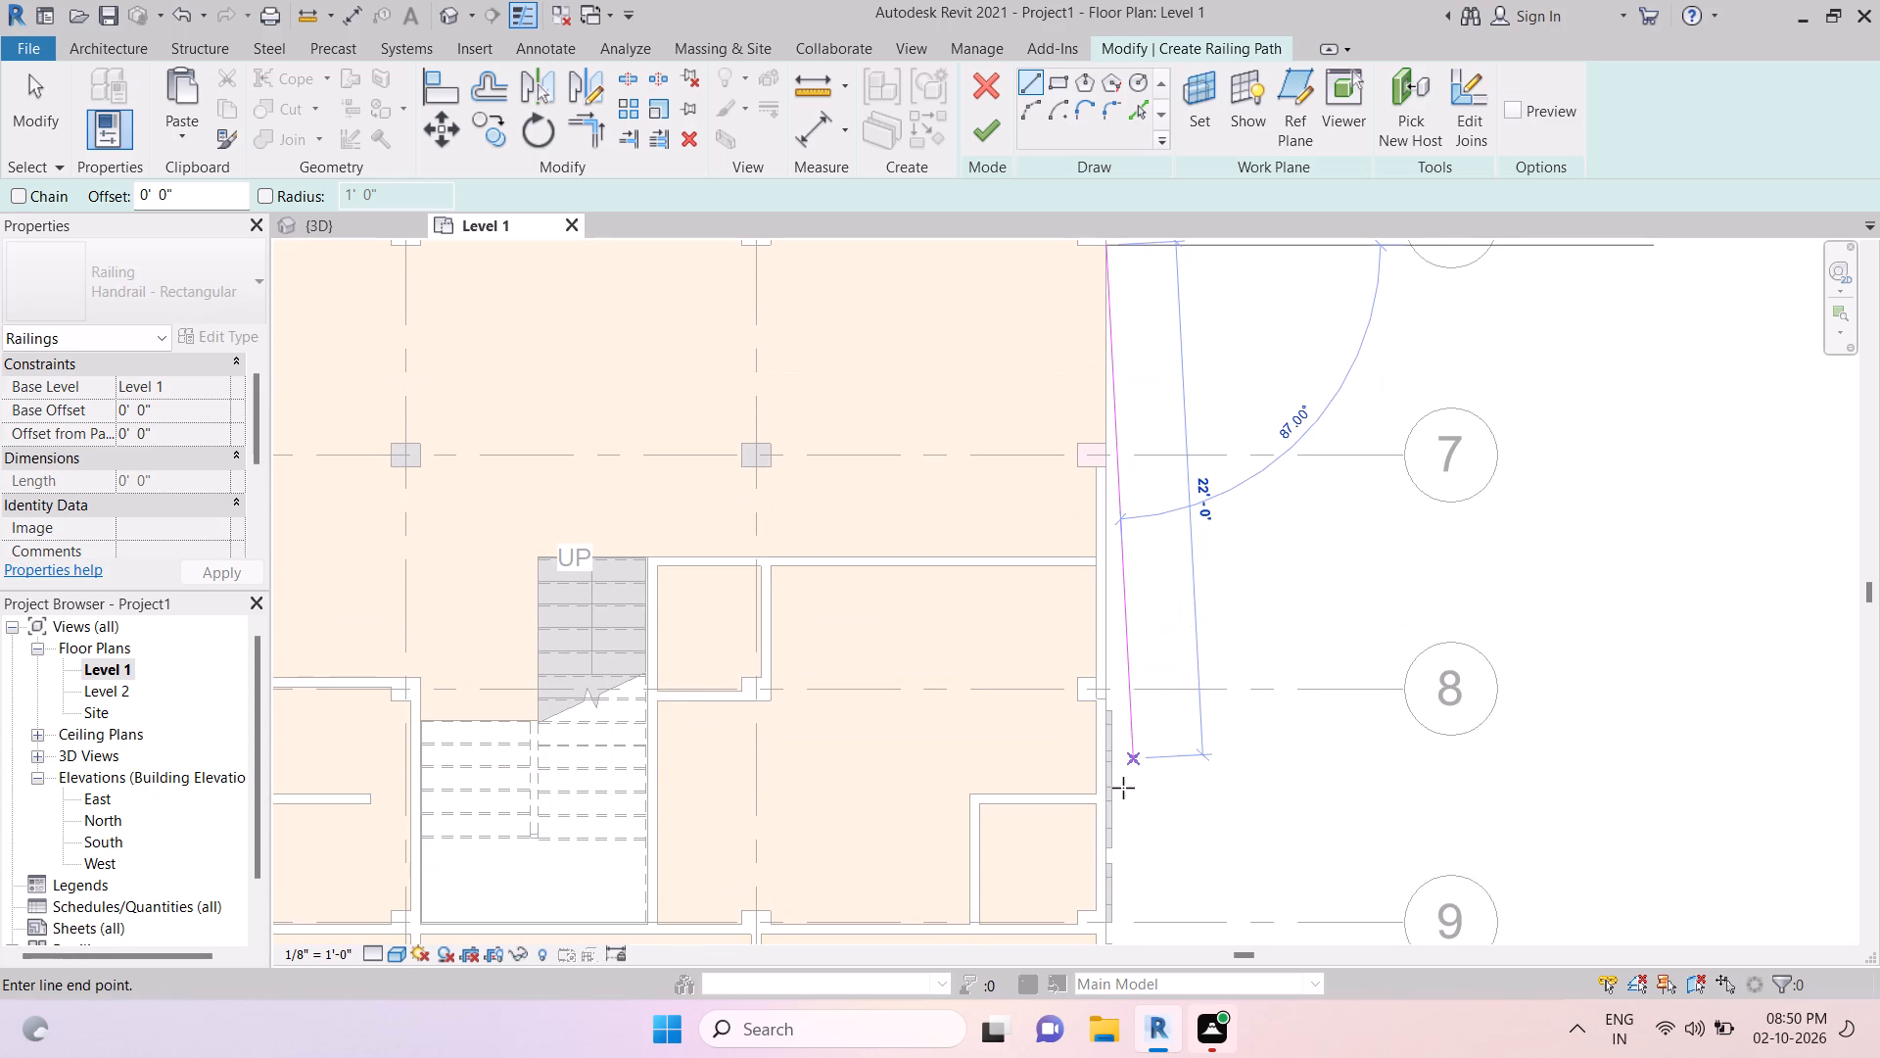
middle_click_drag(1105, 841, 1117, 523)
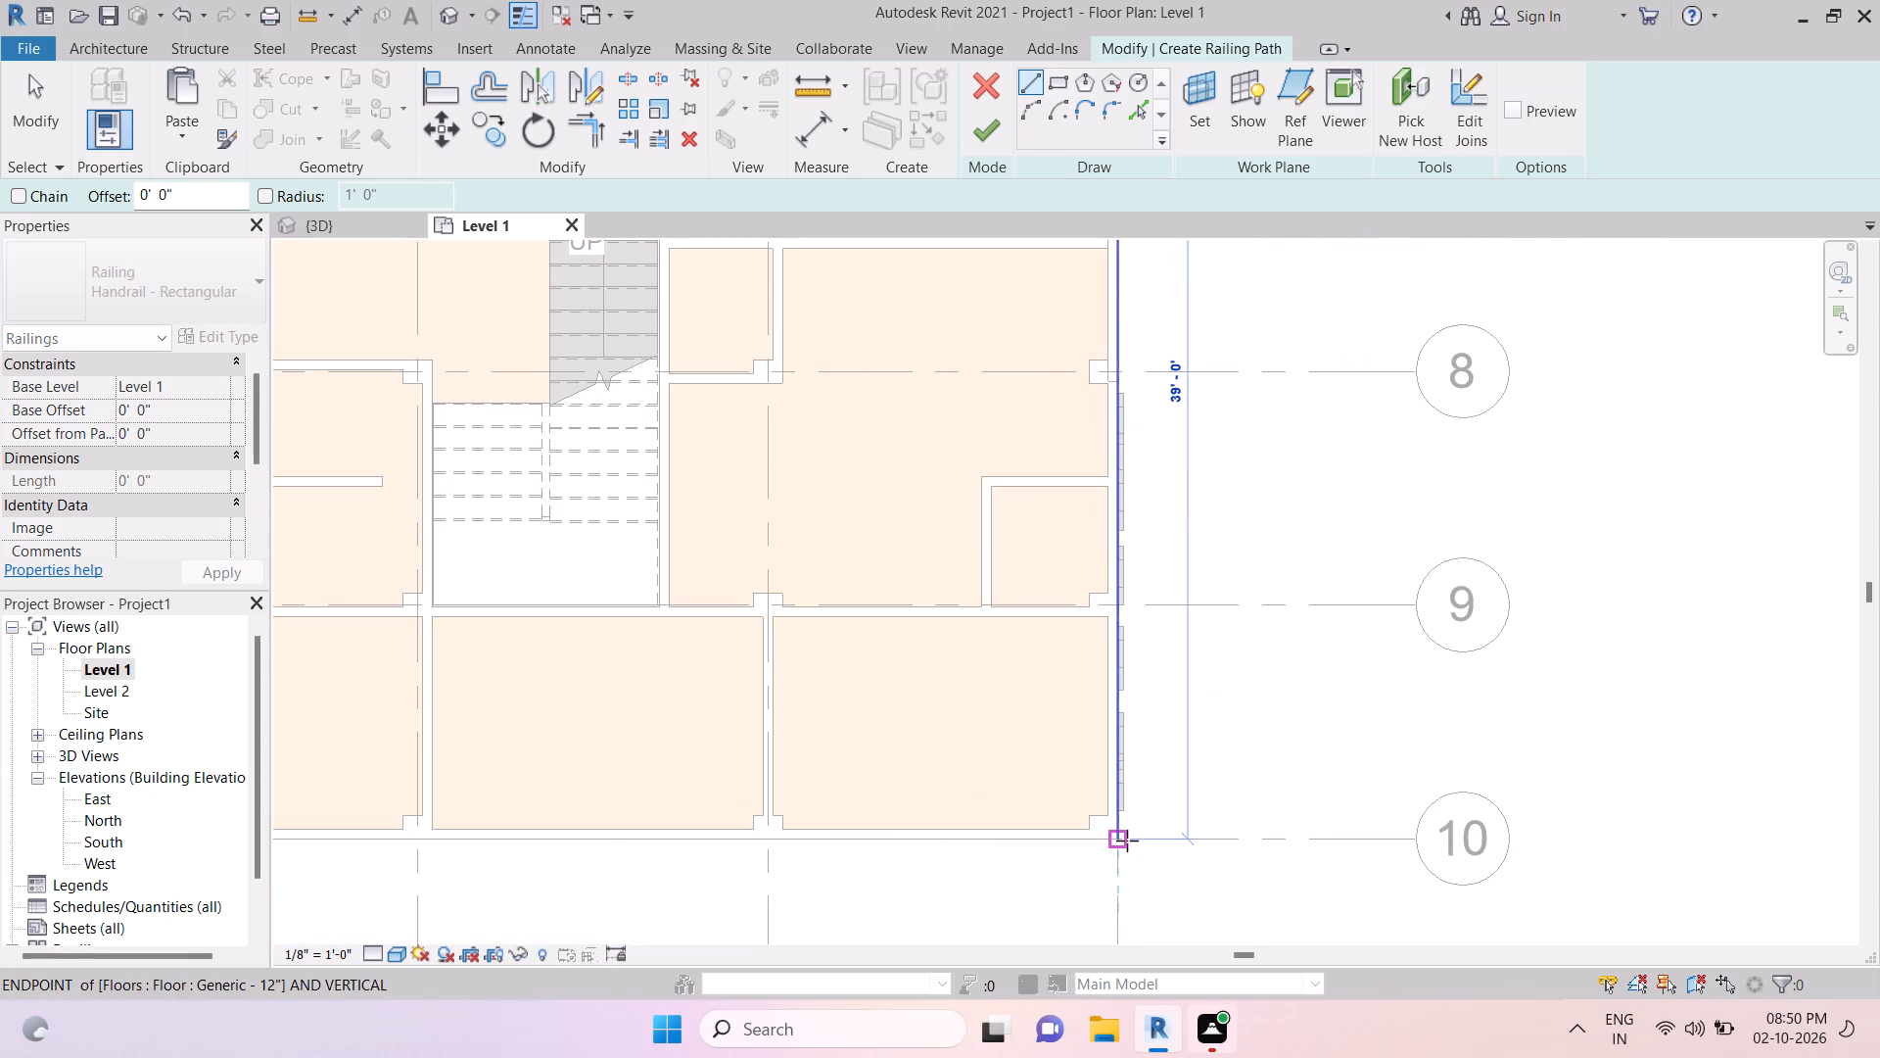
left_click(1127, 841)
key("Escape")
key("Escape")
key("Escape")
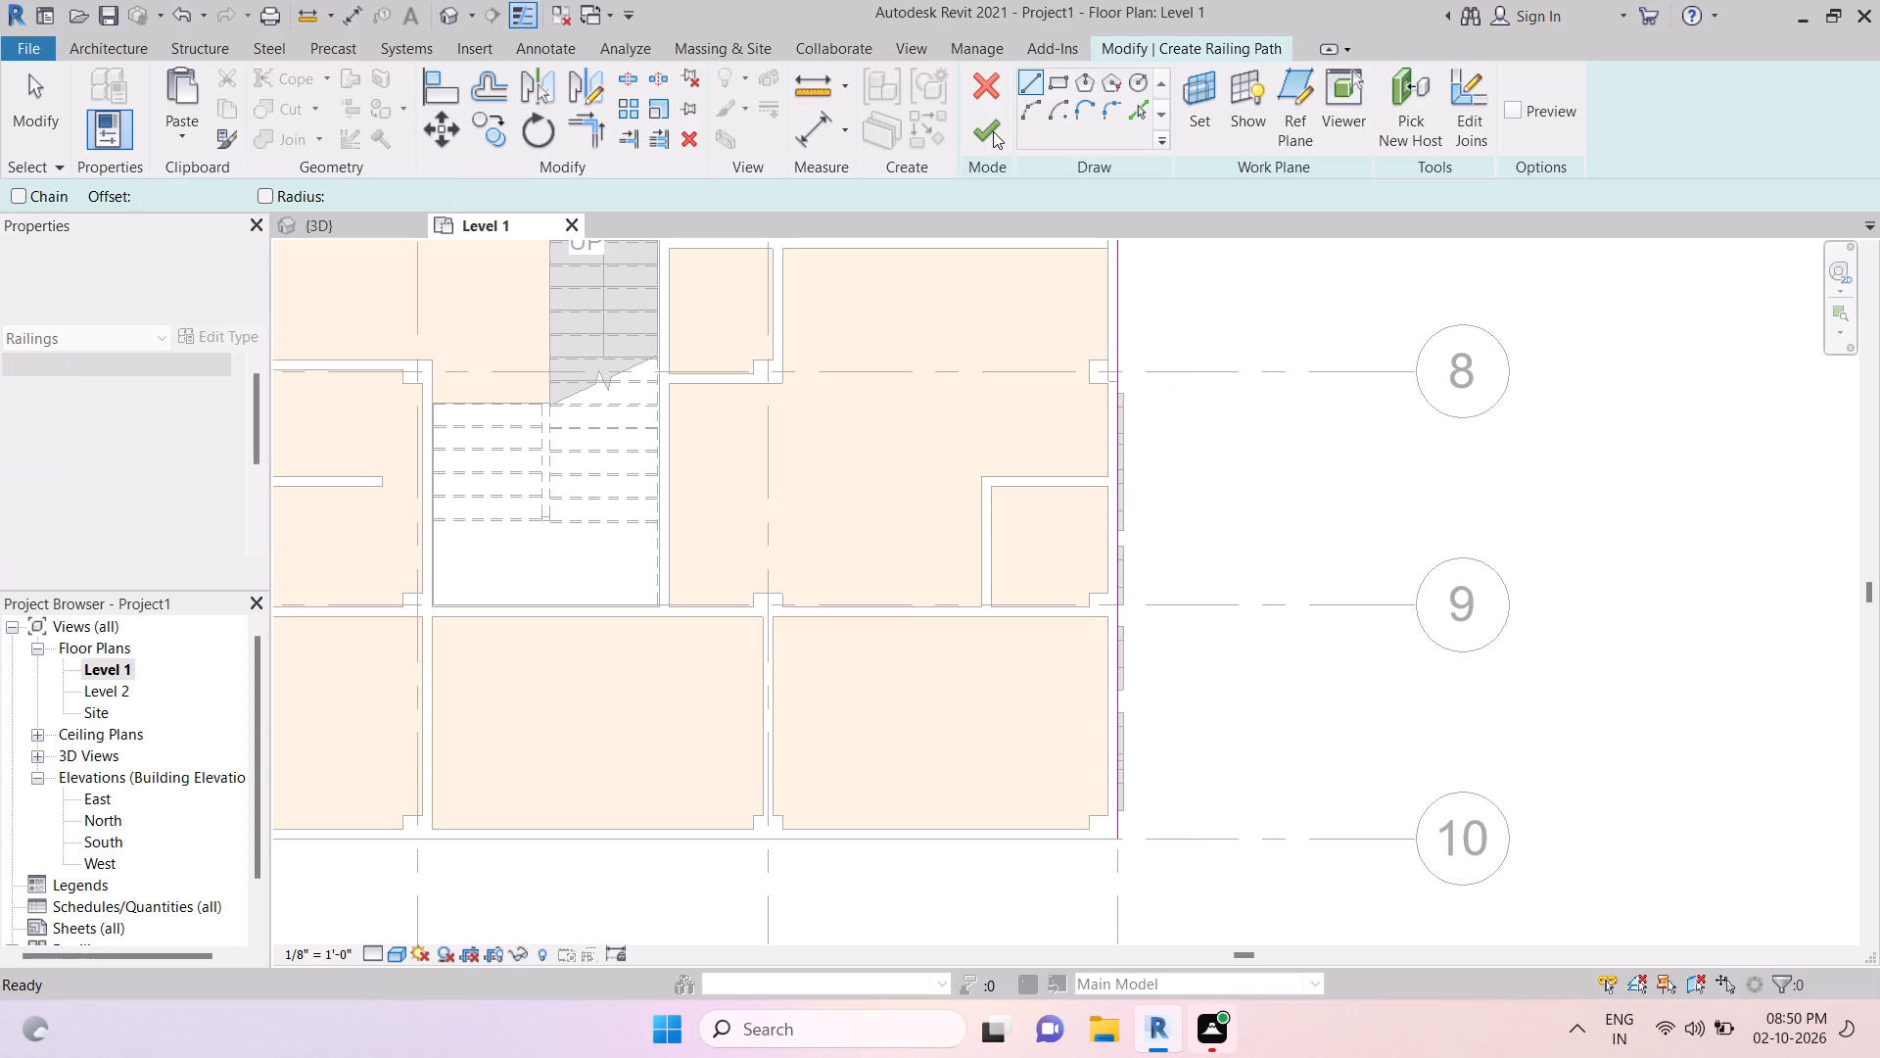
key("Escape")
left_click(987, 129)
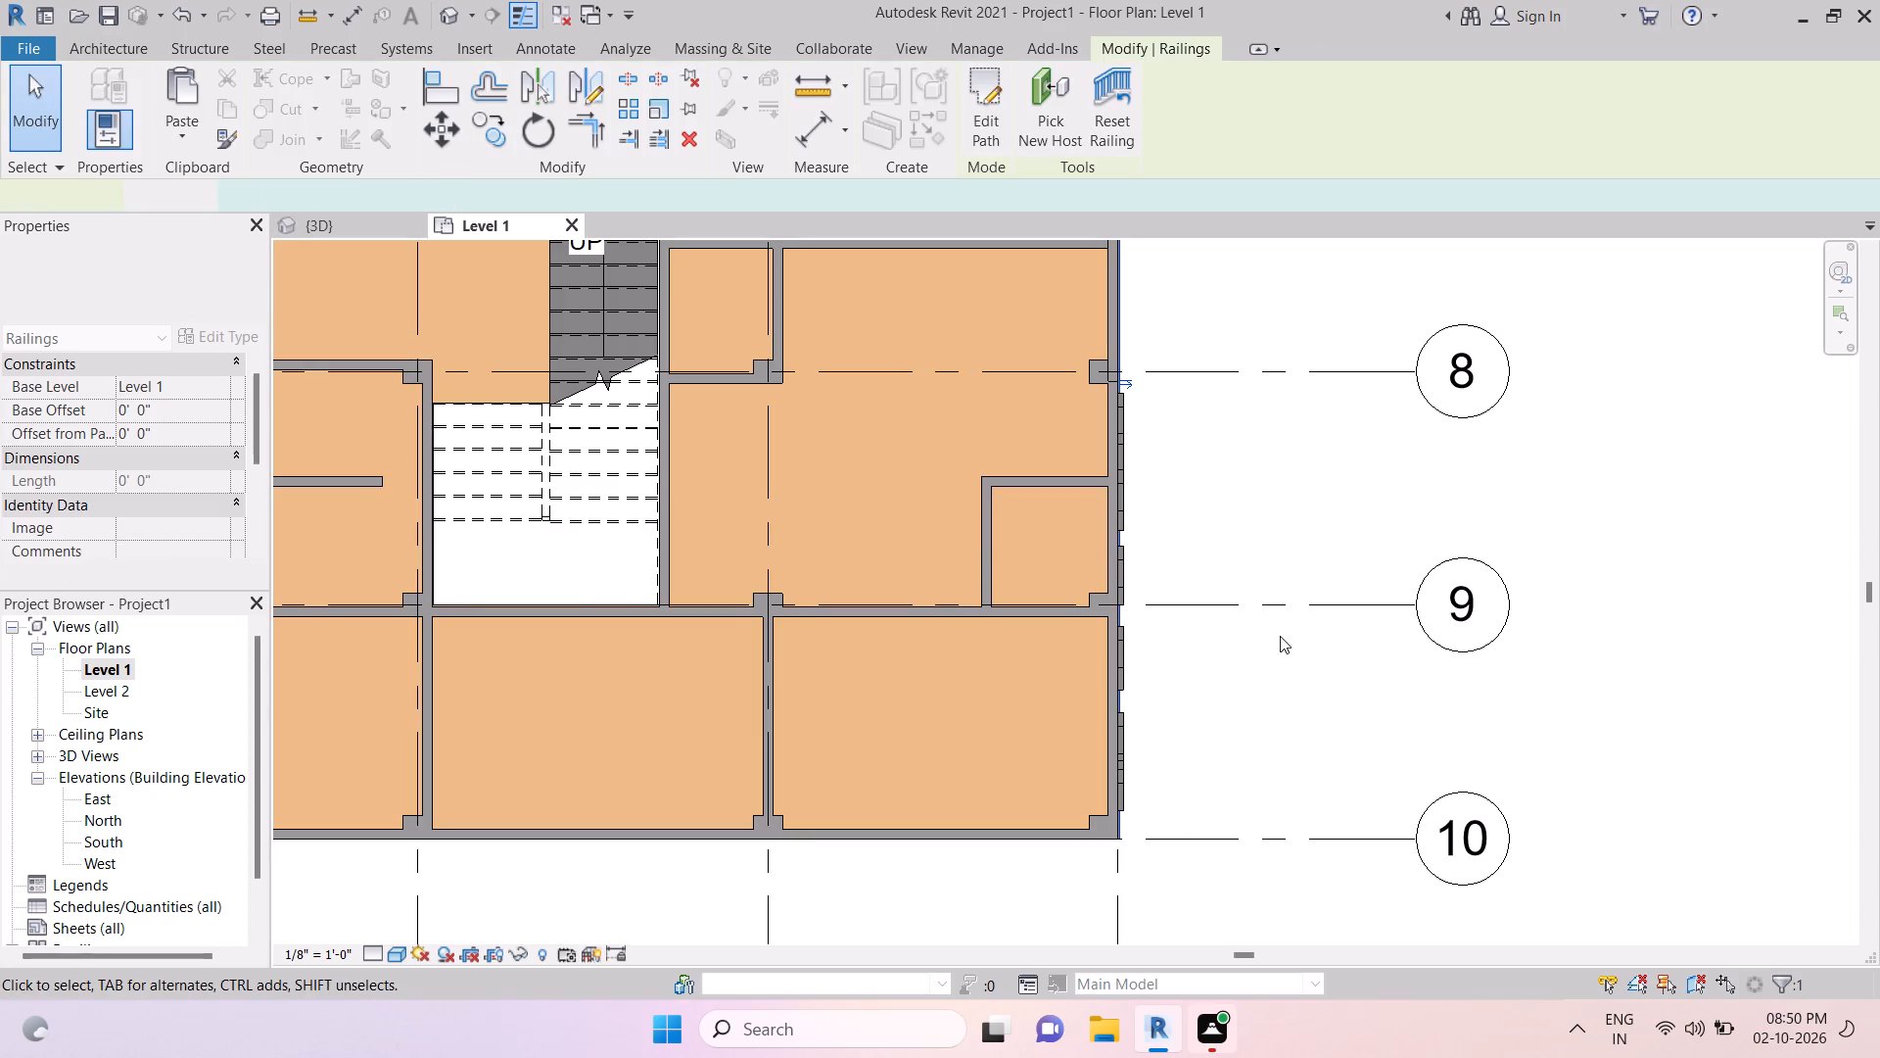
In the 3D view, copy the ground-floor railing and paste it aligned to Level 4.
left_click(340, 216)
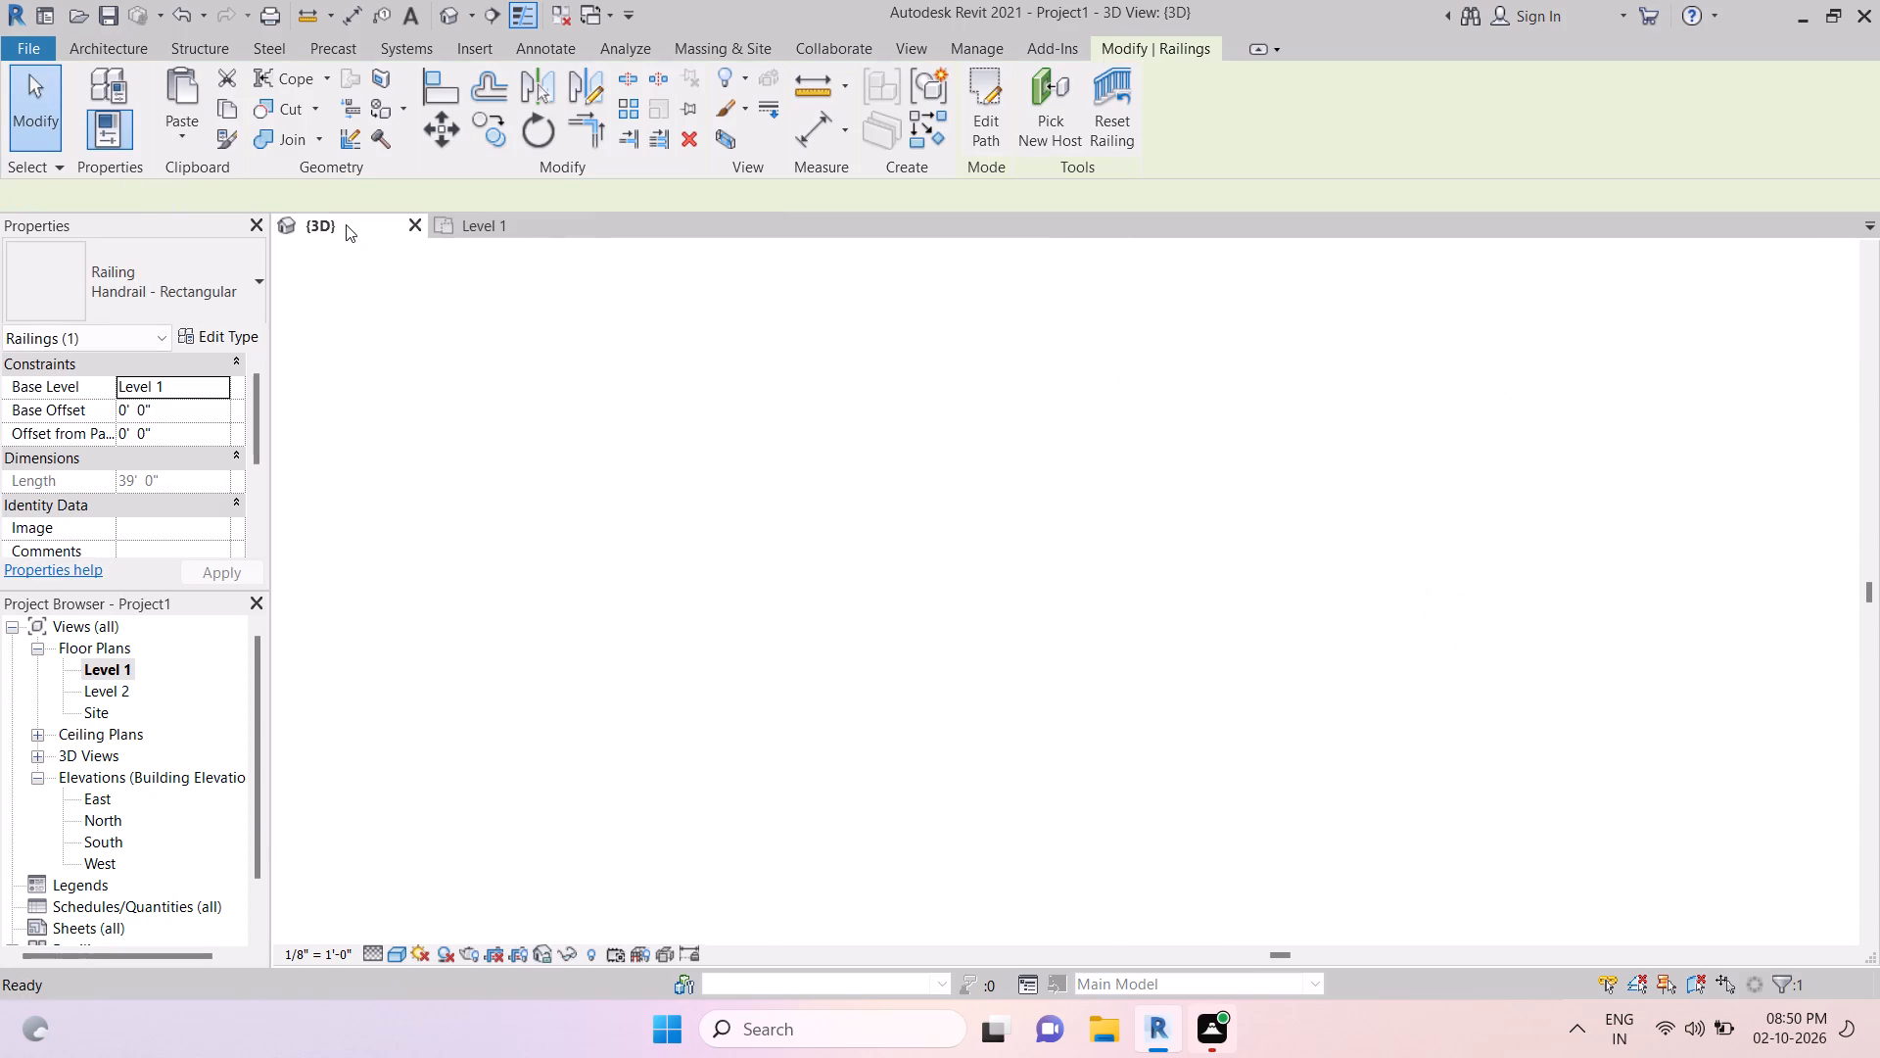
middle_click_drag(936, 818, 1141, 642, "shift")
key("Escape")
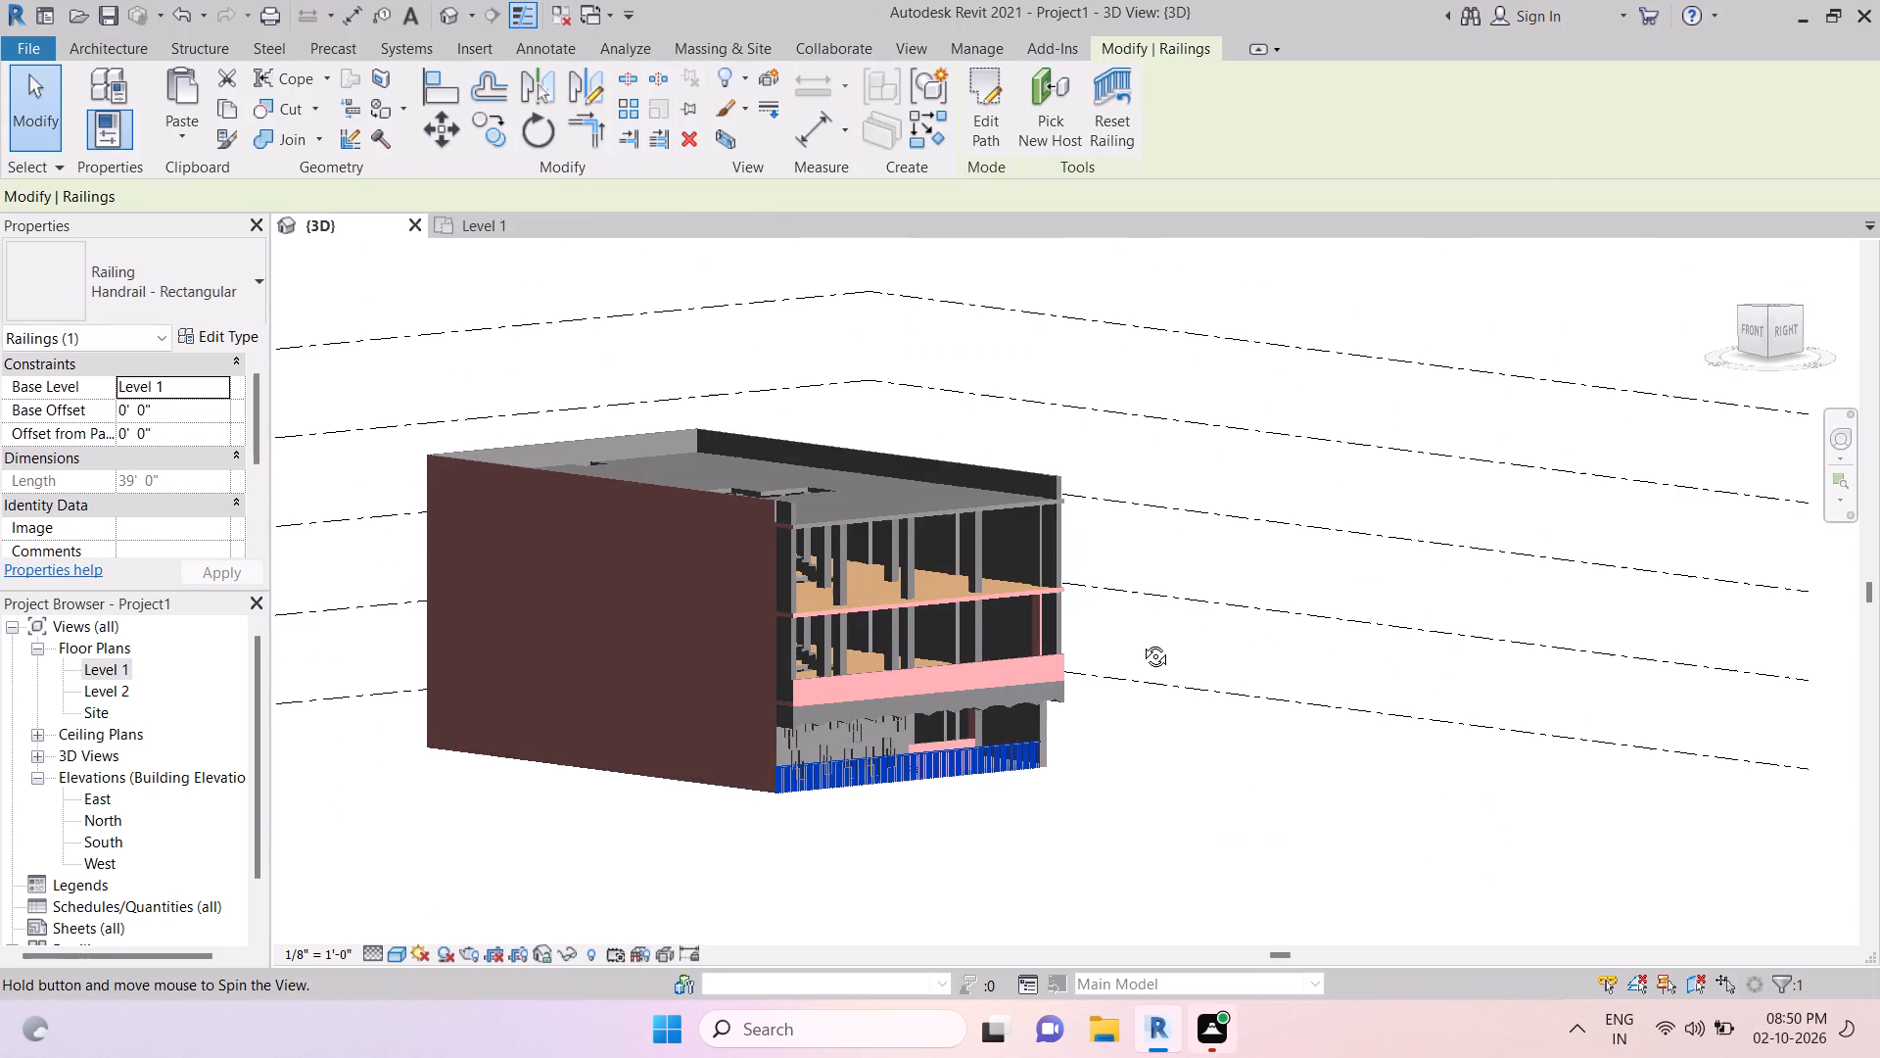
middle_click_drag(987, 793, 1001, 685)
key("Escape")
scroll(990, 644, "up", 4)
key("Escape")
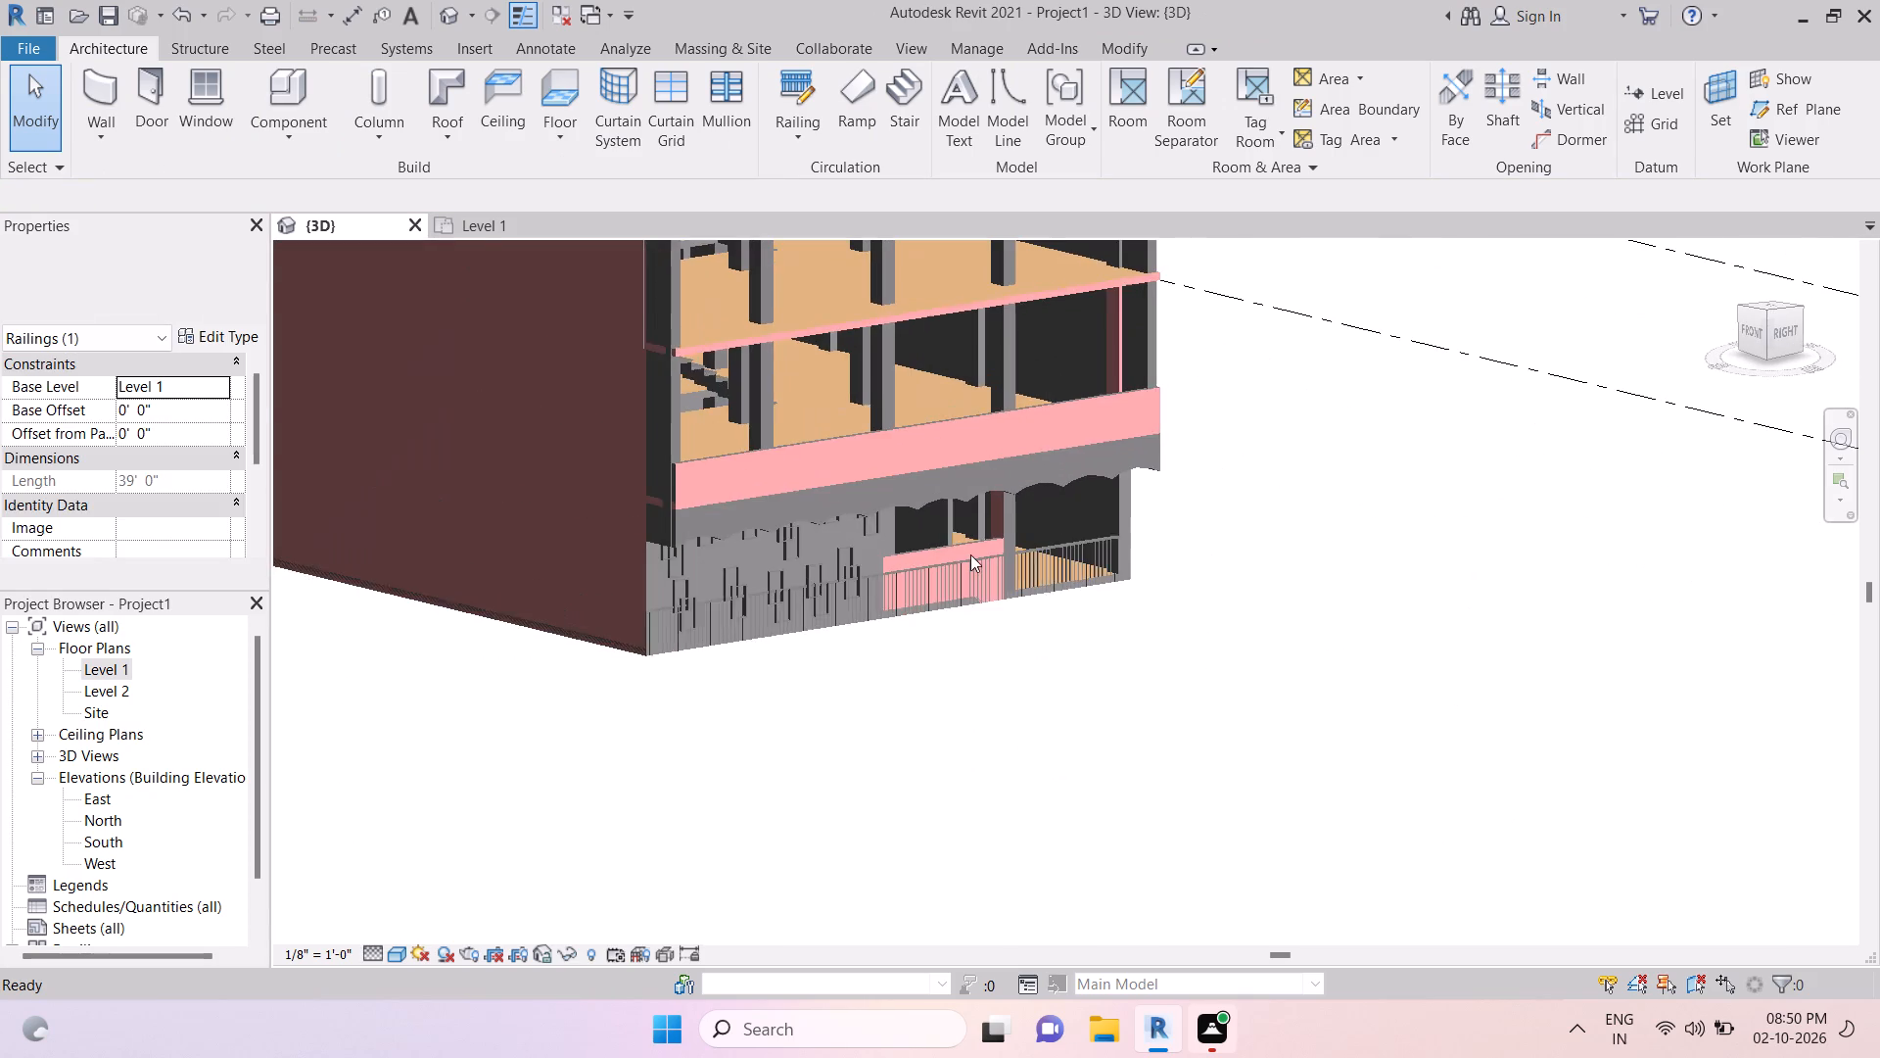
left_click(968, 556)
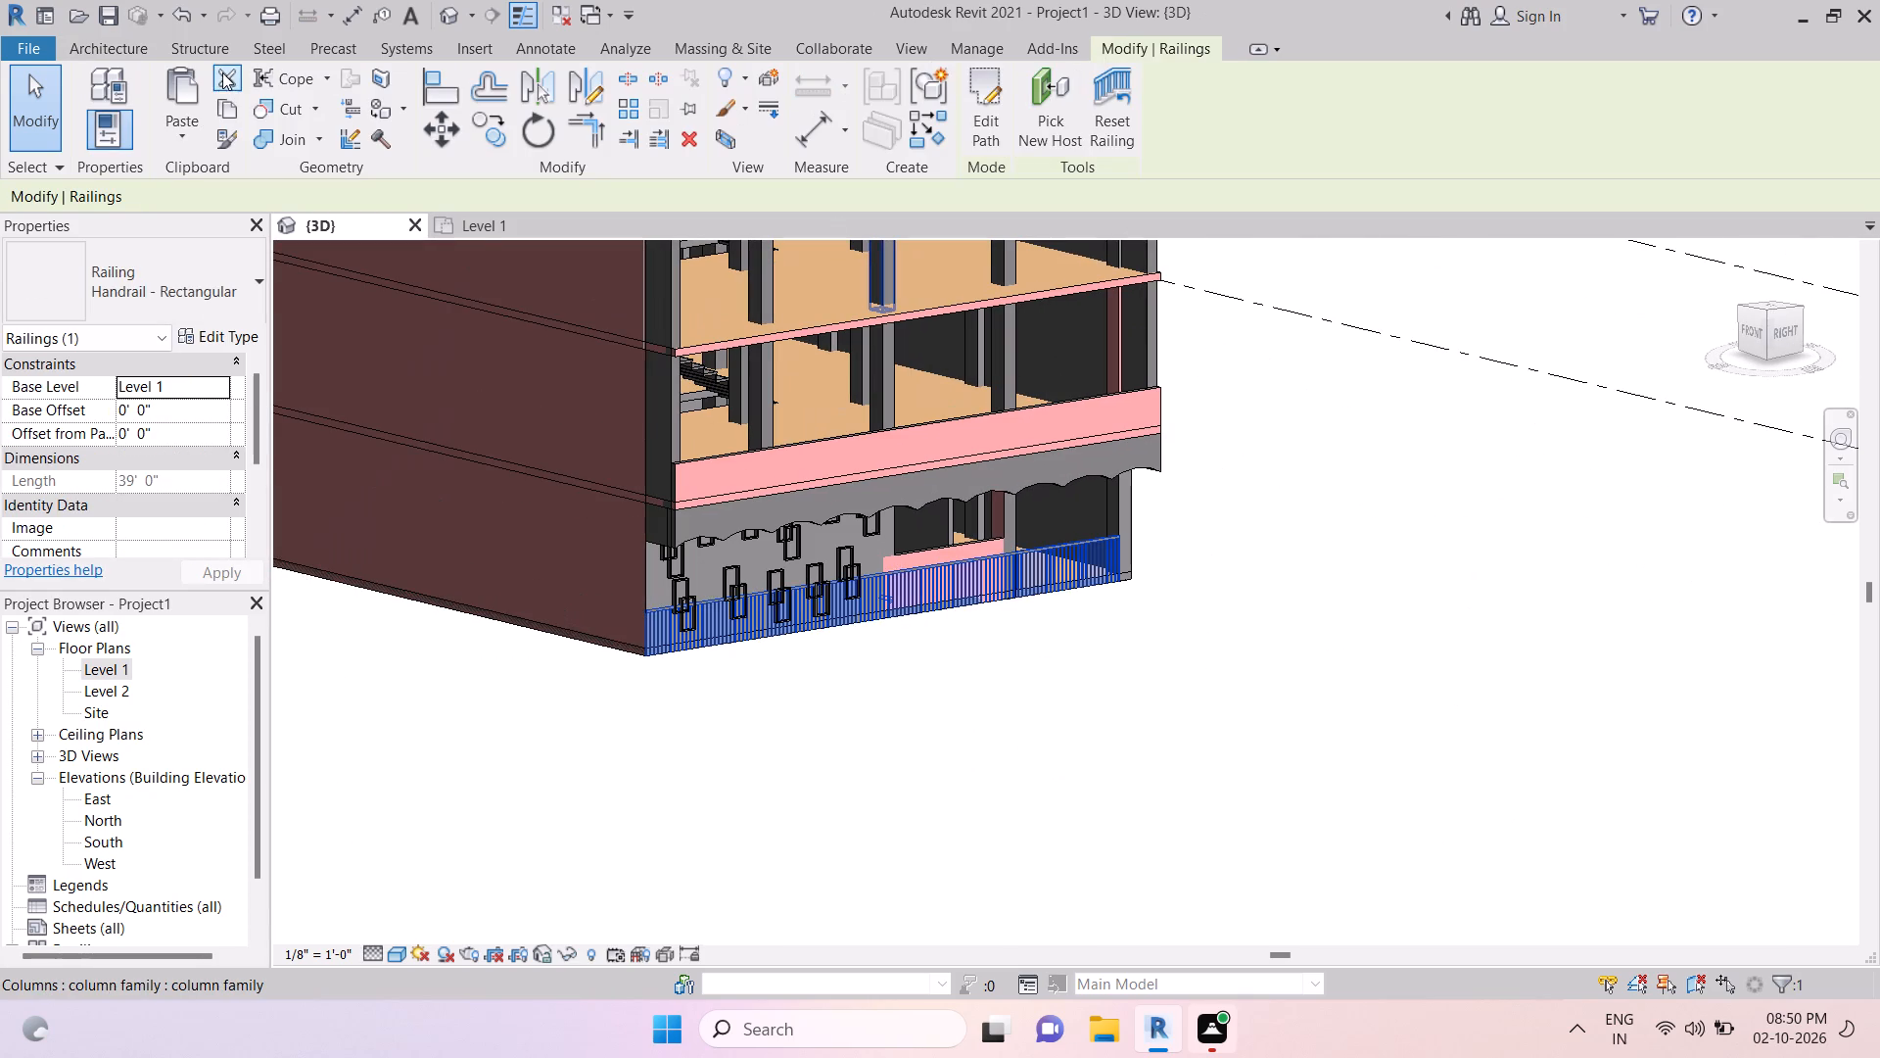
left_click(217, 101)
left_click(192, 145)
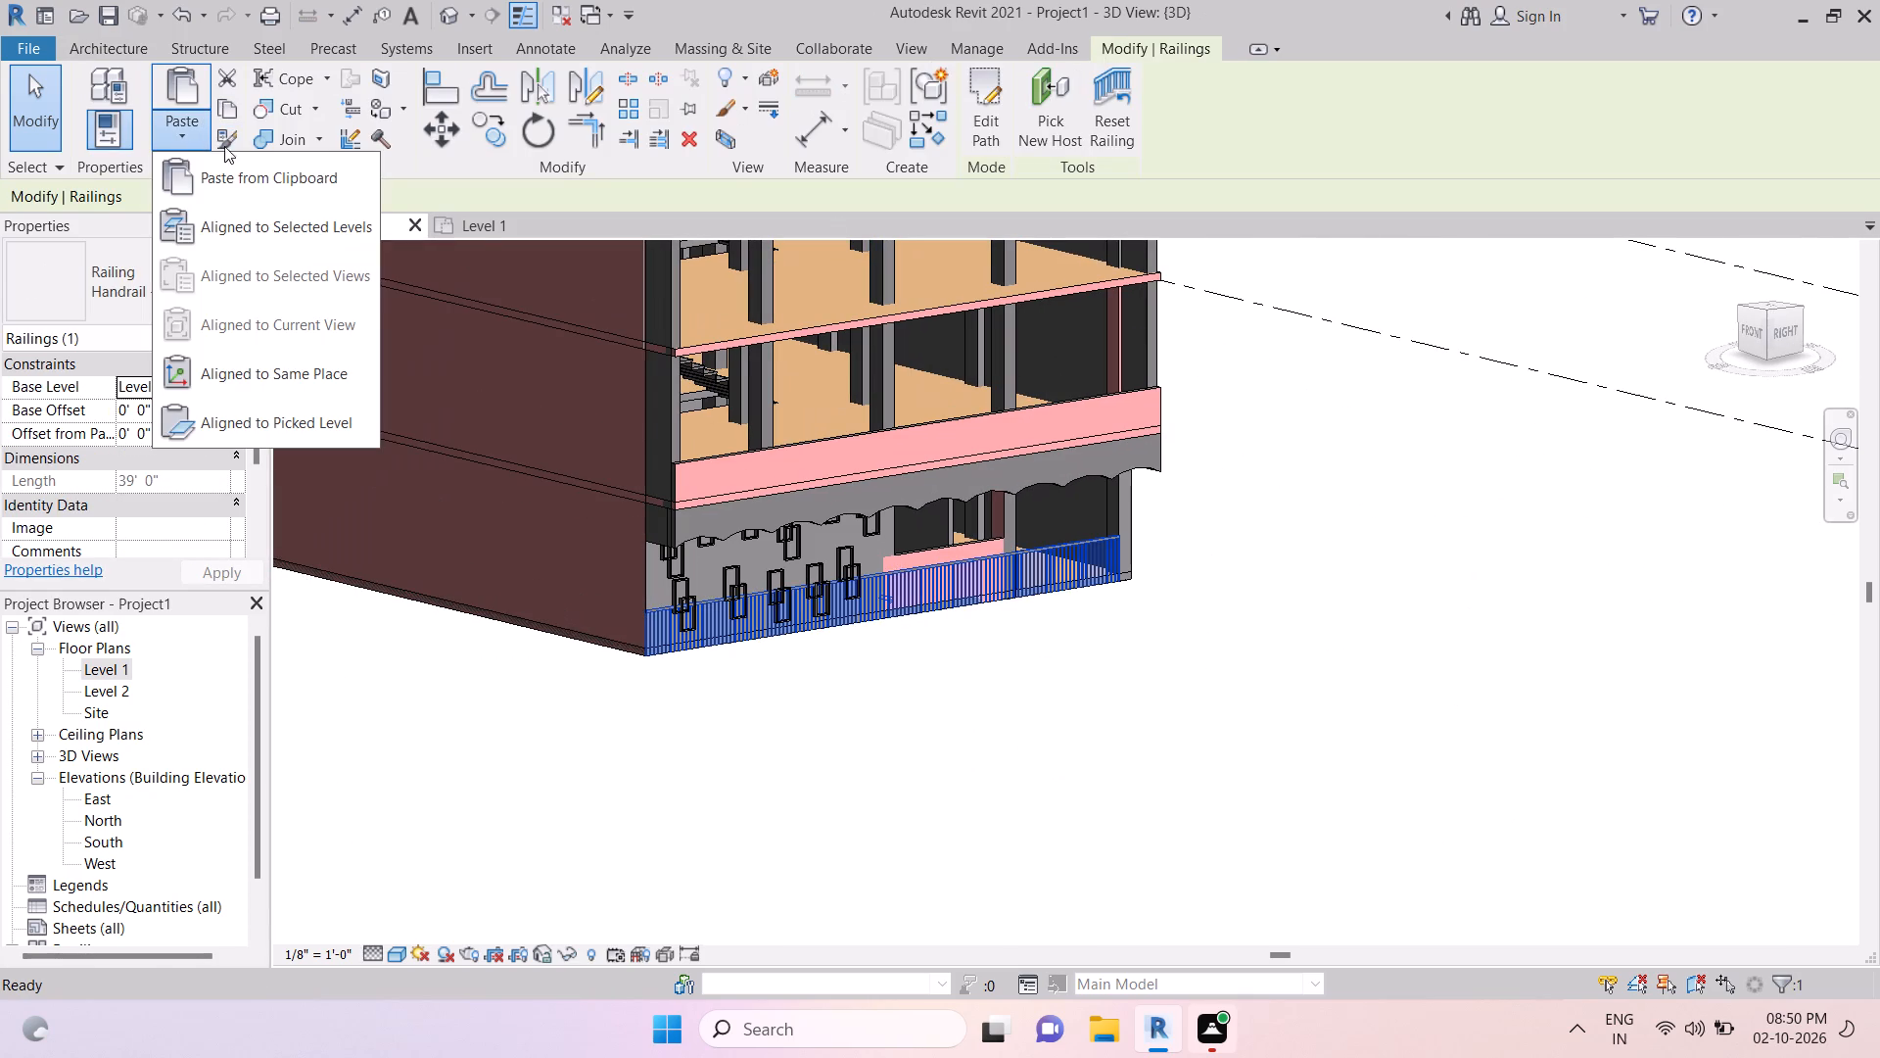
left_click(252, 221)
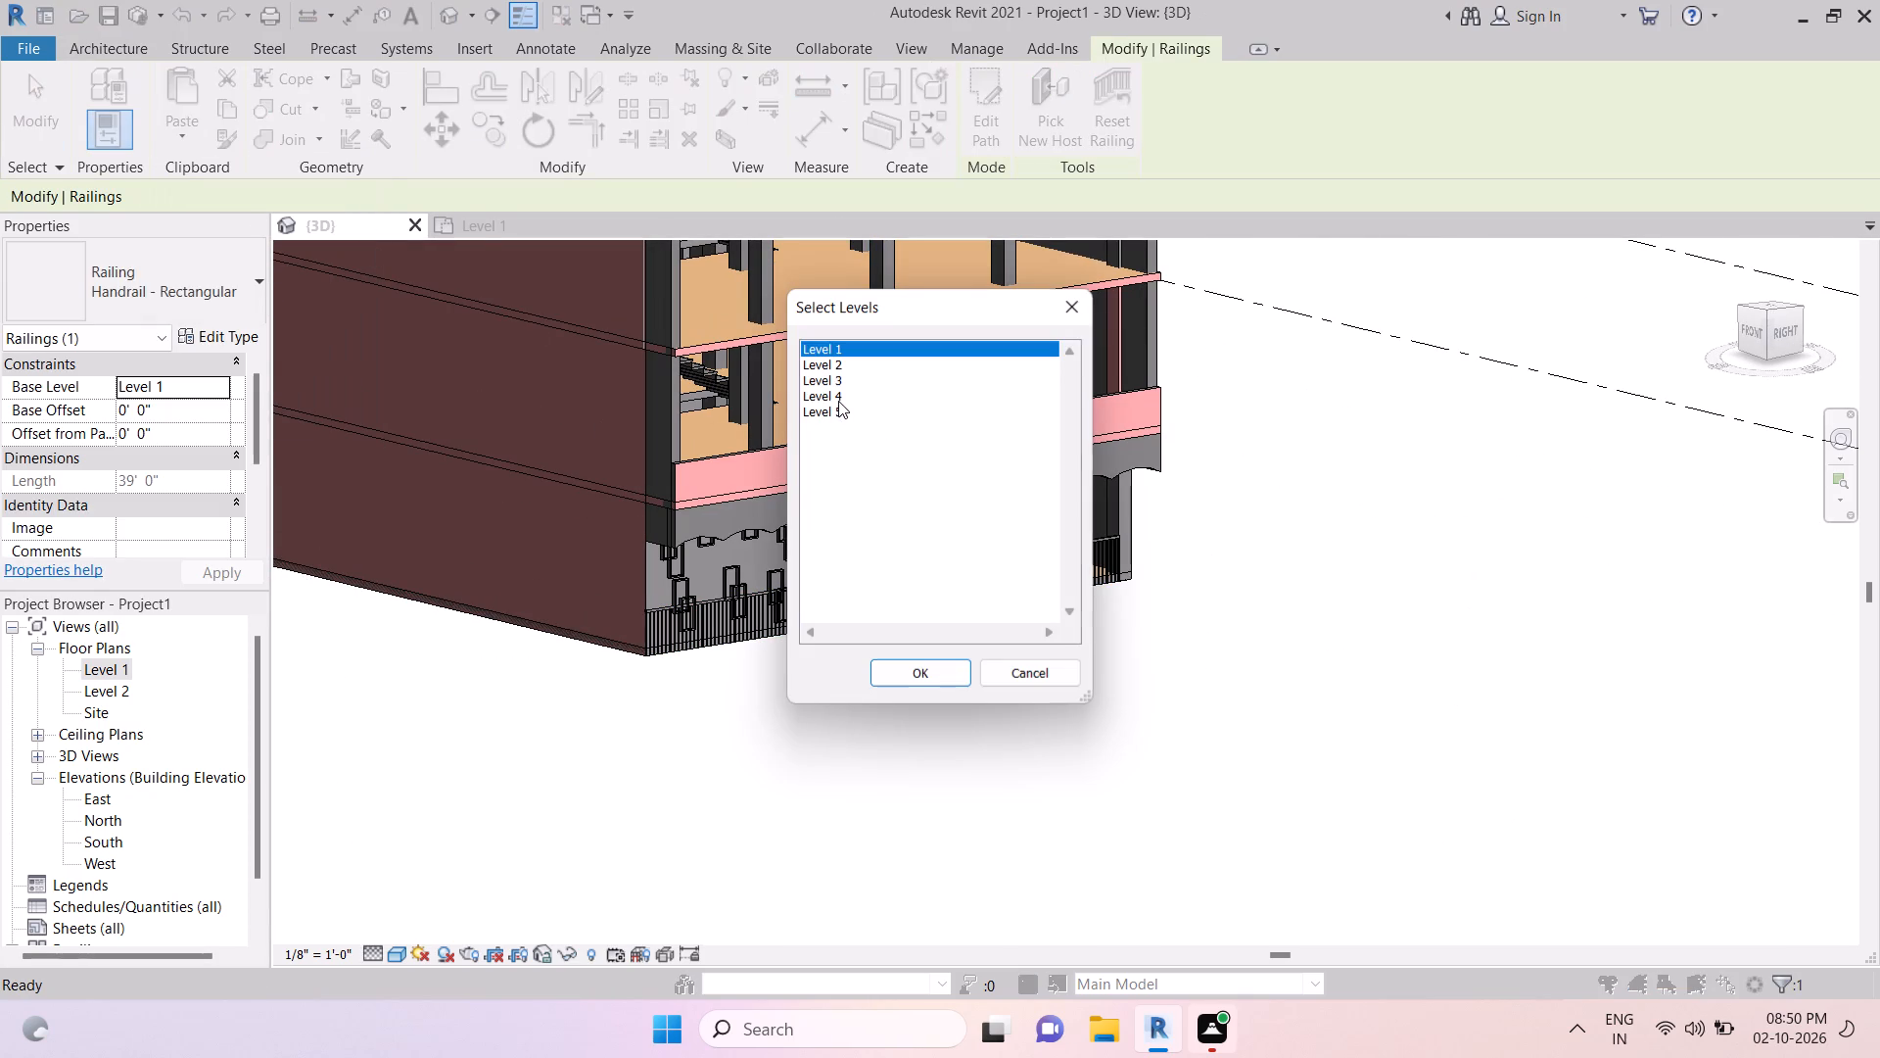
left_click(838, 400)
left_click(951, 677)
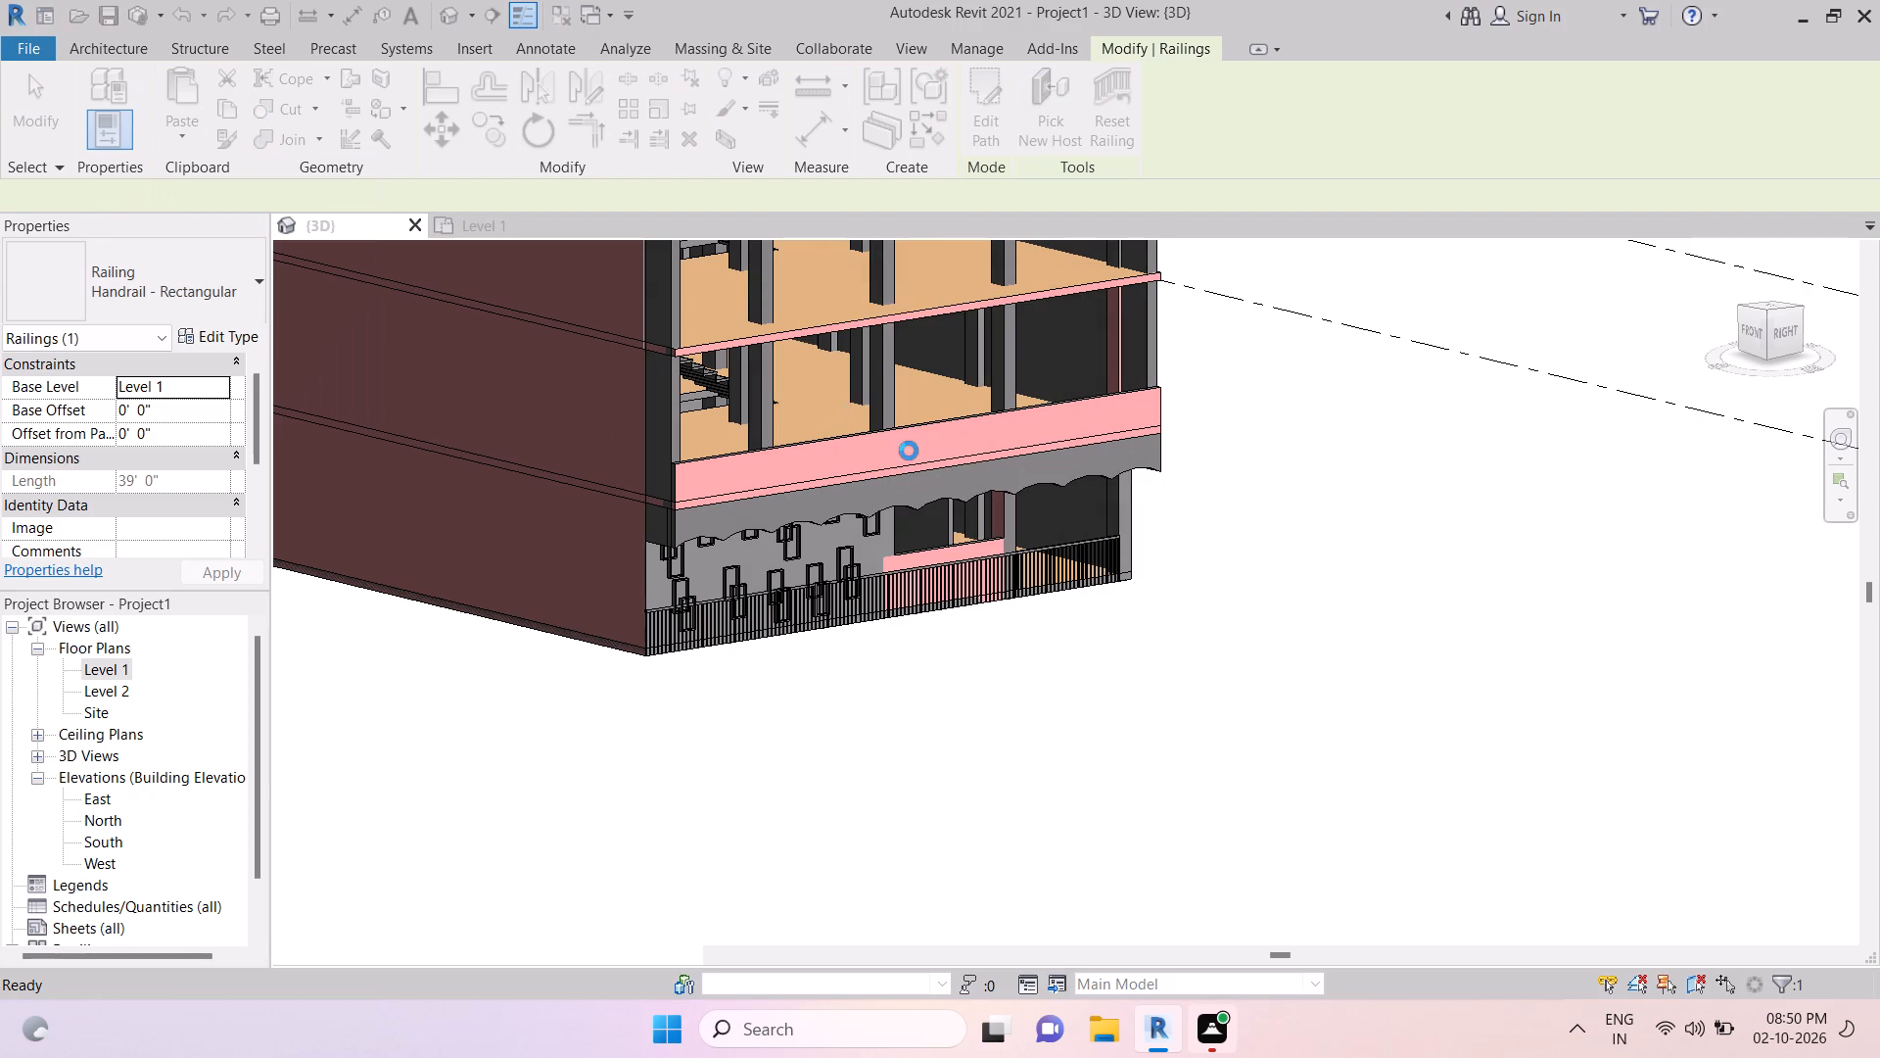
key("Escape")
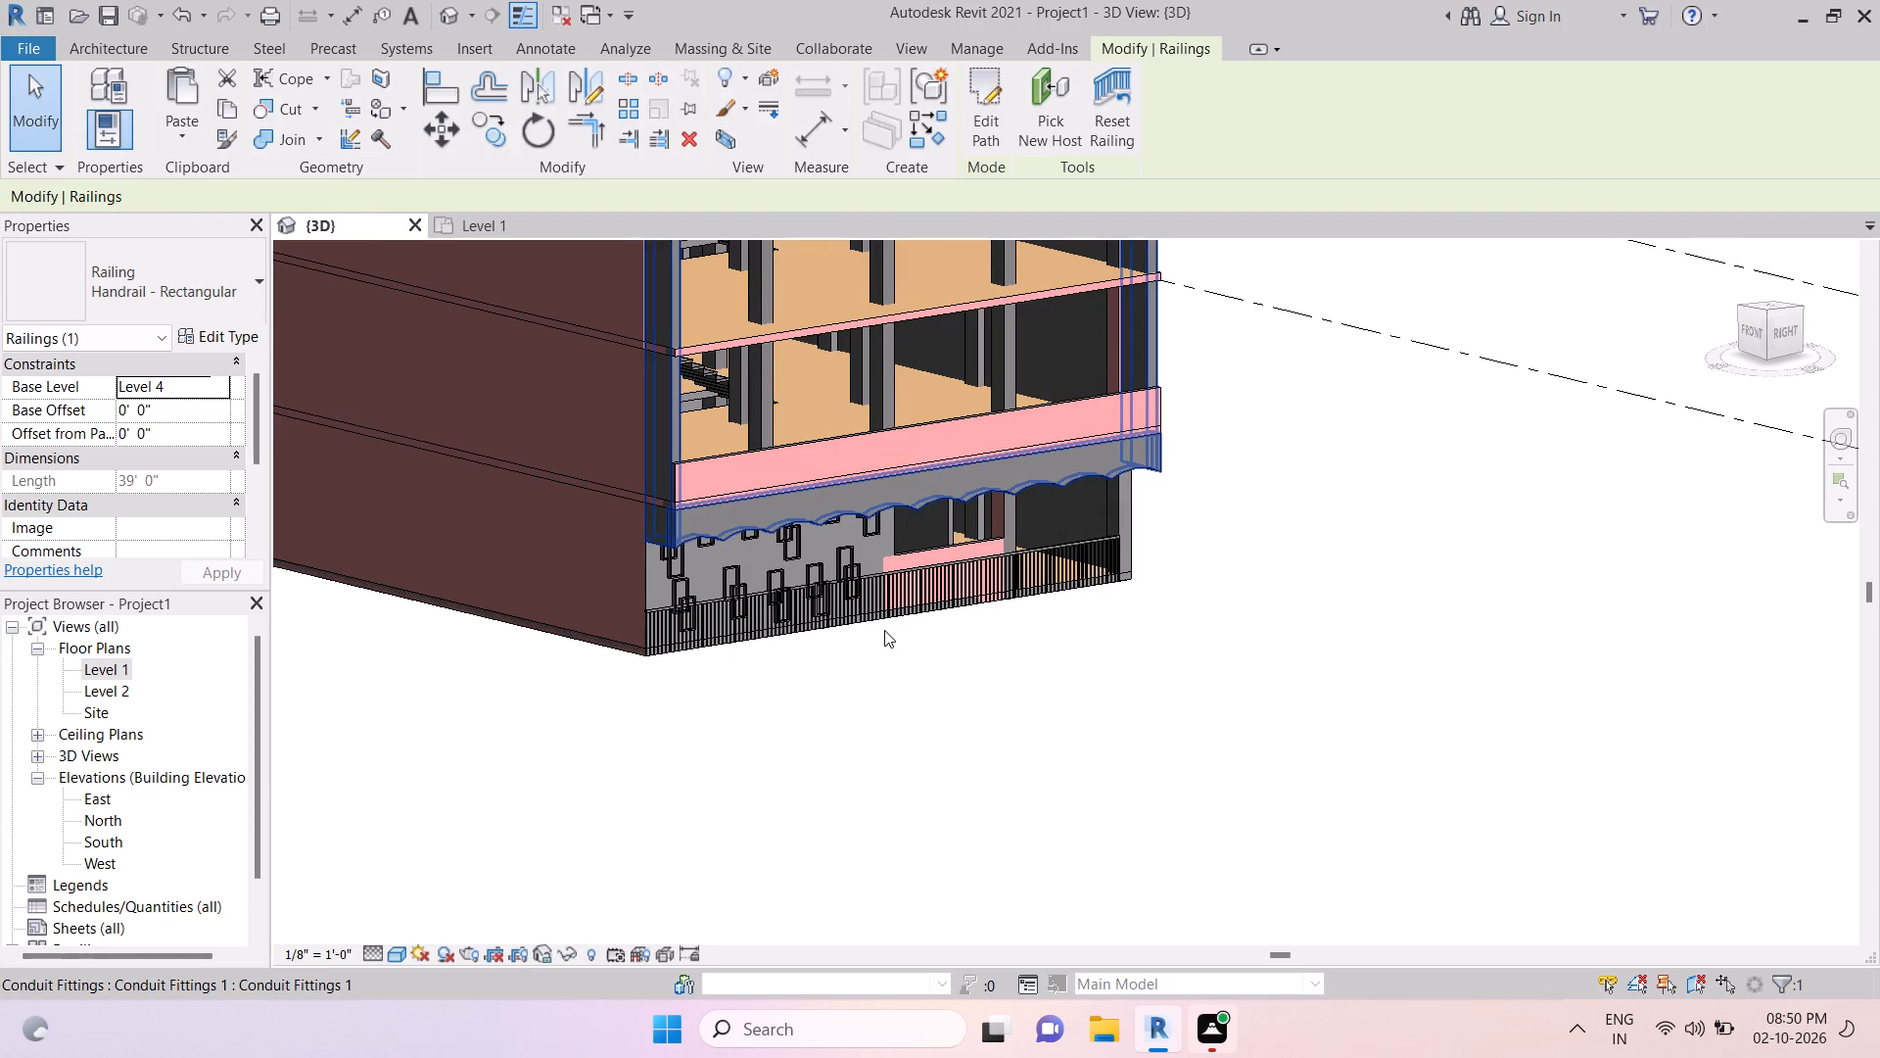
Delete the original Handrail - Rectangular railing on Level 1, keeping the copy on the roof.
scroll(890, 628, "down", 3)
middle_click_drag(1002, 604, 990, 672)
scroll(990, 672, "up", 1)
key("Escape")
key("Escape")
key("Escape")
key("Escape")
scroll(952, 645, "up", 2)
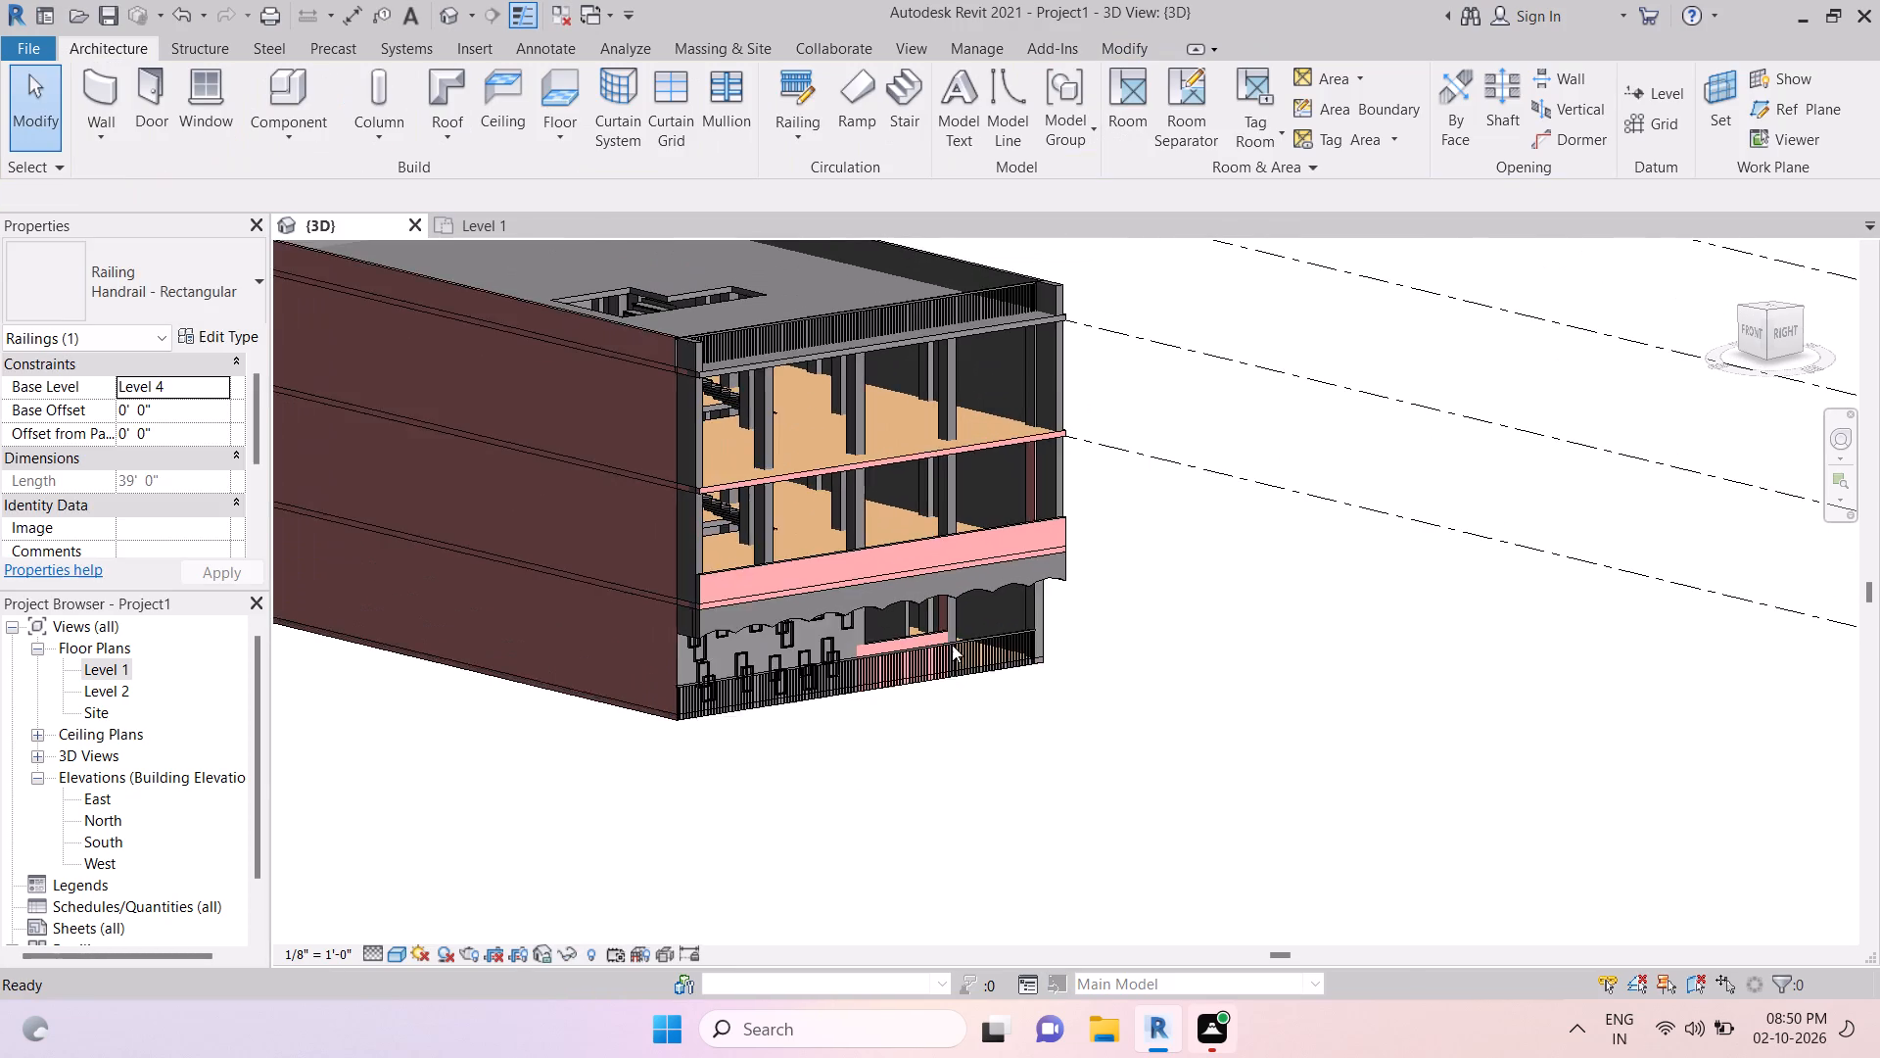
scroll(952, 645, "up", 1)
left_click(930, 650)
key("Delete")
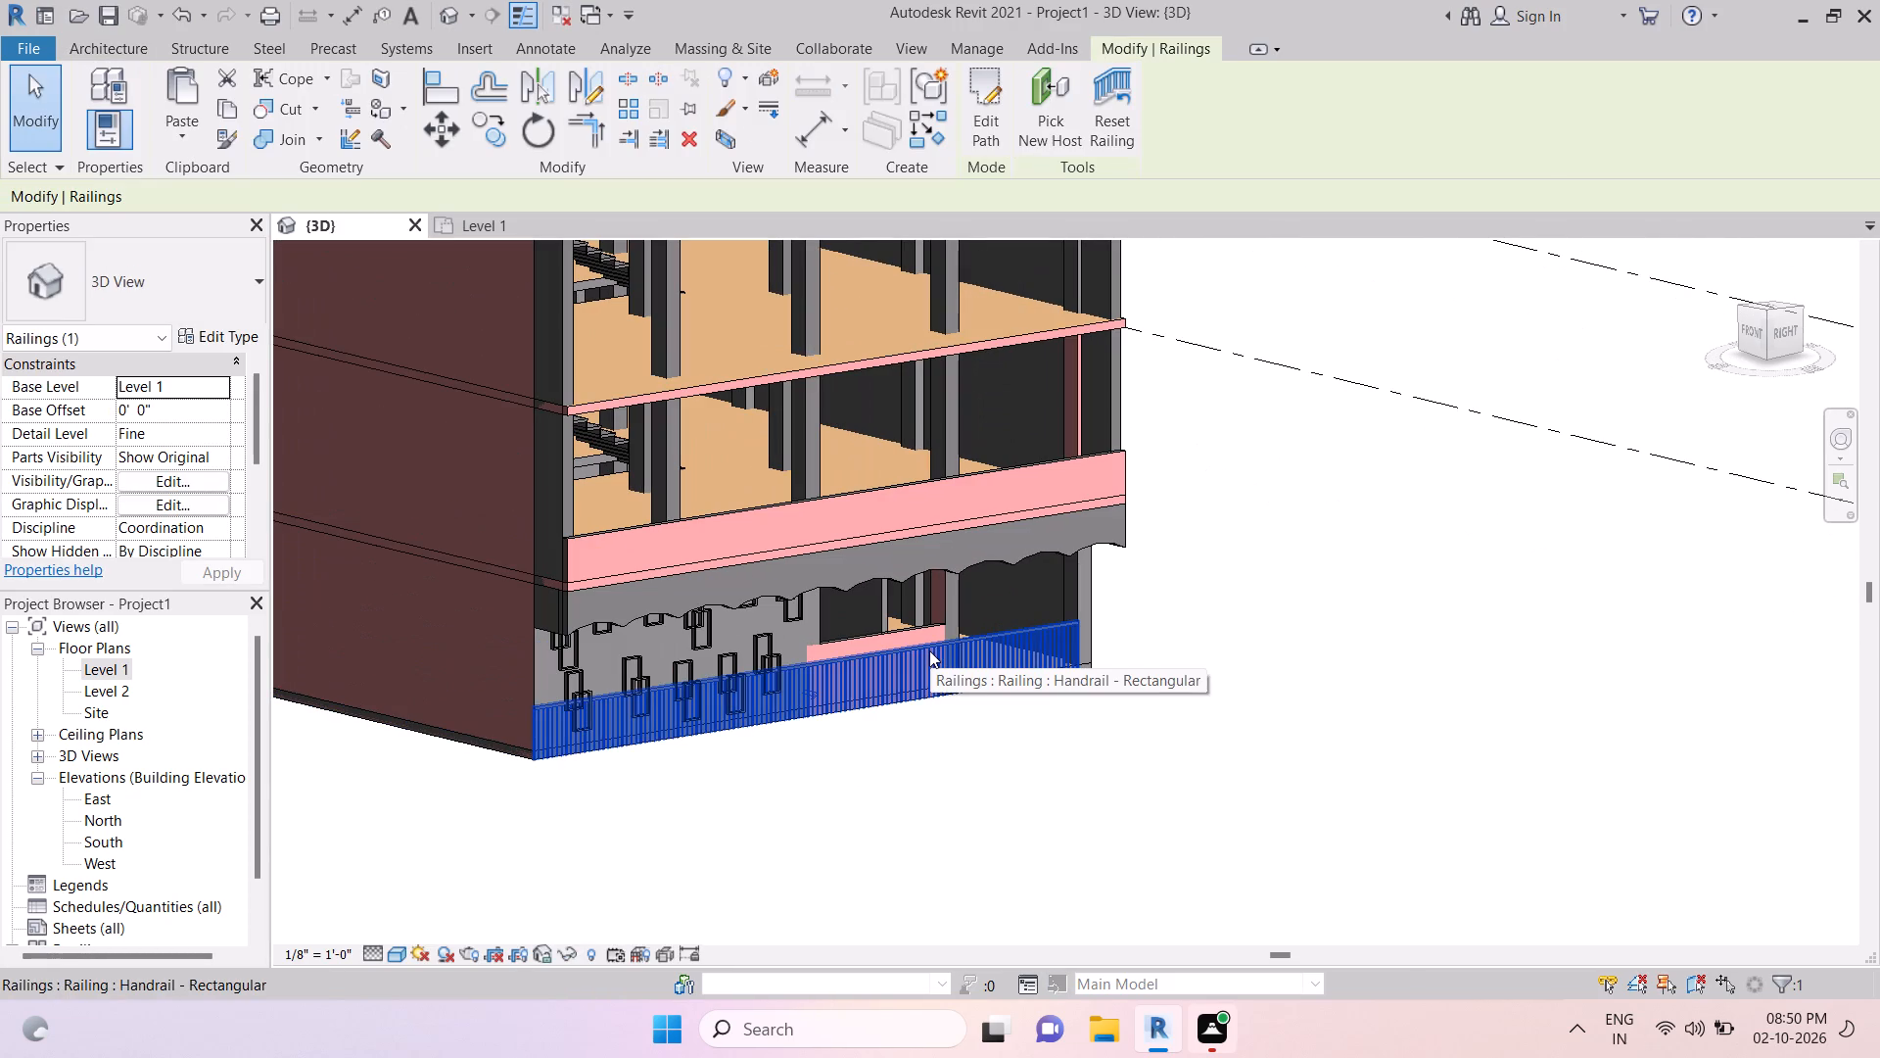
Select the Handrail - Rectangular railing on Level 4 in the 3D view and move it outward toward the roof's open edge.
middle_click_drag(1355, 797, 1020, 846)
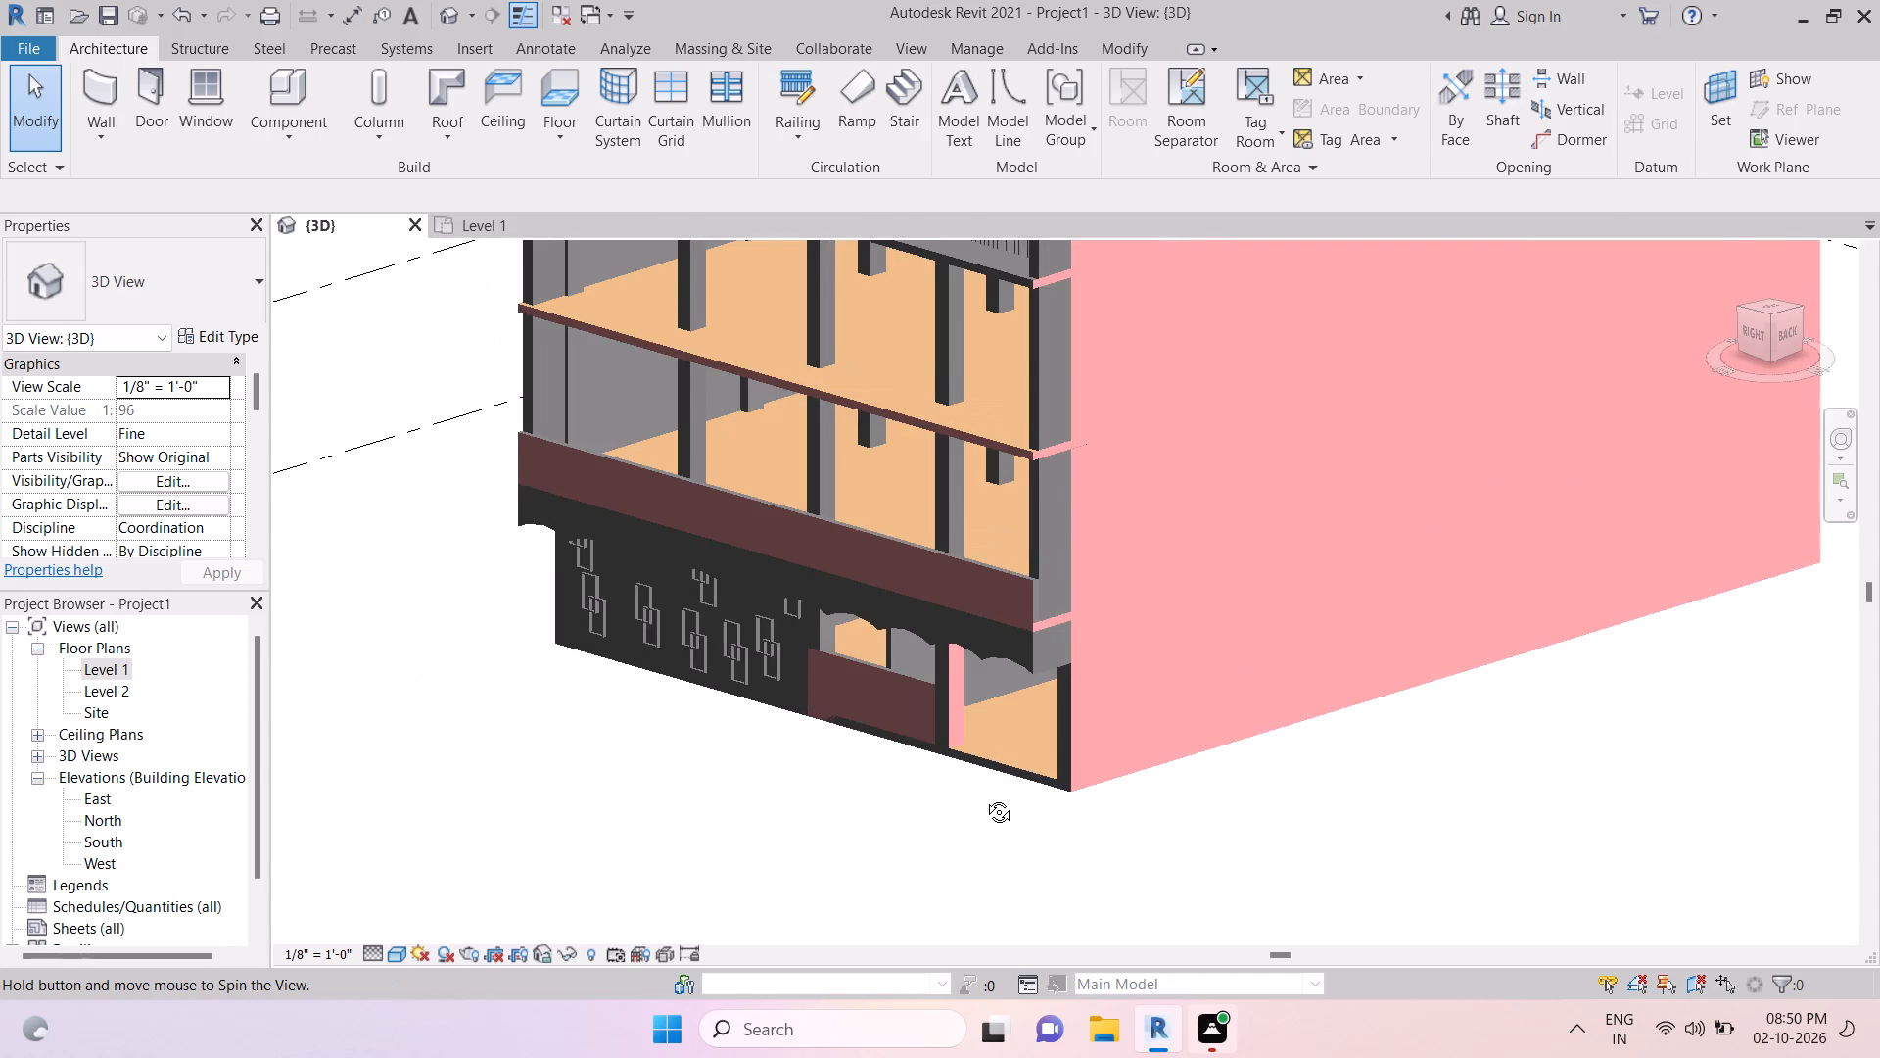
key("Escape")
key("Escape")
scroll(894, 728, "down", 3)
middle_click_drag(866, 742, 1153, 796)
key("Escape")
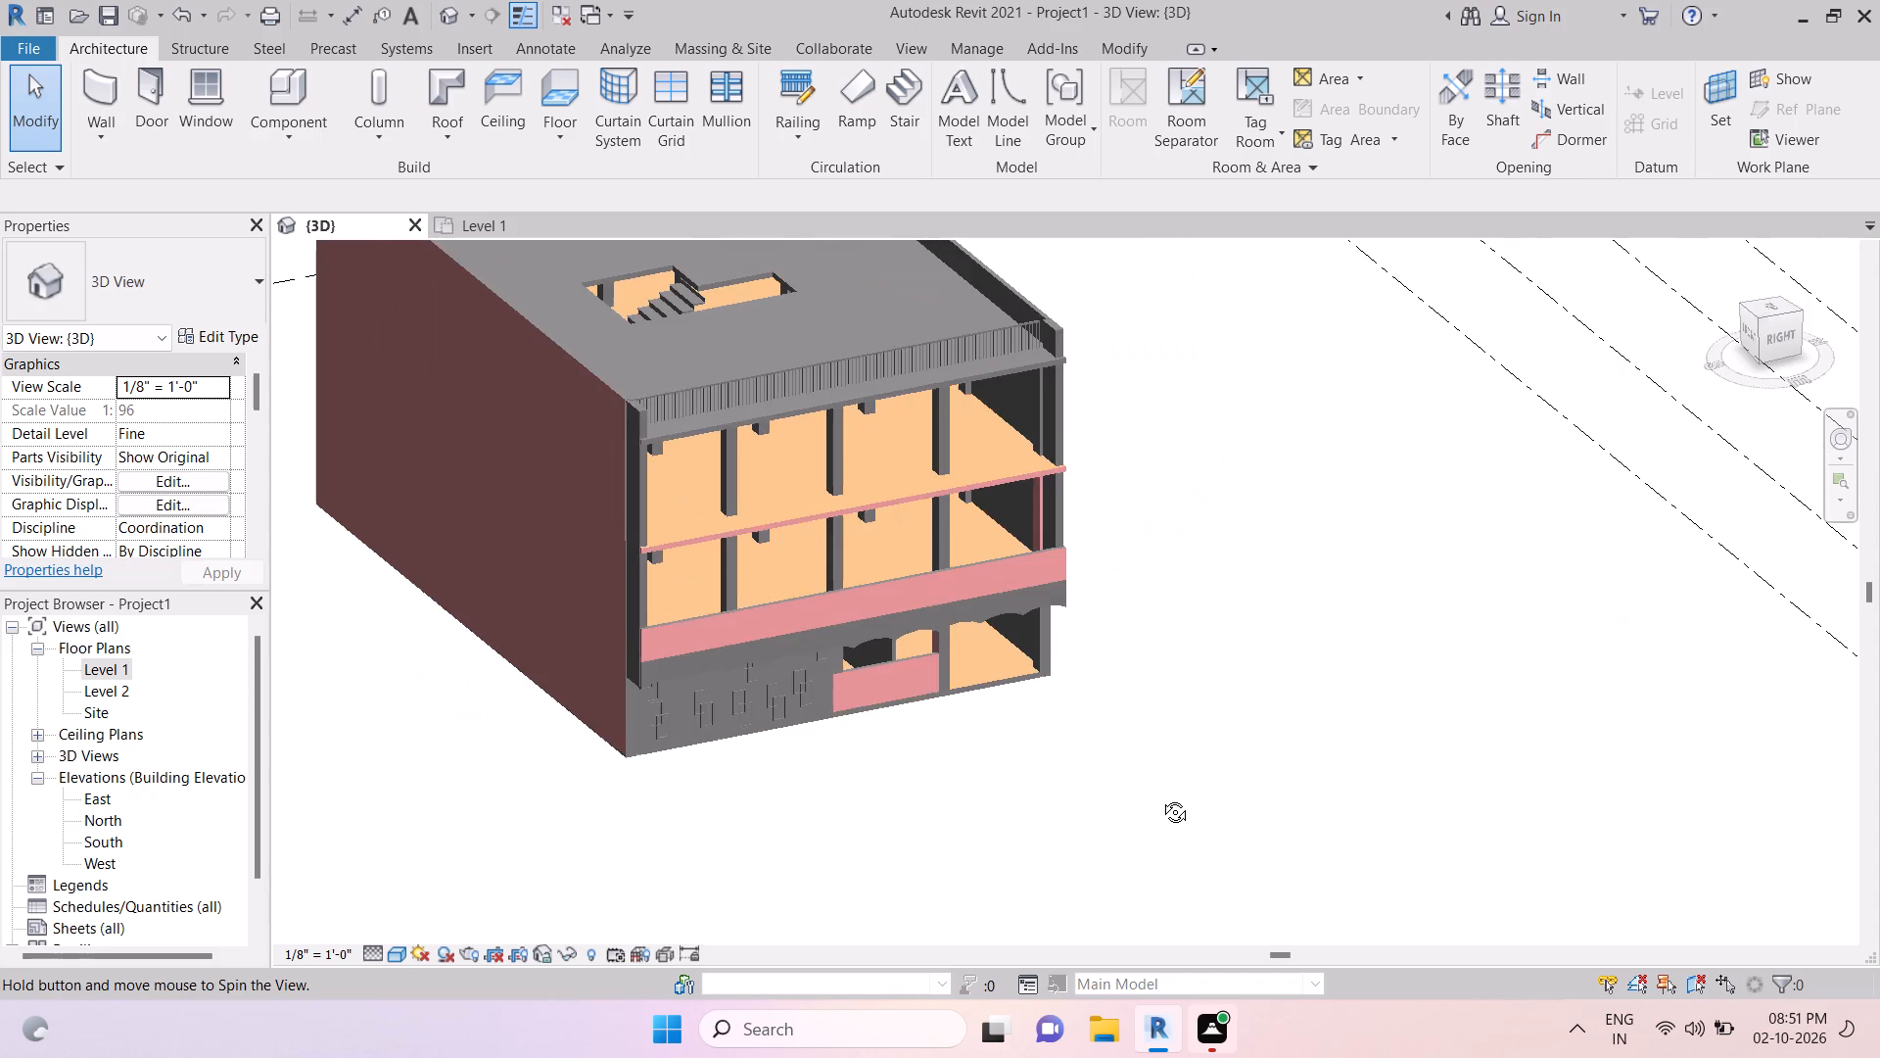
scroll(678, 424, "up", 5)
middle_click_drag(763, 528, 927, 666, "shift")
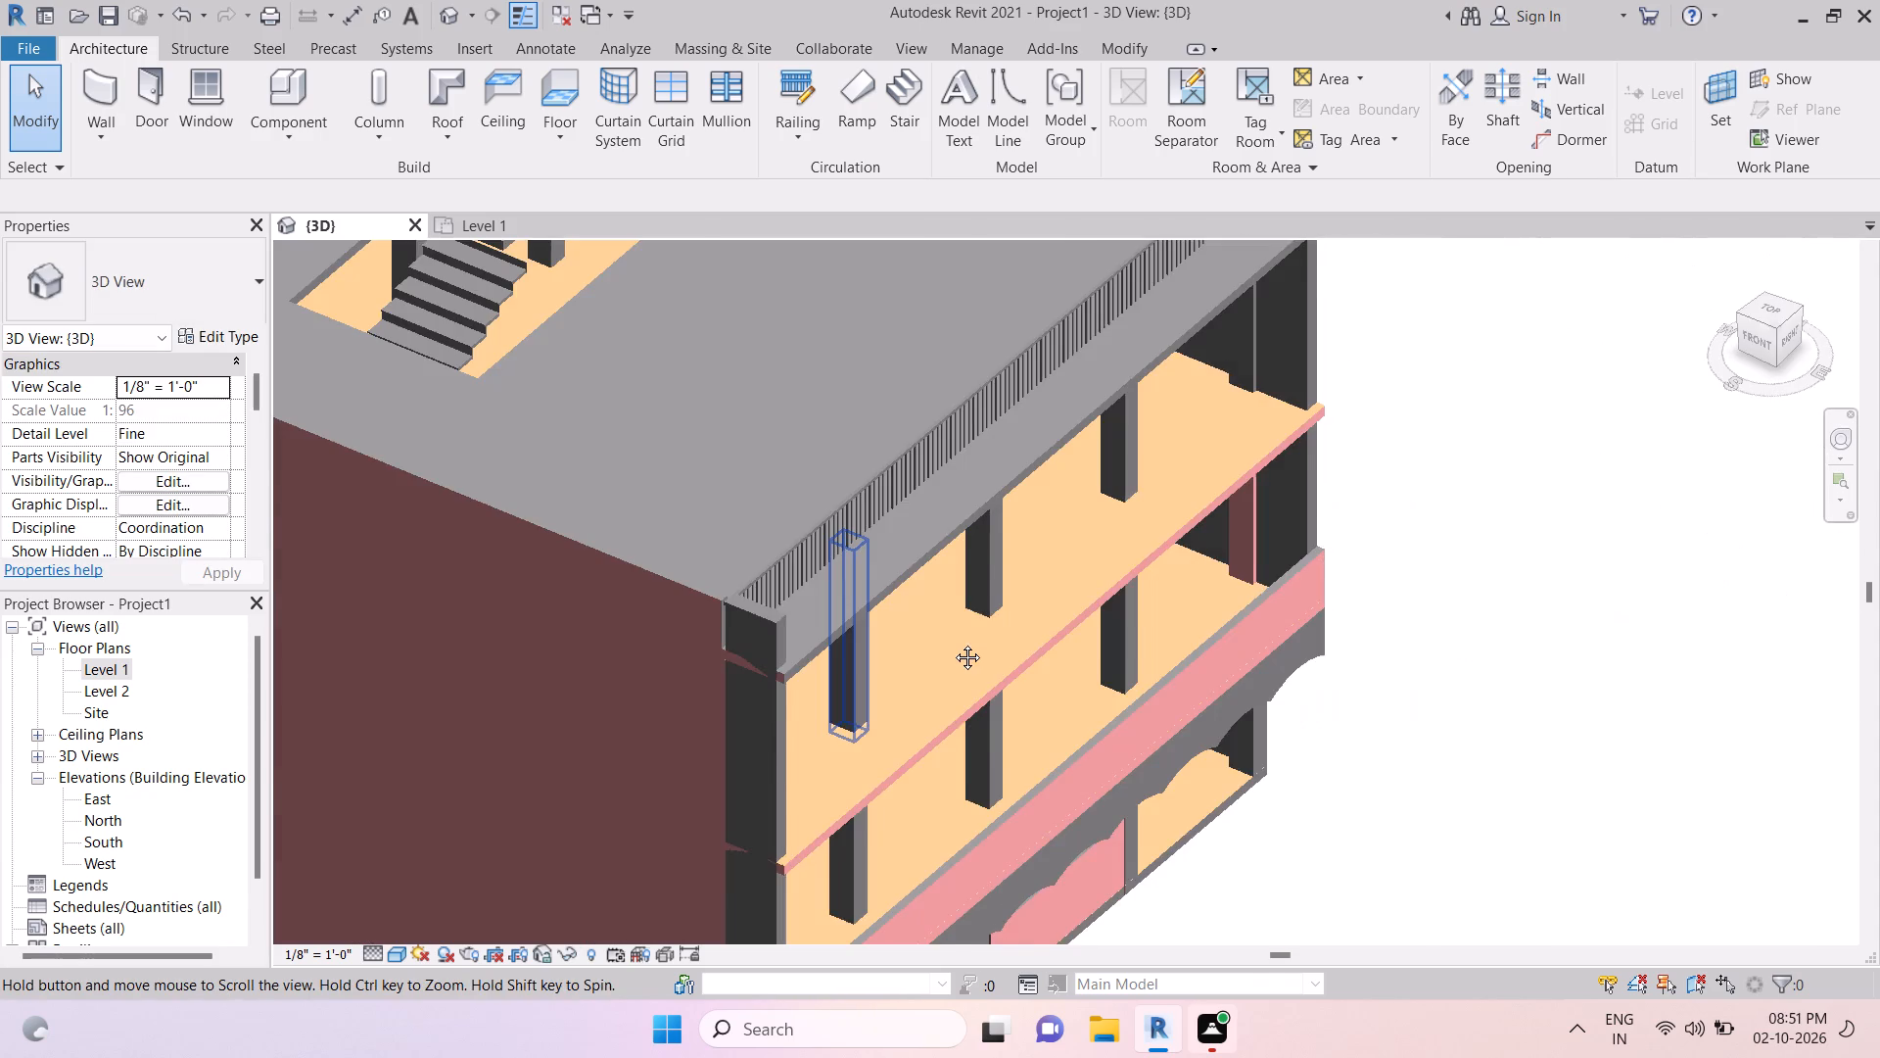
left_click(929, 539)
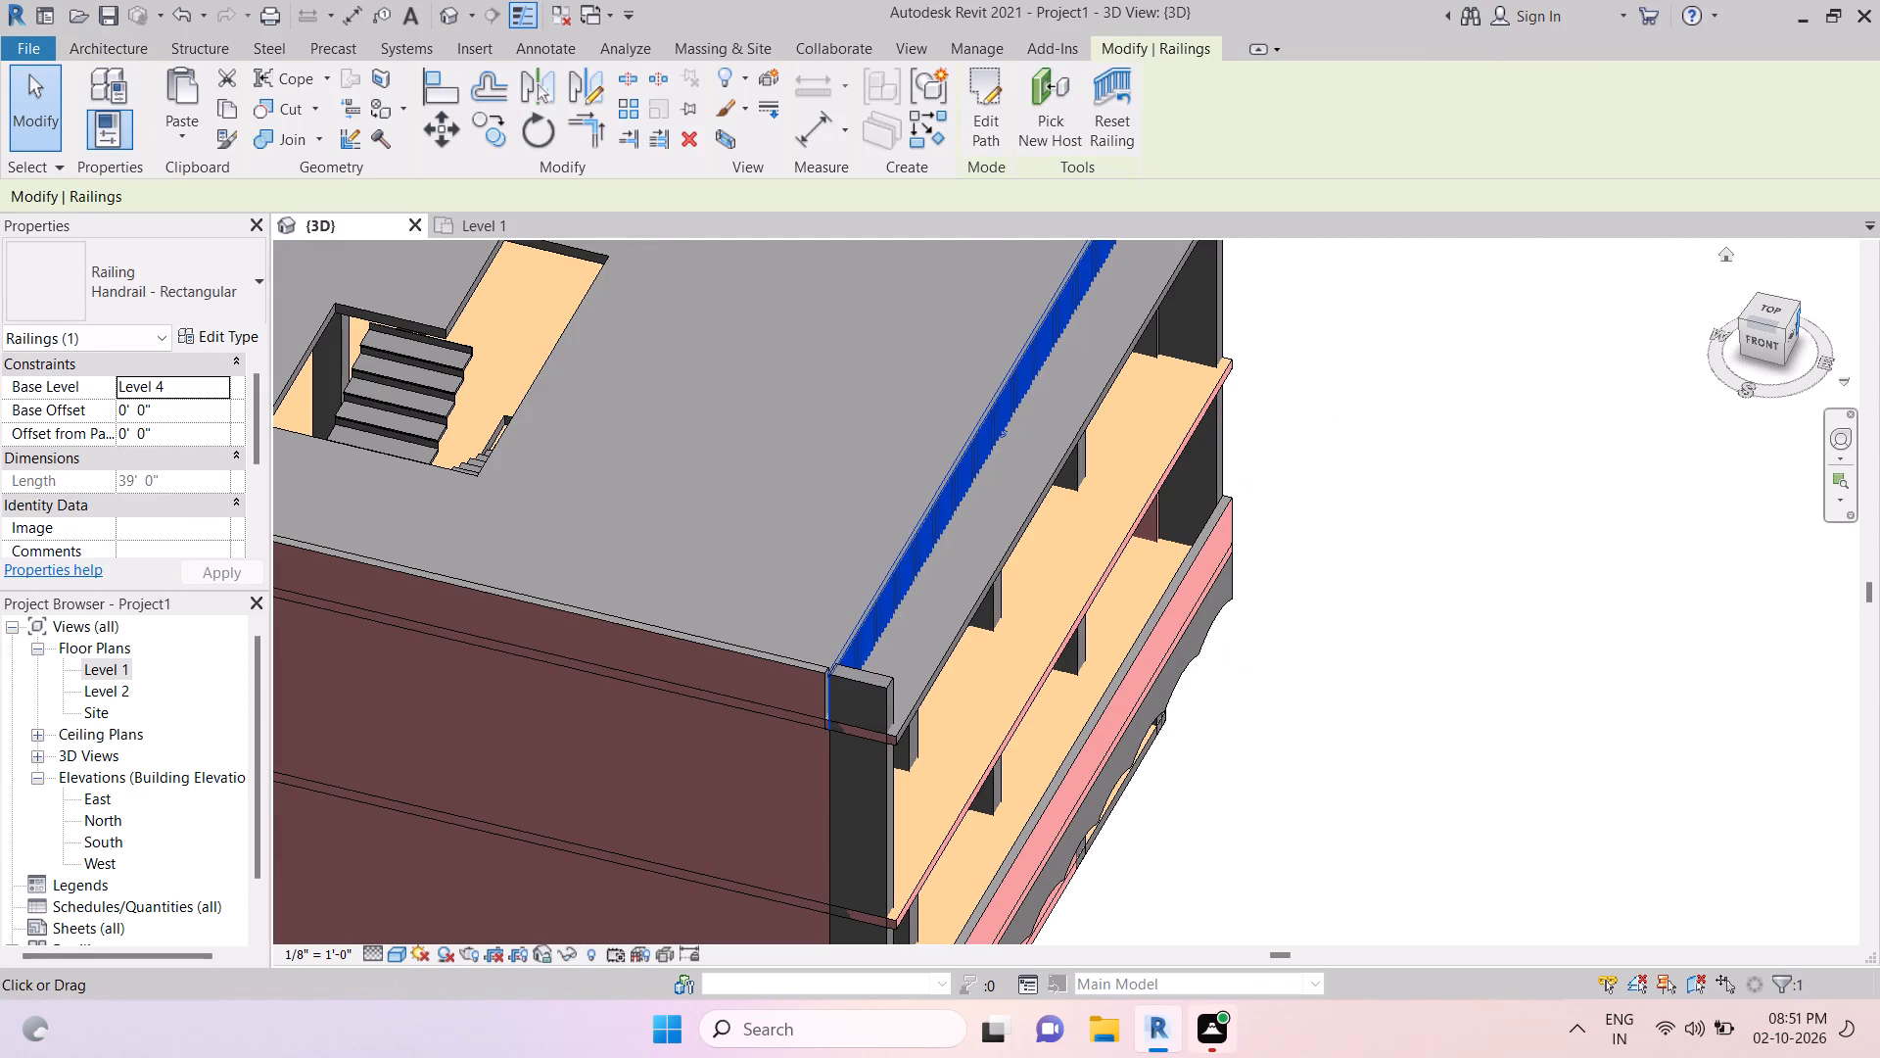
left_click(1770, 308)
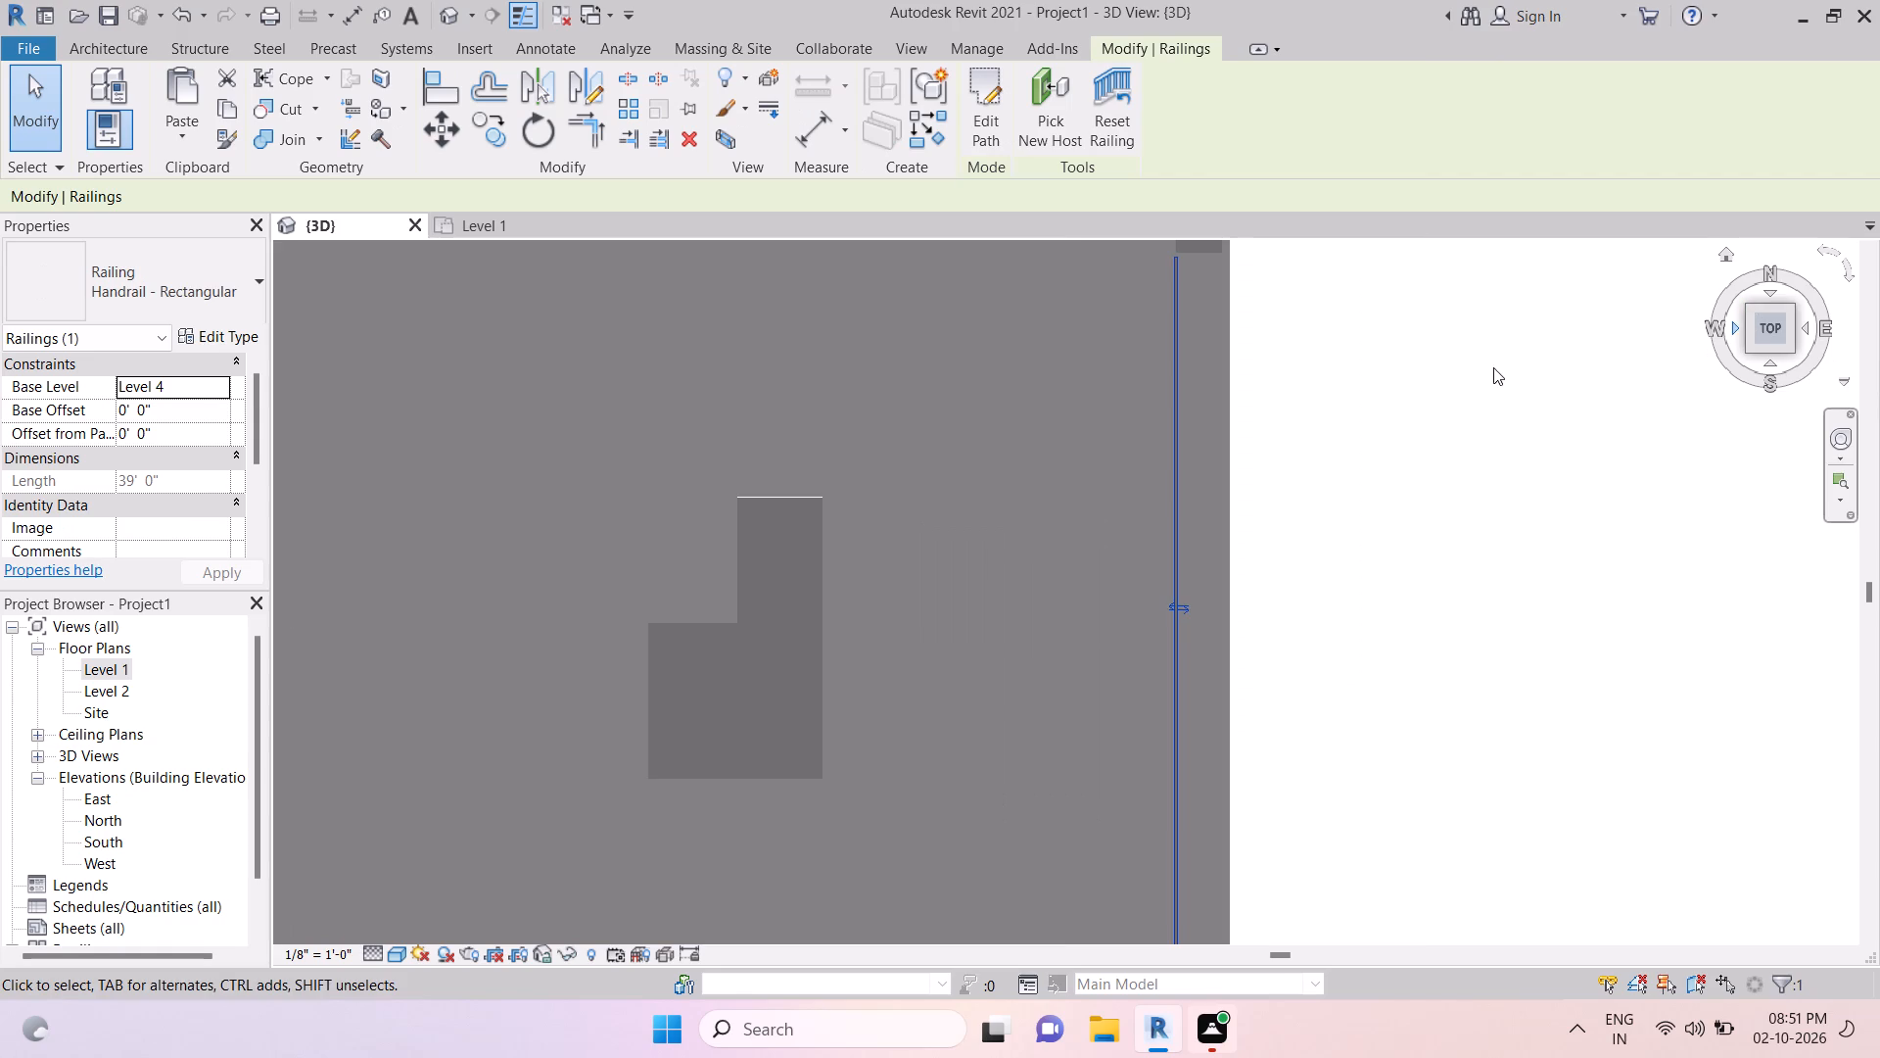
middle_click_drag(1188, 415, 1190, 566)
key("Right")
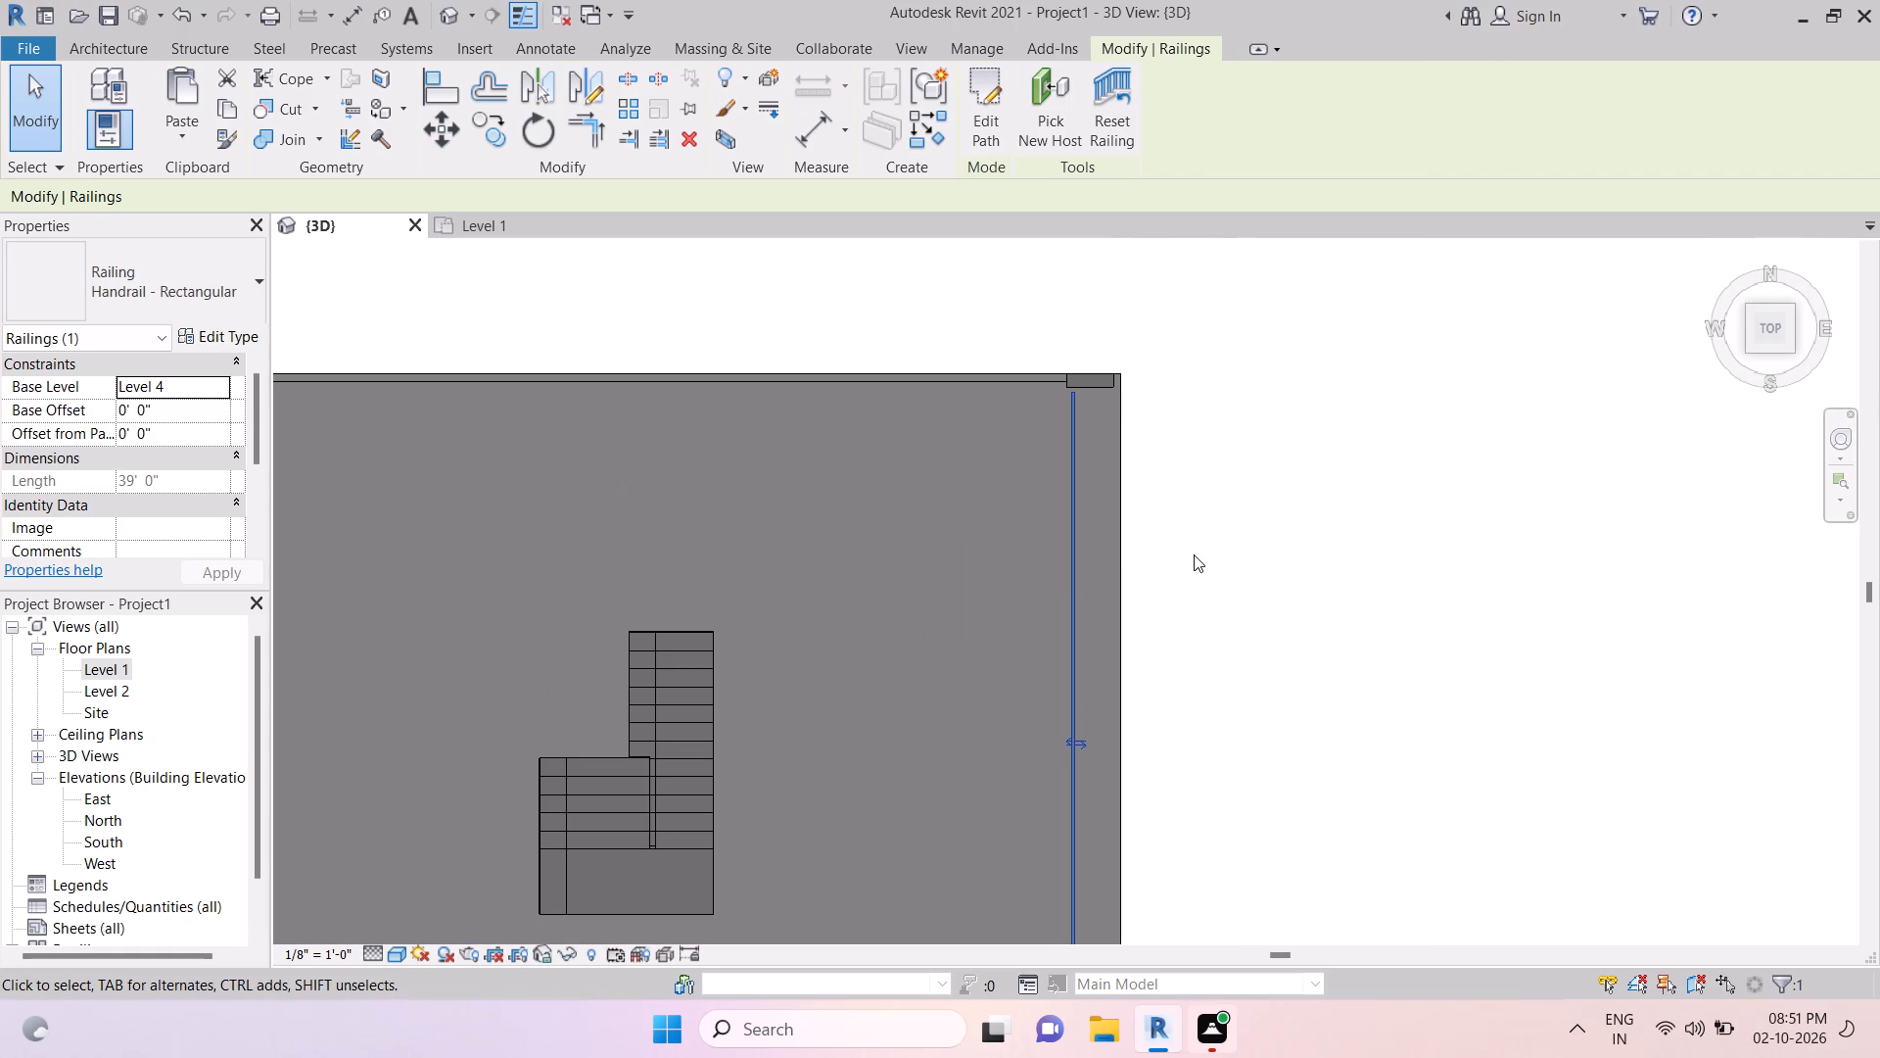
key("Right")
key("Right")
key("Right")
key("Right")
key("Right")
key("Right")
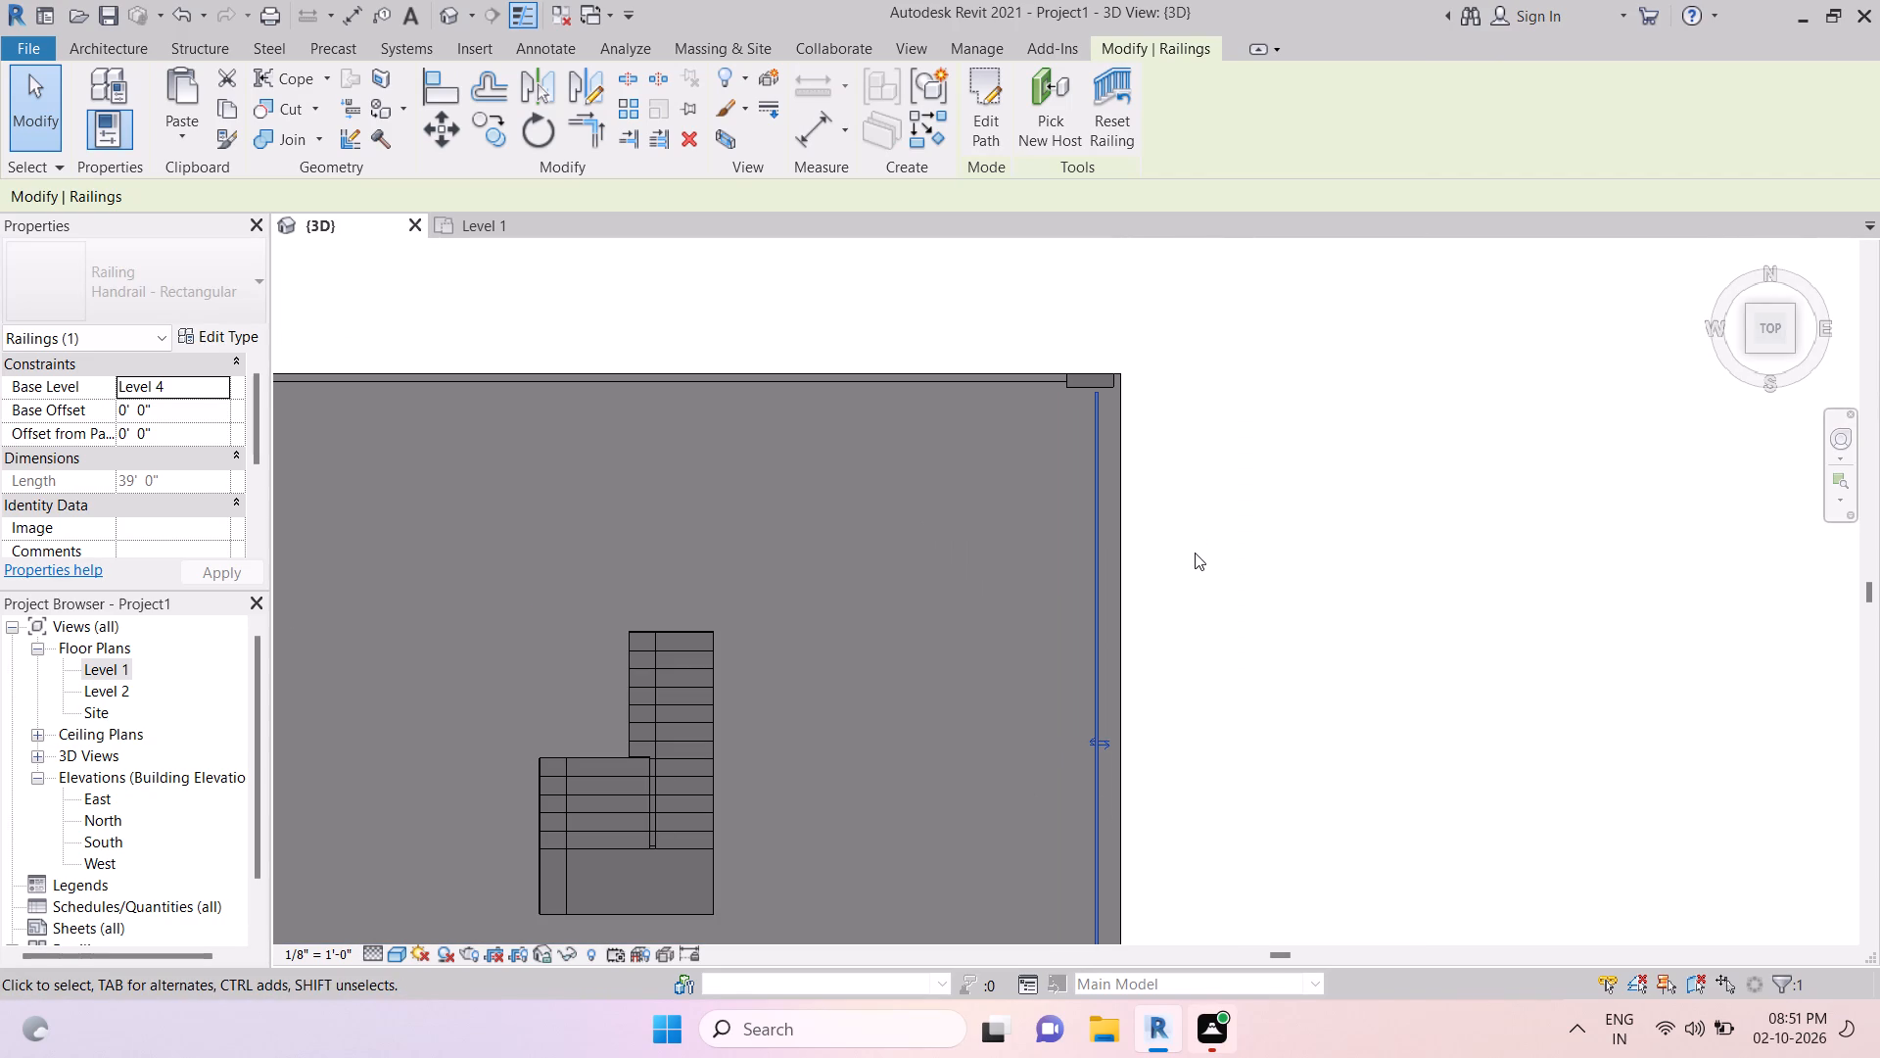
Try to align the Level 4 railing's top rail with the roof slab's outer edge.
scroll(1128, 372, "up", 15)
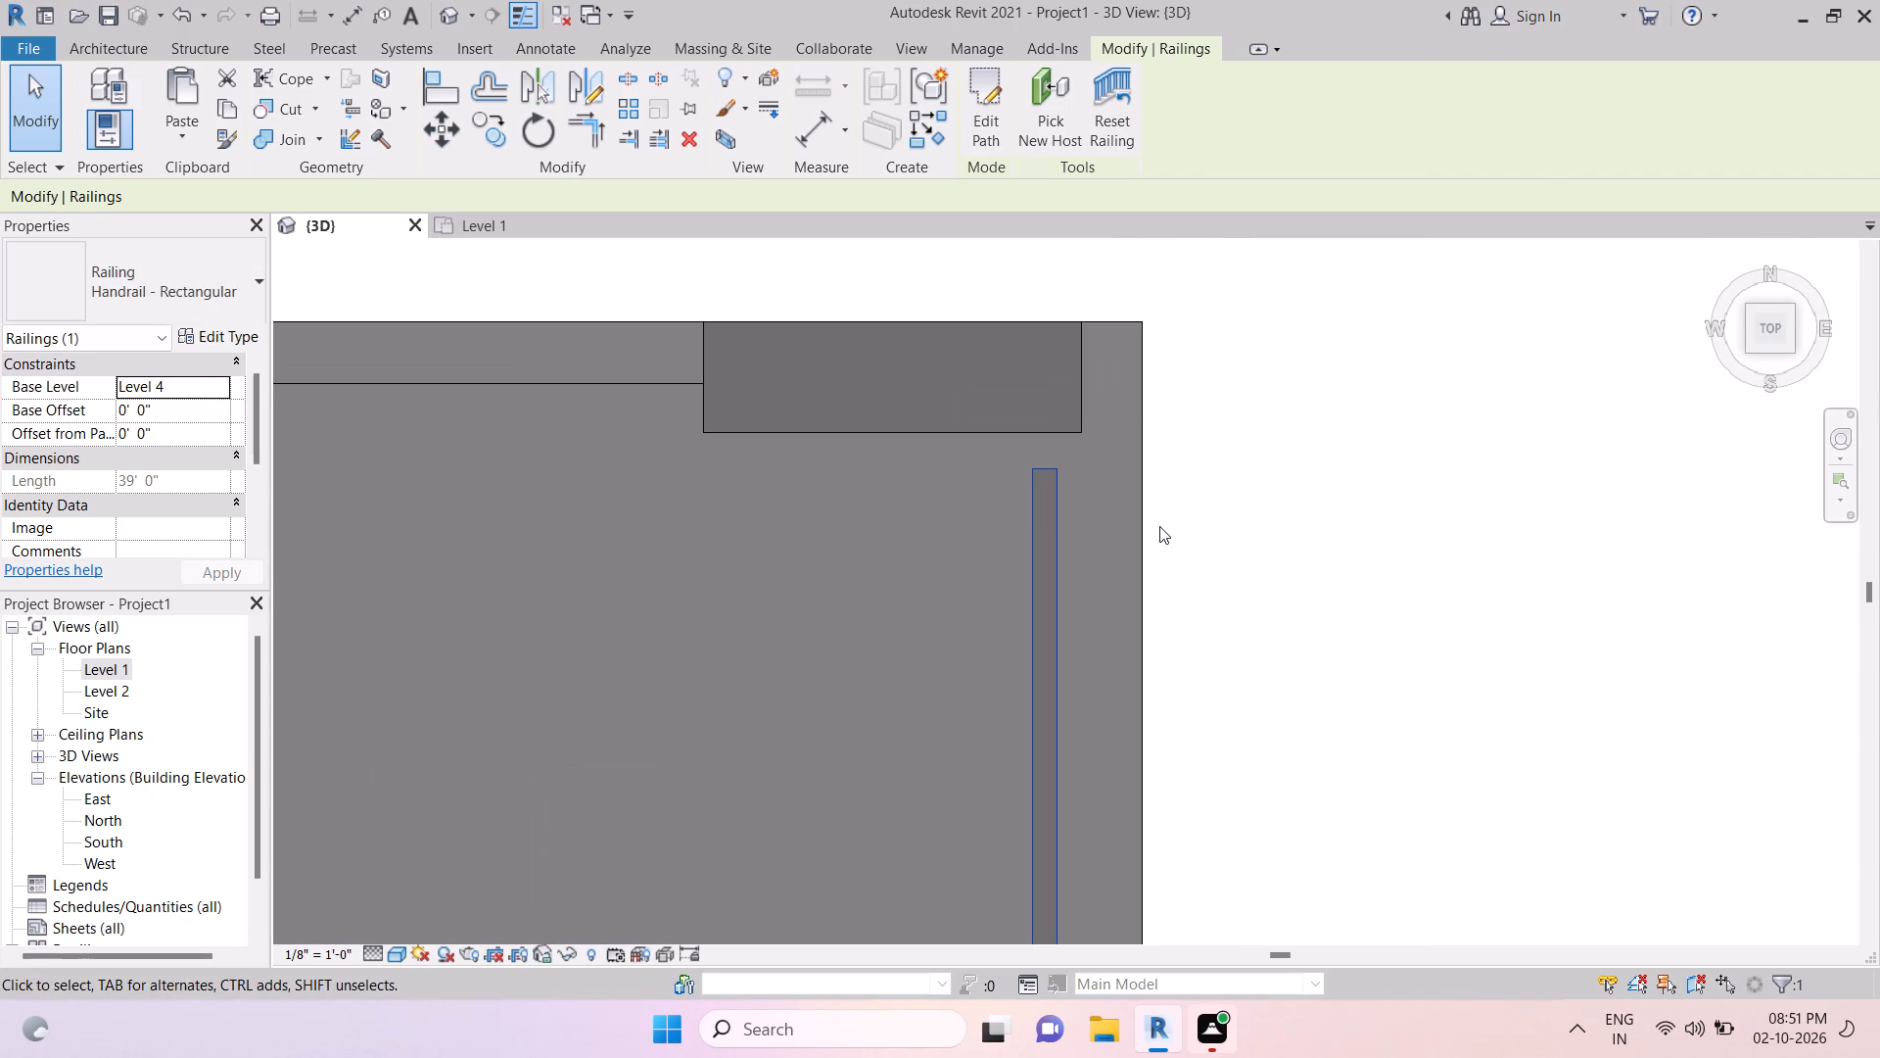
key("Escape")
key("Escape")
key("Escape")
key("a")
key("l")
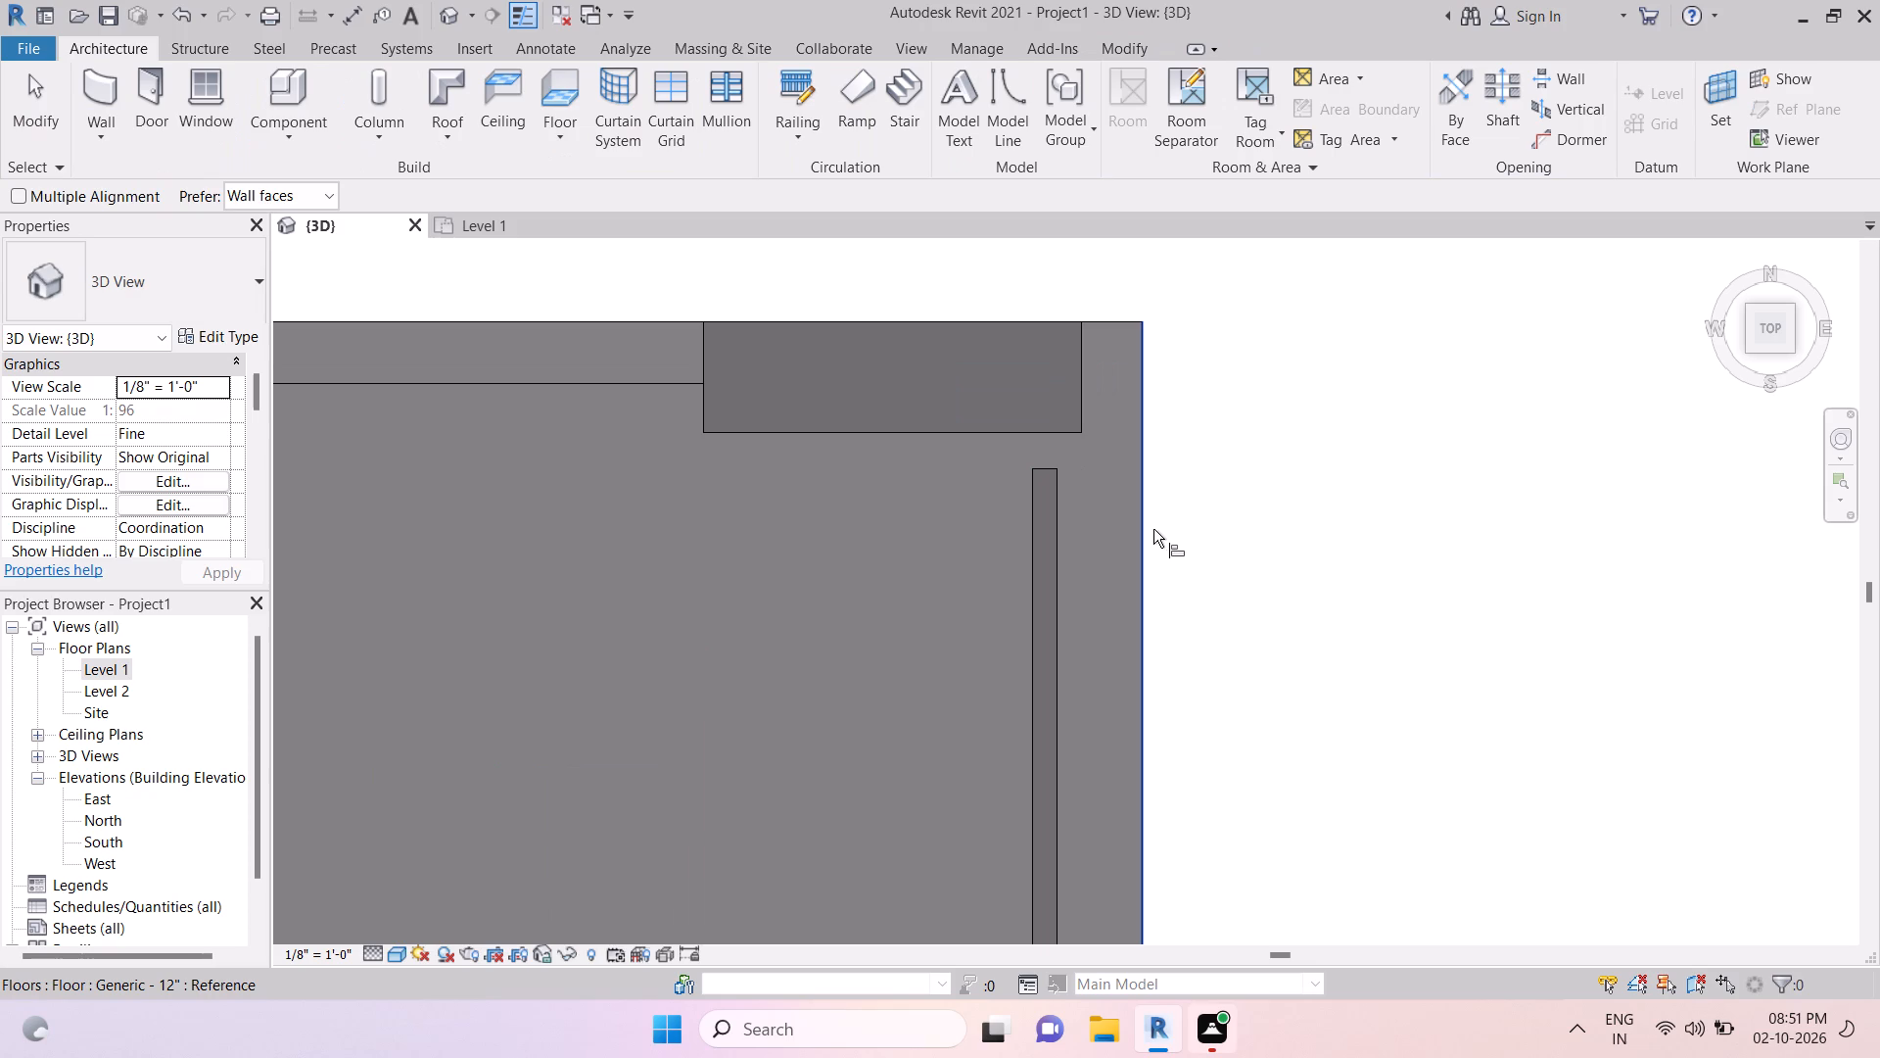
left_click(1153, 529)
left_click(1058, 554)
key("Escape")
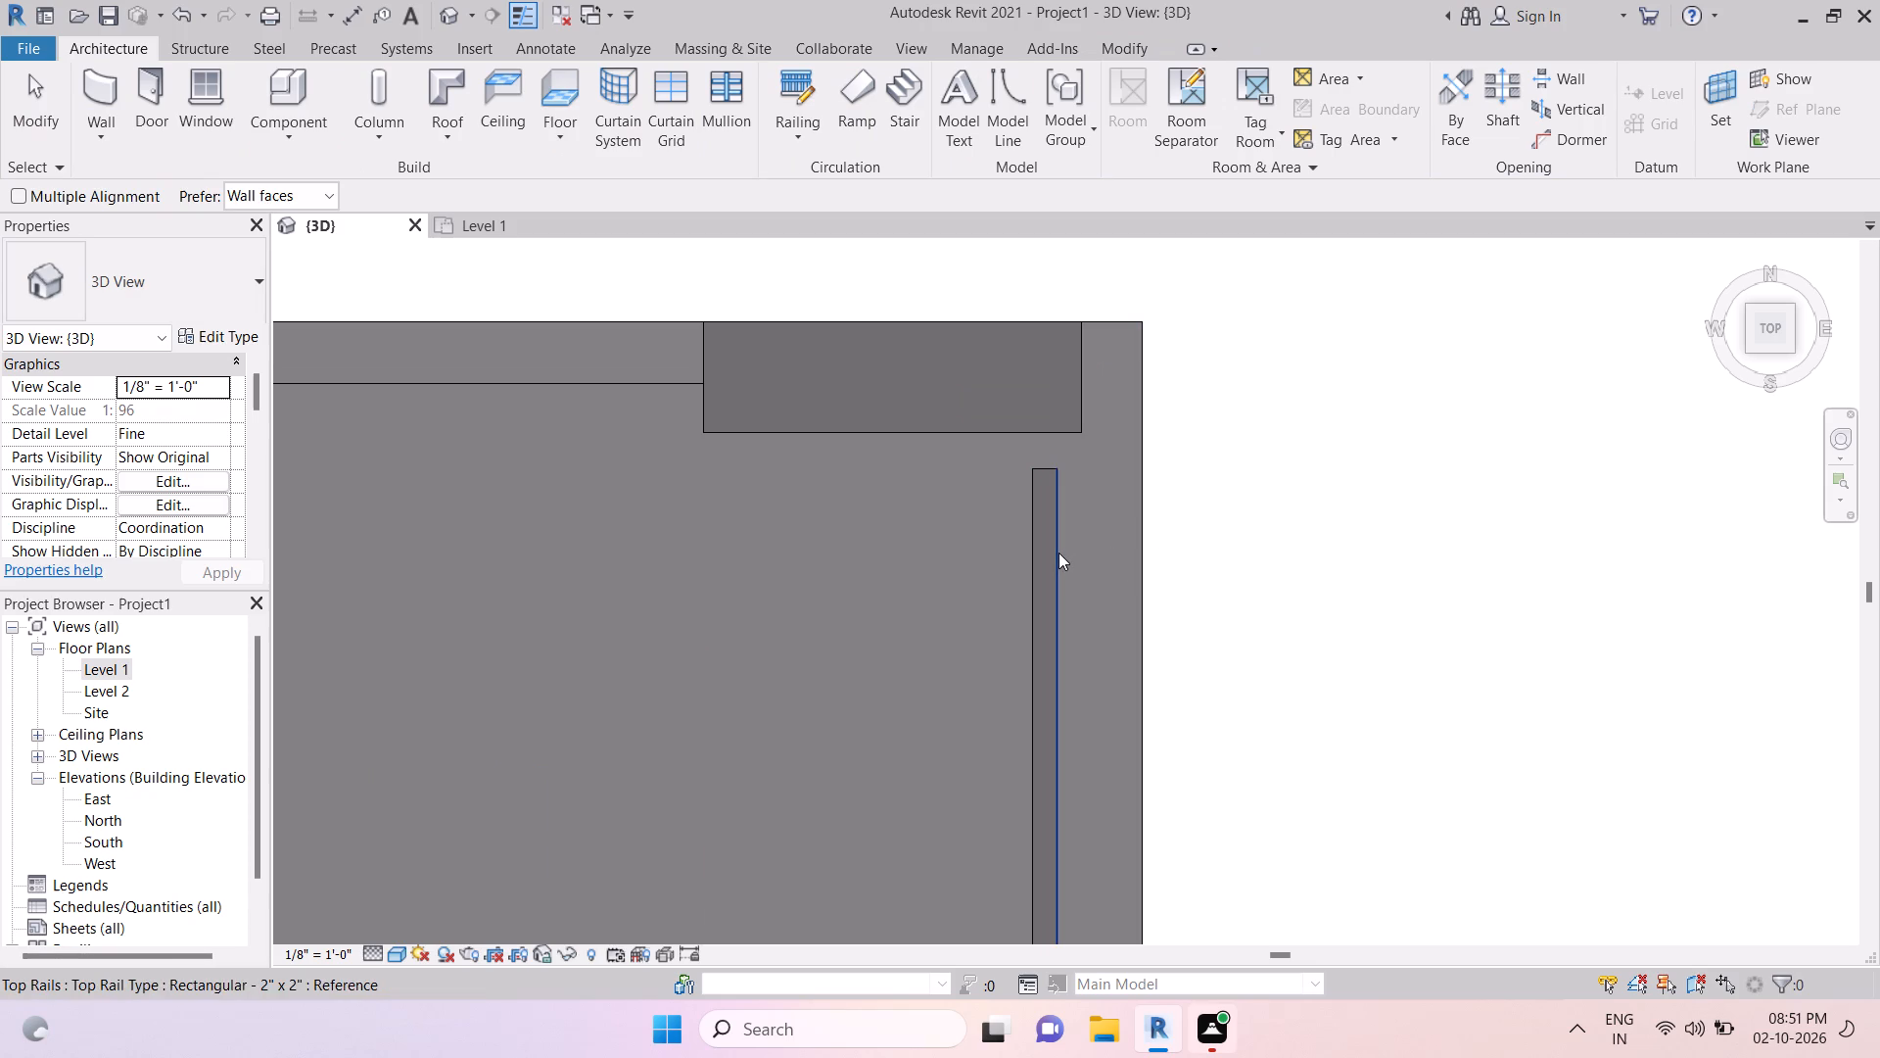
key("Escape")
Move the Level 4 railing outward in small increments until its outer face is flush with the roof slab's edge.
left_click(1058, 552)
key("Right")
key("Right")
key("Right")
key("Right")
key("Right")
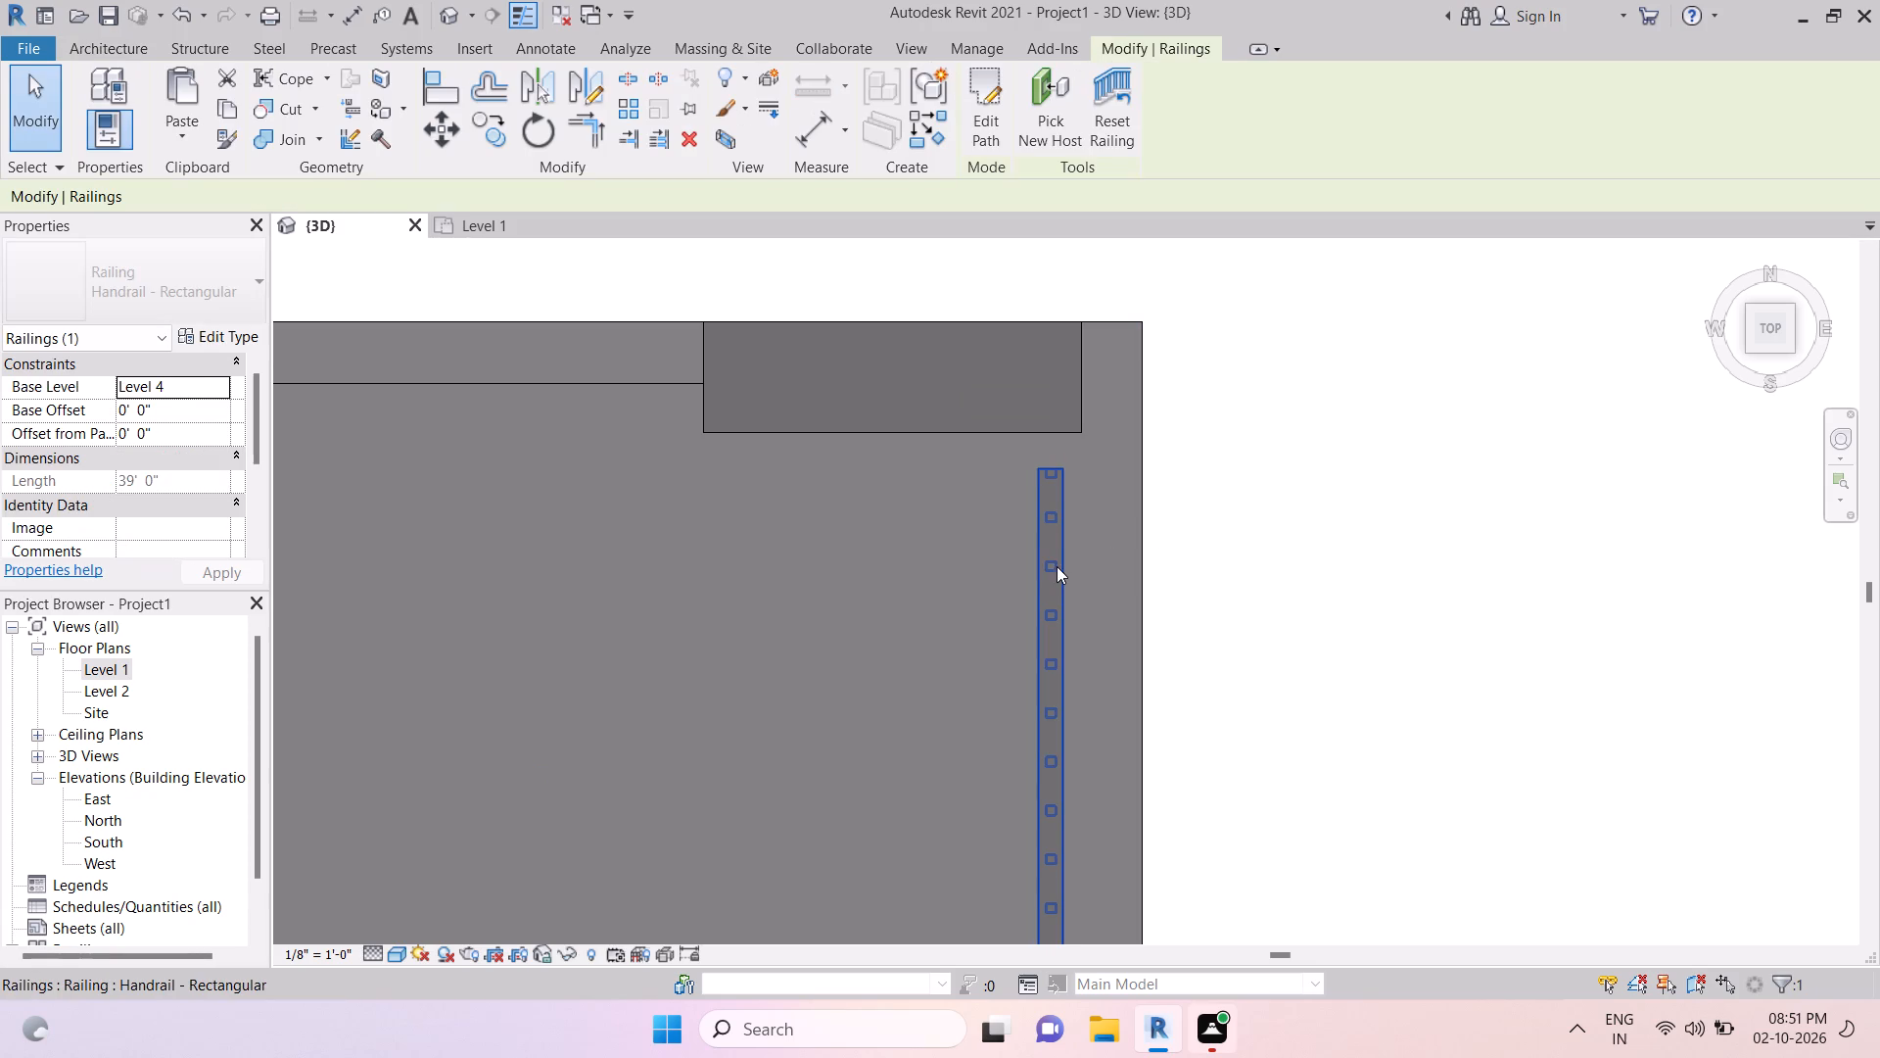
key("Right")
key("Right")
key("Right")
key("Right")
key("Right")
key("Right")
key("Right")
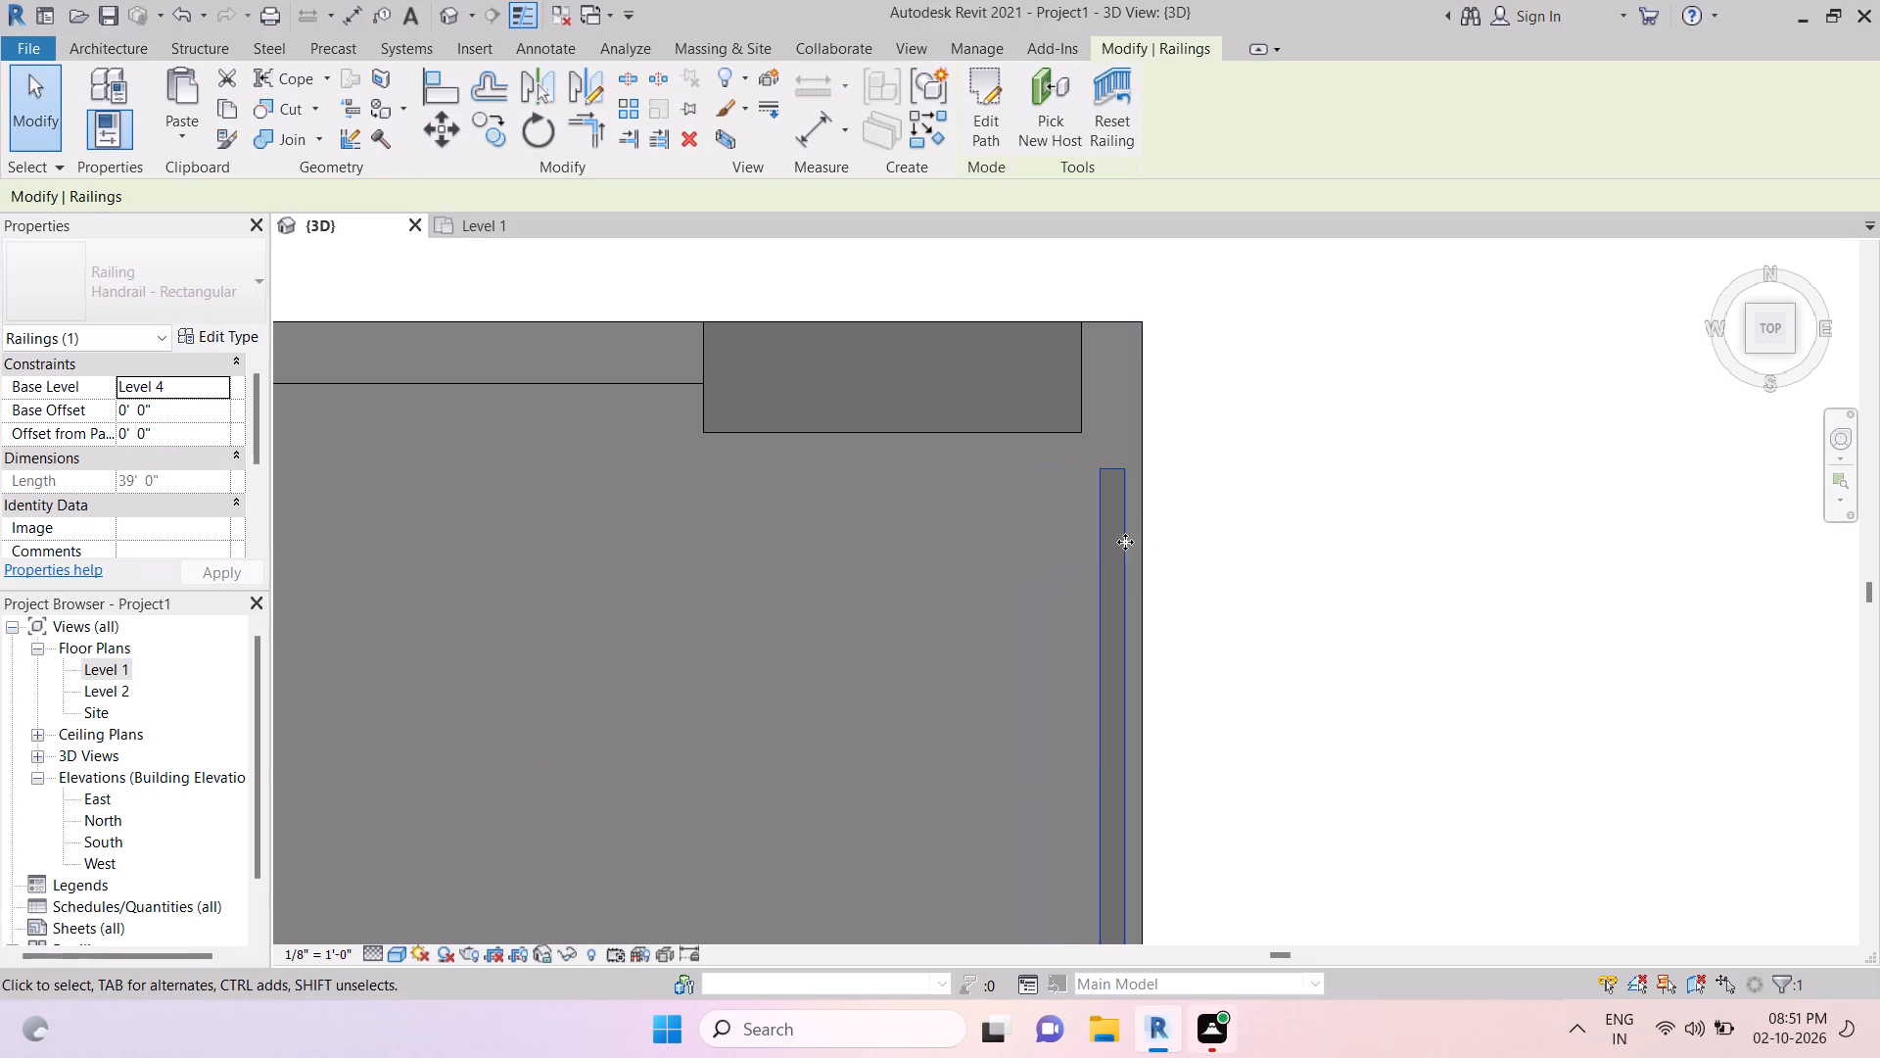
scroll(1138, 485, "up", 5)
key("Right")
key("Right")
key("Right")
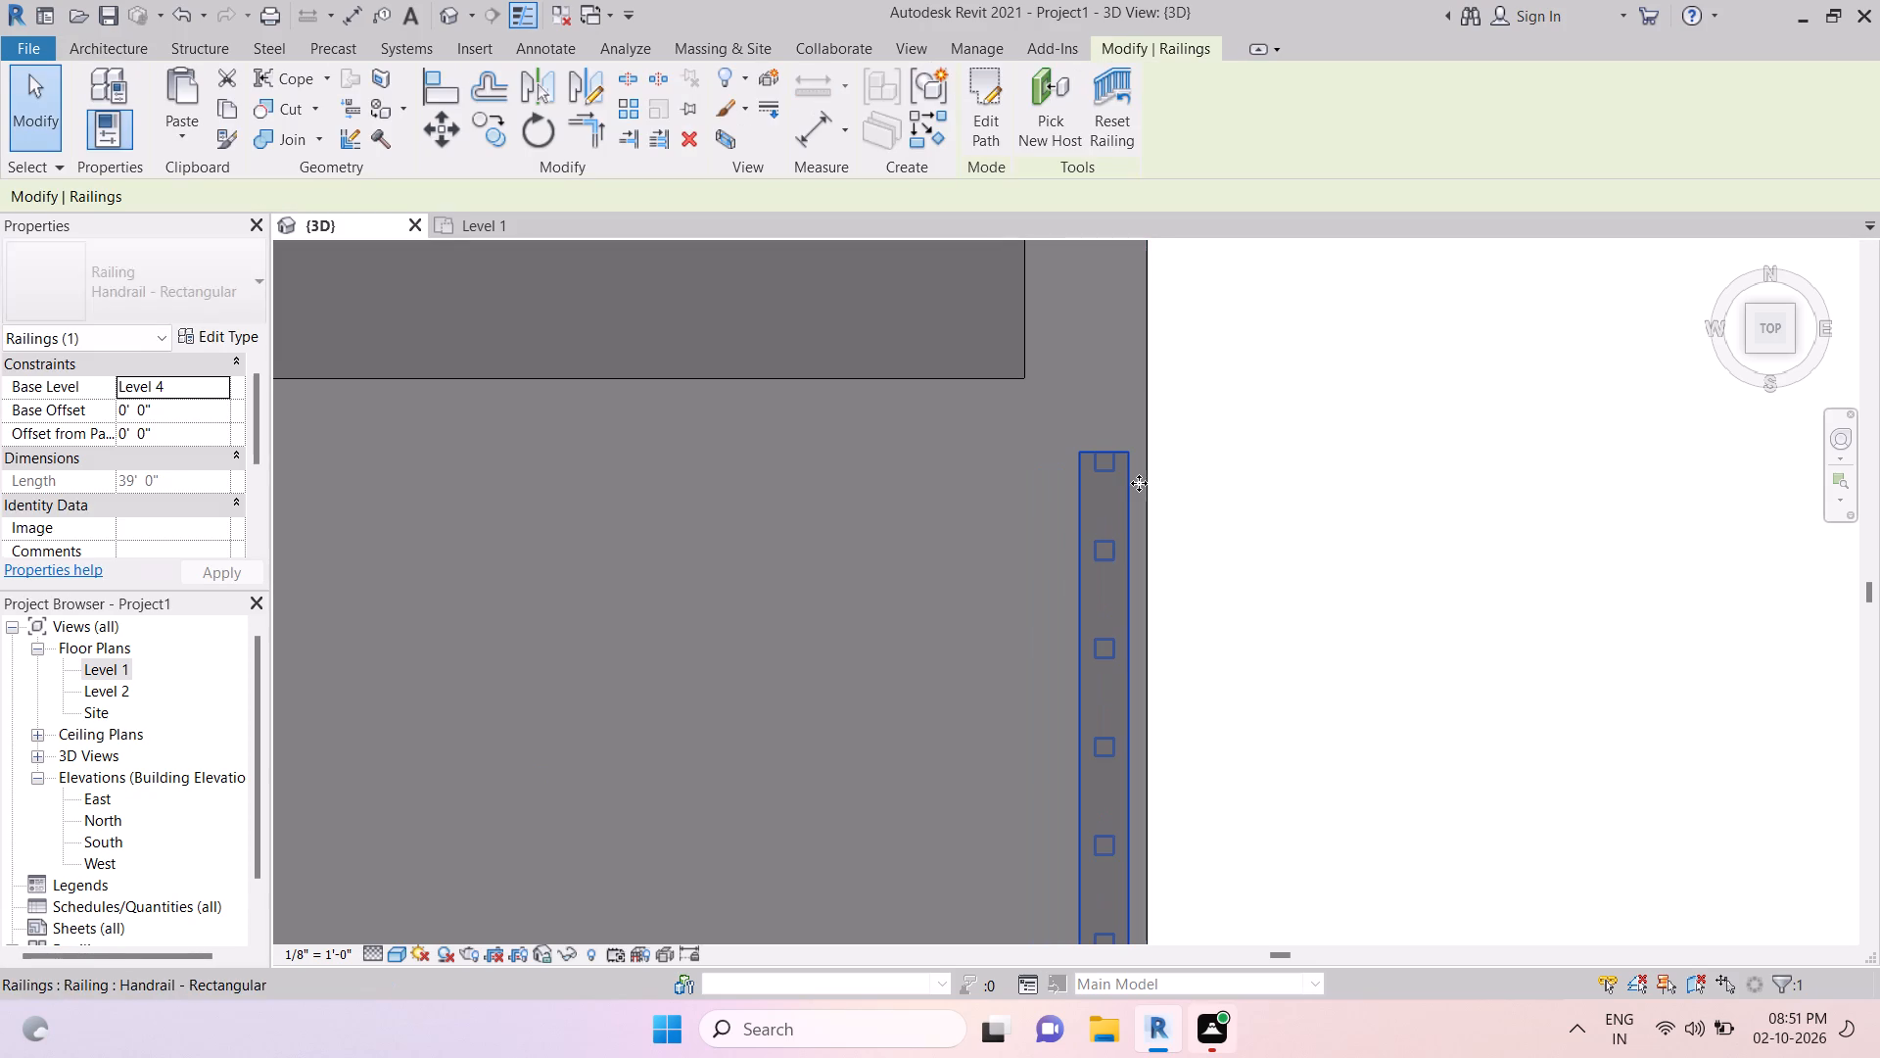
key("Right")
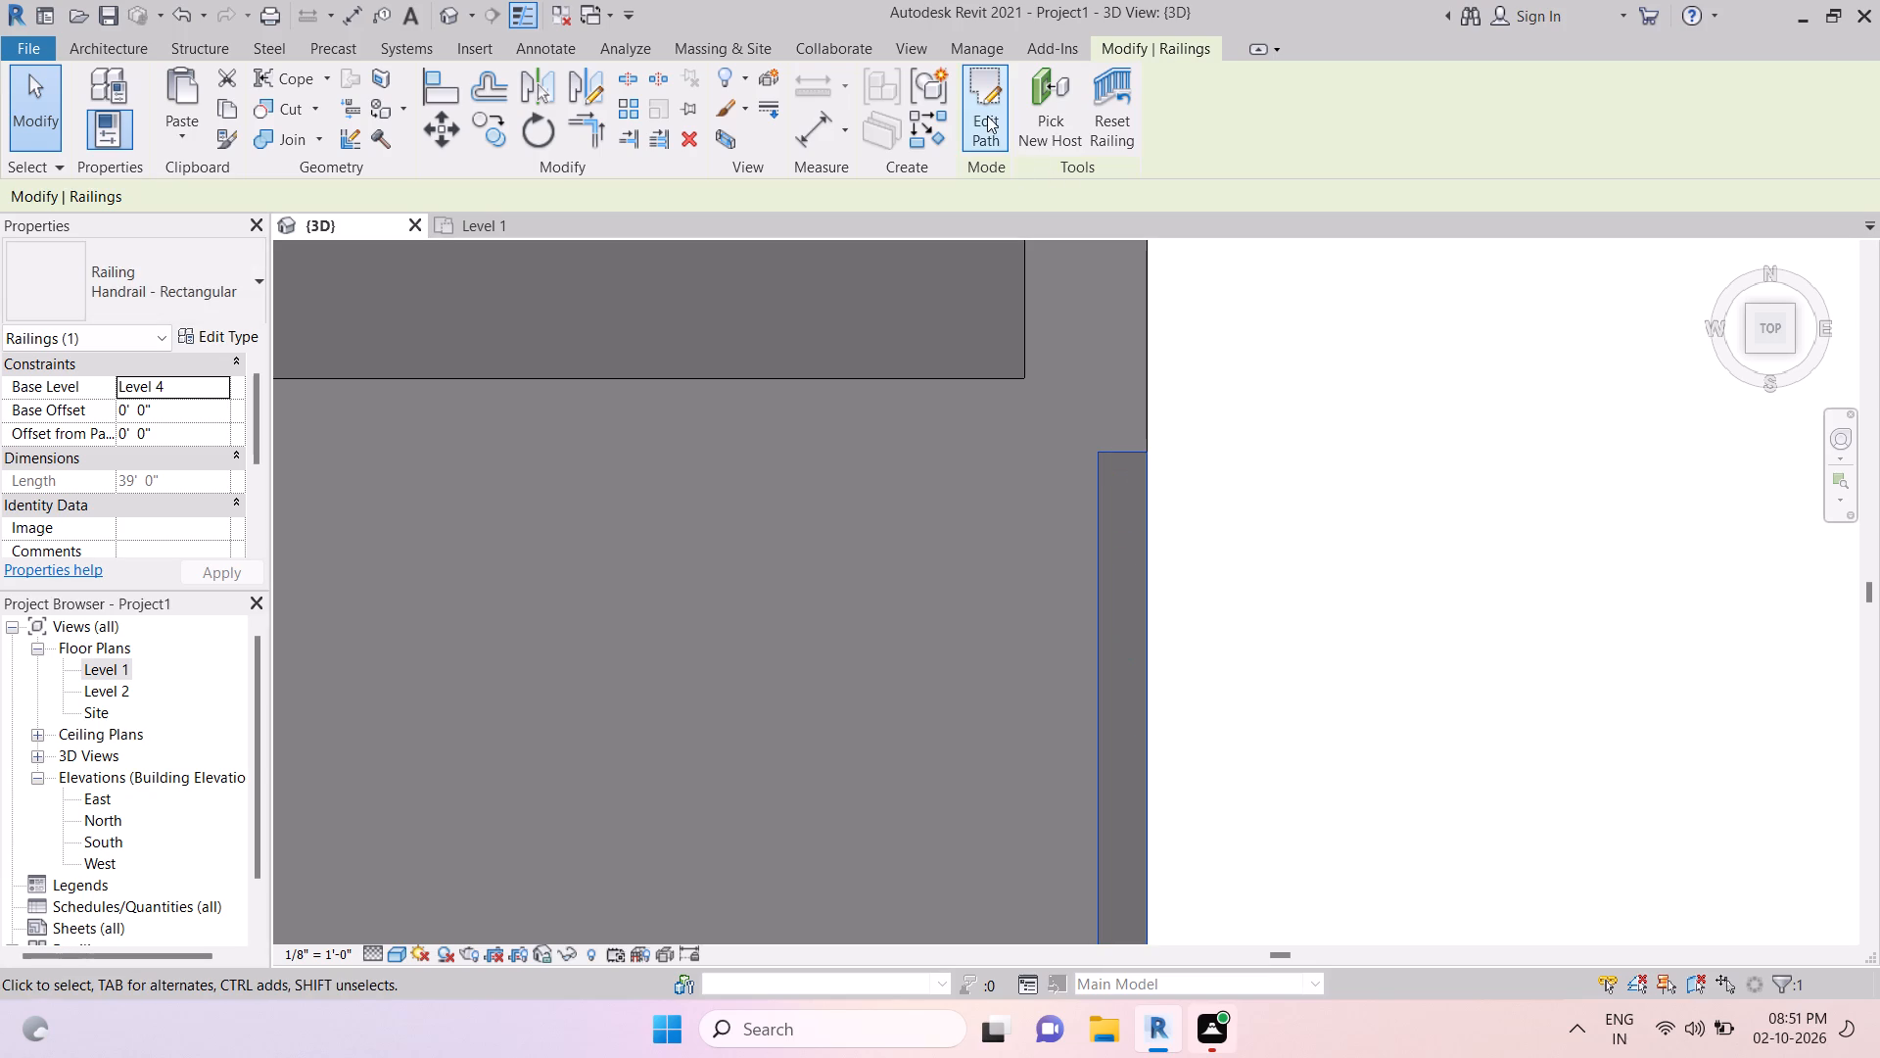
Edit the Level 4 railing's path, extending its north end to the slab edge for a 40' 0" length, and finish the sketch.
left_click(987, 115)
middle_click_drag(1170, 470, 1167, 676)
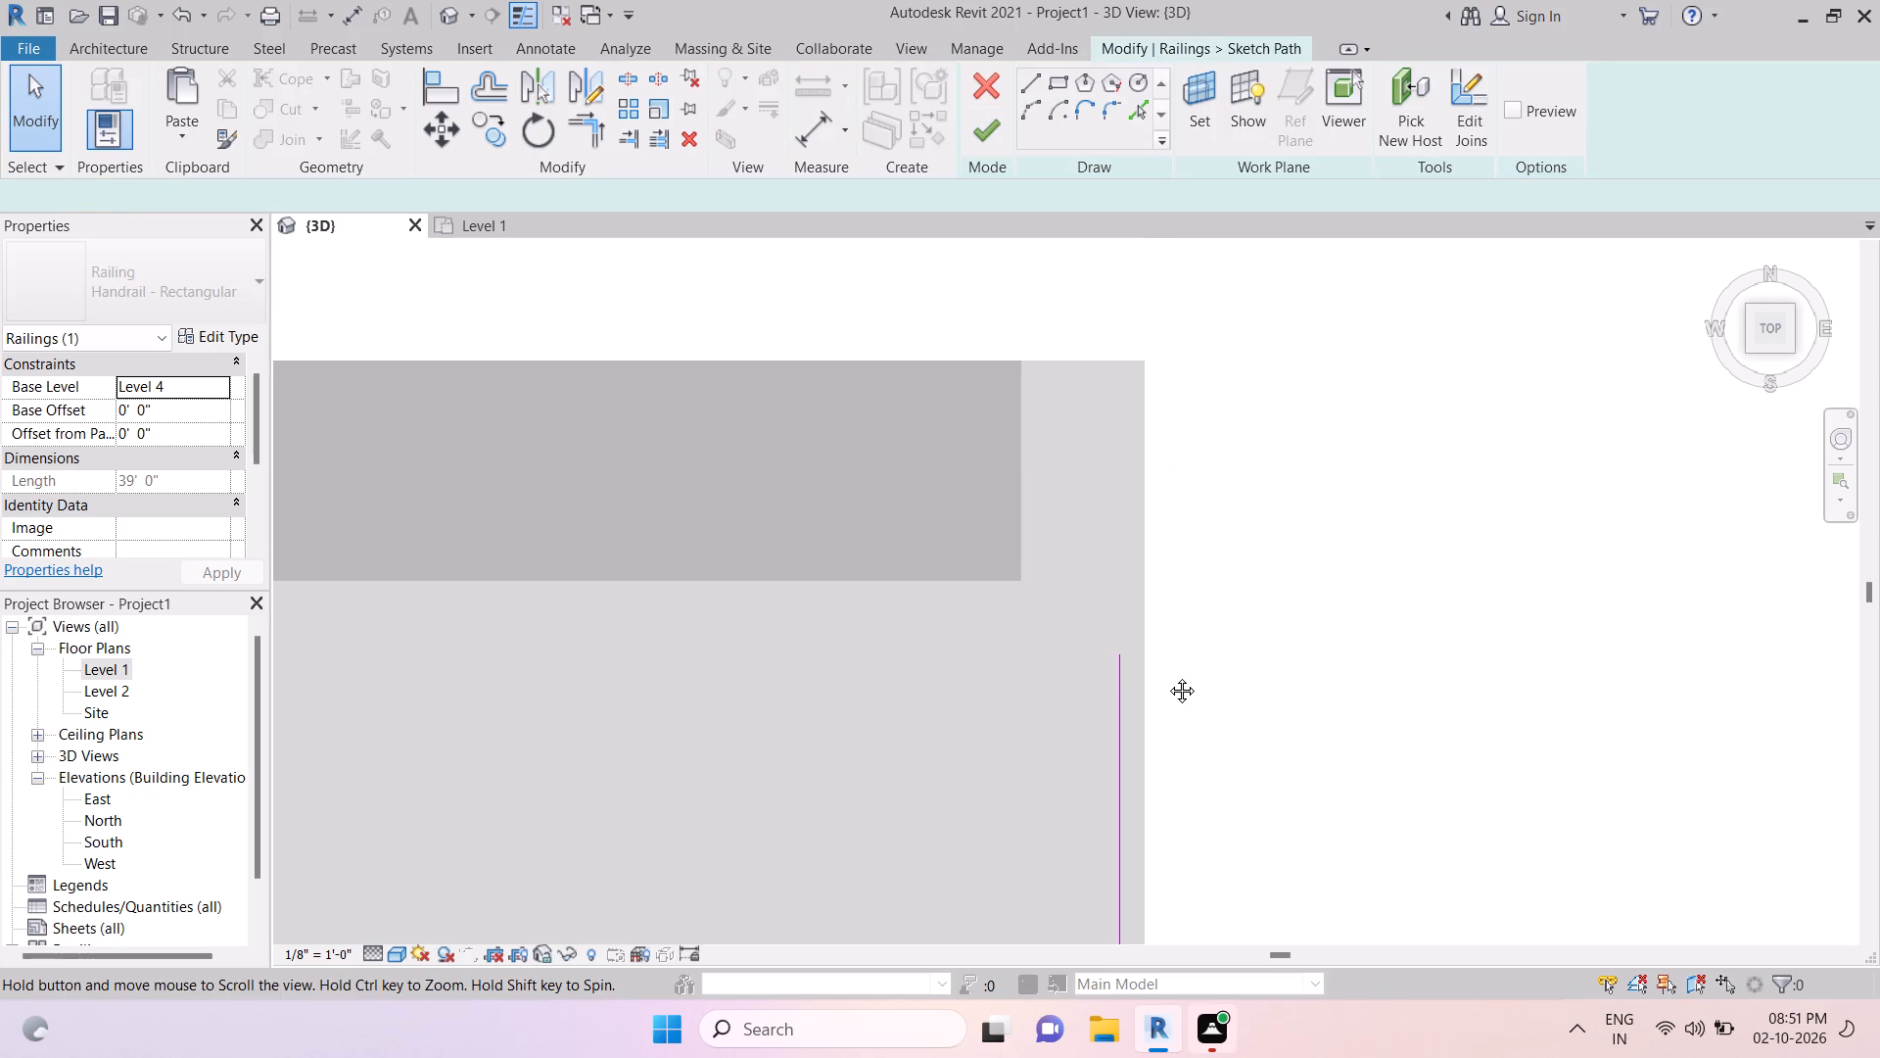
key("Escape")
left_click(1125, 674)
left_click(1119, 661)
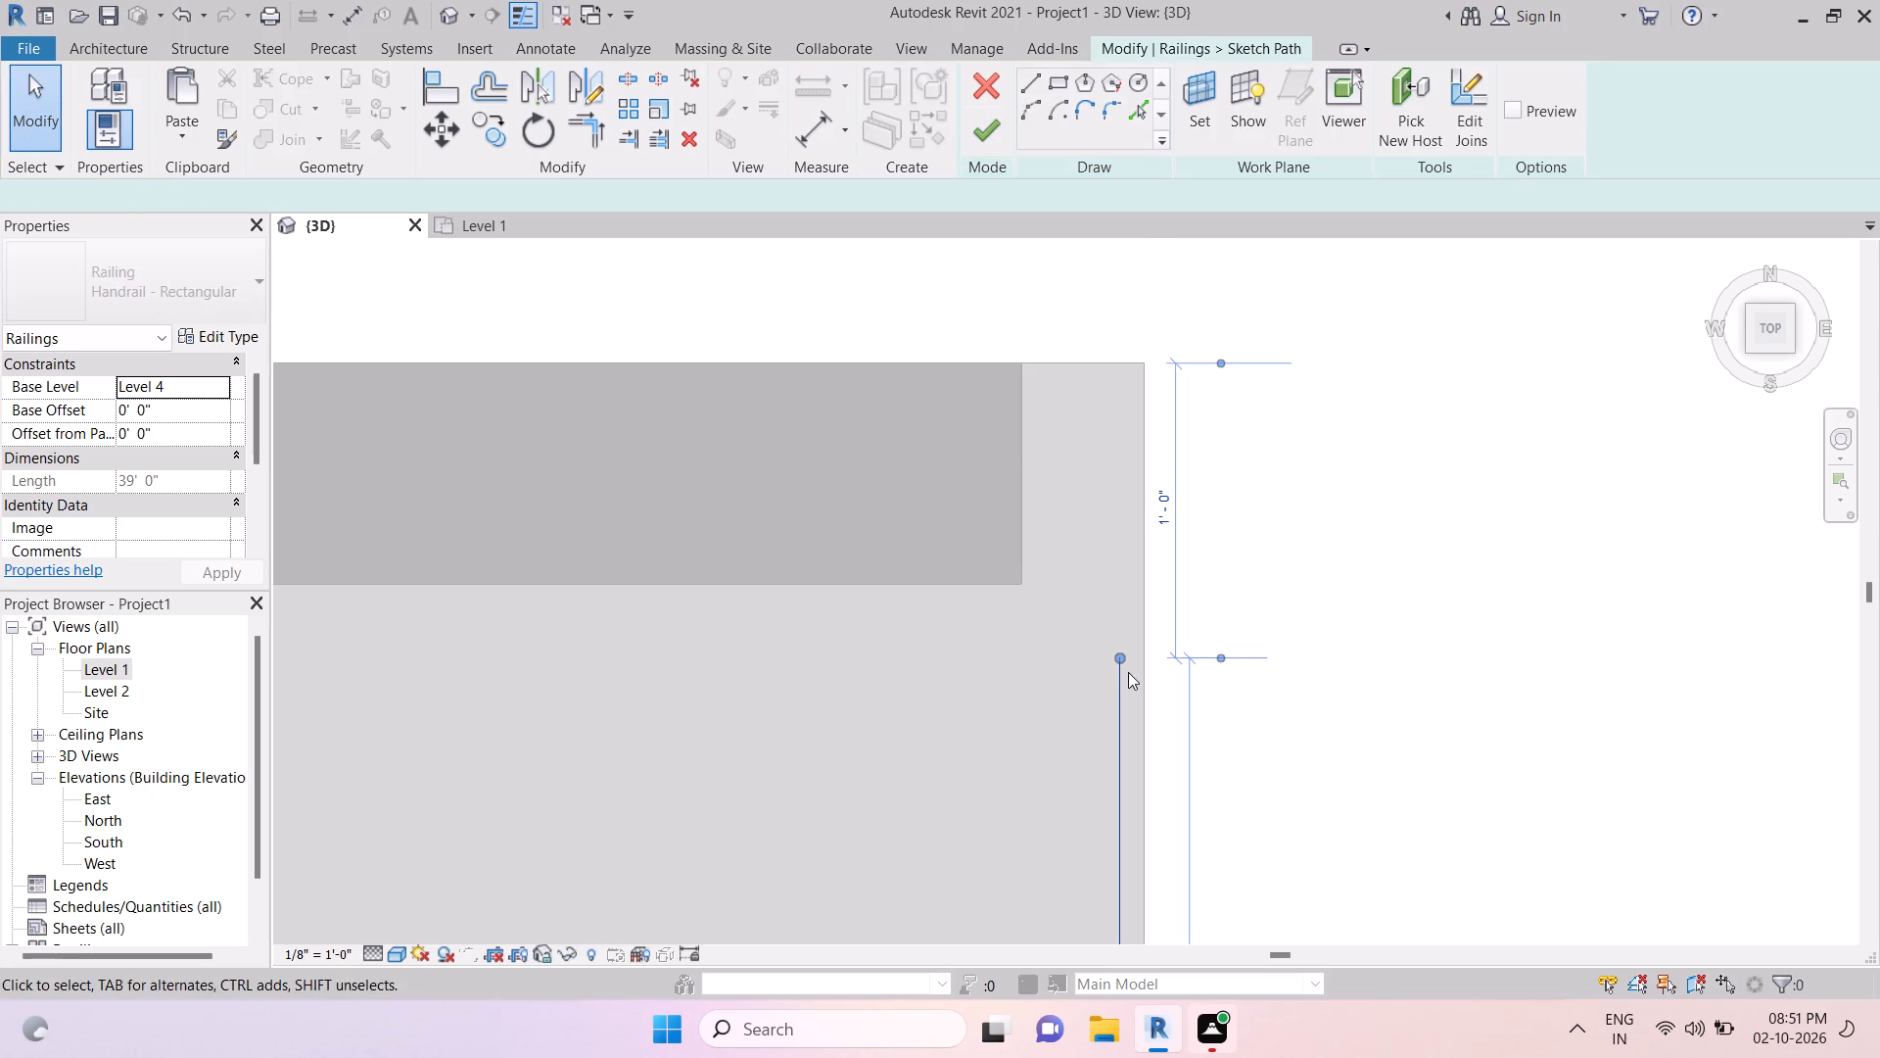
left_click_drag(1119, 659, 1118, 363)
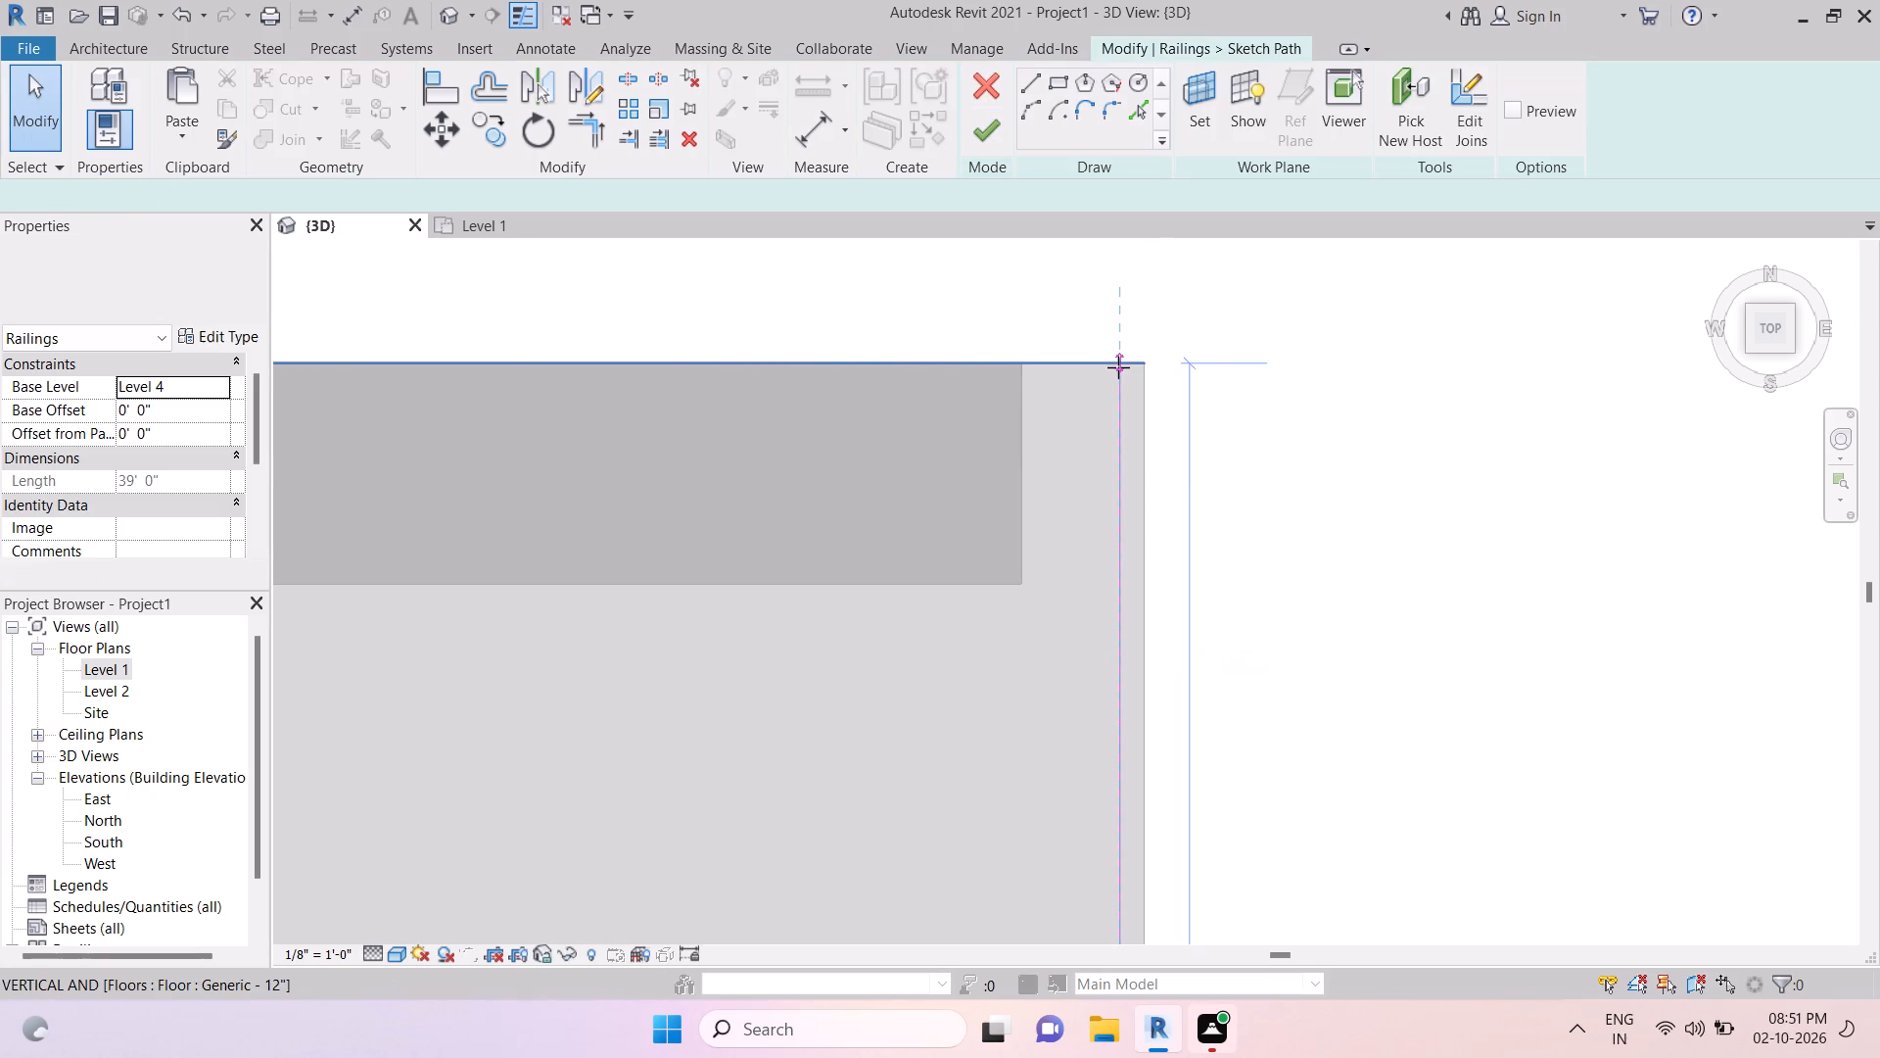
key("Escape")
scroll(1176, 467, "down", 16)
middle_click_drag(1241, 792, 1241, 307)
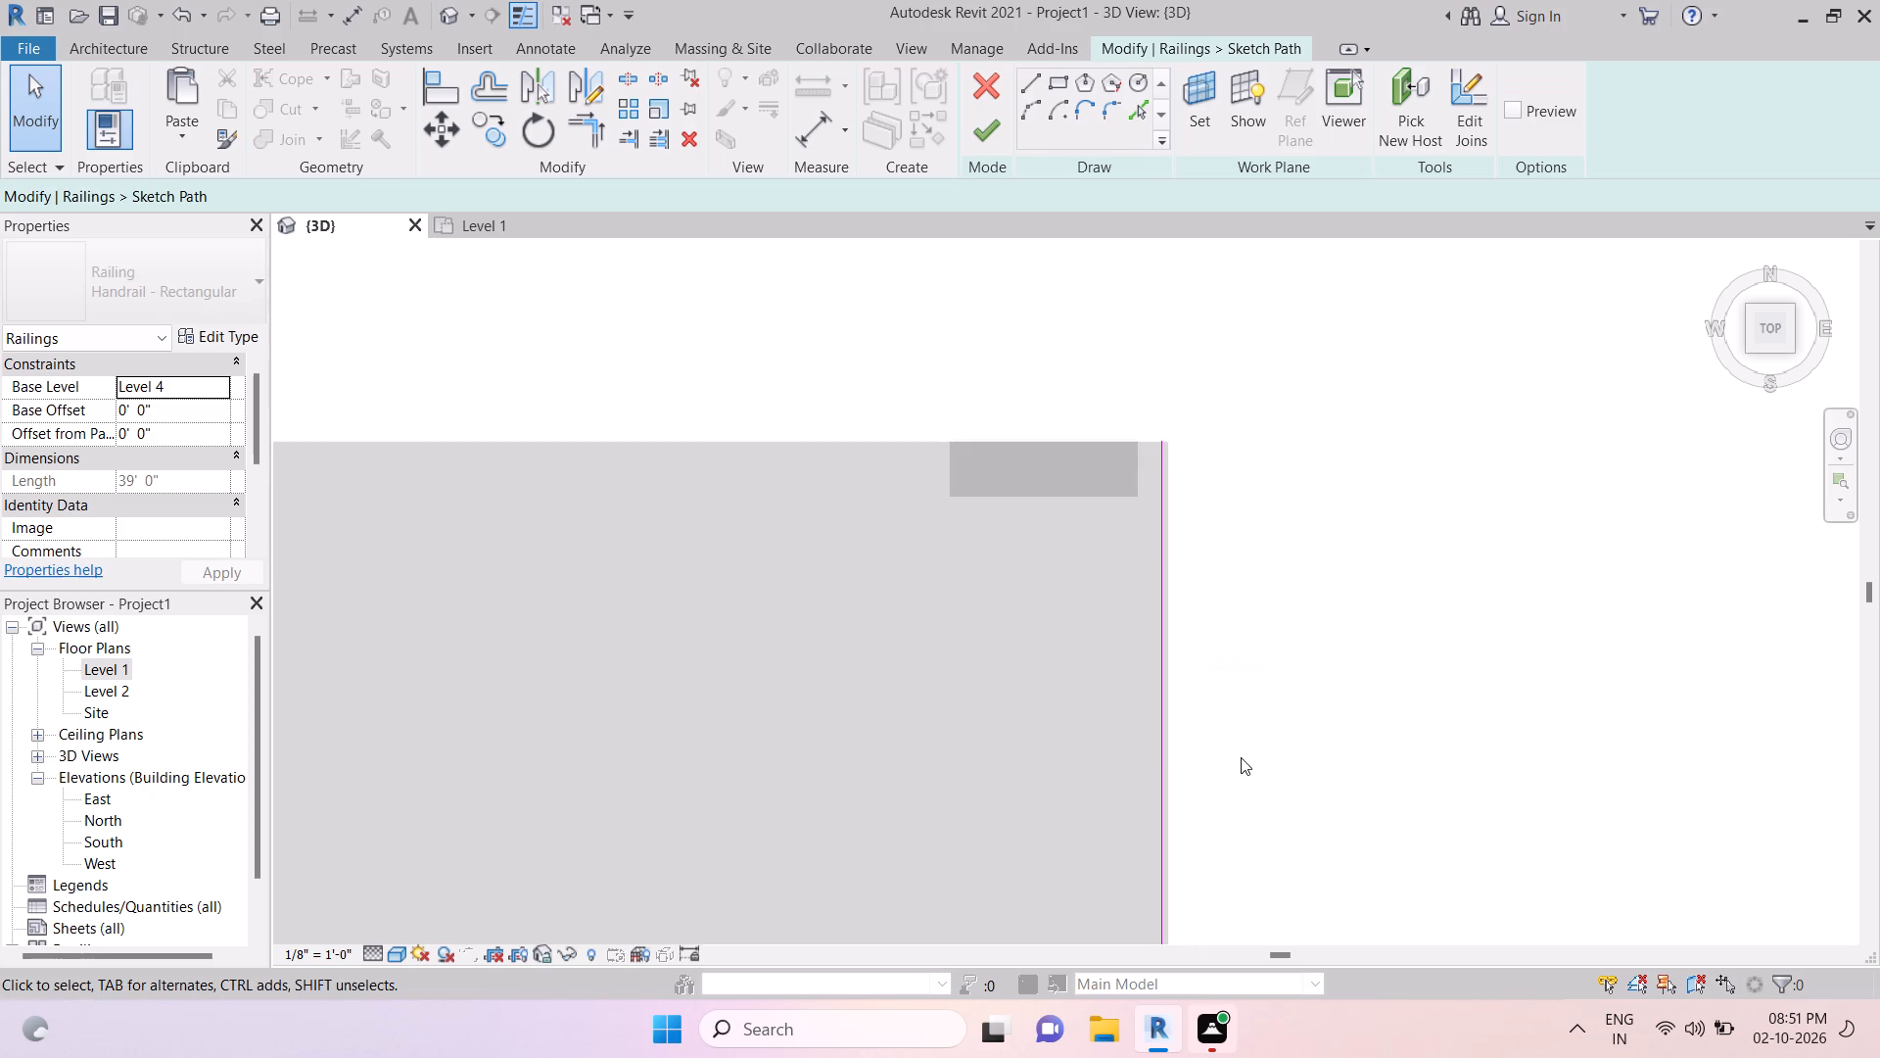
middle_click_drag(1182, 894, 1208, 462)
scroll(1187, 853, "up", 17)
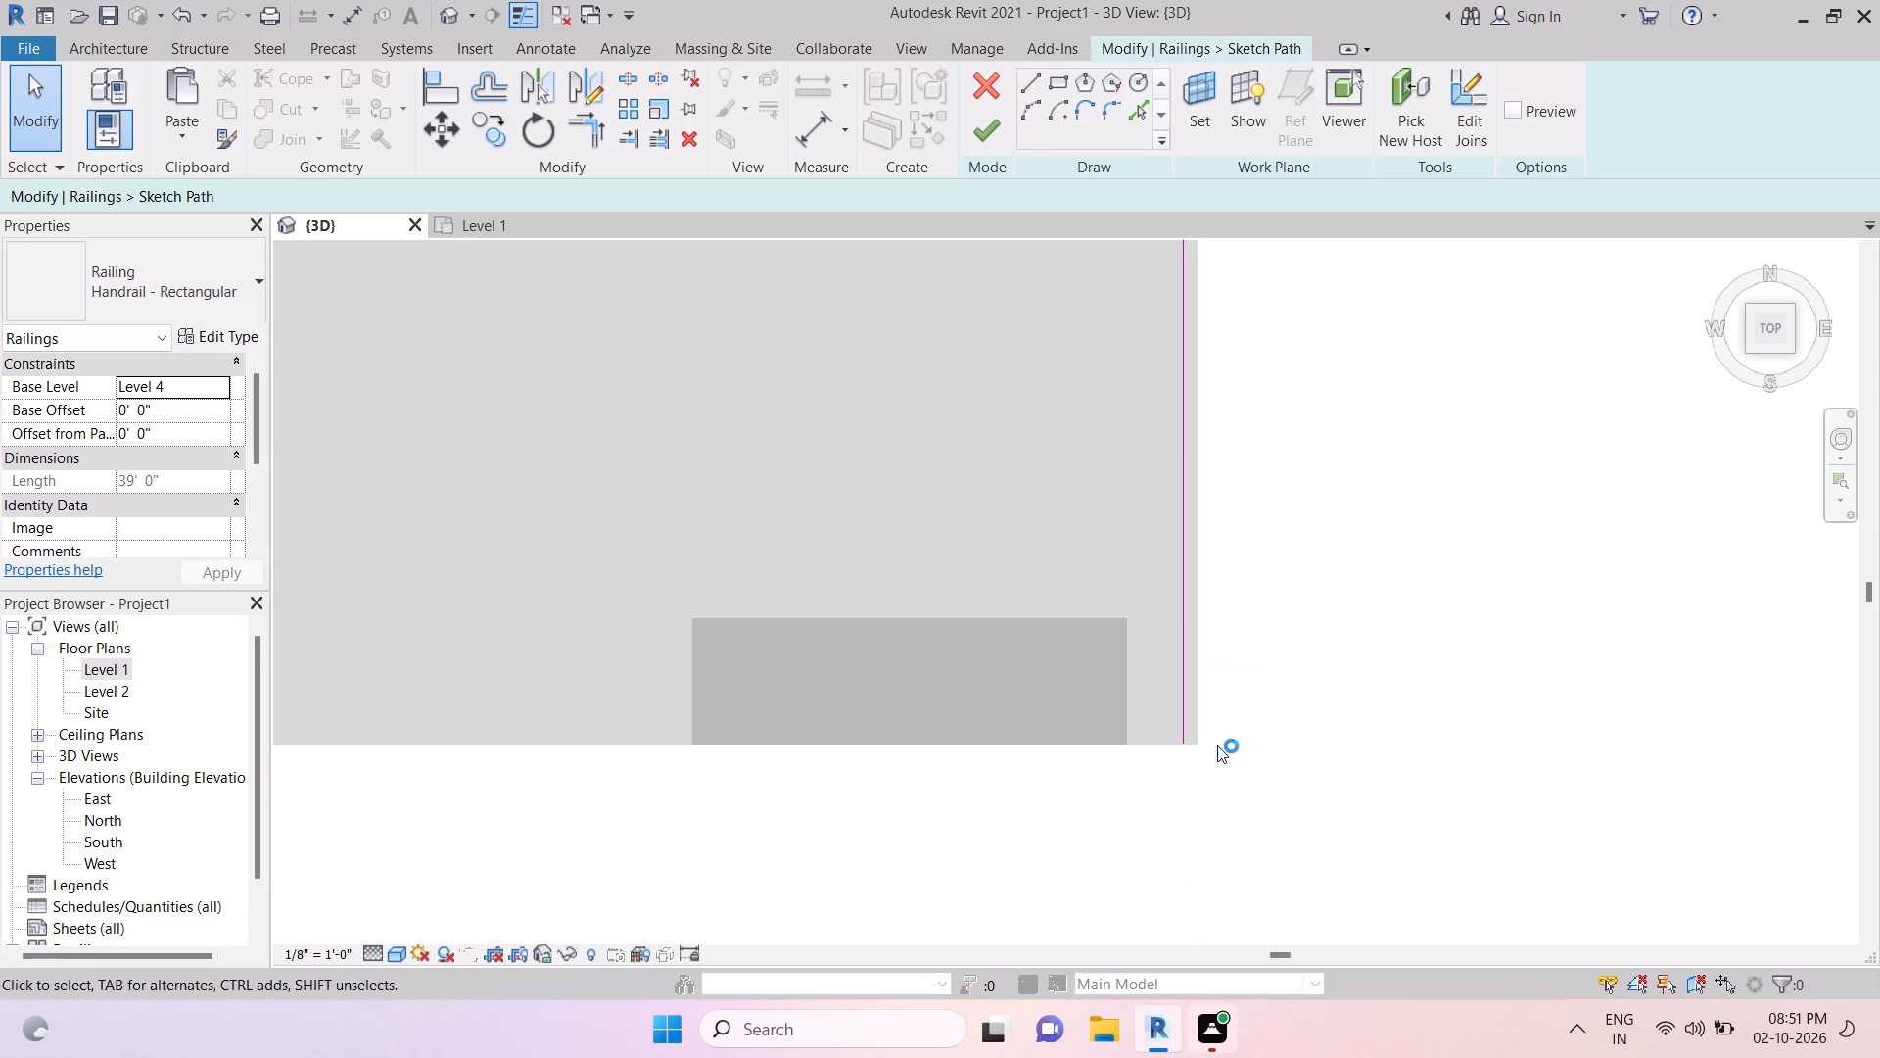
key("Escape")
key("Escape")
left_click(988, 128)
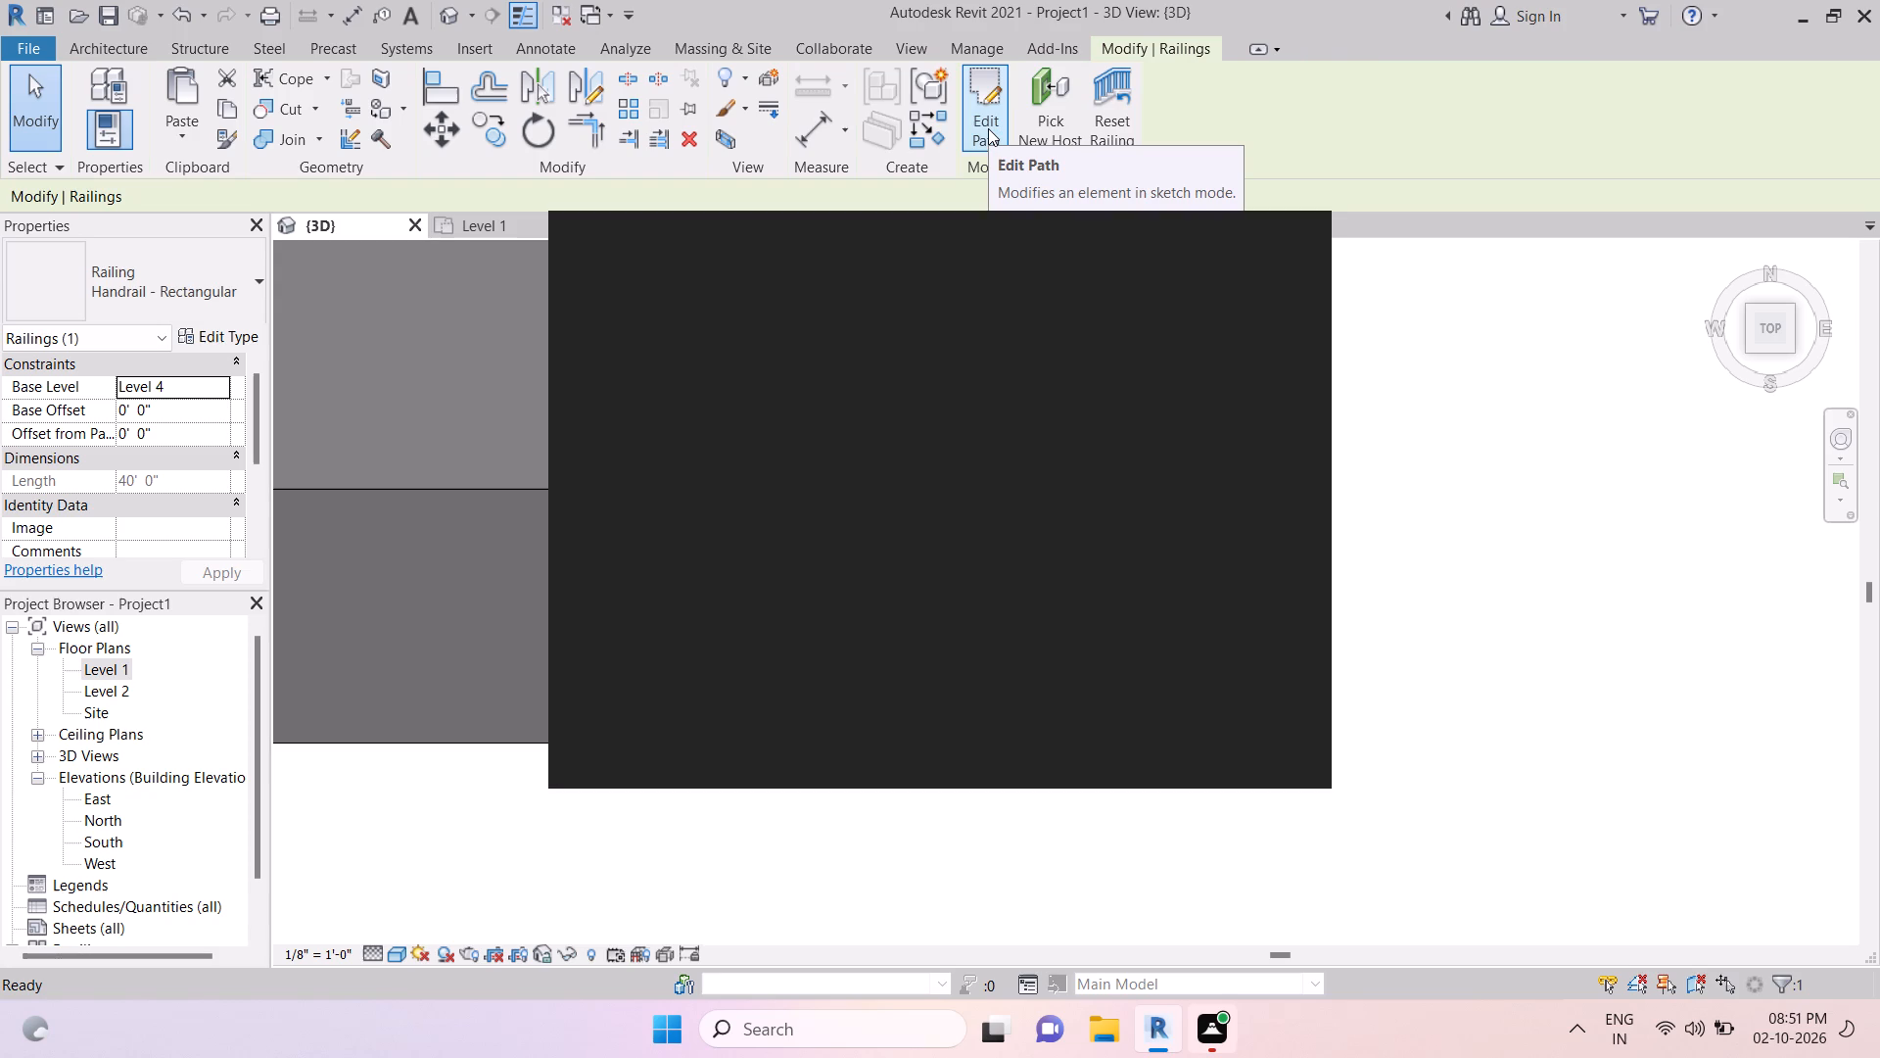
Dismiss the Autodesk notification window covering the model.
key("Escape")
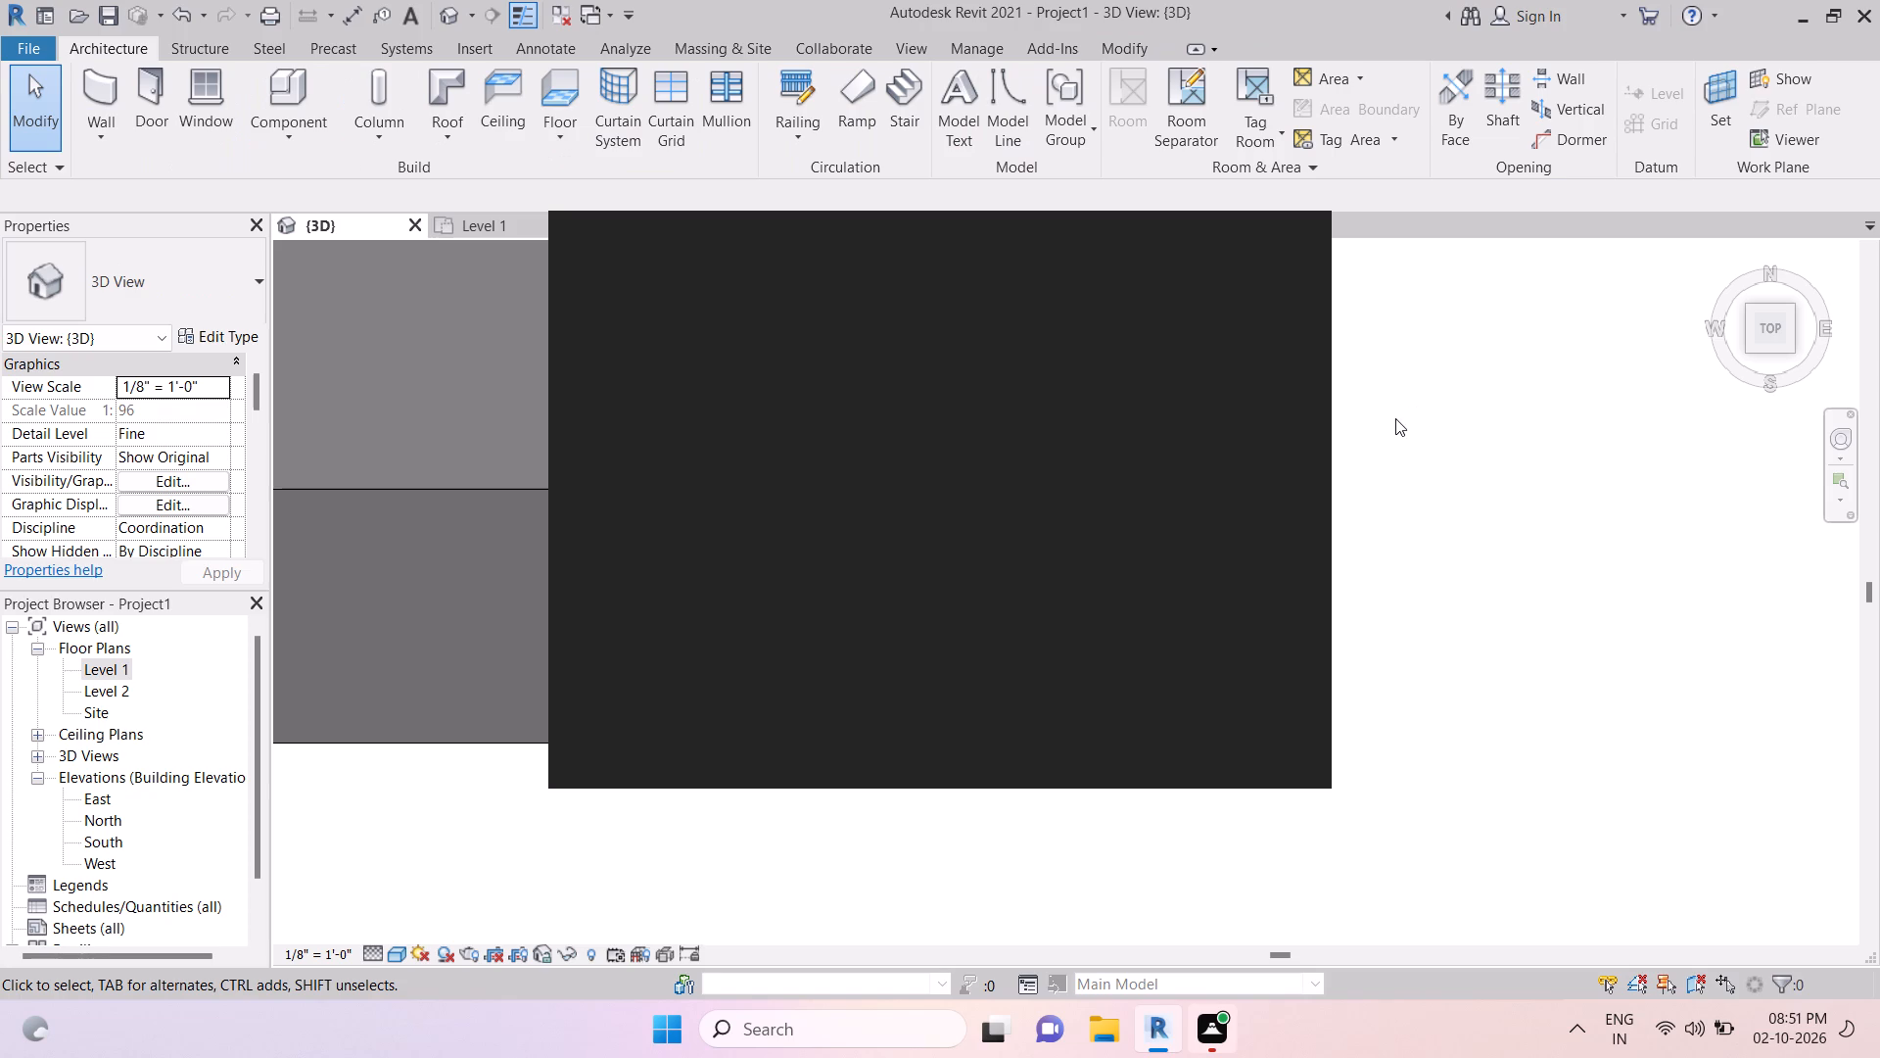
left_click(1288, 240)
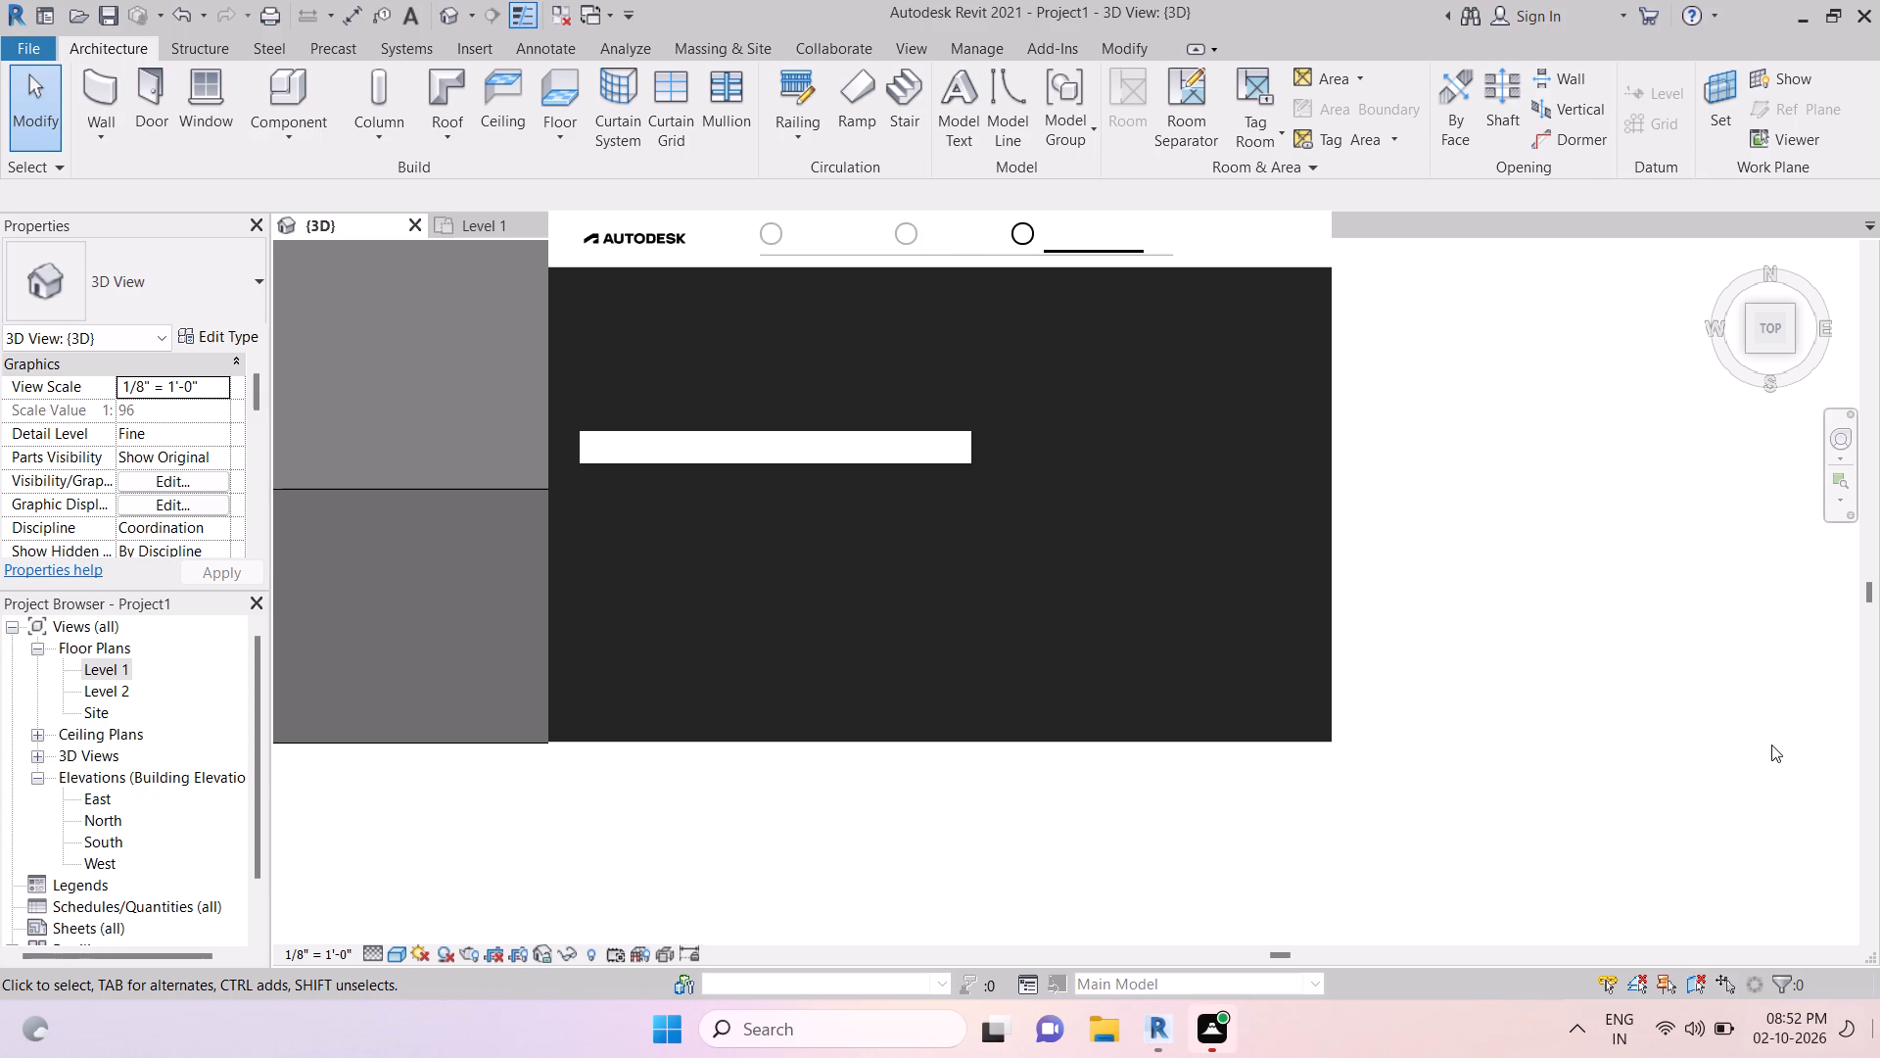
key("Escape")
key("Escape")
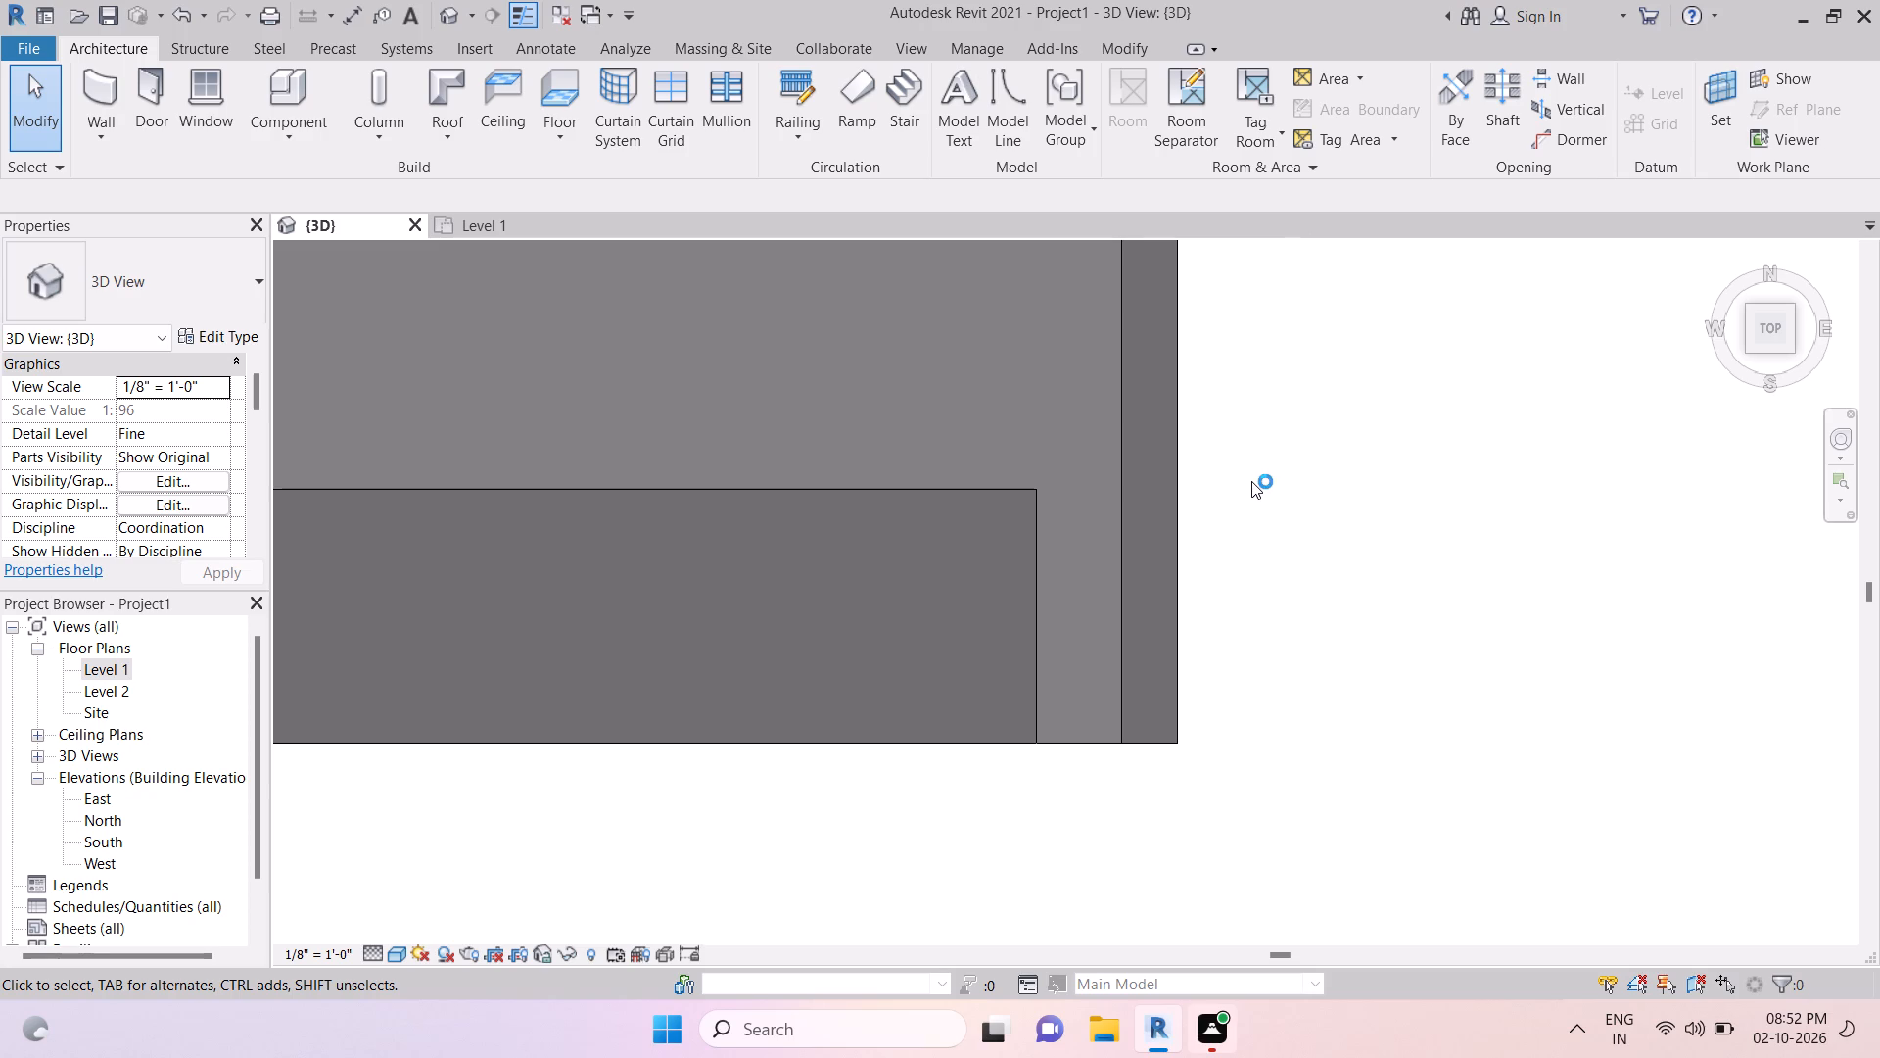
Examine the roof handrail and how it meets the corner of the building in the 3D view.
scroll(1294, 618, "down", 18)
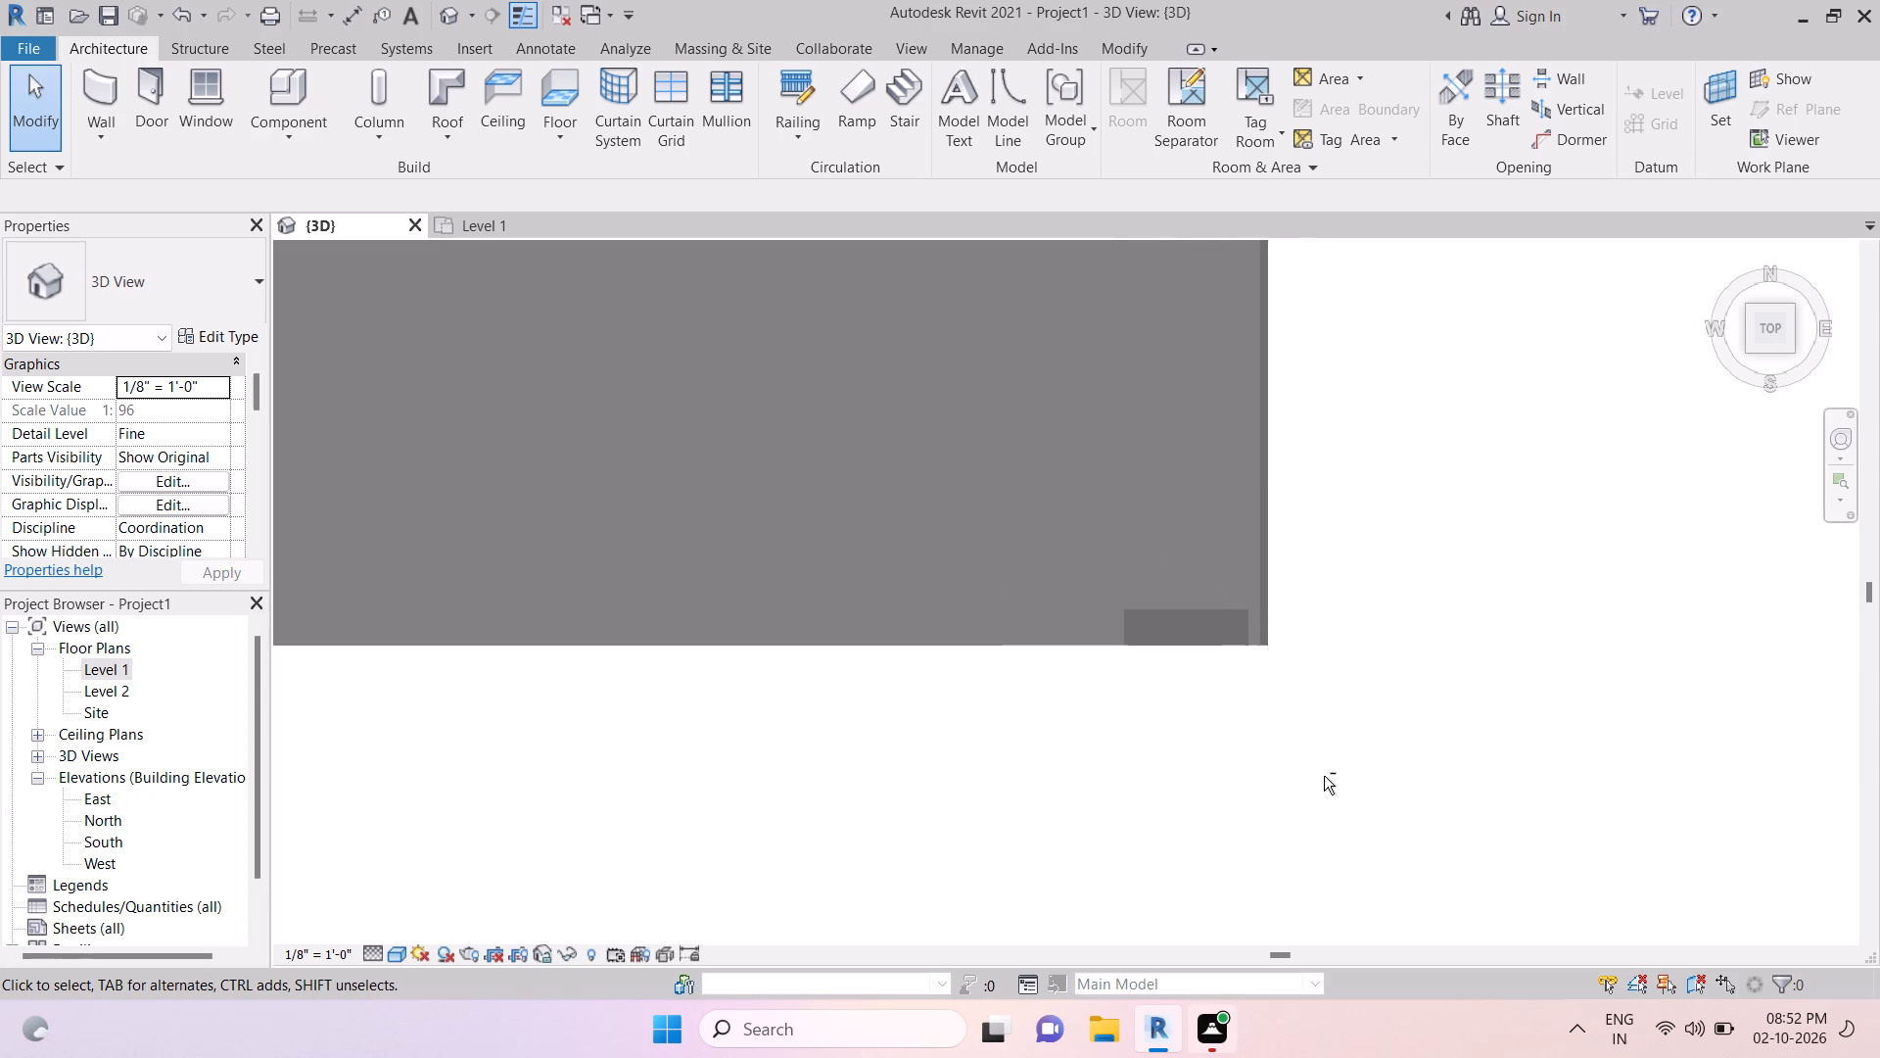
middle_click_drag(1256, 752, 1087, 667, "shift")
middle_click_drag(1148, 724, 1161, 712)
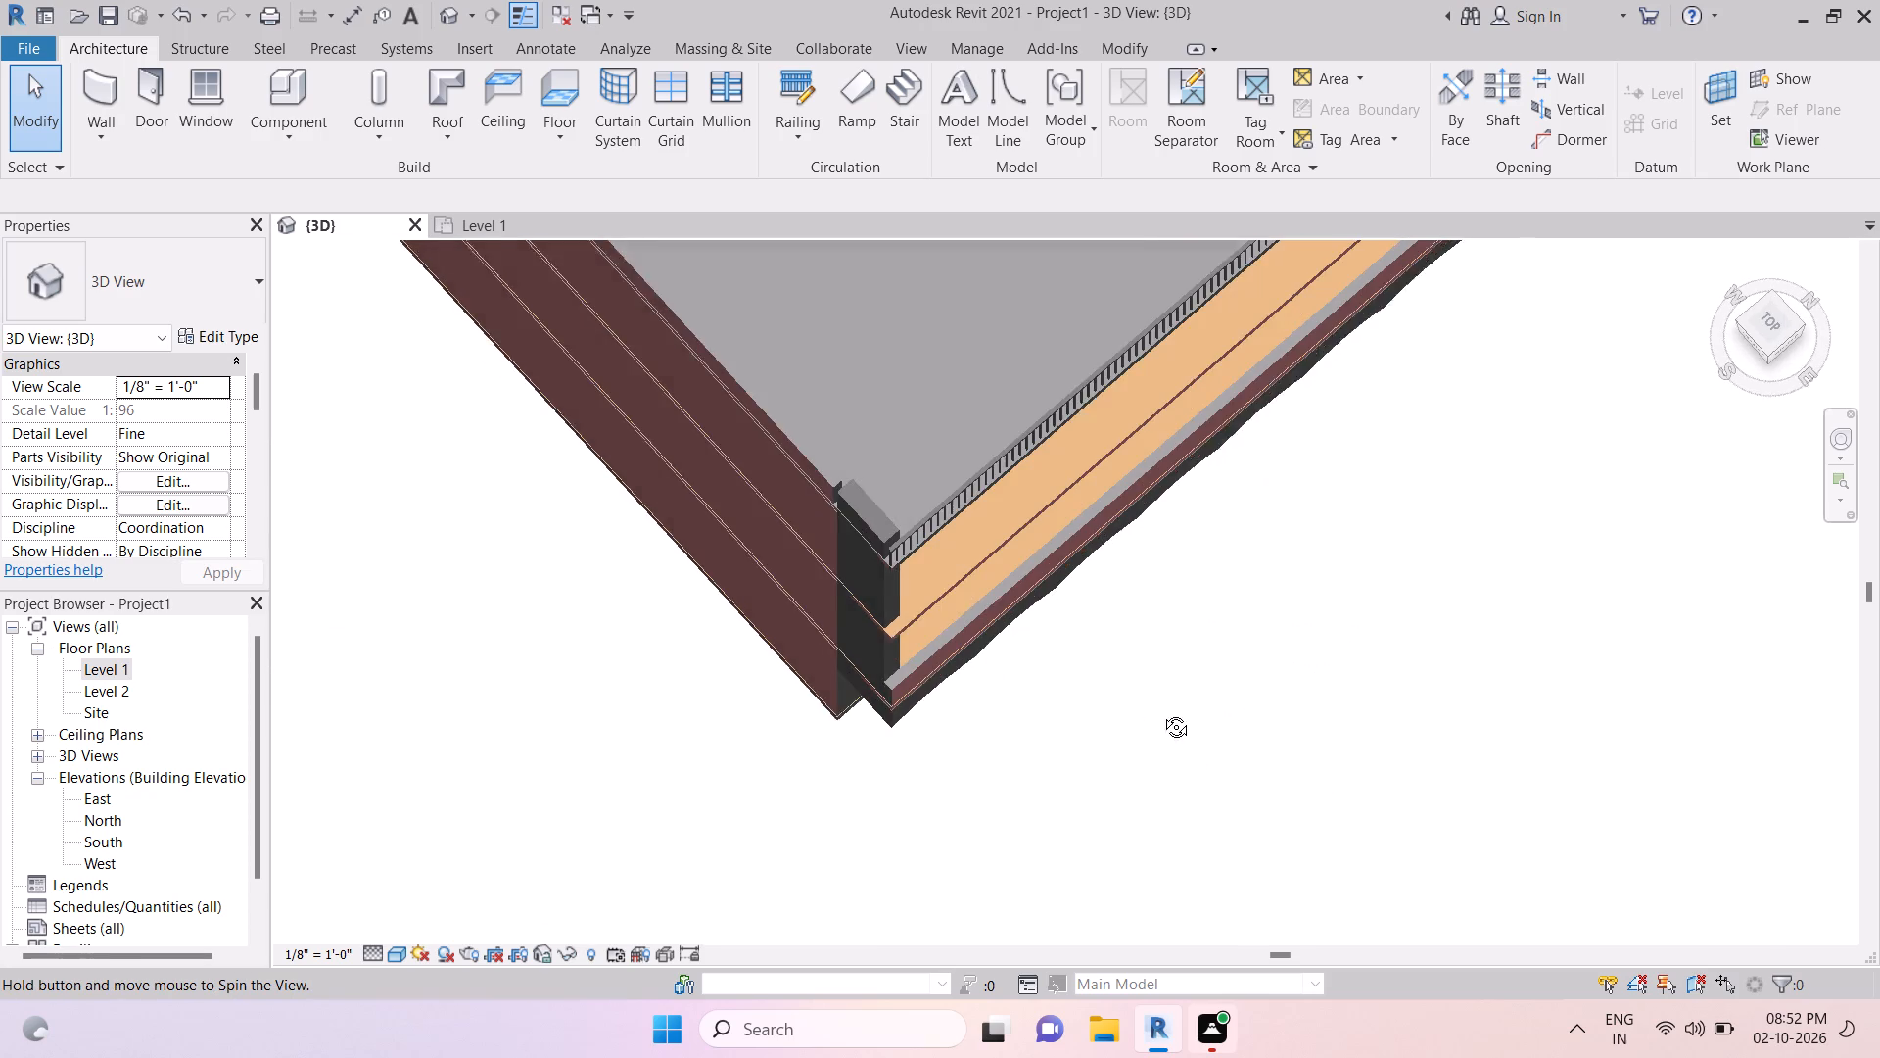
middle_click_drag(1161, 712, 1106, 617)
key("Escape")
key("Escape")
scroll(795, 412, "up", 10)
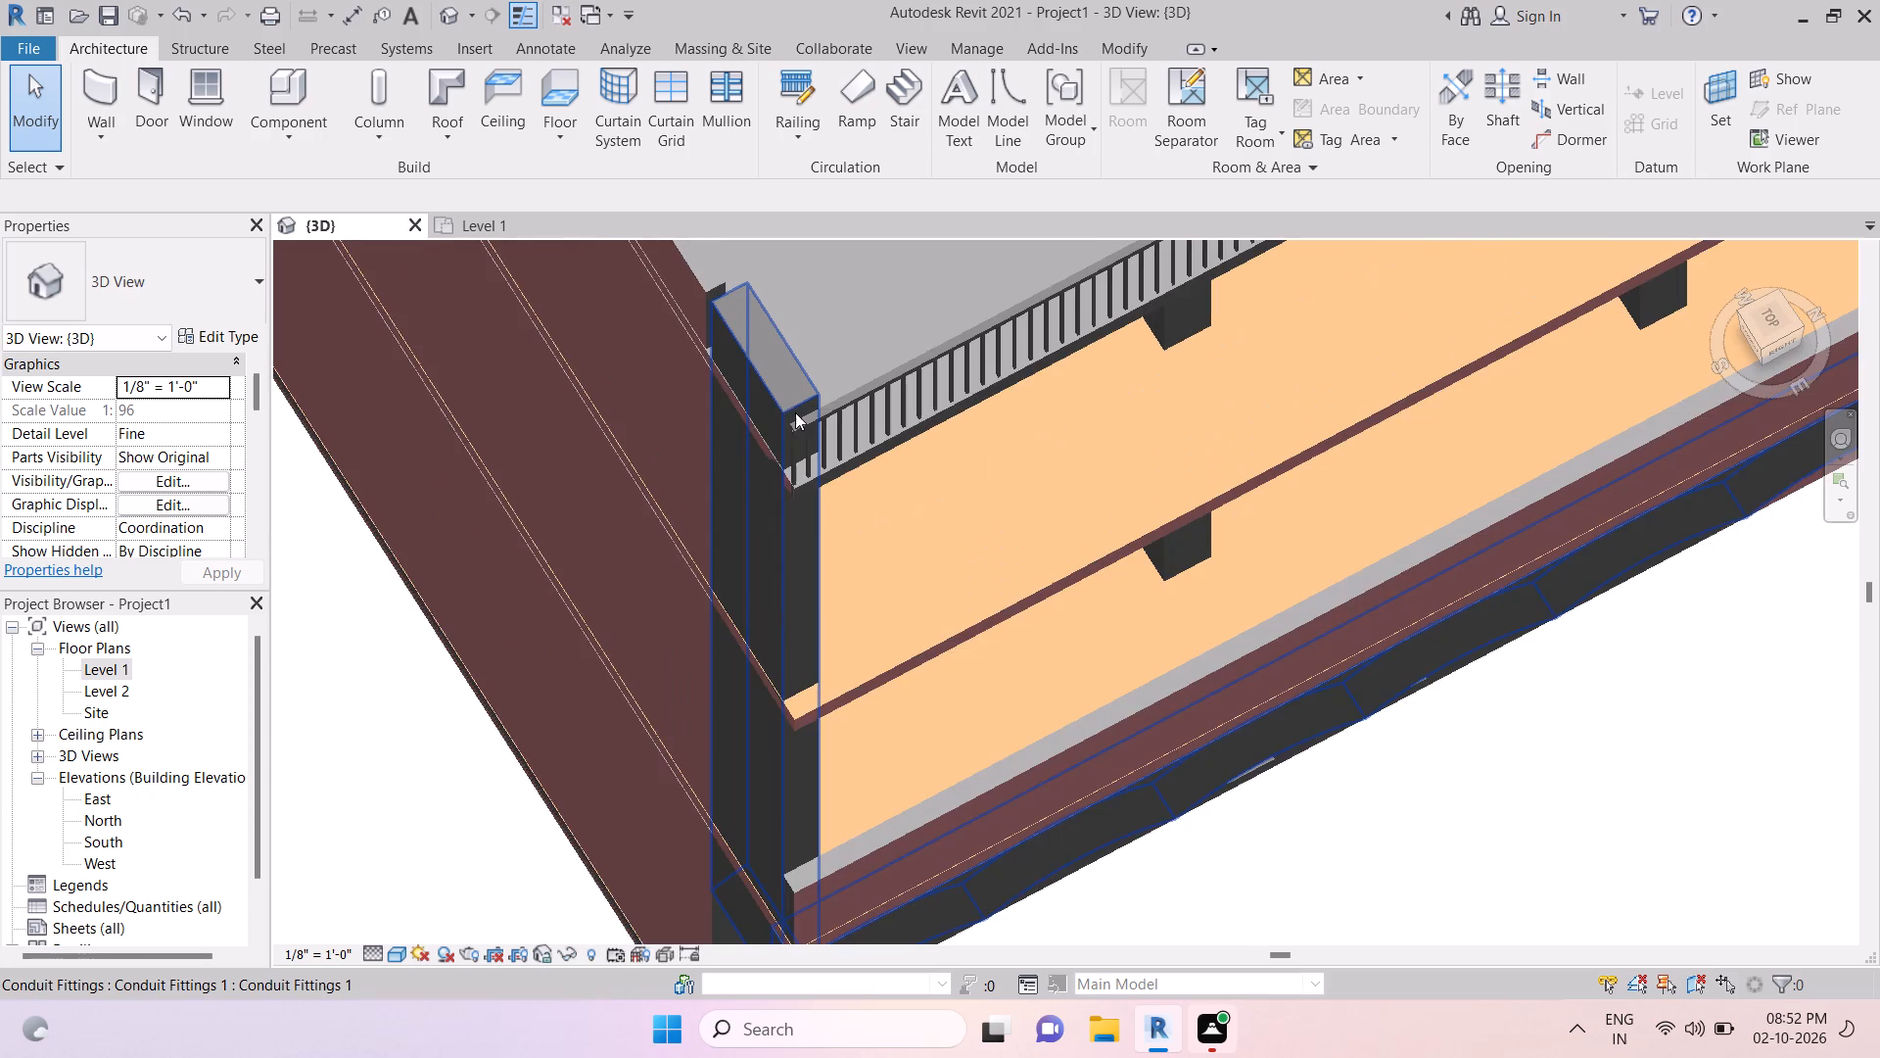
key("Escape")
left_click(795, 412)
scroll(815, 447, "down", 7)
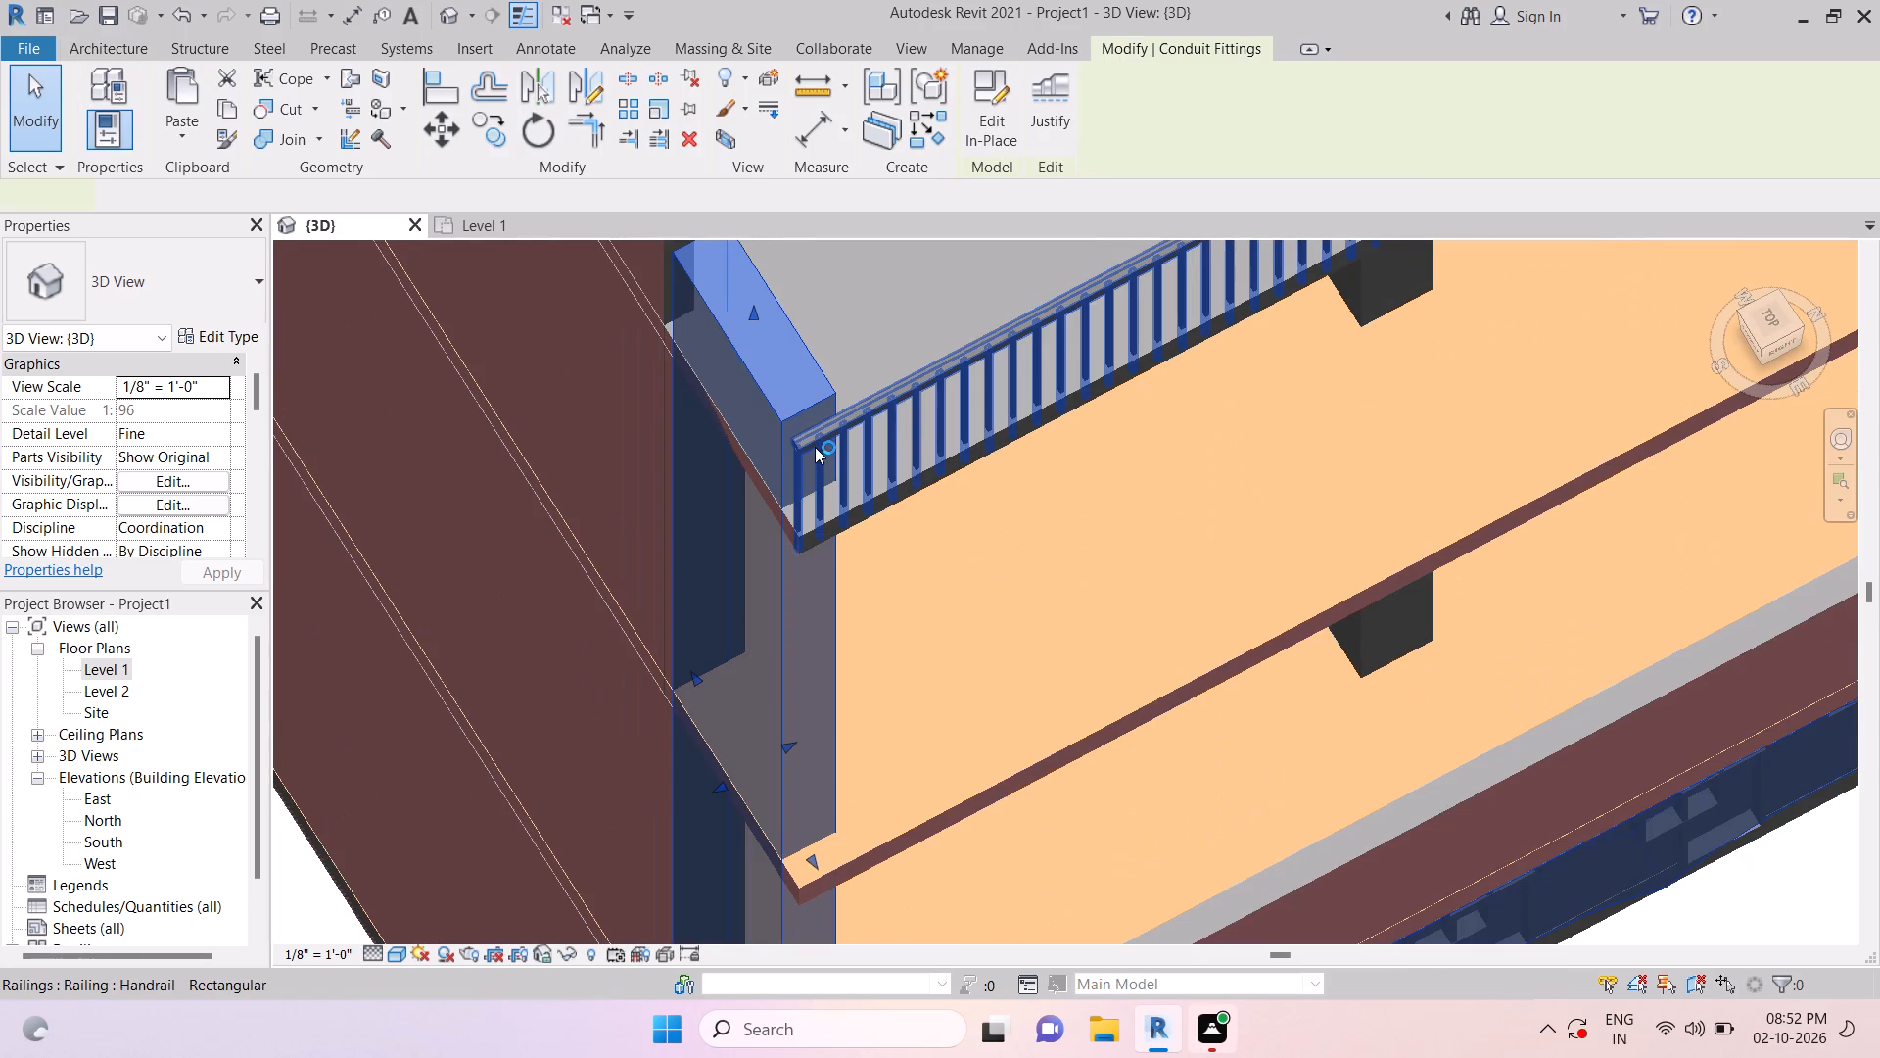
scroll(815, 447, "down", 3)
middle_click_drag(881, 813, 1069, 815, "shift")
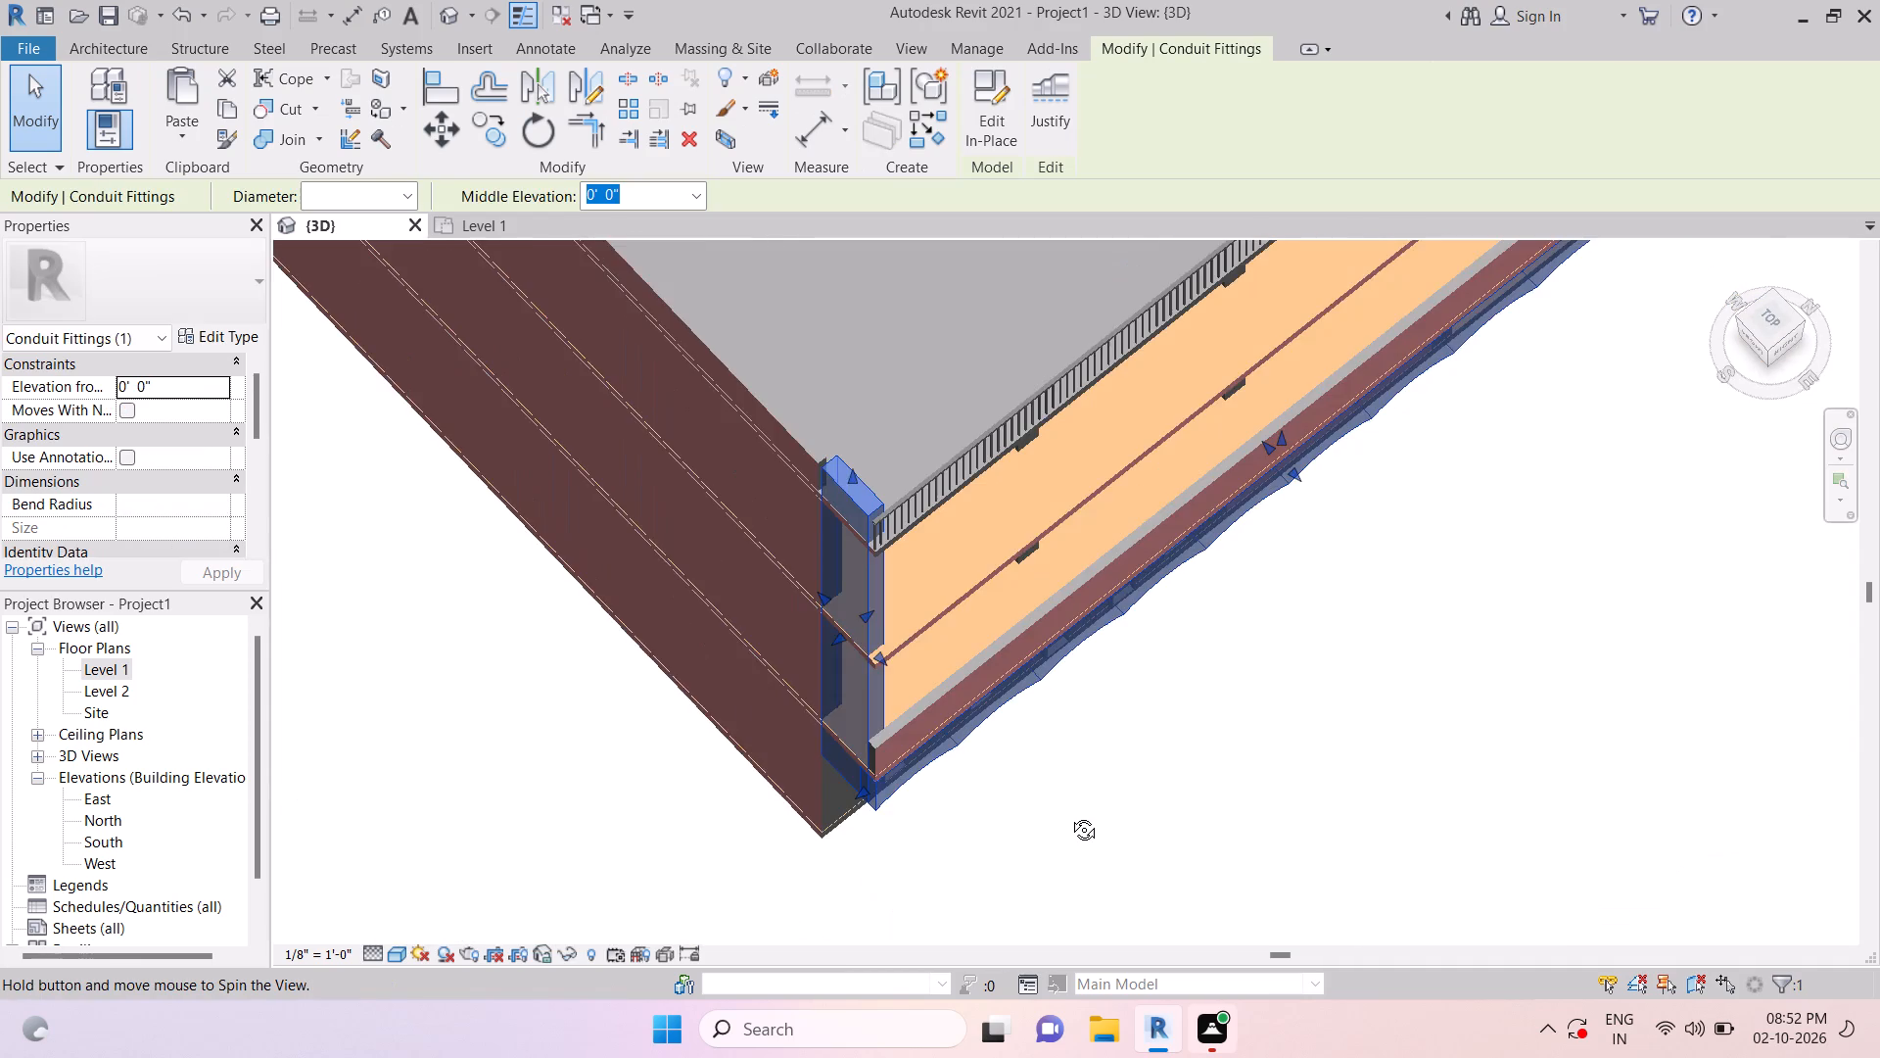
middle_click_drag(1069, 815, 1123, 661, "shift")
key("Escape")
key("Escape")
Examine the whole building with its roof handrail from several sides in the 3D view.
scroll(1480, 790, "down", 7)
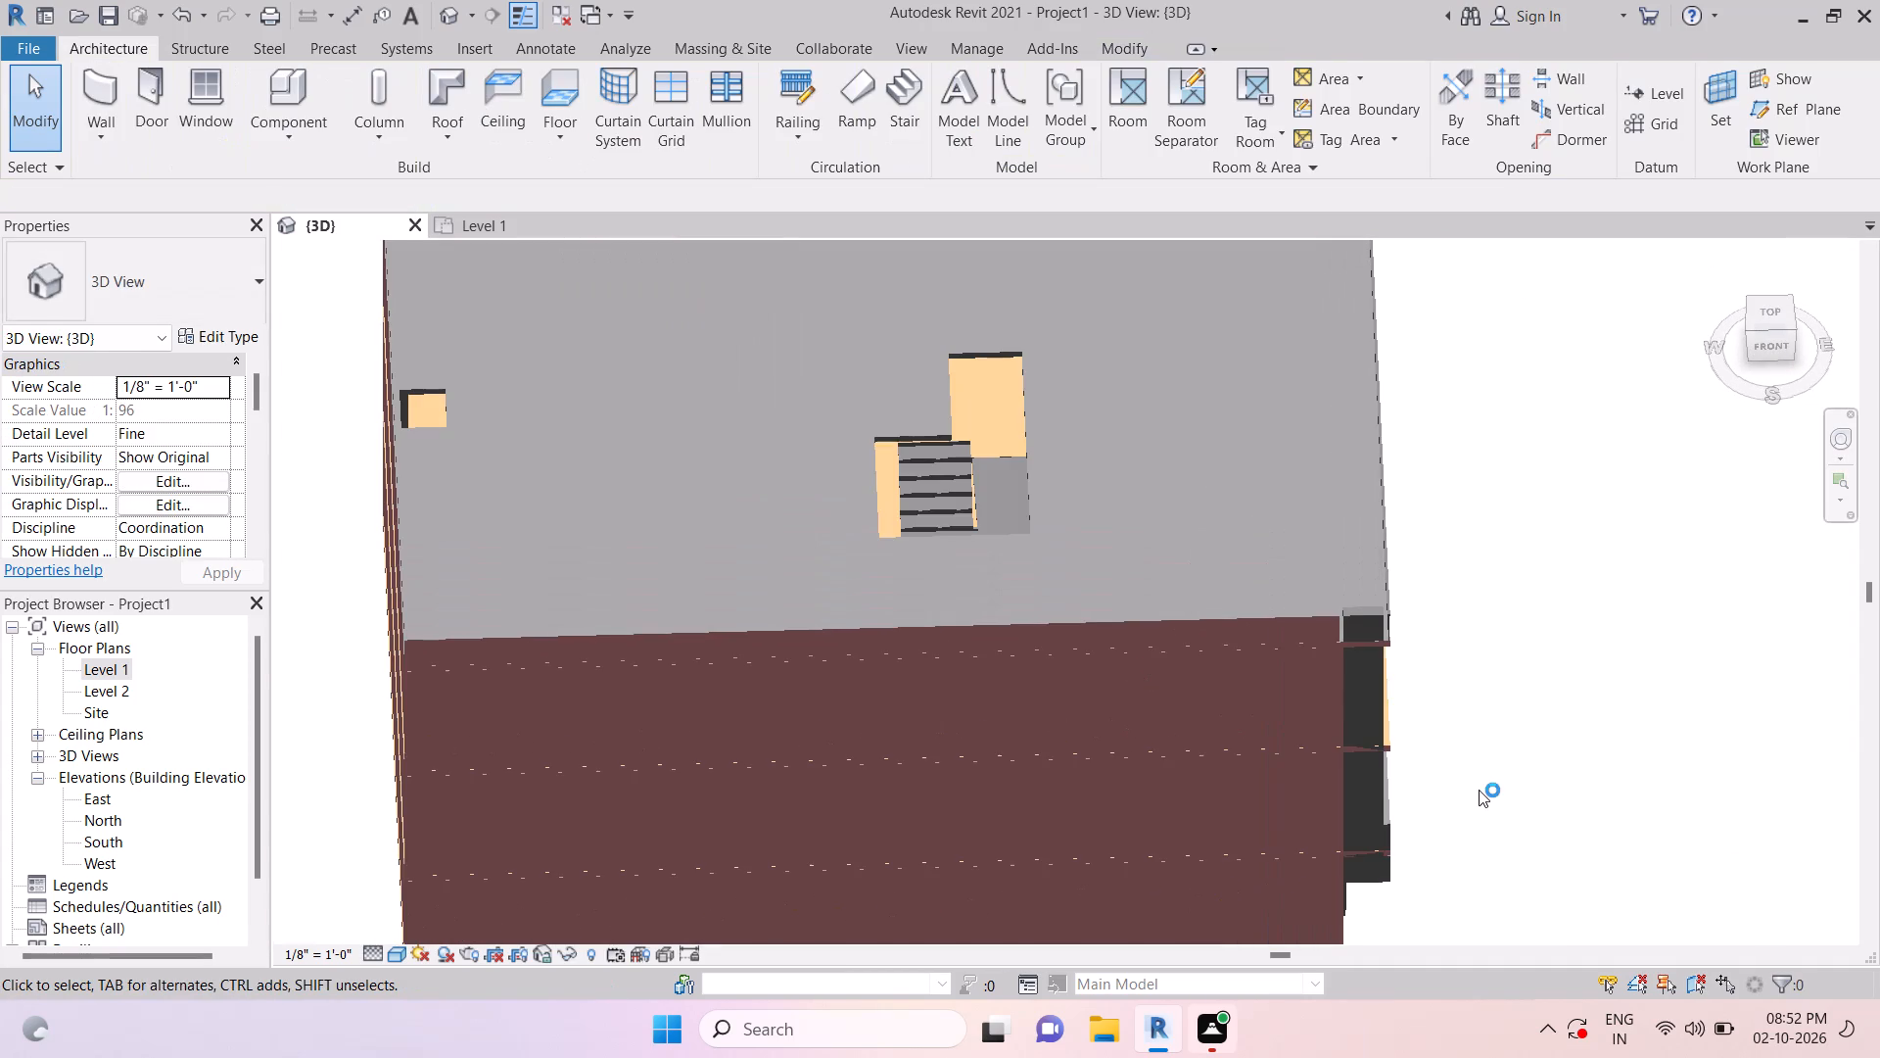
scroll(1479, 790, "down", 1)
middle_click_drag(1550, 815, 1221, 653, "shift")
key("Escape")
middle_click_drag(1450, 816, 1359, 543, "shift")
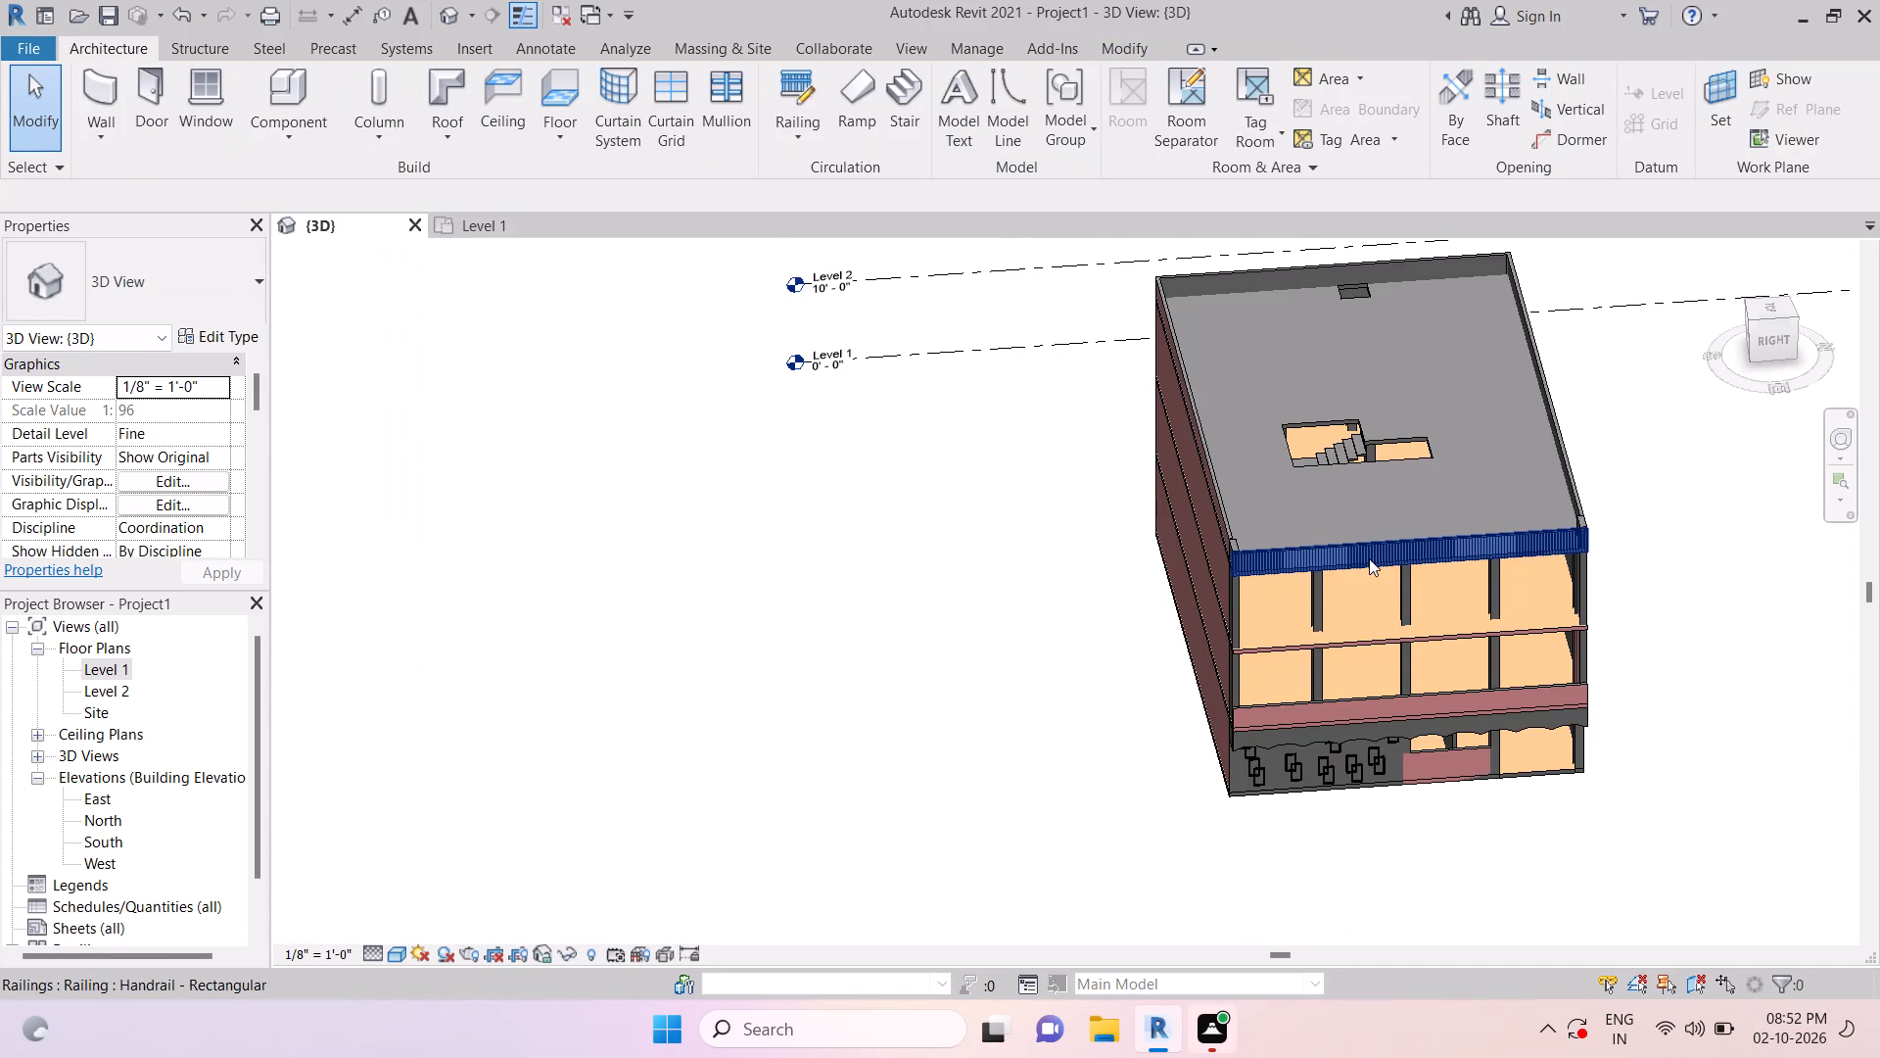
middle_click_drag(1616, 856, 1193, 691, "shift")
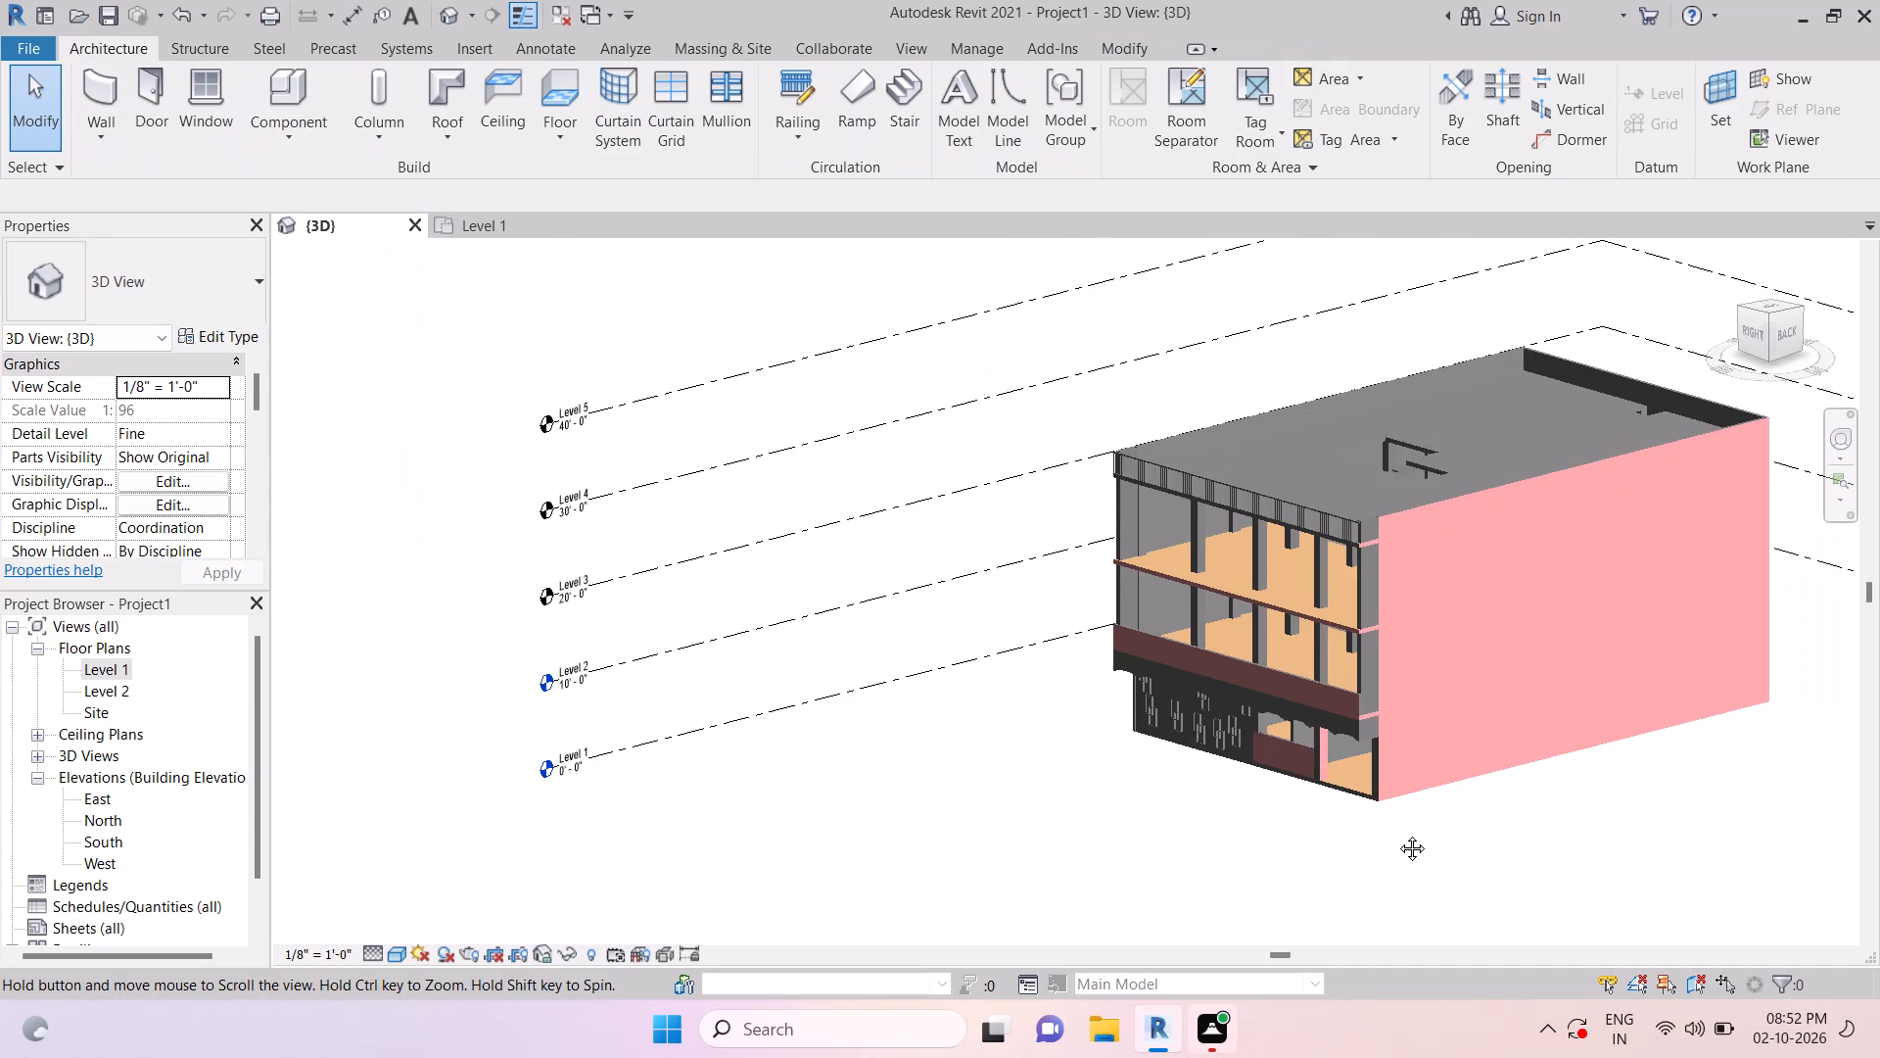
middle_click_drag(1393, 825, 1208, 790)
middle_click_drag(1436, 837, 1245, 780)
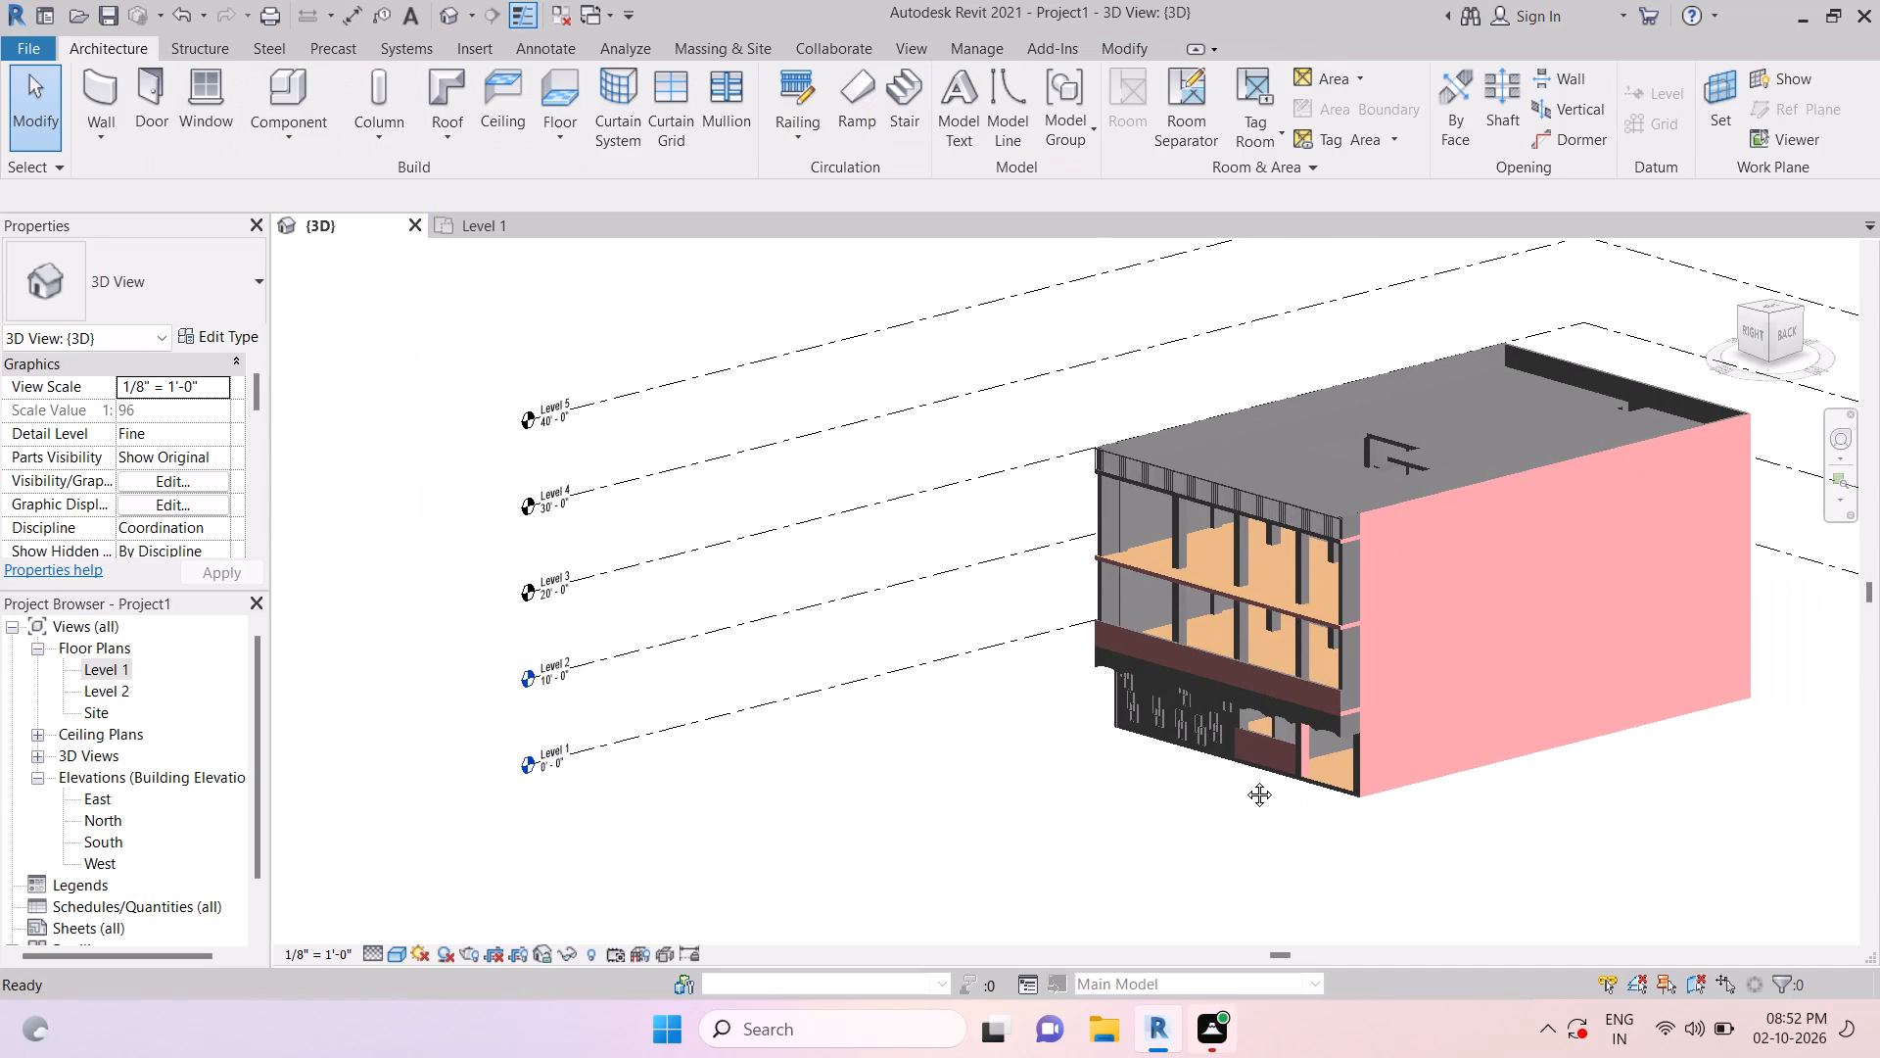
middle_click_drag(1245, 780, 1533, 775)
middle_click_drag(822, 761, 977, 765)
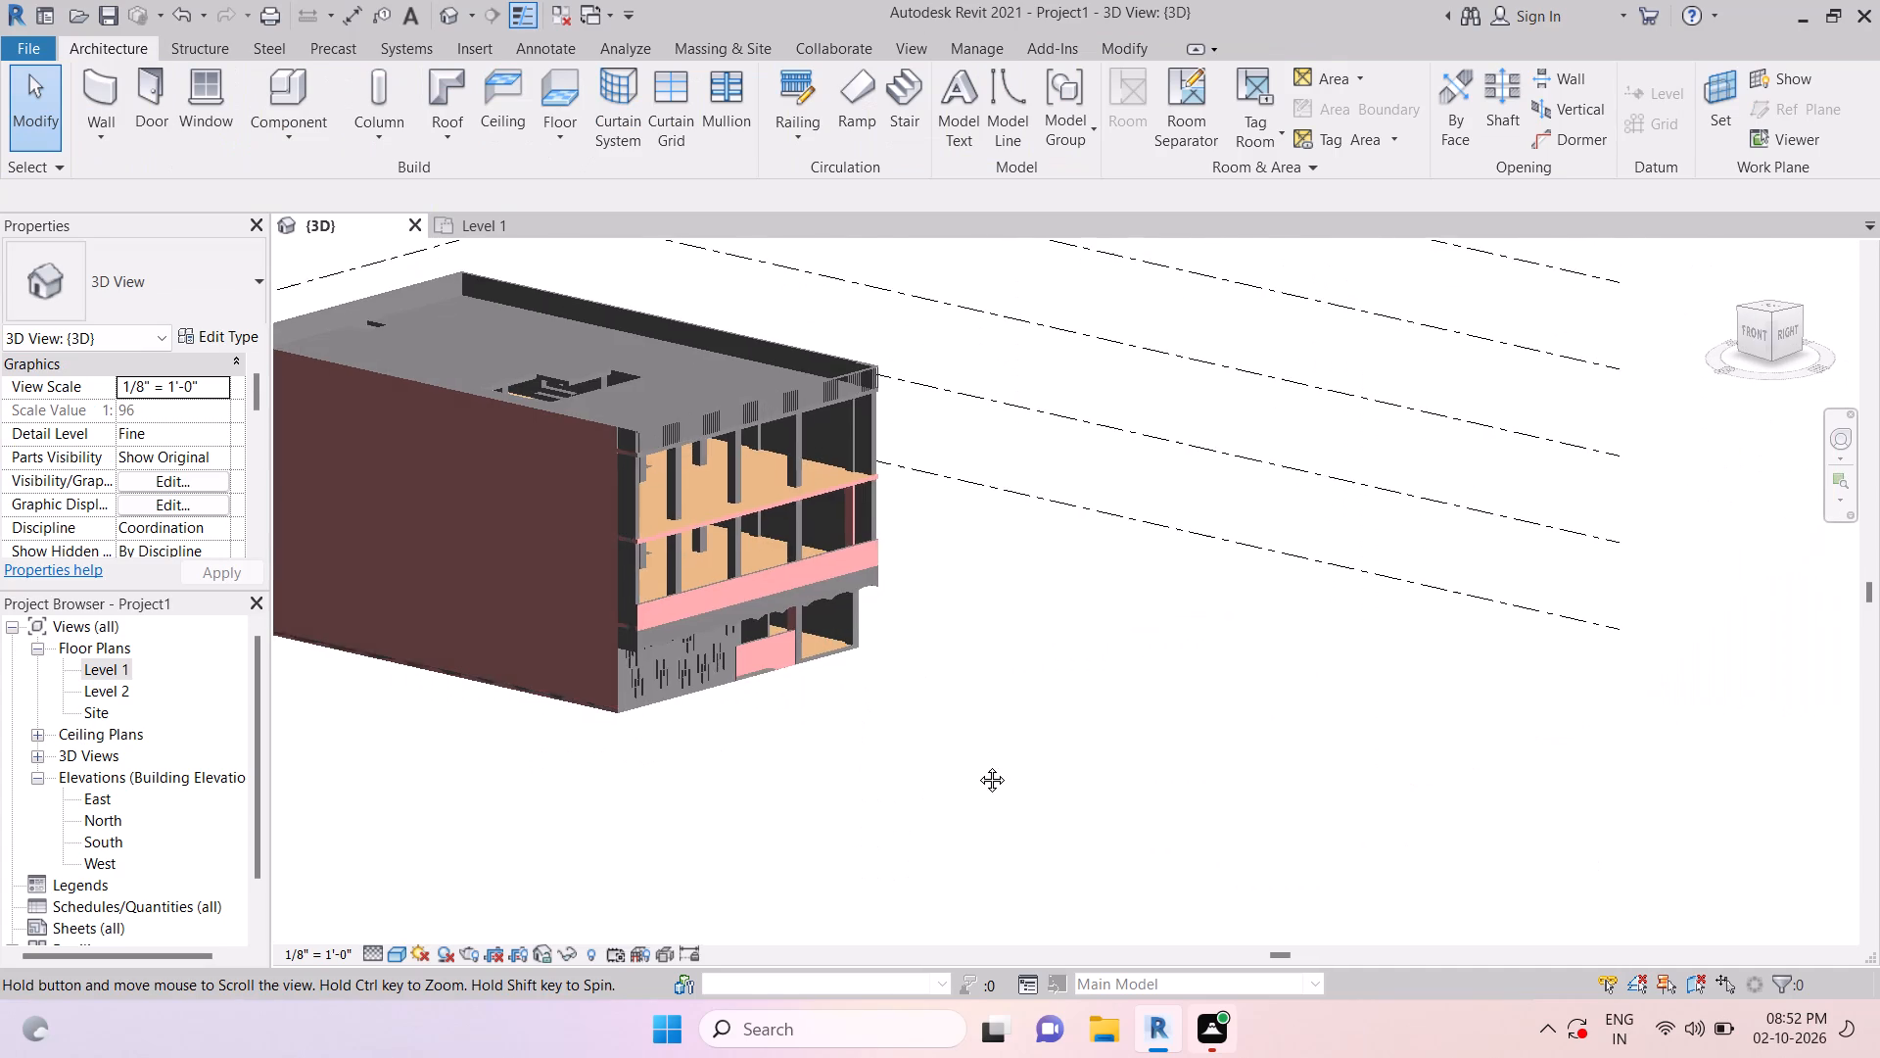
Examine the building's open front, side walls and roof handrail from several angles in the 3D view.
middle_click_drag(977, 765, 1032, 823)
key("Escape")
scroll(860, 470, "up", 4)
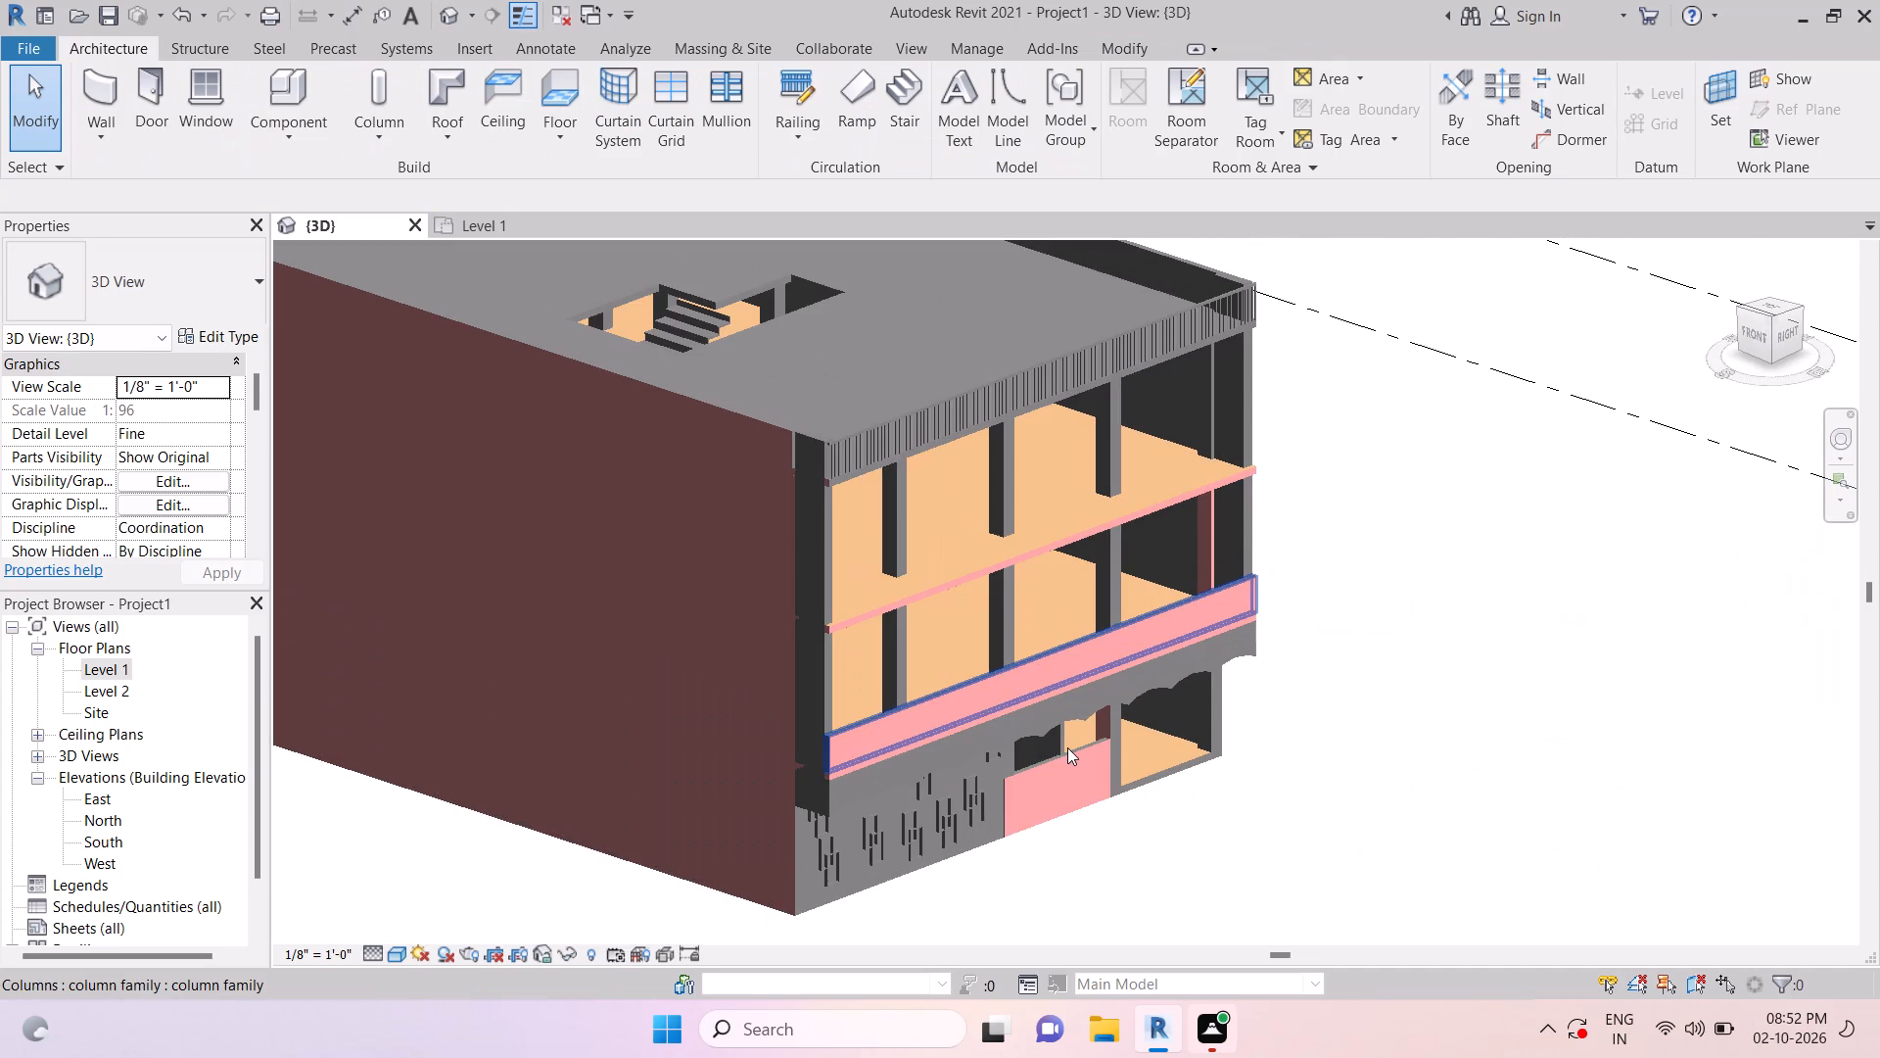
key("Escape")
key("Escape")
scroll(1072, 775, "down", 9)
middle_click_drag(1285, 842, 1072, 776, "shift")
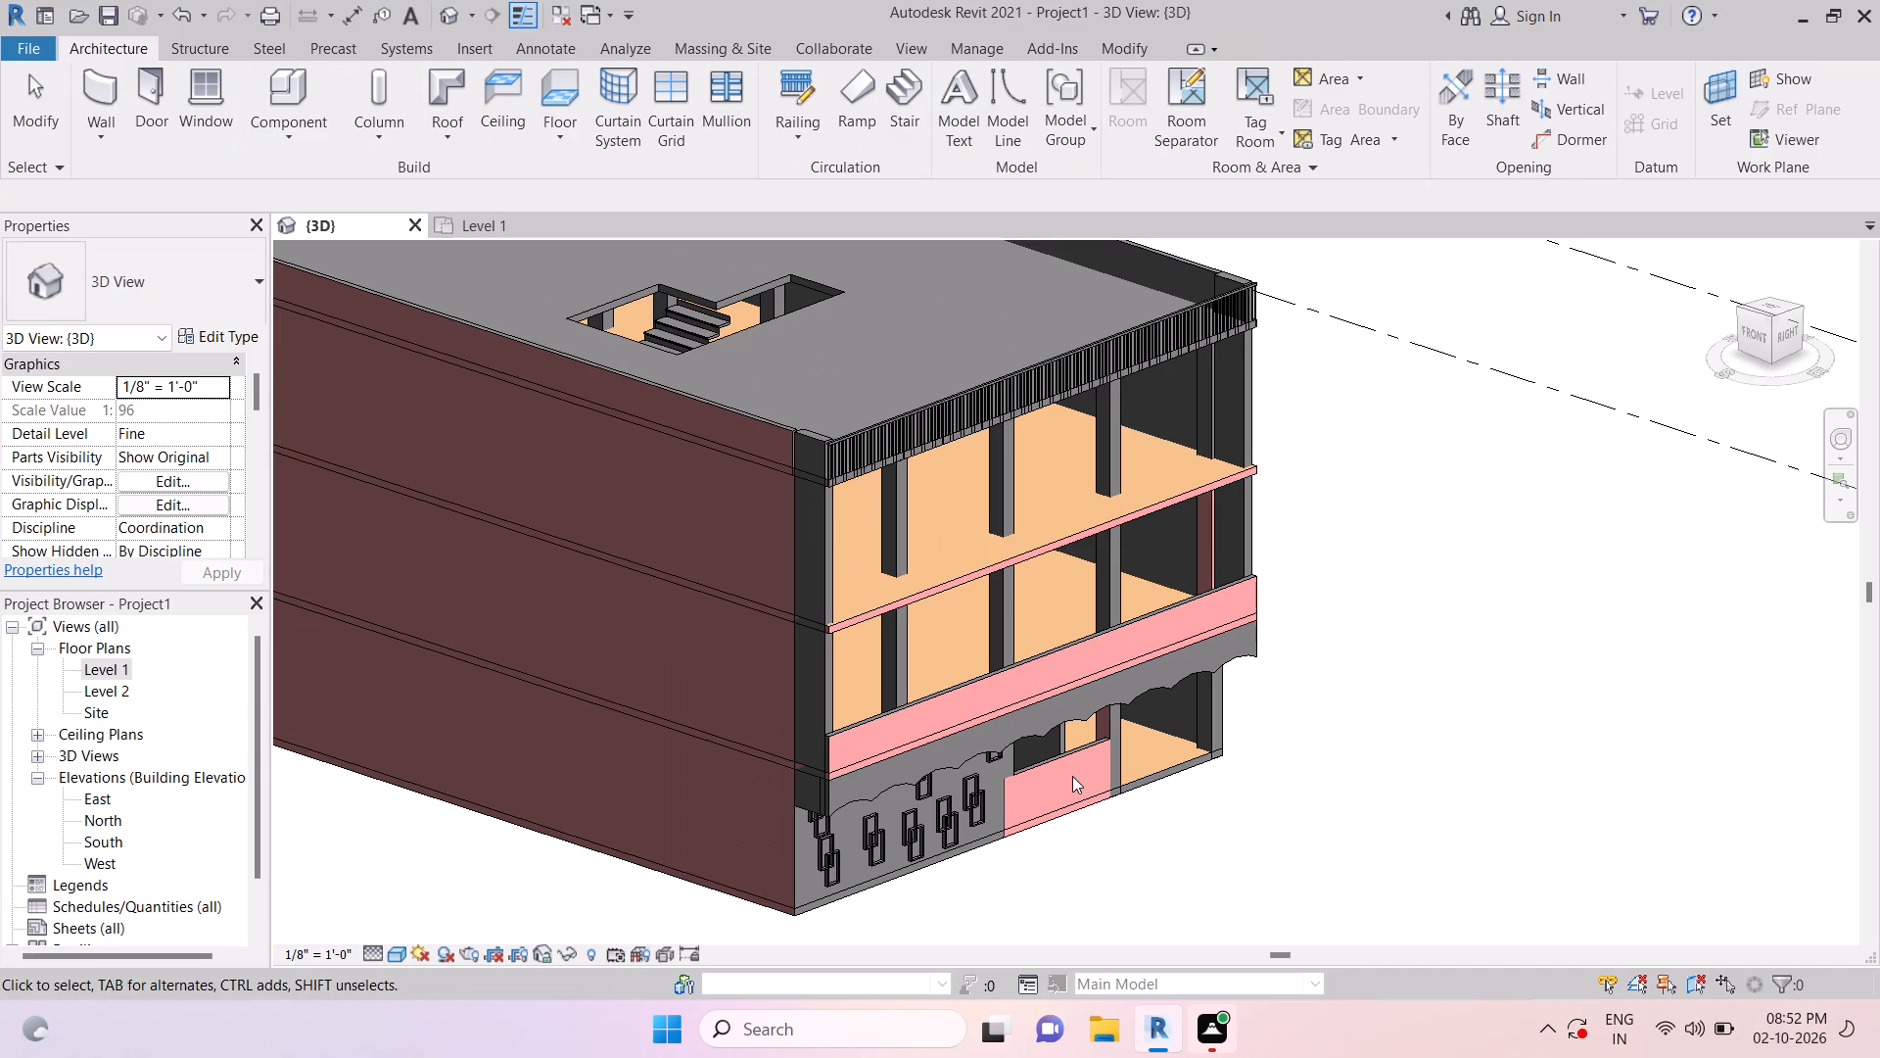
middle_click_drag(1072, 776, 1030, 873, "shift")
key("Escape")
scroll(1144, 811, "up", 5)
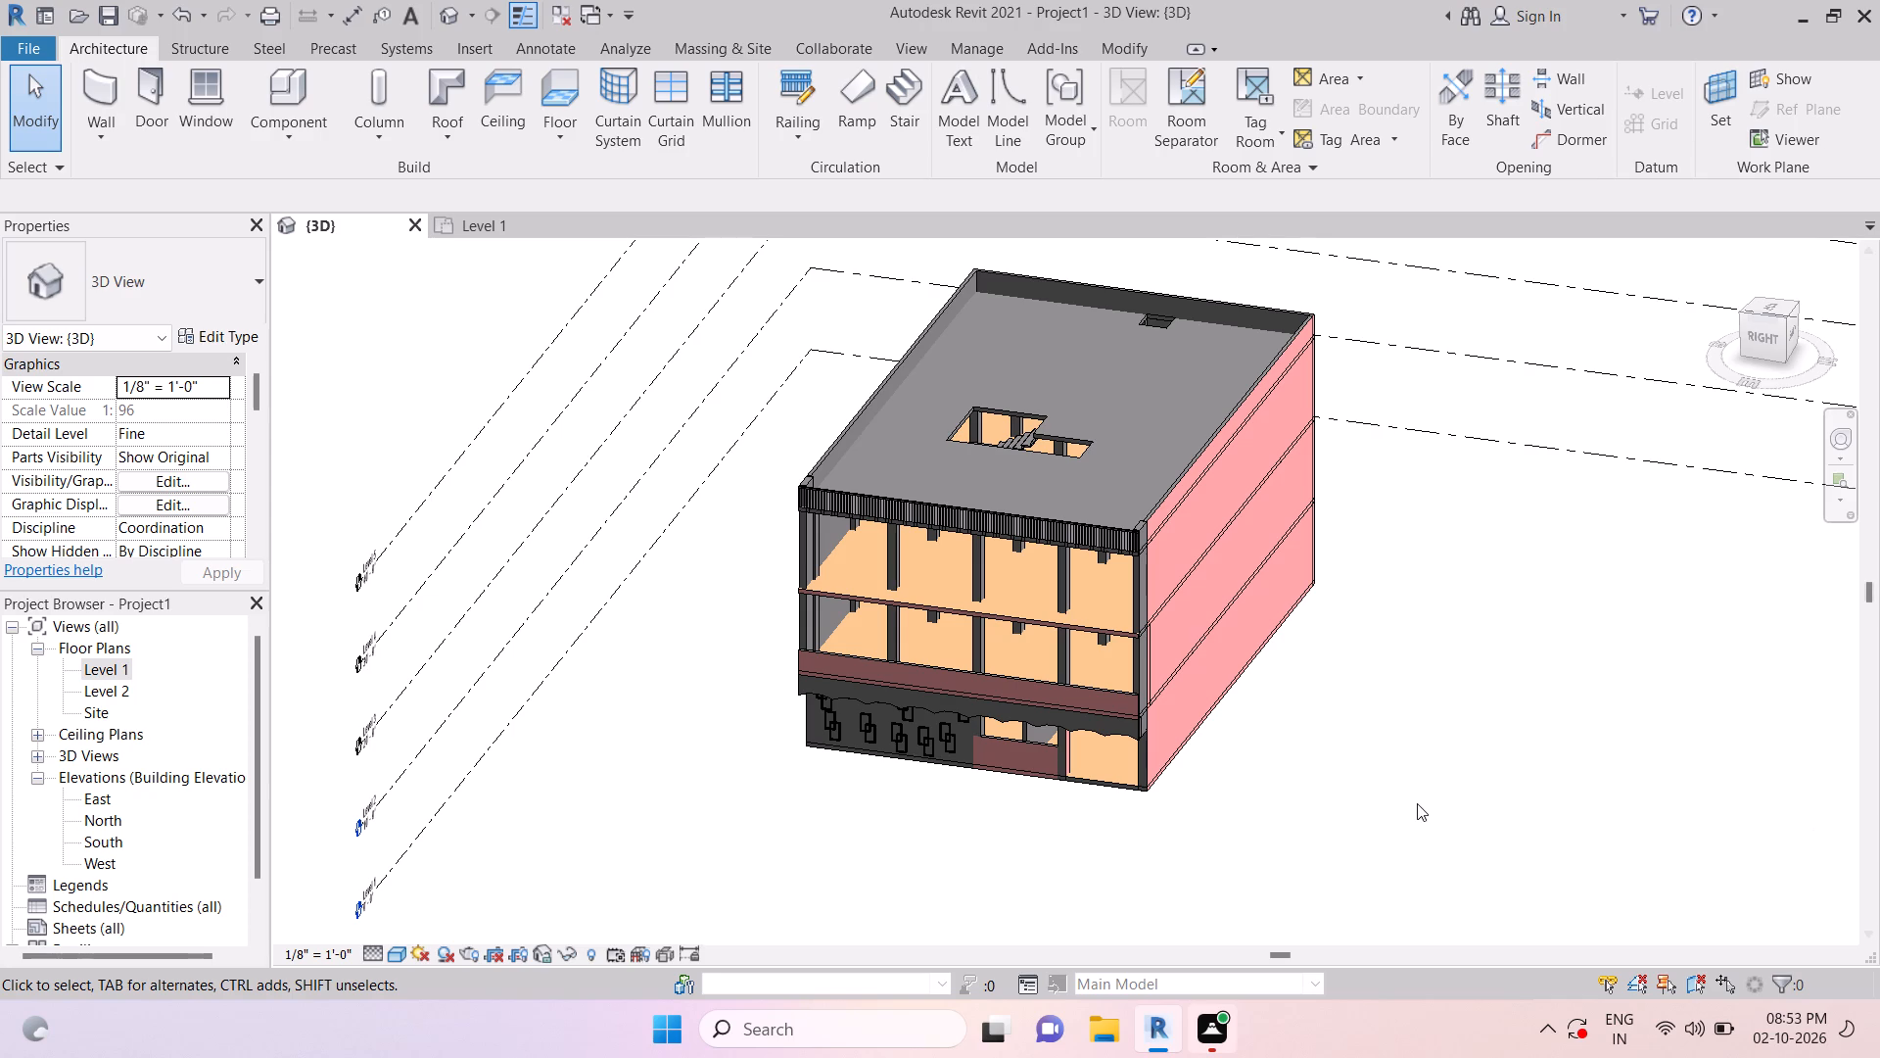
middle_click_drag(1305, 824, 1246, 842, "shift")
key("Escape")
key("Escape")
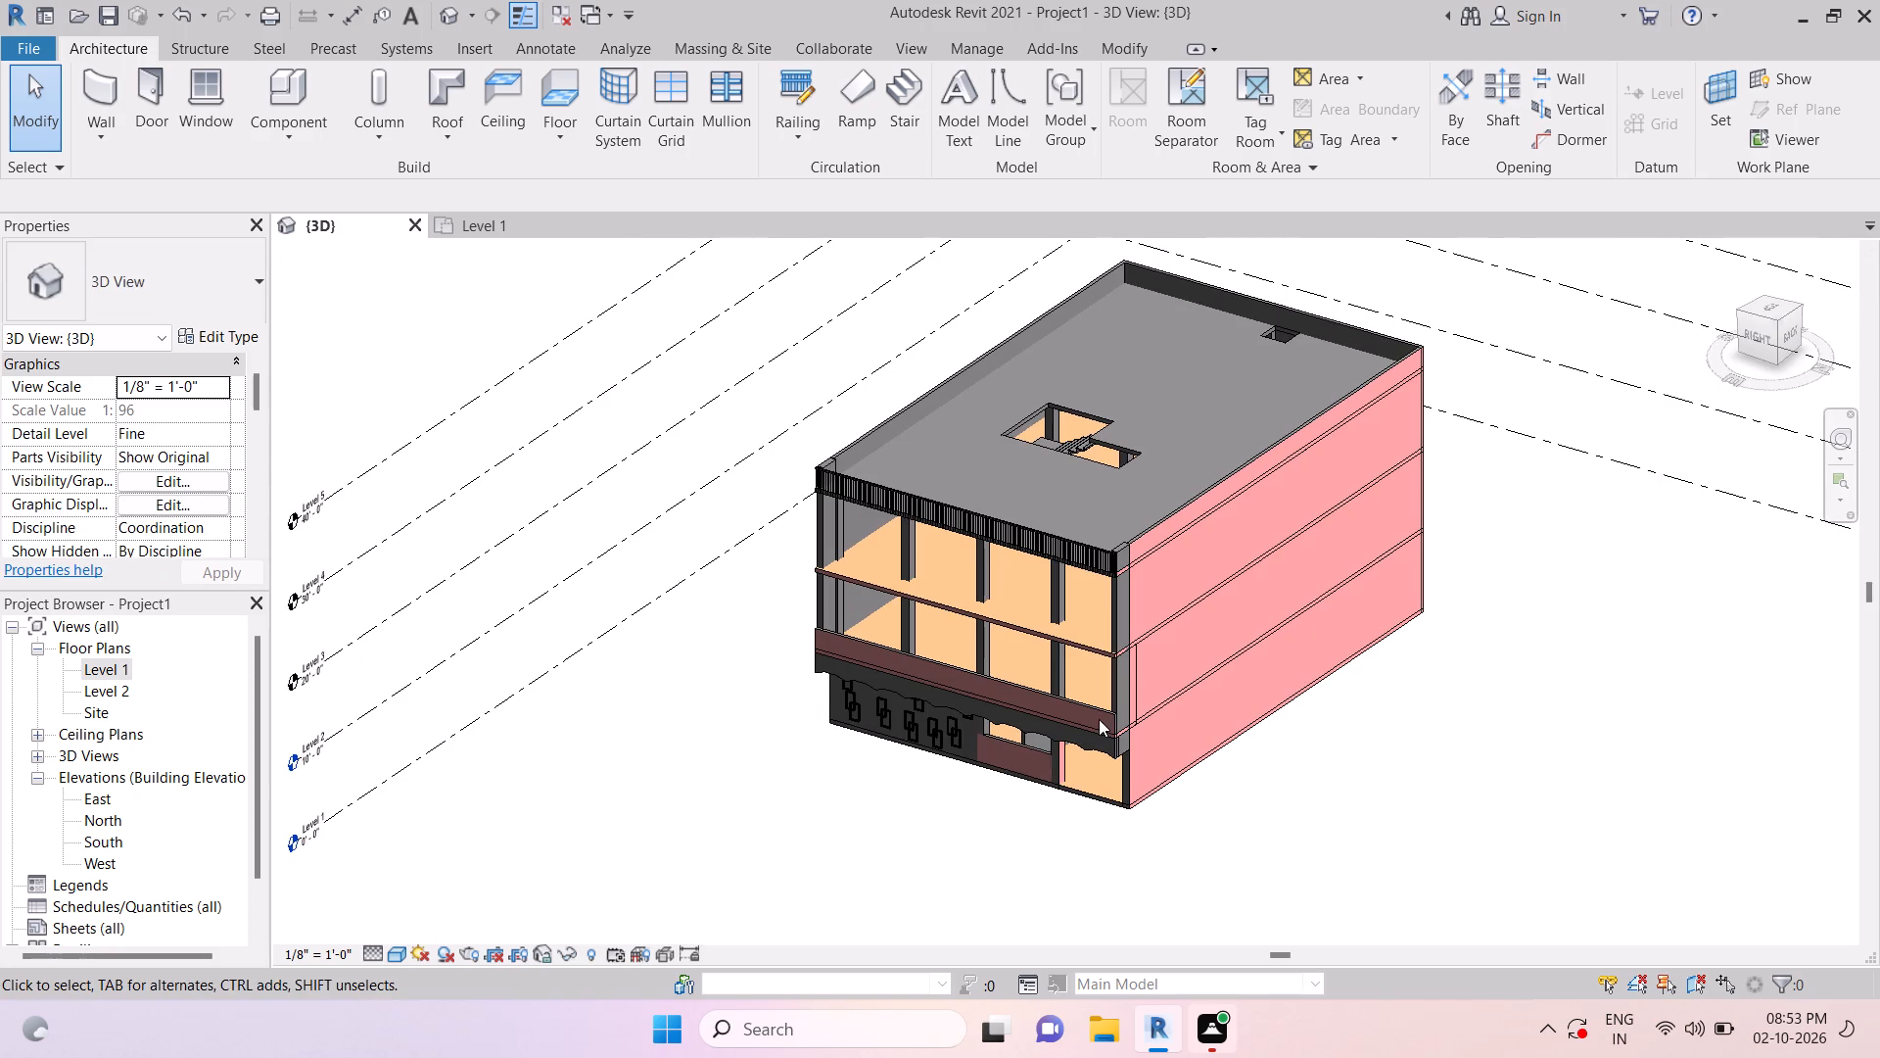
scroll(1252, 768, "down", 3)
middle_click_drag(1183, 804, 1183, 805, "shift")
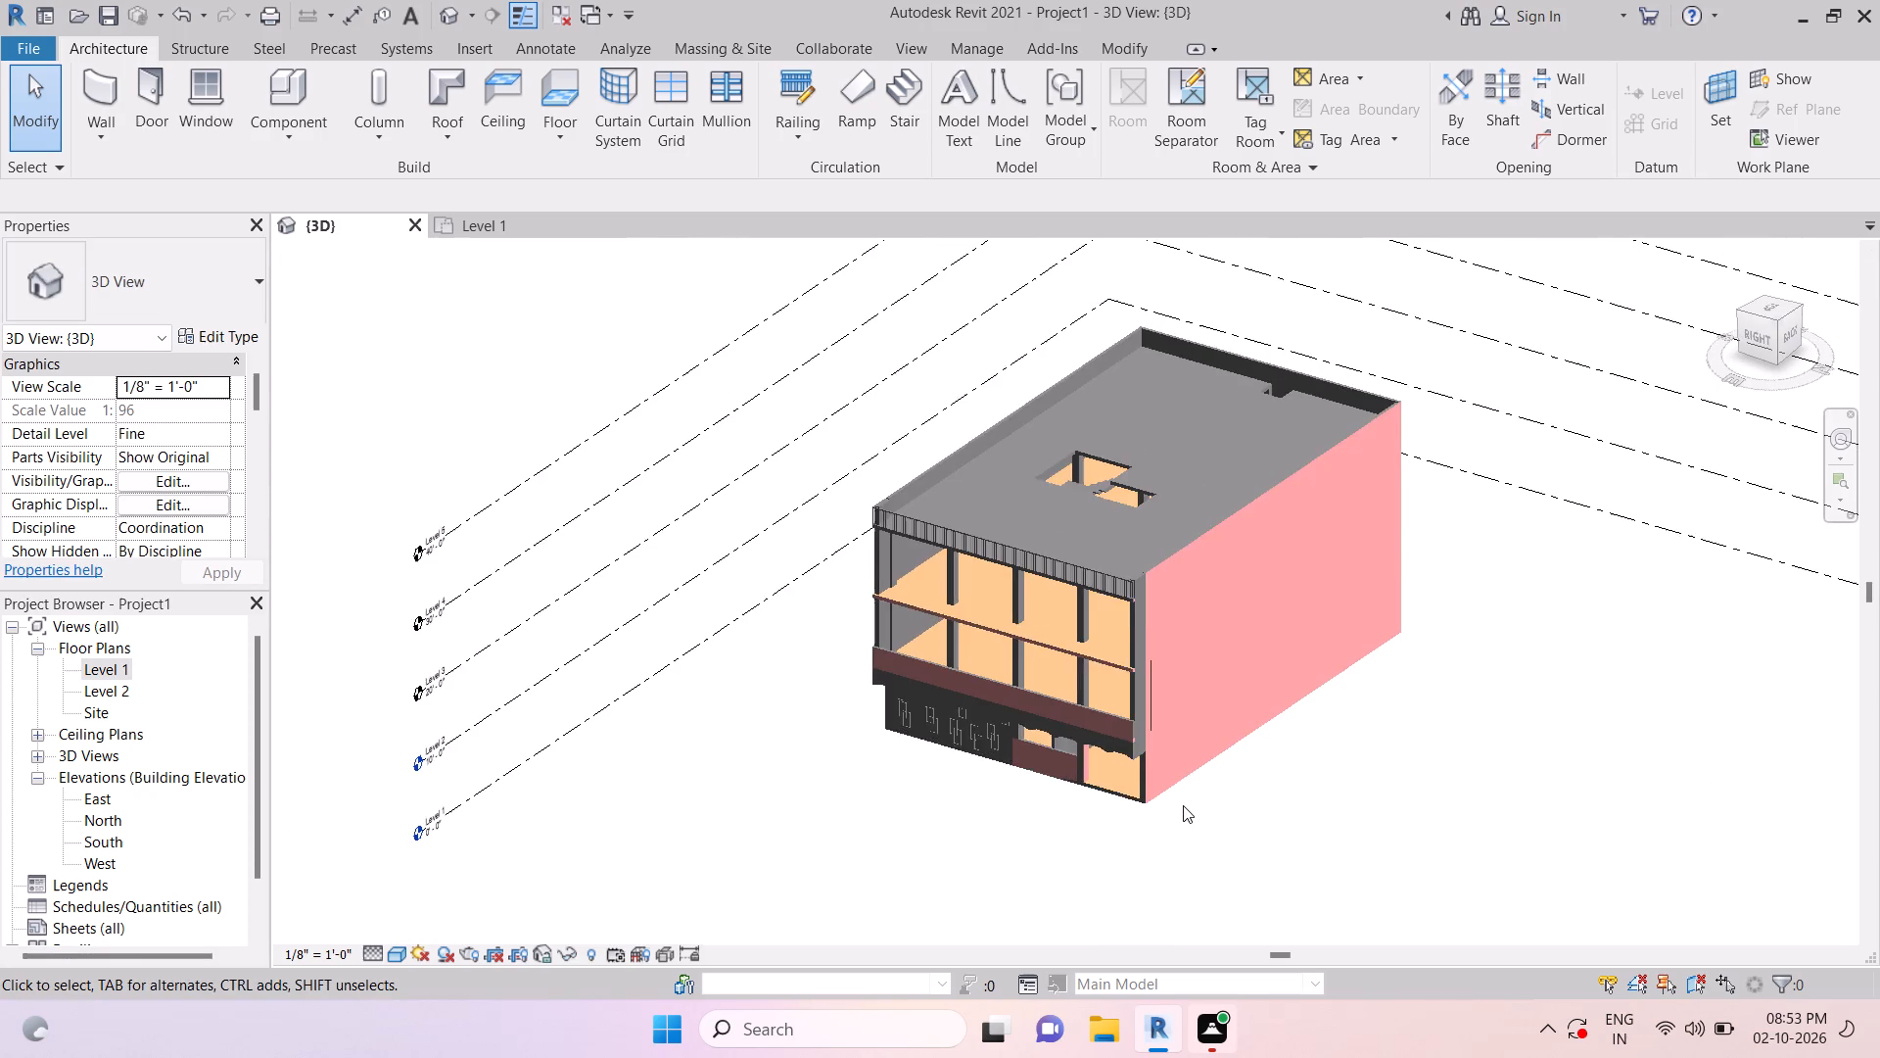
middle_click_drag(1183, 805, 1361, 825, "shift")
key("Escape")
key("Escape")
scroll(1076, 744, "up", 8)
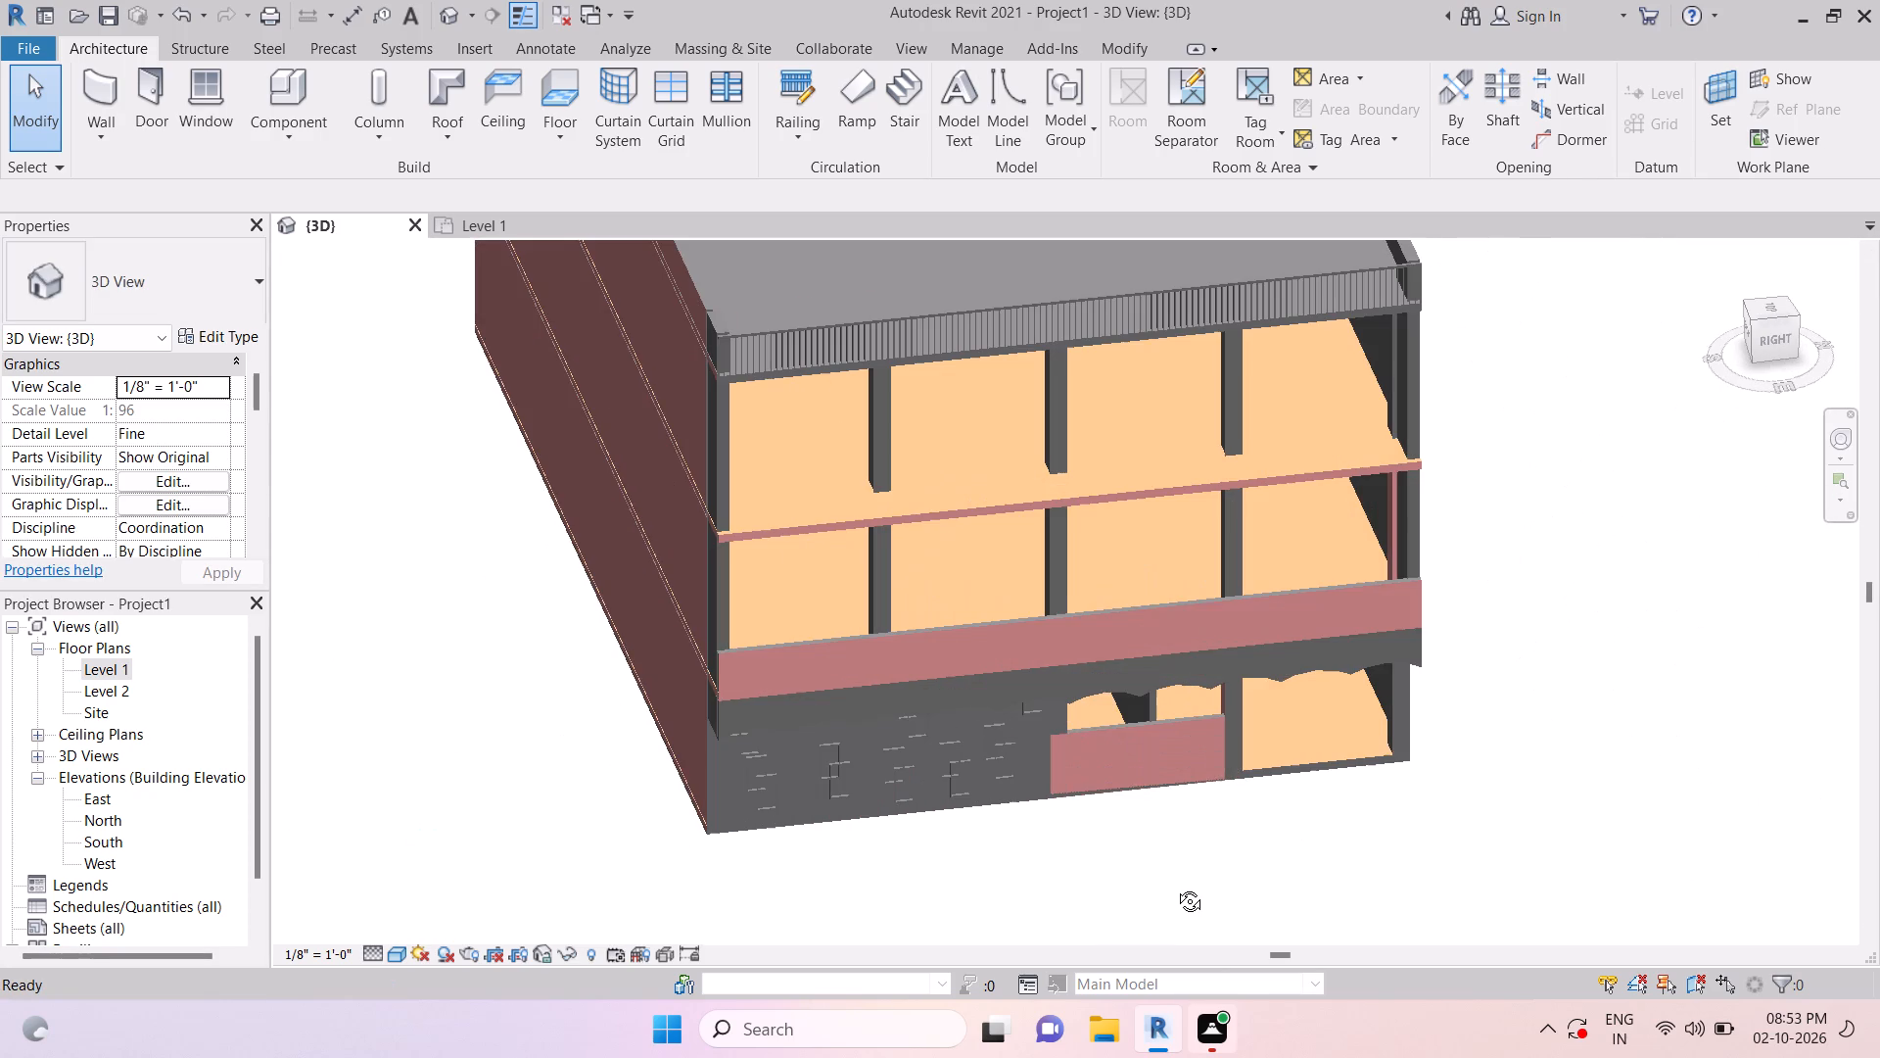
middle_click_drag(1154, 885, 1176, 889, "shift")
key("Escape")
key("Escape")
key("Escape")
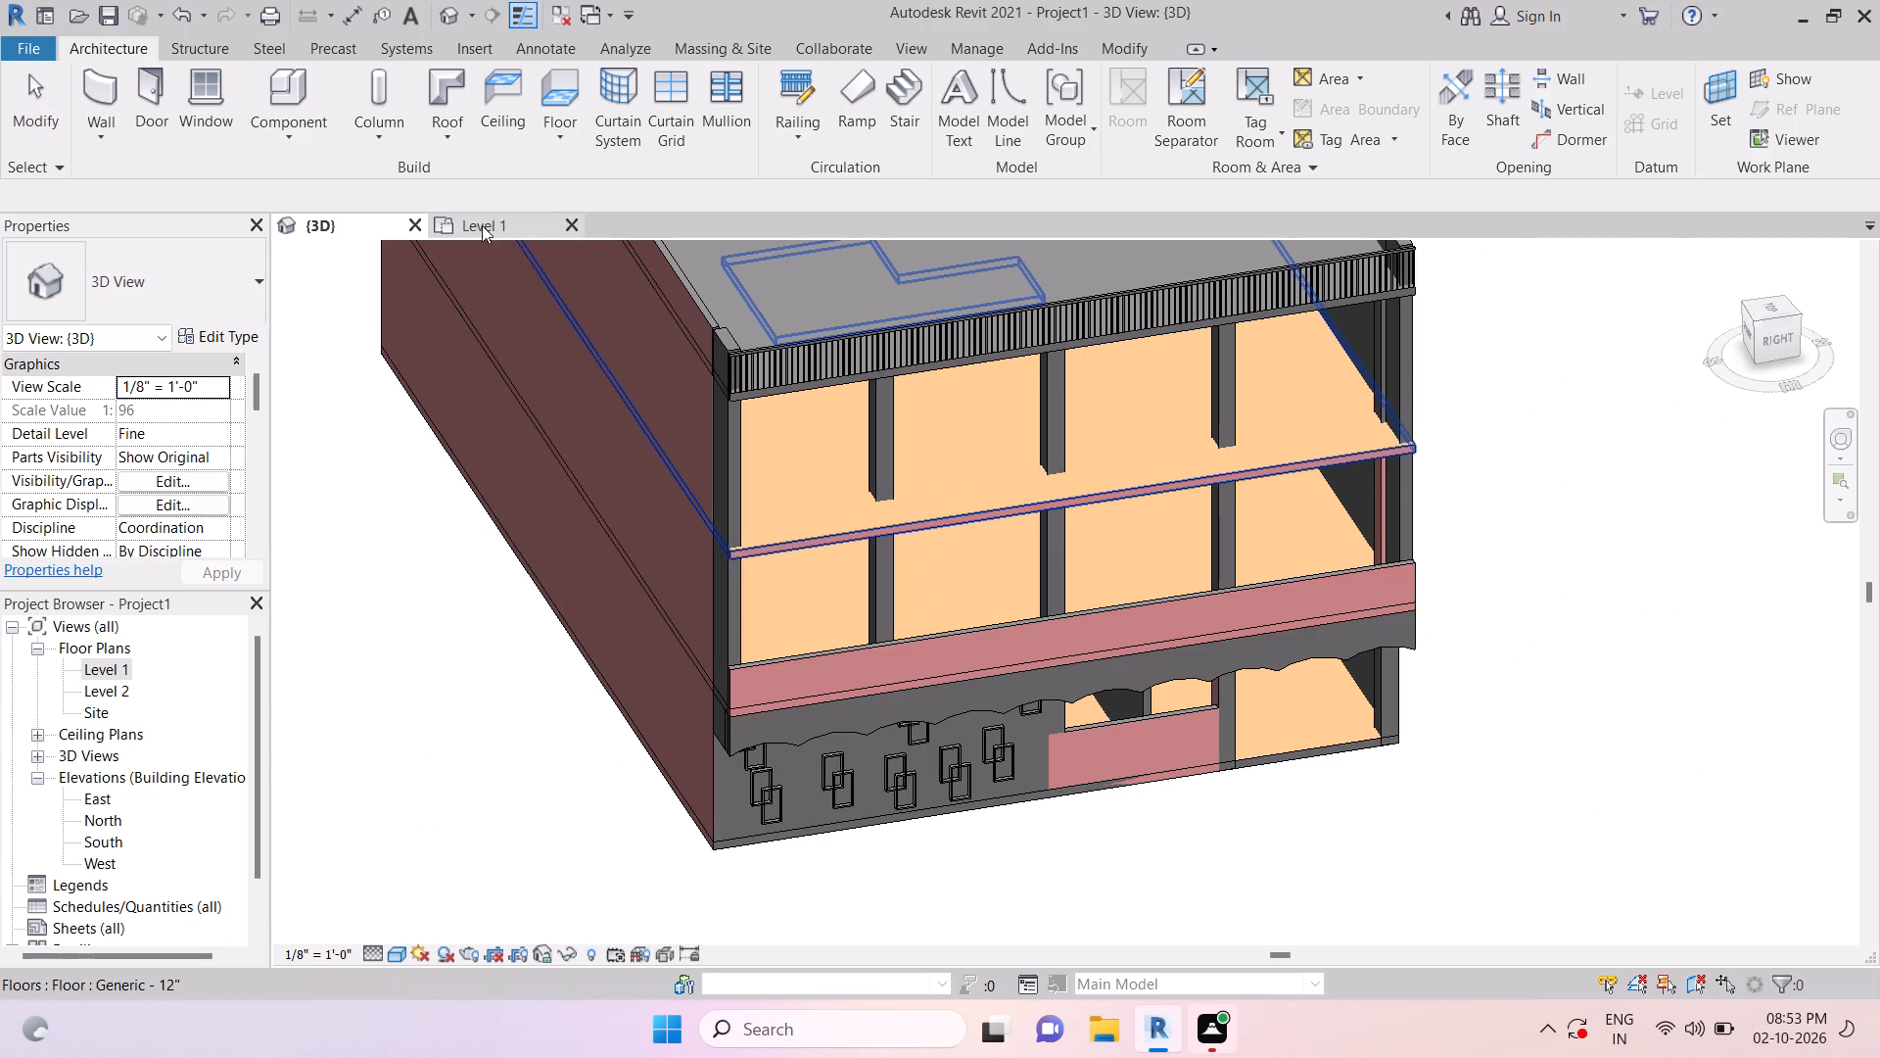
On the Level 1 plan, extend the short horizontal interior wall between grids 8 and 9 east to meet the stairwell's west wall.
left_click(481, 224)
scroll(970, 663, "down", 4)
key("Escape")
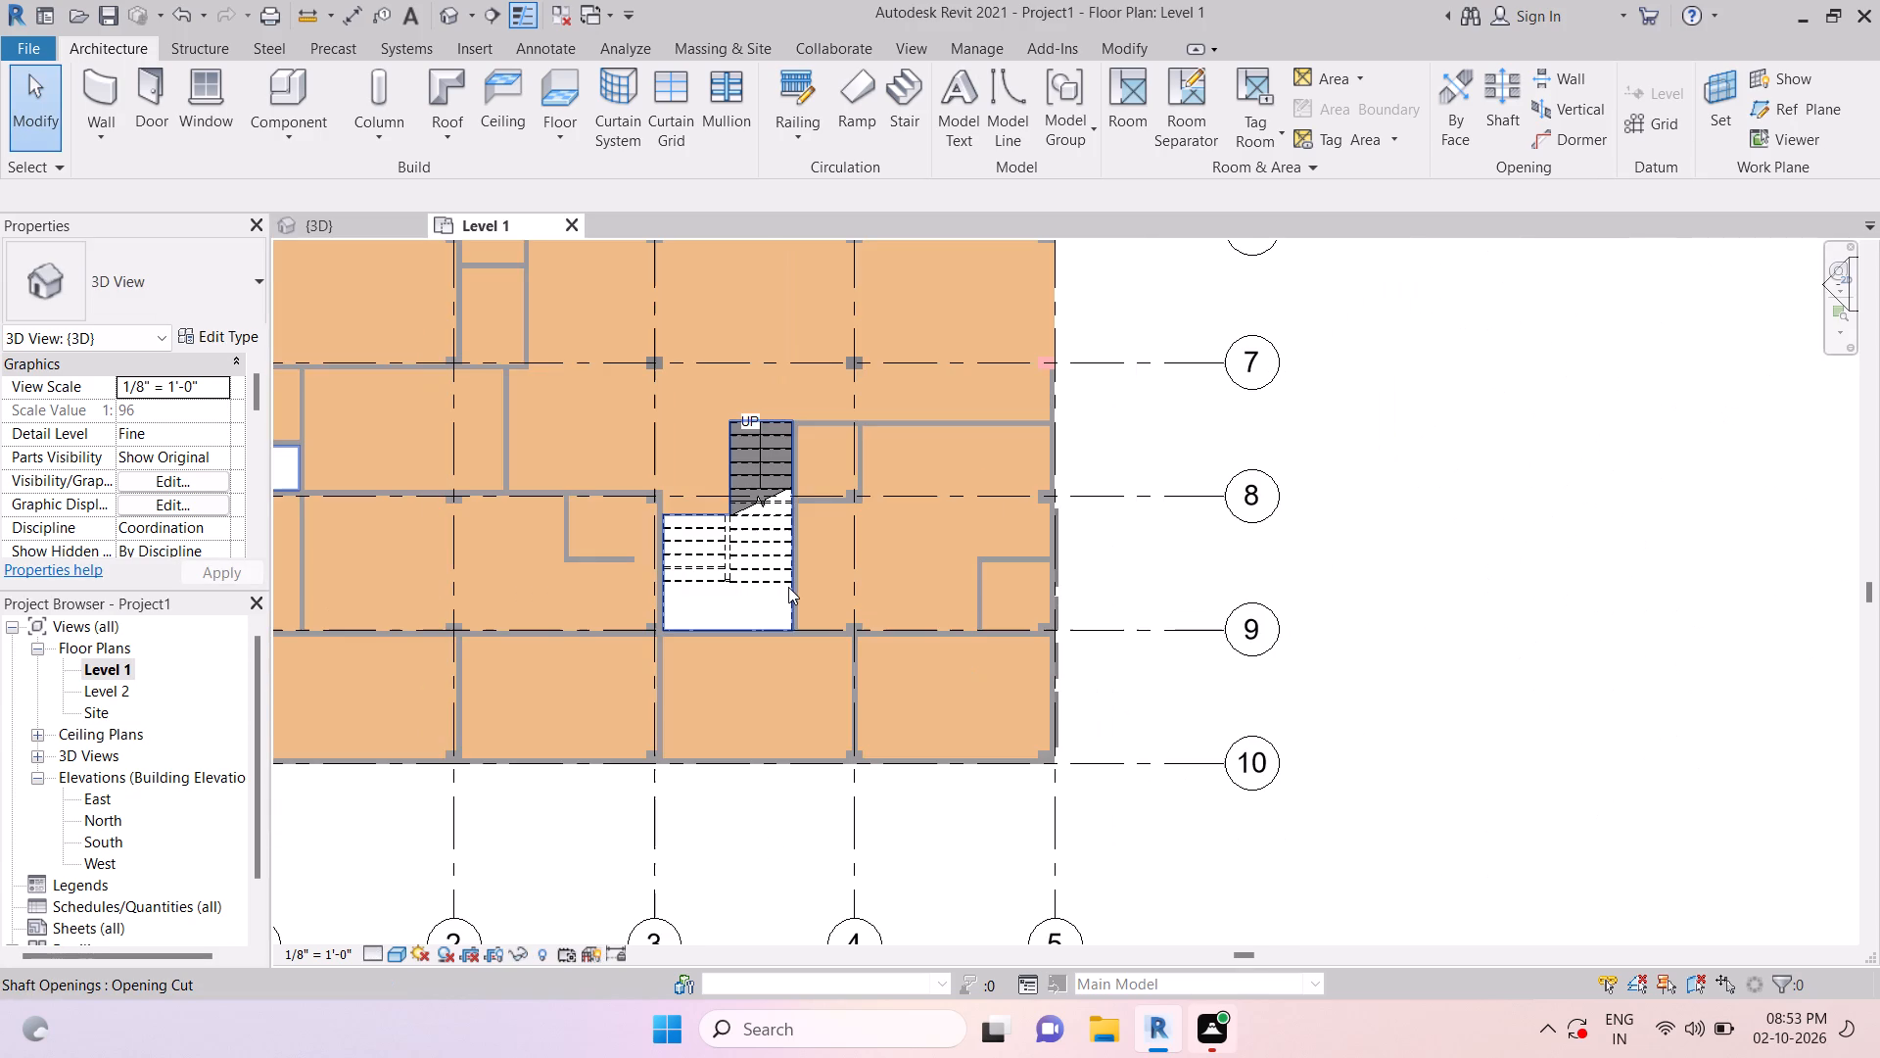
middle_click_drag(799, 597, 1155, 702)
key("Escape")
key("Escape")
scroll(795, 352, "up", 4)
key("Escape")
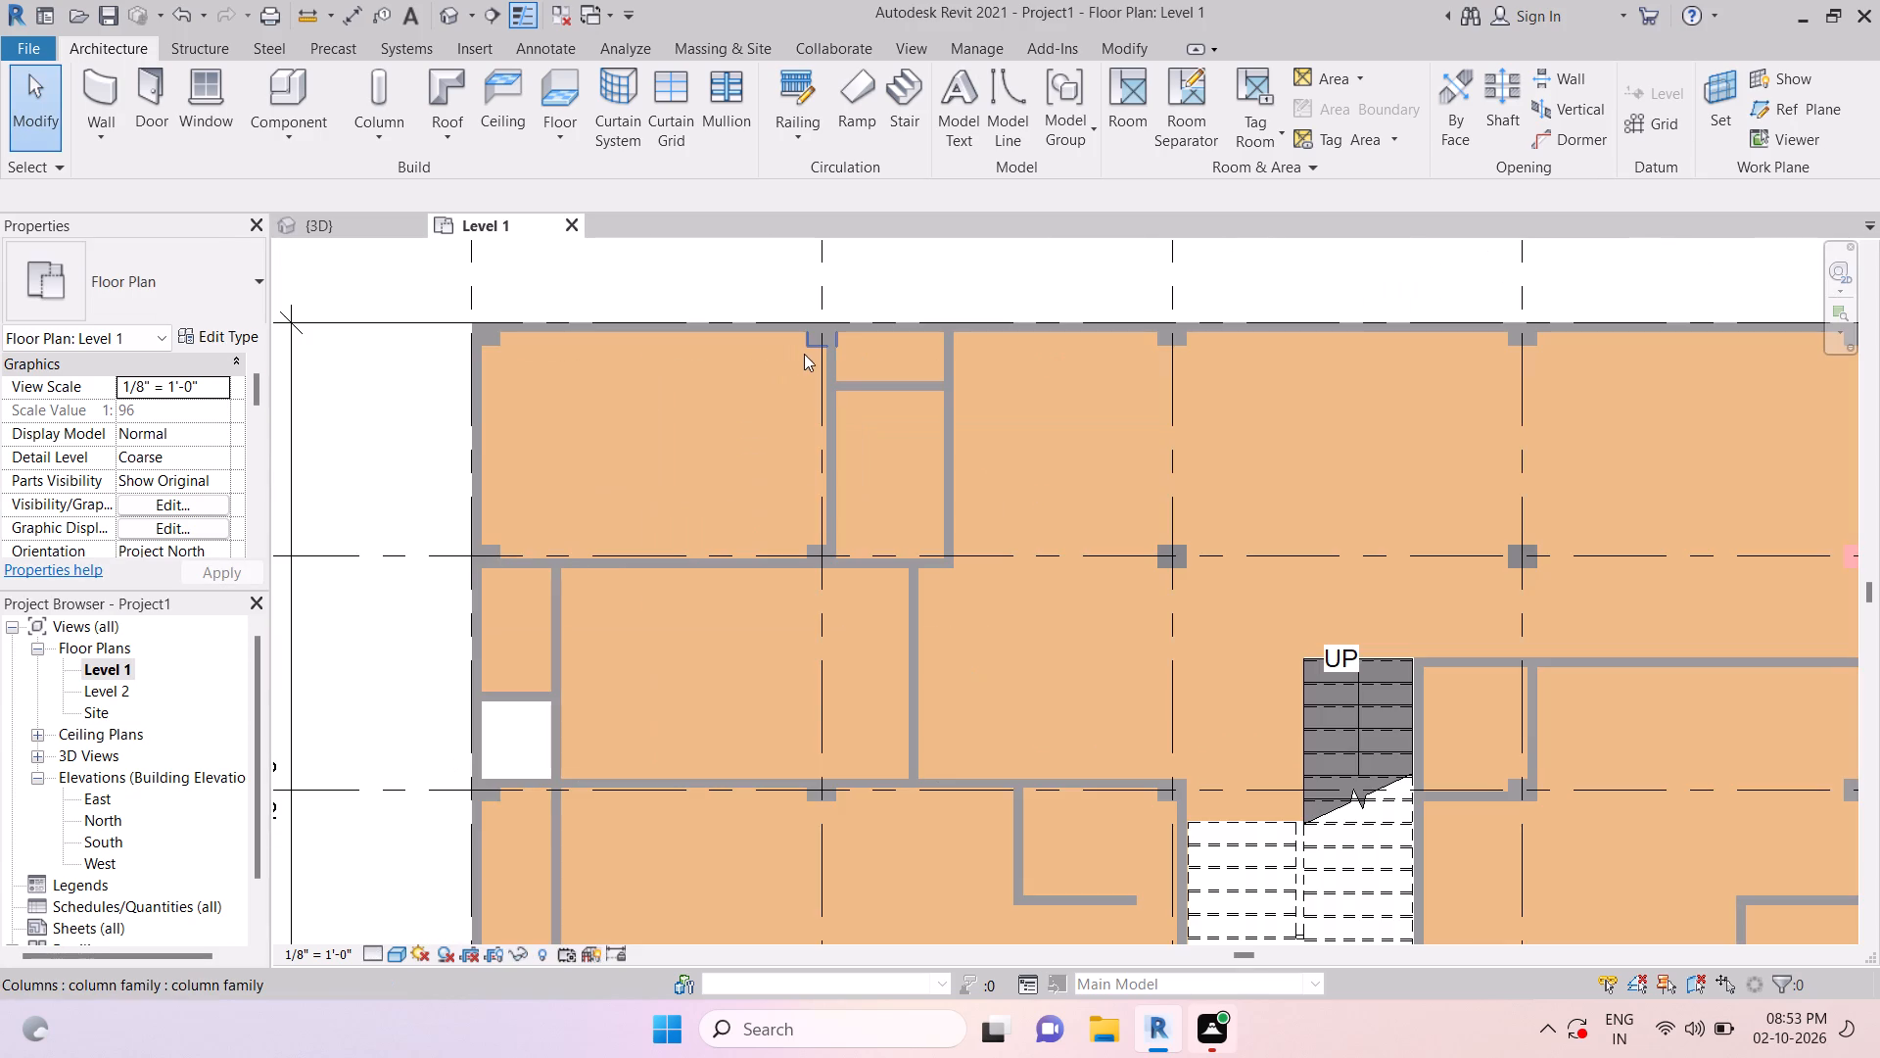
scroll(821, 342, "down", 2)
scroll(923, 472, "down", 3)
key("Escape")
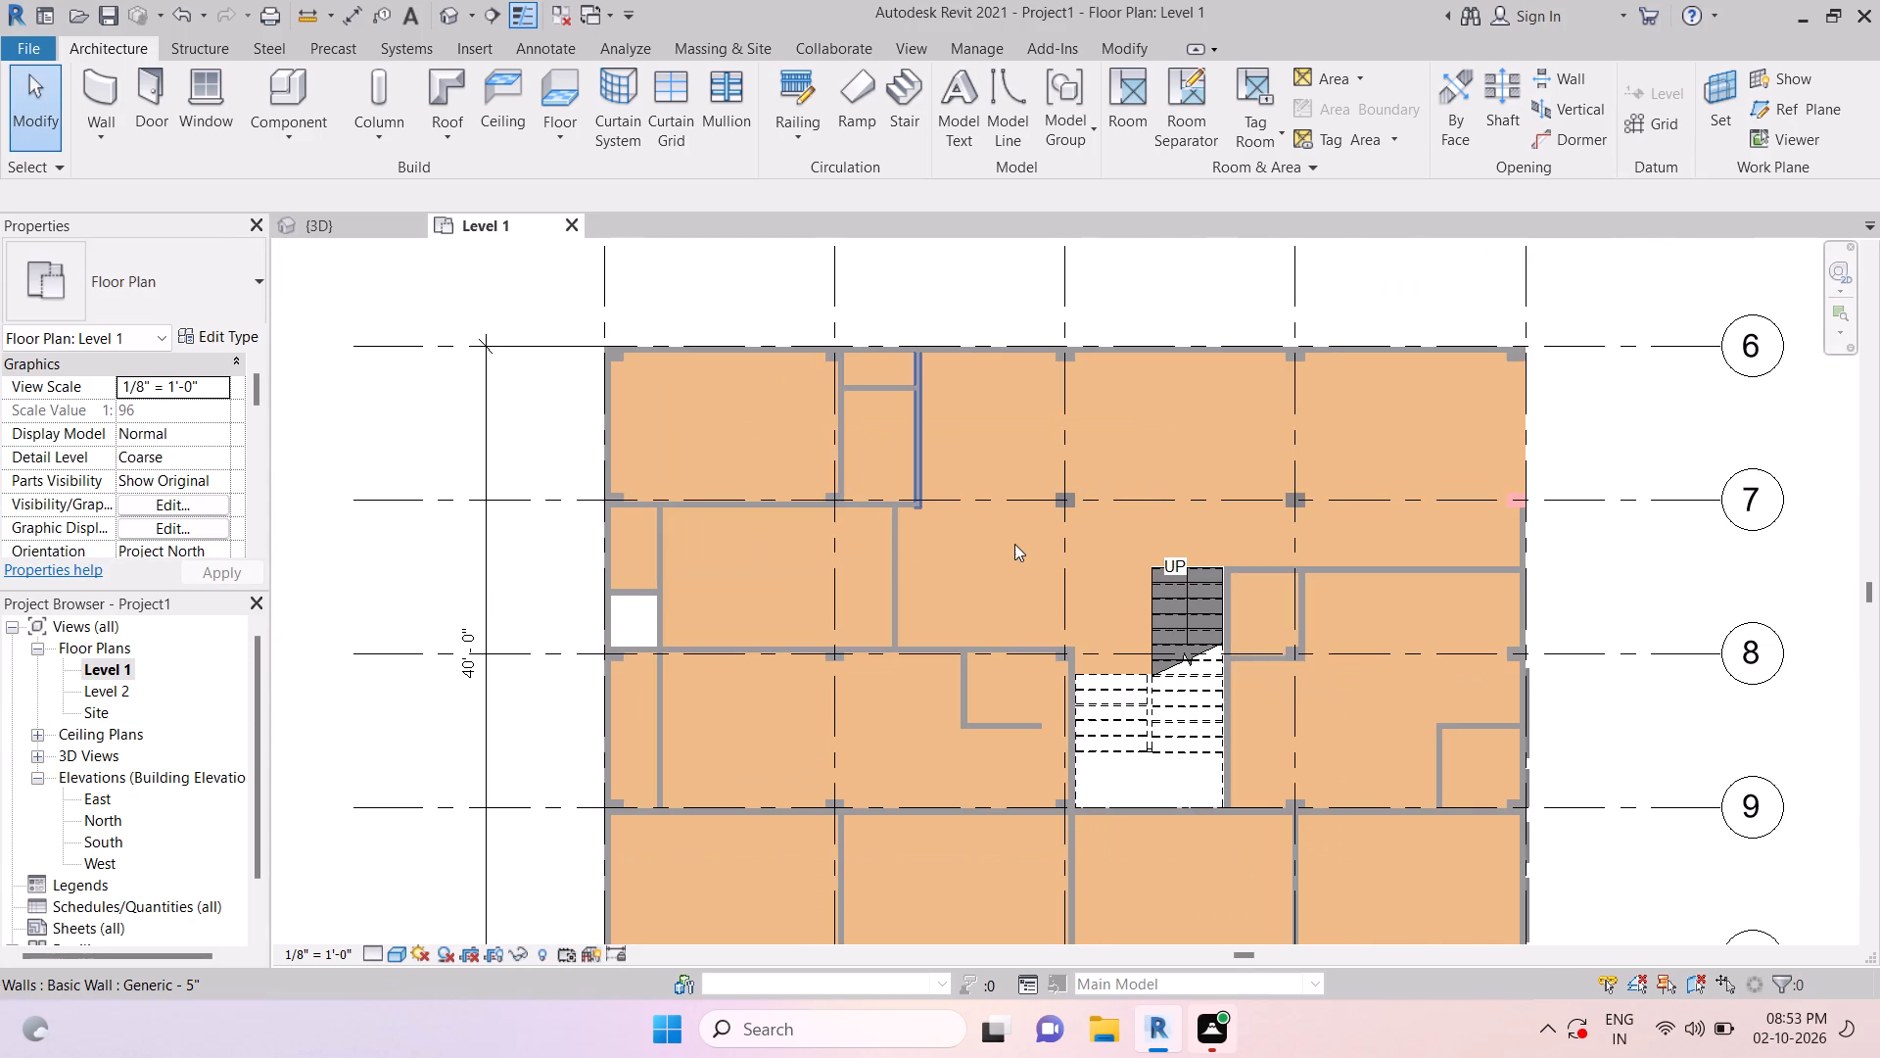
middle_click_drag(973, 517, 856, 485)
key("Escape")
scroll(1010, 648, "up", 5)
middle_click_drag(987, 659, 949, 653)
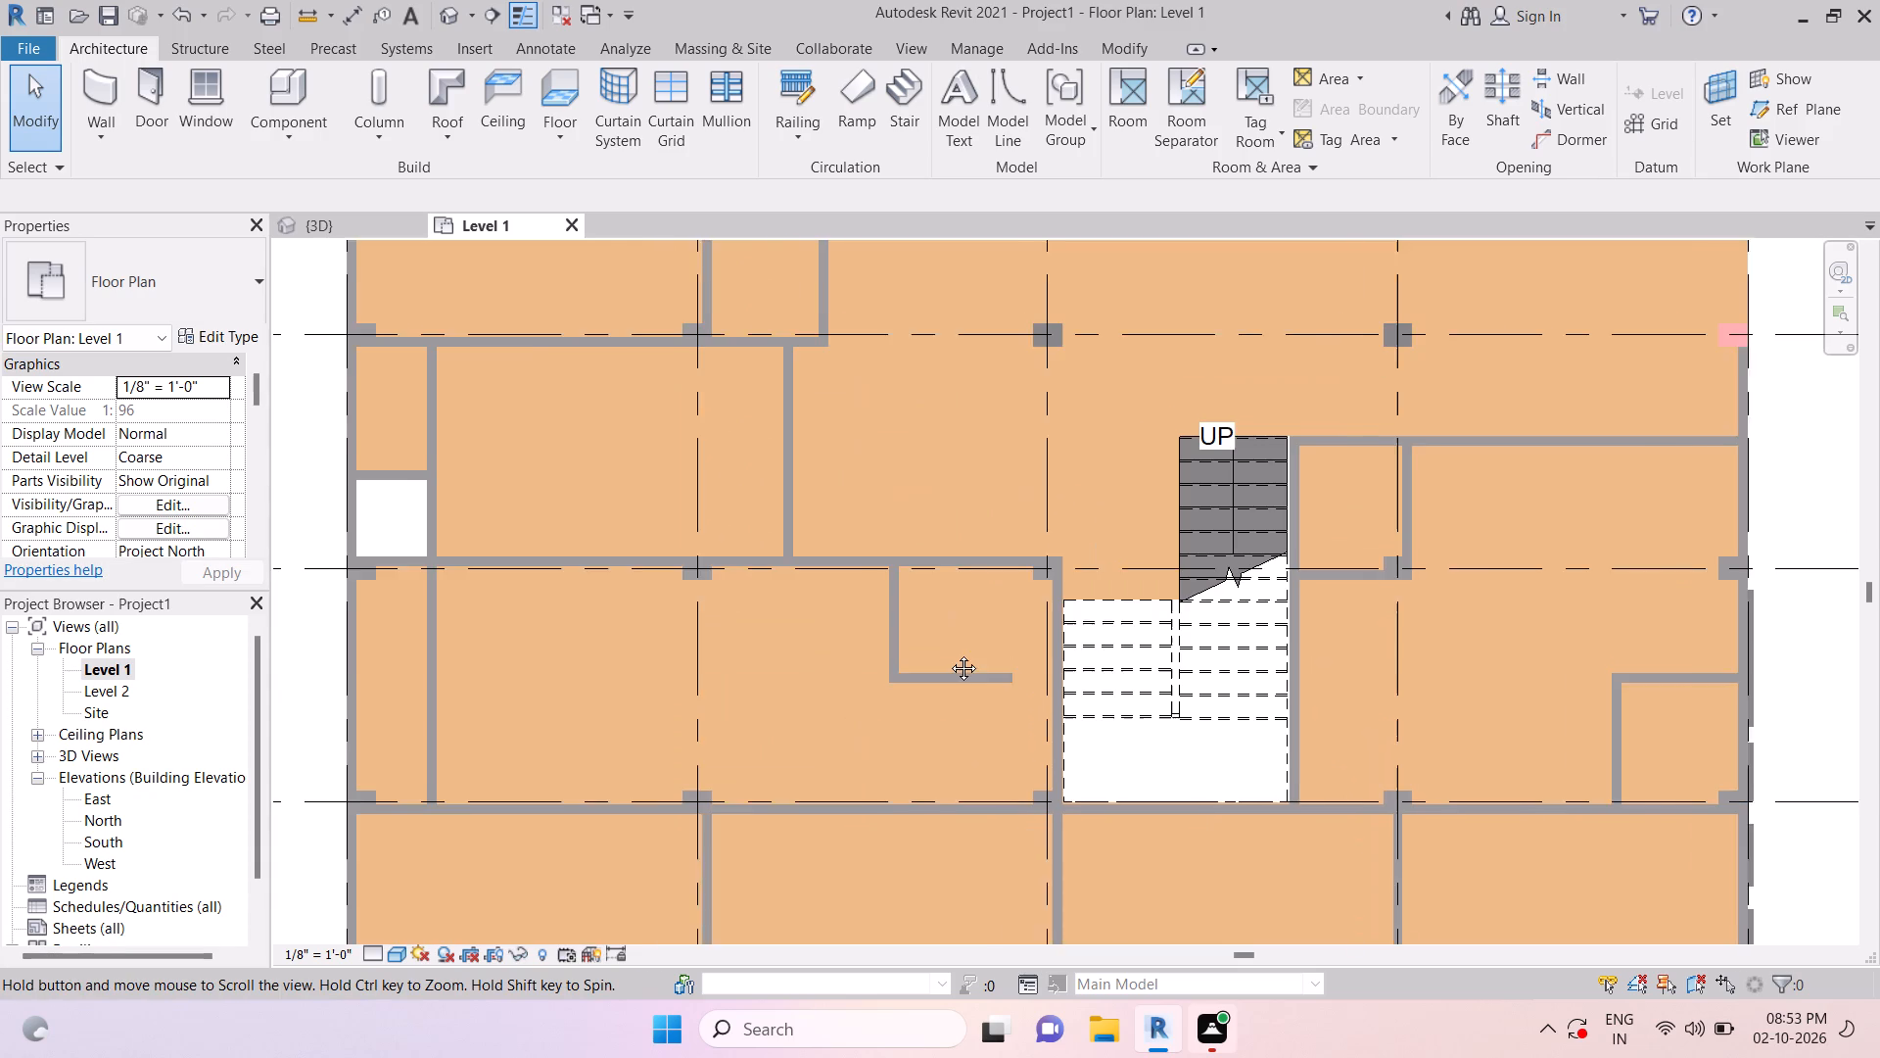
middle_click_drag(949, 653, 868, 639)
scroll(869, 647, "up", 5)
key("Escape")
key("Escape")
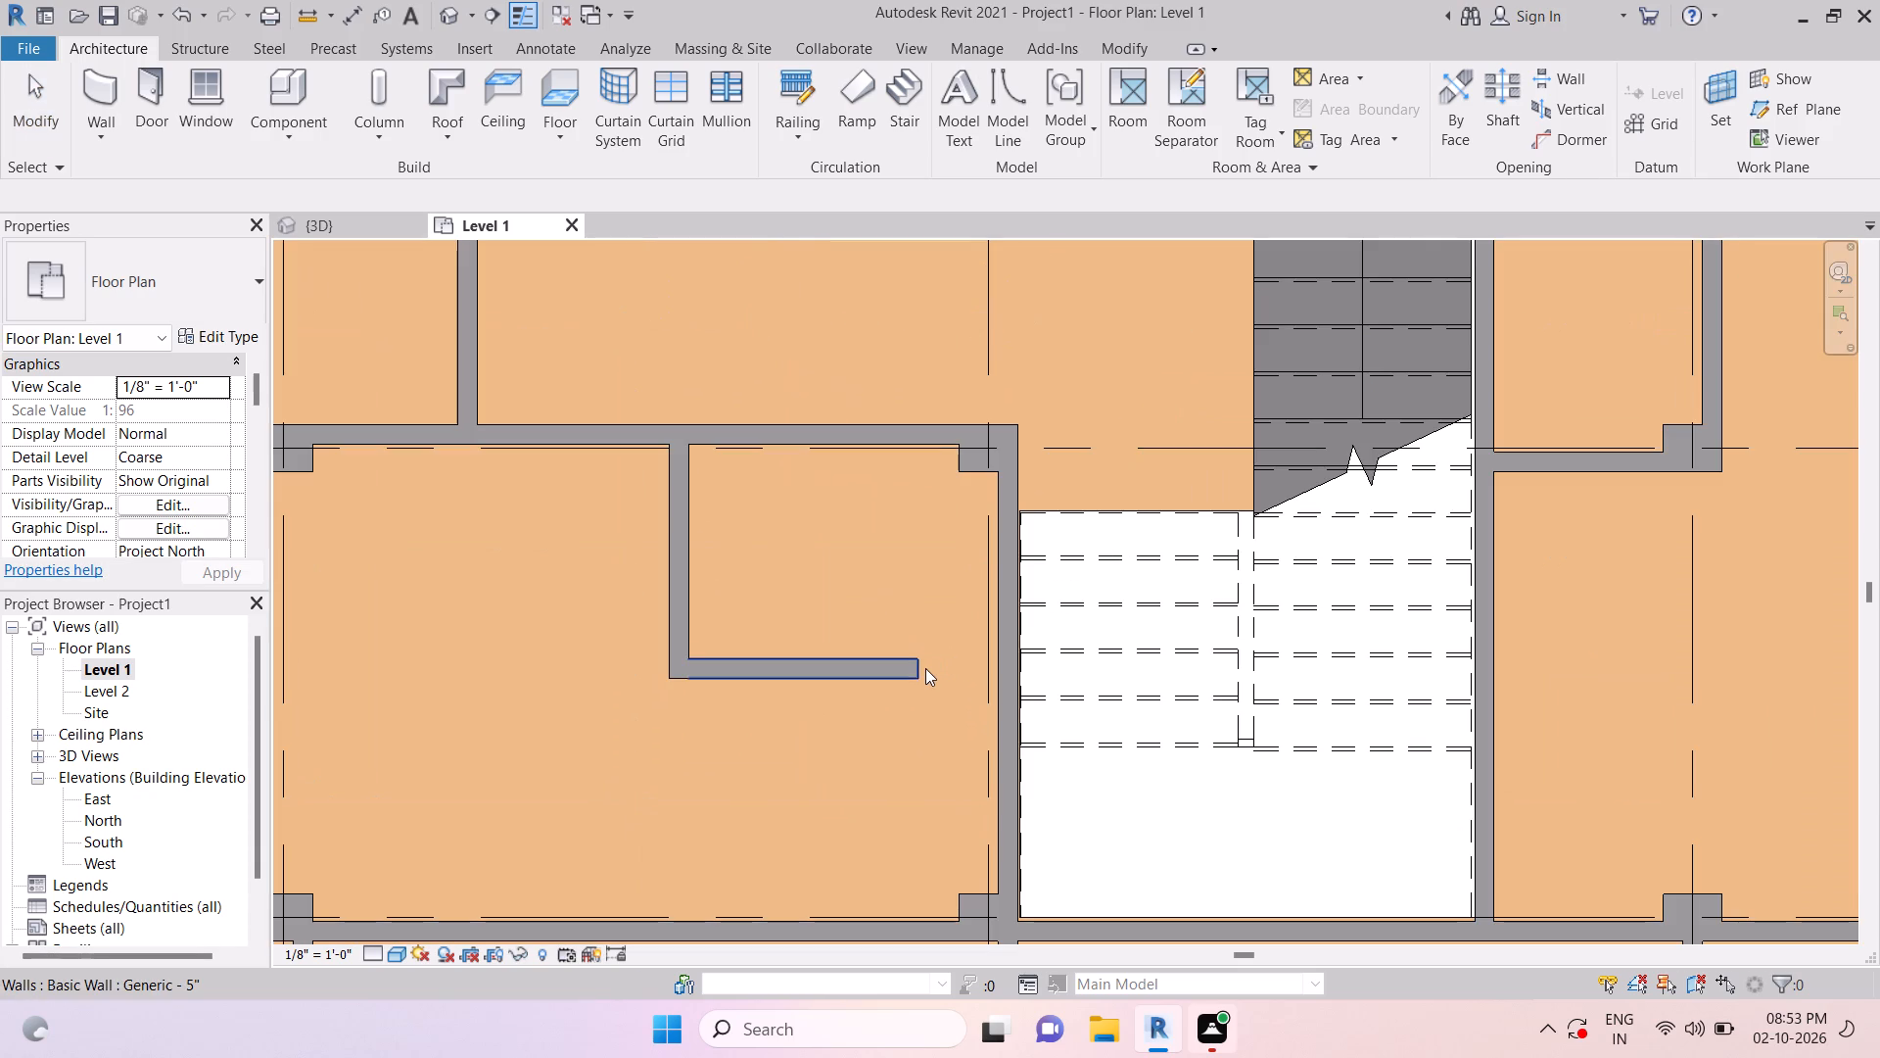
left_click(925, 668)
left_click_drag(917, 668, 996, 669)
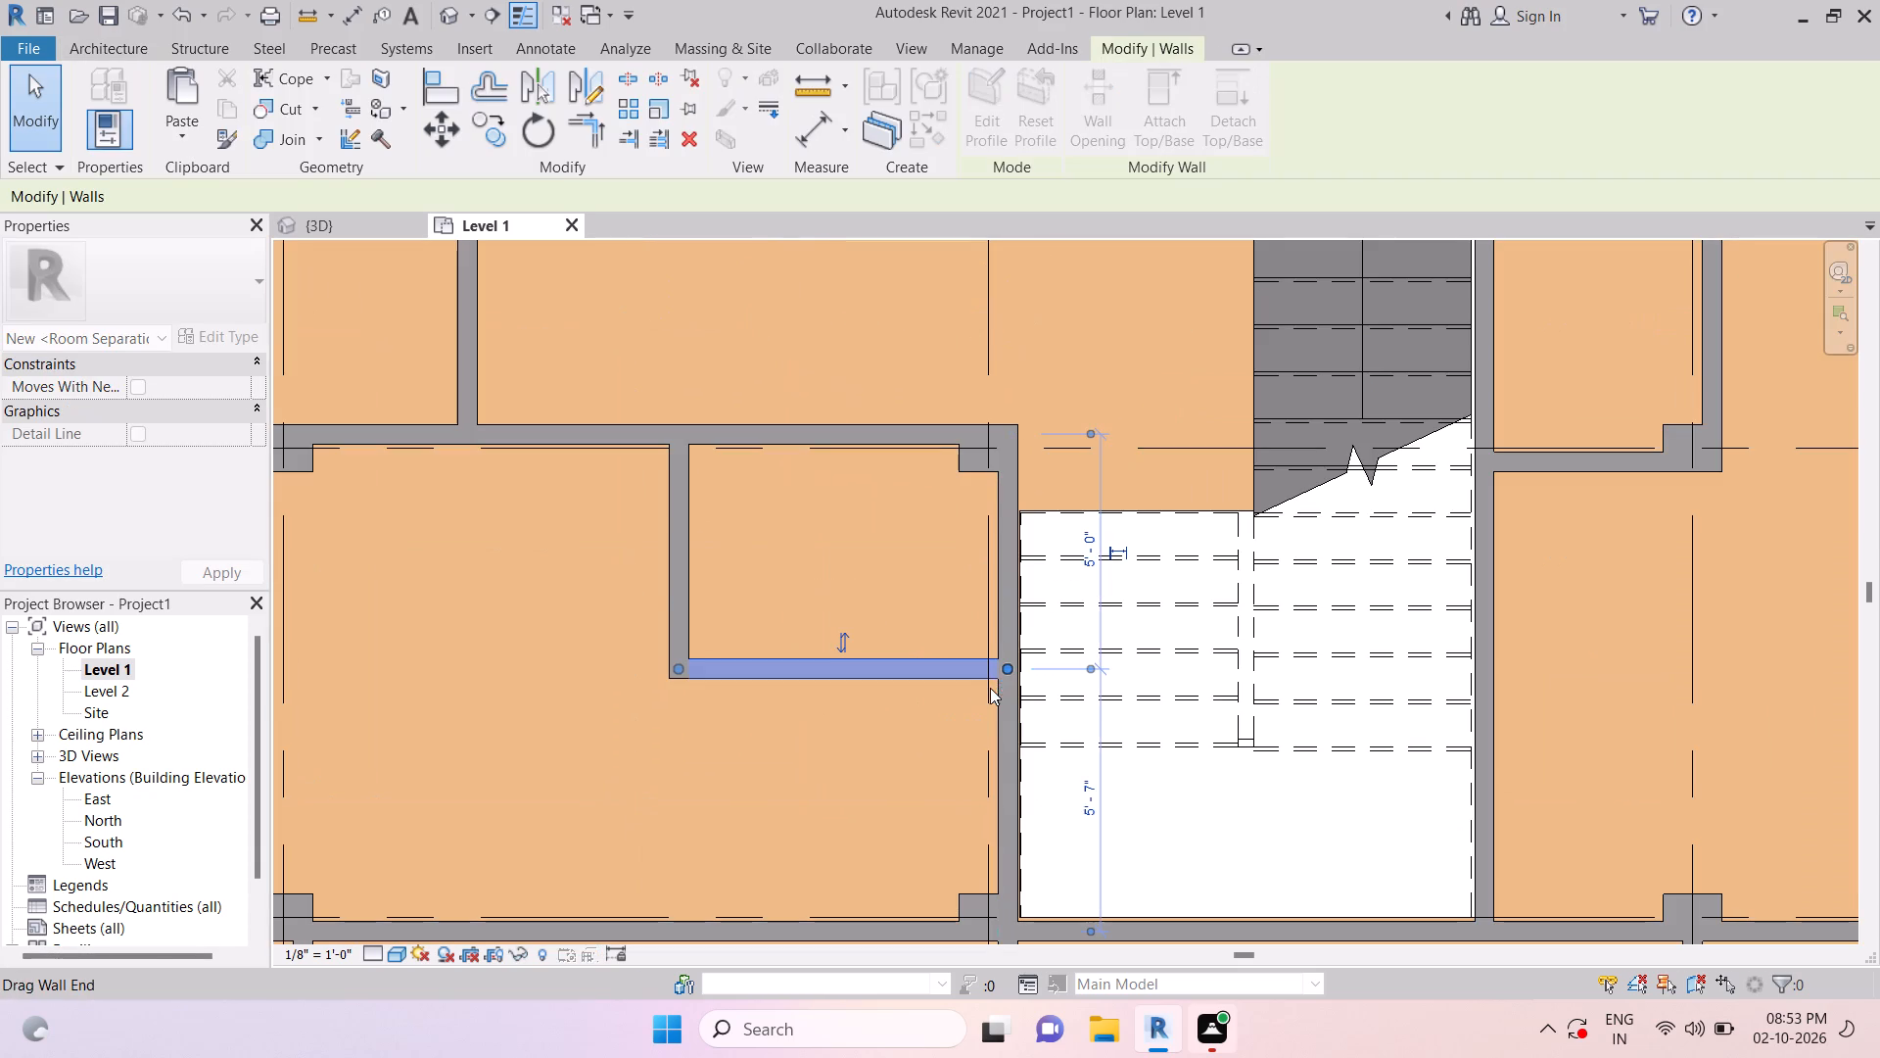
key("Escape")
scroll(983, 697, "down", 9)
key("Escape")
key("Escape")
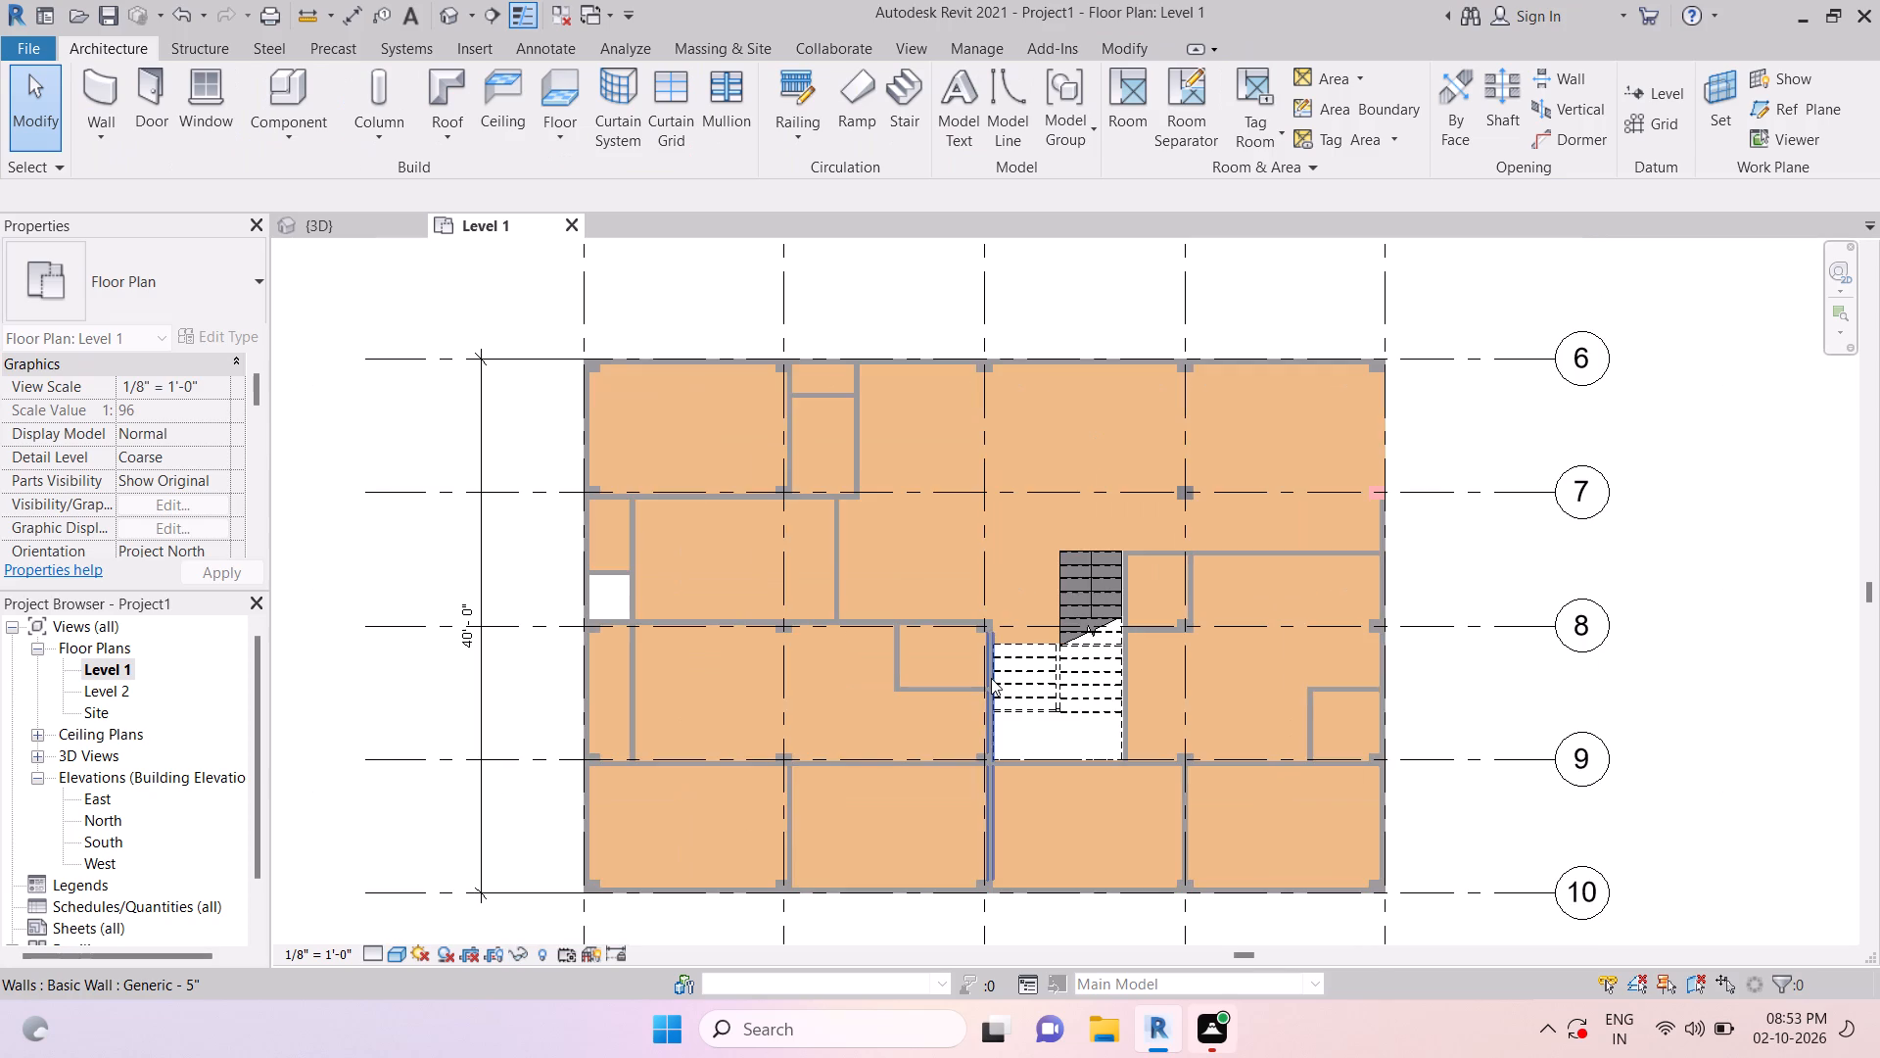
scroll(991, 678, "down", 1)
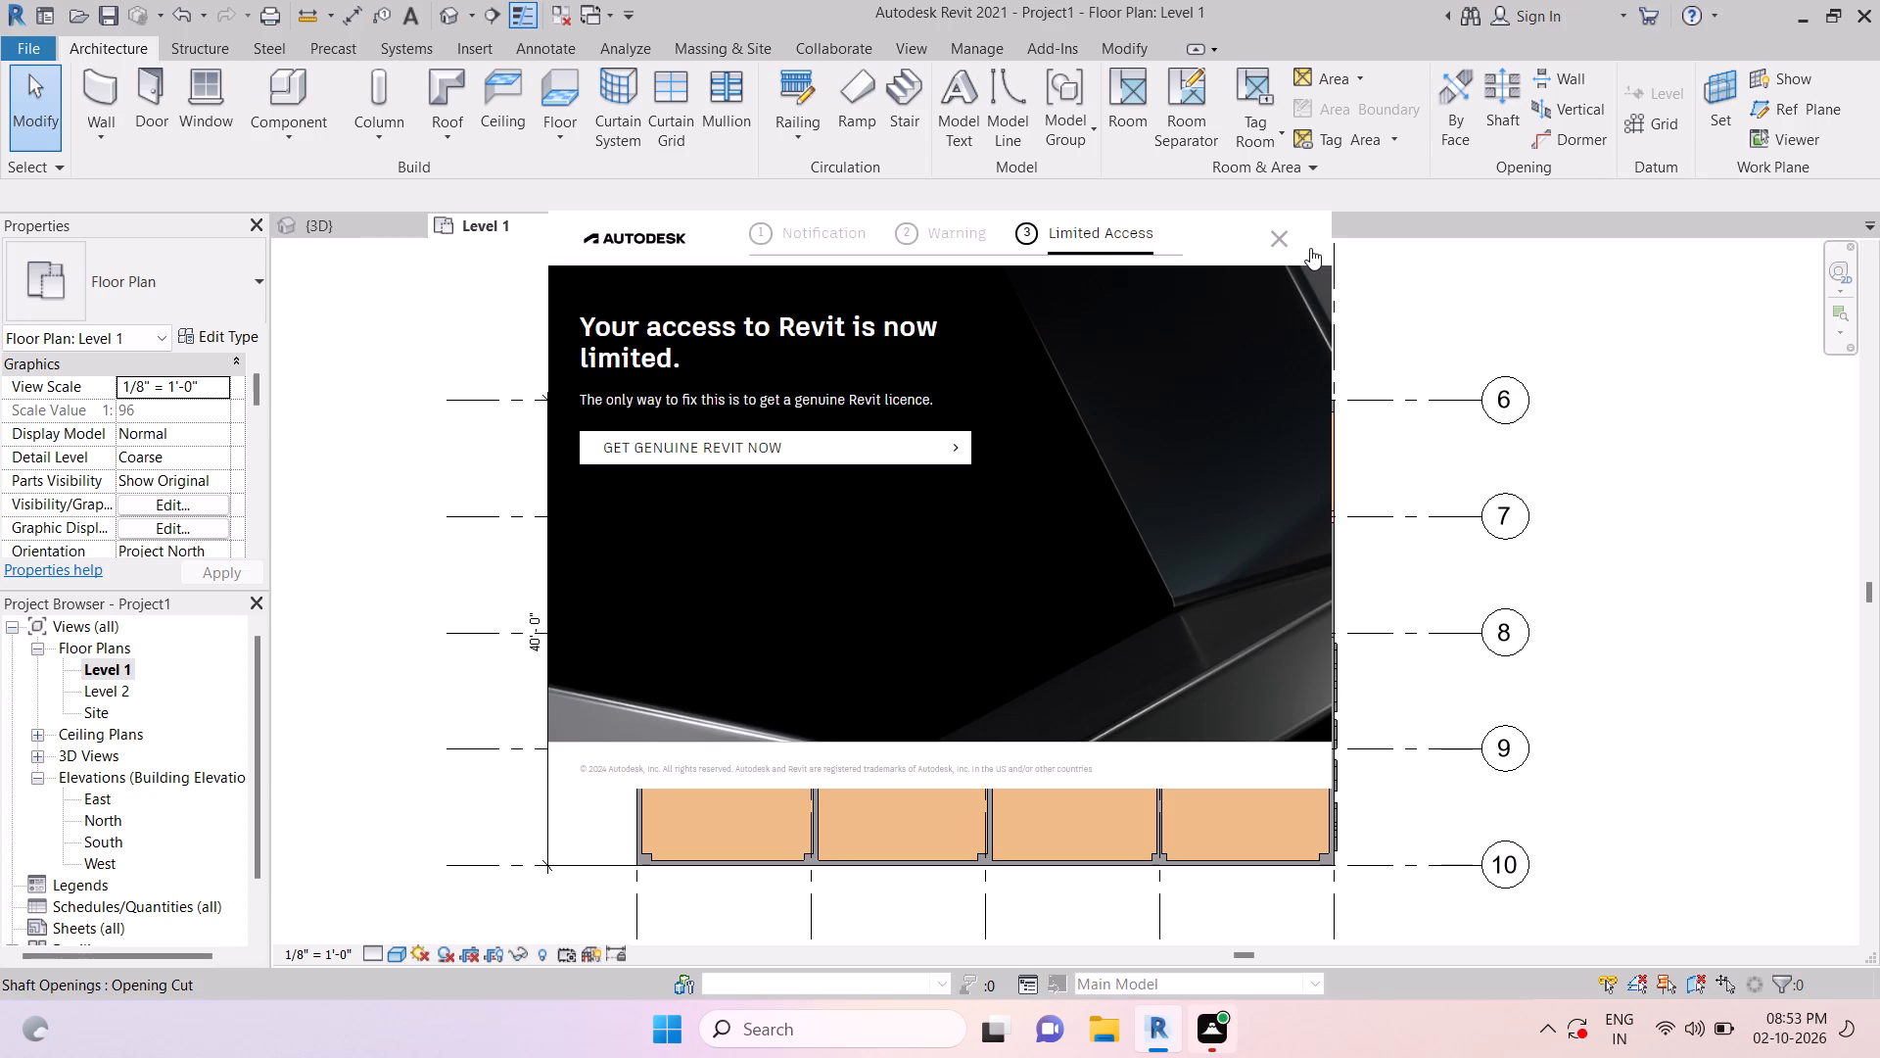
Dismiss the Autodesk notification window covering the floor plan.
left_click(1276, 245)
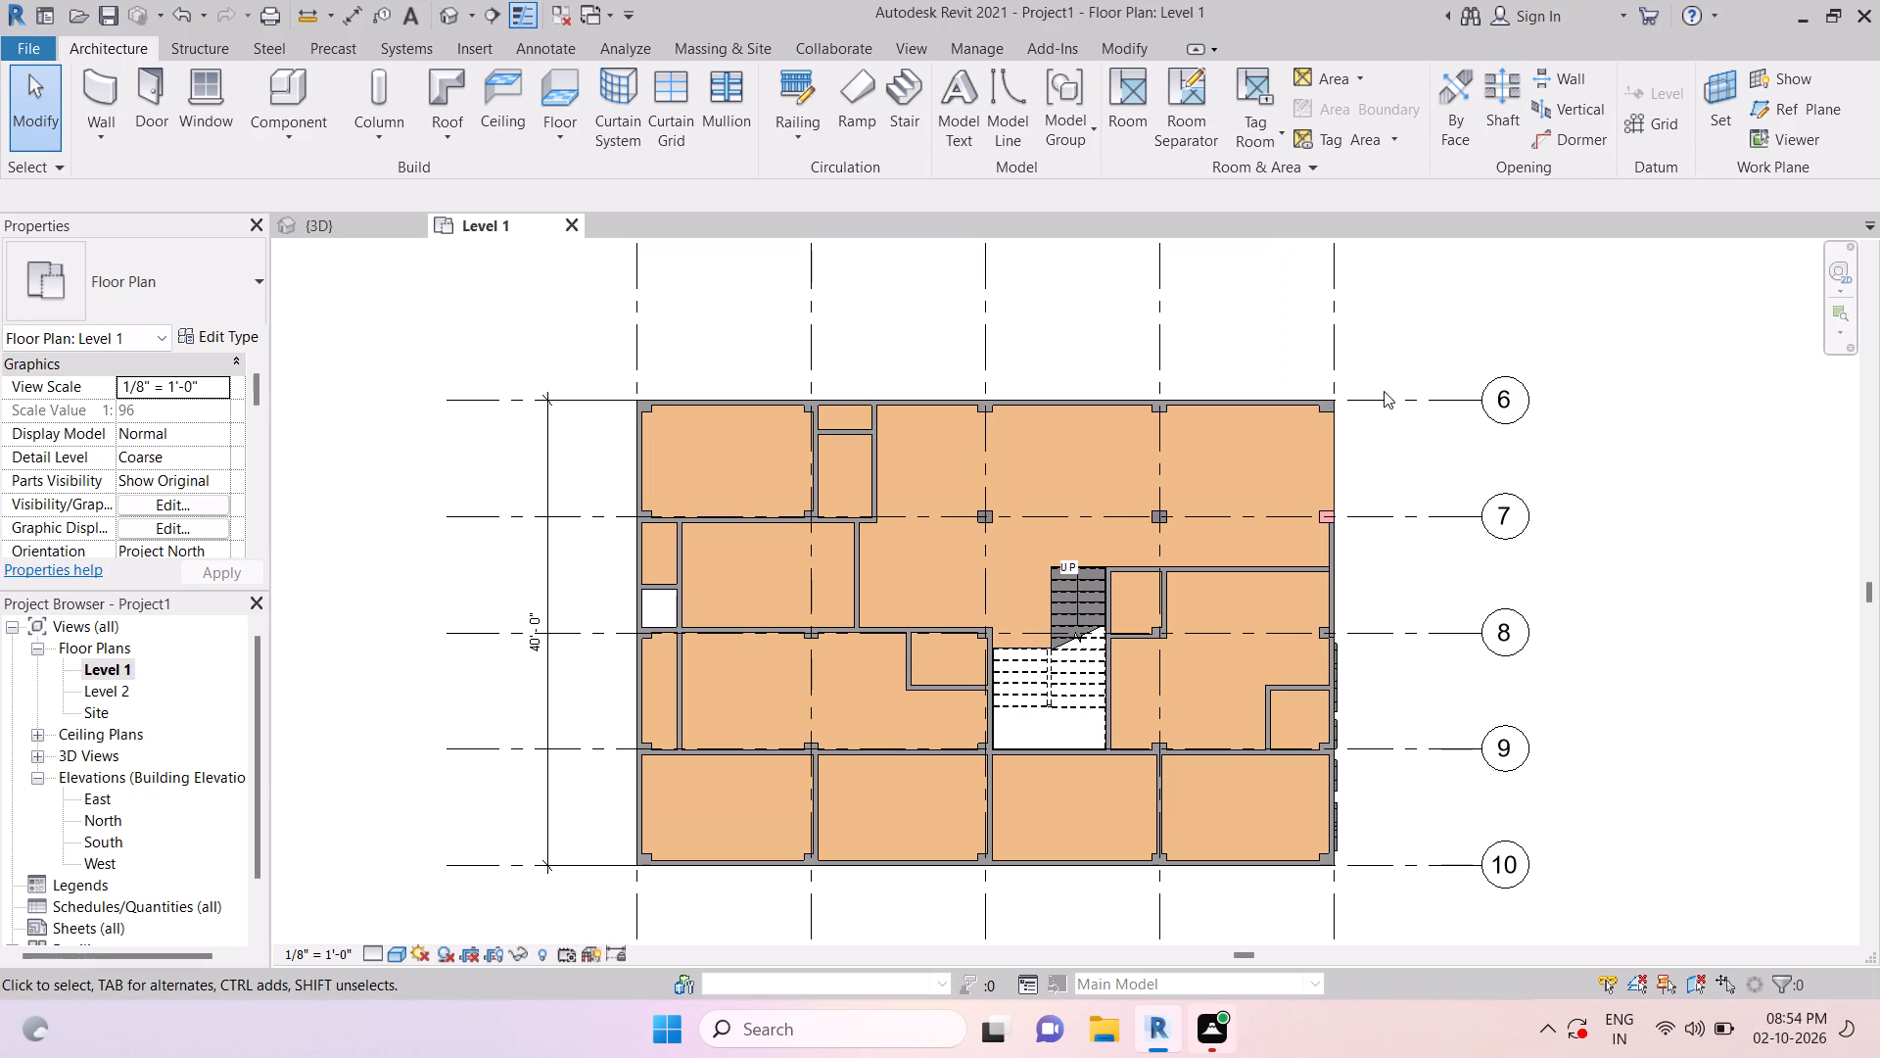
Inspect the Level 1 column at the east end of grid 7 and its junction with the exterior wall.
scroll(1352, 506, "up", 11)
key("Escape")
key("Escape")
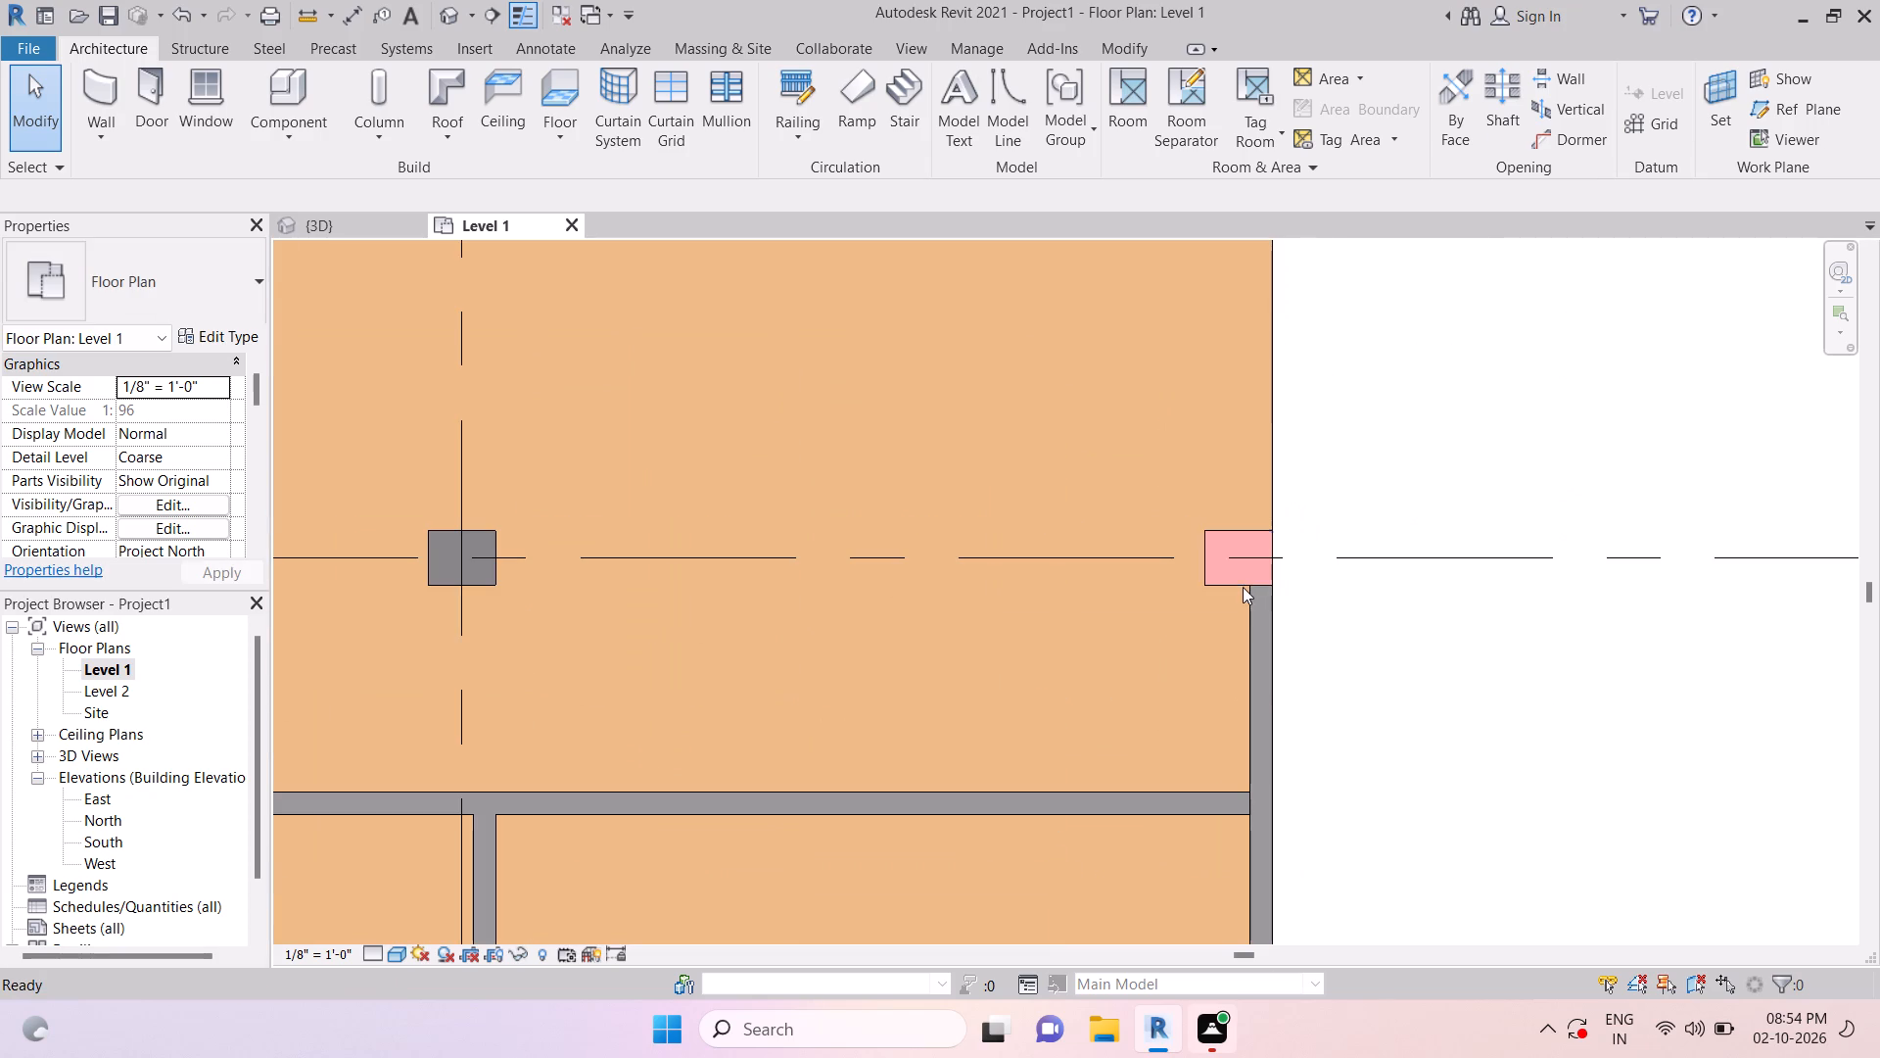
left_click(1237, 584)
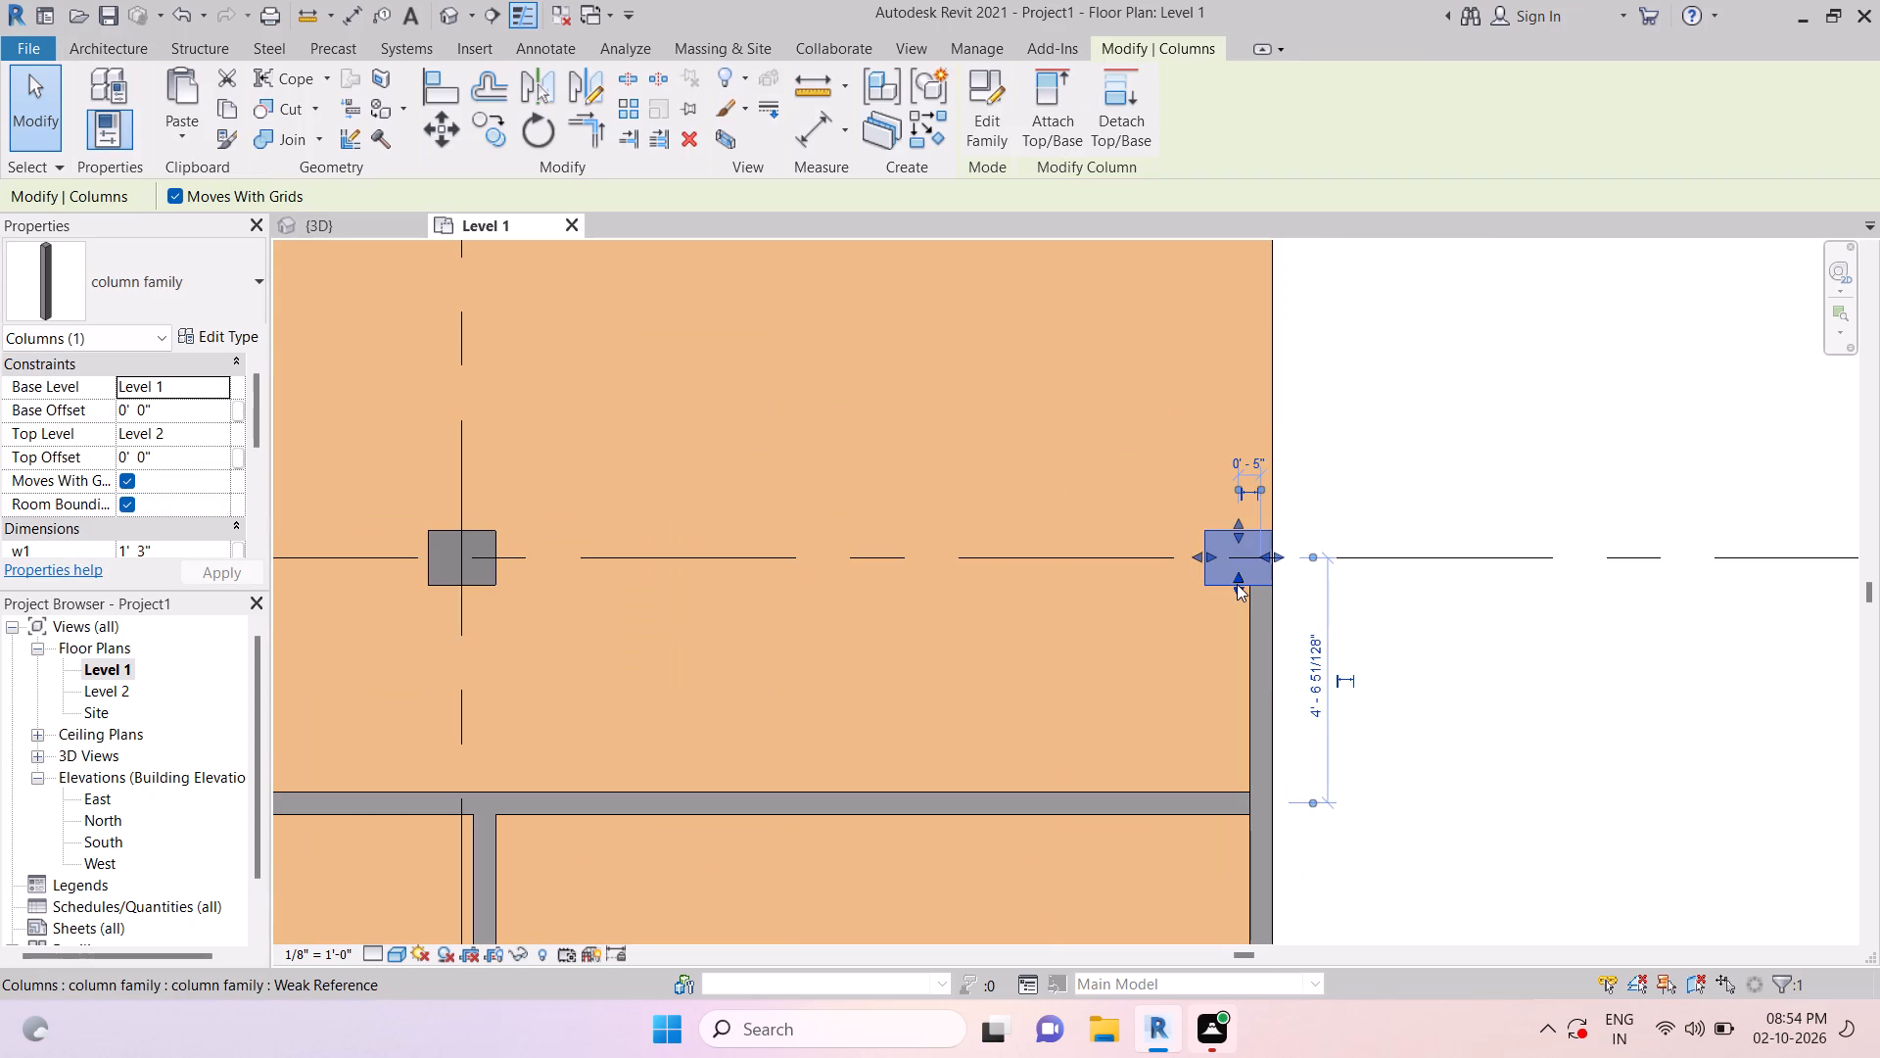
key("Escape")
key("Escape")
scroll(1245, 563, "down", 13)
key("Escape")
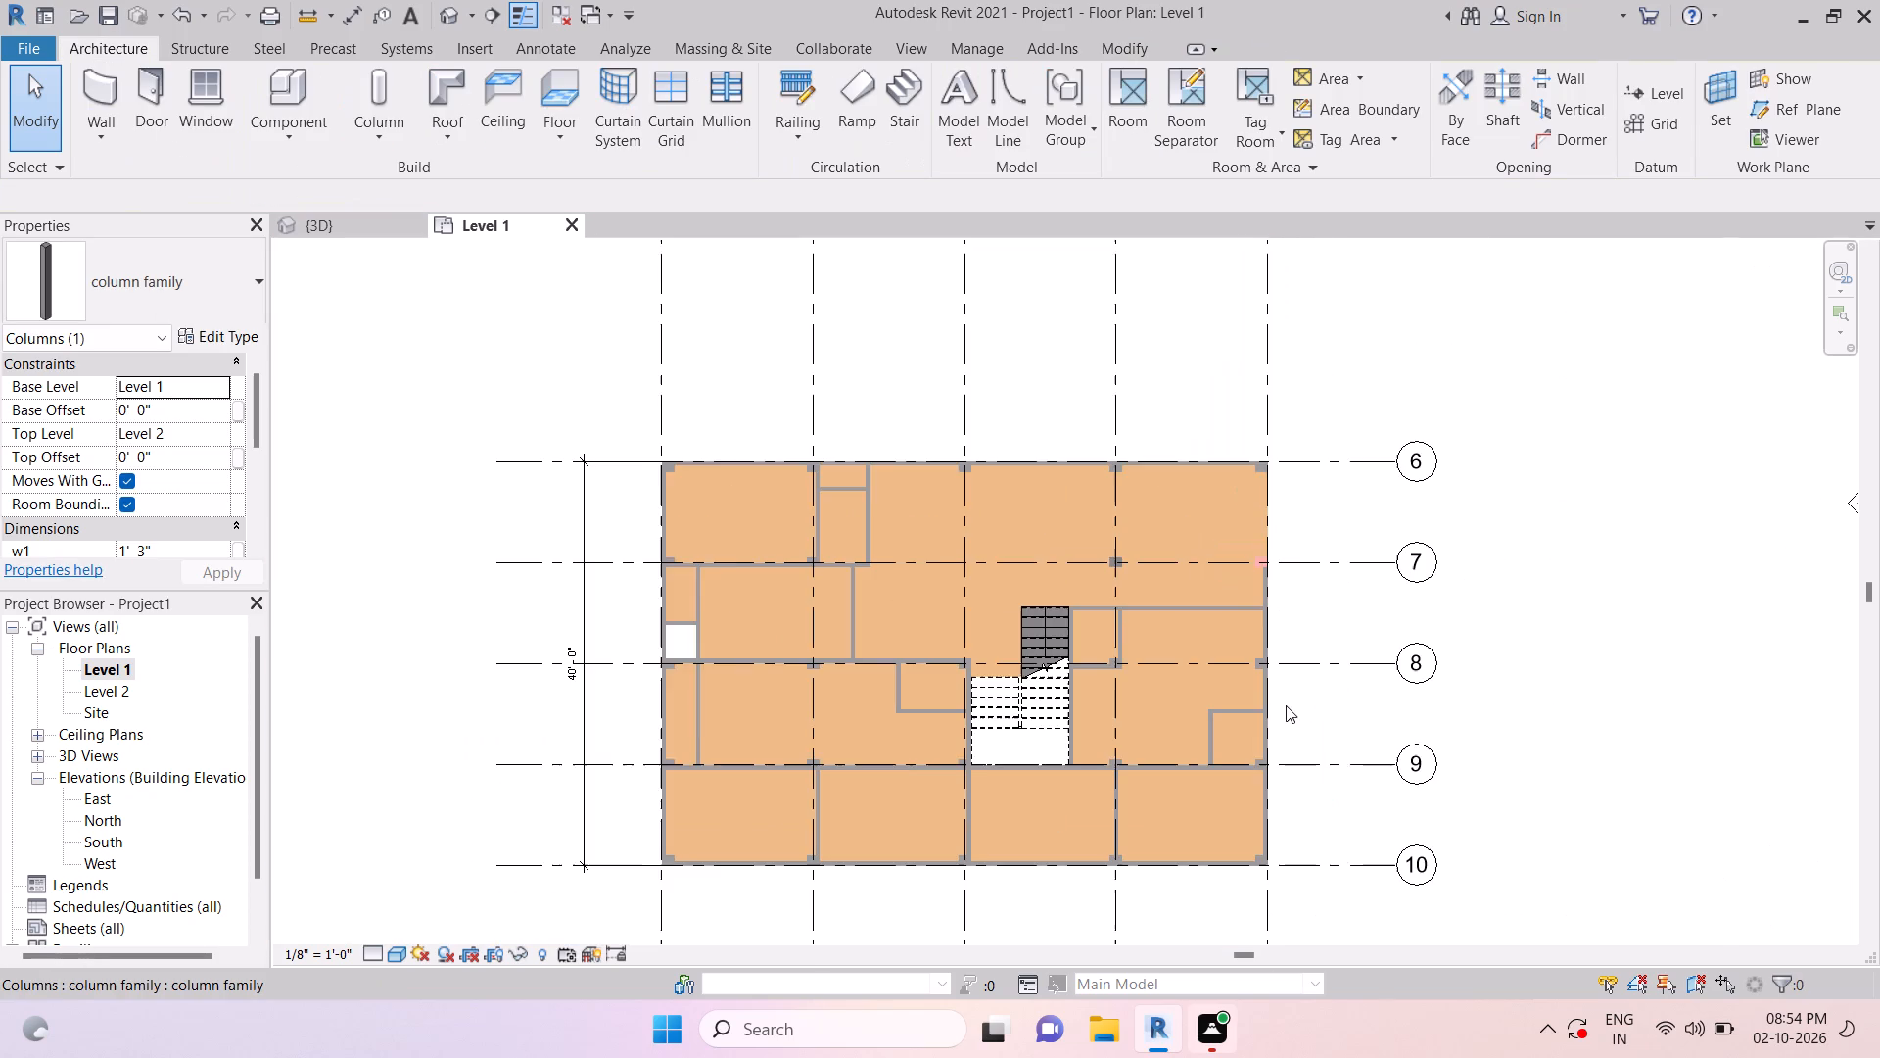
Select the Level 1 floor and open the Coarse Scale Fill Pattern choices in its Generic - 12" type properties.
scroll(1286, 705, "down", 3)
key("Escape")
key("Escape")
scroll(949, 580, "up", 4)
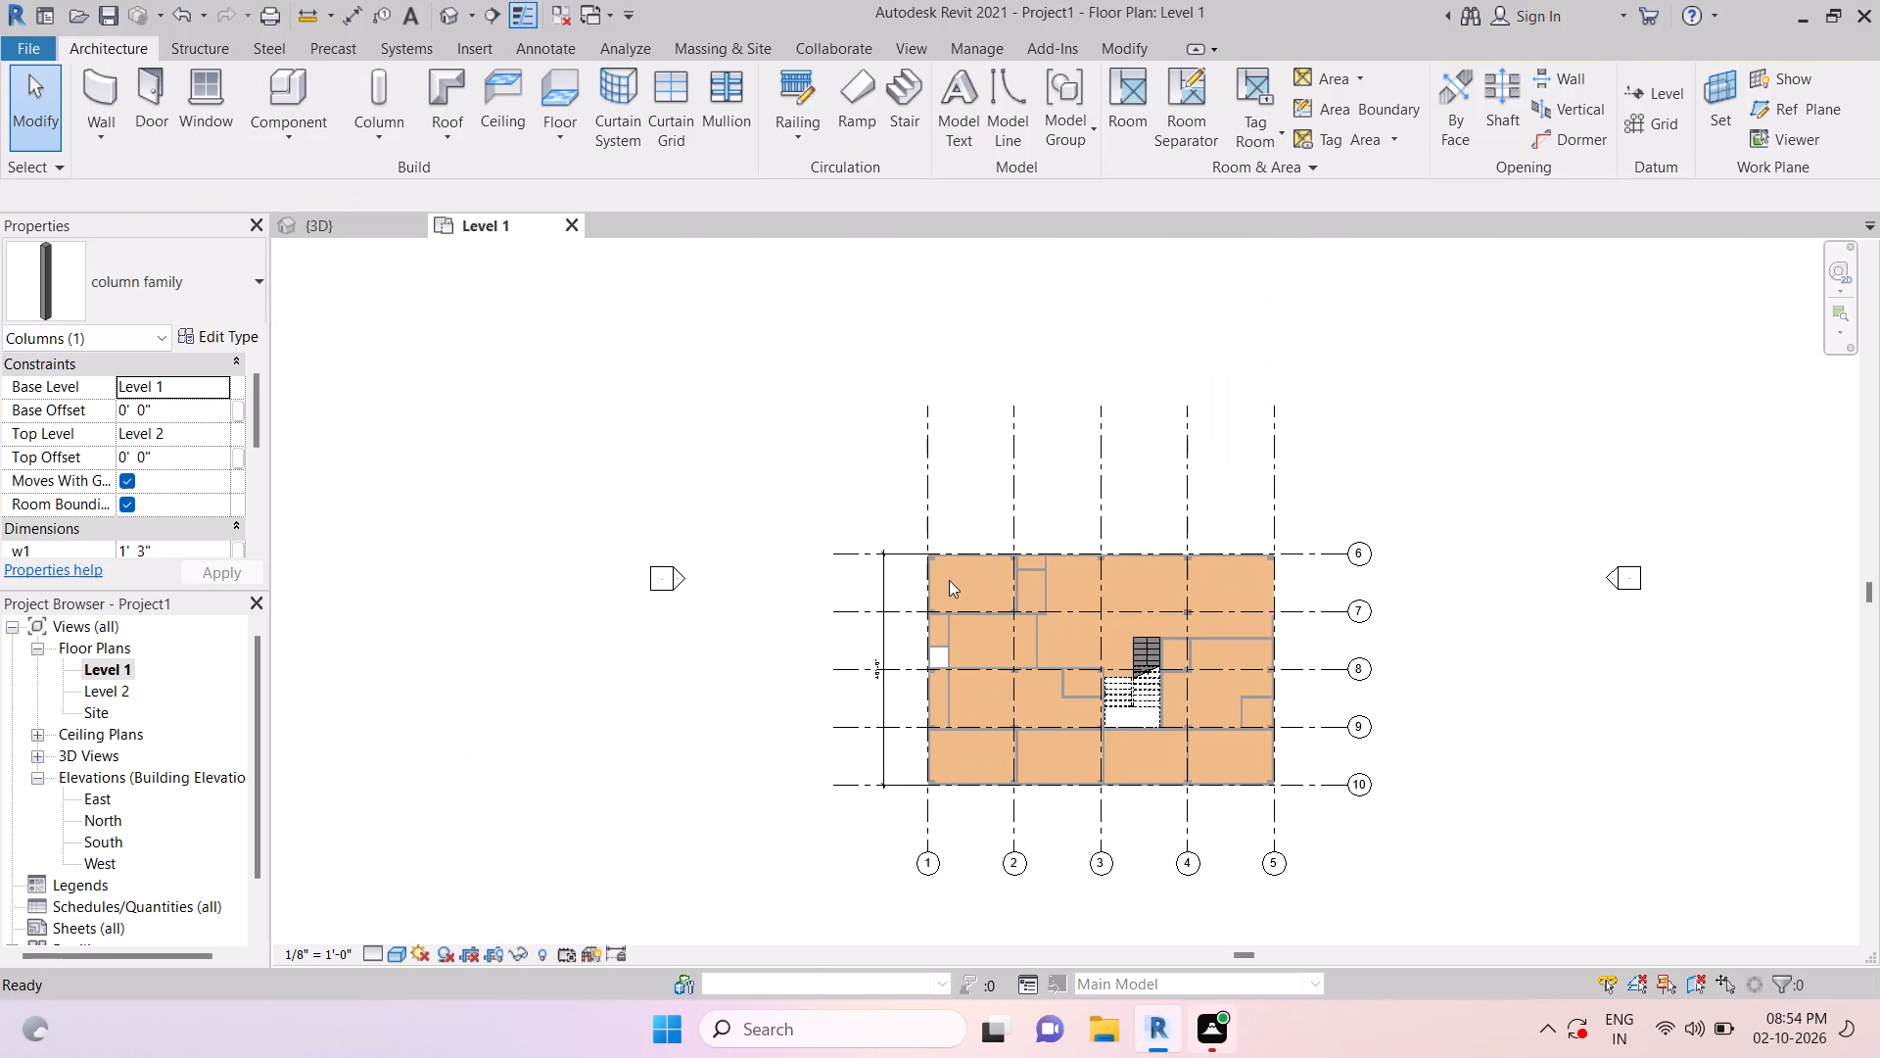
scroll(949, 580, "up", 5)
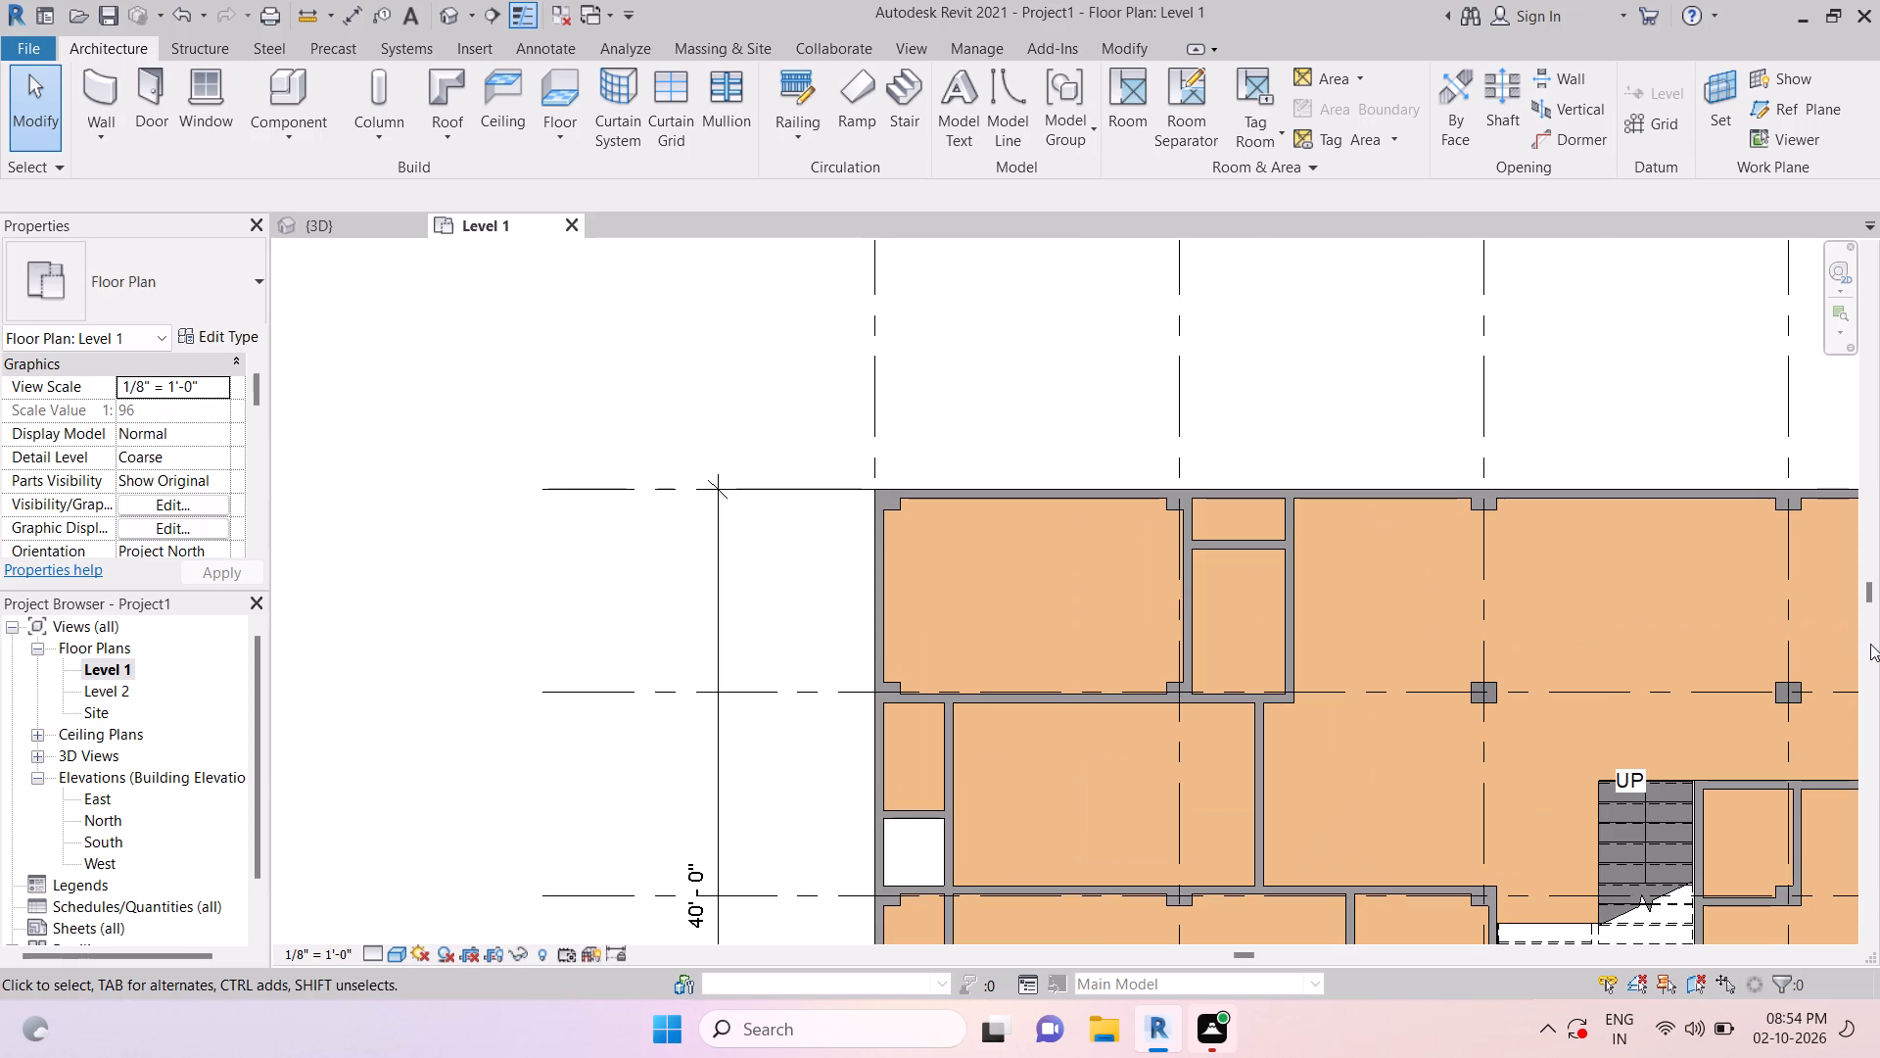
left_click(1856, 641)
middle_click_drag(1588, 621, 1325, 596)
key("Escape")
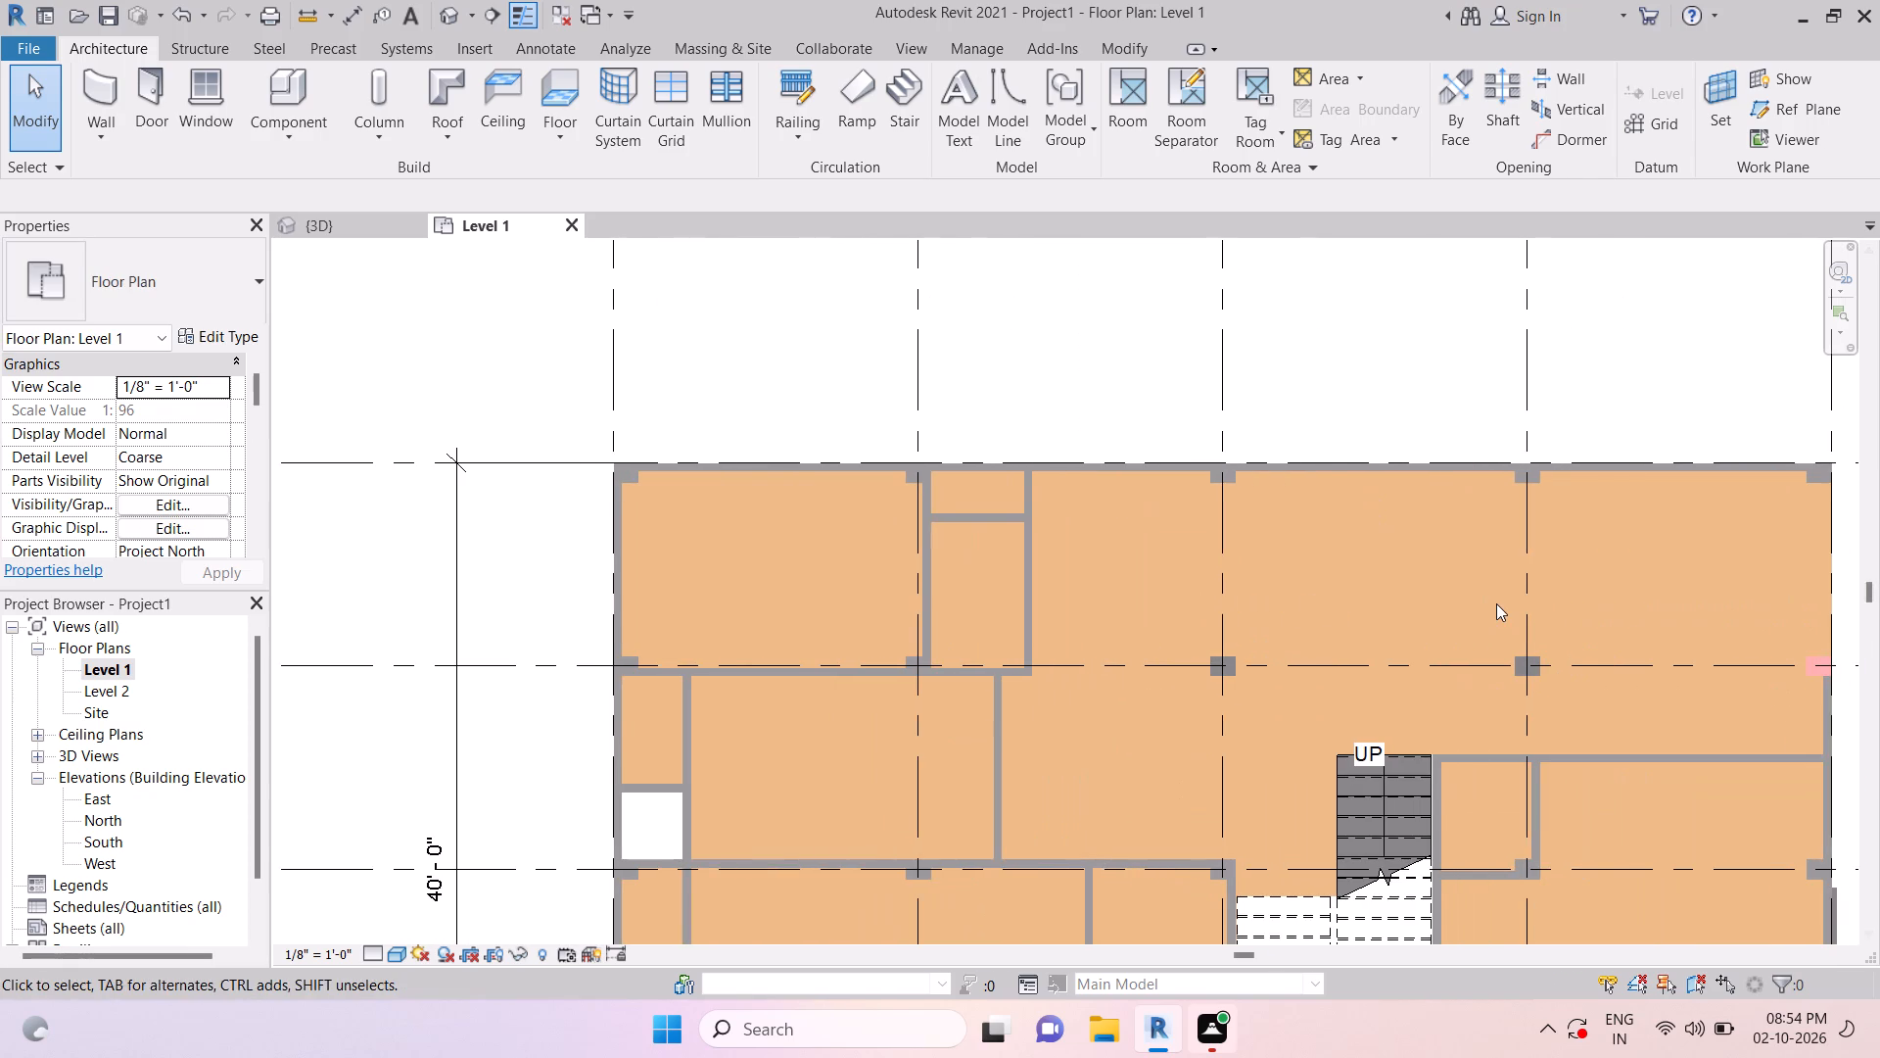
key("Tab")
left_click(1829, 606)
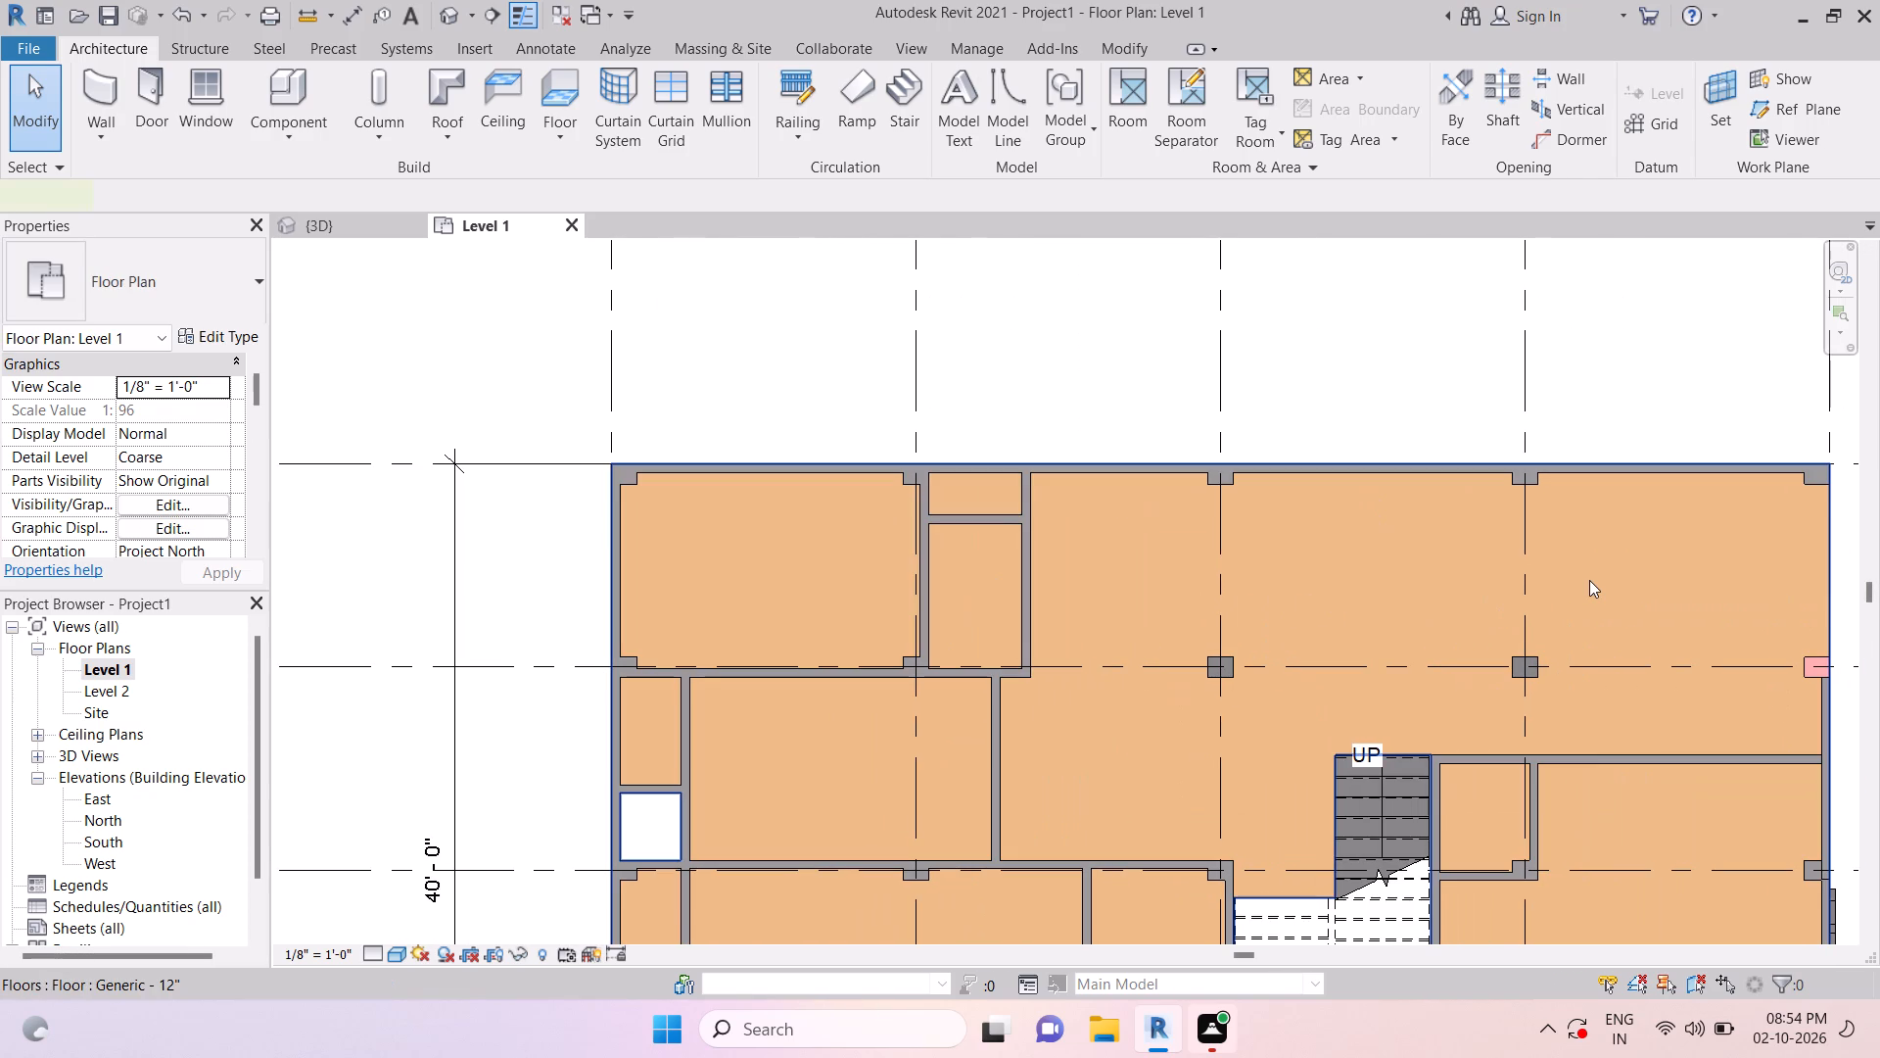
scroll(1589, 583, "down", 4)
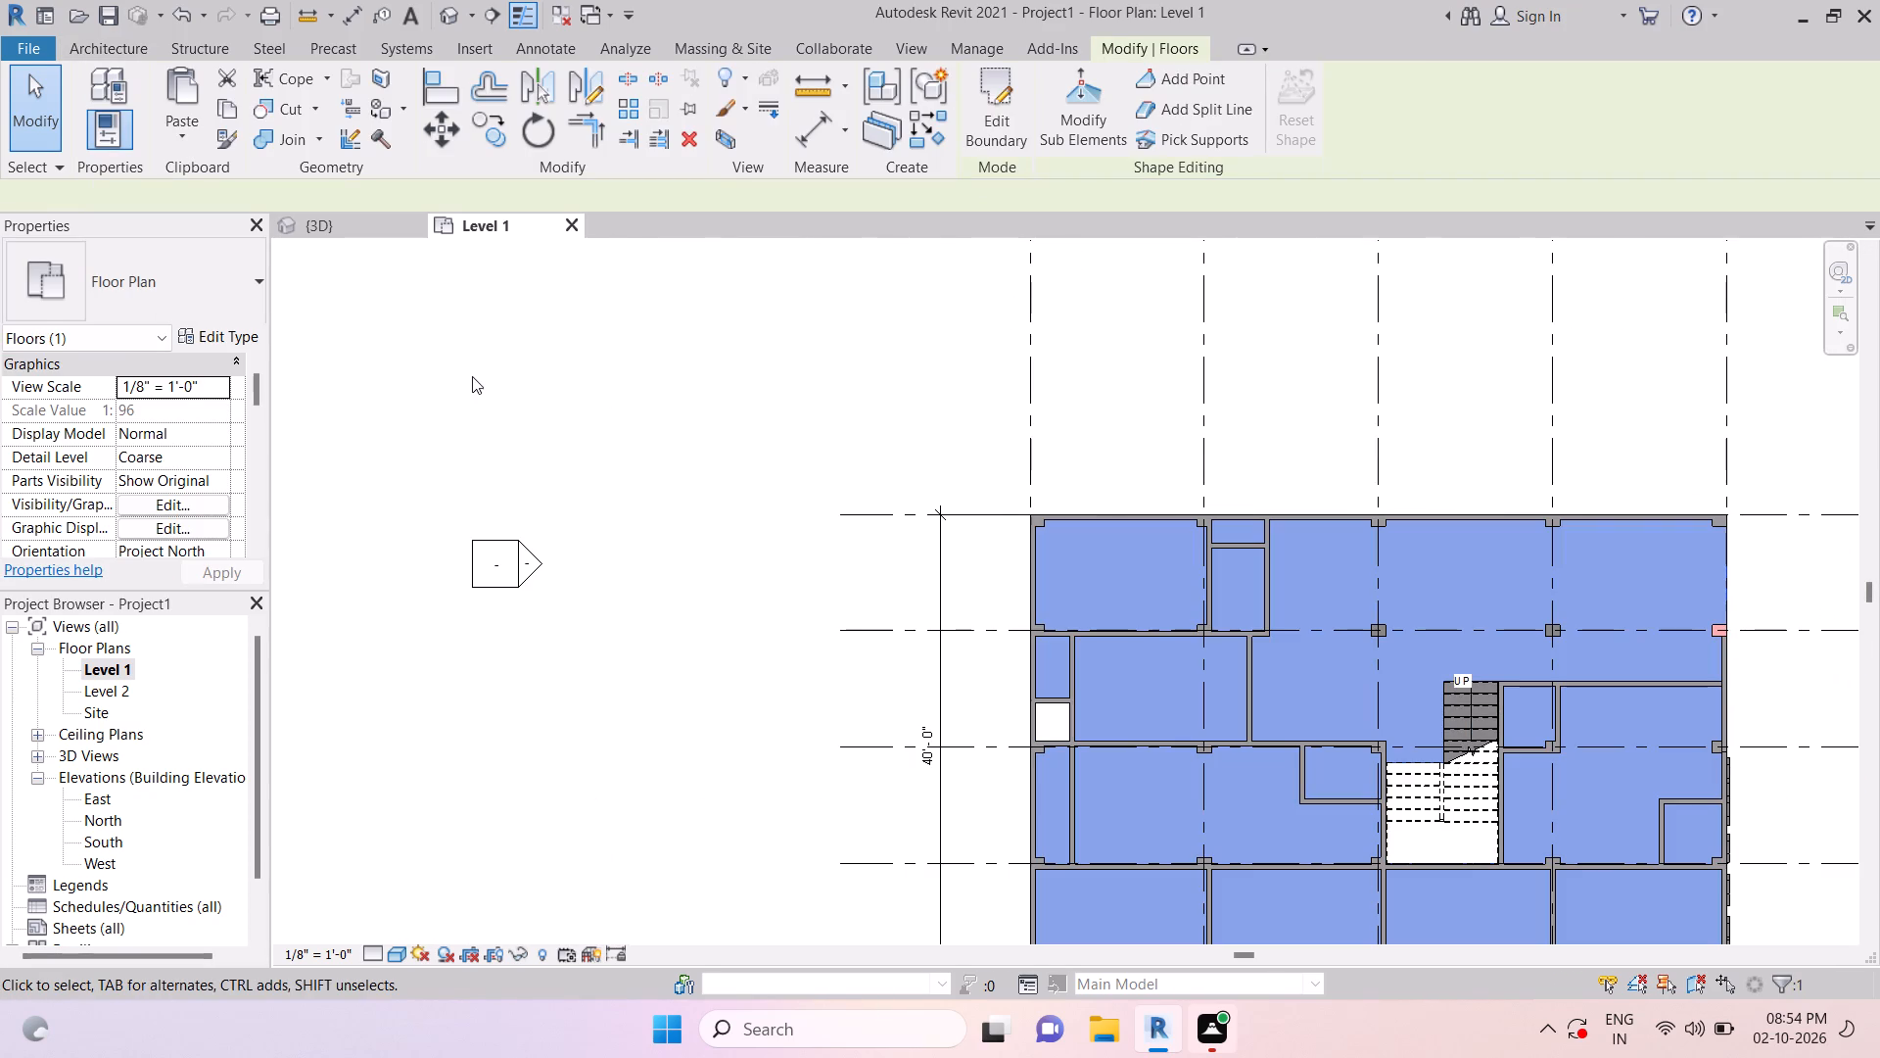
left_click(203, 342)
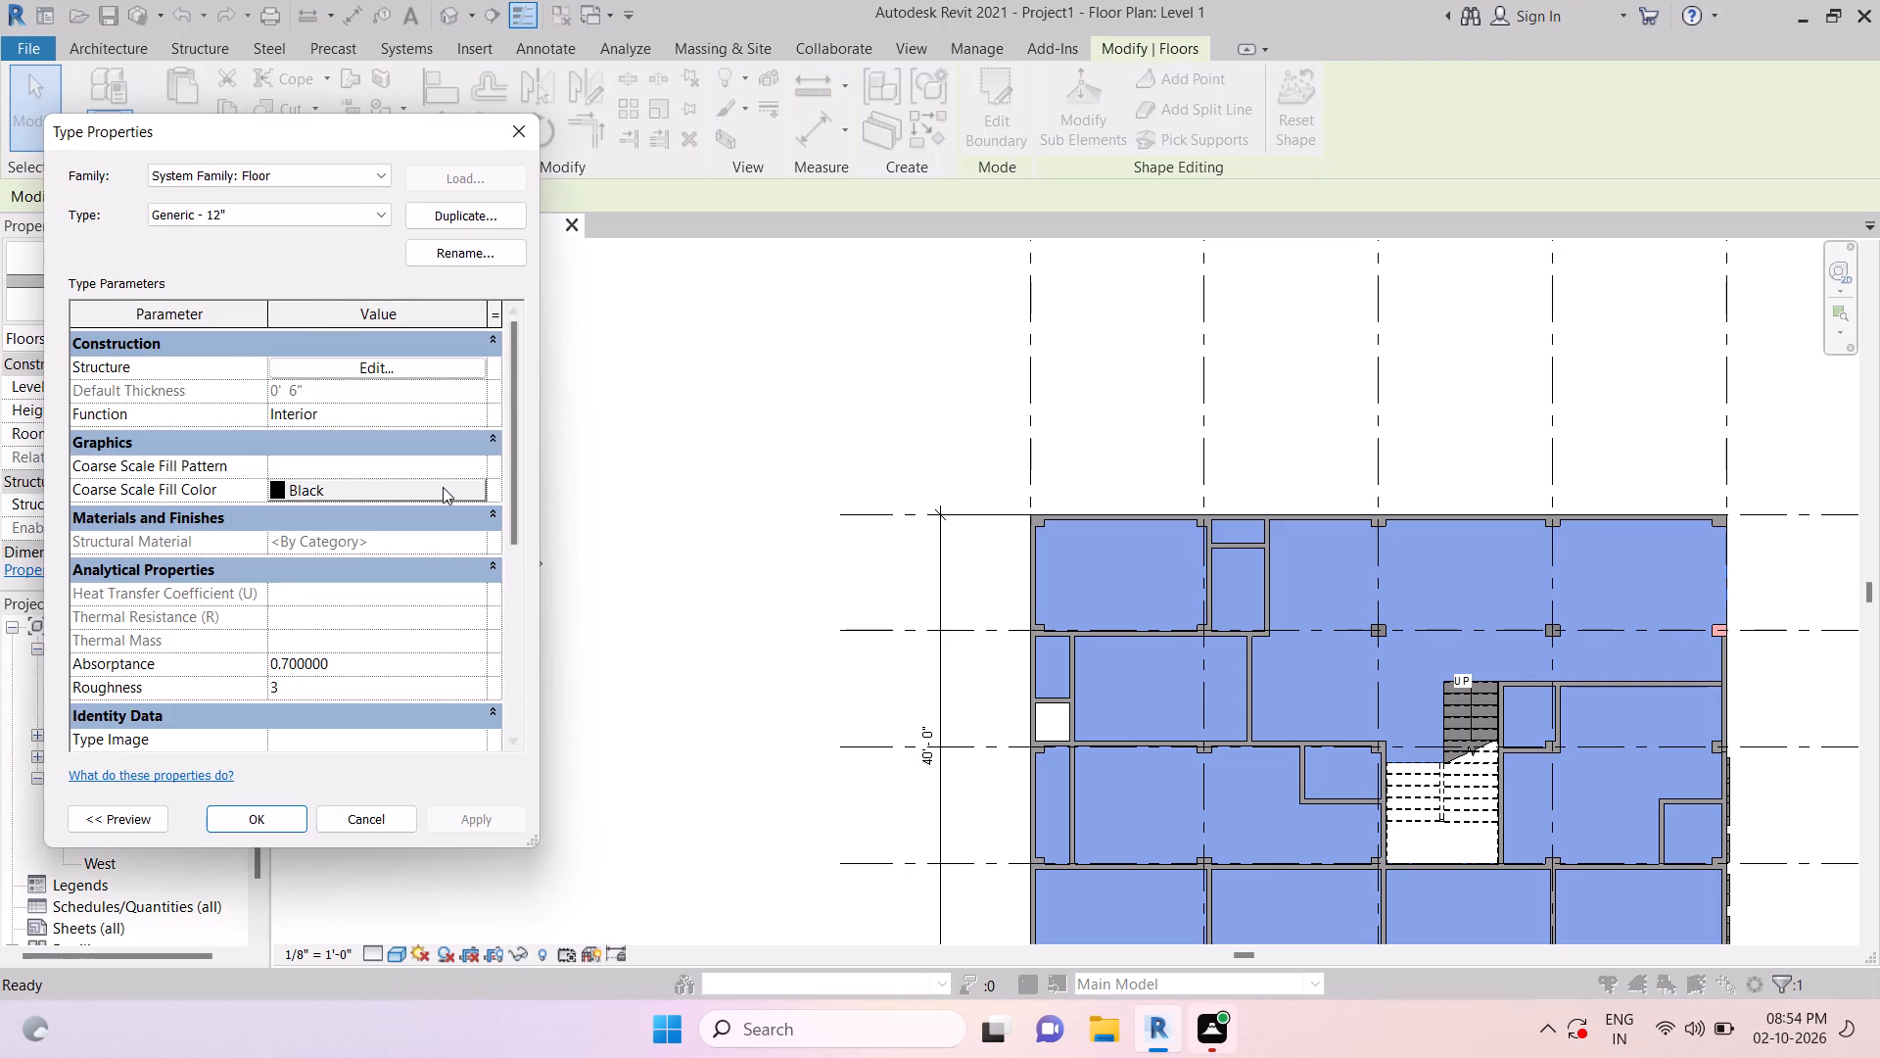
left_click(443, 487)
key("Escape")
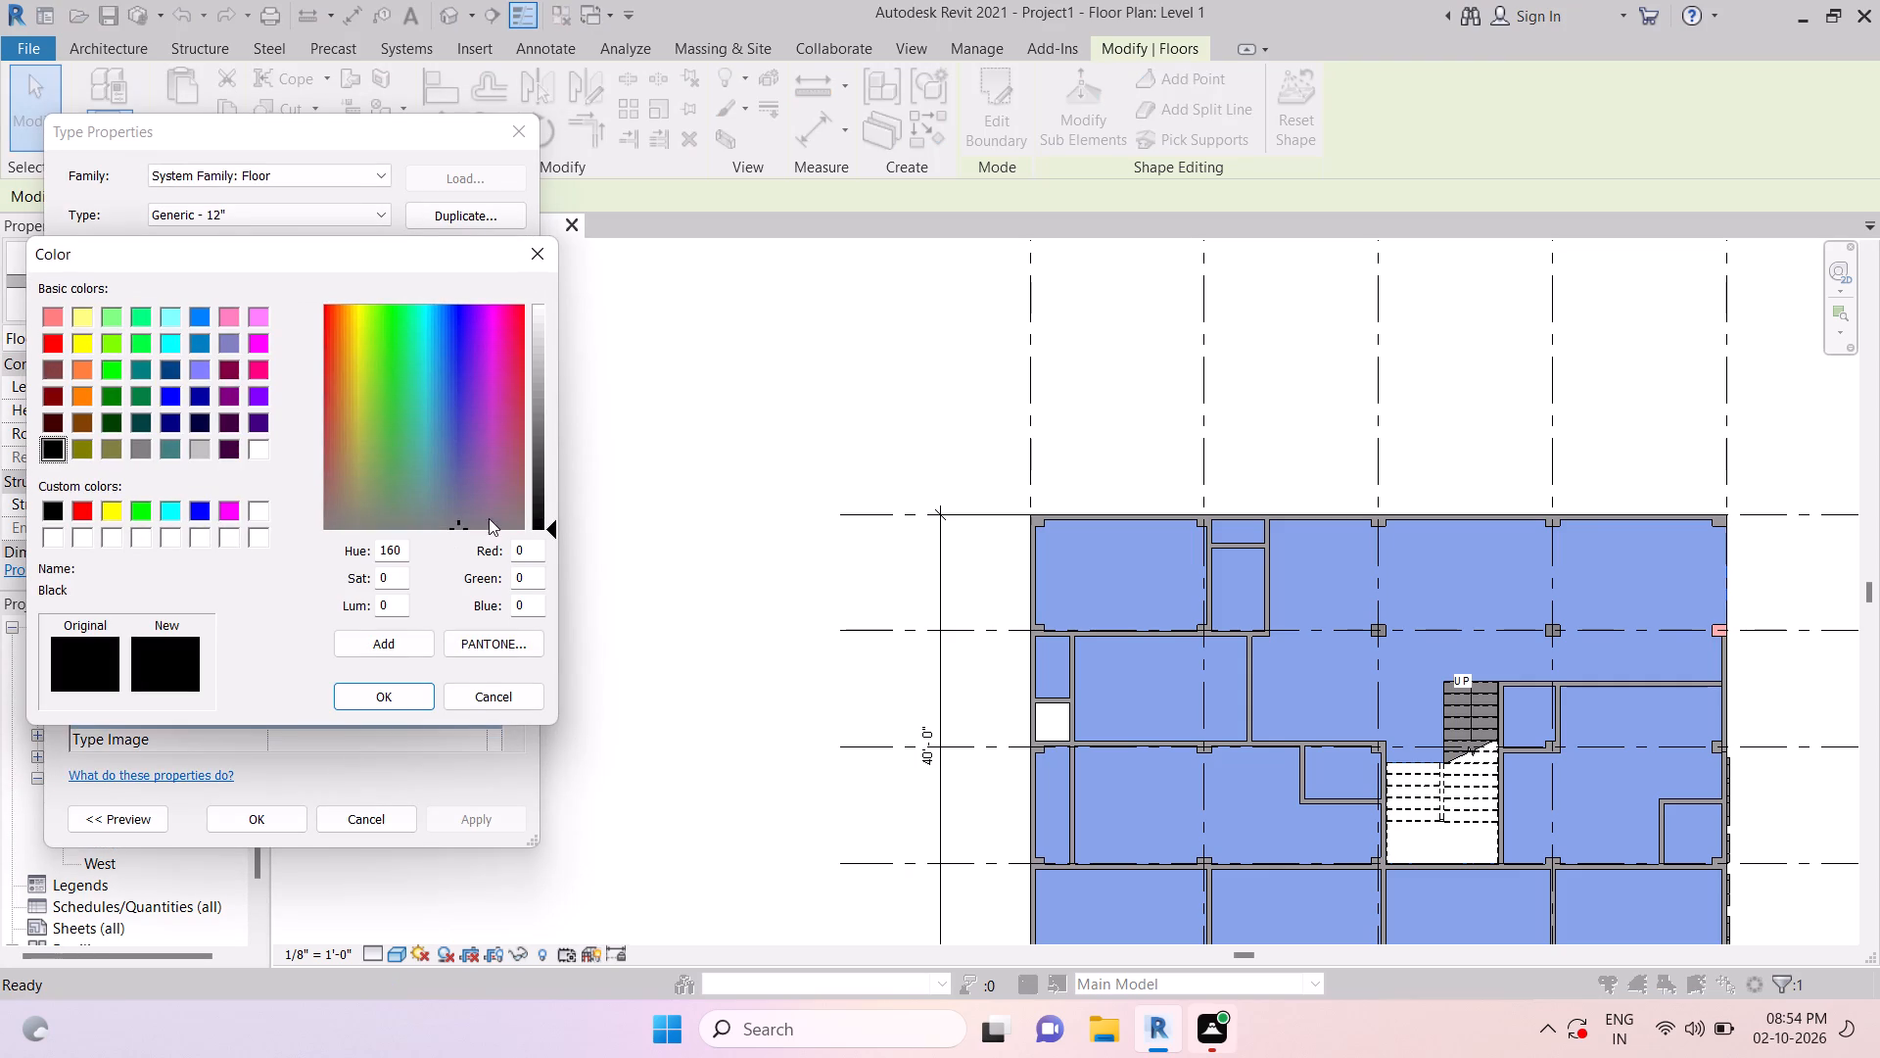
left_click(463, 469)
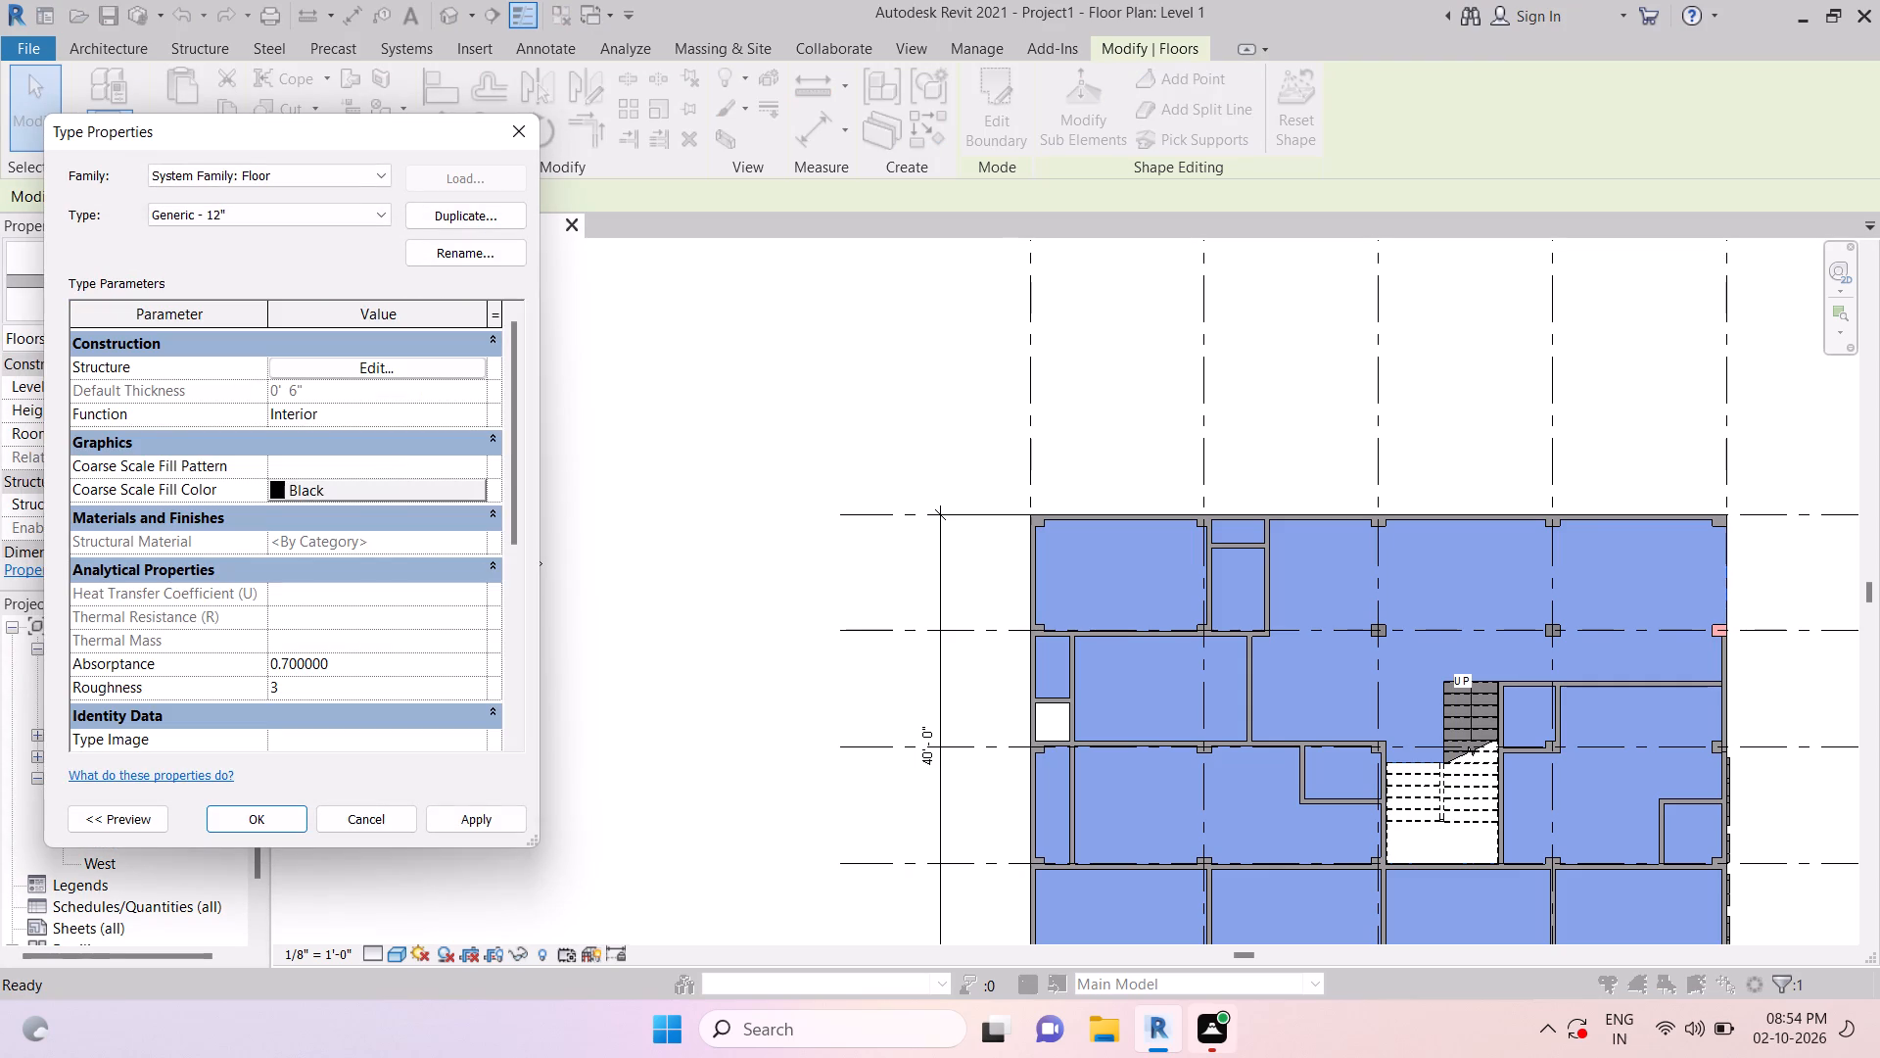
left_click(471, 463)
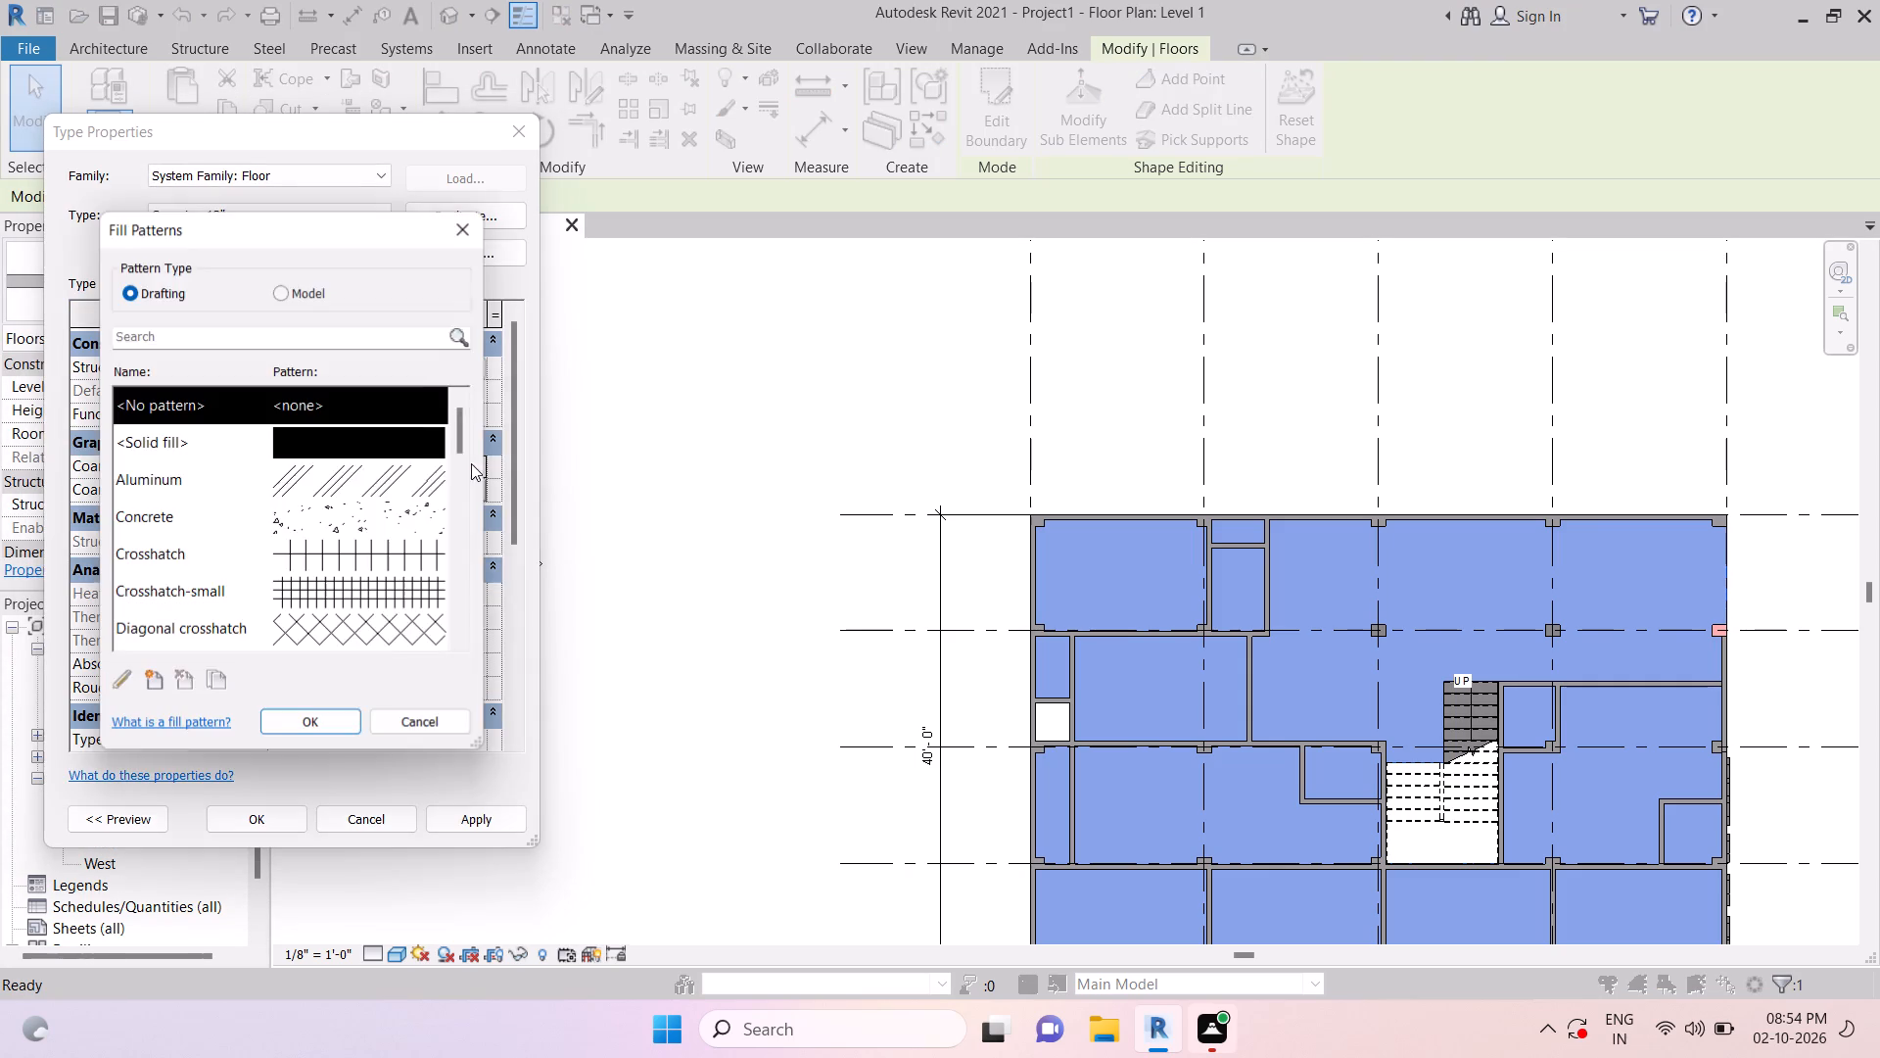
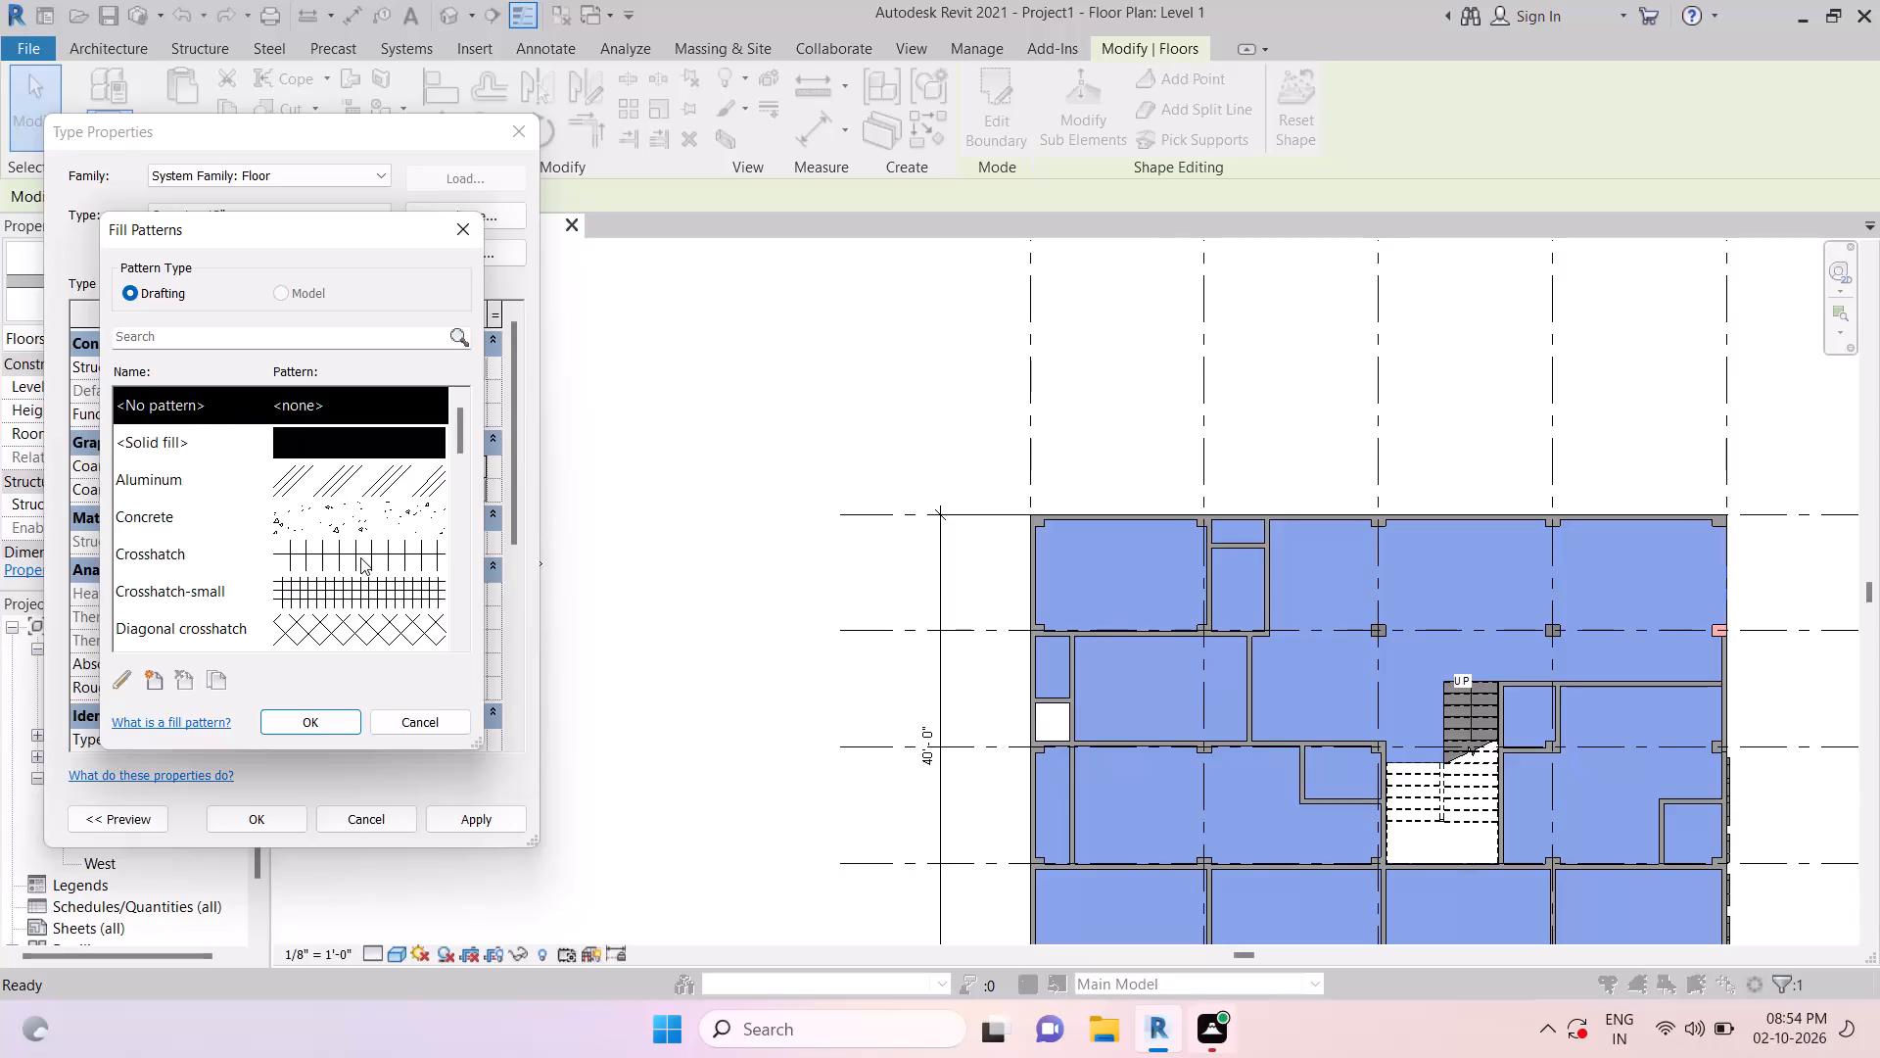
Set the Generic - 12" floor type's coarse scale fill pattern to Earth and its fill color to Red.
scroll(361, 556, "down", 2)
left_click(356, 531)
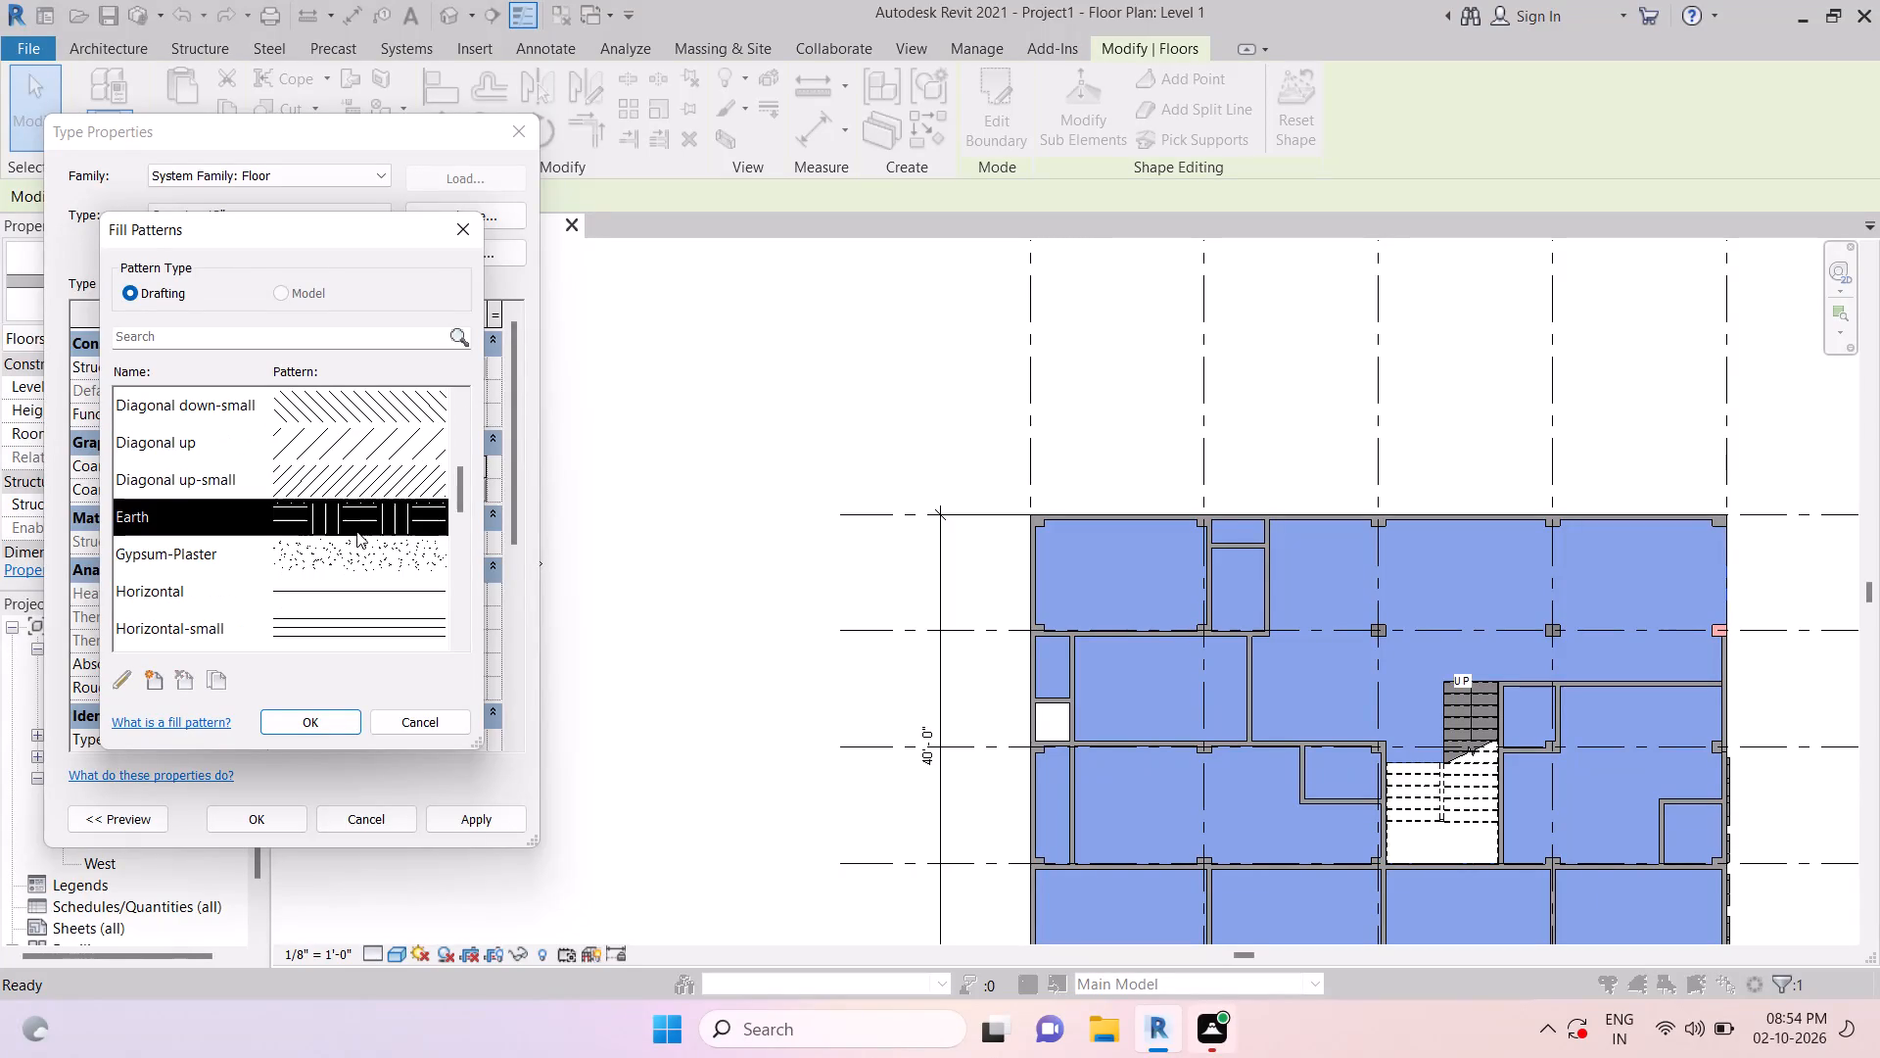
scroll(356, 531, "down", 6)
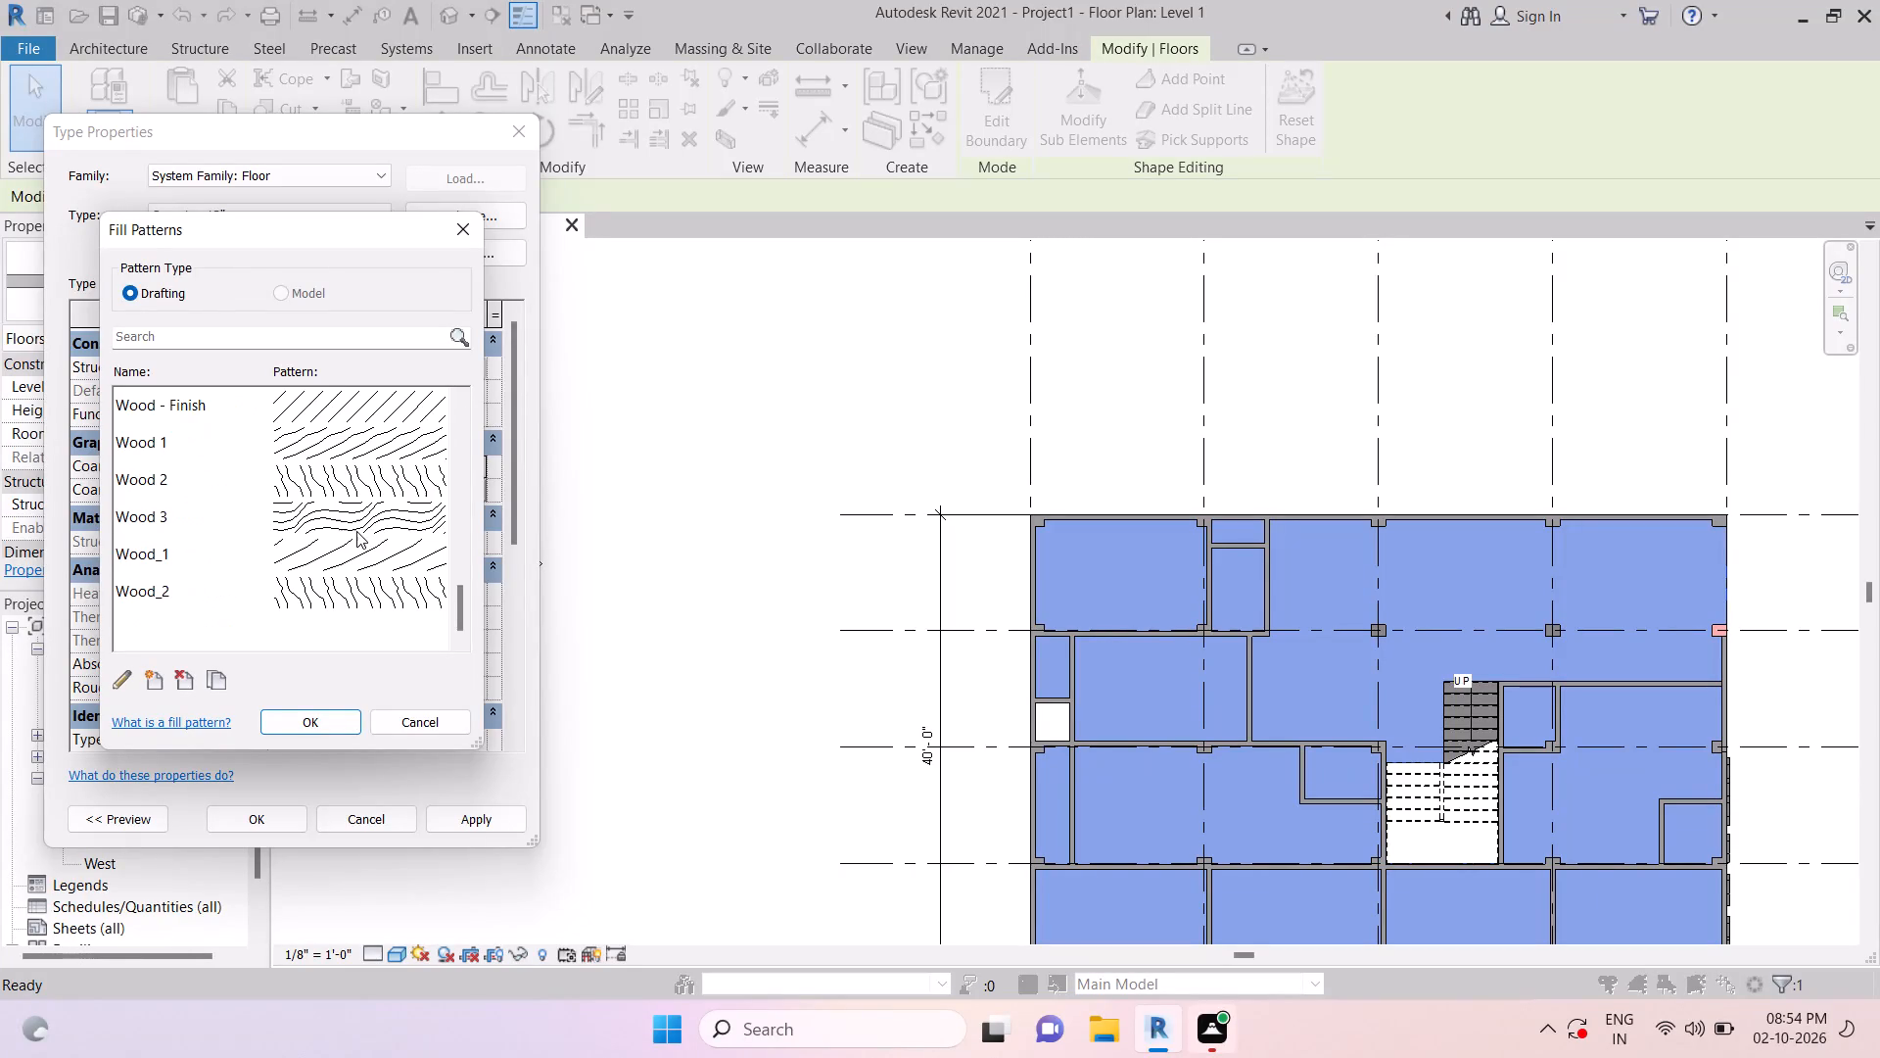
left_click(334, 716)
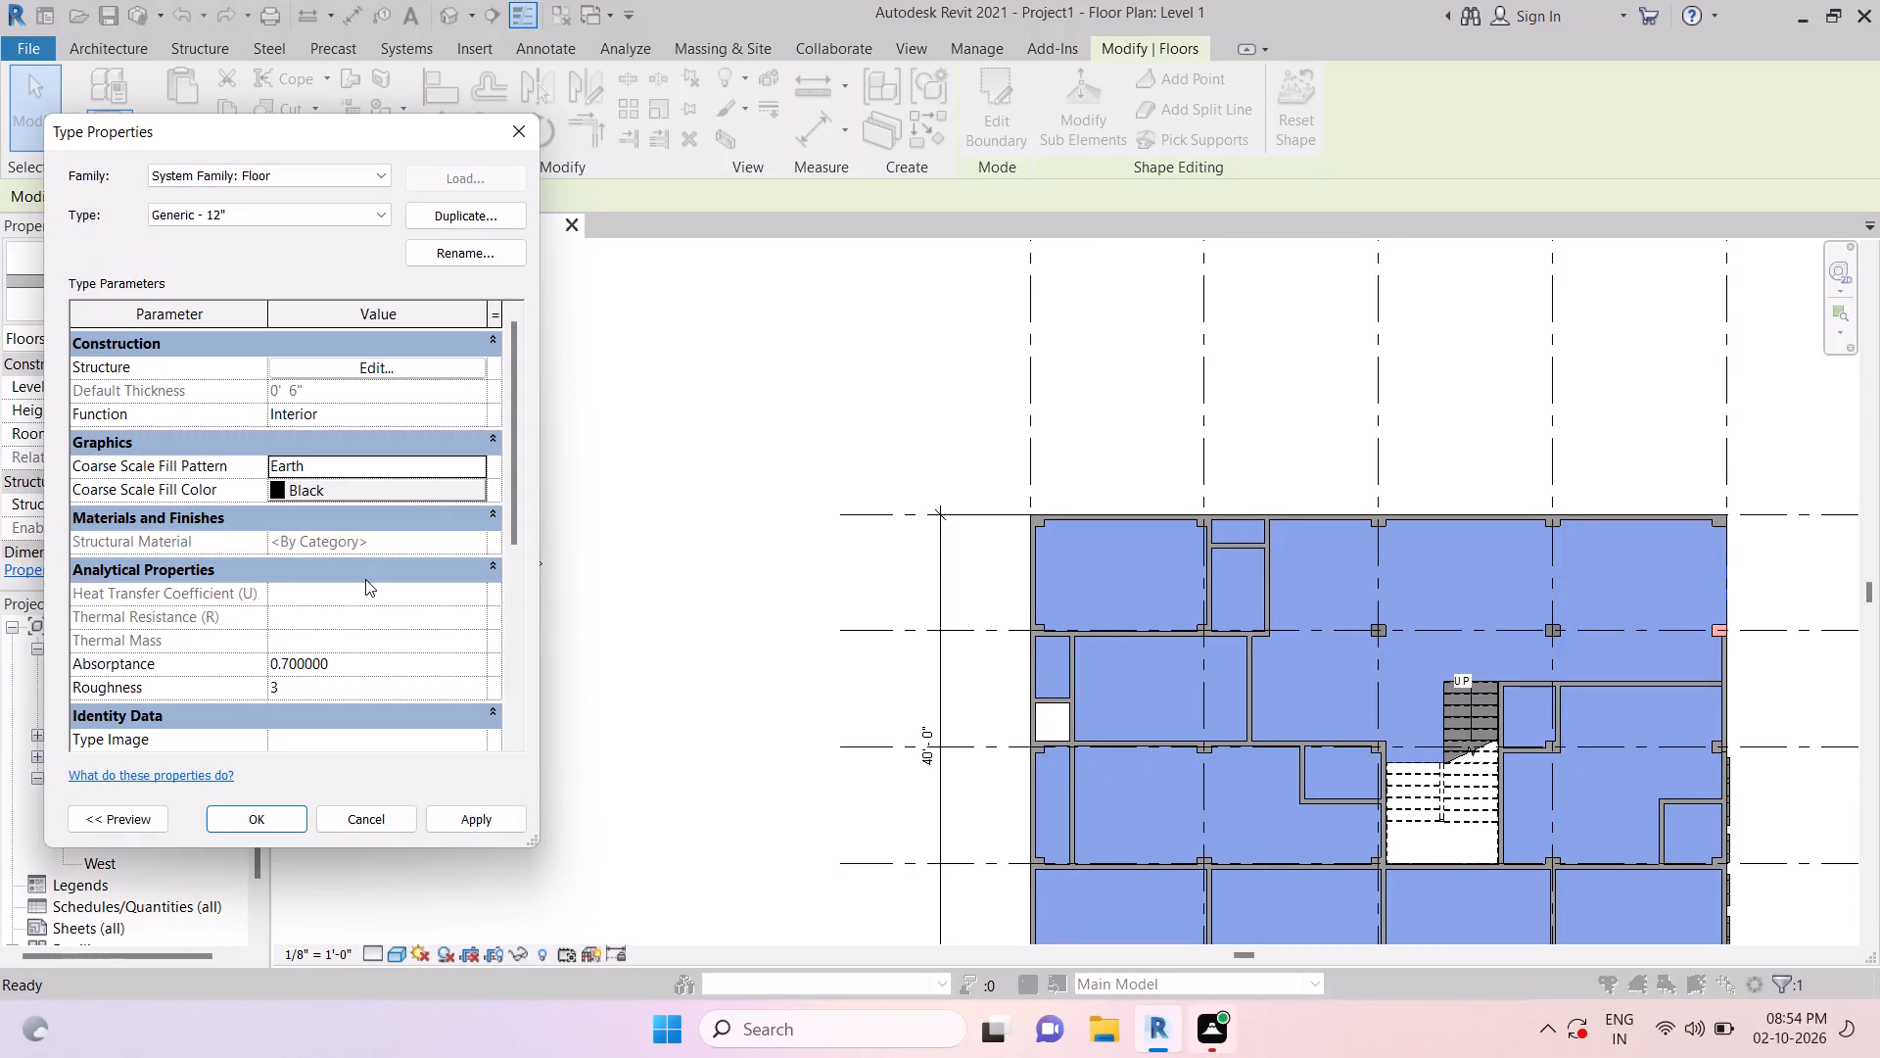
left_click(372, 495)
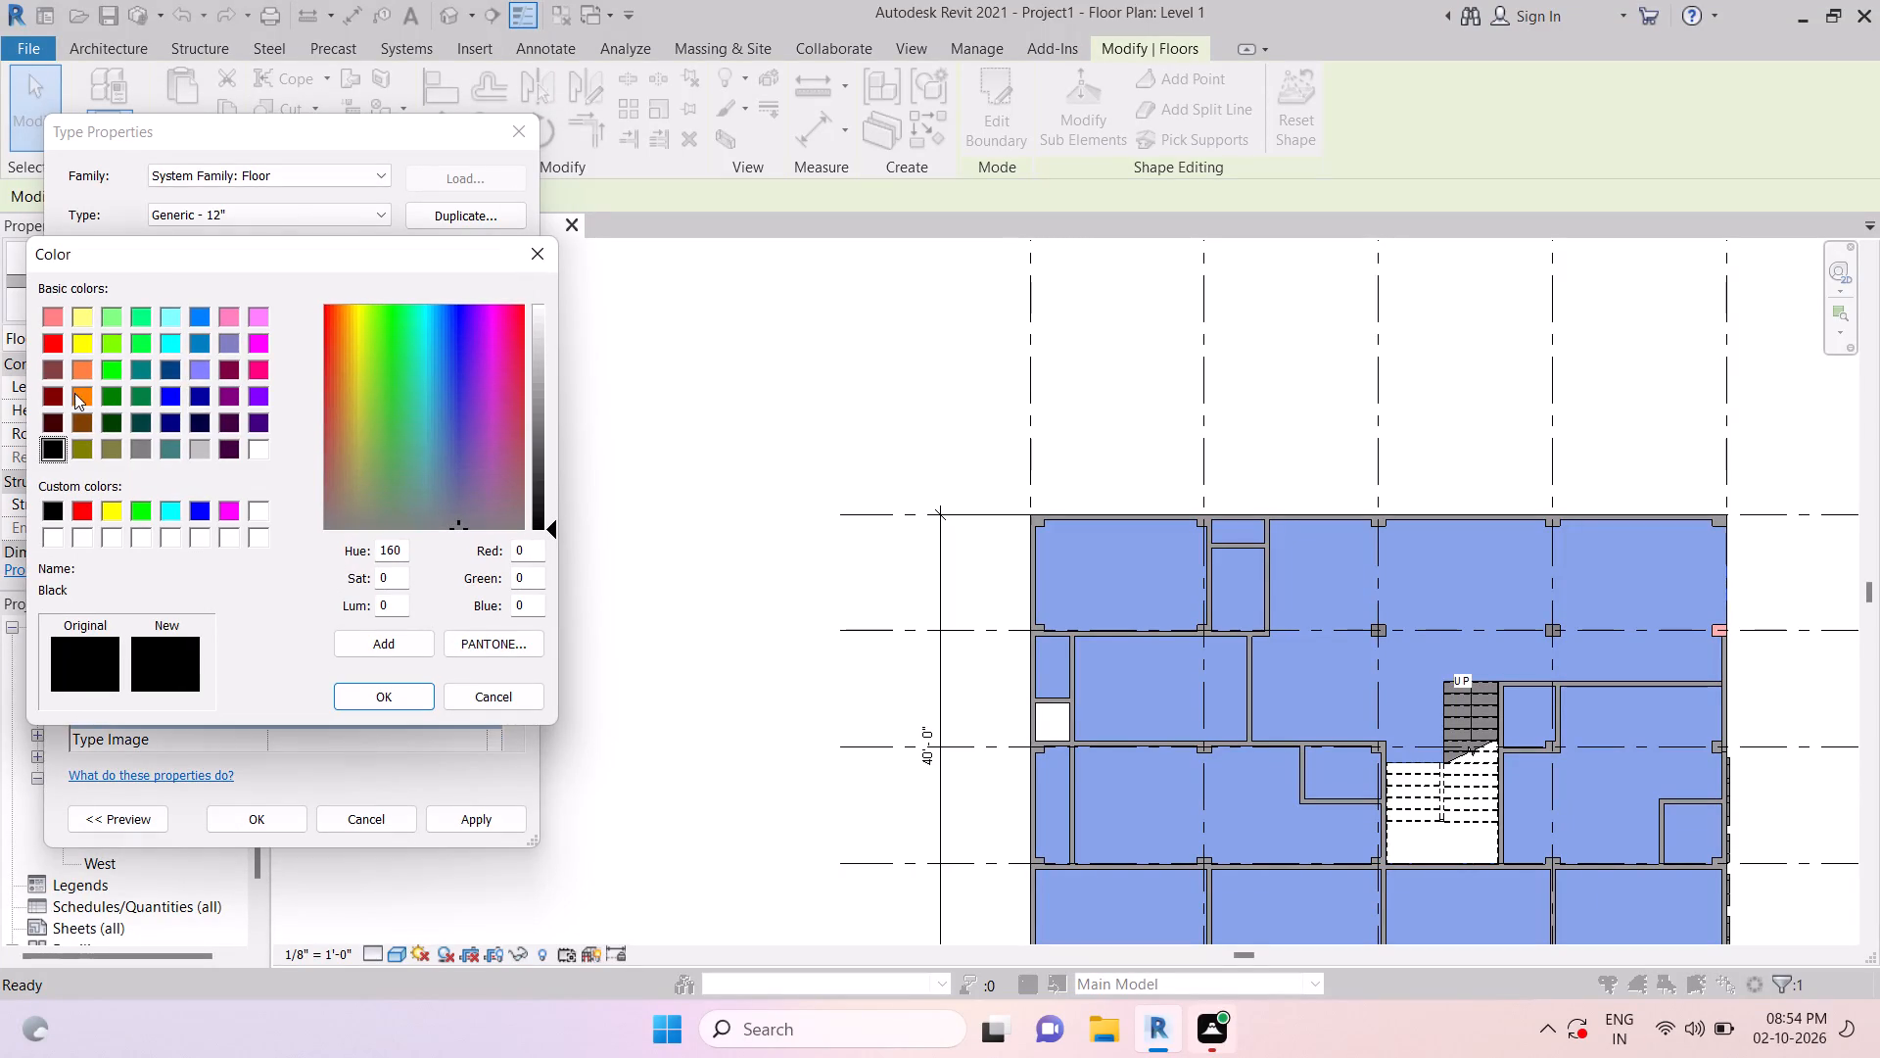
left_click(57, 349)
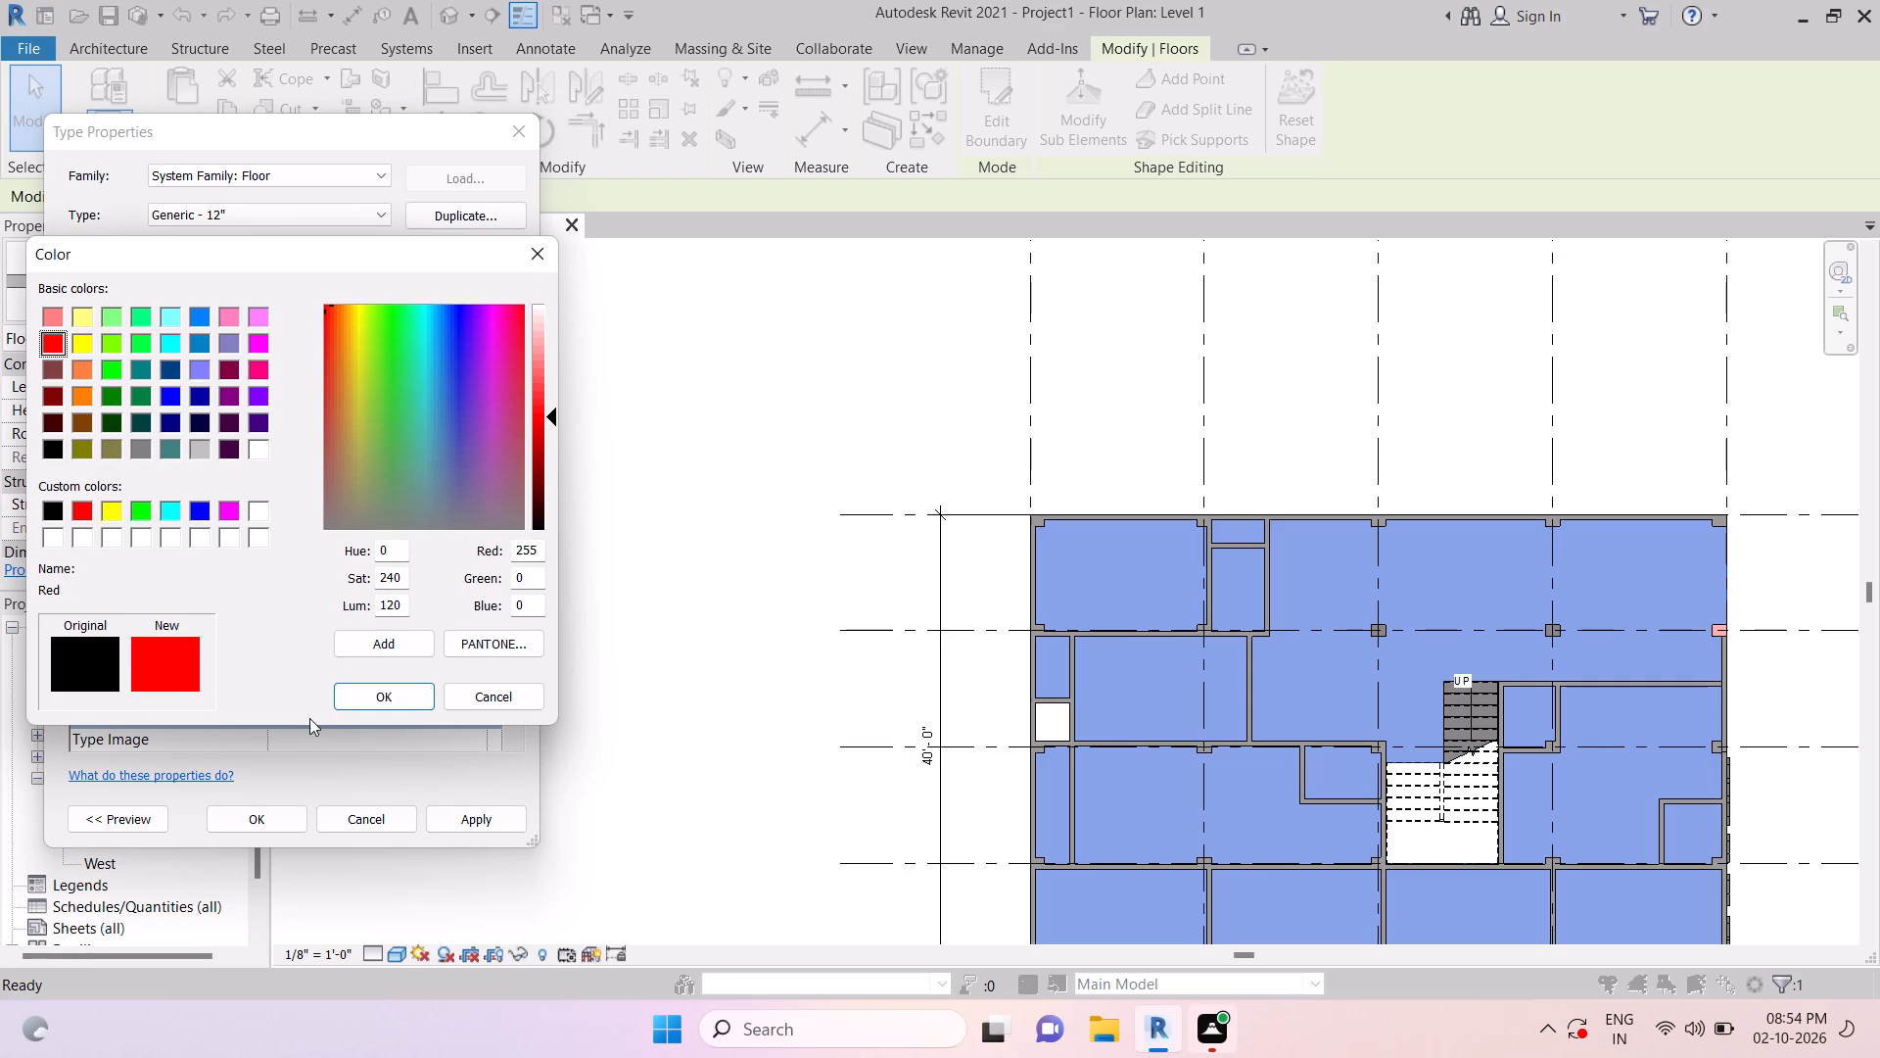
left_click(351, 676)
left_click(375, 678)
left_click(383, 699)
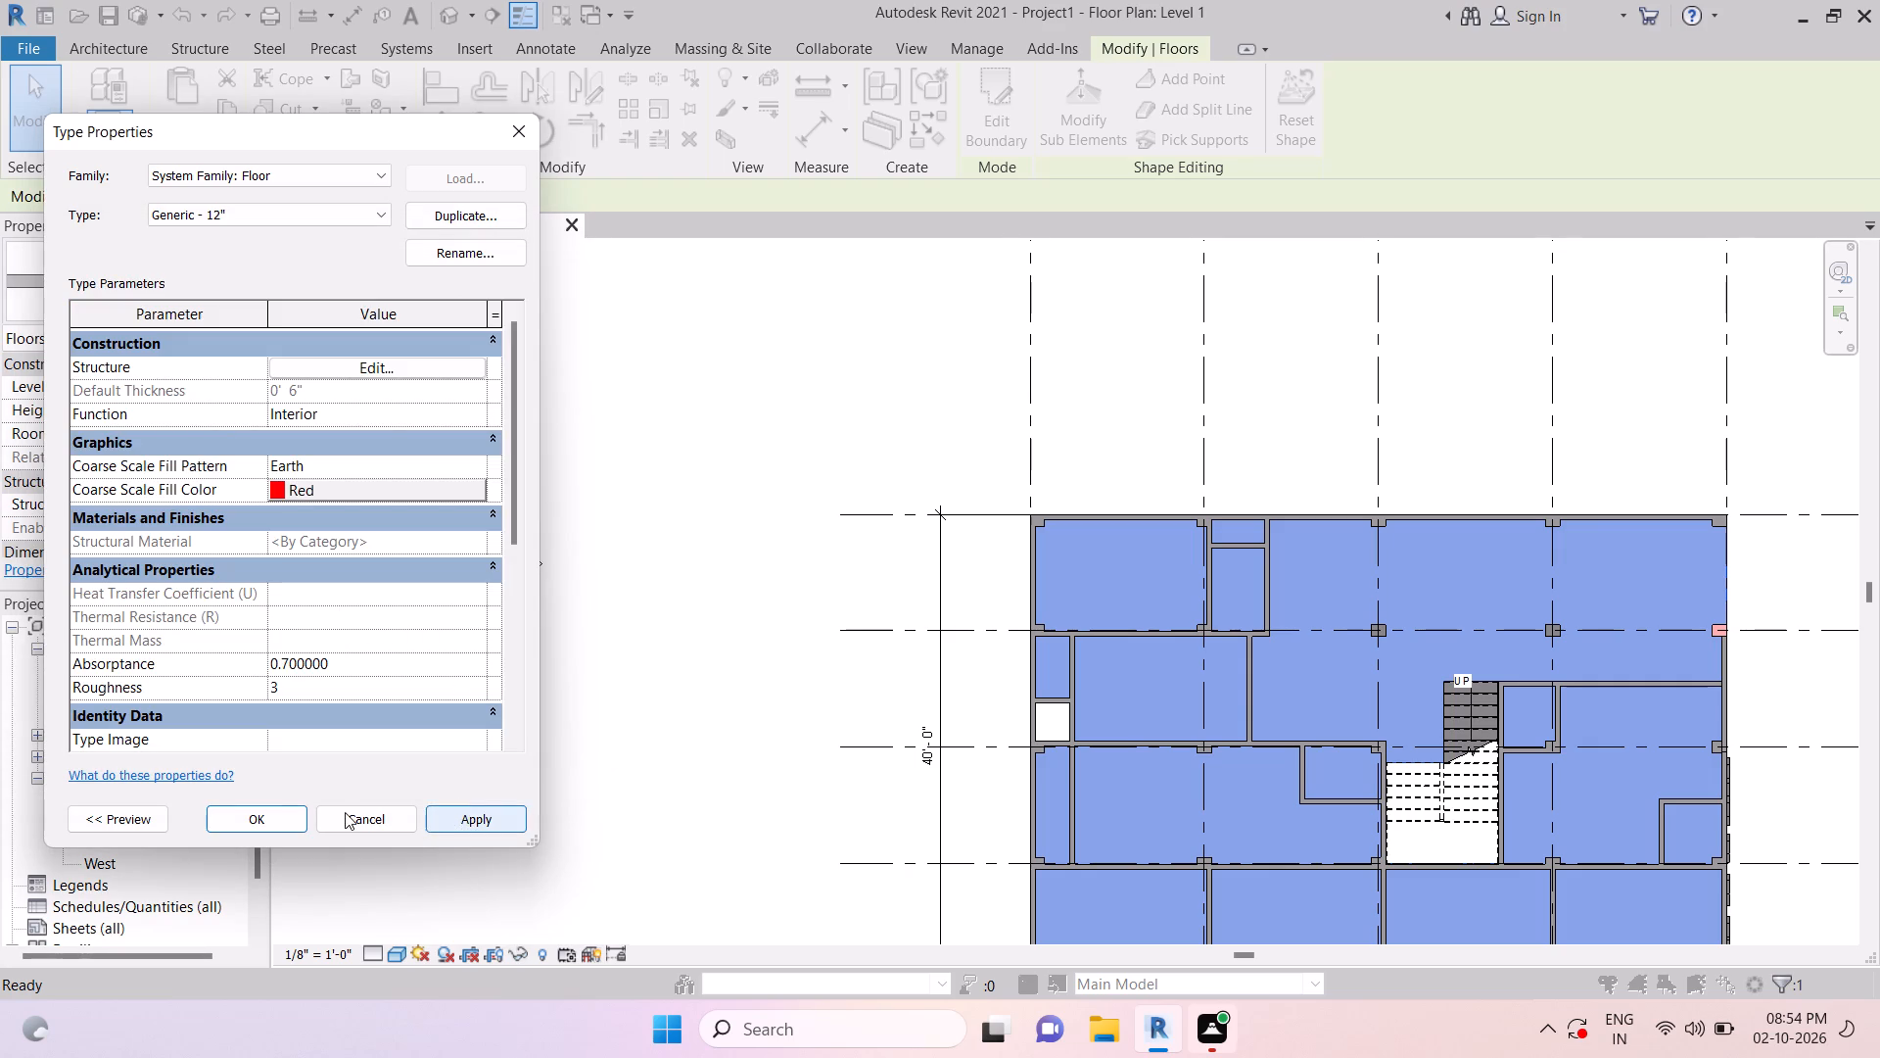
left_click(297, 818)
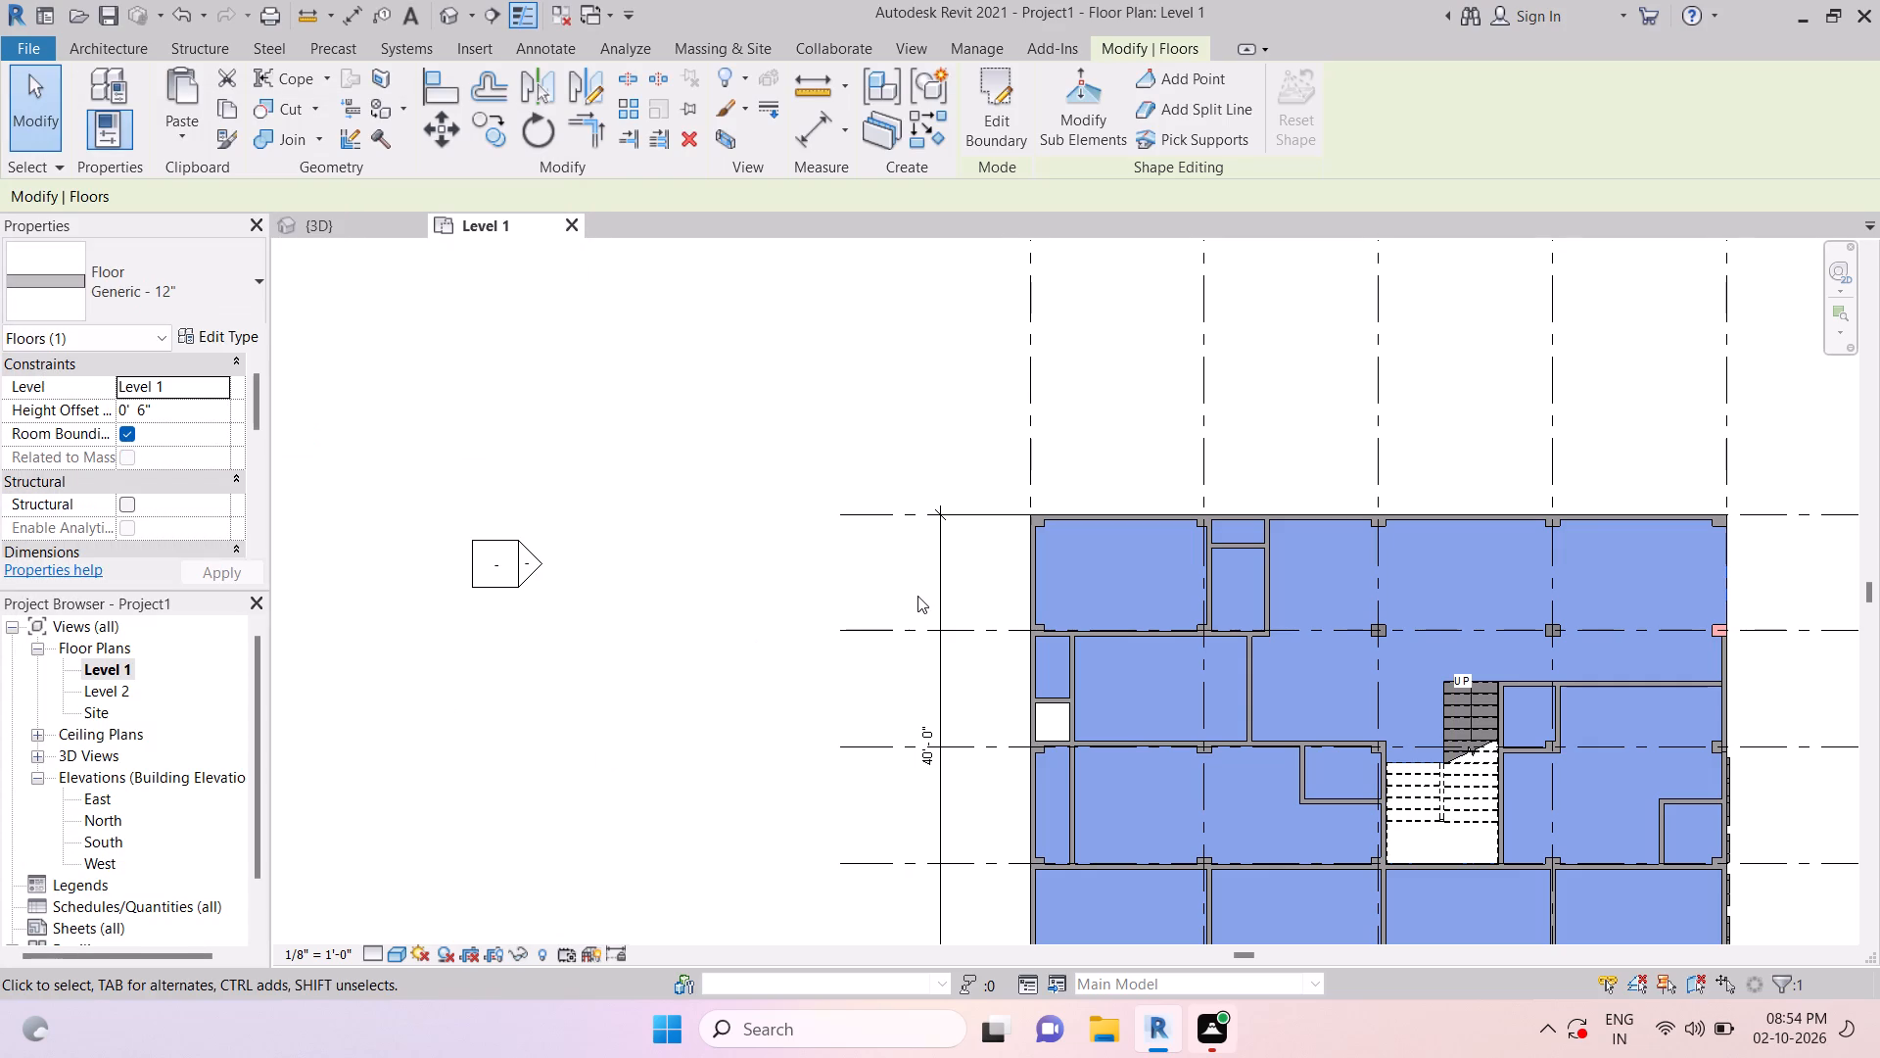
key("Escape")
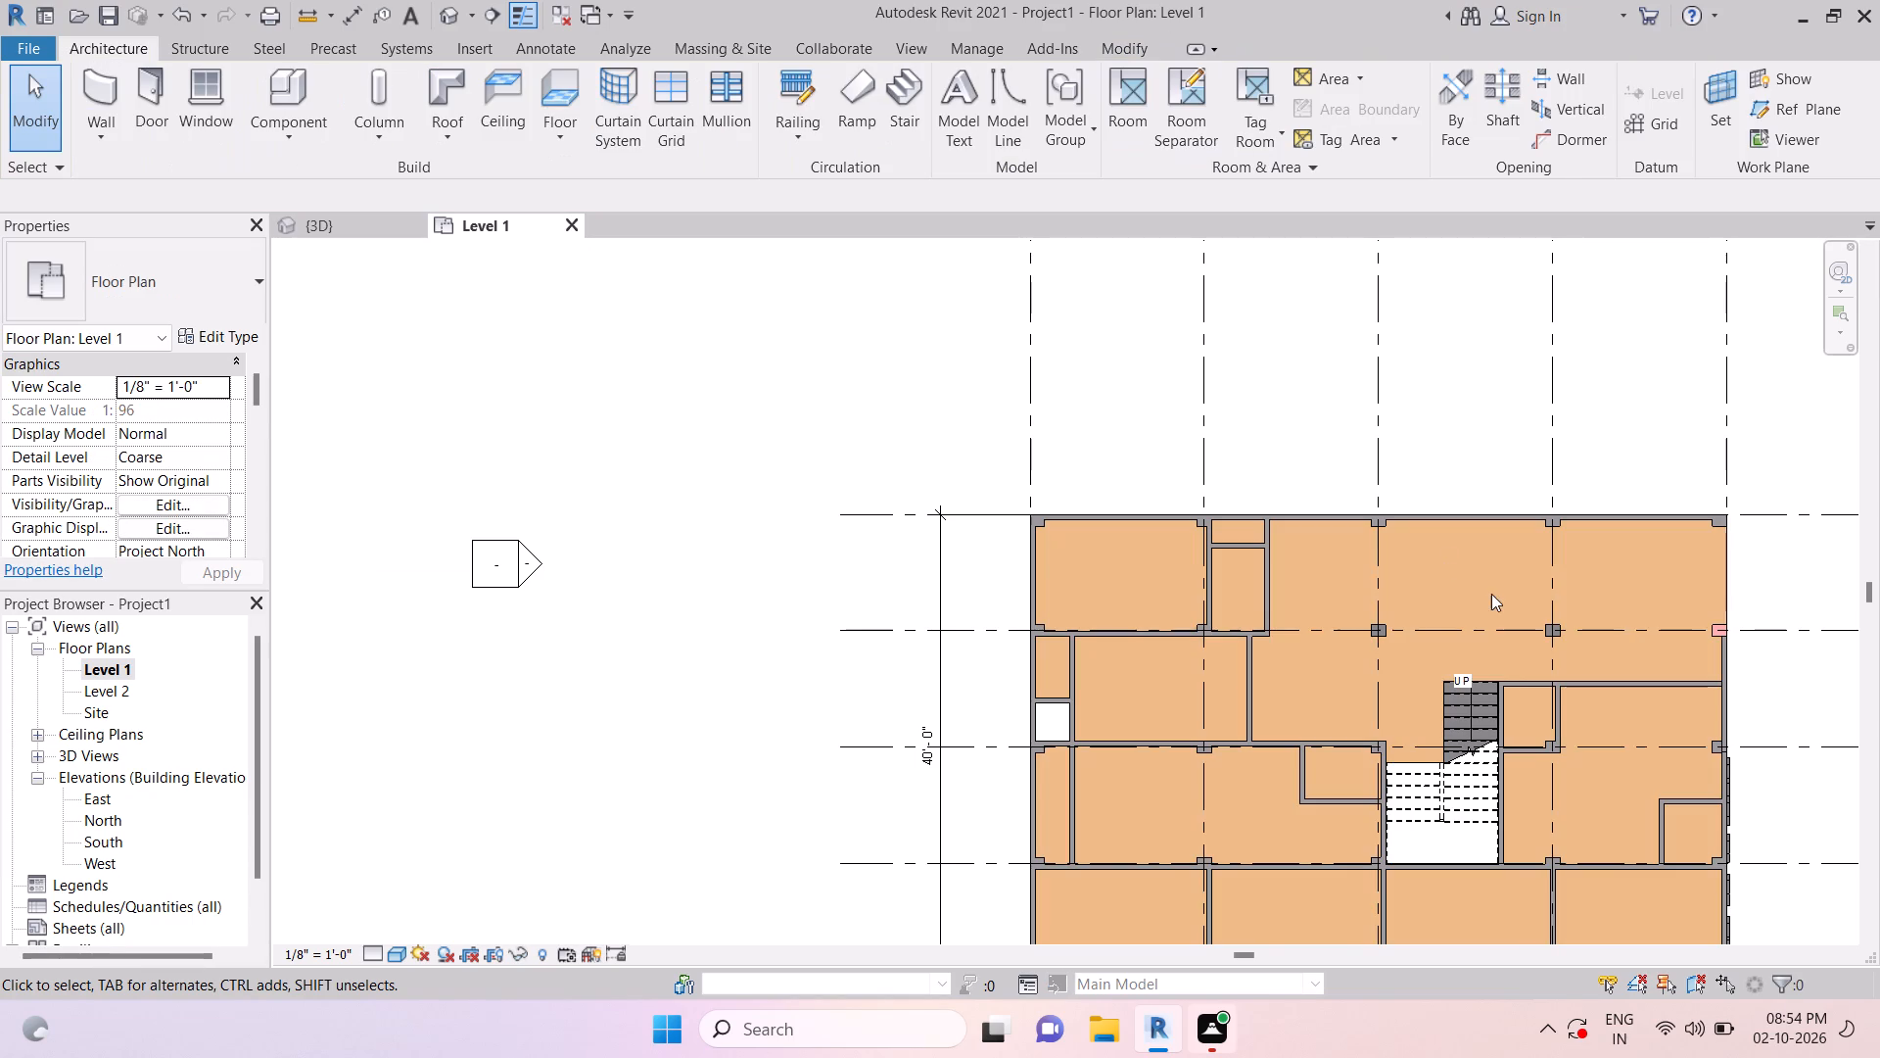
middle_click_drag(1533, 655, 1230, 591)
key("Escape")
key("Escape")
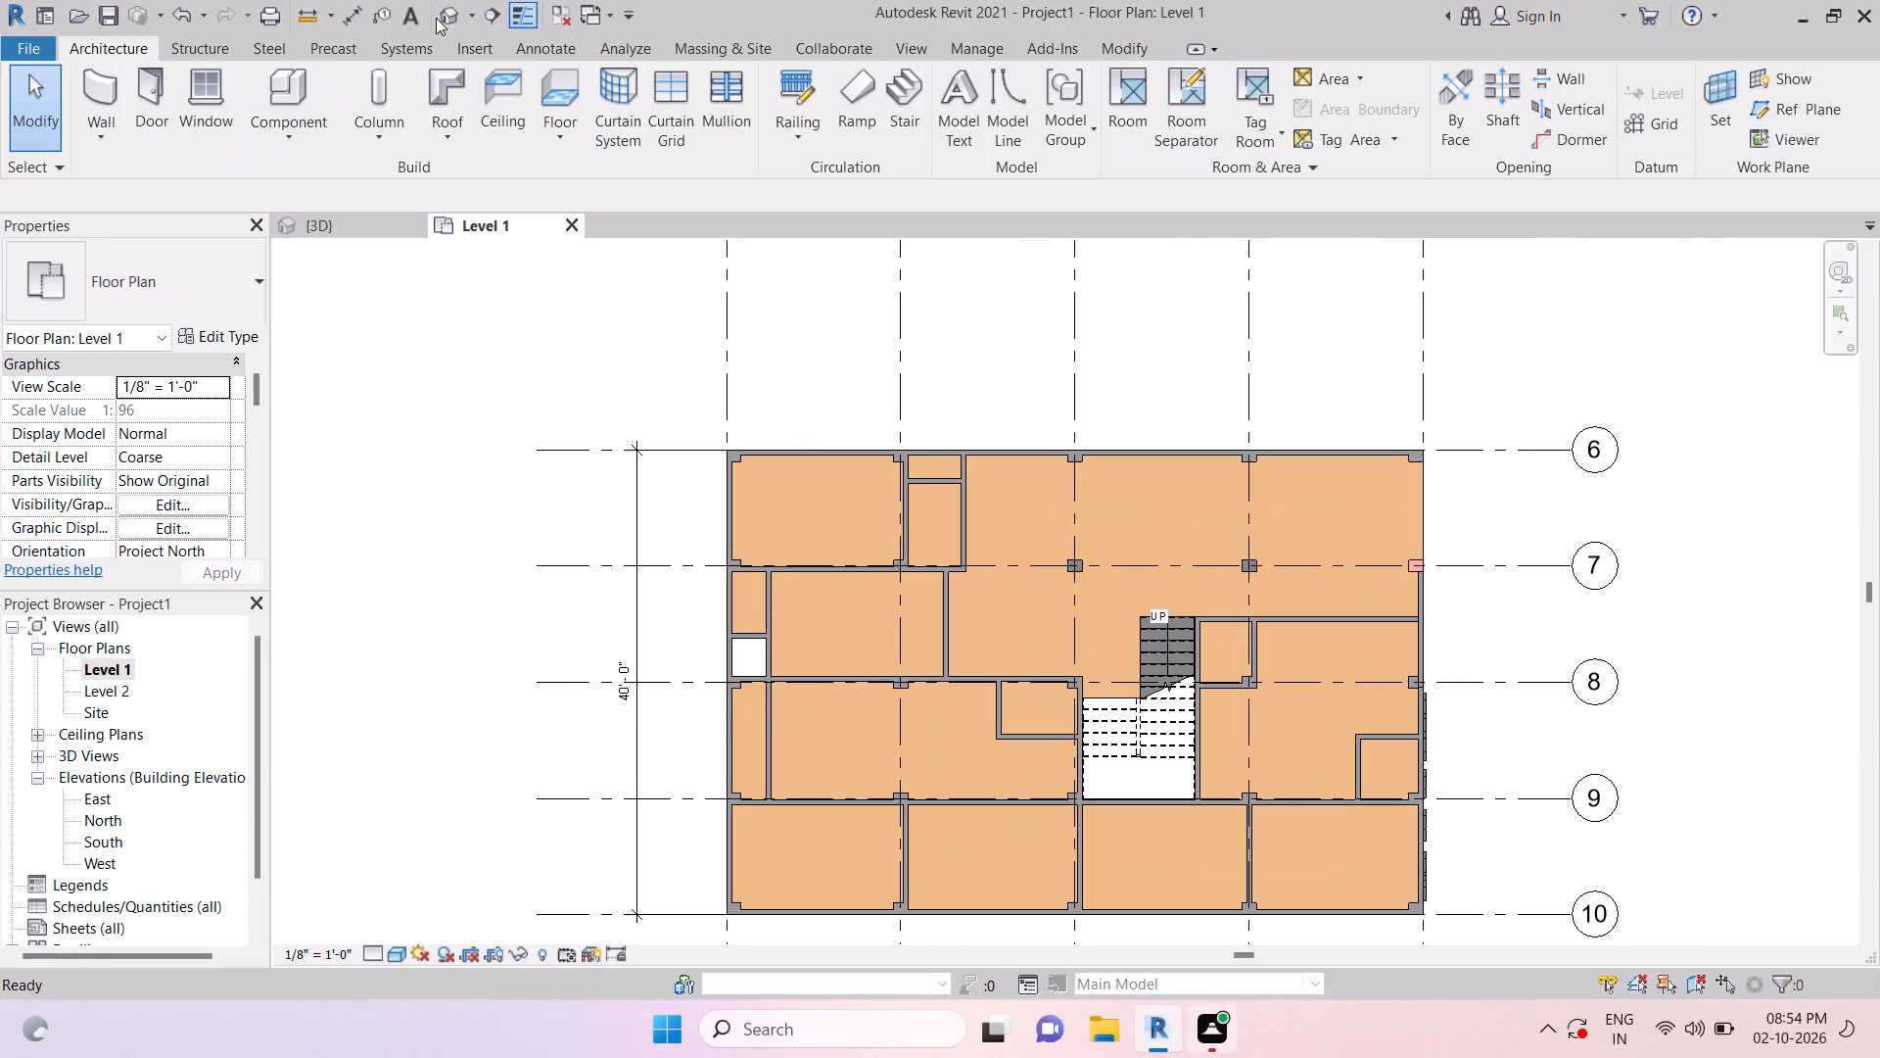
In the 3D view, select the Level 1 floor and change its type to Generic - 12" - Filled.
left_click(461, 20)
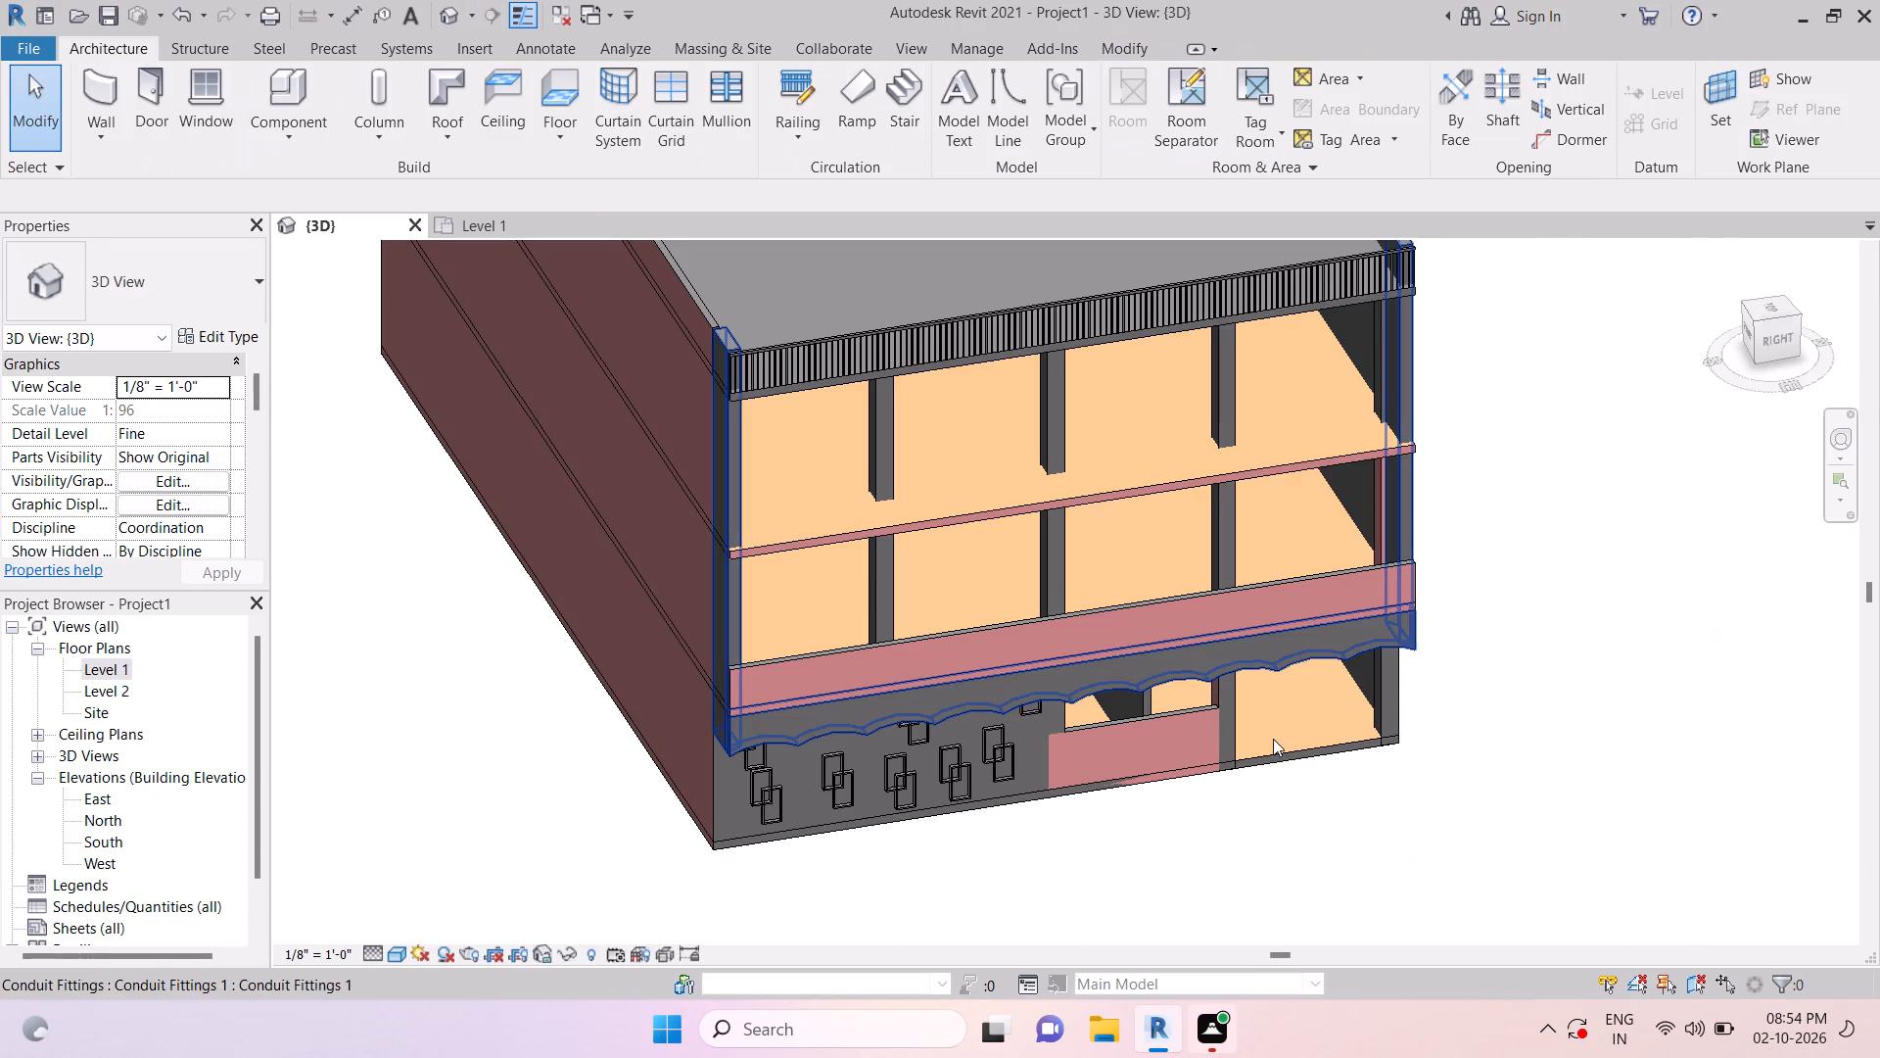
middle_click_drag(1273, 739, 1318, 769)
key("Escape")
scroll(1269, 702, "up", 4)
left_click(1269, 701)
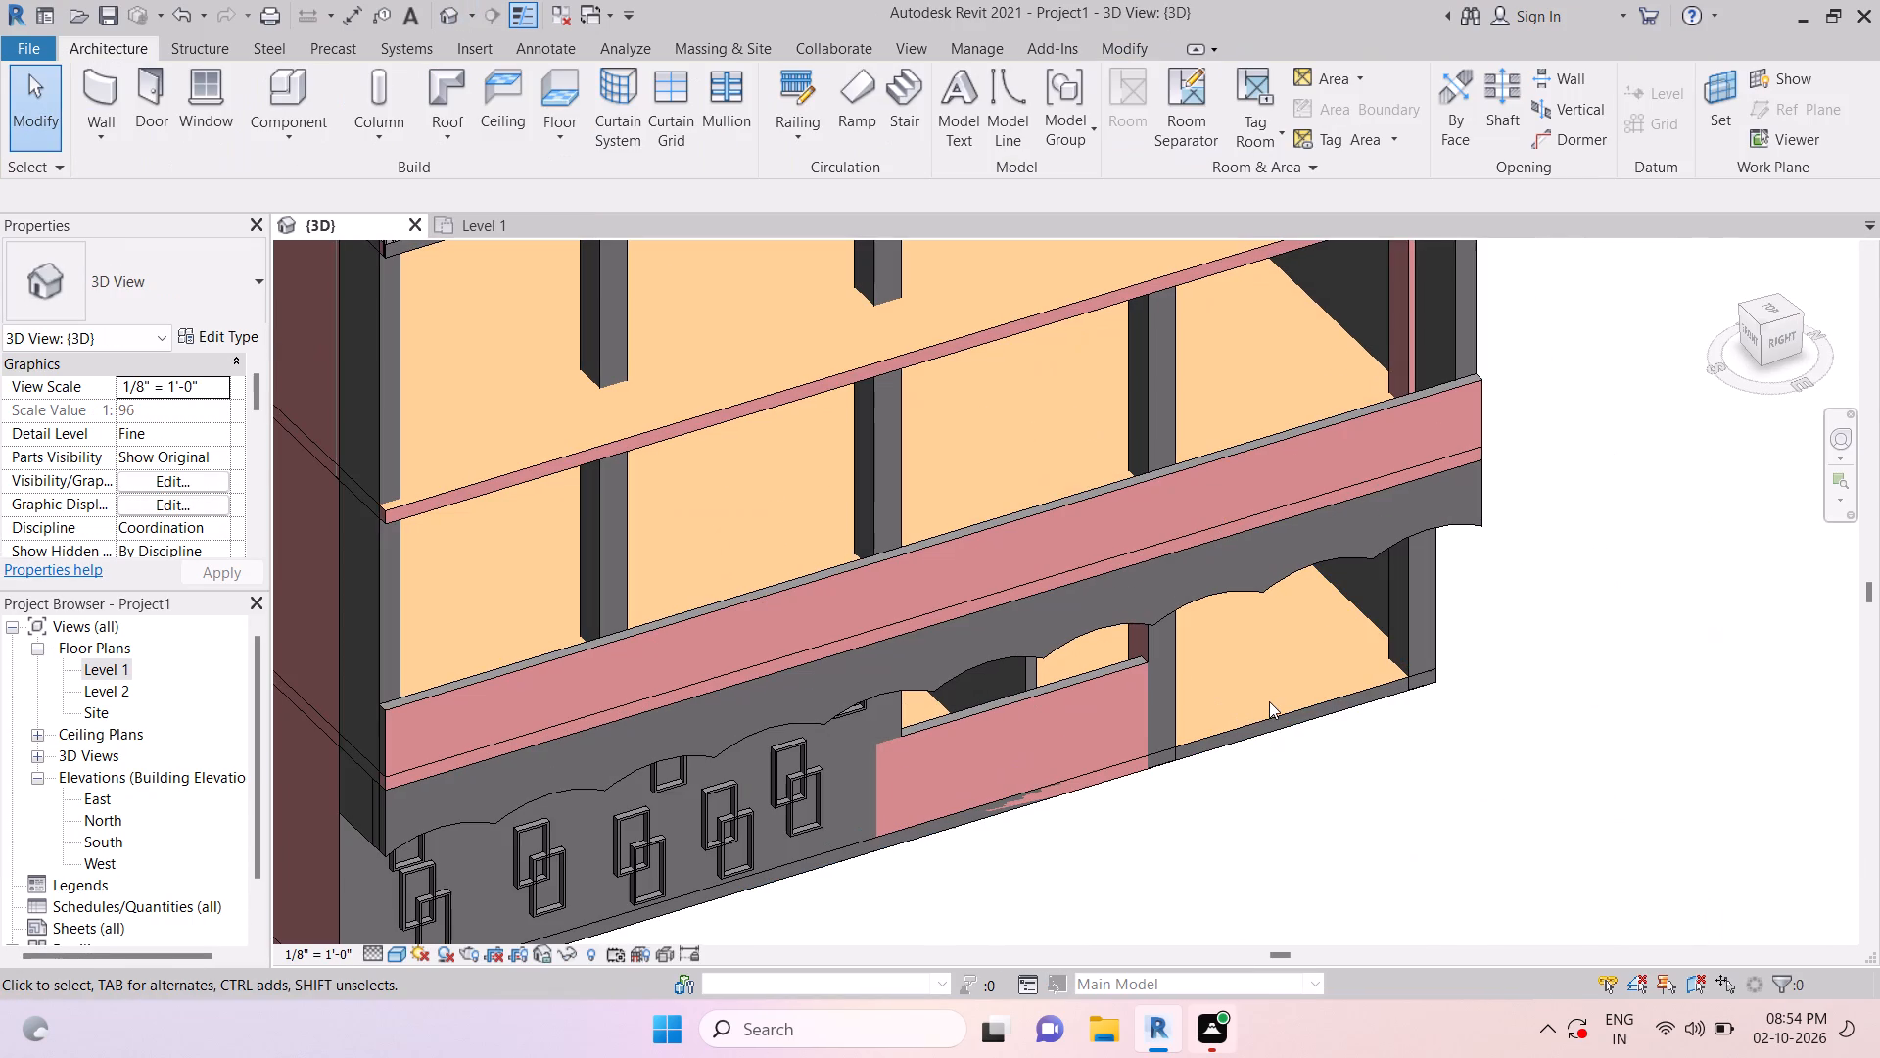
left_click(1256, 731)
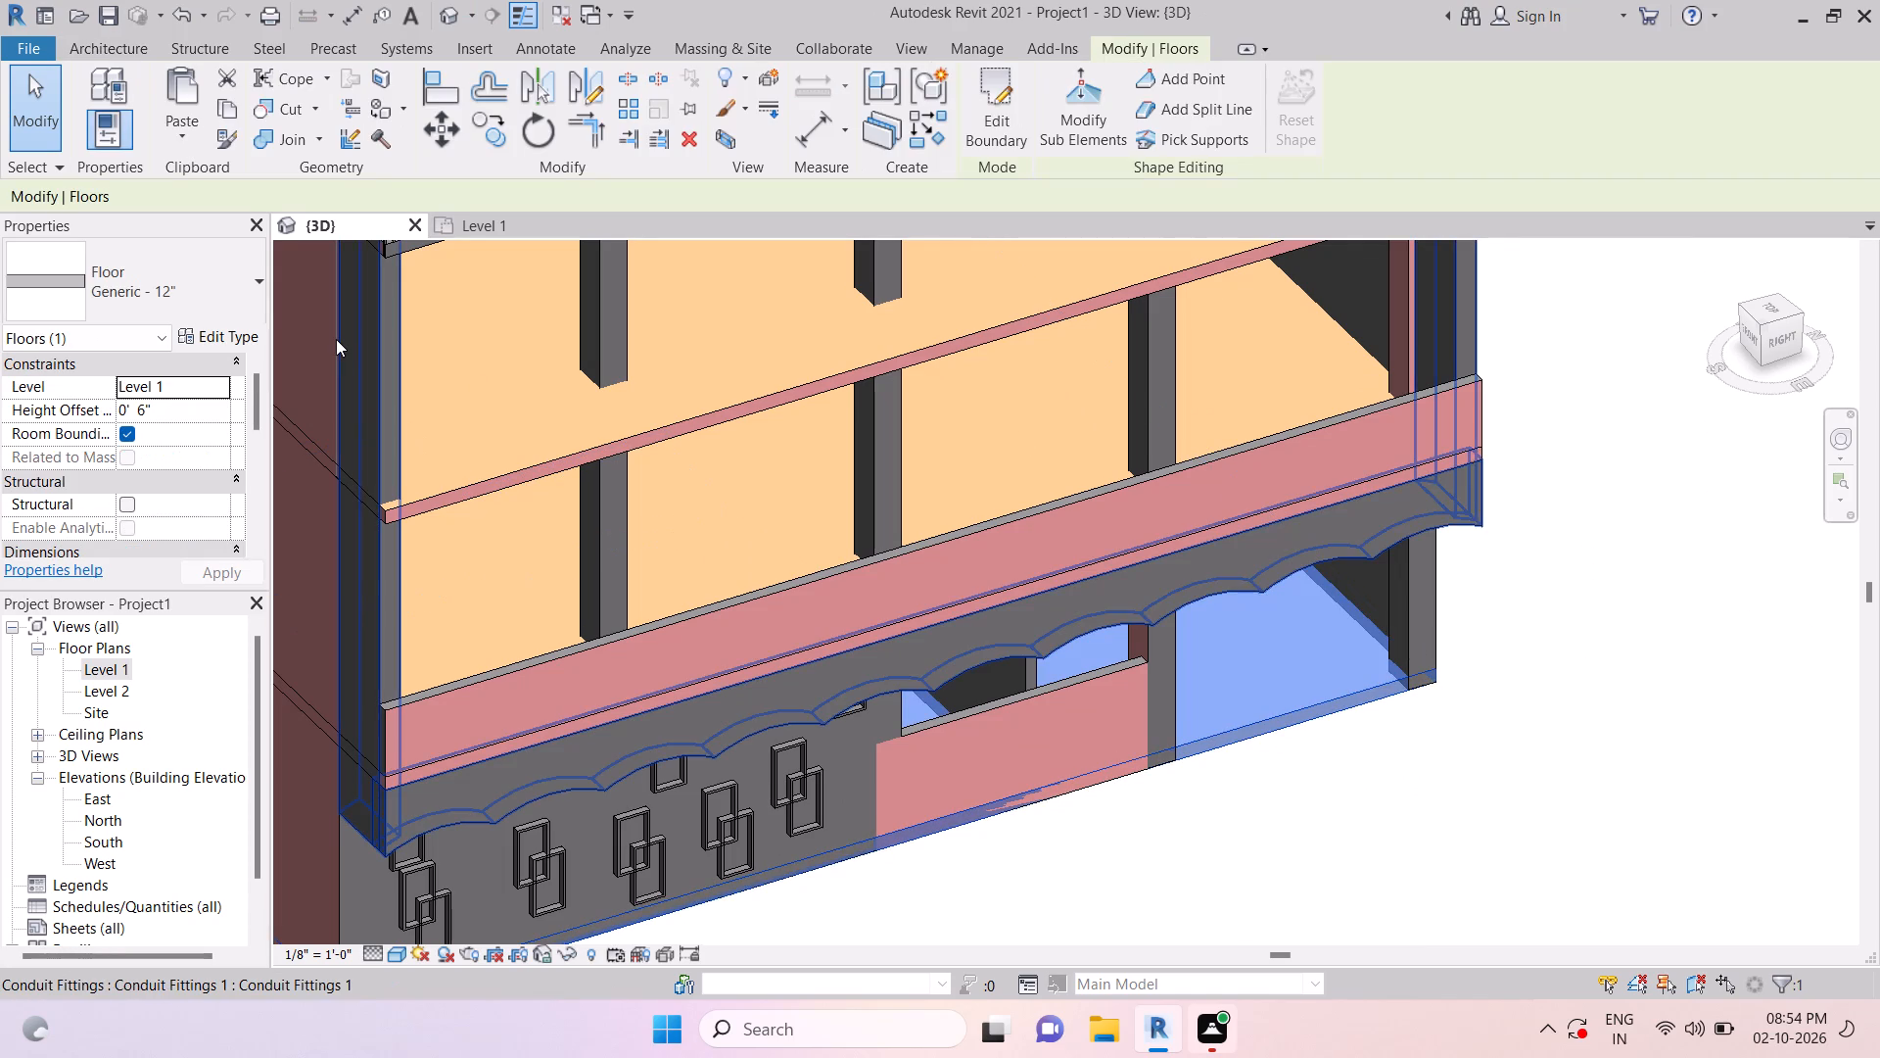
left_click(239, 337)
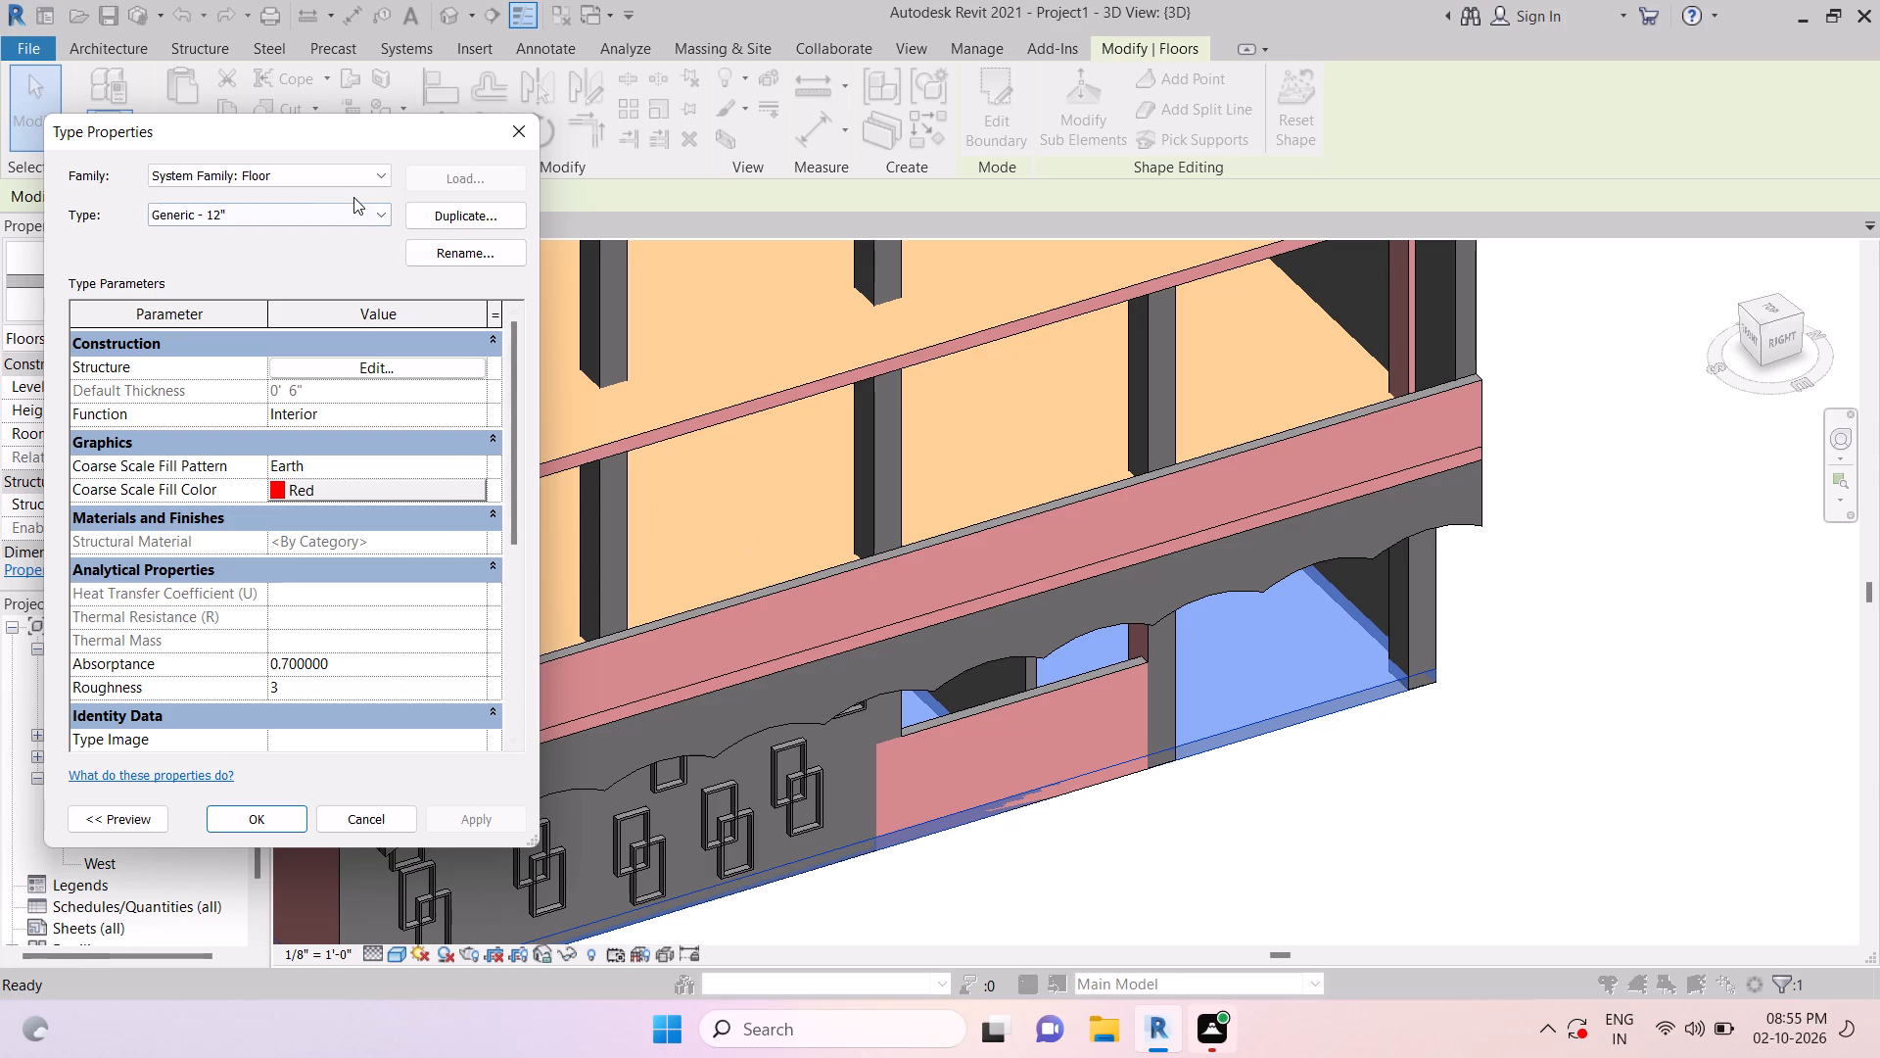
left_click(304, 209)
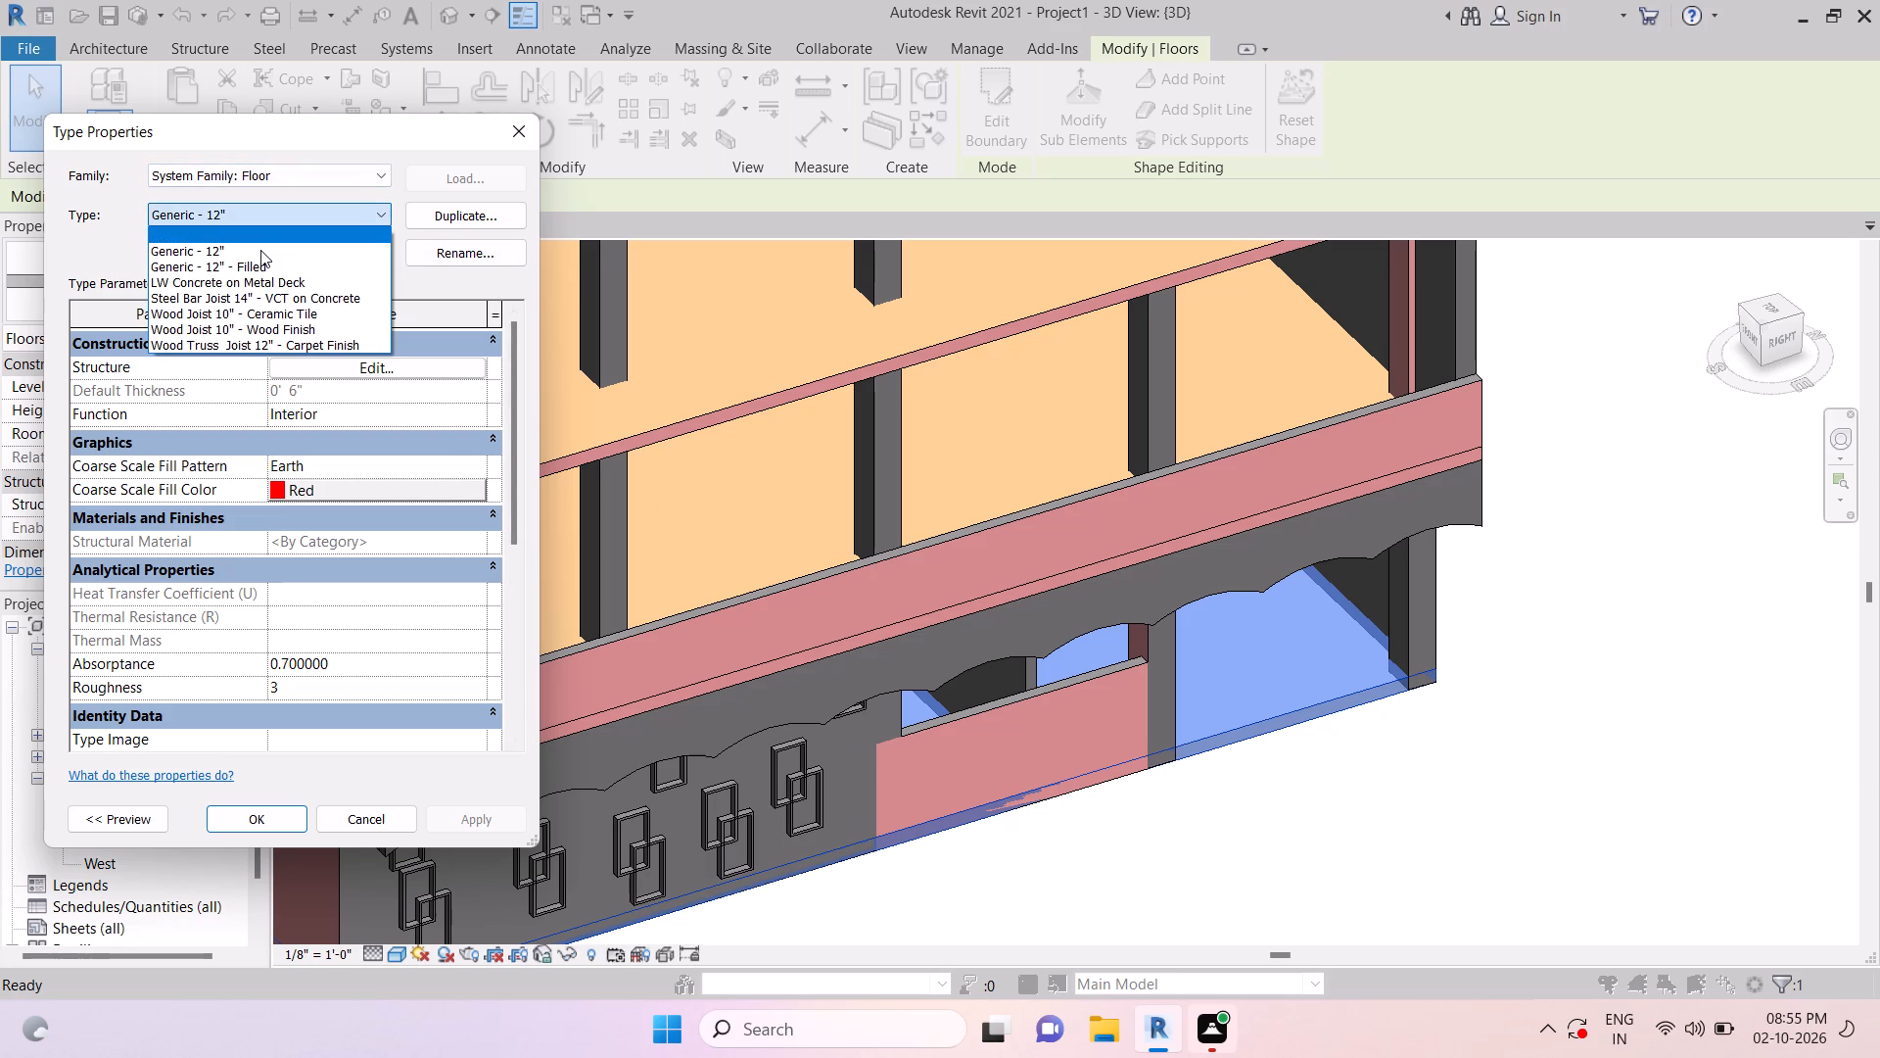
left_click(253, 261)
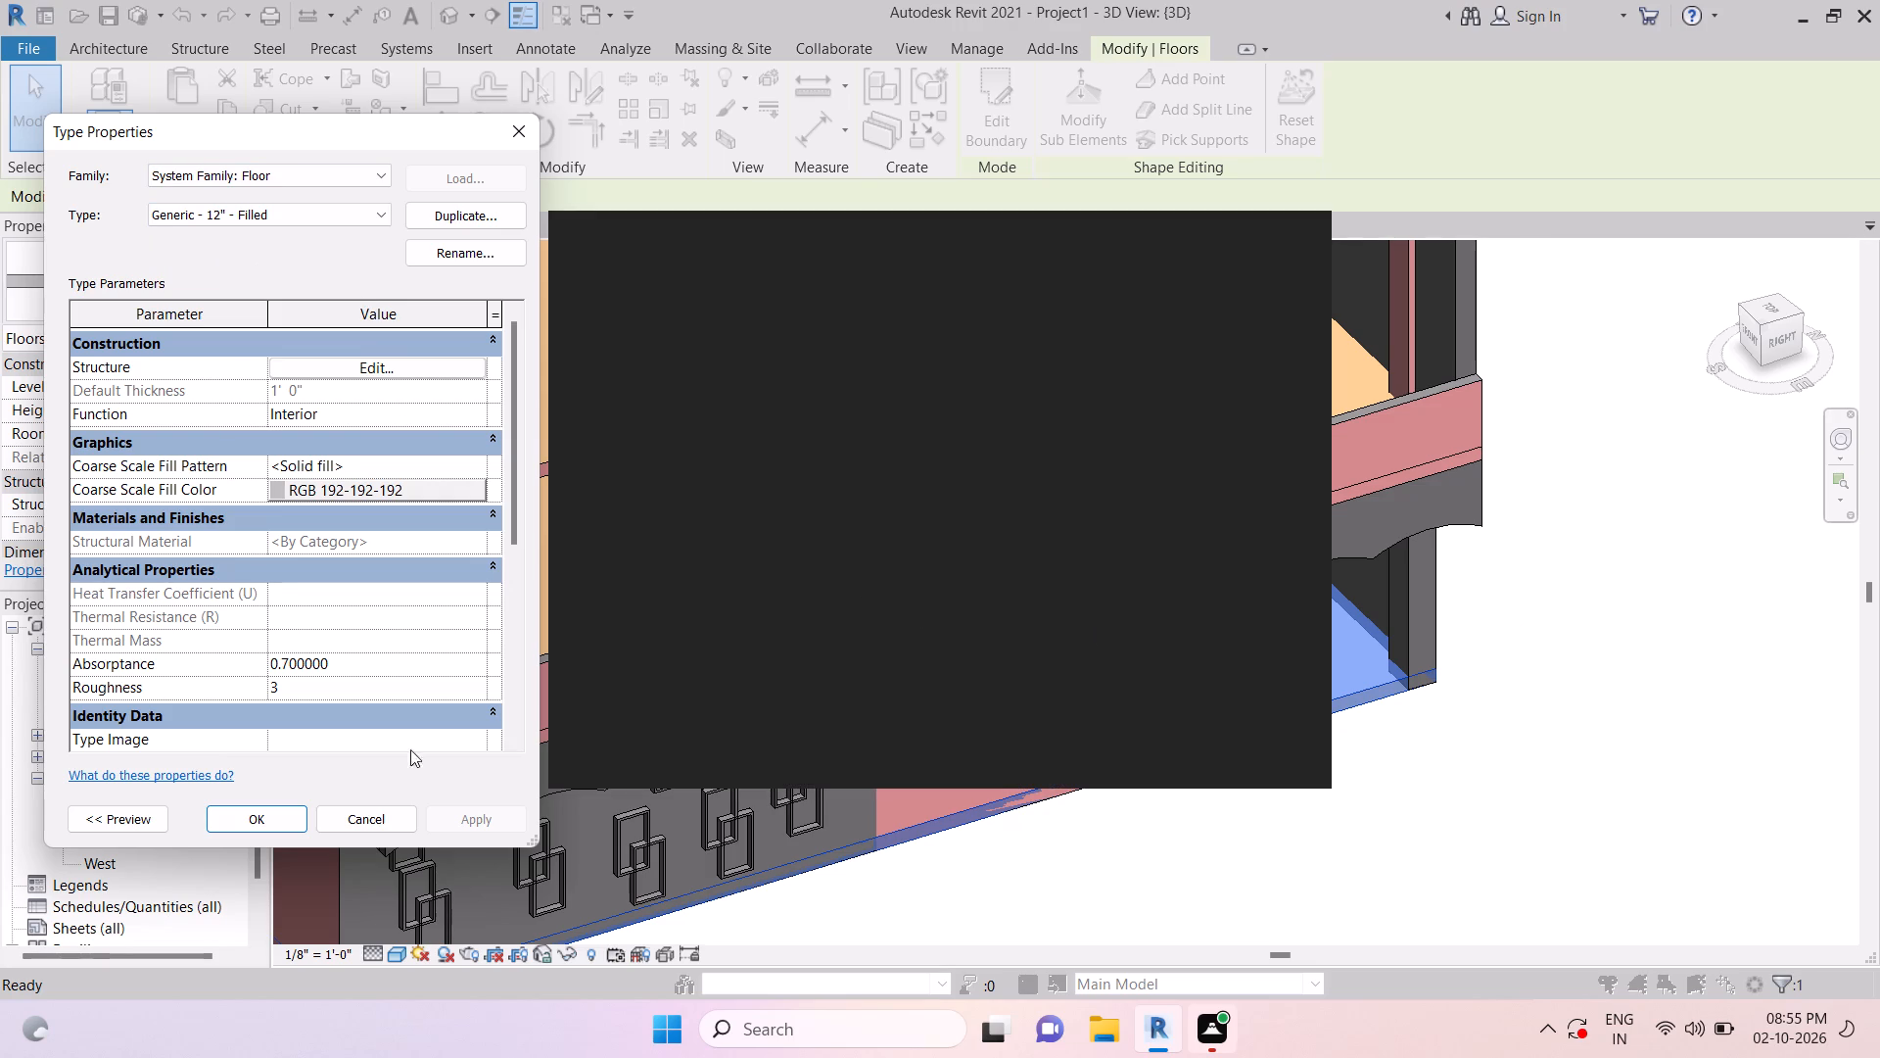
Set the Generic - 12" - Filled type's coarse scale fill pattern to Earth and fill color to Red, and apply the type changes.
left_click(475, 463)
scroll(369, 607, "down", 1)
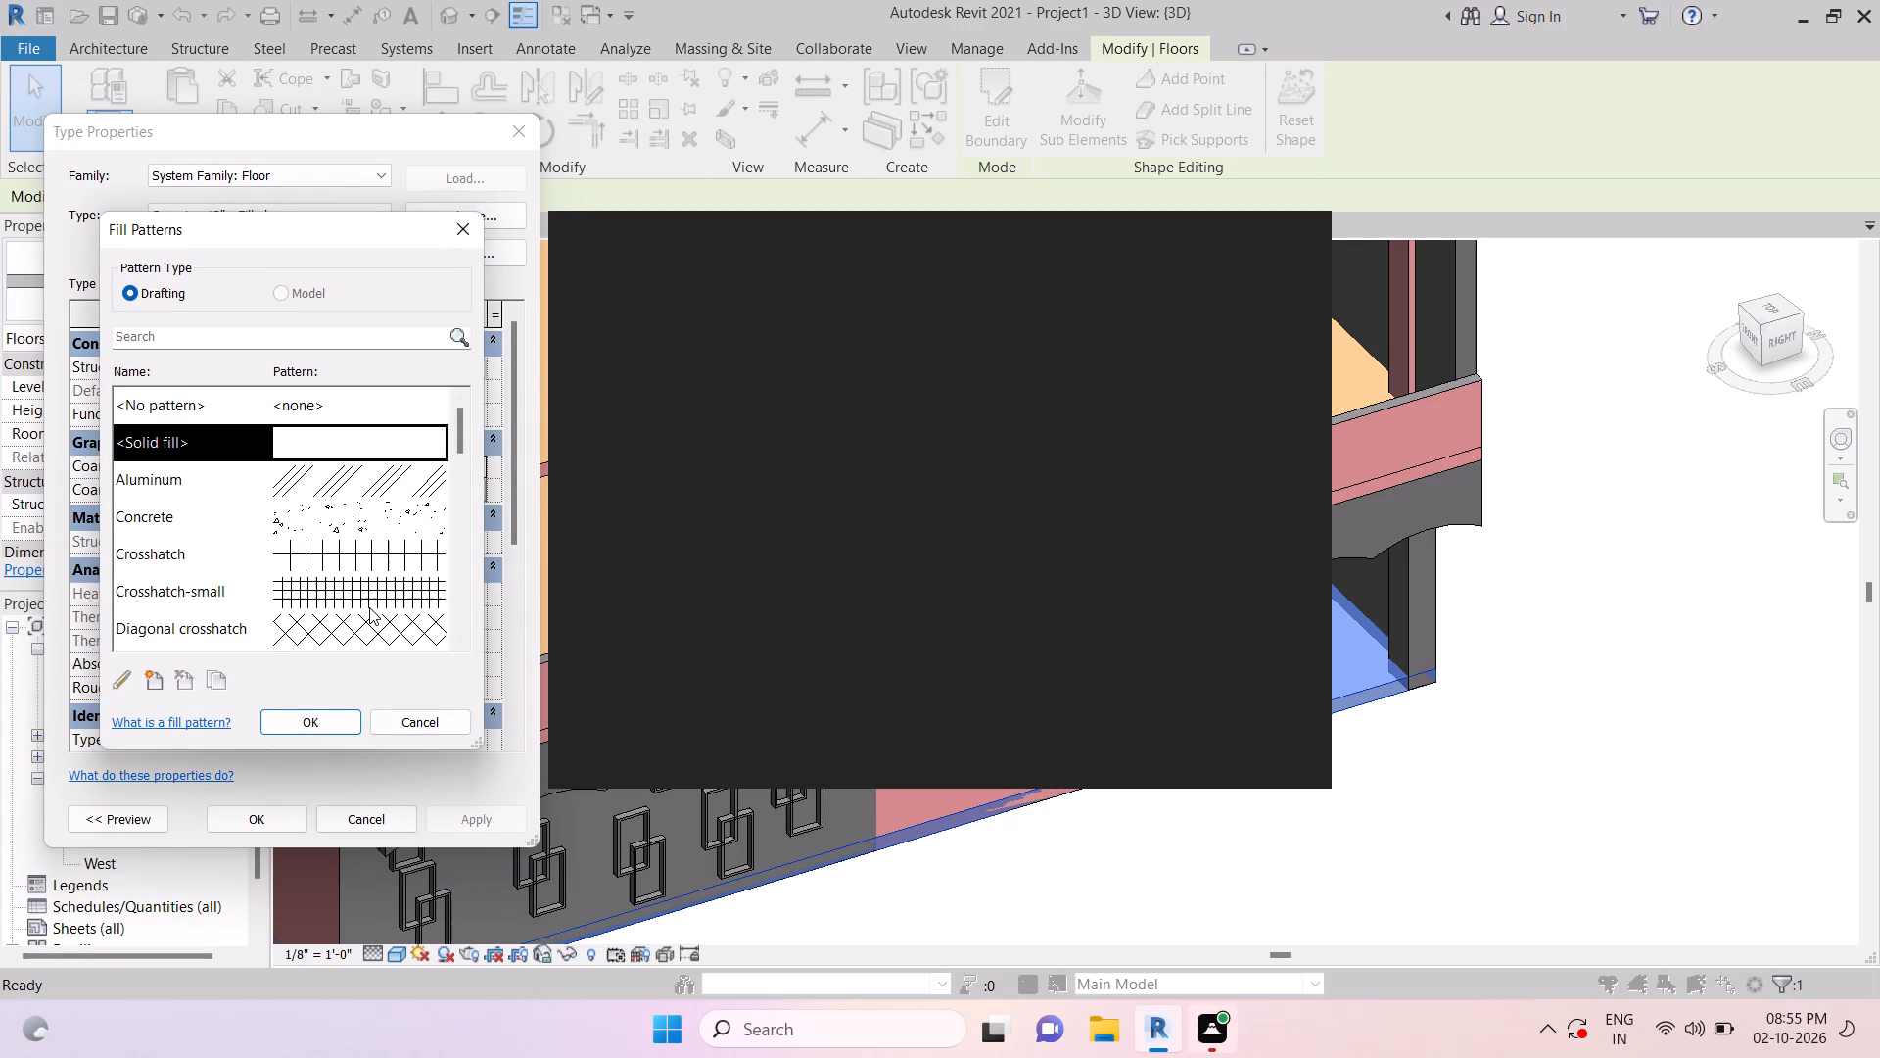
scroll(391, 526, "down", 2)
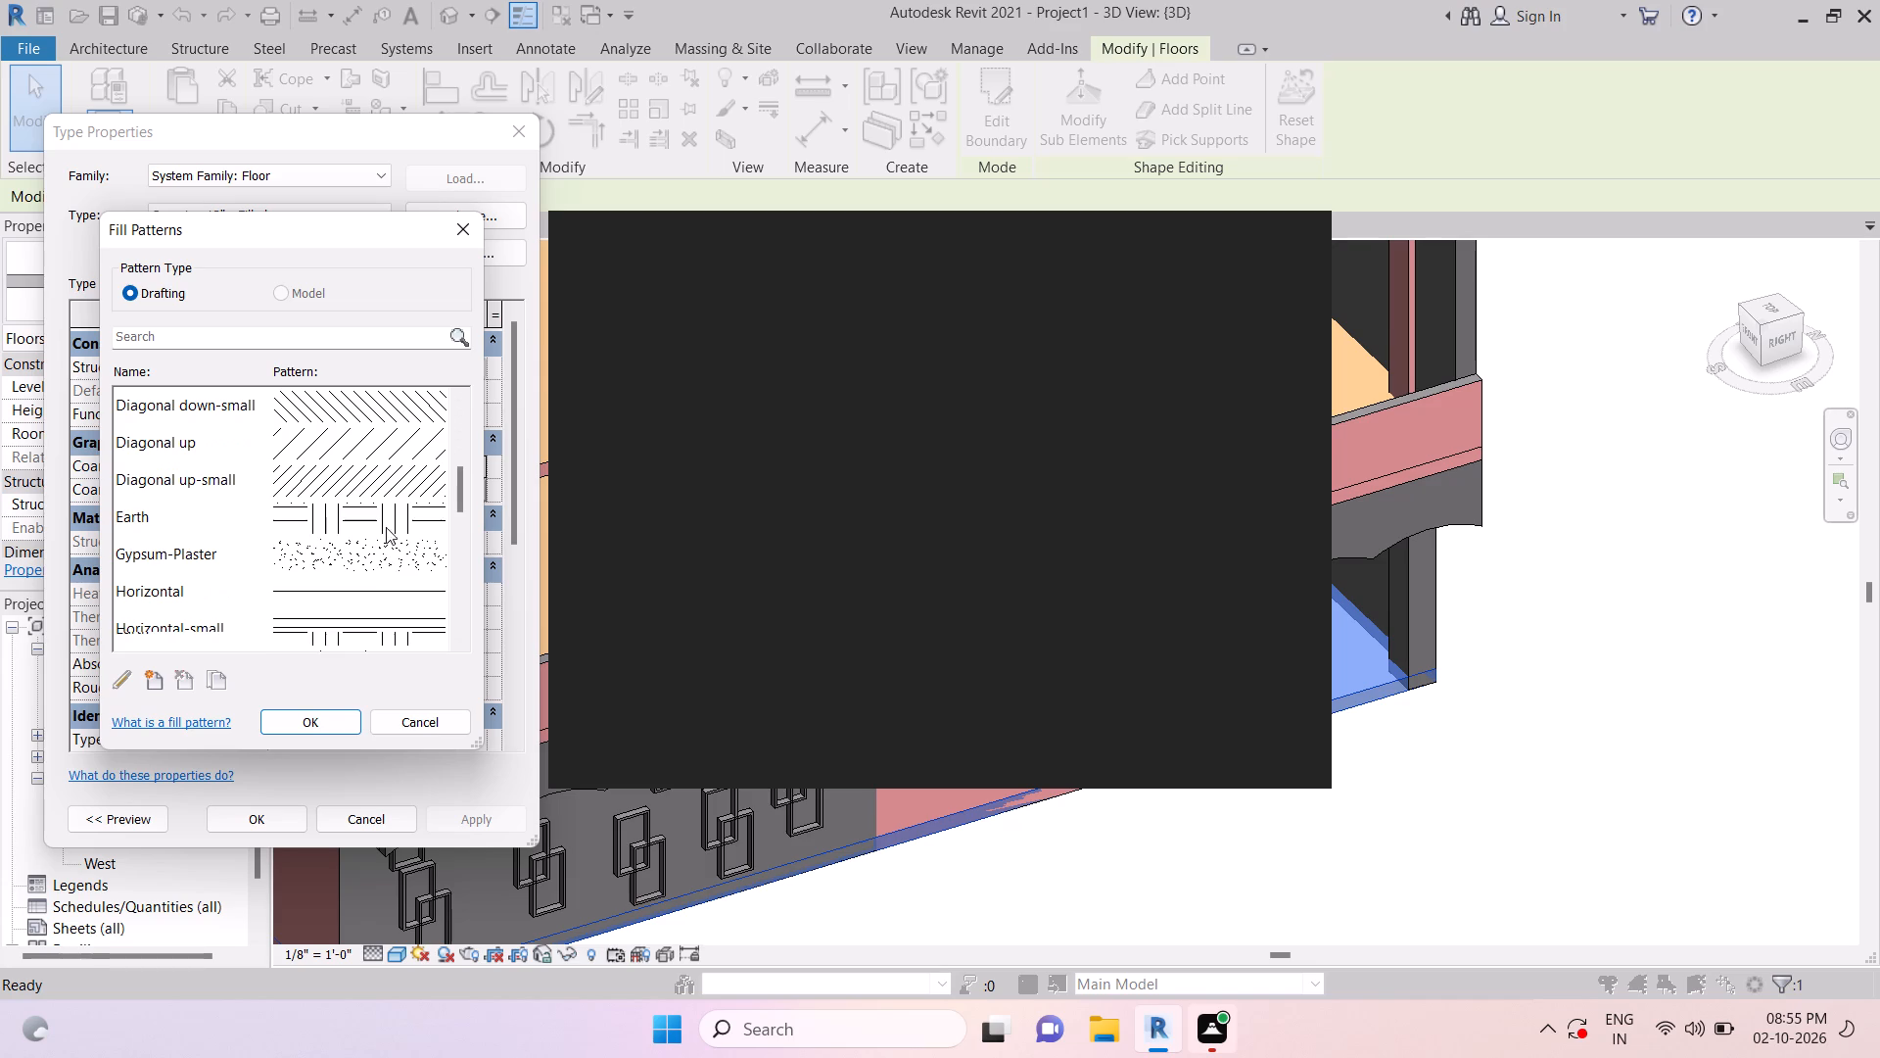
left_click(386, 525)
left_click(332, 726)
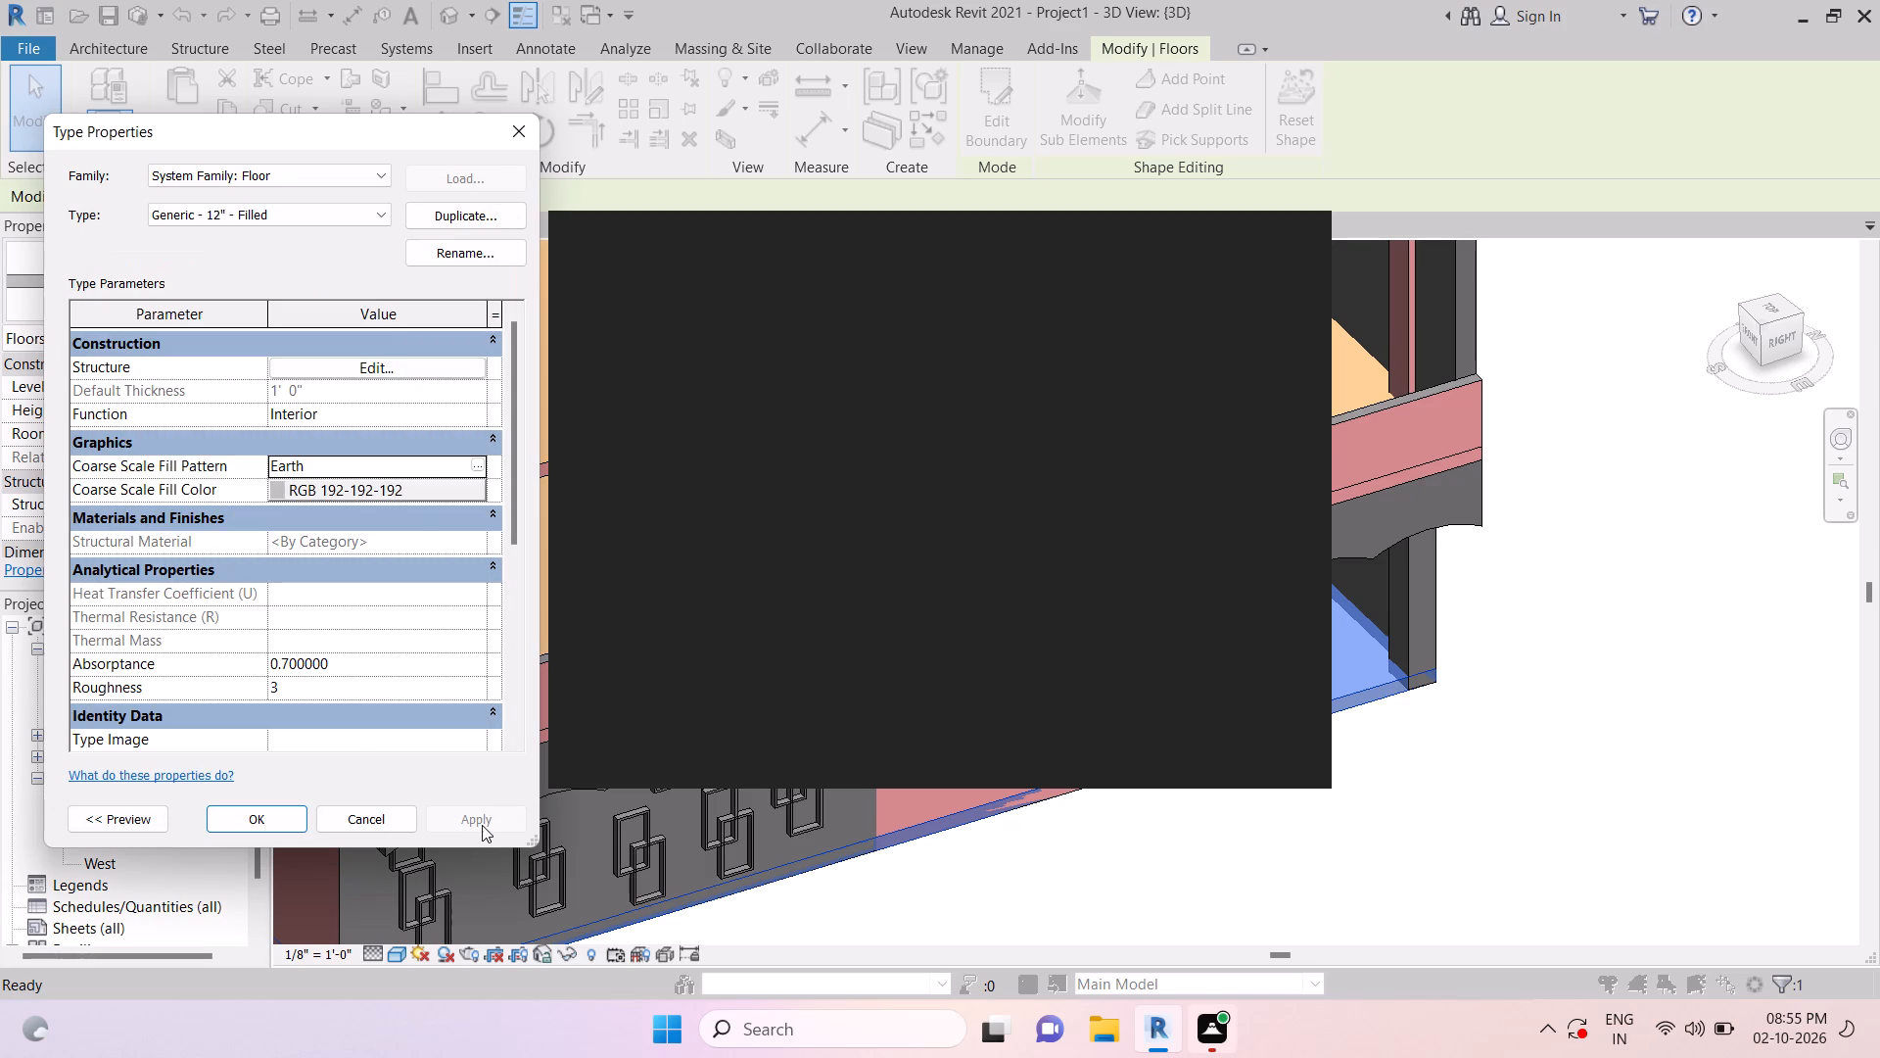
left_click(402, 491)
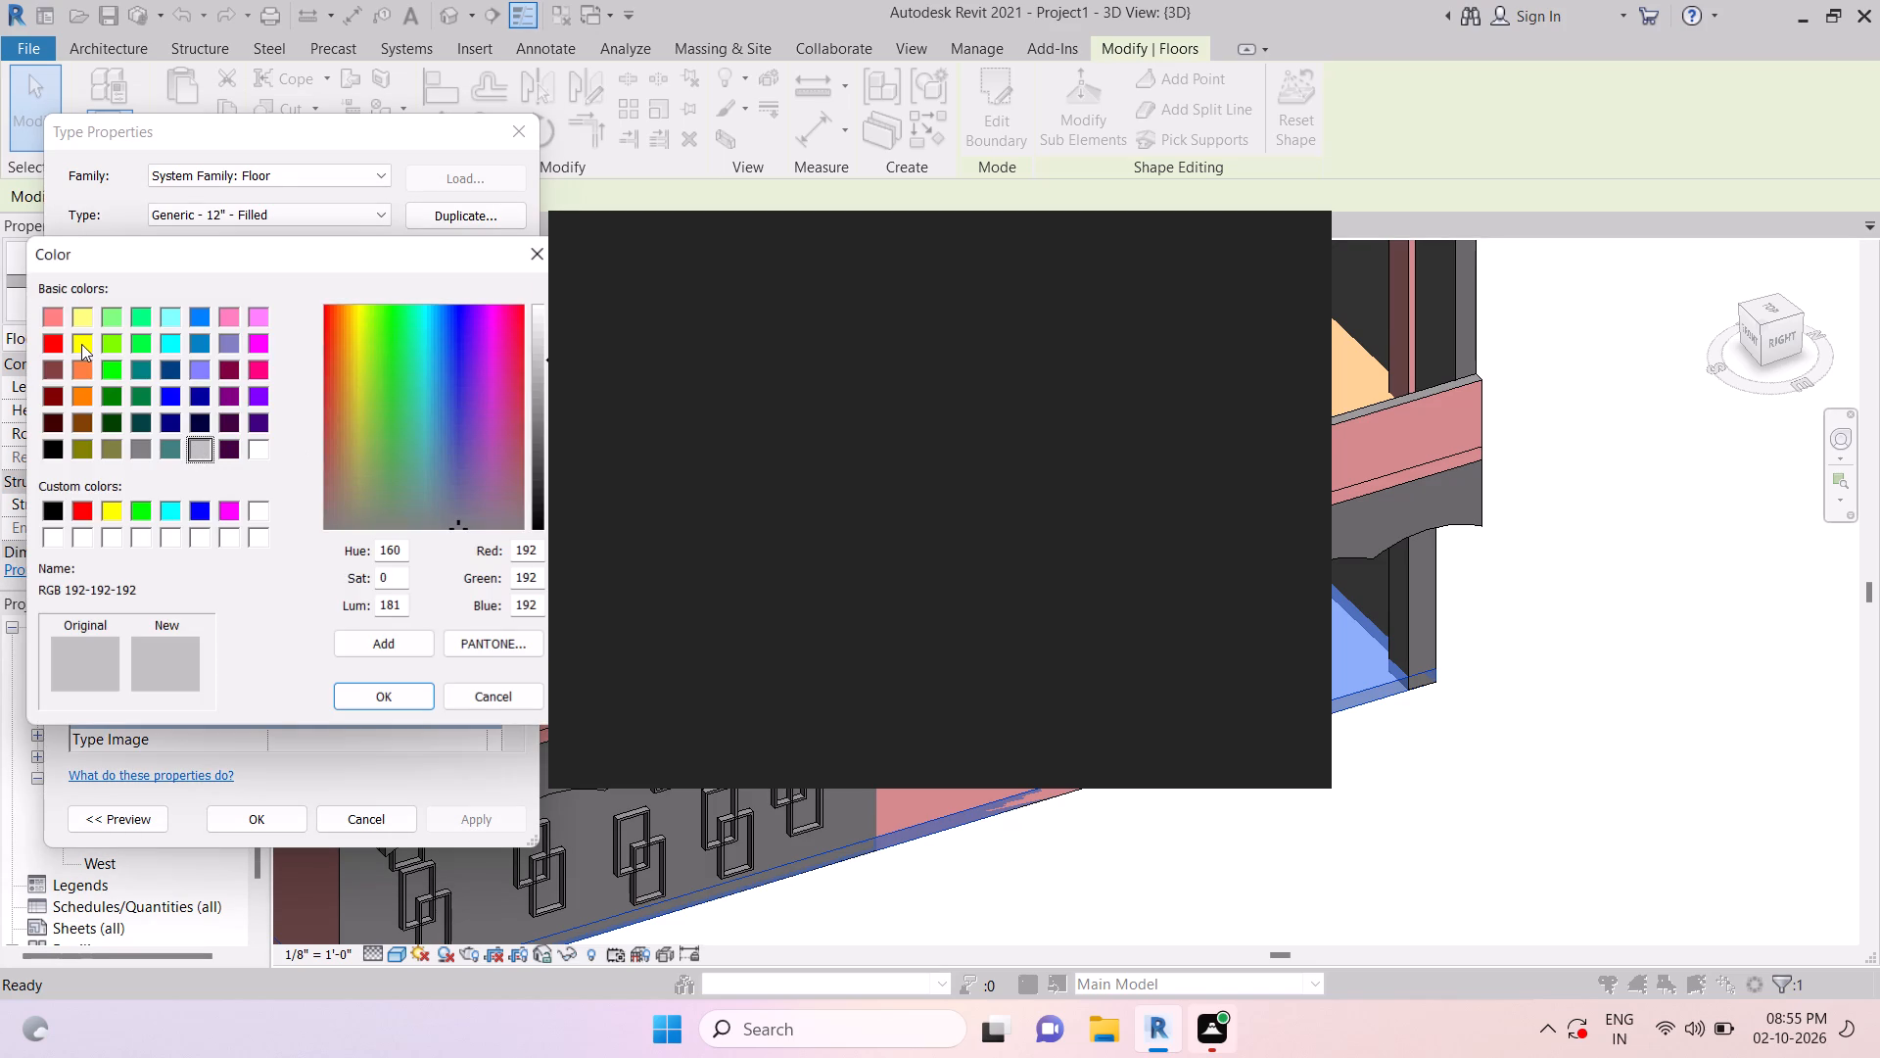
left_click(57, 341)
left_click(346, 683)
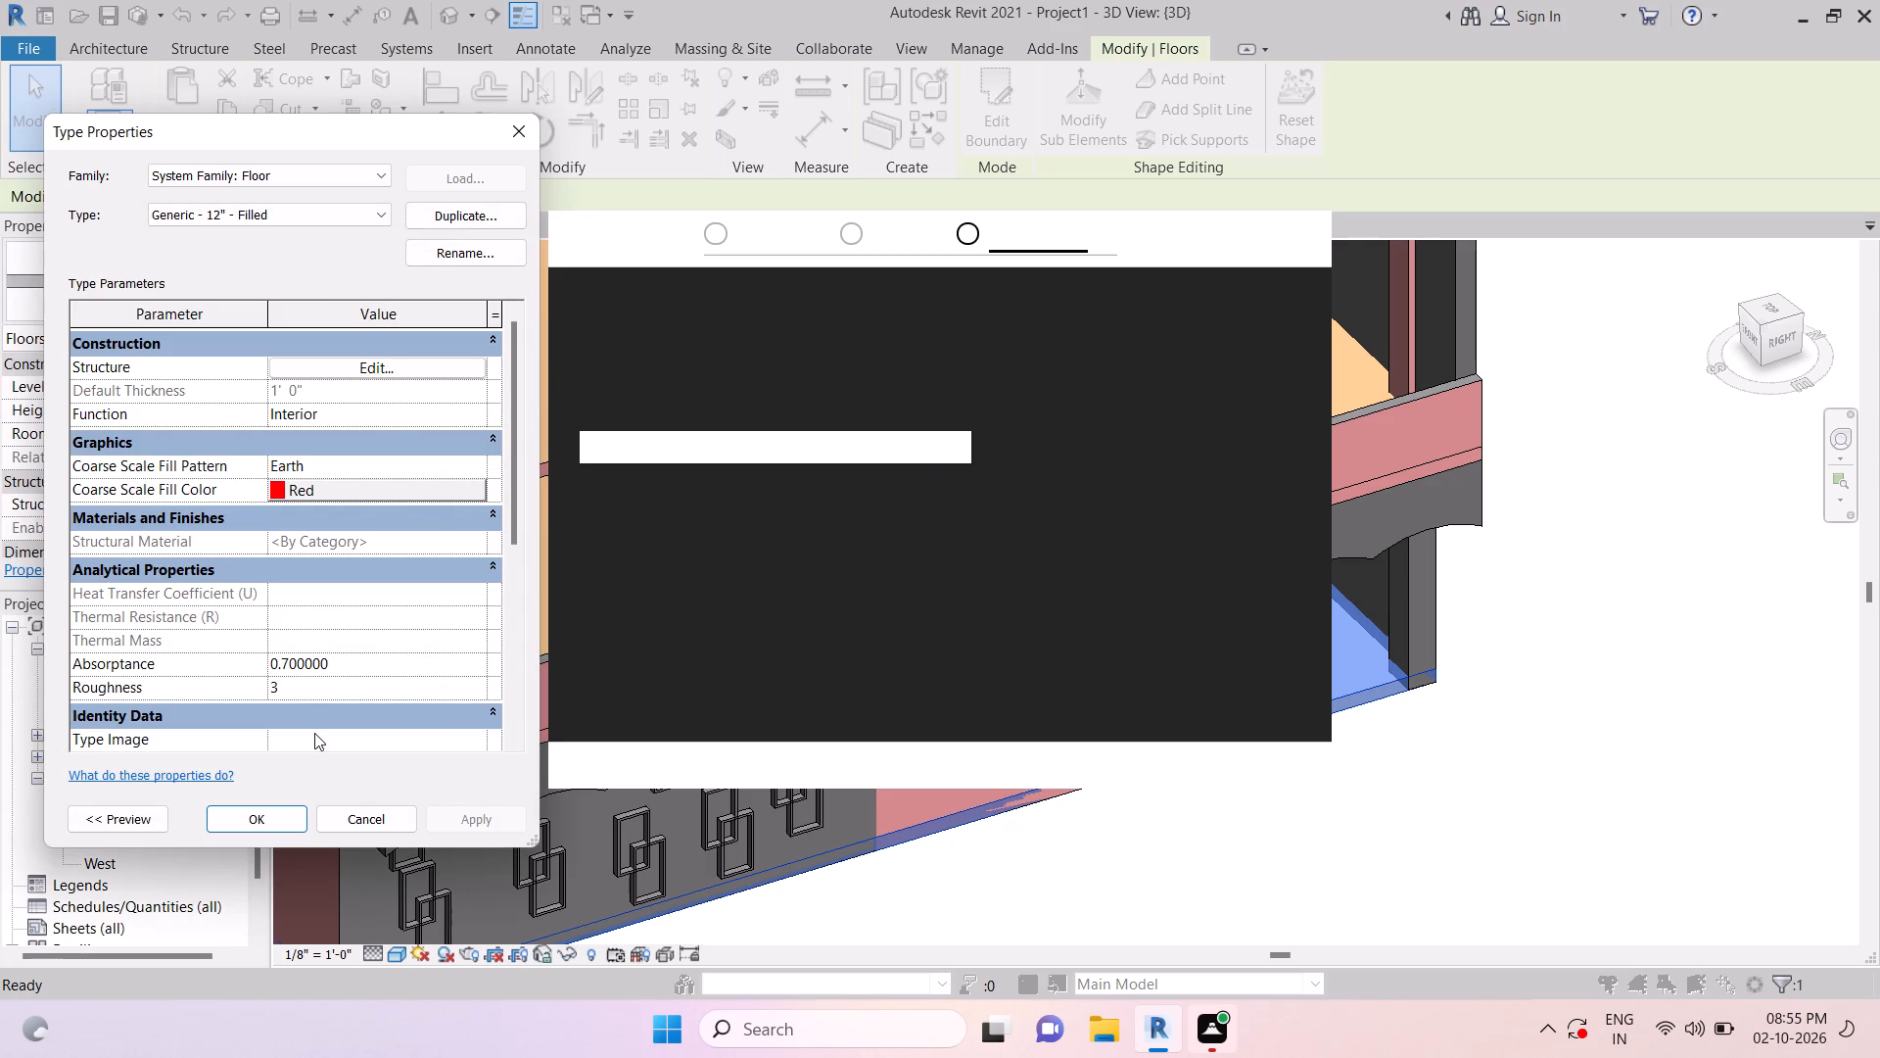
left_click(265, 823)
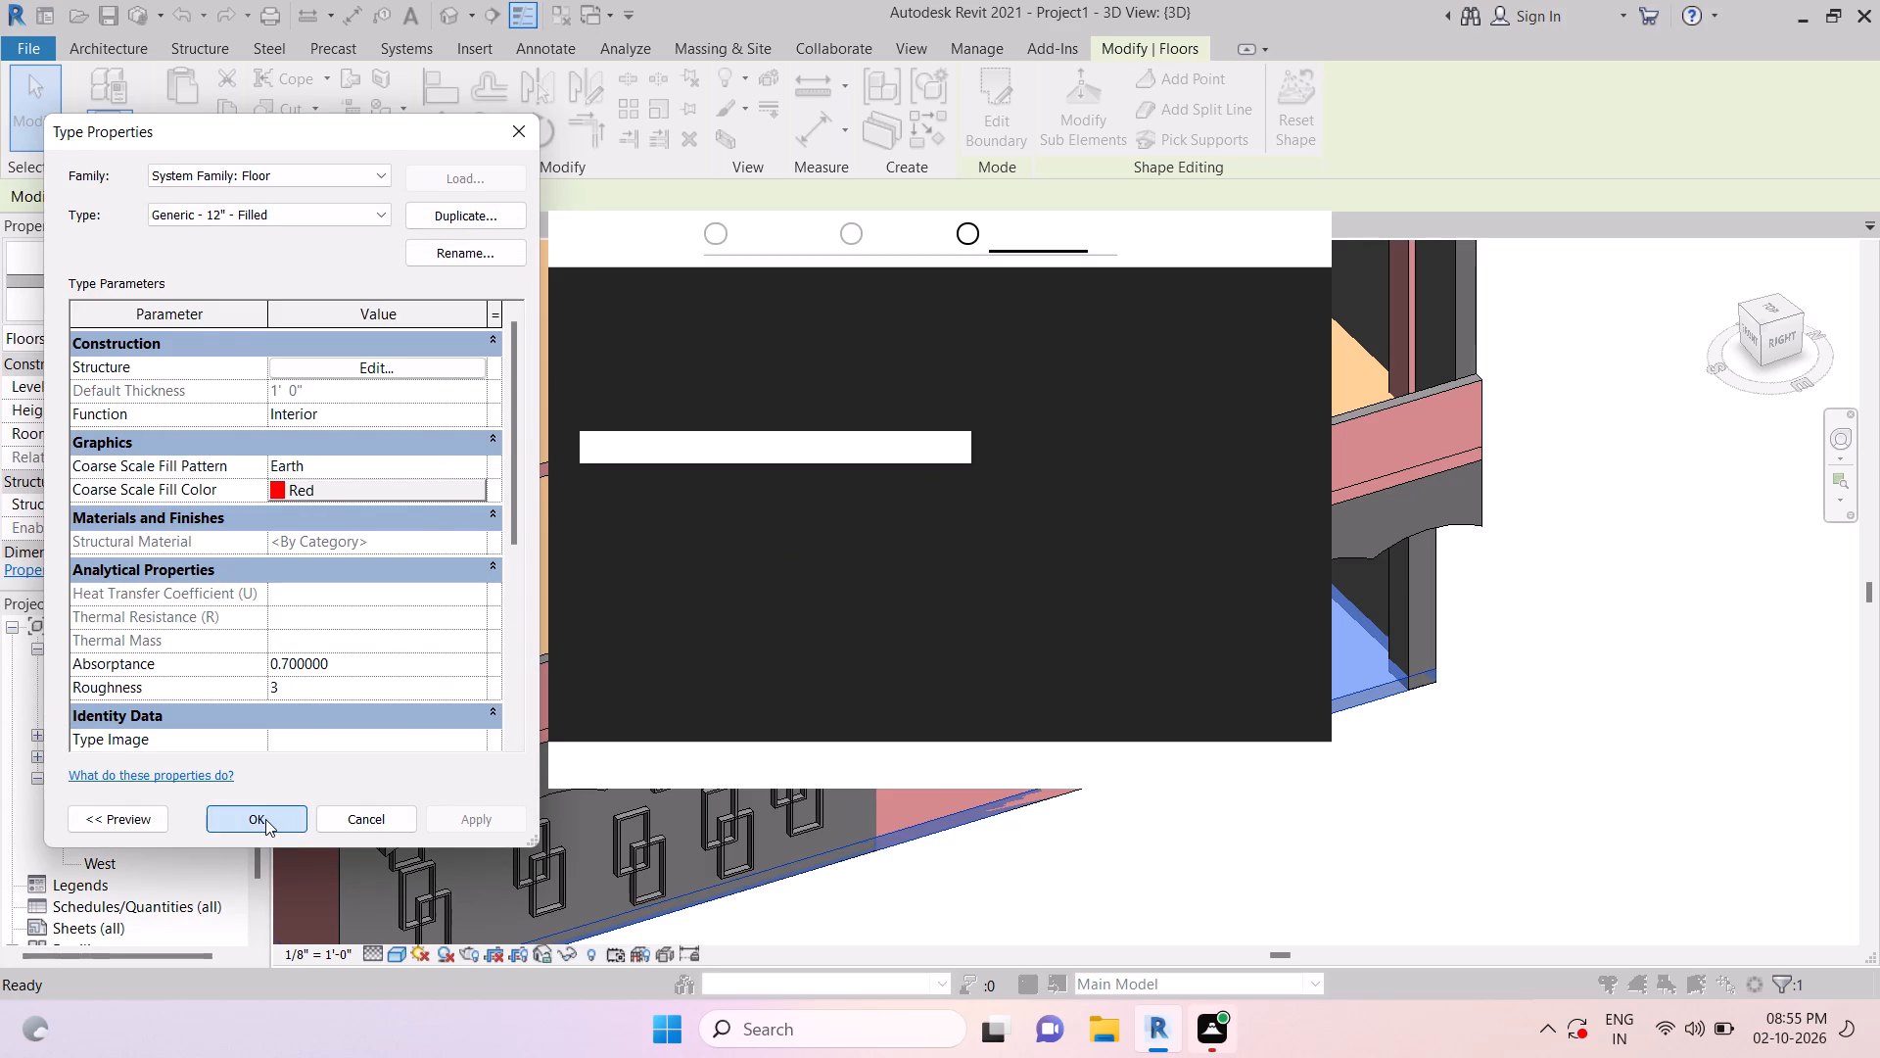
key("Escape")
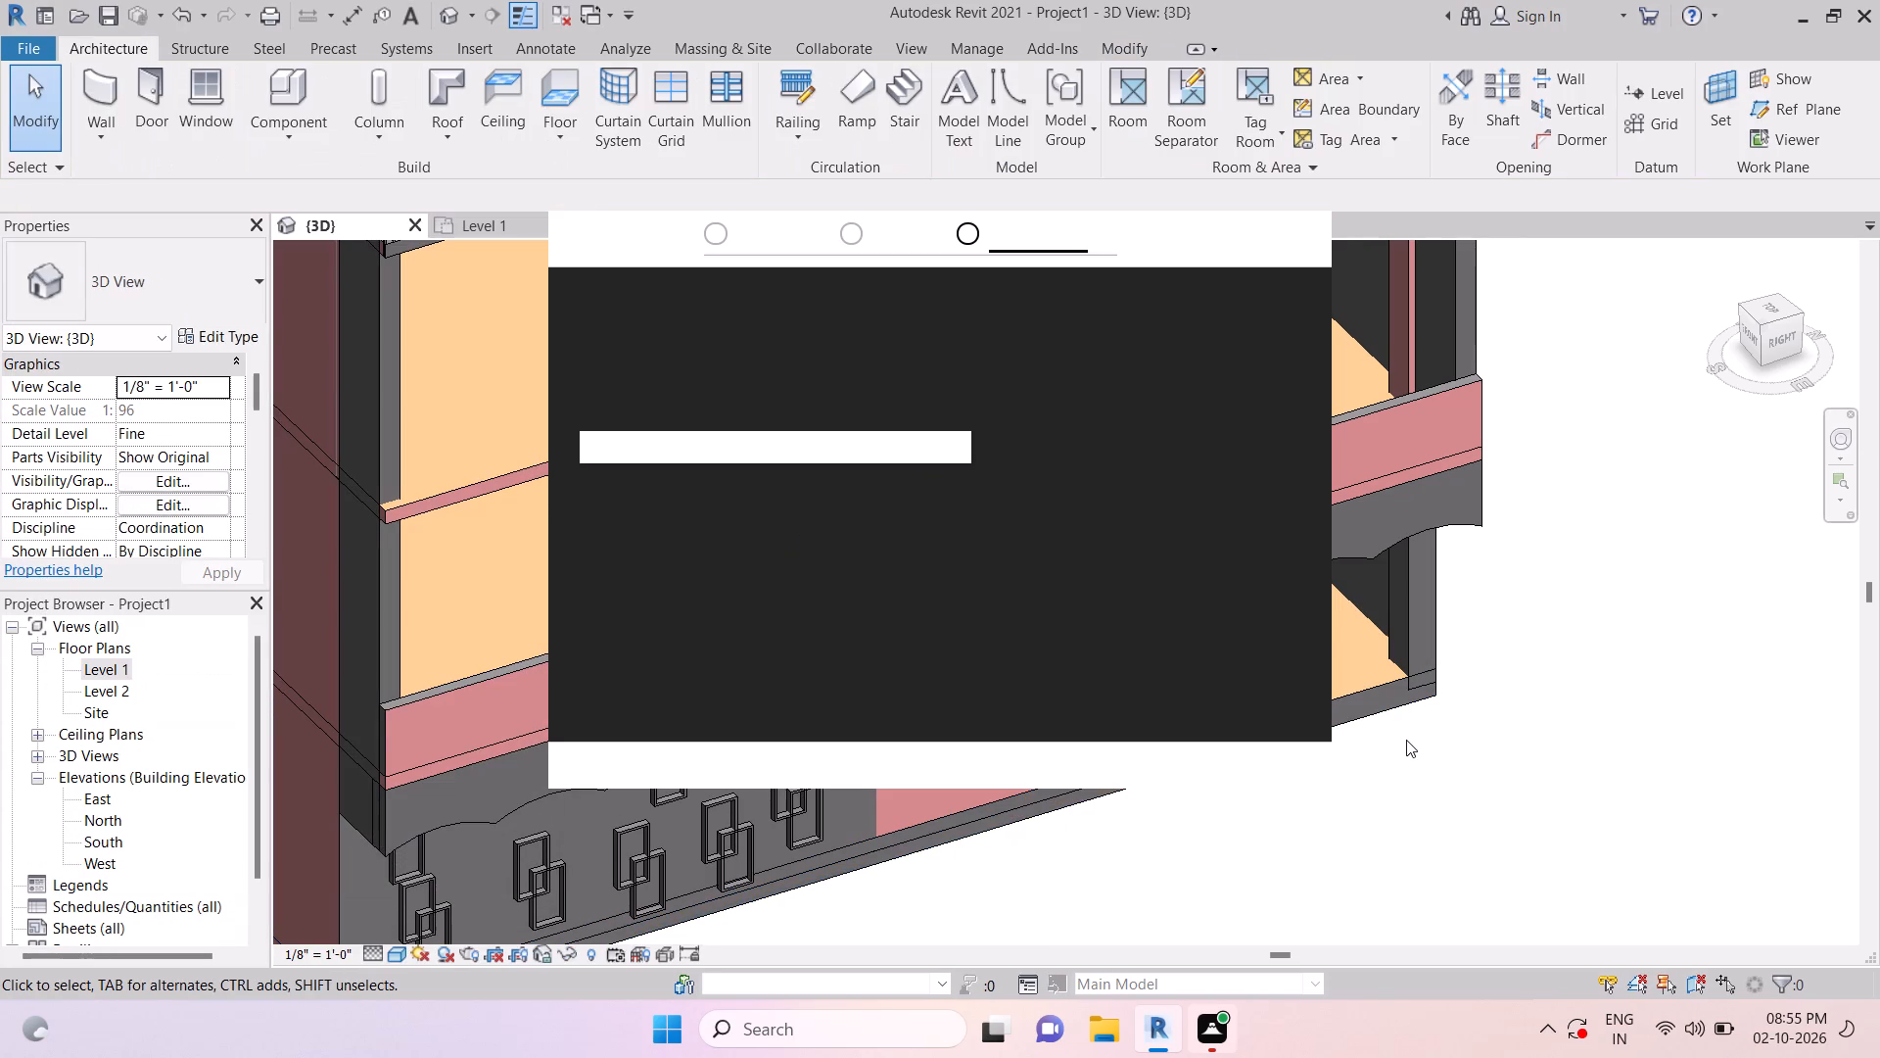
key("Escape")
Dismiss the Autodesk notification window covering the 3D view.
middle_click_drag(1395, 708, 1702, 732)
scroll(1602, 716, "down", 4)
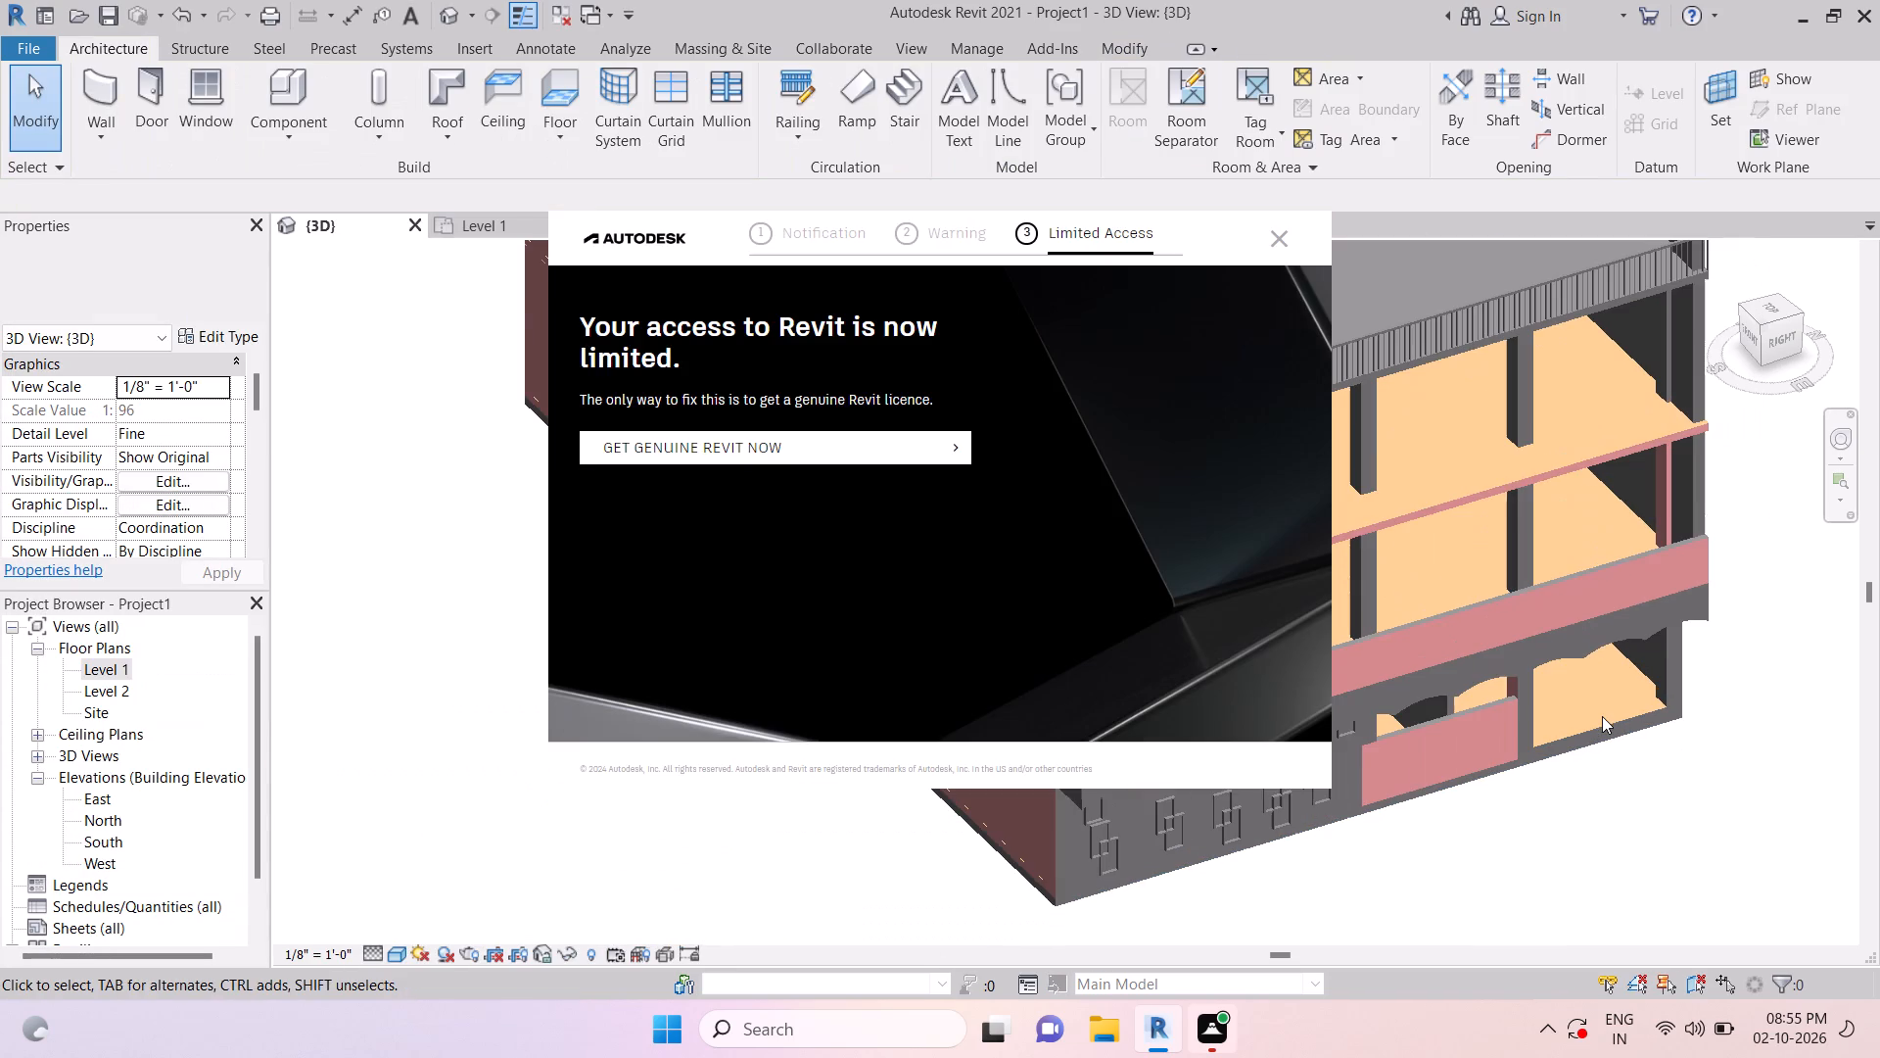
key("Escape")
key("Escape")
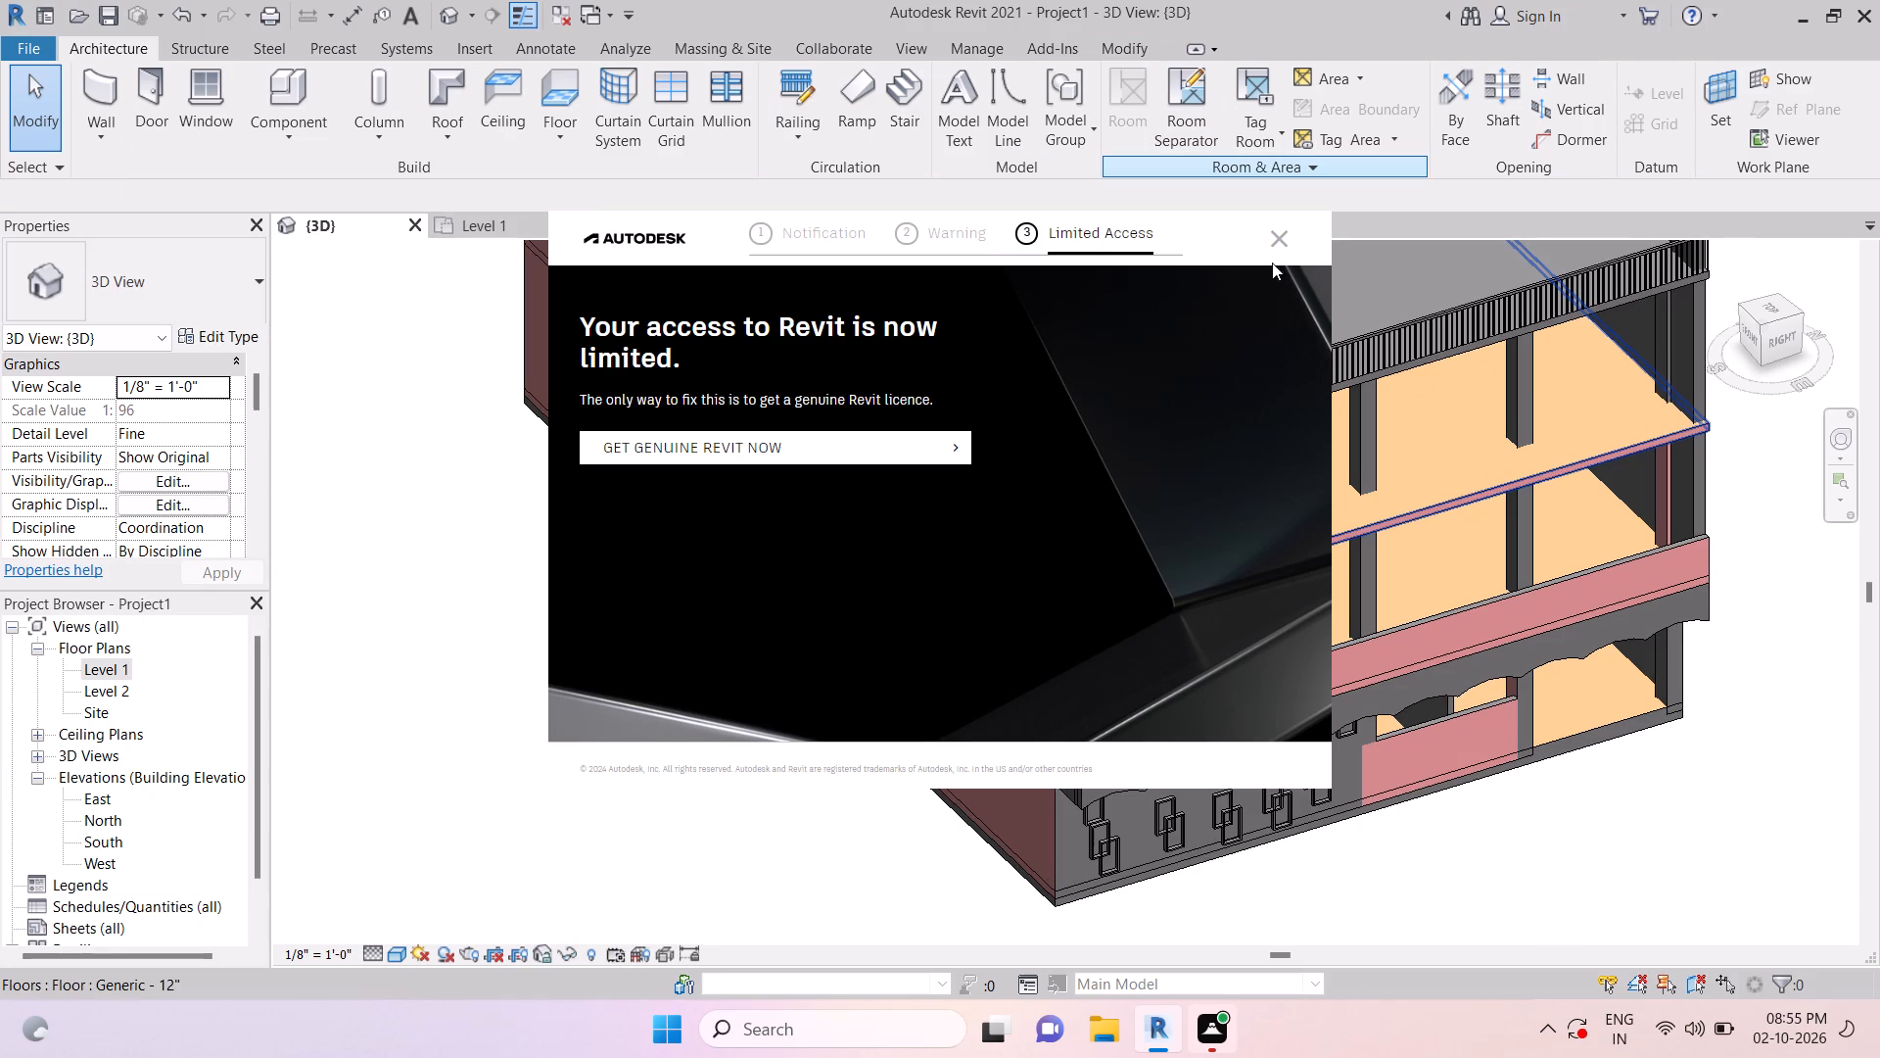
left_click(1275, 246)
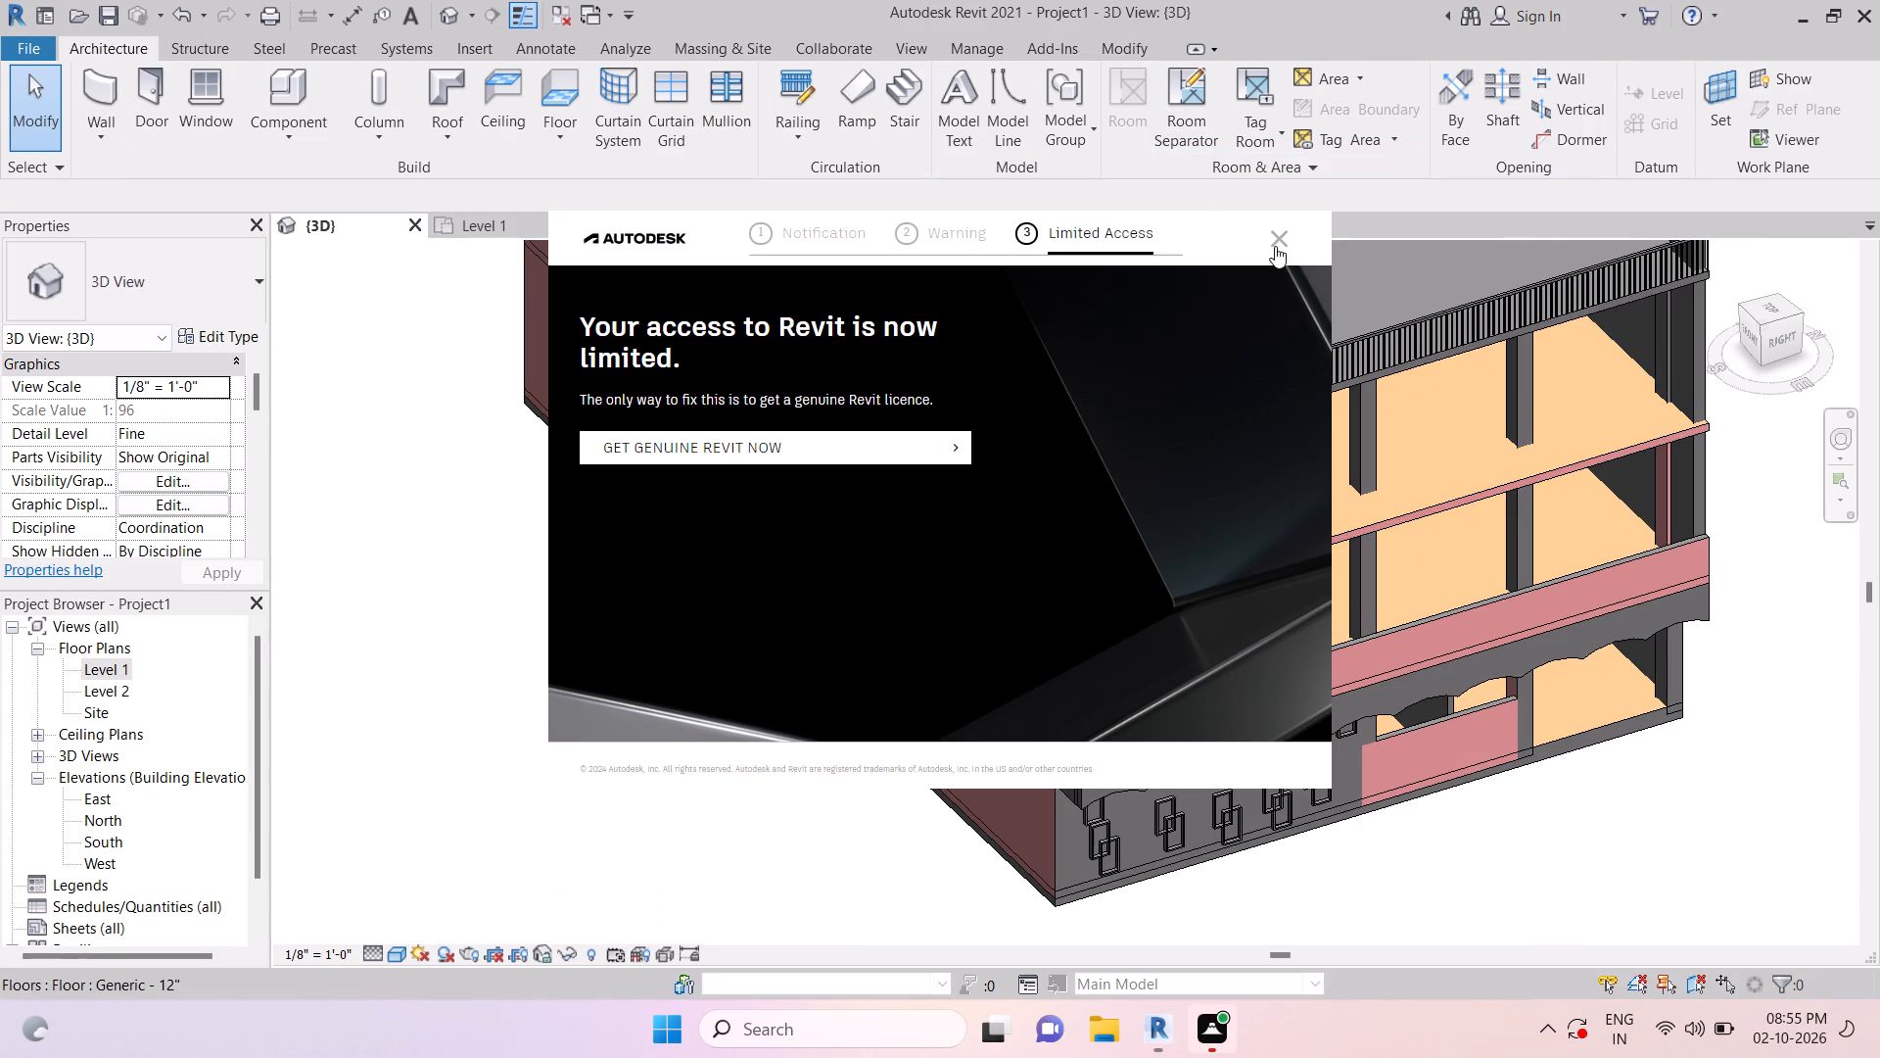
key("Escape")
key("Escape")
Examine the ground-floor facade in 3D, including its low wall panel, arched openings and the floor edge.
middle_click_drag(1464, 770, 1486, 788)
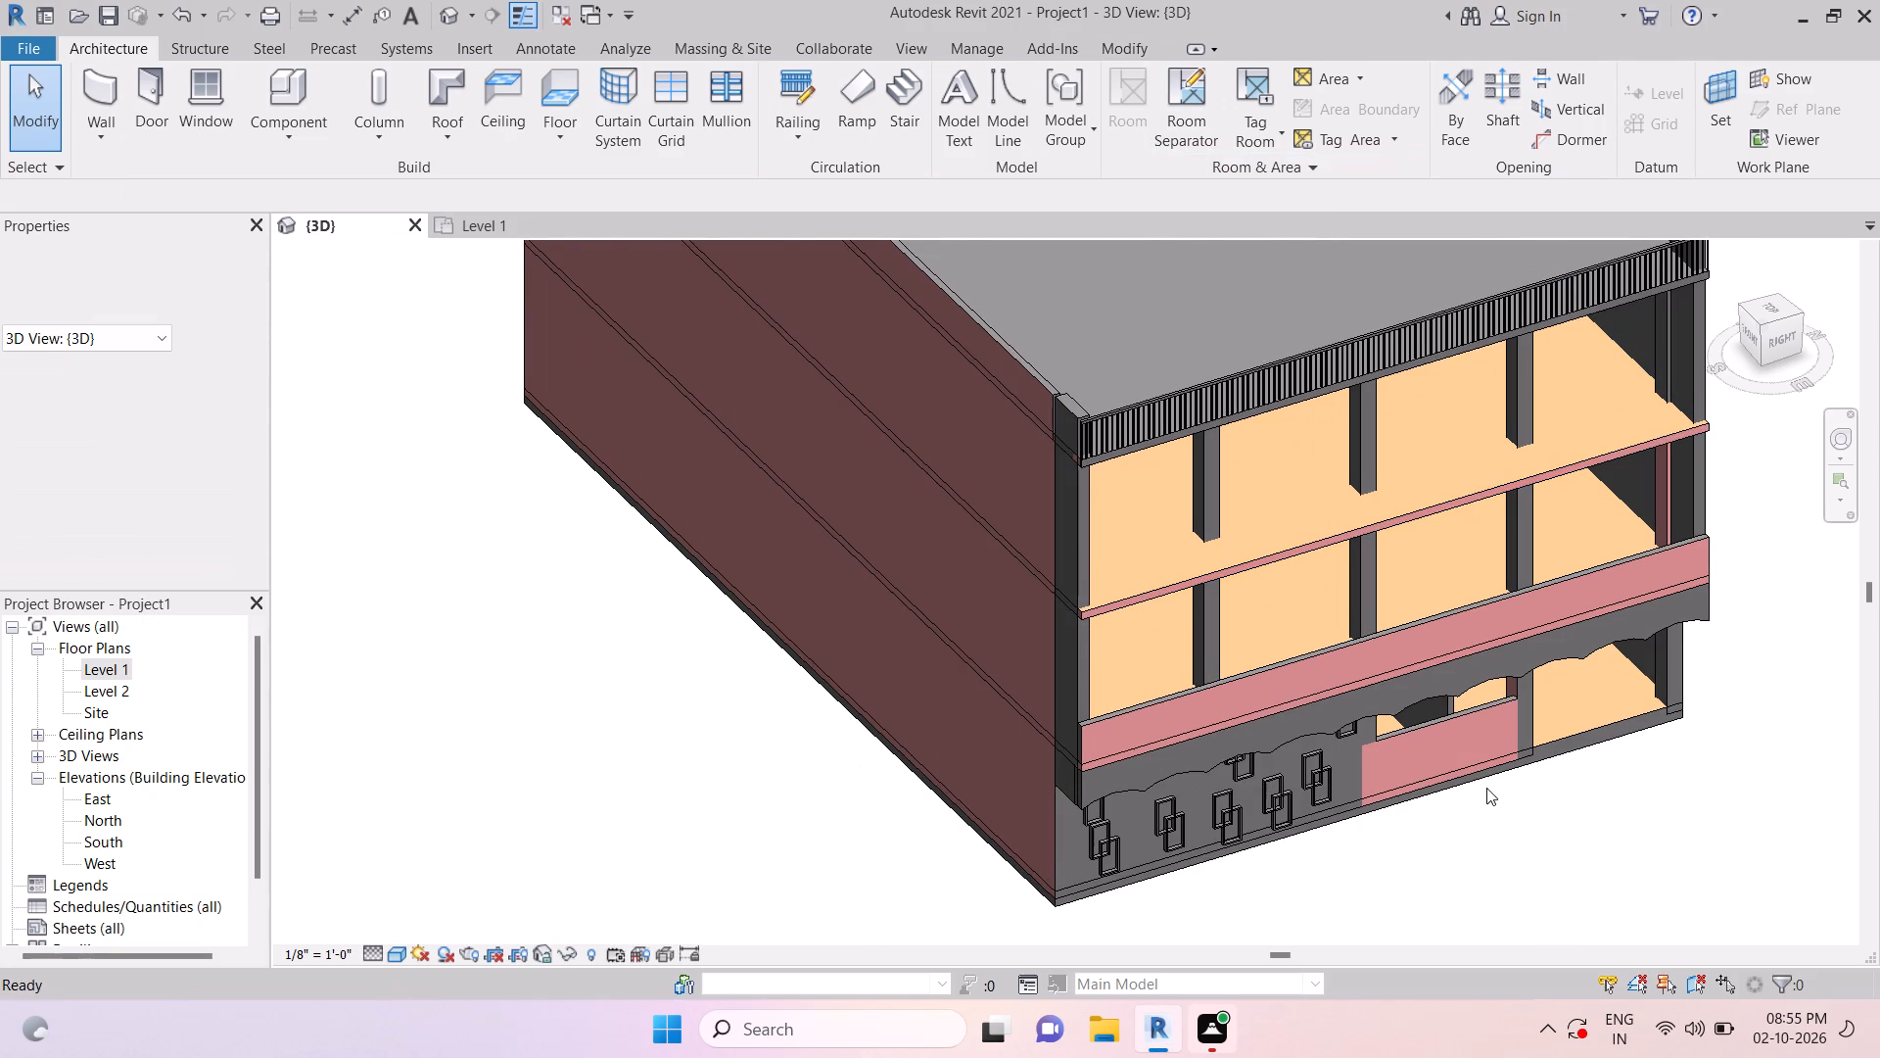
middle_click_drag(1486, 788, 1285, 657)
middle_click_drag(1333, 766, 1353, 777, "shift")
key("Escape")
scroll(1347, 571, "up", 9)
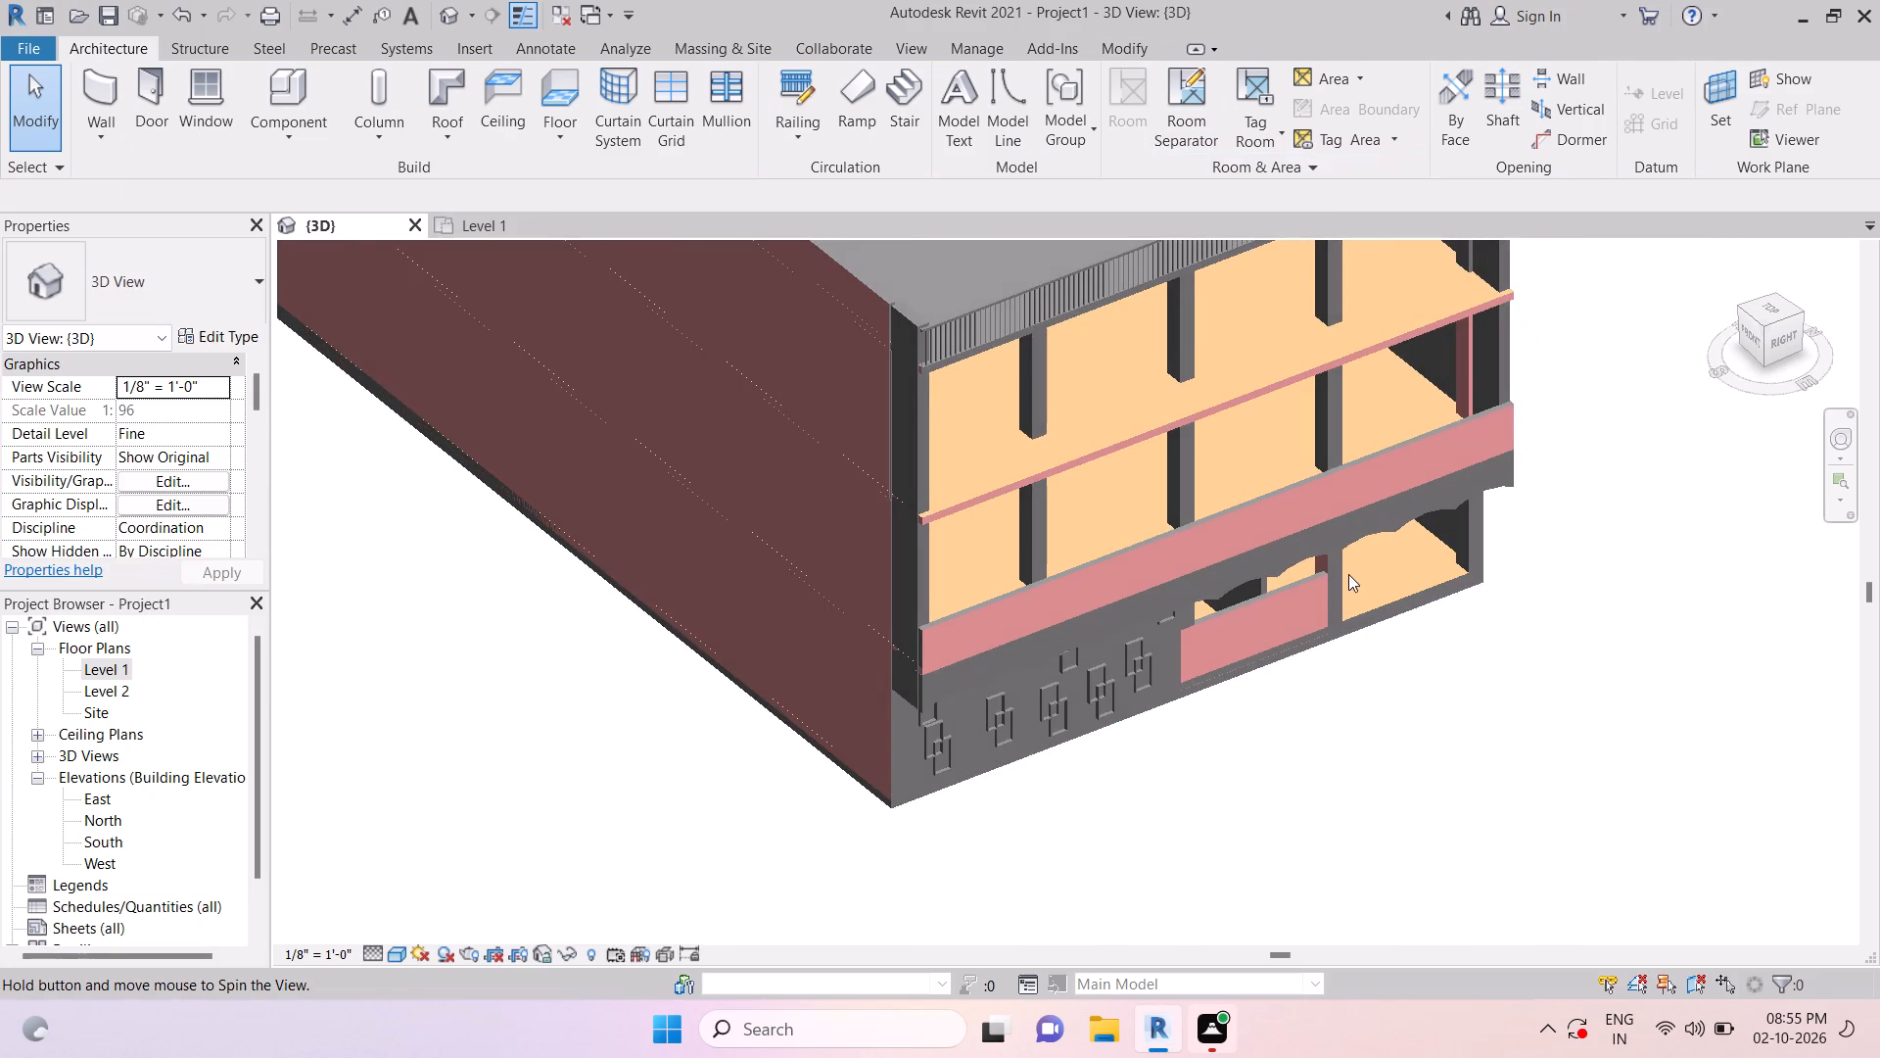
scroll(1348, 574, "up", 1)
key("Escape")
left_click(1294, 583)
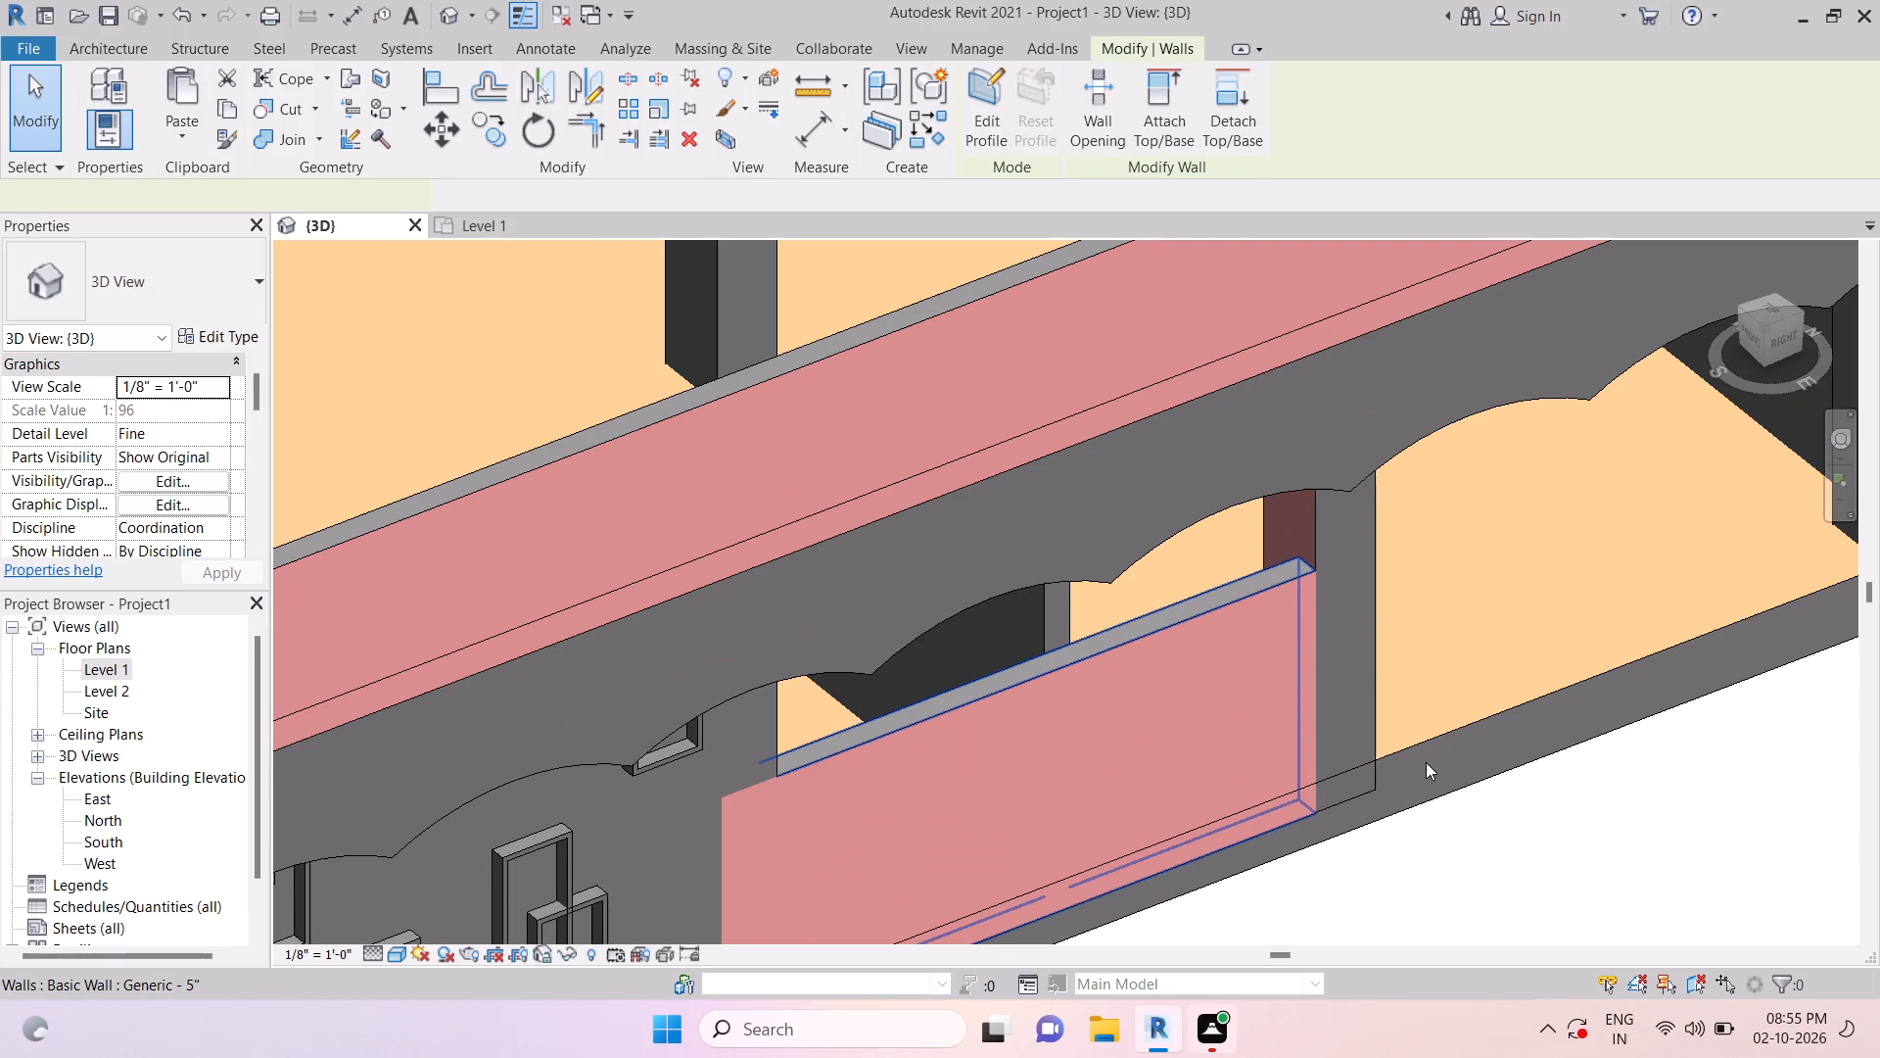
scroll(1445, 795, "down", 5)
middle_click_drag(1442, 809, 1353, 797)
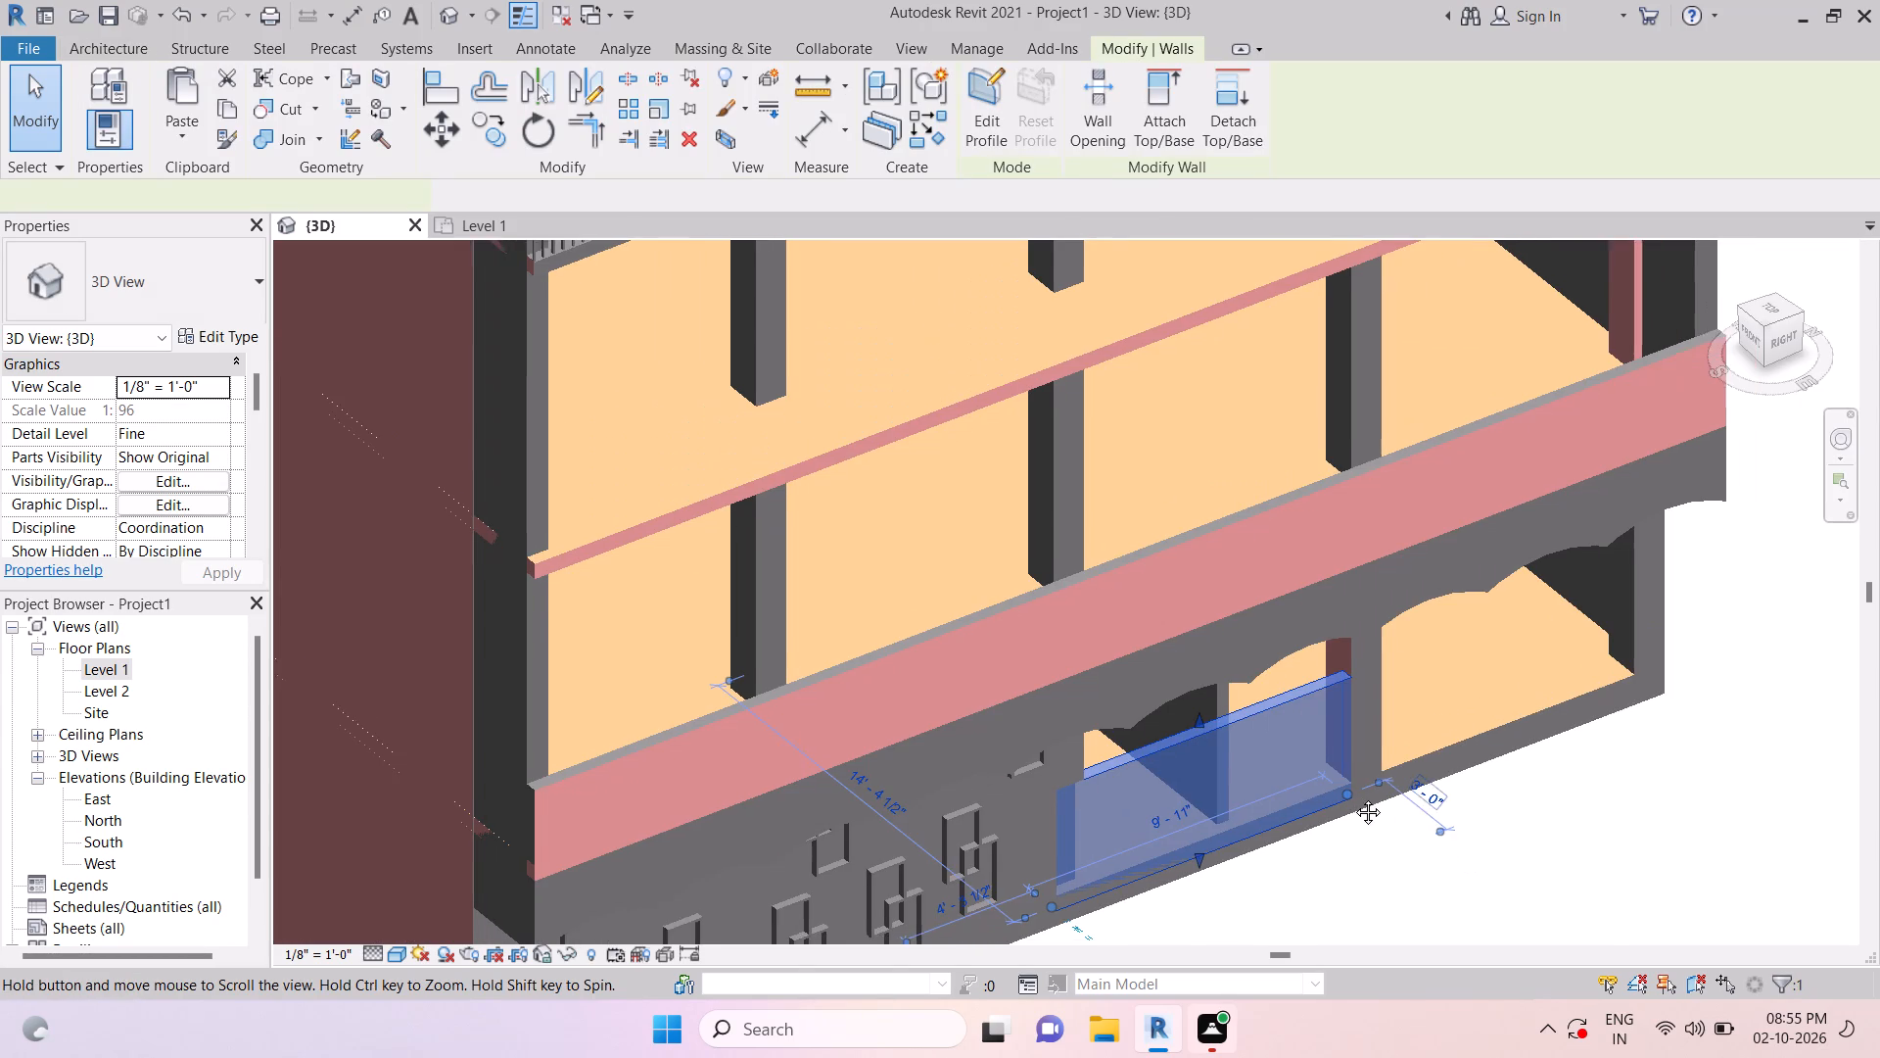
middle_click_drag(1353, 797, 1341, 797)
key("Escape")
key("Escape")
key("Escape")
key("Escape")
key("Escape")
key("Escape")
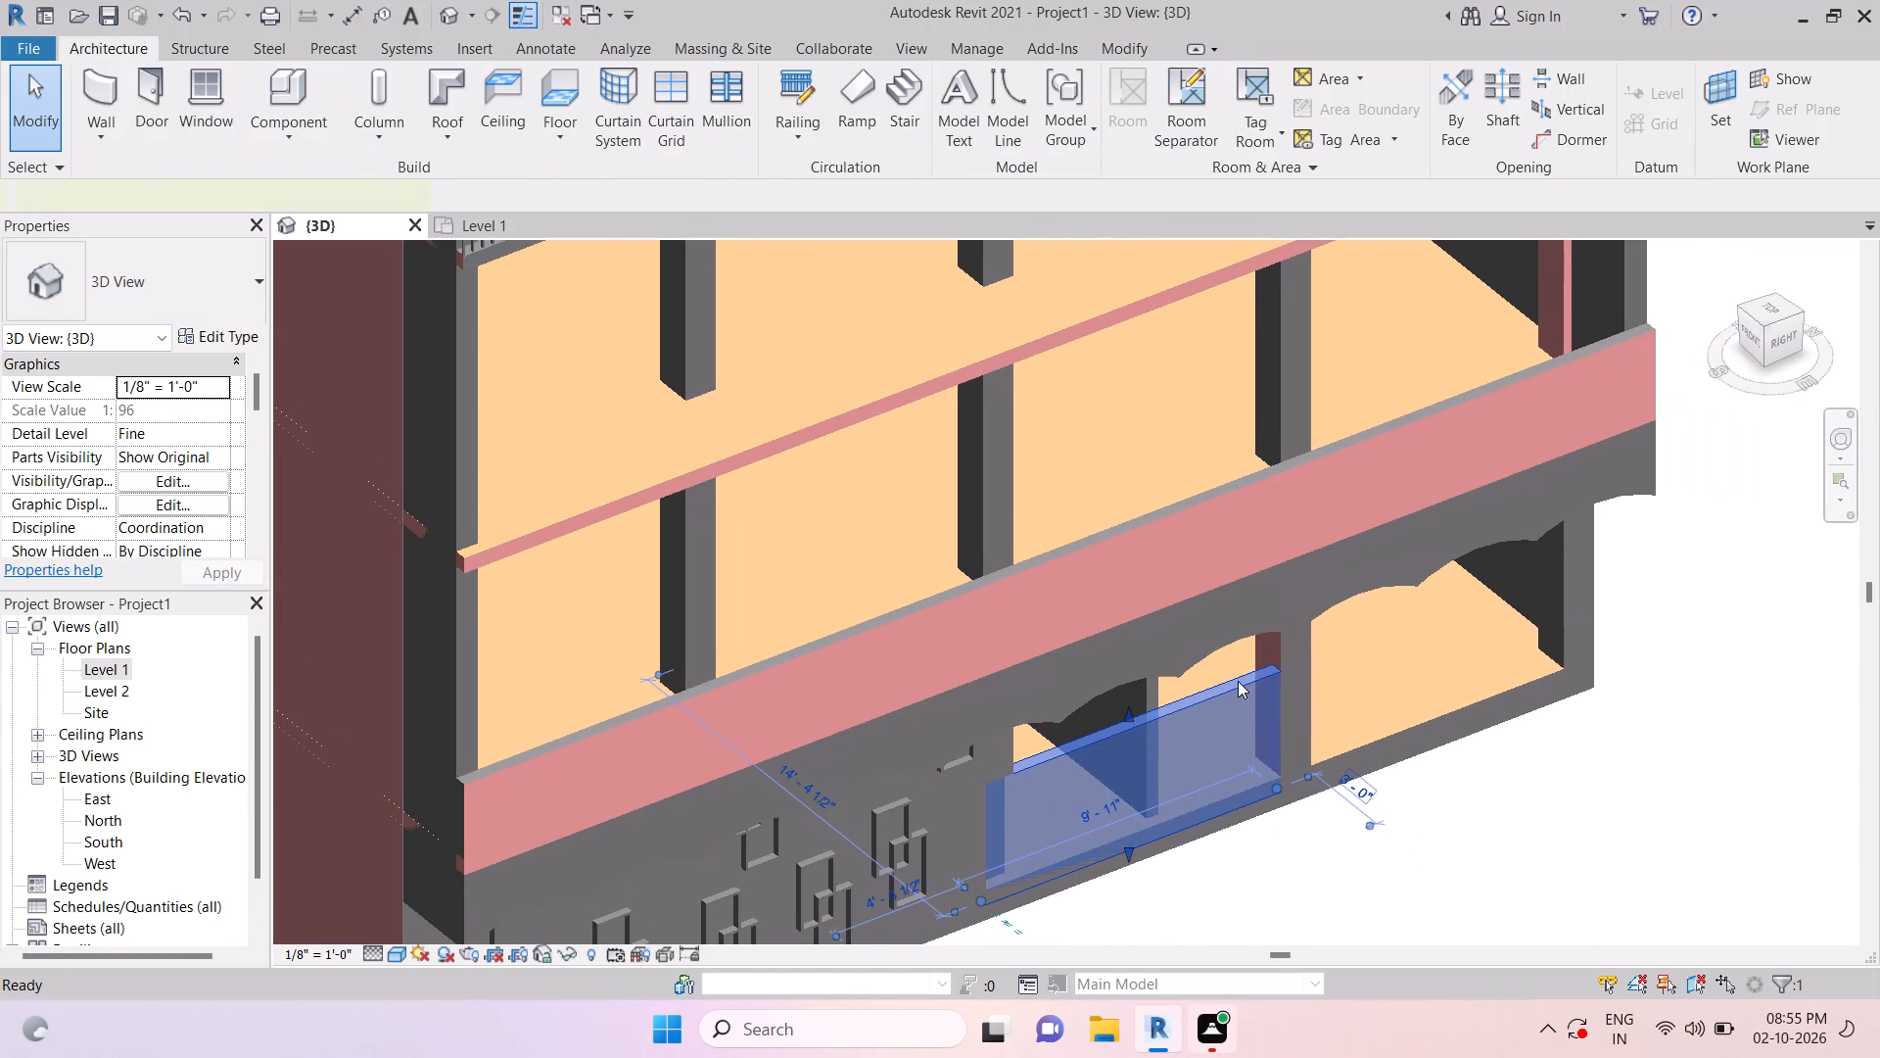
Start the Paint tool in the 3D view at the building's ground-floor front.
type("pt")
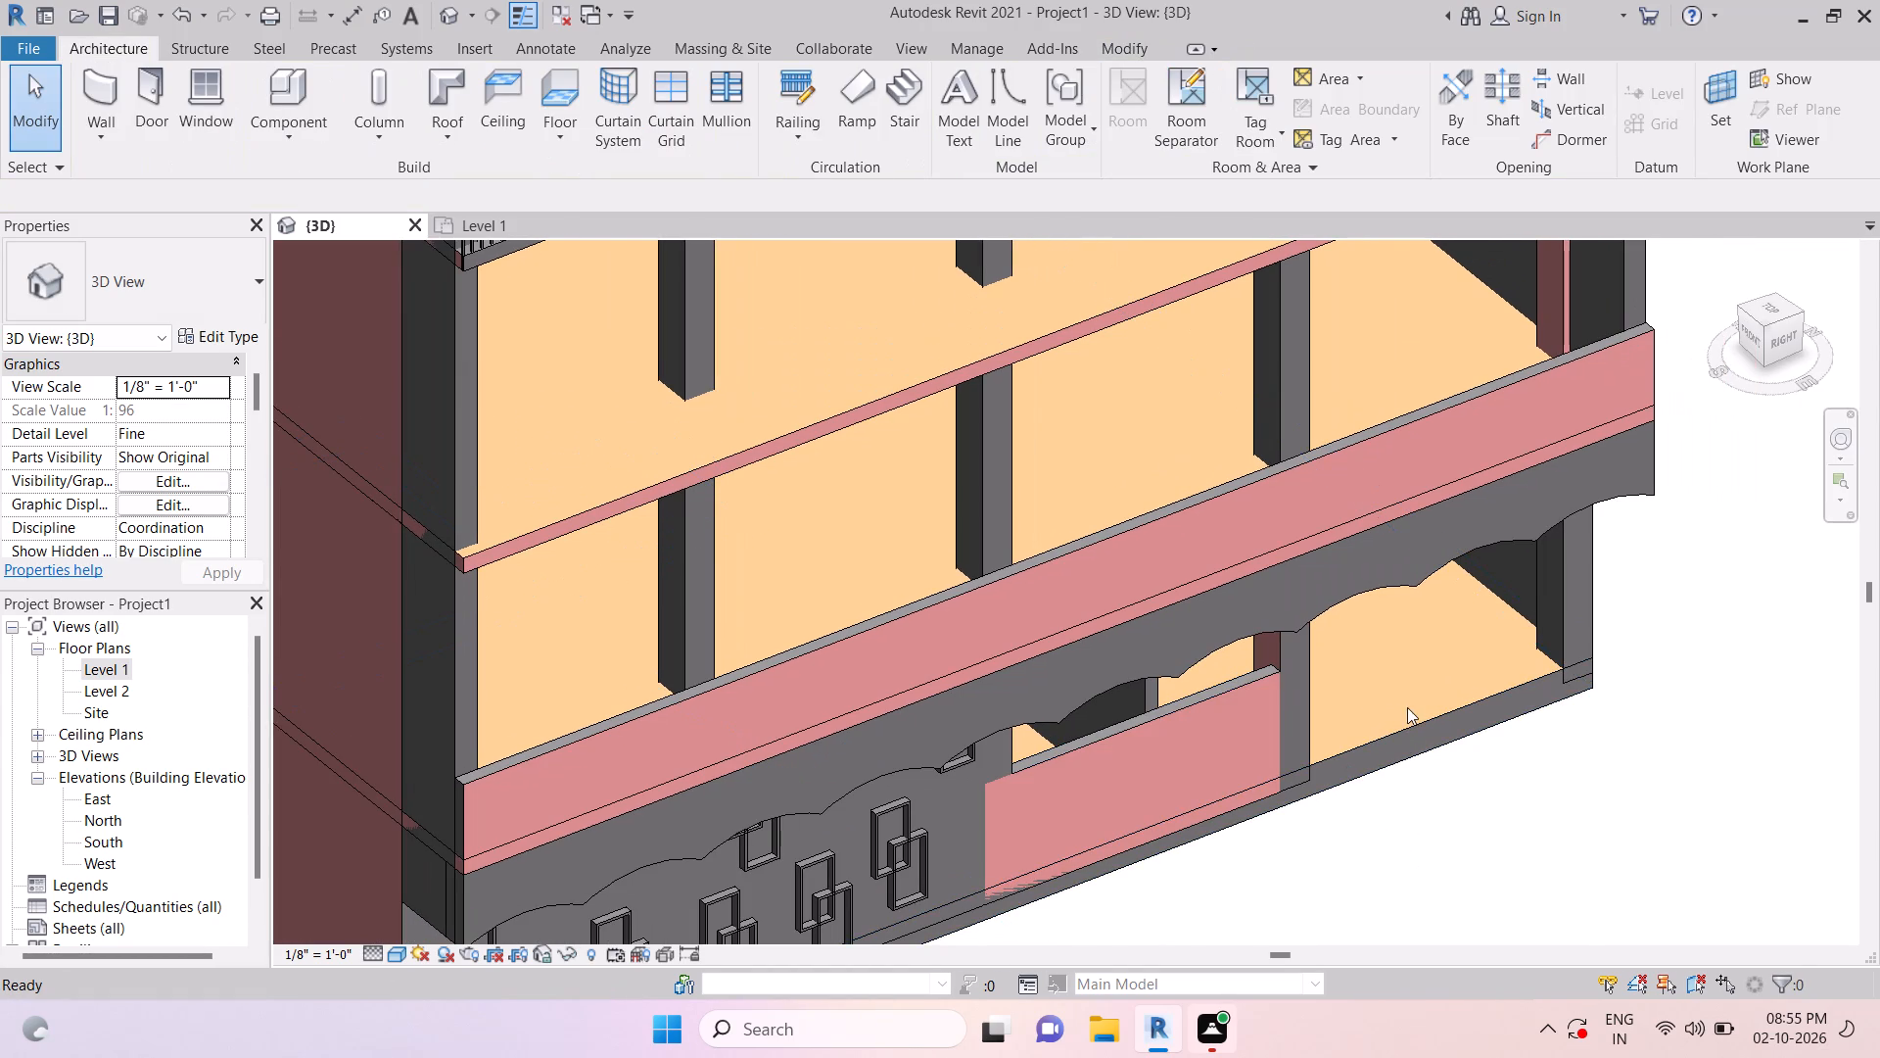
key("Escape")
scroll(1448, 676, "down", 1)
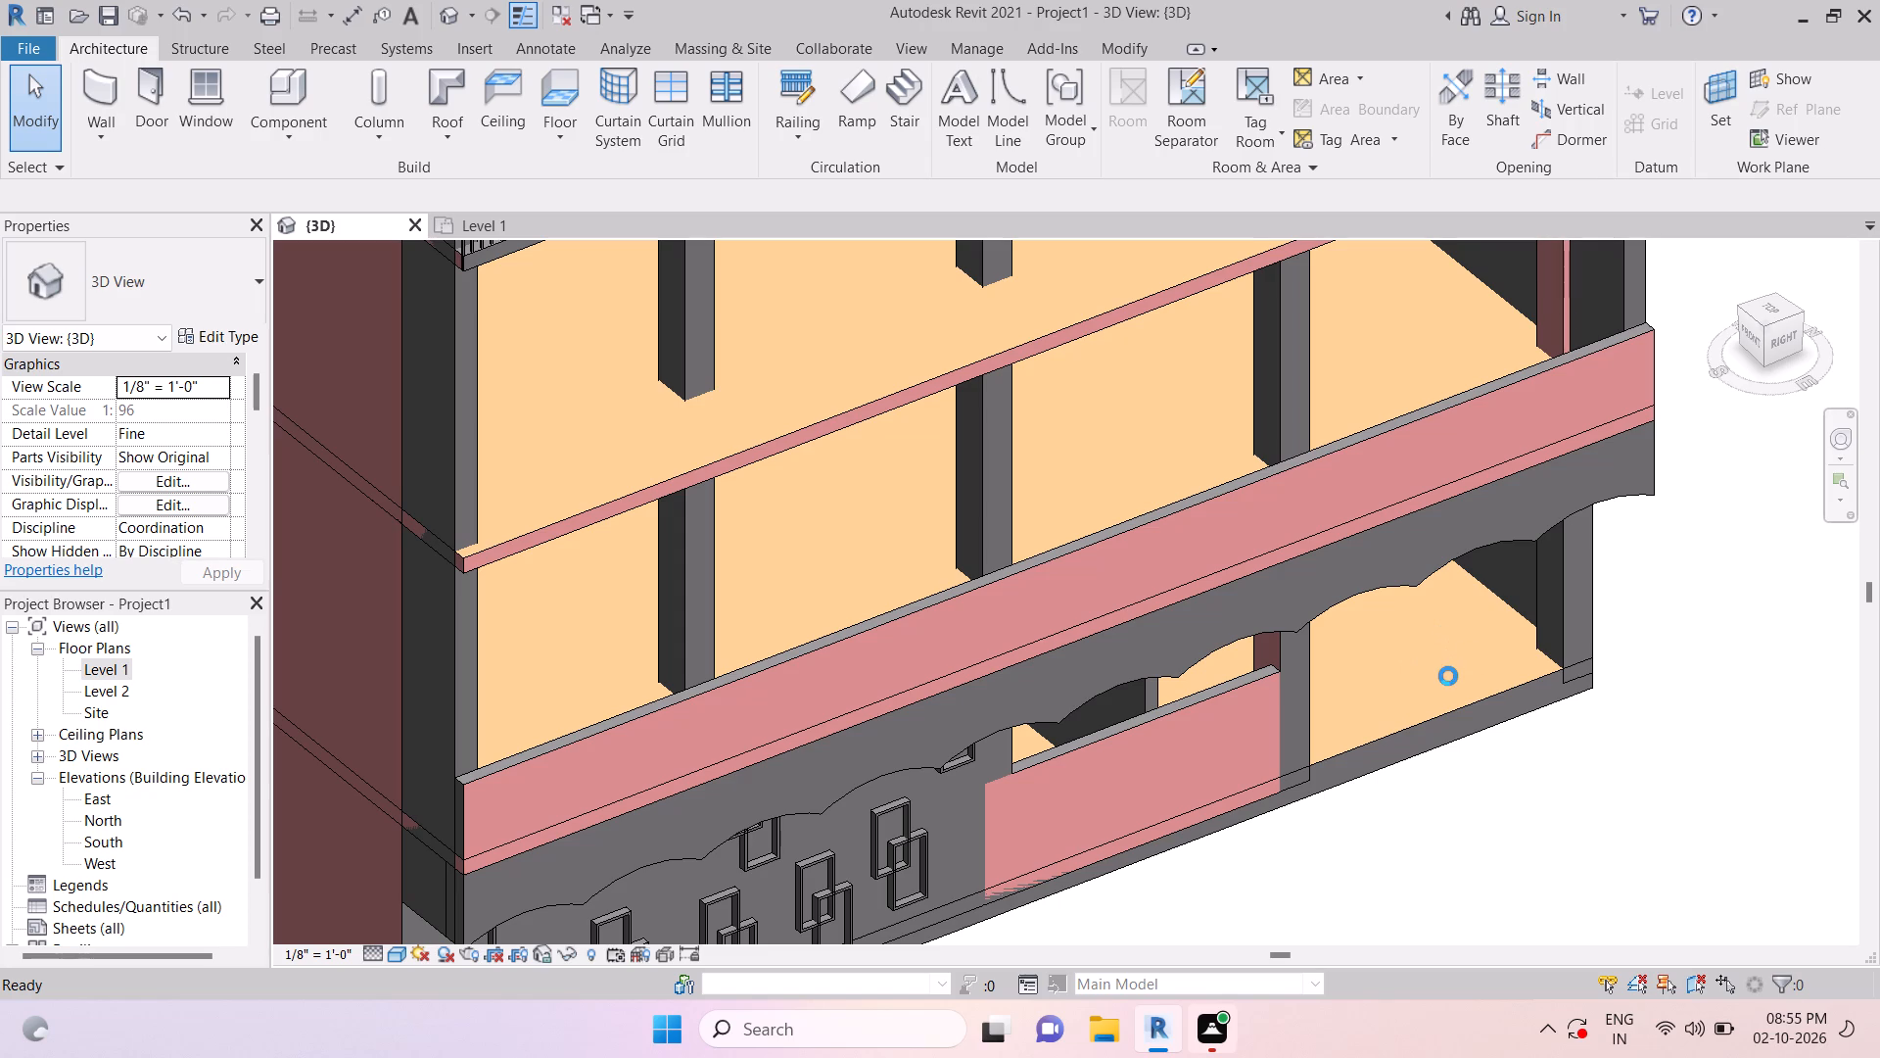
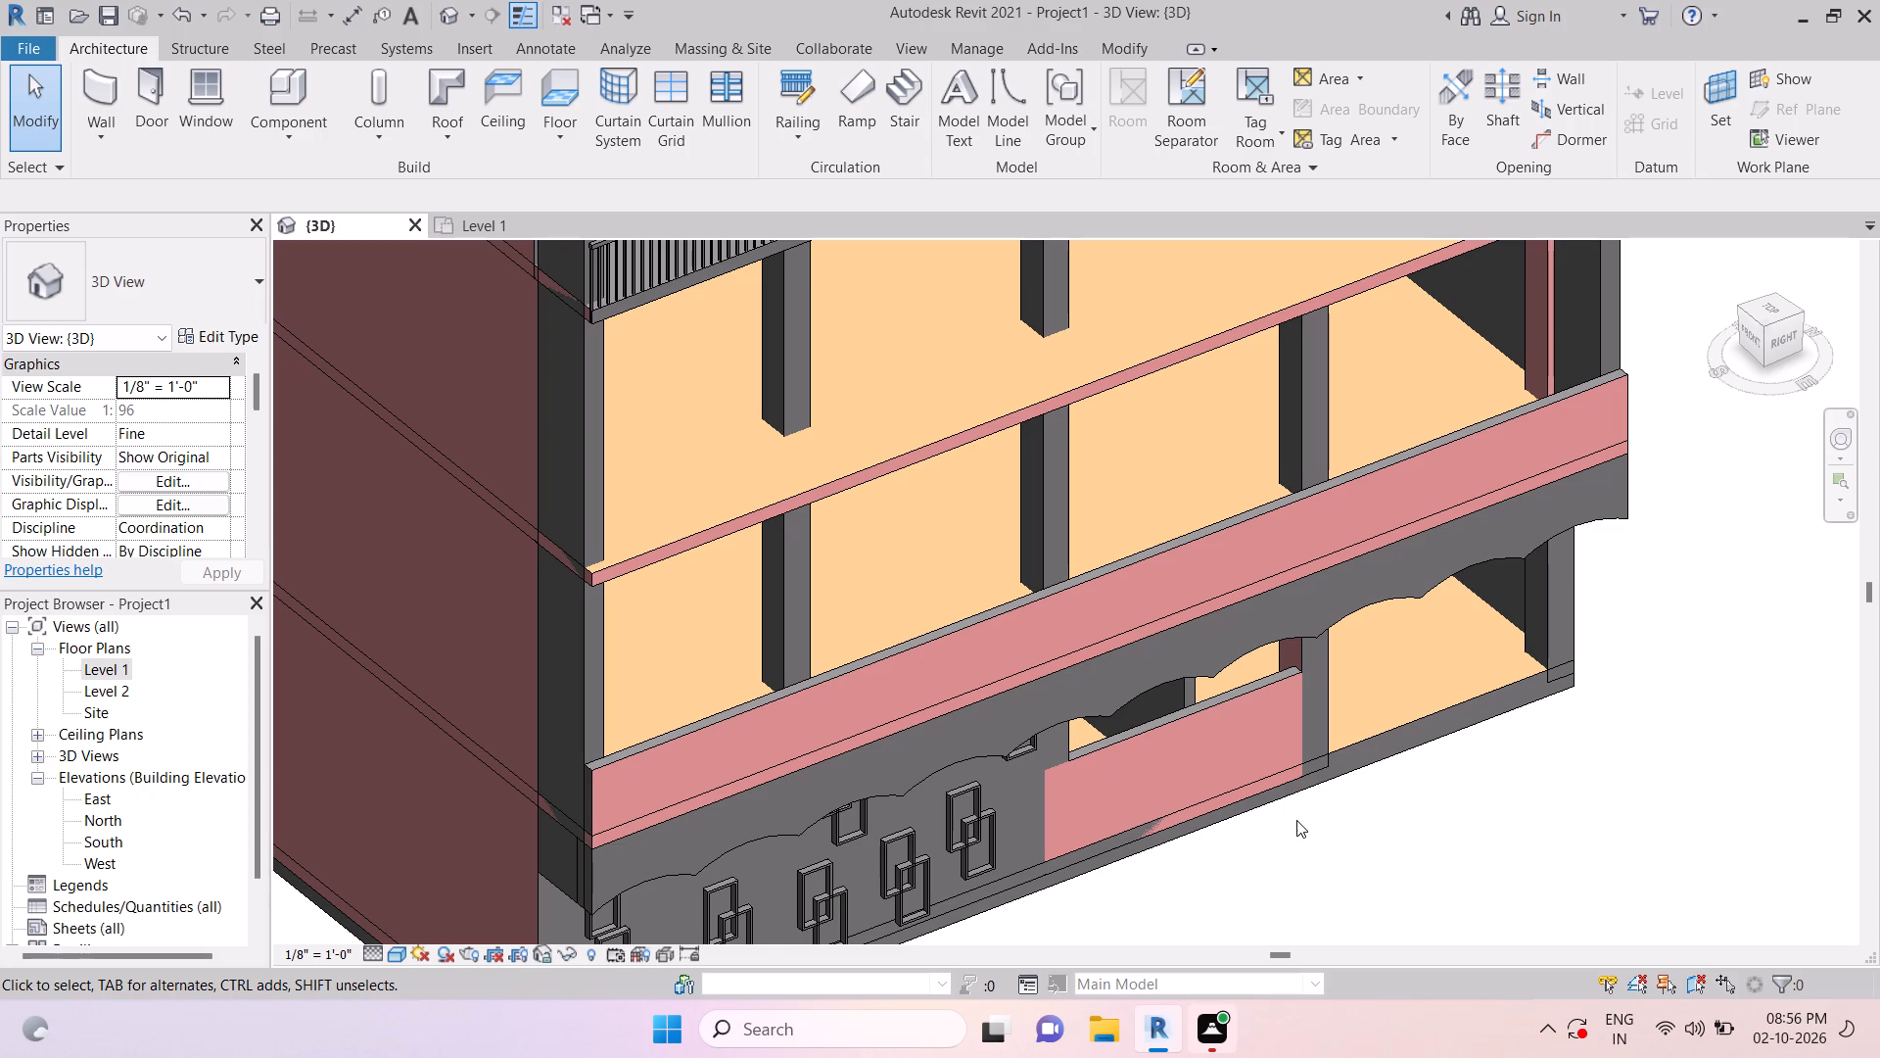
Raise the bottom edge of the low ground-floor wall panel to the floor's top surface, at a base offset of 0' 6".
left_click(1370, 872)
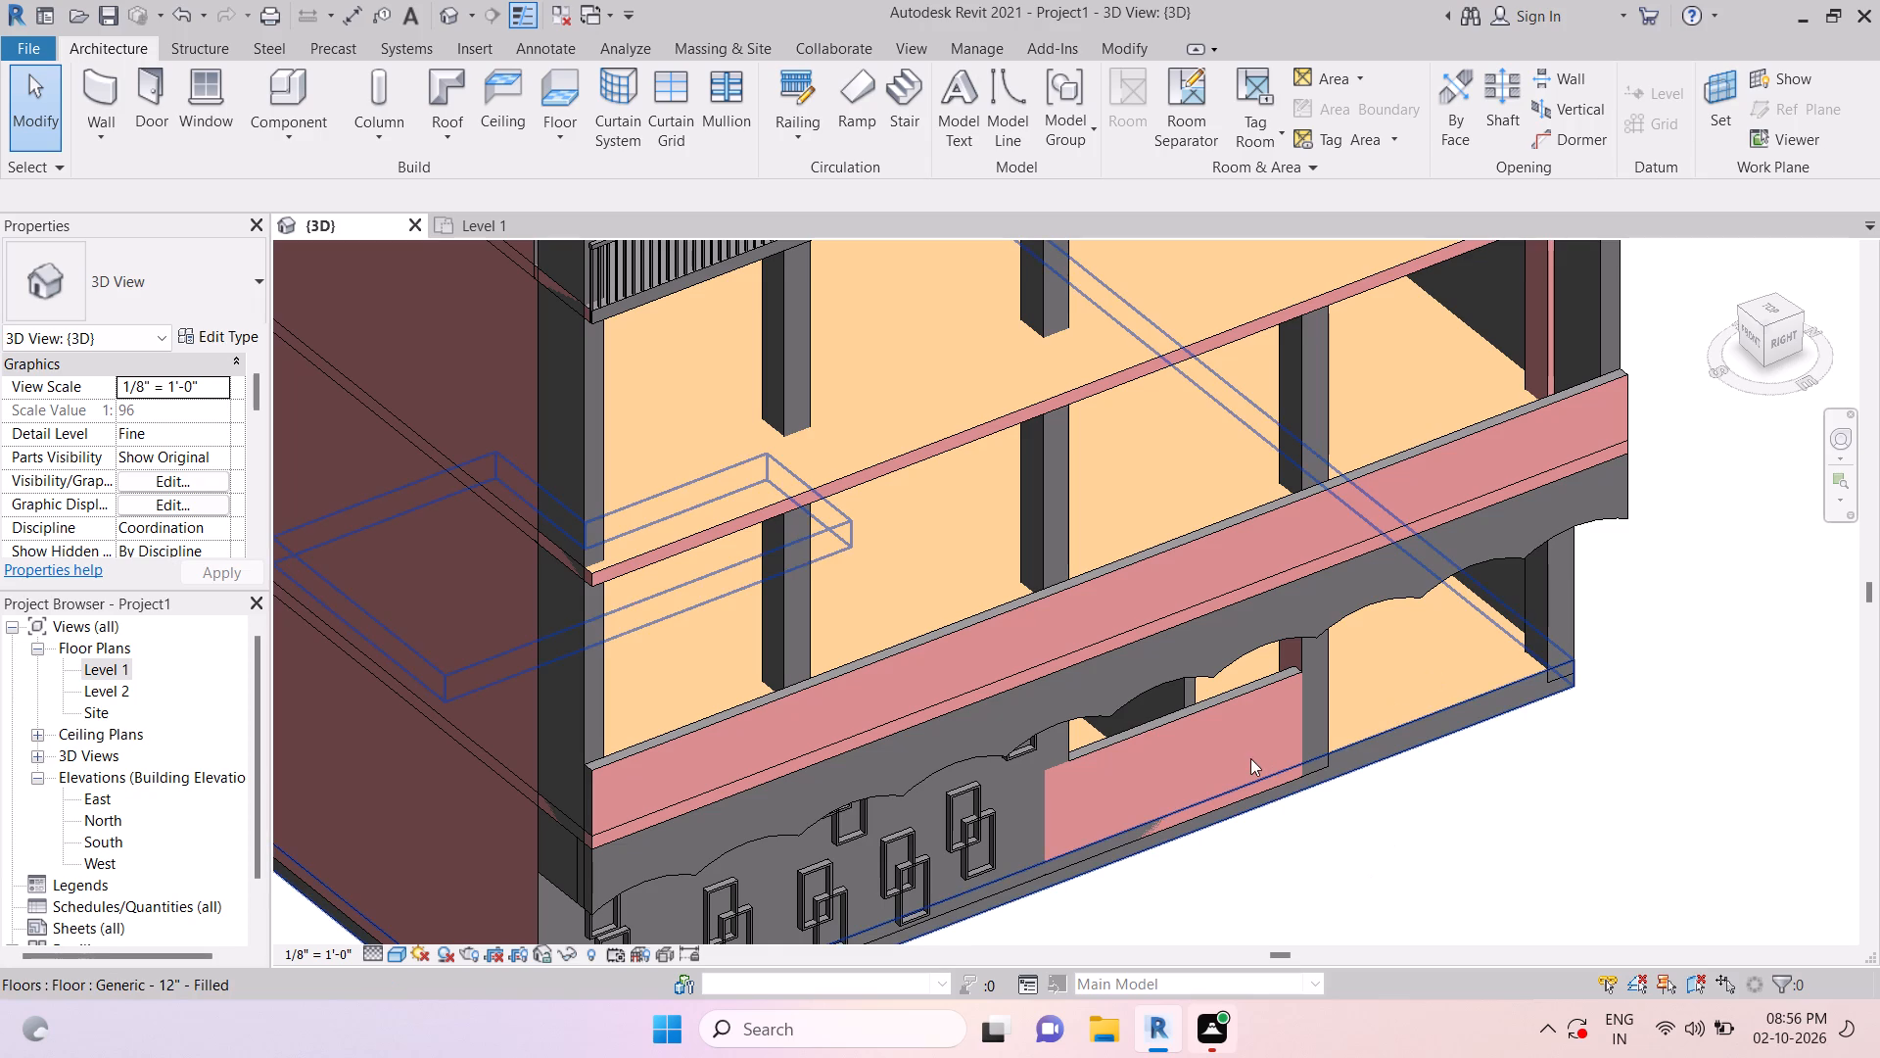
left_click(1775, 344)
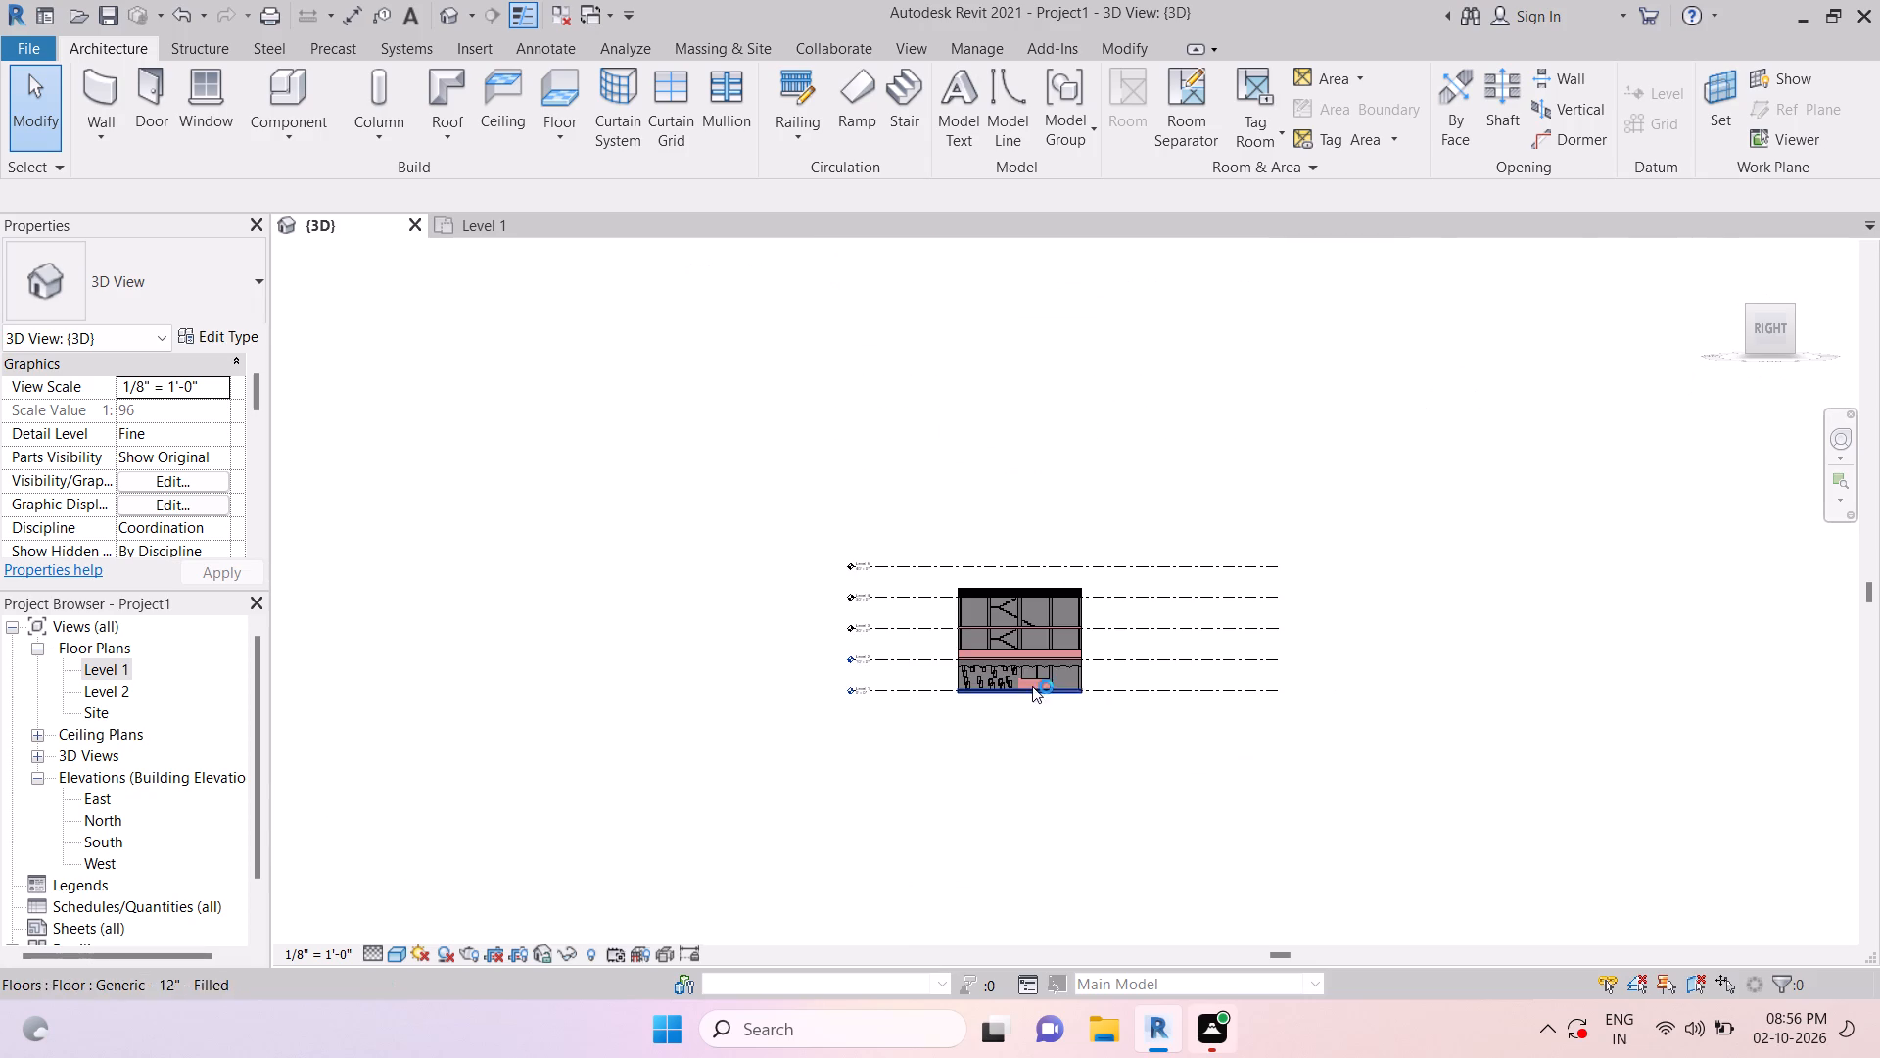
scroll(1004, 665, "up", 15)
key("Escape")
key("Escape")
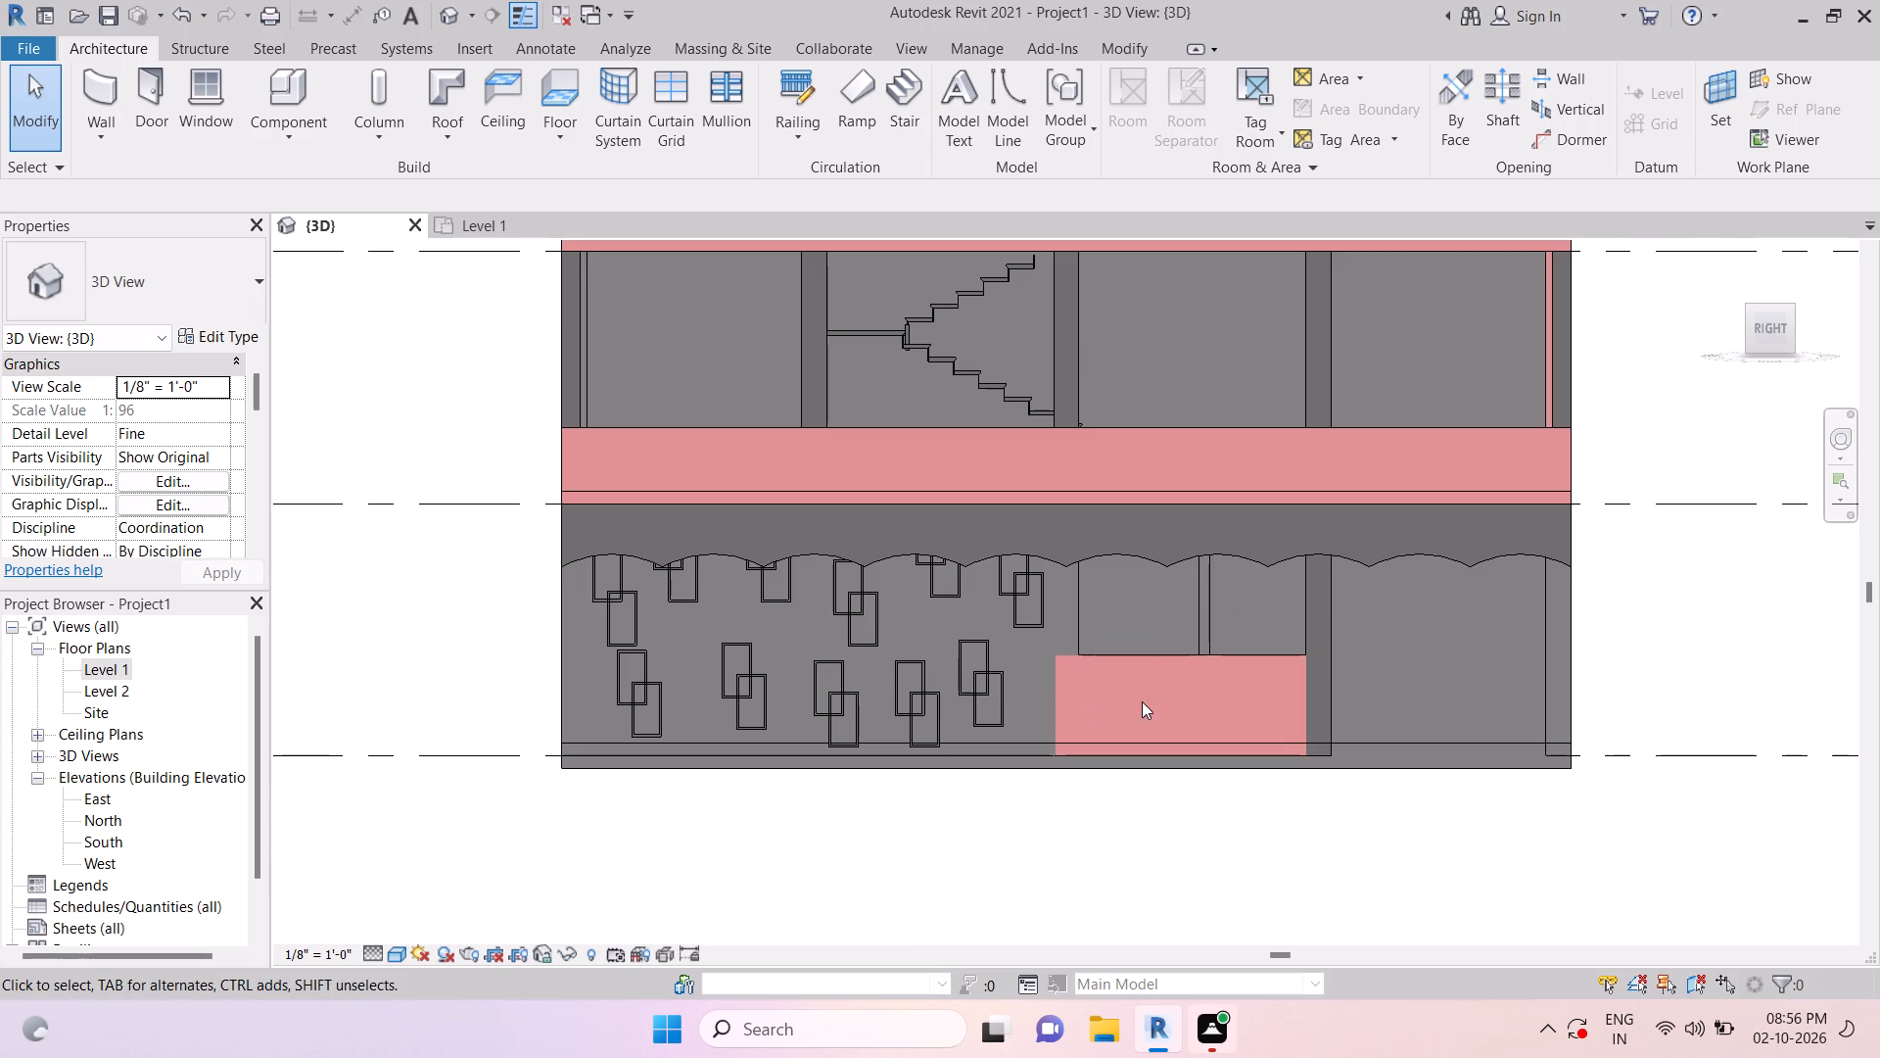
left_click(1164, 655)
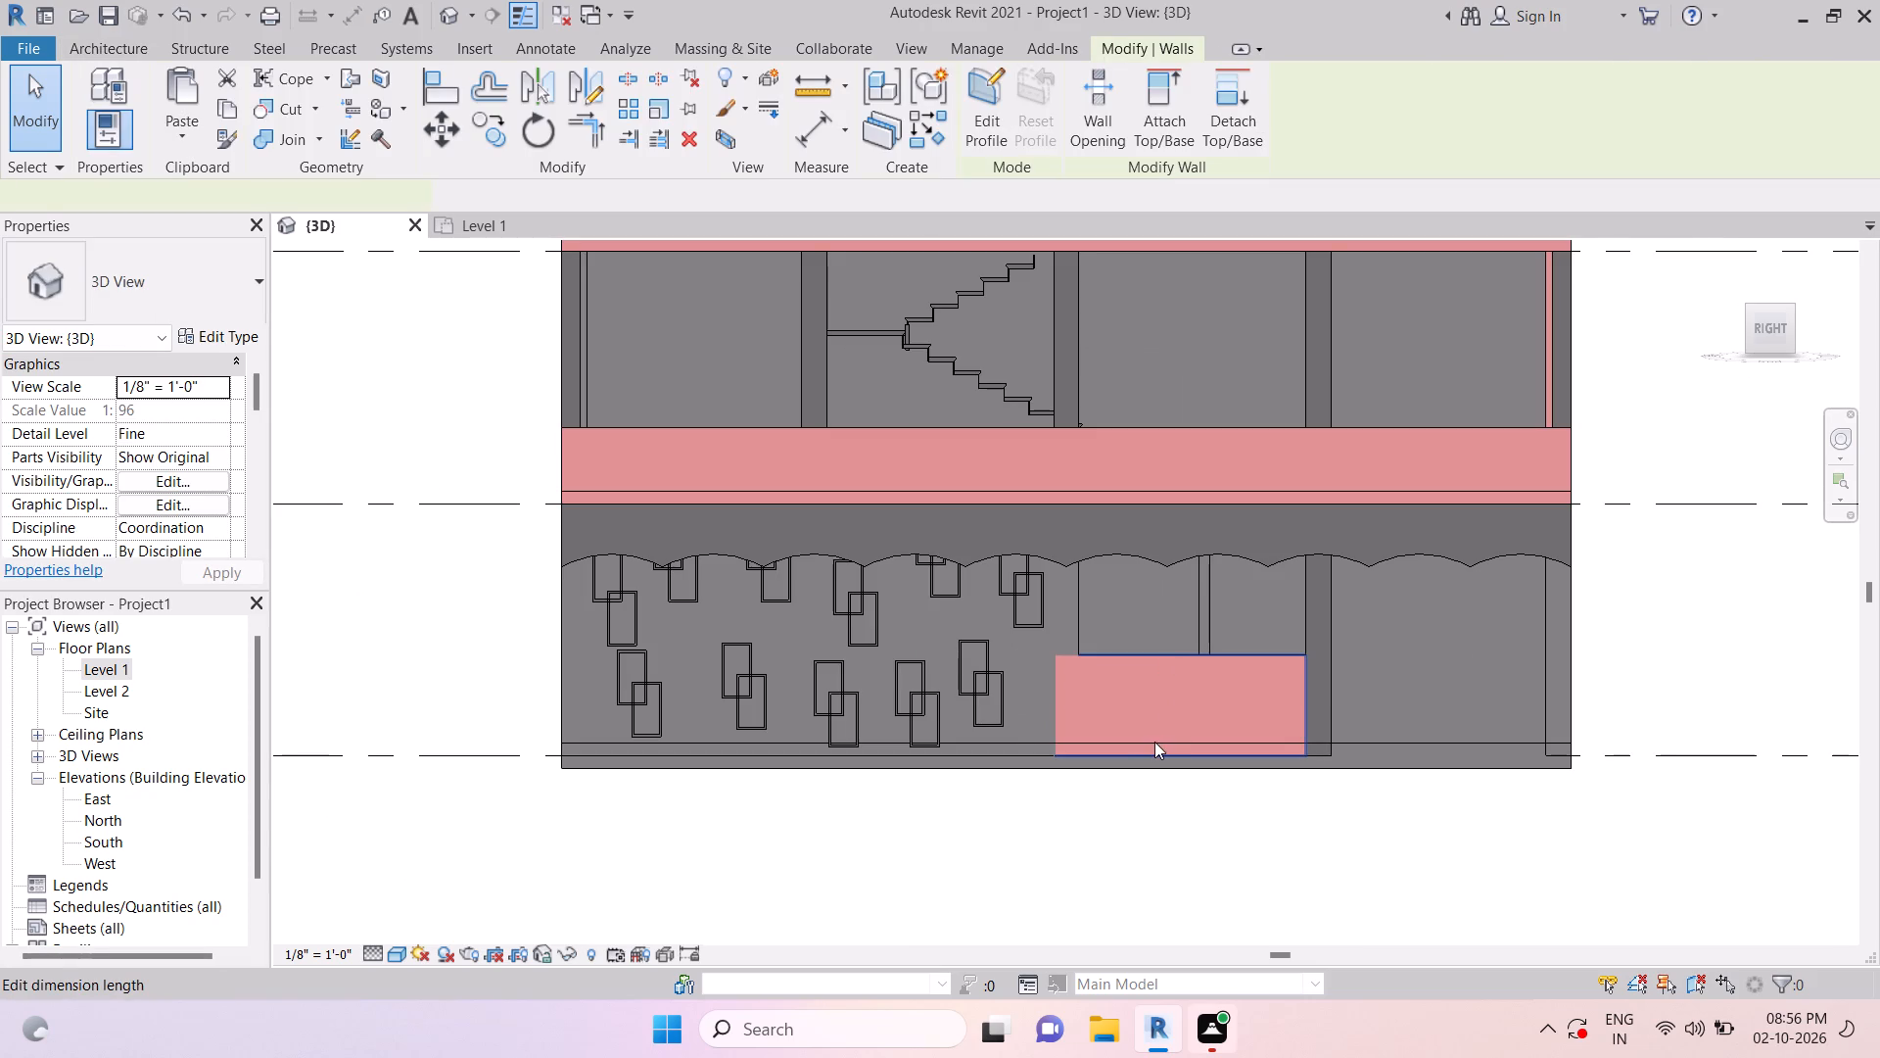
scroll(1171, 749, "up", 9)
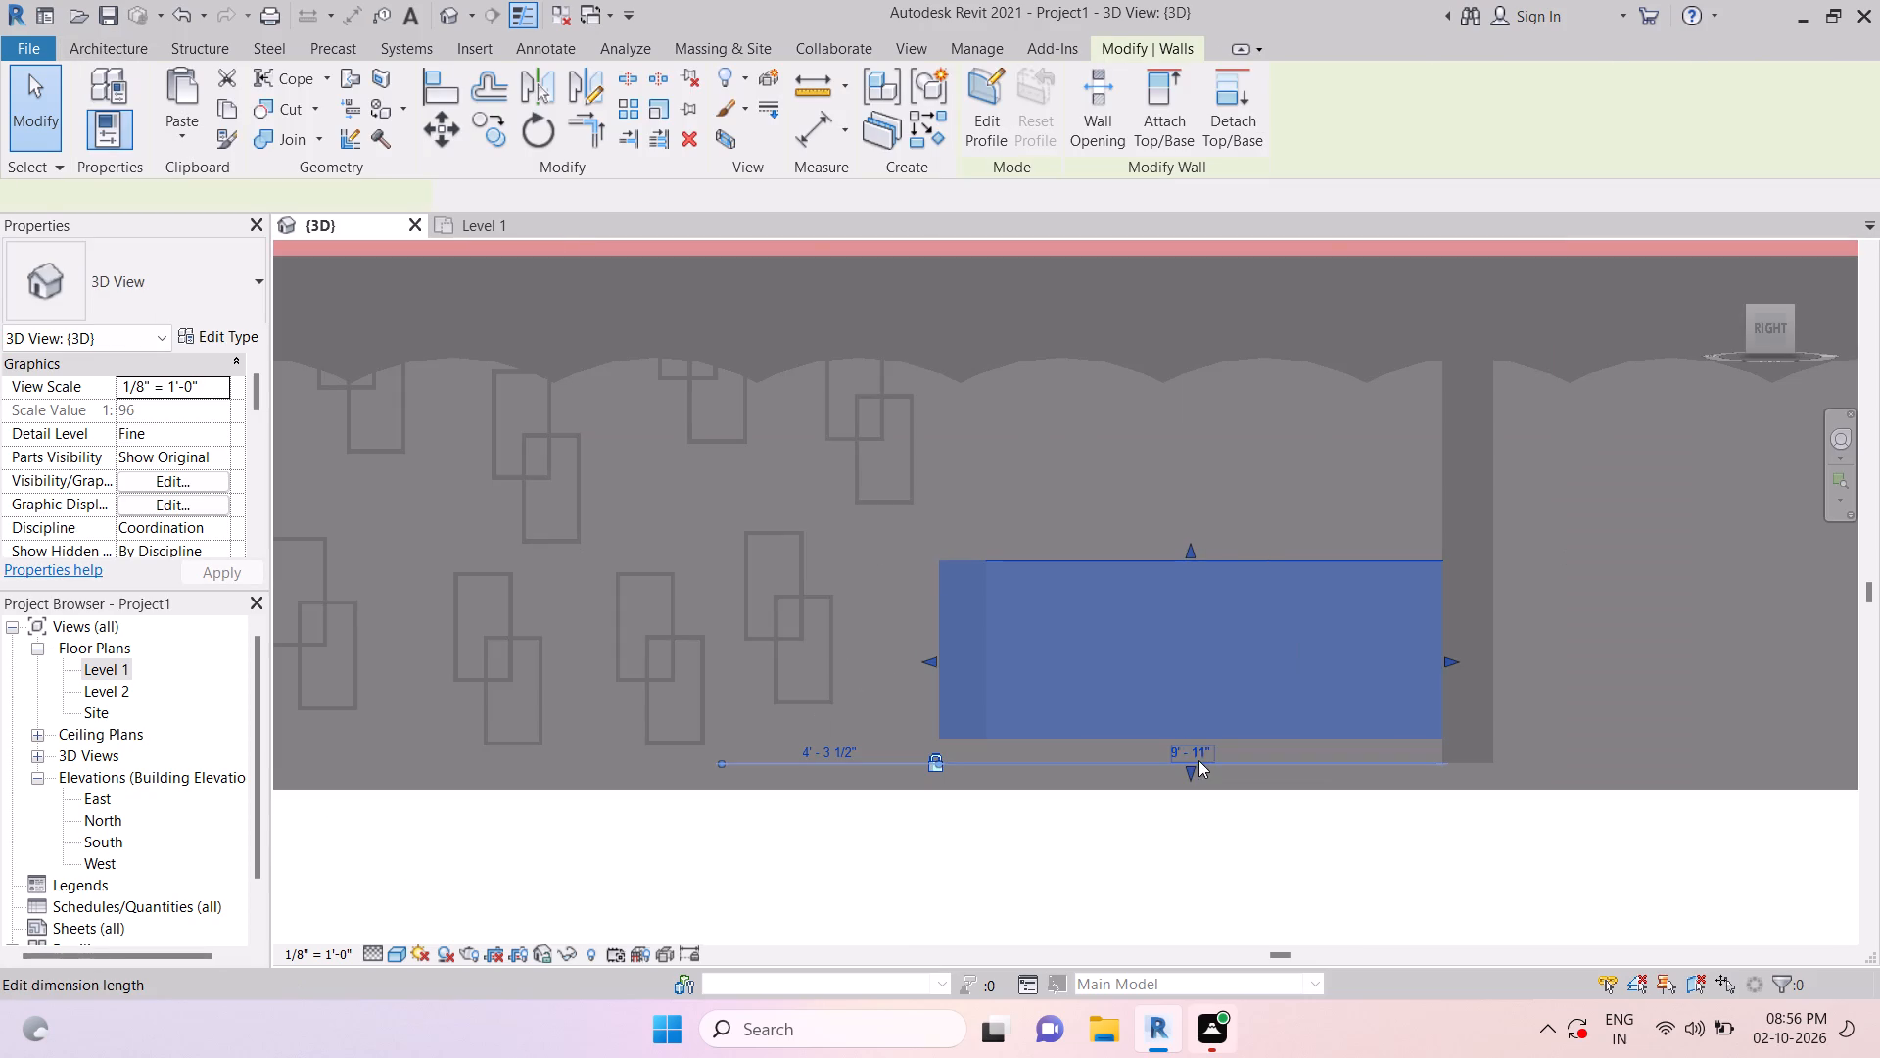
middle_click_drag(1384, 788, 1626, 817)
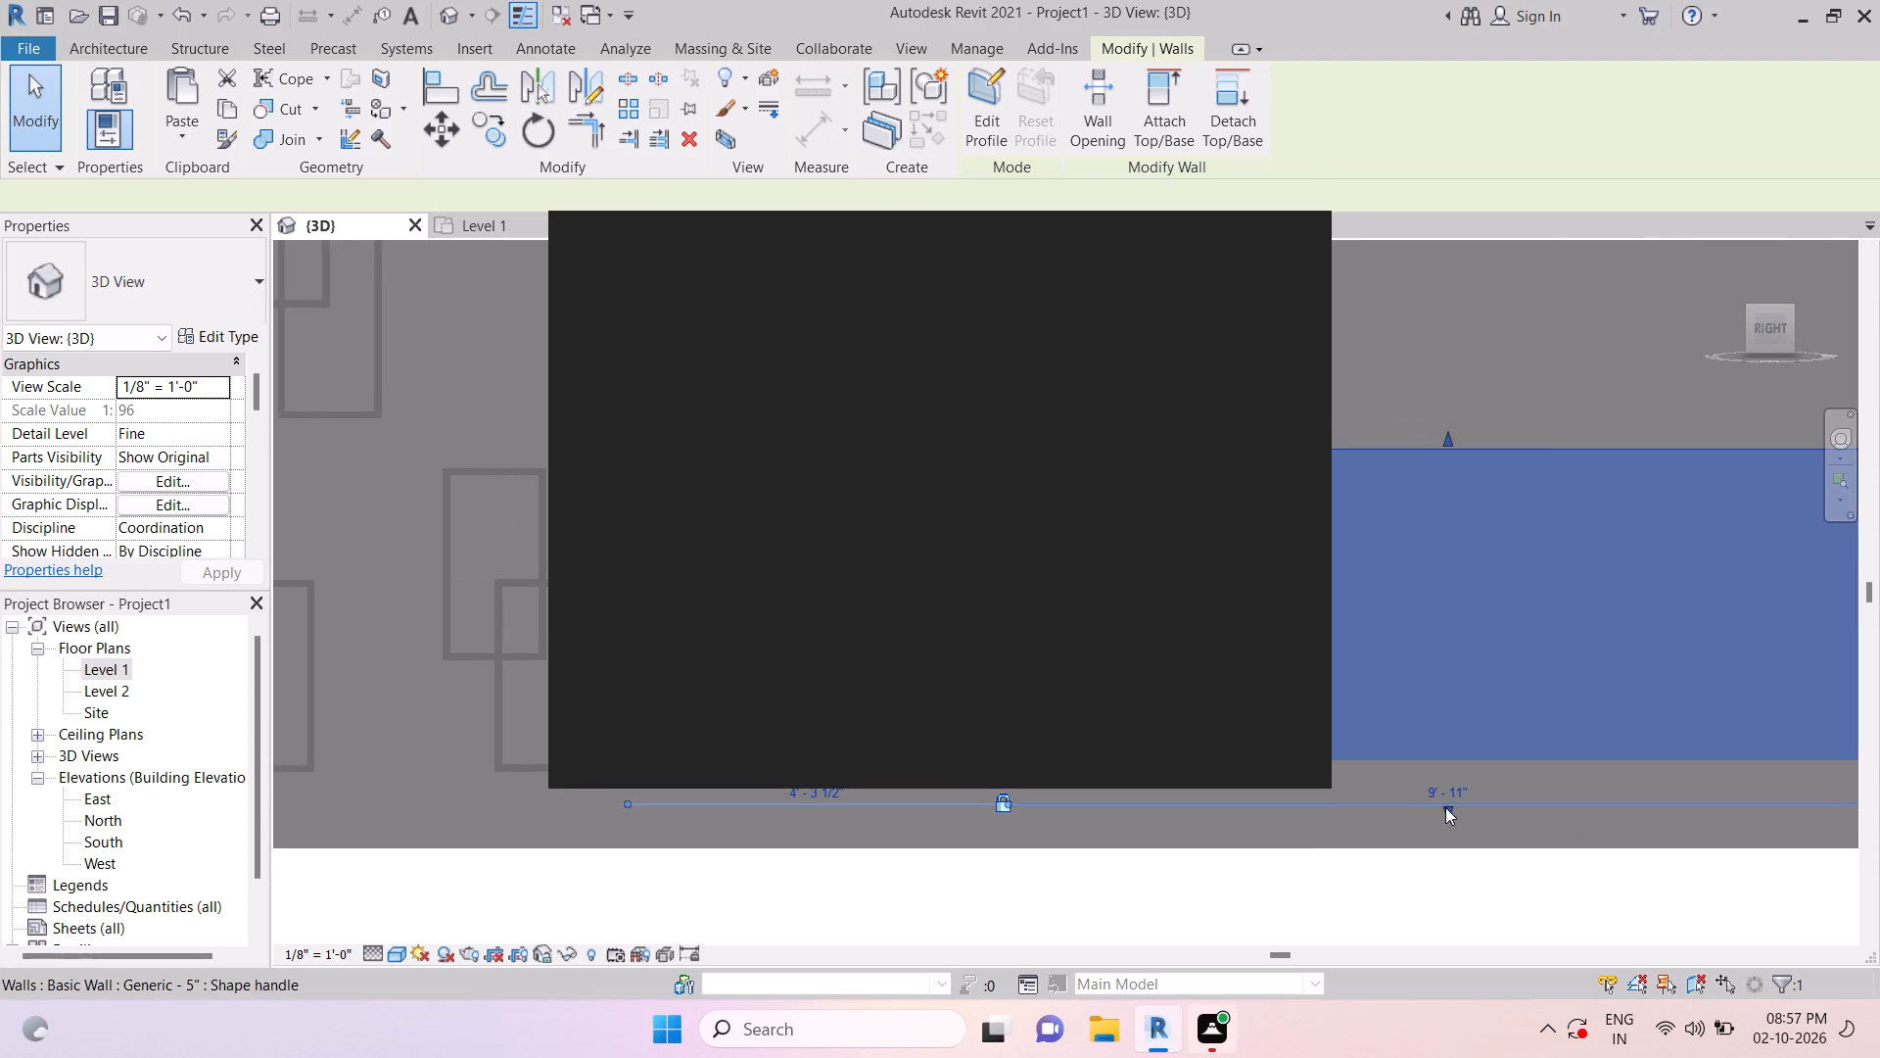
left_click_drag(1445, 807, 1444, 765)
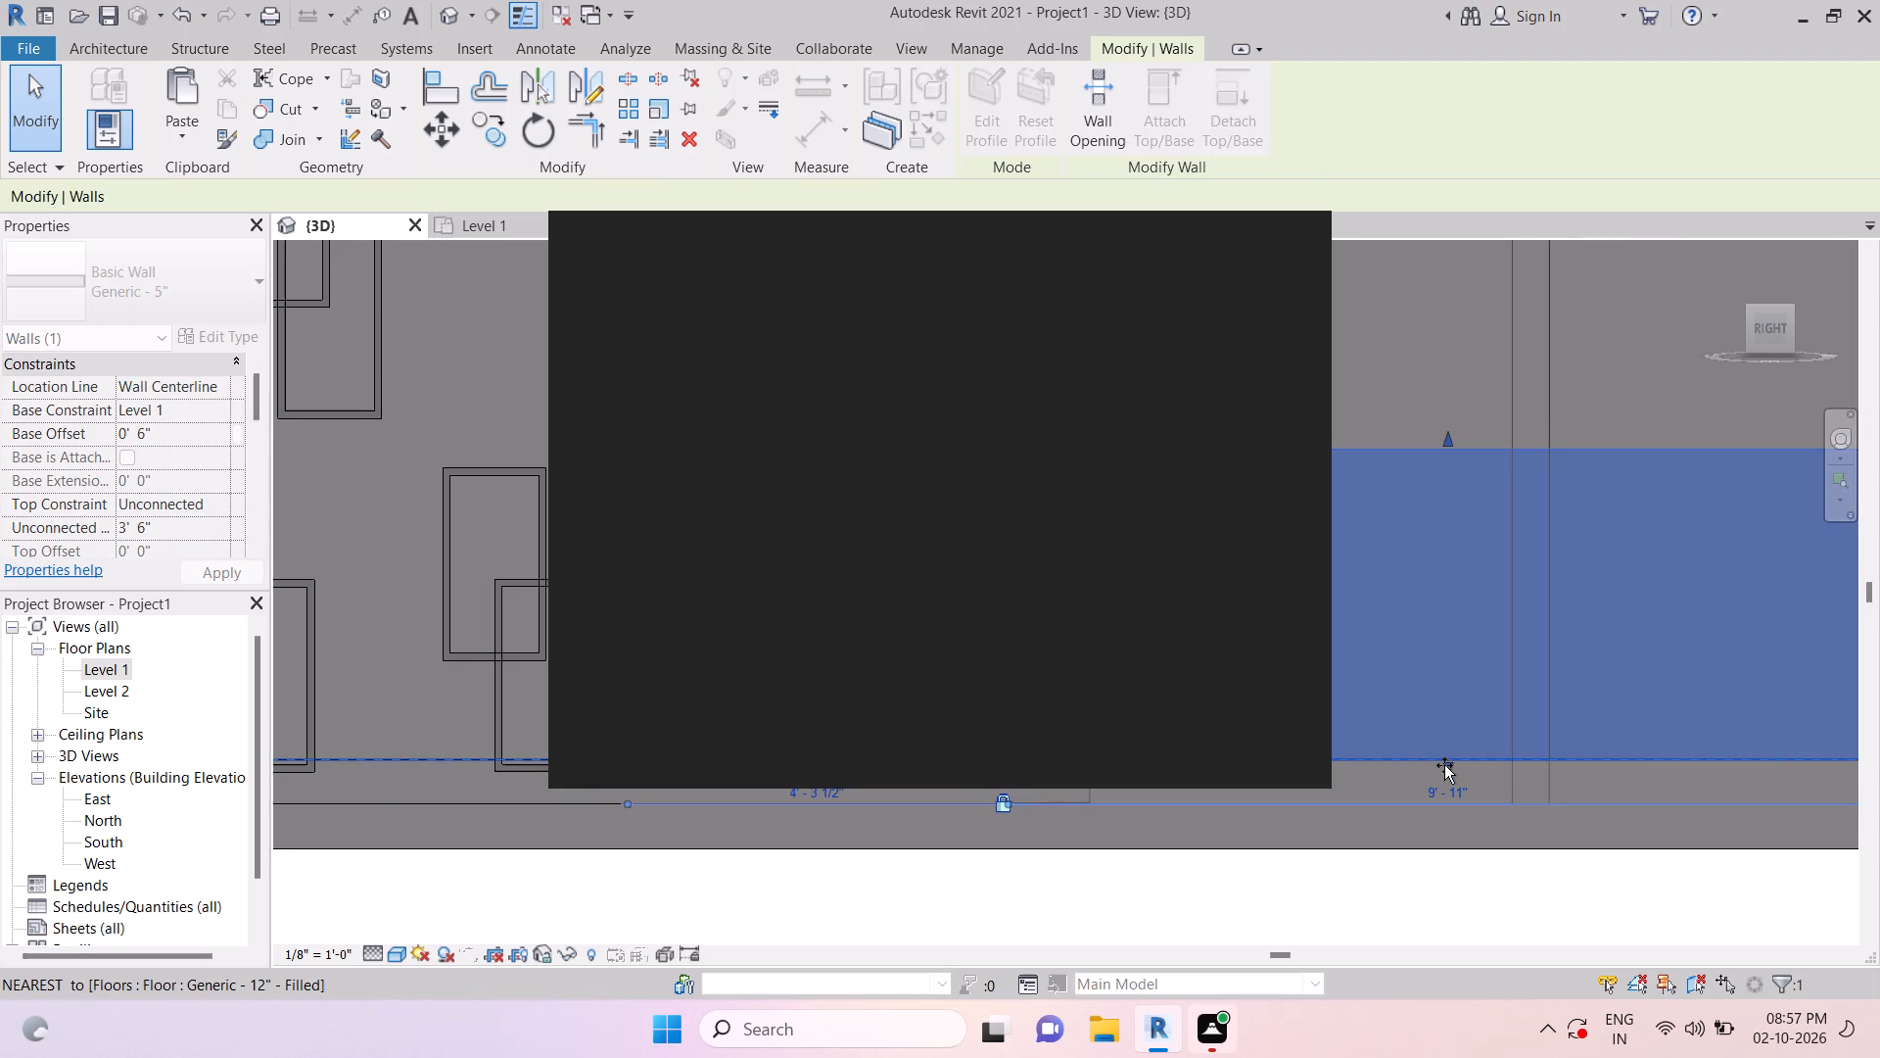
key("Escape")
scroll(1524, 699, "down", 9)
key("Escape")
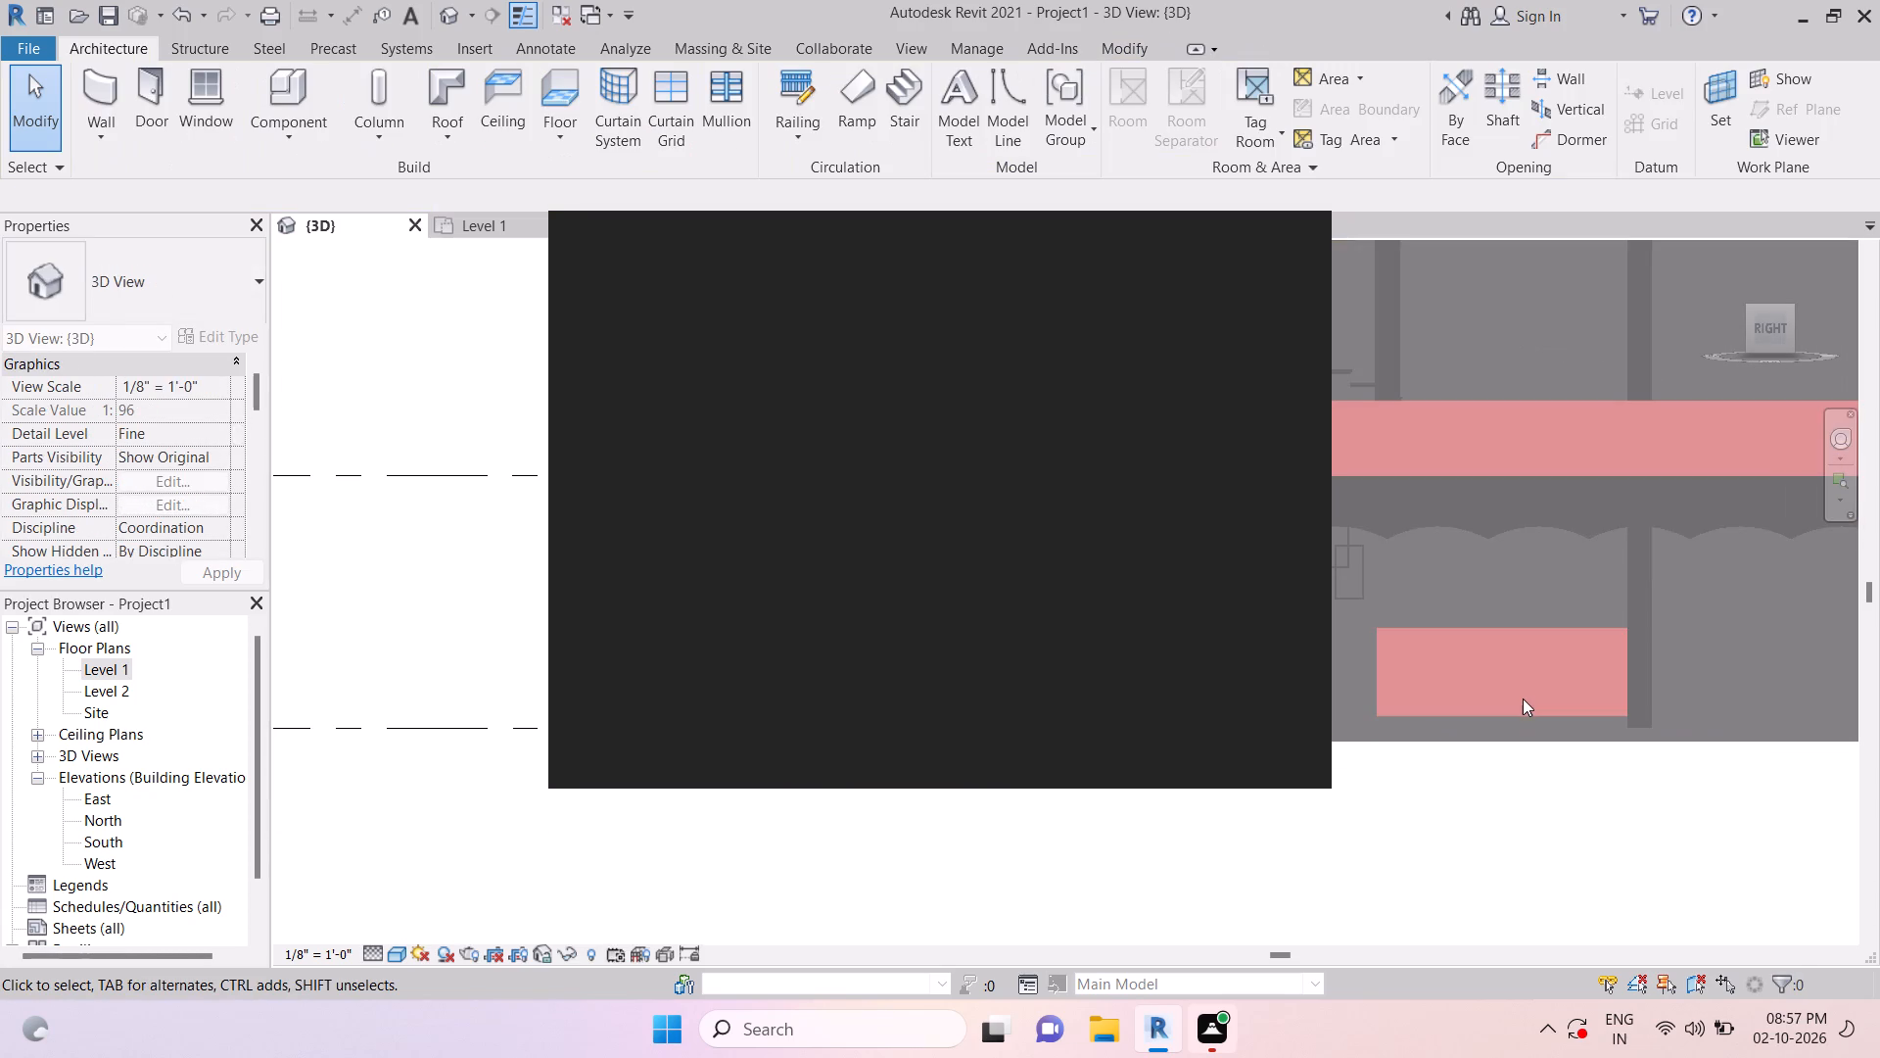
Save the project with the whole building shown at an angle in the 3D view.
scroll(1520, 677, "down", 4)
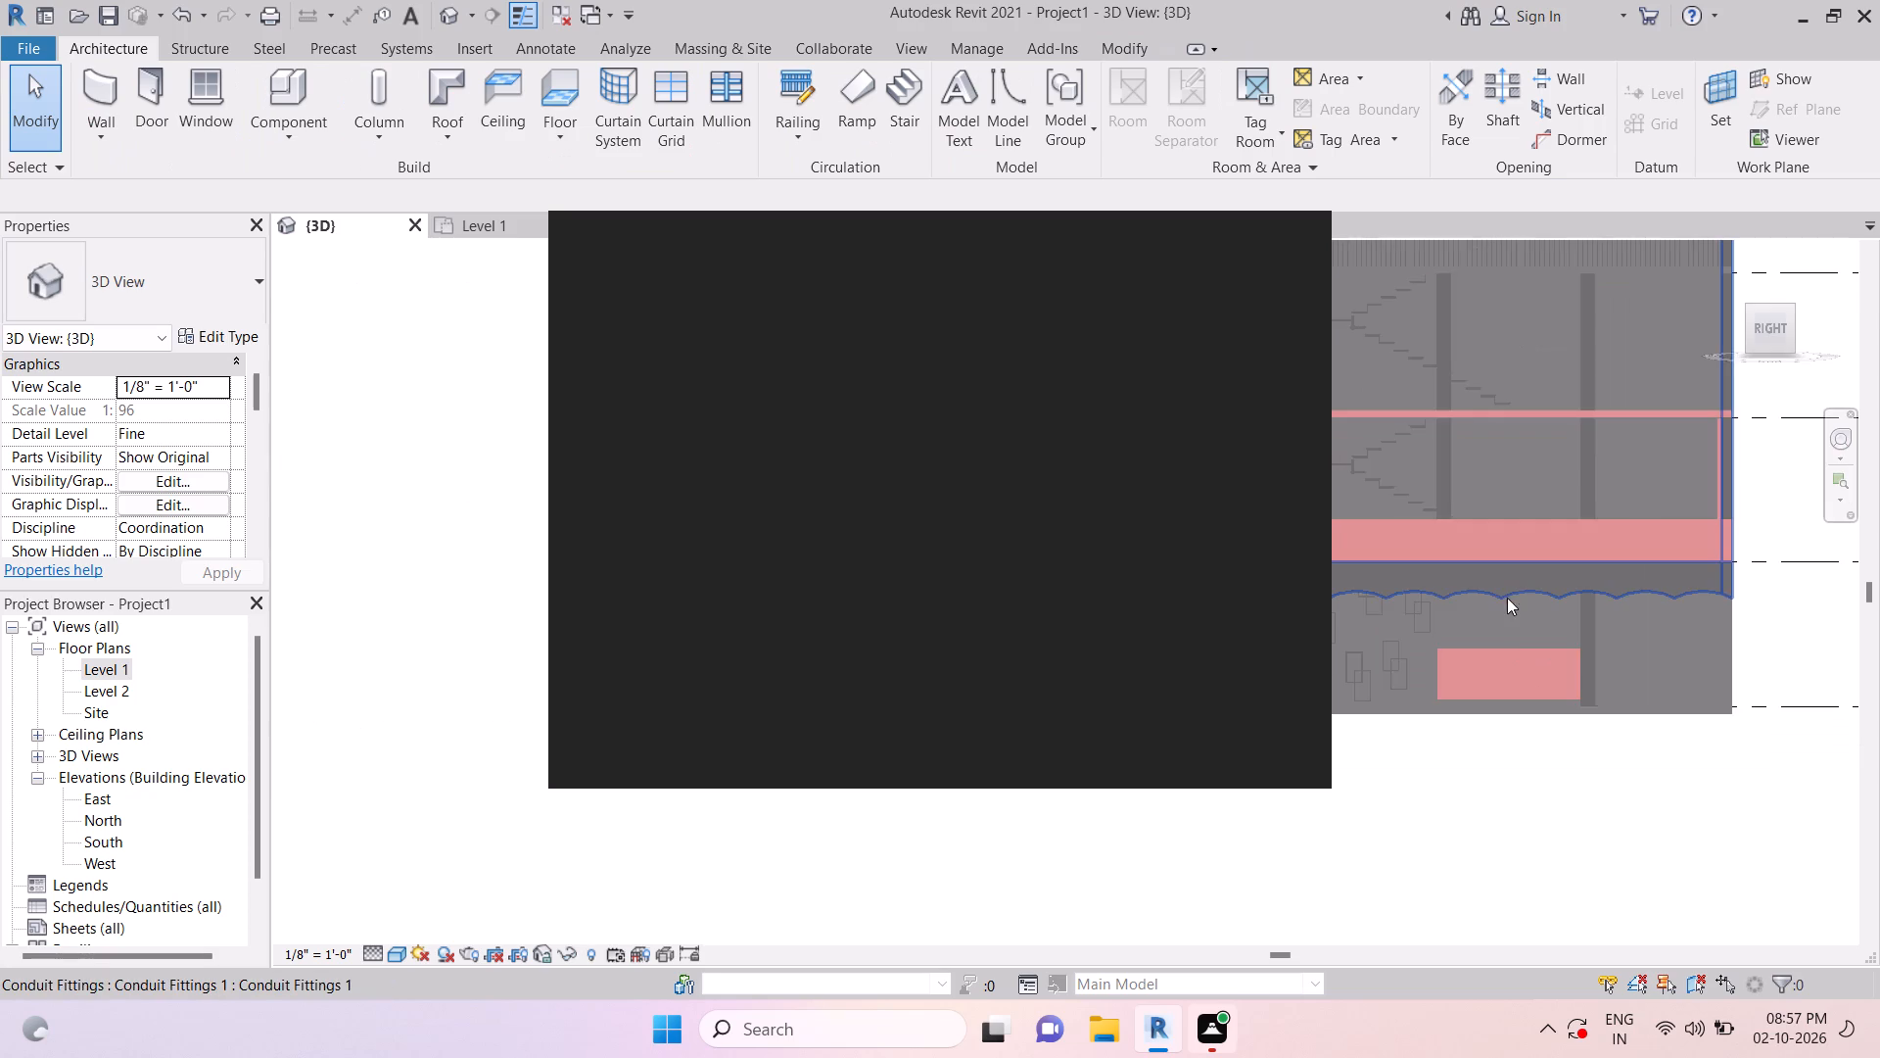
scroll(1466, 601, "down", 3)
middle_click_drag(1420, 633, 1504, 713, "shift")
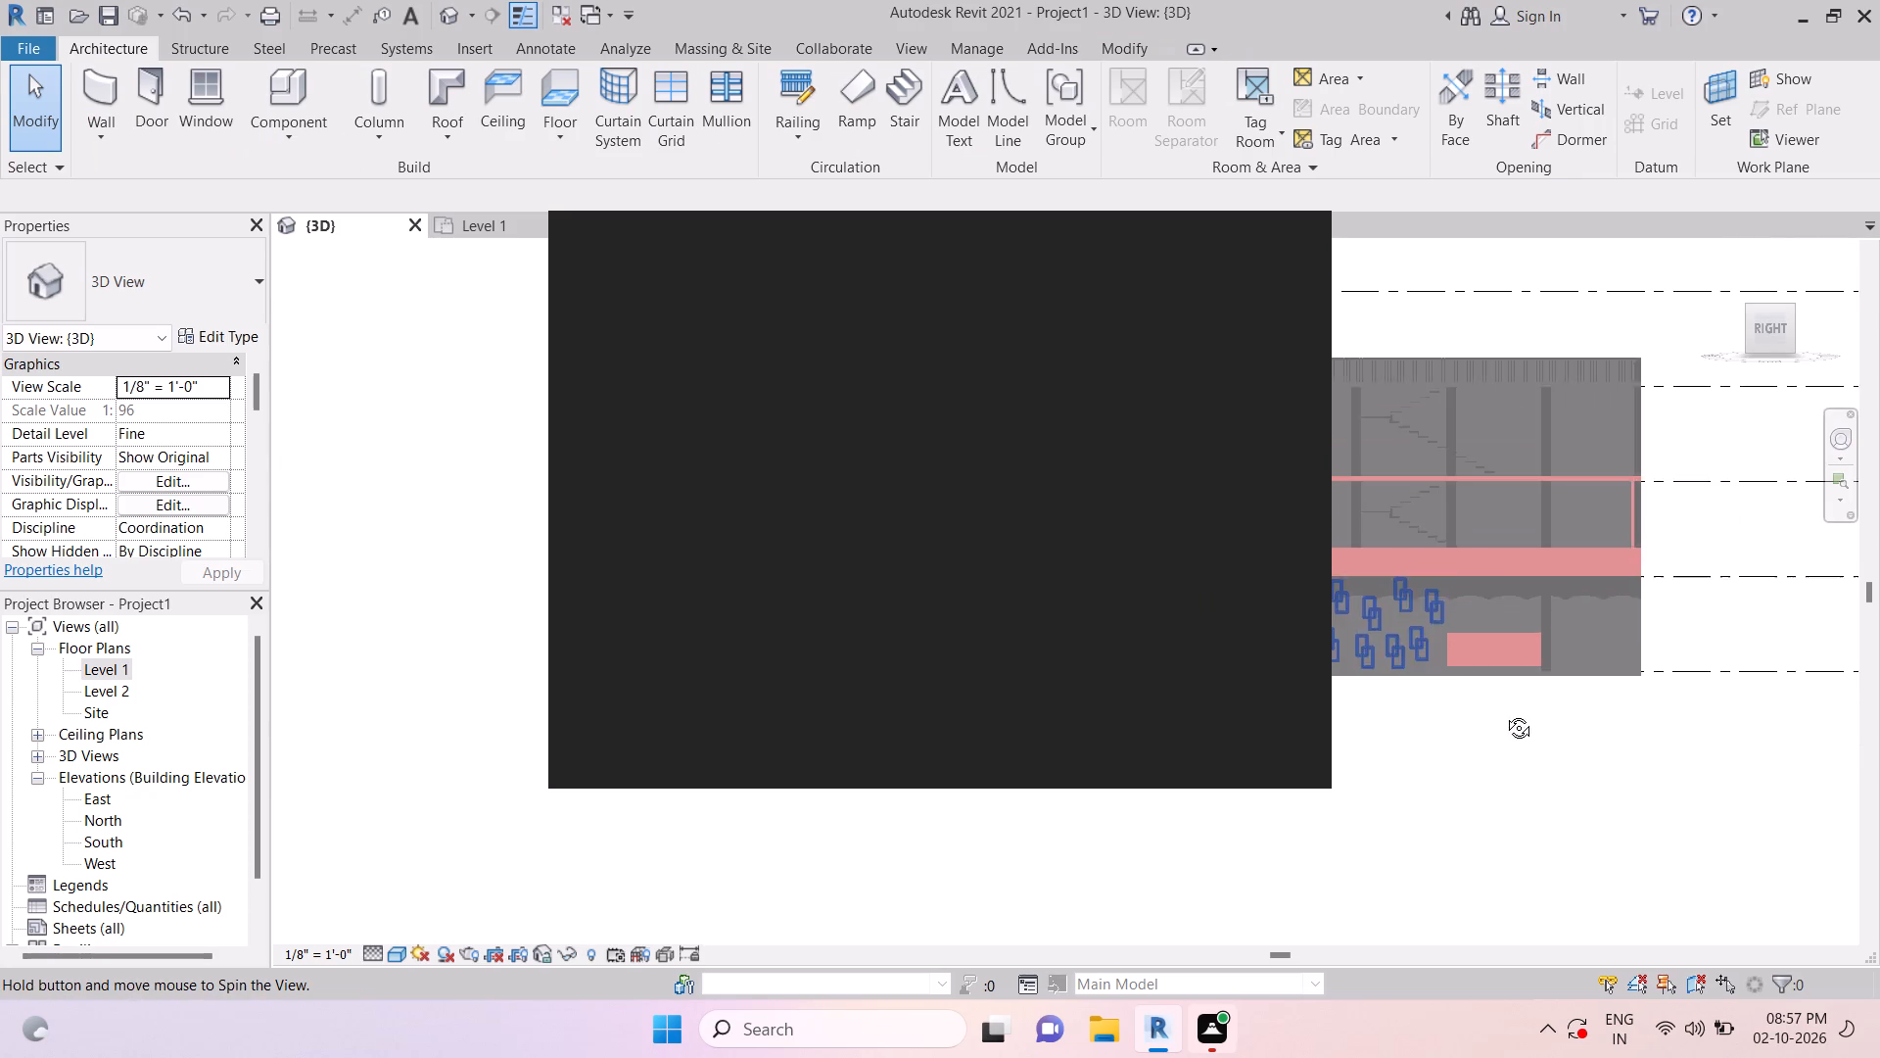
middle_click_drag(1504, 713, 1522, 727, "shift")
key("ctrl+s")
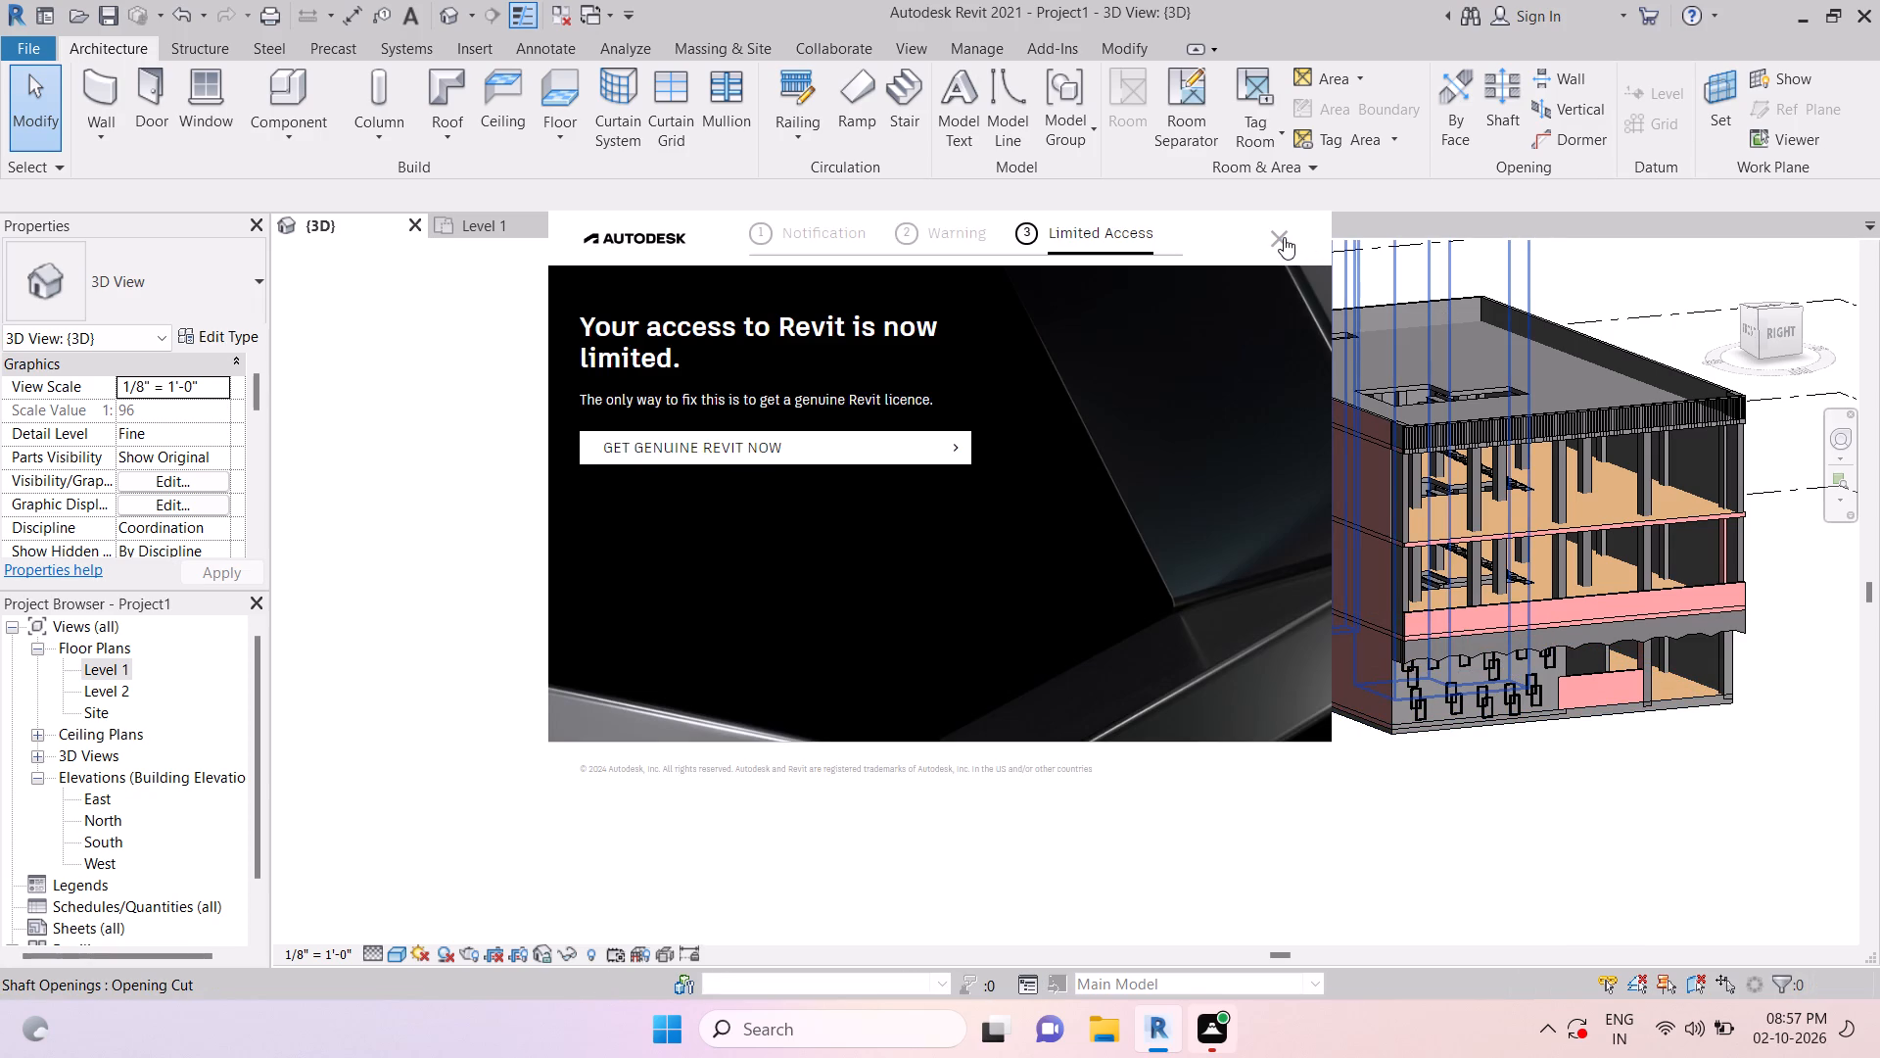
Dismiss the Autodesk notification window covering the 3D view.
left_click(1284, 237)
Open the Level 2 floor plan.
scroll(1495, 703, "down", 2)
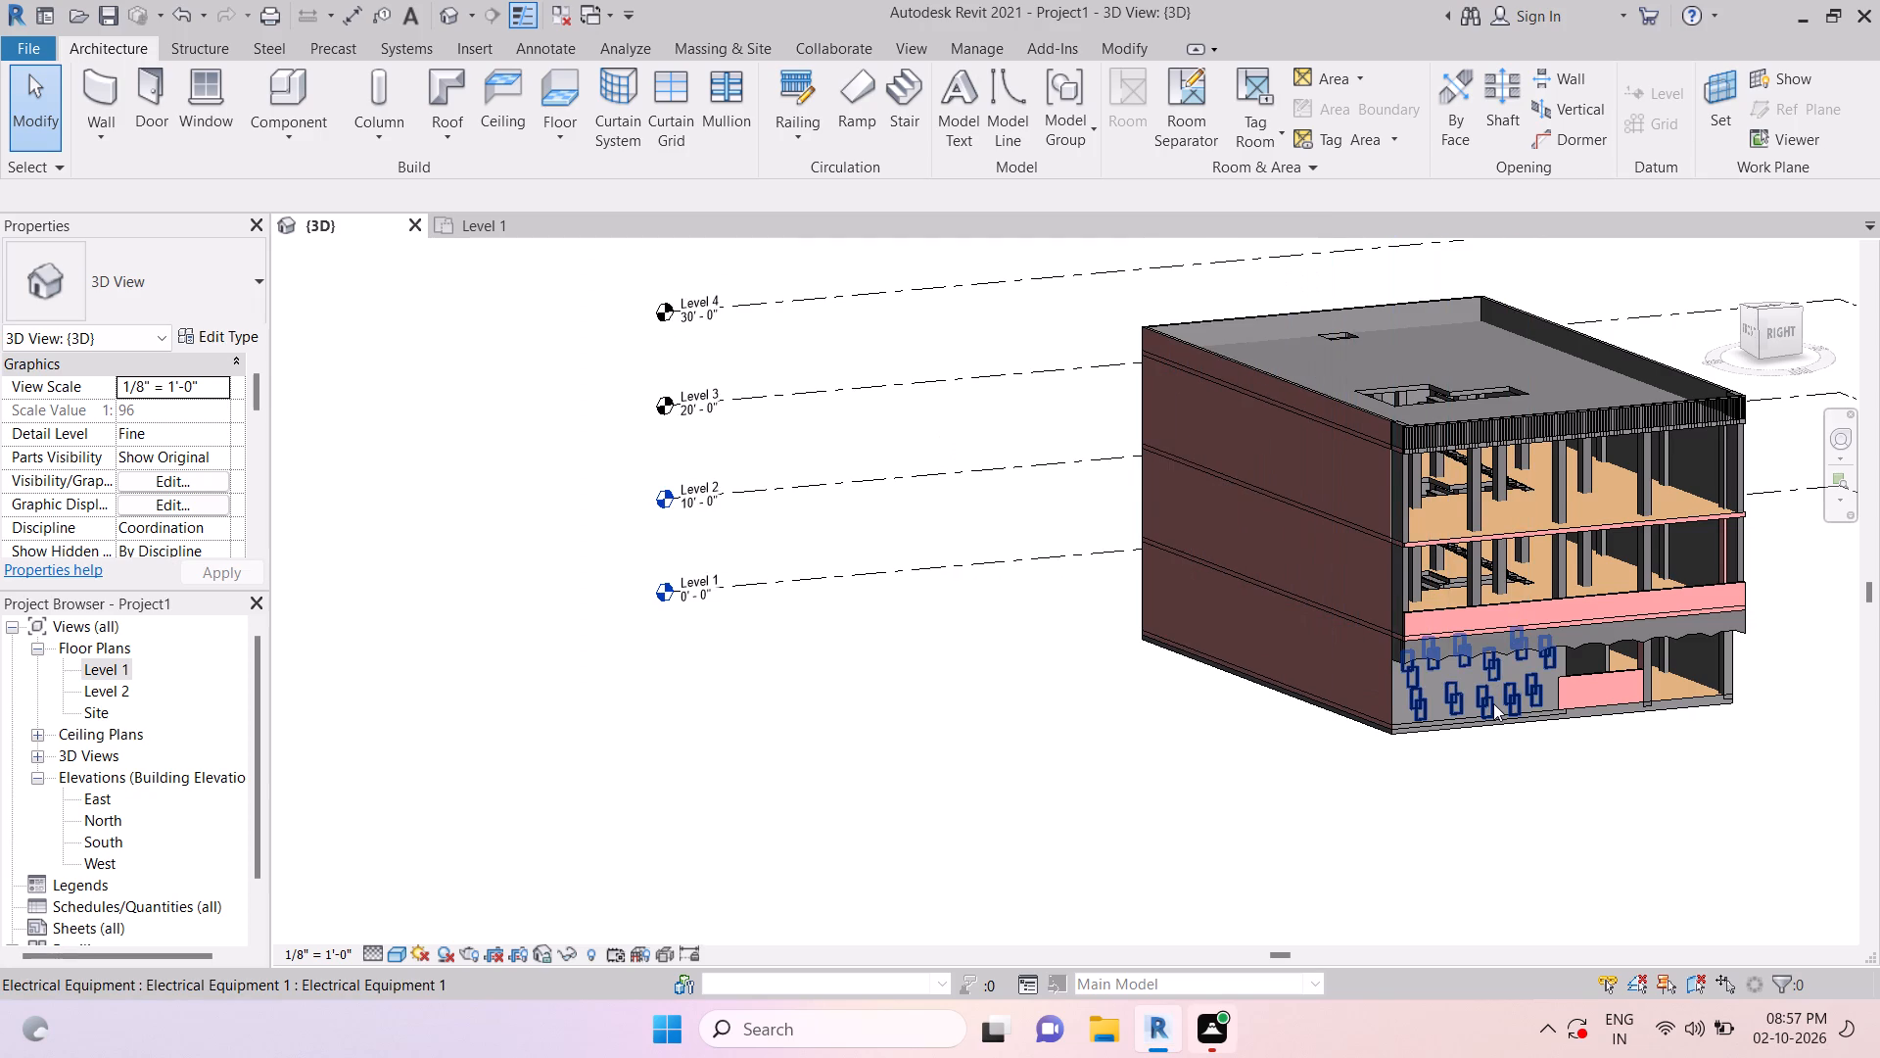
middle_click_drag(1610, 726, 1323, 783)
middle_click_drag(1532, 777, 1389, 801)
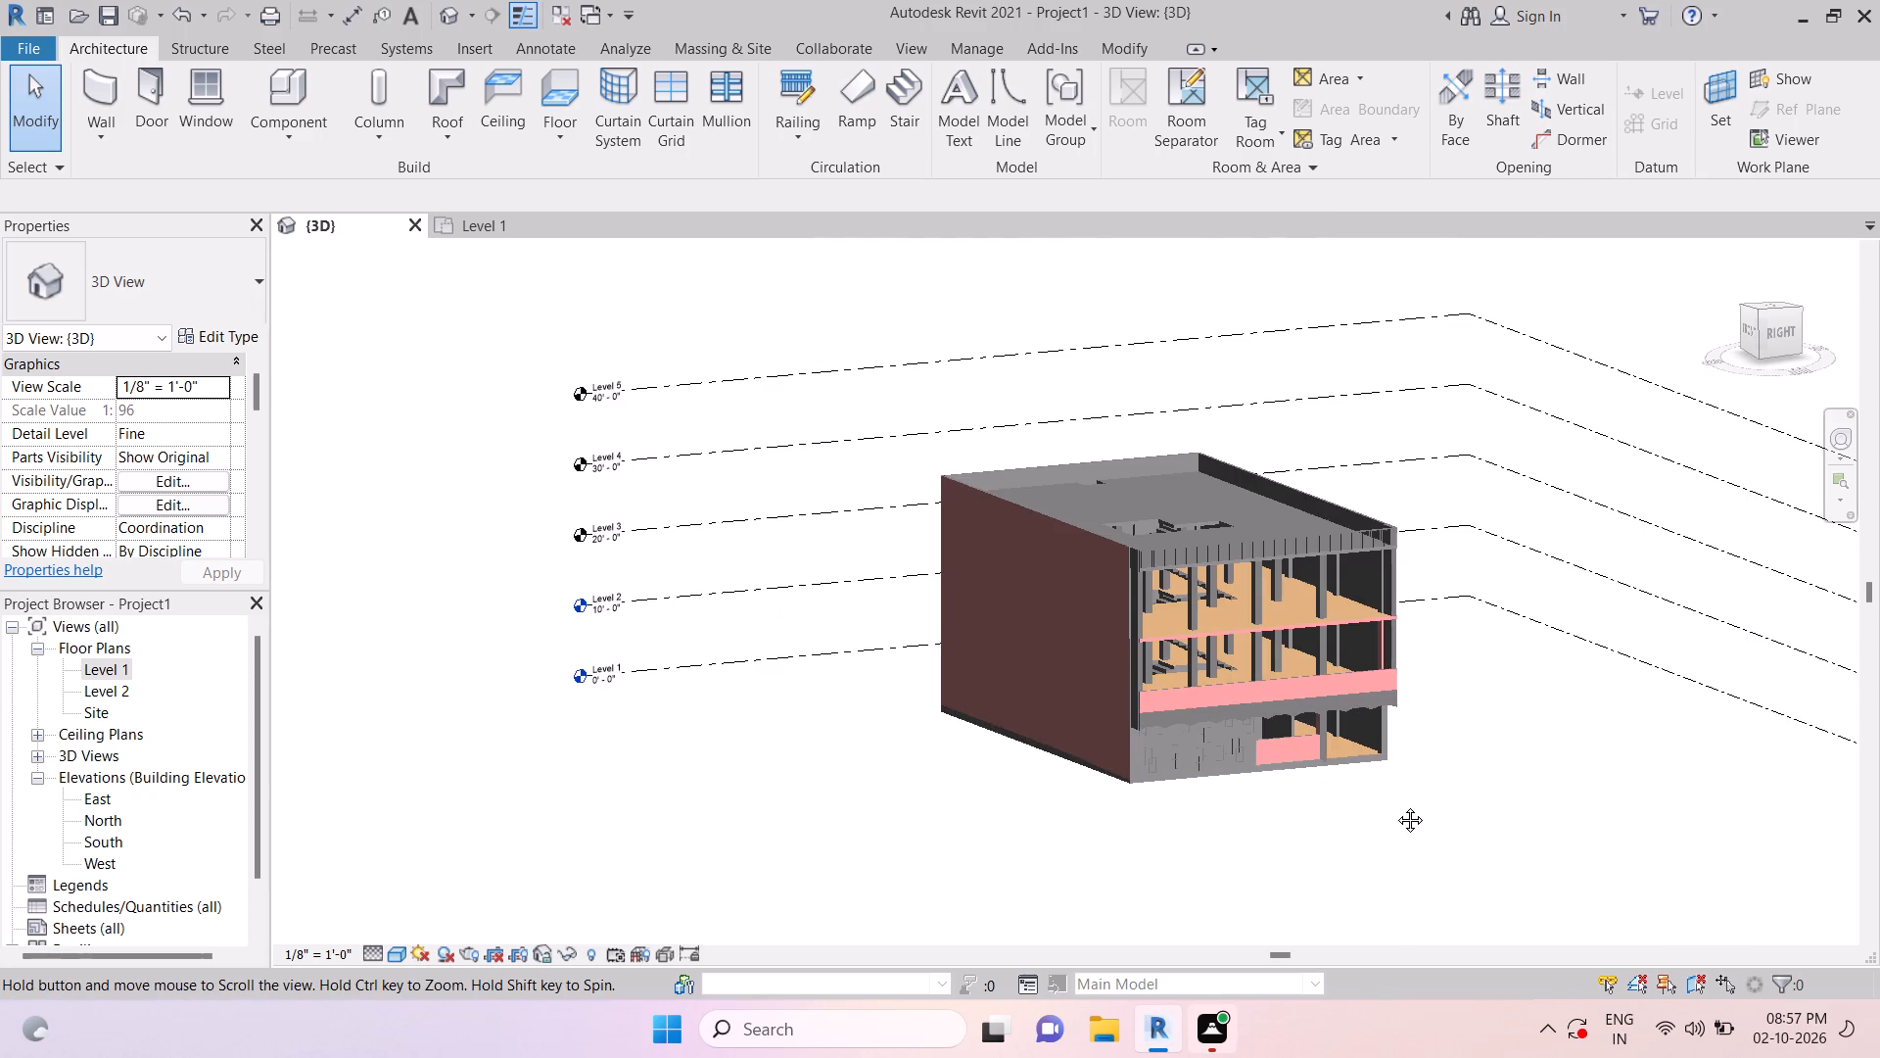
key("Escape")
key("Escape")
key("Escape")
double_click(115, 692)
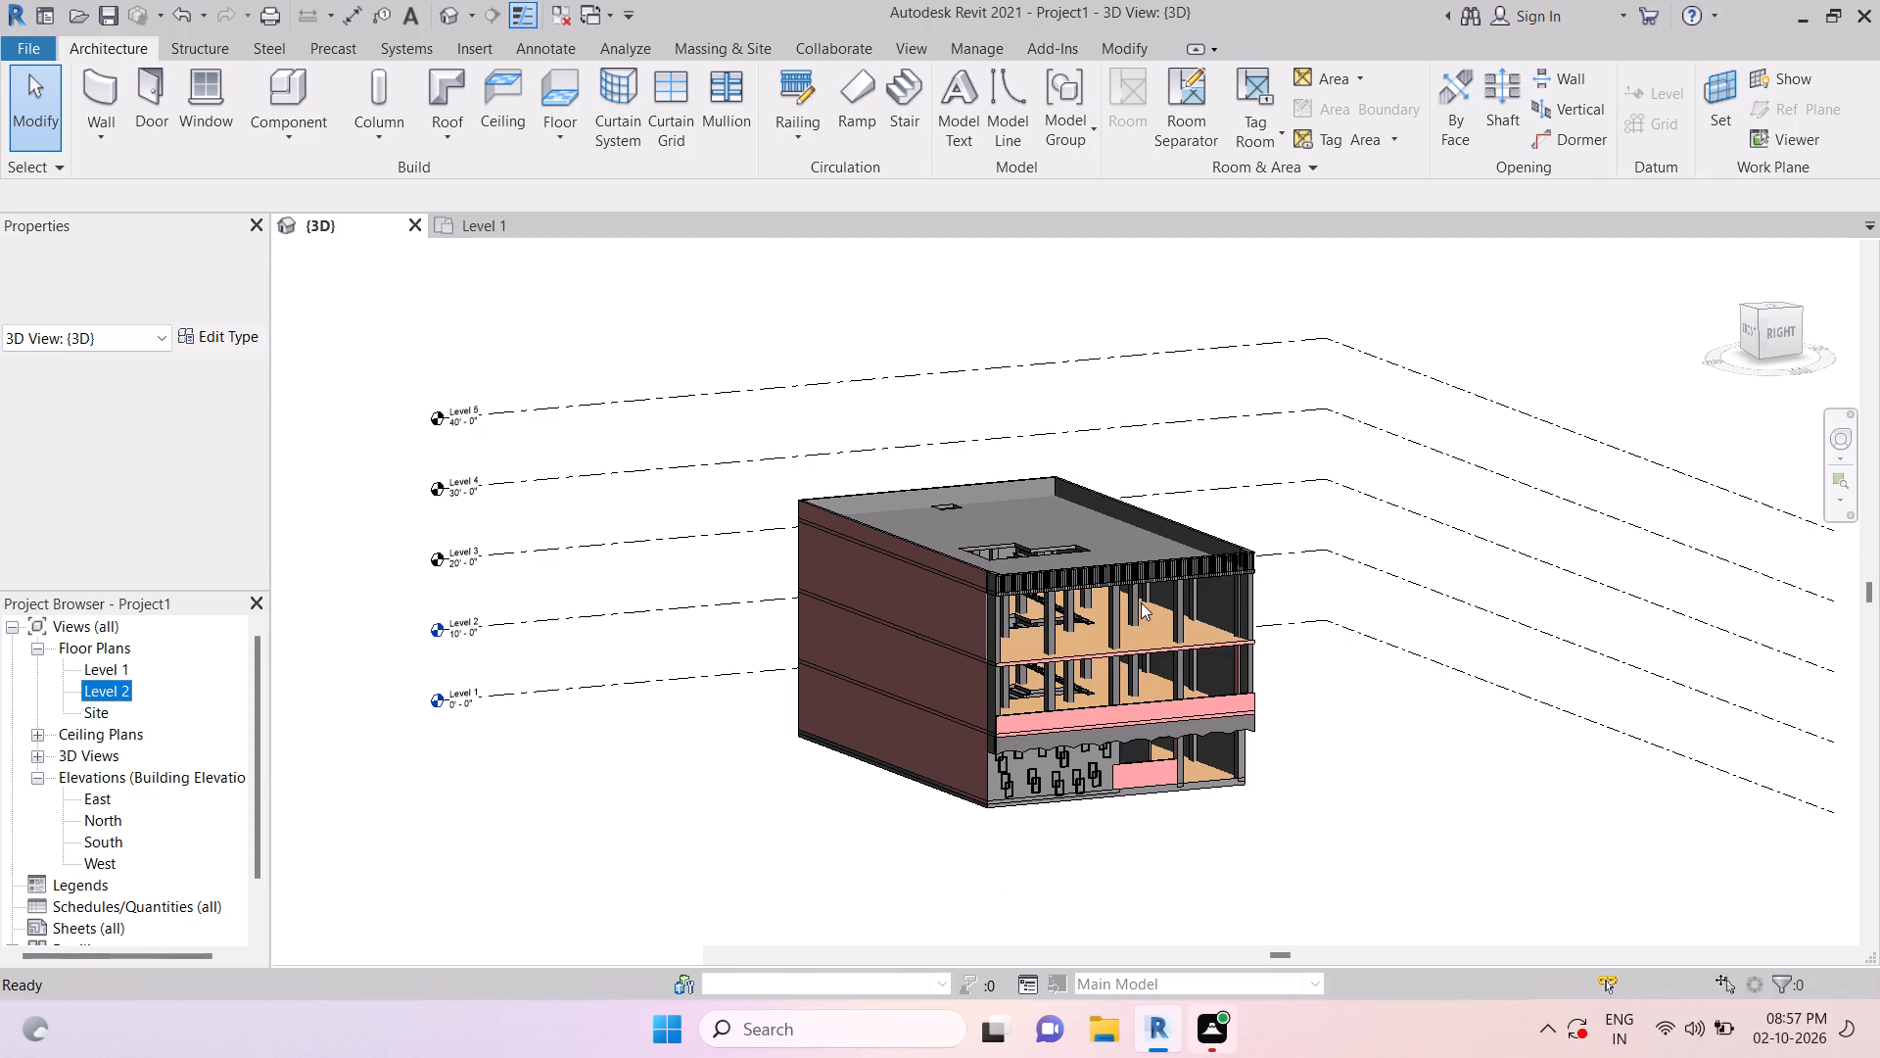
scroll(1122, 649, "up", 9)
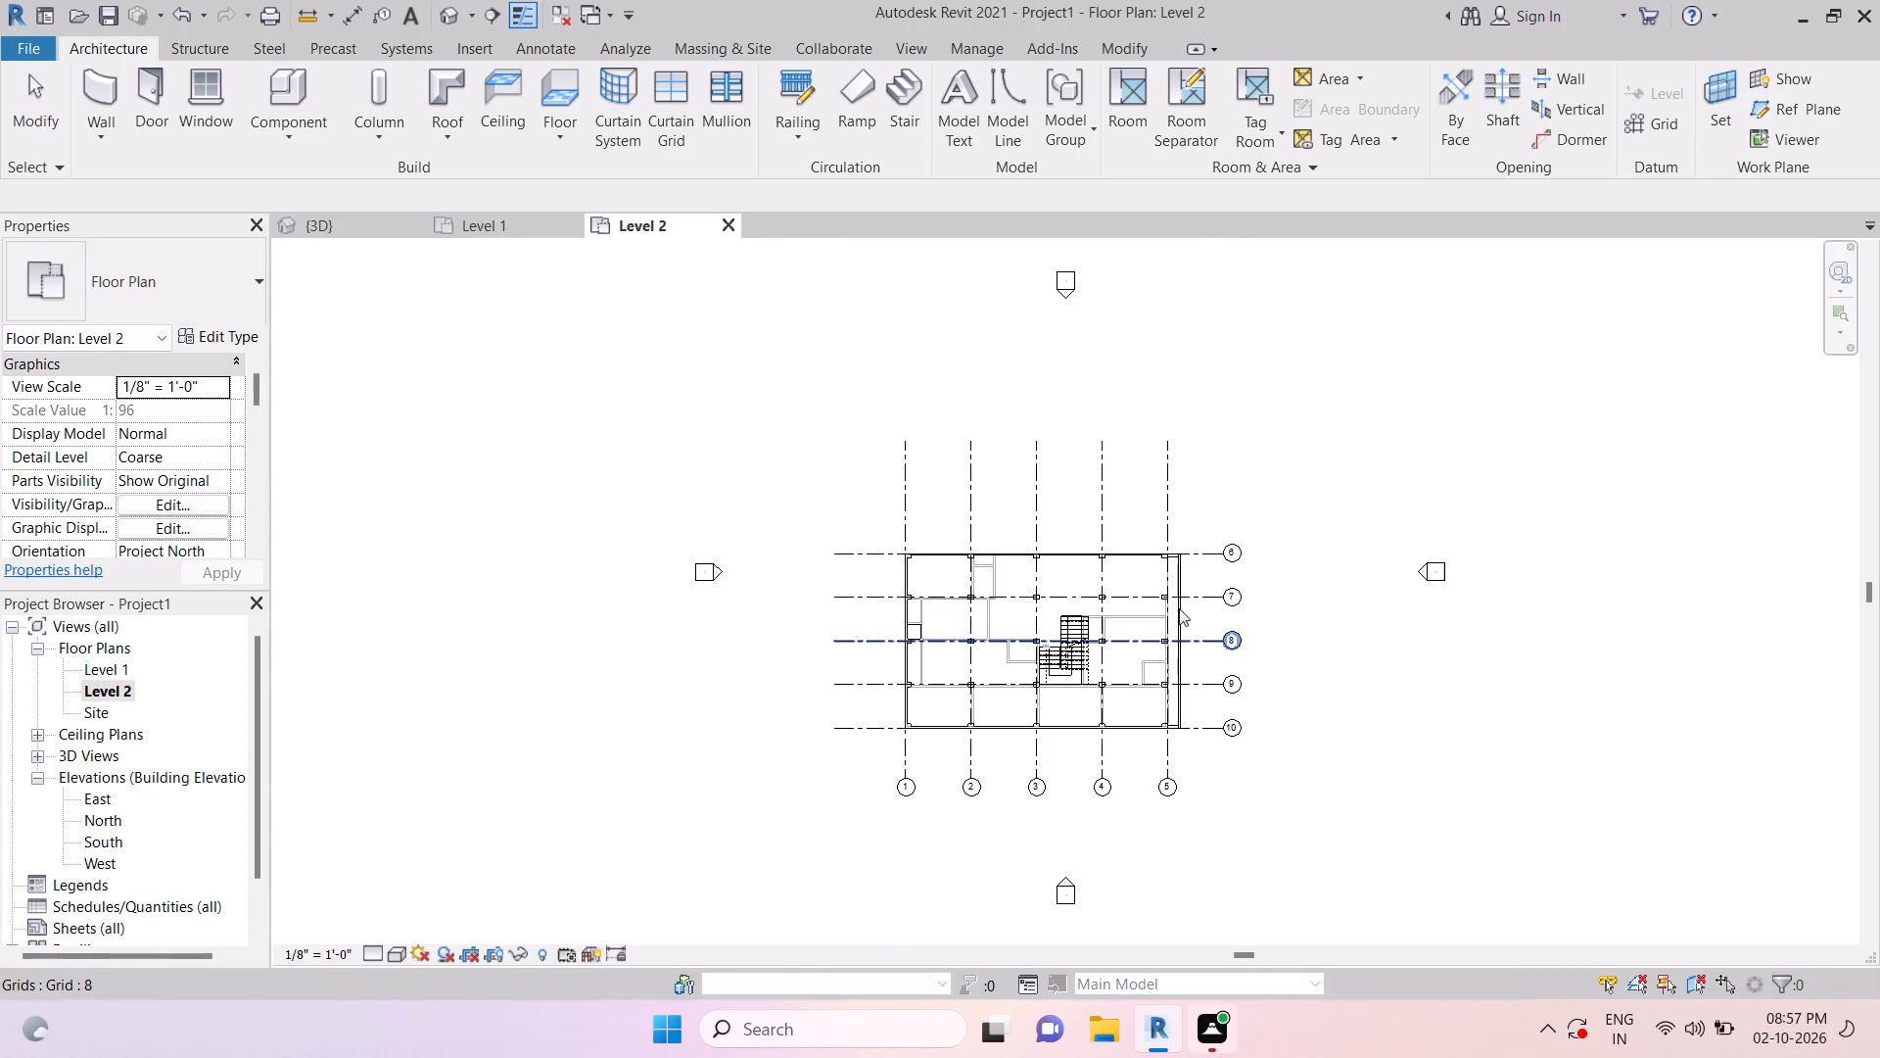
key("Escape")
key("Escape")
Draw a Generic - 5" wall up to Level 3 along grid 5, from the grid 6 column to the grid 10 wall.
type("wa")
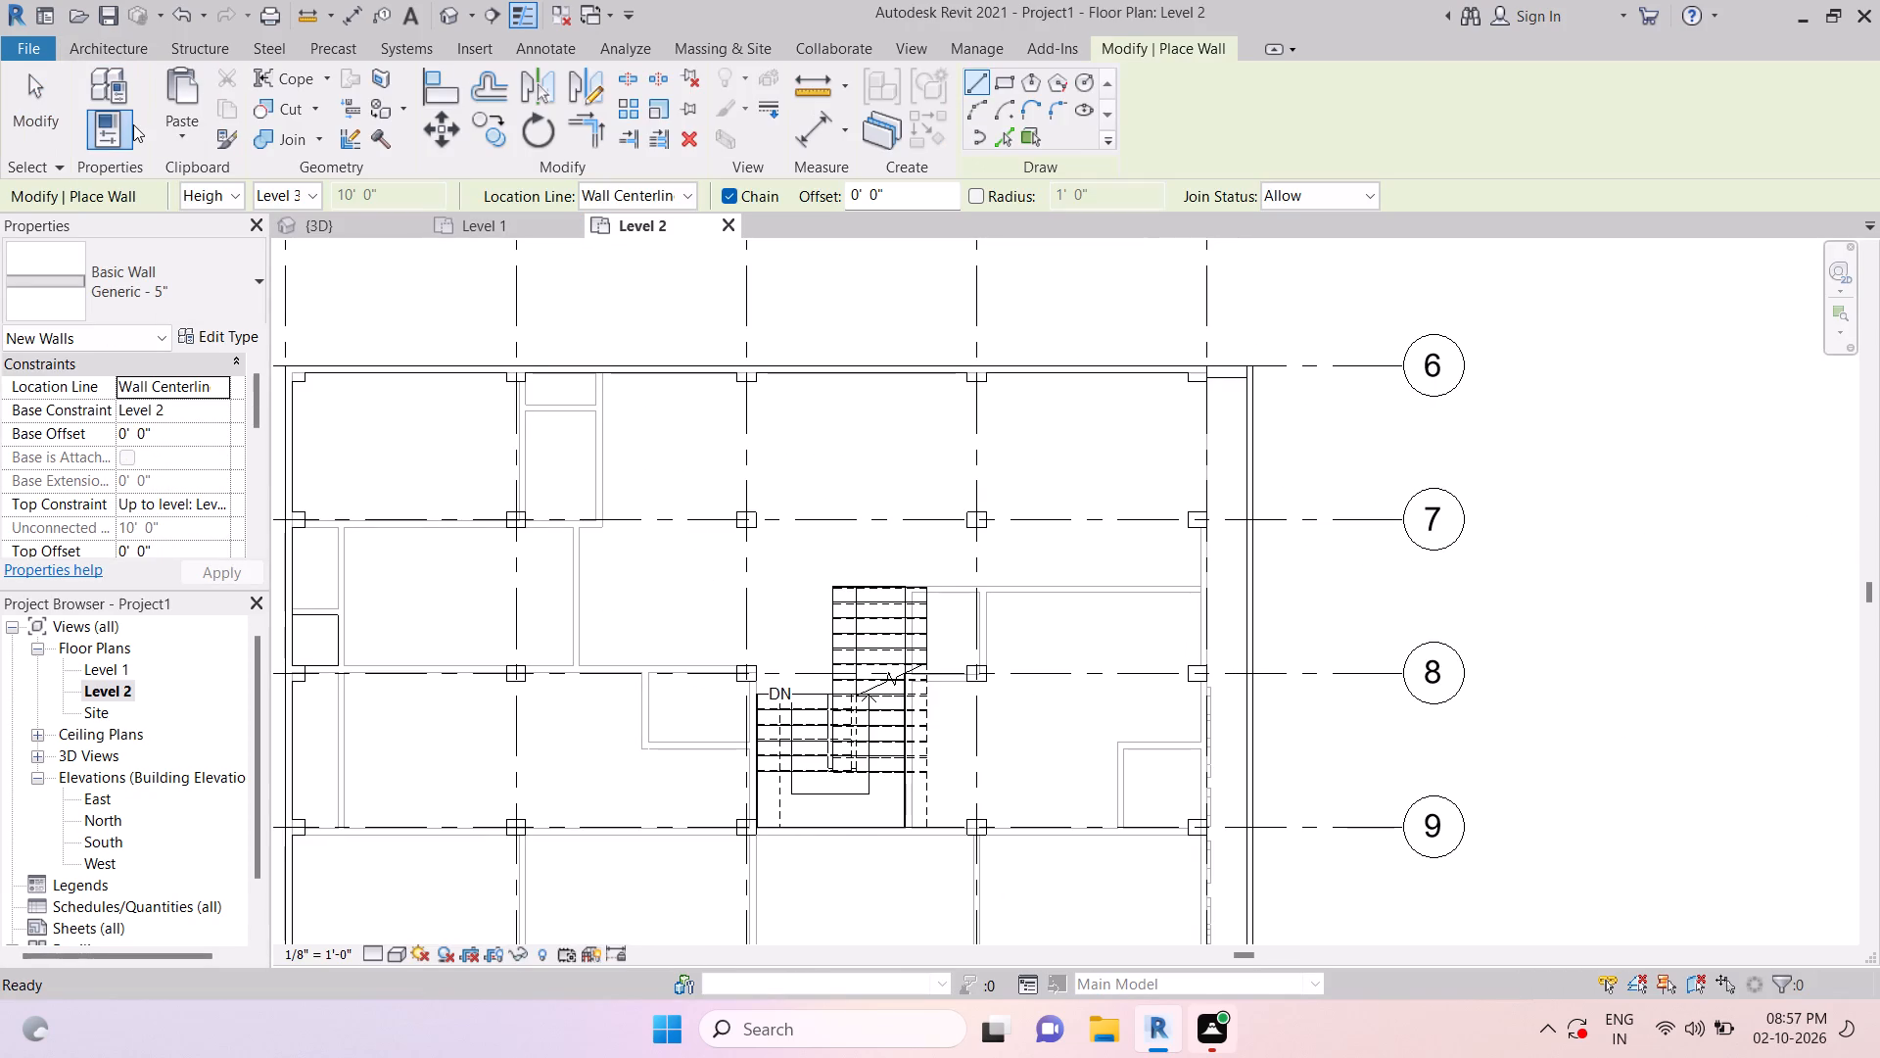
scroll(1176, 384, "up", 8)
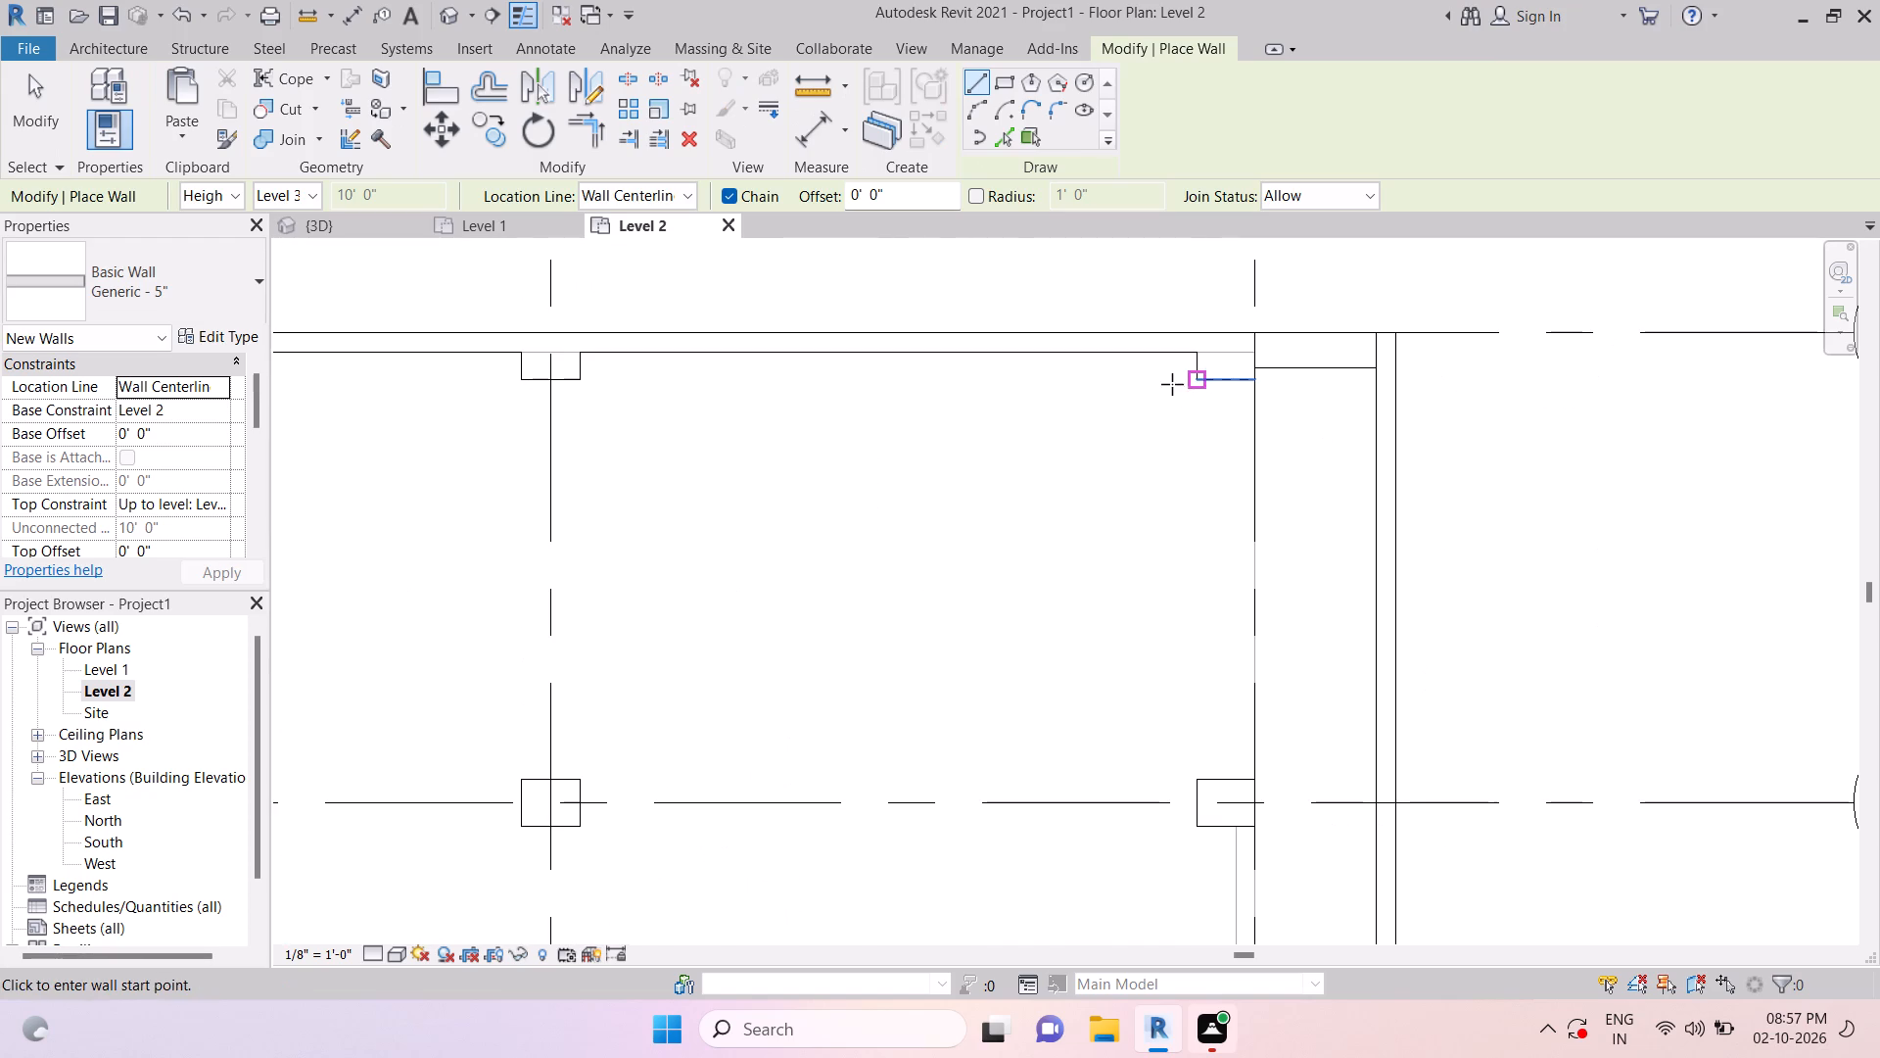
left_click(1247, 378)
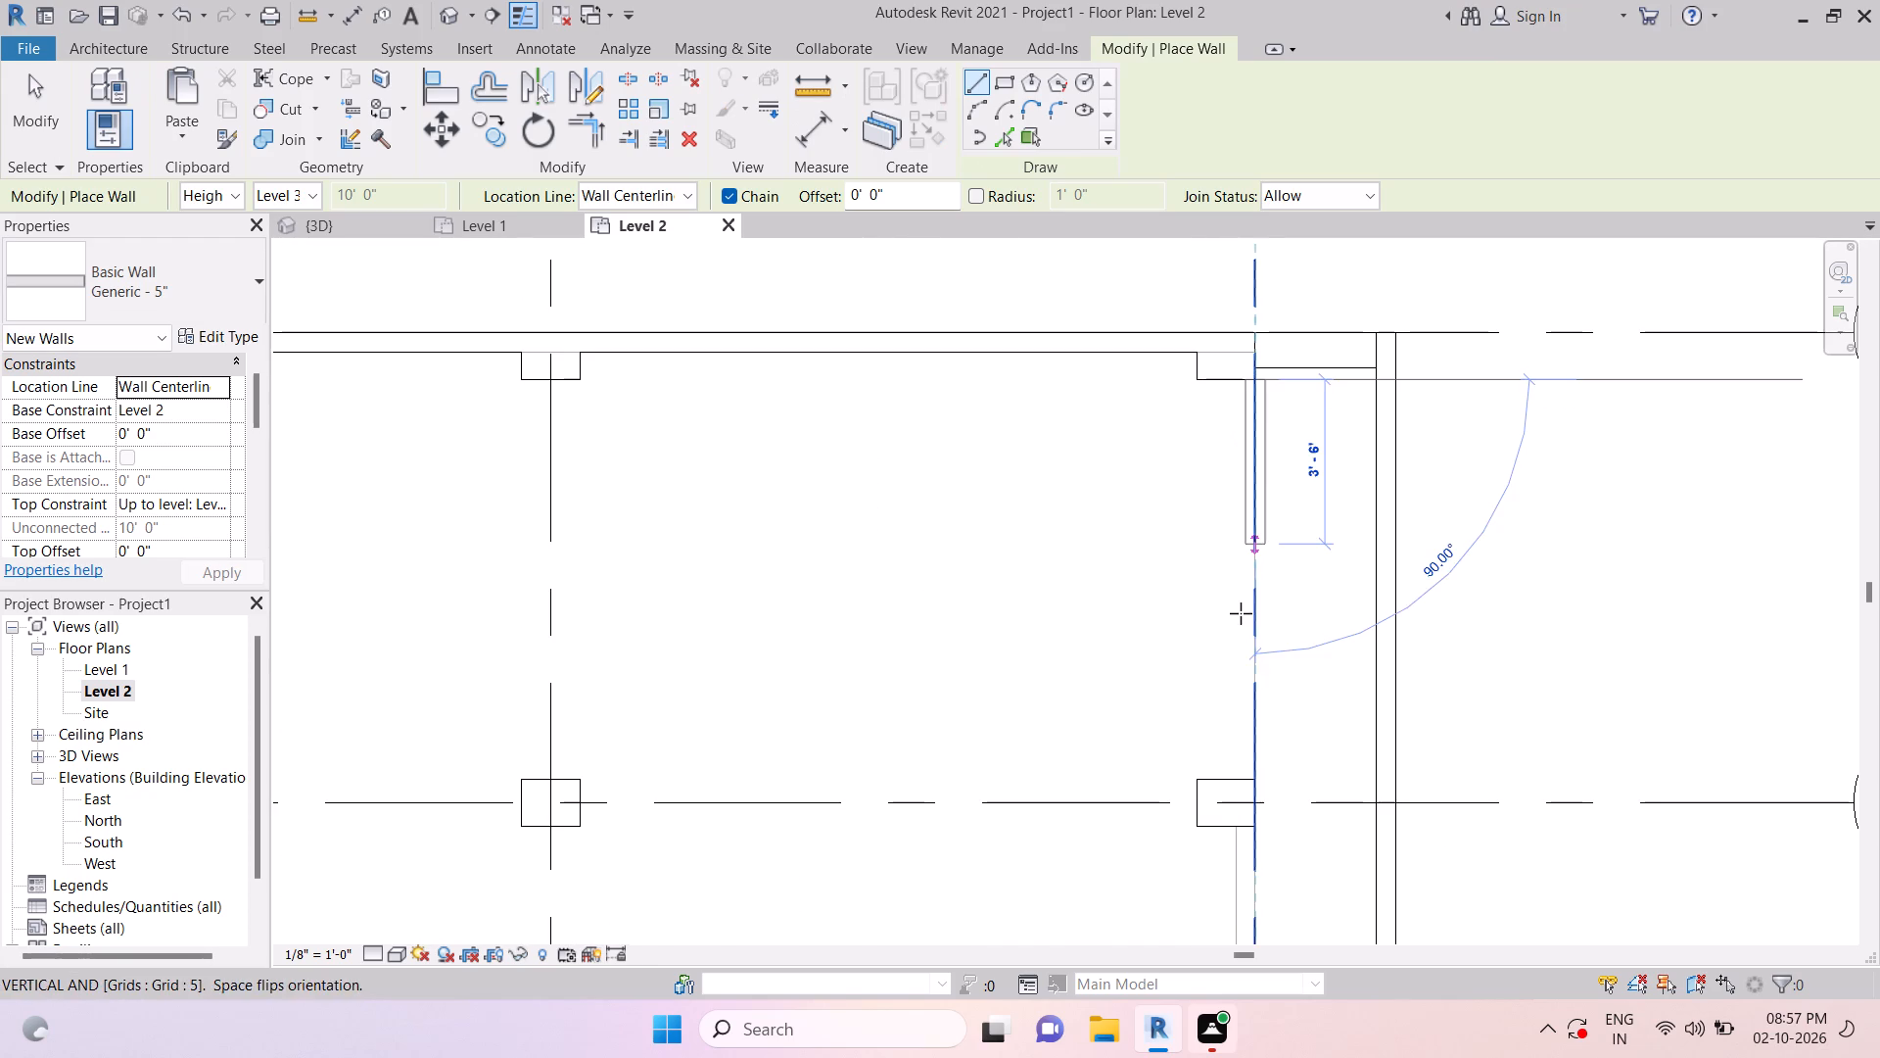
middle_click_drag(1268, 812, 1227, 360)
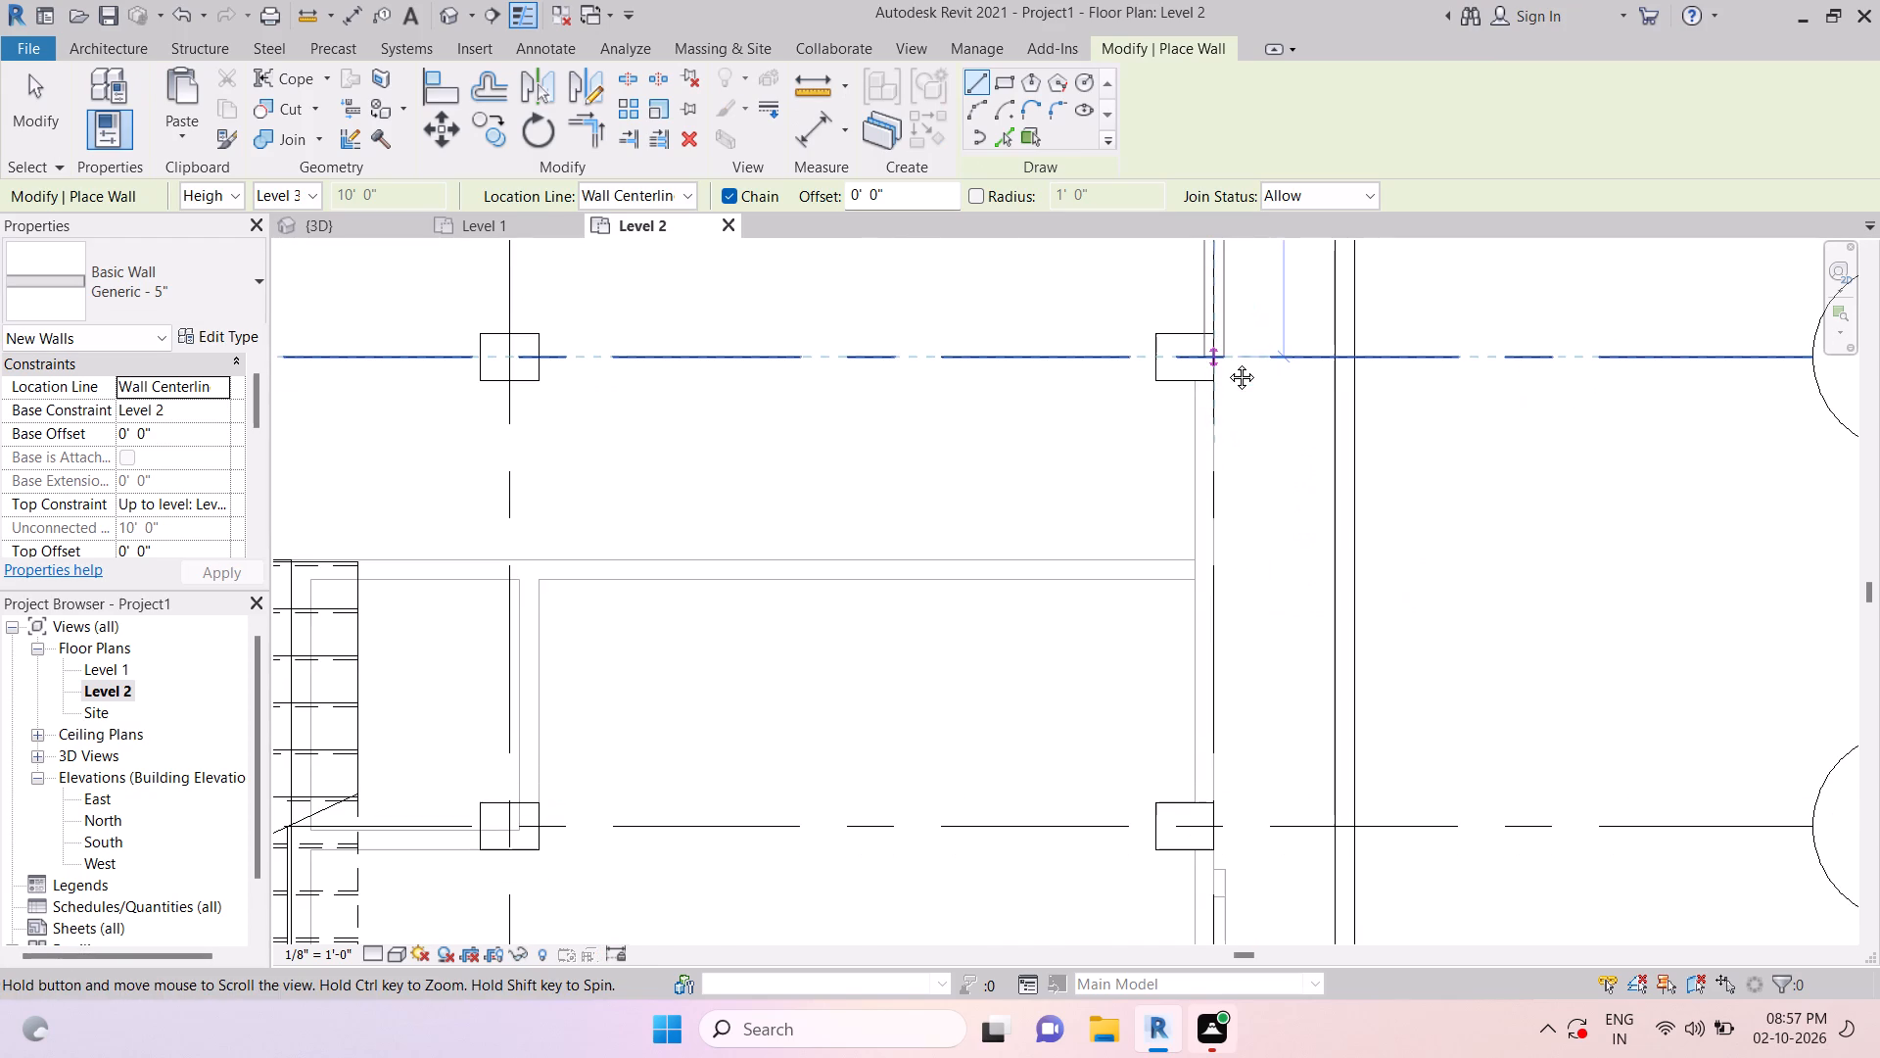
middle_click_drag(1211, 774, 1233, 441)
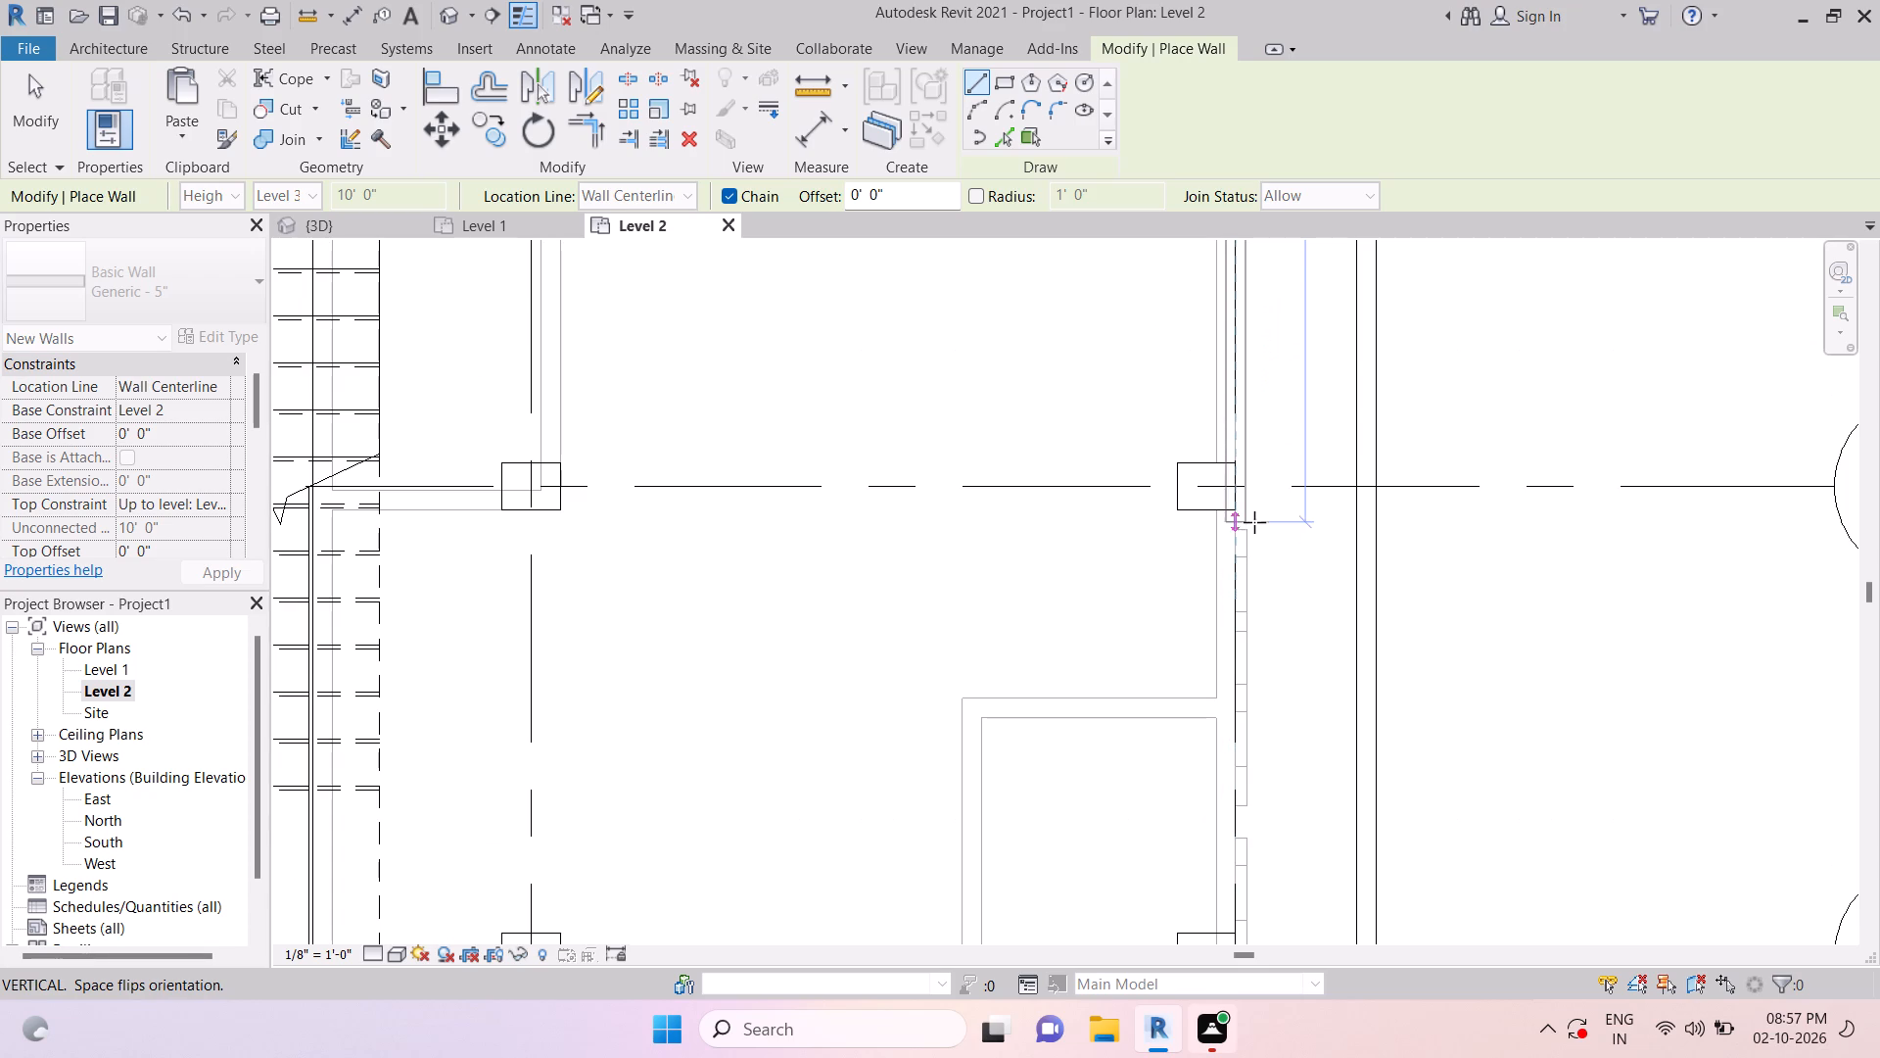
middle_click_drag(1262, 807, 1257, 454)
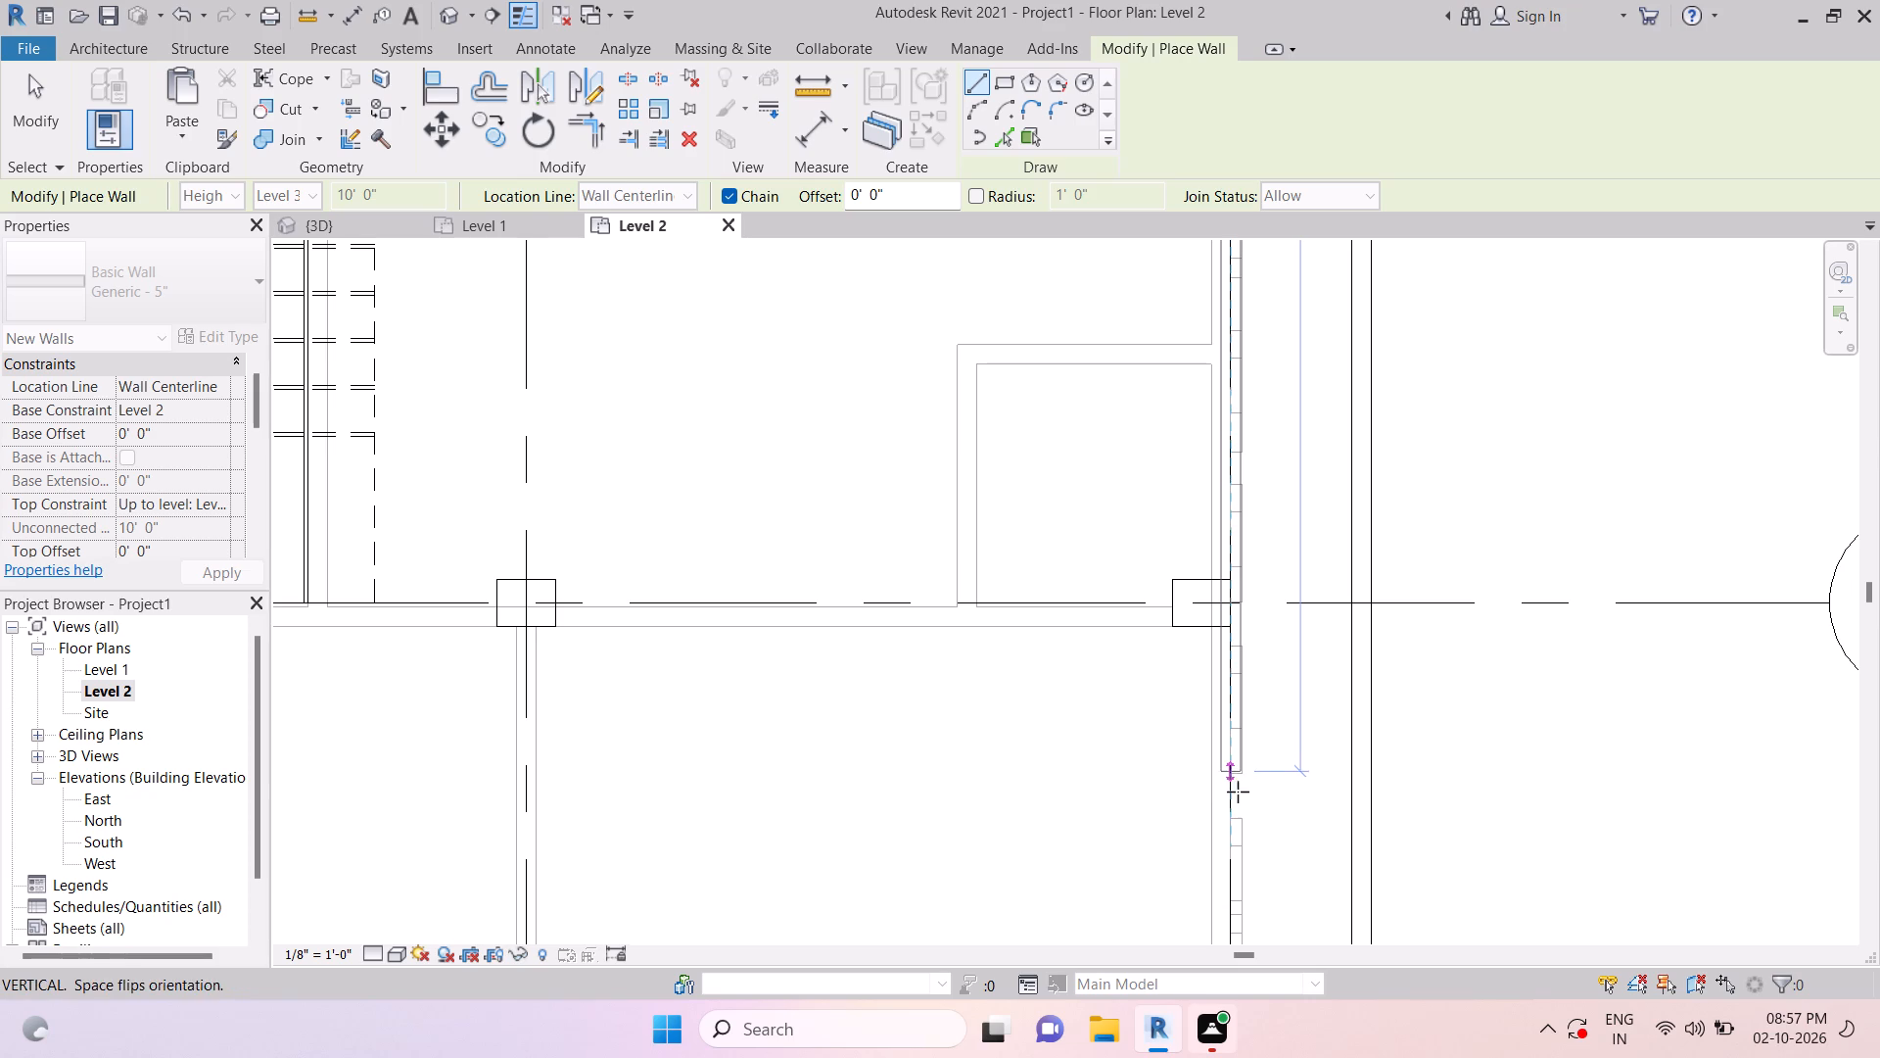
middle_click_drag(1237, 789, 1233, 515)
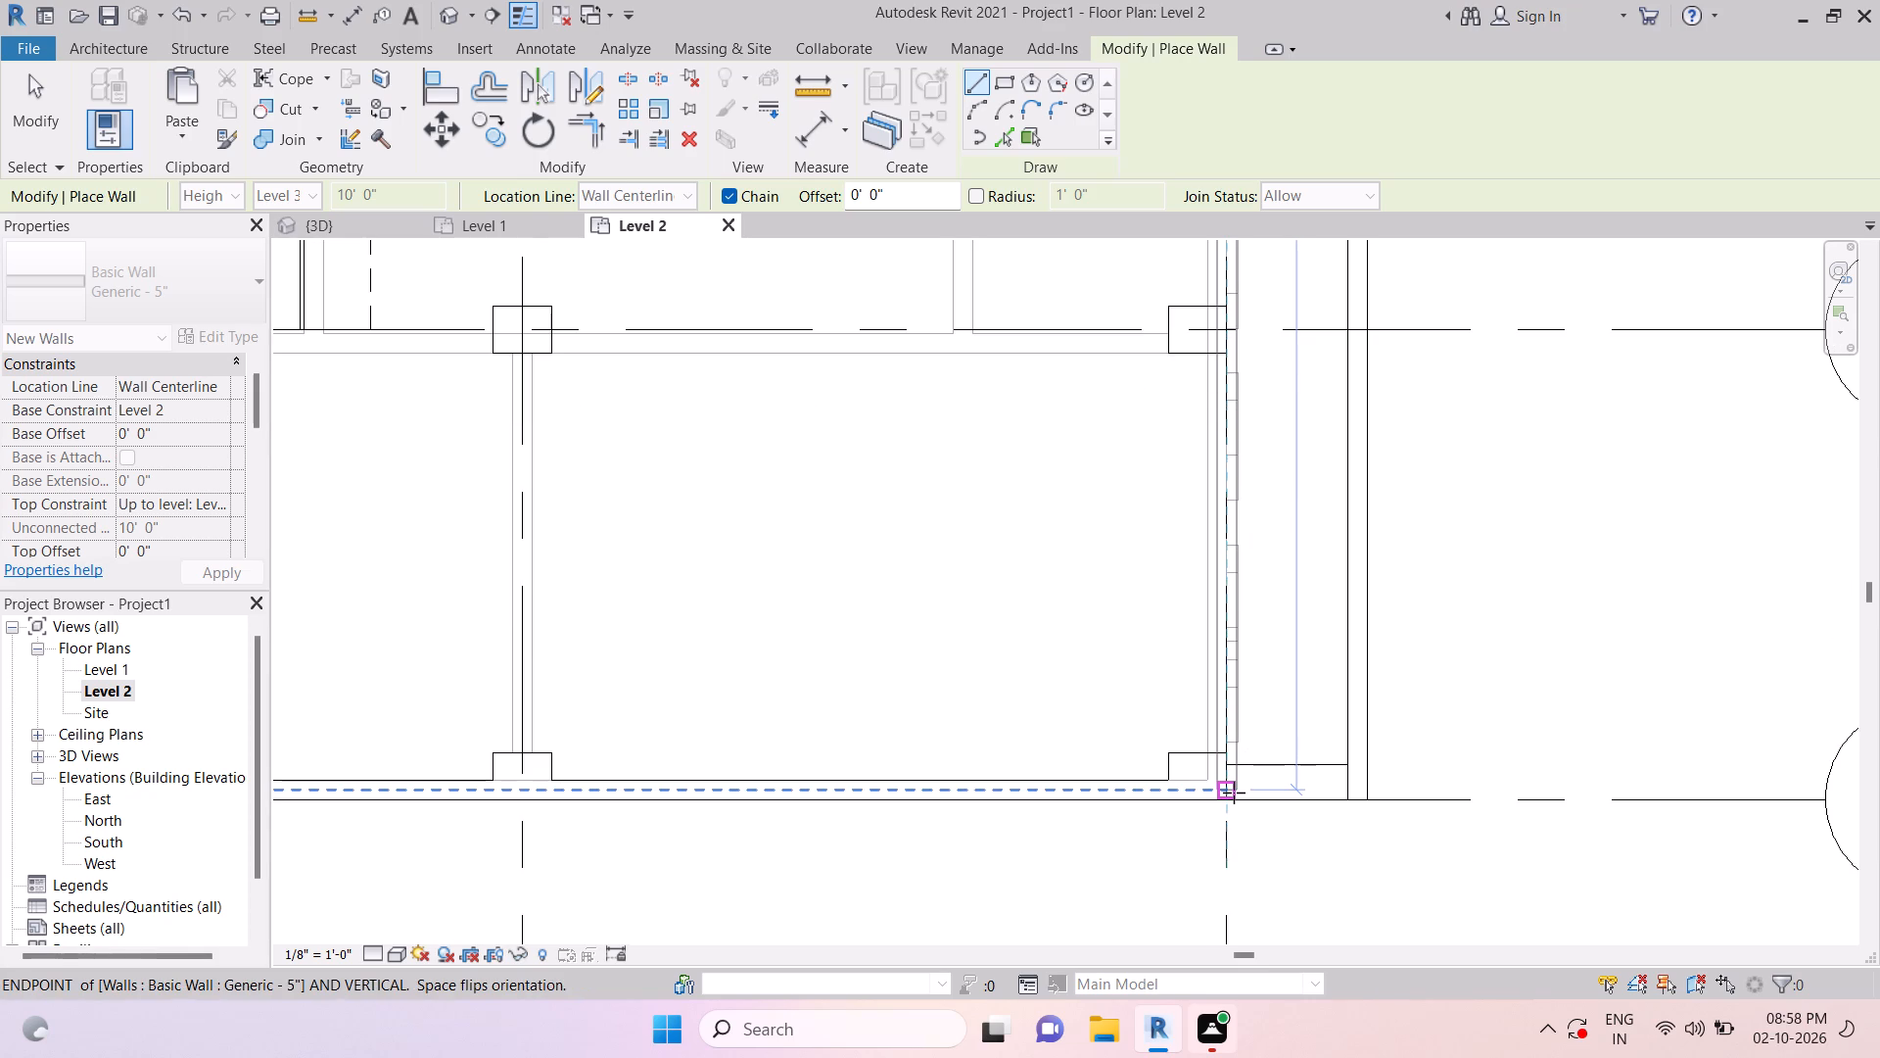
left_click(1234, 793)
key("Escape")
key("Escape")
scroll(1246, 751, "up", 3)
key("Escape")
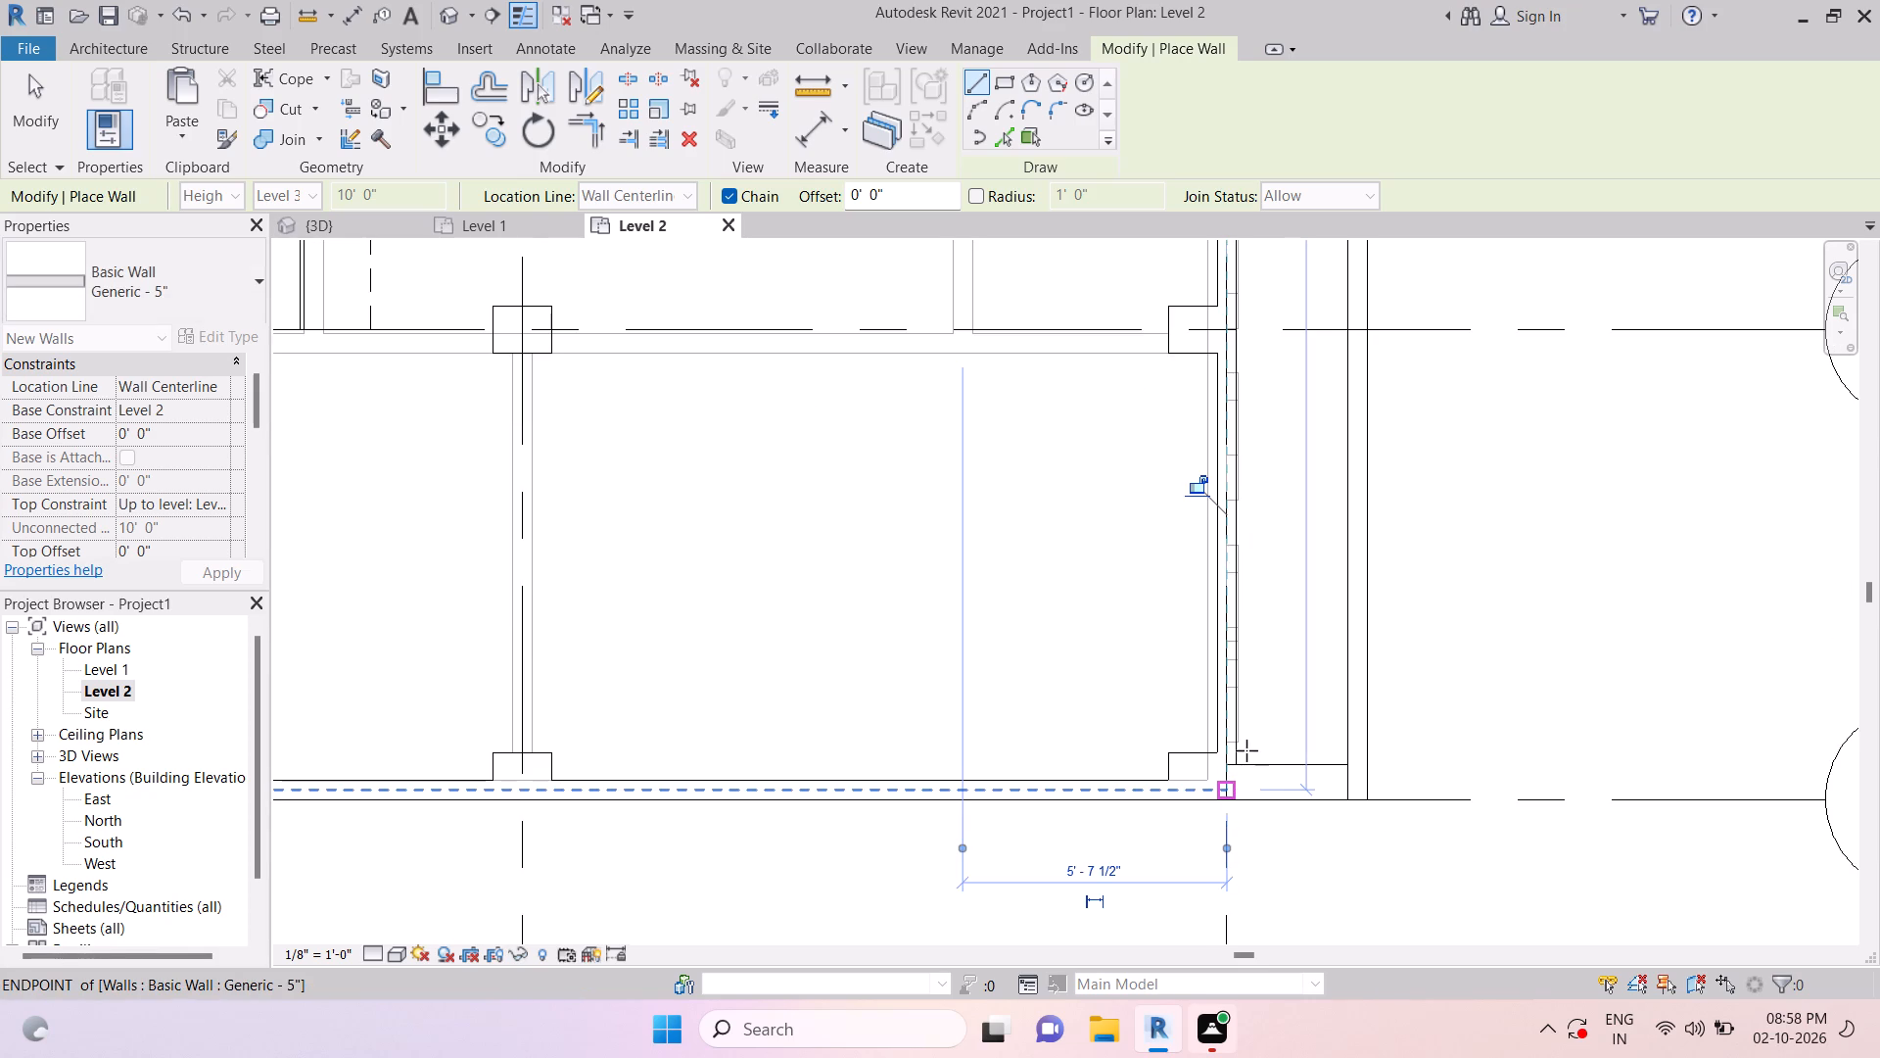
key("Escape")
key("Escape")
key("Escape")
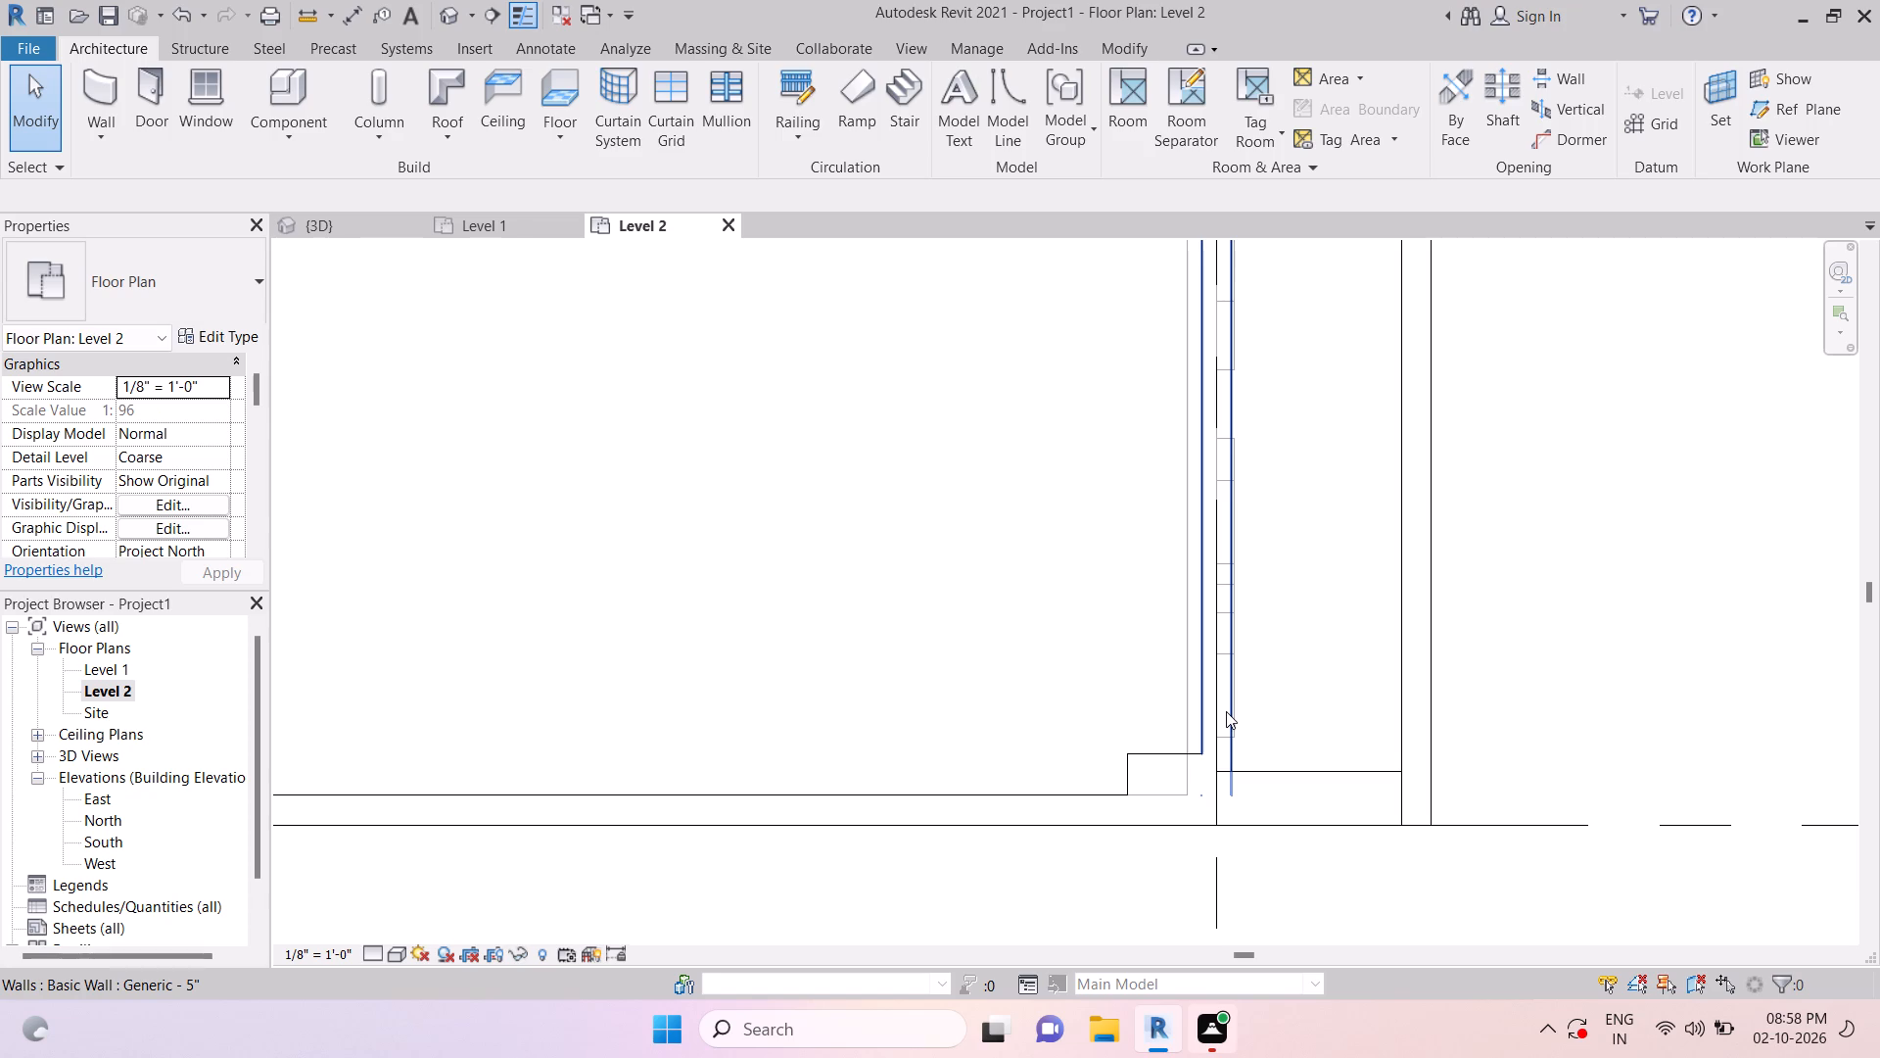
Nudge the new Level 2 wall inward and align its outer face with grid line 5.
left_click(1228, 710)
key("Left")
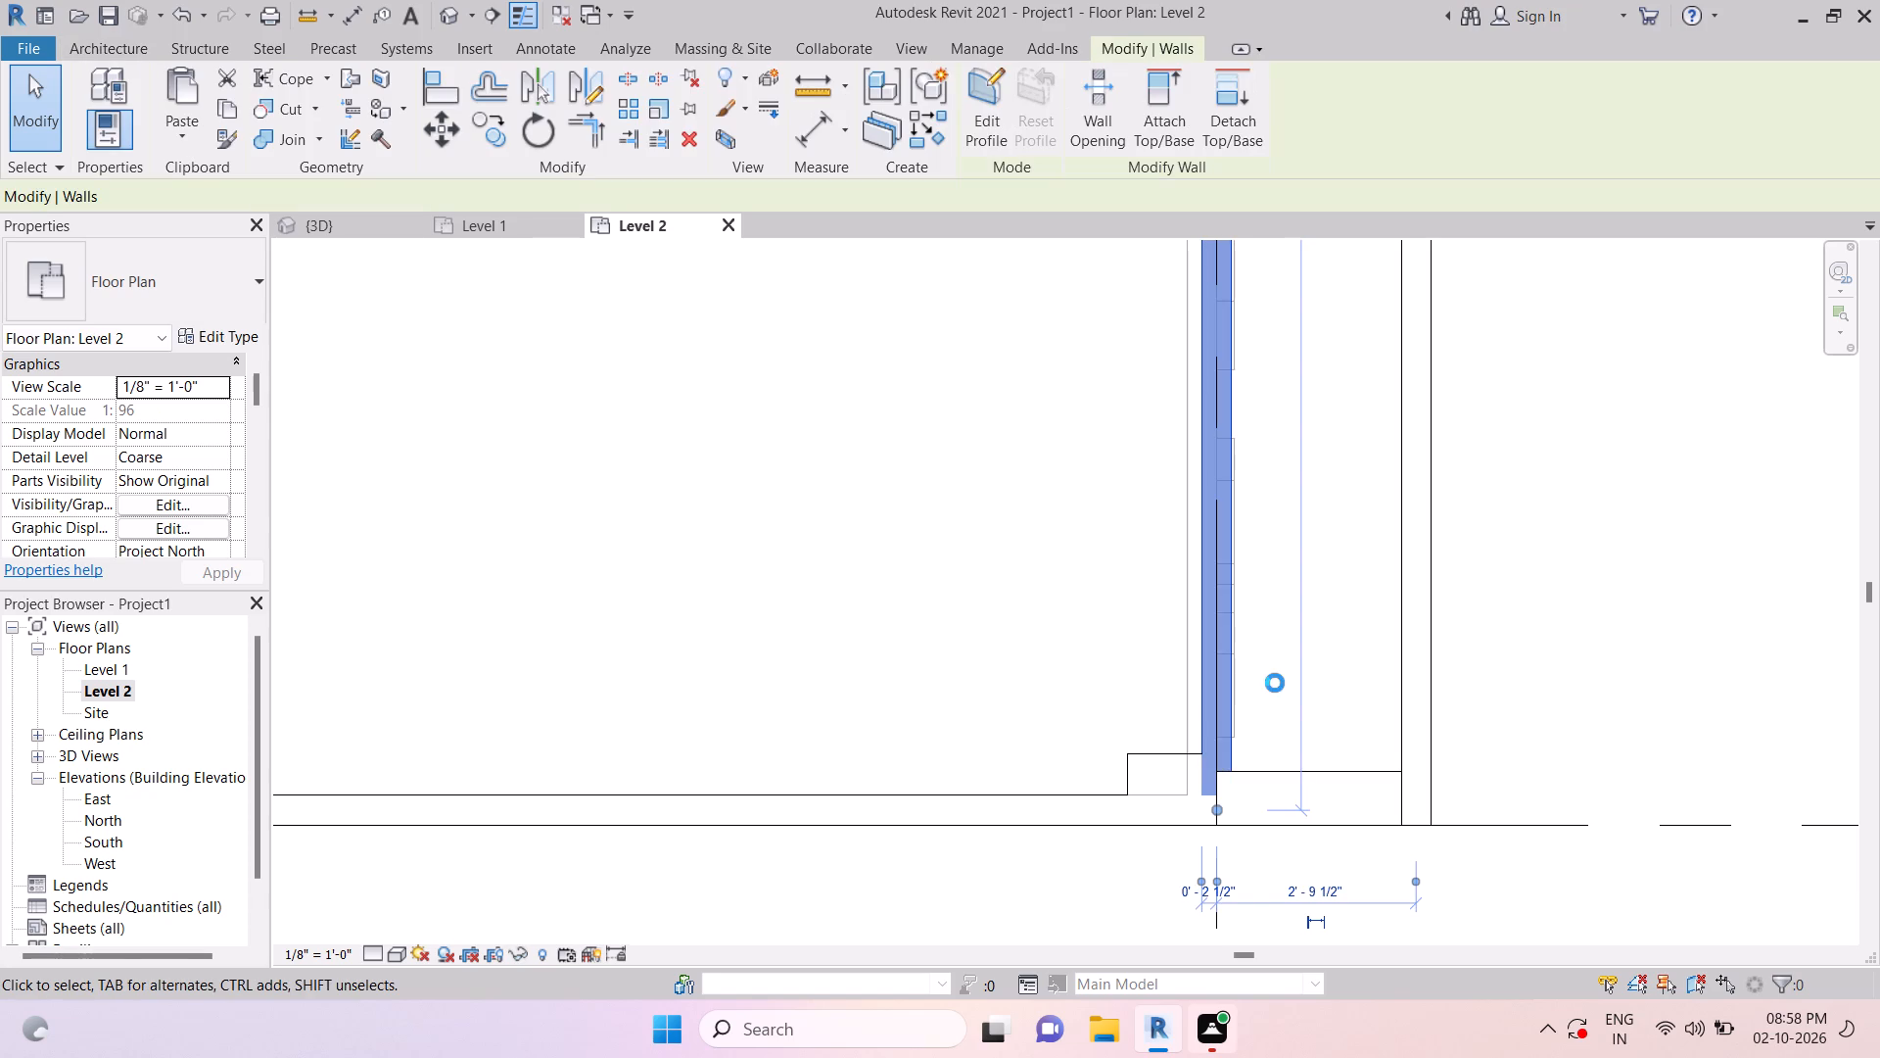
key("Left")
key("Left")
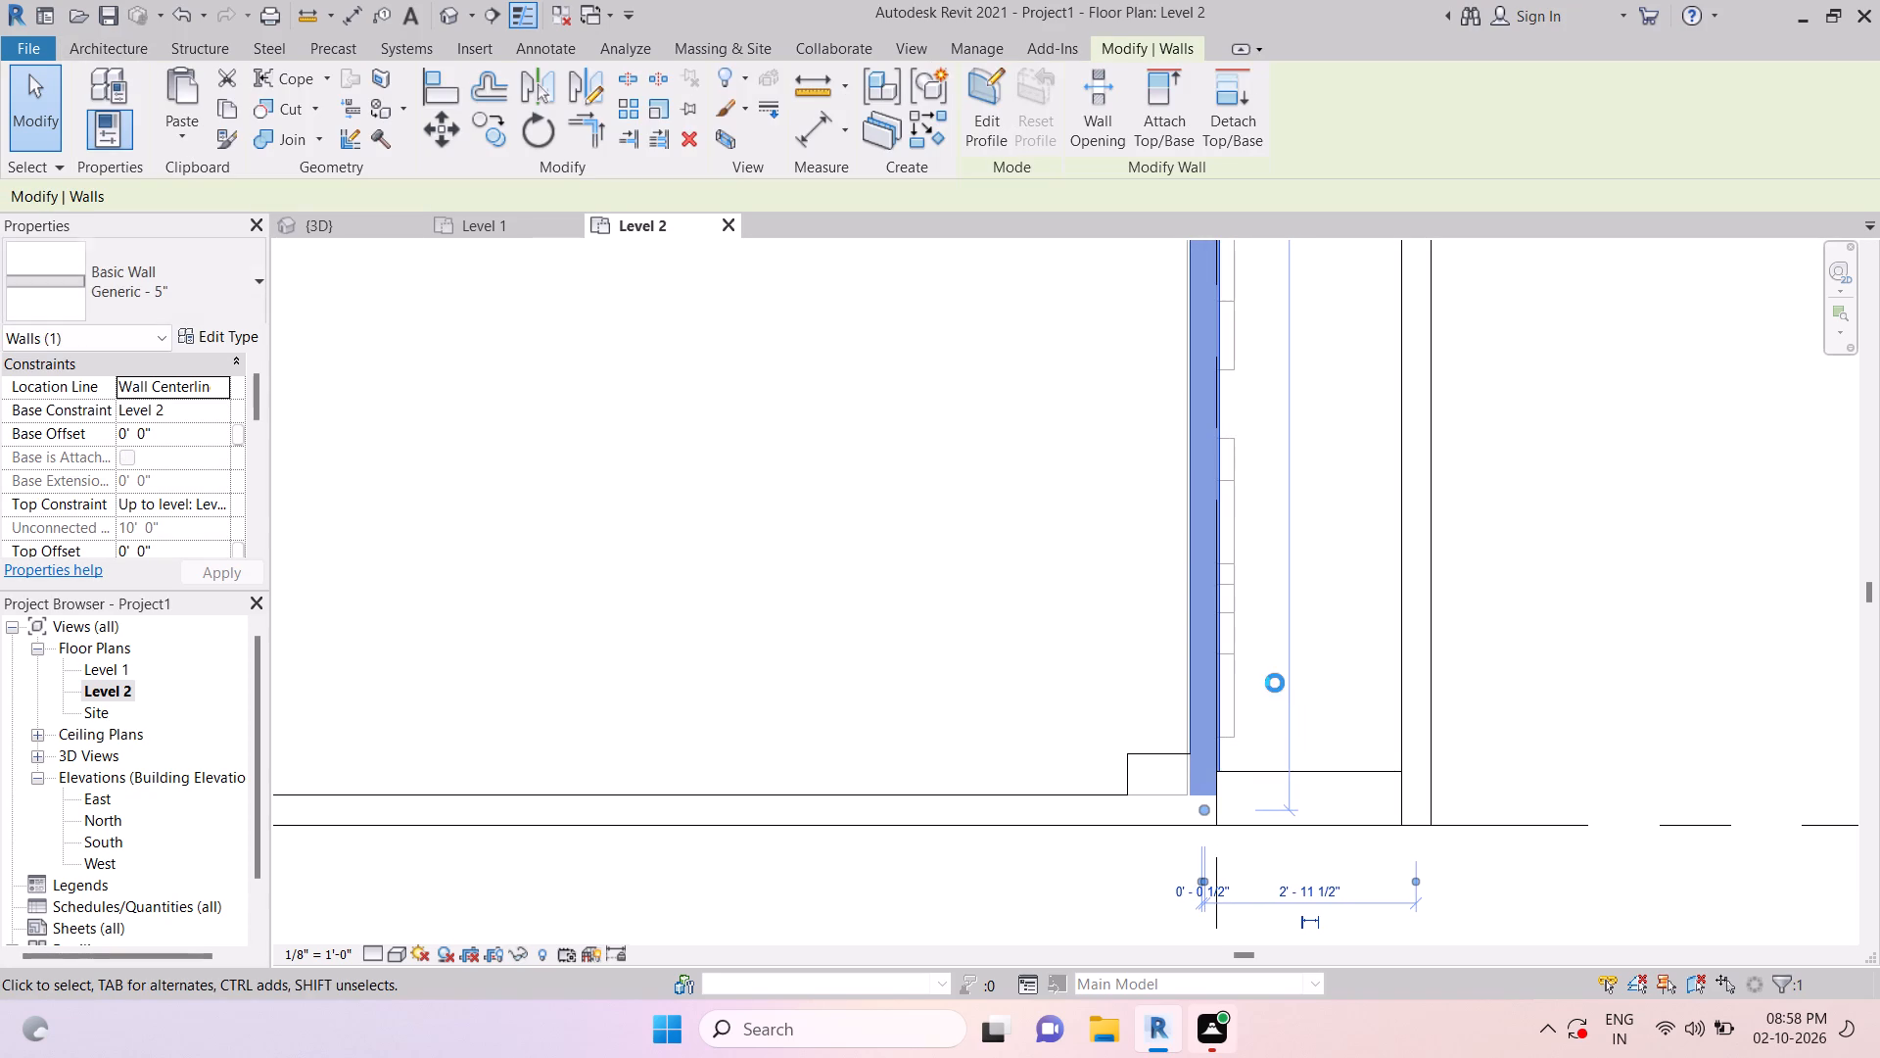
scroll(1226, 745, "up", 11)
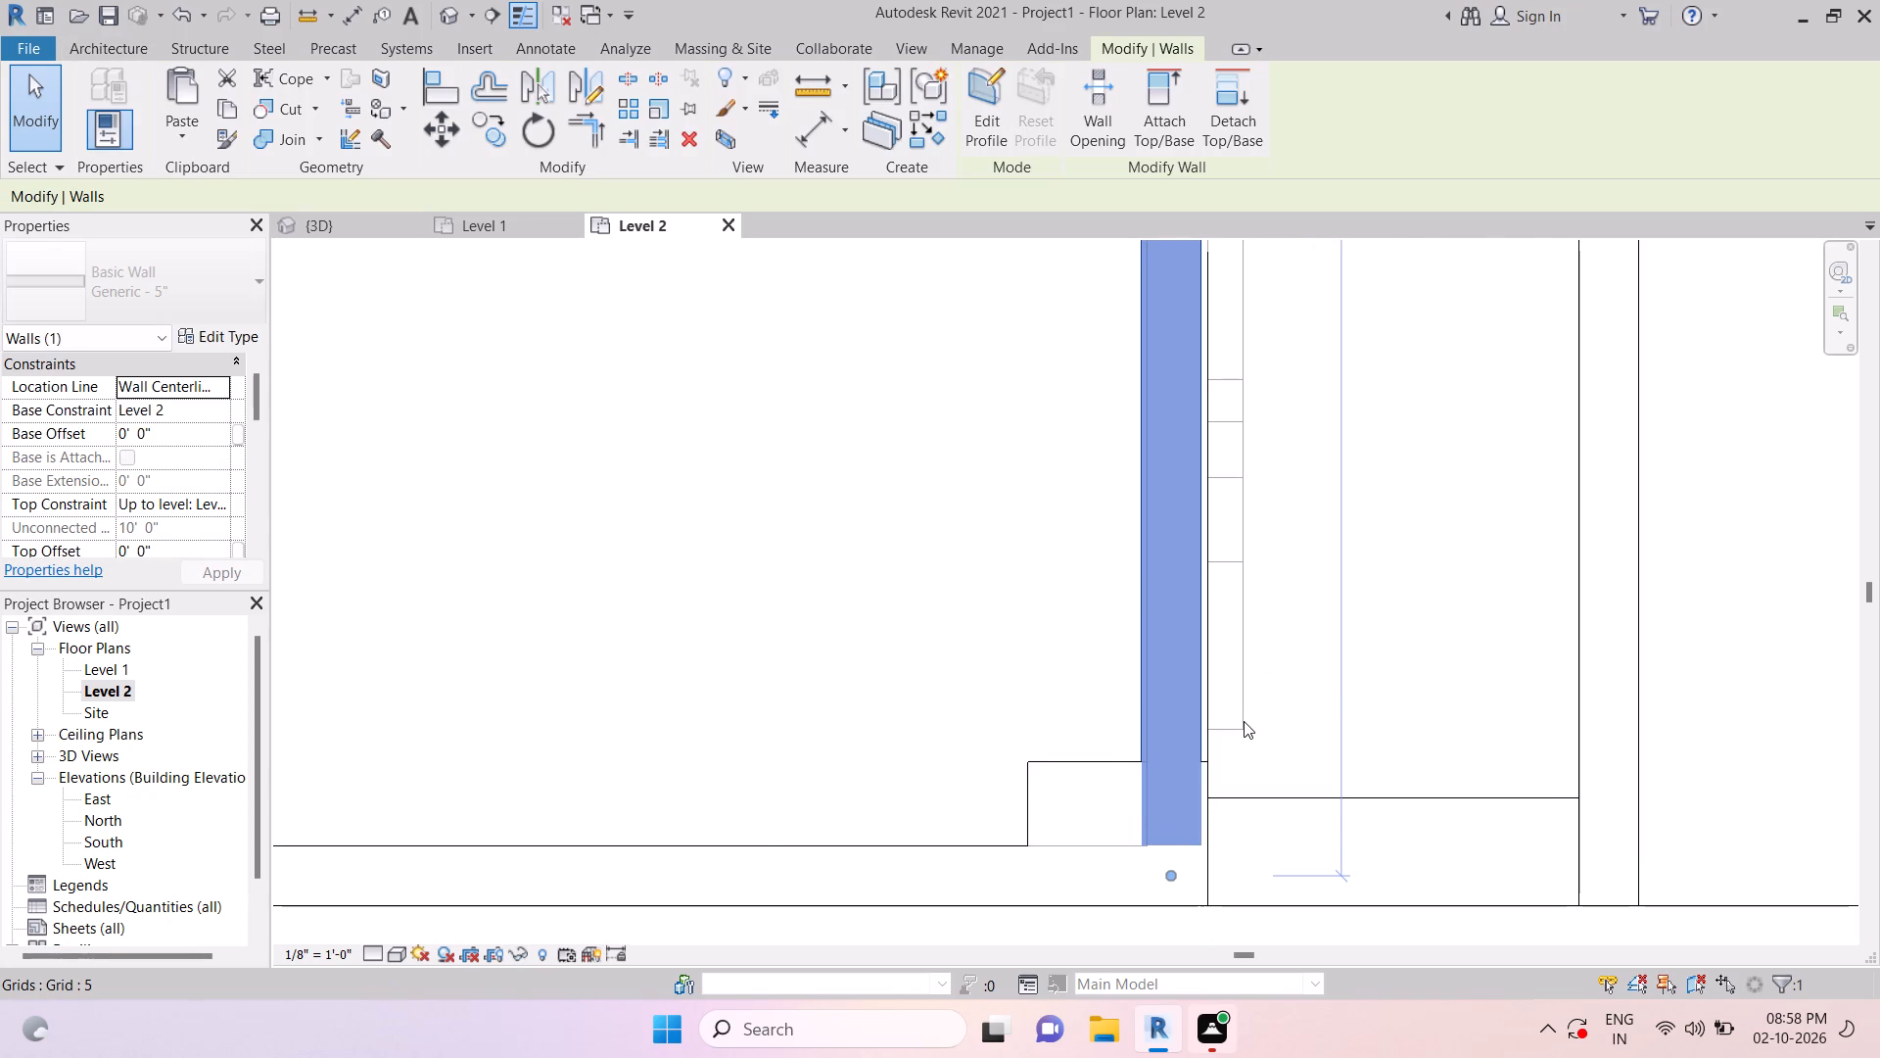
key("Escape")
key("Escape")
key("Escape")
key("Escape")
type("al")
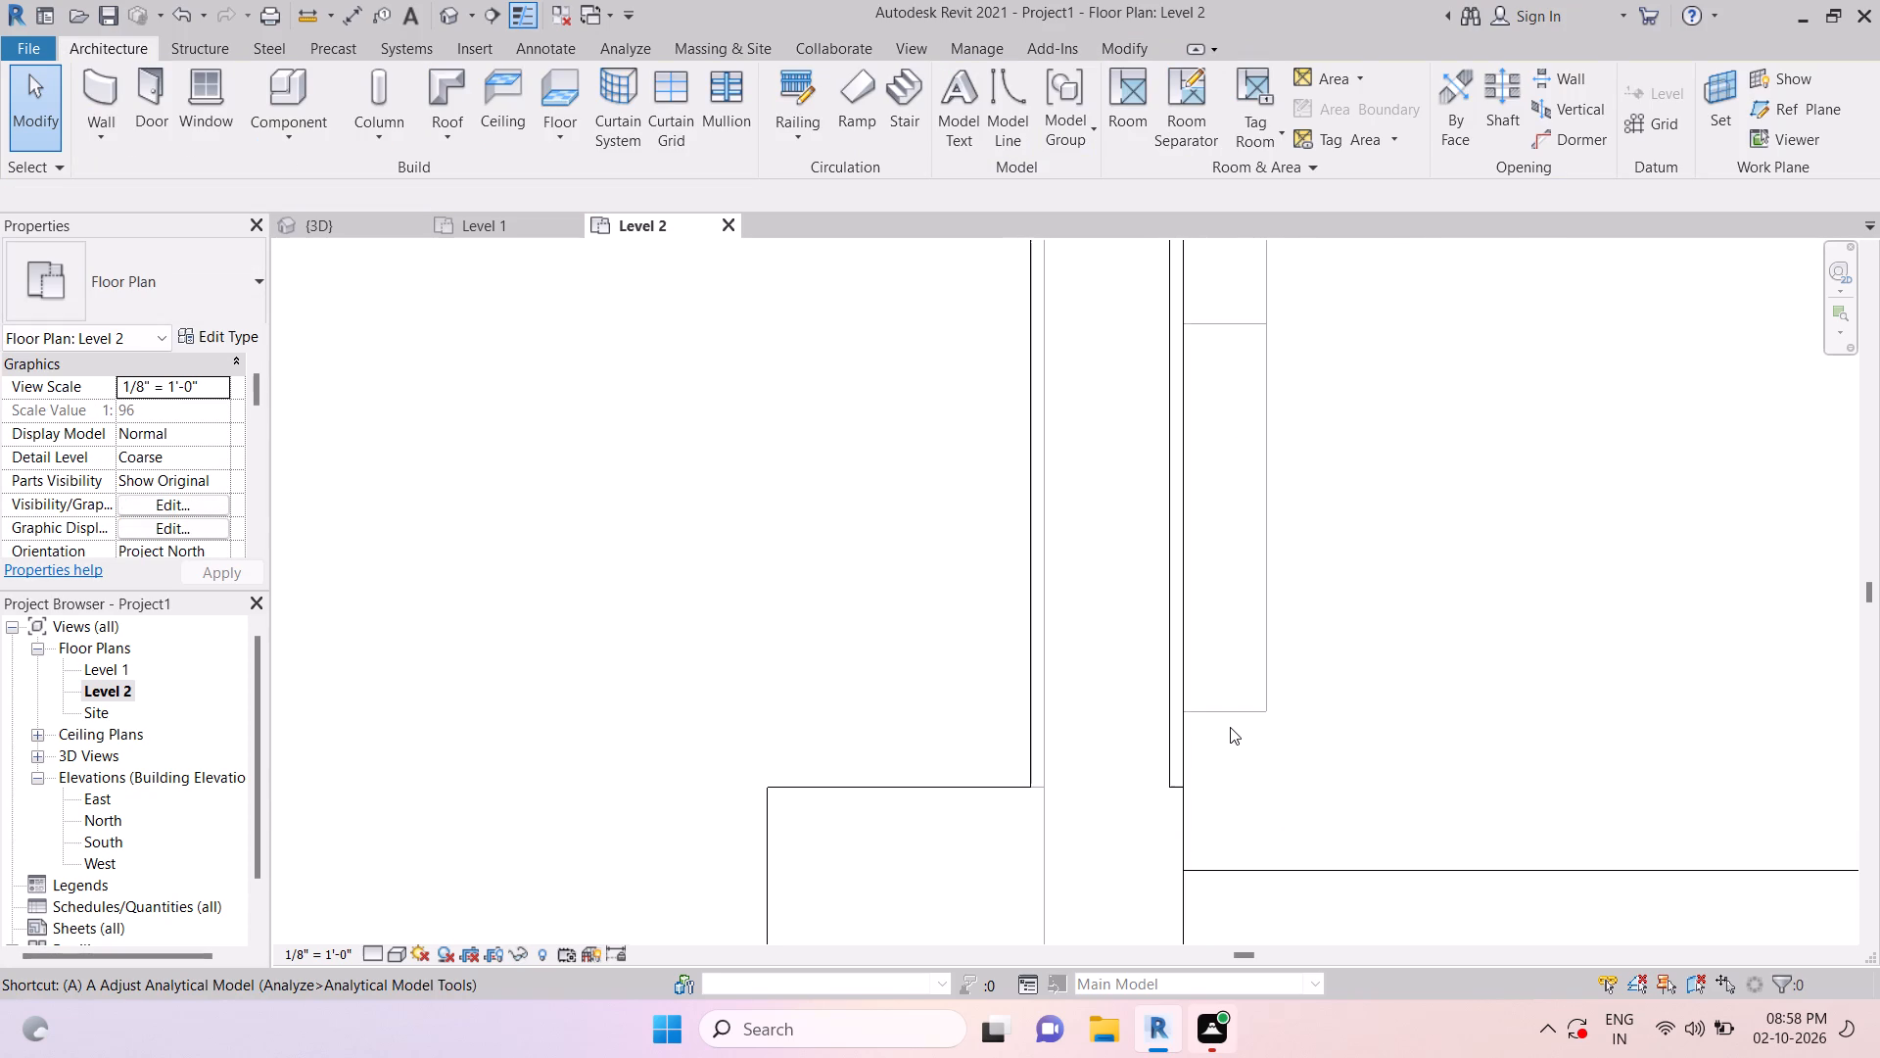
left_click(1190, 741)
left_click(1177, 743)
key("Escape")
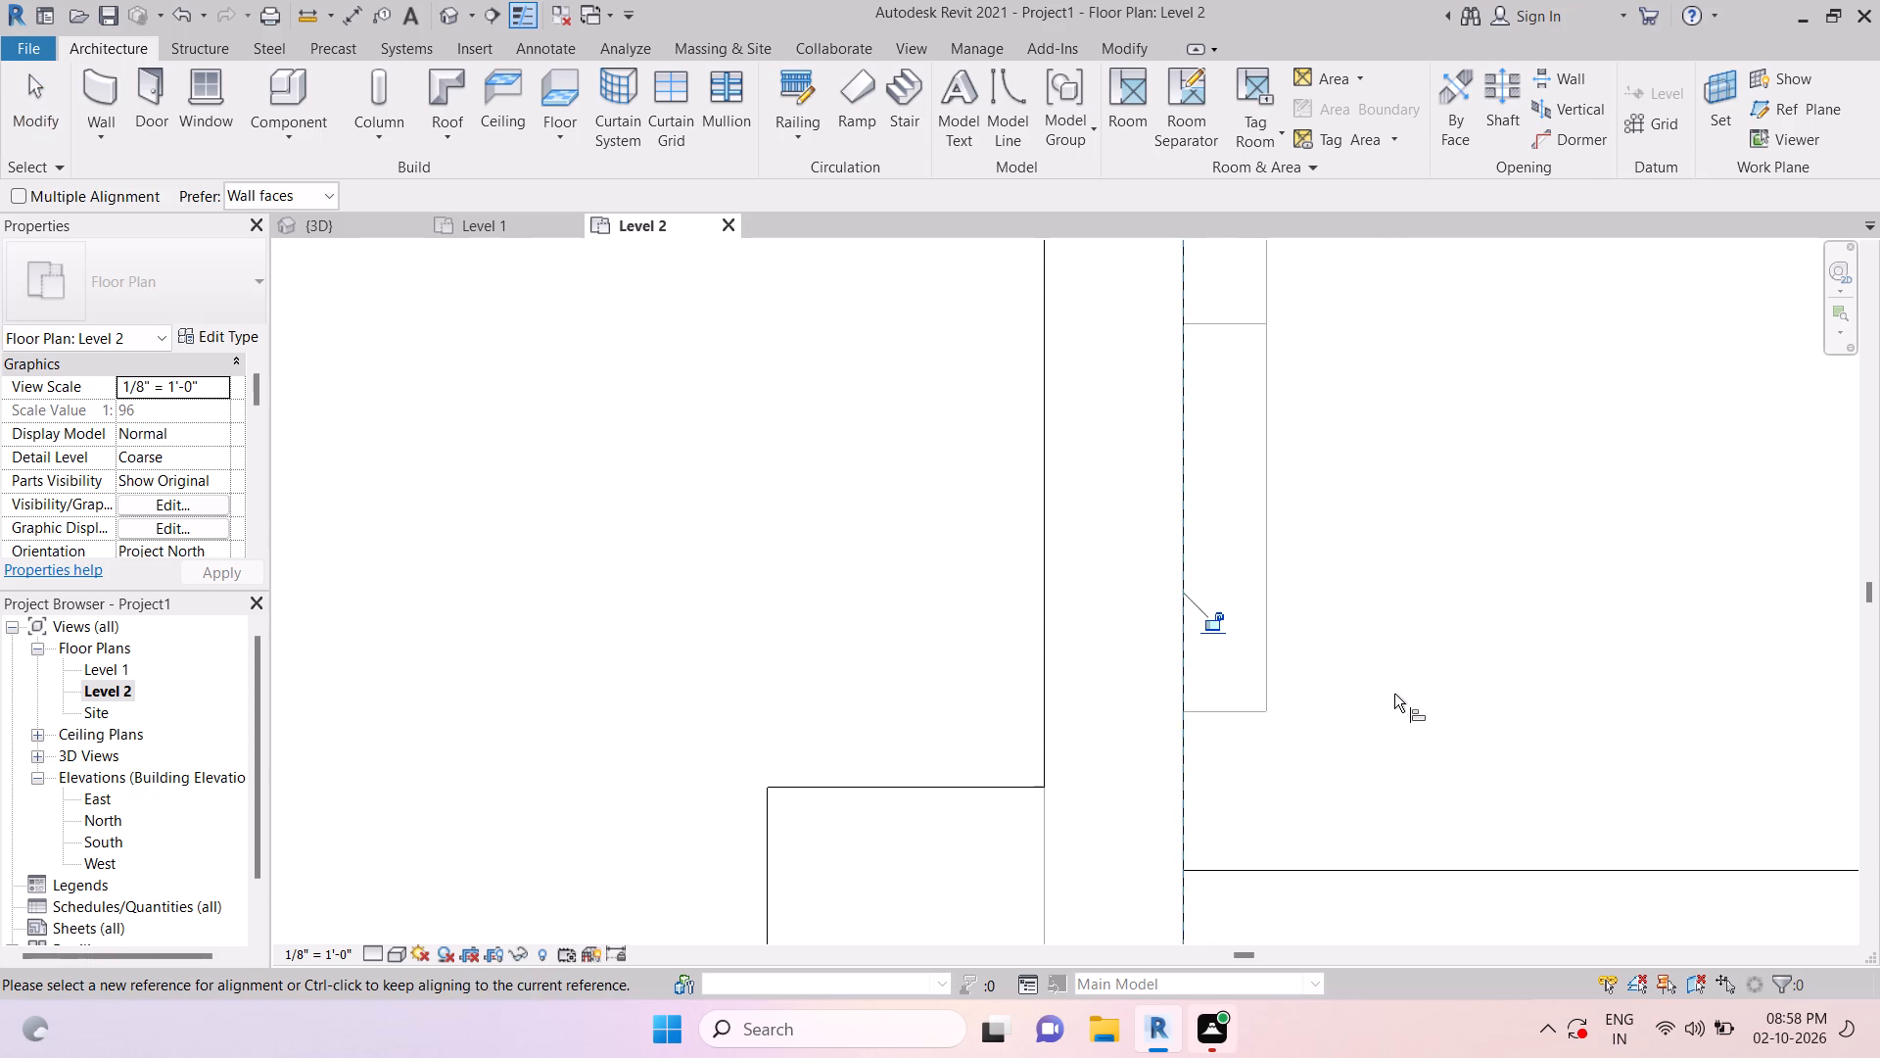
scroll(1391, 695, "down", 18)
key("Escape")
Examine the new wall's other end, where it meets the corner column near grid 6.
middle_click_drag(1416, 471, 1367, 862)
middle_click_drag(1431, 277, 1391, 775)
key("Escape")
scroll(1298, 583, "up", 12)
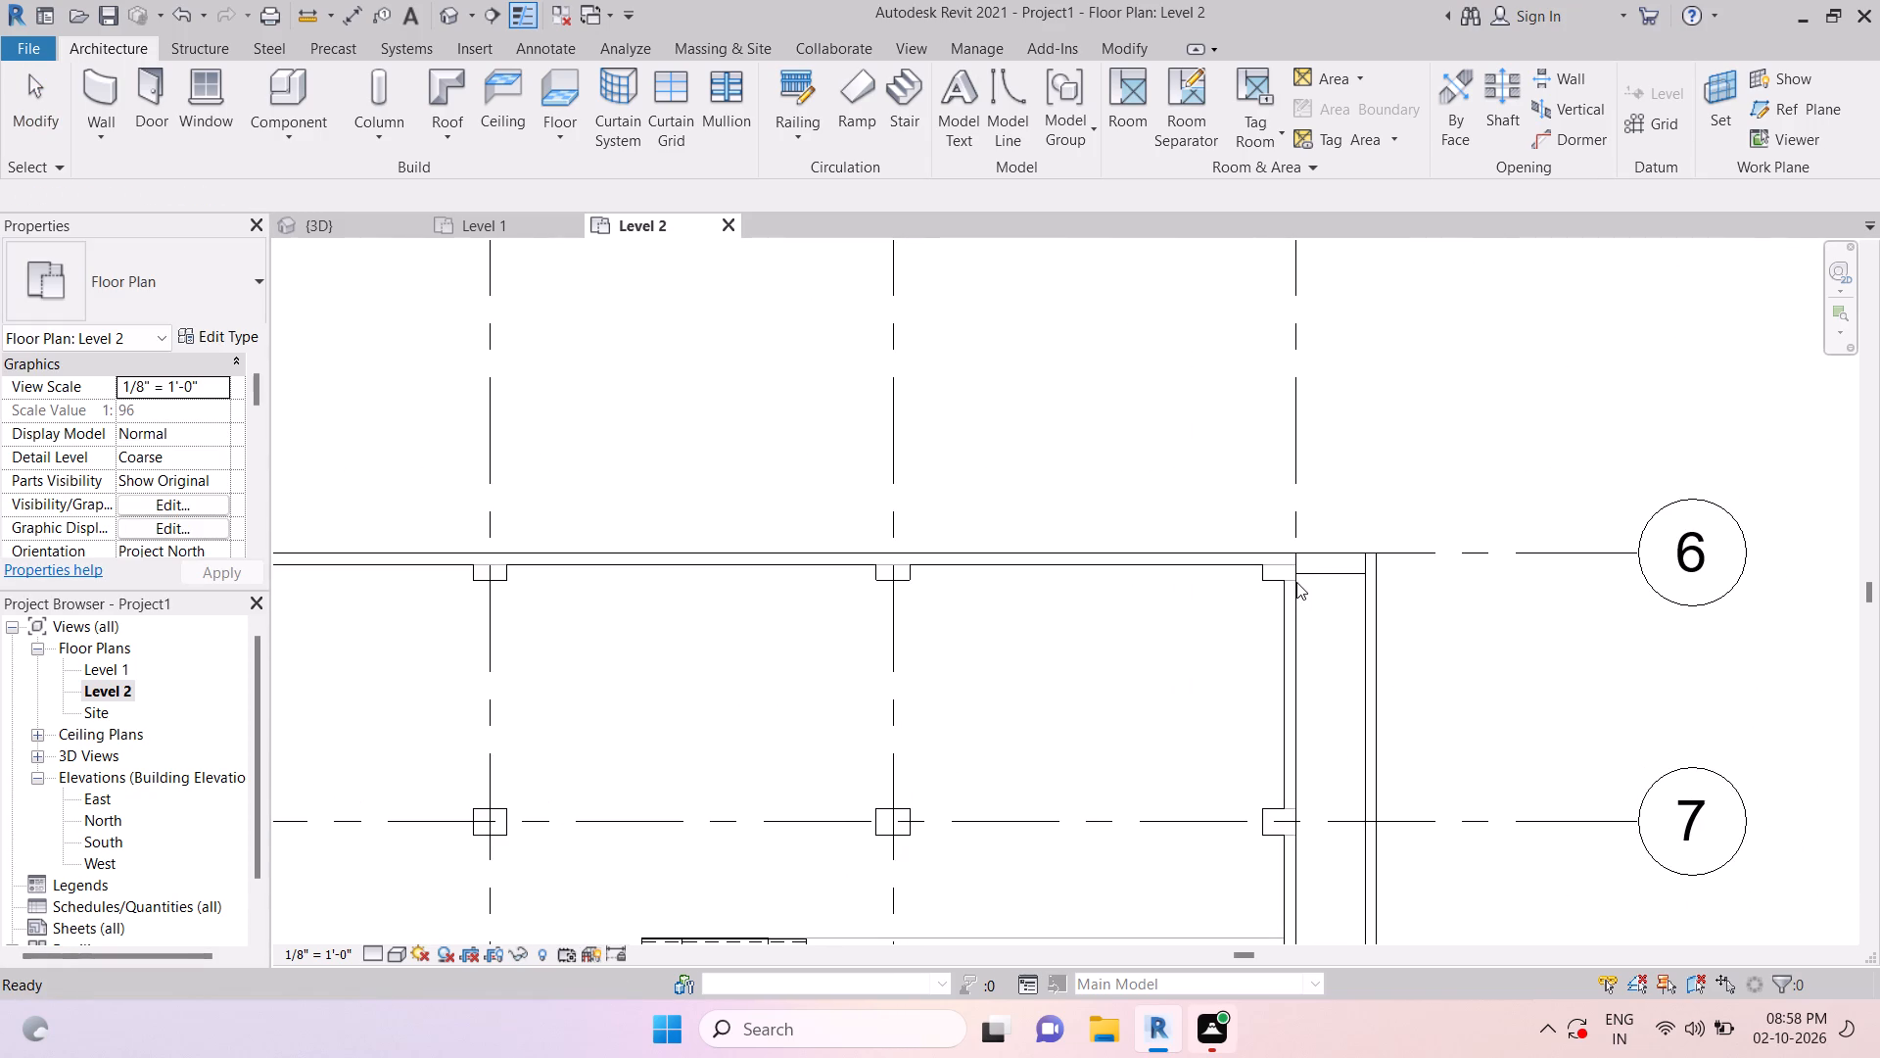
key("Escape")
scroll(1295, 590, "up", 1)
key("Escape")
left_click(1233, 596)
key("Escape")
key("Escape")
key("Escape")
key("Escape")
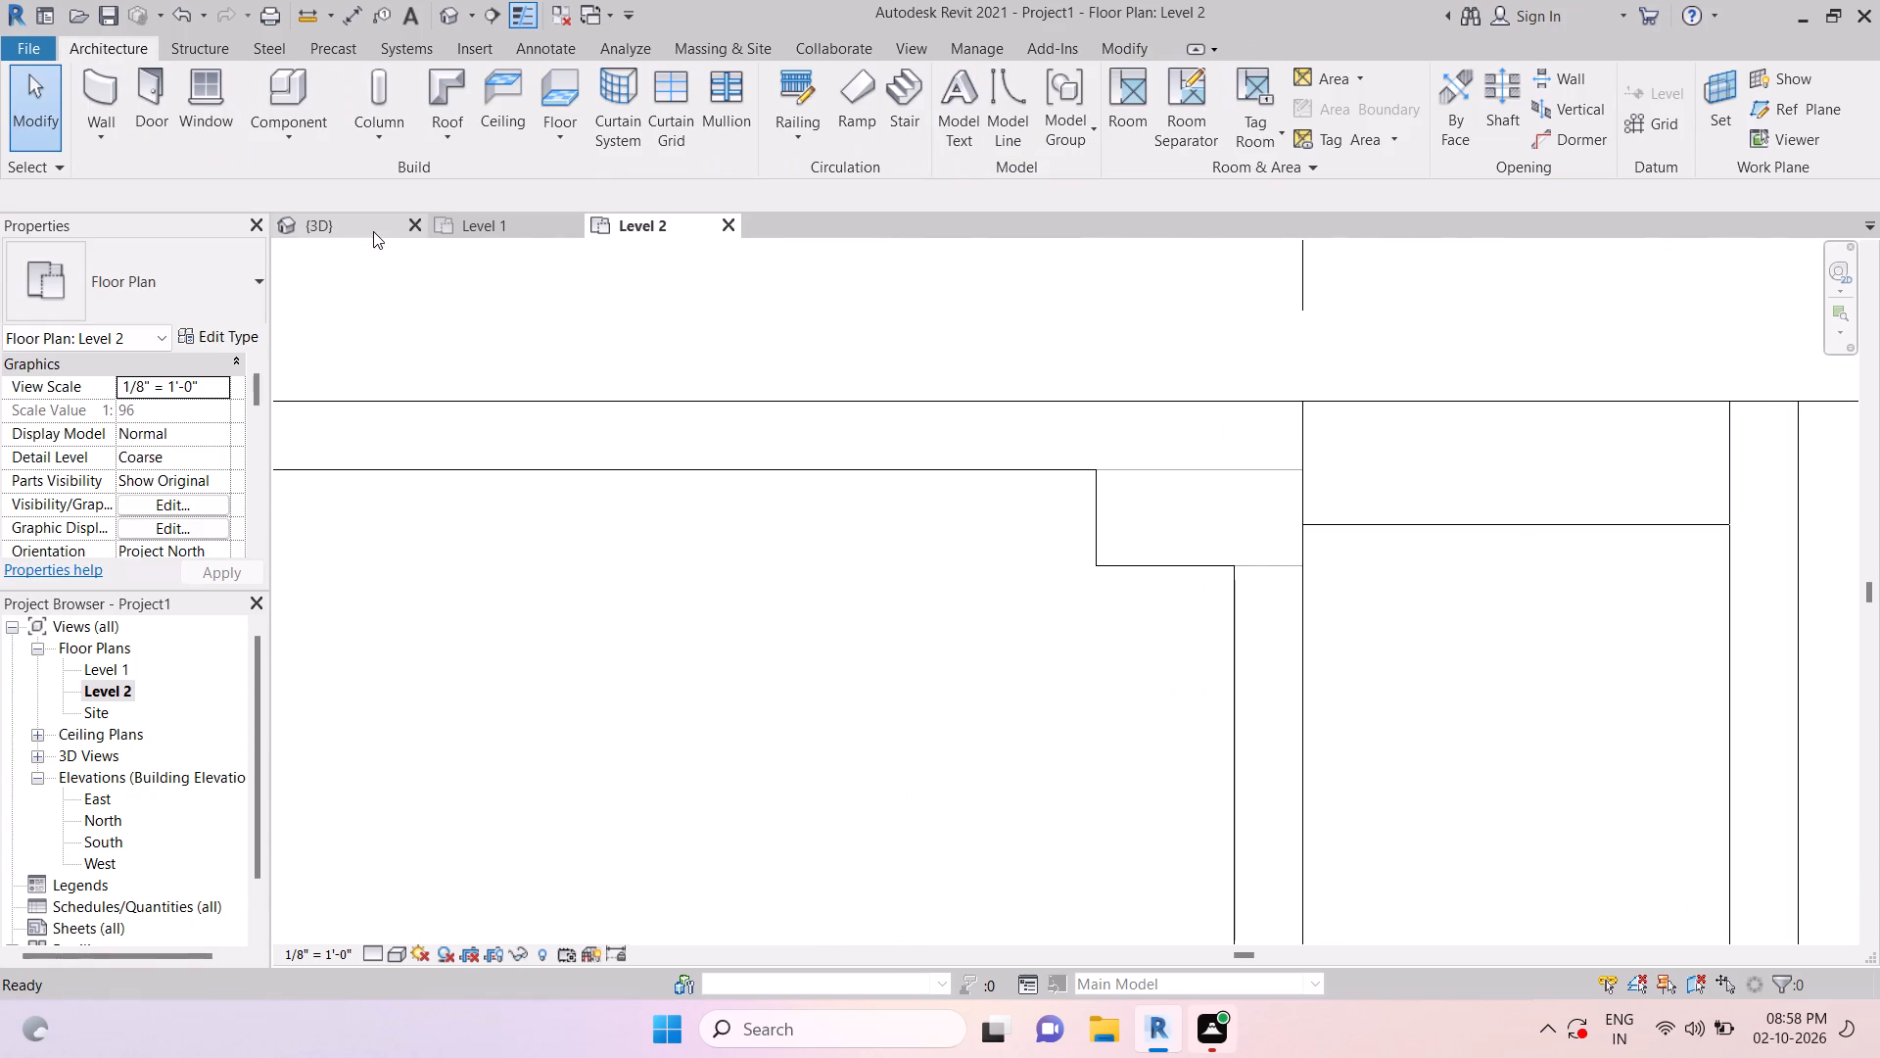
View the new Level 2 wall from the front-right corner in the 3D view and save the project.
left_click(359, 230)
middle_click_drag(1235, 826, 1317, 894, "shift")
middle_click_drag(1368, 834, 1339, 861)
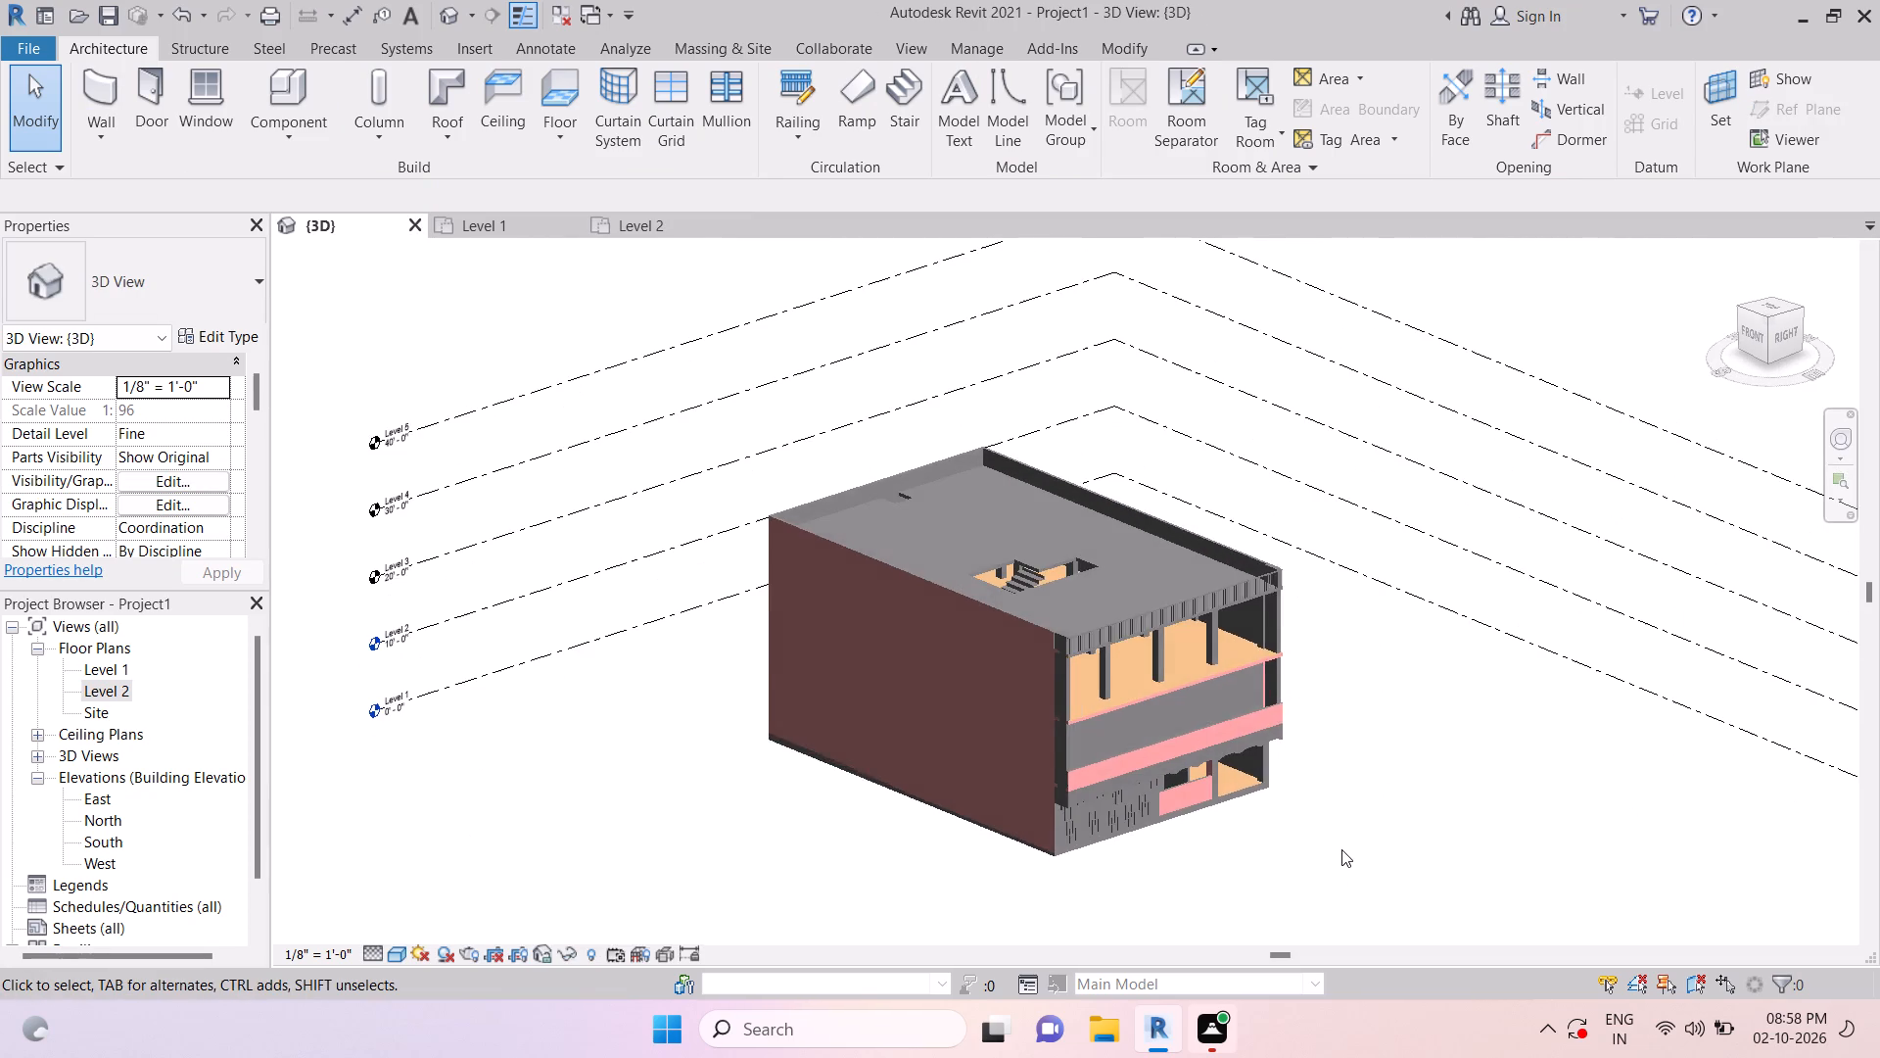
key("ctrl+s")
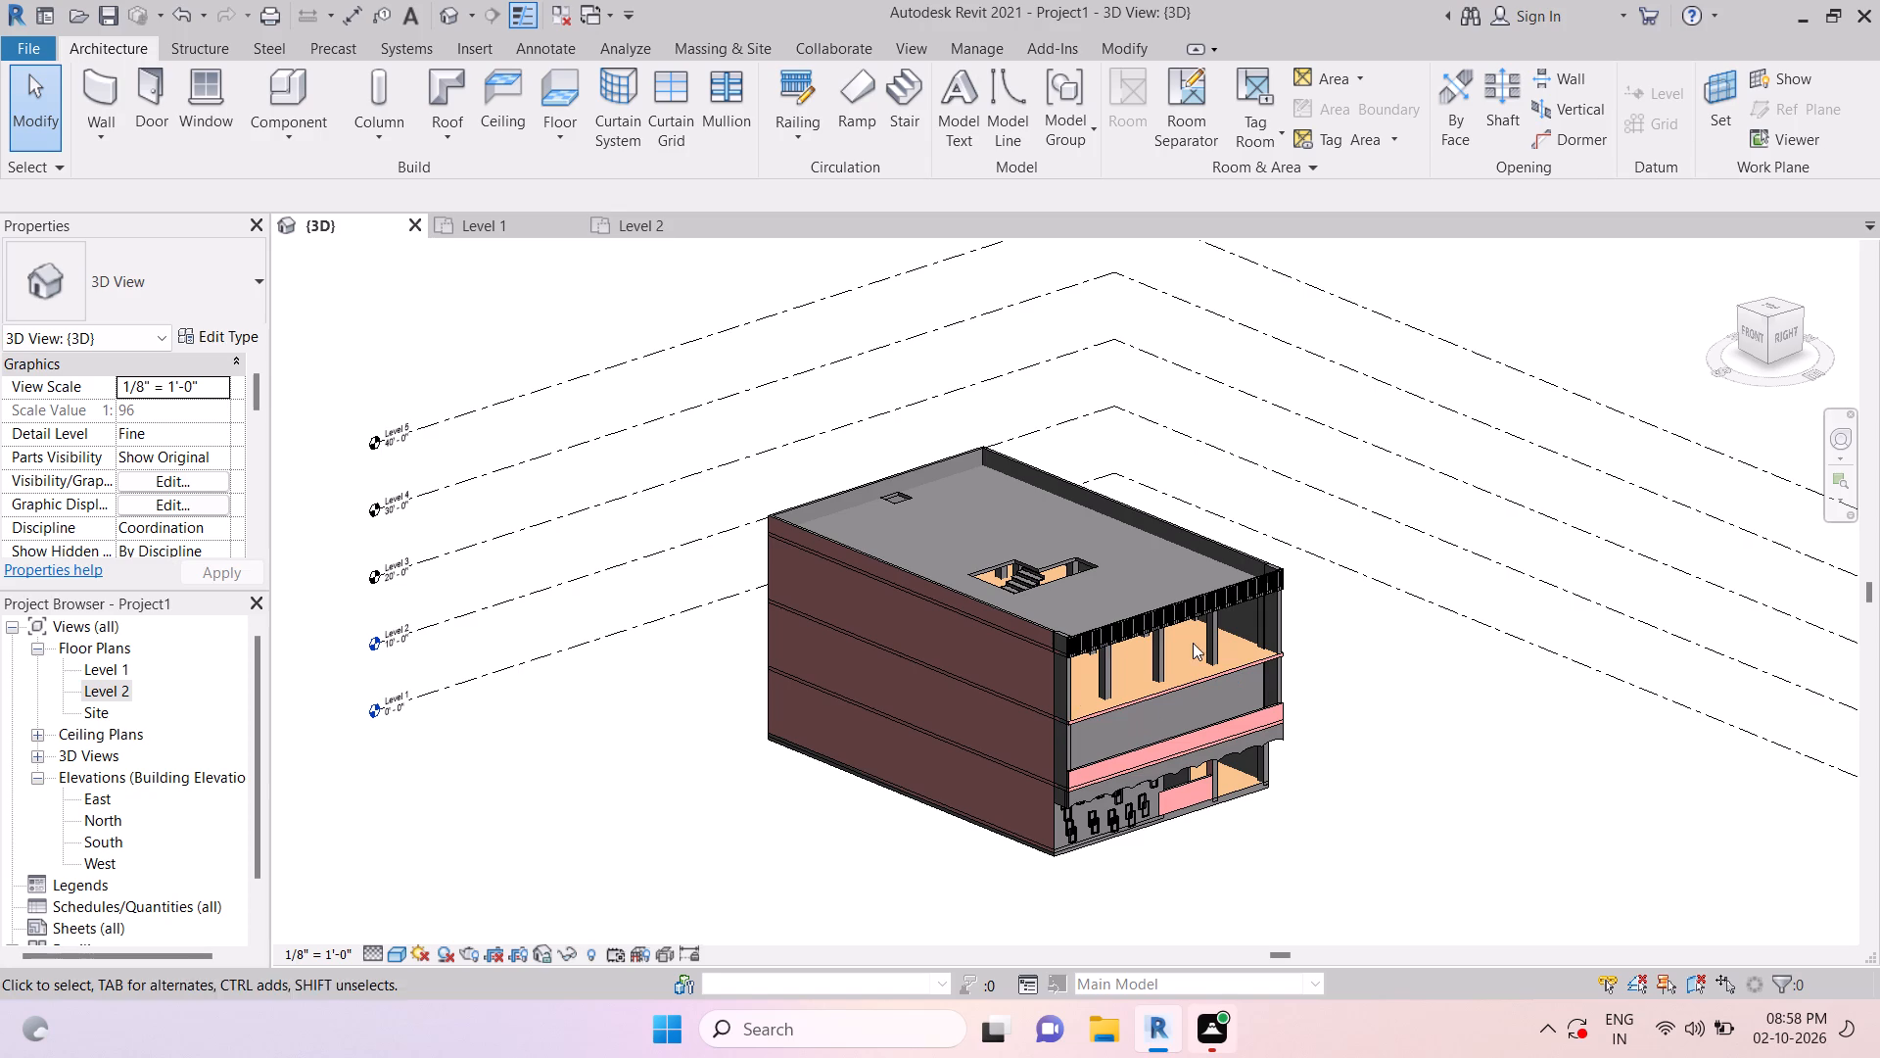
key("Escape")
key("Escape")
On the Level 2 plan, draw a Generic - 5" wall up to Level 3, about 14 ft long, from the stair's corner to the grid 6 wall.
left_click(660, 224)
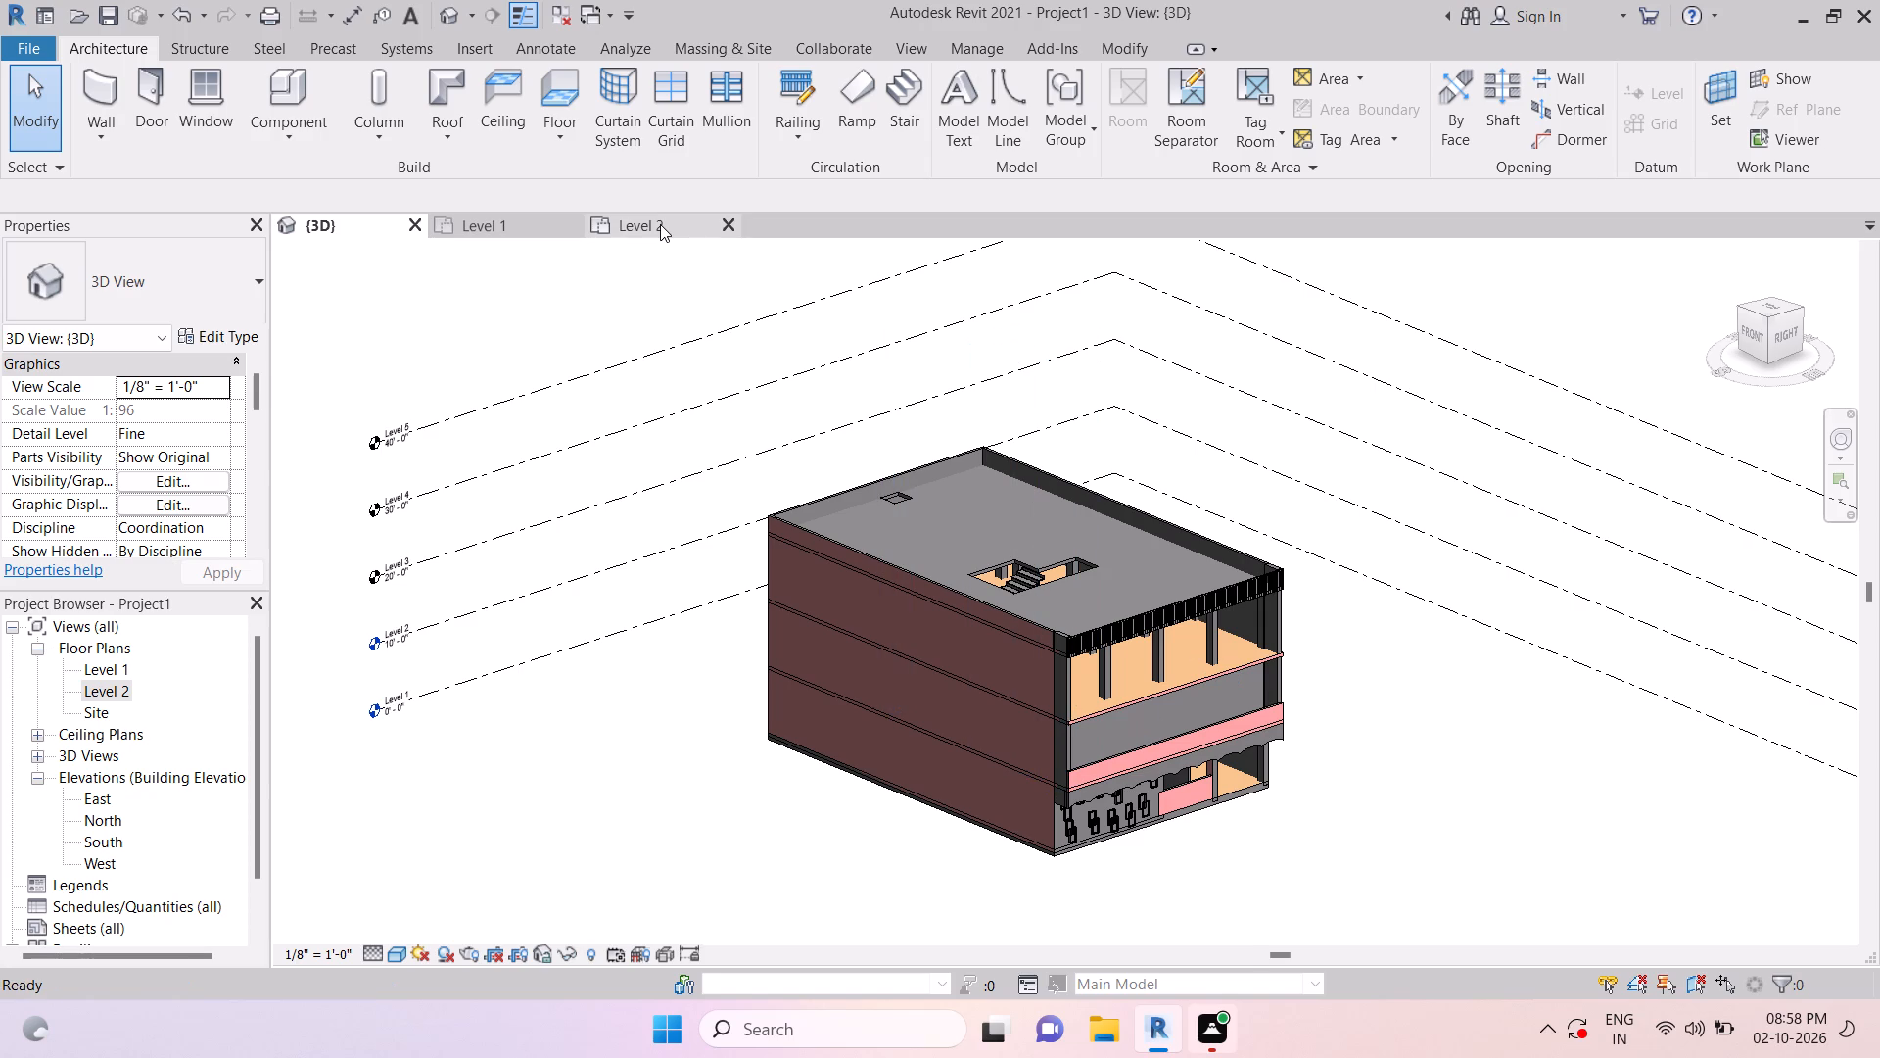
scroll(1299, 587, "down", 20)
scroll(1299, 587, "down", 3)
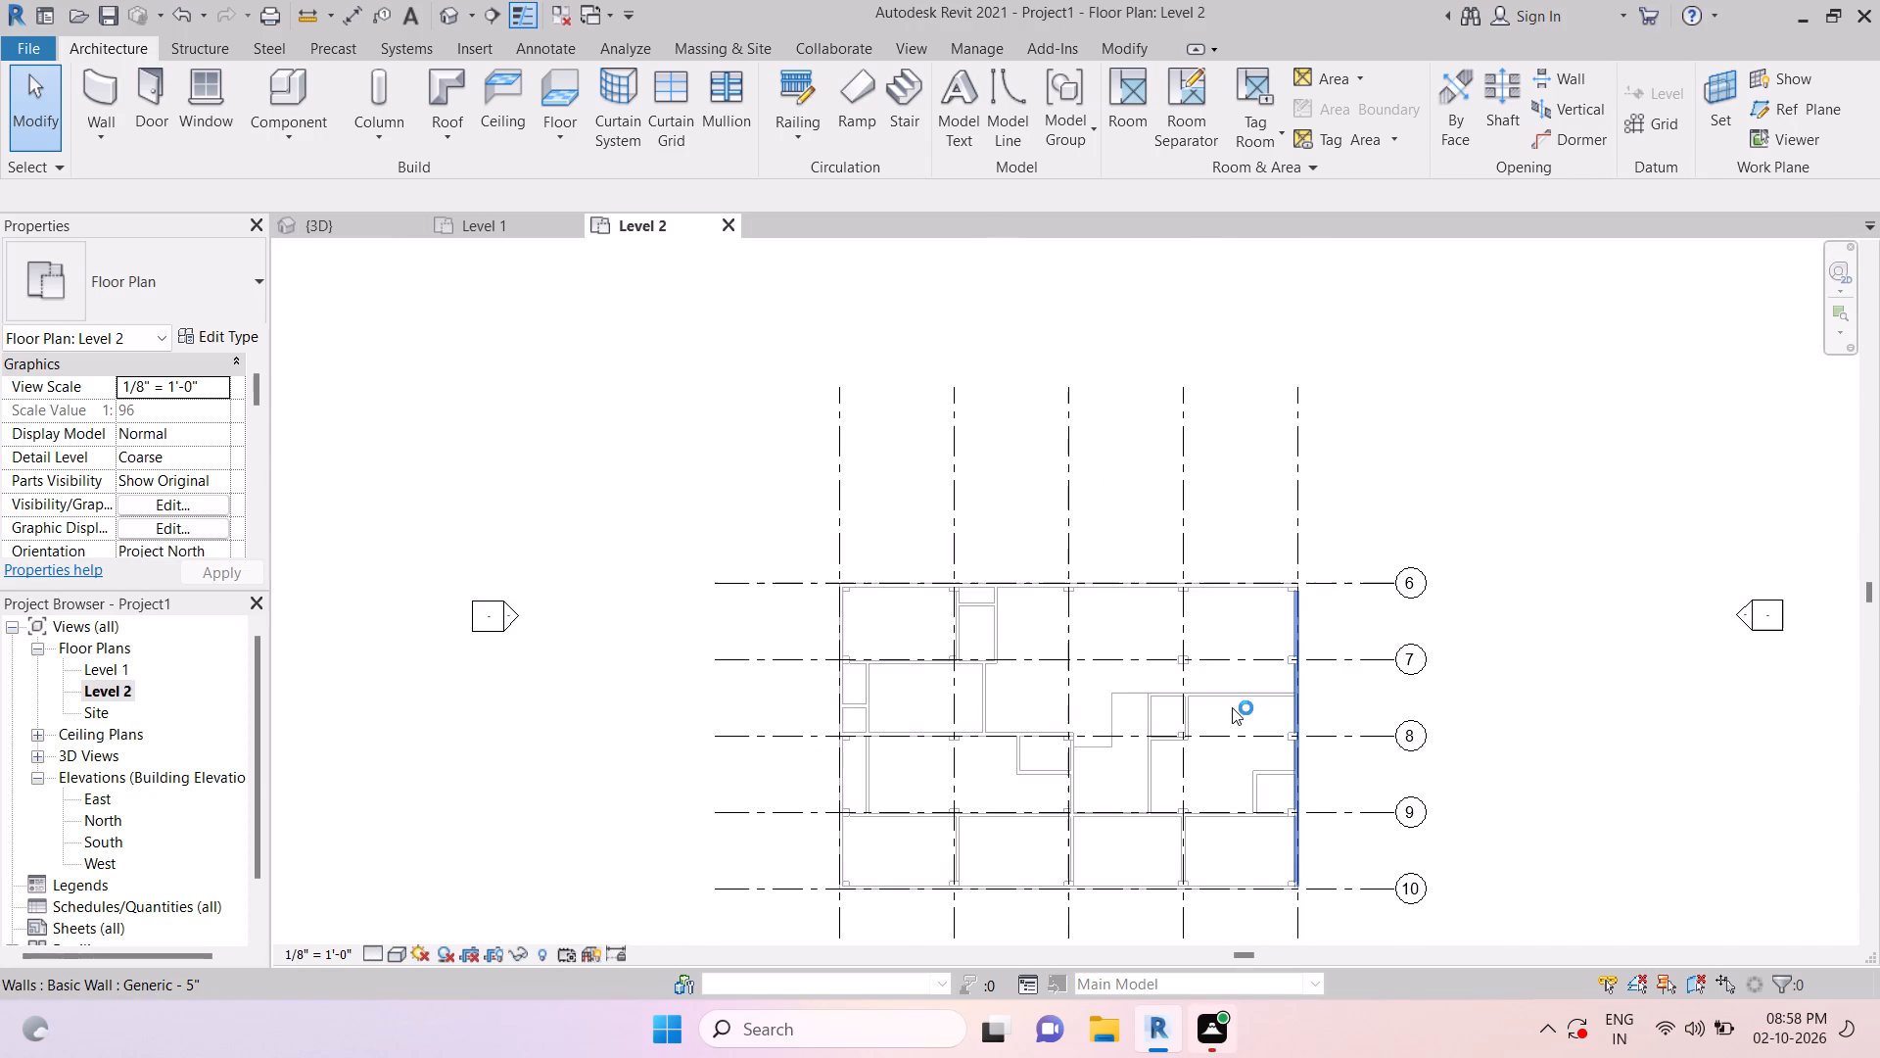
key("Escape")
middle_click_drag(1205, 753, 1231, 723)
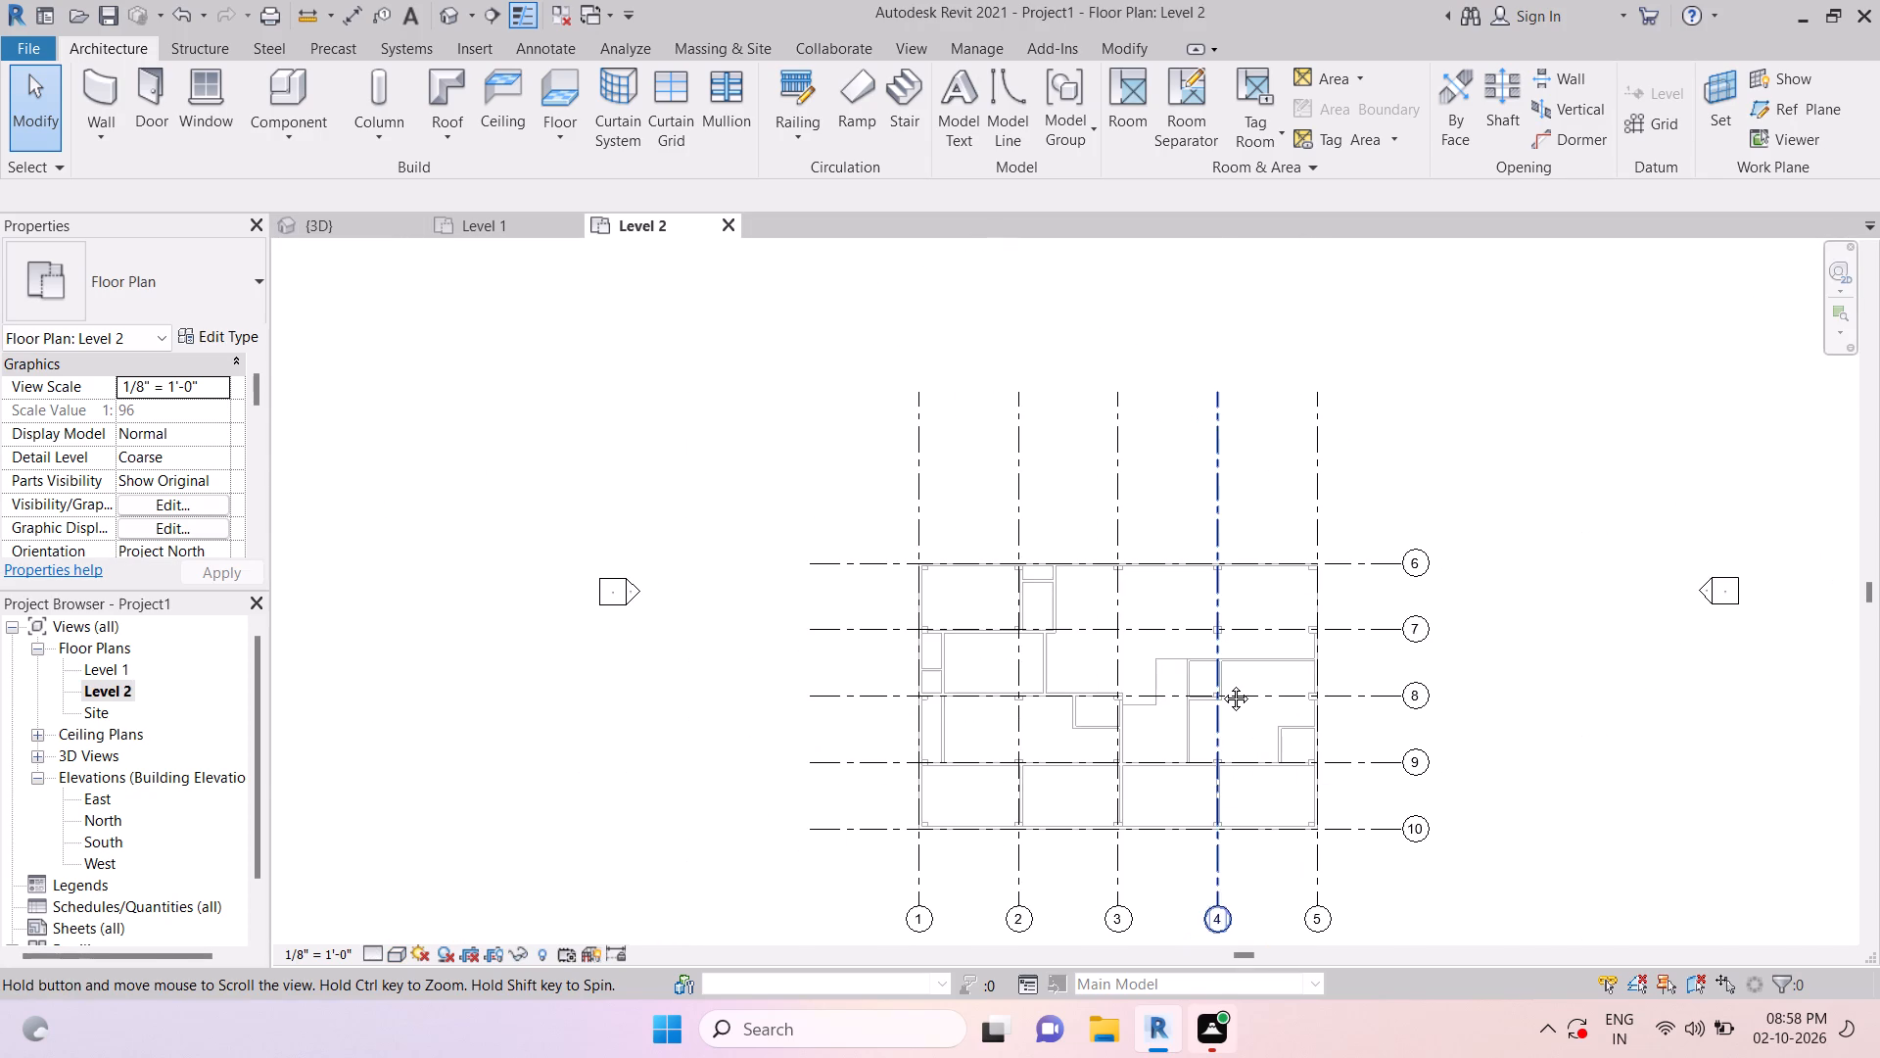
scroll(1212, 655, "up", 6)
key("Escape")
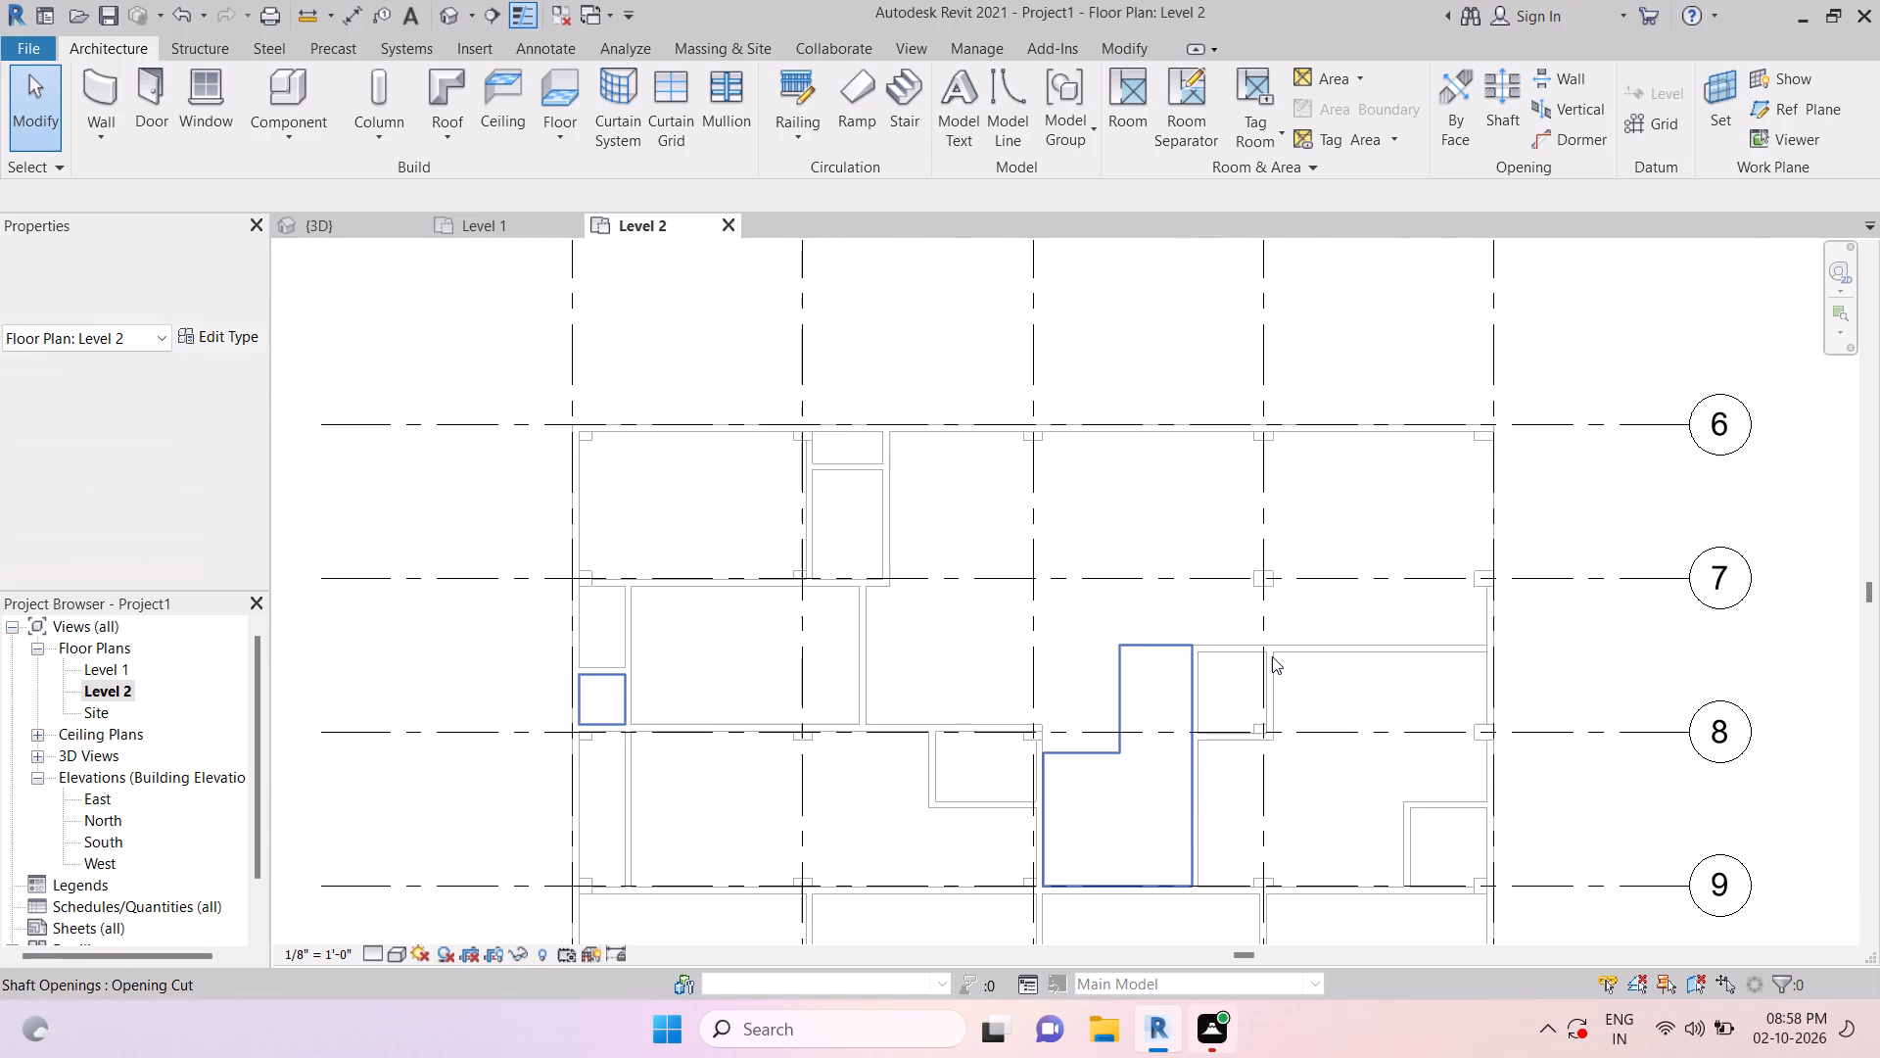
key("Escape")
key("Escape")
type("wa")
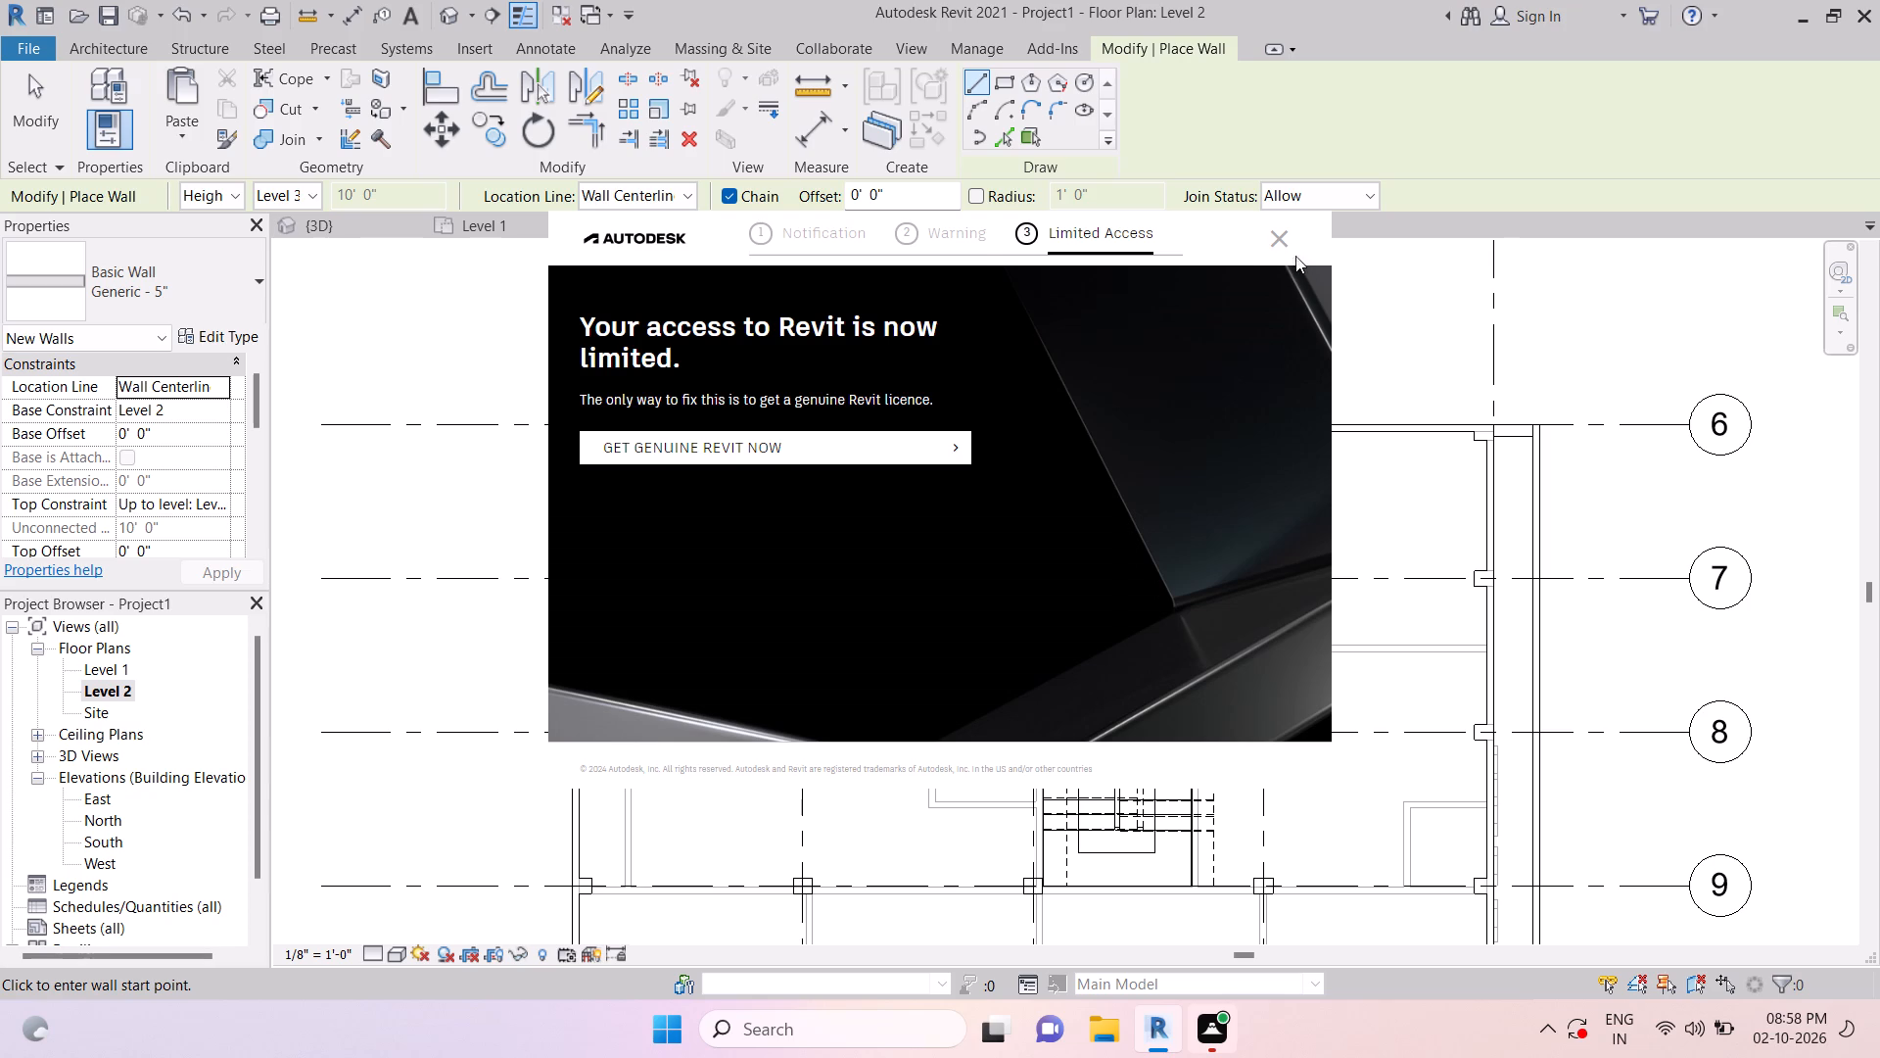
left_click(1284, 247)
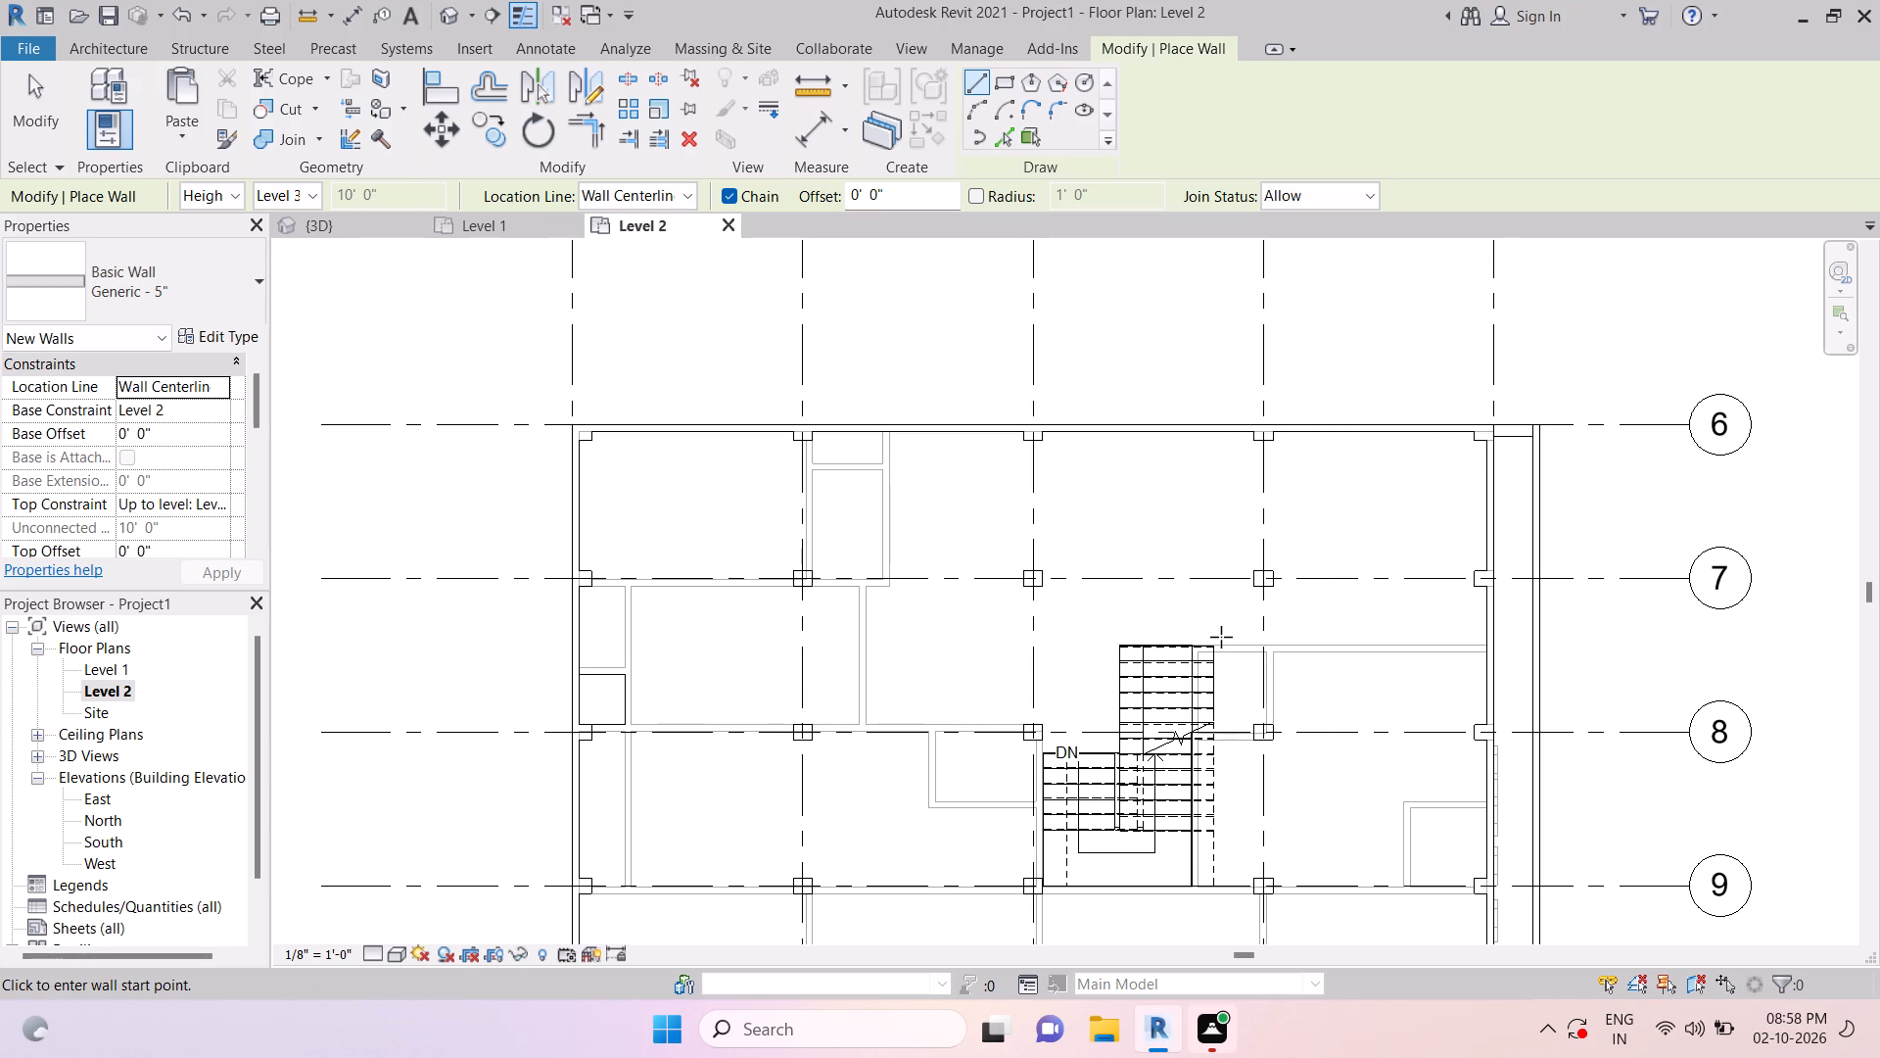
left_click(1219, 640)
scroll(1219, 639, "down", 4)
scroll(1212, 601, "up", 4)
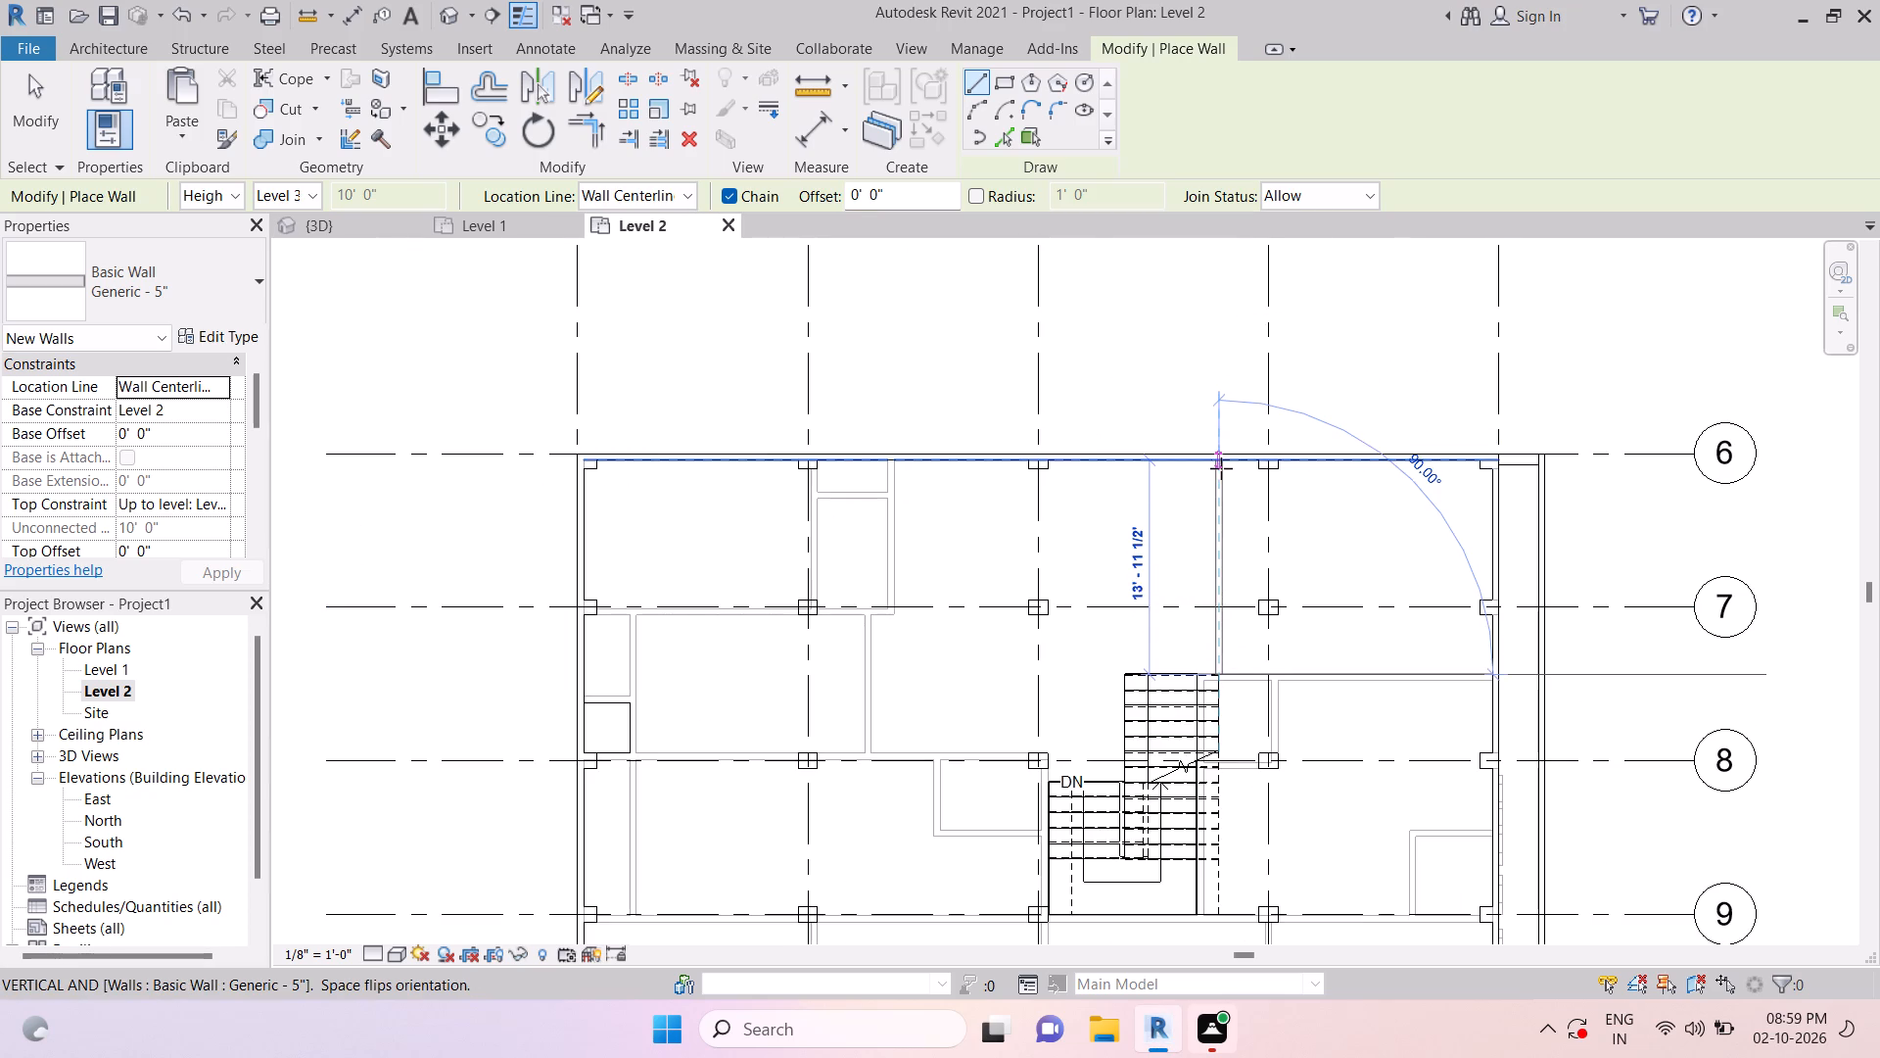
left_click(1221, 467)
key("Escape")
key("Escape")
key("Escape")
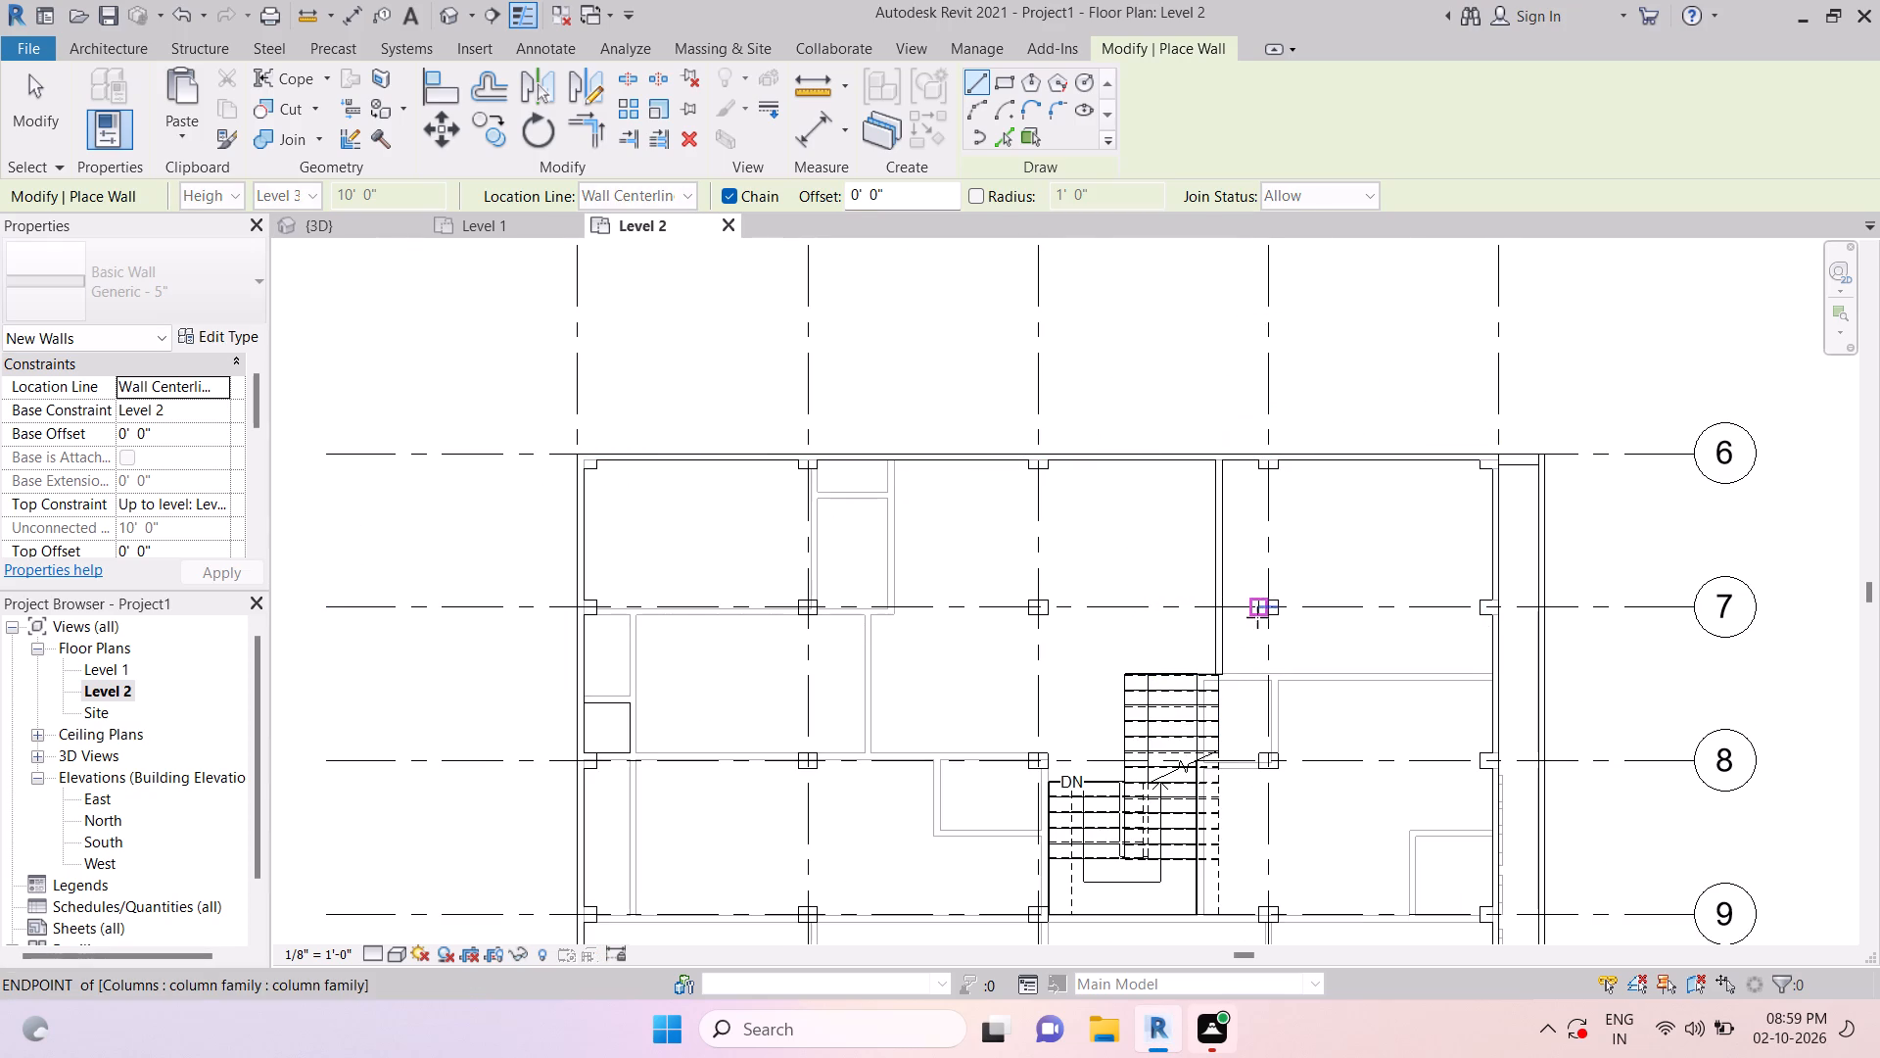
scroll(1237, 677, "up", 10)
key("Escape")
key("Escape")
key("Escape")
Align the stair-side face of the new wall with the outer edge of the stair flight.
key("a")
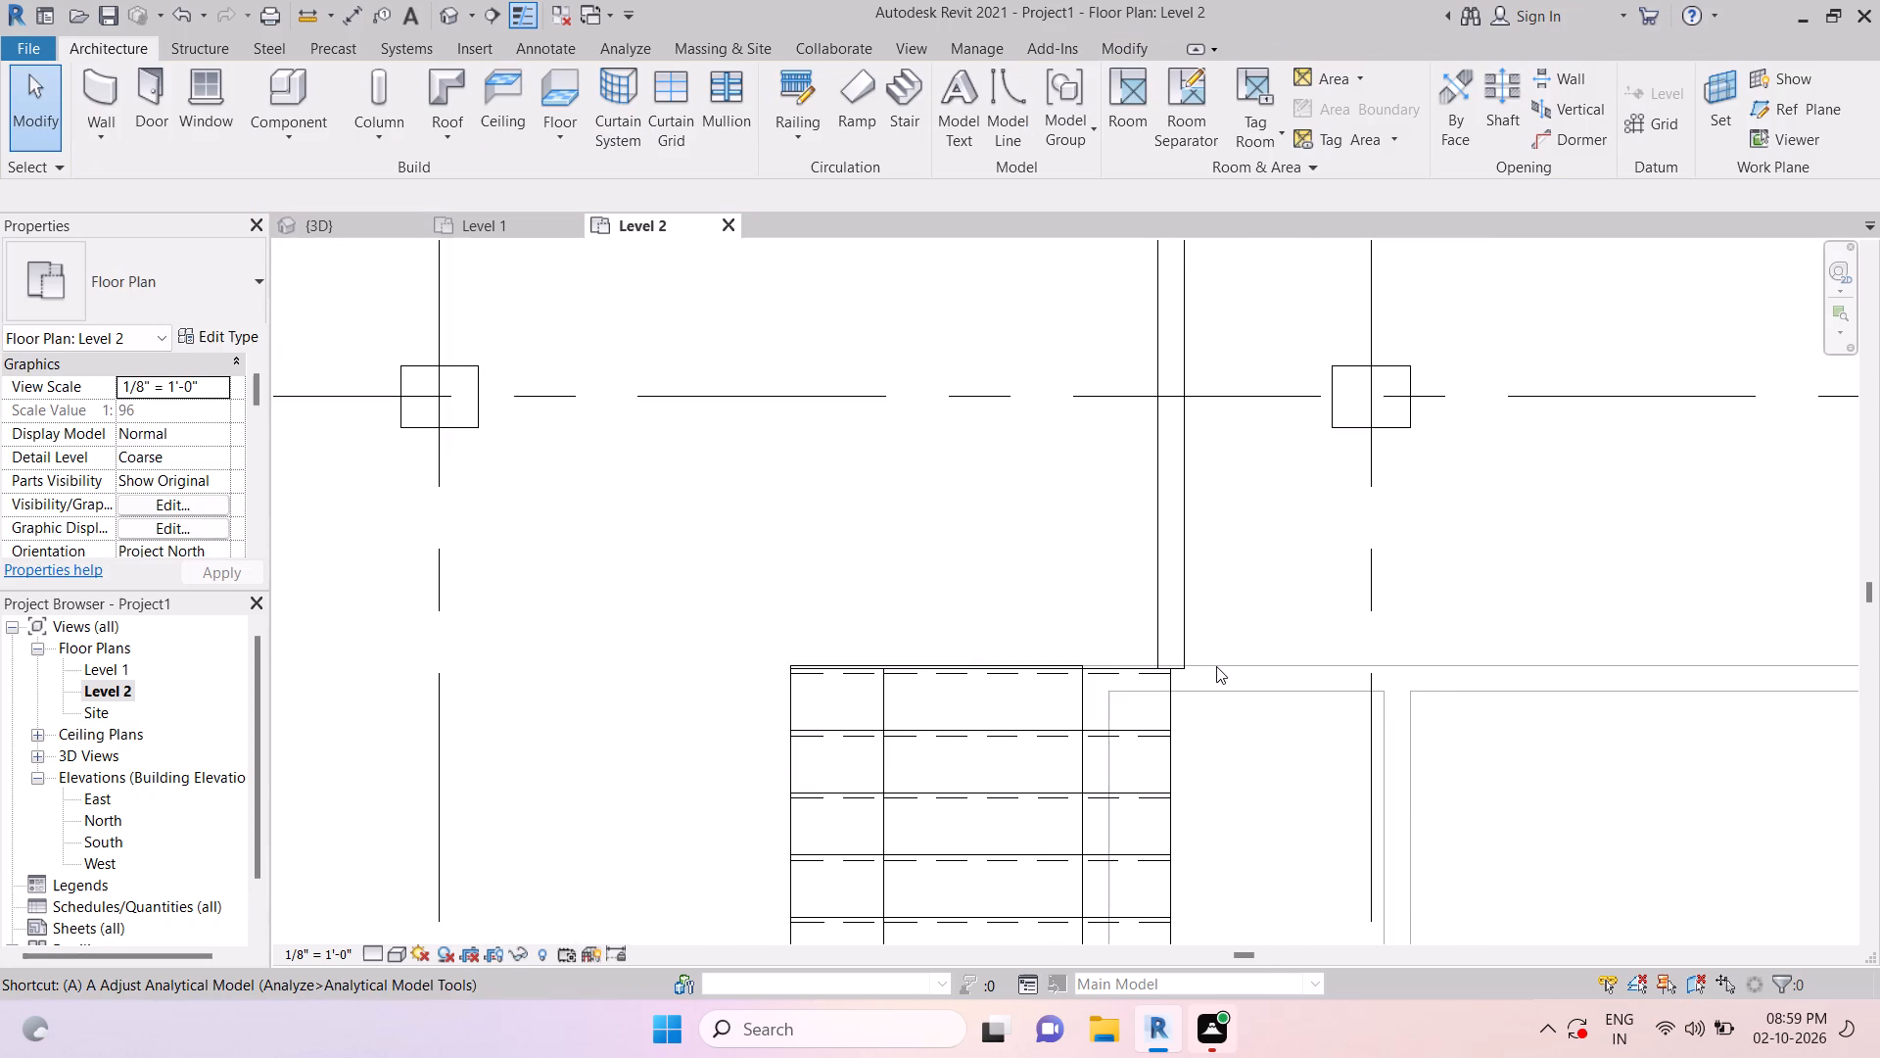
key("l")
scroll(1196, 685, "up", 1)
left_click(1173, 713)
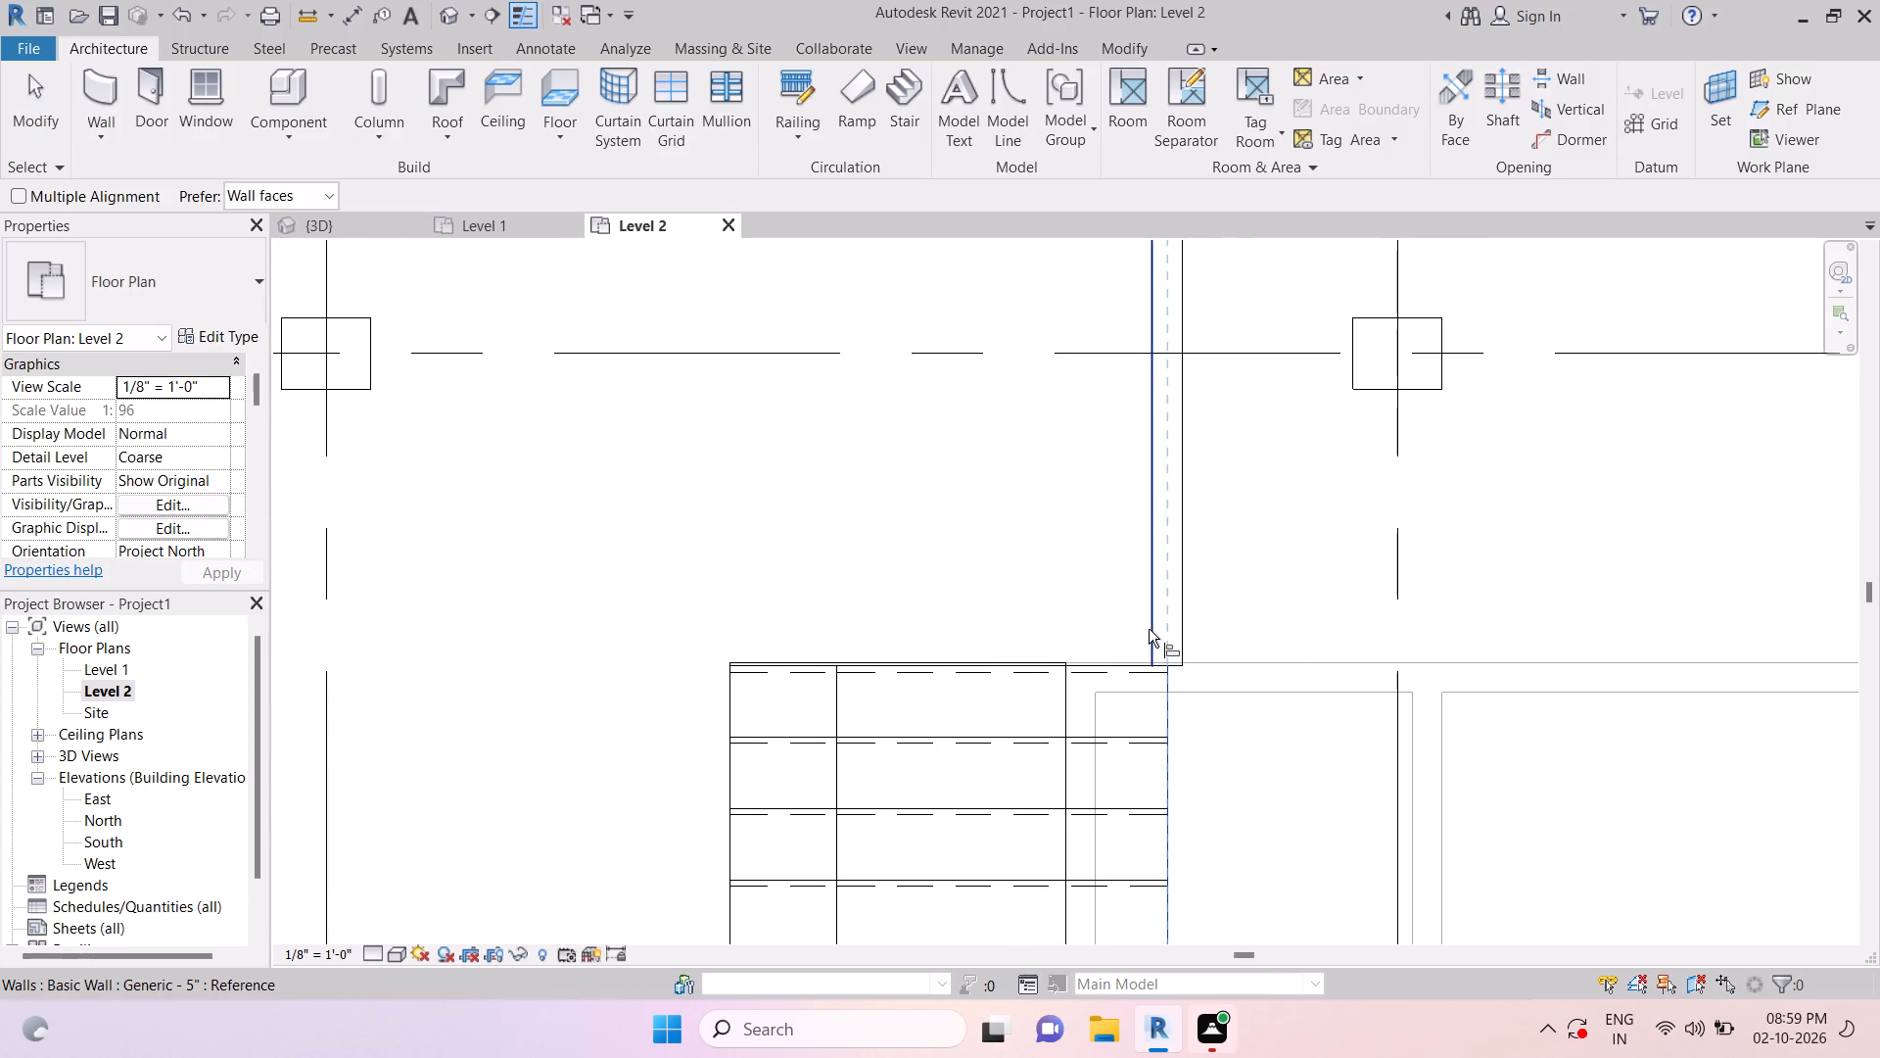
left_click(1149, 629)
key("Escape")
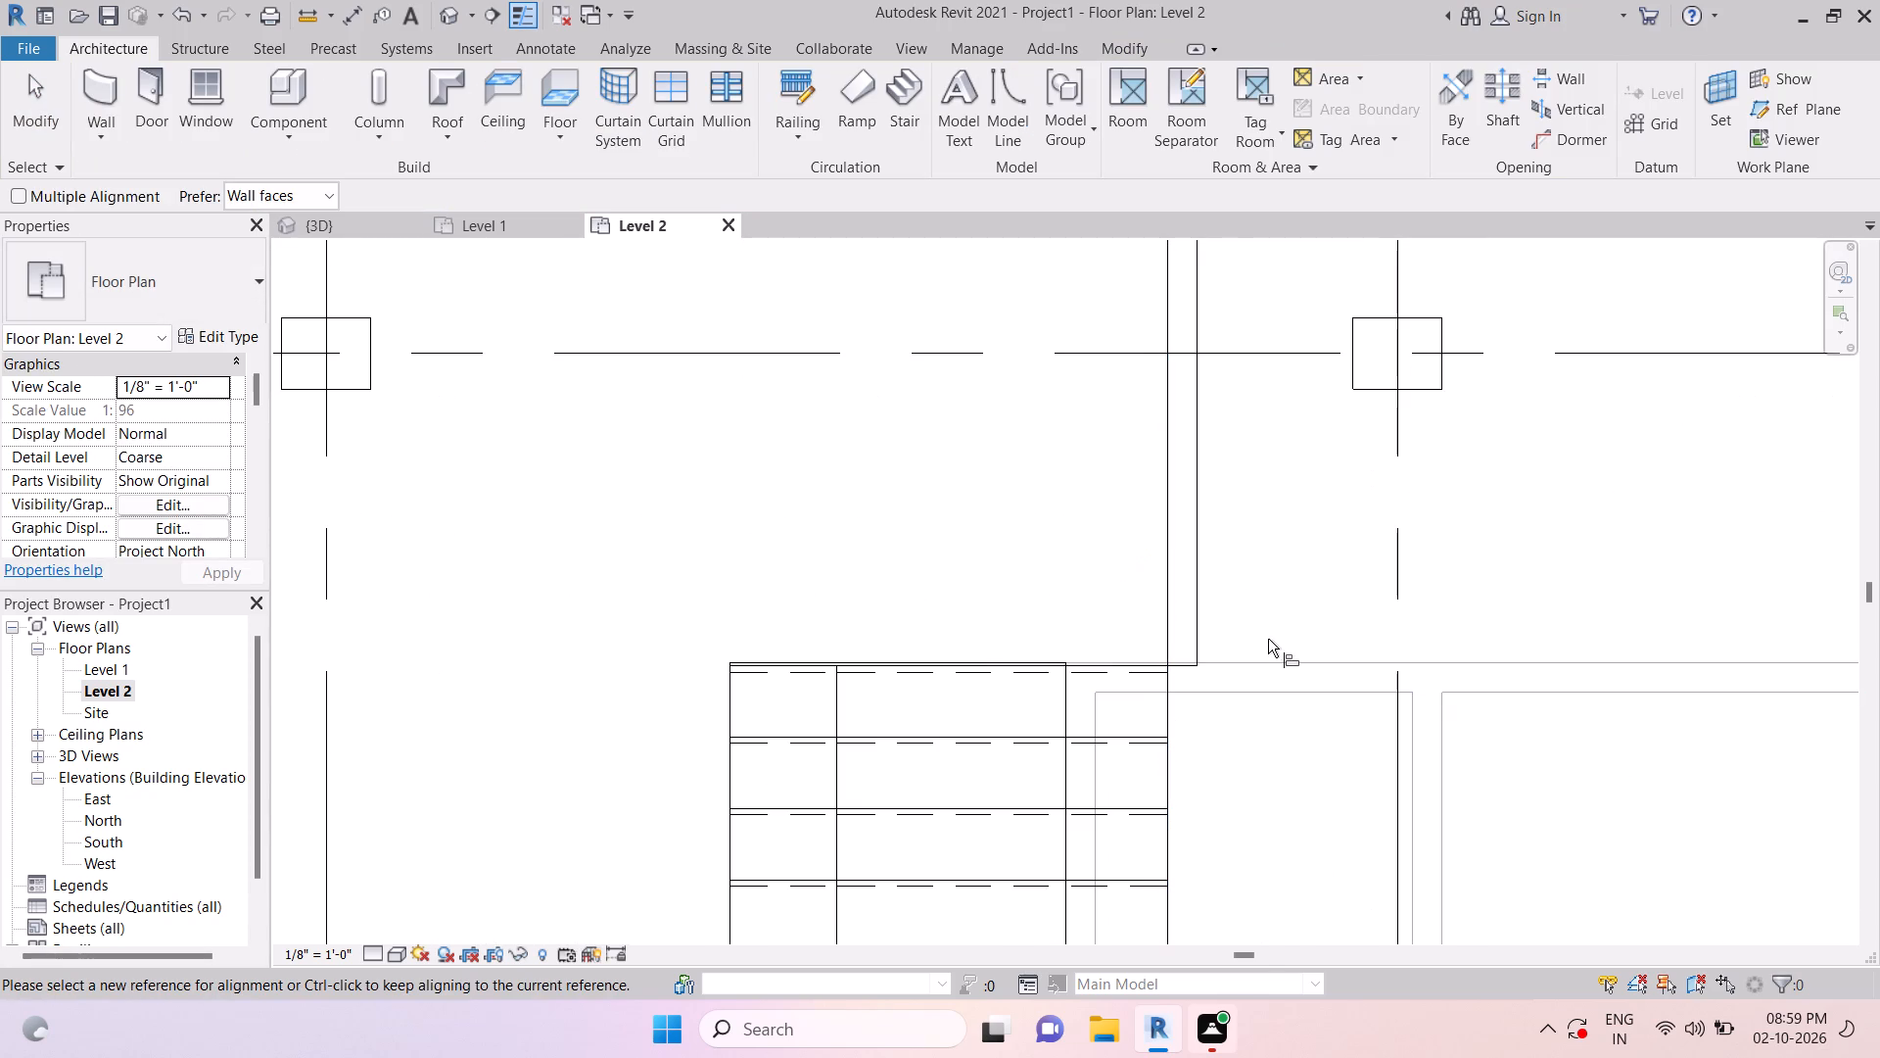
scroll(1255, 626, "down", 3)
key("Escape")
key("Escape")
key("Escape")
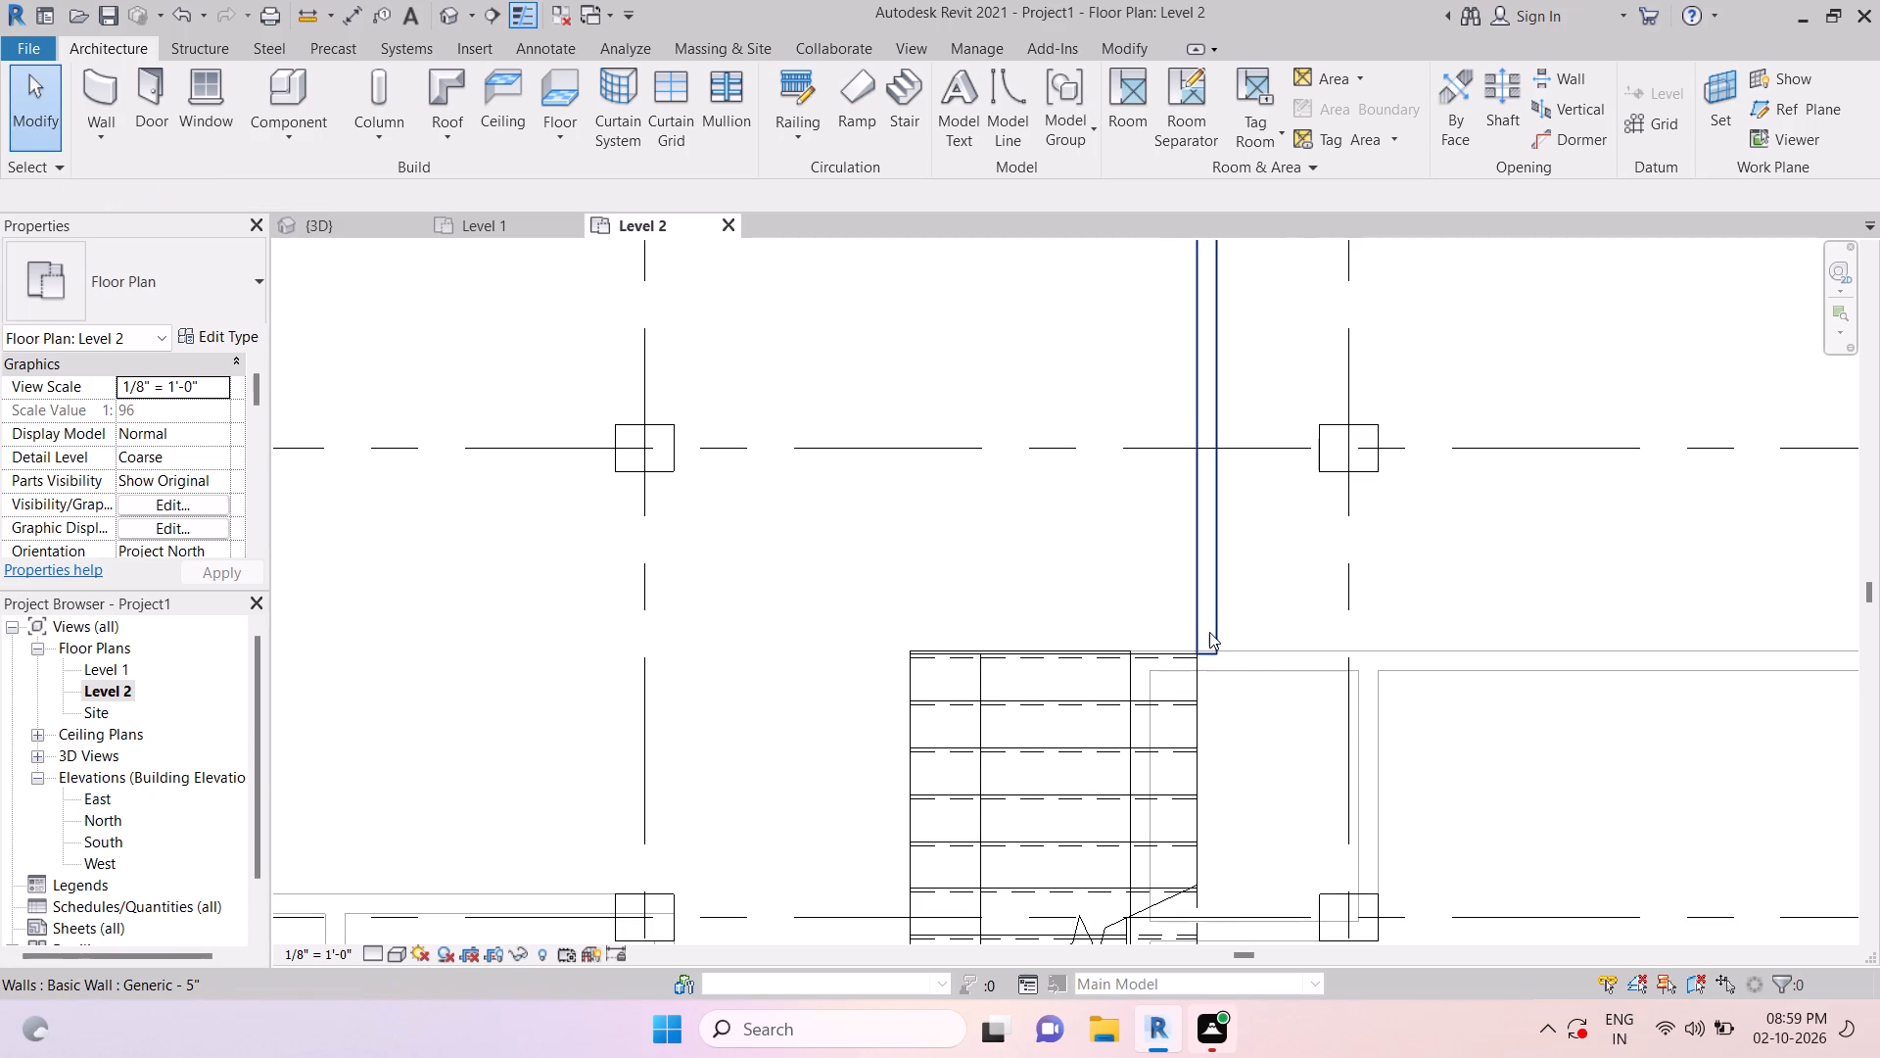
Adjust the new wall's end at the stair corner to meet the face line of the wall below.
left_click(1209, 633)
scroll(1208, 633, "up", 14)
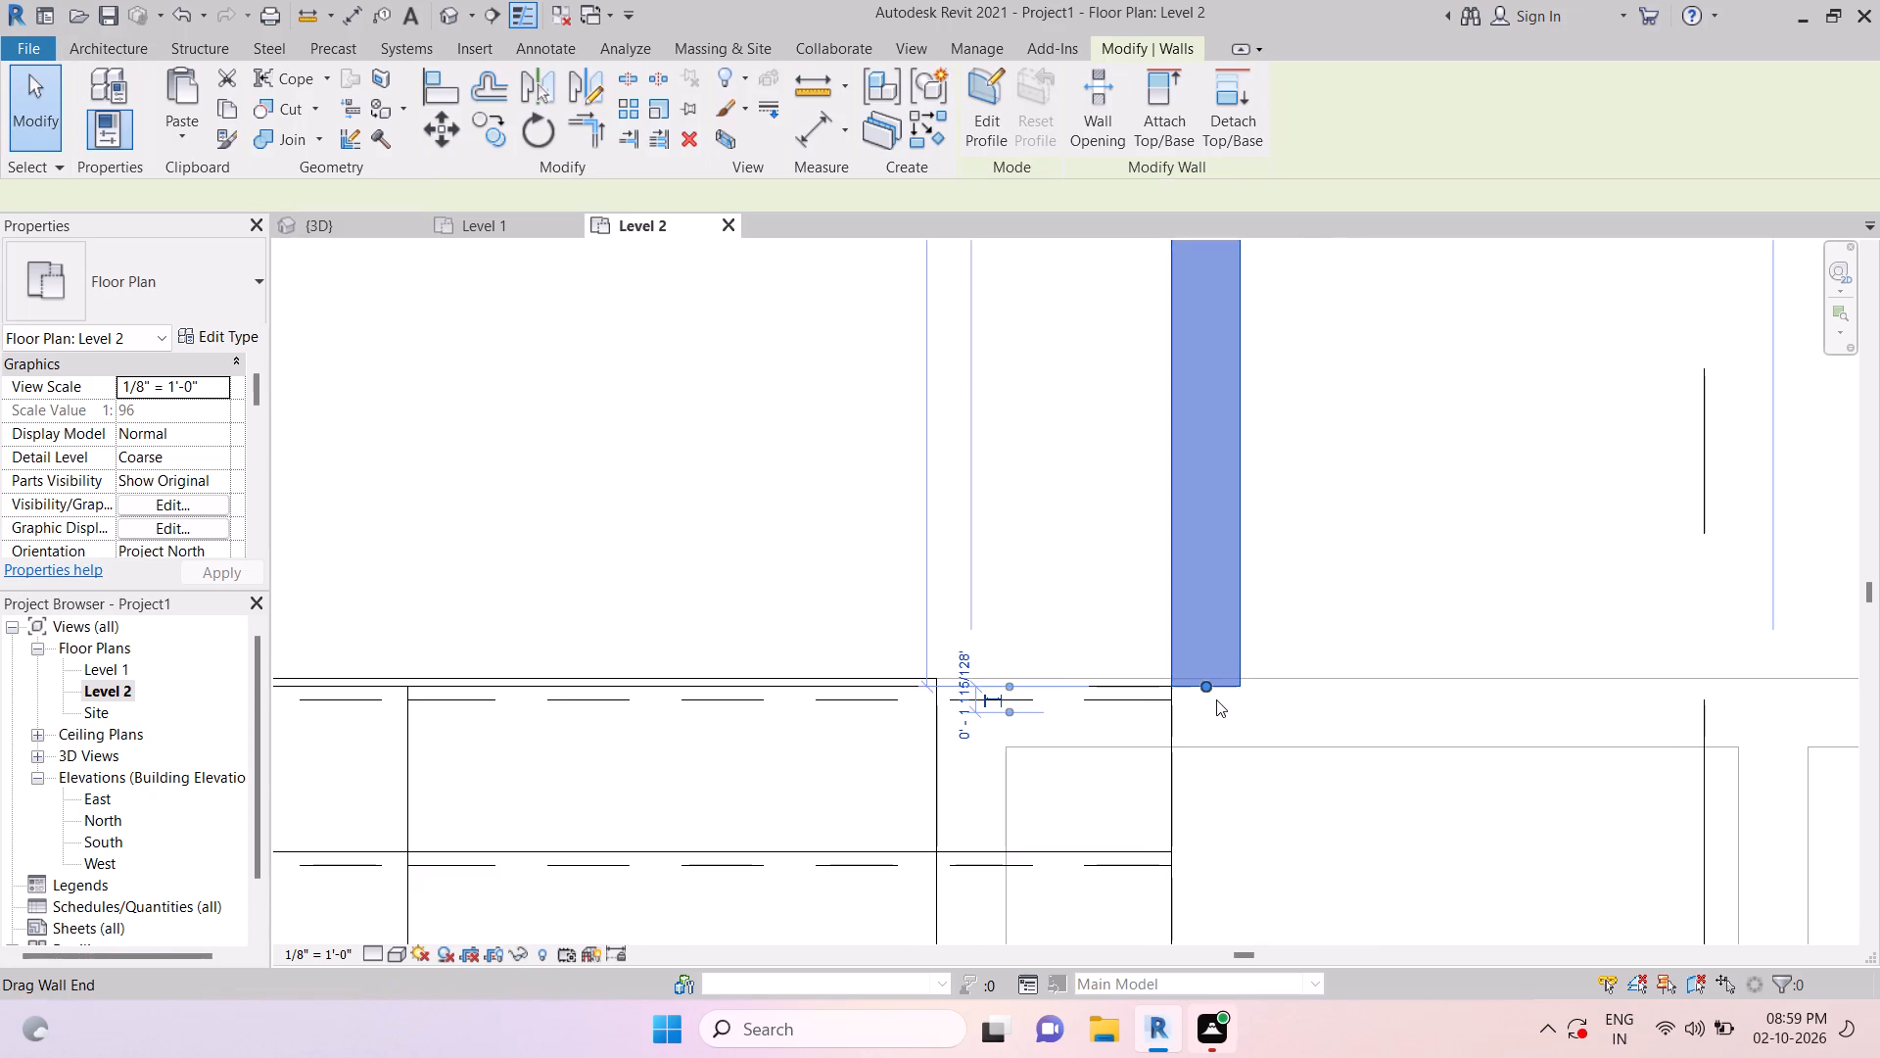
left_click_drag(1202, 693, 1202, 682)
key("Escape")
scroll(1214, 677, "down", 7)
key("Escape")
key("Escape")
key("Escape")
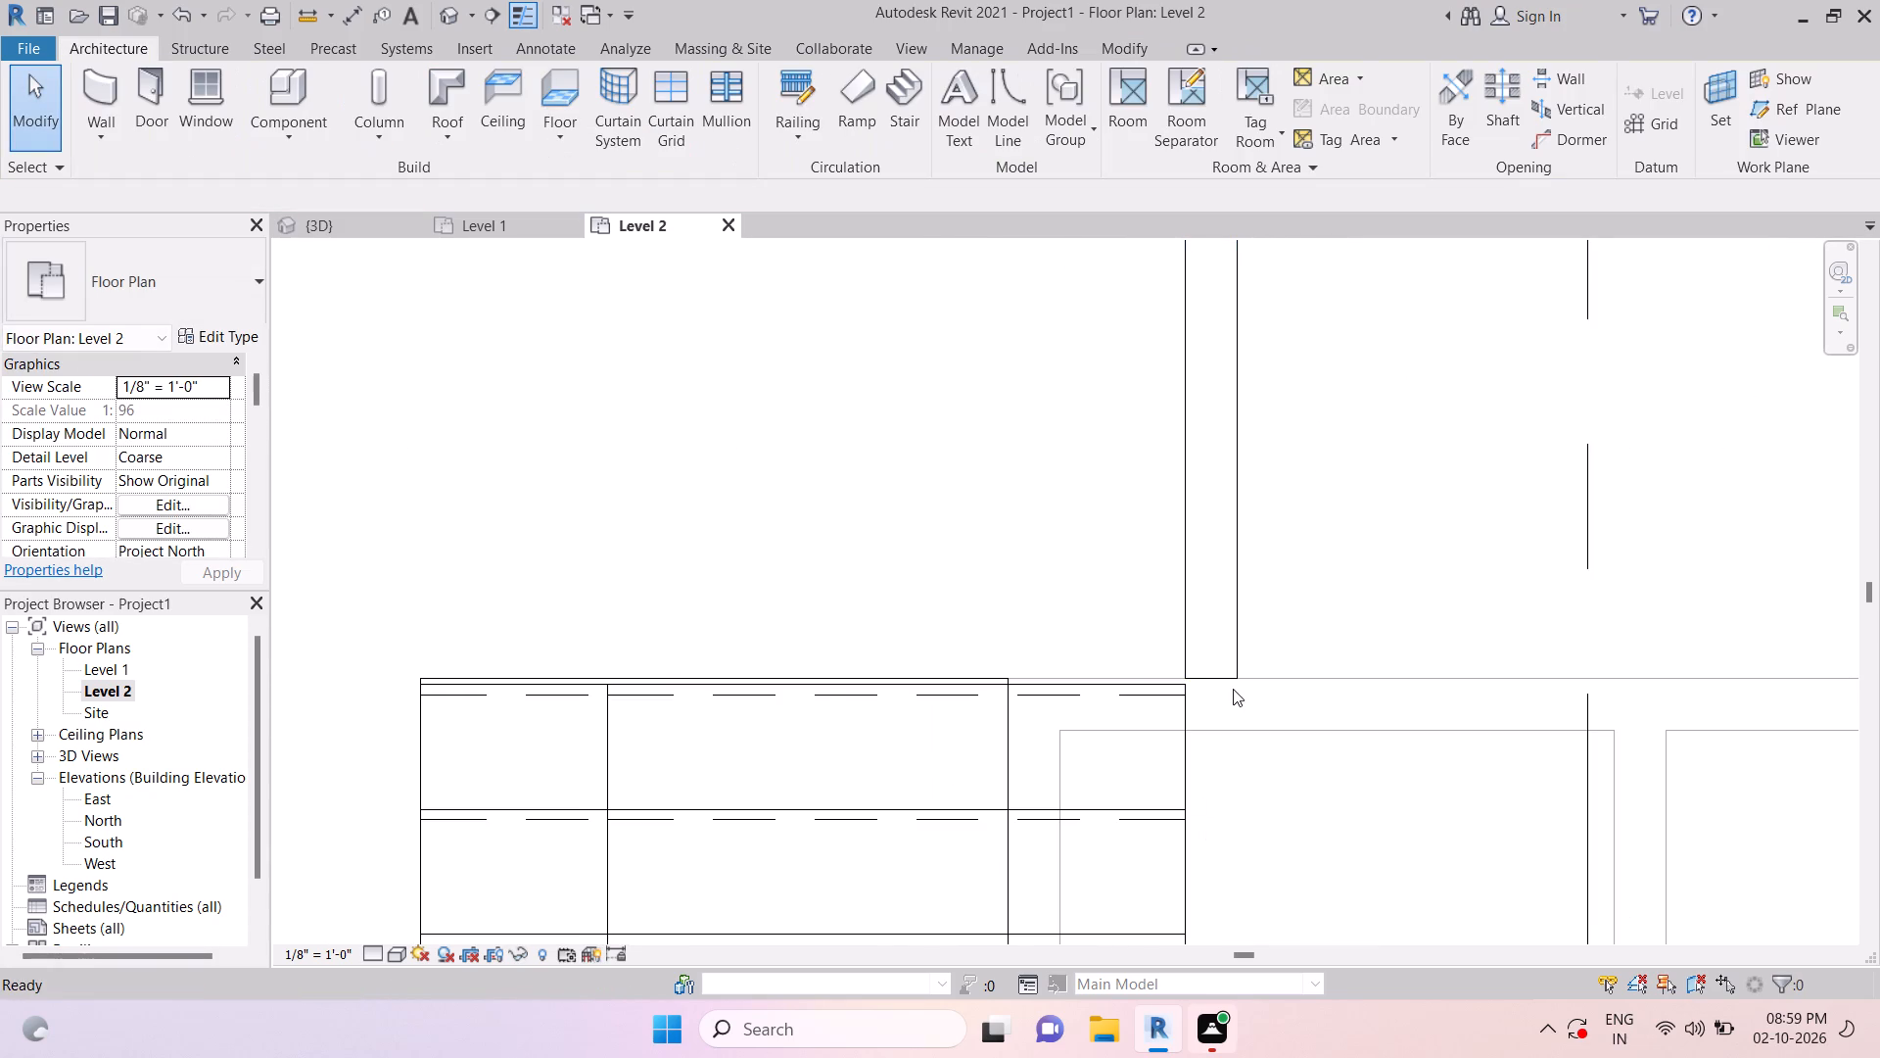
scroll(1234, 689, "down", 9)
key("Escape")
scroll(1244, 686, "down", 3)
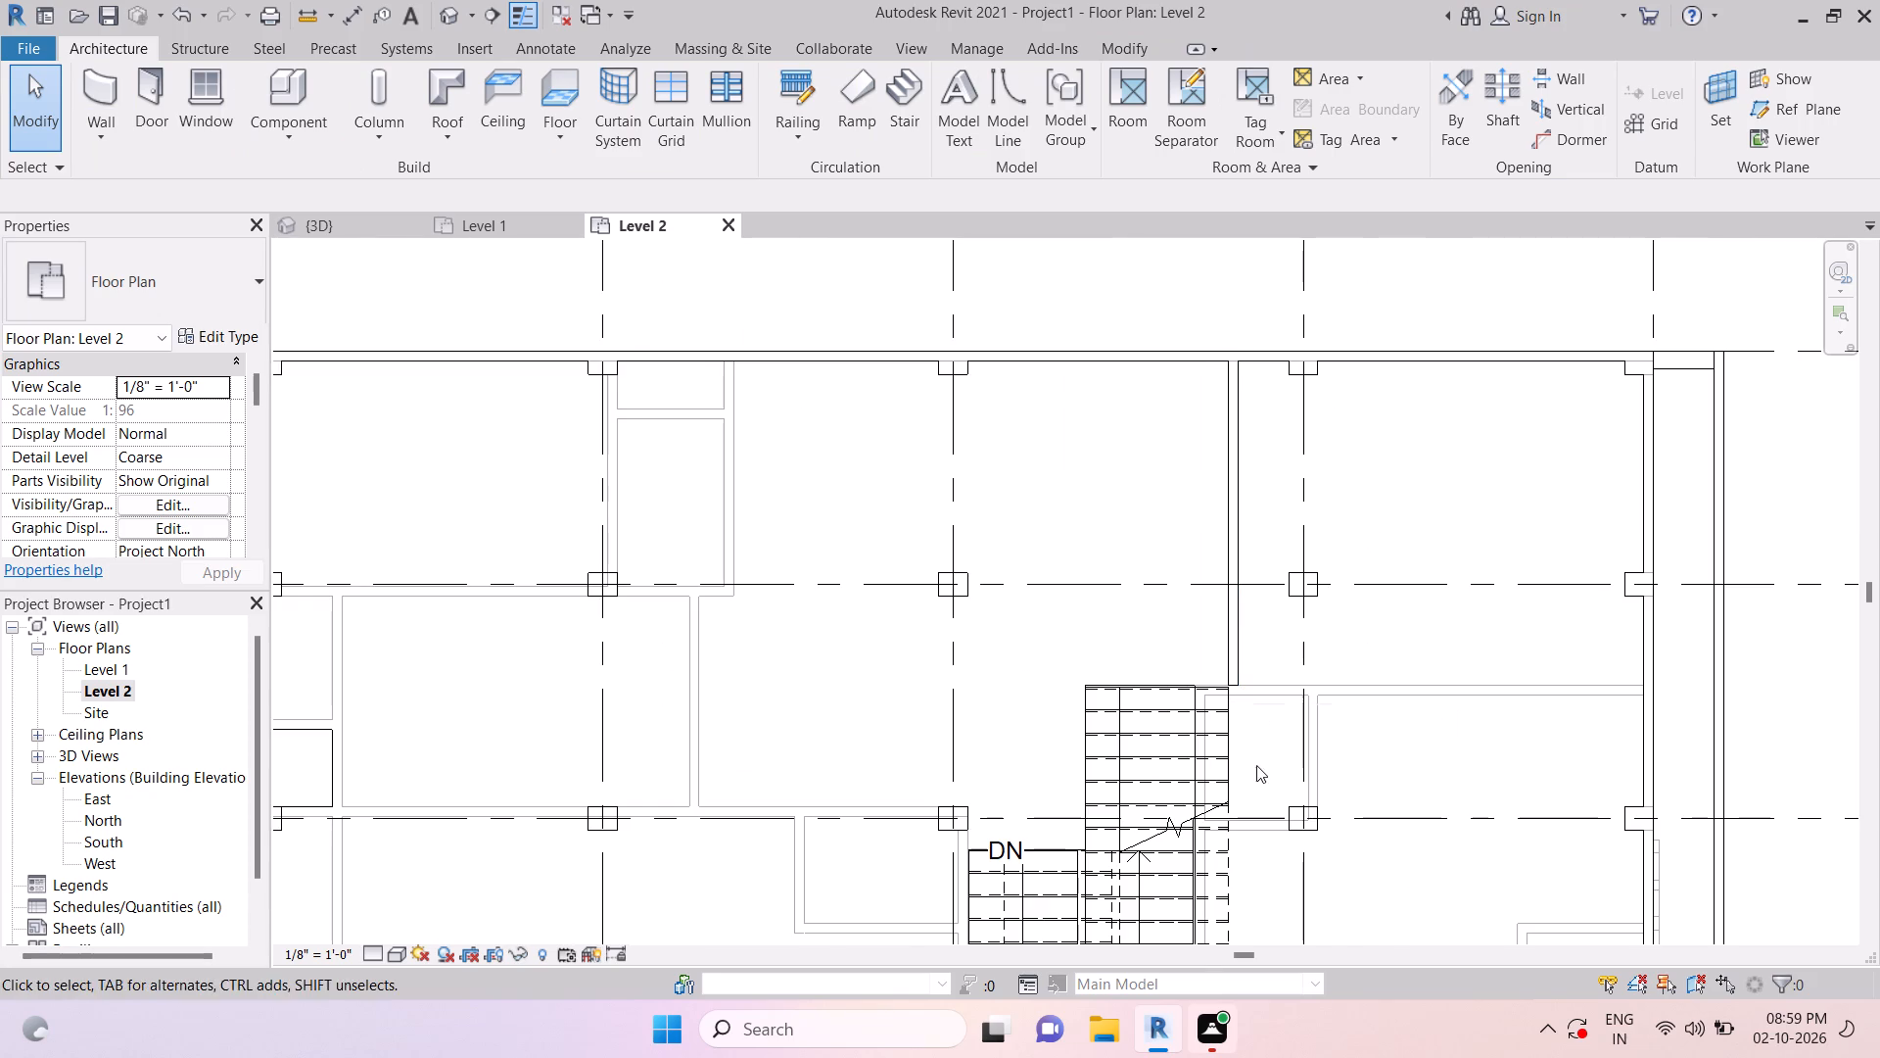
Extend the new wall past the stair down to grid 9, making it about 30 ft long.
middle_click_drag(1275, 825, 1291, 538)
scroll(1292, 530, "down", 3)
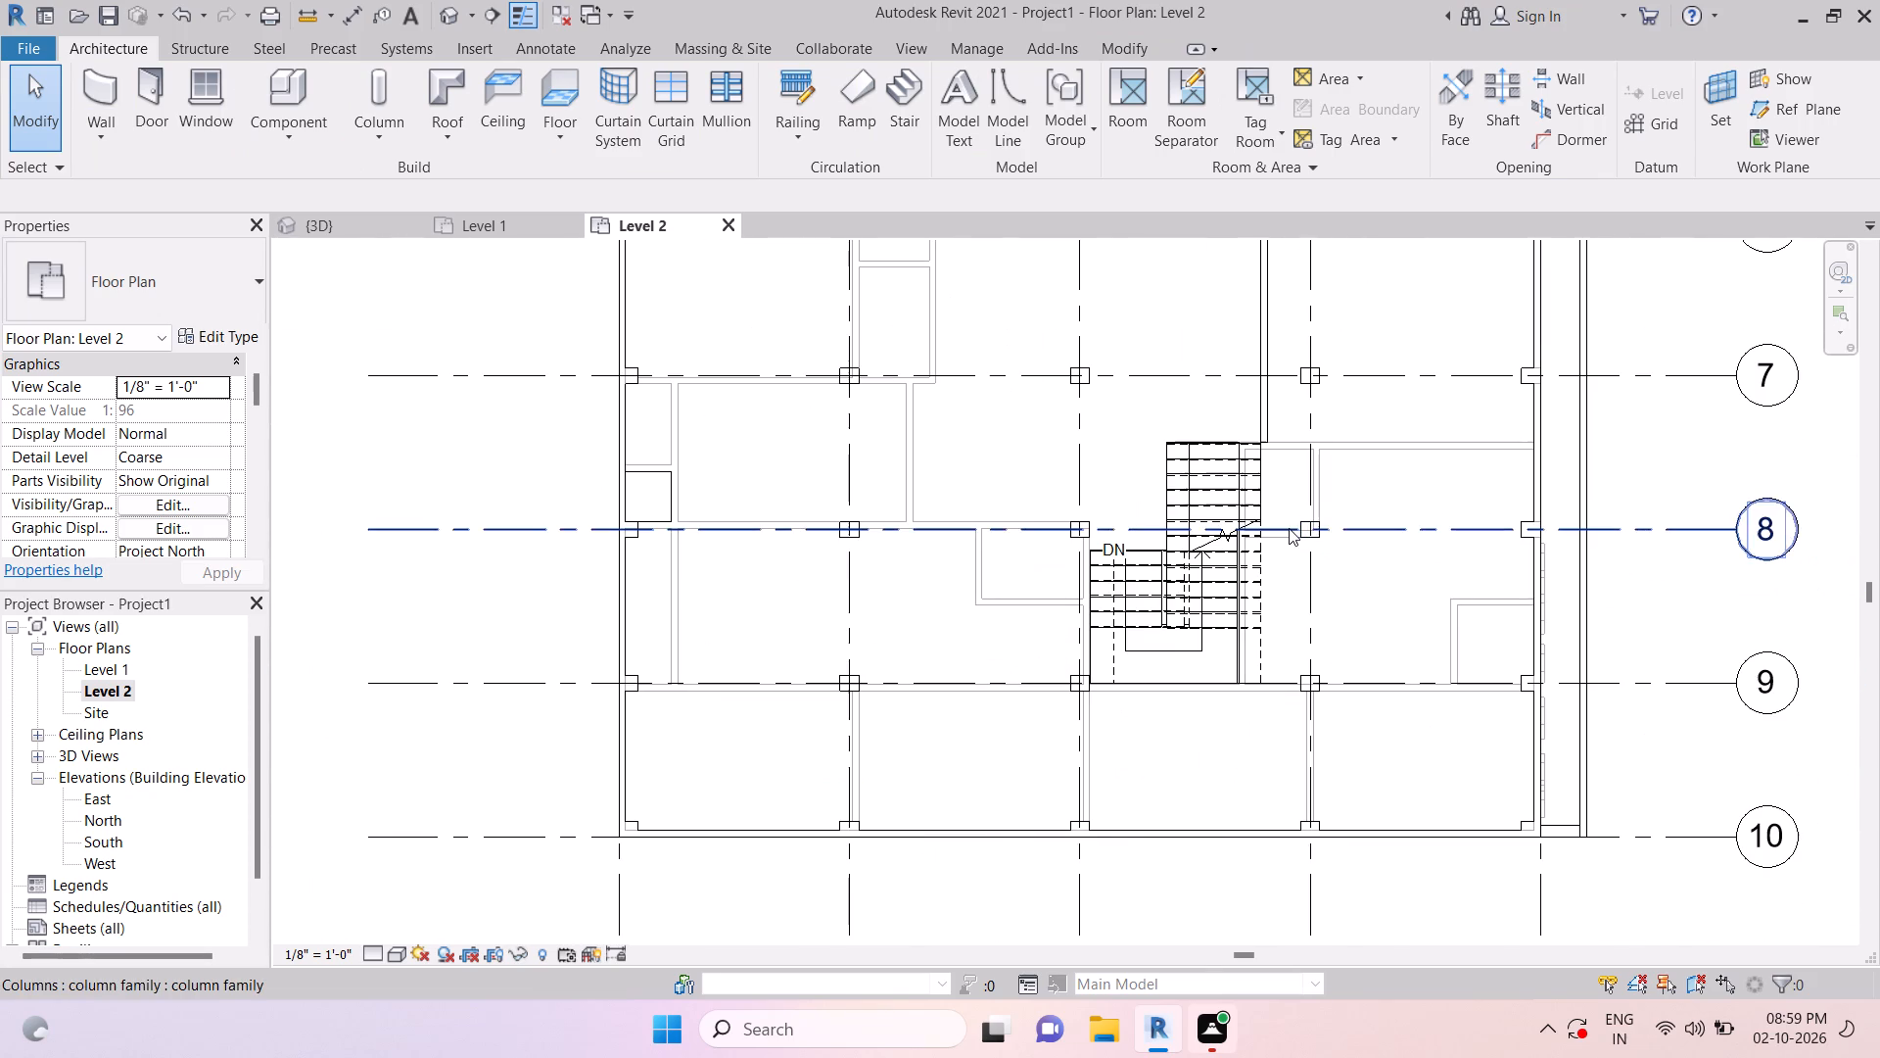
key("Escape")
left_click(1269, 405)
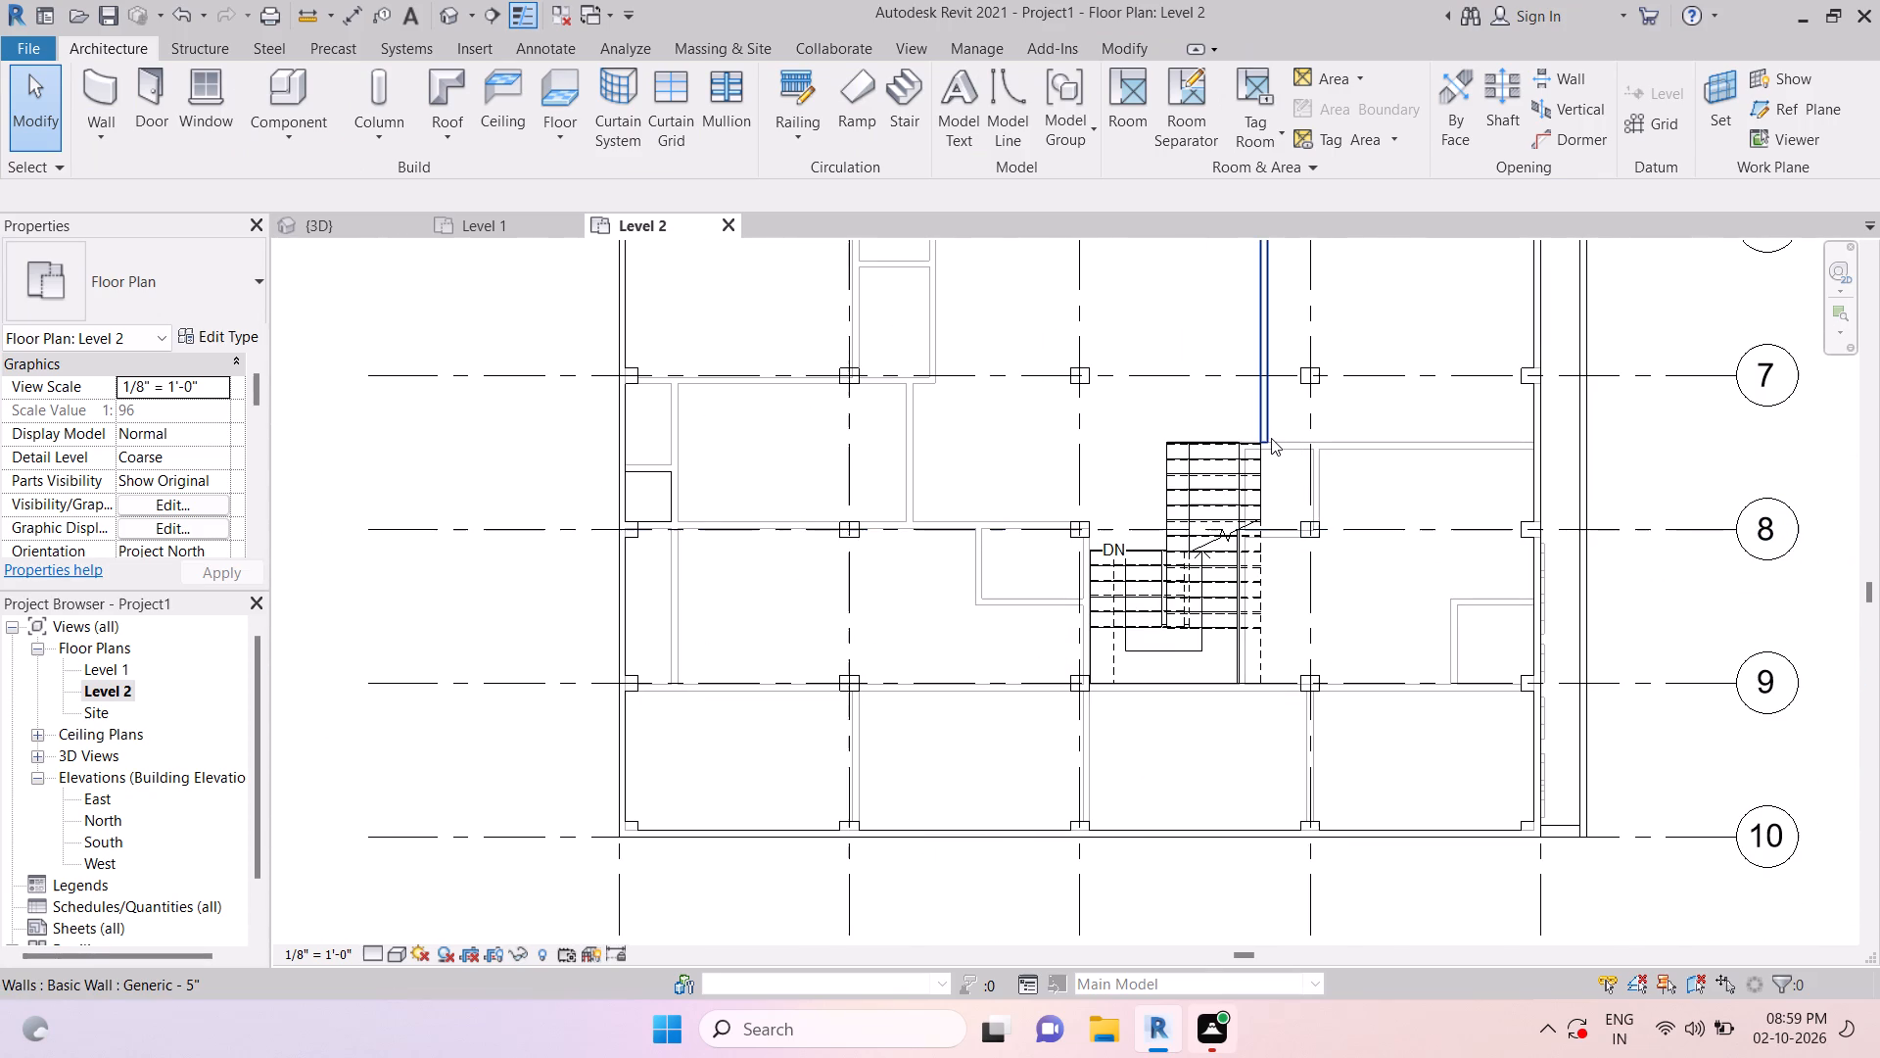
key("Escape")
key("Escape")
left_click(1269, 413)
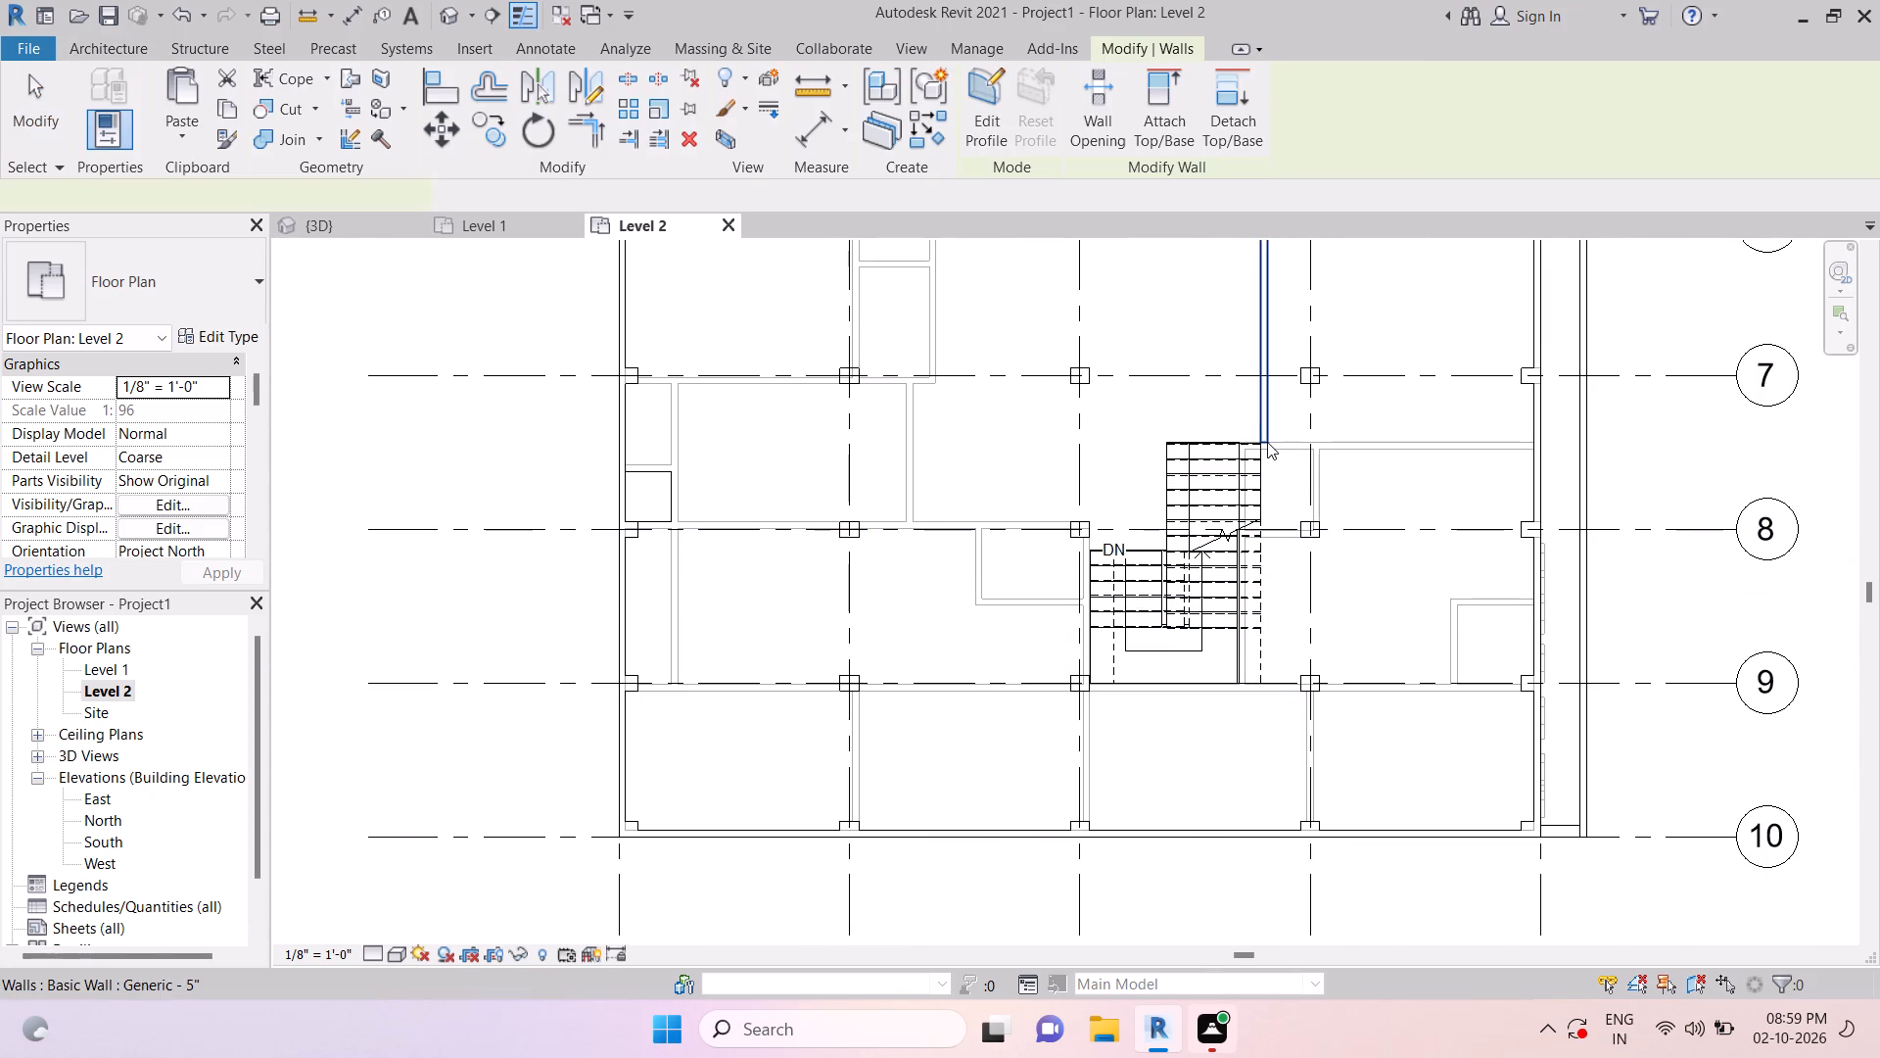
scroll(1267, 442, "up", 5)
scroll(1262, 442, "down", 2)
left_click_drag(1262, 442, 1264, 804)
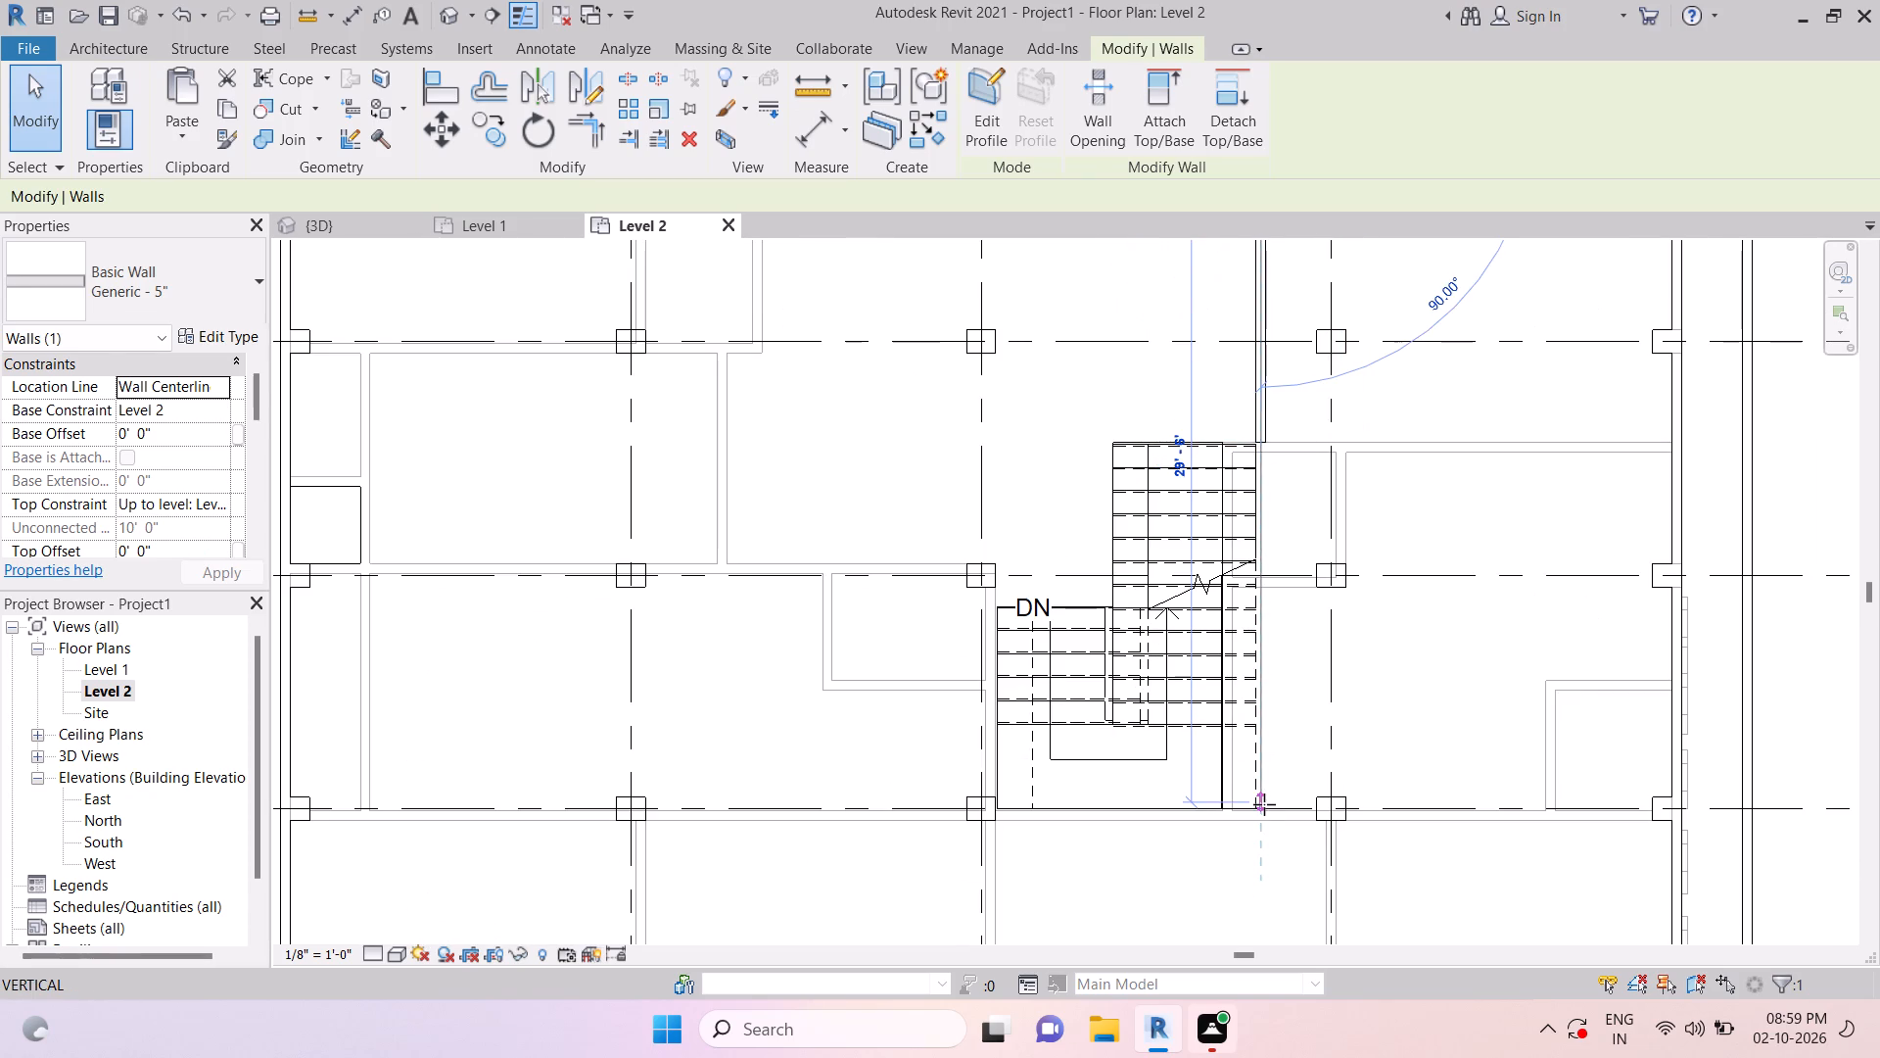
left_click_drag(1264, 804, 1264, 808)
key("Escape")
key("Escape")
key("Escape")
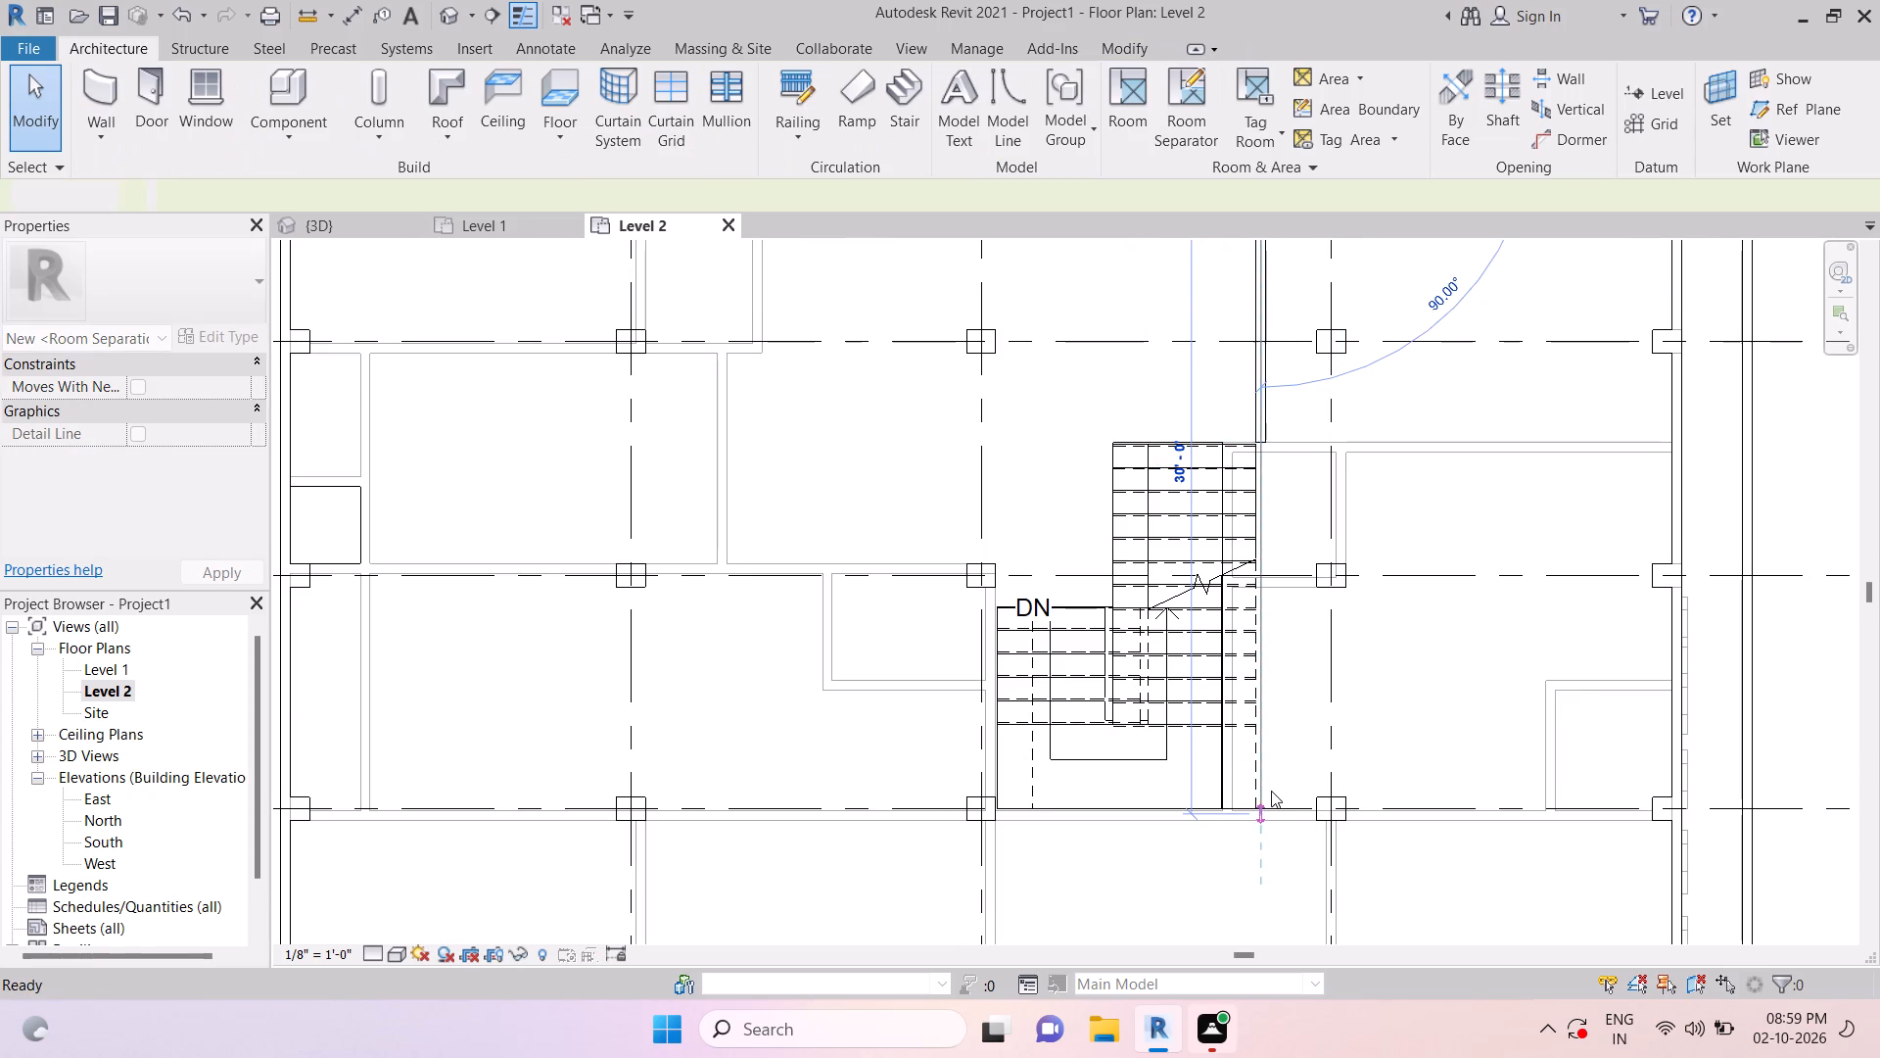
Align the extended wall's end near grid 9 with the stair-side face of the underlying wall along that grid.
scroll(1272, 827, "up", 1)
key("Escape")
scroll(1252, 800, "up", 6)
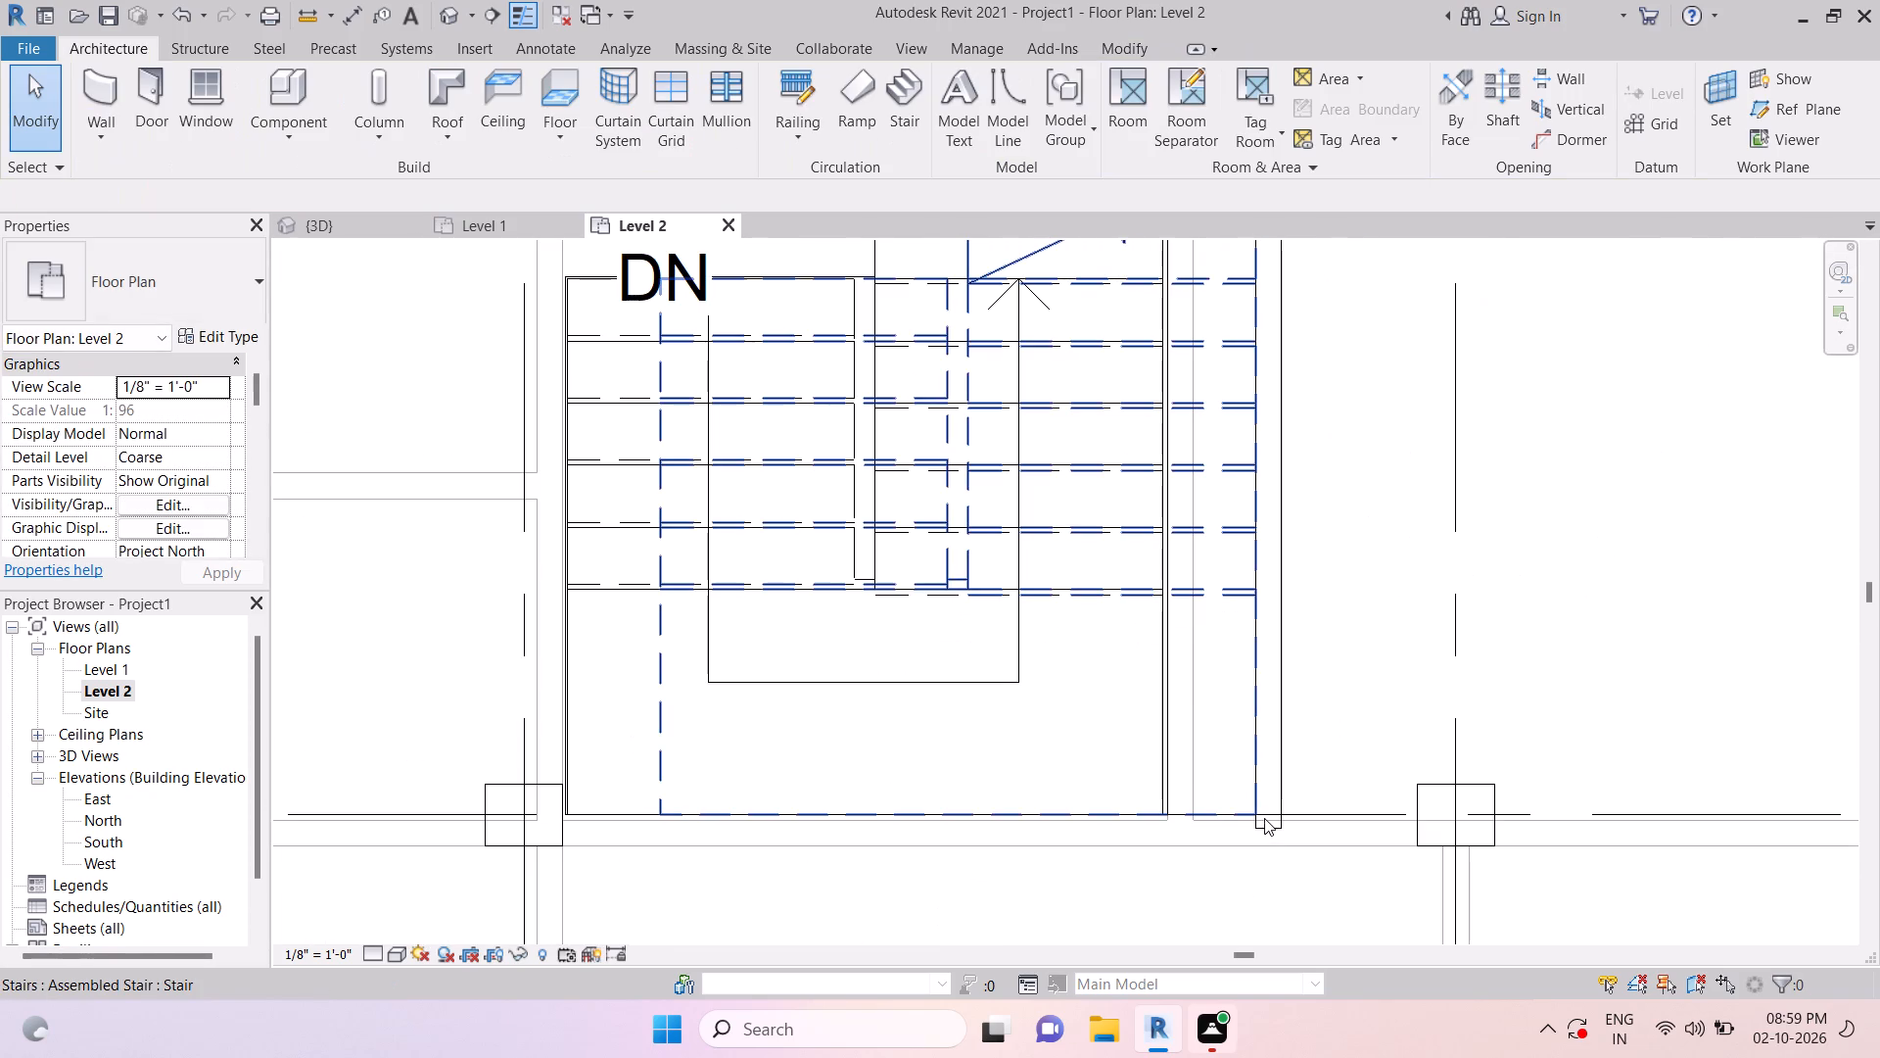
key("Escape")
key("a")
key("l")
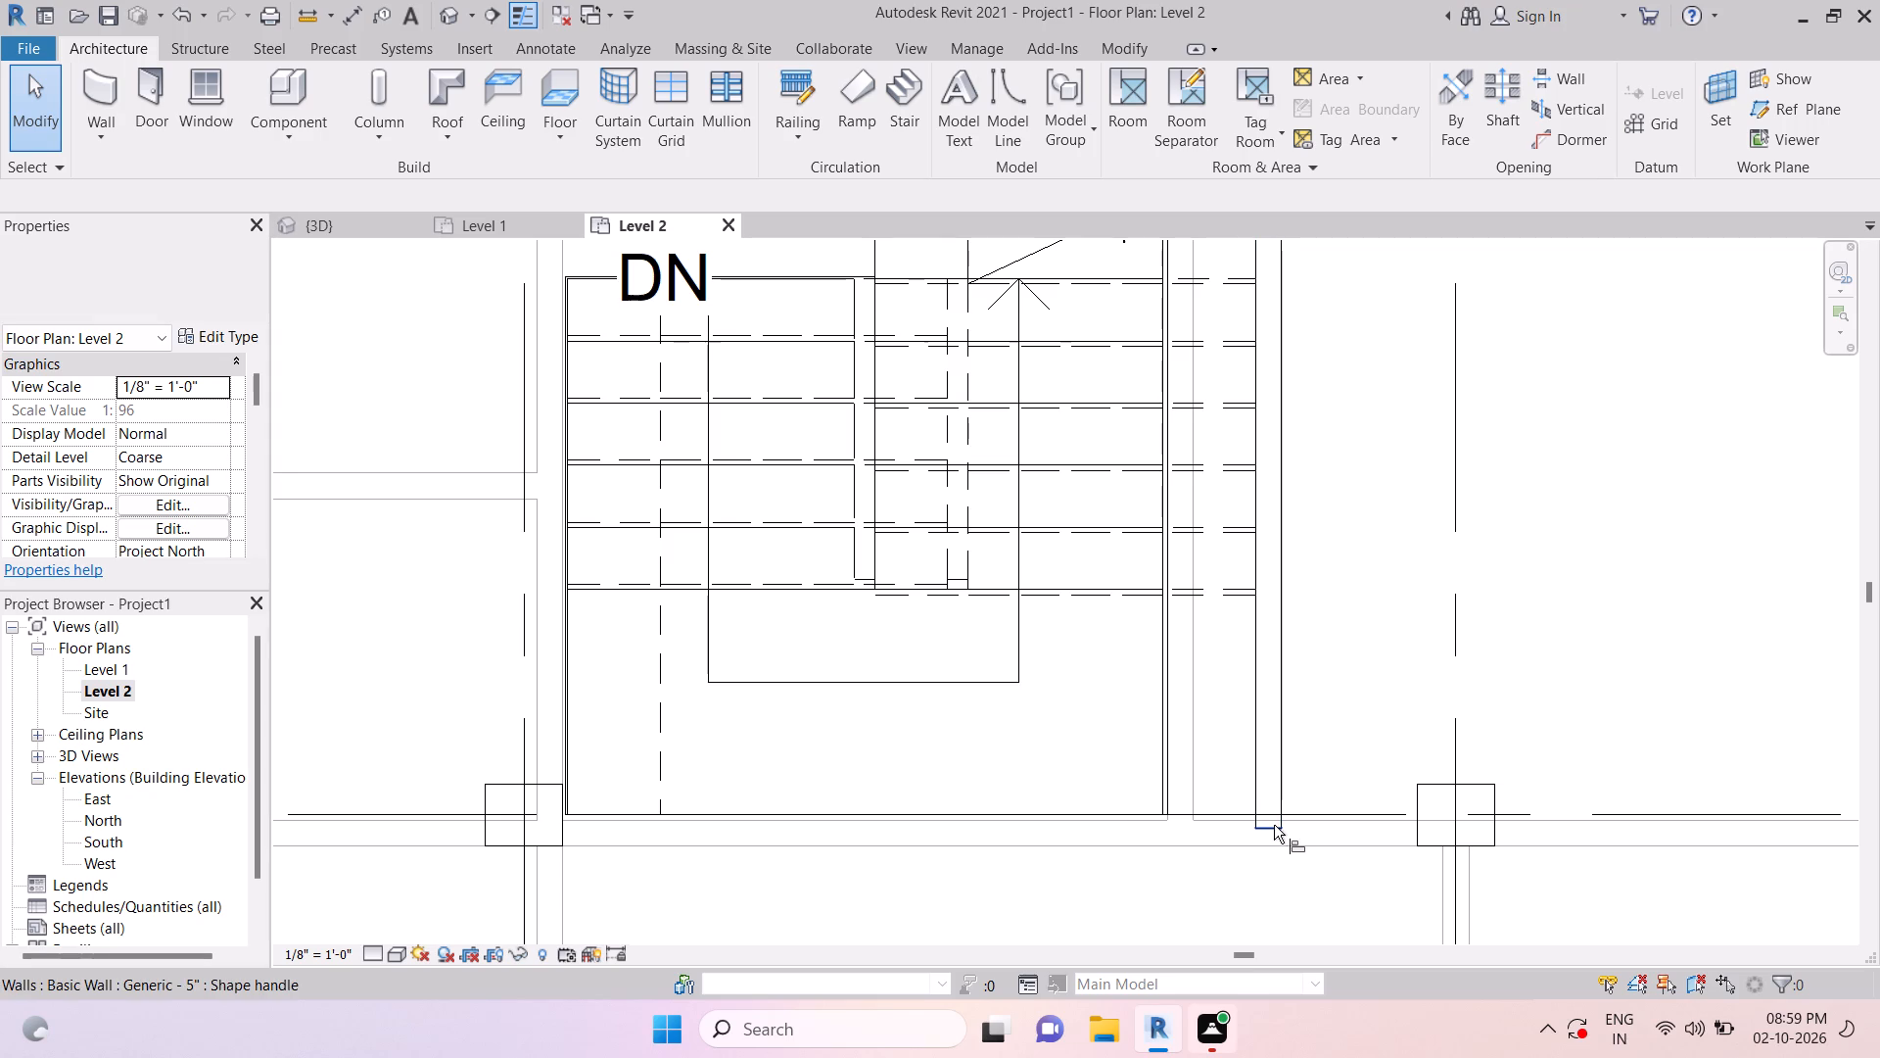
scroll(1117, 826, "up", 2)
left_click(1131, 829)
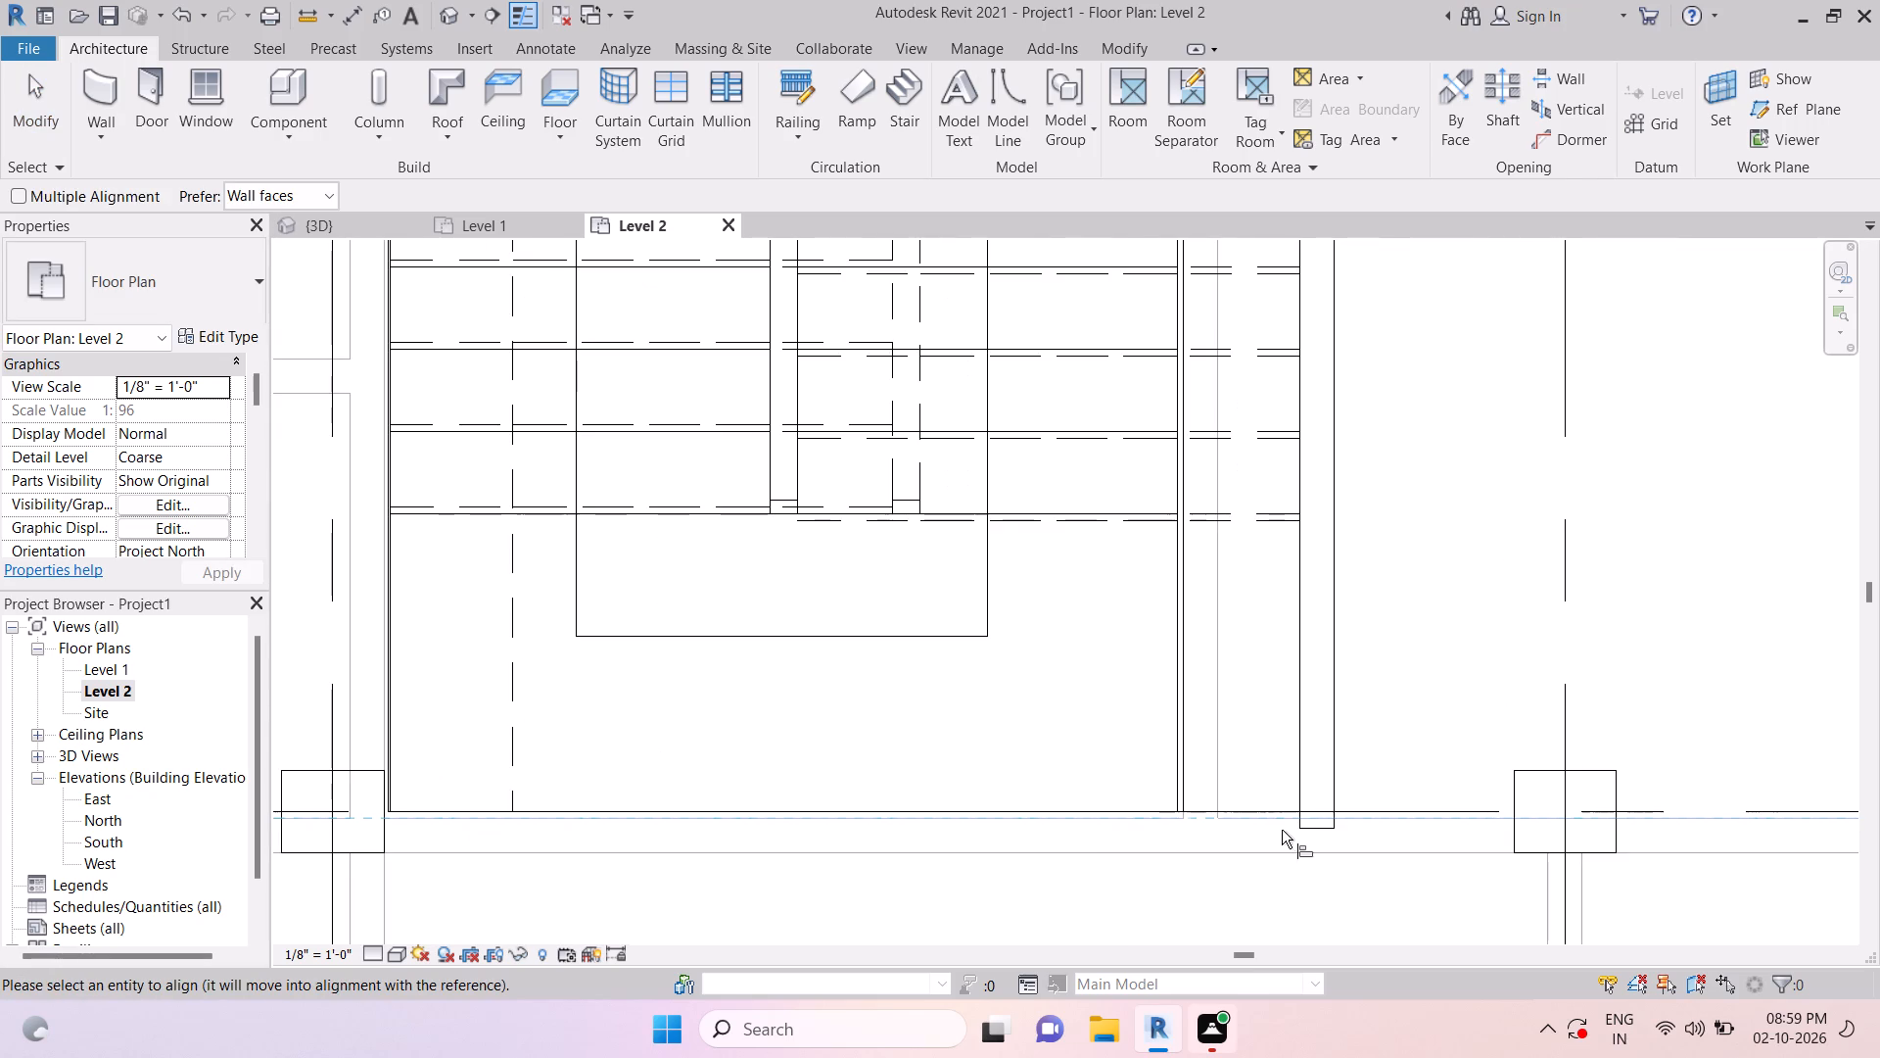
left_click(1311, 832)
key("Escape")
key("Escape")
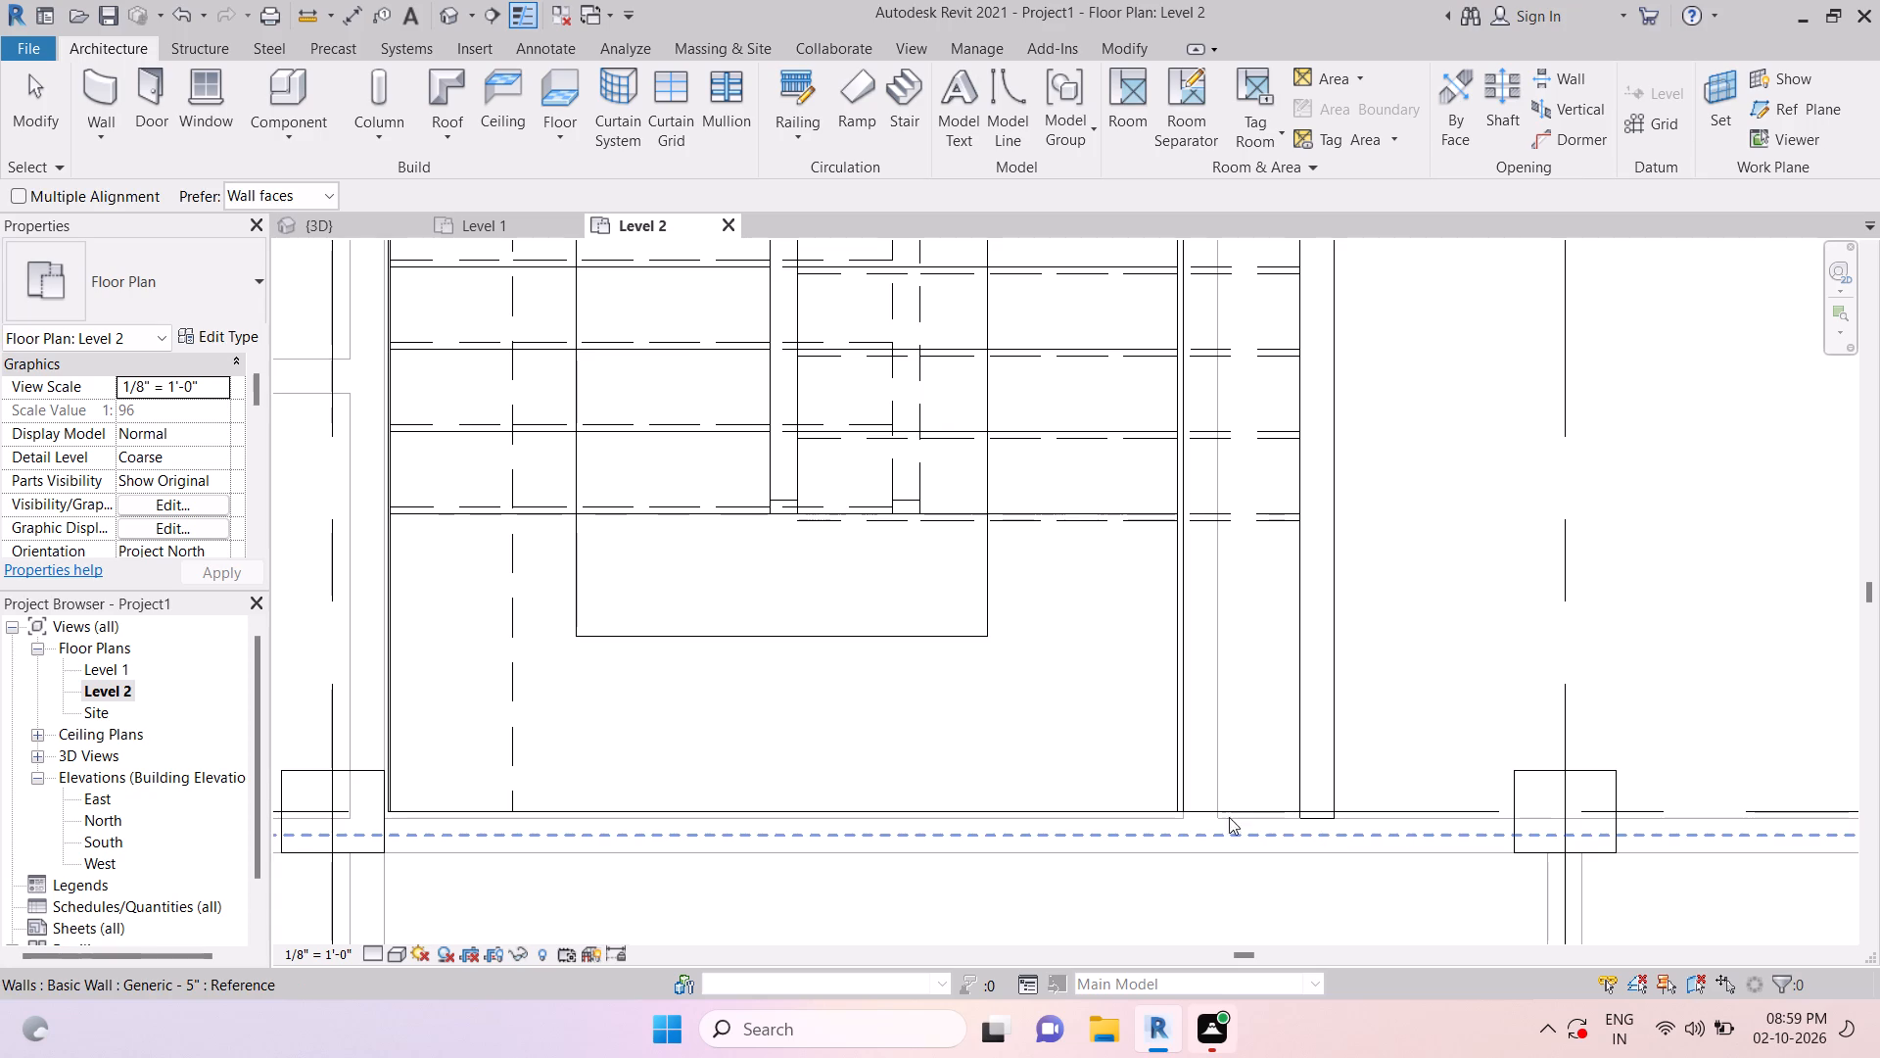
key("Escape")
key("Escape")
scroll(1221, 815, "down", 9)
key("Escape")
key("Escape")
scroll(1290, 685, "down", 4)
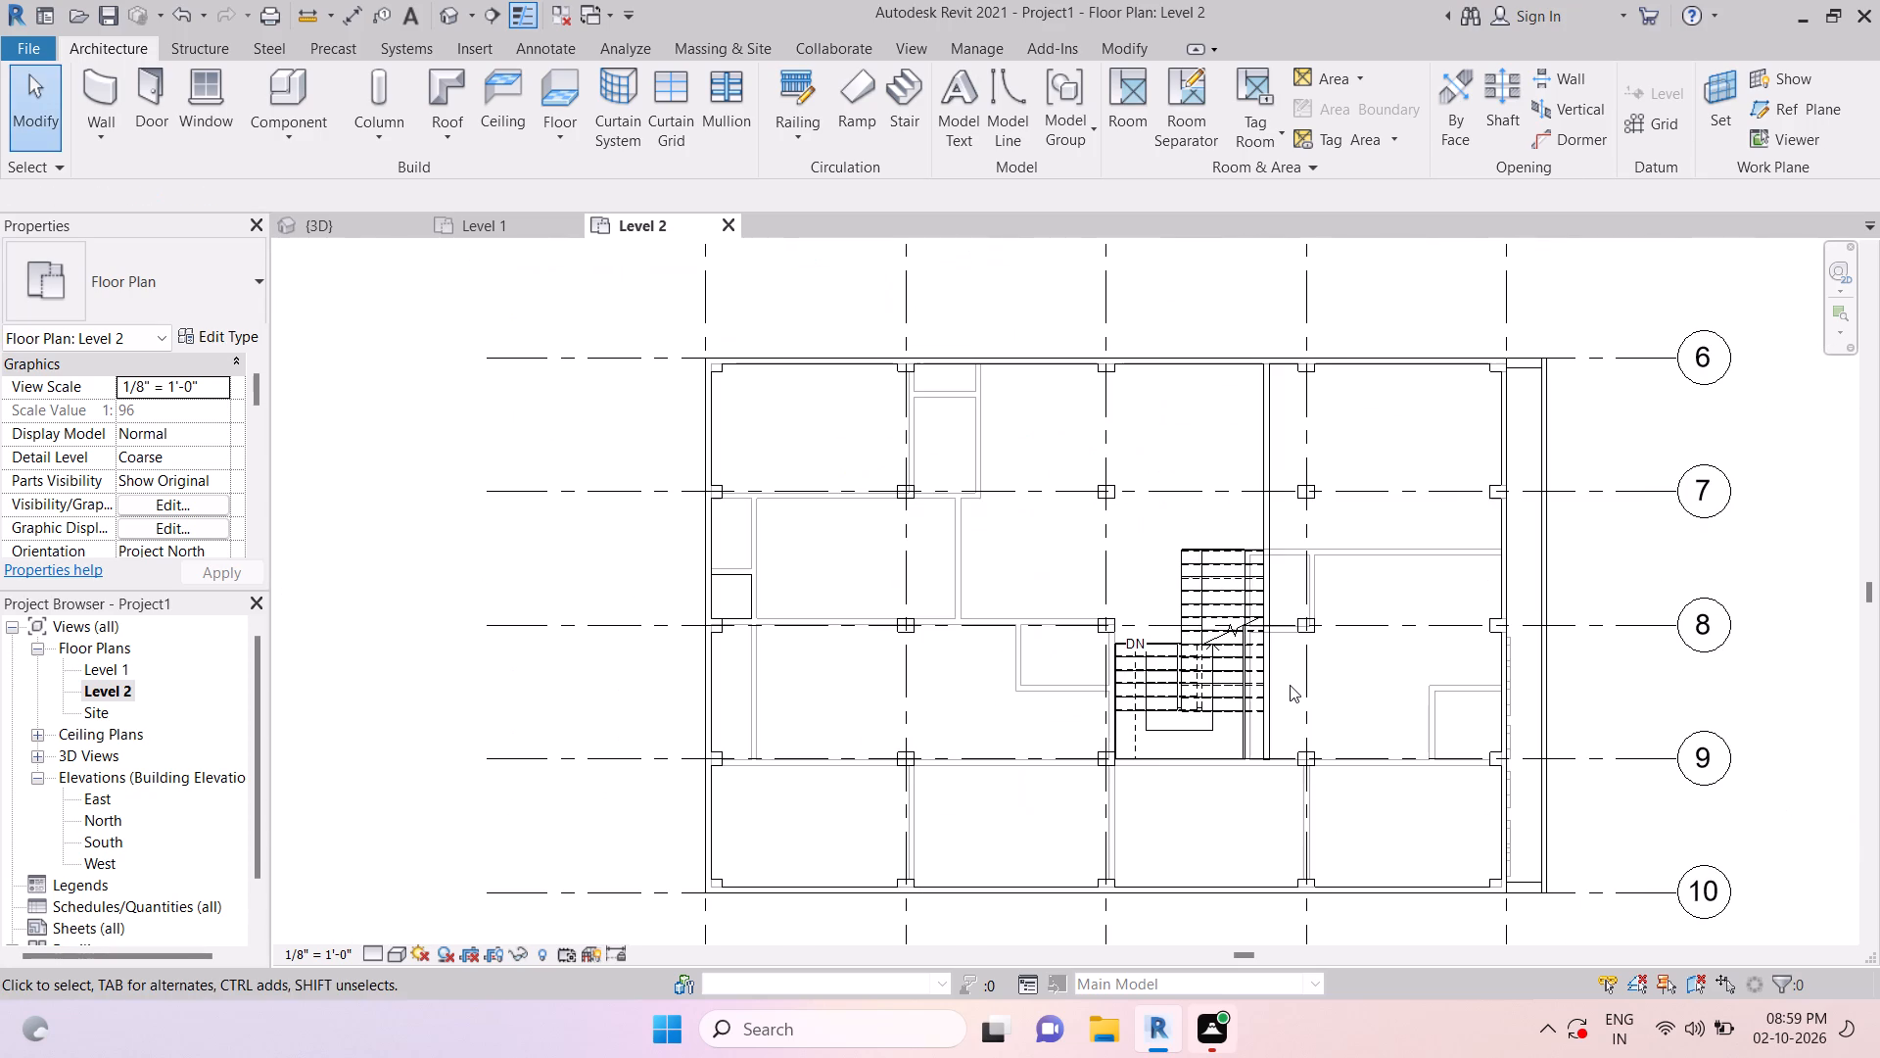
key("Escape")
Save the project.
key("ctrl+s")
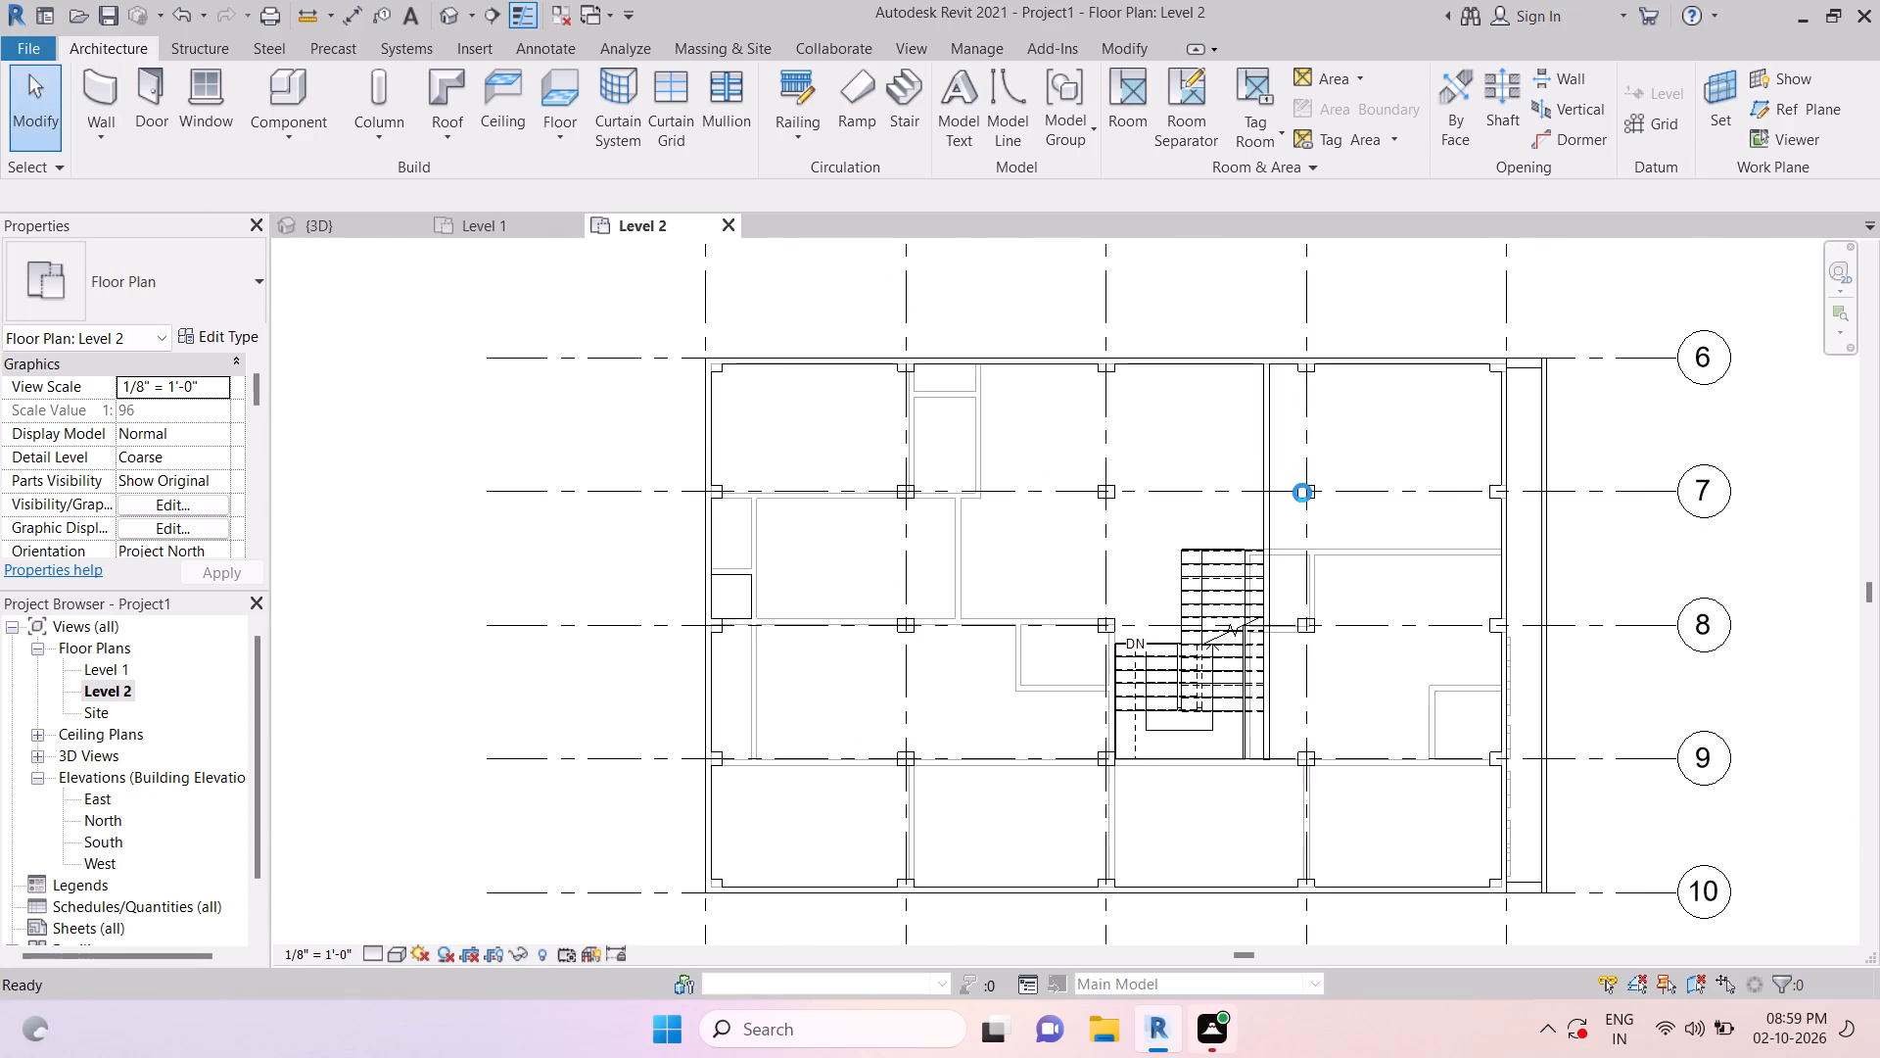
Draw a Generic - 5" wall up to Level 3 along grid 7, from the new stair-side wall to the column at grid 5.
scroll(1282, 372, "up", 3)
key("Escape")
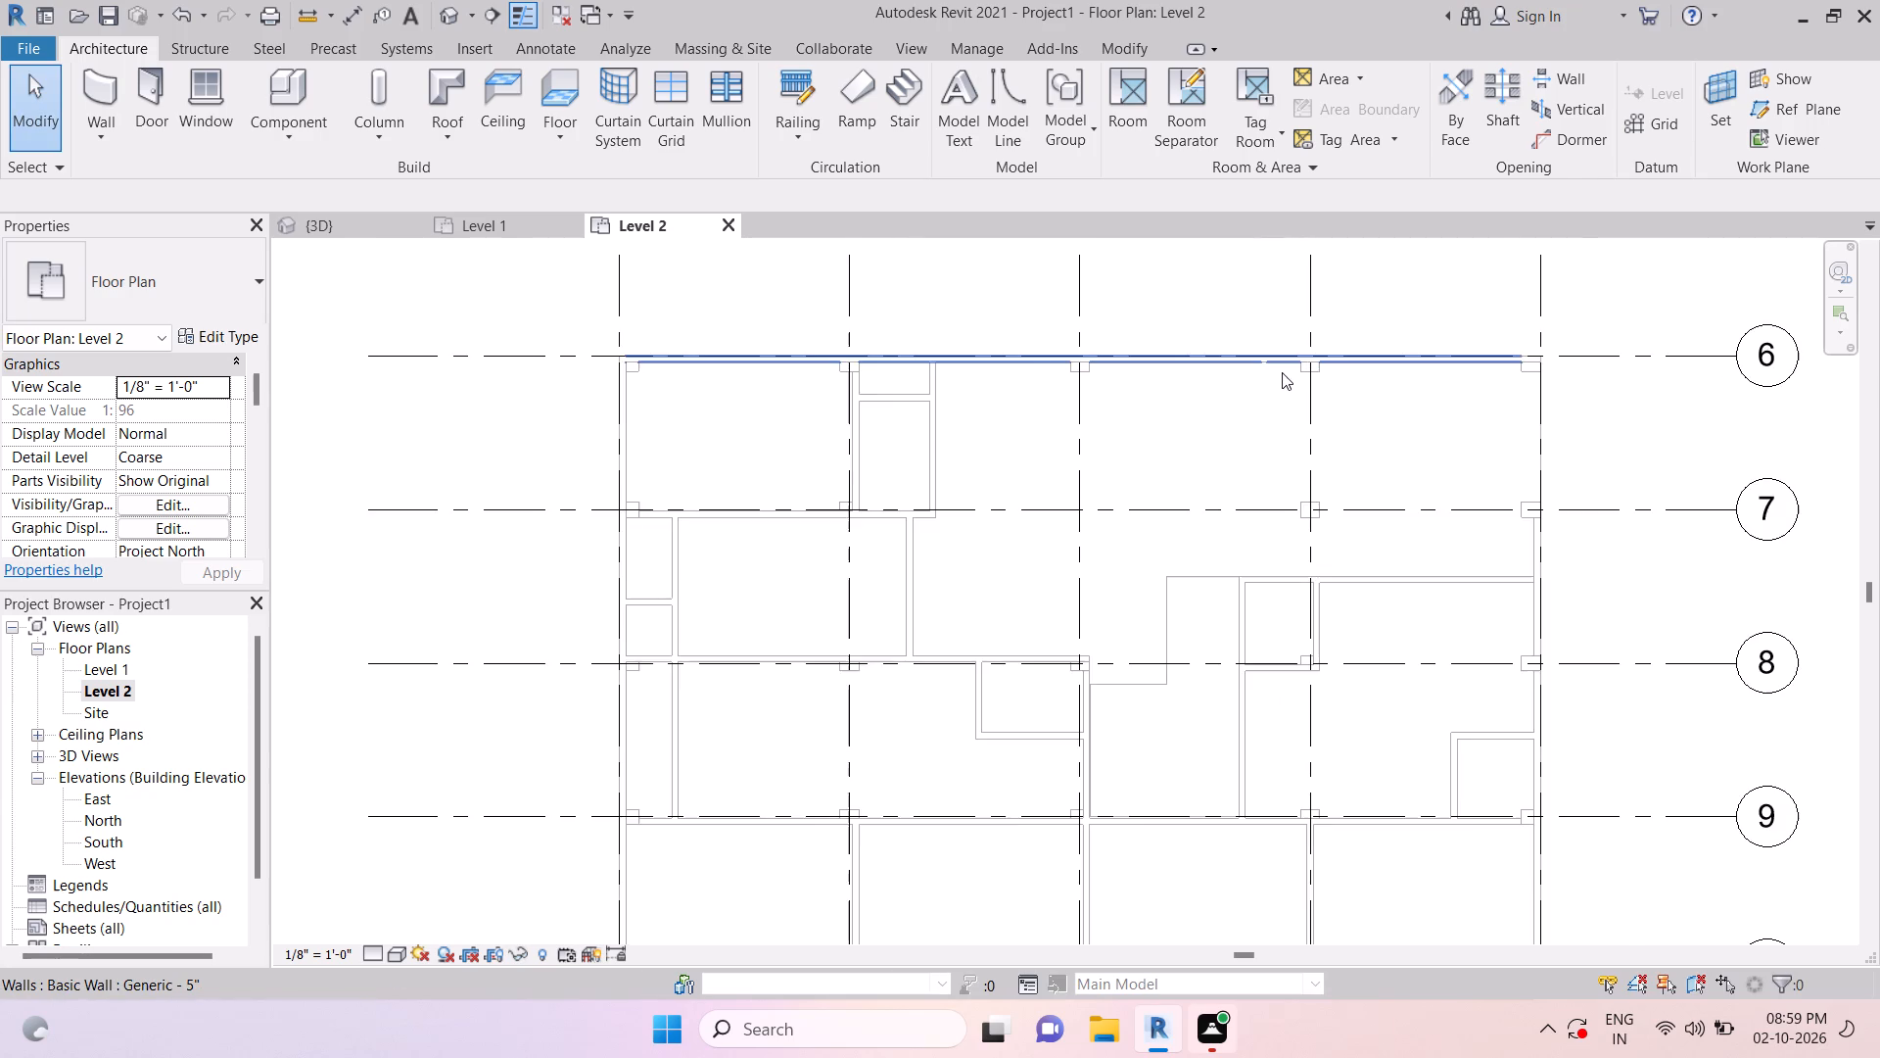
key("Escape")
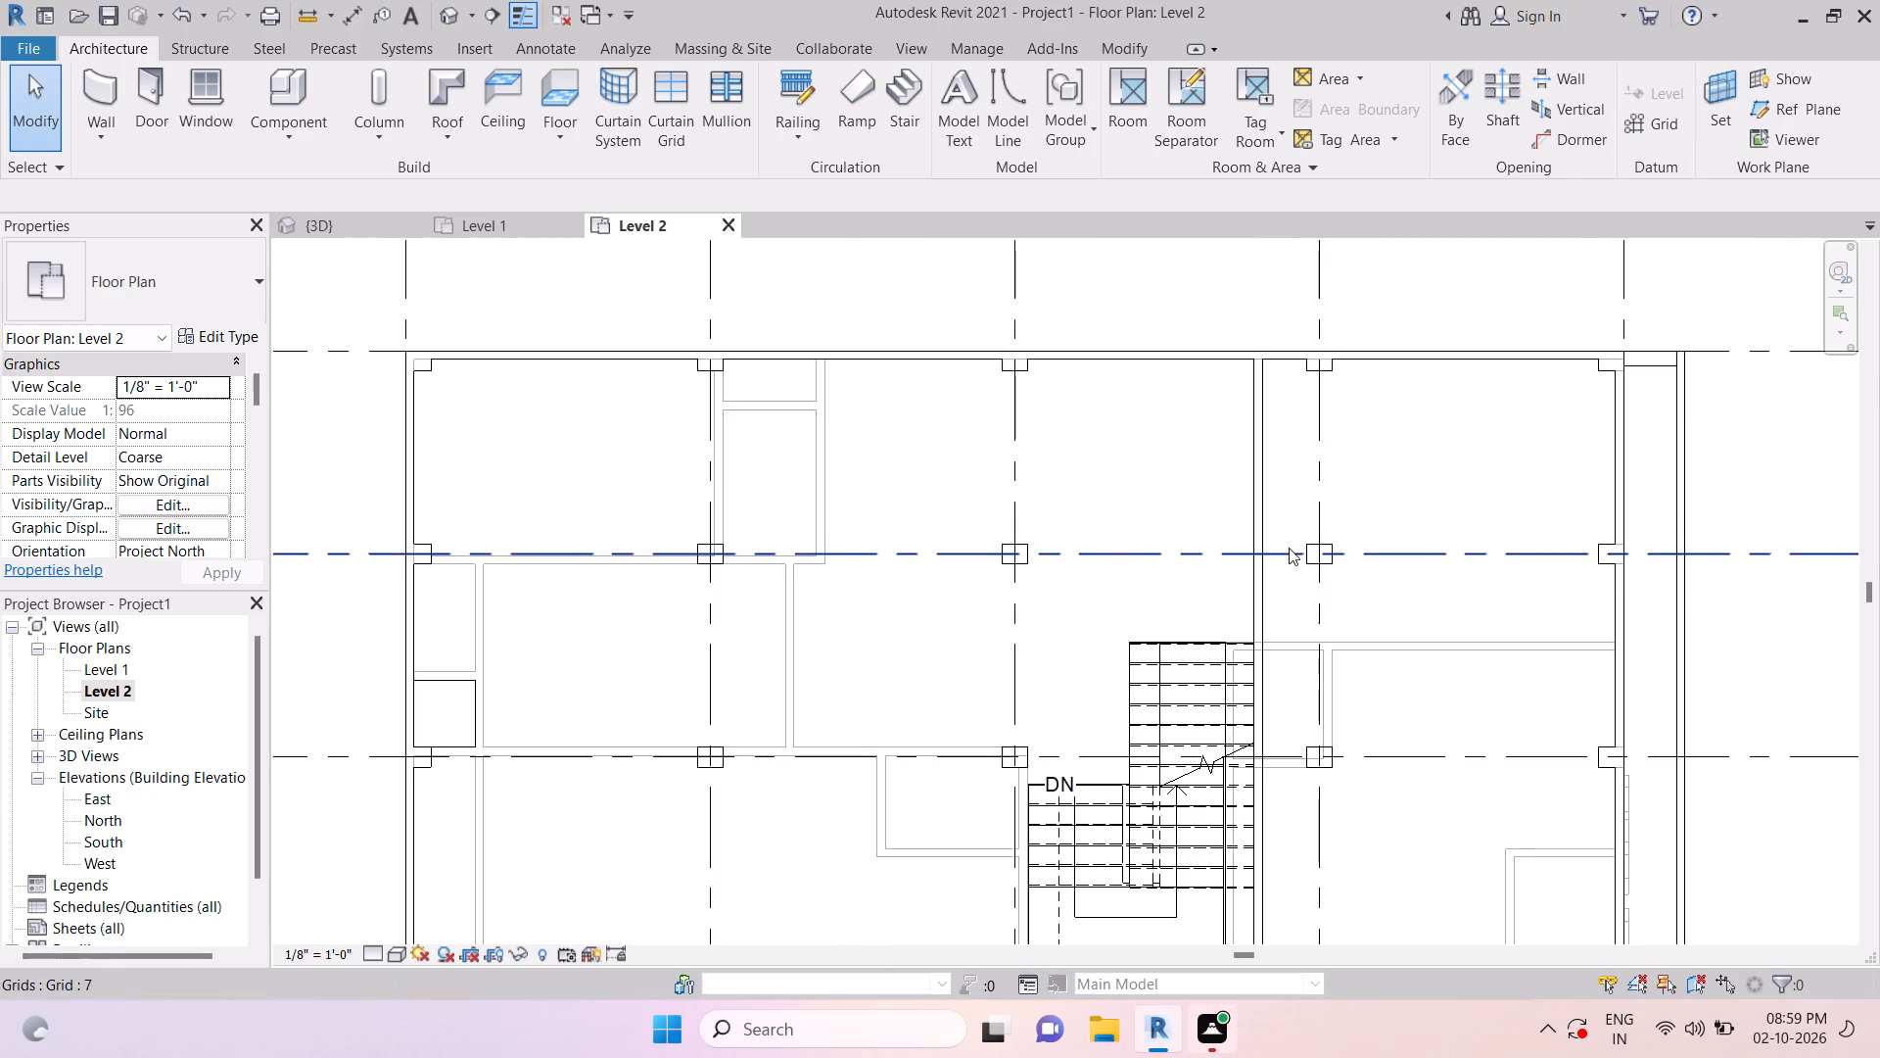
scroll(1310, 552, "down", 2)
key("Escape")
key("Escape")
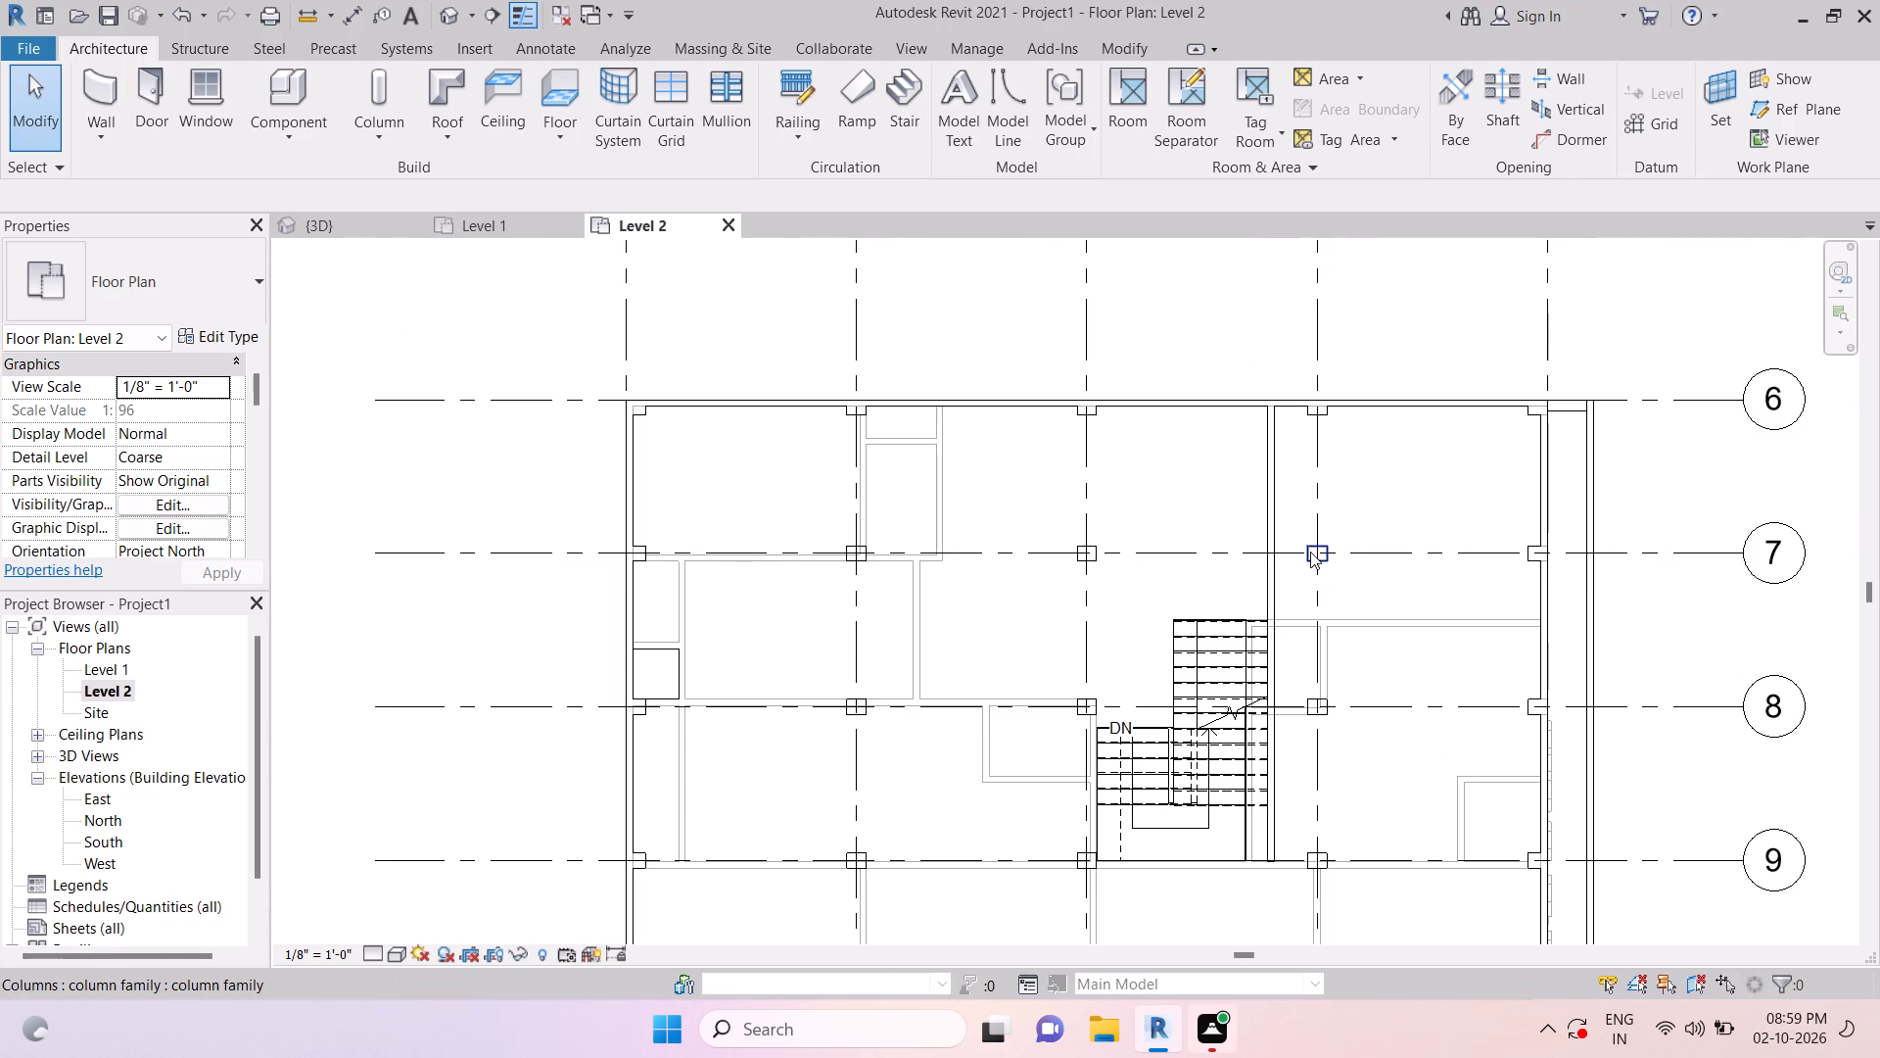
middle_click_drag(1494, 677, 1475, 678)
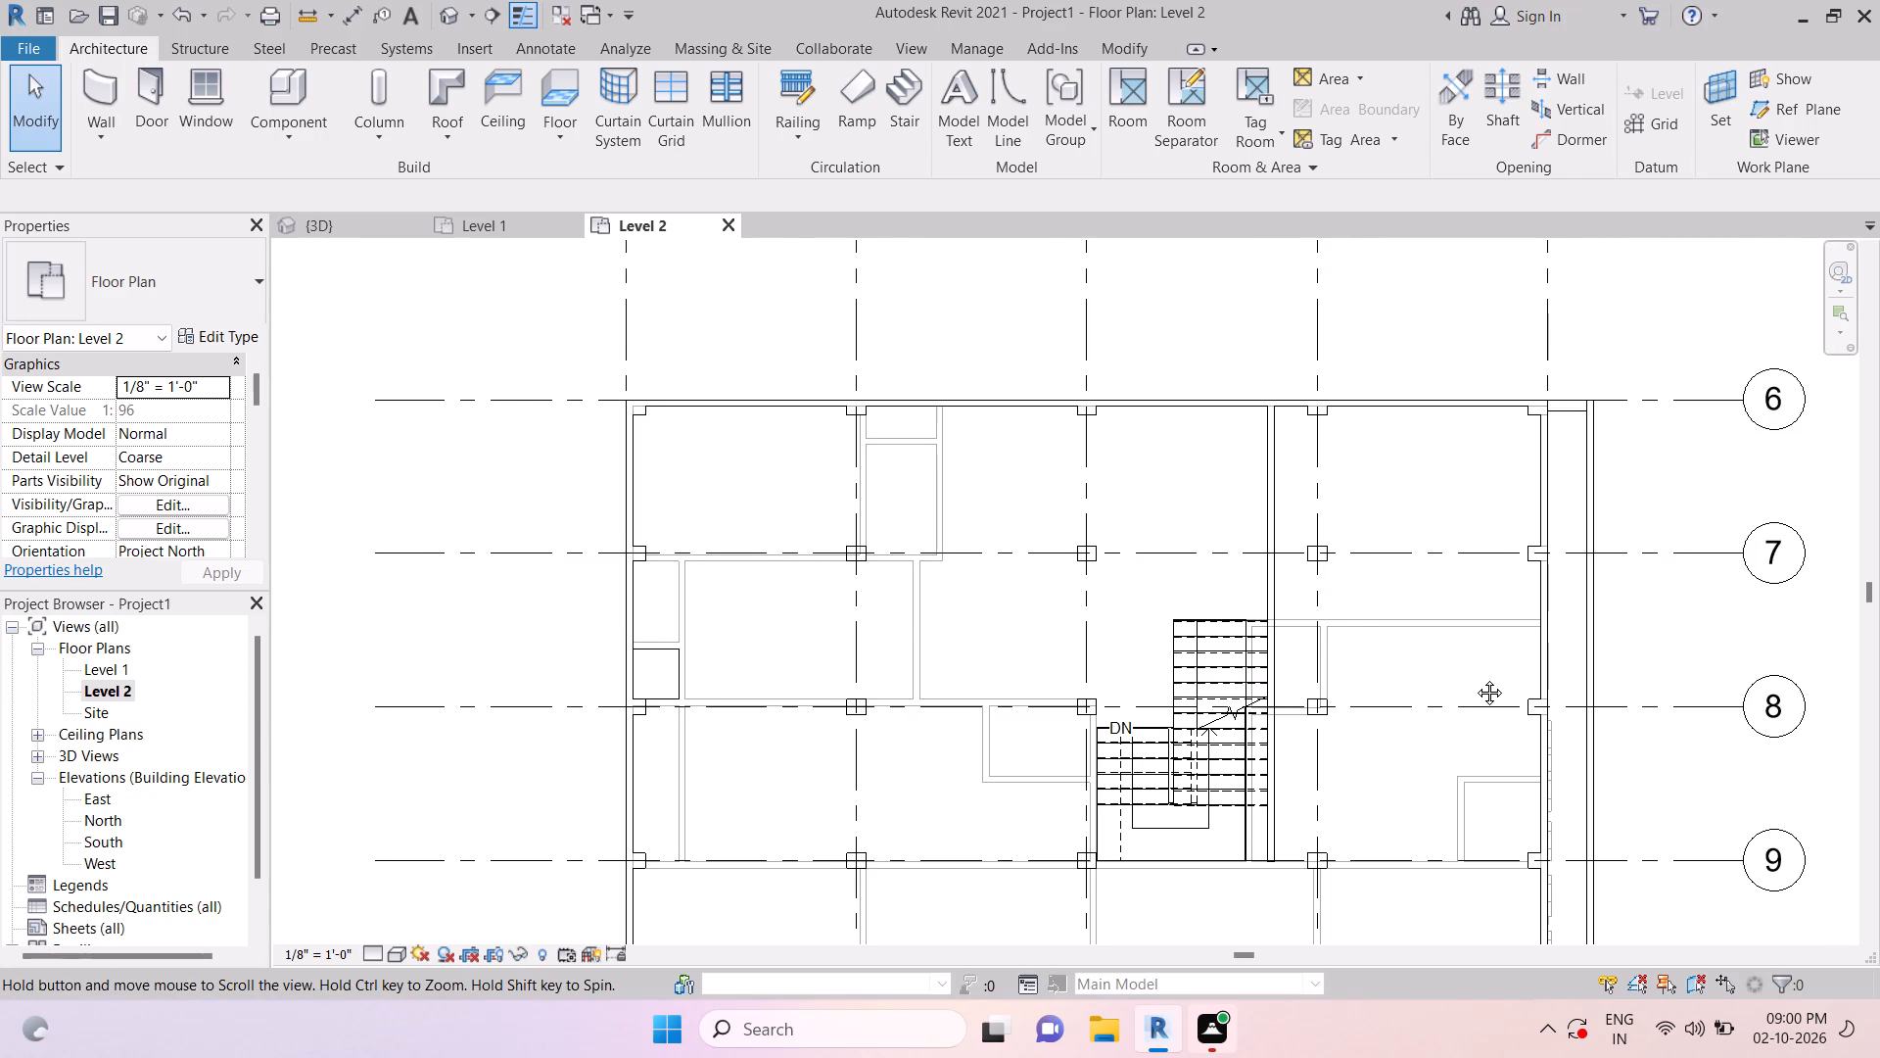
middle_click_drag(1475, 678, 1402, 695)
key("Escape")
scroll(1197, 577, "up", 4)
key("Escape")
key("Escape")
type("wa")
scroll(1176, 570, "up", 2)
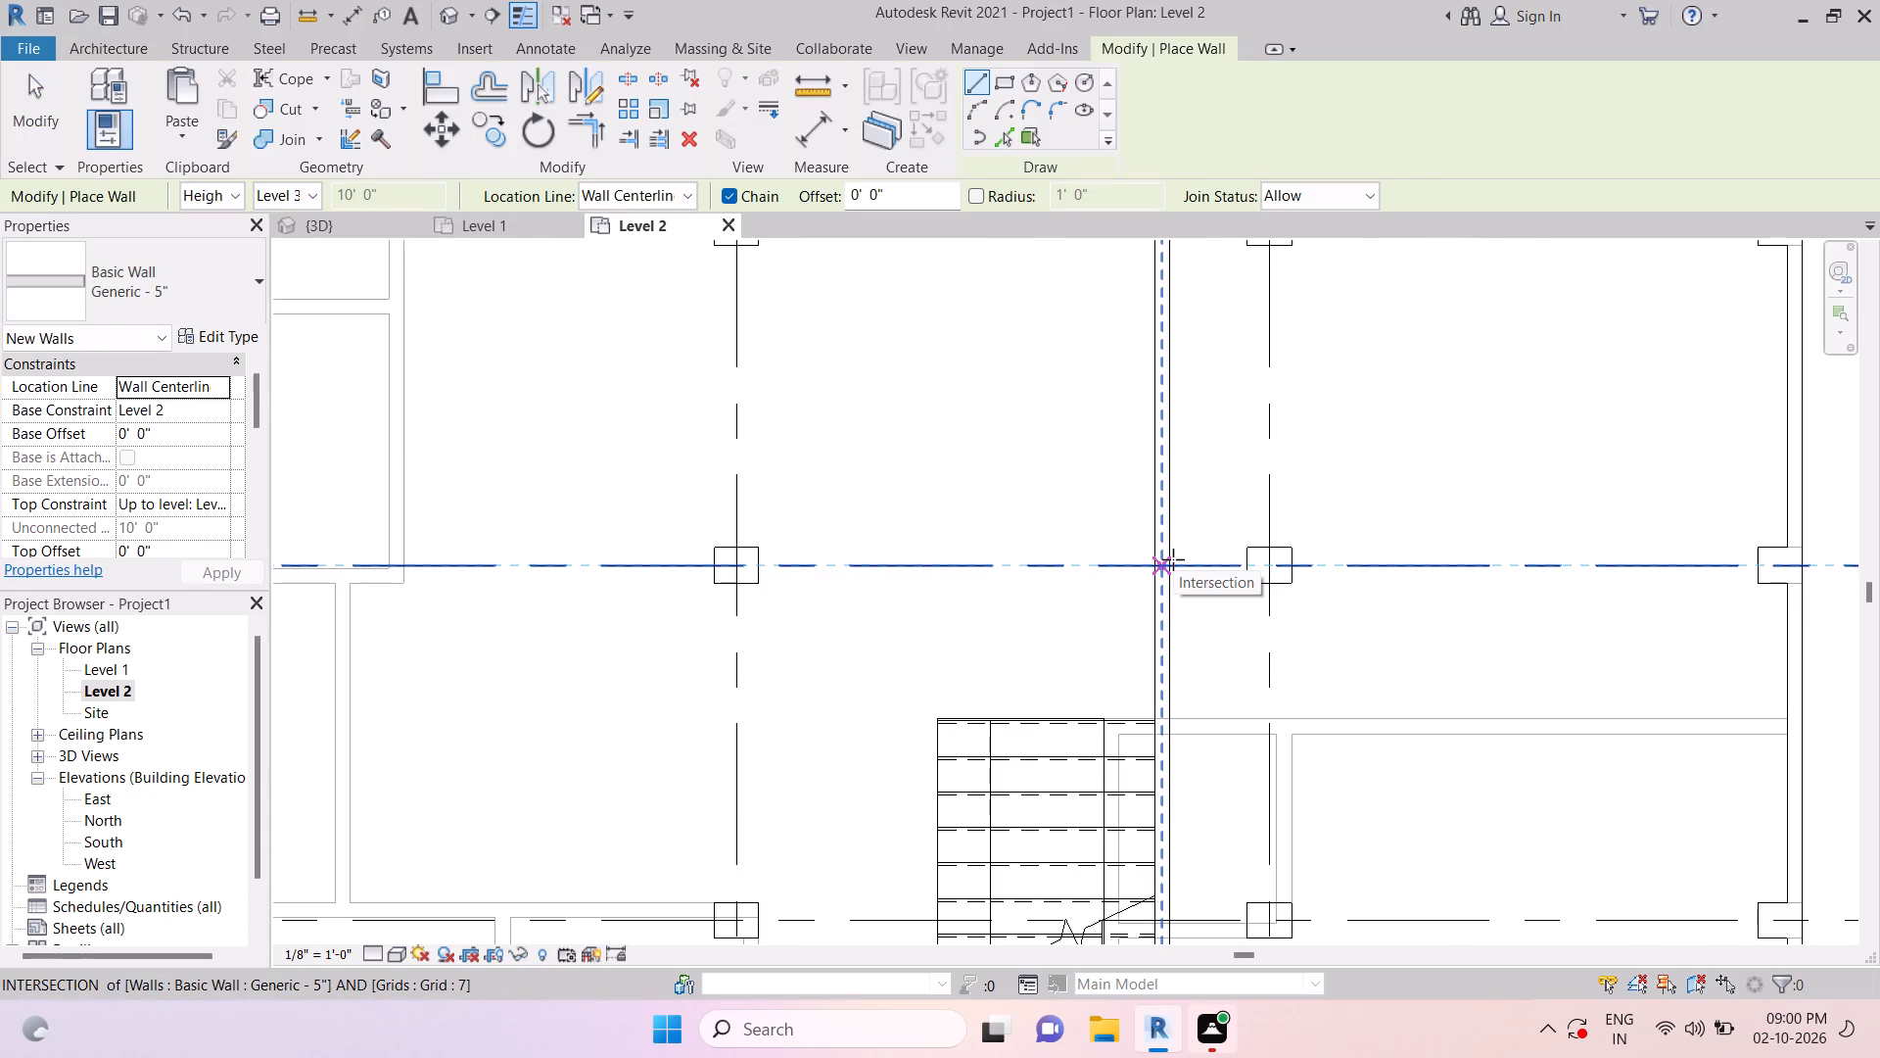
left_click(1175, 558)
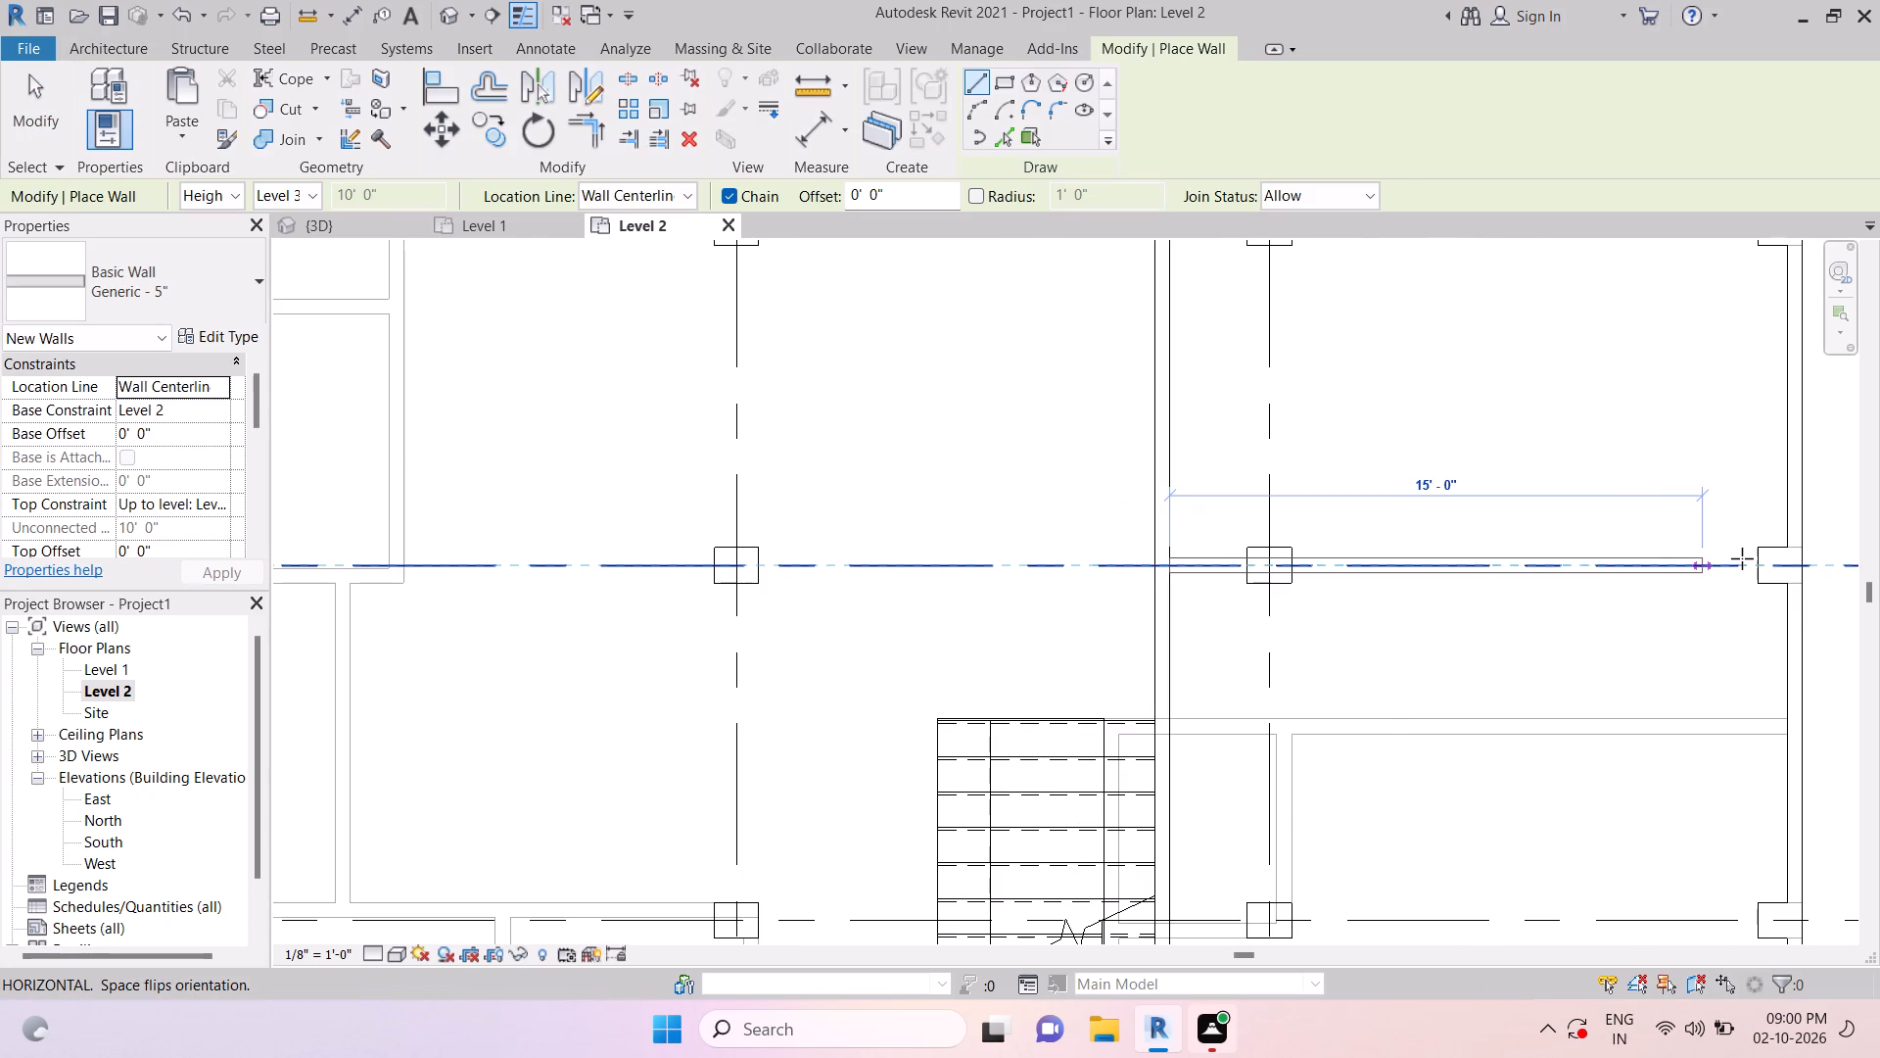
left_click(1754, 559)
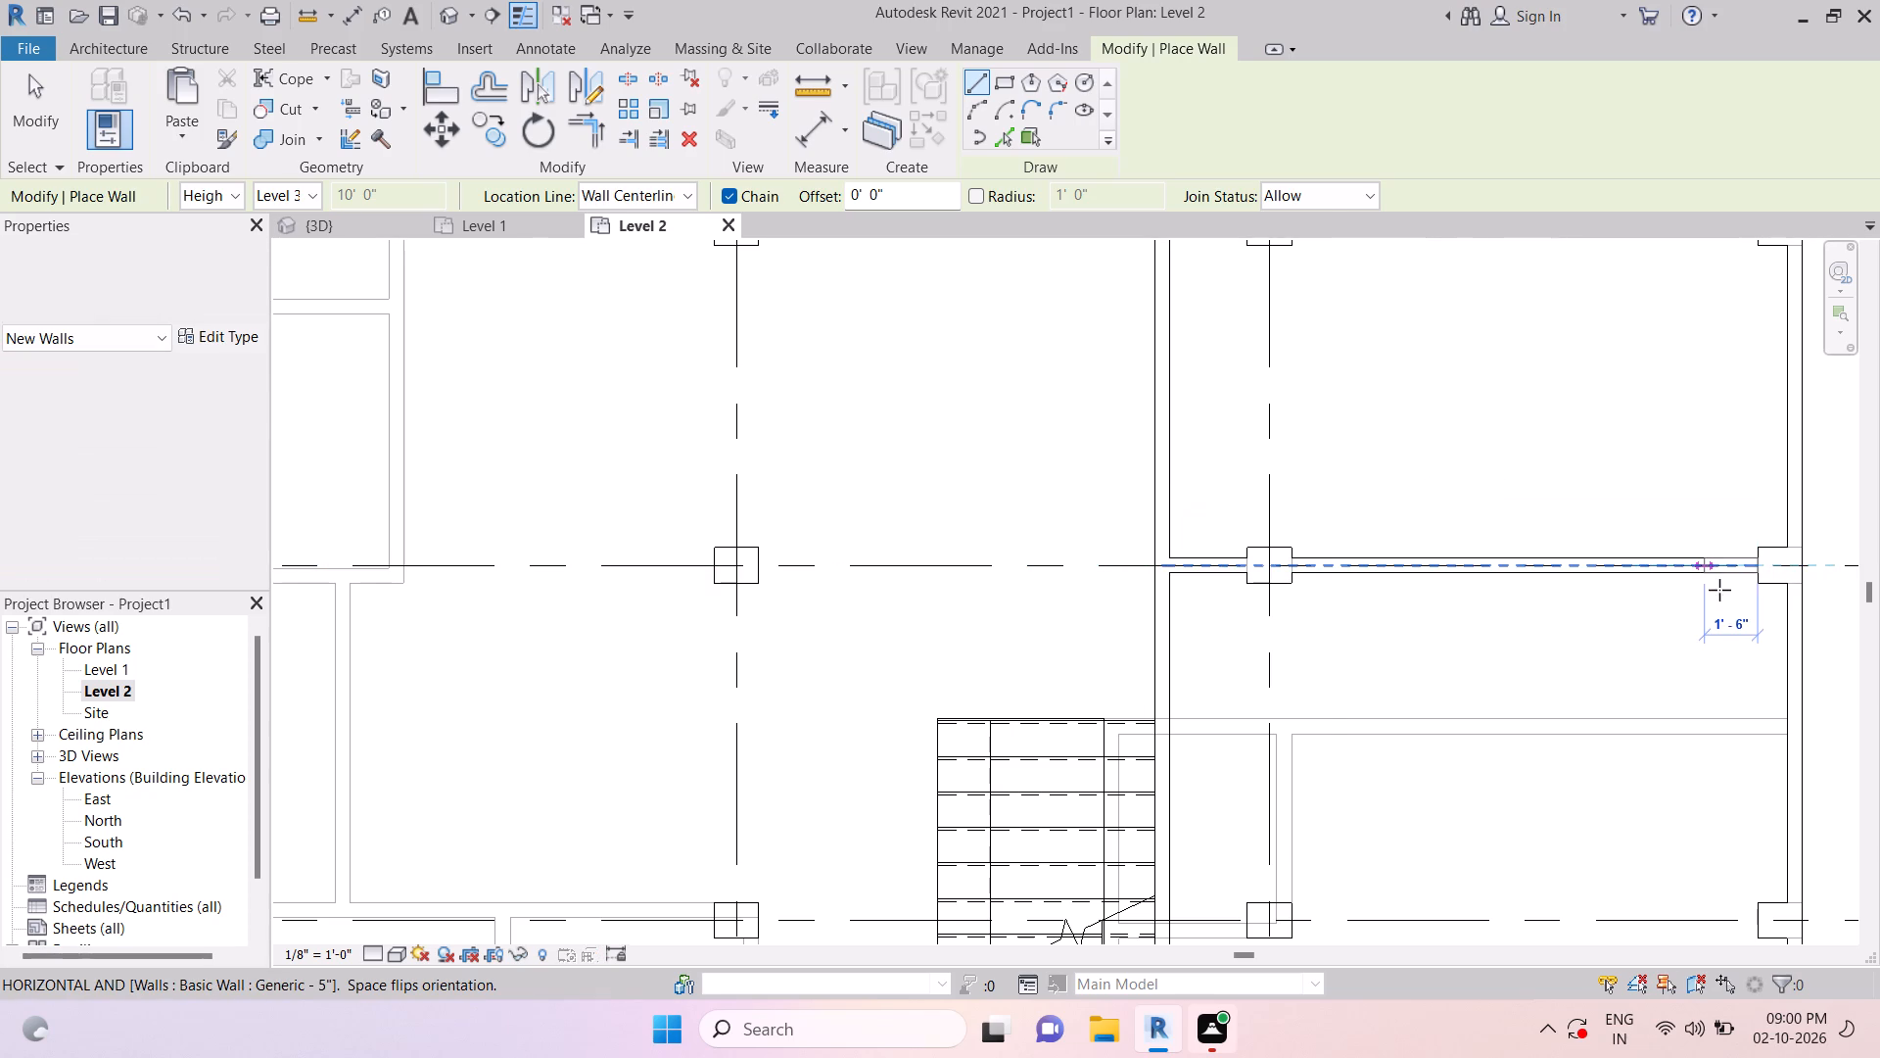
key("Escape")
key("Escape")
key("Escape")
key("Escape")
key("Escape")
key("Escape")
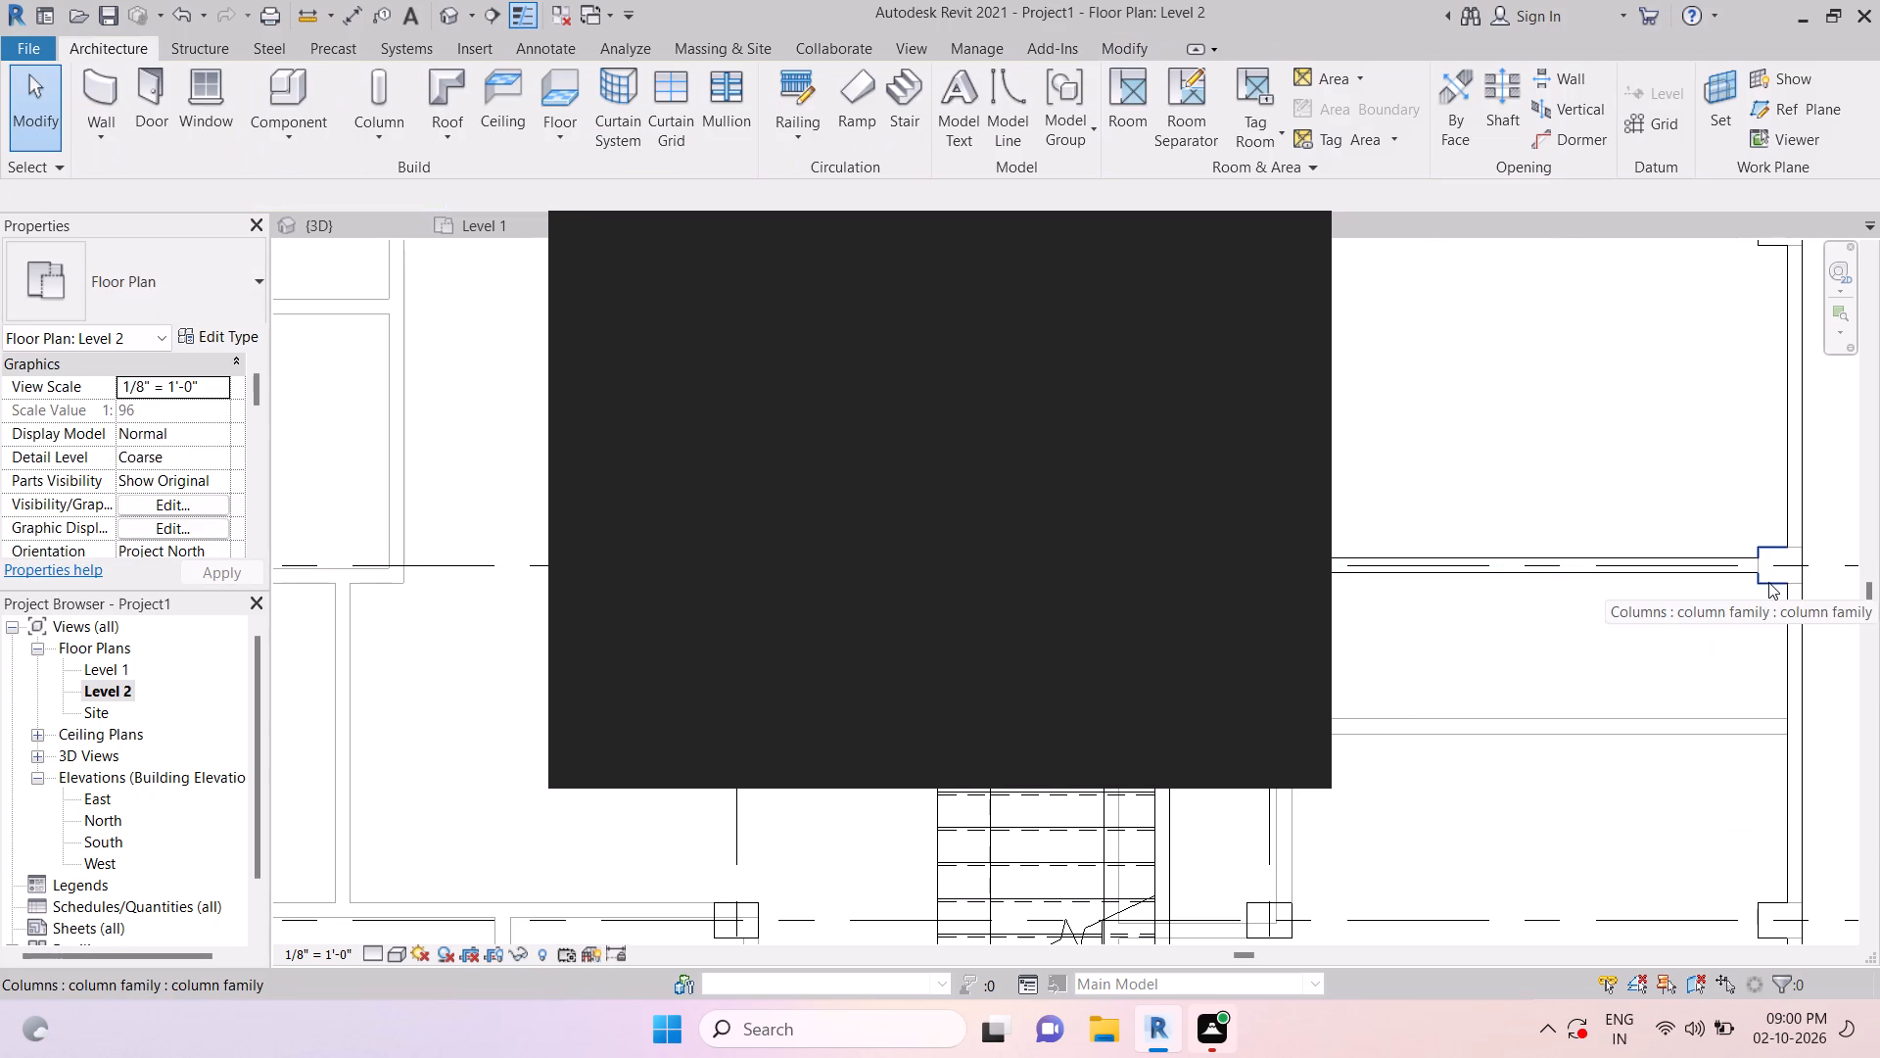
Align the new grid 7 wall's face with the grid 6-side face of the column it passes beside the stair.
scroll(1610, 621, "down", 2)
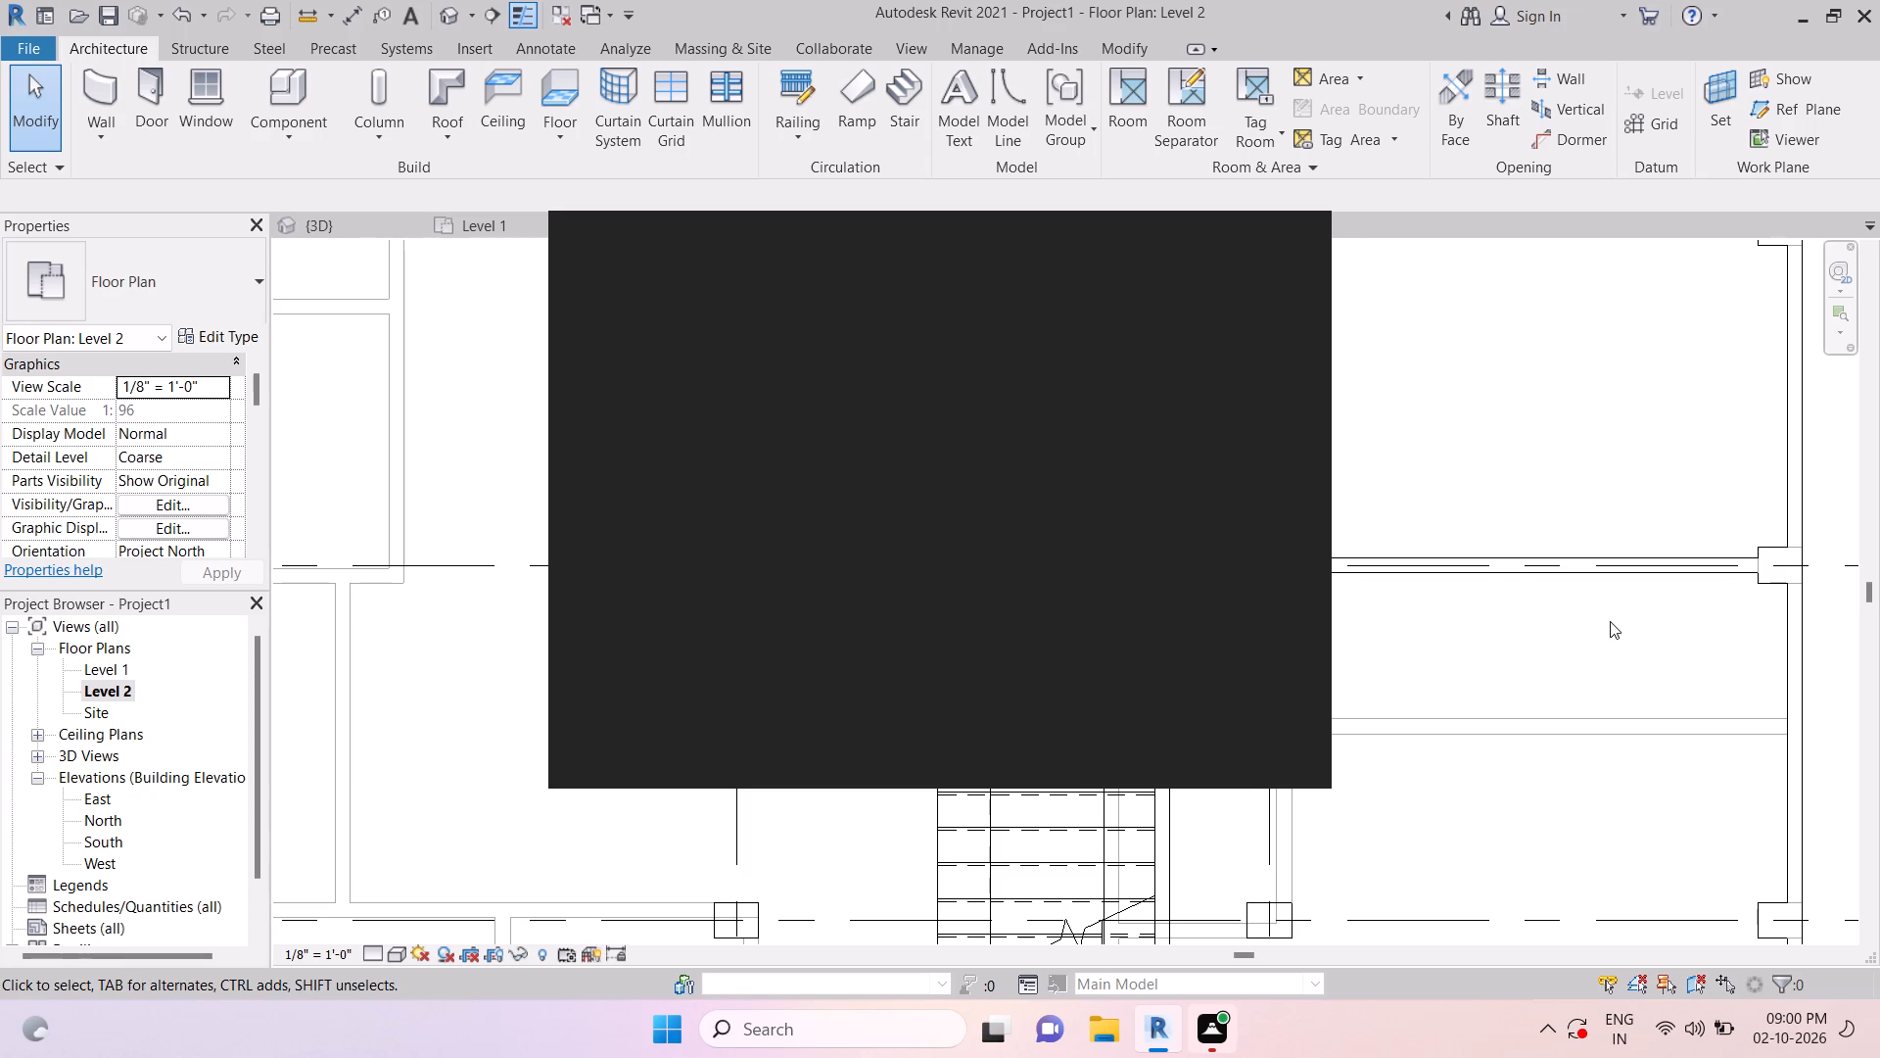
middle_click_drag(1491, 597, 1663, 636)
key("Escape")
scroll(1511, 618, "up", 5)
key("Escape")
key("Escape")
key("a")
key("l")
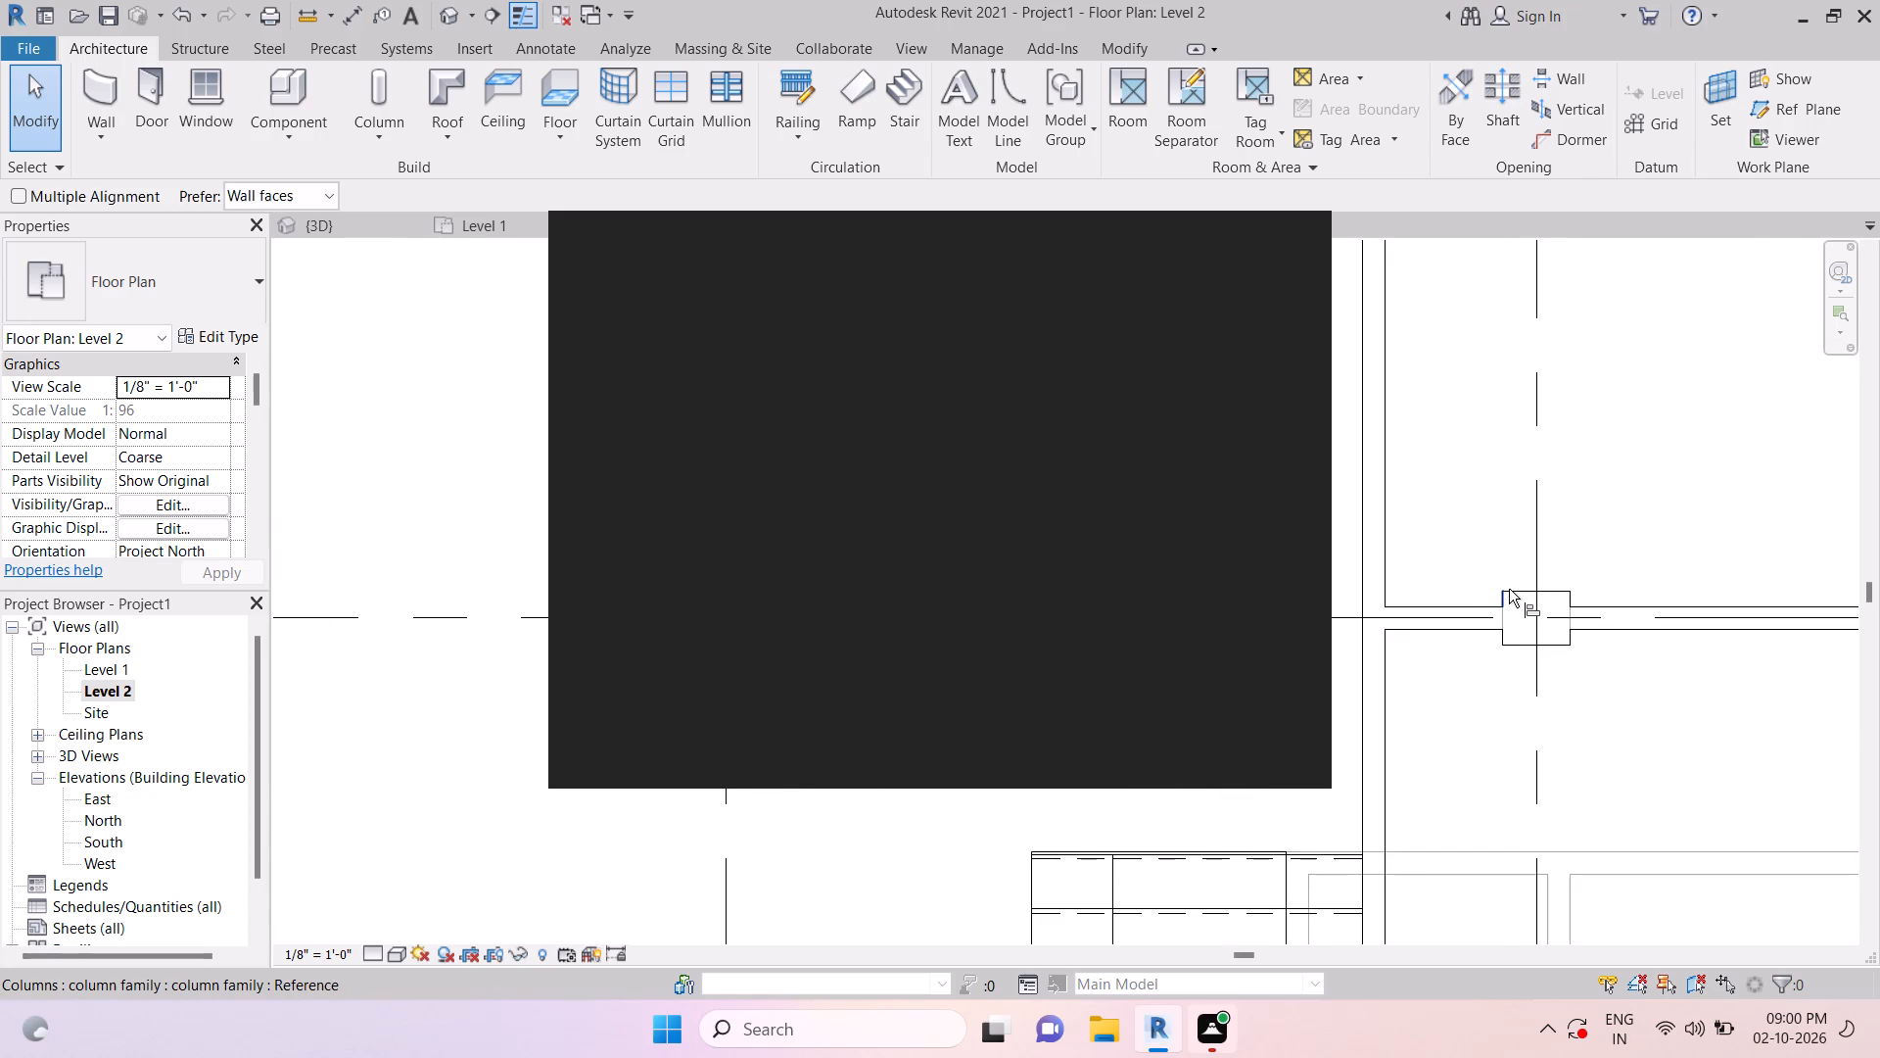
left_click(1523, 591)
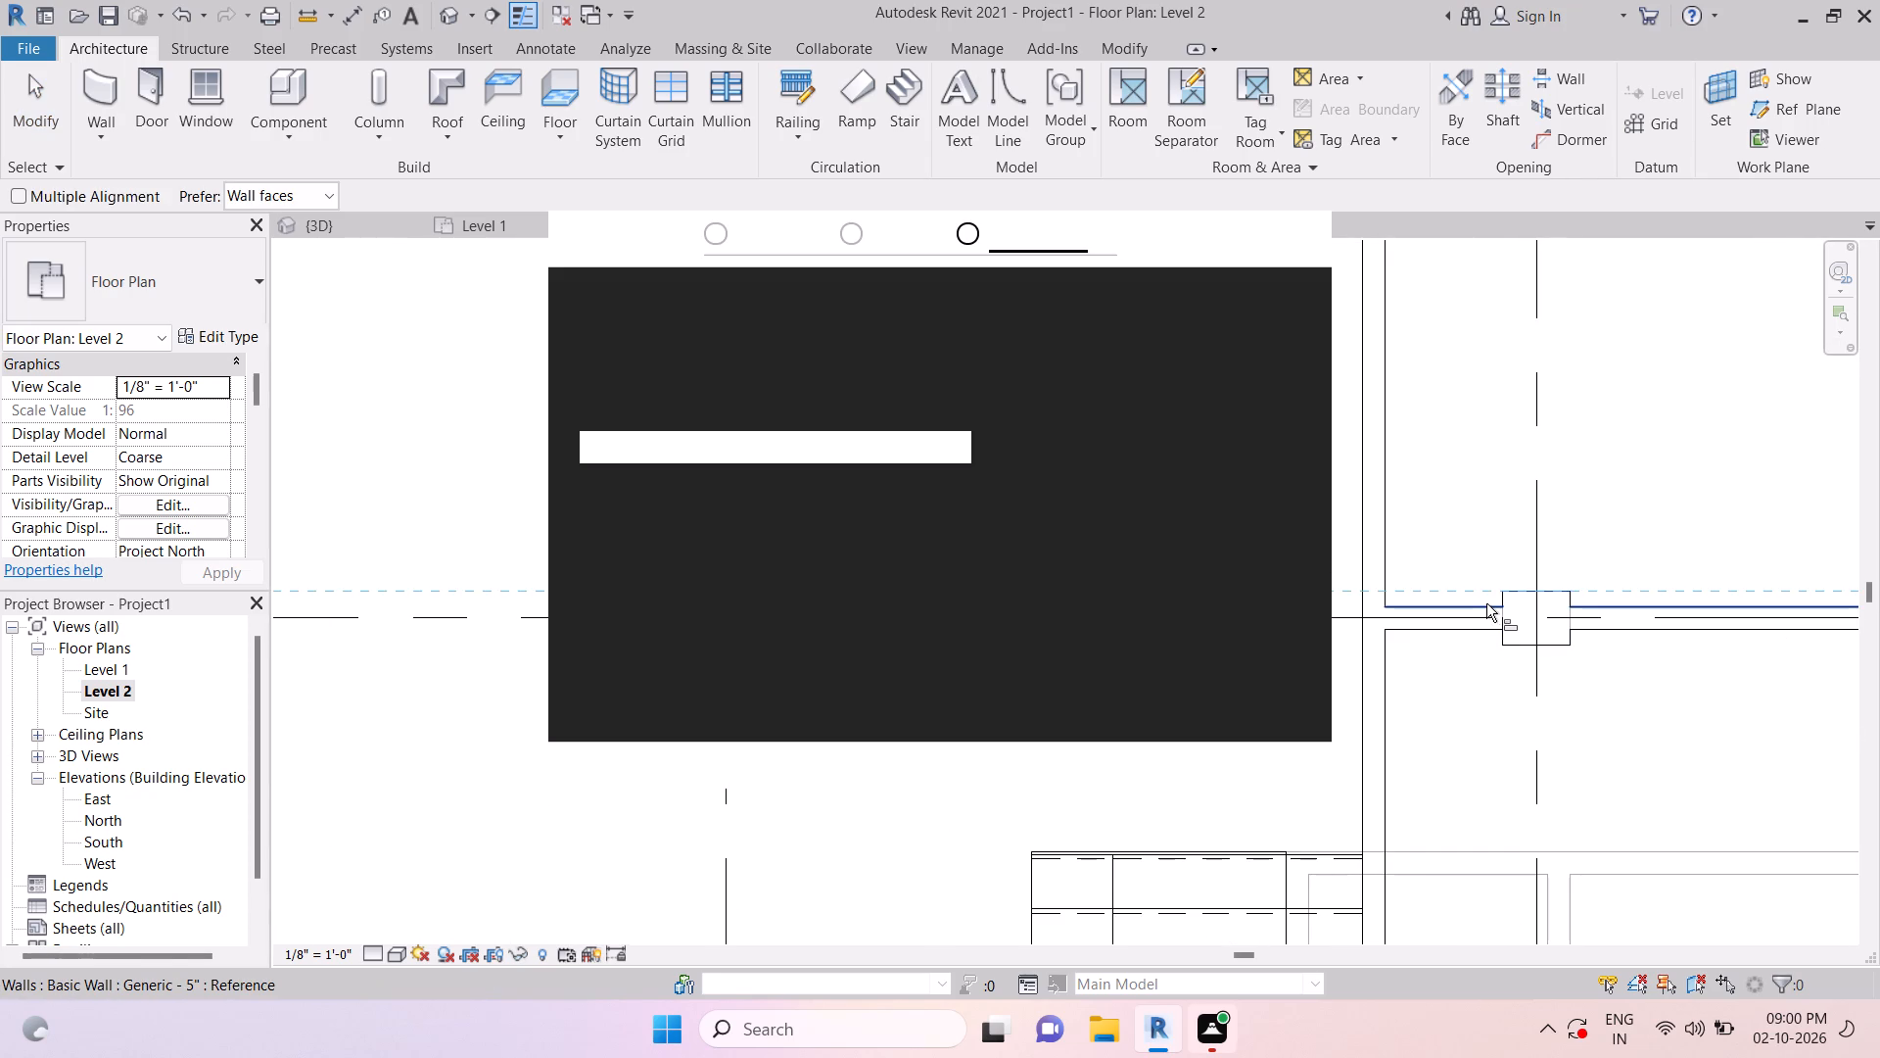
left_click(1486, 603)
key("Escape")
scroll(1486, 607, "down", 4)
key("Escape")
key("Escape")
key("Escape")
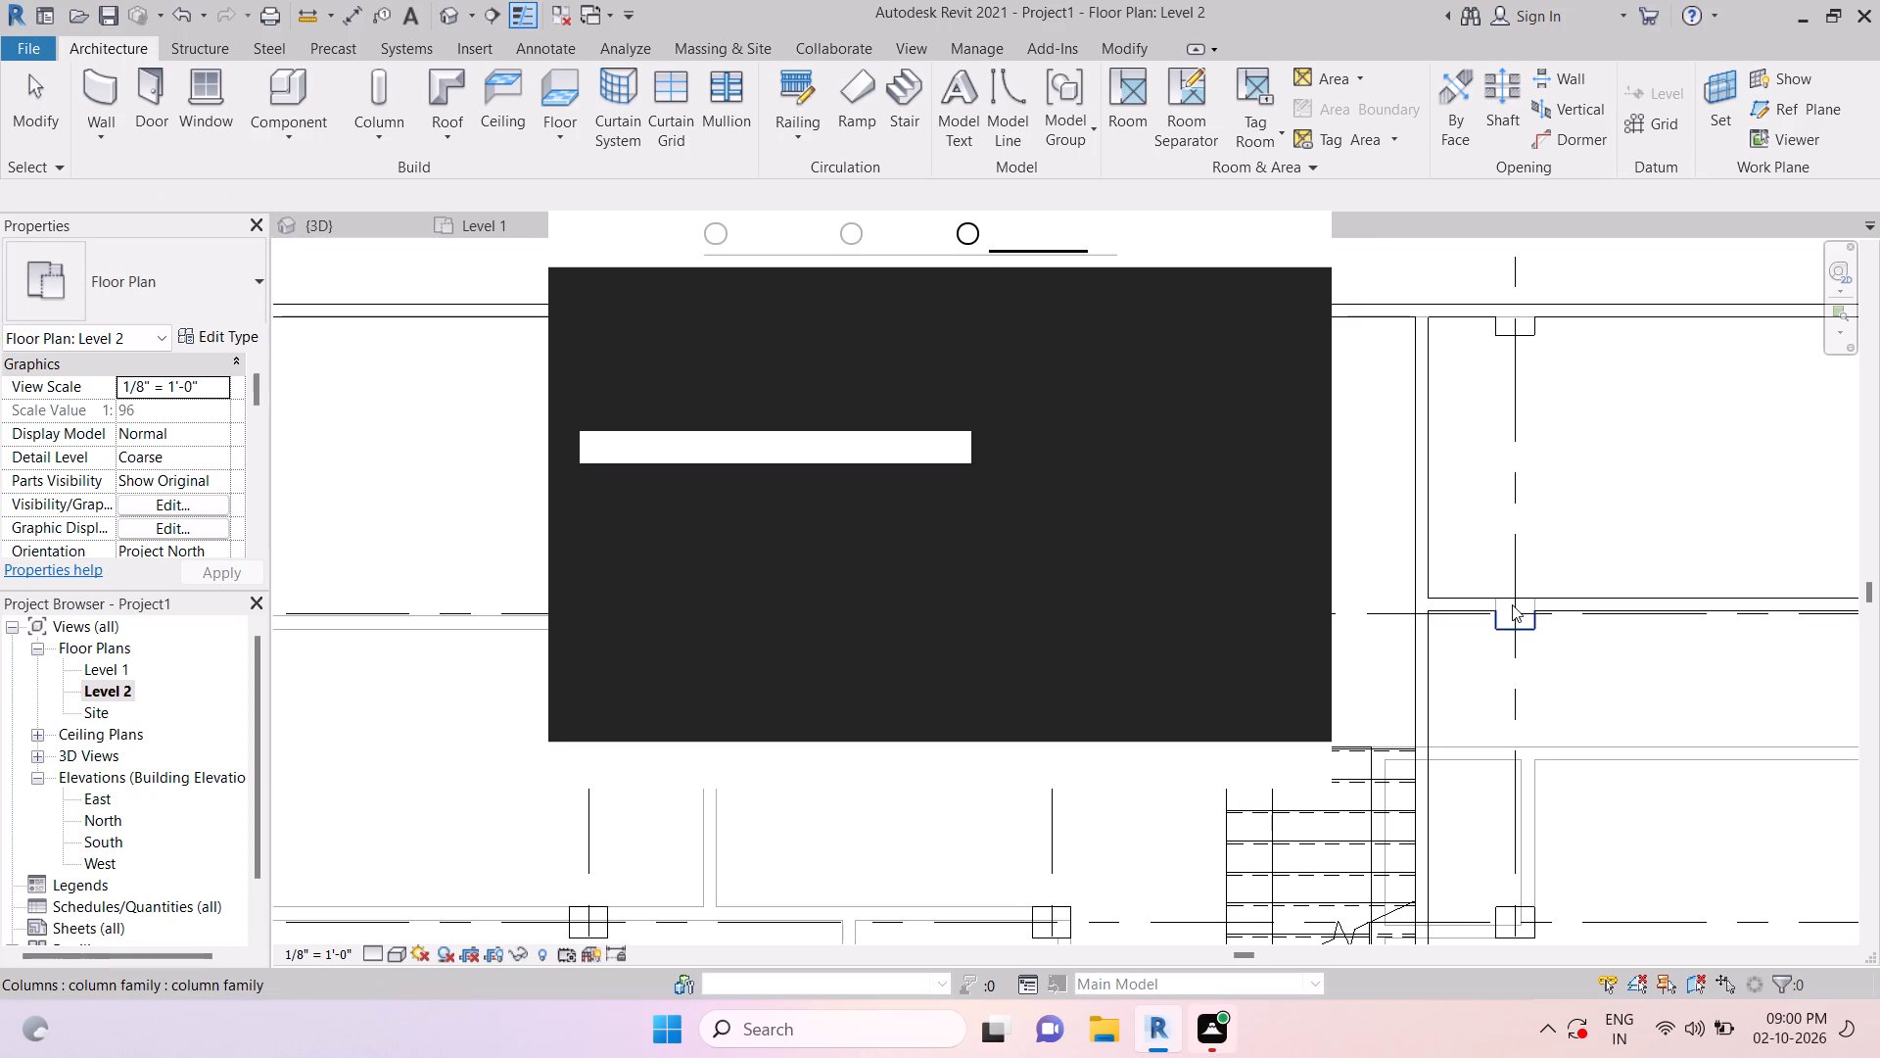
key("Escape")
key("Escape")
key("Escape")
Close the Autodesk licence notification covering the Level 2 plan.
scroll(1668, 591, "down", 3)
middle_click_drag(1682, 596, 1491, 596)
key("Escape")
key("Escape")
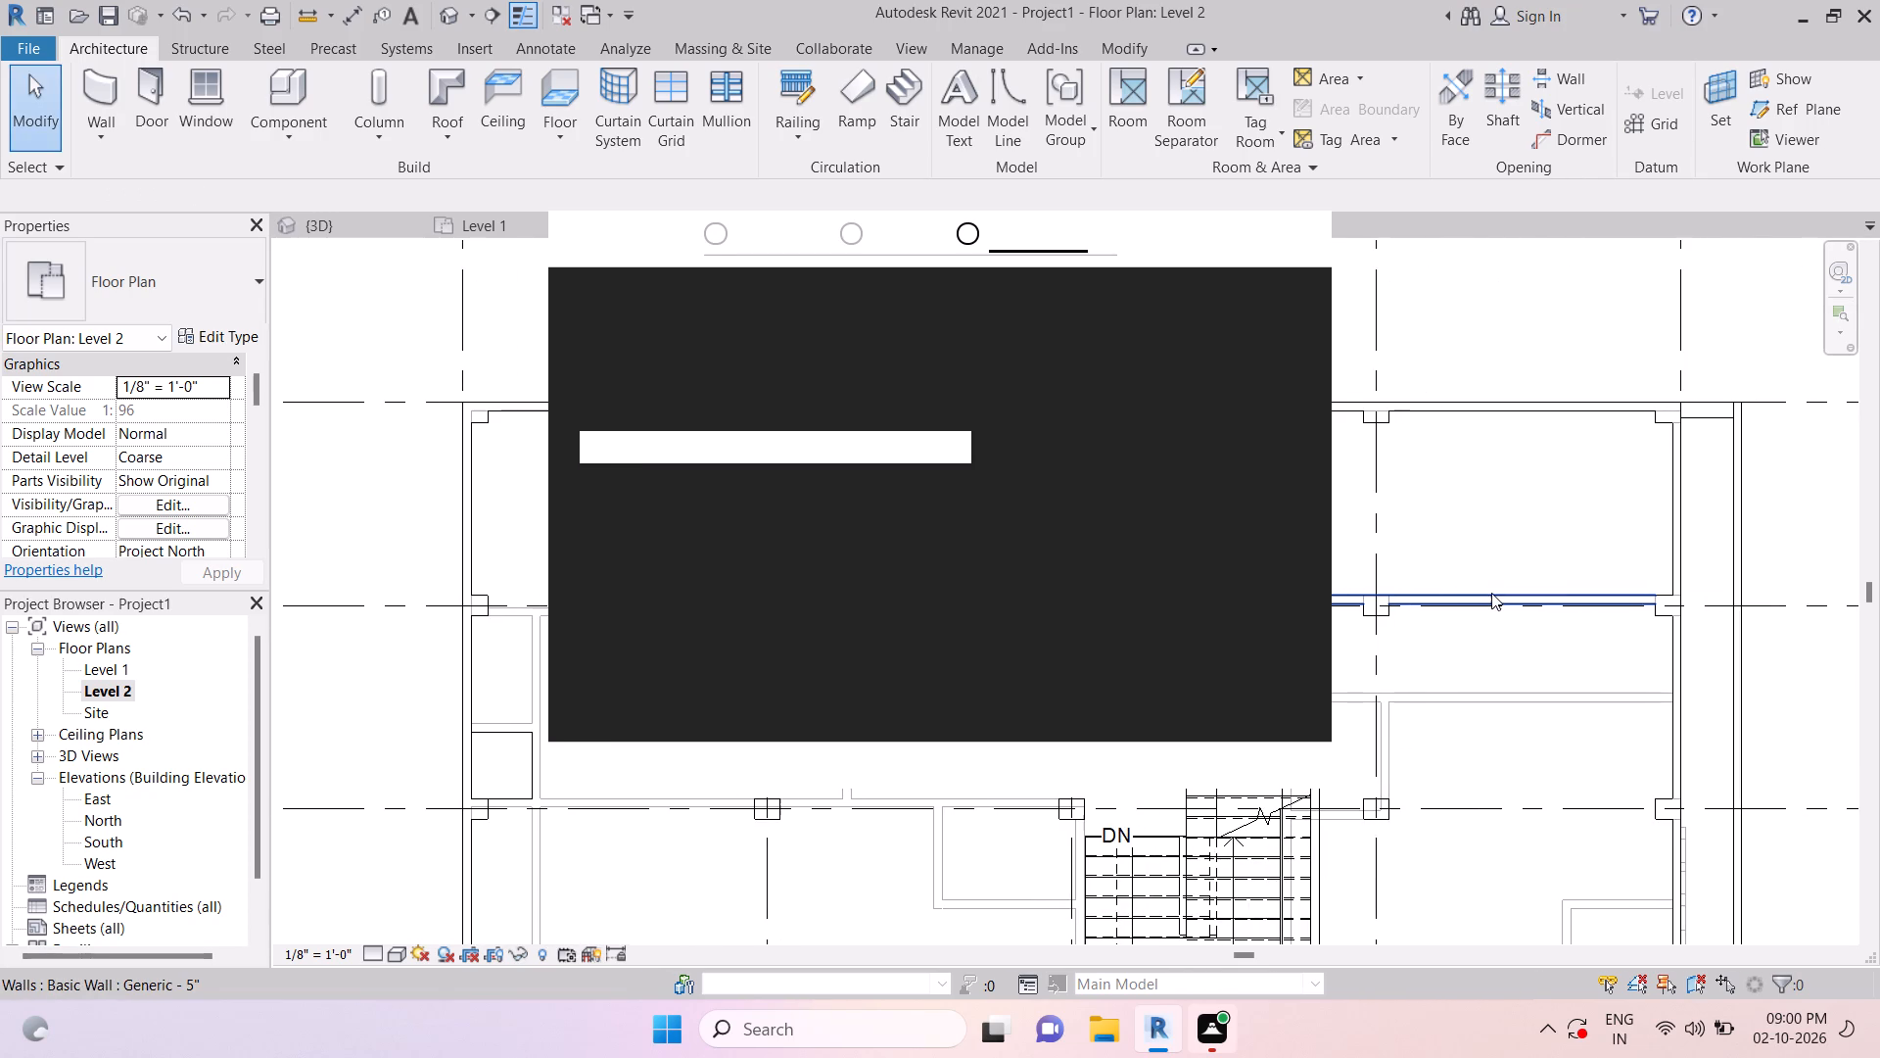
key("Escape")
scroll(1636, 597, "up", 1)
key("Escape")
key("Escape")
key("Escape")
key("Escape")
key("Escape")
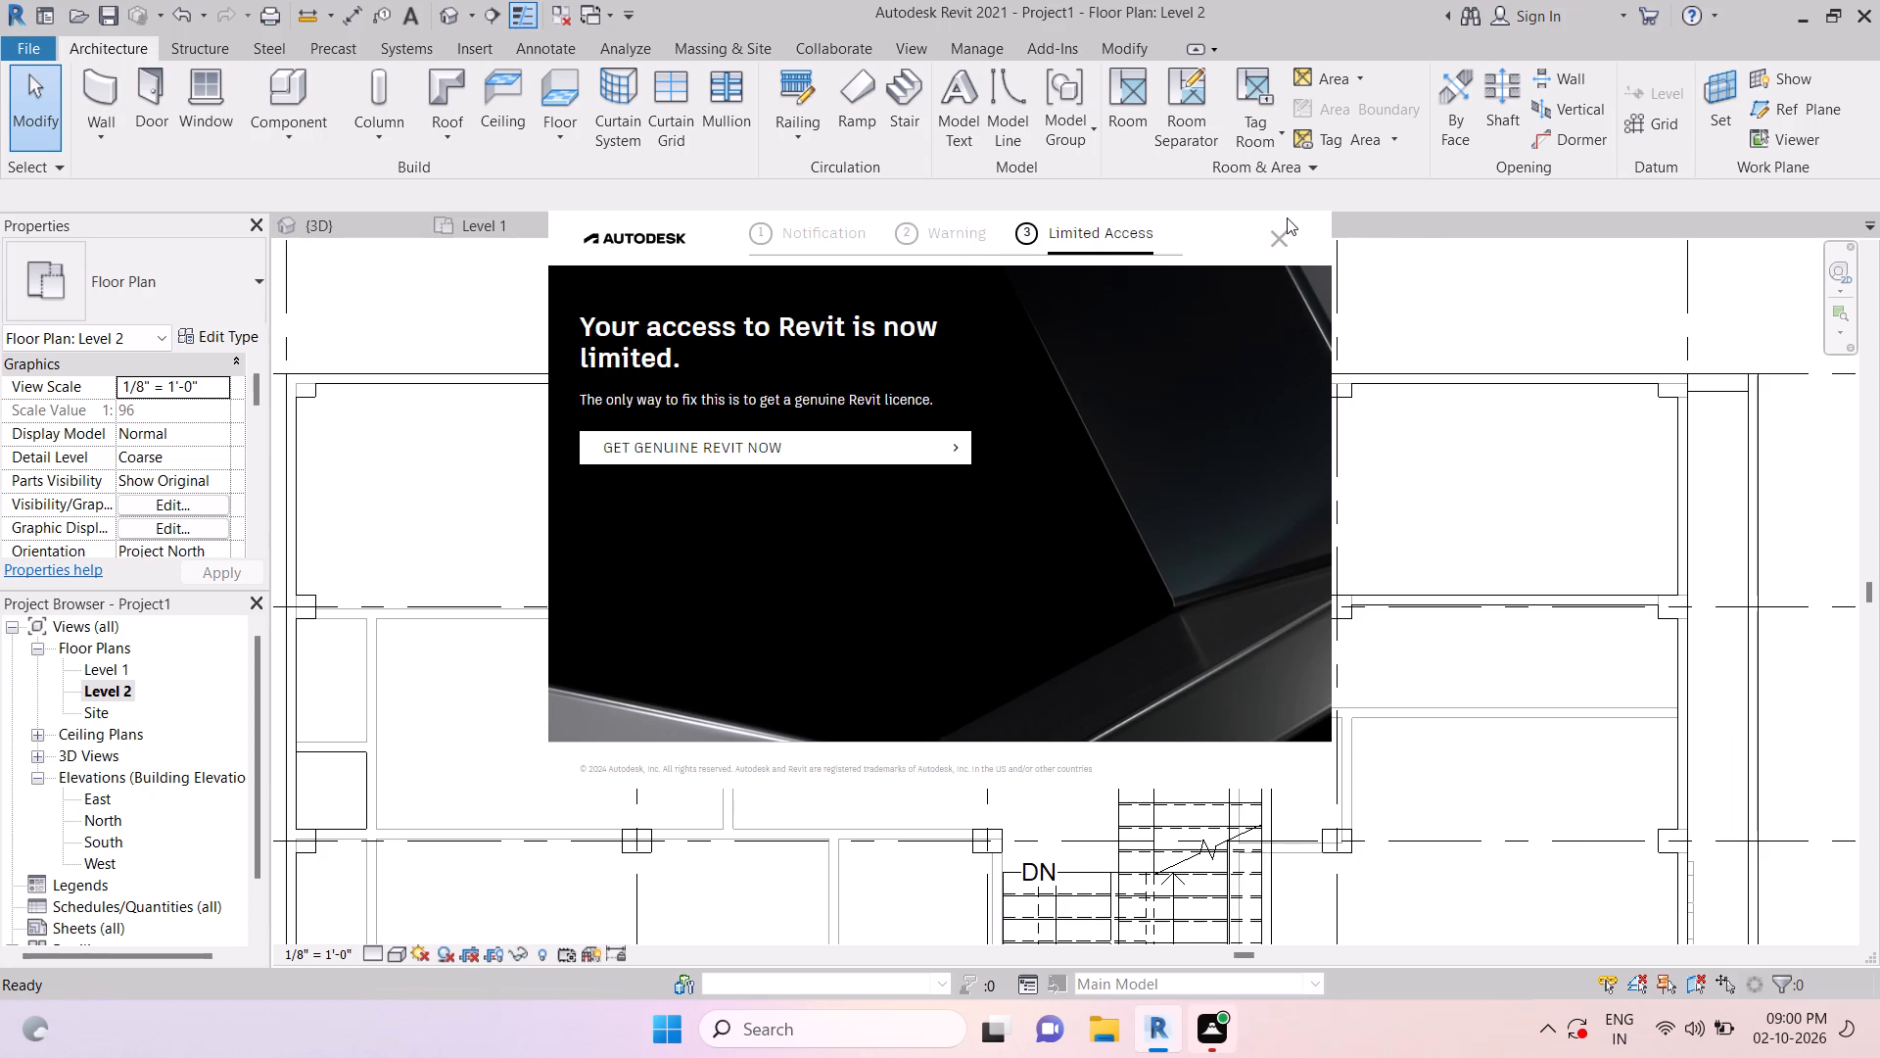
left_click(1282, 233)
key("Escape")
key("Escape")
key("Escape")
Draw a Generic - 5" wall up to Level 3, about 1'-8" long, from the grid 8 column beside the stair toward the stair-side wall.
scroll(1388, 580, "down", 2)
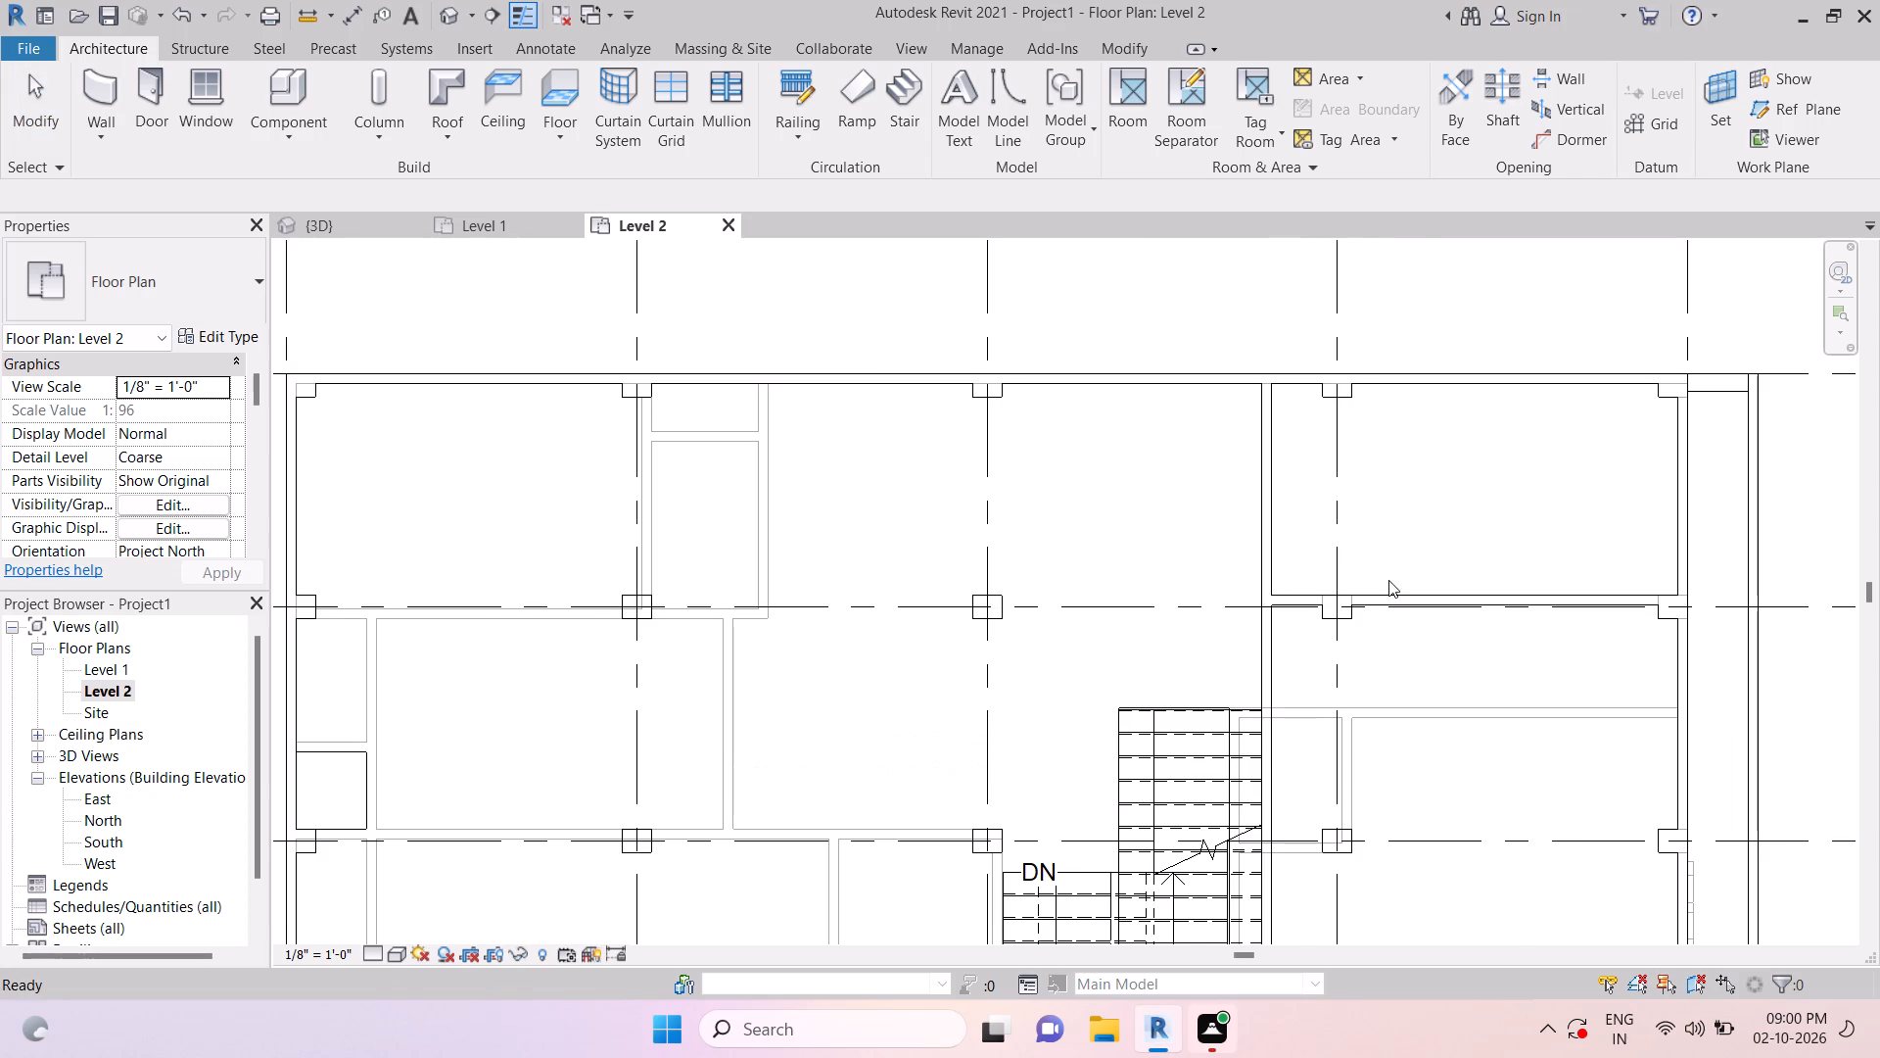
key("Escape")
middle_click_drag(1442, 786, 1472, 648)
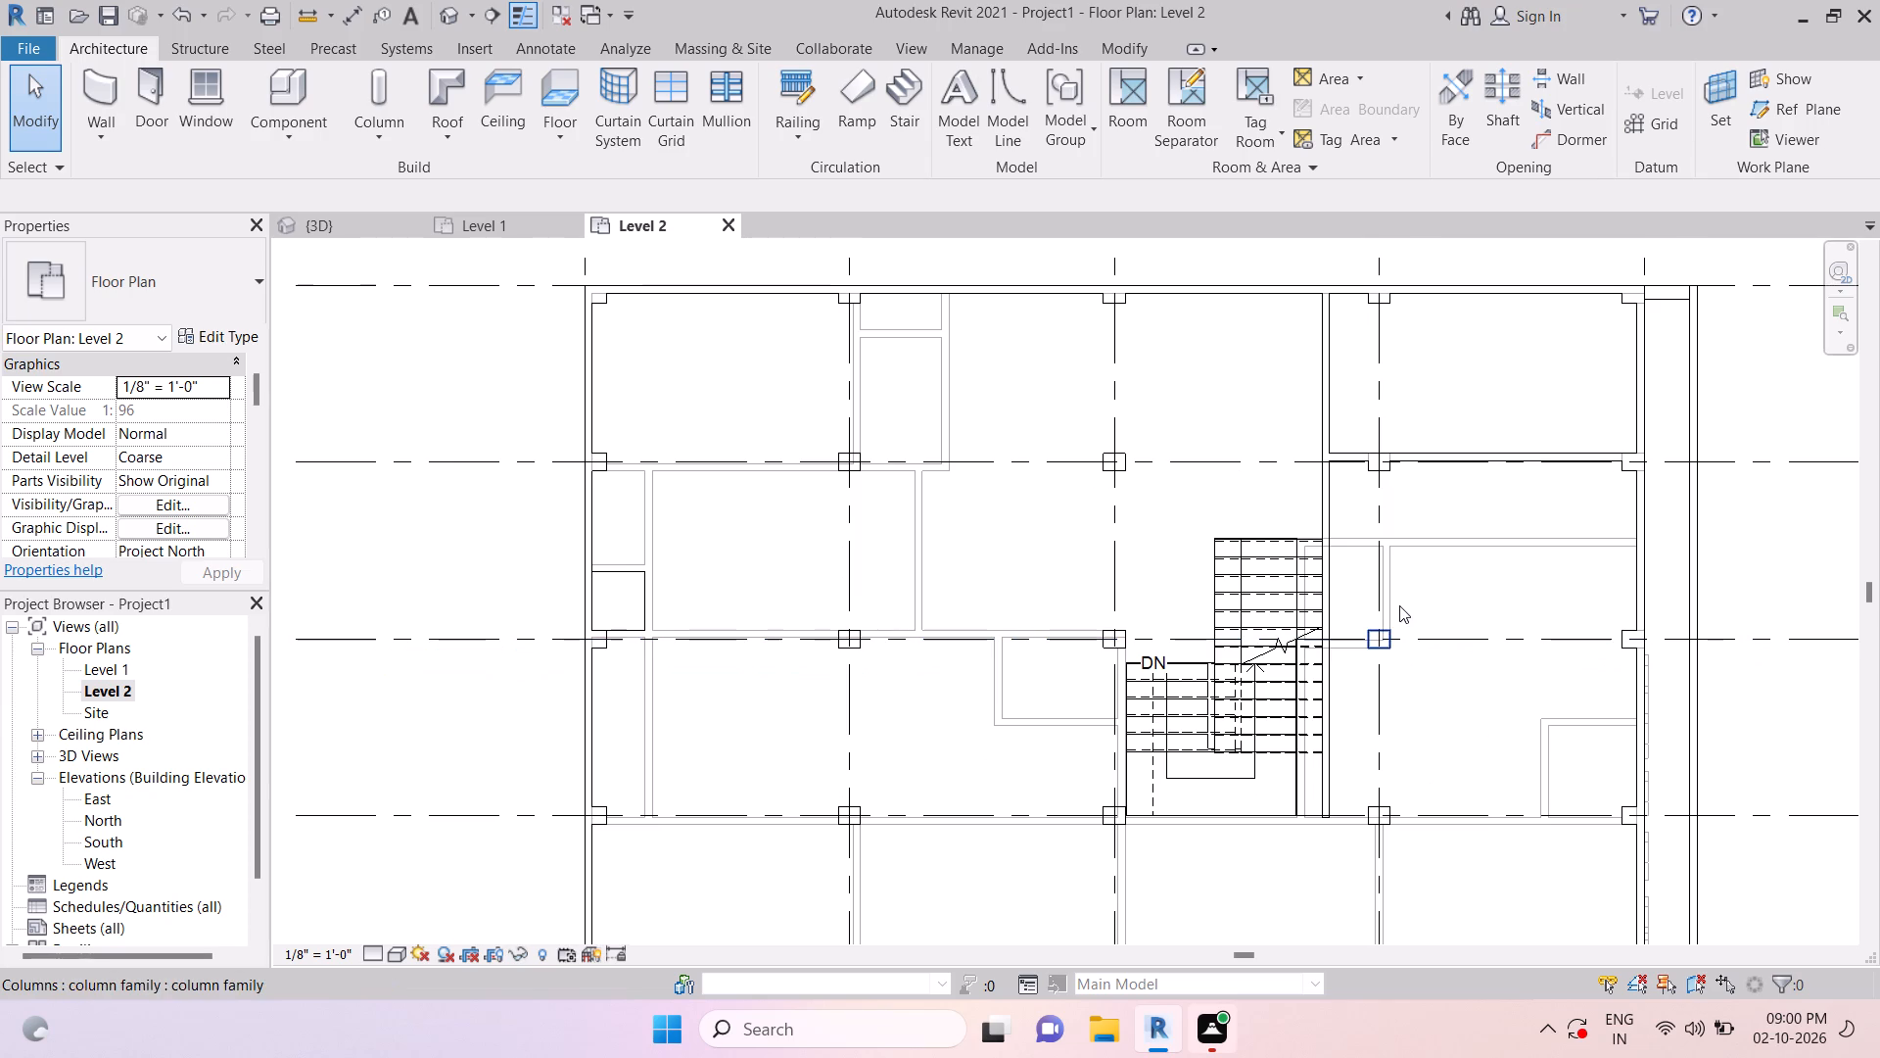
key("Escape")
key("Escape")
key("Escape")
middle_click_drag(1384, 667, 1382, 649)
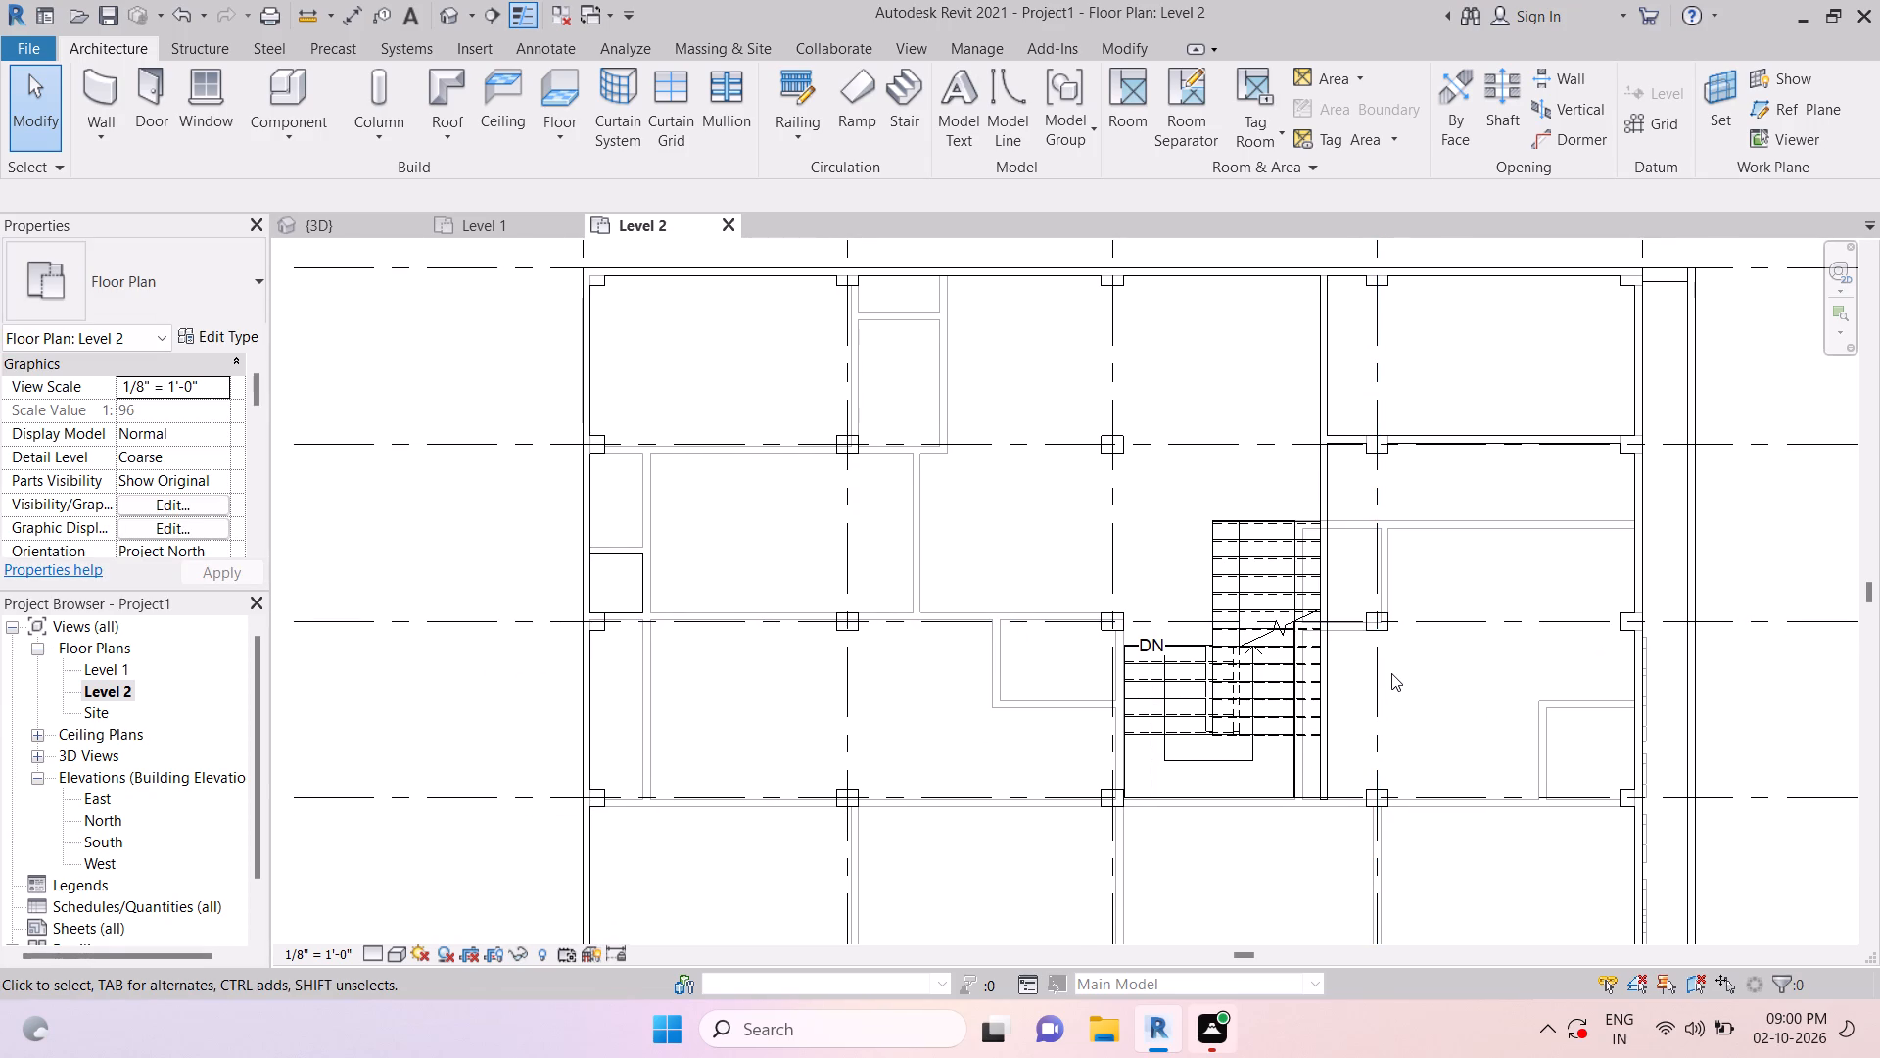
scroll(1367, 614, "up", 3)
key("Escape")
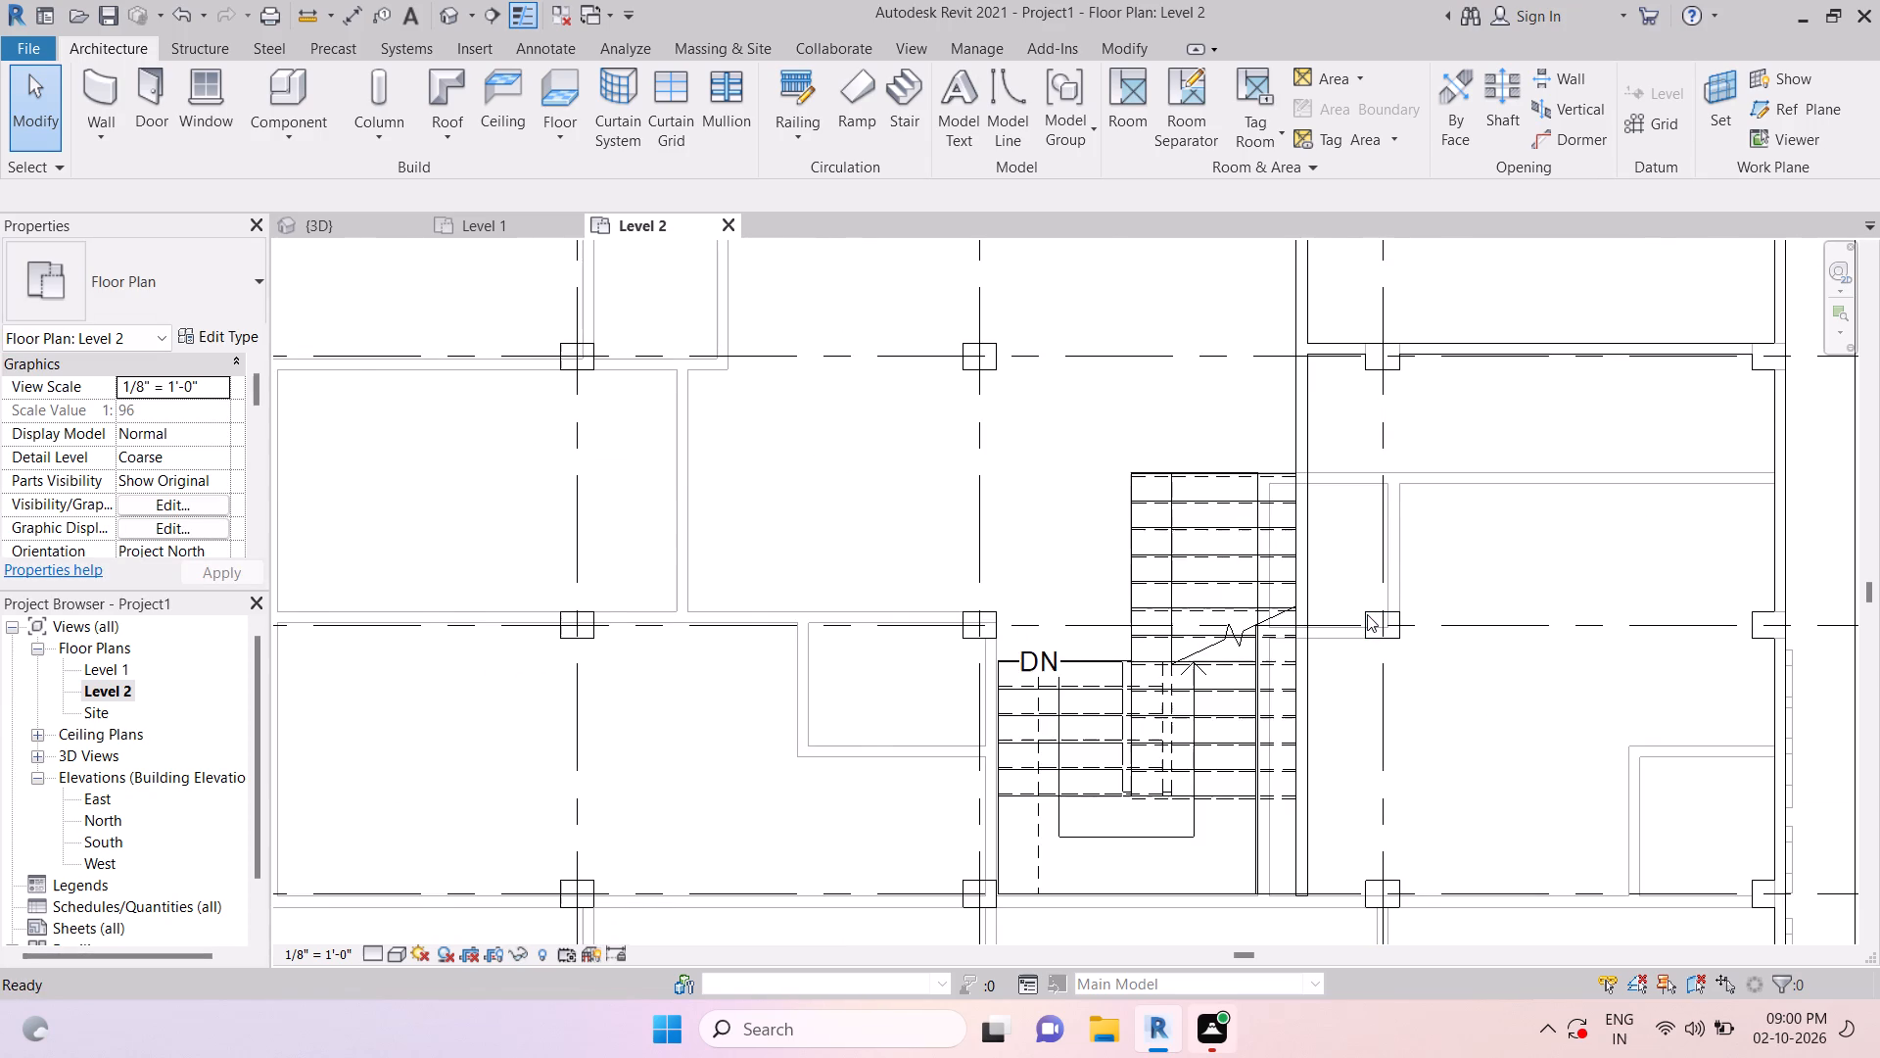
scroll(1367, 614, "down", 1)
key("Escape")
key("Escape")
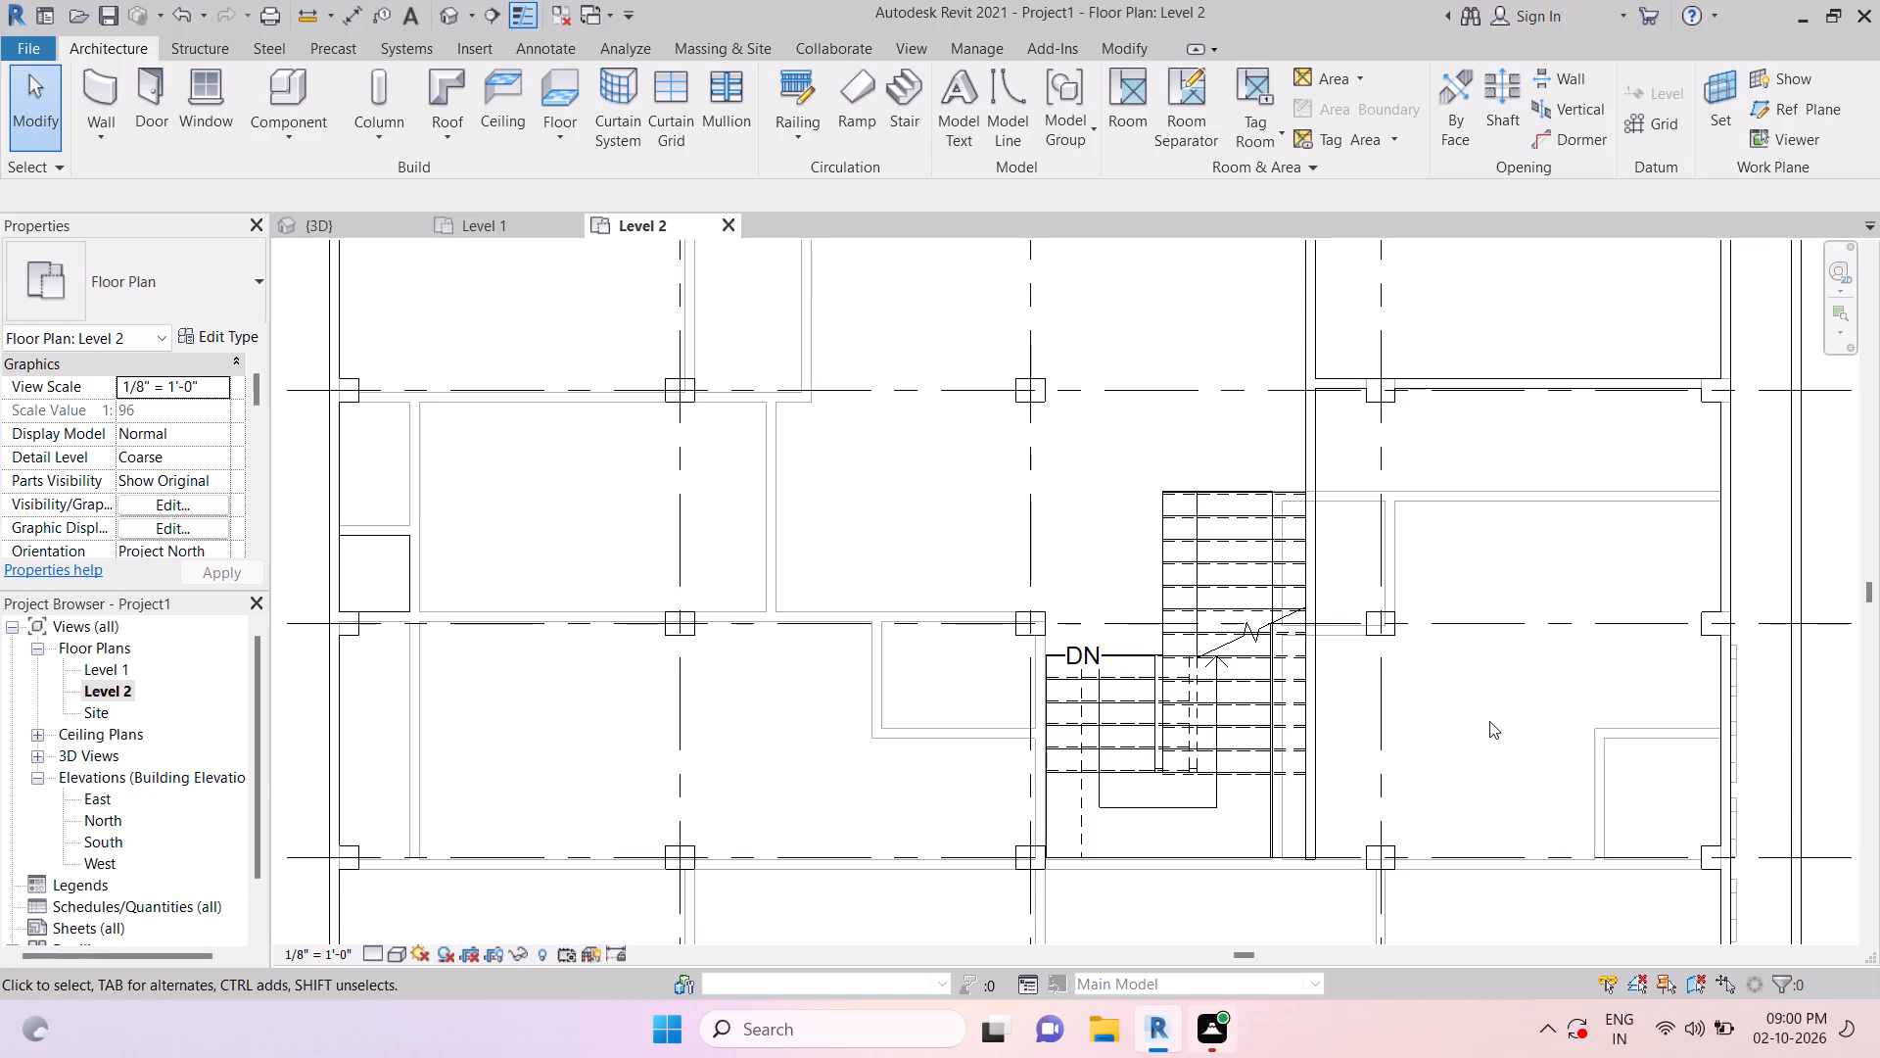
middle_click_drag(1486, 717, 1479, 683)
key("Escape")
key("Escape")
scroll(1309, 590, "up", 4)
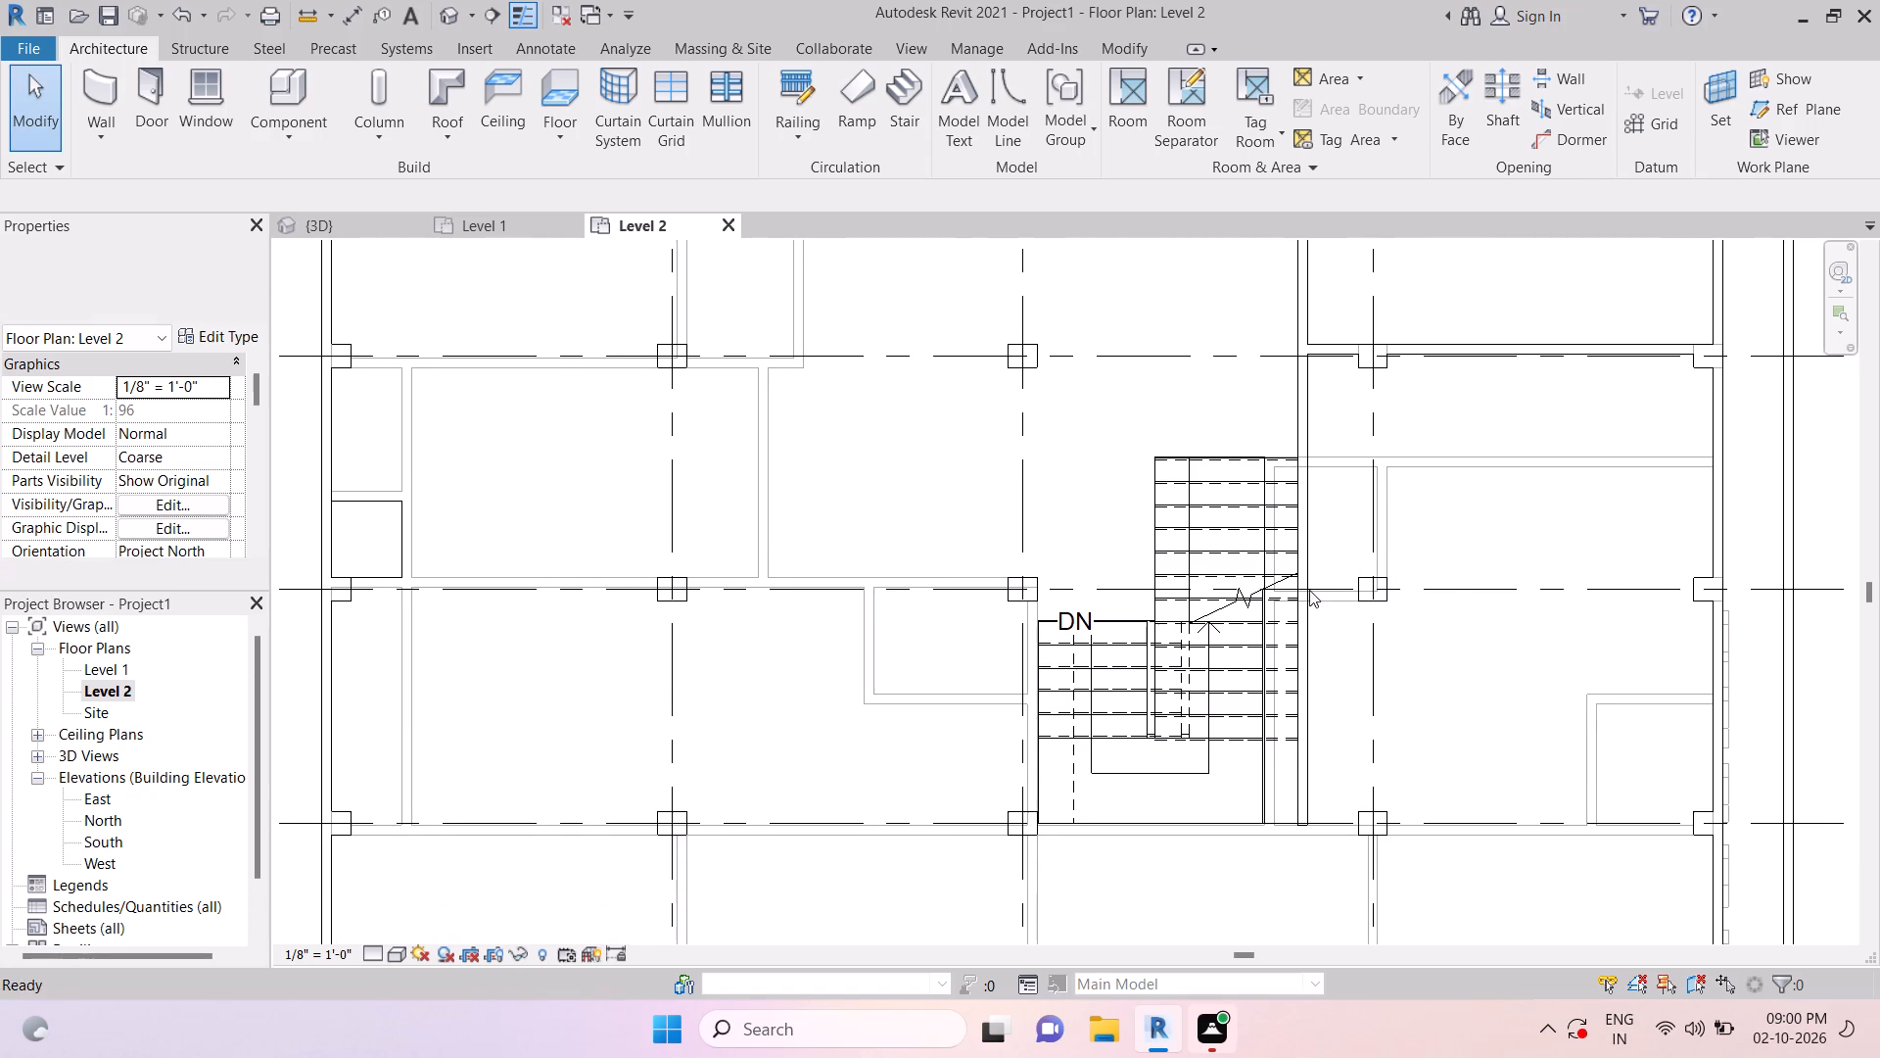
scroll(1309, 590, "up", 1)
key("Escape")
key("Escape")
key("Escape")
key("Escape")
type("wa")
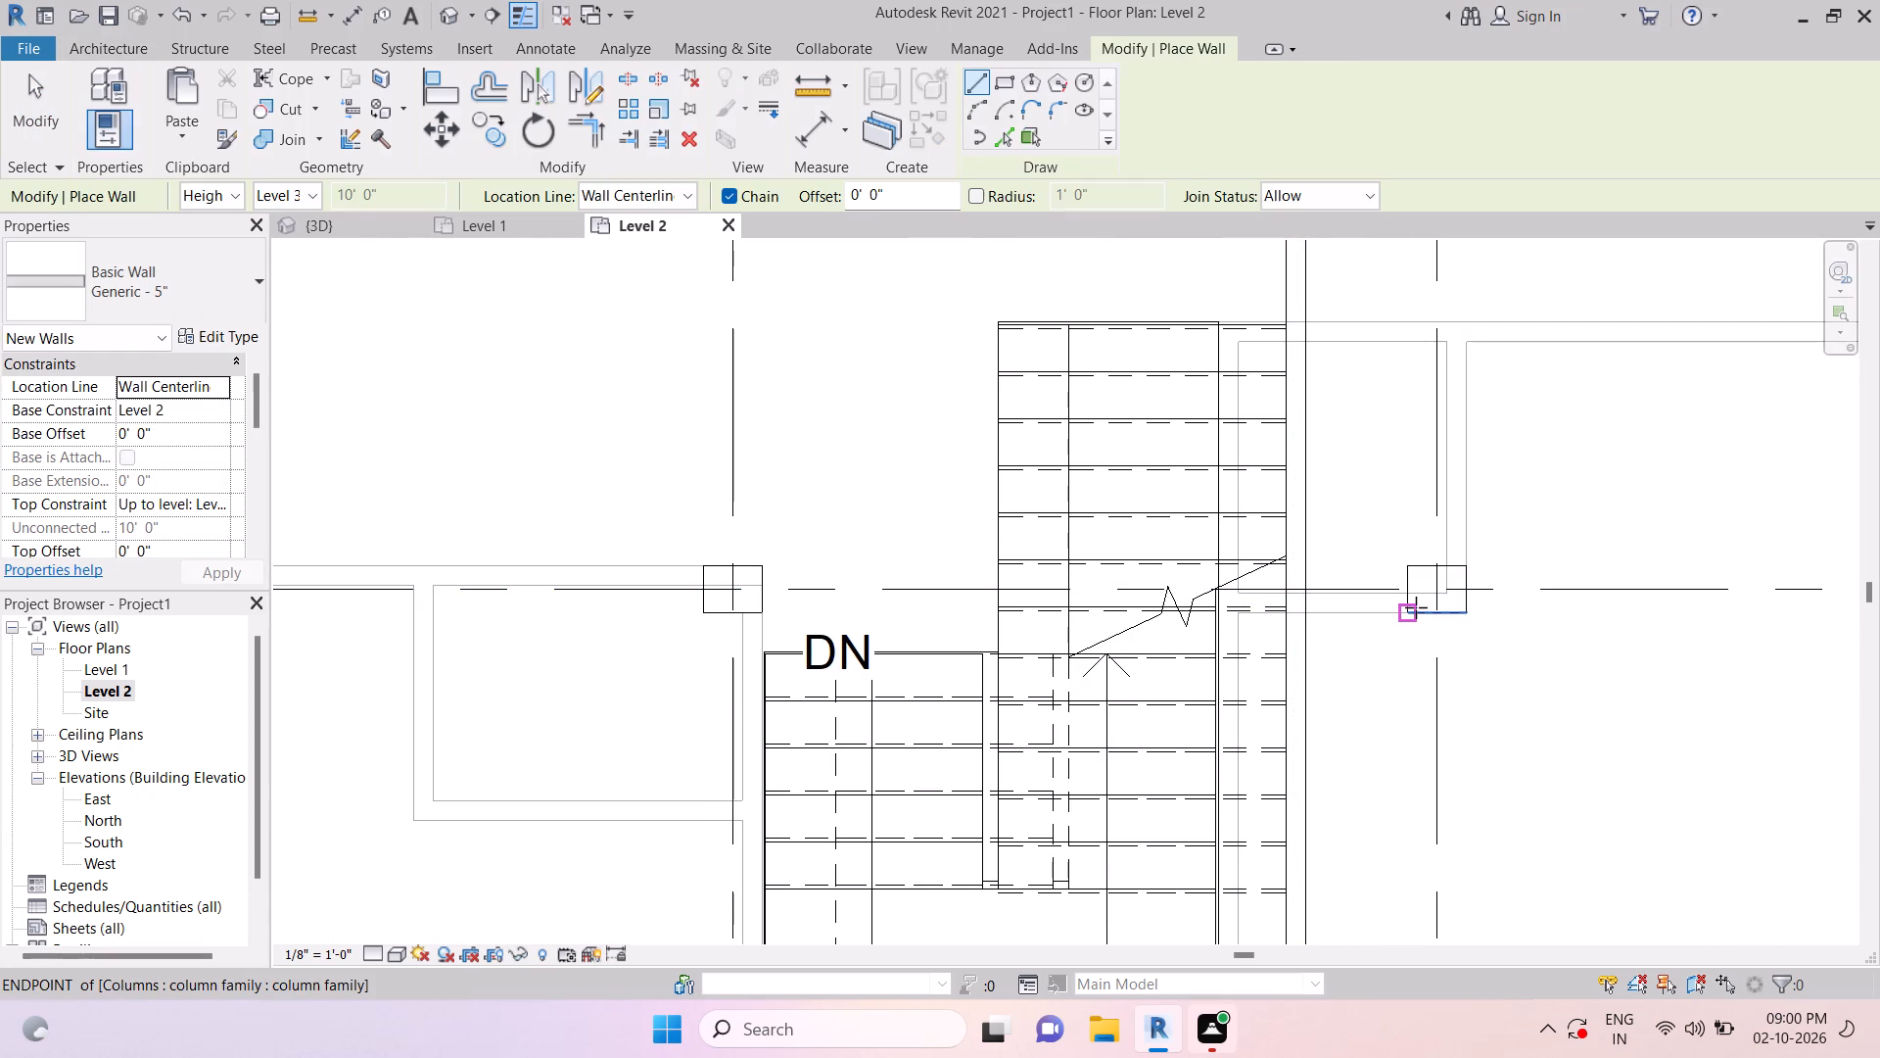
left_click(1412, 607)
left_click(1330, 610)
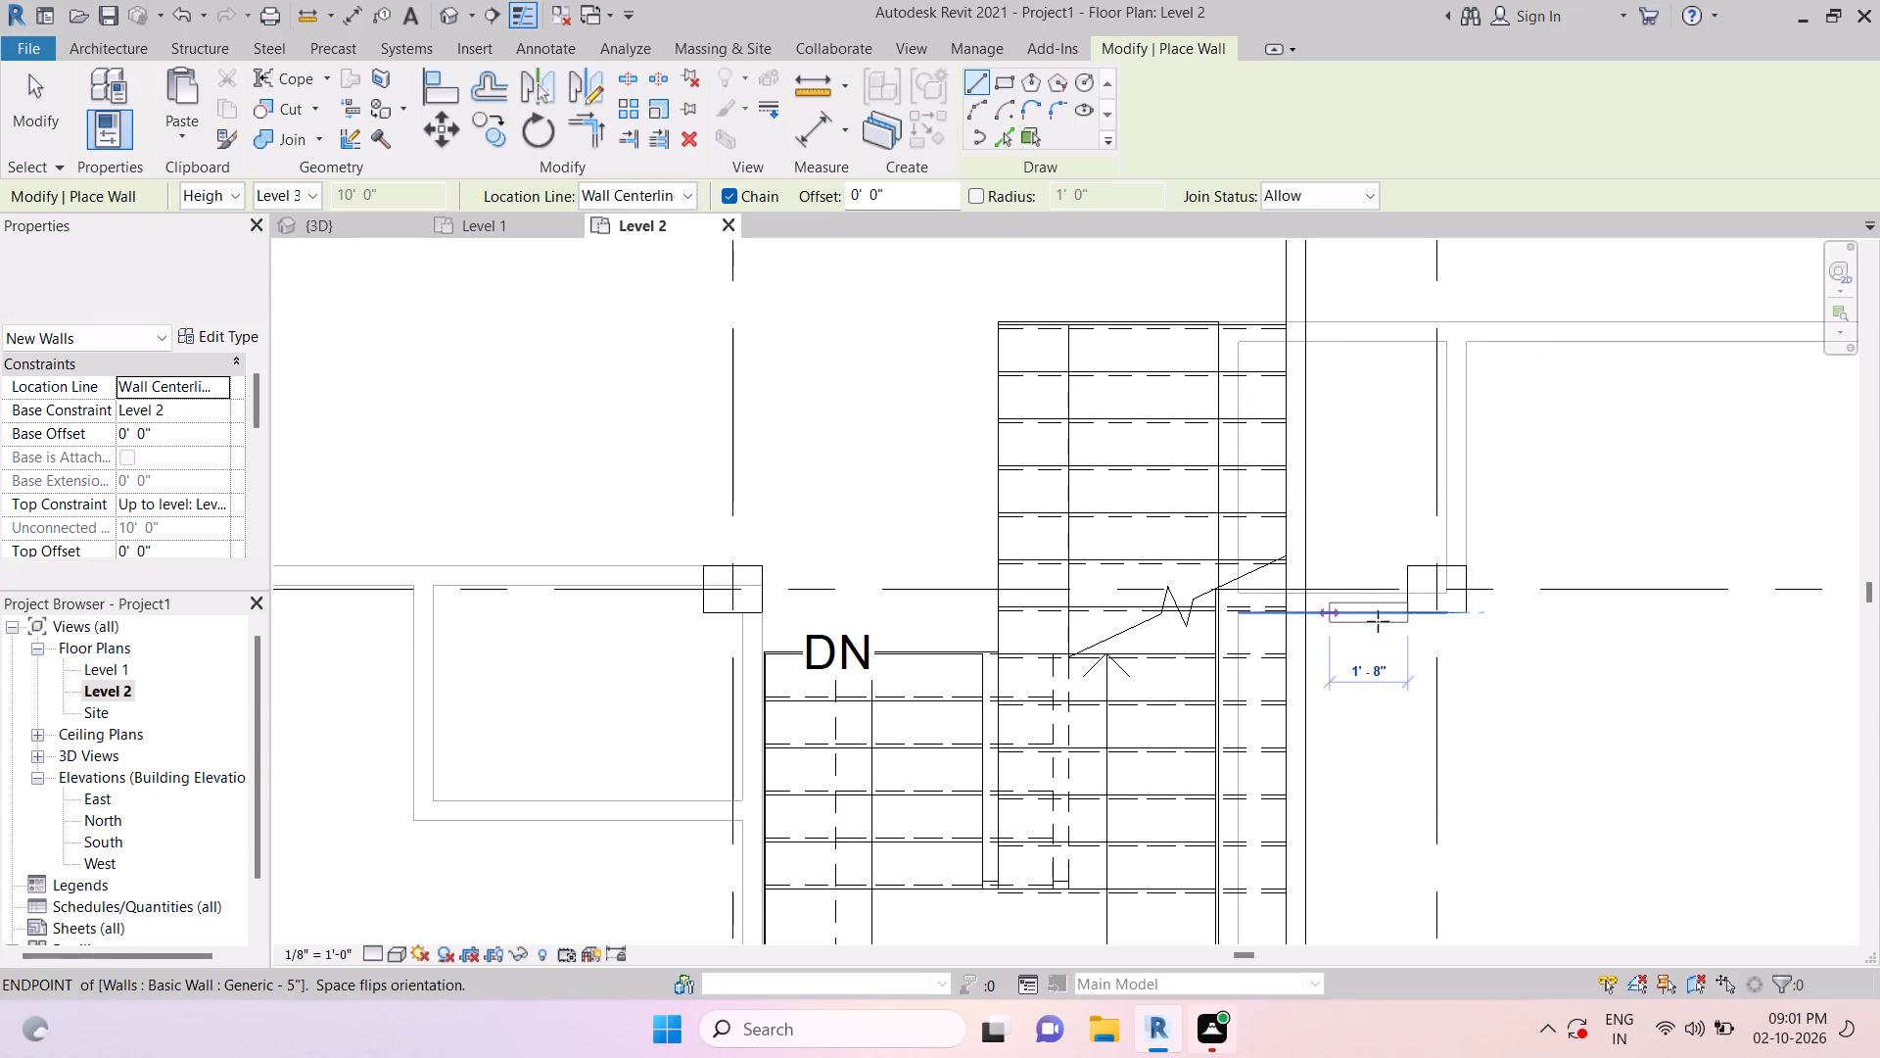
key("Escape")
key("Escape")
key("Escape")
key("Escape")
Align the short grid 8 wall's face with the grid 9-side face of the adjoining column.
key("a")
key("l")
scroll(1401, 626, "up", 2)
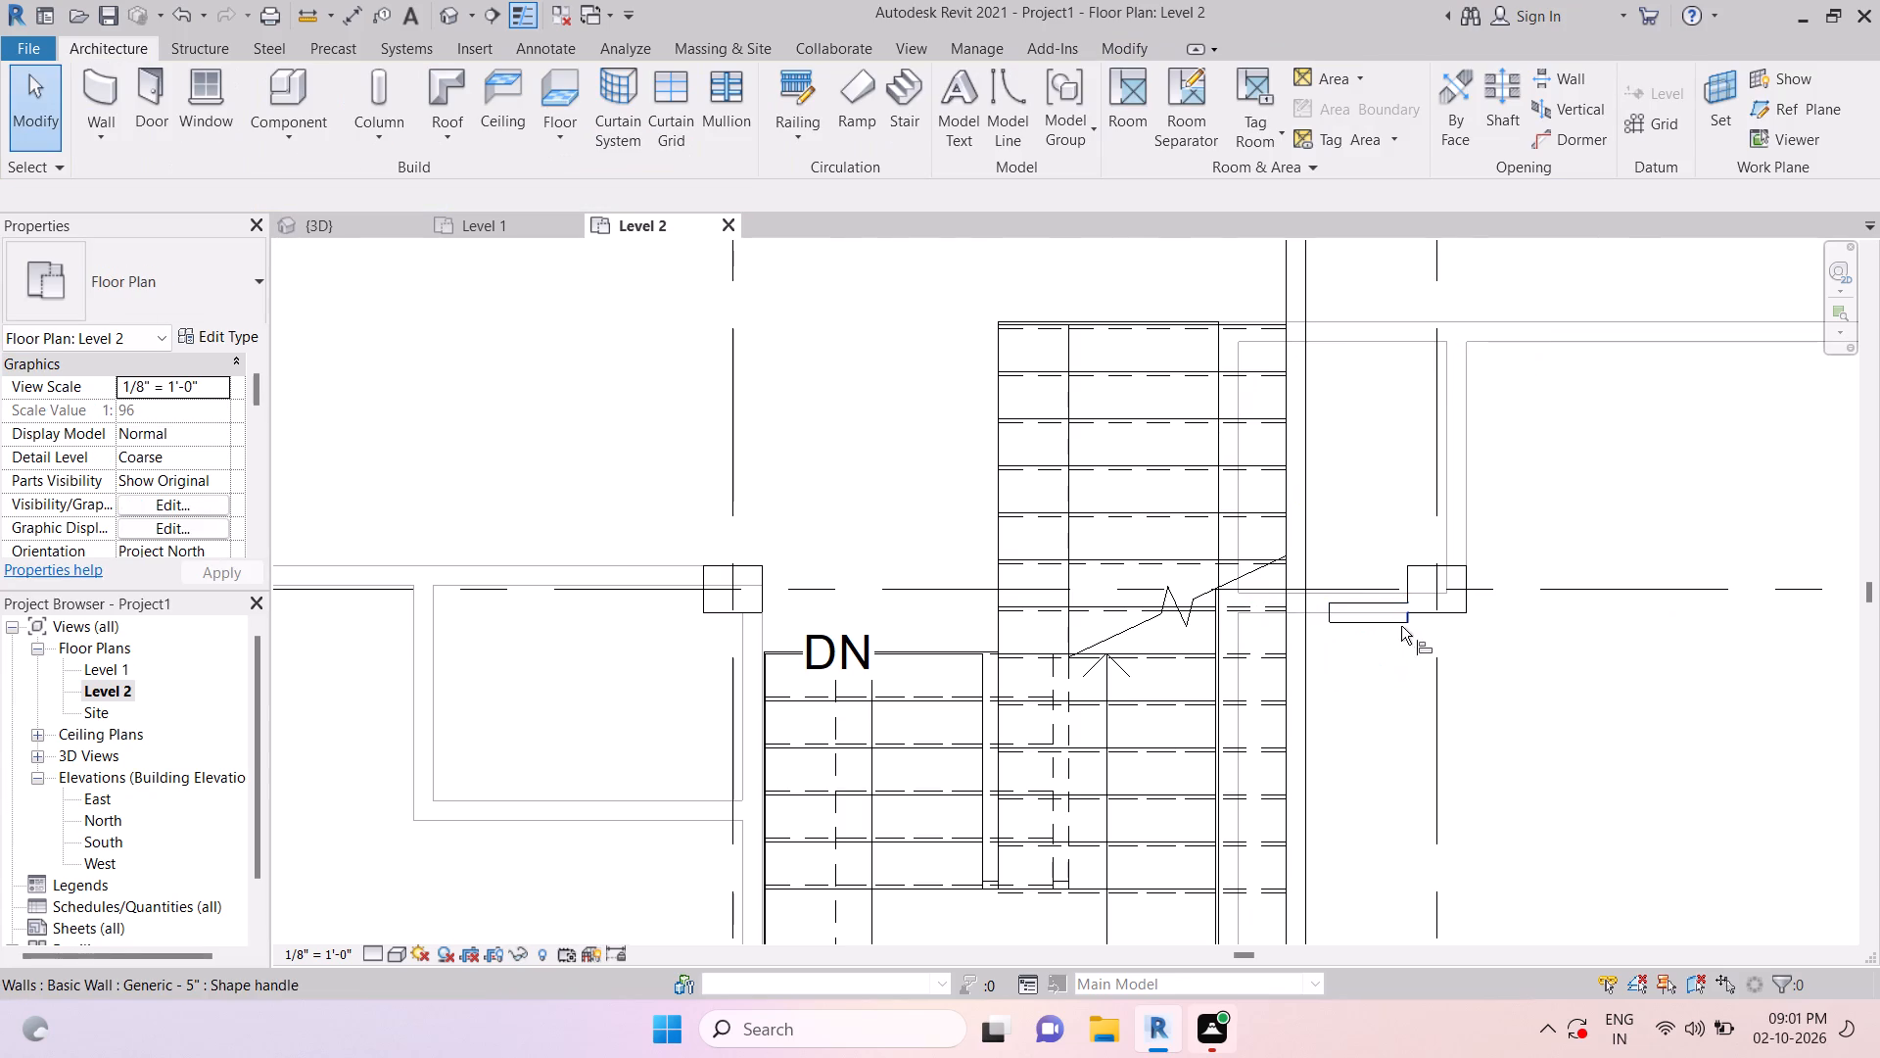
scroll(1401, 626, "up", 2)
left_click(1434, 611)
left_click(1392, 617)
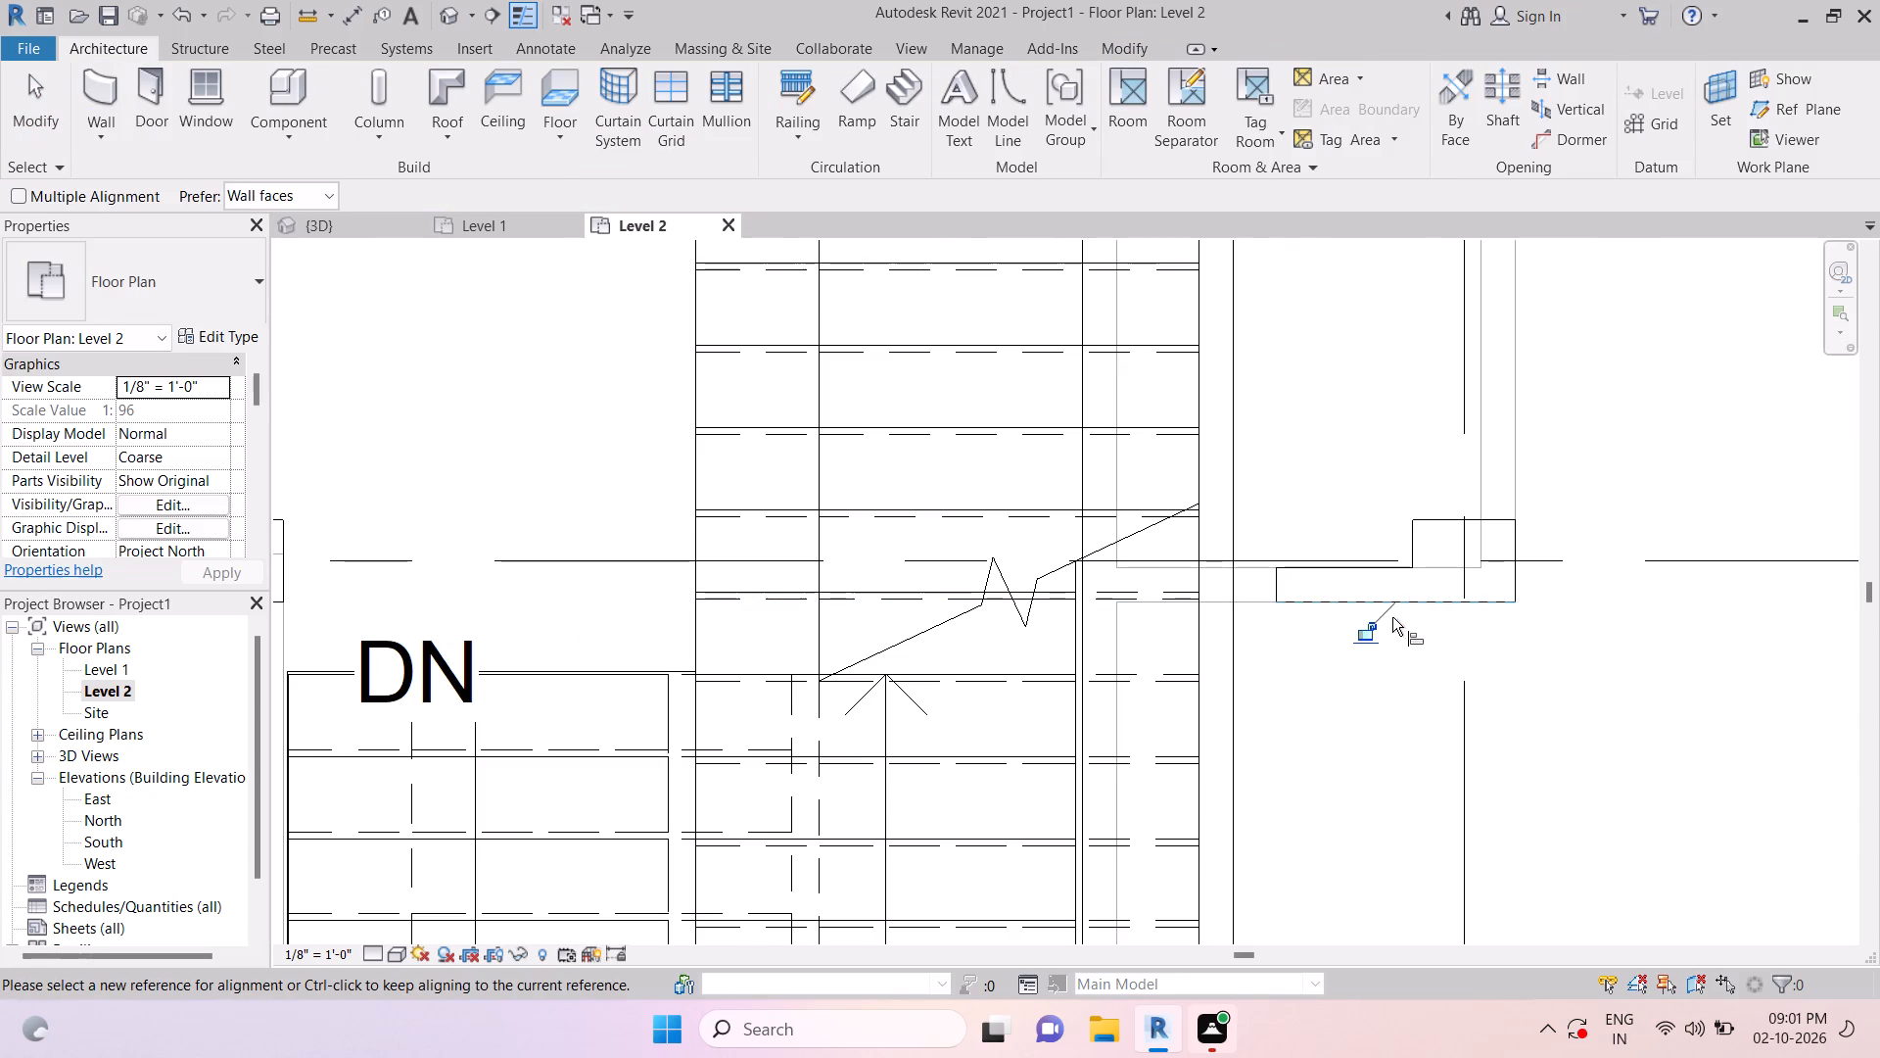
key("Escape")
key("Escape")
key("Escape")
Align the free end of the short grid 8 wall with the face of the stair-side wall to close the gap.
key("a")
key("l")
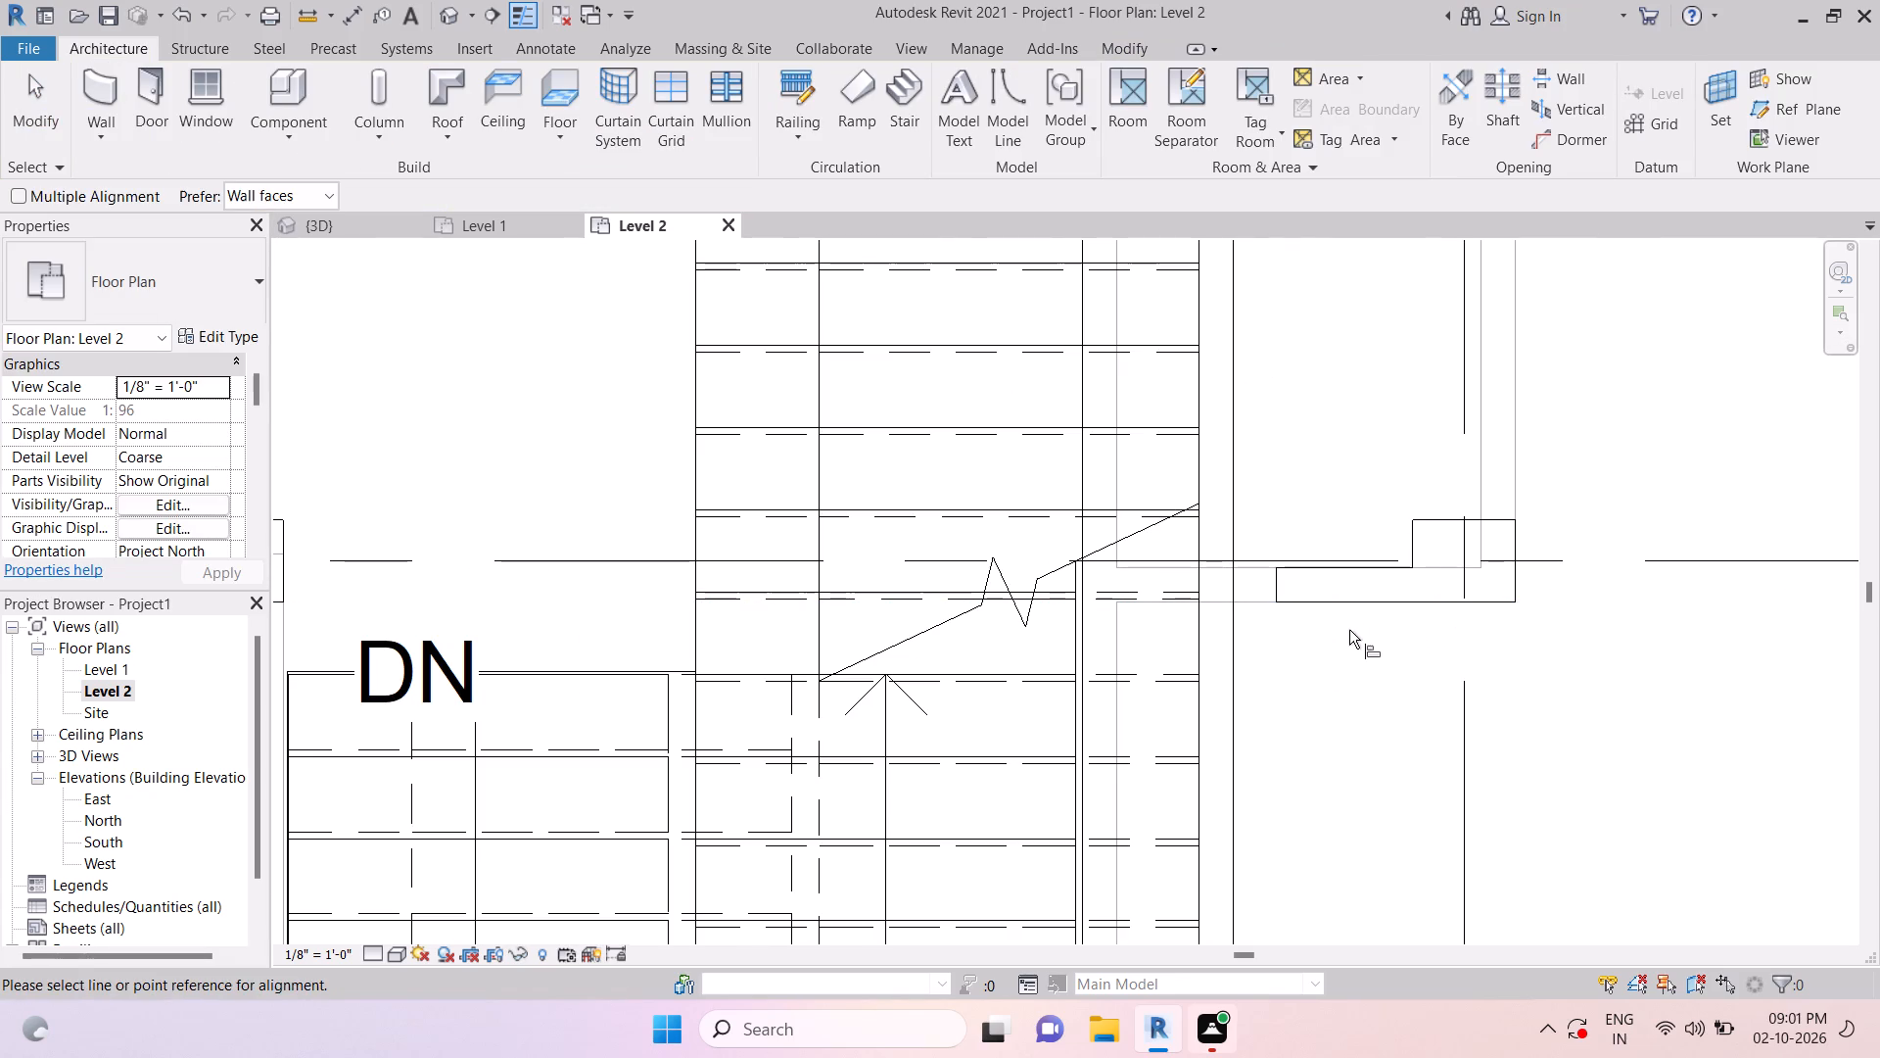
left_click(1235, 577)
left_click(1273, 584)
key("Escape")
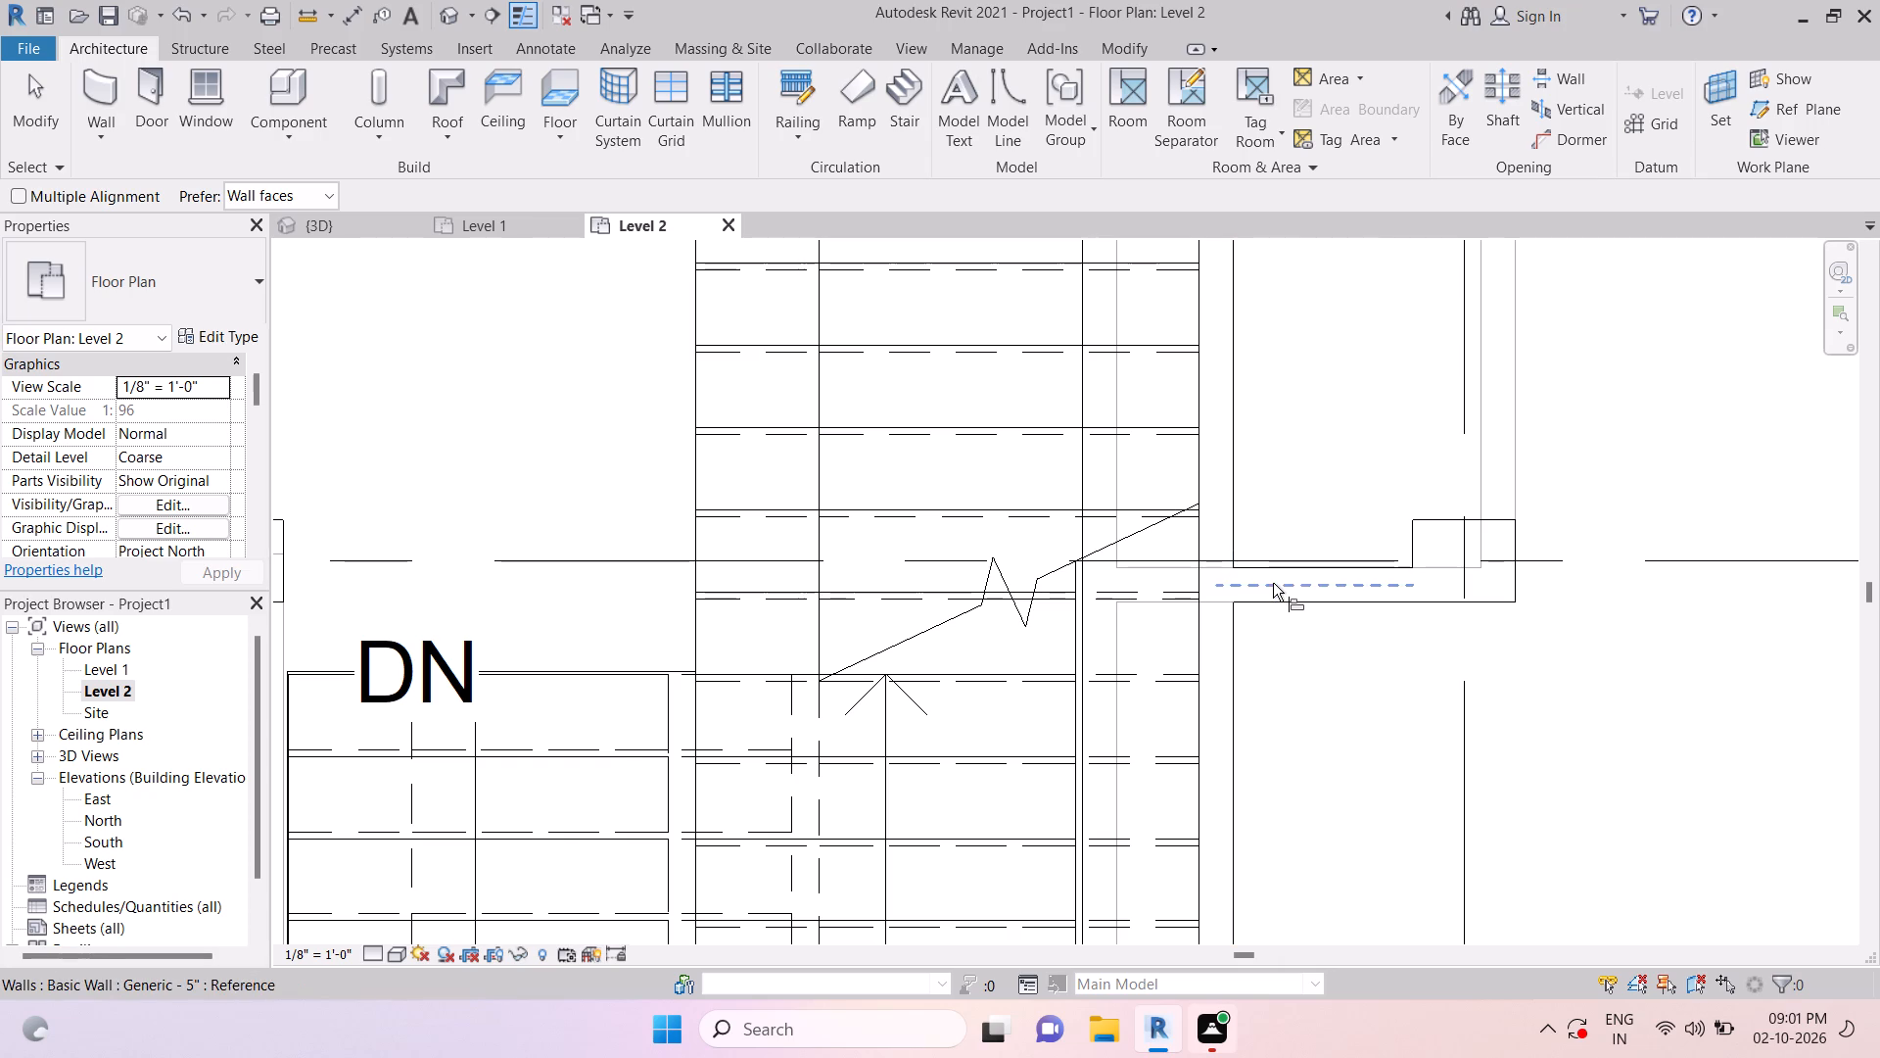
scroll(1273, 585, "down", 3)
key("Escape")
key("Escape")
key("Escape")
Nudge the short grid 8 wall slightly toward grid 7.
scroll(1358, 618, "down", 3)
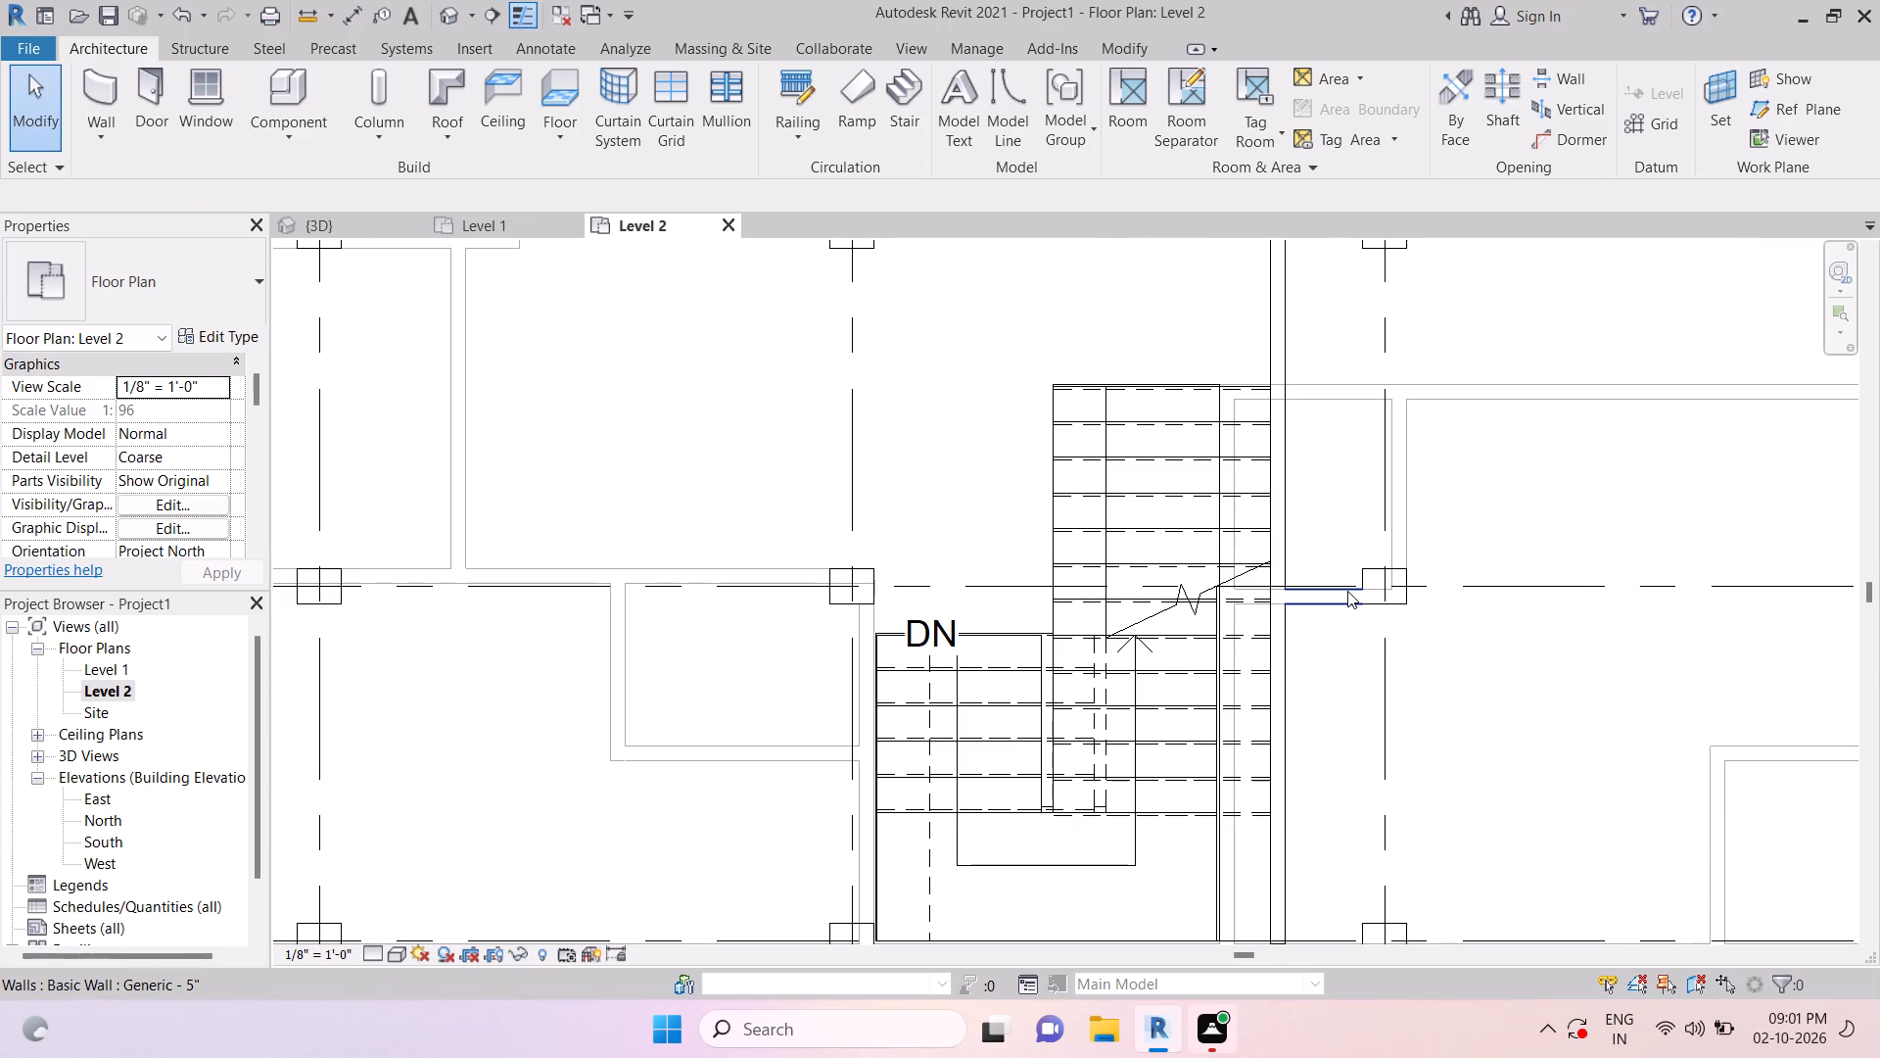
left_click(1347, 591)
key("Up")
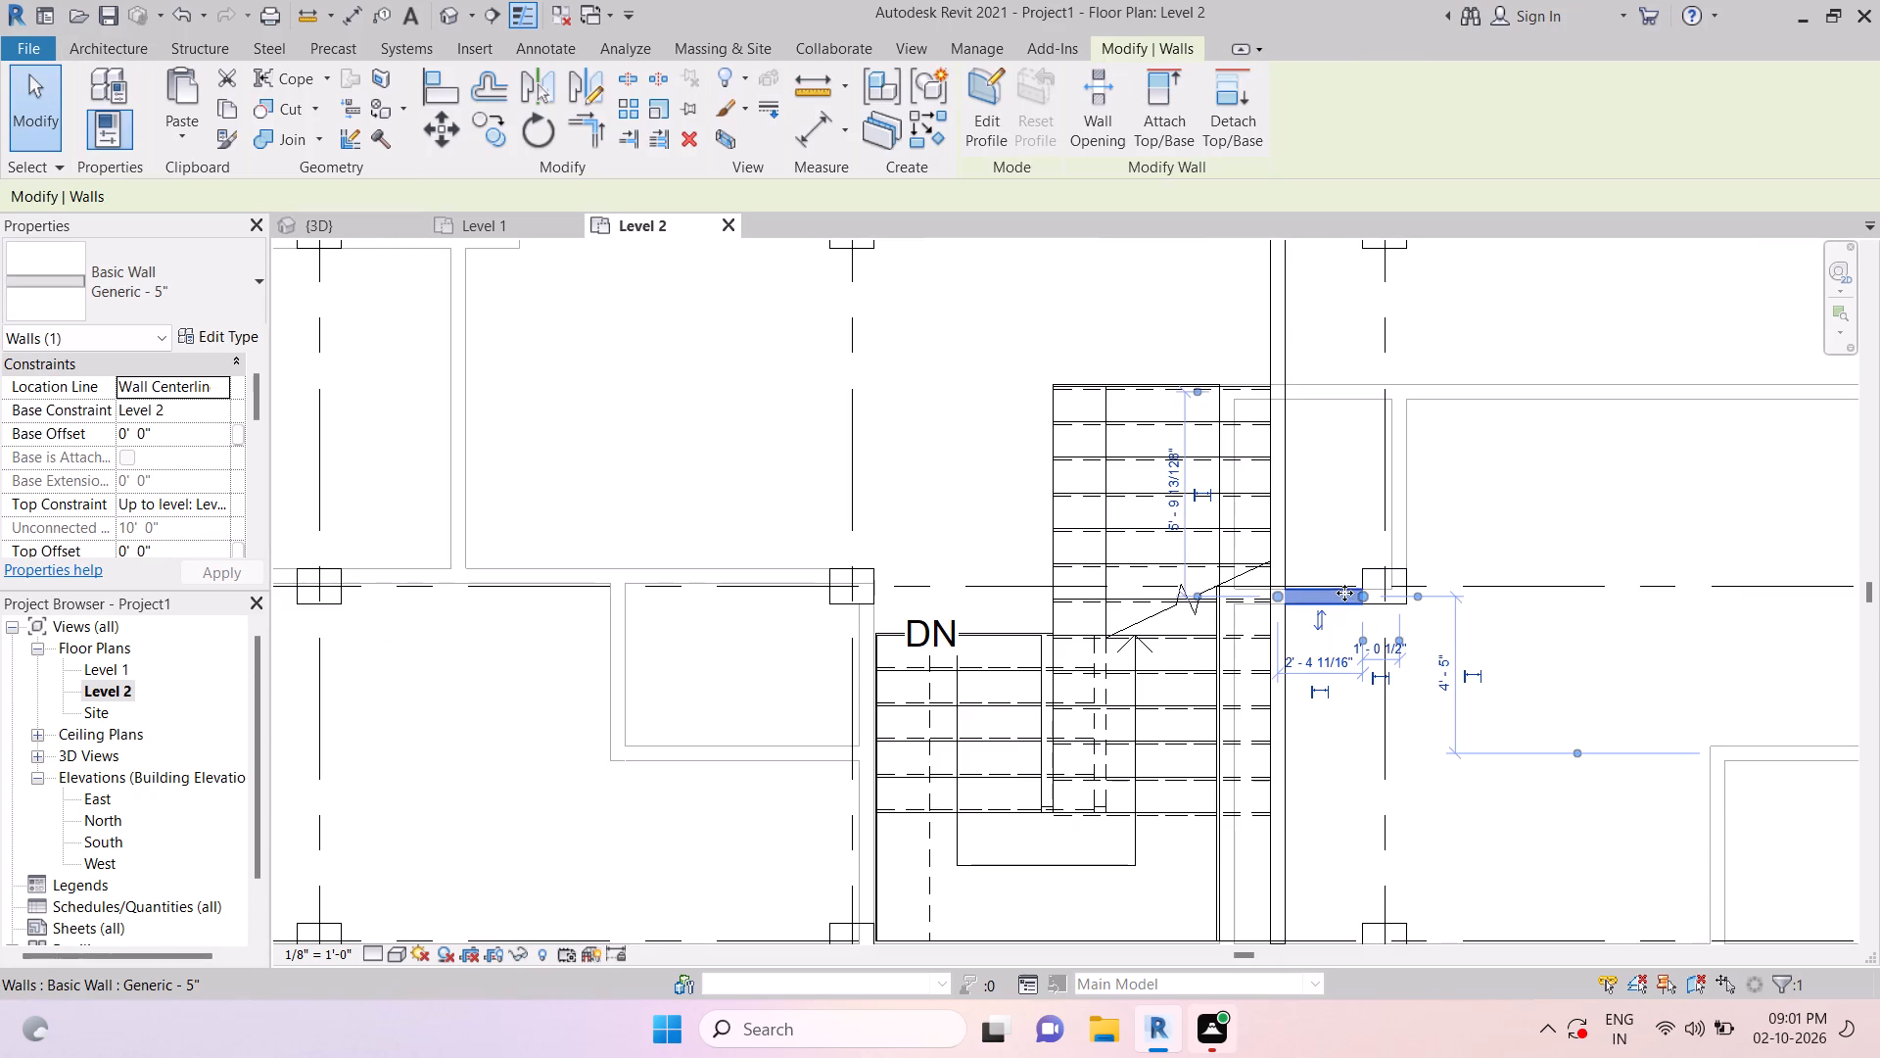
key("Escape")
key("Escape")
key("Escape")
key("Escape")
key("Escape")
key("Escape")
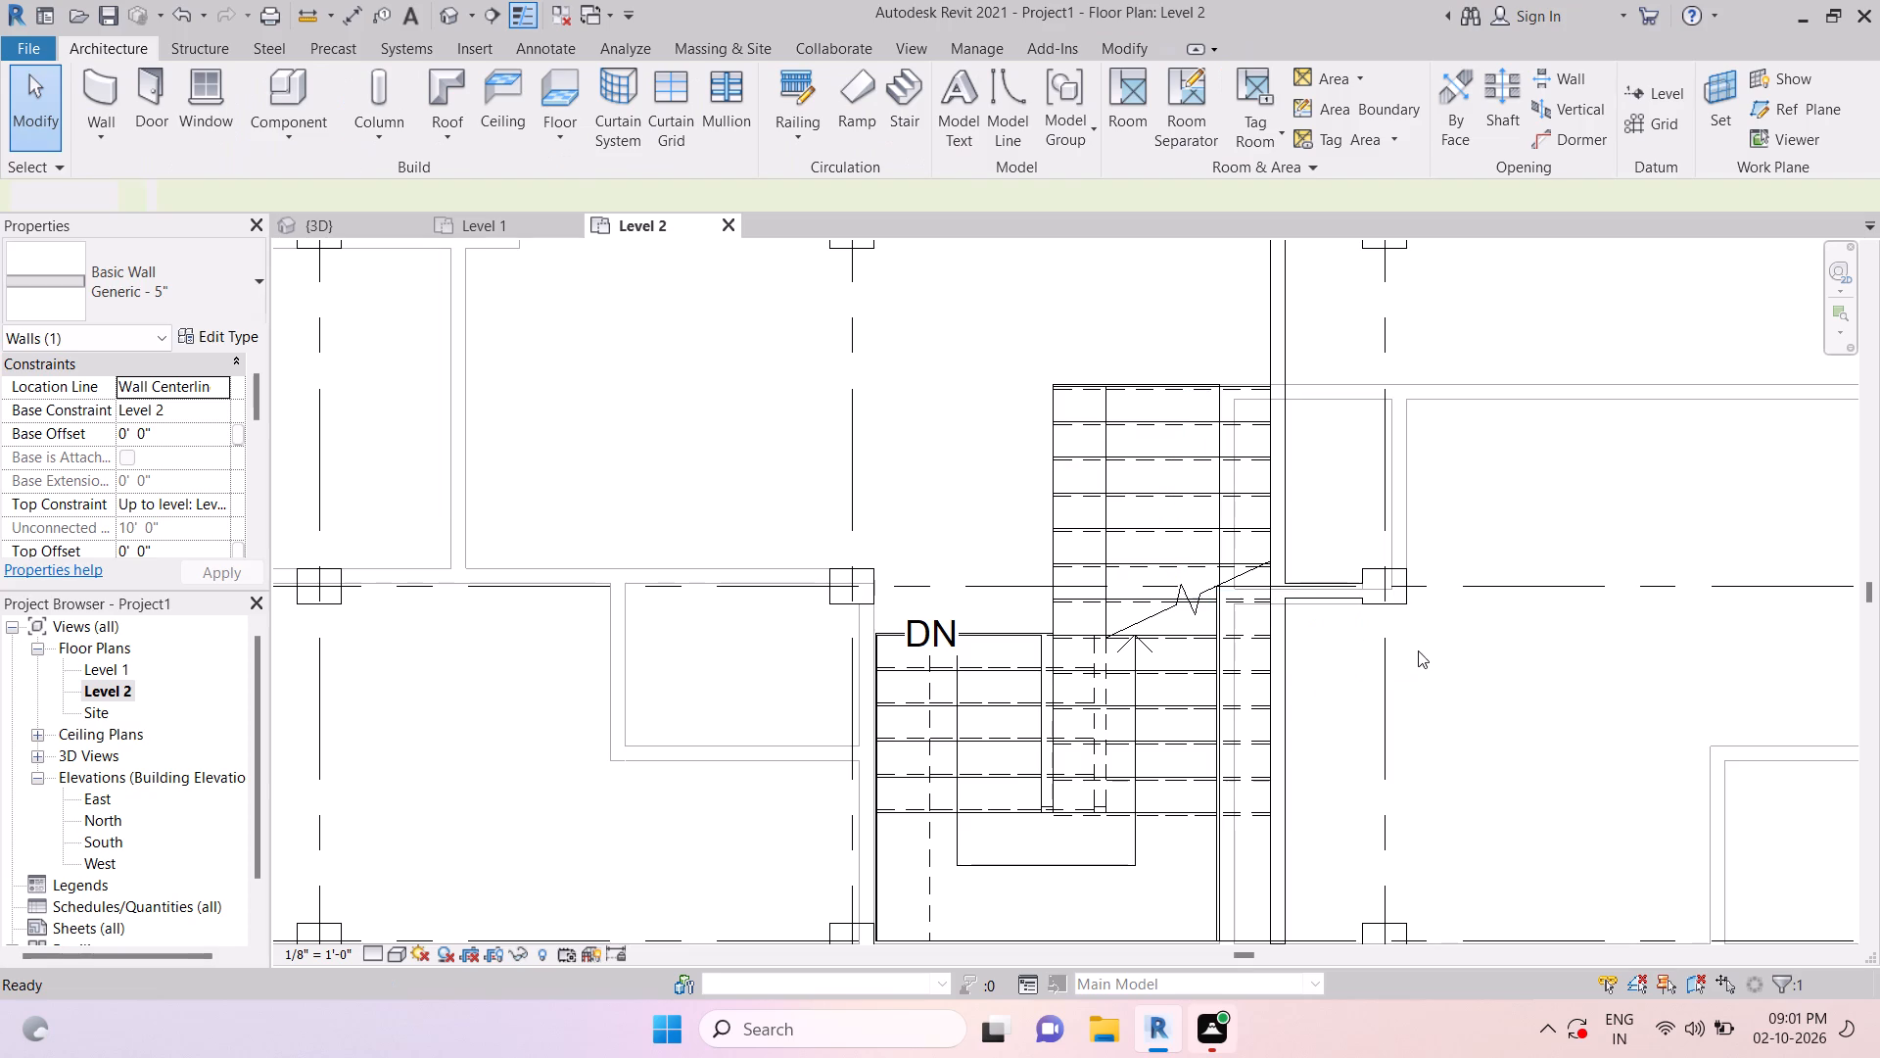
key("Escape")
Align the short grid 8 wall's face with the grid 7-side face of the adjoining column.
key("a")
key("l")
scroll(1372, 600, "up", 4)
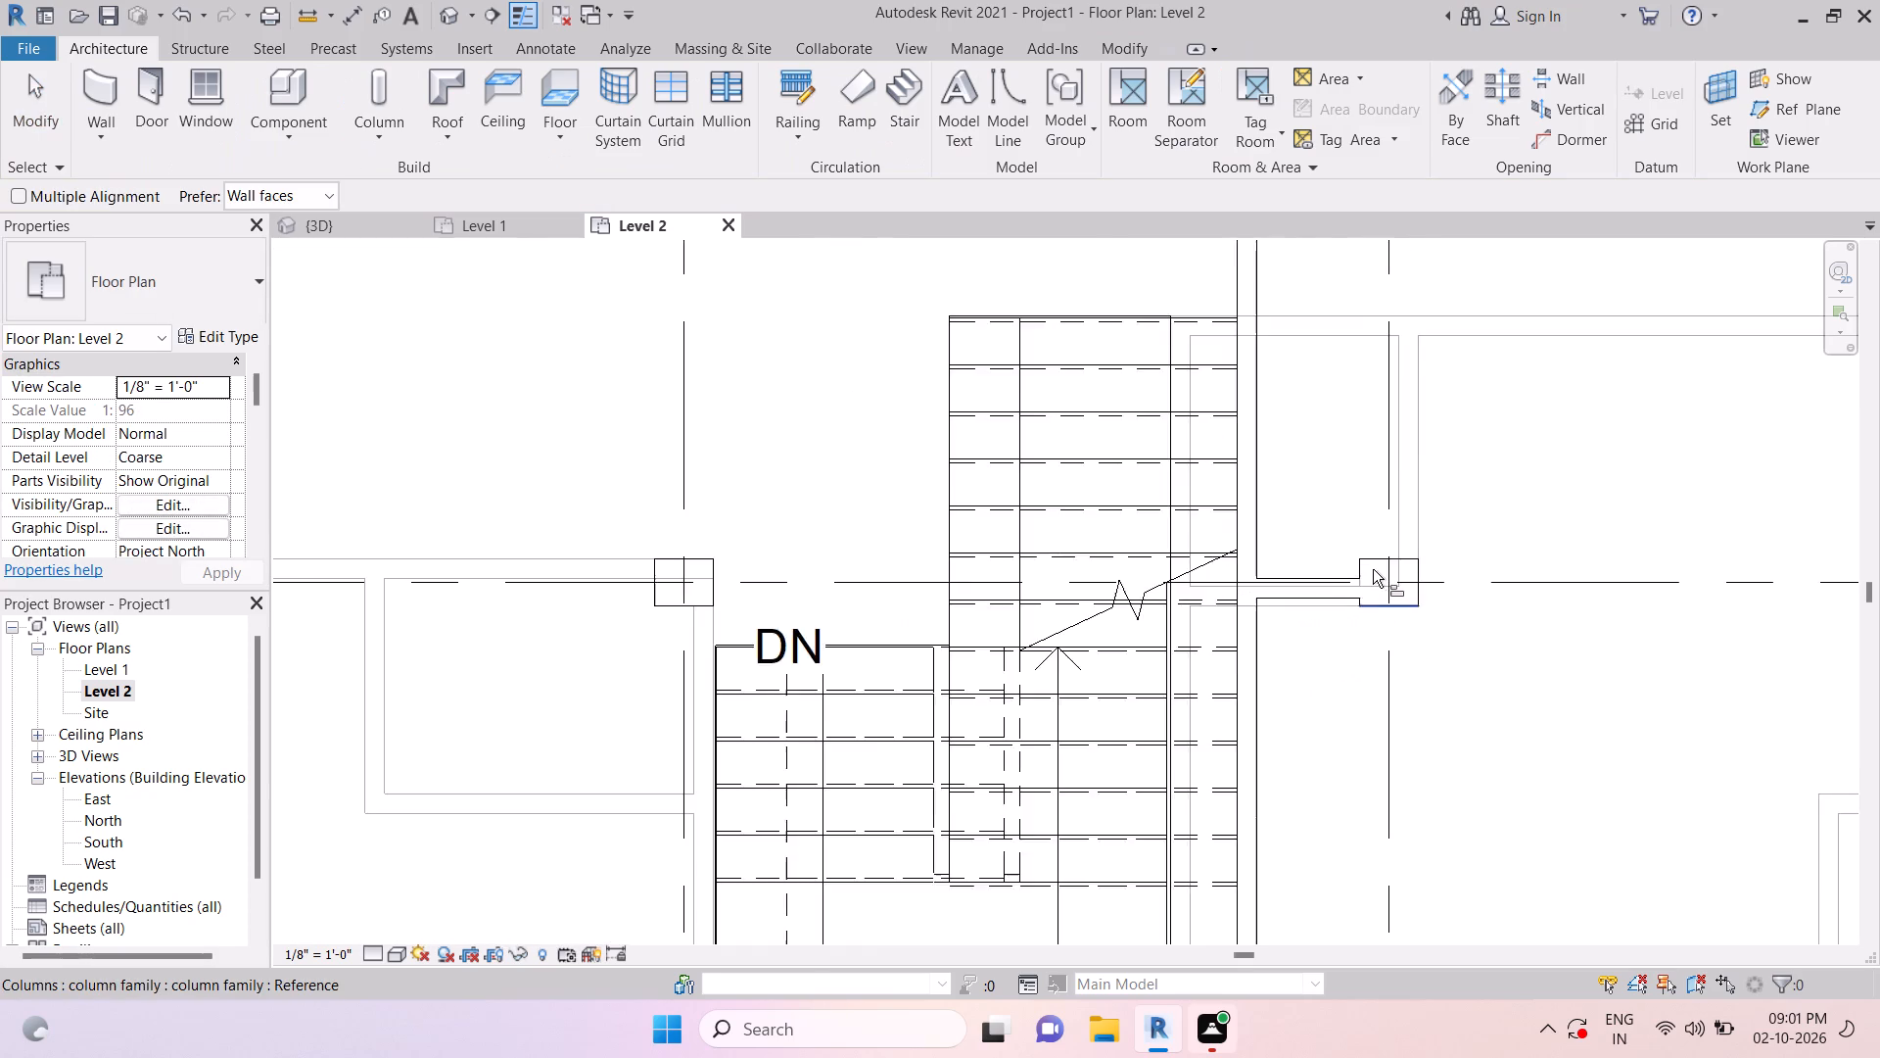
left_click(1376, 554)
scroll(1340, 575, "up", 4)
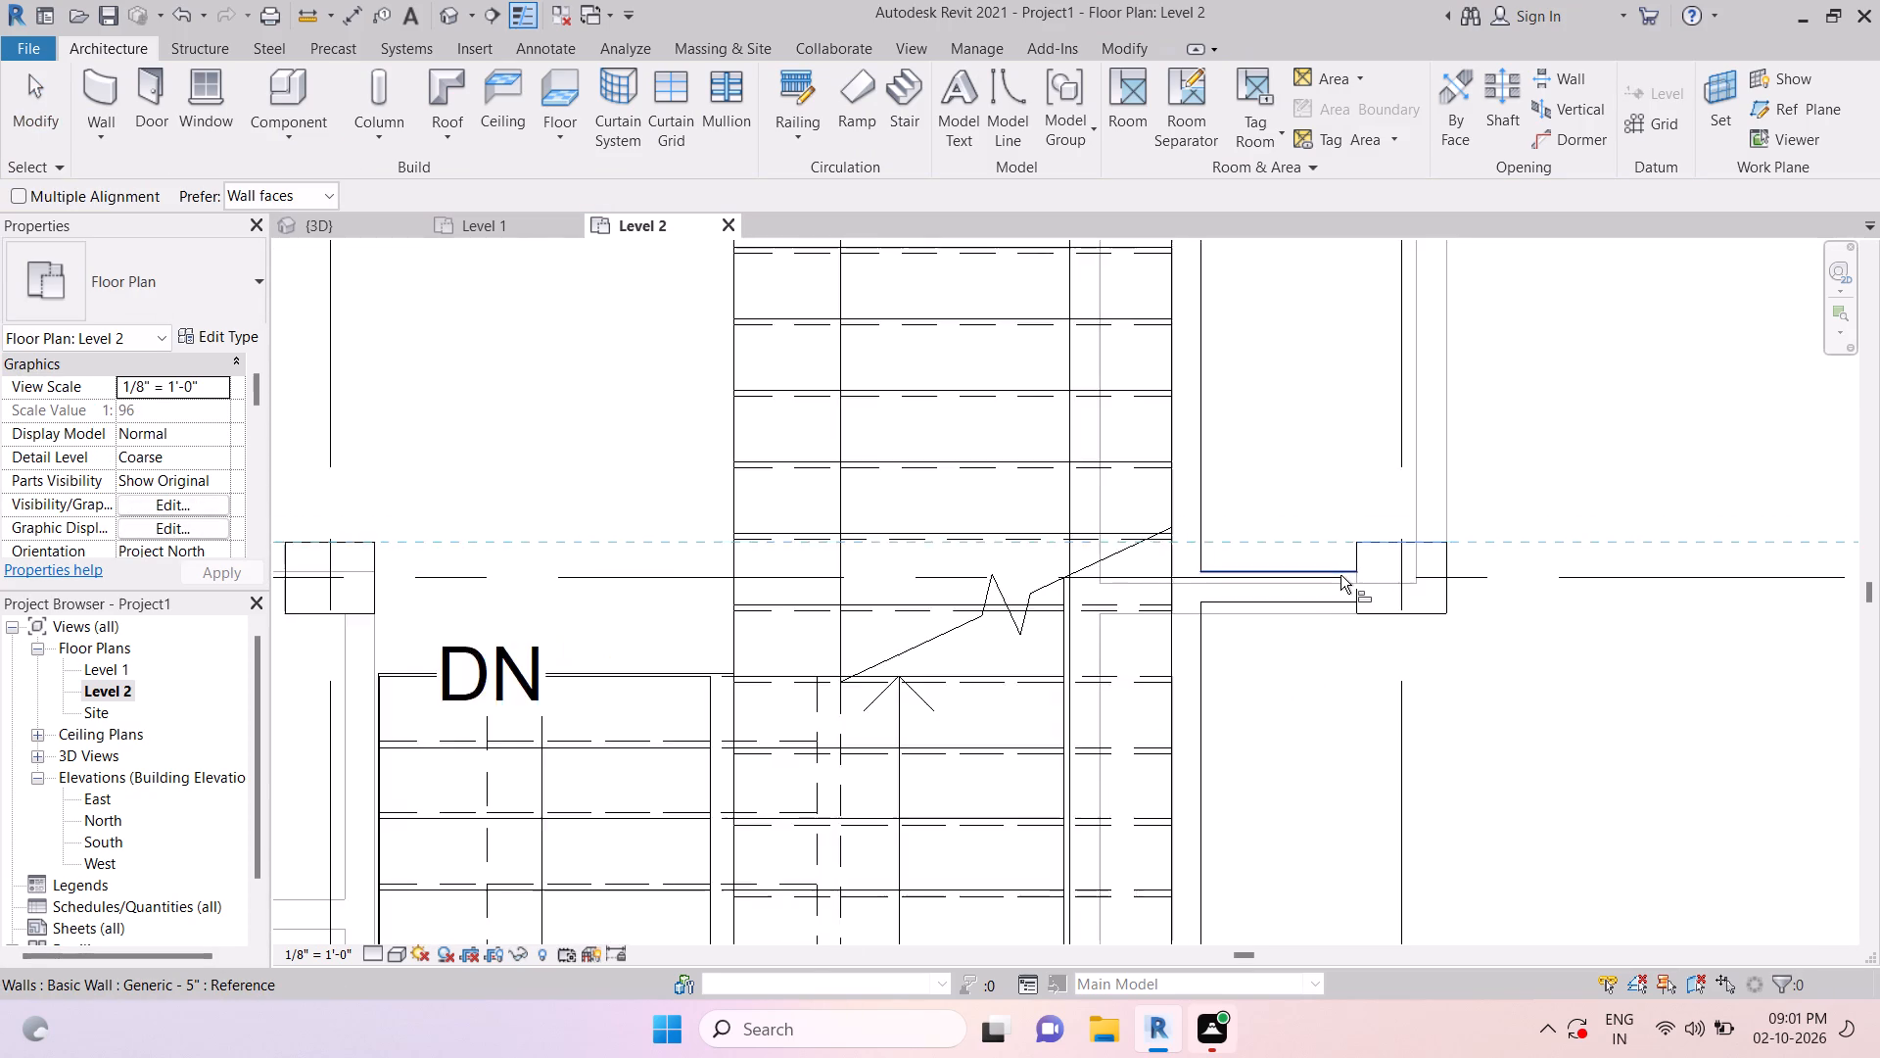
left_click(1340, 575)
key("Escape")
scroll(1401, 588, "down", 7)
key("Escape")
key("Escape")
scroll(1400, 592, "down", 2)
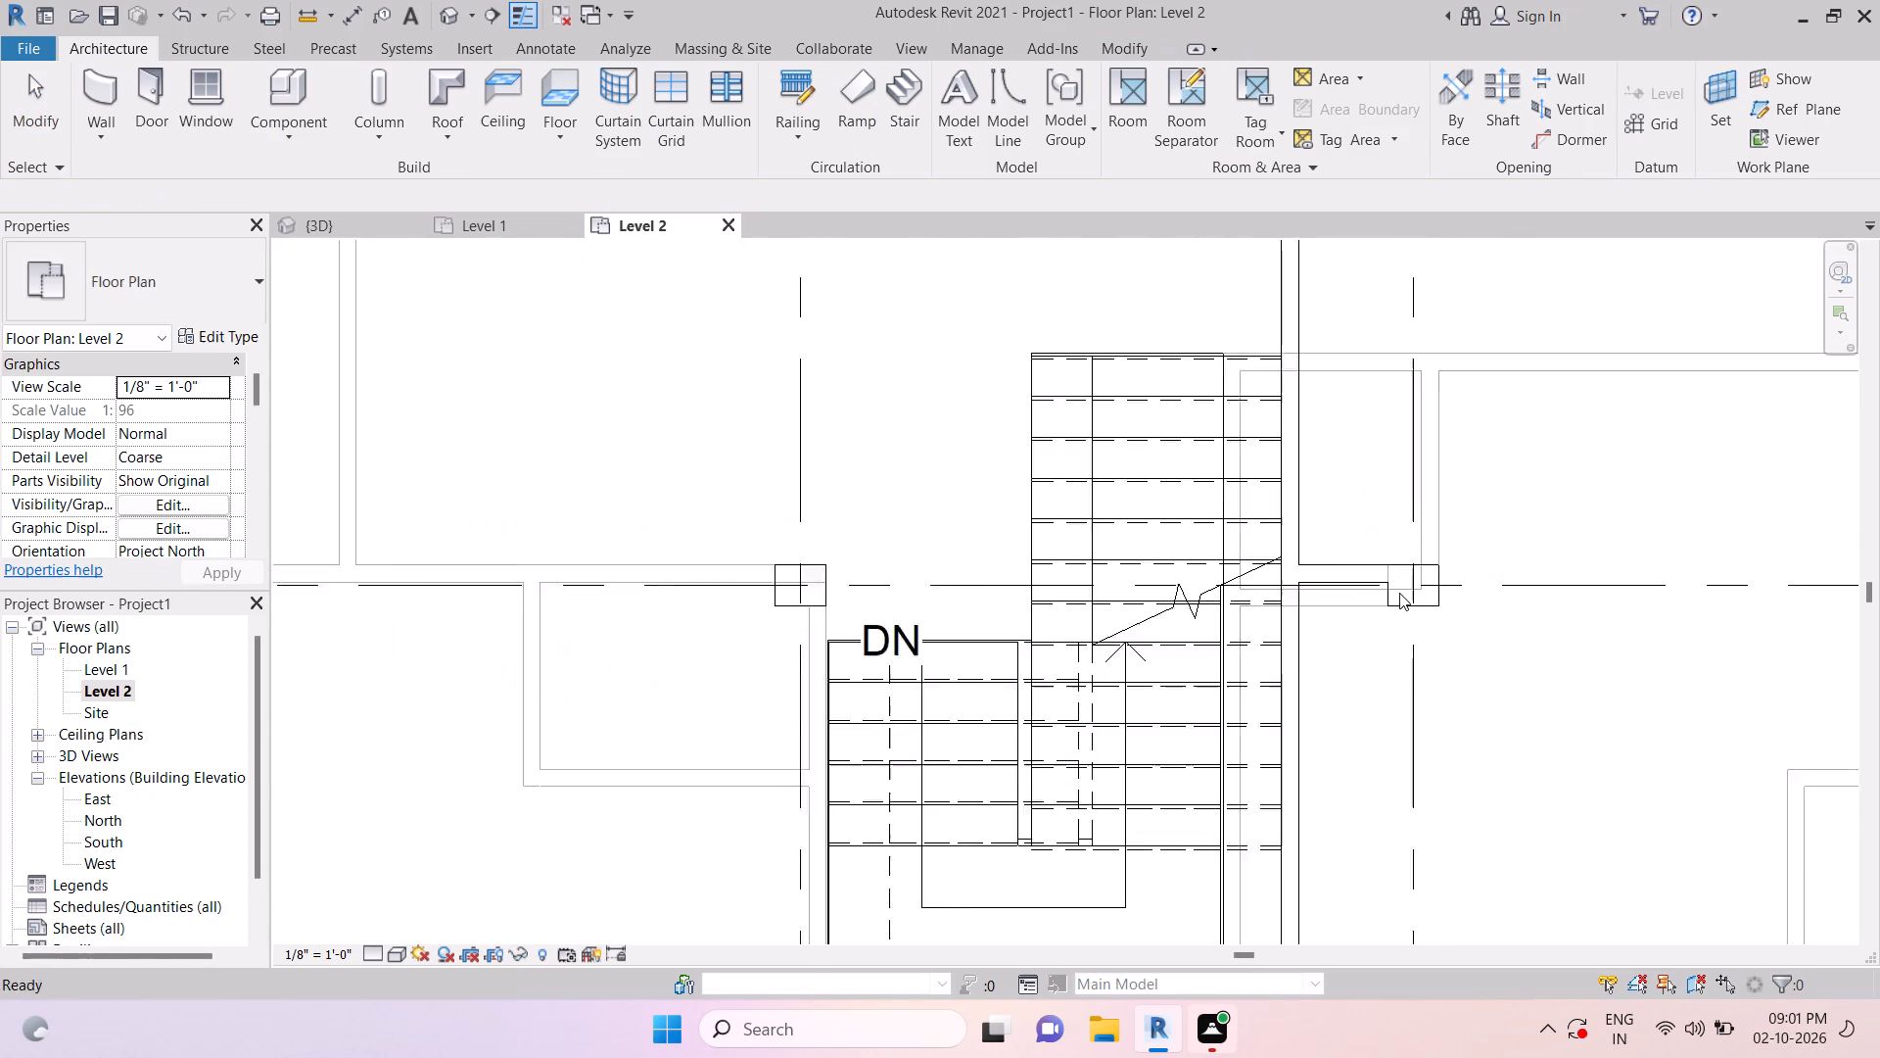
Draw a 9'-0" Generic - 5" wall up to Level 3 from the grid 8 column beside the stair to the column at grid 9.
scroll(1399, 593, "down", 1)
scroll(1445, 794, "down", 2)
middle_click_drag(1440, 793, 1384, 793)
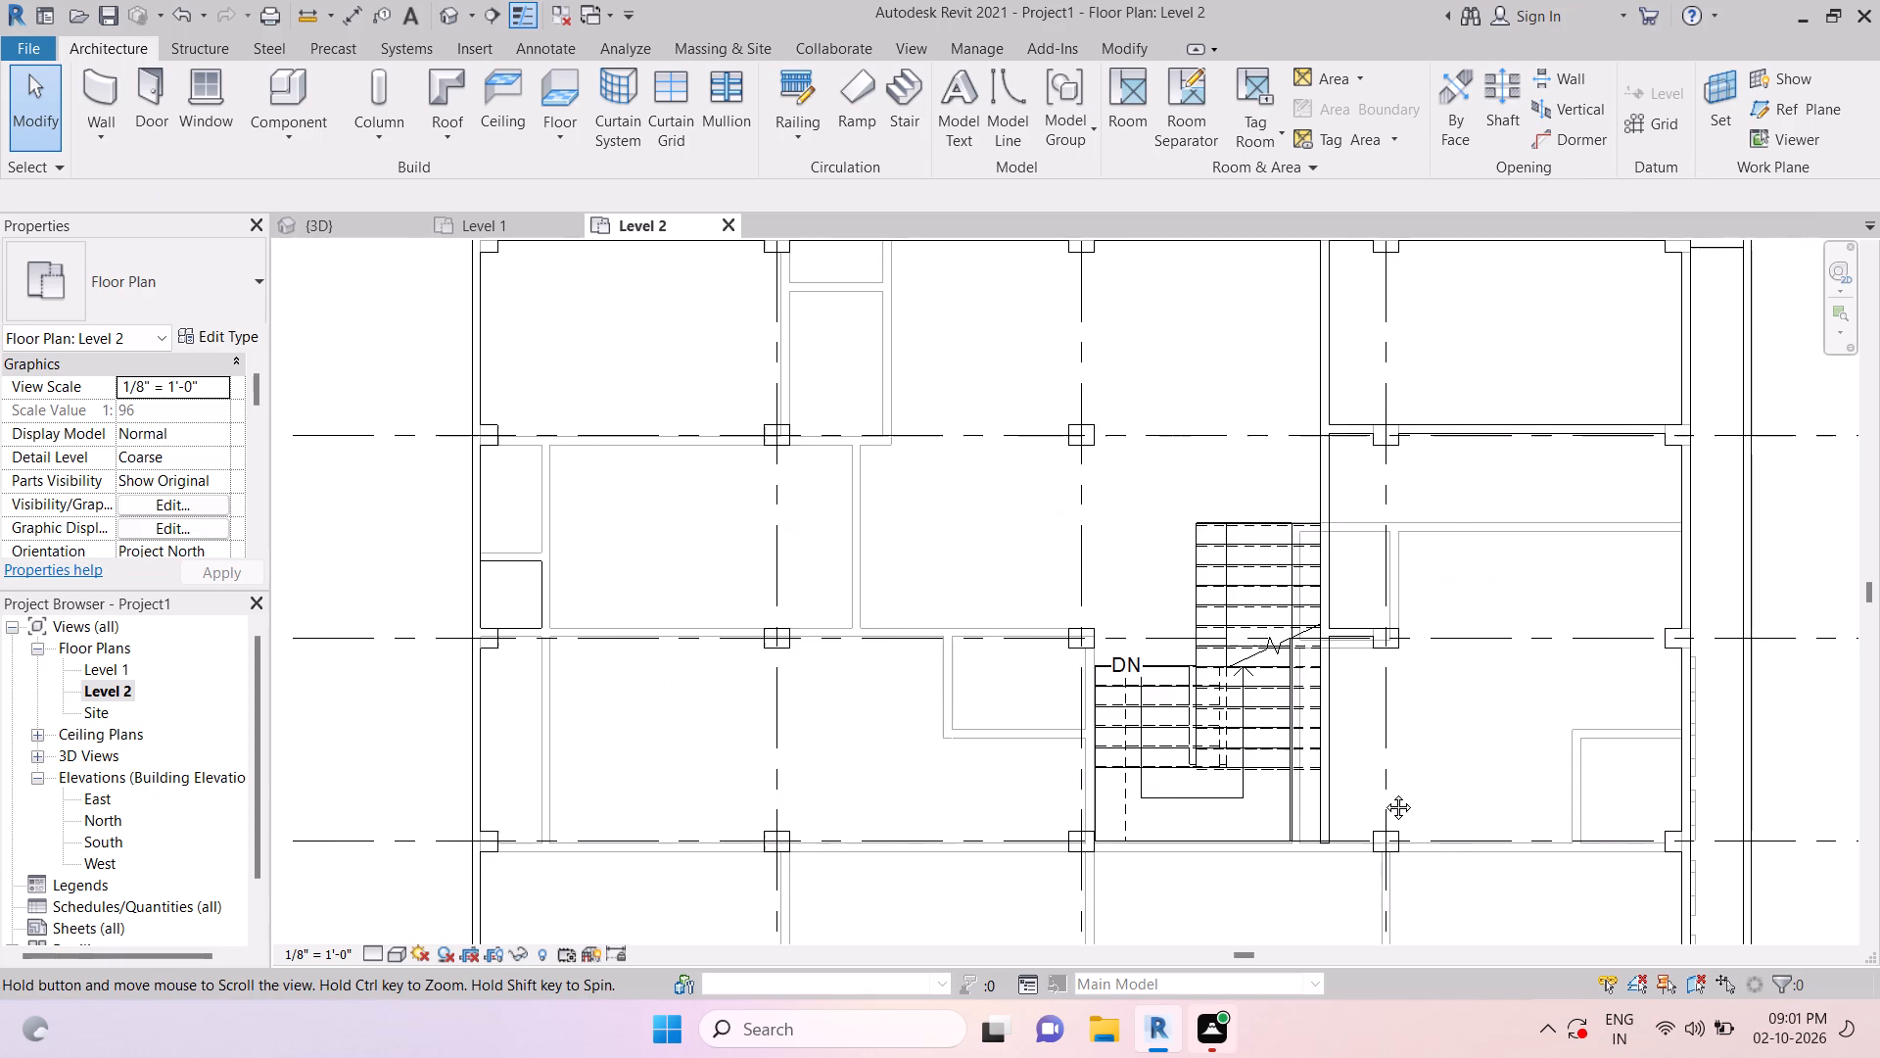
middle_click_drag(1384, 793, 1337, 782)
scroll(1339, 771, "down", 2)
key("Escape")
key("Escape")
key("Escape")
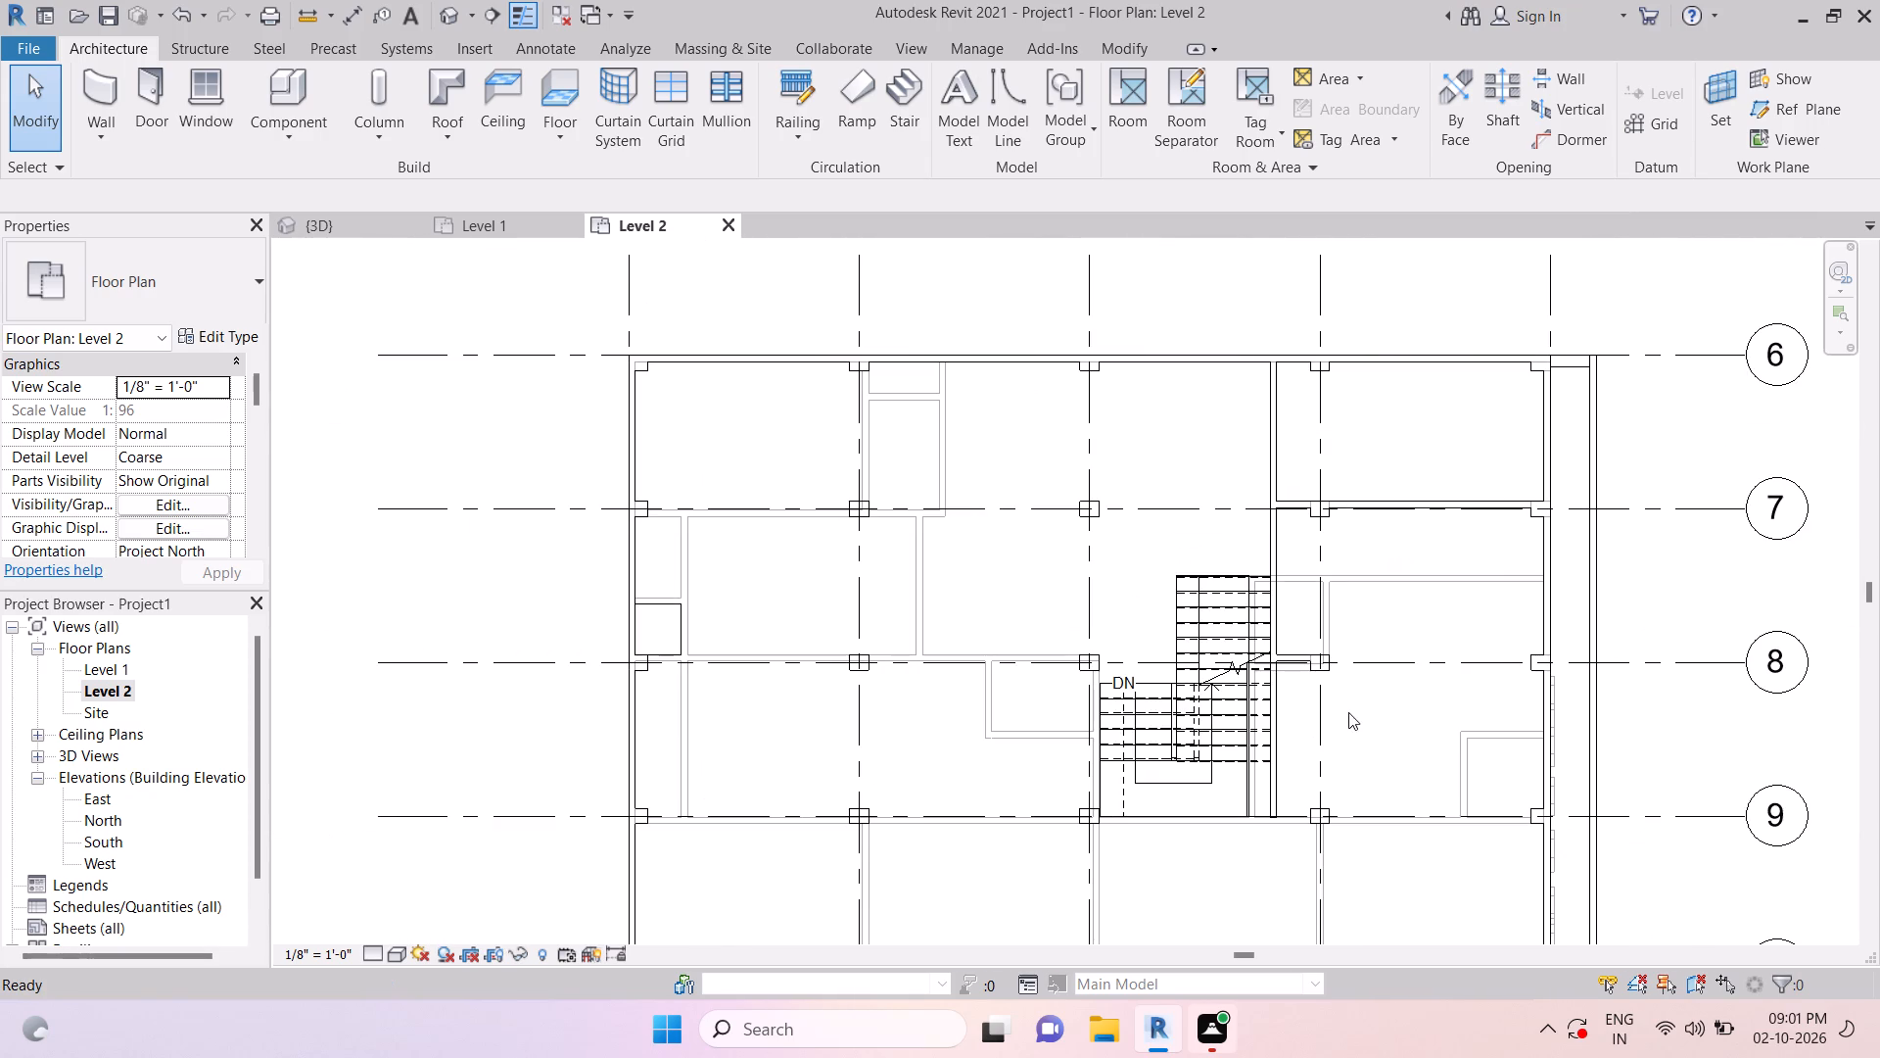
scroll(1326, 667, "up", 8)
middle_click_drag(1348, 709, 1352, 661)
key("Escape")
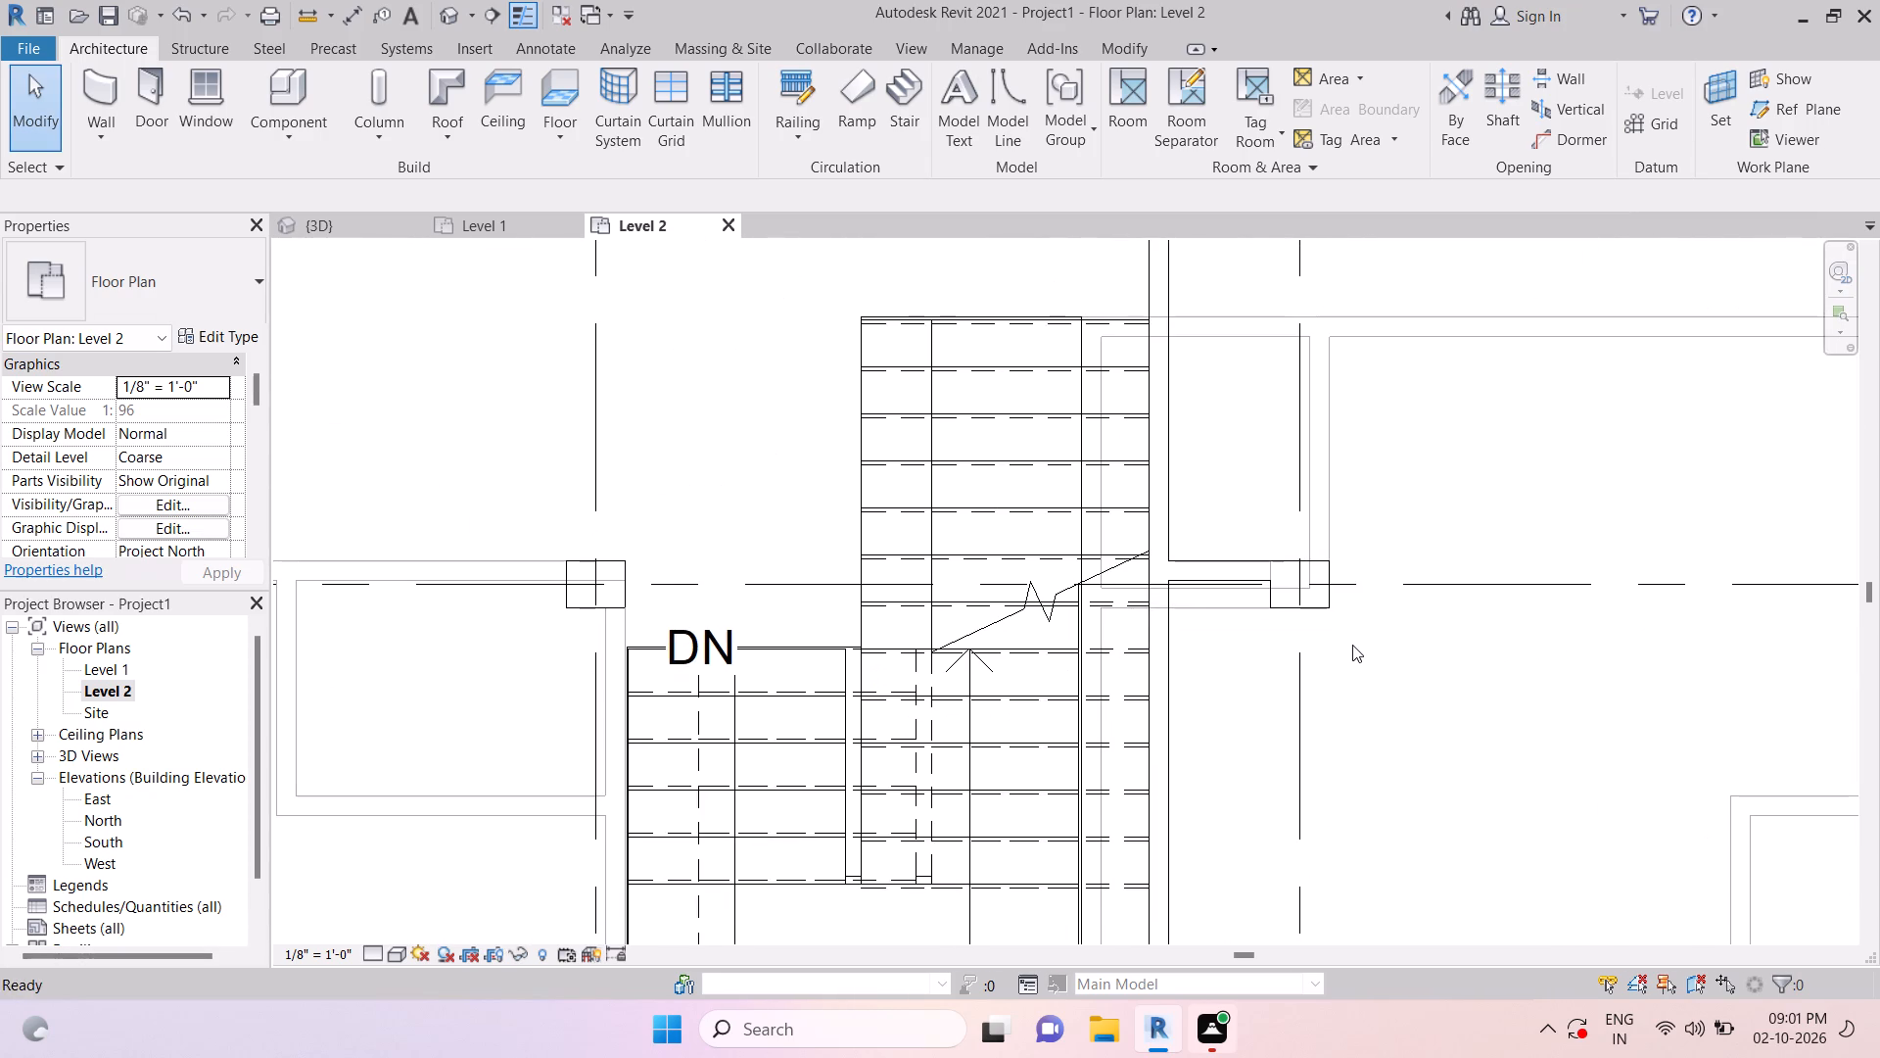
type("wa")
scroll(1335, 611, "up", 2)
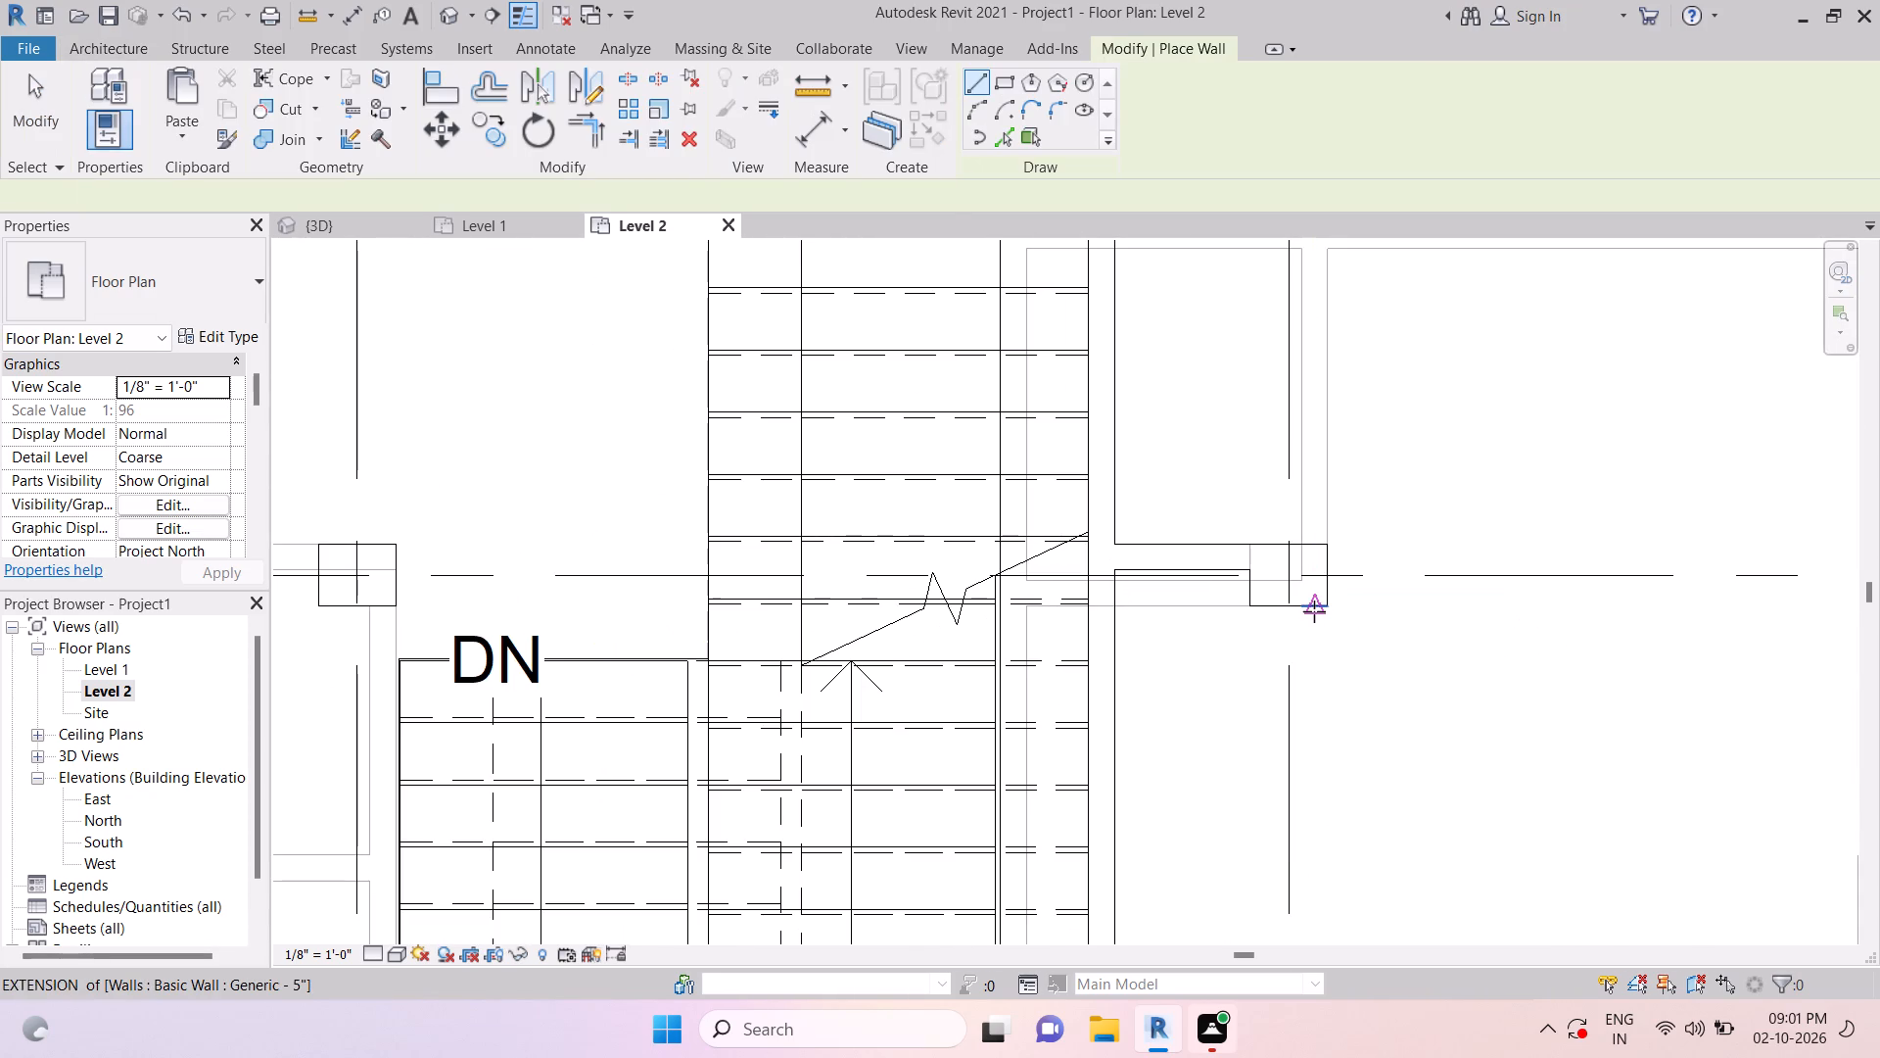
left_click(1314, 609)
scroll(1314, 611, "down", 5)
middle_click_drag(1357, 828, 1357, 827)
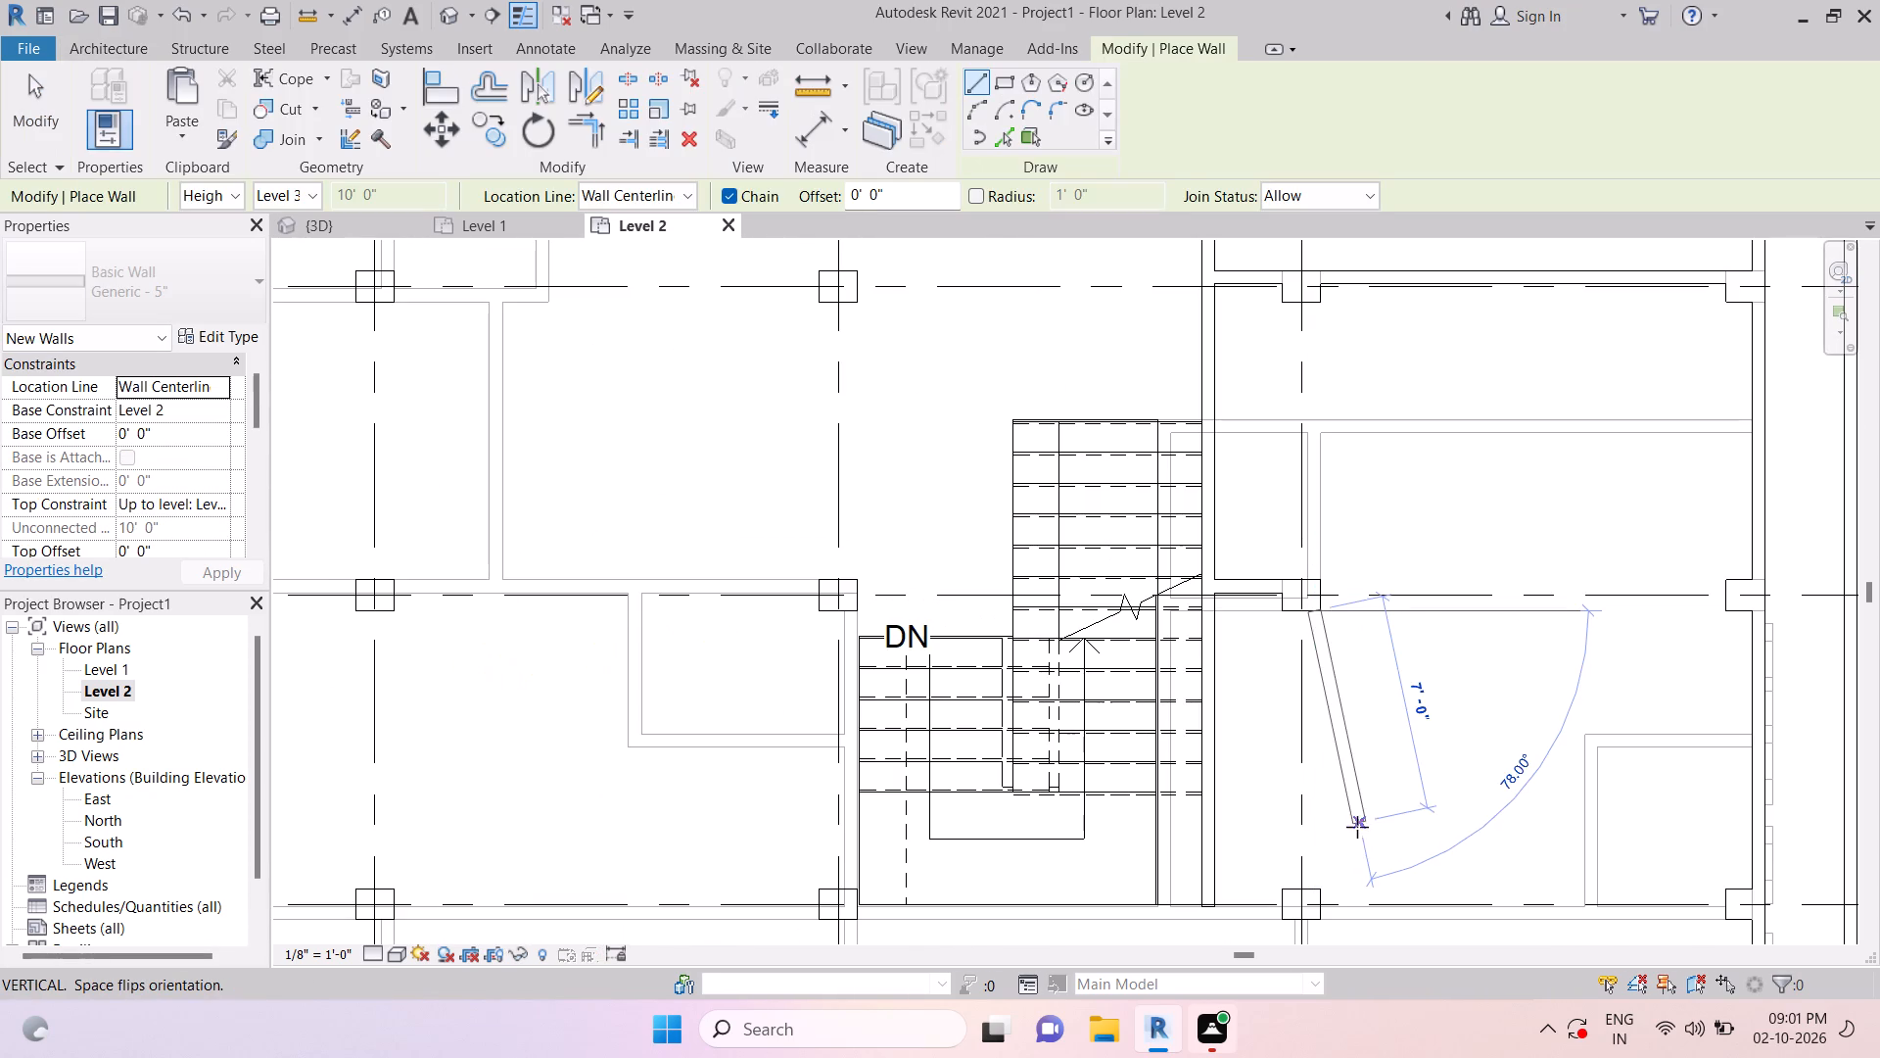
middle_click_drag(1357, 827, 1351, 694)
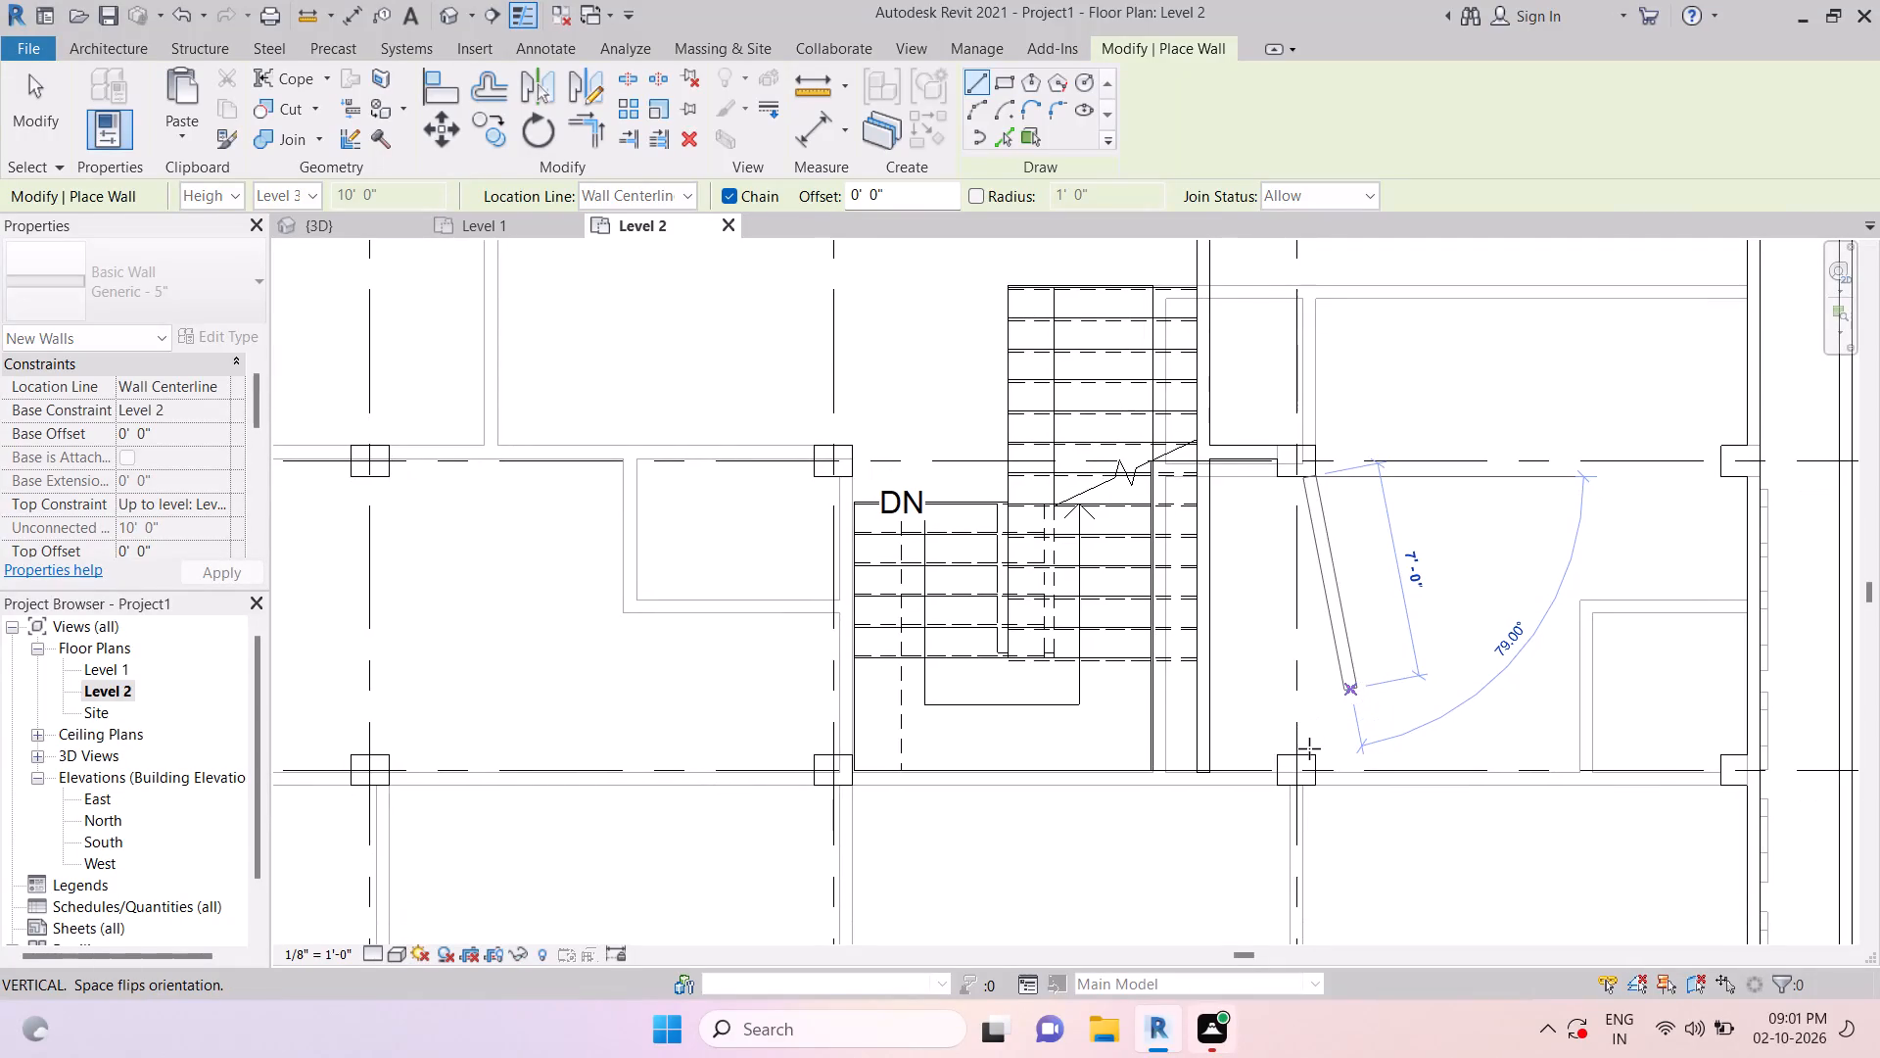
left_click(1309, 748)
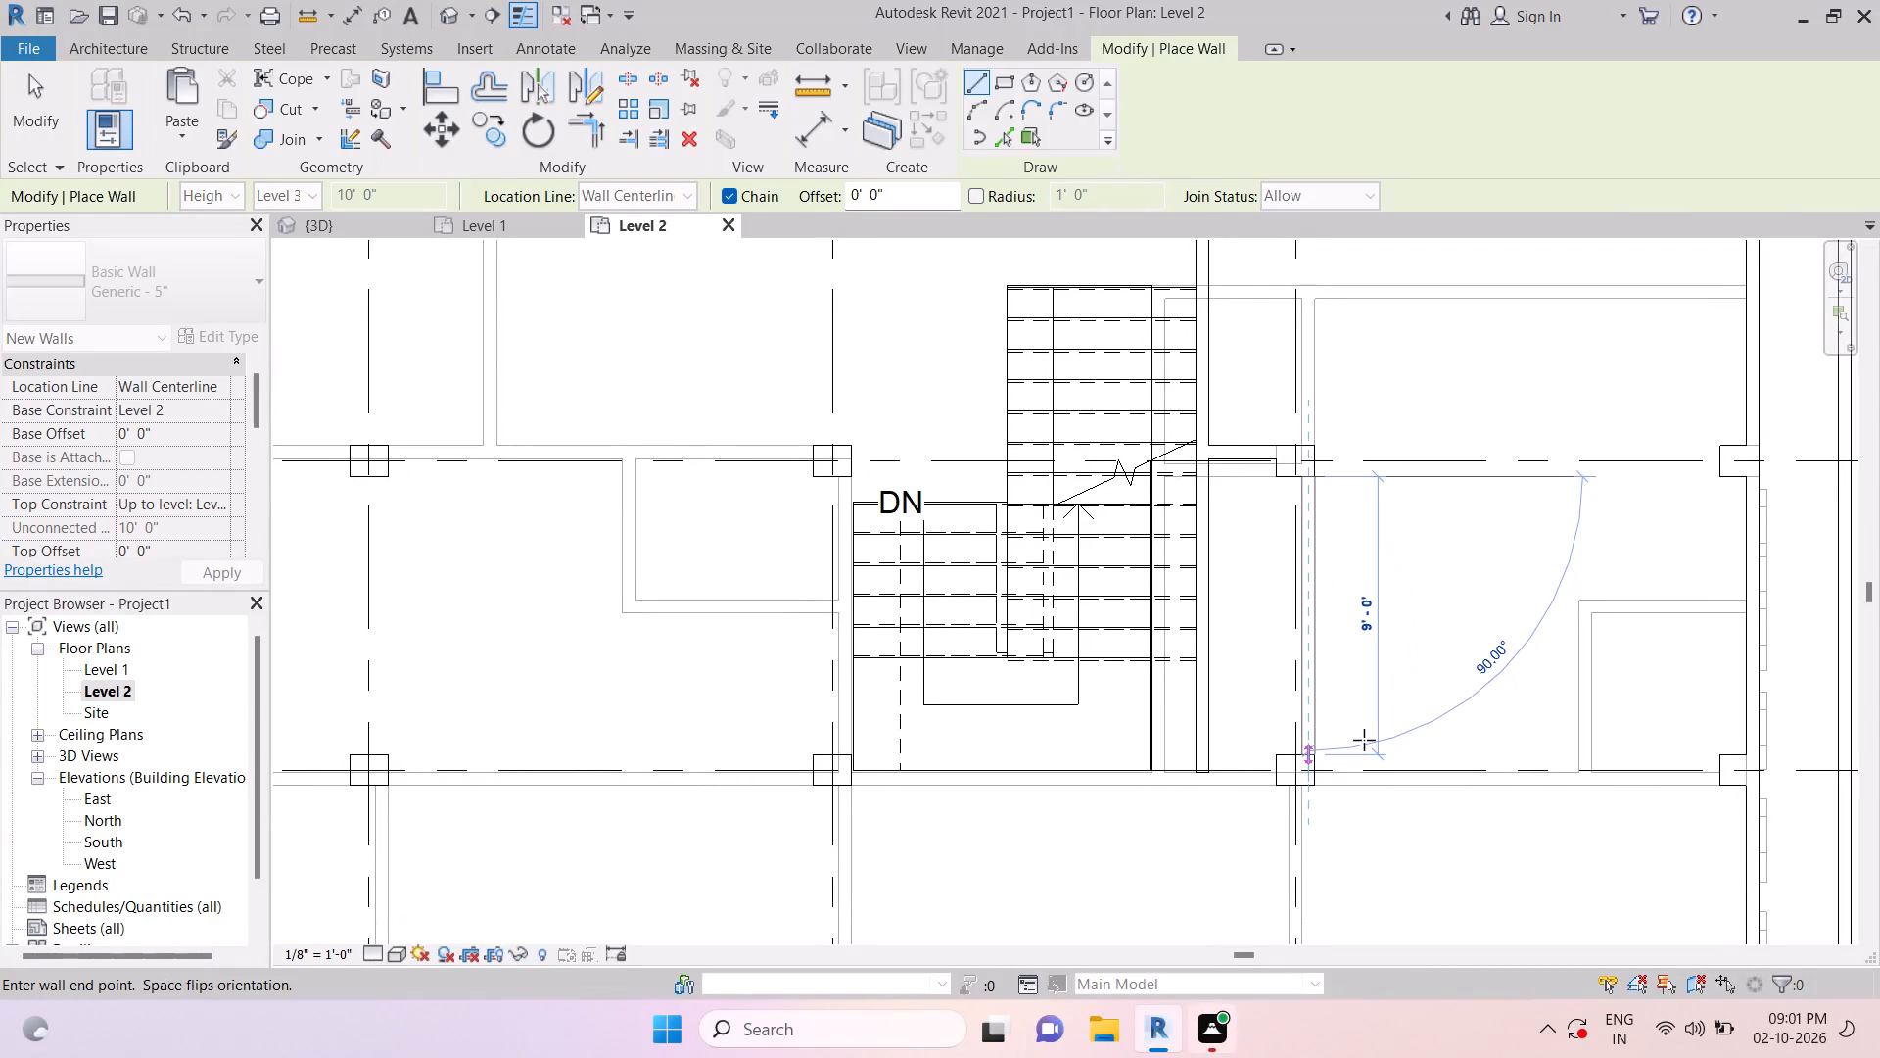
key("Escape")
key("Escape")
key("Escape")
key("Escape")
Review the Level 2 wall layout around the stair and between grids 8 and 10.
scroll(1440, 793, "down", 2)
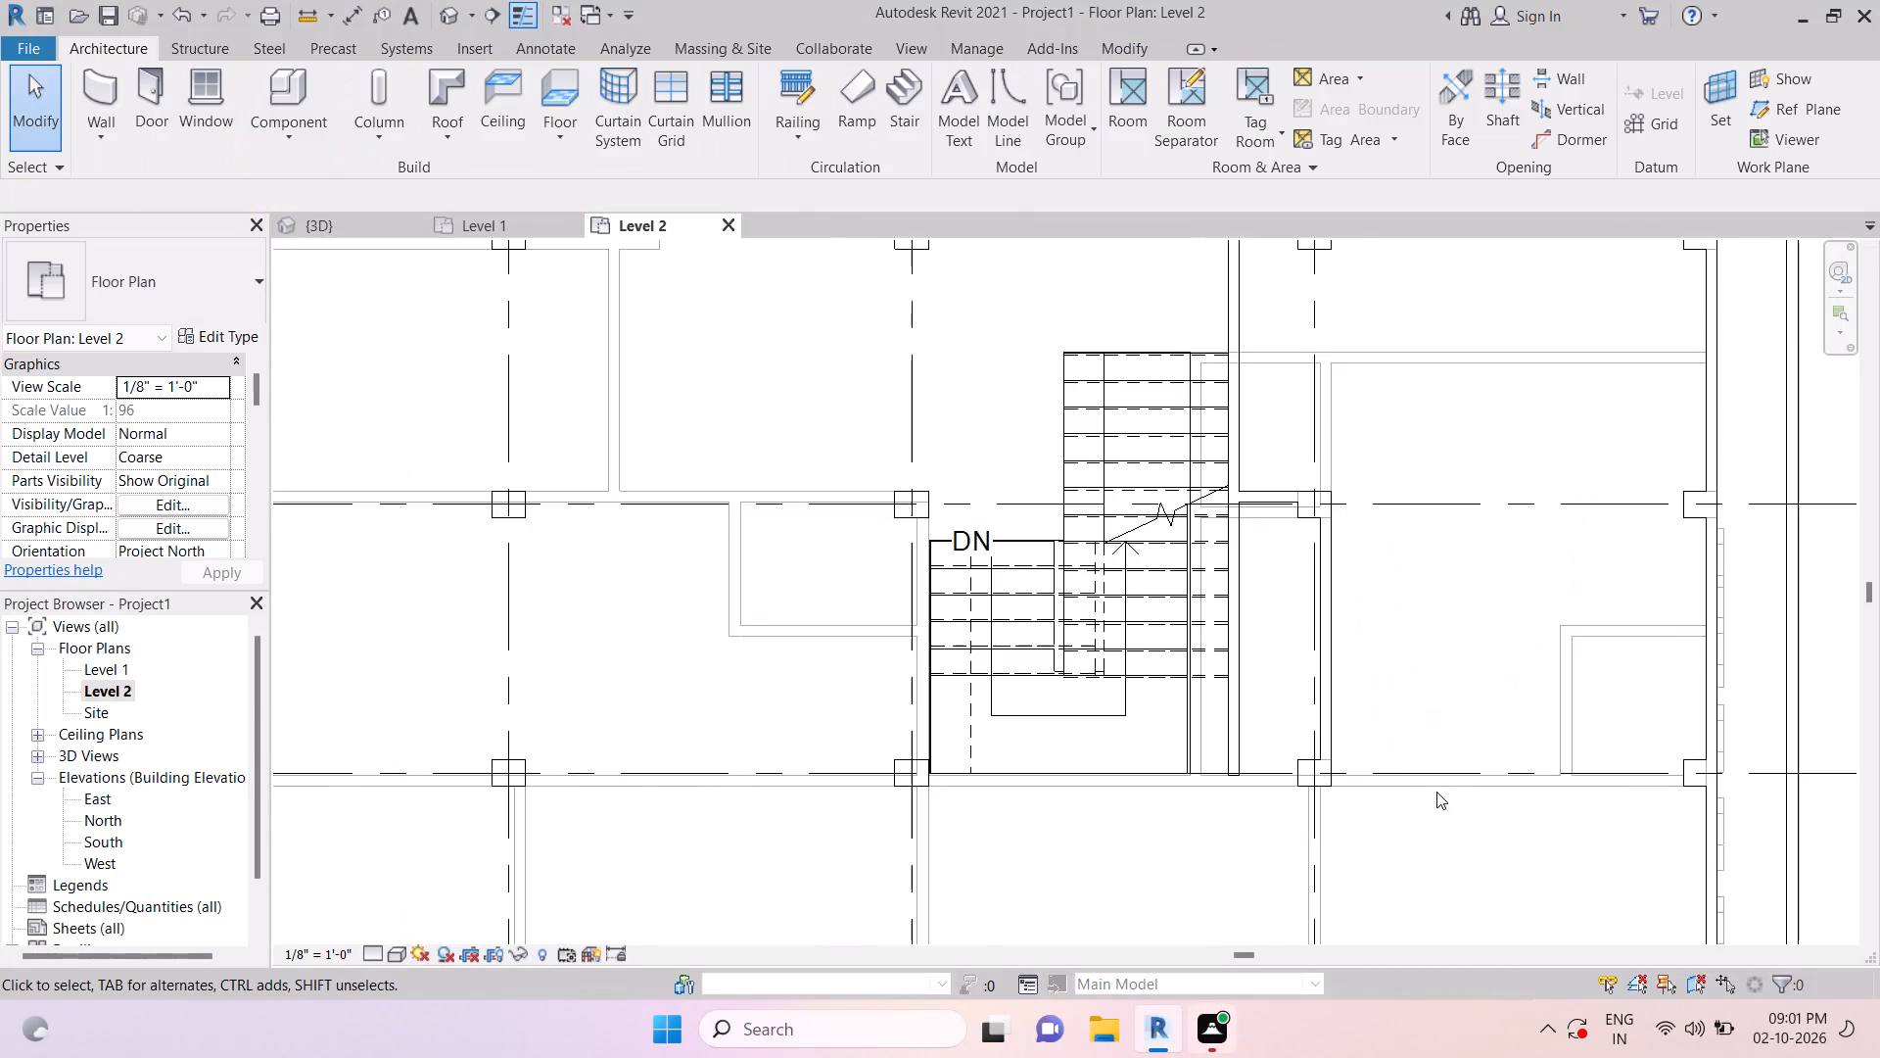
middle_click_drag(1406, 813, 1409, 788)
key("Escape")
key("Escape")
scroll(1031, 770, "up", 2)
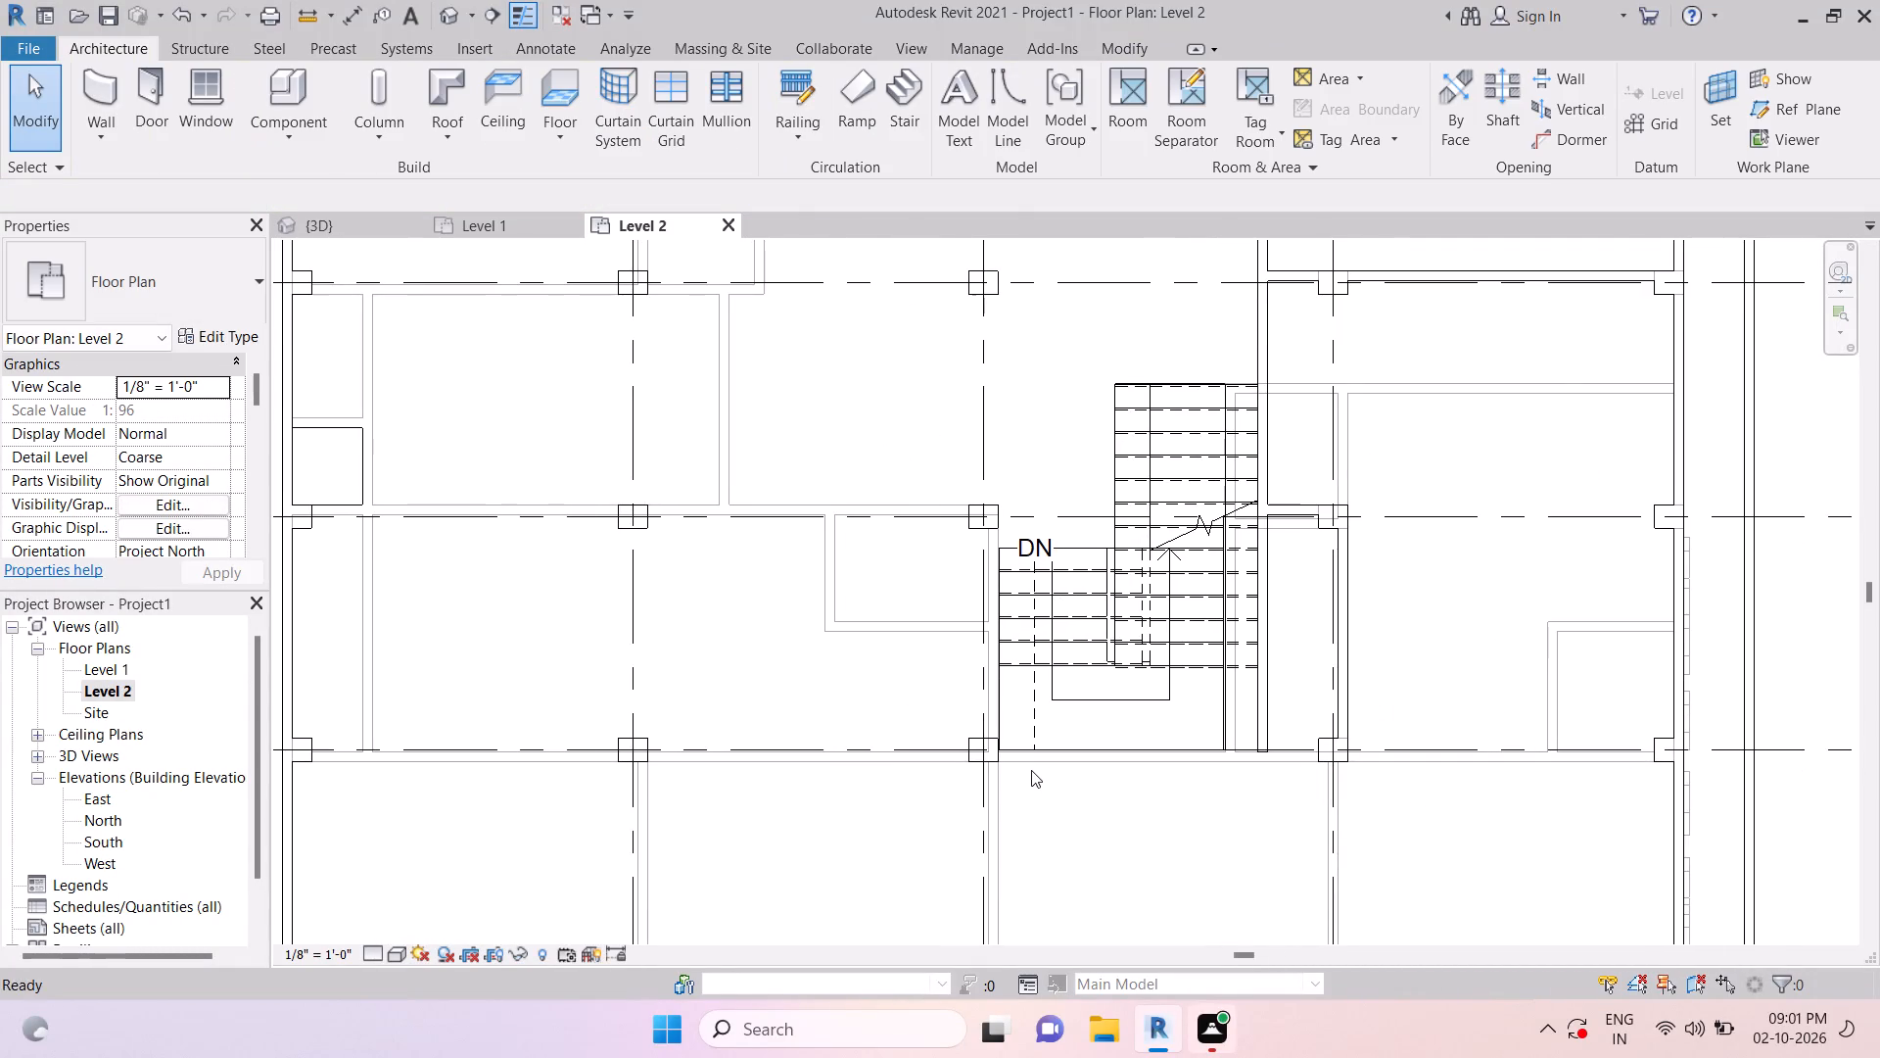
scroll(1031, 770, "up", 1)
scroll(1030, 770, "down", 4)
middle_click_drag(1056, 805, 1076, 645)
scroll(1076, 634, "down", 1)
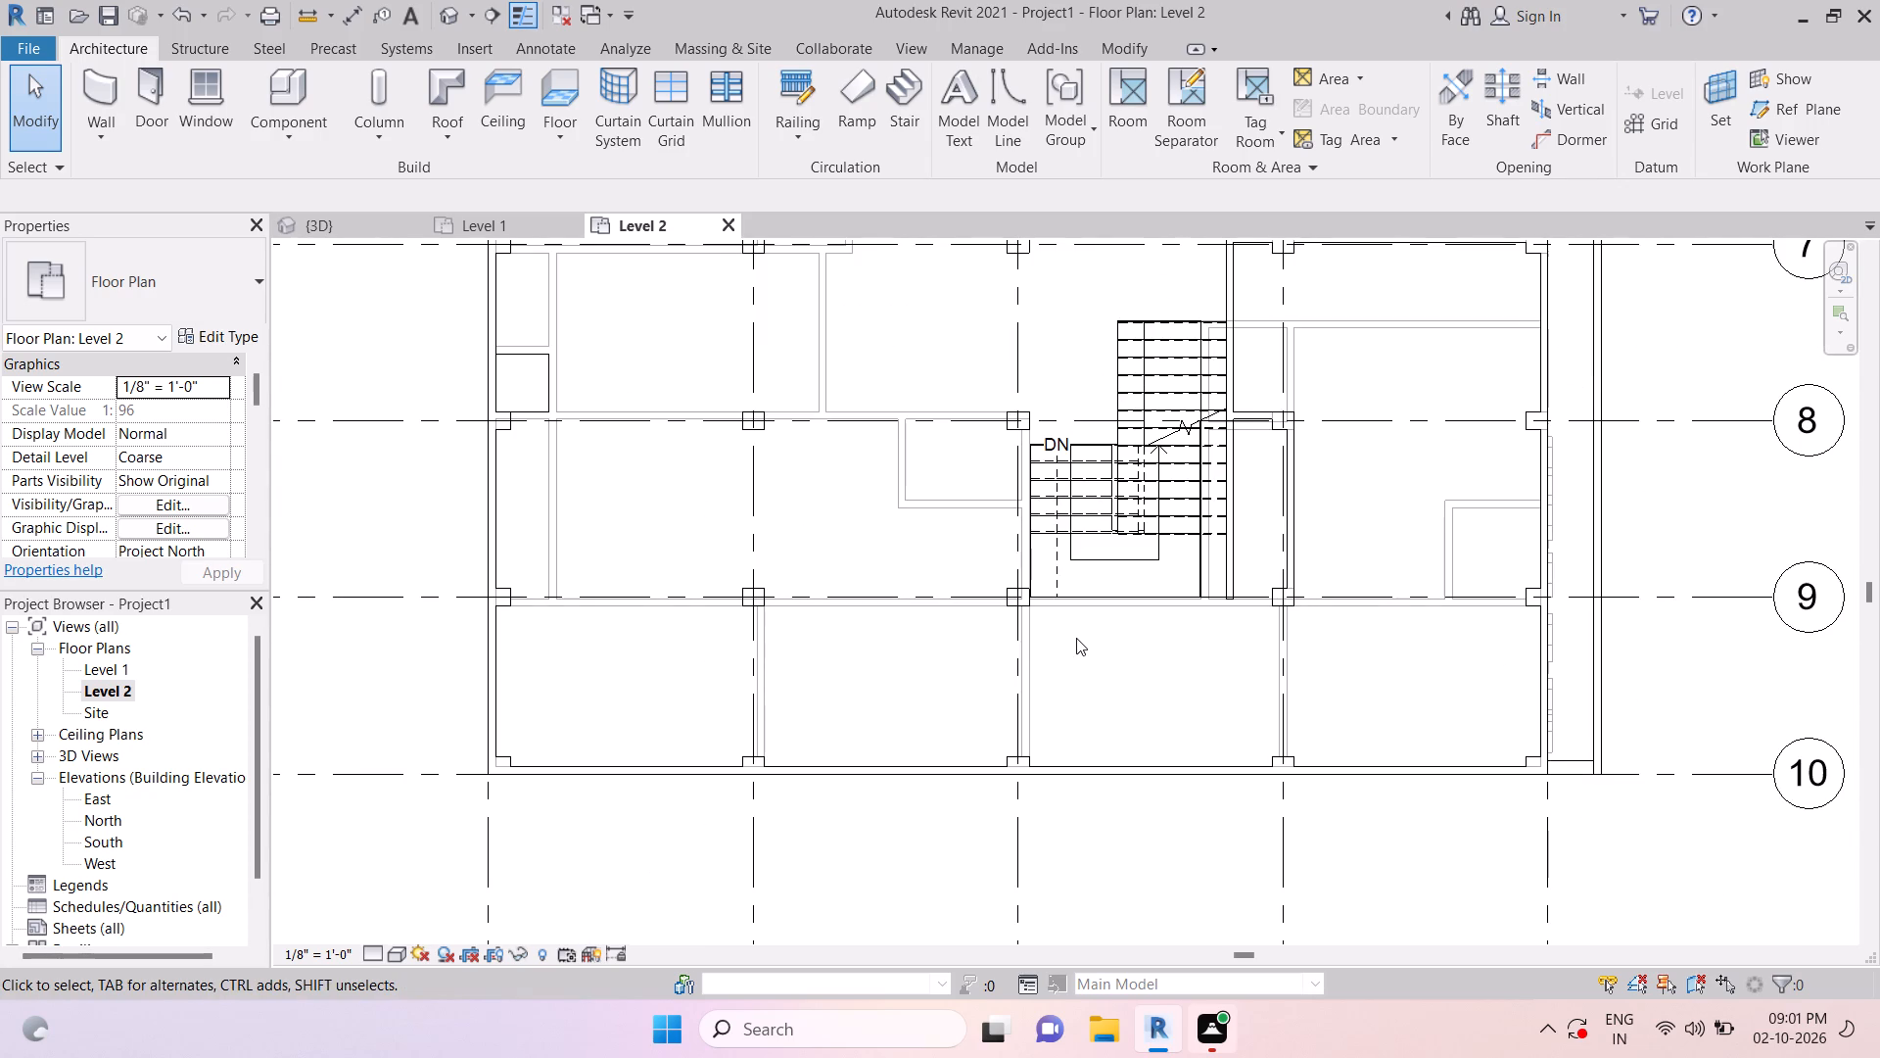
Examine the Level 2 wall ends beside the stair and the column at grids 4 and 9.
scroll(1217, 582, "up", 7)
key("Escape")
key("Escape")
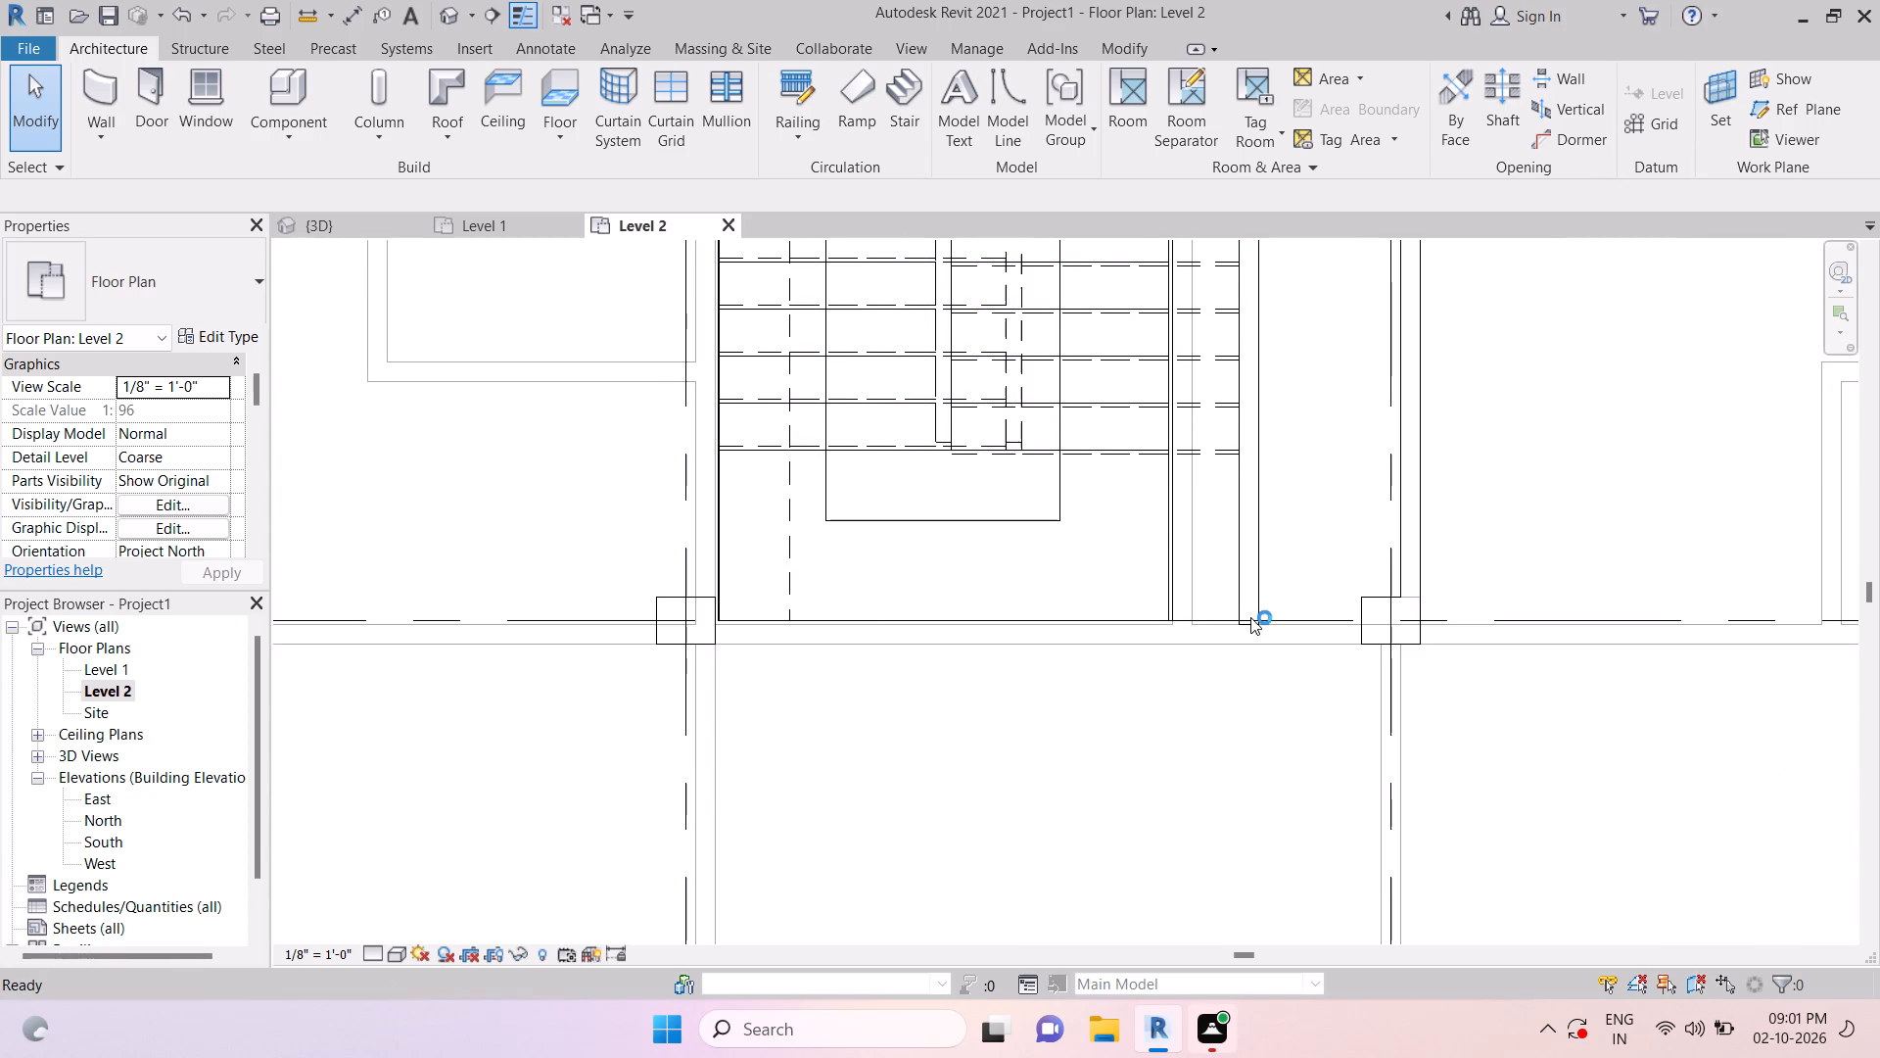
key("Escape")
key("Escape")
scroll(1248, 625, "down", 2)
key("Escape")
scroll(1329, 649, "down", 3)
key("Escape")
scroll(1336, 648, "down", 2)
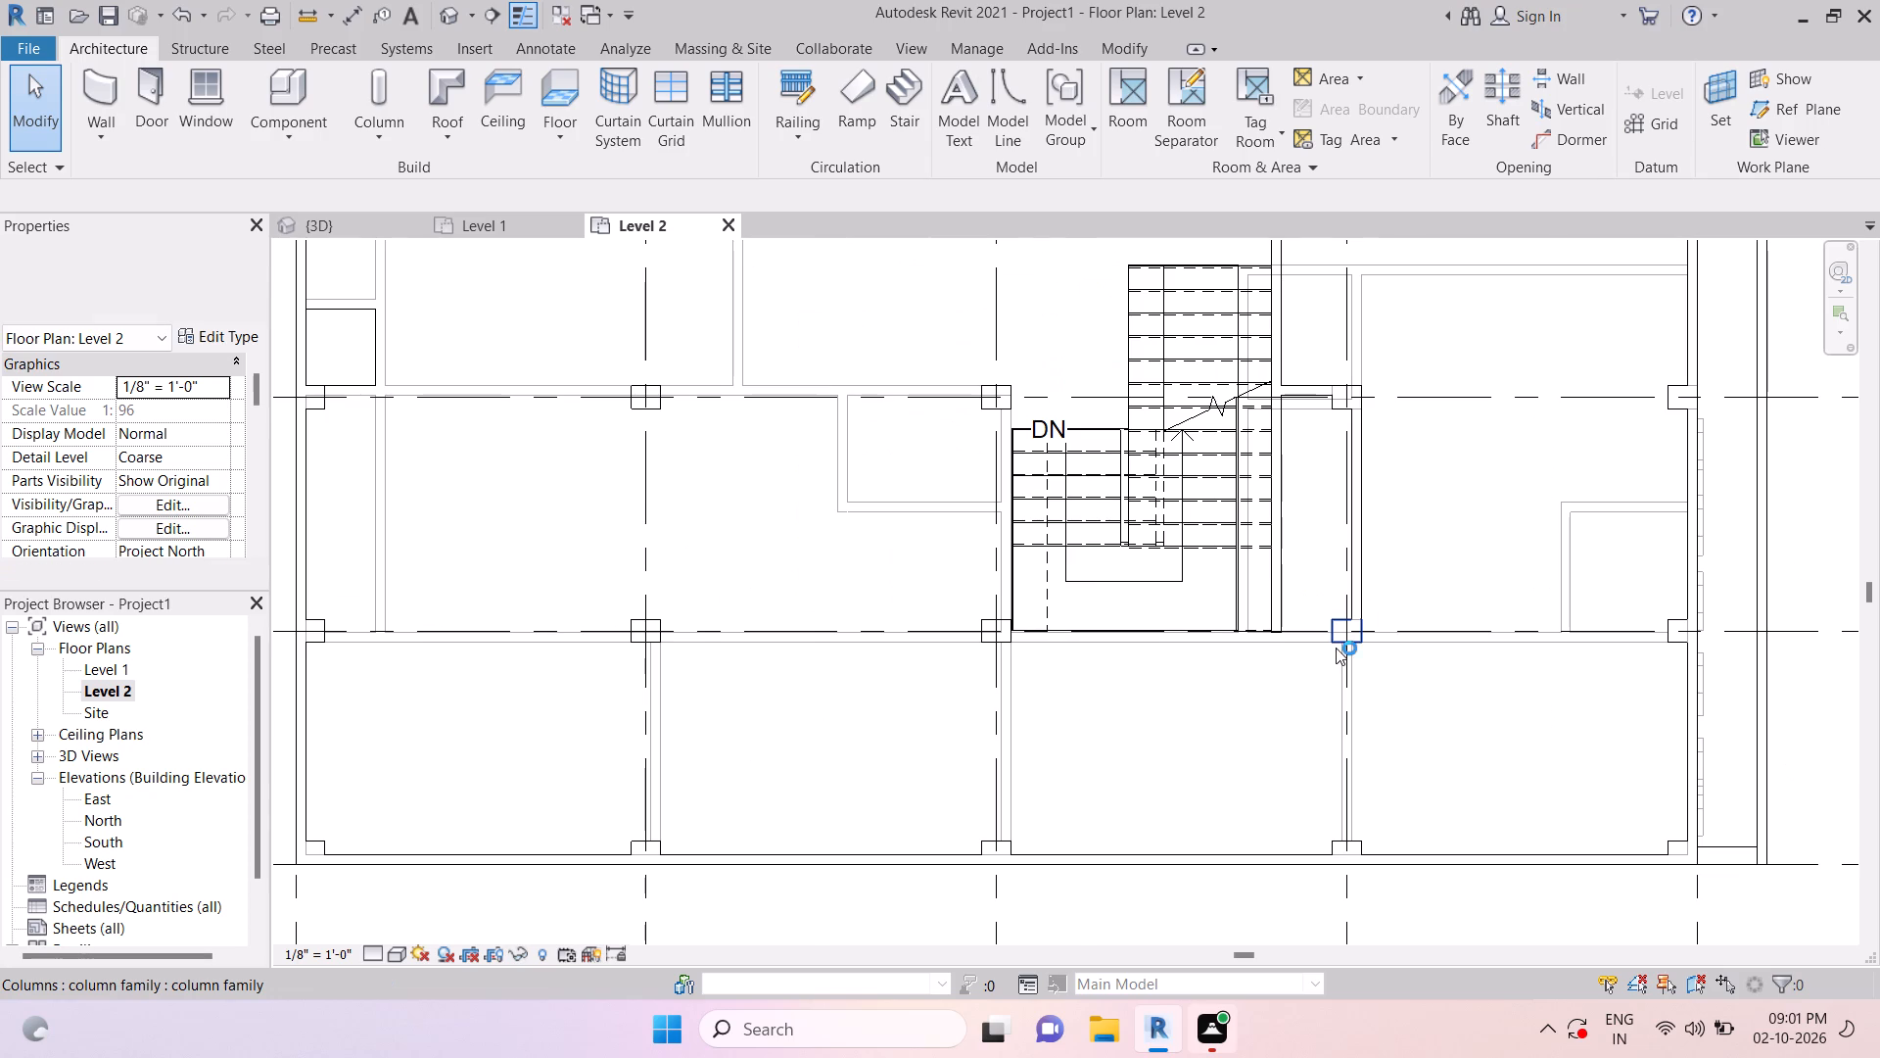
key("Escape")
key("Escape")
key("Escape")
middle_click_drag(1431, 647, 1416, 709)
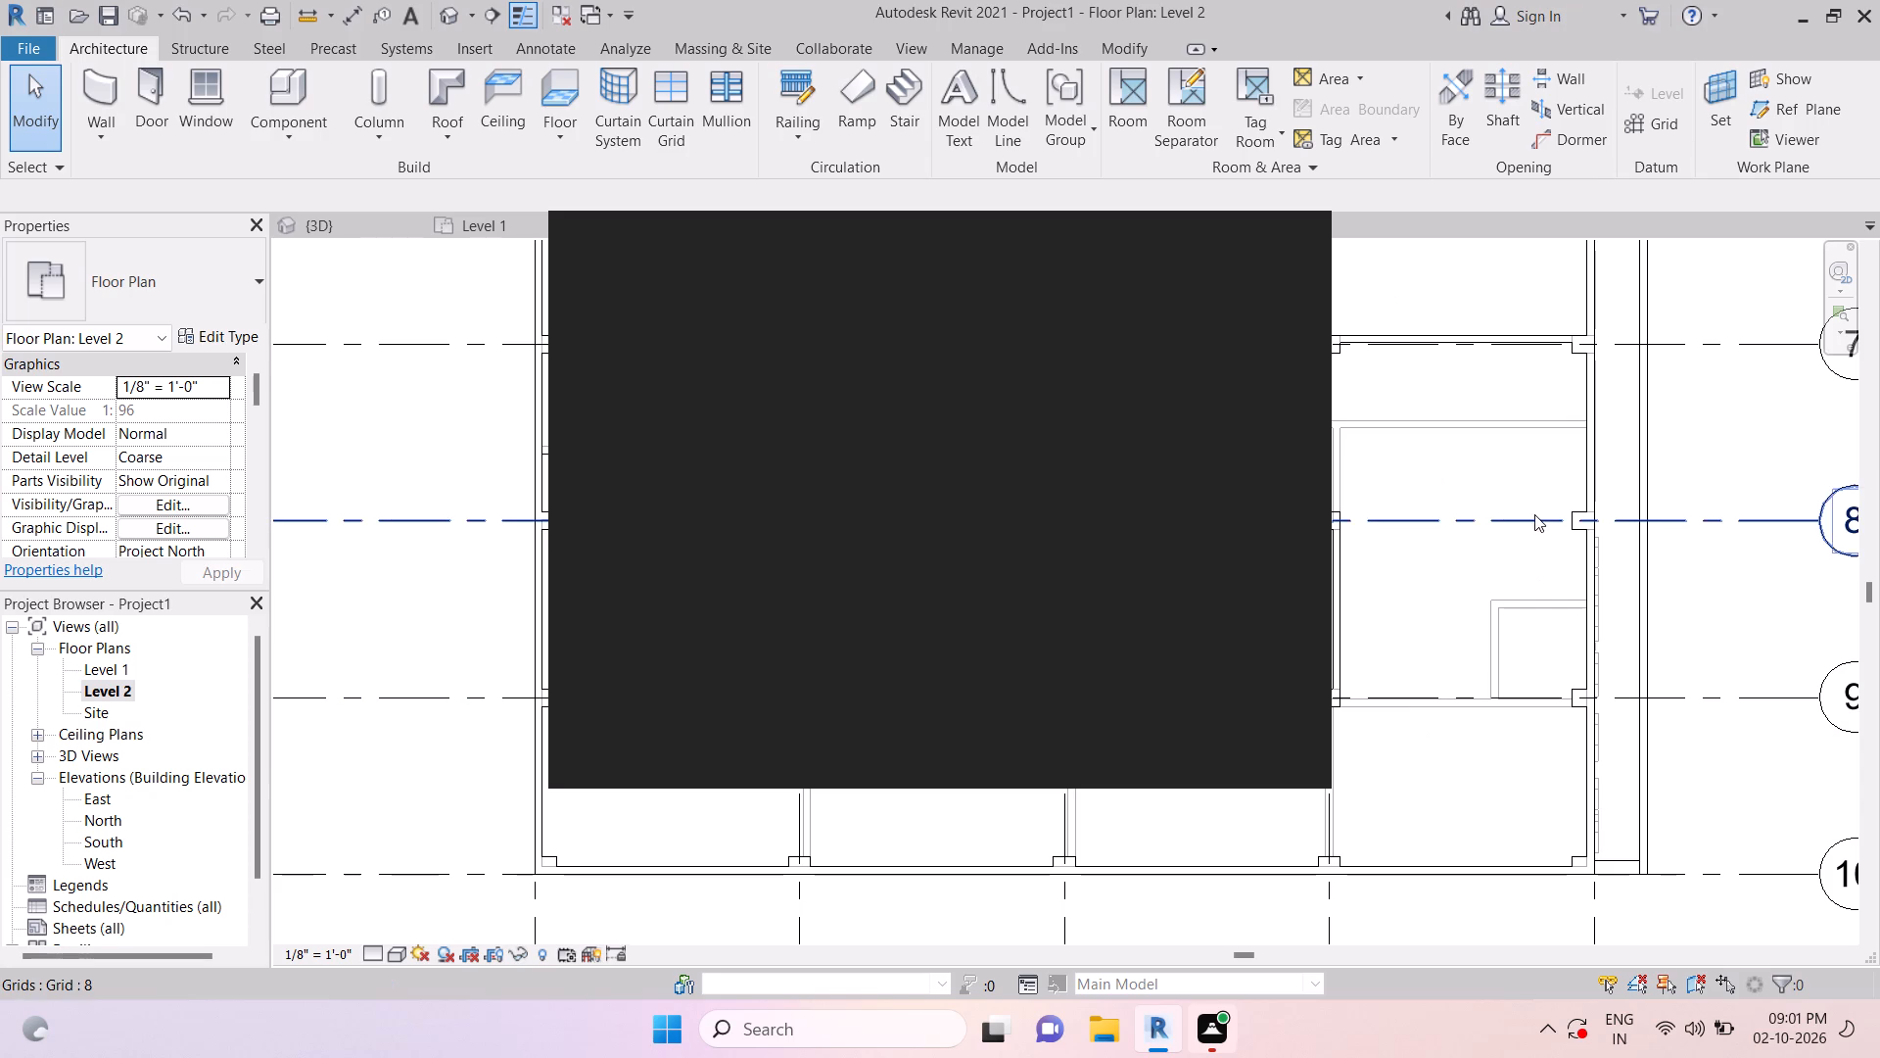
Dismiss the Autodesk licence notice covering the Level 2 plan.
middle_click_drag(1566, 634, 1621, 634)
key("Escape")
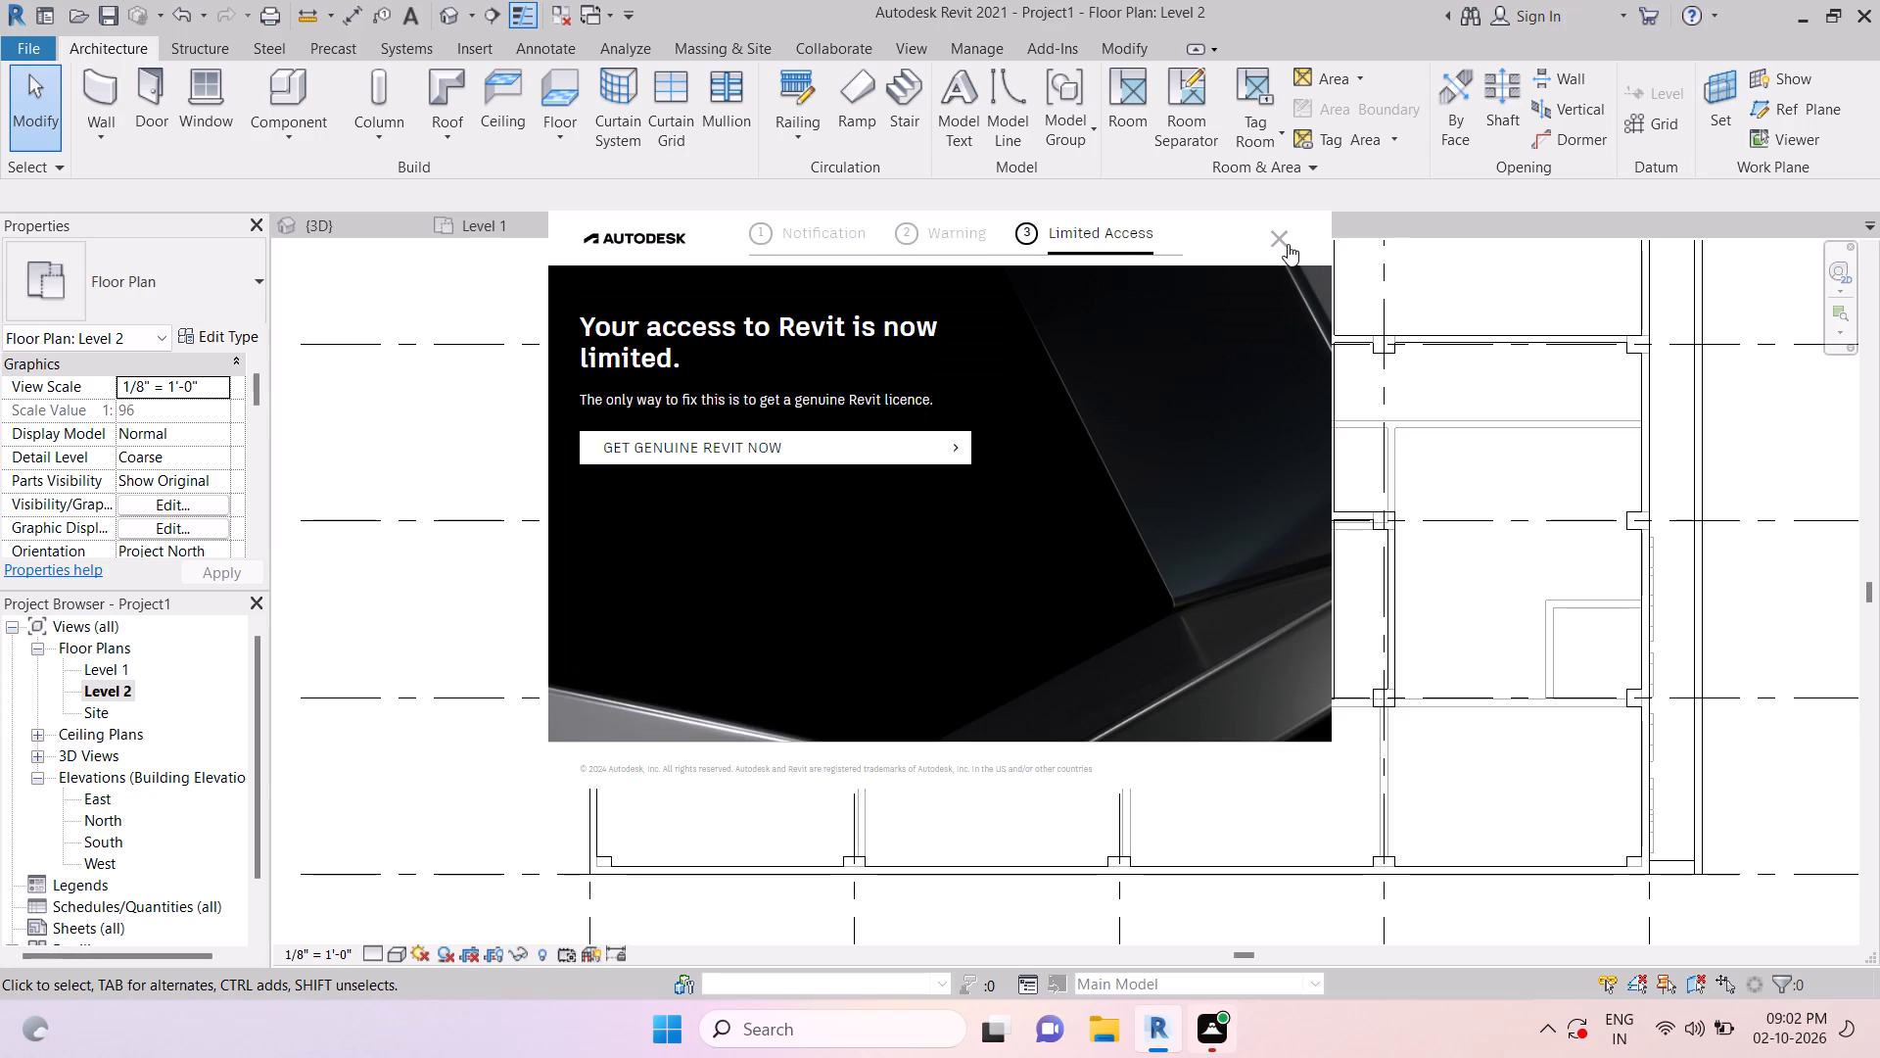
left_click(1284, 242)
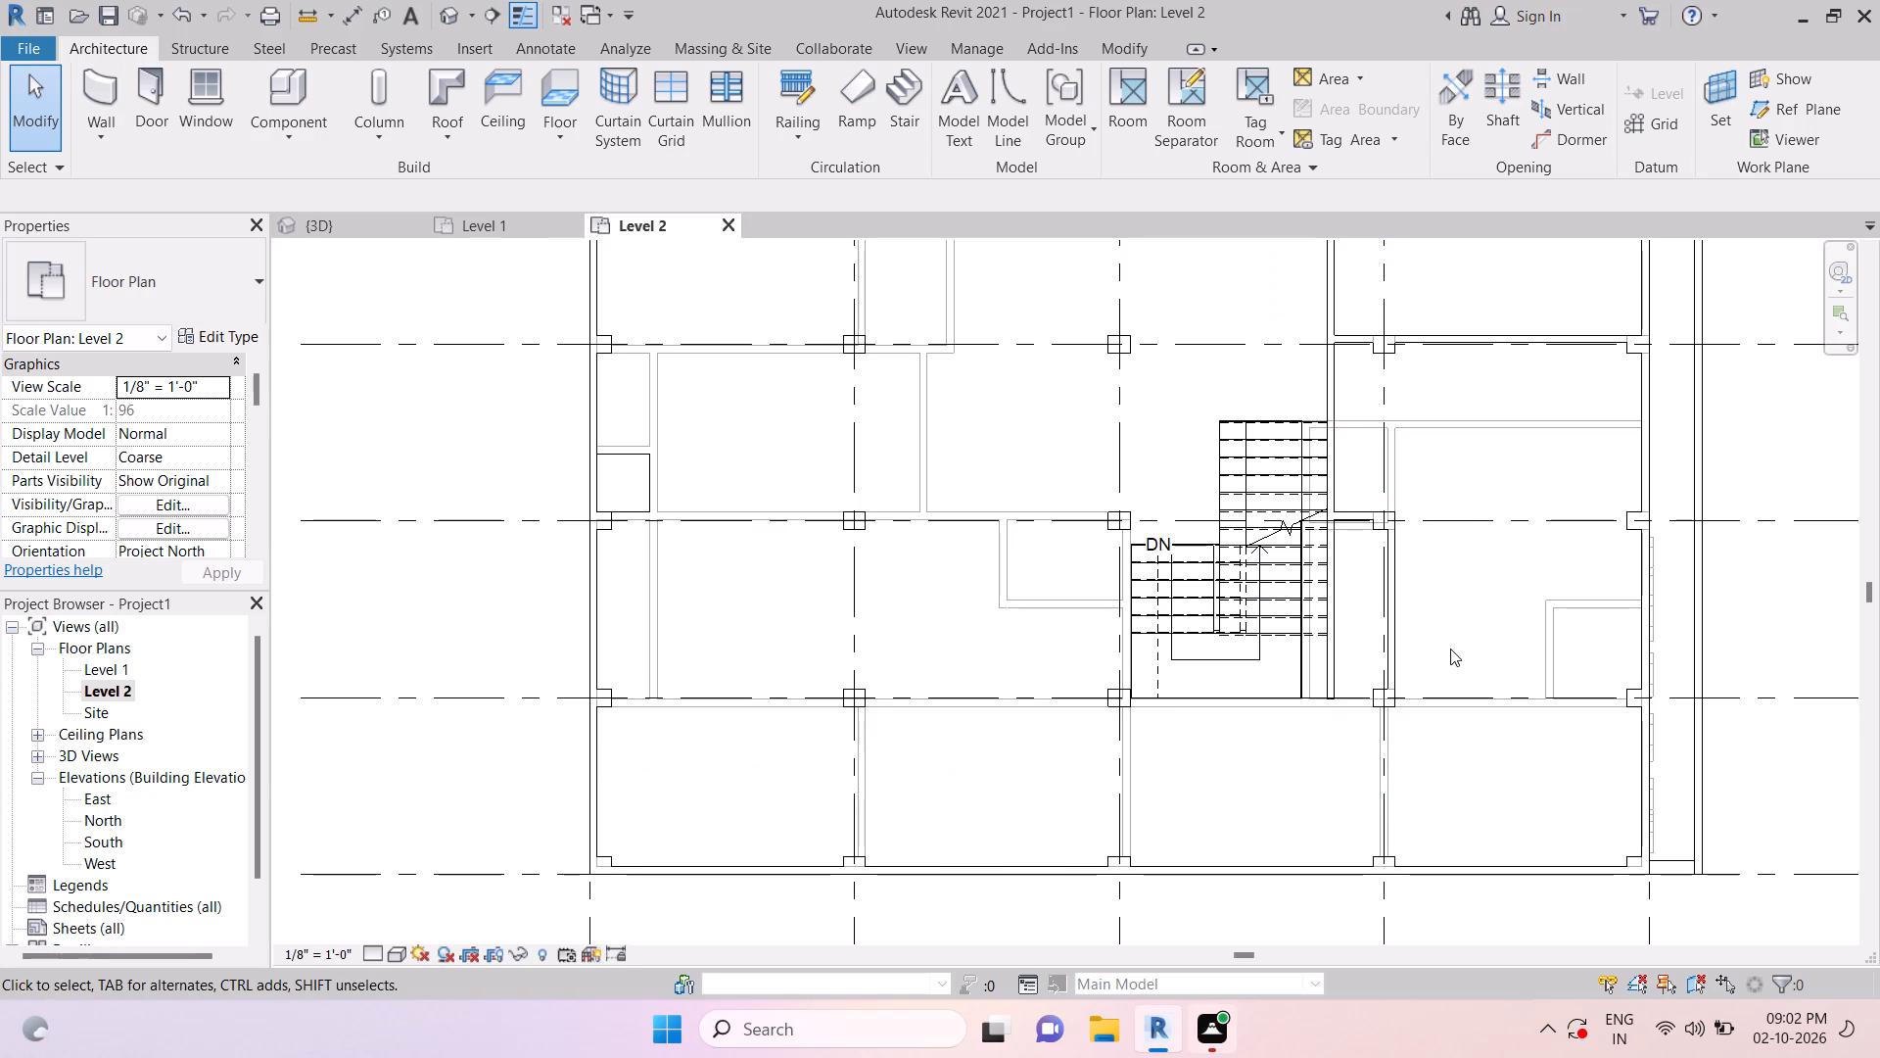
key("Escape")
key("Escape")
key("Escape")
key("Escape")
key("Escape")
key("Escape")
key("Escape")
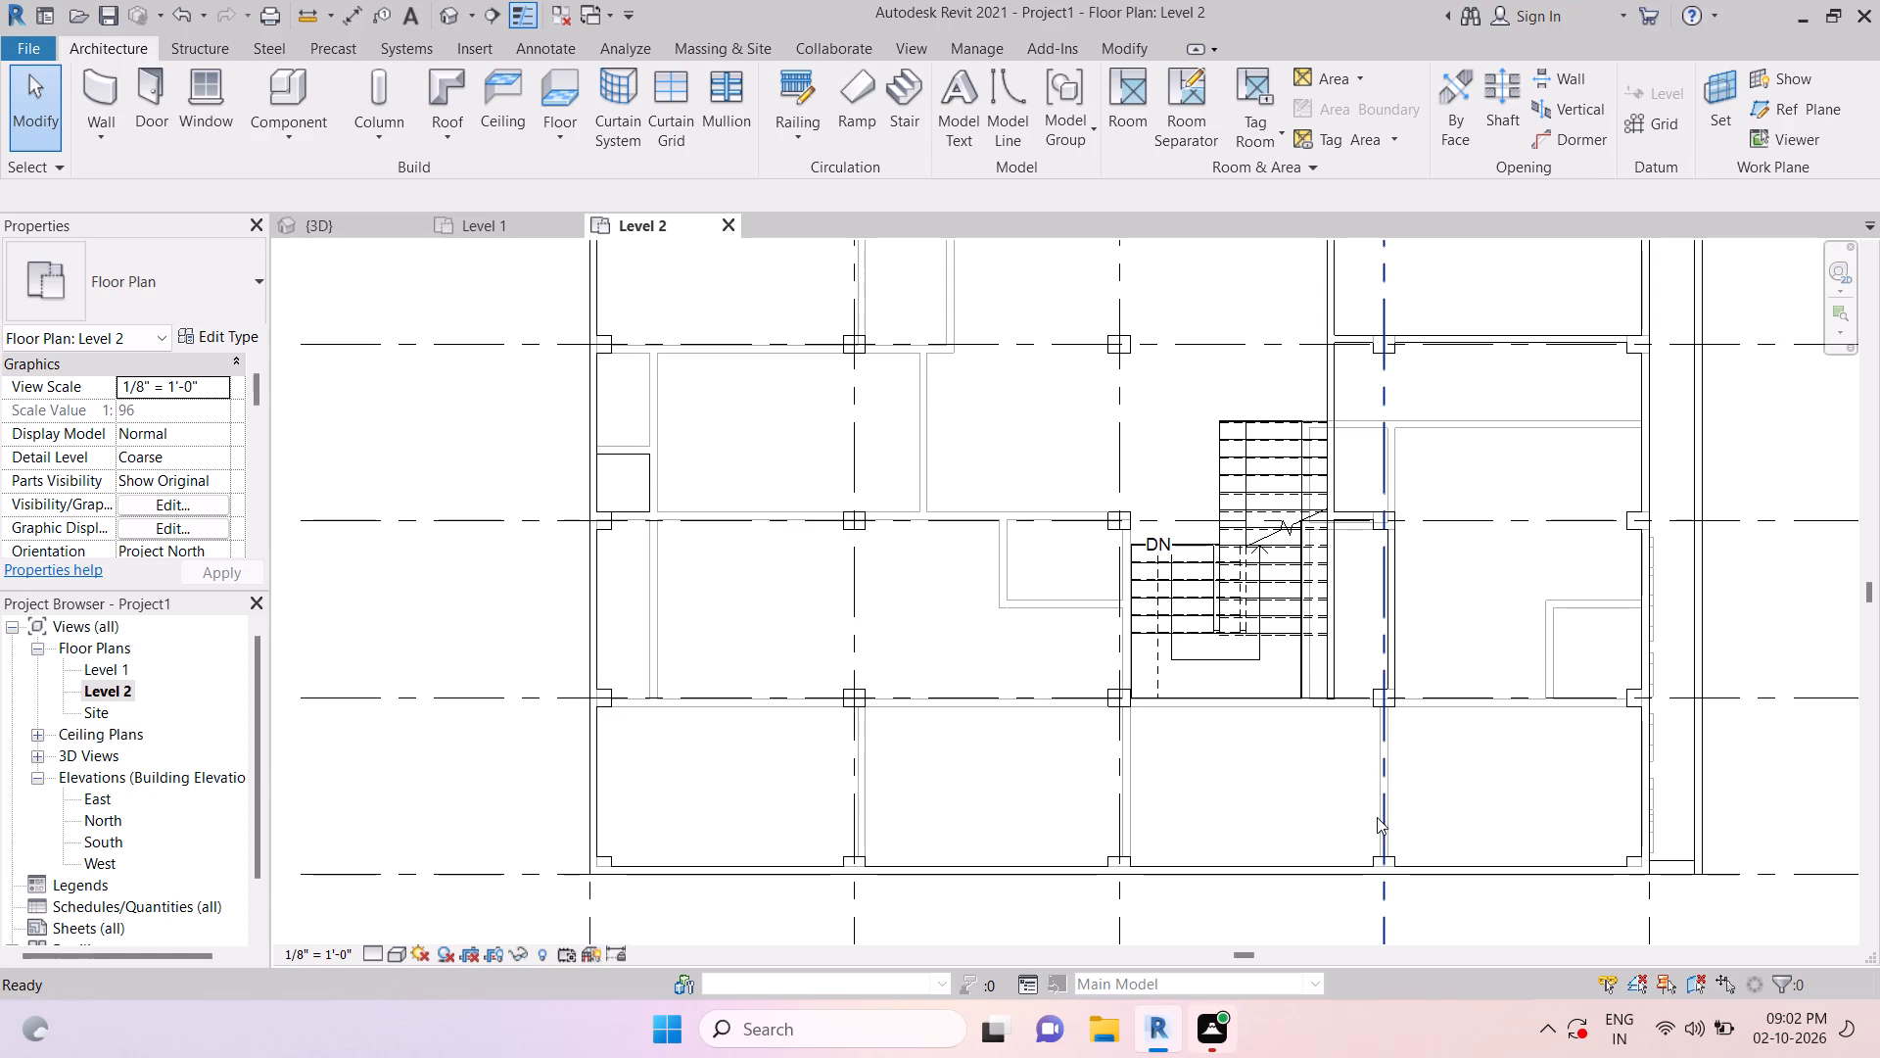
Inspect the Level 2 walls beside the stair along grid 4, between grids 7 and 10.
scroll(1409, 762, "down", 2)
middle_click_drag(1458, 808, 1345, 804)
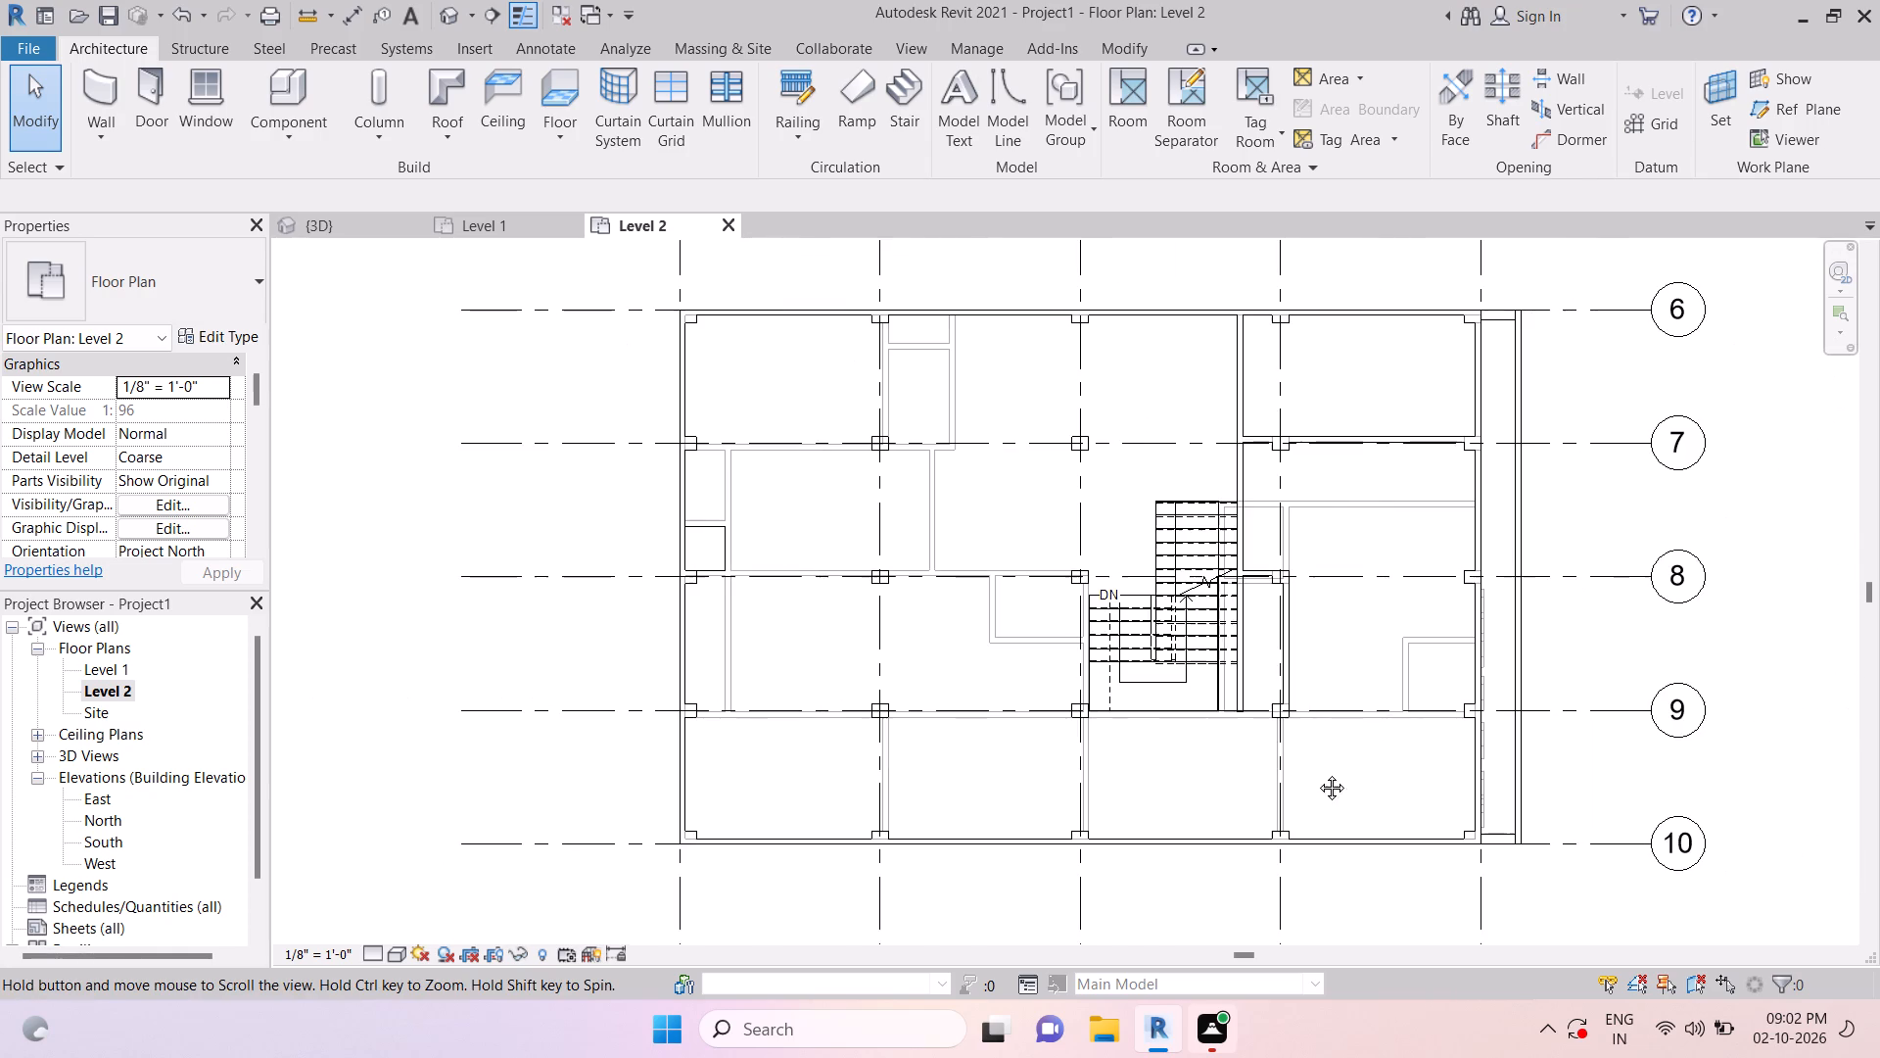
key("Escape")
scroll(1271, 716, "up", 4)
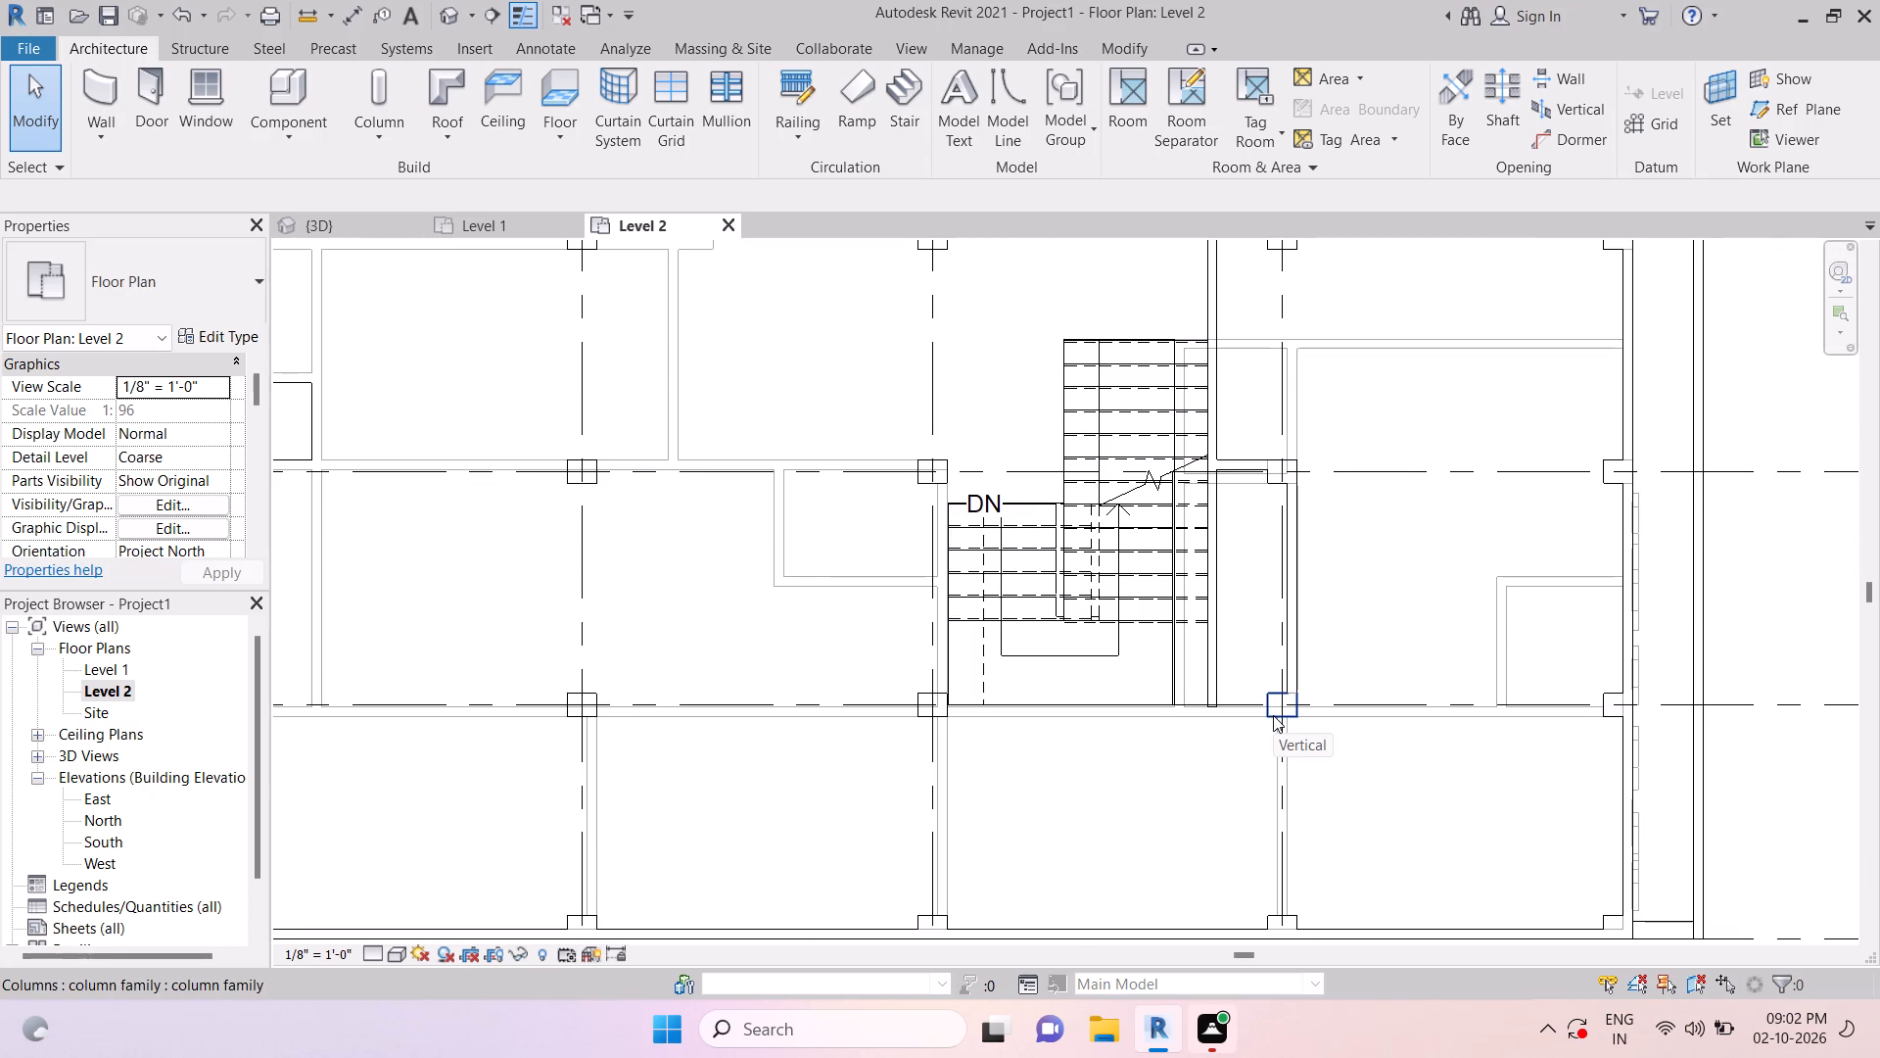
key("Escape")
key("Escape")
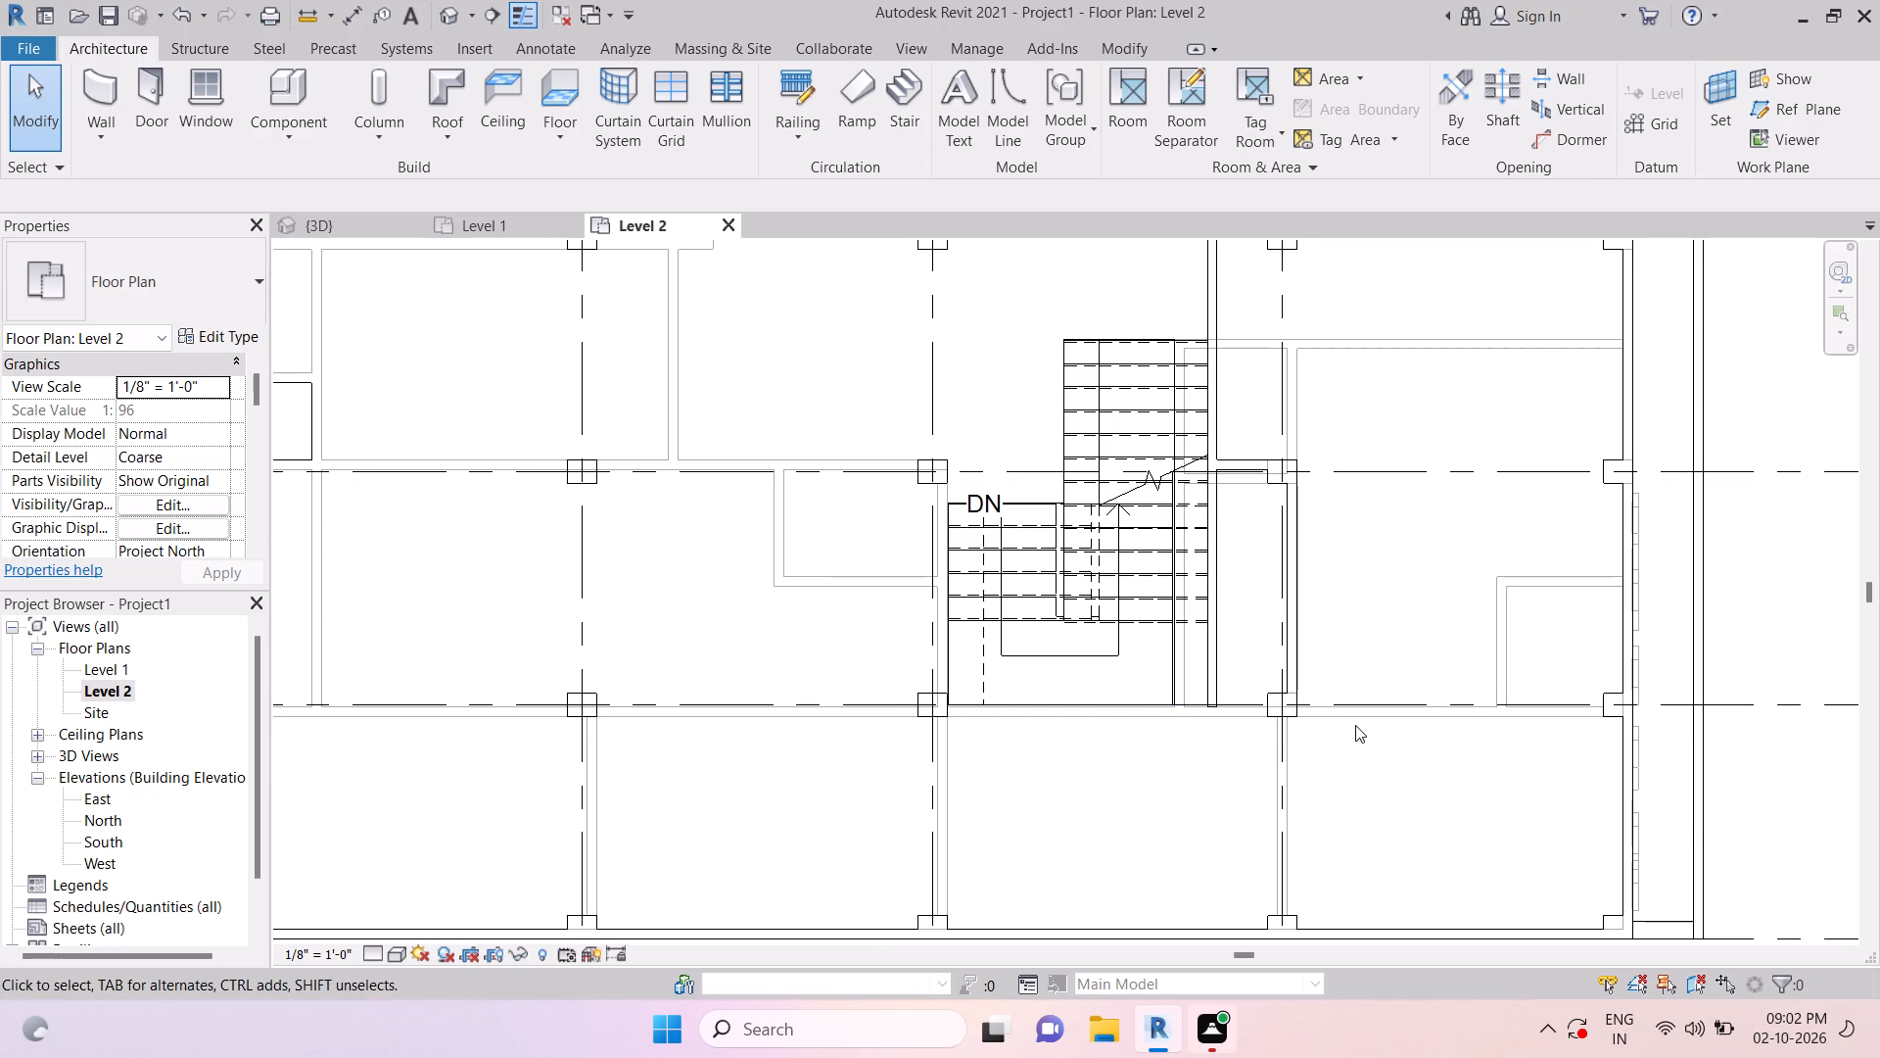
middle_click_drag(1401, 767, 1351, 702)
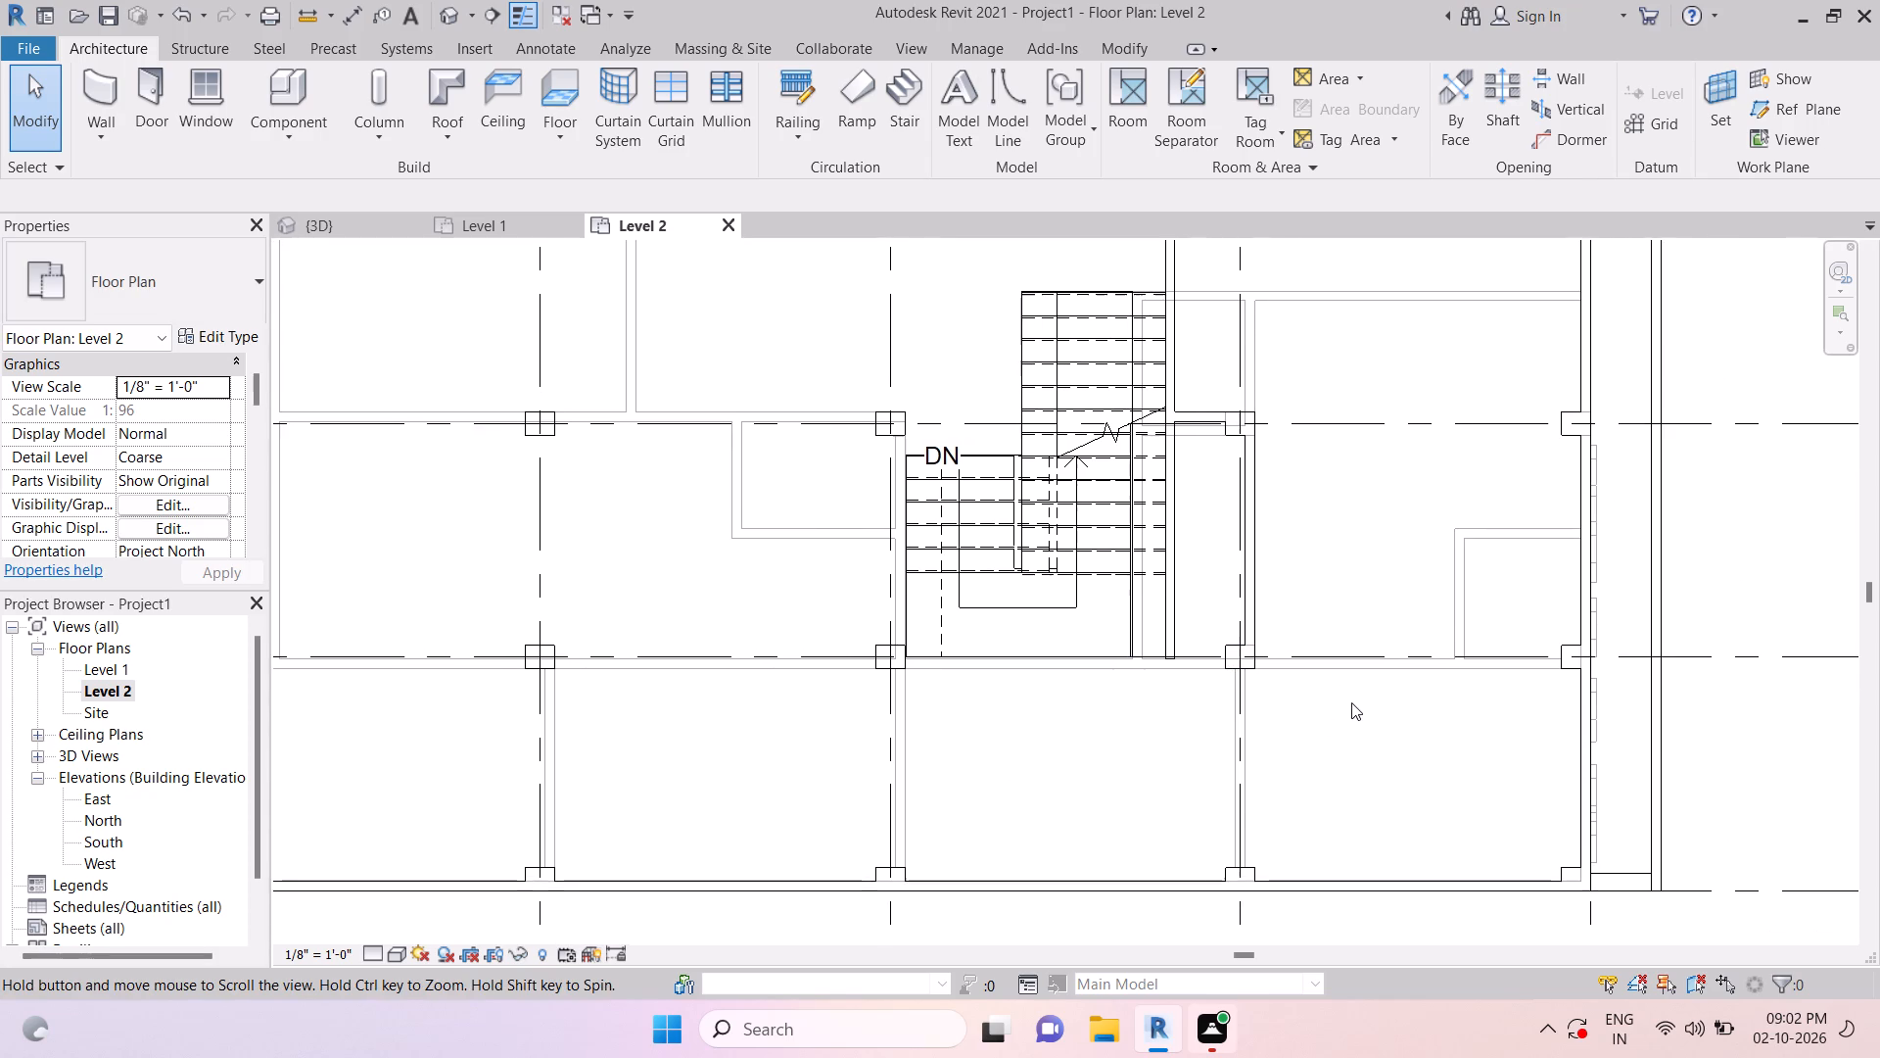
middle_click_drag(1351, 702, 1358, 718)
scroll(1351, 702, "down", 1)
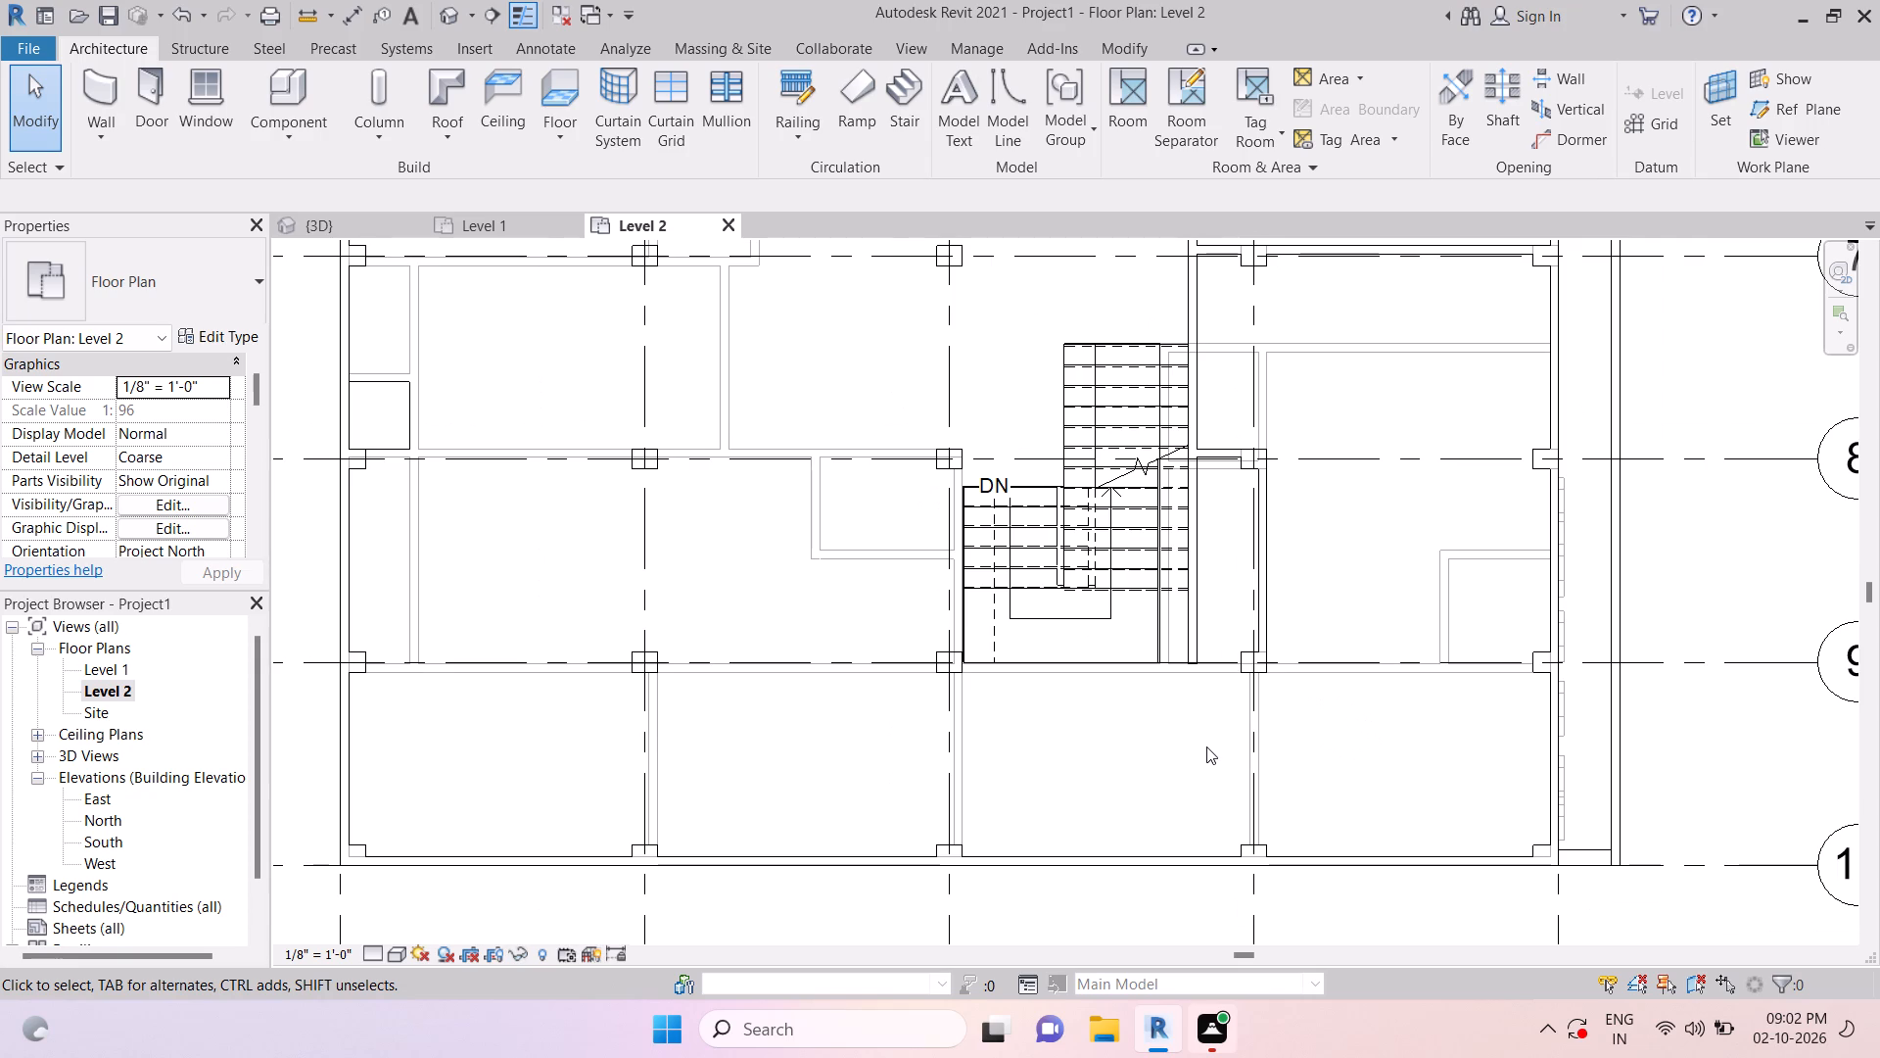
key("Escape")
middle_click_drag(1284, 636, 1251, 761)
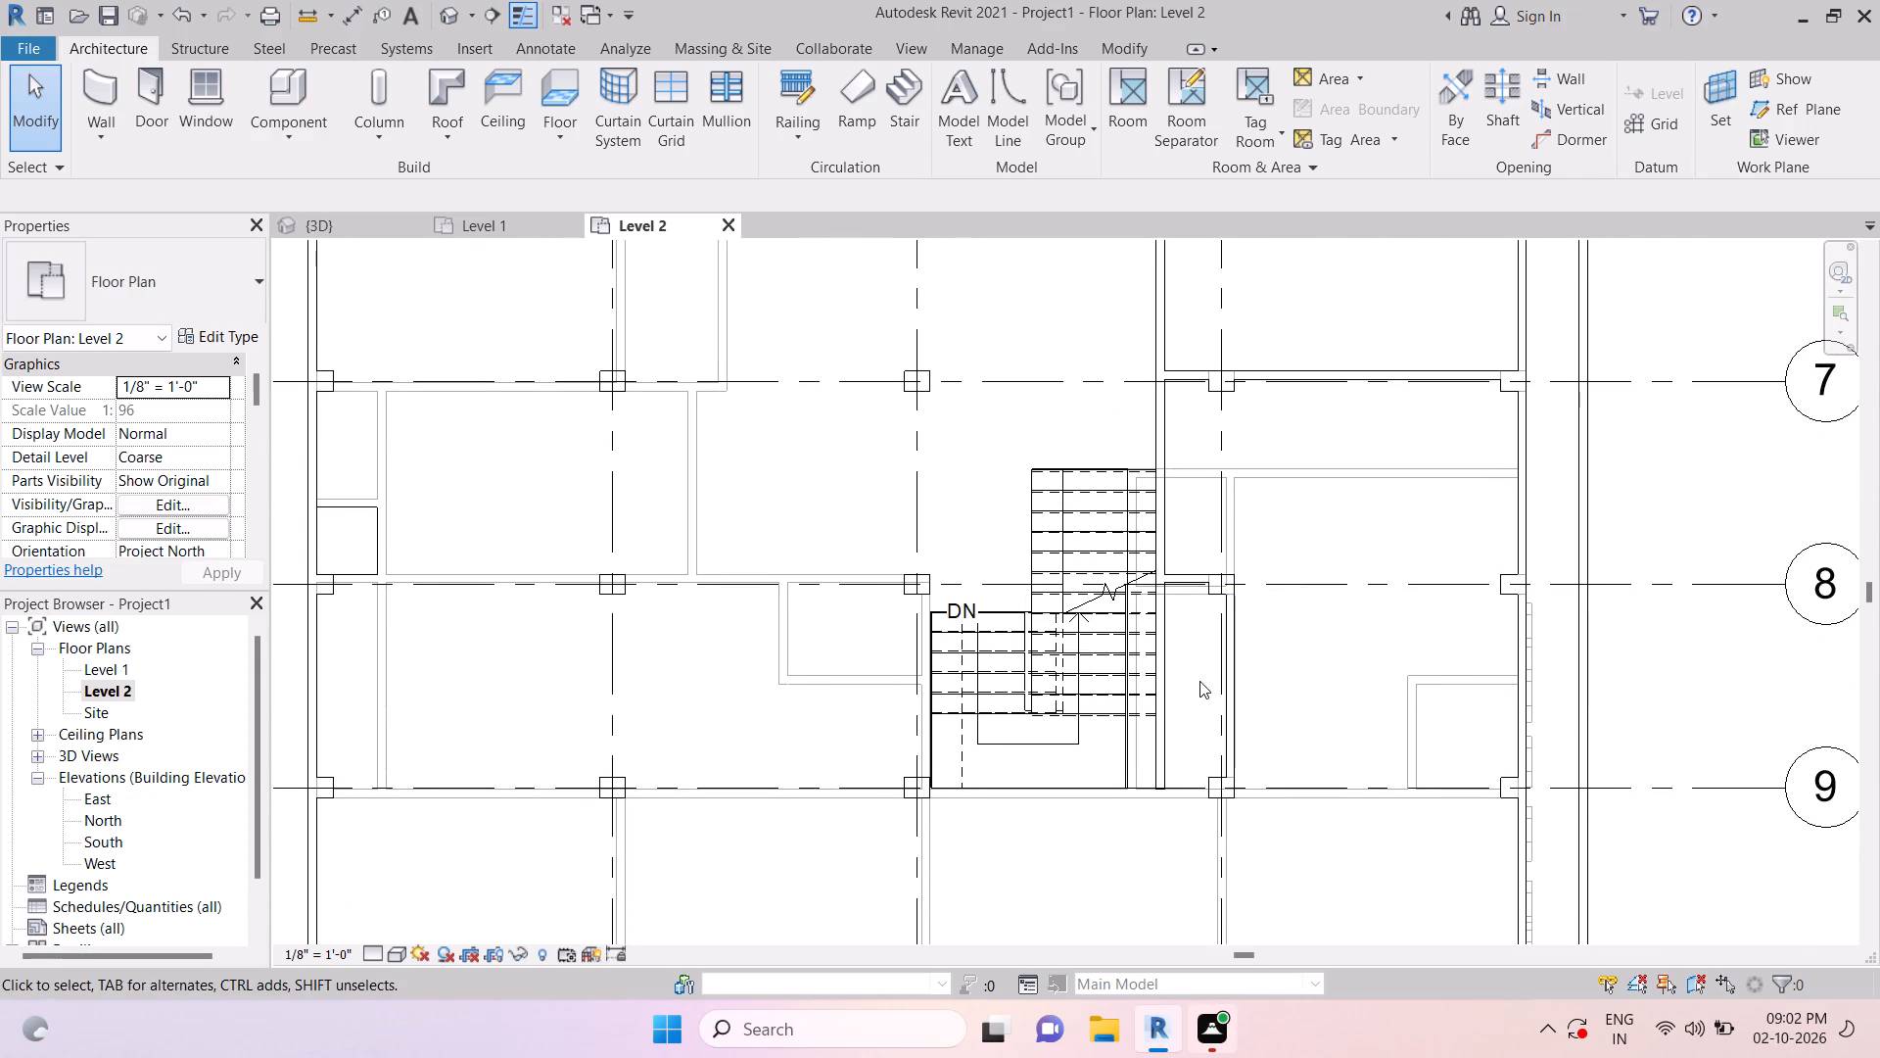
scroll(1199, 681, "up", 3)
key("Escape")
key("Escape")
scroll(1213, 675, "down", 1)
key("Escape")
key("Escape")
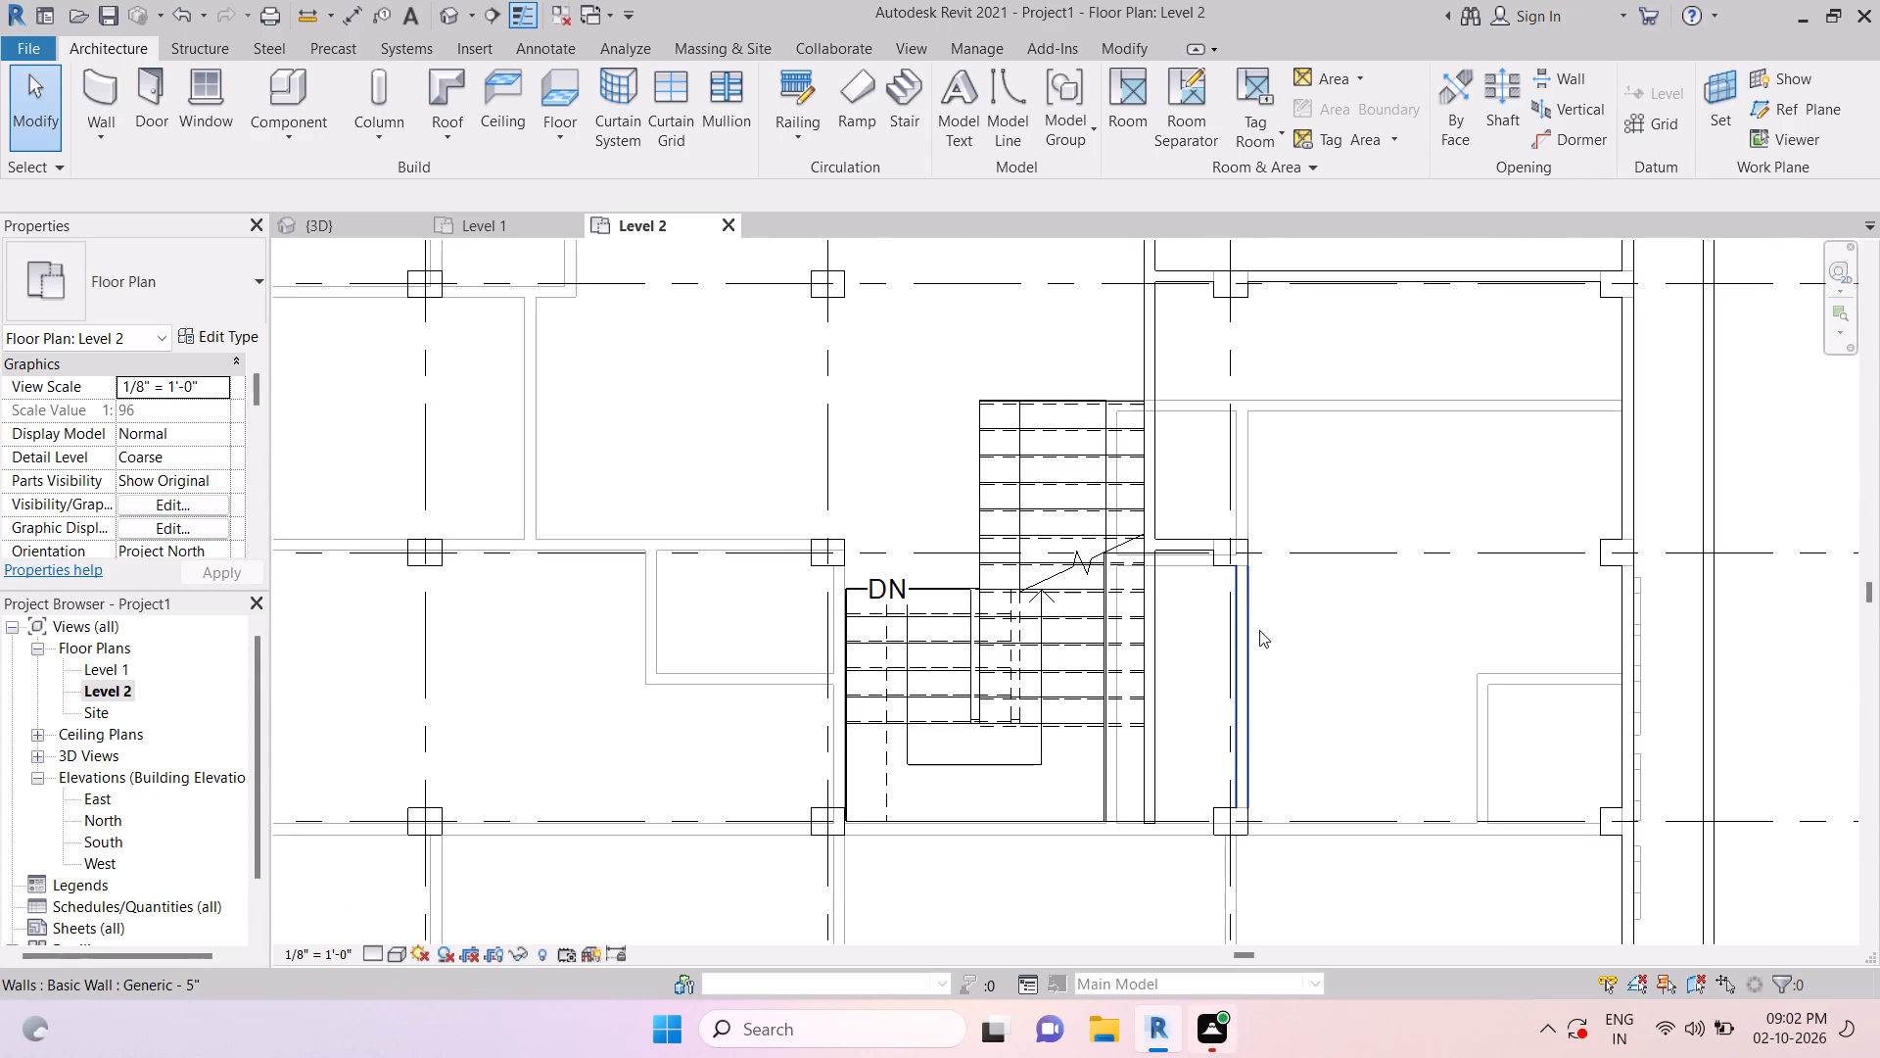
scroll(1235, 572, "up", 3)
key("Escape")
key("Escape")
scroll(1243, 590, "down", 2)
key("Escape")
key("Escape")
scroll(1243, 591, "down", 1)
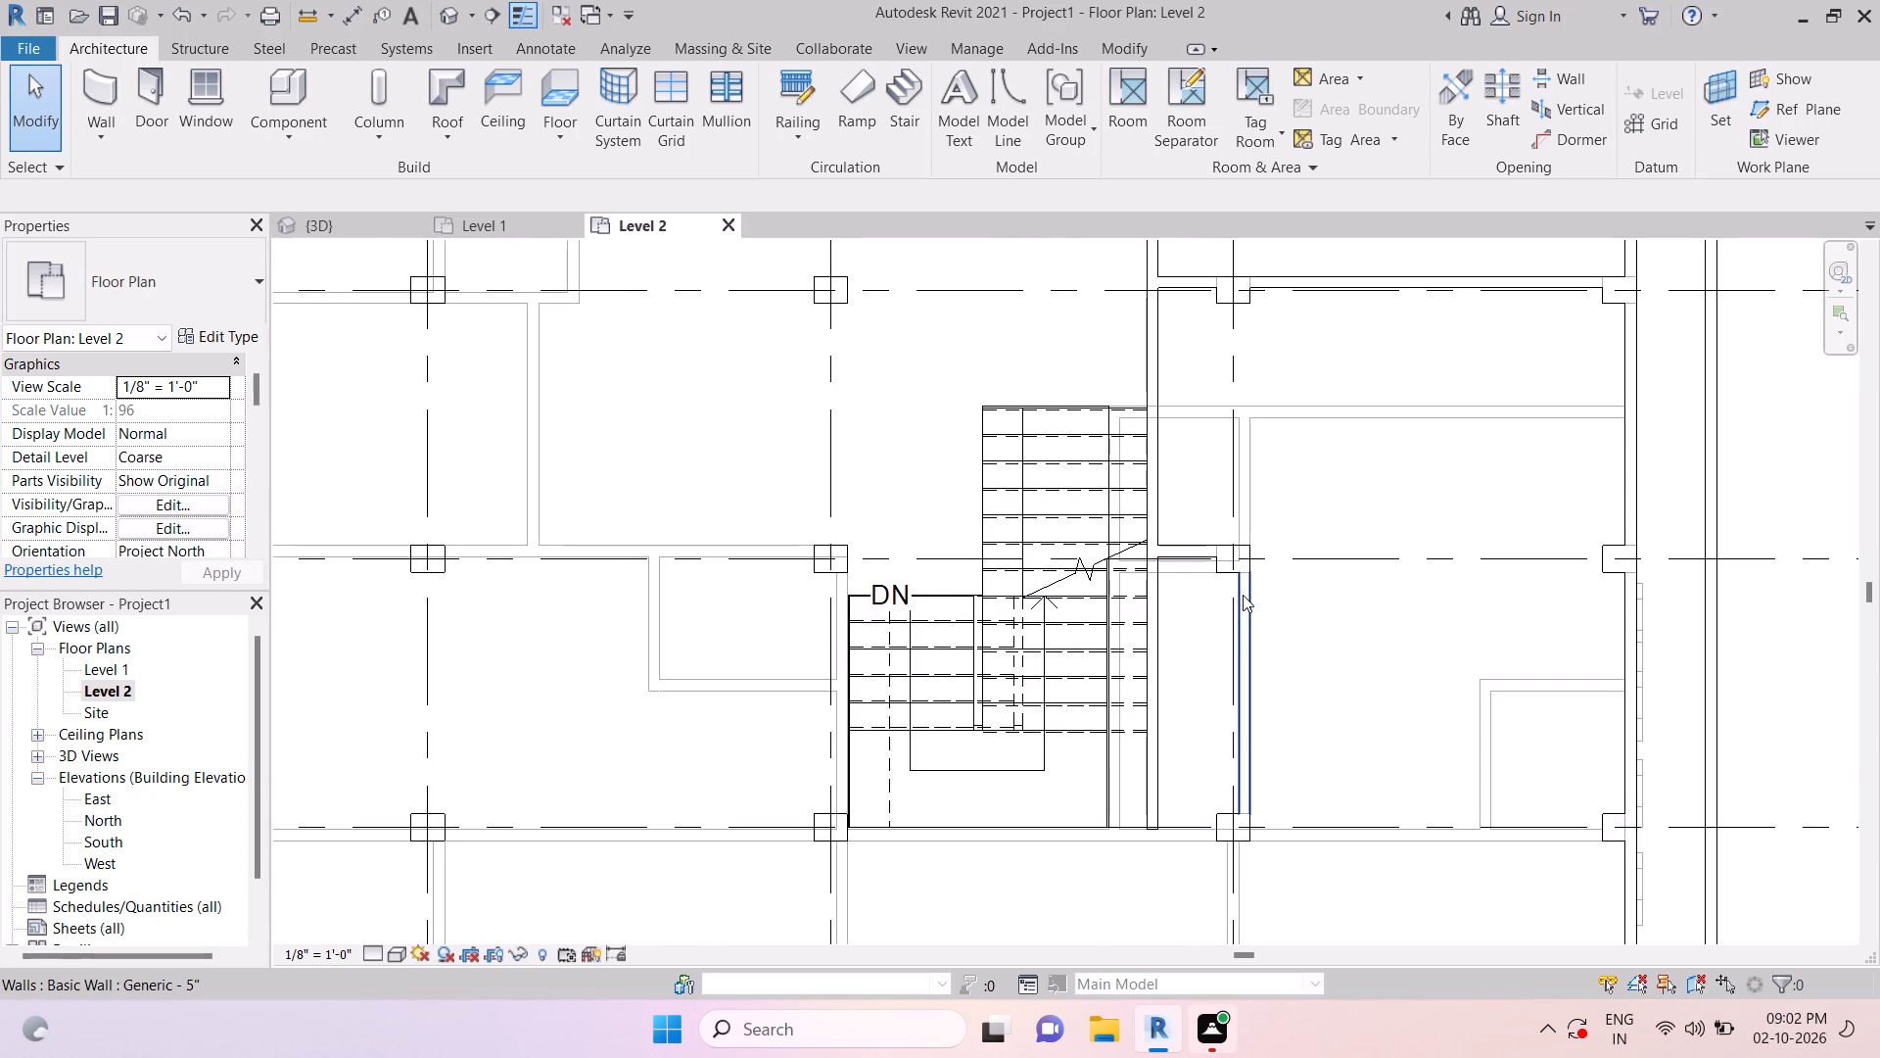
scroll(1253, 692, "down", 3)
key("Escape")
middle_click_drag(1315, 809, 1288, 802)
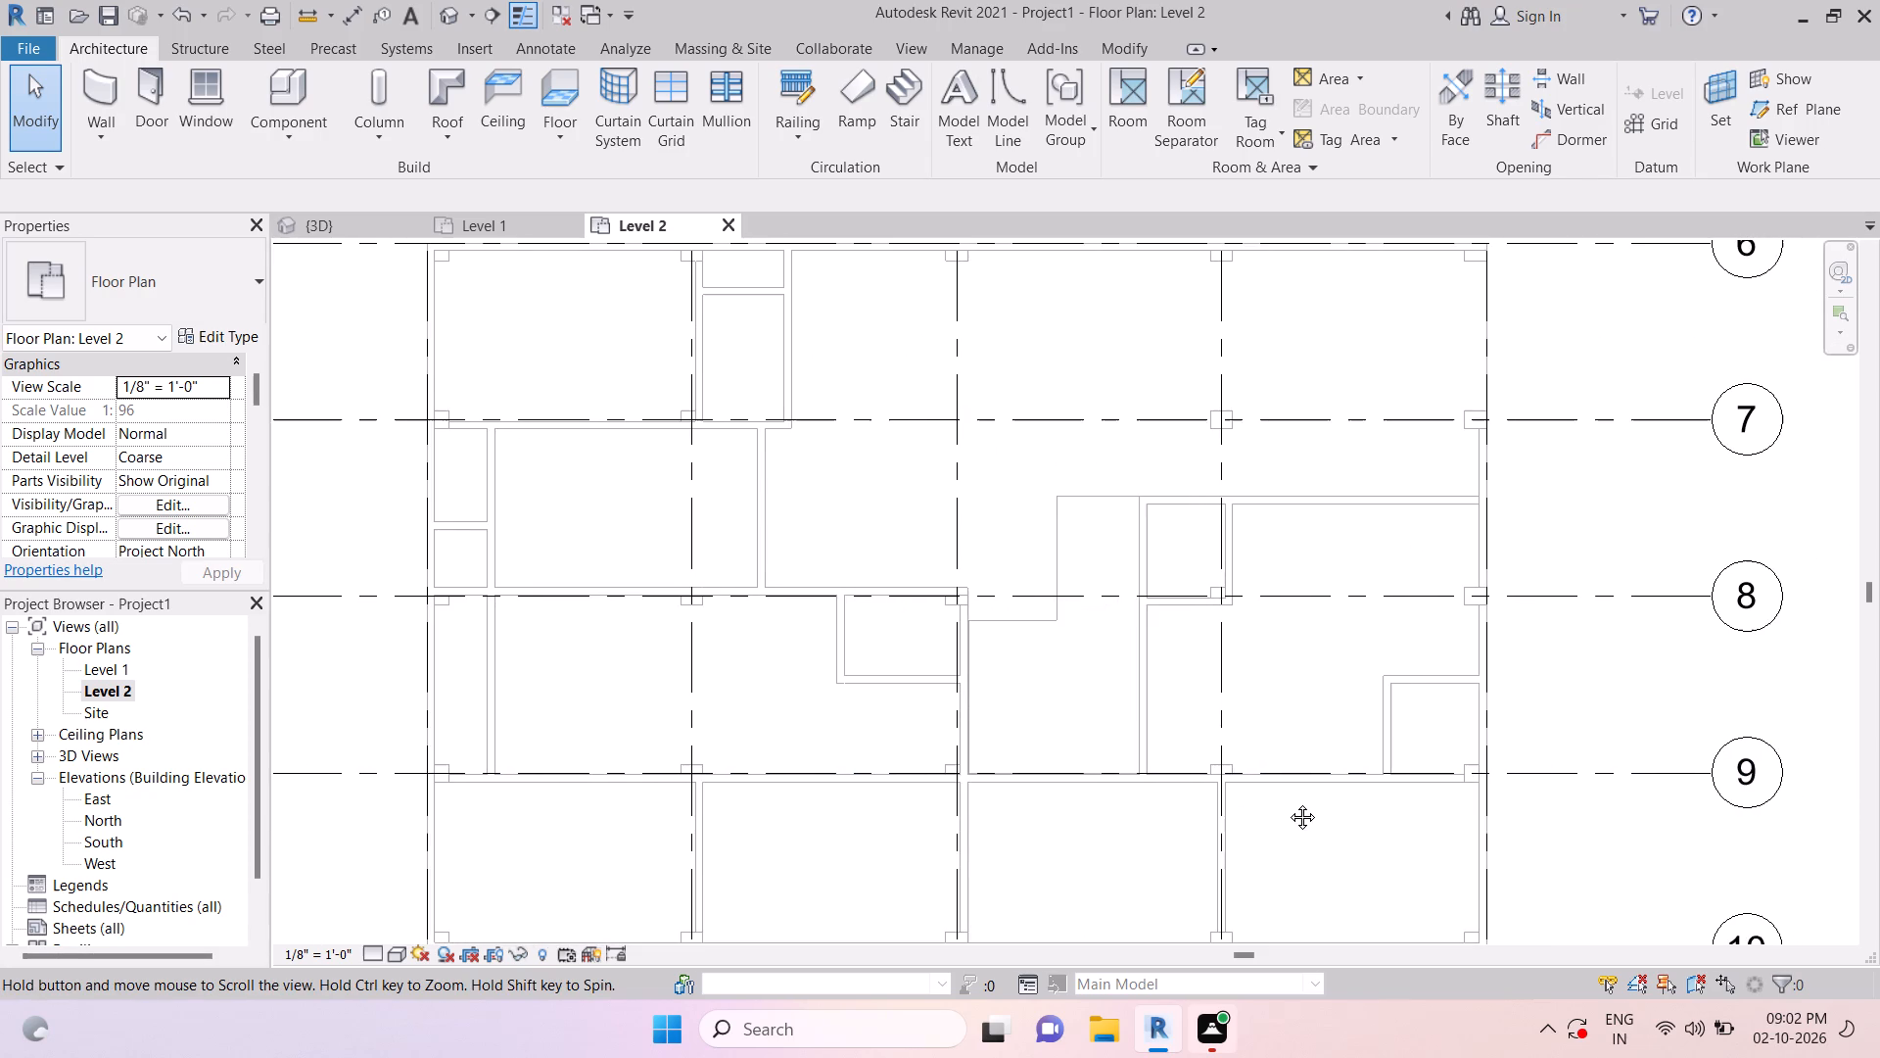
middle_click_drag(1288, 802, 1288, 801)
Review the whole Level 2 plan across grids 1 to 5 and 6 to 10 for missing partition walls.
key("Escape")
scroll(1250, 543, "down", 1)
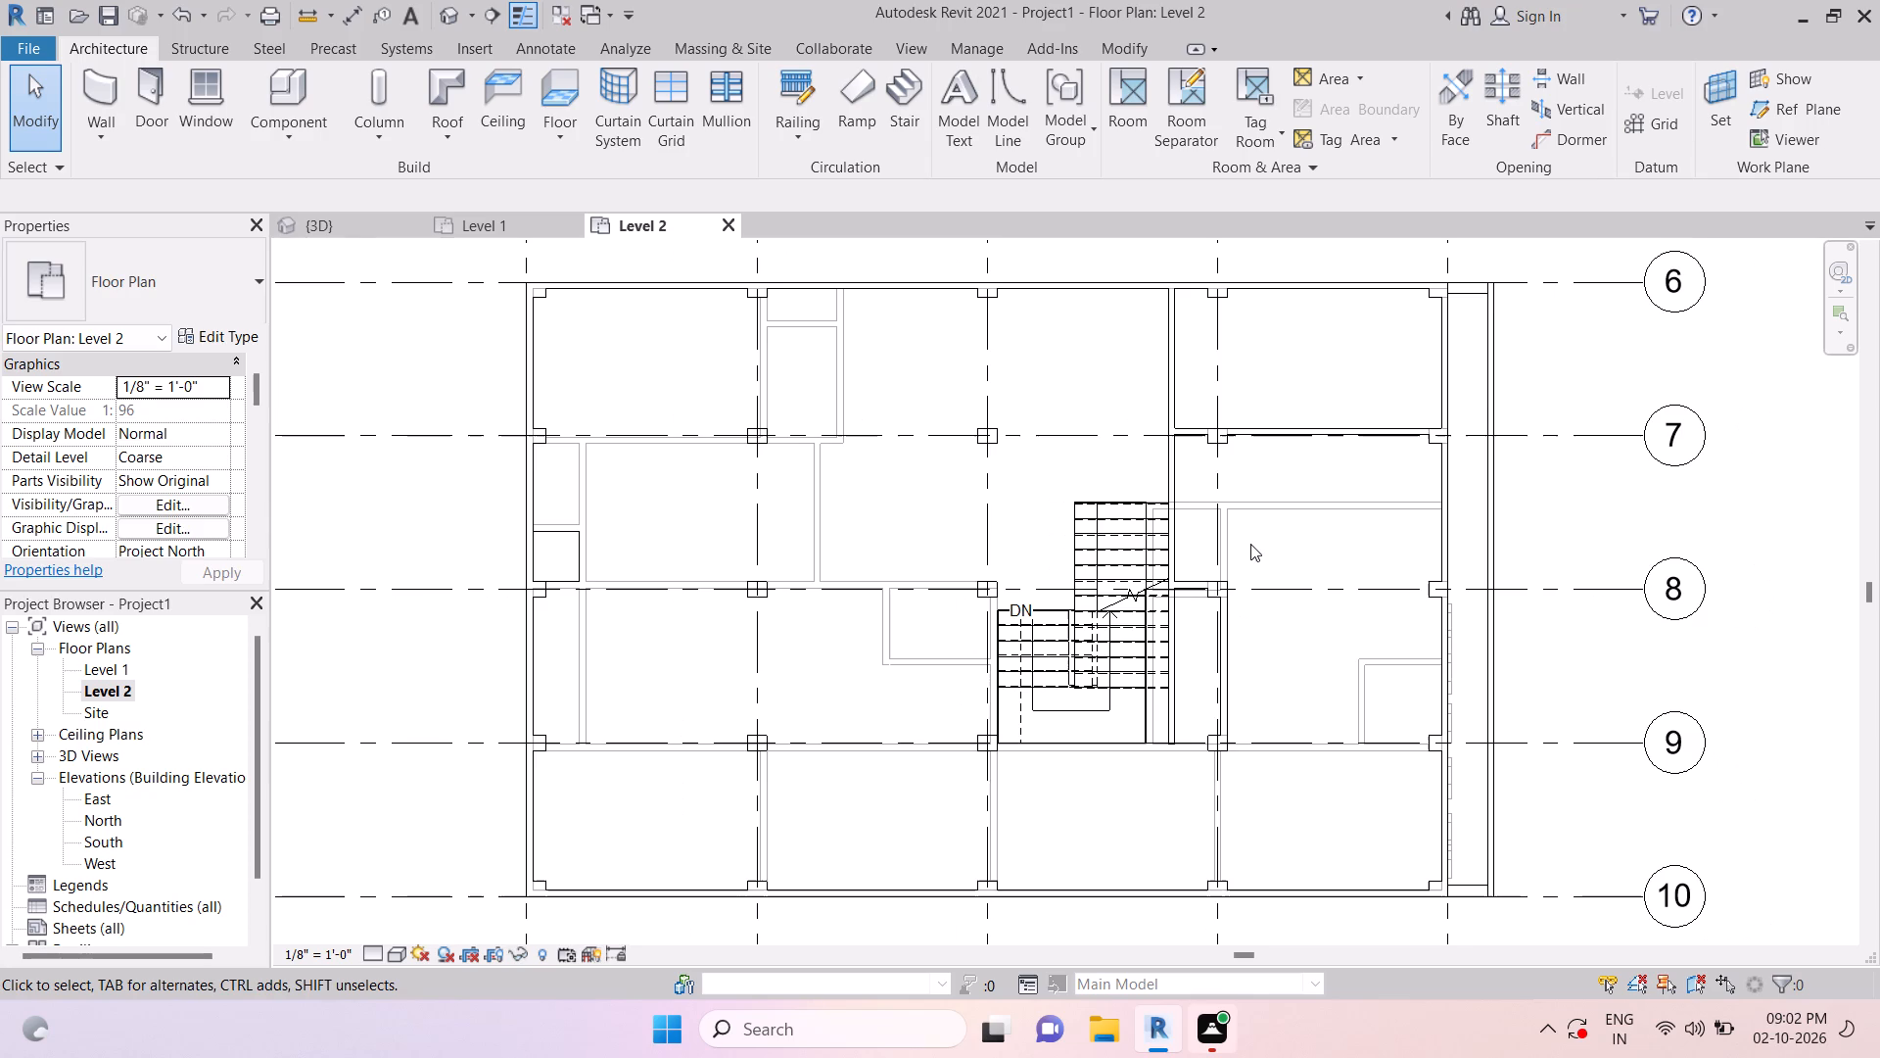
key("Escape")
key("Escape")
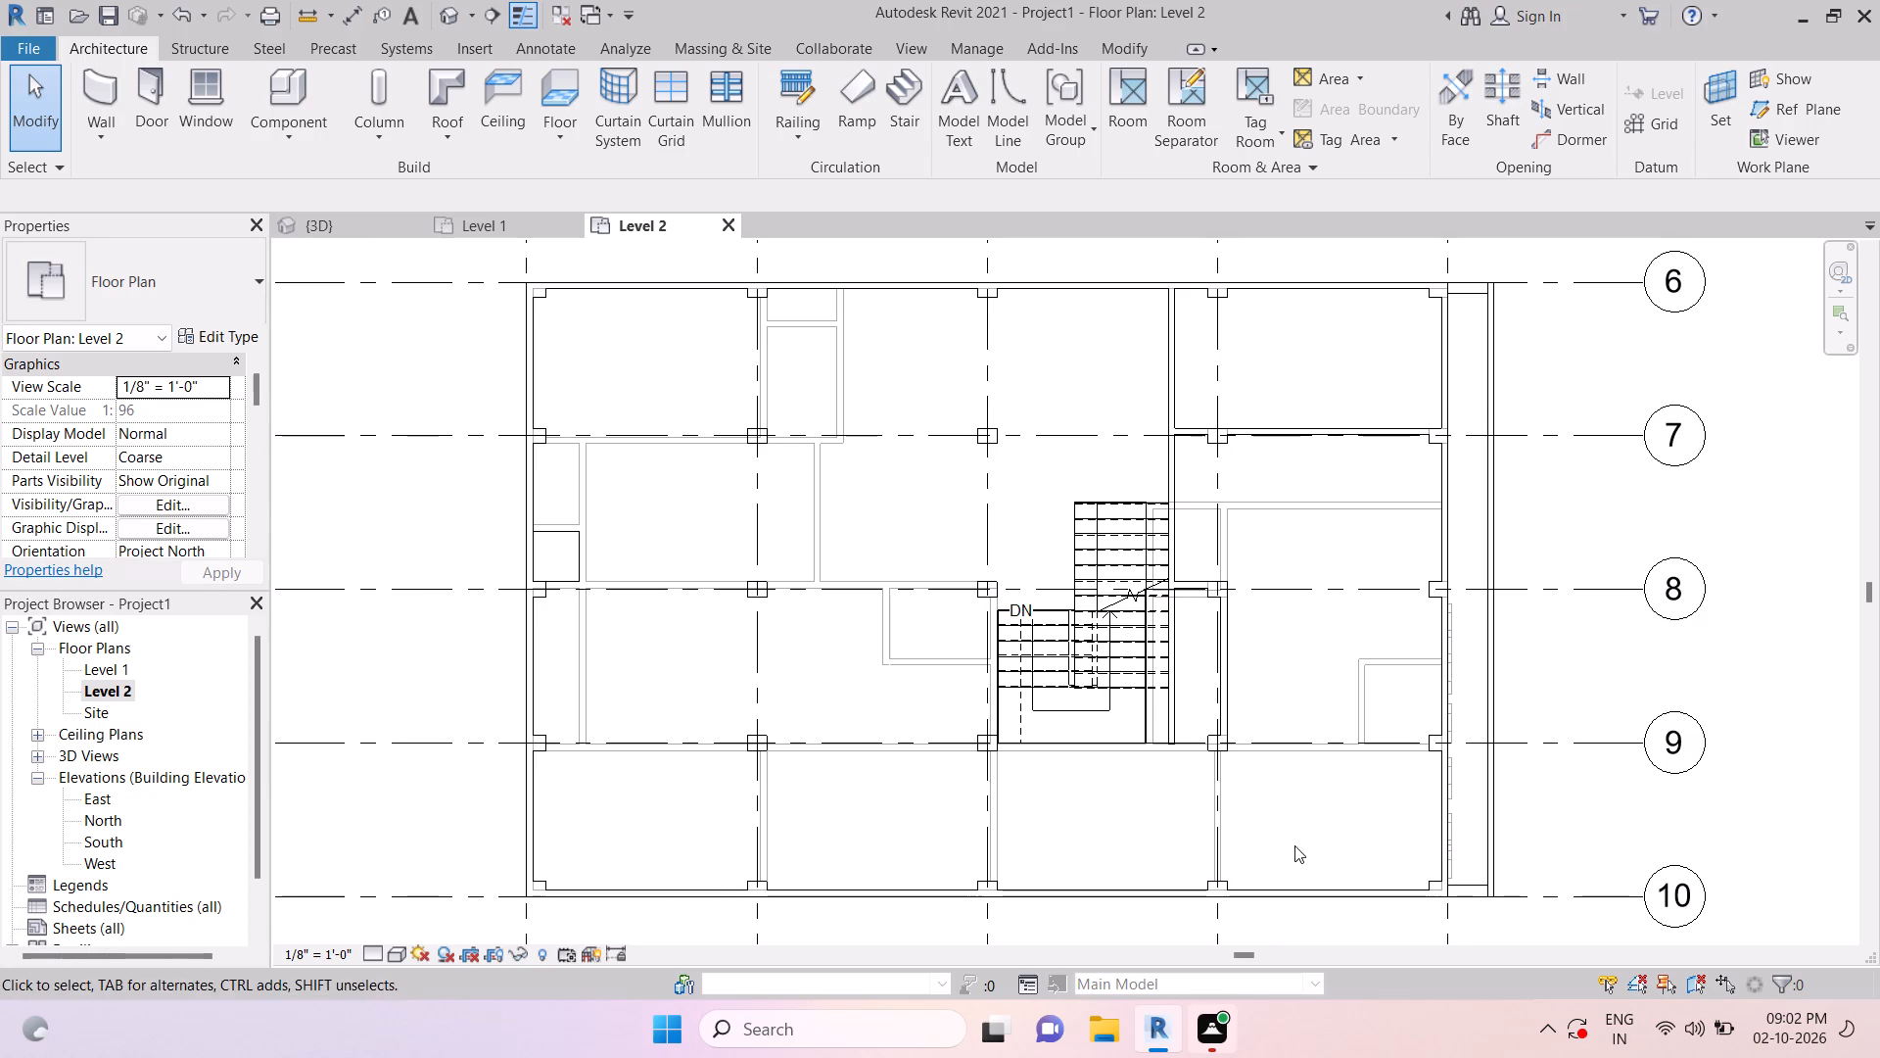
scroll(1188, 678, "down", 4)
key("Escape")
key("Escape")
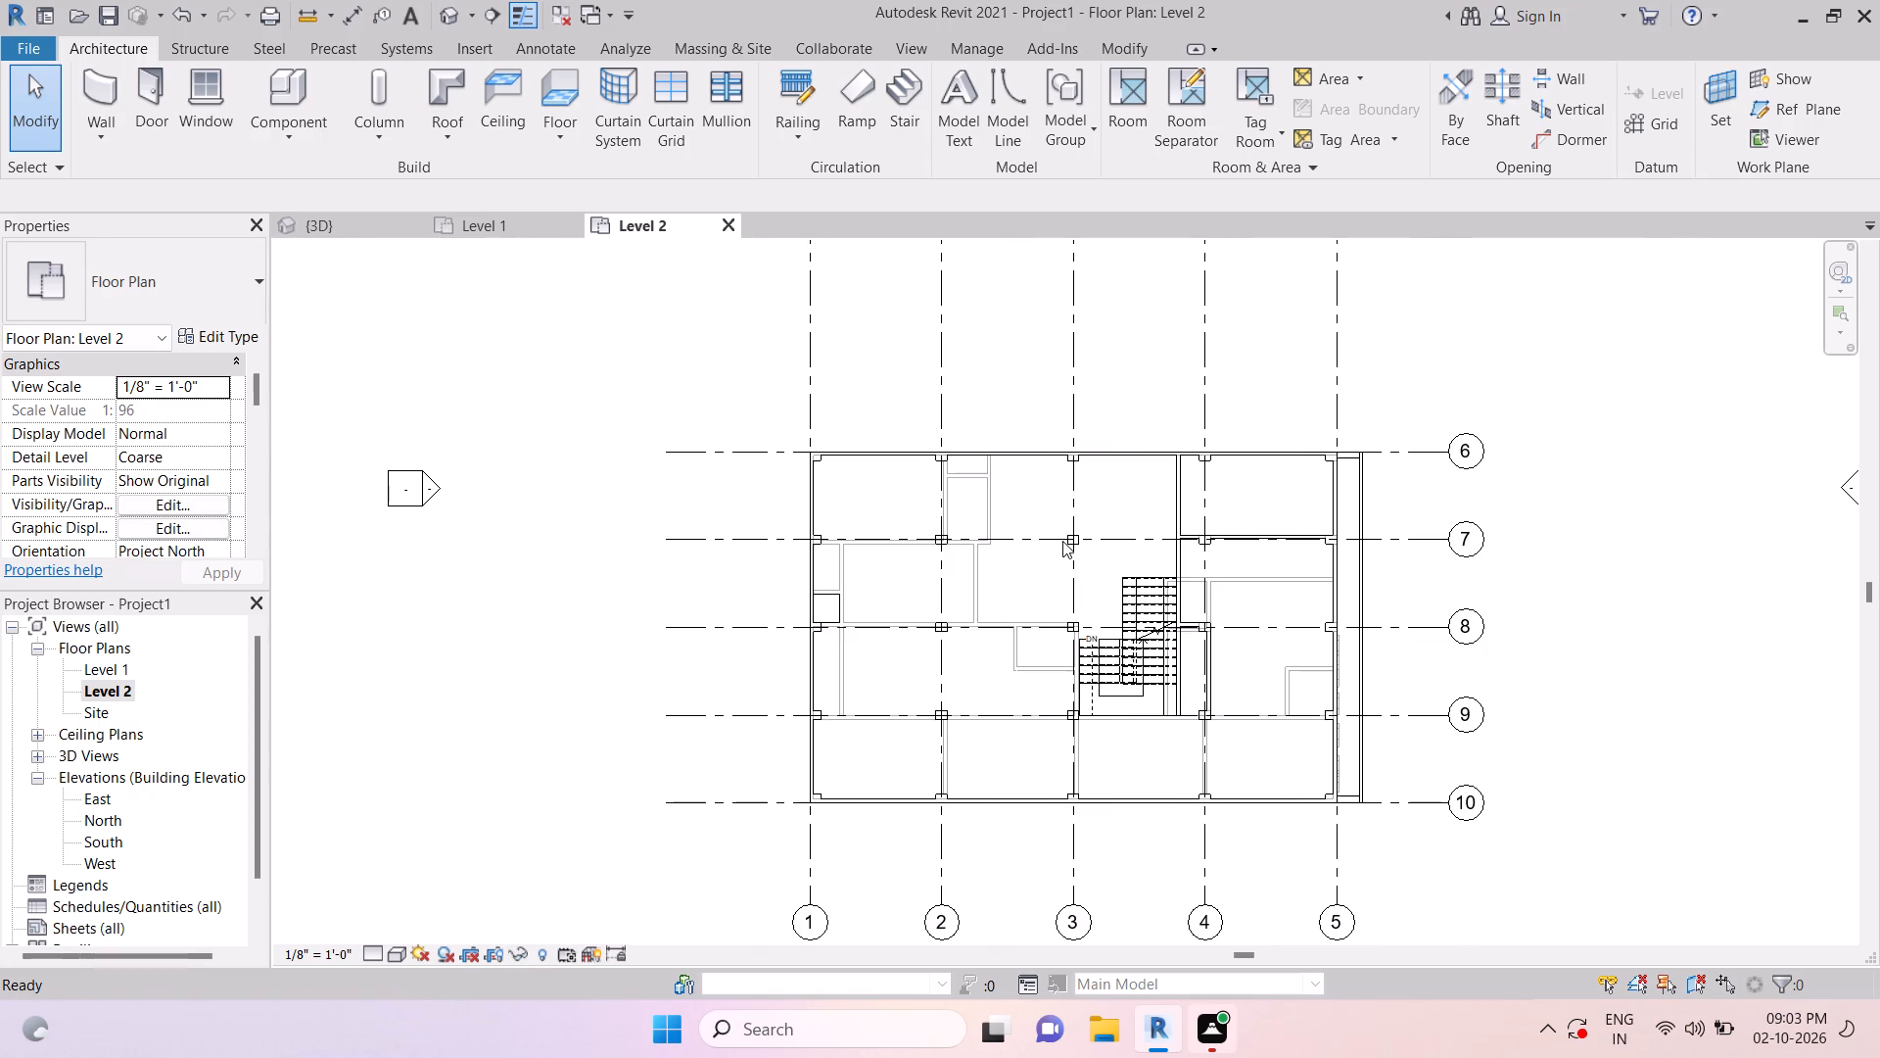
key("Escape")
key("Escape")
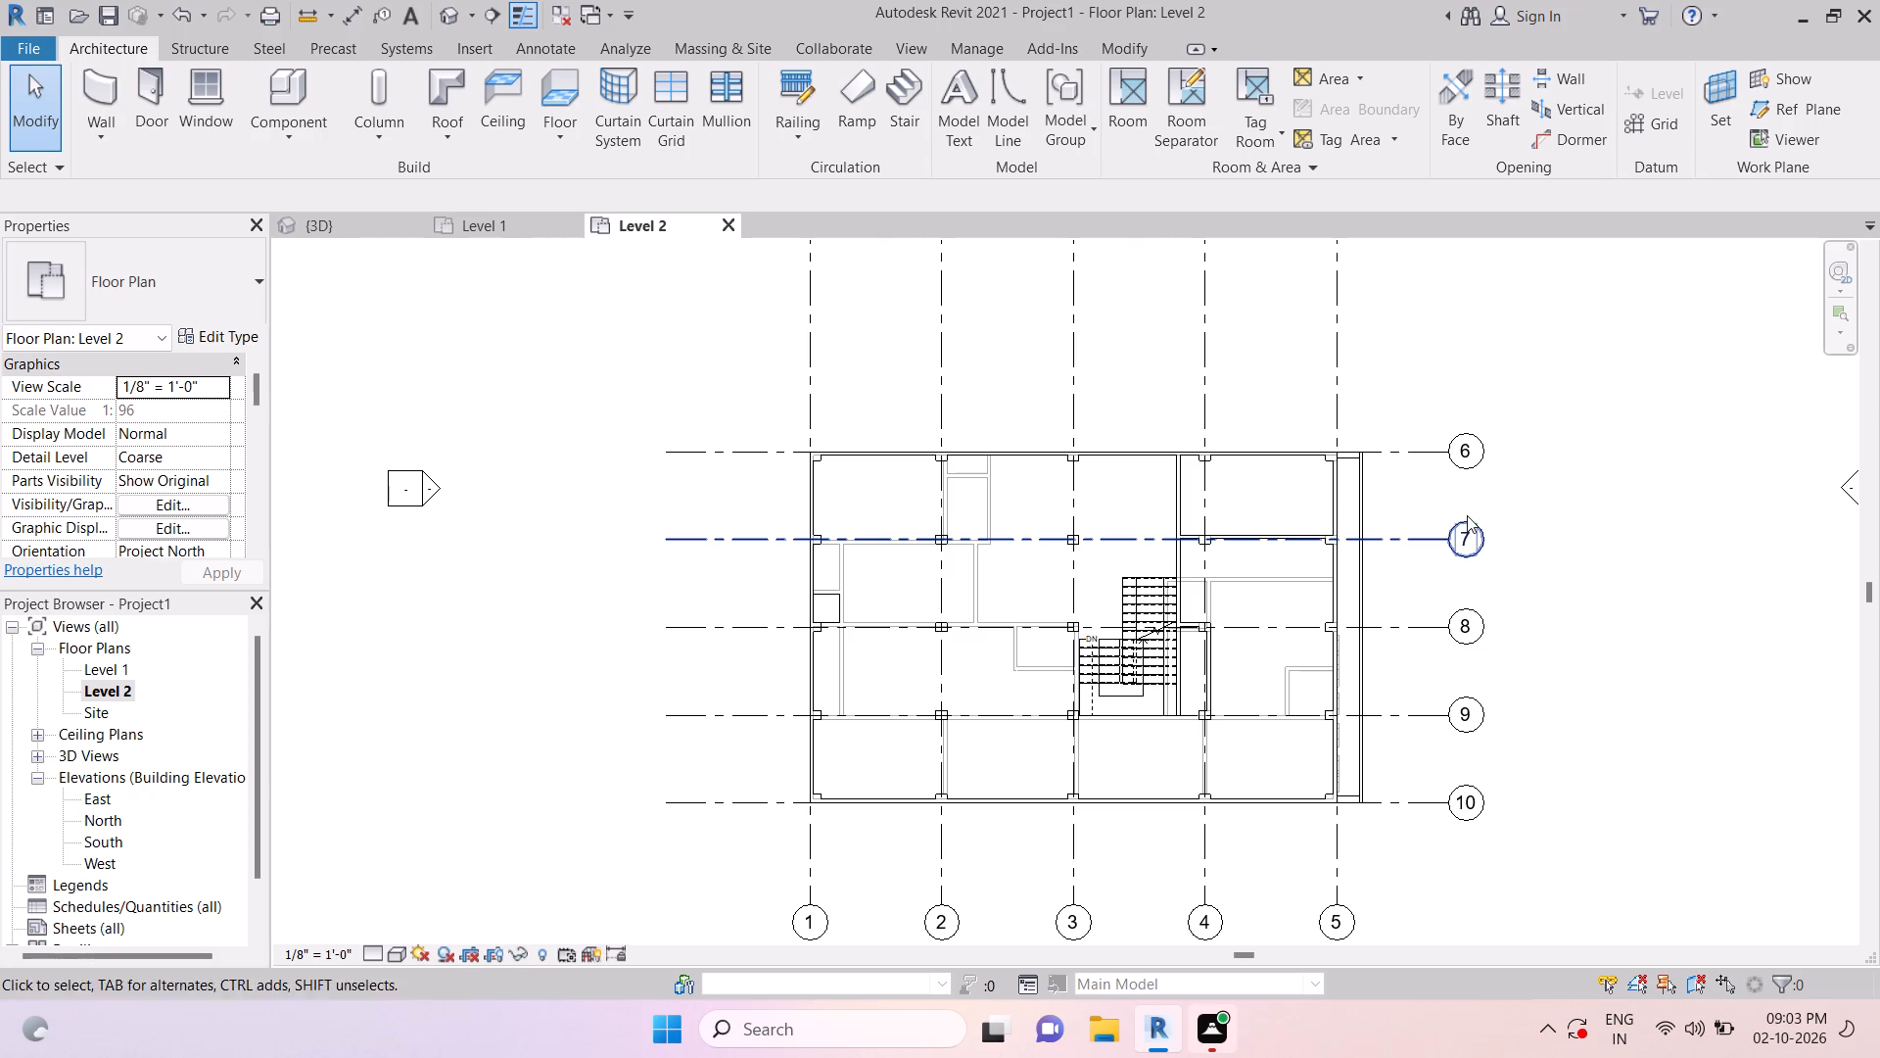
key("Escape")
key("Escape")
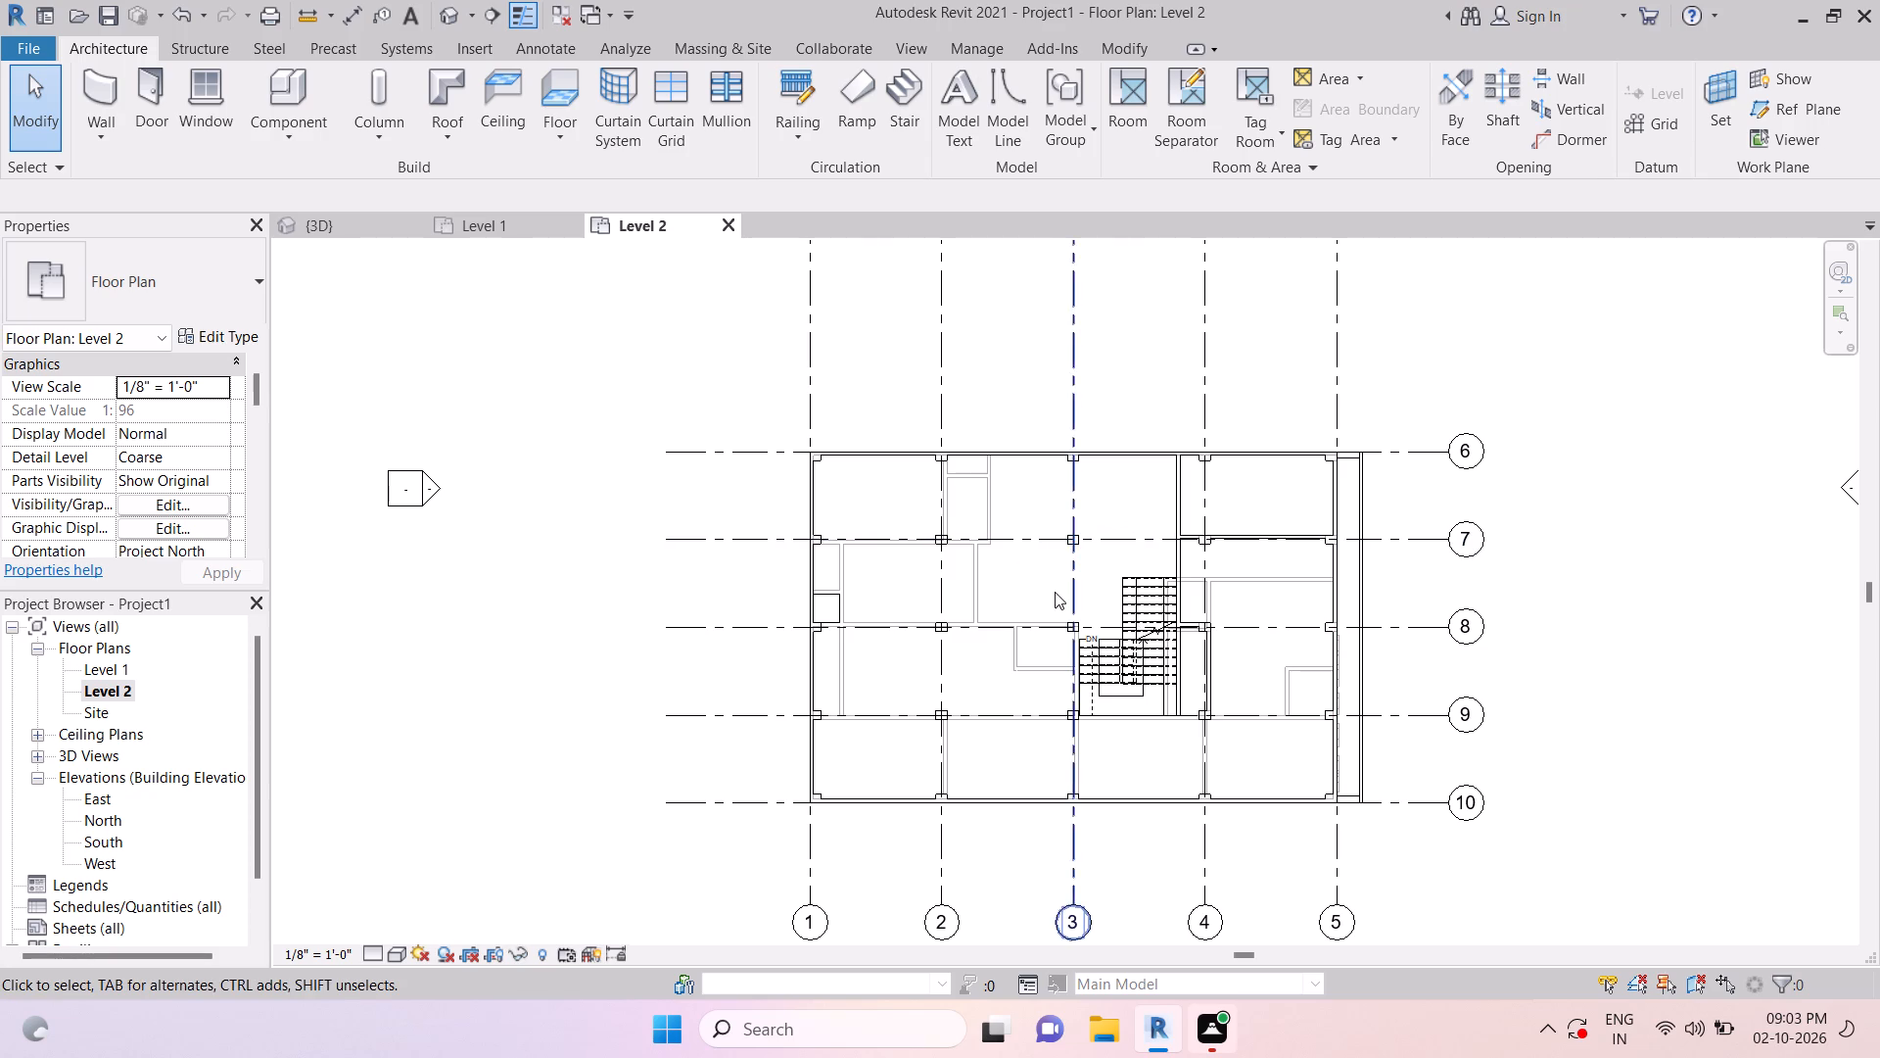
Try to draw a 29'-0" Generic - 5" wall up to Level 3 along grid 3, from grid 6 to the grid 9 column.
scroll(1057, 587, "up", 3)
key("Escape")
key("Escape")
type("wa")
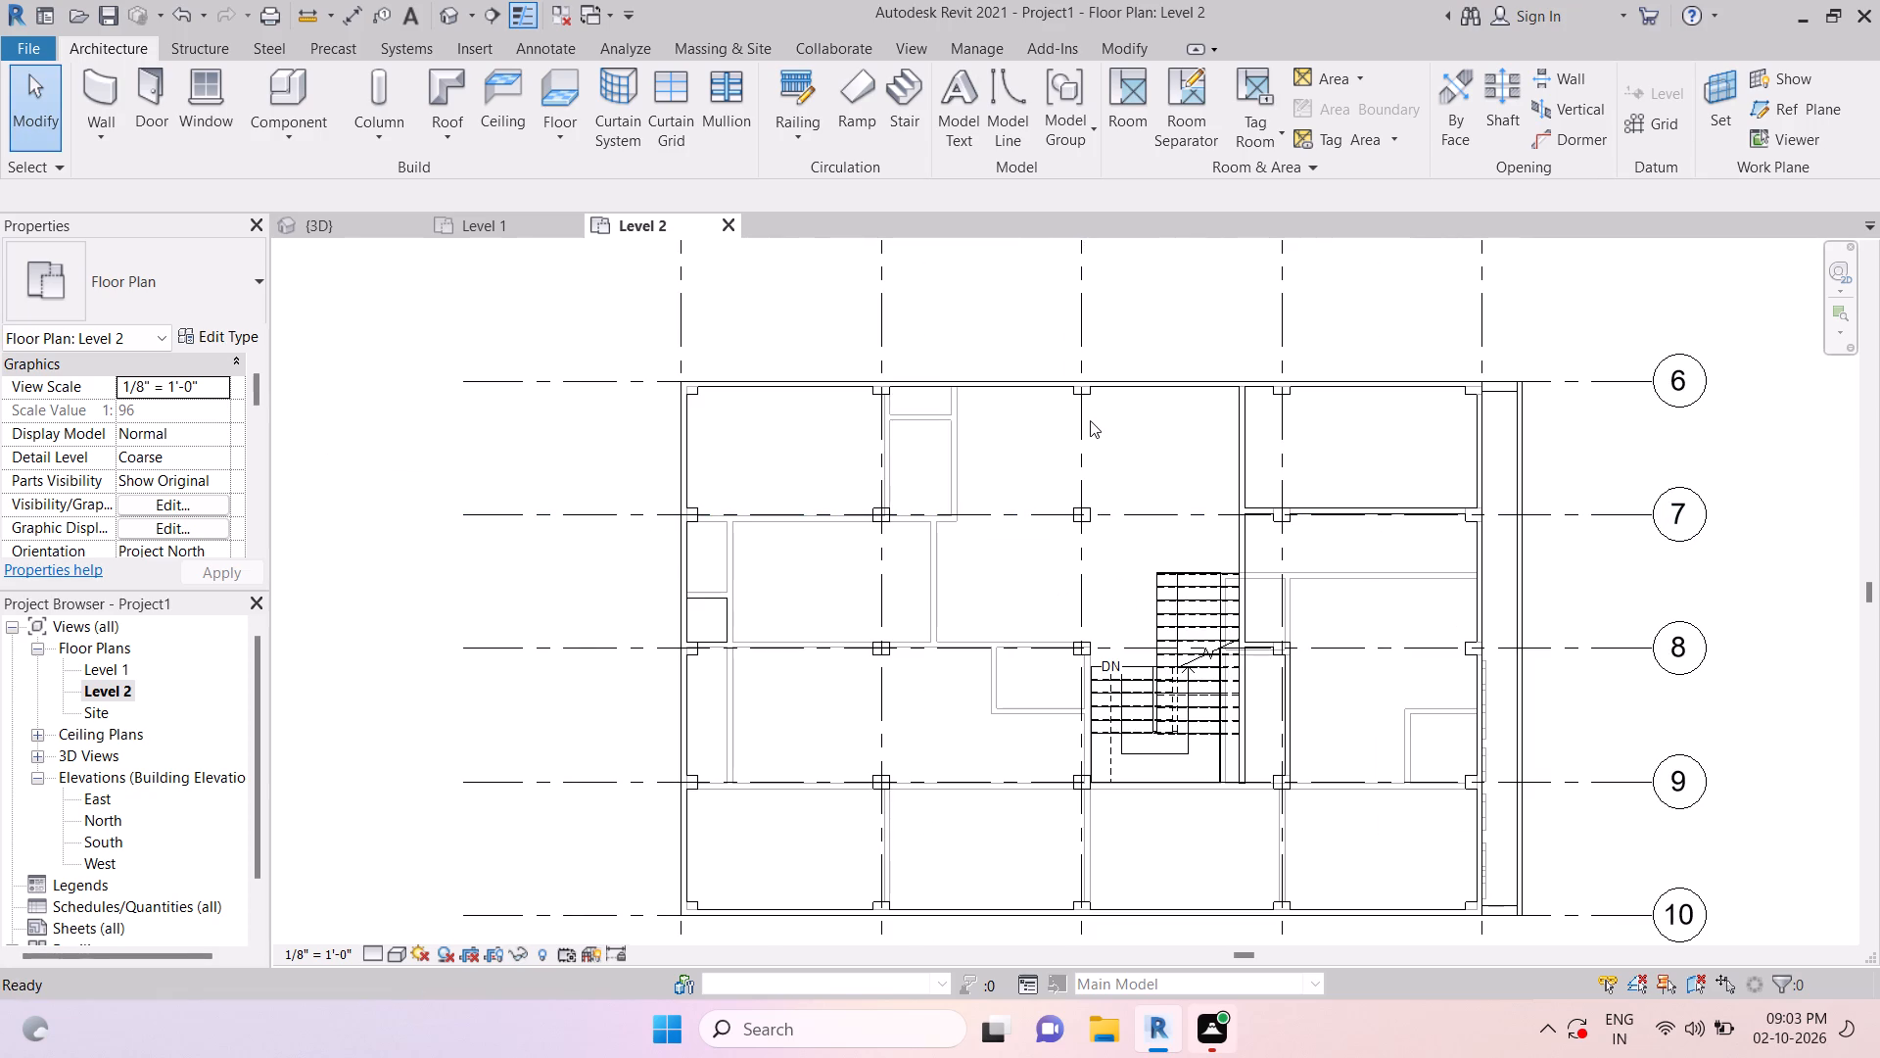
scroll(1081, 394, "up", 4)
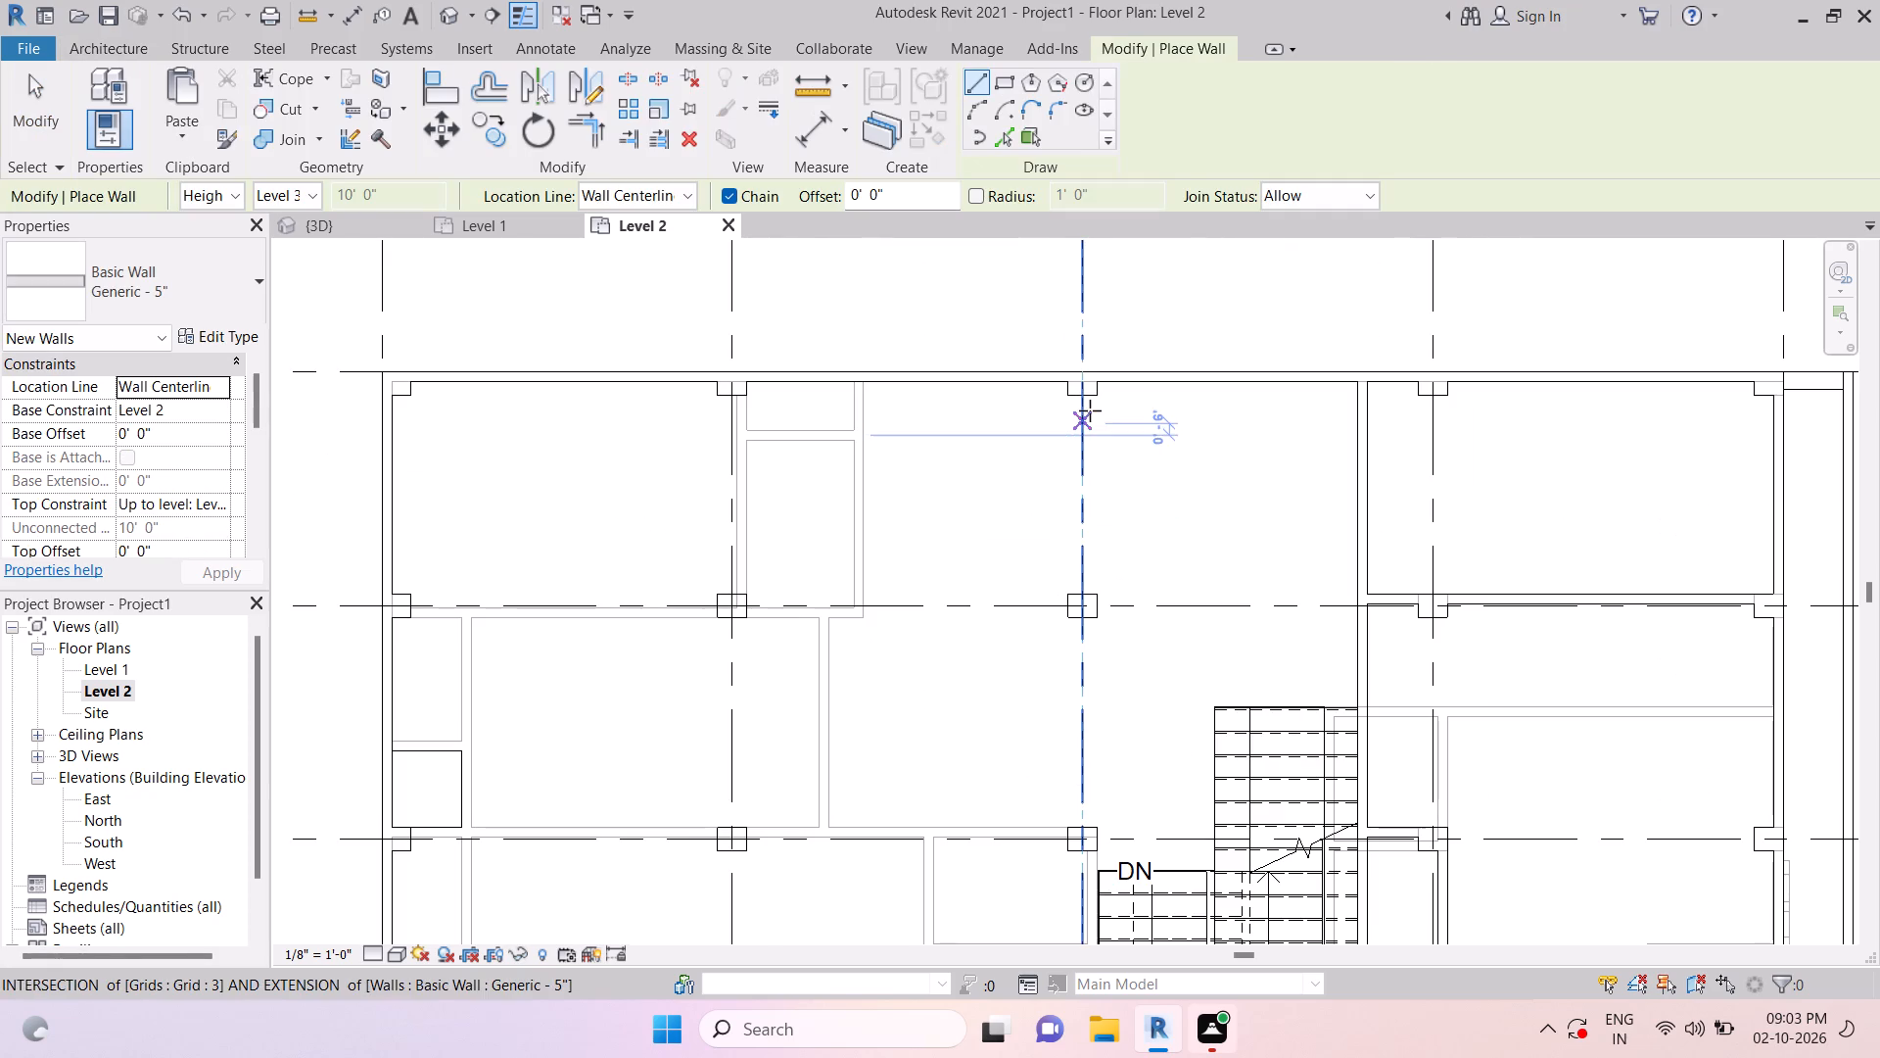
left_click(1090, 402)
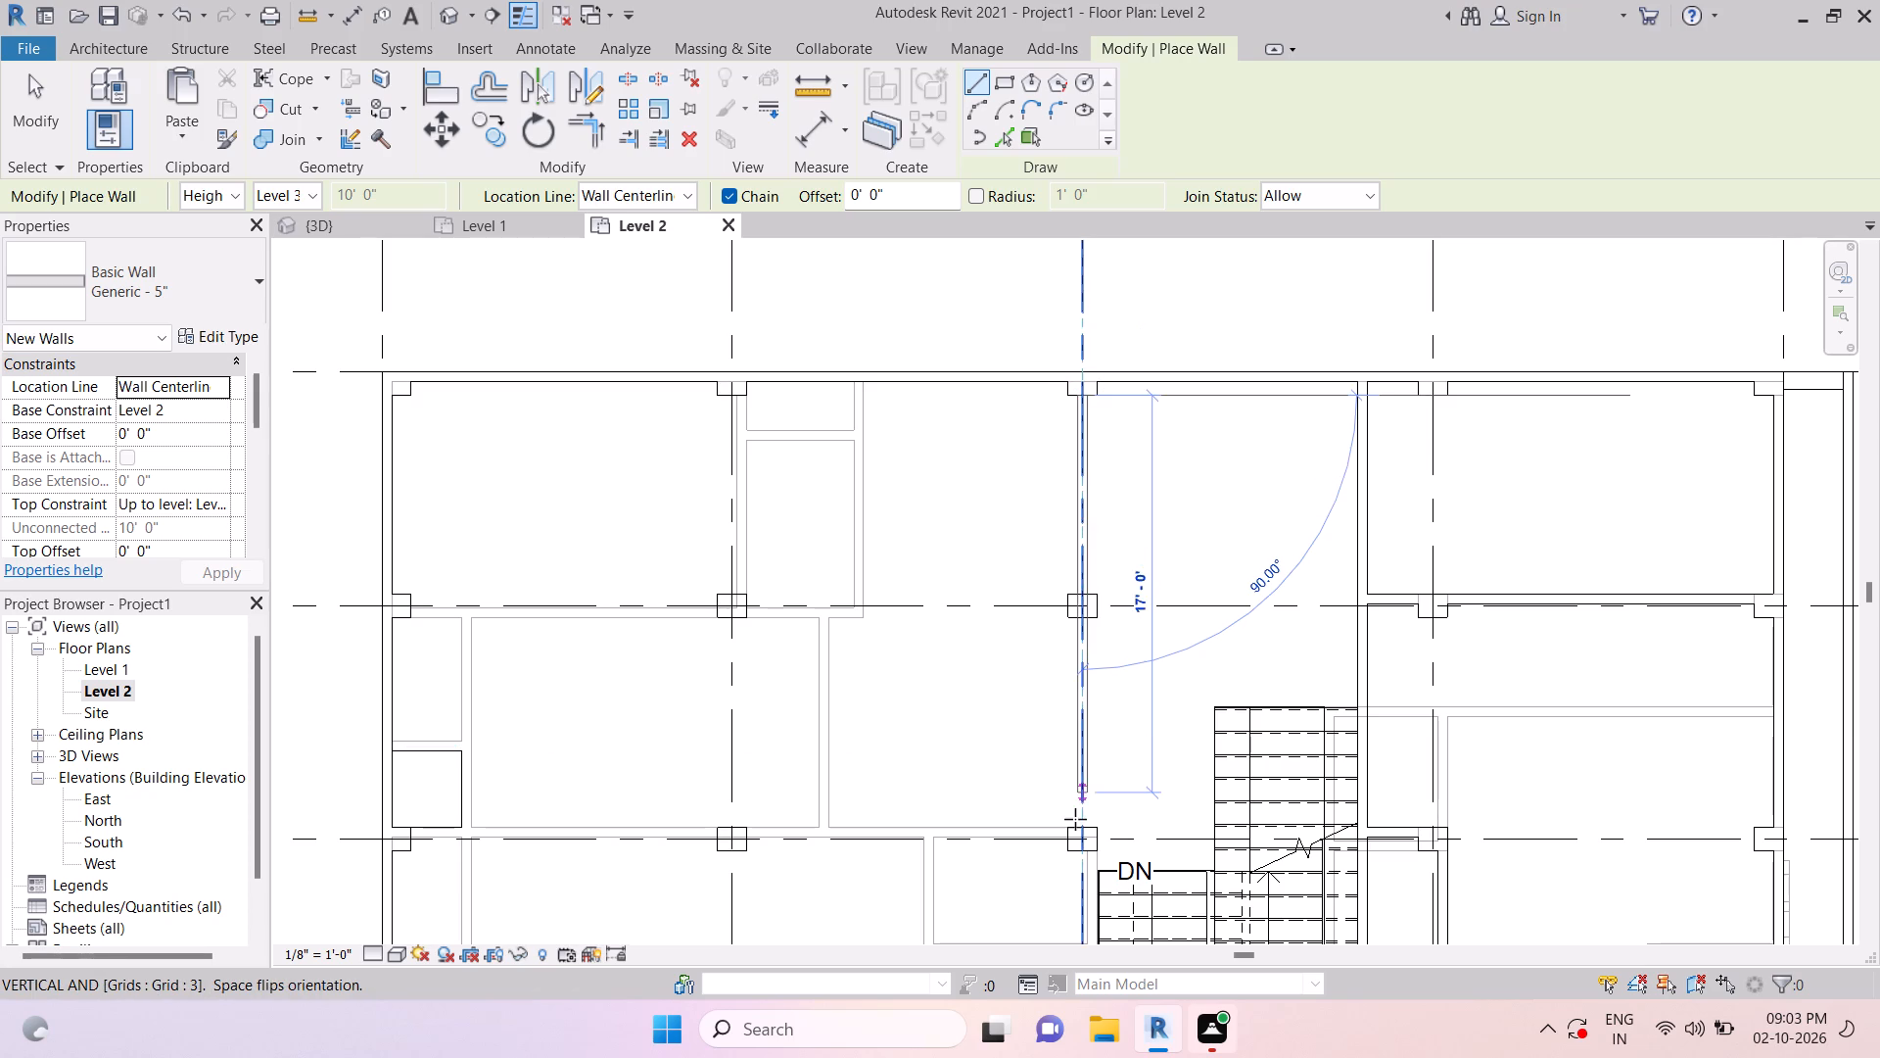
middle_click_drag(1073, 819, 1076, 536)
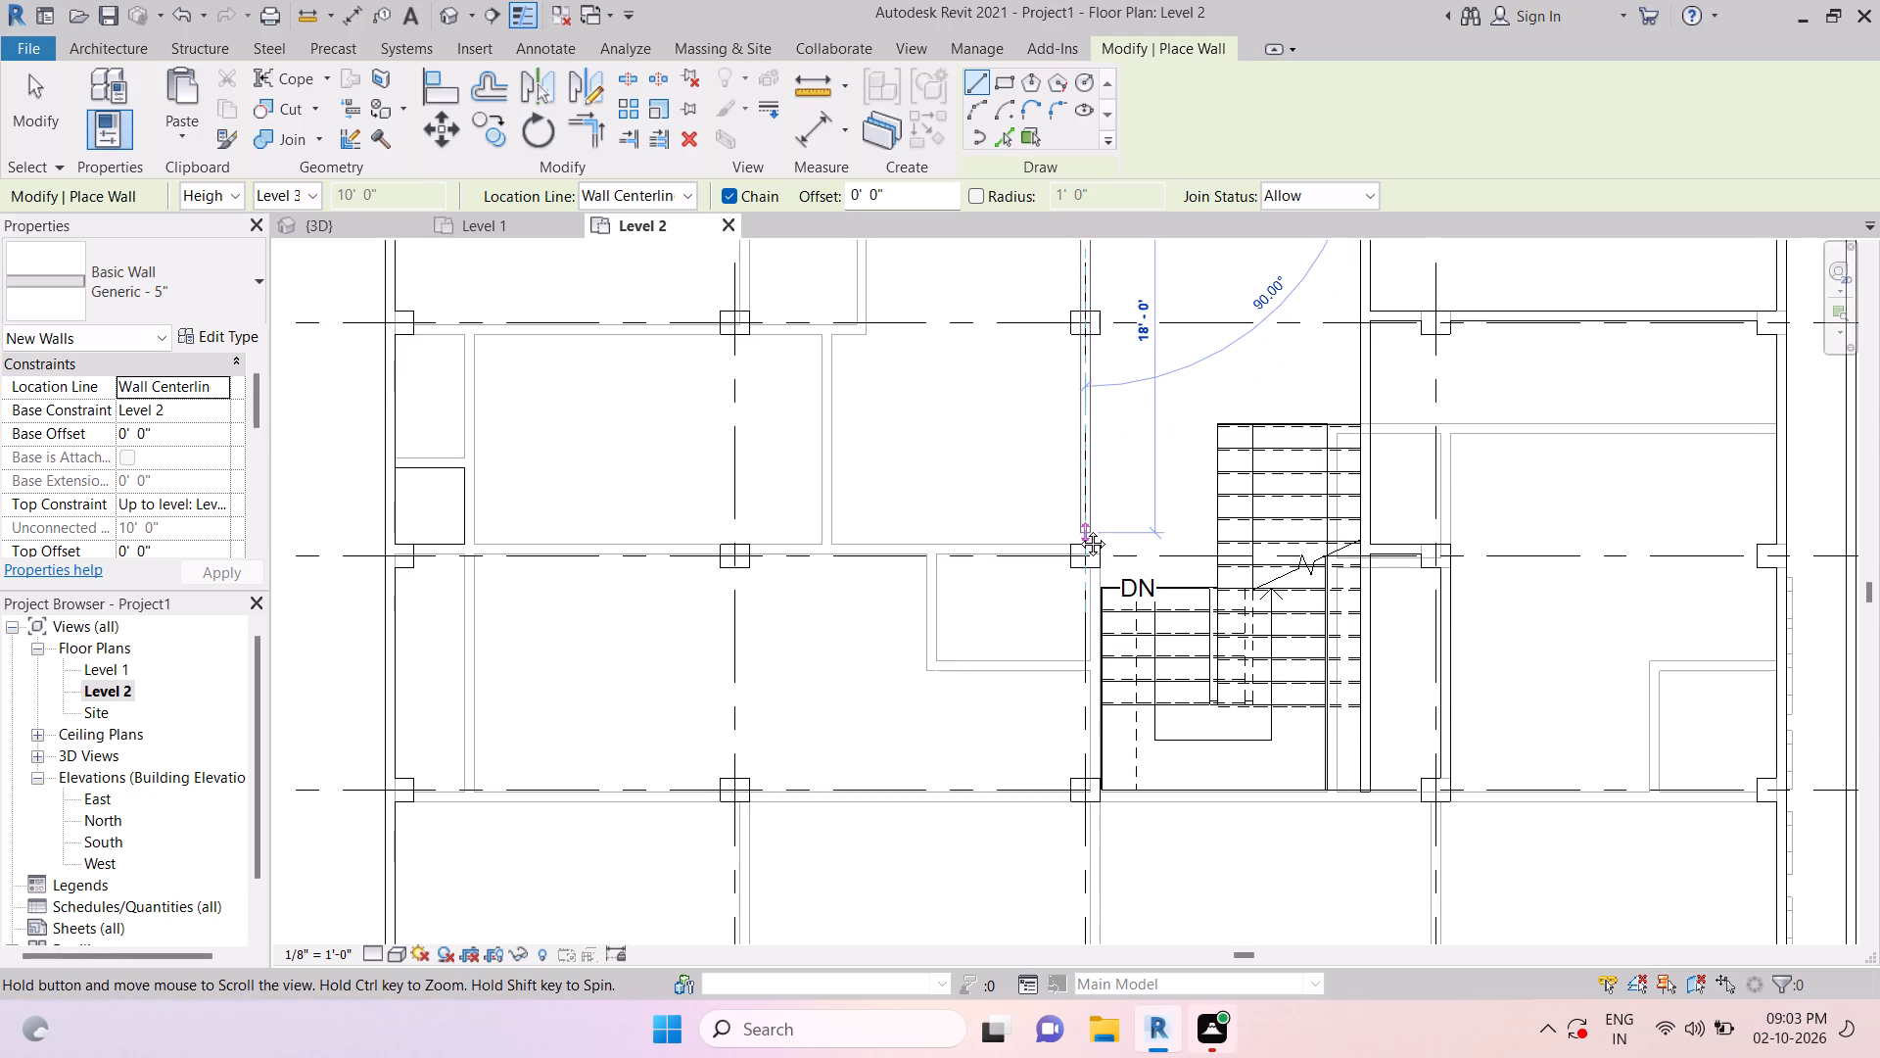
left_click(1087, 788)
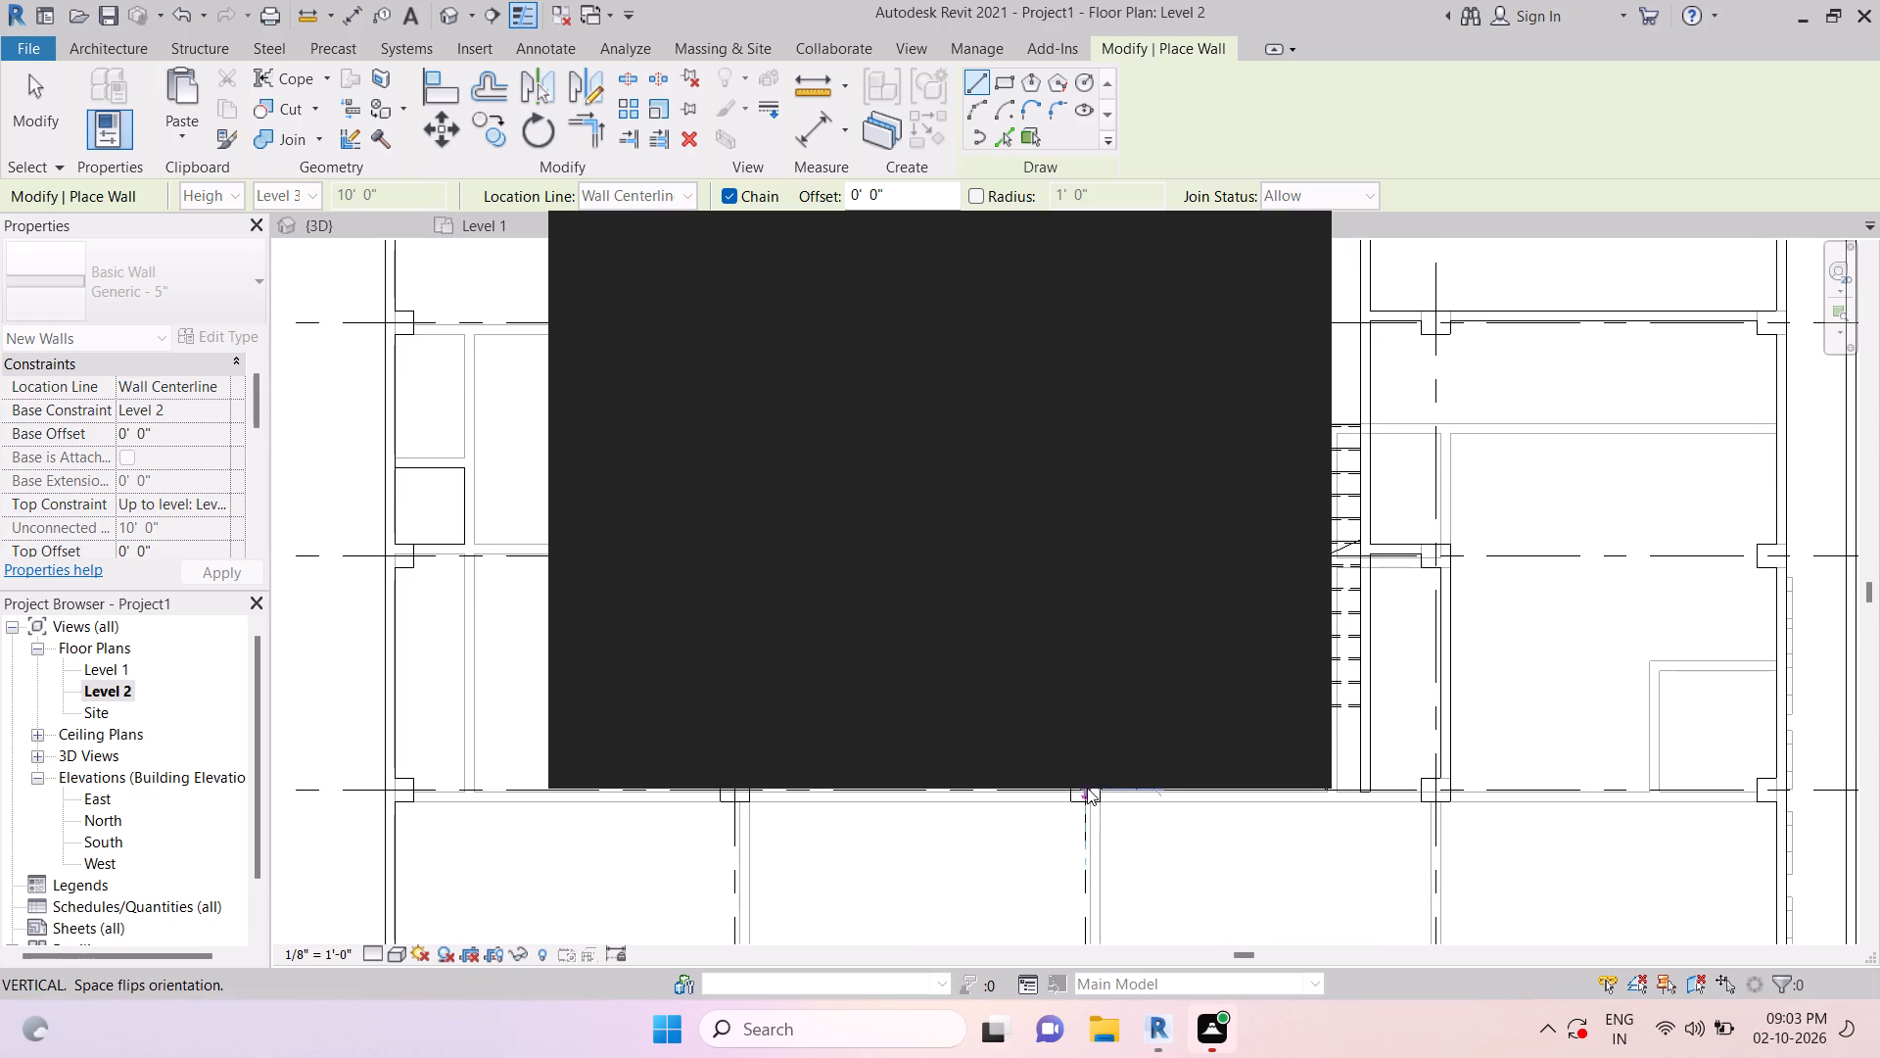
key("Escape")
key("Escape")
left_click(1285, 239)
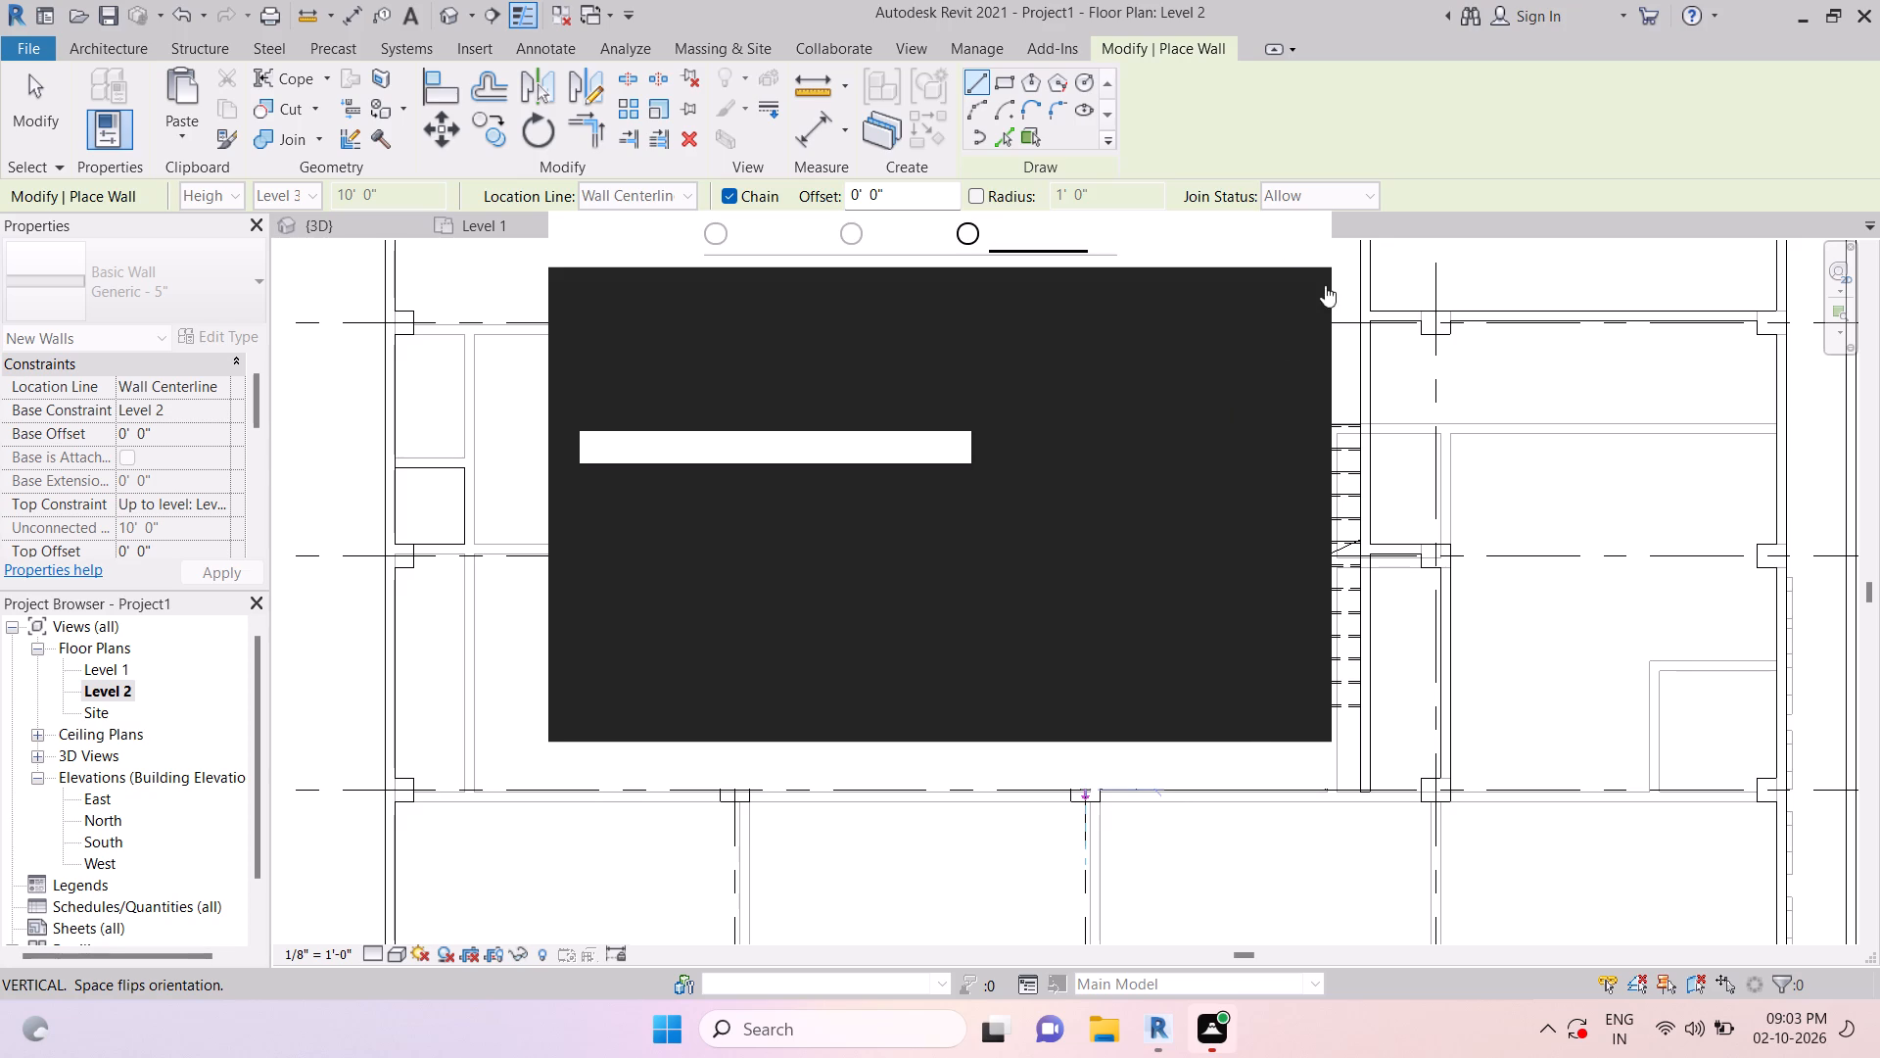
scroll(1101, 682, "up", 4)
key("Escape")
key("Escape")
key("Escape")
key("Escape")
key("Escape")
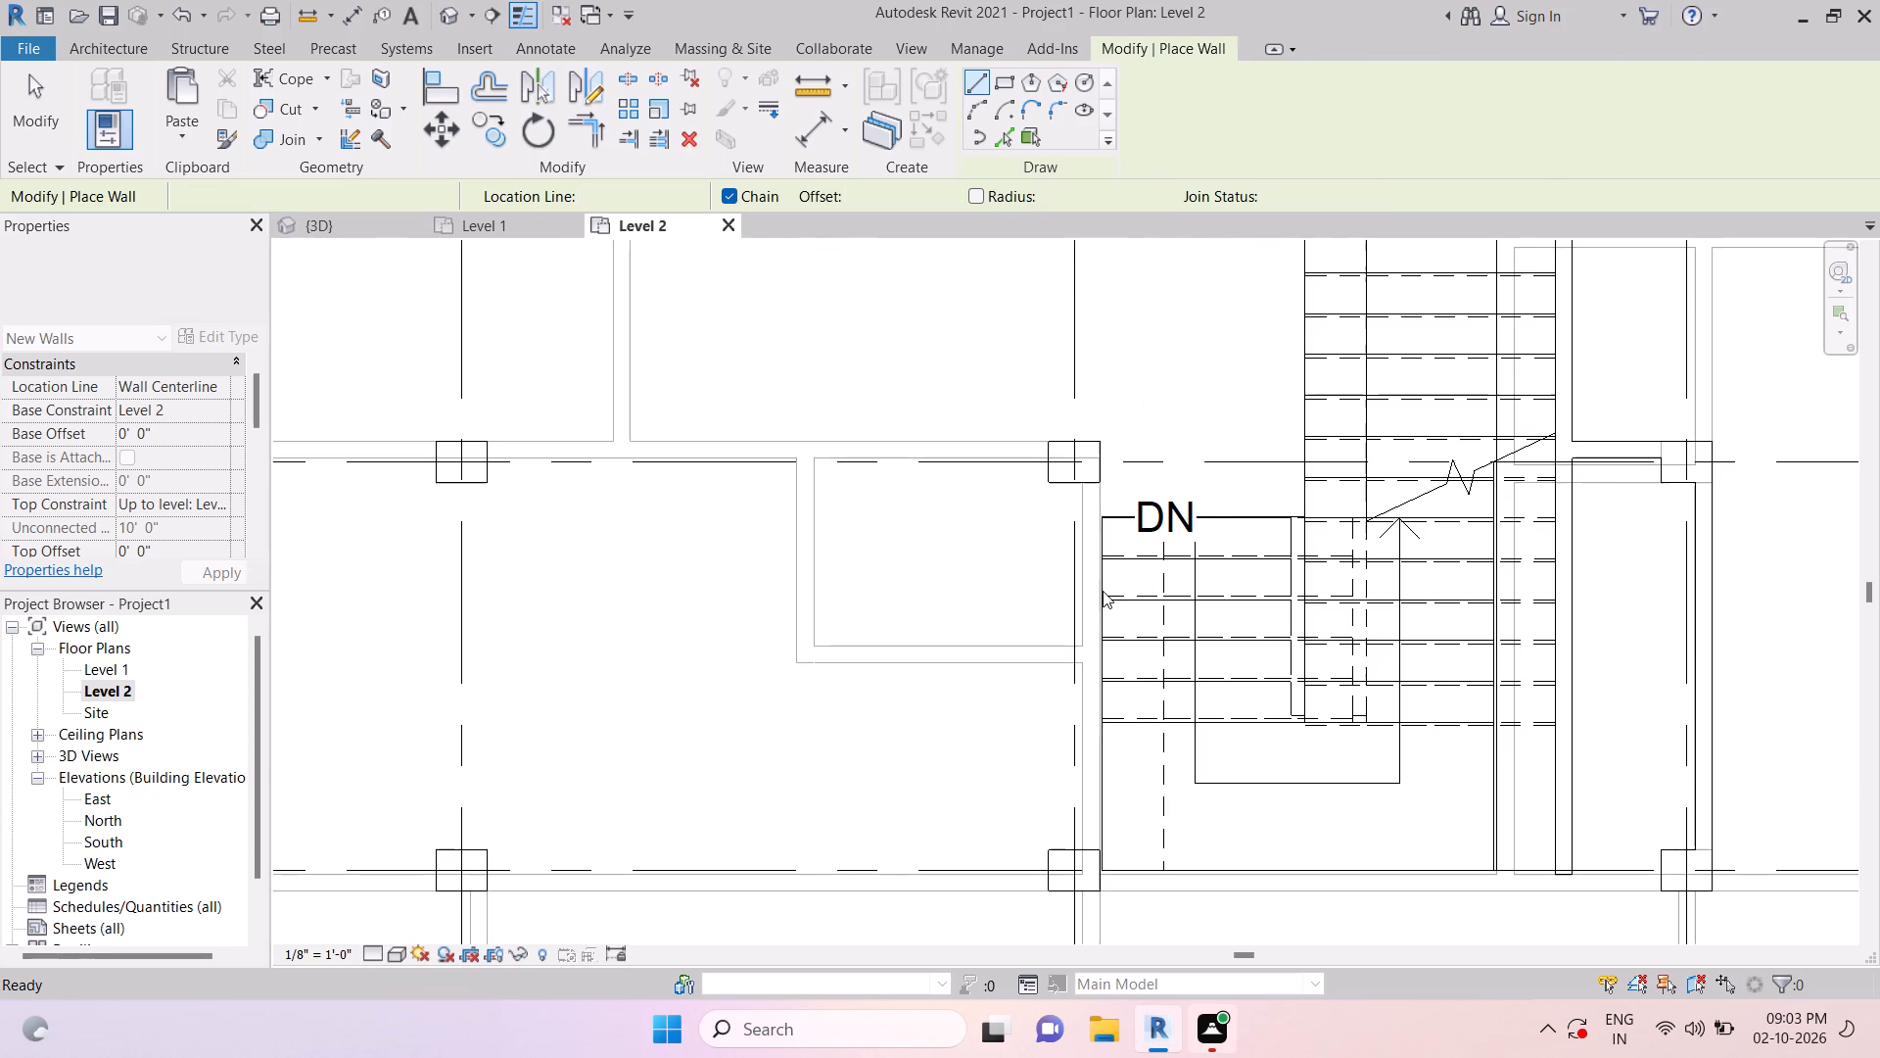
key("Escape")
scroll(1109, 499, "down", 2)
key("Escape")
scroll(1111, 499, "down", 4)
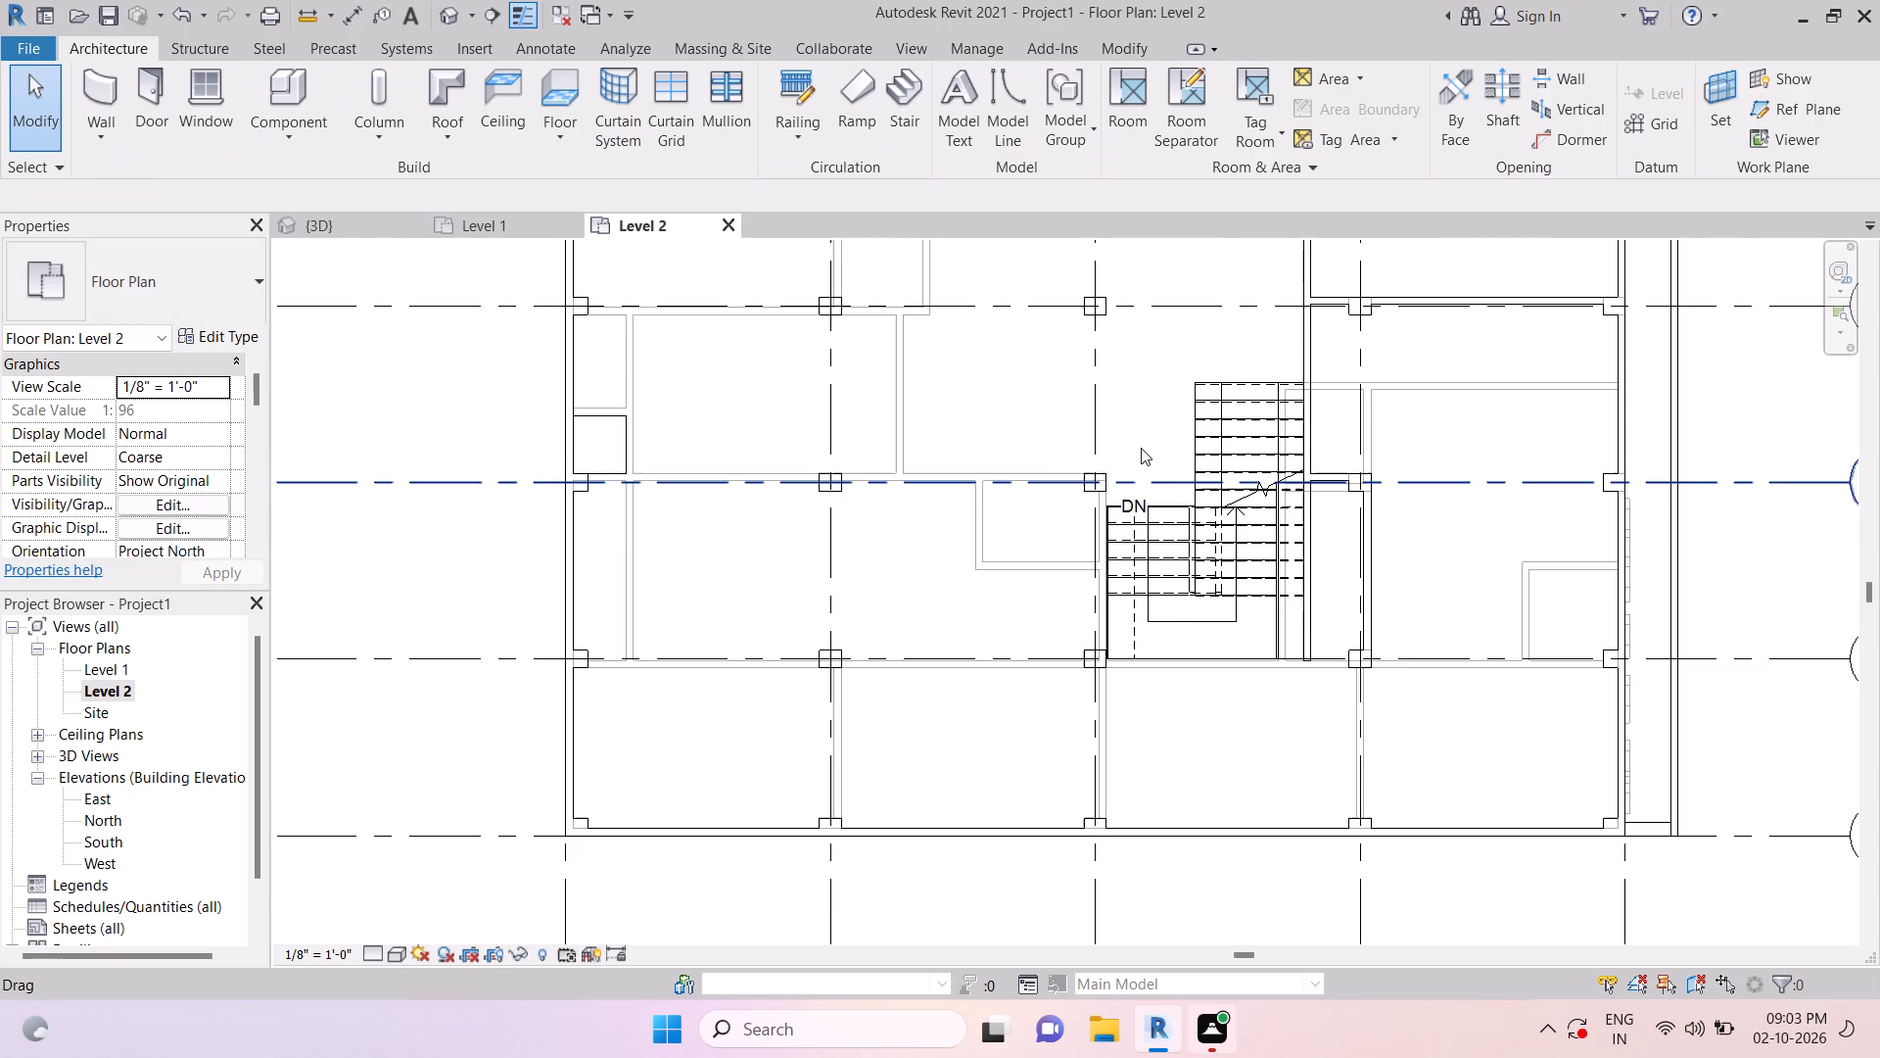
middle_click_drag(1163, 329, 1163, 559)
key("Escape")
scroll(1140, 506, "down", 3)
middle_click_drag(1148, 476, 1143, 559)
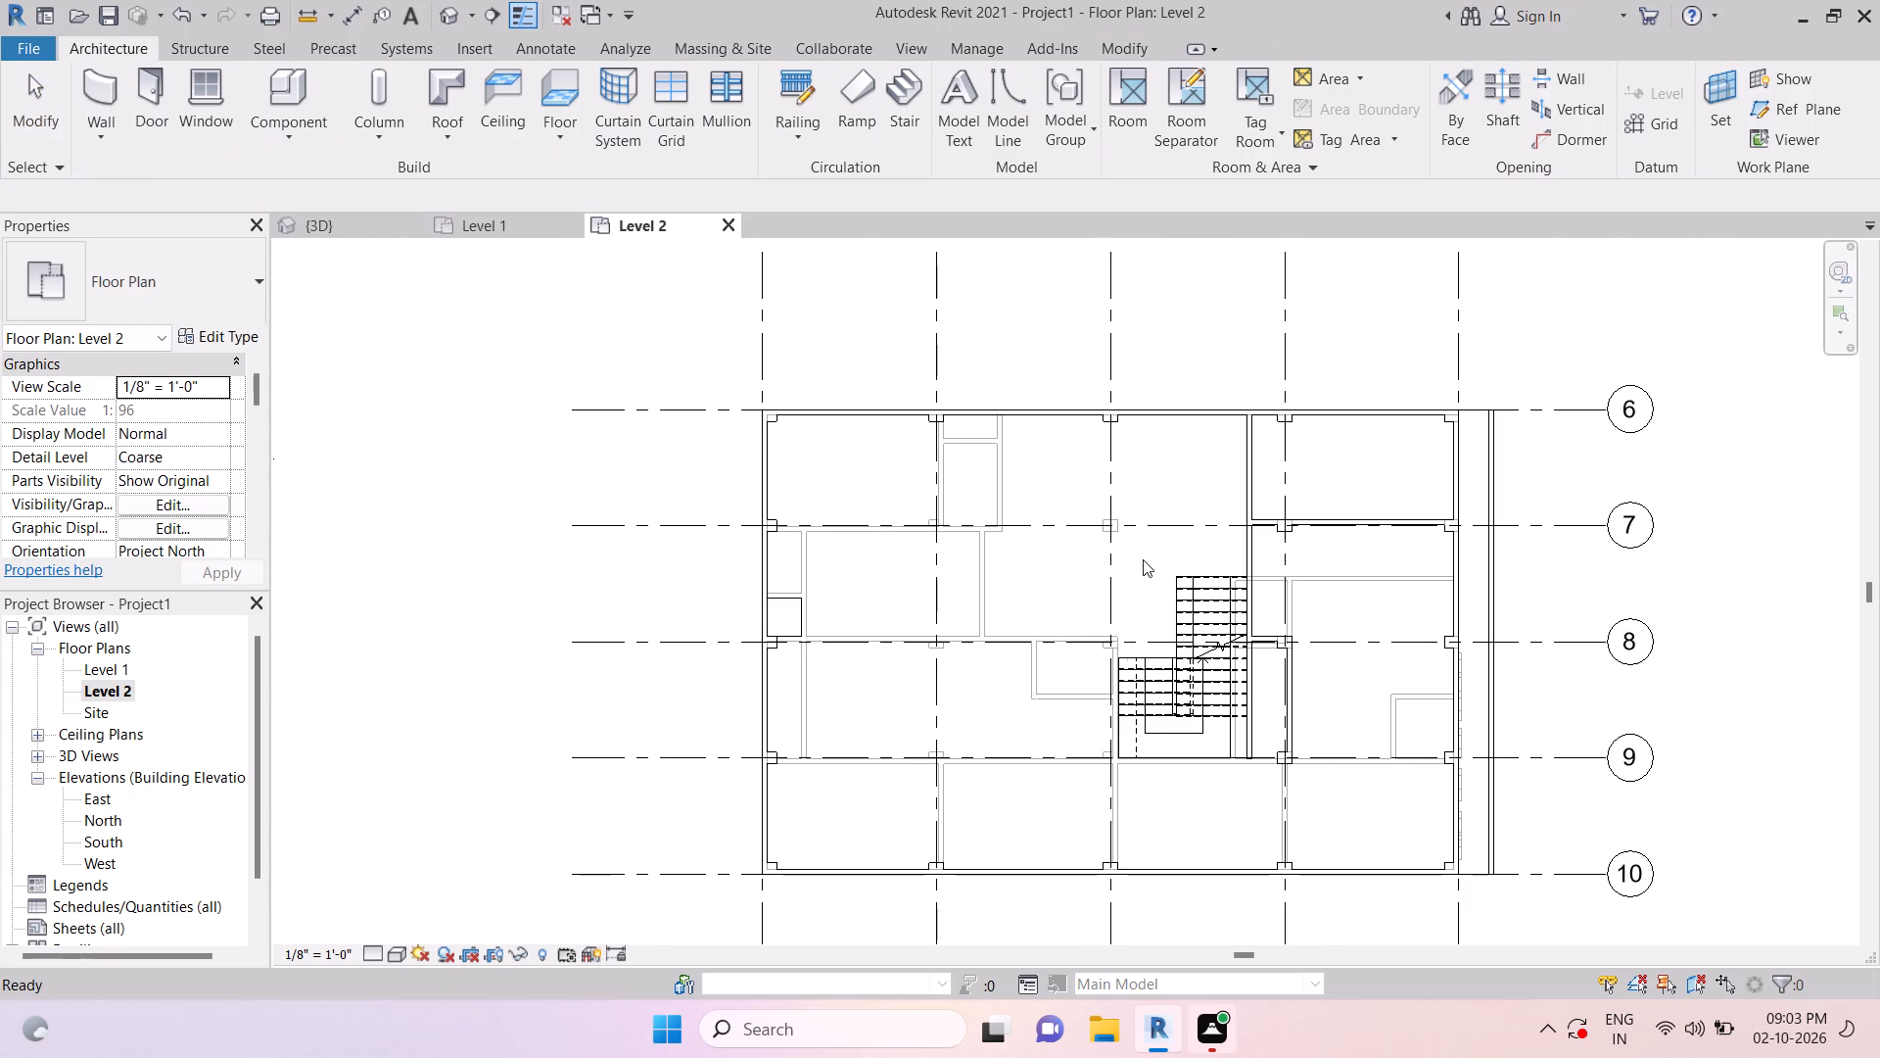
Draw a Generic - 5" wall up to Level 3 beside grid 3, from the grid 6 column to just past the grid 9 column.
middle_click_drag(1143, 559, 1139, 525)
key("Escape")
key("Escape")
key("Escape")
type("wa")
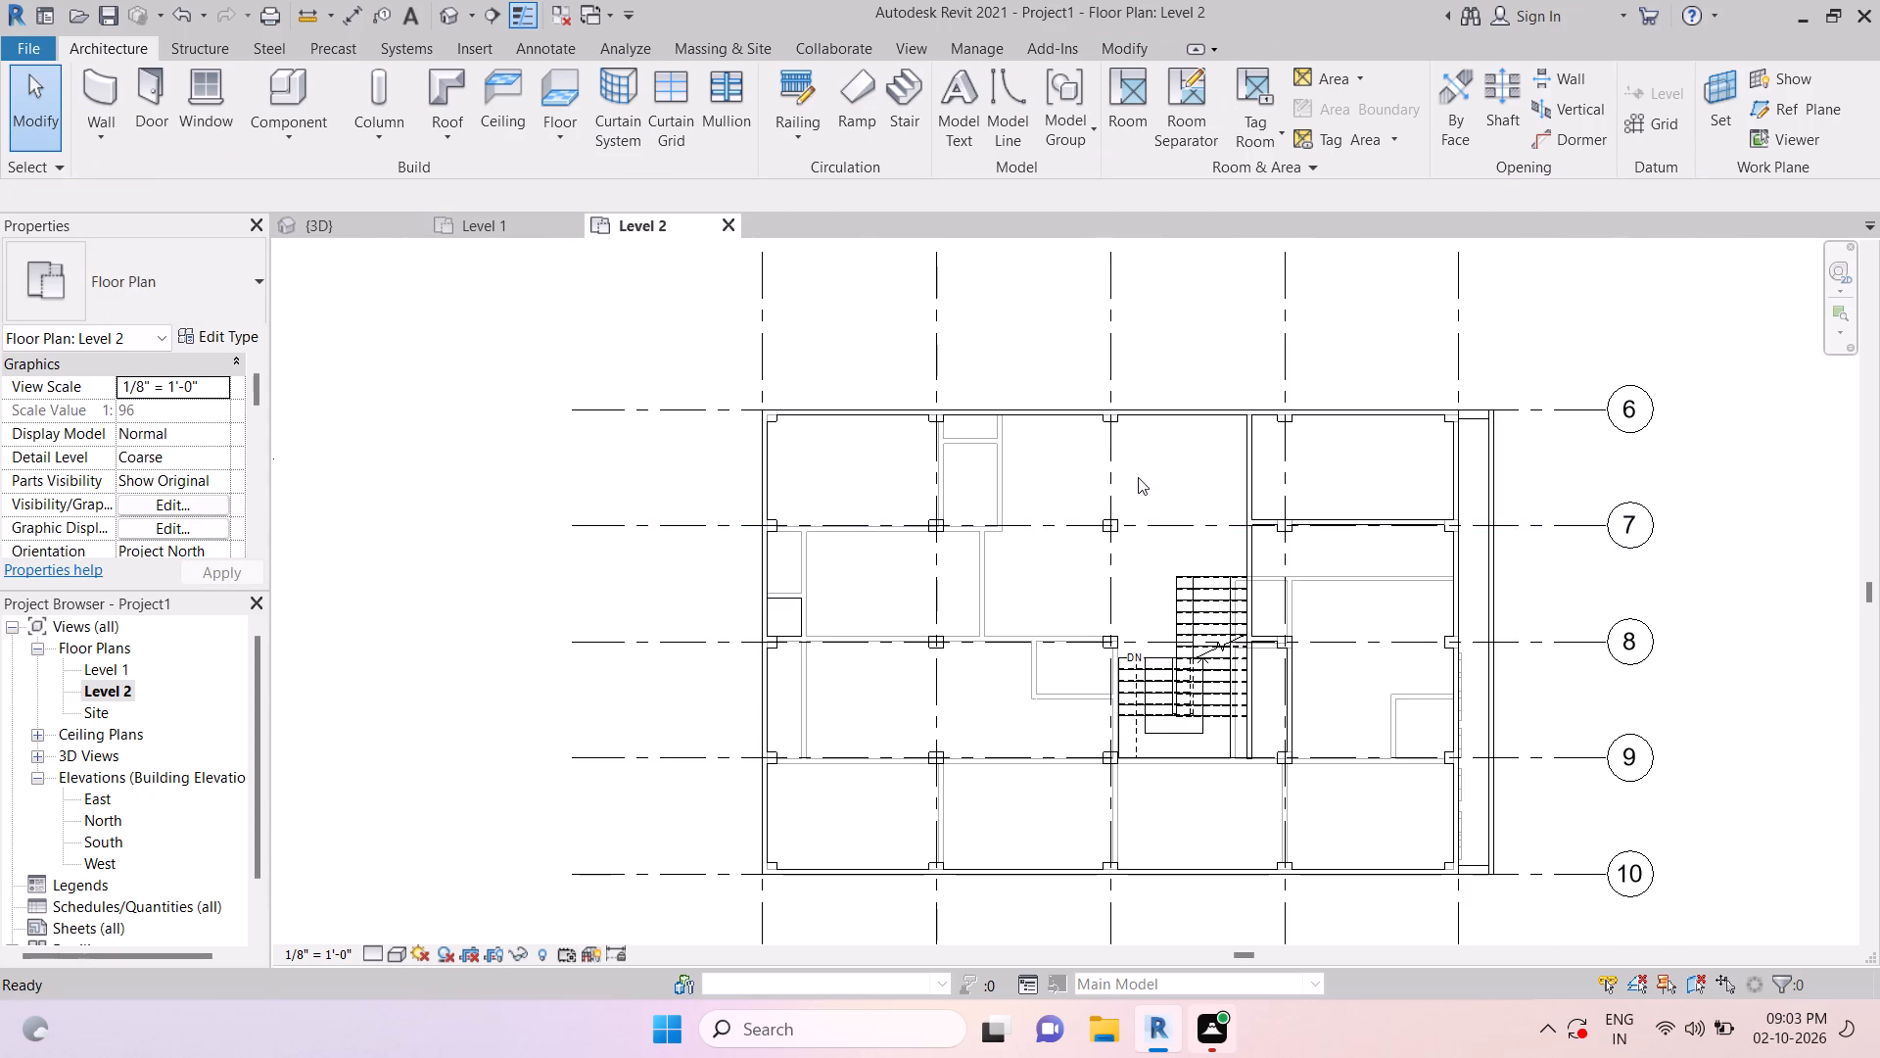
scroll(1112, 422, "up", 10)
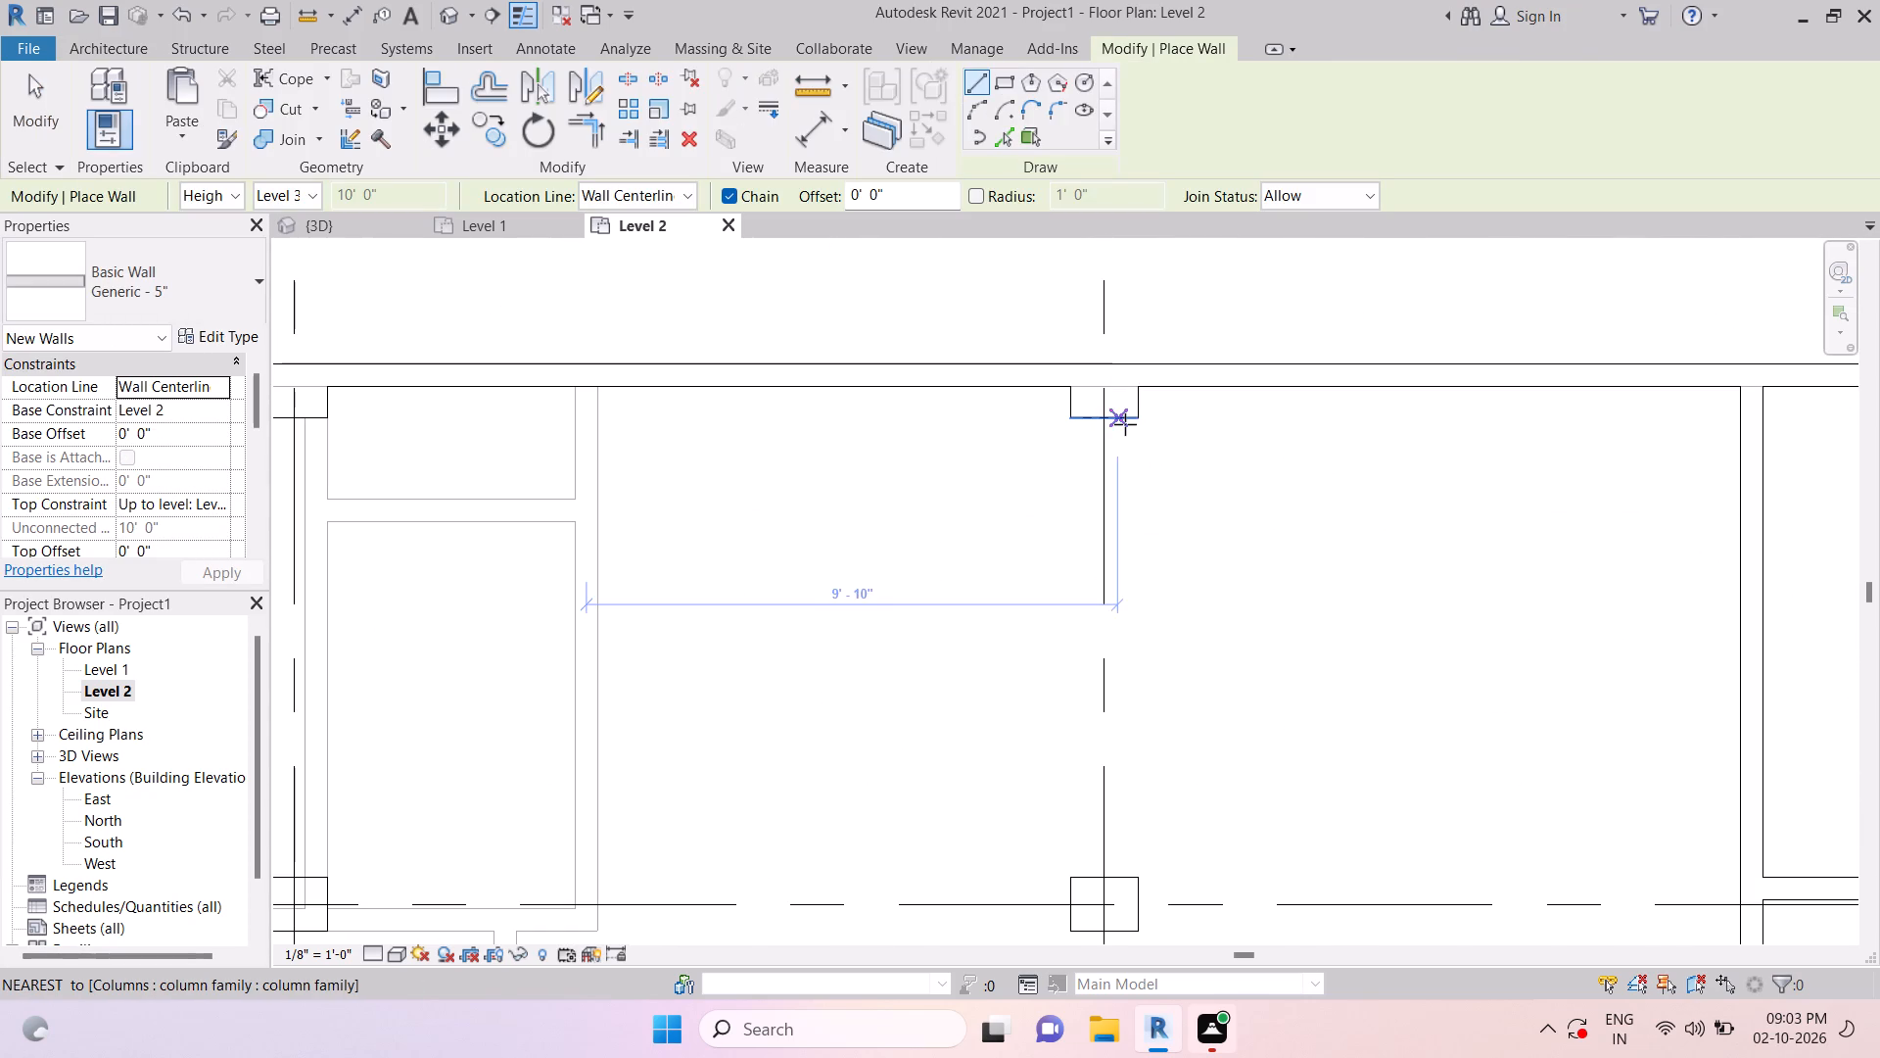
left_click(1125, 424)
scroll(1137, 563, "down", 4)
middle_click_drag(1124, 788, 1150, 436)
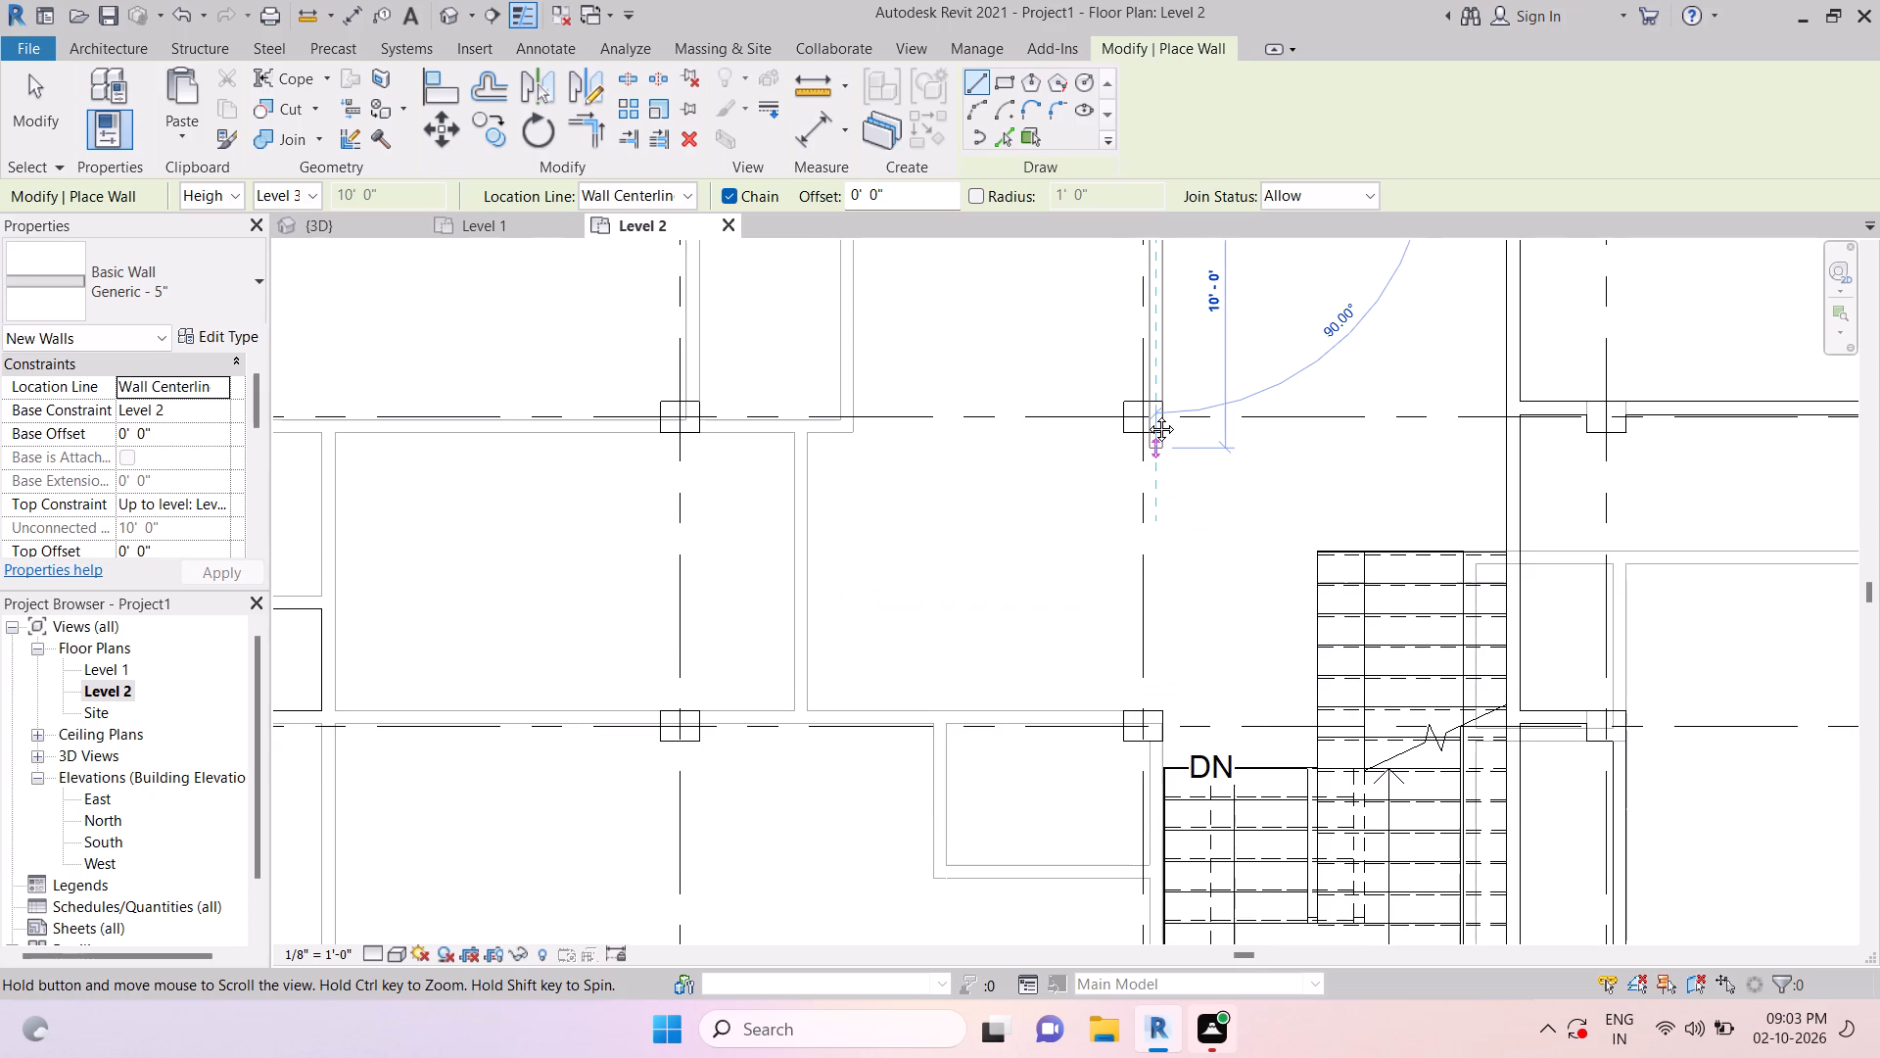
middle_click_drag(1155, 875, 1154, 526)
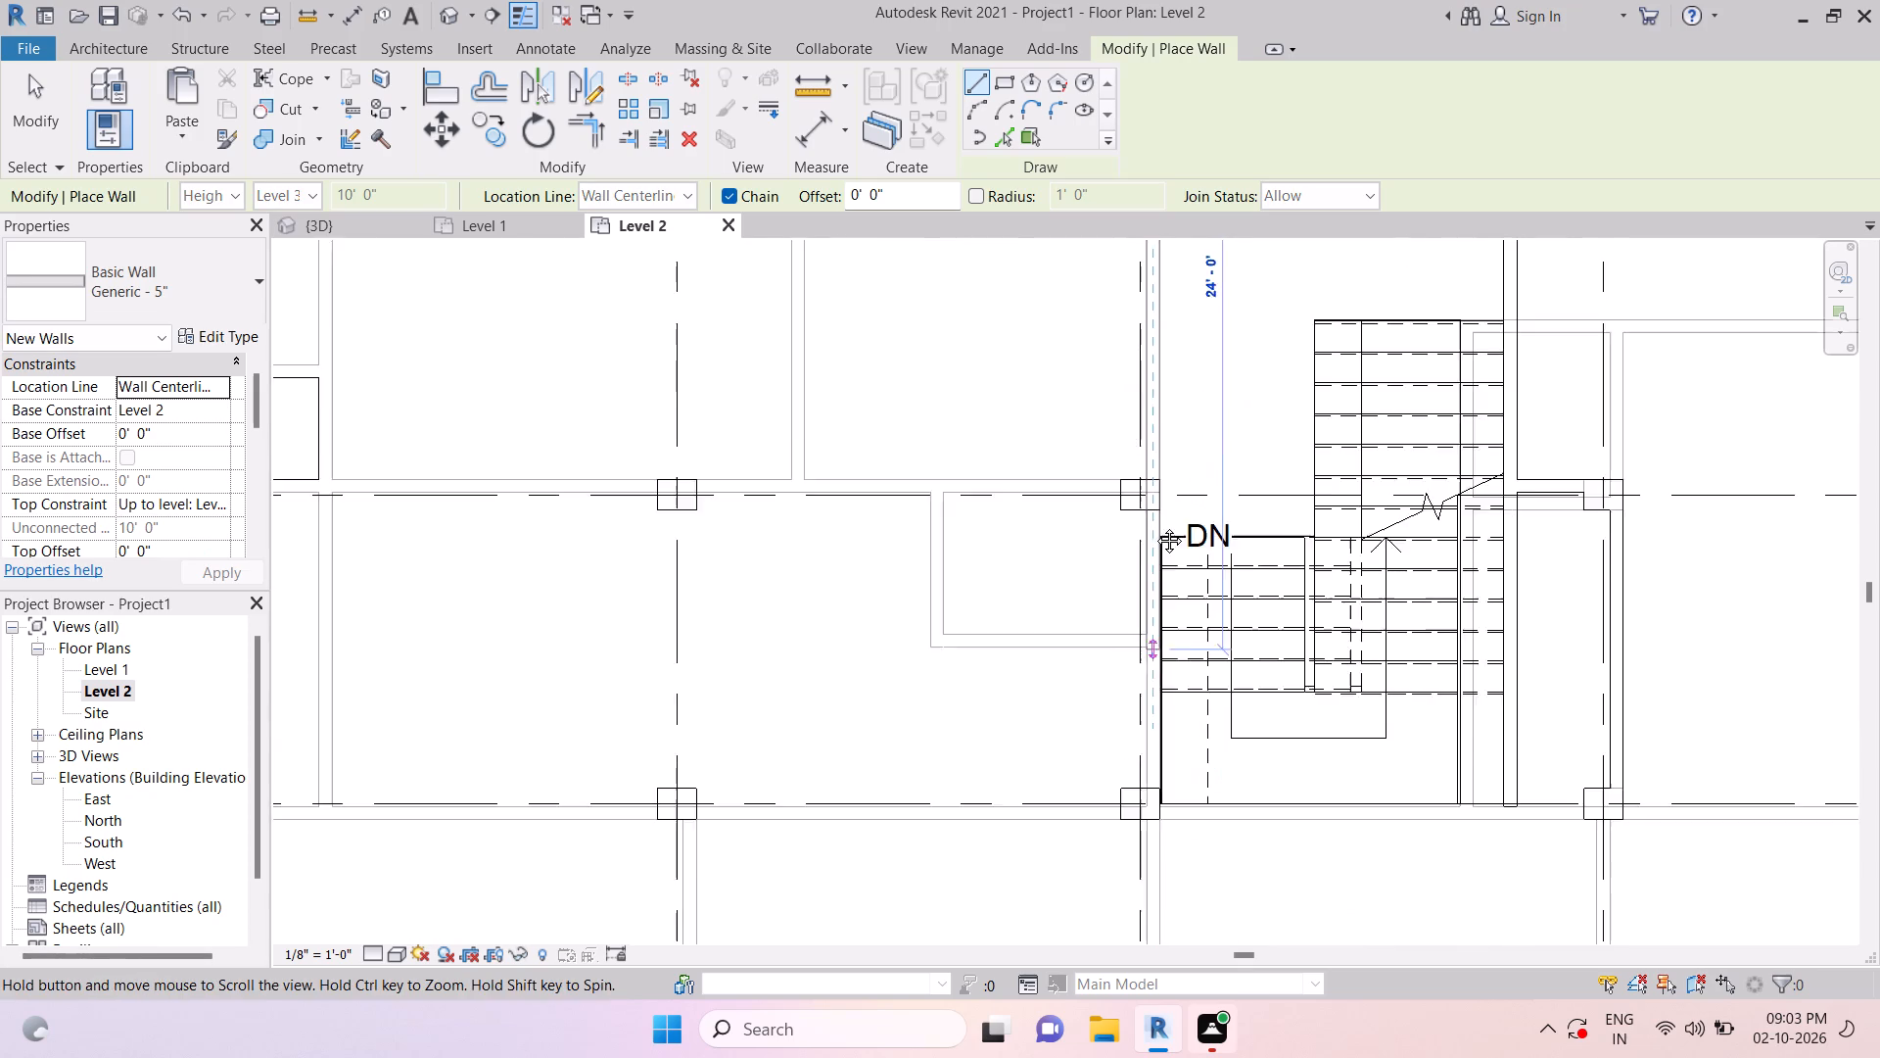
middle_click_drag(1154, 526, 1154, 510)
left_click(1154, 688)
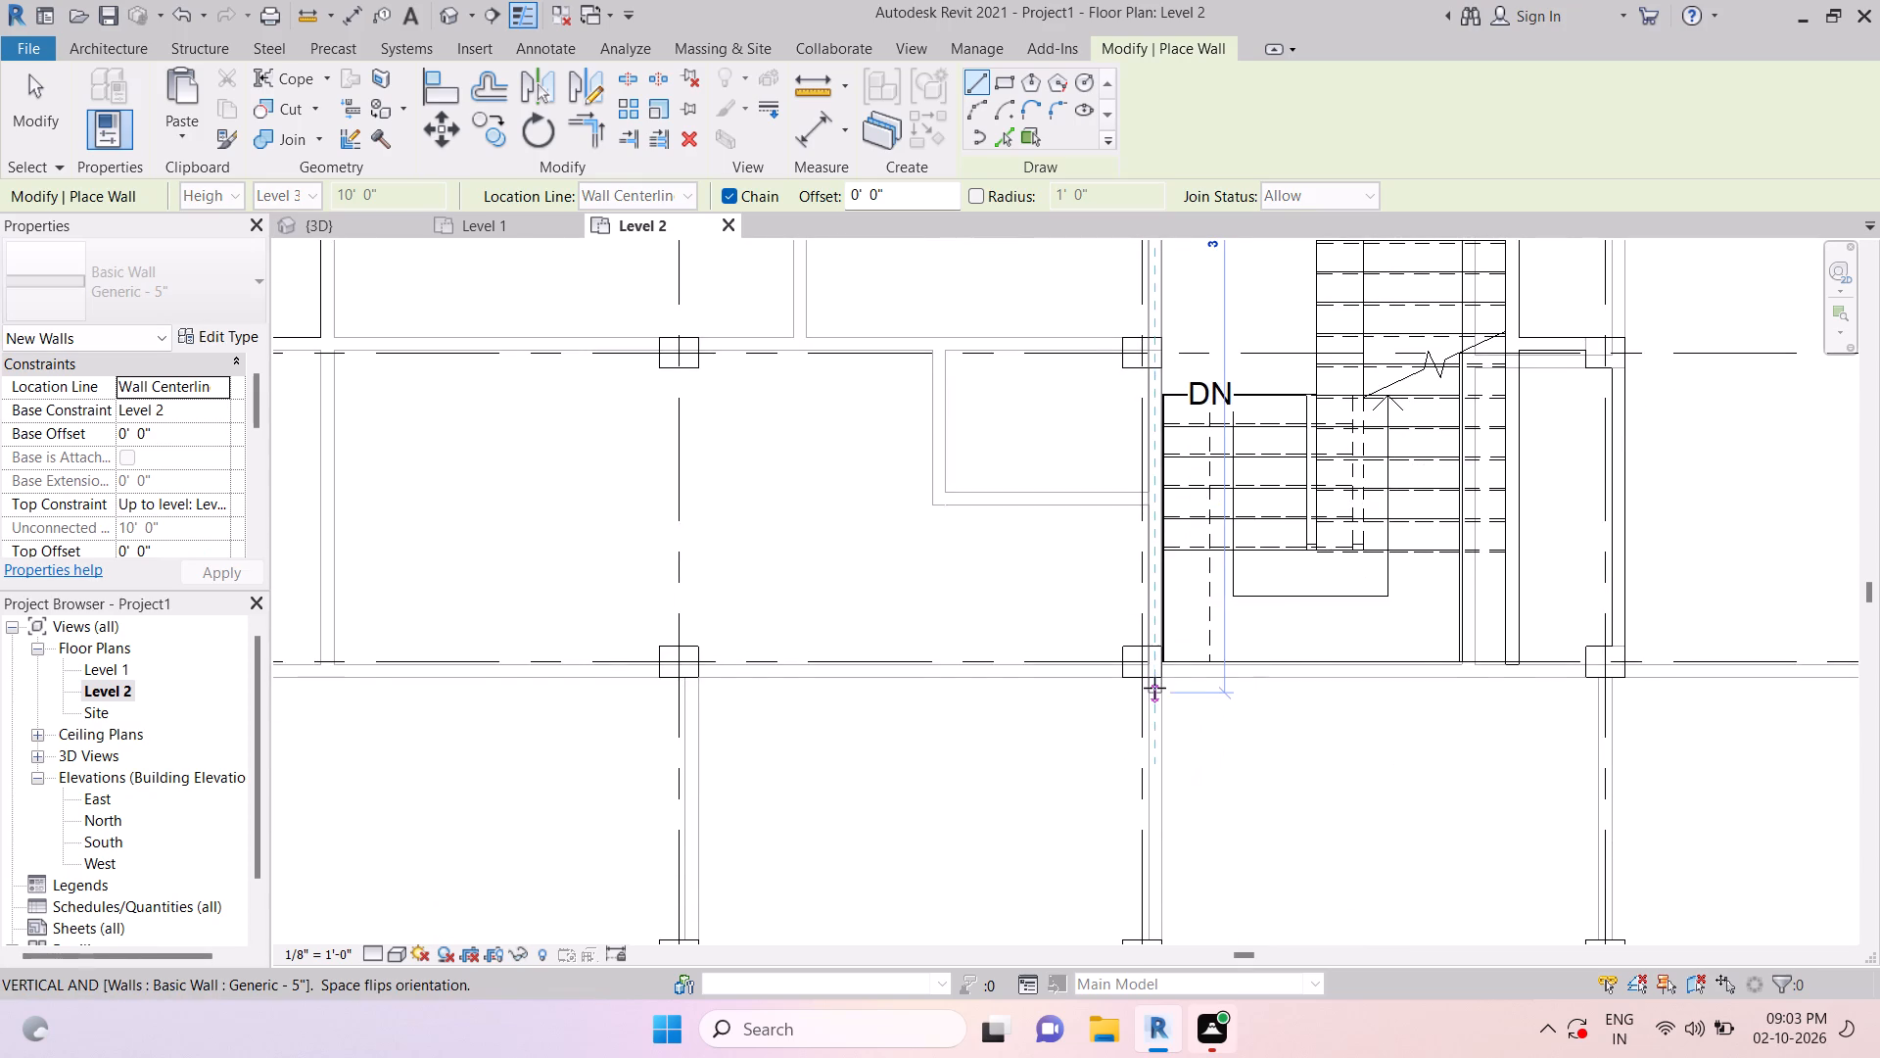
key("Escape")
key("Escape")
key("Escape")
scroll(1175, 661, "up", 14)
key("Escape")
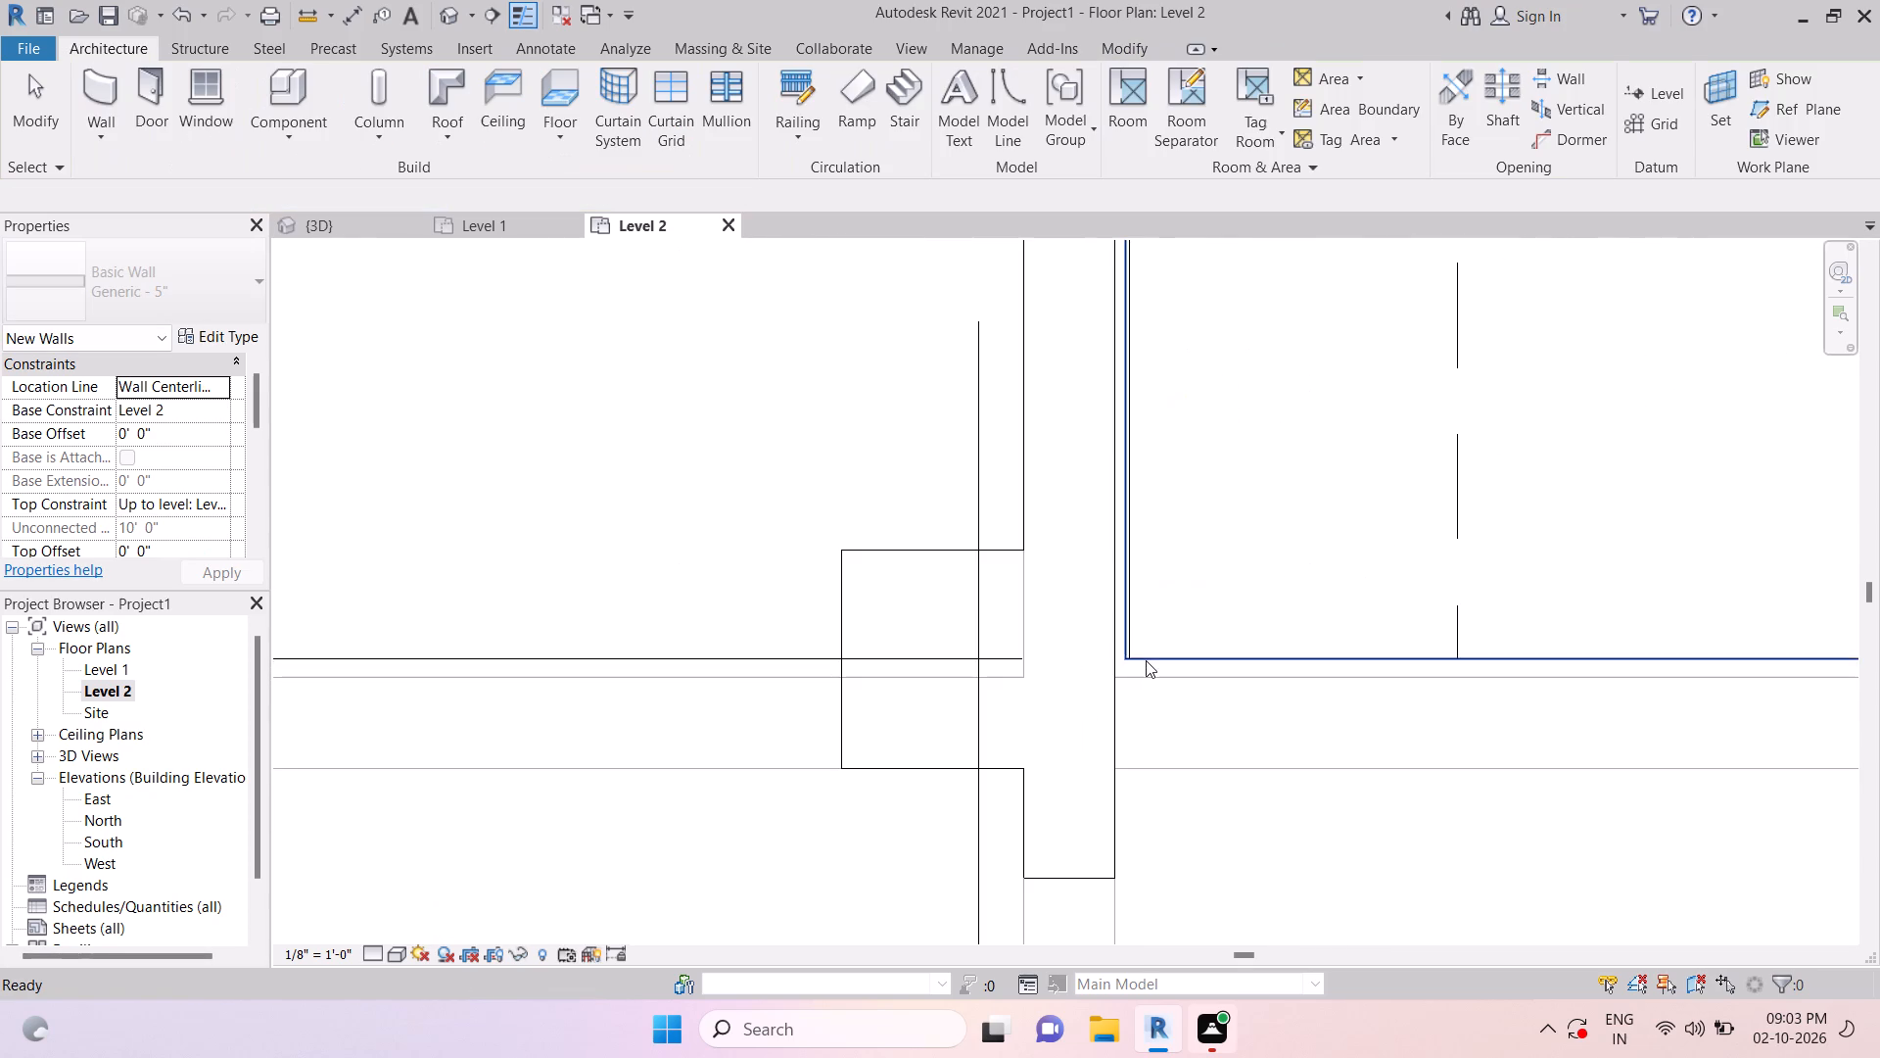
key("Escape")
scroll(1153, 674, "down", 4)
key("Escape")
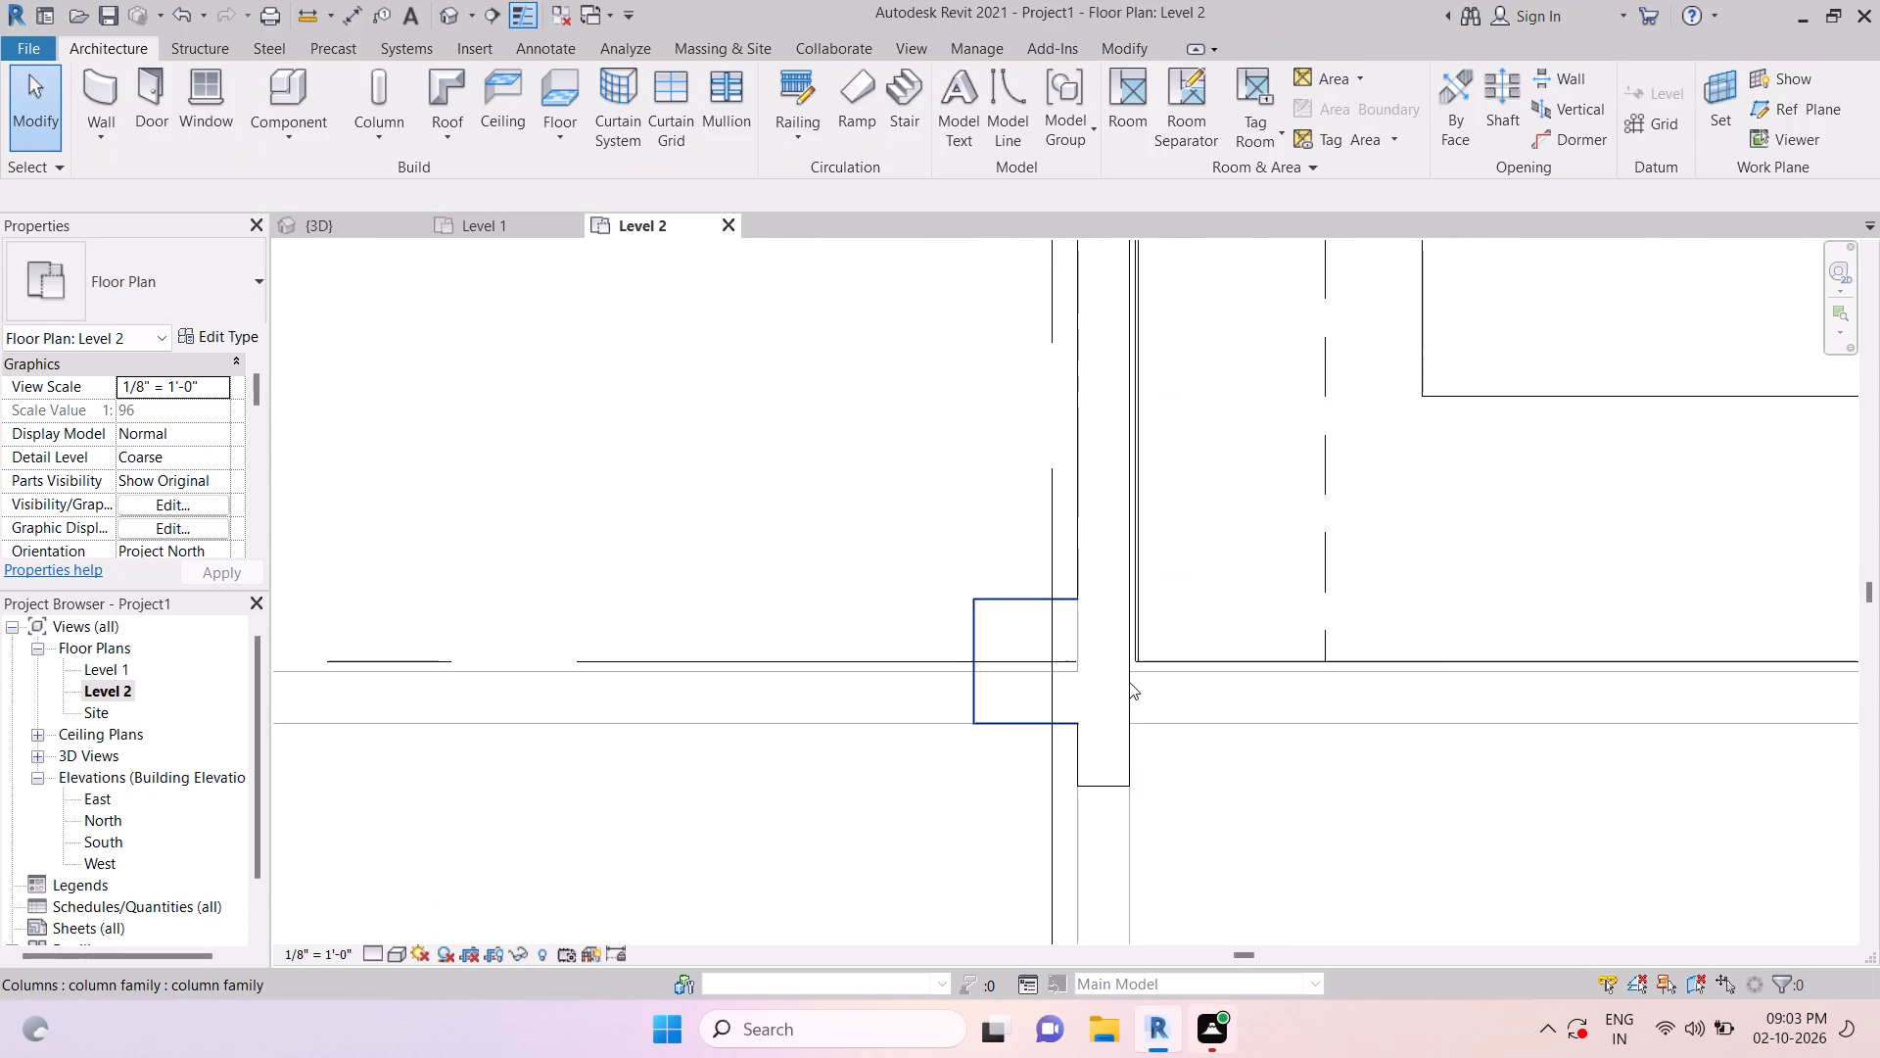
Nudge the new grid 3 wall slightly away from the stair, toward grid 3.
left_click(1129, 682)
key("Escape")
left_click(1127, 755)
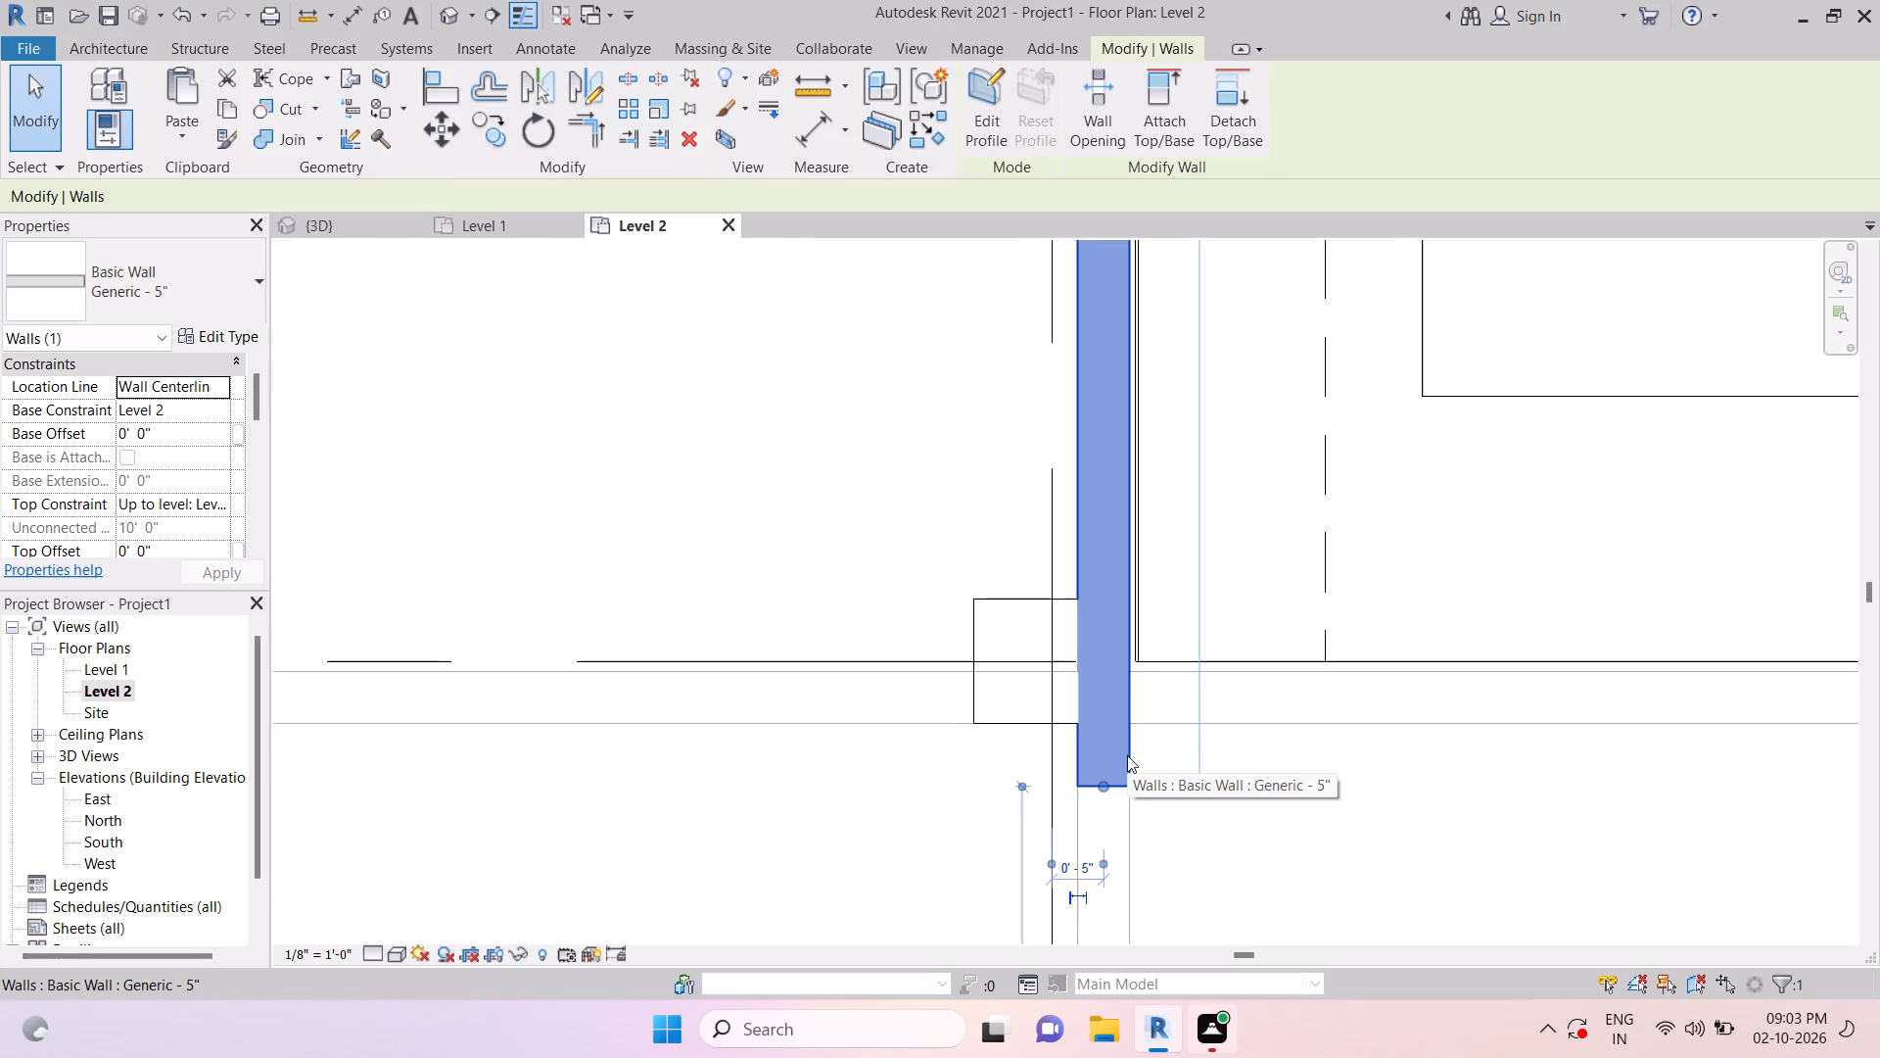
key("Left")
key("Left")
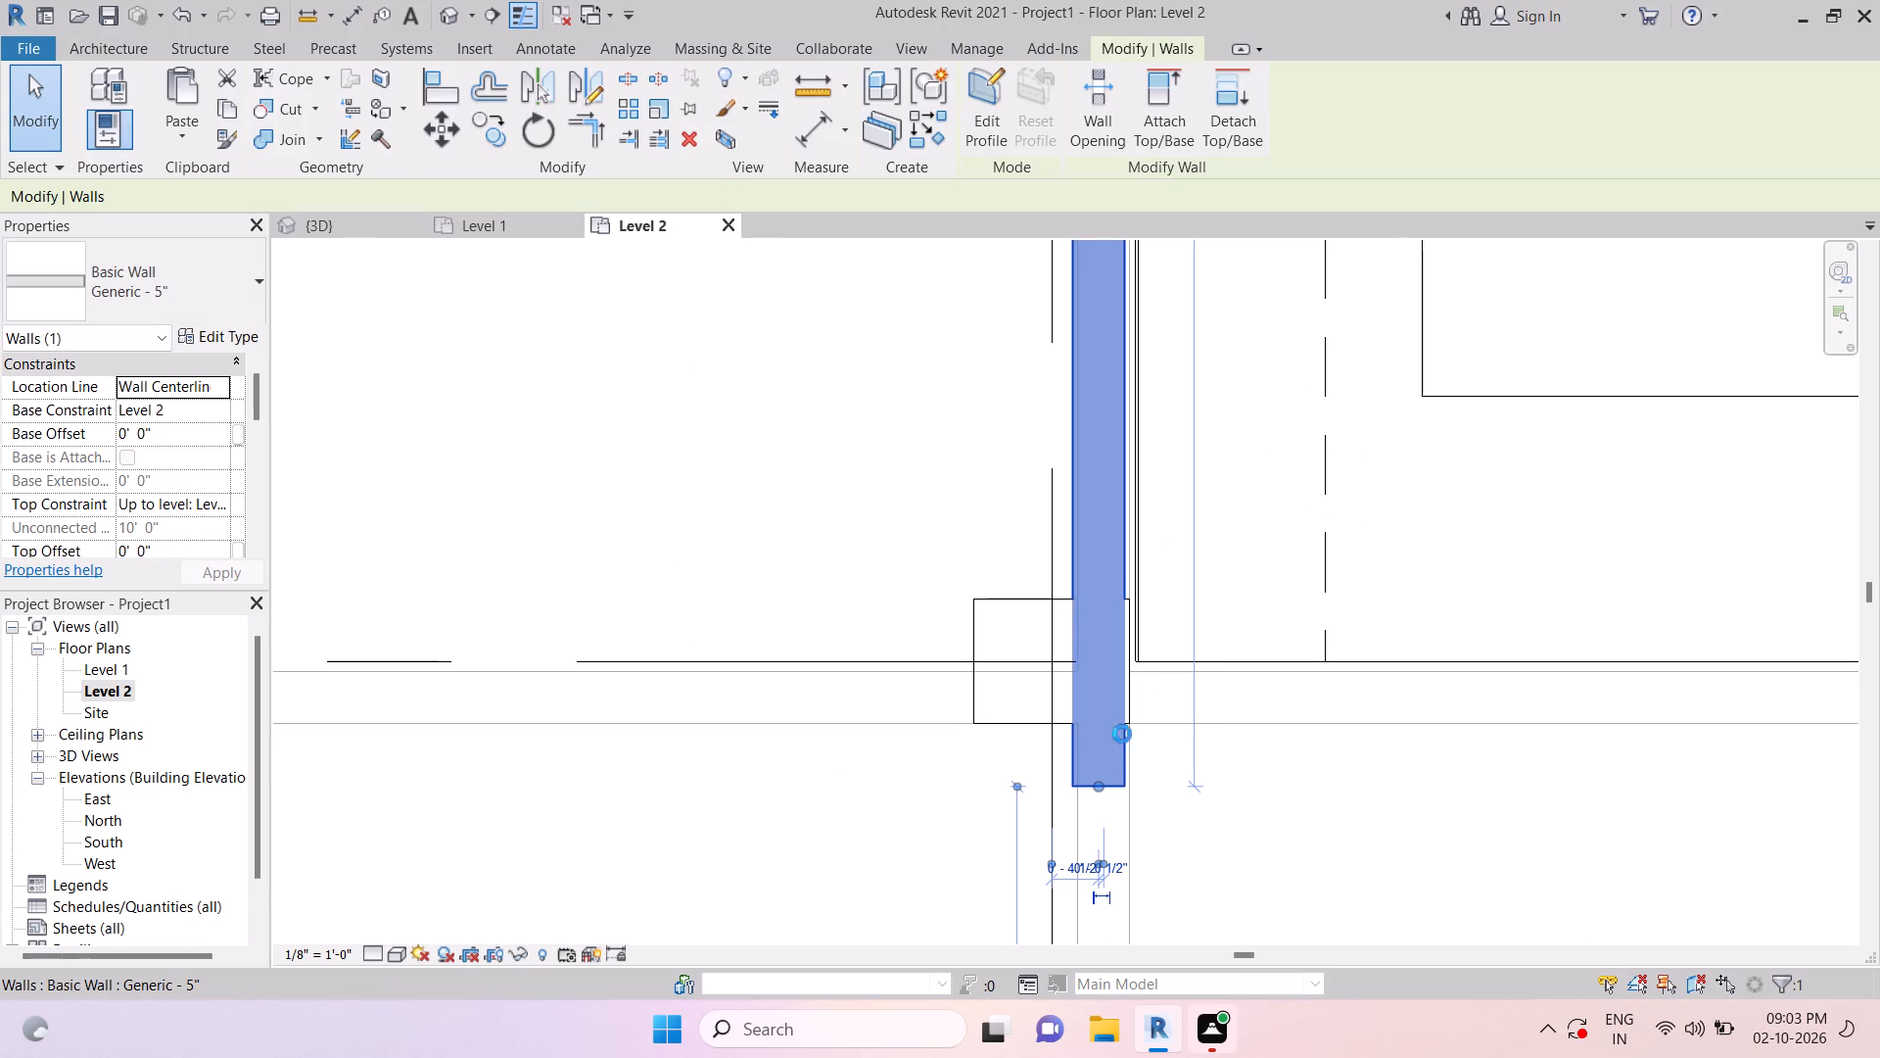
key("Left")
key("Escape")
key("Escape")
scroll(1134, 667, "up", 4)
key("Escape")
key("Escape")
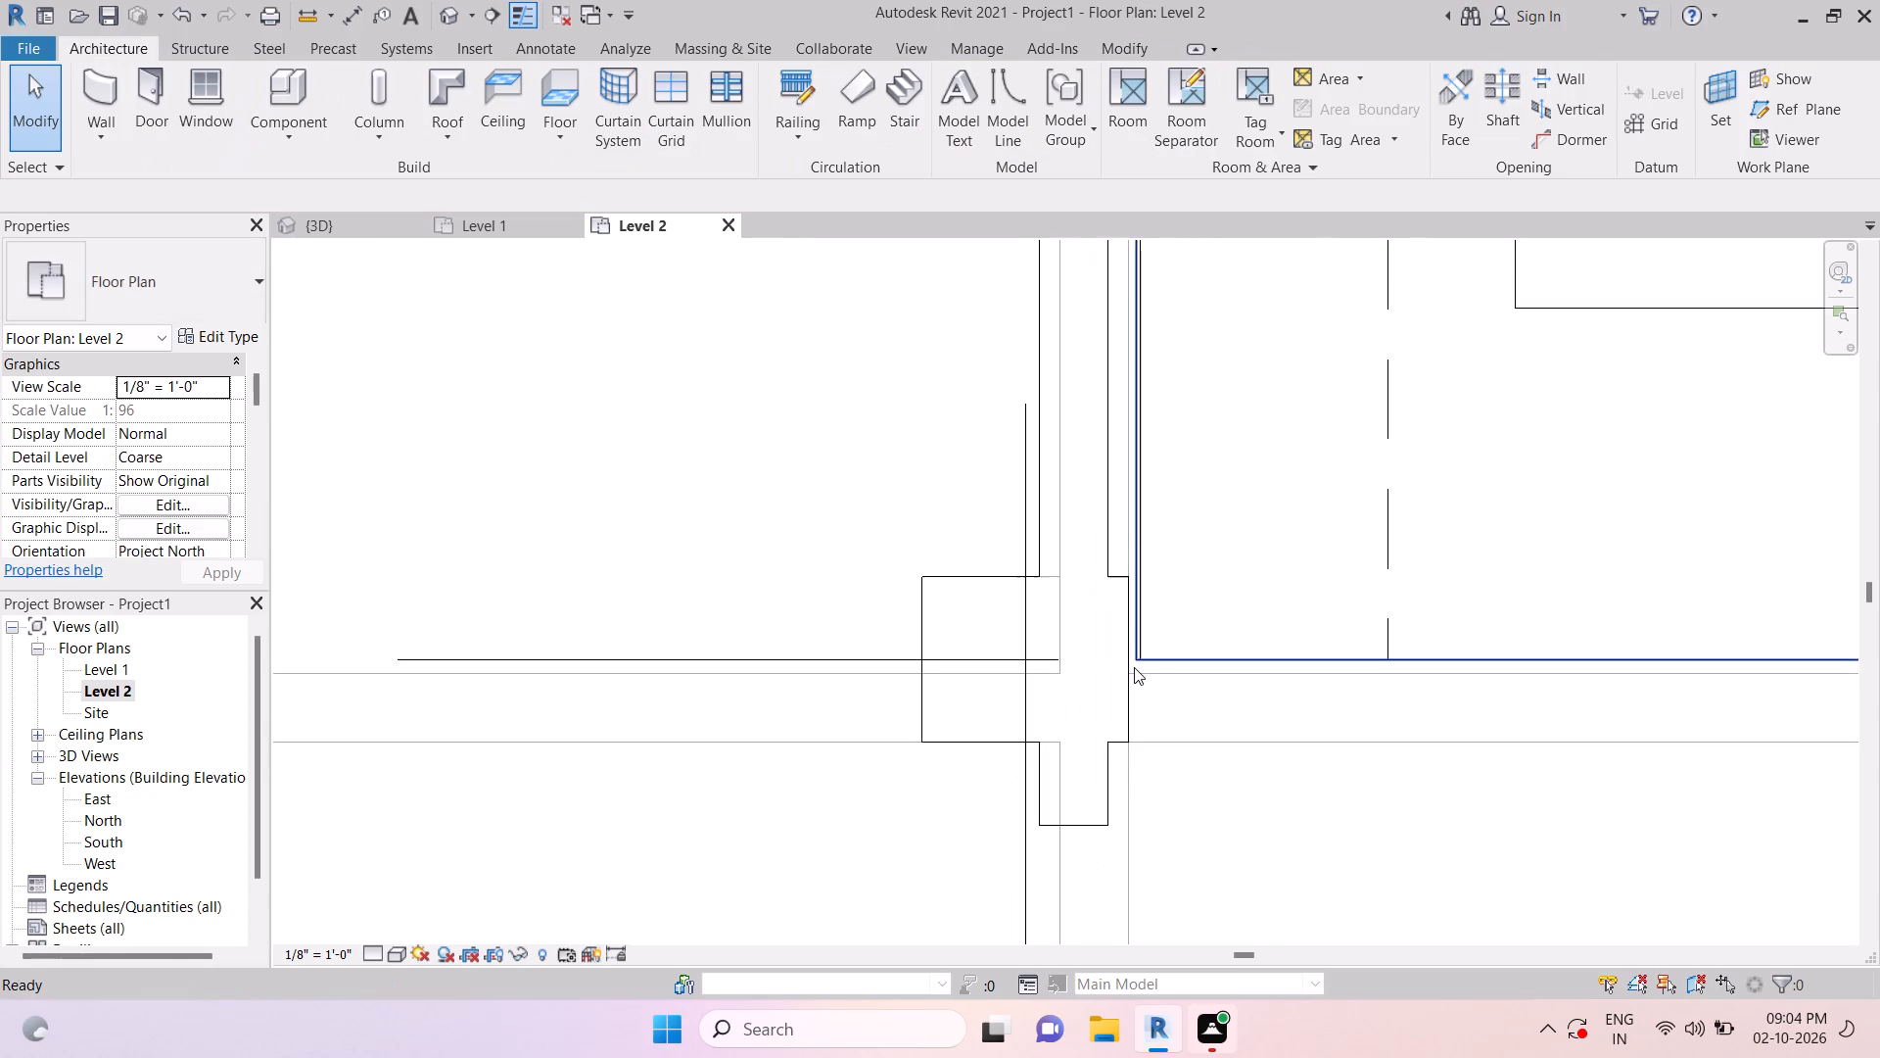
Align the stair-side face of the grid 3 wall with the stair-side face of the grid 9 column.
key("a")
key("l")
left_click(1122, 601)
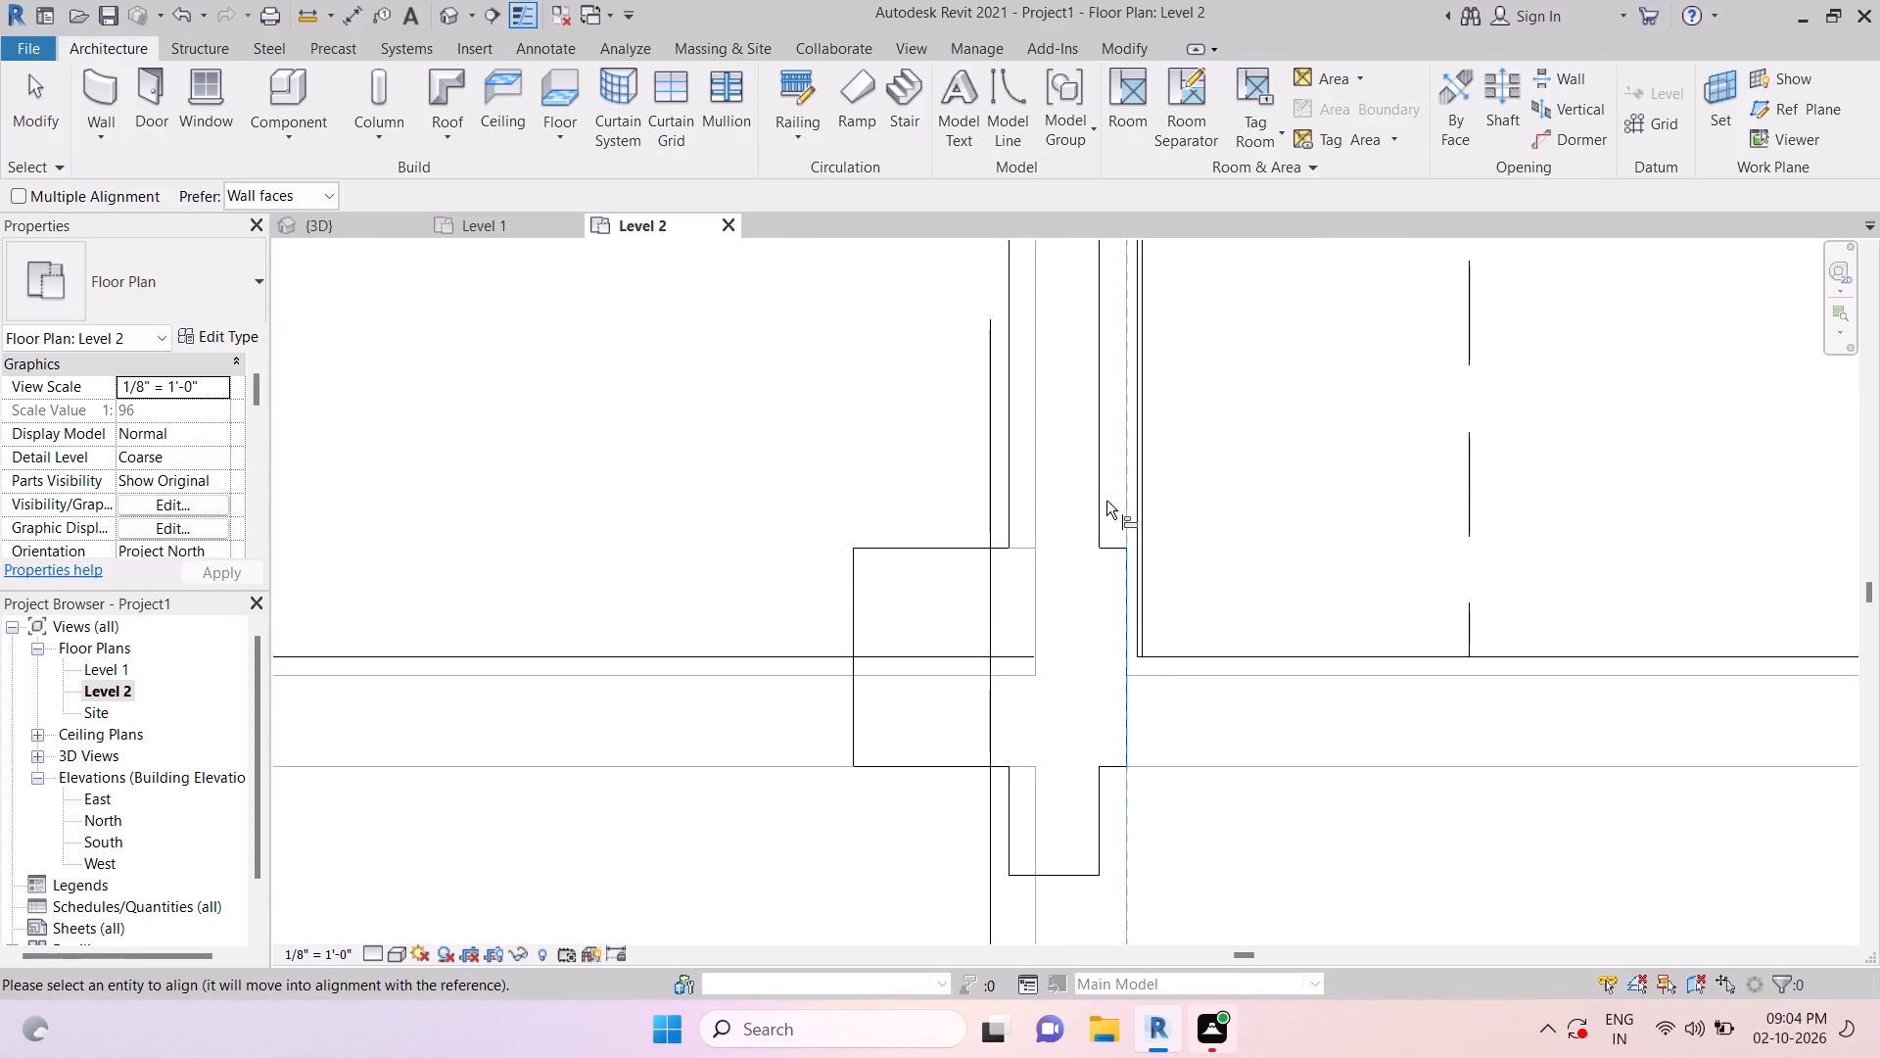
left_click(1105, 499)
key("Escape")
key("Escape")
scroll(1158, 551, "down", 2)
key("Escape")
key("Escape")
Inspect the aligned wall along grid 3 from grid 9 up to grid 6, including its fit with the columns.
scroll(1158, 552, "down", 6)
scroll(1253, 368, "down", 1)
middle_click_drag(1253, 369, 1250, 570)
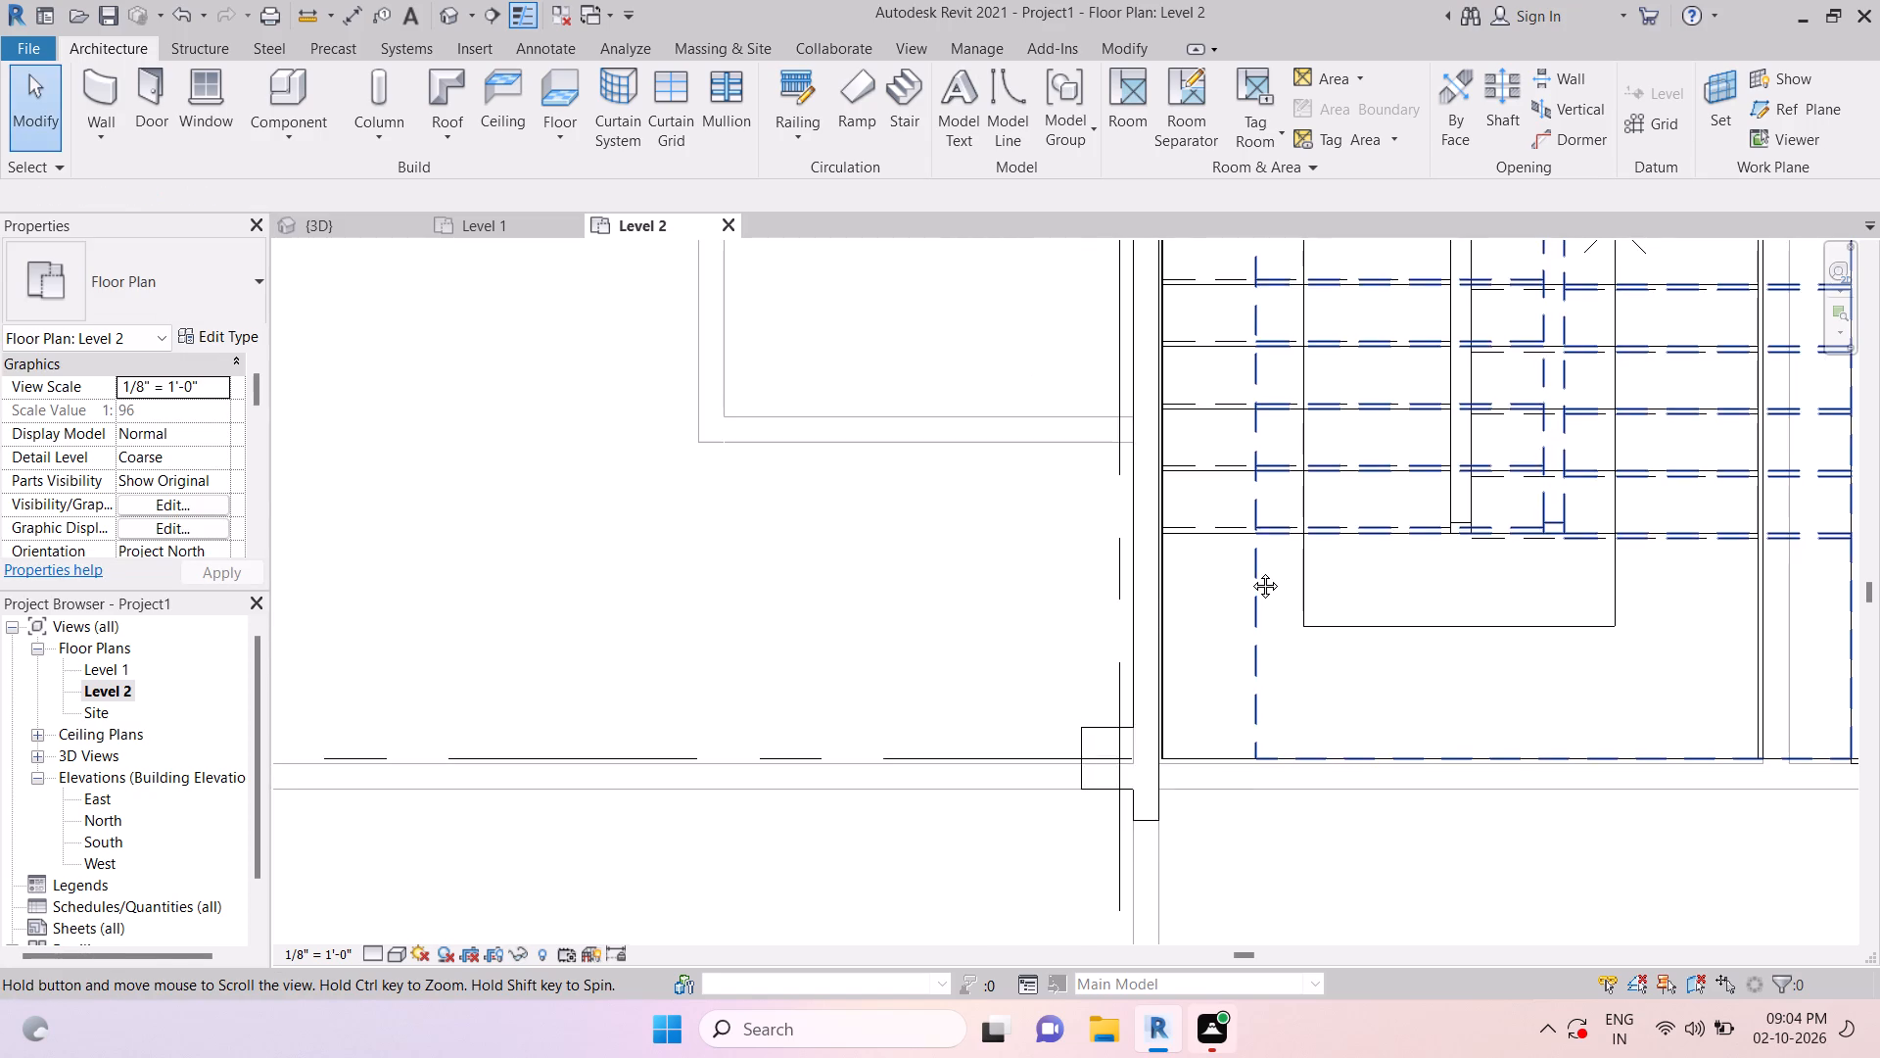
middle_click_drag(1244, 386, 1245, 870)
scroll(1245, 863, "down", 1)
scroll(1202, 517, "down", 4)
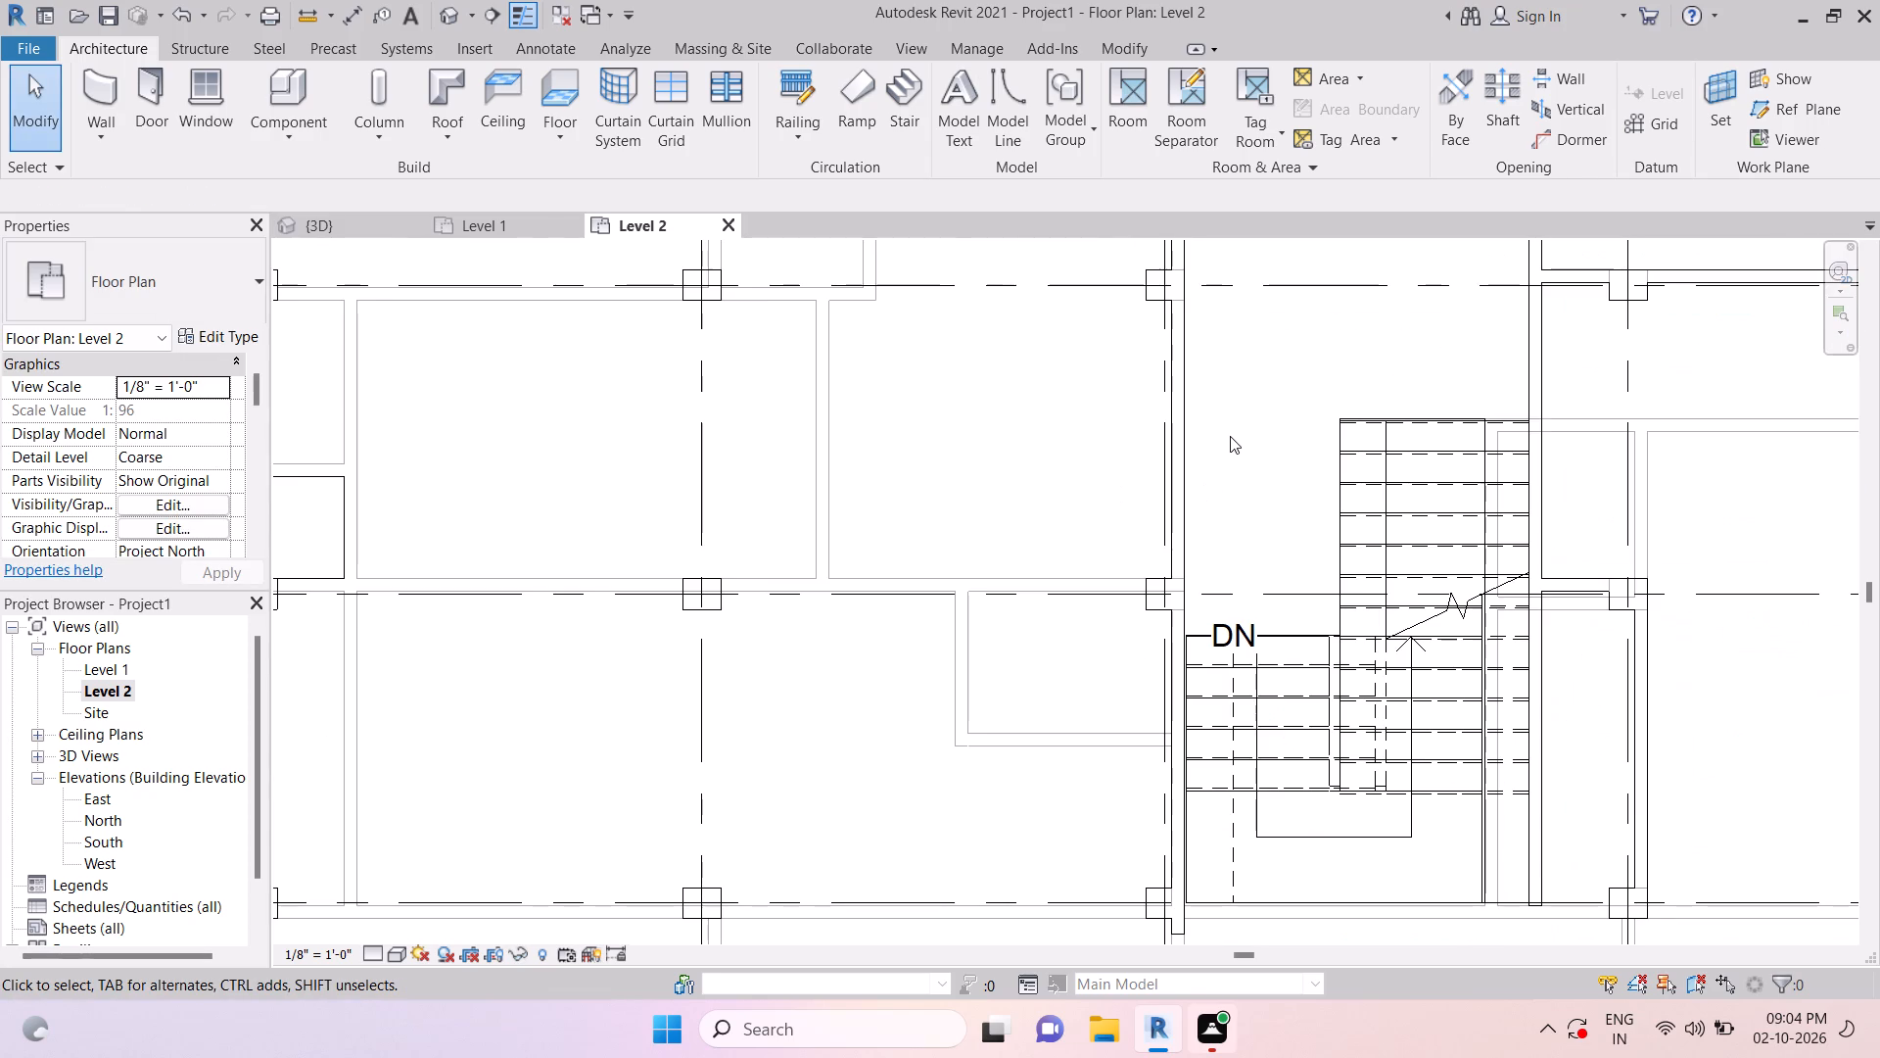
middle_click_drag(1220, 327, 1141, 782)
scroll(1141, 780, "up", 1)
key("Escape")
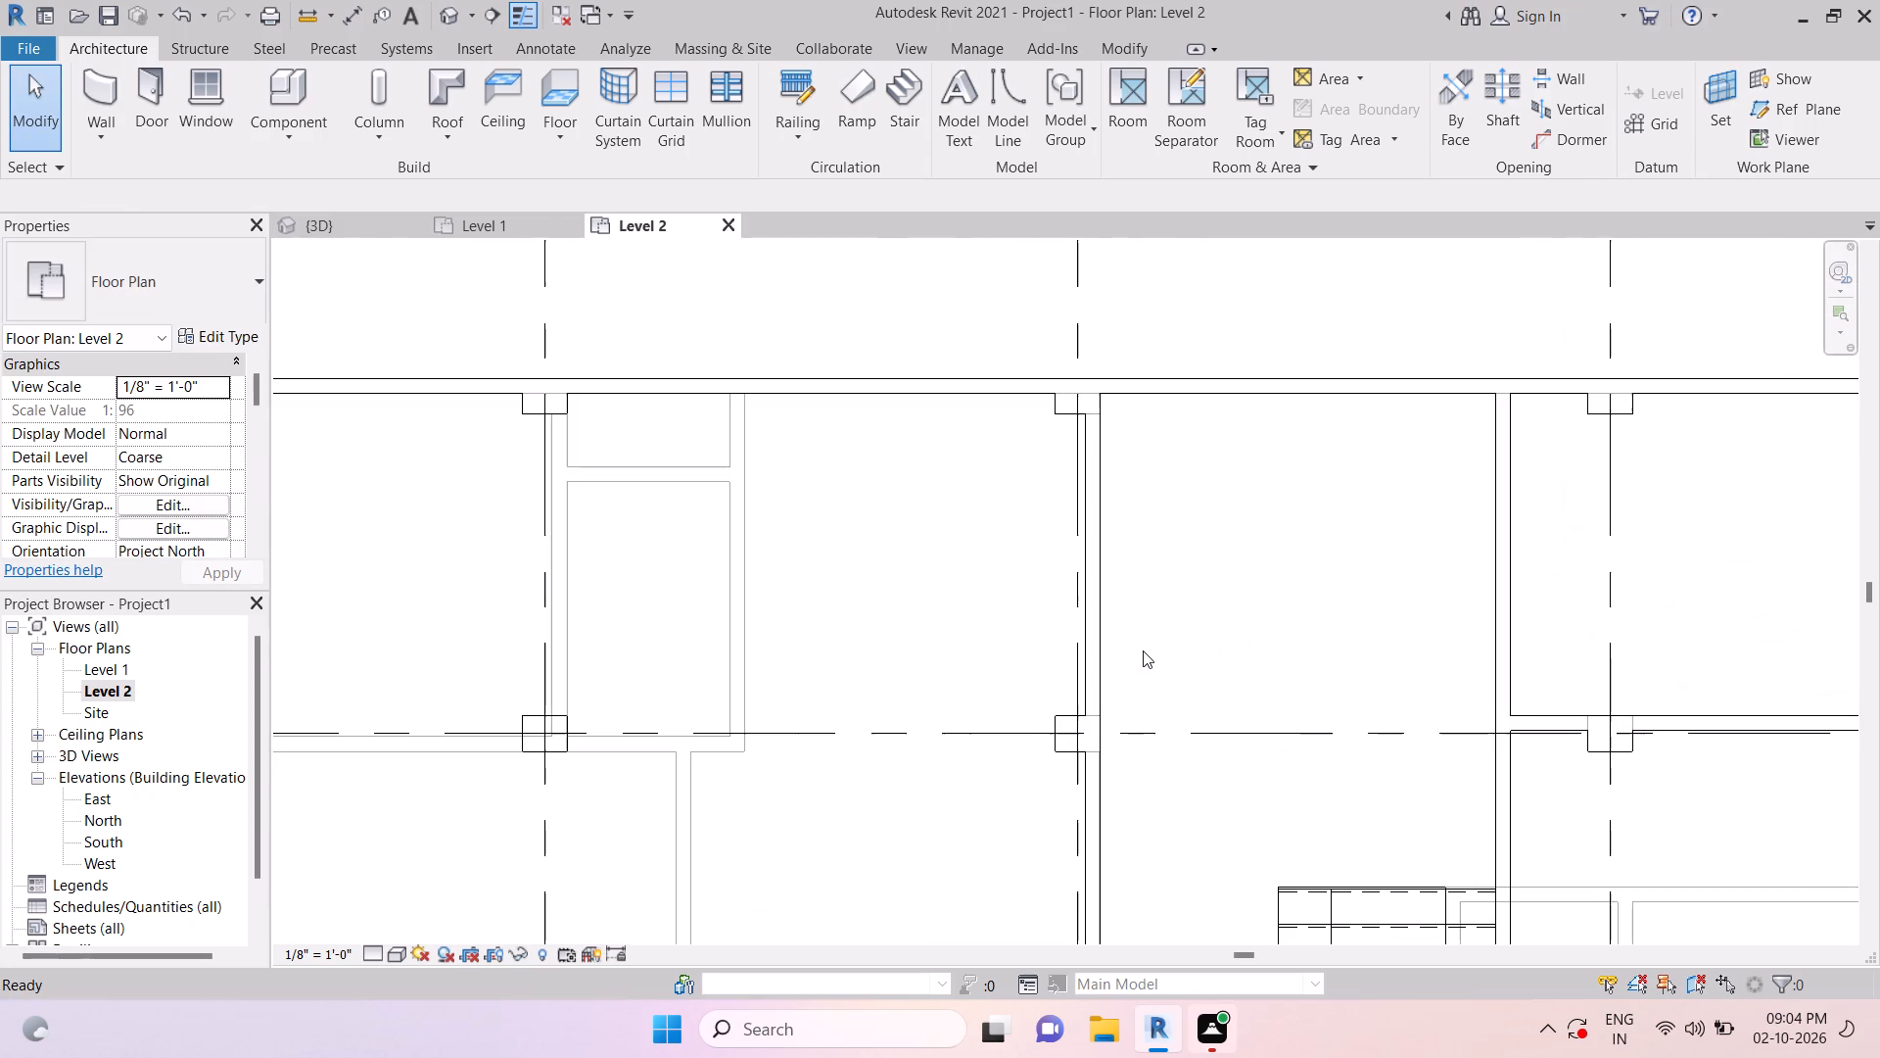
scroll(1204, 480, "down", 6)
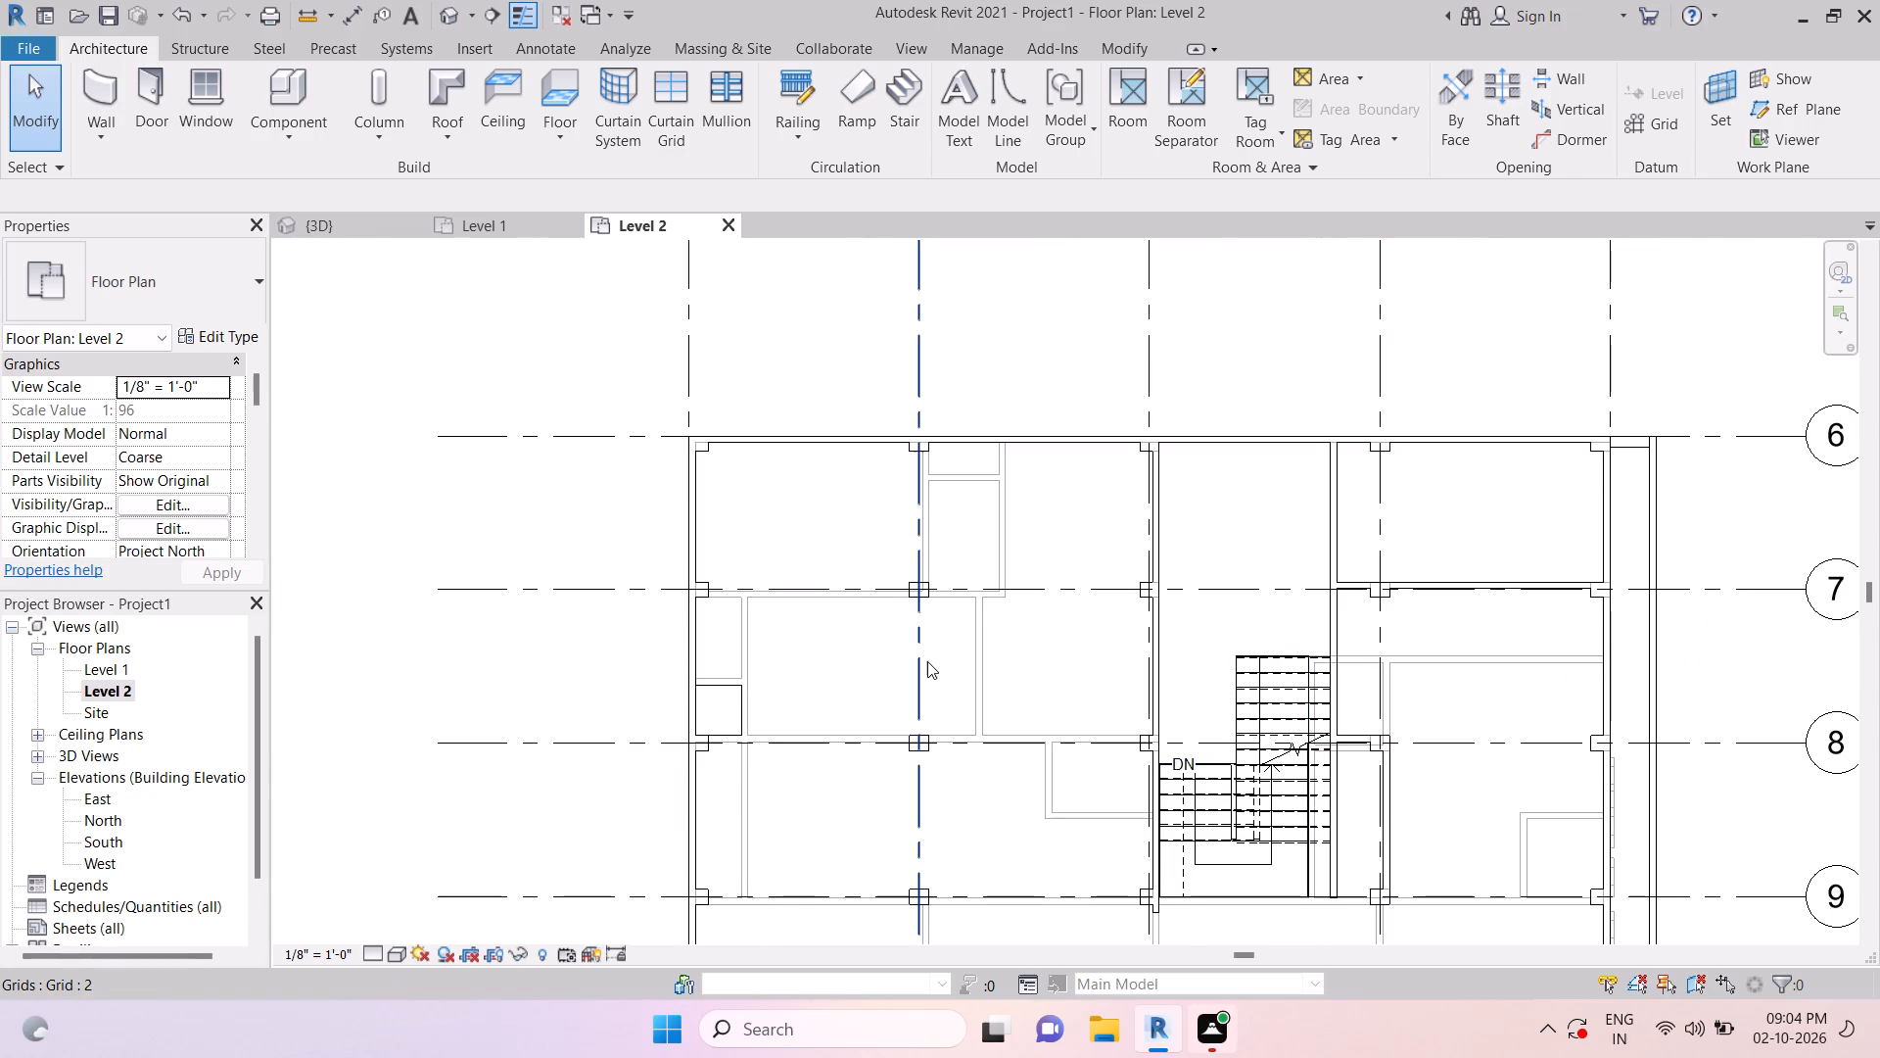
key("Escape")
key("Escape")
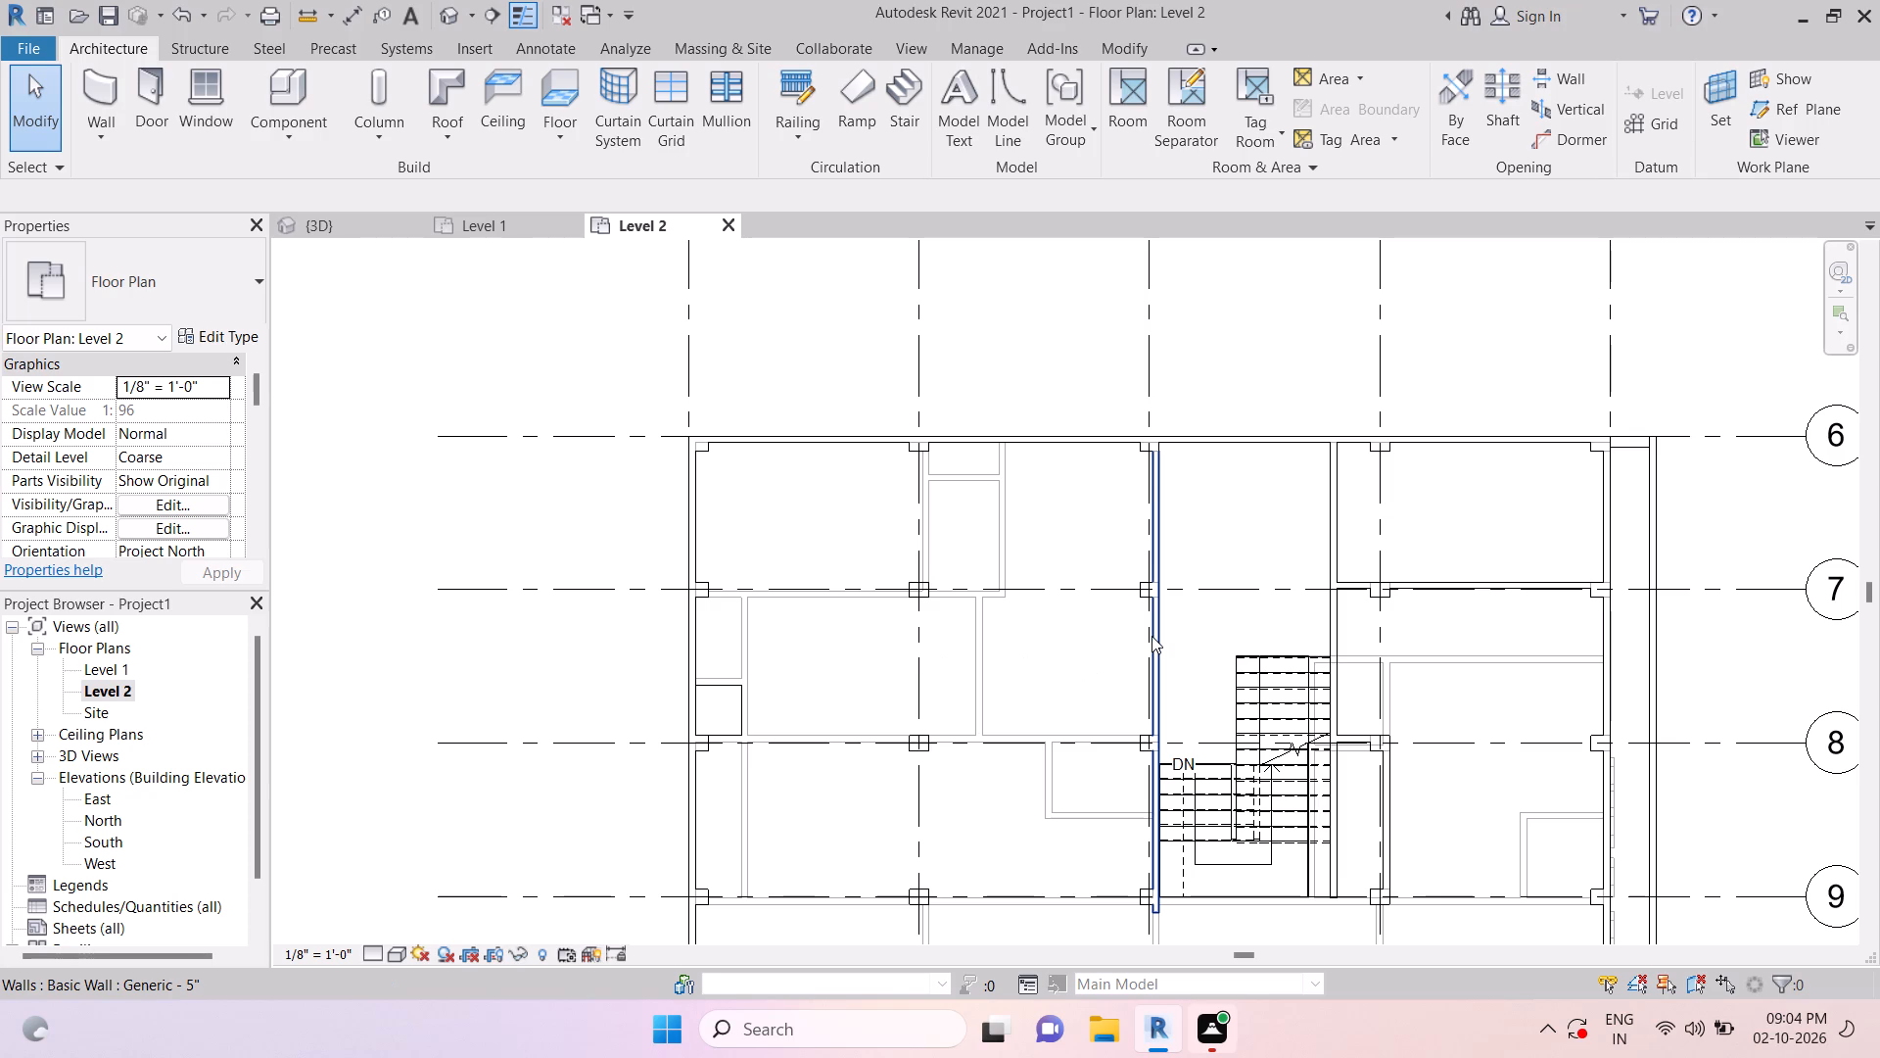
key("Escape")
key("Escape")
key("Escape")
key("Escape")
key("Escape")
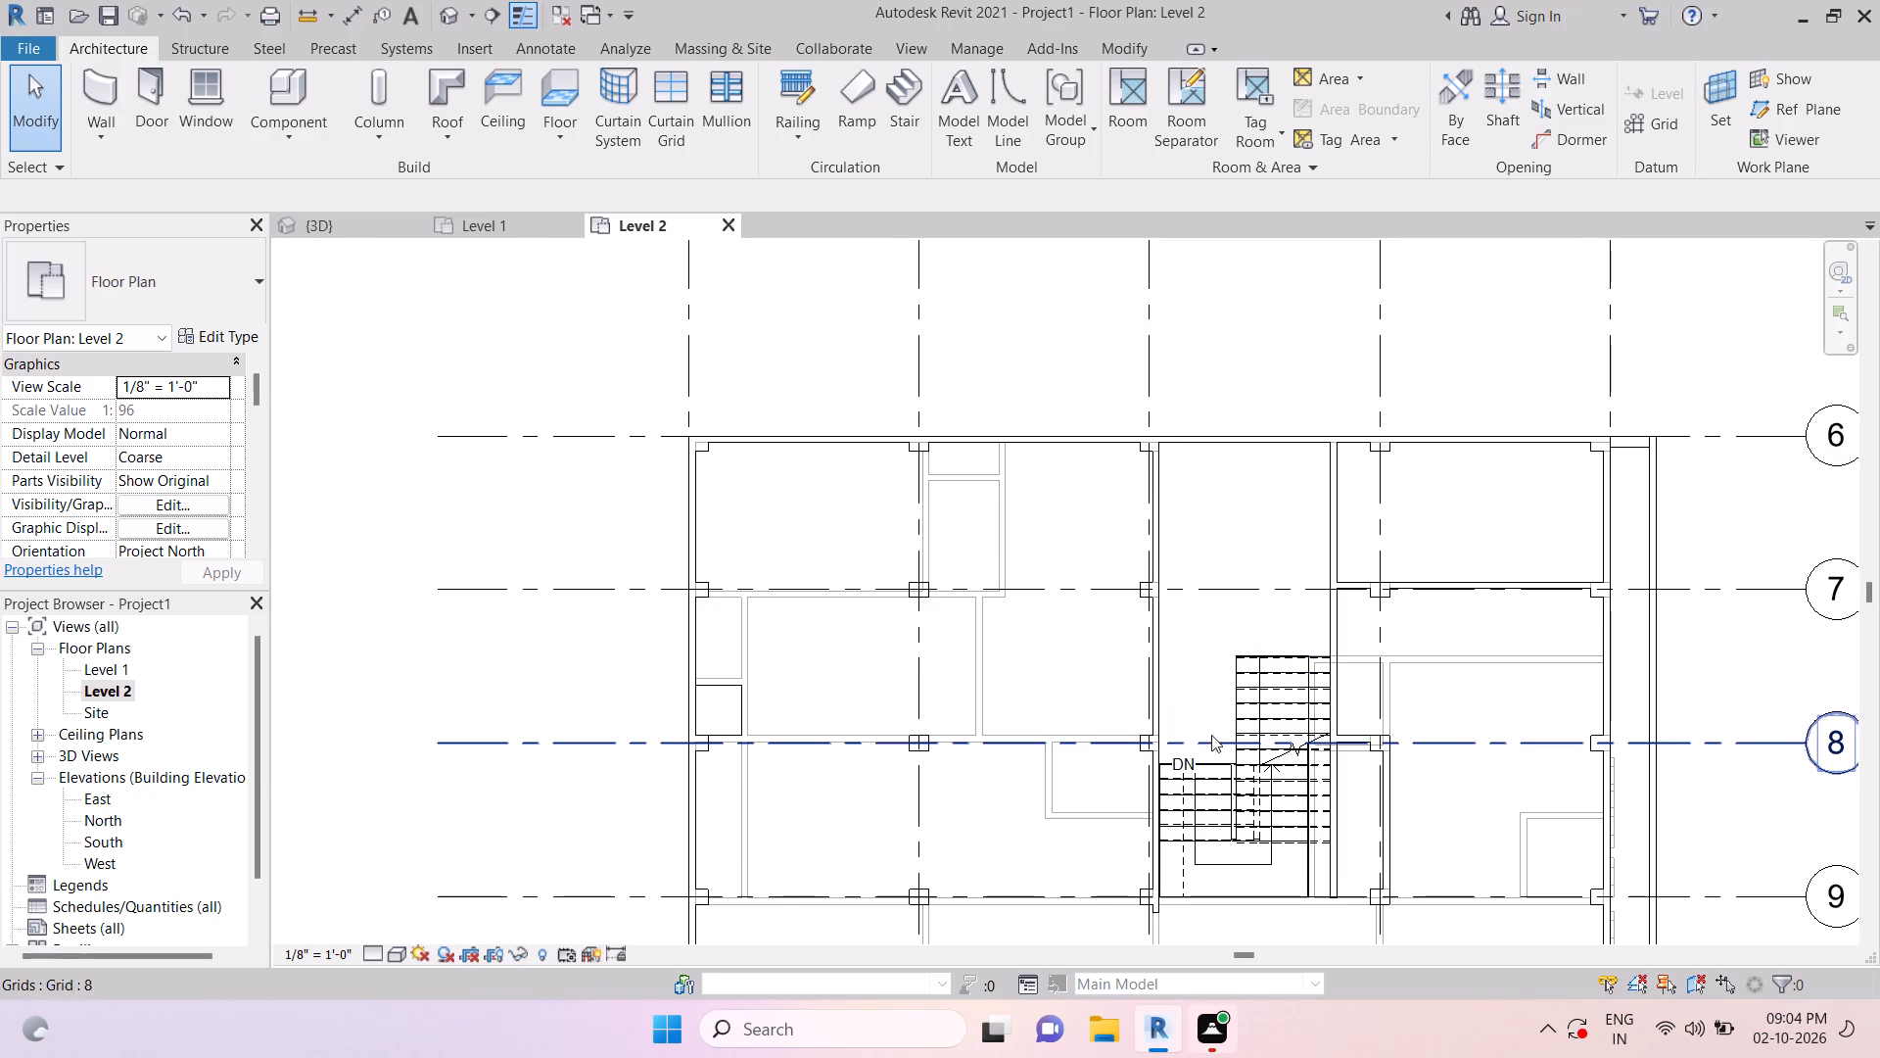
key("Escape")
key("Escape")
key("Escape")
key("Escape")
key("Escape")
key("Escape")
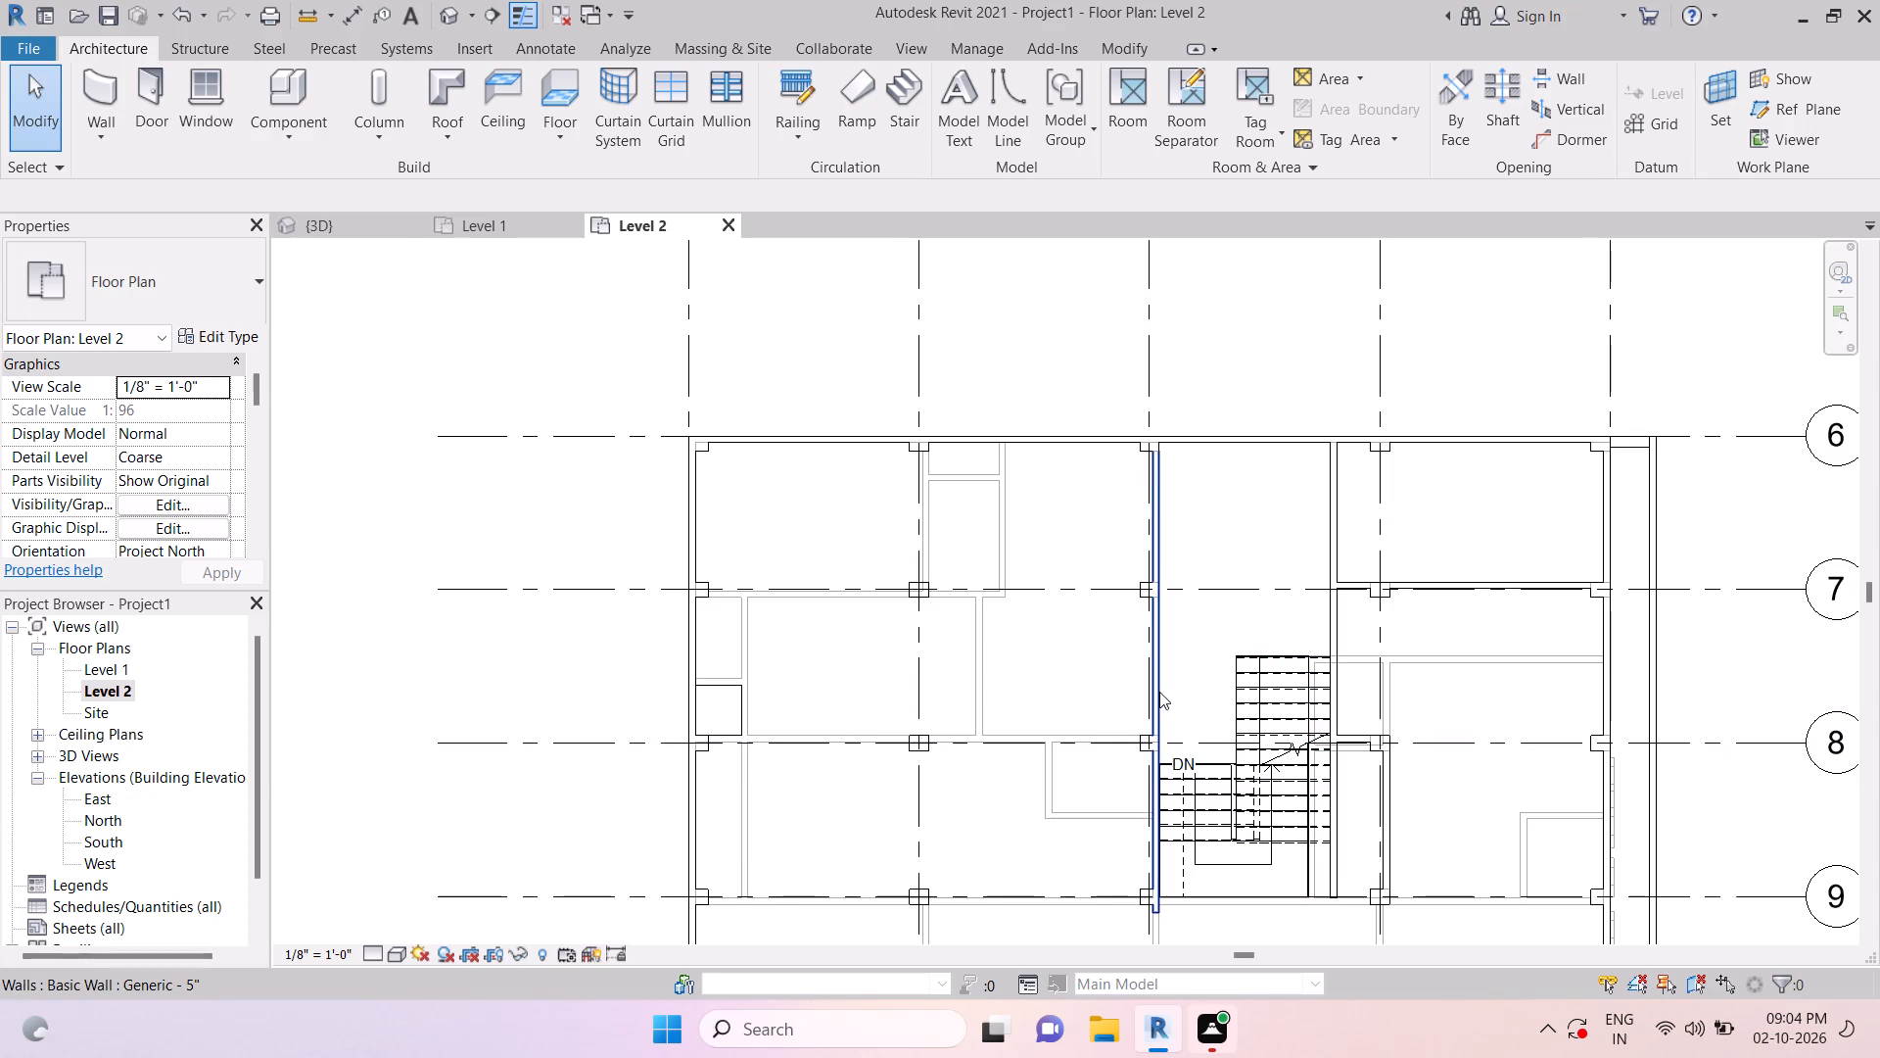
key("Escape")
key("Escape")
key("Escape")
Draw a 15'-5" Generic - 5" wall up to Level 3 from the grid 3 wall to grid 2, between grids 7 and 8.
type("wa")
scroll(1159, 657, "up", 4)
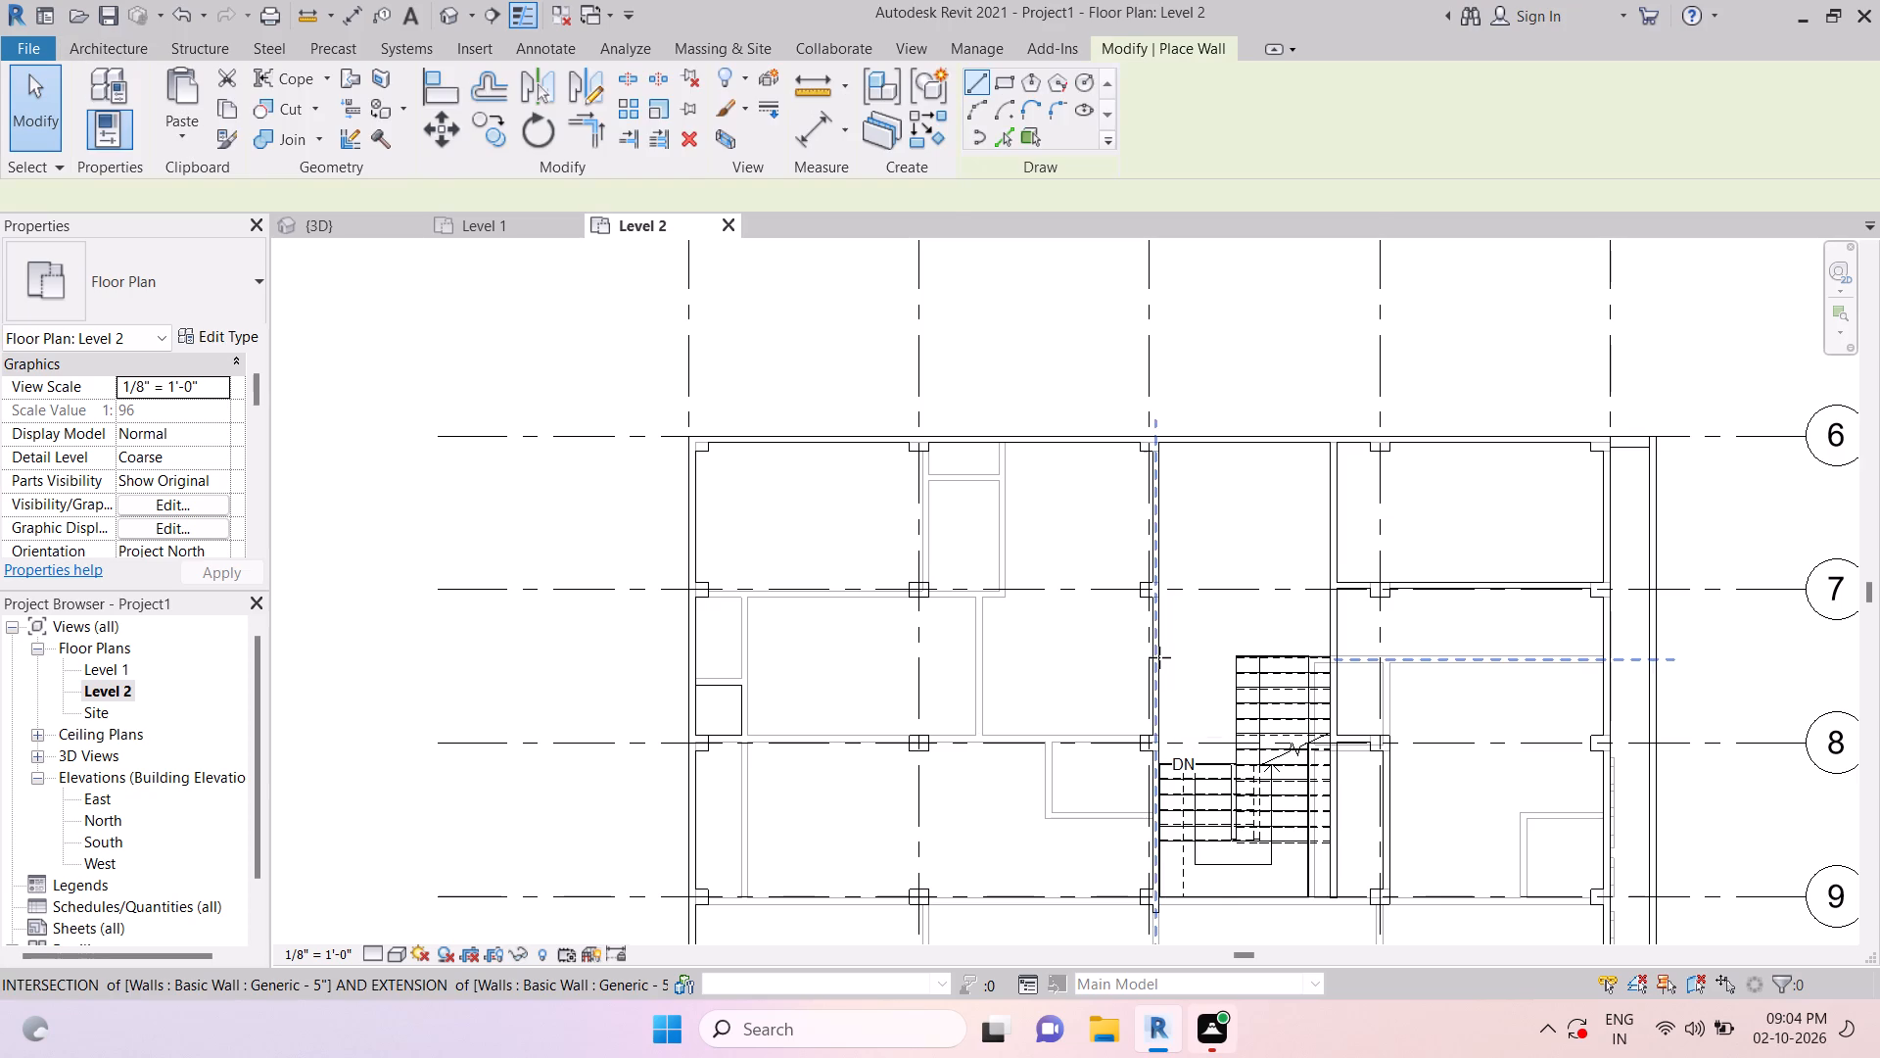
left_click(1156, 663)
scroll(1156, 663, "down", 3)
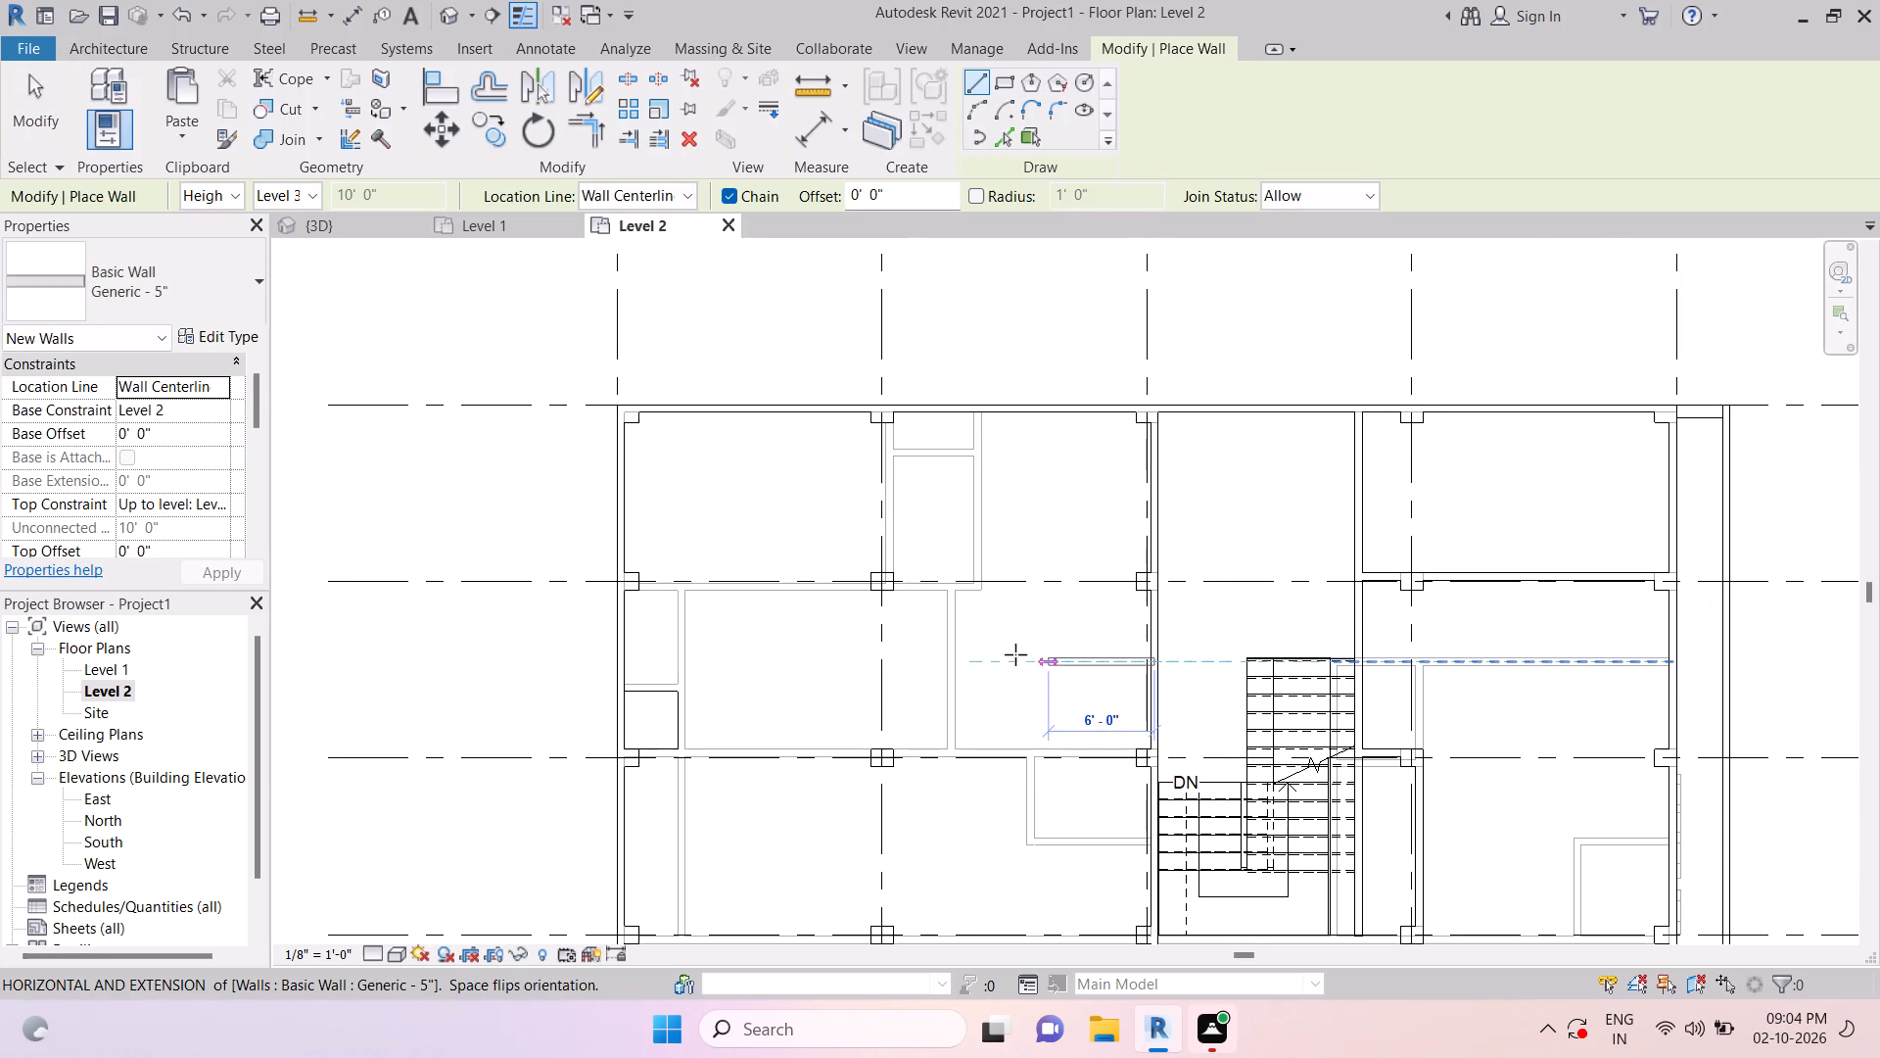
left_click(879, 651)
key("Escape")
key("Escape")
key("Escape")
key("Escape")
key("Escape")
Inspect the position and spacing of the new cross wall between grids 2 and 3.
scroll(1040, 697, "down", 1)
middle_click_drag(1040, 698, 1060, 702)
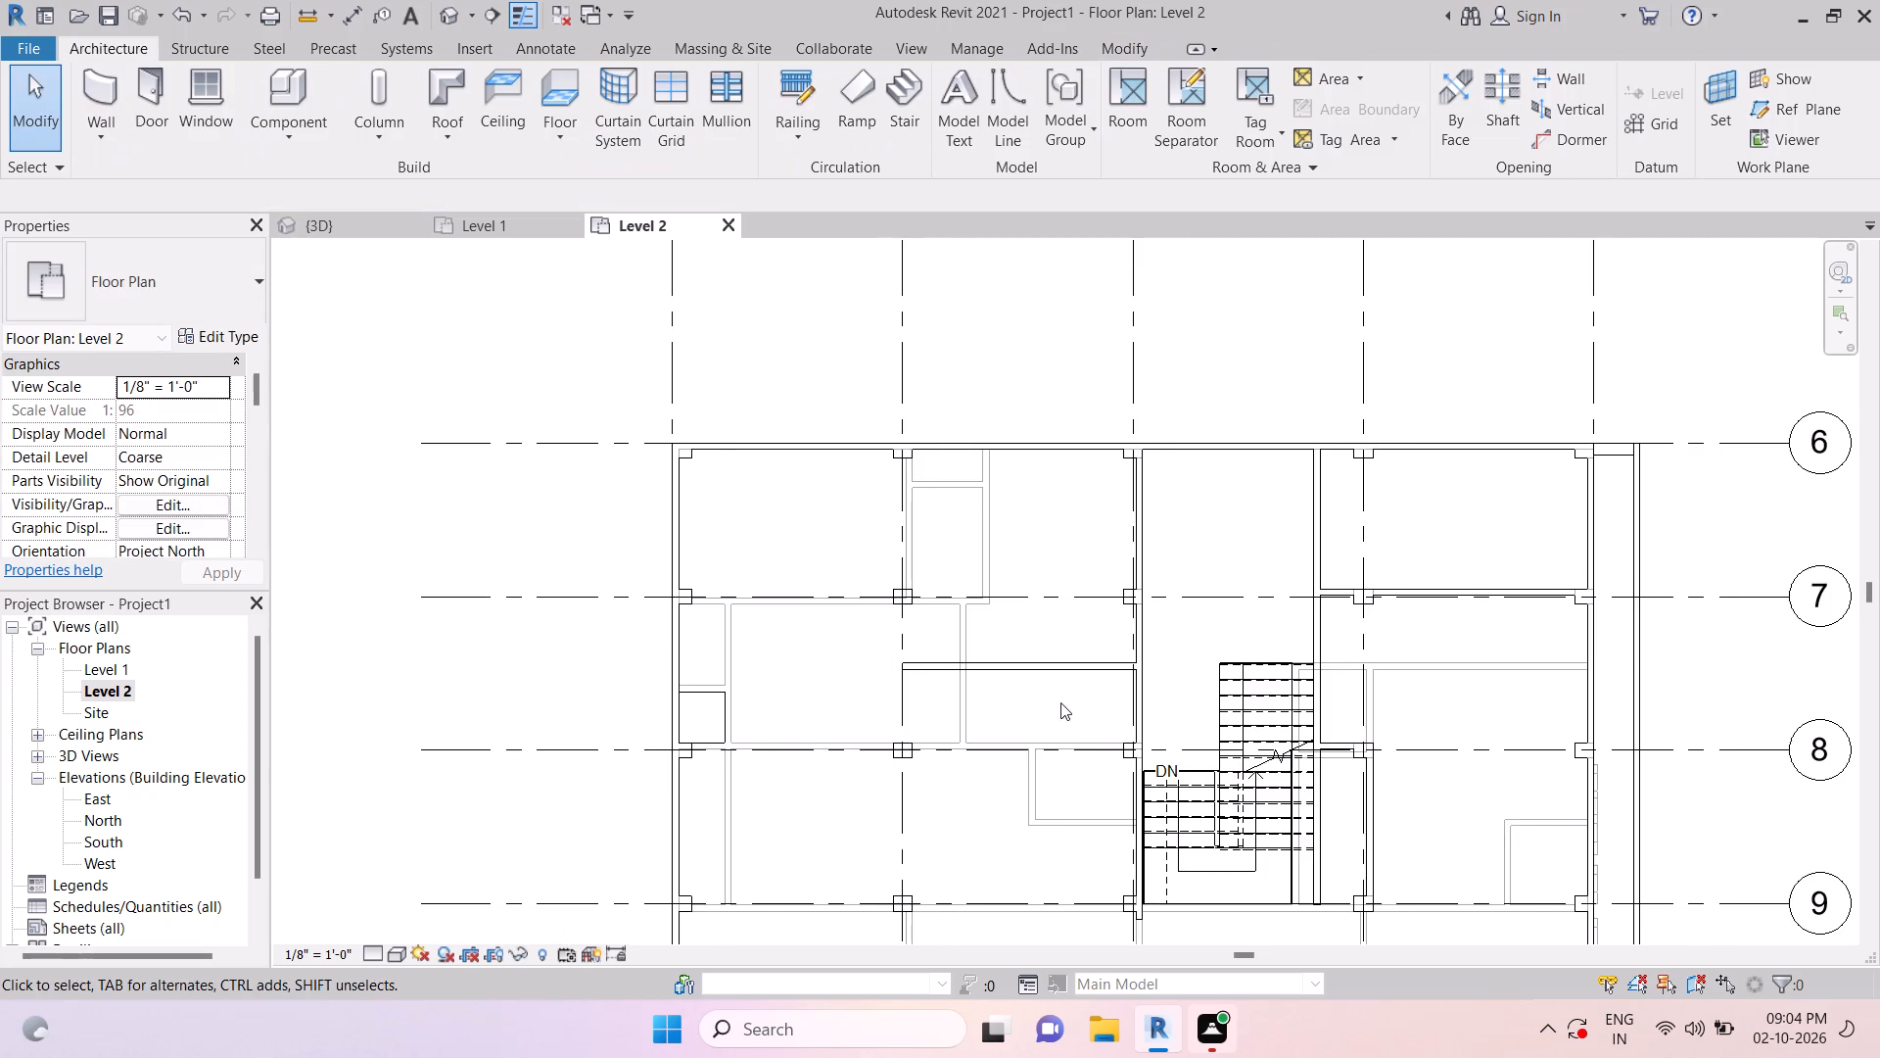
middle_click_drag(1060, 702, 1080, 706)
key("Escape")
key("Escape")
key("Escape")
key("Escape")
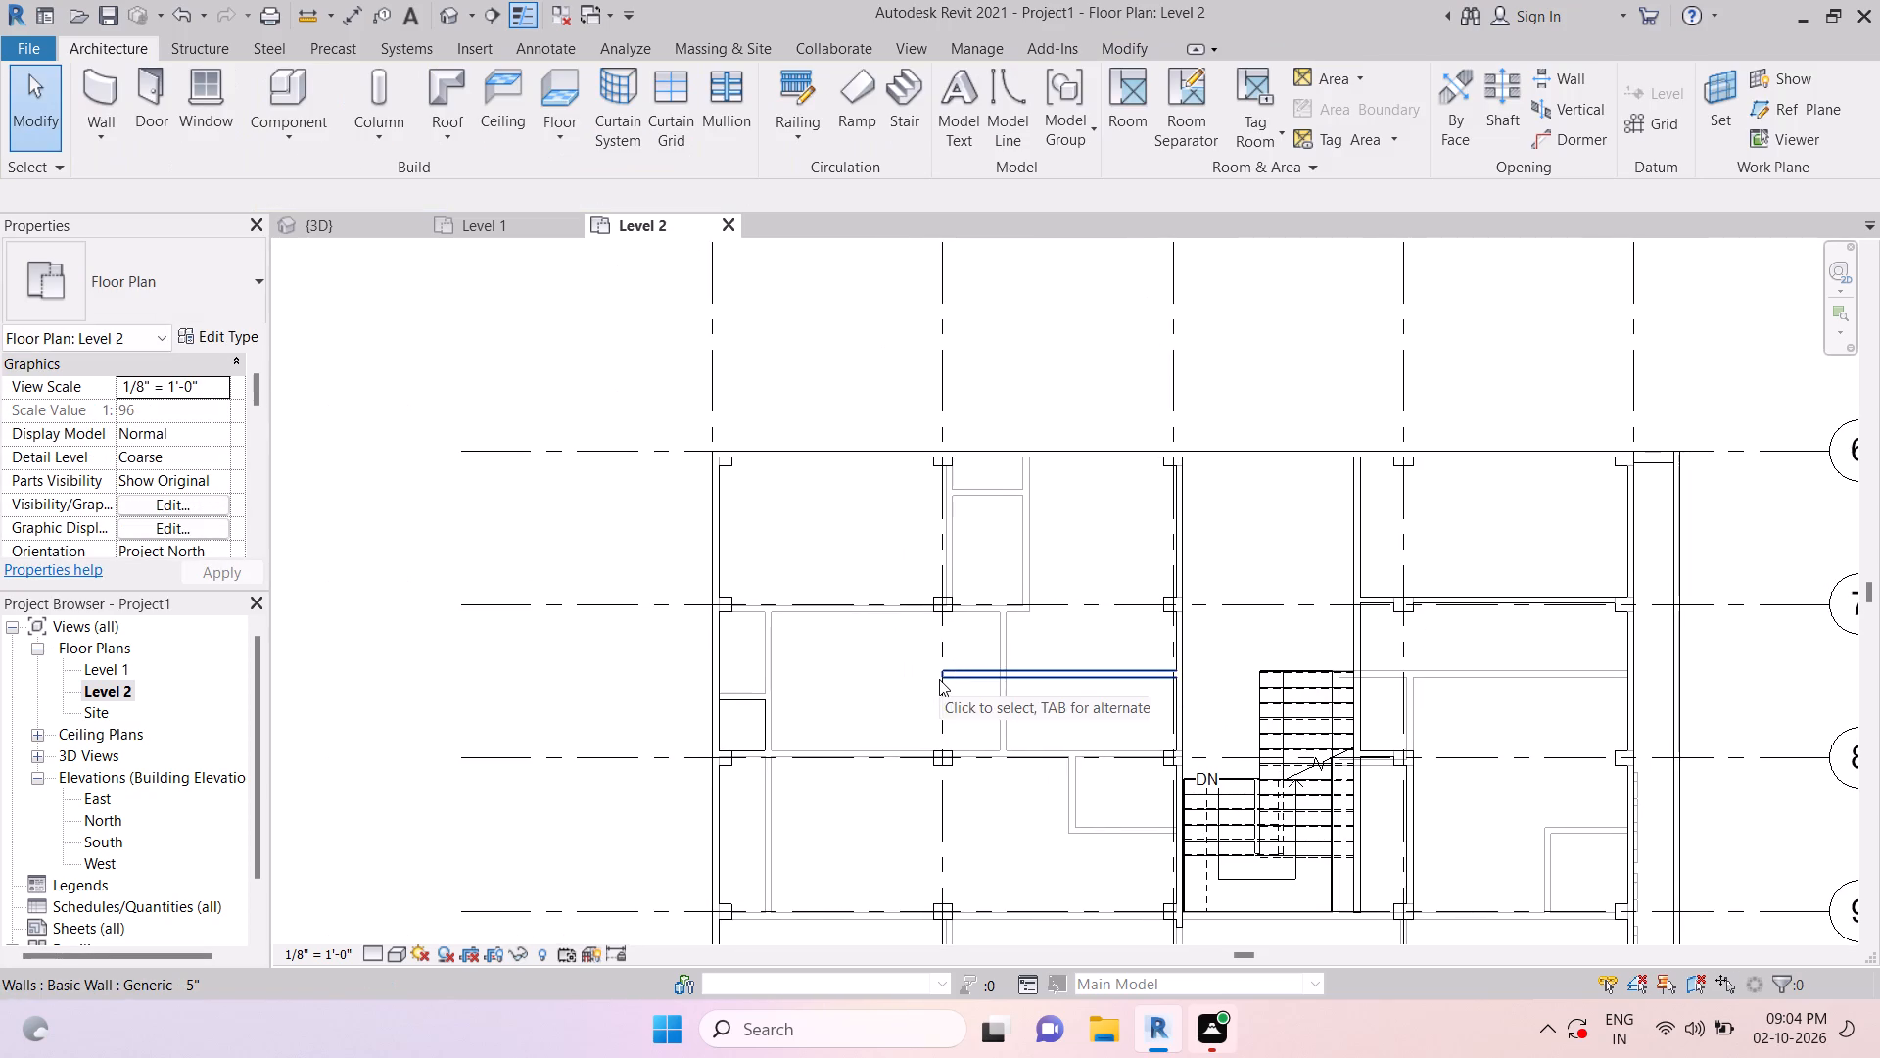
middle_click_drag(1131, 746, 1134, 704)
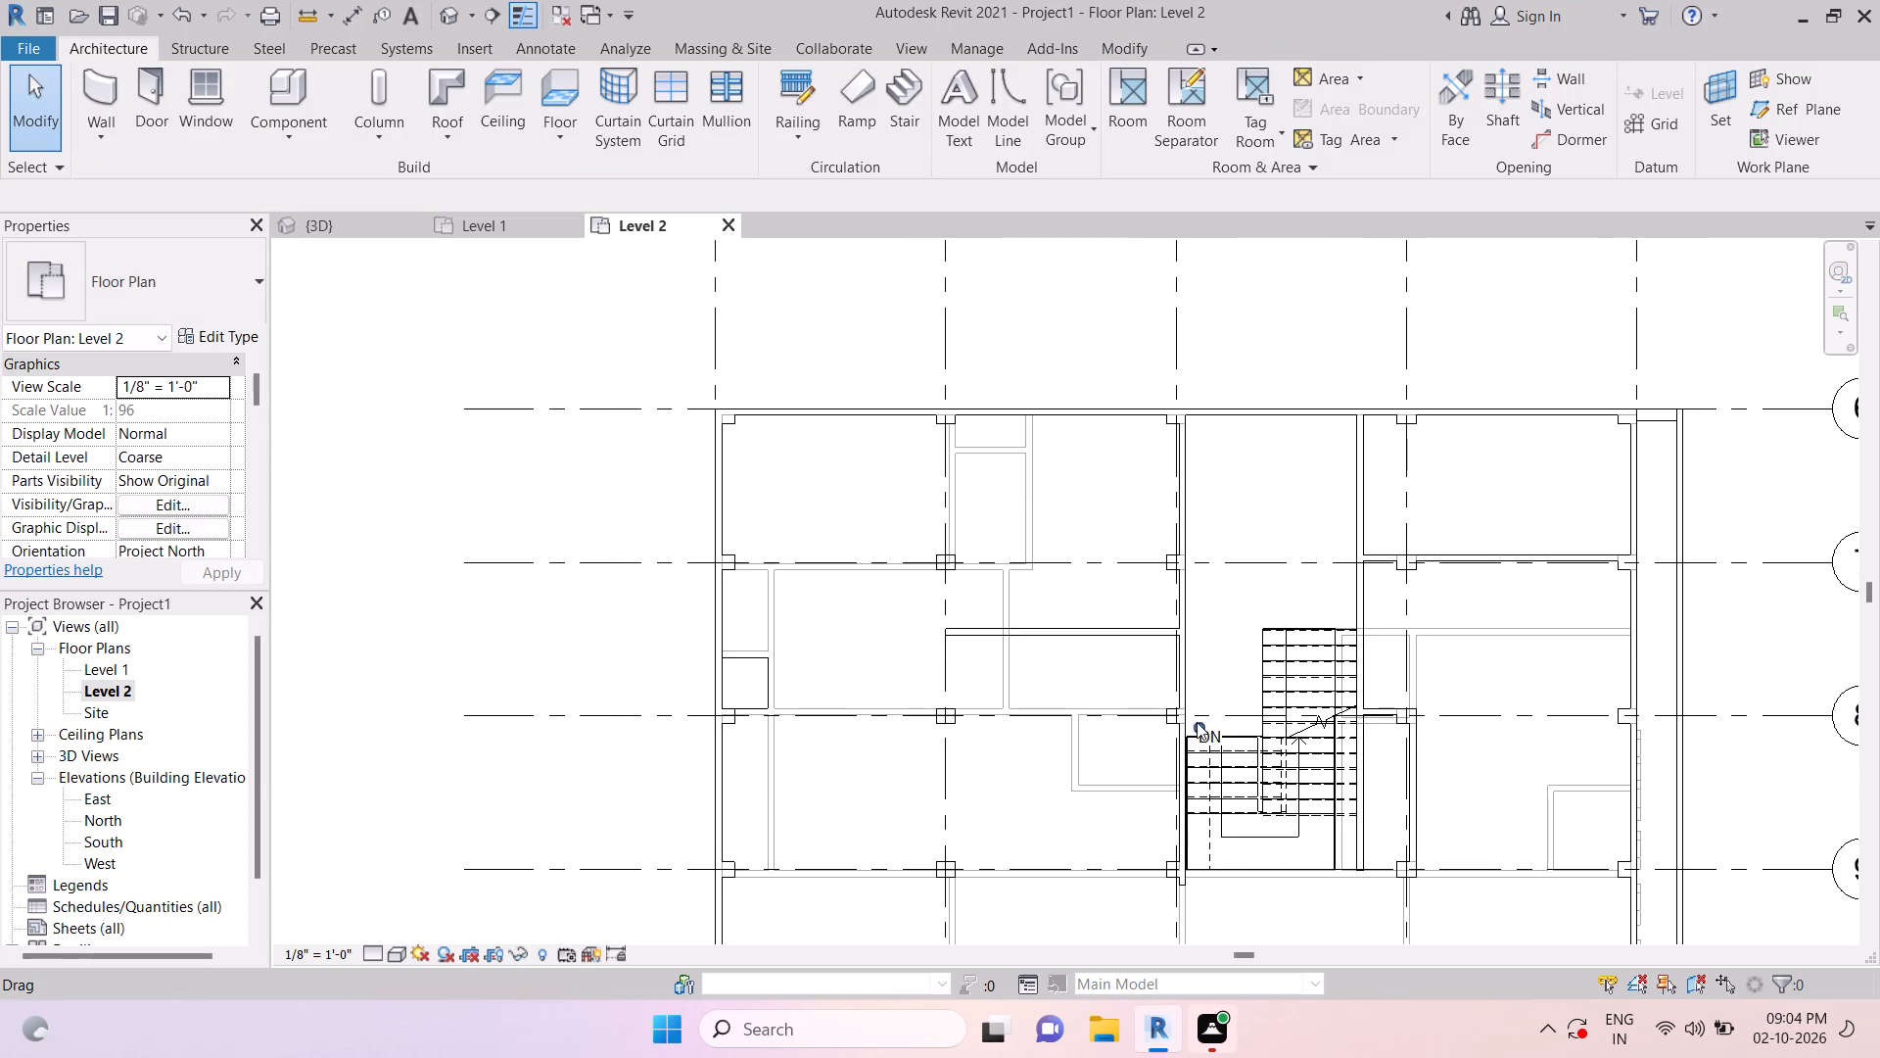
key("Escape")
left_click(1145, 638)
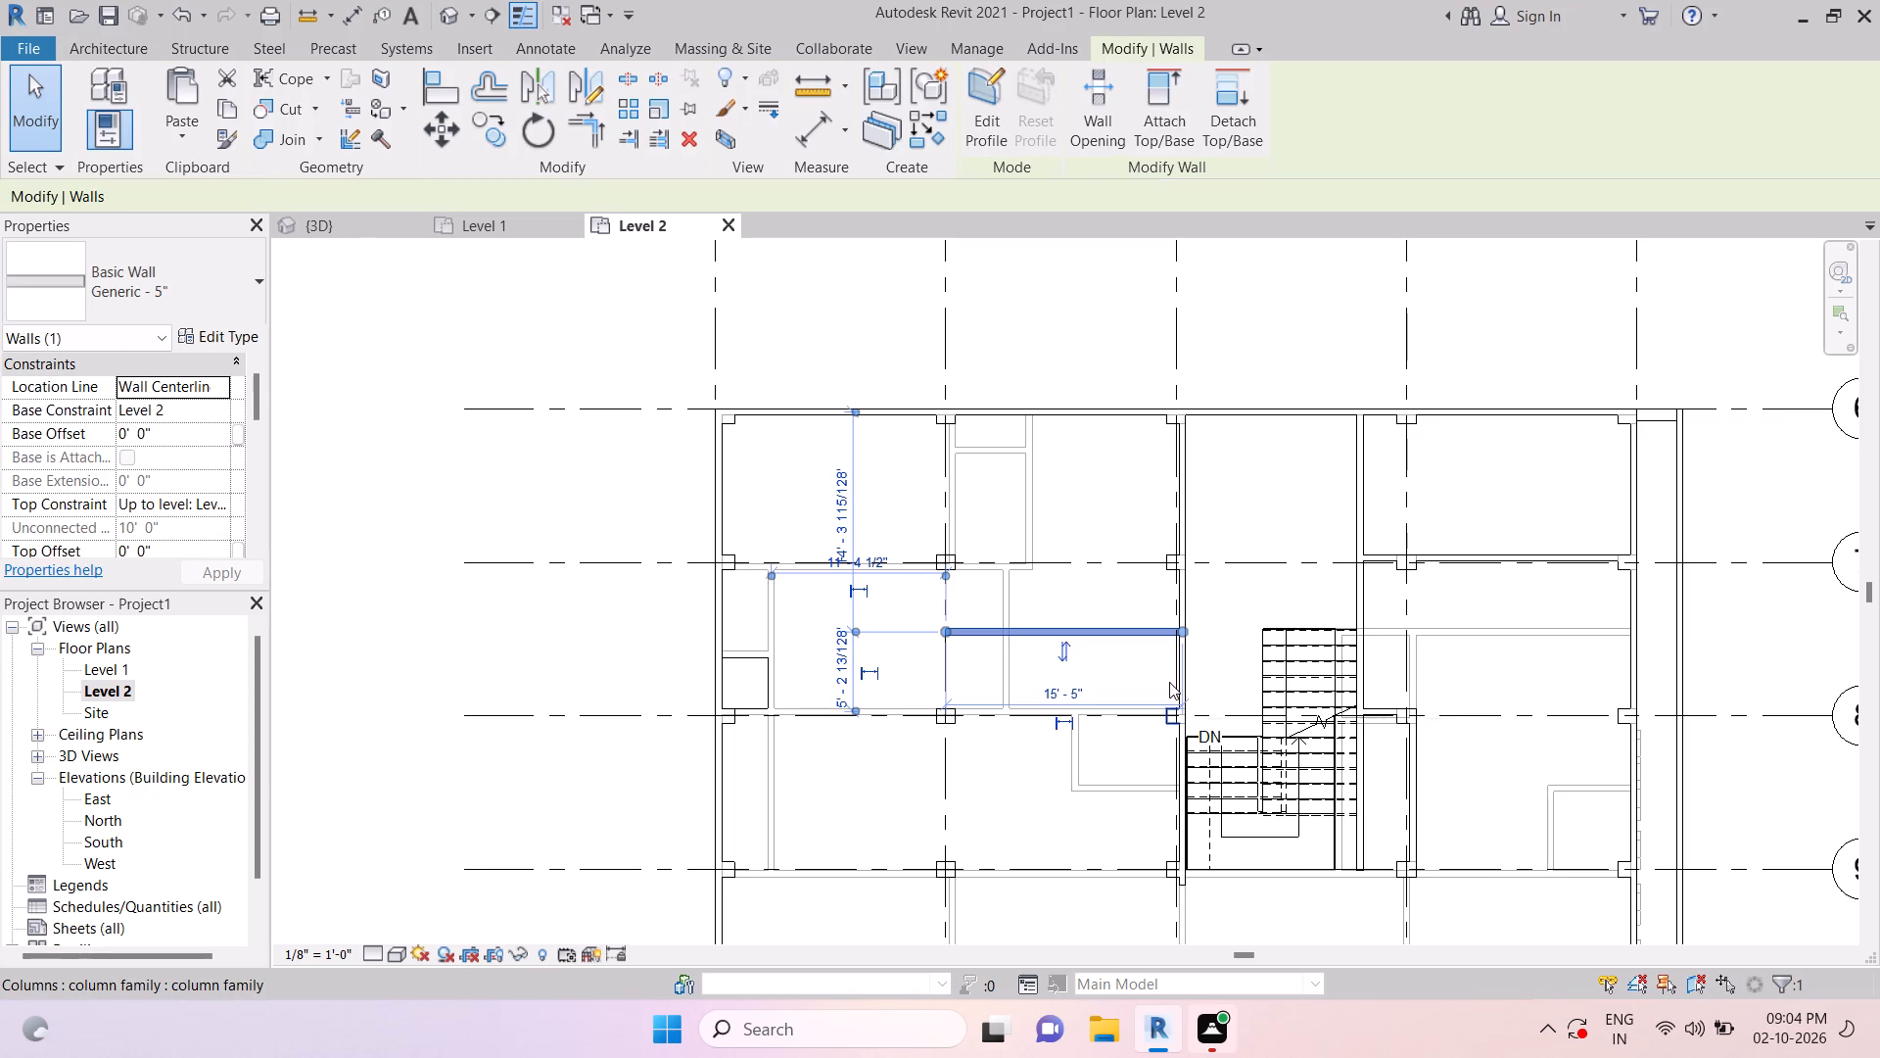
scroll(1169, 680, "up", 3)
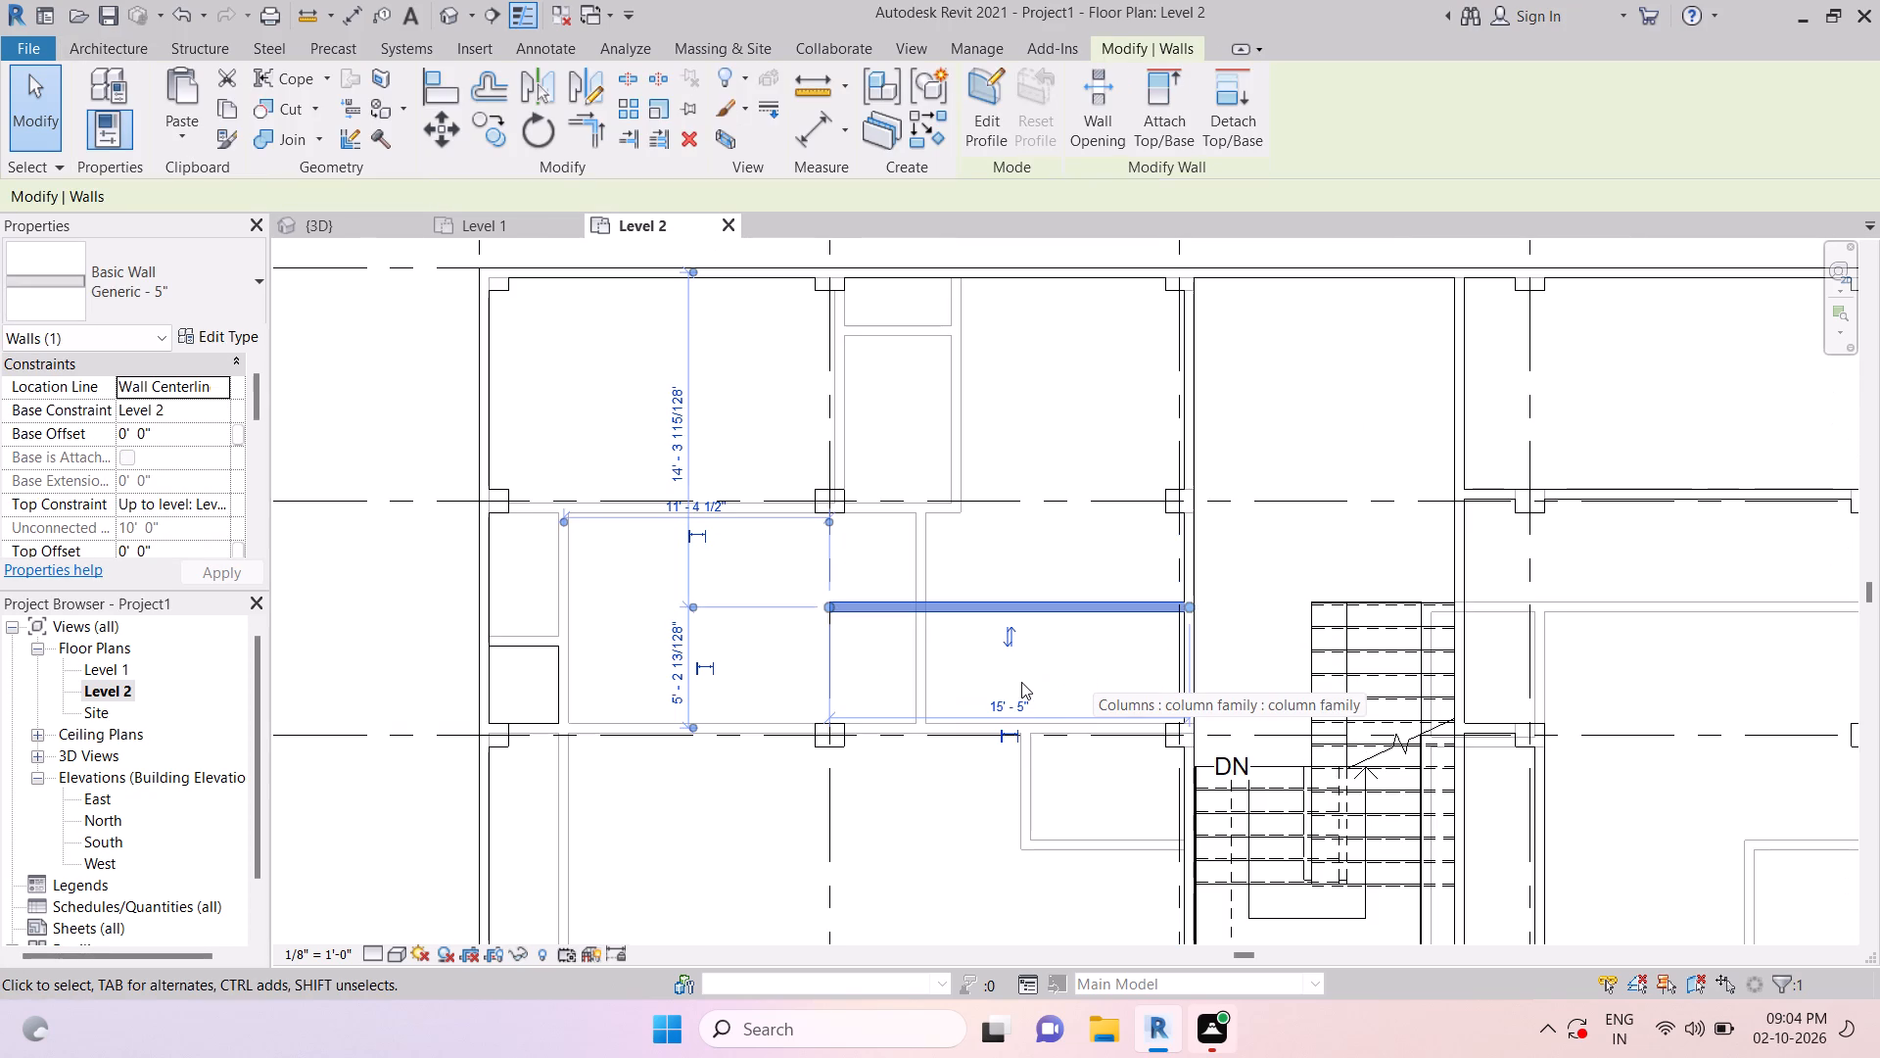
key("Escape")
key("Escape")
key("Escape")
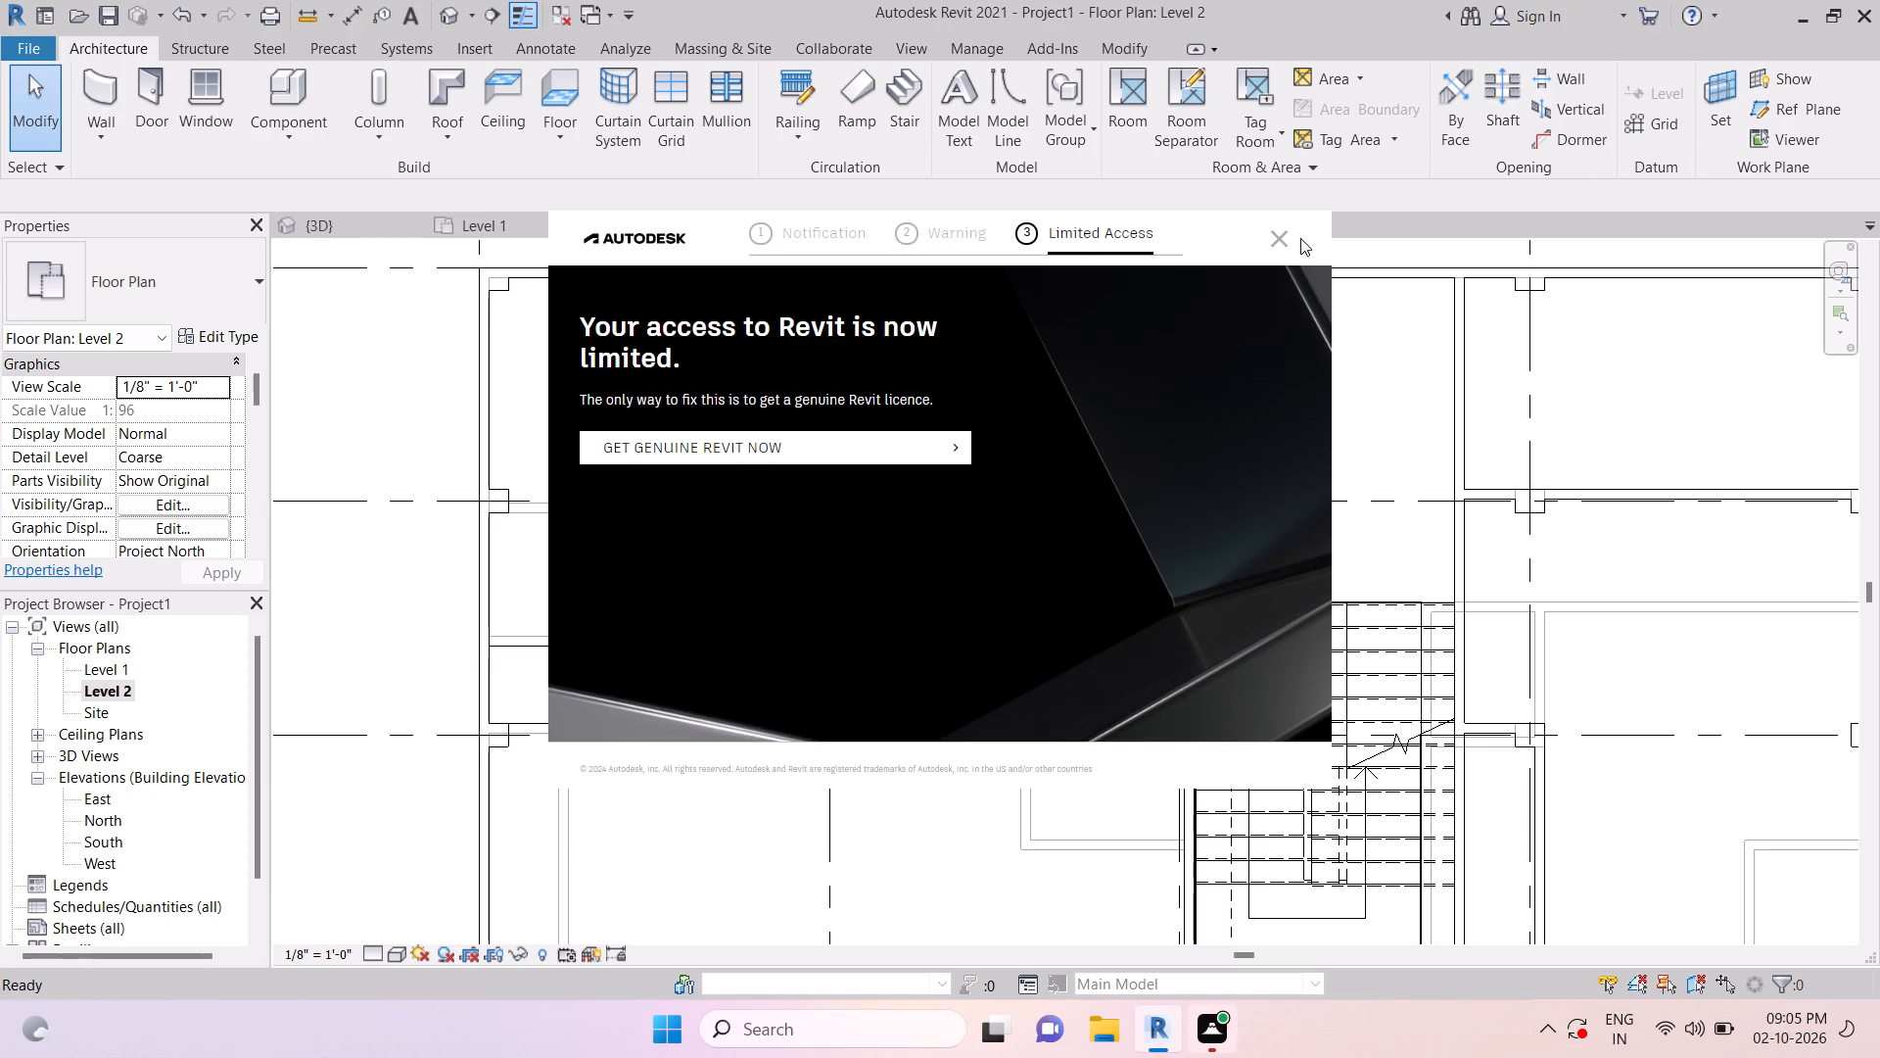
Dismiss the Autodesk licence notice covering the Level 2 plan.
left_click(1282, 235)
key("Escape")
key("Escape")
key("Escape")
Review the Level 2 plan across grids 6 to 10 for the partition walls still needed around the stair and columns.
scroll(1219, 746, "up", 4)
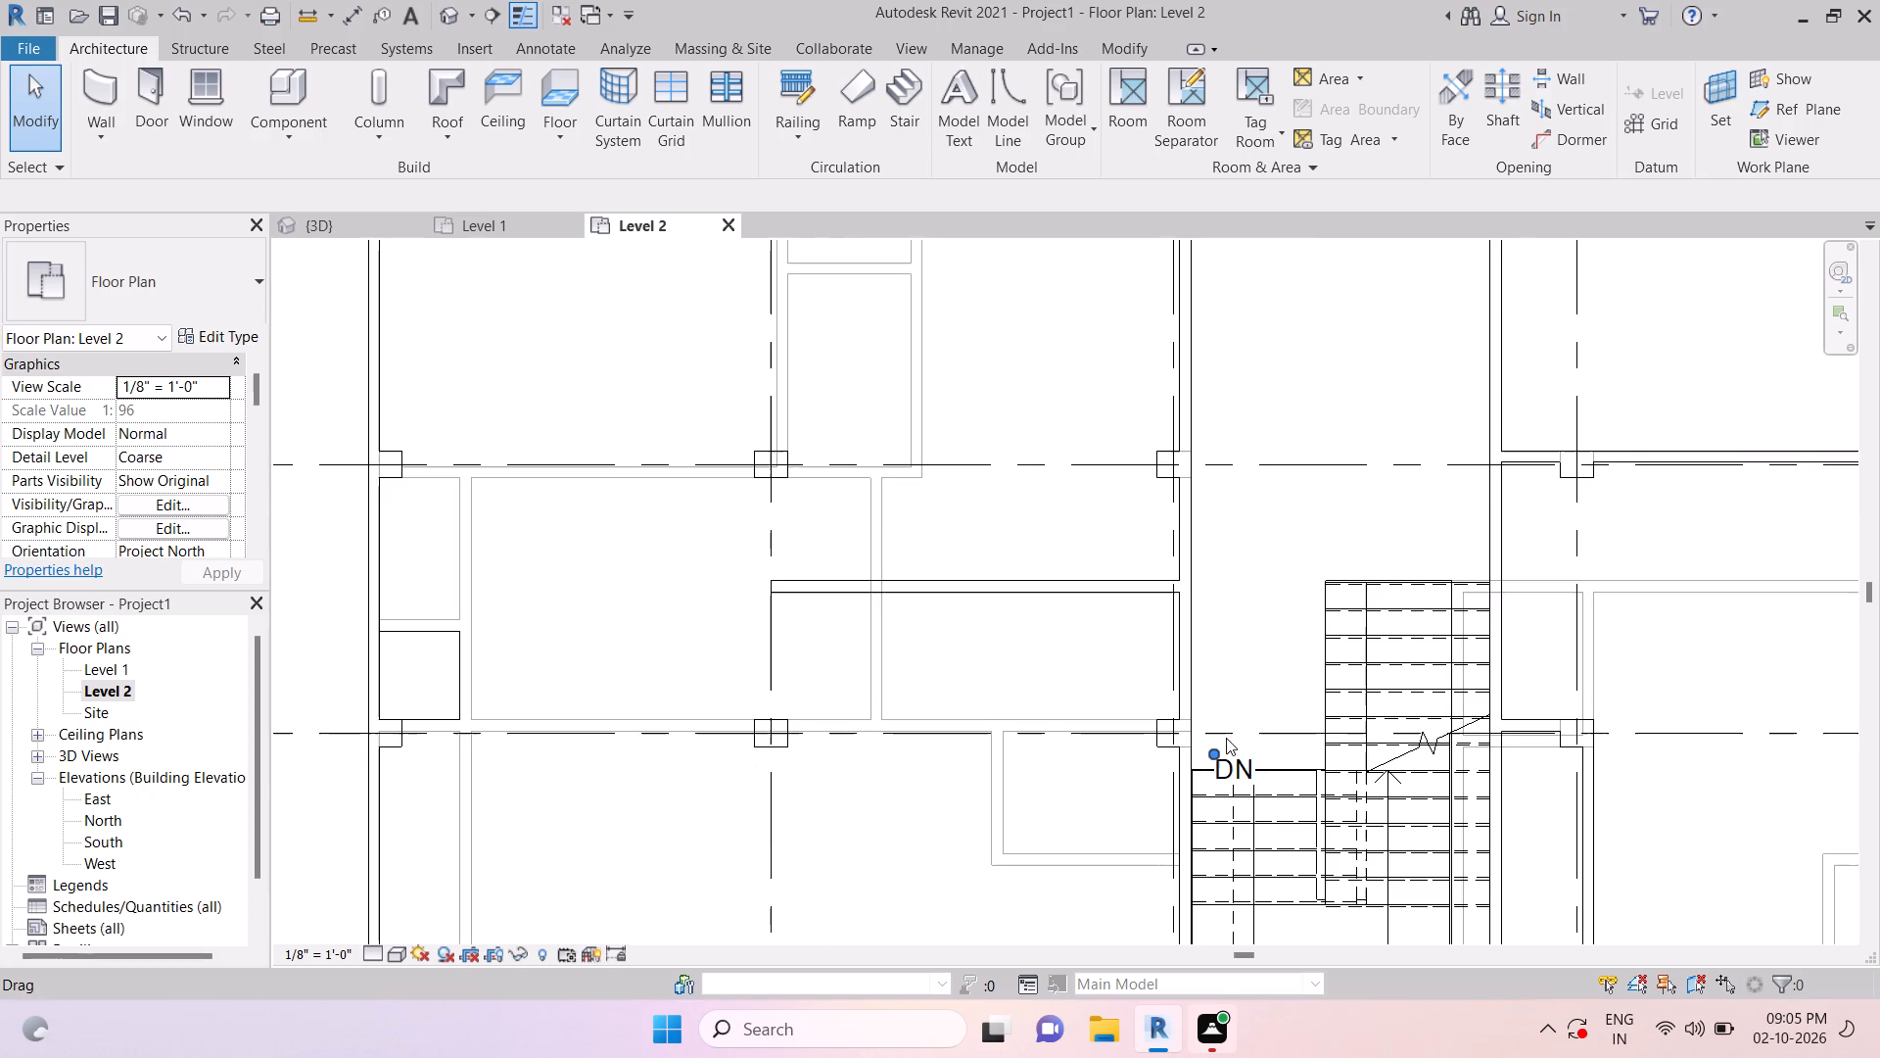
key("Escape")
key("Escape")
scroll(1178, 713, "down", 5)
key("Escape")
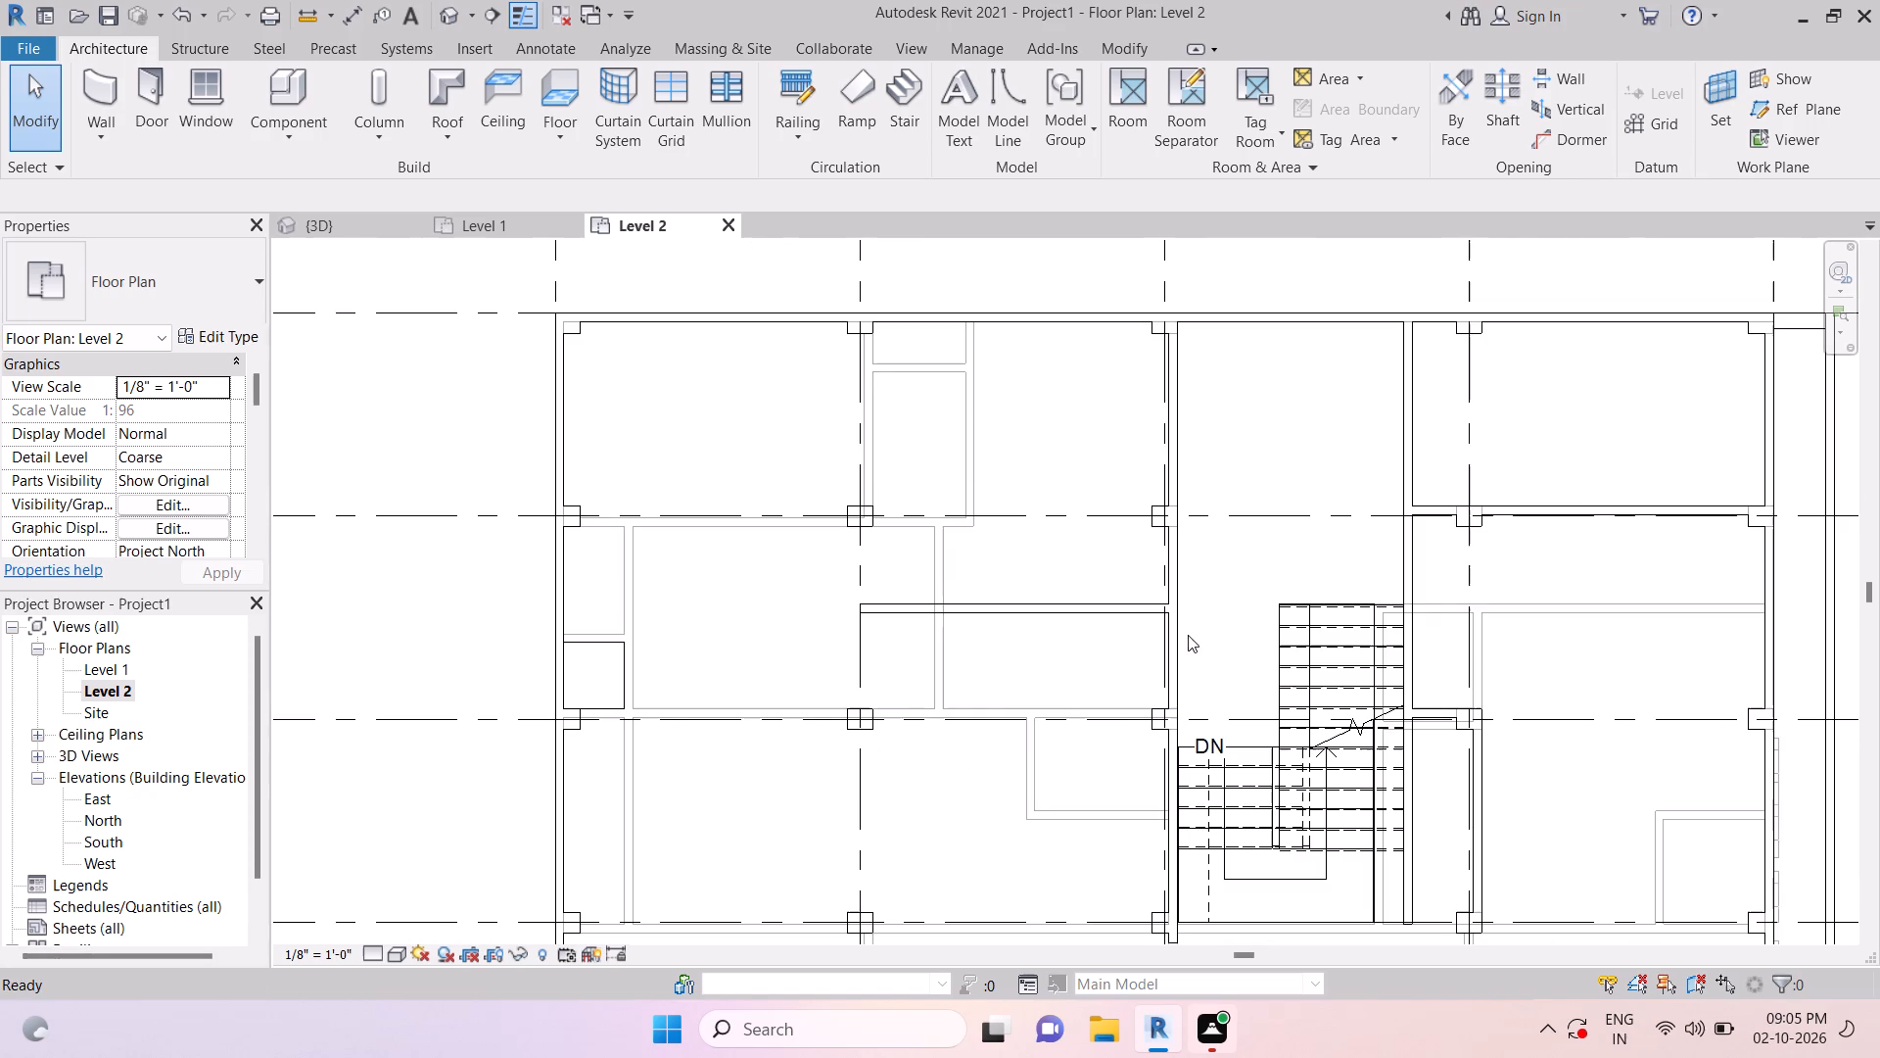
scroll(1186, 564, "down", 3)
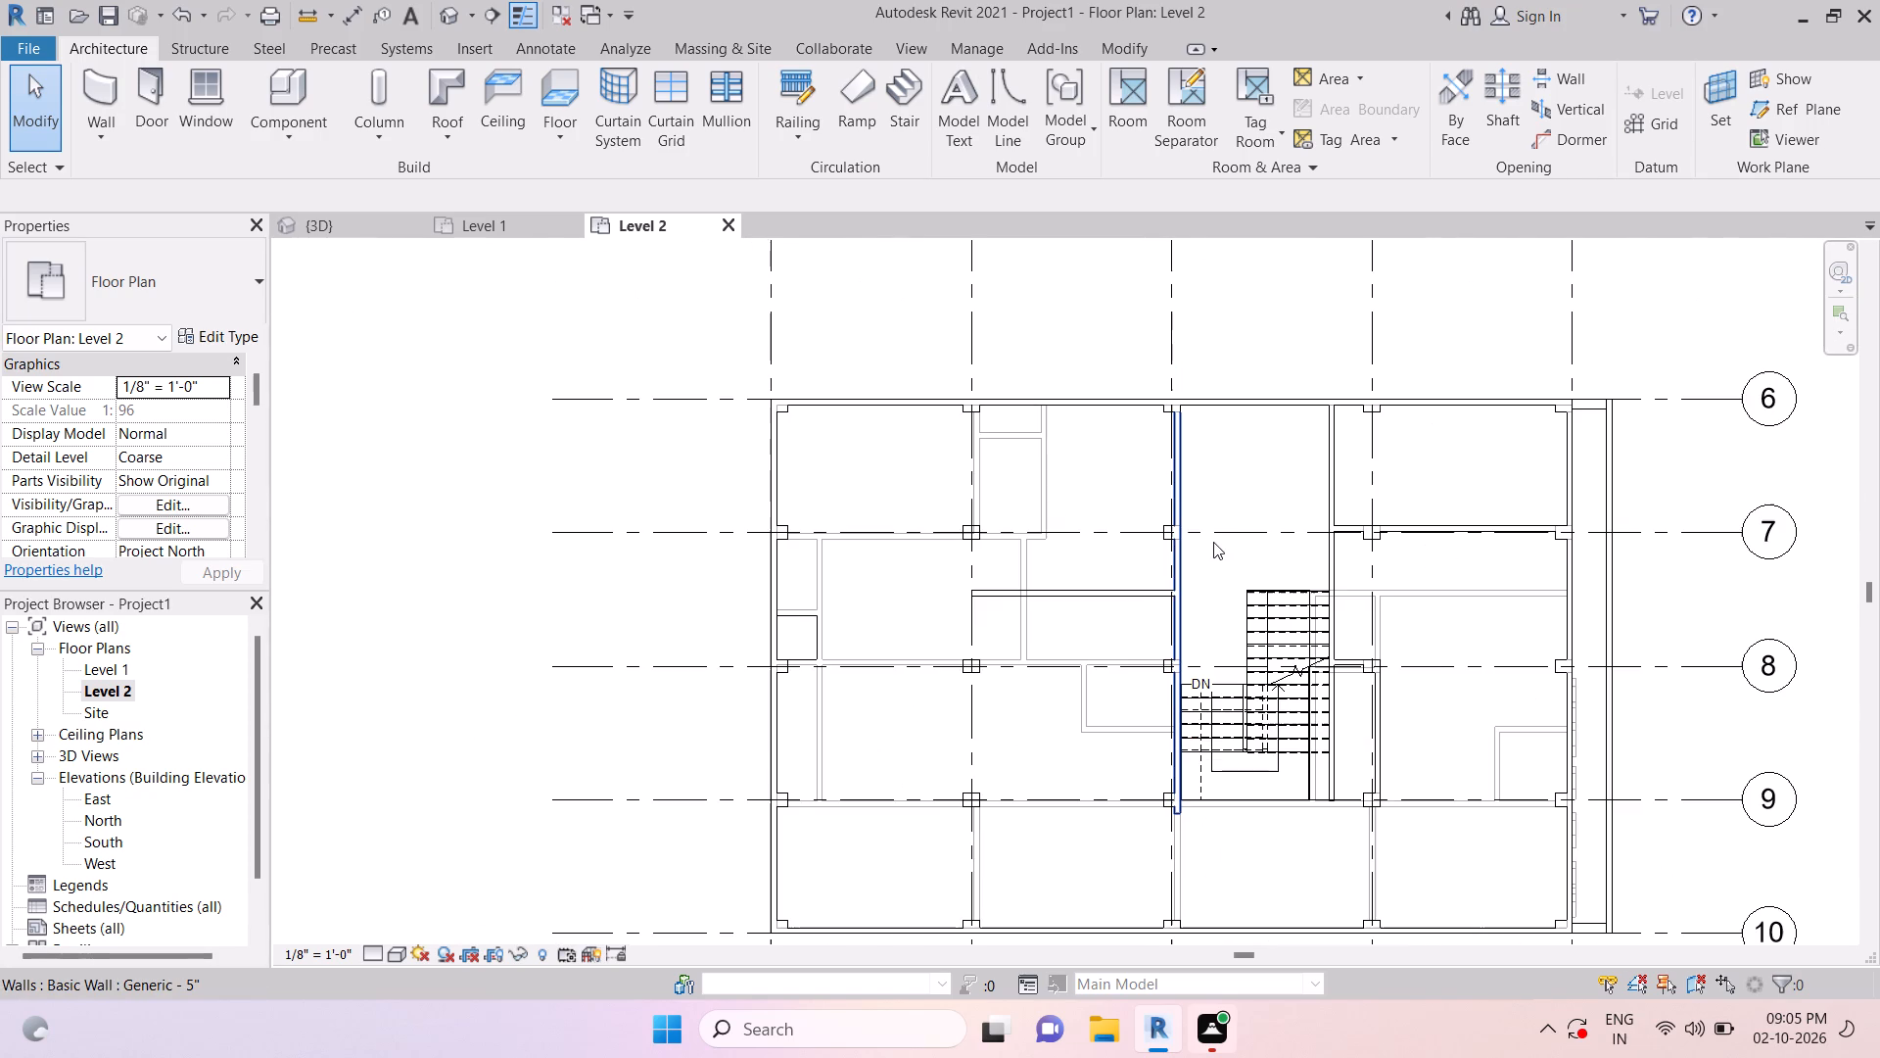
key("Escape")
scroll(1179, 481, "down", 1)
key("Escape")
key("Escape")
key("Escape")
scroll(1109, 799, "down", 3)
middle_click_drag(1108, 797, 1141, 749)
scroll(1140, 751, "up", 1)
key("Escape")
scroll(1071, 723, "up", 3)
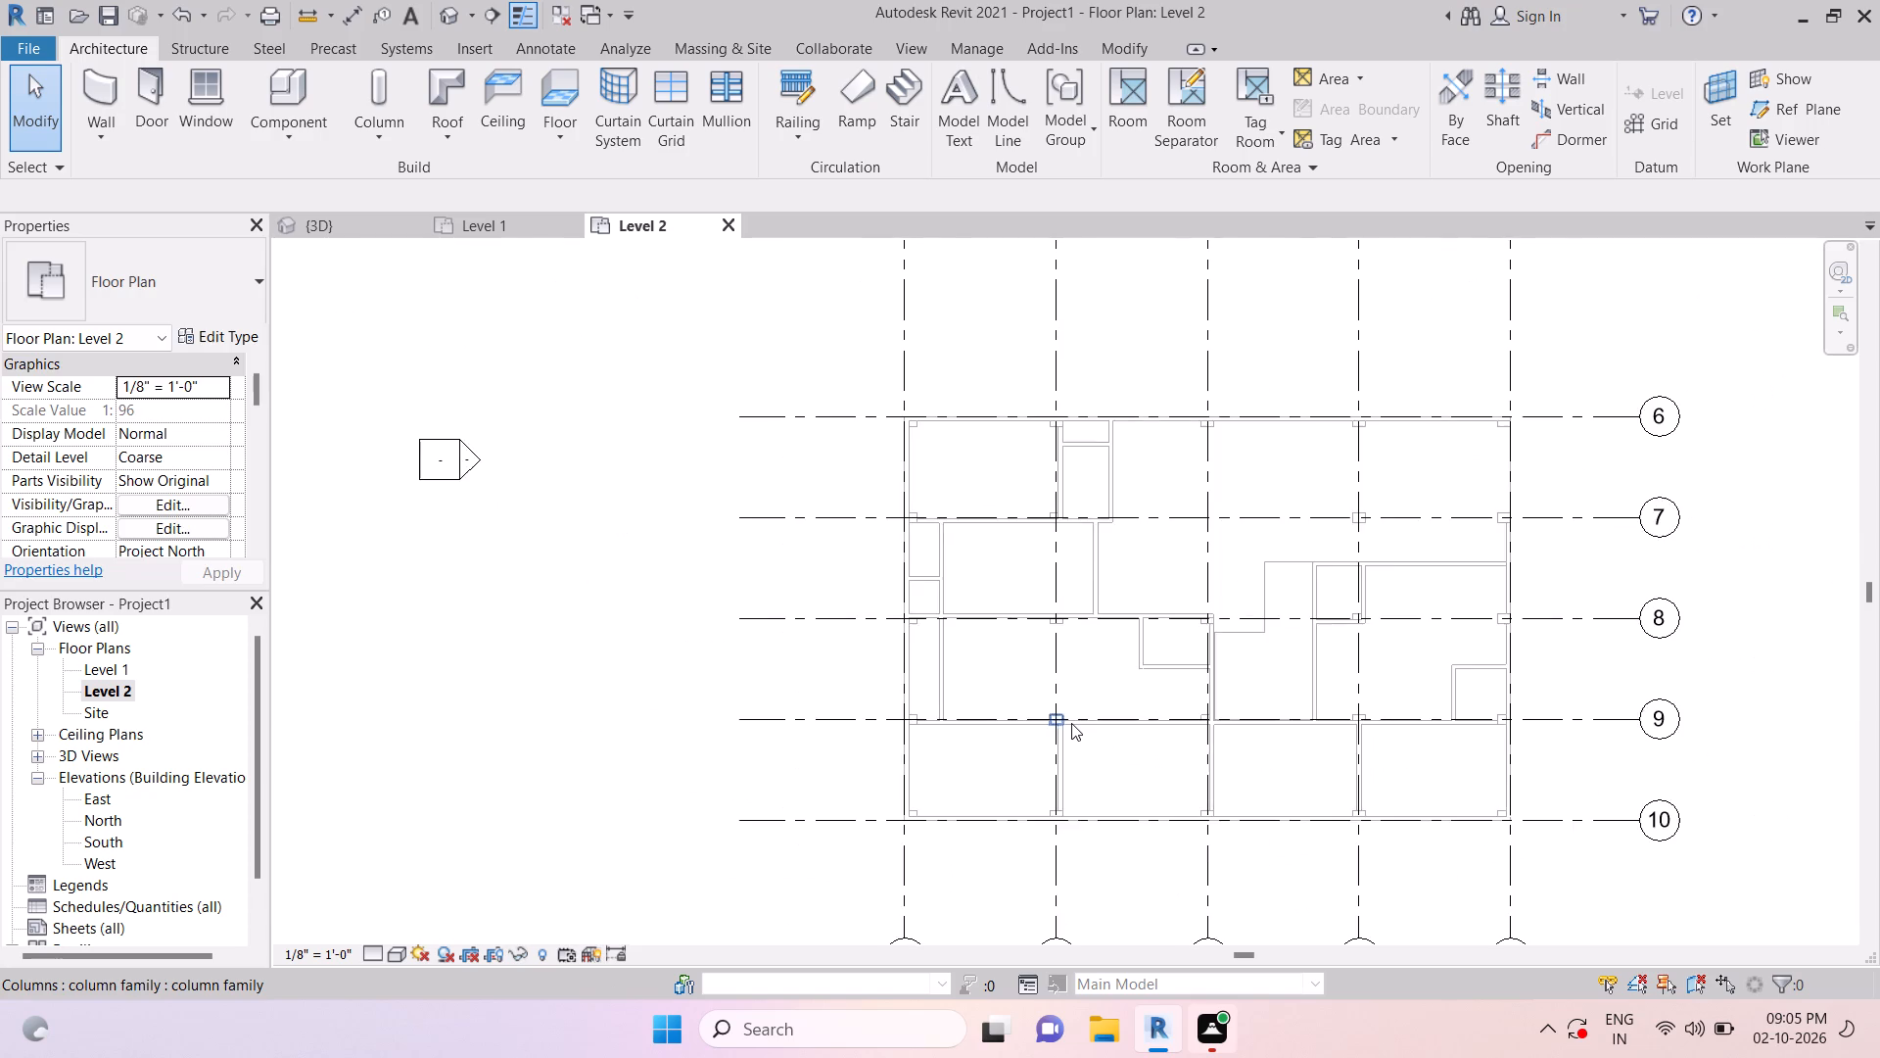
key("Escape")
key("Escape")
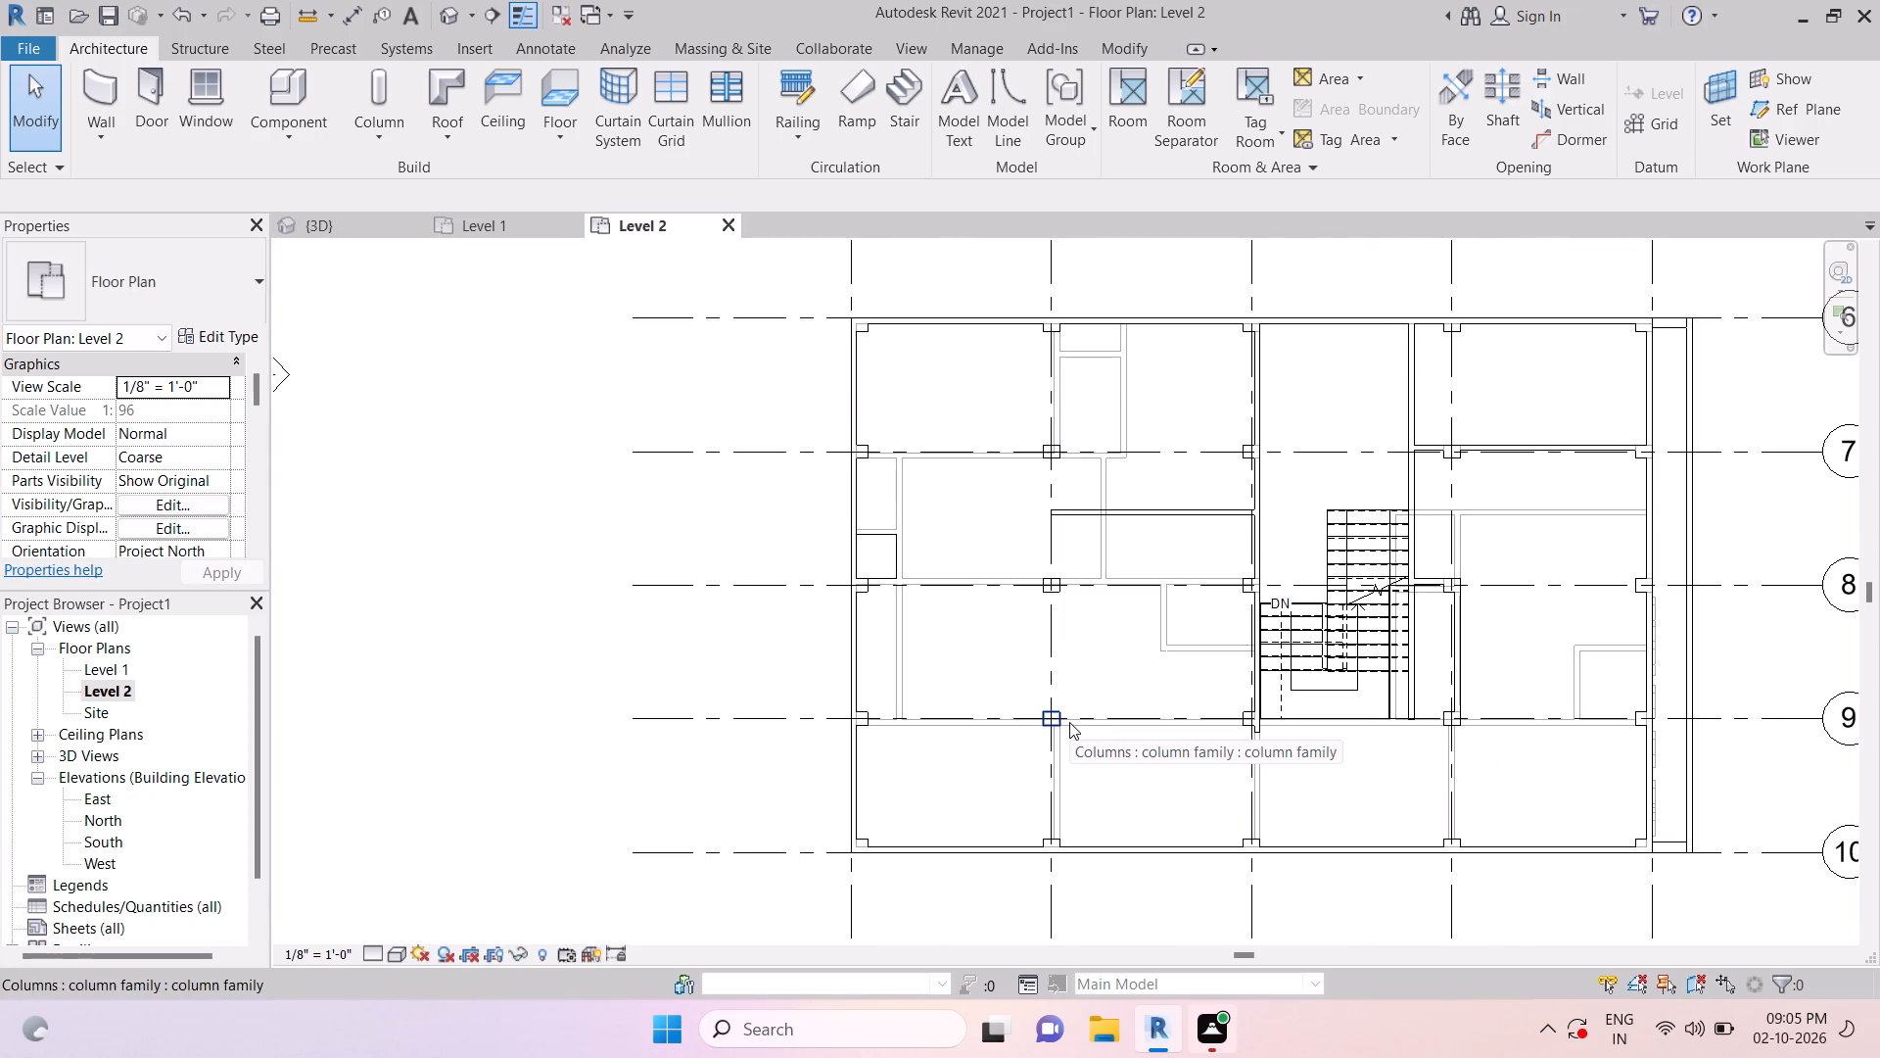
key("Escape")
scroll(1297, 780, "down", 1)
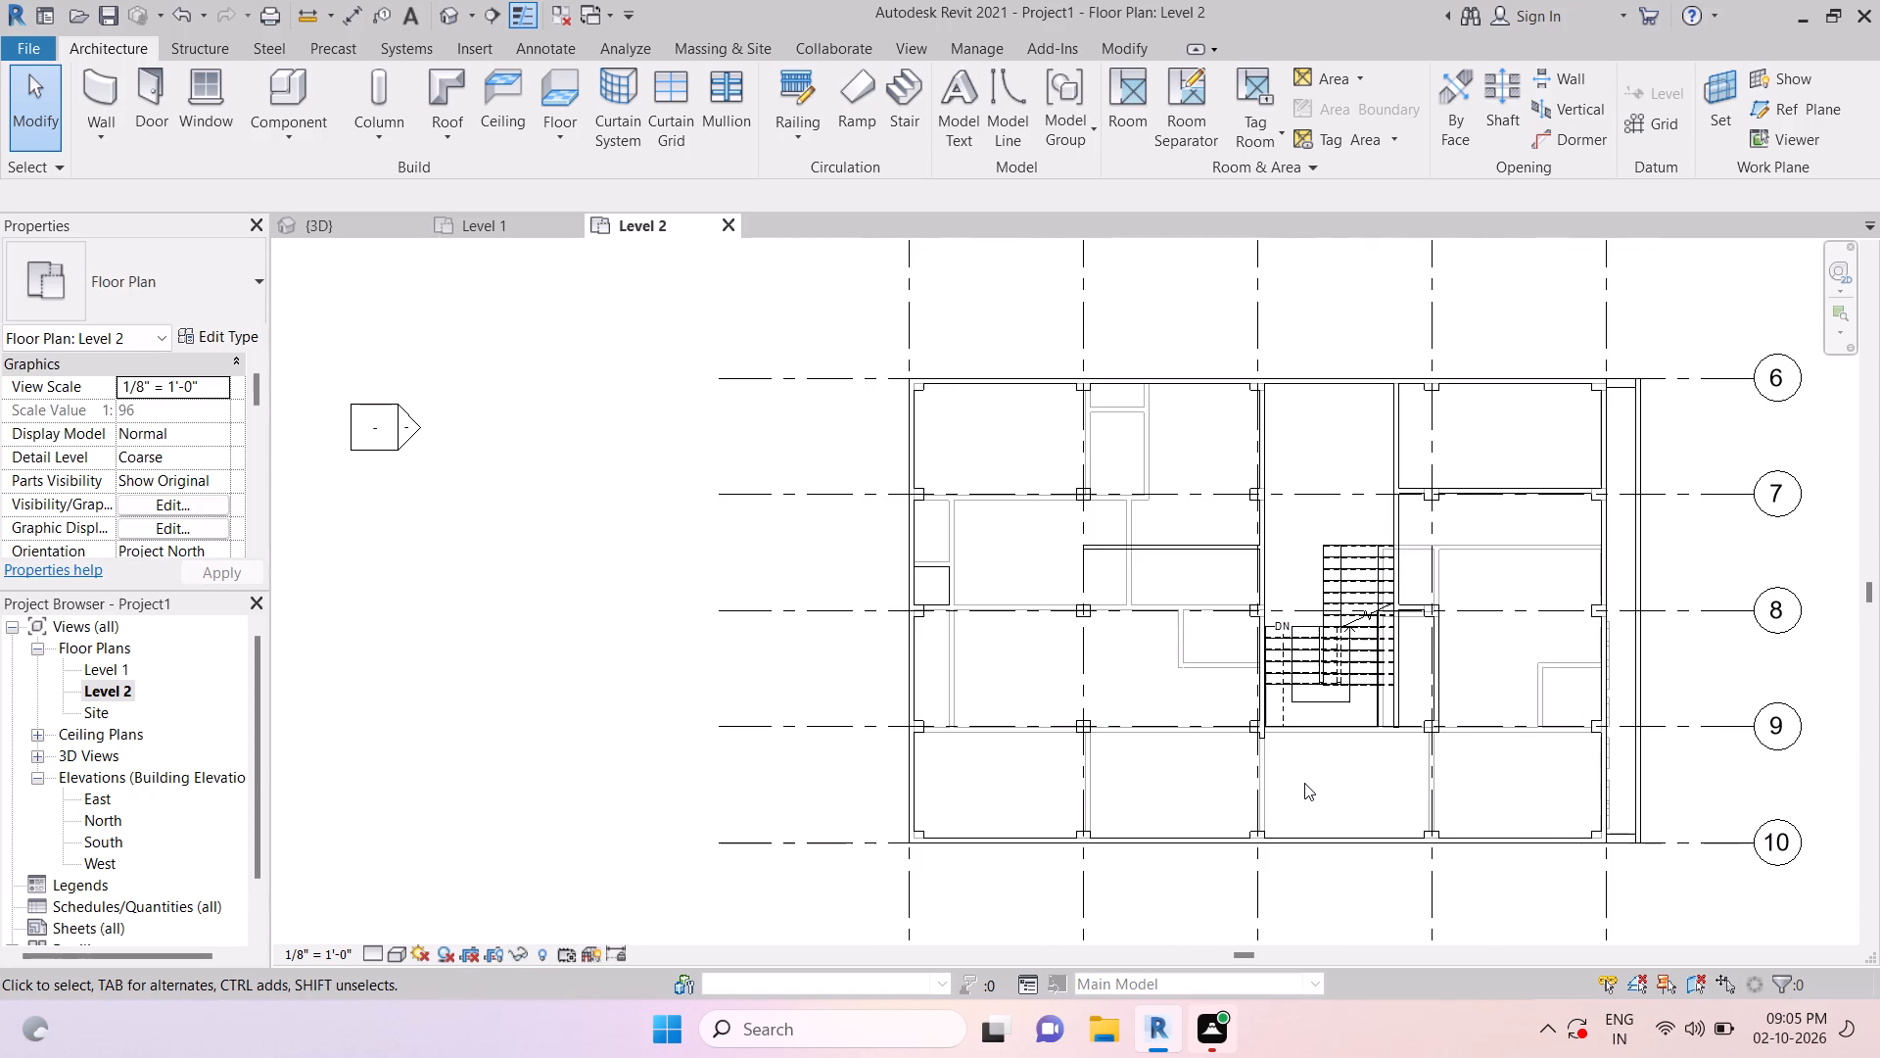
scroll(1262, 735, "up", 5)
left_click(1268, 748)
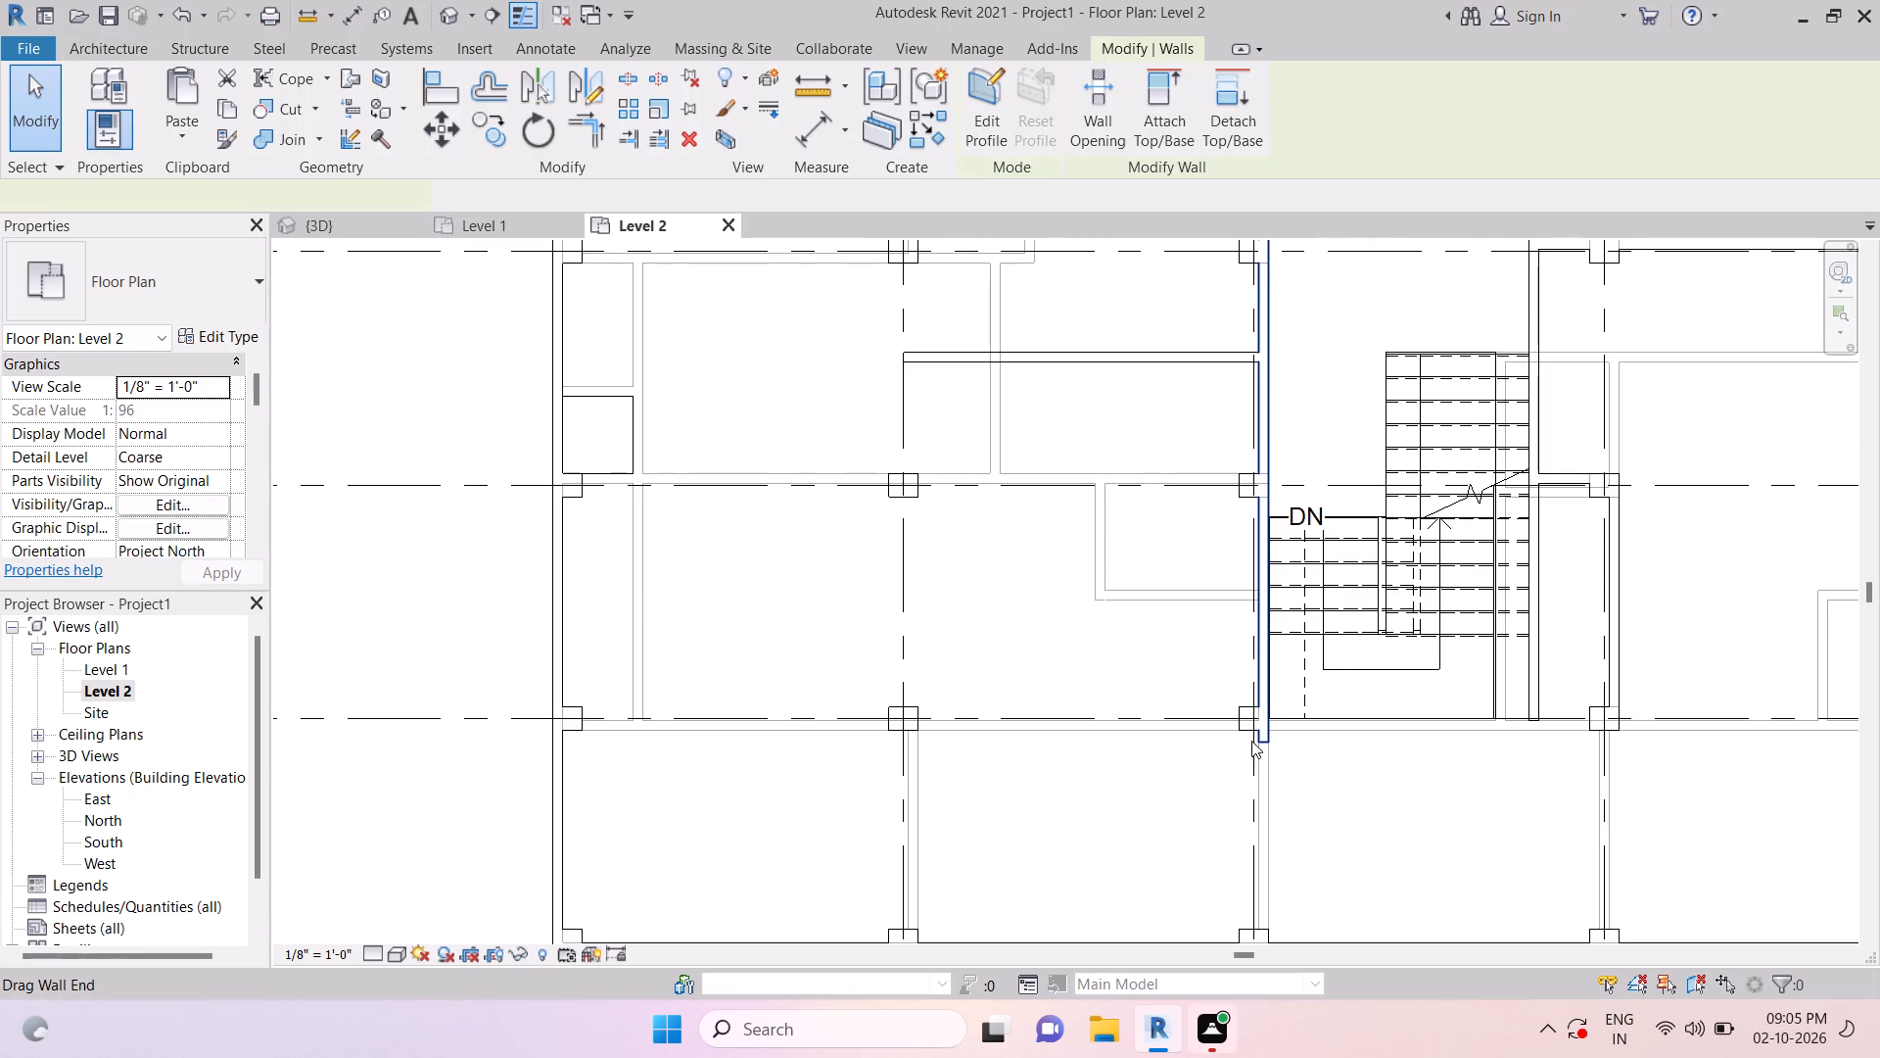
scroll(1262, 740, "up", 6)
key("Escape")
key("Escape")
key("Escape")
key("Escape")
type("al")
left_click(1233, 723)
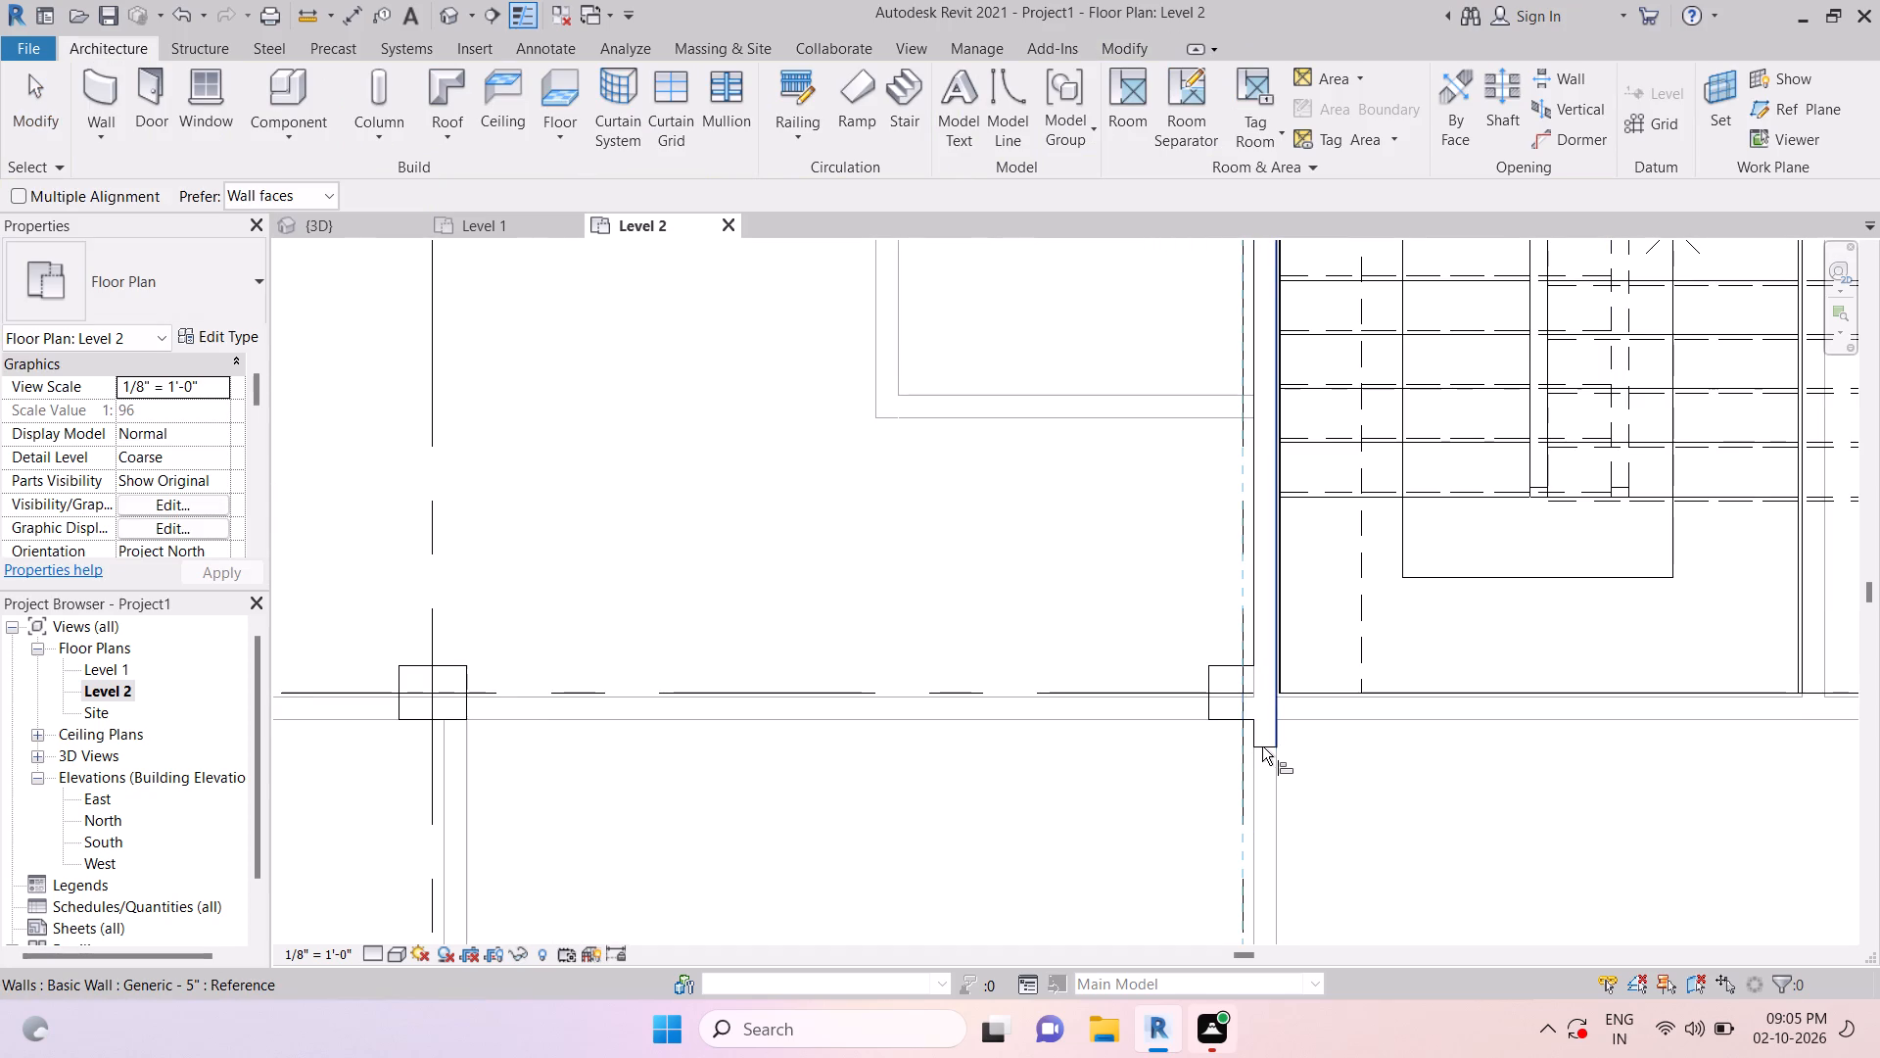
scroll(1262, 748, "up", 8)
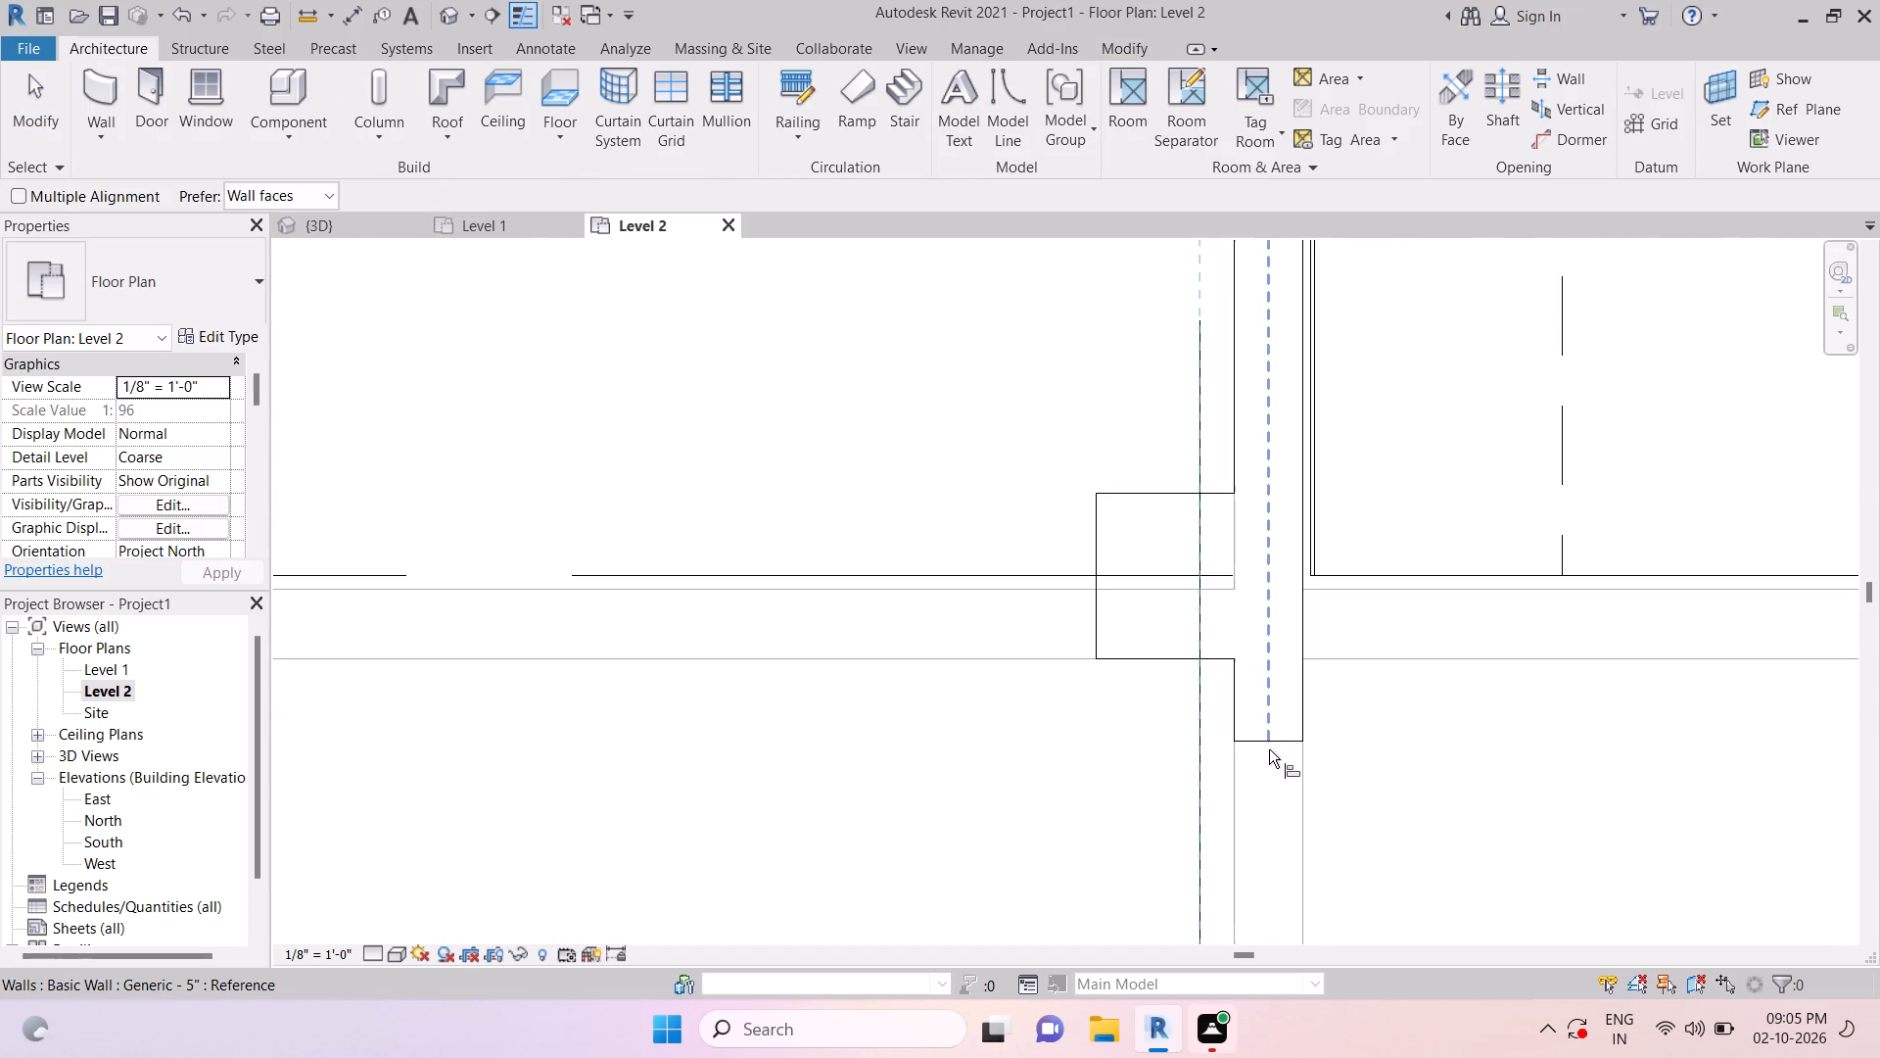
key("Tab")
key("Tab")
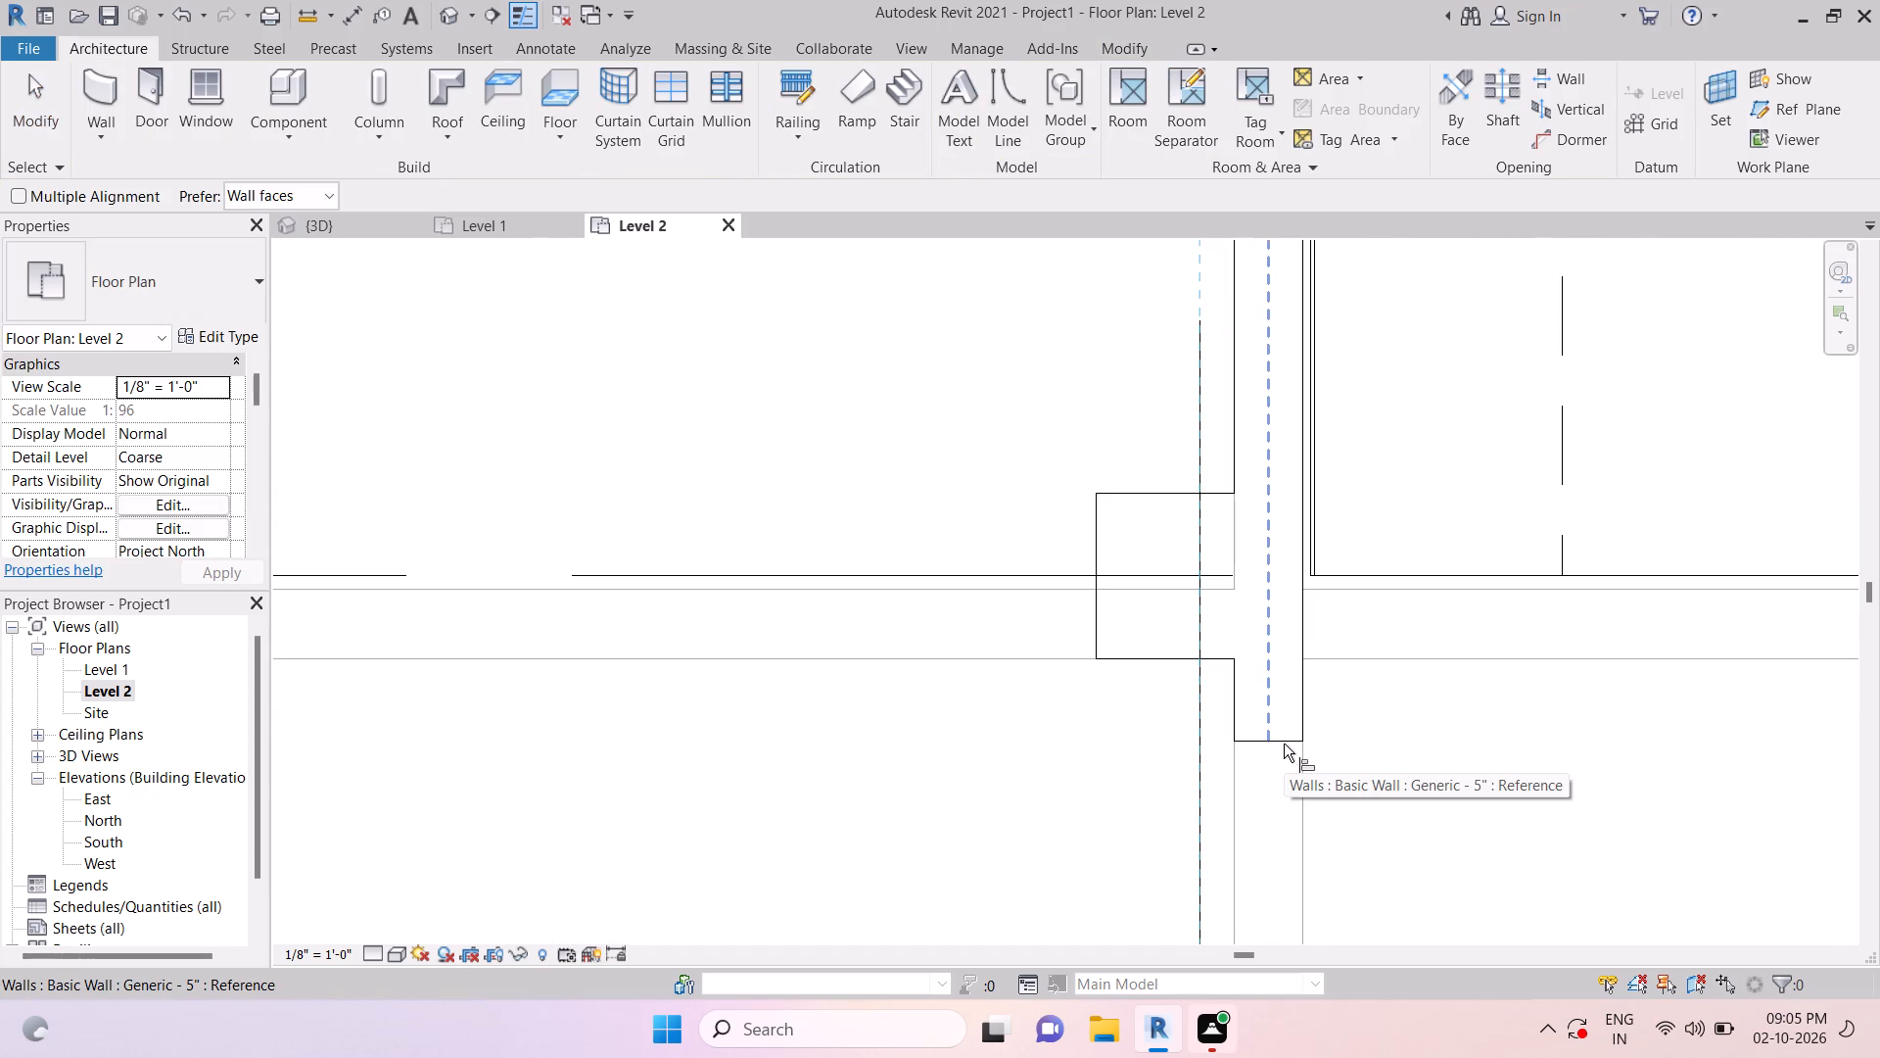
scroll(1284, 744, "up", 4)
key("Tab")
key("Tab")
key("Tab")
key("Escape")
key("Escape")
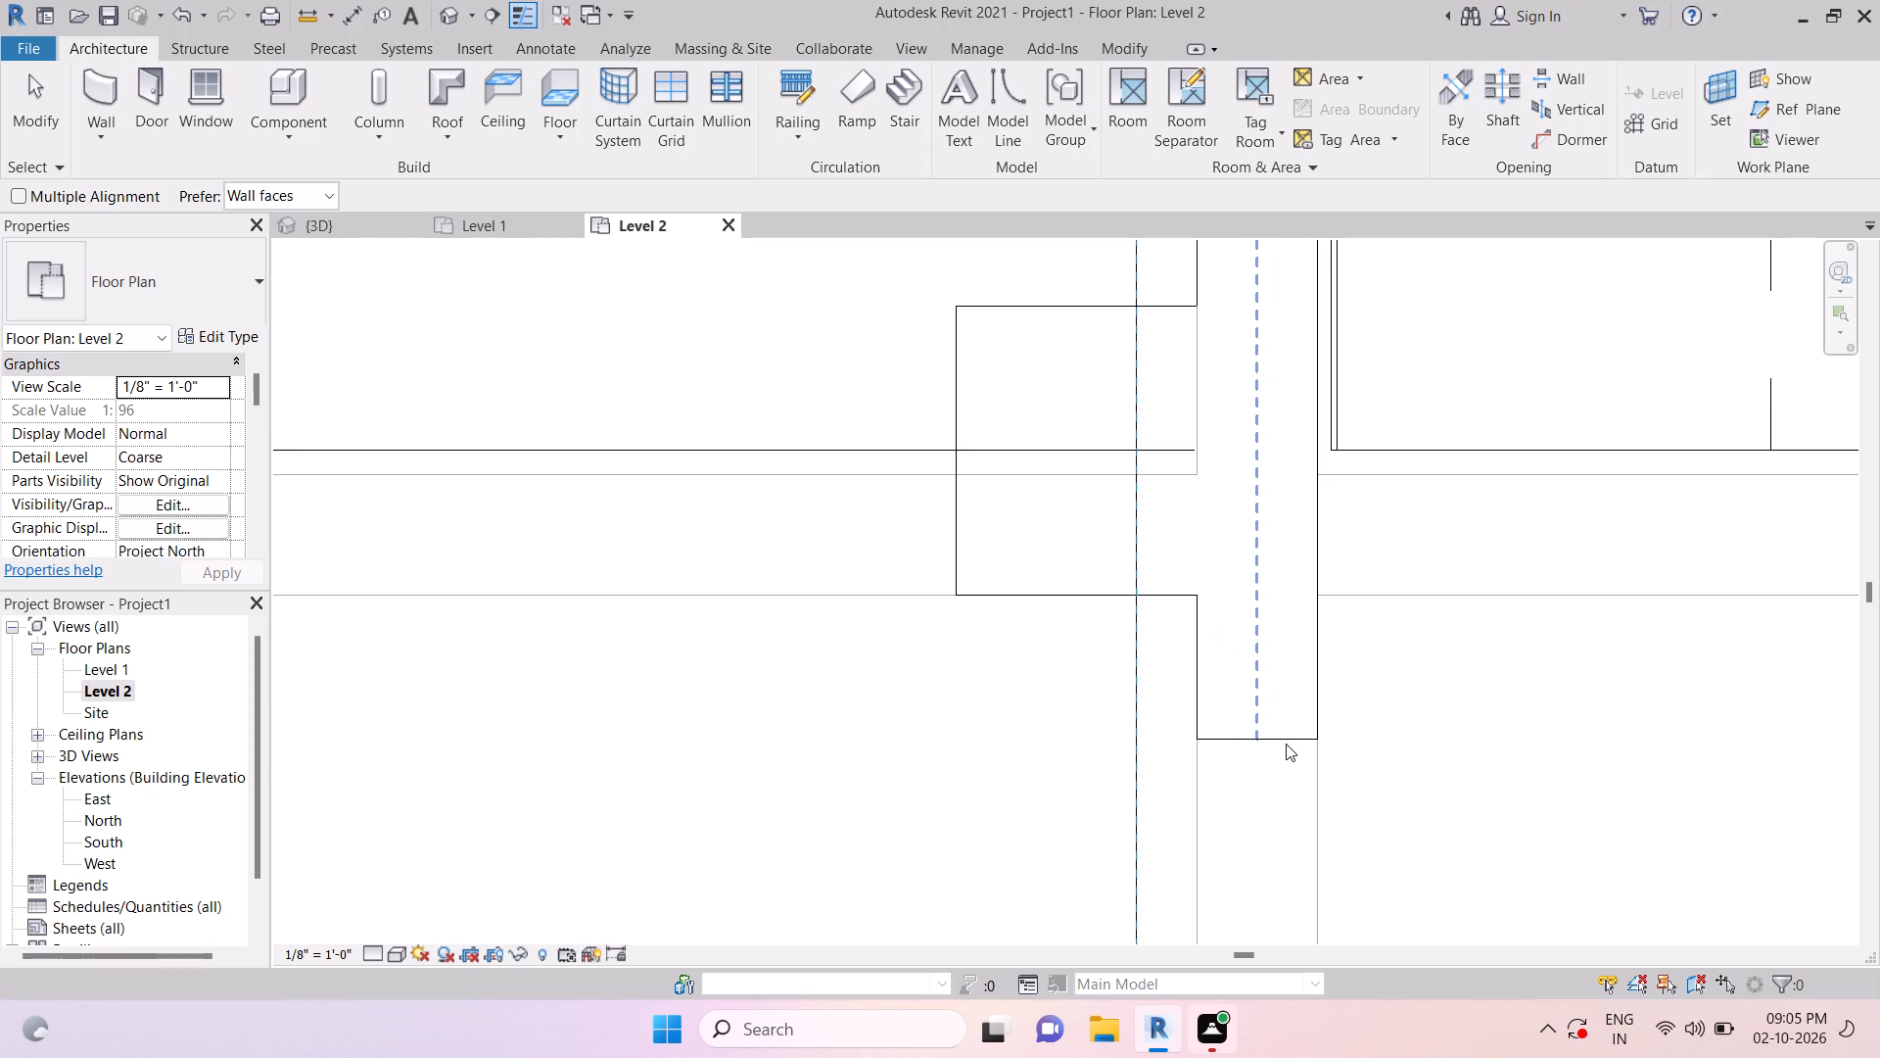
Shorten the grid 3 wall beside the stair so its end meets the outer face of the column at grid 9.
left_click(1287, 744)
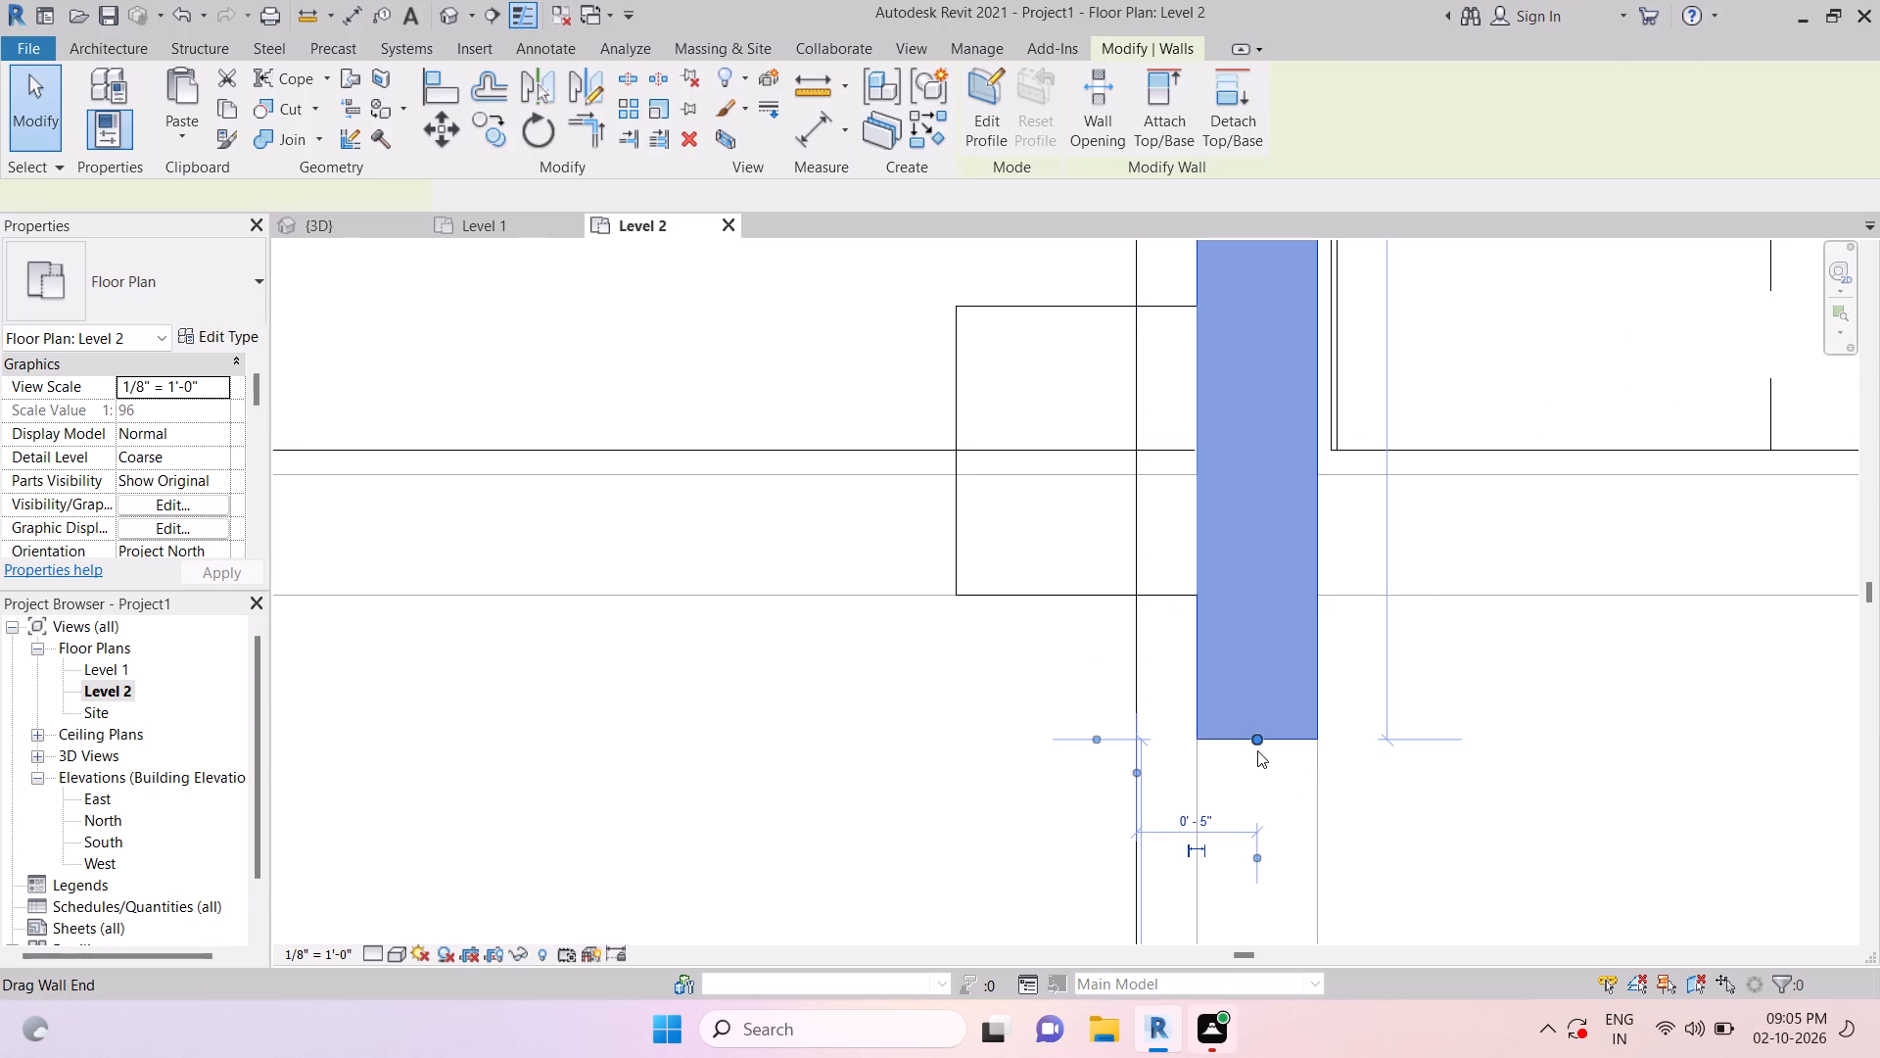
left_click_drag(1256, 740, 1248, 597)
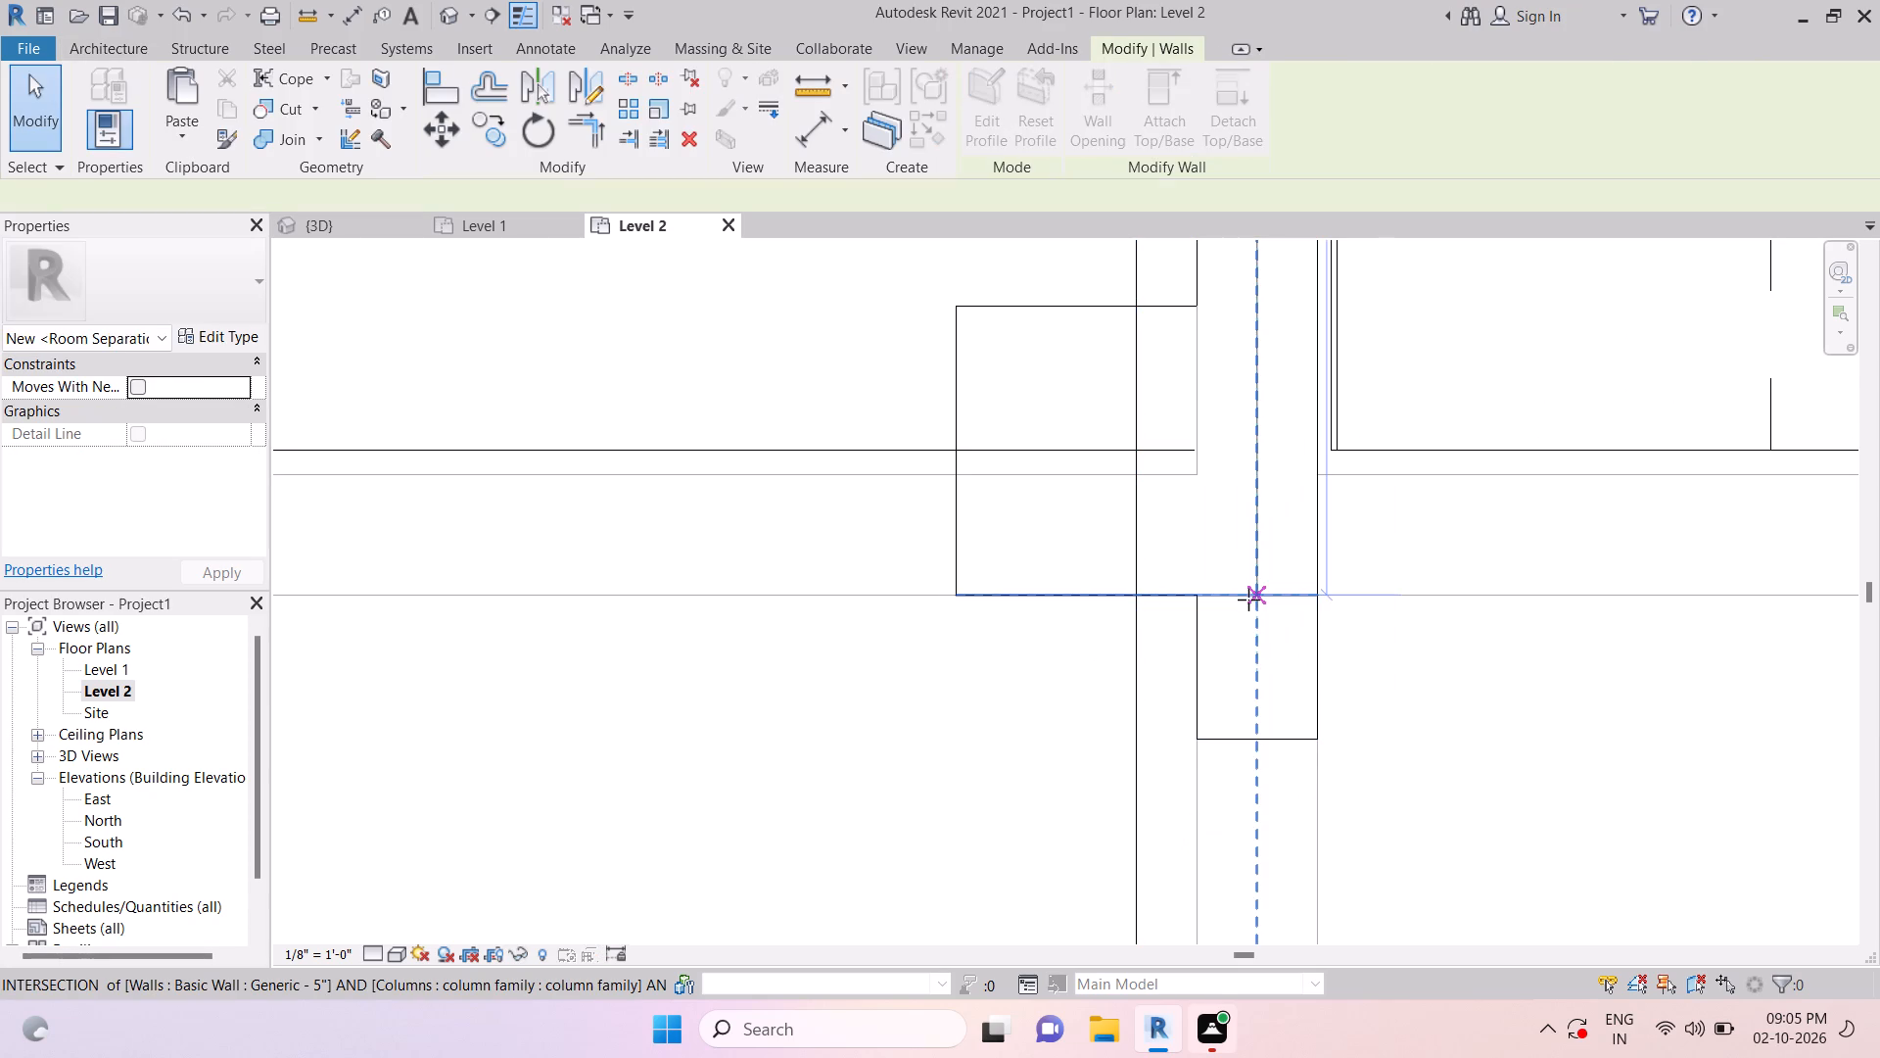
key("Escape")
key("Escape")
scroll(1385, 646, "down", 4)
key("Escape")
key("Escape")
key("Escape")
key("Escape")
scroll(1384, 667, "down", 3)
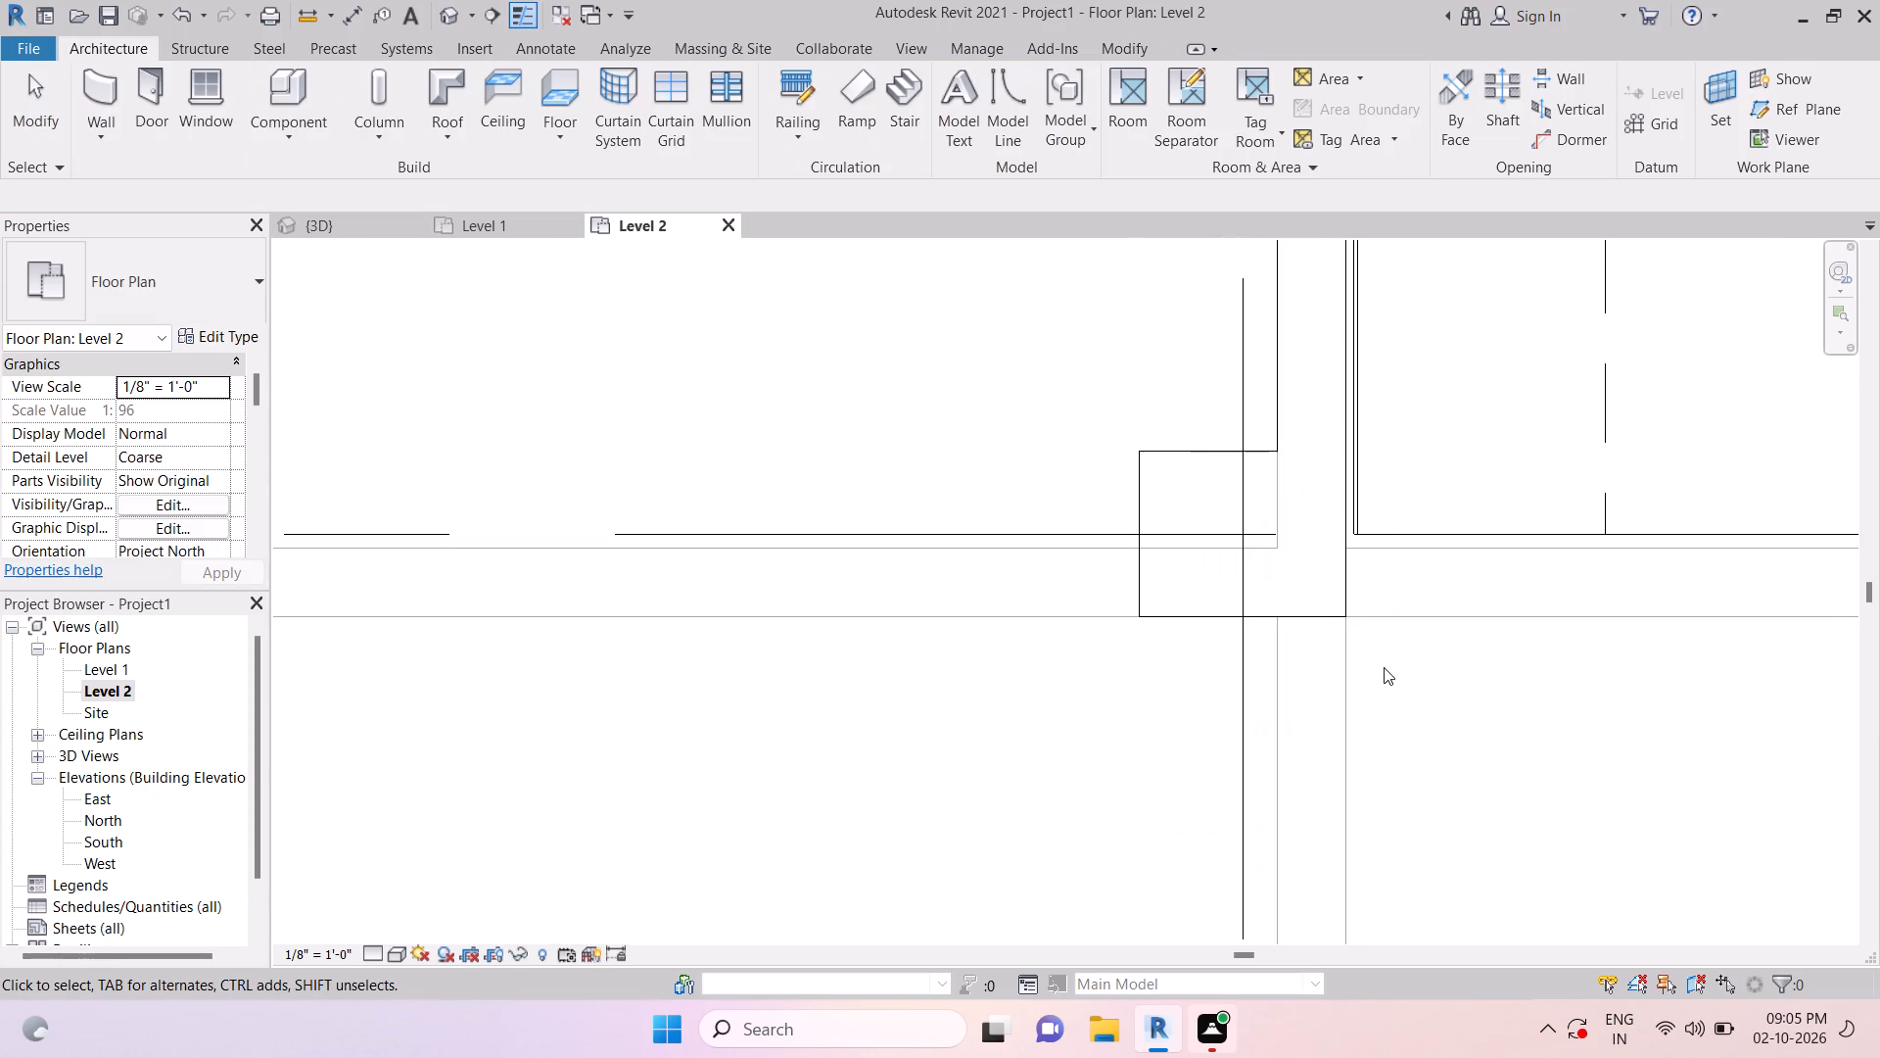
key("Escape")
Delete the Generic - 5" partition wall along grid 4 between the columns at grids 8 and 9.
scroll(1384, 667, "down", 11)
scroll(1383, 671, "up", 1)
scroll(1383, 671, "down", 2)
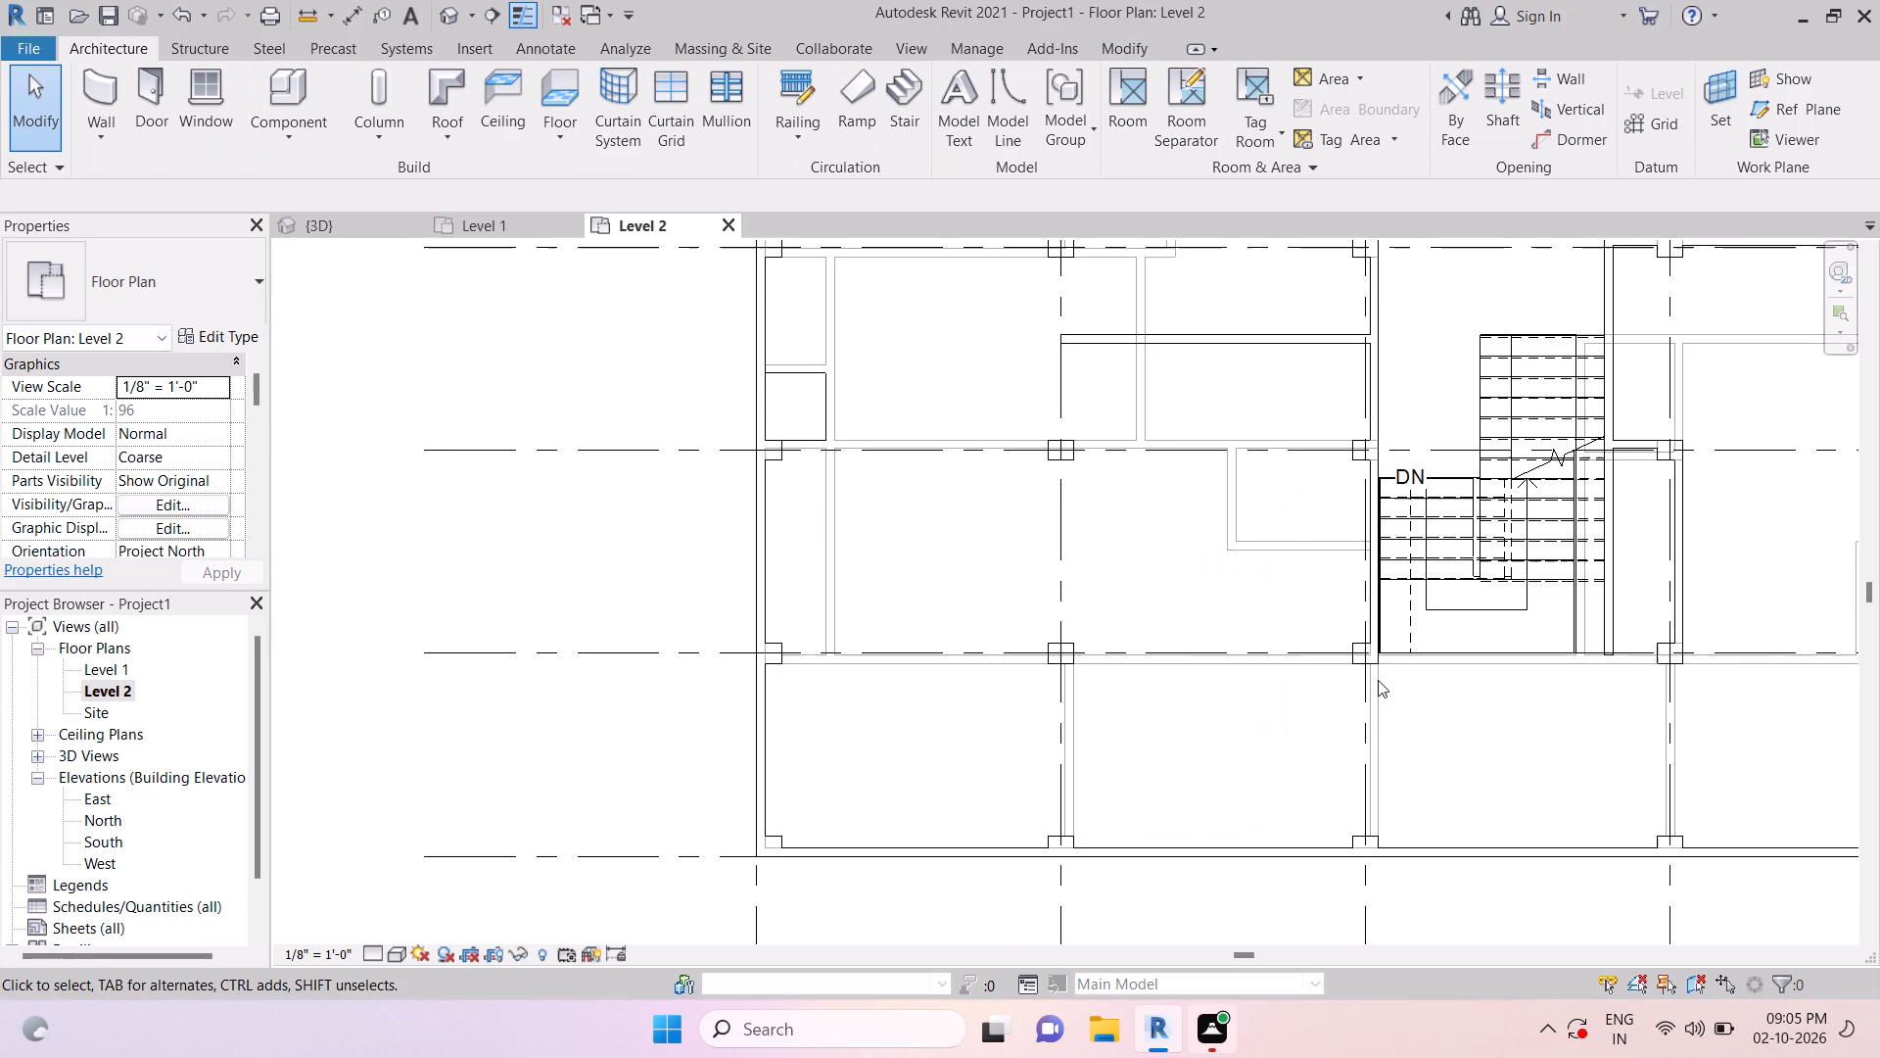
scroll(1628, 741, "down", 1)
middle_click_drag(1621, 738, 1530, 743)
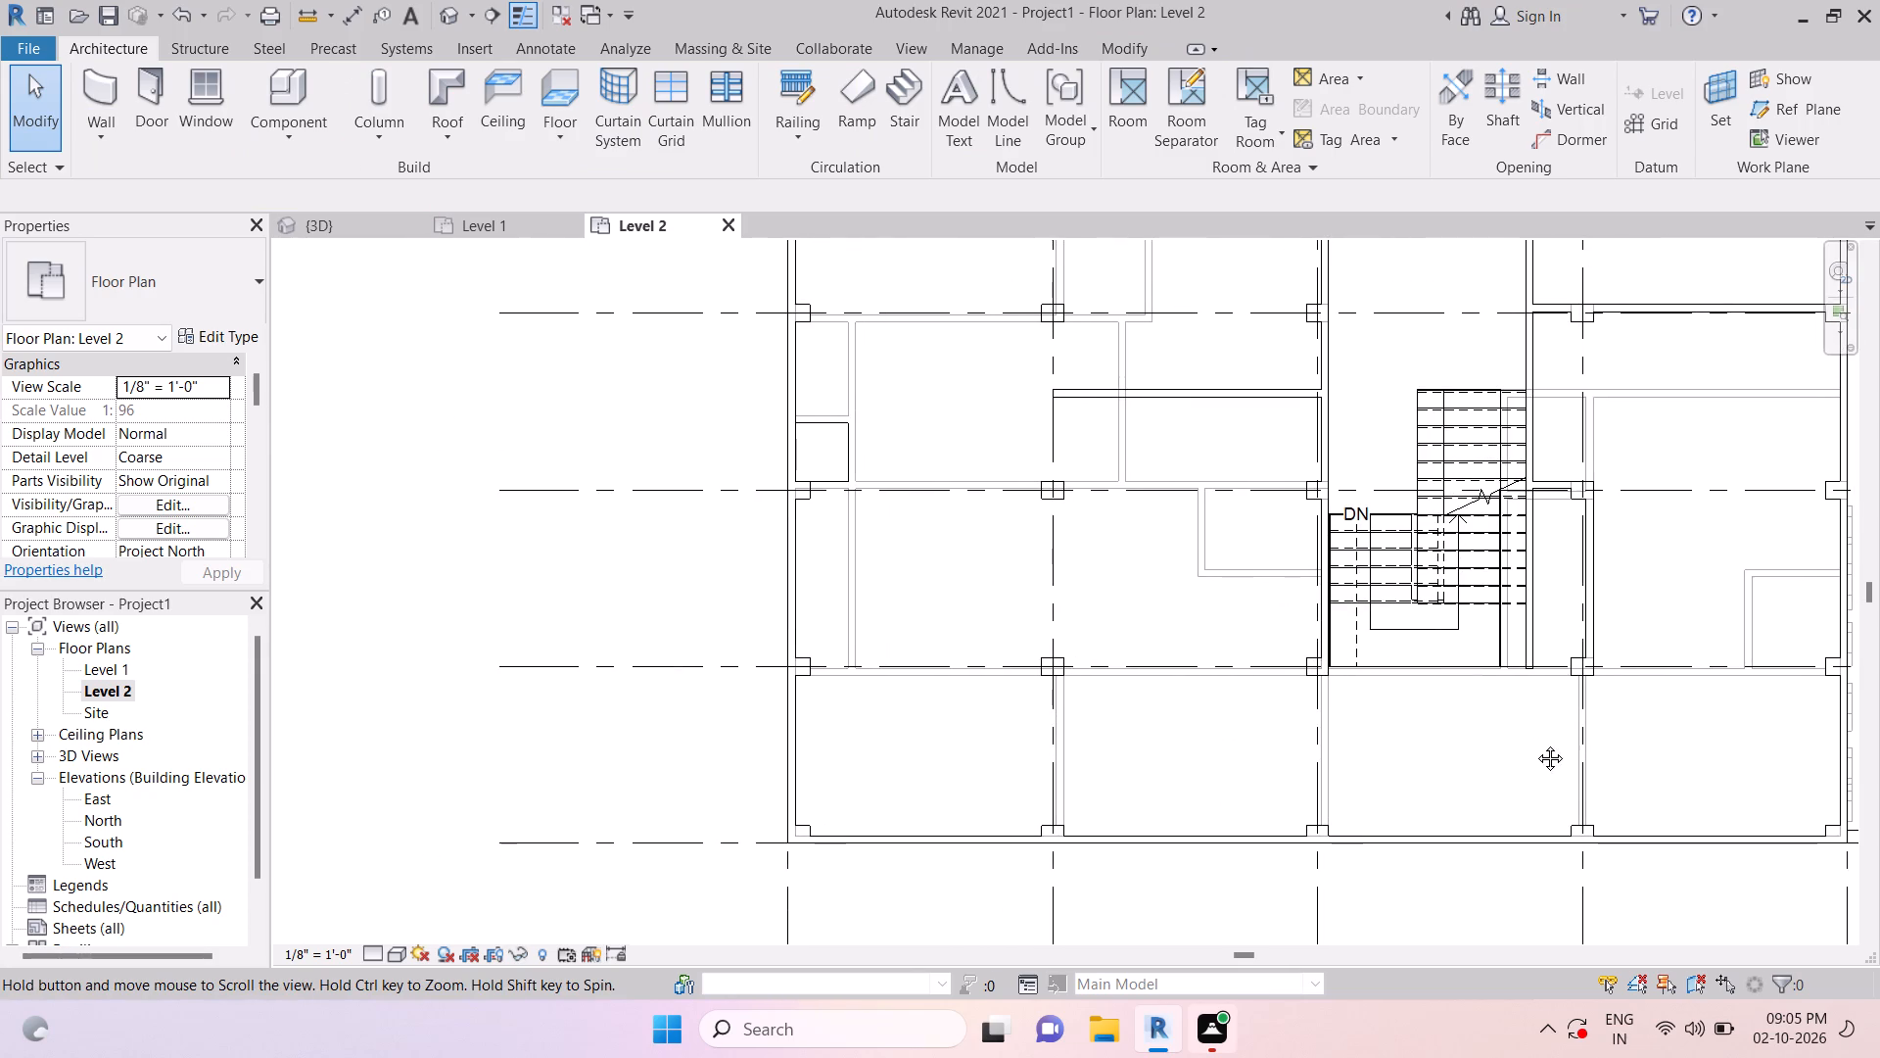
key("Escape")
key("Escape")
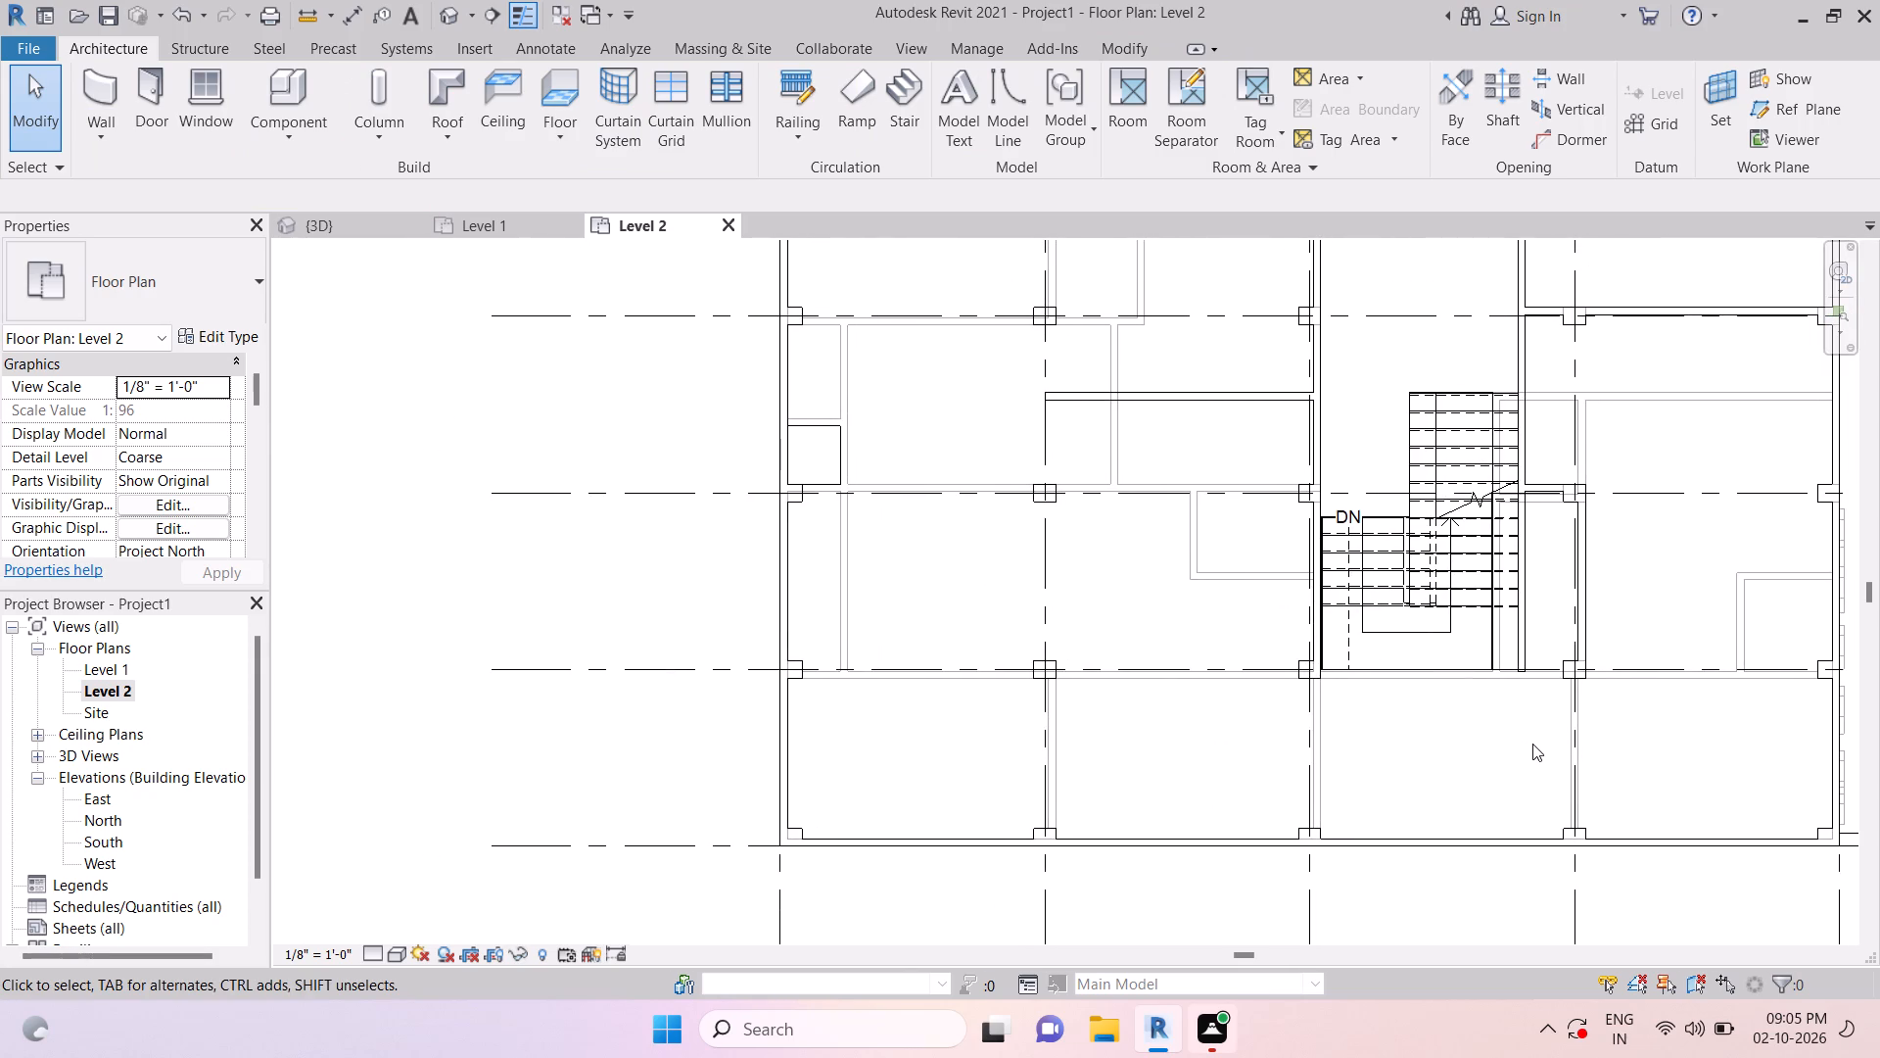
middle_click_drag(1551, 727, 1427, 745)
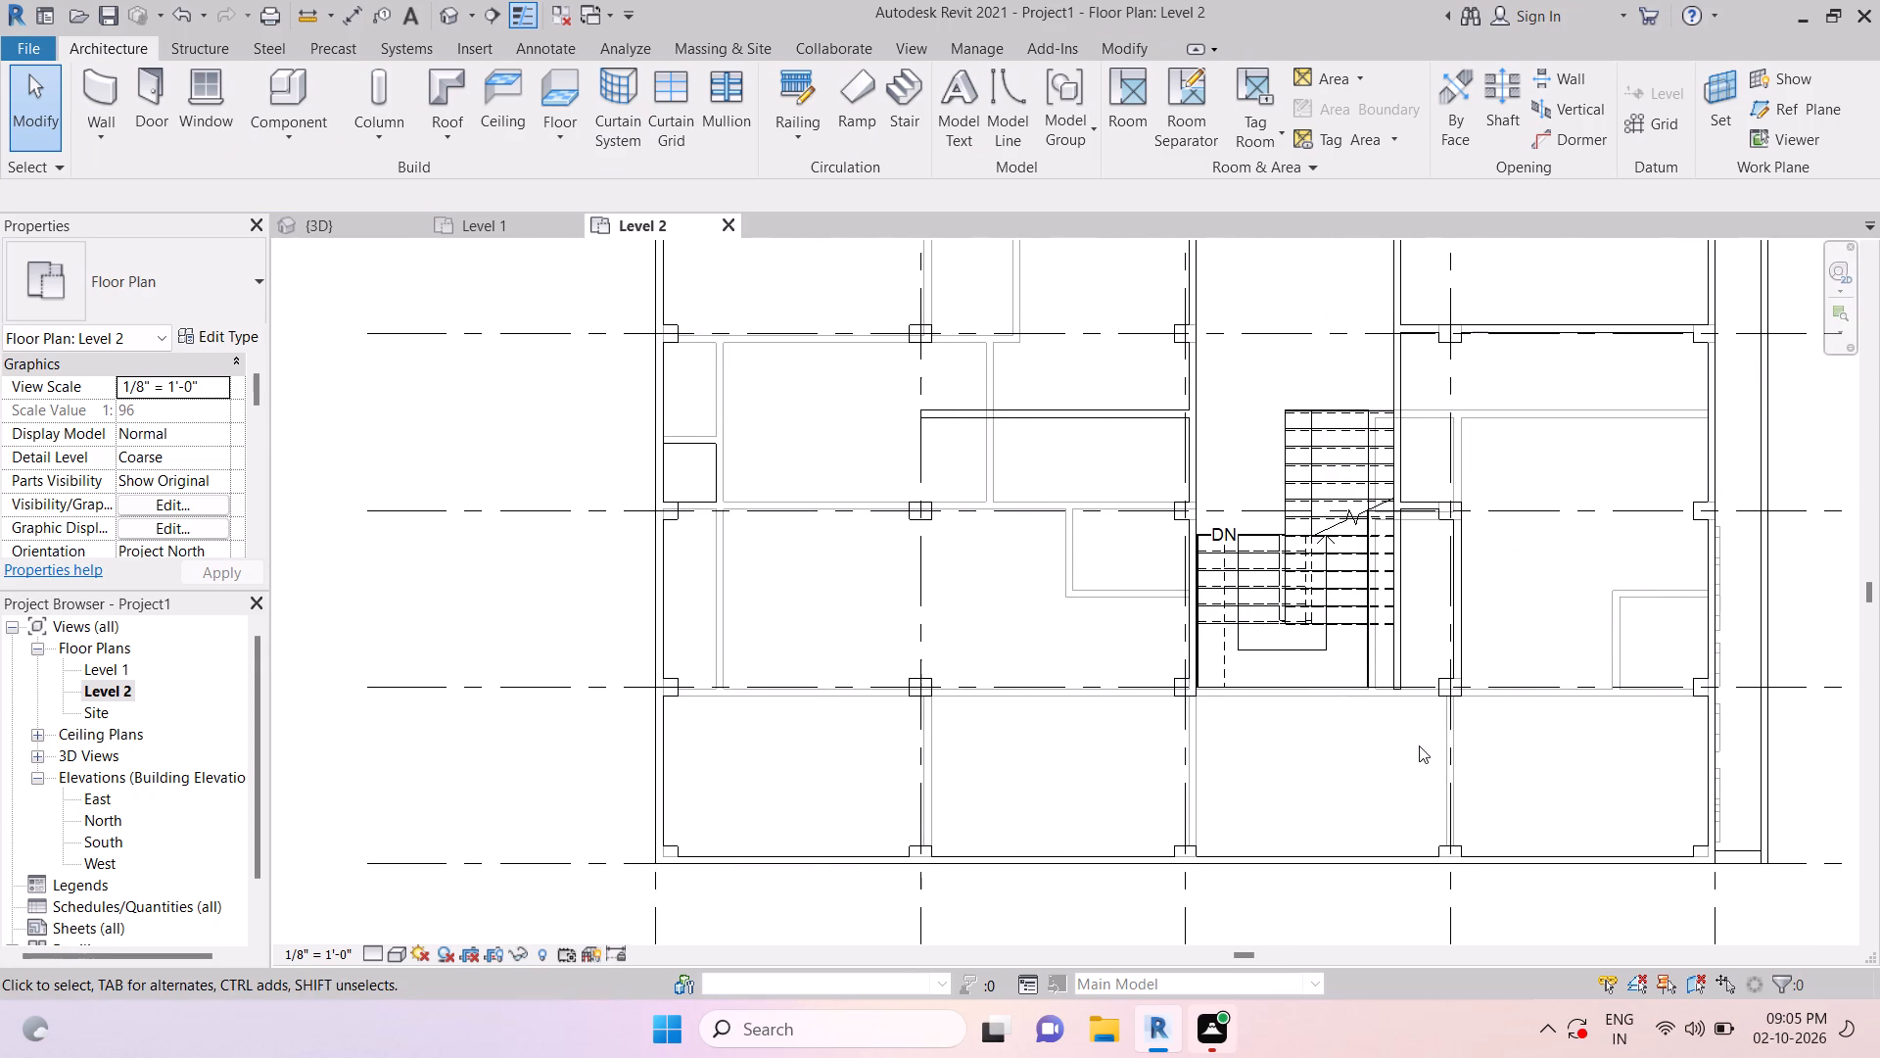
key("Escape")
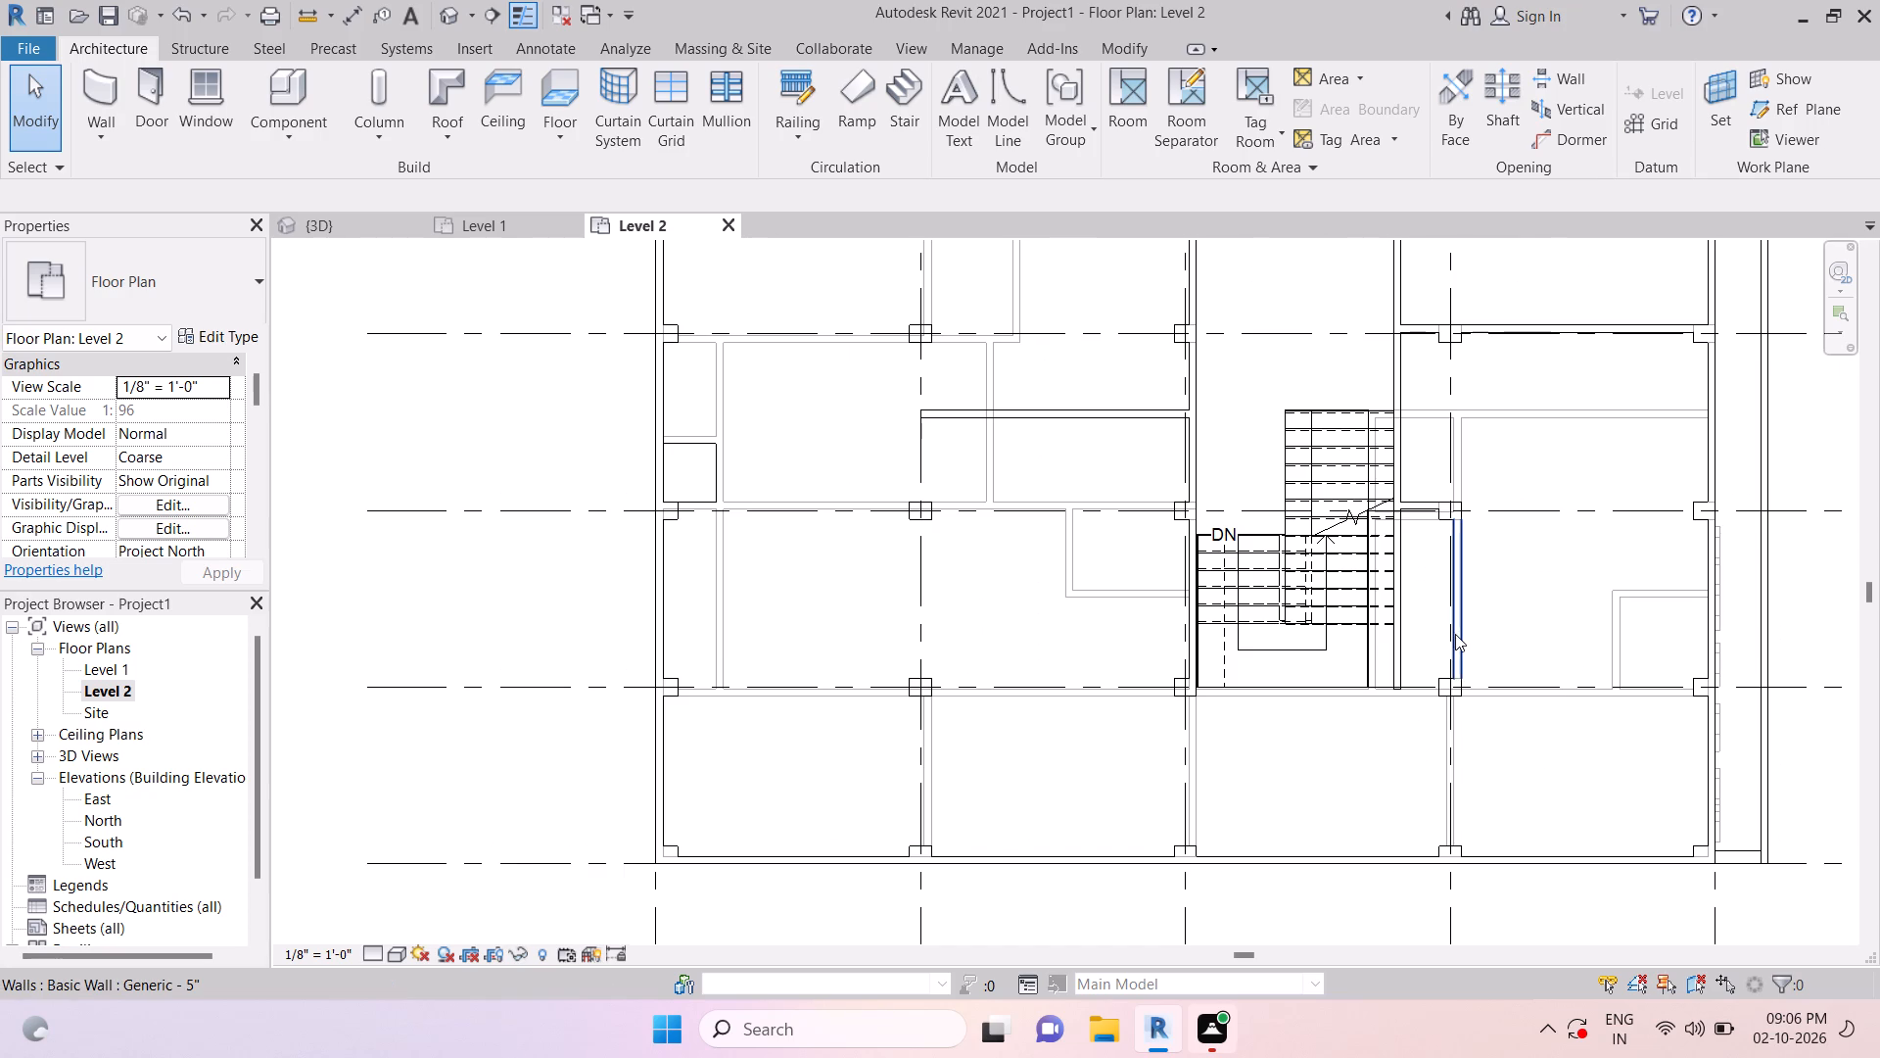
left_click(1457, 634)
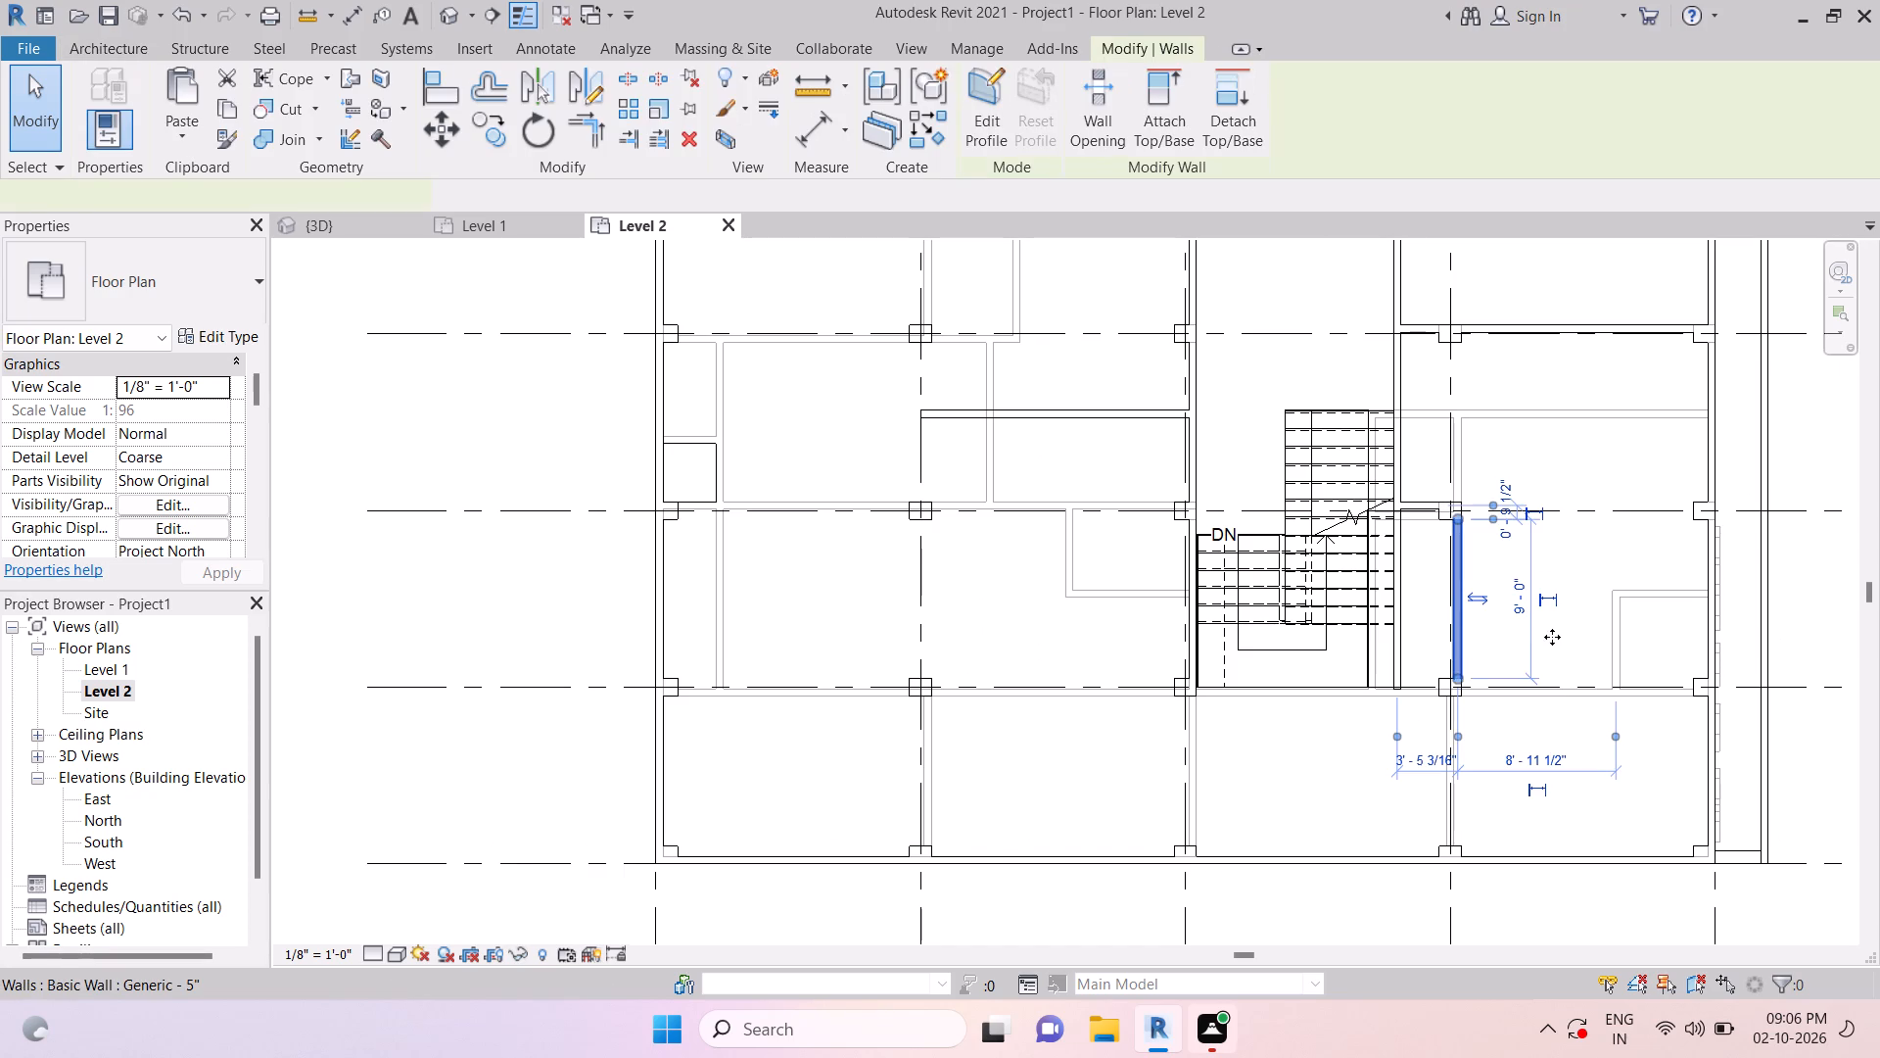
key("Delete")
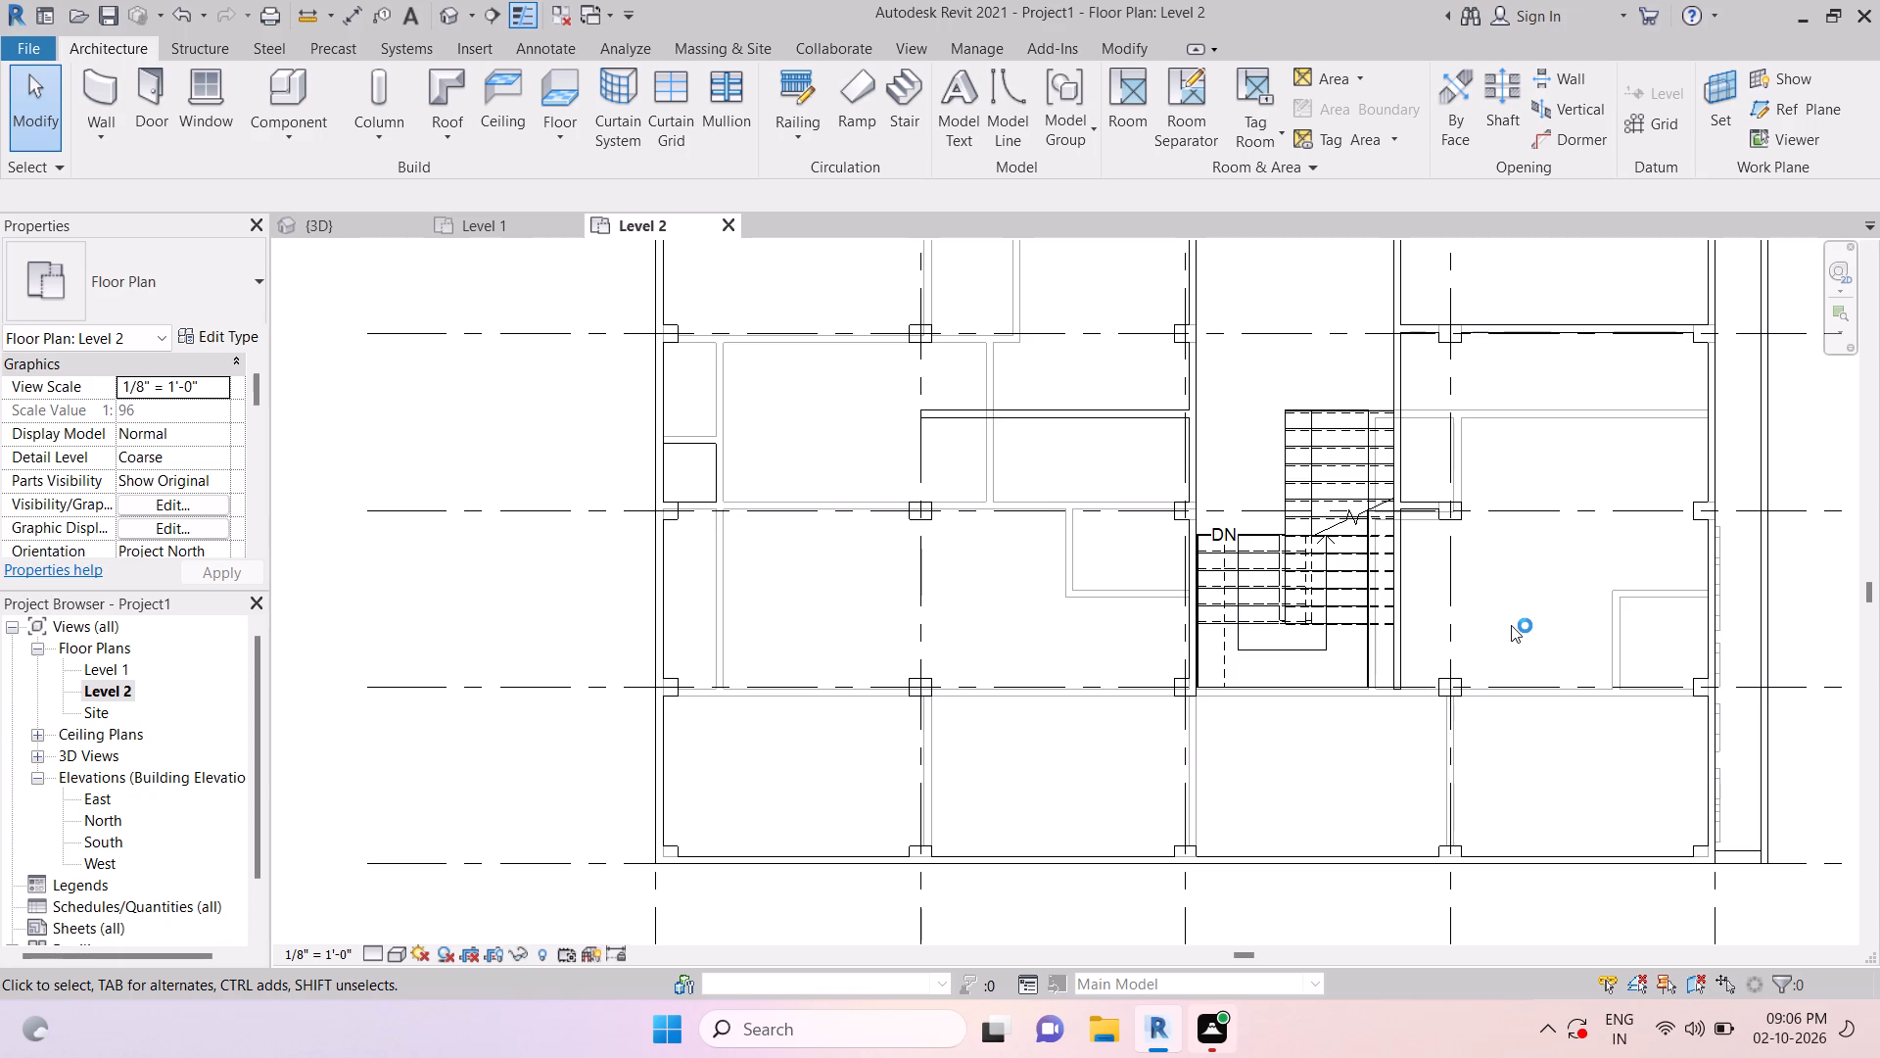
key("Escape")
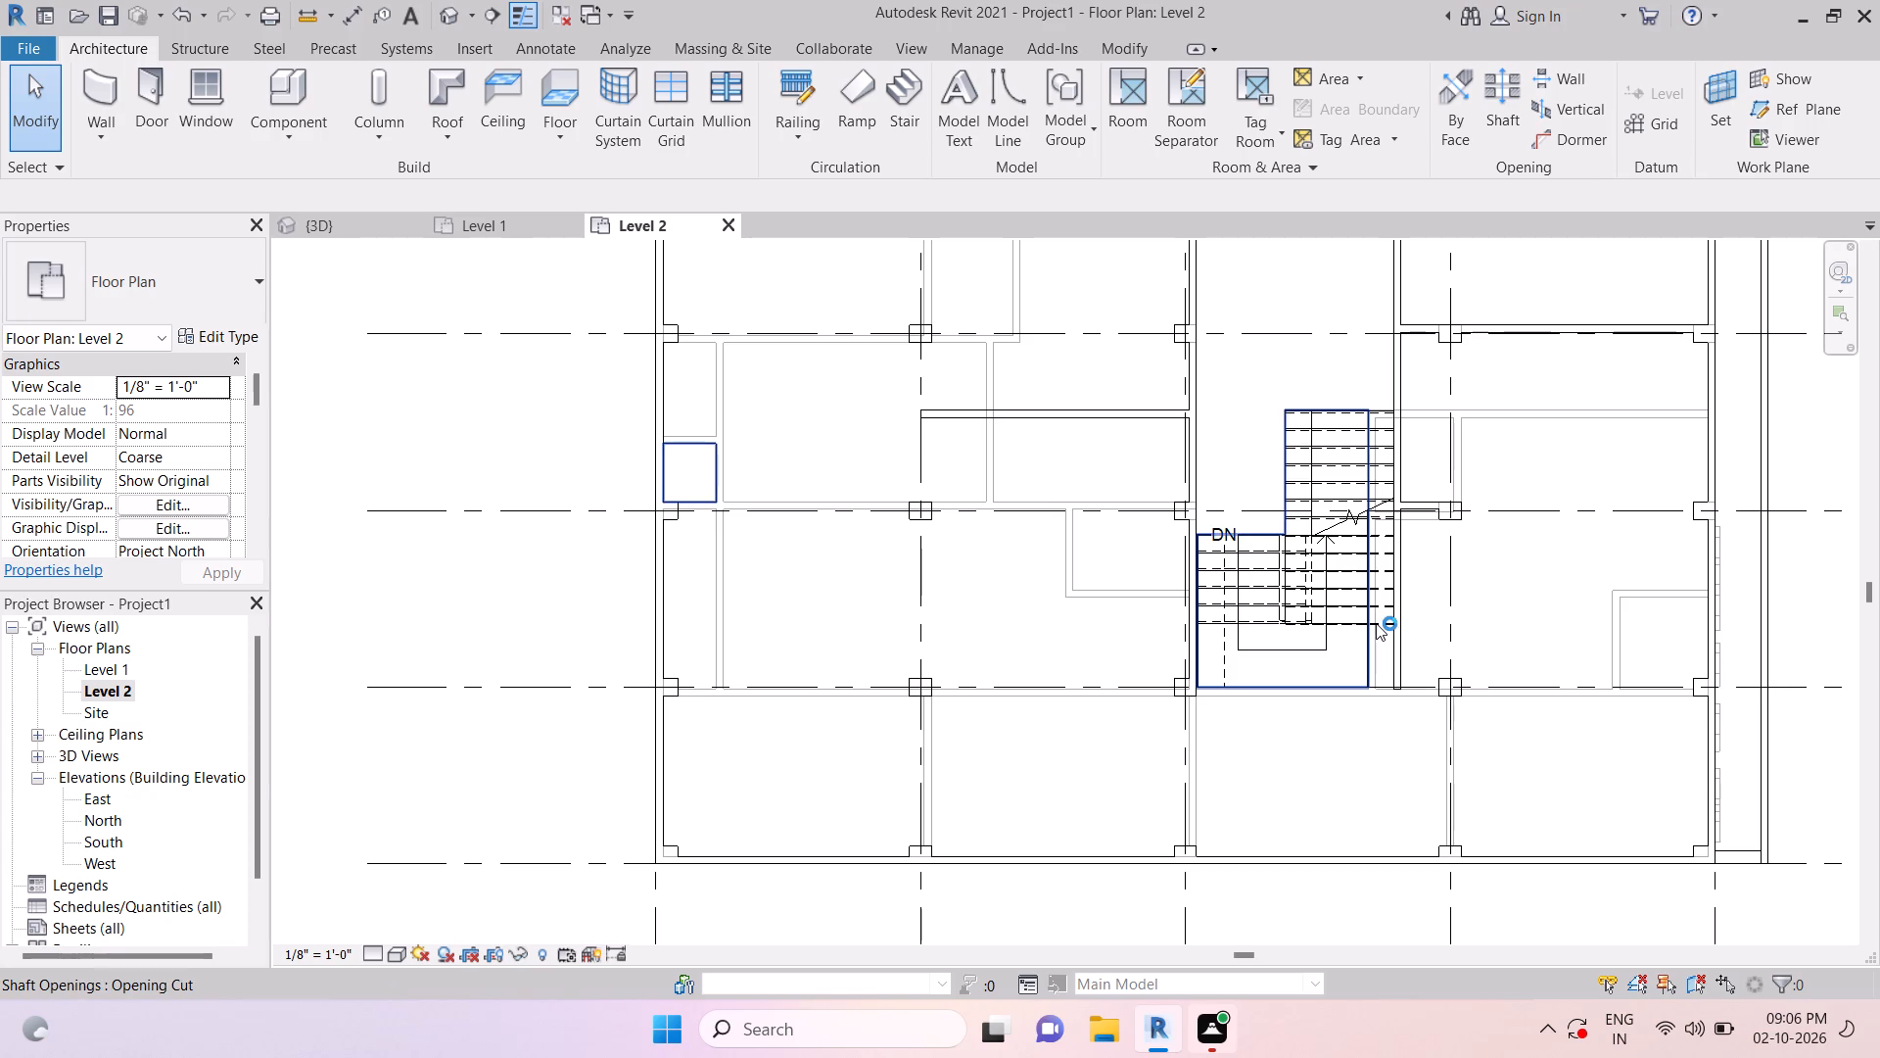
Save the project.
key("ctrl+s")
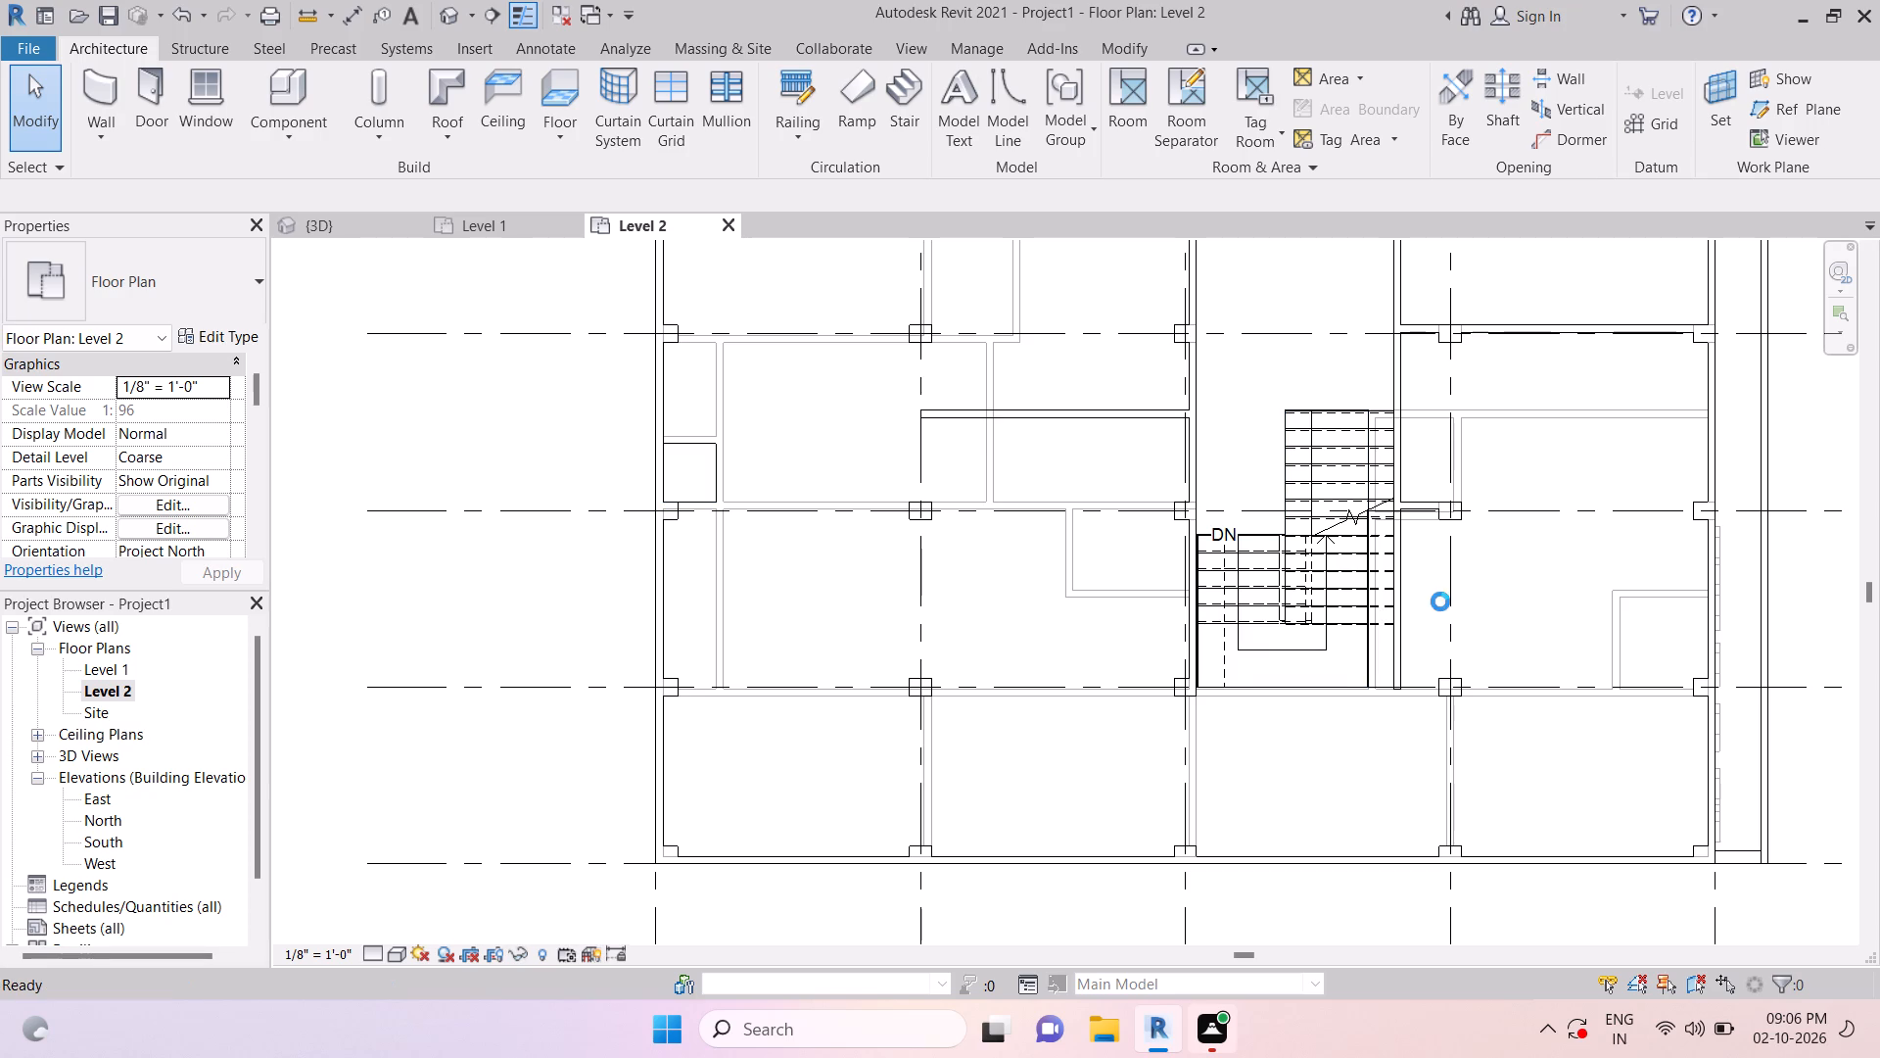
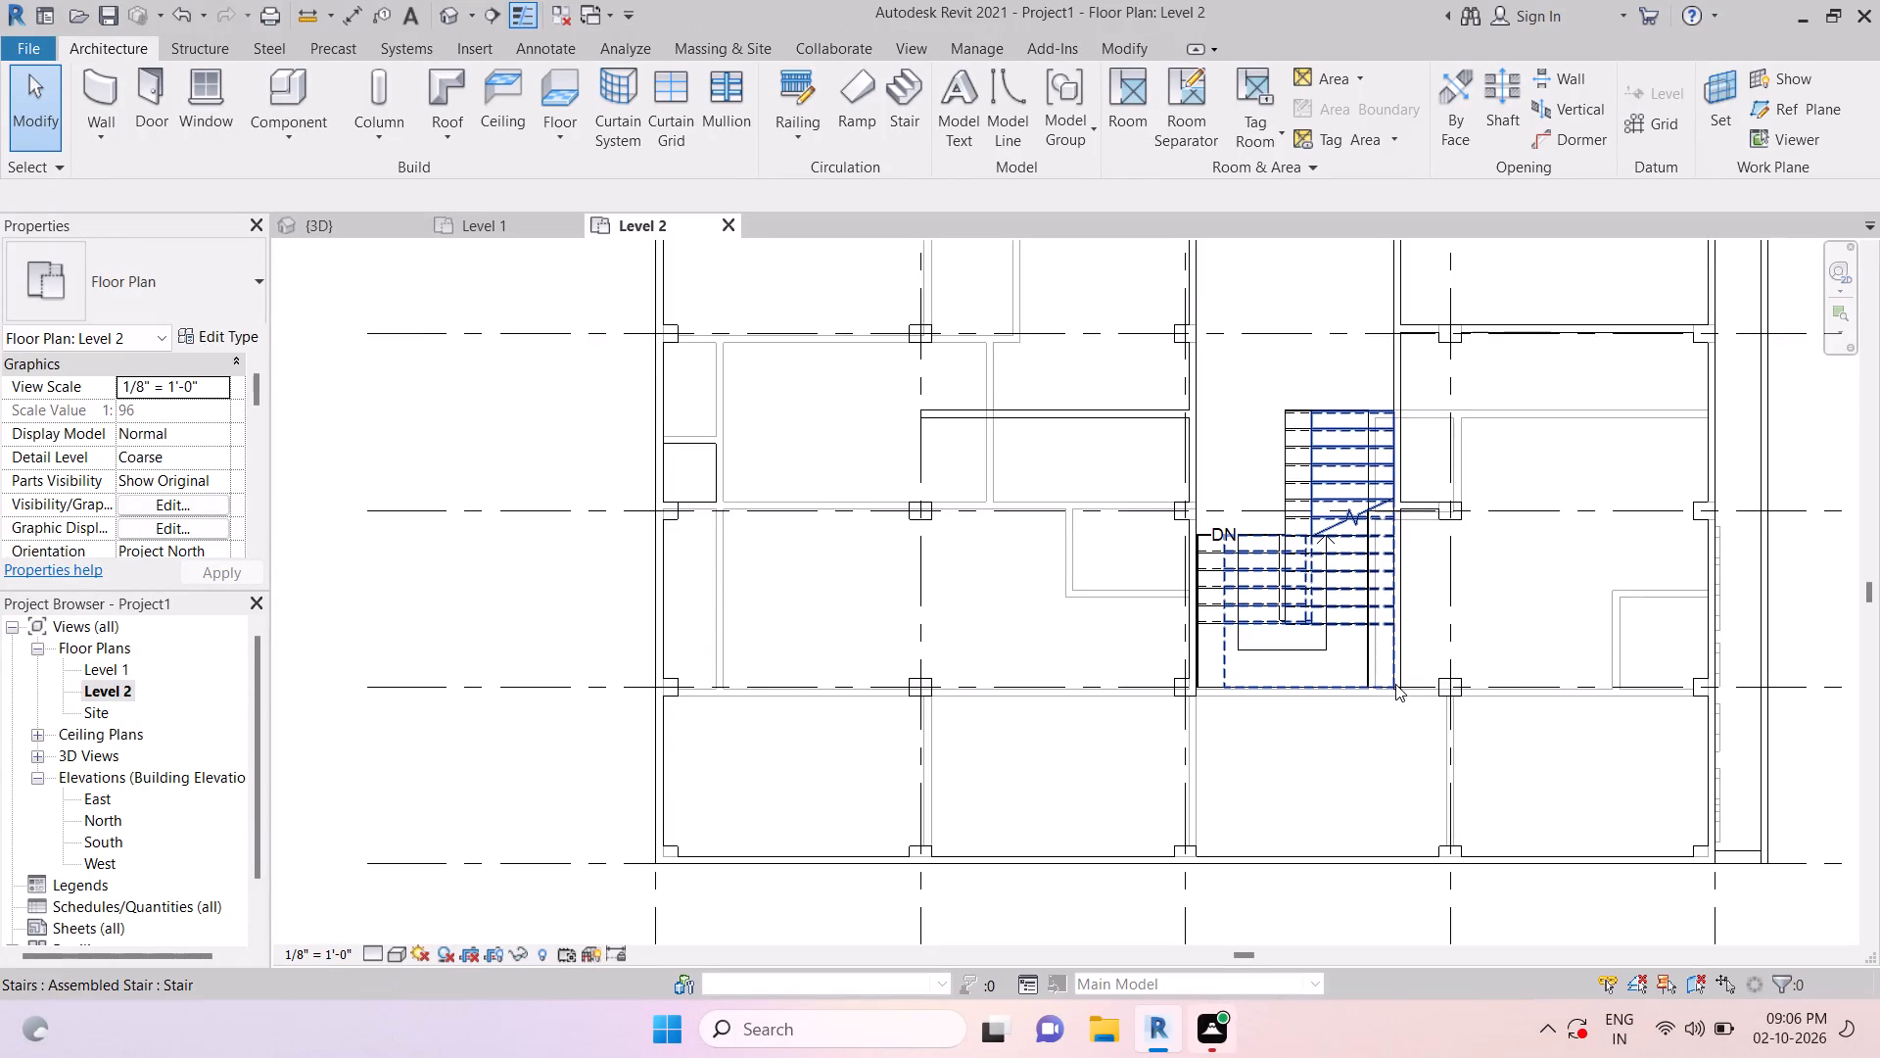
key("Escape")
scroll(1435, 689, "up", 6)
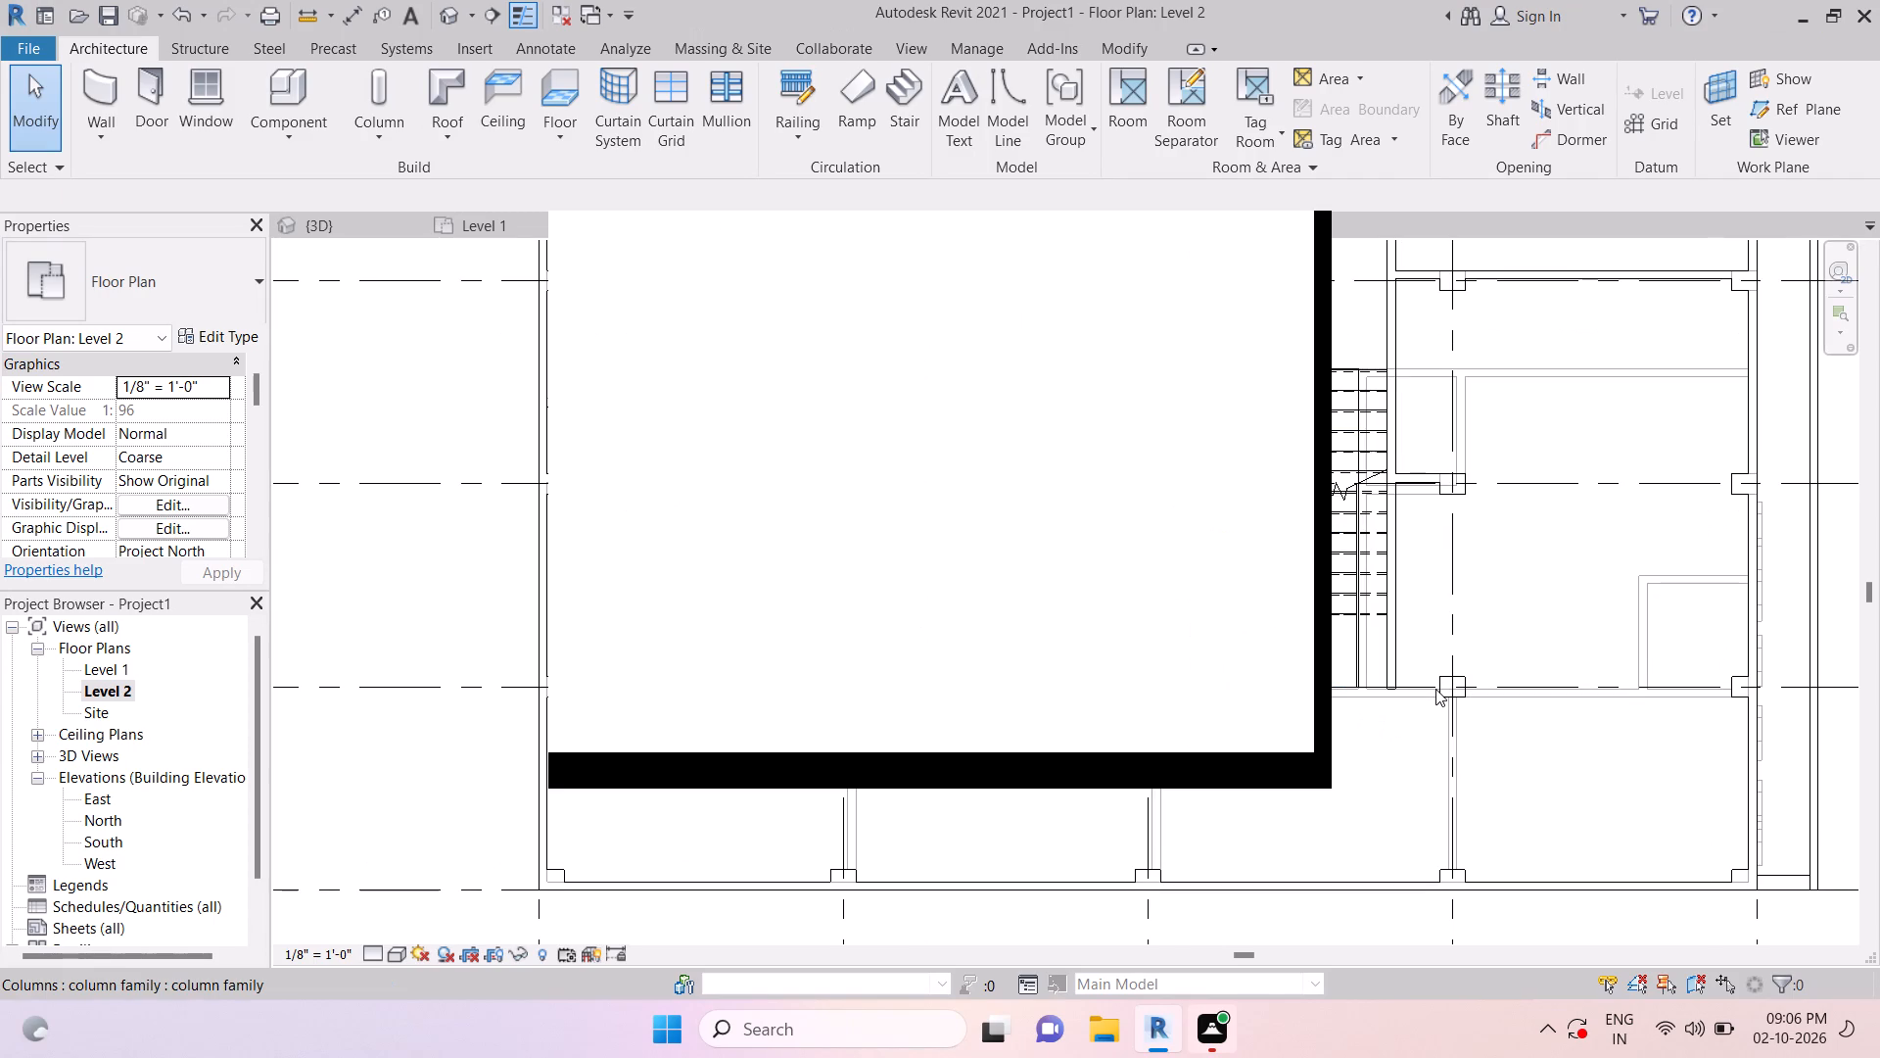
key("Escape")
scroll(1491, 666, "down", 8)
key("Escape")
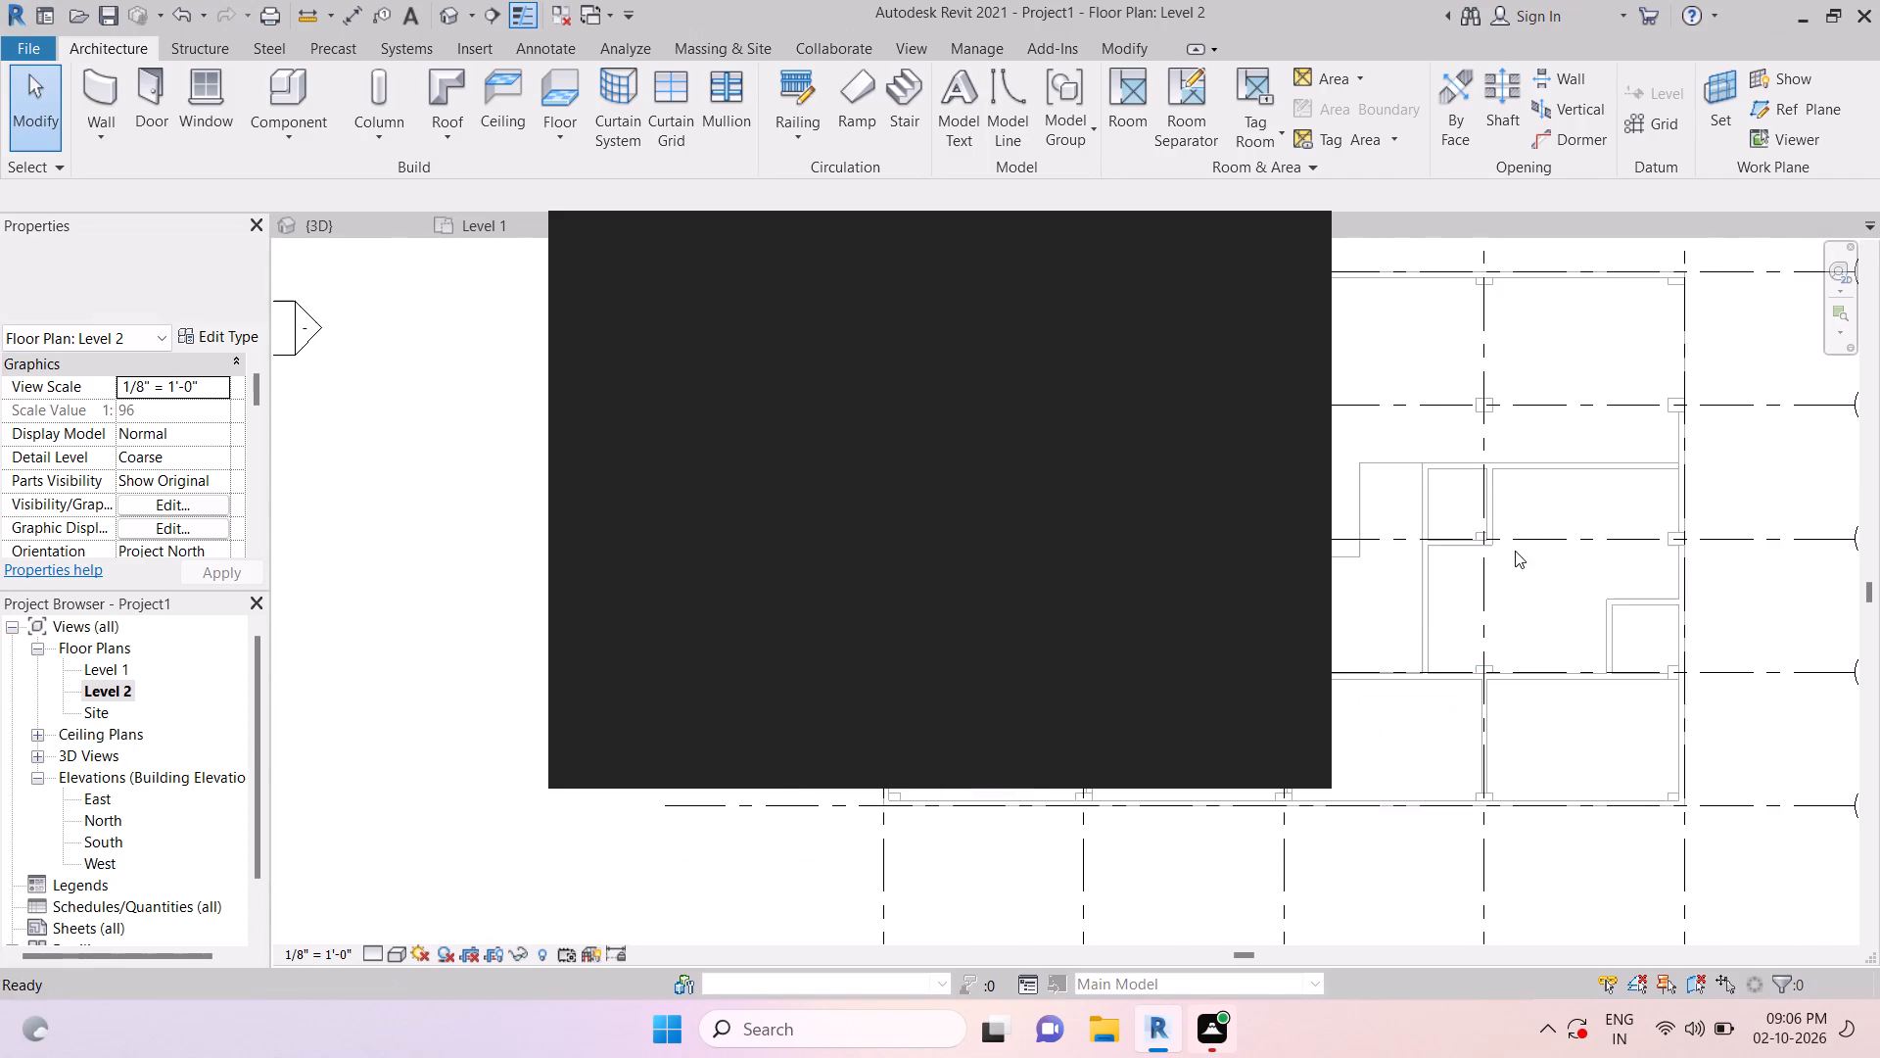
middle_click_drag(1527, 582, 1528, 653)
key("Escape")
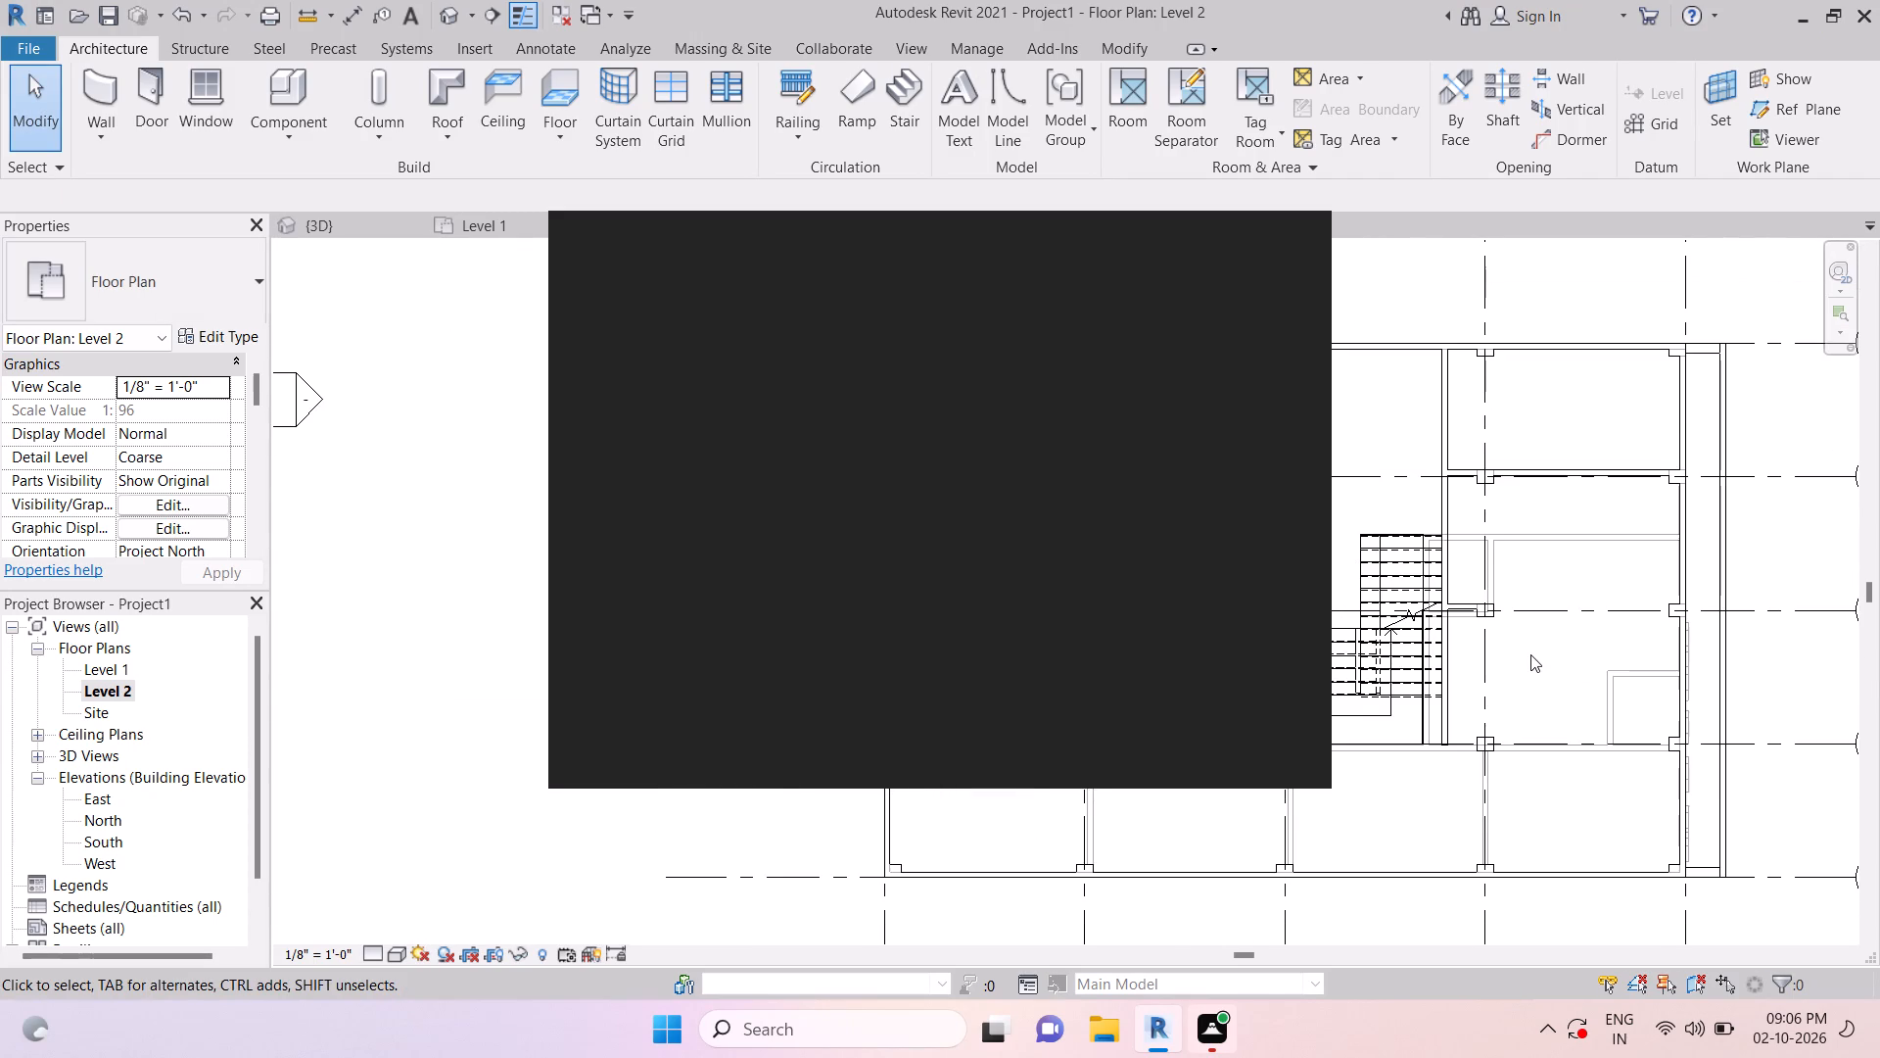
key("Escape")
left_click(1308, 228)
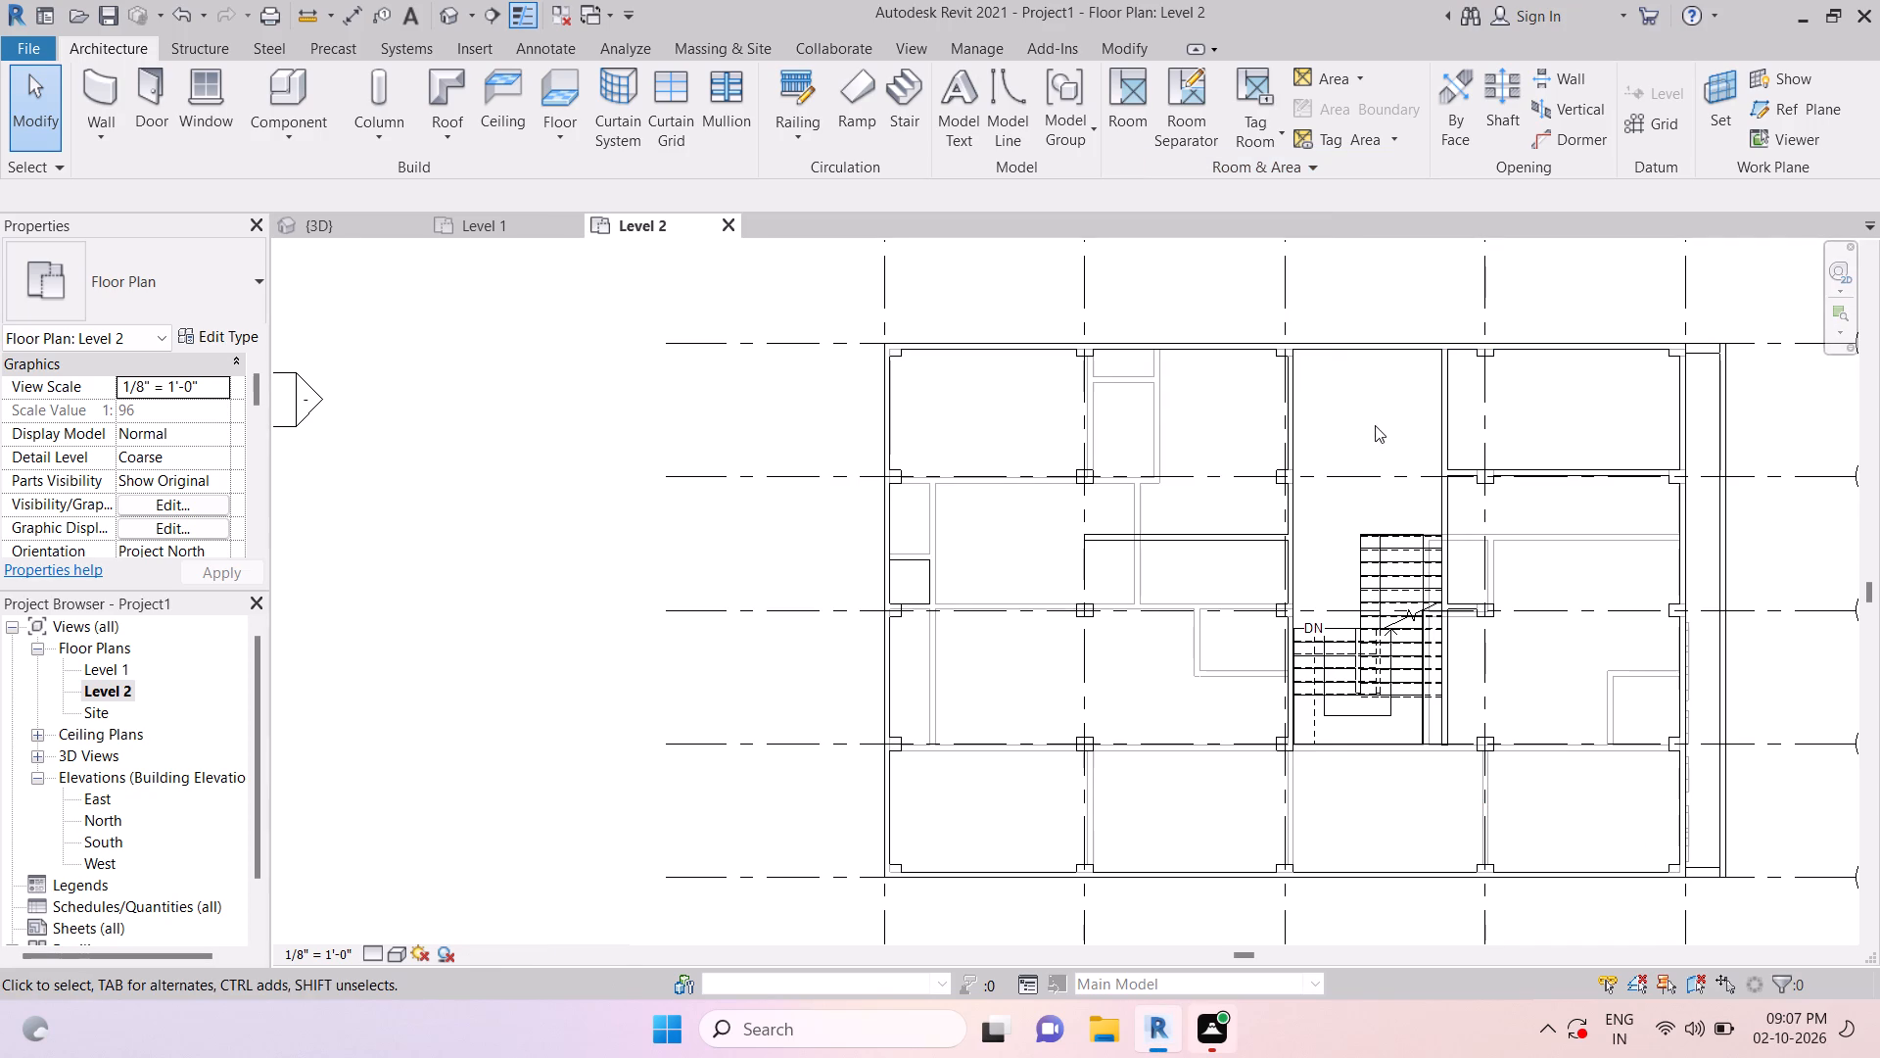
Measure the gap along grid 9 between the partition wall beside the stair and the grid 4 column with an aligned dimension.
middle_click_drag(1601, 692, 1504, 661)
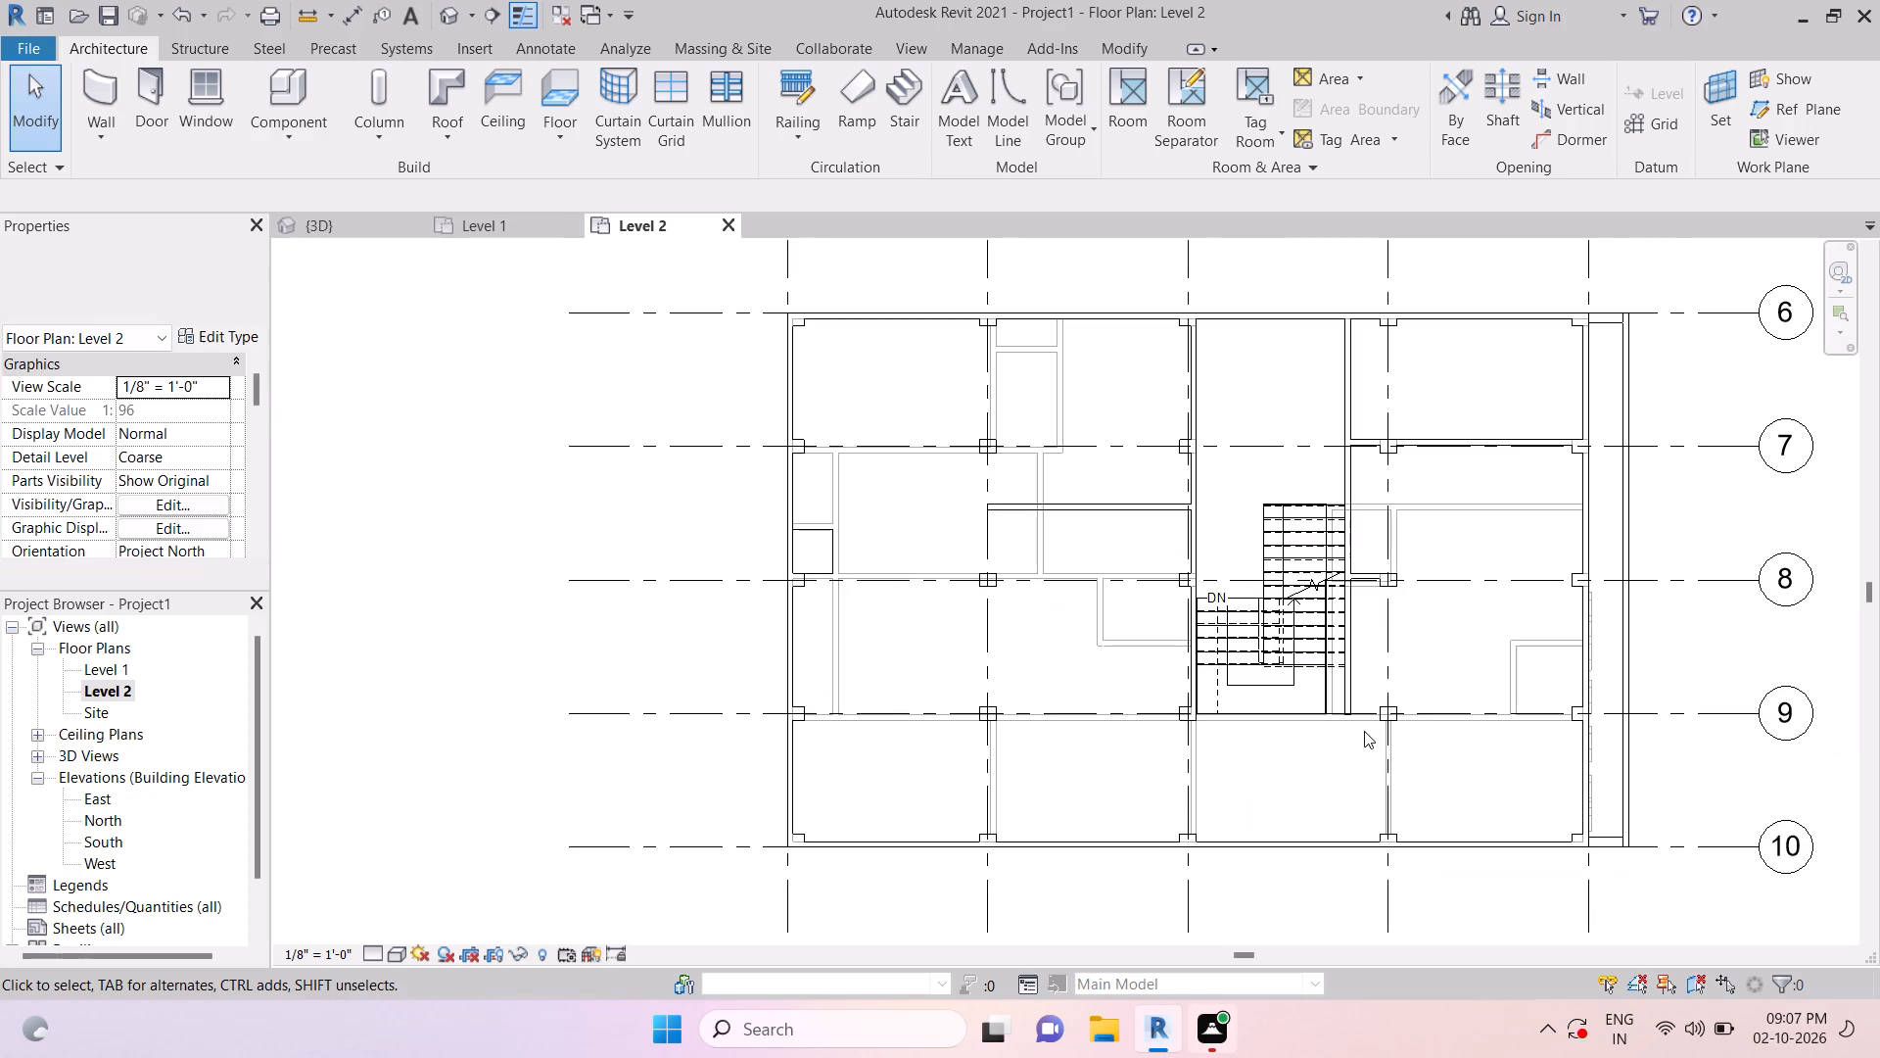
key("Escape")
scroll(1191, 745, "up", 3)
key("Escape")
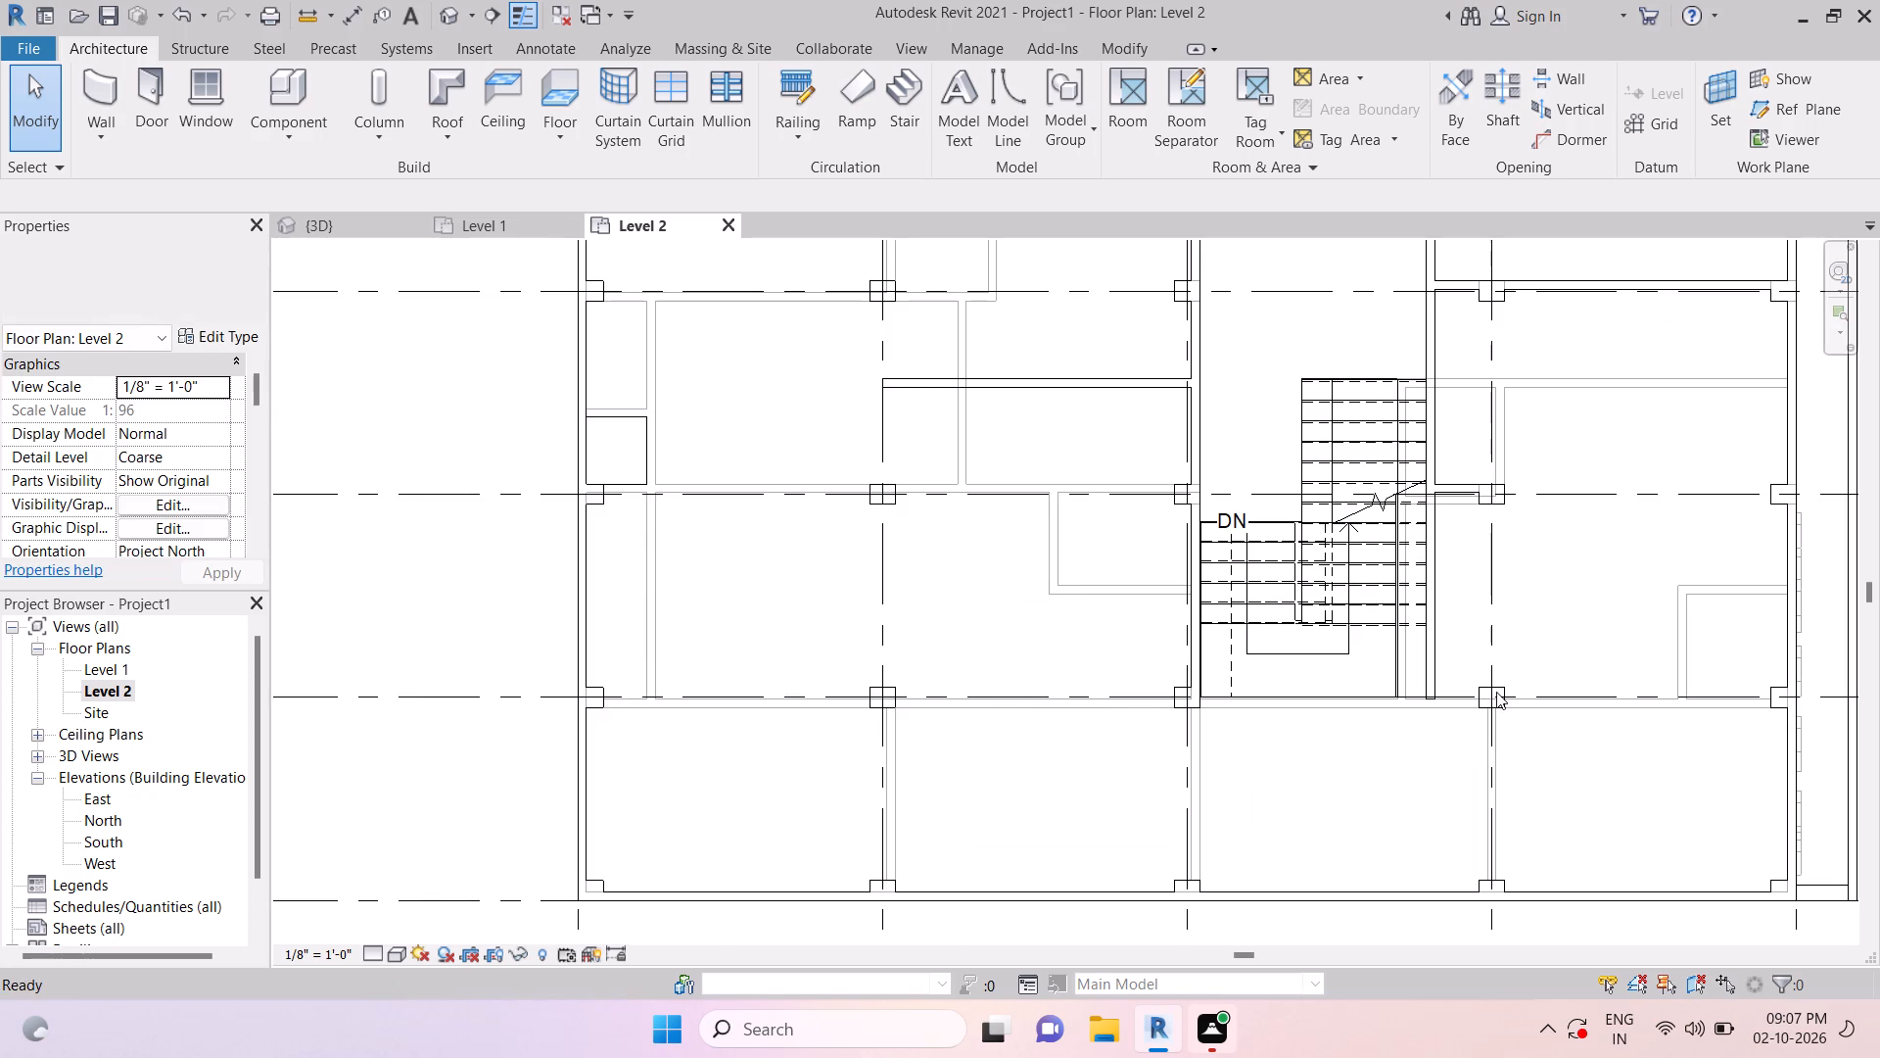
key("Escape")
key("Escape")
scroll(1448, 697, "up", 9)
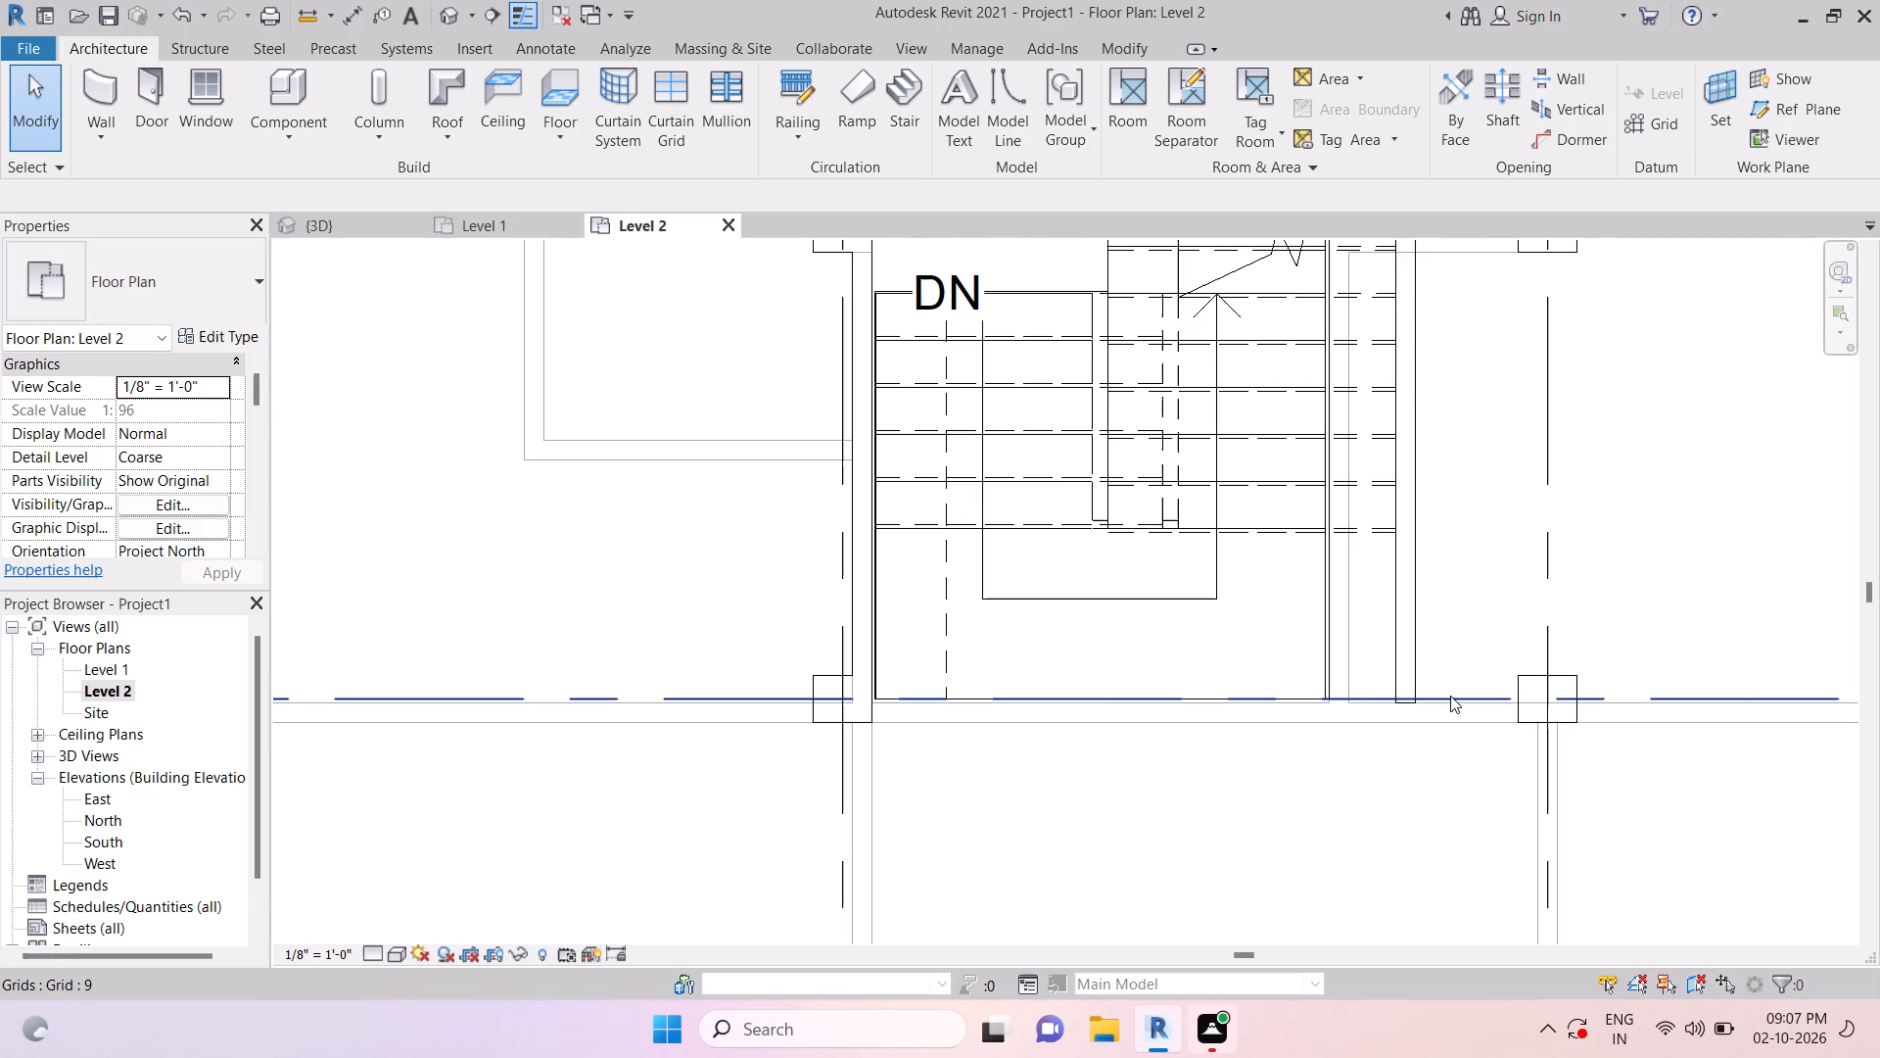
key("Escape")
key("Escape")
key("Escape")
key("Escape")
key("d")
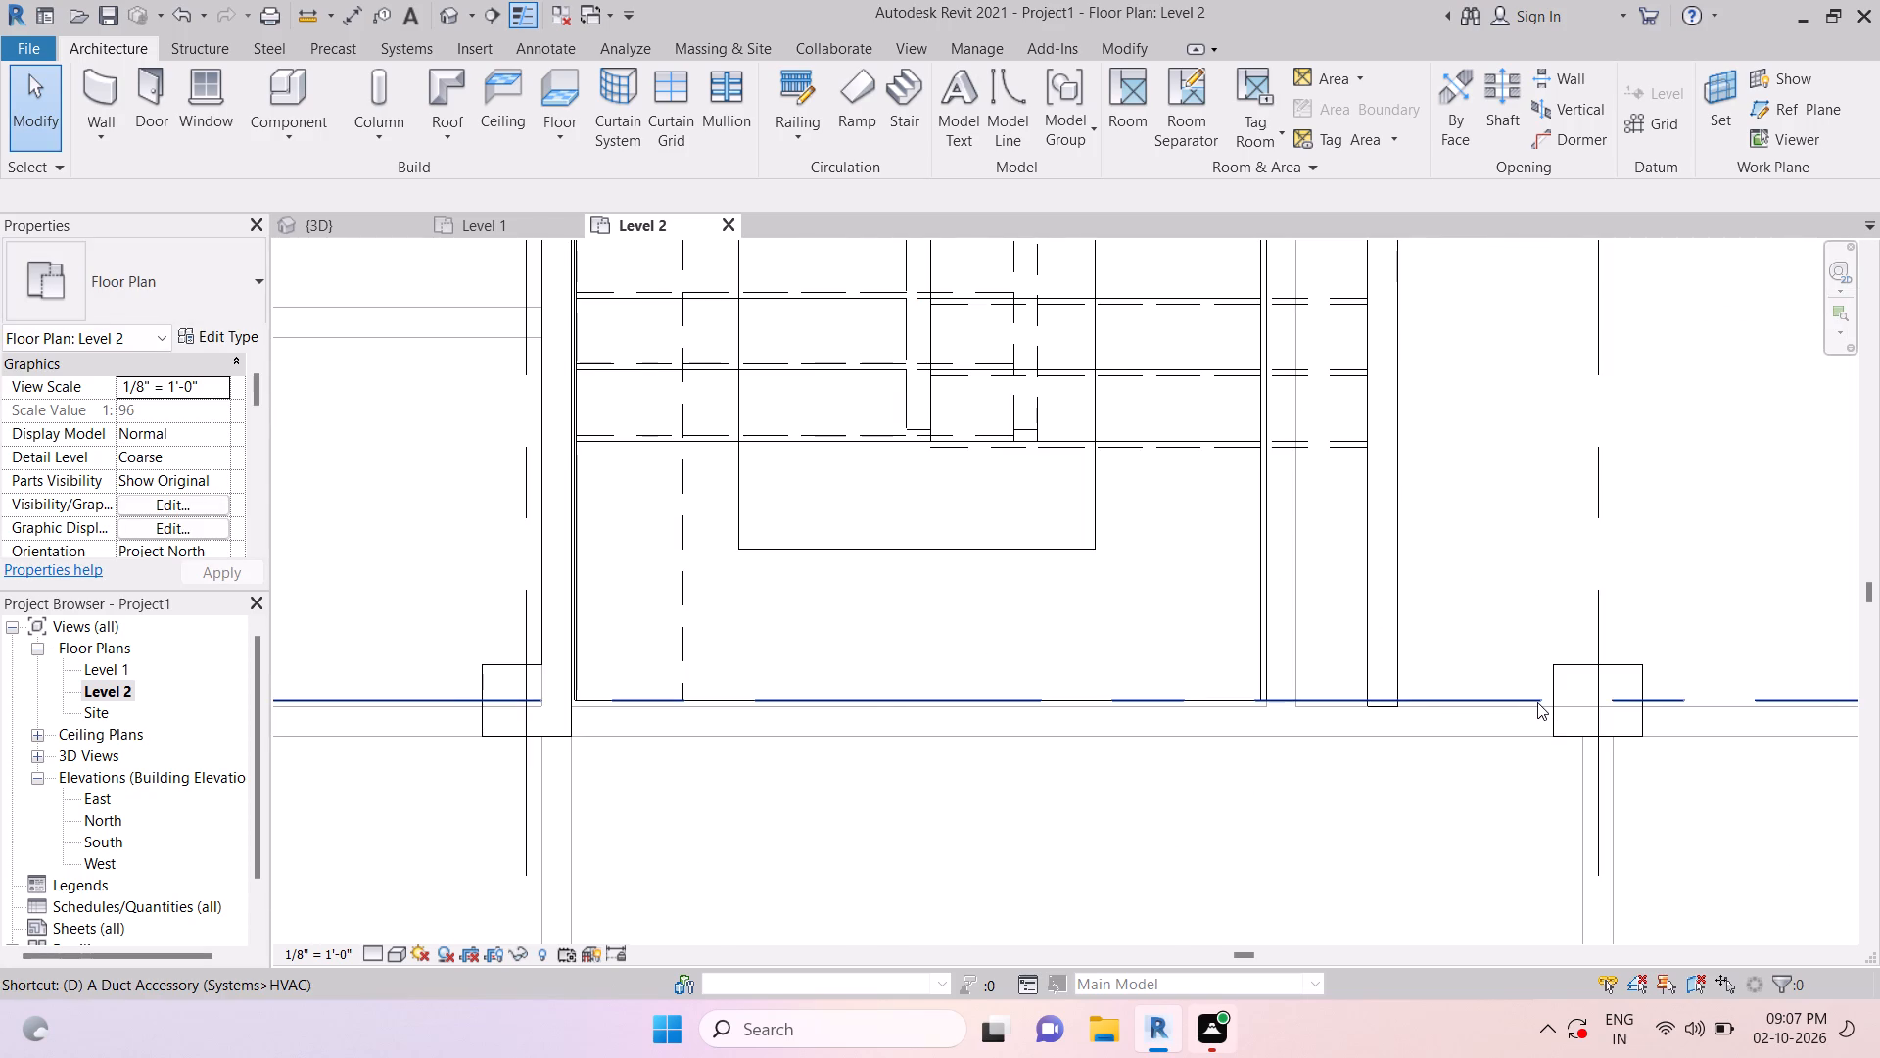
key("i")
key("Tab")
left_click(1397, 666)
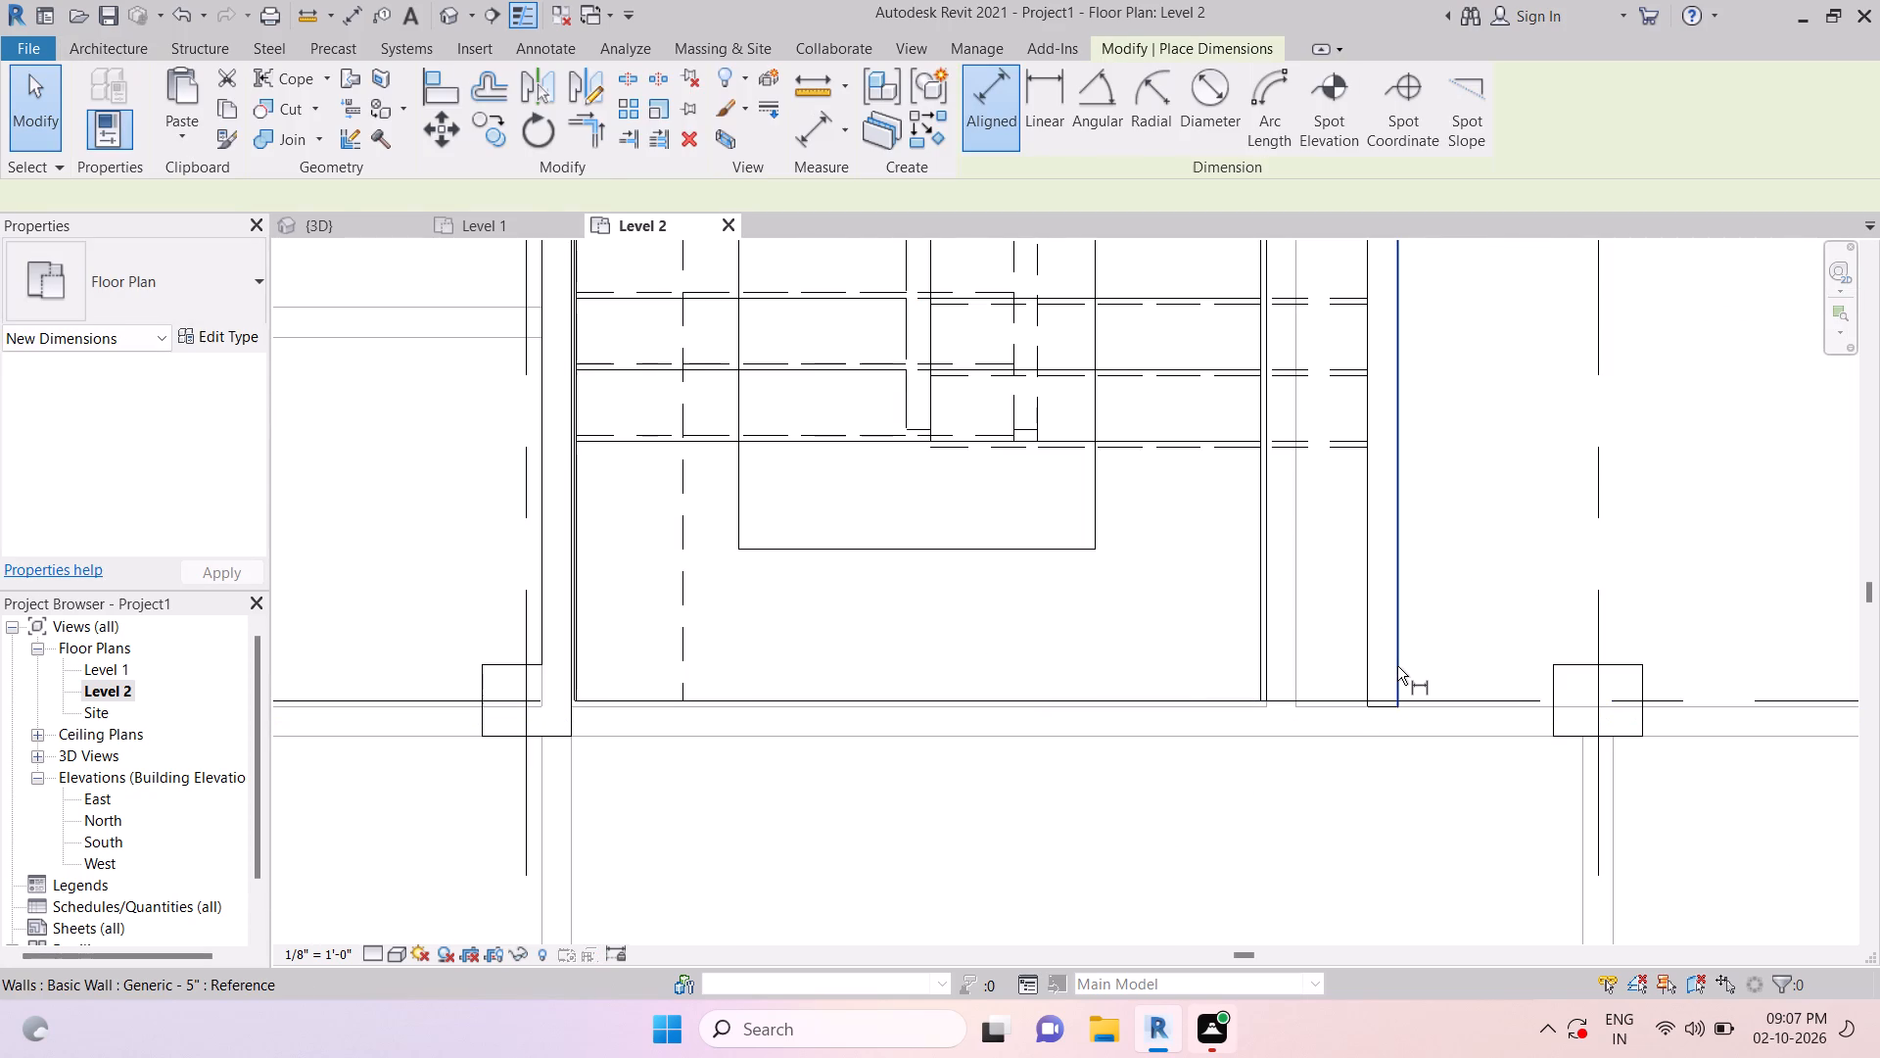
left_click(1545, 693)
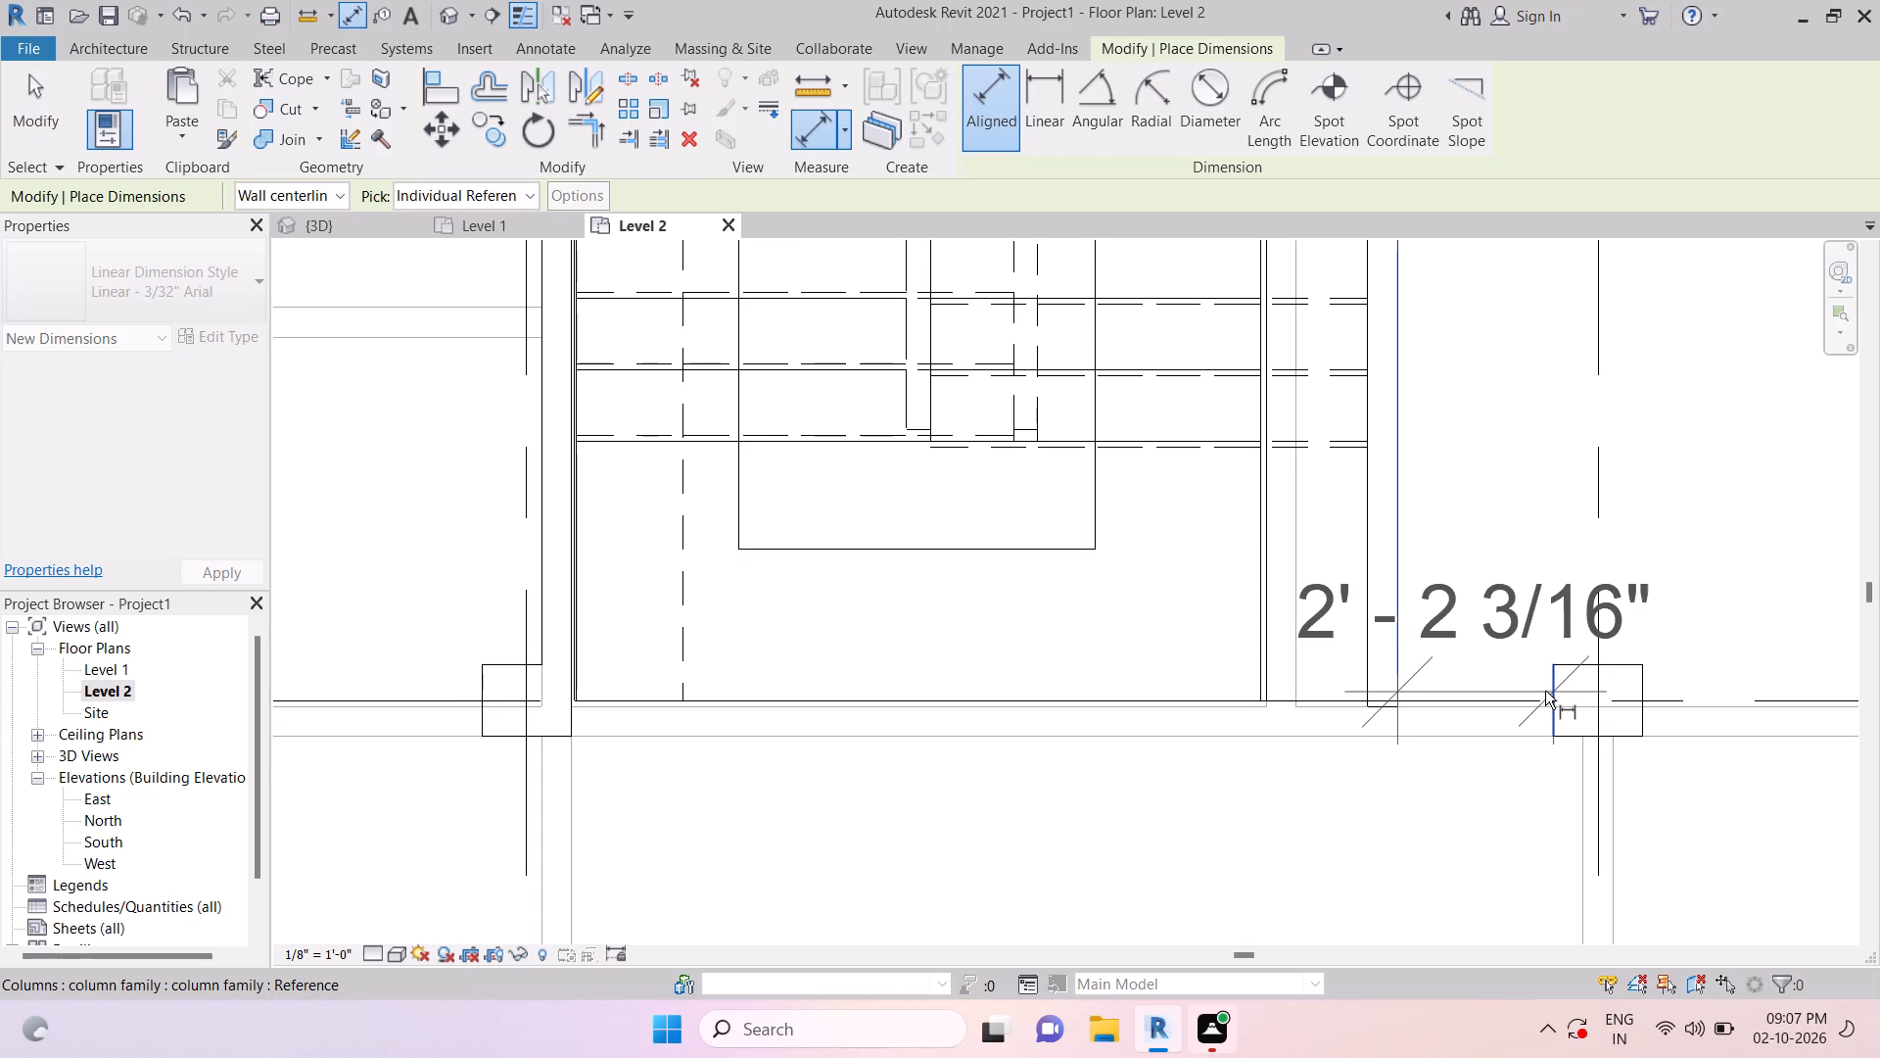
key("Escape")
Draw a Generic - 5" wall about 9'-6" long below the stair, perpendicular from the grid 9 line to the grid 10 exterior wall.
scroll(1533, 688, "down", 7)
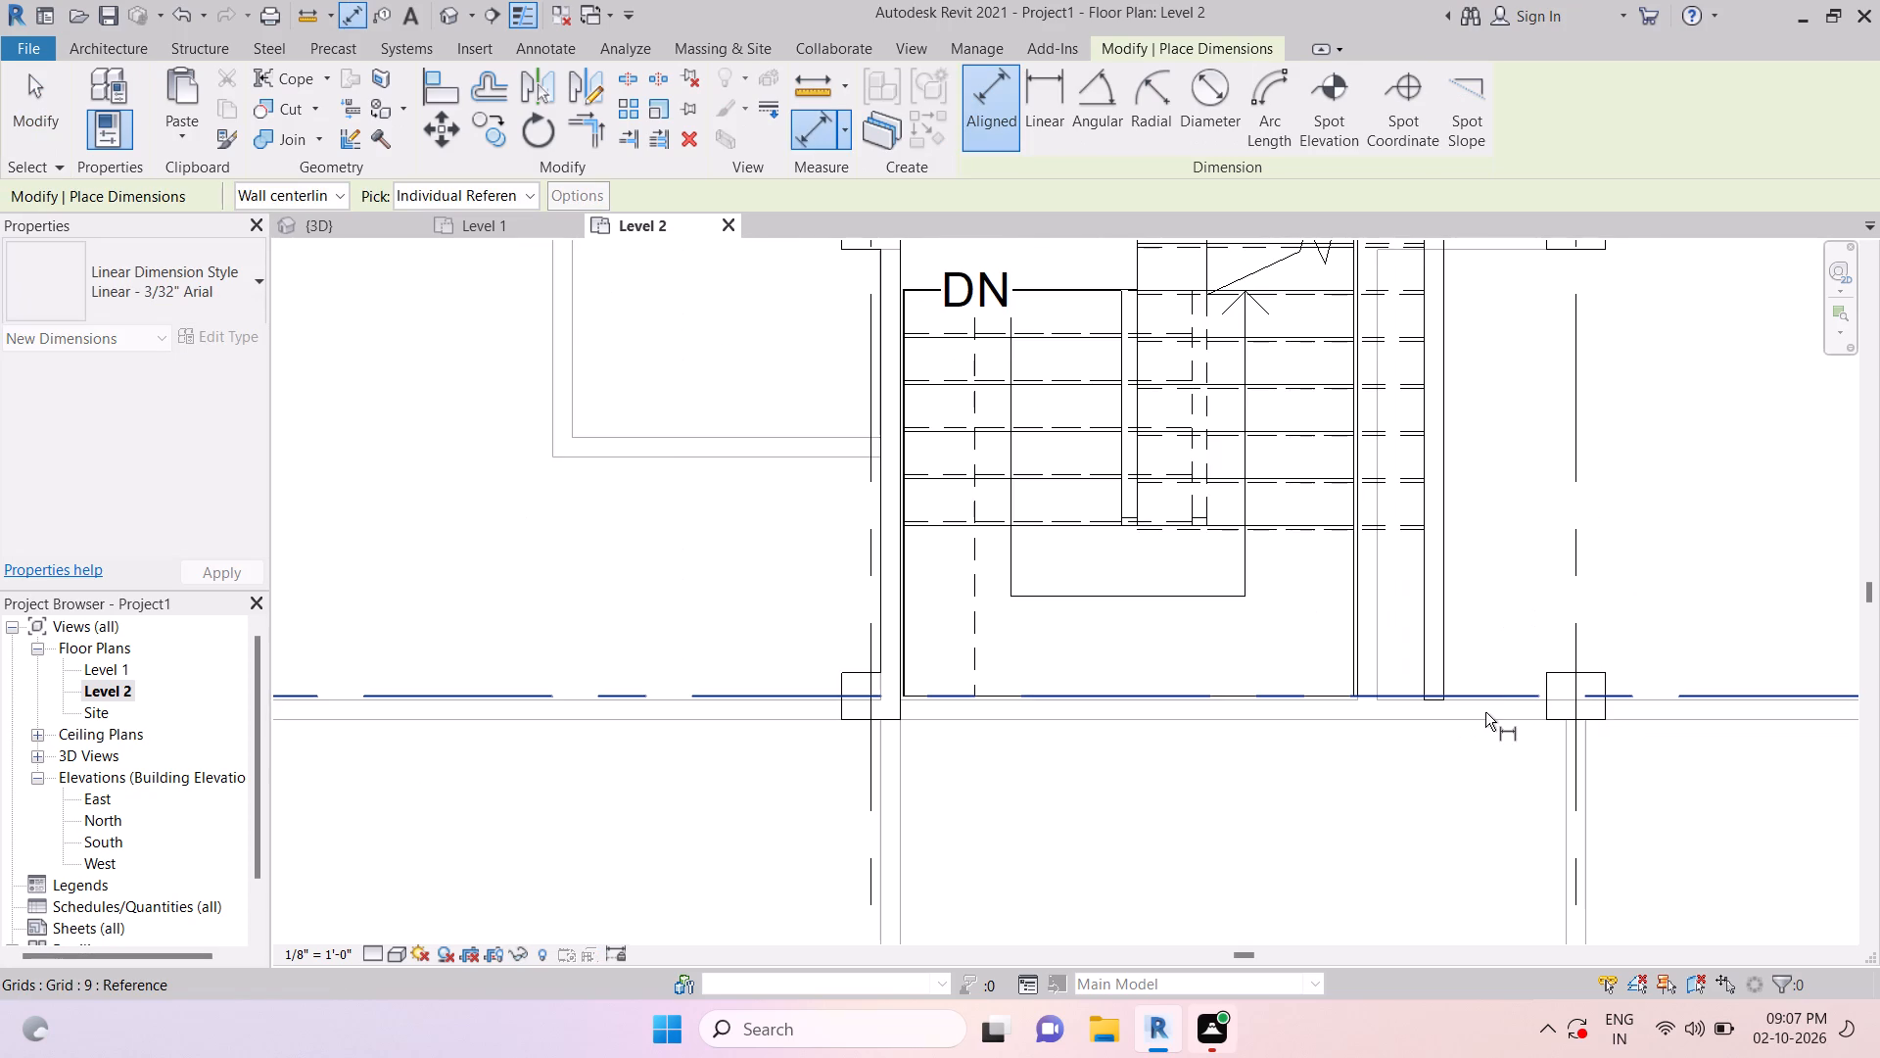
middle_click_drag(1490, 736, 1425, 631)
key("Escape")
key("Escape")
type("wa")
left_click(1294, 604)
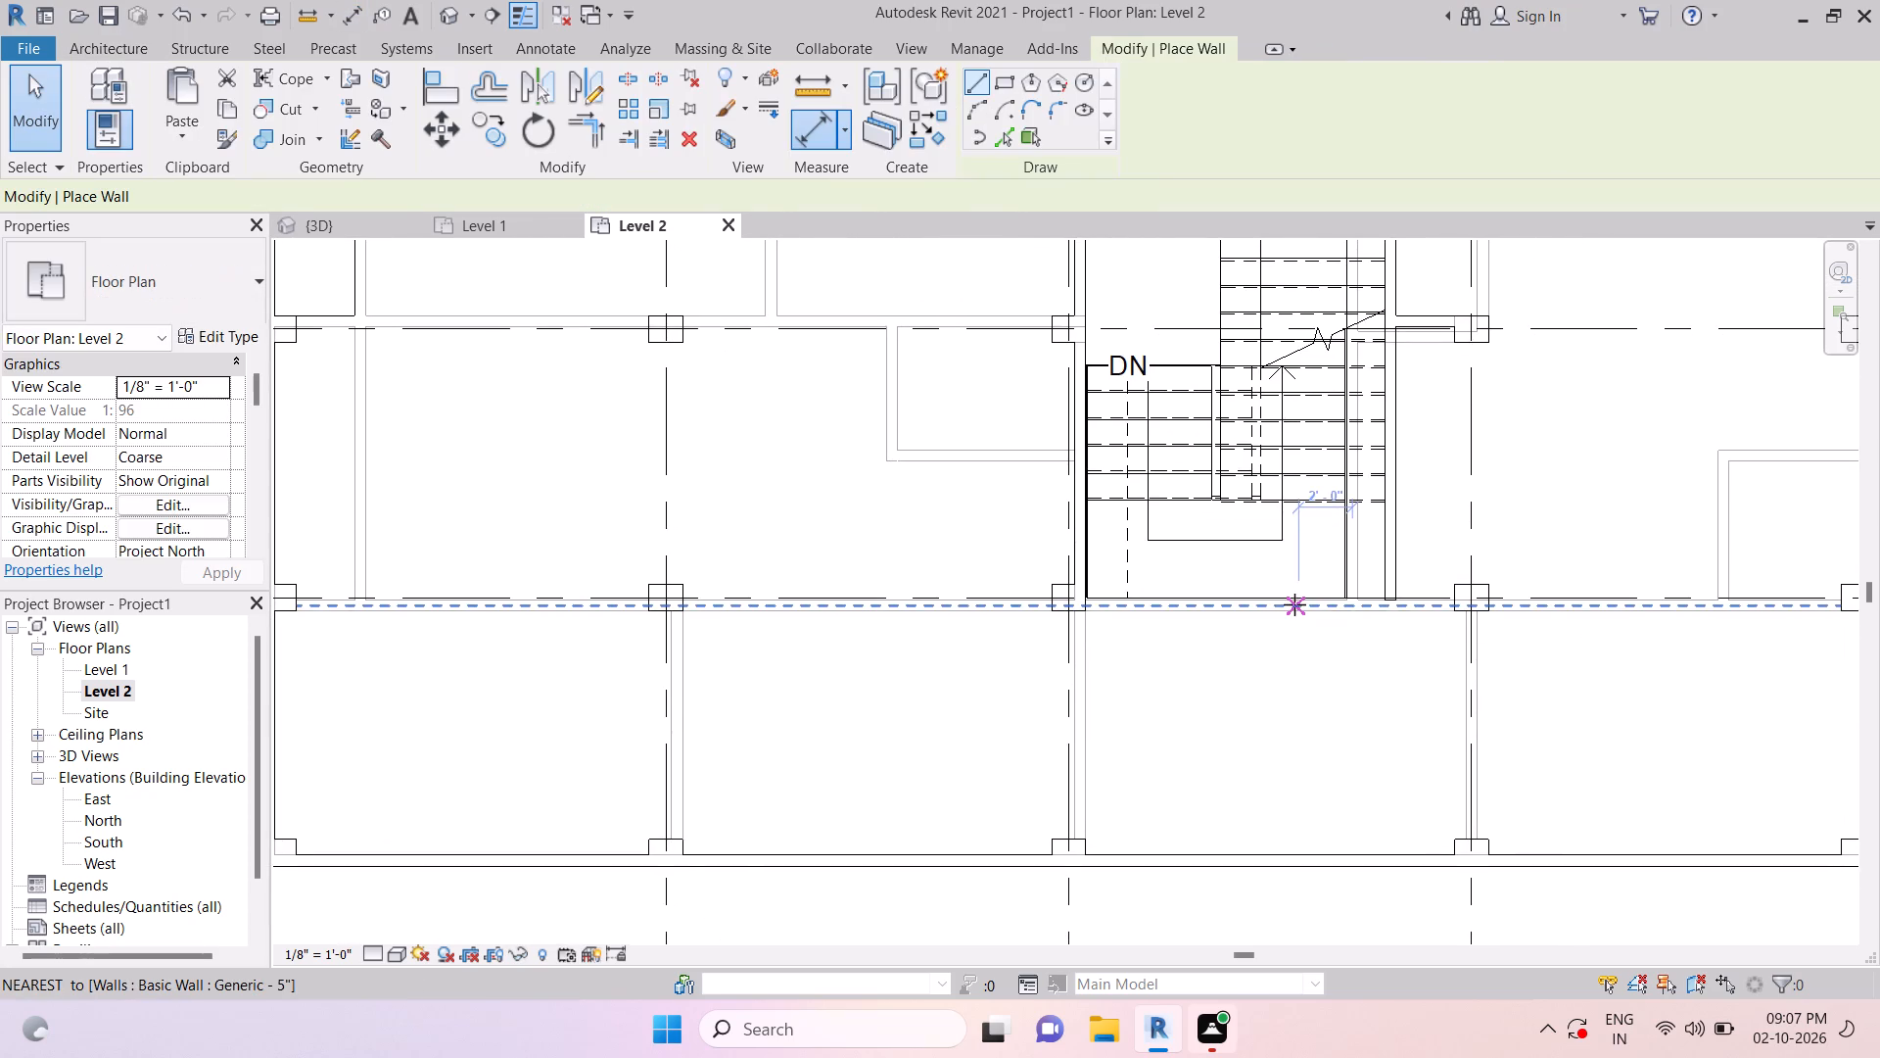
left_click(1294, 853)
key("Escape")
key("Escape")
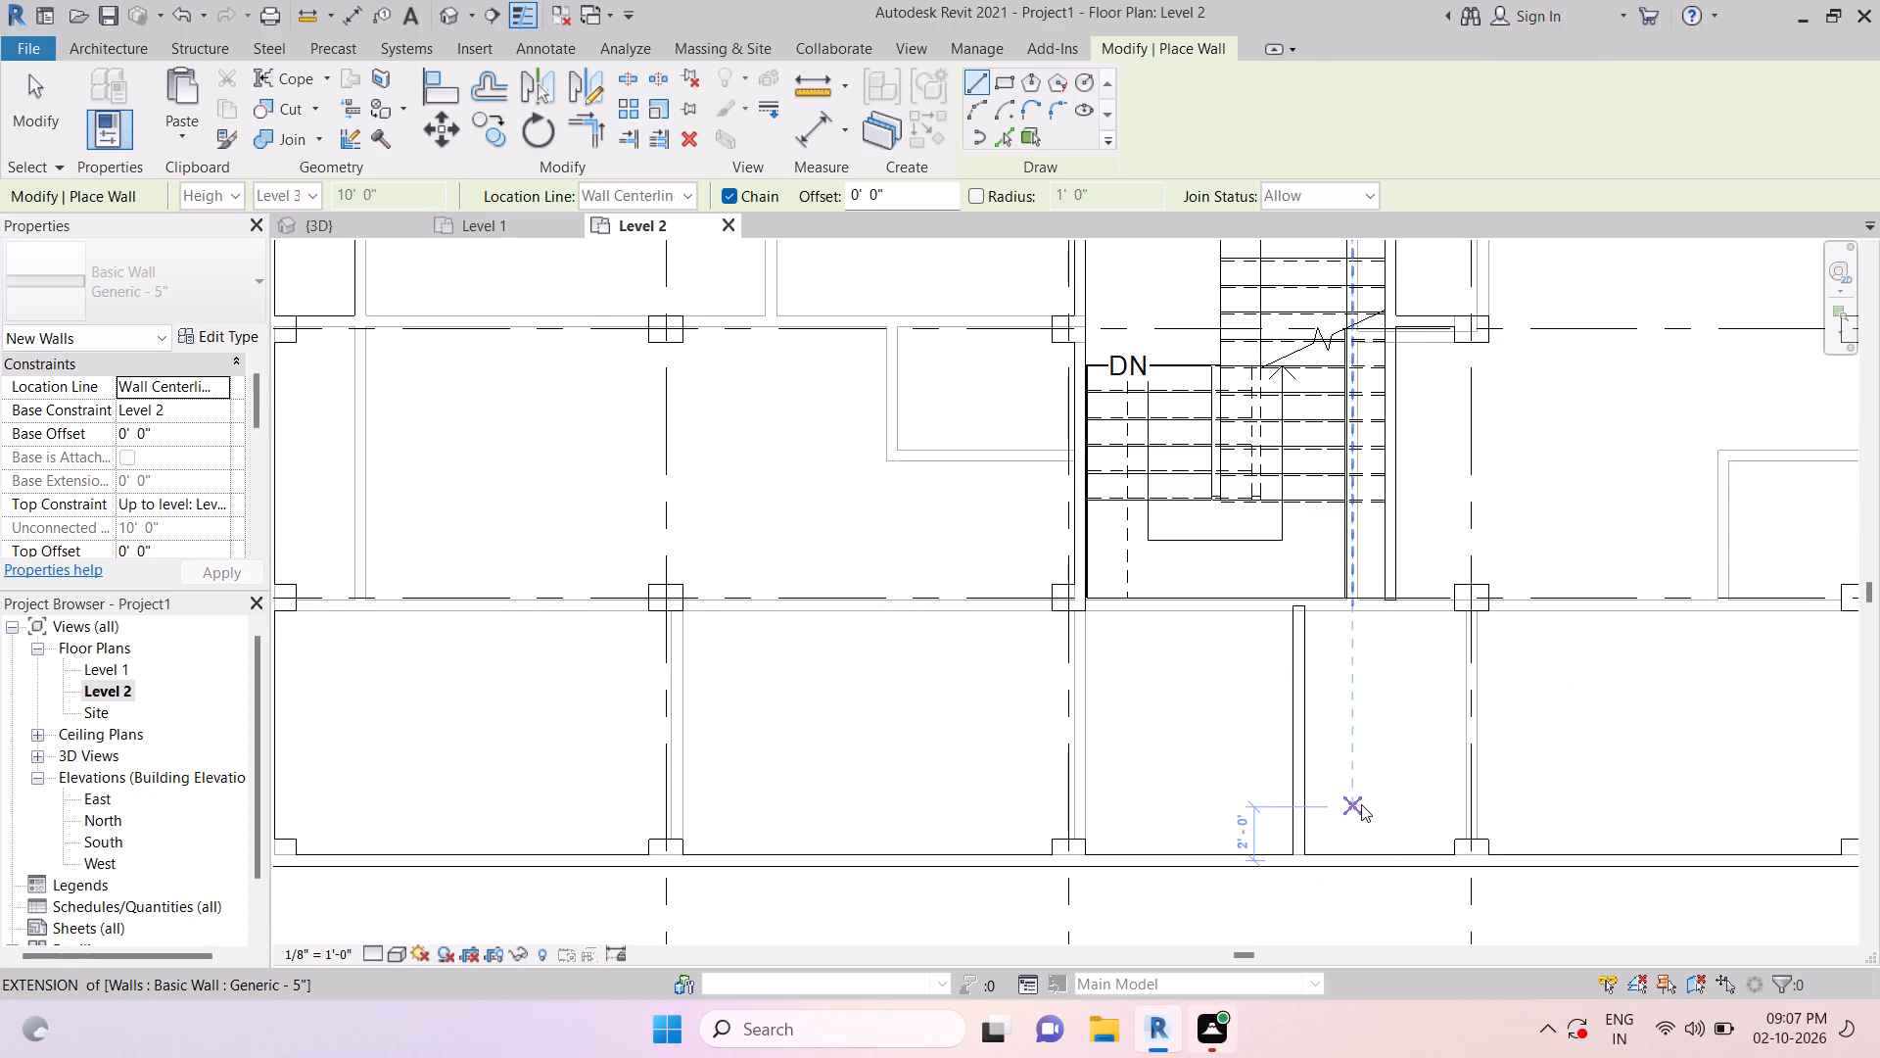
key("Escape")
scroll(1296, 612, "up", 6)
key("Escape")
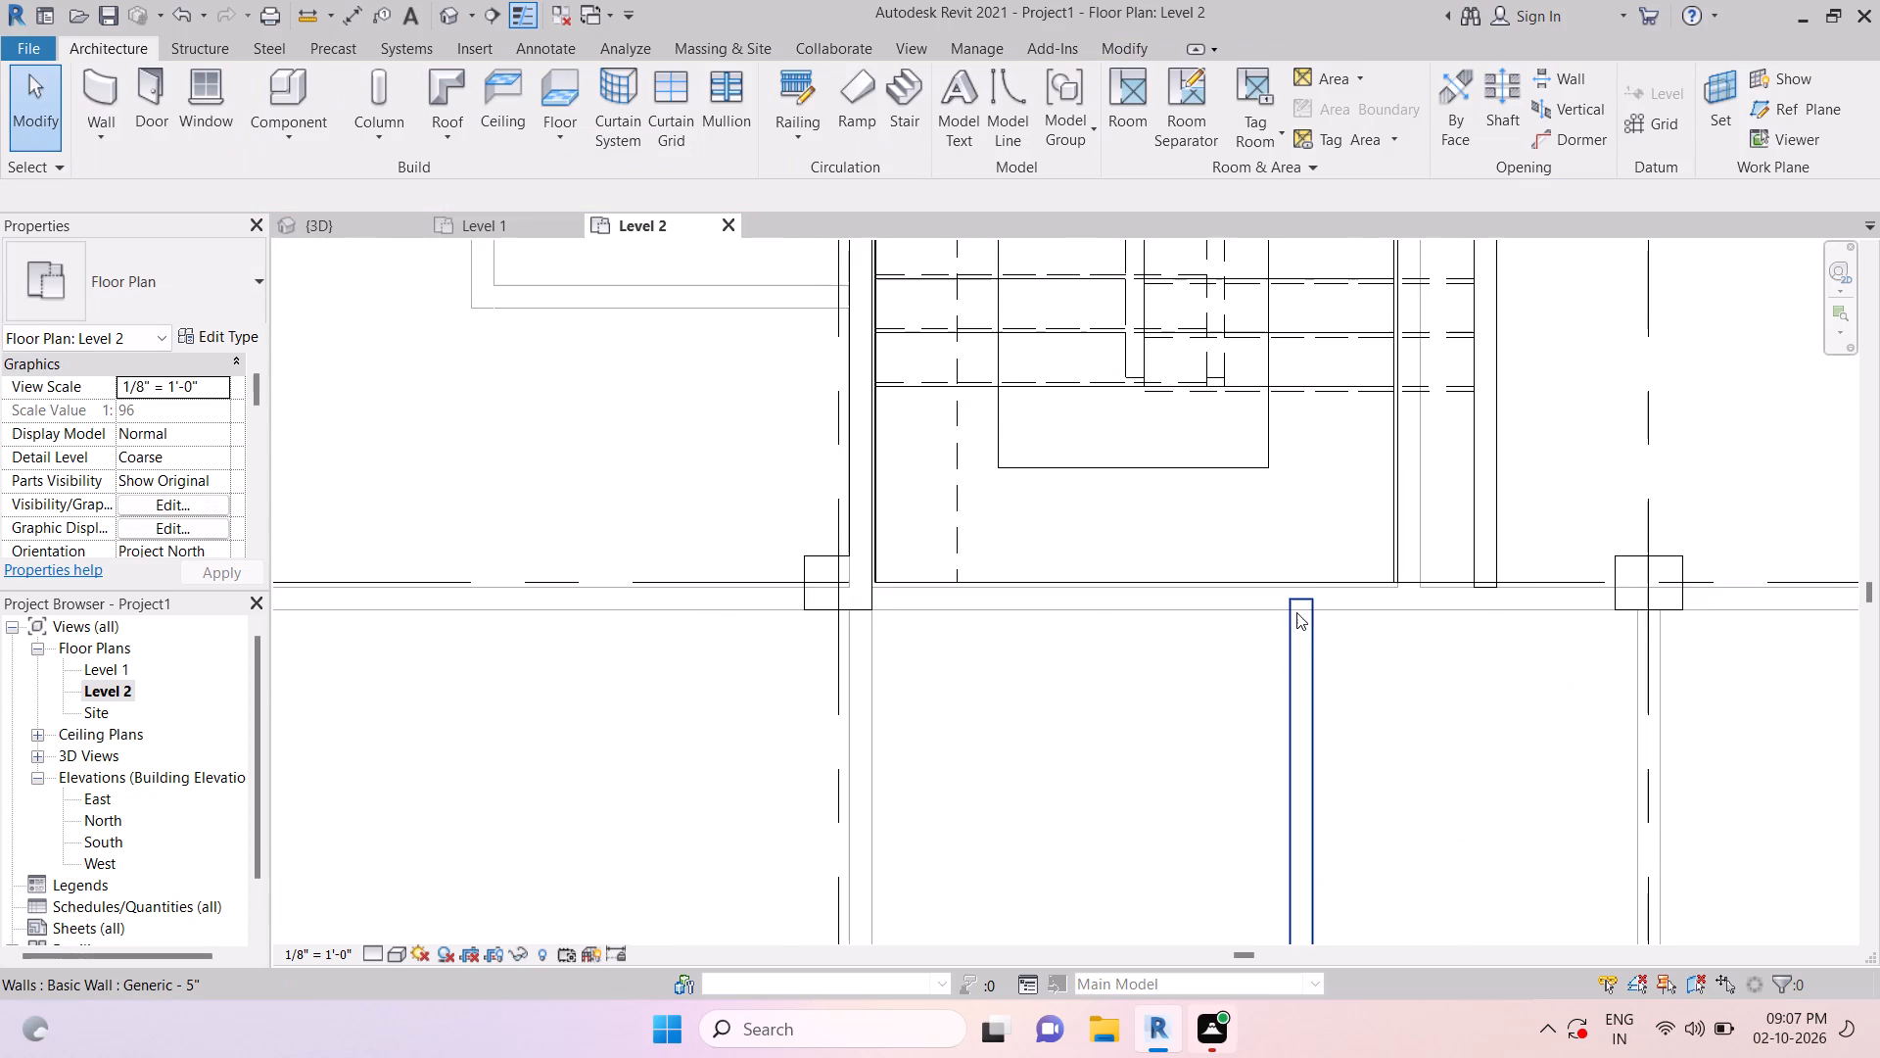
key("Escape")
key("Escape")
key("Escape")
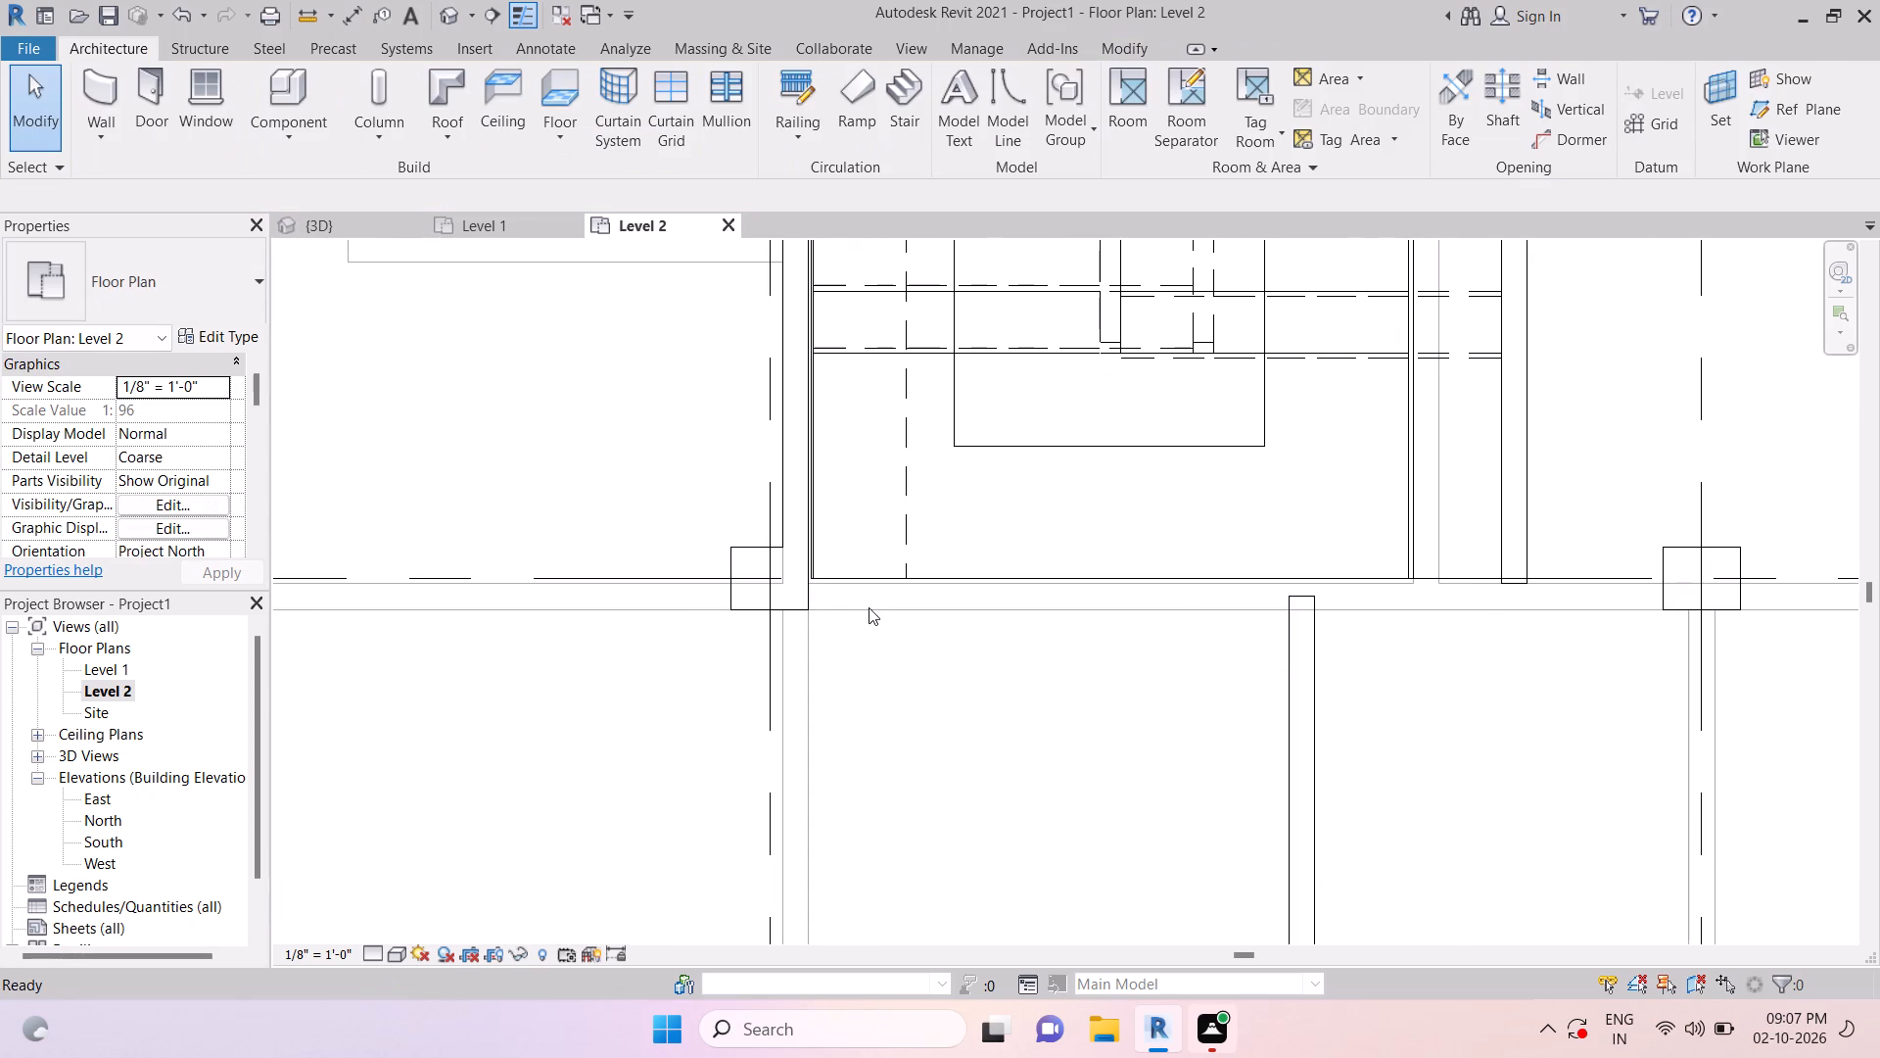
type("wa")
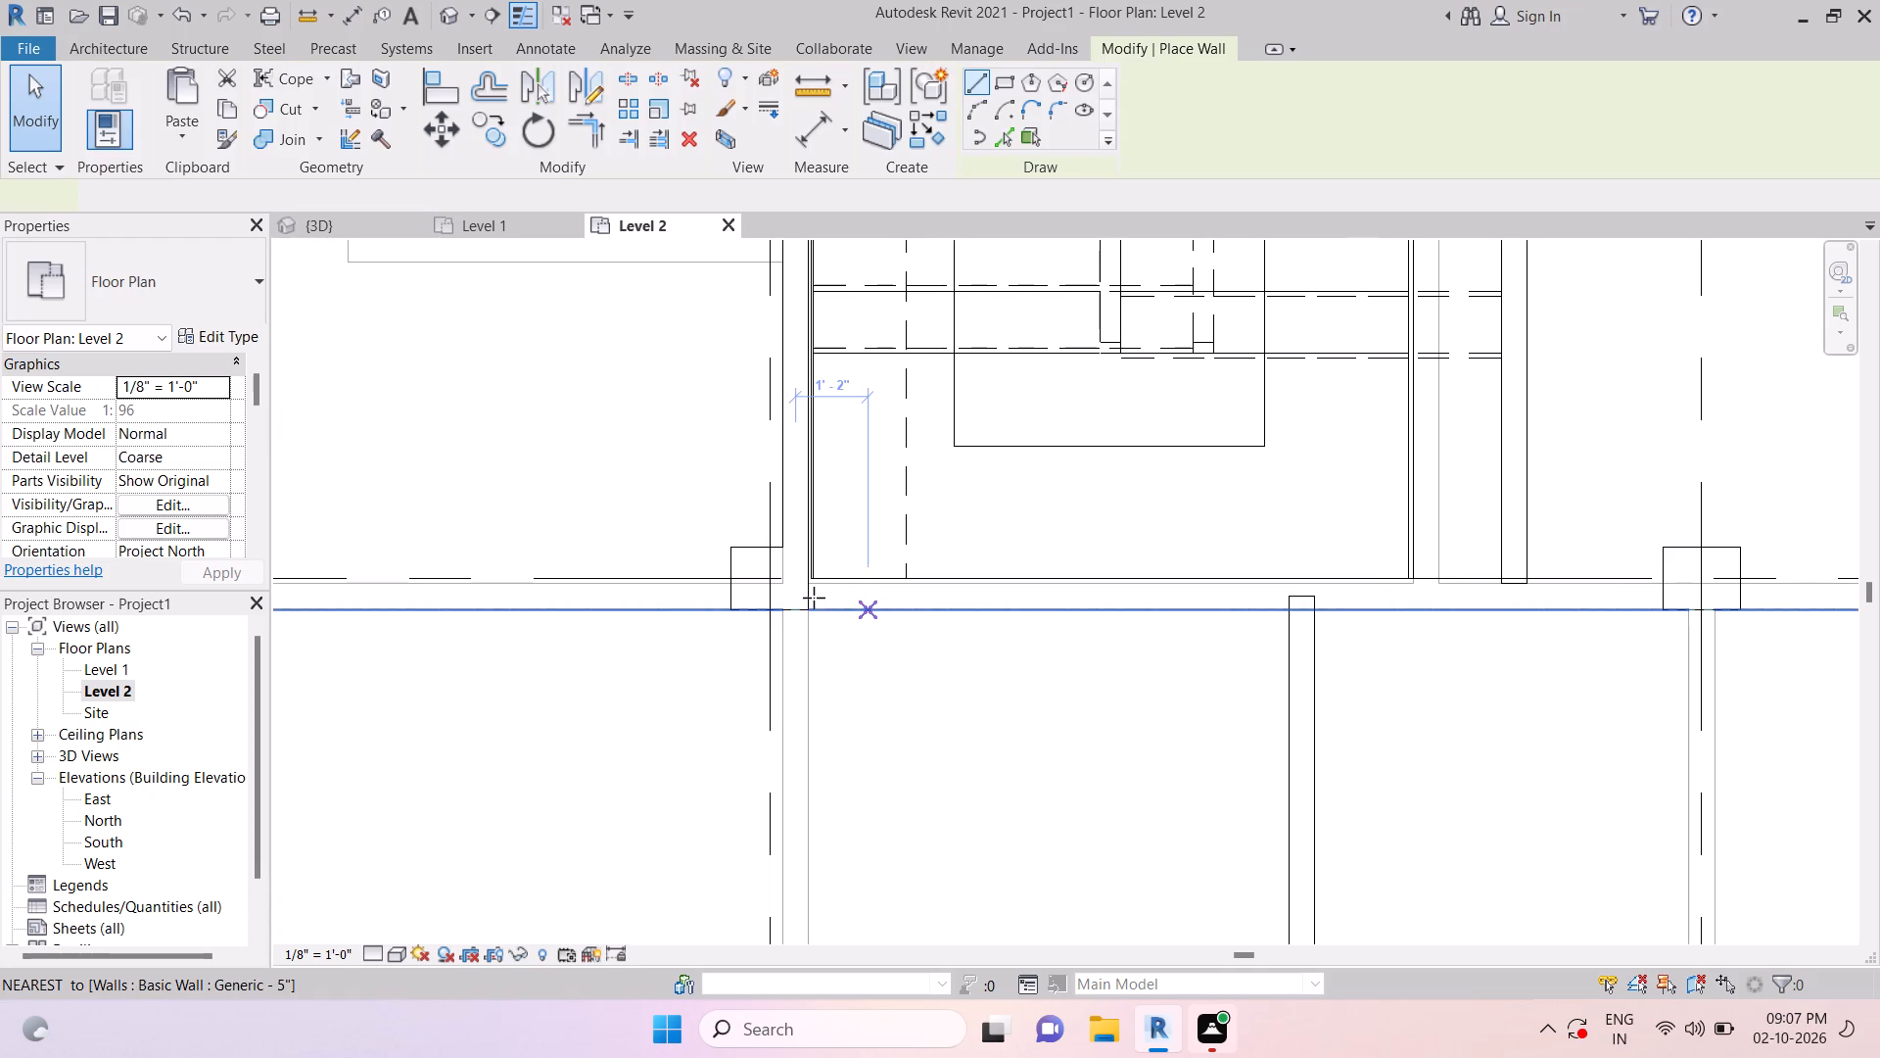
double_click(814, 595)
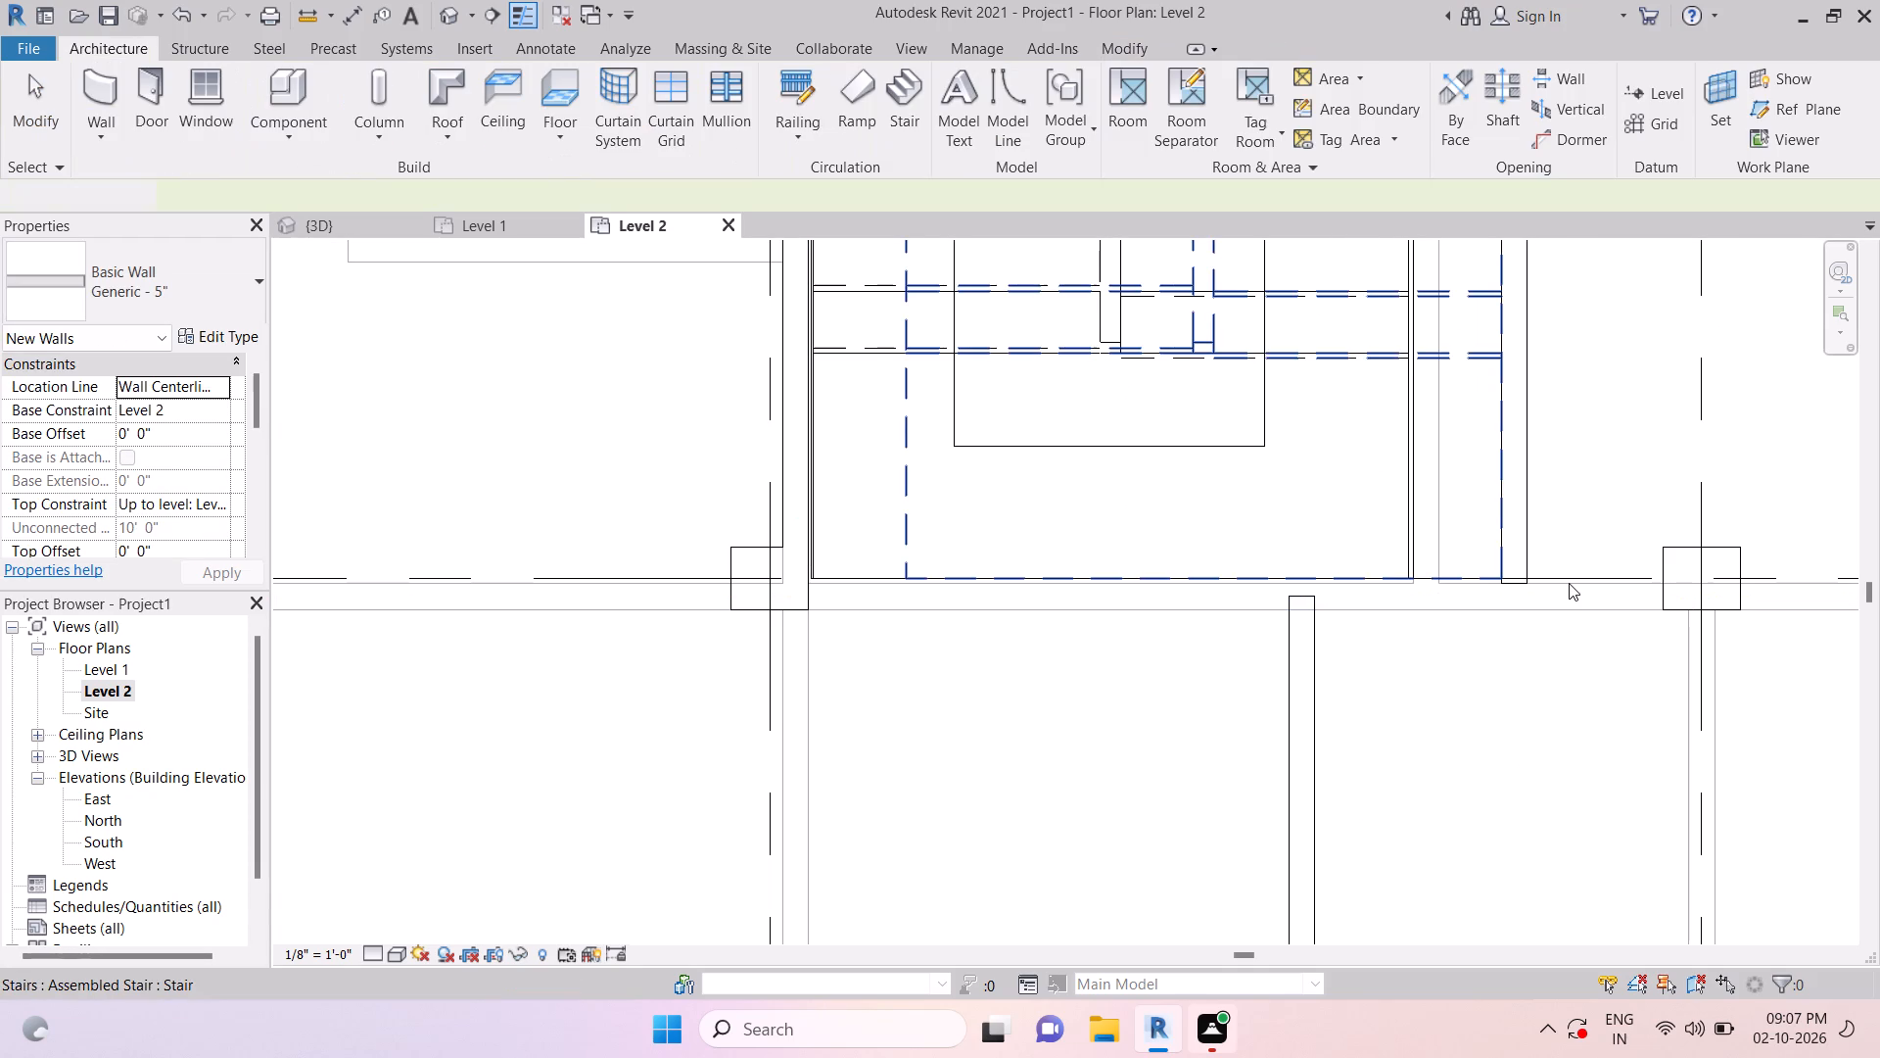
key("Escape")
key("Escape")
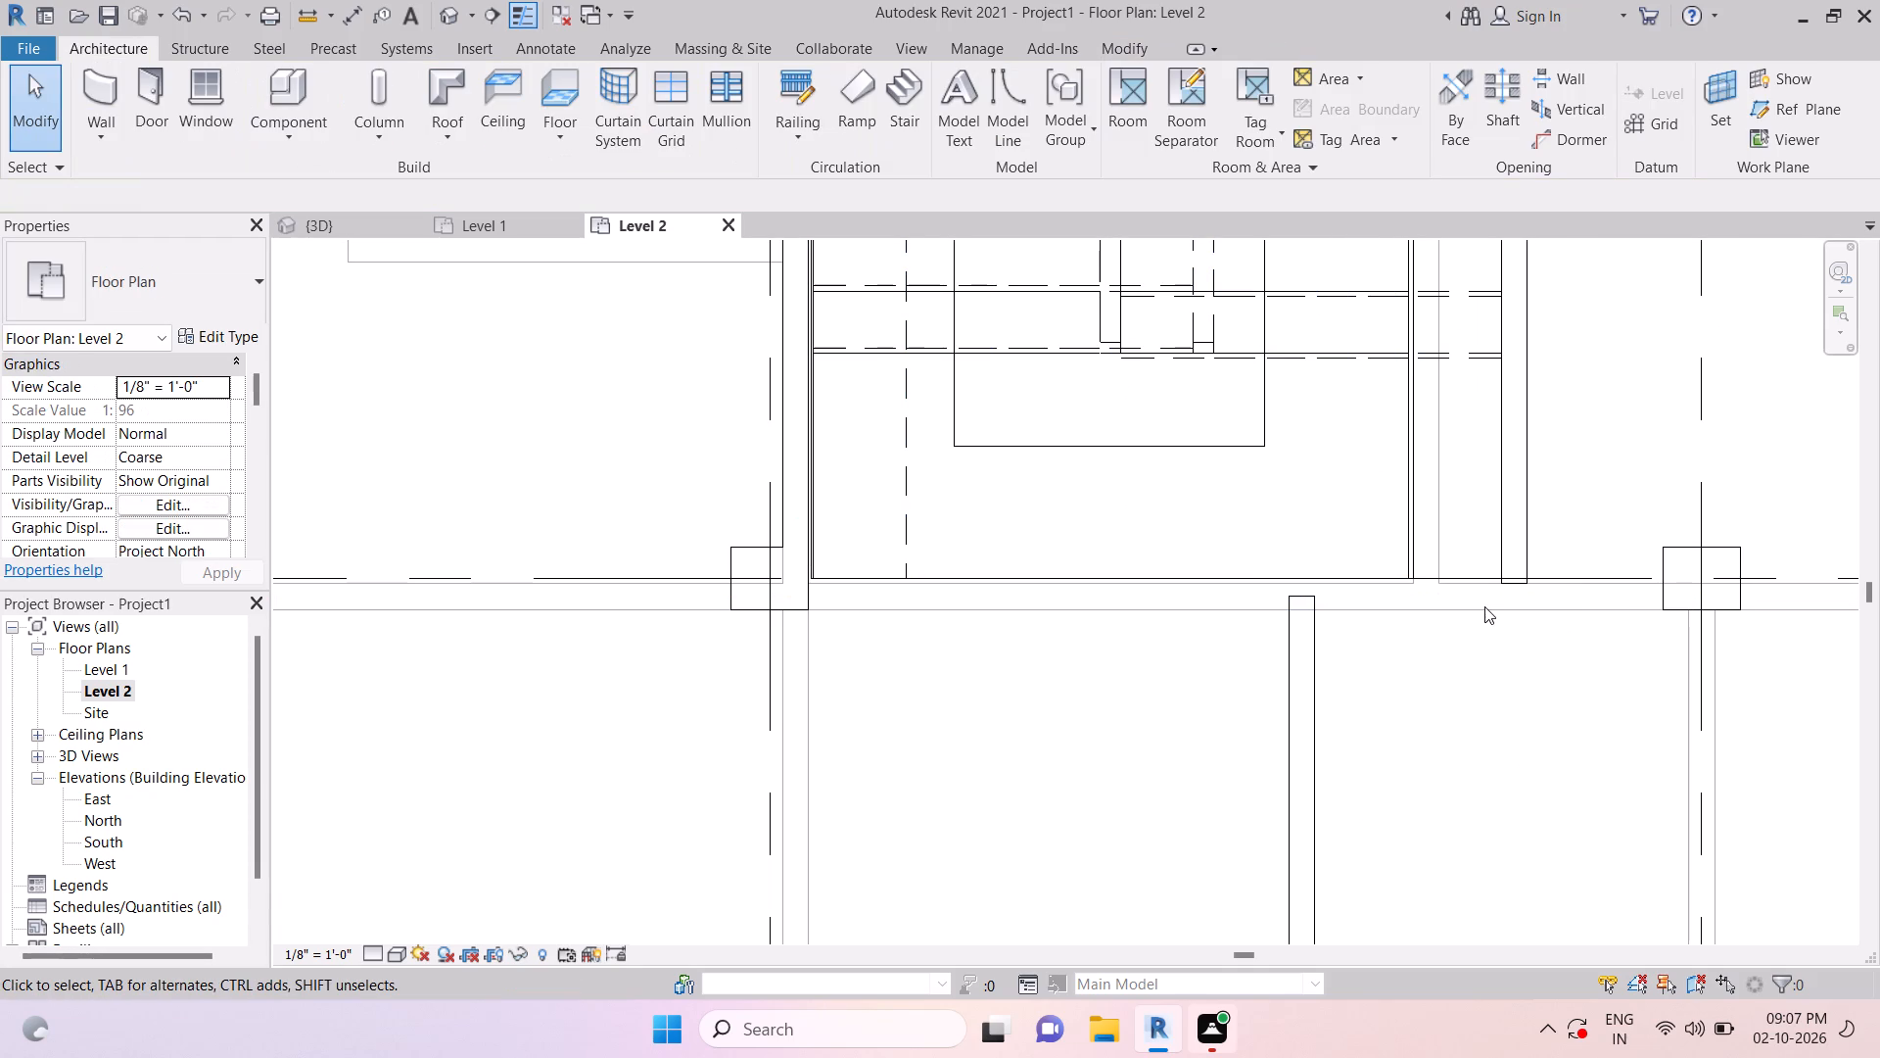
Draw a Generic - 5" wall about 13'-9" long along grid 9 below the stair, between the columns at grids 3 and 4.
key("w")
key("a")
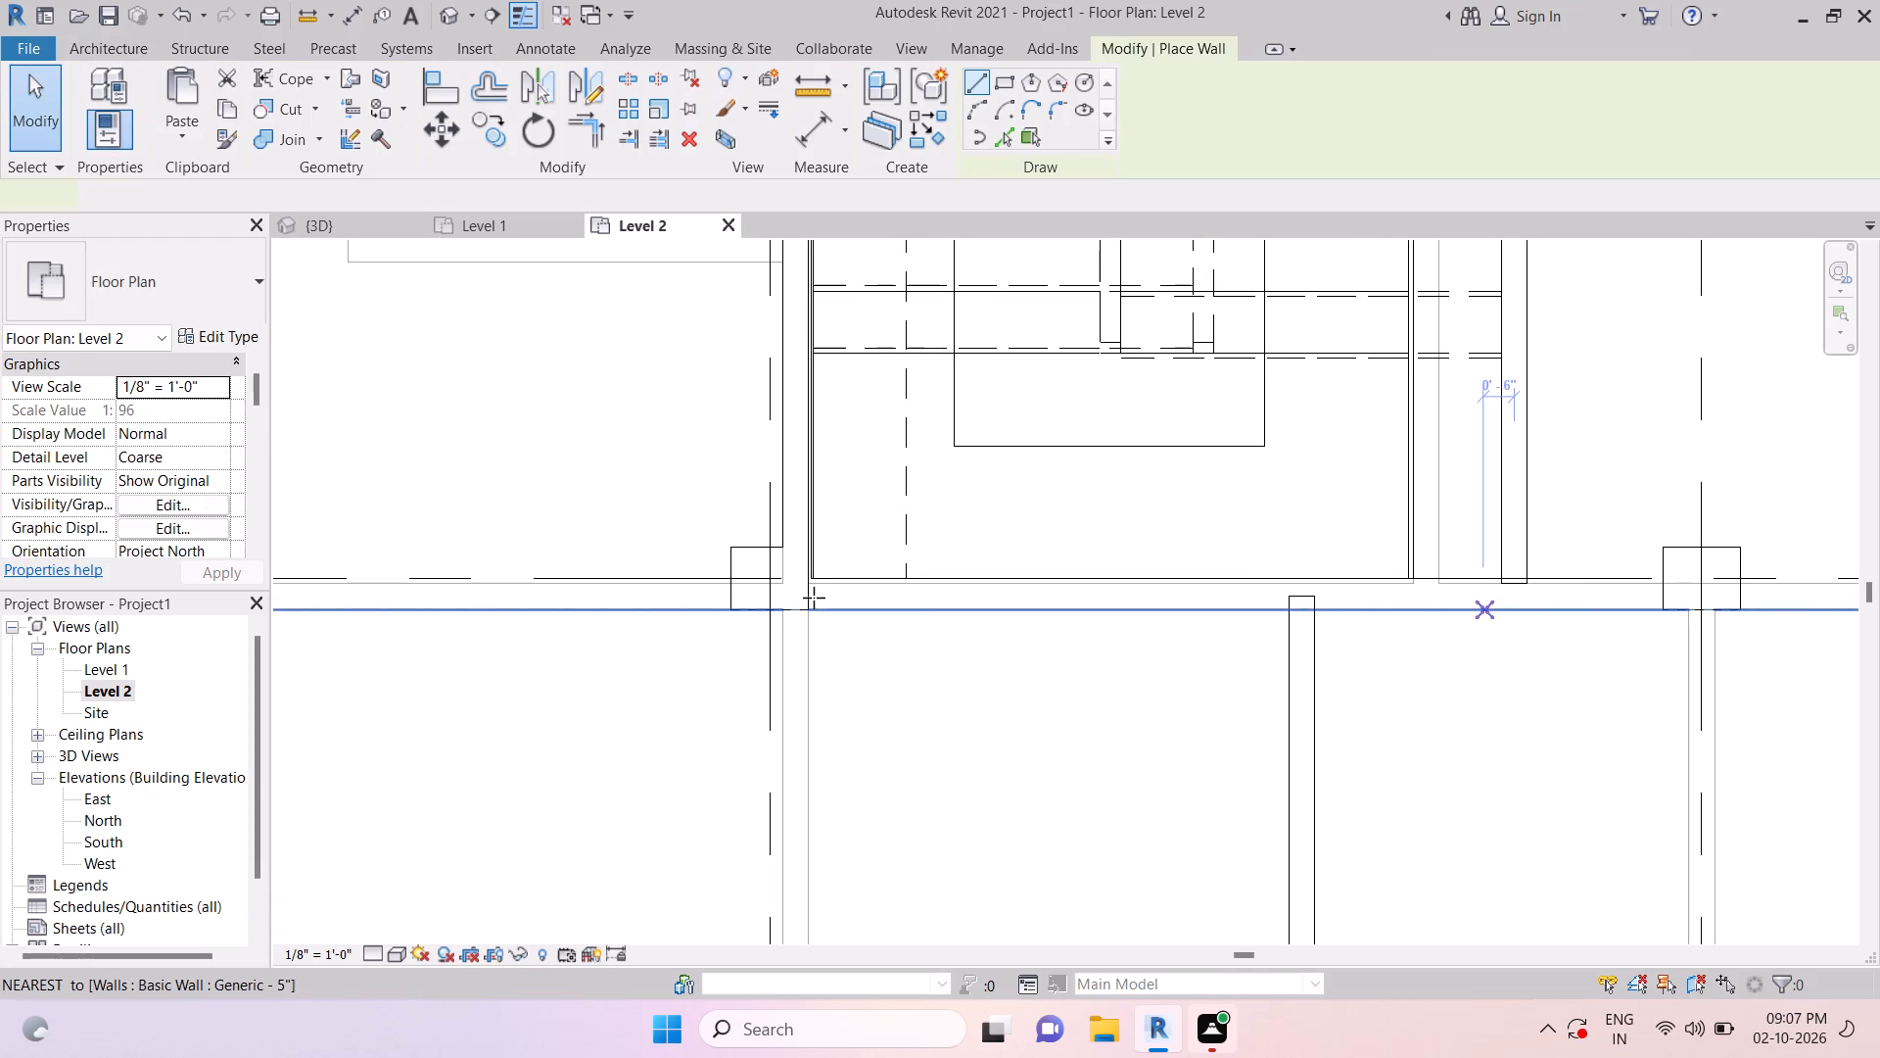
scroll(817, 600, "up", 3)
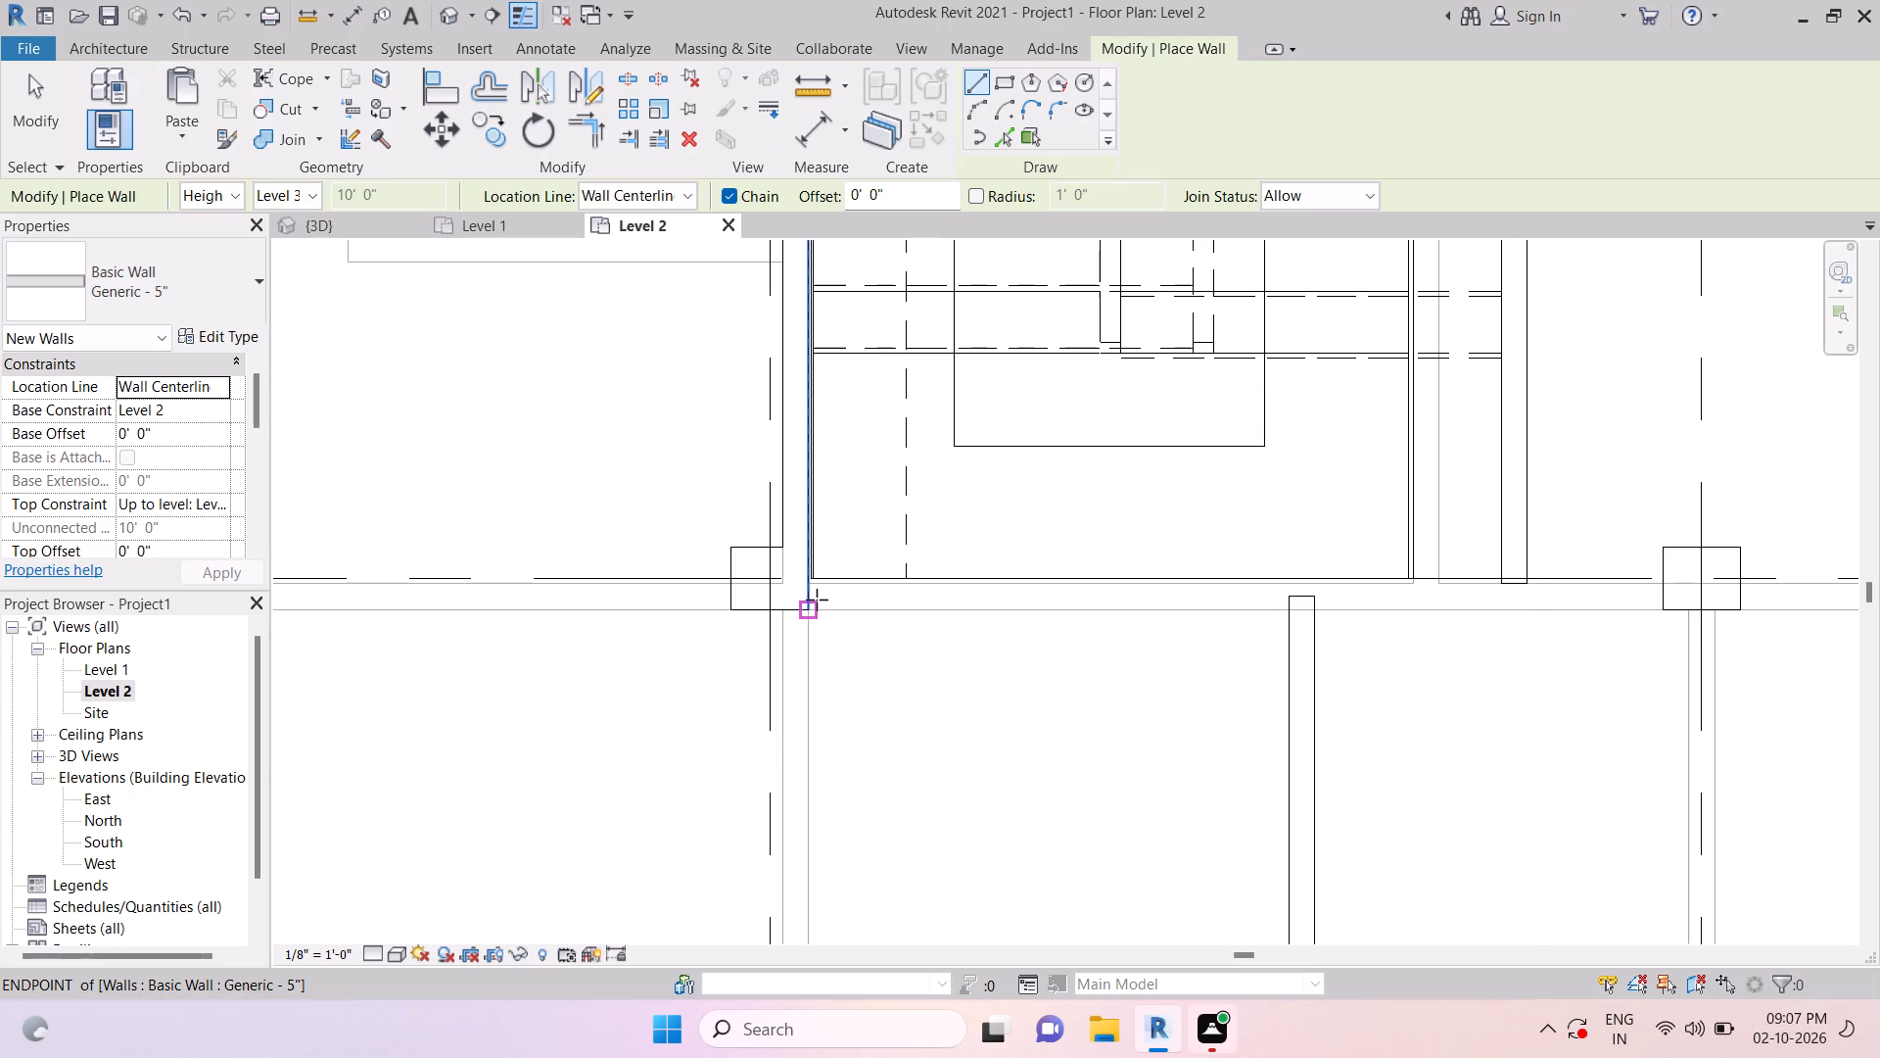
left_click(804, 588)
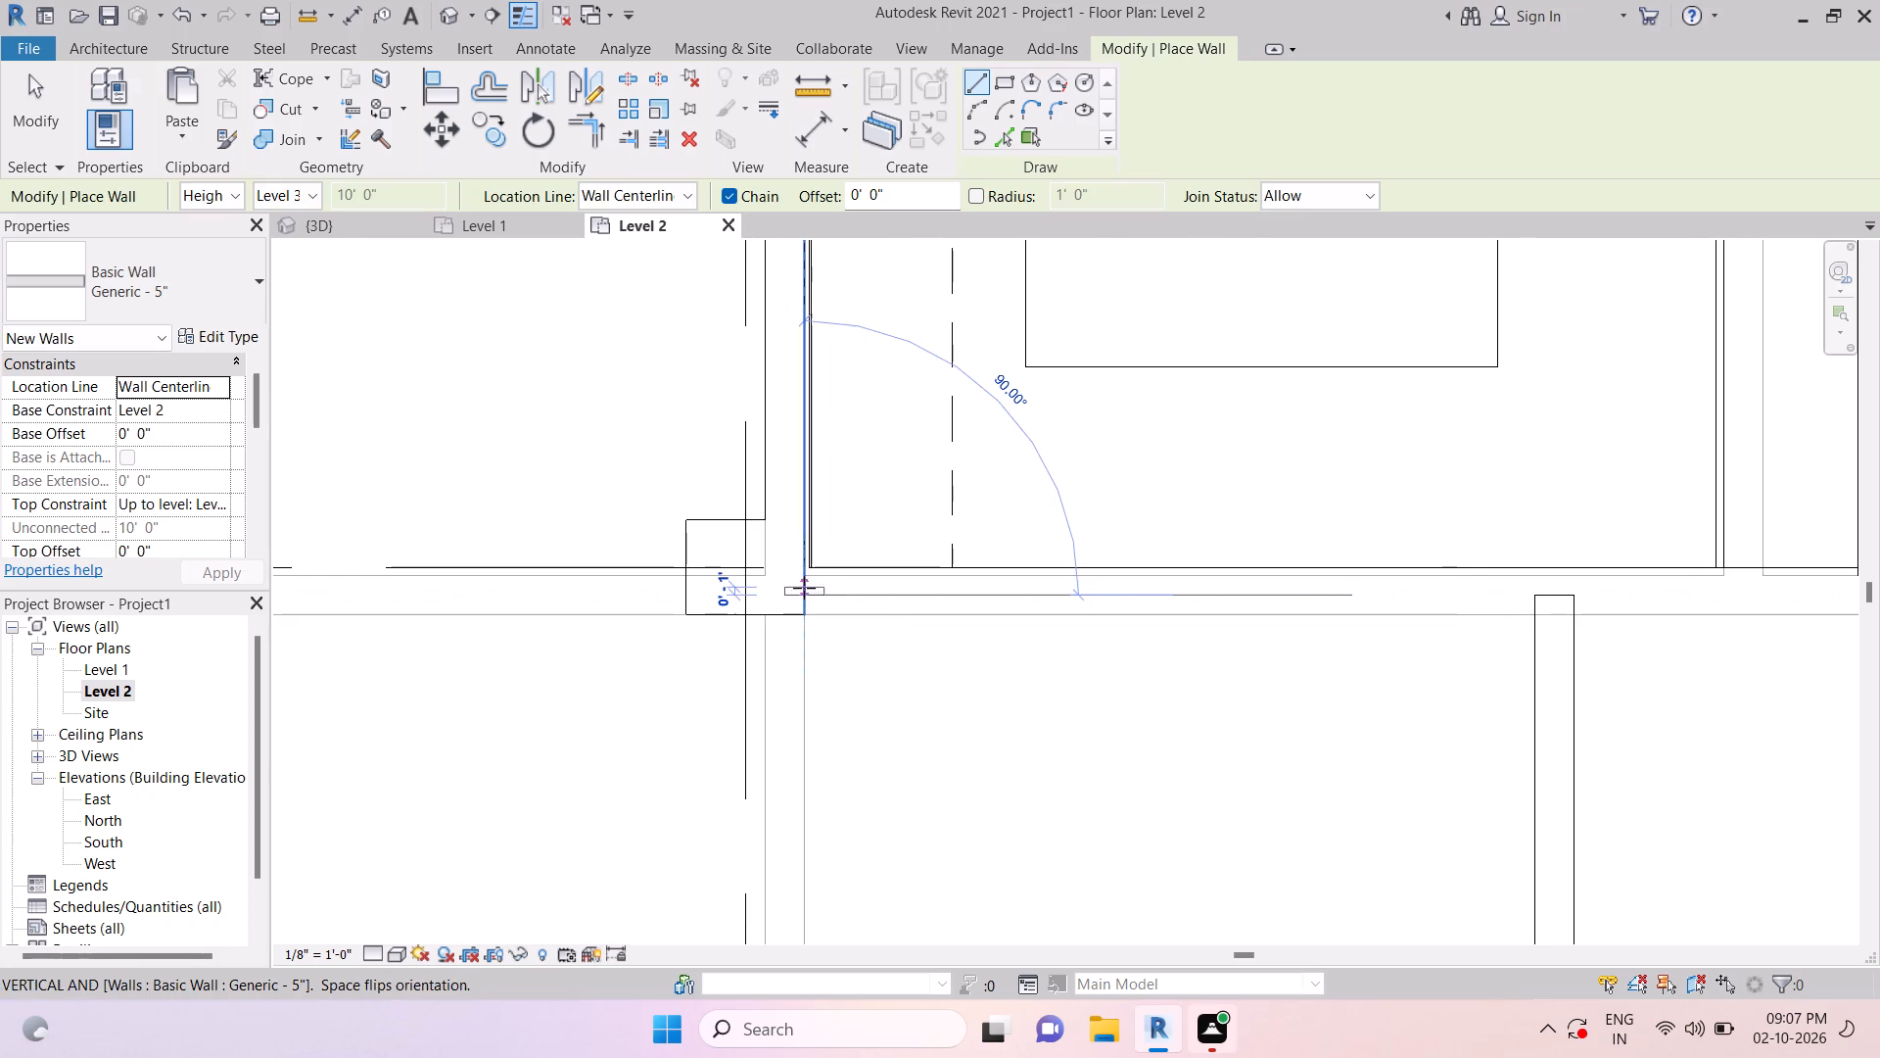
middle_click_drag(1700, 610, 1231, 612)
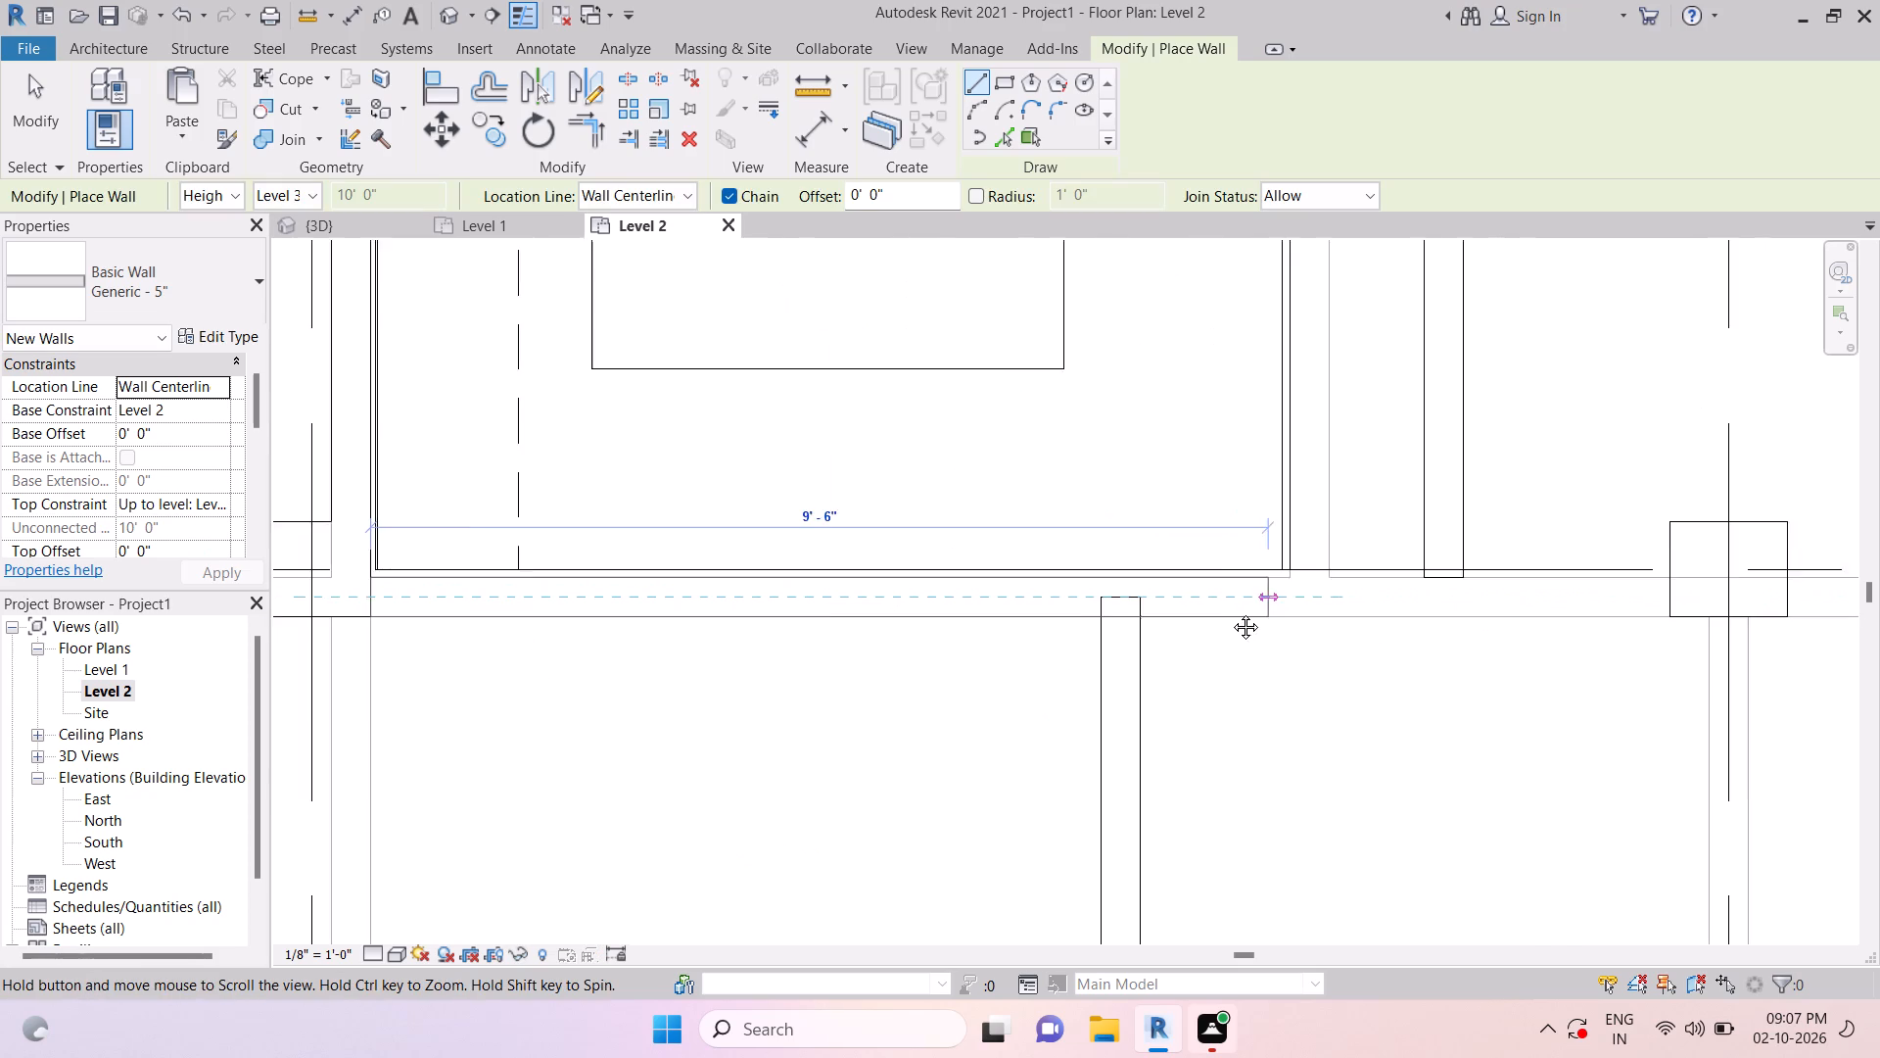
middle_click_drag(1231, 612, 1218, 614)
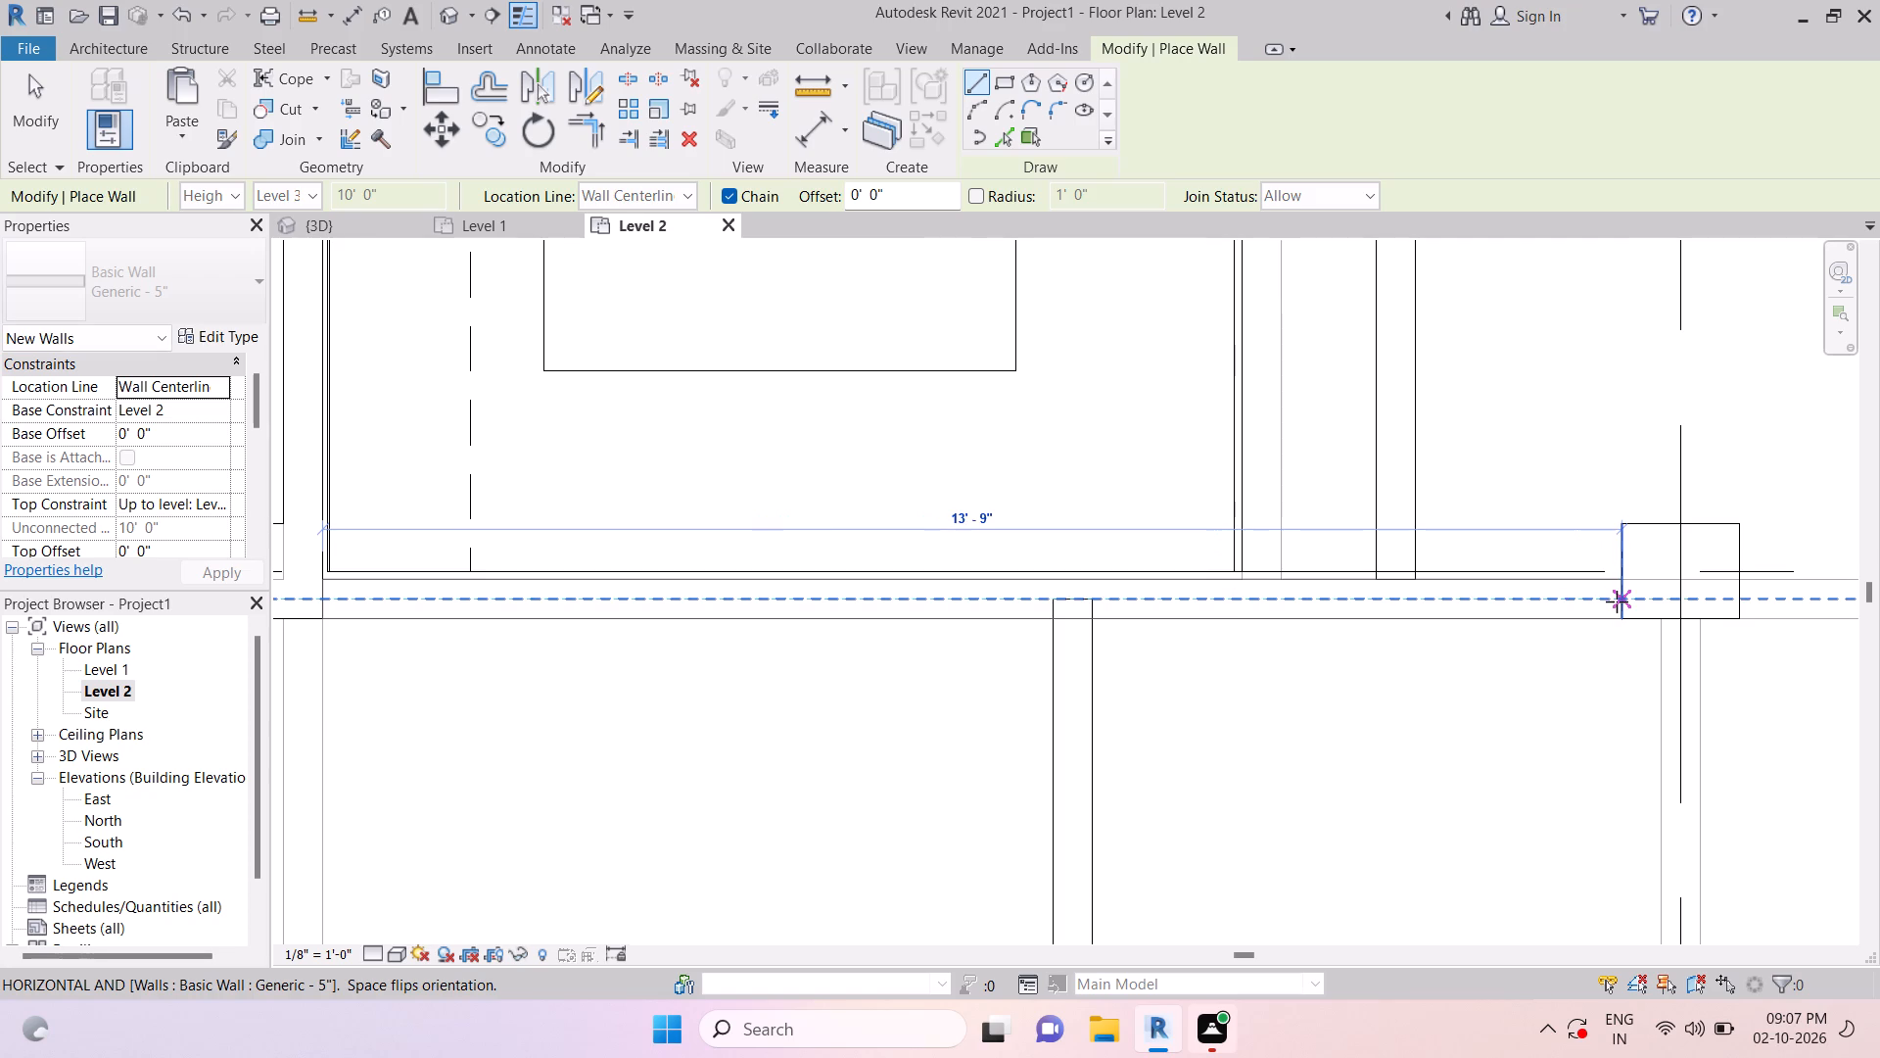
left_click(1618, 601)
key("Escape")
key("Escape")
key("Escape")
key("Escape")
Review the Level 2 plan across grids 6 to 10, checking the walls around the stair and columns for missing partitions.
scroll(1329, 661, "down", 4)
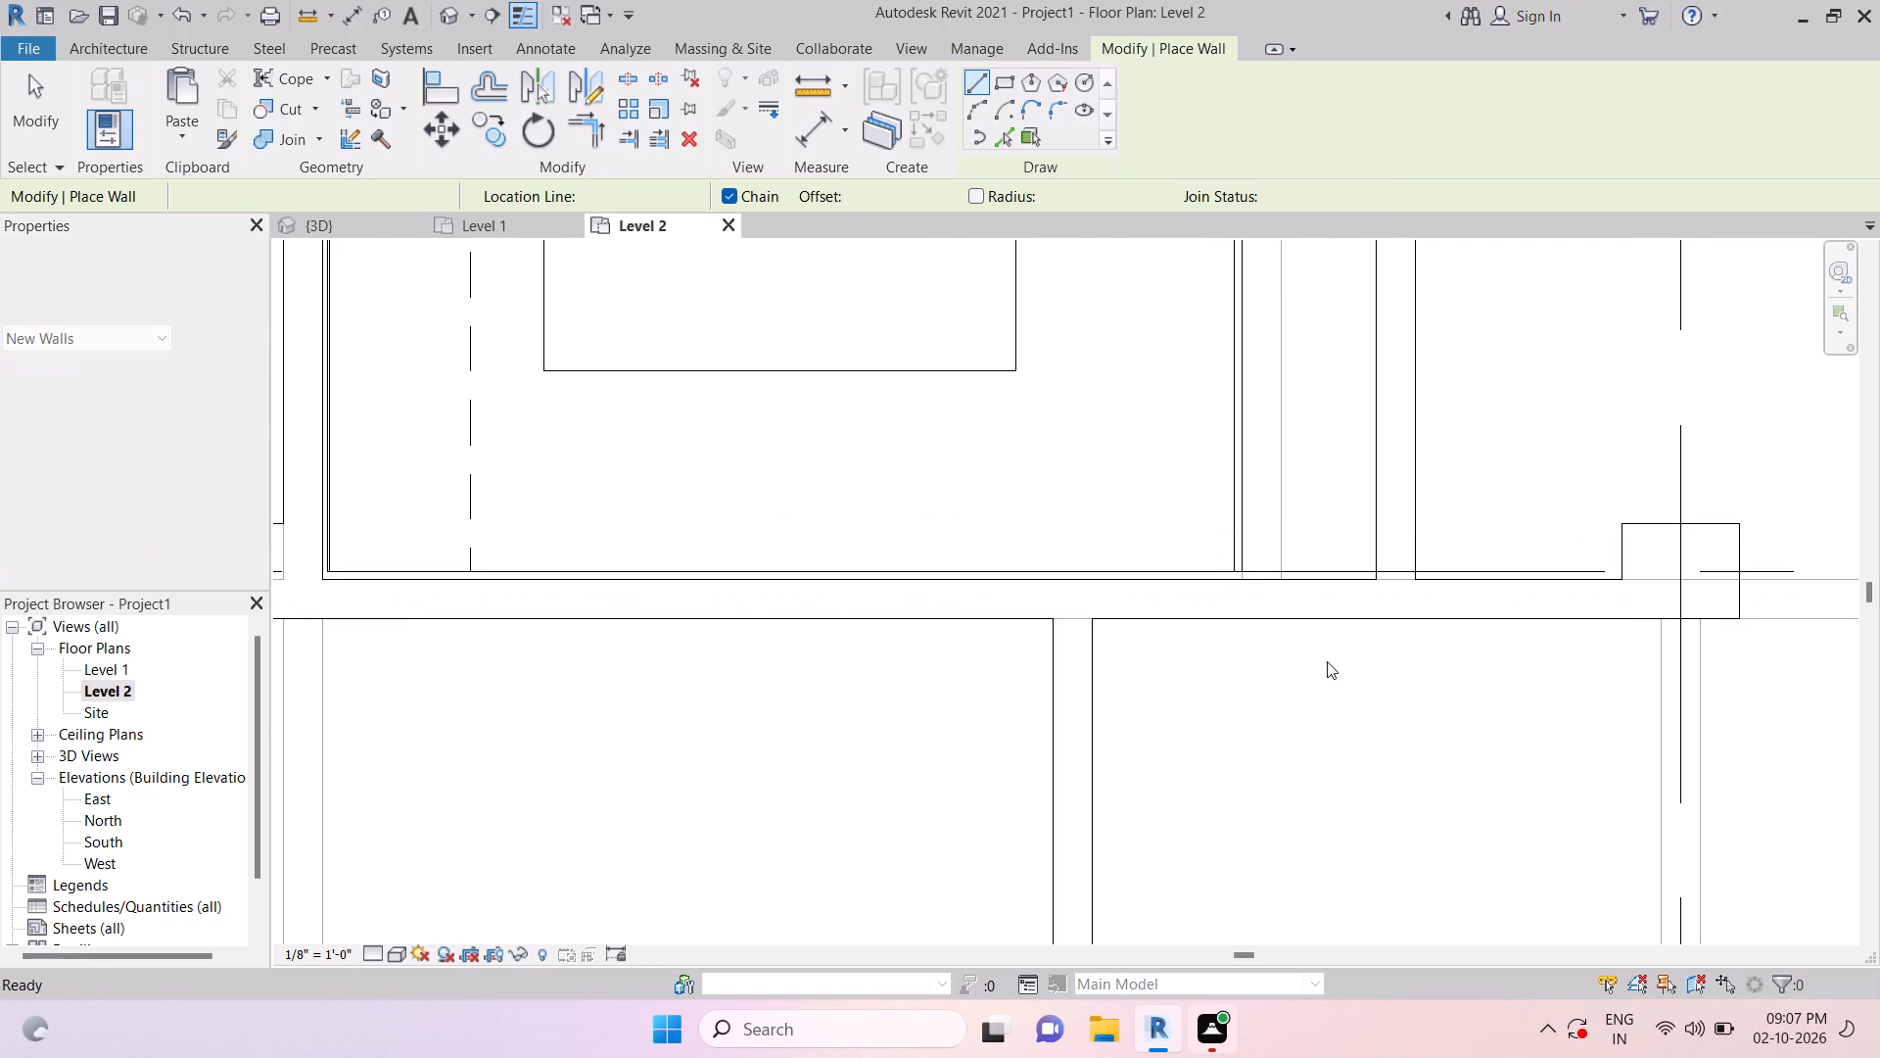
scroll(1327, 661, "down", 6)
key("Escape")
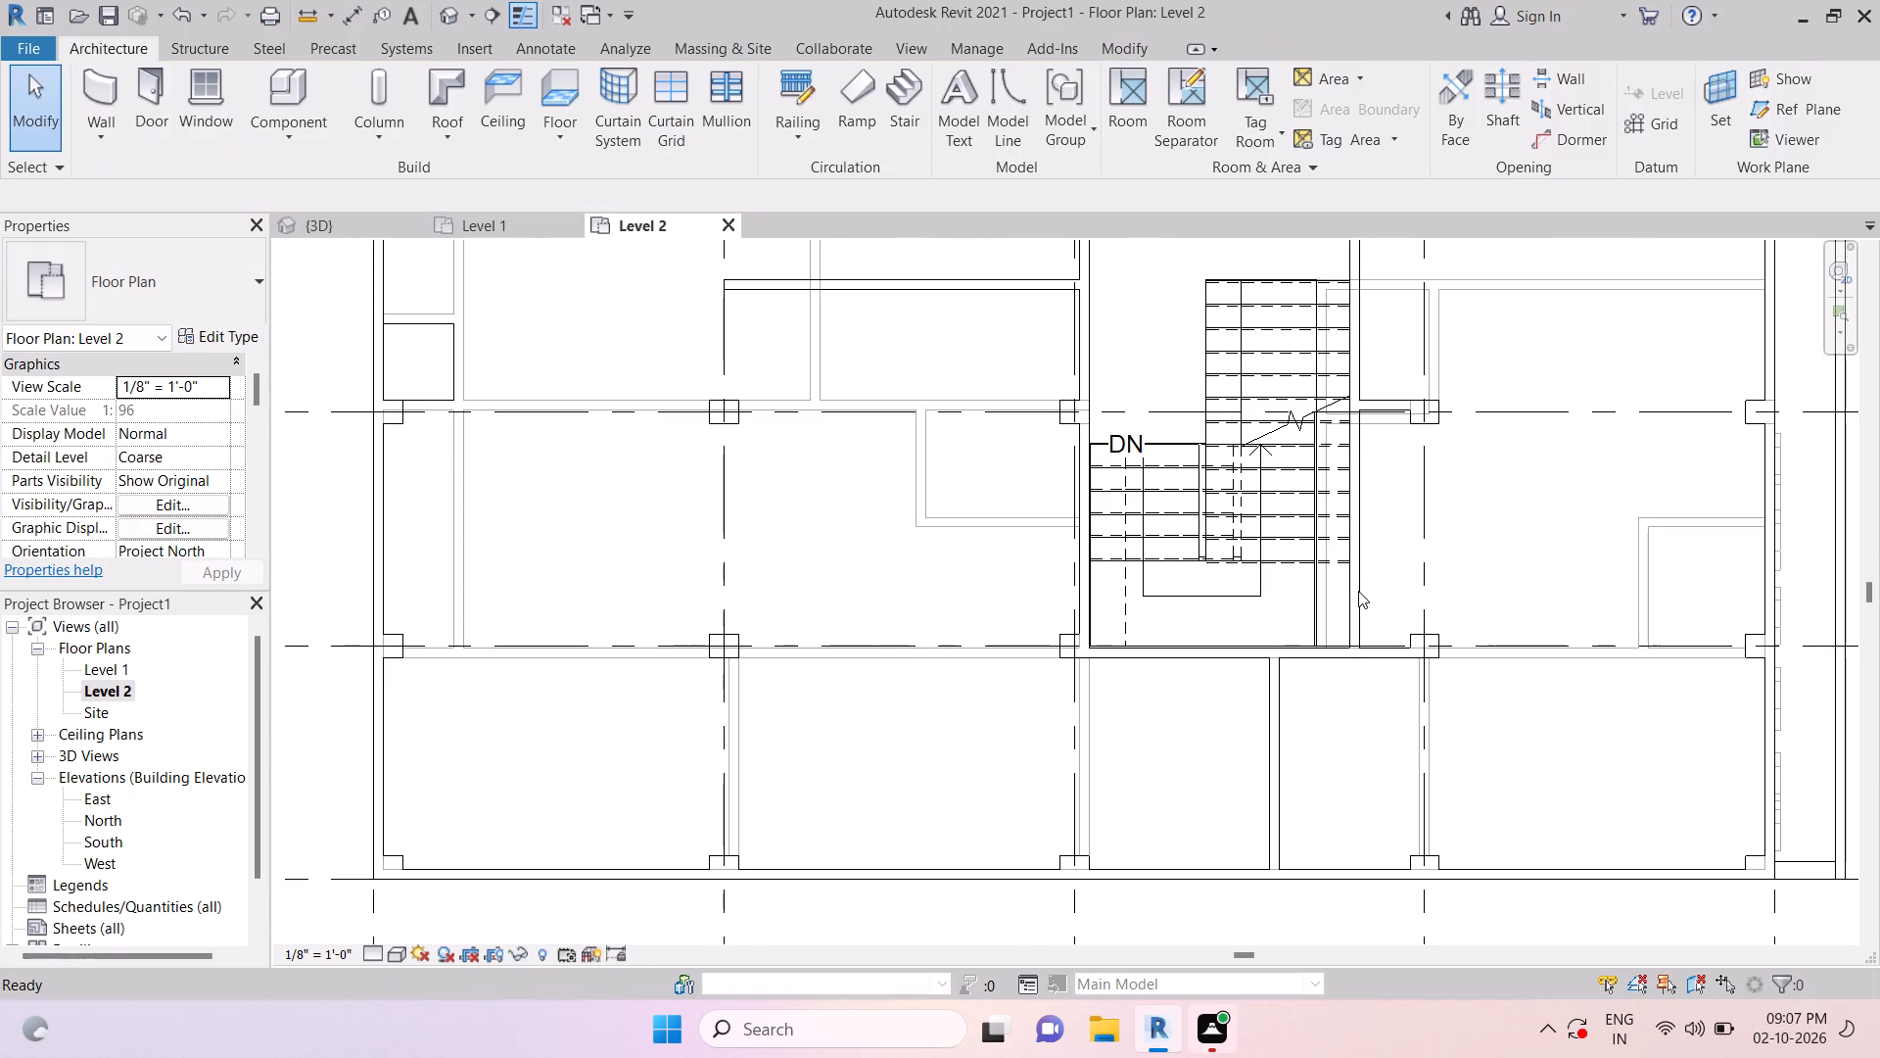
key("Escape")
key("Escape")
scroll(1228, 582, "down", 1)
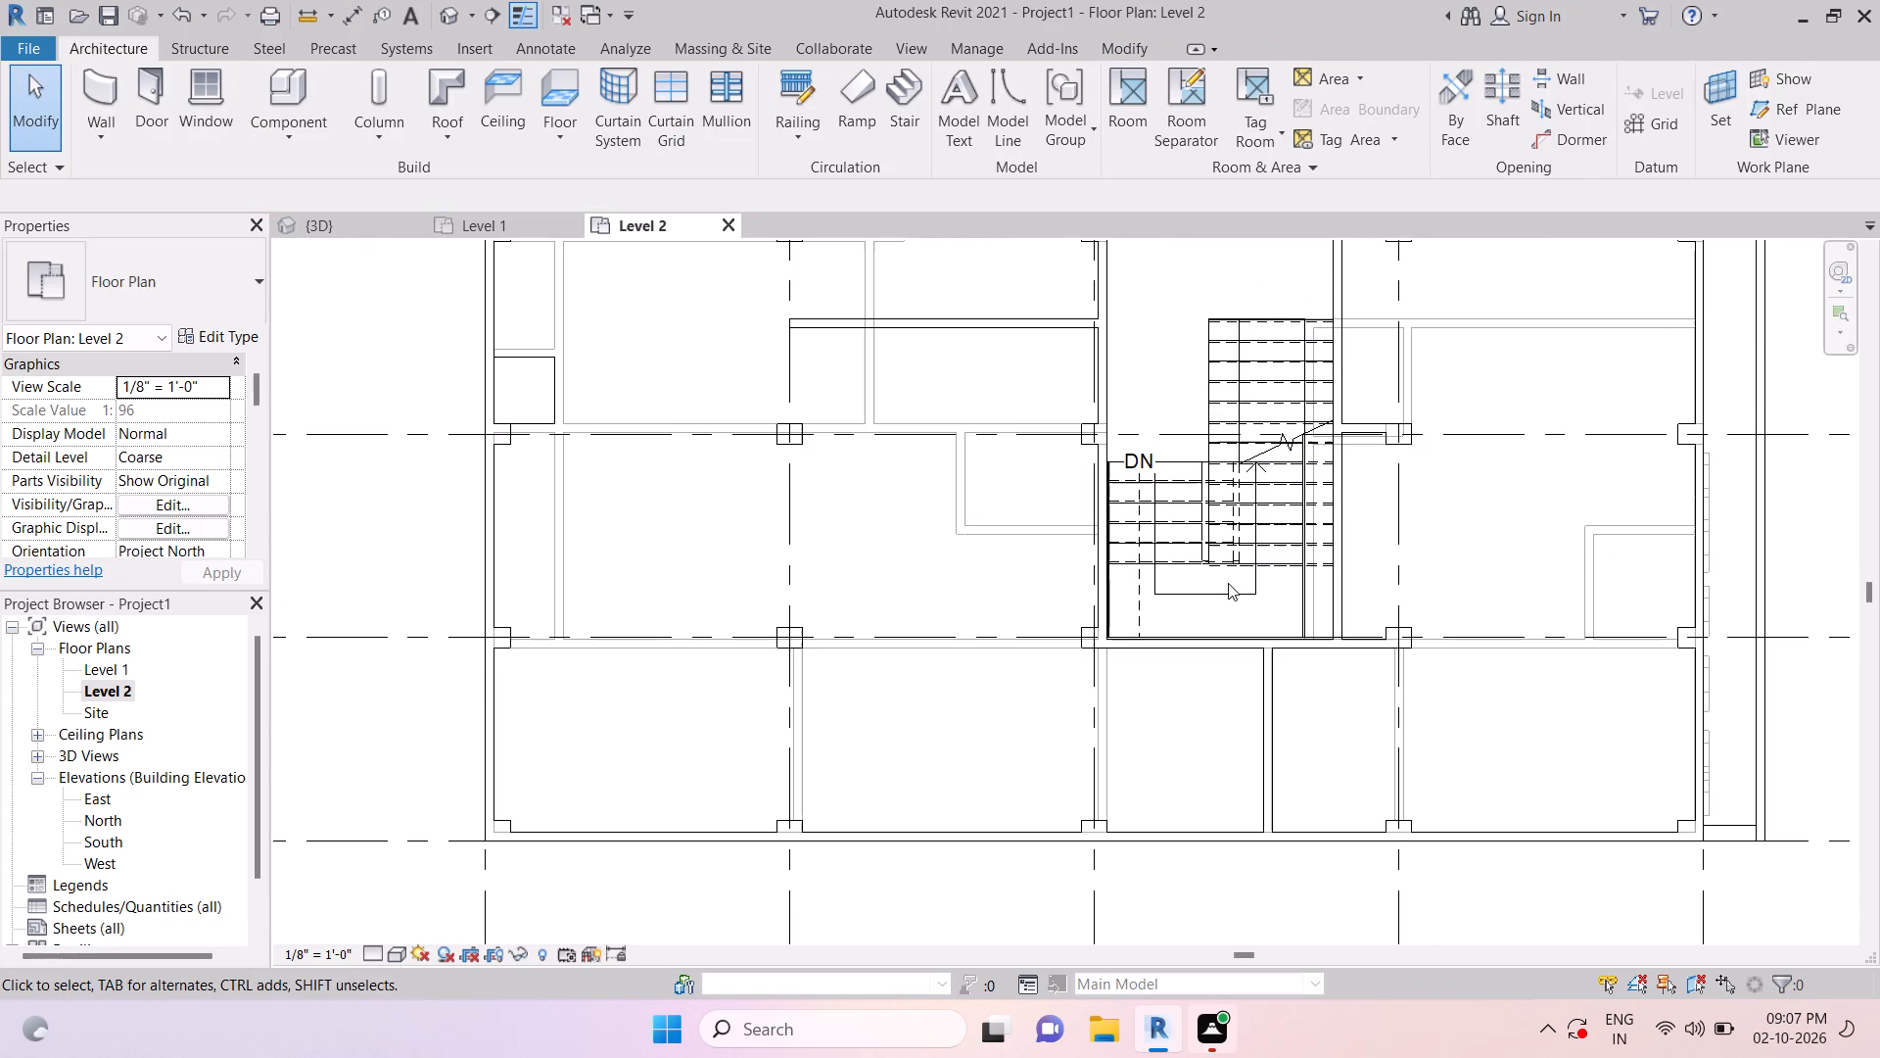
key("Escape")
scroll(1392, 534, "down", 2)
key("Escape")
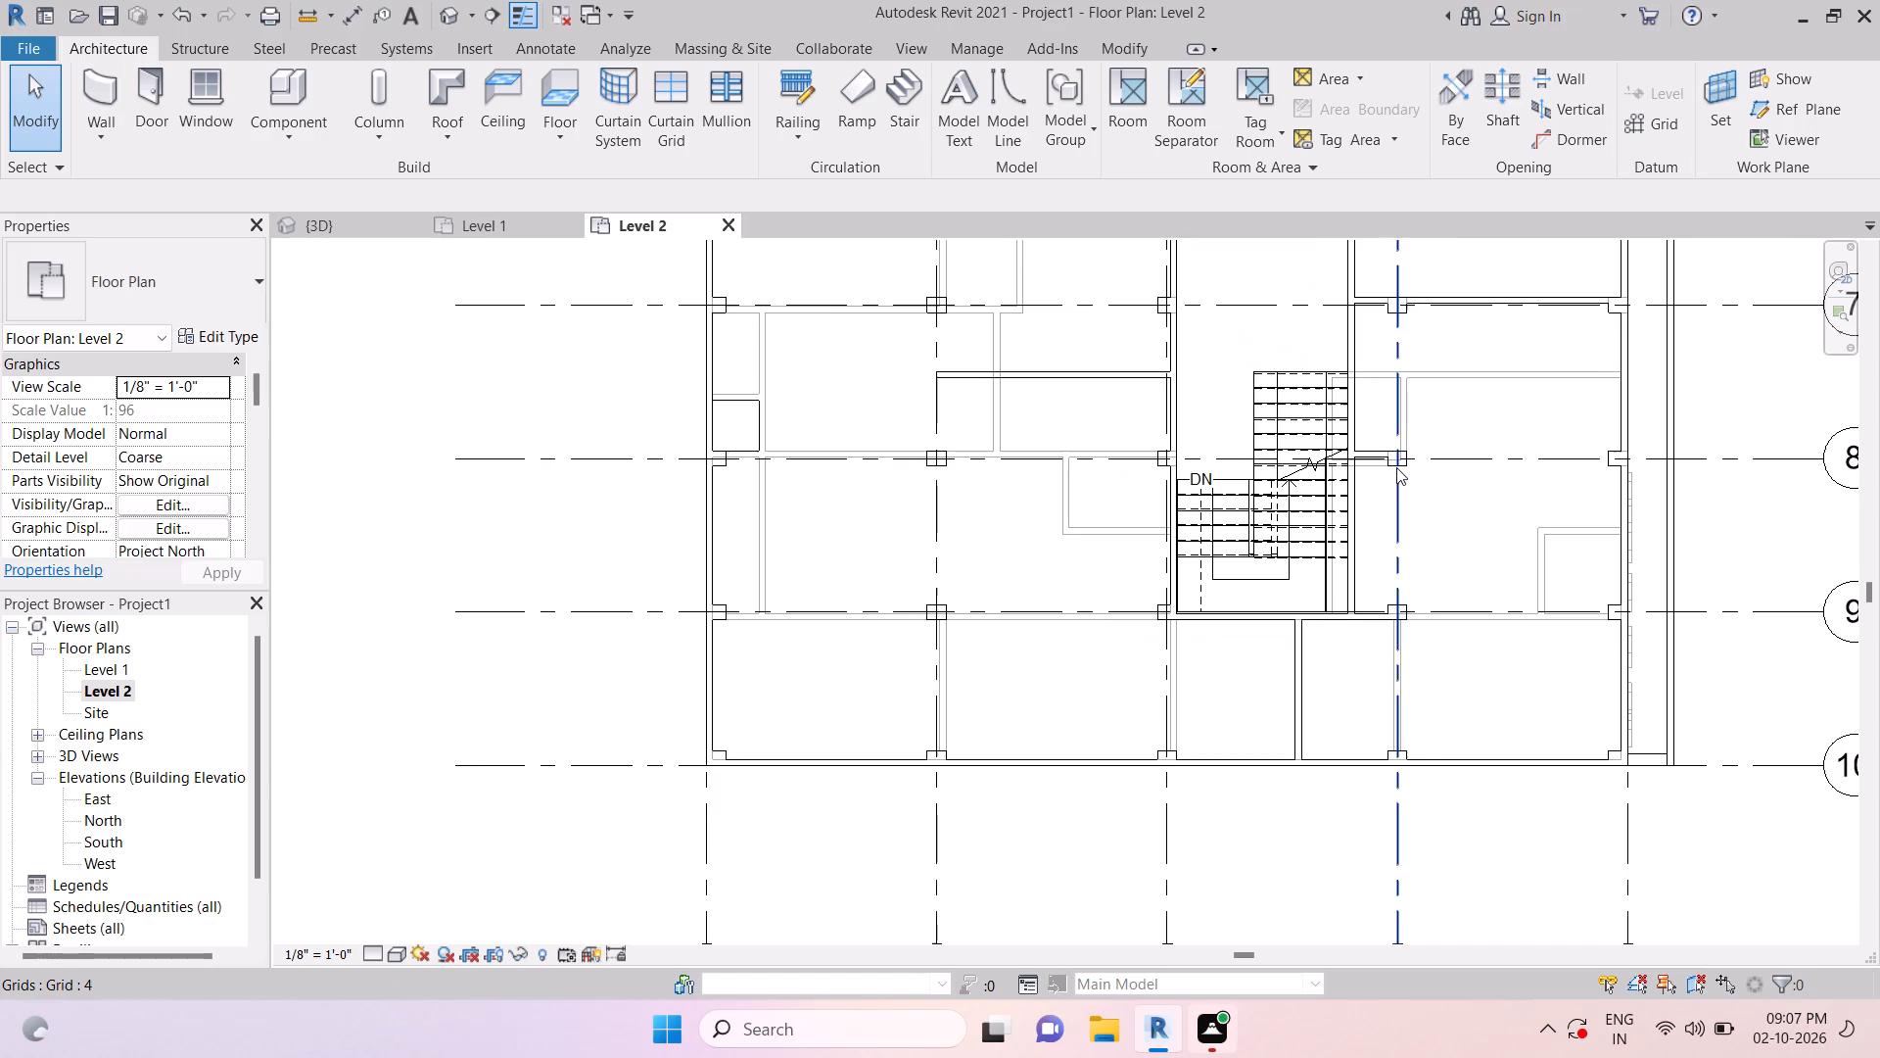
key("Escape")
middle_click_drag(1419, 416, 1390, 549)
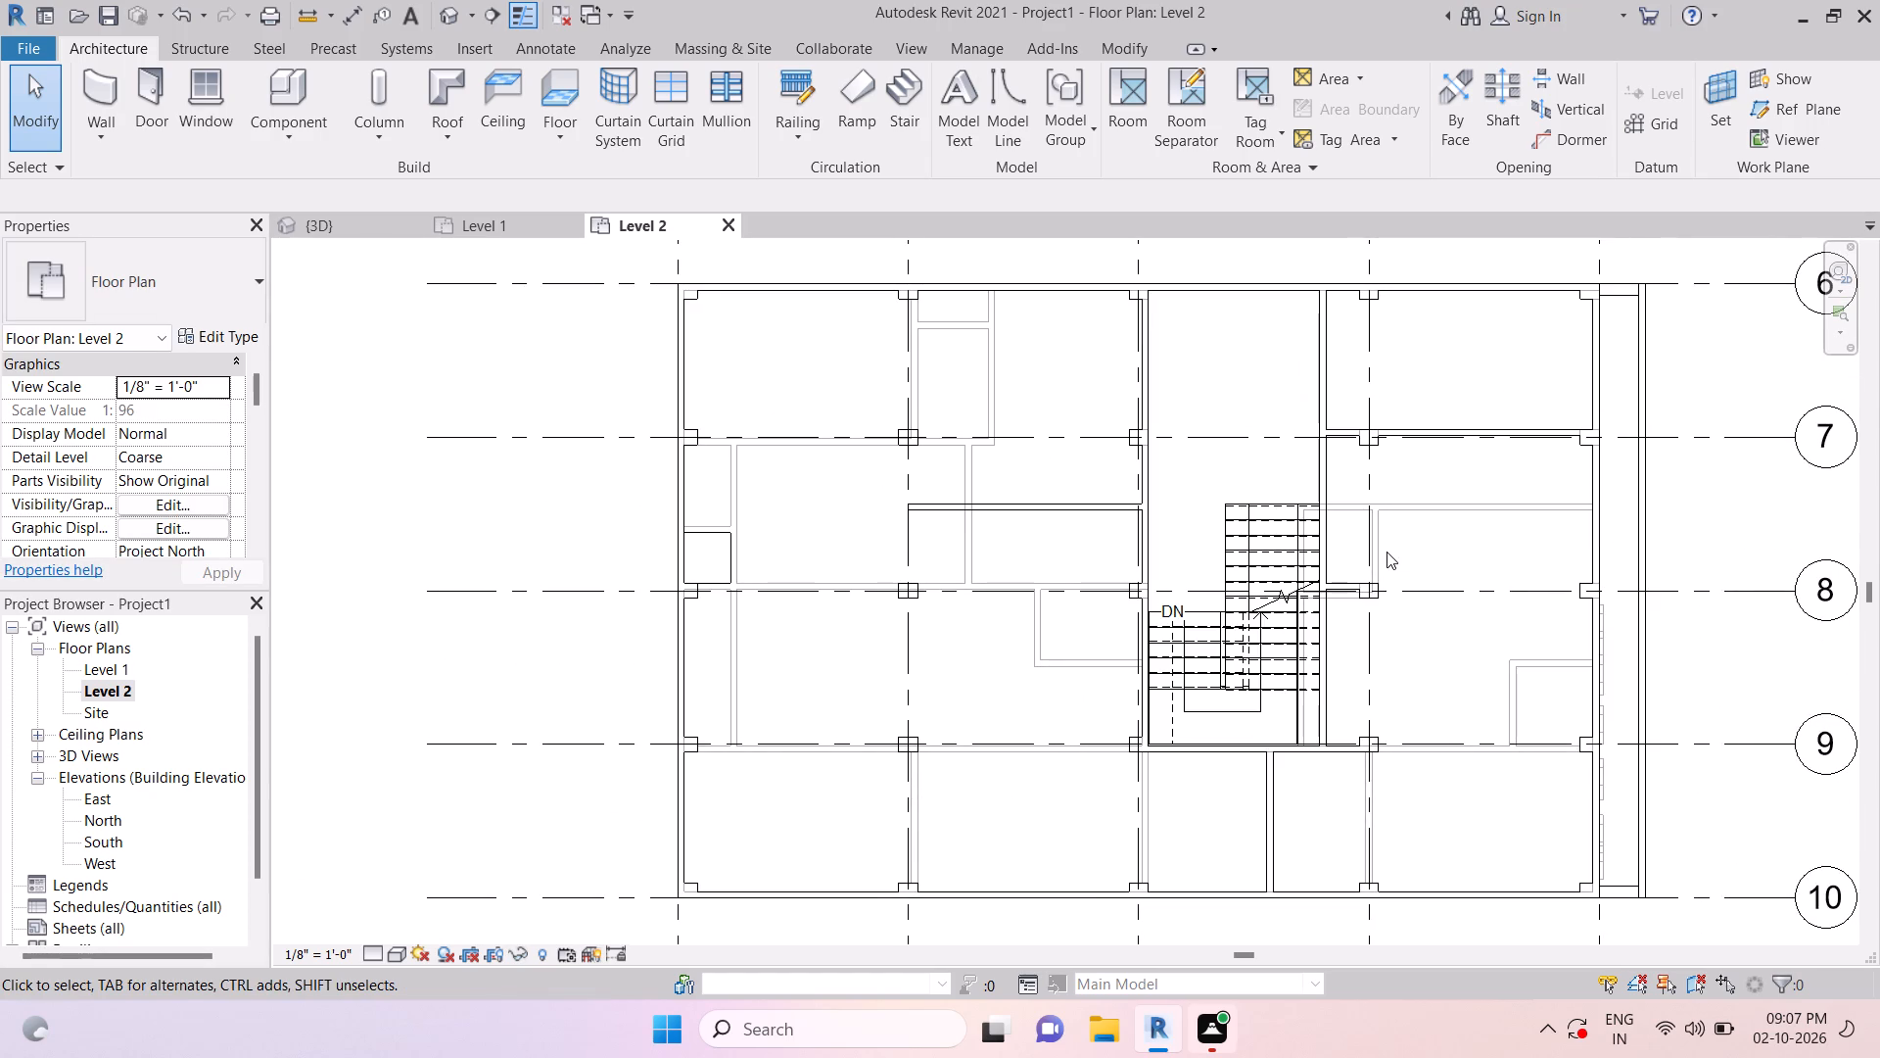
scroll(1313, 785, "up", 2)
key("Escape")
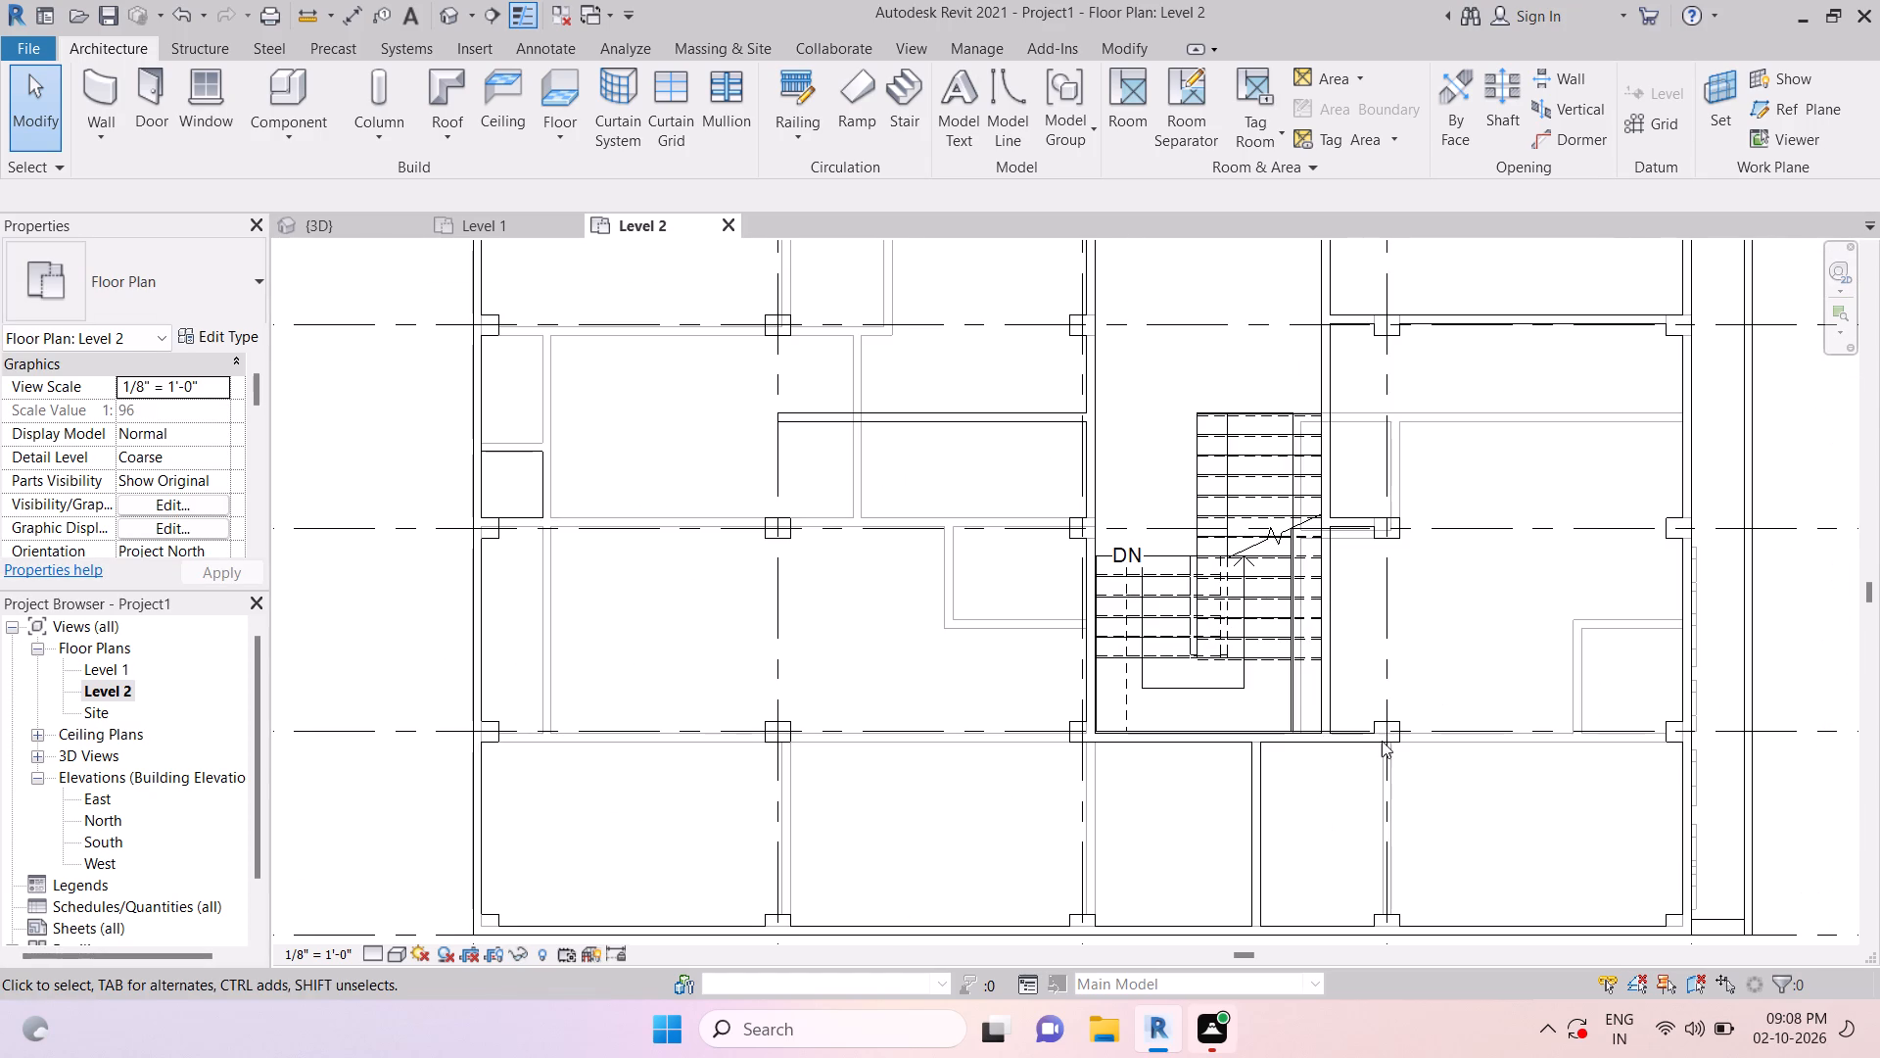
key("Escape")
scroll(1357, 733, "up", 3)
key("Escape")
key("Escape")
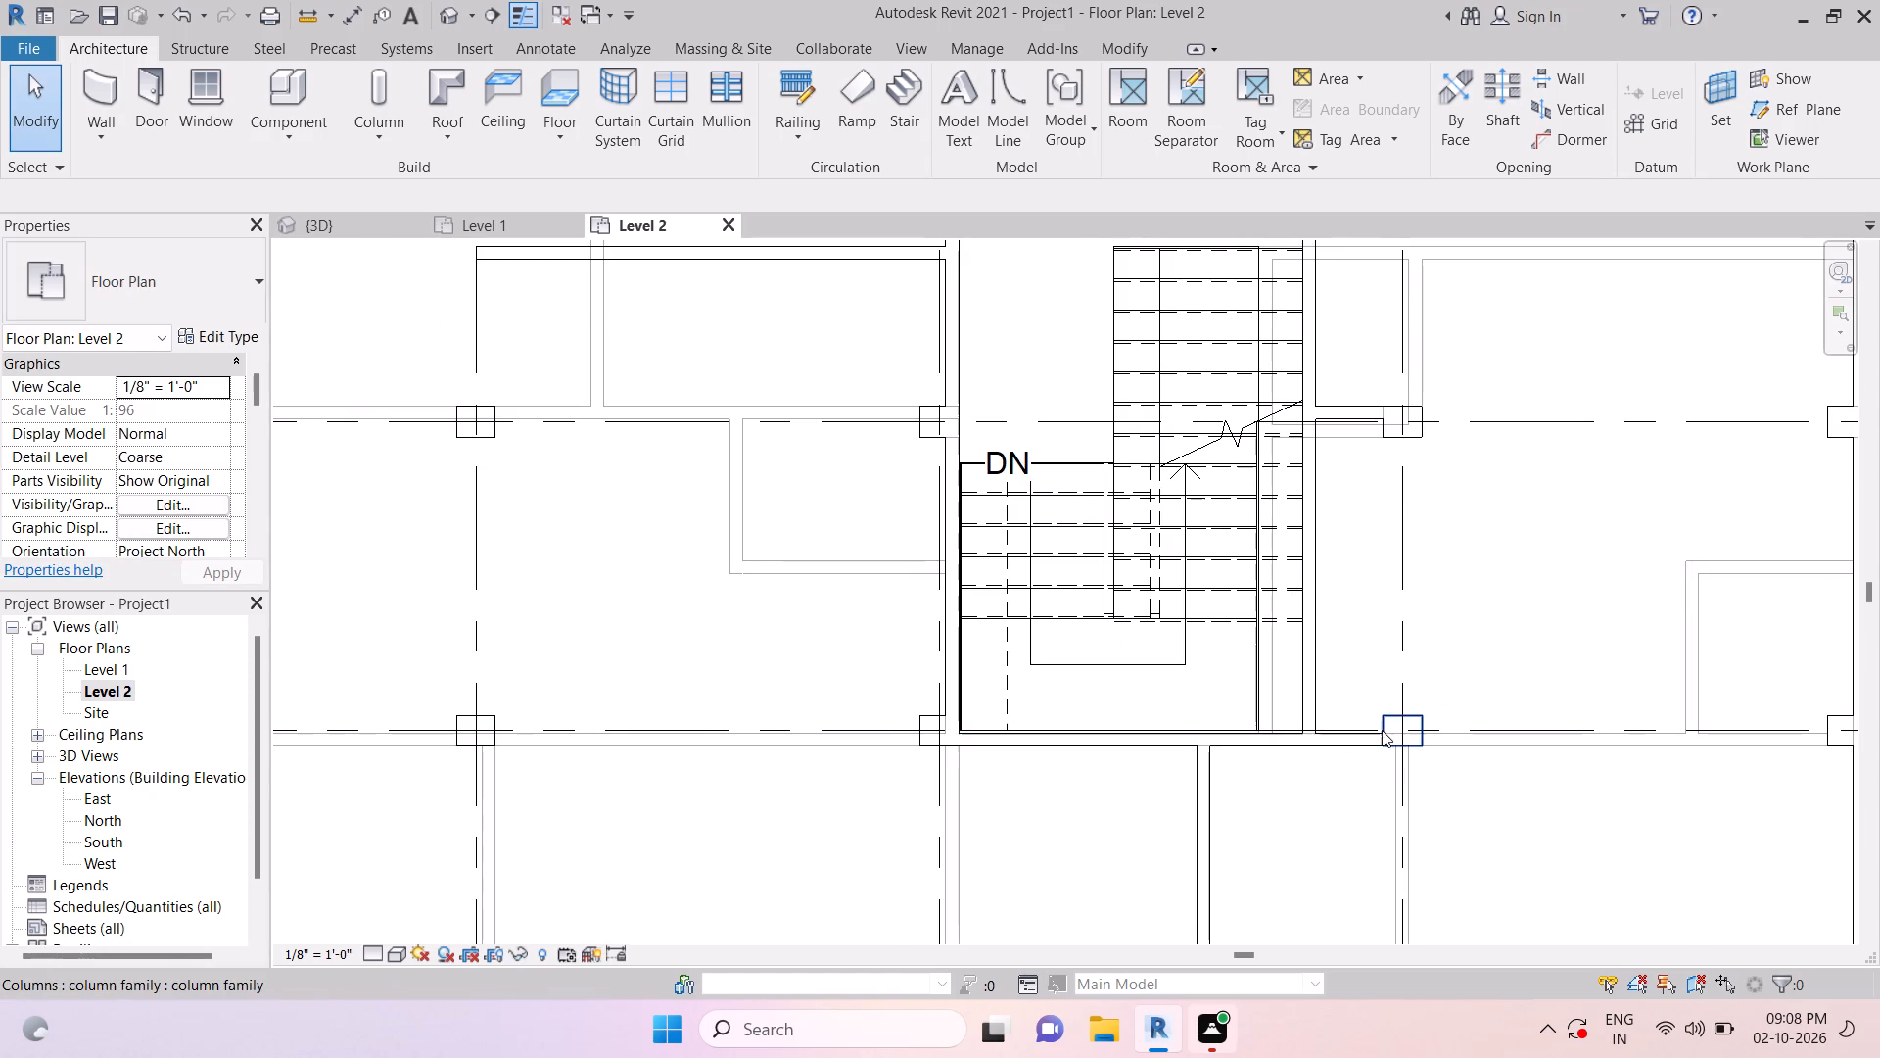
scroll(1382, 731, "down", 3)
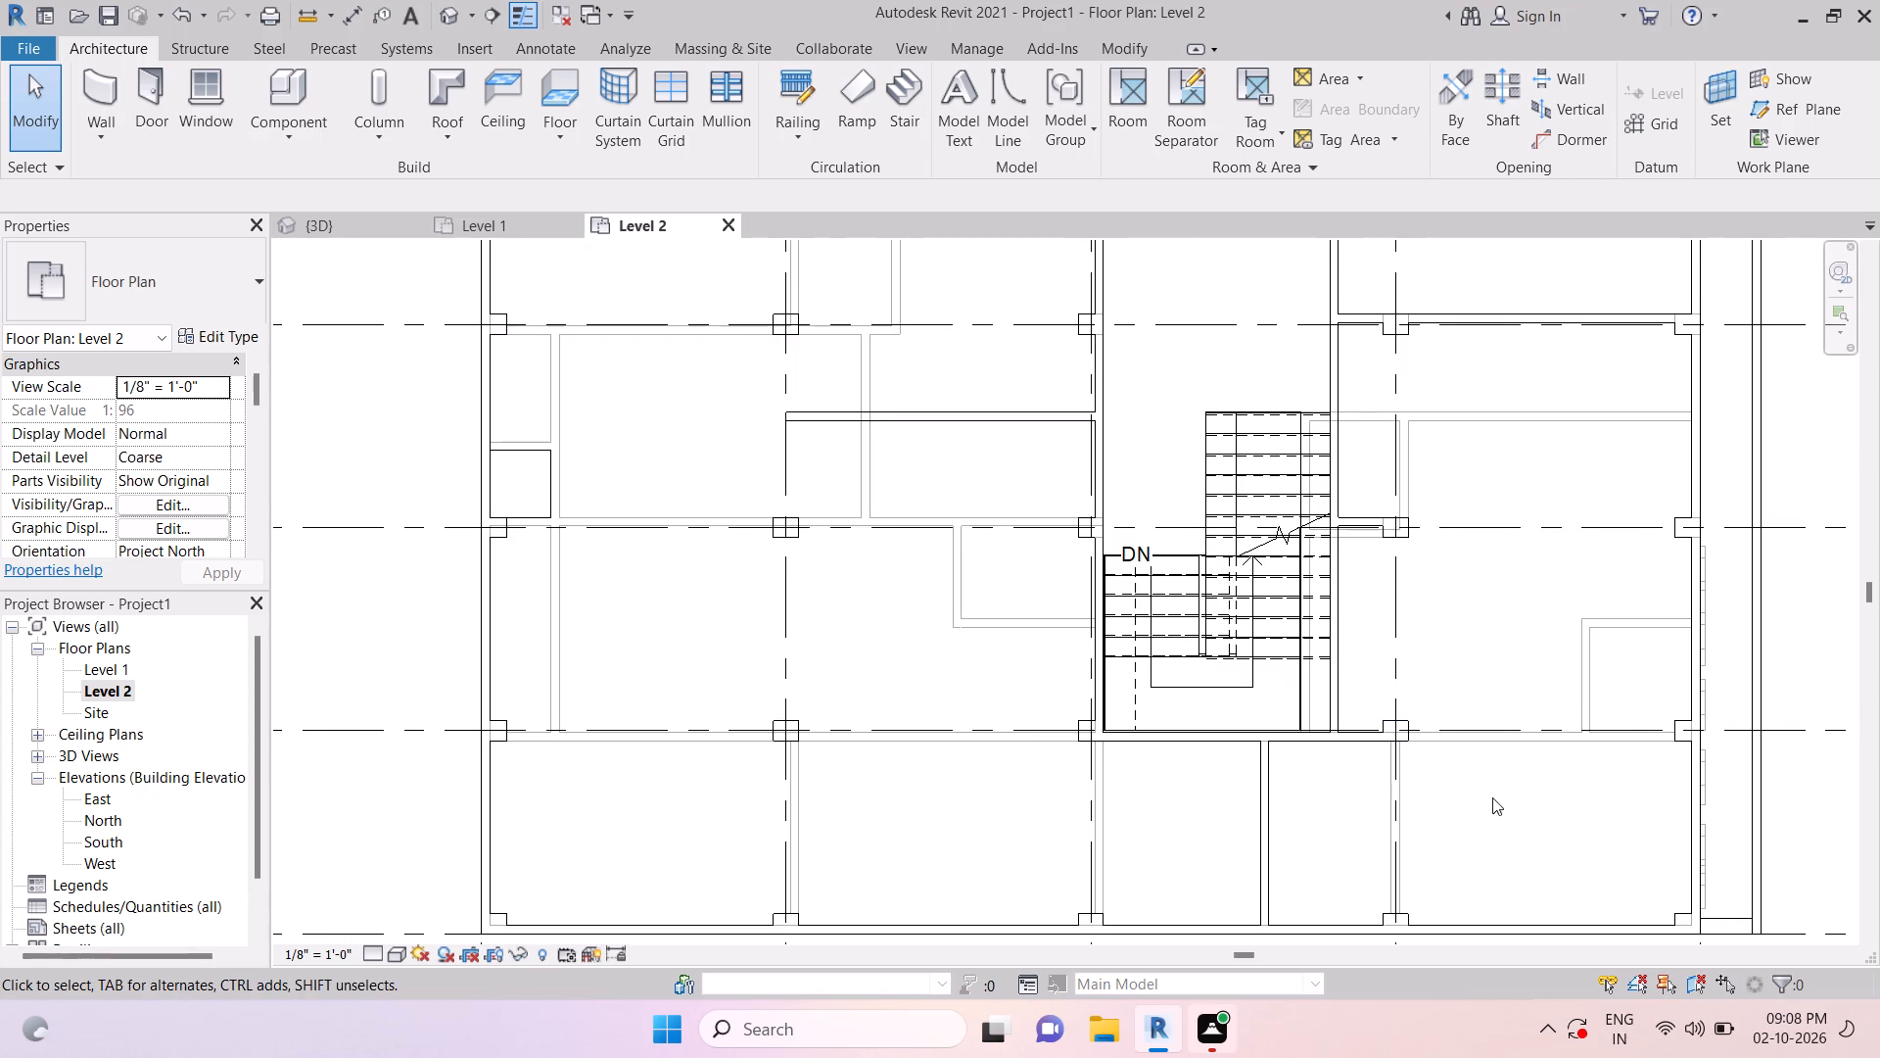
middle_click_drag(1481, 791, 1442, 761)
scroll(1443, 760, "down", 2)
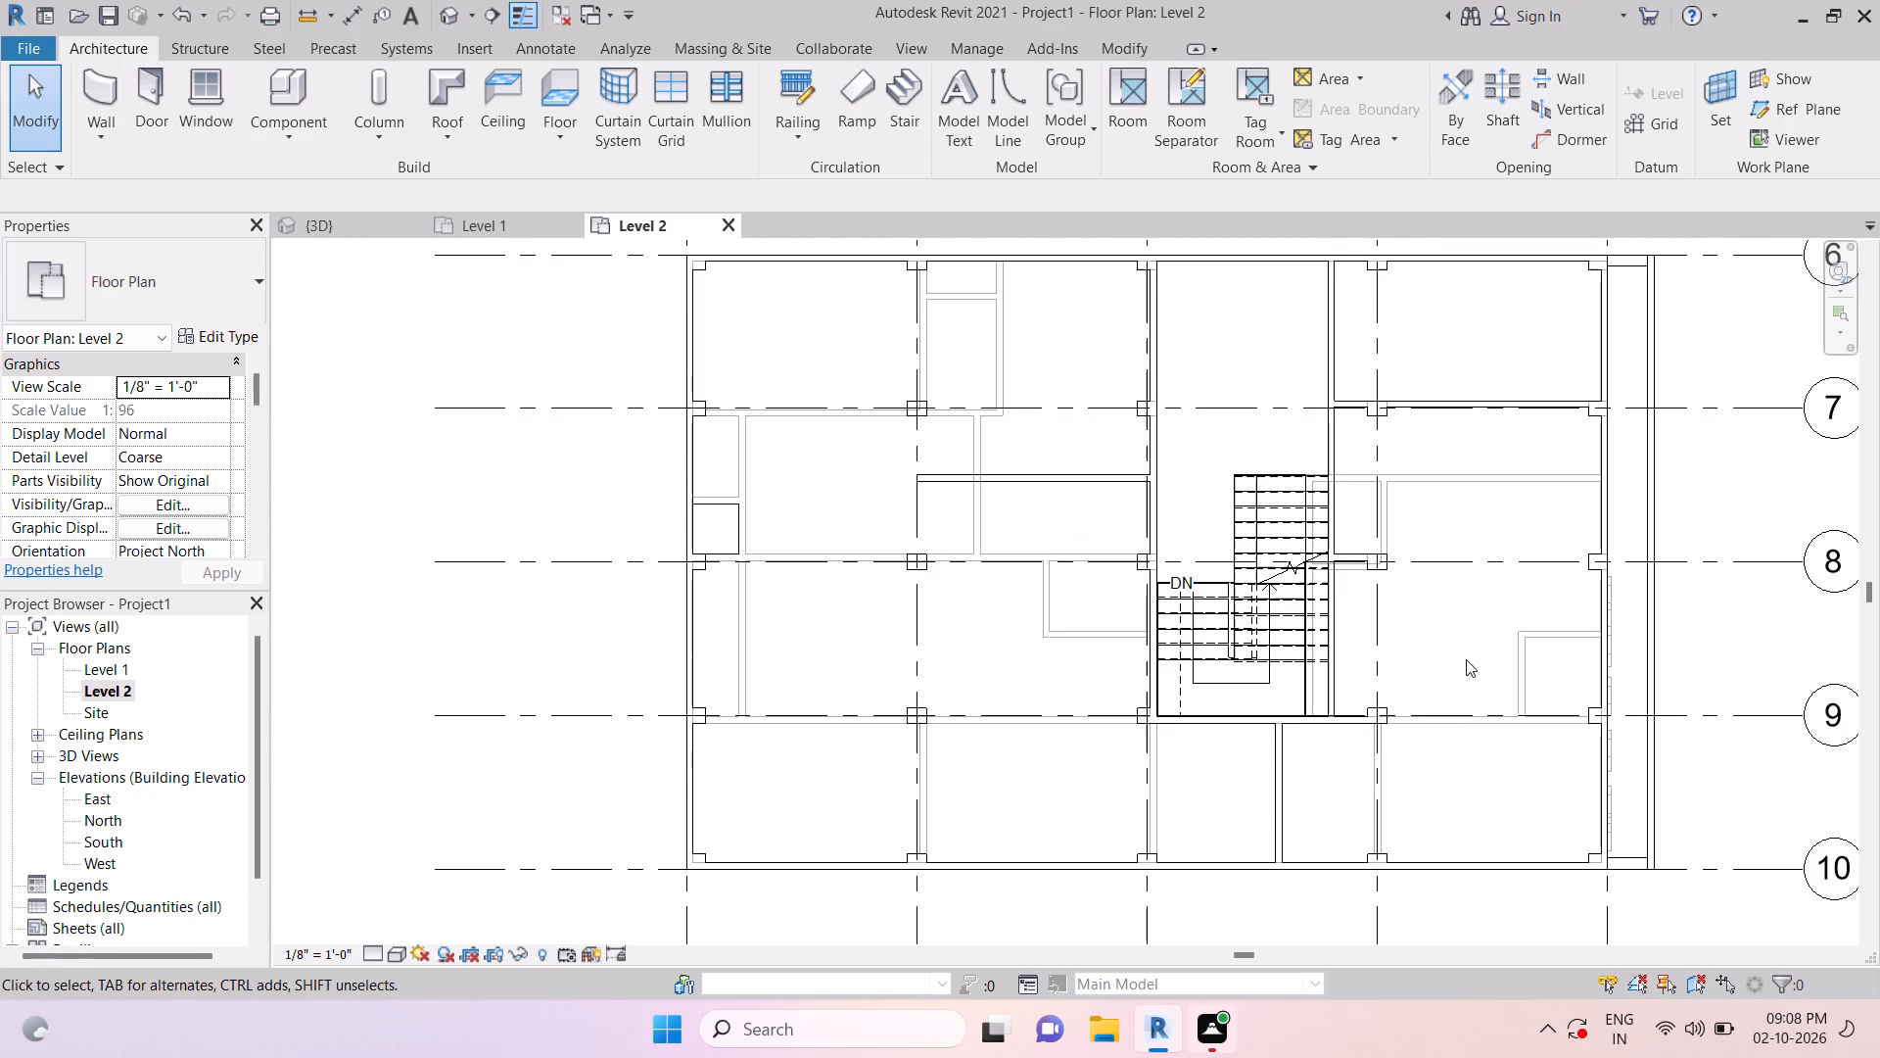
middle_click_drag(1476, 643, 1473, 643)
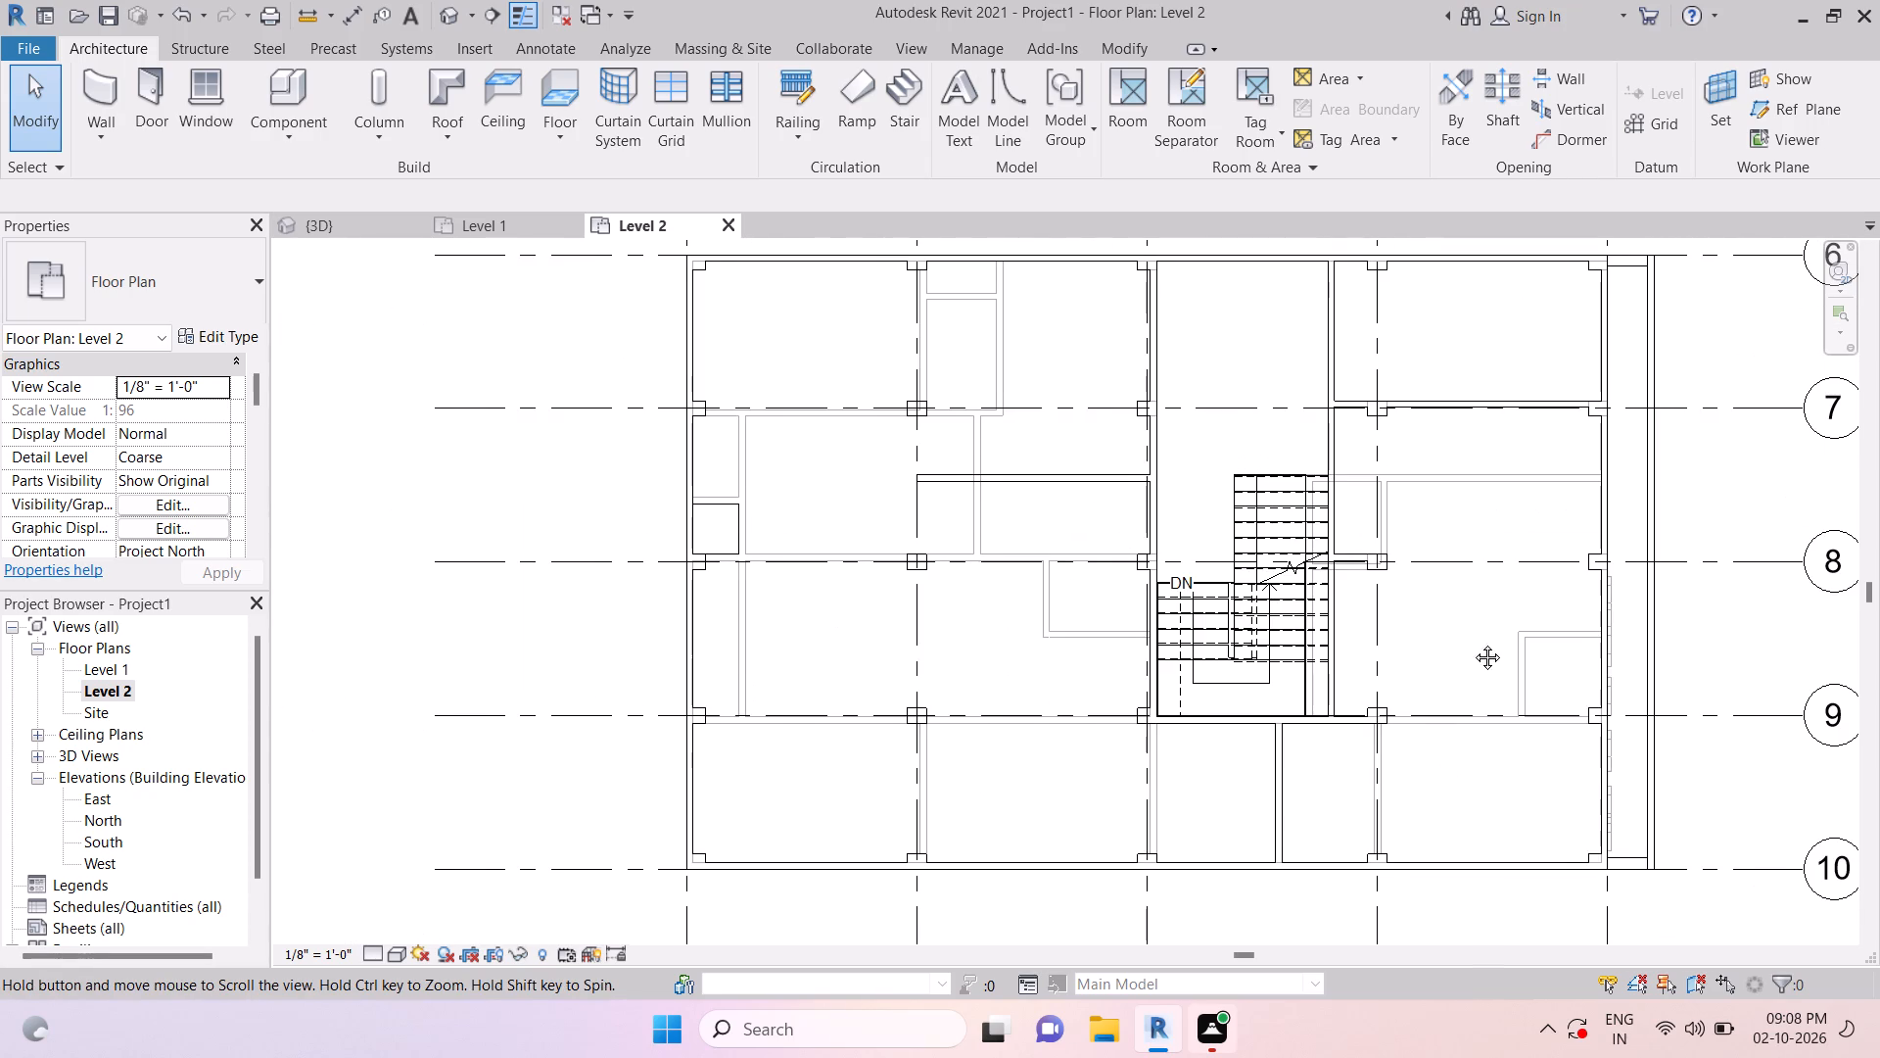
middle_click_drag(1473, 643, 1429, 761)
key("Escape")
key("Escape")
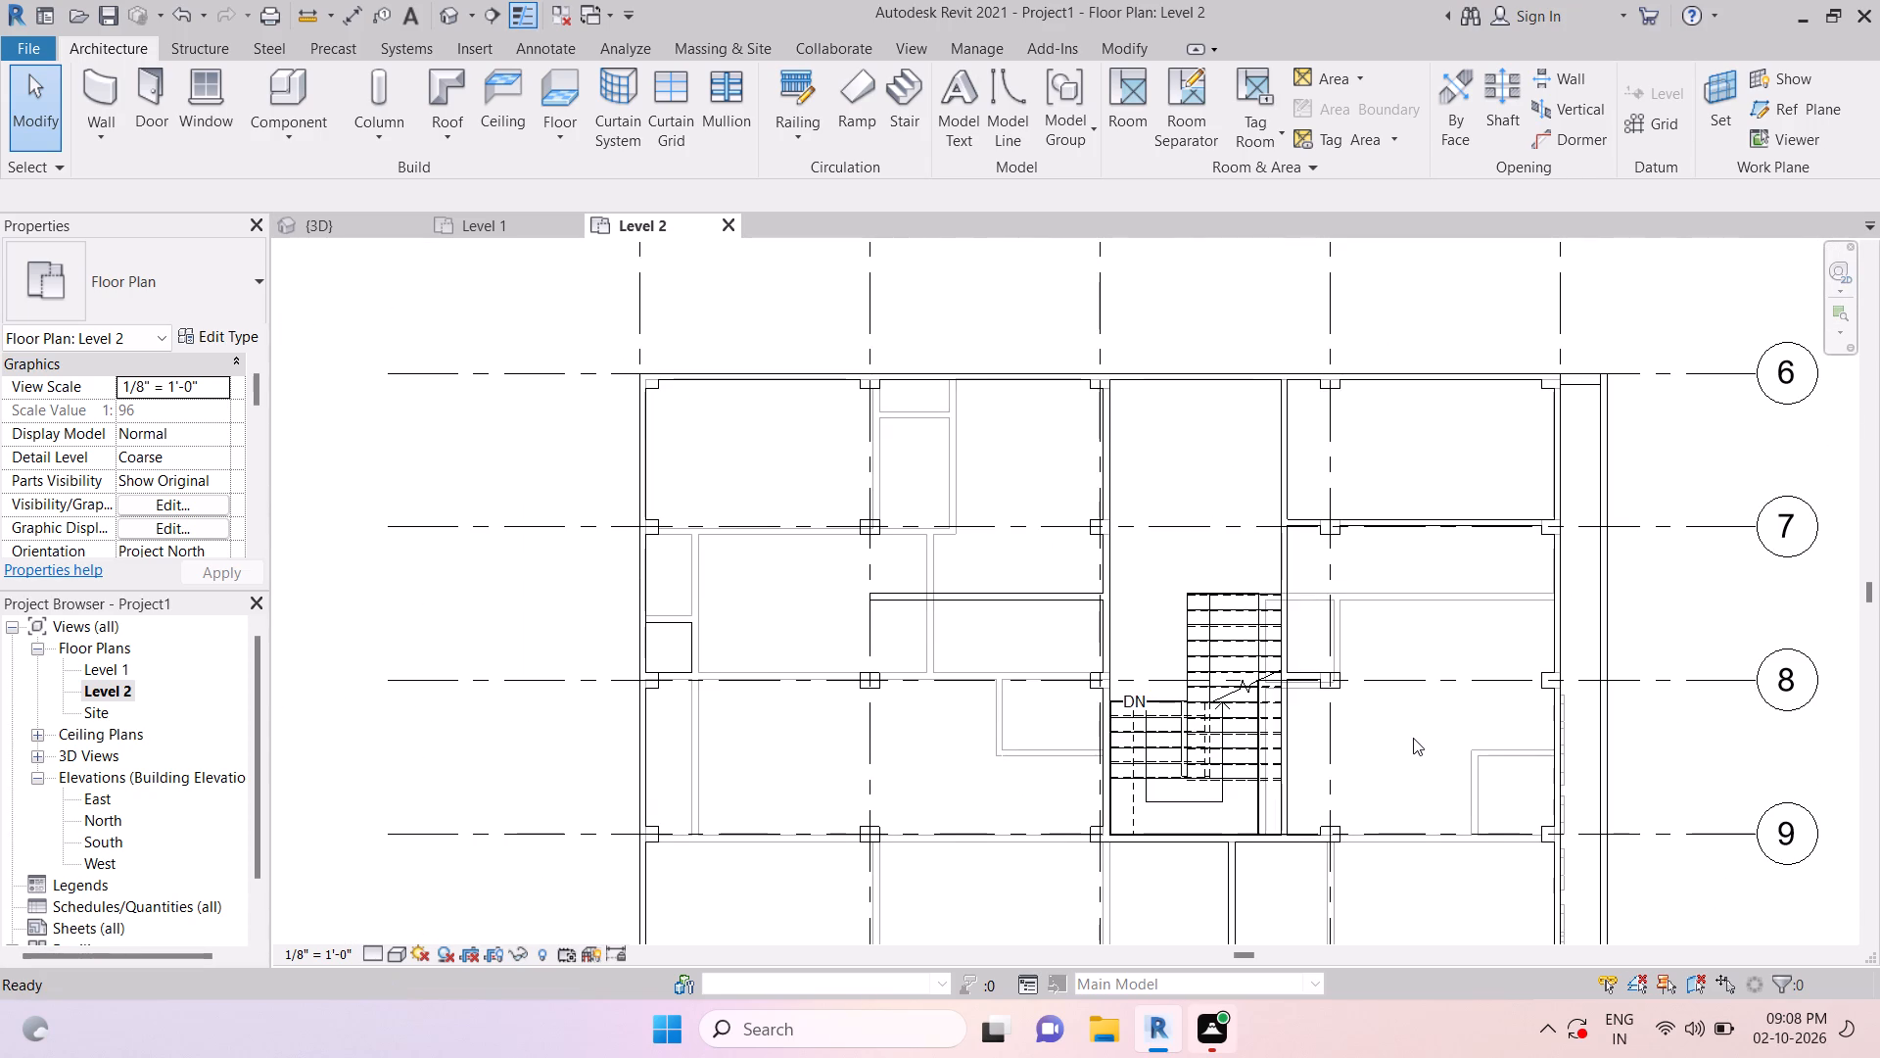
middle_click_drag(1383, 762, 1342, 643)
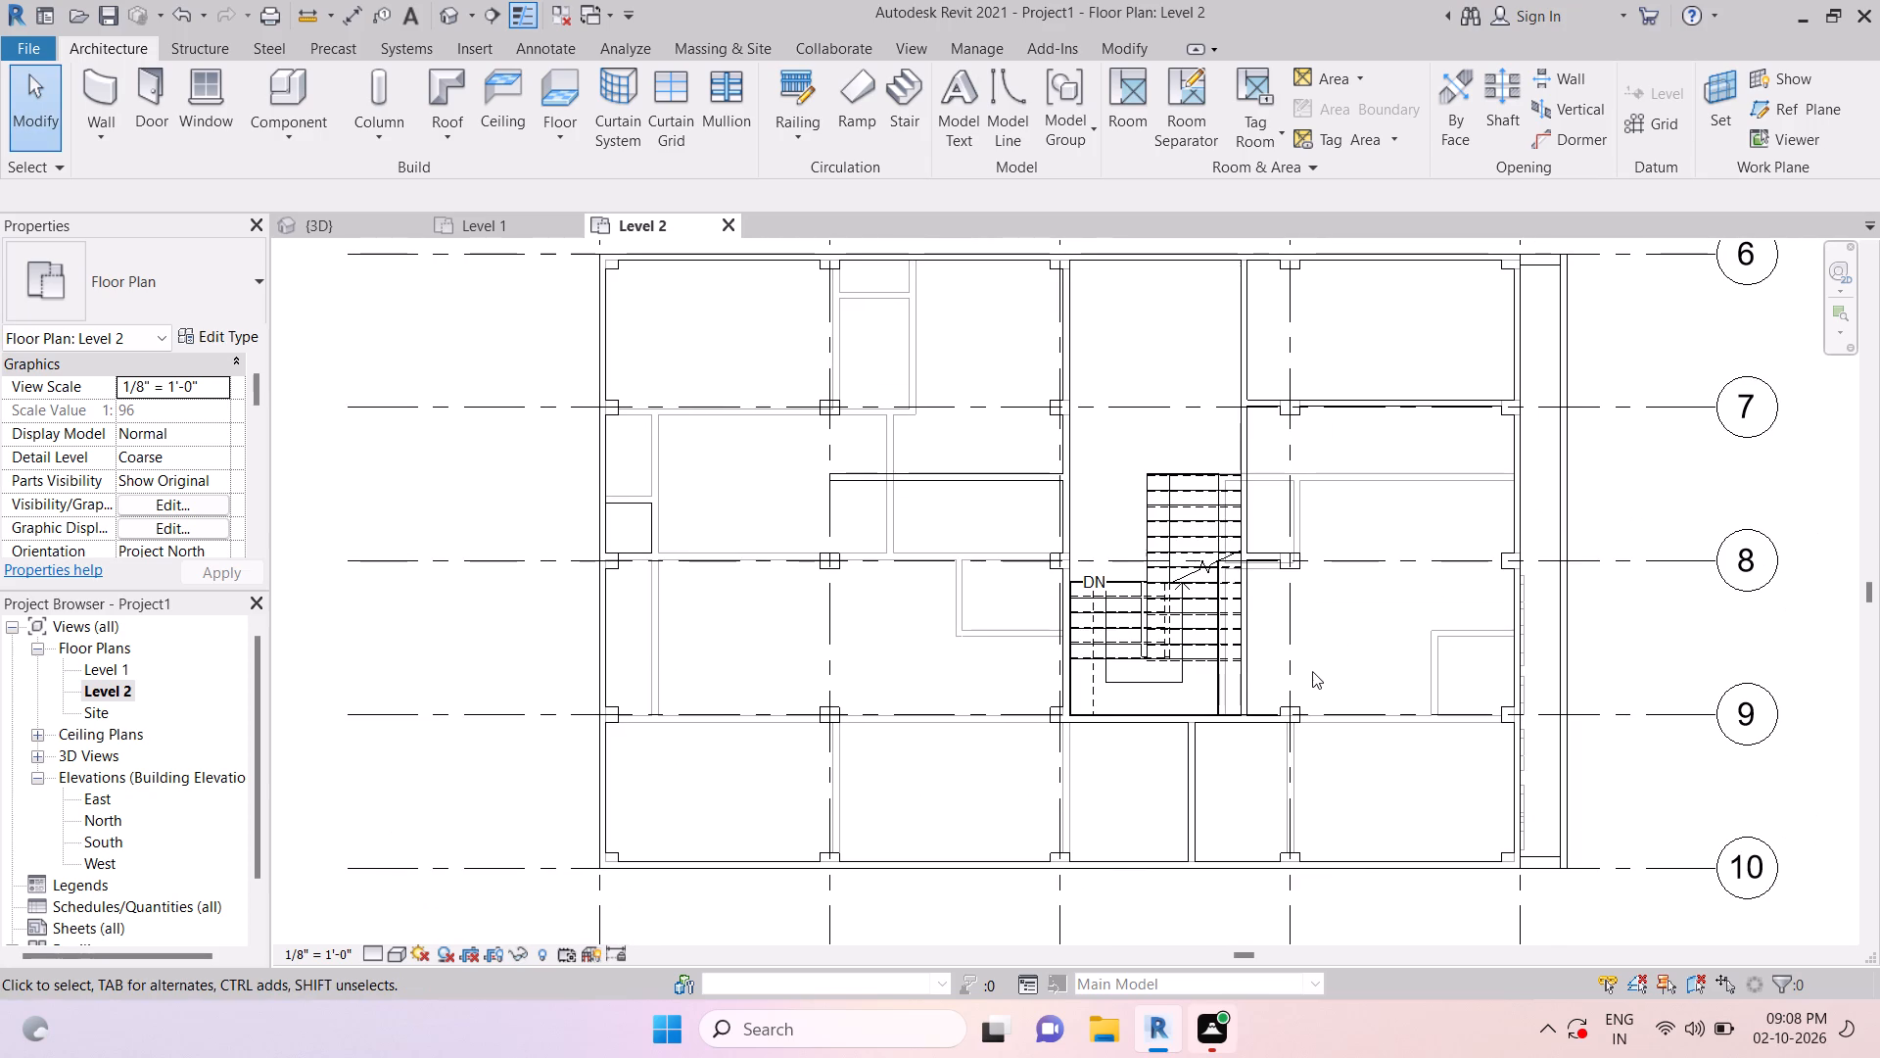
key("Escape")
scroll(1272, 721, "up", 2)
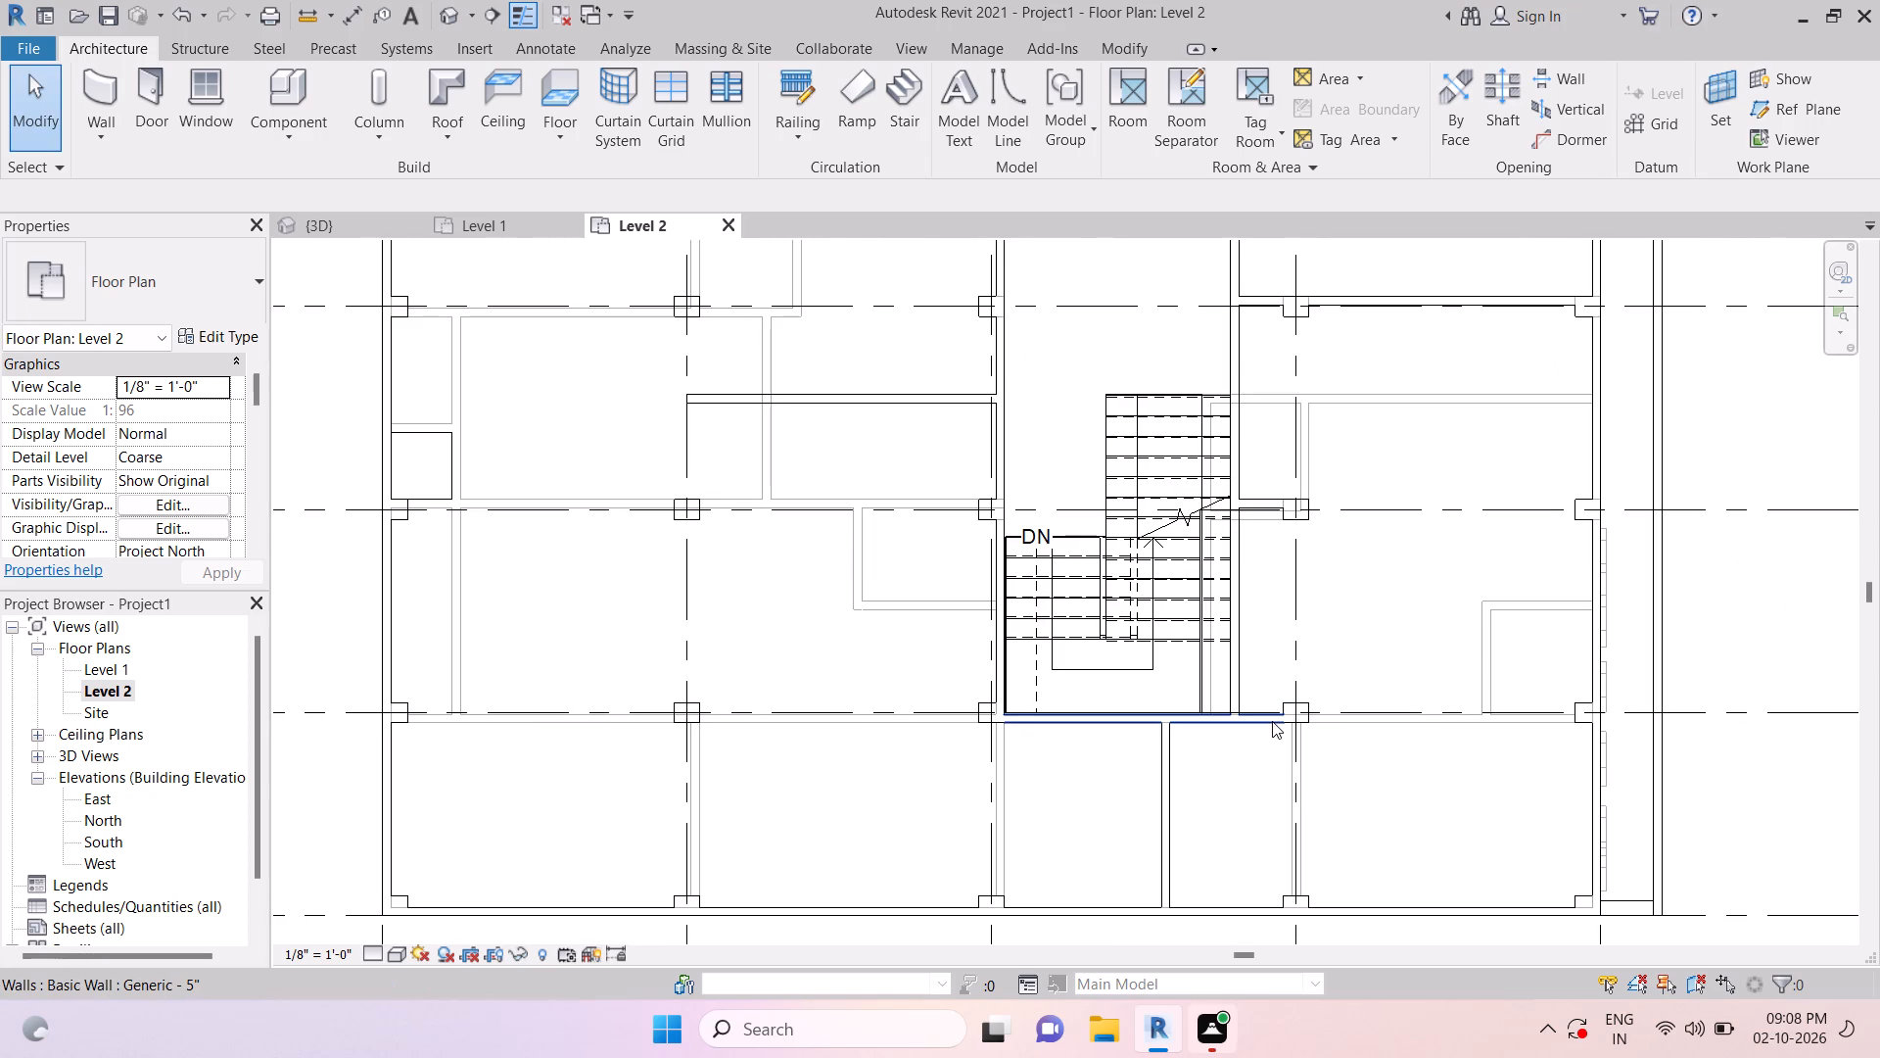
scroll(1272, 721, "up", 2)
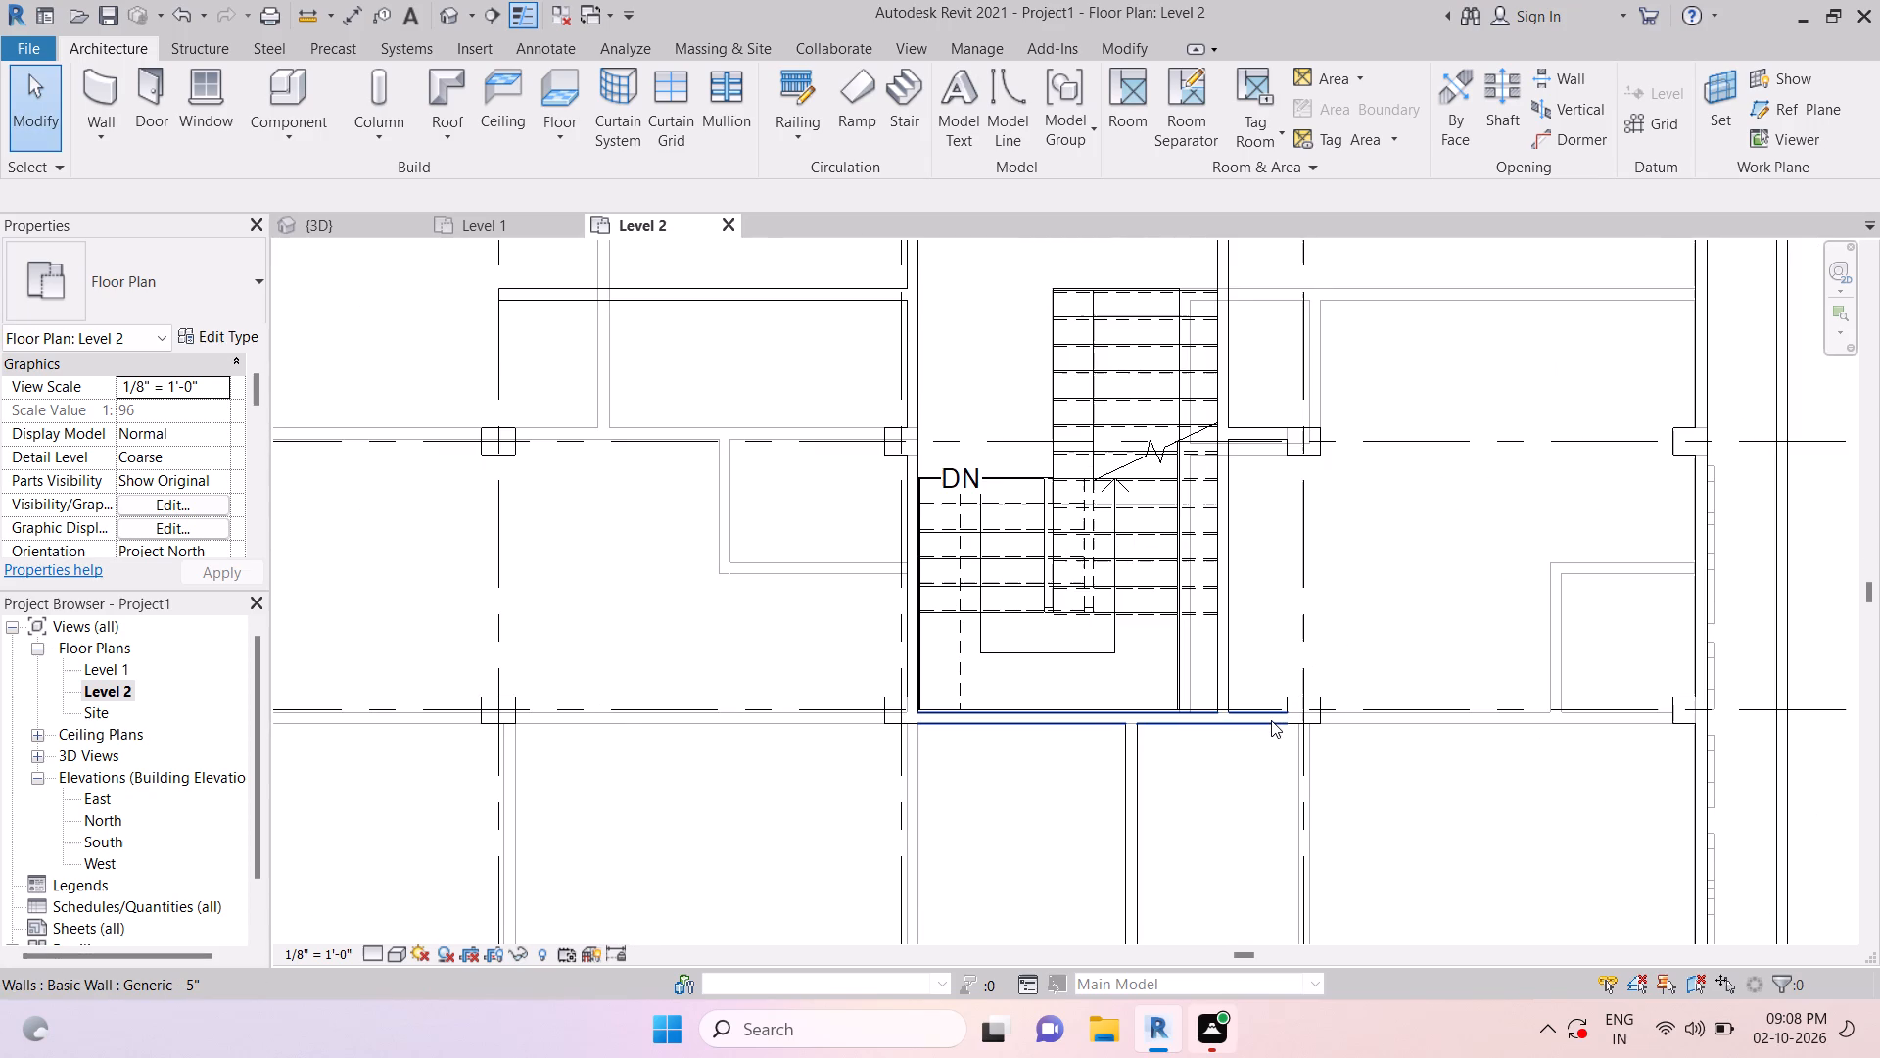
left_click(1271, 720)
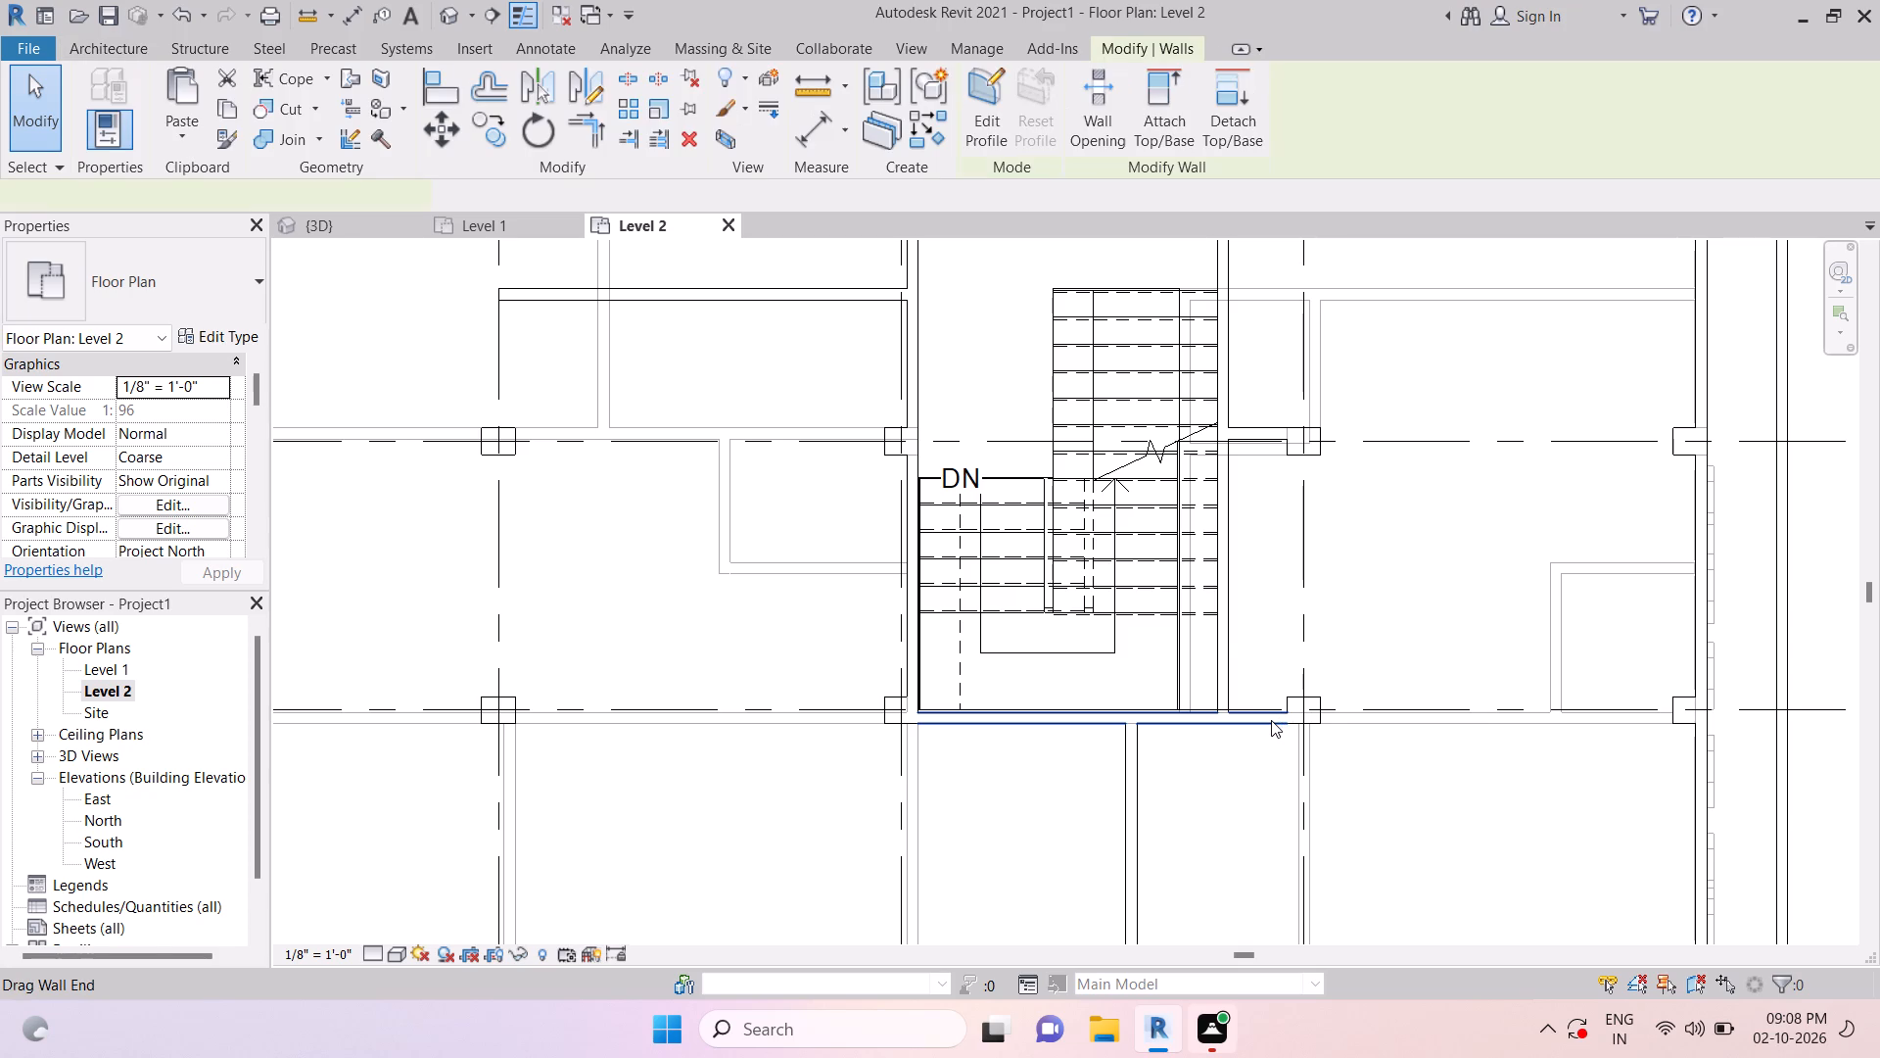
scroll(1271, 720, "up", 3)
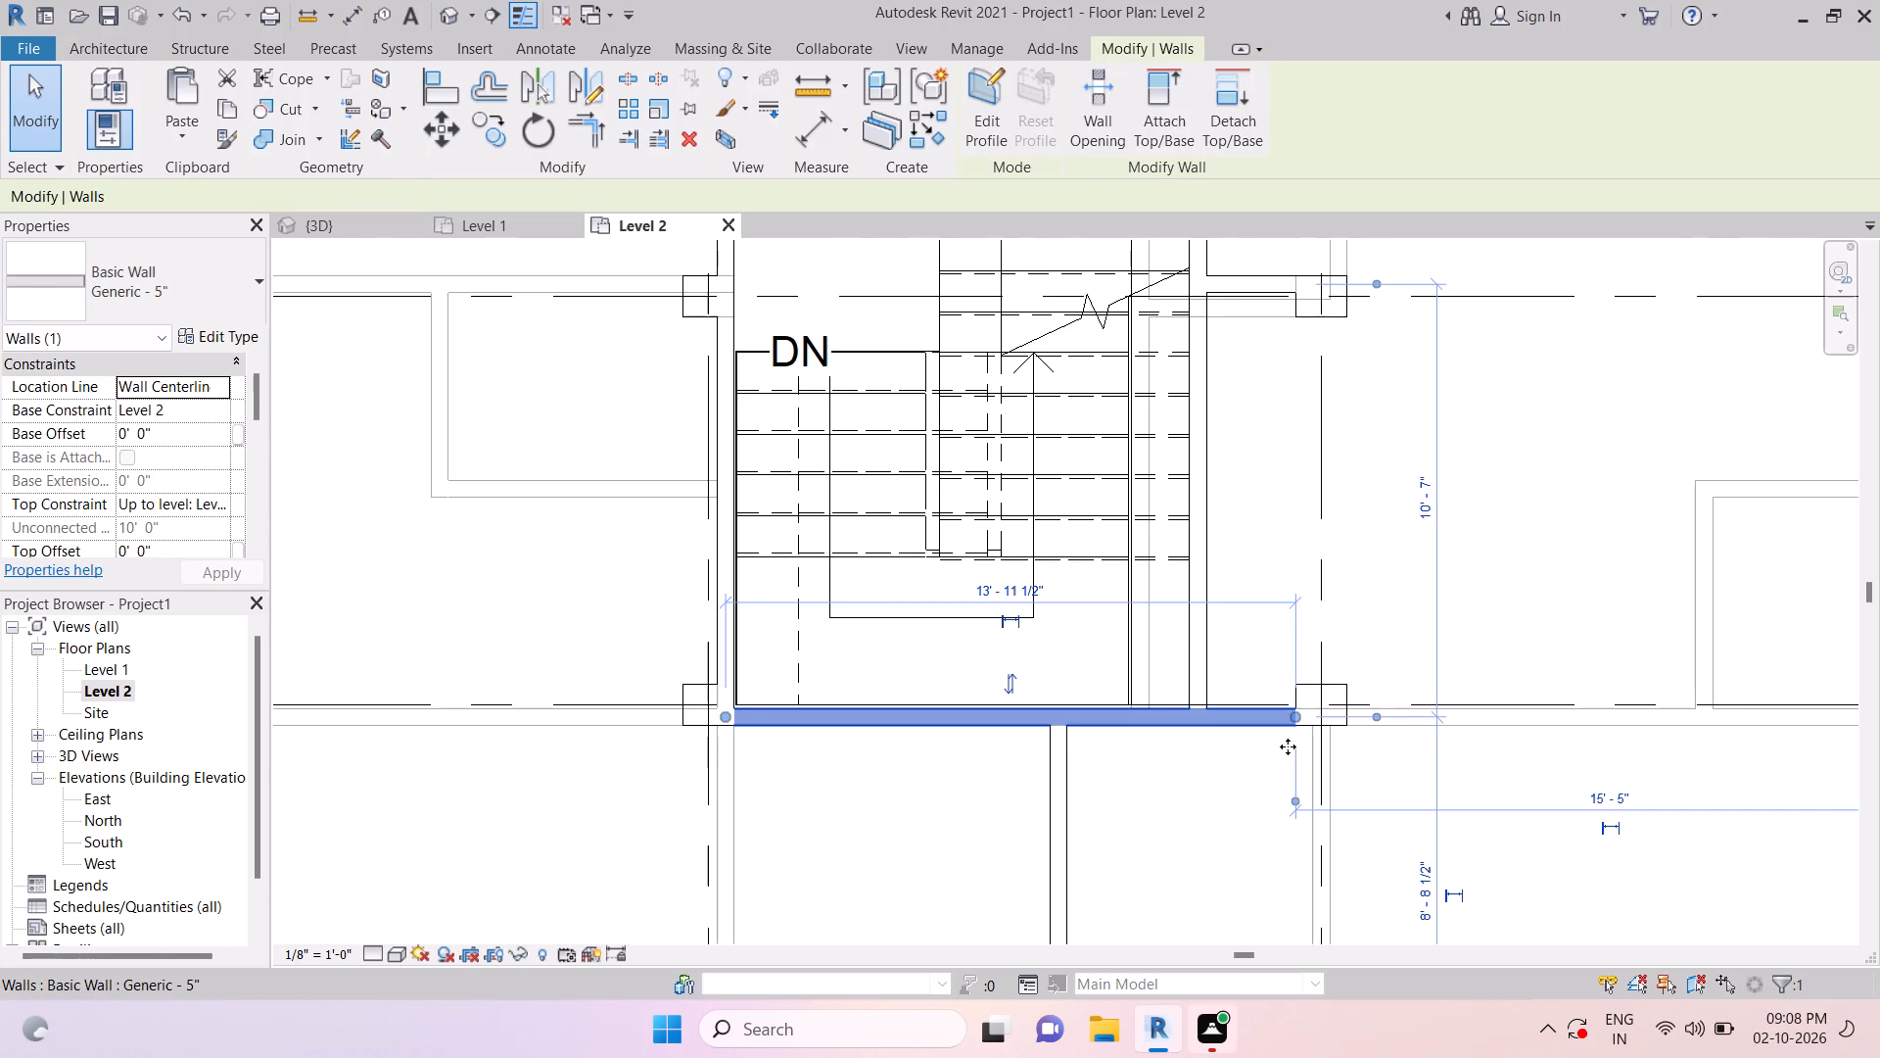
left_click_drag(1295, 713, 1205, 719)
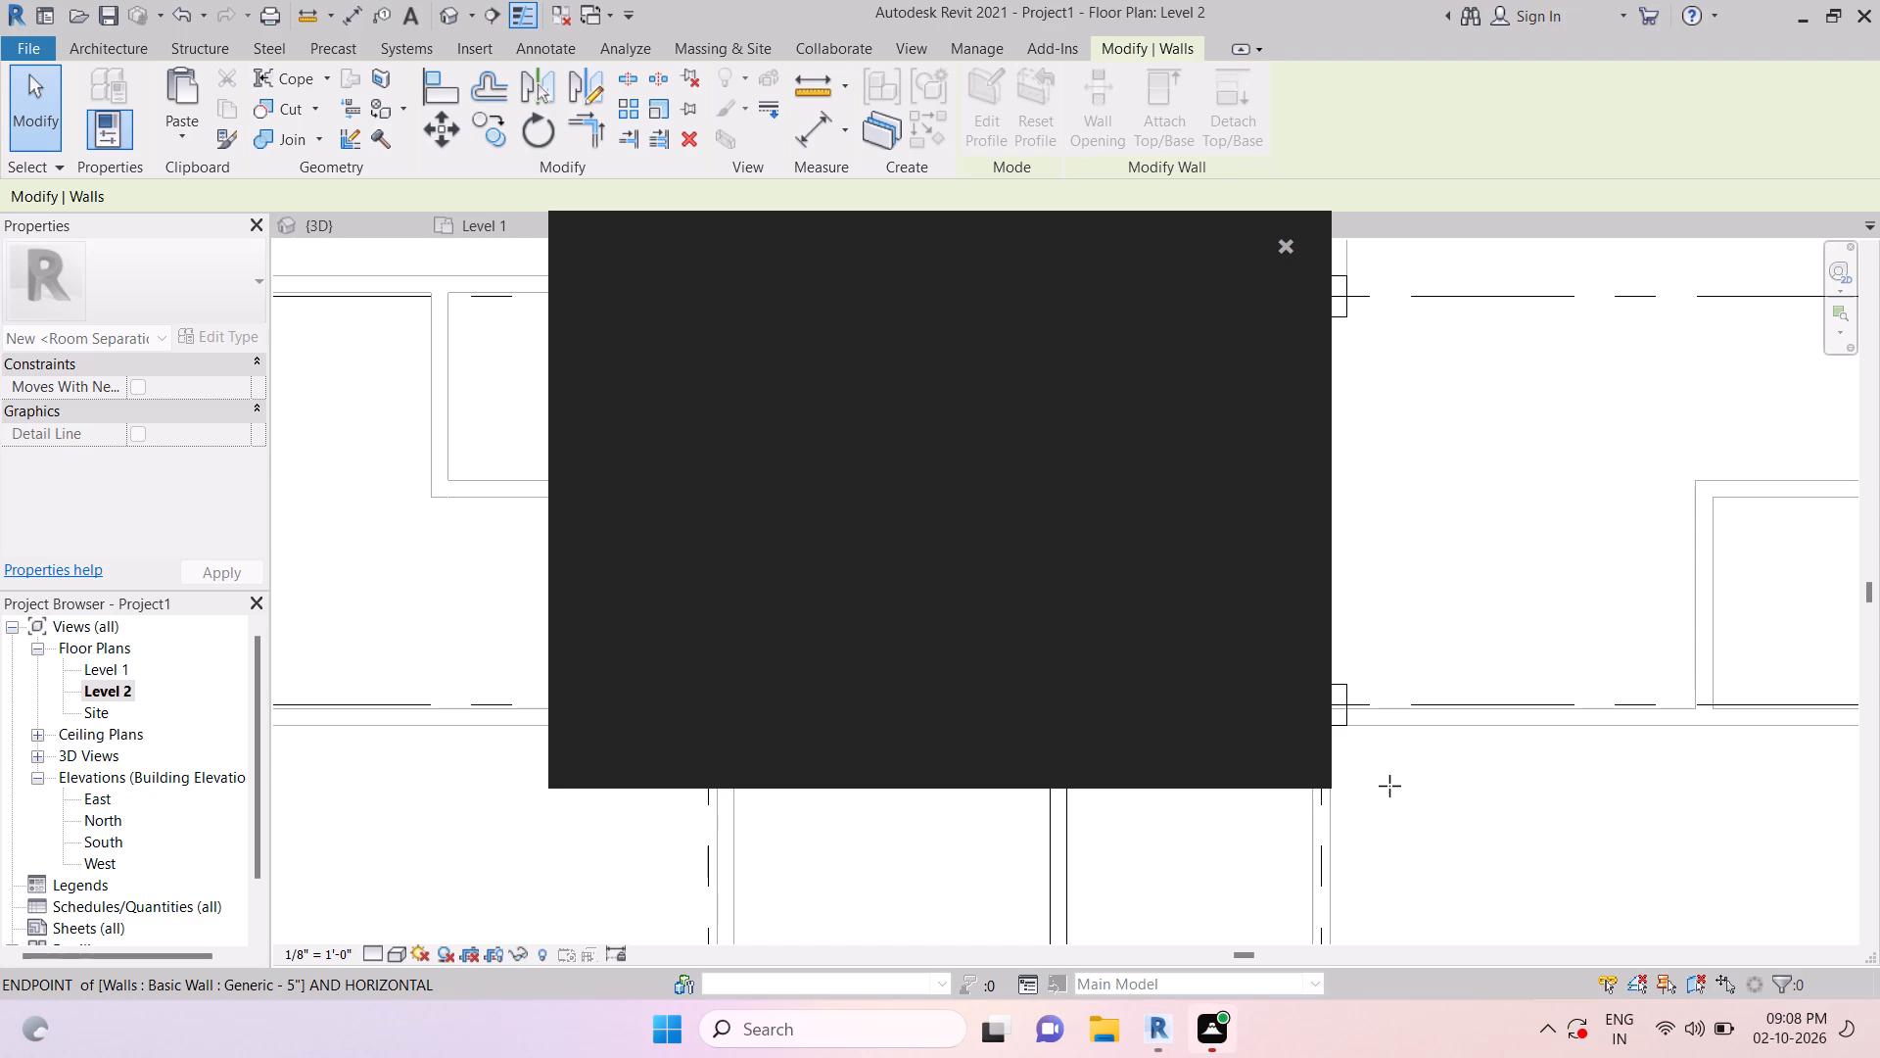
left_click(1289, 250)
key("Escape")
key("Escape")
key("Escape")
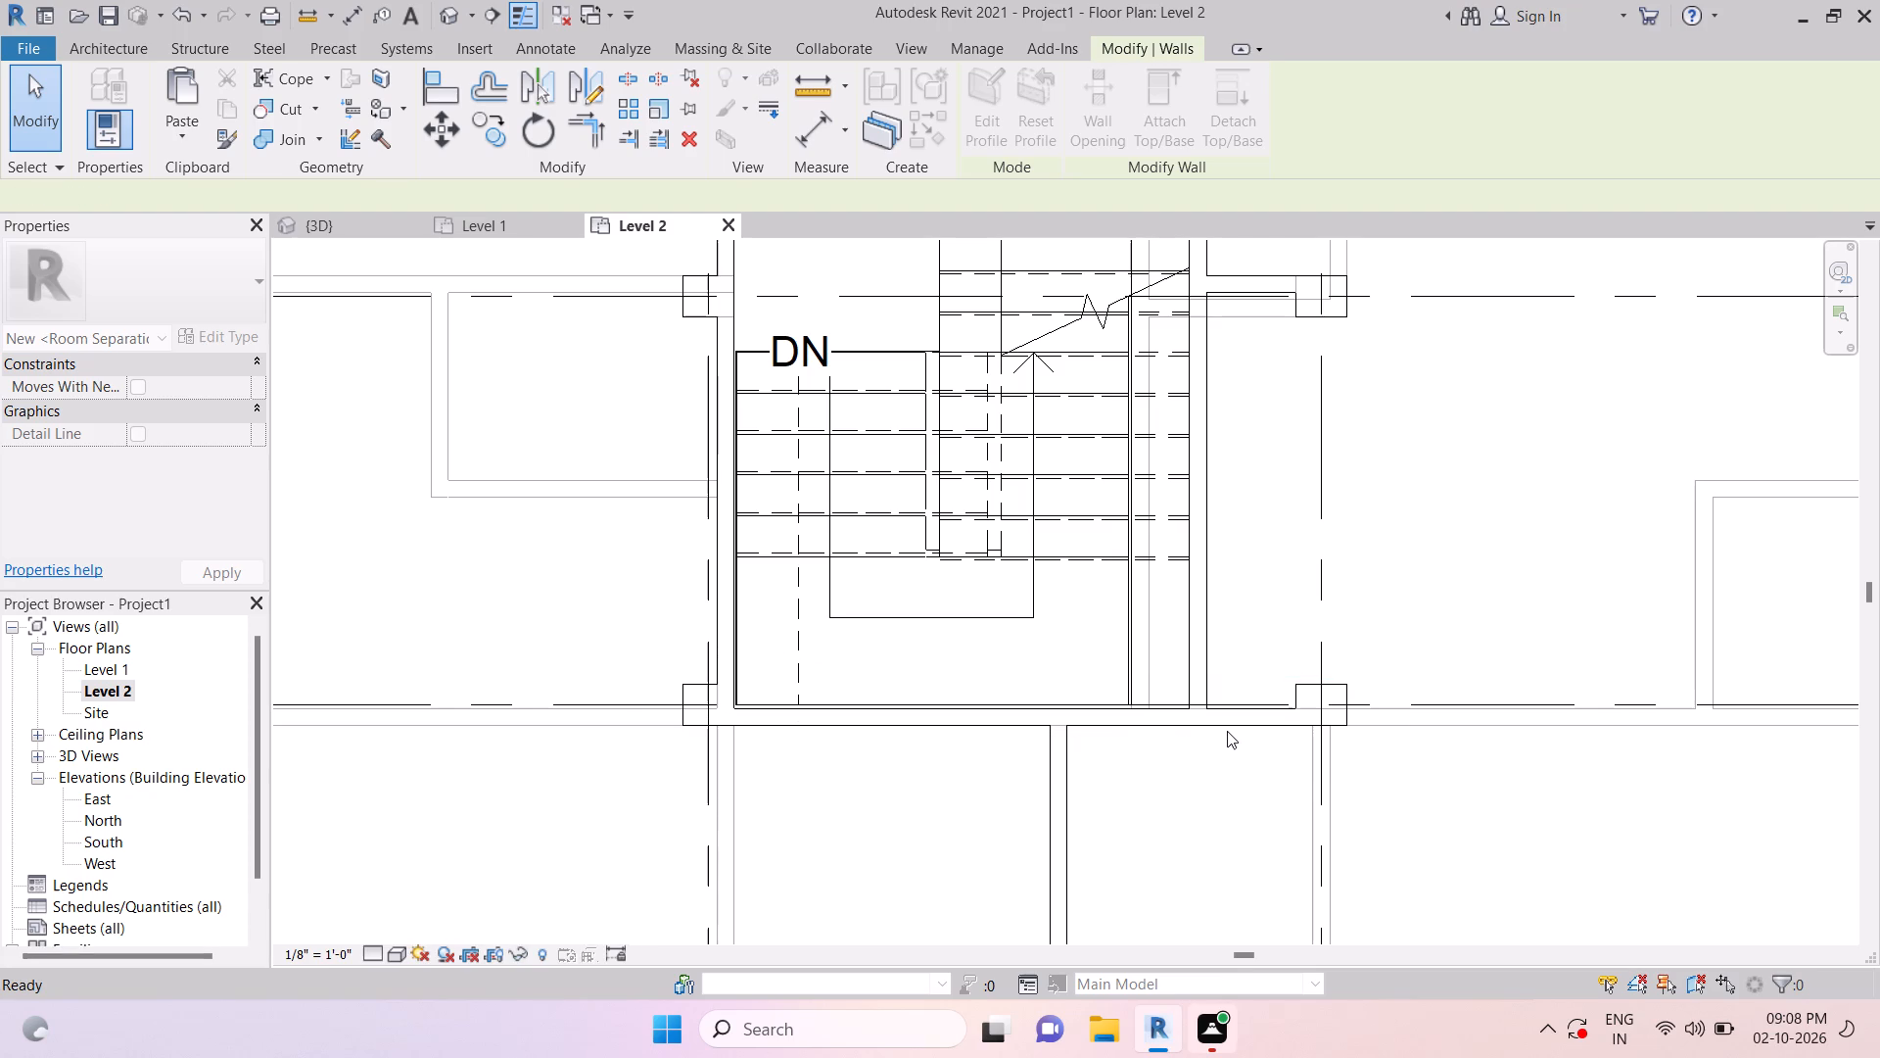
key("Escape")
Shorten the Generic - 5" wall along grid 9 below the stair to about 11'-9", ending at the partition wall beside the stair.
left_click(1261, 726)
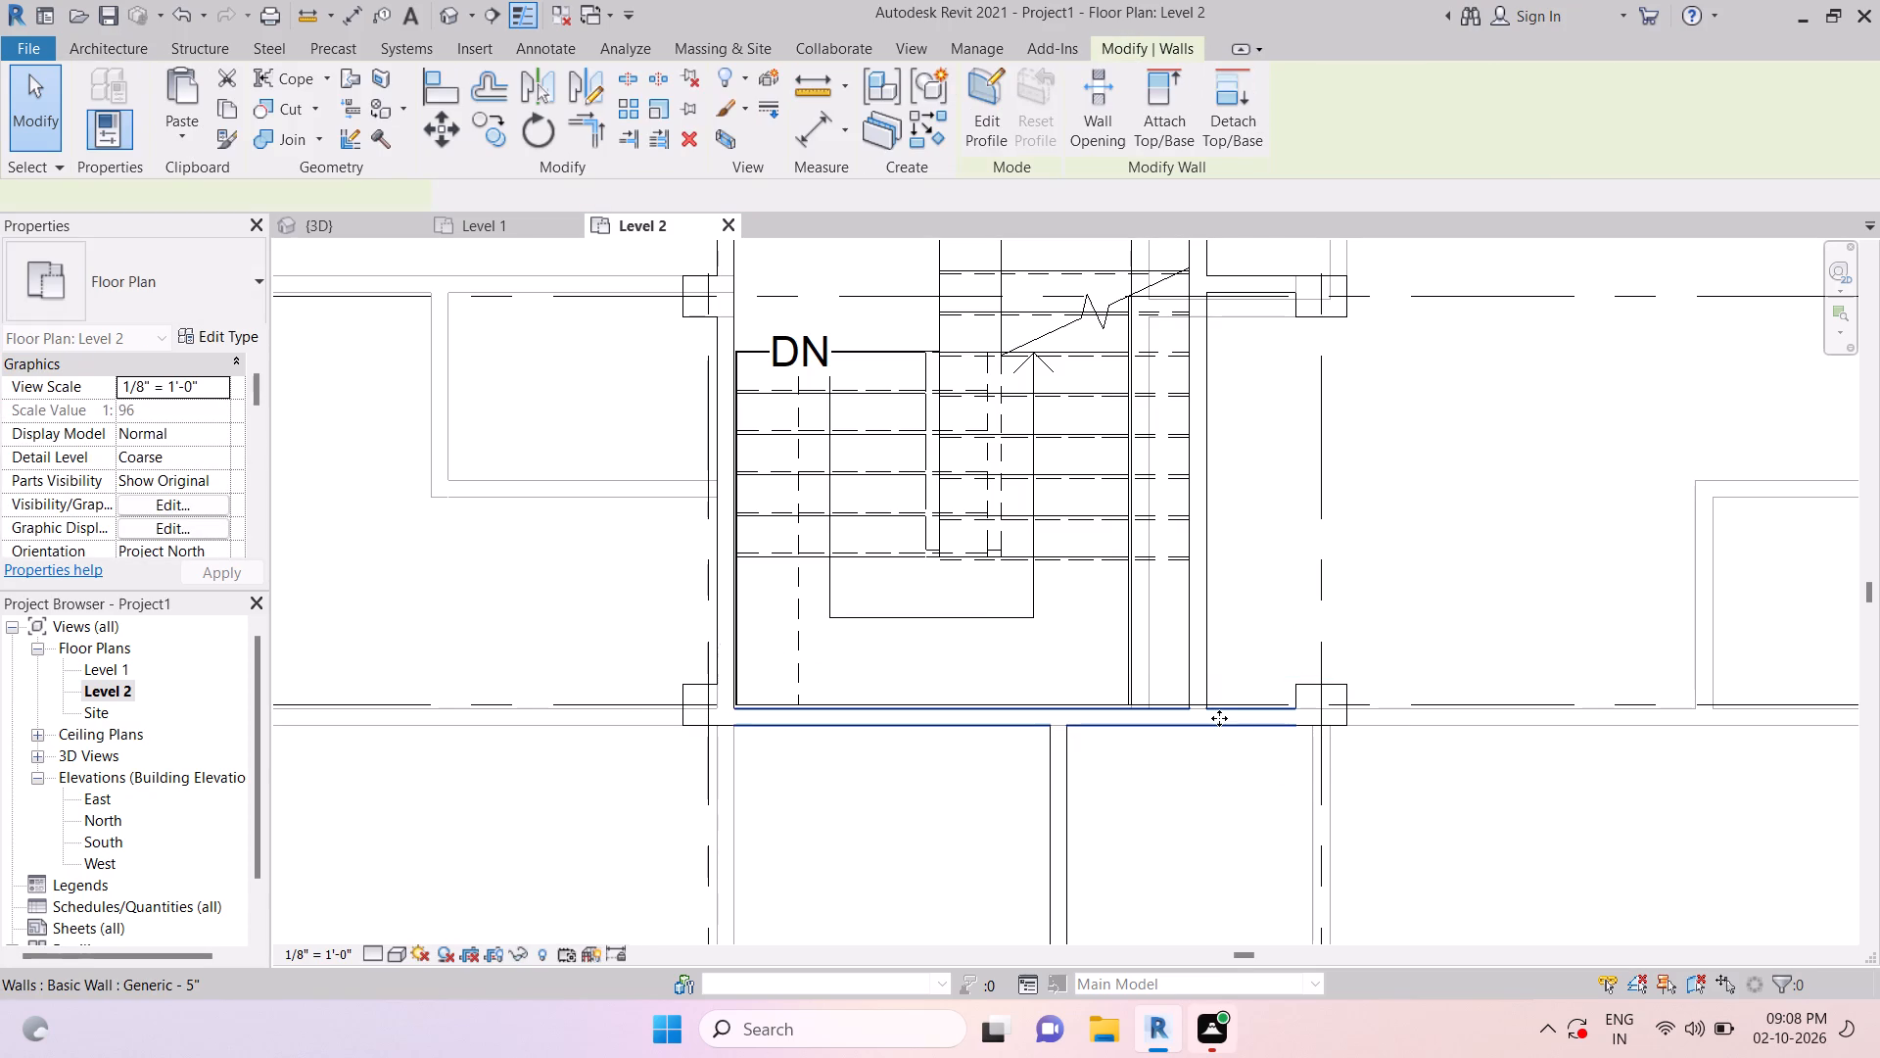
scroll(1263, 717, "up", 4)
middle_click_drag(1264, 765, 1376, 810)
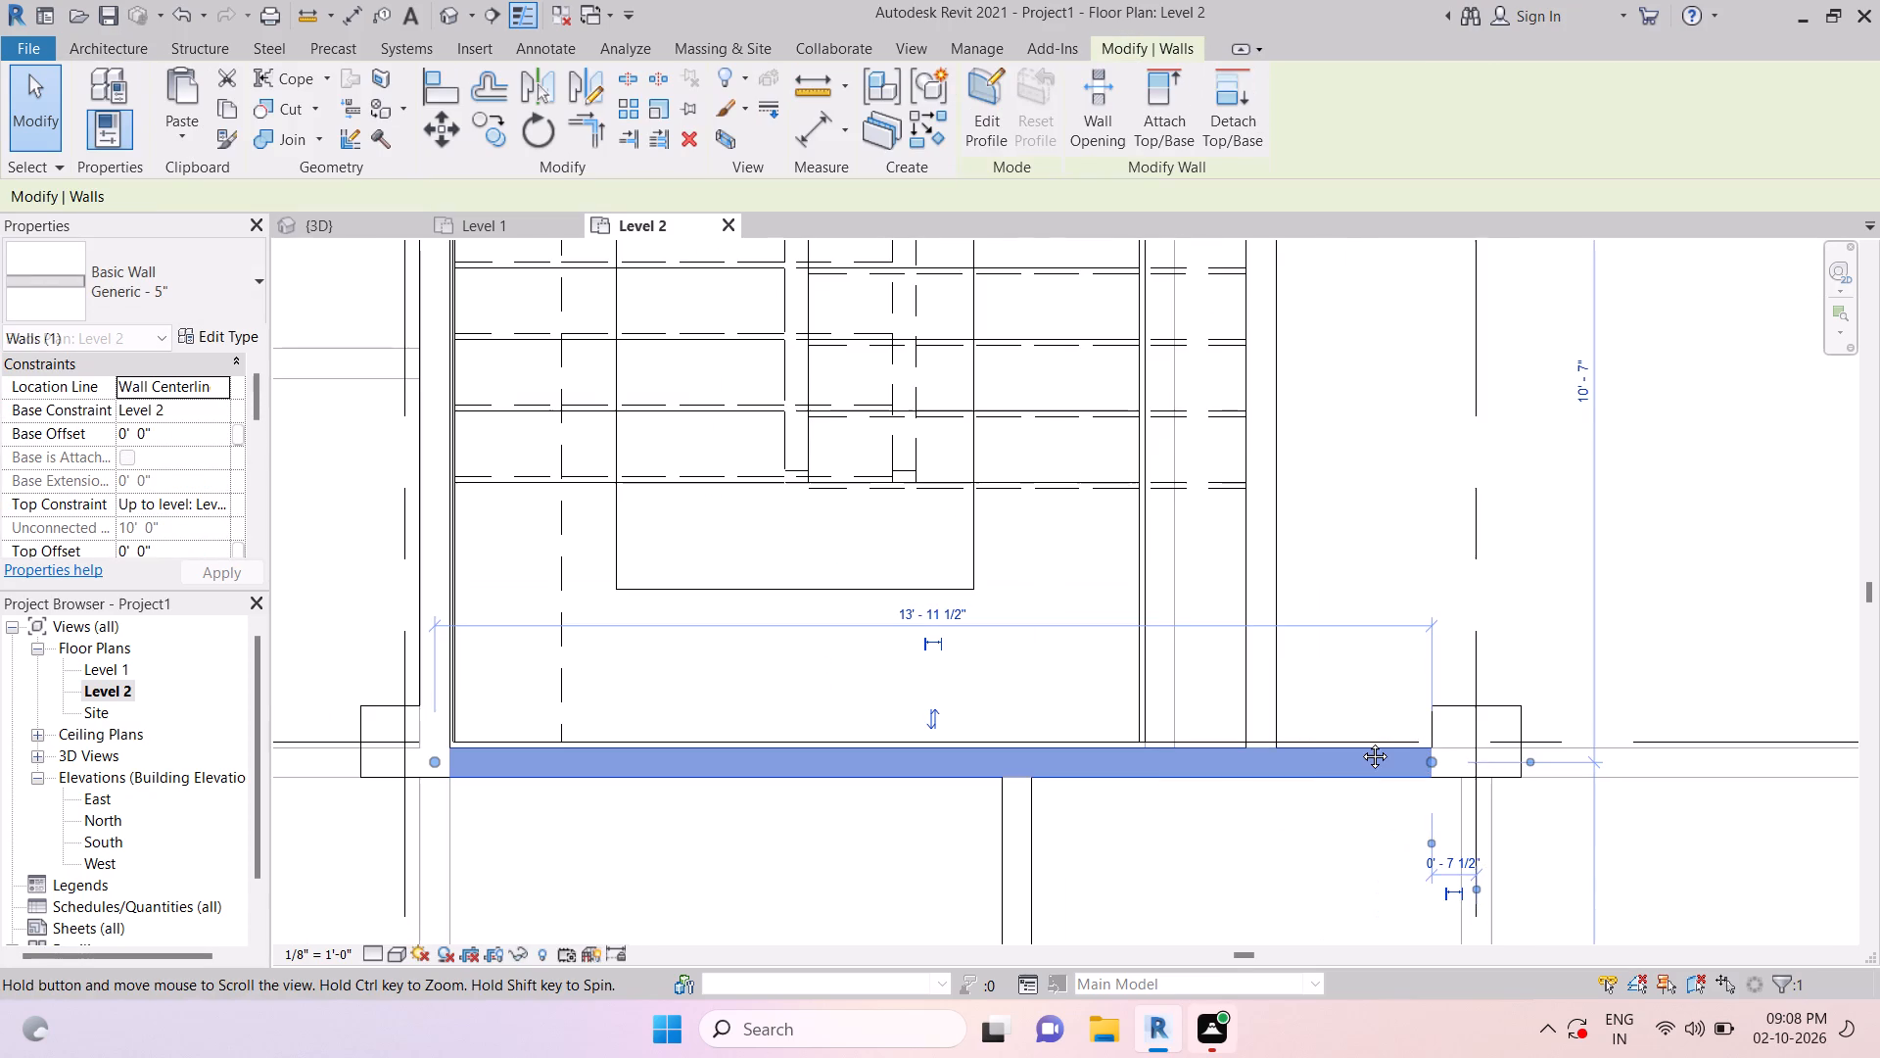
left_click_drag(1433, 762, 1275, 764)
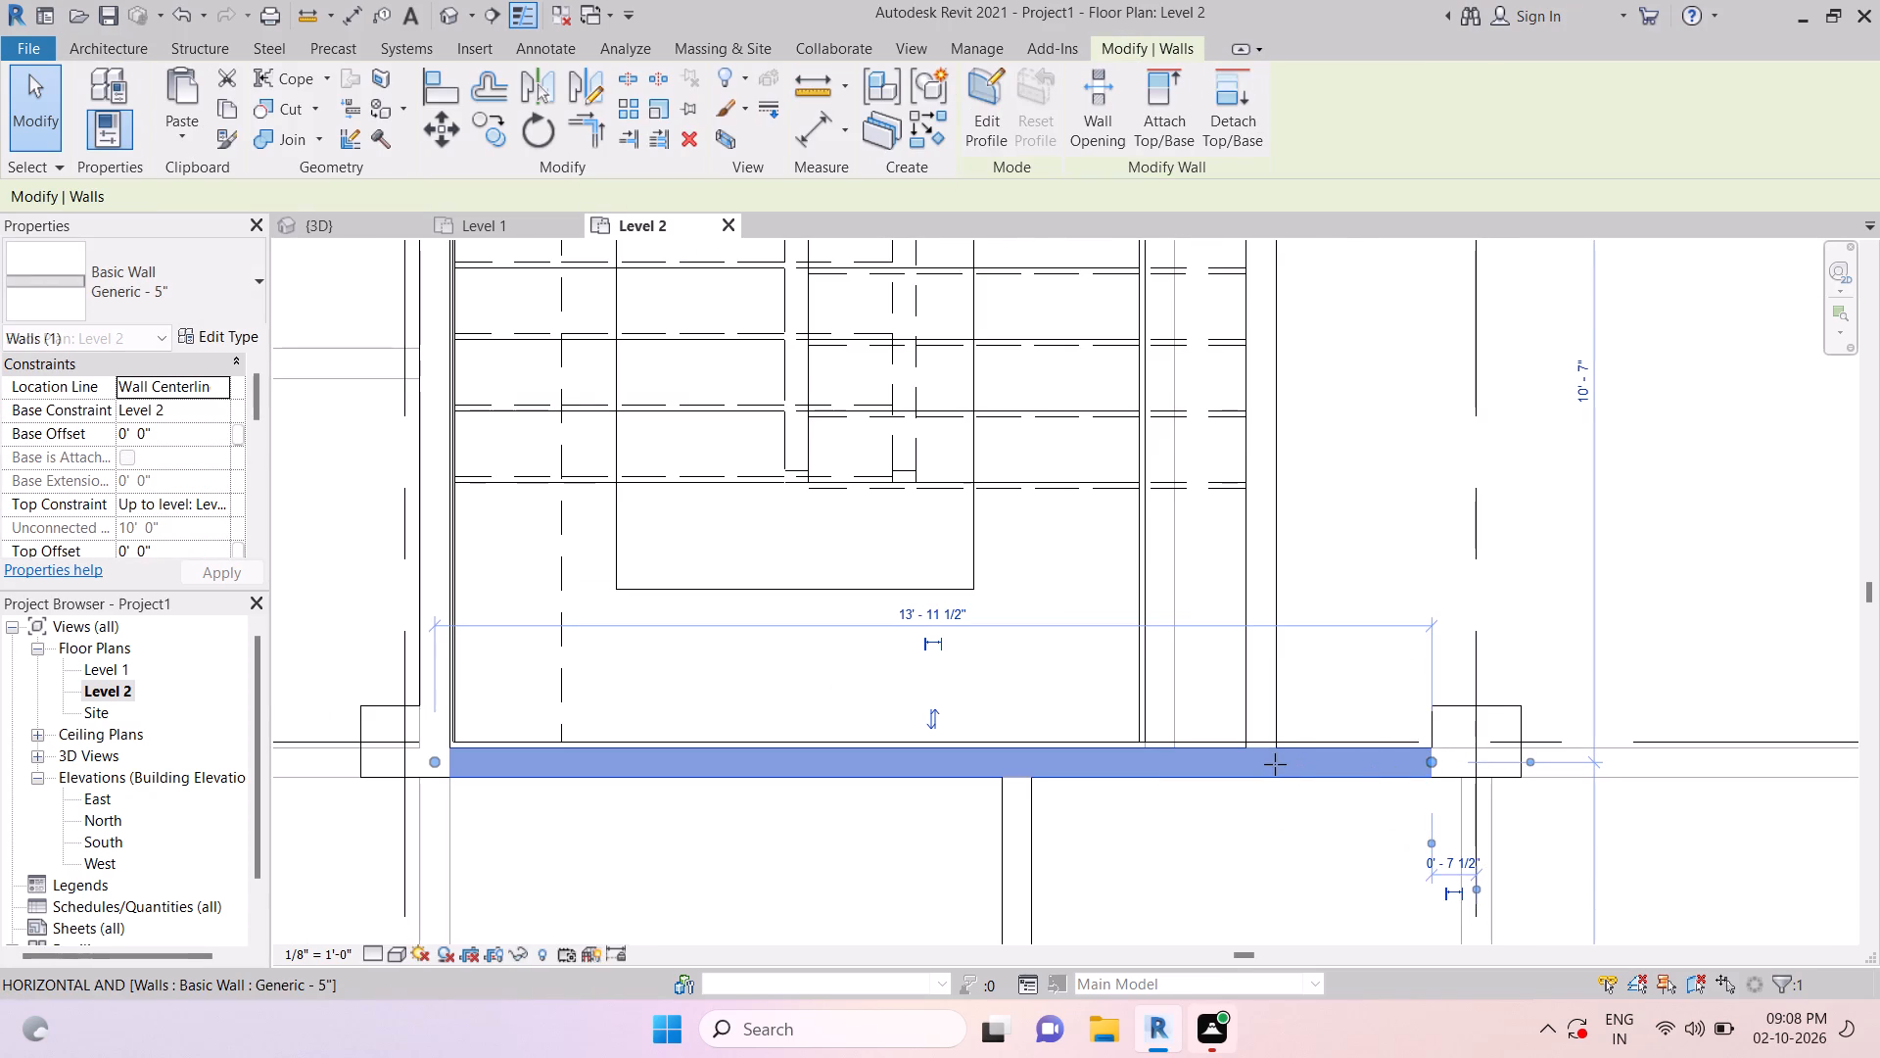
left_click_drag(1275, 764, 1277, 763)
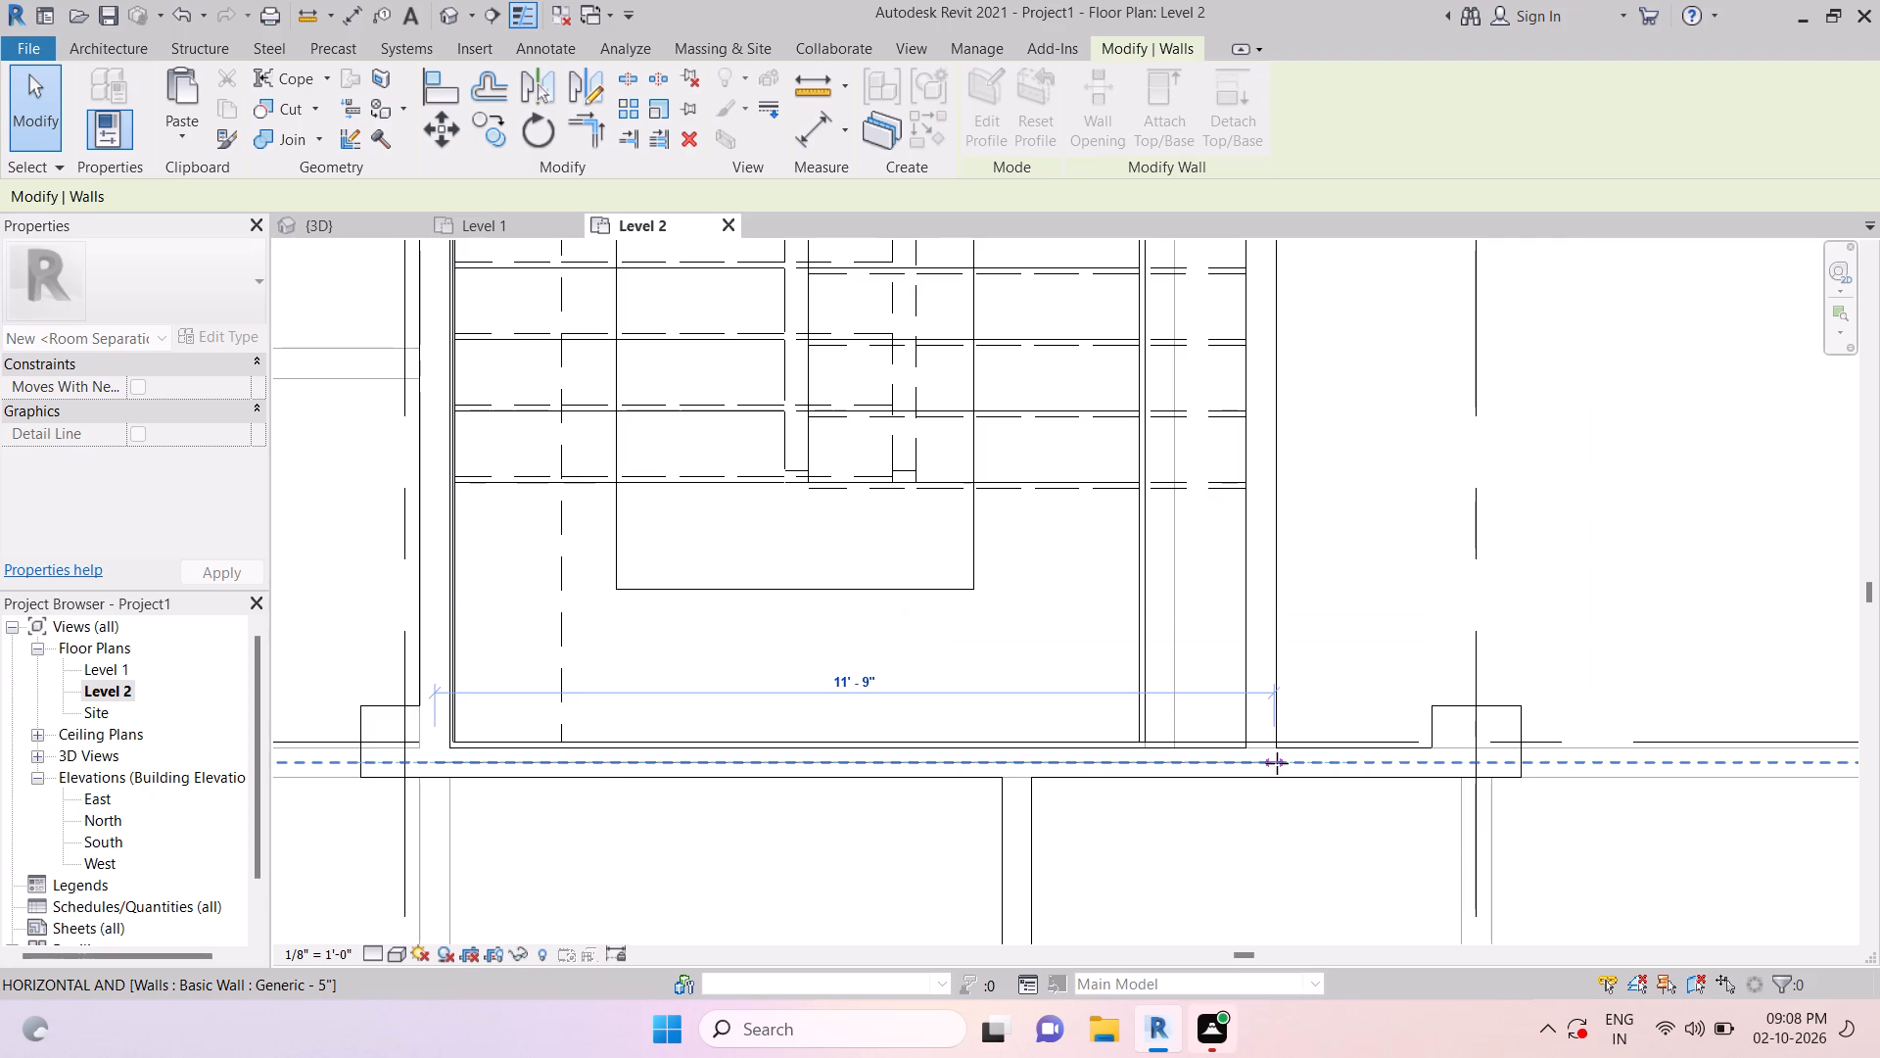
key("Escape")
key("Escape")
key("Escape")
Align the end face of the shortened grid 9 wall with the outer face of the partition wall beside the stair.
key("a")
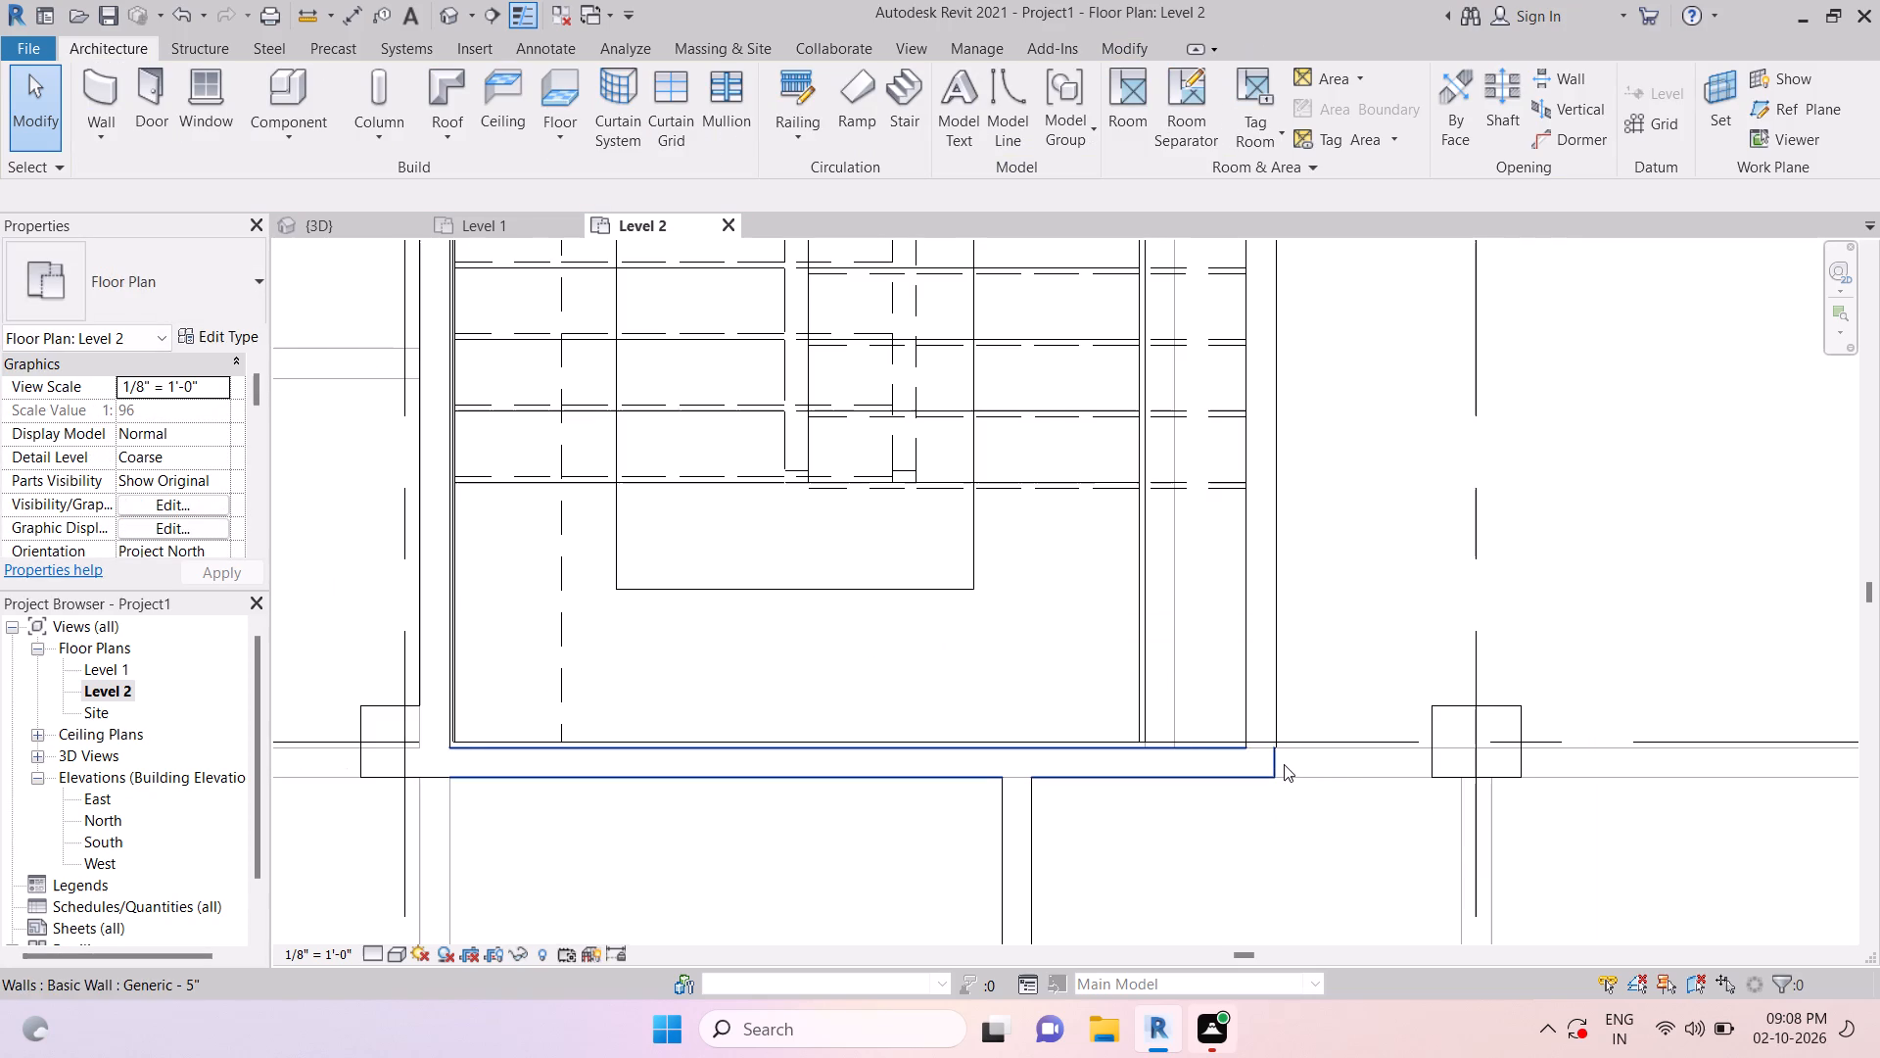
key("l")
left_click(1273, 683)
scroll(1278, 756, "up", 7)
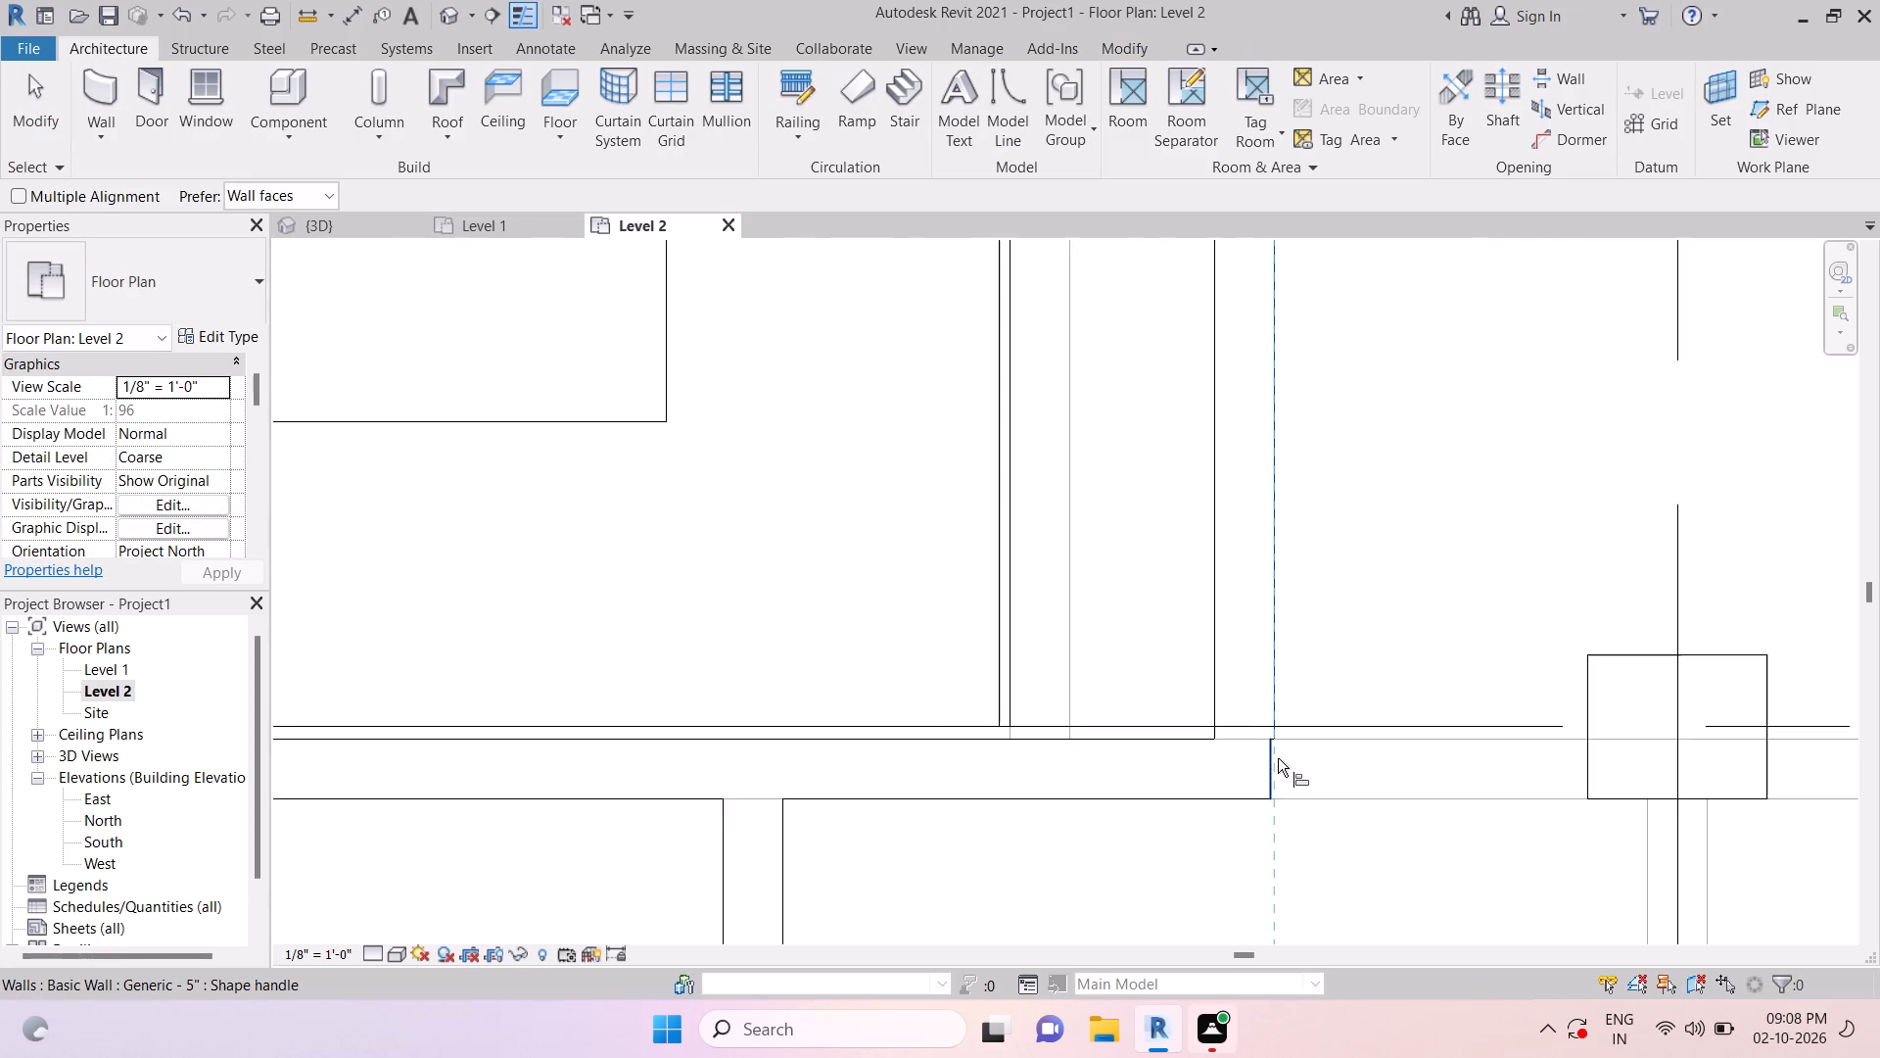
scroll(1278, 758, "up", 2)
left_click(1266, 773)
key("Escape")
scroll(1304, 771, "down", 8)
key("Escape")
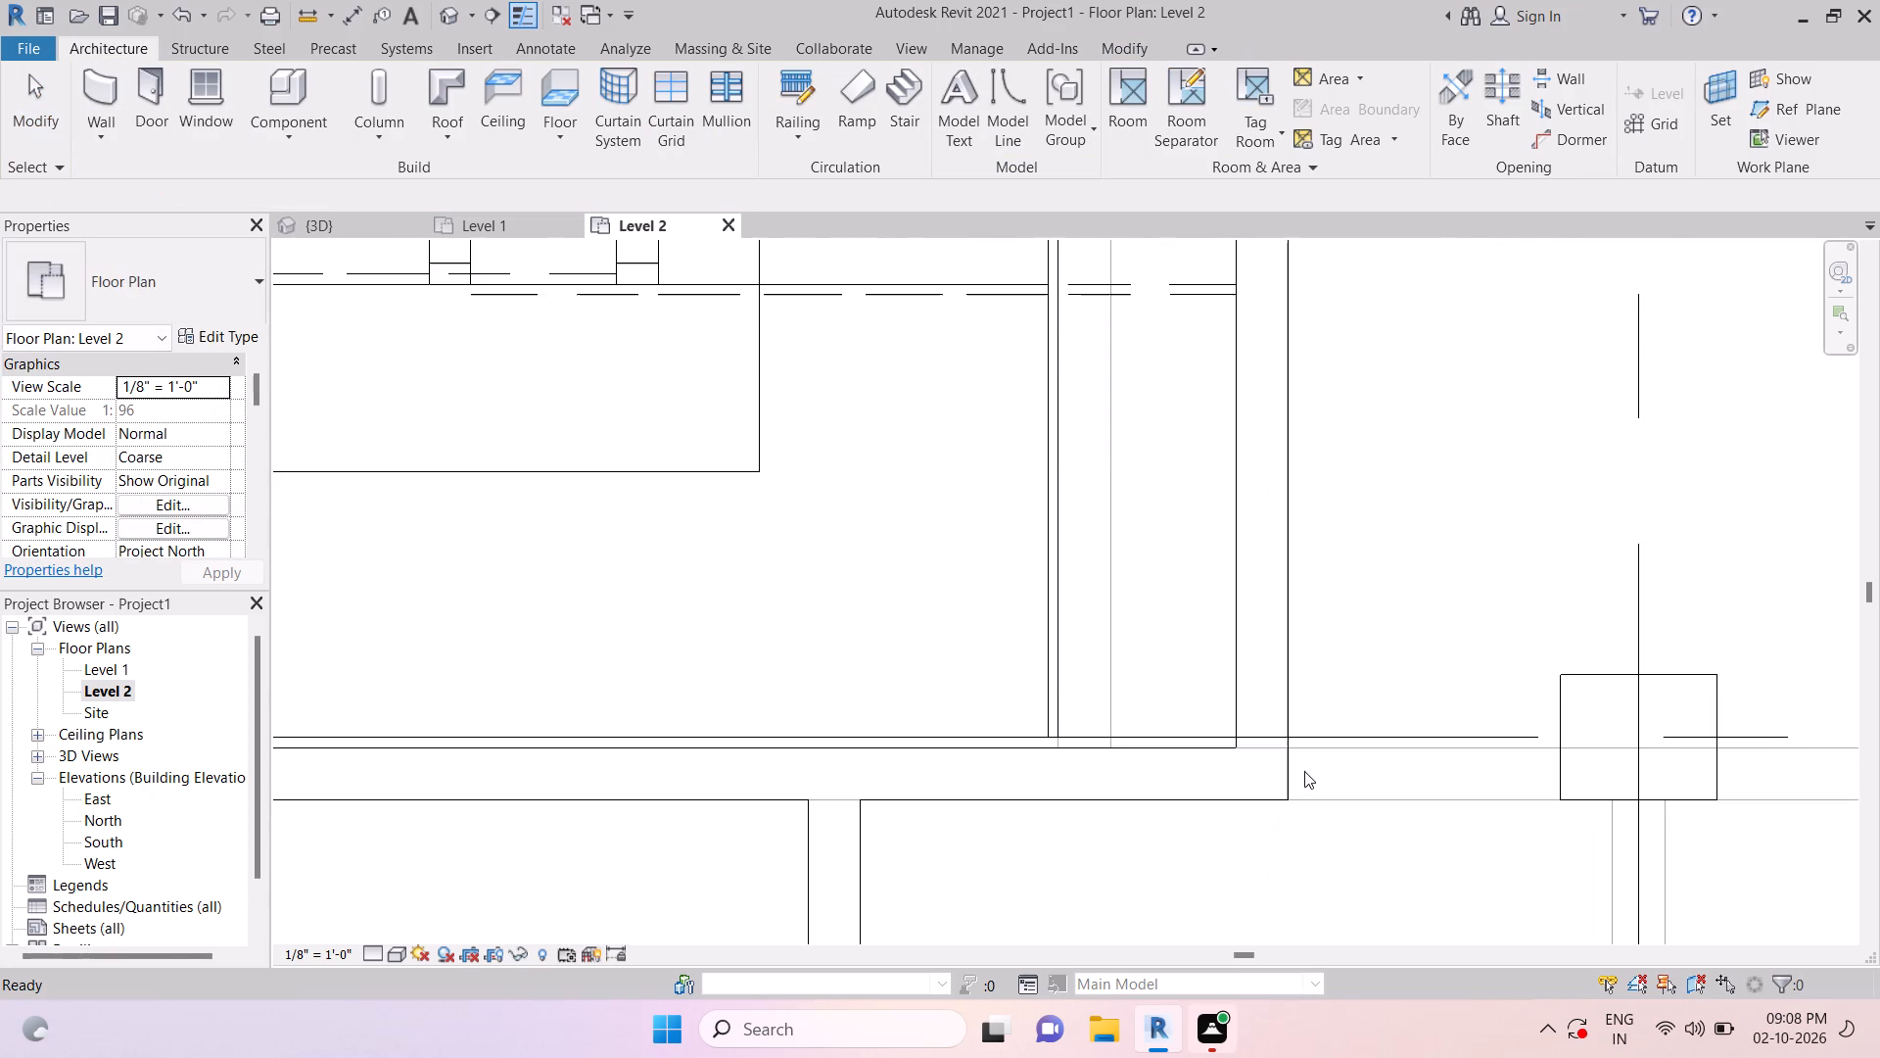
scroll(1304, 771, "down", 2)
key("Escape")
scroll(1304, 771, "down", 3)
key("Escape")
scroll(1306, 774, "down", 1)
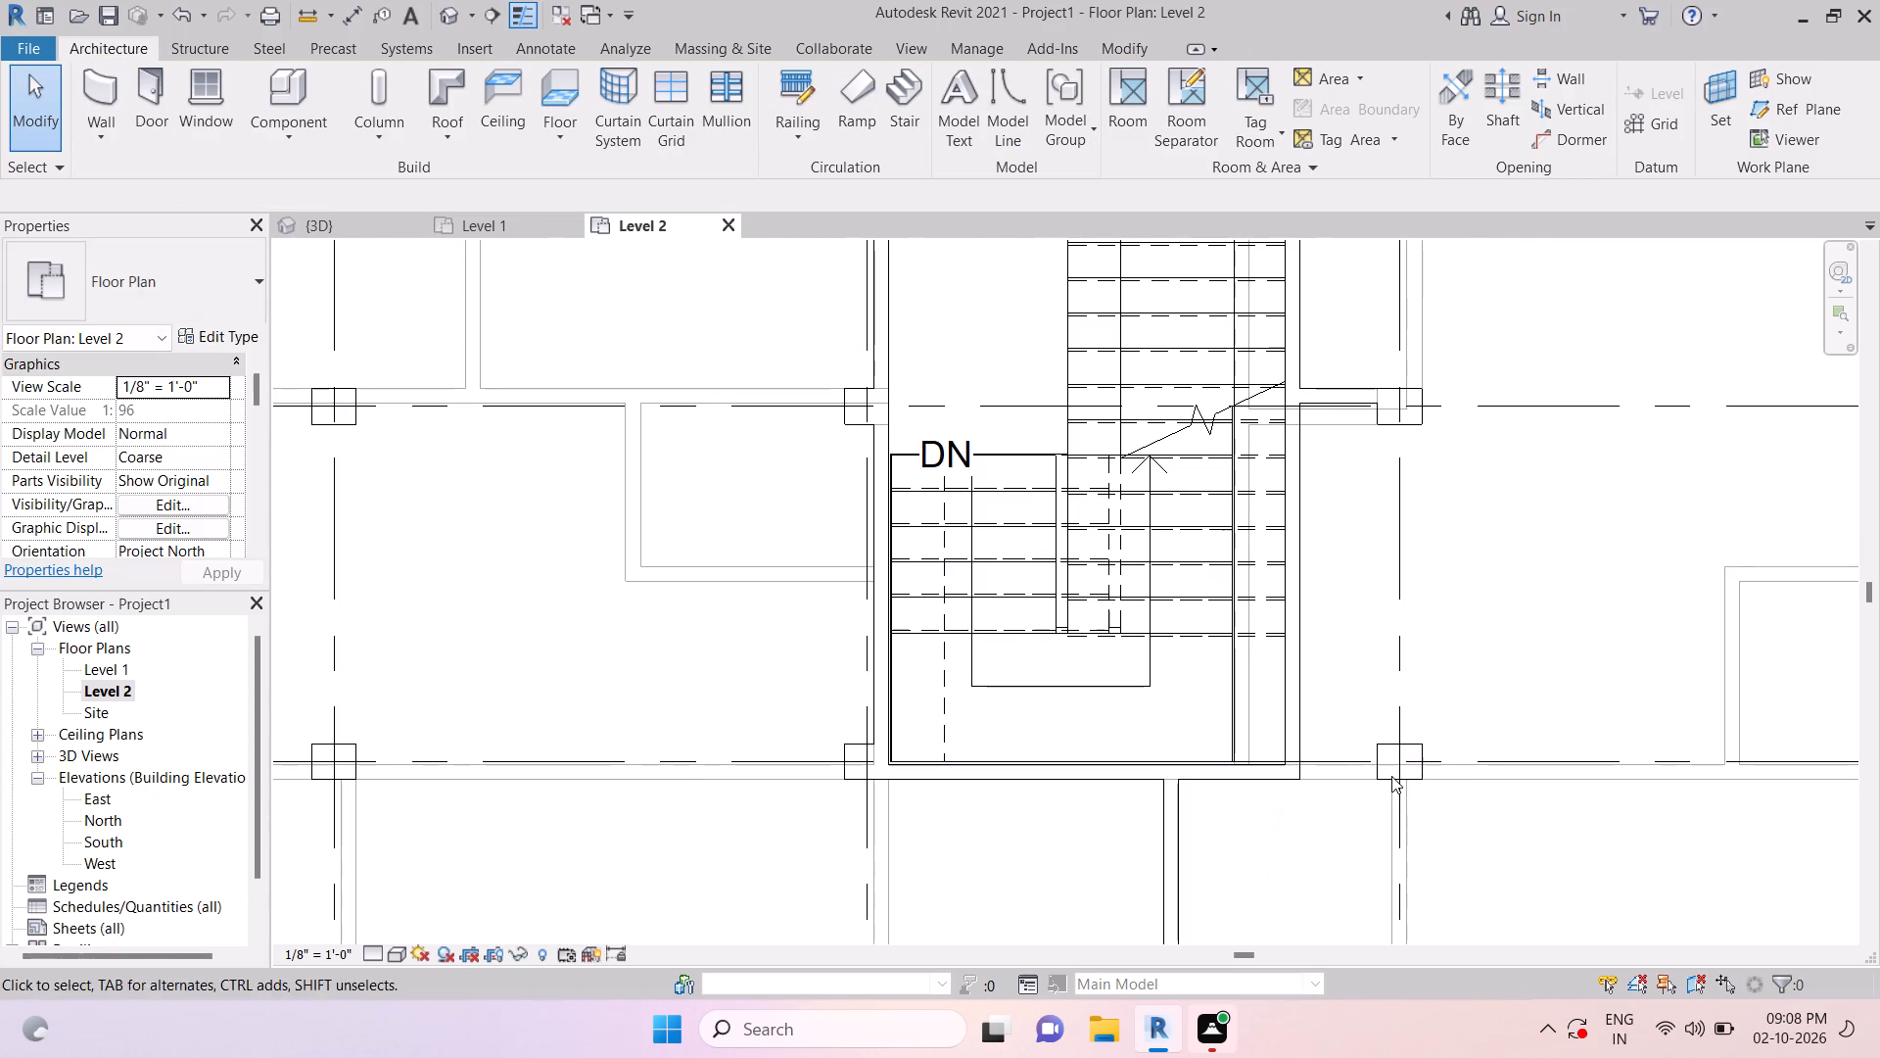
key("Escape")
key("Escape")
Draw a Generic - 5" wall about 8'-7" long along grid 4, from the grid 9 column to the grid 10 column.
scroll(1391, 806, "down", 1)
middle_click_drag(1373, 751, 1356, 569)
key("Escape")
key("Escape")
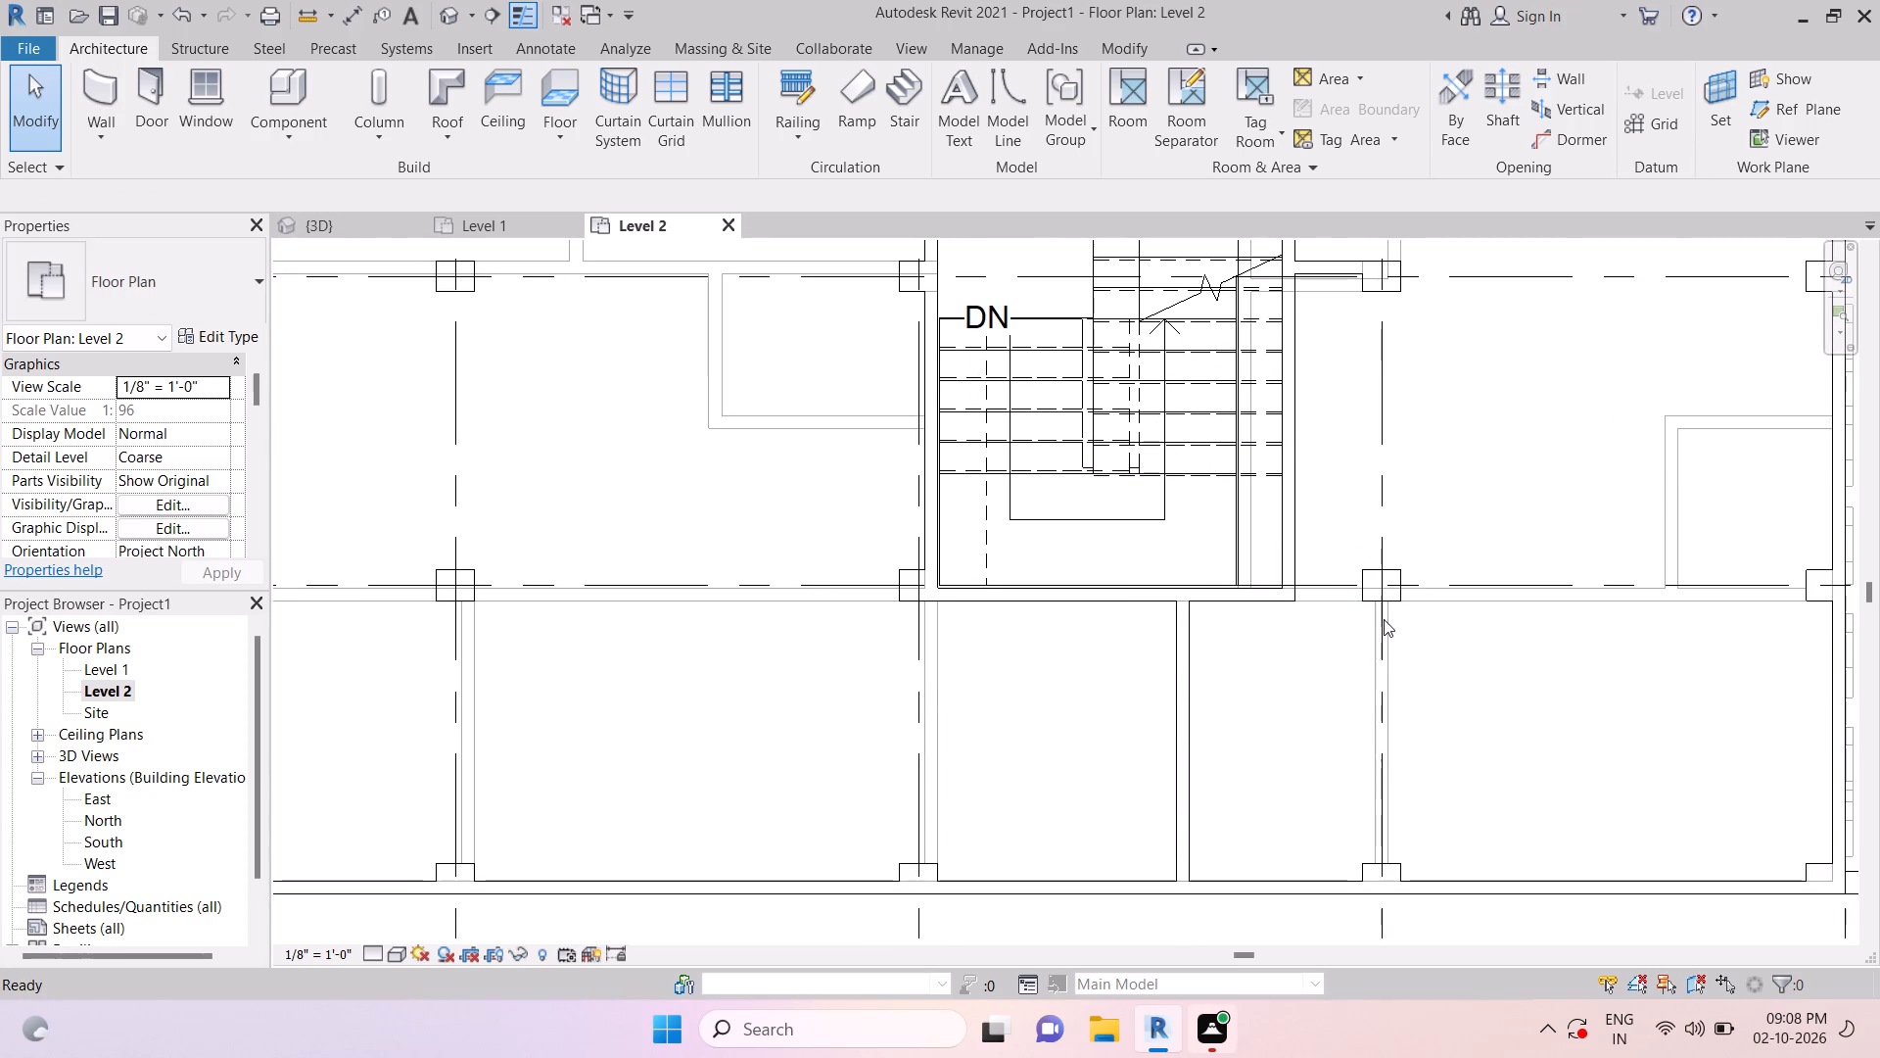
scroll(1253, 714, "down", 2)
key("Escape")
key("Escape")
type("wa")
scroll(1334, 625, "up", 8)
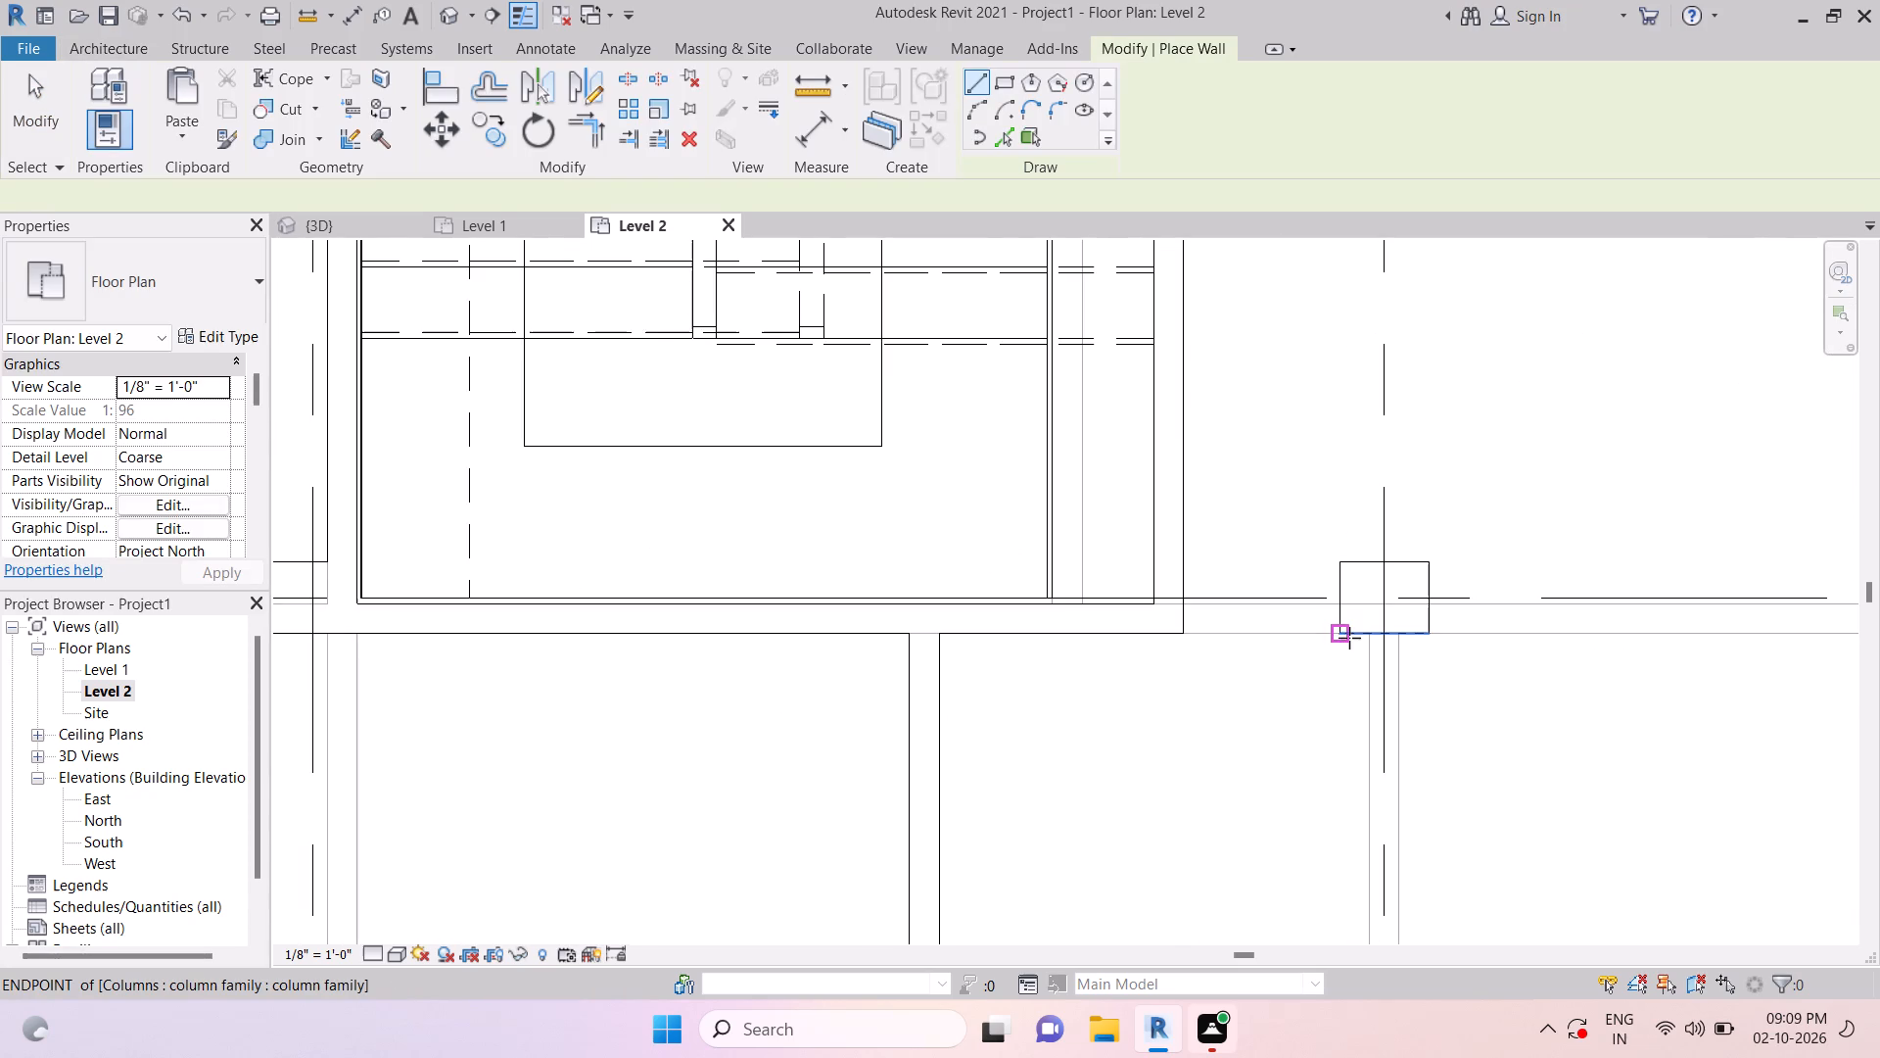
left_click(1353, 639)
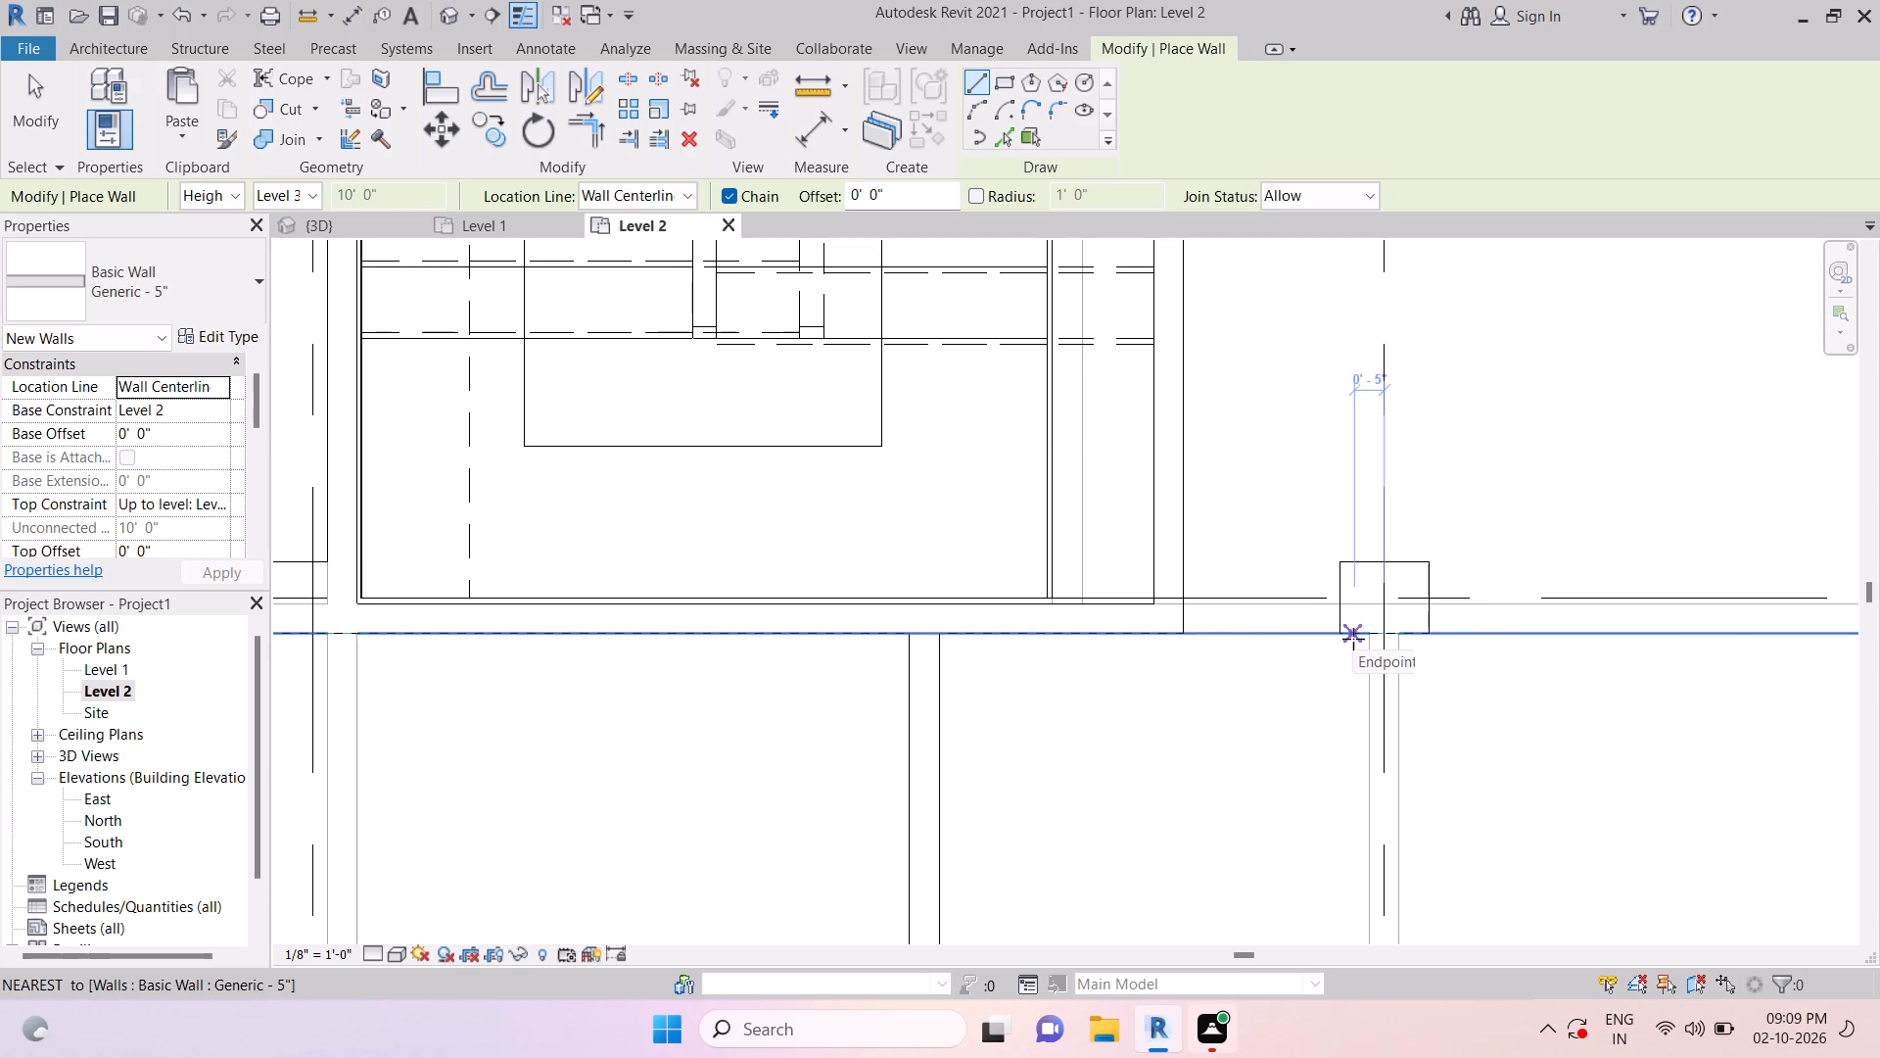
scroll(1386, 783, "down", 6)
middle_click_drag(1362, 828, 1360, 489)
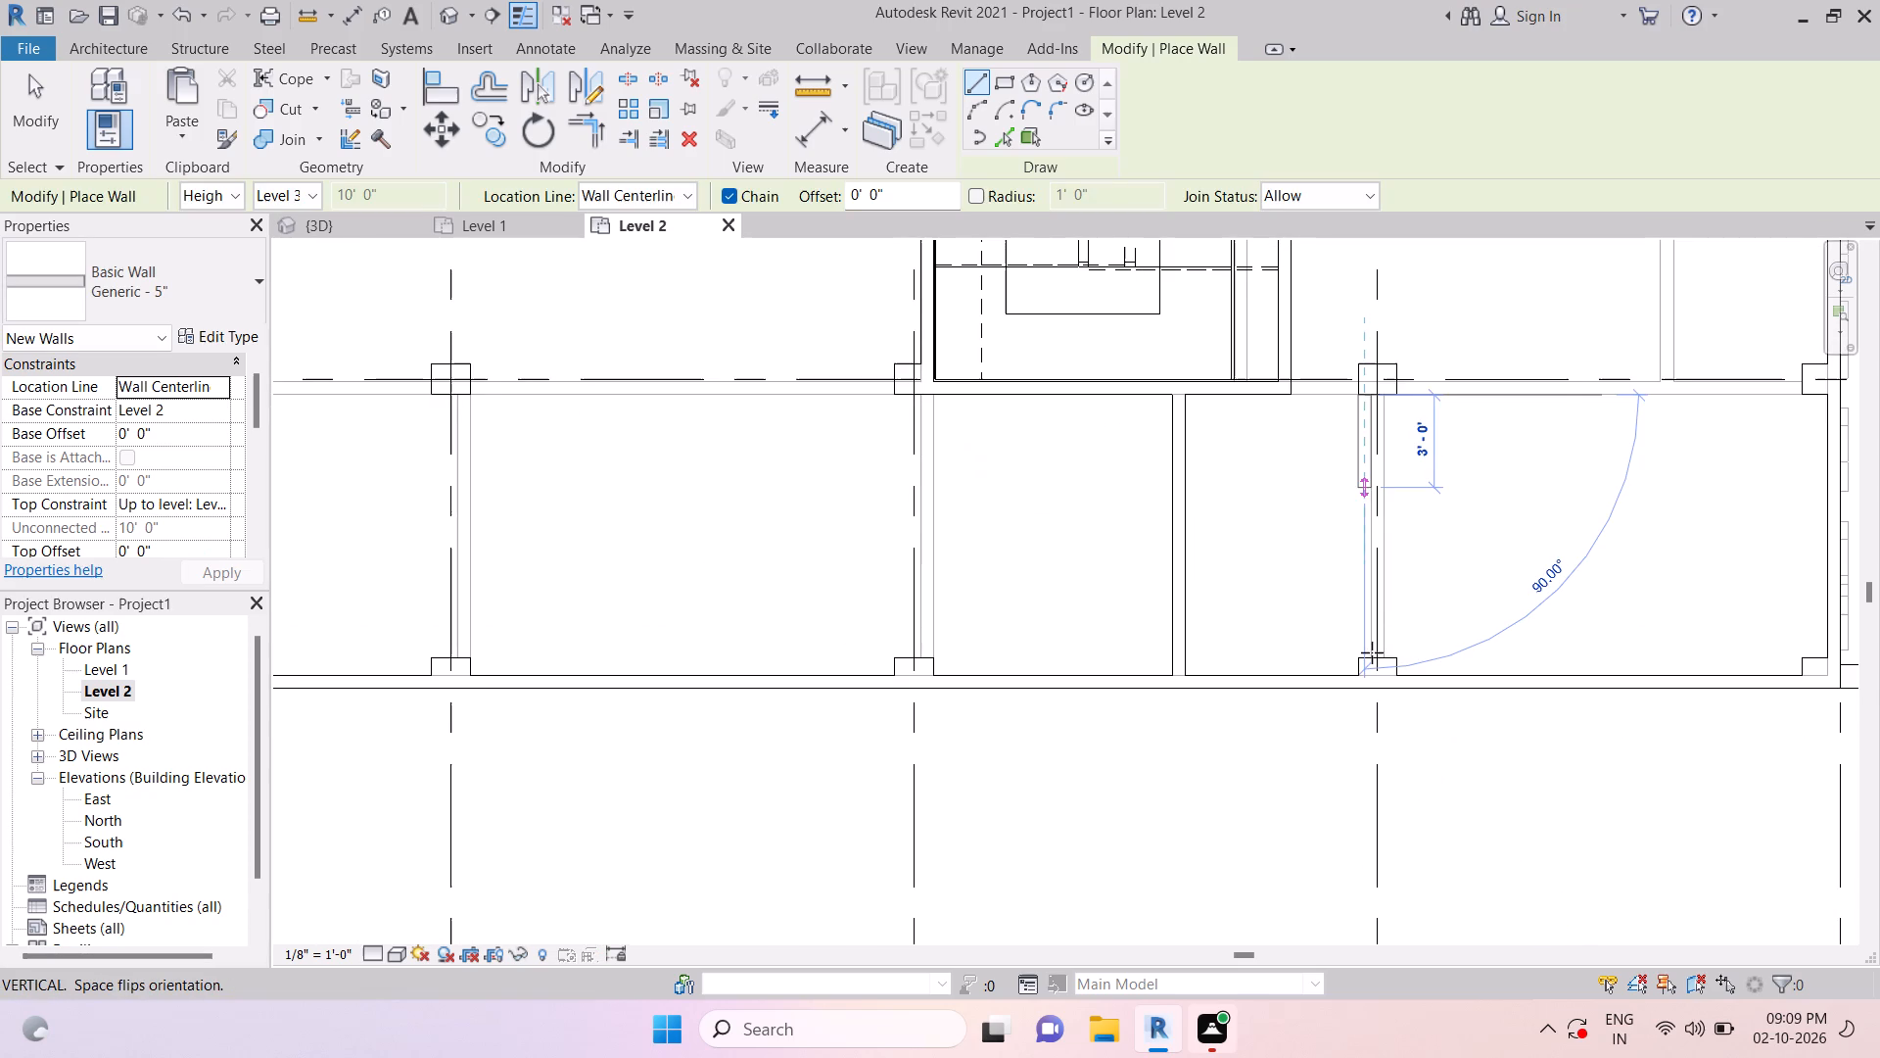
scroll(1372, 653, "up", 8)
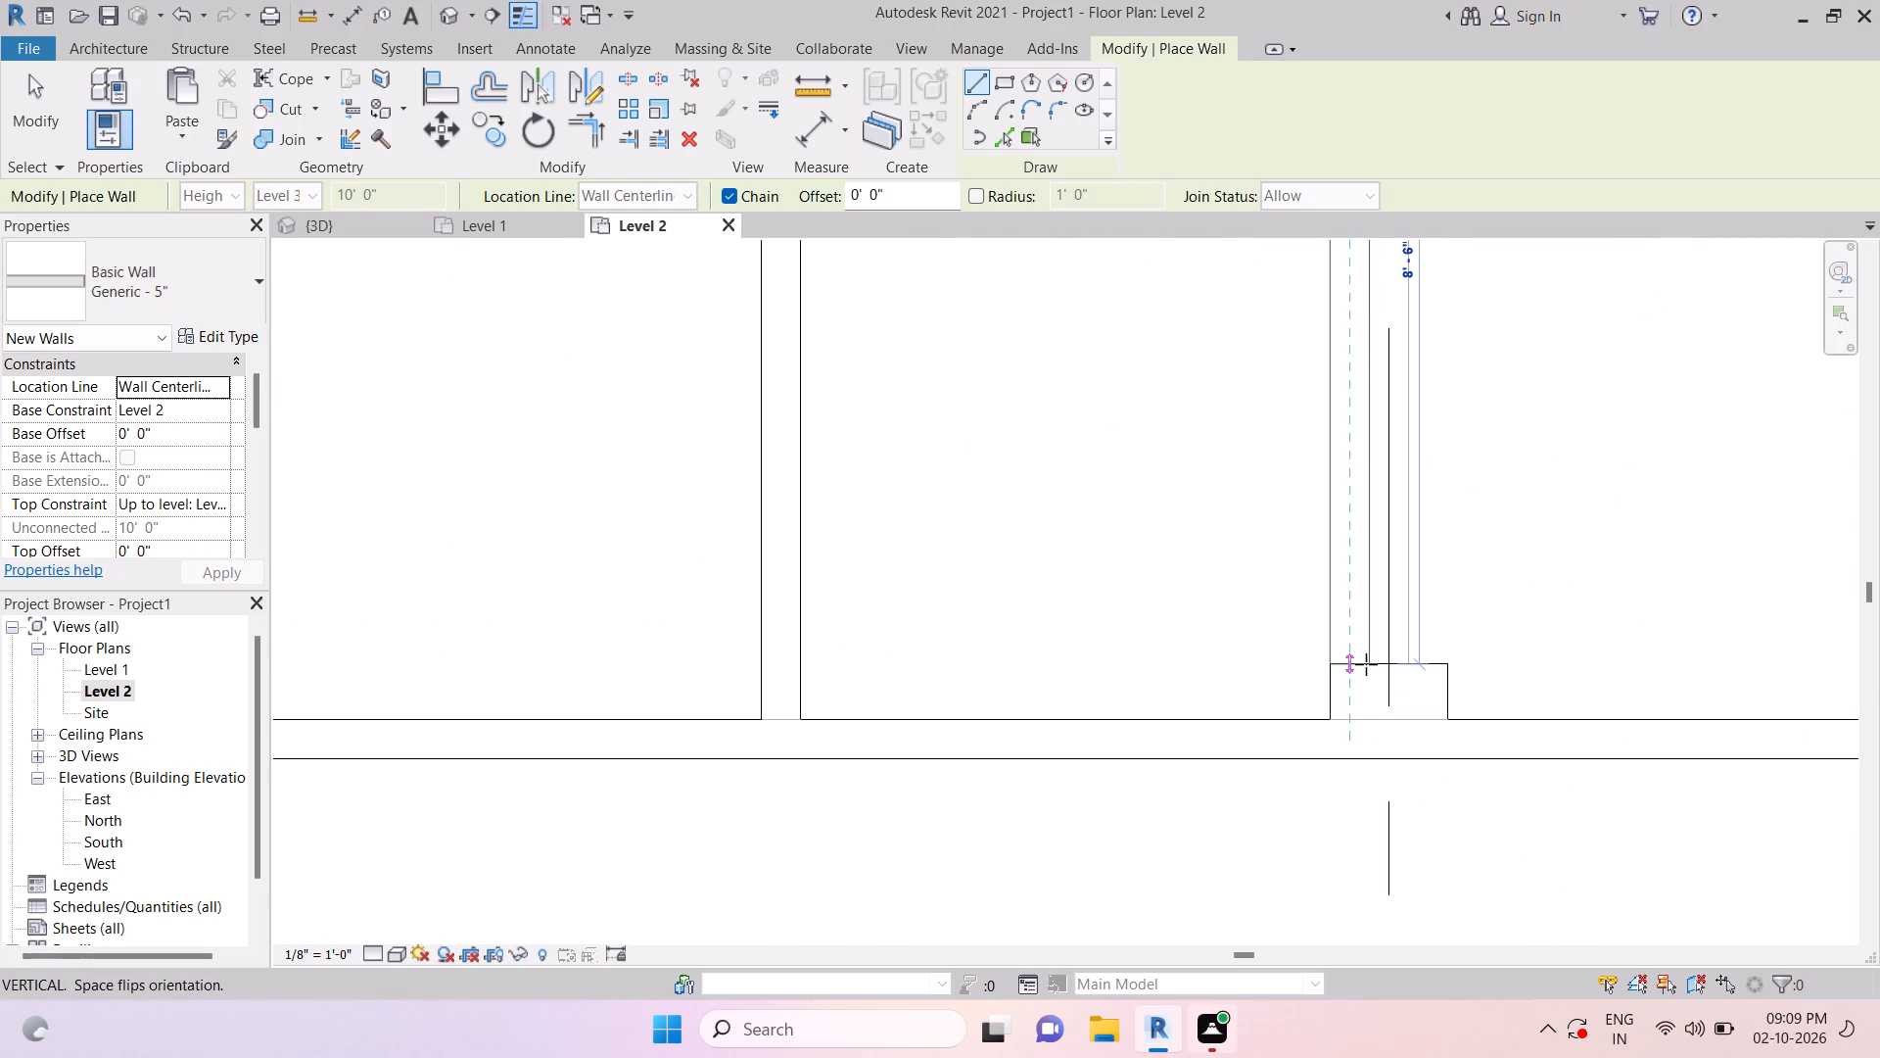
left_click(1366, 672)
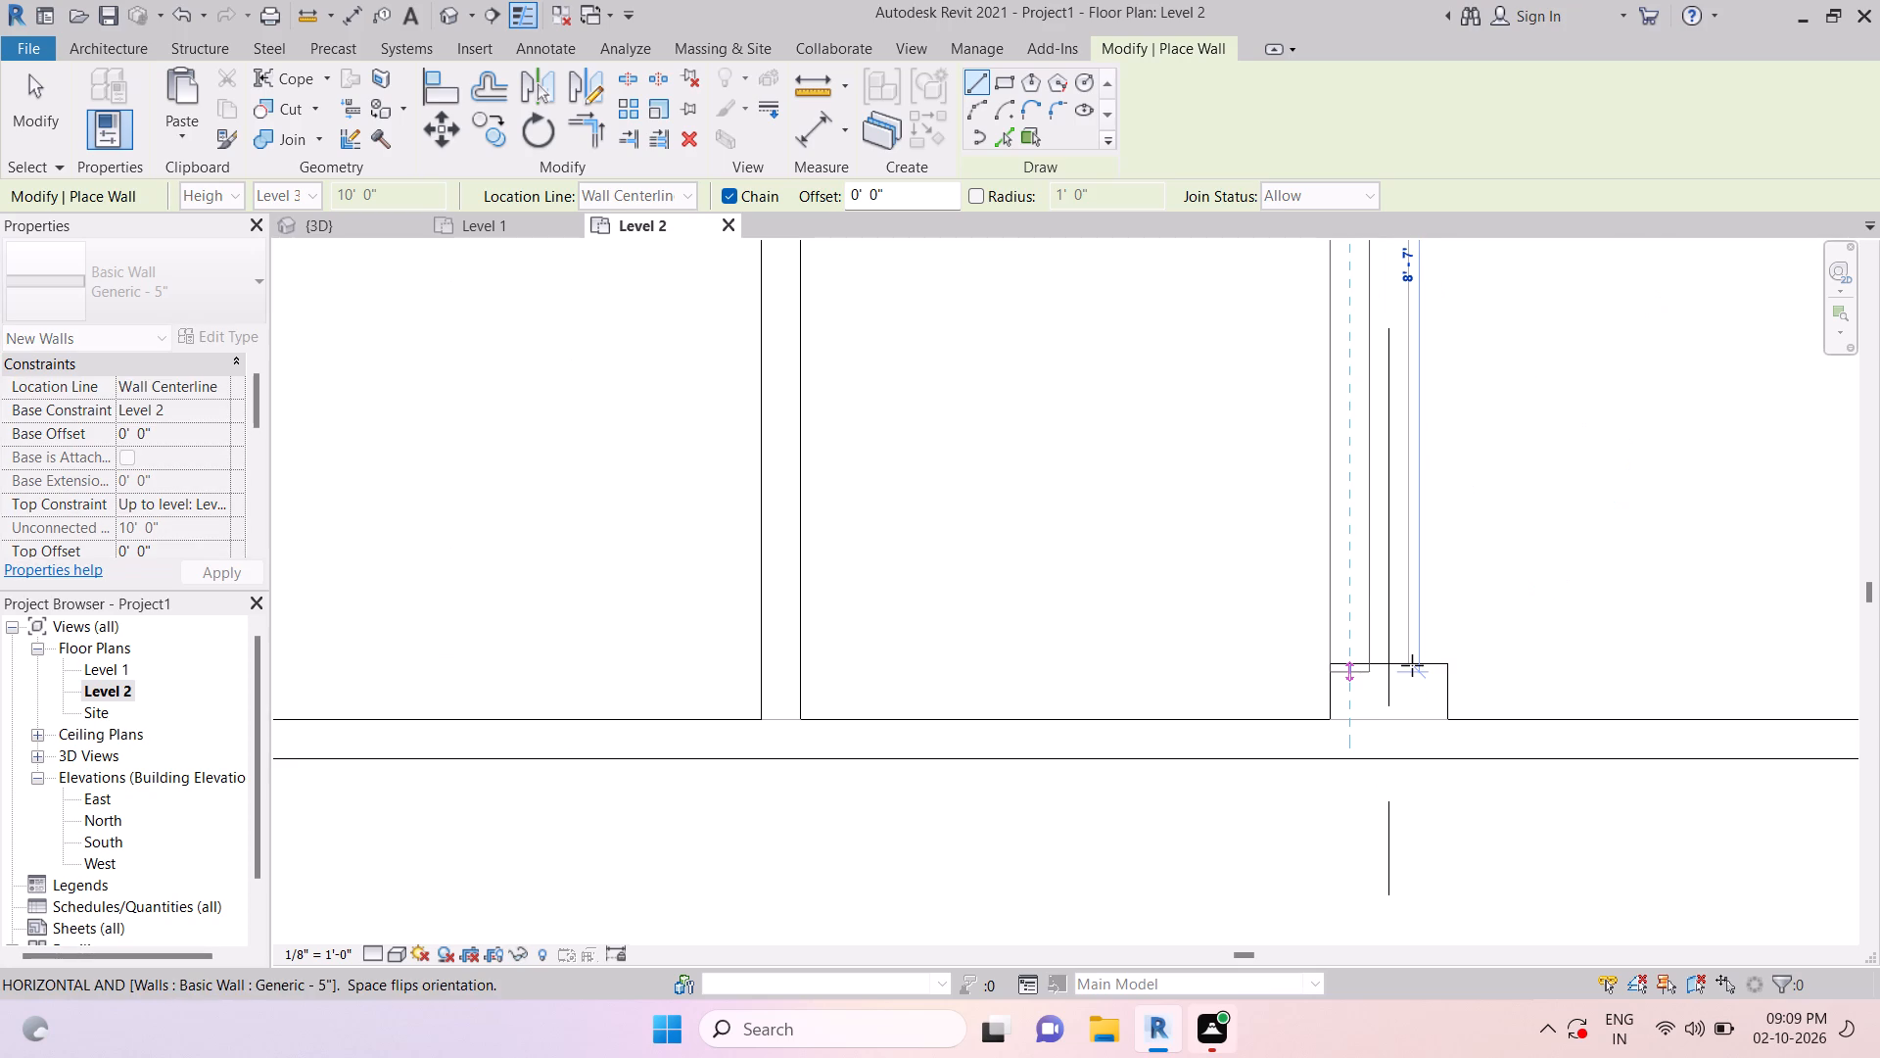
key("Escape")
key("Escape")
scroll(1422, 670, "down", 4)
key("Escape")
scroll(1422, 670, "down", 3)
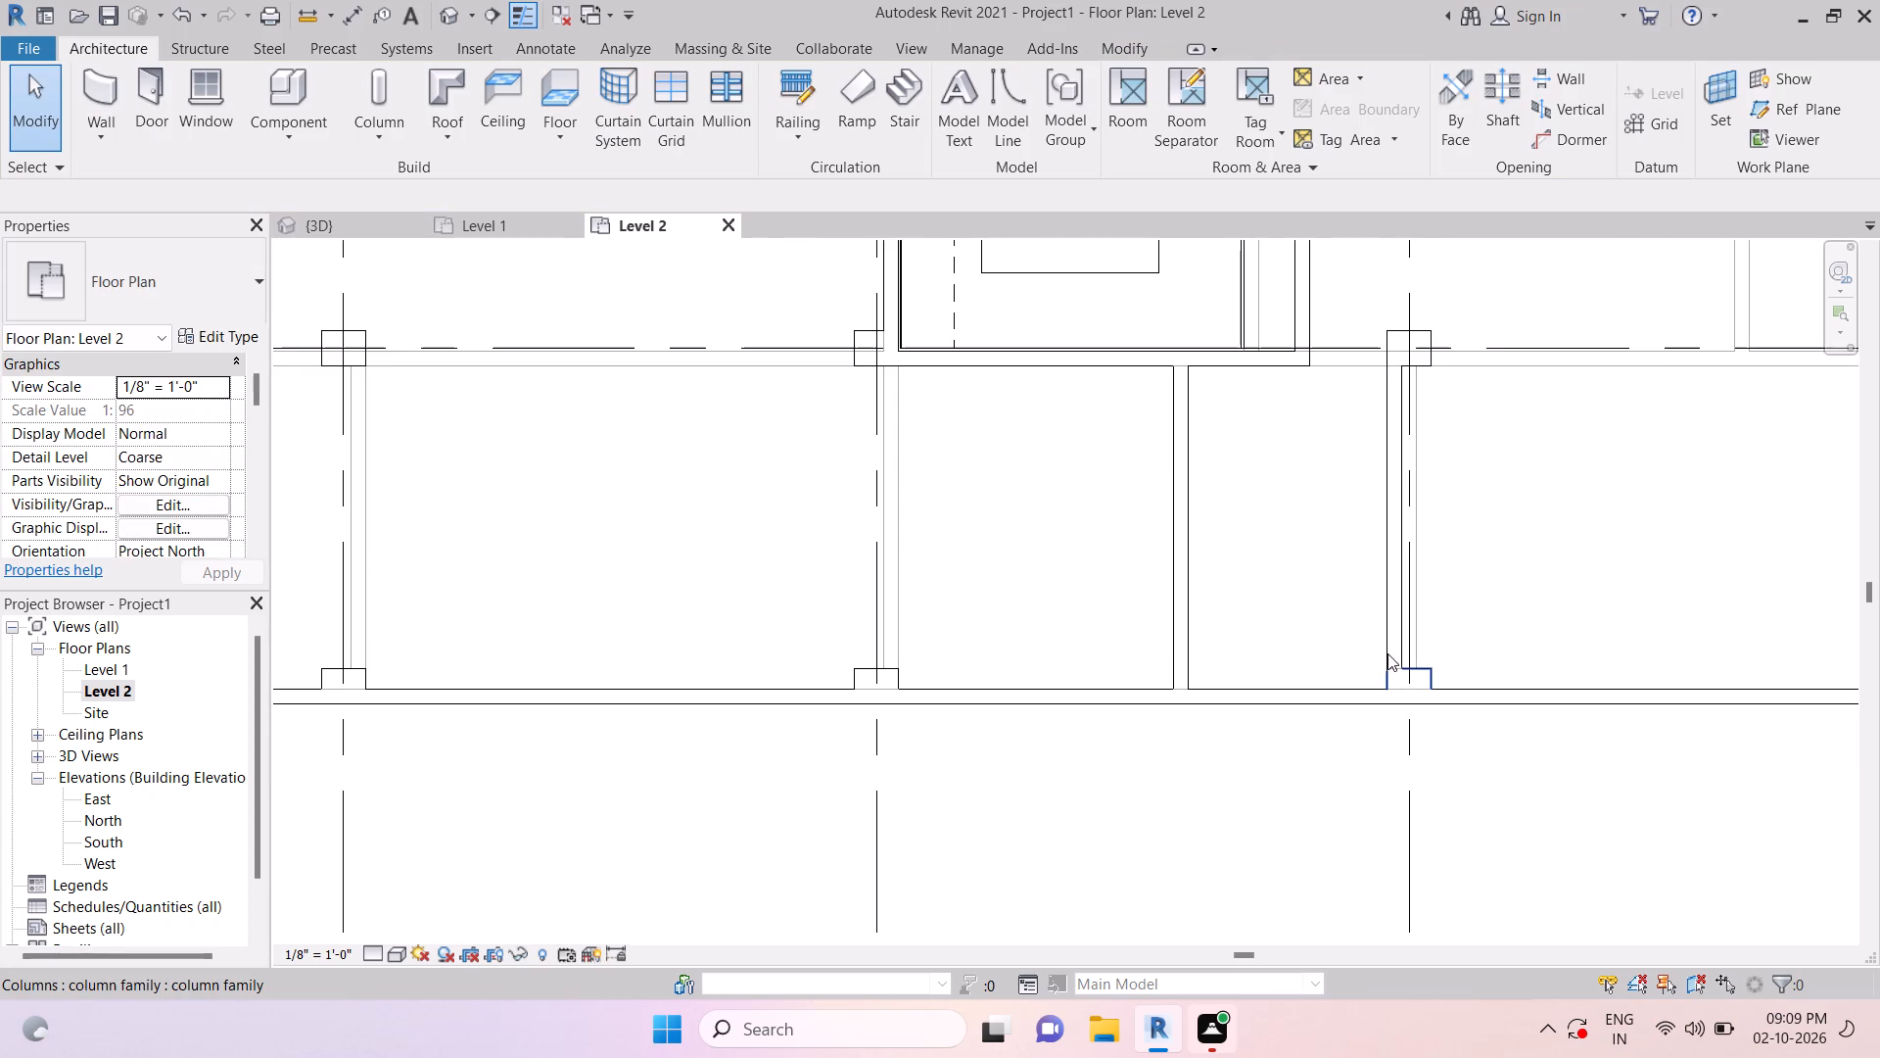
key("Escape")
middle_click_drag(1400, 438, 1392, 560)
key("Escape")
key("Escape")
key("Escape")
key("Escape")
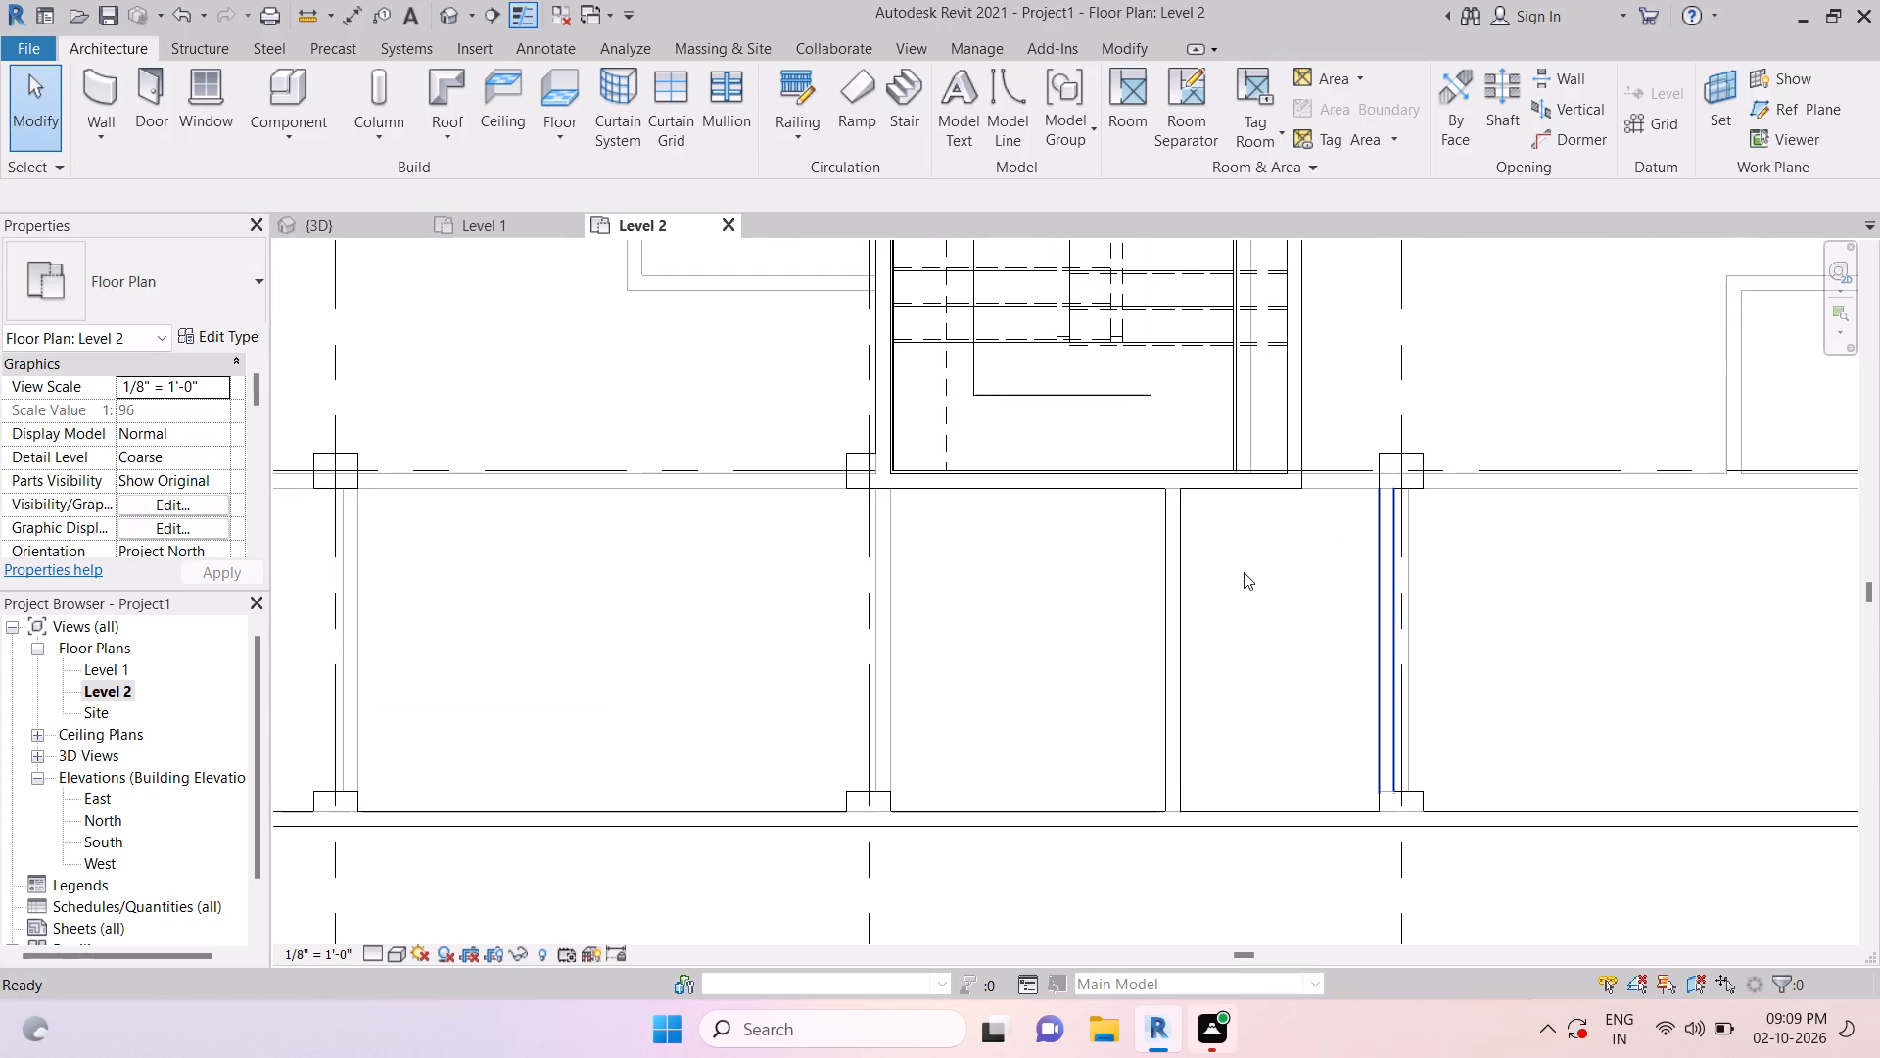
Review the Level 2 plan across grids 6 to 10, checking the partitions around the stair and the grid 4 columns.
scroll(1241, 572, "down", 3)
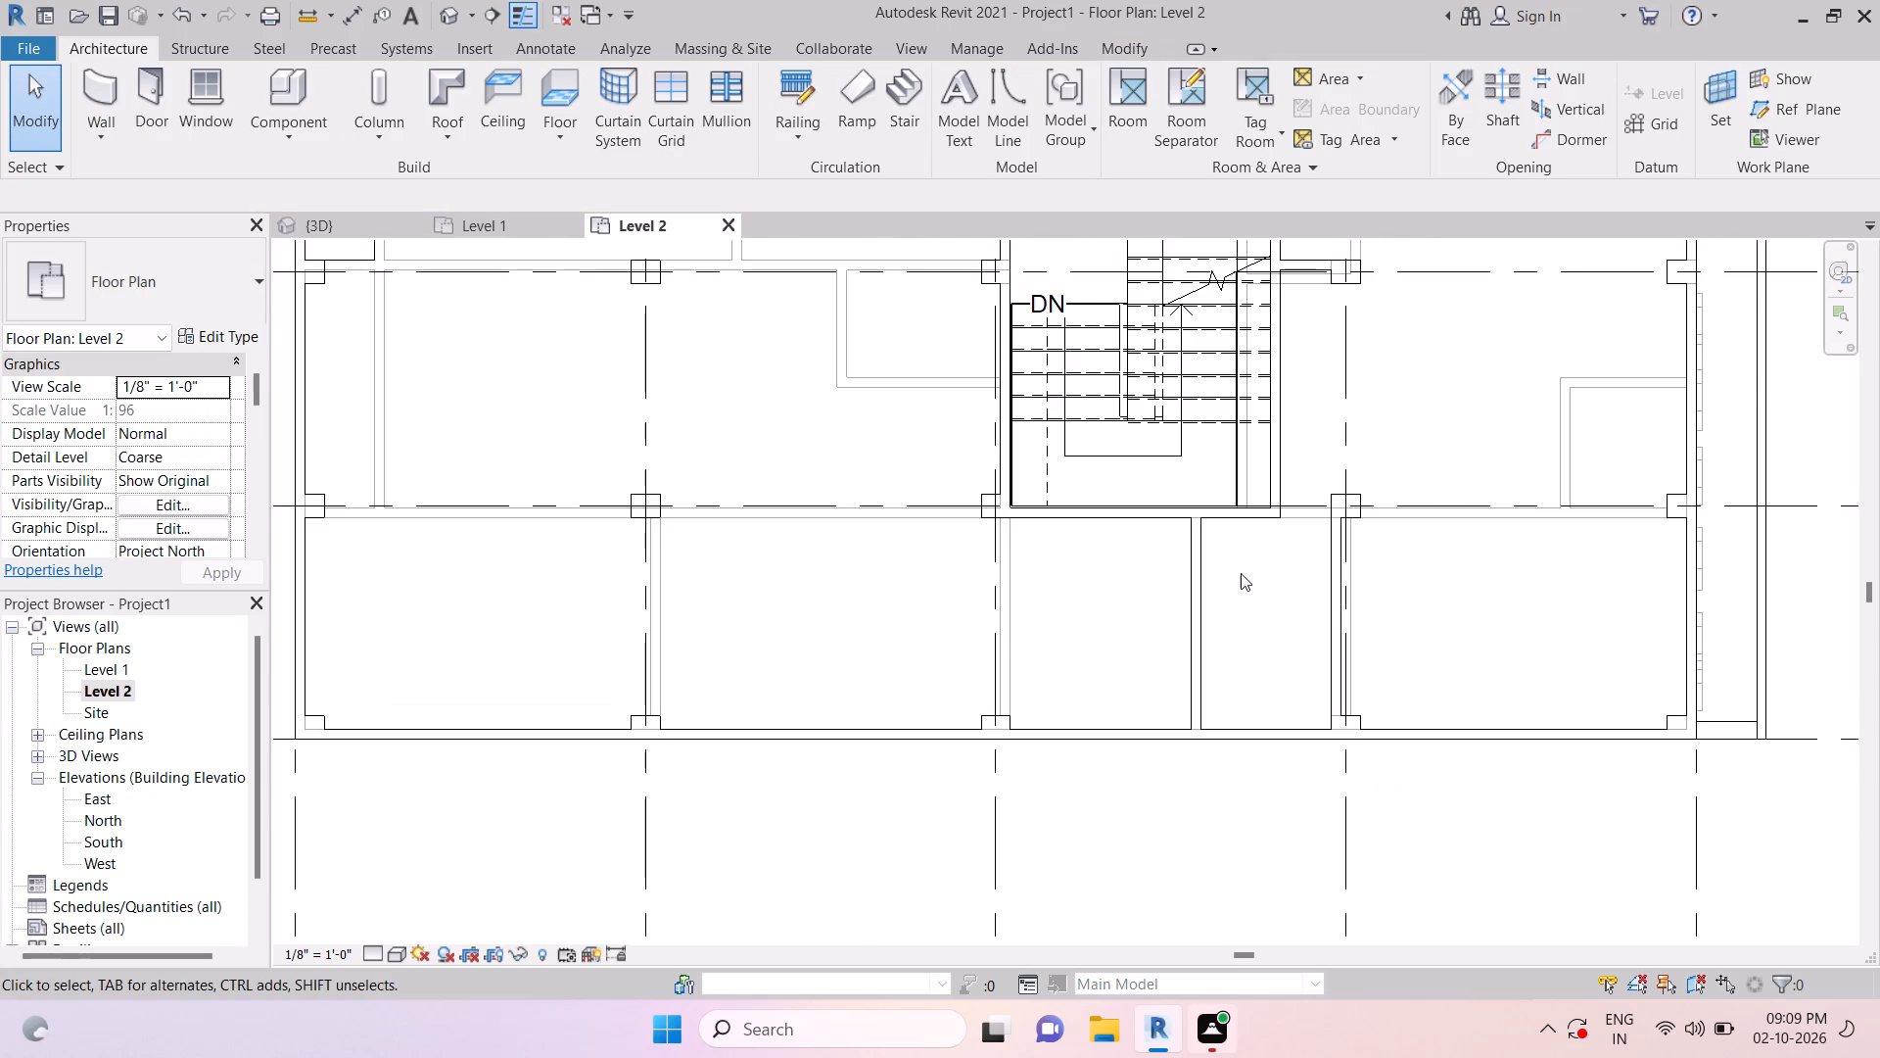
scroll(1279, 575, "down", 2)
key("Escape")
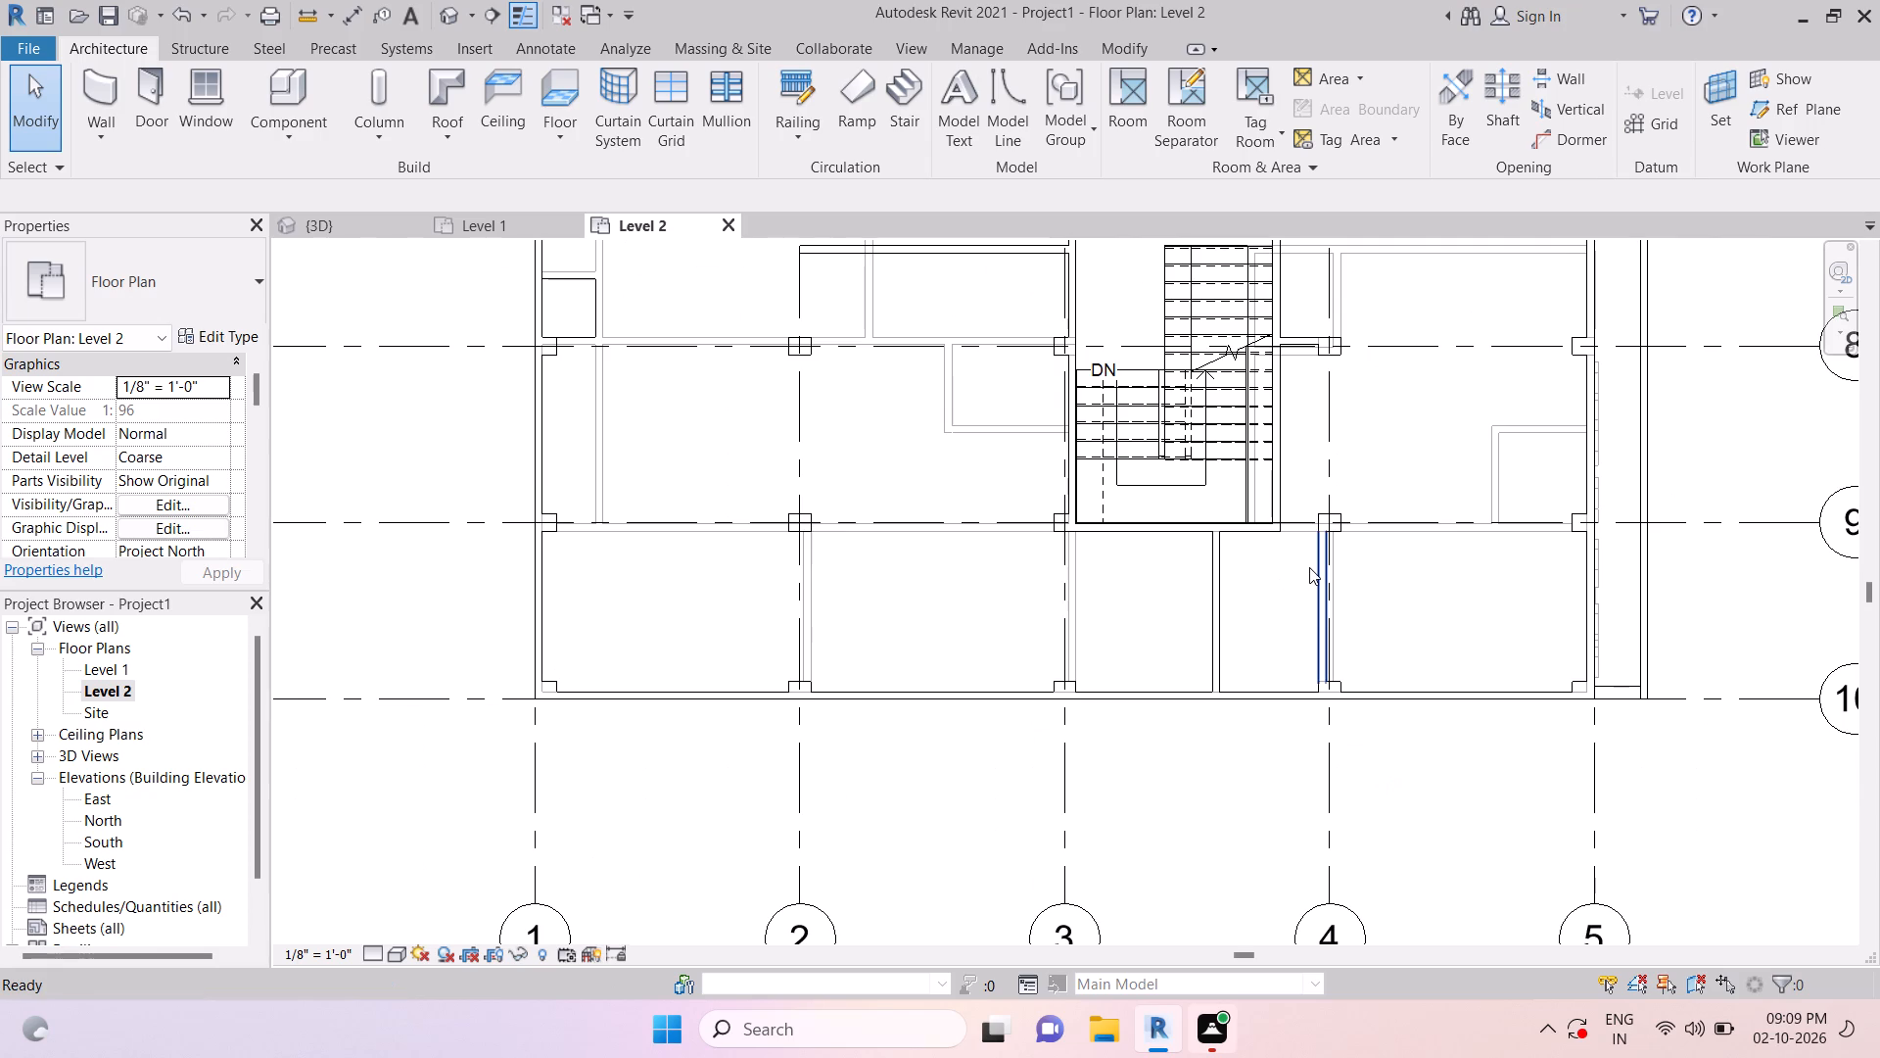
key("Escape")
key("Escape")
key("Escape")
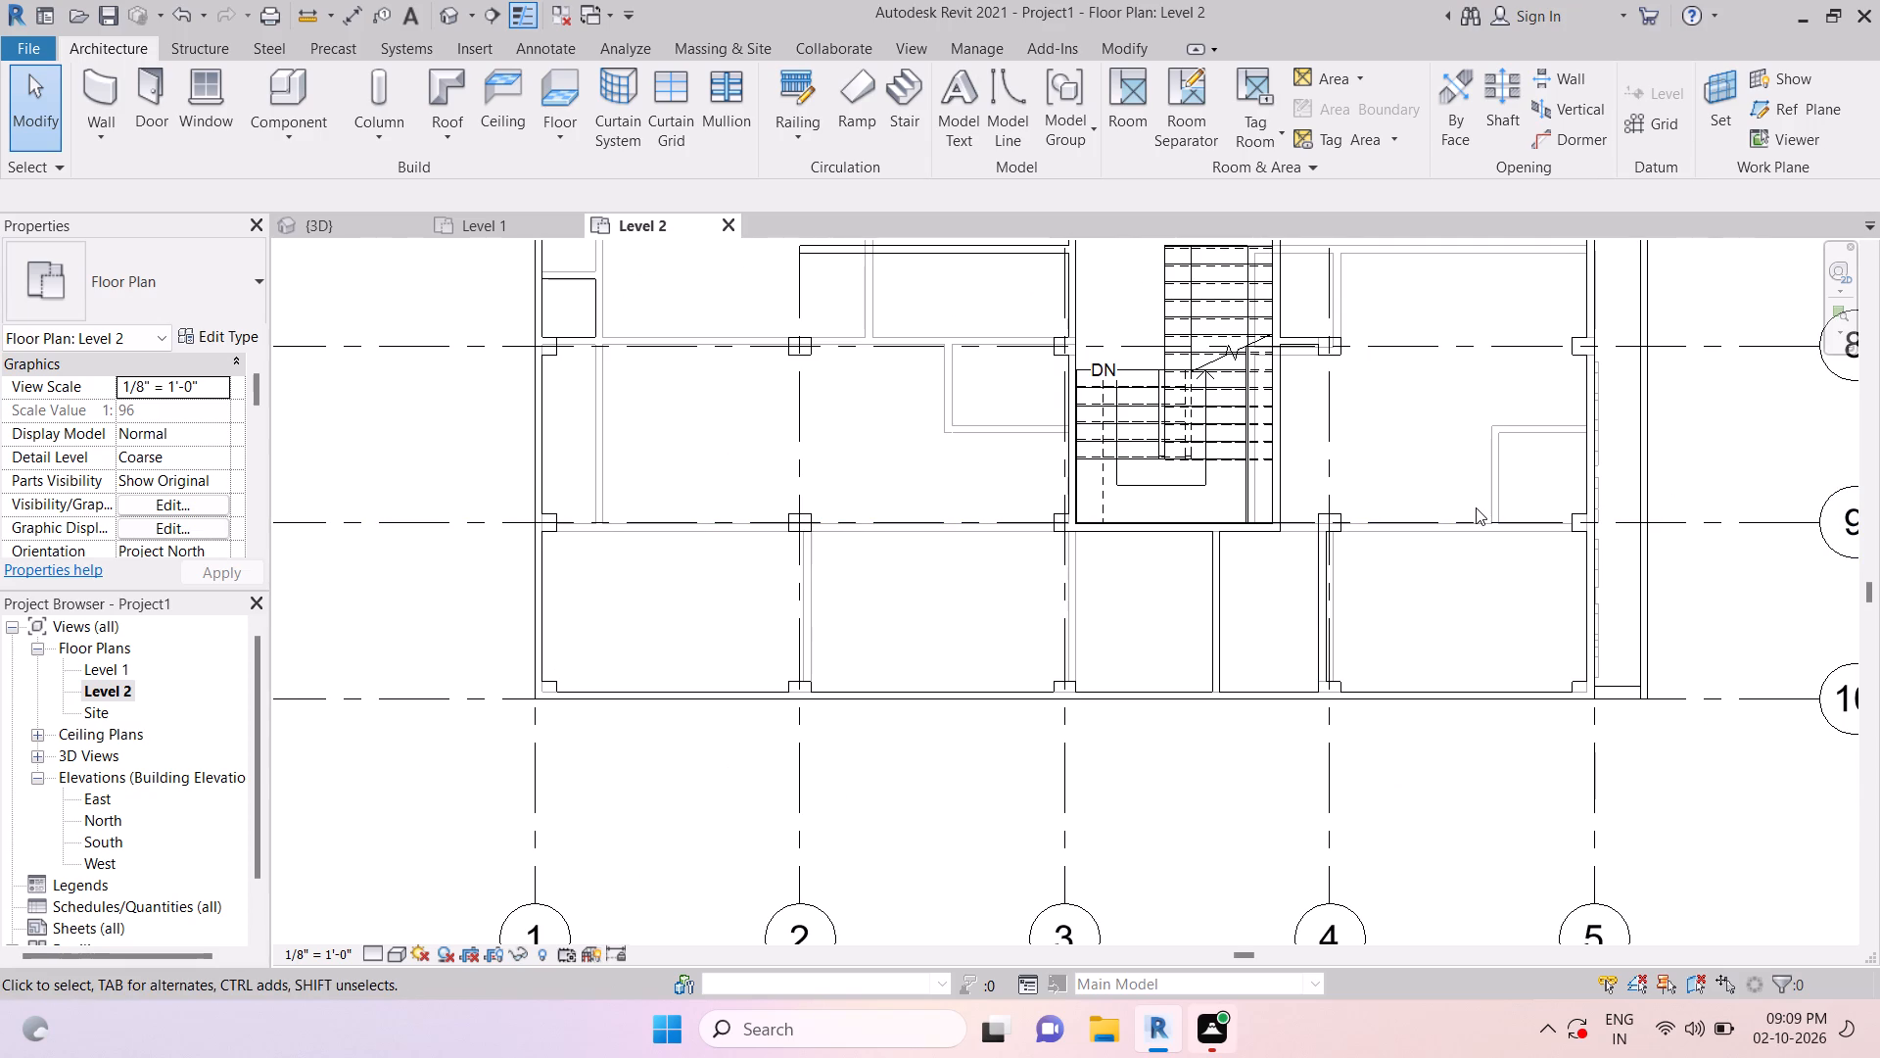
middle_click_drag(1475, 509, 1422, 871)
middle_click_drag(1420, 752, 1422, 872)
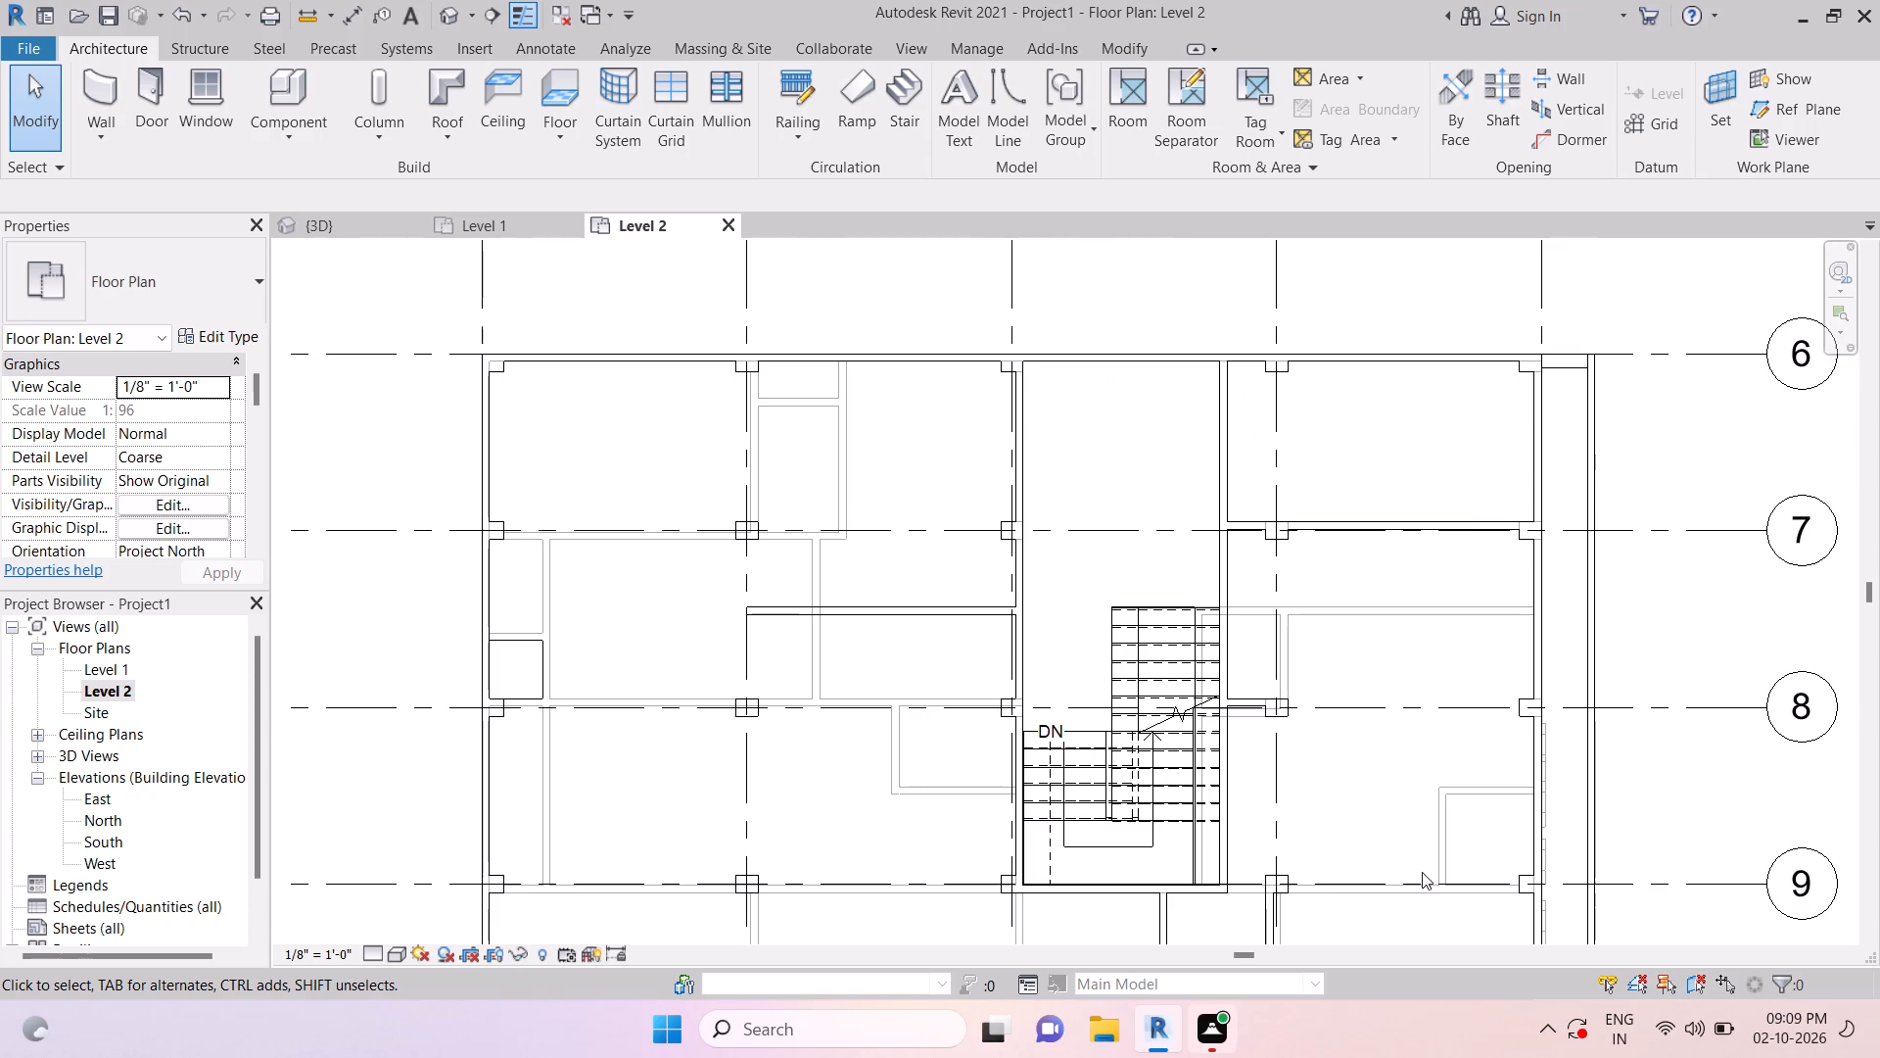
middle_click_drag(1422, 872, 1375, 635)
middle_click_drag(1374, 781, 1394, 632)
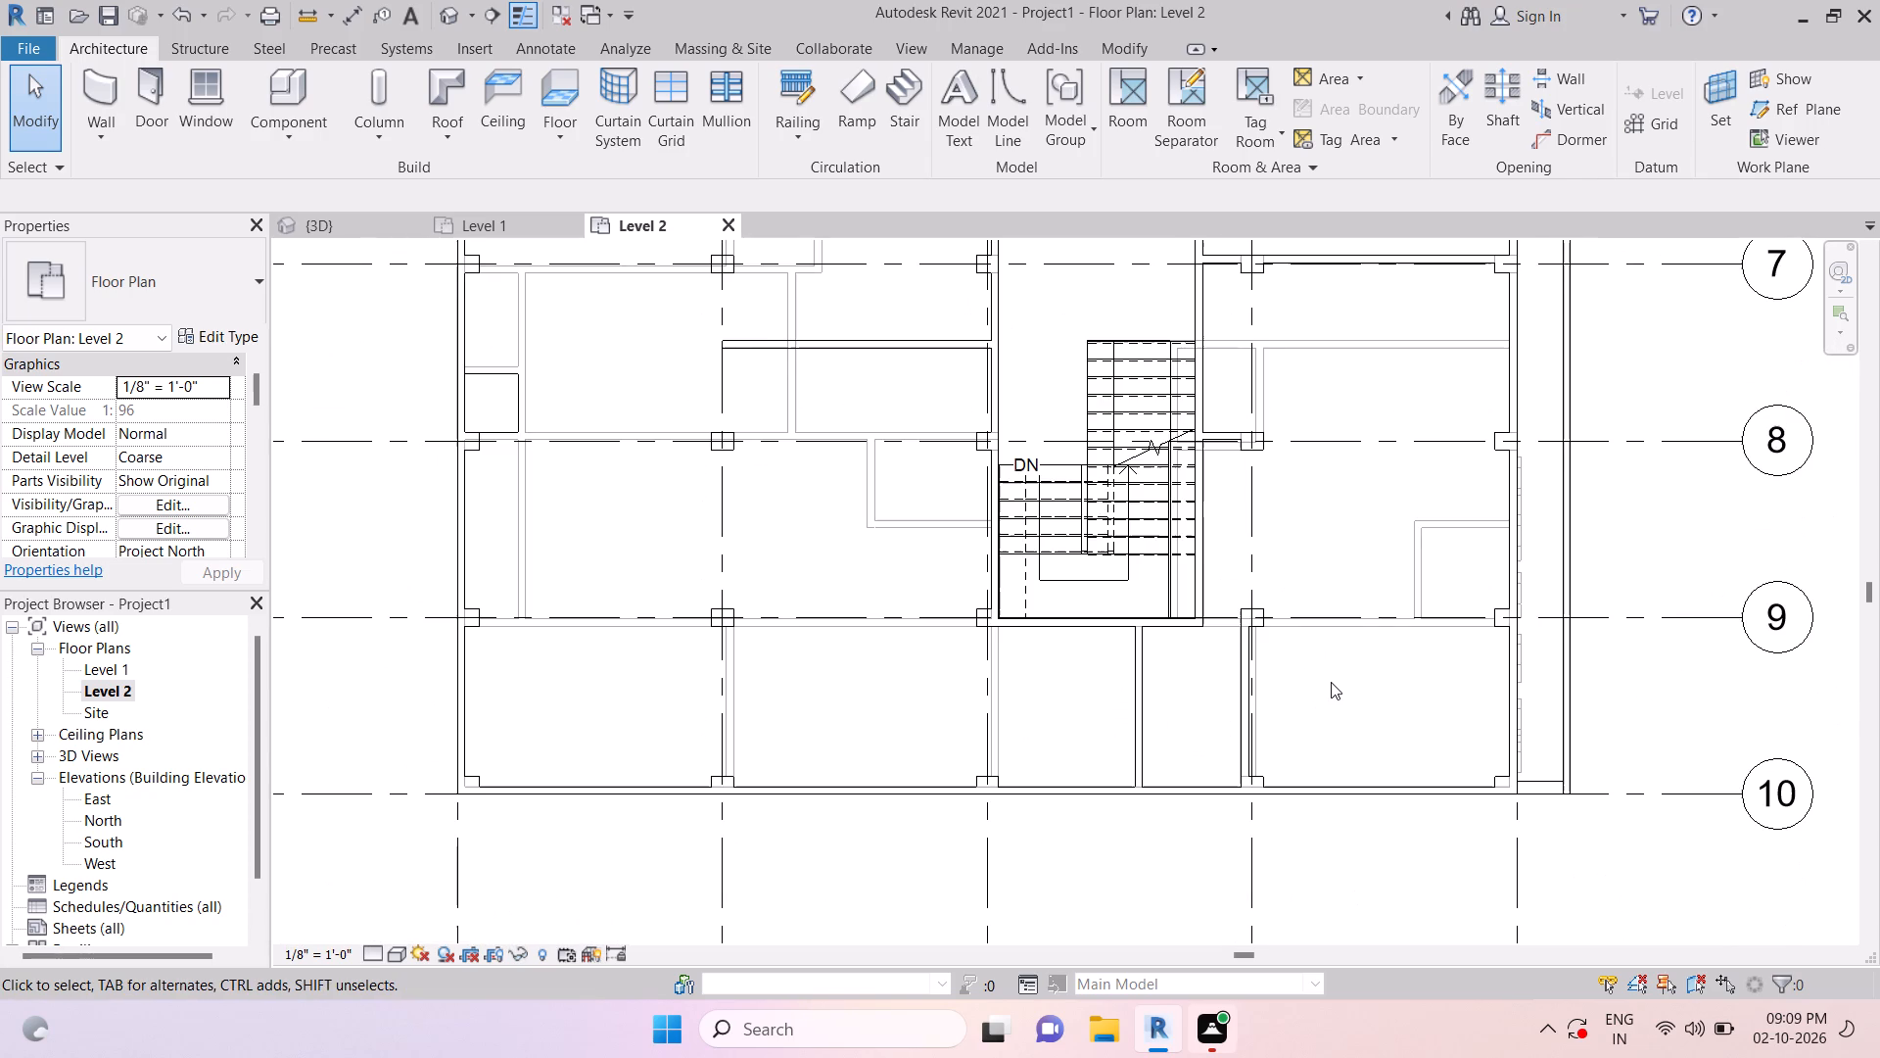
key("Escape")
Draw a Generic - 5" wall about 2' long near grid 9, from the grid 4 column to the partition wall beside the stair.
scroll(1204, 625, "up", 9)
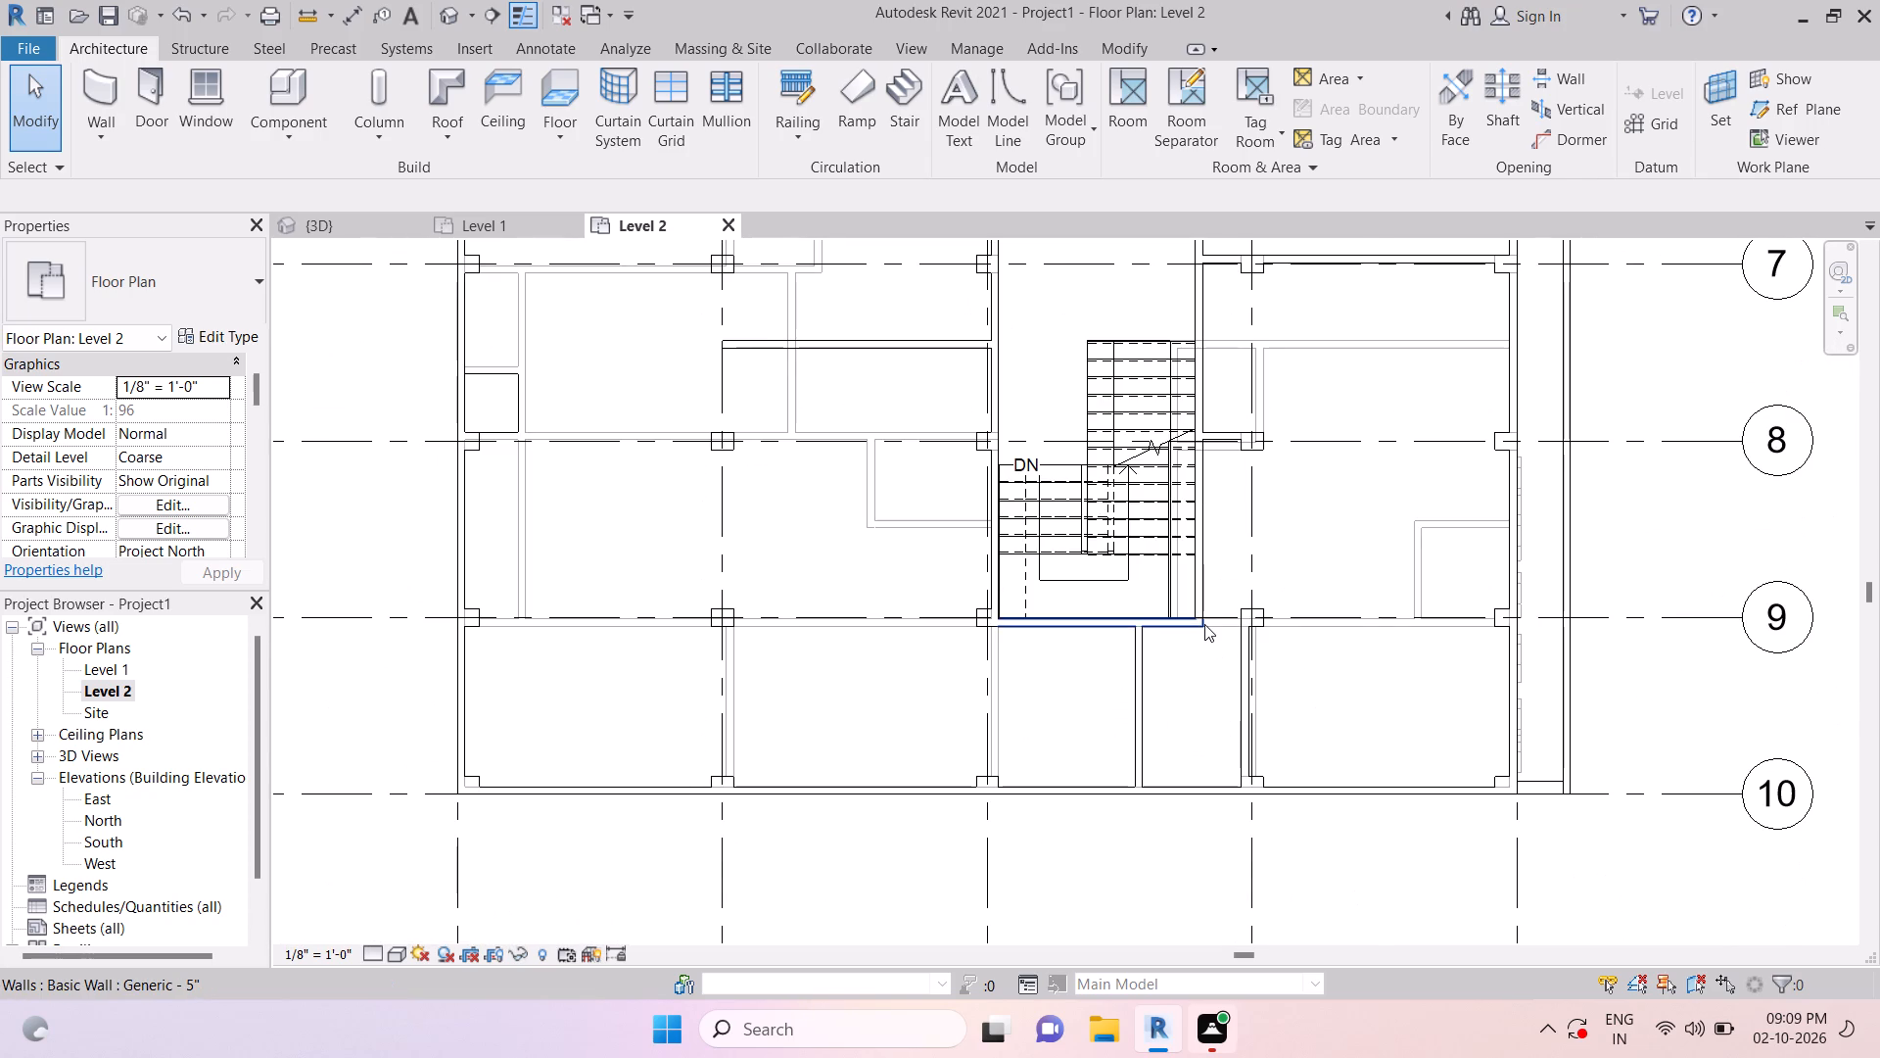
key("Escape")
key("Escape")
key("Escape")
type("wa")
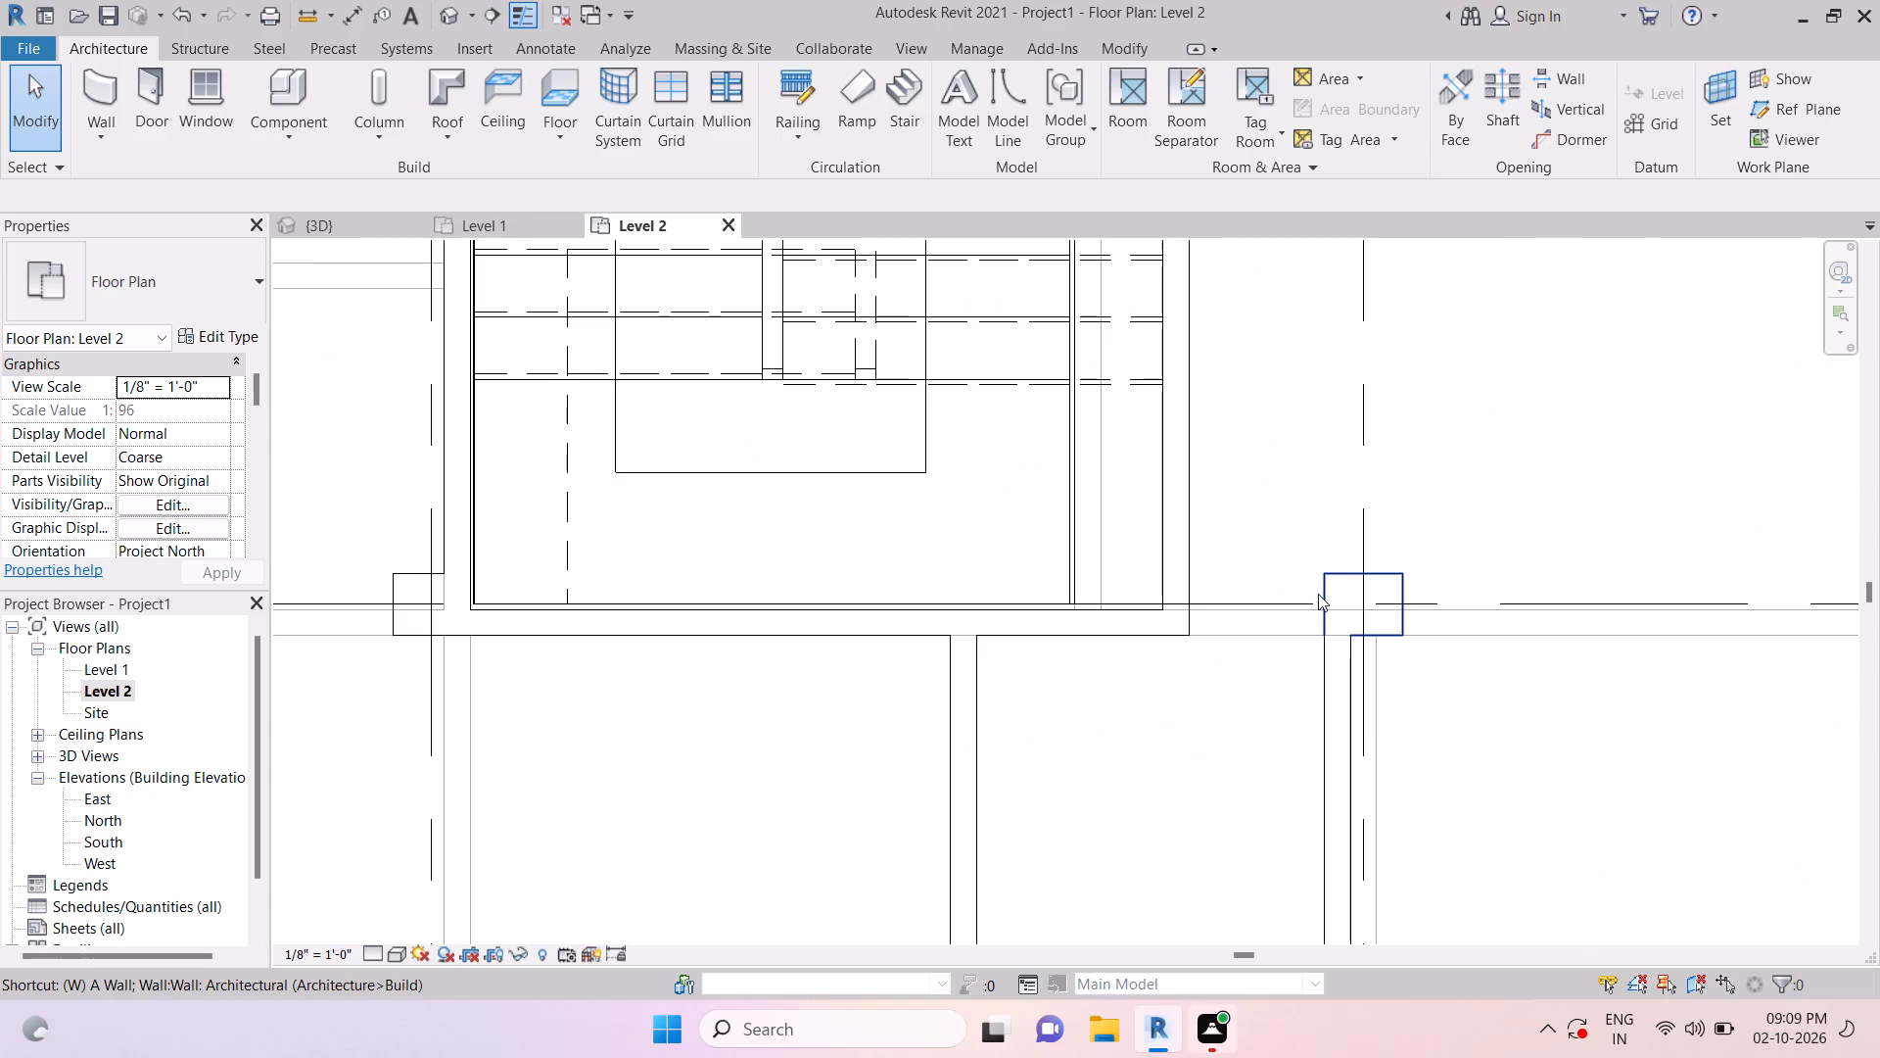
scroll(1320, 588, "up", 3)
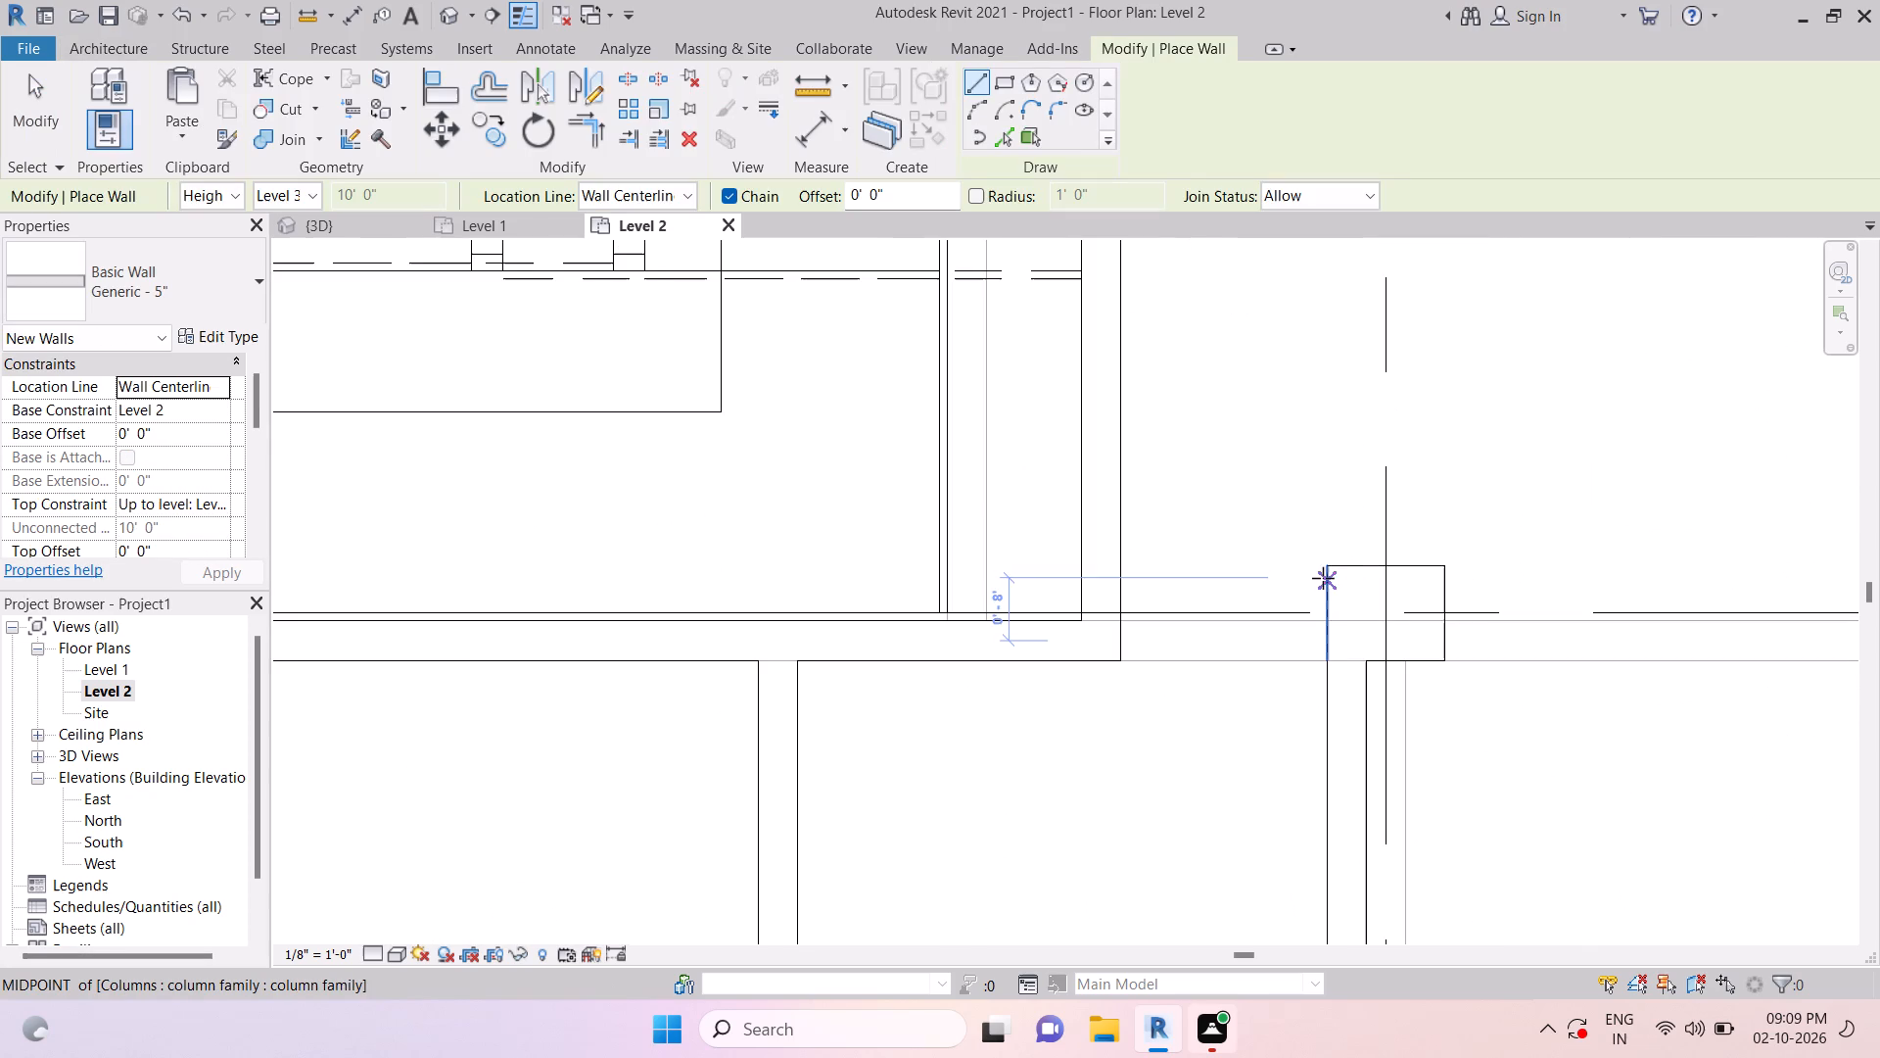
left_click(1323, 578)
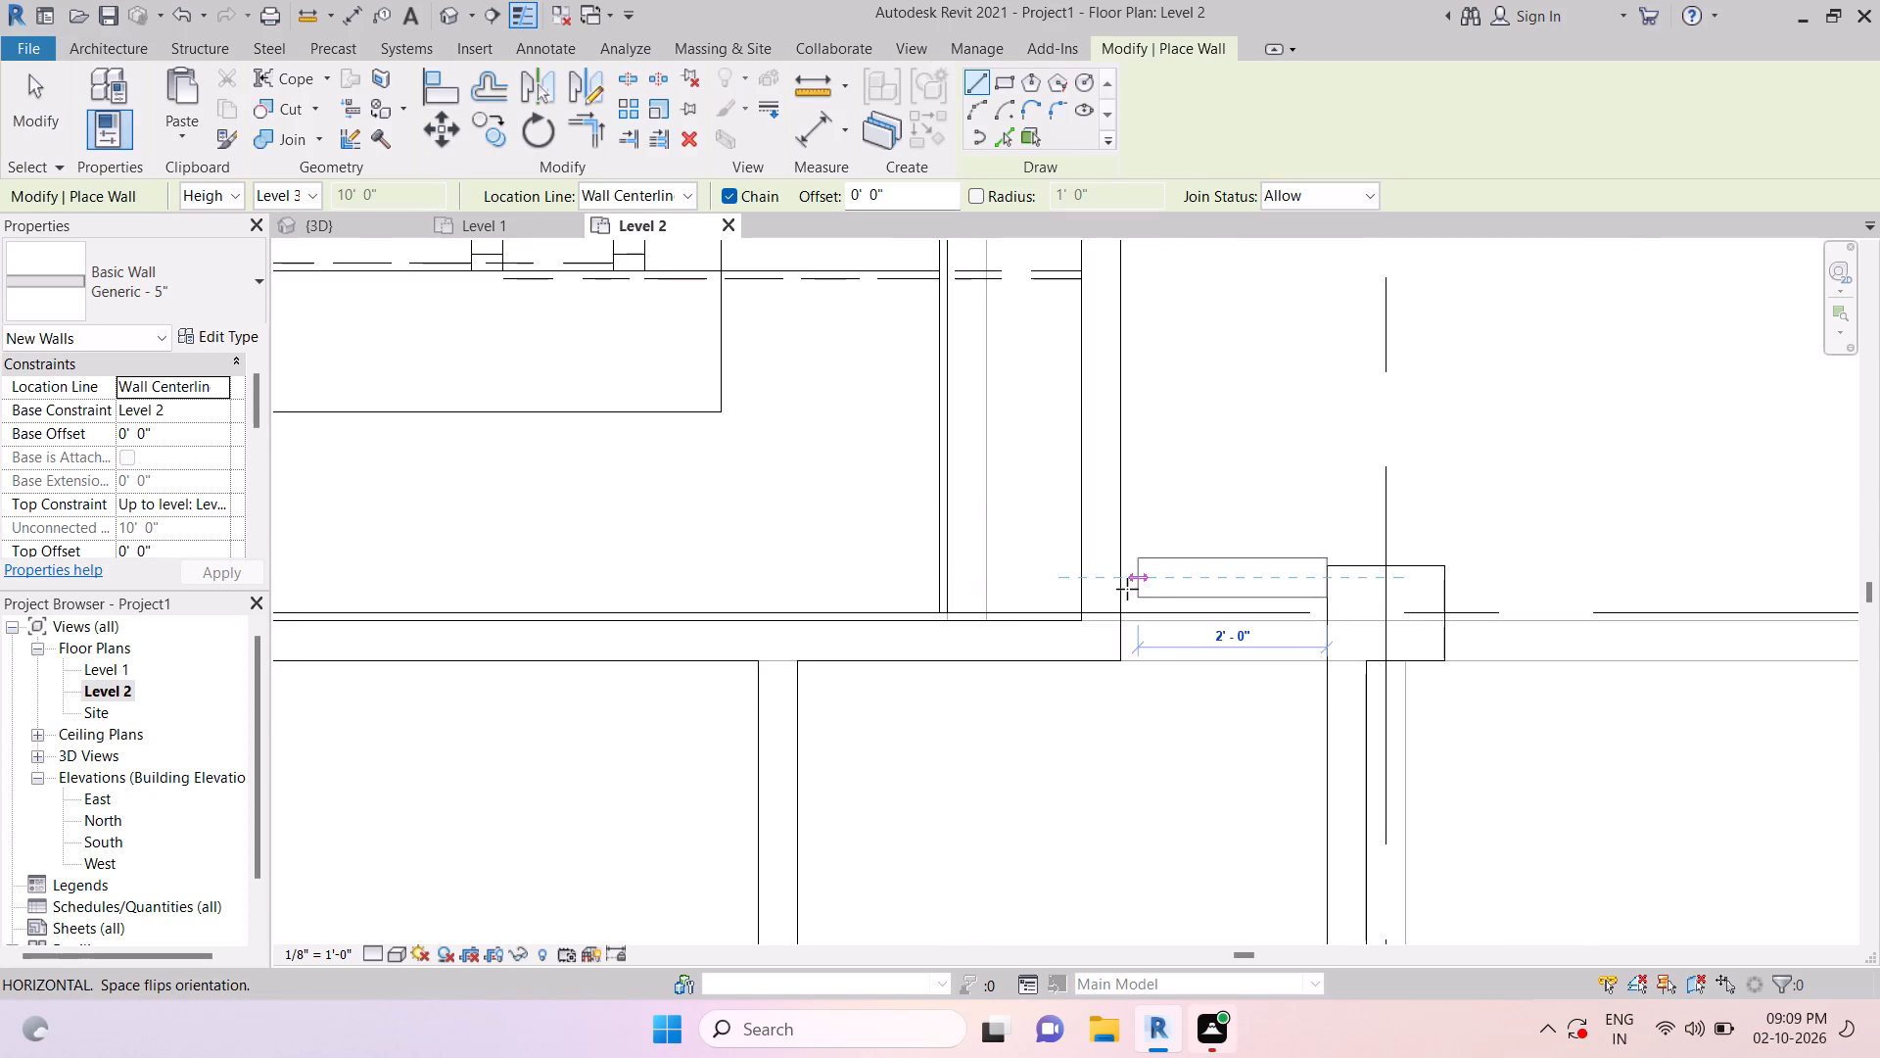
left_click(1120, 588)
key("Escape")
key("Escape")
key("Escape")
key("Escape")
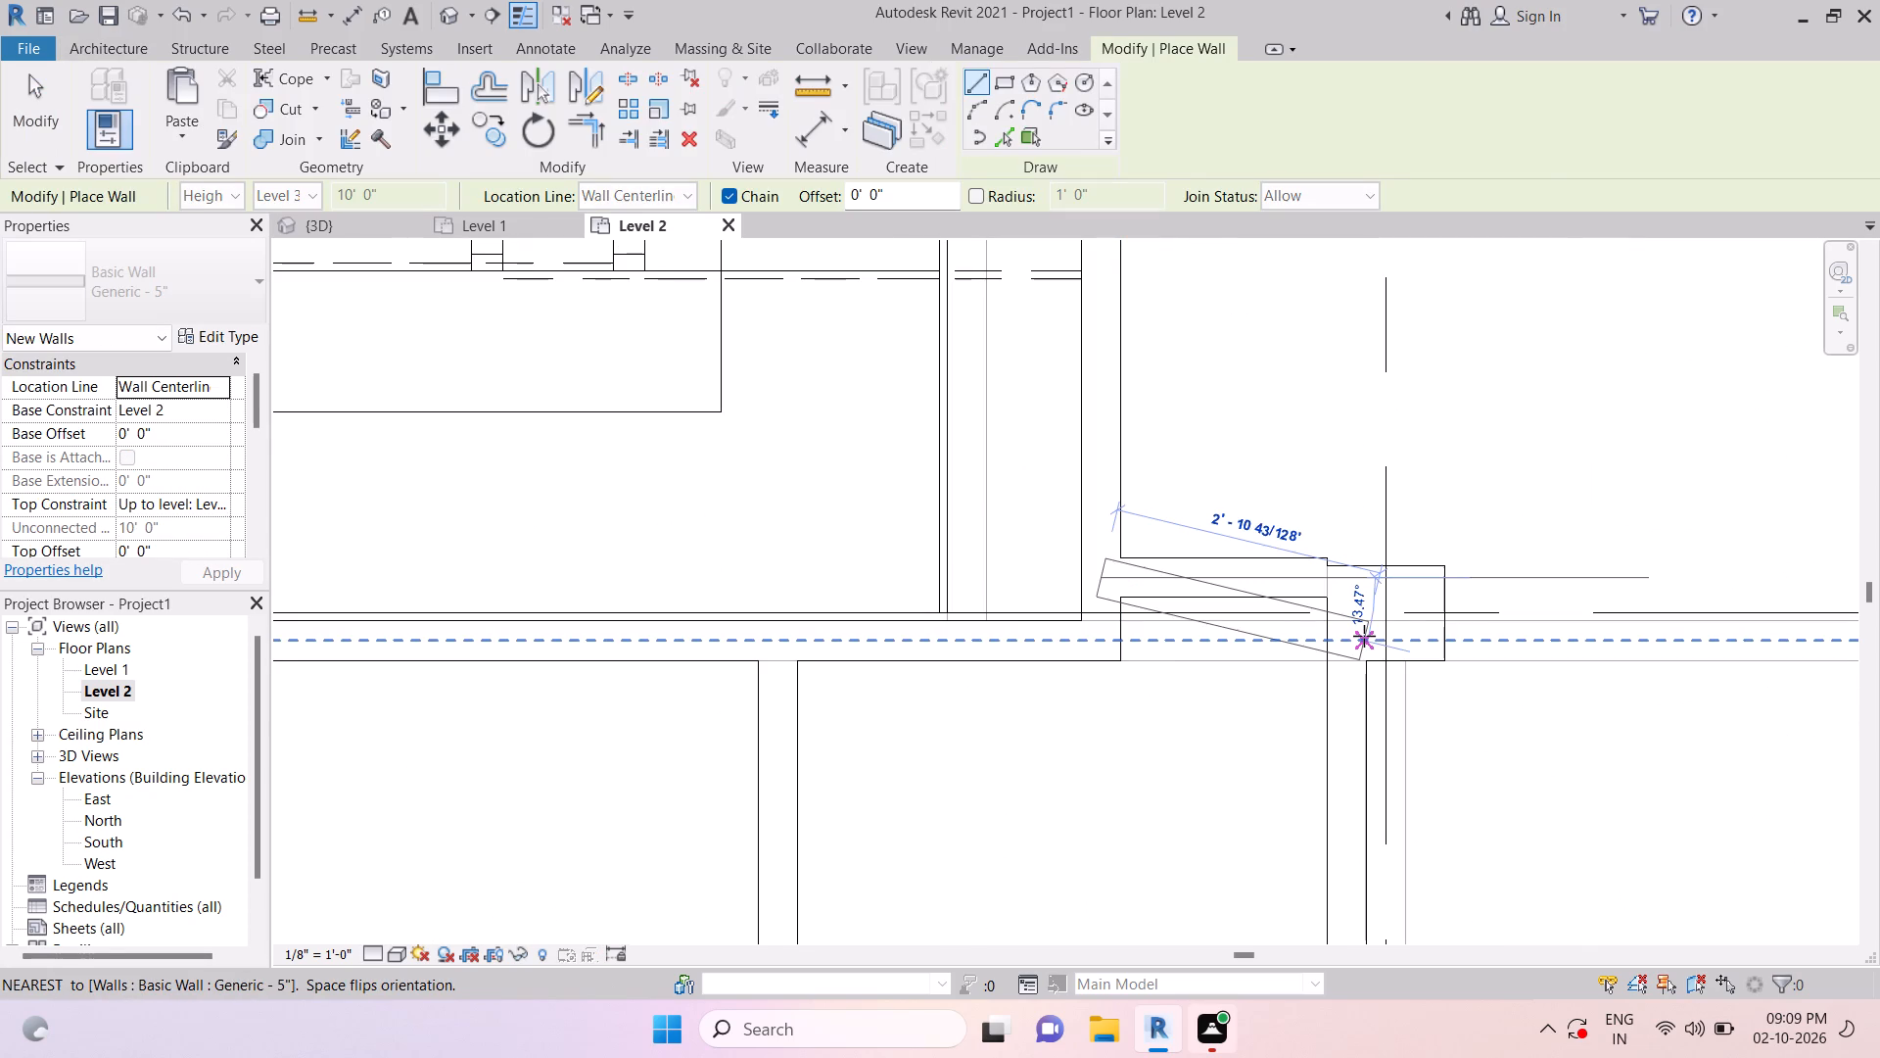
Align the face of the short wall near grid 9 with the outer face of the grid 4 column.
key("a")
key("l")
left_click(1356, 567)
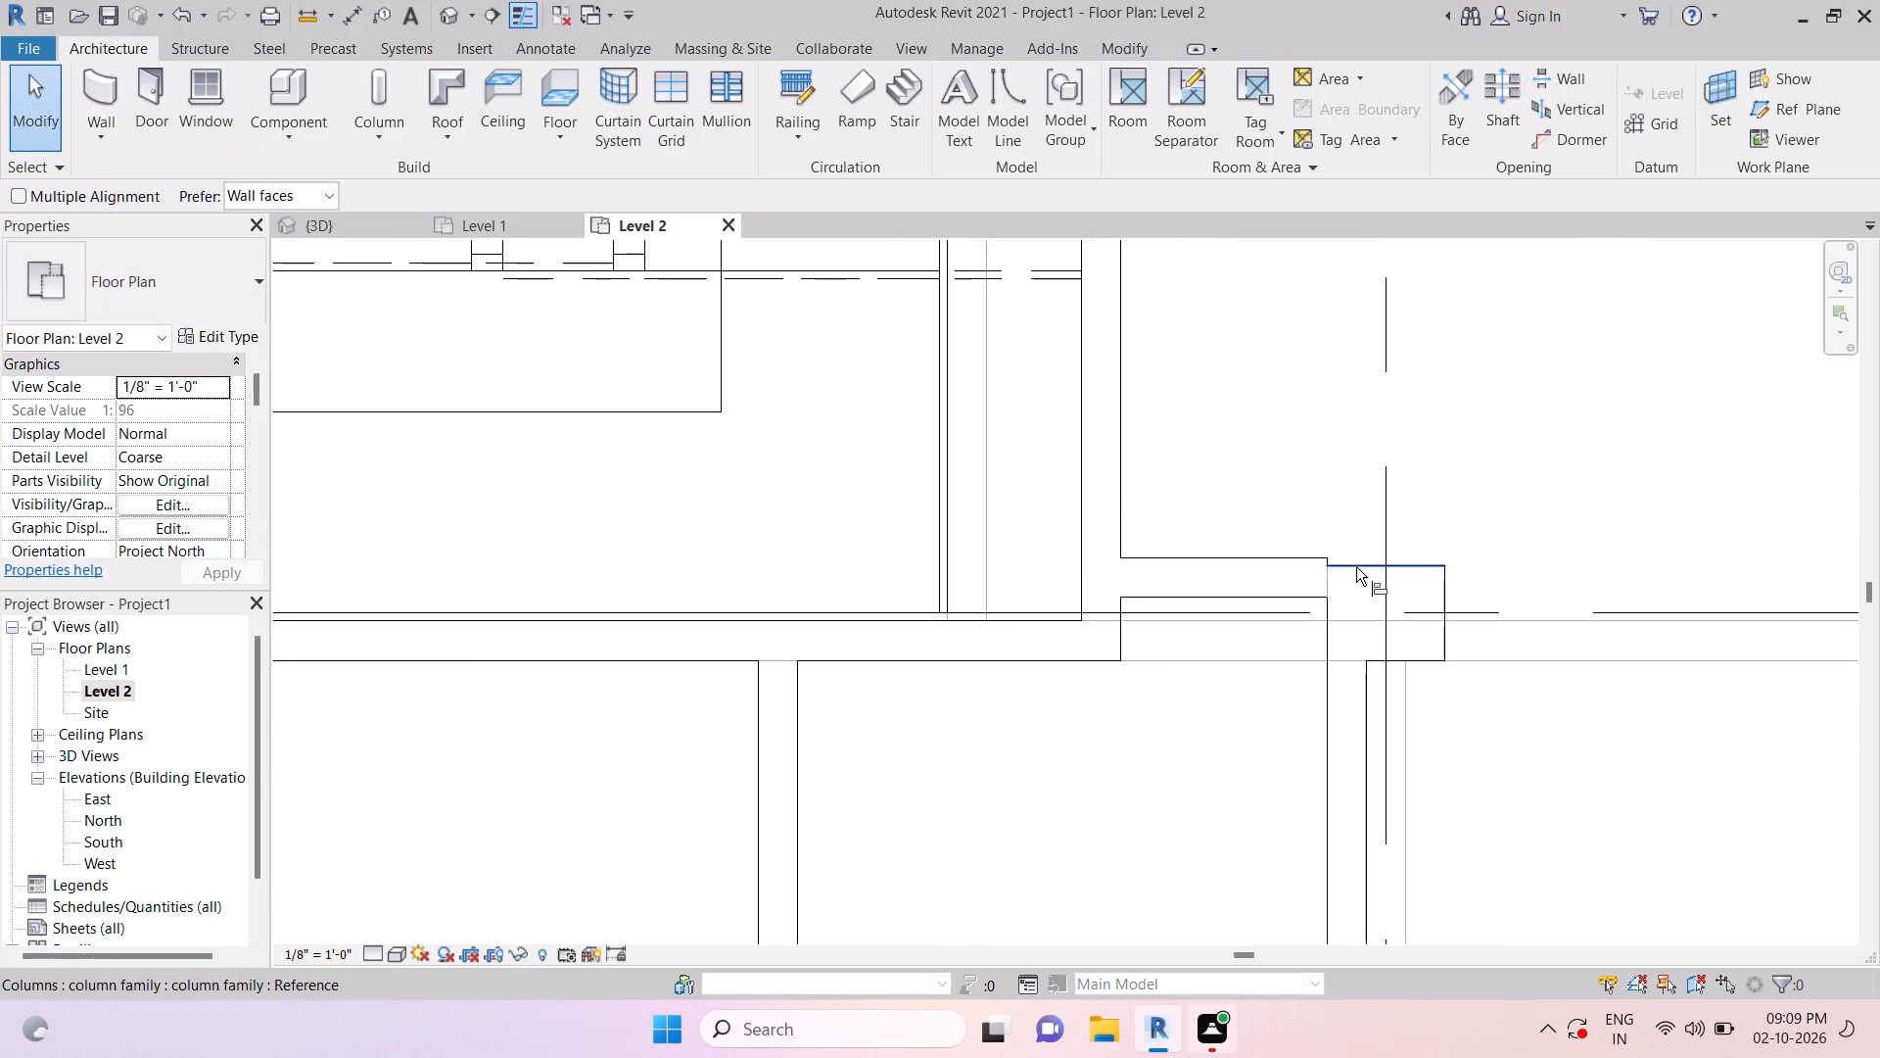
left_click(1285, 556)
key("Escape")
key("Escape")
scroll(1379, 605, "down", 2)
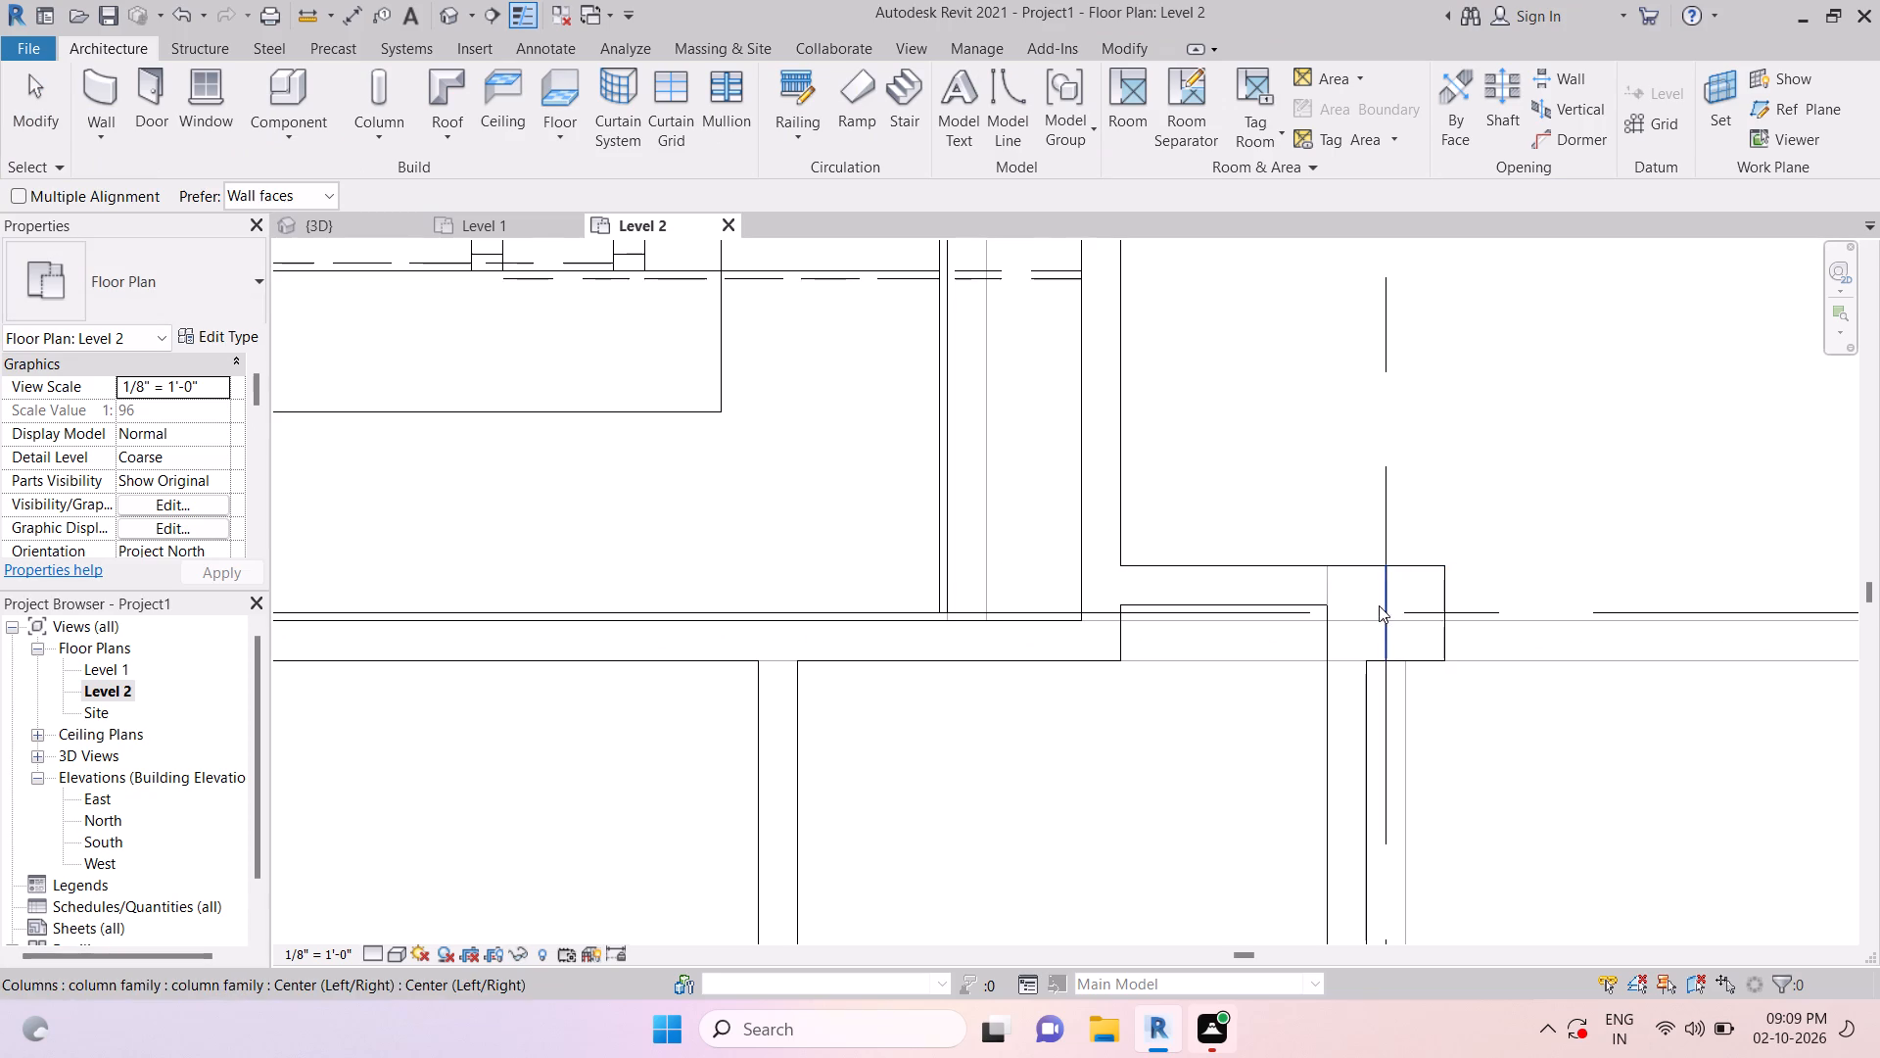
key("Escape")
key("Escape")
scroll(1395, 662, "down", 4)
key("Escape")
key("Escape")
scroll(1395, 657, "down", 2)
key("Escape")
key("Escape")
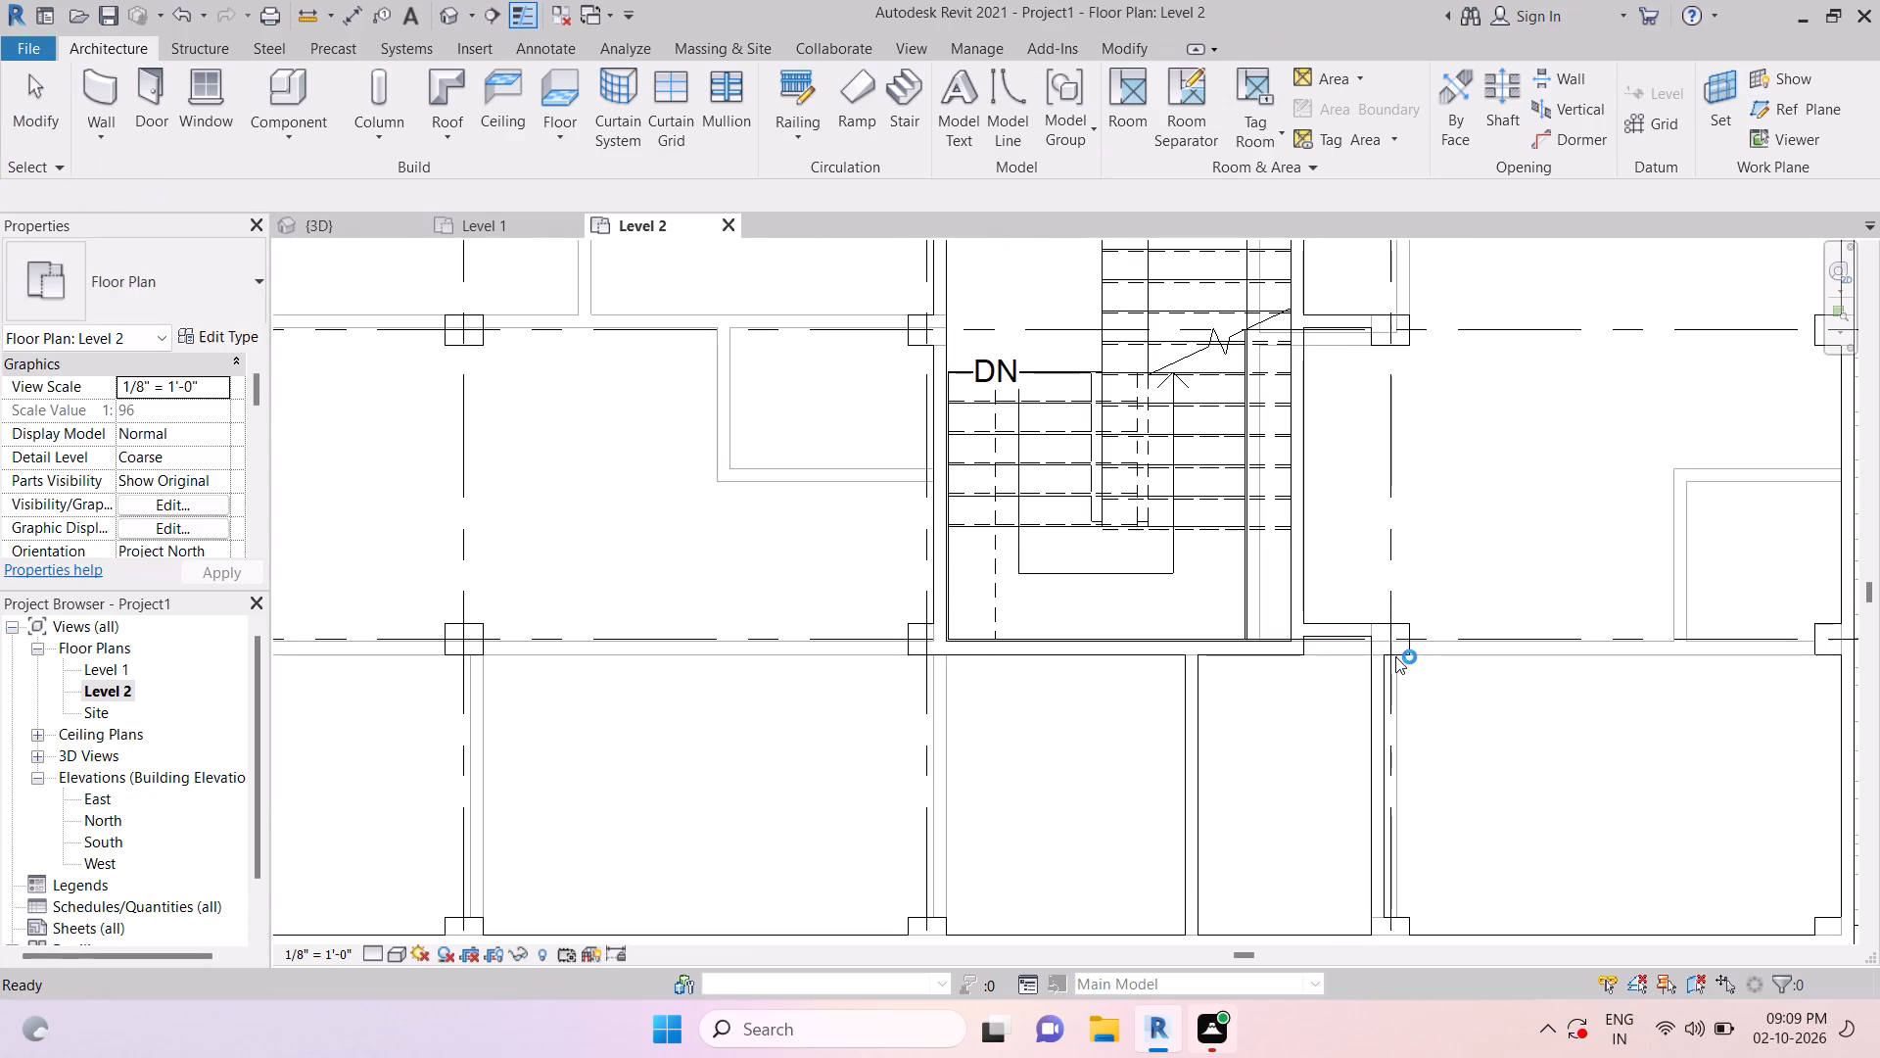
scroll(1376, 639, "down", 3)
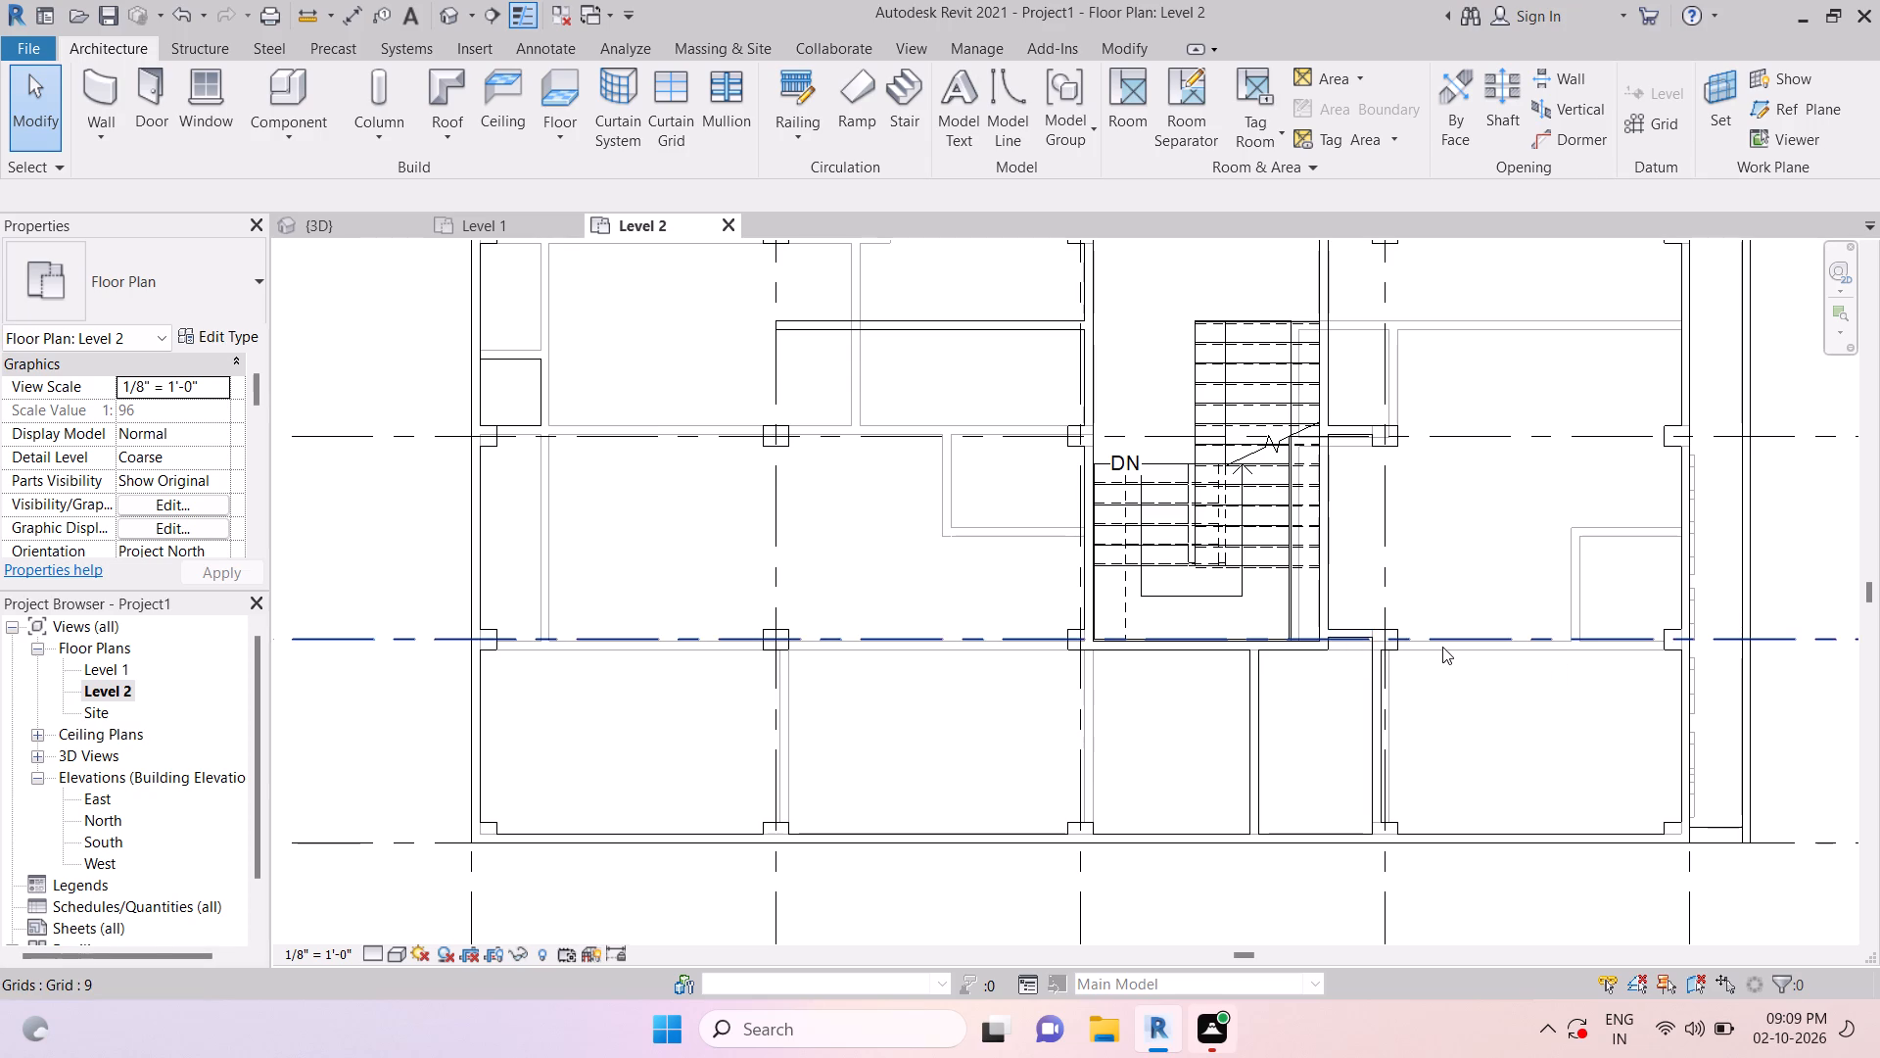
Dismiss the Autodesk notification pop-up covering the Level 2 plan.
key("Escape")
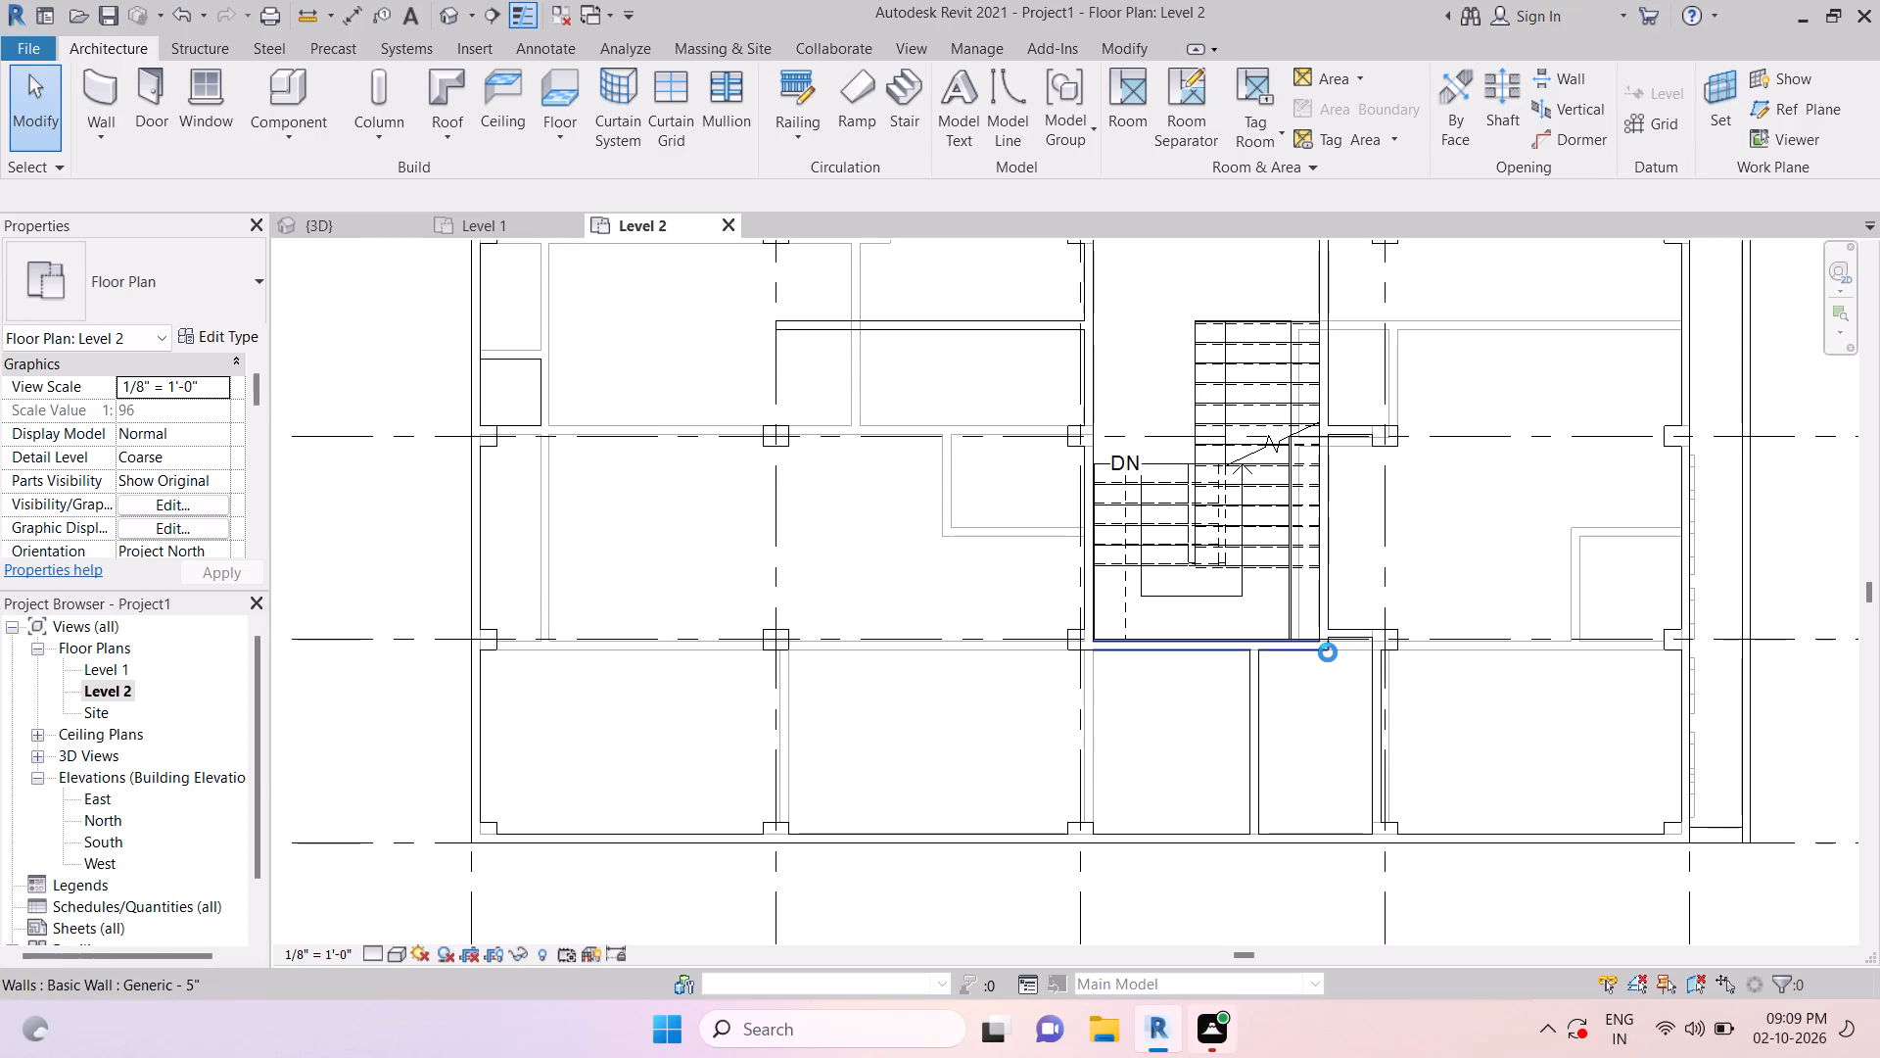
key("Escape")
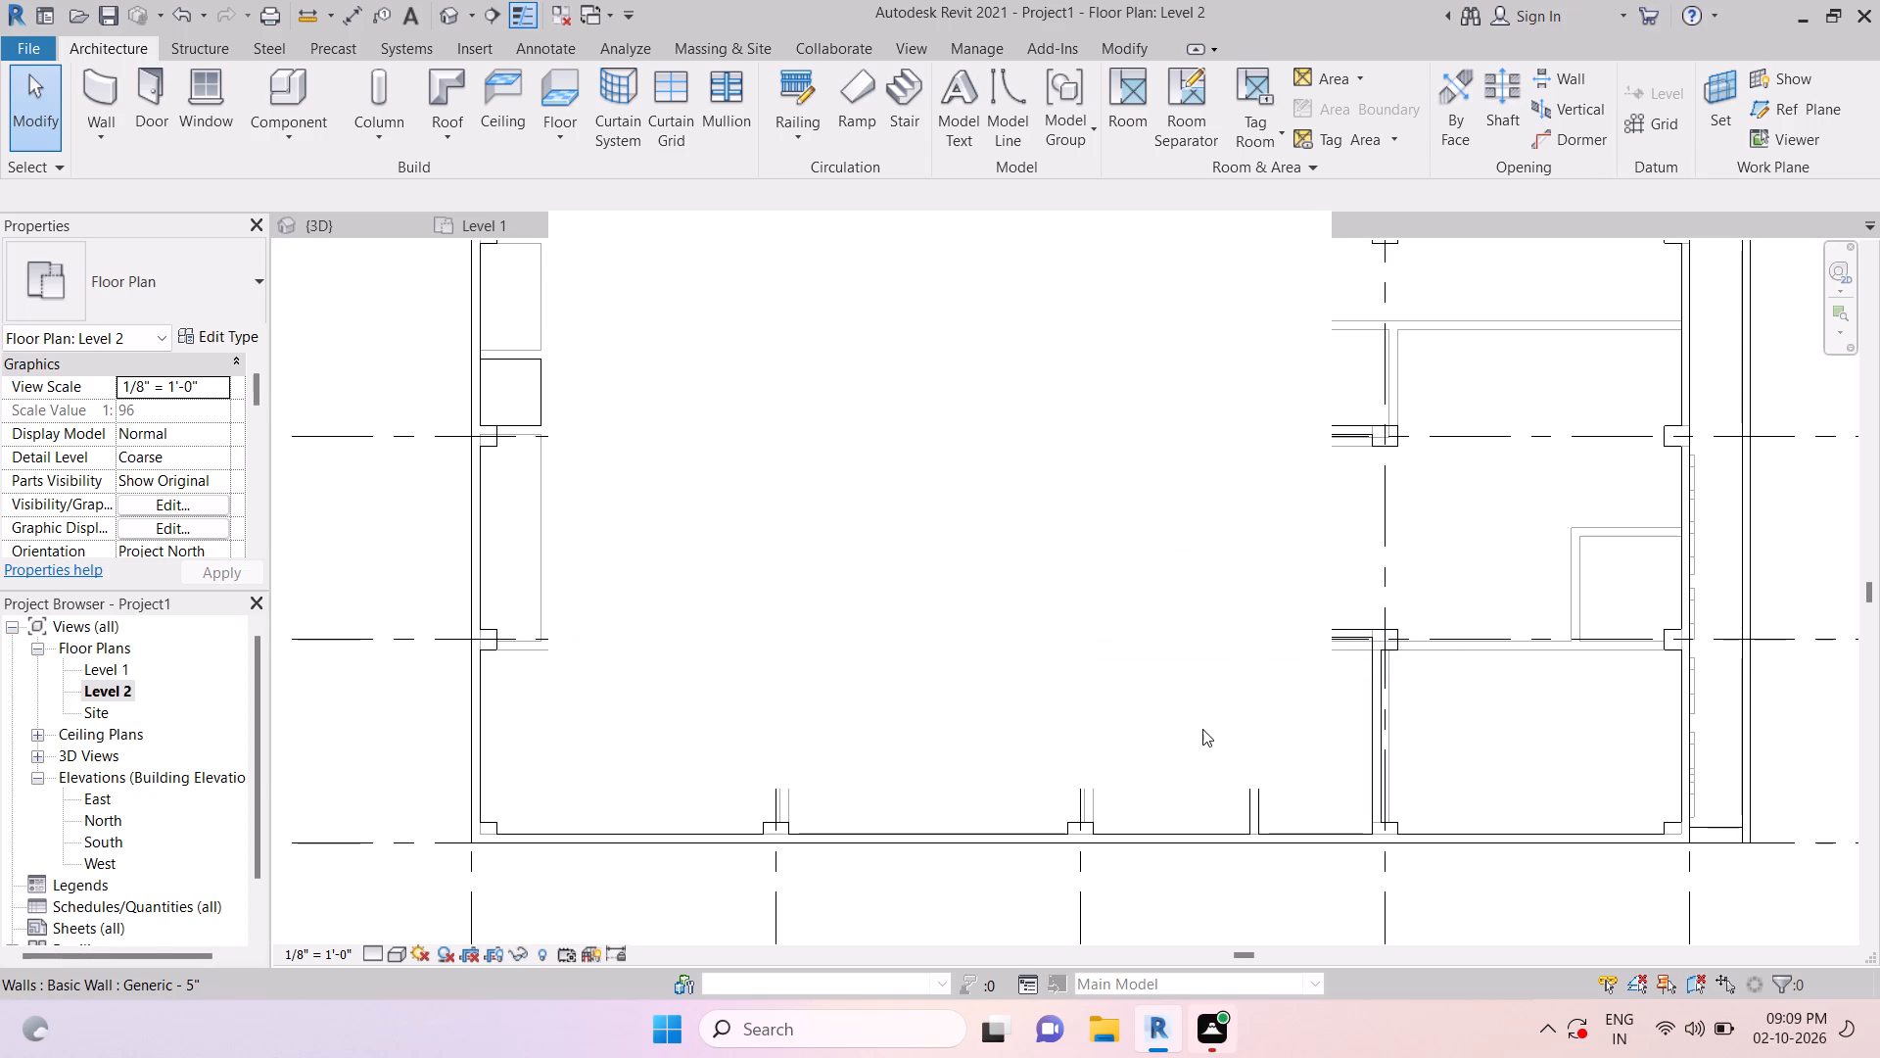
key("Escape")
key("Escape")
key("Escape")
key("Escape")
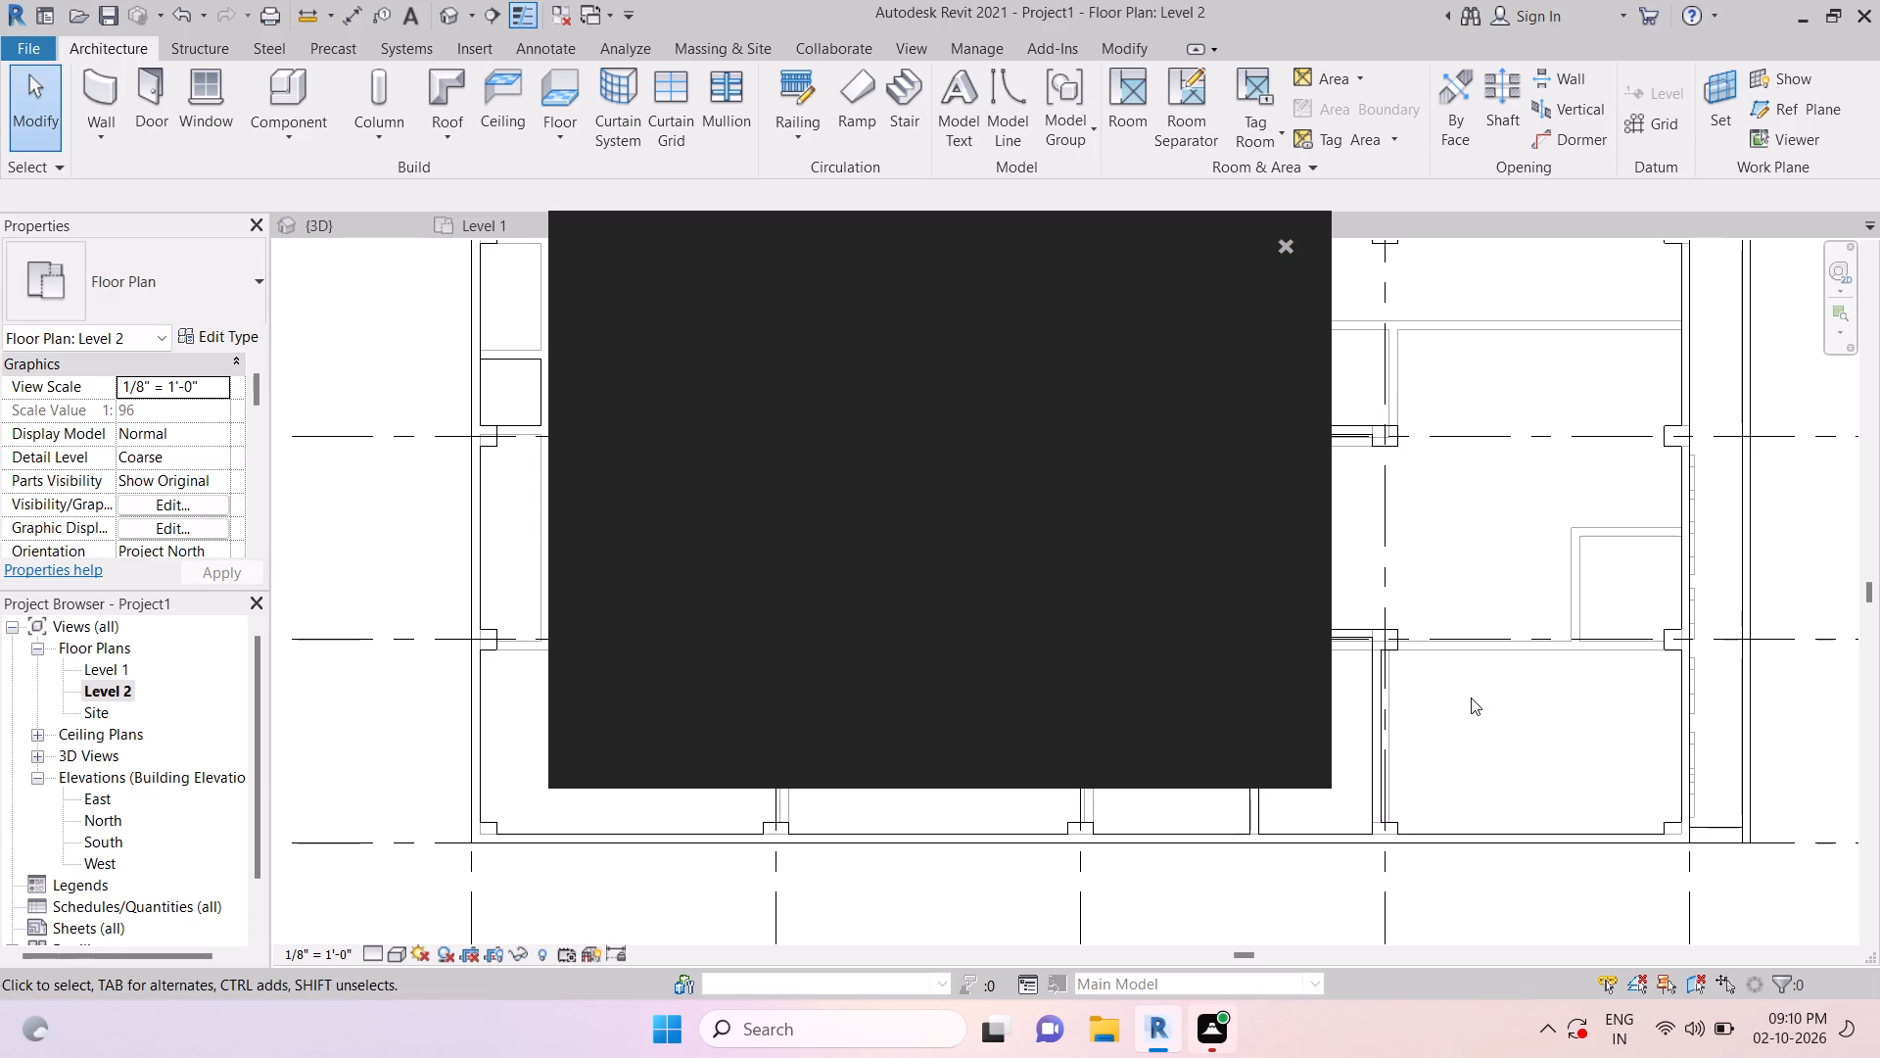
left_click(1288, 244)
key("Escape")
key("Escape")
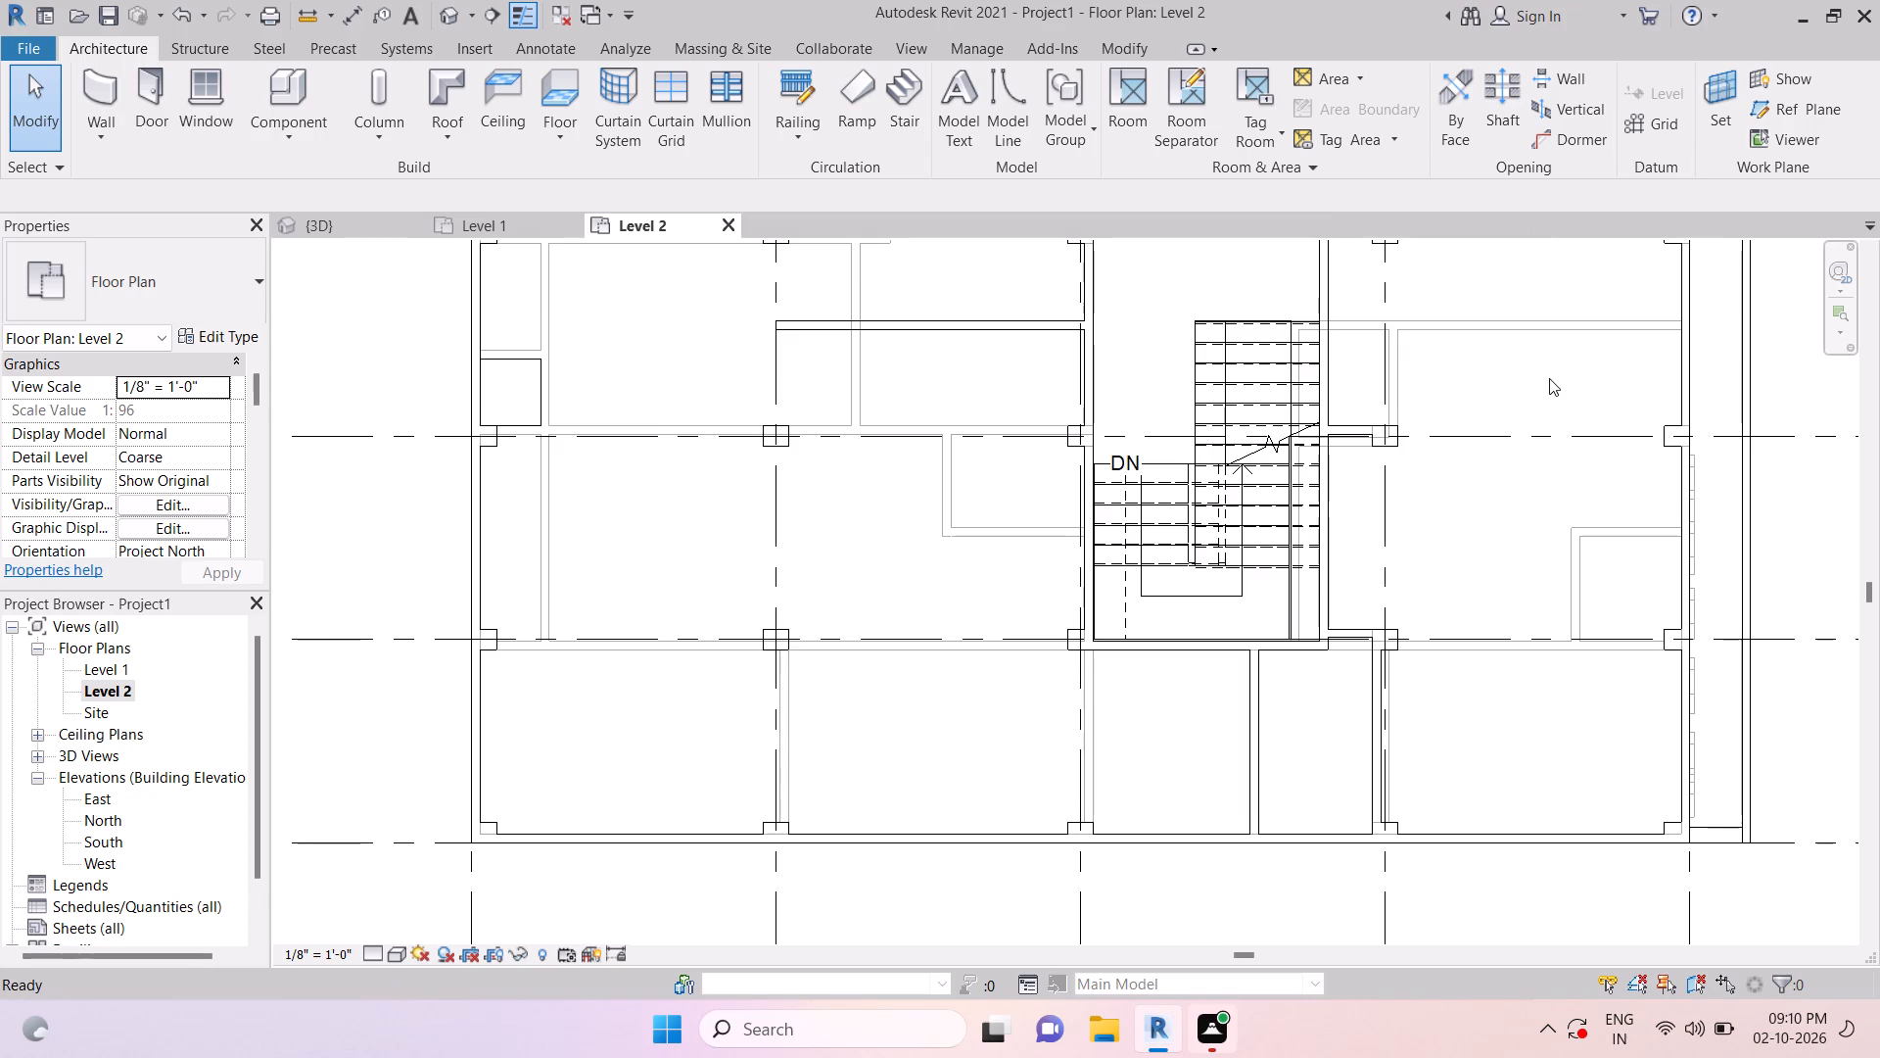
Save the project.
key("ctrl+s")
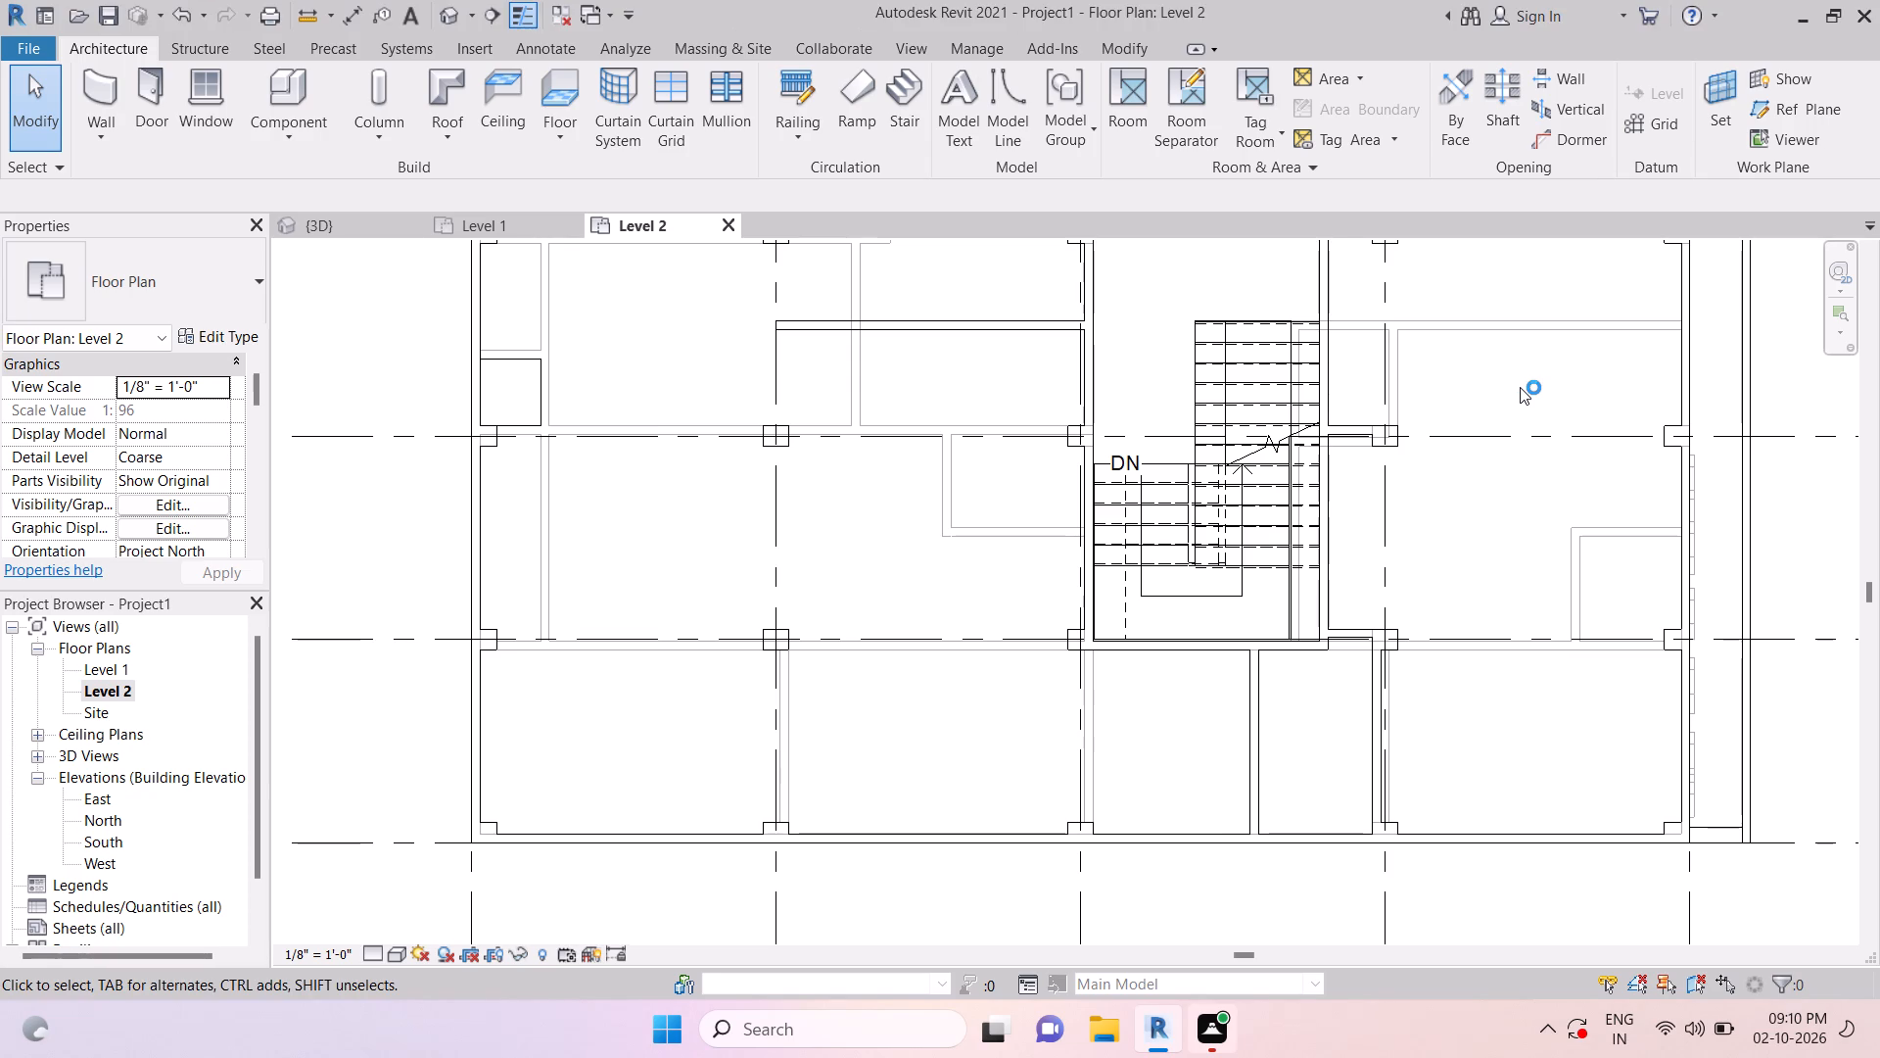
key("Escape")
key("Escape")
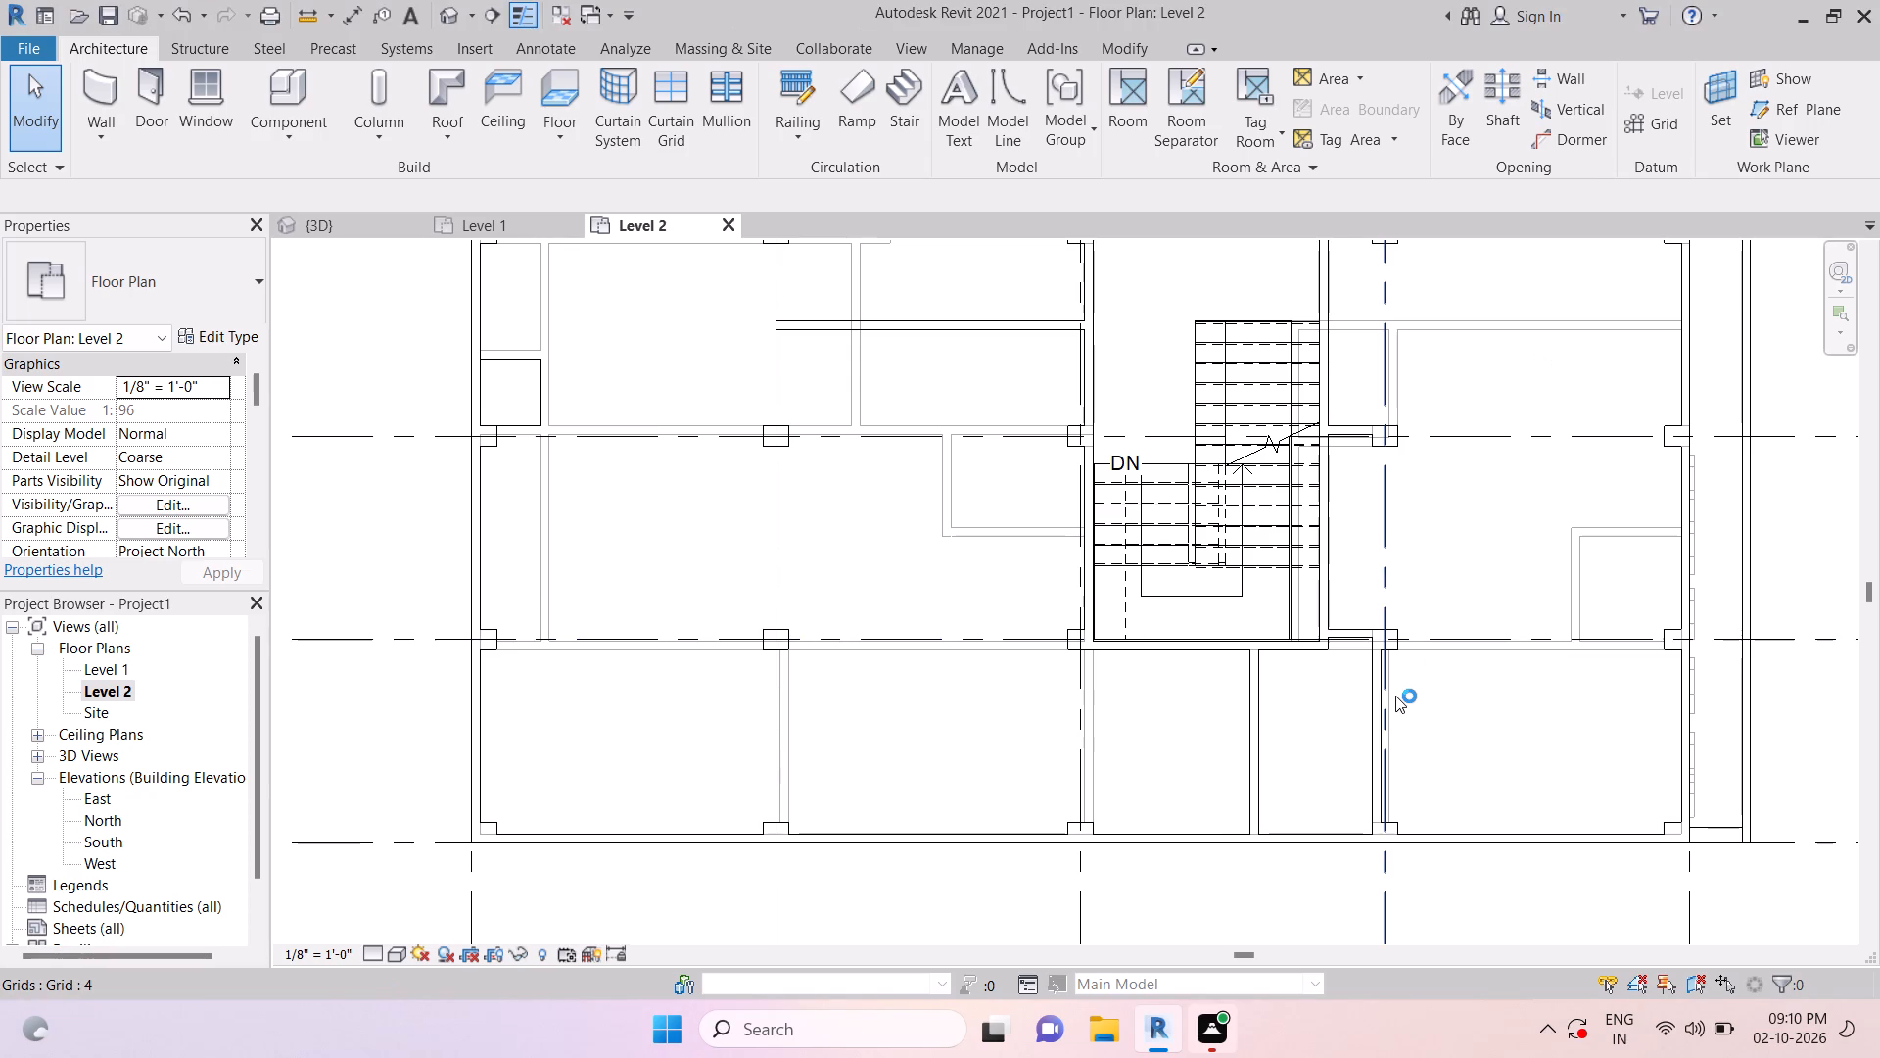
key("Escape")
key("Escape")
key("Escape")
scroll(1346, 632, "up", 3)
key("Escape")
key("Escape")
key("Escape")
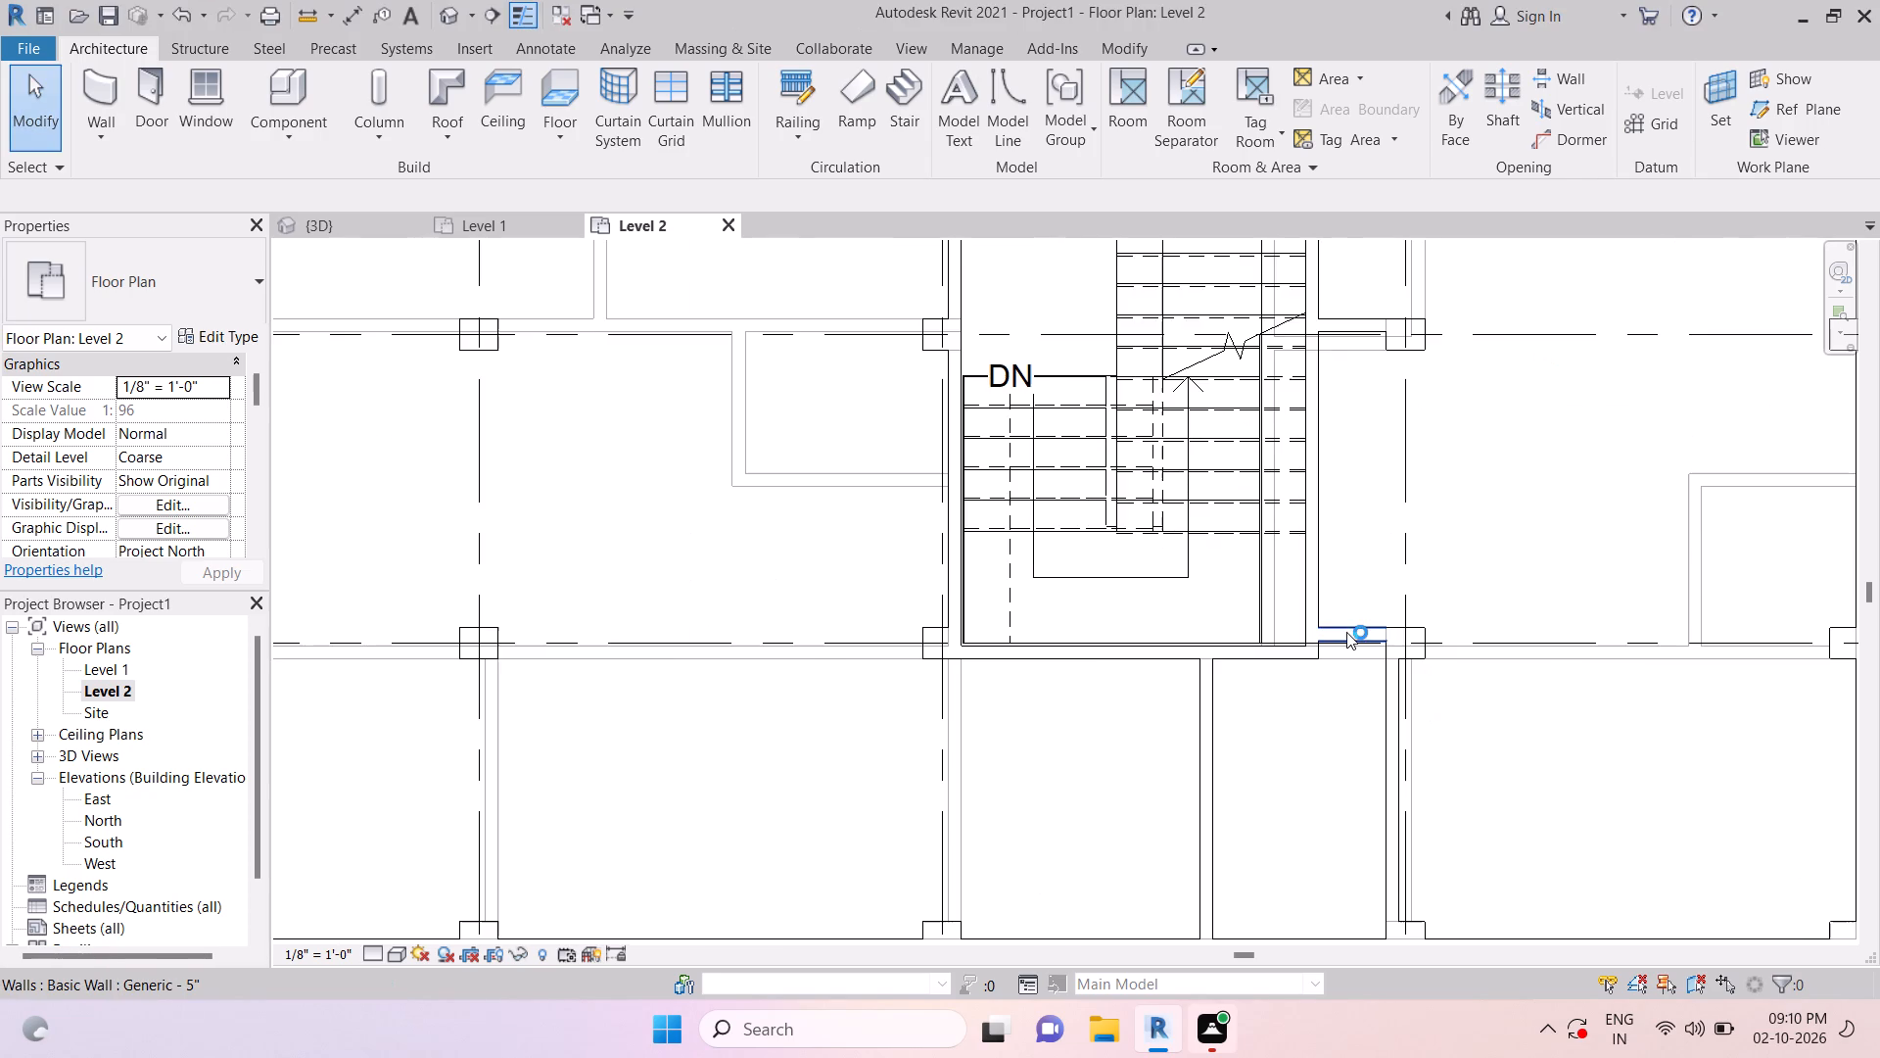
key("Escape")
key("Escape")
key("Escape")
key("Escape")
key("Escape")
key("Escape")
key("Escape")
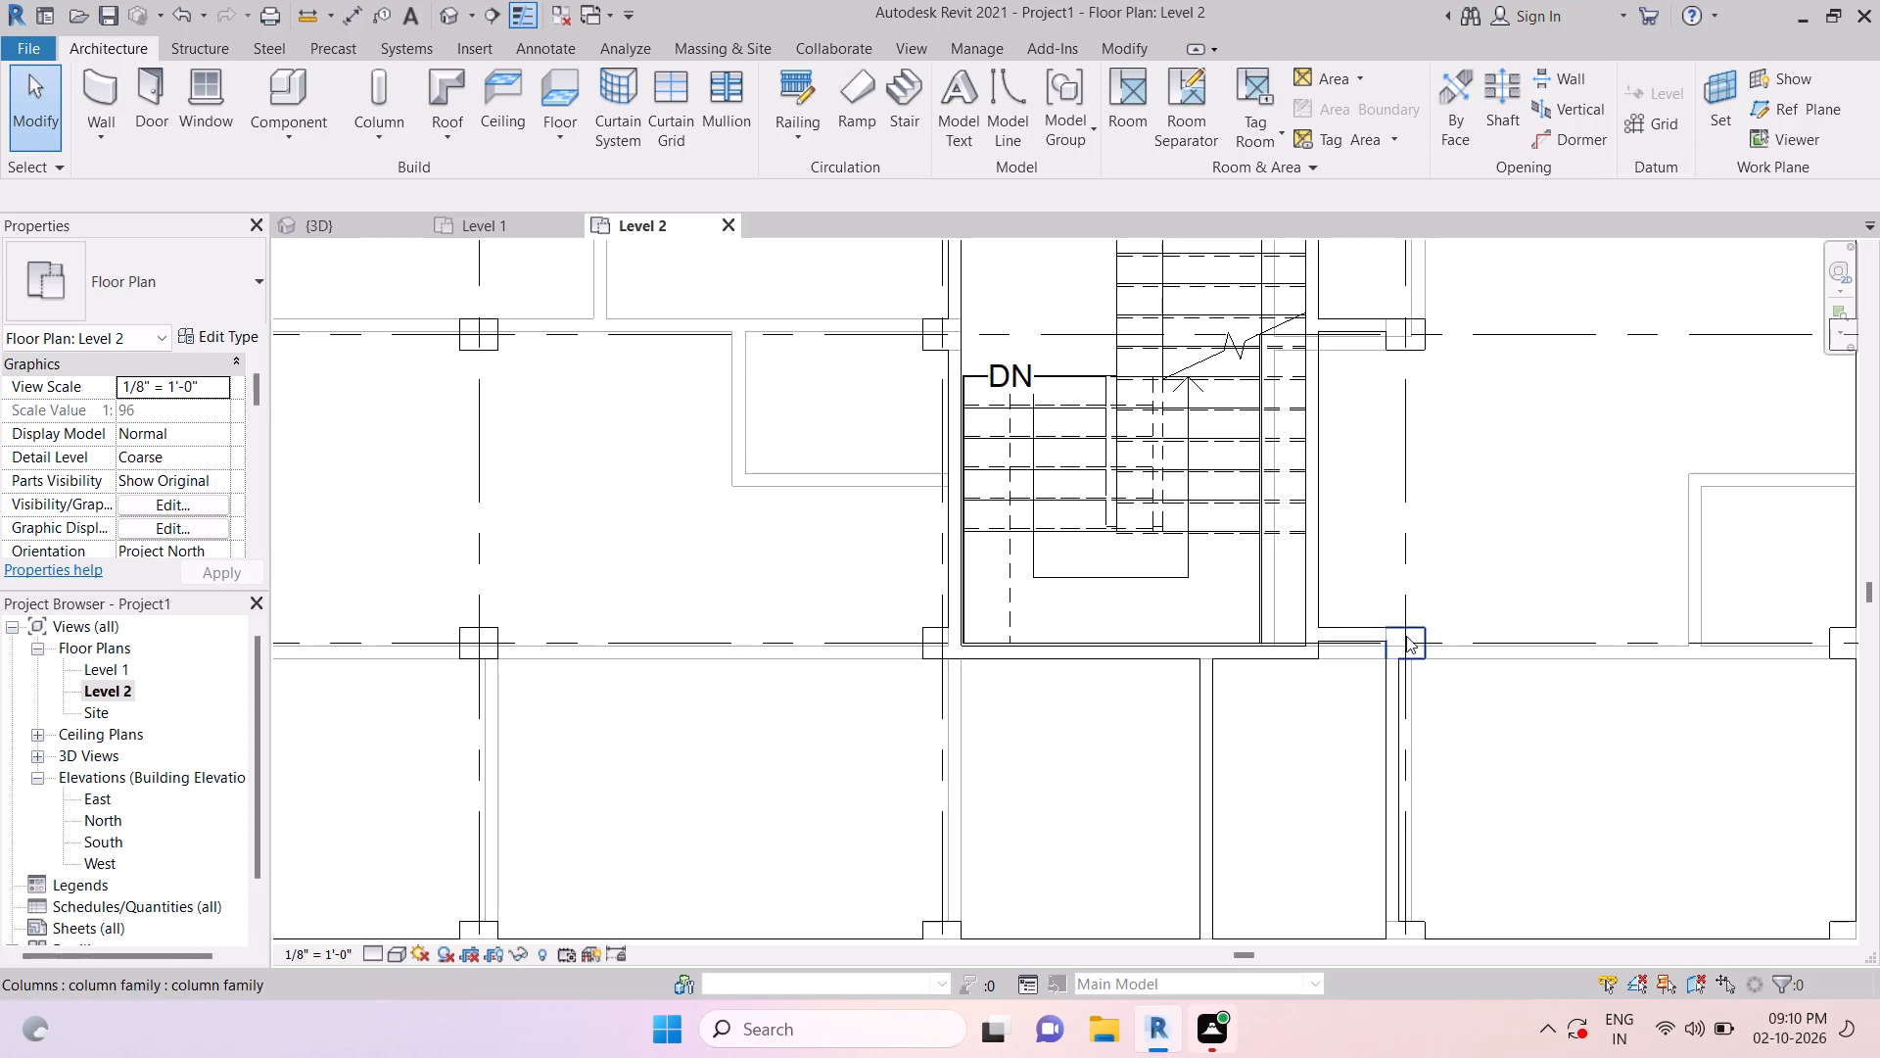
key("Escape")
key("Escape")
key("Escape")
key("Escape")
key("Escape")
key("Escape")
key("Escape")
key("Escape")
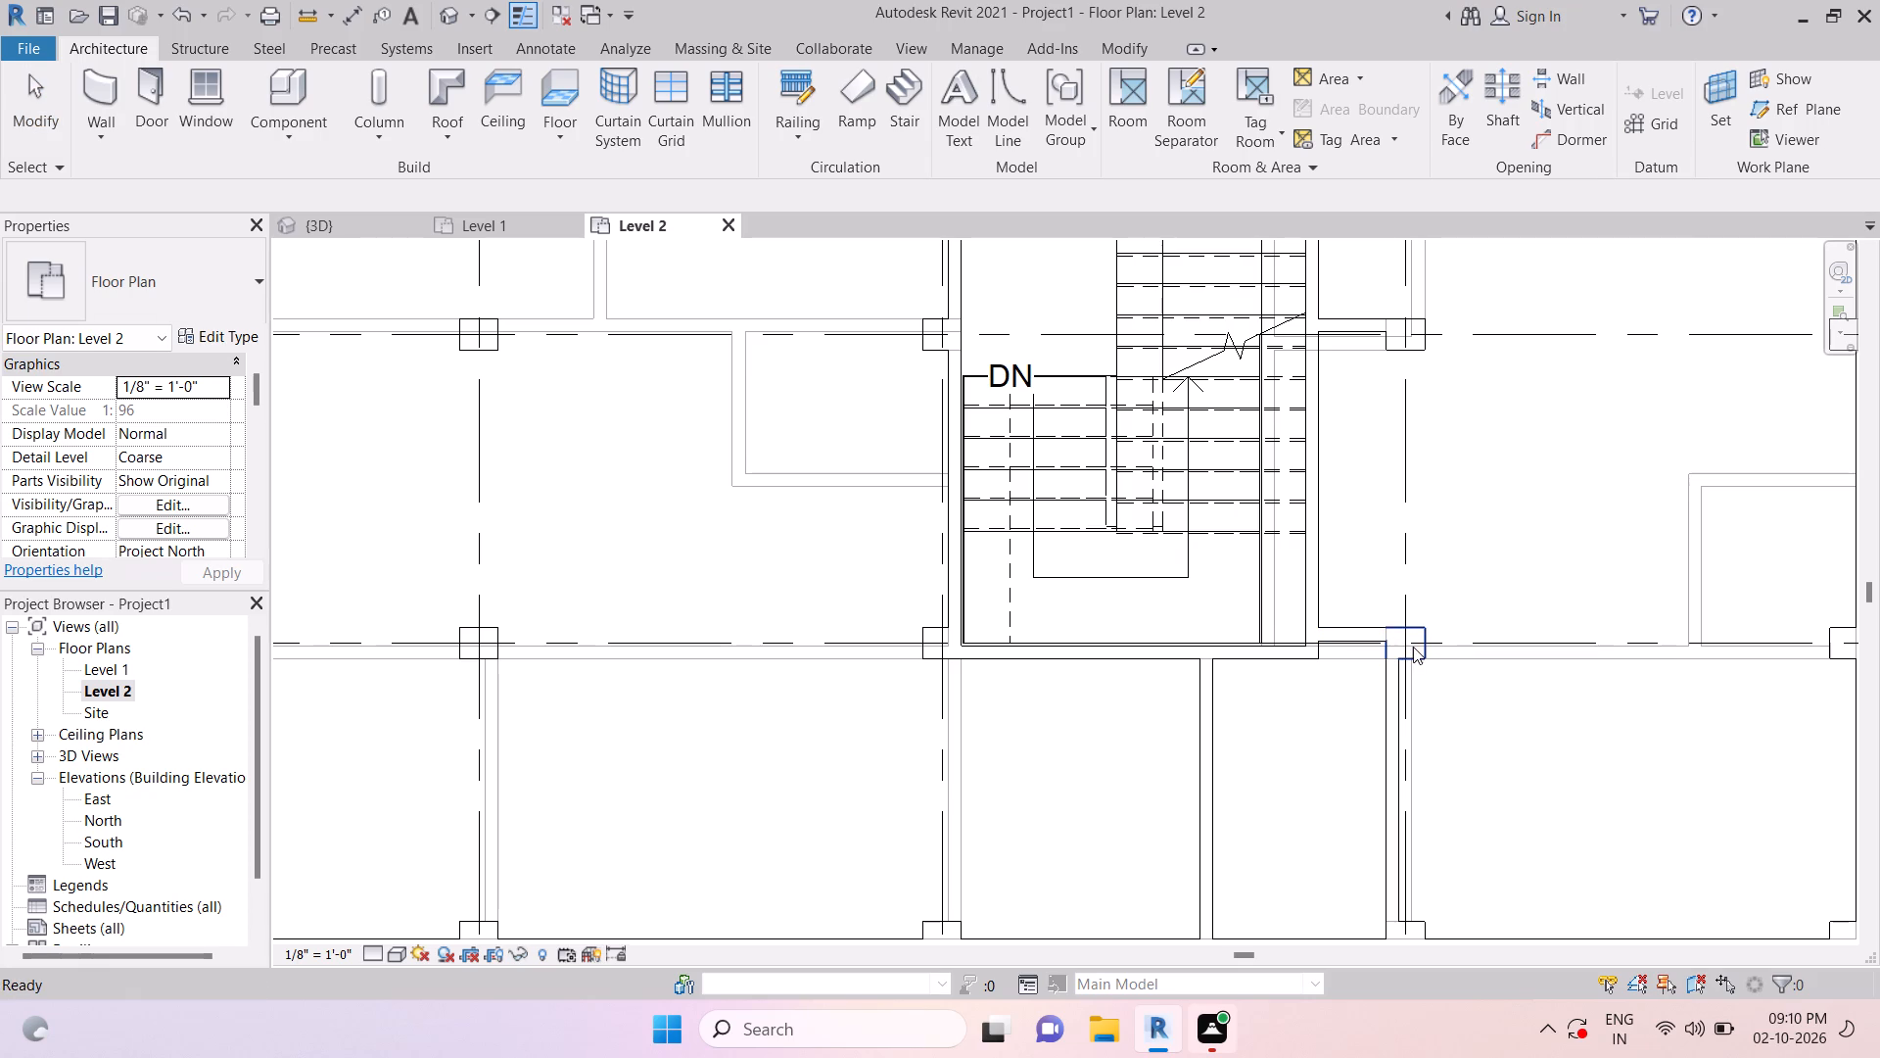
Extend the short grid 9 wall past the grid 4 column to the facade-side column, making it 17'-0" long.
scroll(1507, 571, "down", 3)
key("Escape")
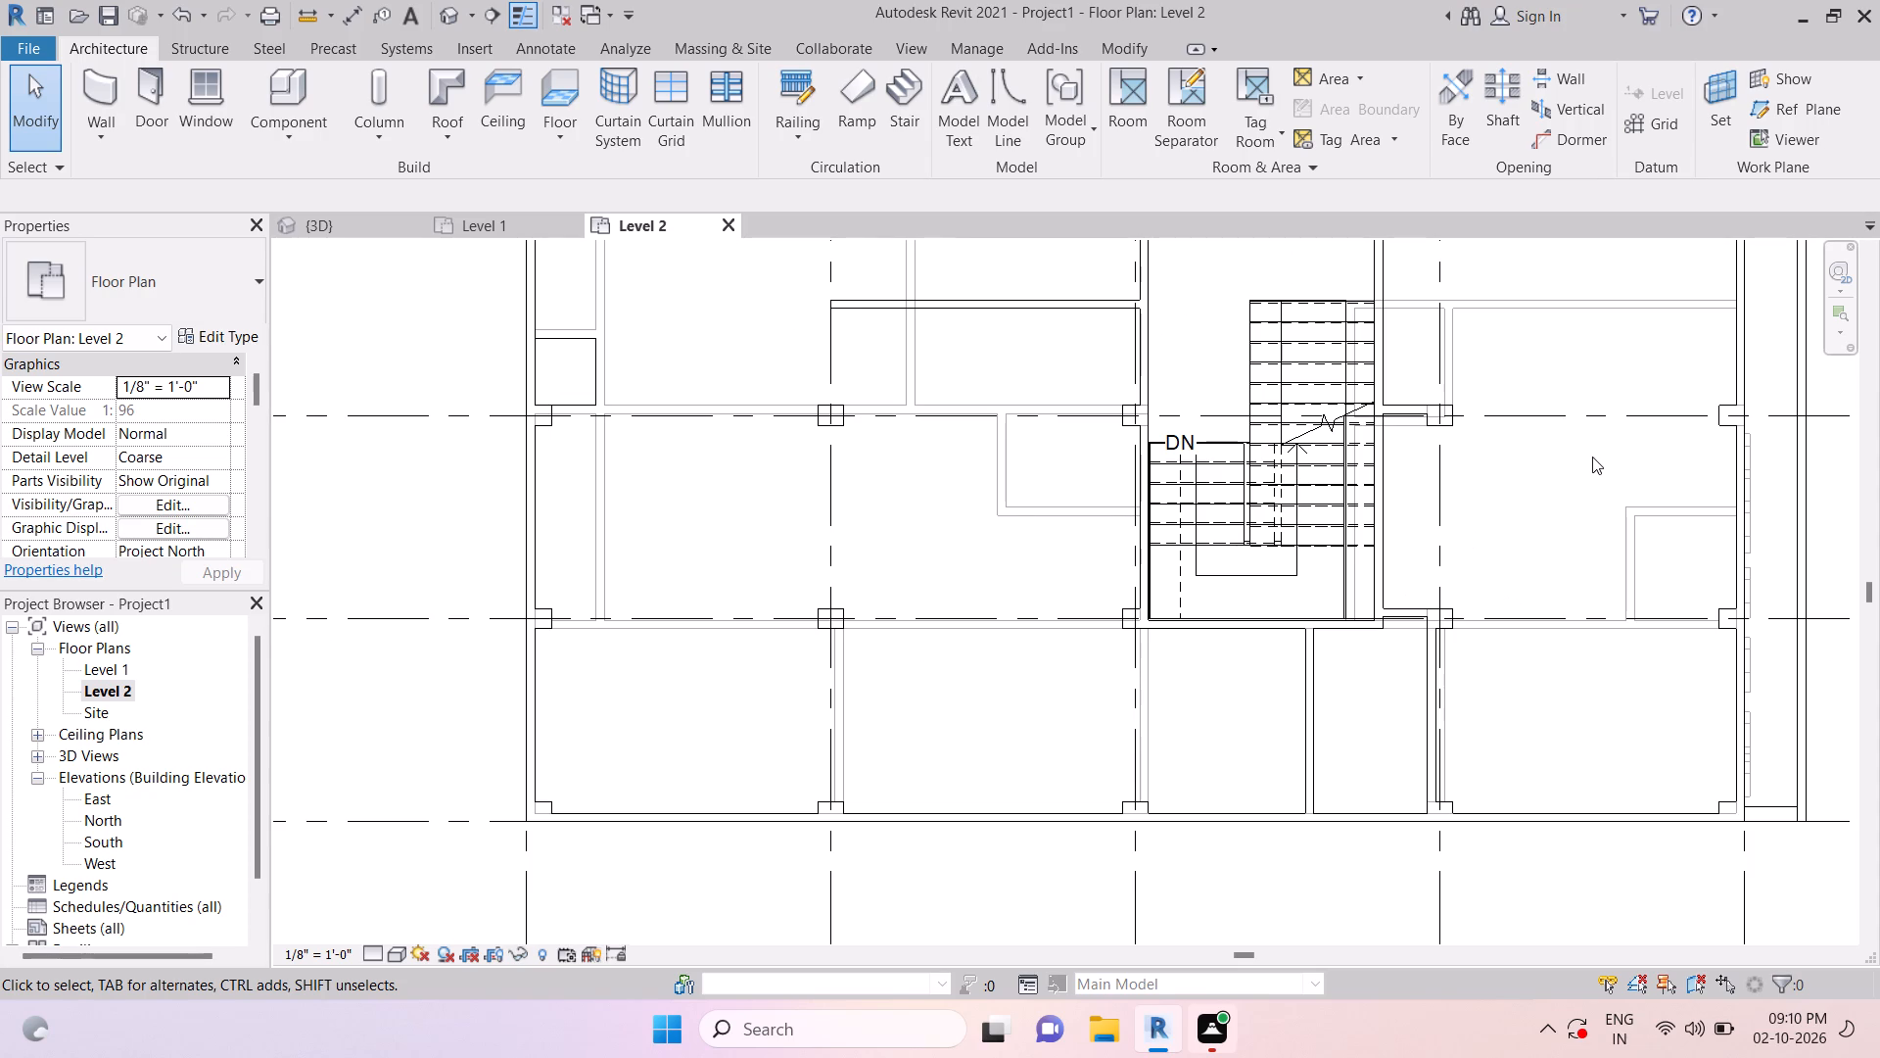
key("Escape")
key("Escape")
key("Escape")
scroll(1426, 606, "up", 4)
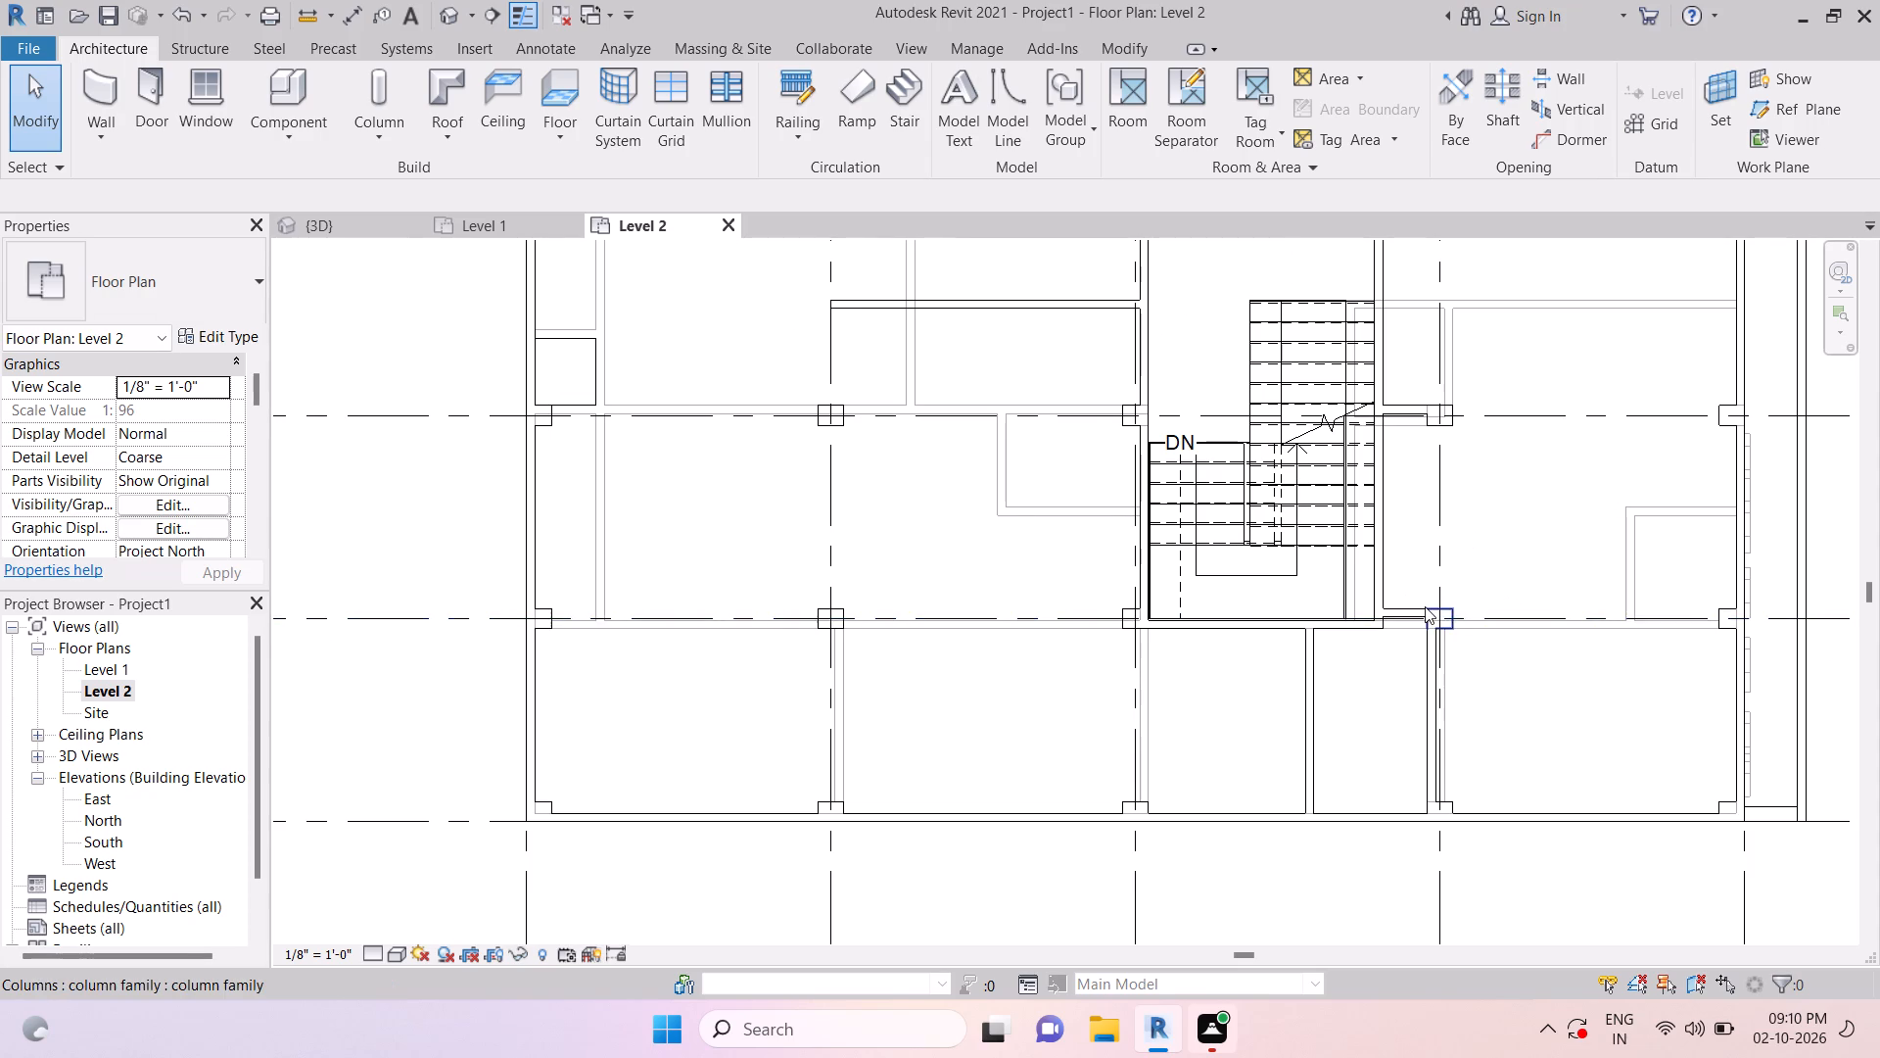
key("Escape")
middle_click_drag(1574, 662, 1292, 649)
key("Escape")
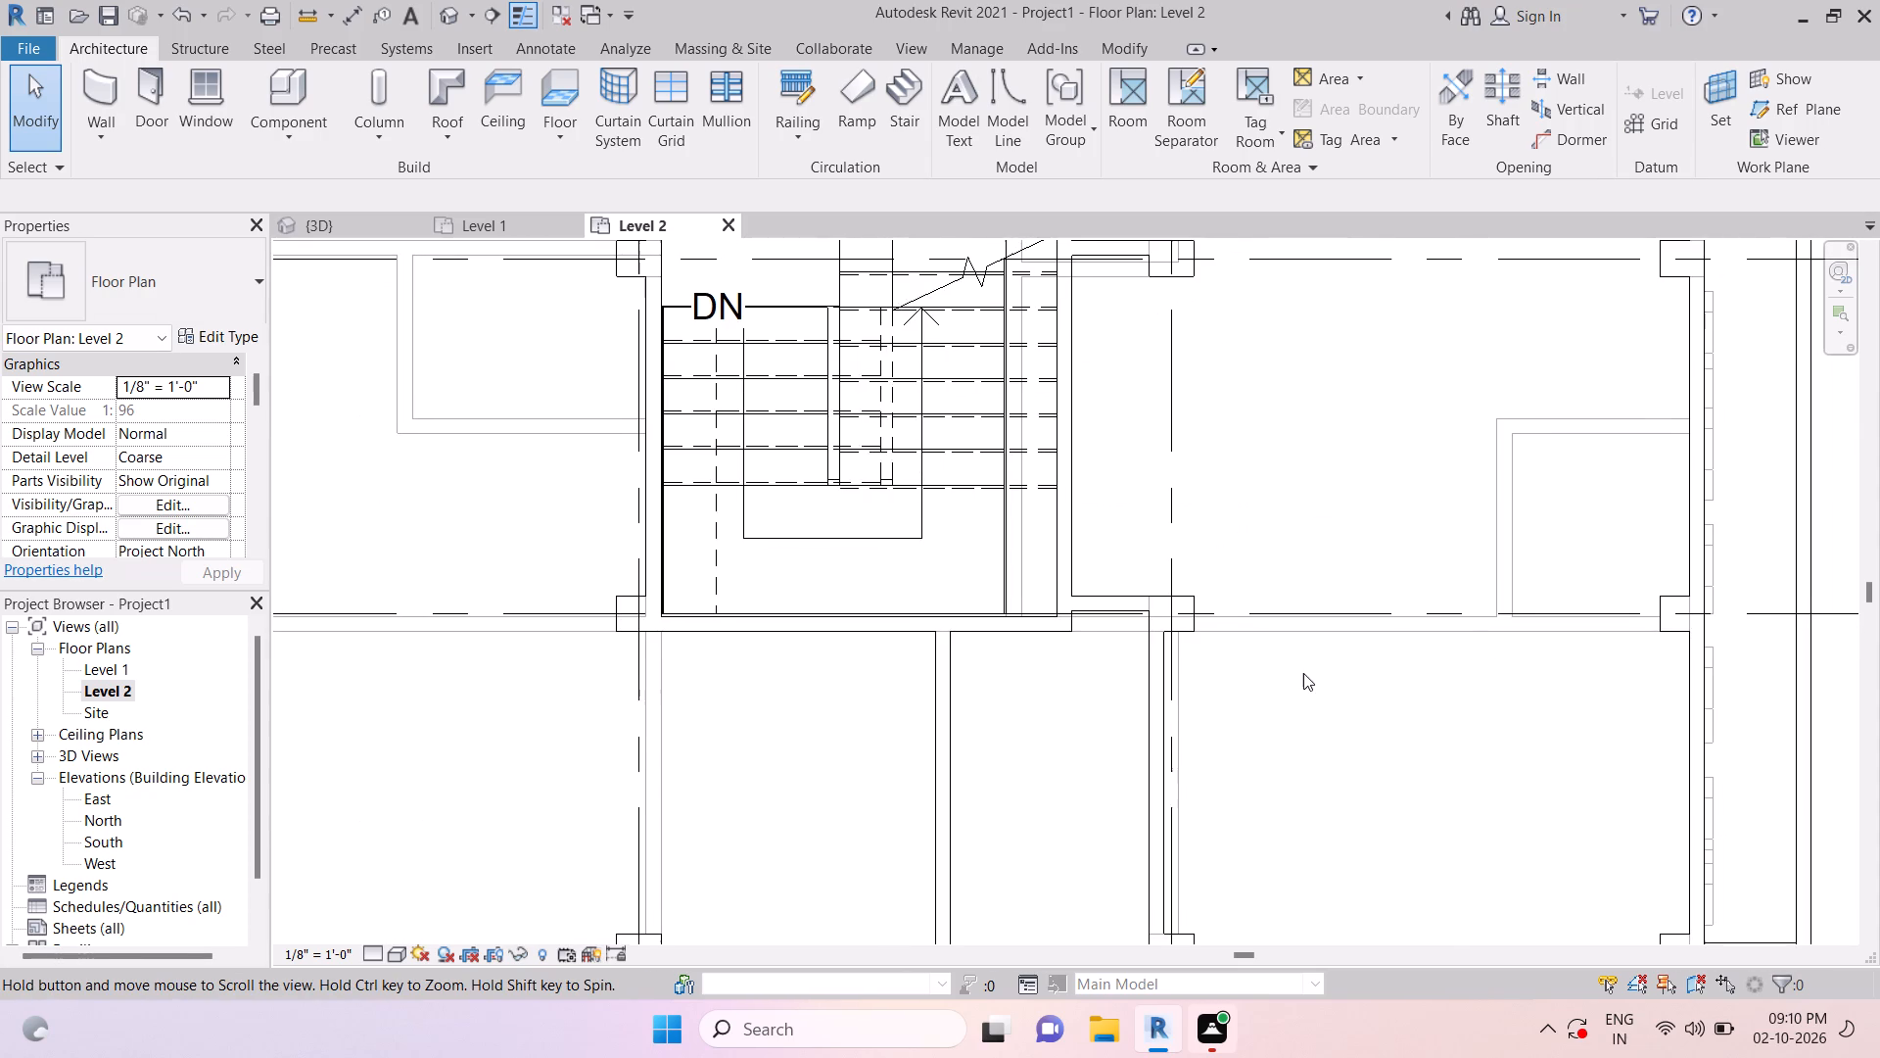
key("Escape")
left_click(1128, 607)
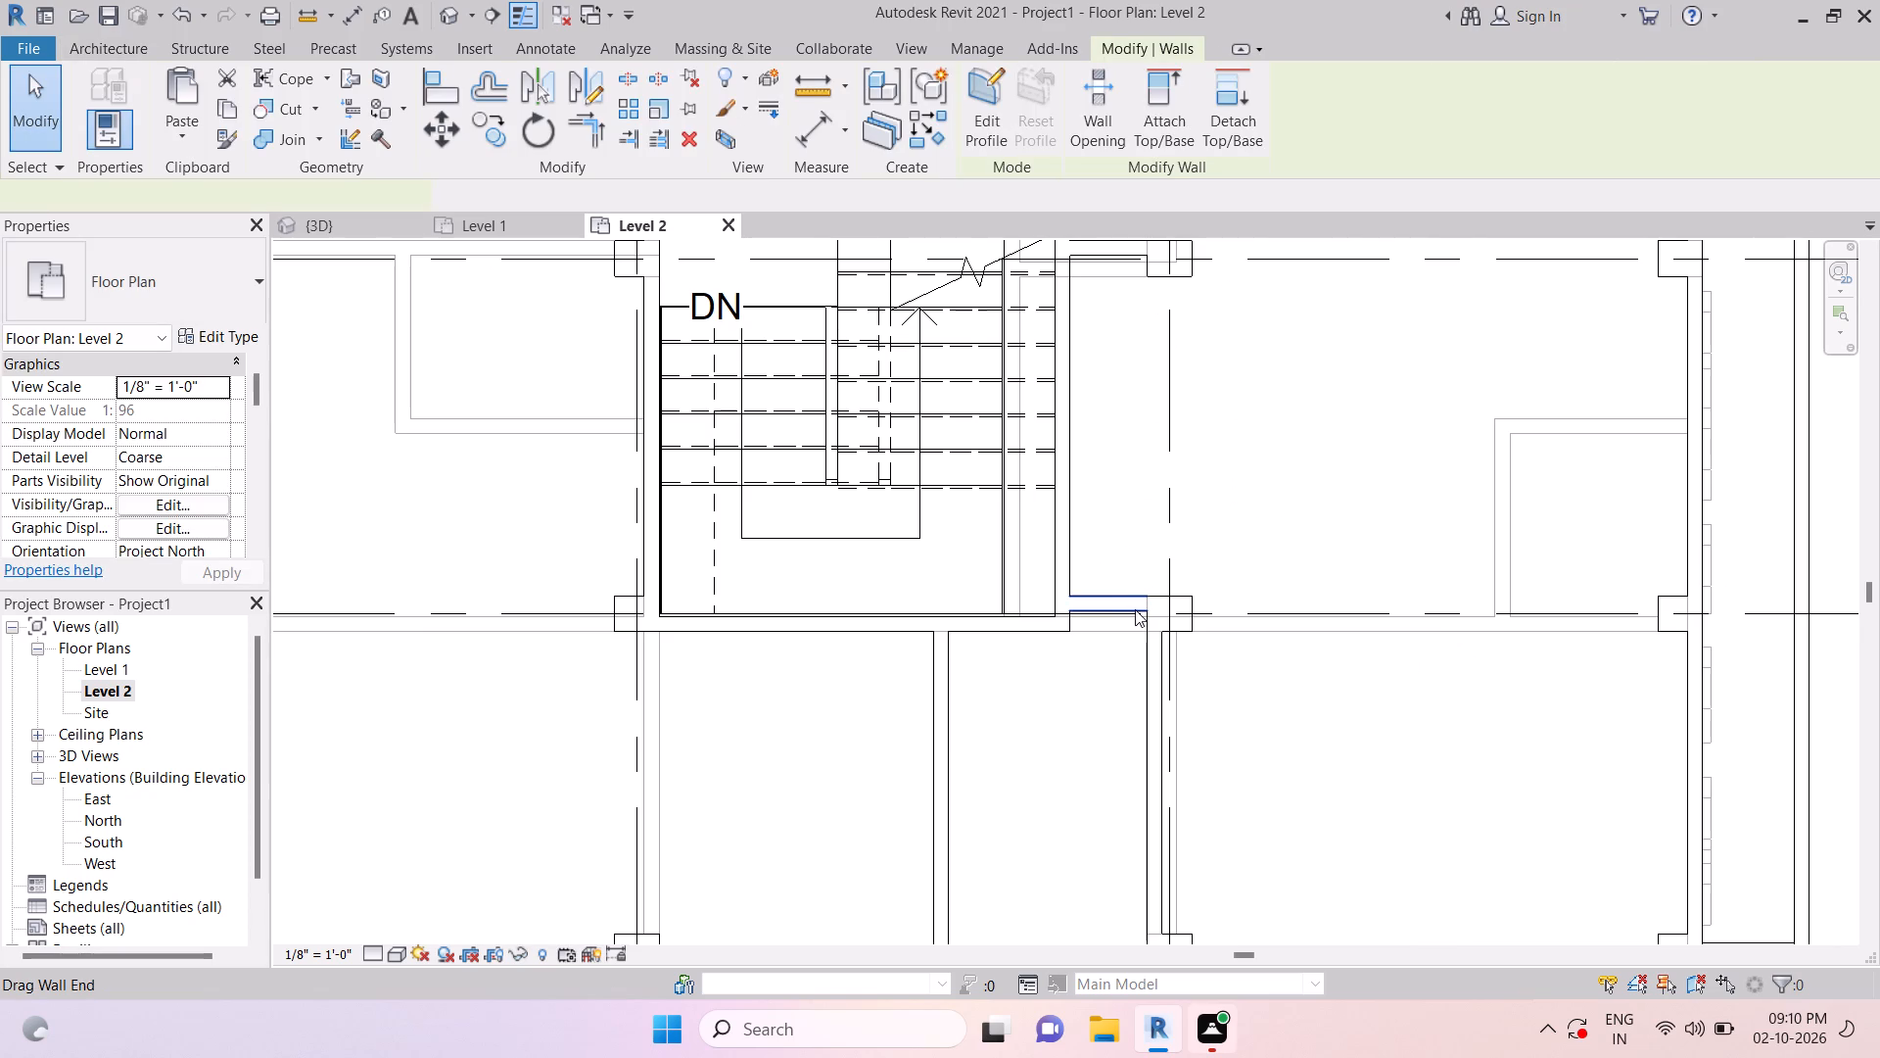
left_click_drag(1145, 598, 1456, 612)
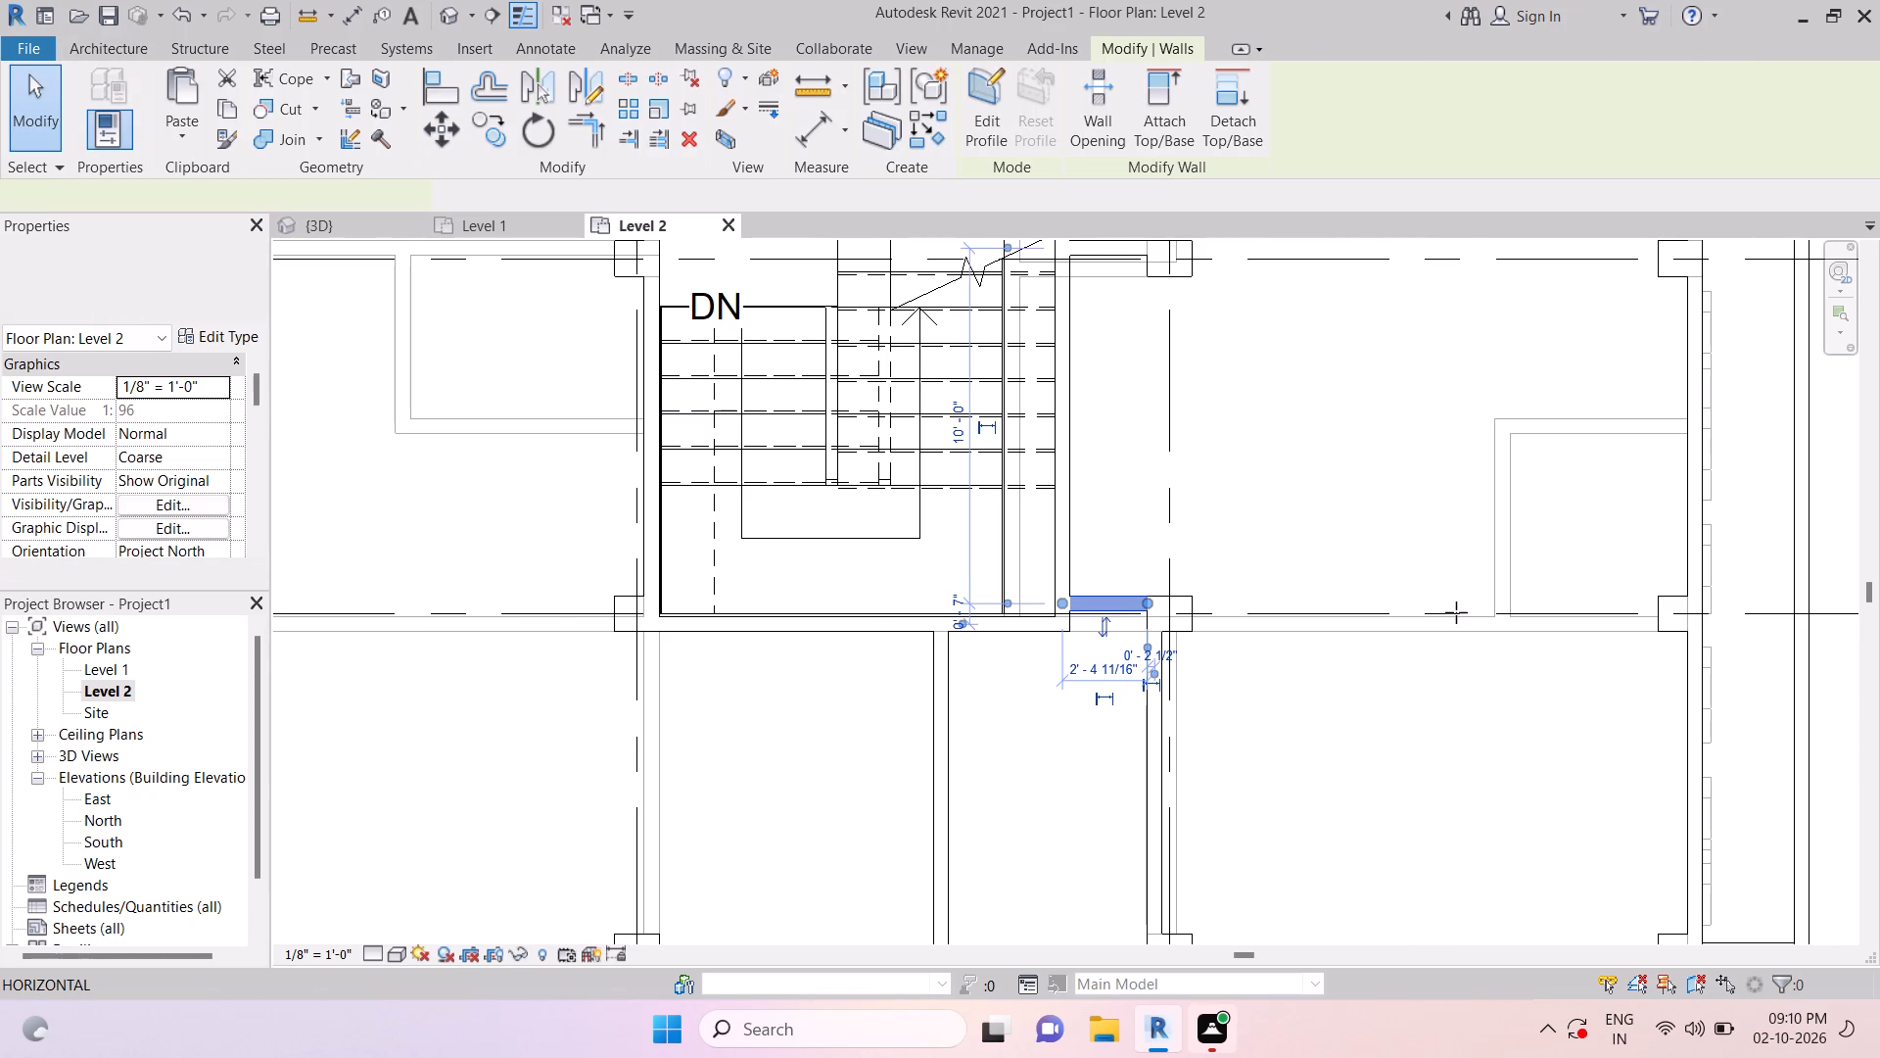
left_click_drag(1456, 612, 1664, 599)
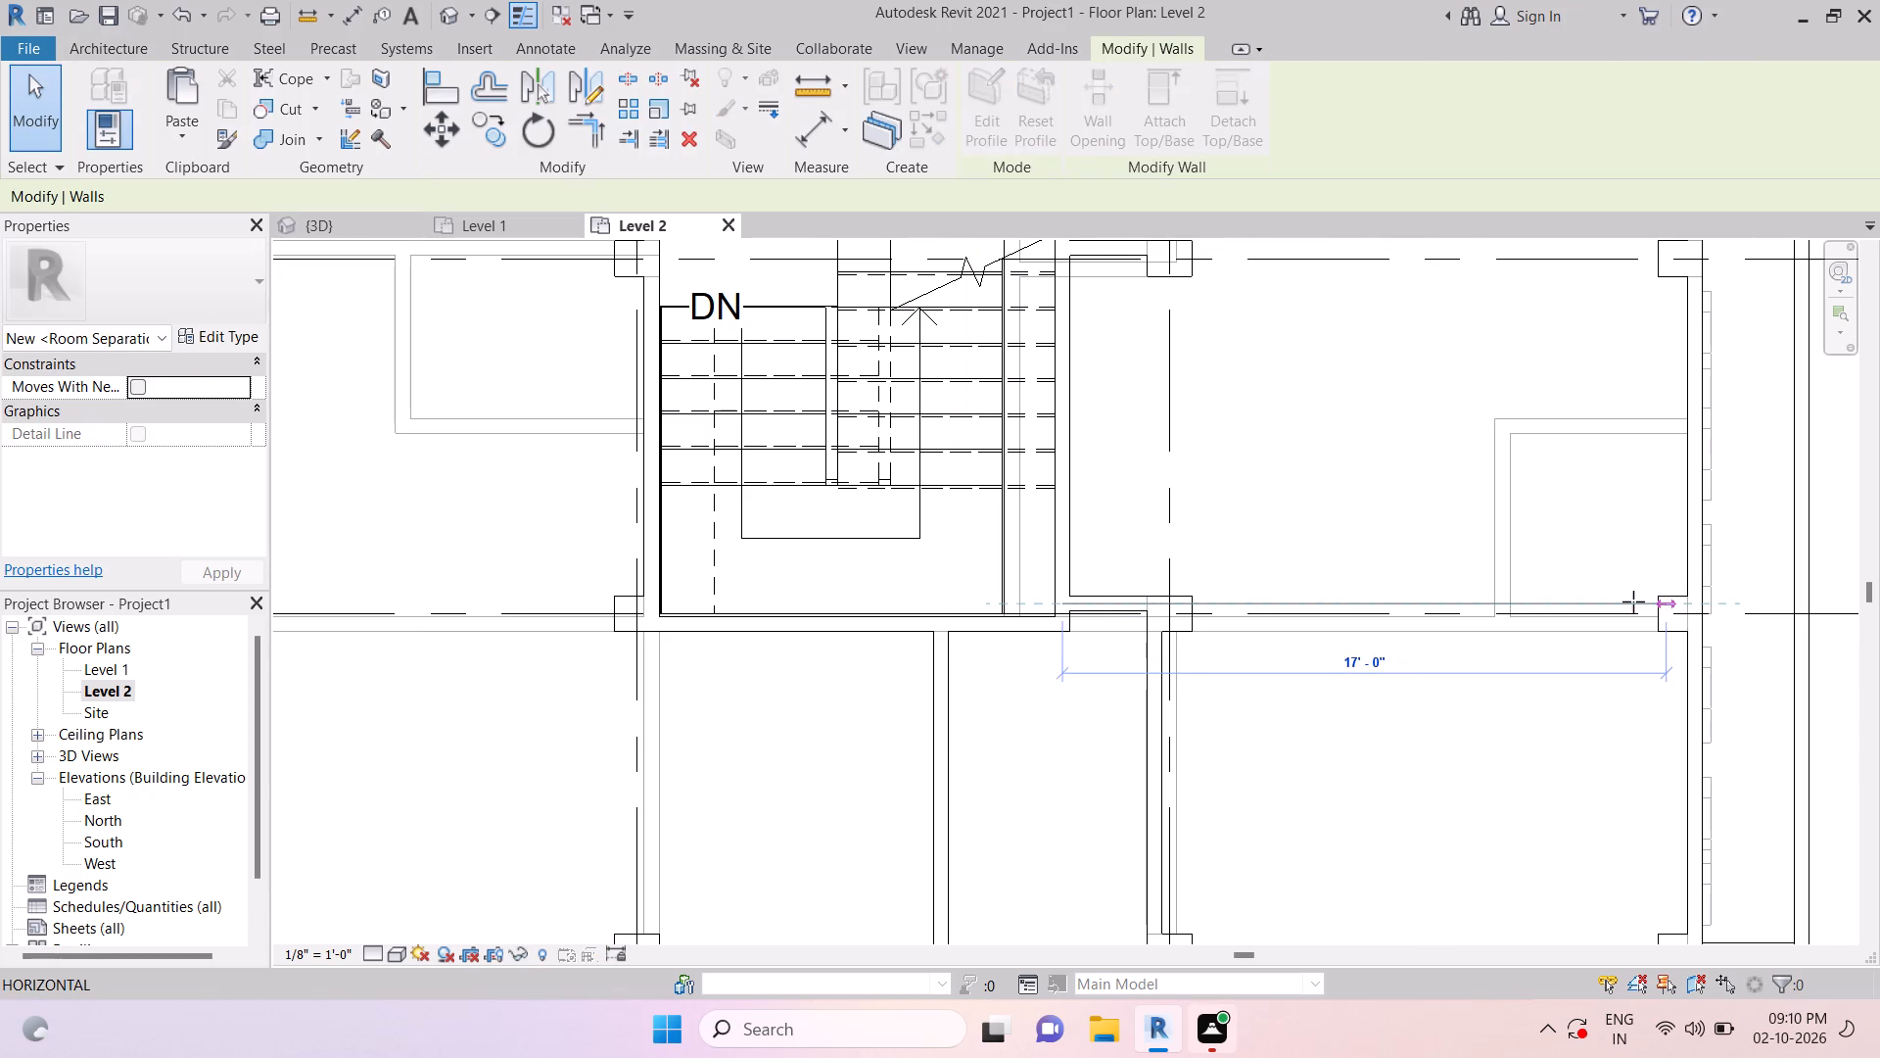
key("Escape")
key("Escape")
key("Escape")
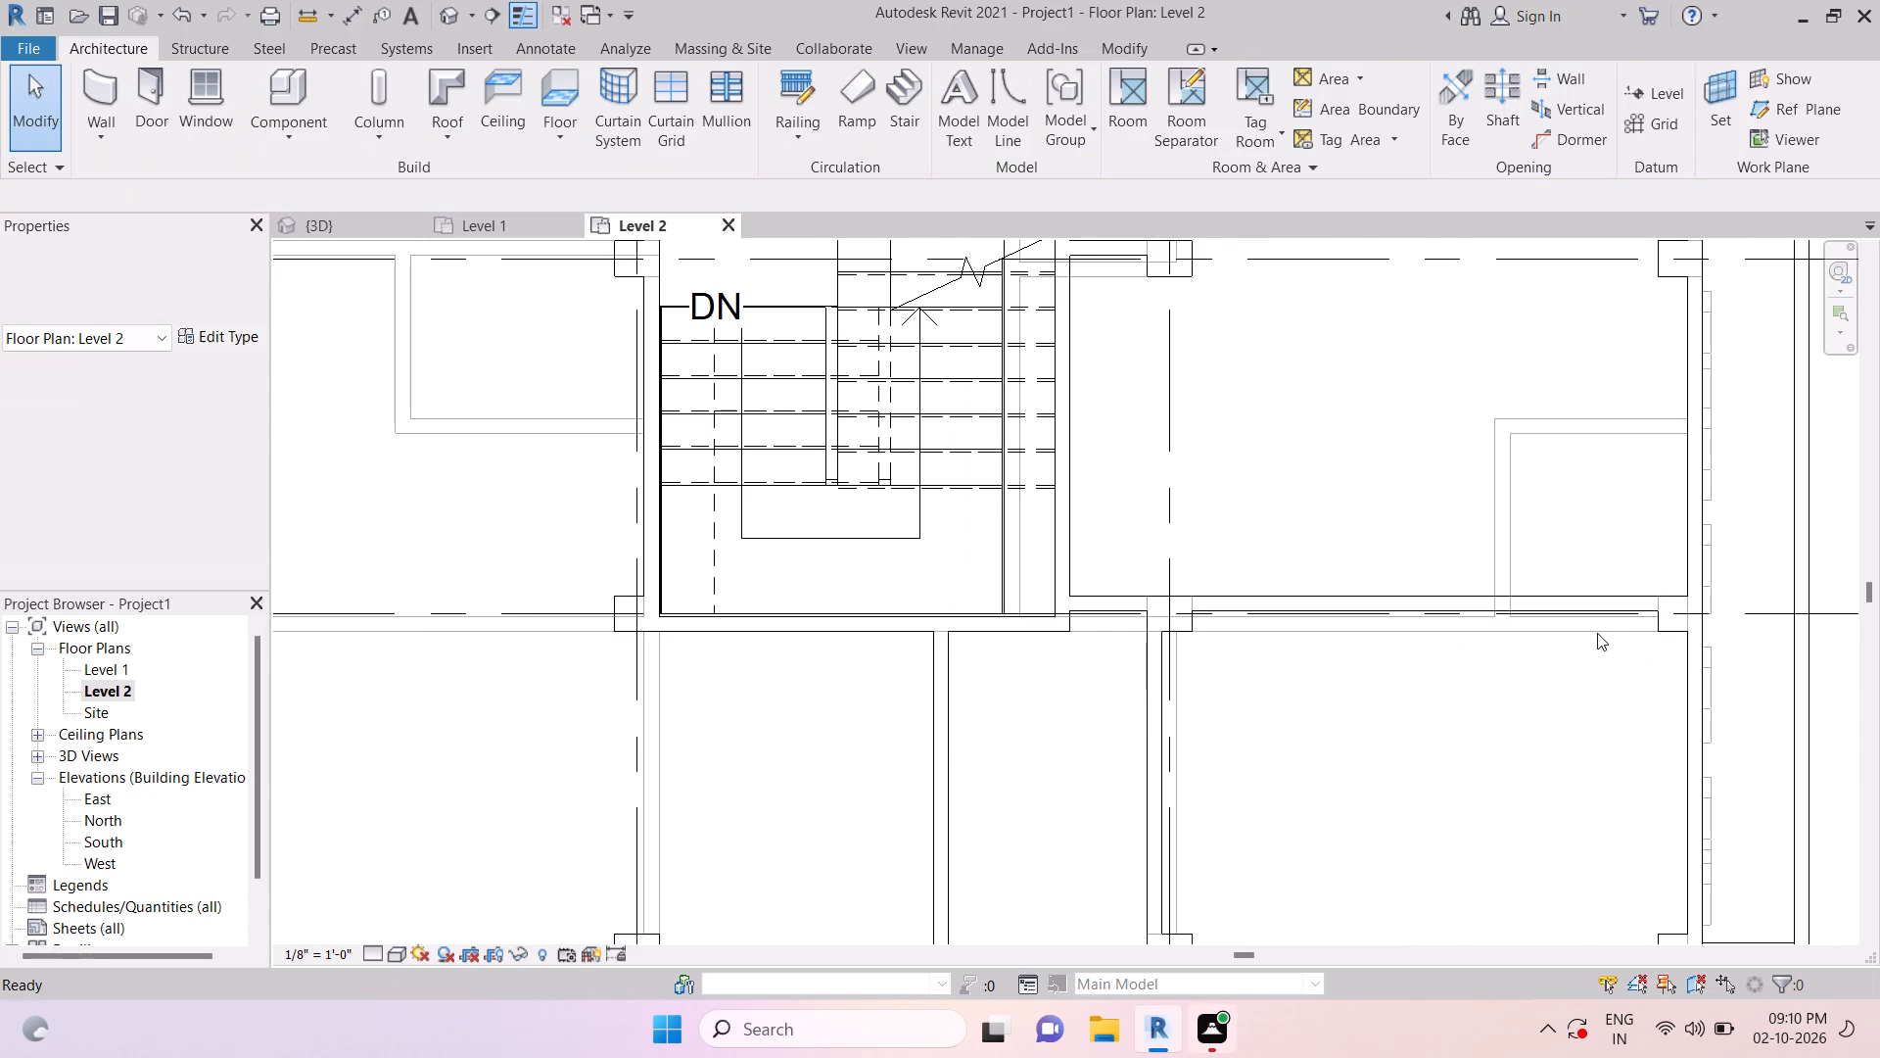
Review the Level 2 plan between grids 7 and 10, checking the walls along grids 9 and 10.
scroll(1450, 657, "down", 6)
key("Escape")
key("Escape")
key("Escape")
key("Escape")
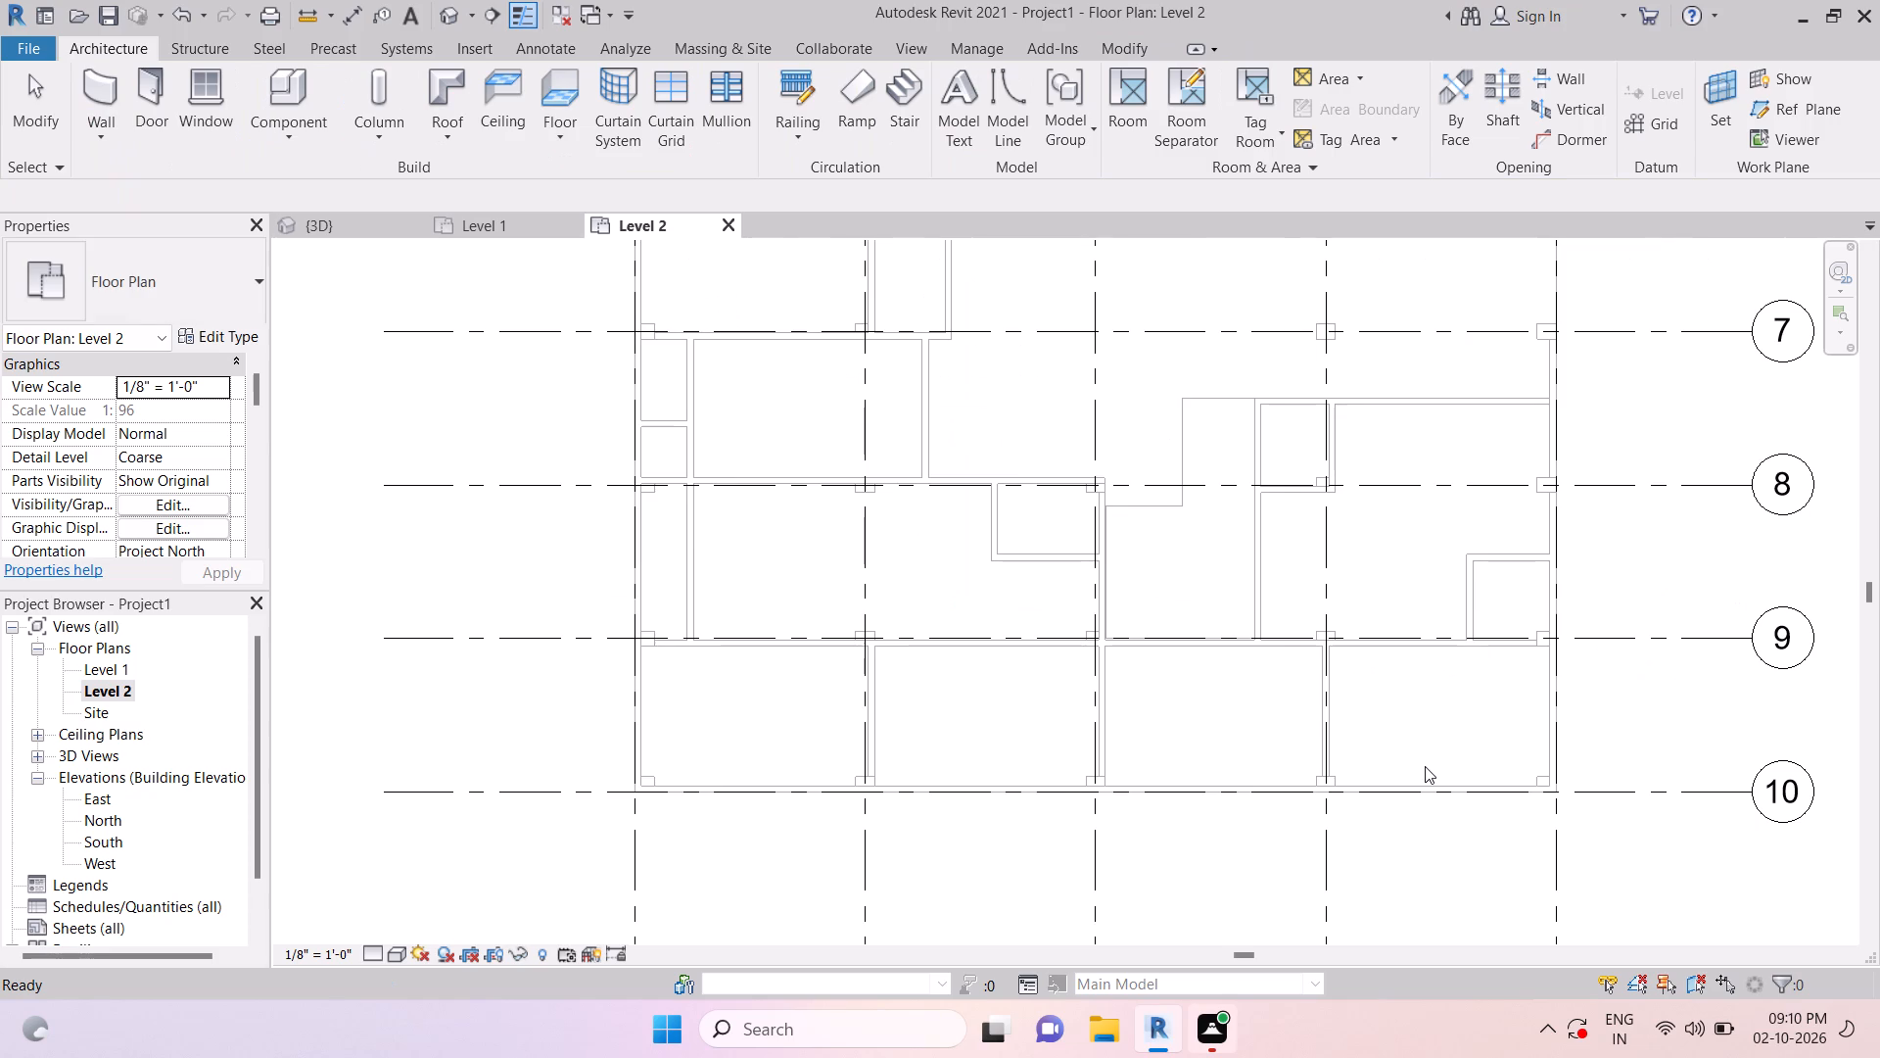
scroll(1438, 577, "up", 1)
middle_click_drag(1438, 577, 1435, 588)
key("Escape")
key("Escape")
key("Escape")
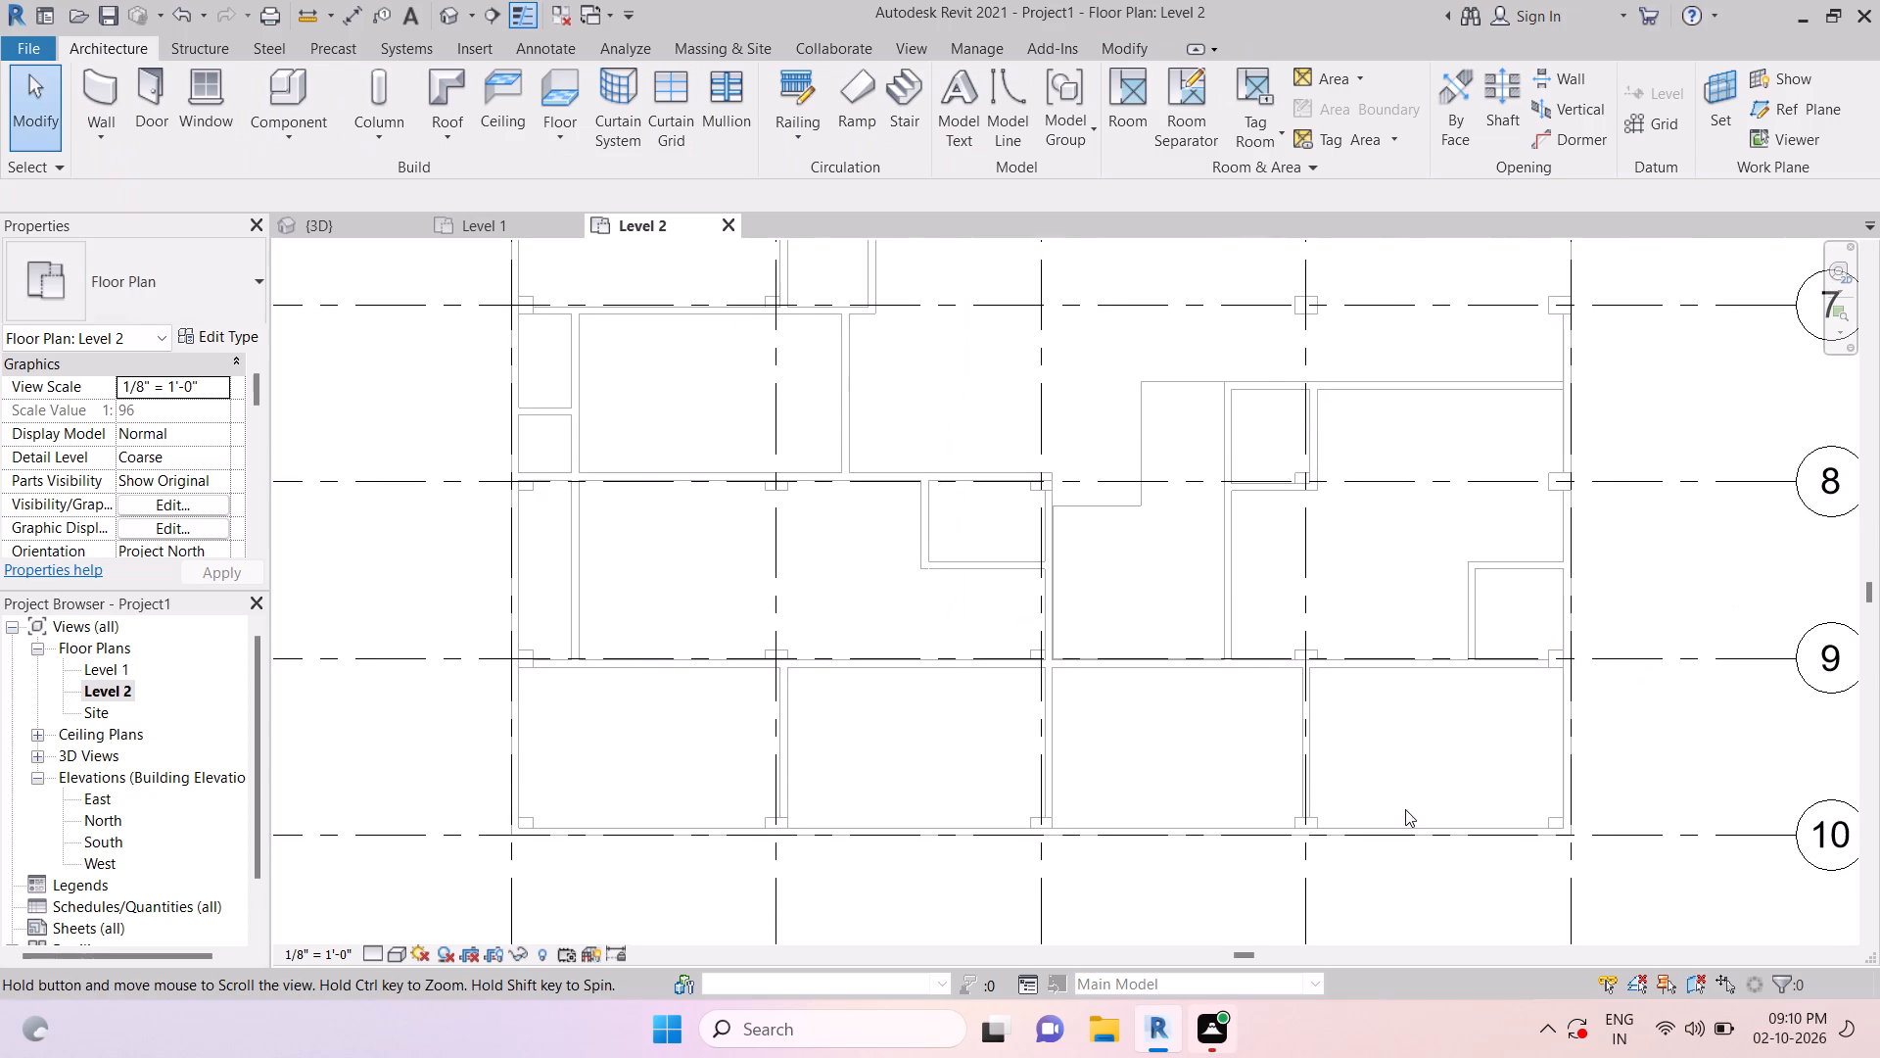
key("Escape")
left_click(1339, 828)
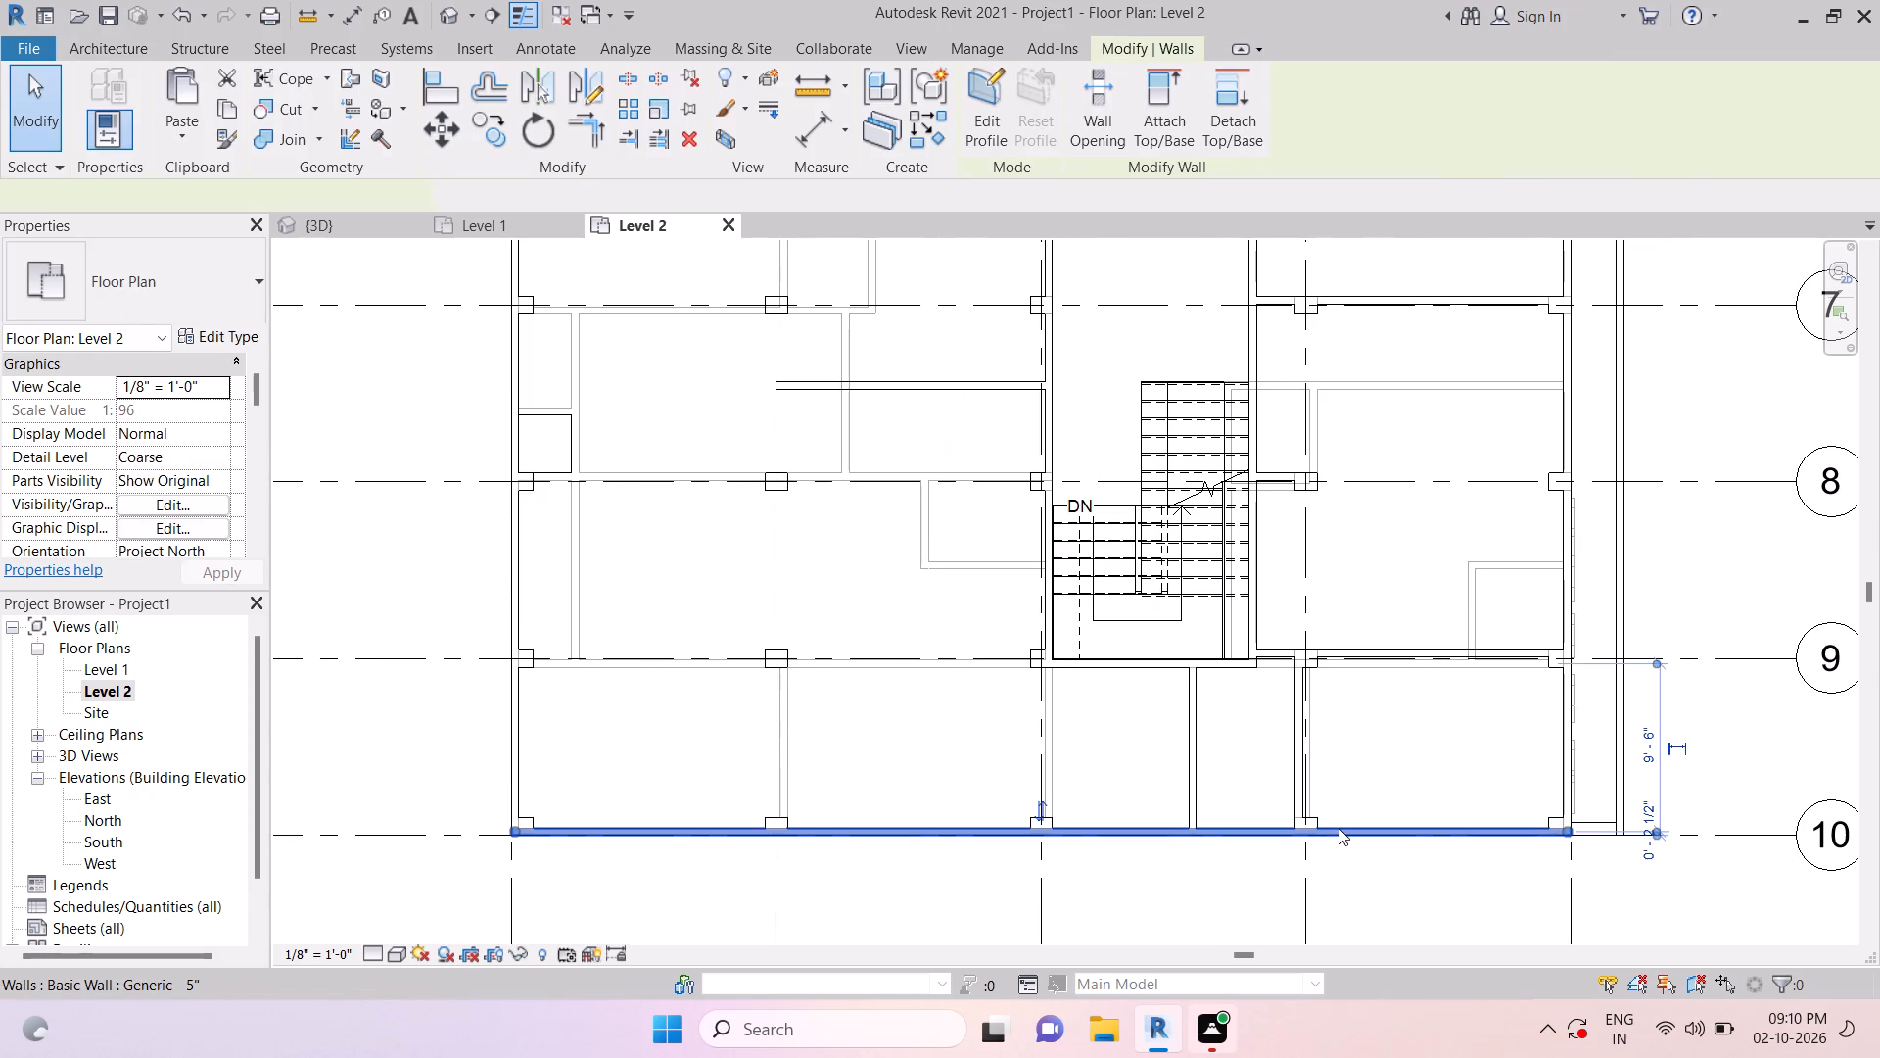
key("Escape")
key("Escape")
key("Escape")
key("Escape")
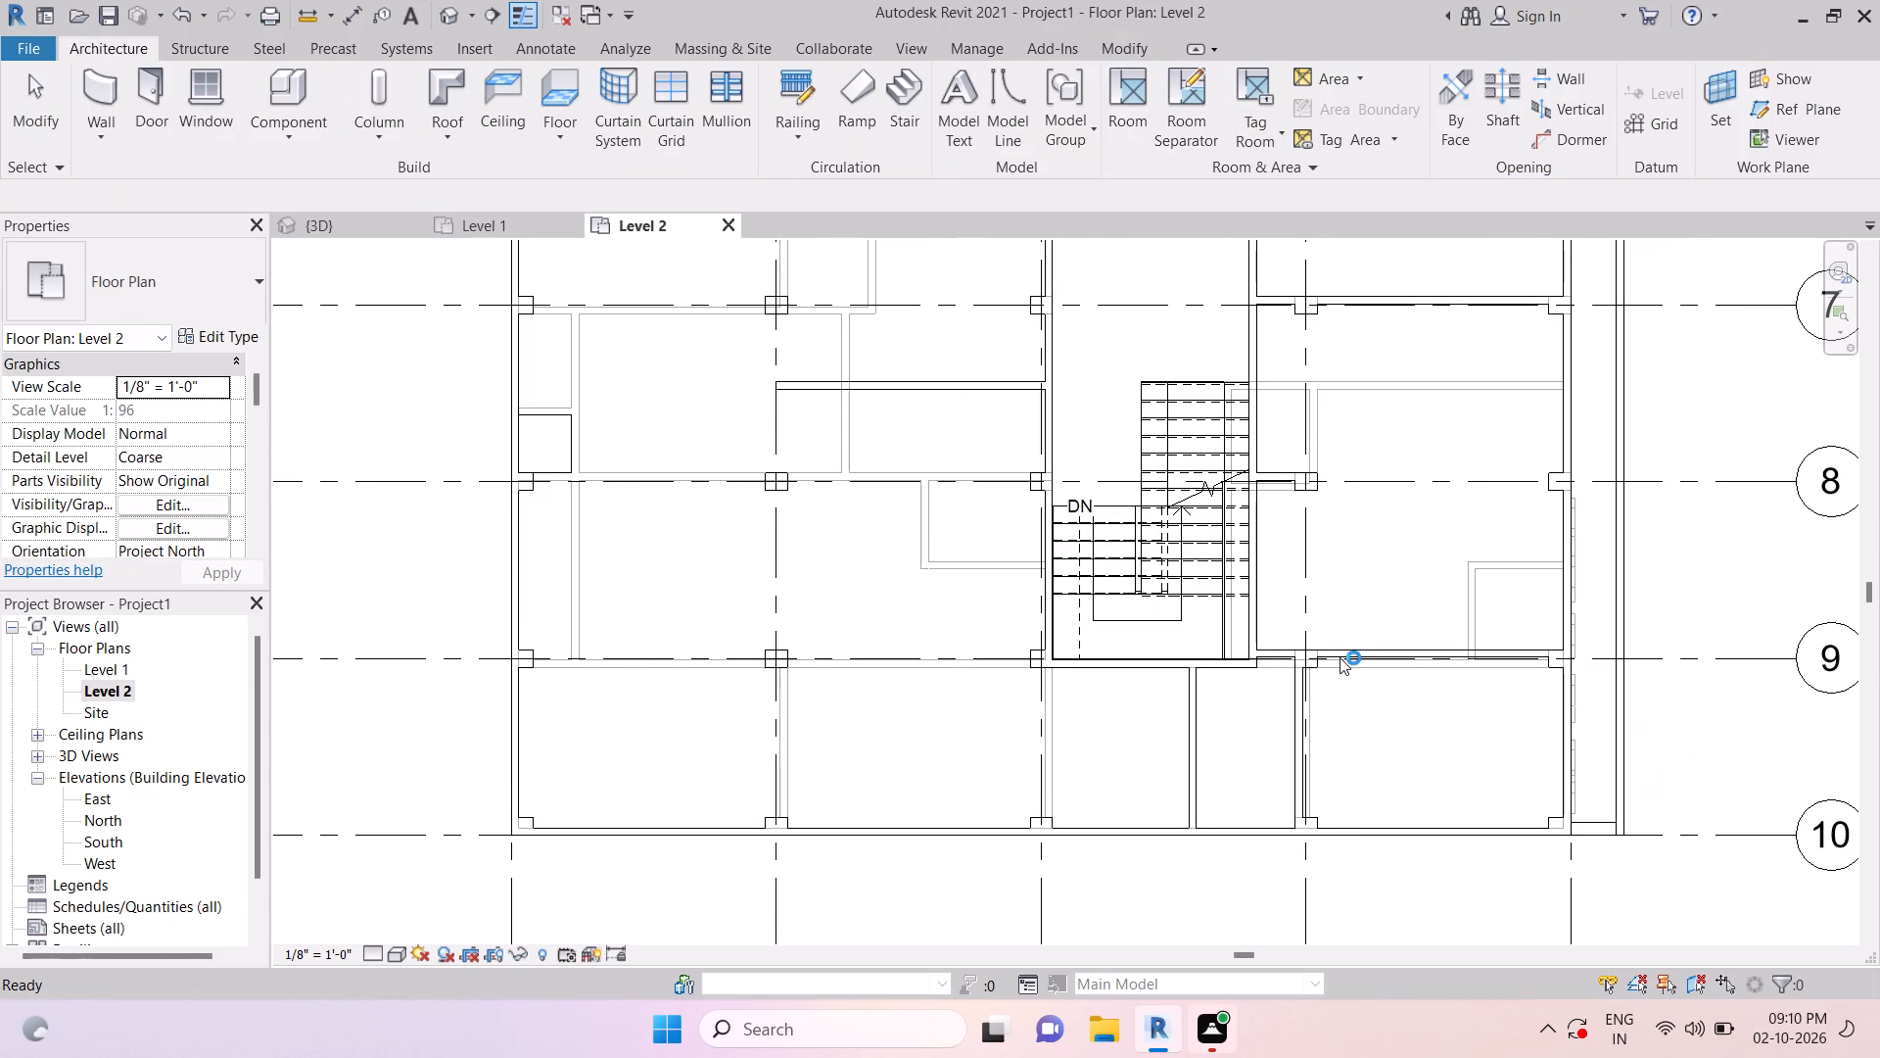
key("Escape")
key("Escape")
key("Escape")
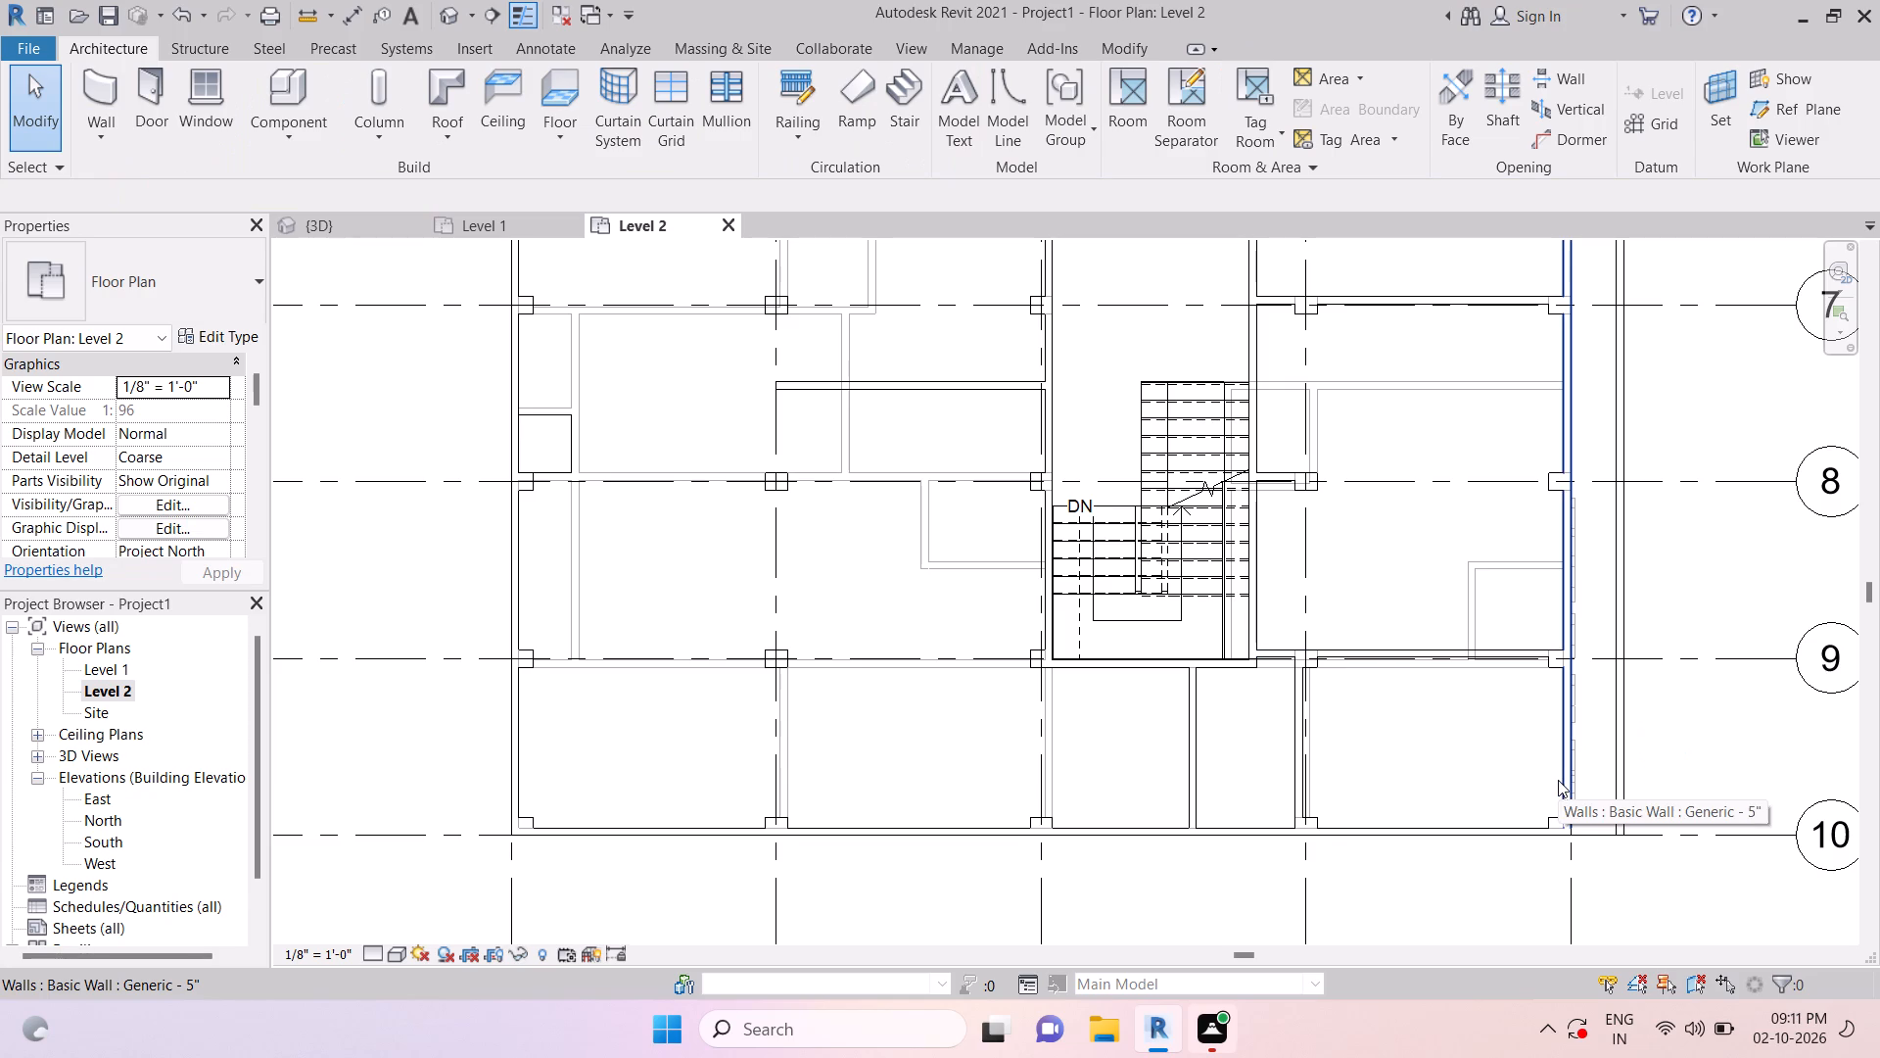
Save the project.
key("ctrl+s")
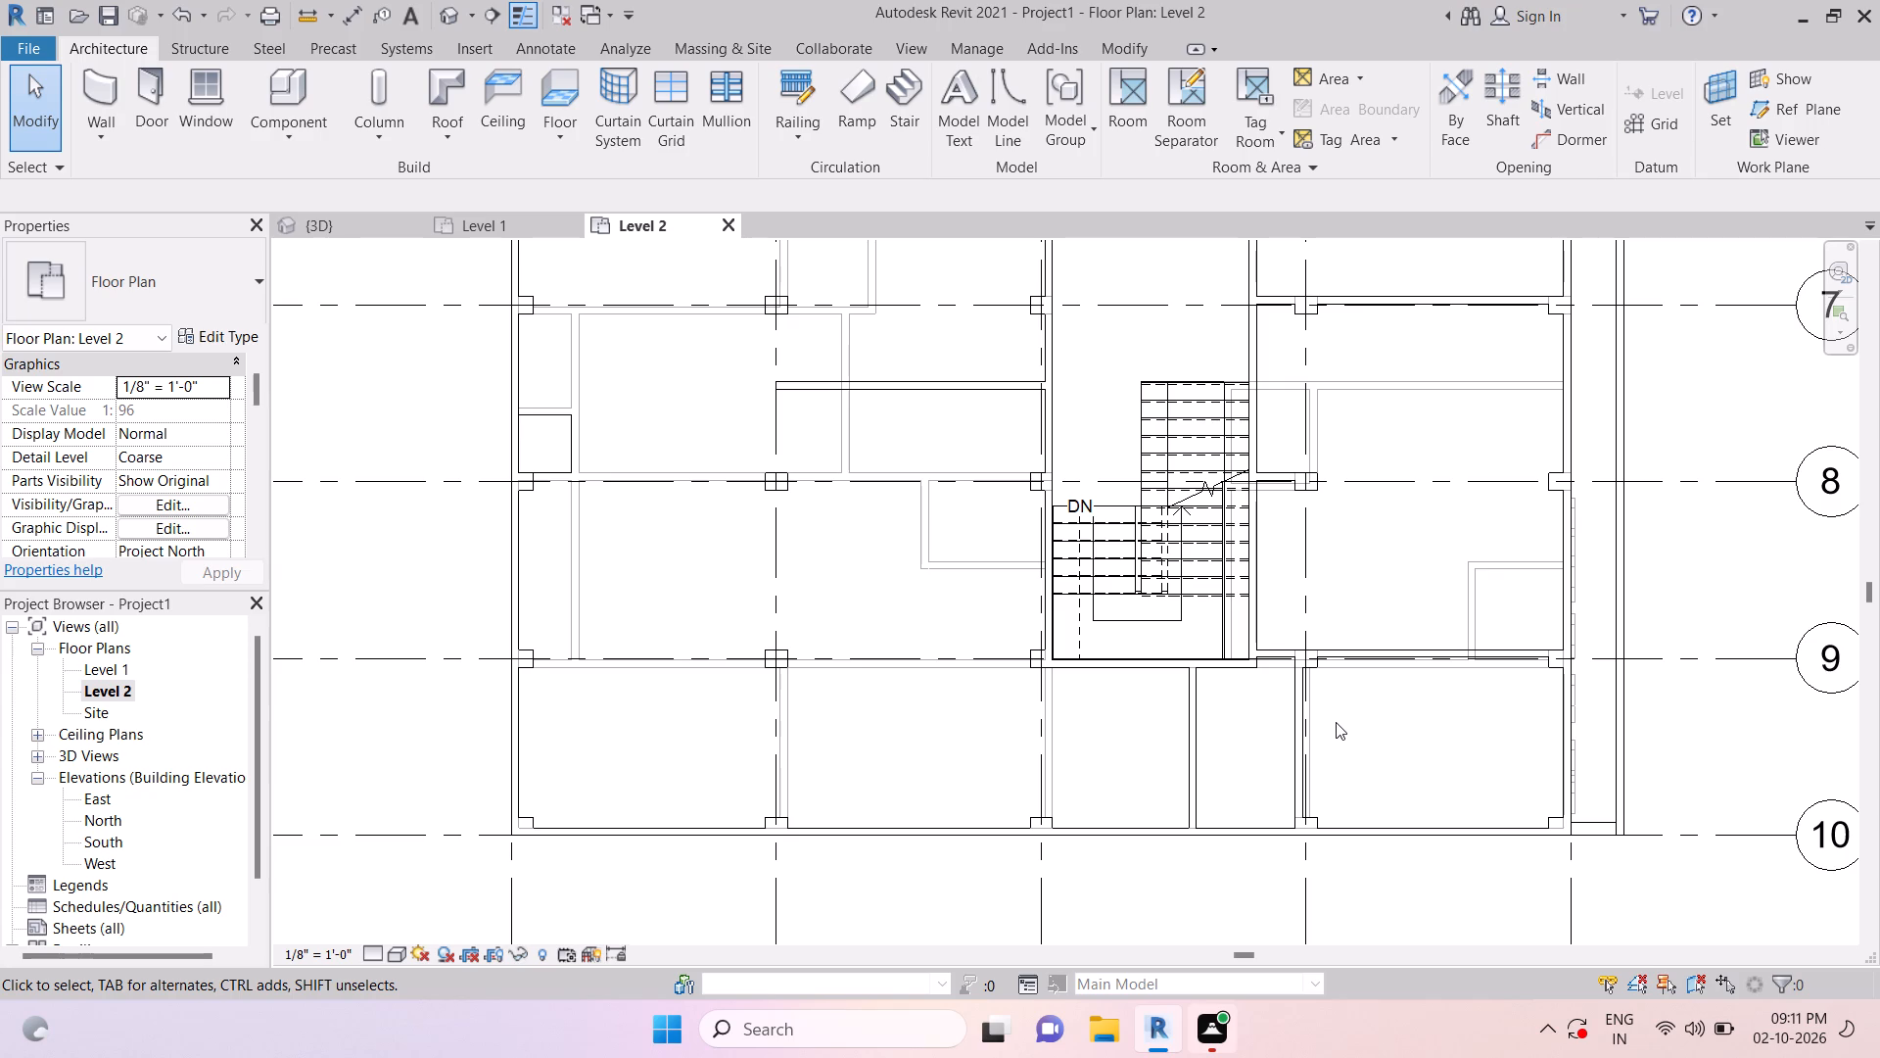
Extend the Generic - 5" wall along grid 7 past the facade column to the parallel outermost wall.
middle_click_drag(1523, 506, 1459, 528)
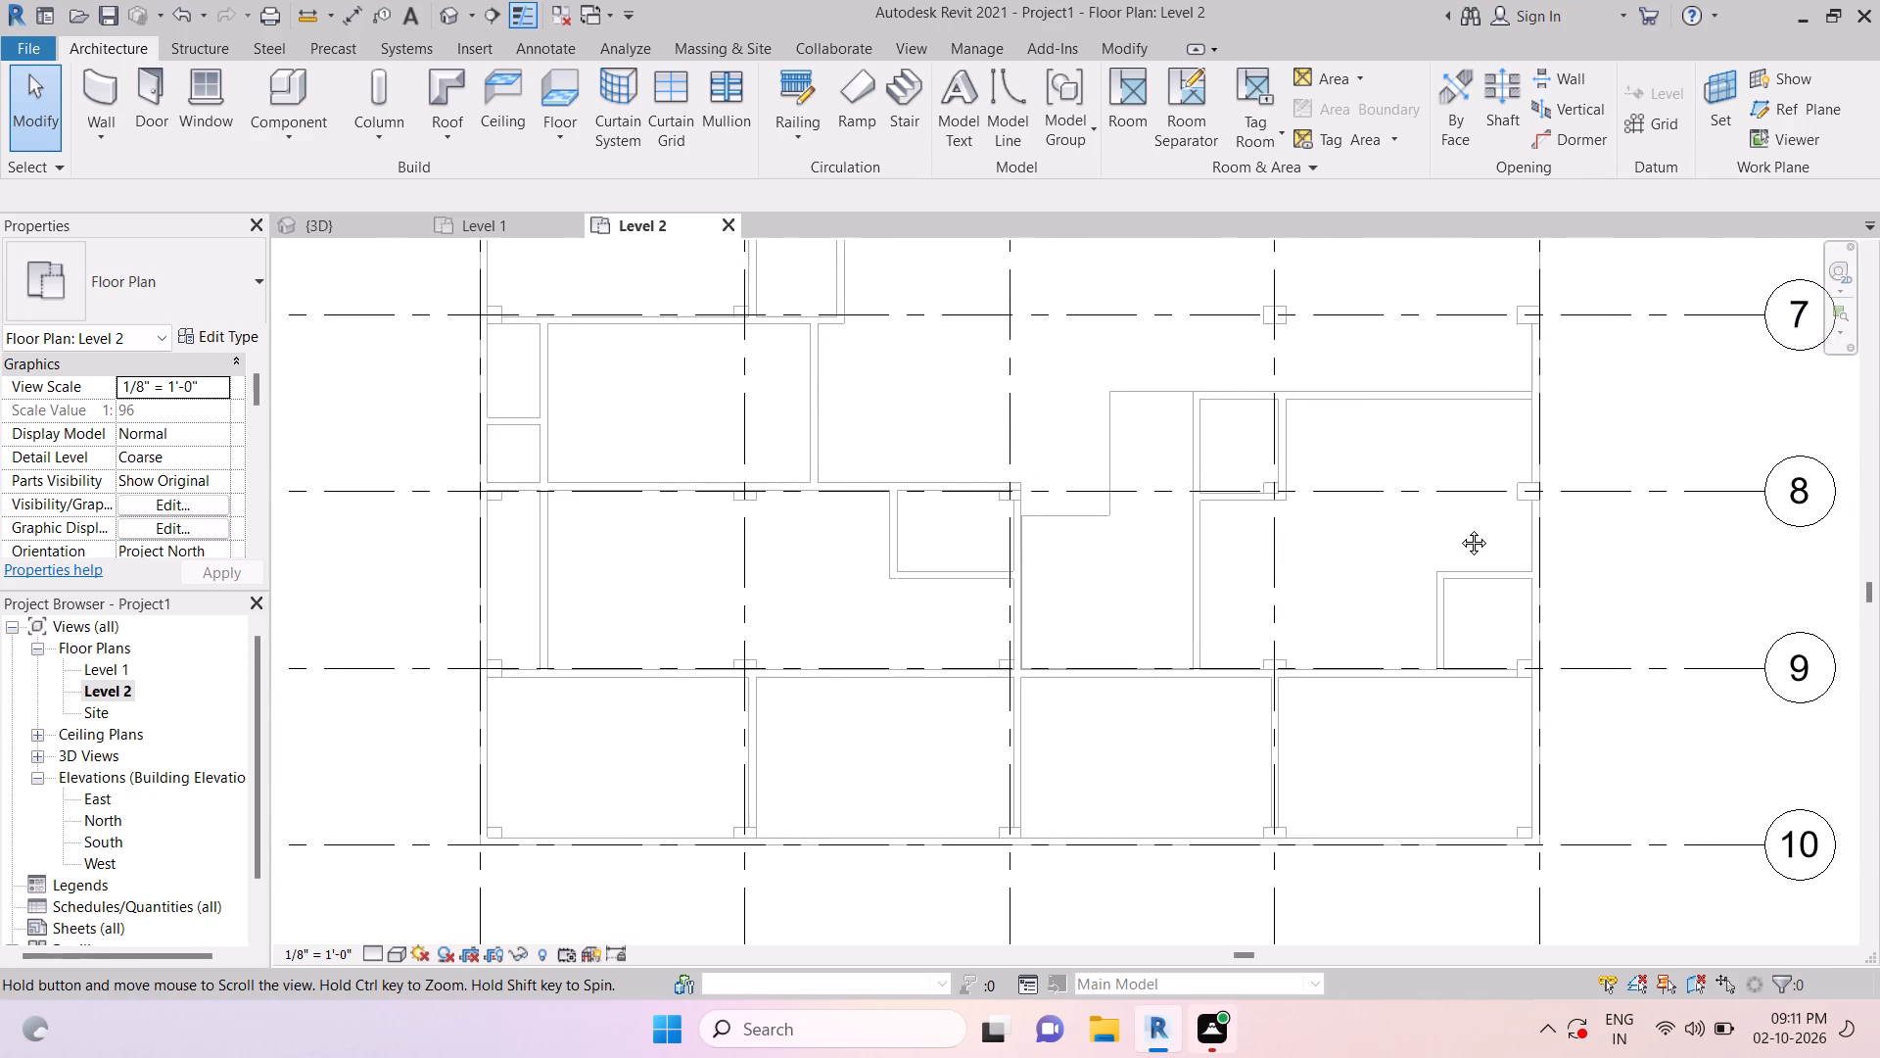
middle_click_drag(1459, 528, 1450, 539)
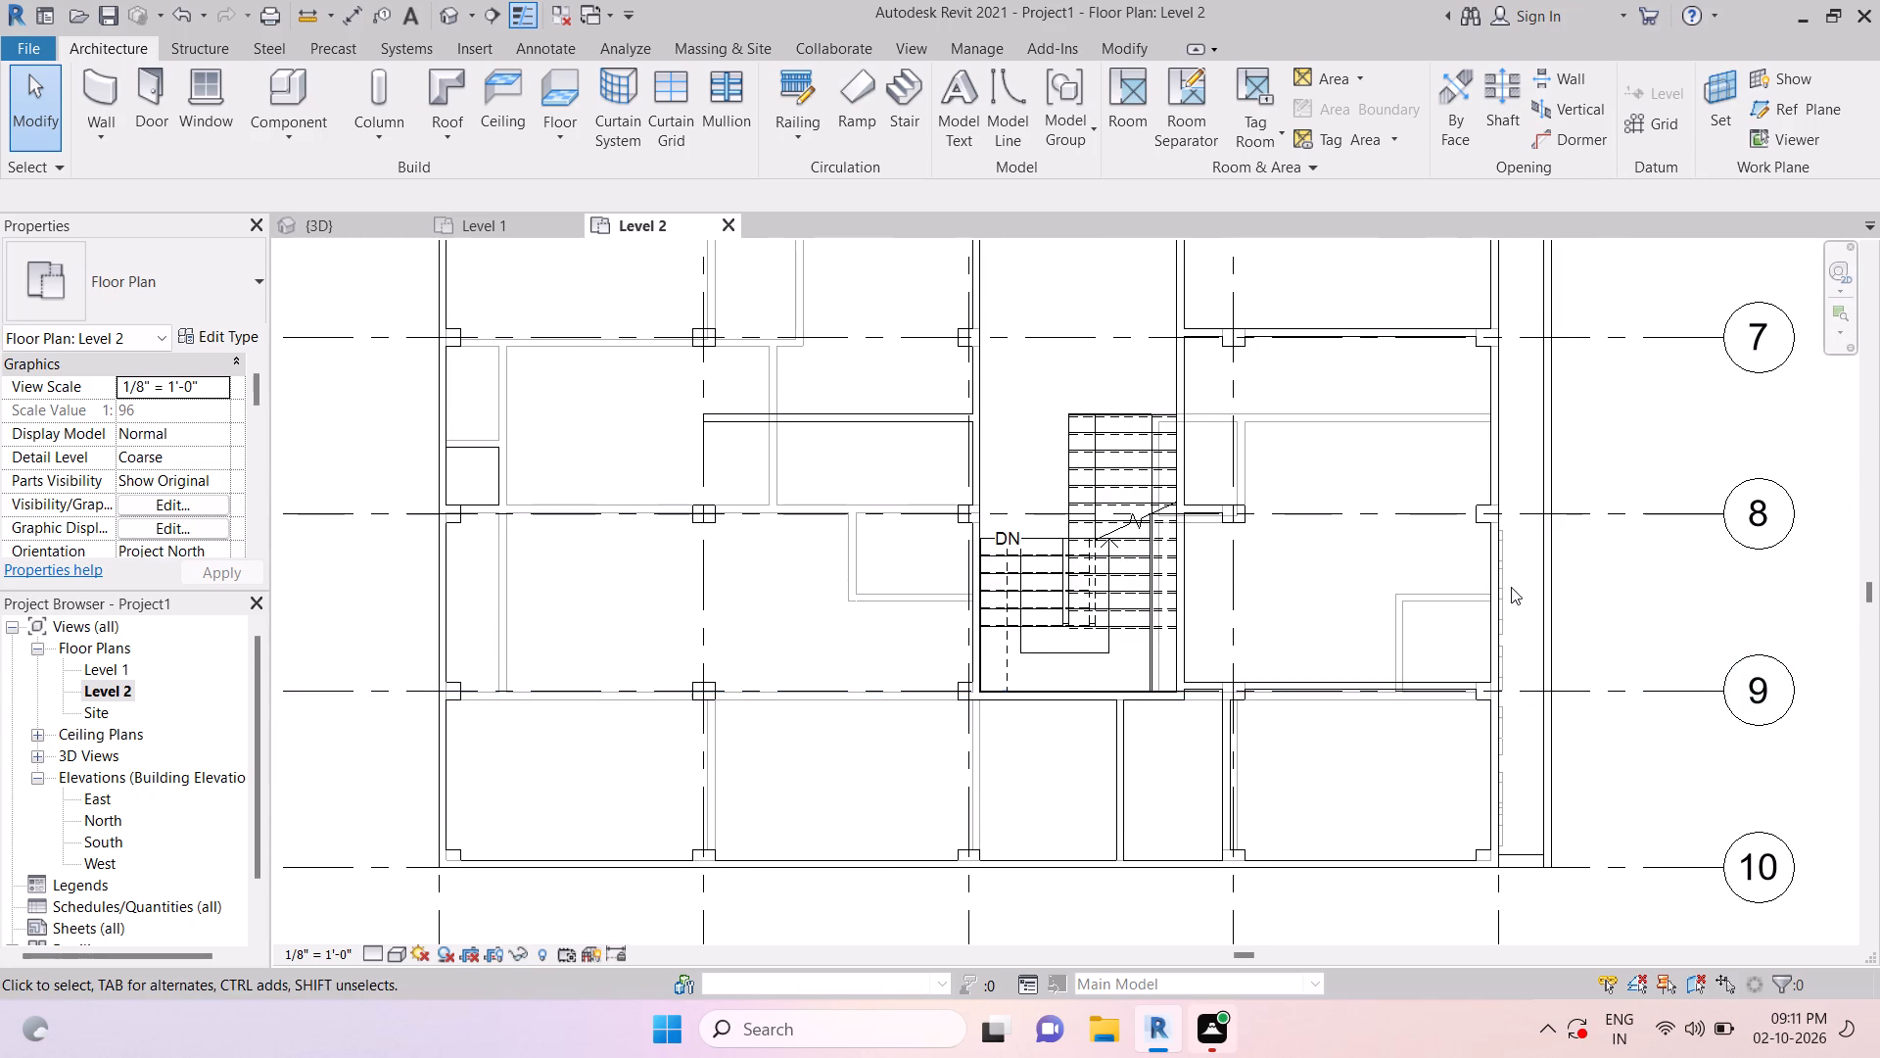
middle_click_drag(1507, 595, 1501, 844)
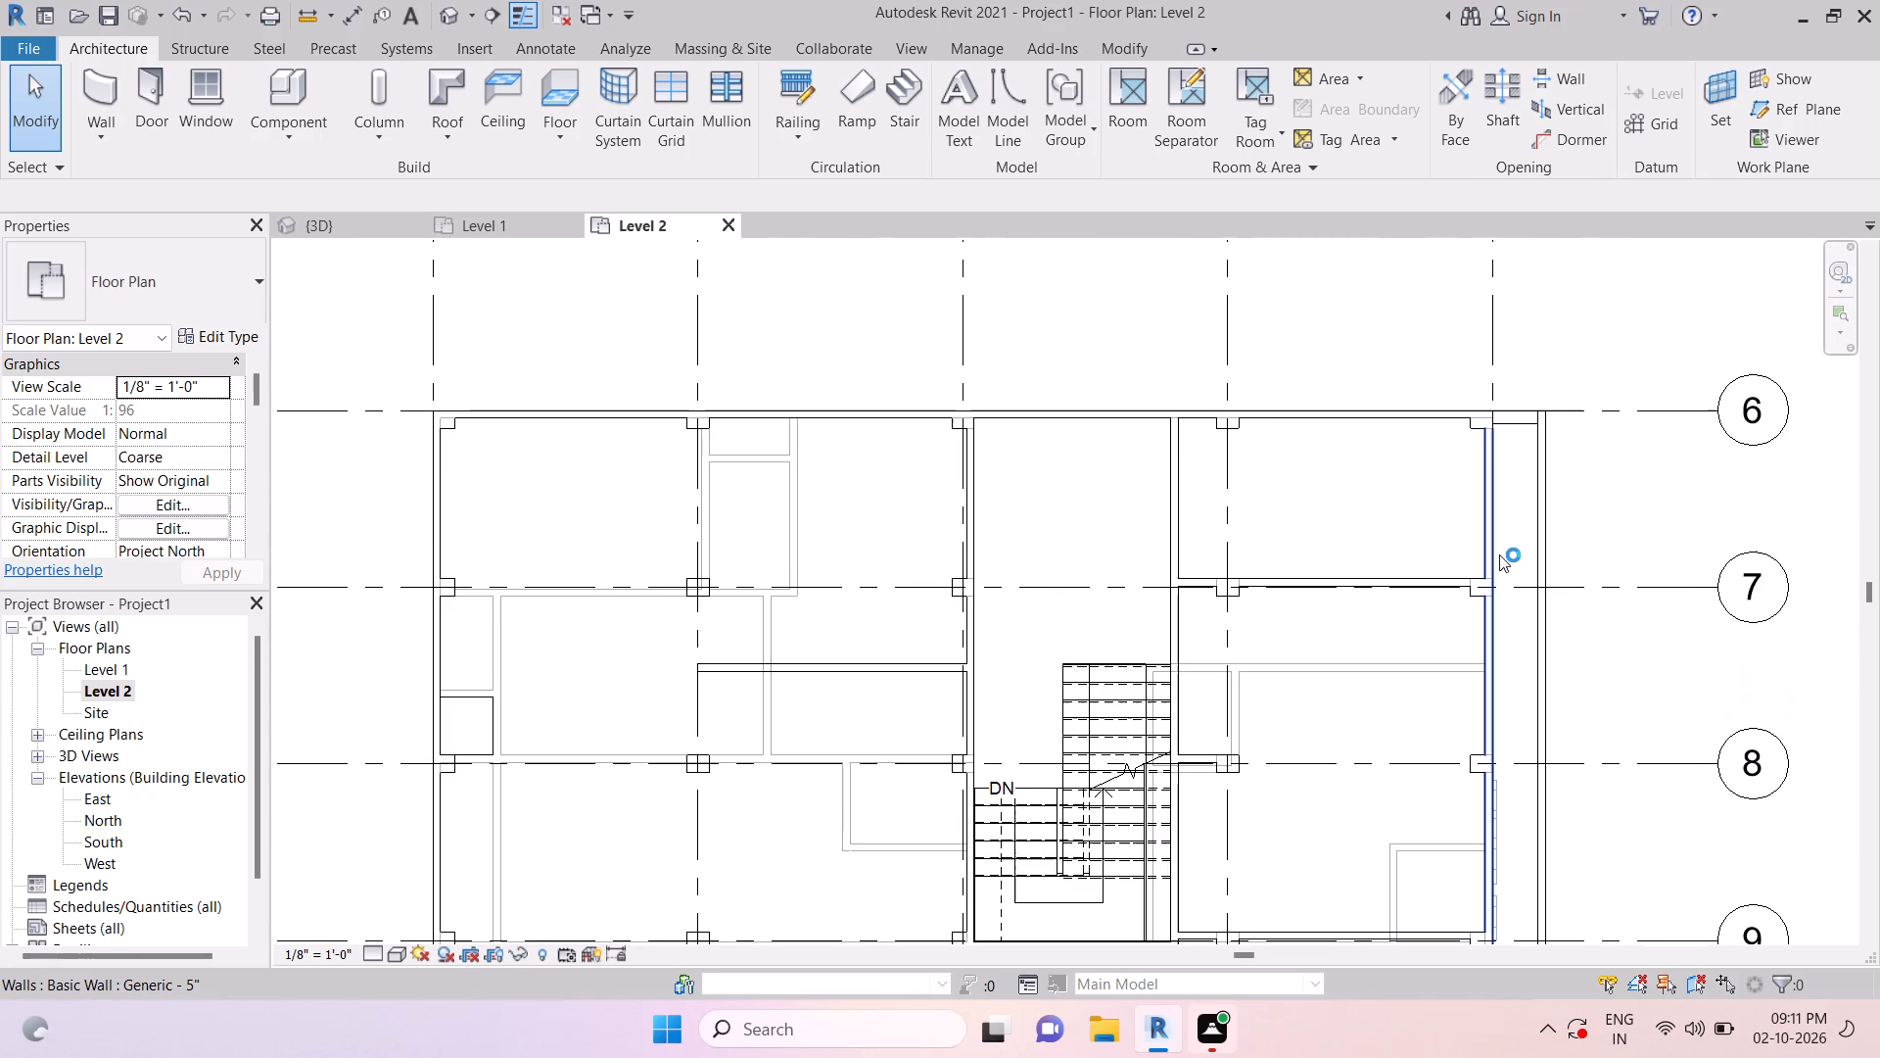
left_click(1398, 574)
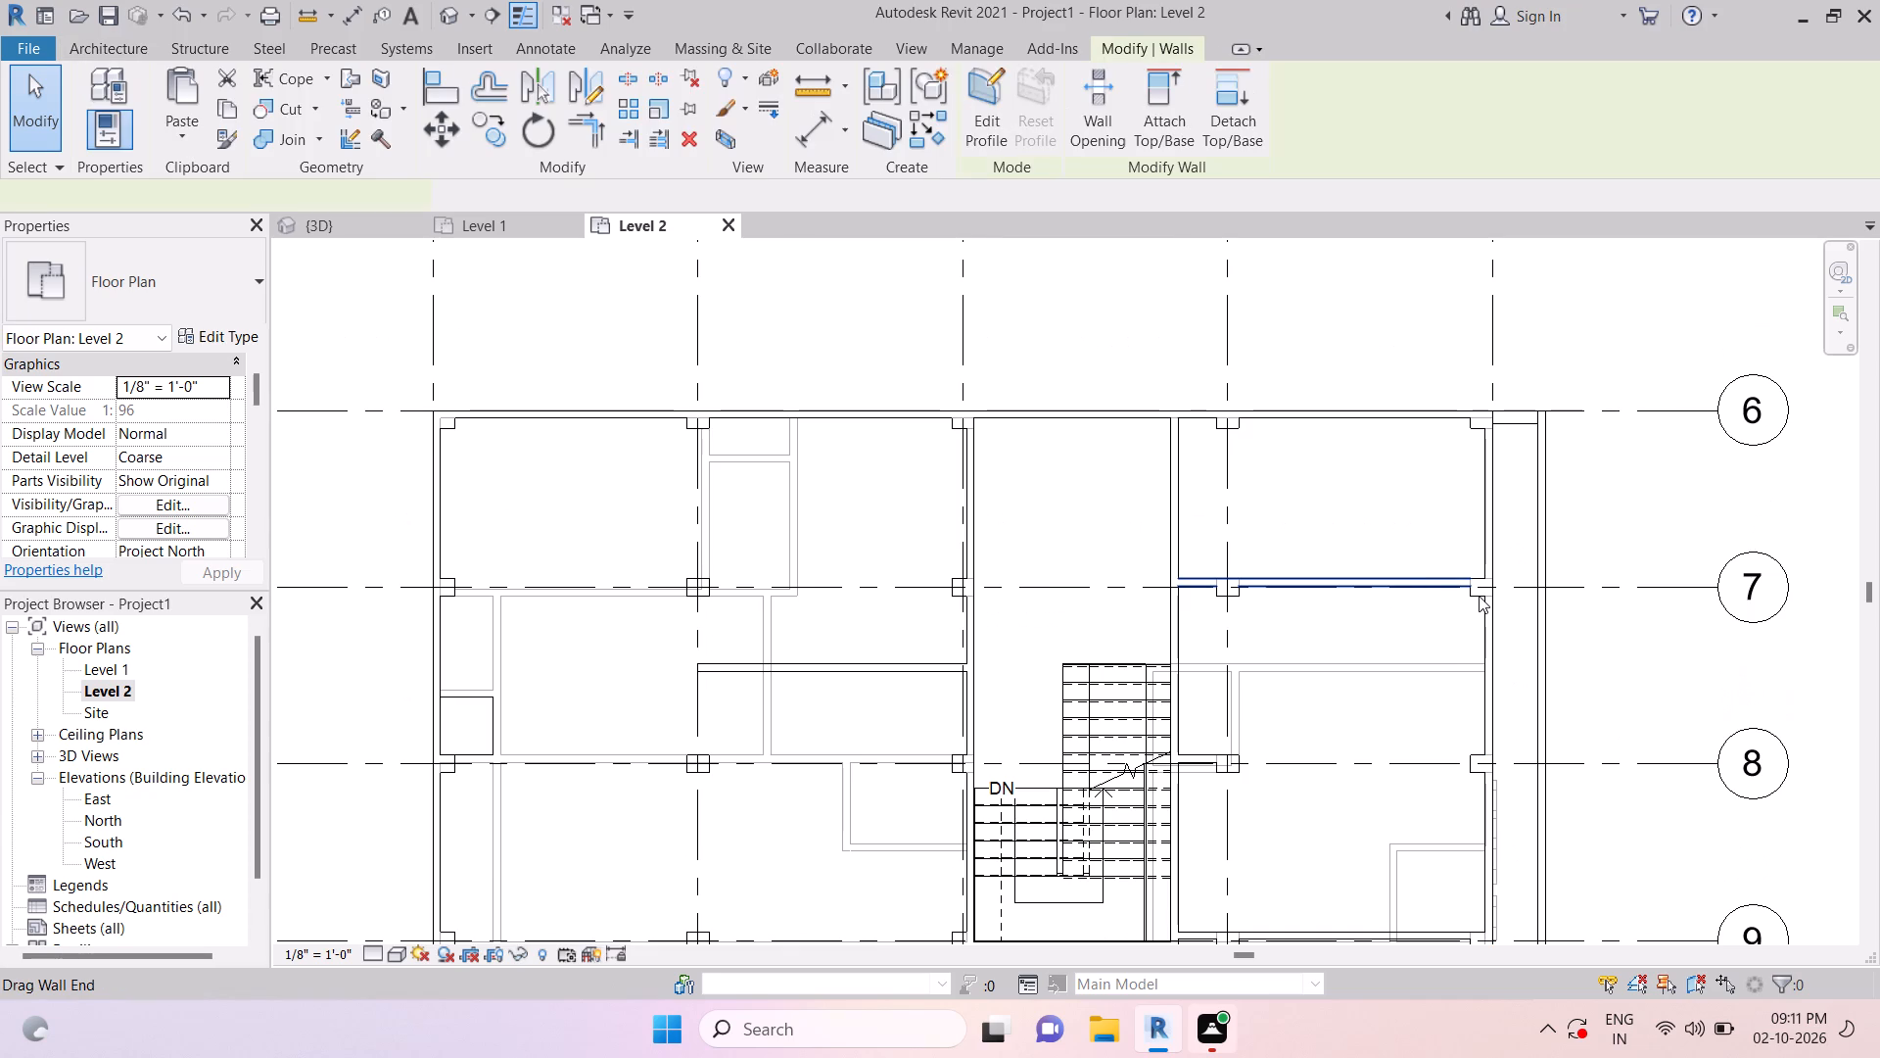
scroll(1473, 580, "up", 4)
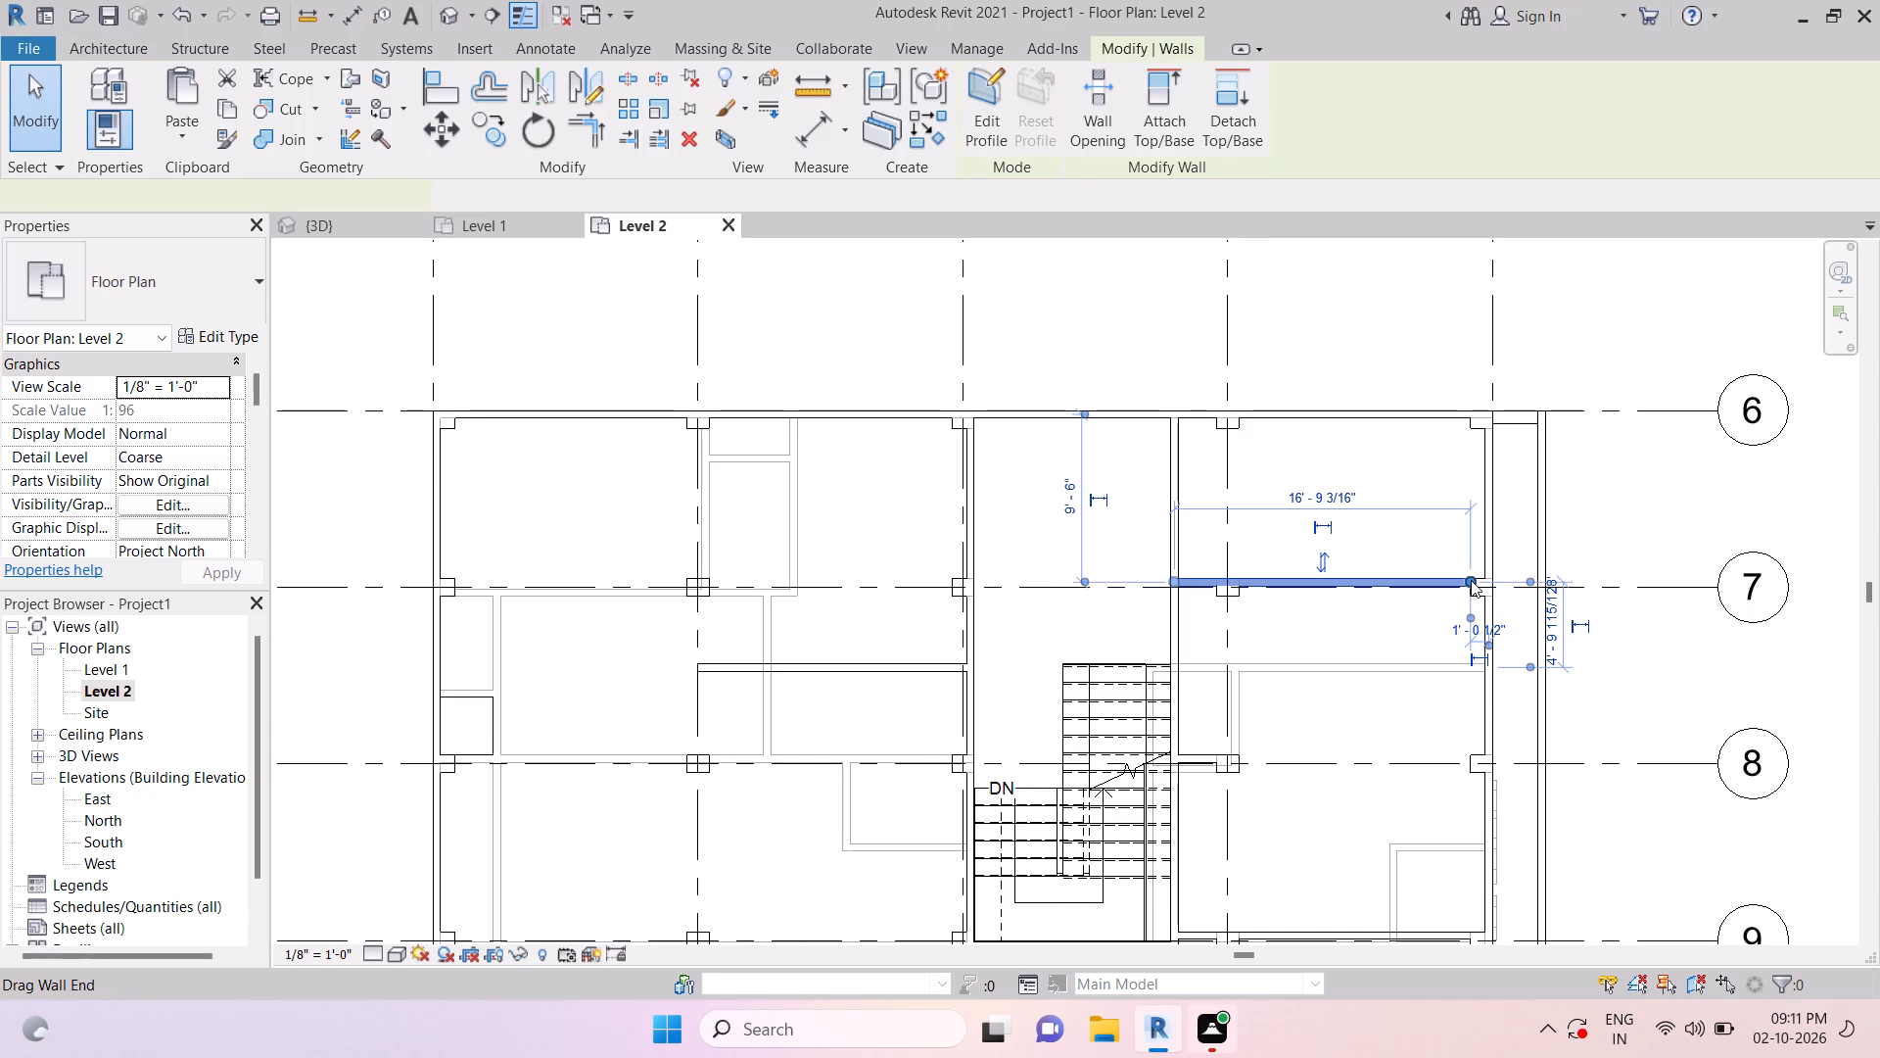
left_click_drag(1467, 579, 1594, 578)
key("Escape")
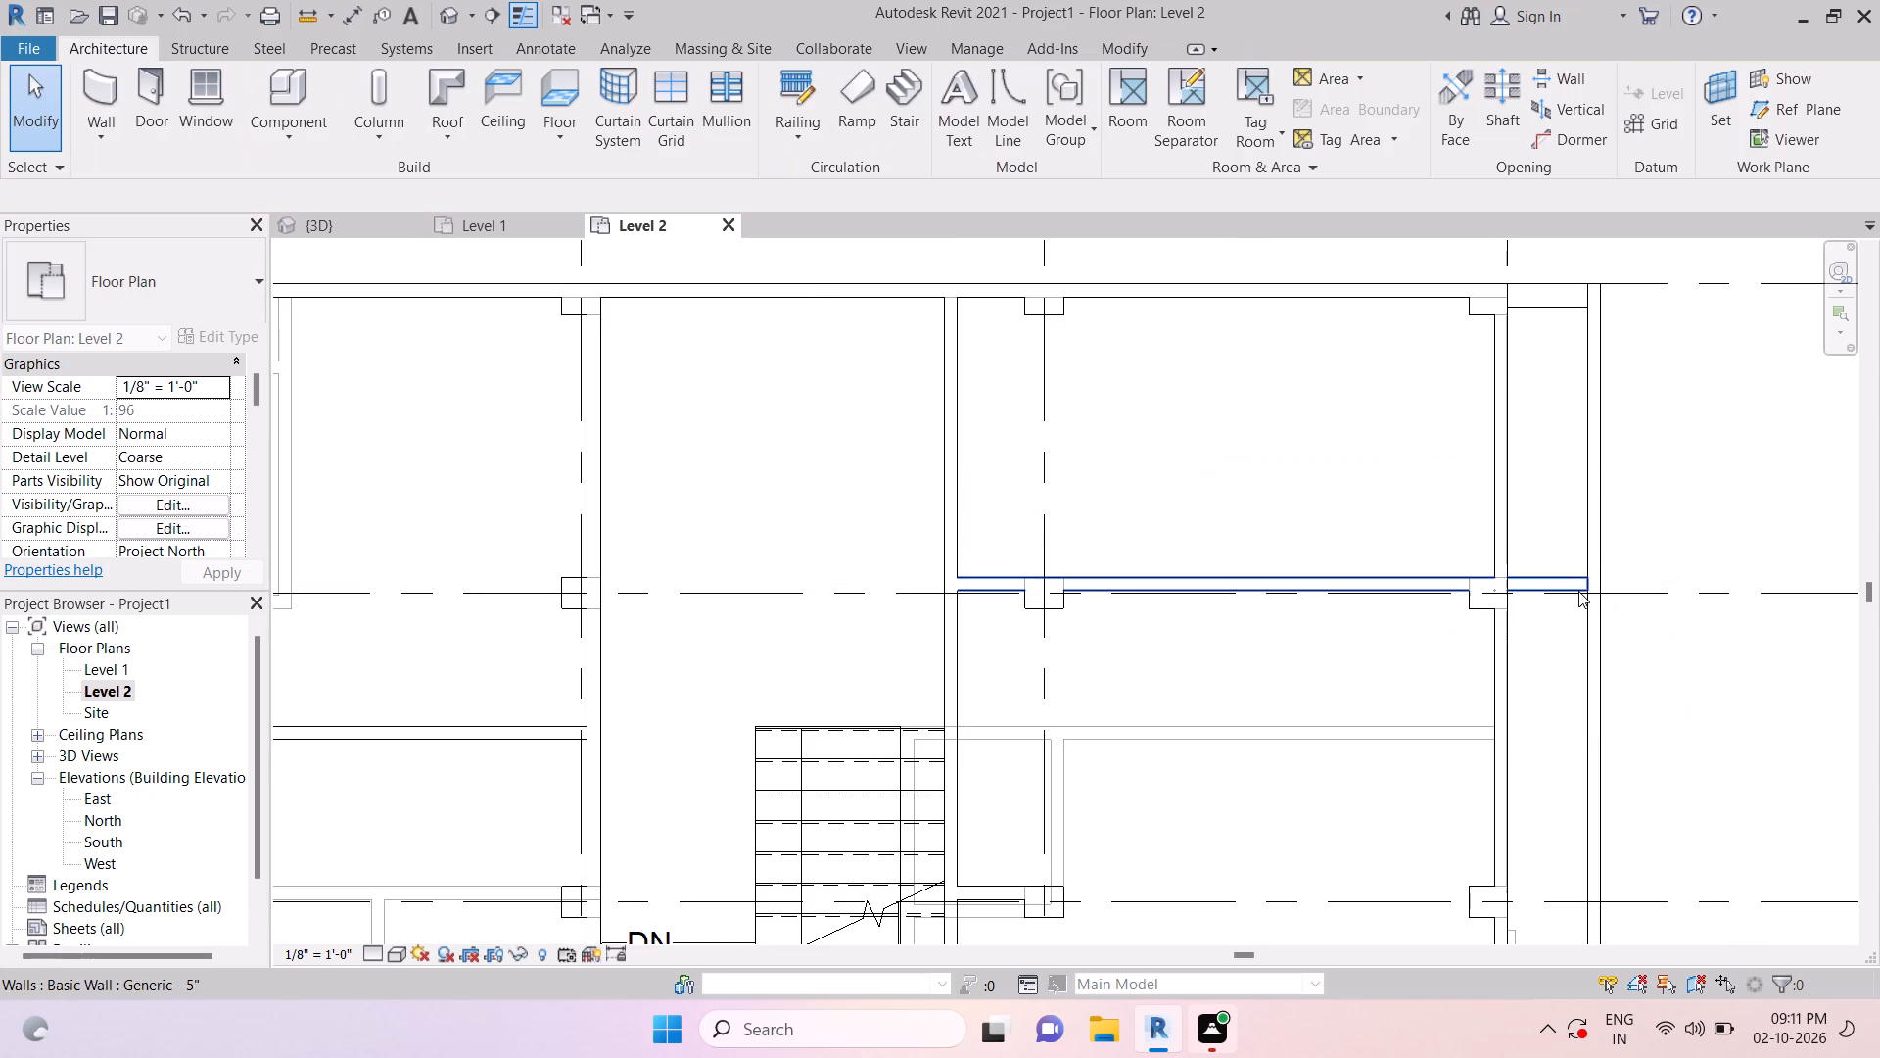
key("Escape")
key("Escape")
Shorten the facade wall by pulling its grid 6 end back to just past the grid 7 column.
left_click(1510, 506)
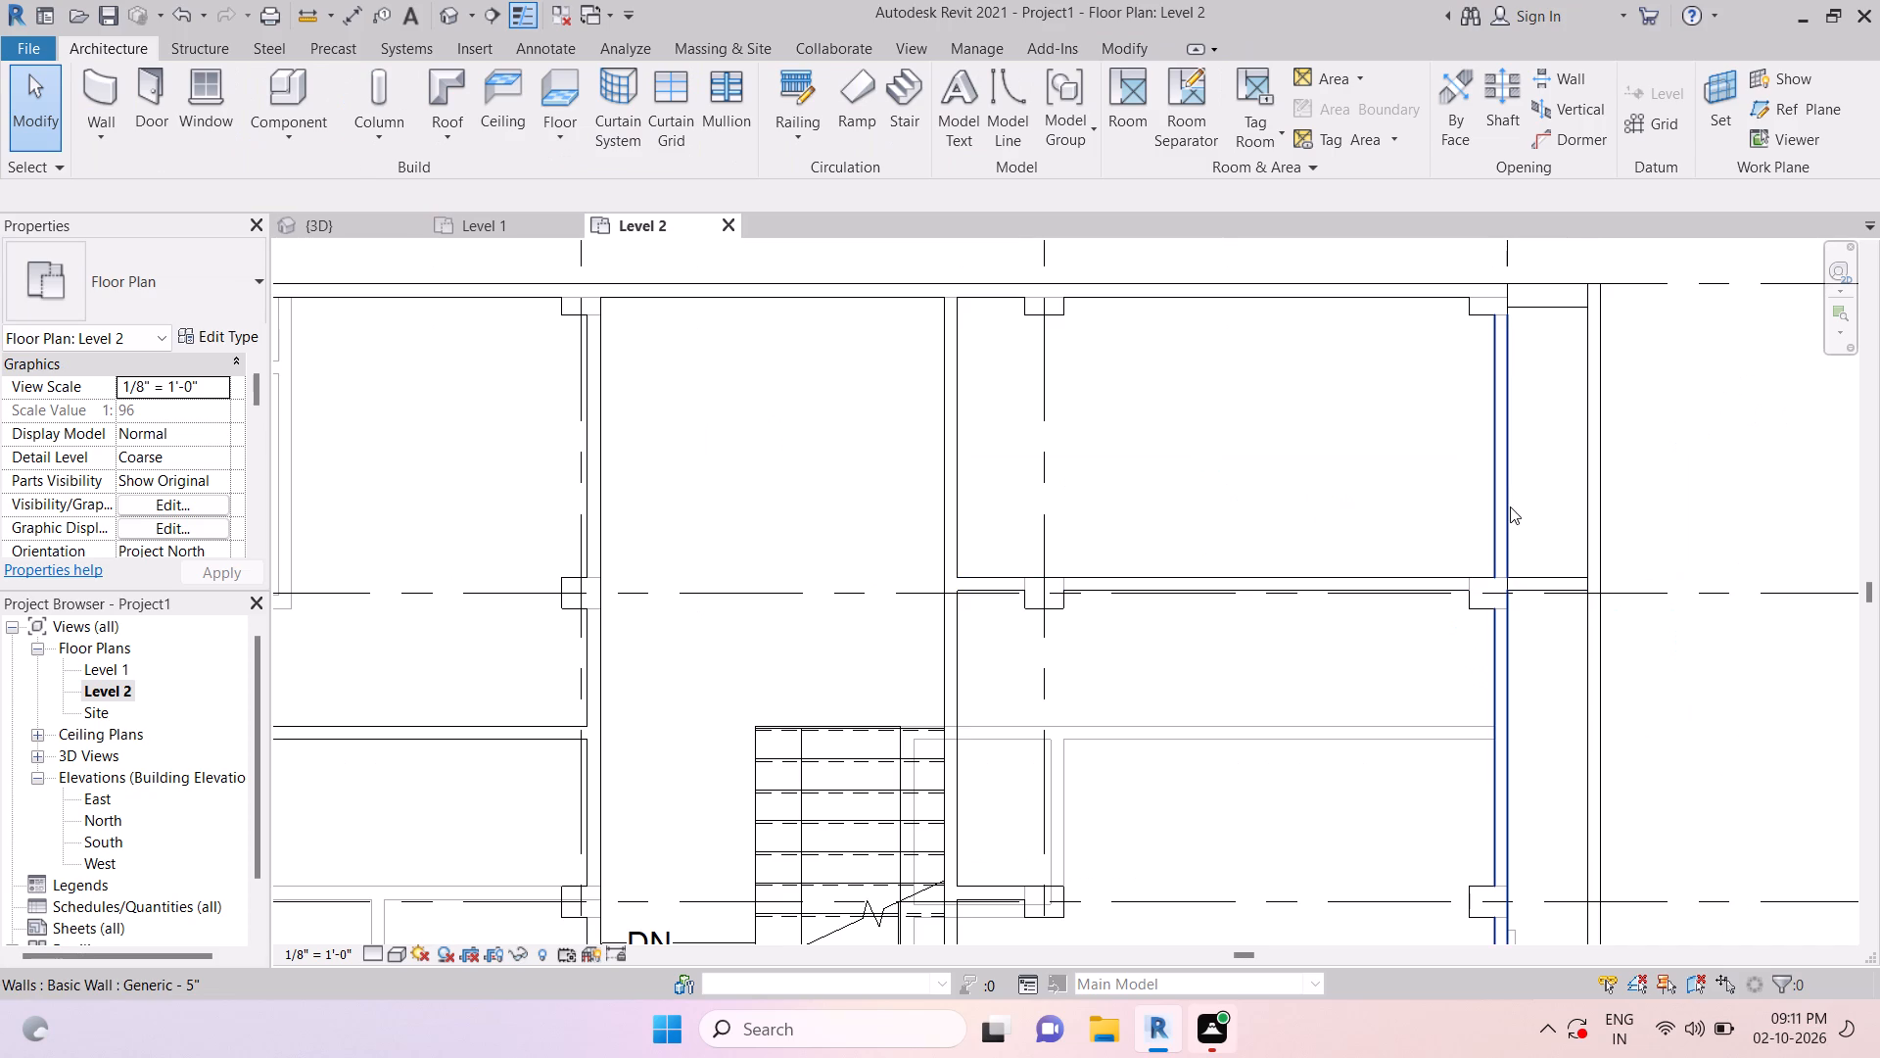
left_click_drag(1499, 316, 1493, 447)
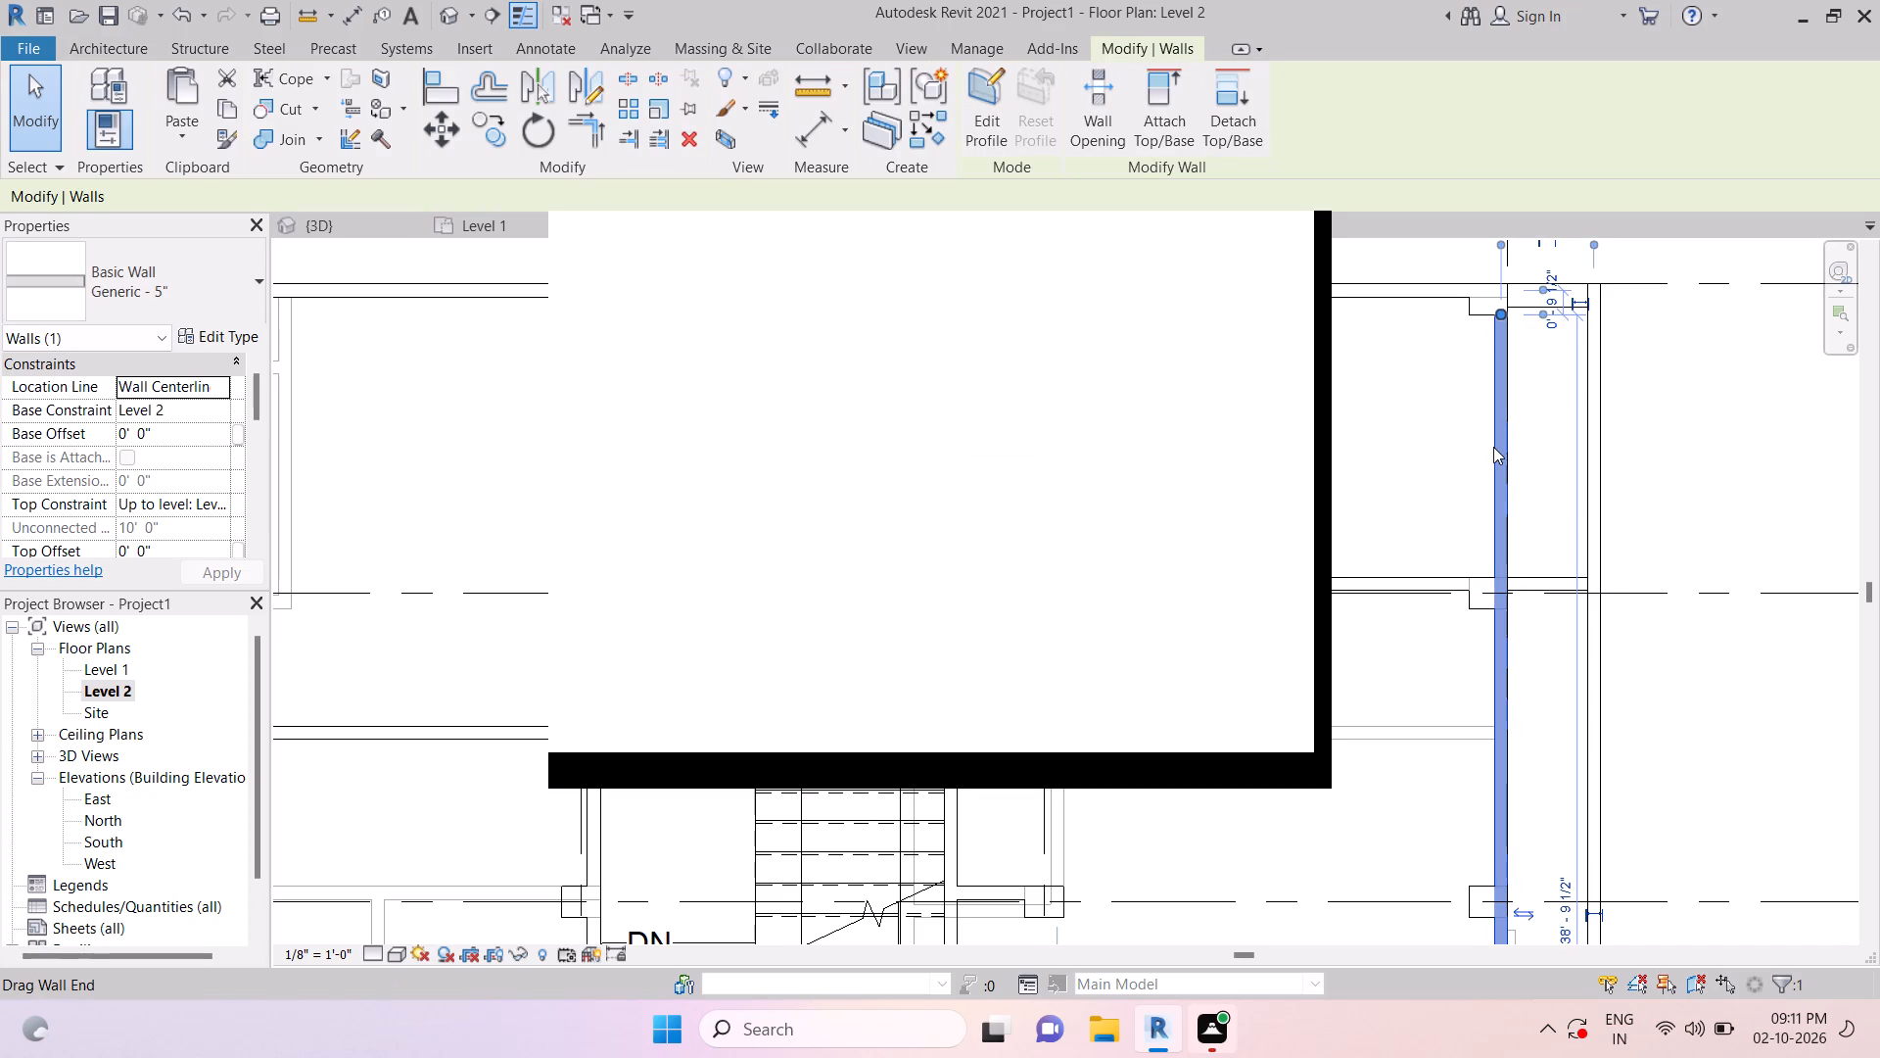
left_click_drag(1493, 447, 1490, 610)
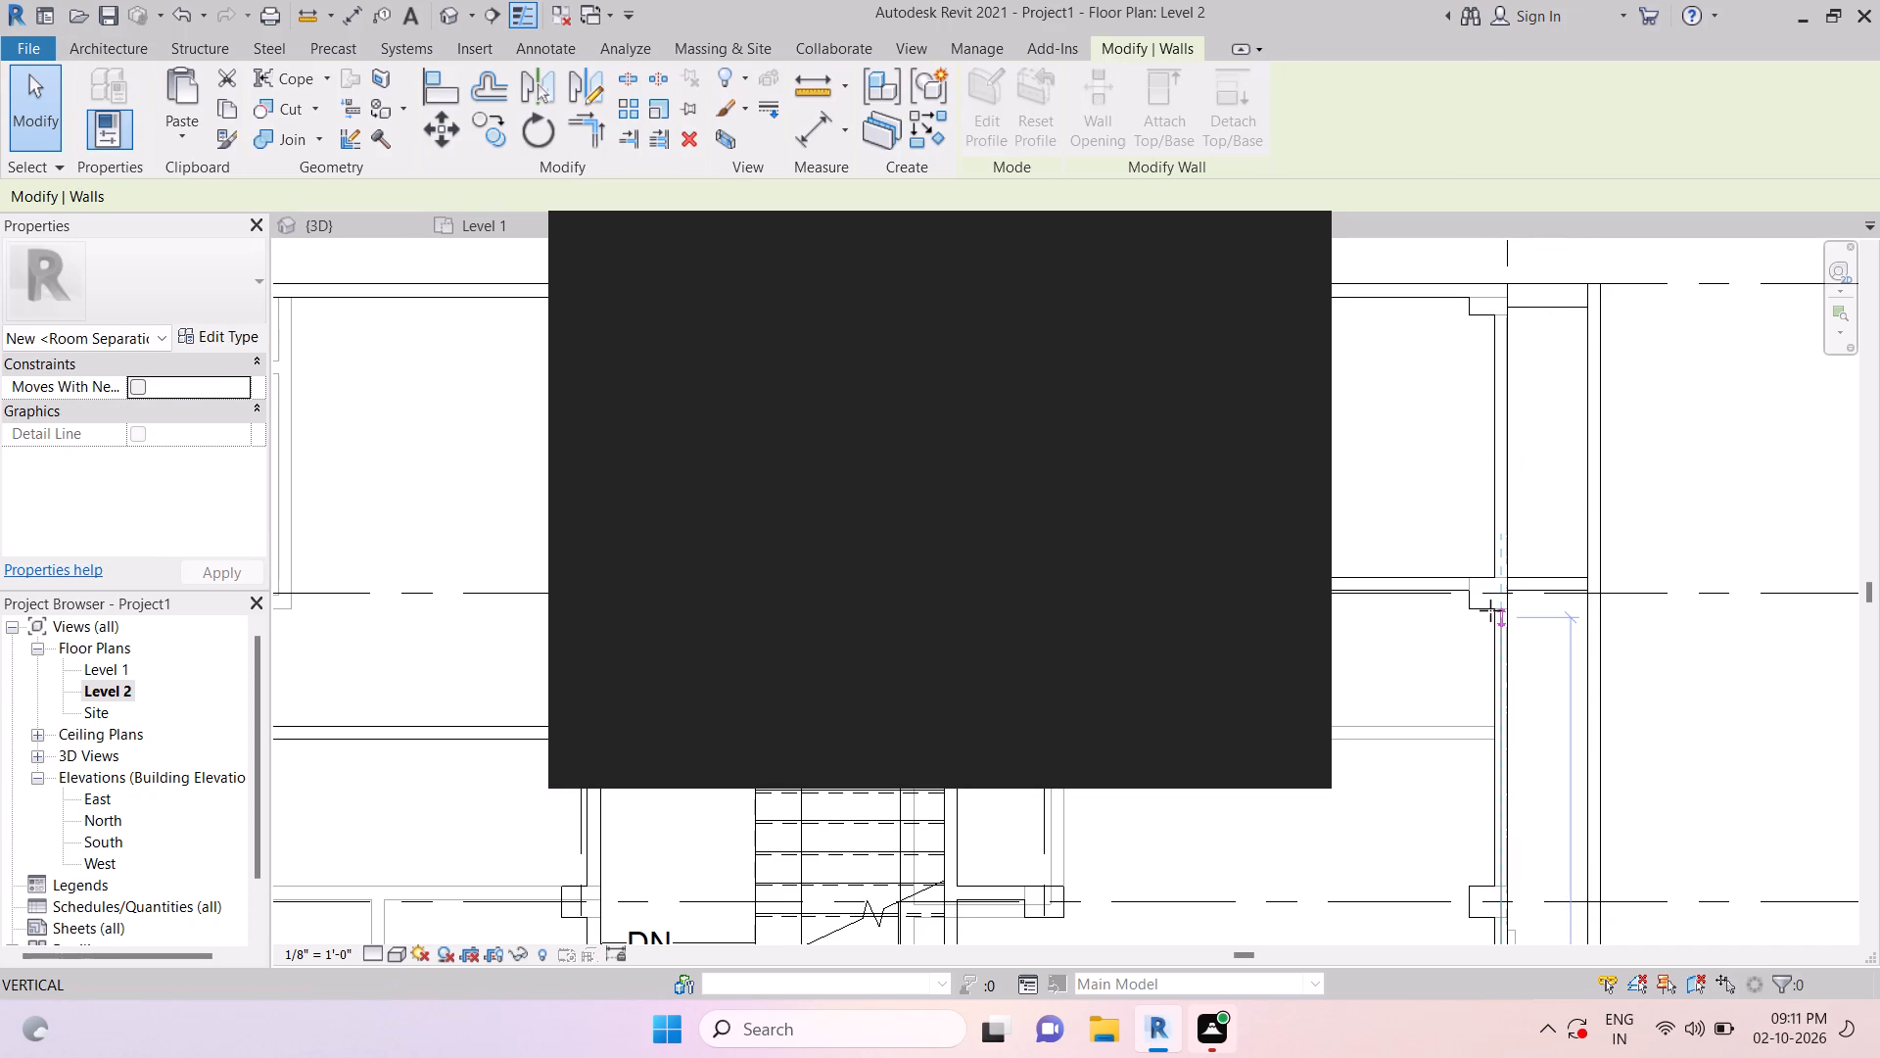
key("Escape")
key("Escape")
key("Escape")
key("Escape")
key("Escape")
key("Escape")
key("Escape")
Align the end of the shortened facade wall with the grid 8-facing face of the grid 7 column.
scroll(1497, 611, "up", 5)
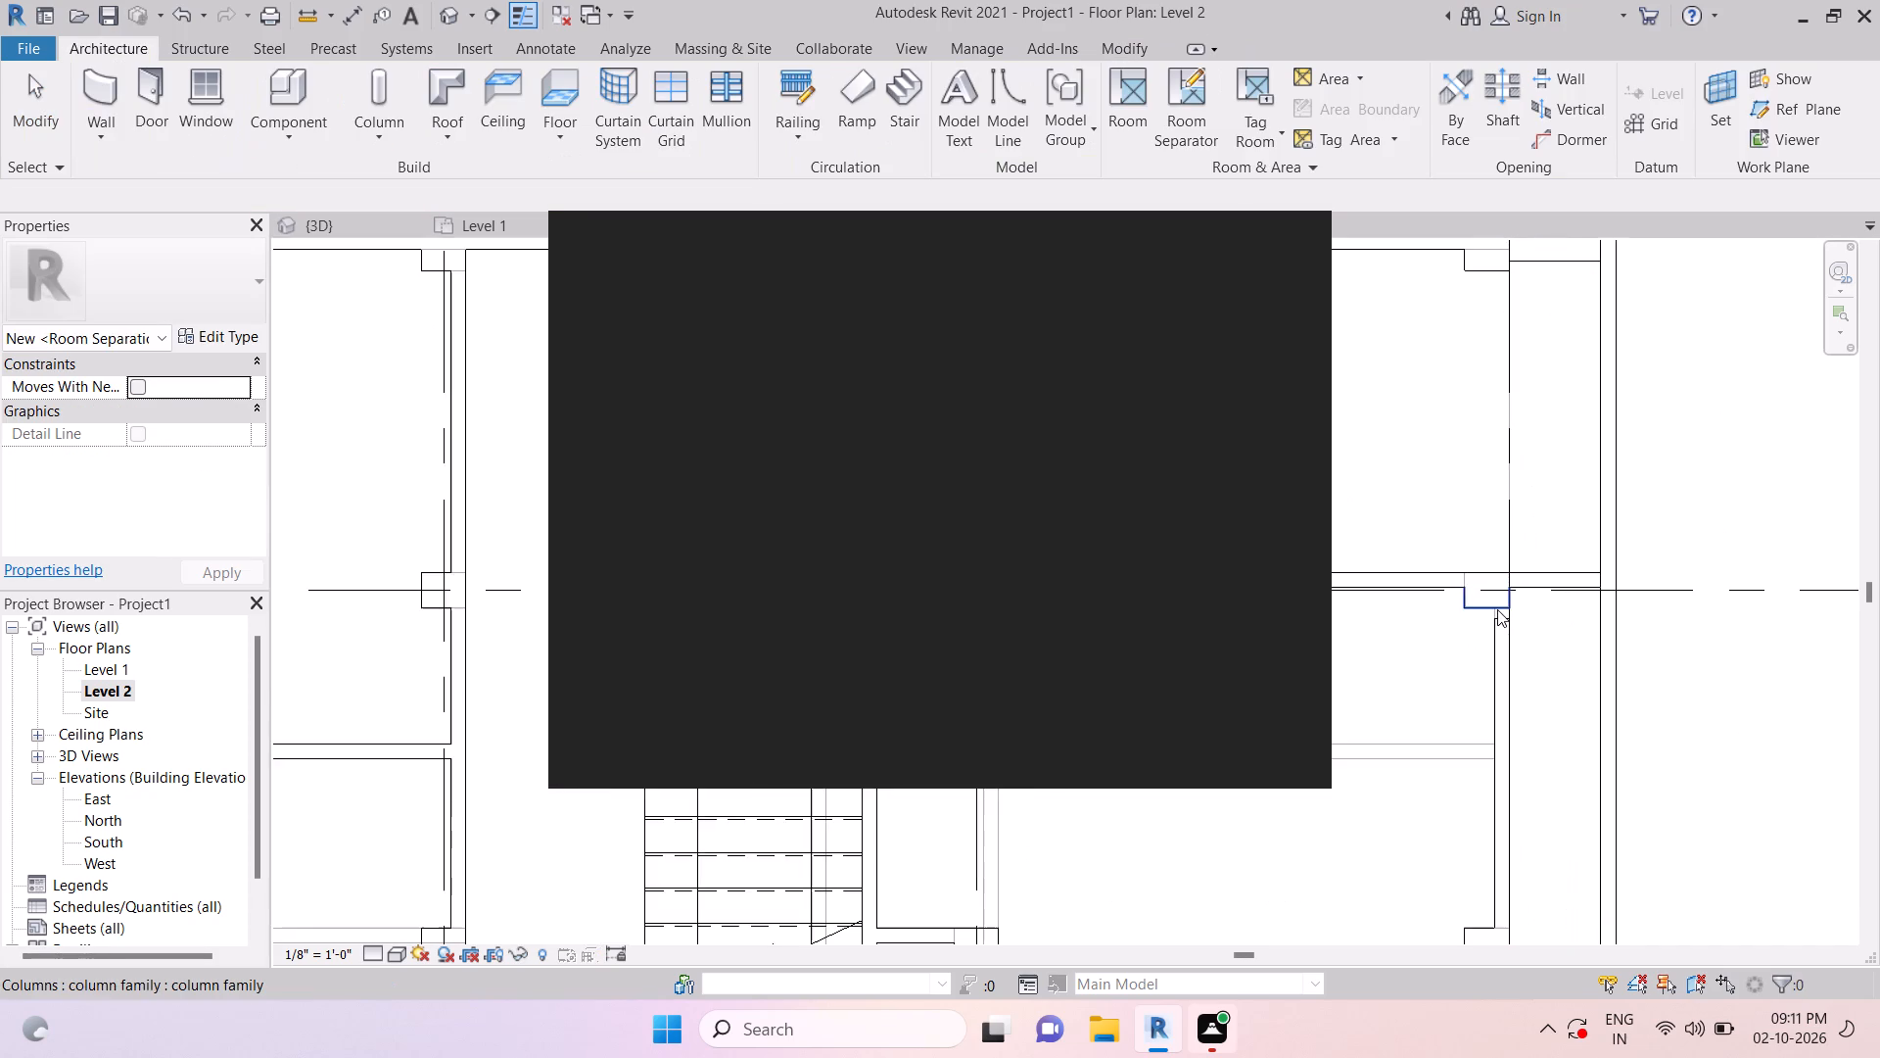
scroll(1497, 609, "up", 4)
key("Escape")
key("Escape")
key("a")
key("l")
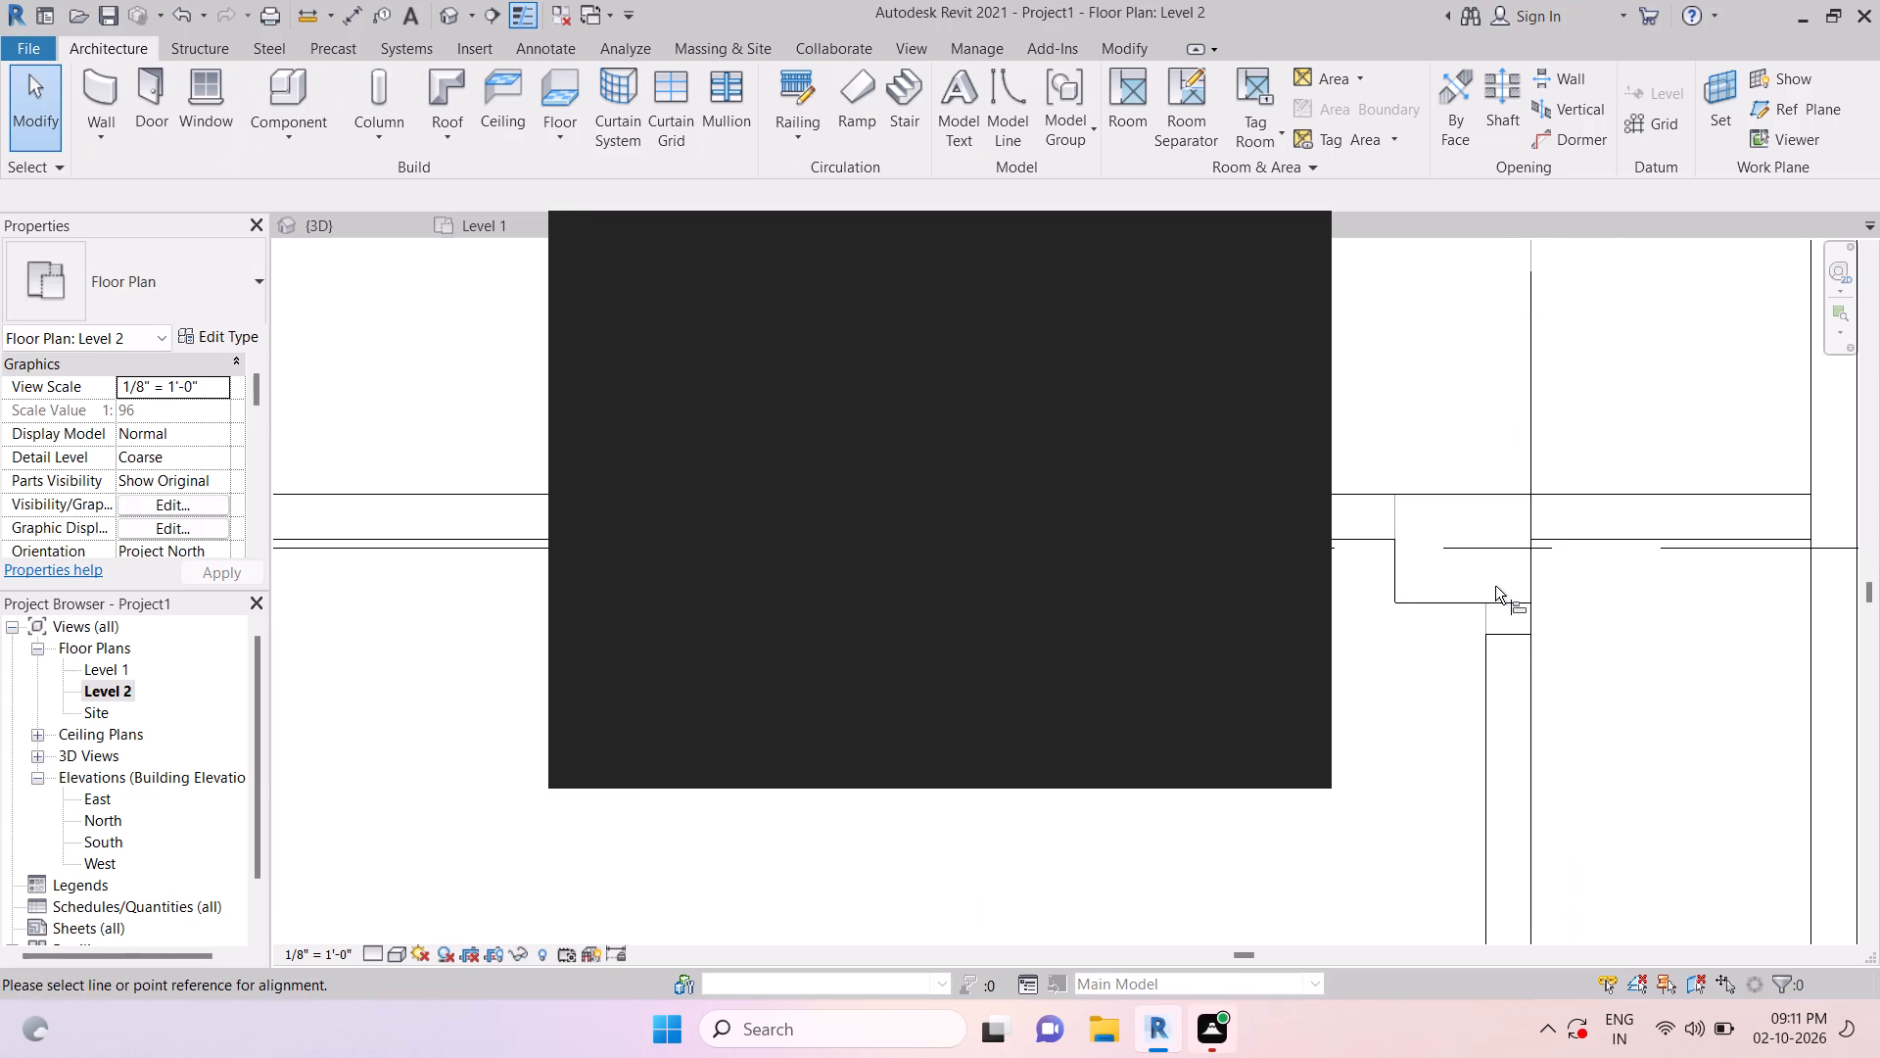
left_click(1499, 598)
left_click(1504, 628)
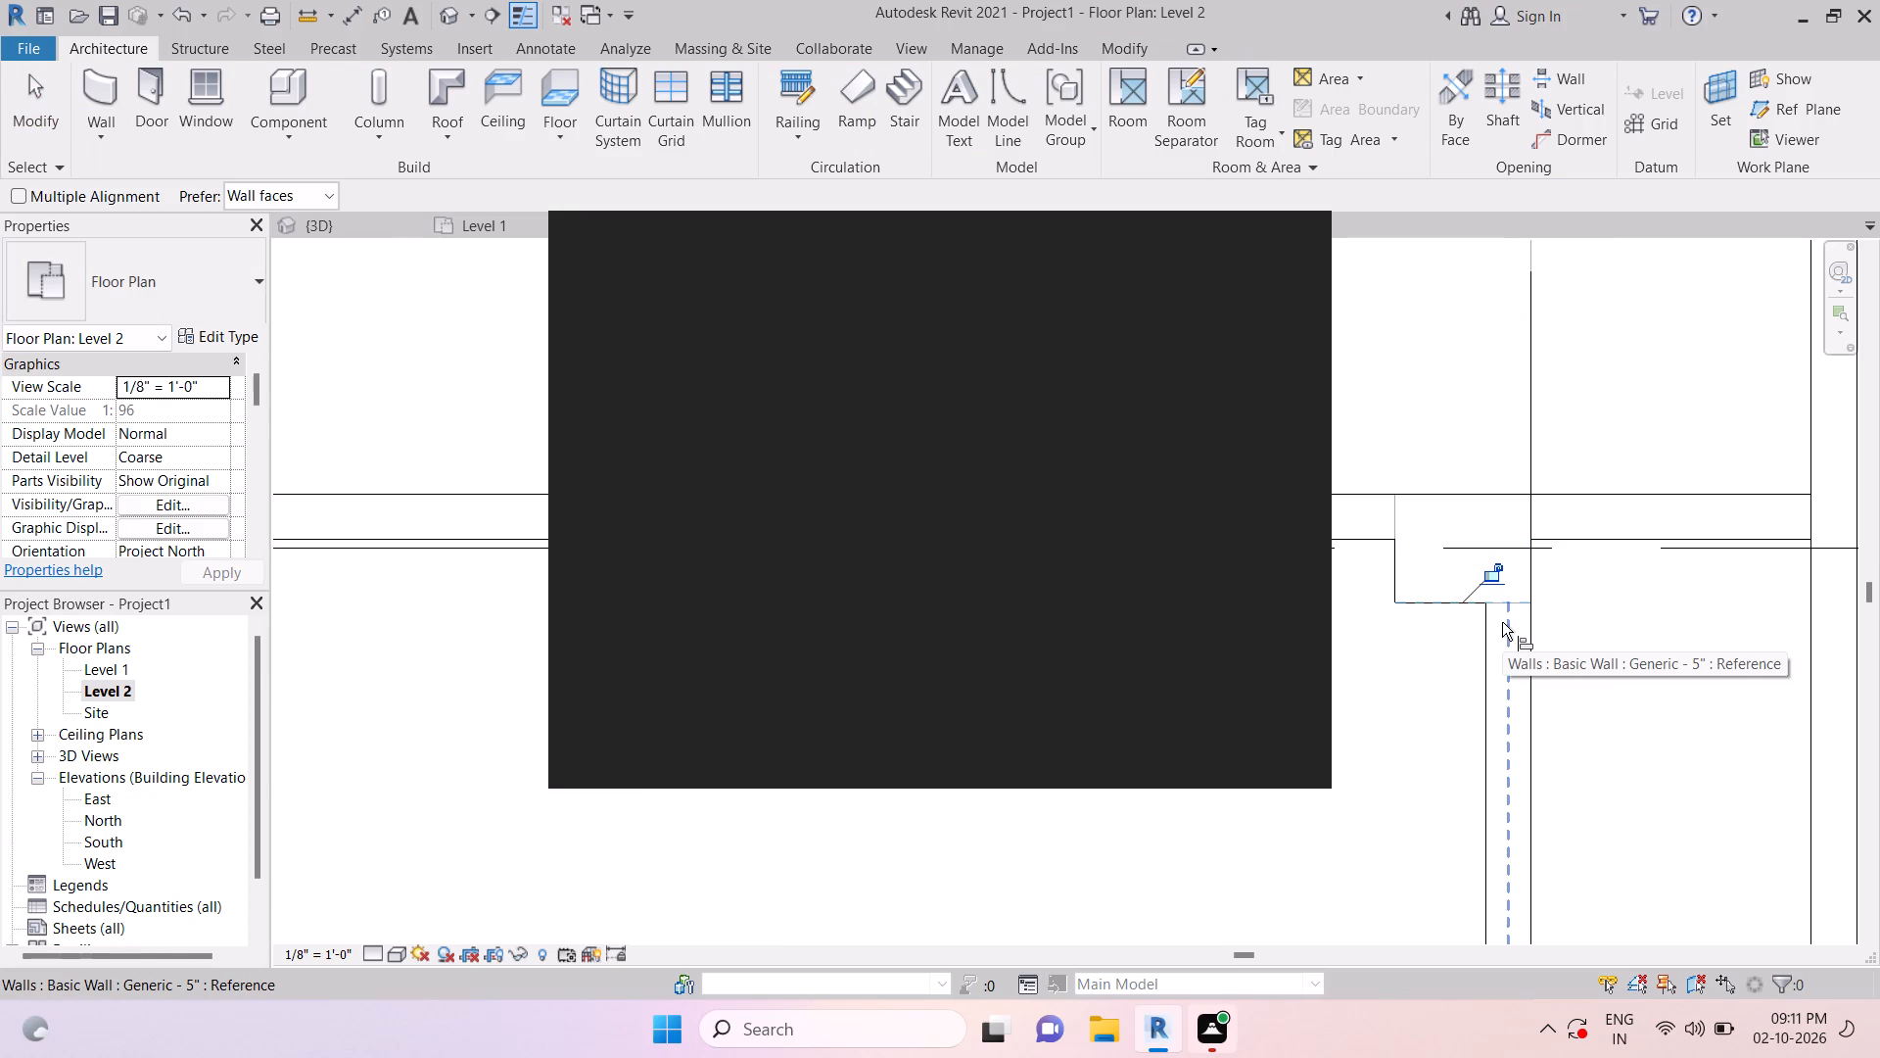
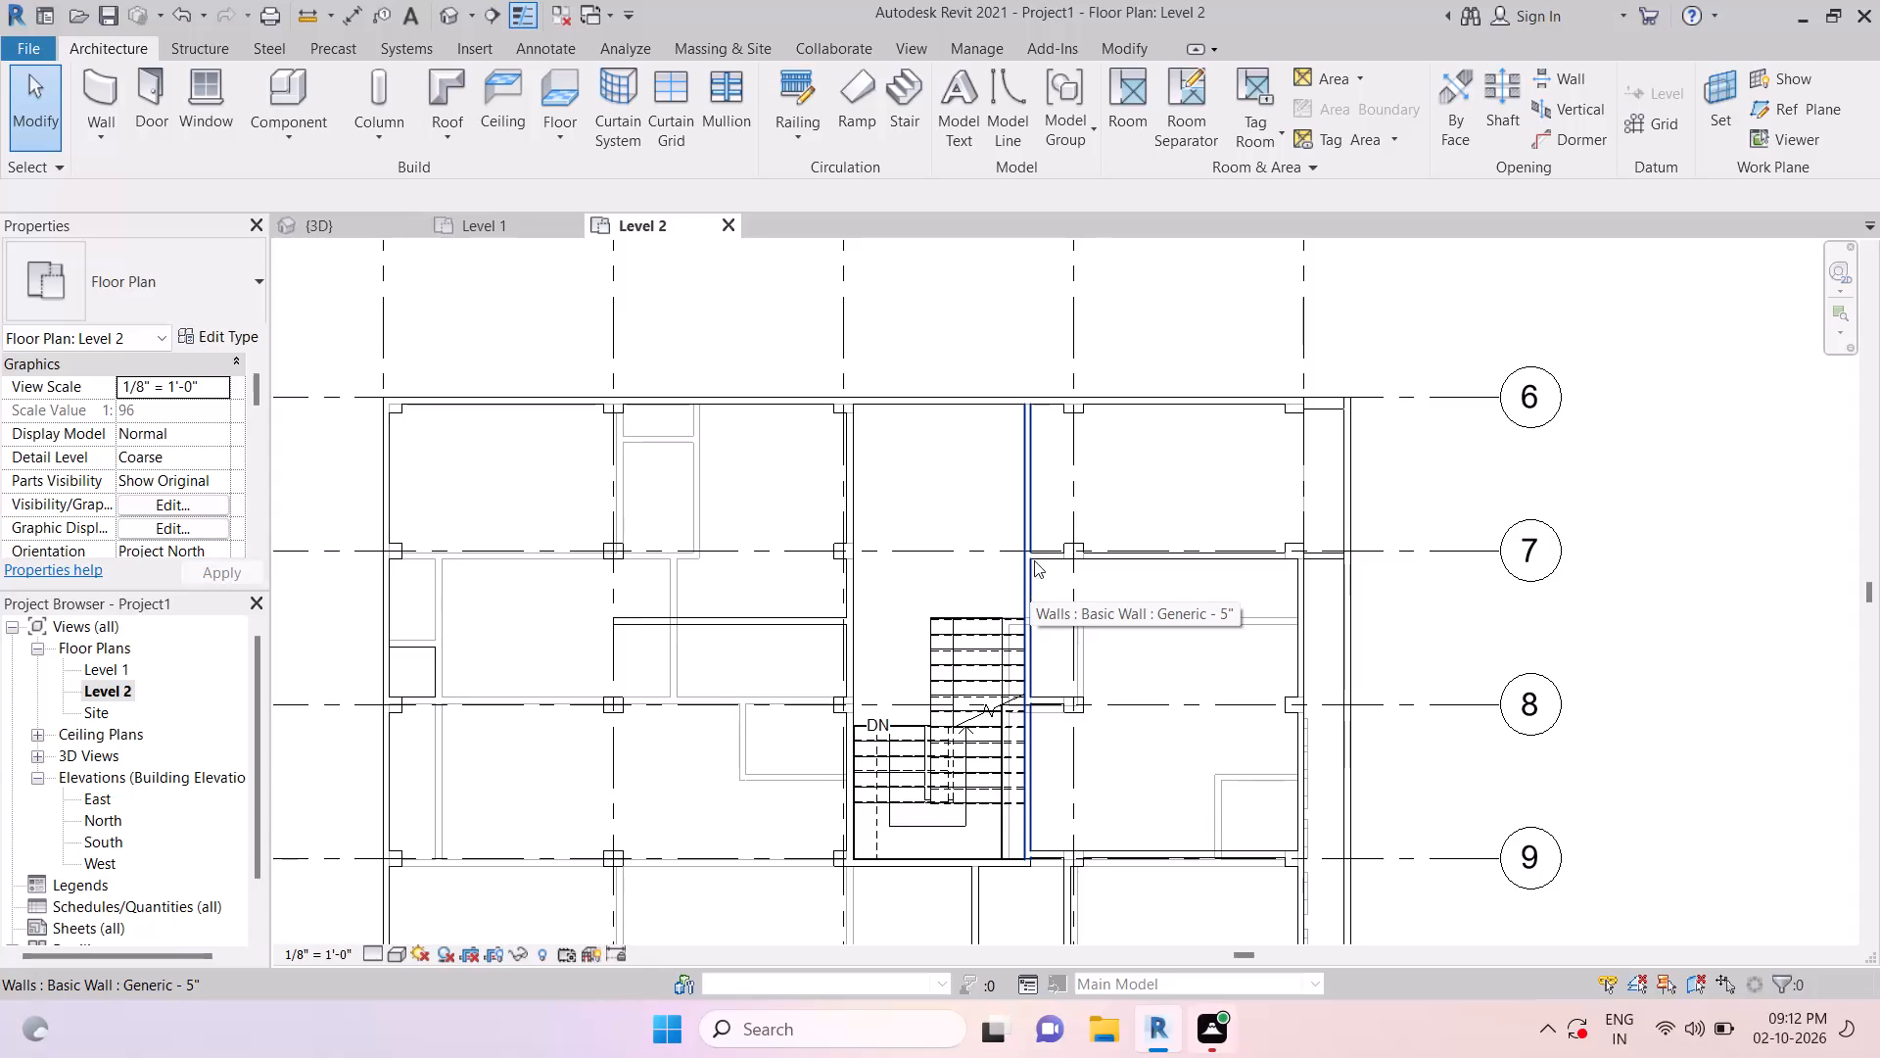
Shorten the Generic - 5" wall beside the stair near grid 4, pulling its grid 6 end back to the wall along grid 7.
left_click(1032, 533)
left_click_drag(1025, 399, 1025, 404)
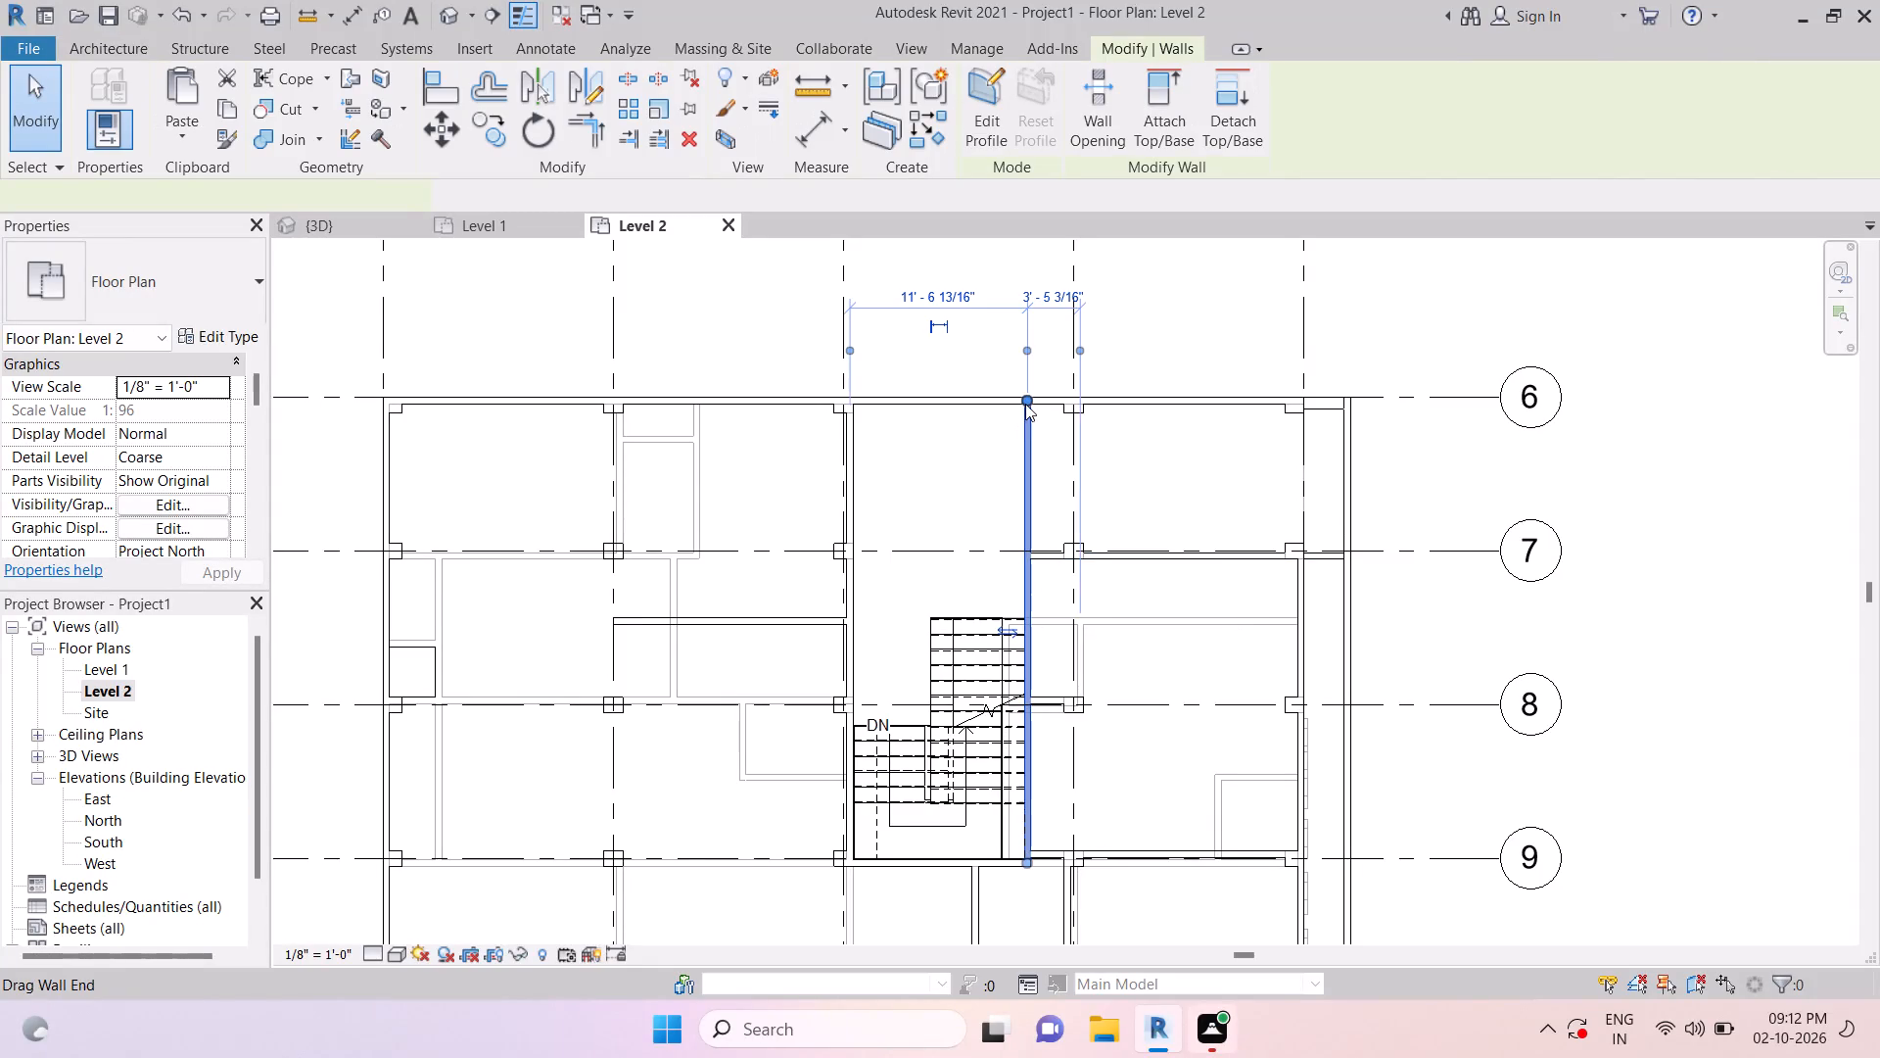
left_click_drag(1025, 404, 1017, 558)
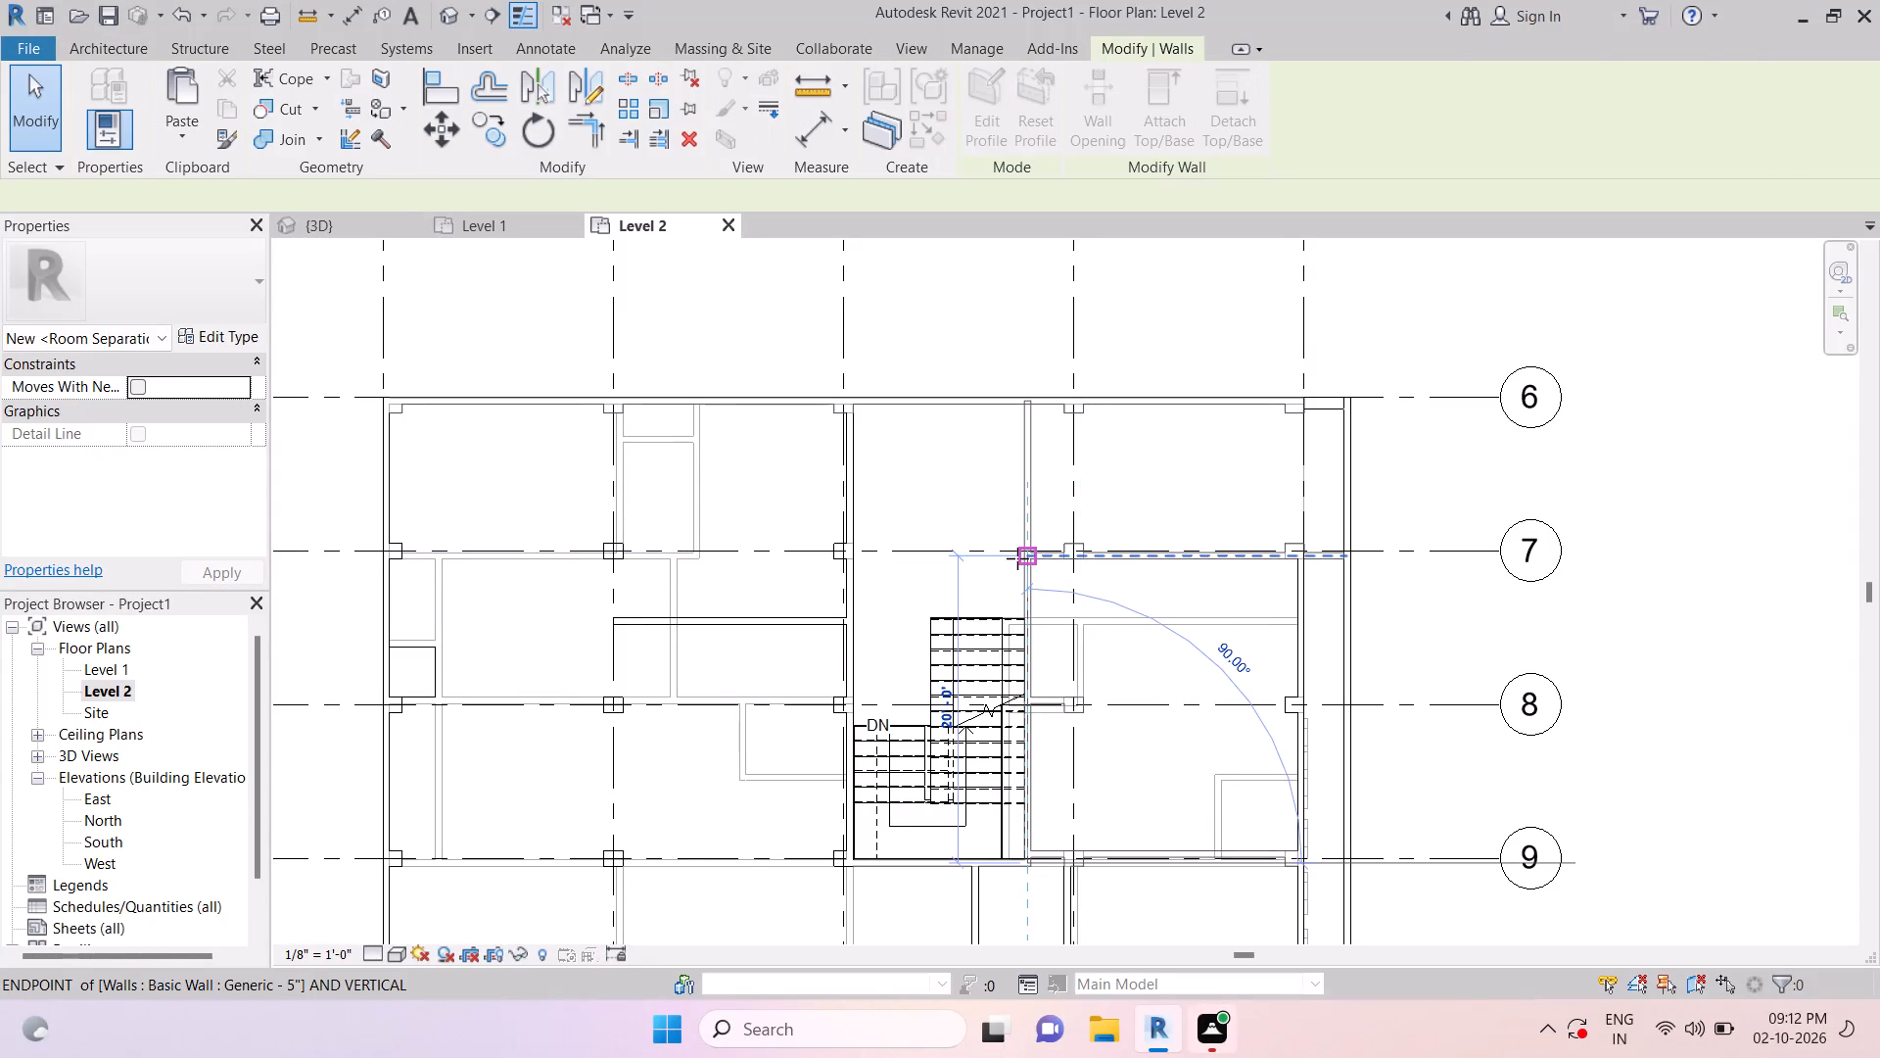
key("Escape")
key("Escape")
key("Escape")
key("Escape")
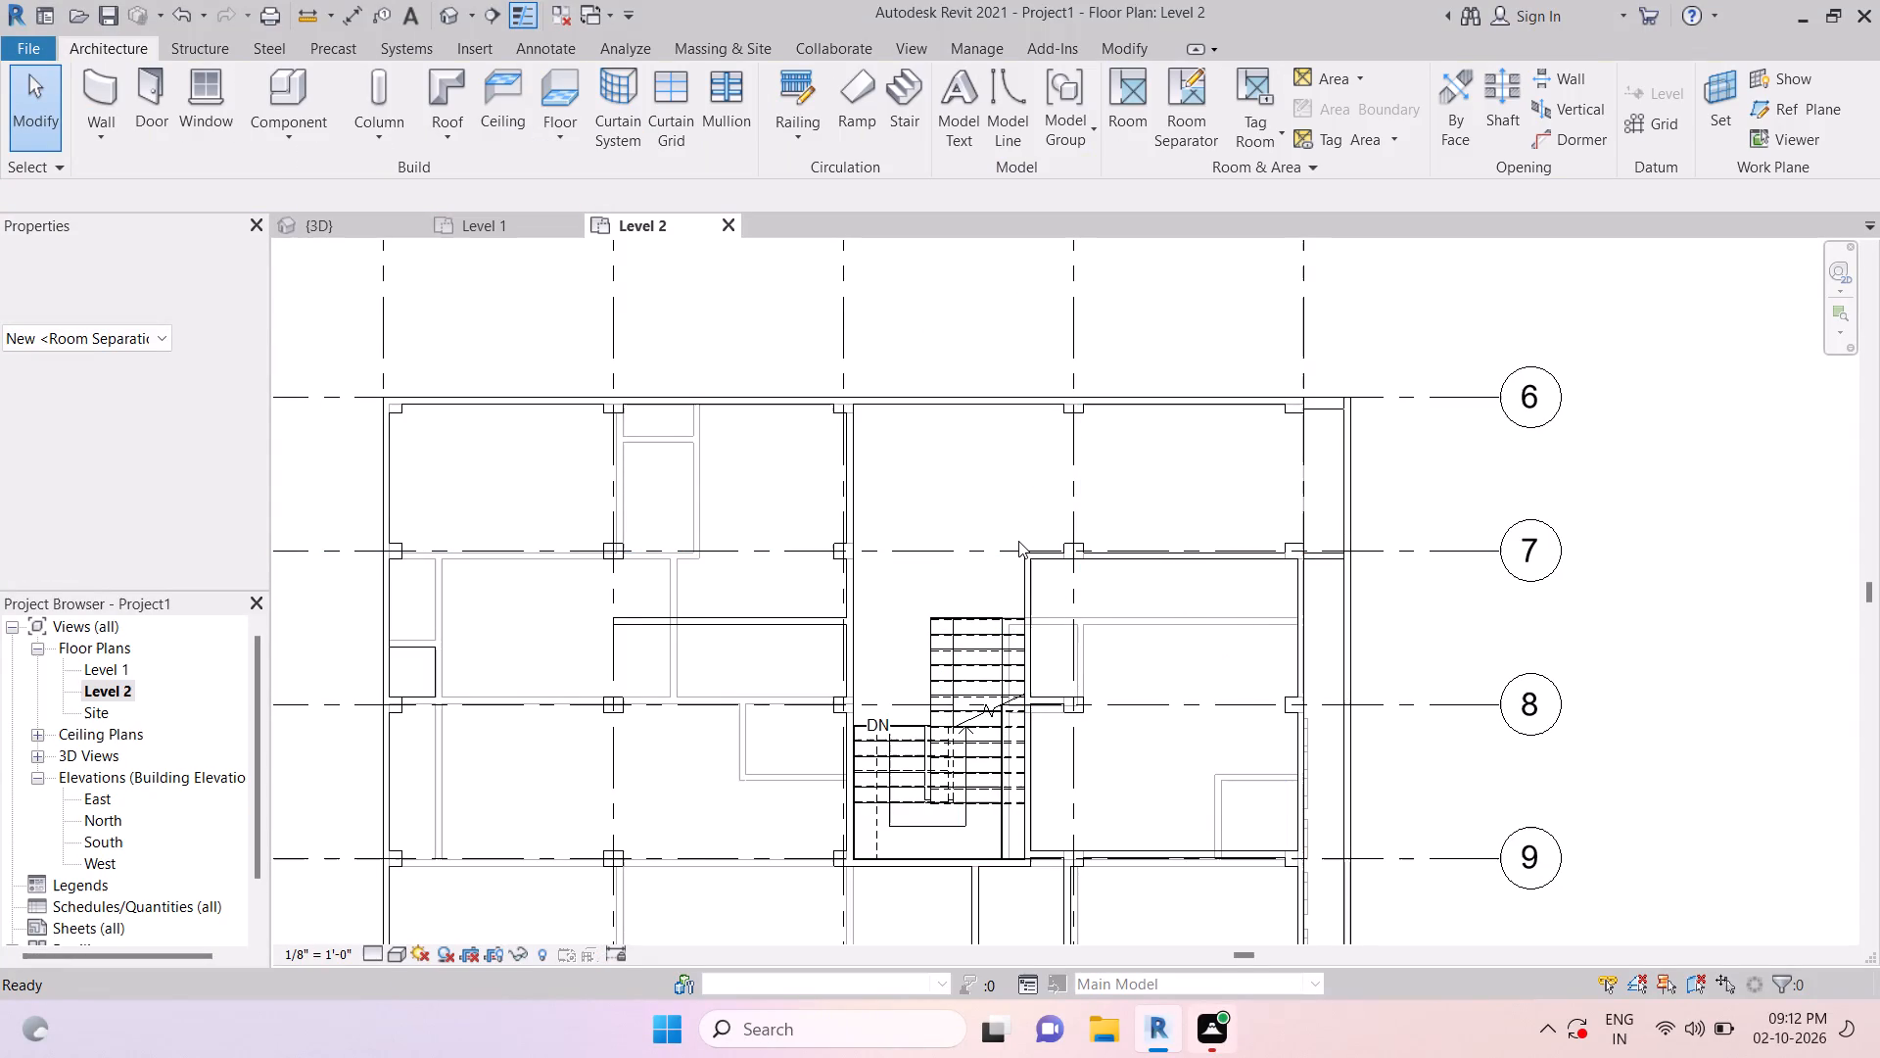
Extend the Generic - 5" wall along grid 7 across the stair bay to the wall on grid 3.
scroll(1027, 548, "up", 1)
key("Escape")
left_click(1049, 550)
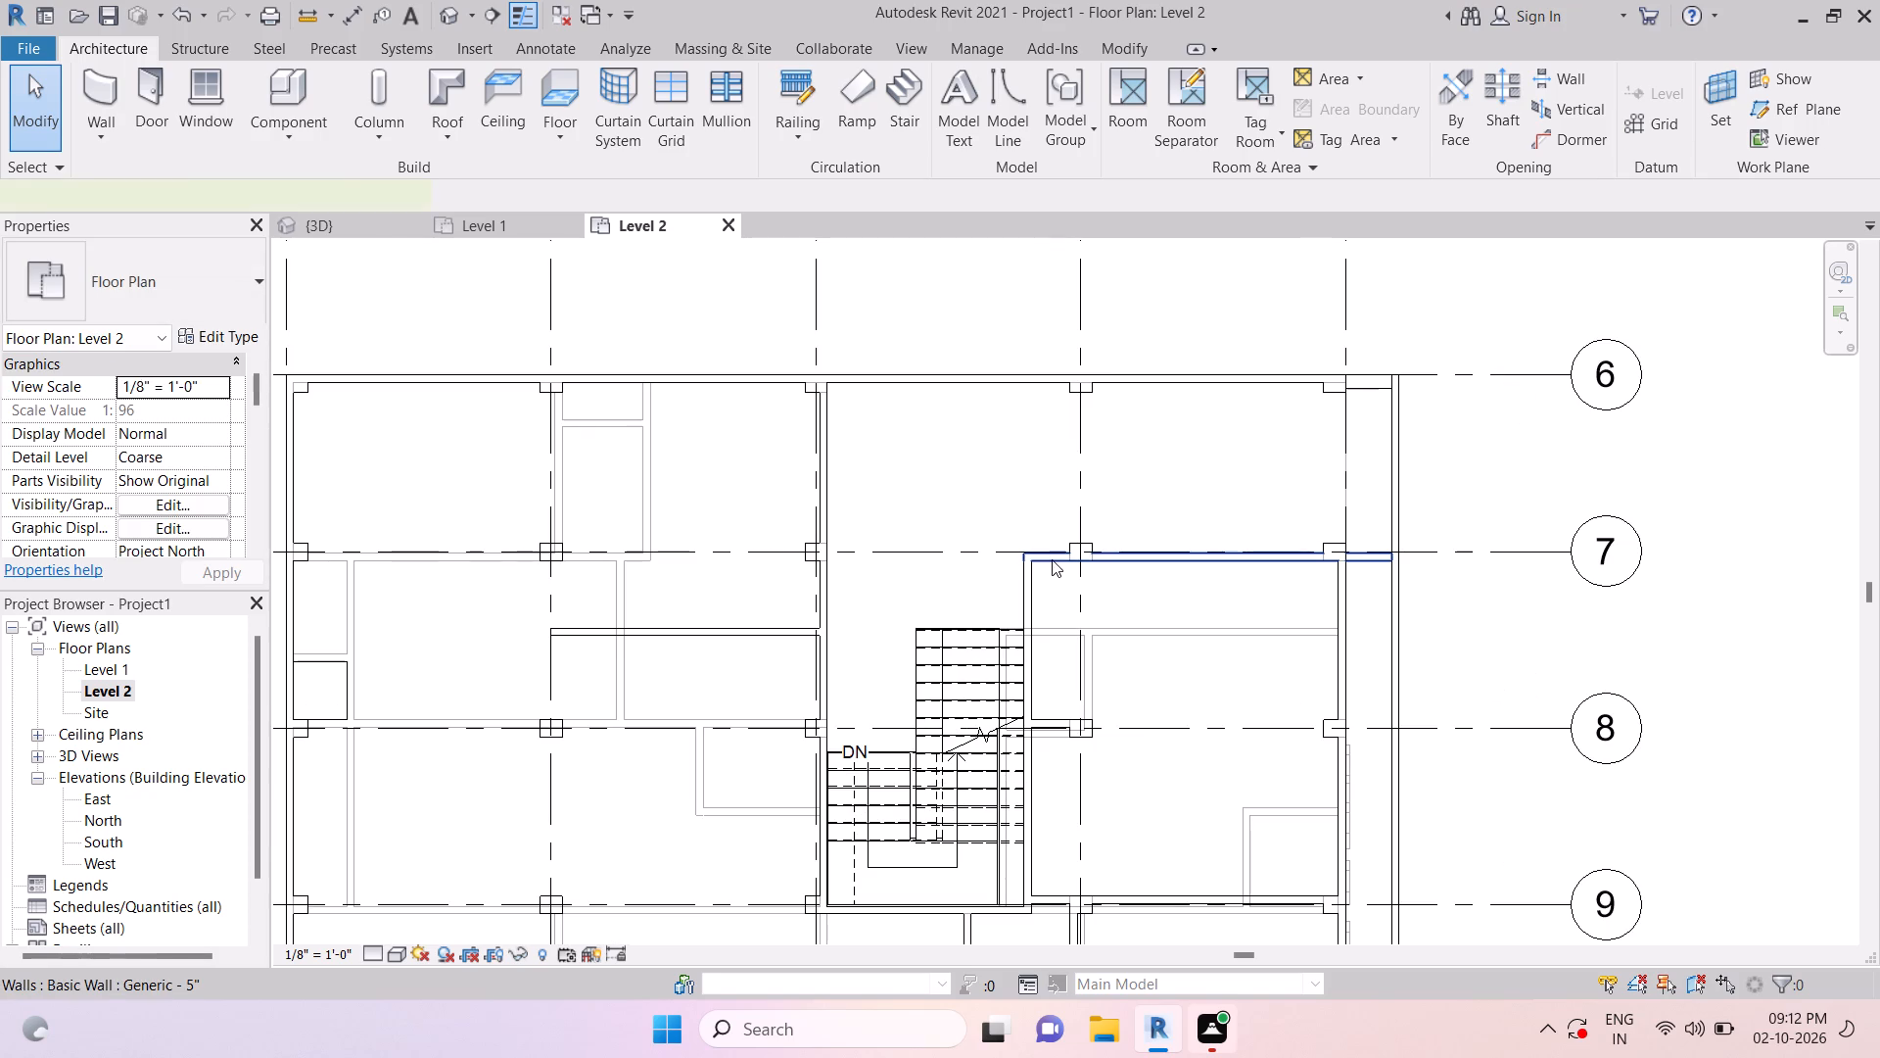
left_click_drag(1027, 556, 825, 559)
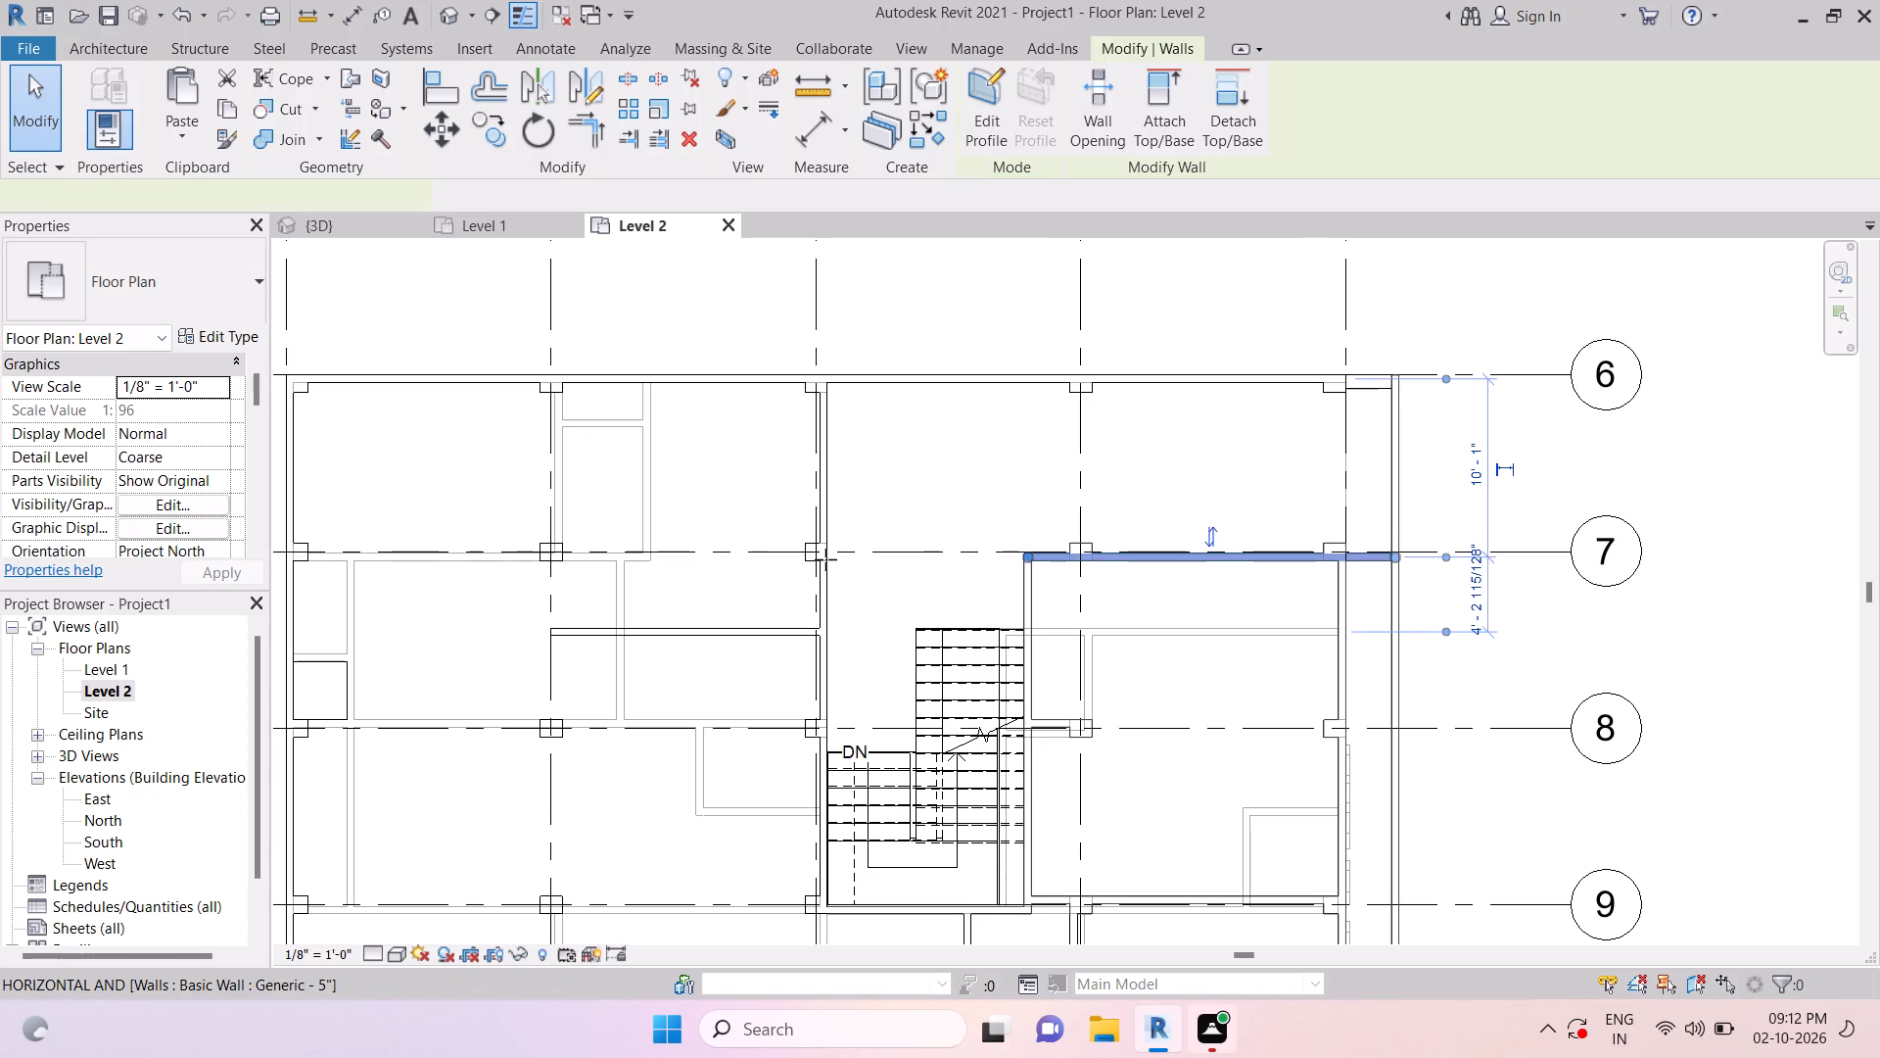
left_click_drag(825, 559, 825, 561)
key("Escape")
key("Escape")
key("Escape")
key("Escape")
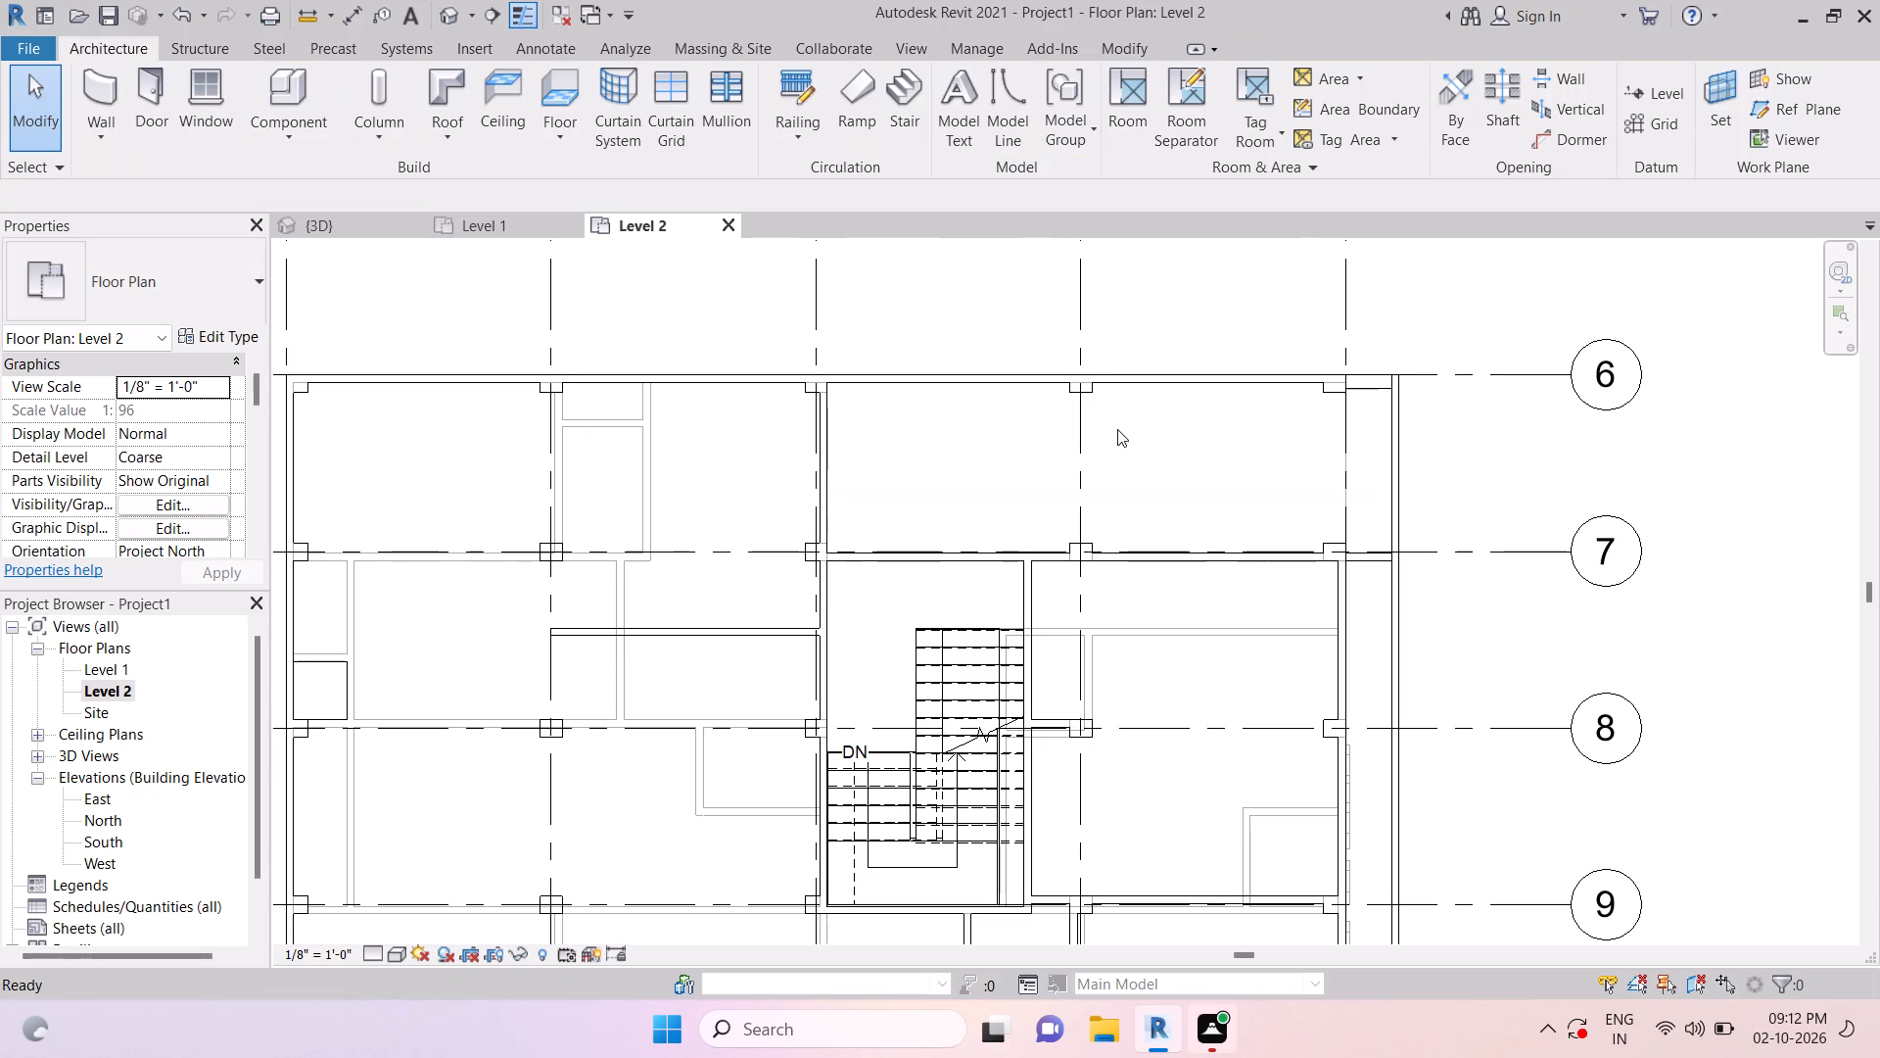
key("Escape")
key("Escape")
Draw a Generic - 5" wall about 8'-6" long along grid 4 between the grid 6 and grid 7 columns.
scroll(1127, 421, "down", 1)
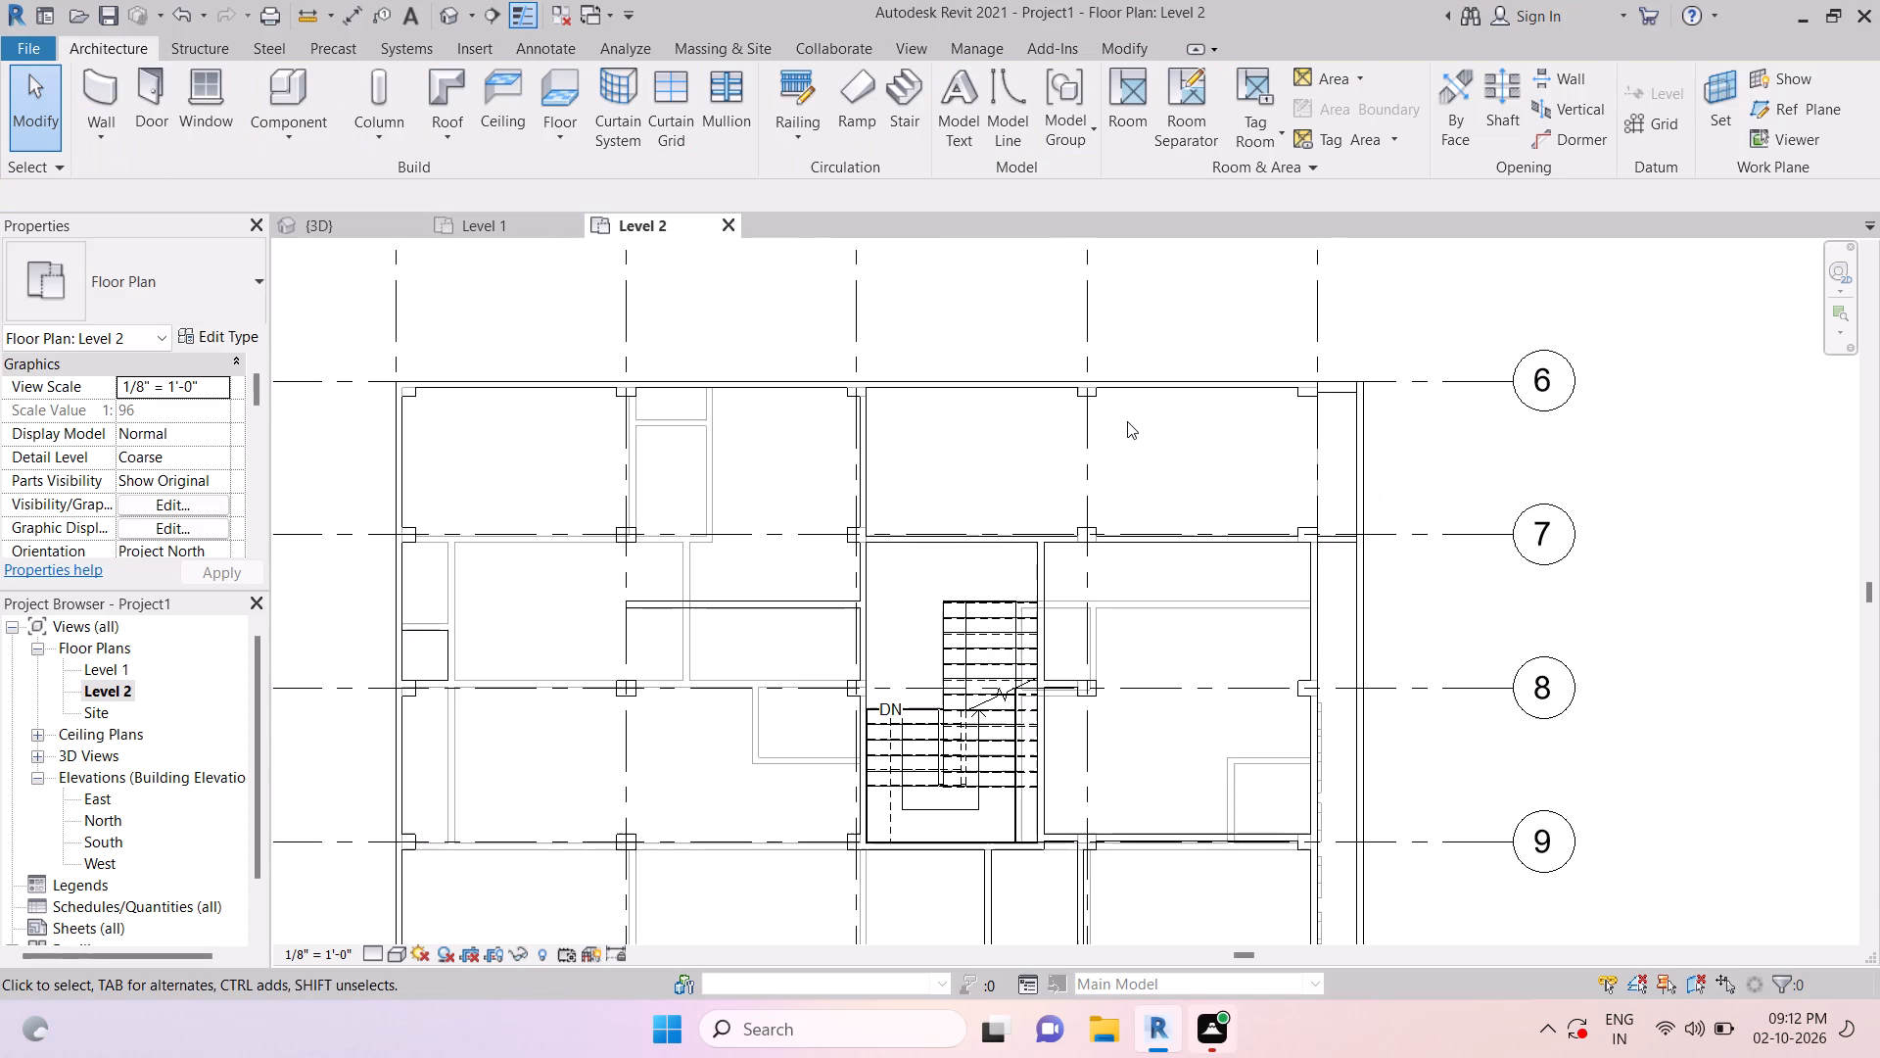
key("Escape")
key("Escape")
key("Escape")
key("Escape")
key("Escape")
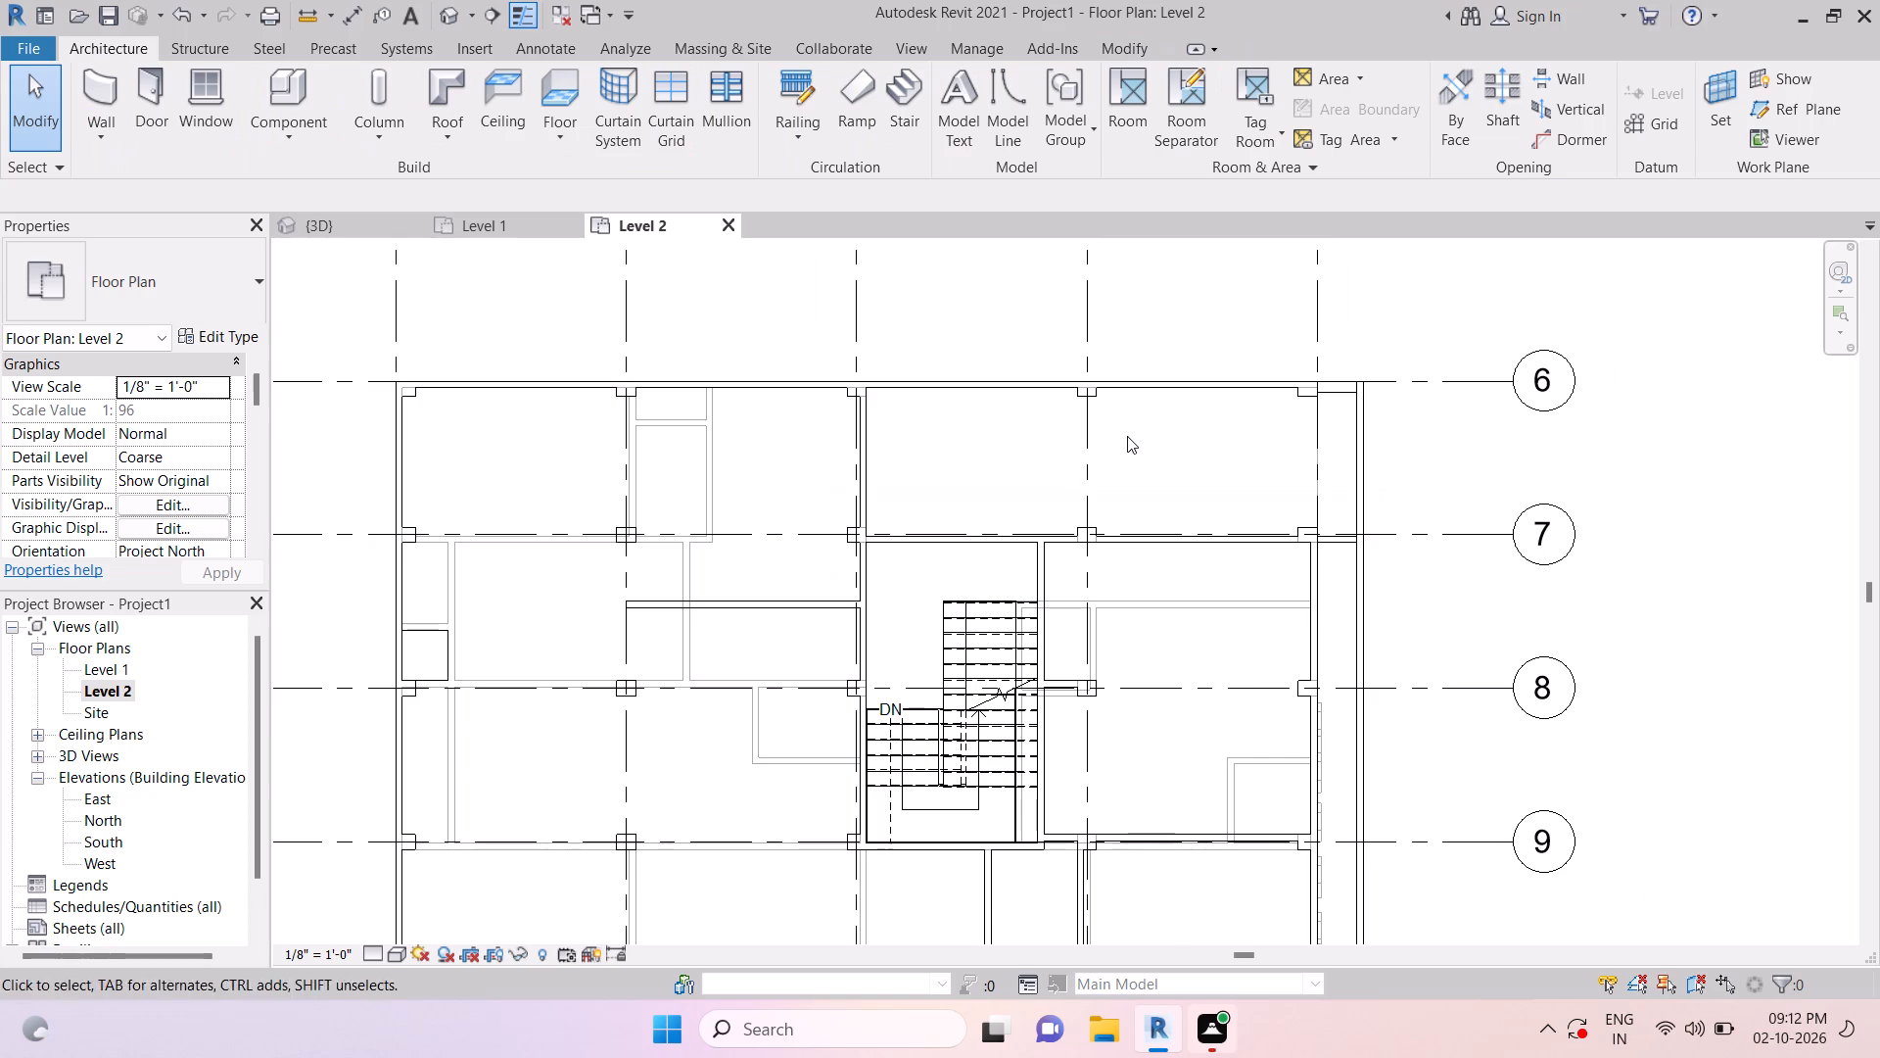
key("w")
key("a")
scroll(1089, 397, "up", 8)
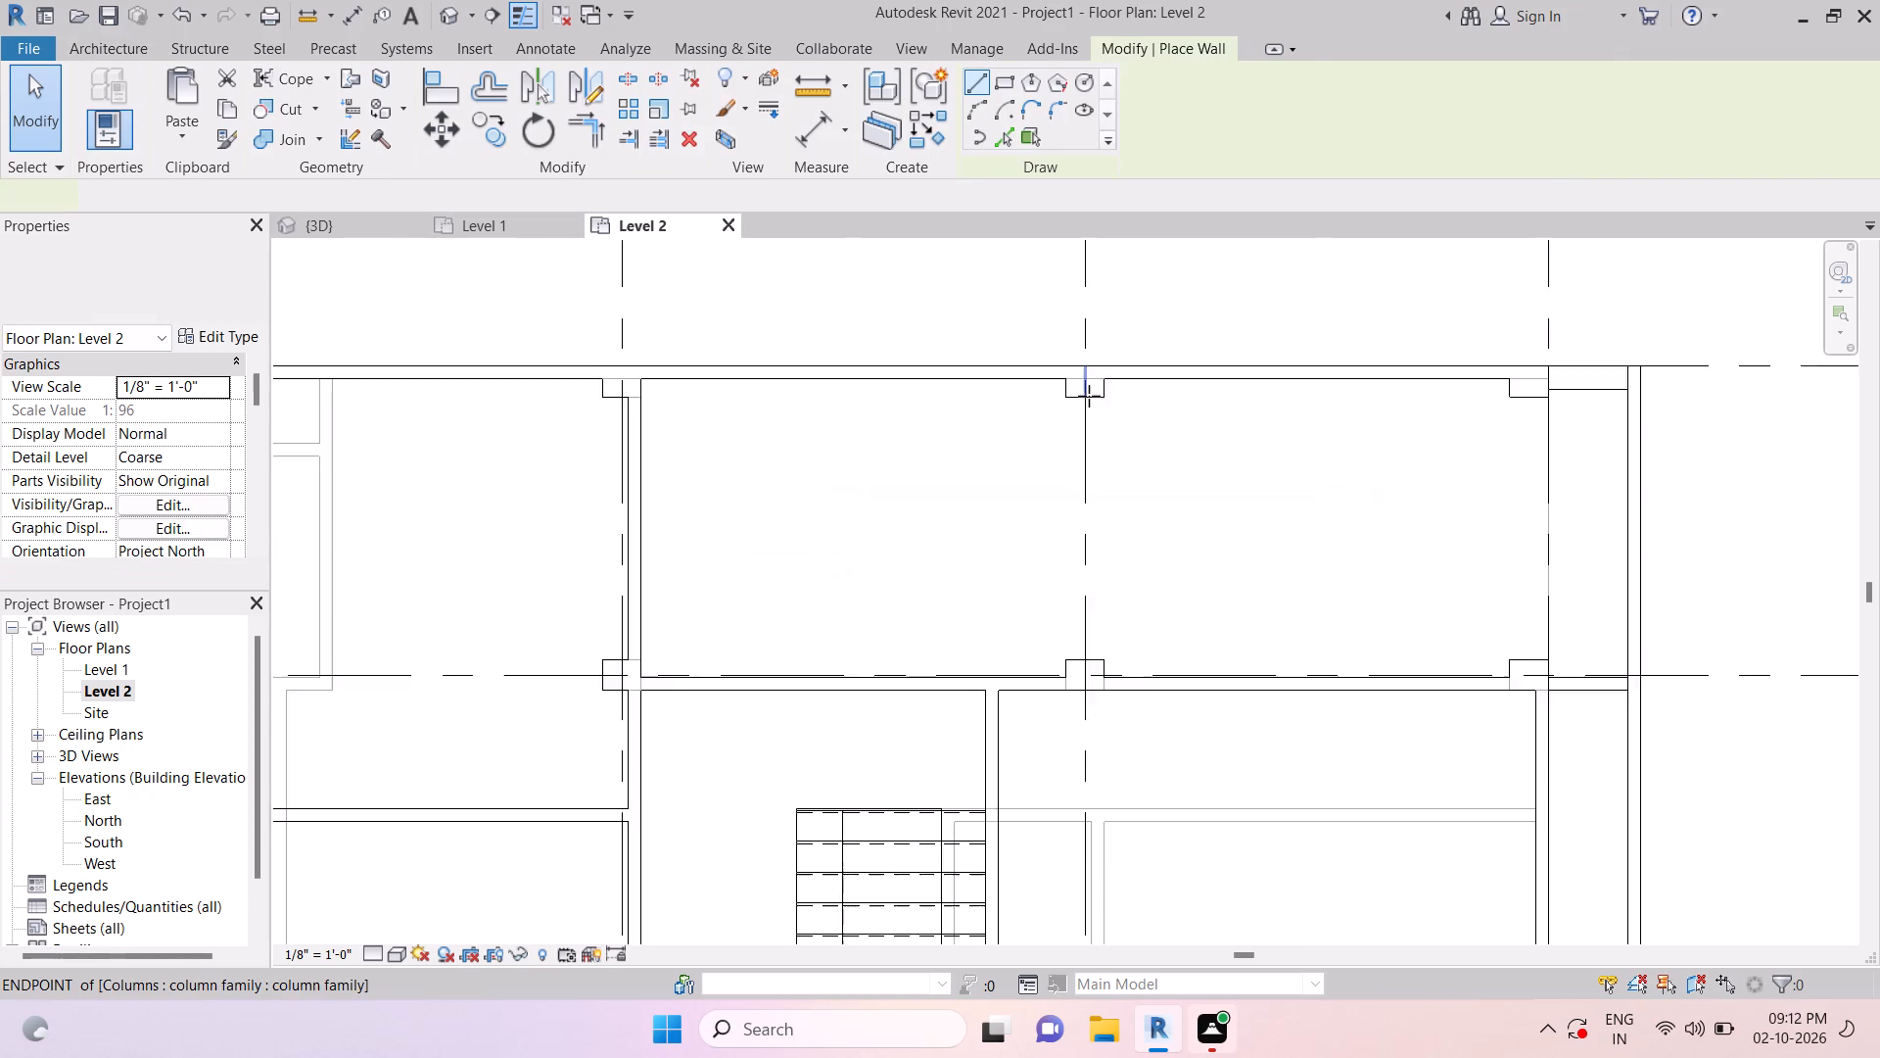
left_click(1100, 403)
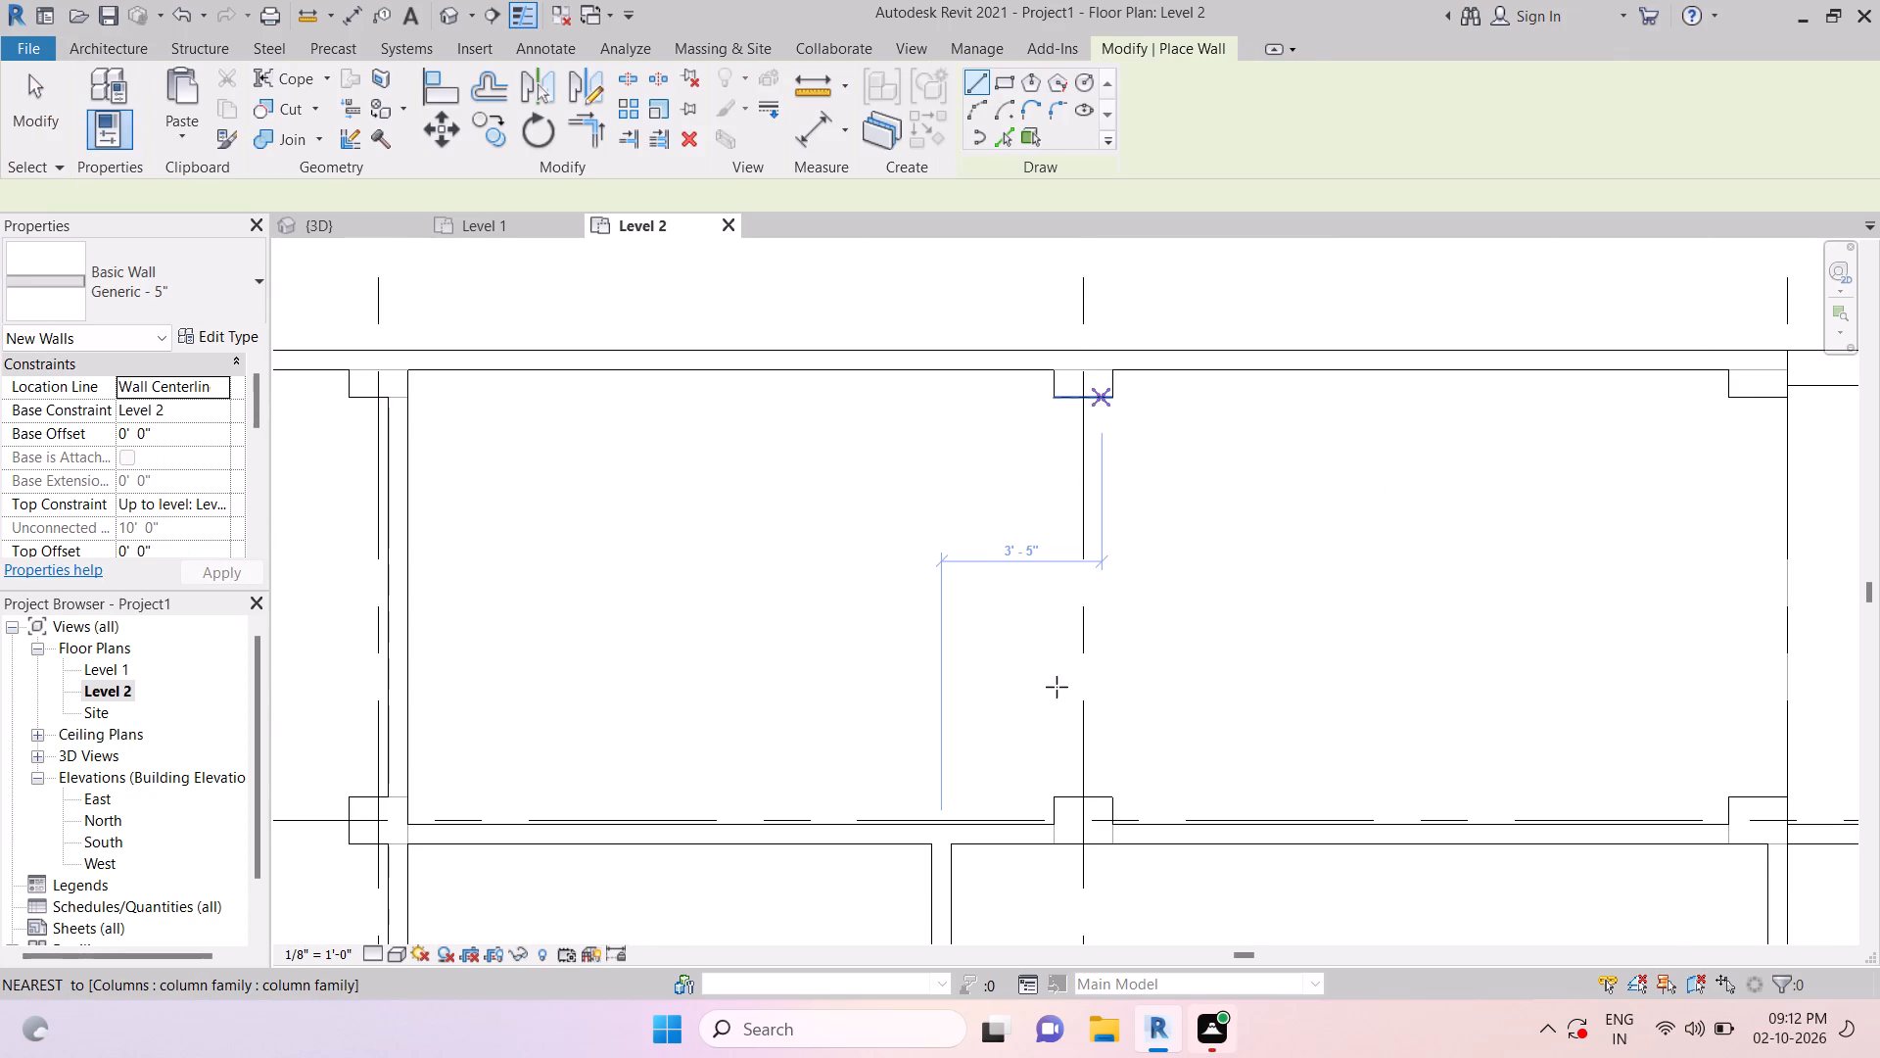
left_click(1096, 800)
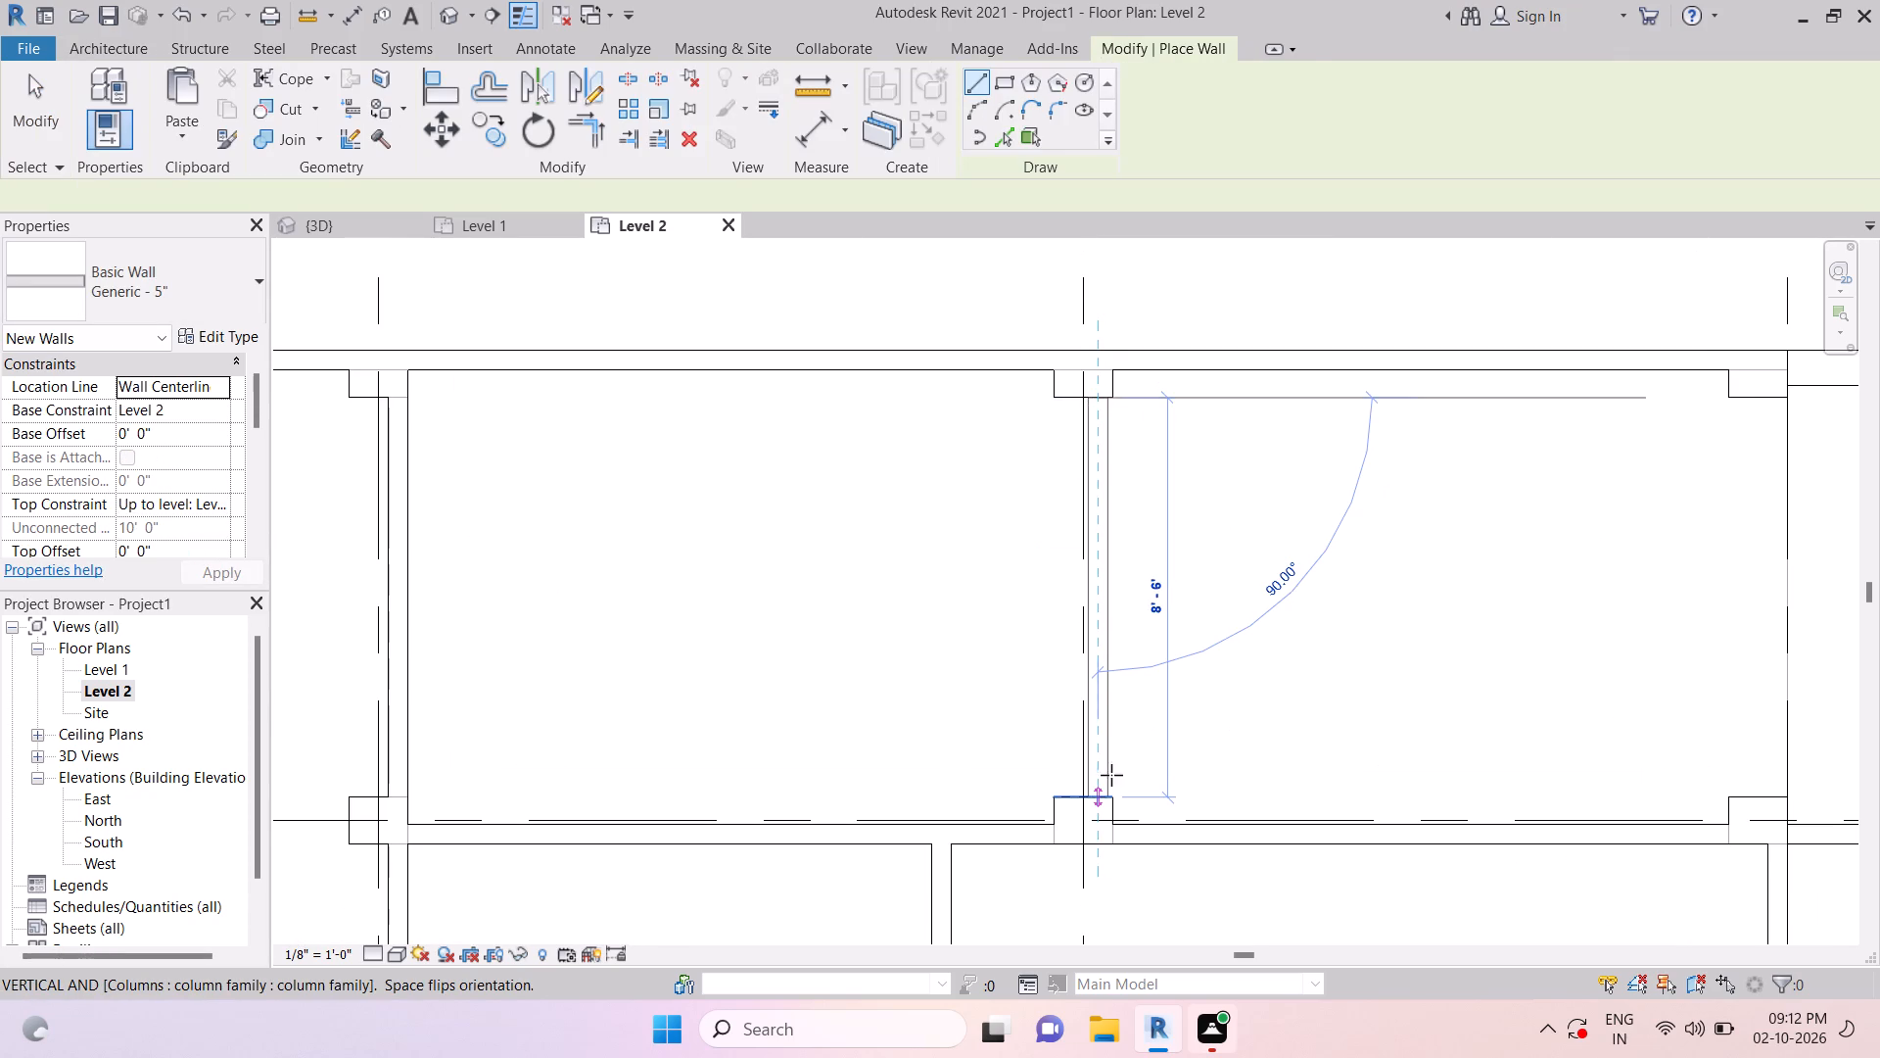
key("Escape")
key("Escape")
key("Escape")
key("Escape")
scroll(1106, 796, "up", 3)
key("Escape")
key("Escape")
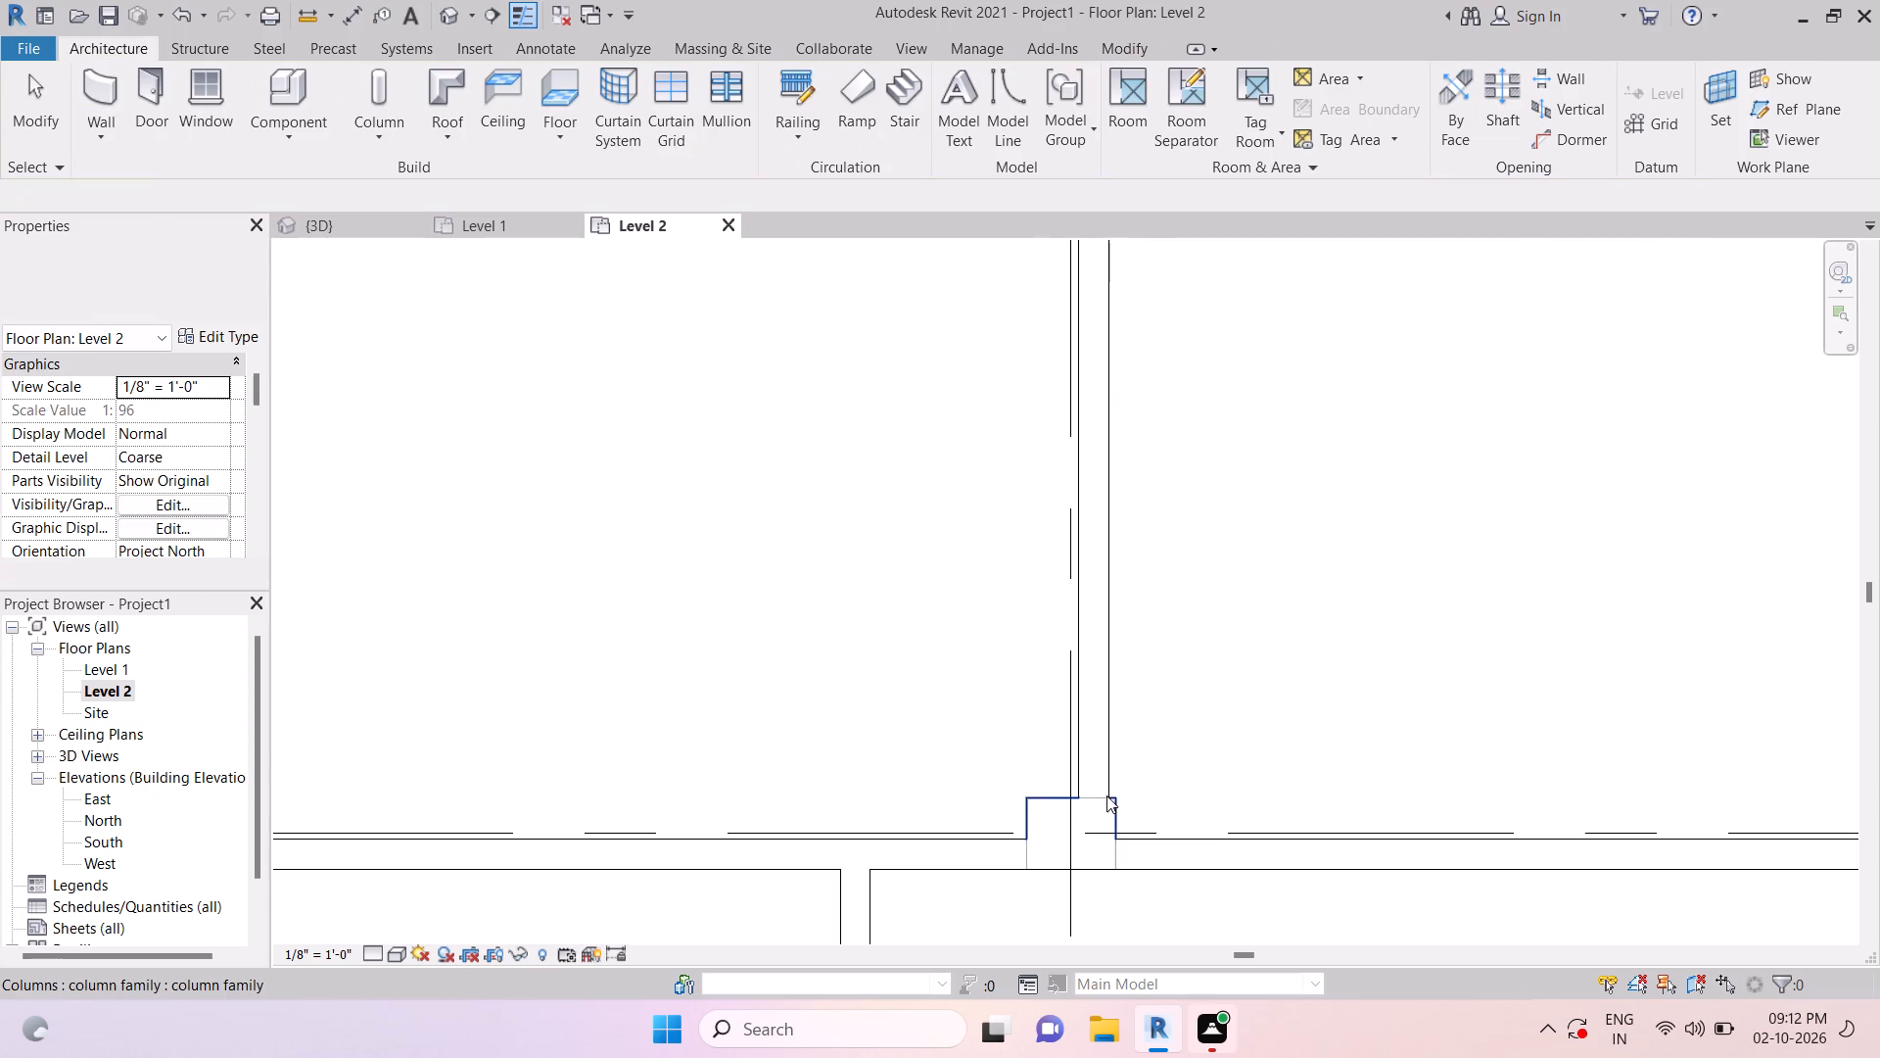
Align the grid 5-facing side of the new grid 4 wall flush with the matching face of the grid 7 column.
key("a")
type("l;")
left_click(1119, 810)
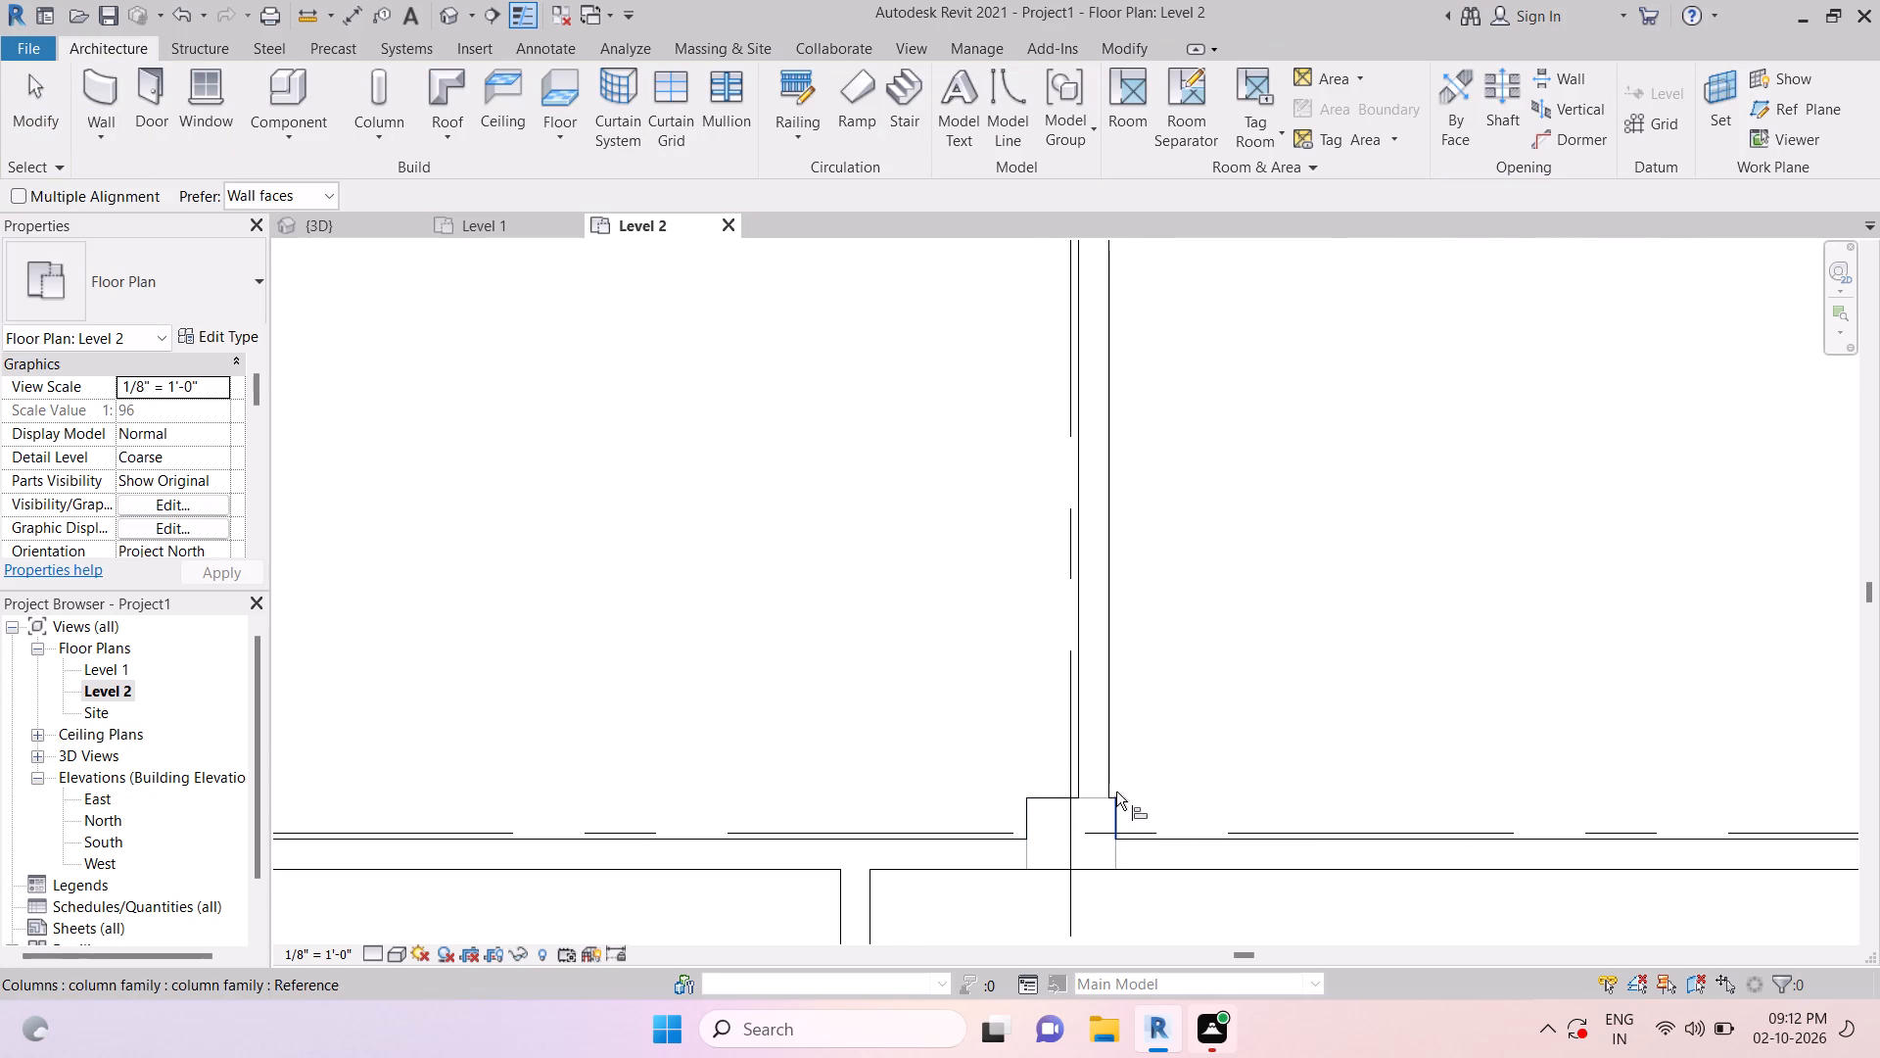
left_click(1108, 761)
key("Escape")
key("Escape")
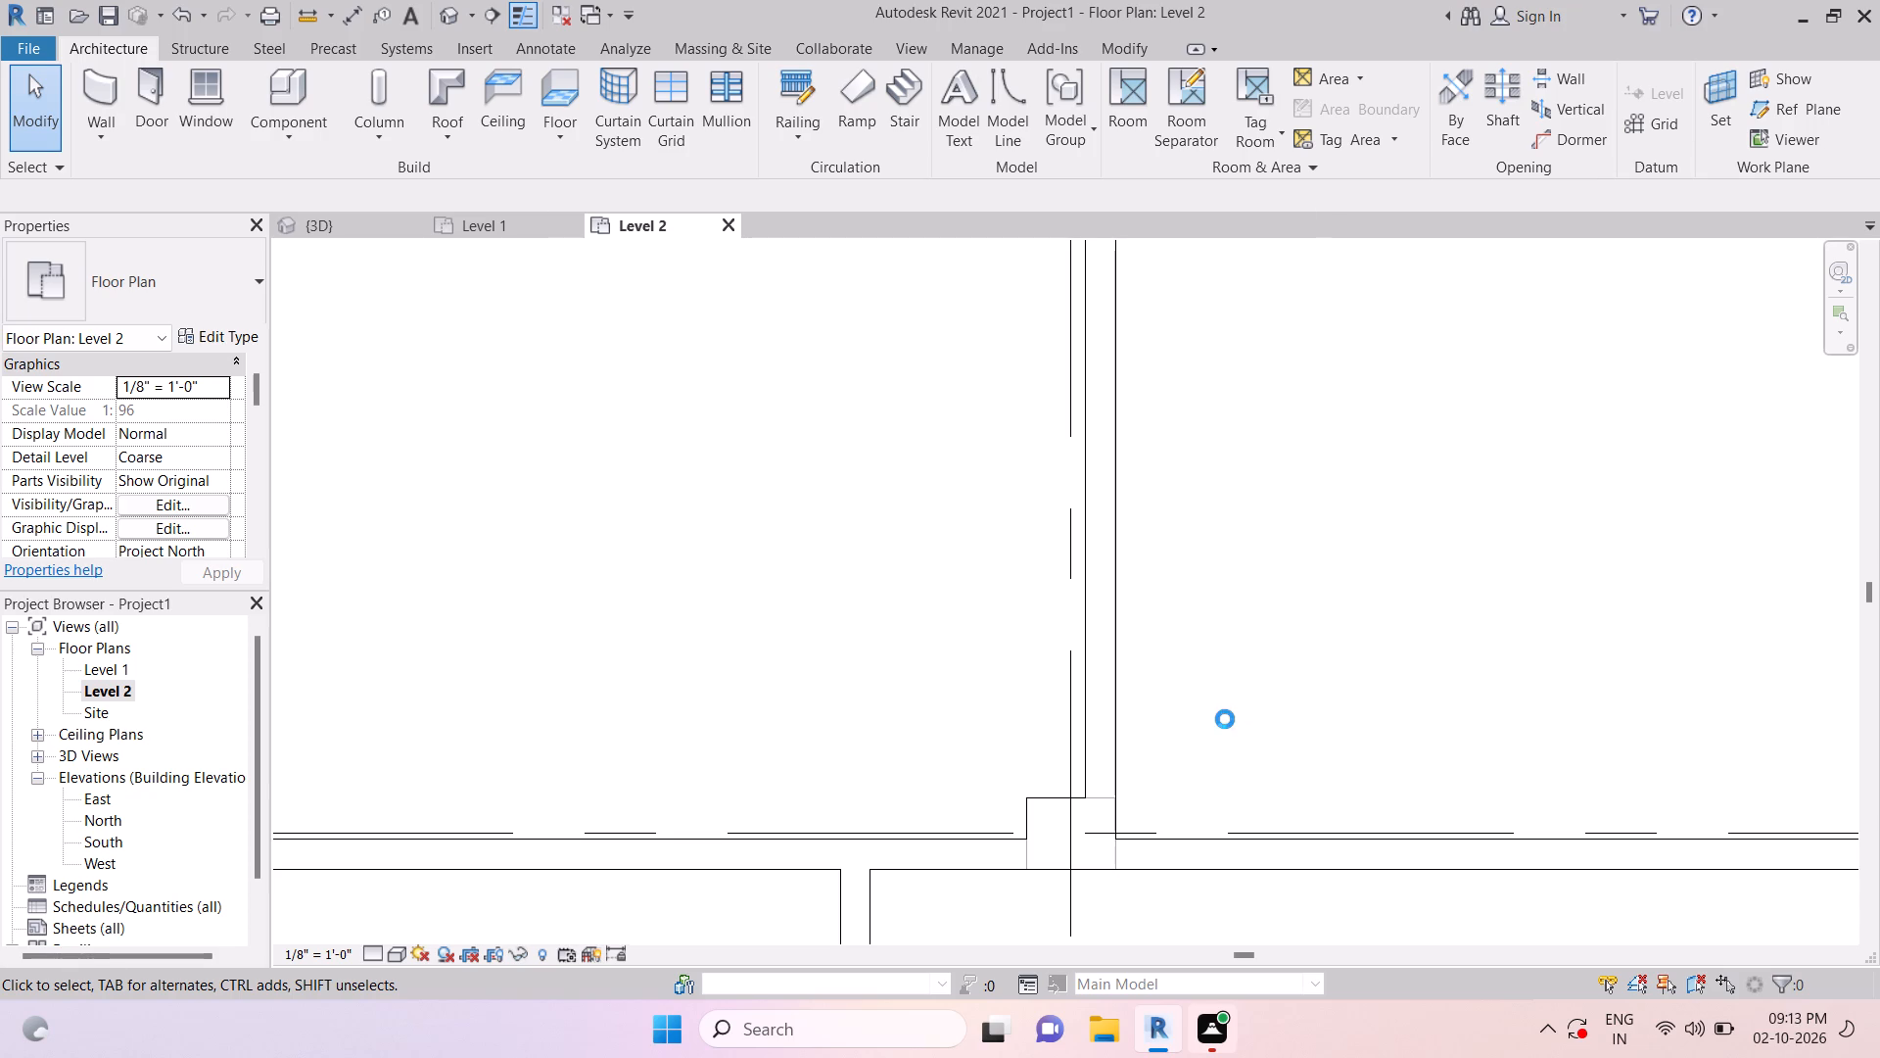
Dismiss the Autodesk Genuine notification covering the drawing.
key("Escape")
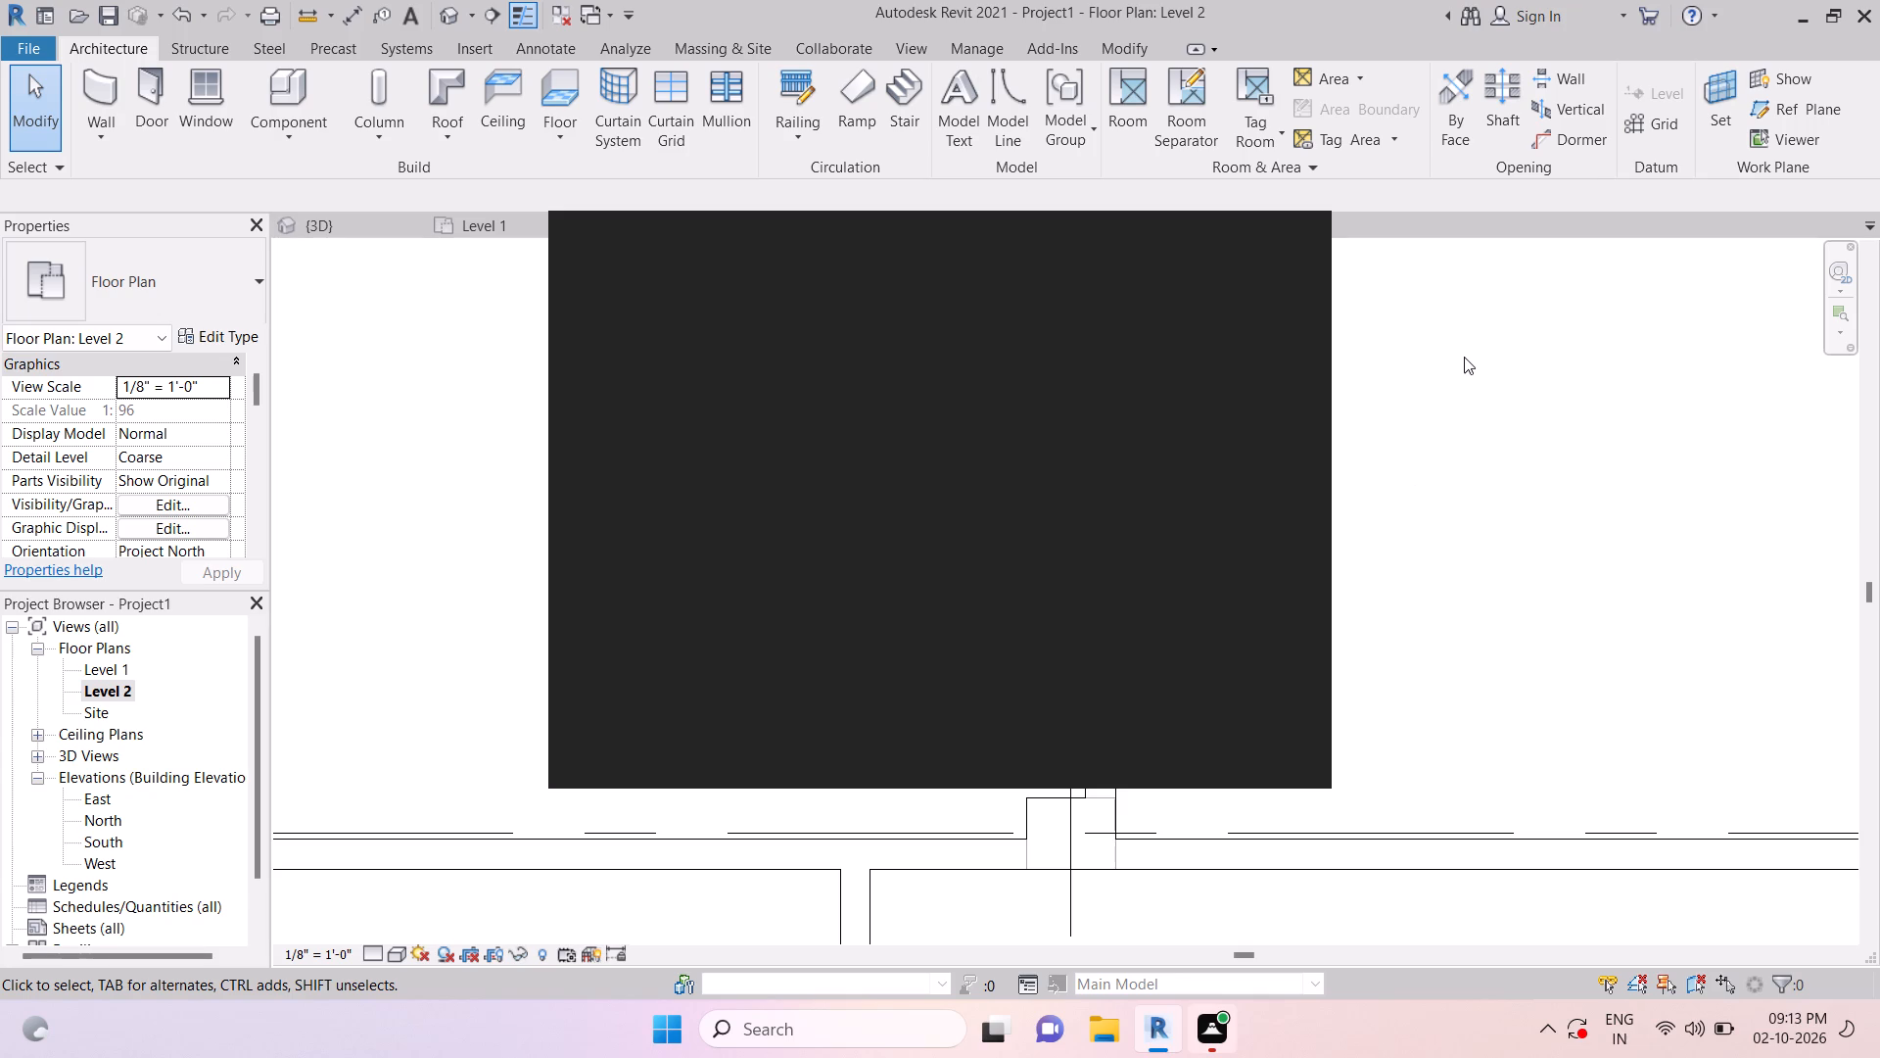
scroll(1466, 469, "down", 2)
key("Escape")
middle_click_drag(1473, 504, 1541, 562)
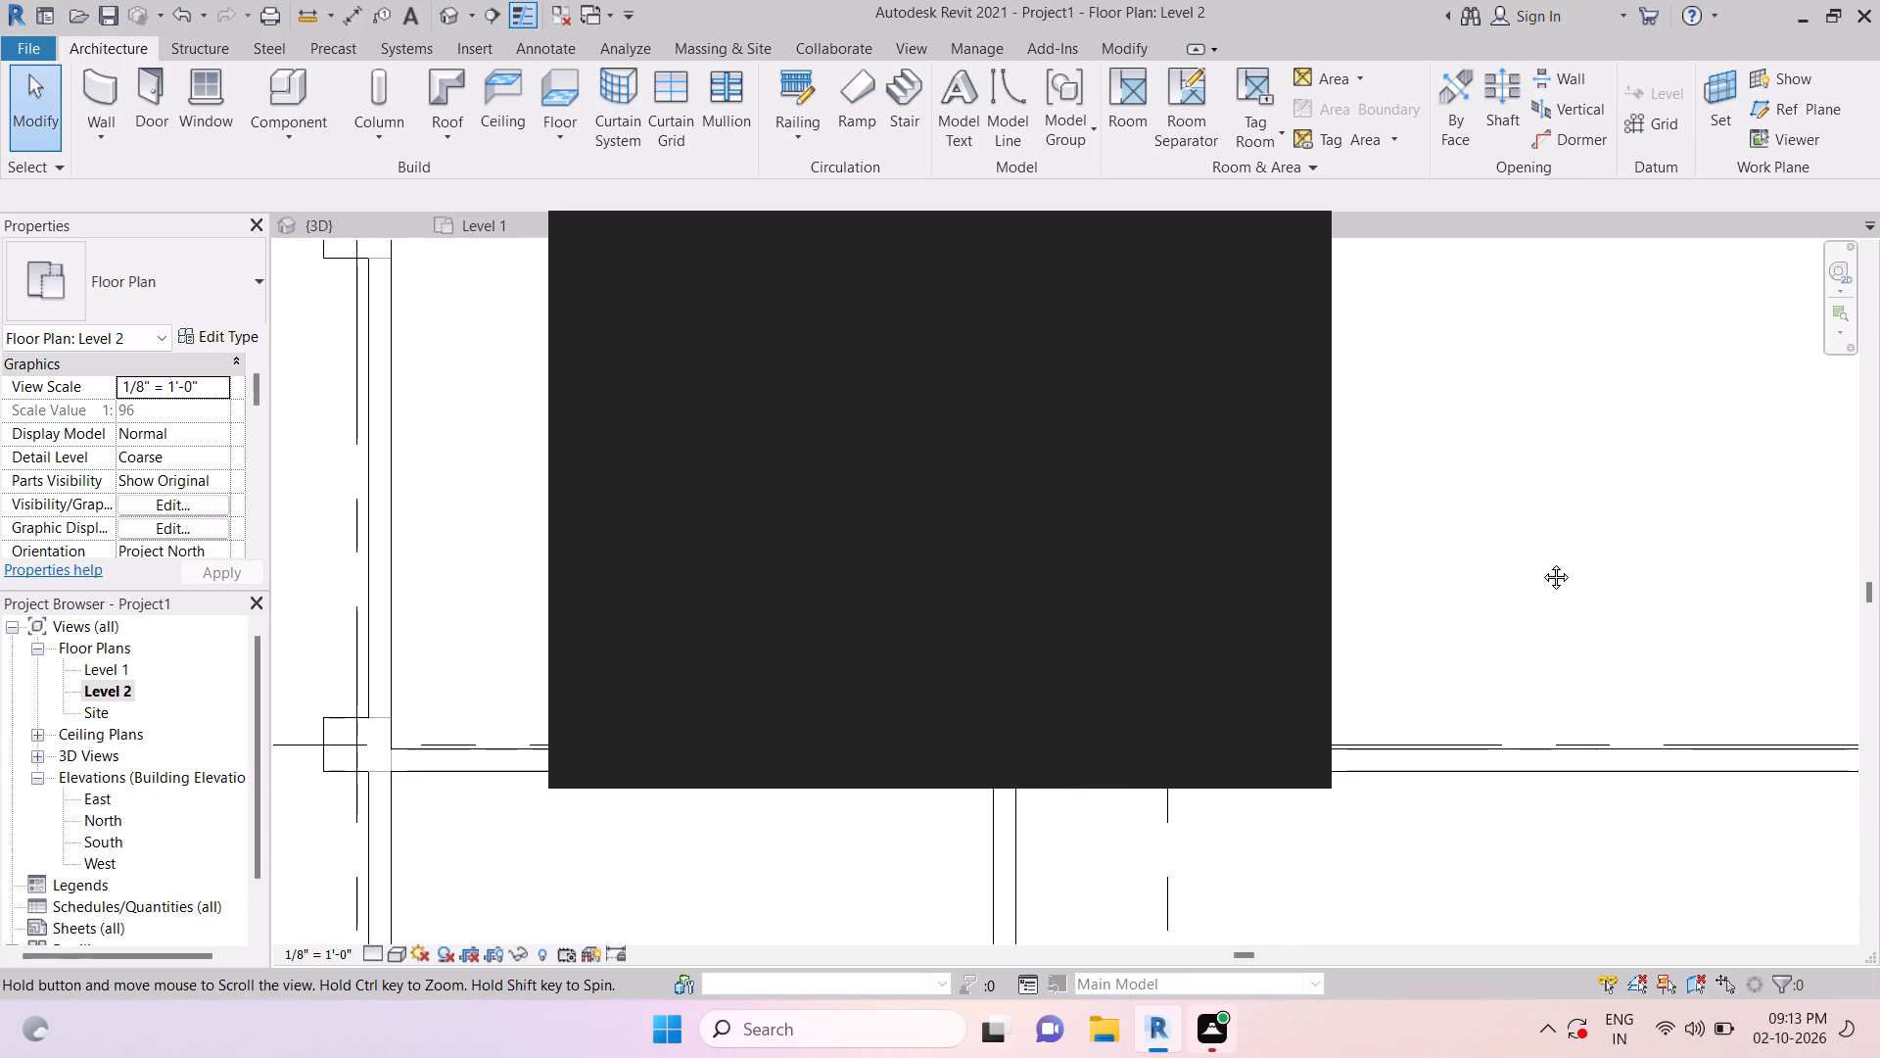
middle_click_drag(1541, 562, 1590, 647)
key("Escape")
scroll(1486, 513, "down", 2)
key("Escape")
key("Escape")
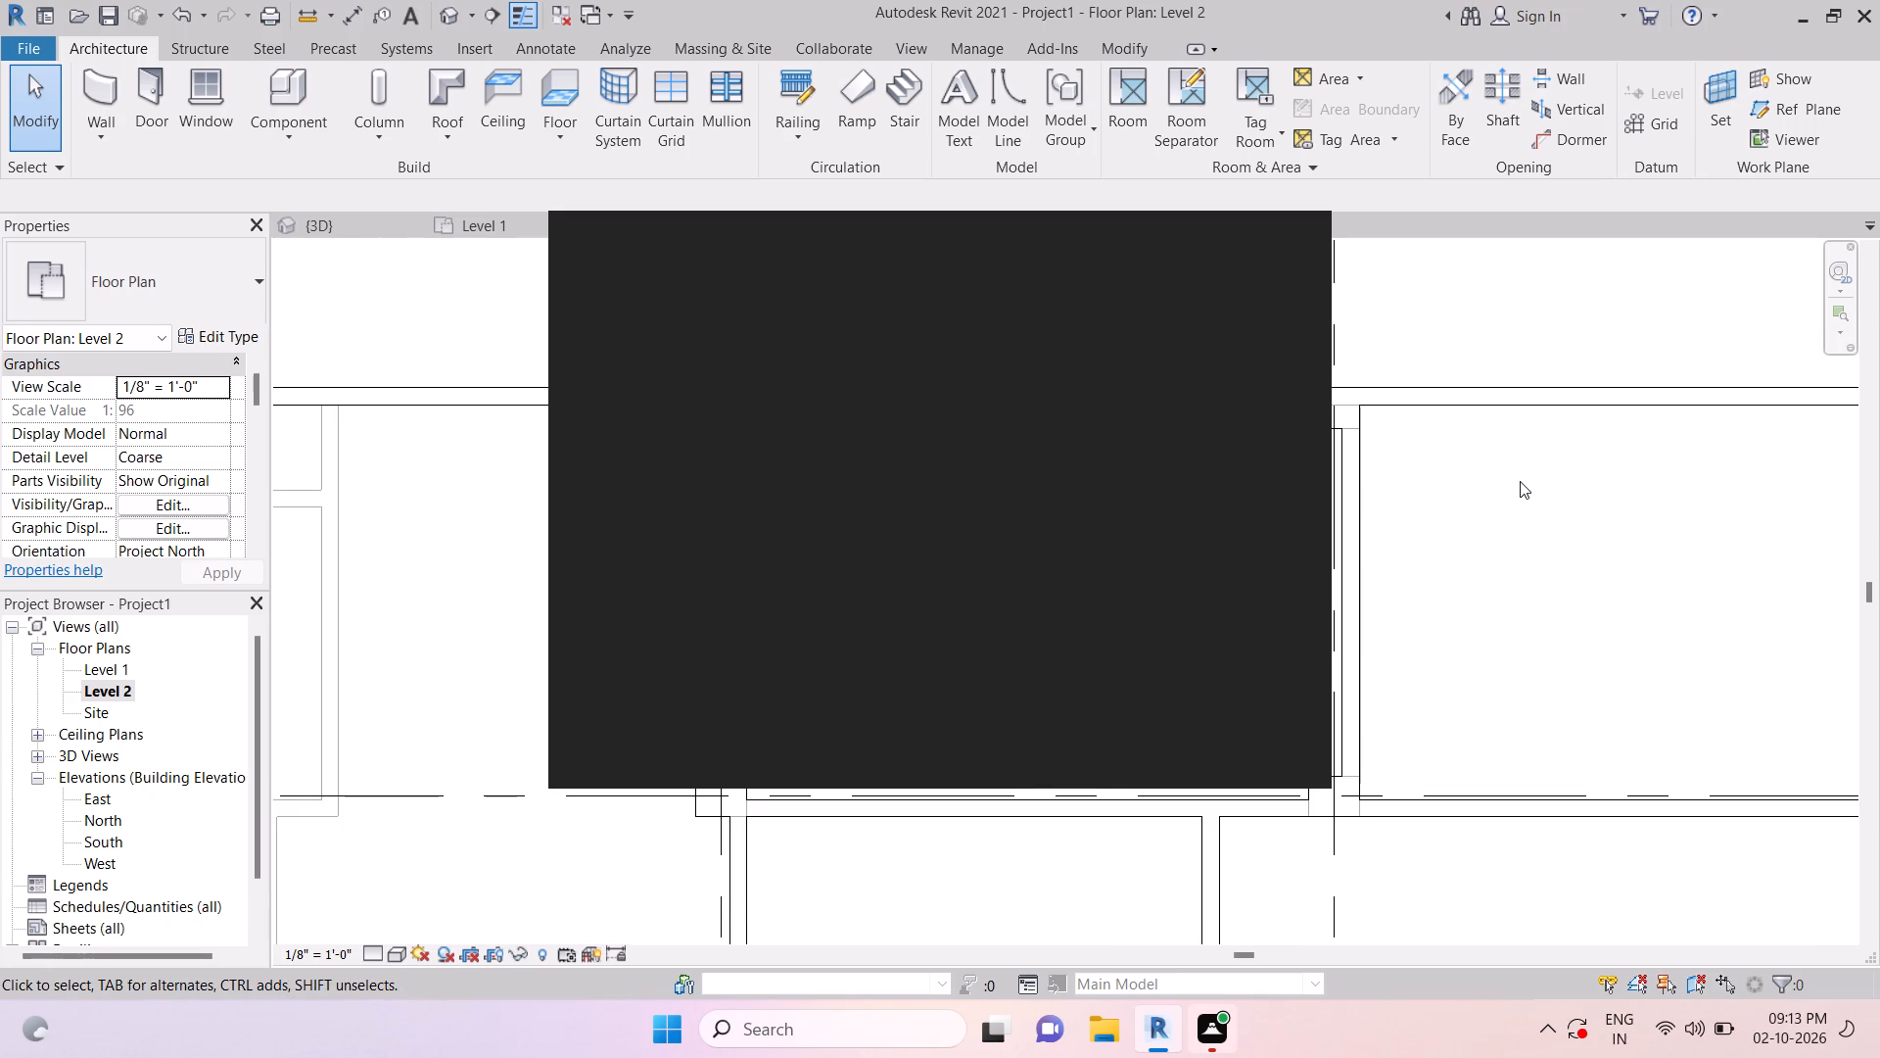
key("Escape")
key("Escape")
key("Escape")
left_click(1280, 248)
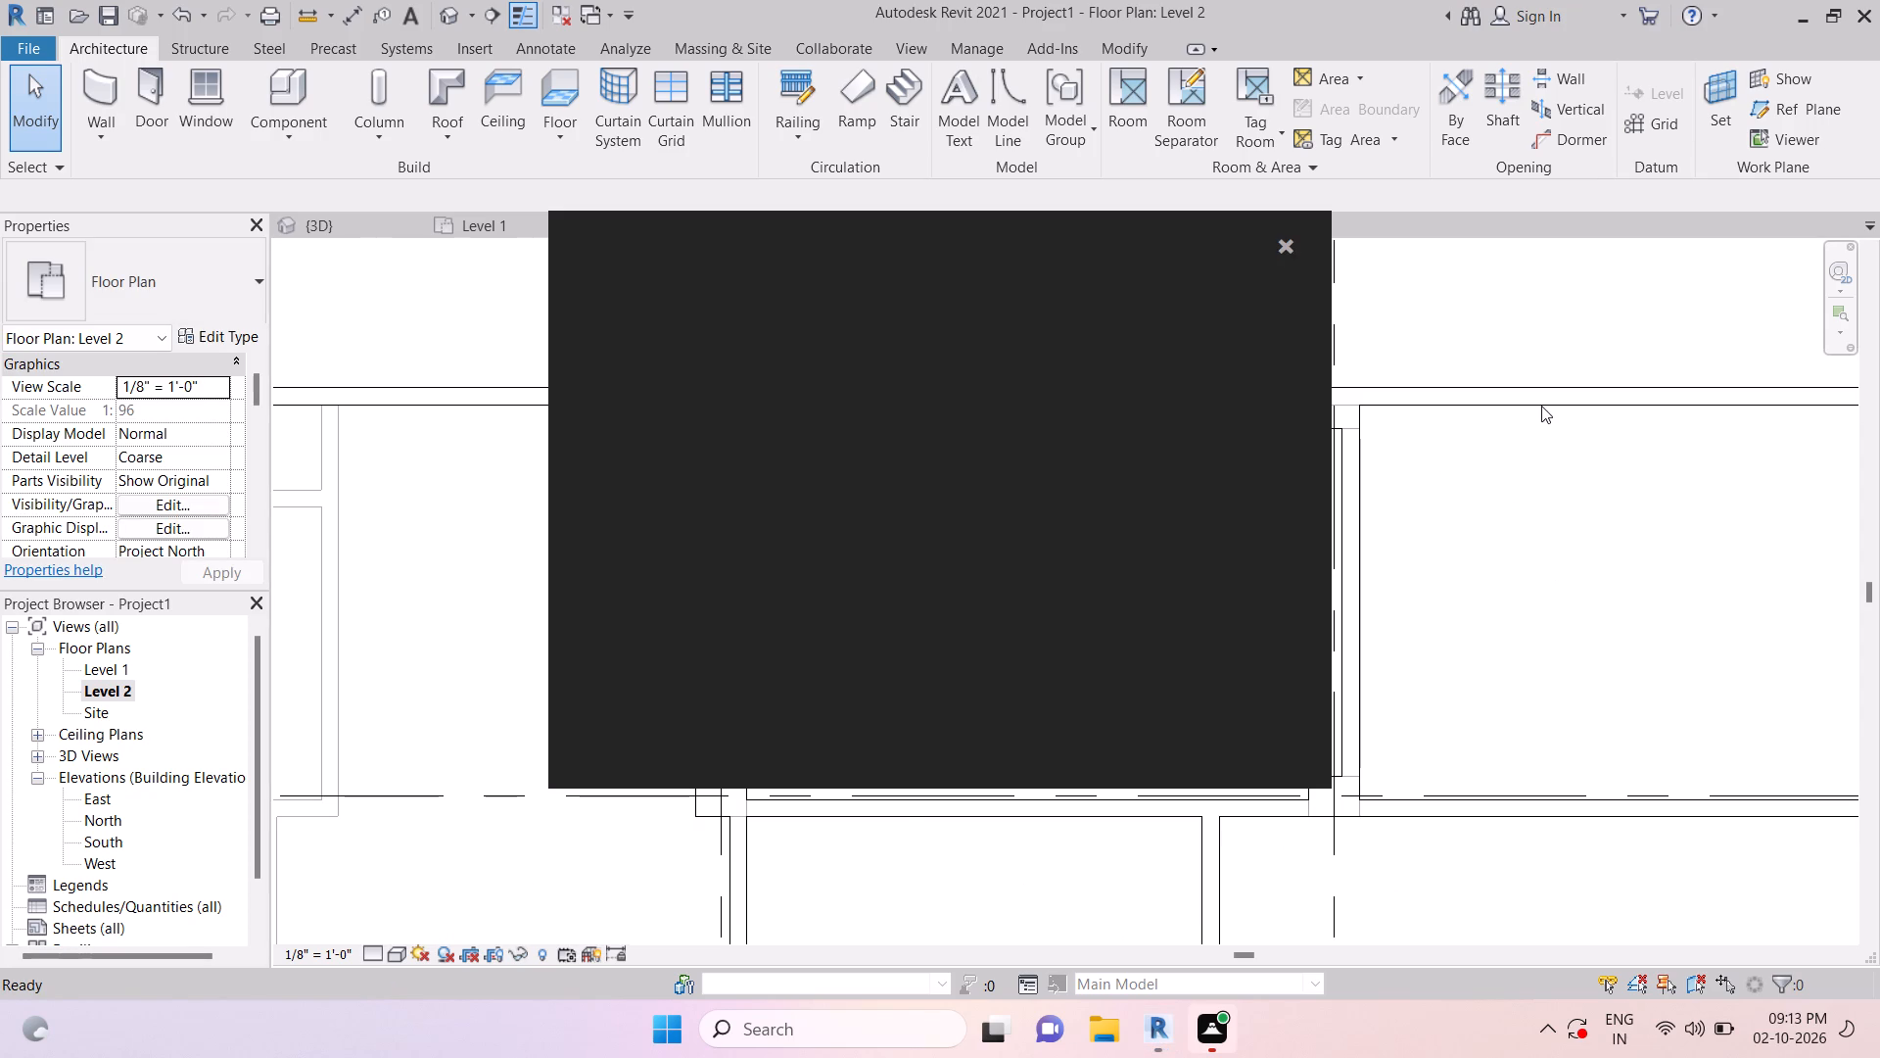
Check the gap between the stair wall's grid 4-facing side and the near face of the column at grids 4 and 7.
key("Escape")
scroll(1460, 546, "down", 4)
key("Escape")
key("Escape")
scroll(1460, 546, "down", 4)
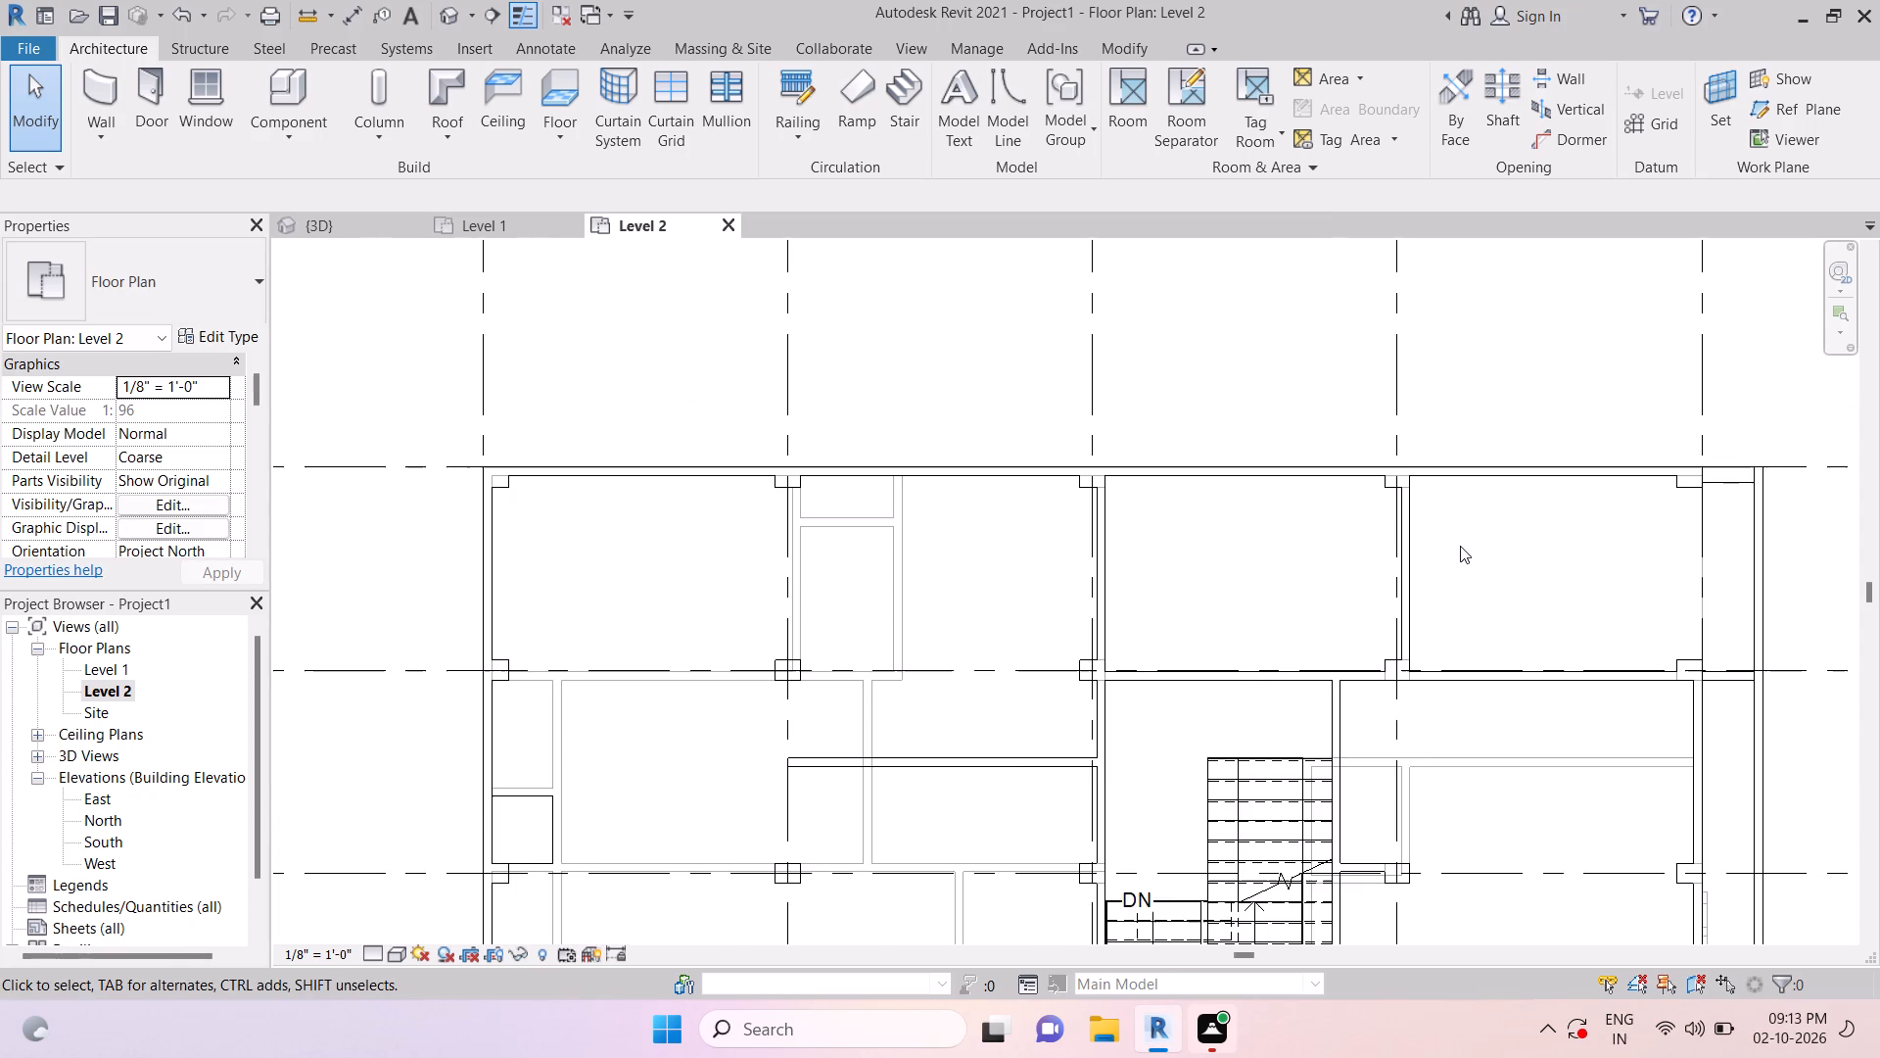
key("Escape")
key("Escape")
scroll(1393, 627, "up", 8)
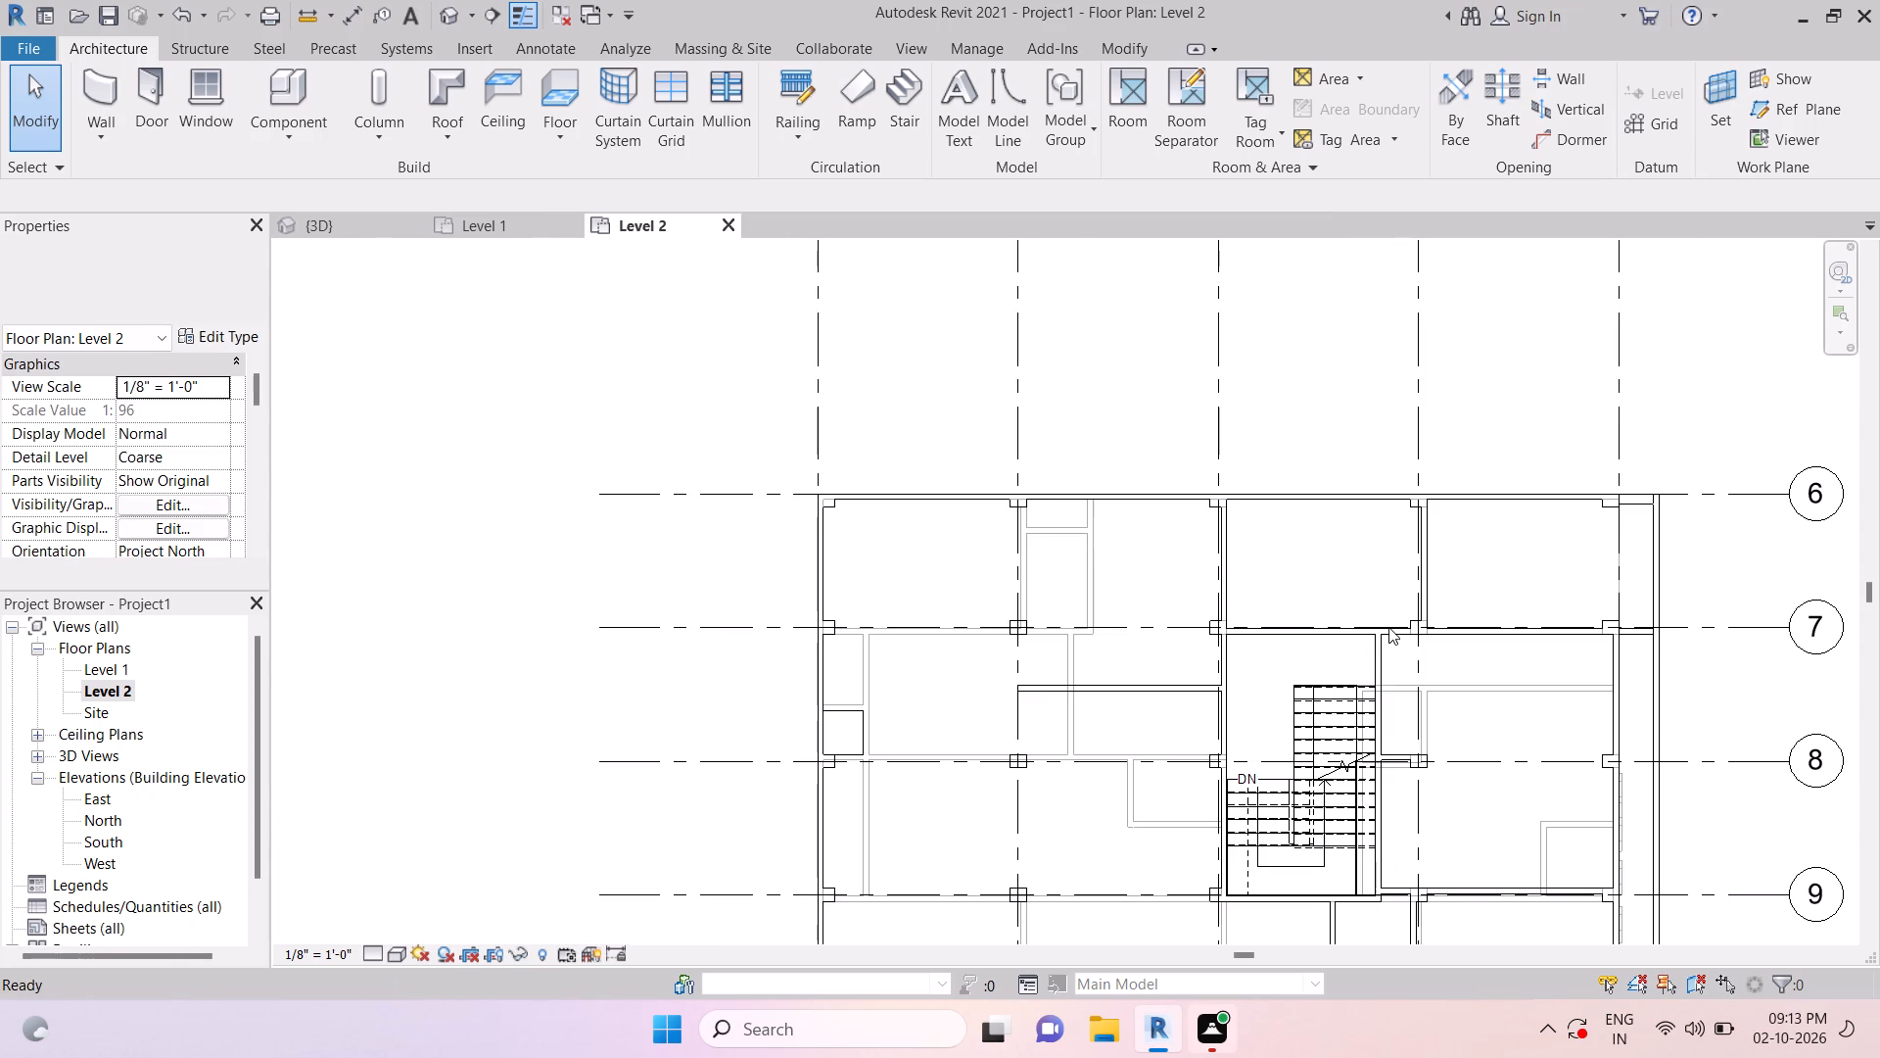
key("Escape")
key("Escape")
key("Escape")
key("Escape")
key("s")
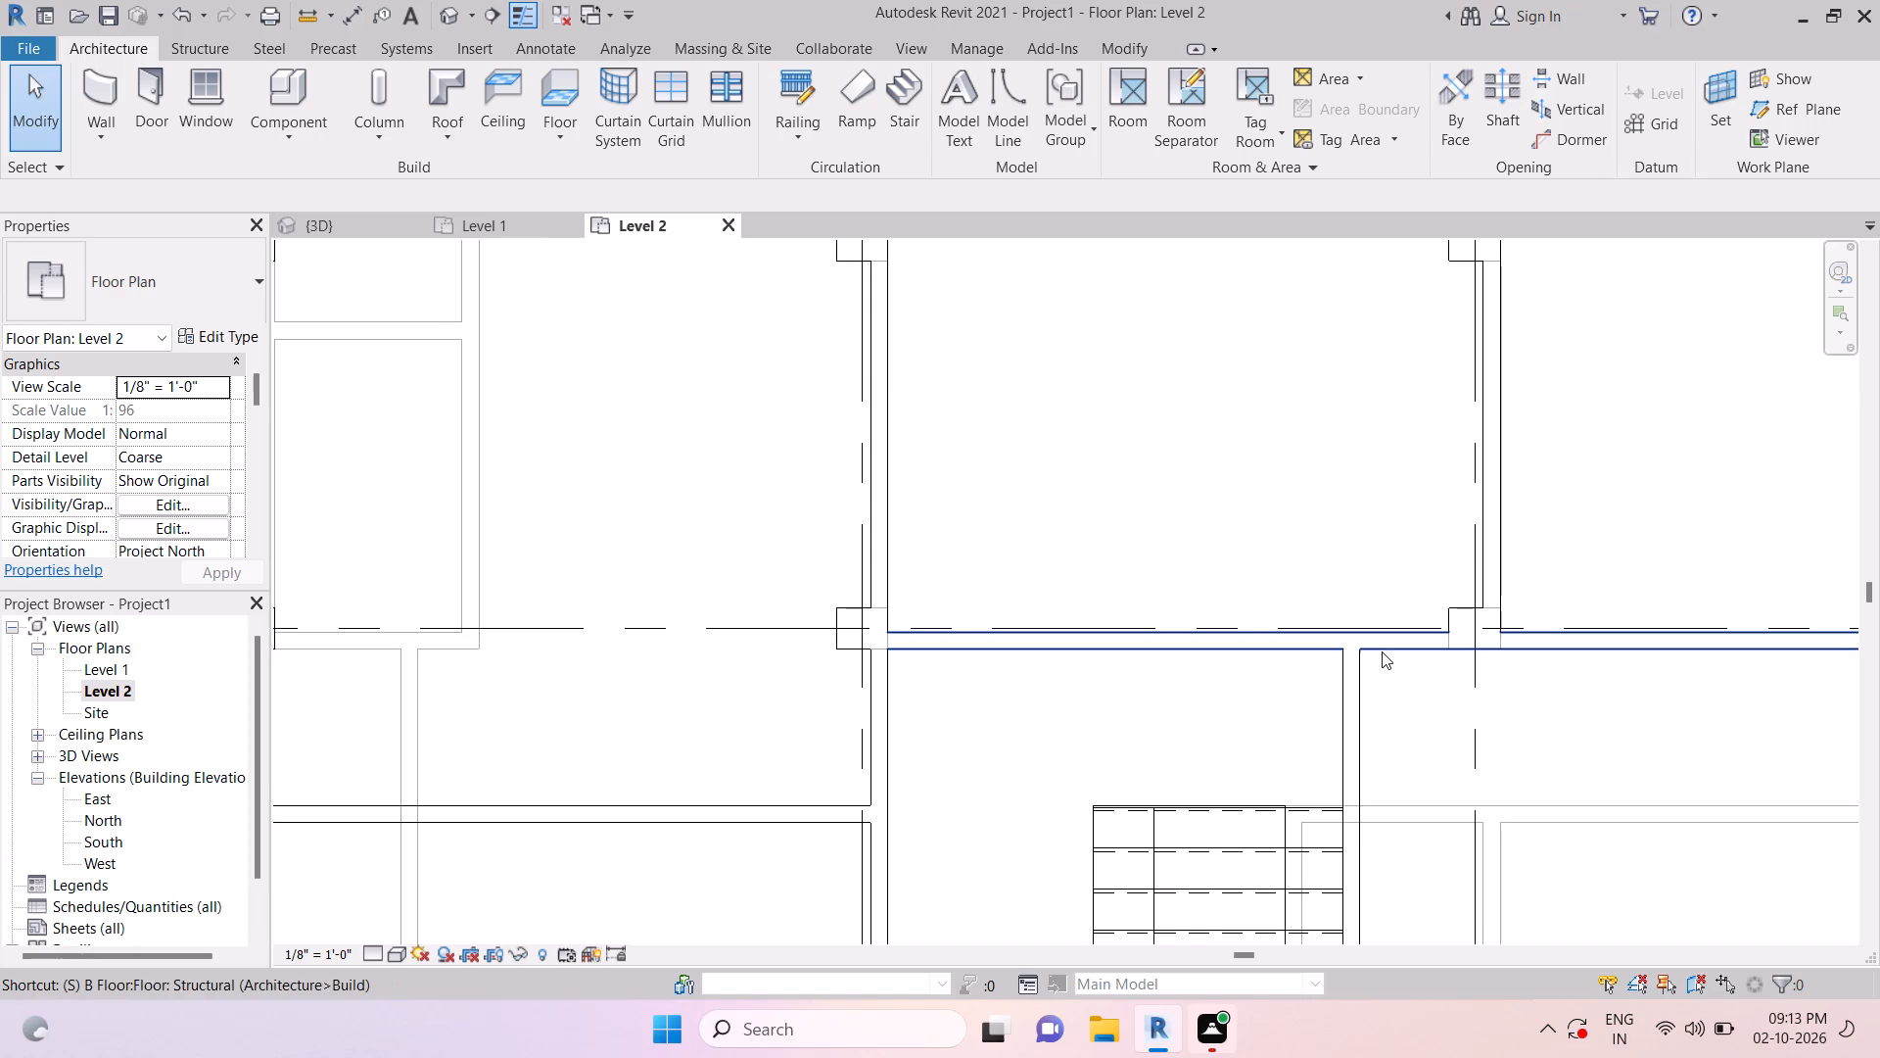
key("Escape")
key("Escape")
key("d")
key("i")
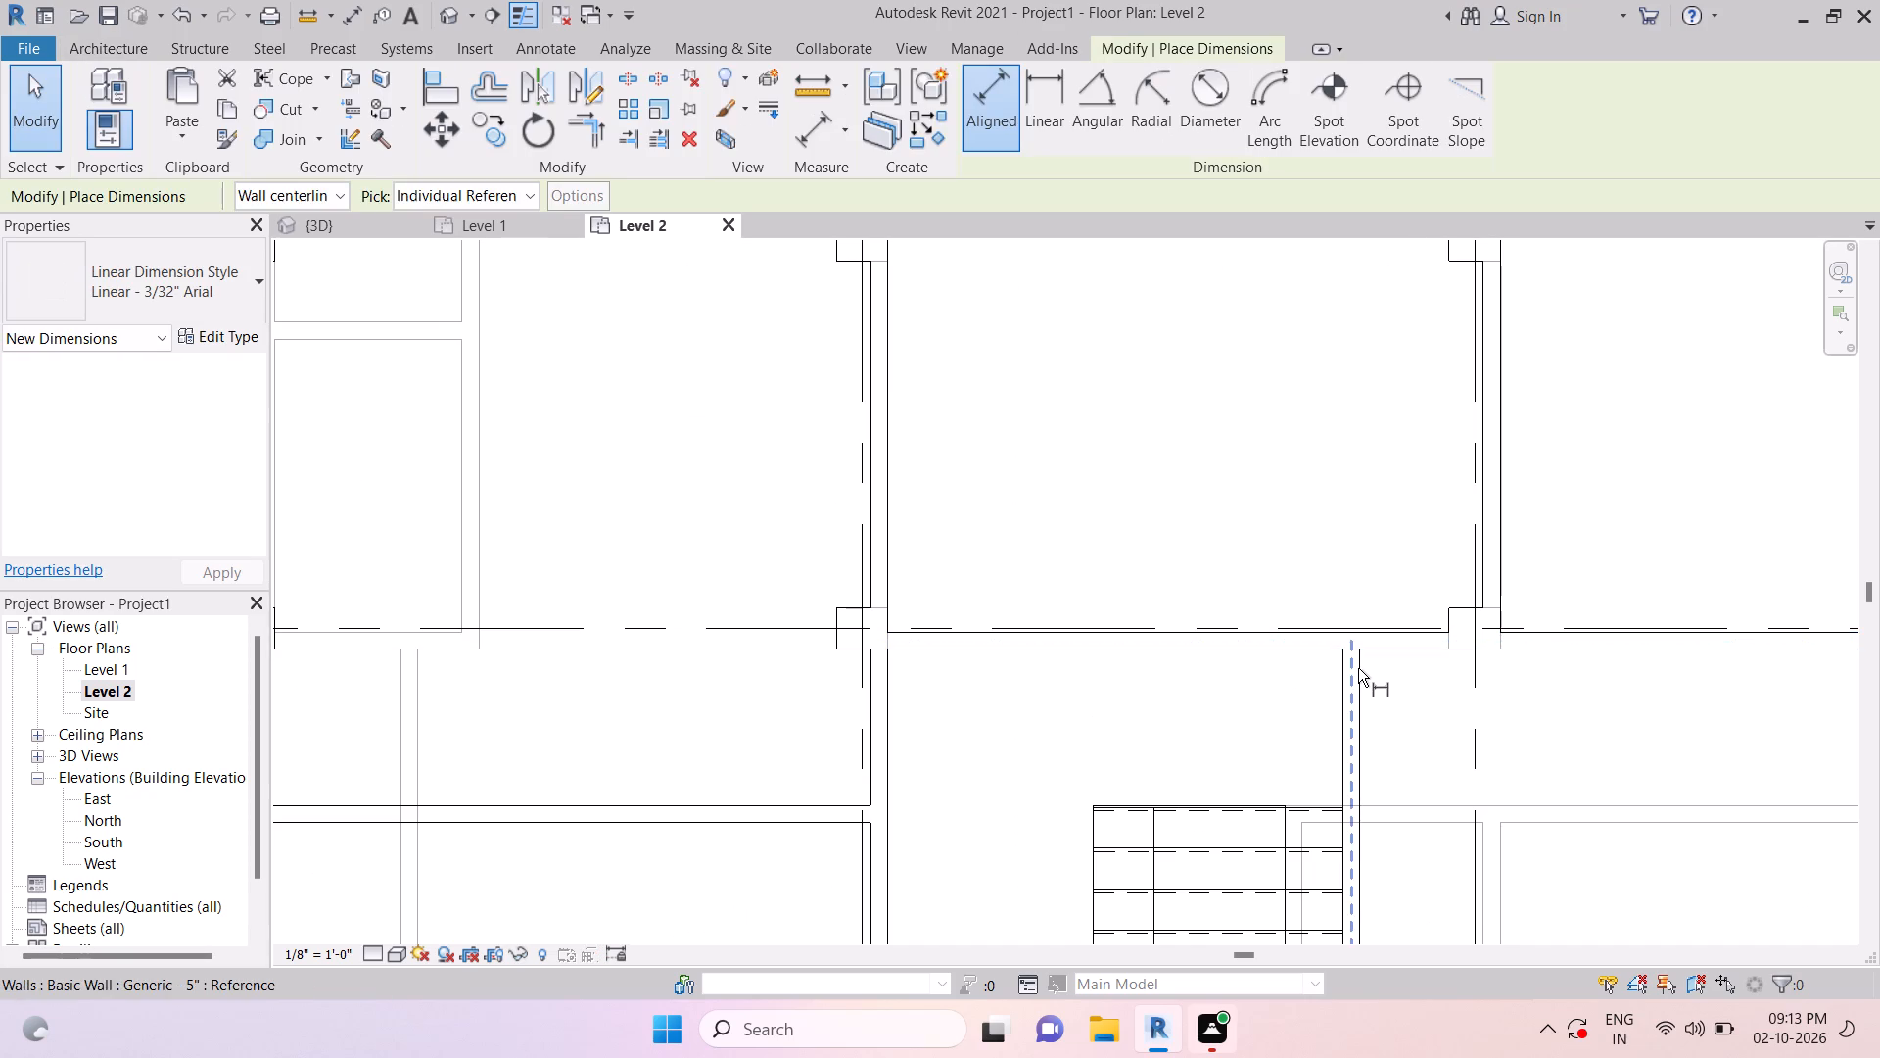
key("grave")
key("Tab")
left_click(1358, 668)
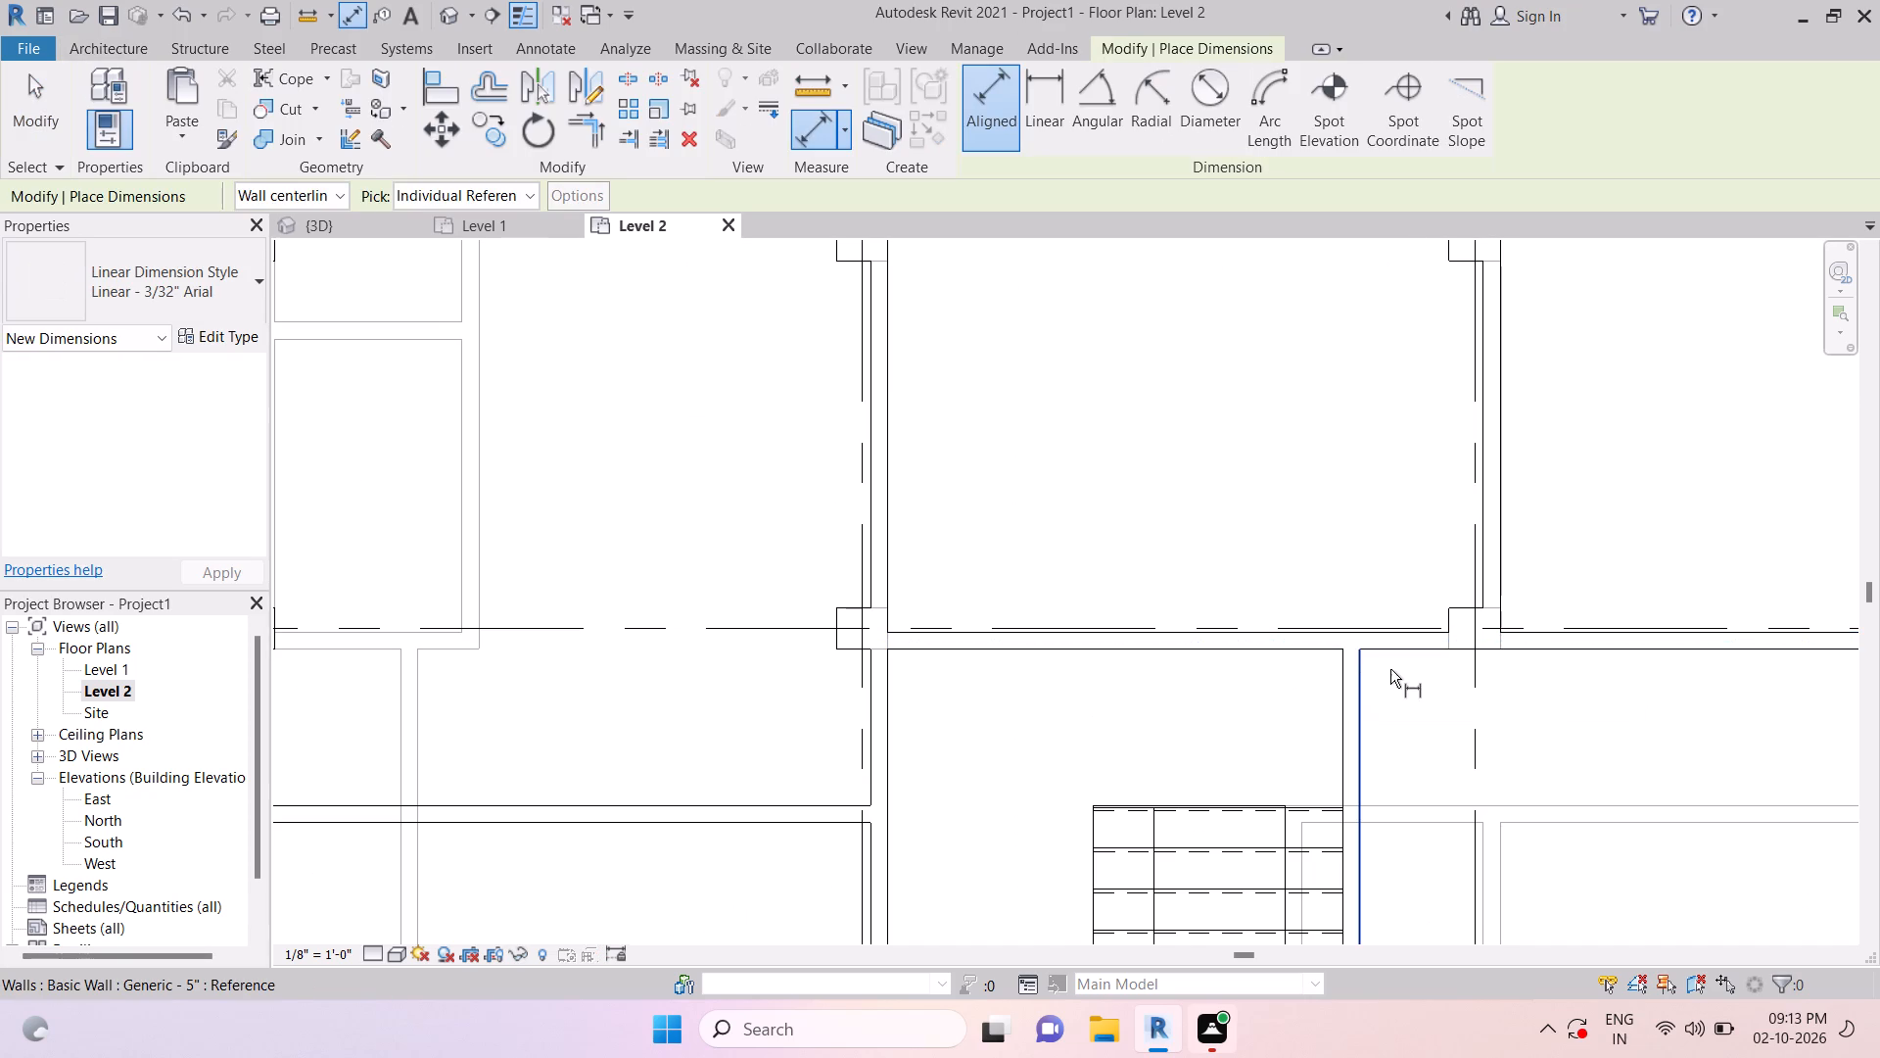
left_click(1444, 627)
key("Escape")
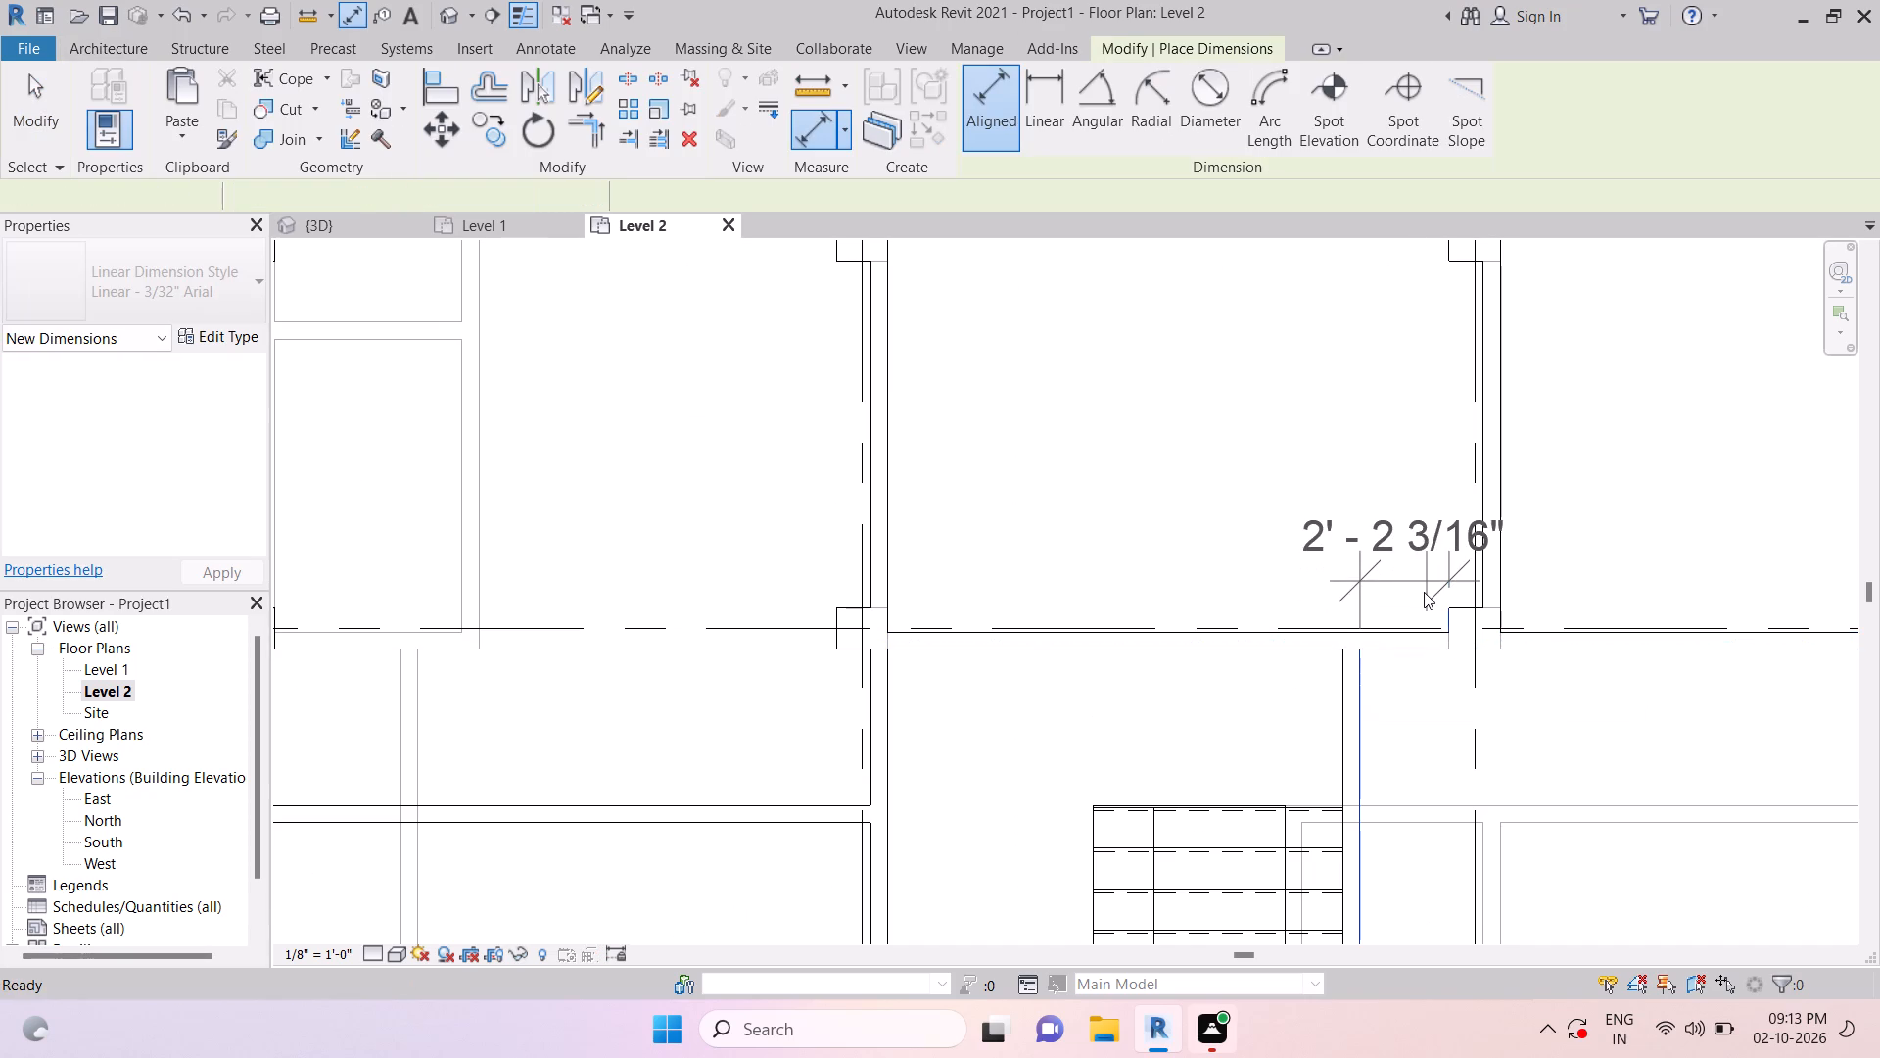
key("Escape")
Examine the Level 2 wall layout around the stair and between grids 6 and 10.
scroll(1416, 618, "down", 3)
key("Escape")
key("Escape")
scroll(1425, 644, "down", 2)
key("Escape")
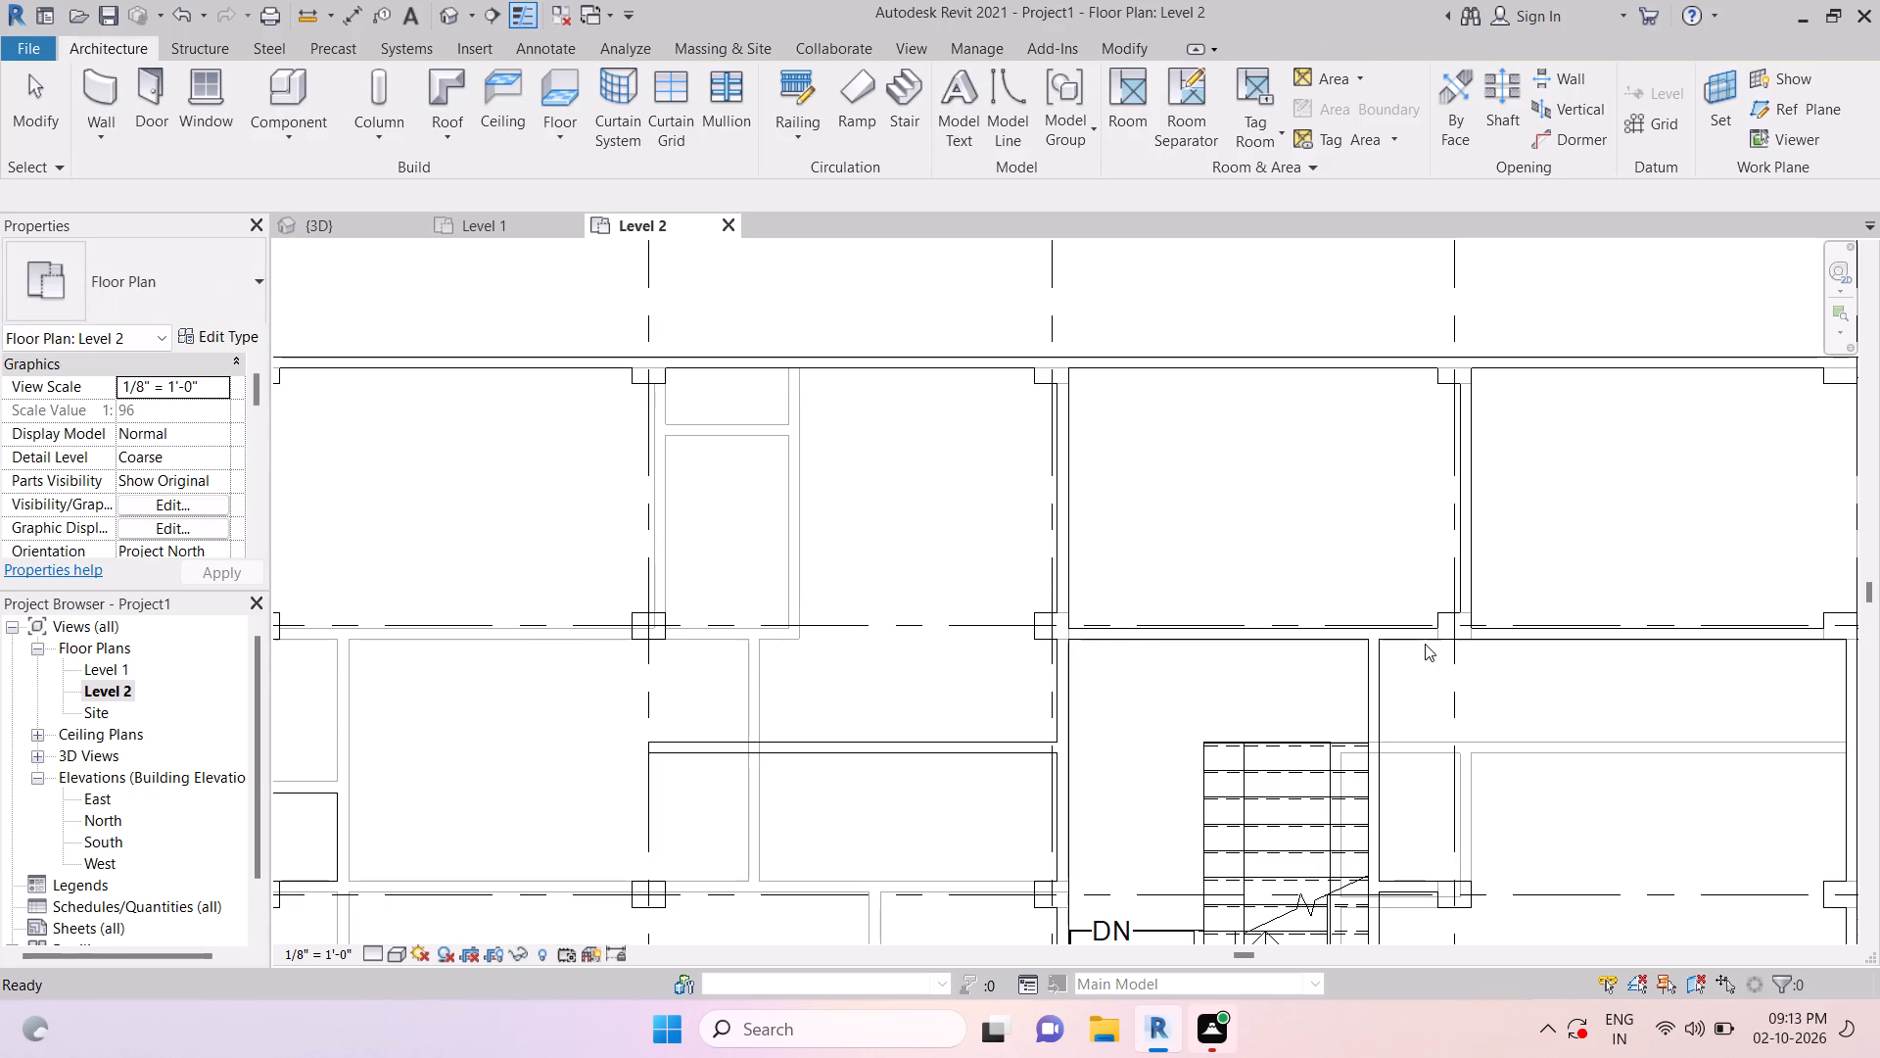
key("Escape")
key("Escape")
key("Escape")
scroll(1430, 650, "down", 2)
key("Escape")
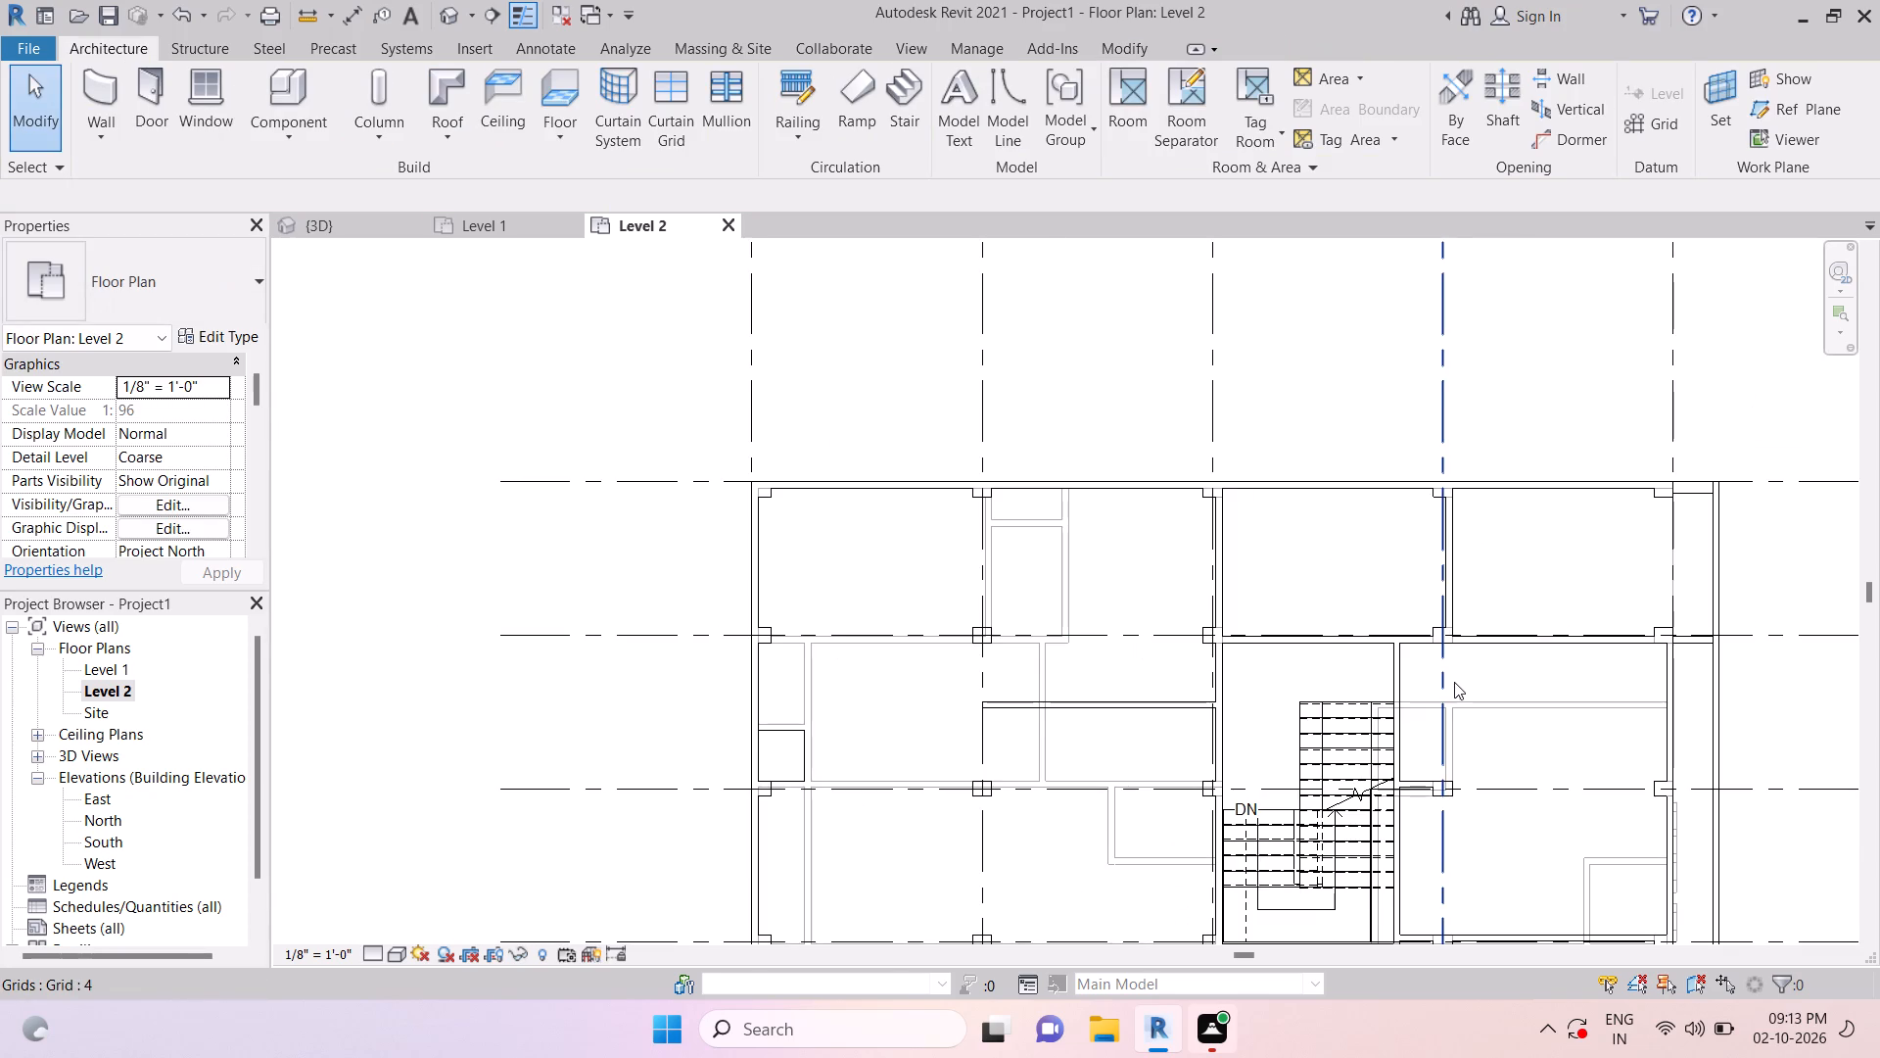
middle_click_drag(1480, 780, 1467, 560)
key("Escape")
key("Escape")
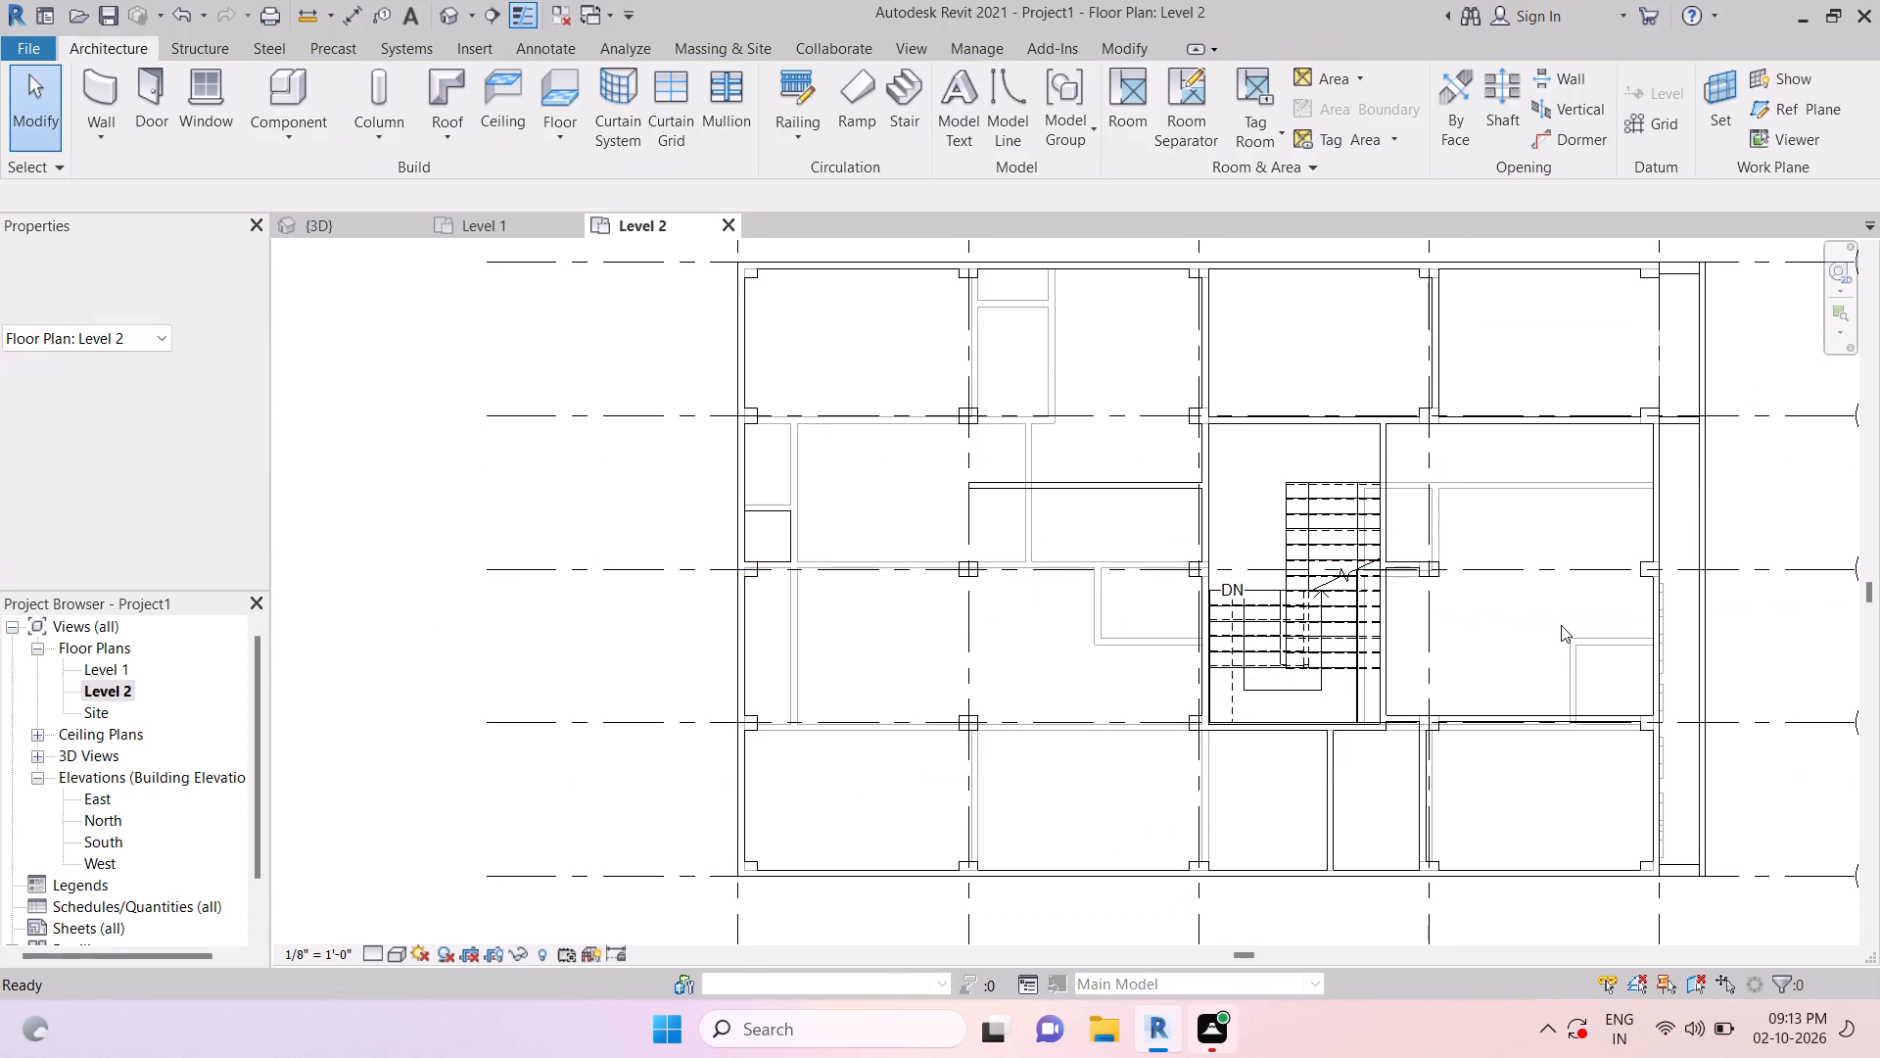
key("Escape")
key("Escape")
key("Escape")
middle_click_drag(1541, 489, 1500, 540)
key("Escape")
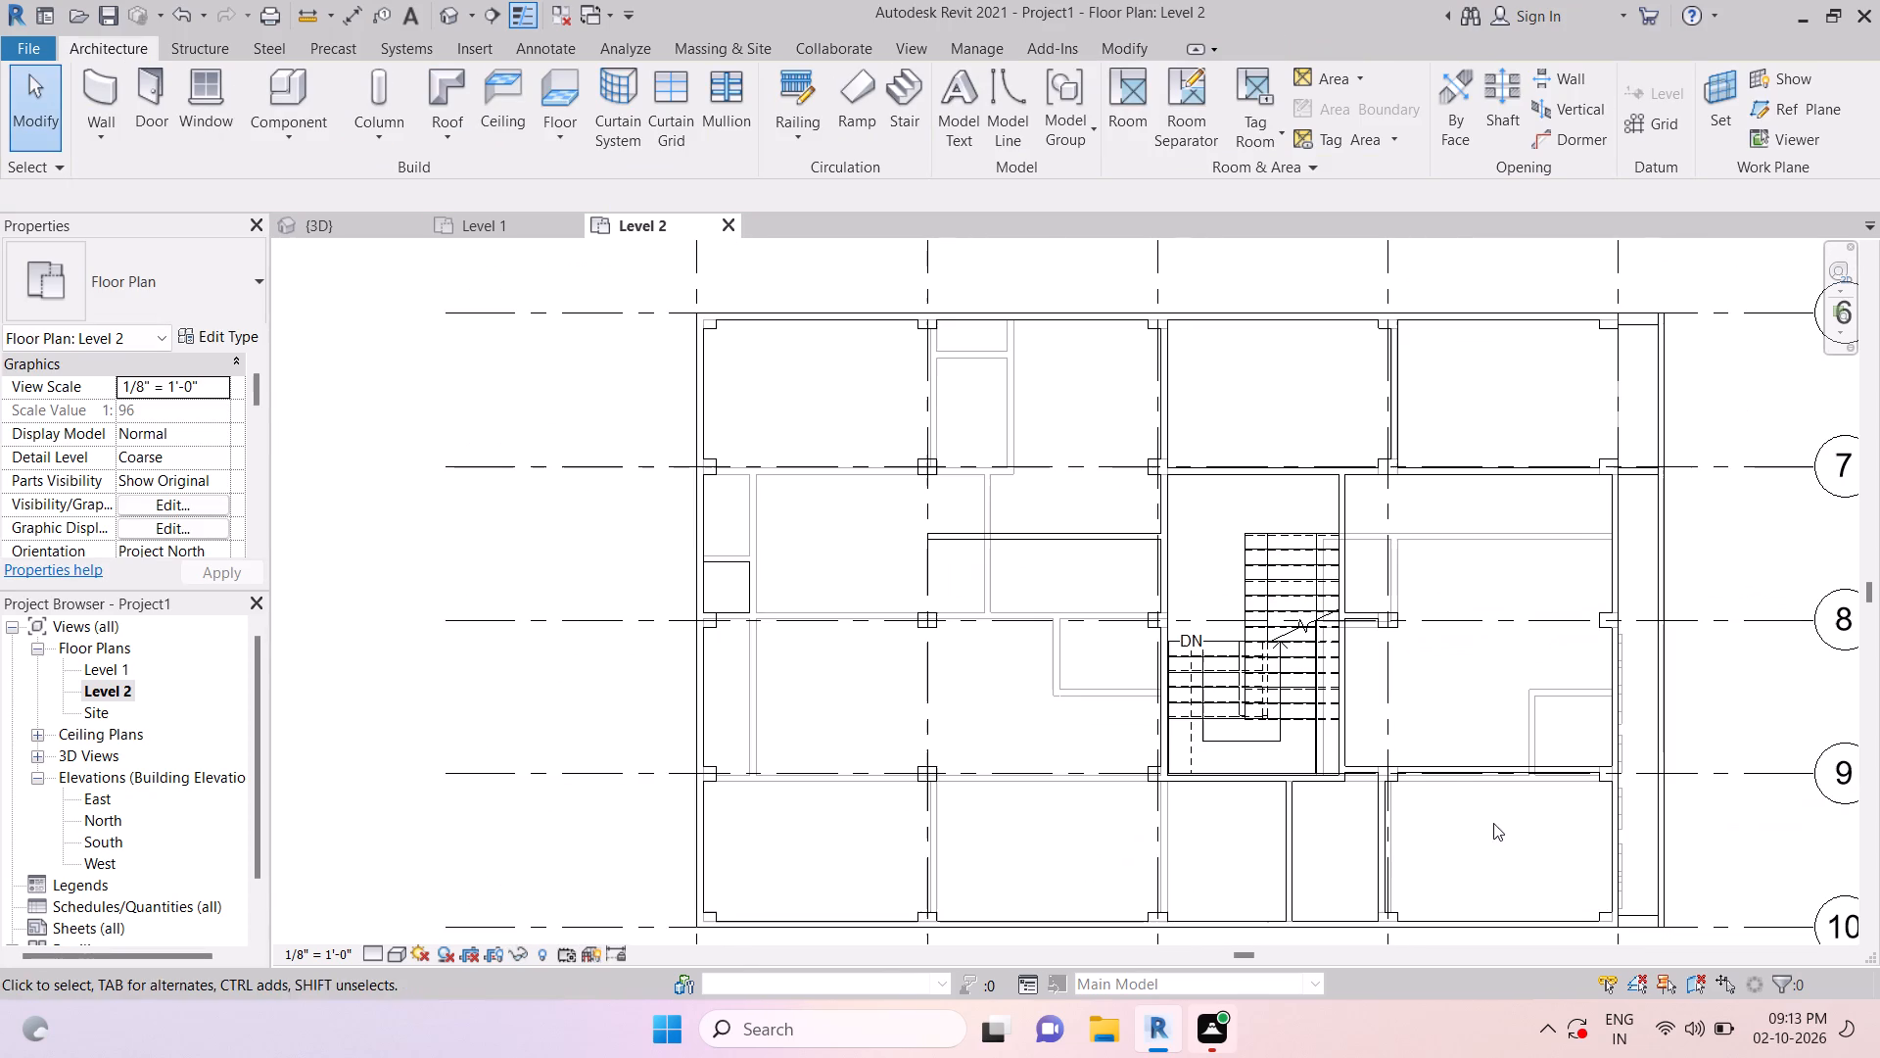
key("Escape")
scroll(1457, 804, "down", 2)
middle_click_drag(1449, 783, 1425, 792)
key("Escape")
key("Escape")
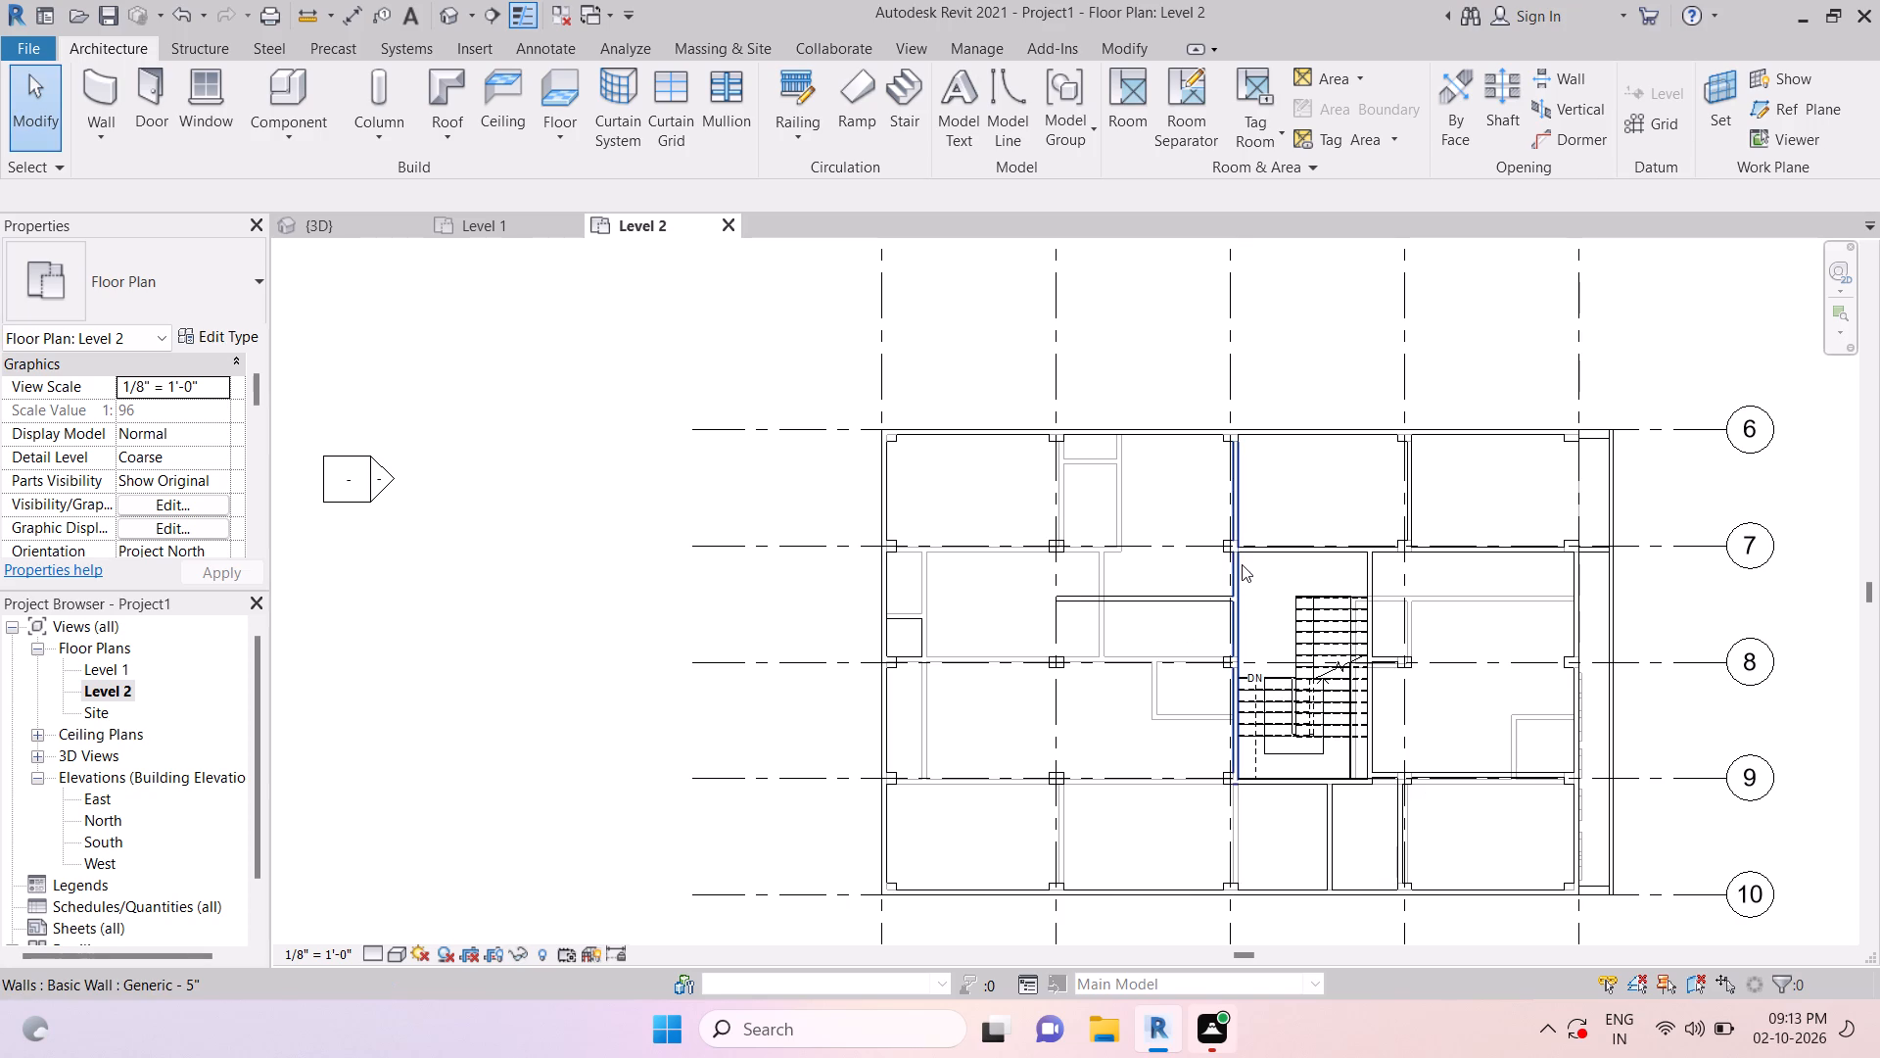
scroll(1241, 564, "up", 2)
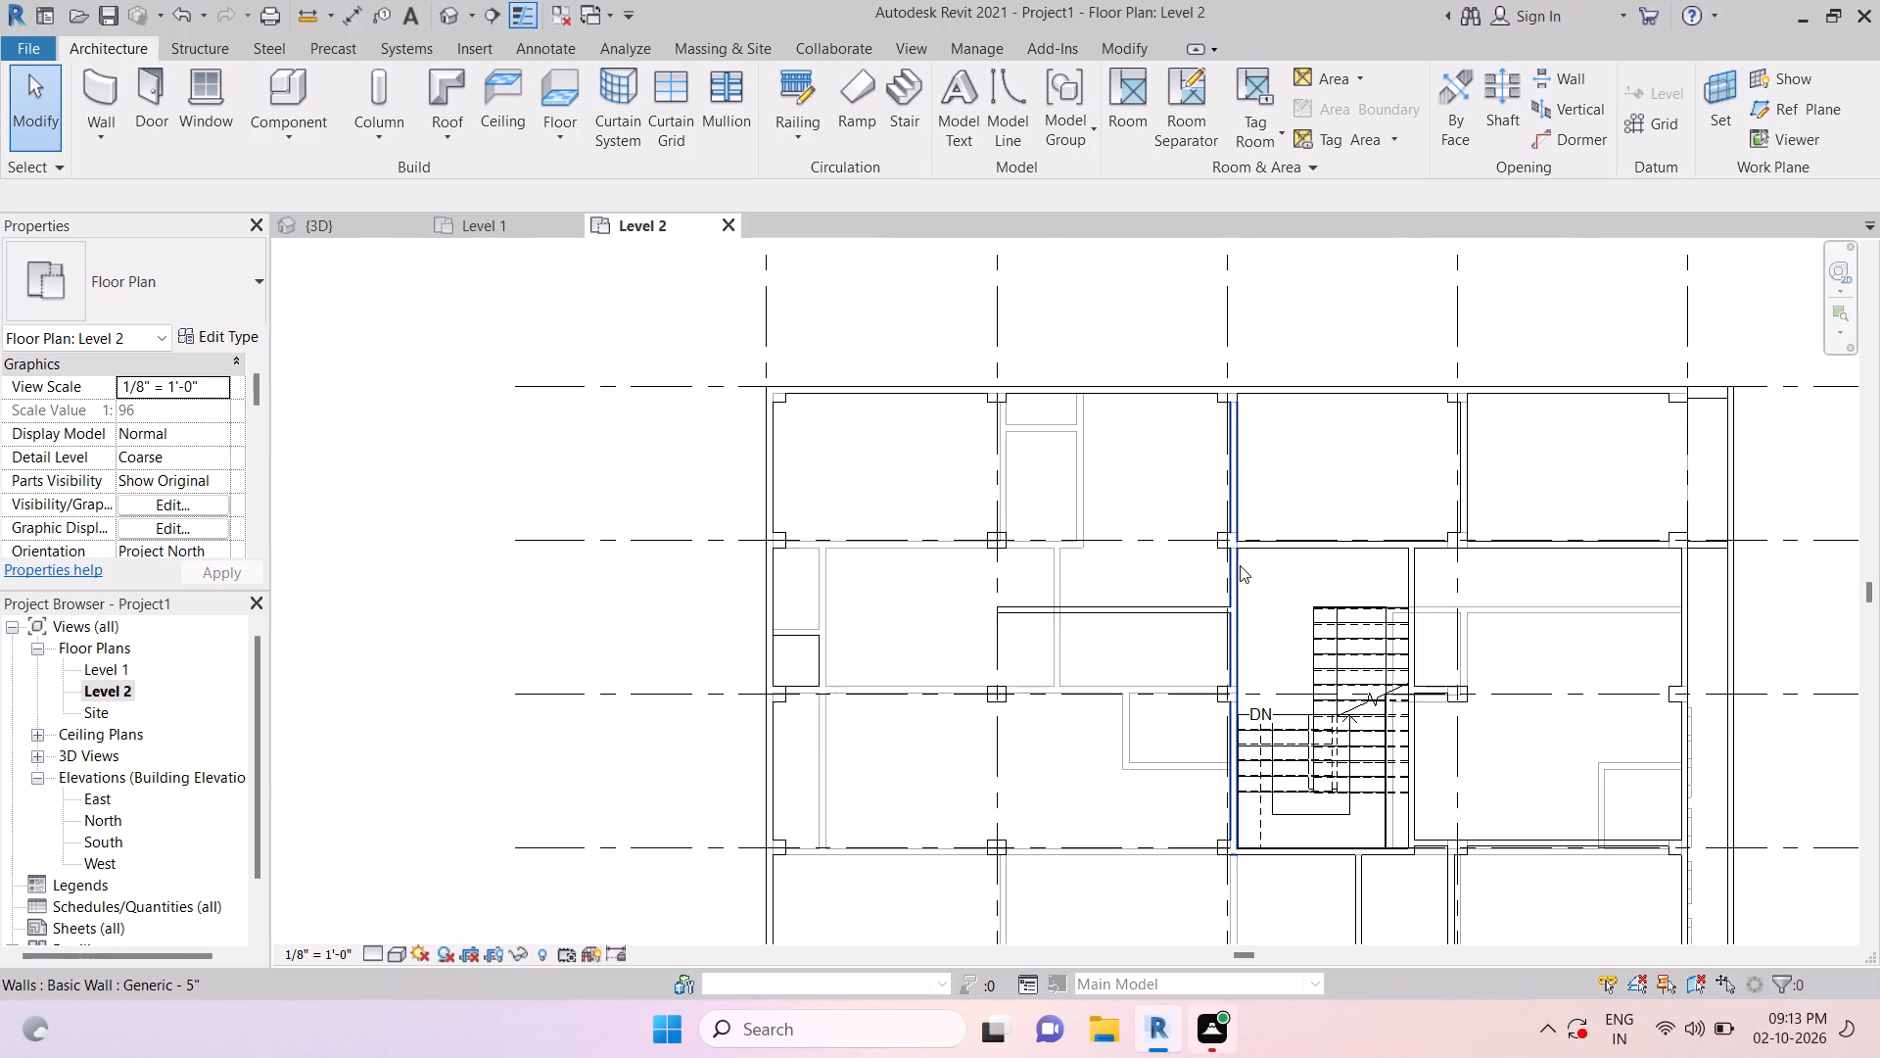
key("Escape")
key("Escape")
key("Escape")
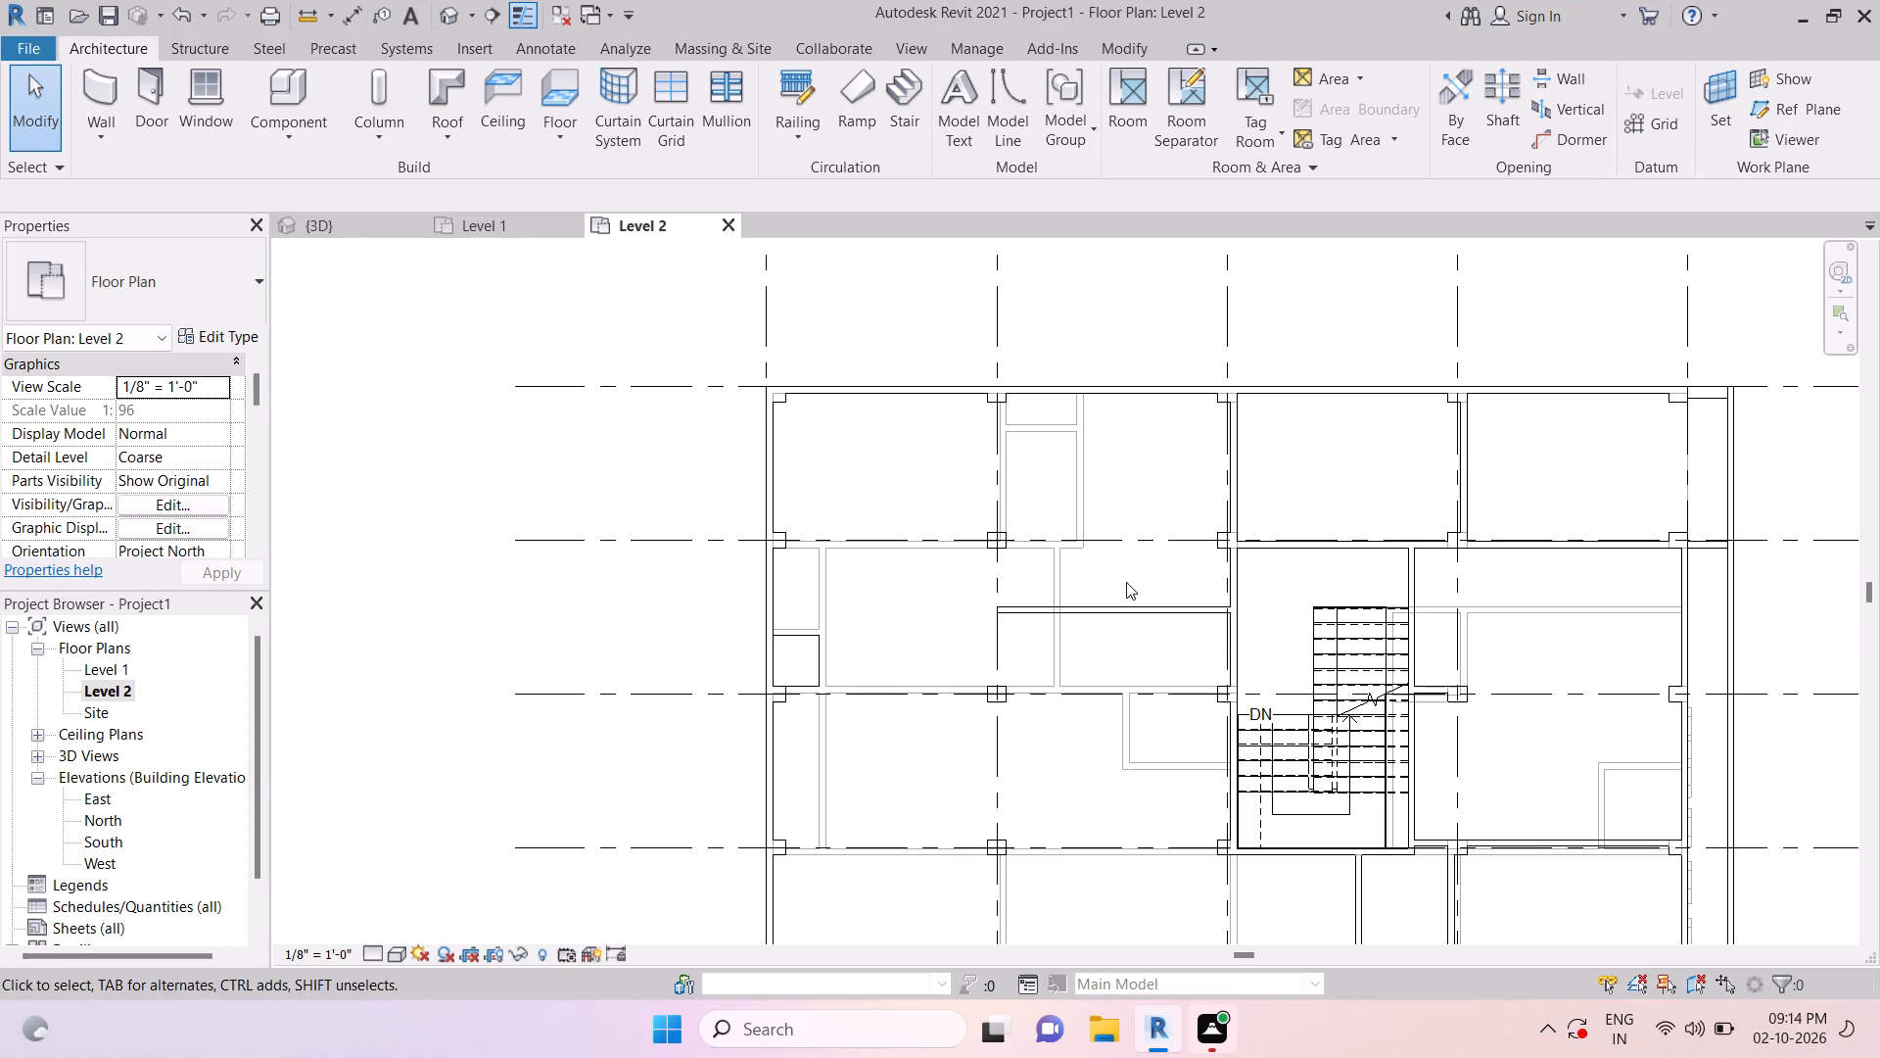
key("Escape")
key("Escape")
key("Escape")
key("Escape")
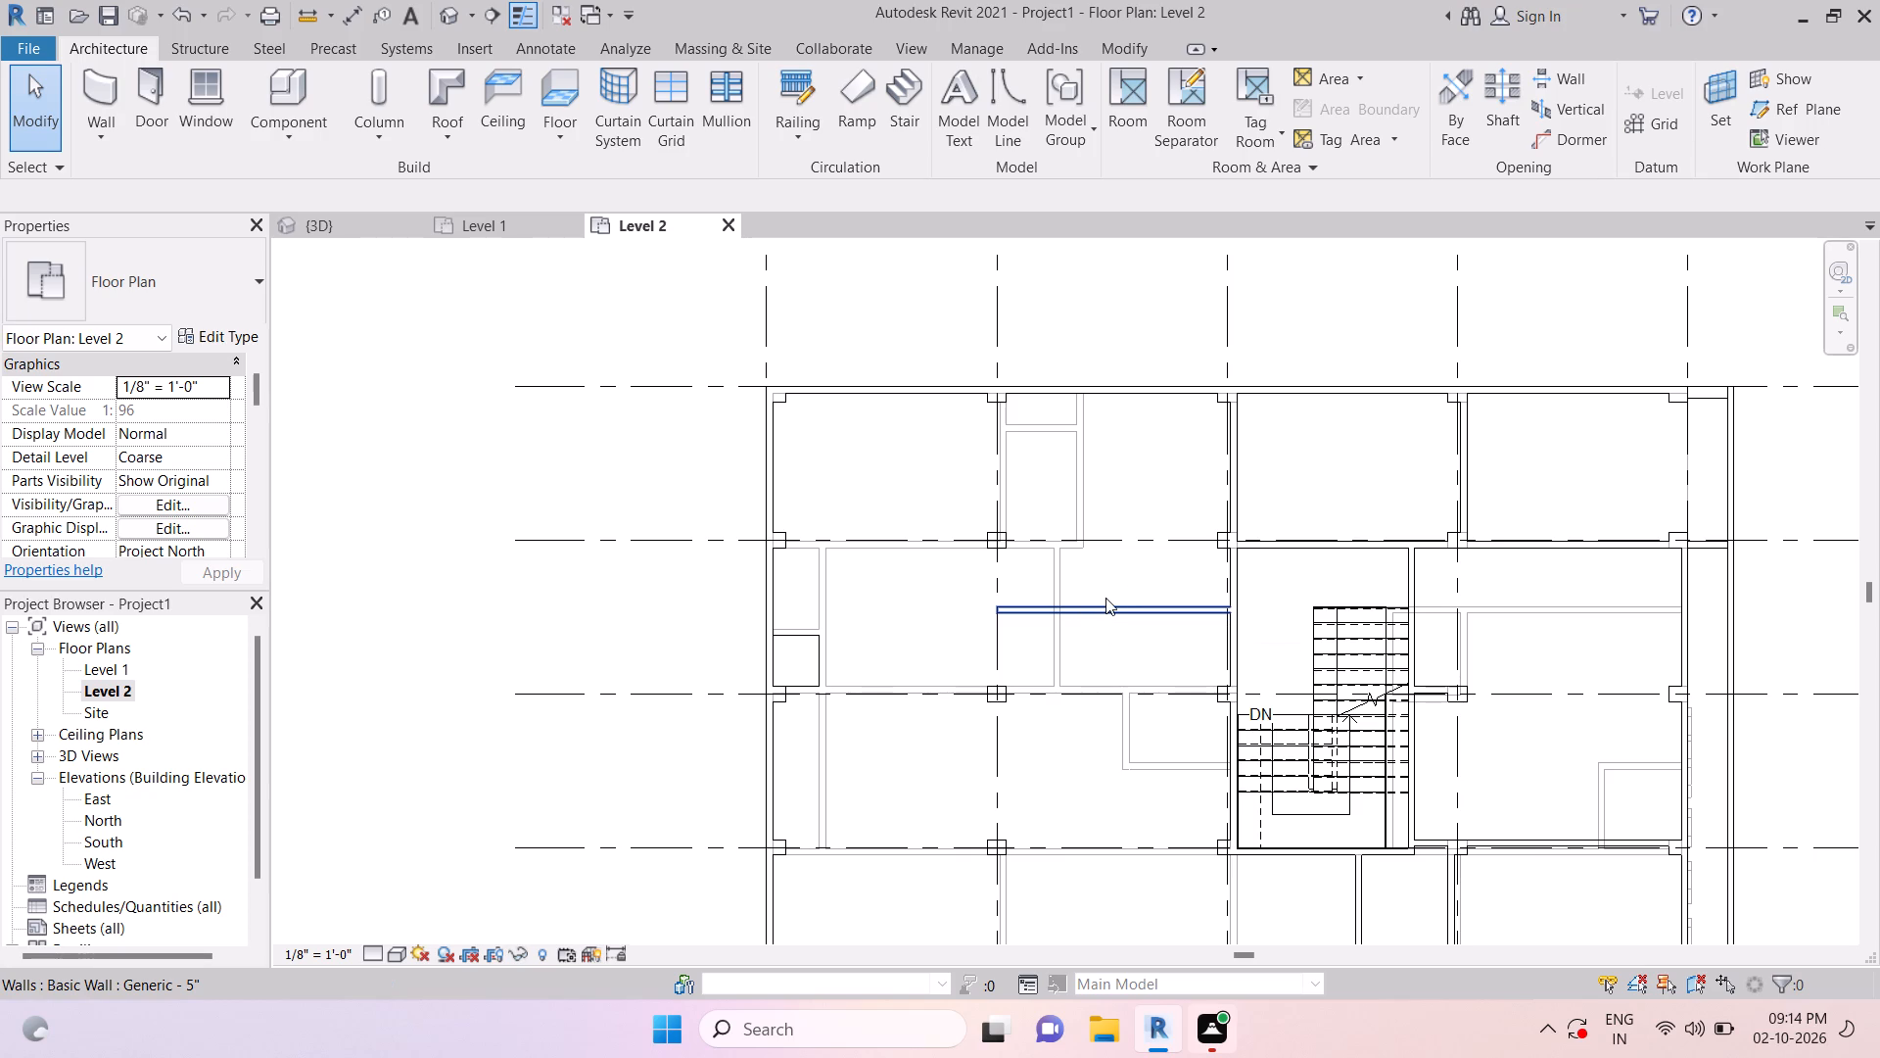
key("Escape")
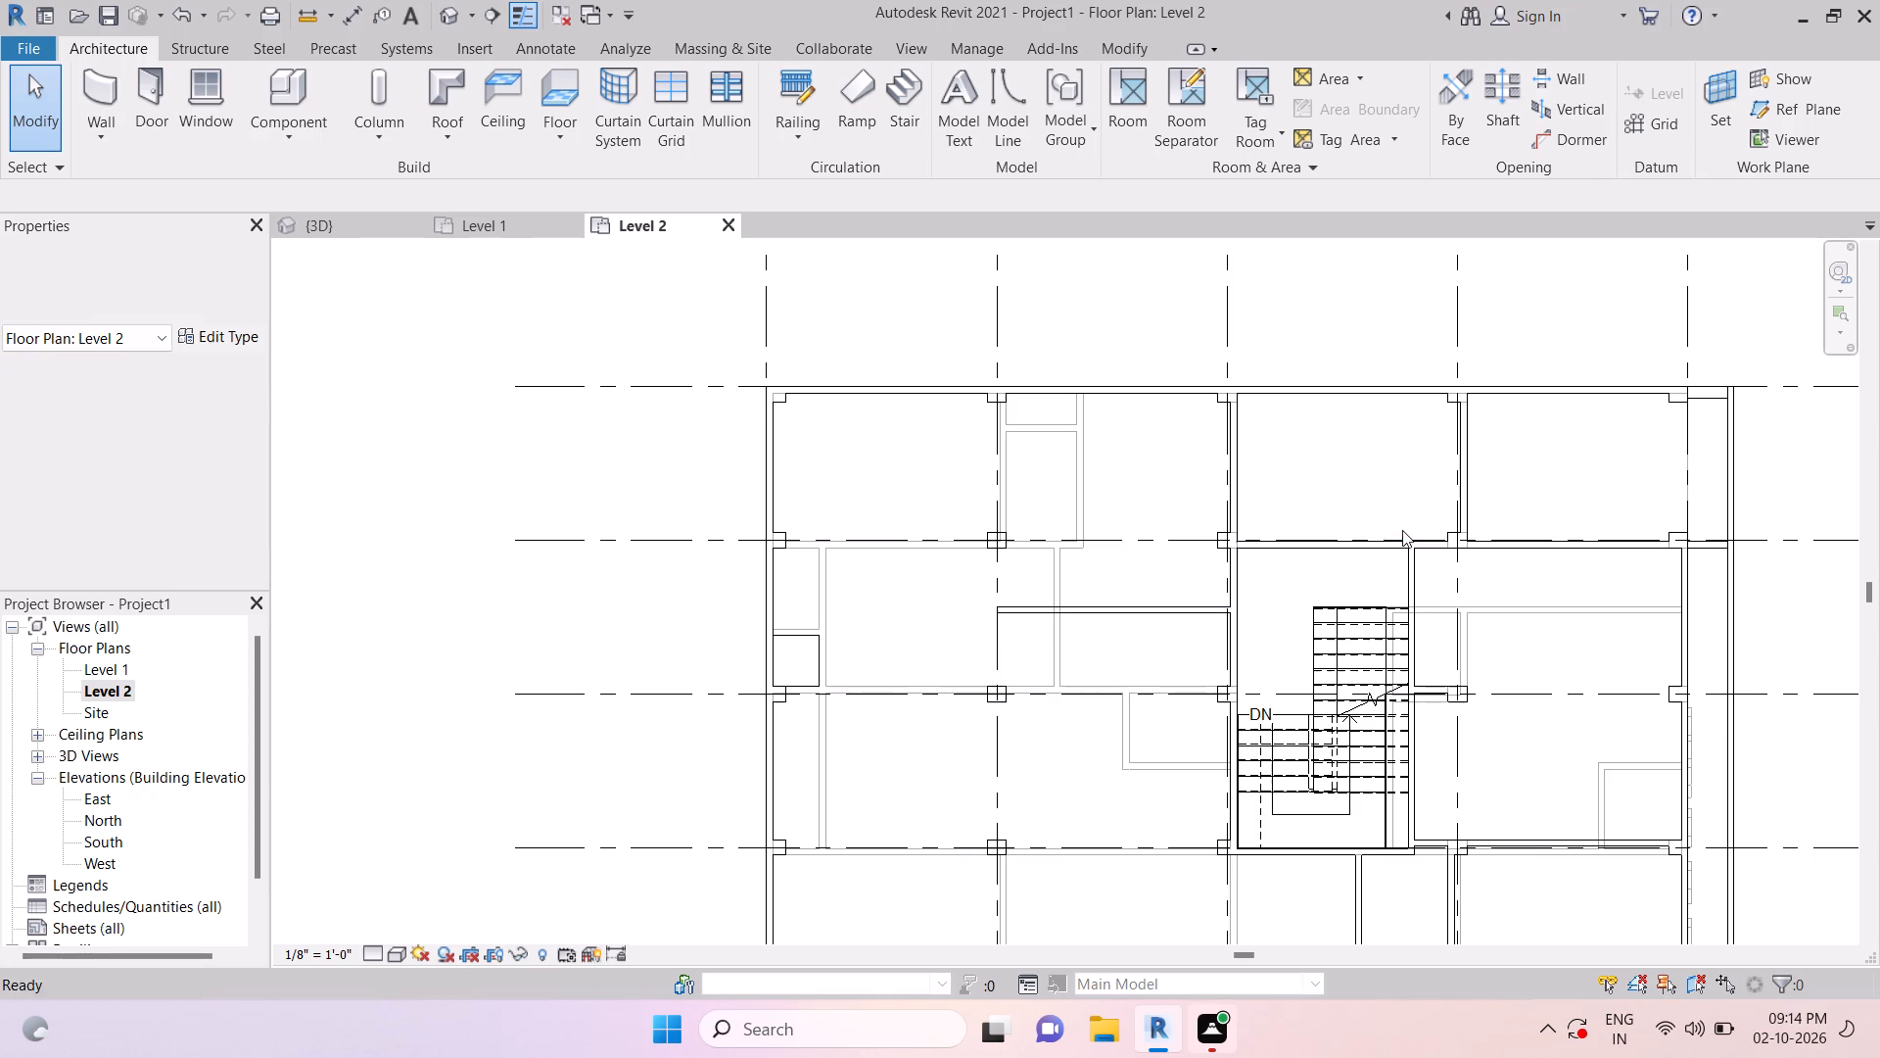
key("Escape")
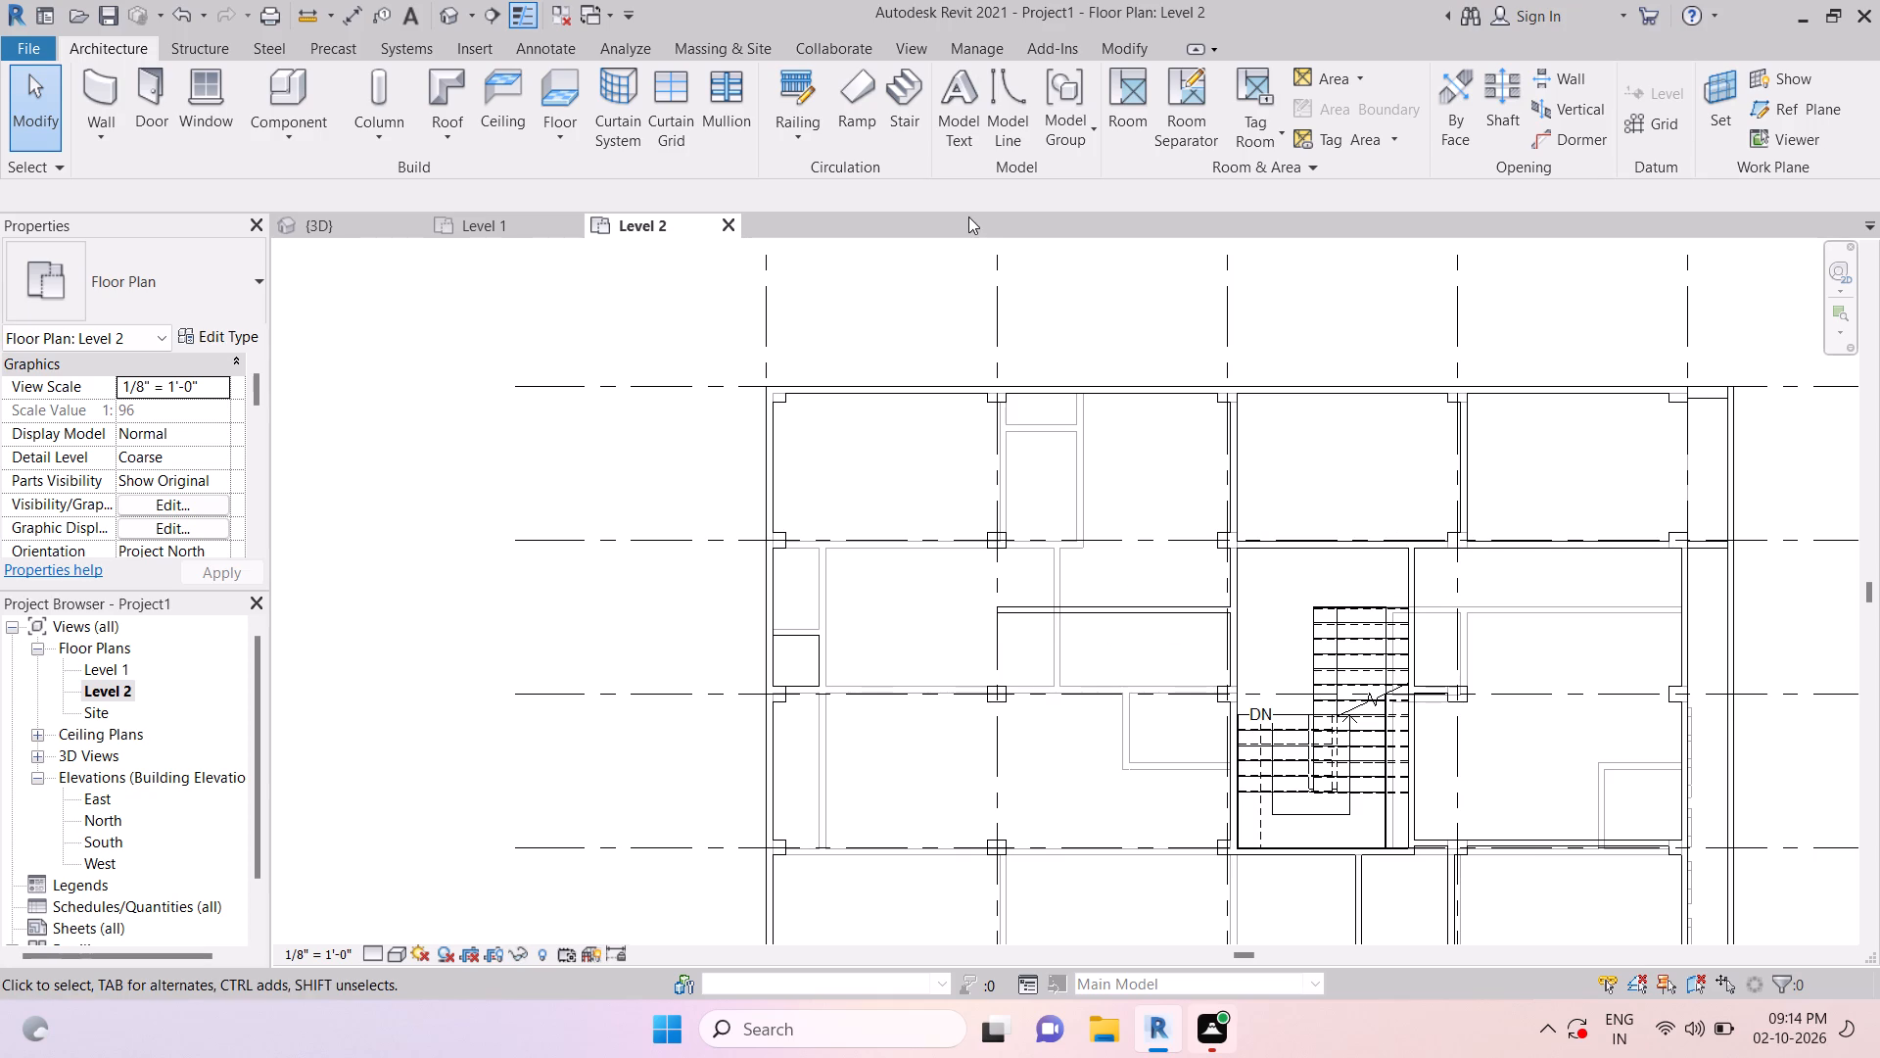
Place a Single-Flush 36" x 84" door in the grid 7 wall, hinged beside the grid 4 column and swinging toward grid 6.
left_click(167, 111)
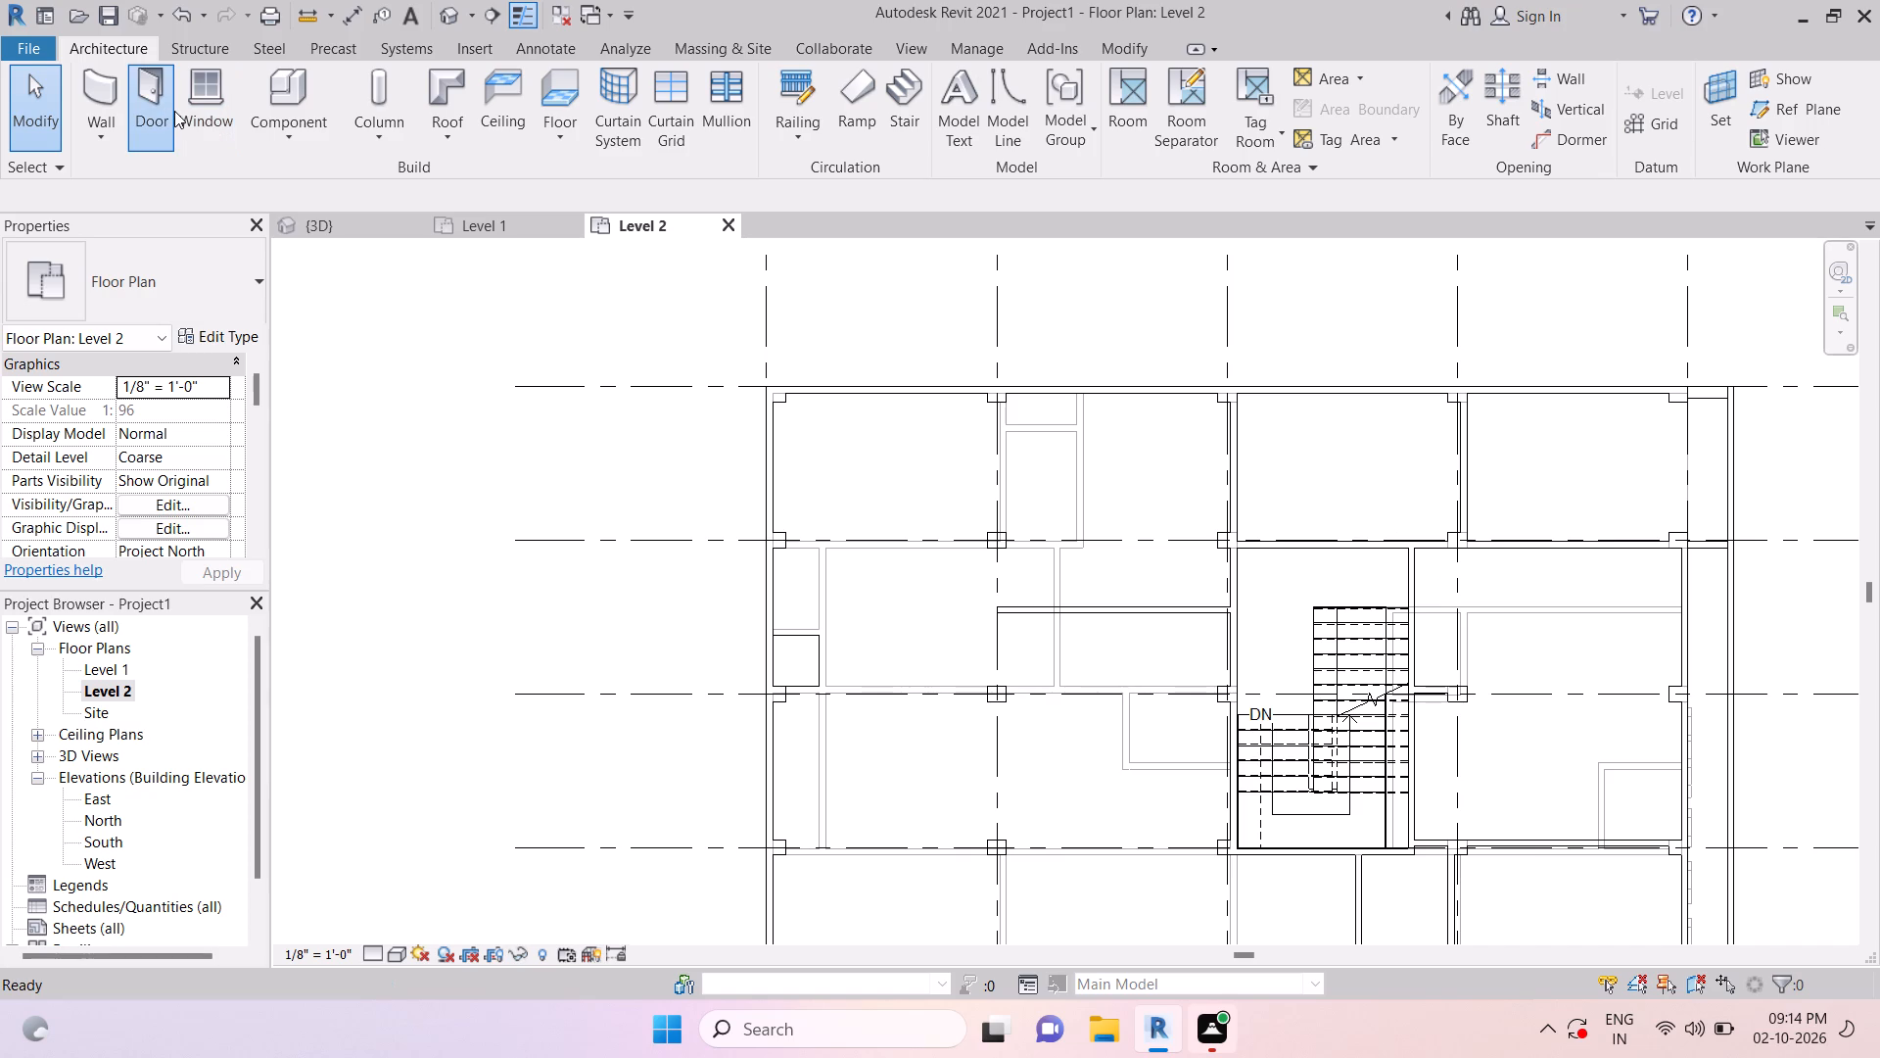
left_click(196, 276)
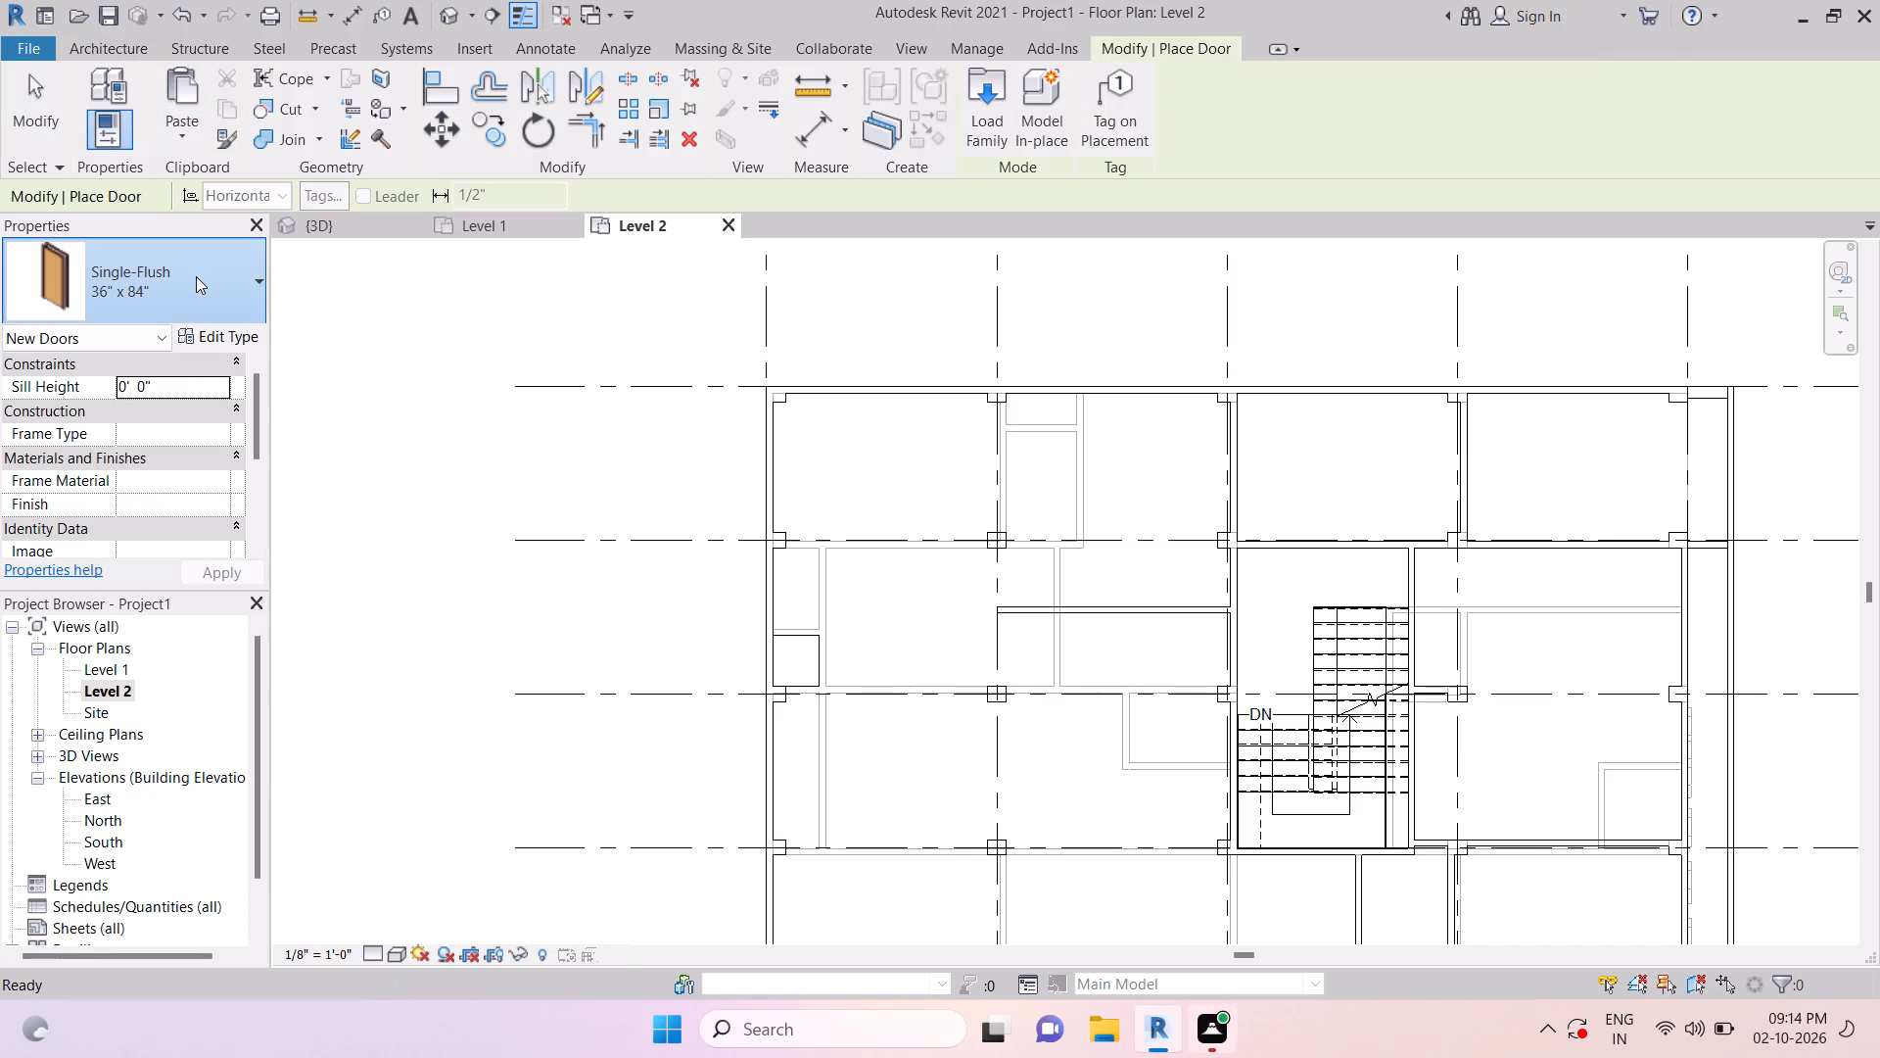
scroll(164, 404, "down", 5)
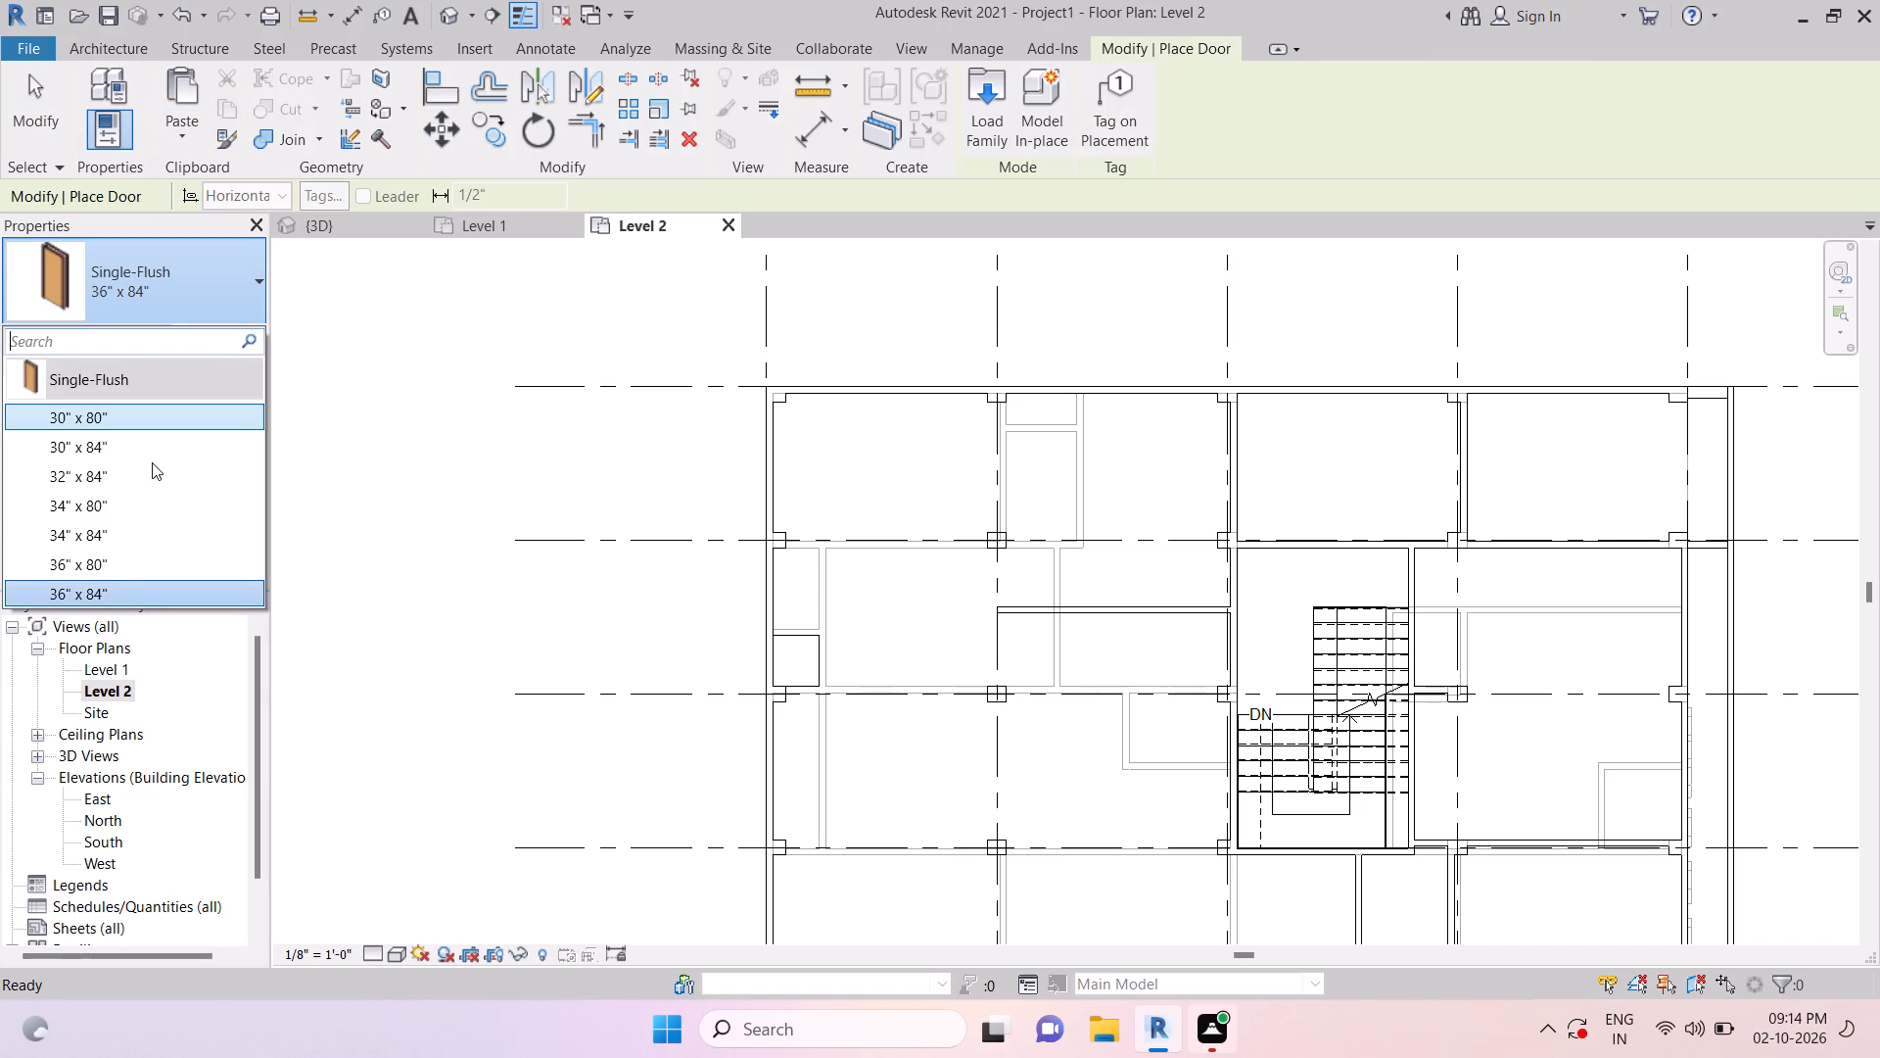
left_click(116, 588)
scroll(1428, 547, "up", 3)
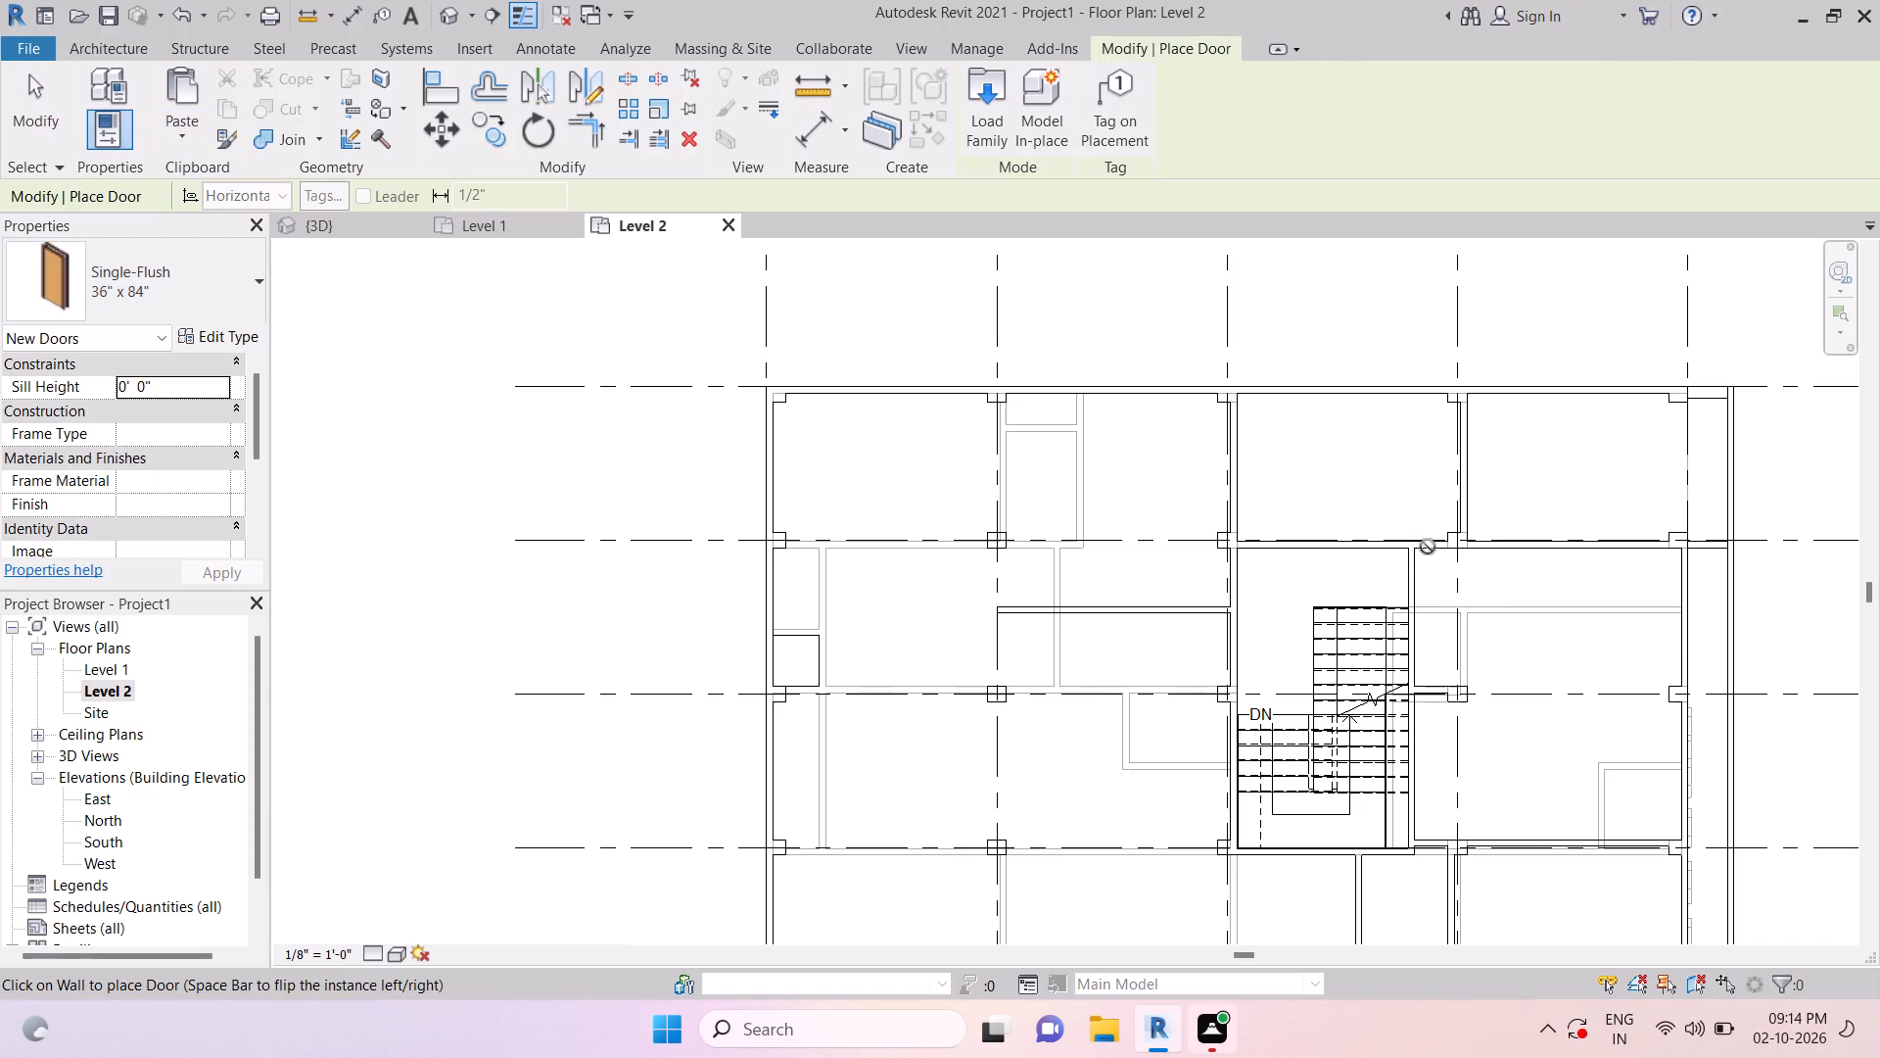
scroll(1428, 547, "up", 3)
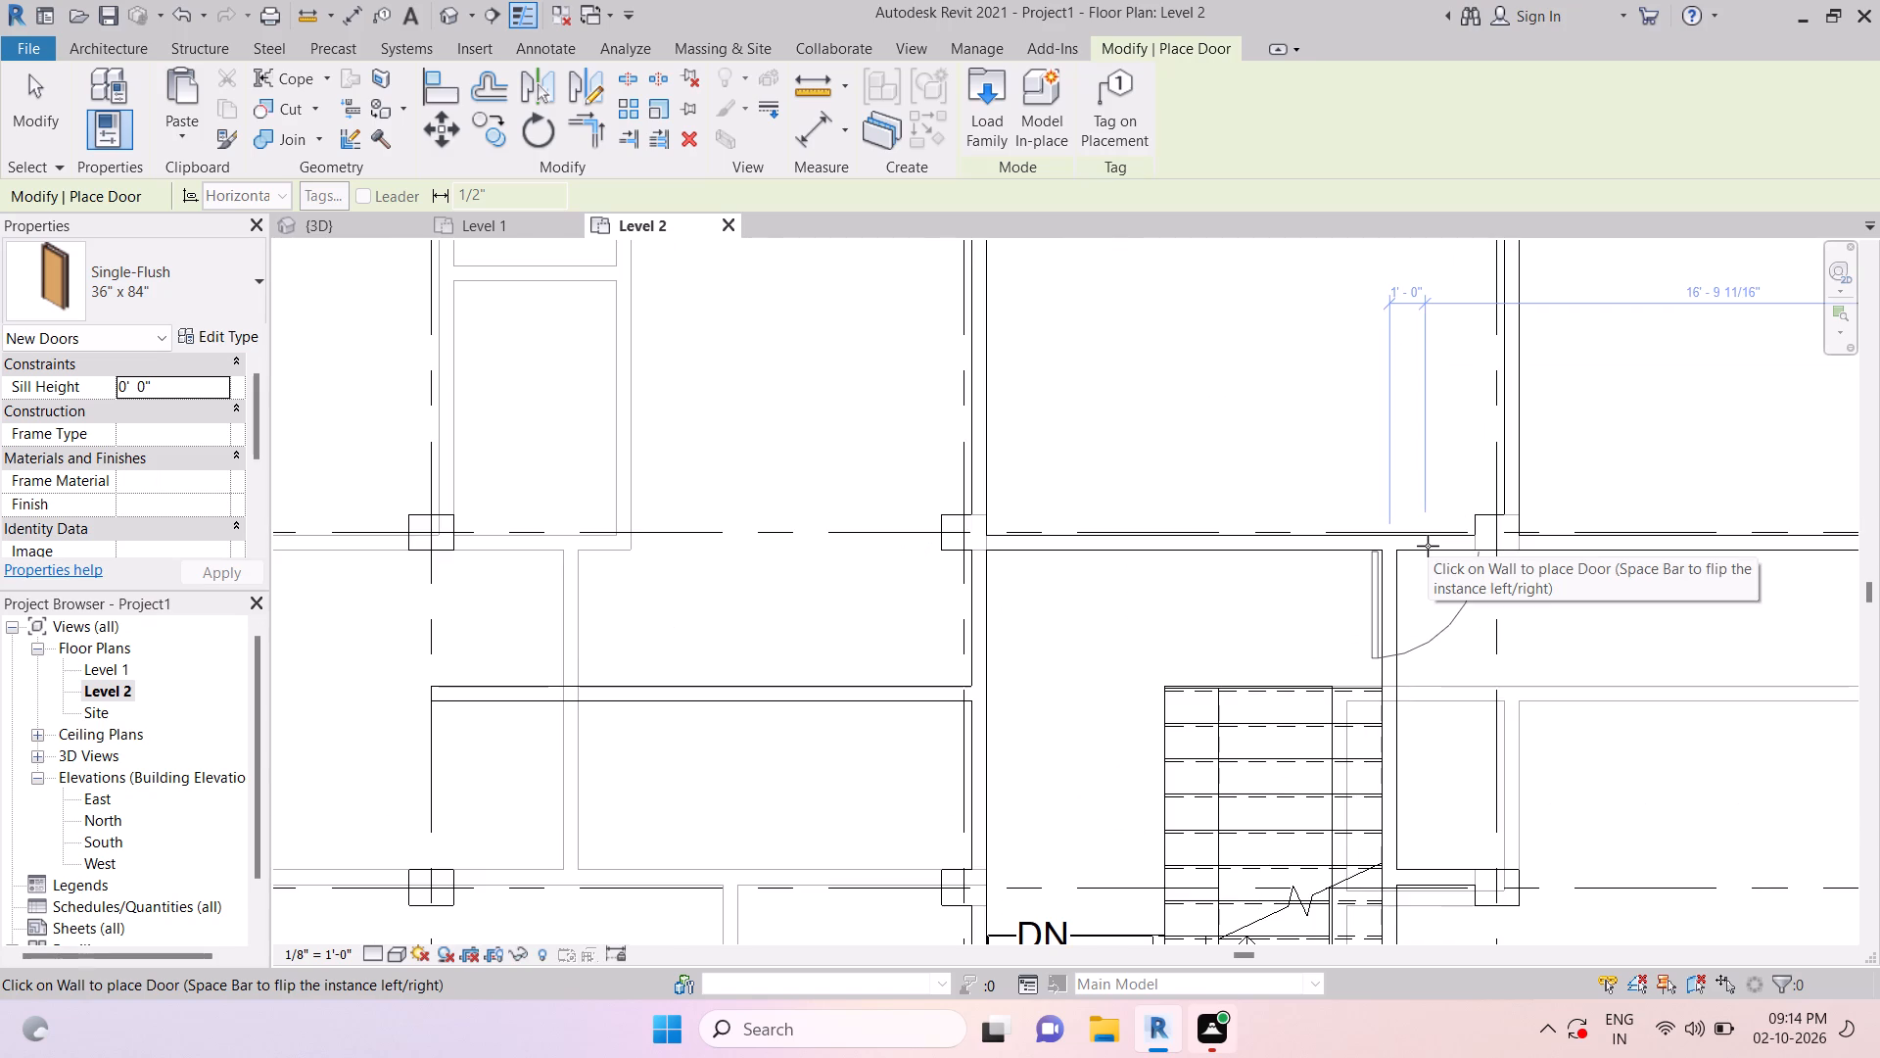
scroll(1498, 540, "down", 2)
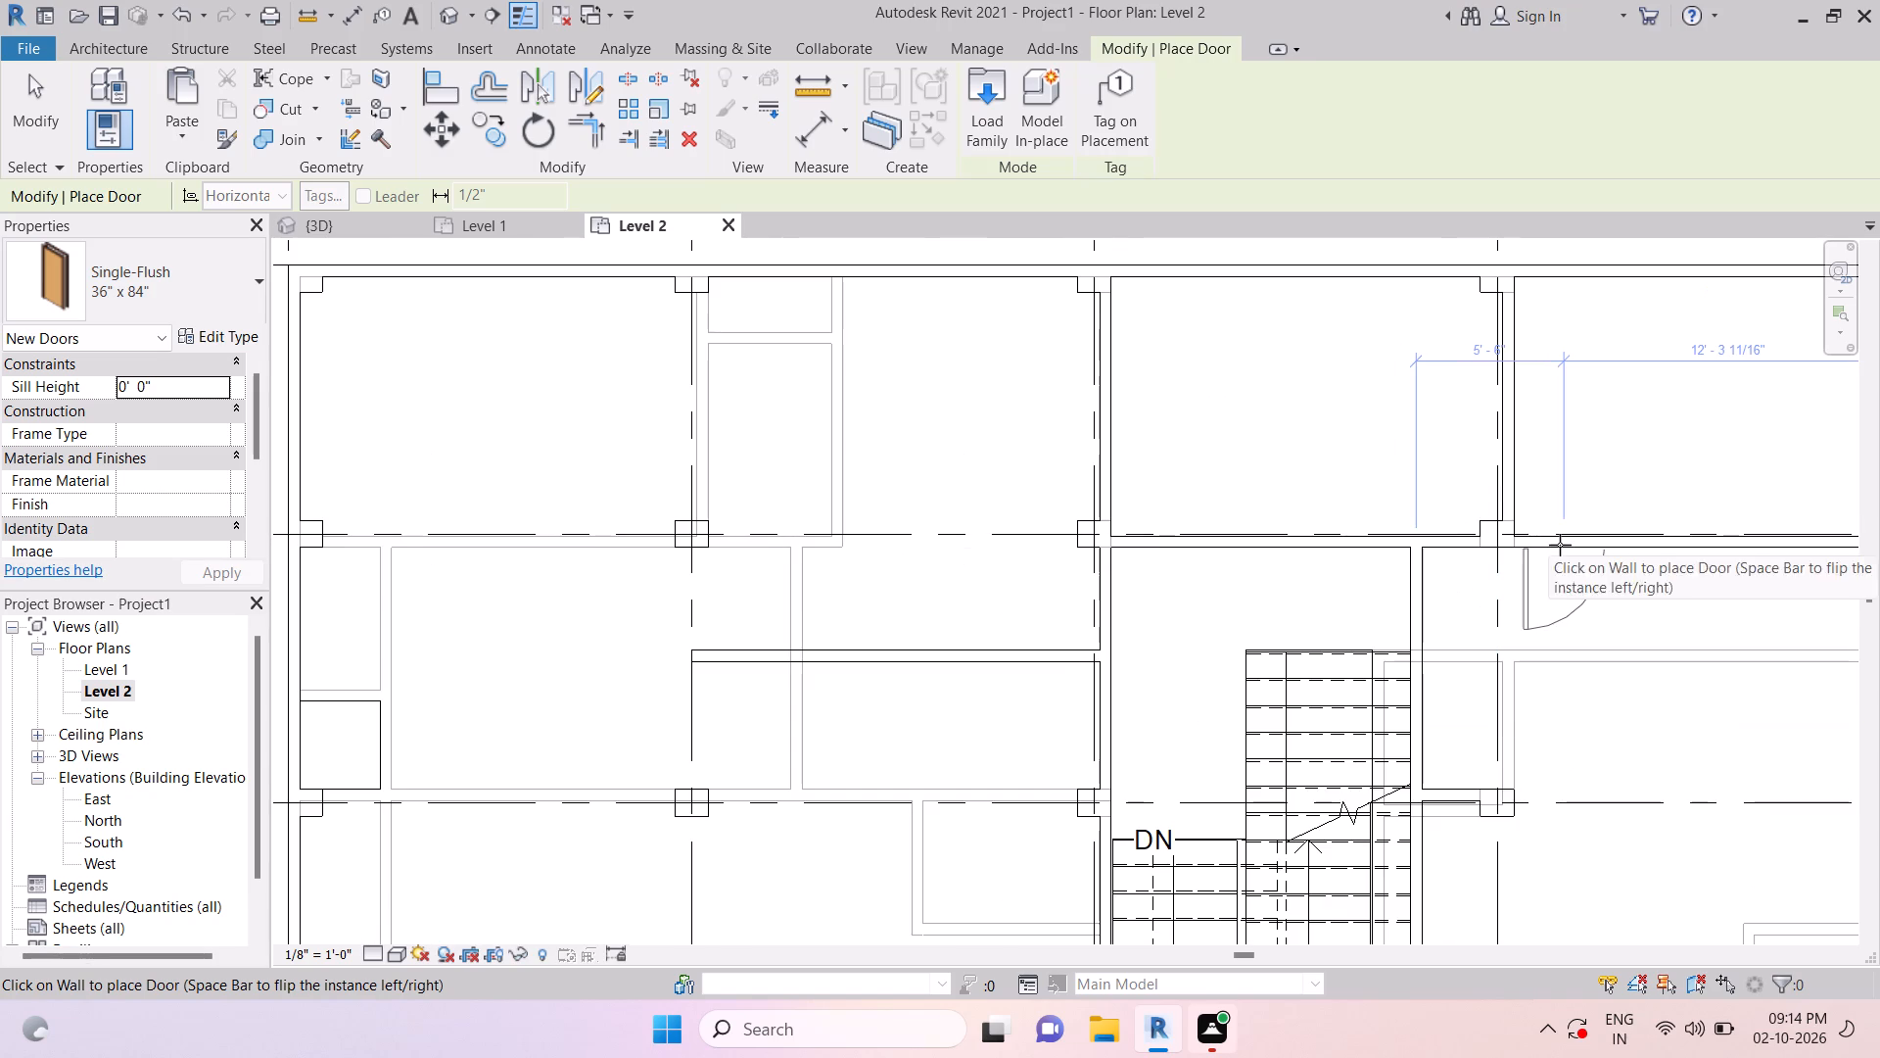
key("Tab")
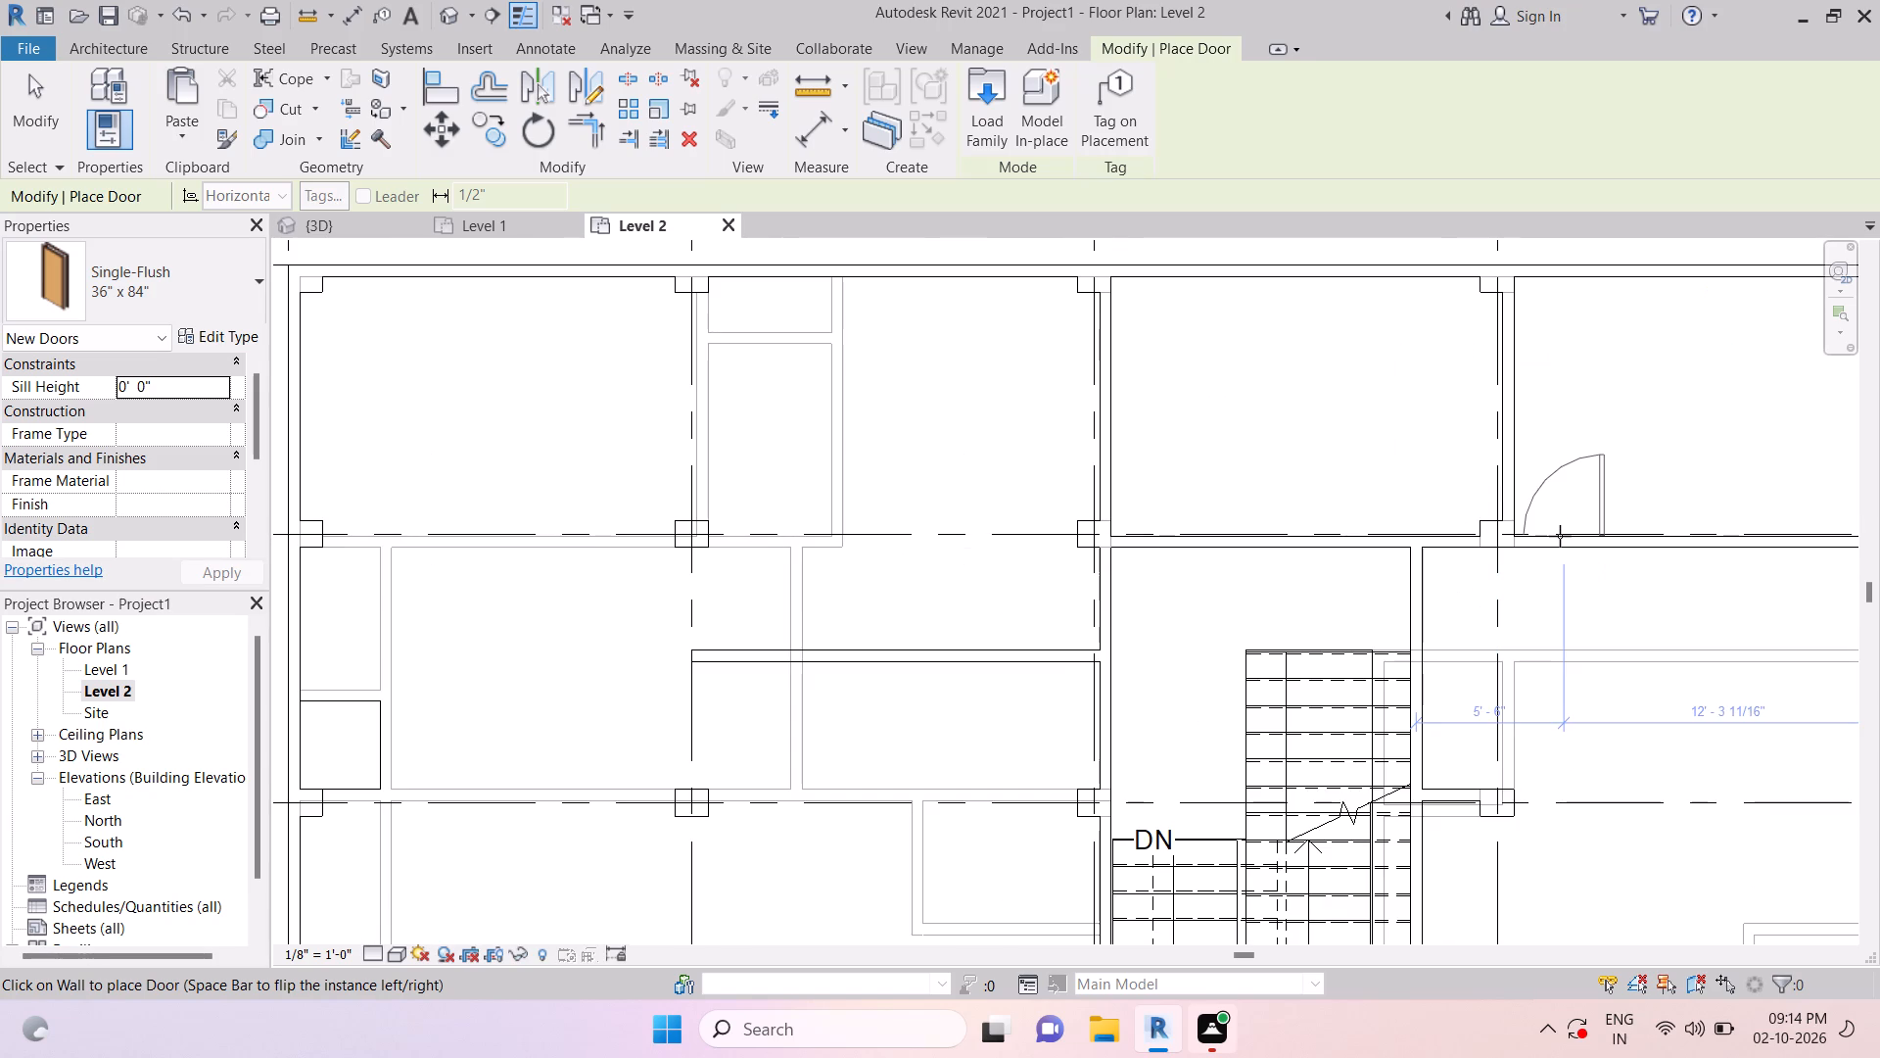
key("space")
scroll(1553, 535, "up", 2)
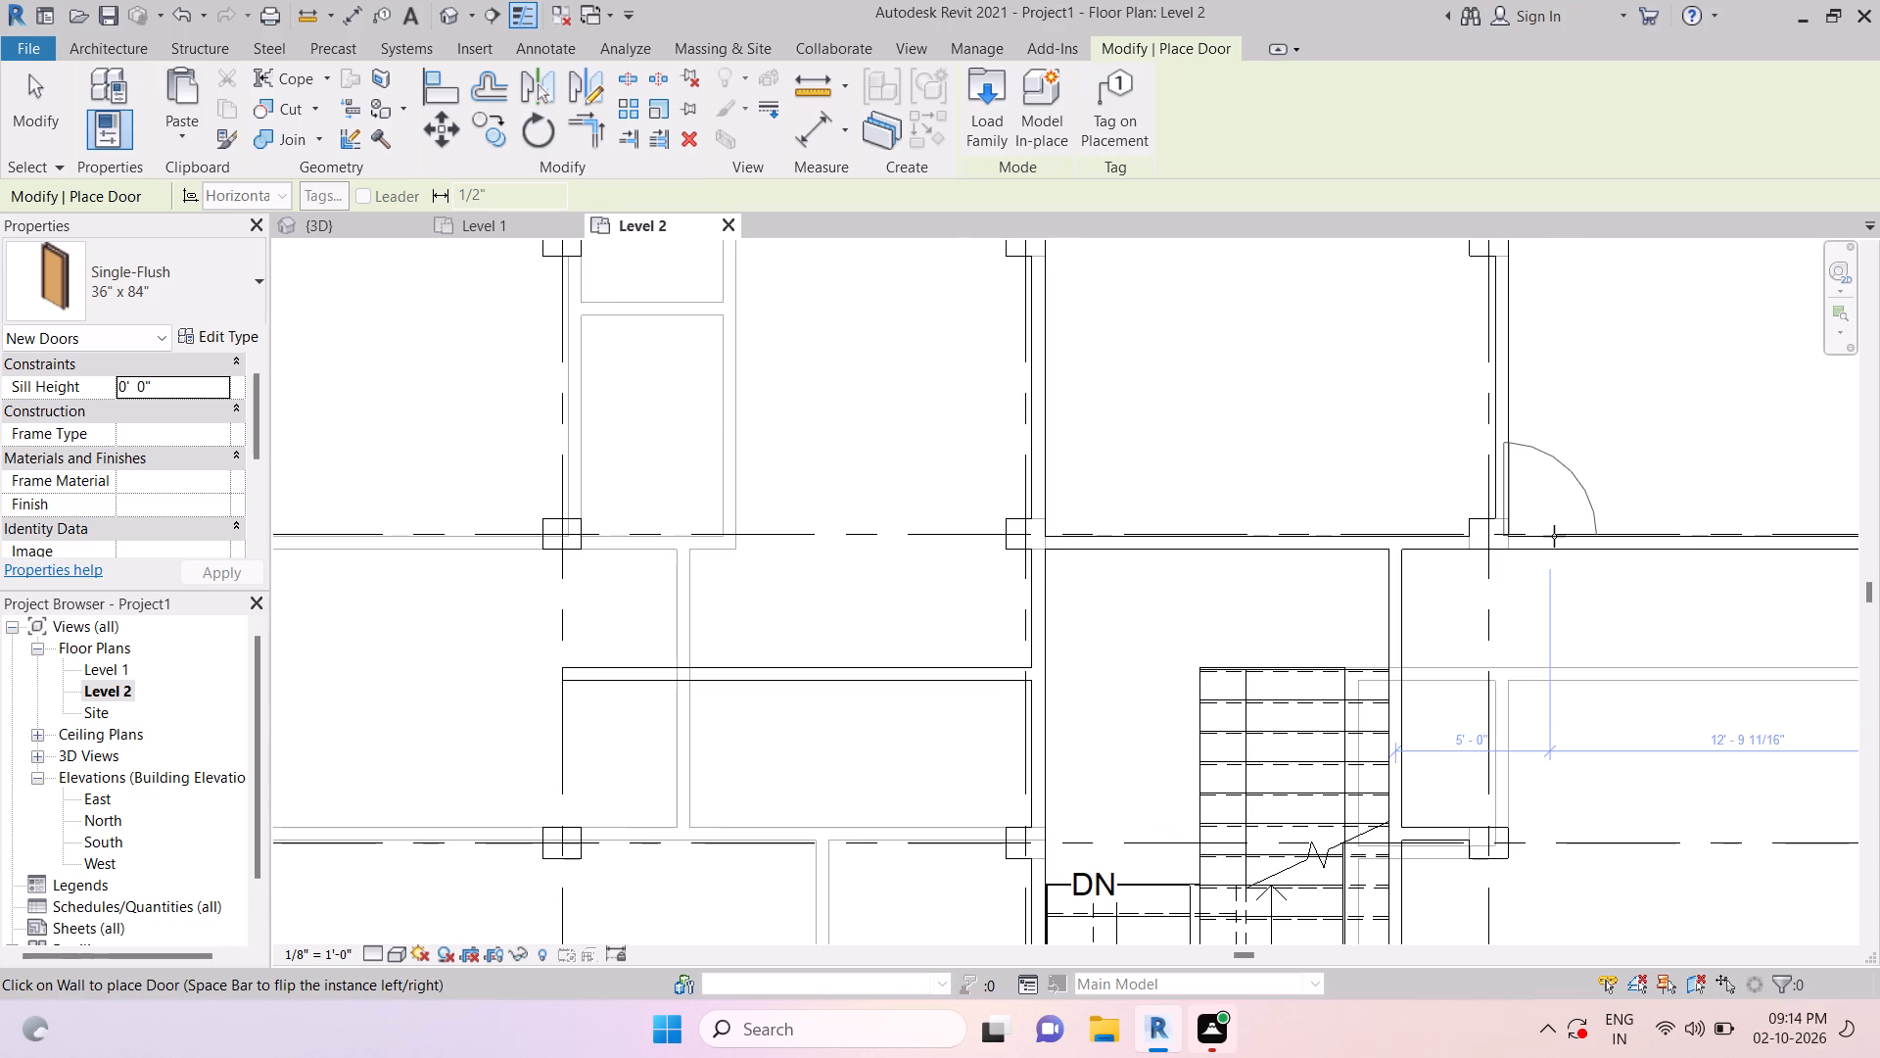
scroll(1569, 536, "up", 1)
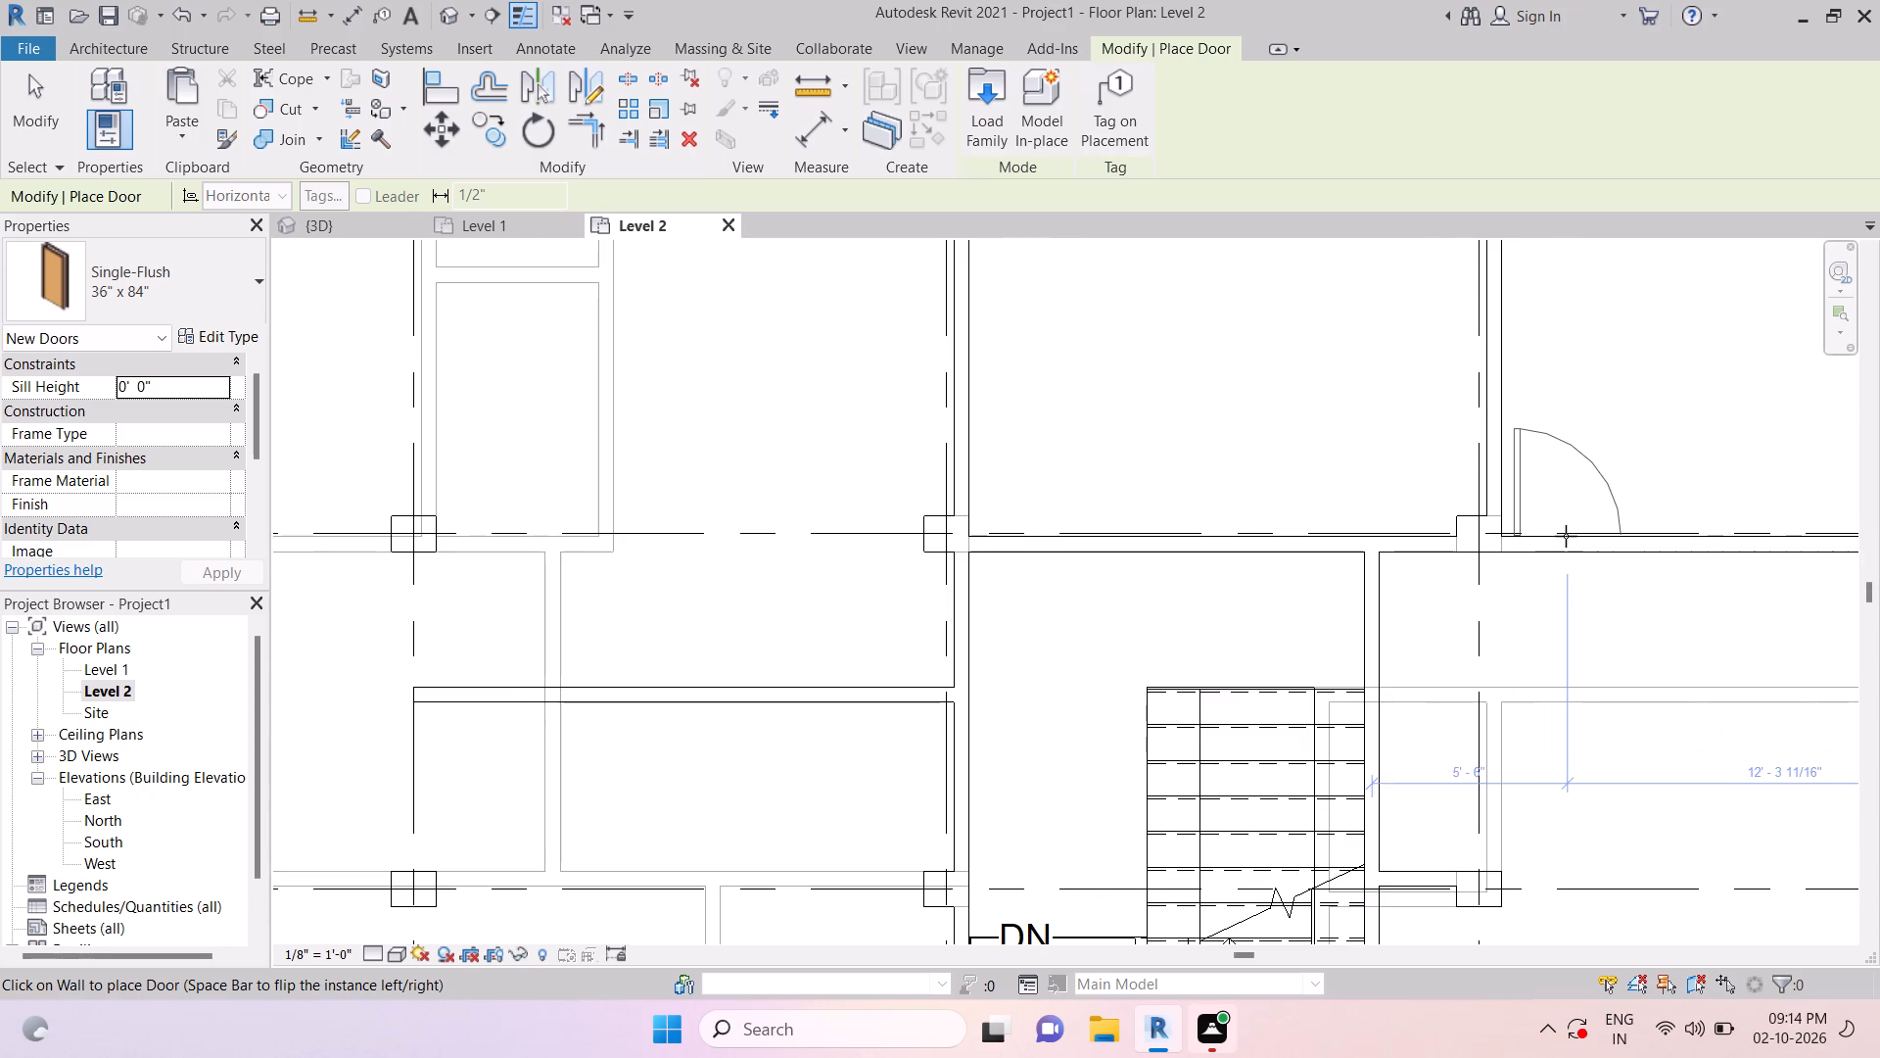
scroll(1566, 536, "up", 3)
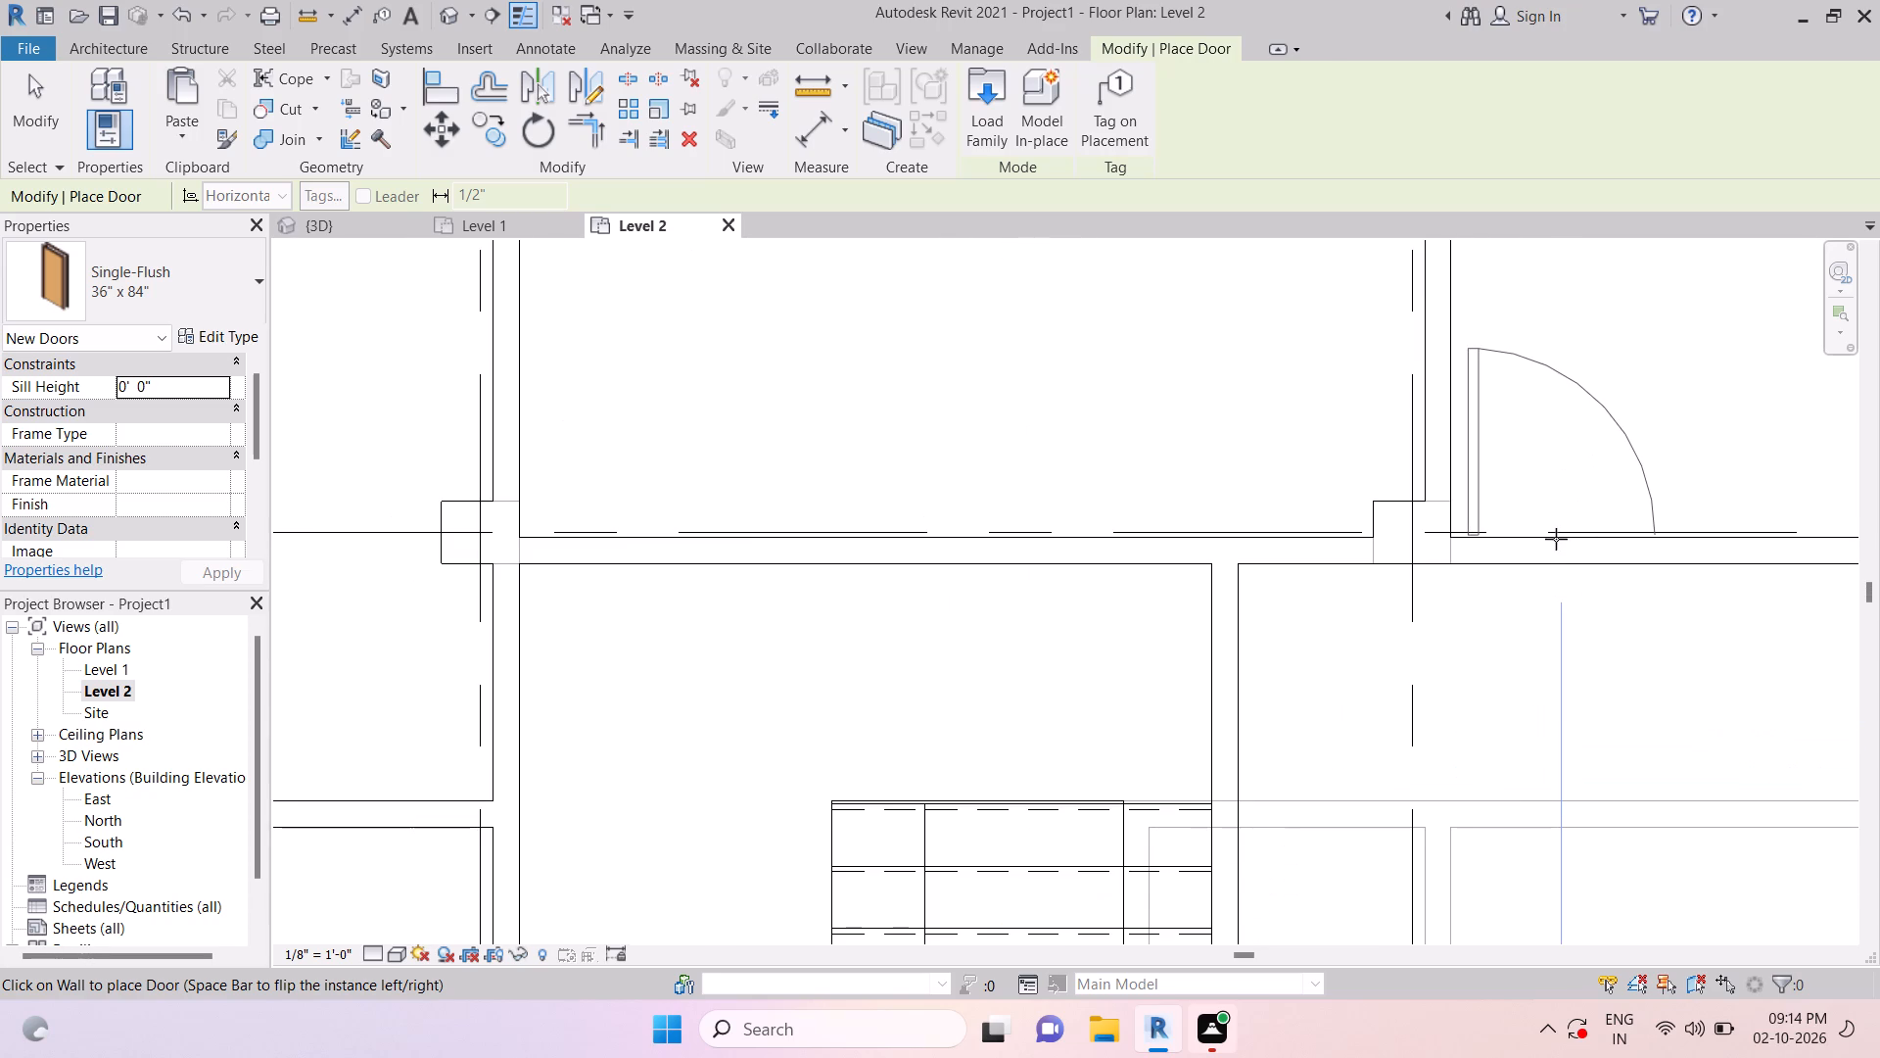
left_click(1551, 541)
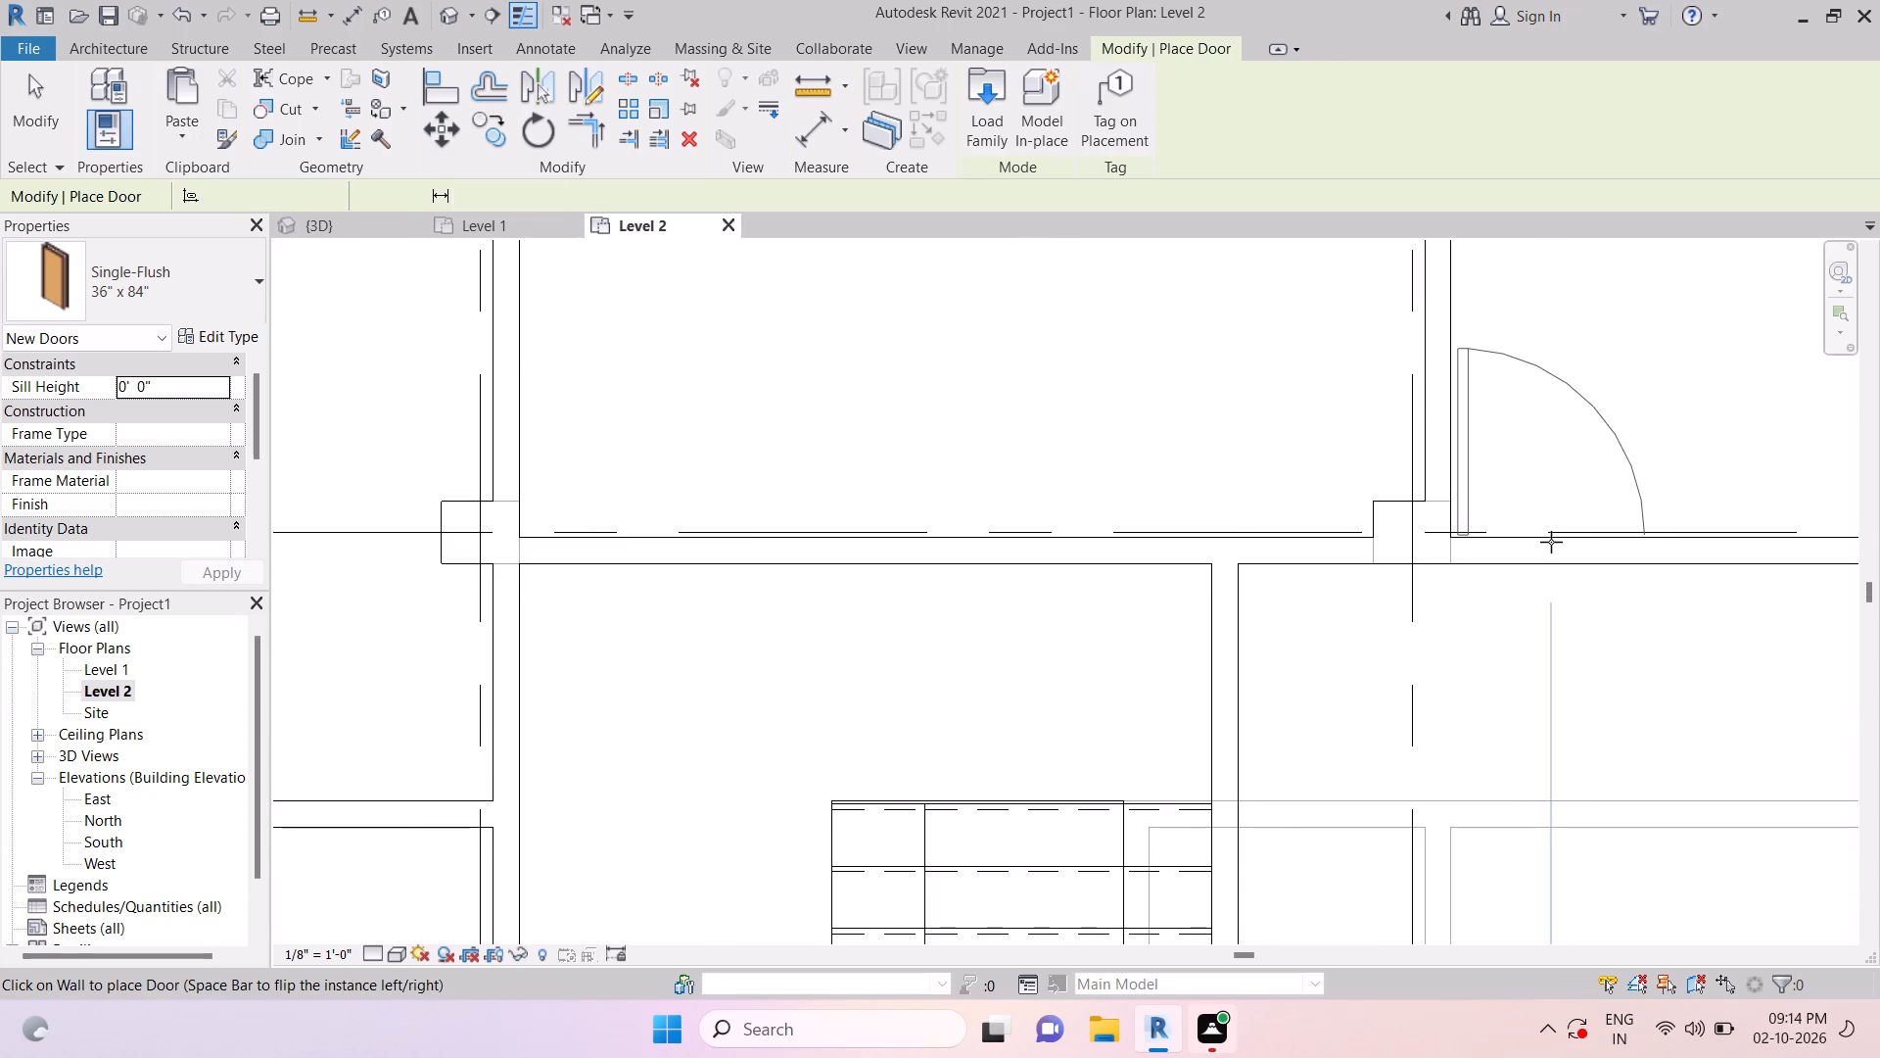
scroll(1570, 541, "down", 4)
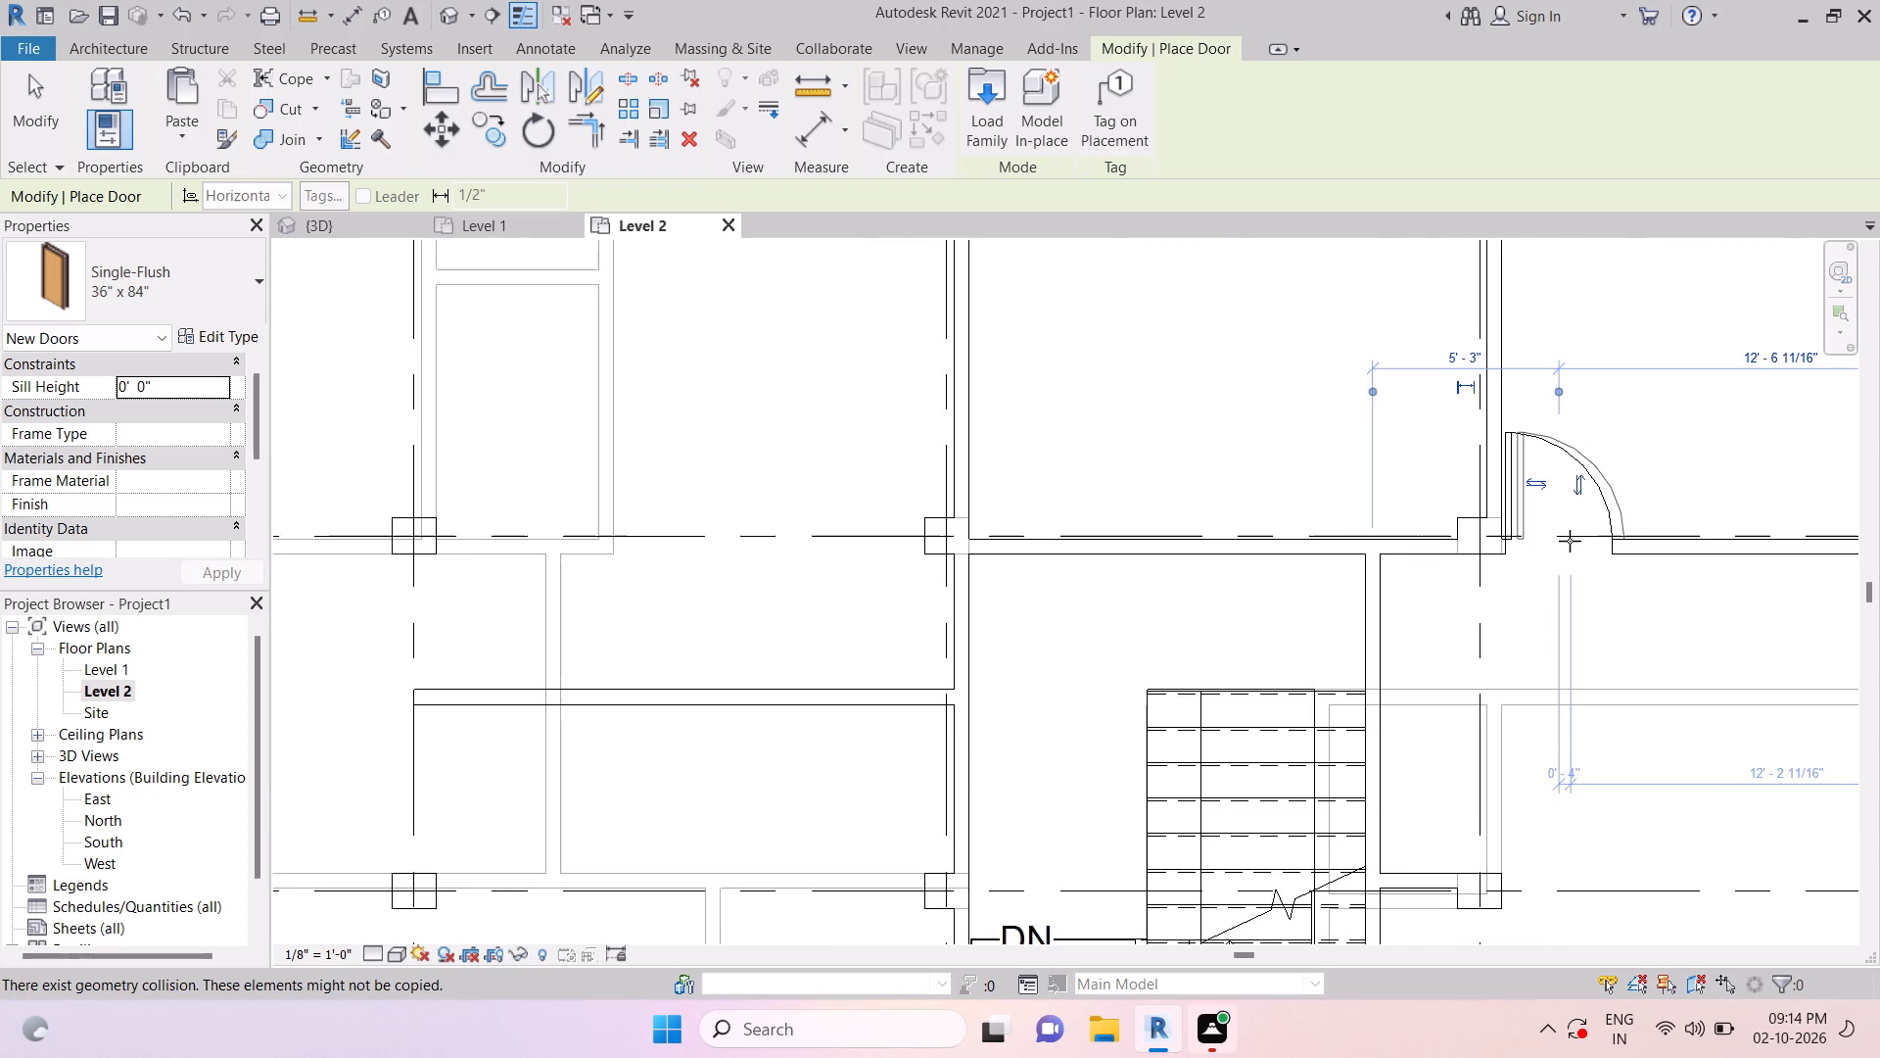
scroll(1570, 541, "down", 3)
key("Escape")
key("Escape")
key("Escape")
key("Escape")
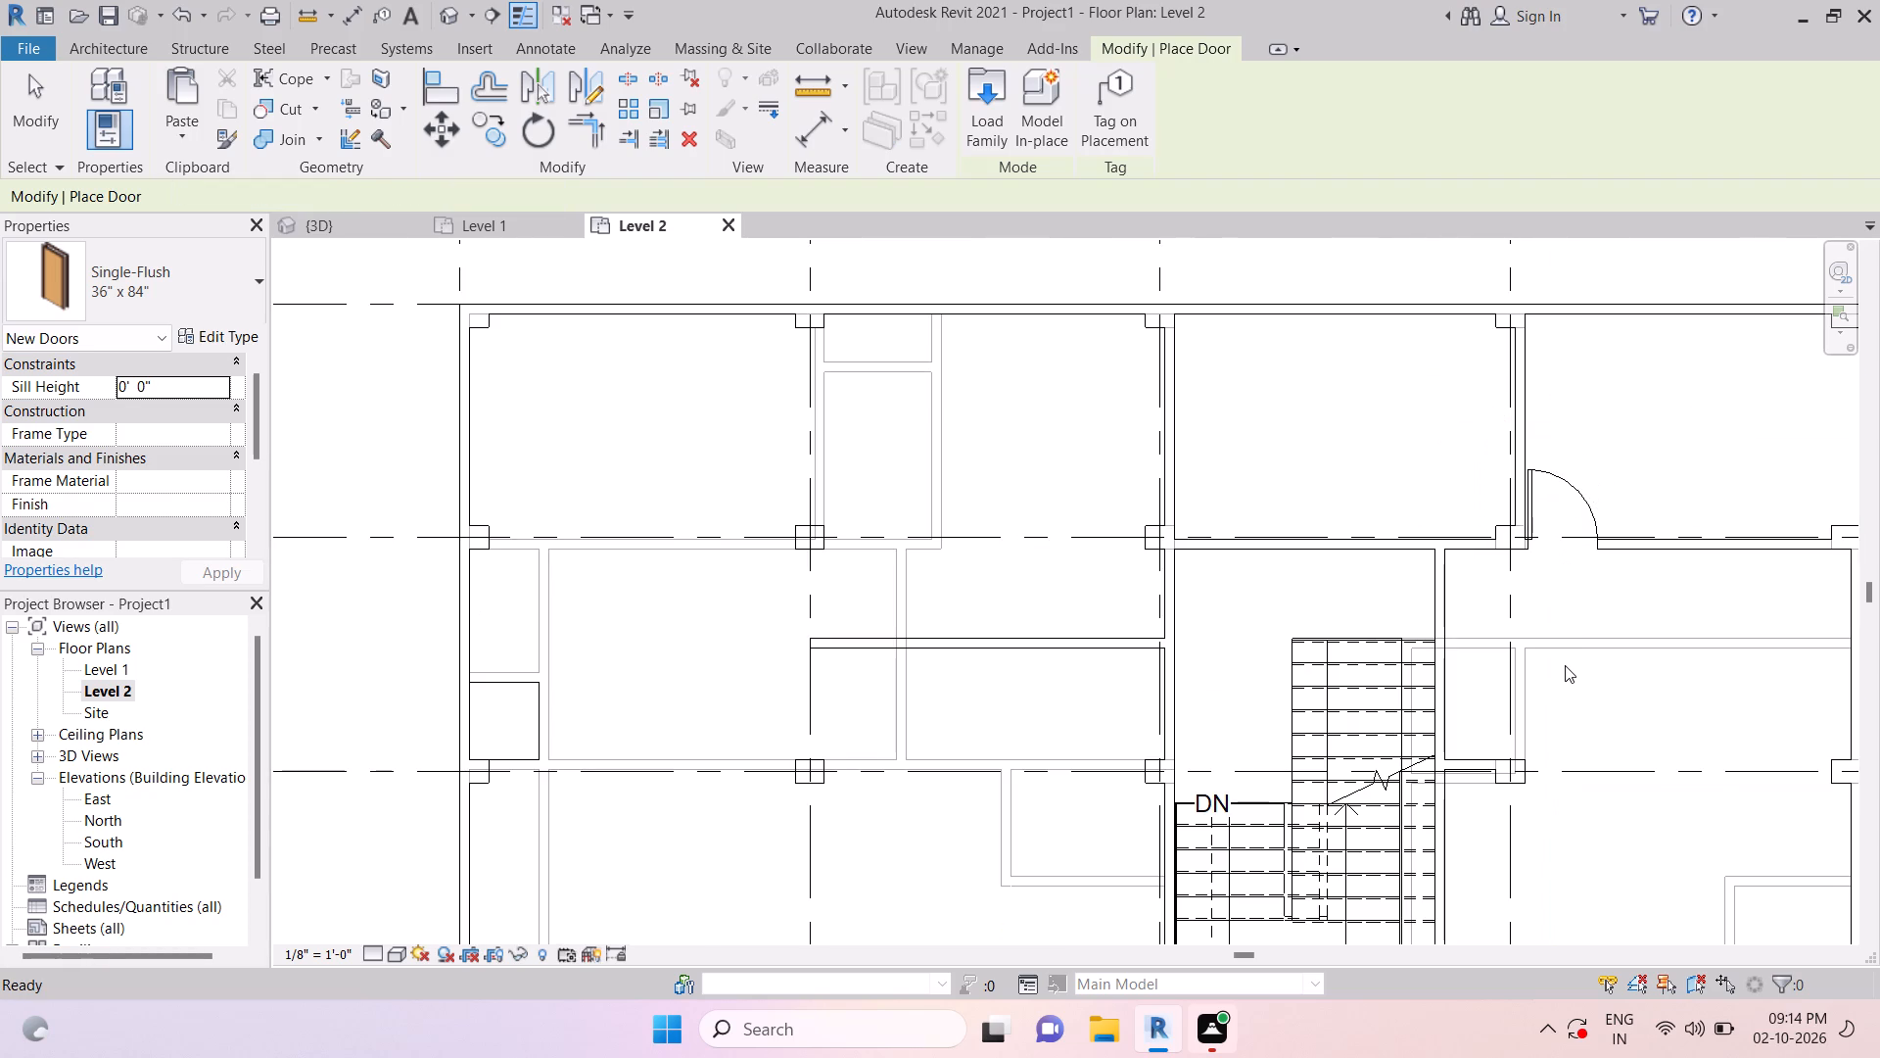
Dismiss the Autodesk Genuine notification covering the drawing.
scroll(1574, 670, "down", 2)
middle_click_drag(1626, 707, 1562, 599)
scroll(1562, 599, "up", 1)
key("Escape")
key("Escape")
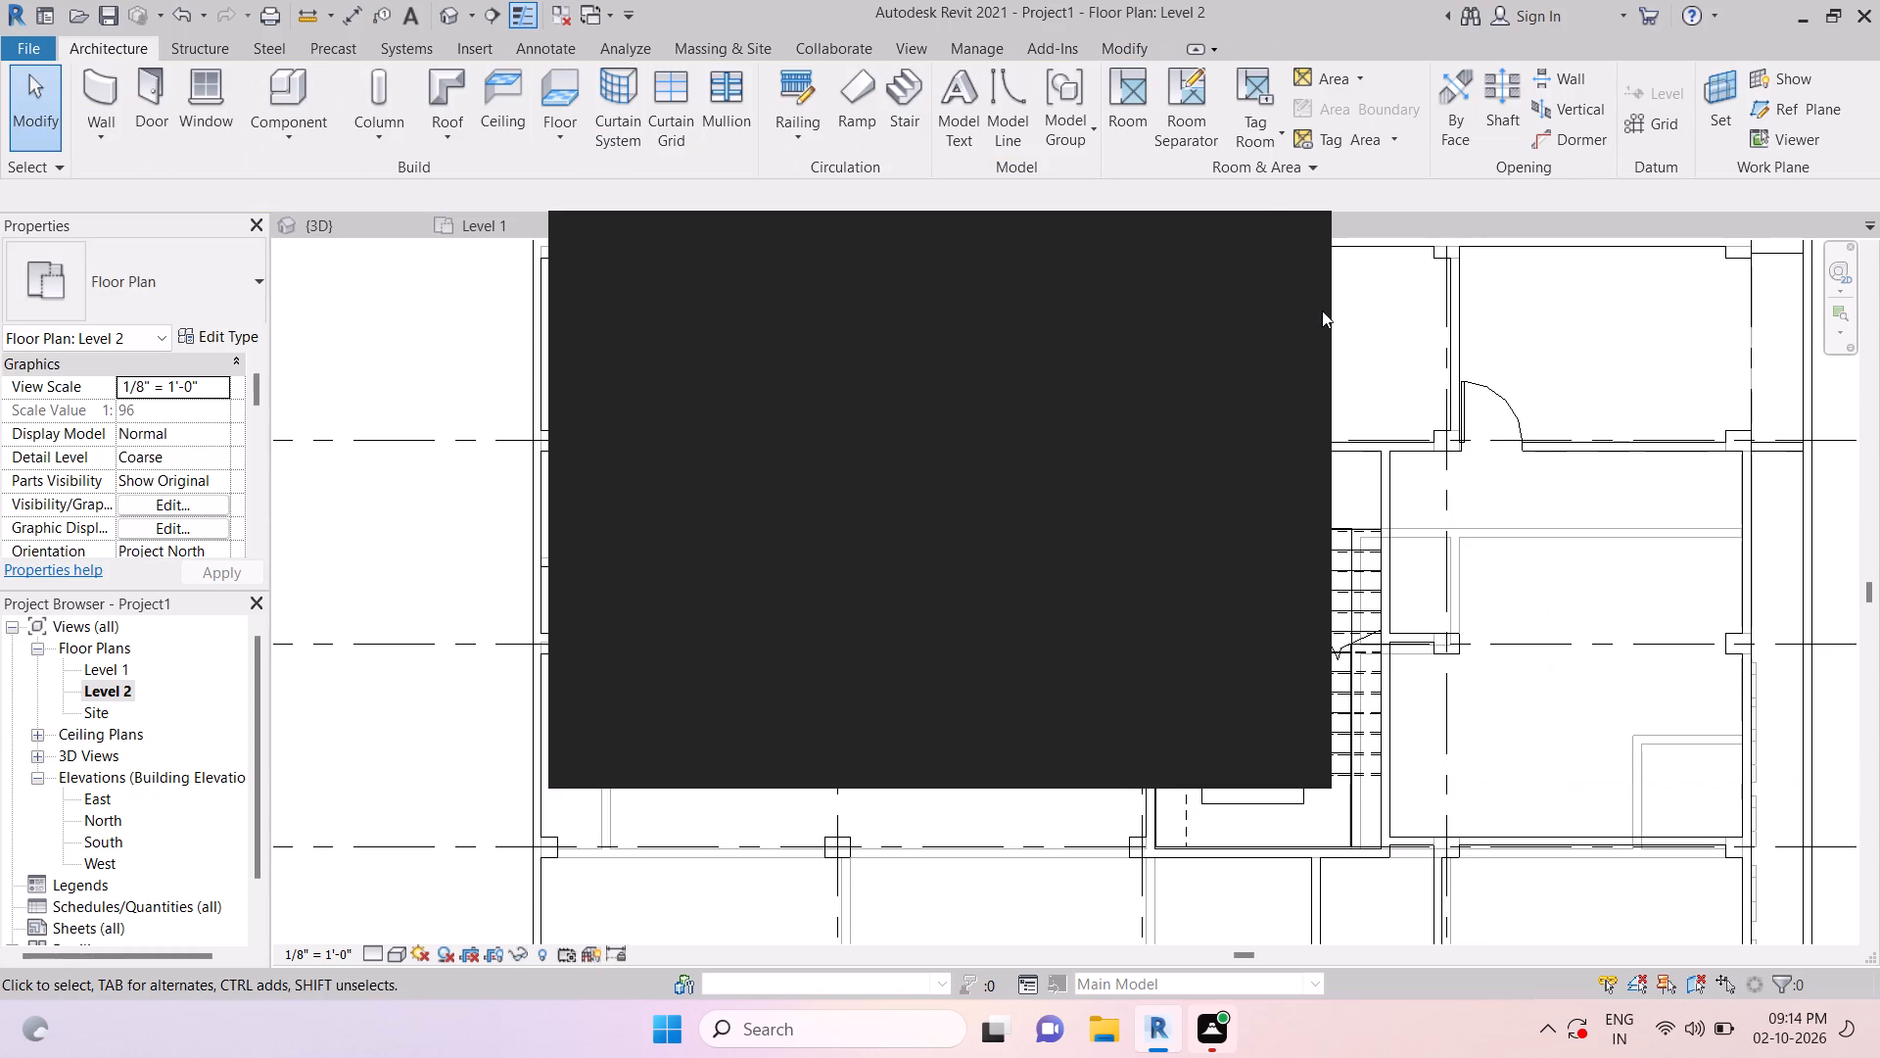
left_click(1277, 241)
key("Escape")
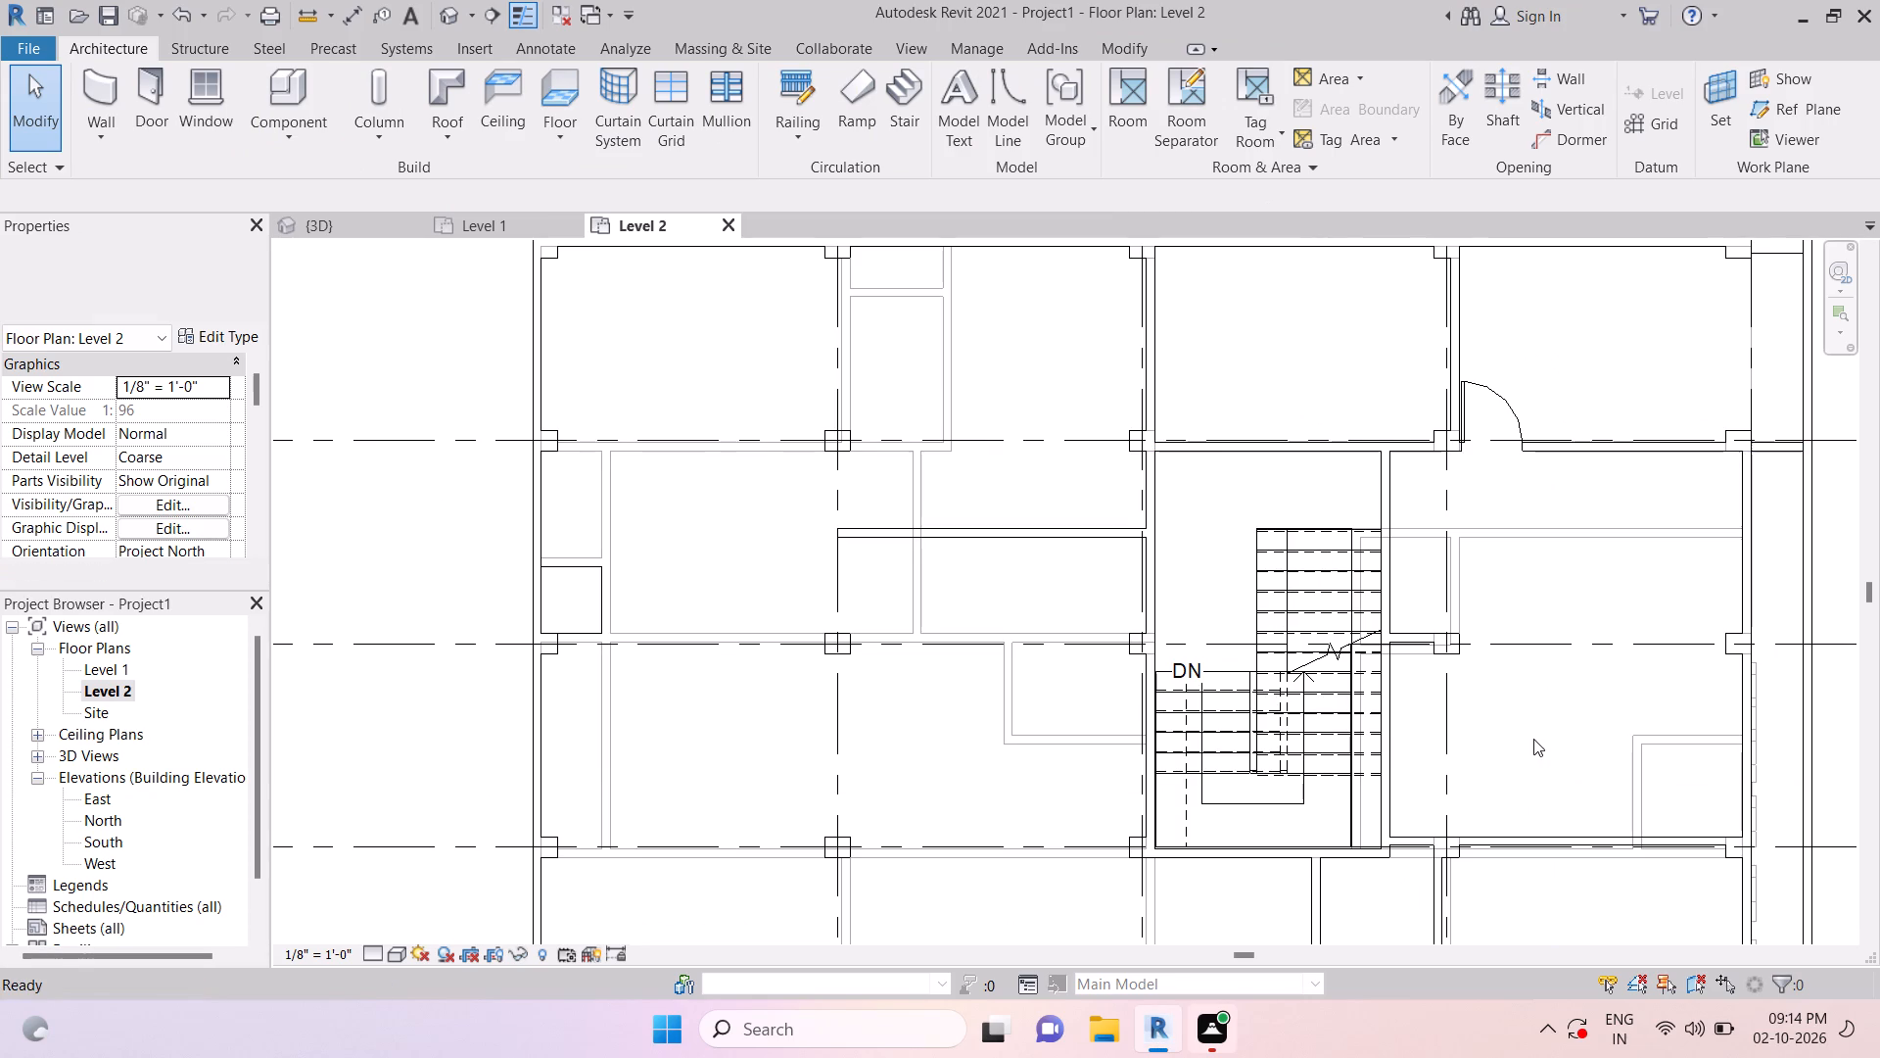
Examine the Level 2 walls around the stair and the grid 4 columns between grids 7 and 9.
middle_click_drag(1518, 710, 1484, 631)
key("Escape")
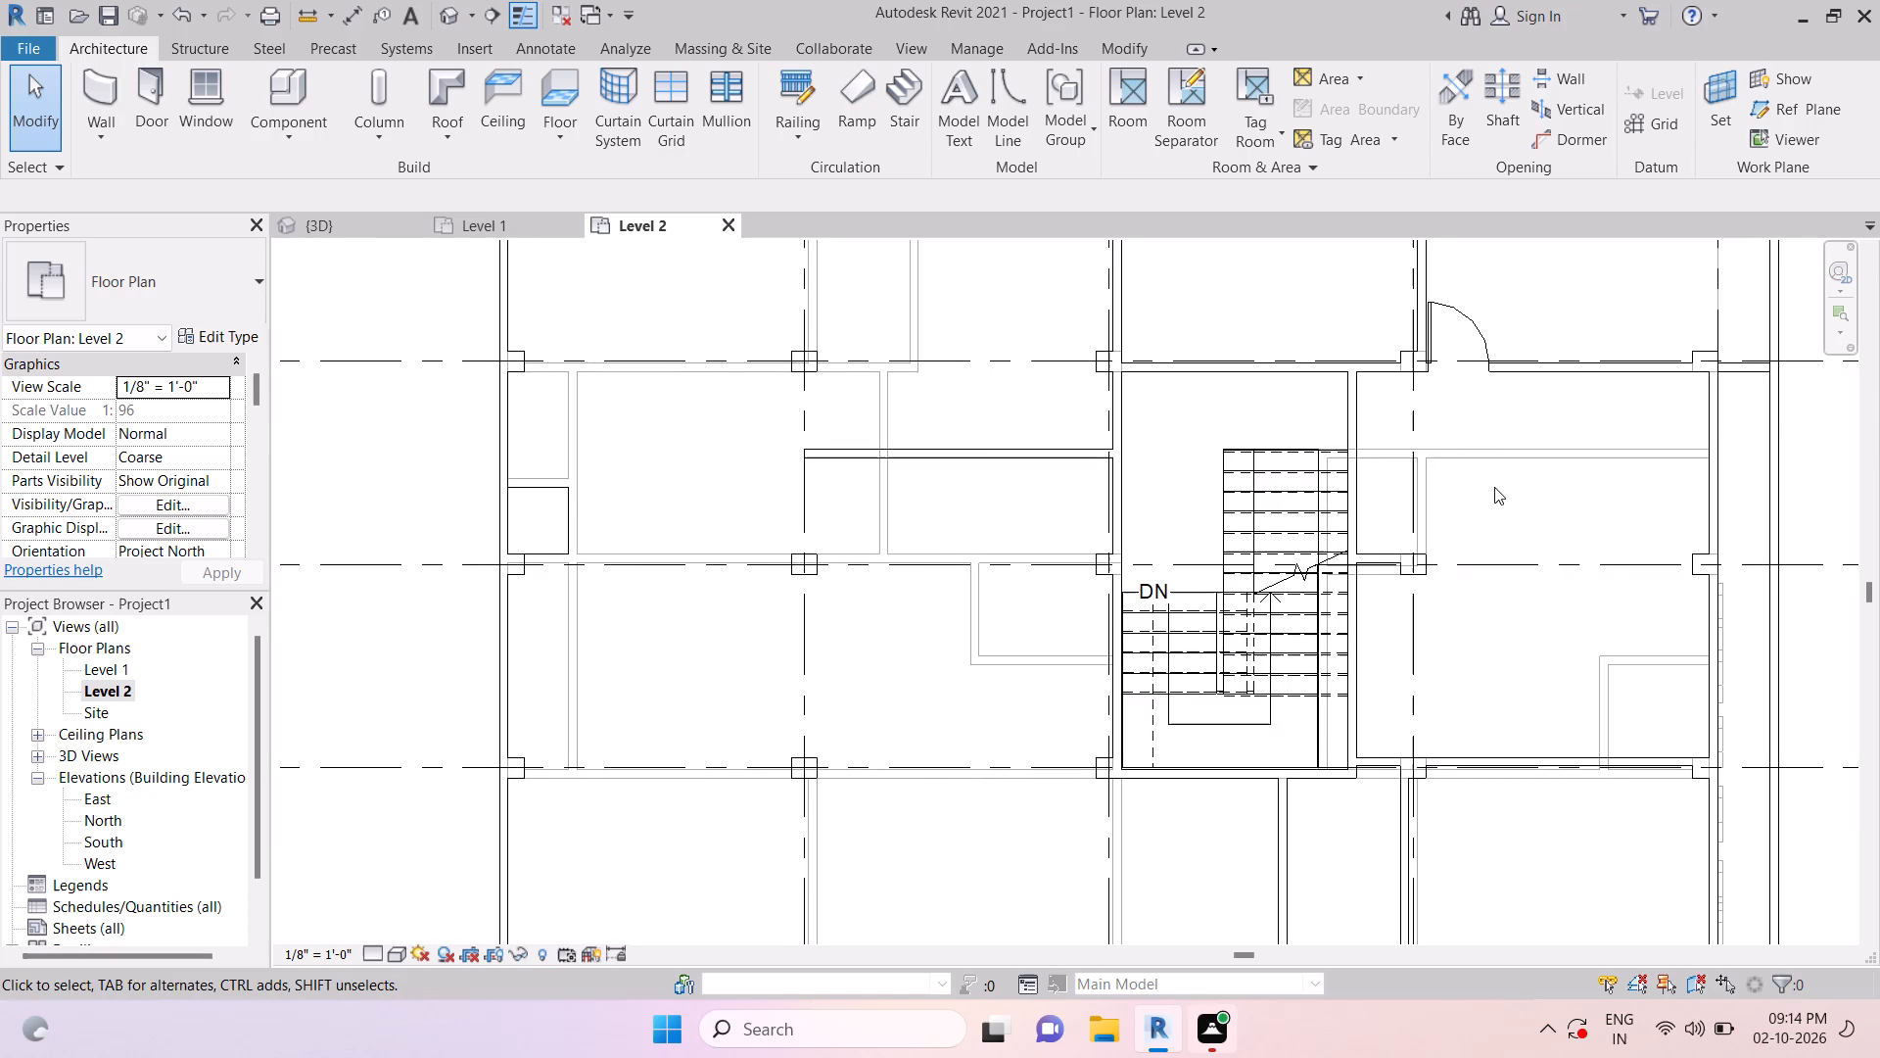
scroll(1494, 486, "down", 3)
key("Escape")
key("Escape")
key("Escape")
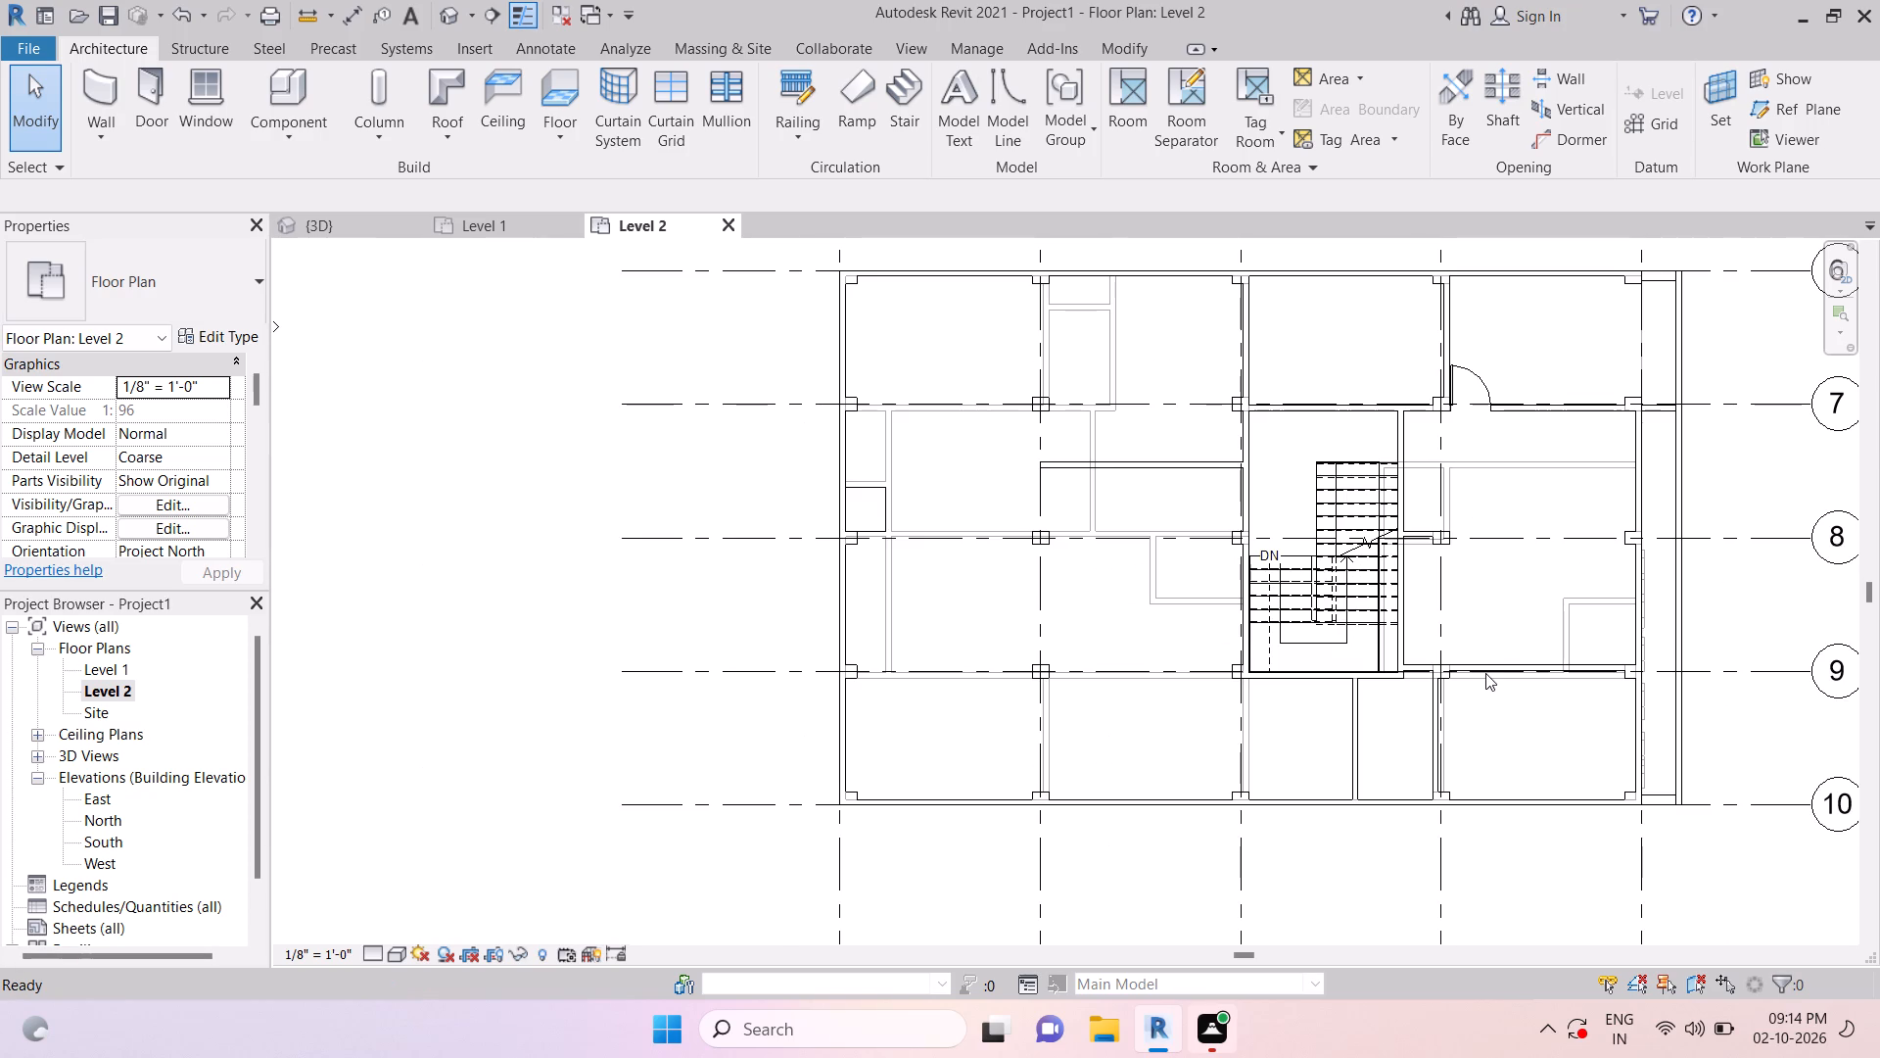
key("Escape")
key("Escape")
scroll(1412, 530, "up", 5)
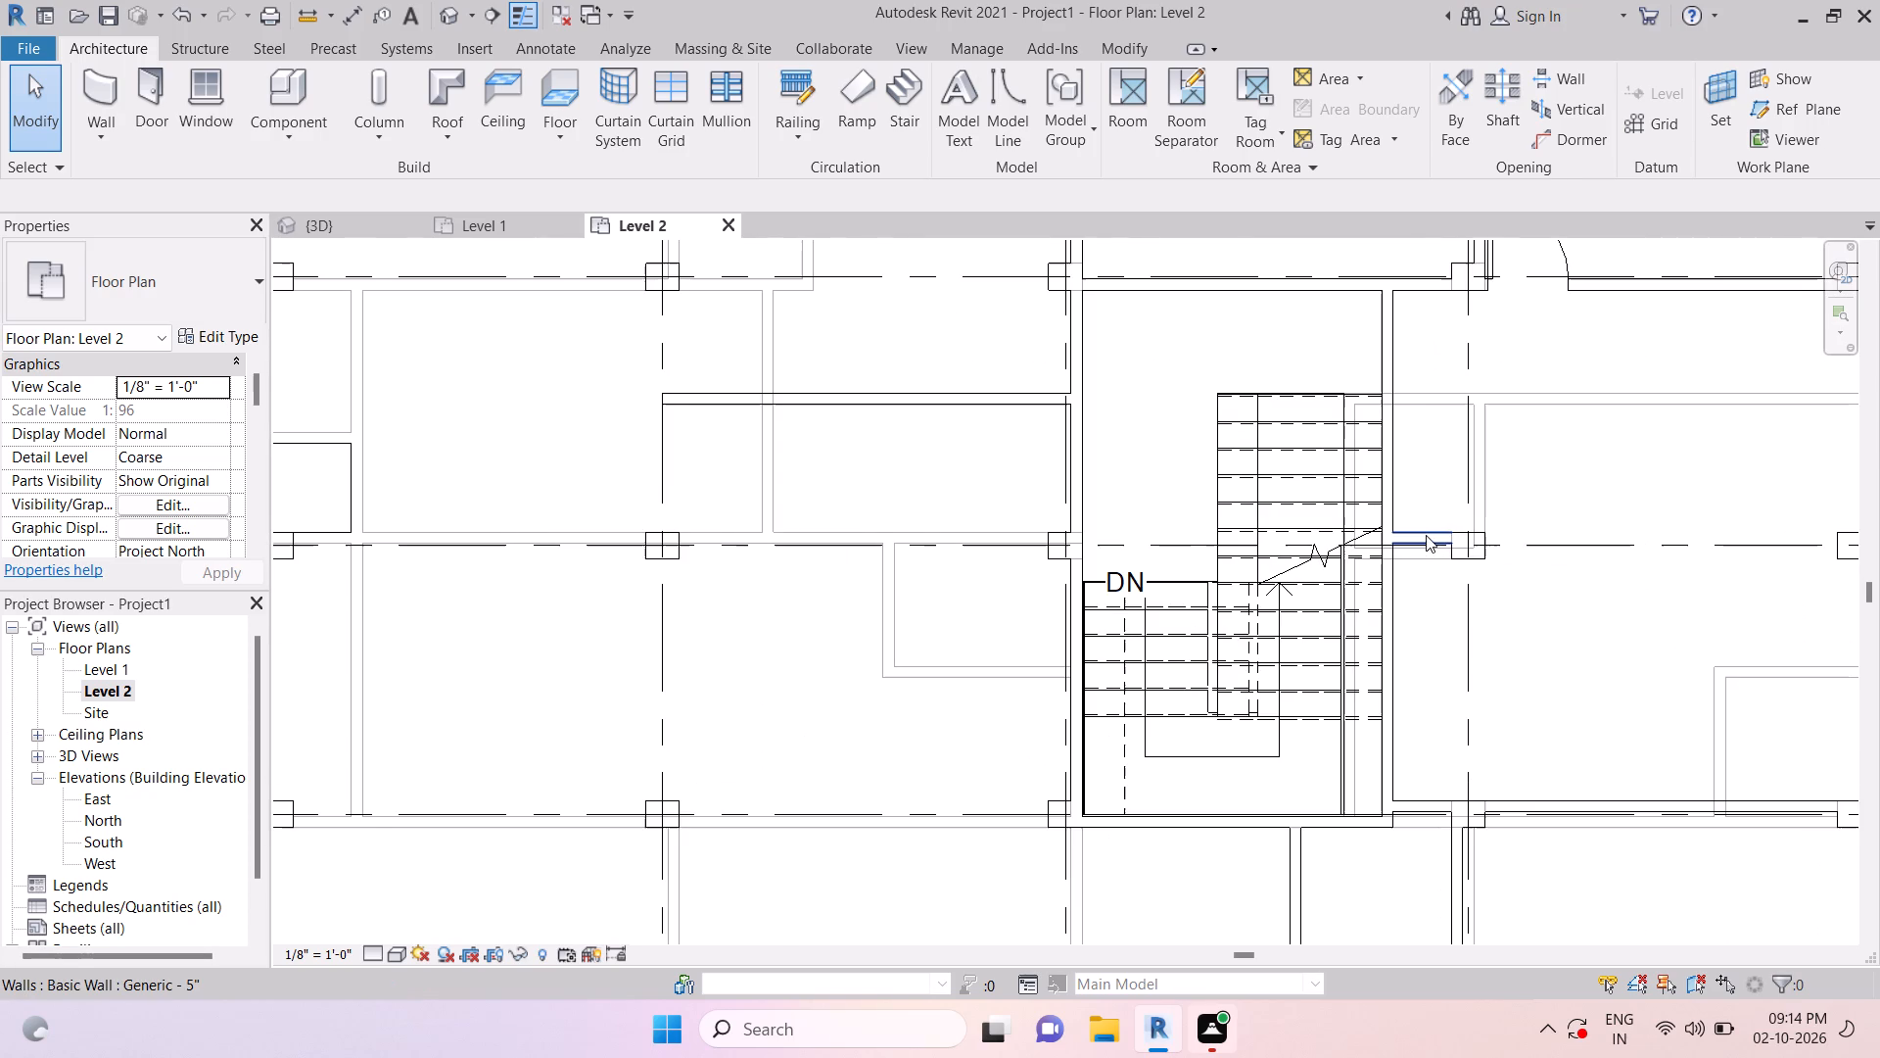
scroll(1444, 549, "down", 1)
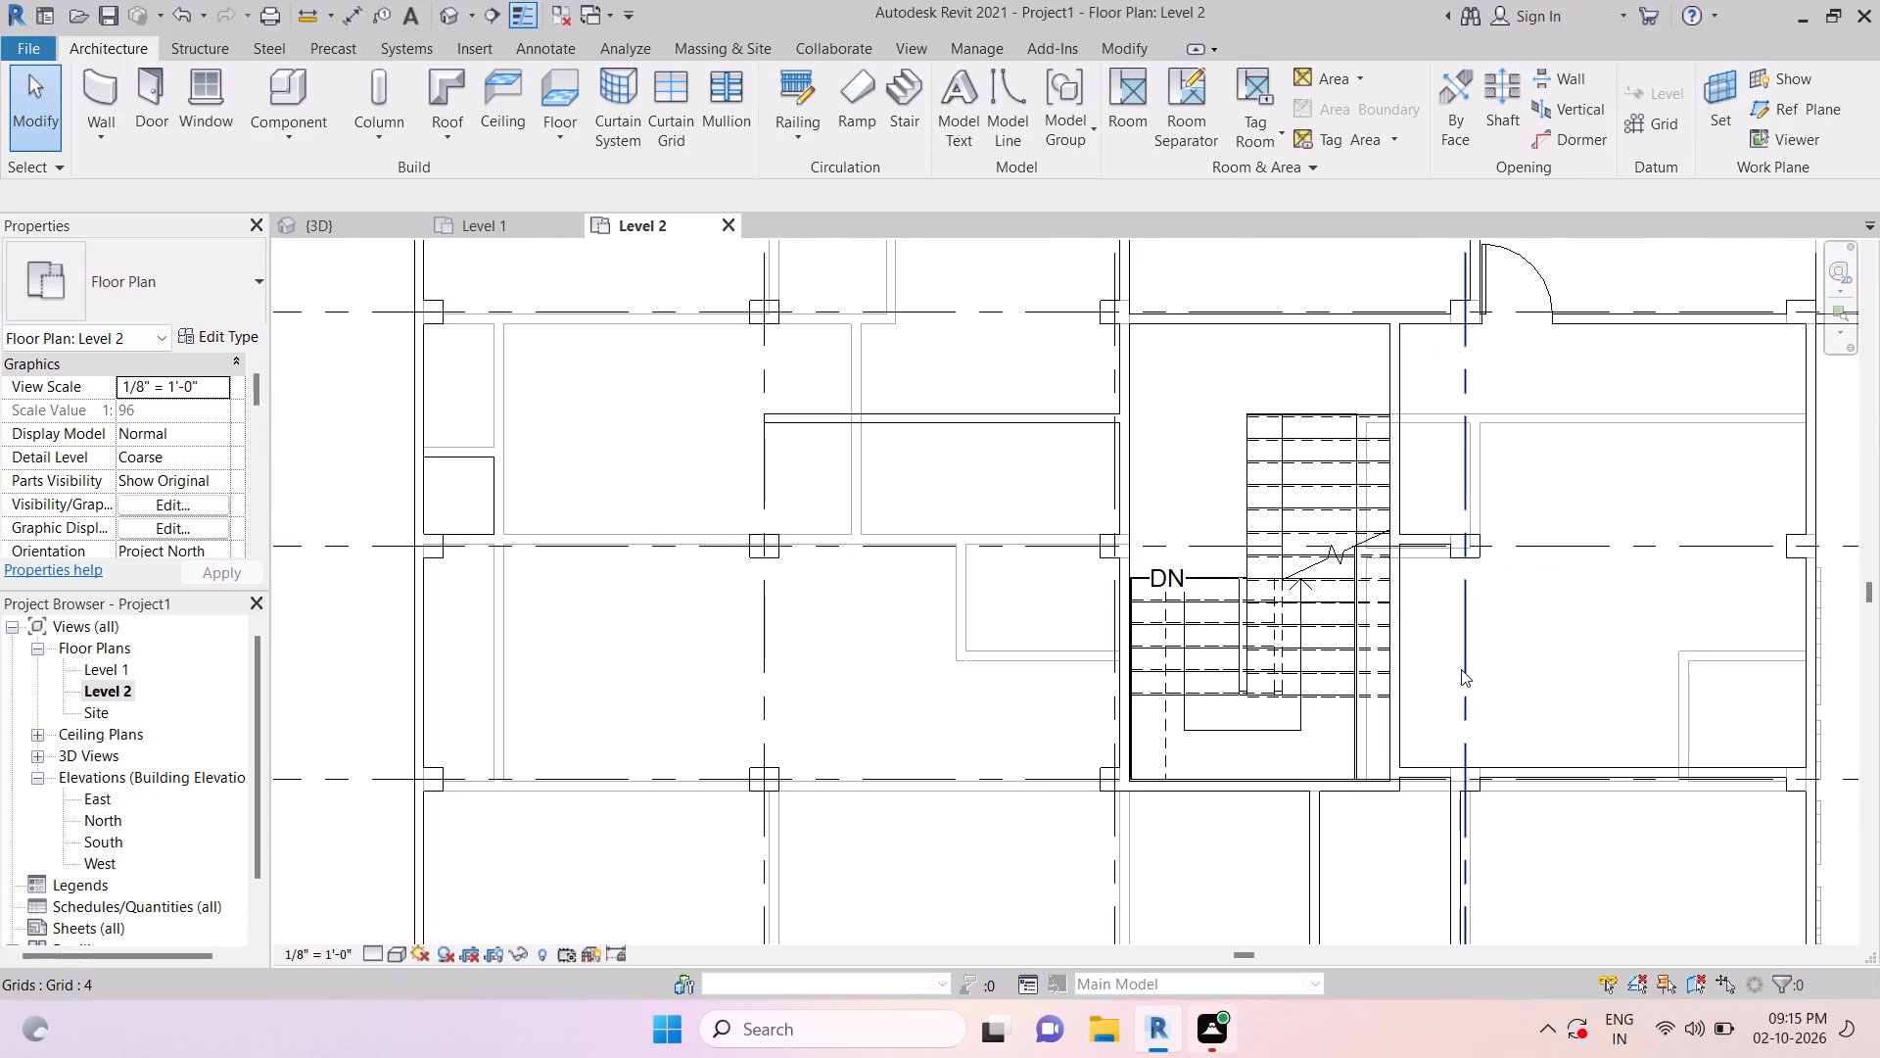
key("Escape")
key("Escape")
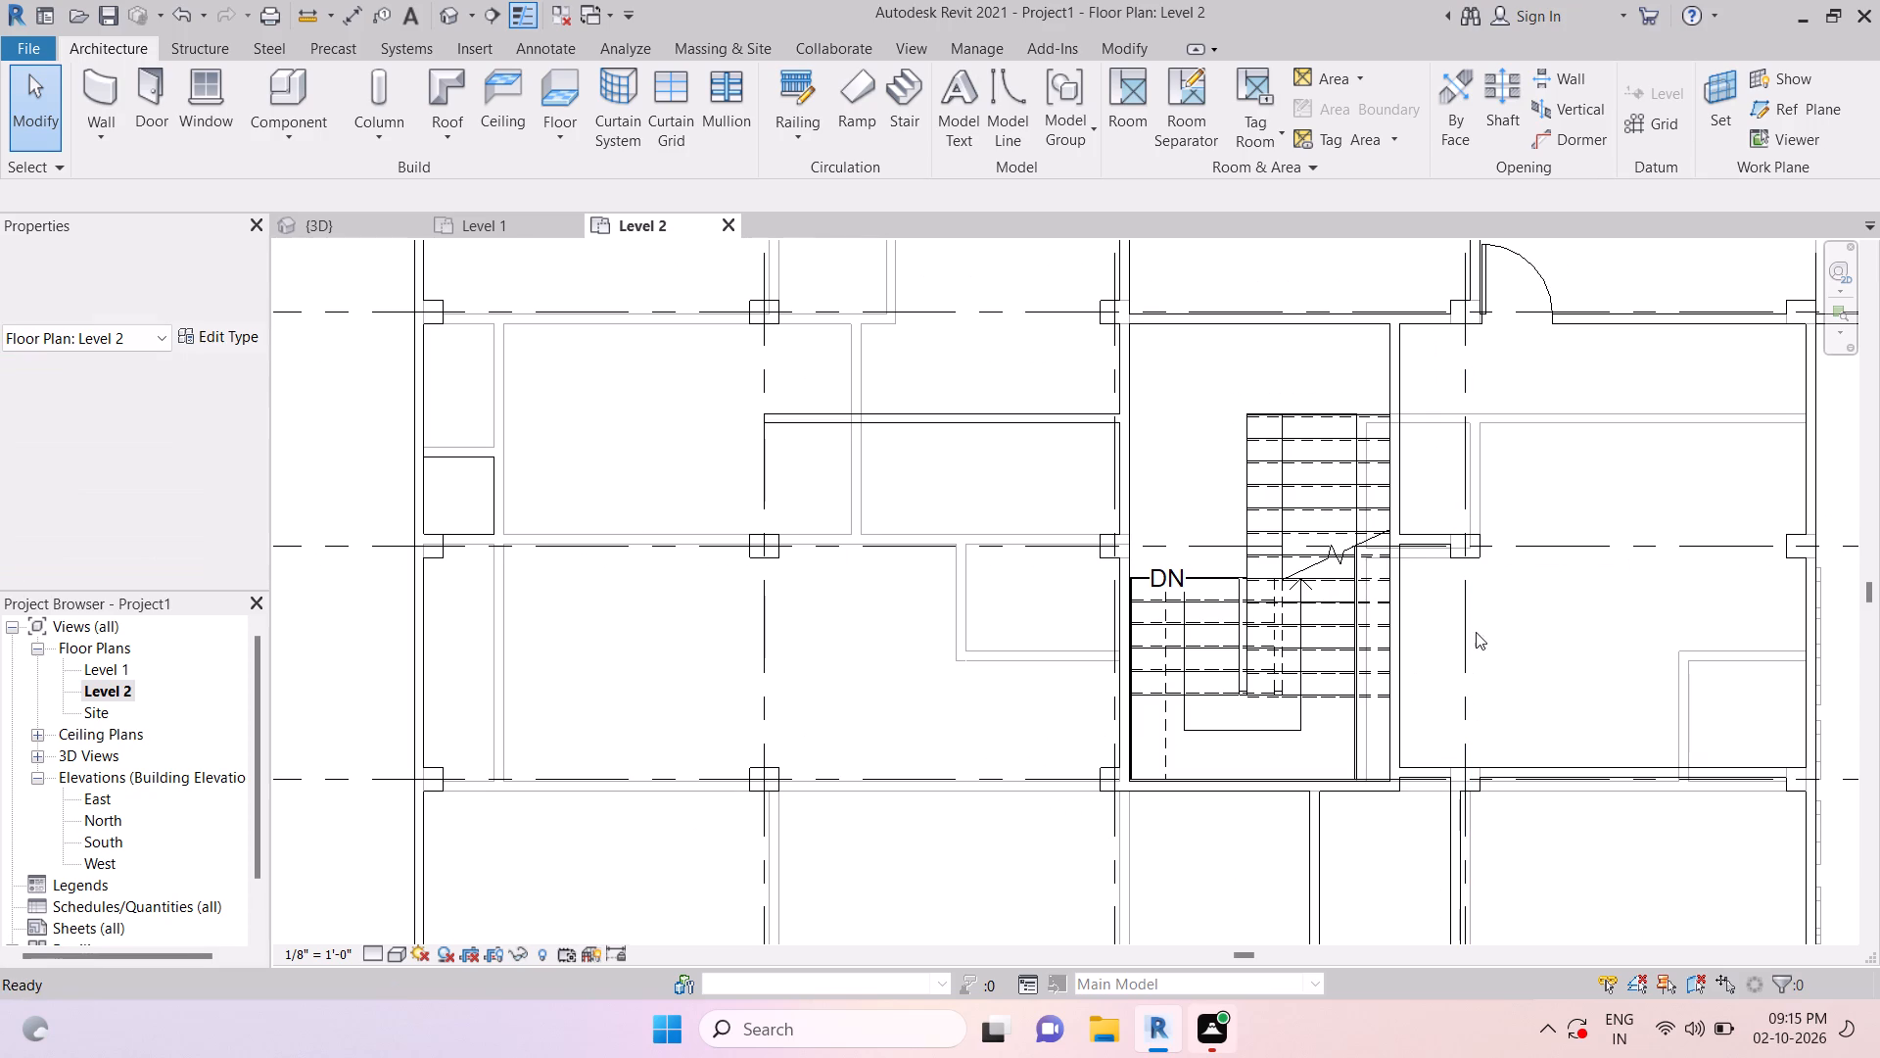
Draw Generic - 5" walls from the column at grids 4 and 8, 4'-6" toward grid 9, returning about 3'-2 11/16" to the stair wall.
key("Escape")
key("Escape")
type("wa")
scroll(1474, 559, "up", 2)
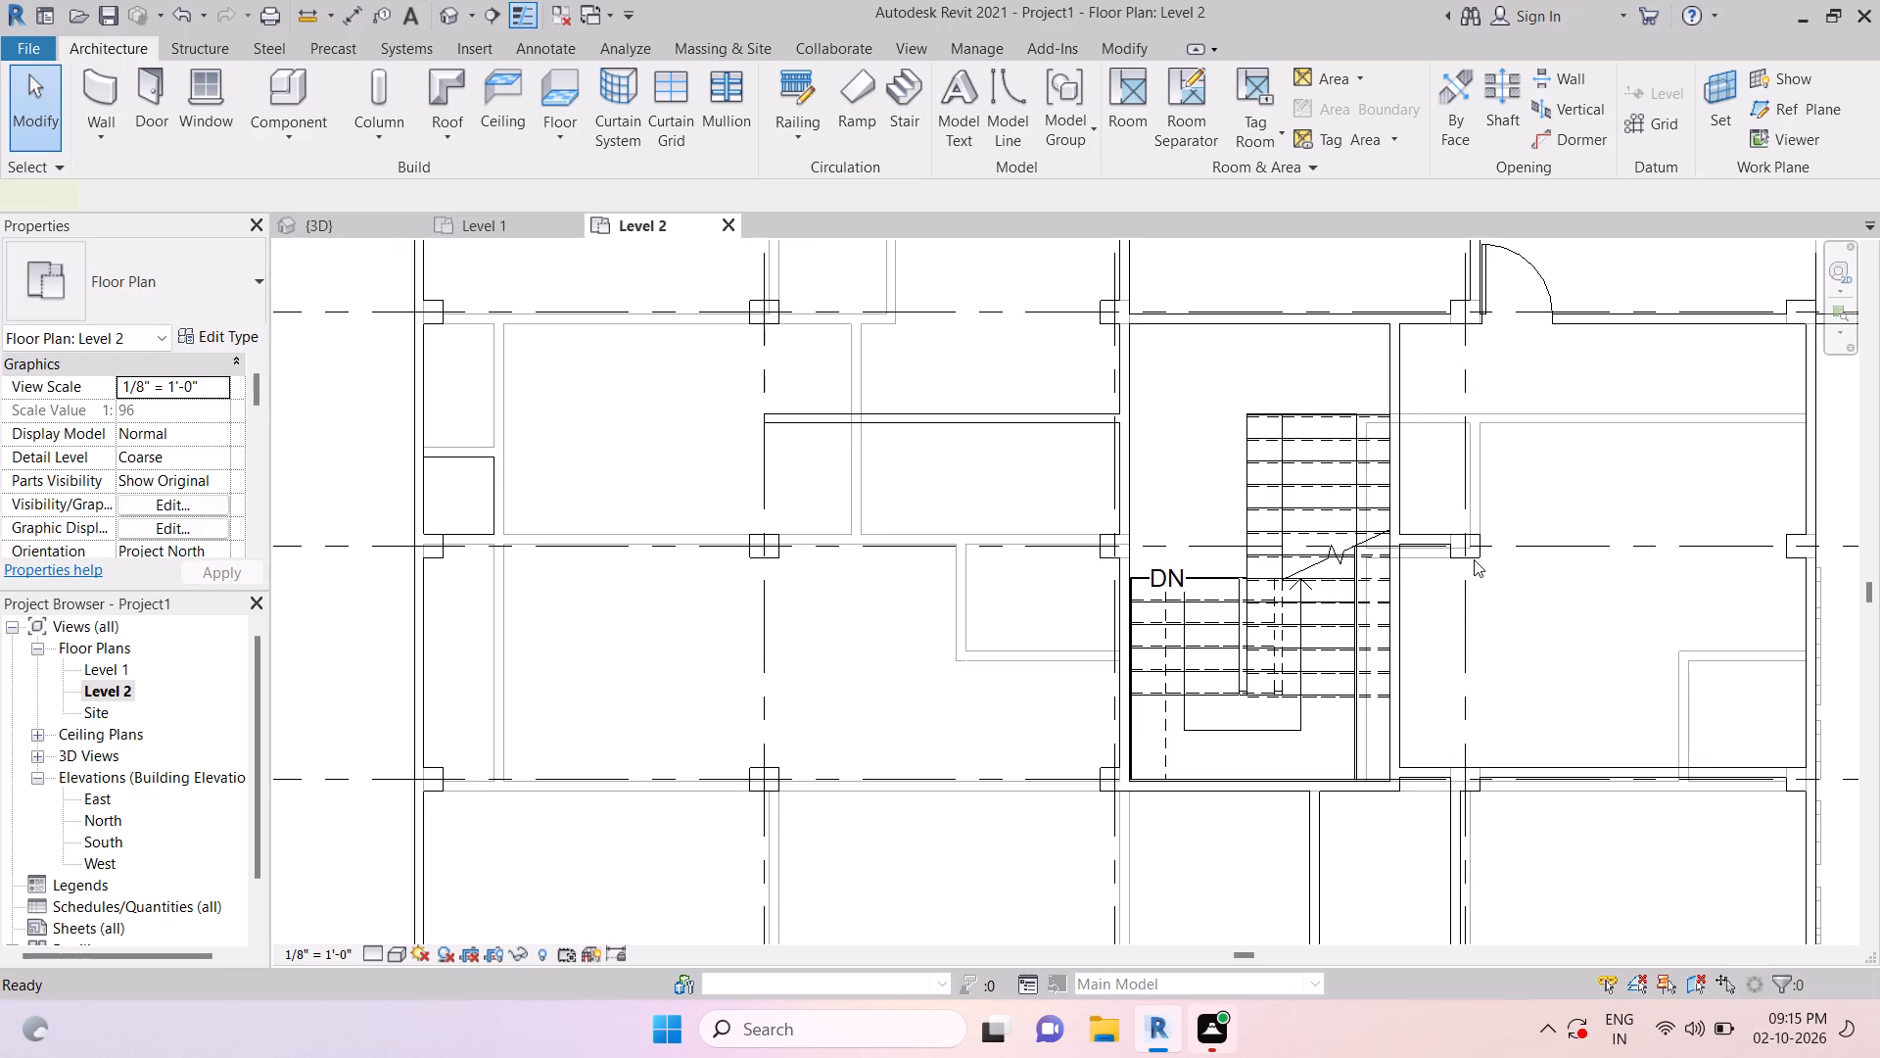
scroll(1474, 559, "up", 2)
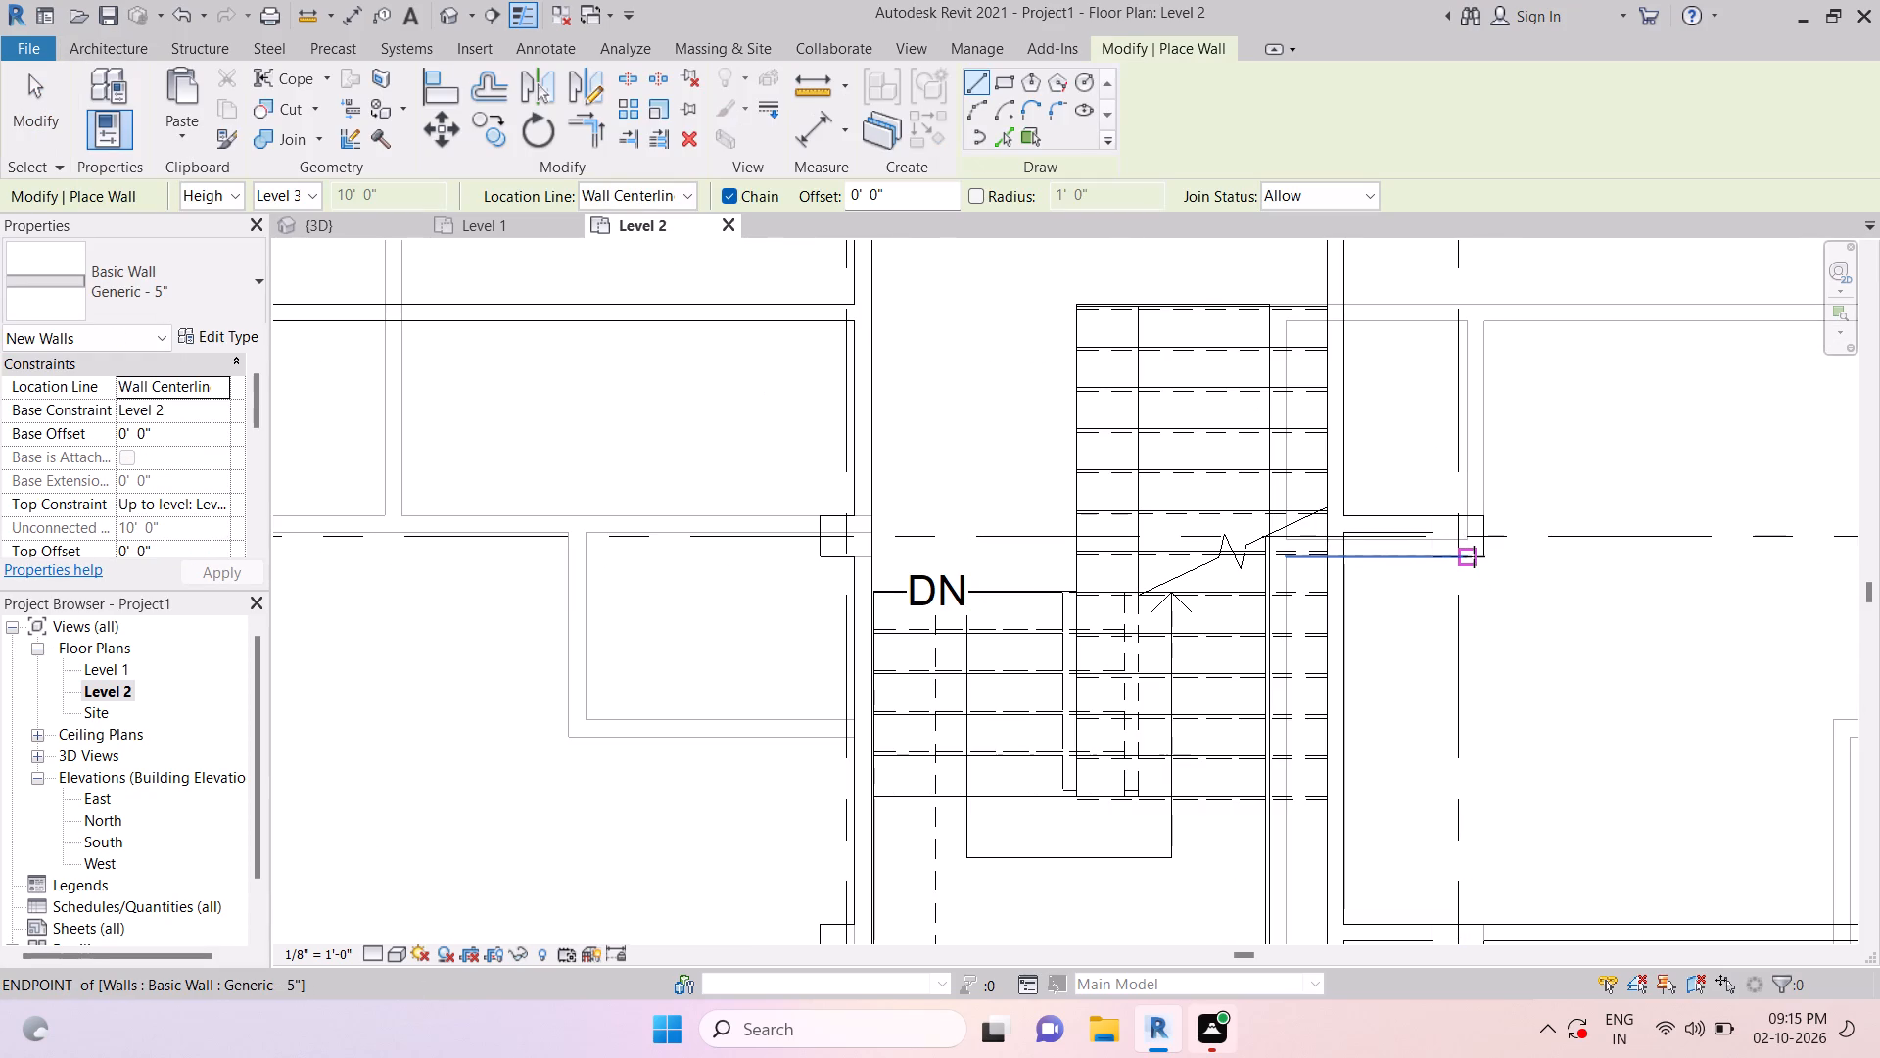
left_click(1476, 560)
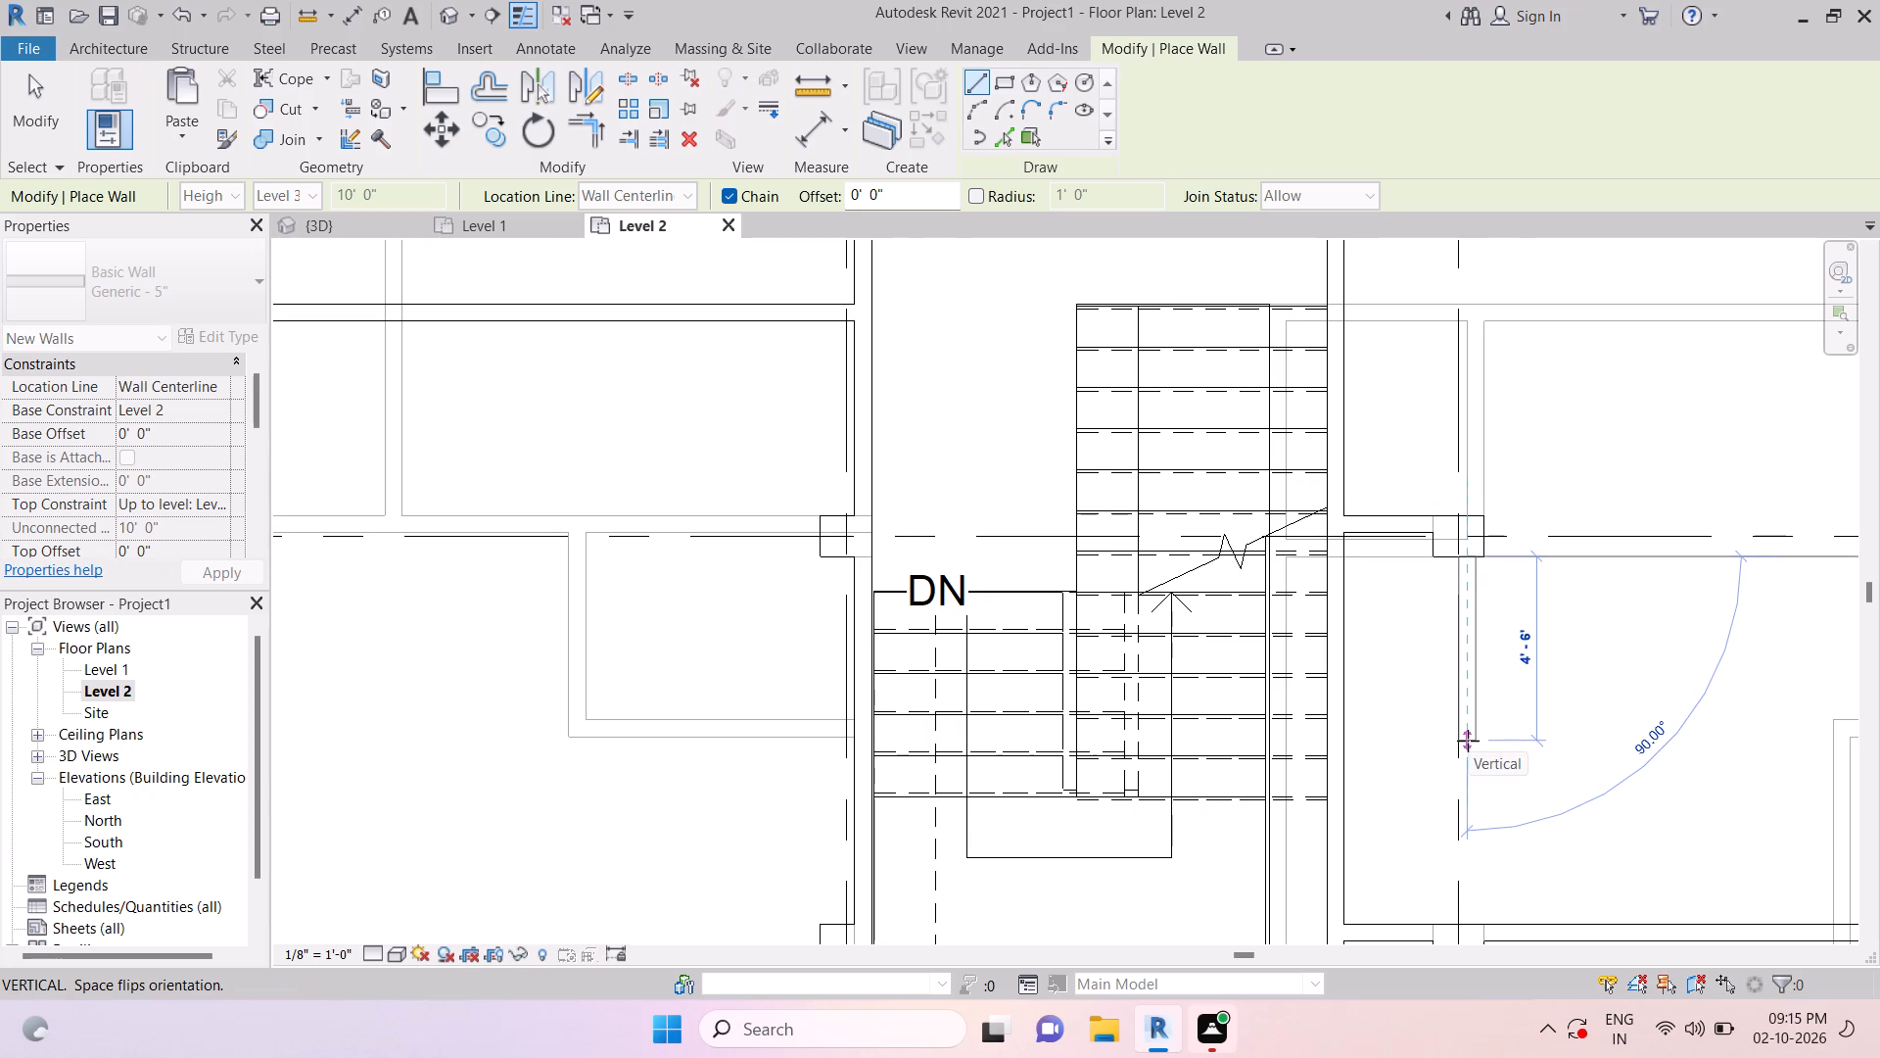
left_click(1468, 740)
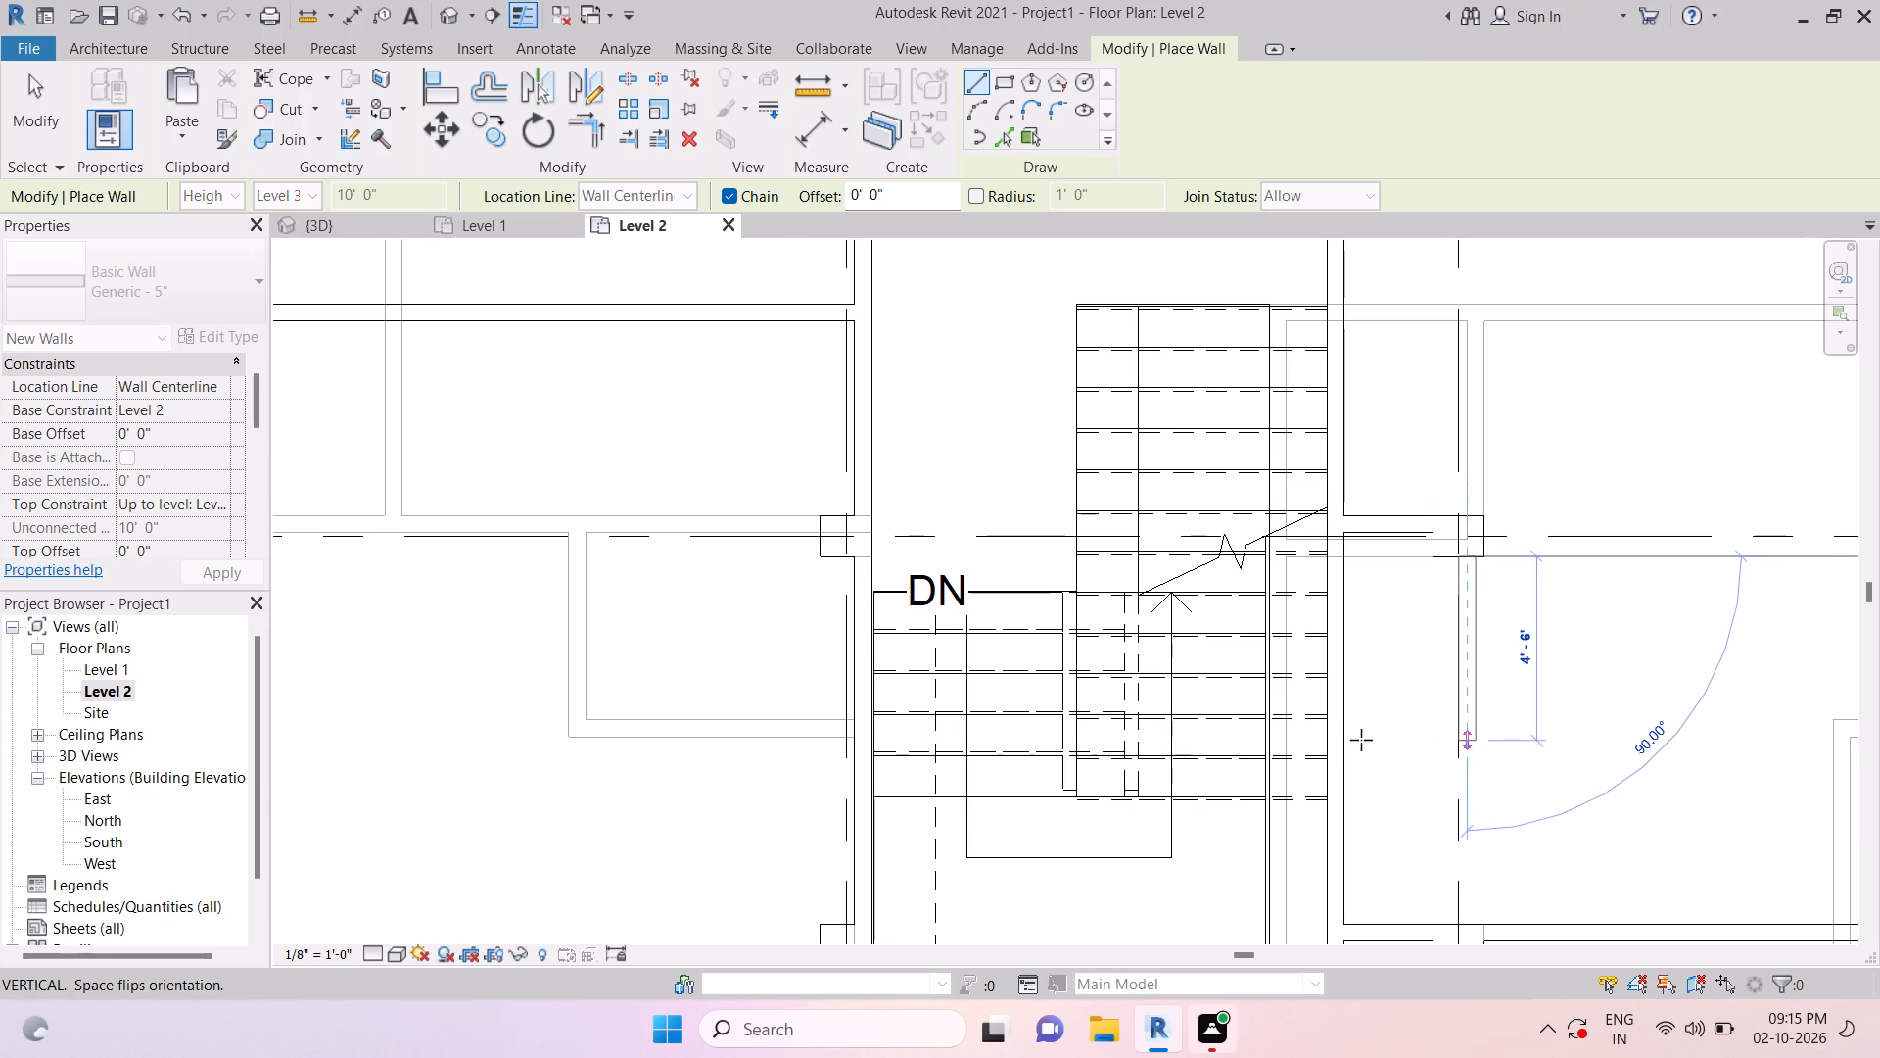
left_click(1340, 738)
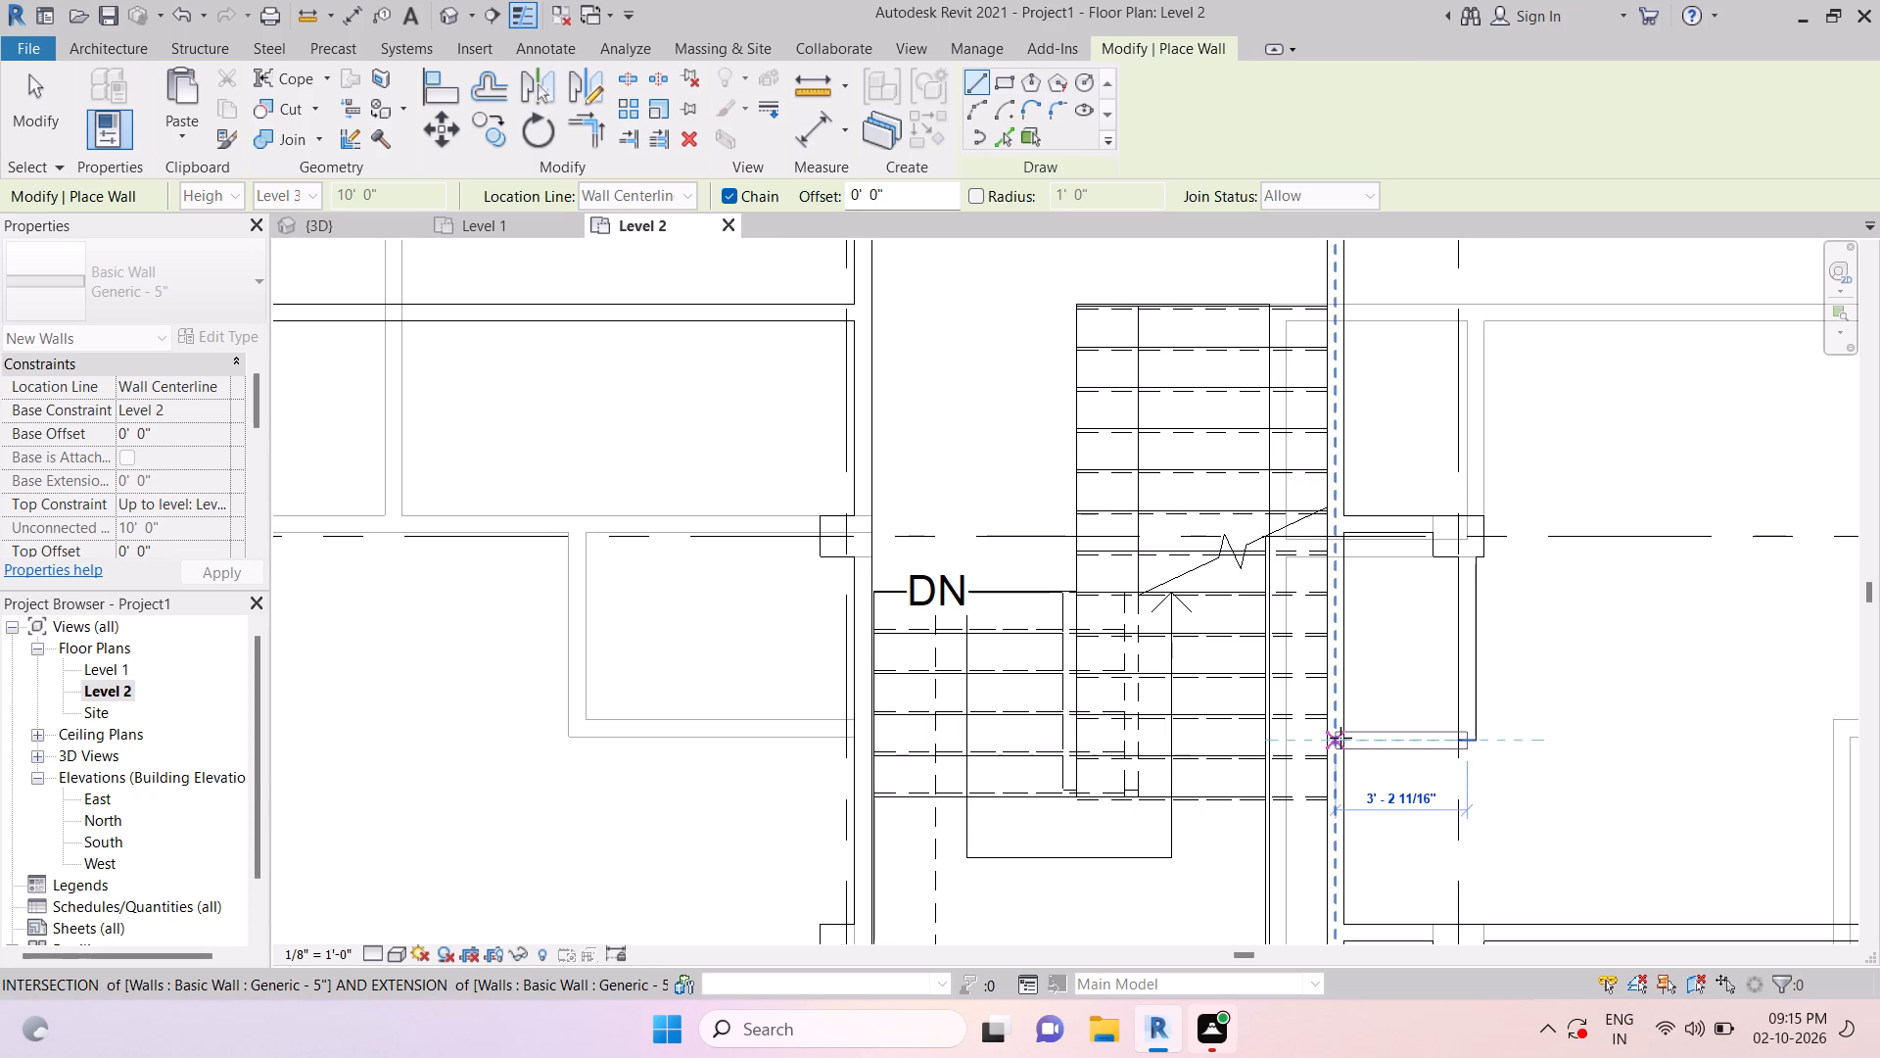
key("Escape")
key("Escape")
key("Escape")
key("Escape")
key("Escape")
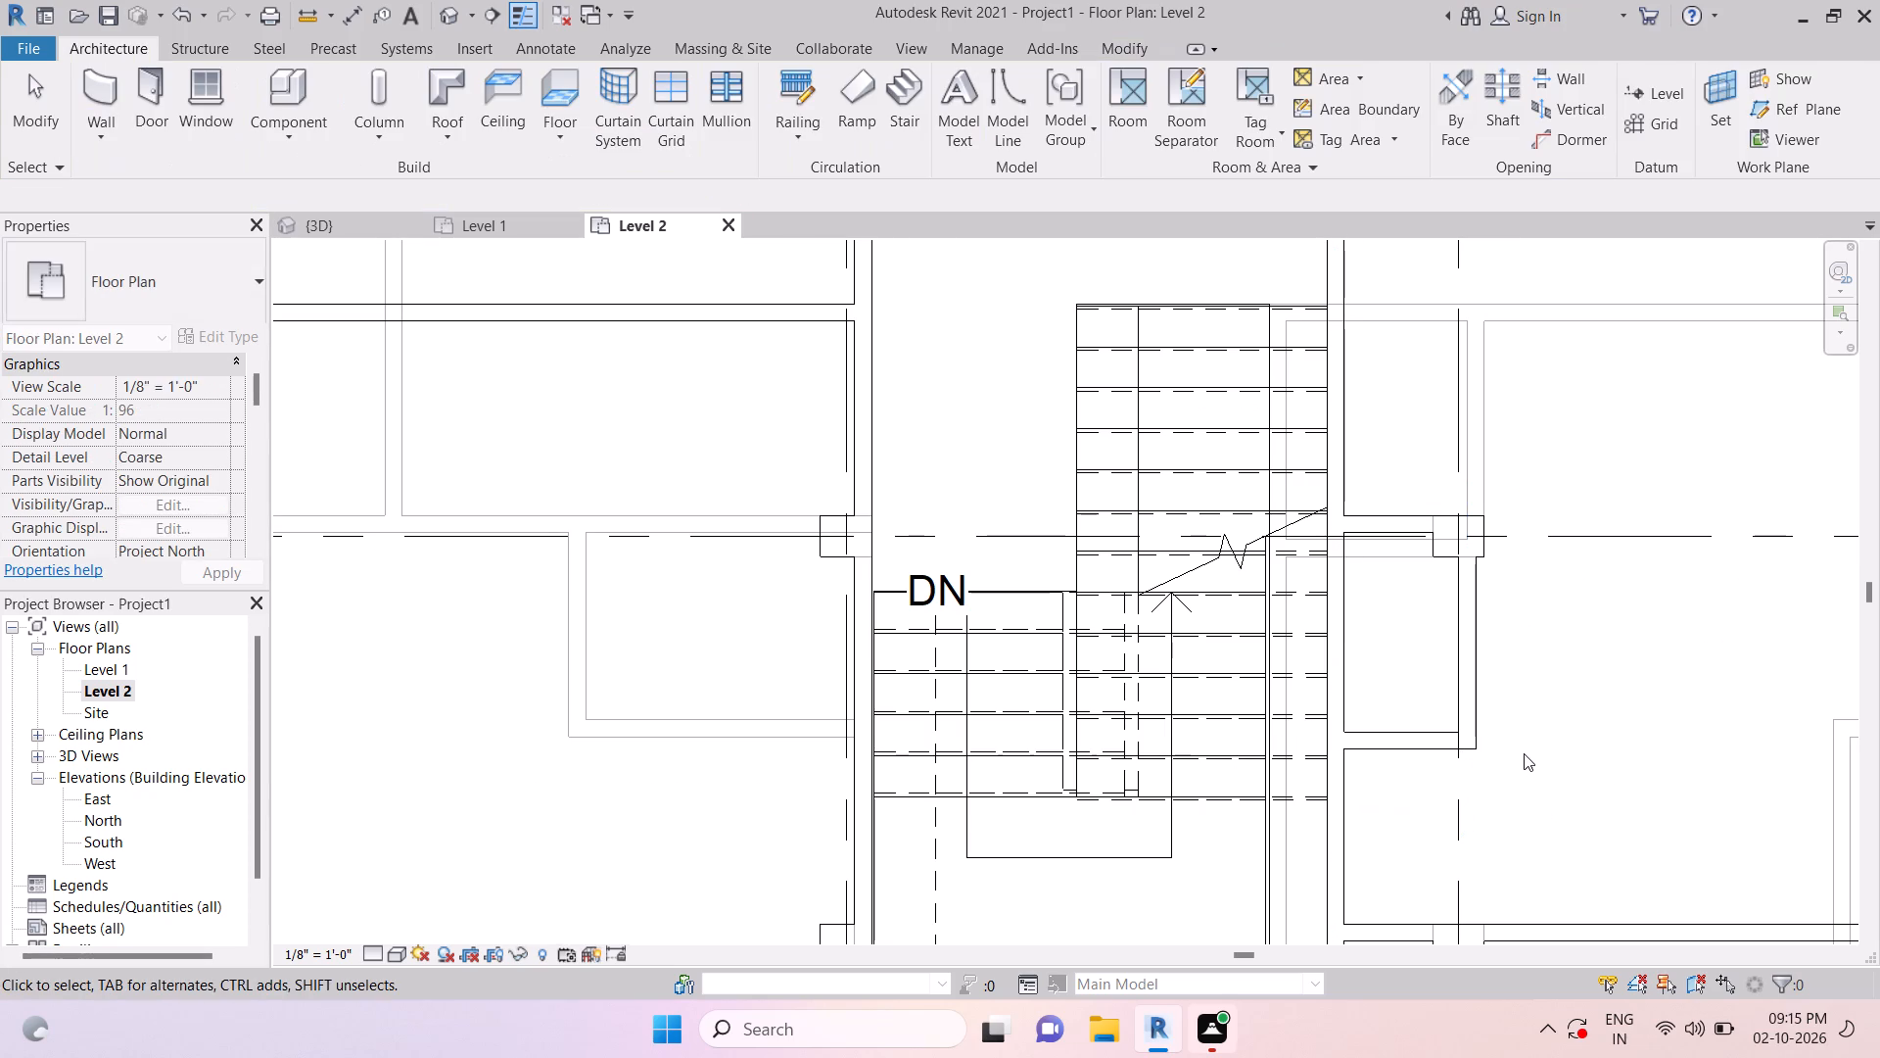
key("Escape")
key("Escape")
Align the grid 5-facing side of the new short wall flush with the matching face of the column at grids 4 and 8.
key("a")
key("l")
scroll(1497, 557, "up", 8)
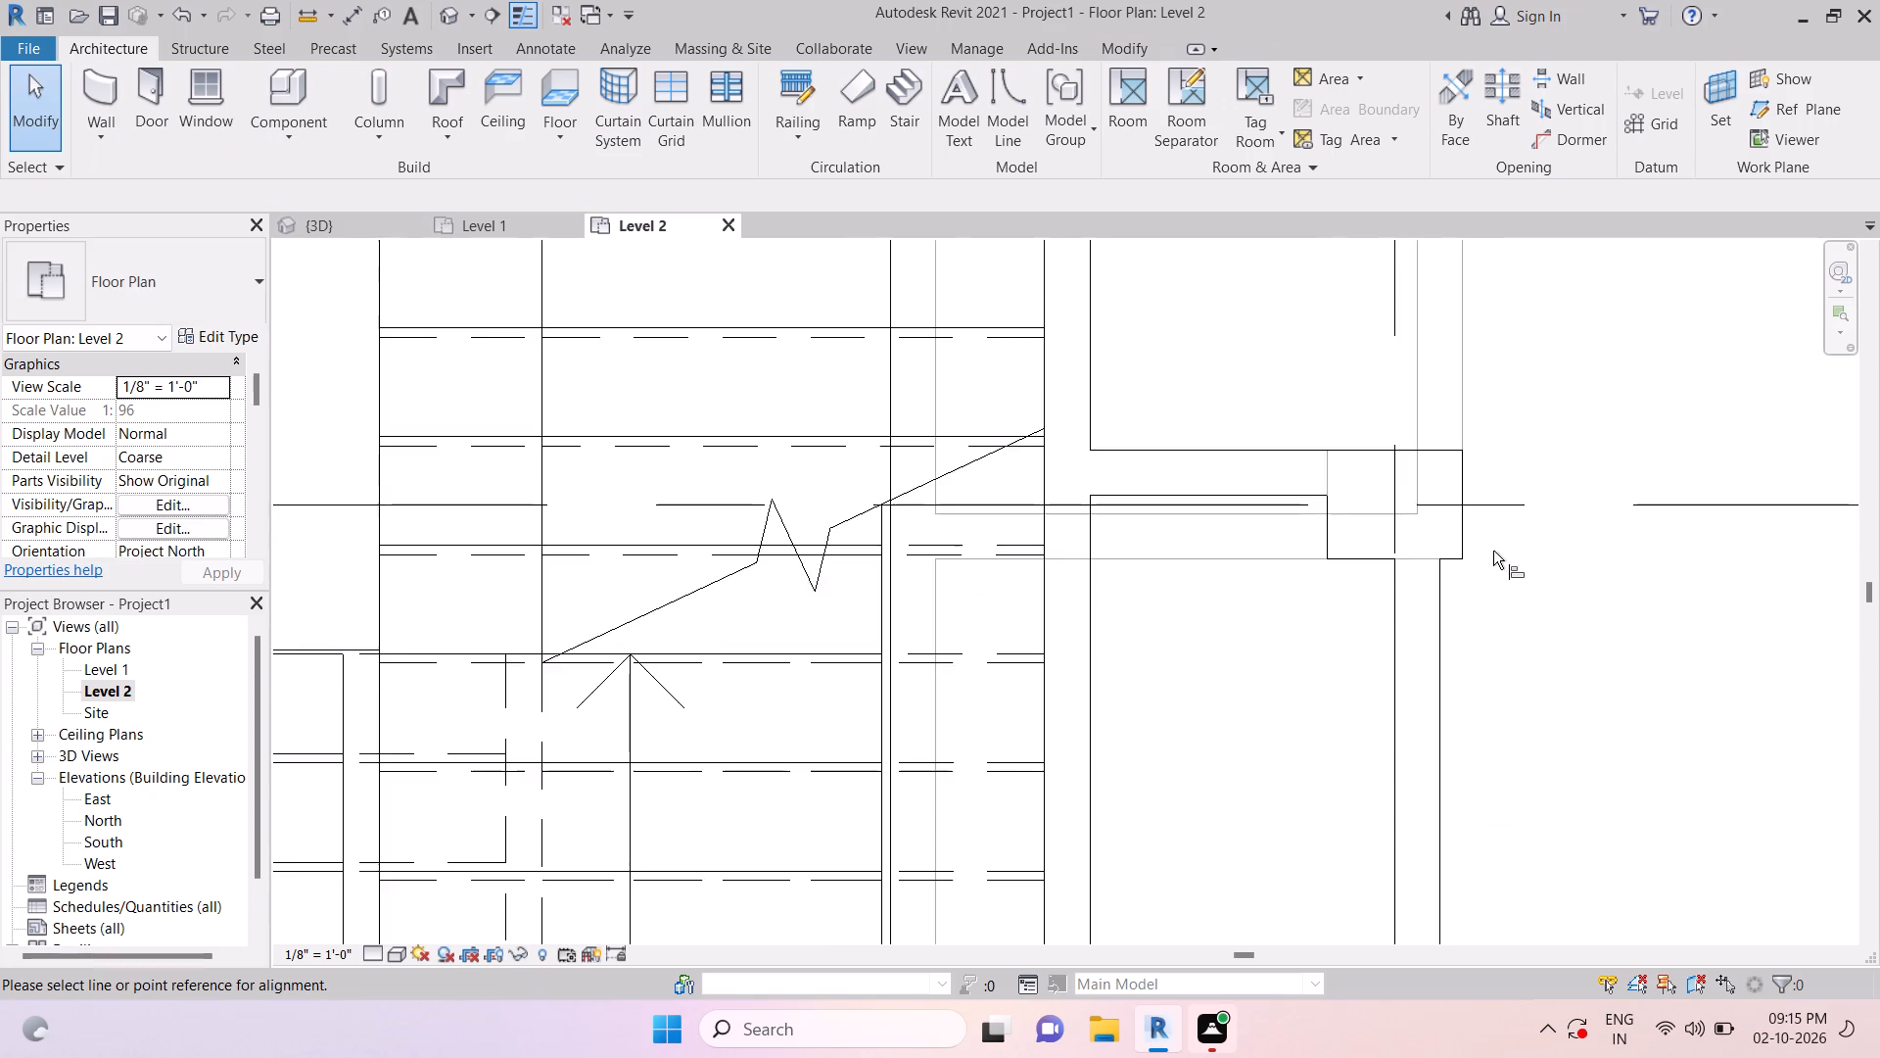
scroll(1493, 551, "up", 1)
left_click(1464, 538)
left_click(1429, 629)
key("Escape")
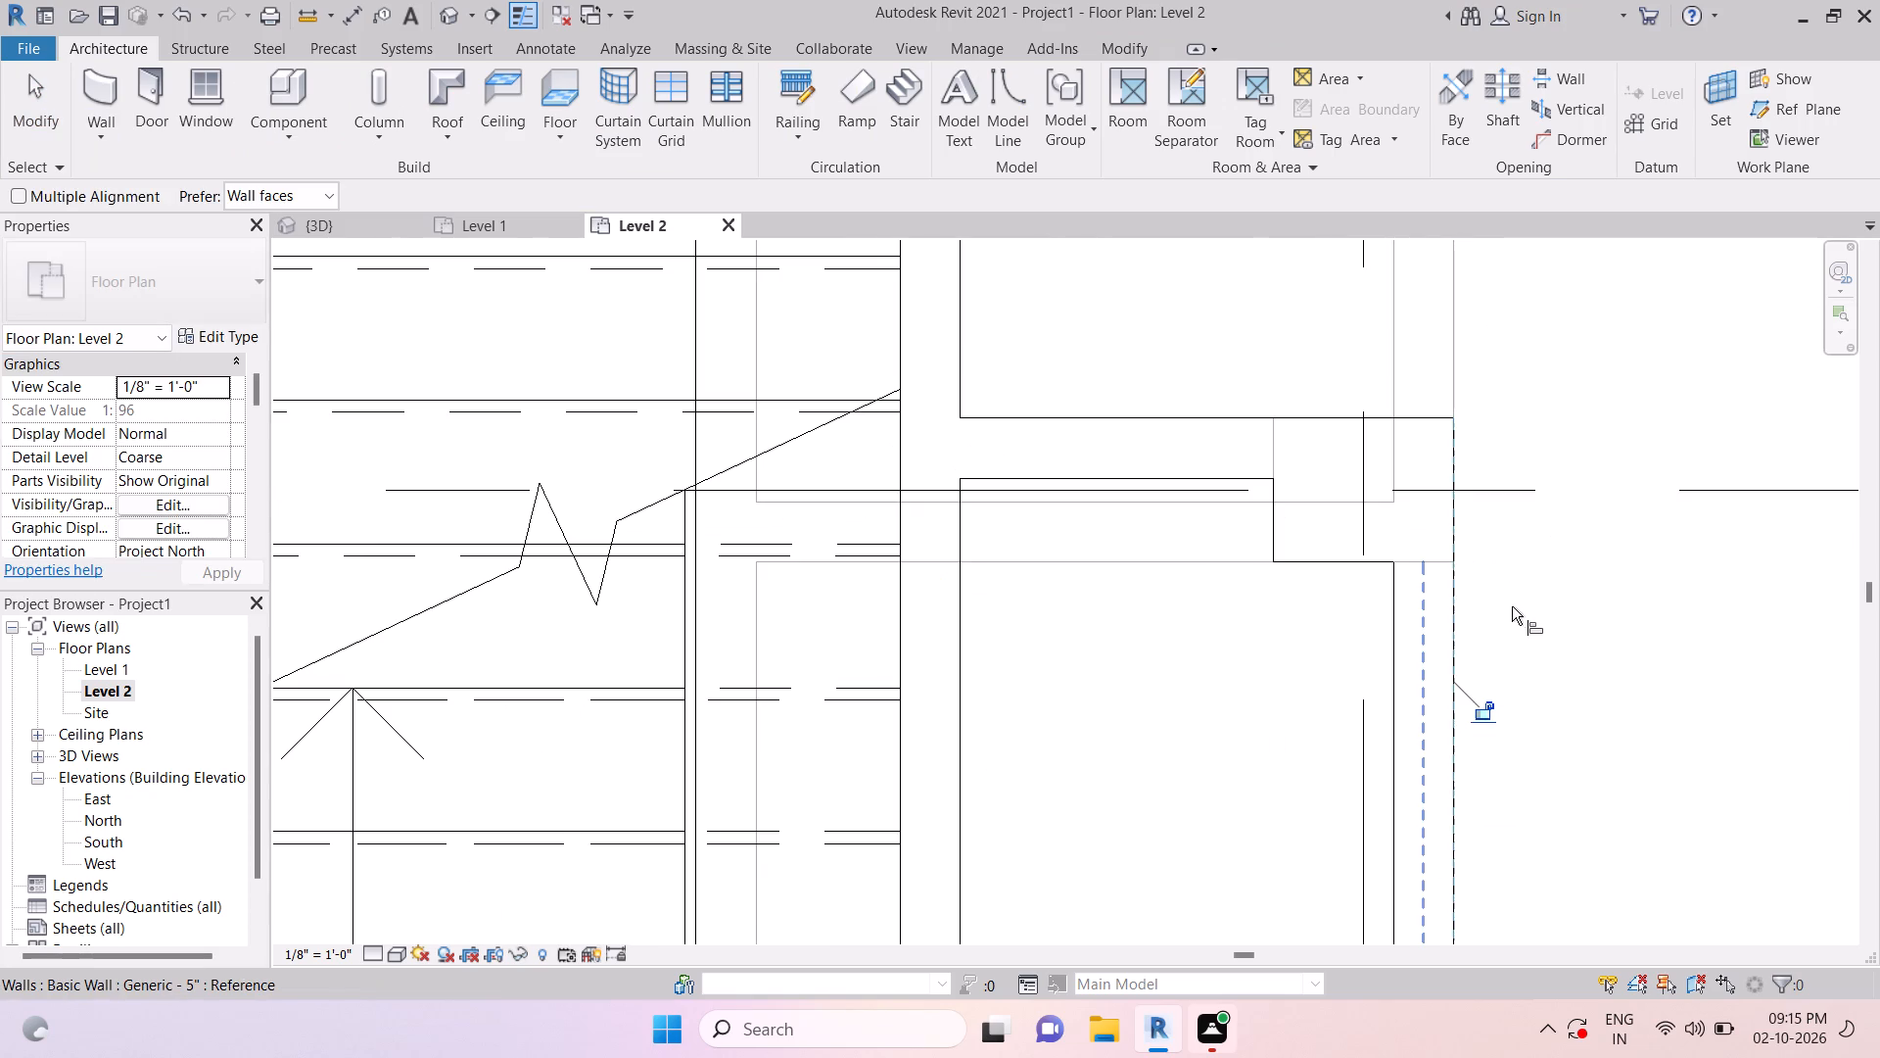
scroll(1493, 599, "down", 7)
key("Escape")
scroll(1496, 607, "down", 4)
scroll(1520, 689, "down", 1)
middle_click_drag(1518, 681, 1515, 645)
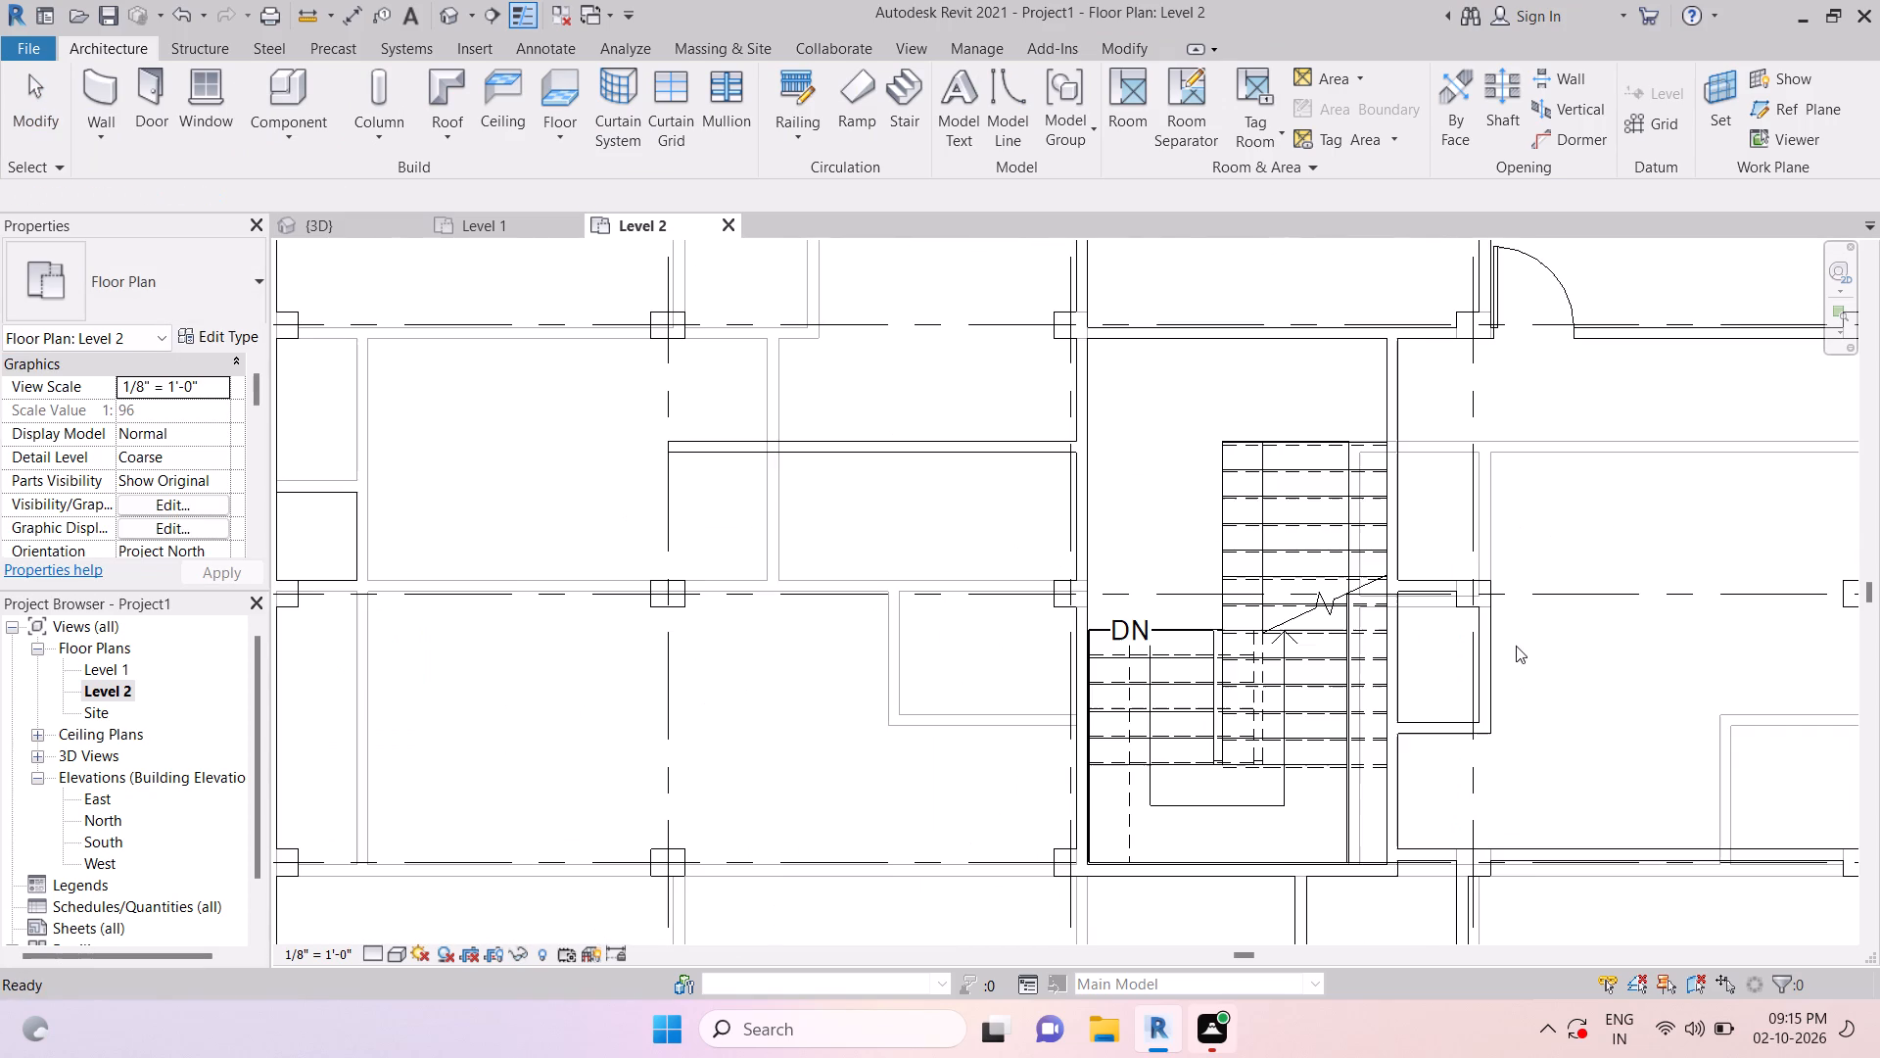
Save the project.
key("ctrl+s")
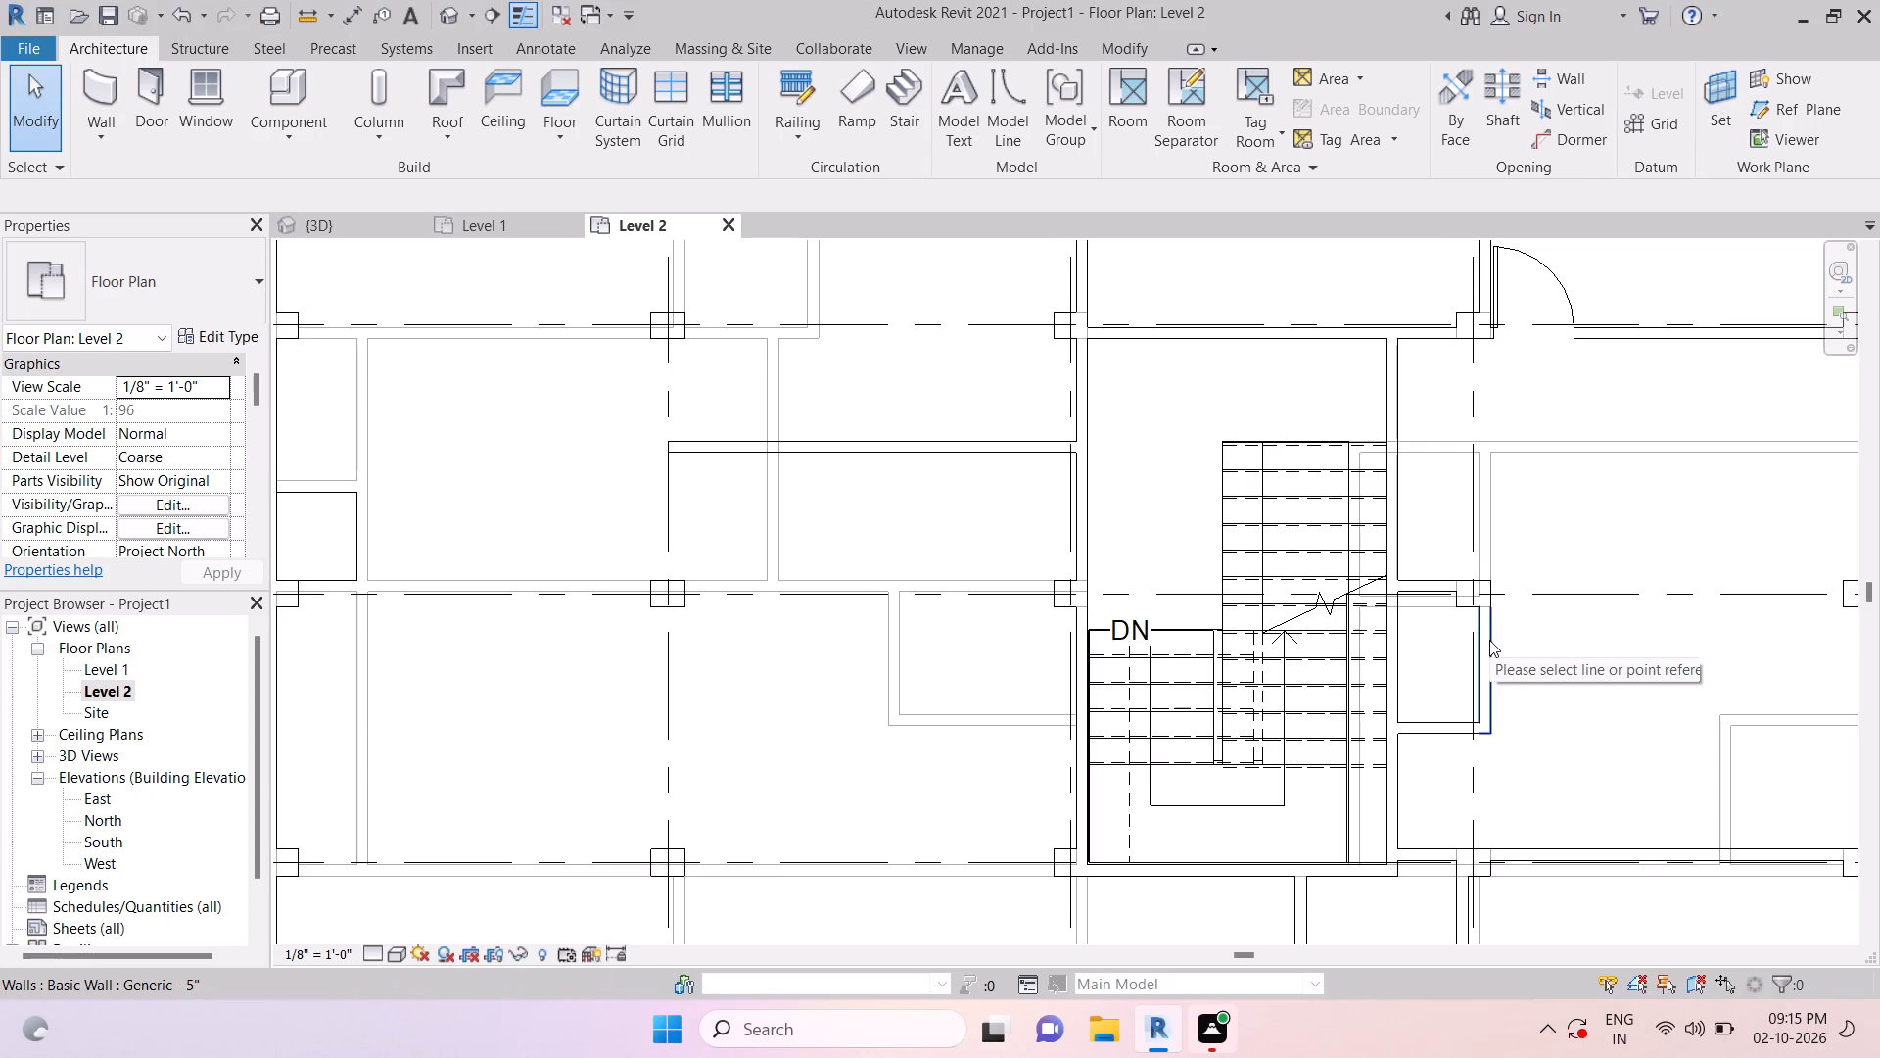
key("Escape")
key("Escape")
scroll(1486, 646, "down", 2)
key("Escape")
key("Escape")
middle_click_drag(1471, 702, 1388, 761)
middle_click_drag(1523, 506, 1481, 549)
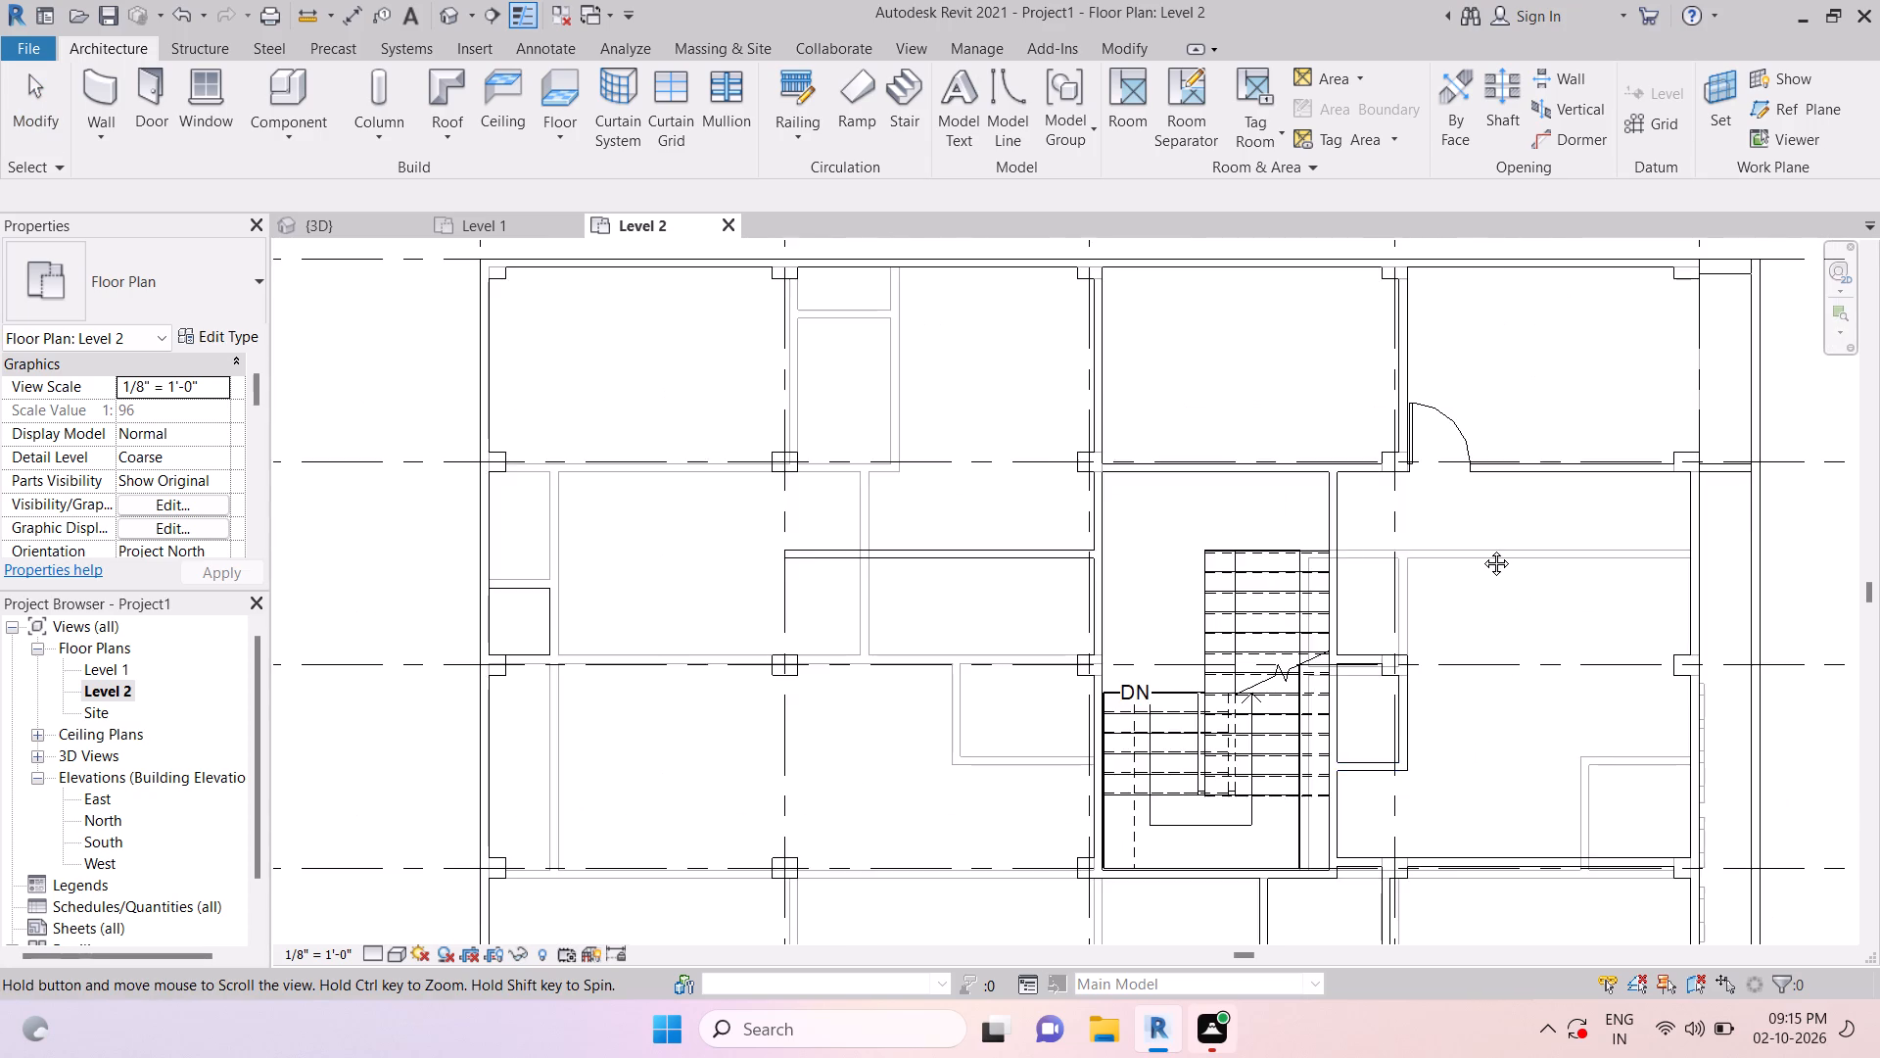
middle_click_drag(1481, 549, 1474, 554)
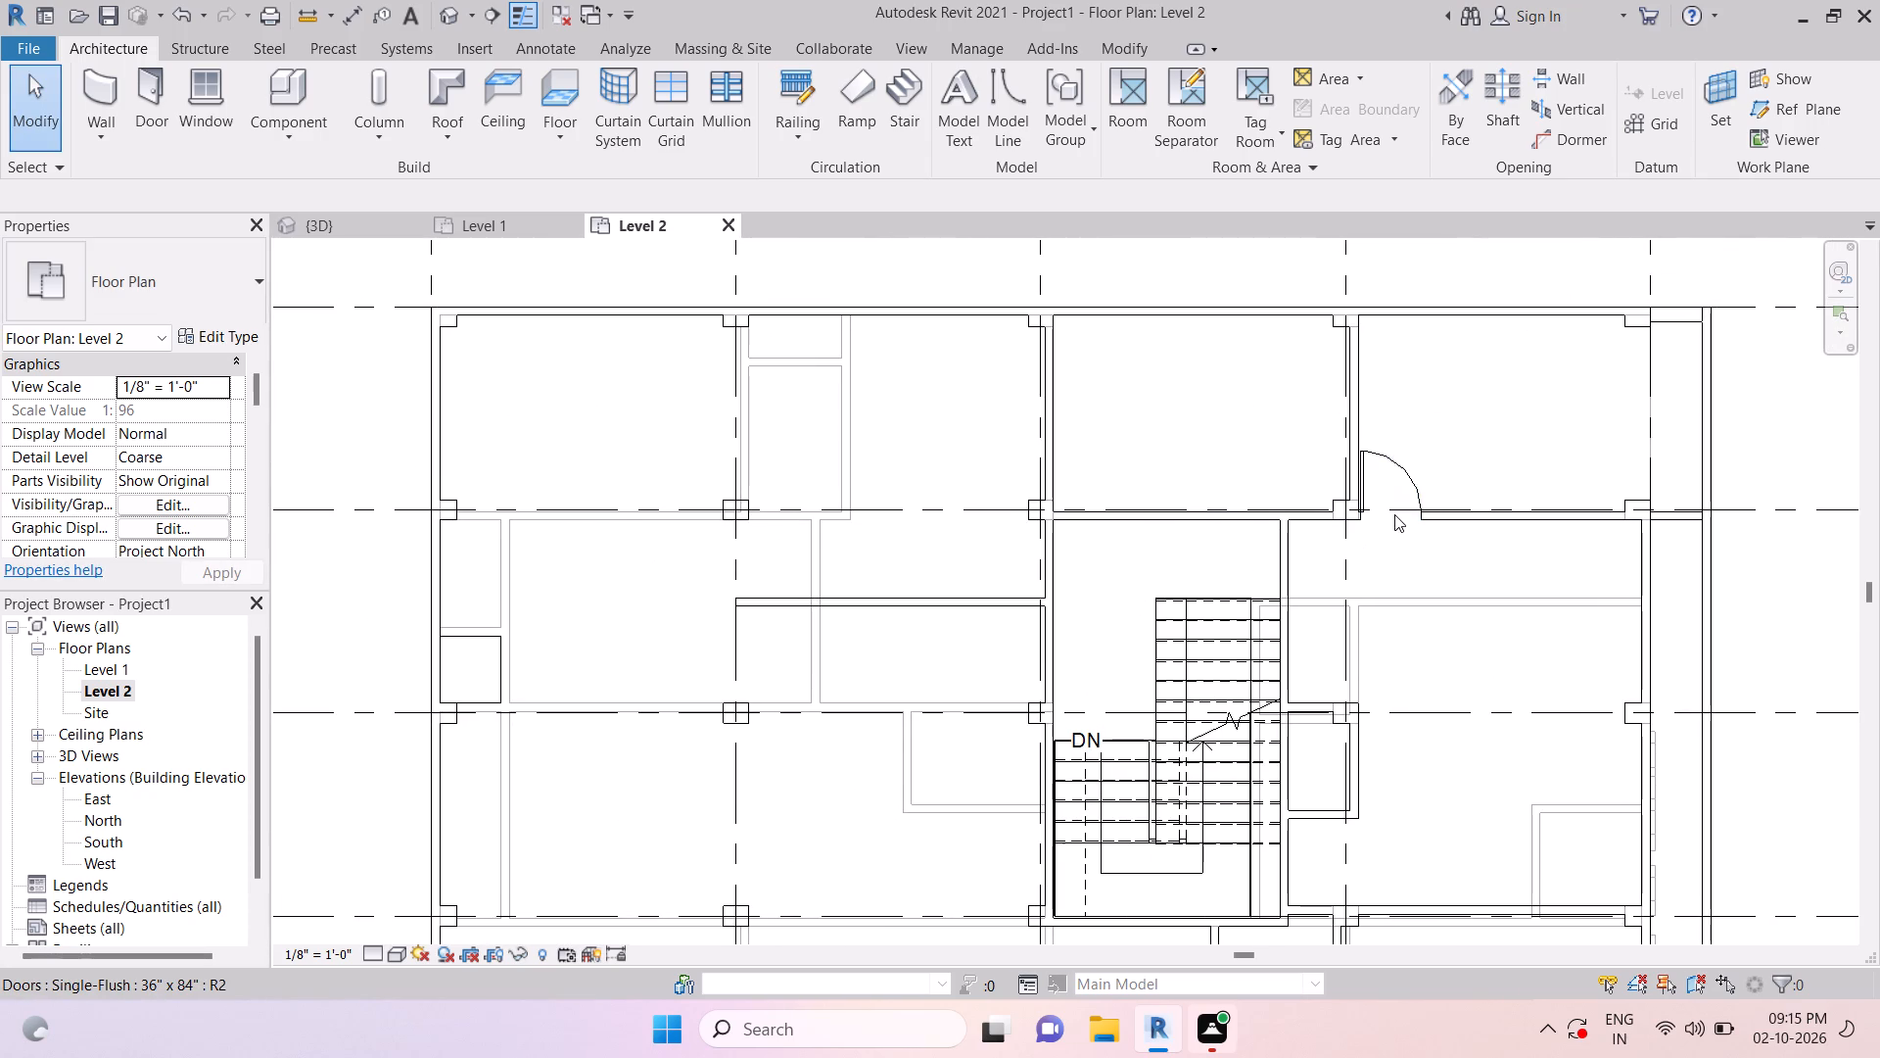
Examine the Level 2 facade walls along grid 5 and the outer wall beyond it, from grid 6 to grid 10.
scroll(1402, 503, "down", 3)
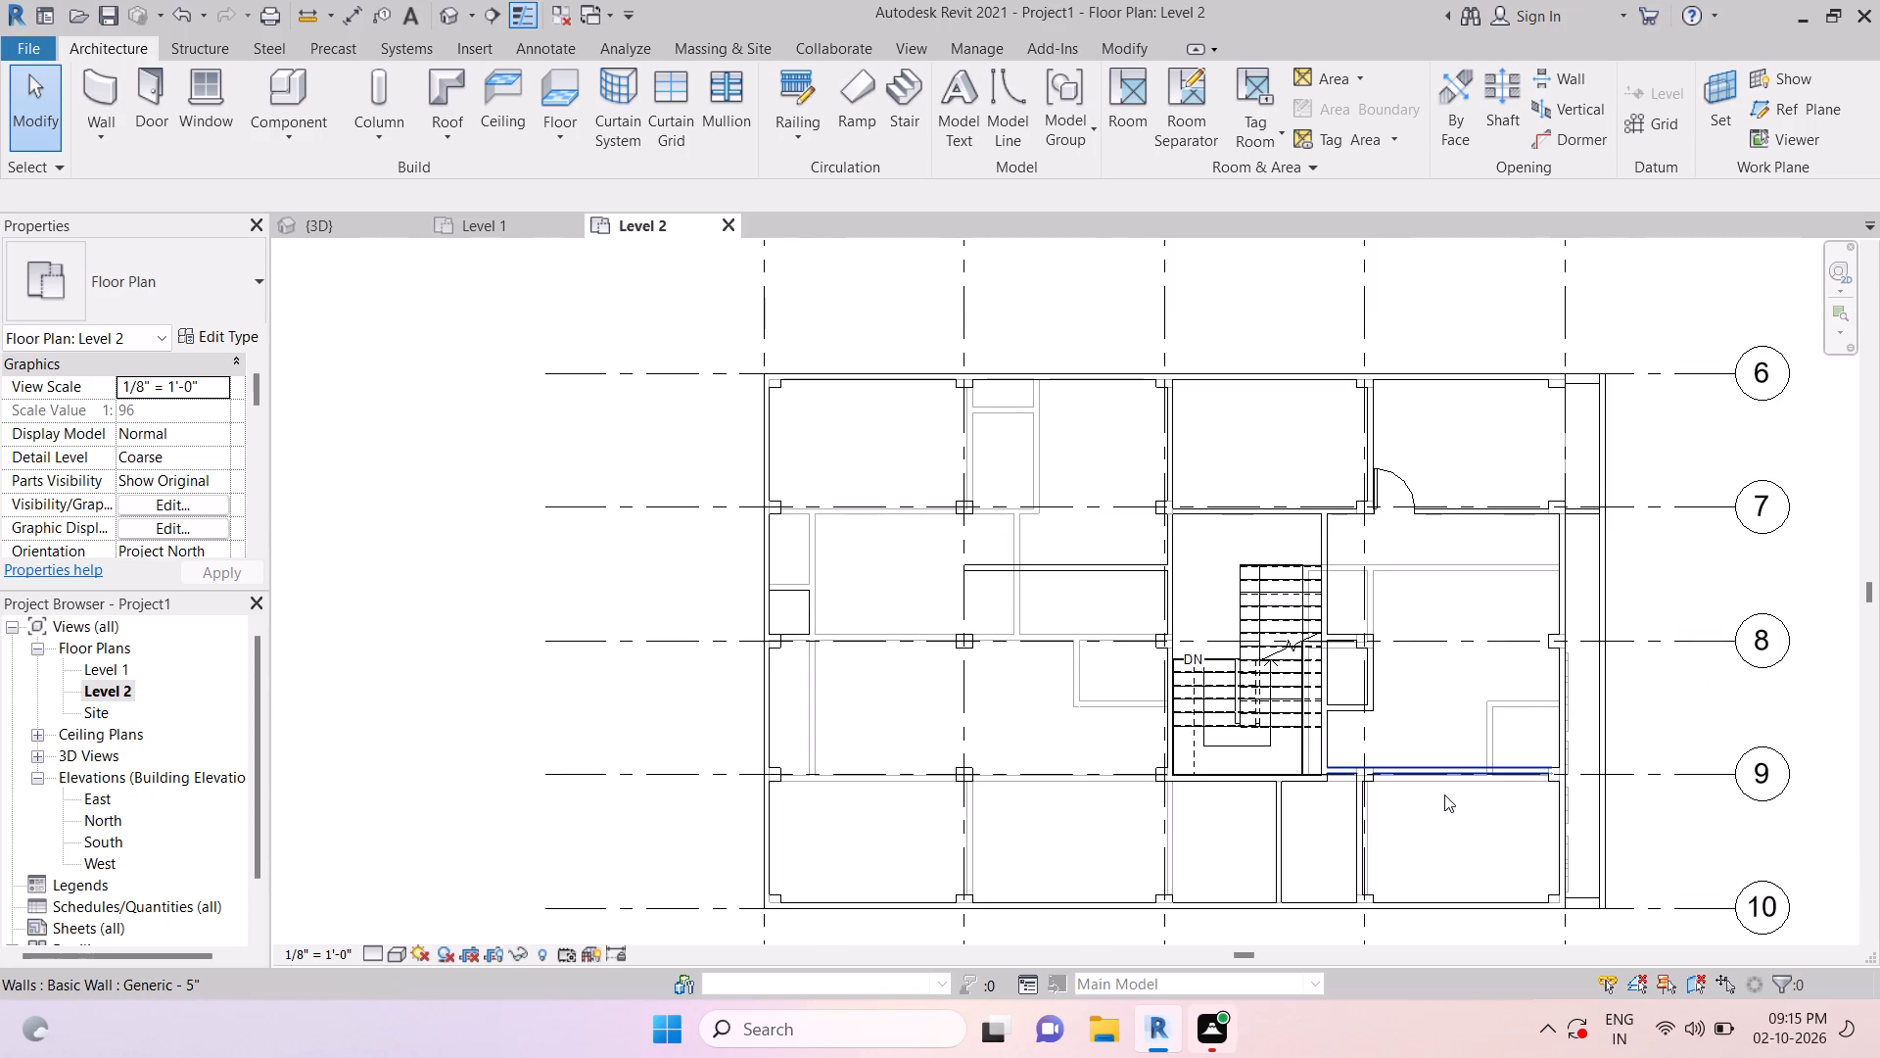
key("Escape")
key("Escape")
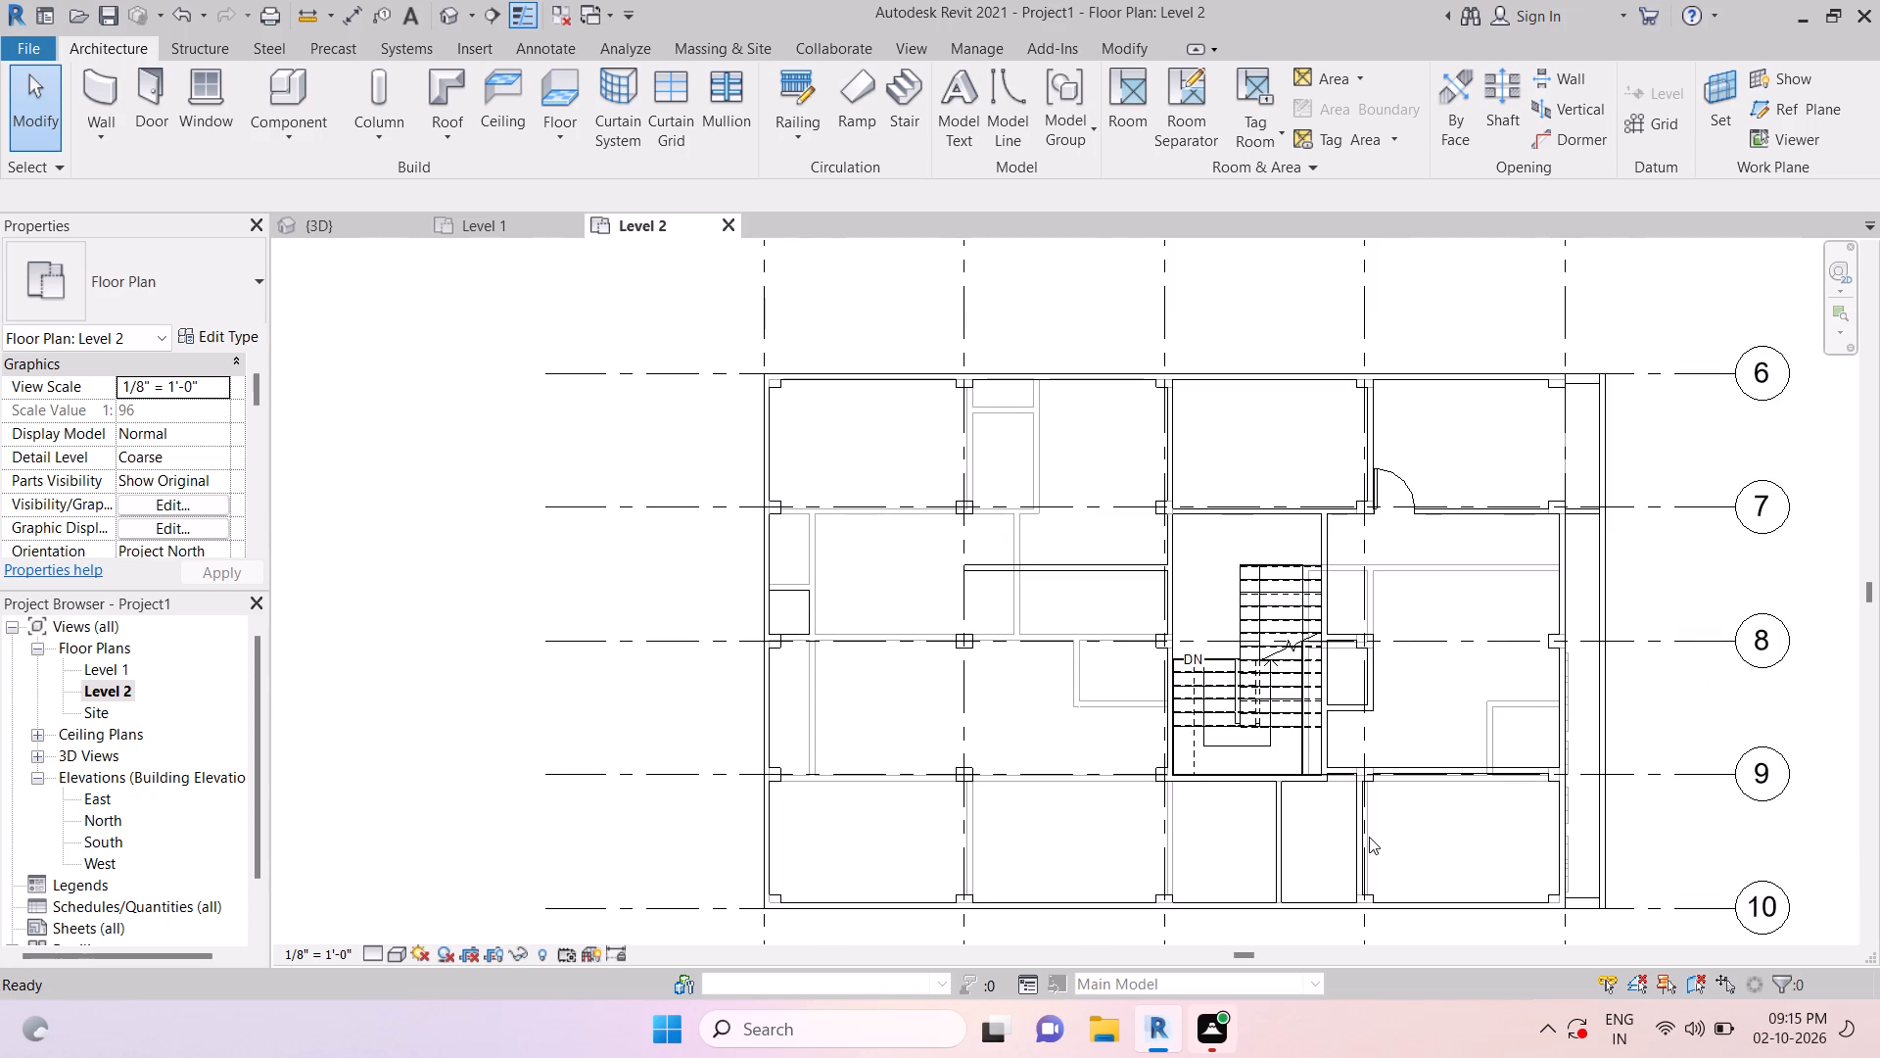
key("Escape")
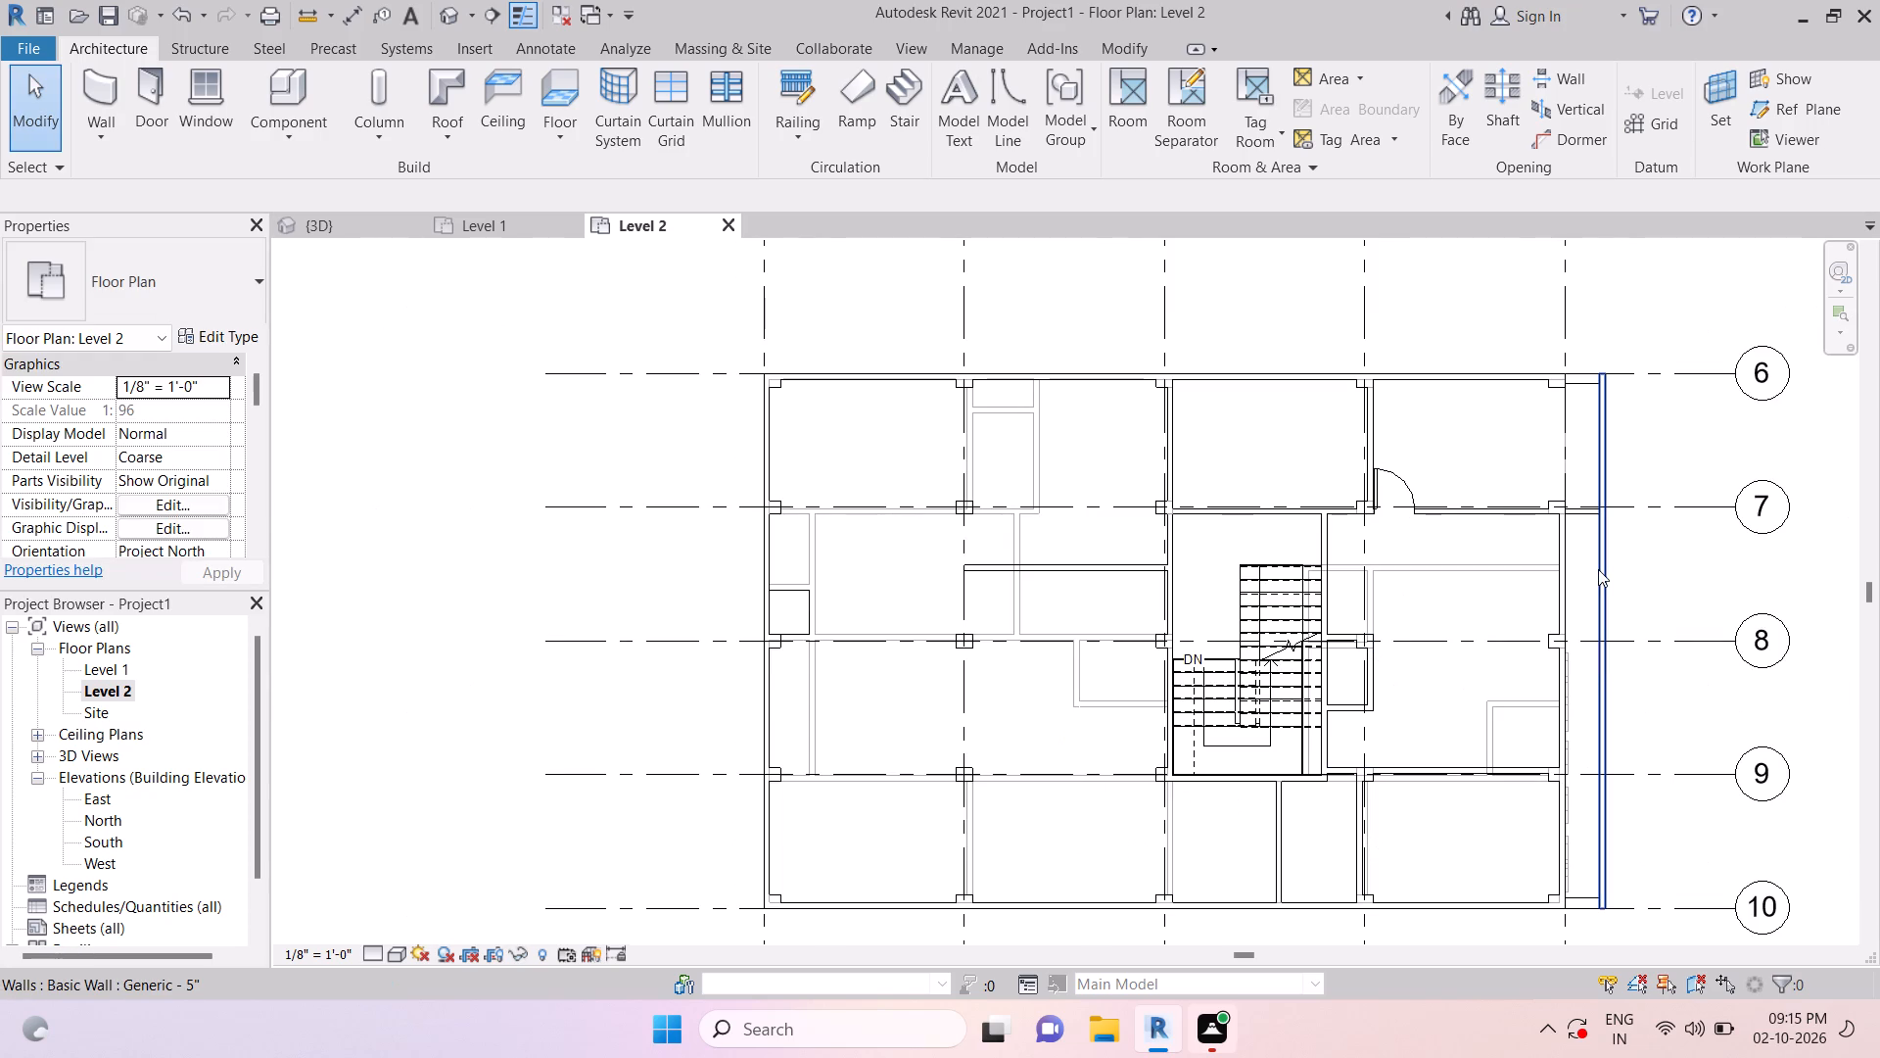
scroll(1585, 478, "up", 1)
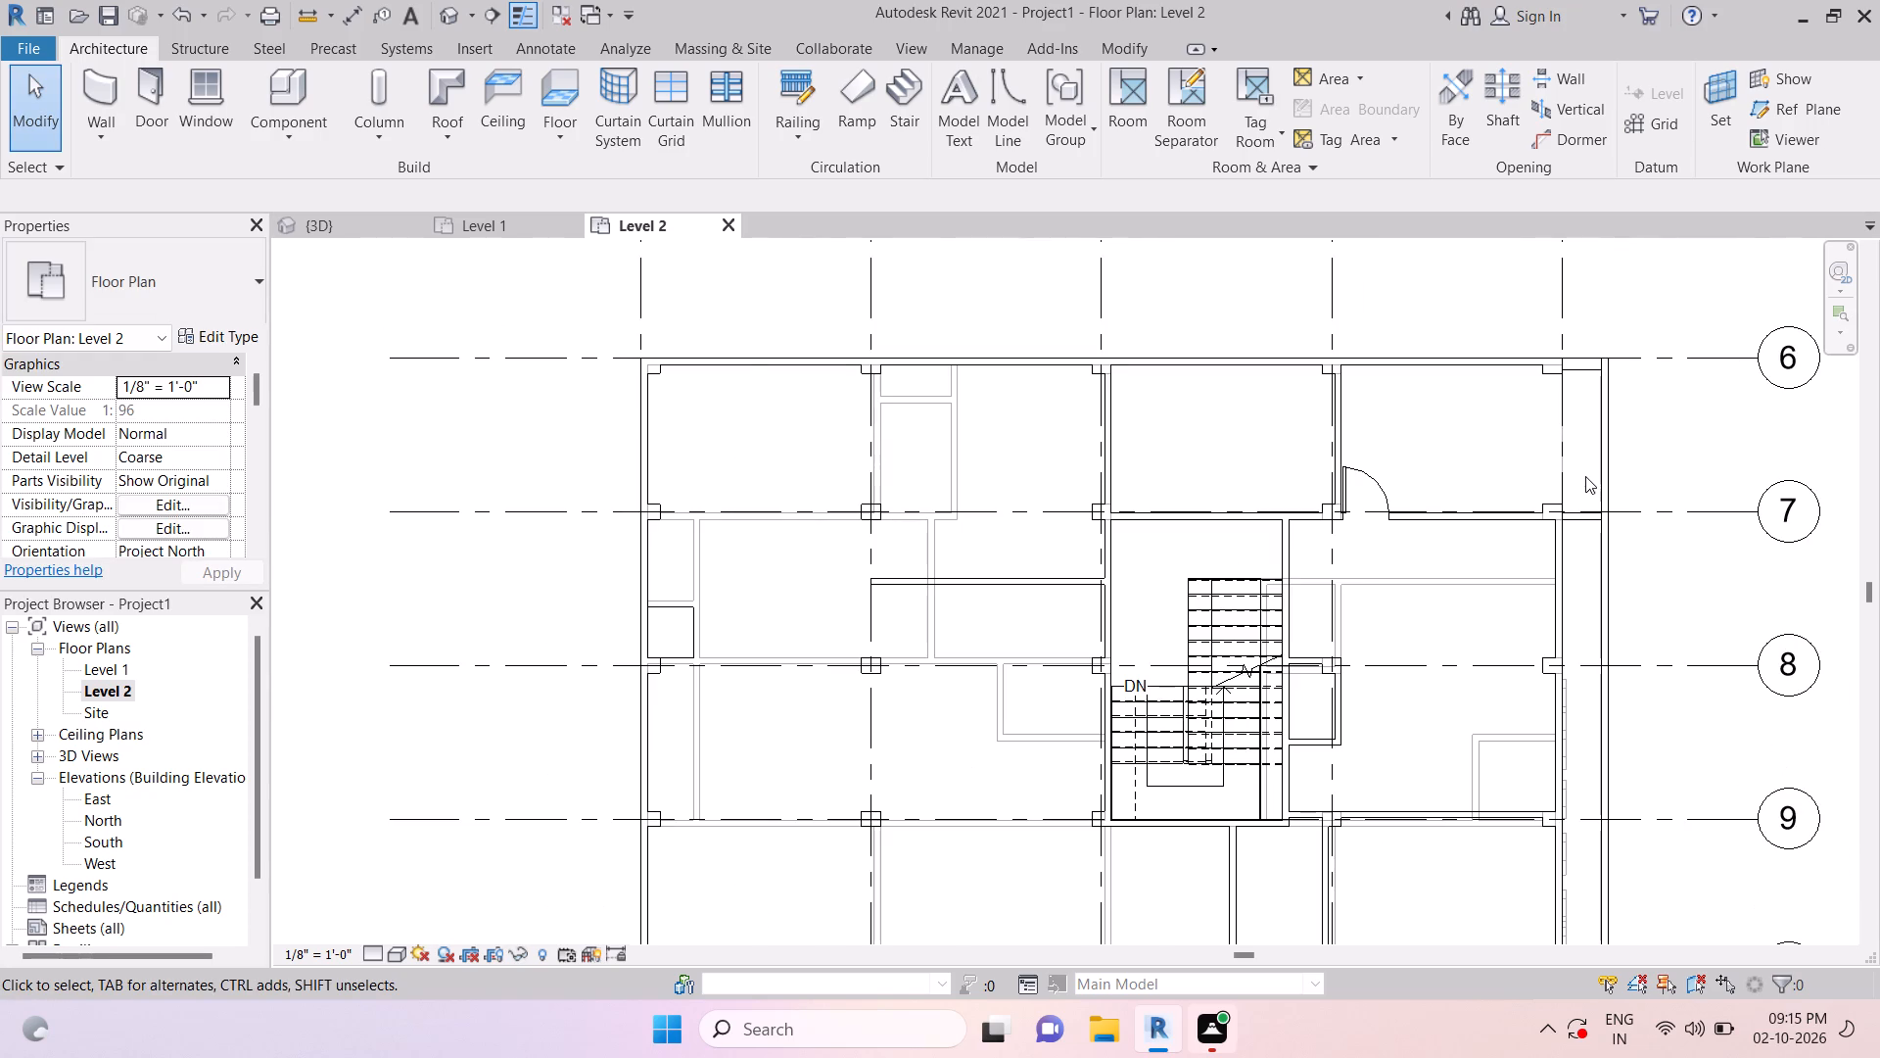
scroll(1578, 381, "up", 3)
key("Escape")
key("Escape")
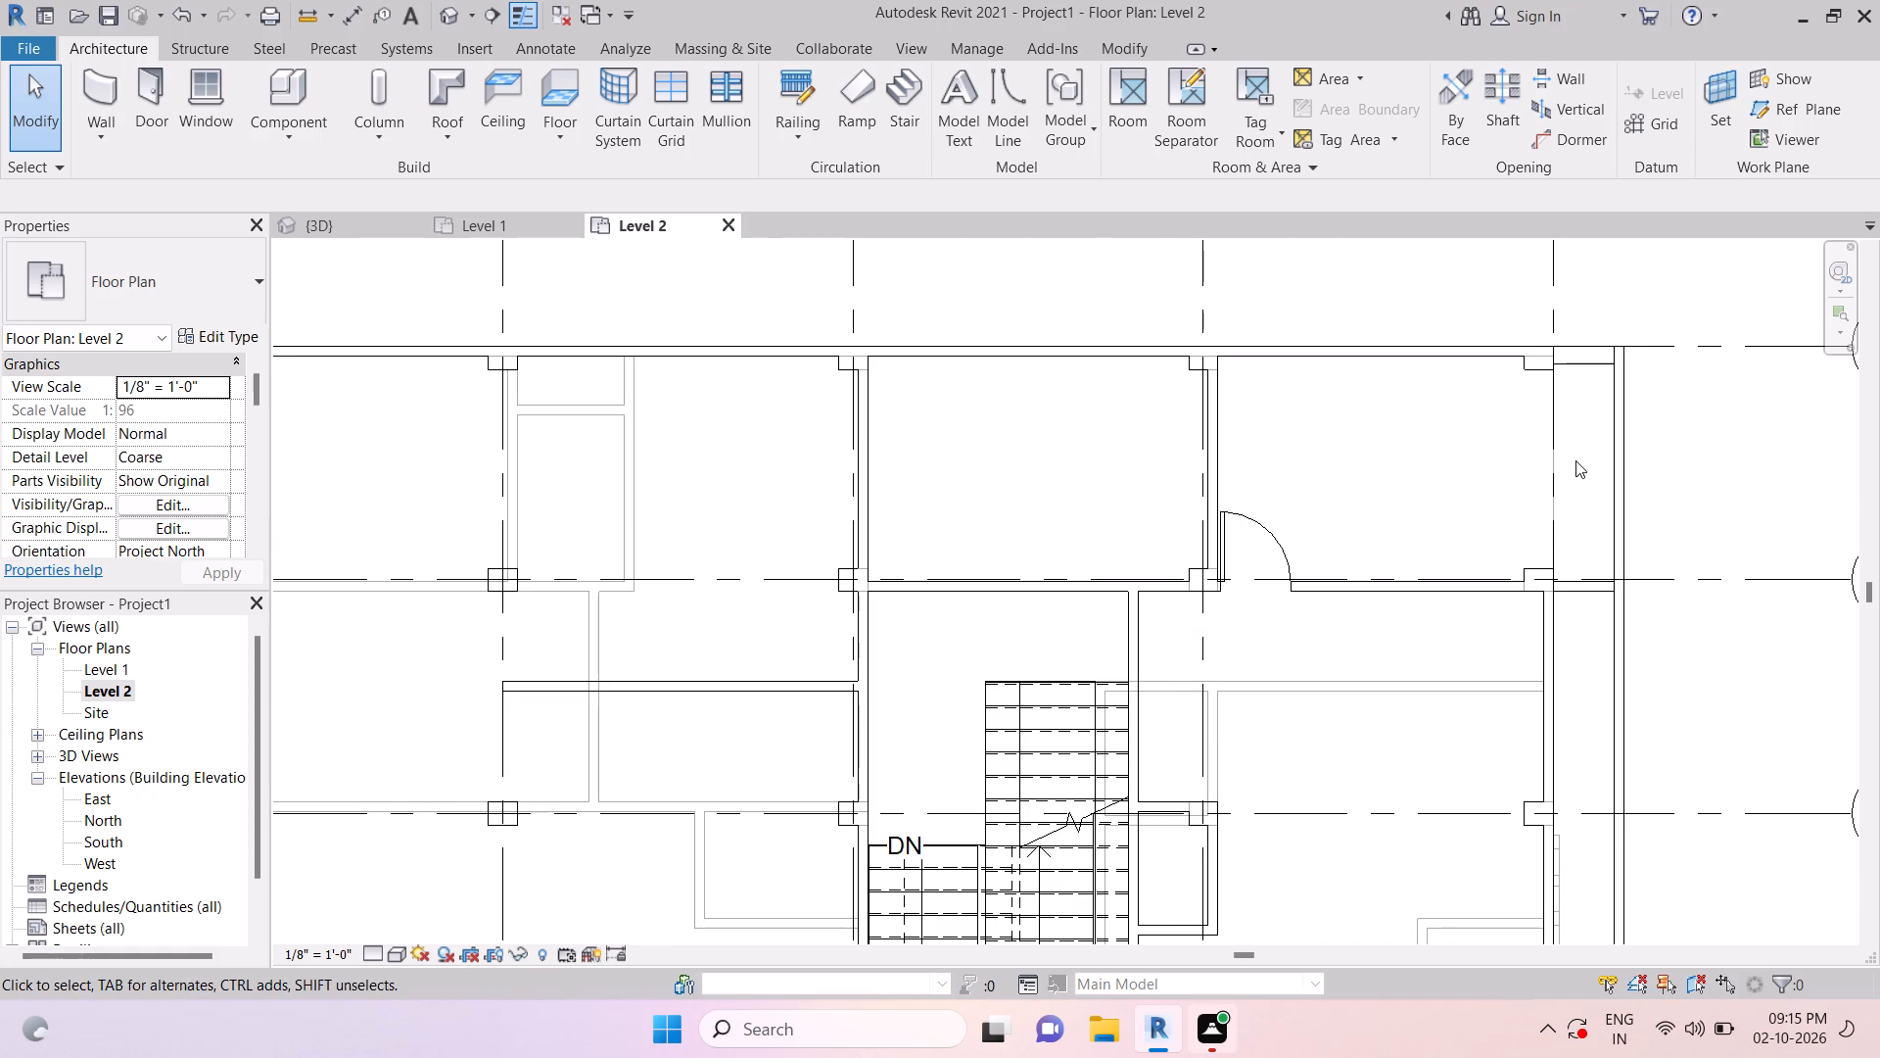
scroll(1565, 491, "down", 2)
key("Escape")
middle_click_drag(1574, 731, 1574, 727)
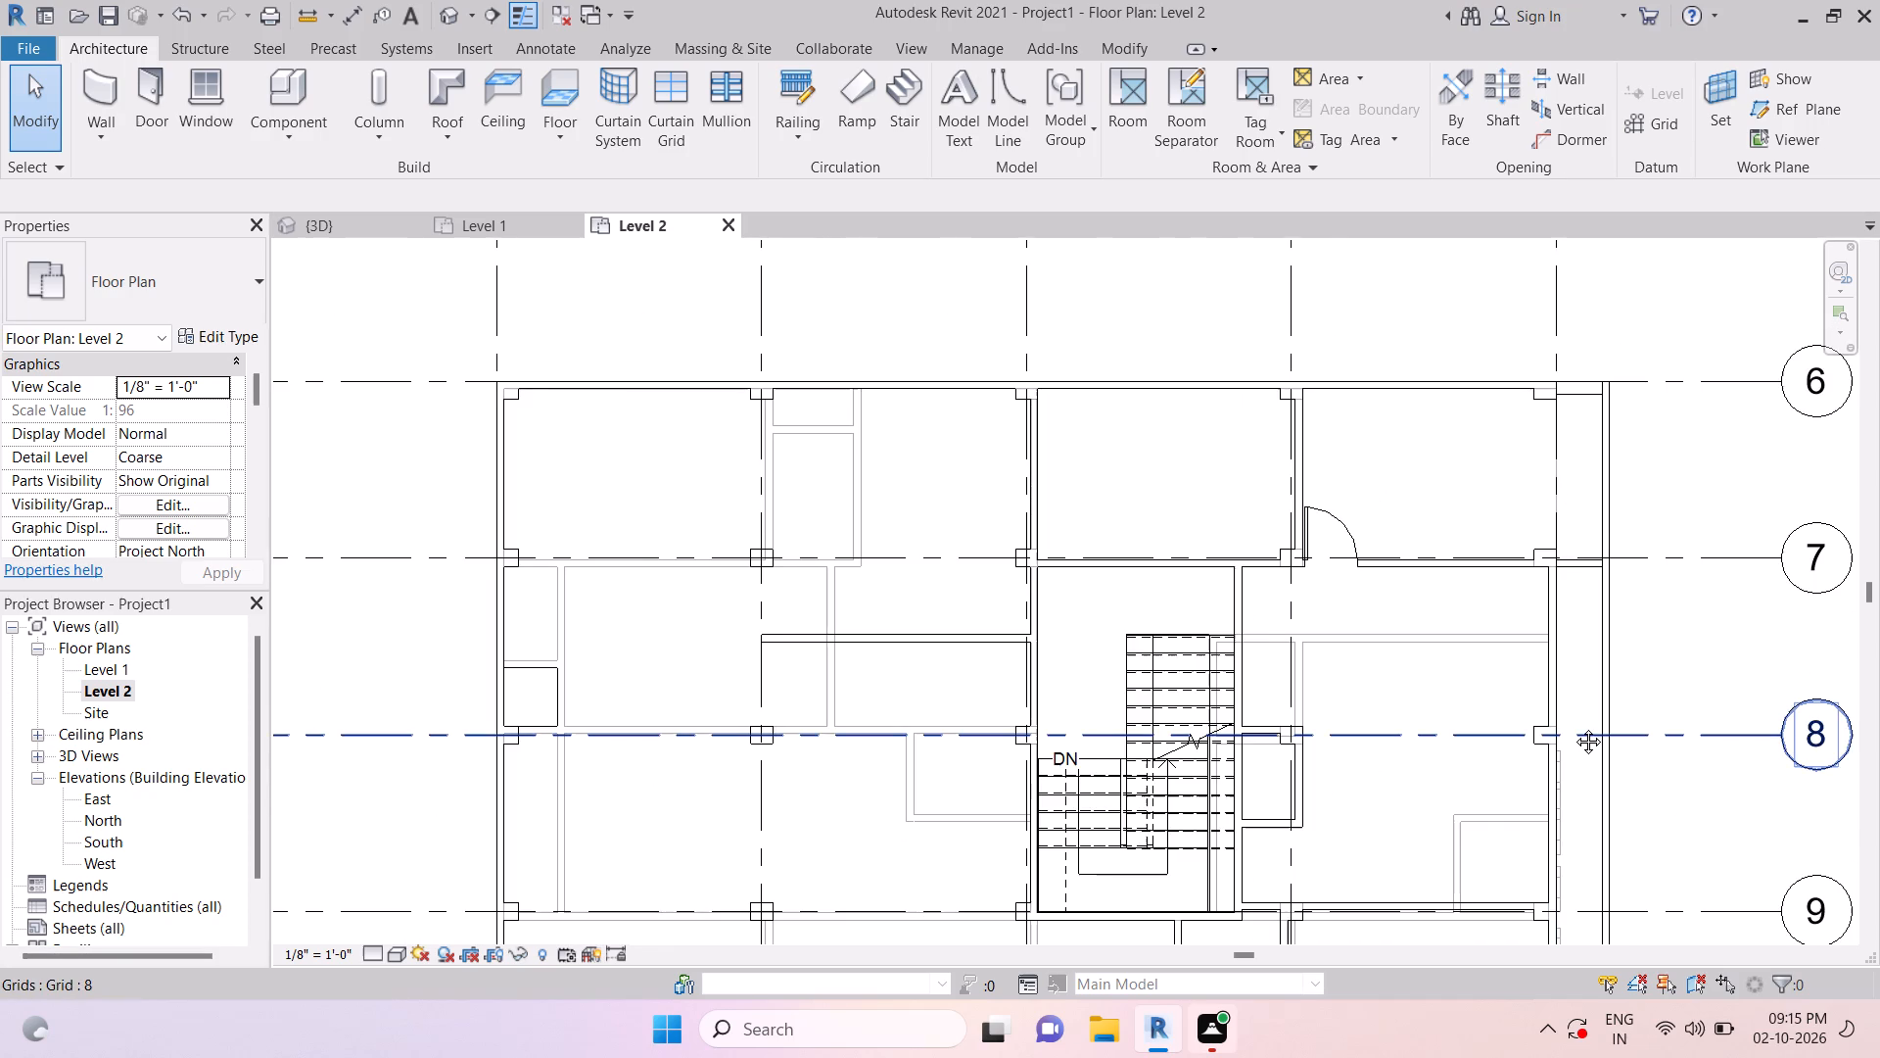
middle_click_drag(1574, 727, 1526, 602)
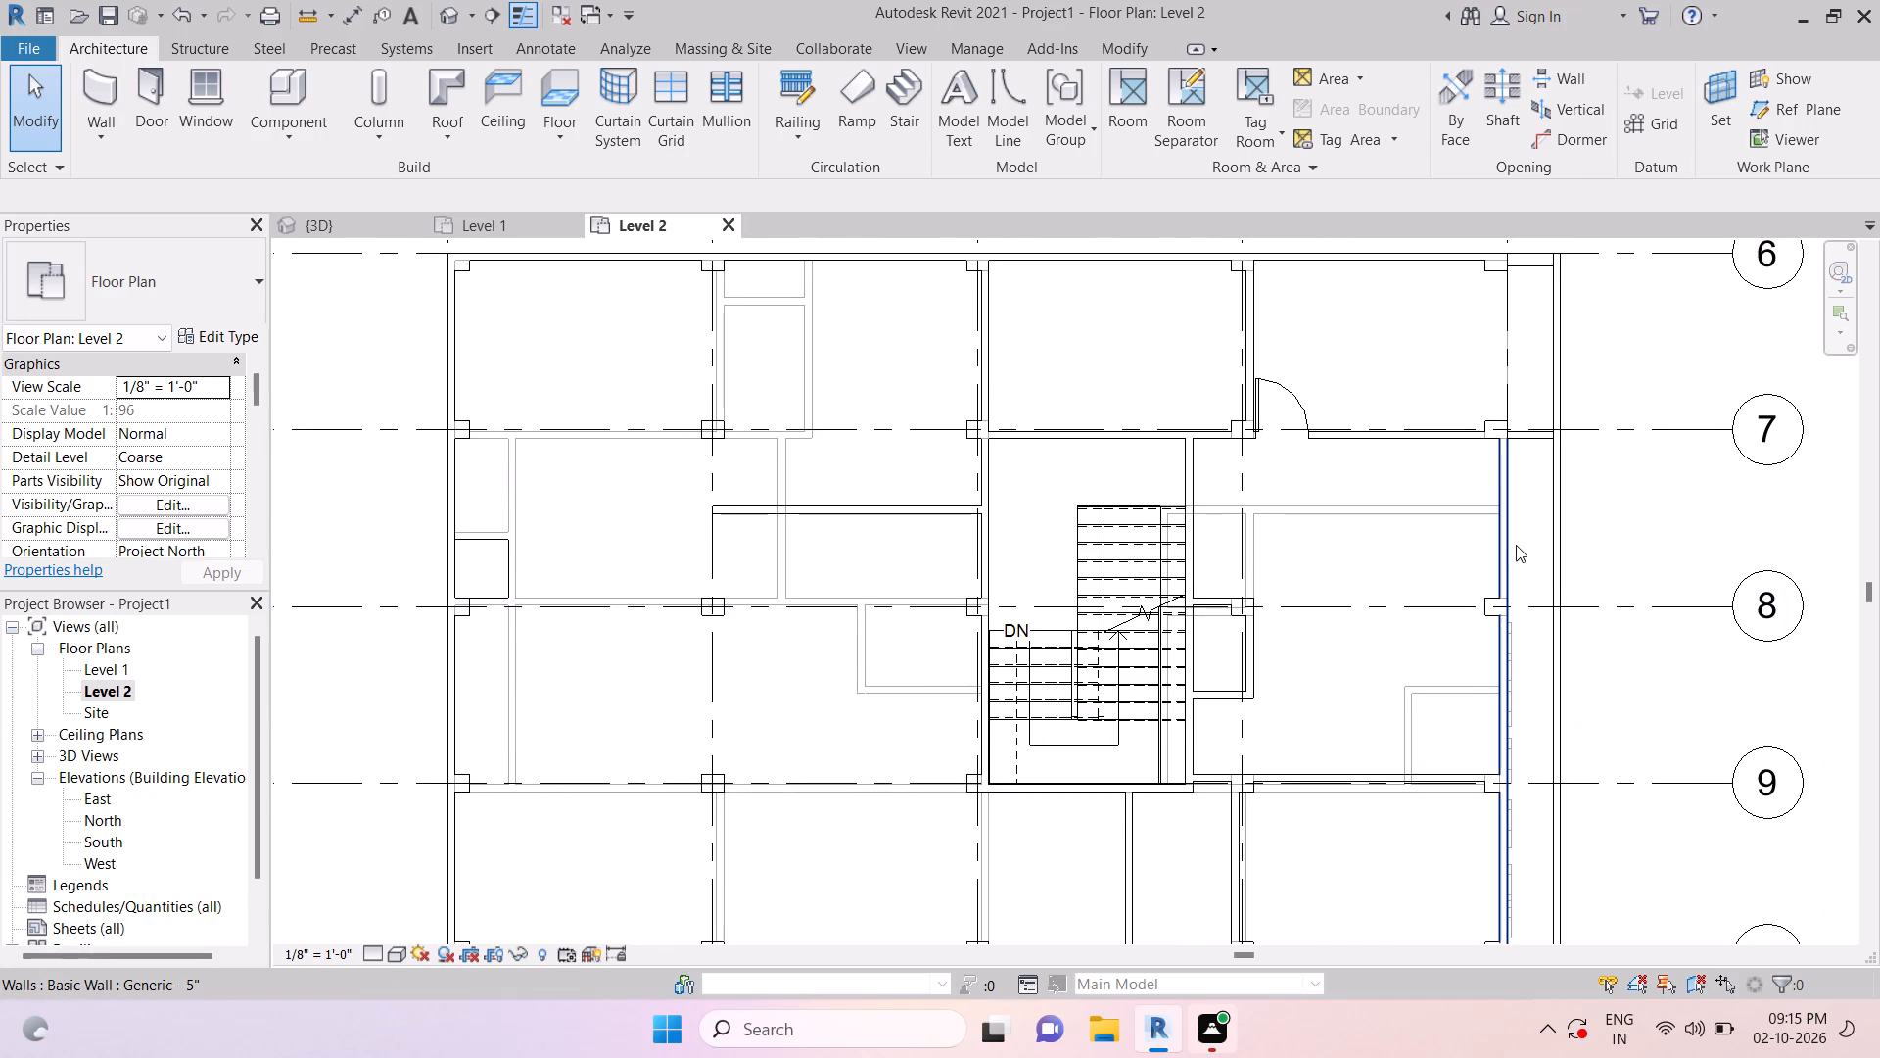
left_click(1509, 544)
key("Escape")
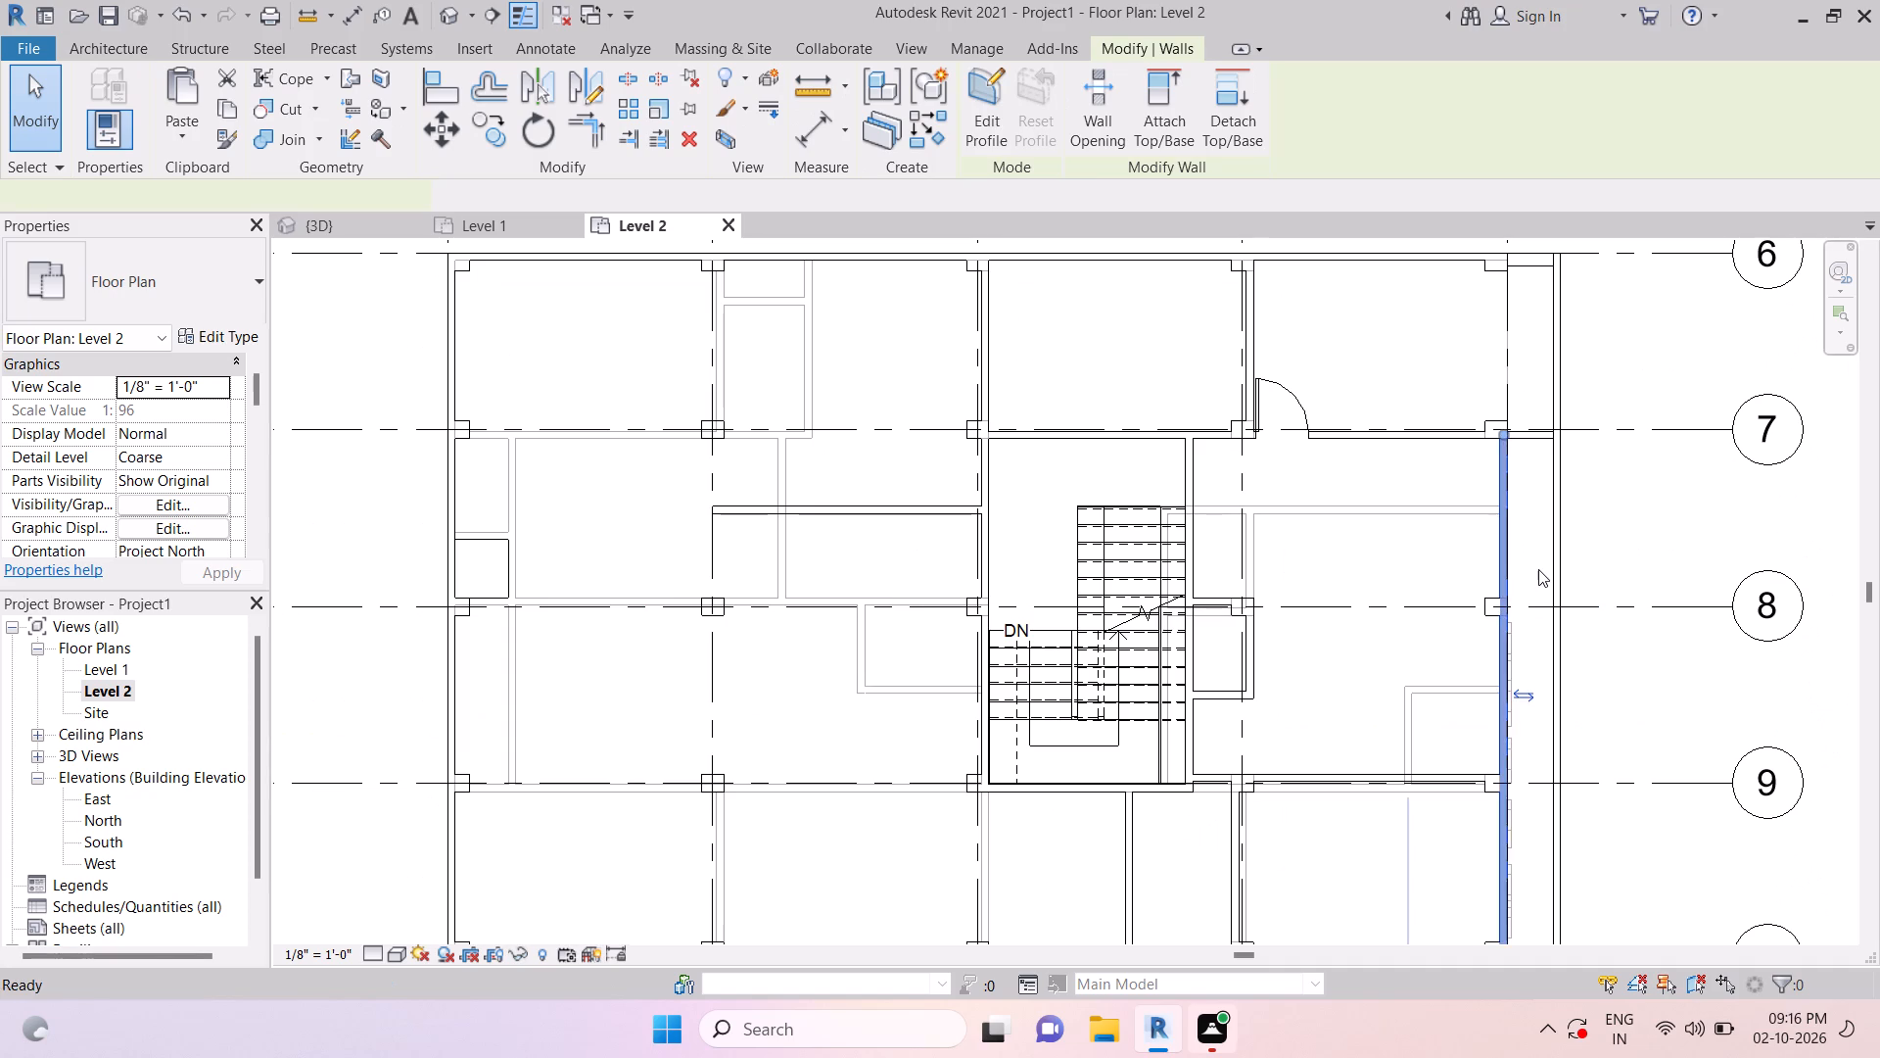
key("Escape")
key("Escape")
key("Escape")
middle_click_drag(1524, 760, 1513, 555)
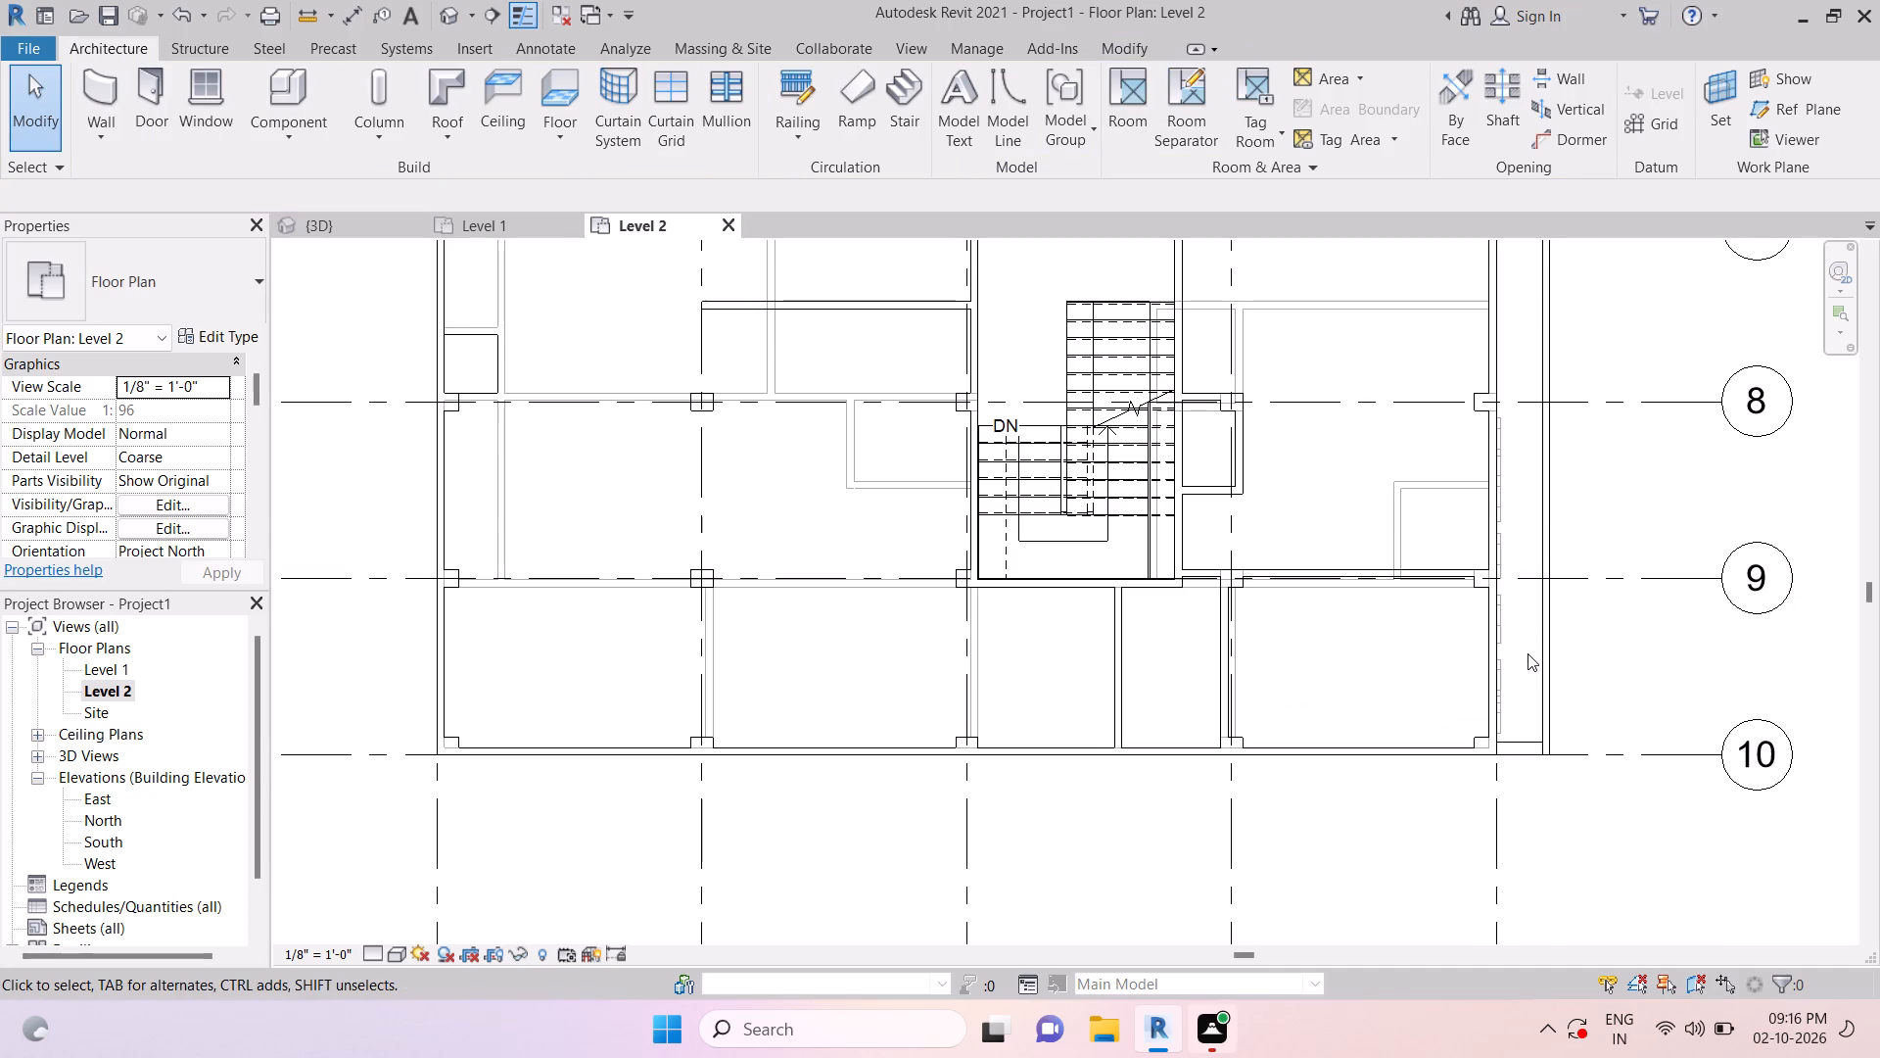
left_click(1501, 638)
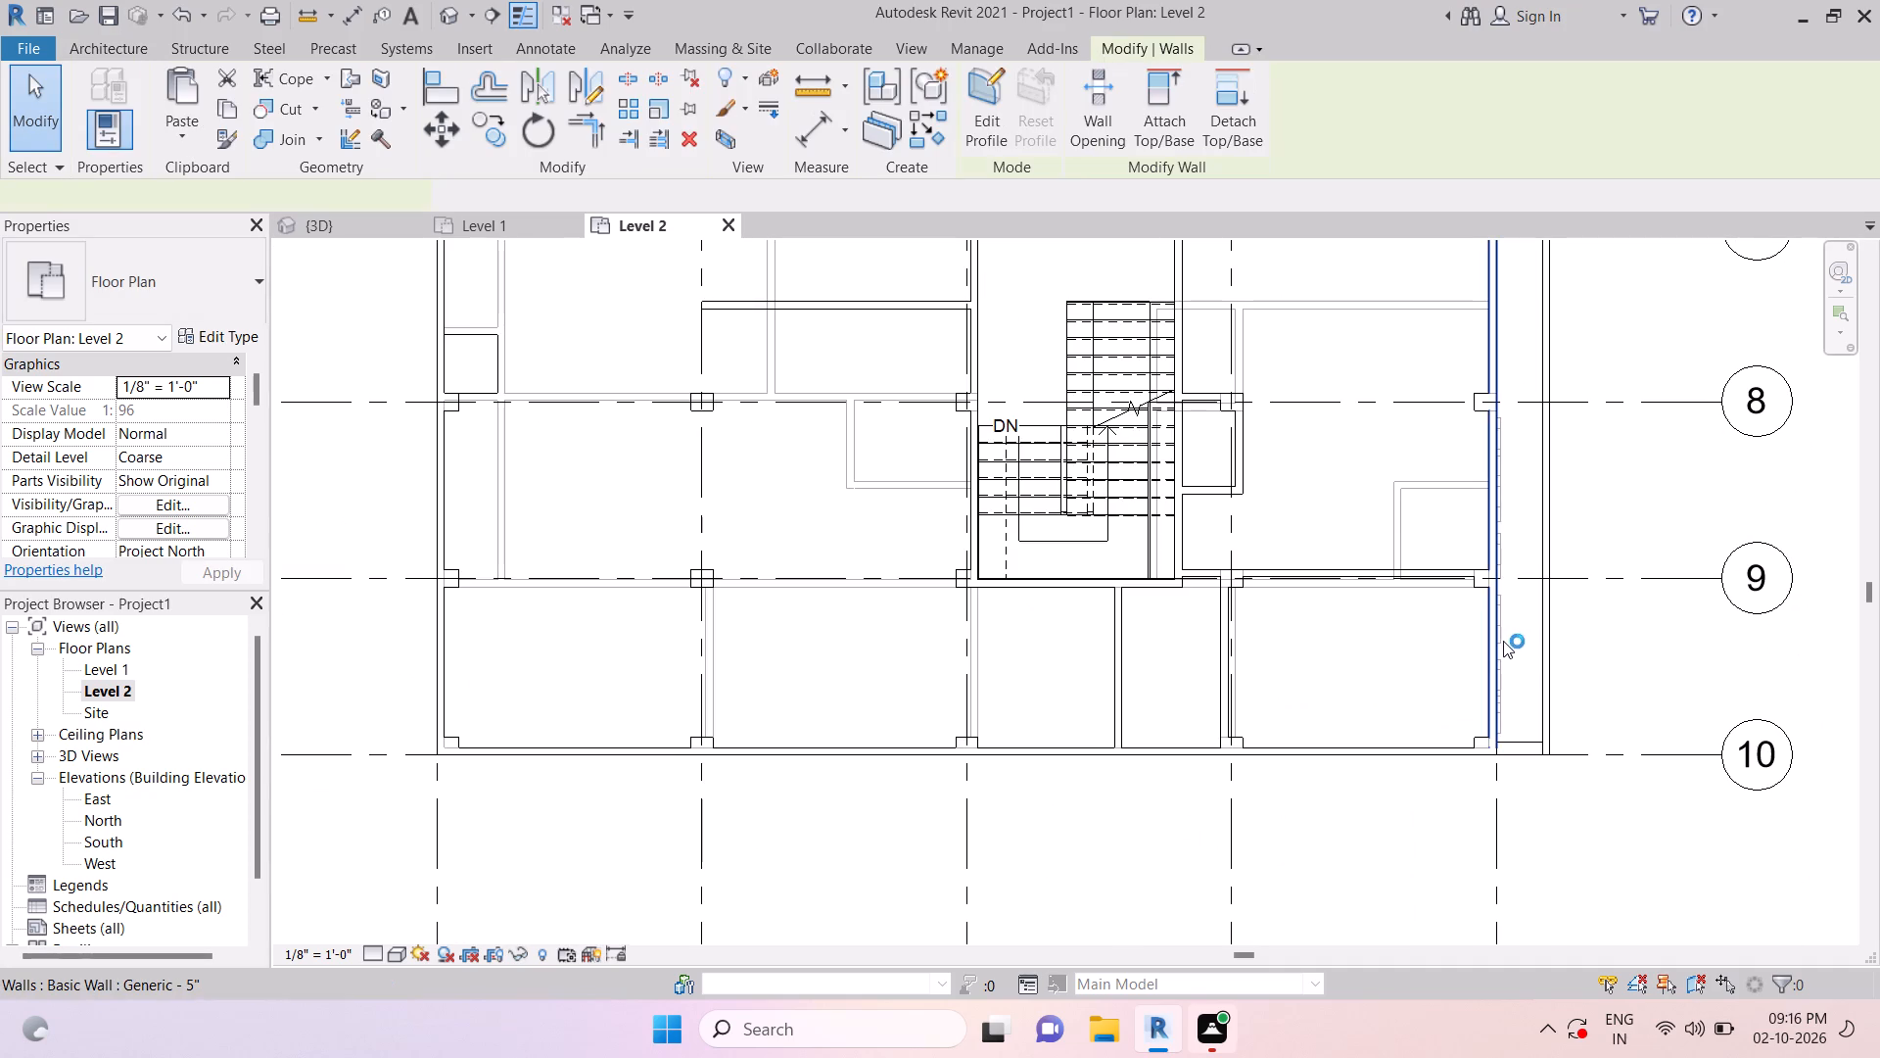
key("Escape")
key("Escape")
key("Escape")
key("Escape")
key("Escape")
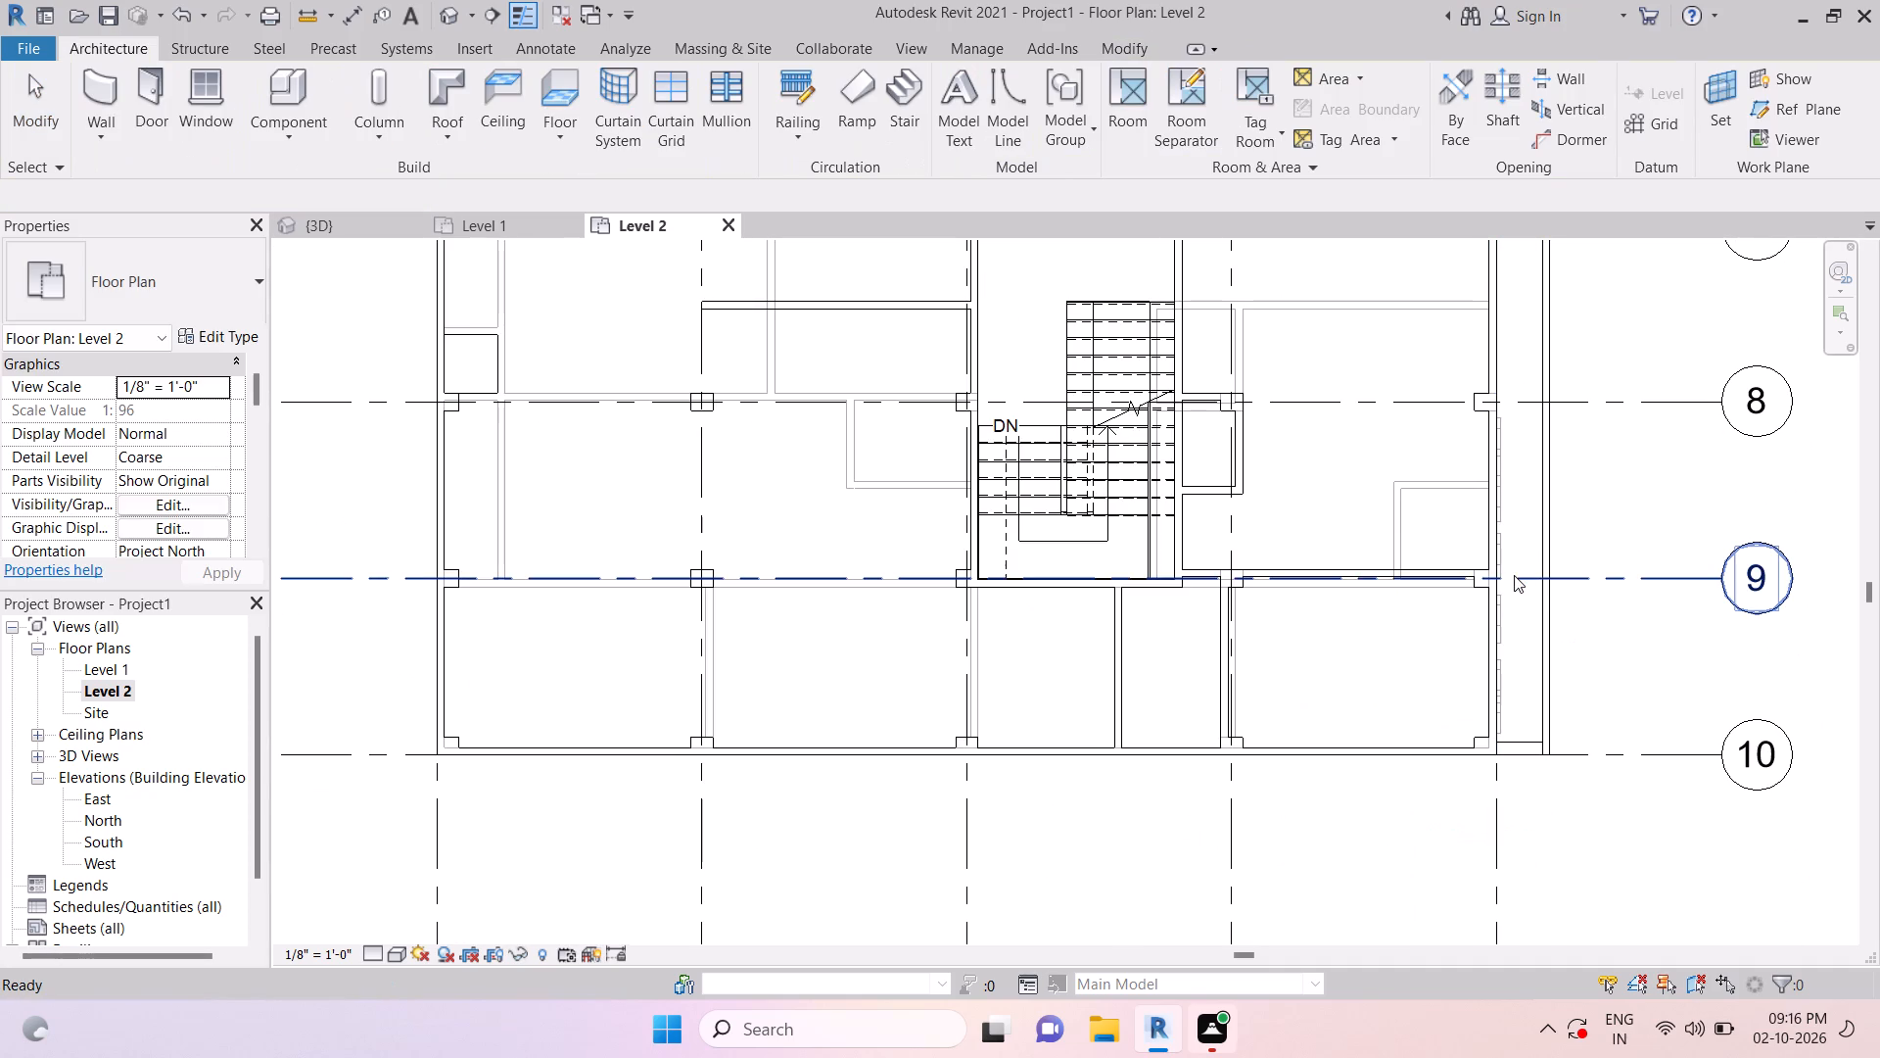
Draw a Generic - 5" wall about 2'-7" long on grid 9, from the grid 5 facade wall to the outer wall.
type("wa")
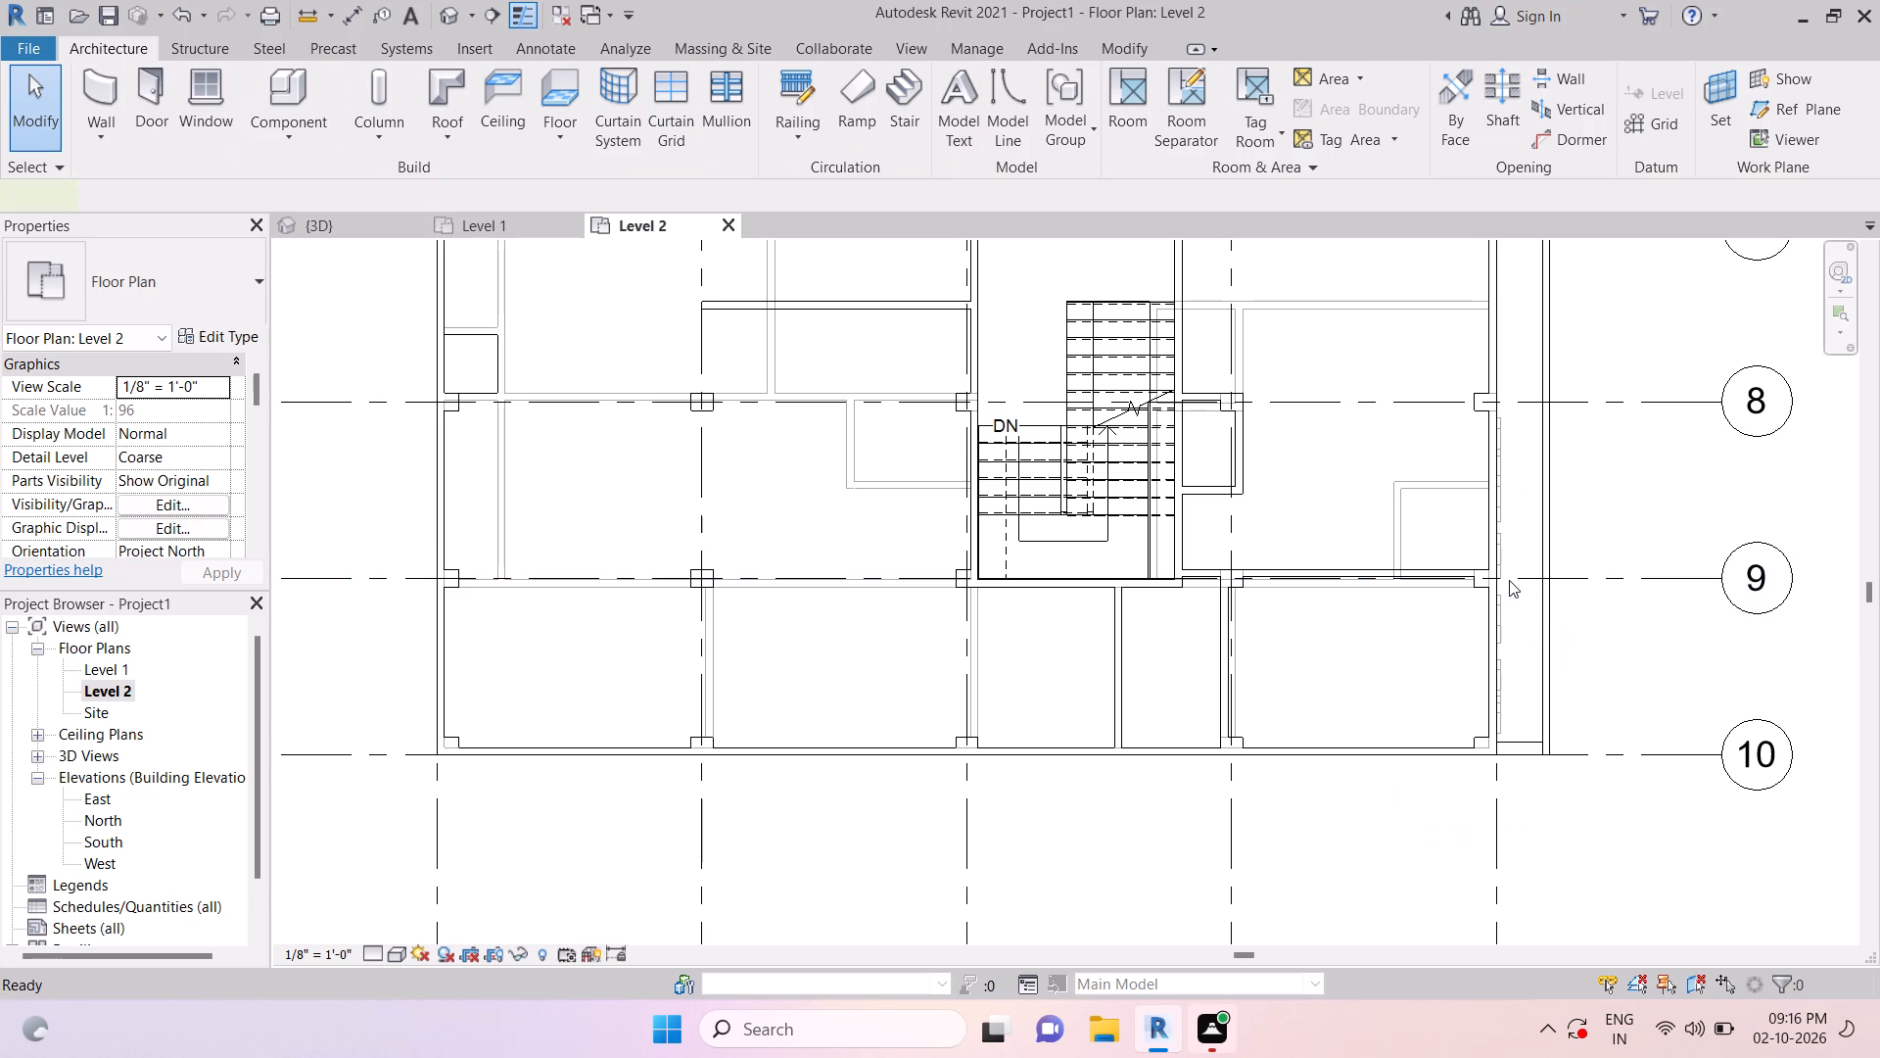
scroll(1508, 580, "up", 6)
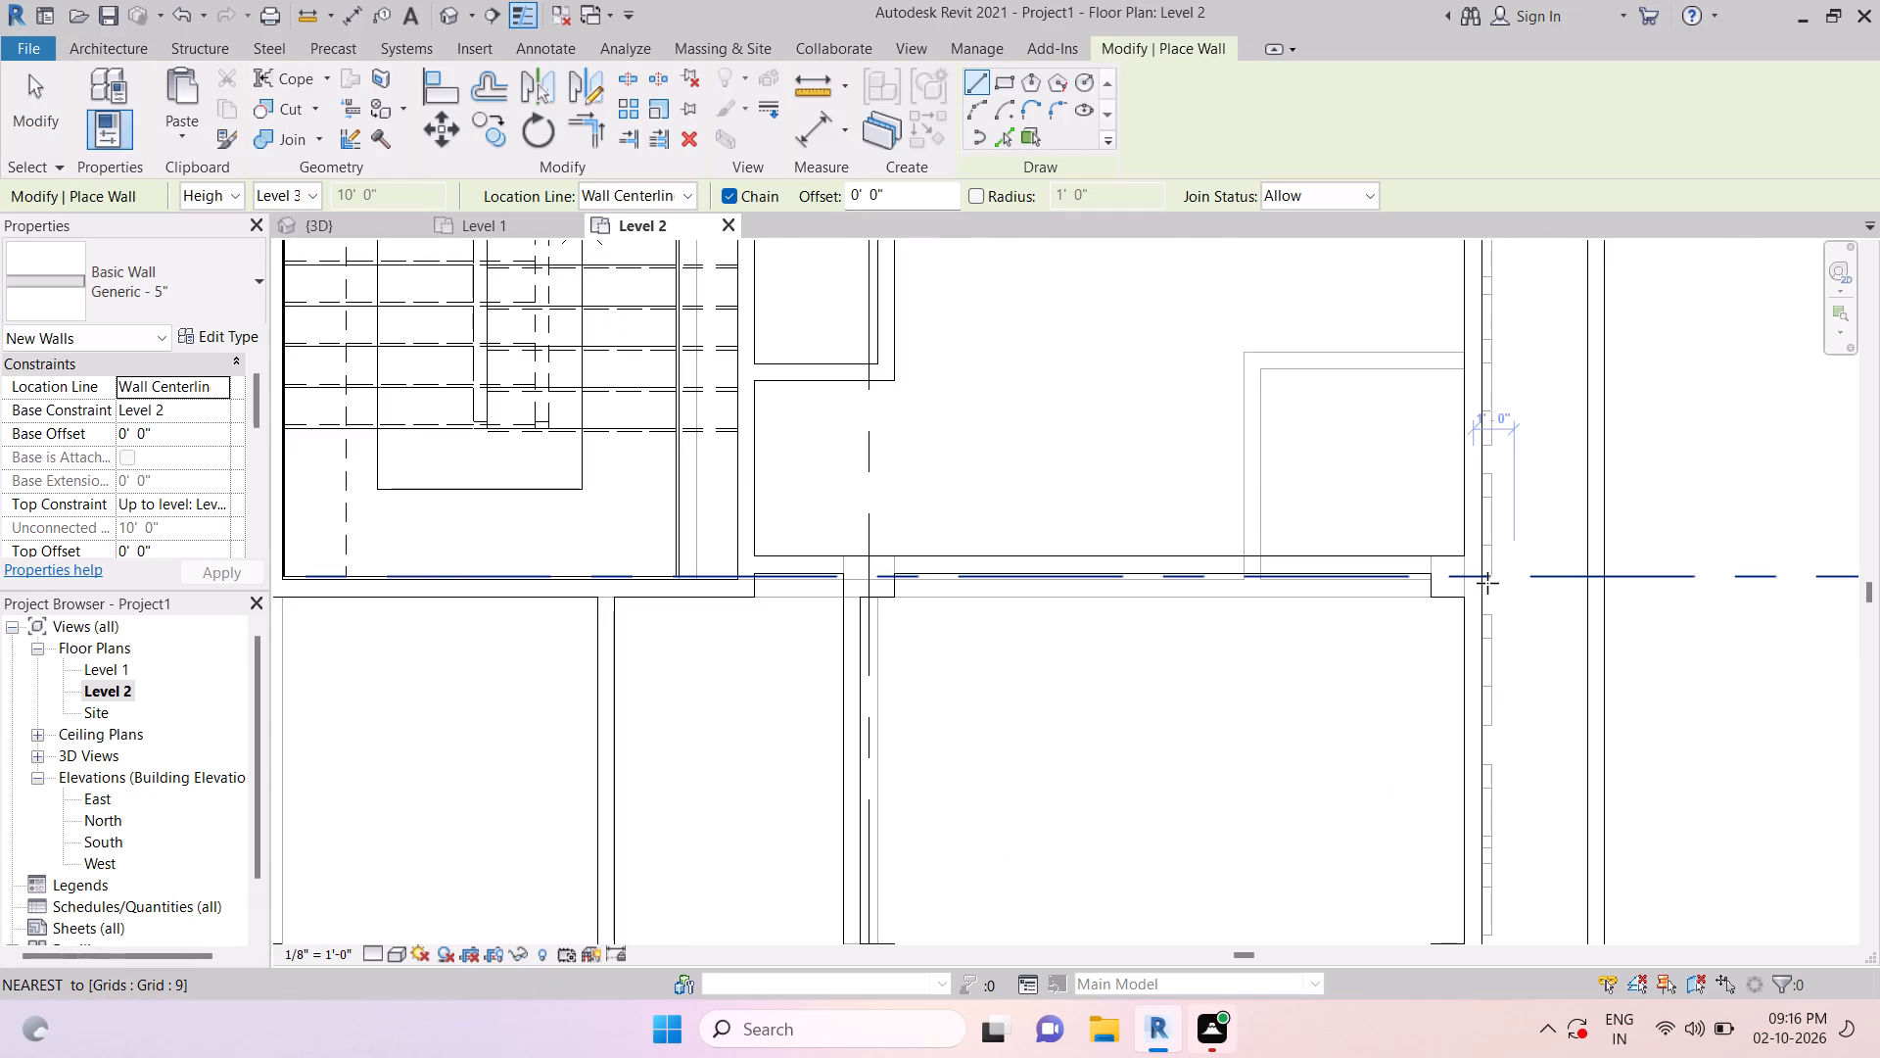
left_click(1487, 583)
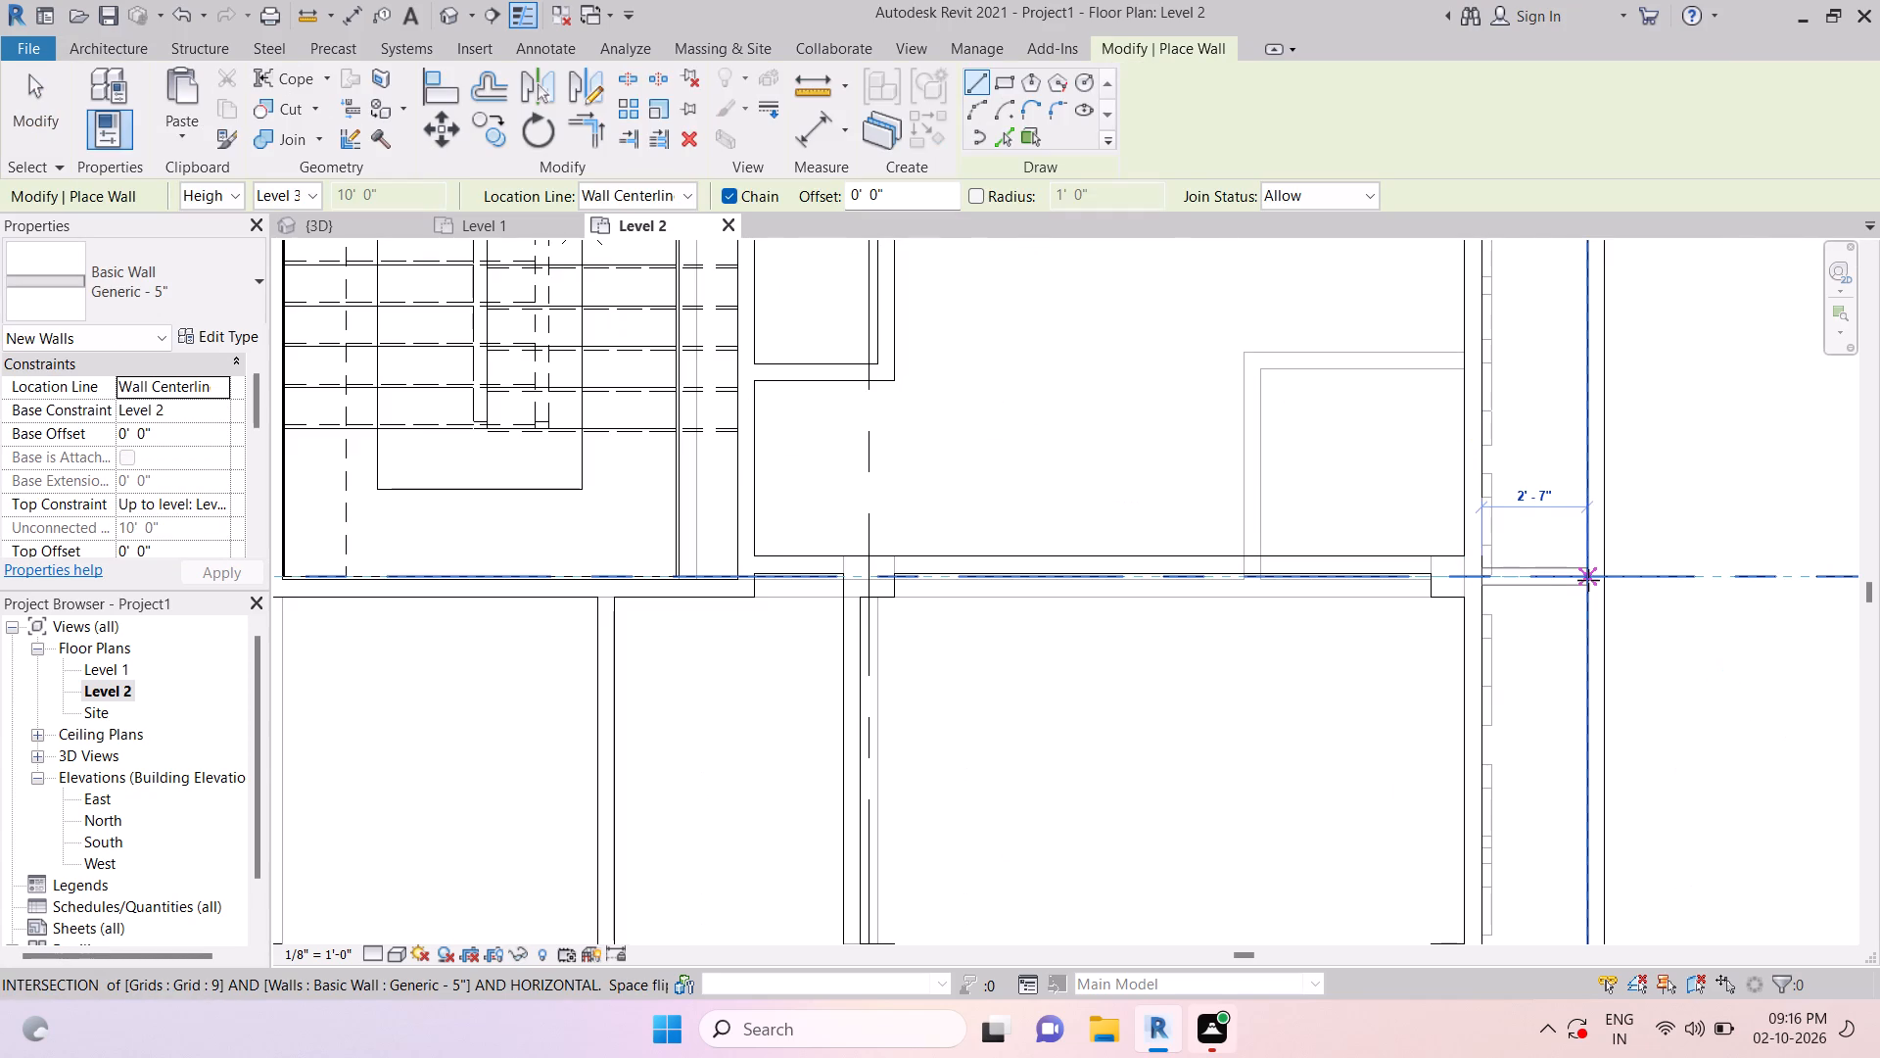
left_click(1588, 580)
key("Escape")
key("Escape")
key("Escape")
key("Escape")
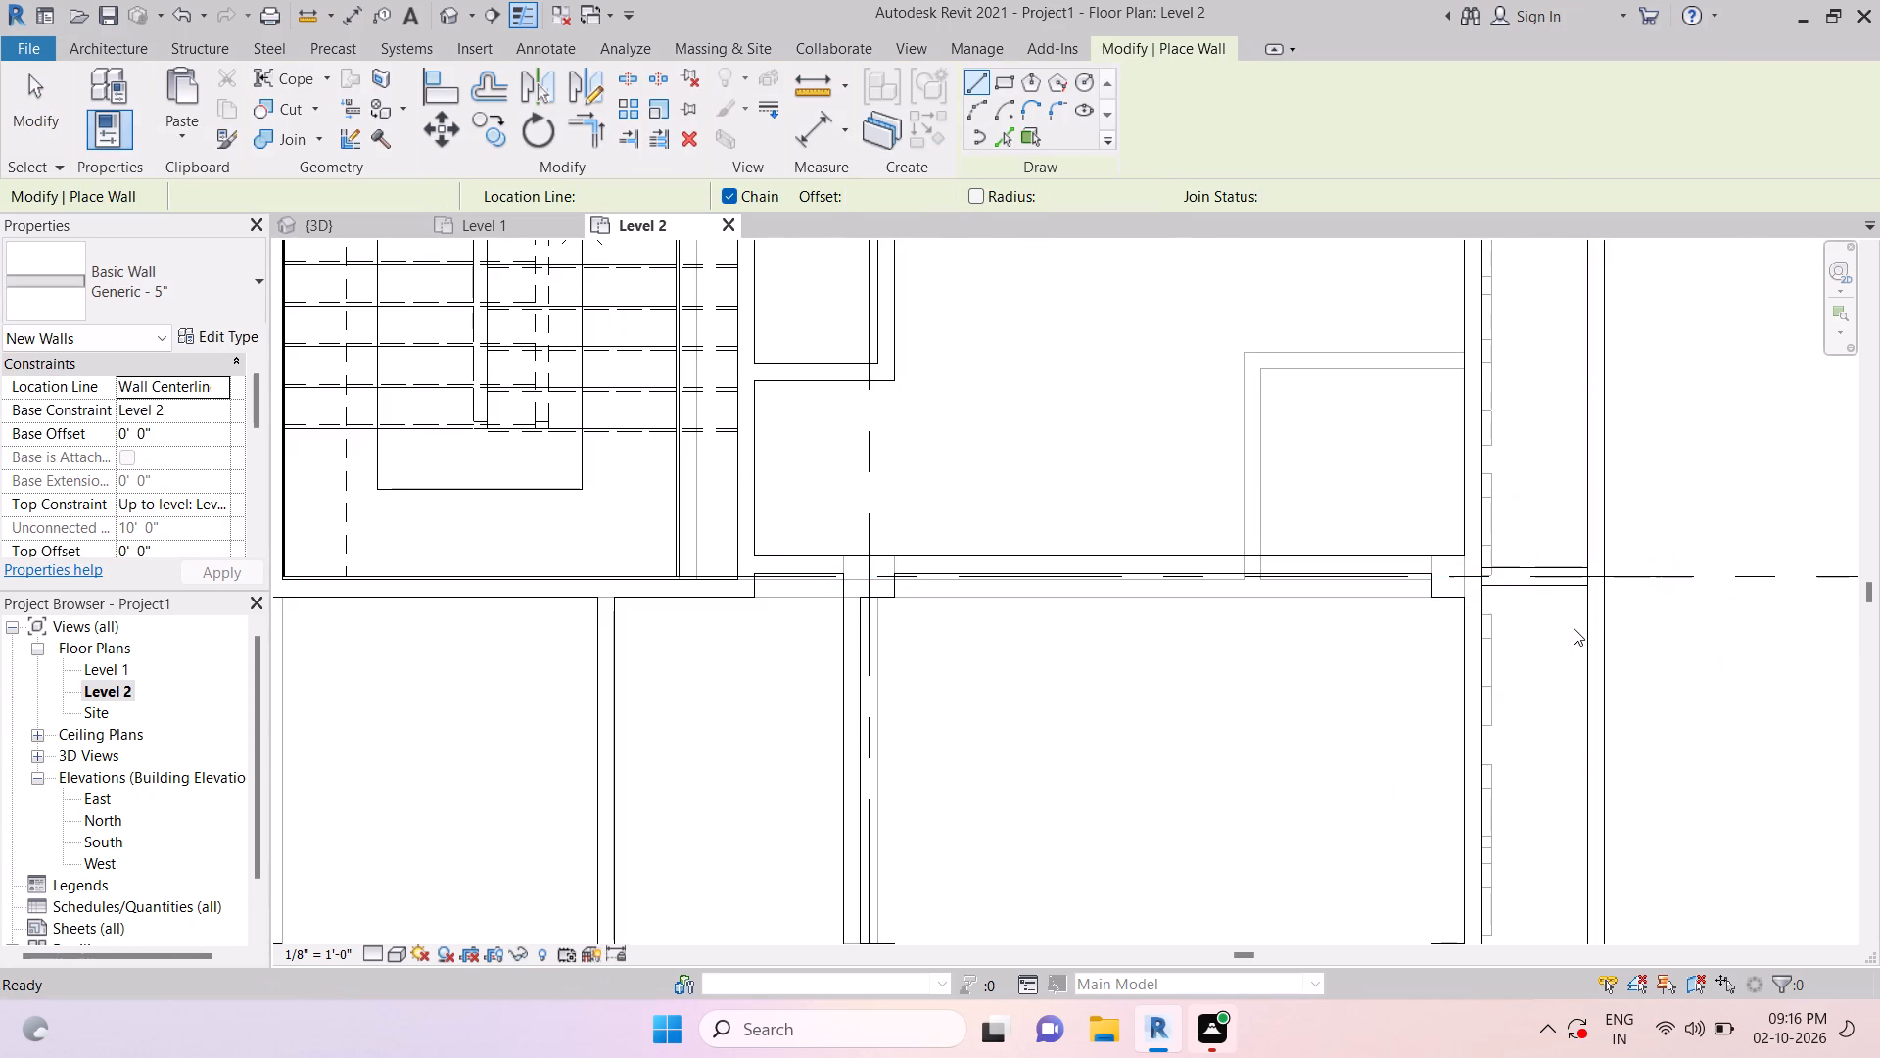
key("Escape")
key("Escape")
key("Escape")
Align the grid 10-facing side of the new short wall flush with the matching face of the column at grids 5 and 9.
key("a")
key("l")
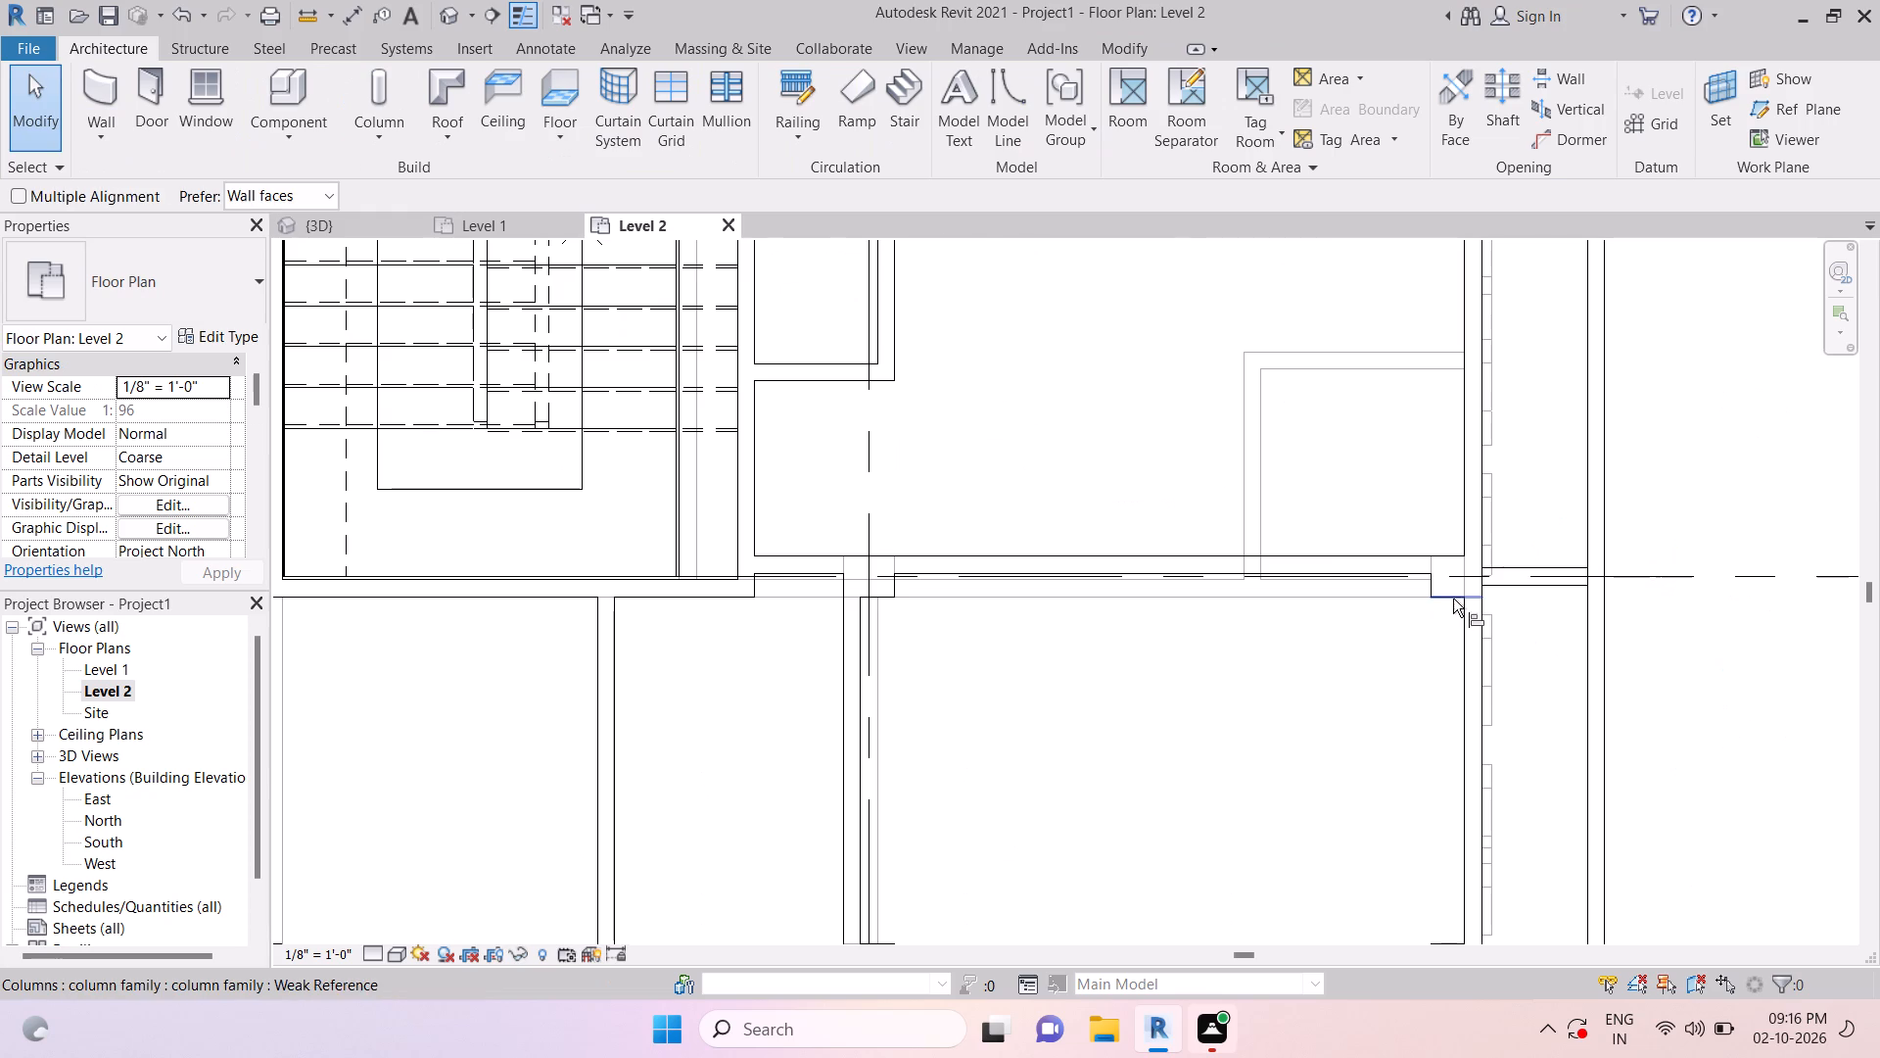
left_click(1445, 598)
left_click(1505, 587)
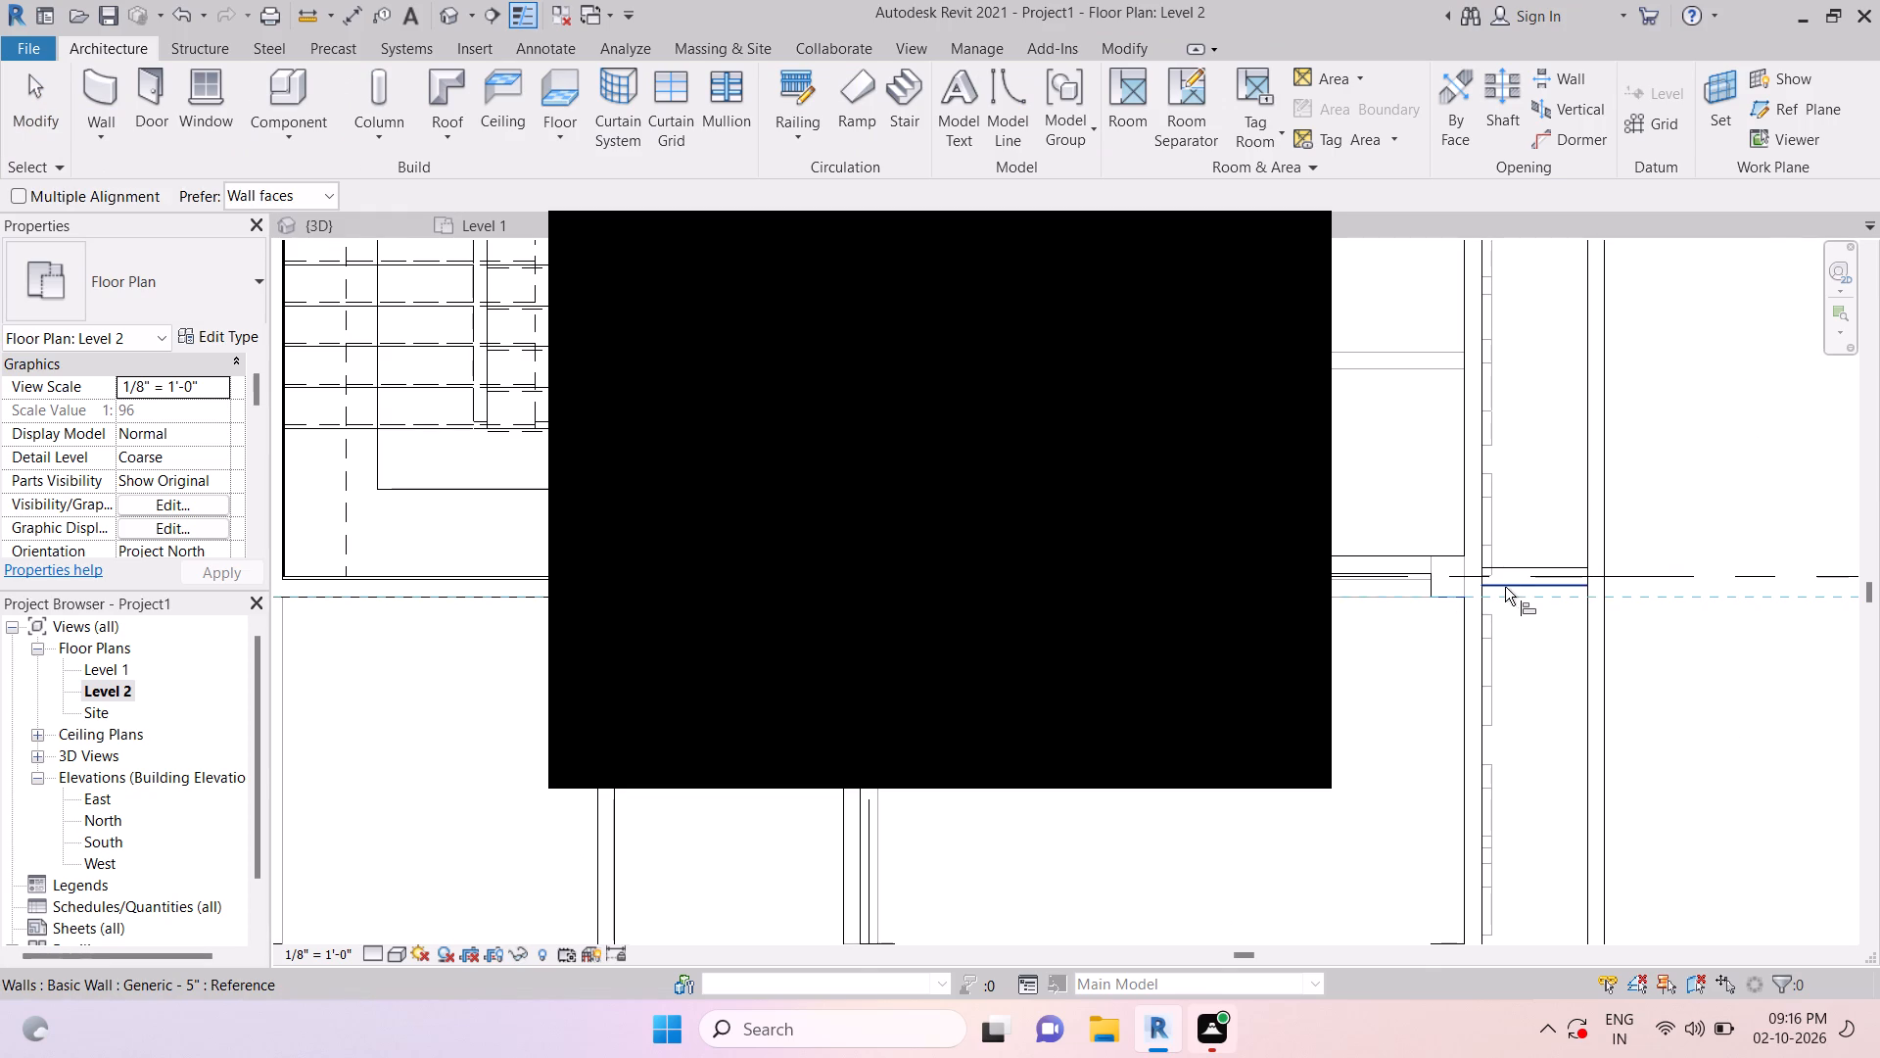
key("Escape")
key("Escape")
key("Escape")
key("Escape")
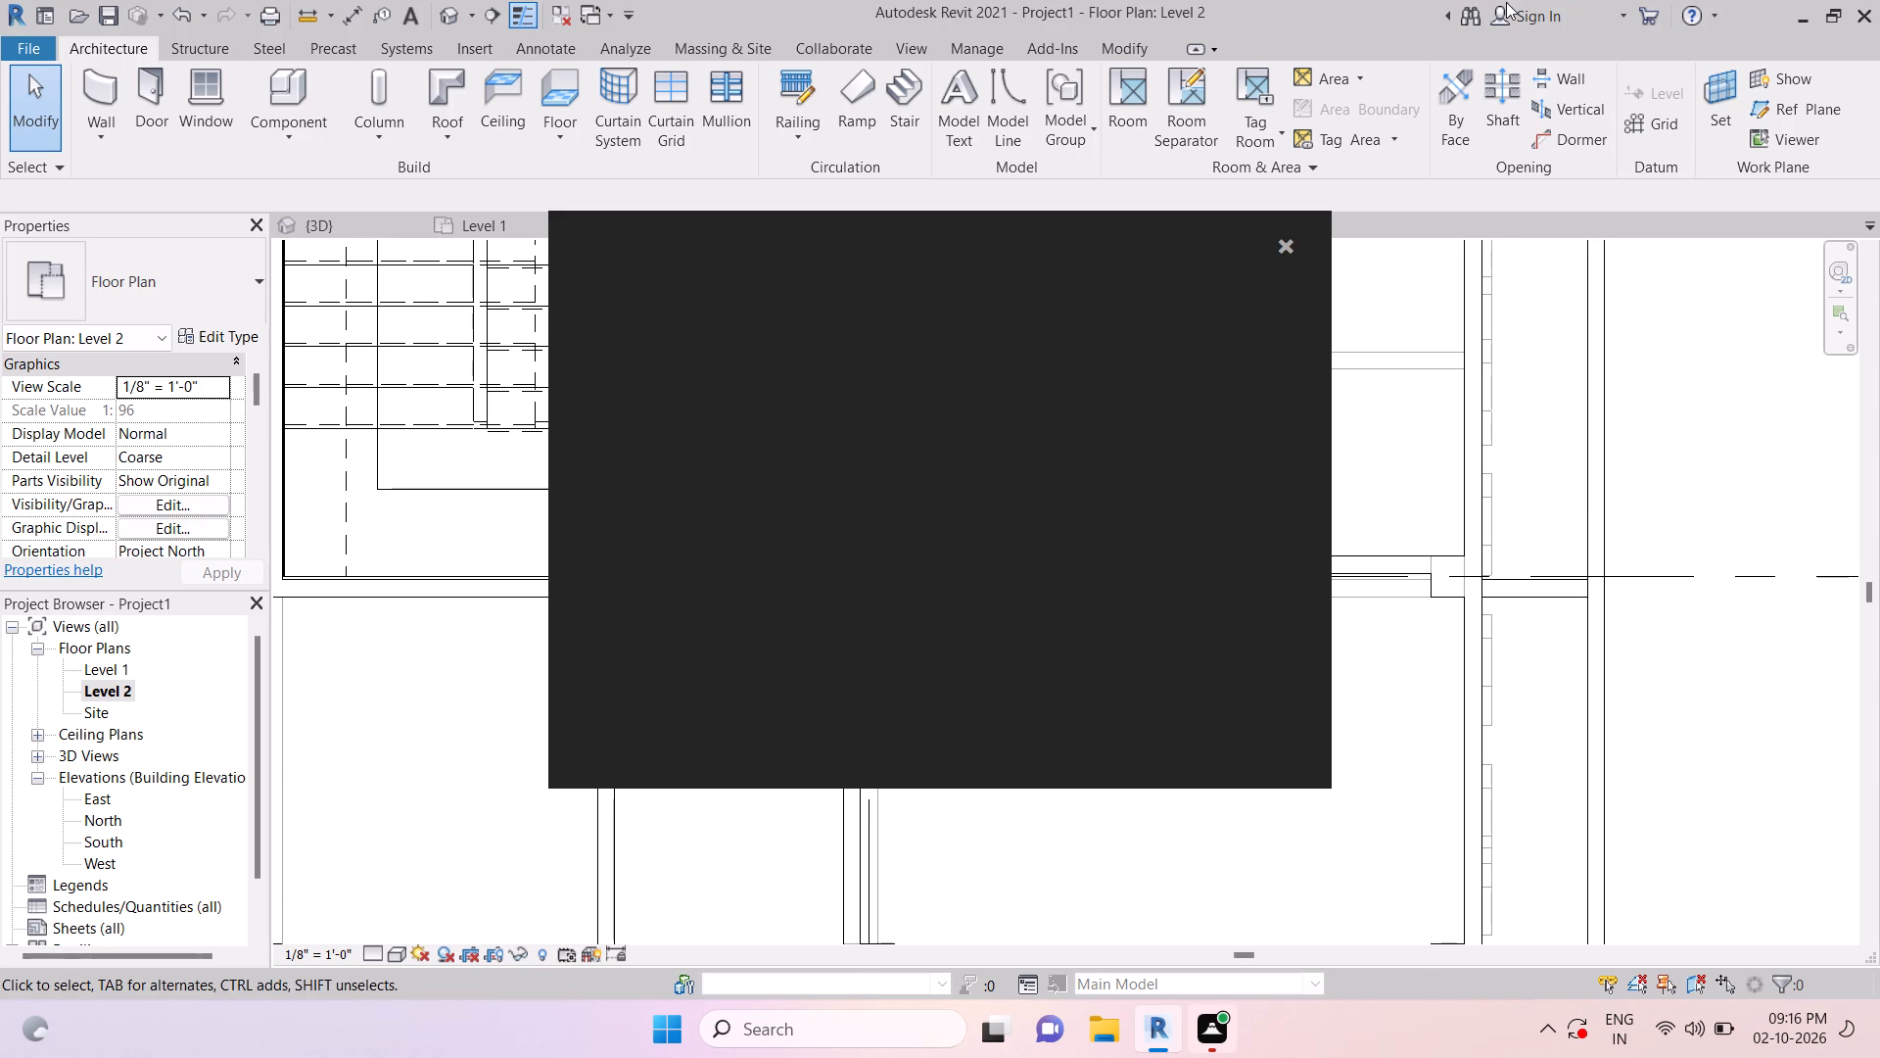
Dismiss the pop-up window covering the plan.
left_click(1282, 242)
Shorten the outer wall beyond grid 5 by pulling its grid 10 end back to the short cross wall at grid 9.
scroll(1564, 521, "down", 1)
scroll(1322, 215, "down", 2)
middle_click_drag(1544, 724, 1490, 706)
key("Escape")
key("Escape")
key("Escape")
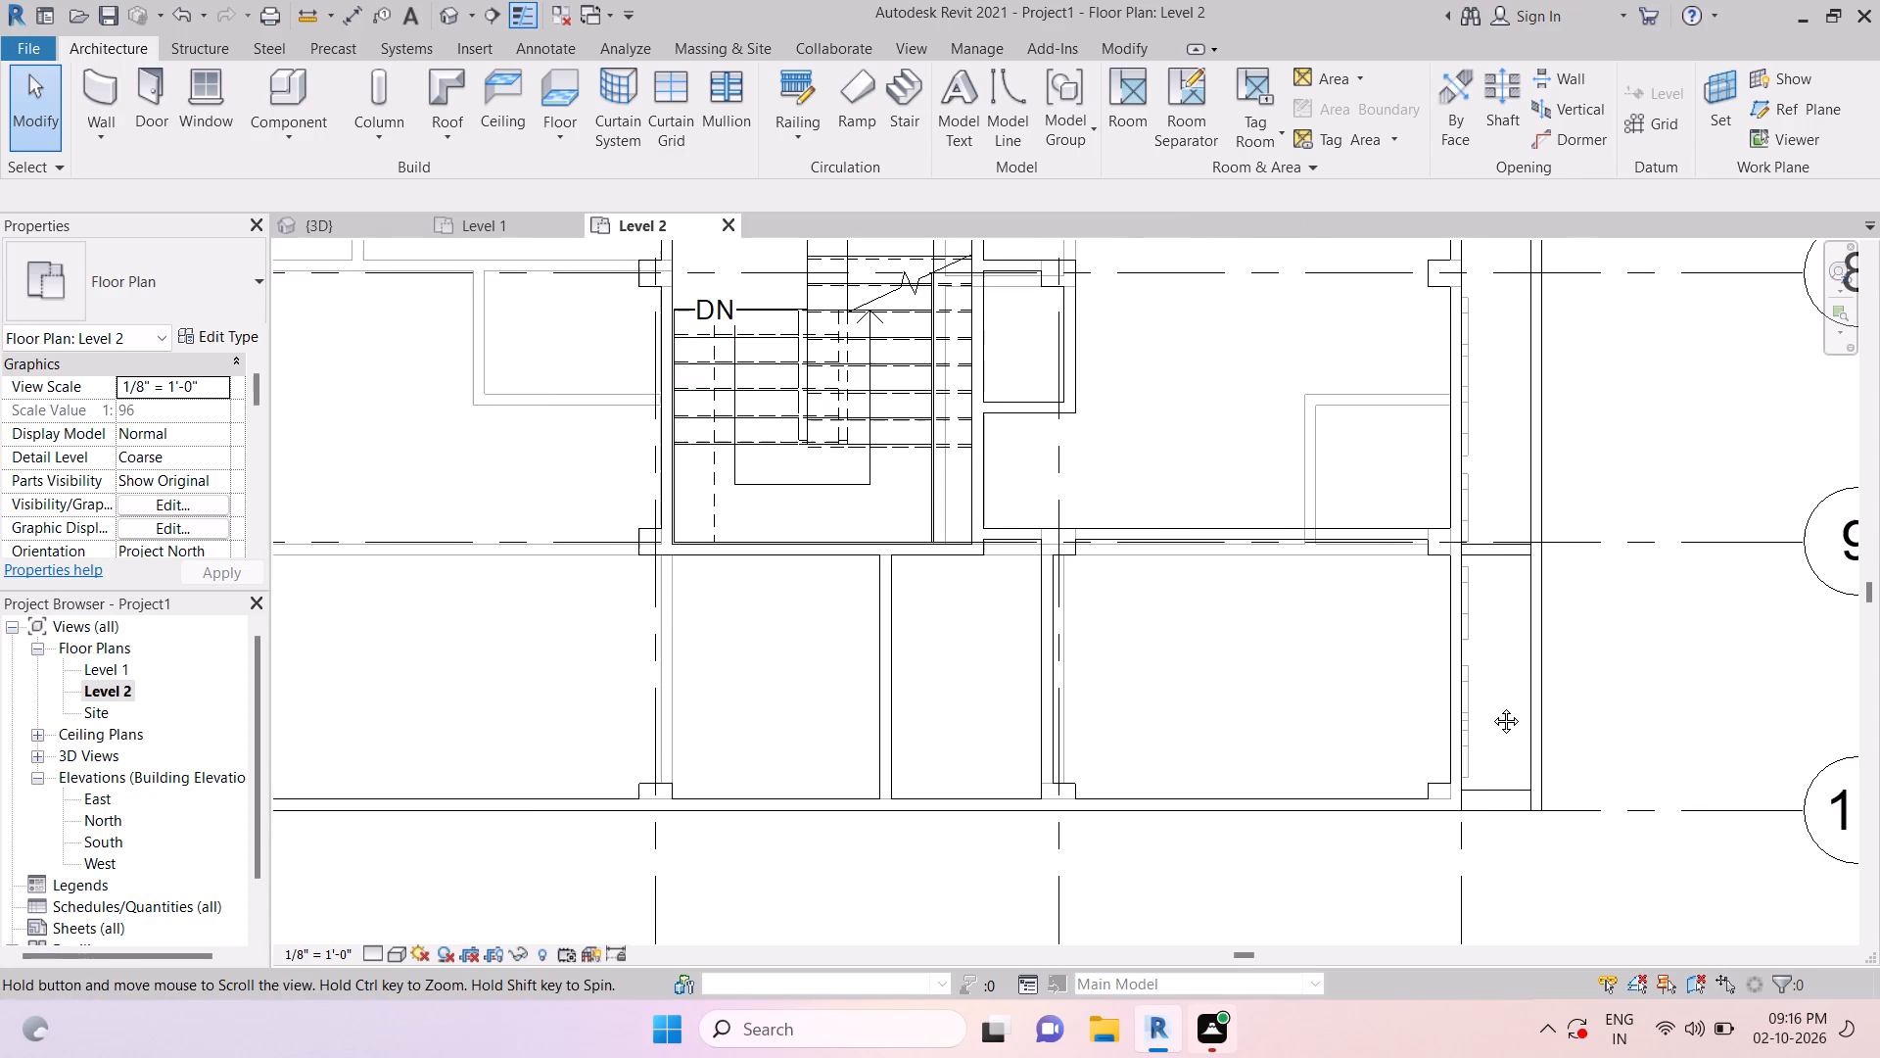
key("Escape")
left_click(1533, 589)
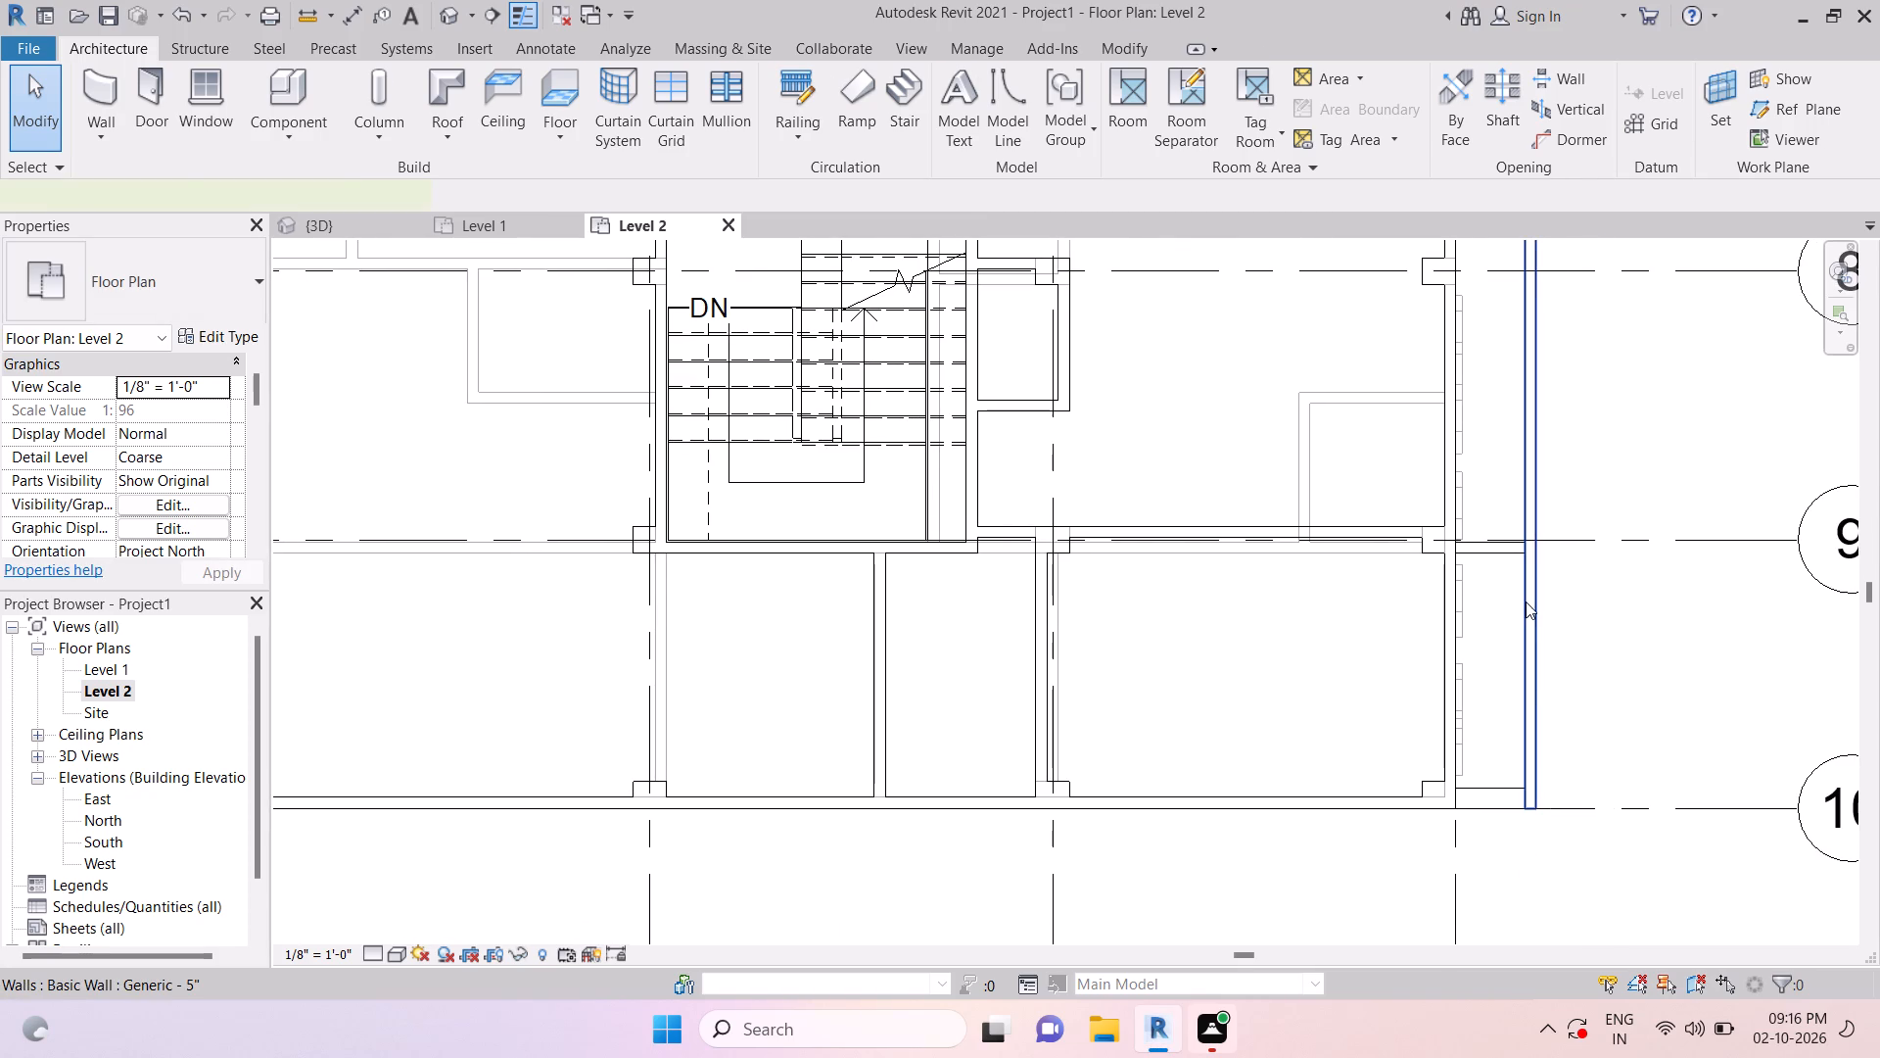
left_click_drag(1528, 798, 1527, 647)
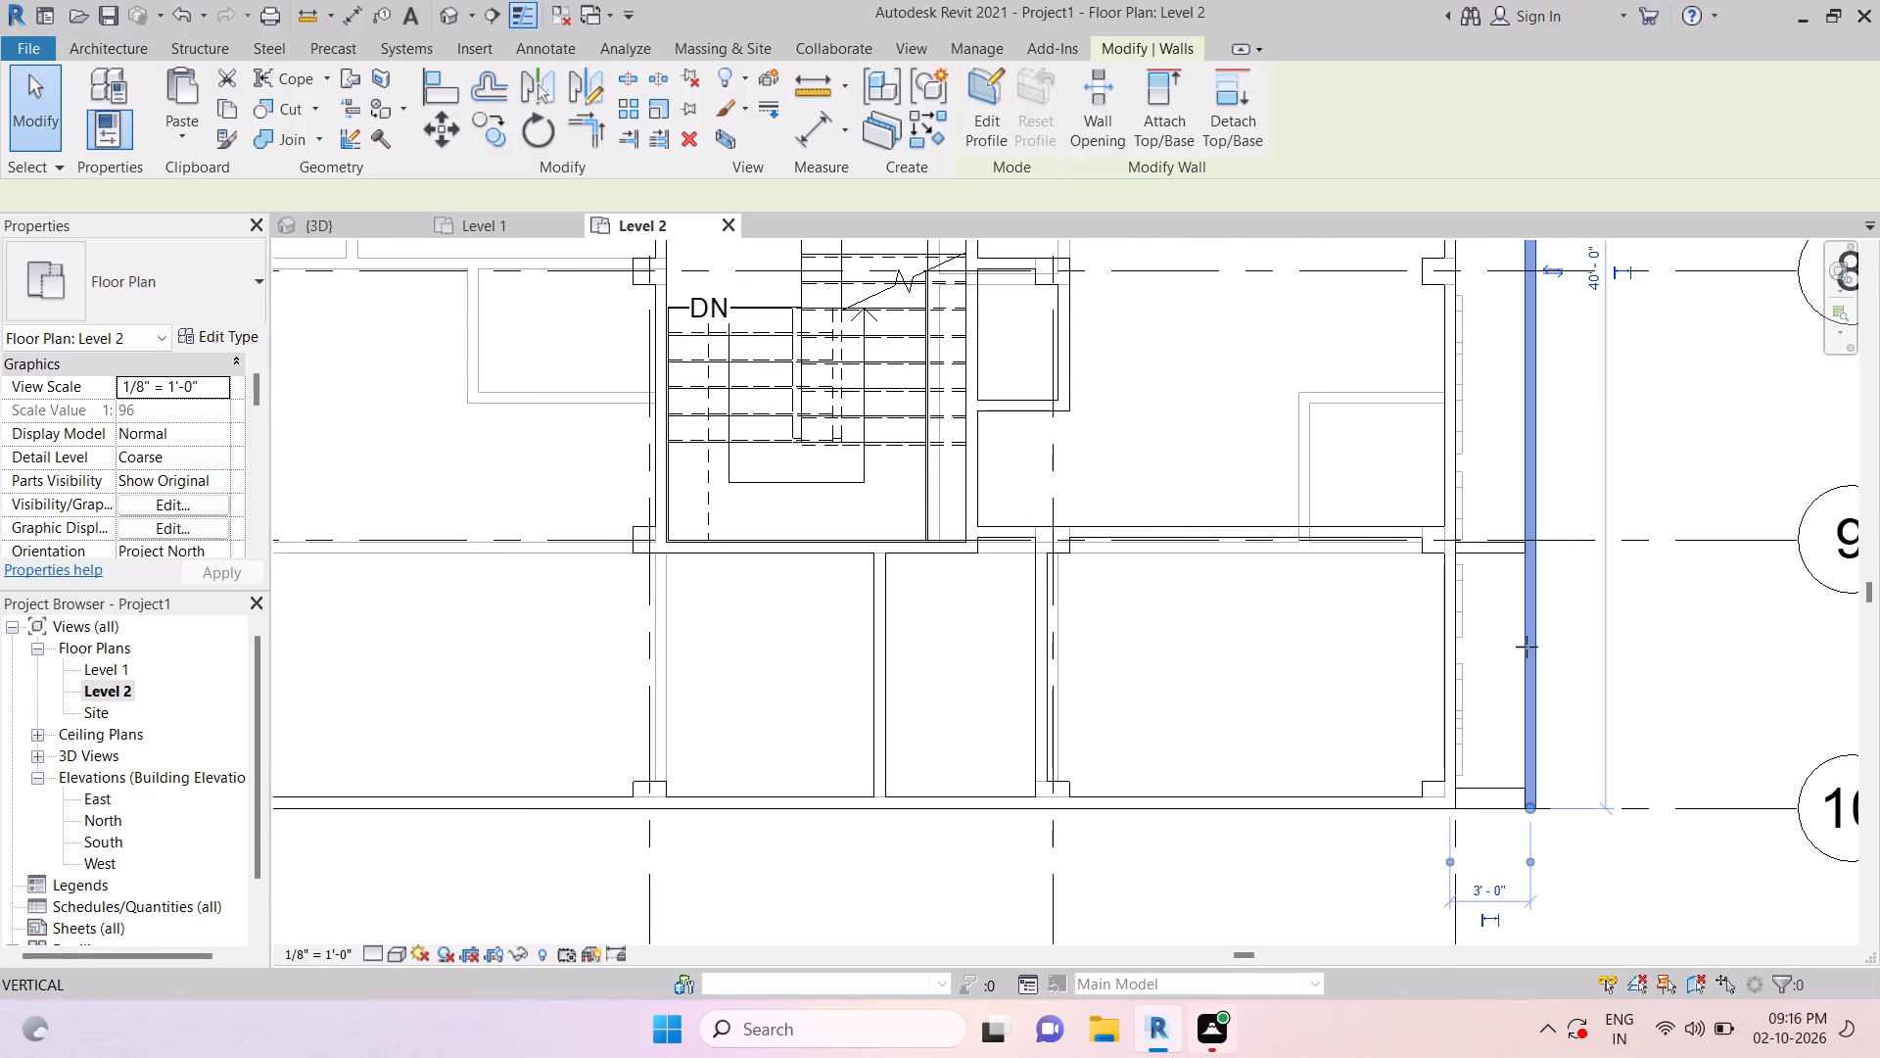
left_click_drag(1527, 647, 1527, 549)
key("Escape")
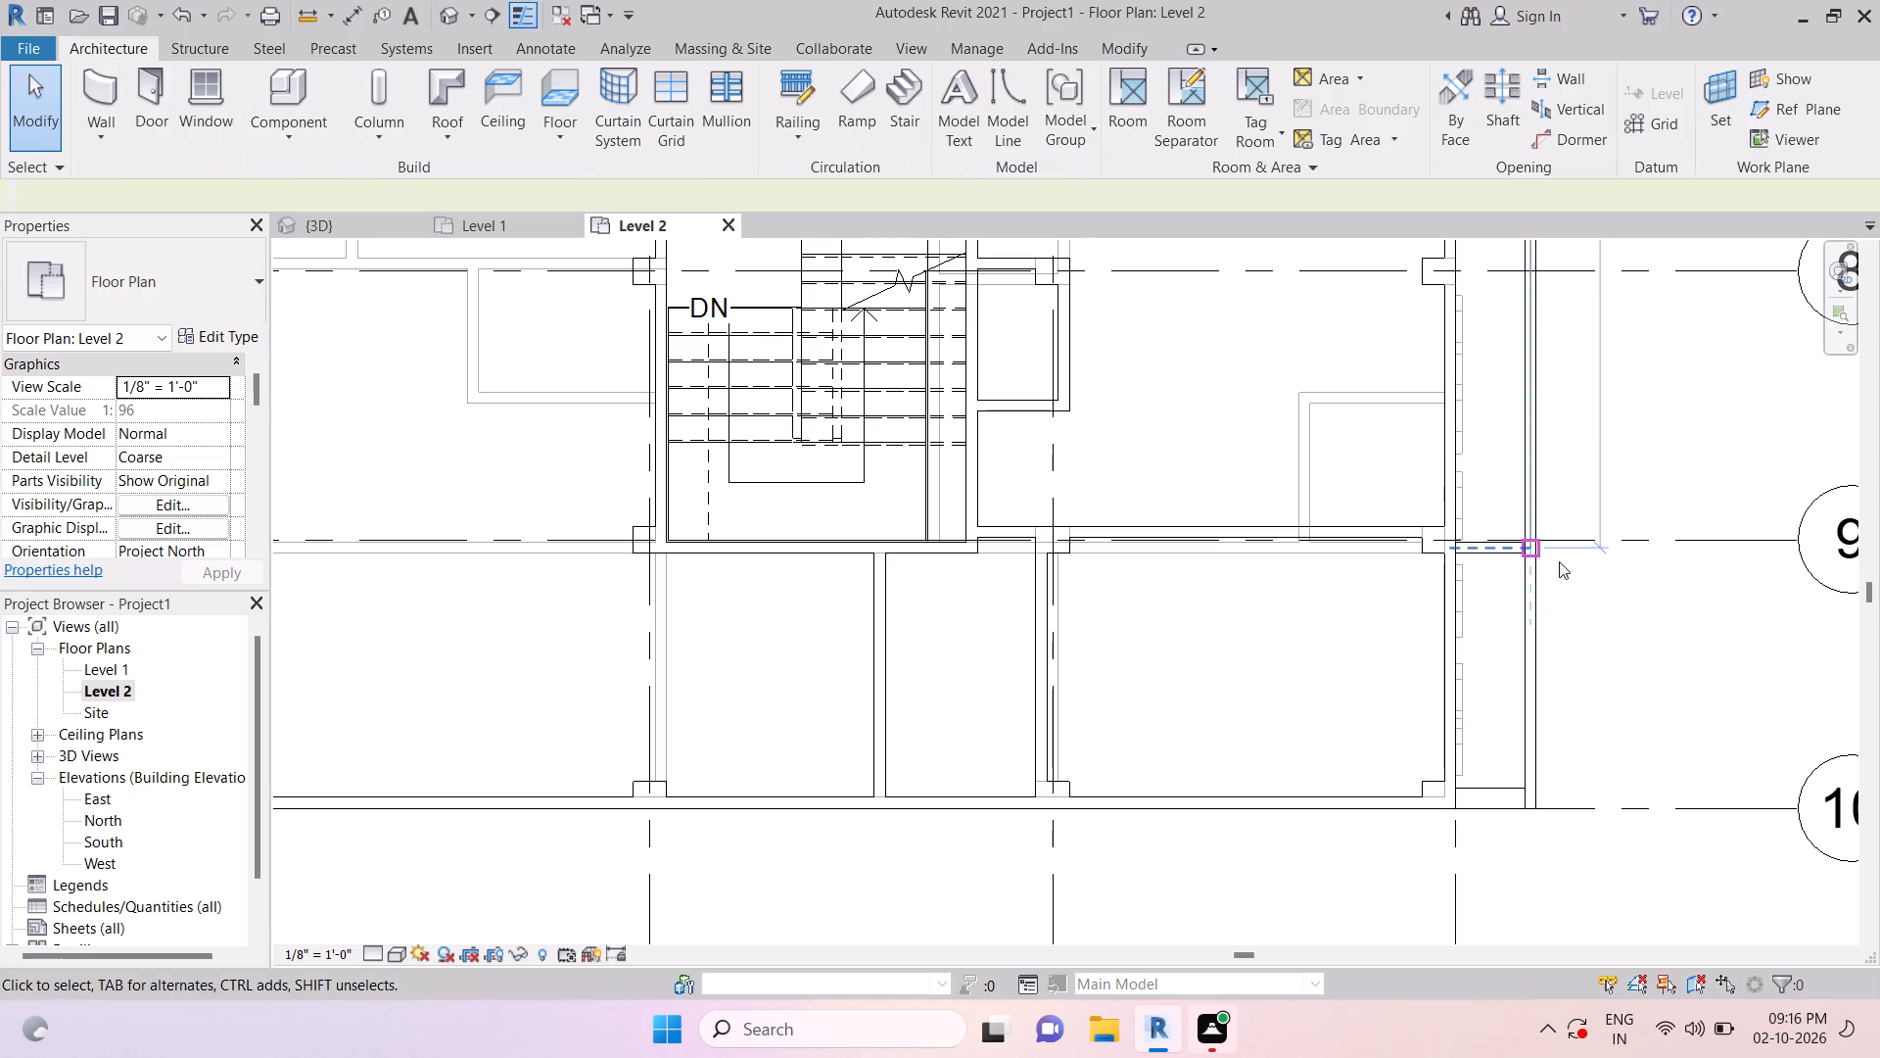
key("Escape")
key("Escape")
scroll(1531, 543, "up", 10)
key("Escape")
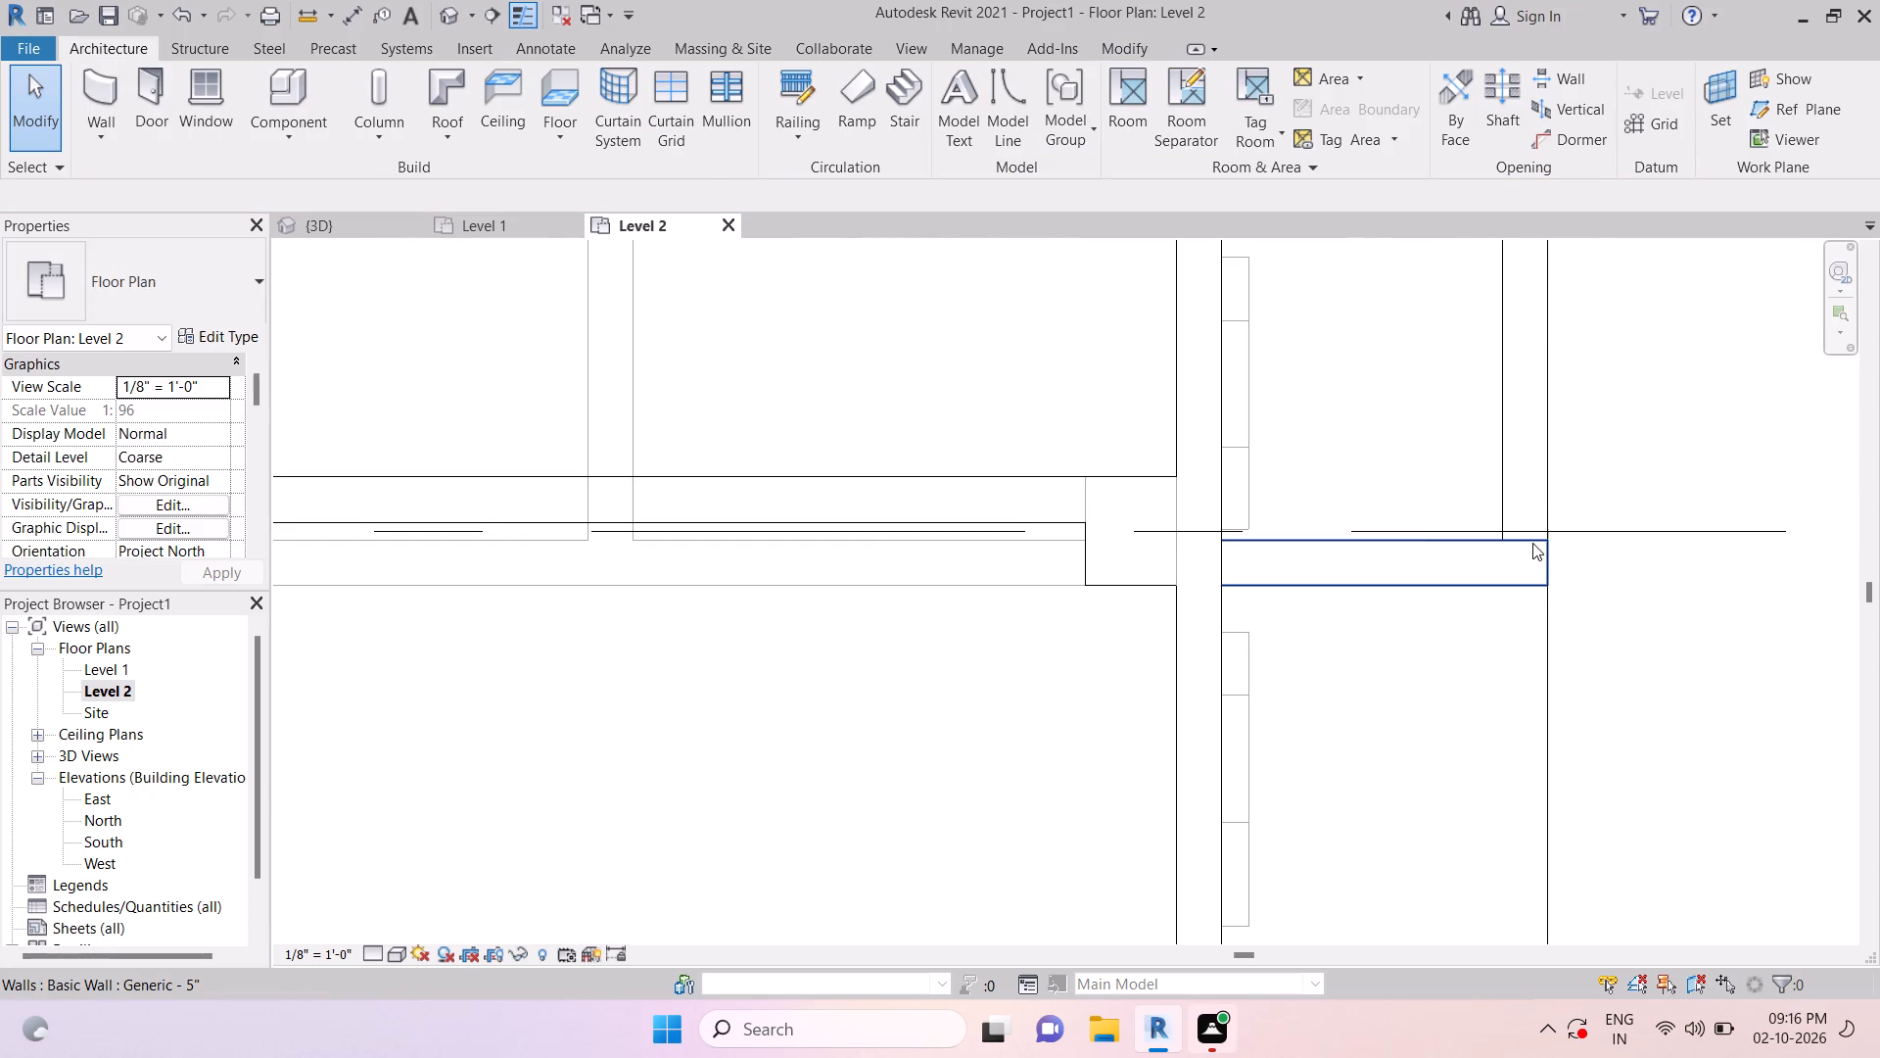
left_click(1500, 512)
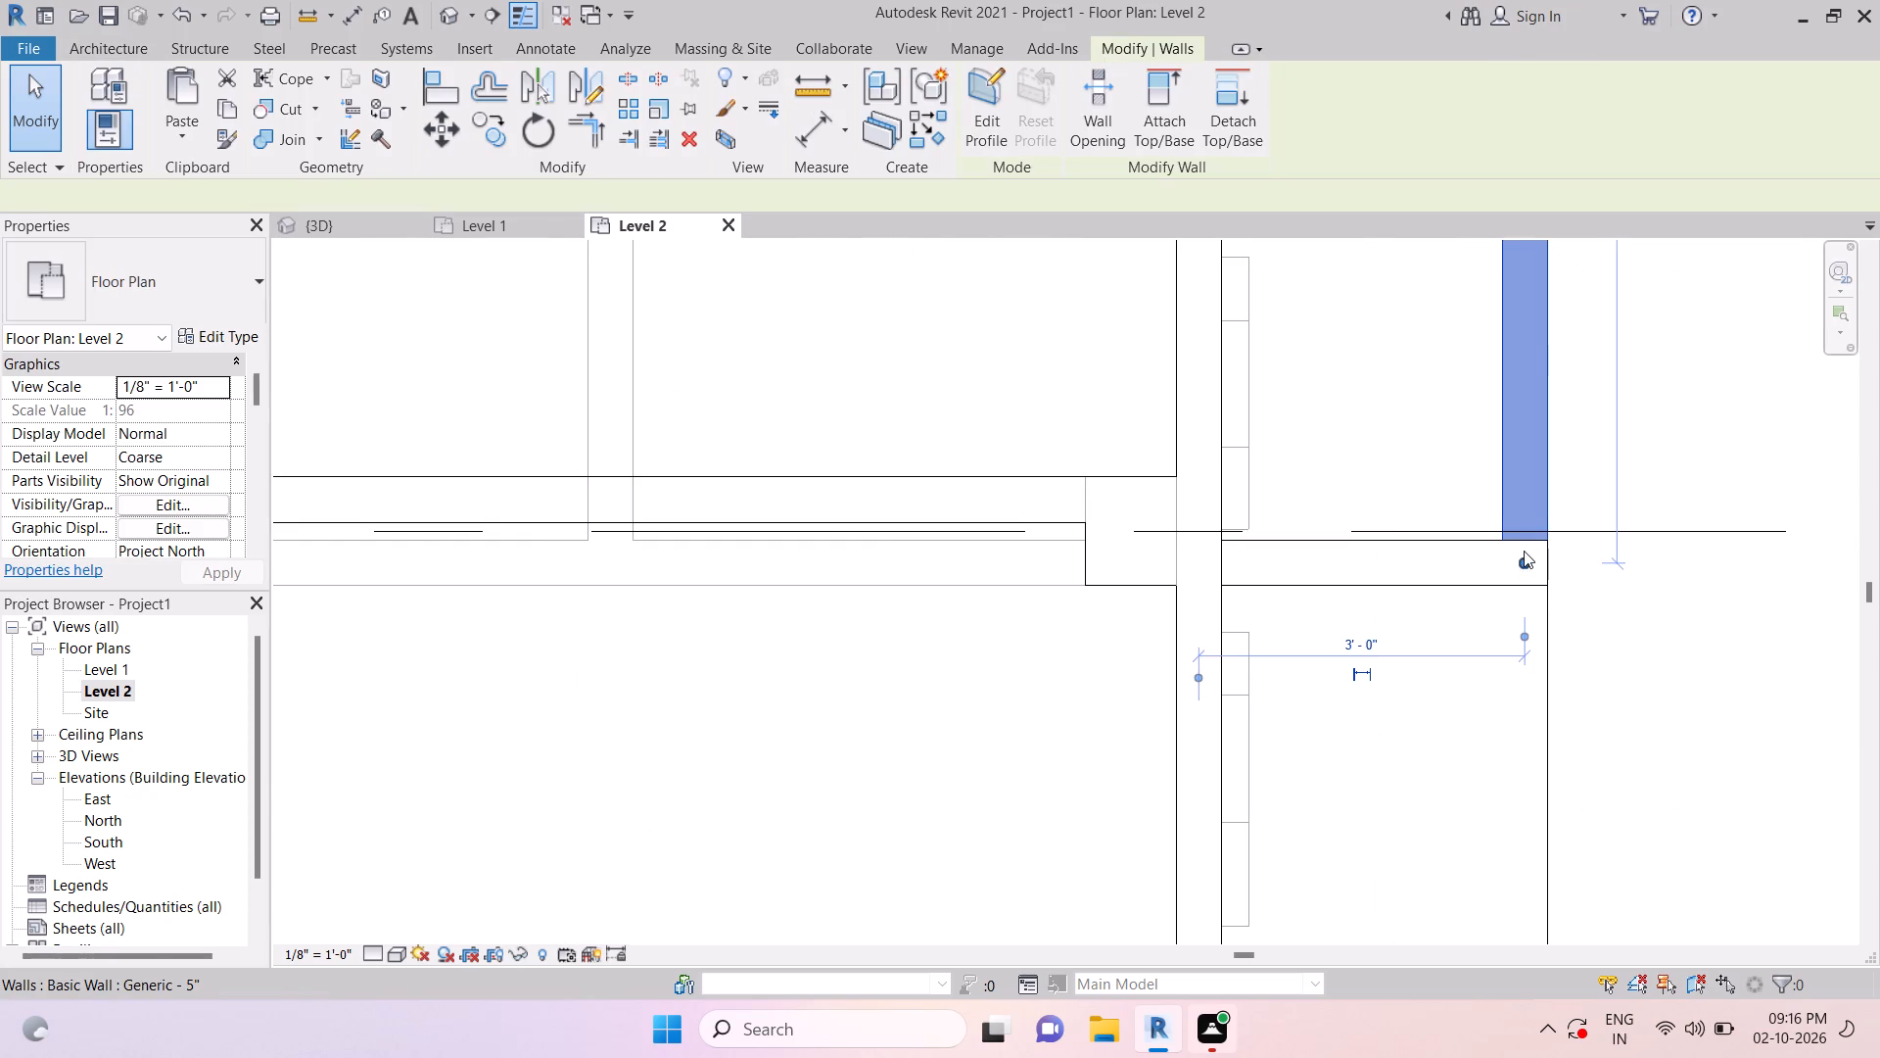
key("Escape")
Draw a Generic - 5" wall about 9'-6" long from the short cross wall at grid 9 to grid 10, in line with the outer wall.
scroll(1504, 598, "down", 1)
key("w")
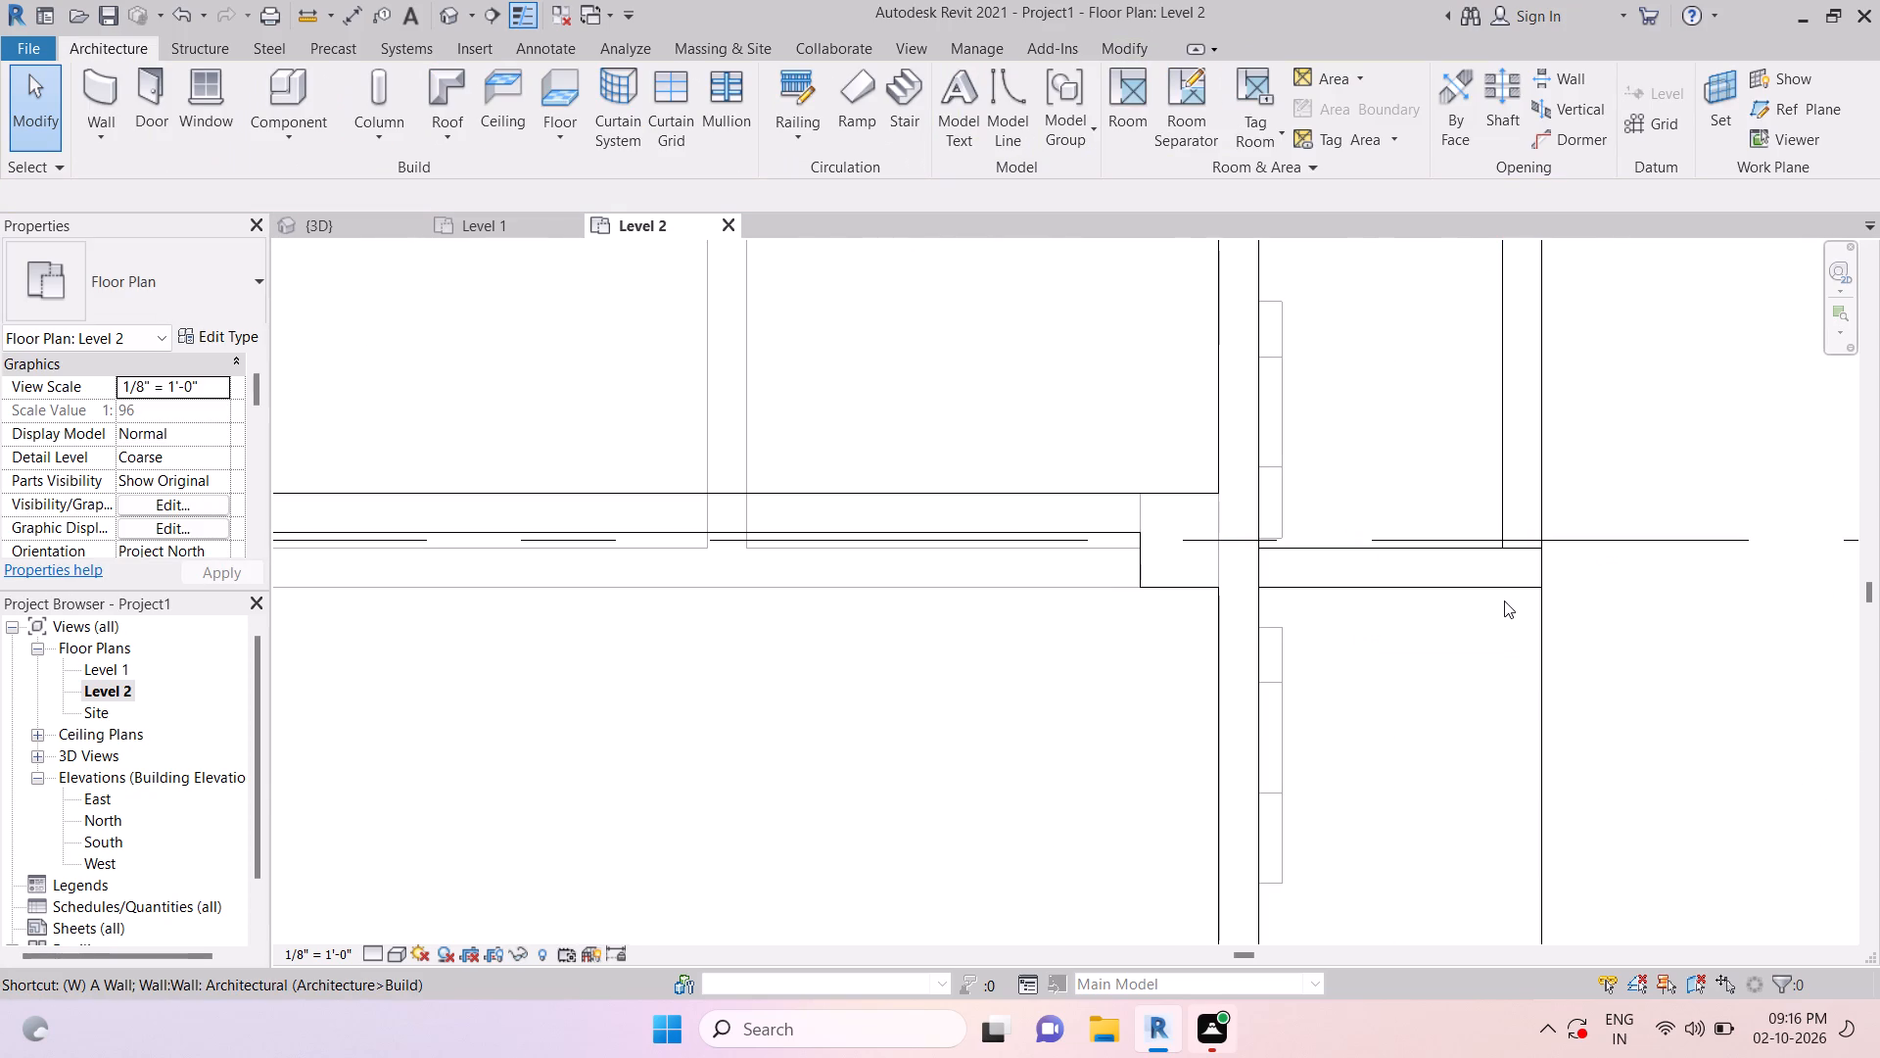
key("a")
left_click(1515, 591)
scroll(1520, 656, "down", 2)
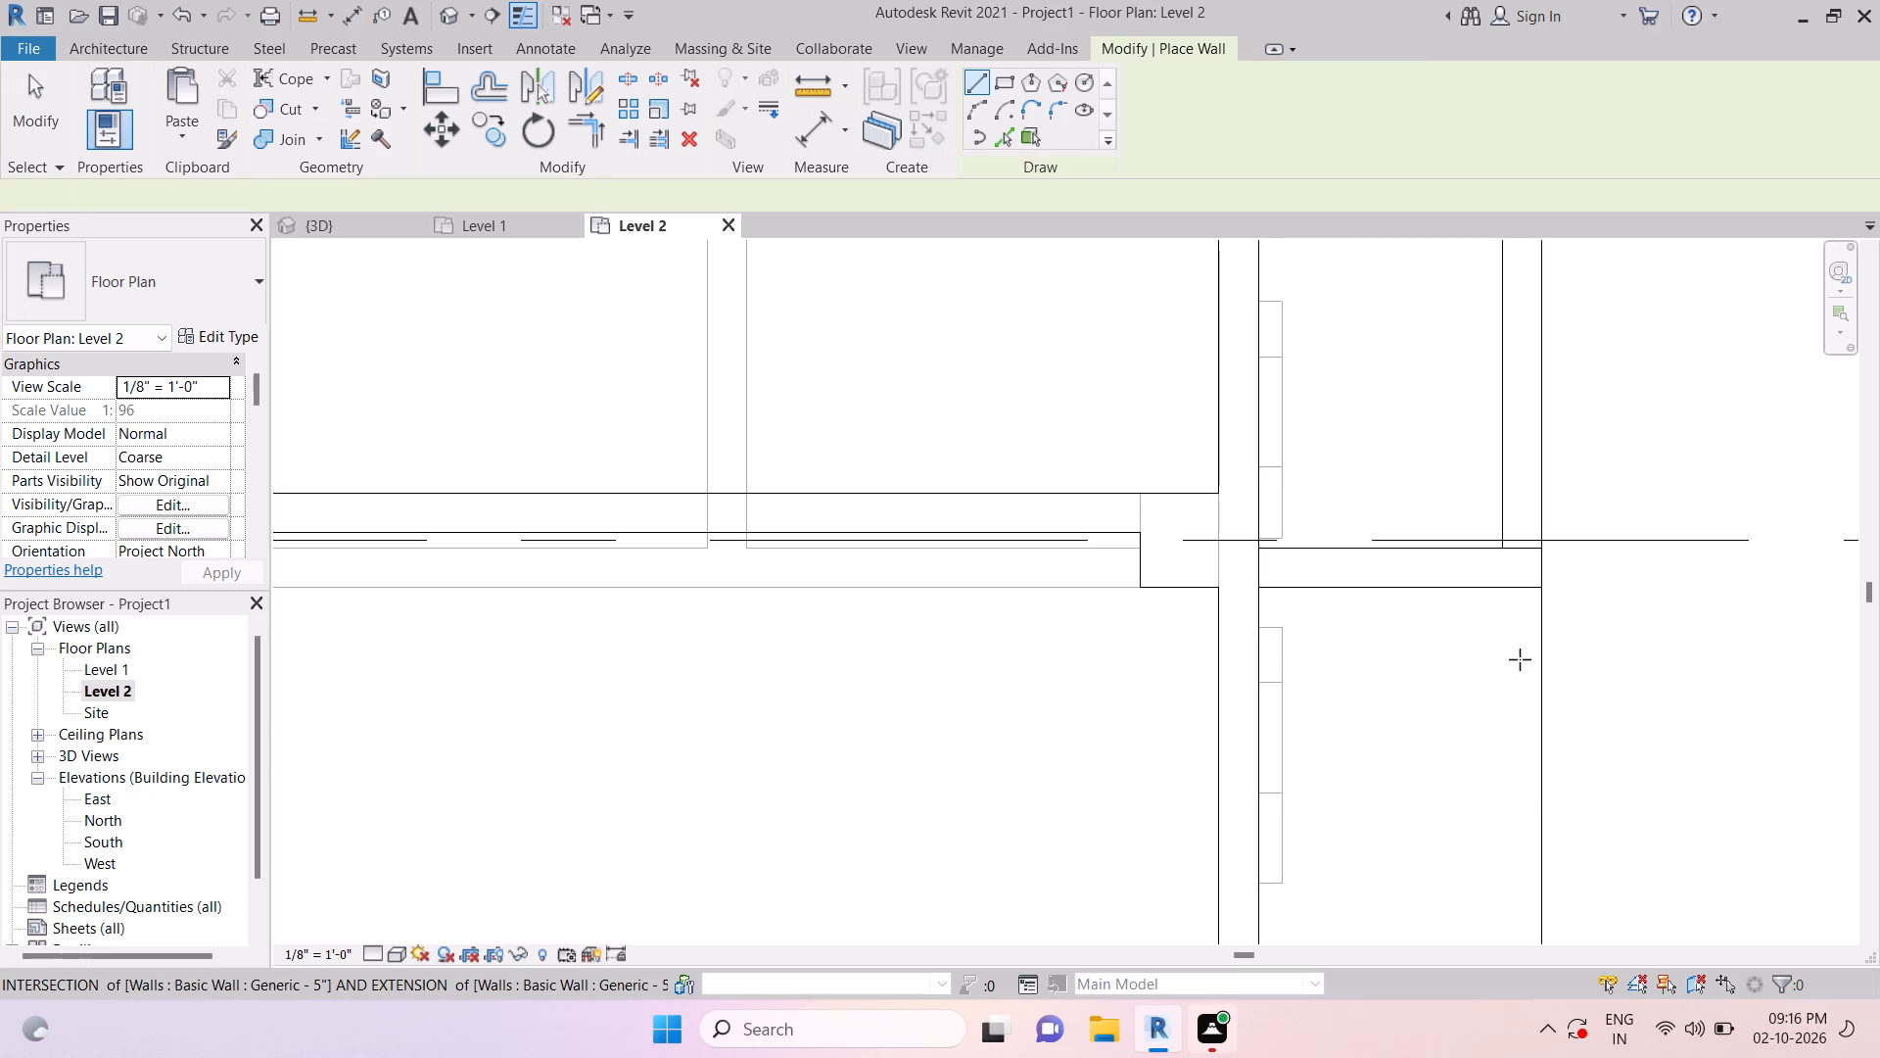
middle_click_drag(1532, 768, 1533, 496)
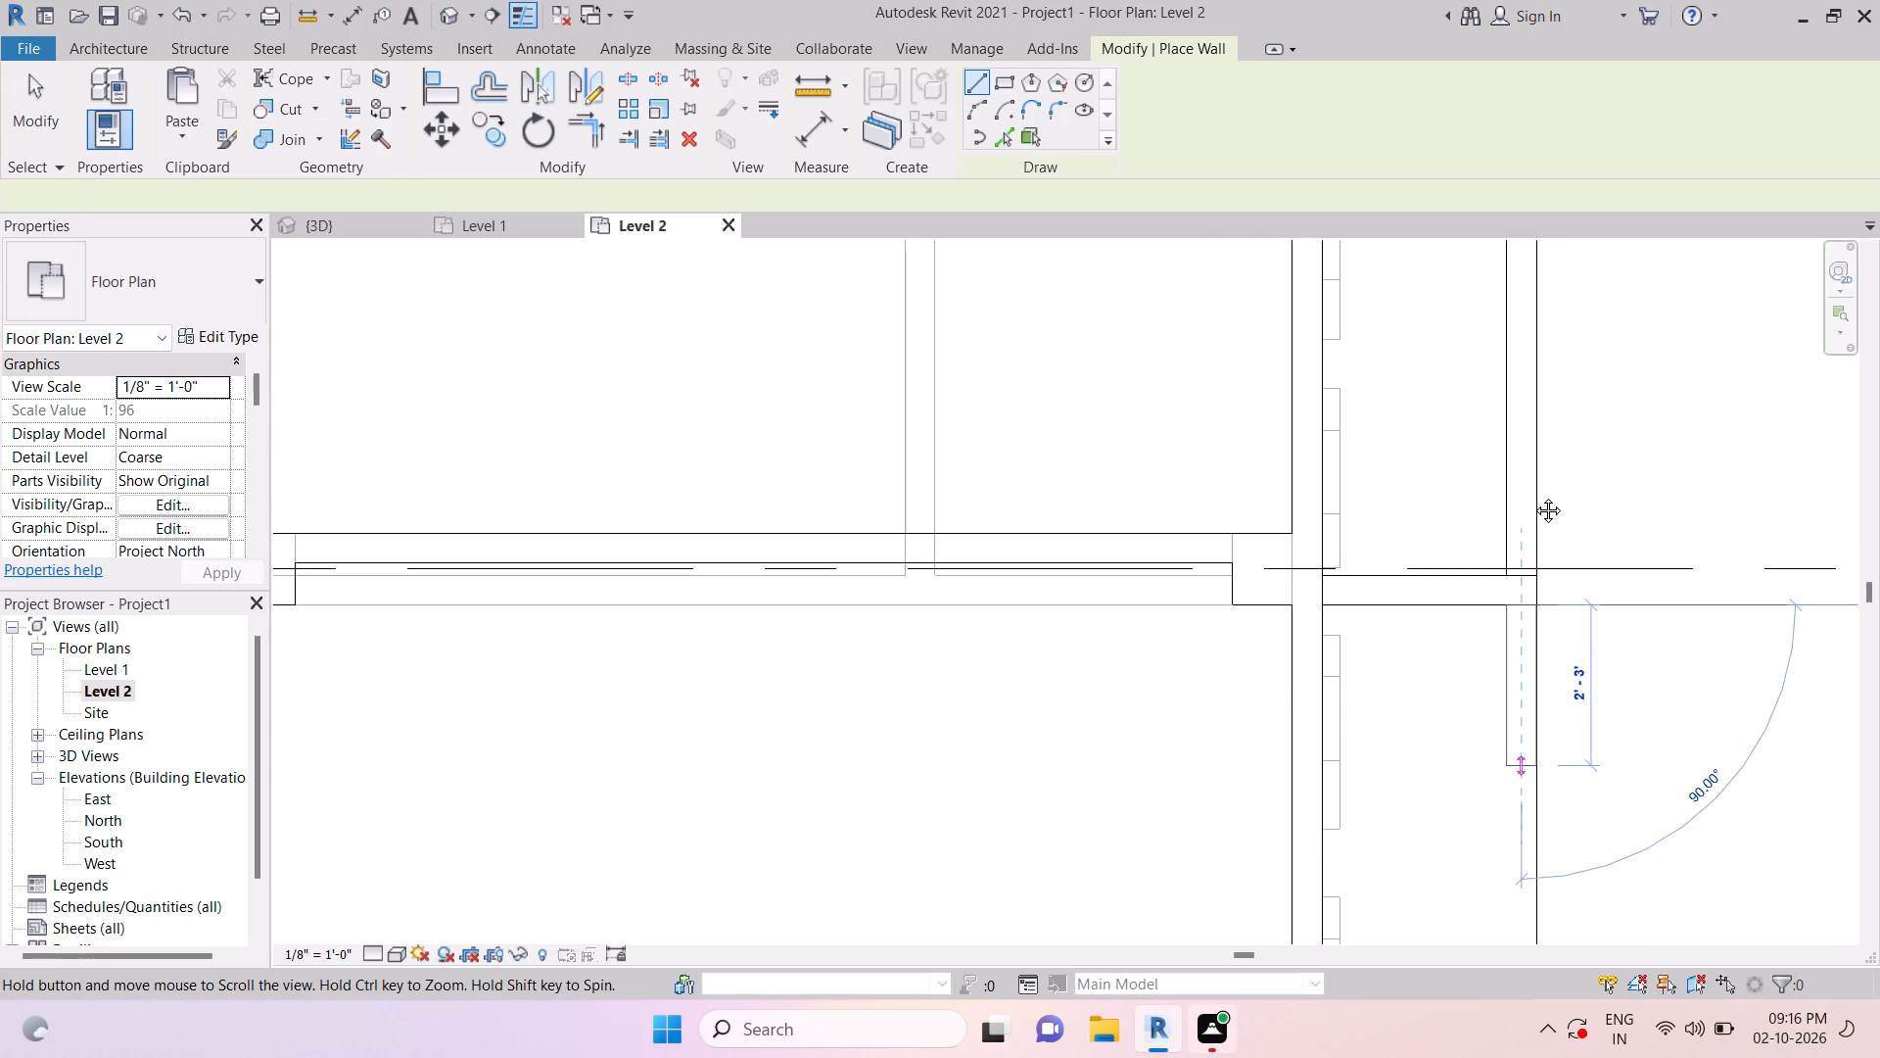
middle_click_drag(1533, 496, 1536, 438)
middle_click_drag(1524, 732, 1536, 491)
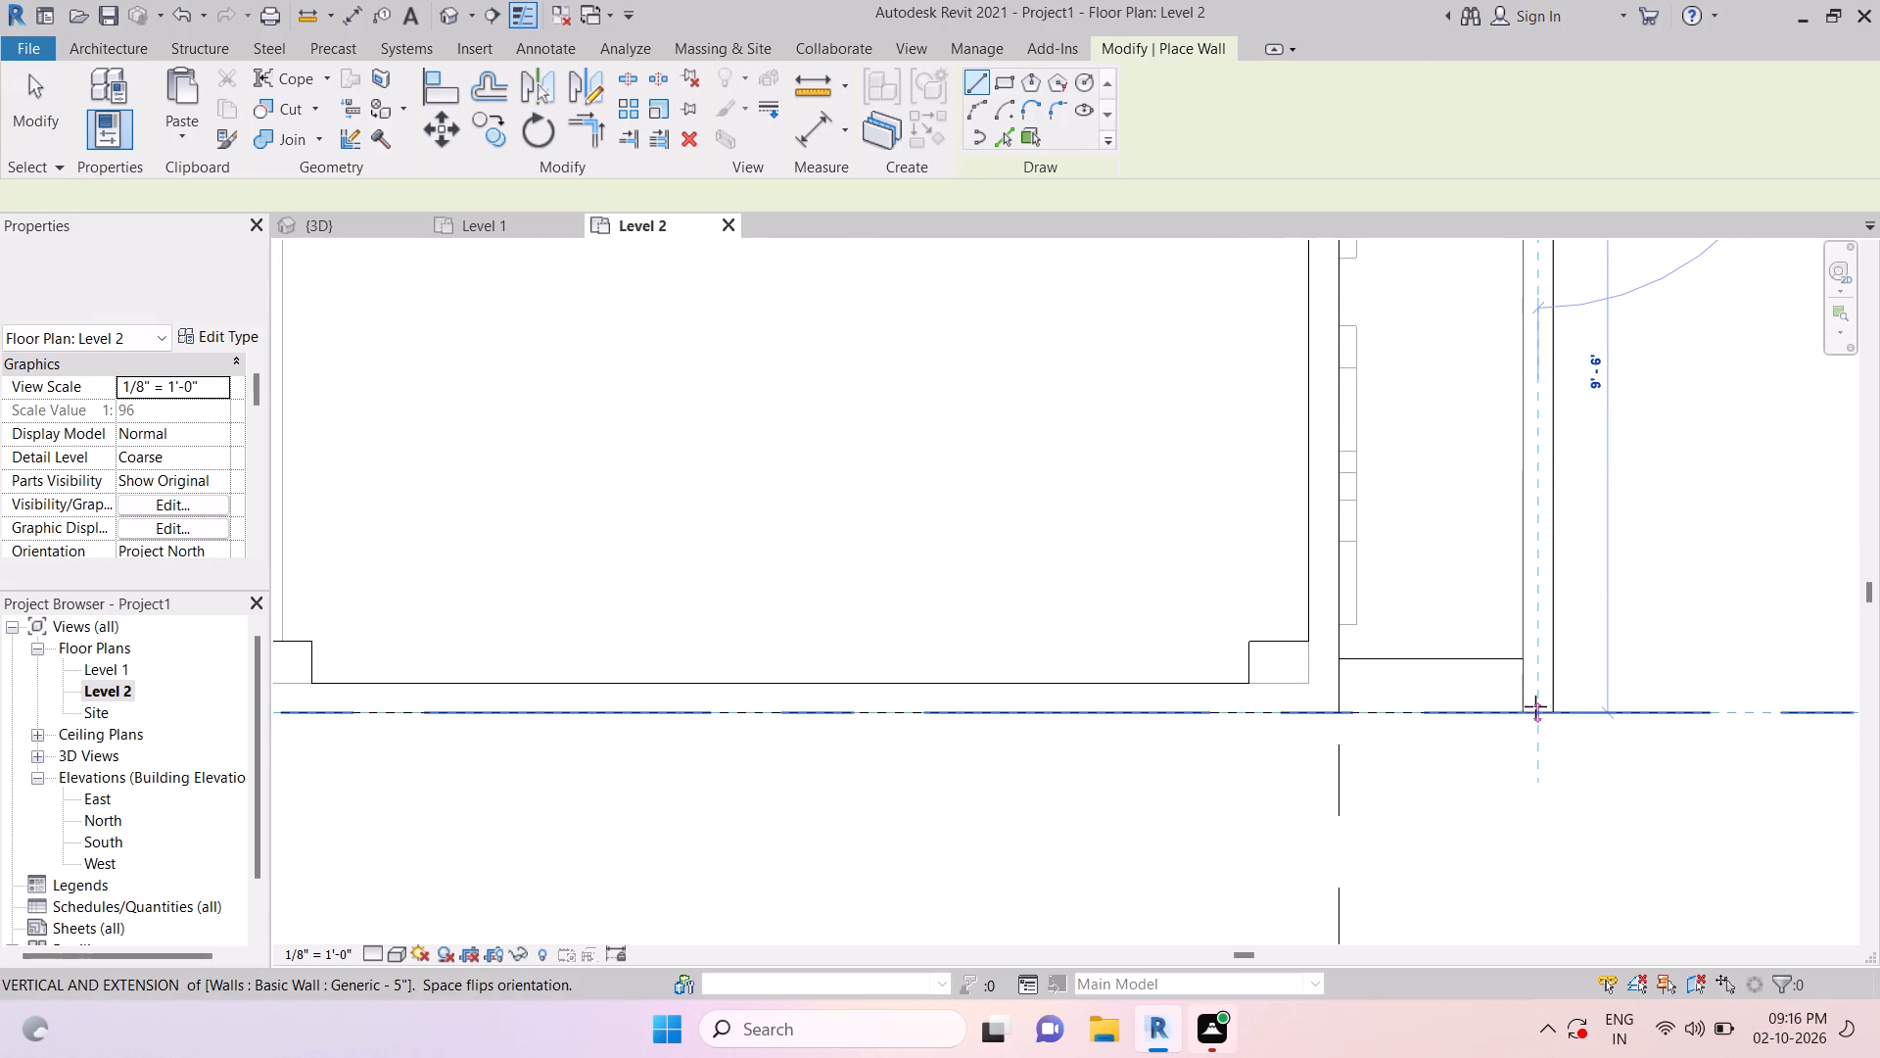
left_click(1536, 704)
key("Escape")
key("Escape")
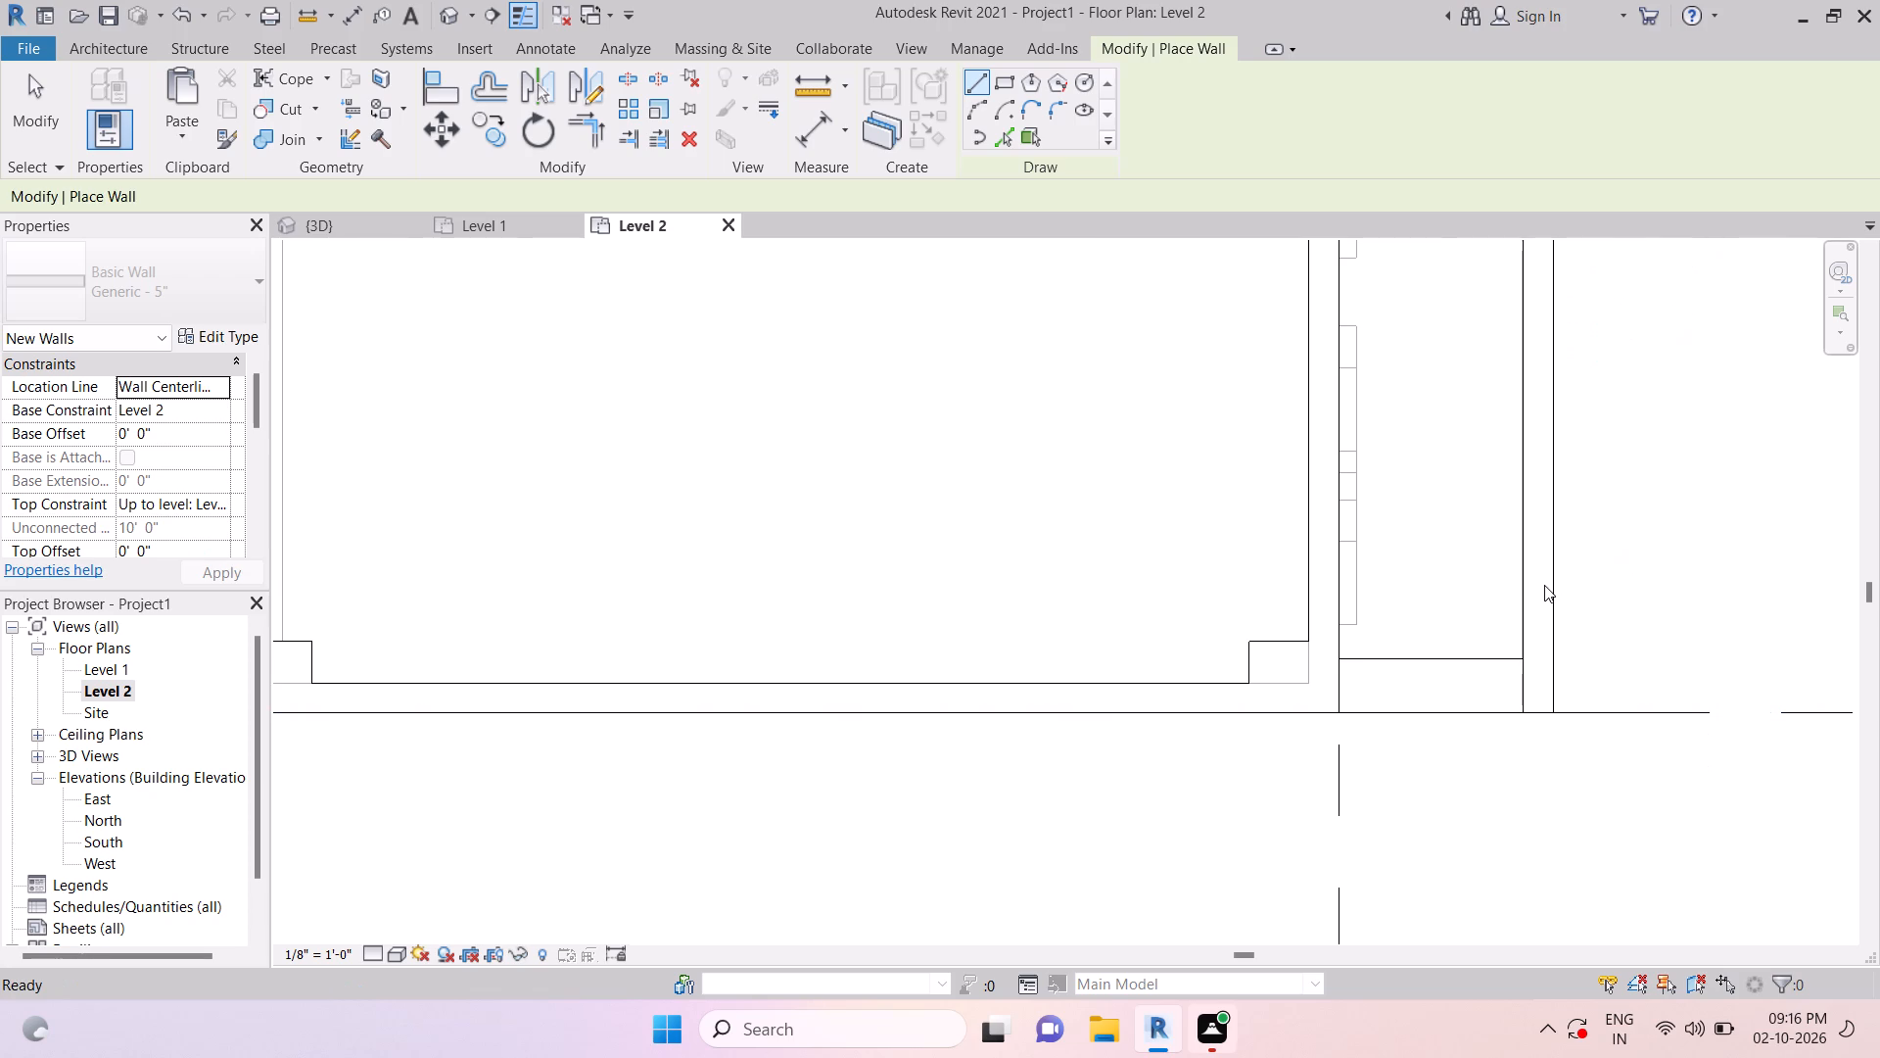
key("Escape")
scroll(1531, 585, "down", 7)
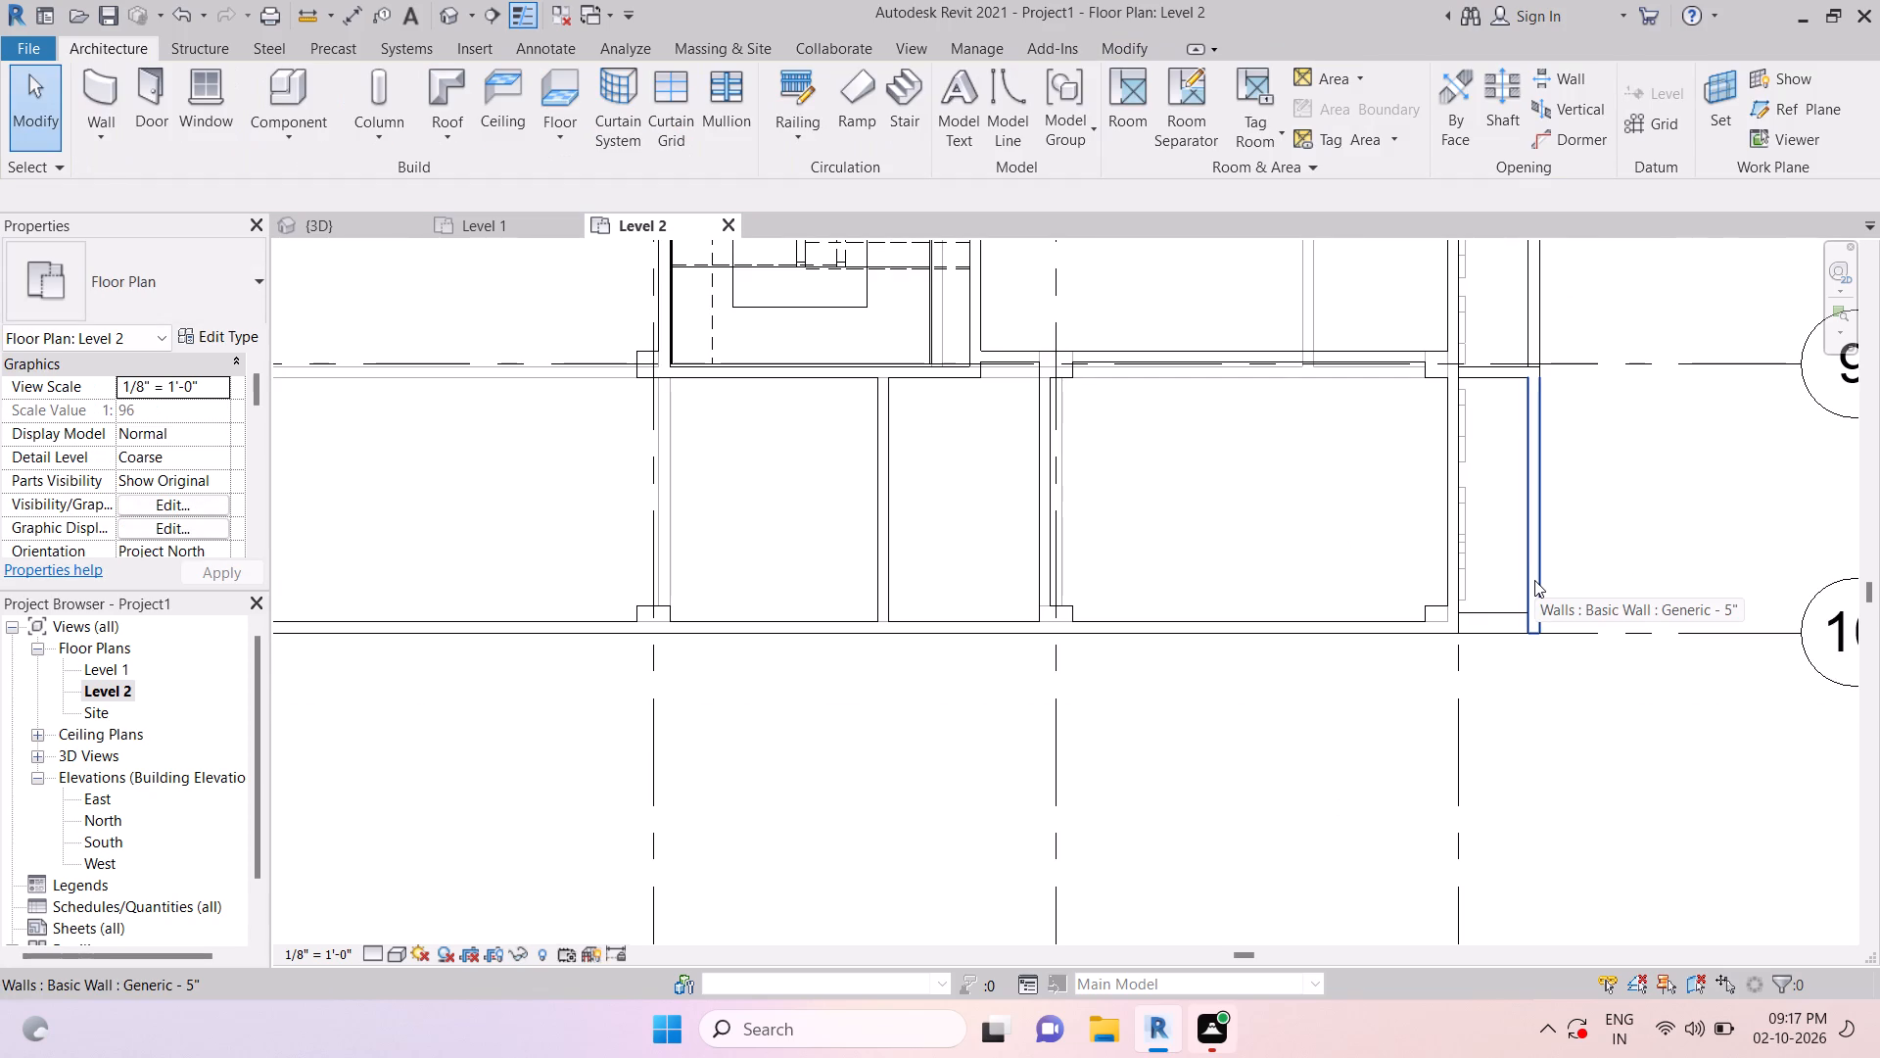
key("Escape")
key("Escape")
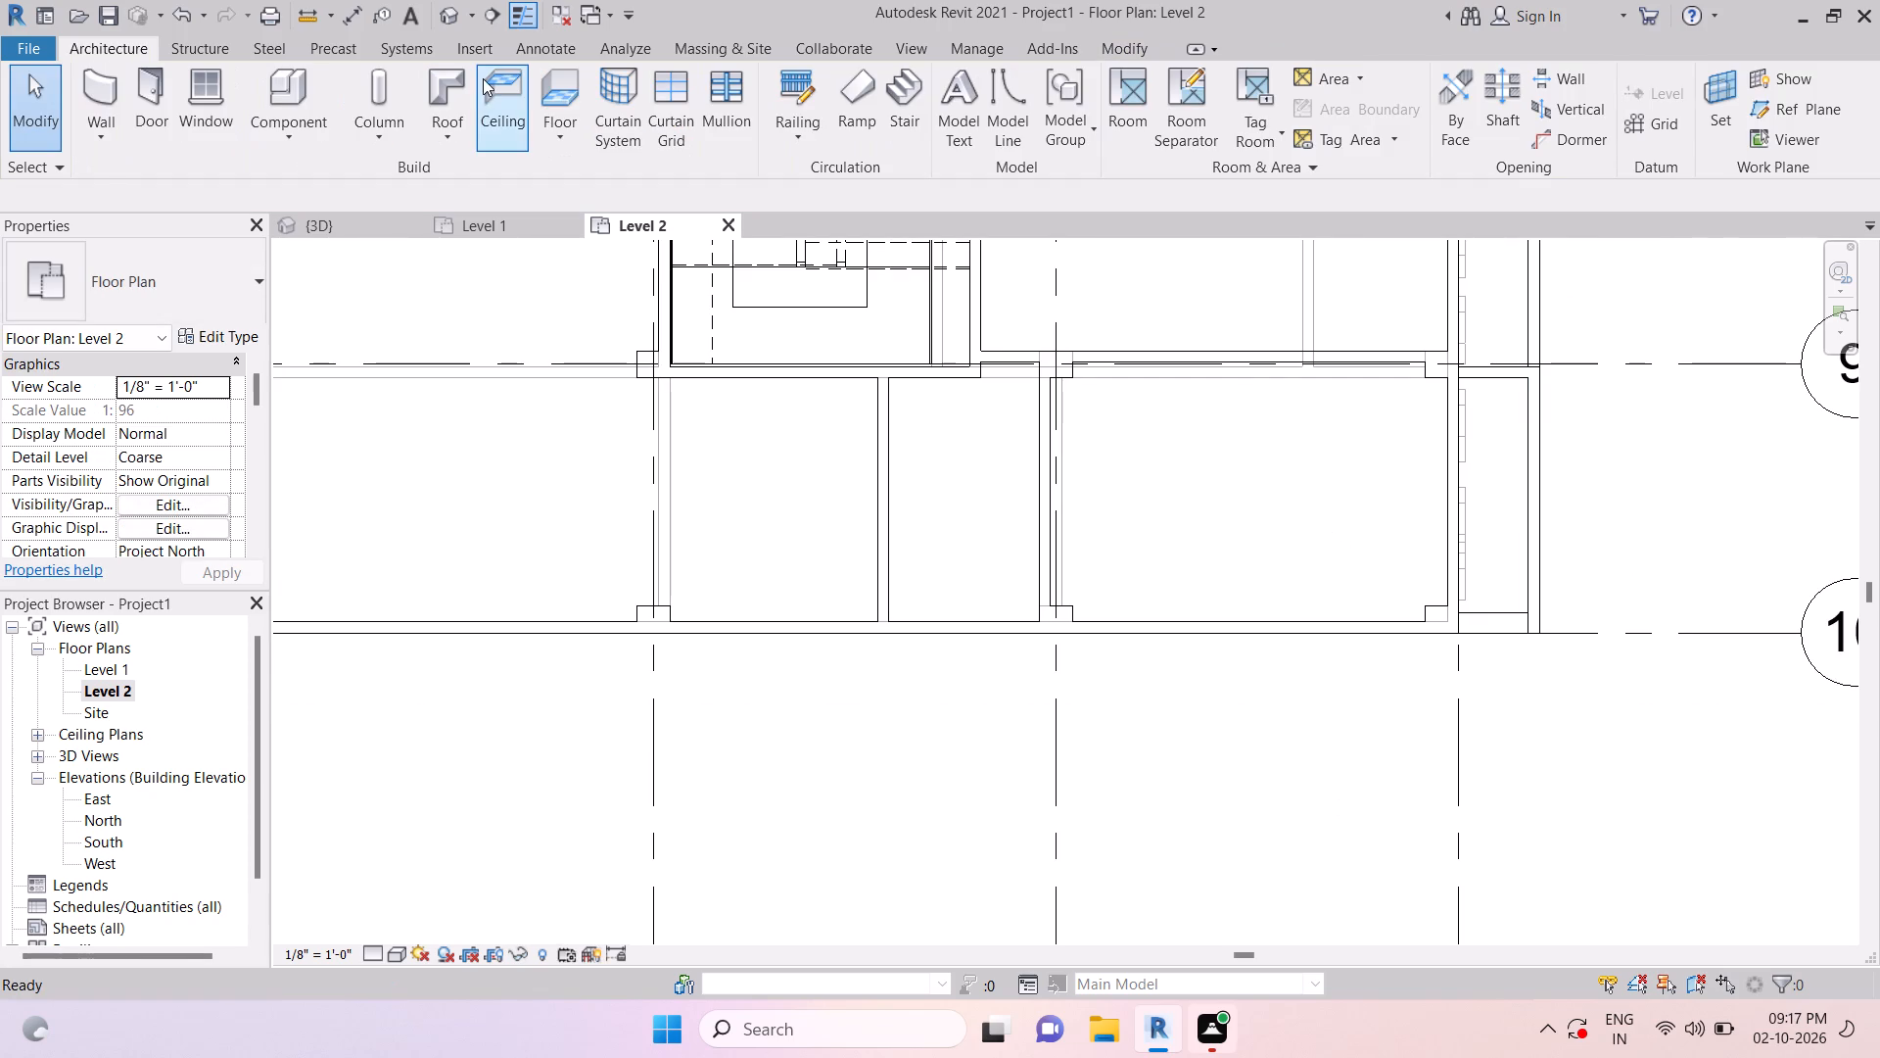
Save the project.
key("ctrl+s")
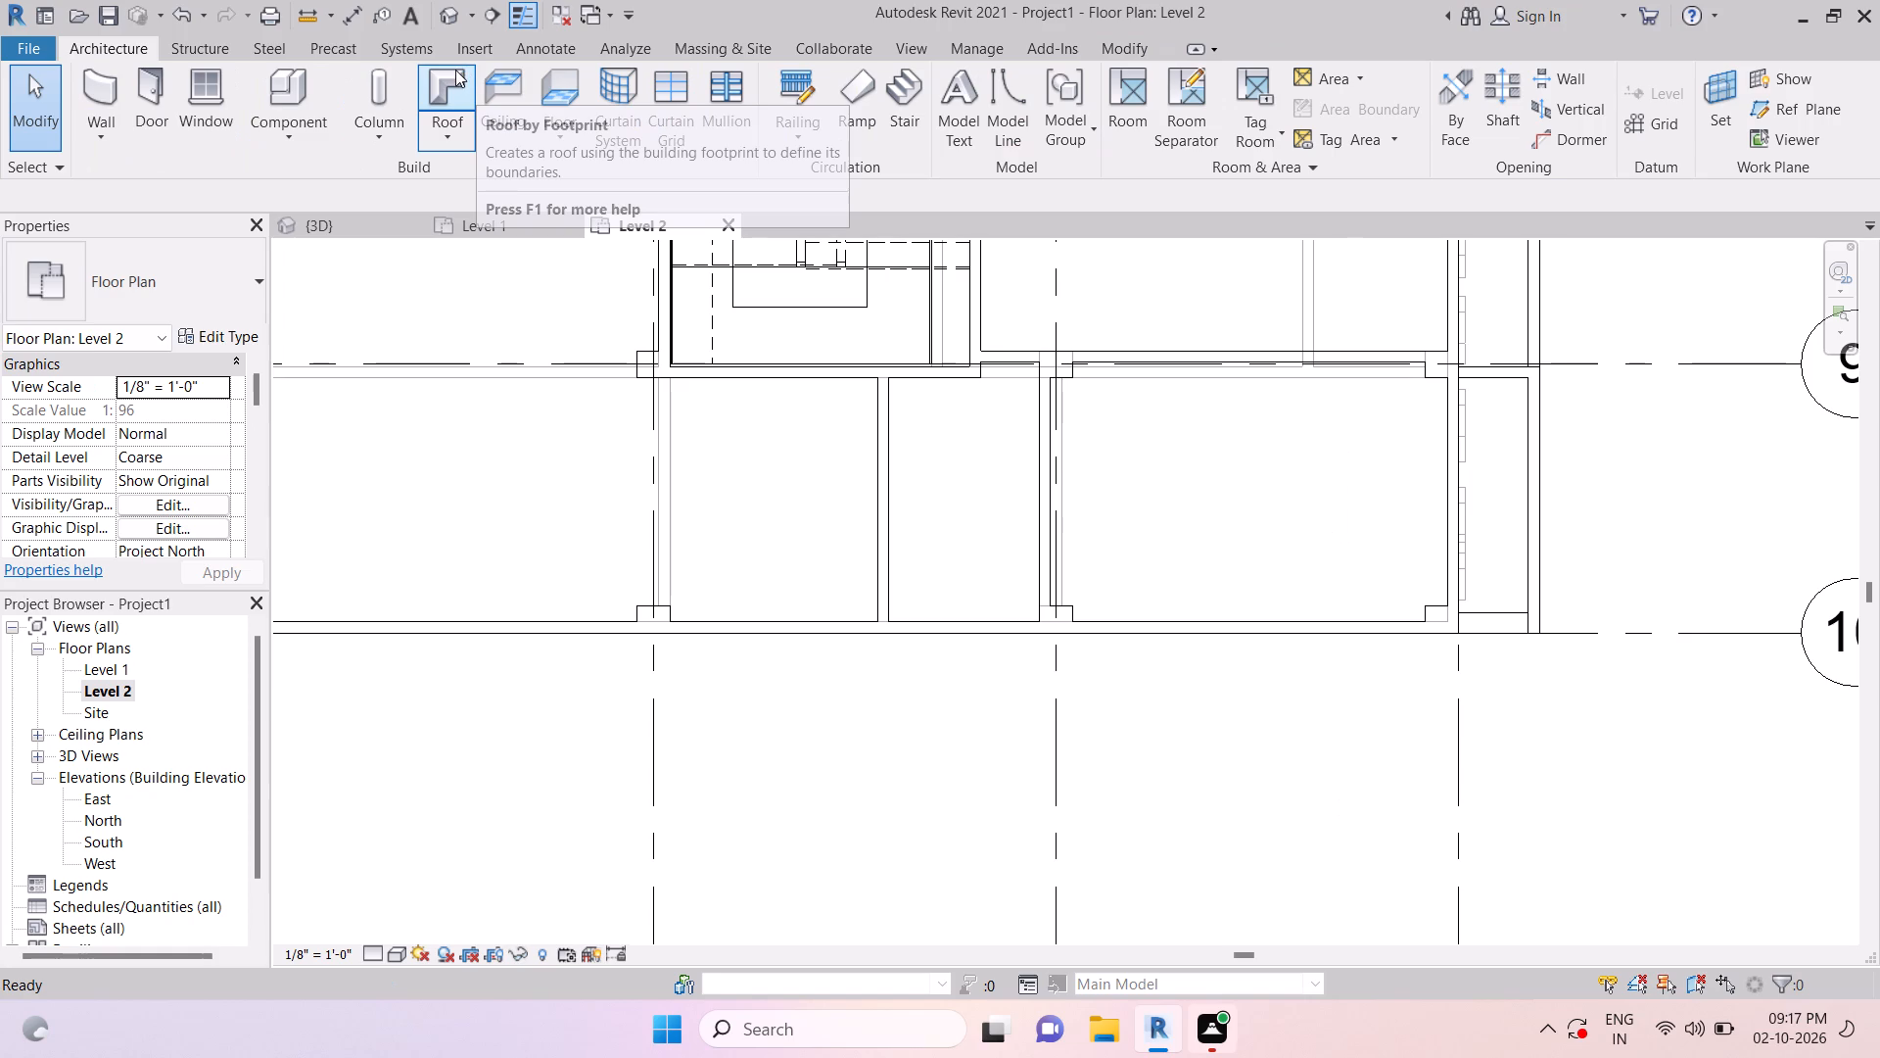
Inspect the whole building from several sides in the 3D view and return to the Level 2 plan around the stair.
left_click(448, 19)
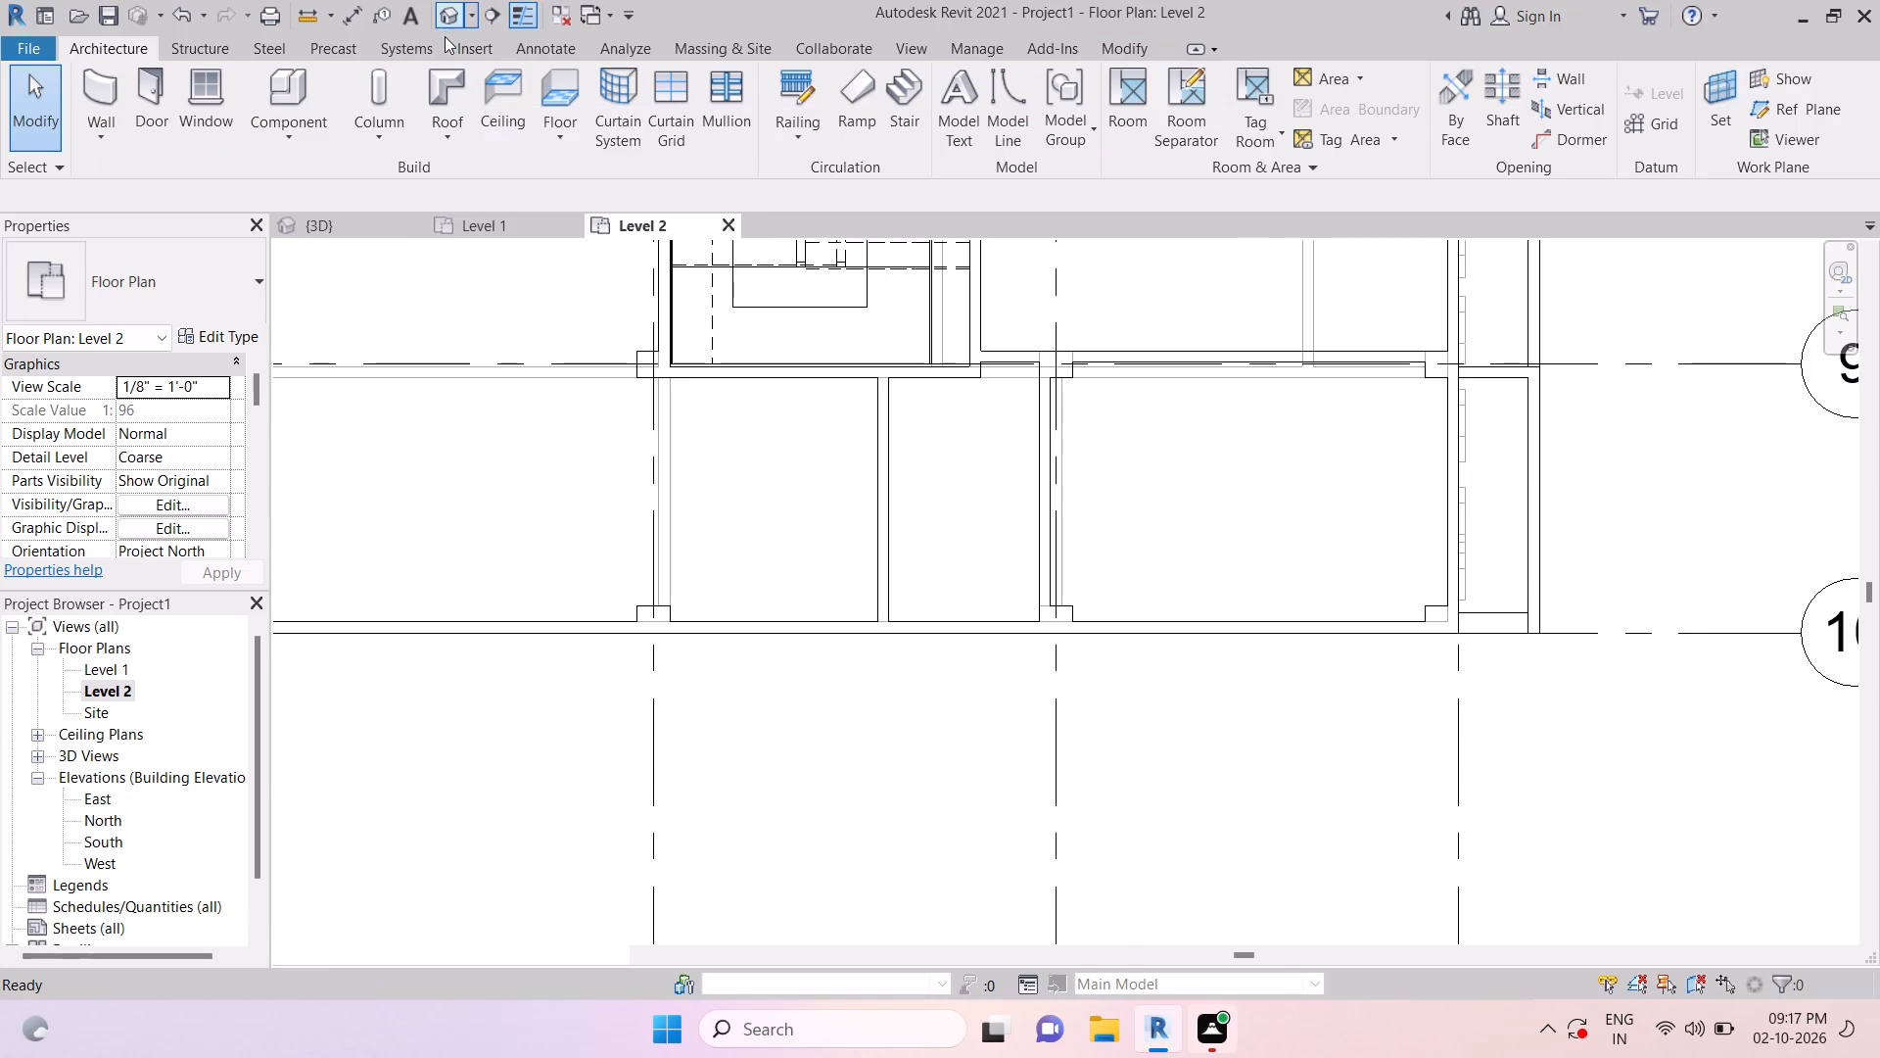
middle_click_drag(1281, 817, 1175, 814, "shift")
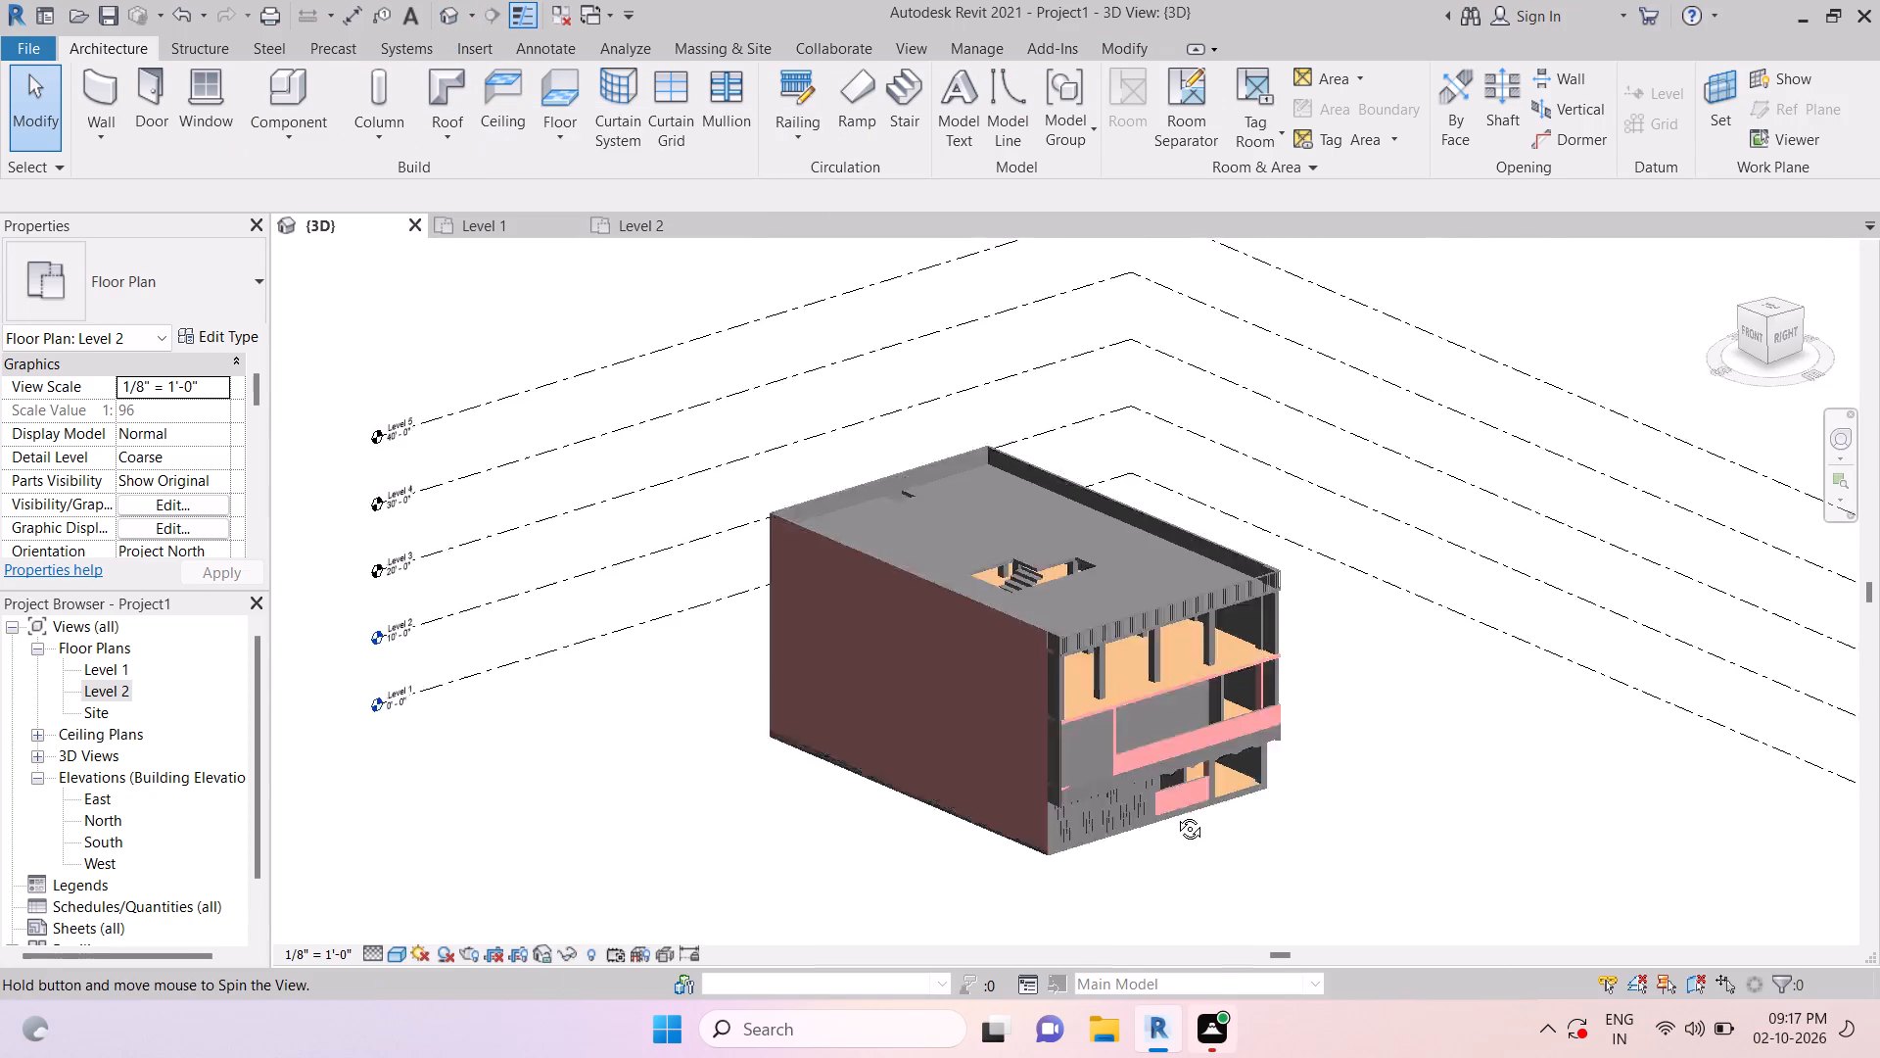
middle_click_drag(1175, 814, 1008, 740, "shift")
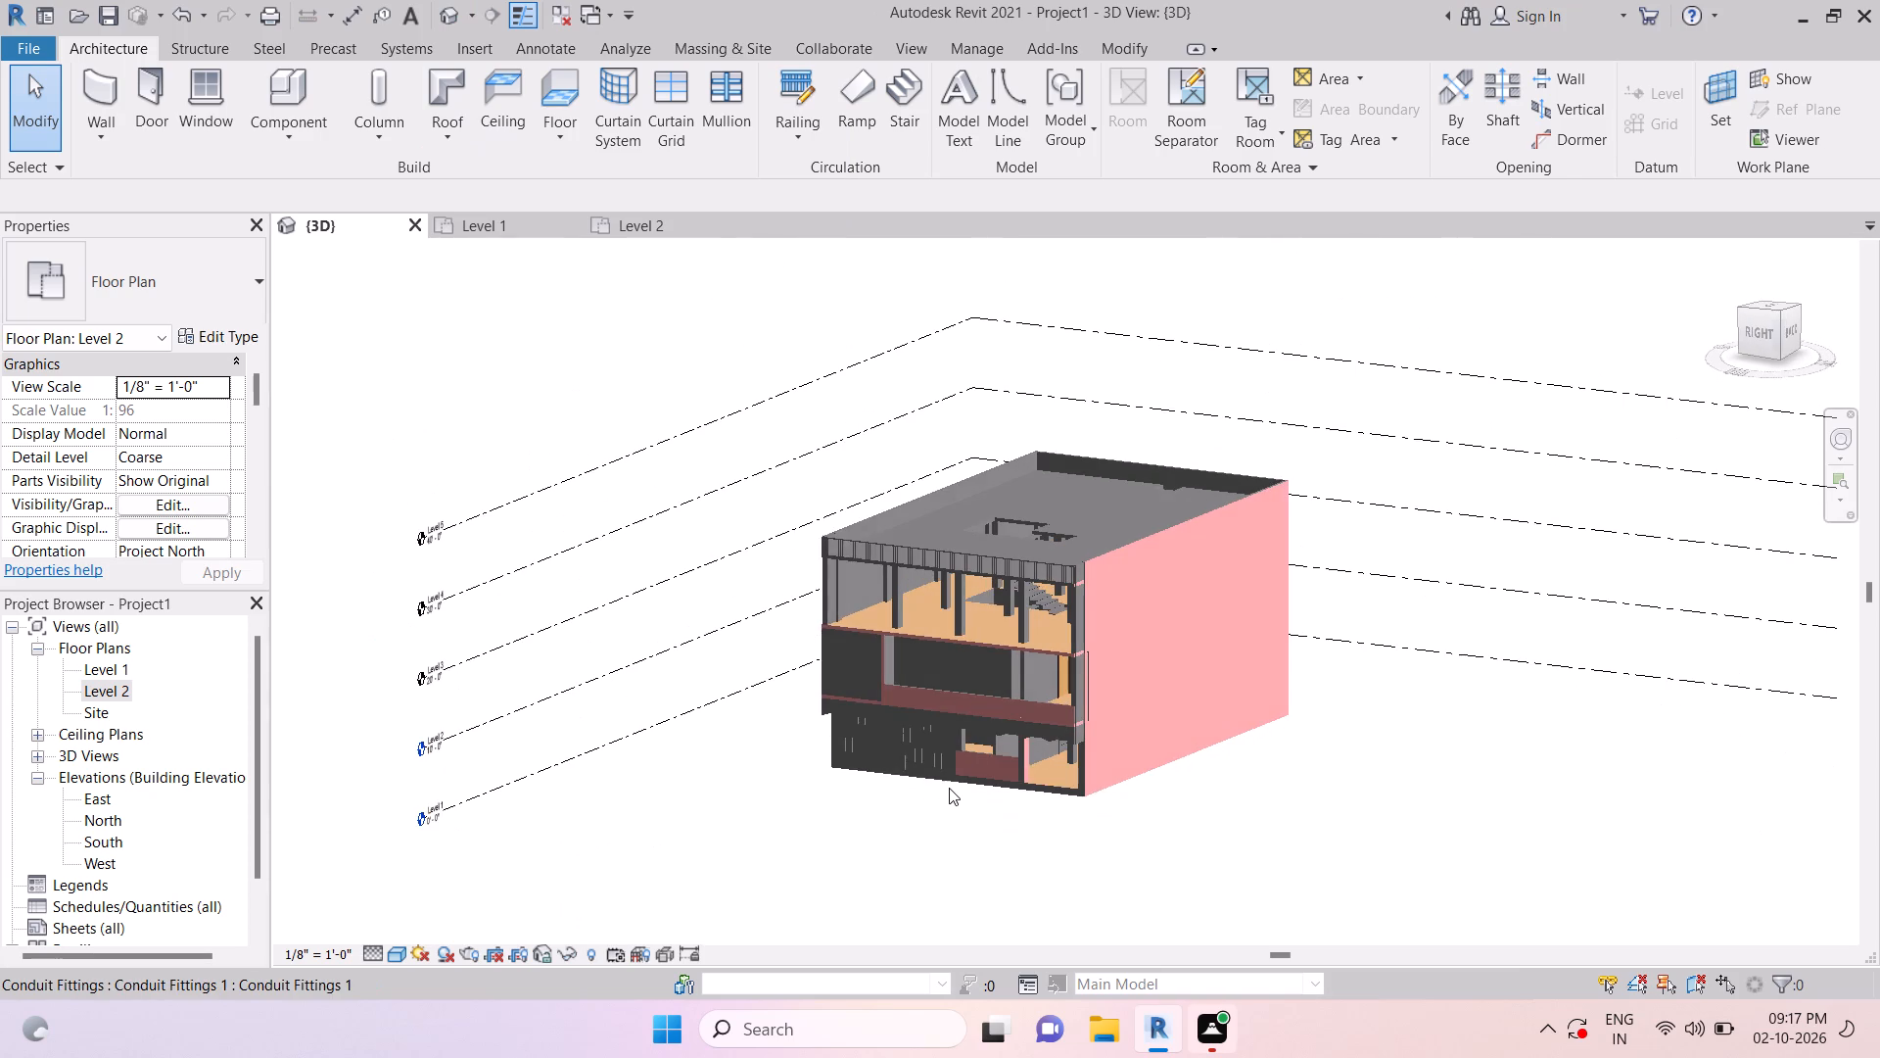
middle_click_drag(949, 788, 968, 837, "shift")
key("Escape")
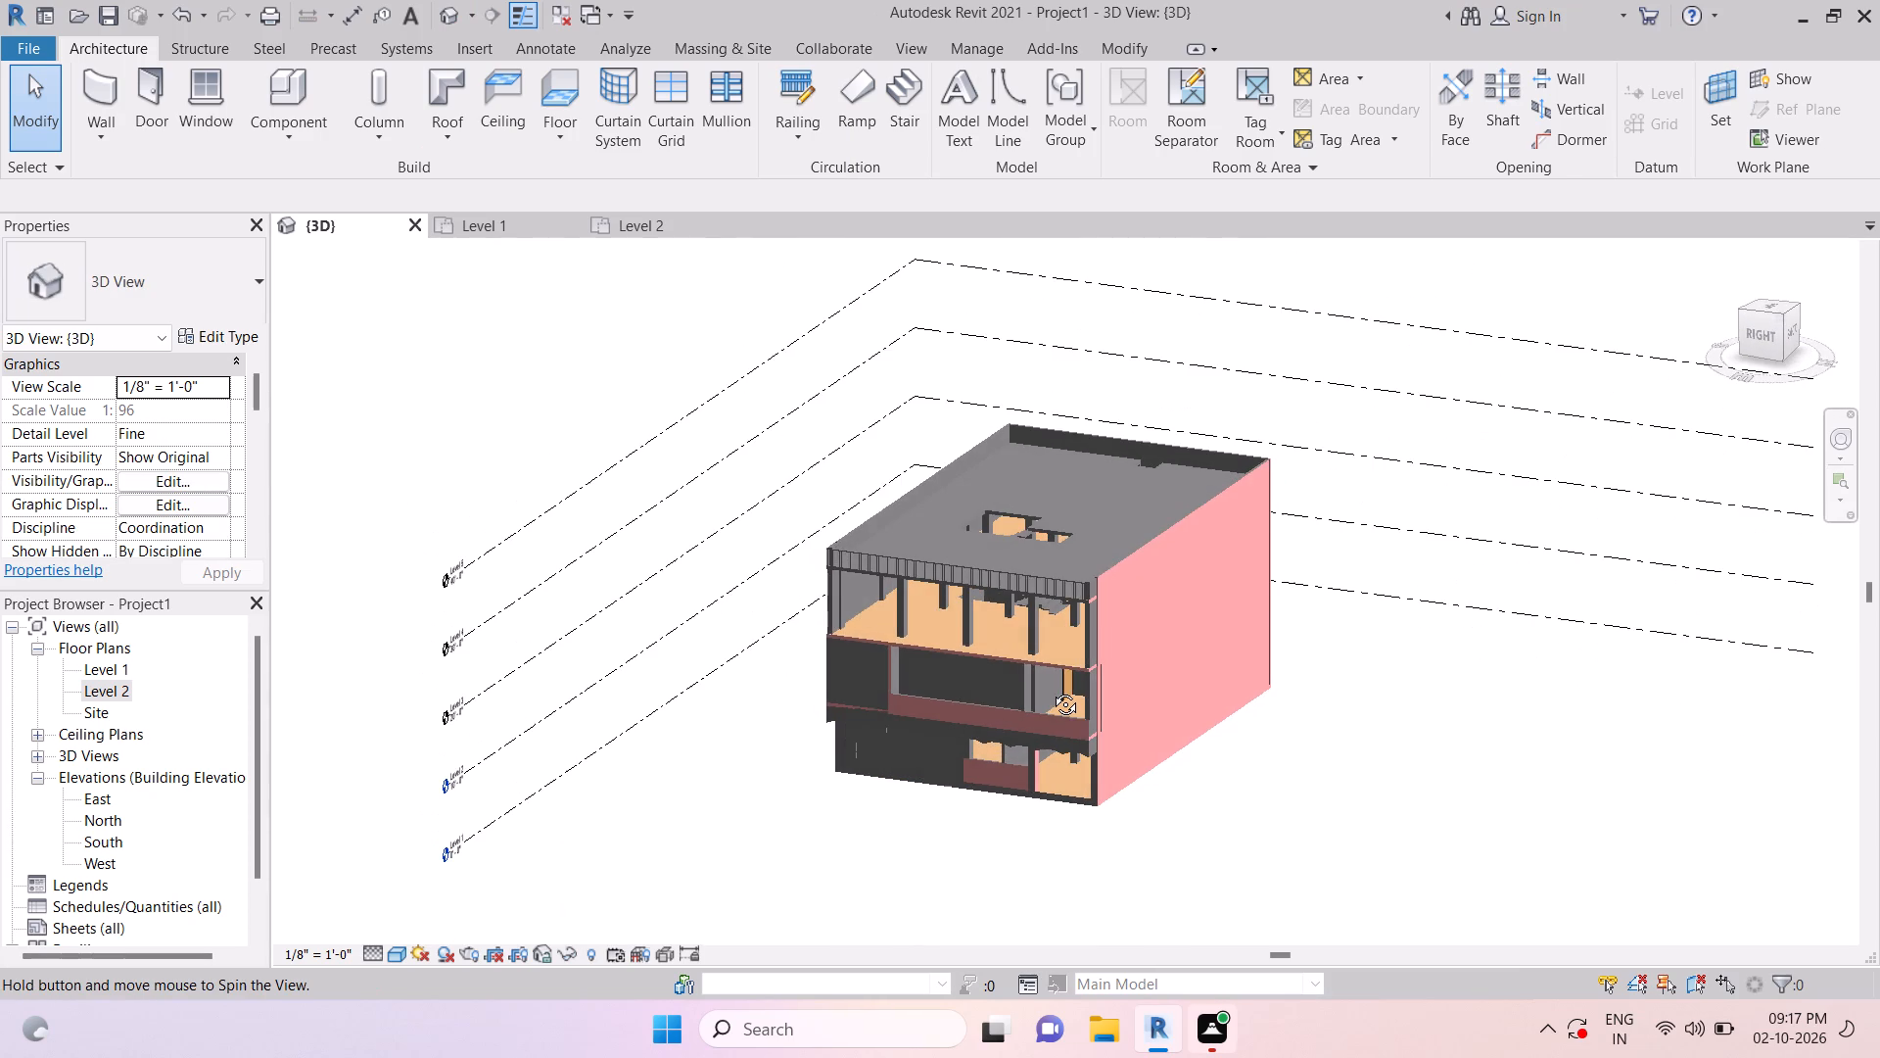
left_click(642, 226)
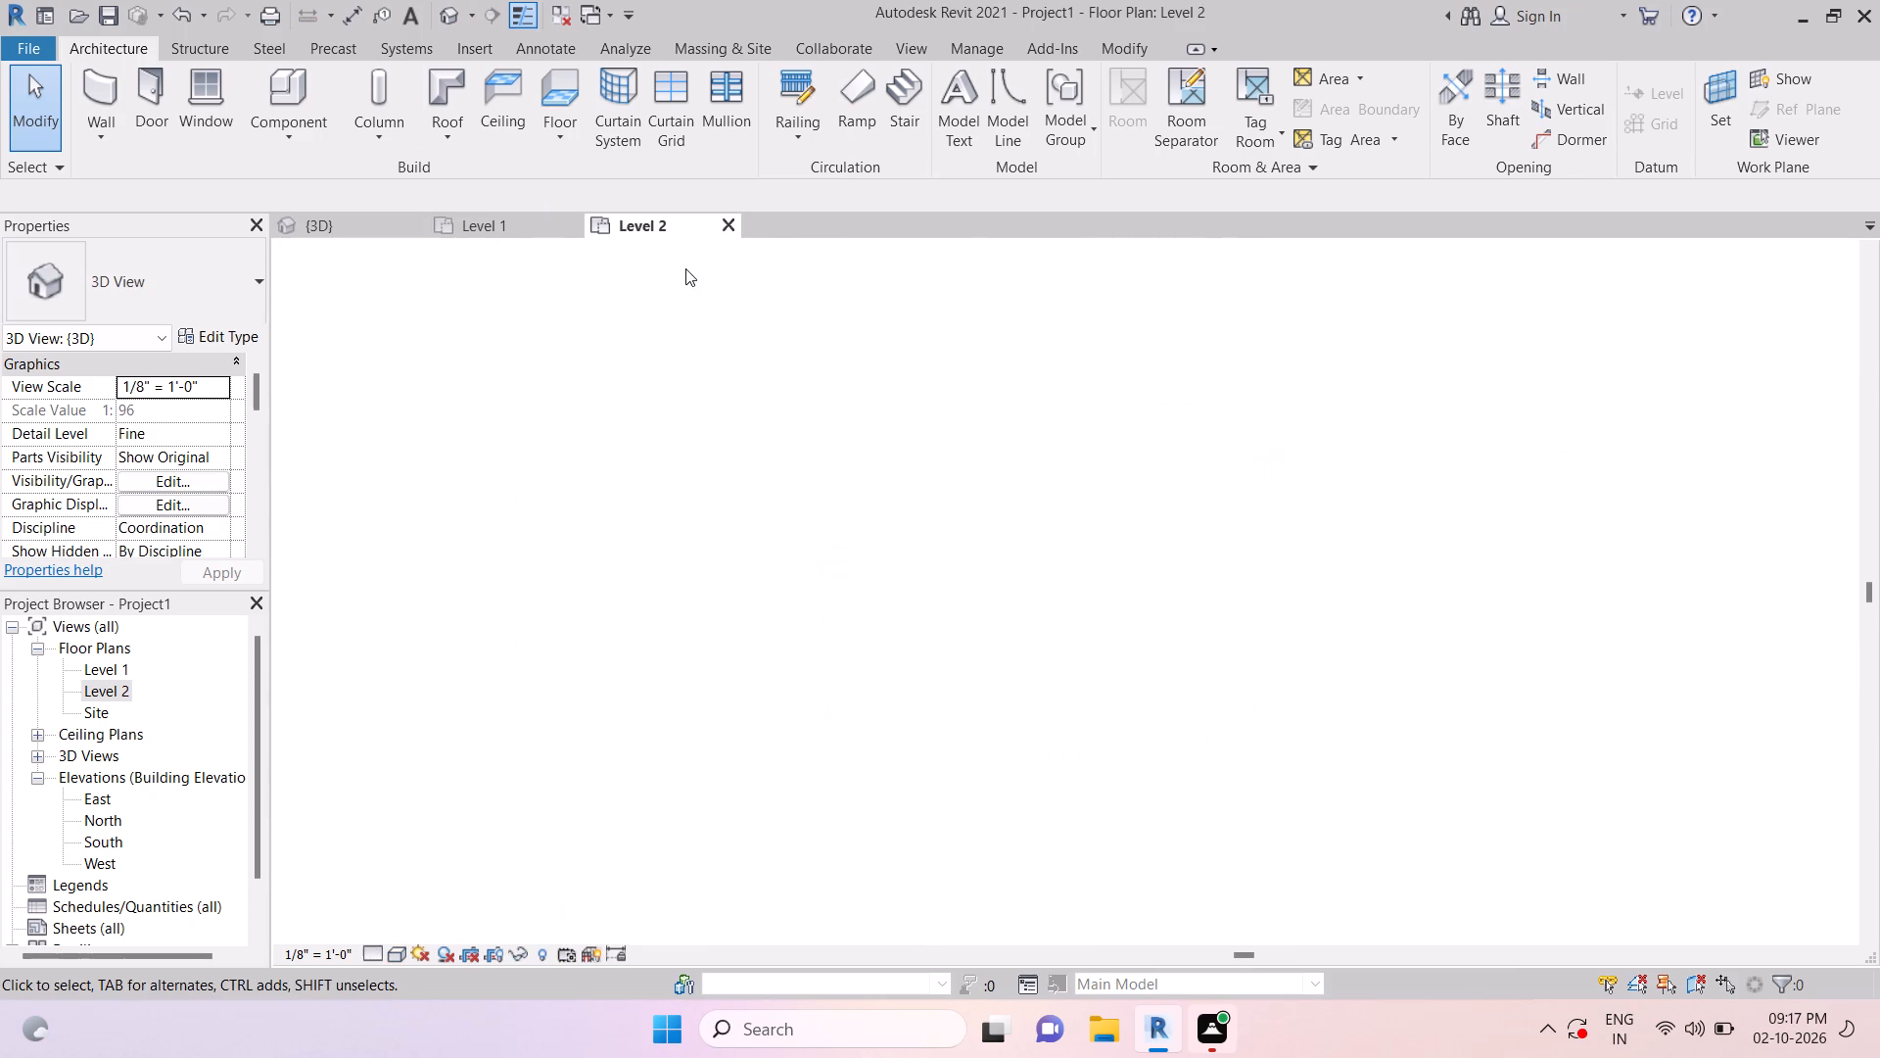
scroll(1018, 434, "down", 4)
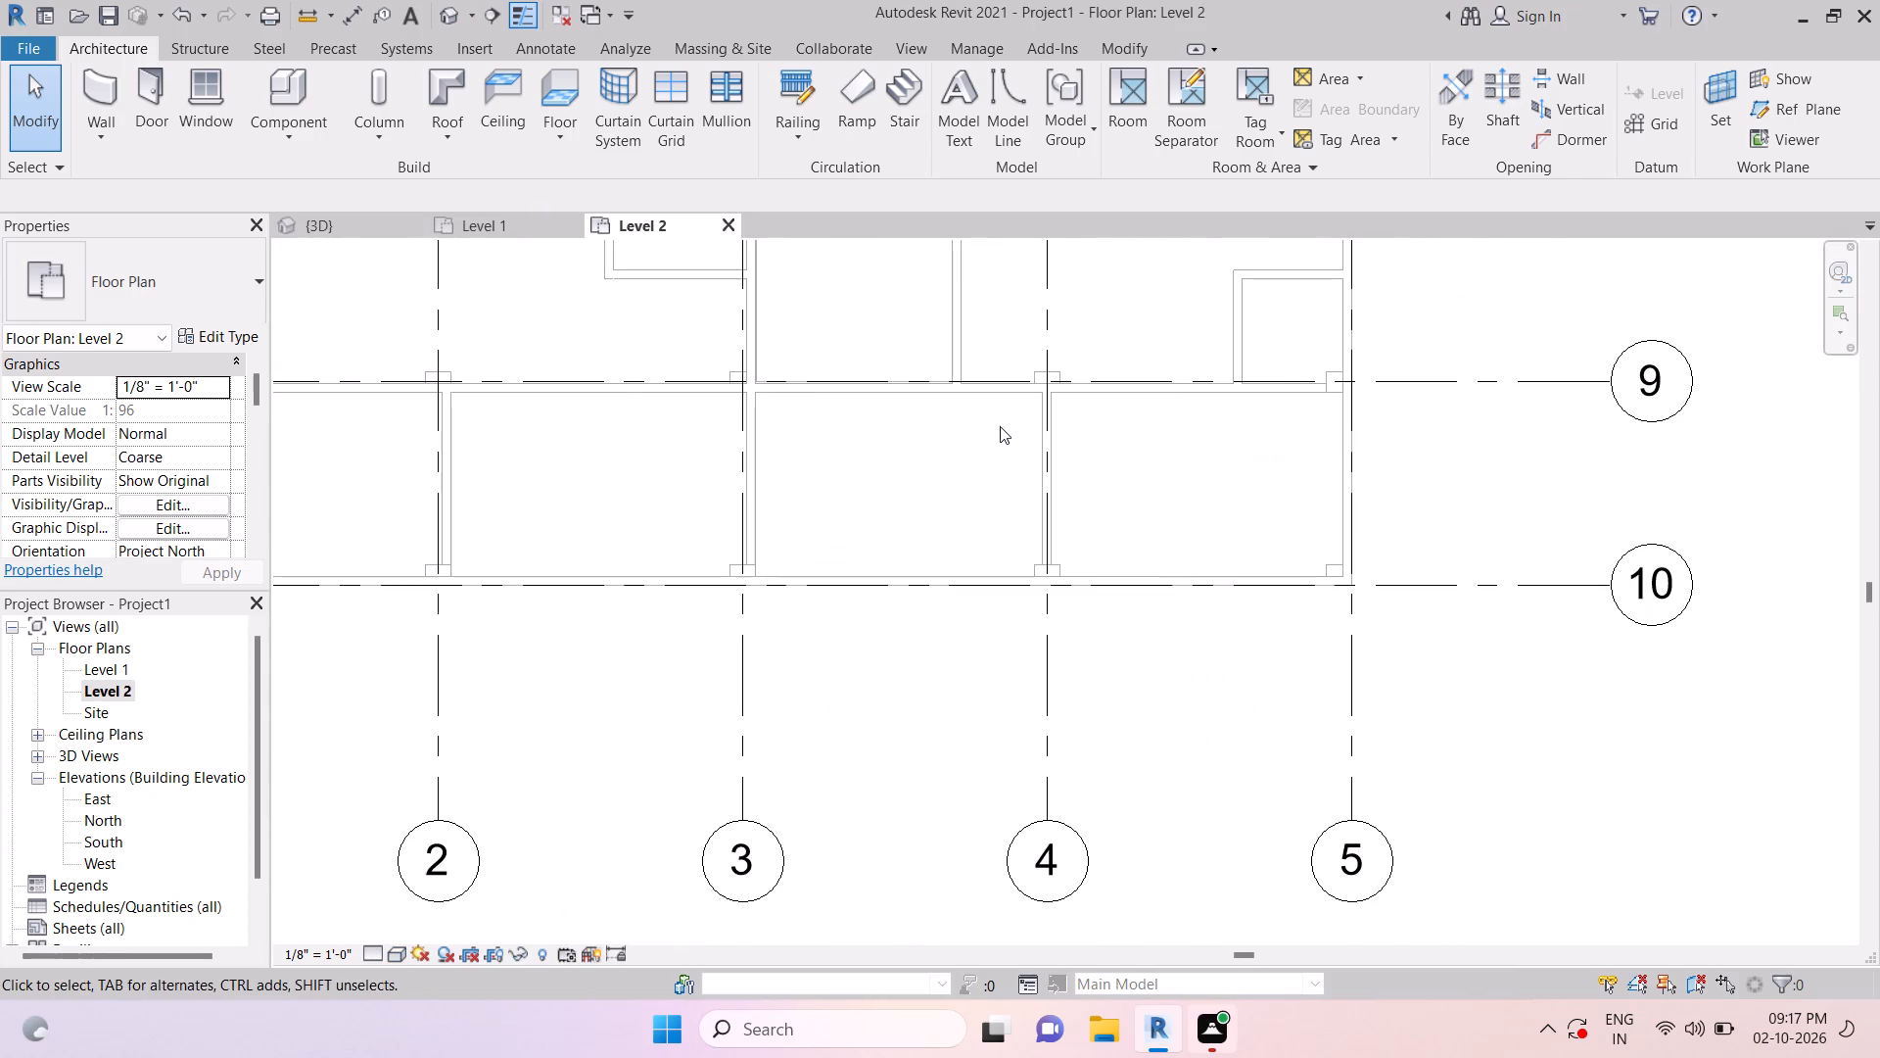
middle_click_drag(986, 428, 986, 544)
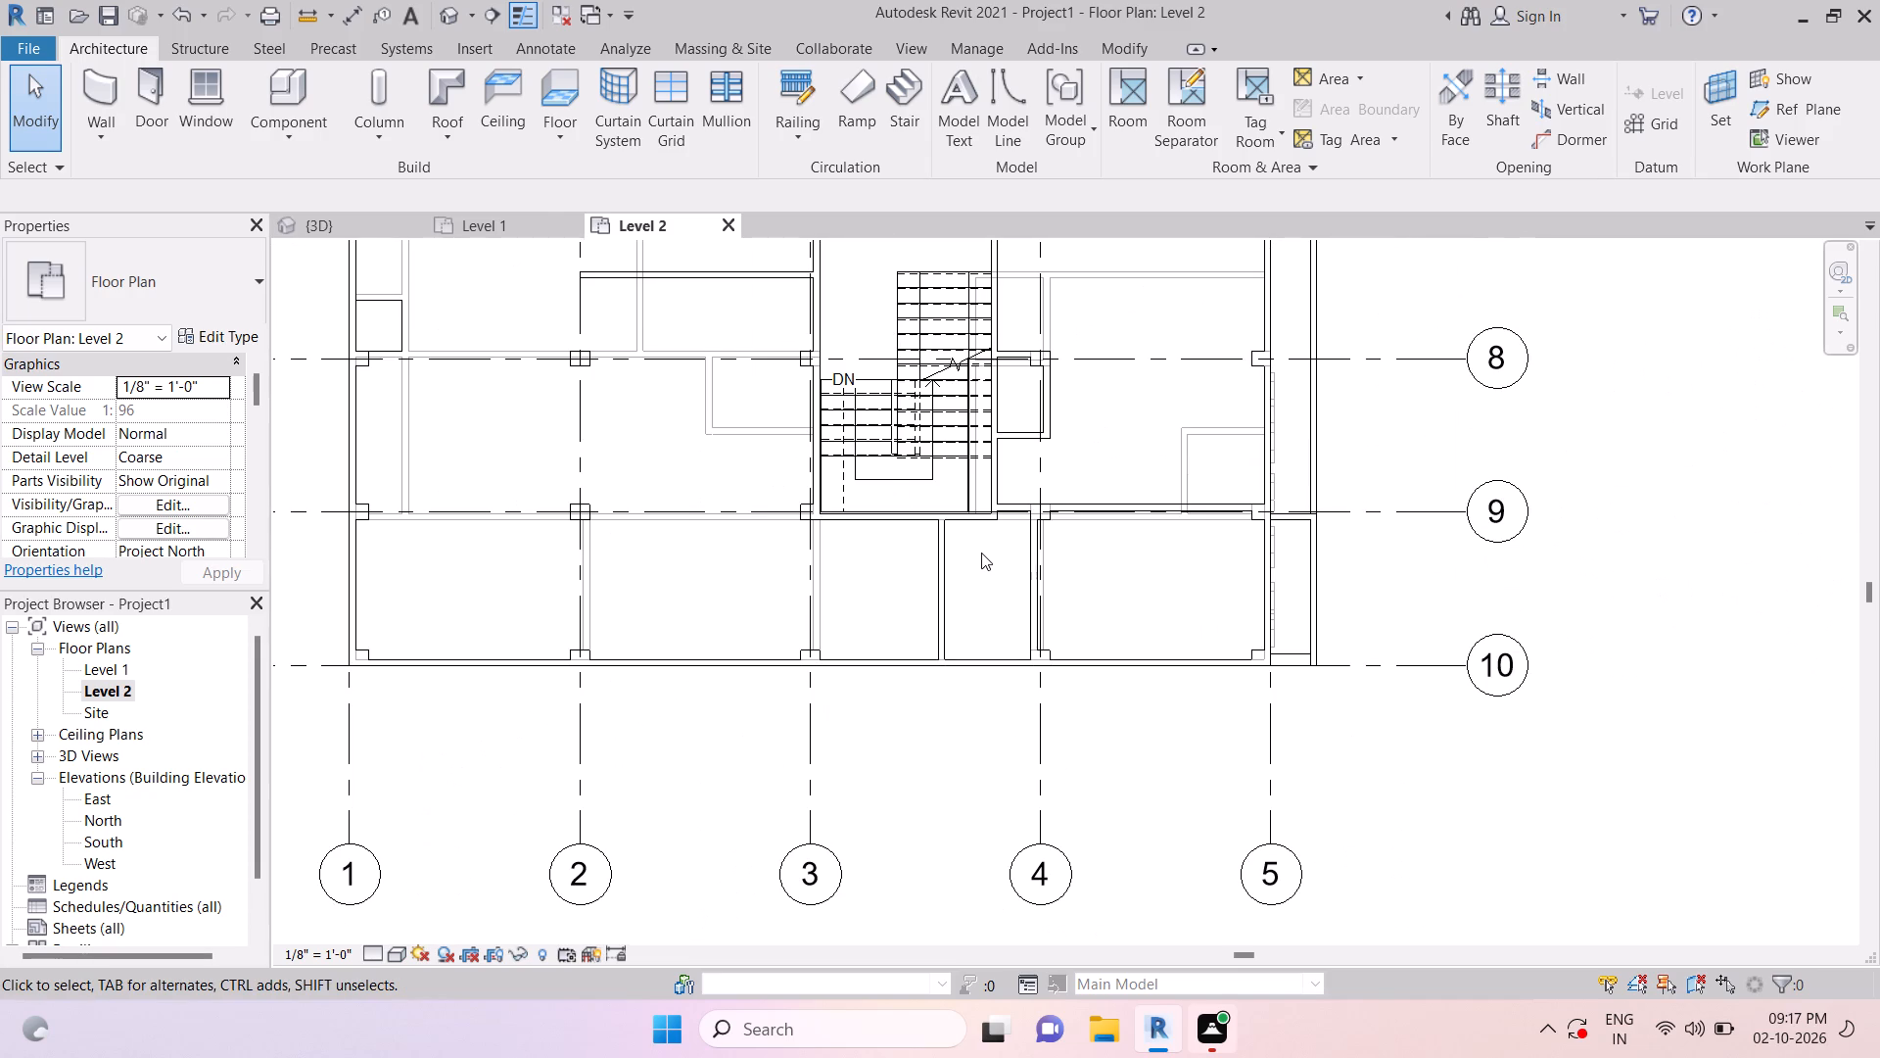
middle_click_drag(1089, 412, 1089, 476)
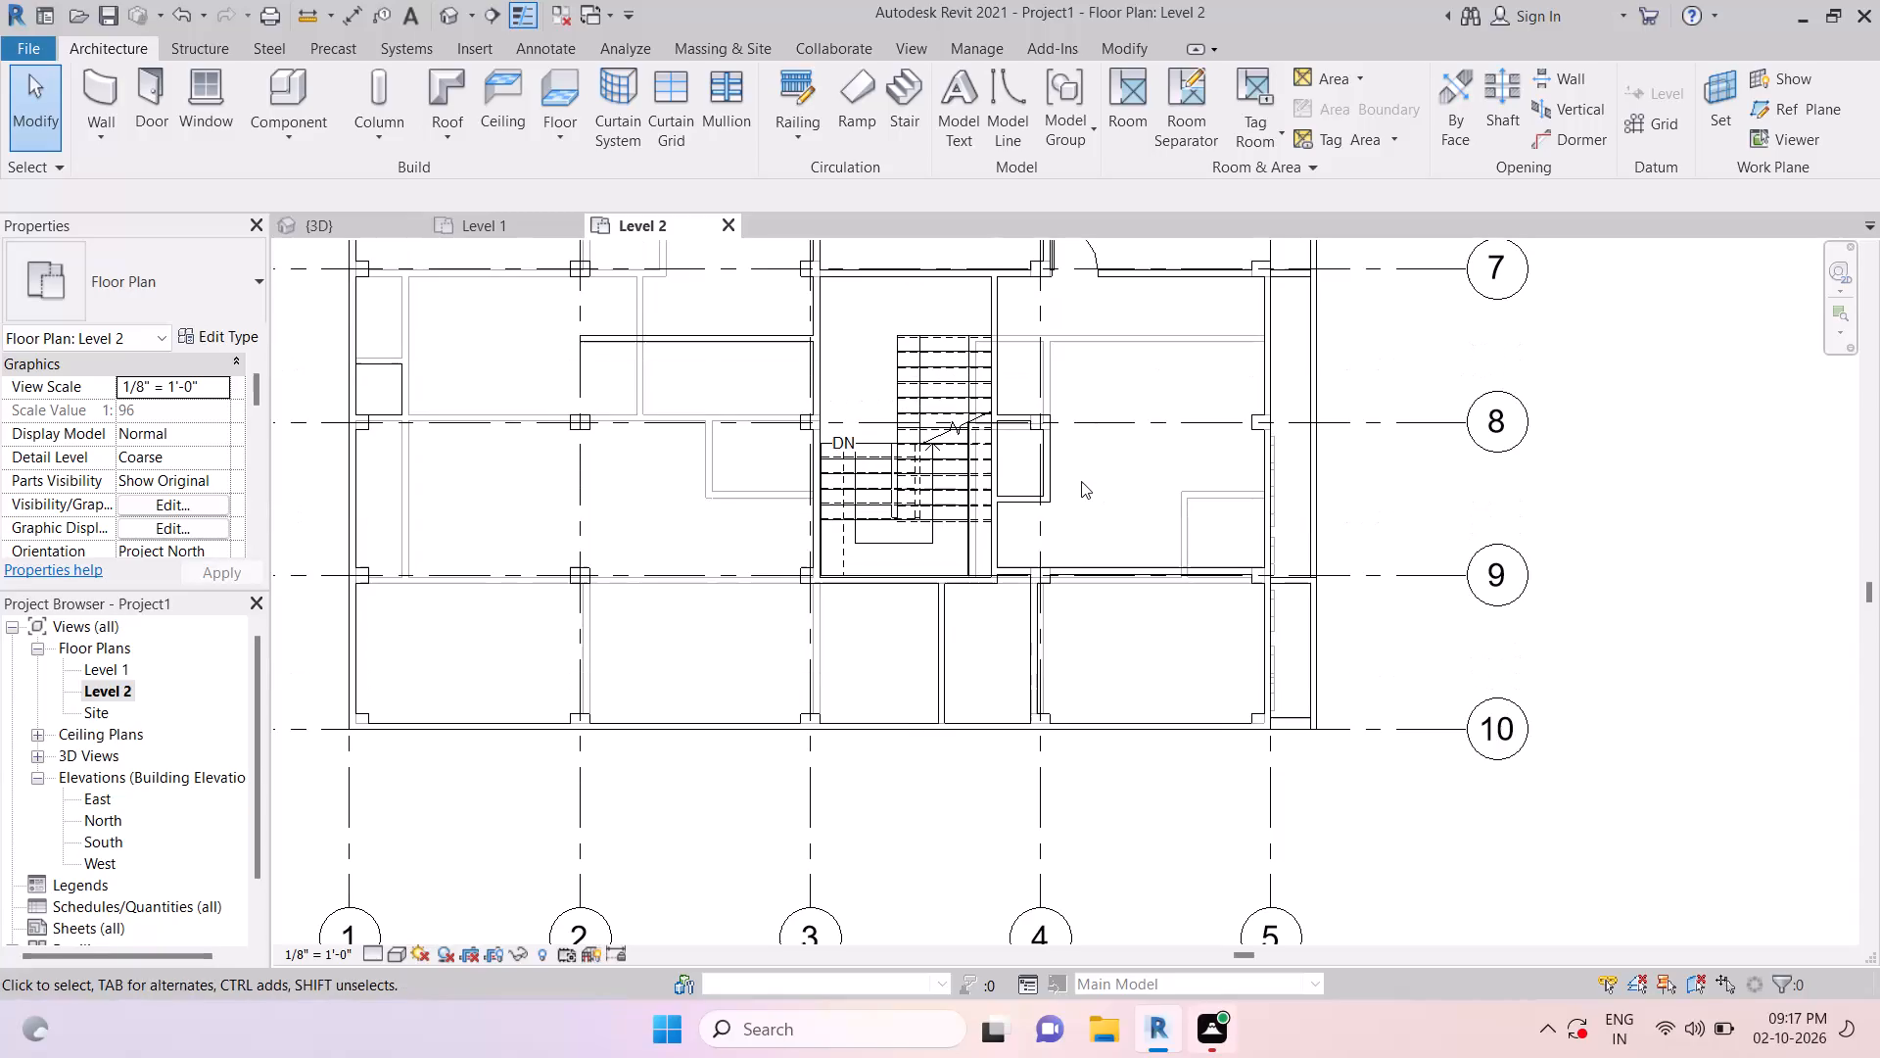
scroll(913, 447, "up", 1)
middle_click_drag(913, 447, 938, 552)
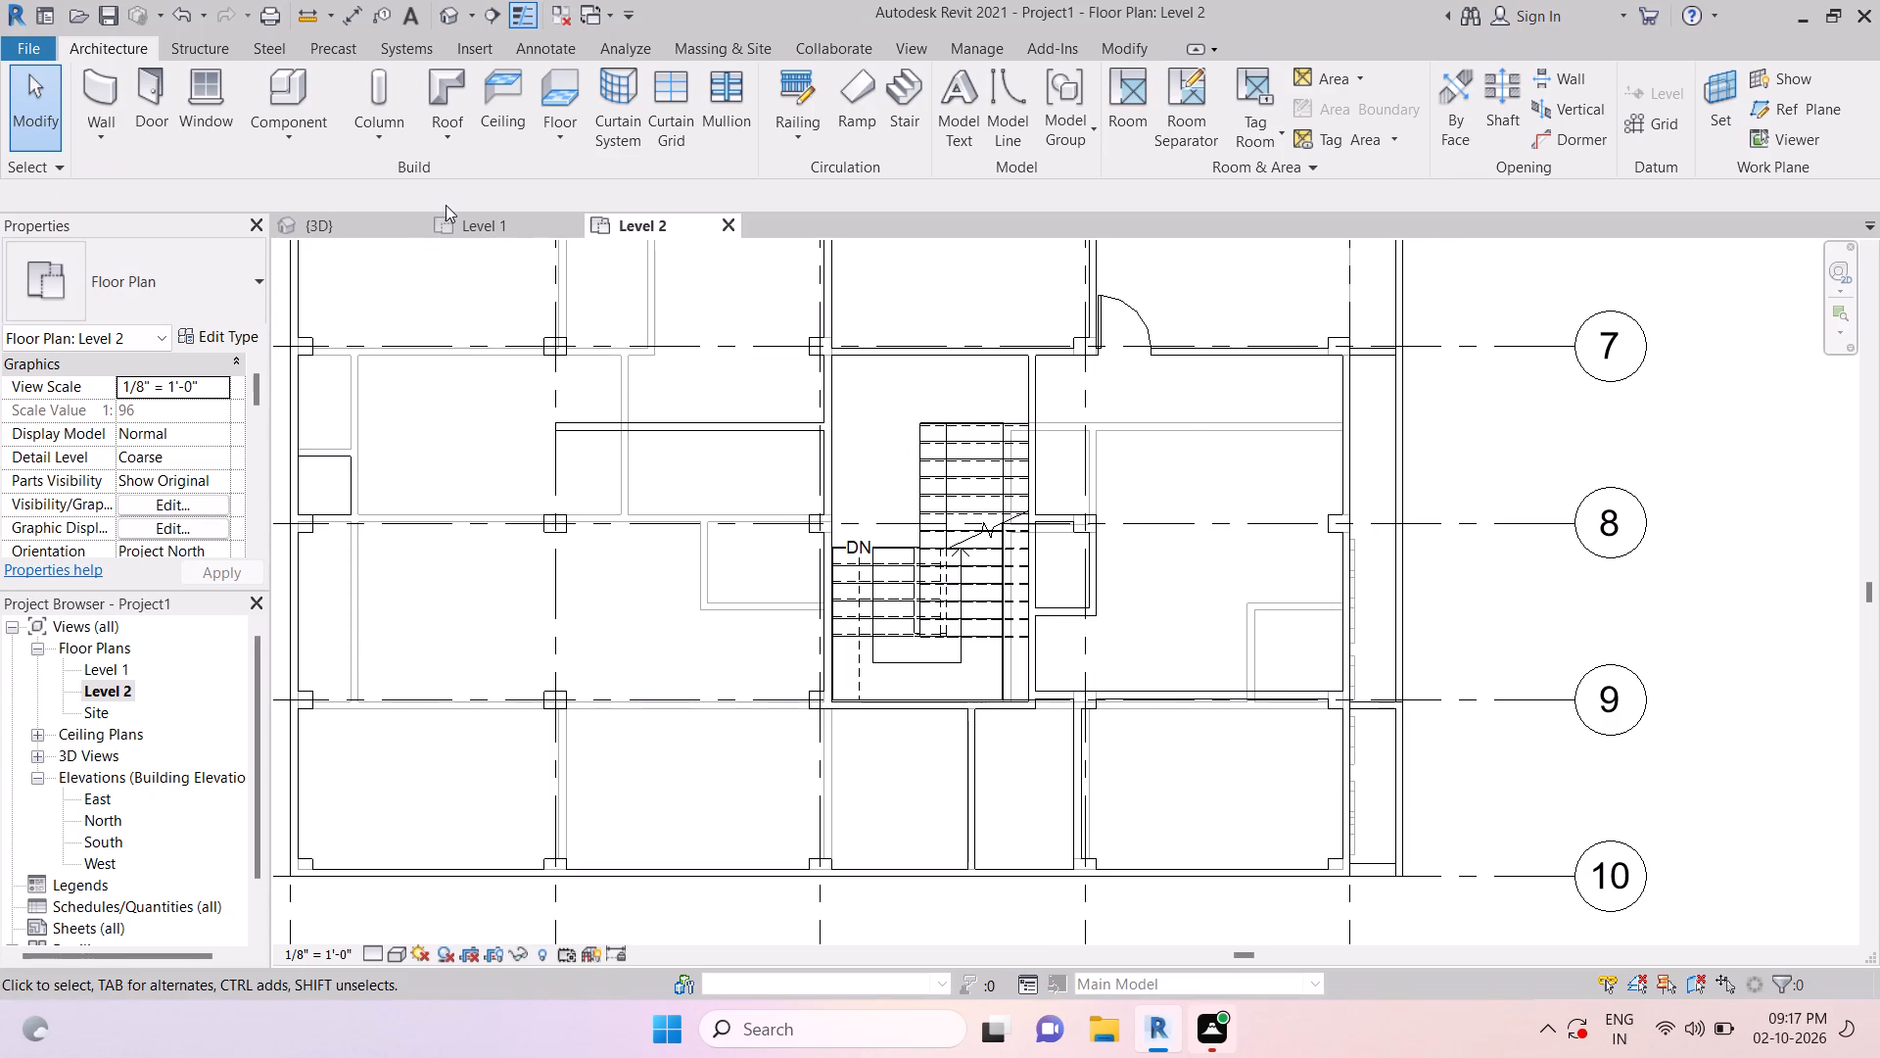
Place a Single-Flush 30" x 80" door in the grid 5 wall just past grid 9, flipped so its hinge is on the grid 9 side.
left_click(163, 106)
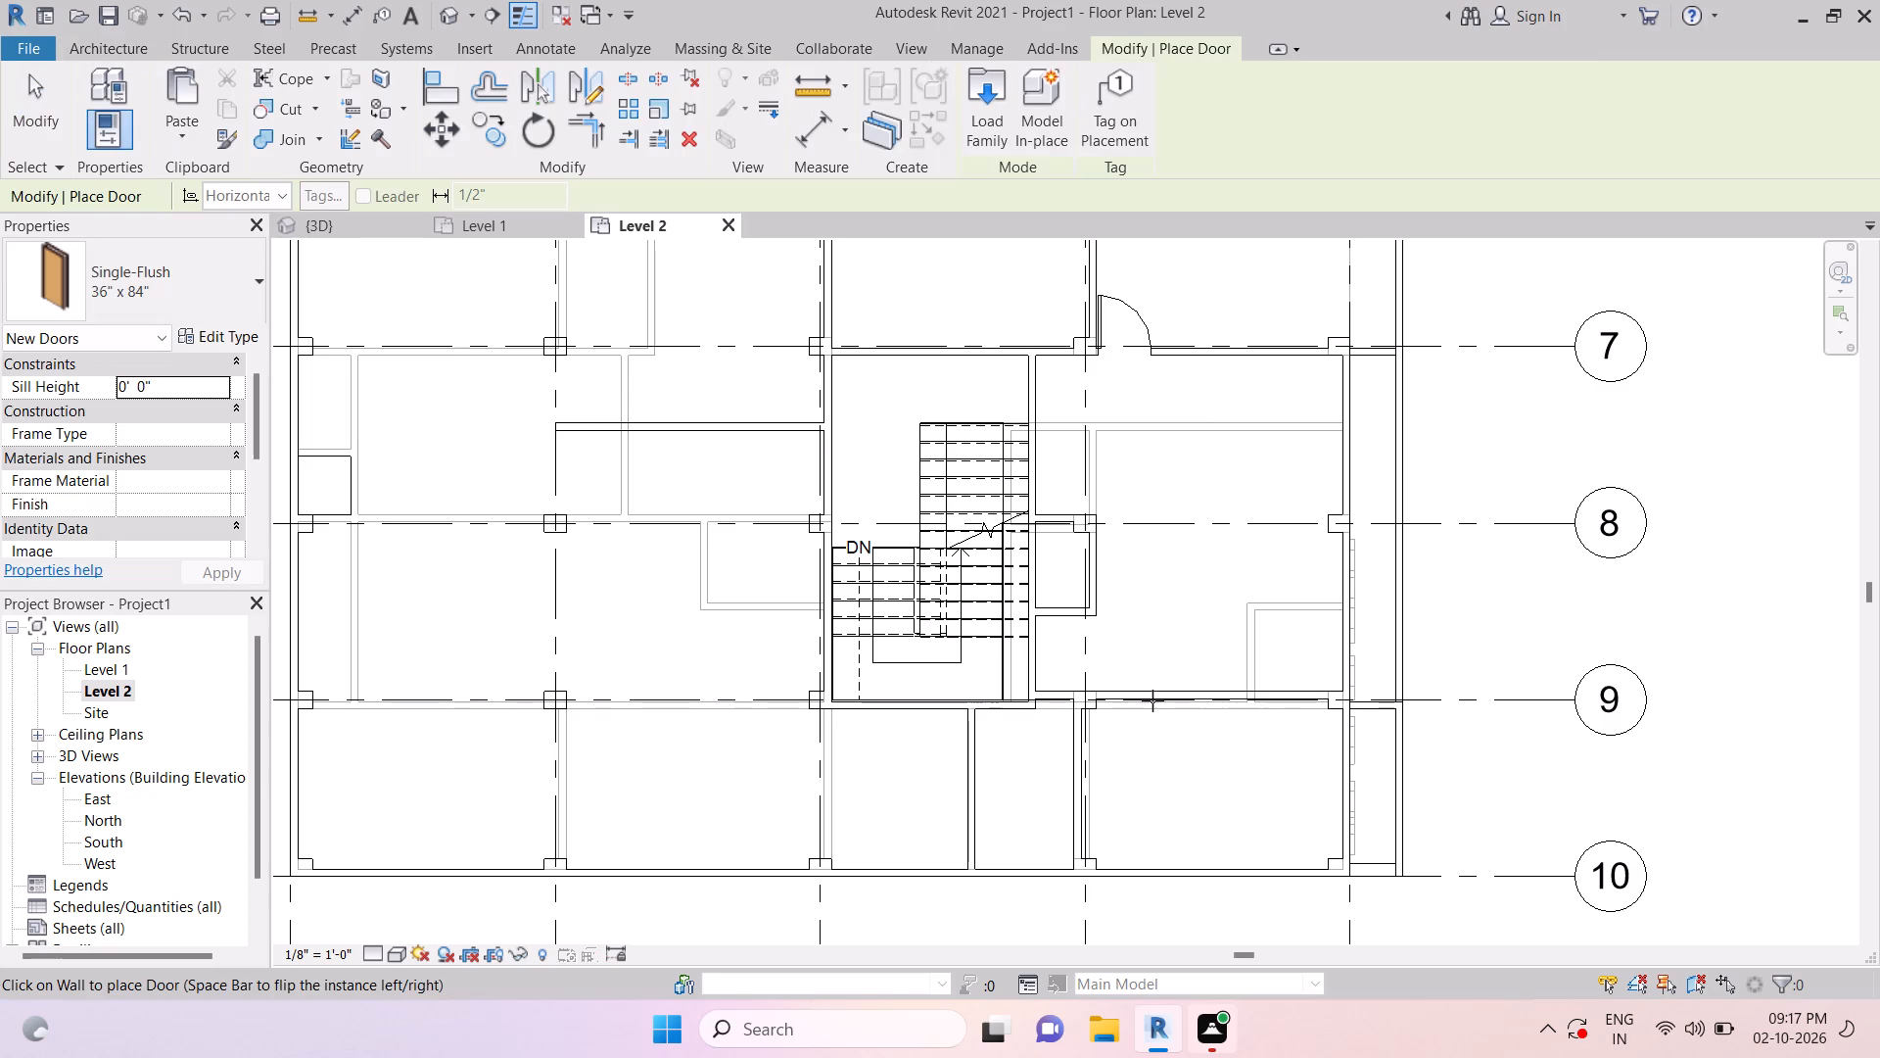
scroll(1366, 747, "up", 5)
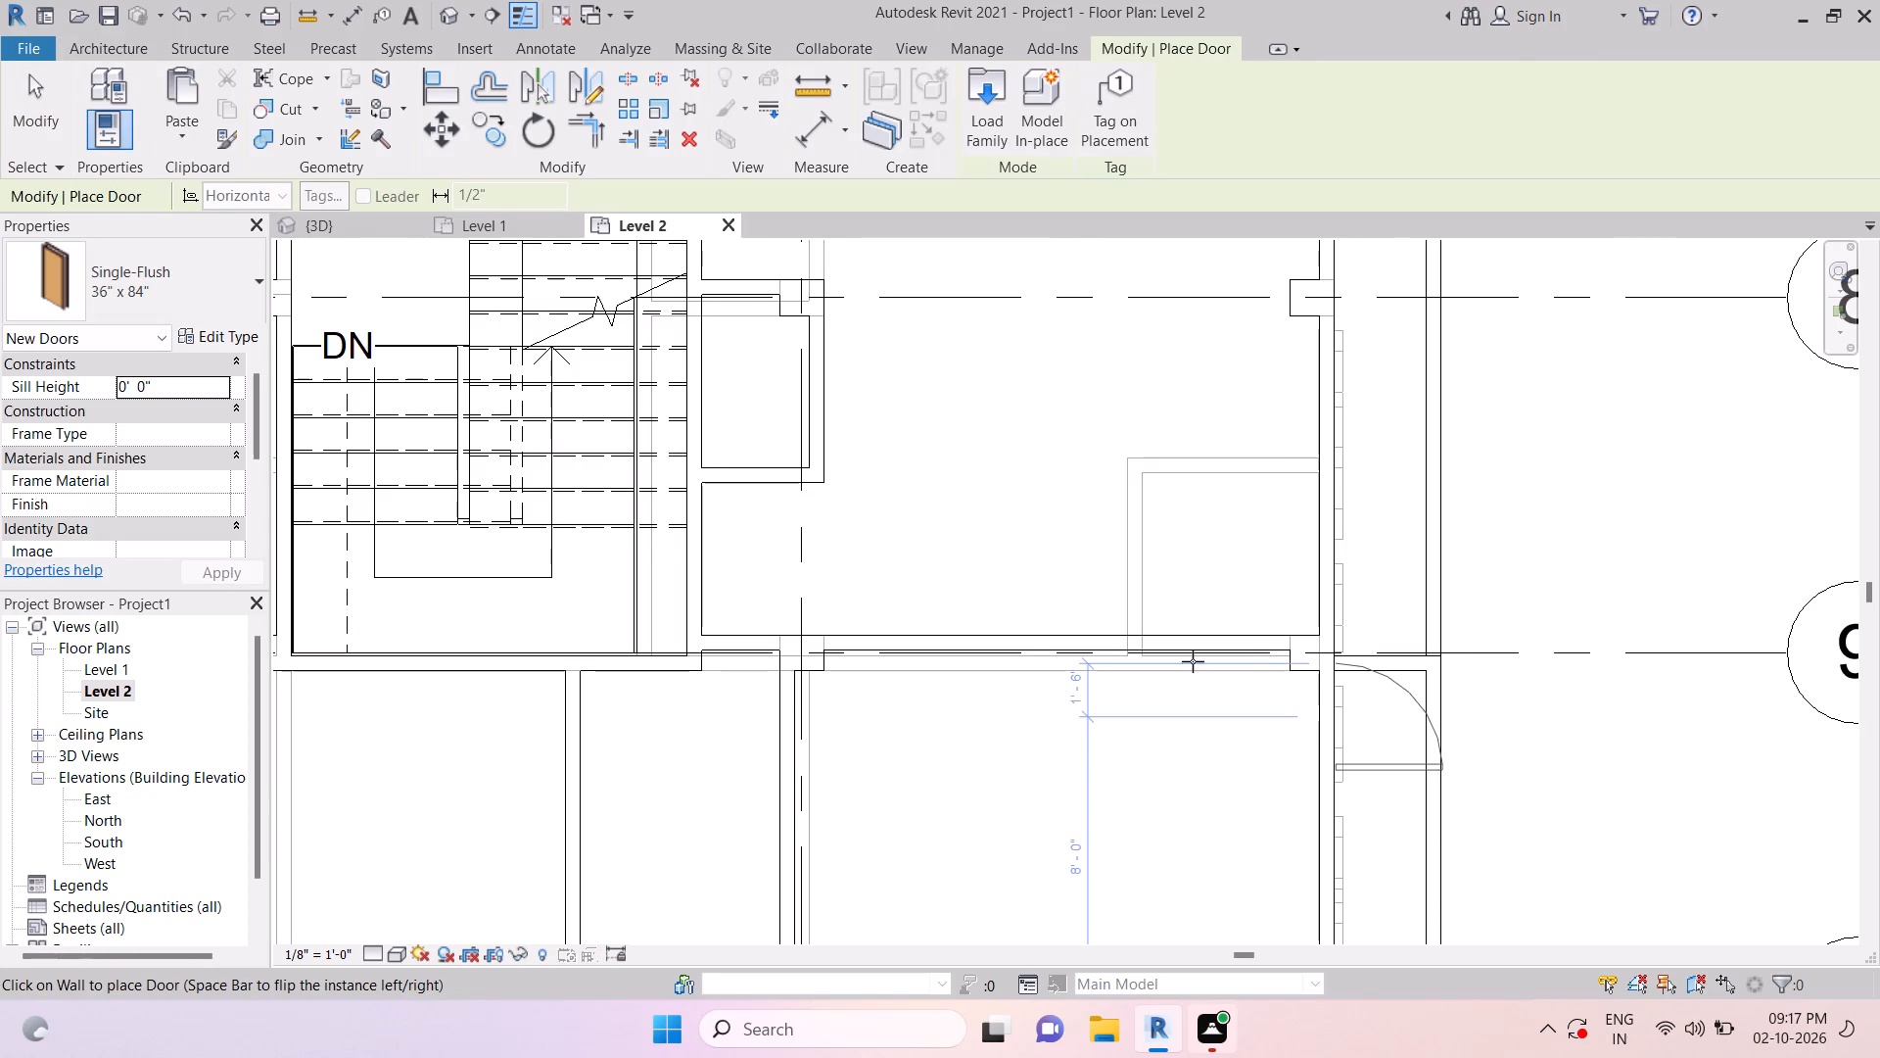
left_click(179, 271)
scroll(161, 593, "up", 2)
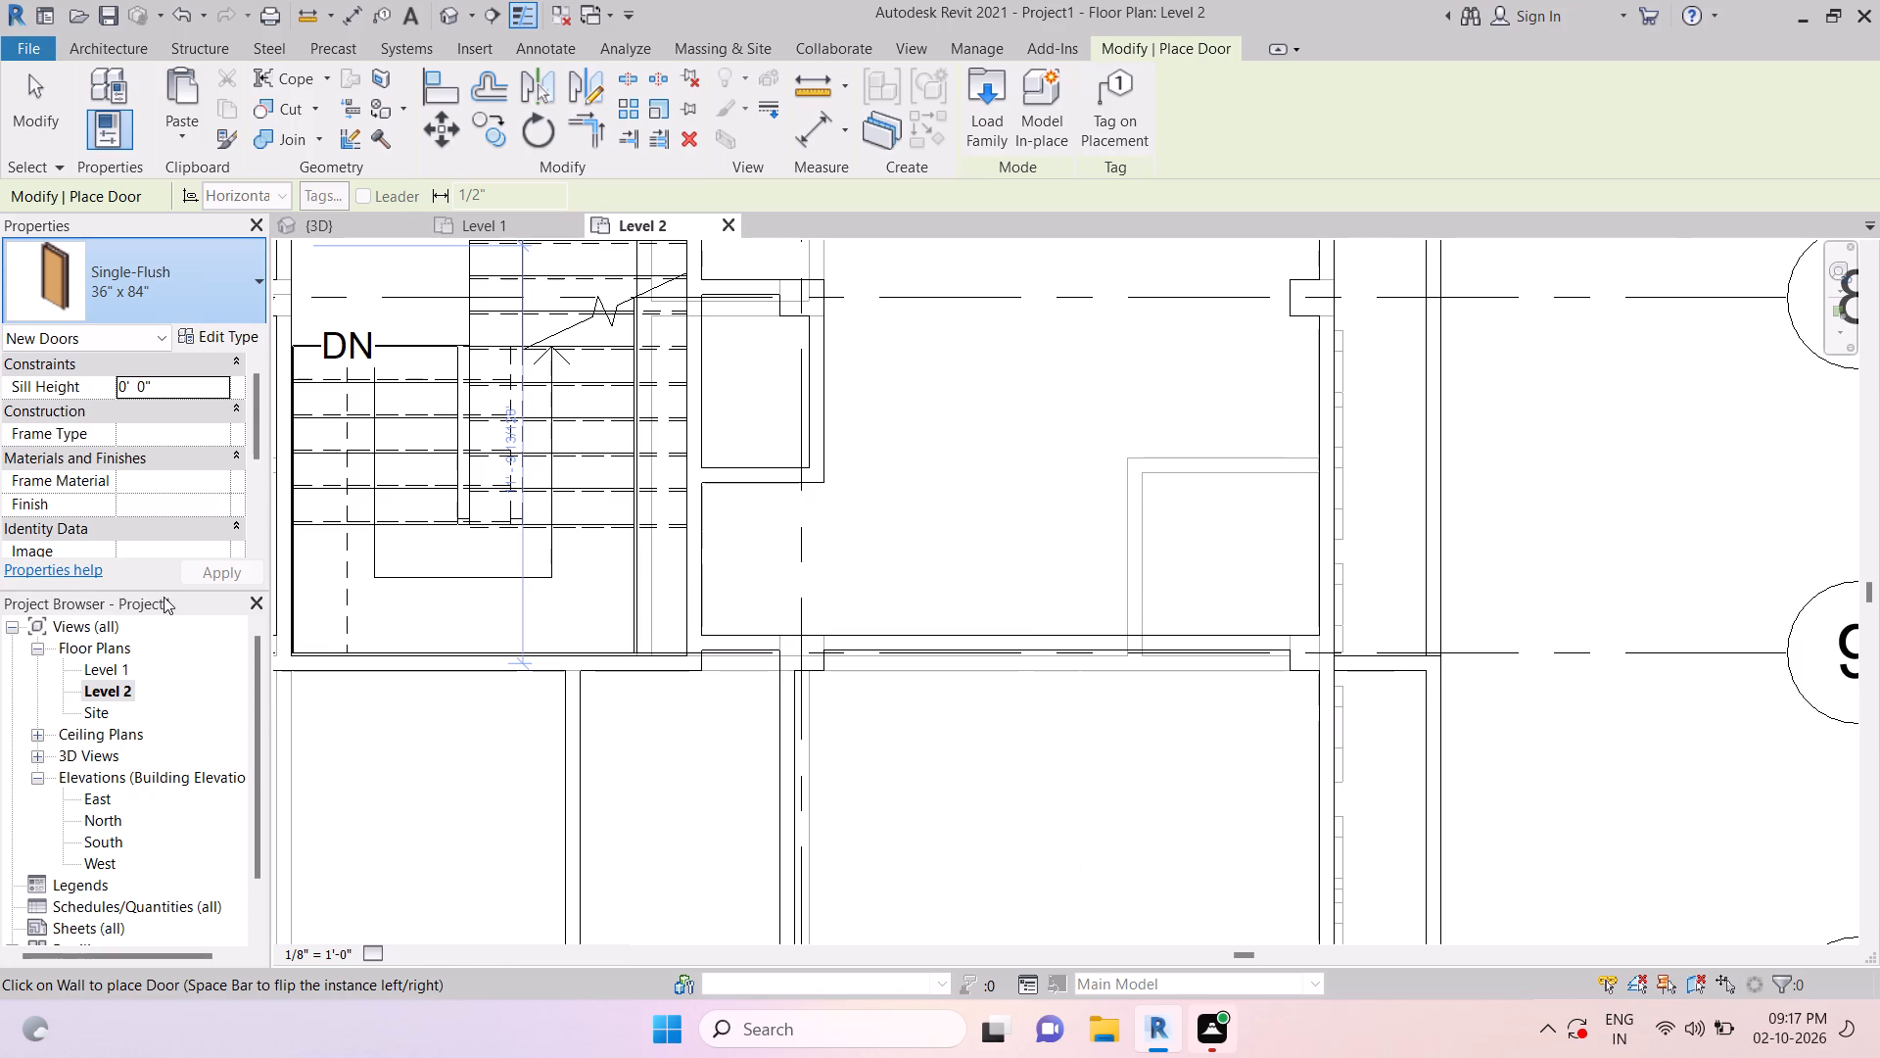
scroll(164, 597, "up", 2)
left_click(114, 416)
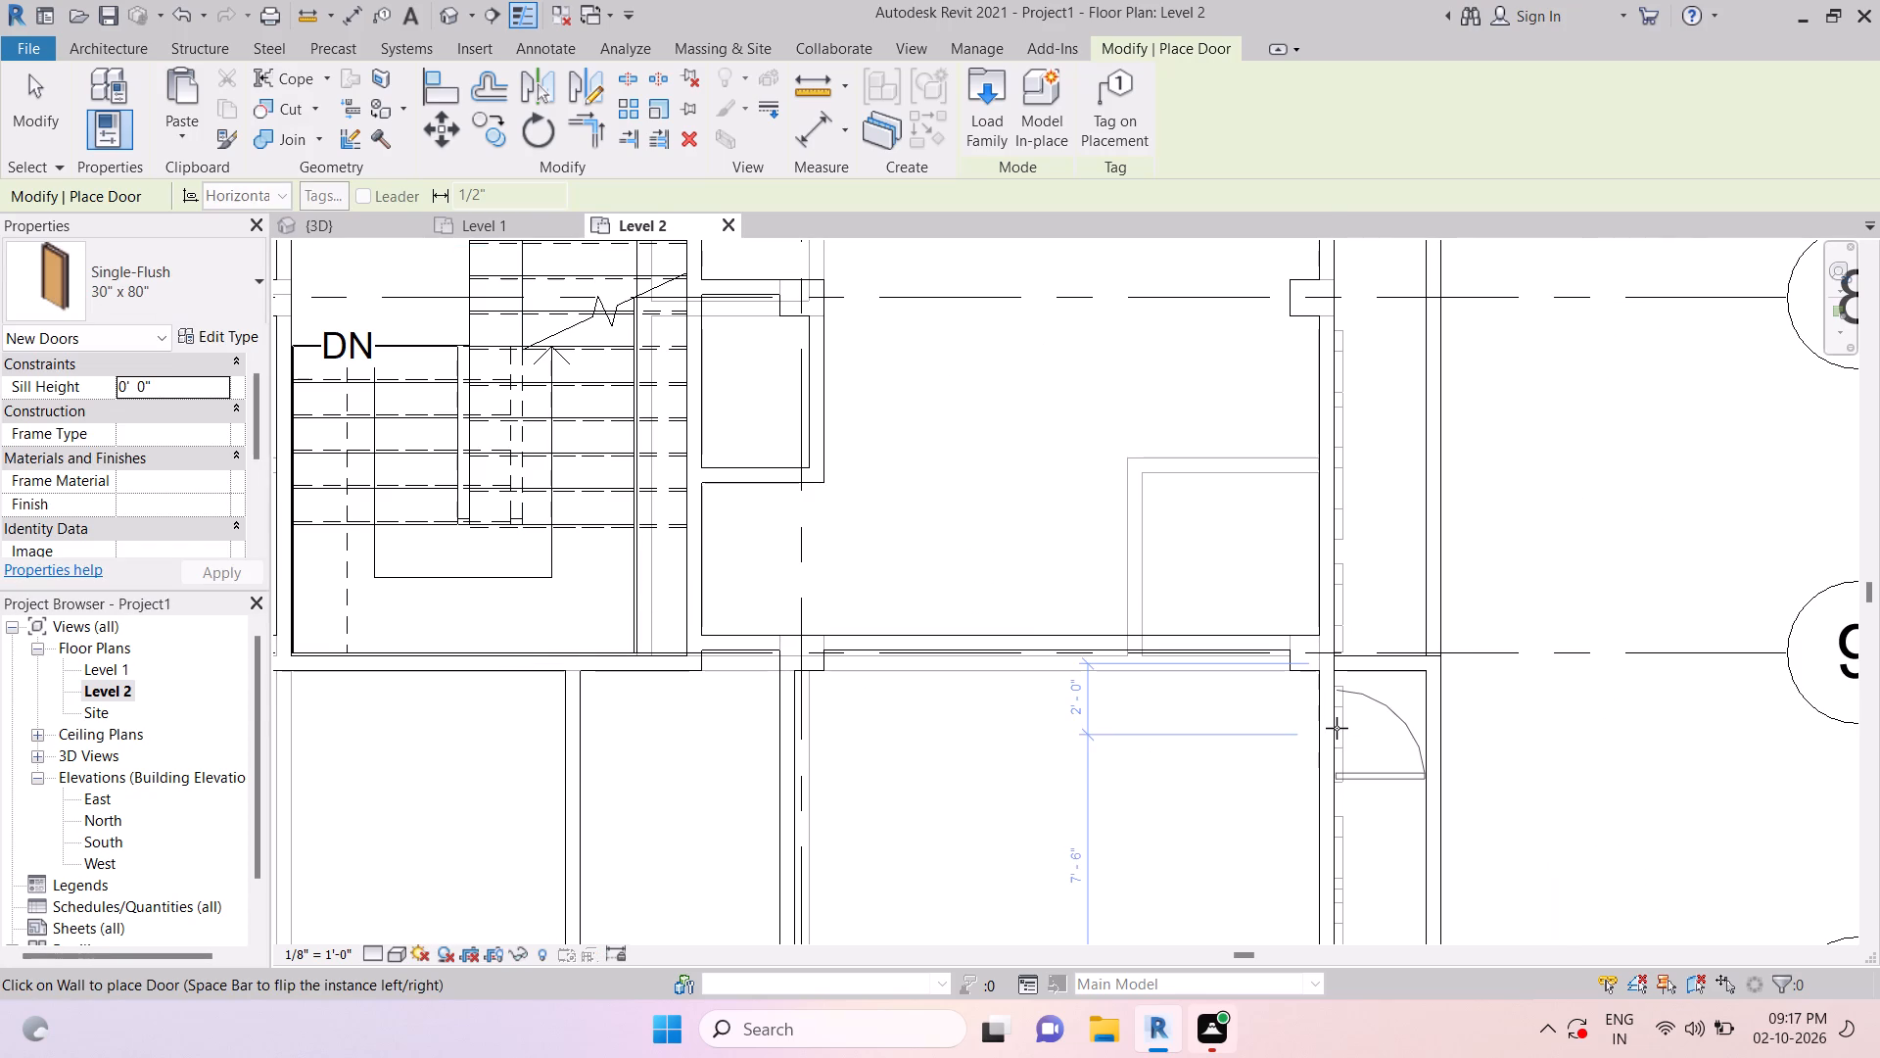
key("space")
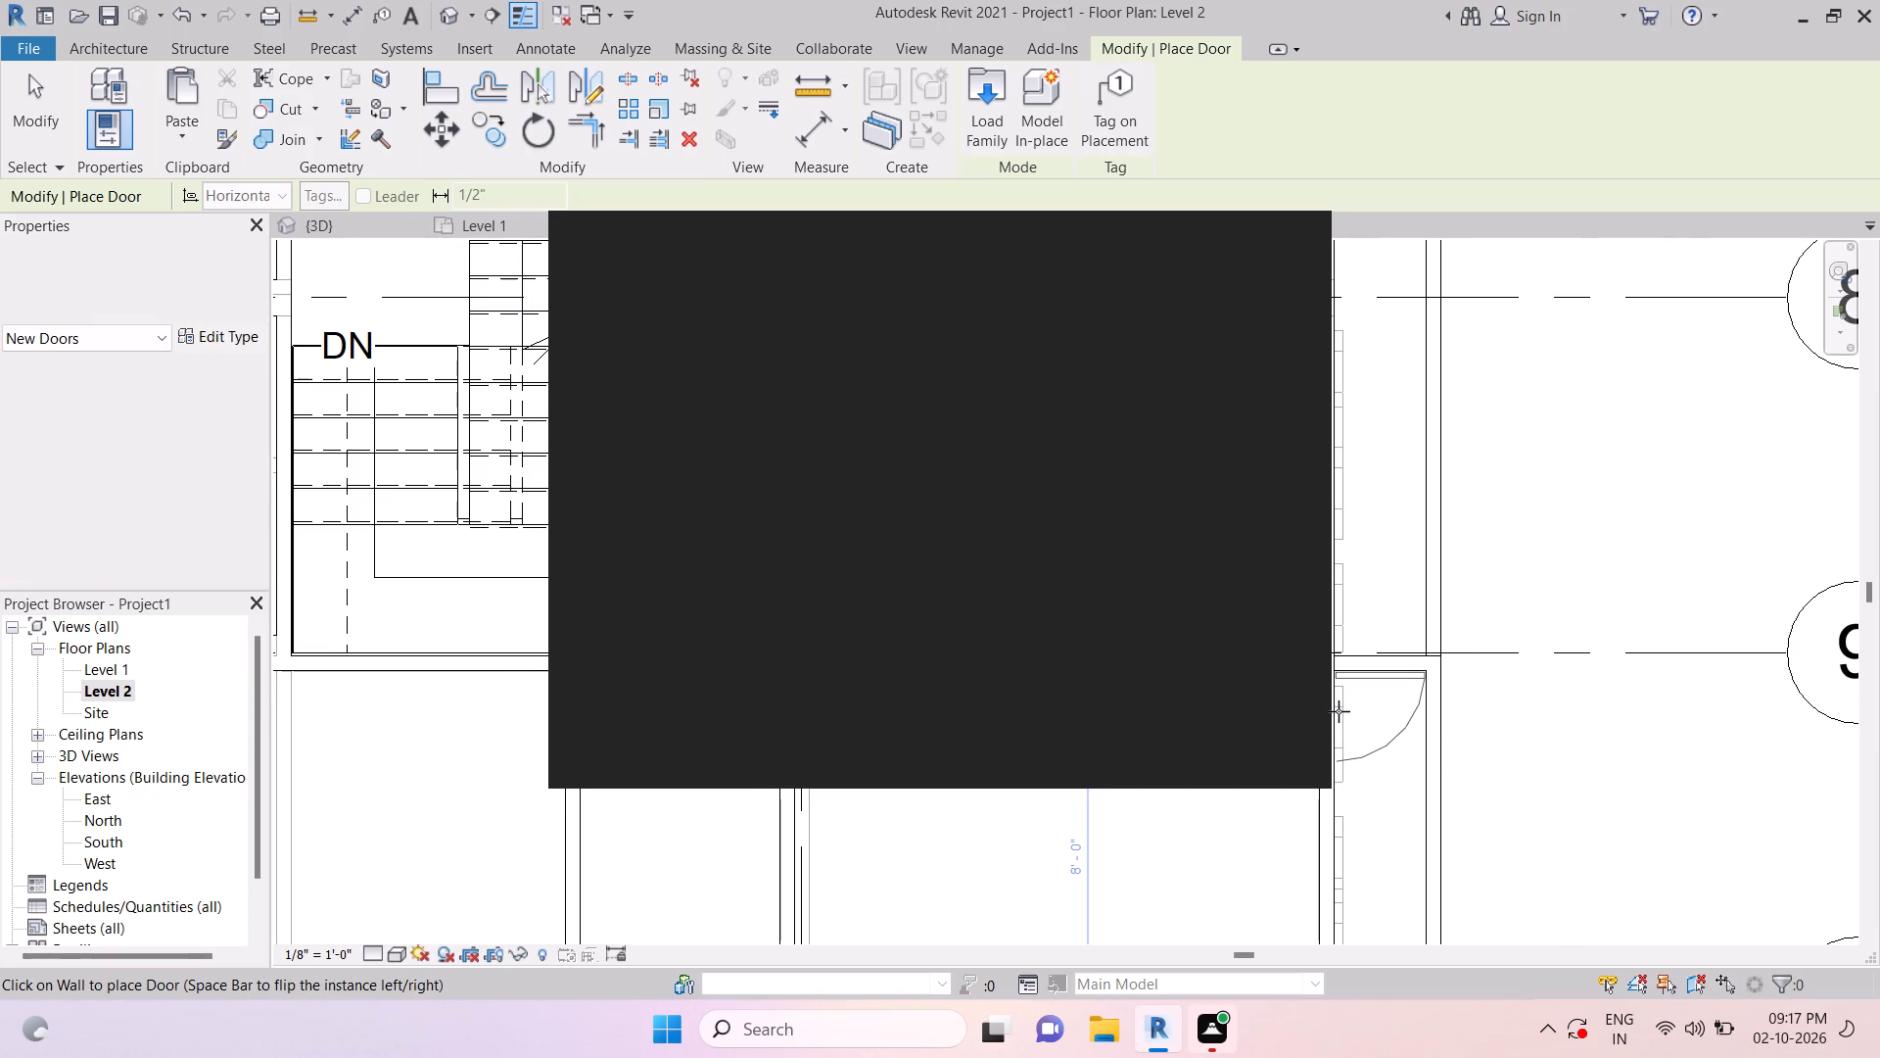
left_click(1339, 711)
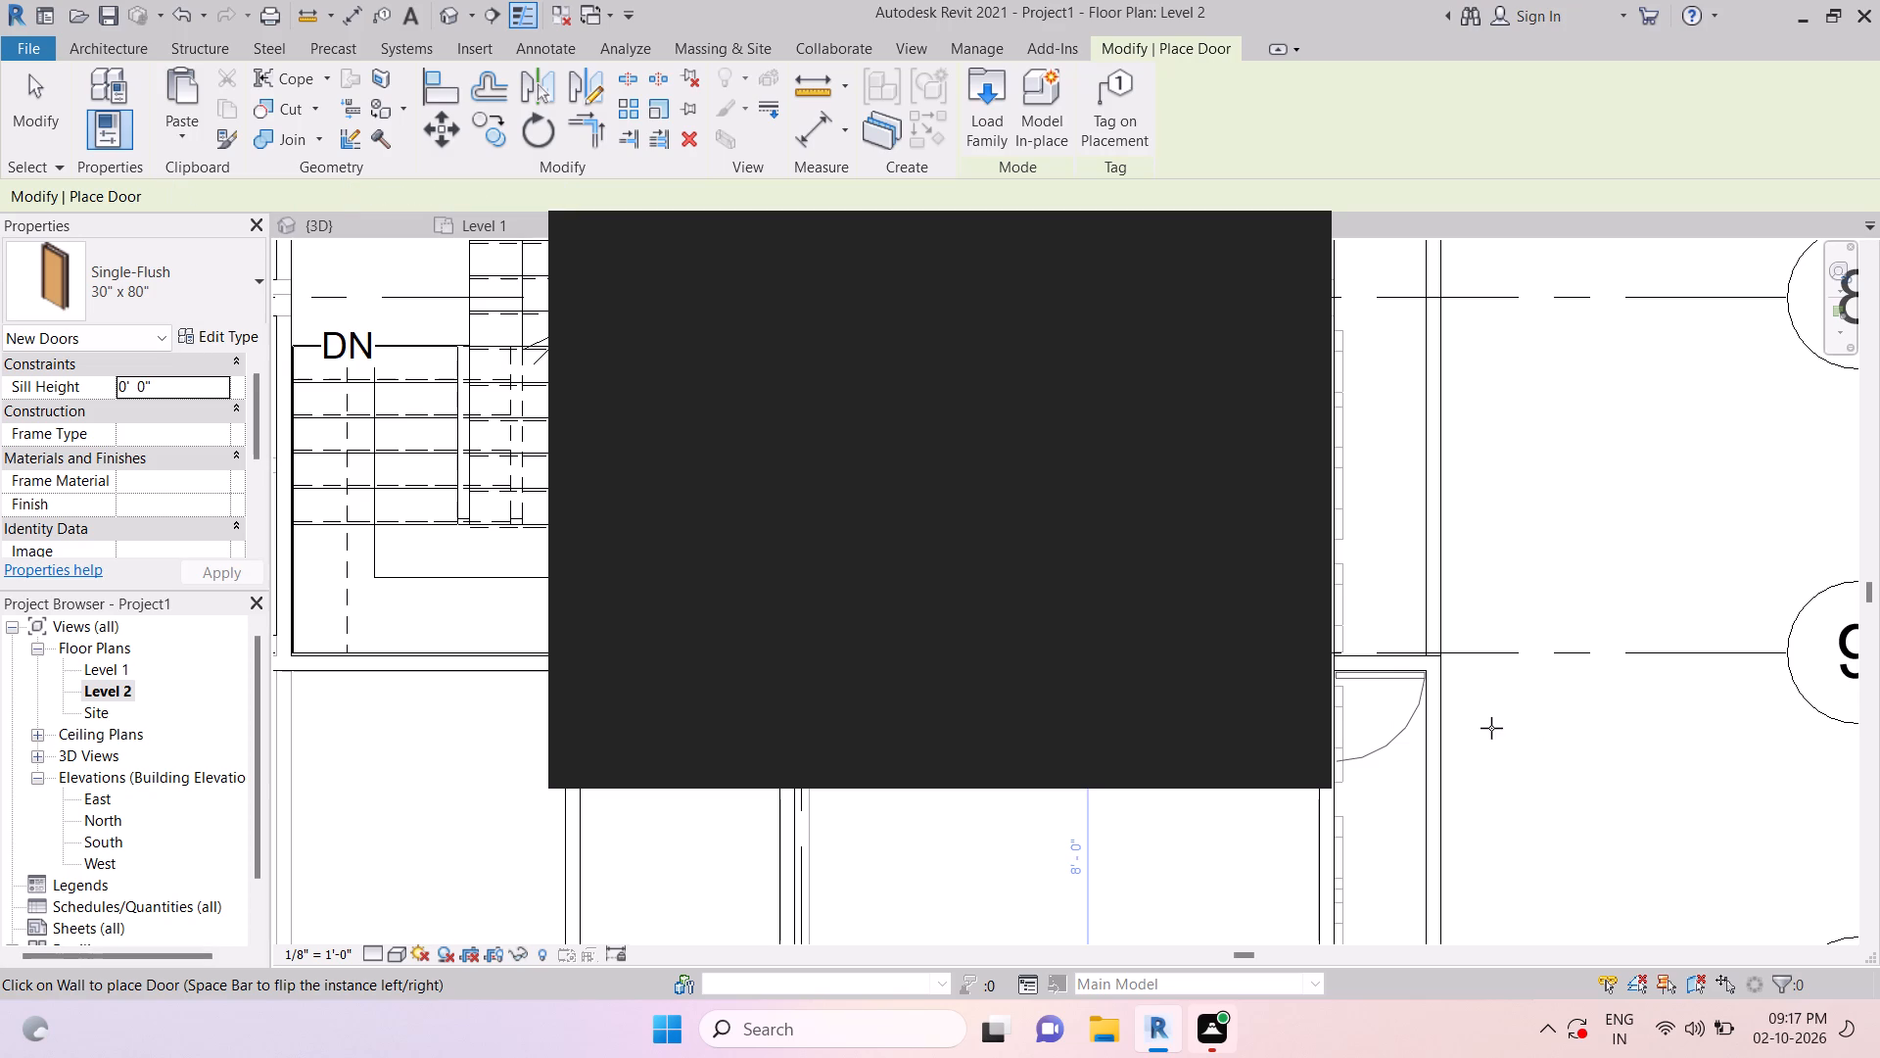
key("Escape")
key("Escape")
key("Escape")
key("Escape")
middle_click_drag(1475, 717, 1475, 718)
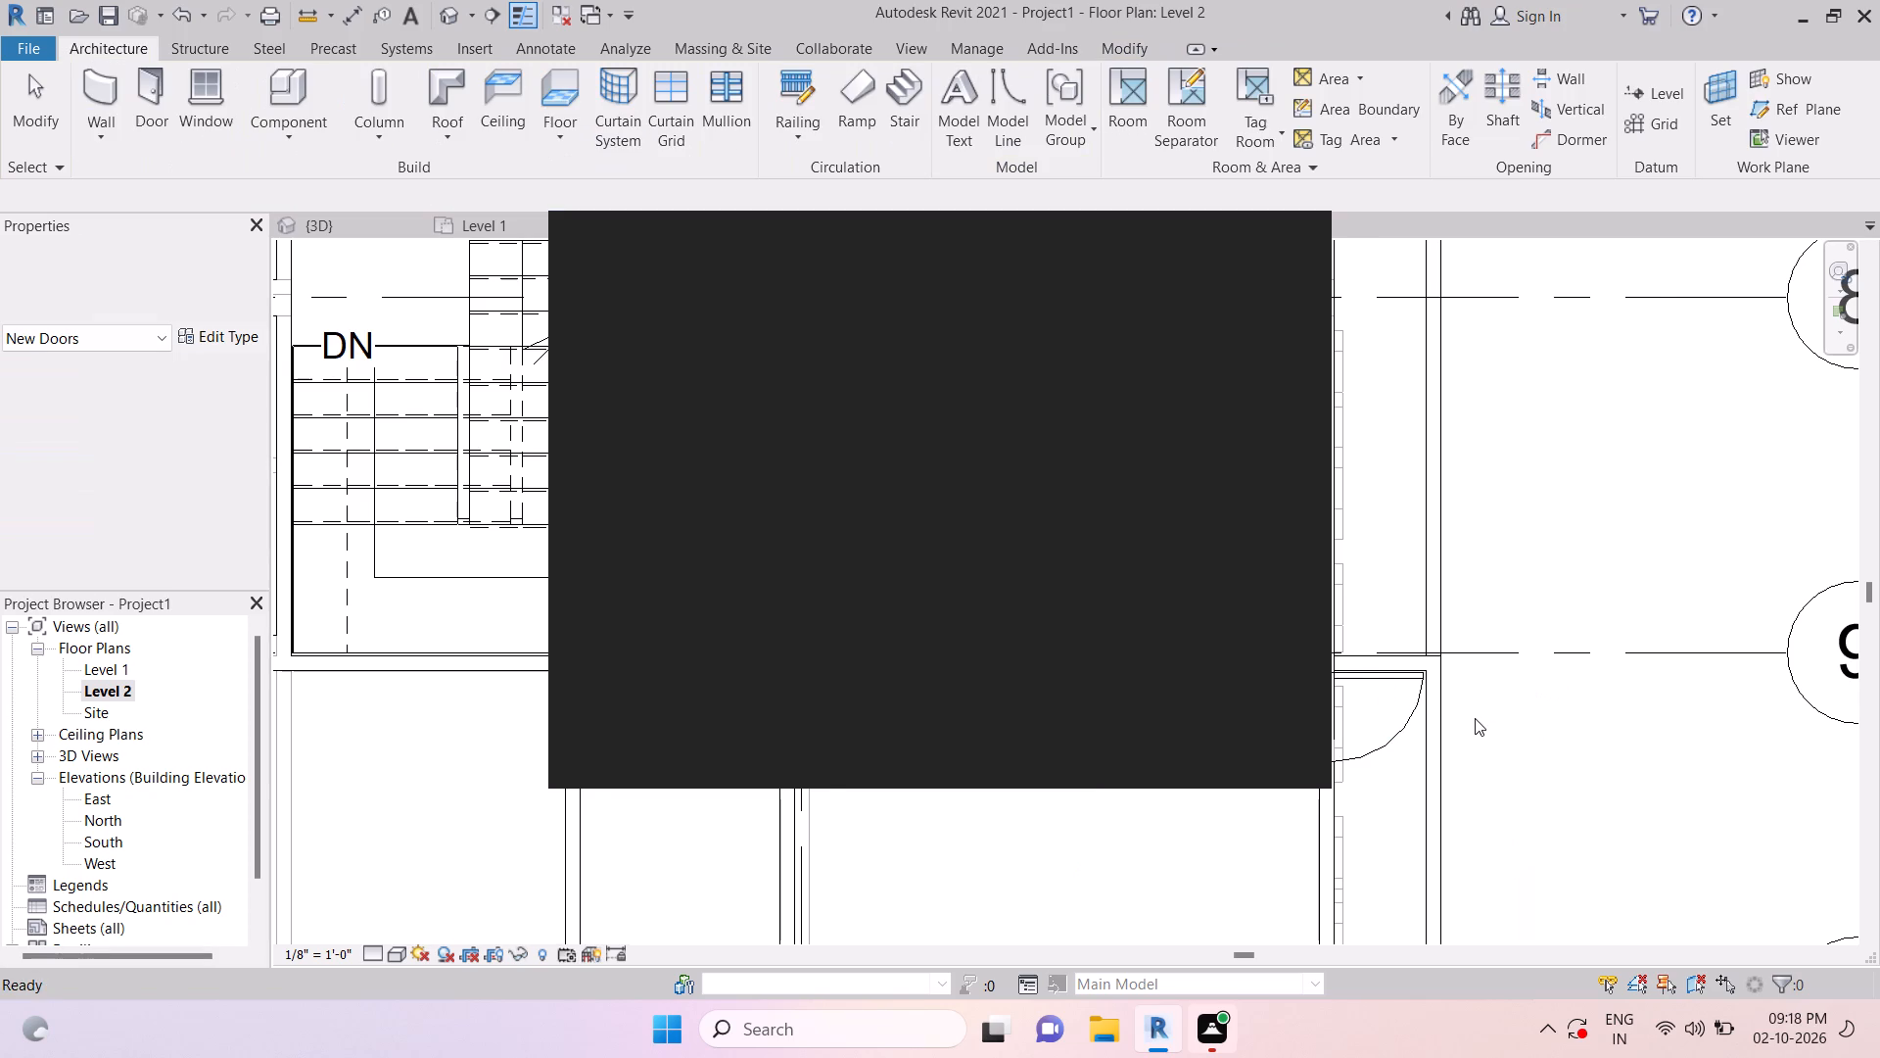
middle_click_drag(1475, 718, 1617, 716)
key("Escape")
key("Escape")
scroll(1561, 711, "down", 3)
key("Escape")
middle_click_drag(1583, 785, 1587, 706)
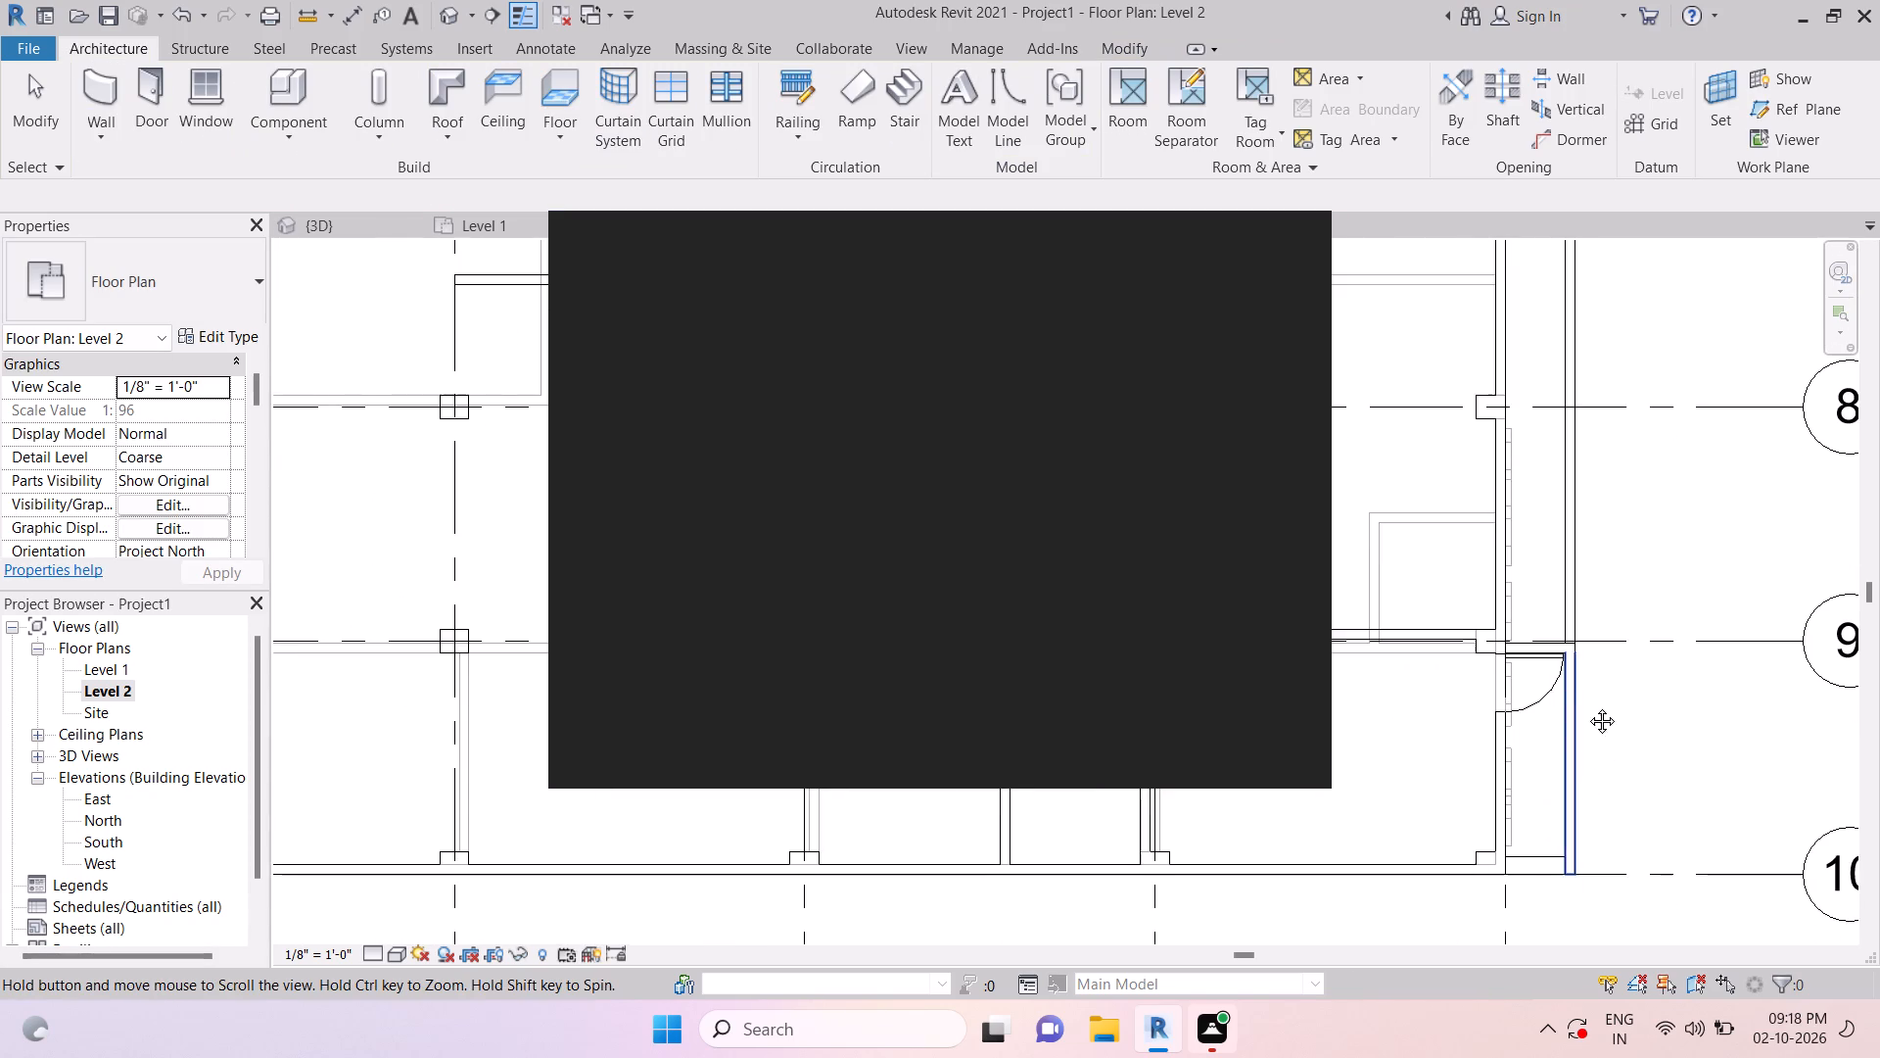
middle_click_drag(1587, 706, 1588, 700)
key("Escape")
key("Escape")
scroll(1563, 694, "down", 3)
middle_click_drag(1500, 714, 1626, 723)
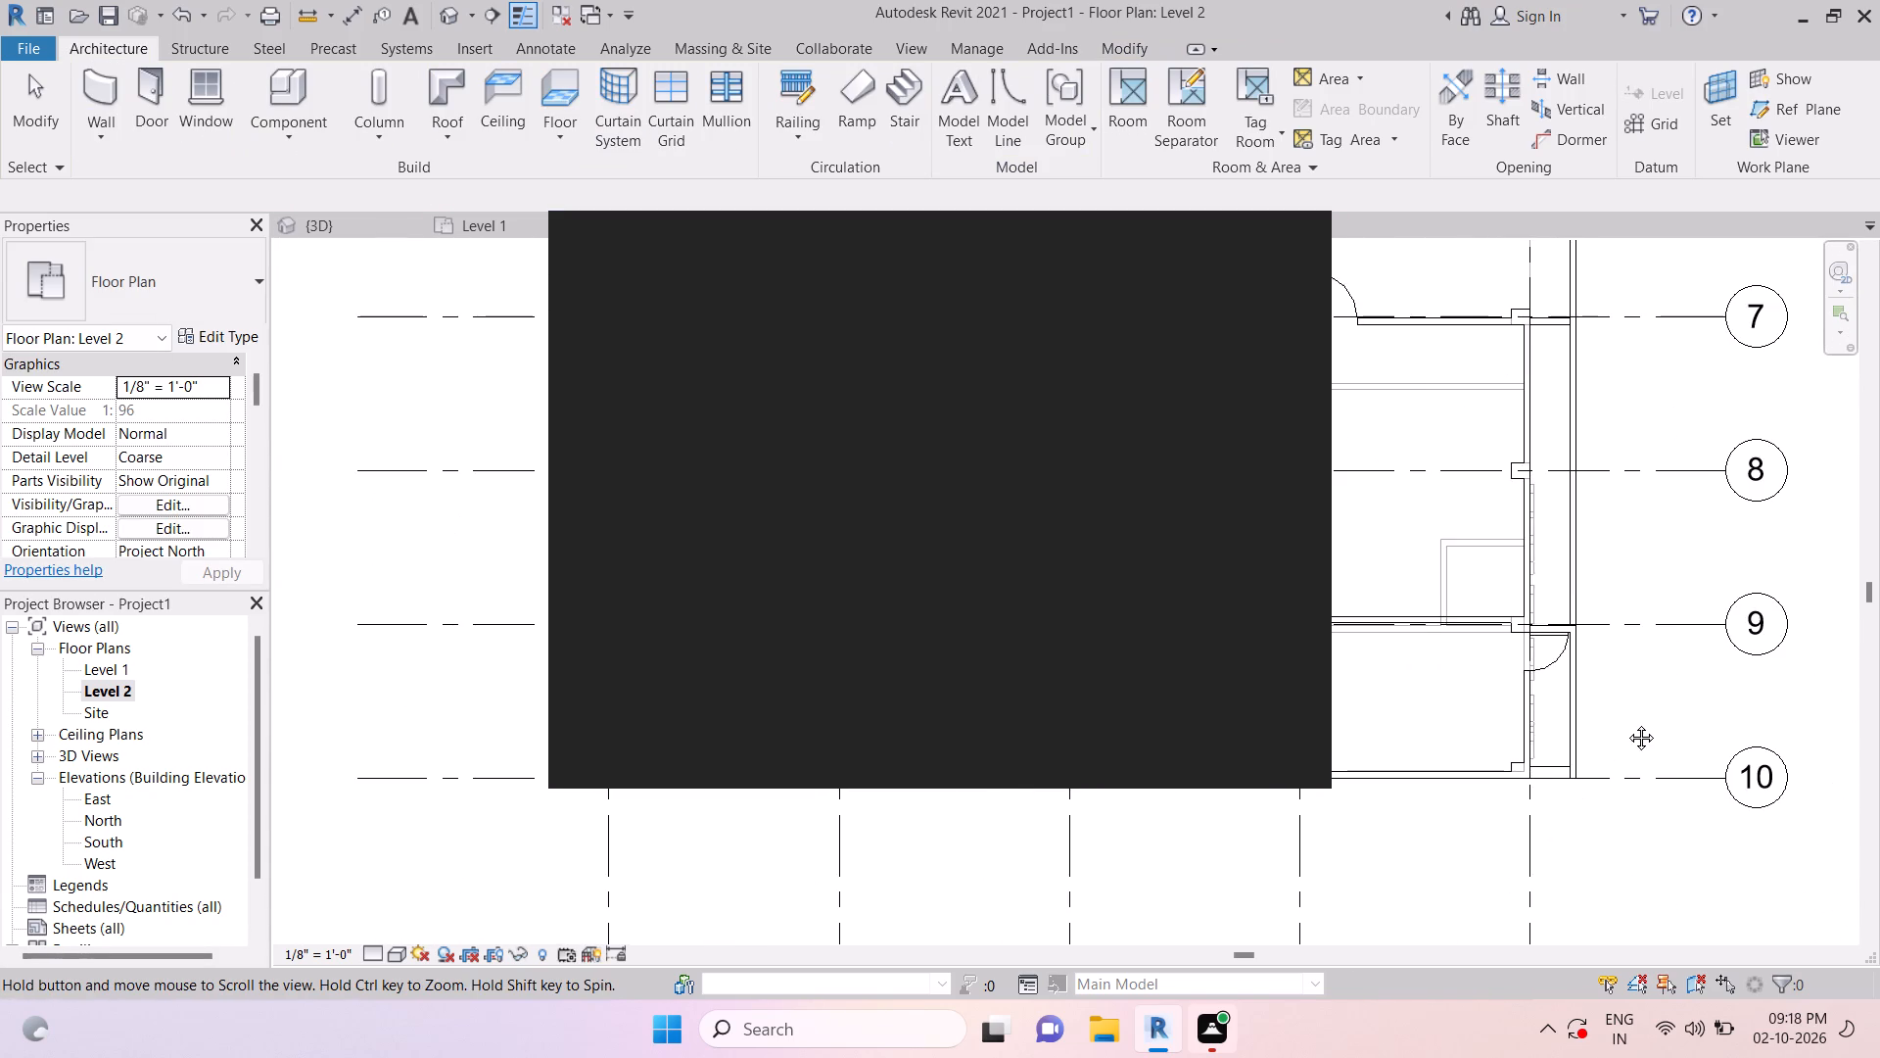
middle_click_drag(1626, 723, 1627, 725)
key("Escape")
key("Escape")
Place a Single-Flush 30" x 80" door in the grid 9 wall beside the grid 4 column, about 12'-0" from the grid 5 end.
scroll(1418, 635, "up", 2)
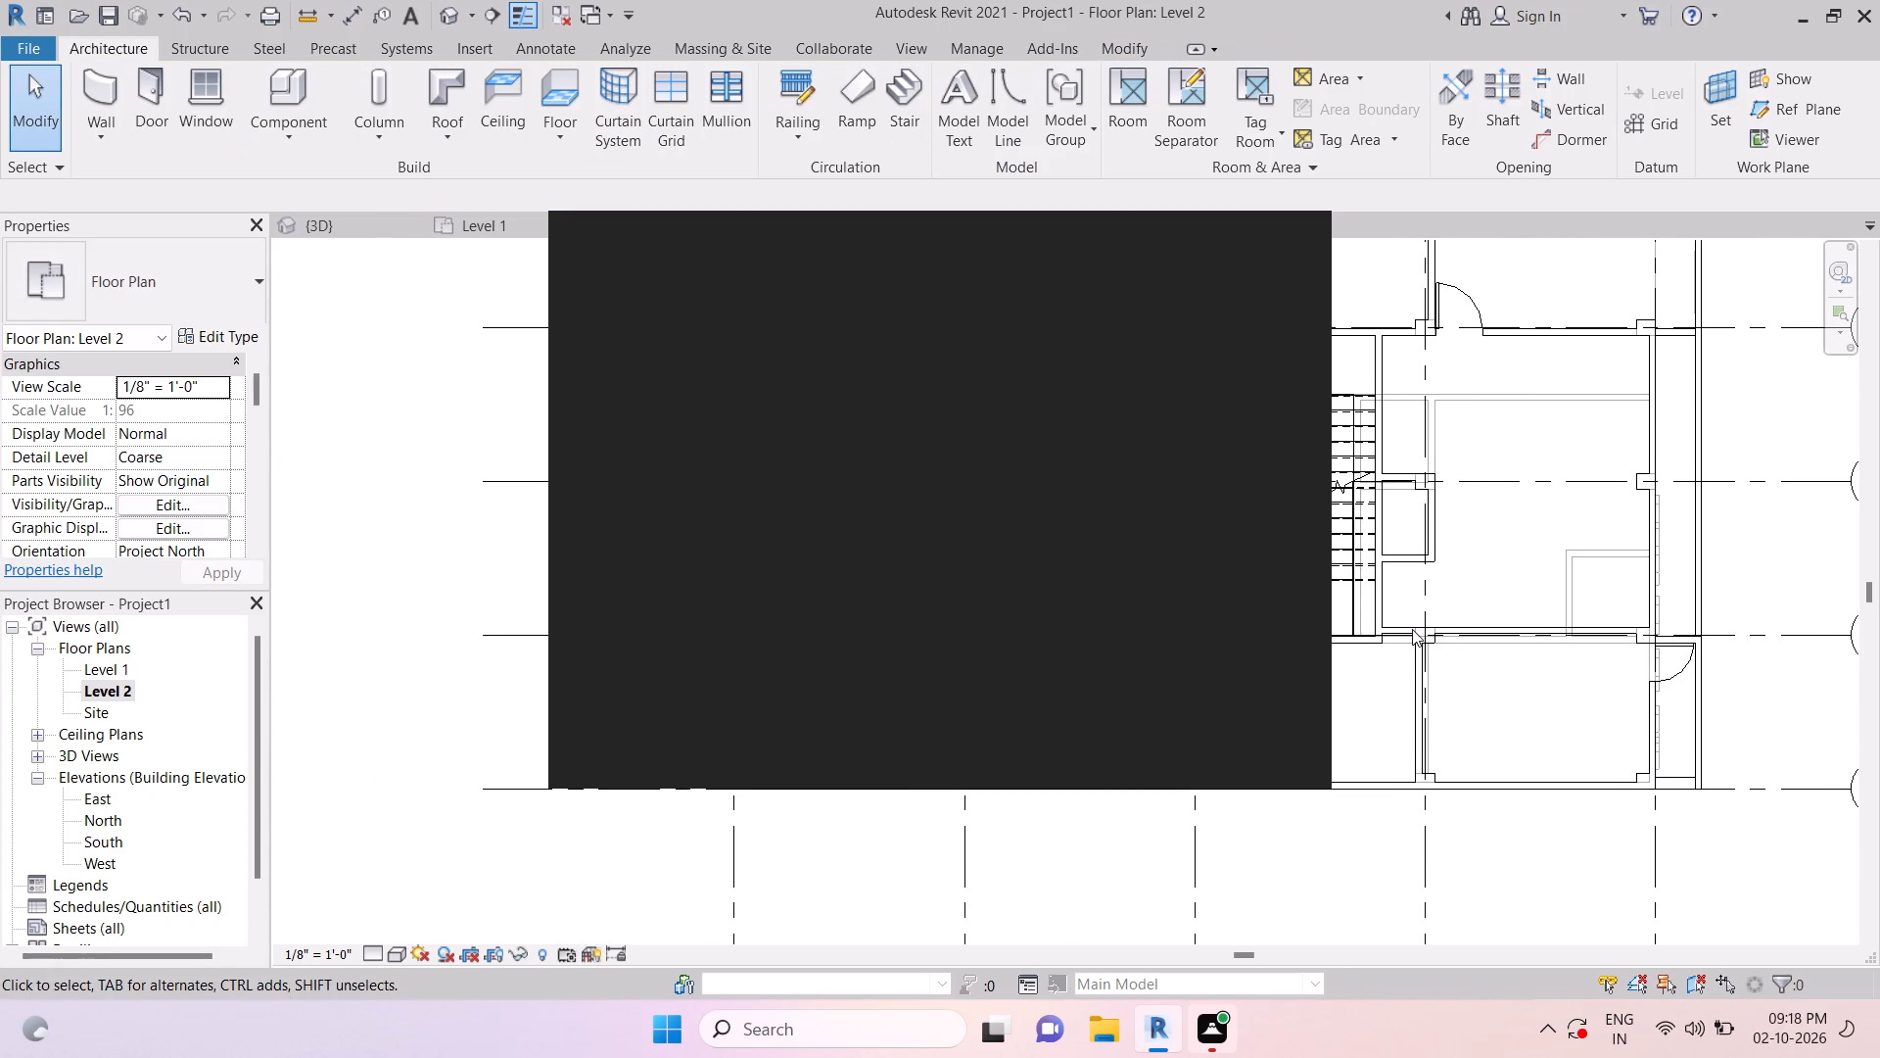
scroll(1412, 629, "up", 1)
key("Escape")
key("Escape")
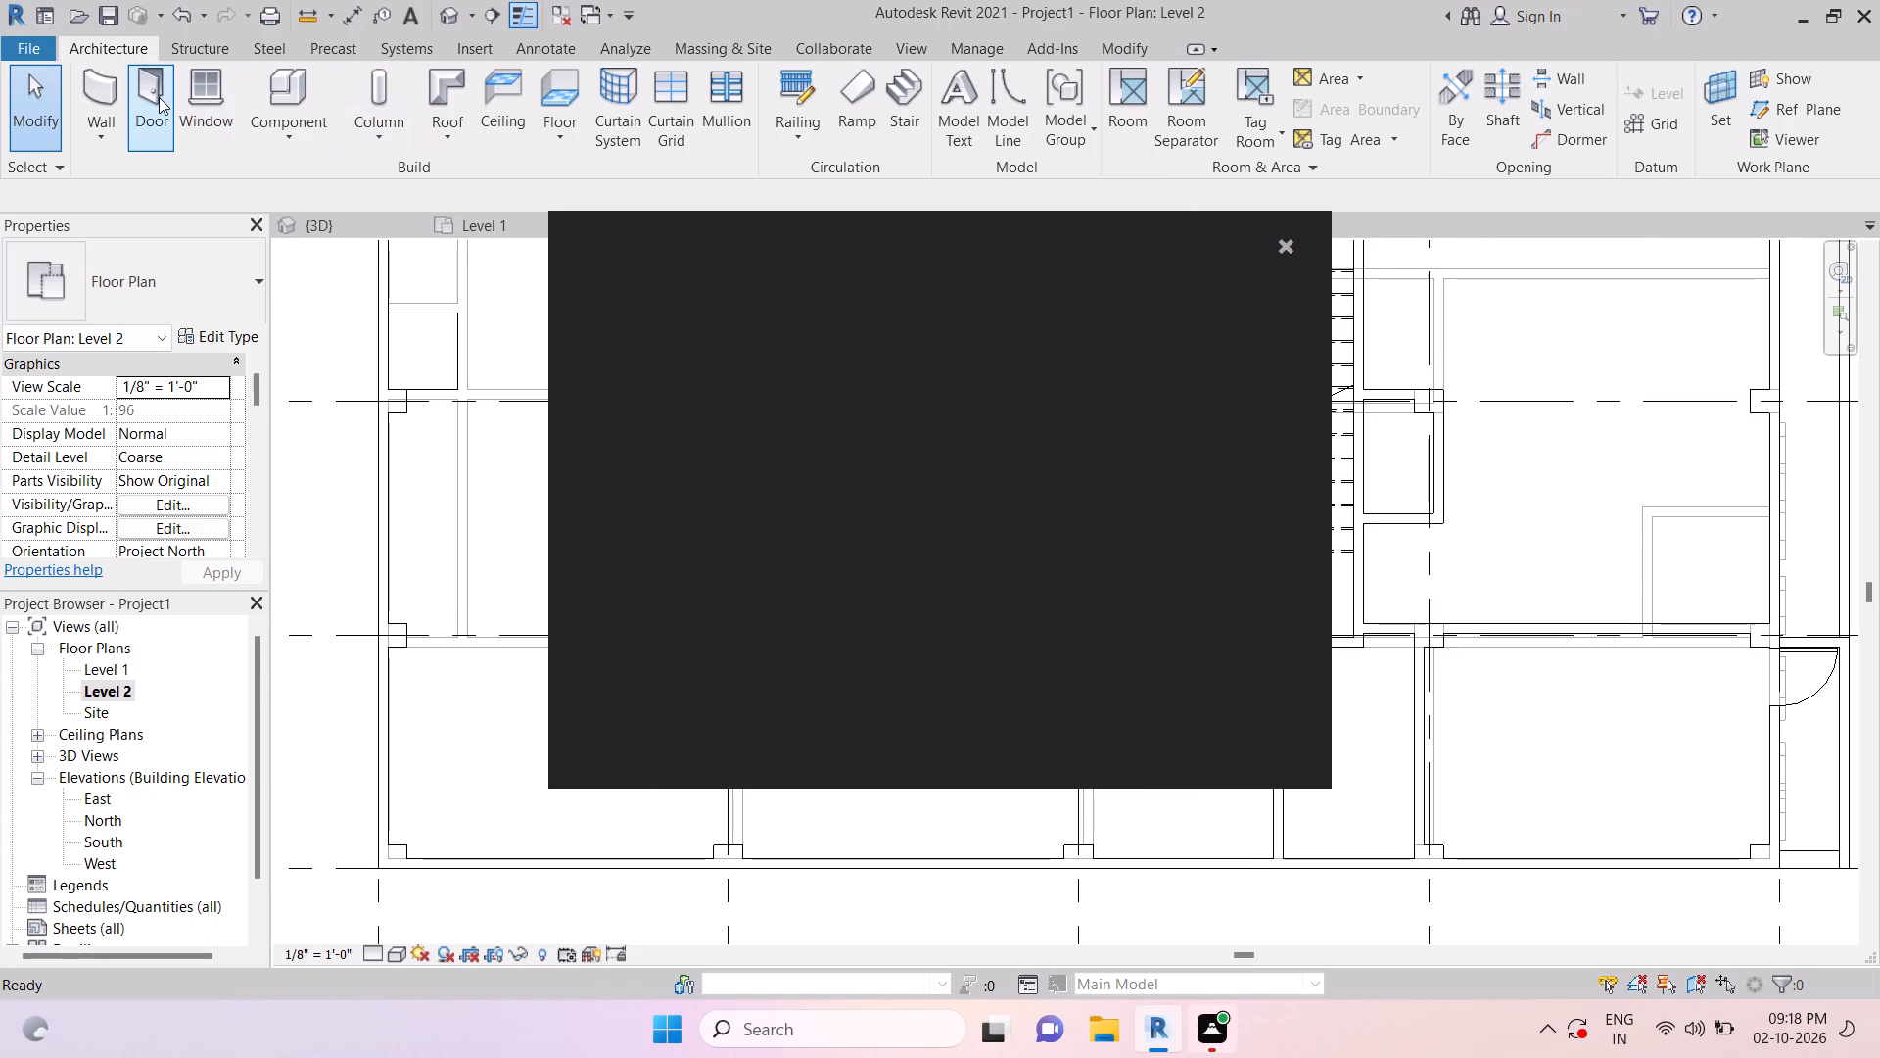
left_click(159, 96)
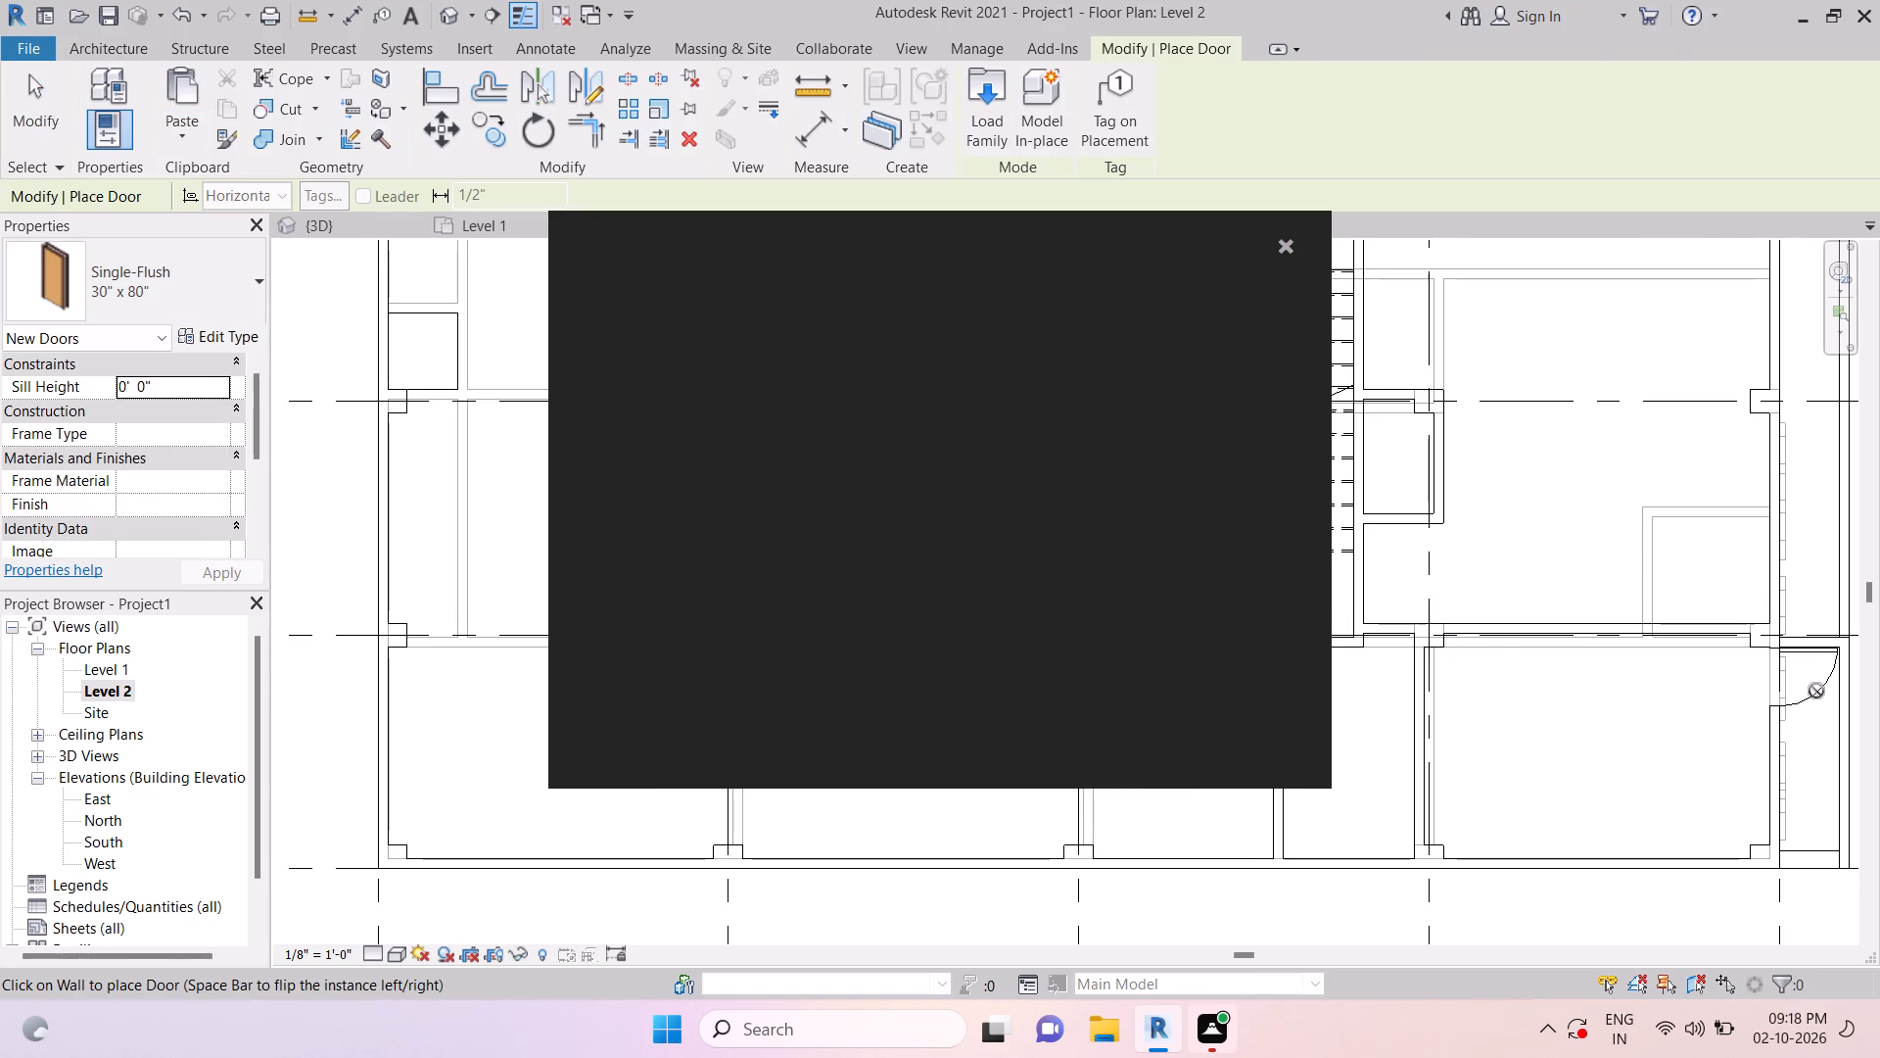
scroll(1466, 636, "up", 2)
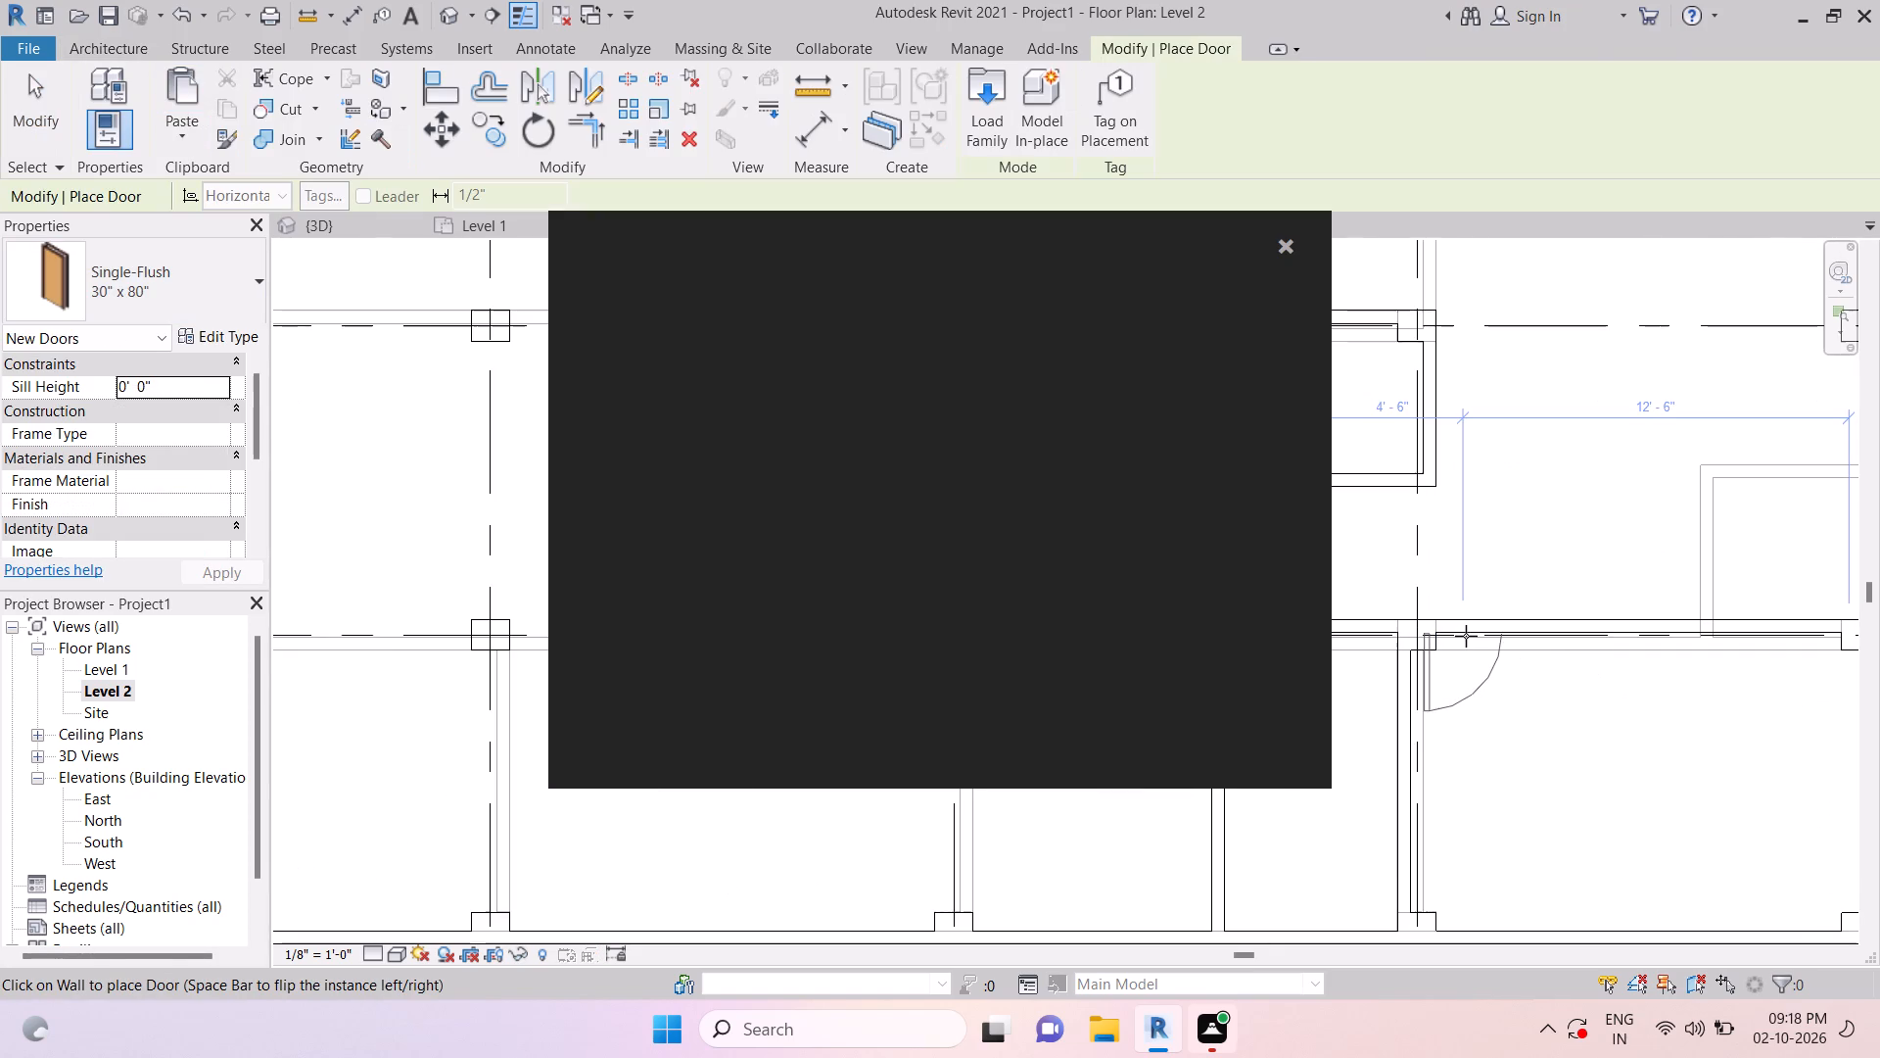
left_click(1485, 637)
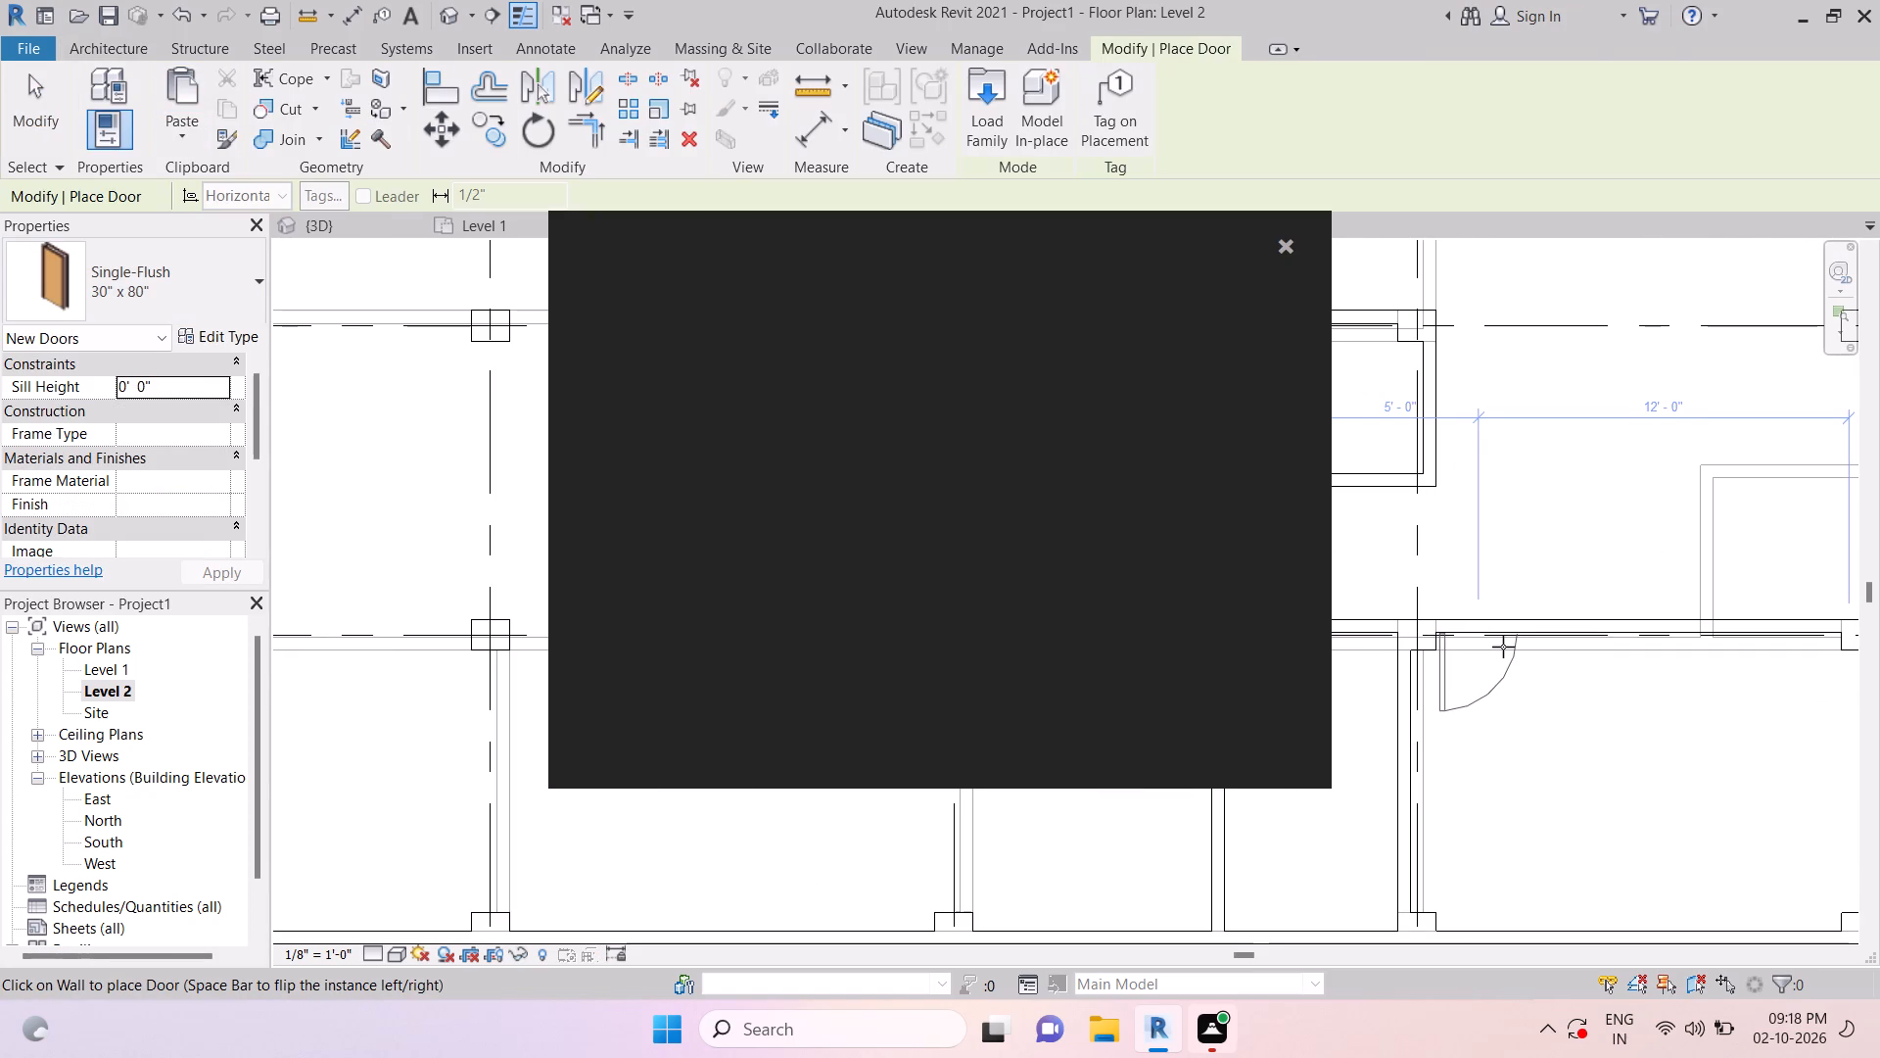
Duplicate the Single-Flush 30" x 80" door type under the name 2' for the short wall between the stair and grid 4.
middle_click_drag(1505, 651, 1742, 653)
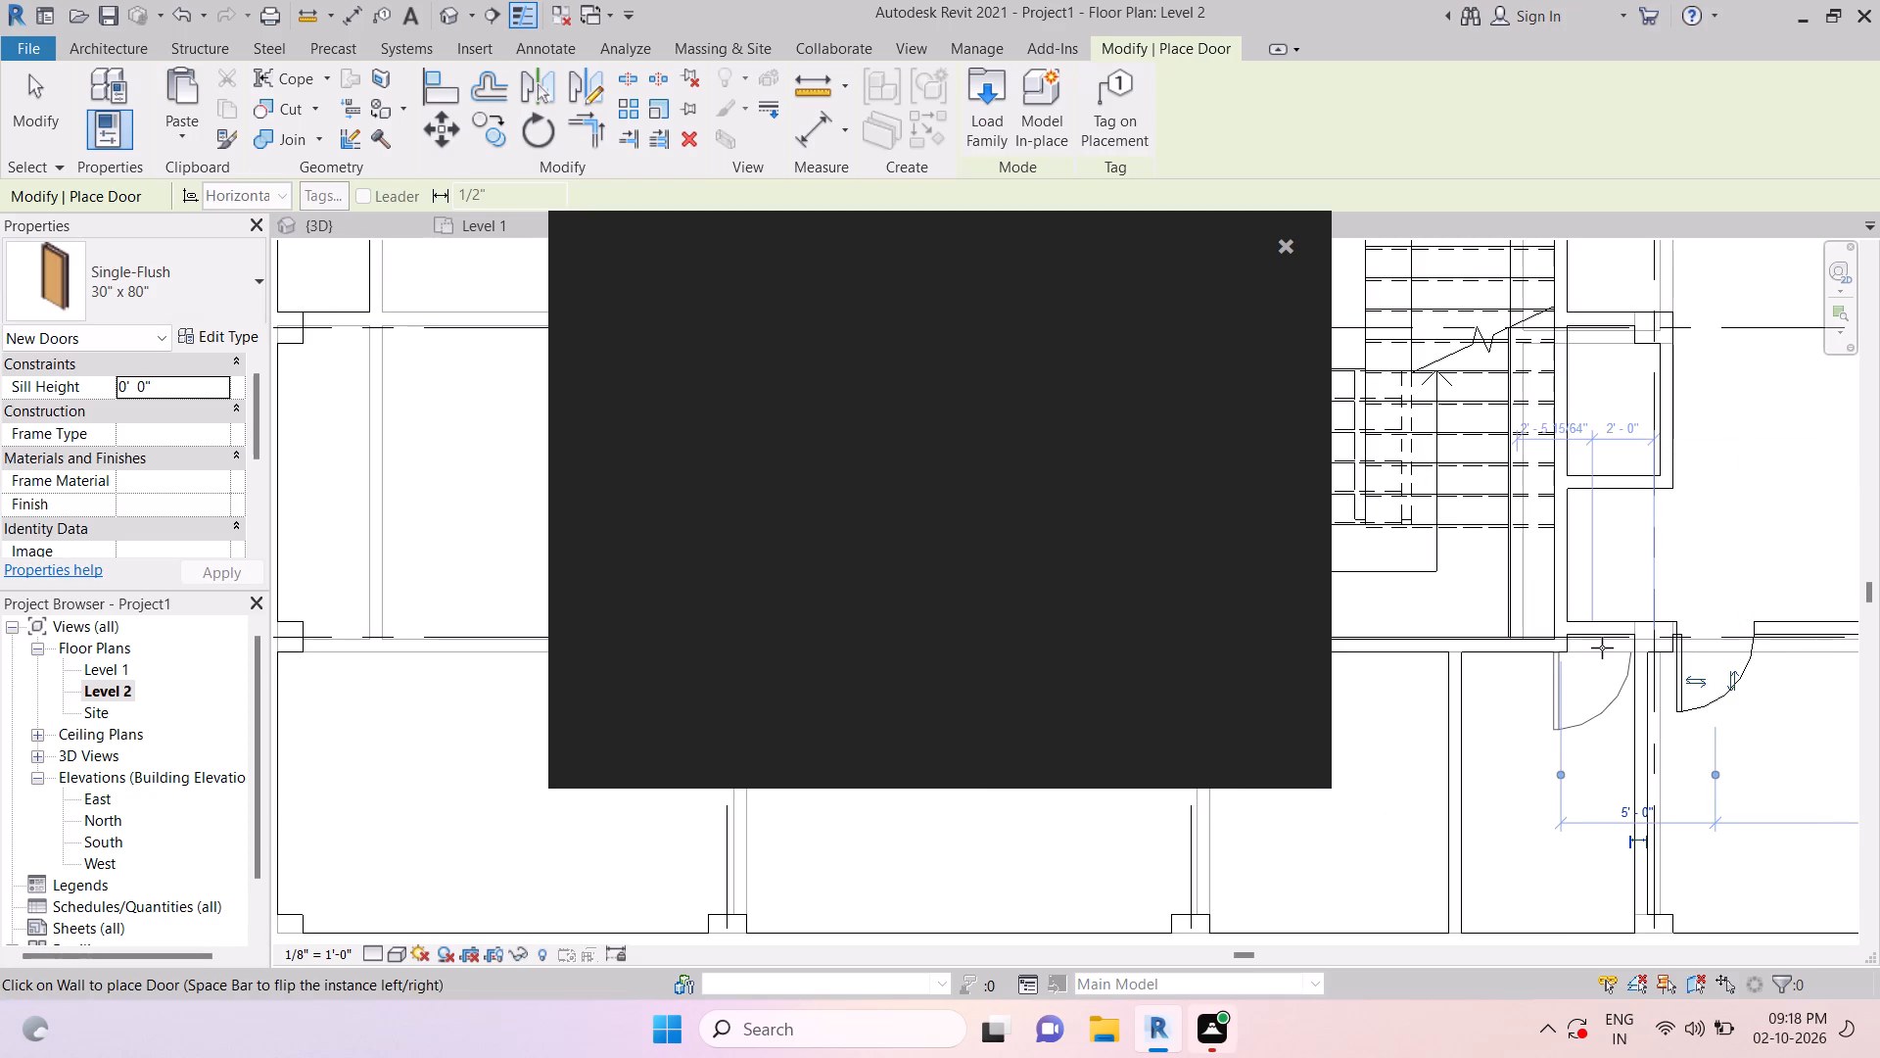
key("space")
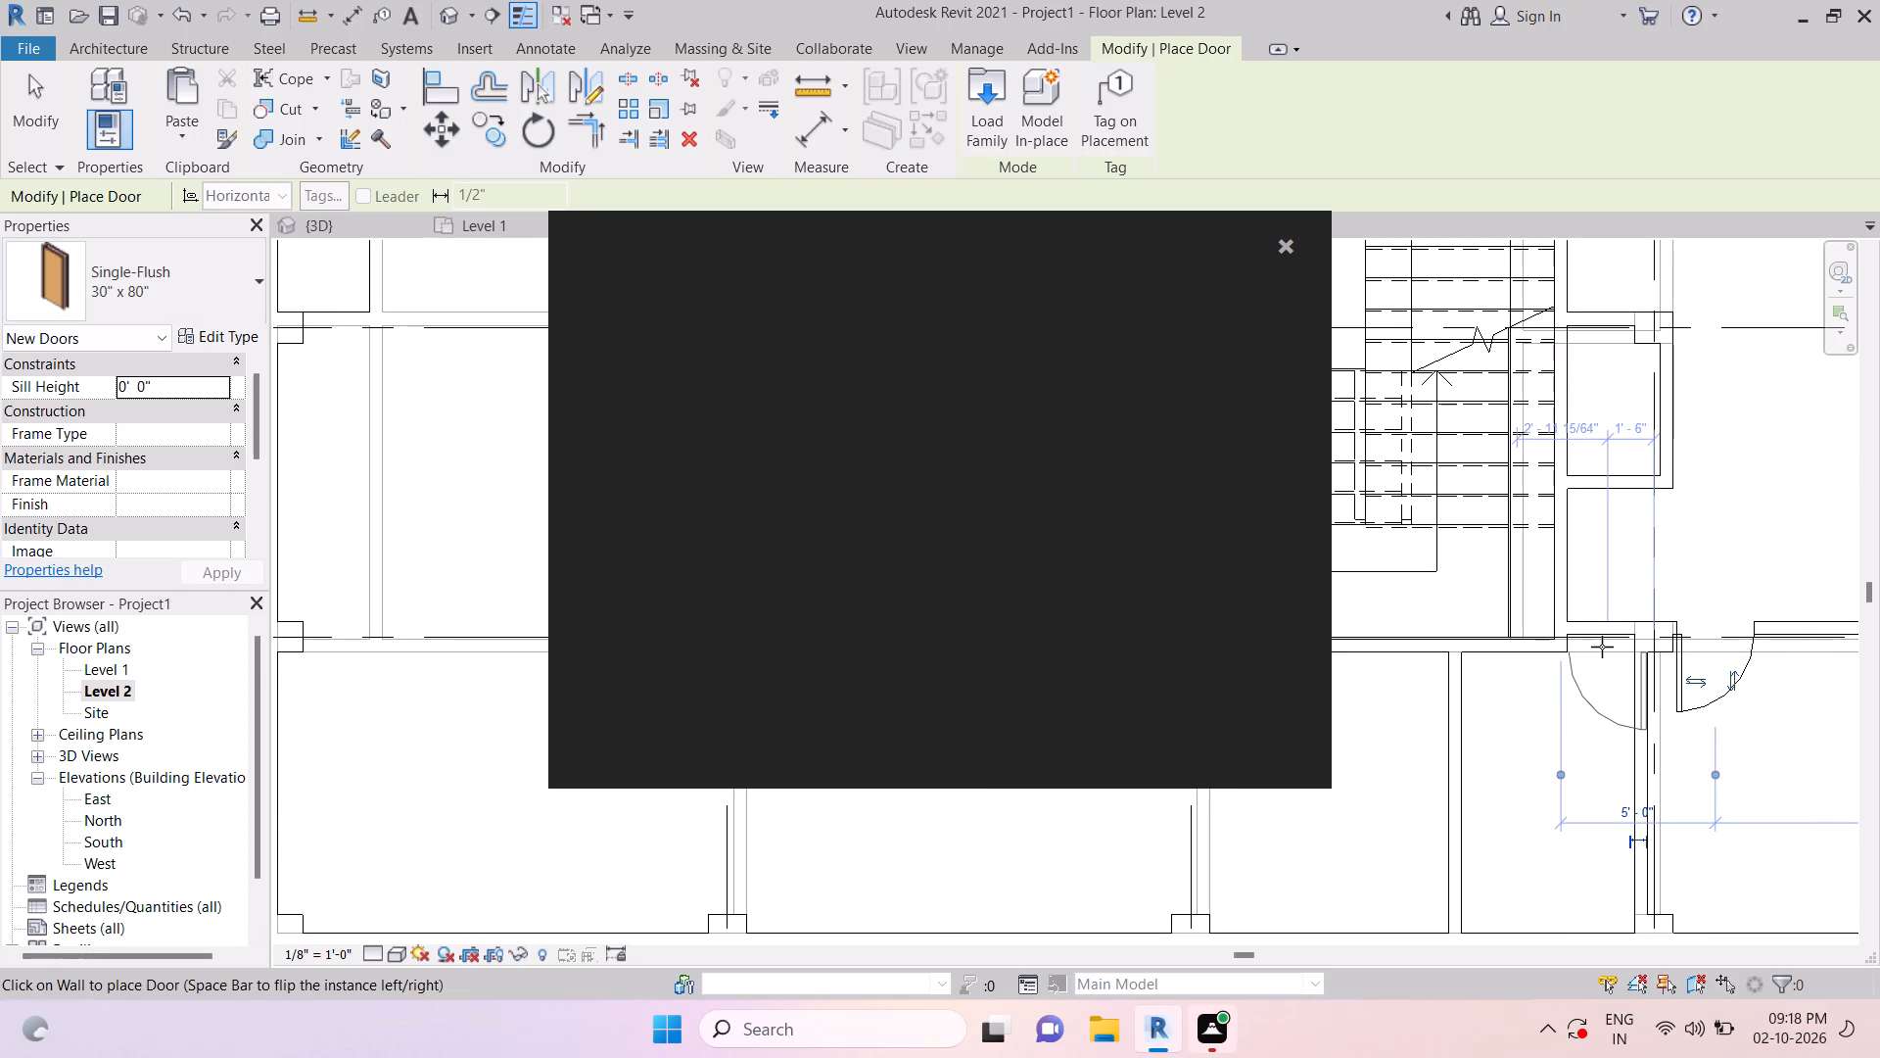
scroll(1602, 647, "up", 4)
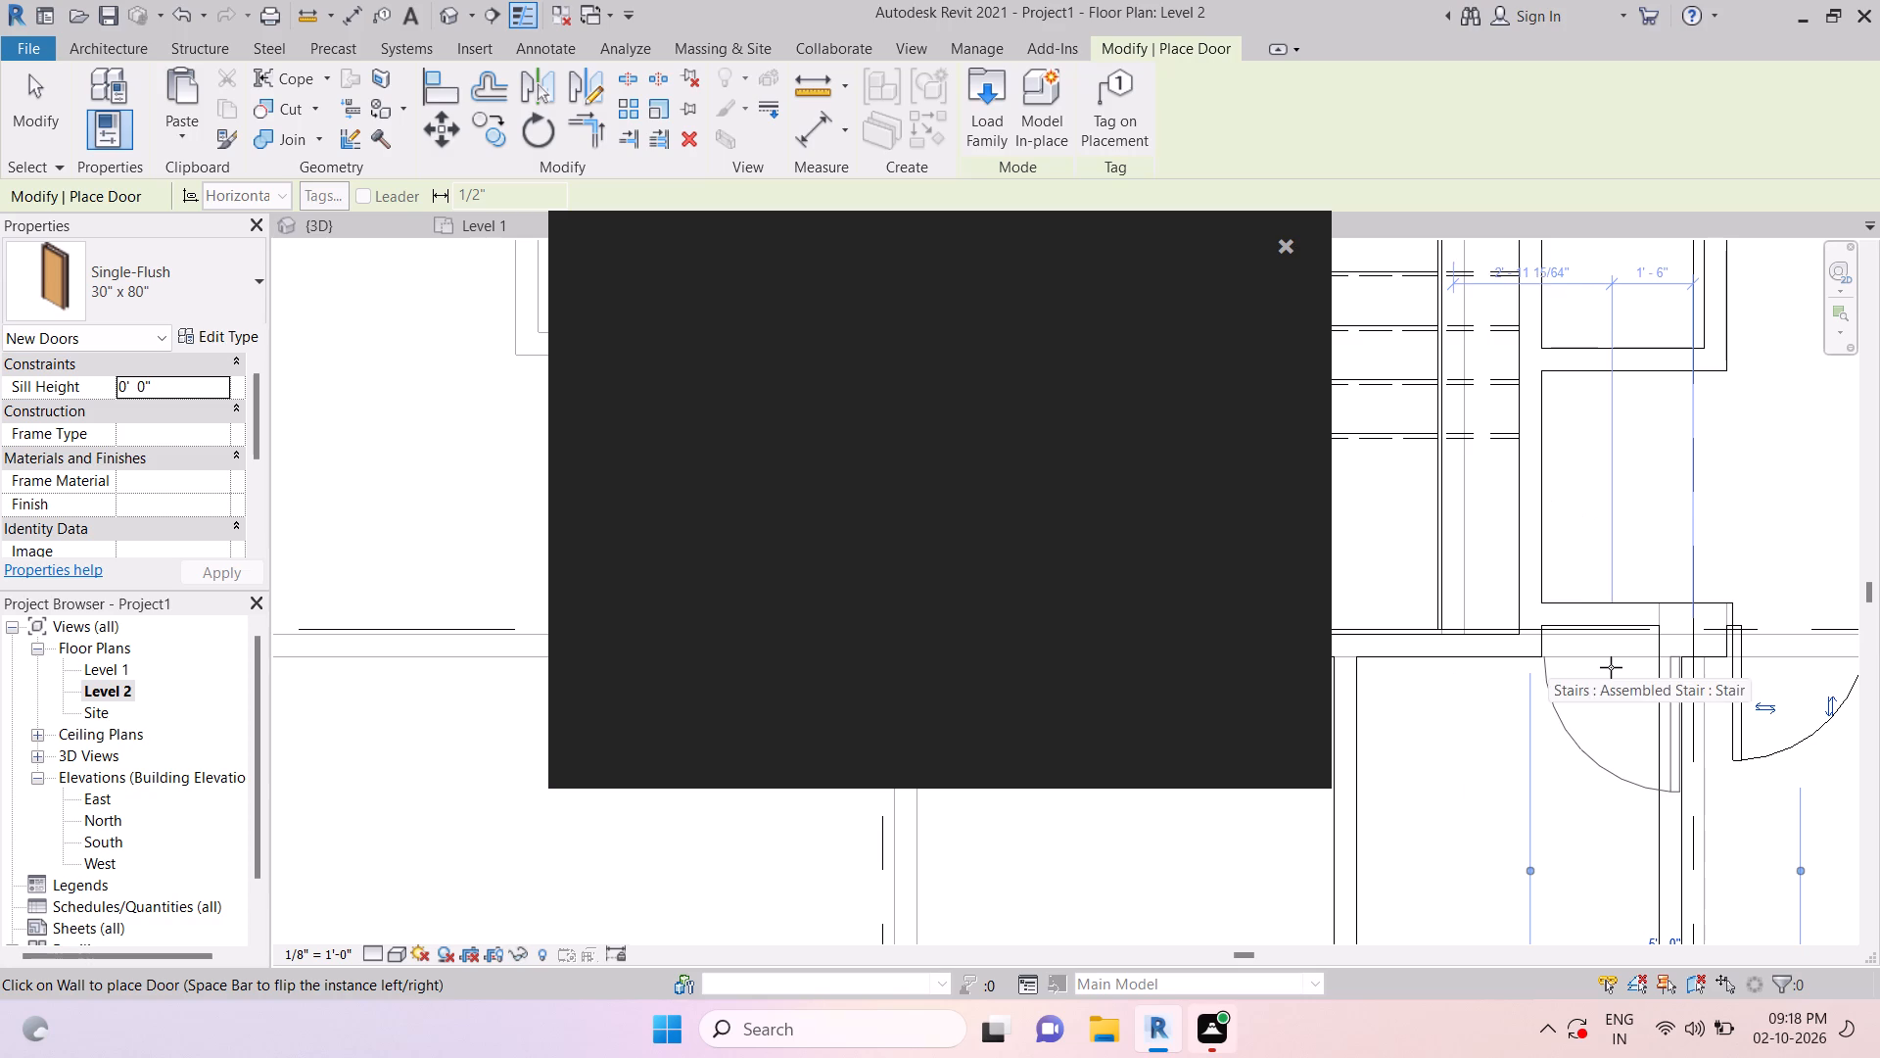
left_click(184, 260)
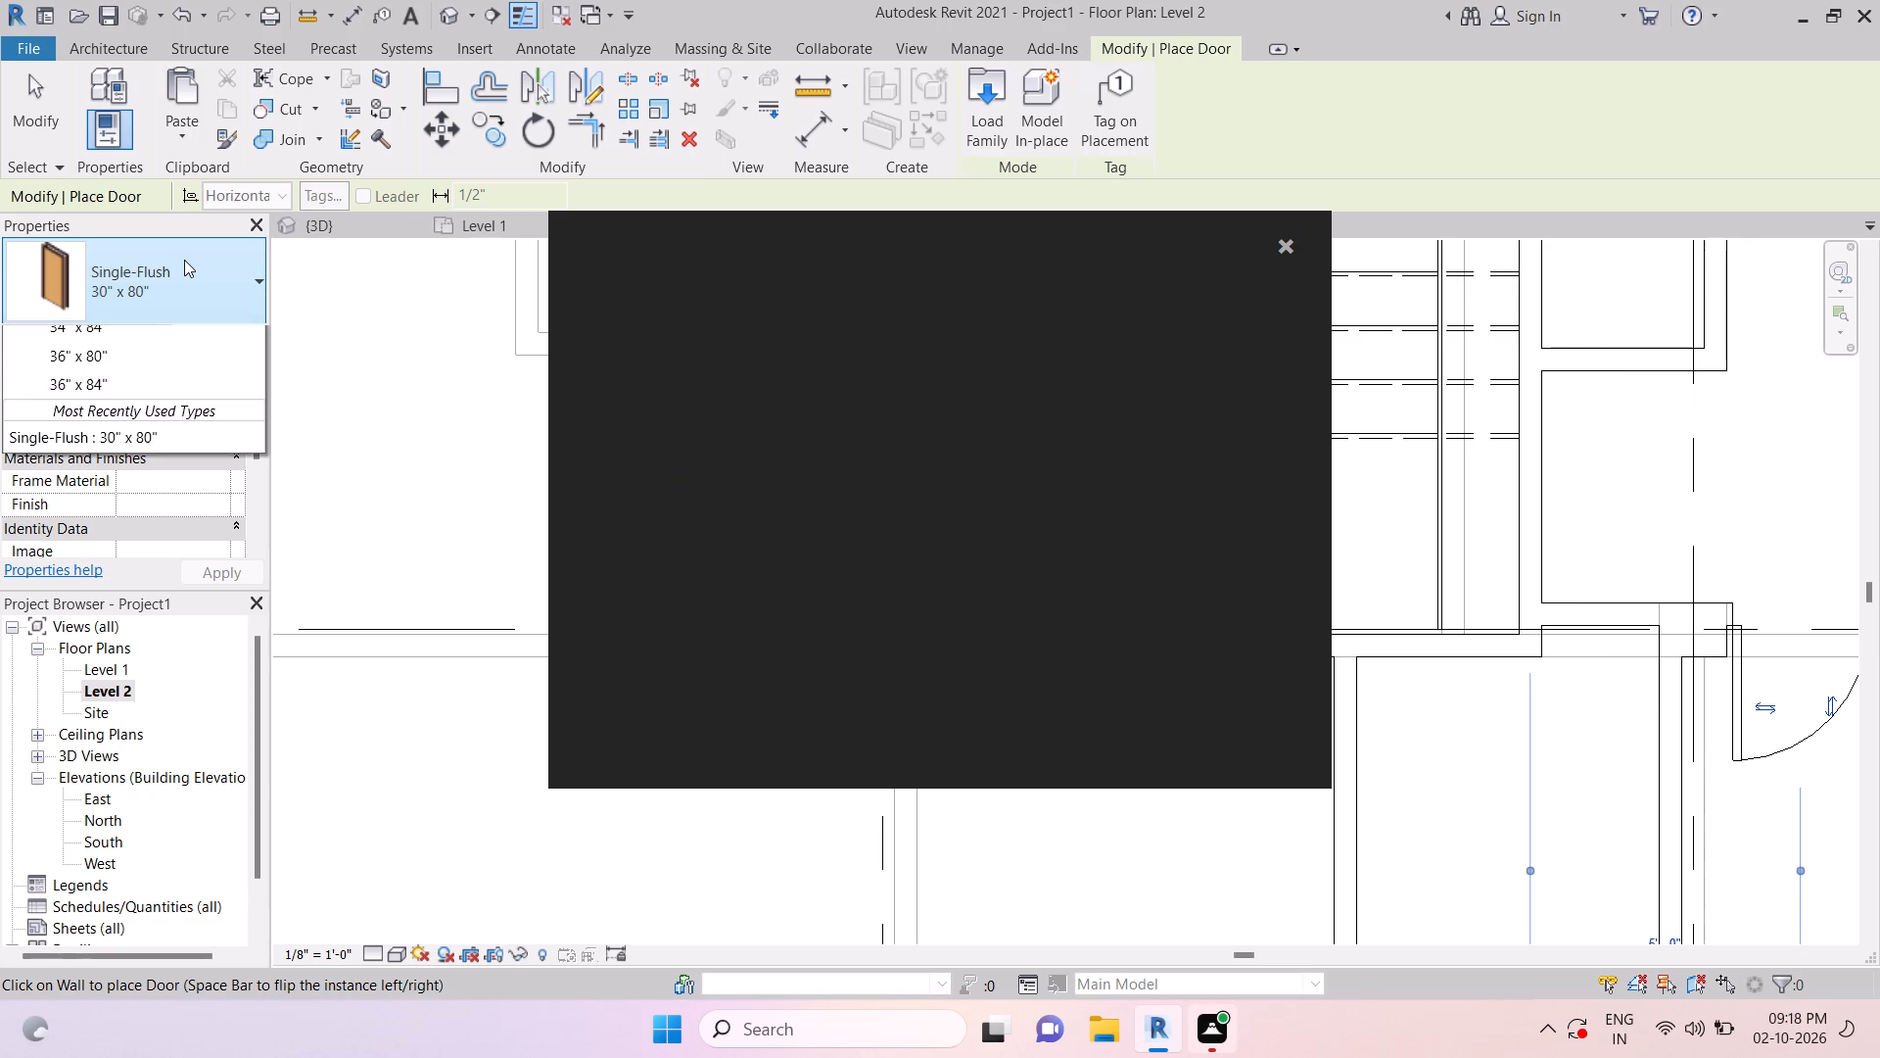
scroll(184, 260, "up", 4)
left_click(185, 291)
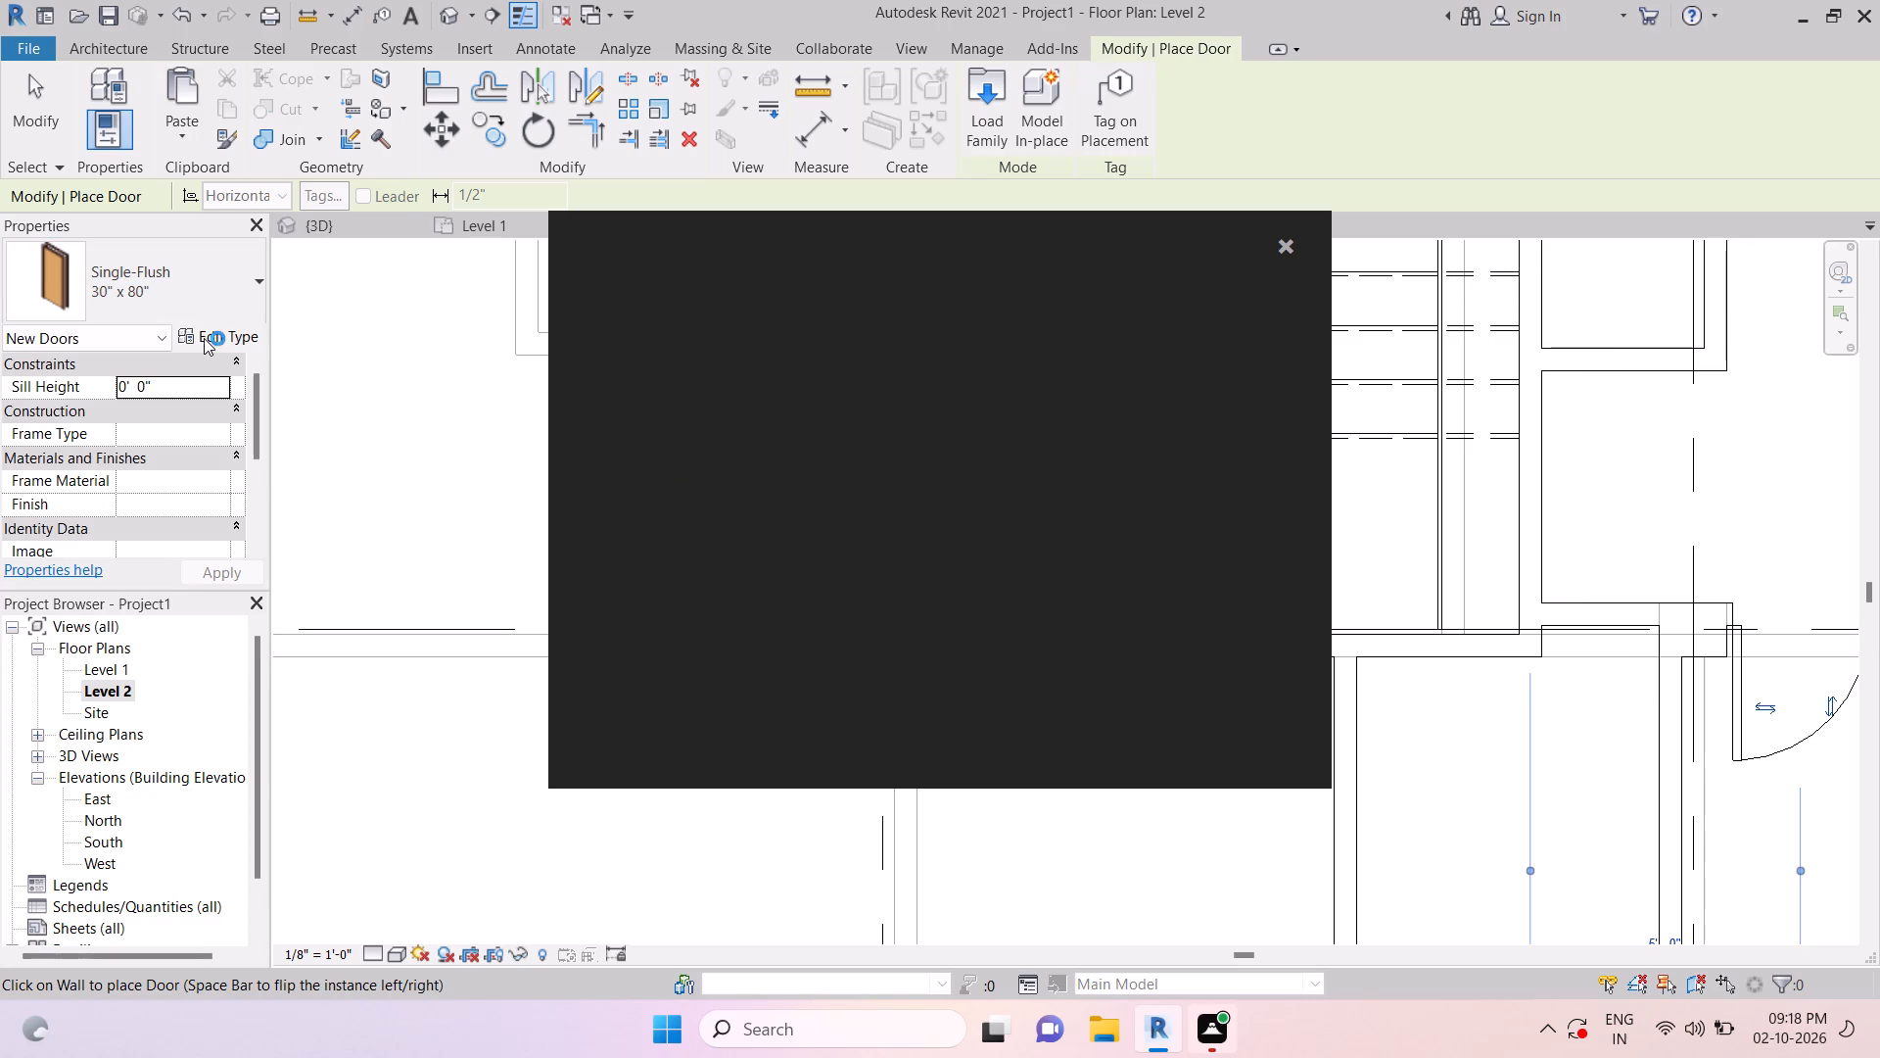
left_click(204, 338)
left_click(1286, 248)
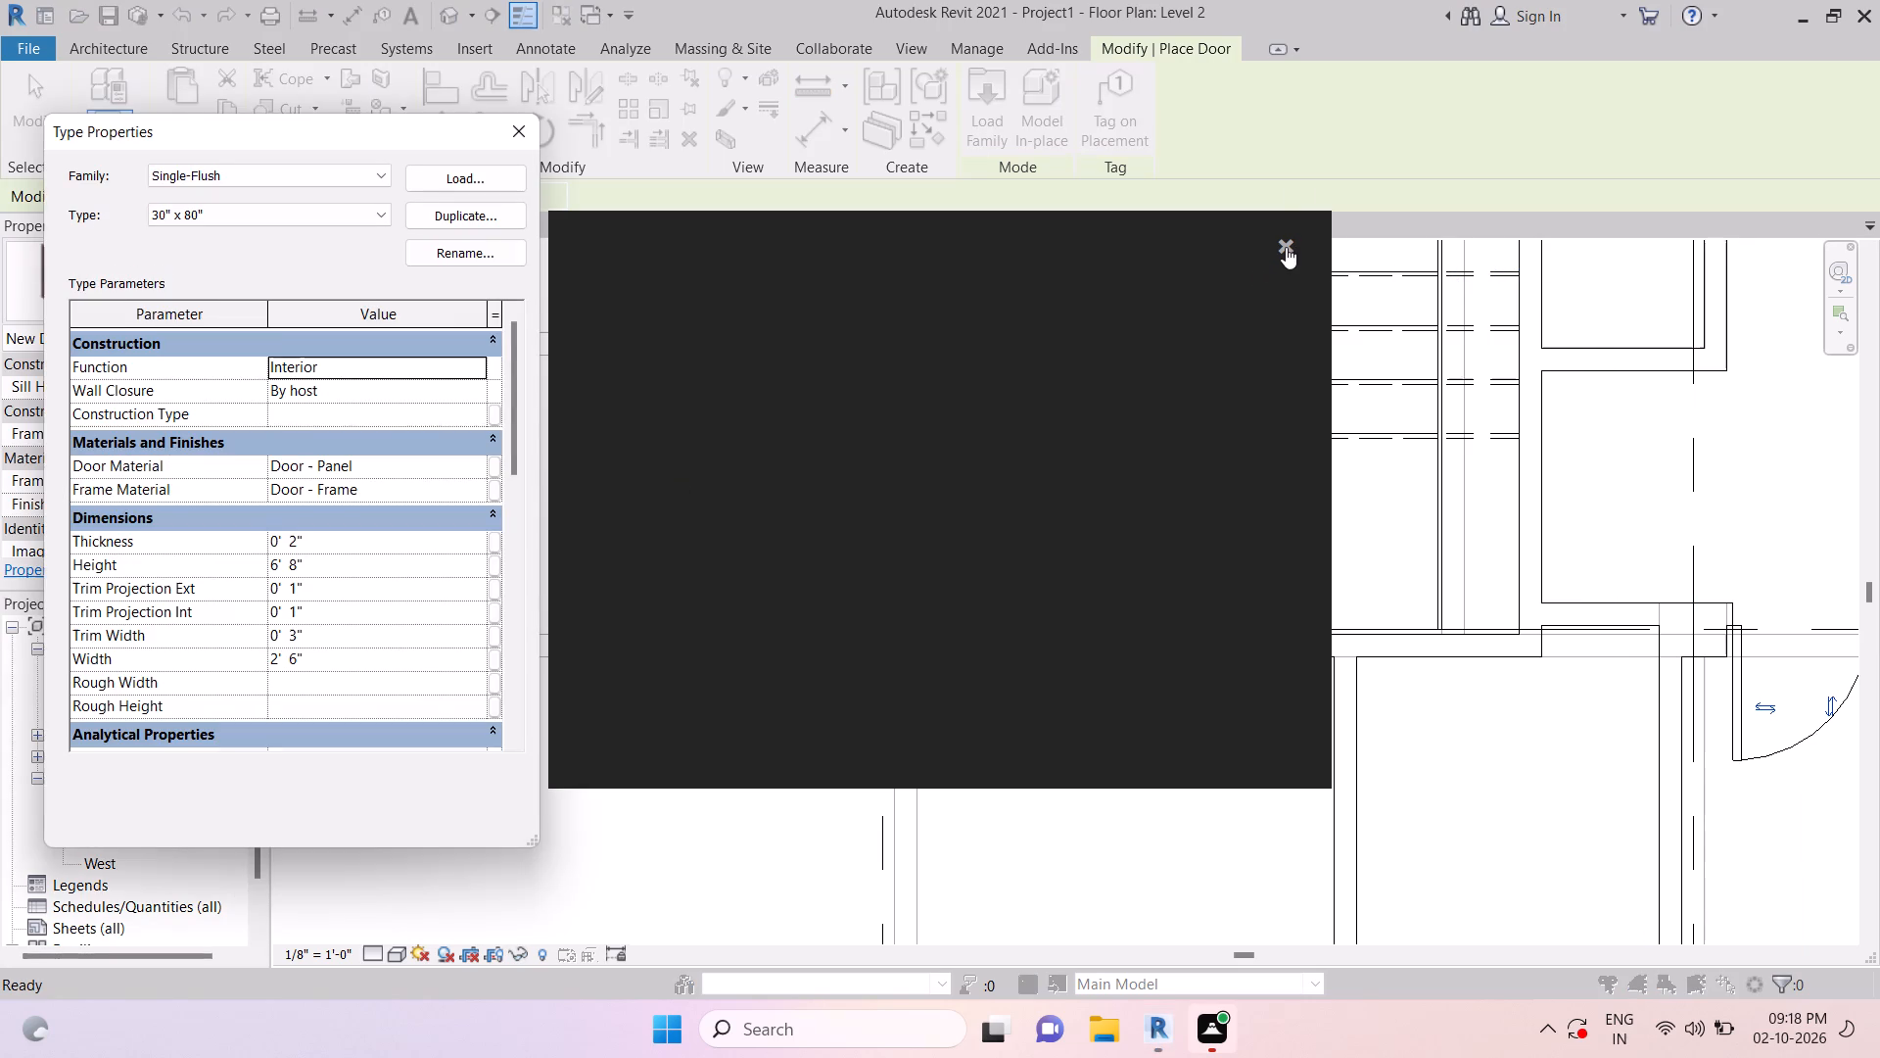
left_click(471, 225)
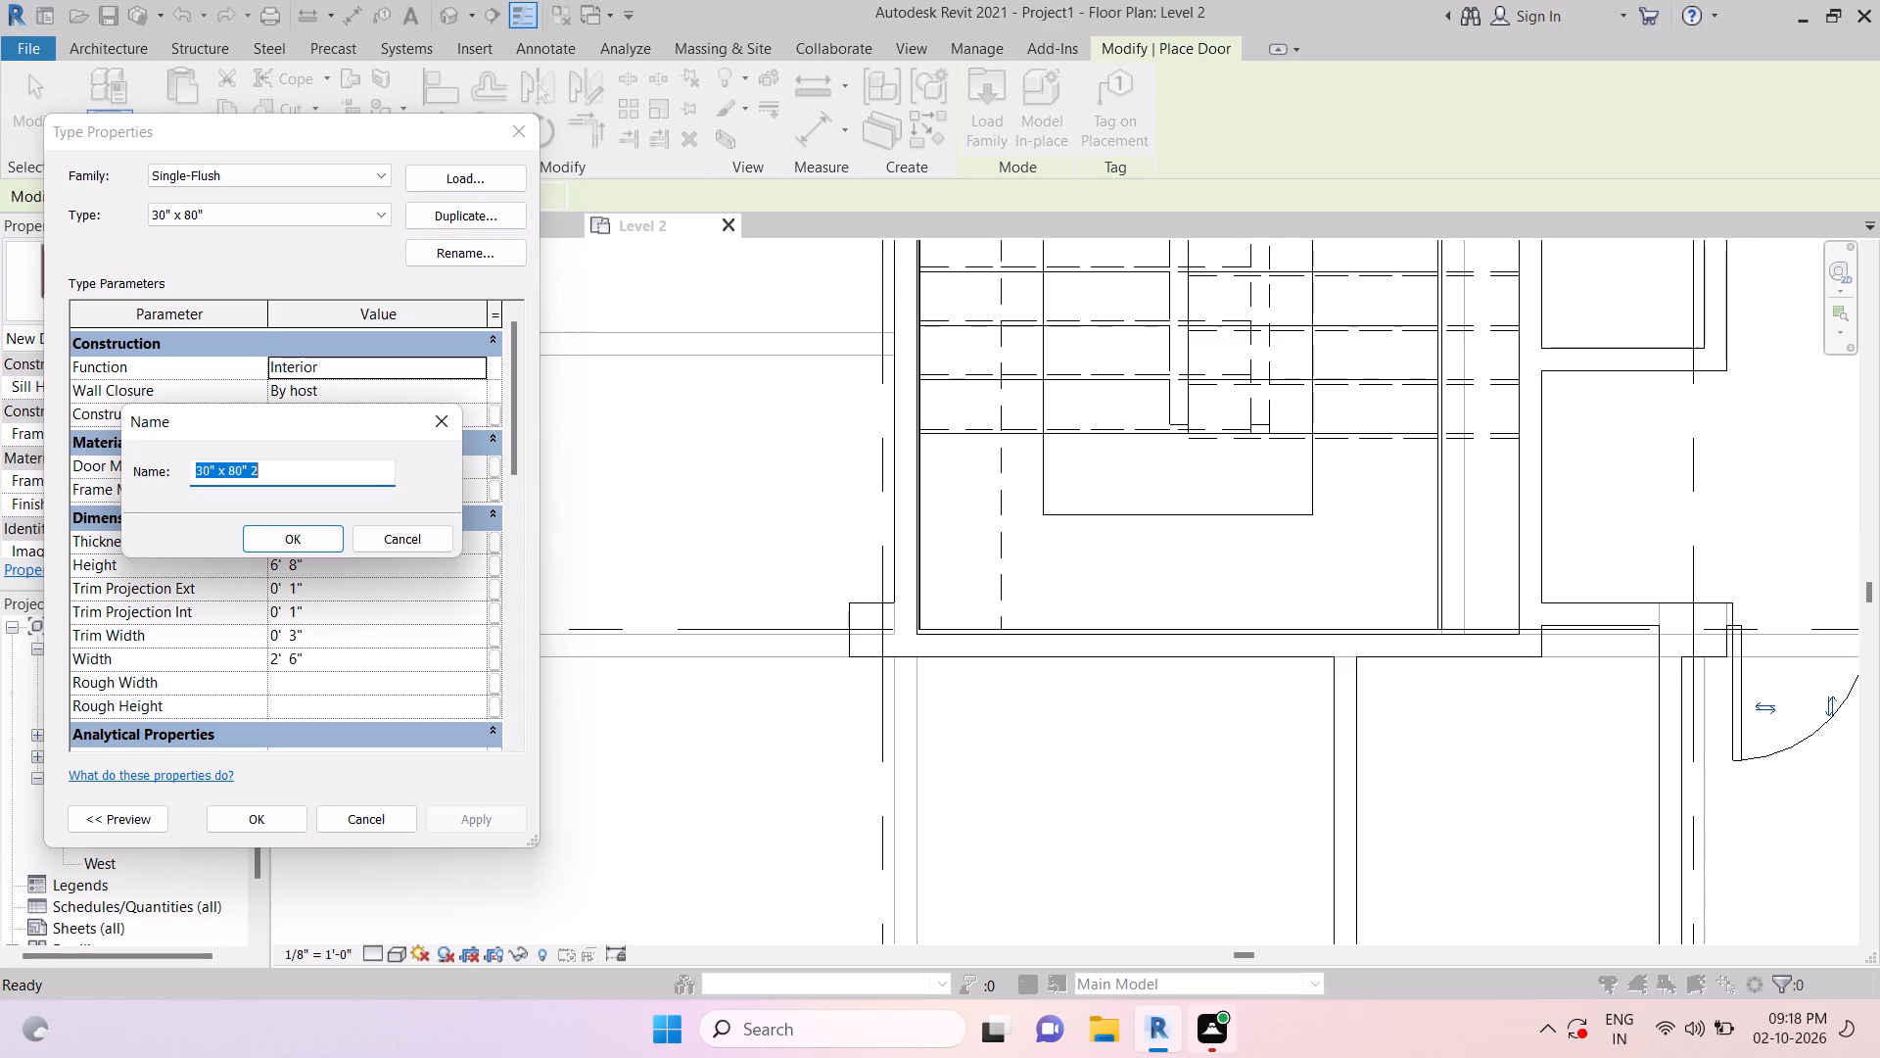
left_click_drag(266, 472, 168, 489)
key("2")
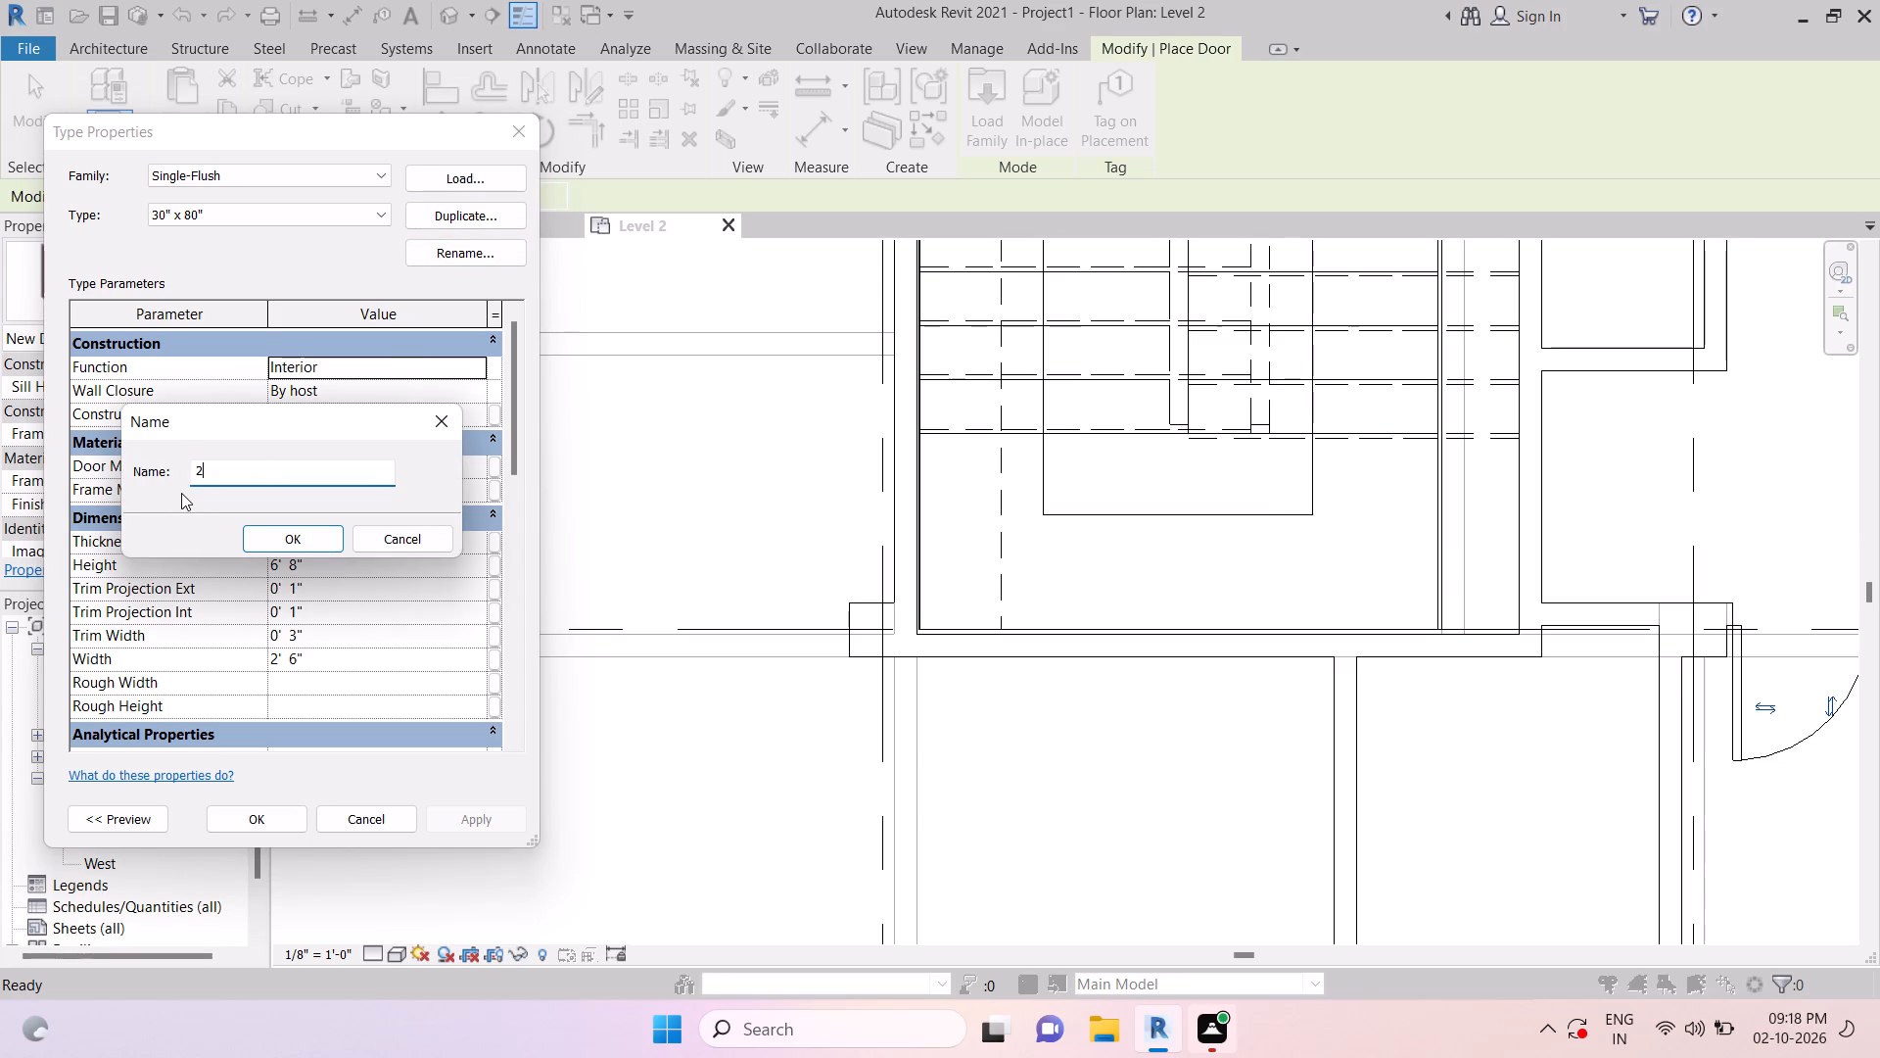
key("apostrophe")
left_click(257, 539)
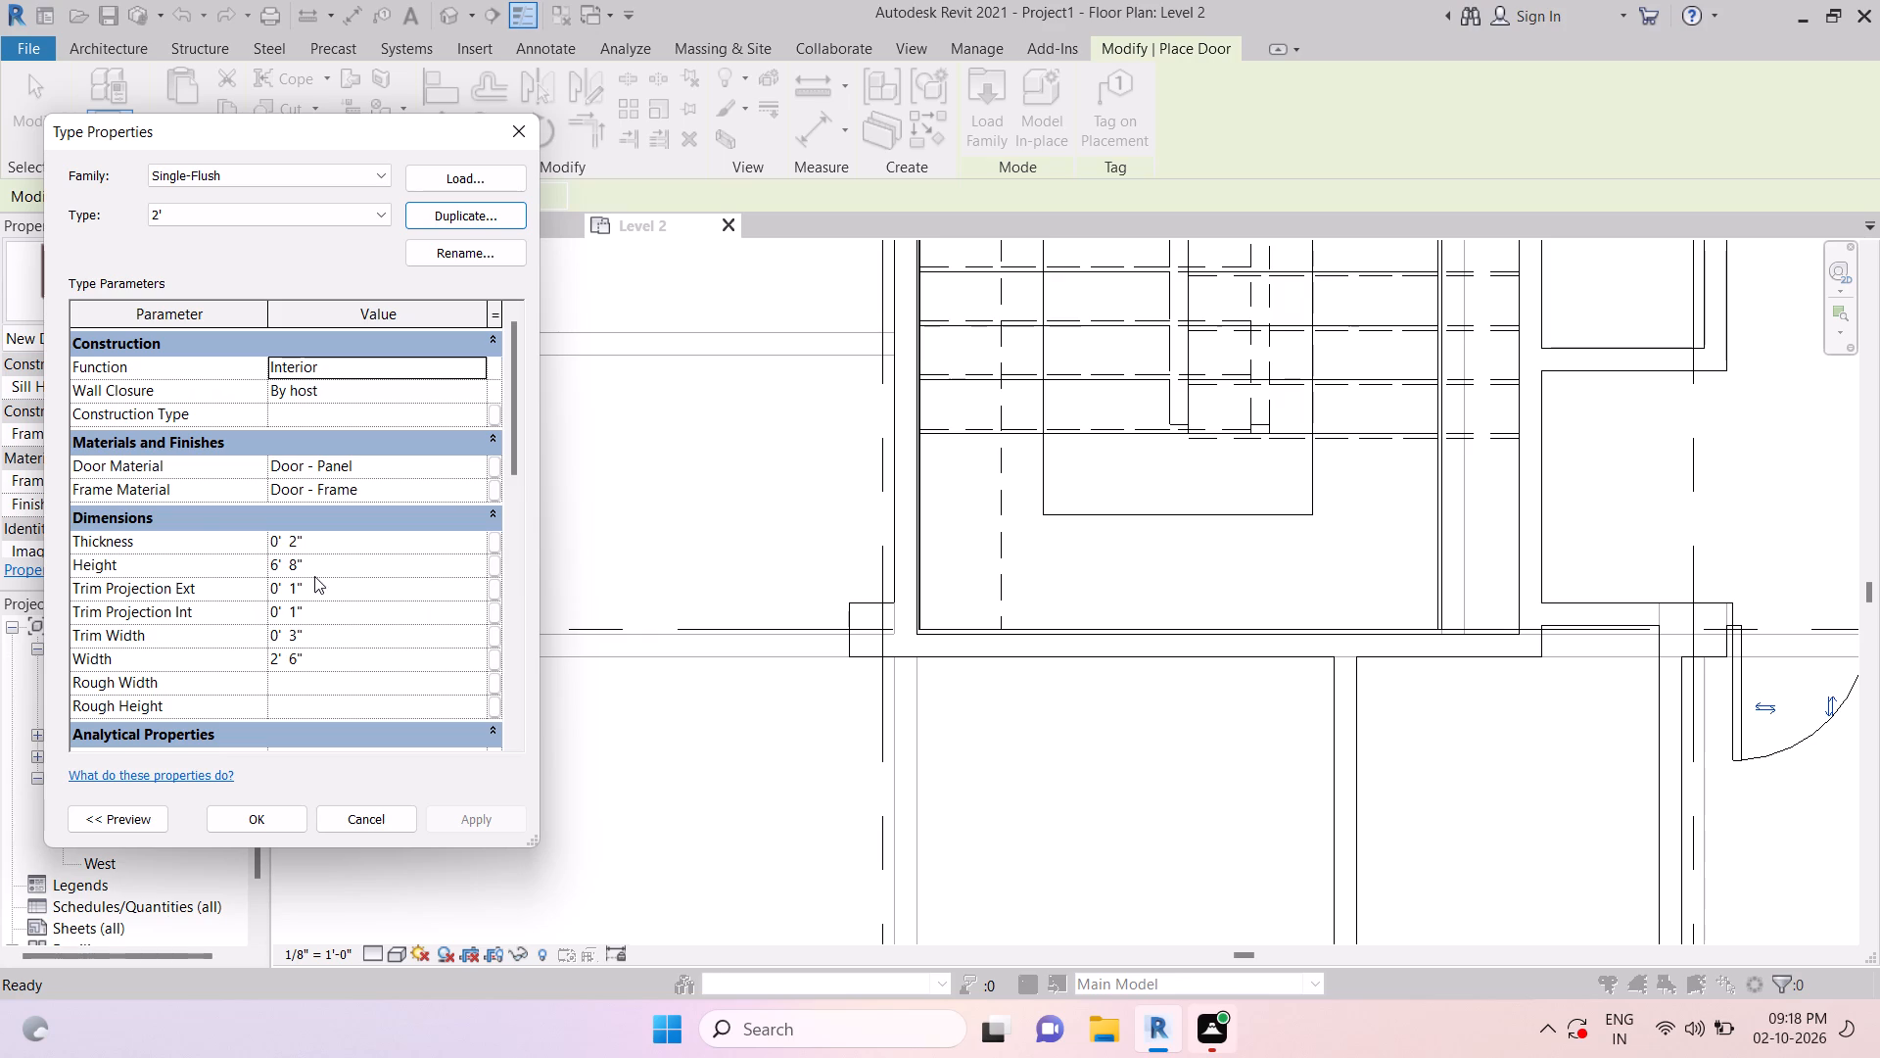
Set the width of the 2' door type to 2' and apply the type properties.
left_click(311, 658)
left_click_drag(328, 663, 233, 662)
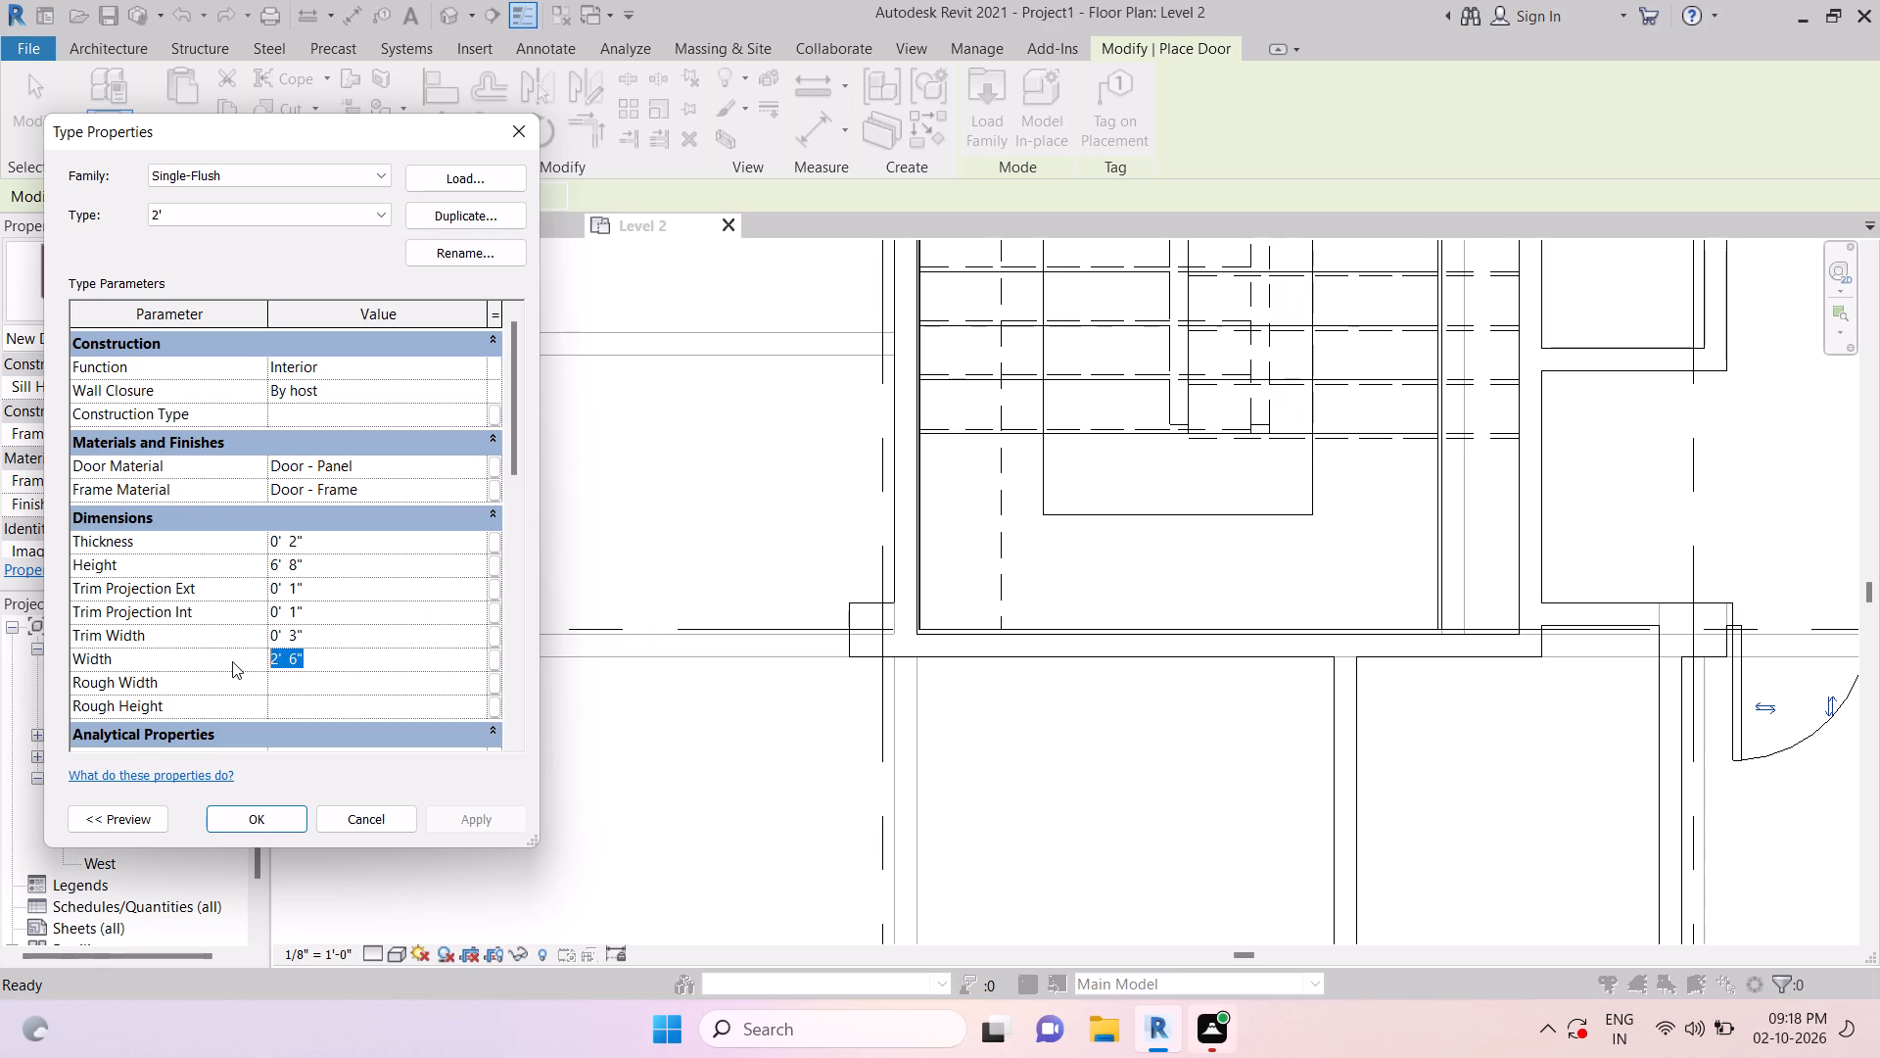
type("2'")
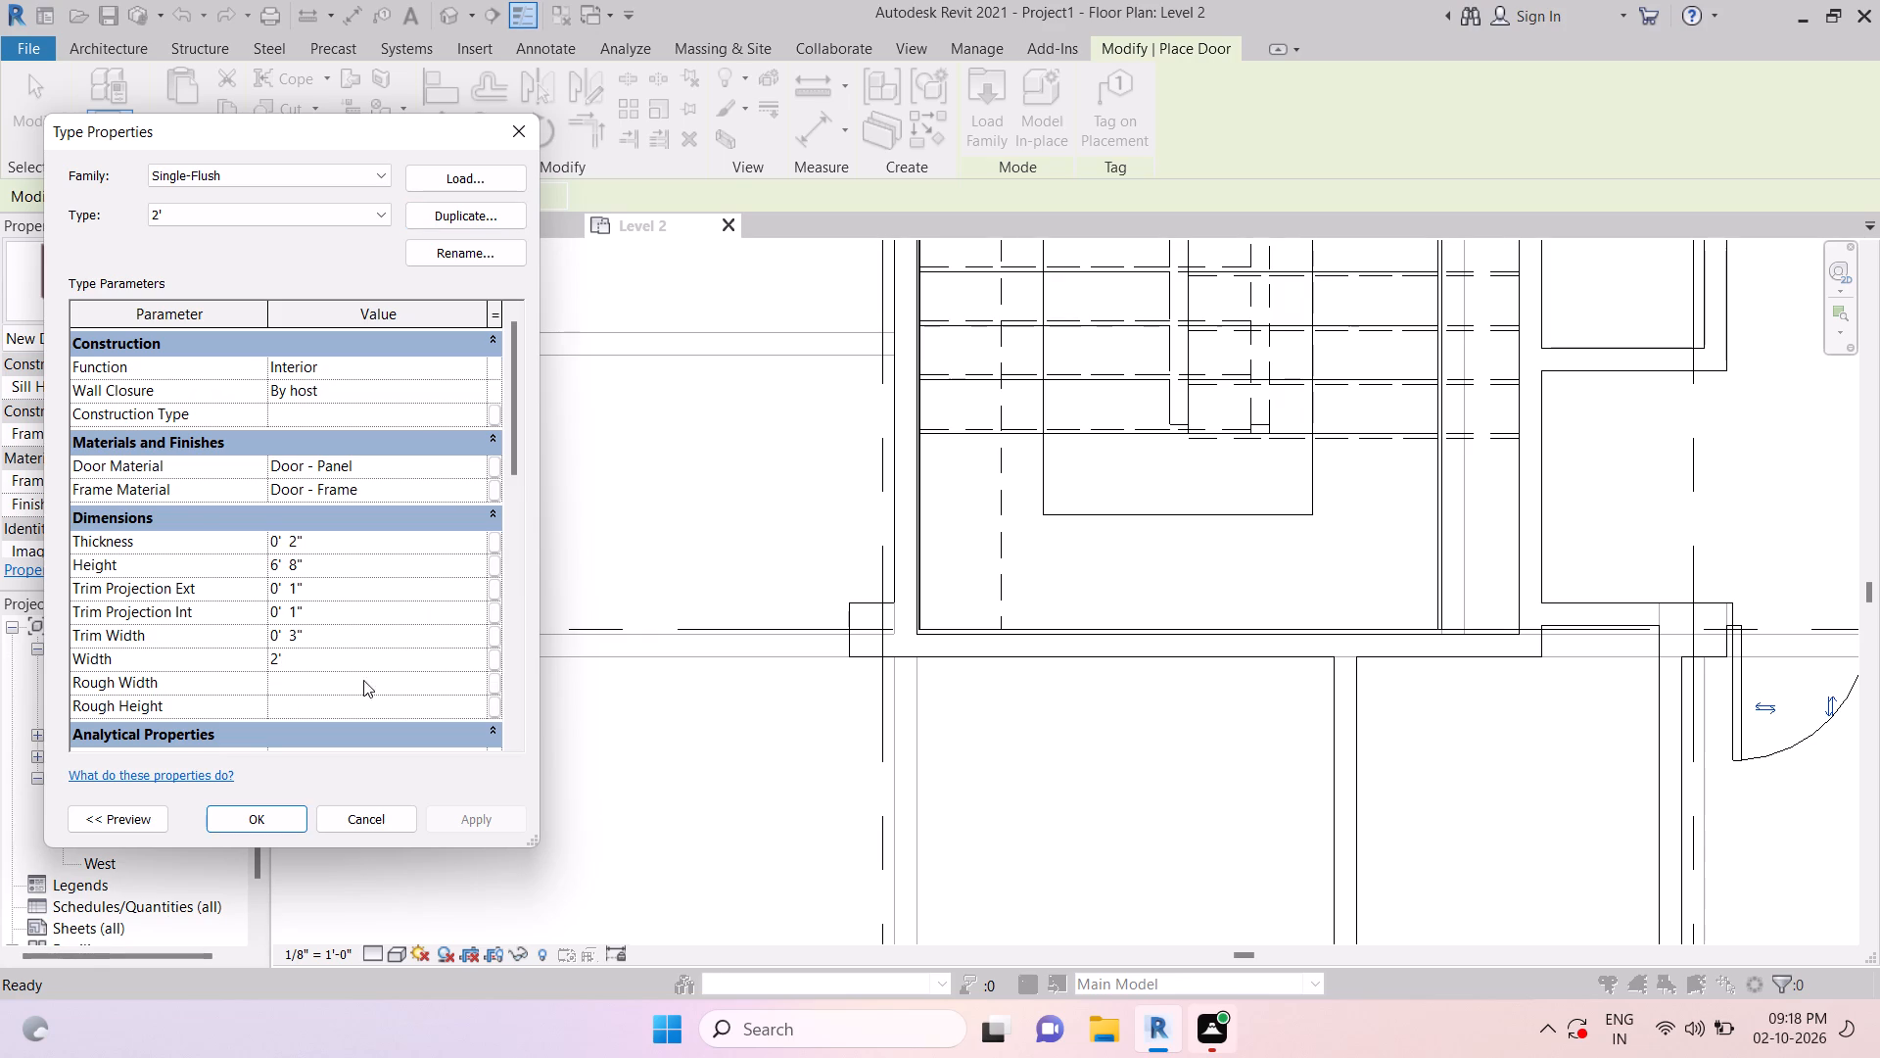
left_click(357, 697)
left_click(257, 822)
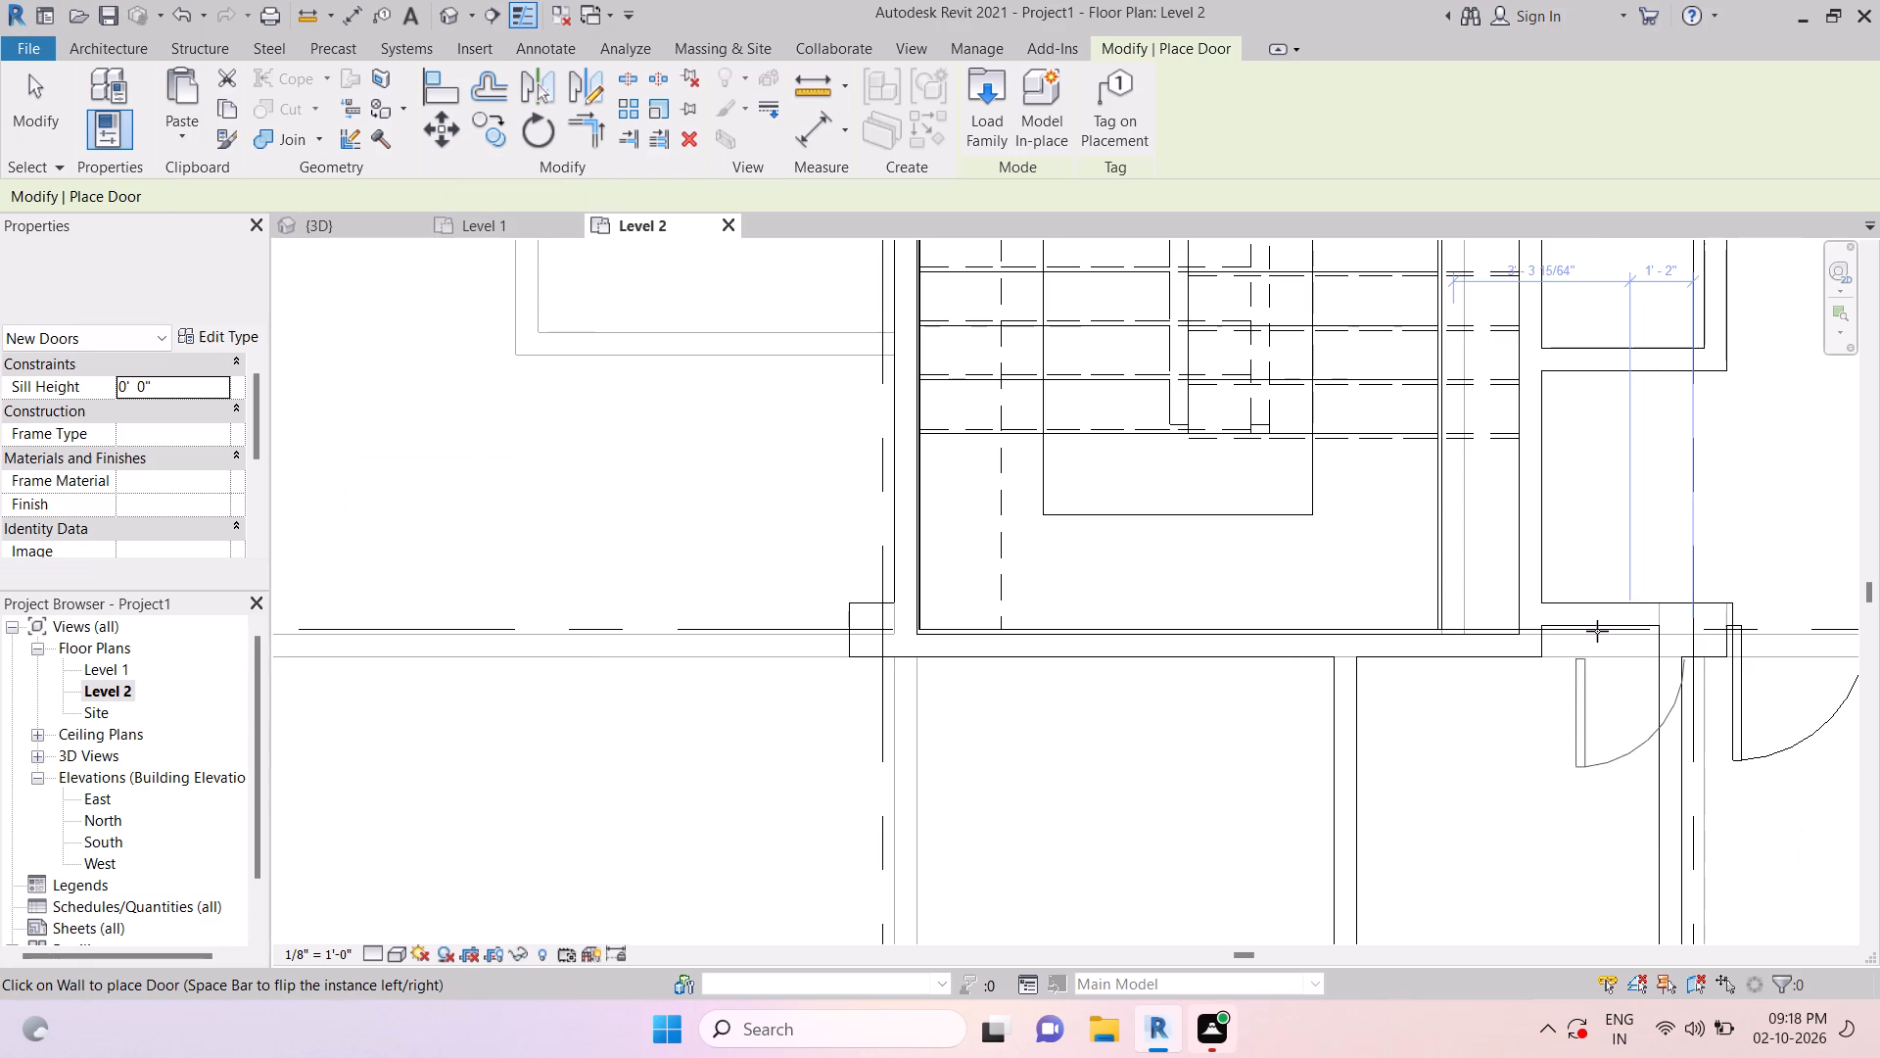
Place a Single-Flush 2' door in the short grid 9 wall between the stair and grid 4, hinged on the grid 4 side.
key("space")
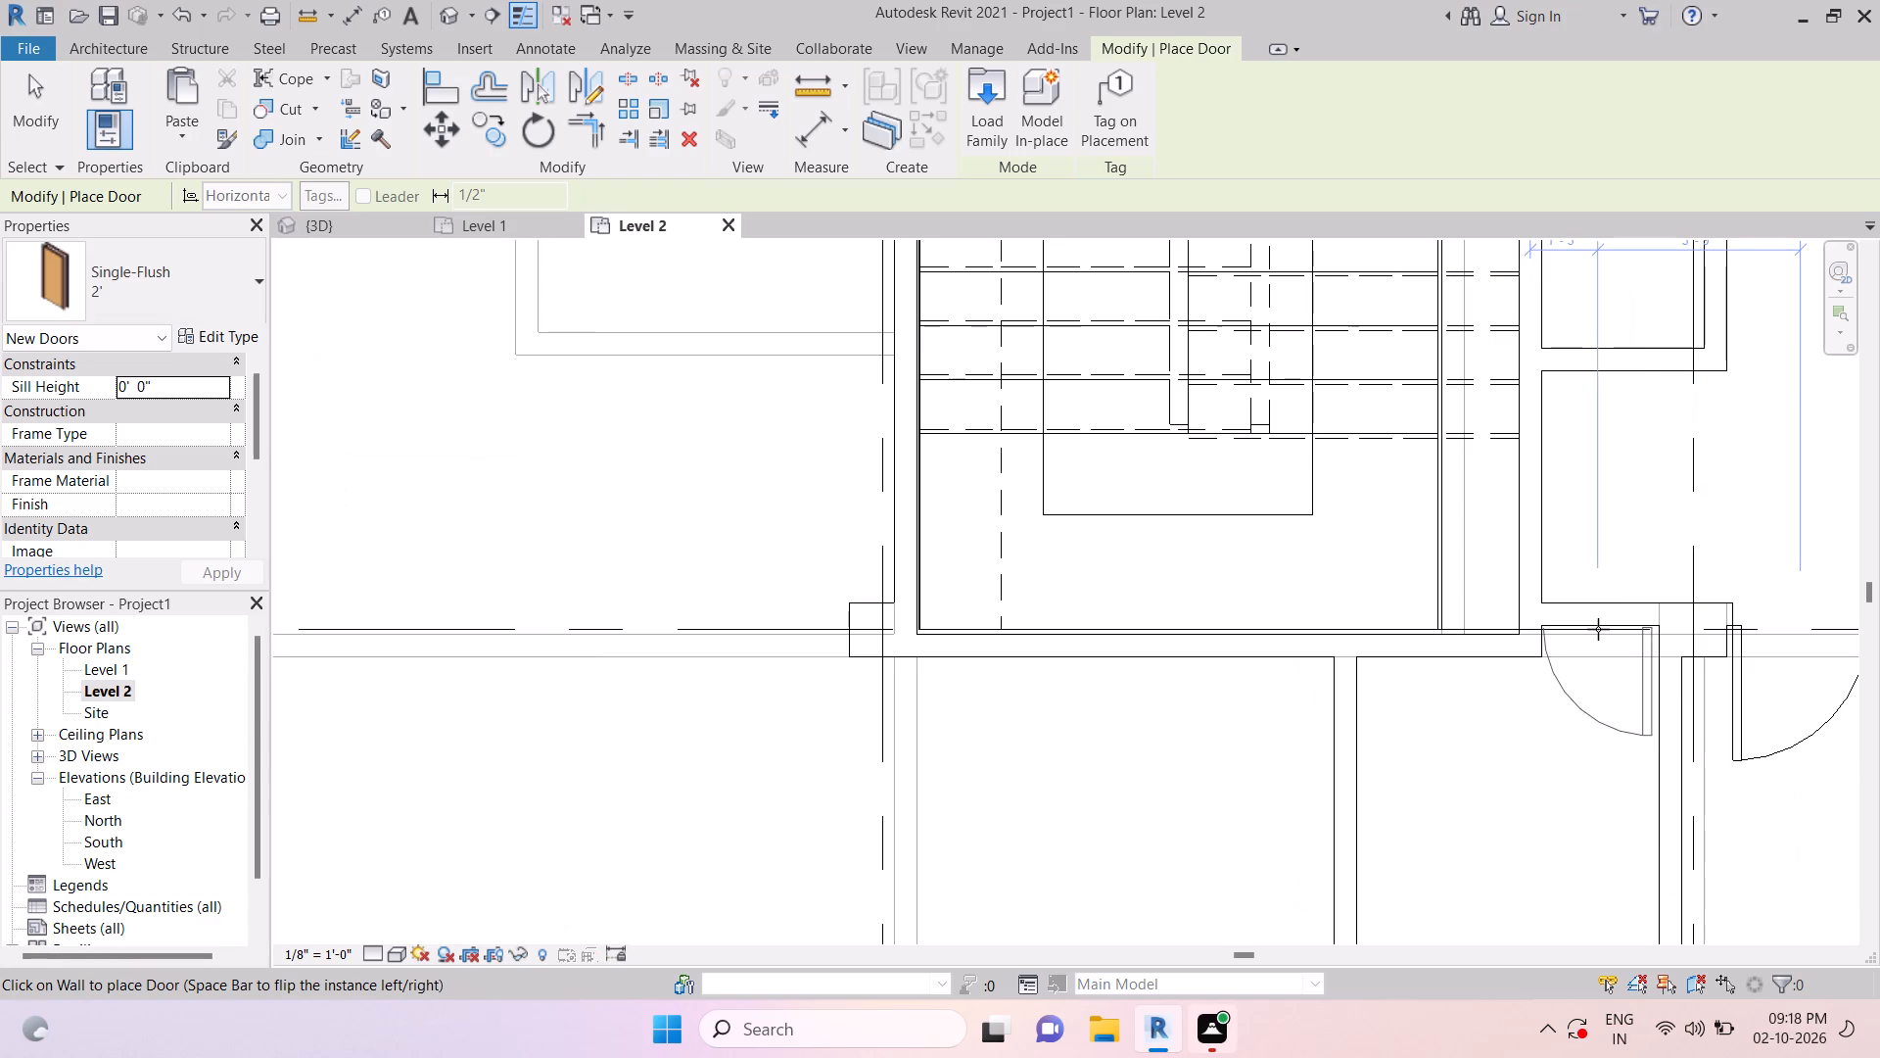
left_click(1603, 626)
key("Escape")
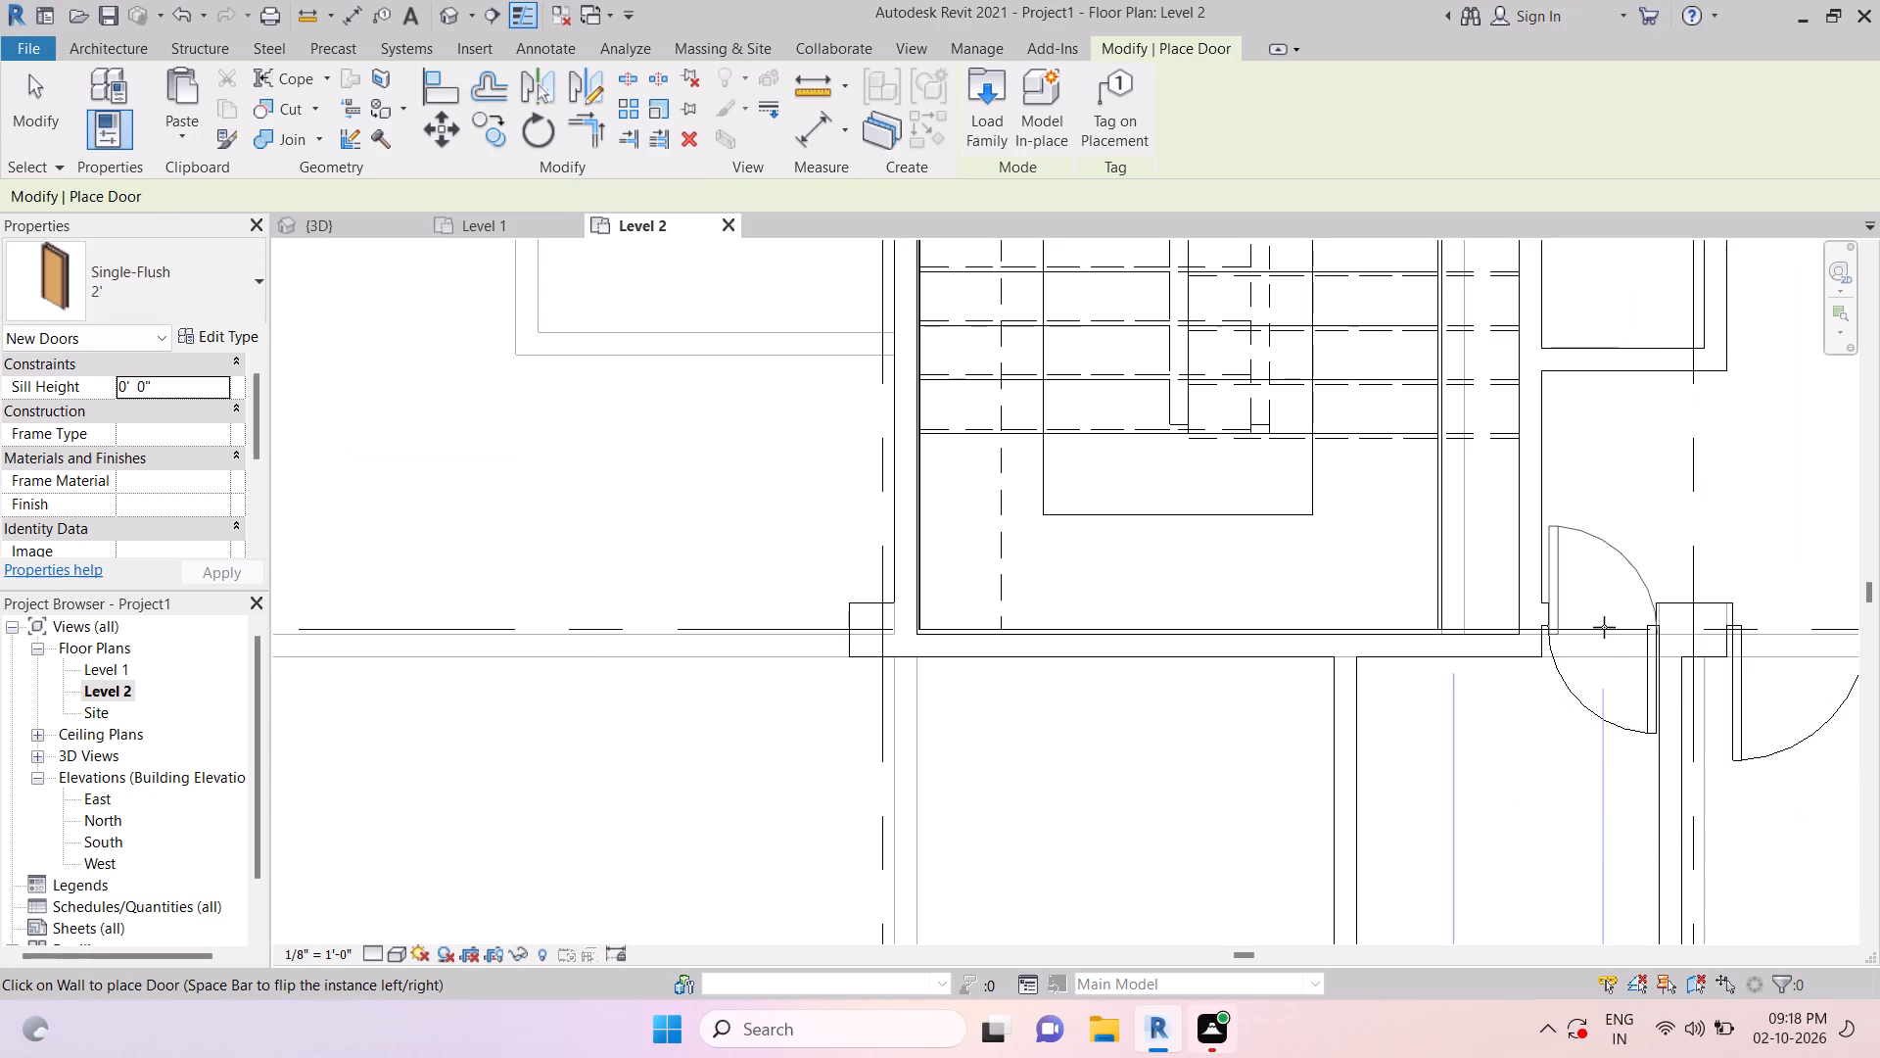
key("Escape")
key("Escape")
key("Escape")
key("Escape")
key("Escape")
Place a Single-Flush 2' door in the grid 9-side wall of the small room beside the stair, swinging into the room with its hinge stair-side.
scroll(1527, 737, "down", 3)
middle_click_drag(1612, 737, 1391, 564)
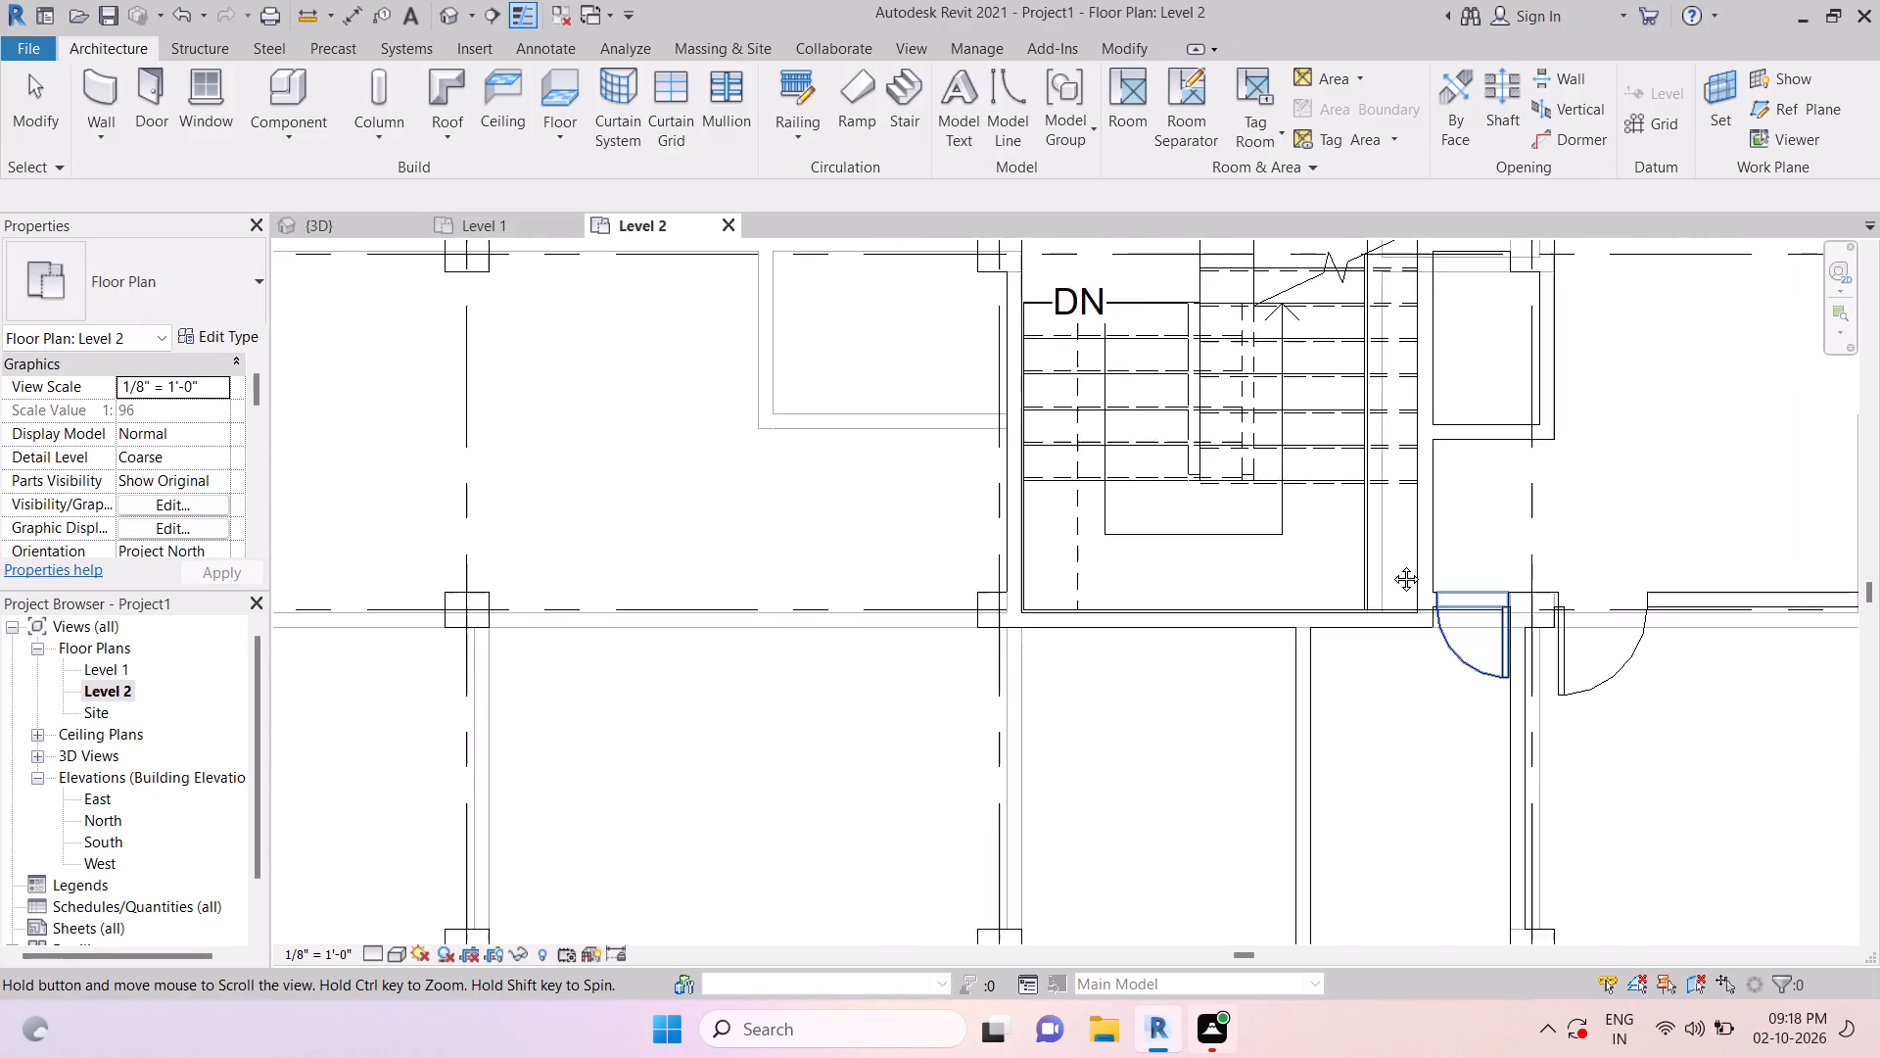
middle_click_drag(1391, 564, 1362, 524)
key("Escape")
key("Escape")
key("Escape")
scroll(1428, 550, "down", 2)
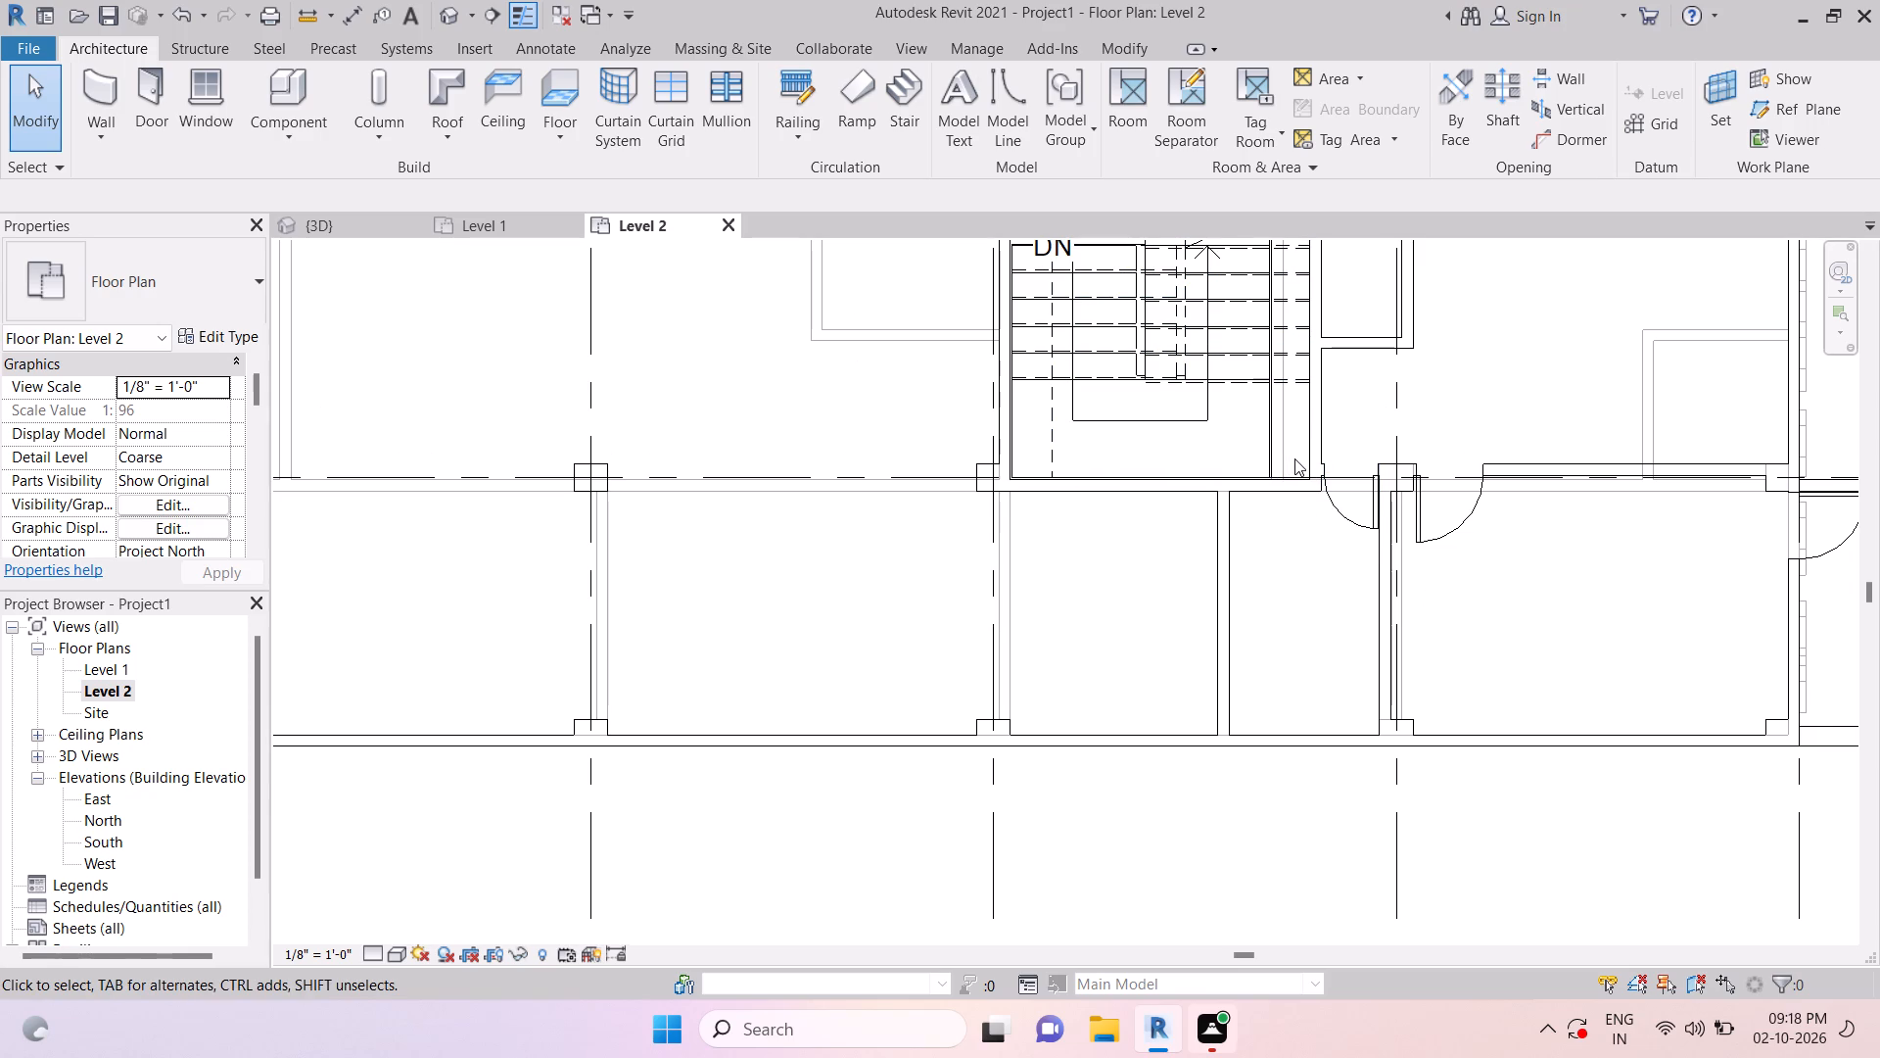
middle_click_drag(1418, 378, 1339, 586)
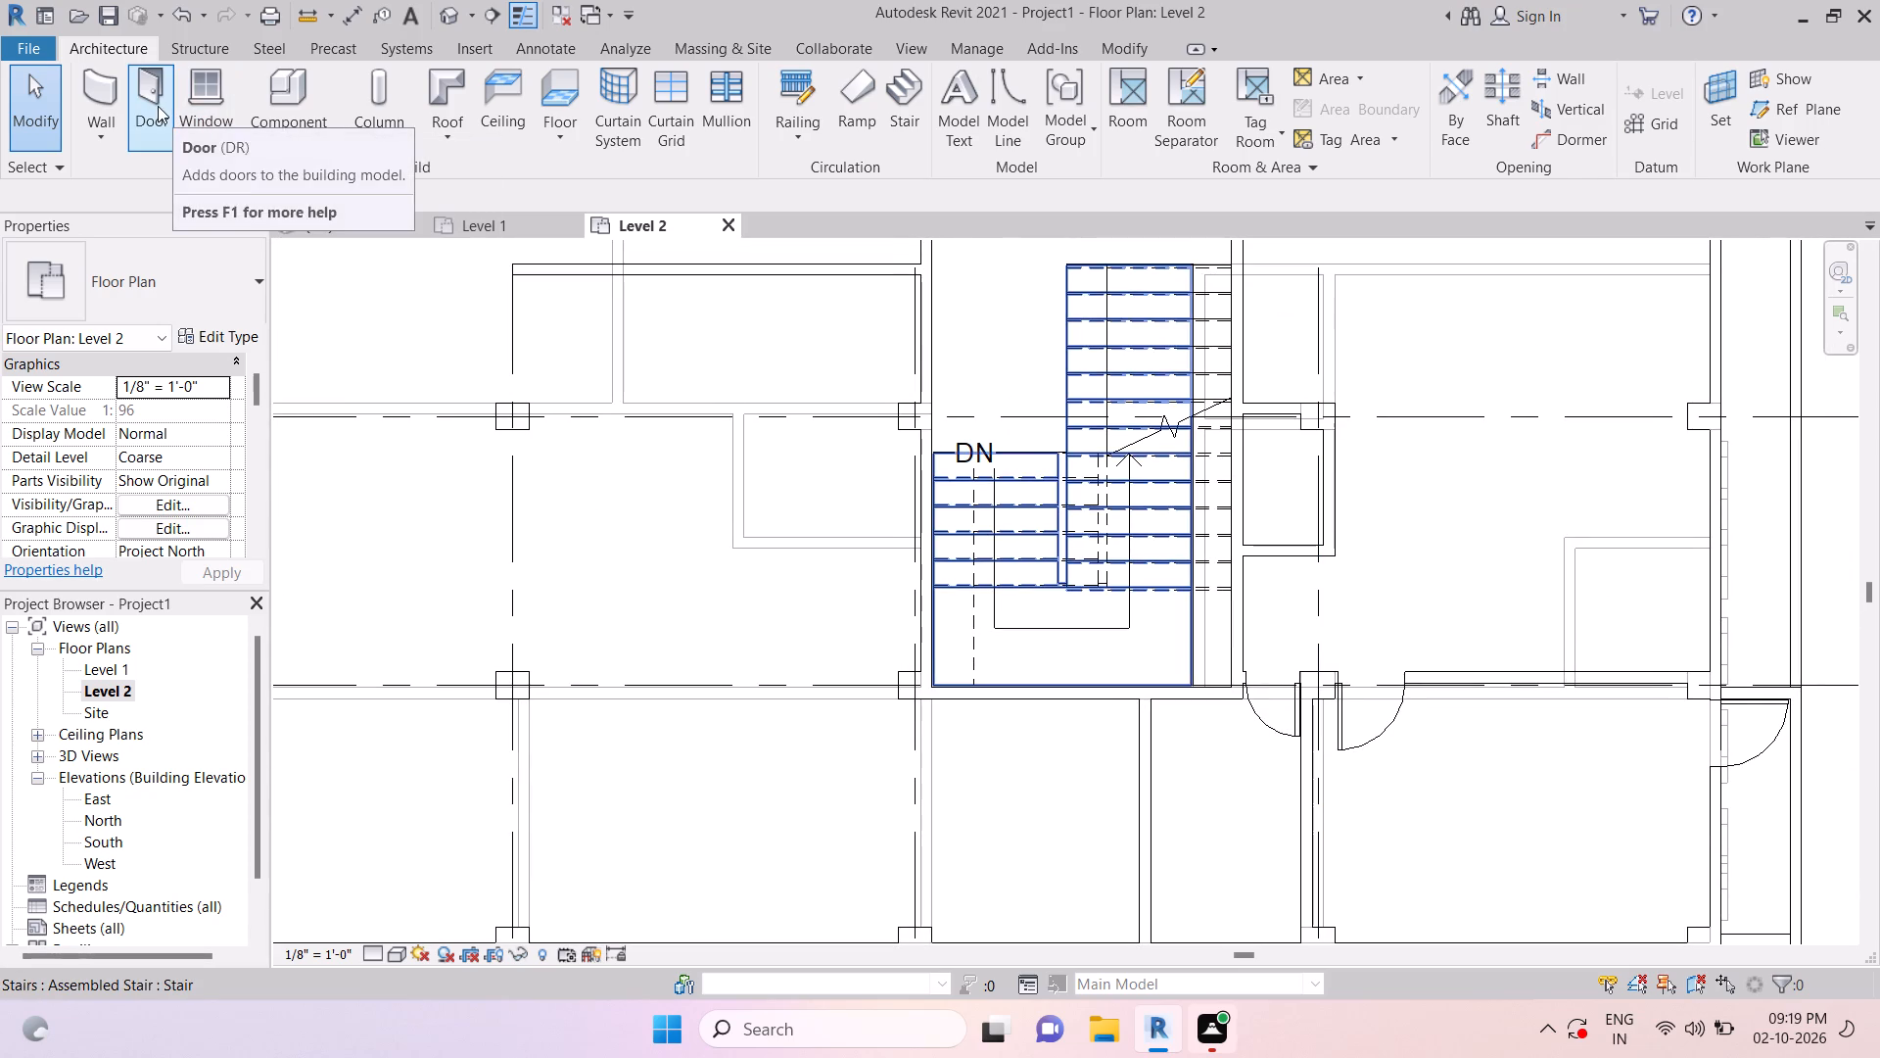
left_click(158, 105)
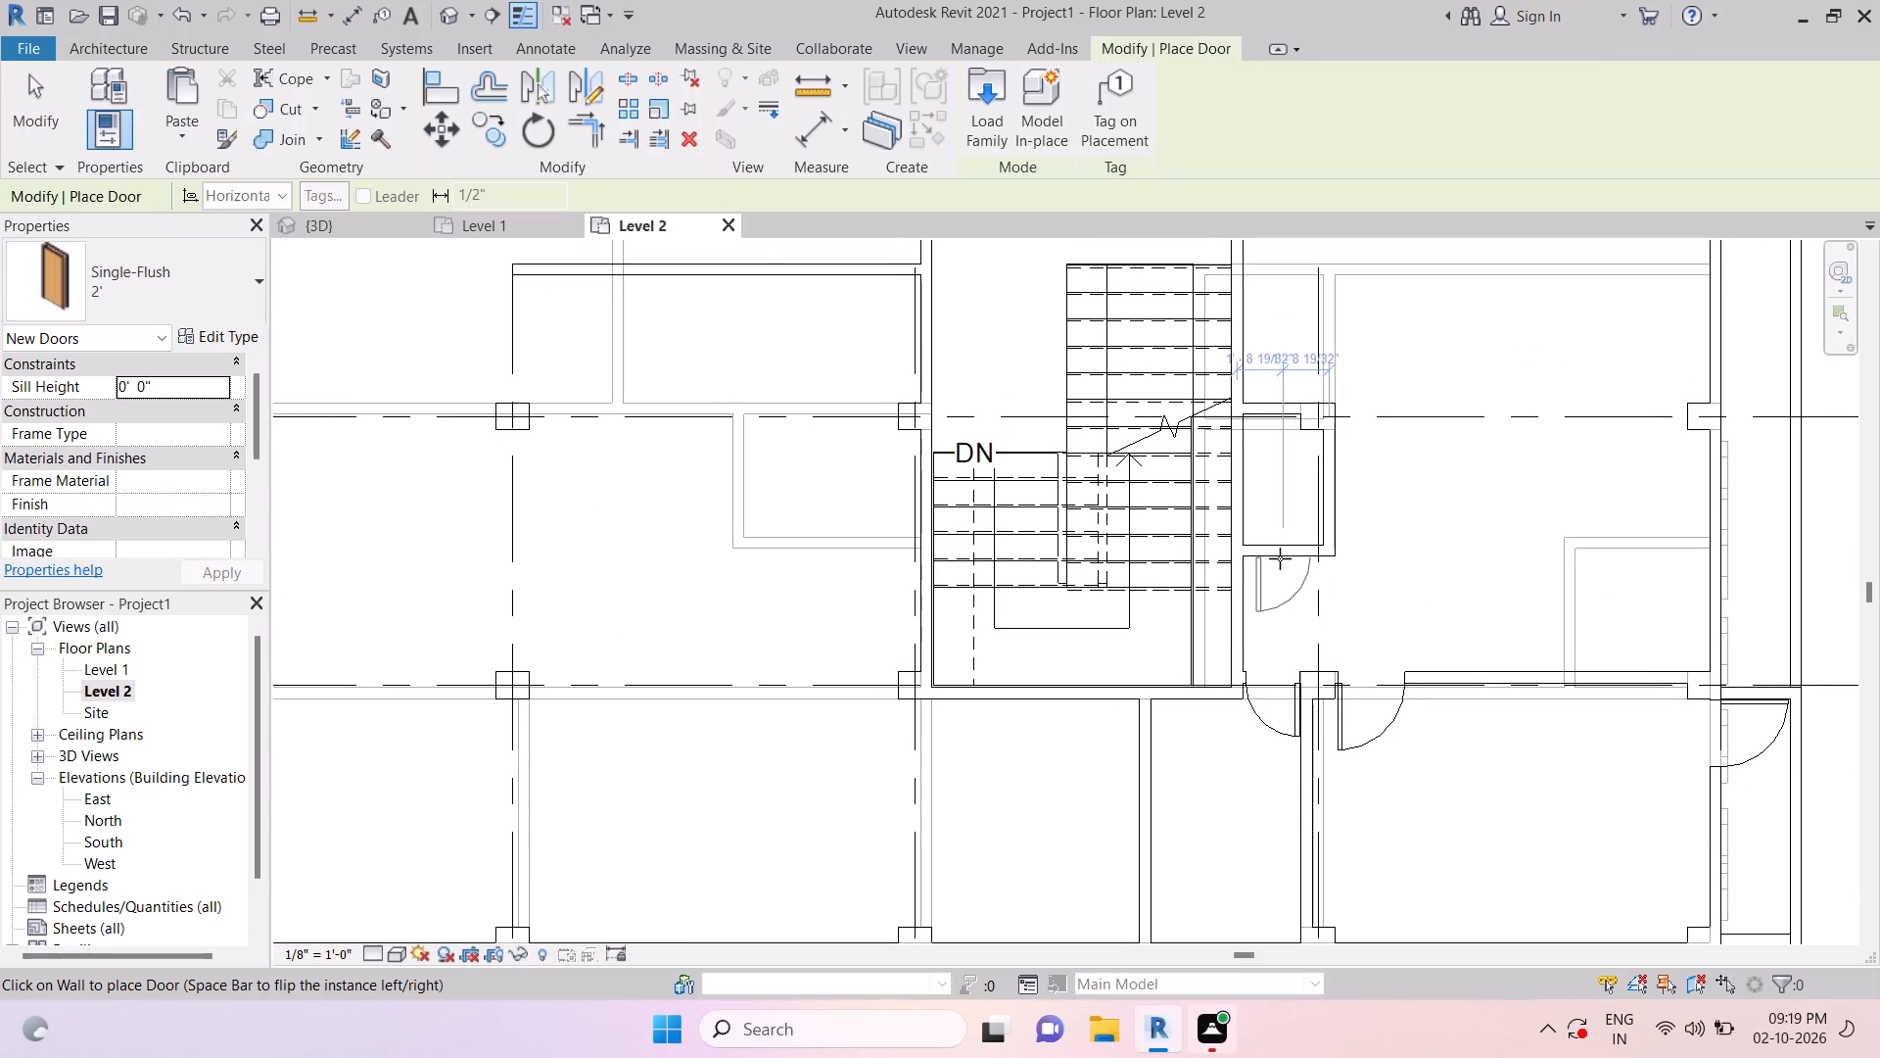
key("space")
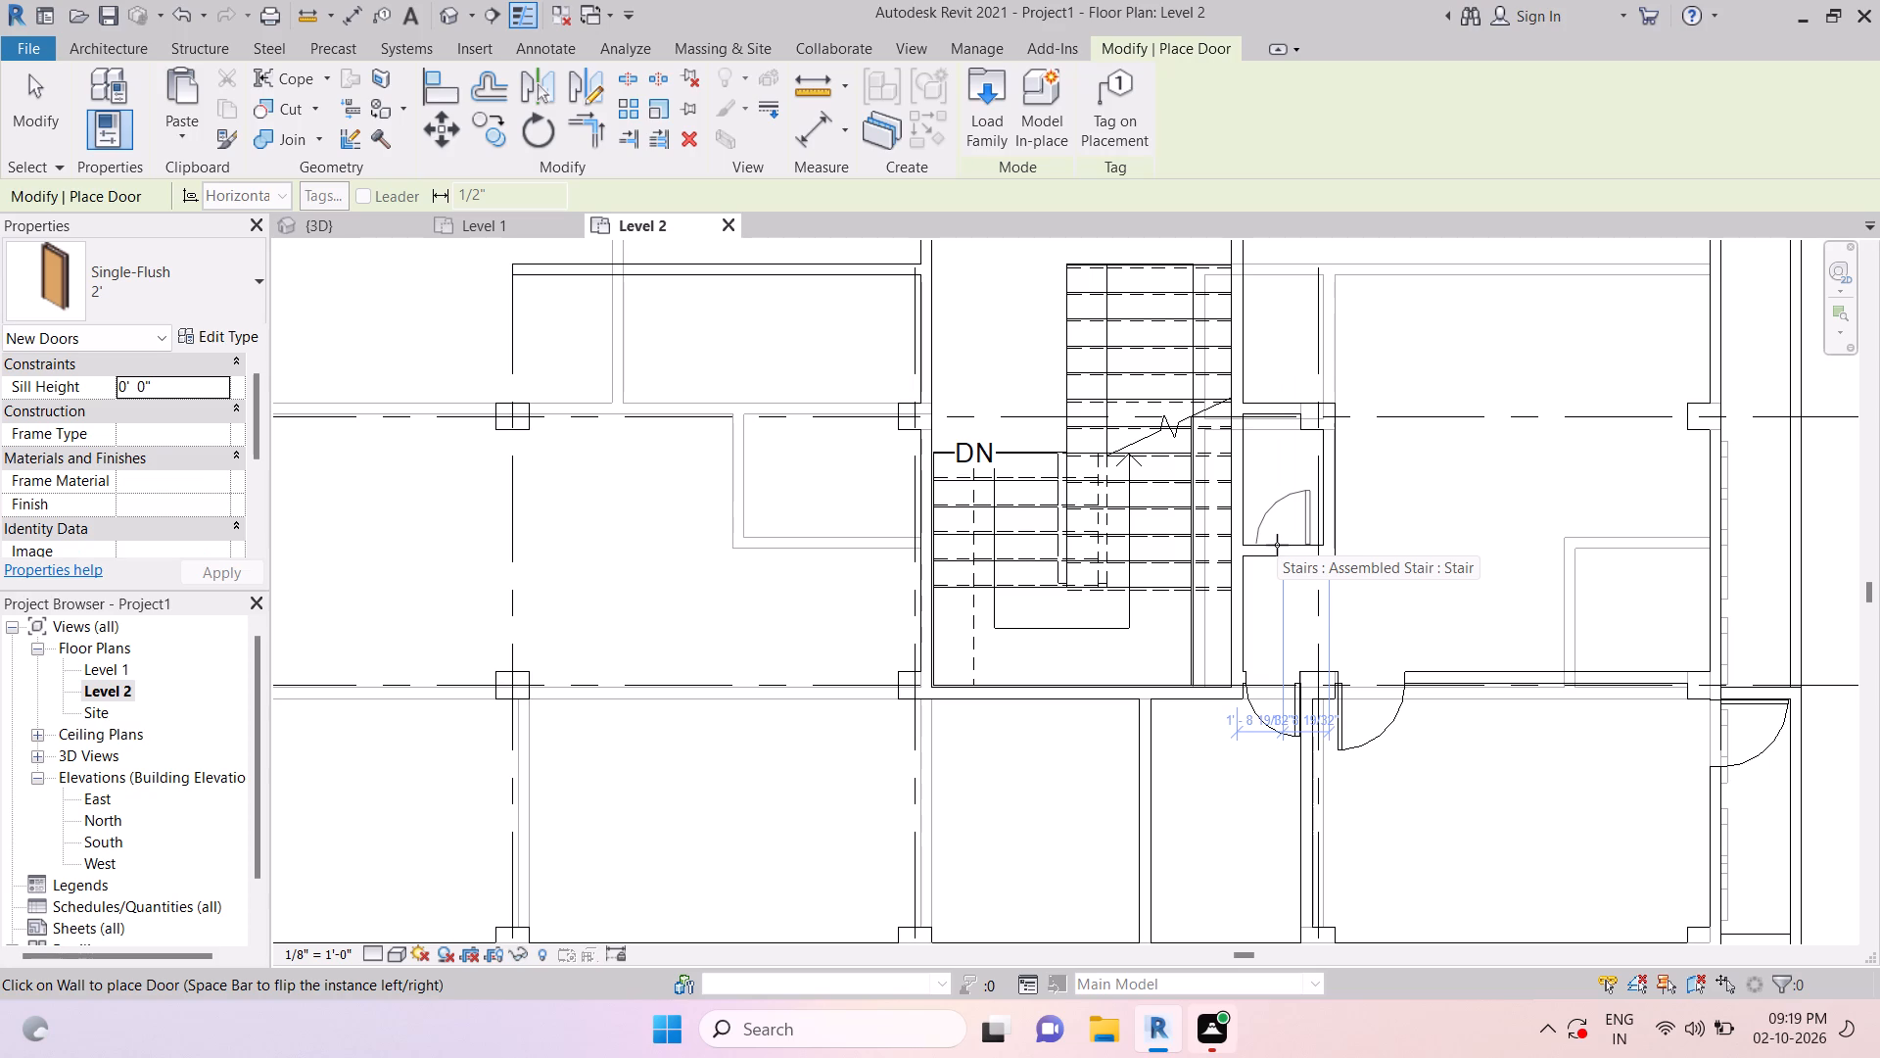
left_click(1274, 545)
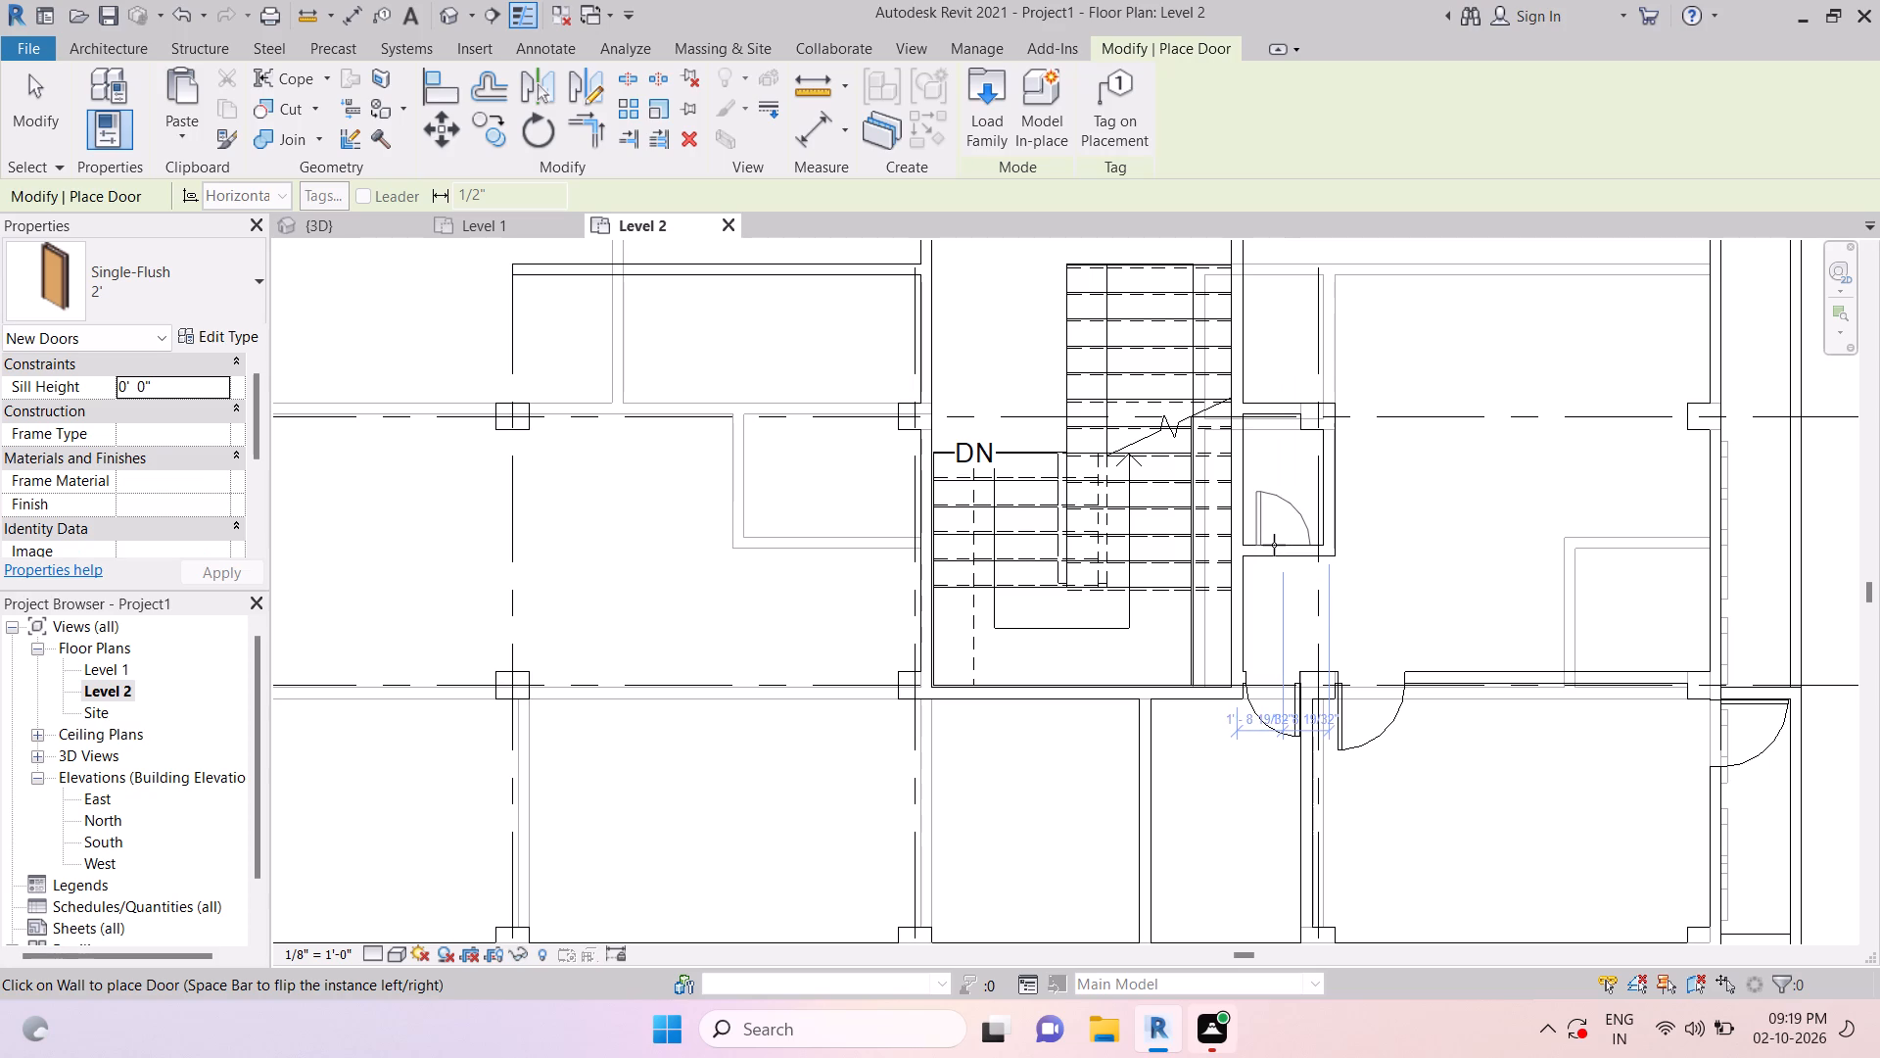
key("Escape")
key("Escape")
key("Escape")
key("Escape")
Measure the clear wall length along the stair's side wall from the grid 7 wall to the level of the stair's first riser.
scroll(1335, 568, "down", 3)
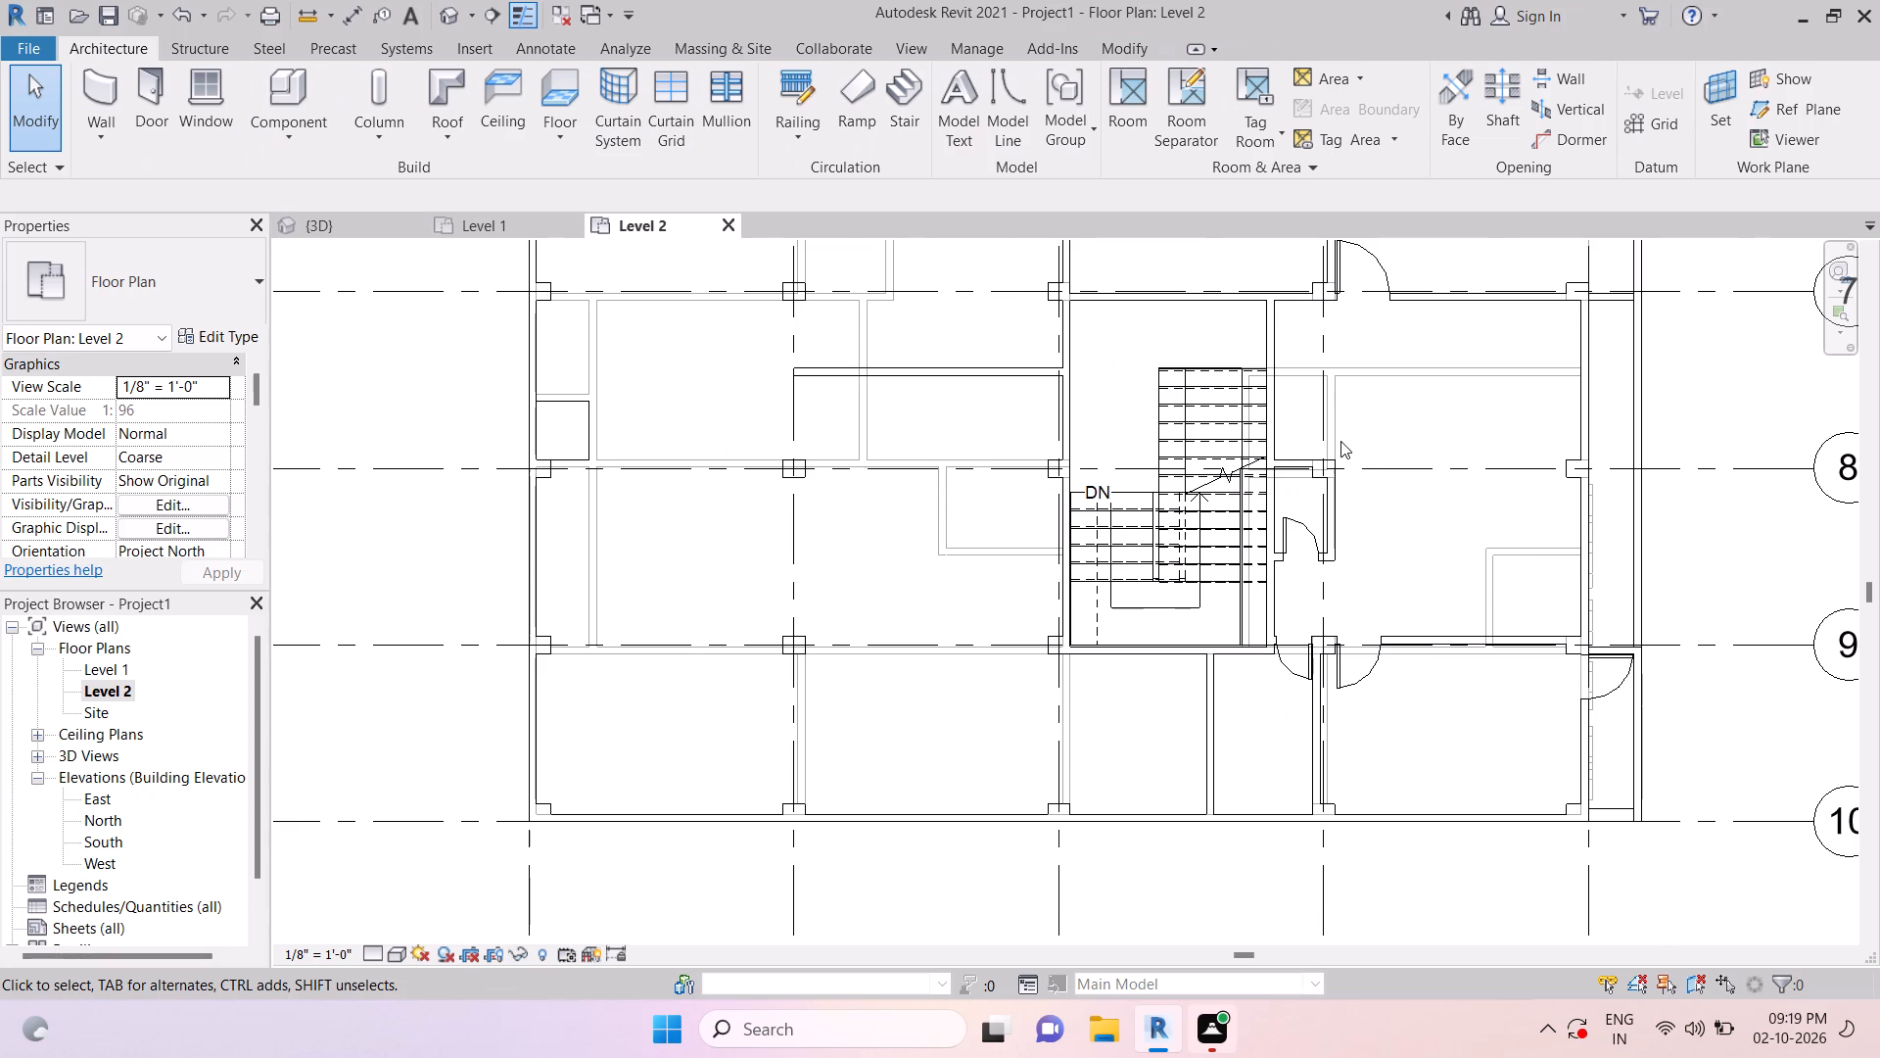
key("Escape")
scroll(1324, 476, "up", 4)
key("Escape")
key("Escape")
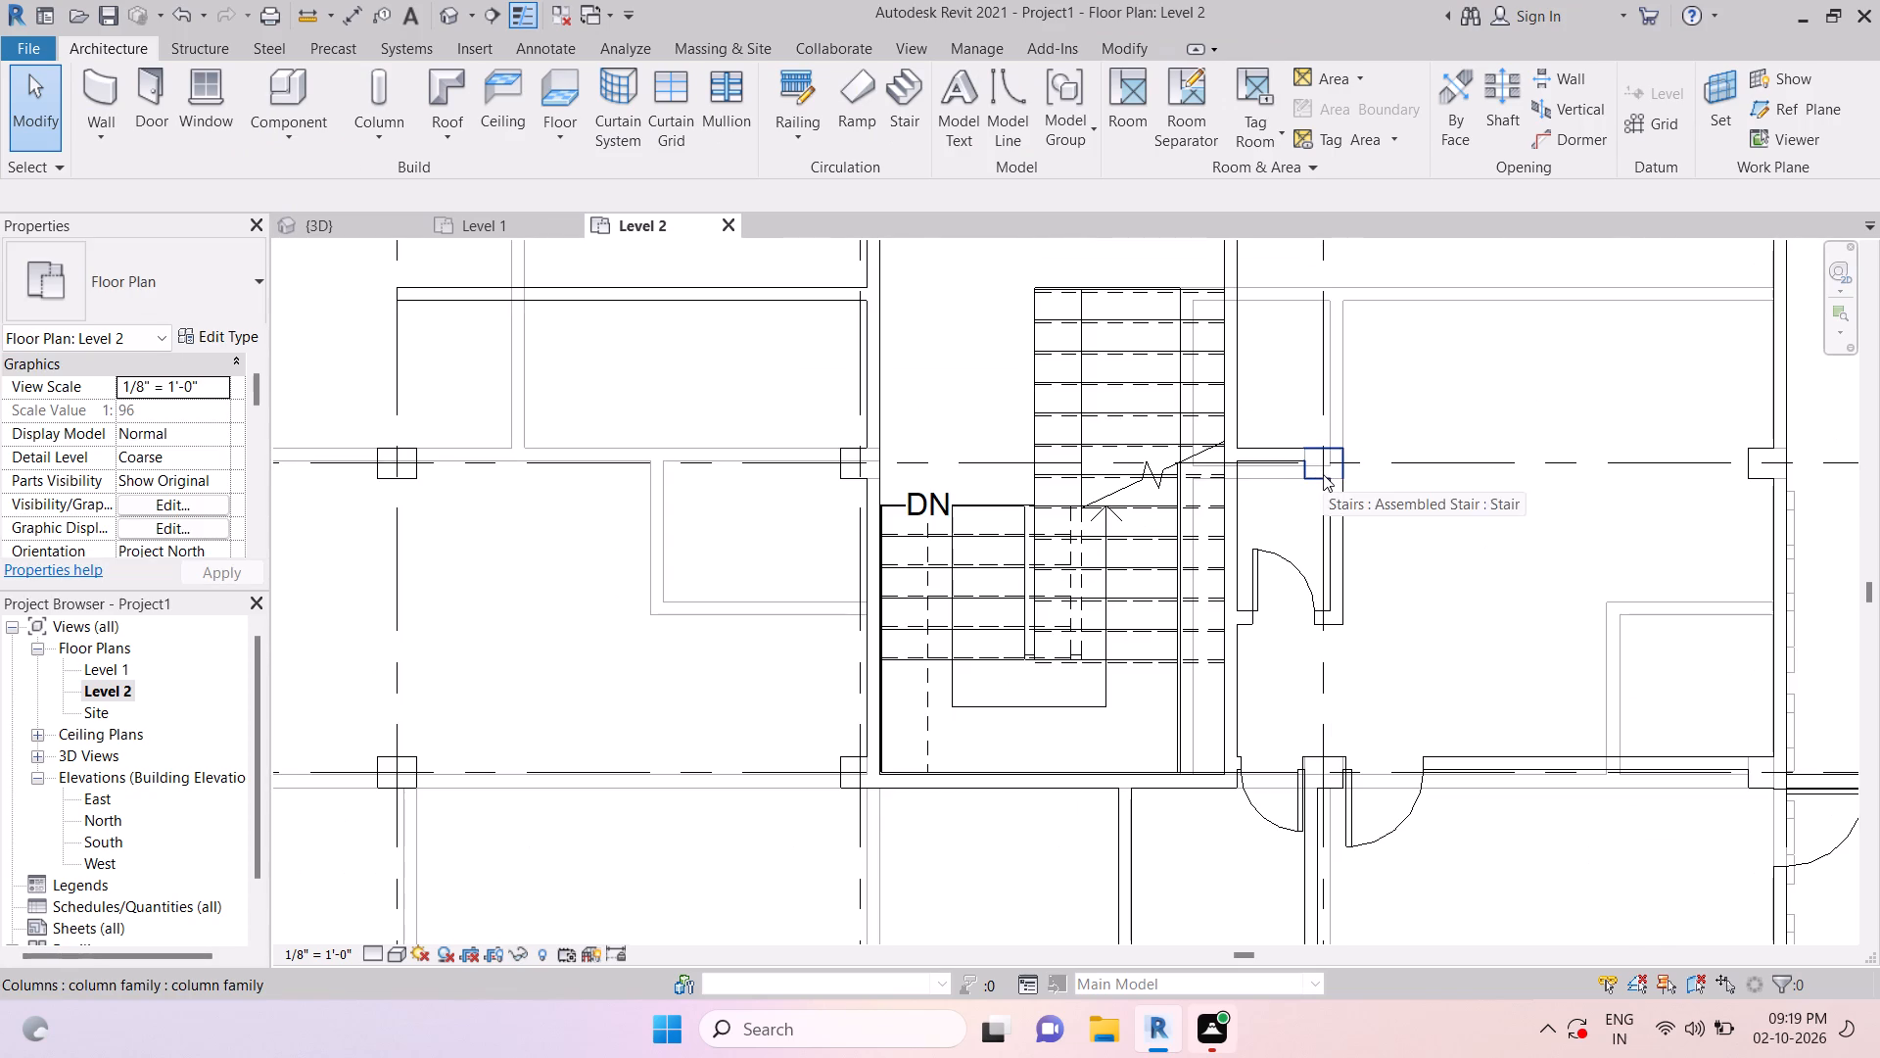
key("Escape")
key("Escape")
key("Escape")
scroll(1386, 455, "down", 3)
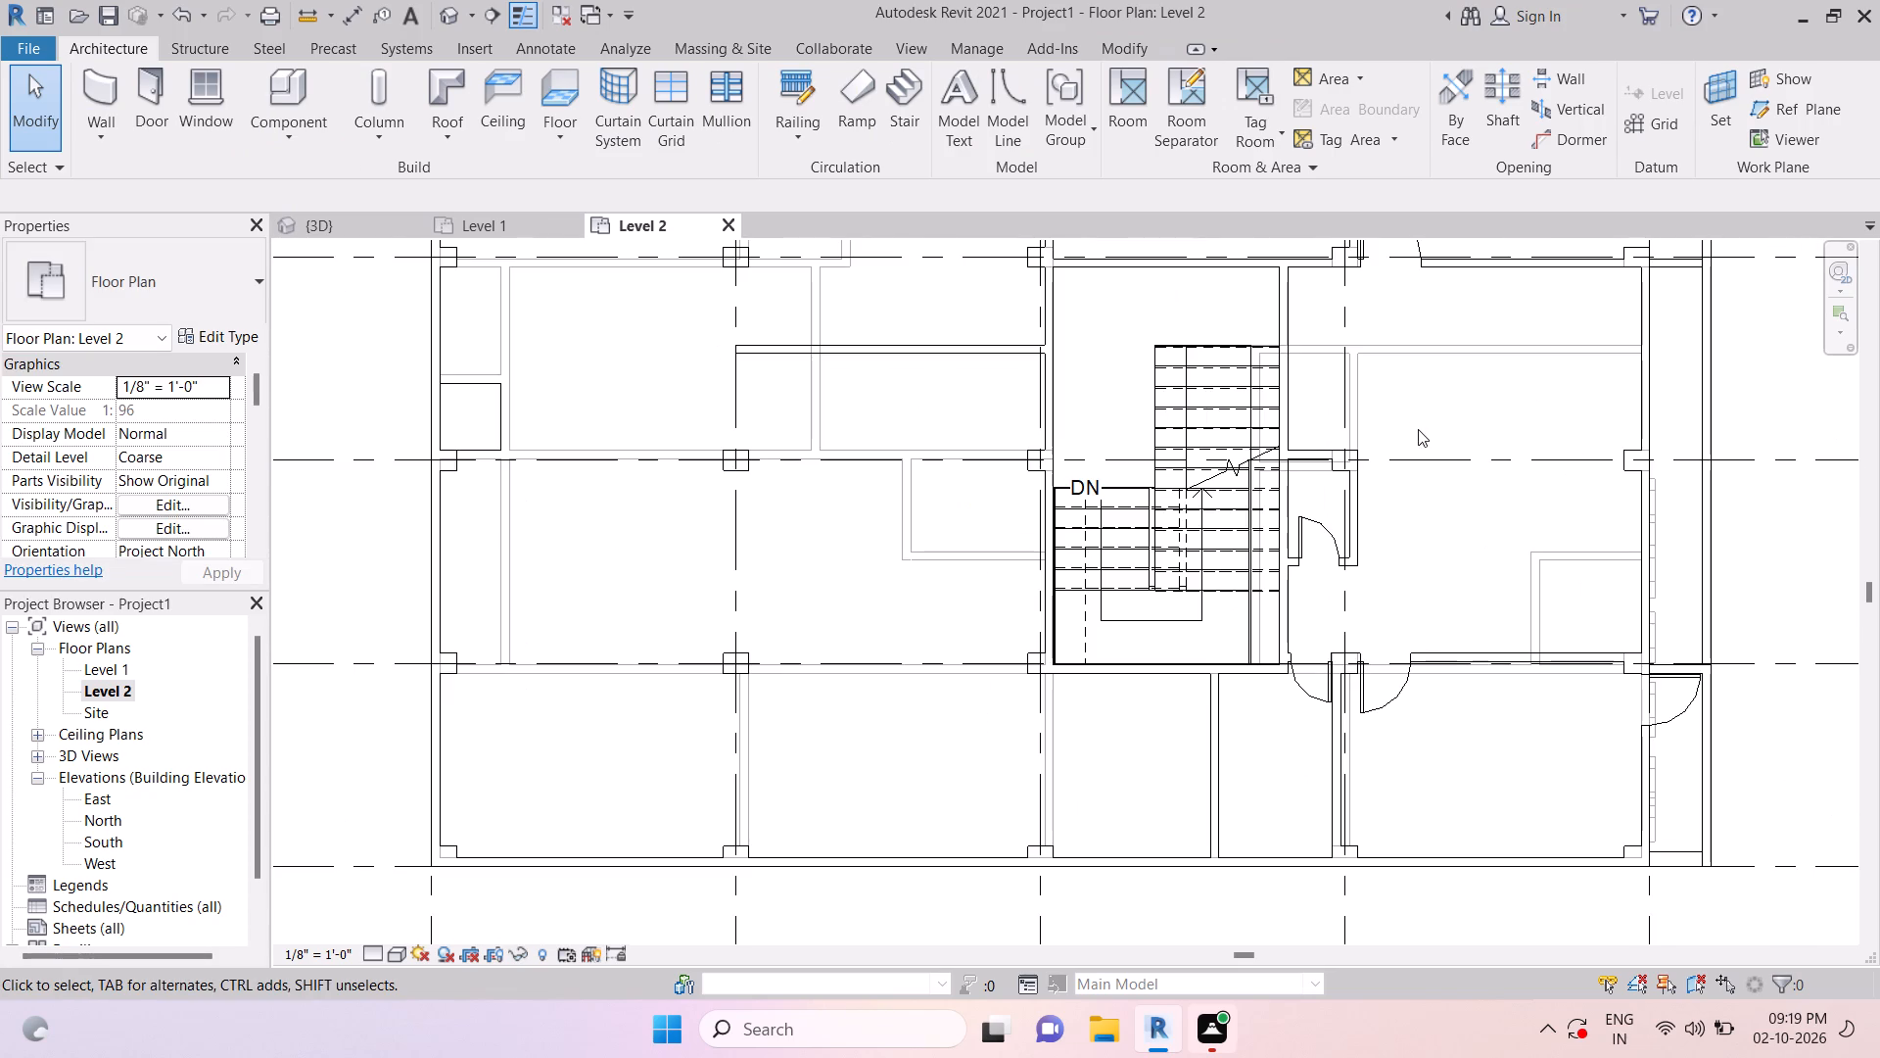
scroll(1433, 460, "down", 2)
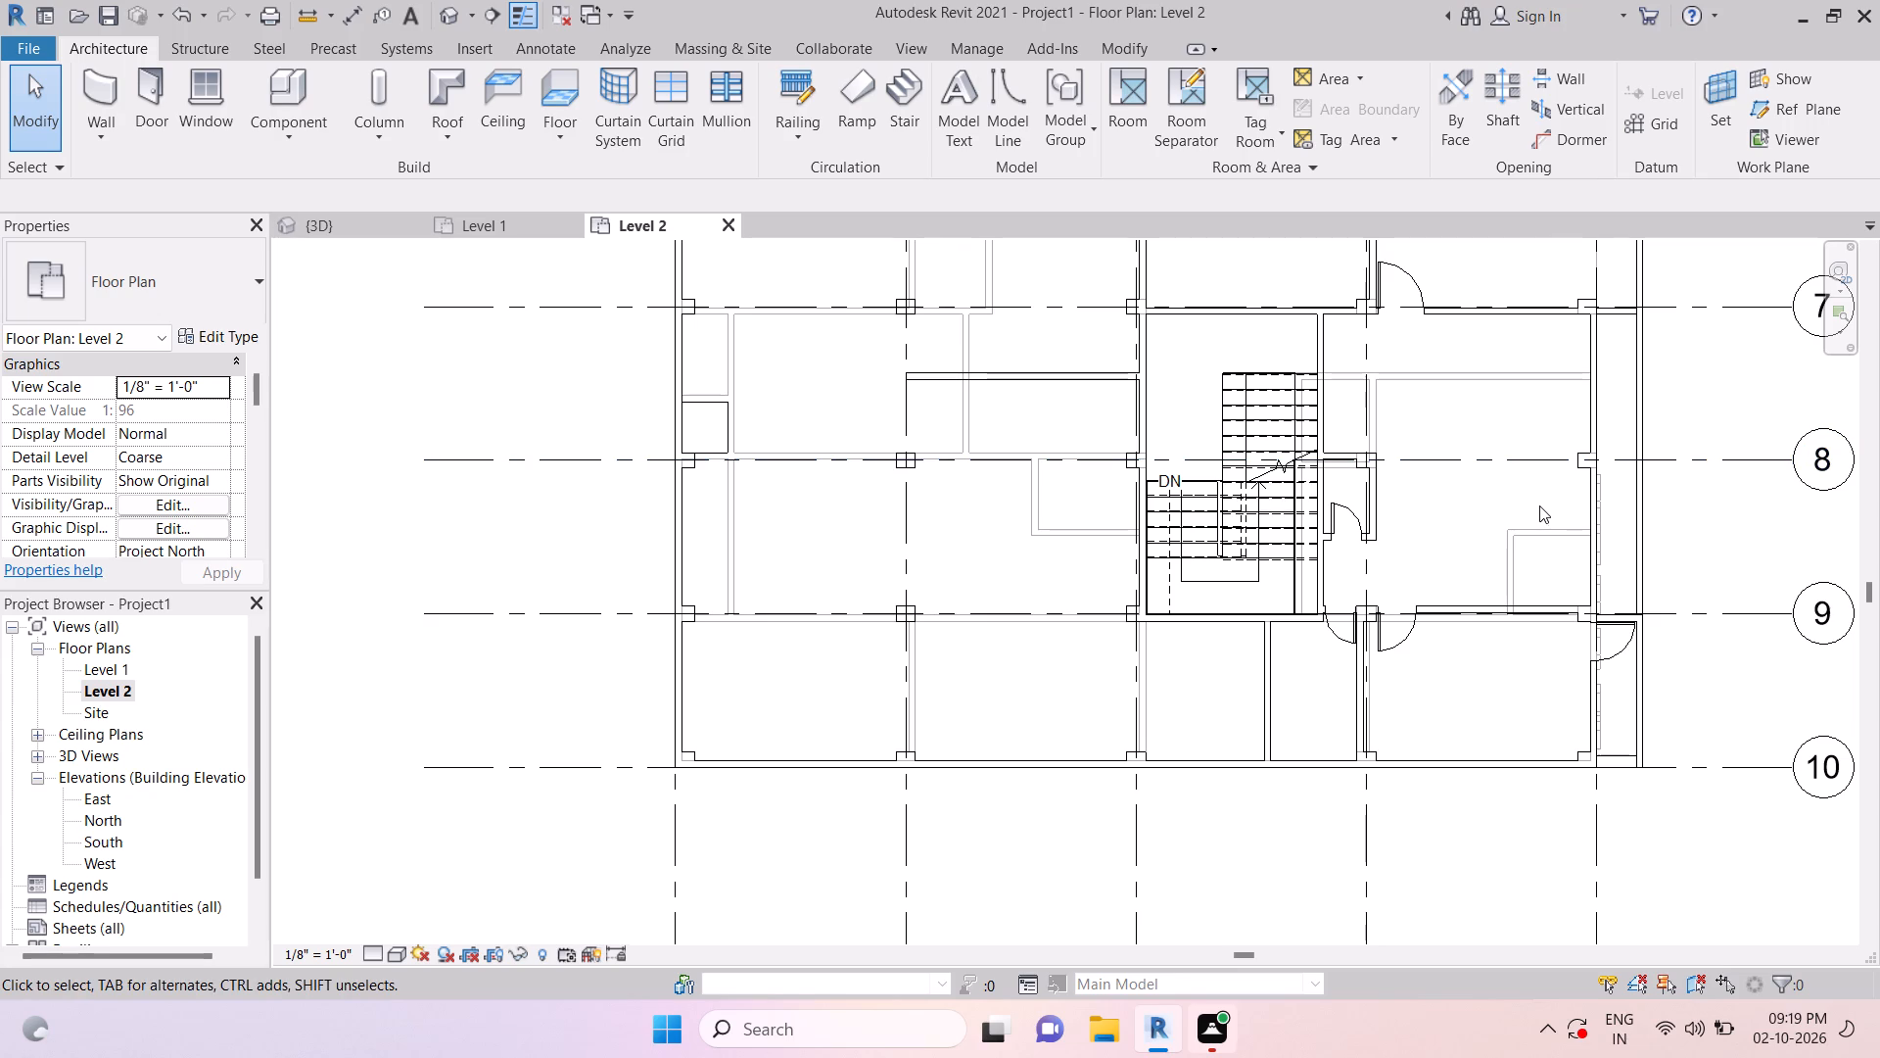
middle_click_drag(1533, 498, 1474, 724)
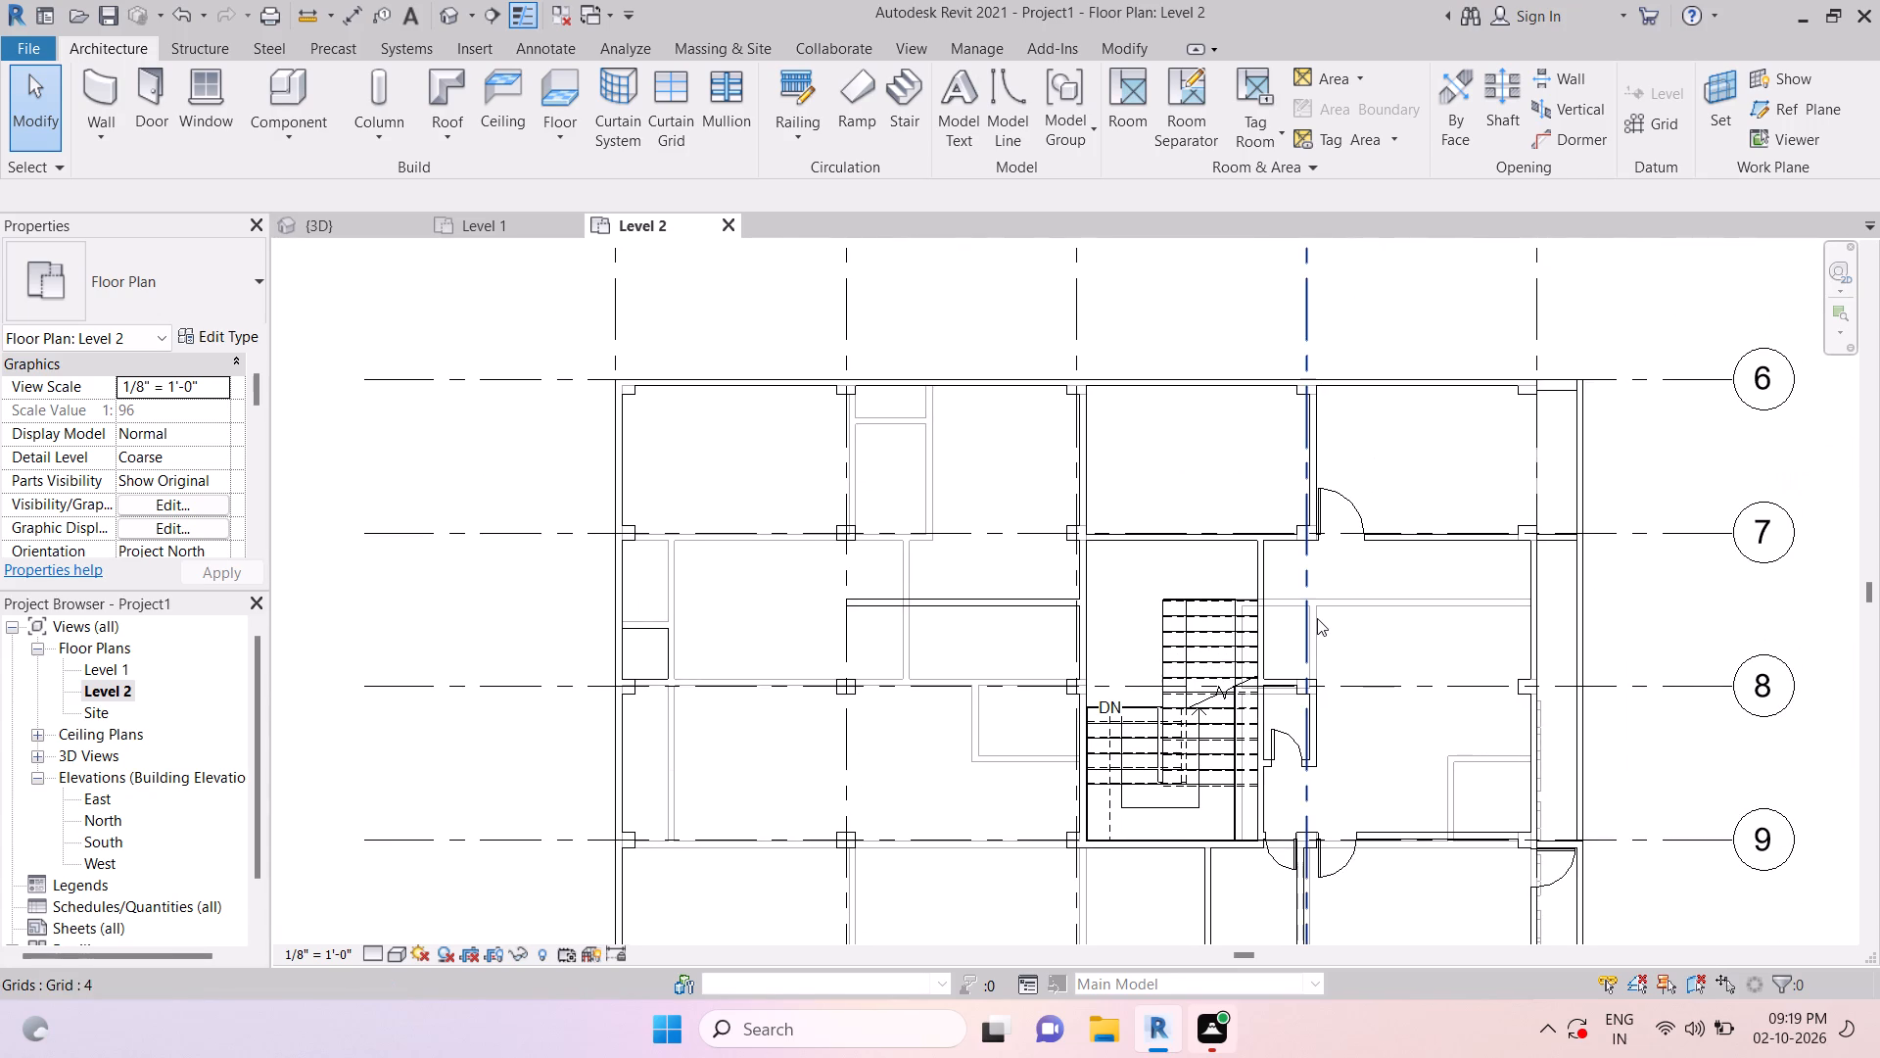
scroll(1267, 598, "up", 4)
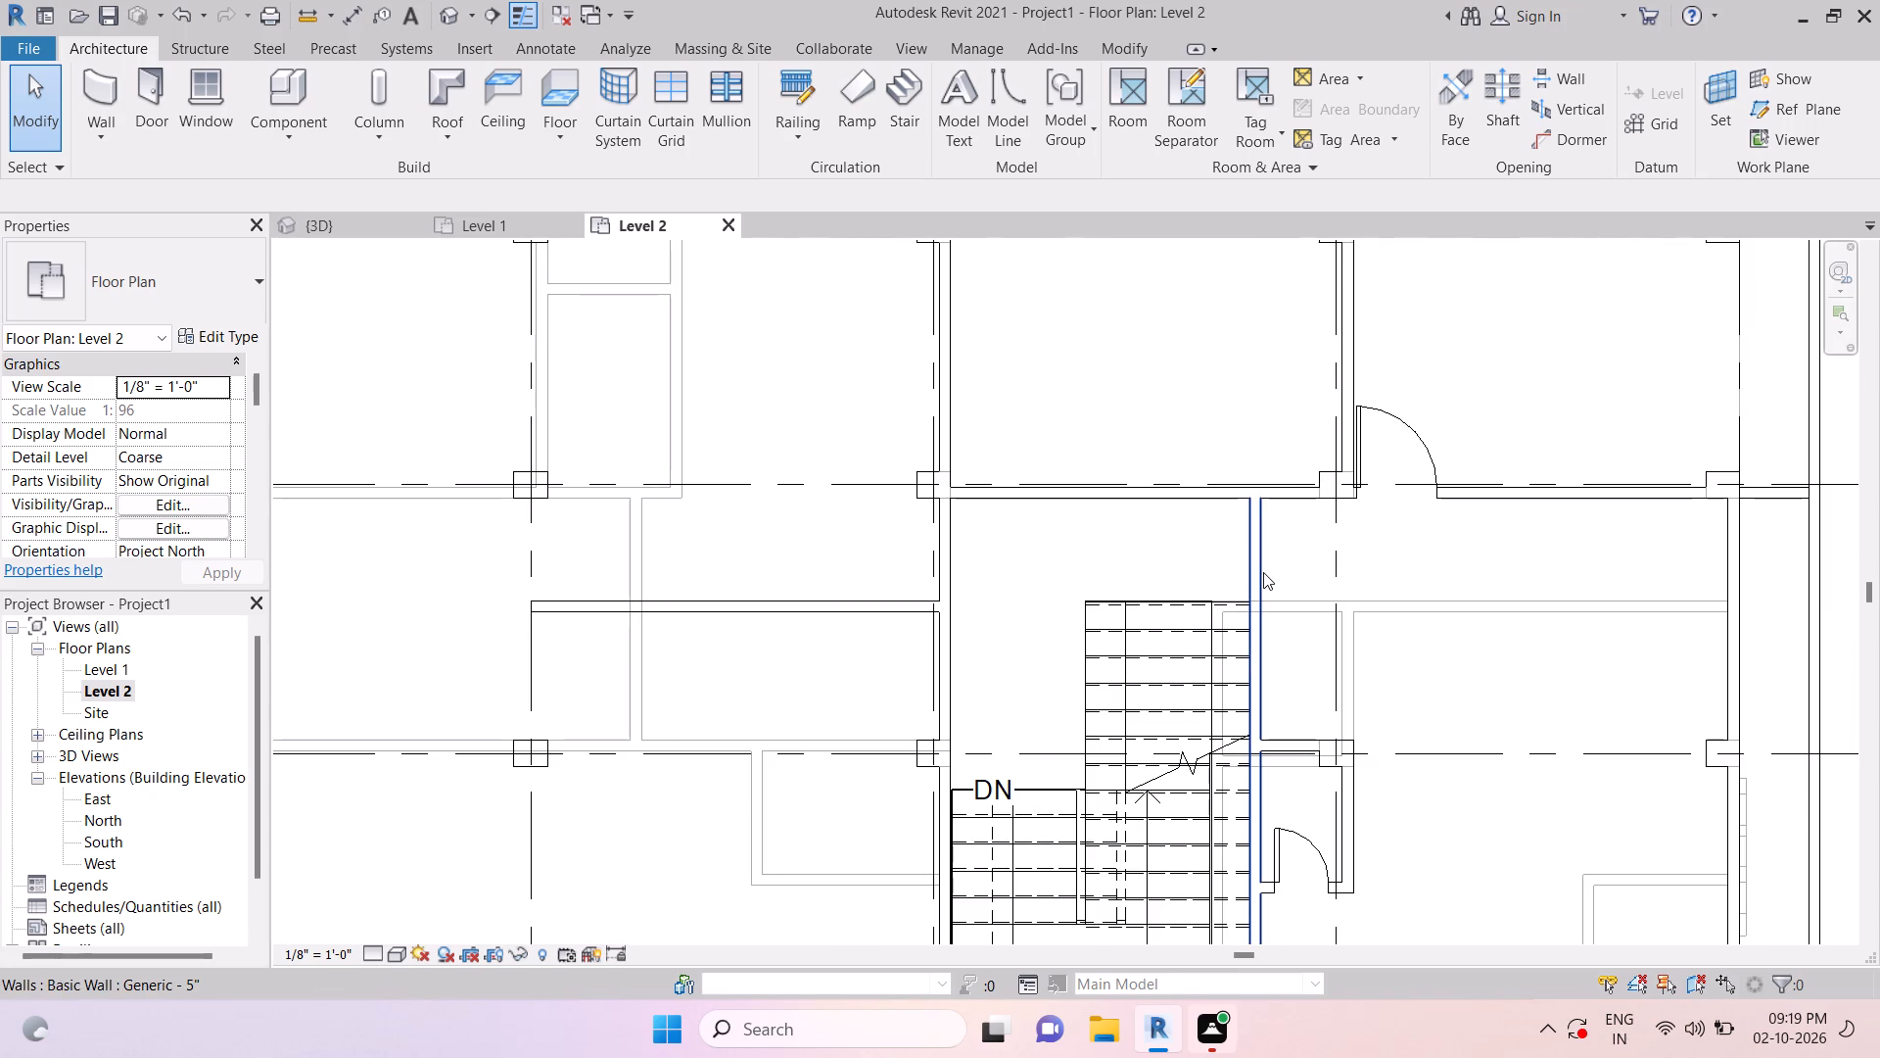
key("Escape")
key("Escape")
key("d")
key("i")
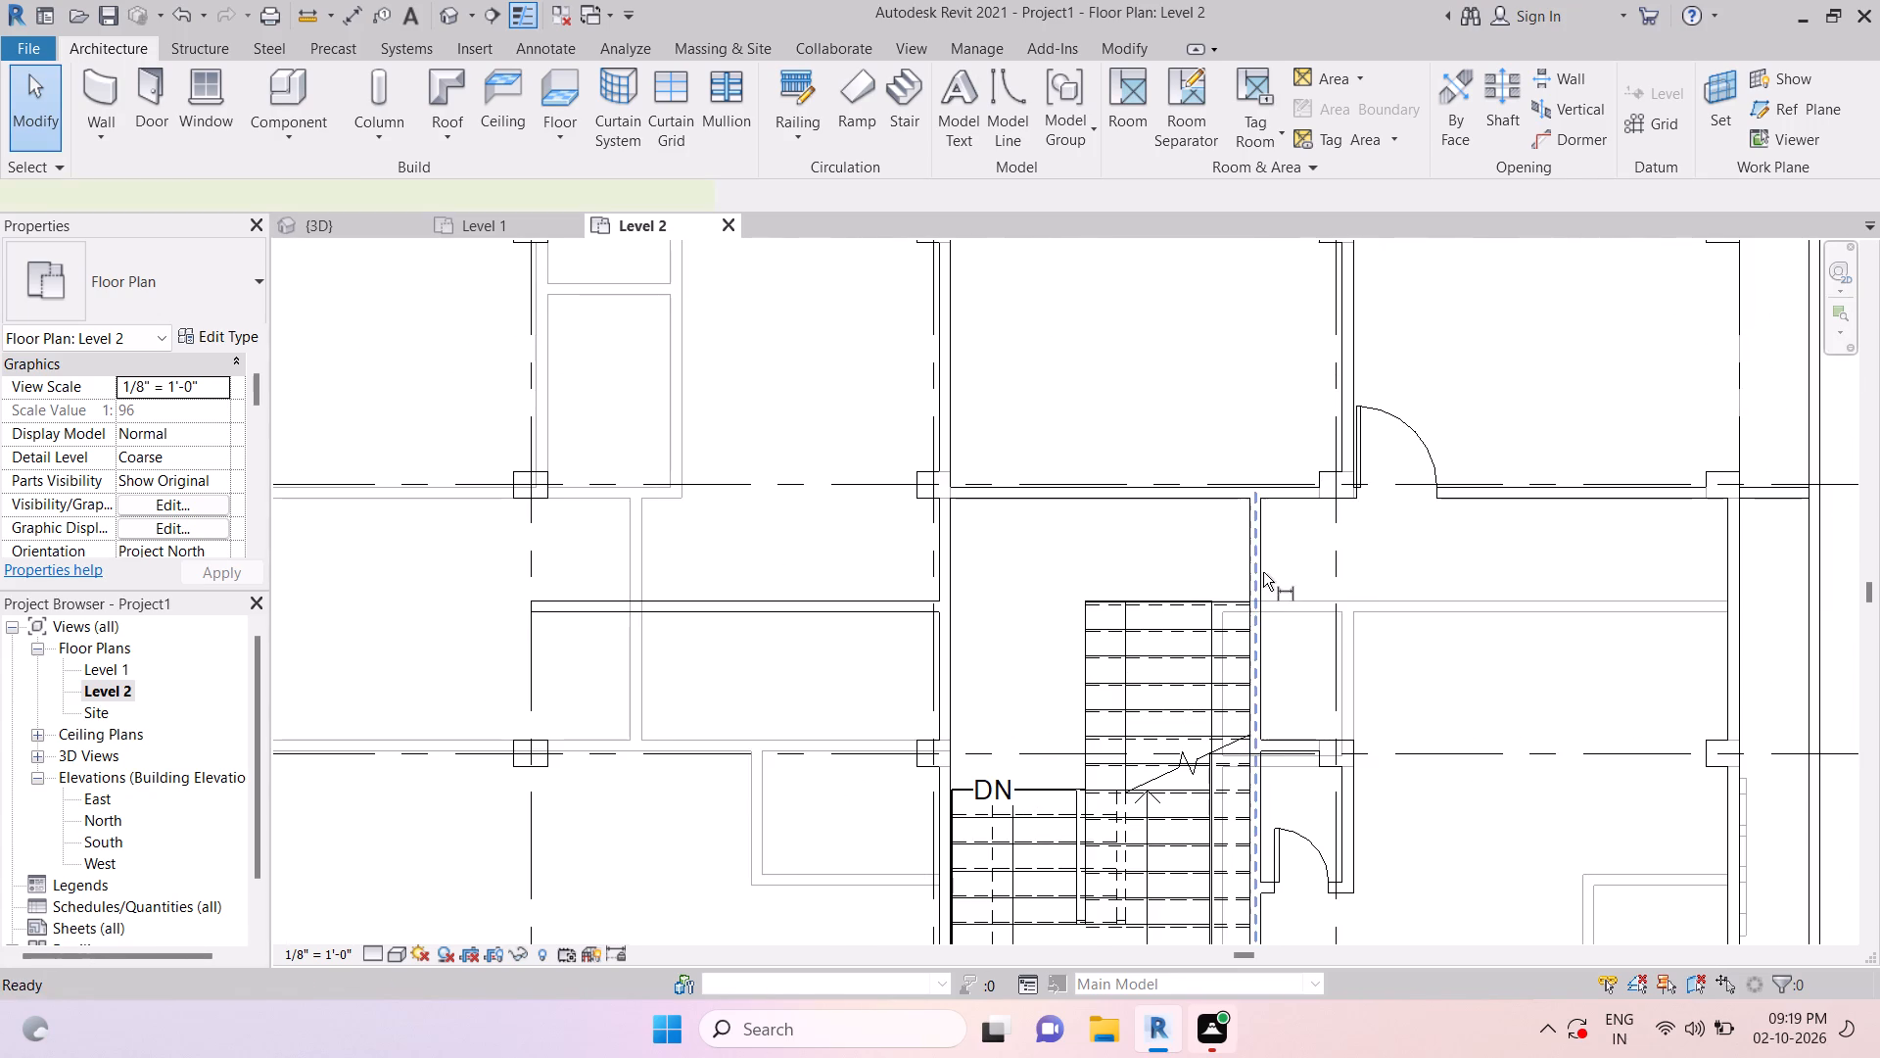
key("Tab")
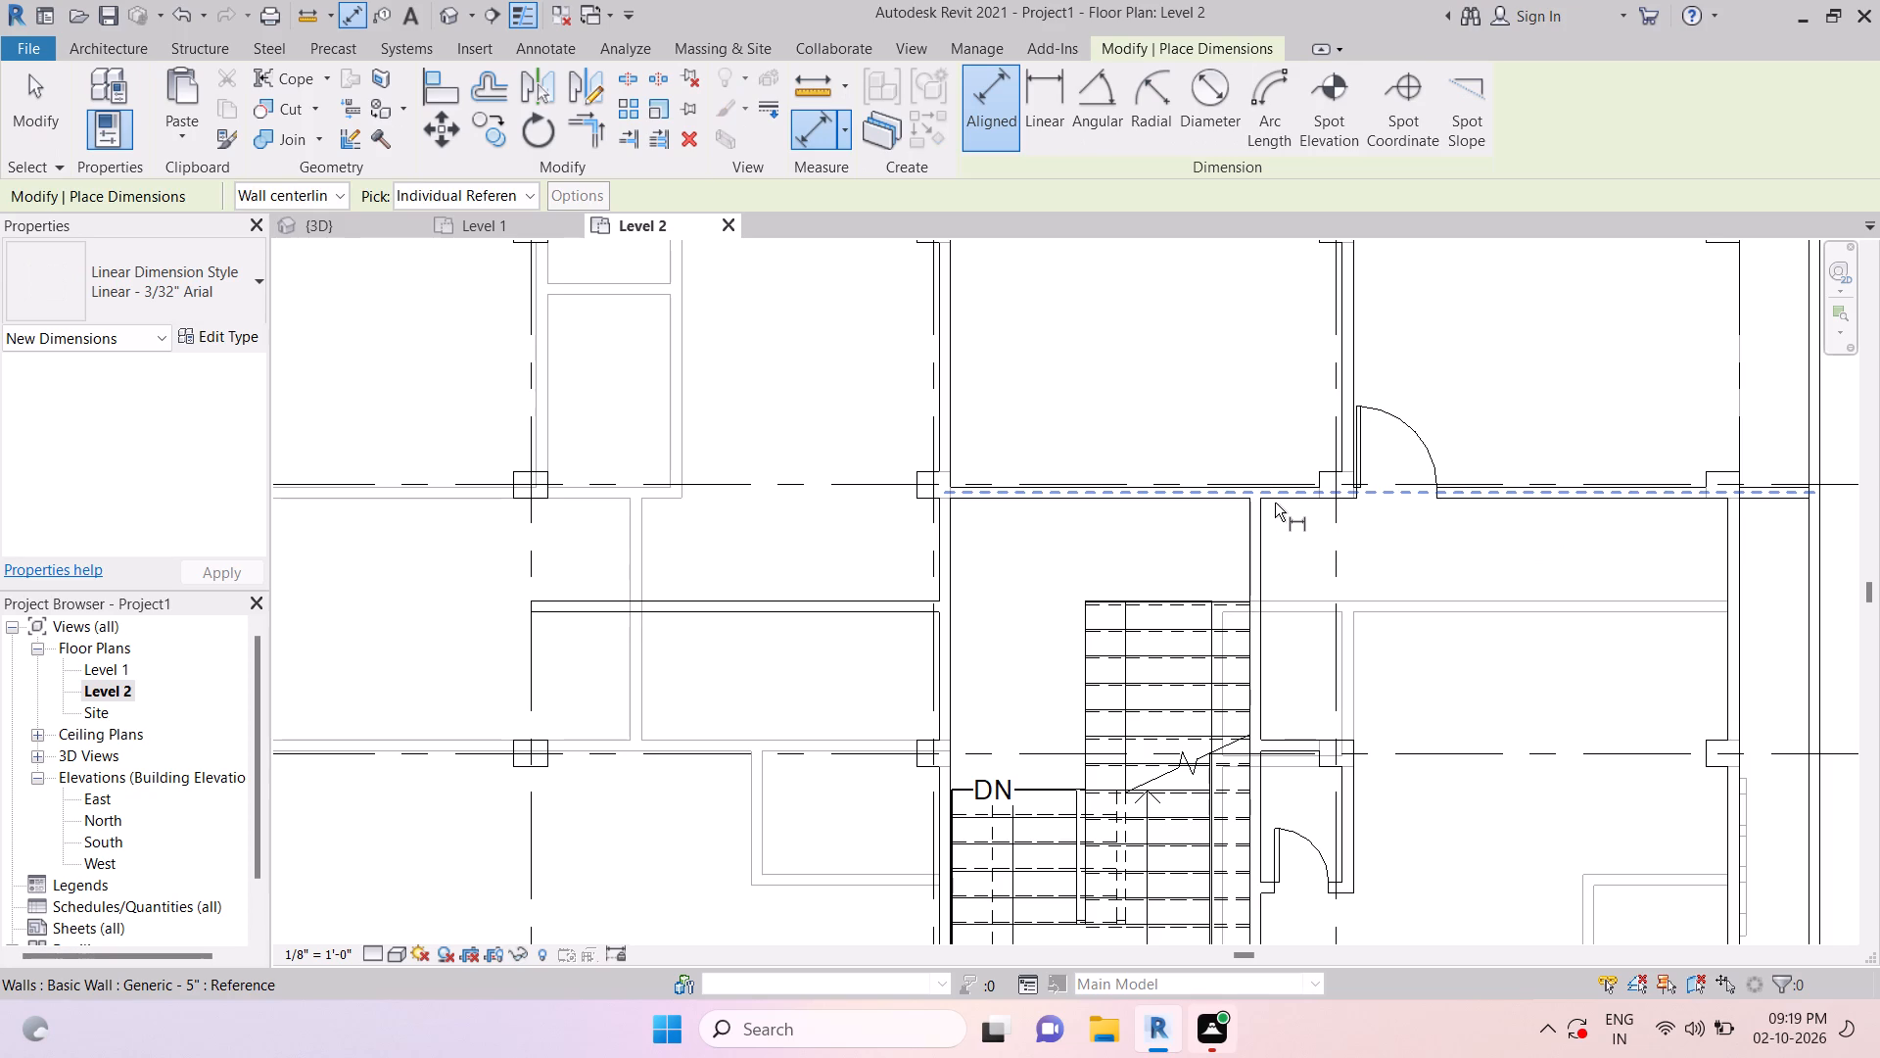
left_click(1275, 502)
key("Tab")
left_click(1273, 596)
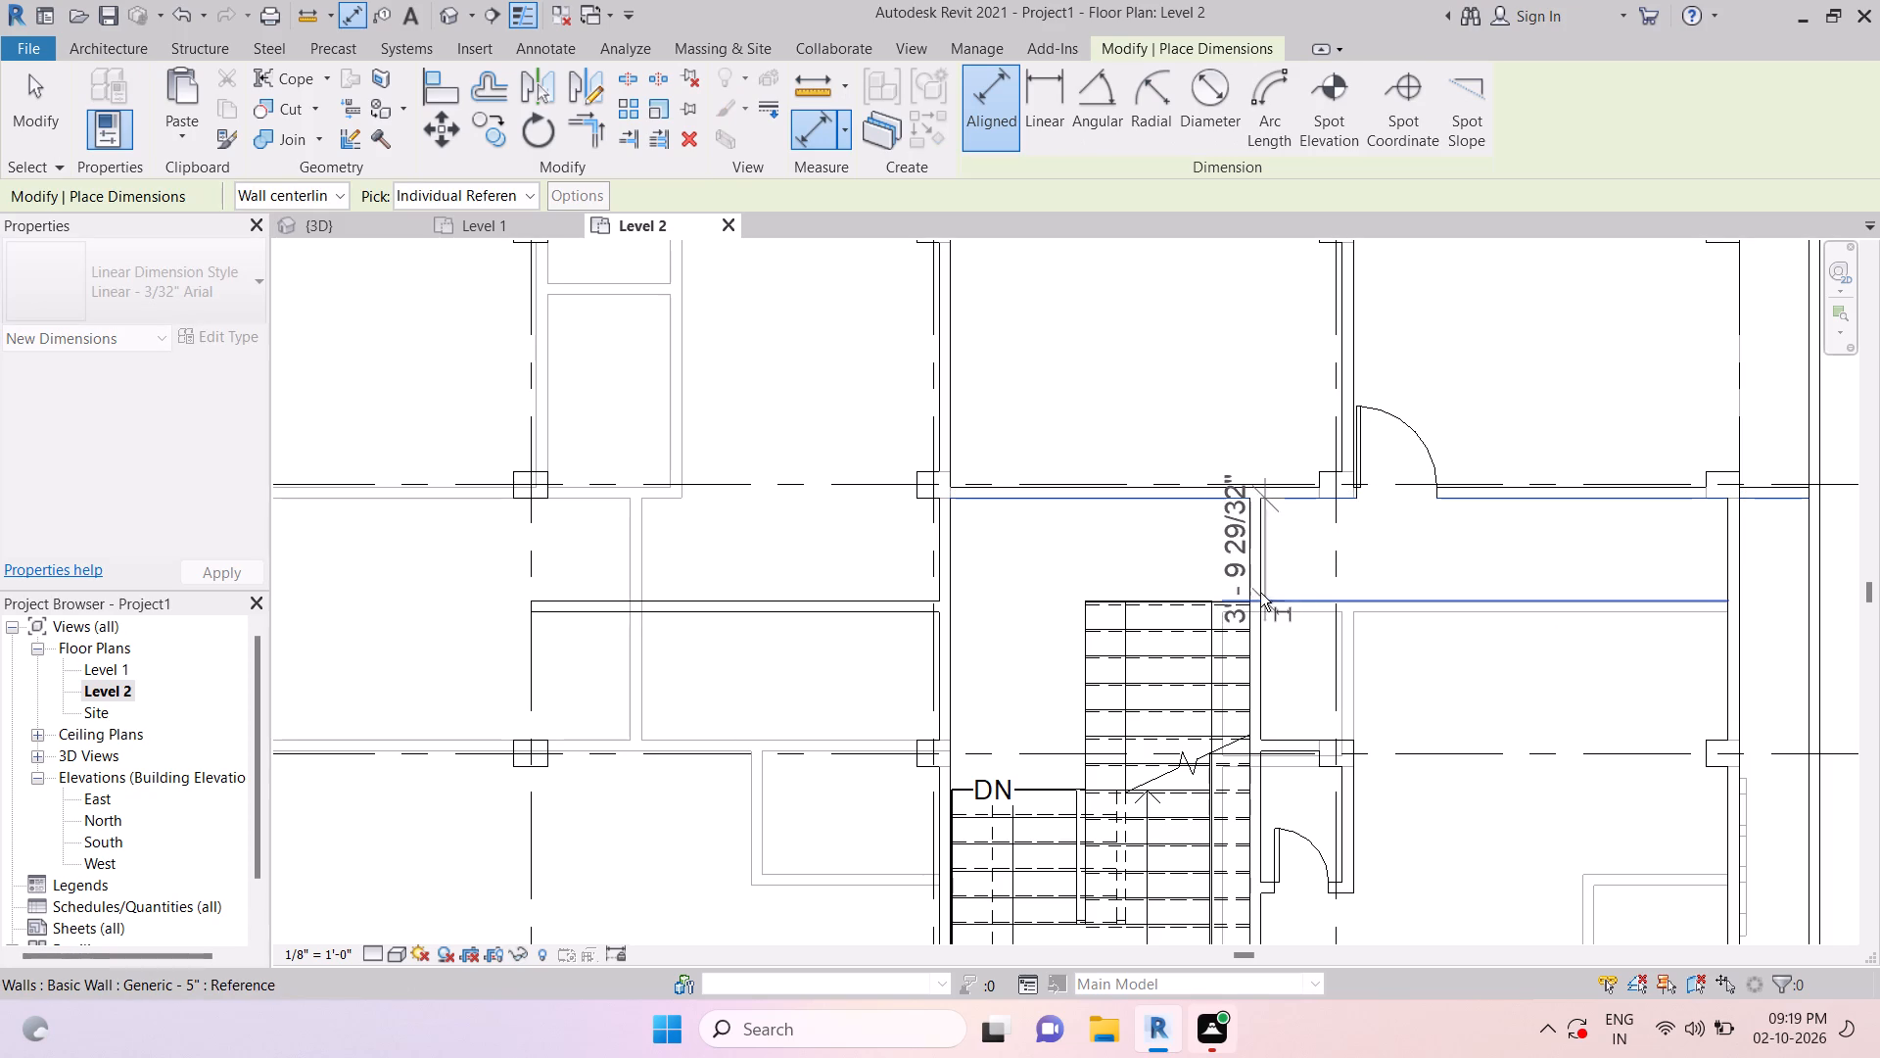
key("Escape")
key("Escape")
key("Escape")
key("Escape")
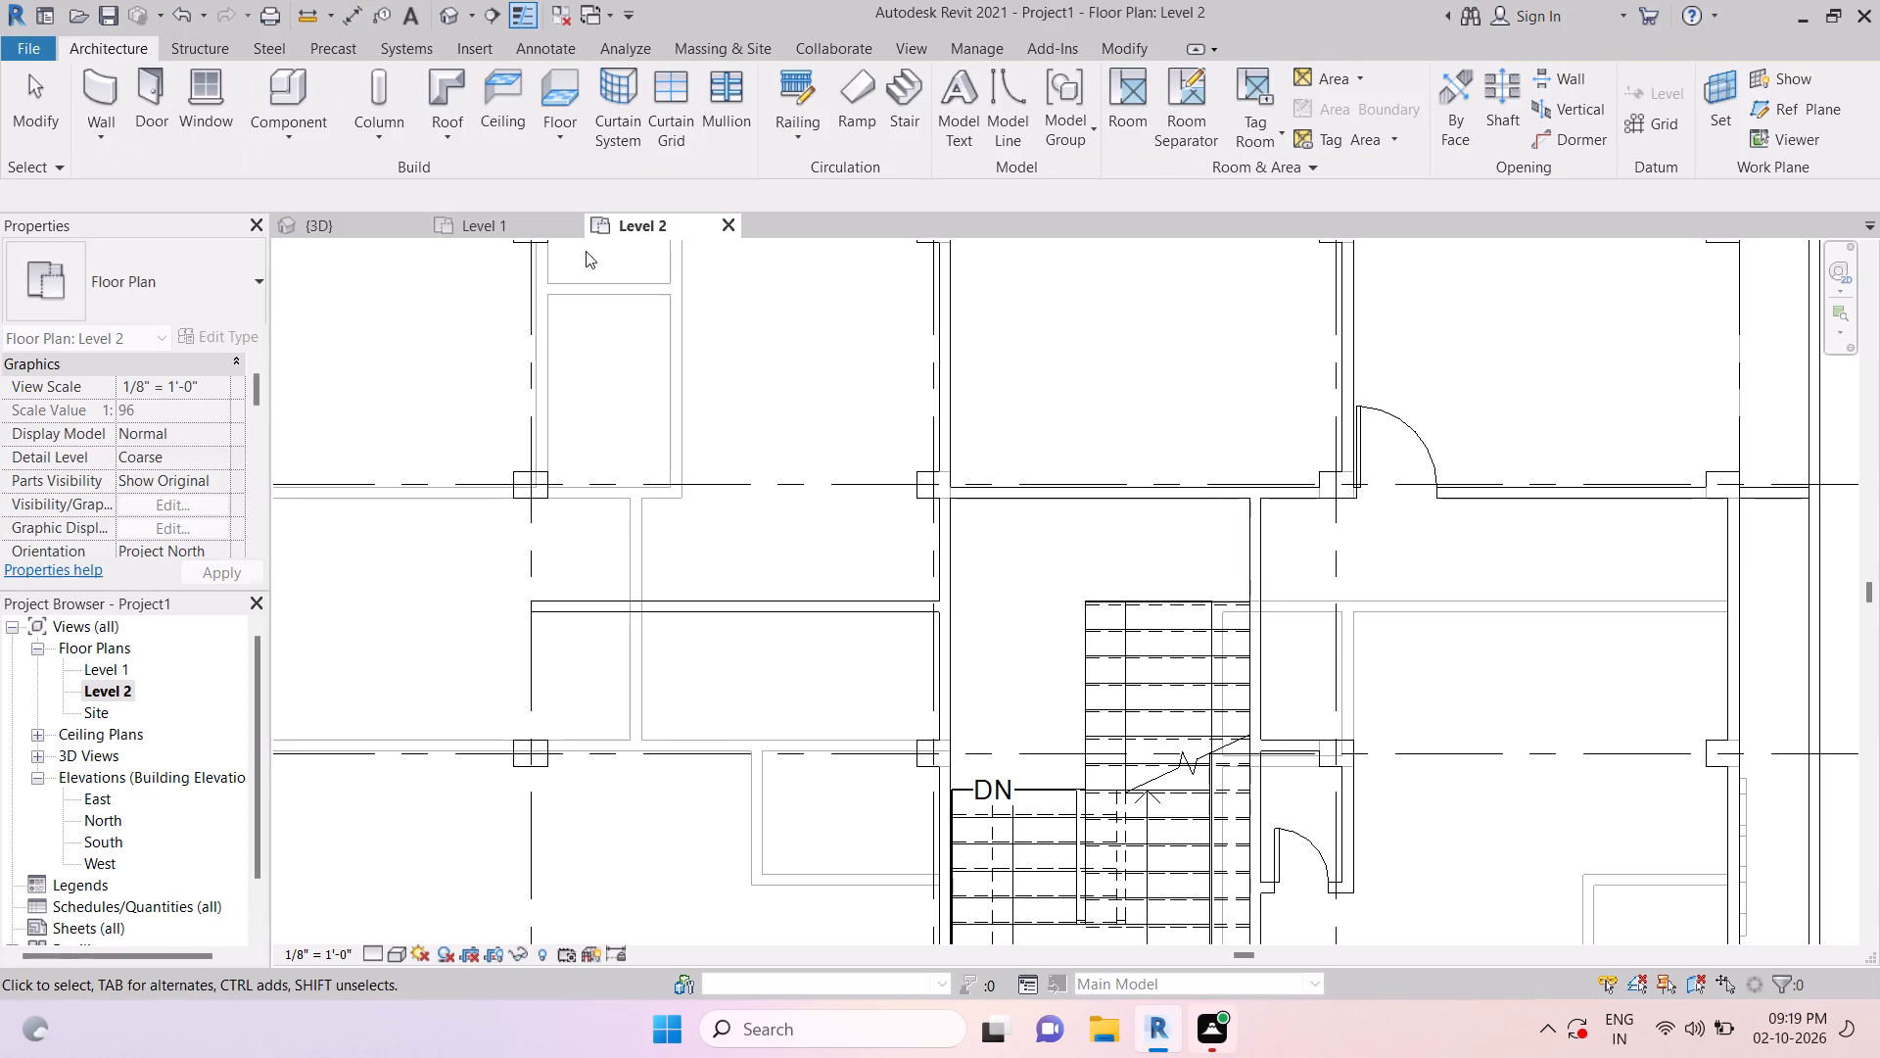
Select the Single-Flush 36" x 84" door type and try to place it in the stair's side wall near grid 7.
left_click(140, 112)
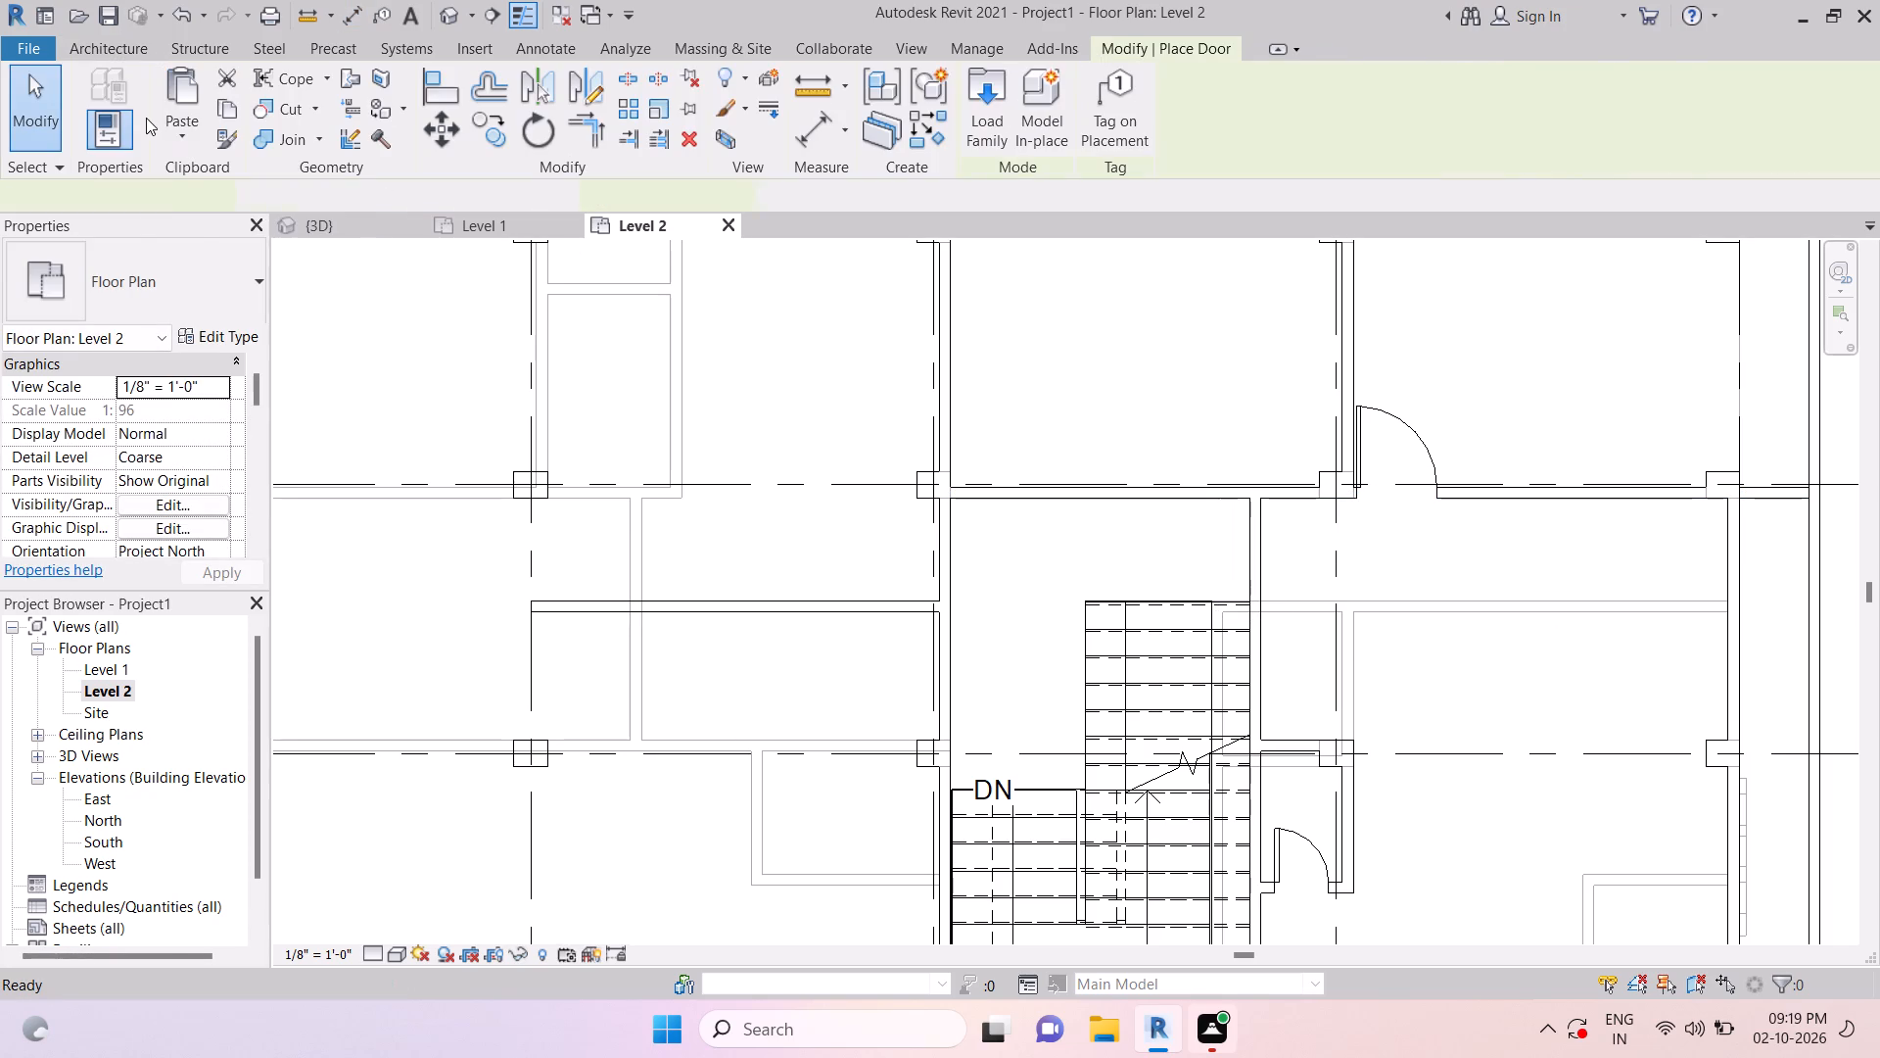
left_click(225, 309)
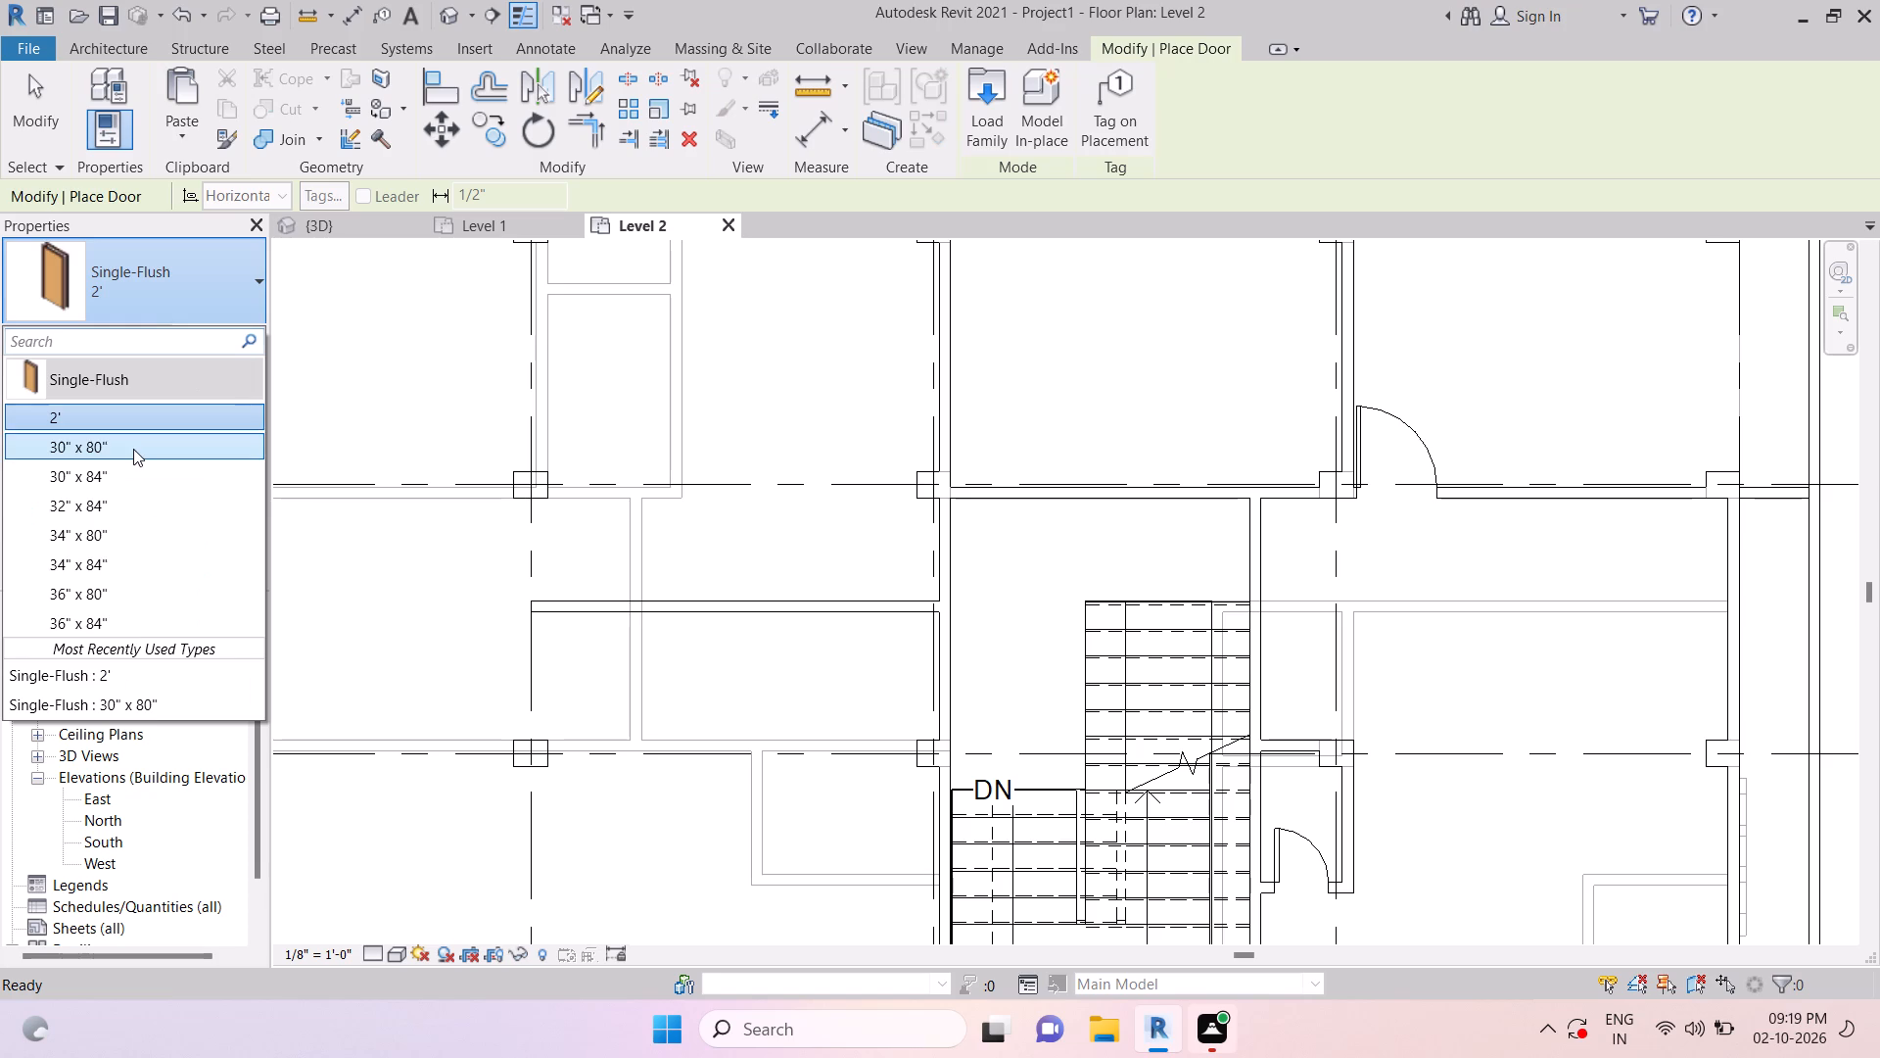
scroll(118, 579, "down", 3)
left_click(100, 624)
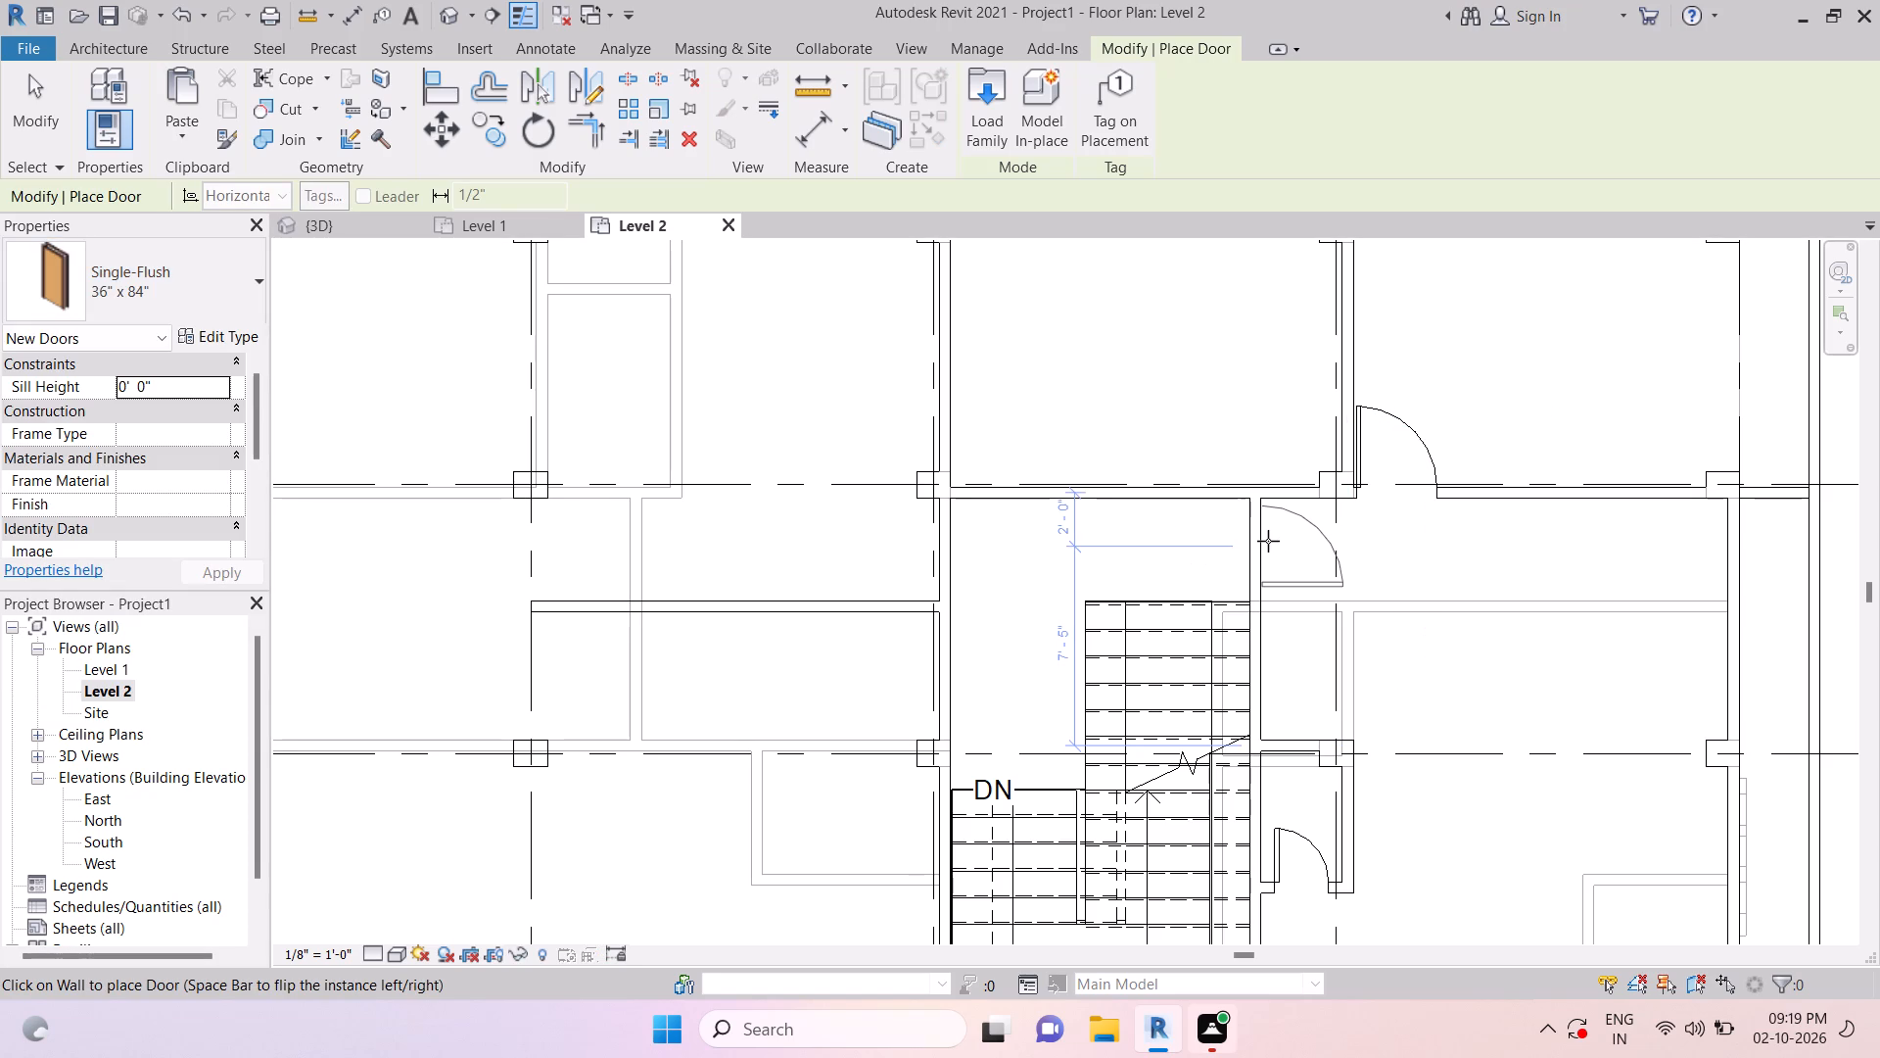
key("space")
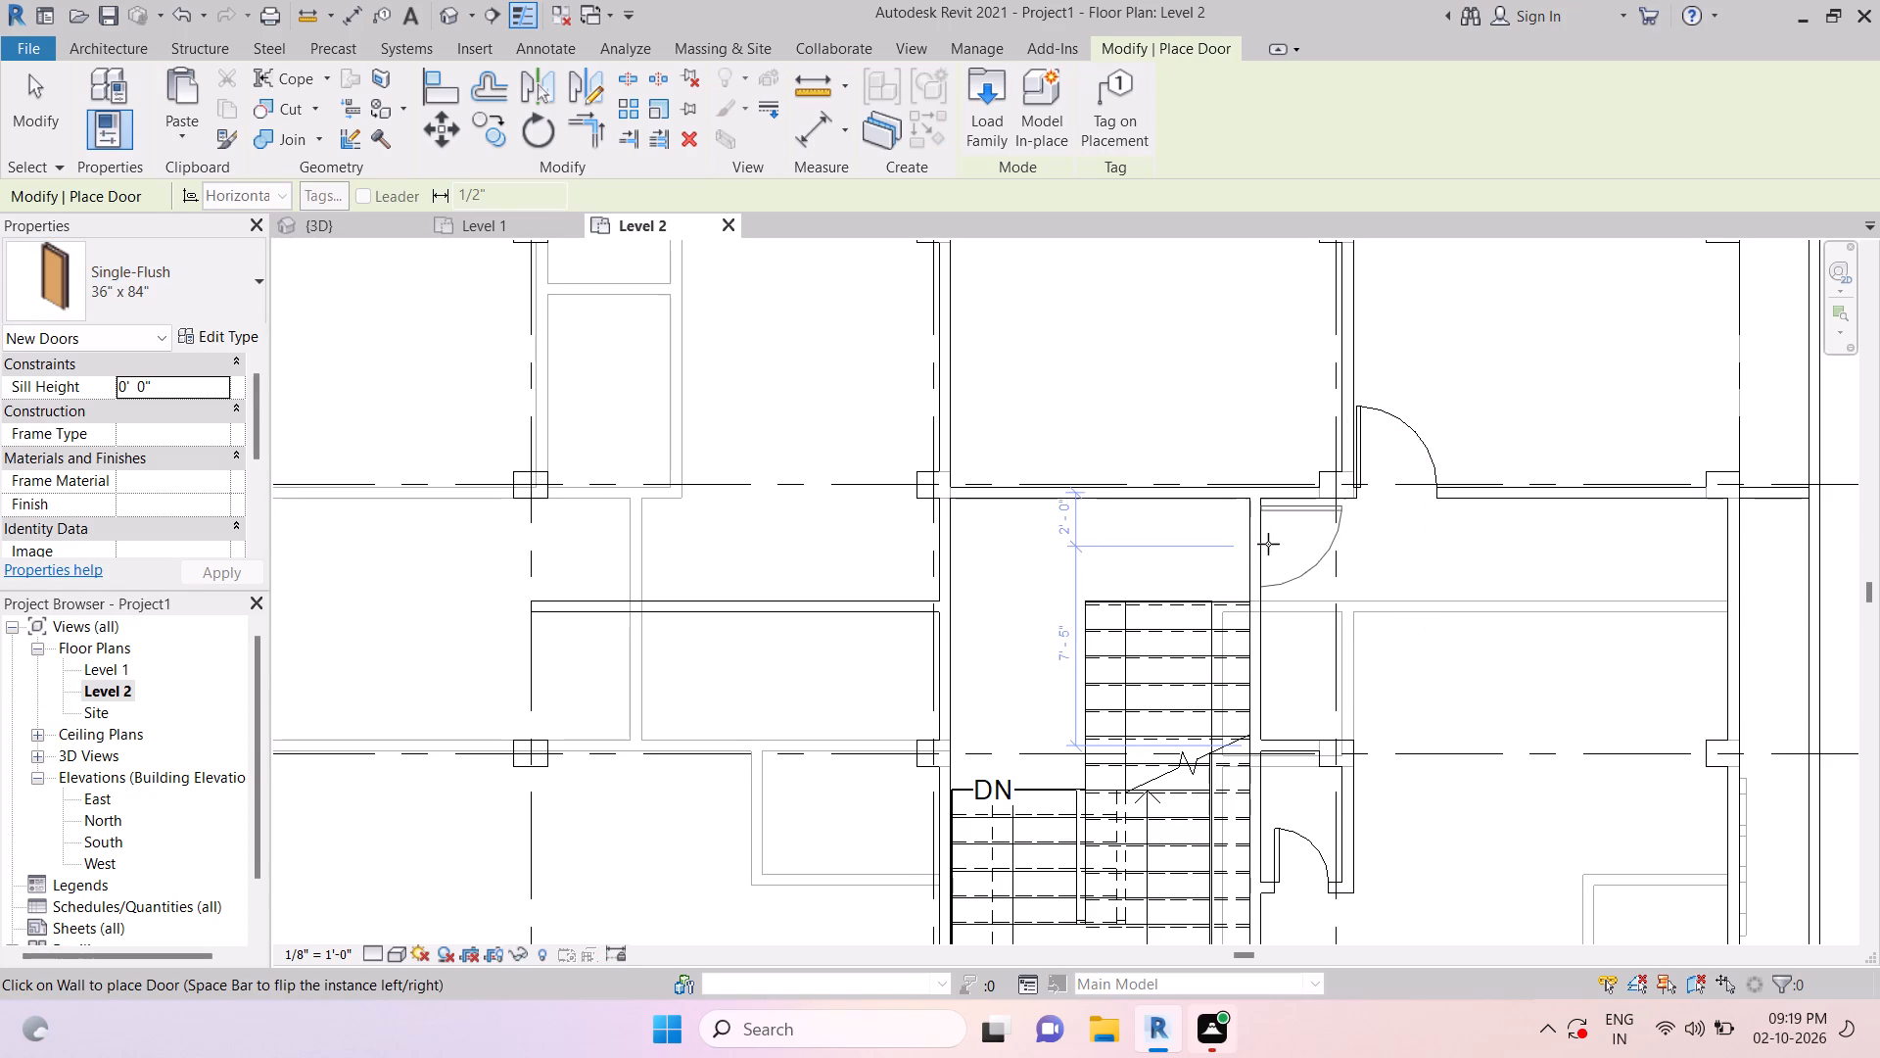
left_click(1268, 542)
key("Escape")
key("Escape")
scroll(1514, 538, "down", 4)
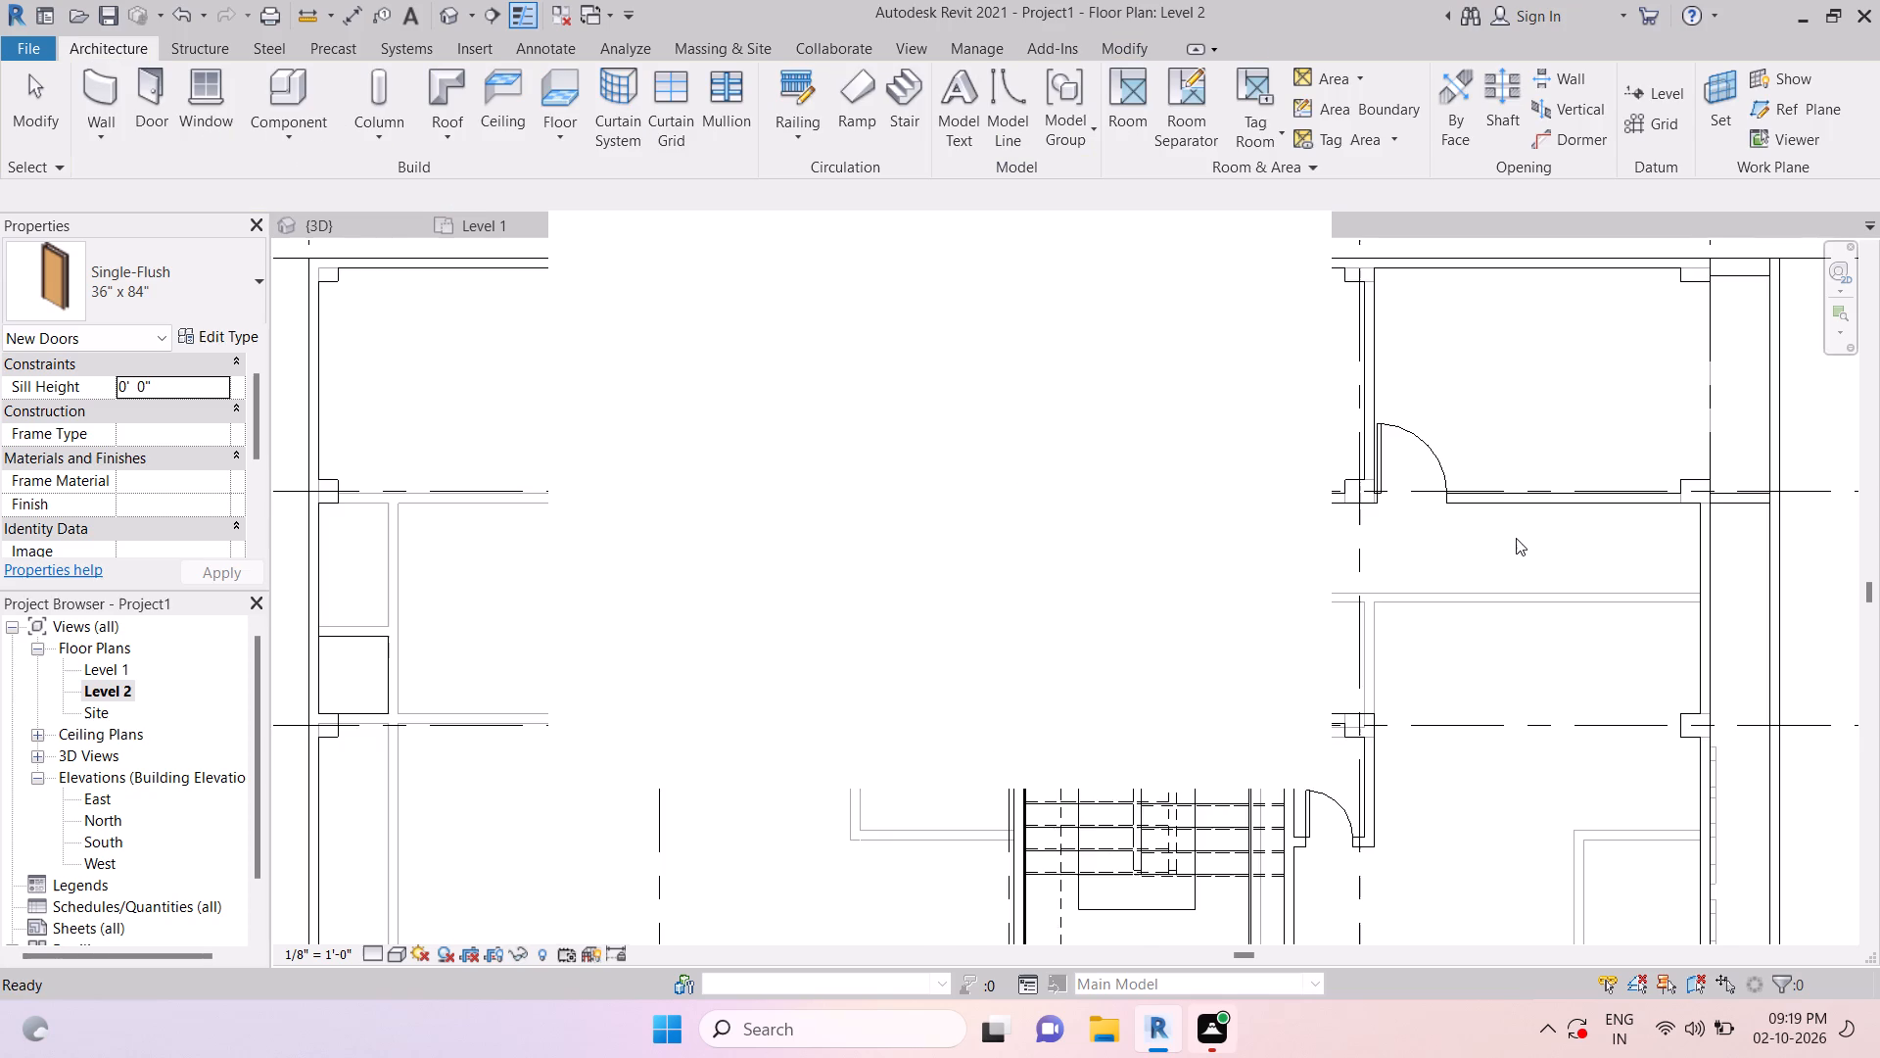
key("Escape")
key("Escape")
key("Escape")
middle_click_drag(1434, 564, 1522, 578)
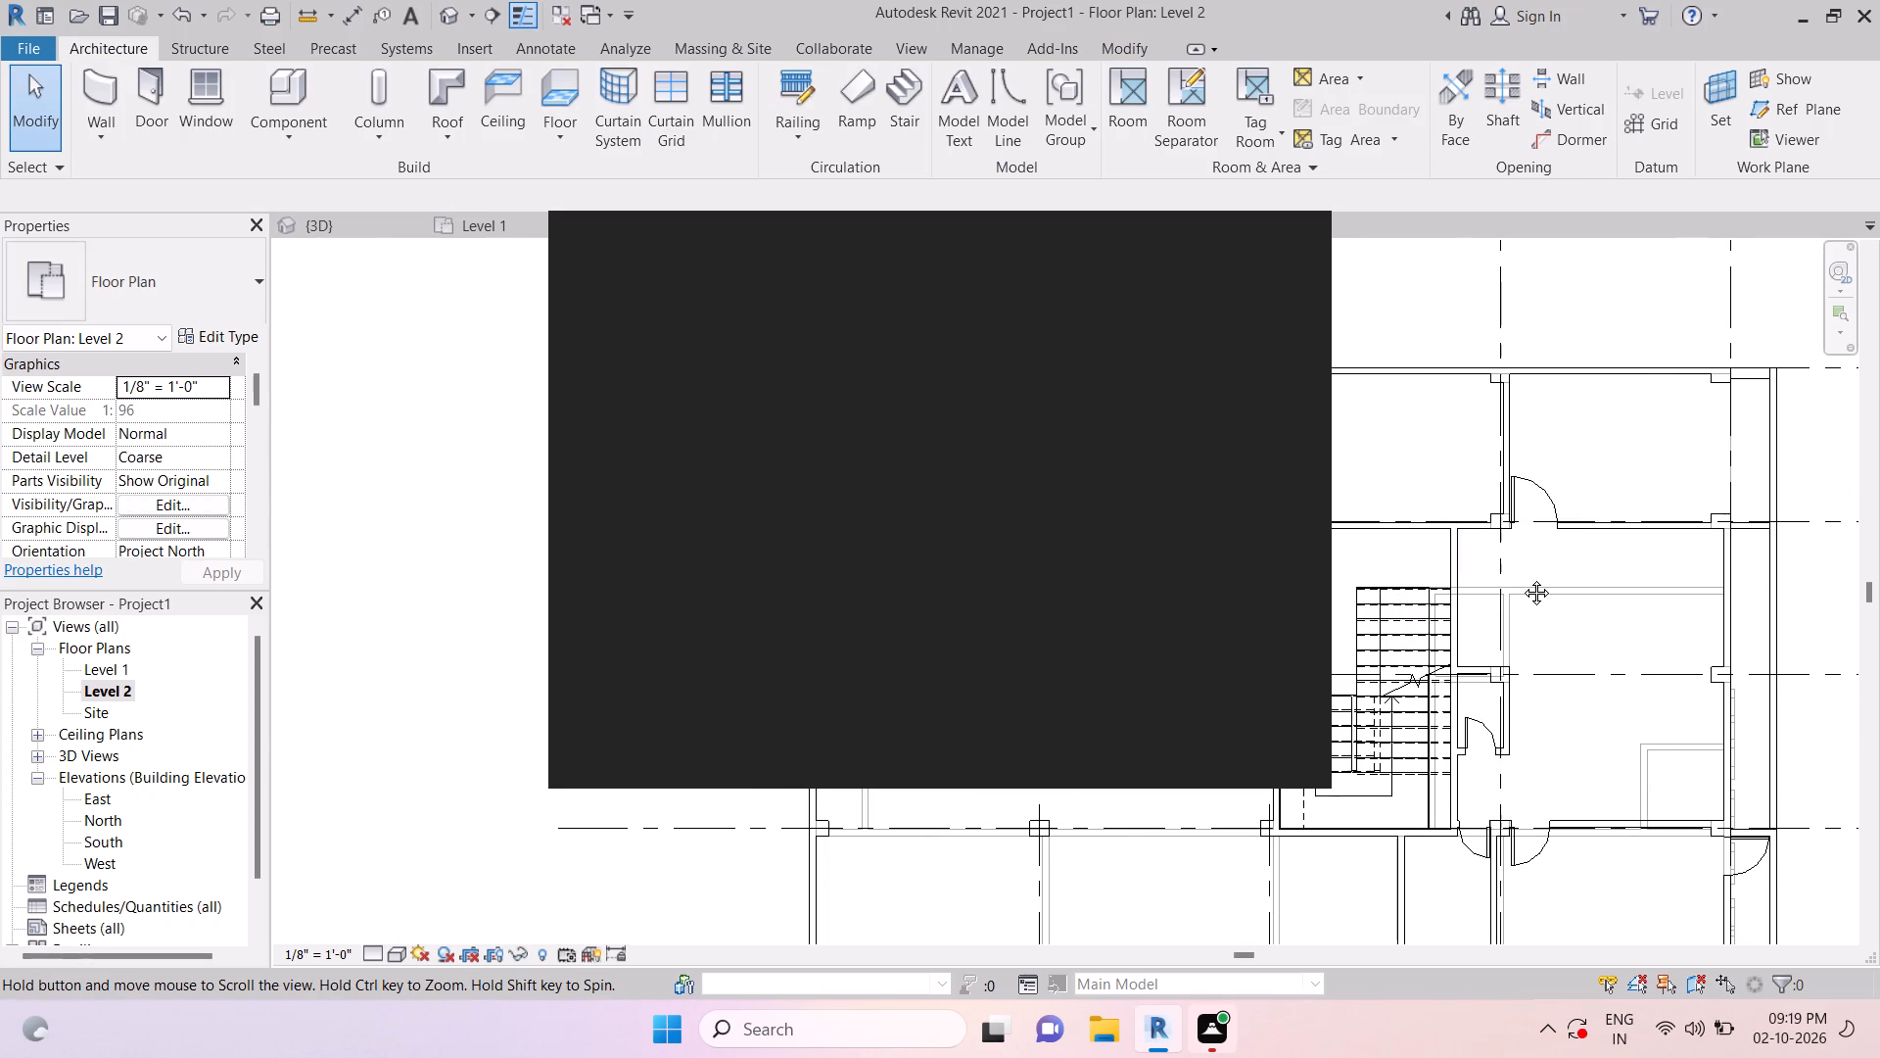
key("Escape")
key("Escape")
key("Escape")
Place a Single-Flush 36" x 84" door in the stair's side wall about 2'-0" from the grid 7 wall, hinged on the grid 7 side.
left_click(173, 98)
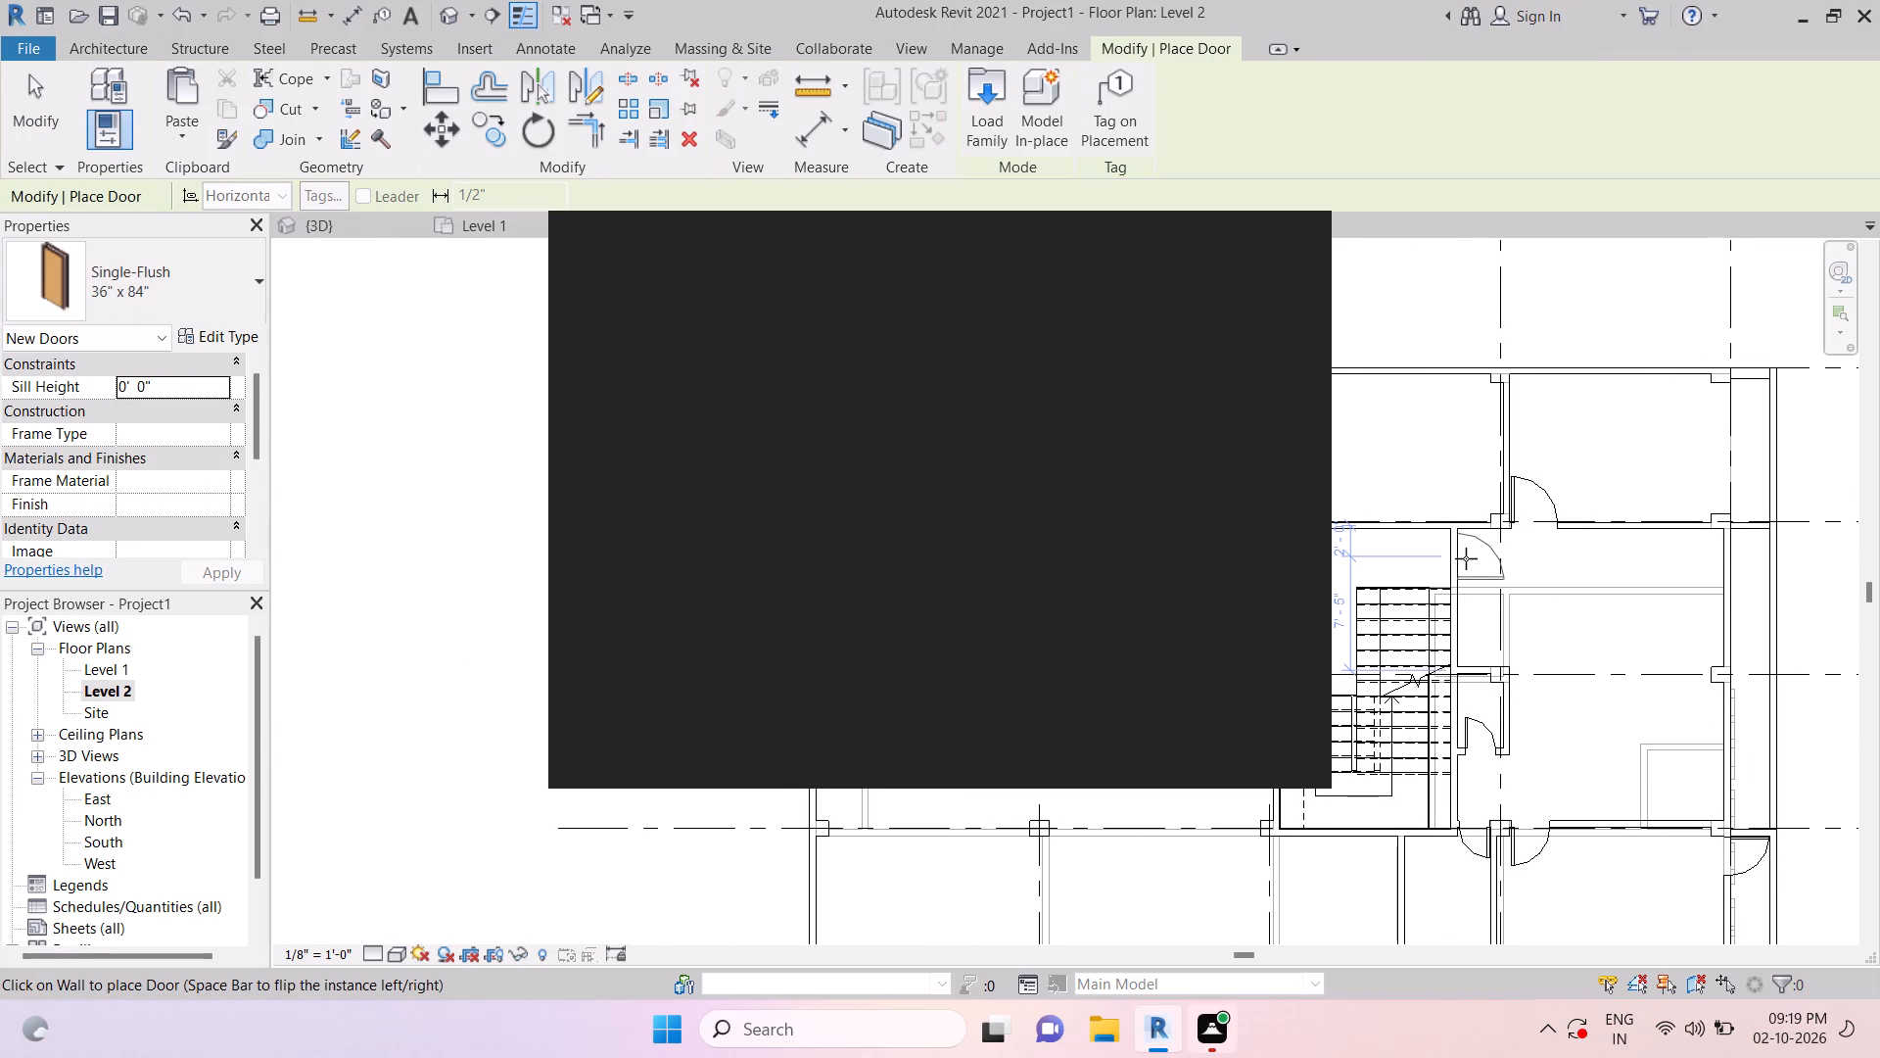
key("space")
scroll(1465, 558, "up", 4)
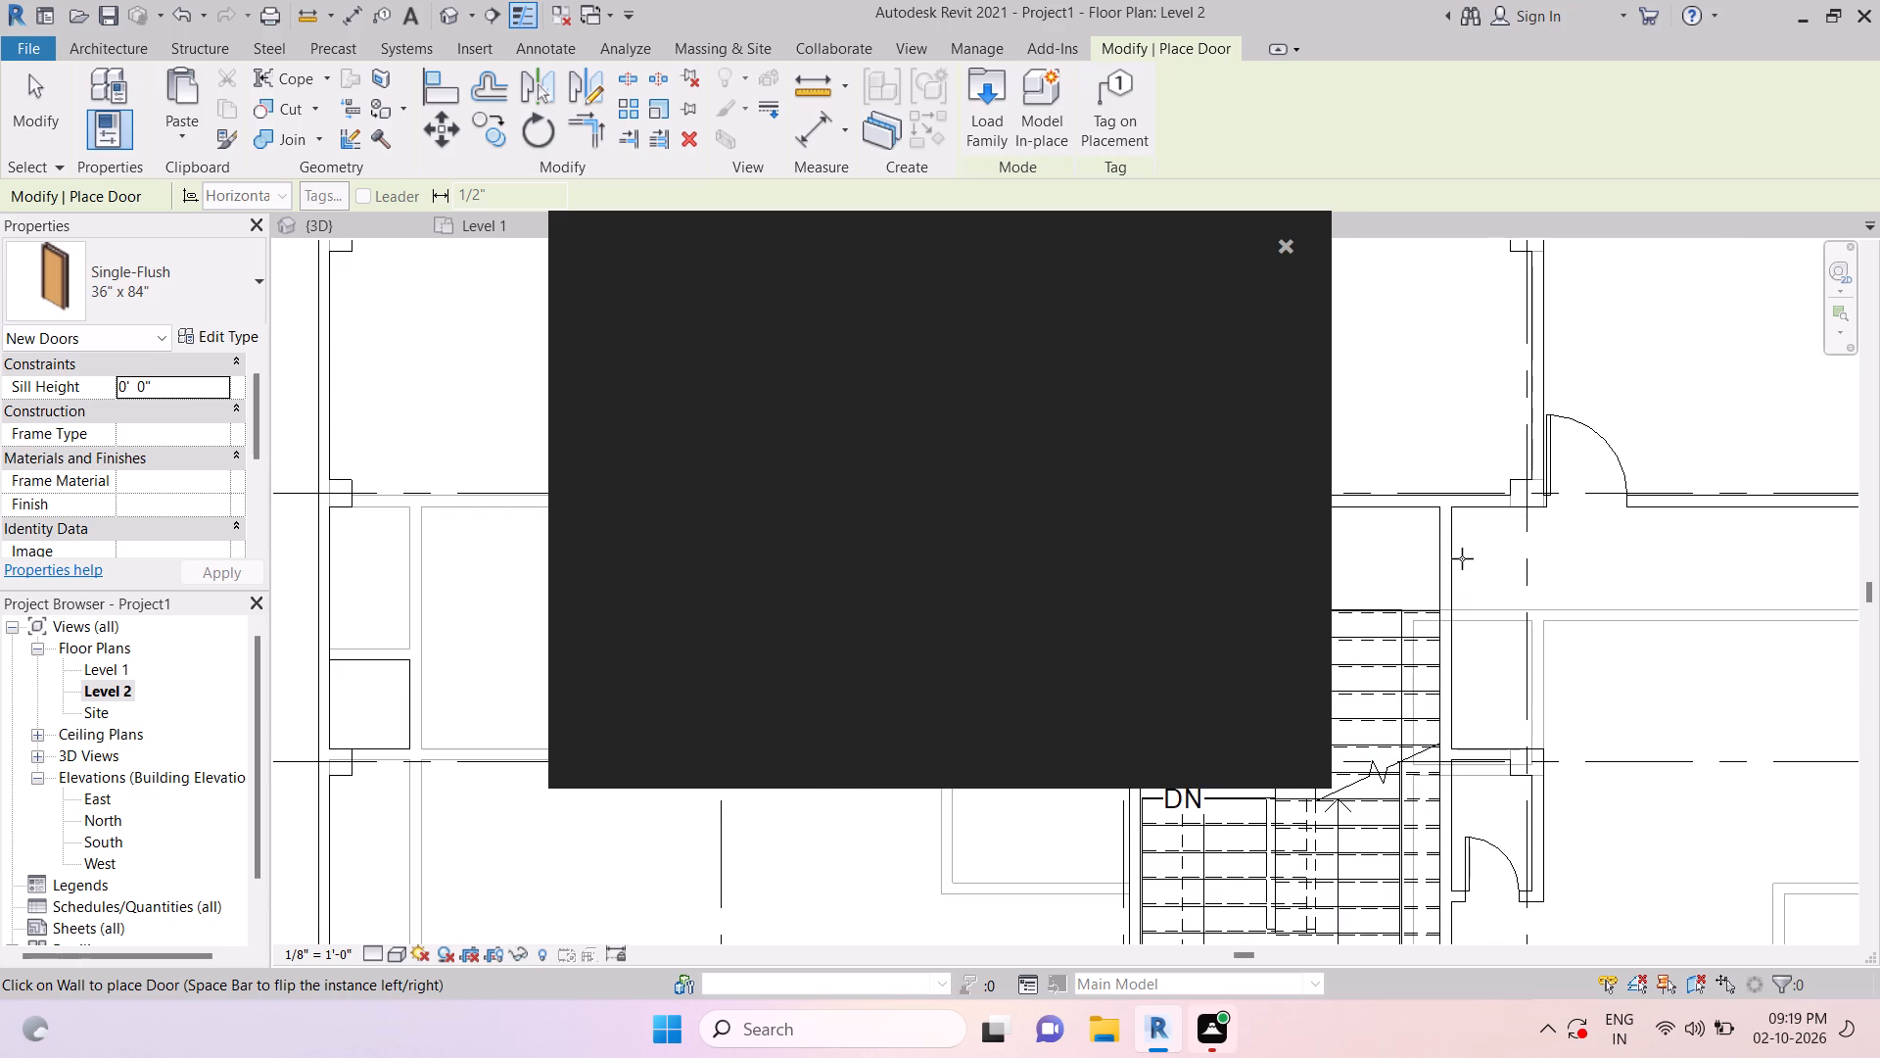
left_click(1462, 558)
key("Escape")
key("Escape")
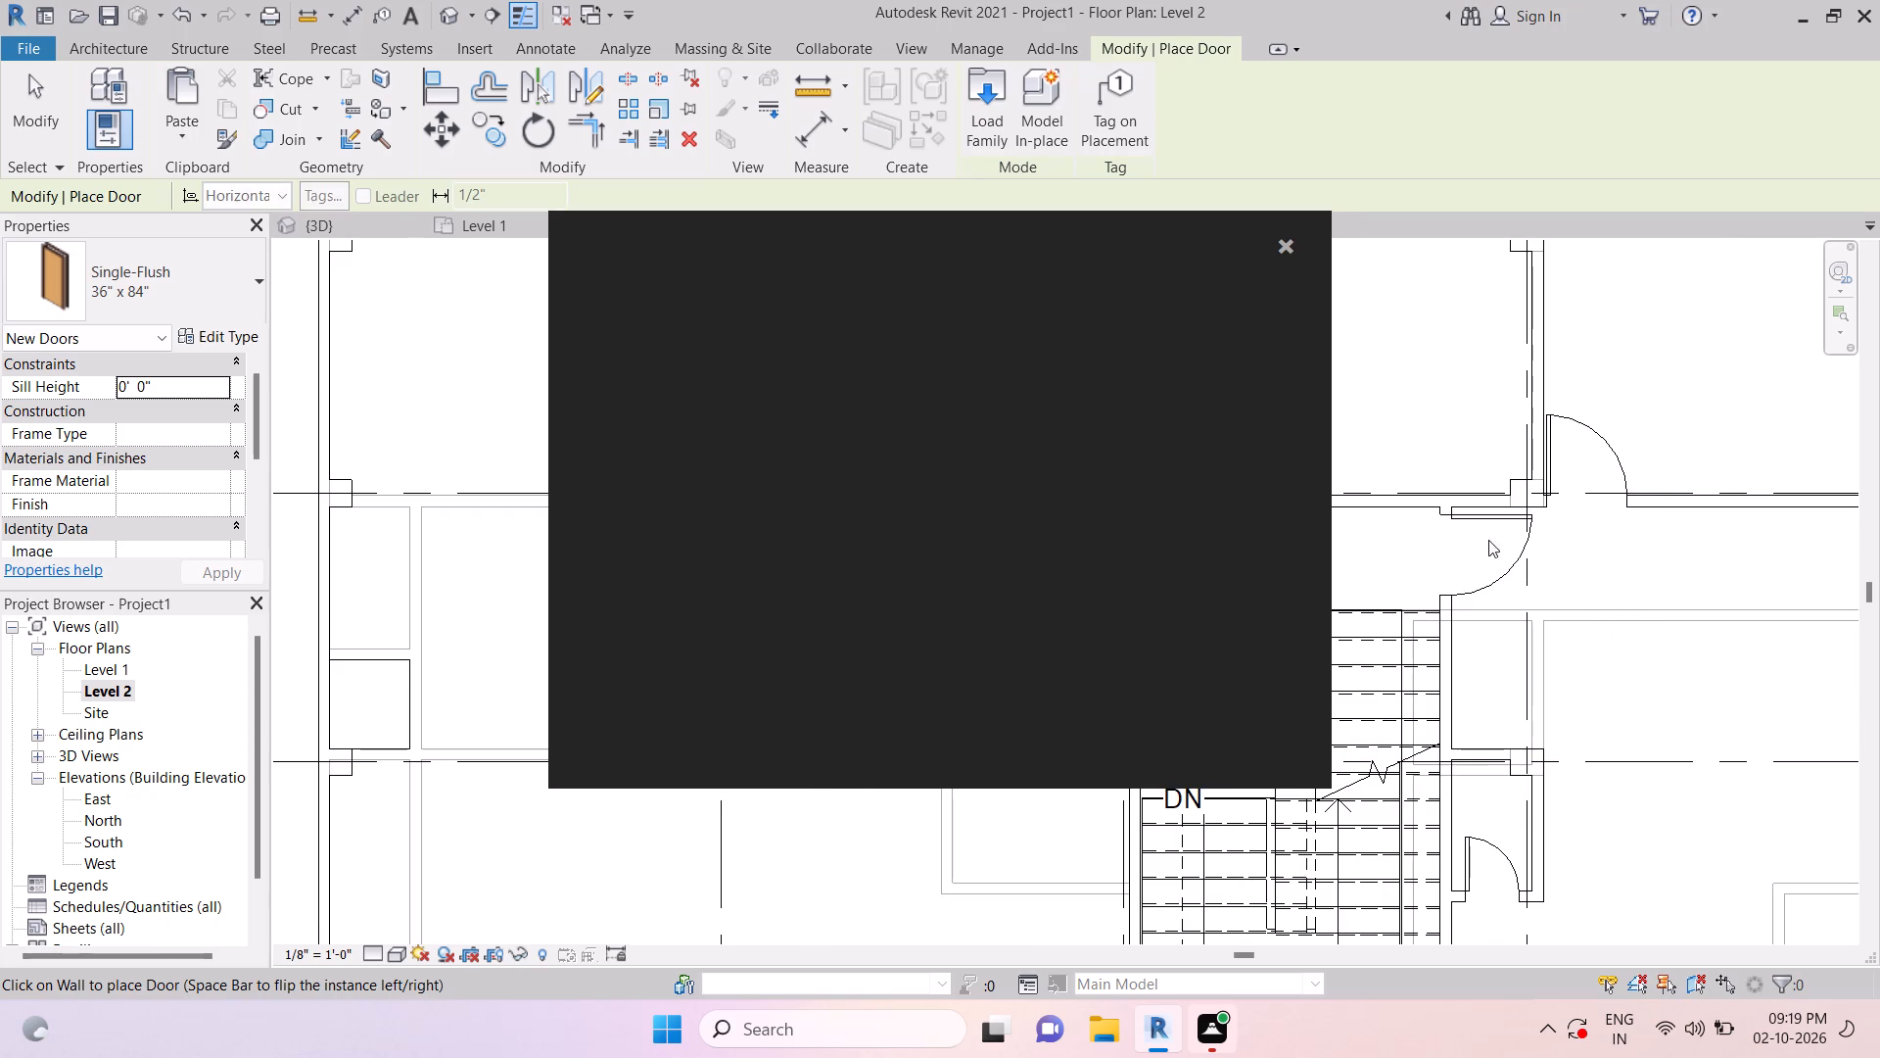
key("Escape")
key("Escape")
Dismiss the Autodesk notification card covering the floor plan.
left_click(1290, 247)
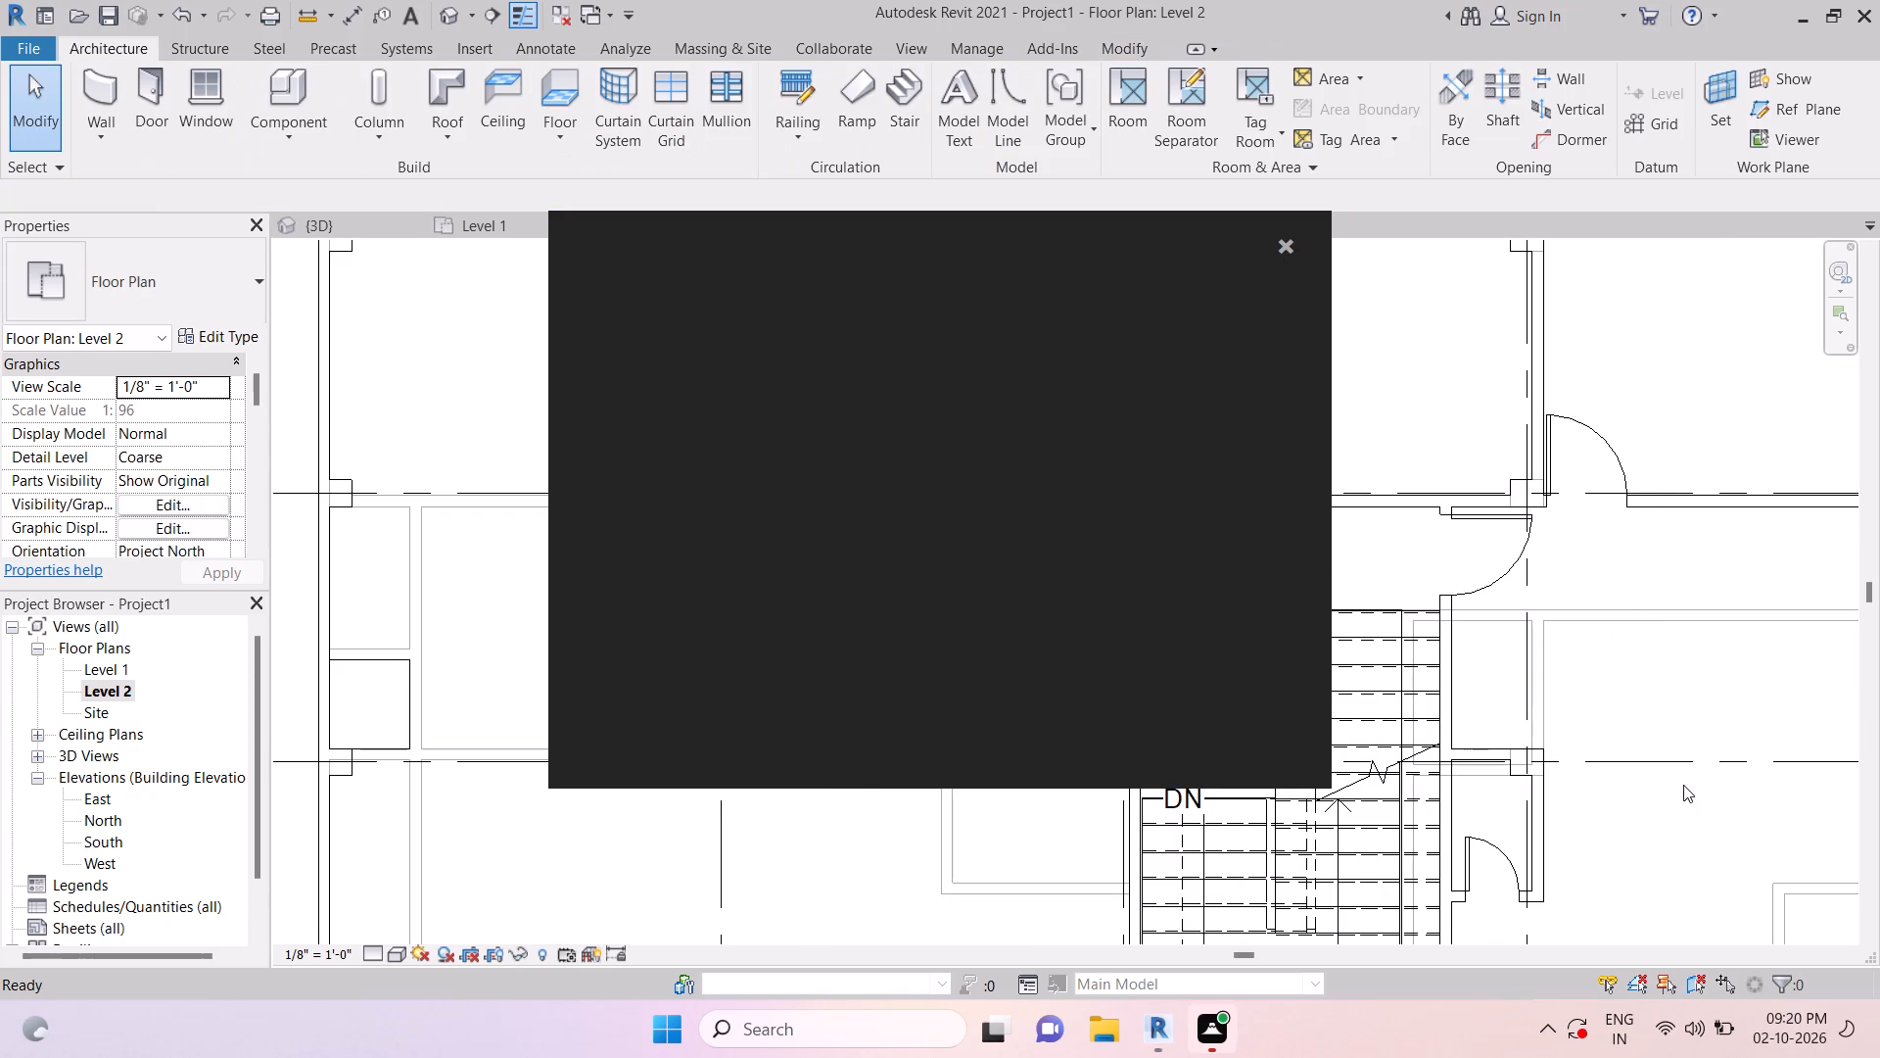
key("Escape")
key("Escape")
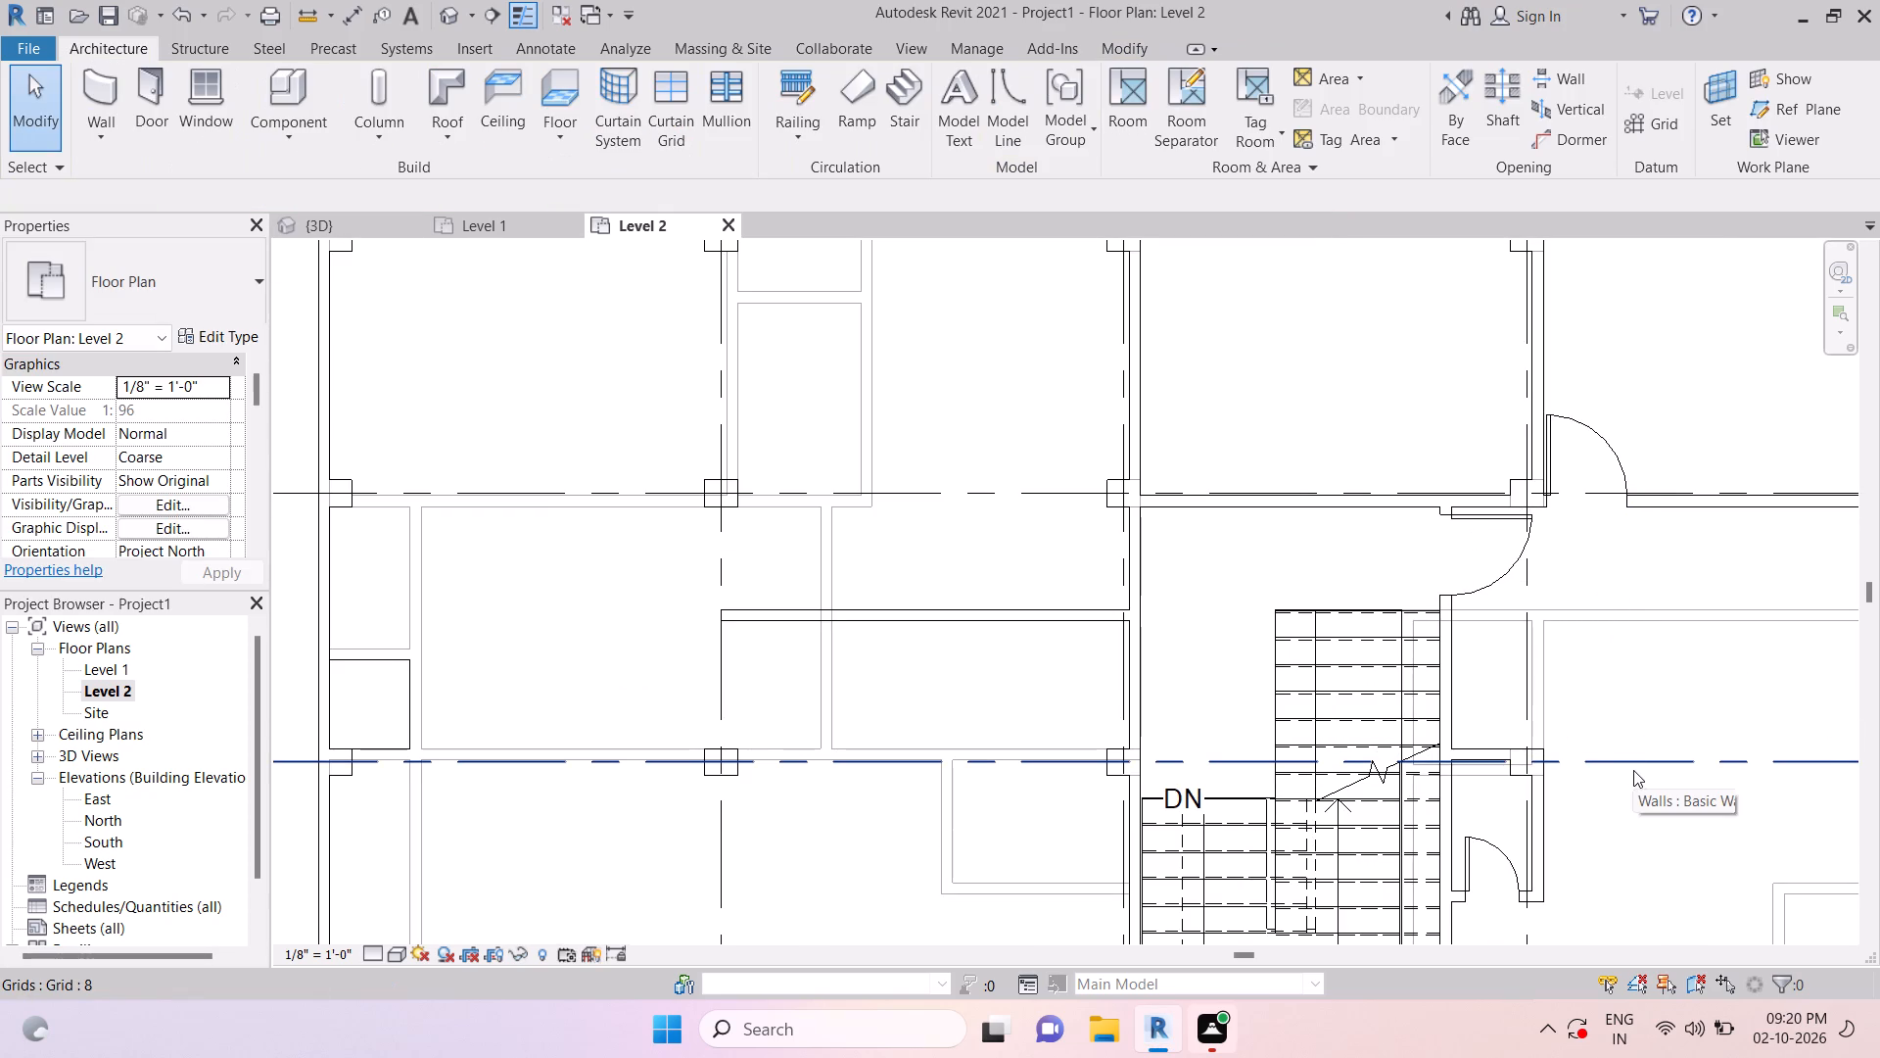
Save the Project1 model.
scroll(1583, 672, "down", 3)
key("Escape")
key("Escape")
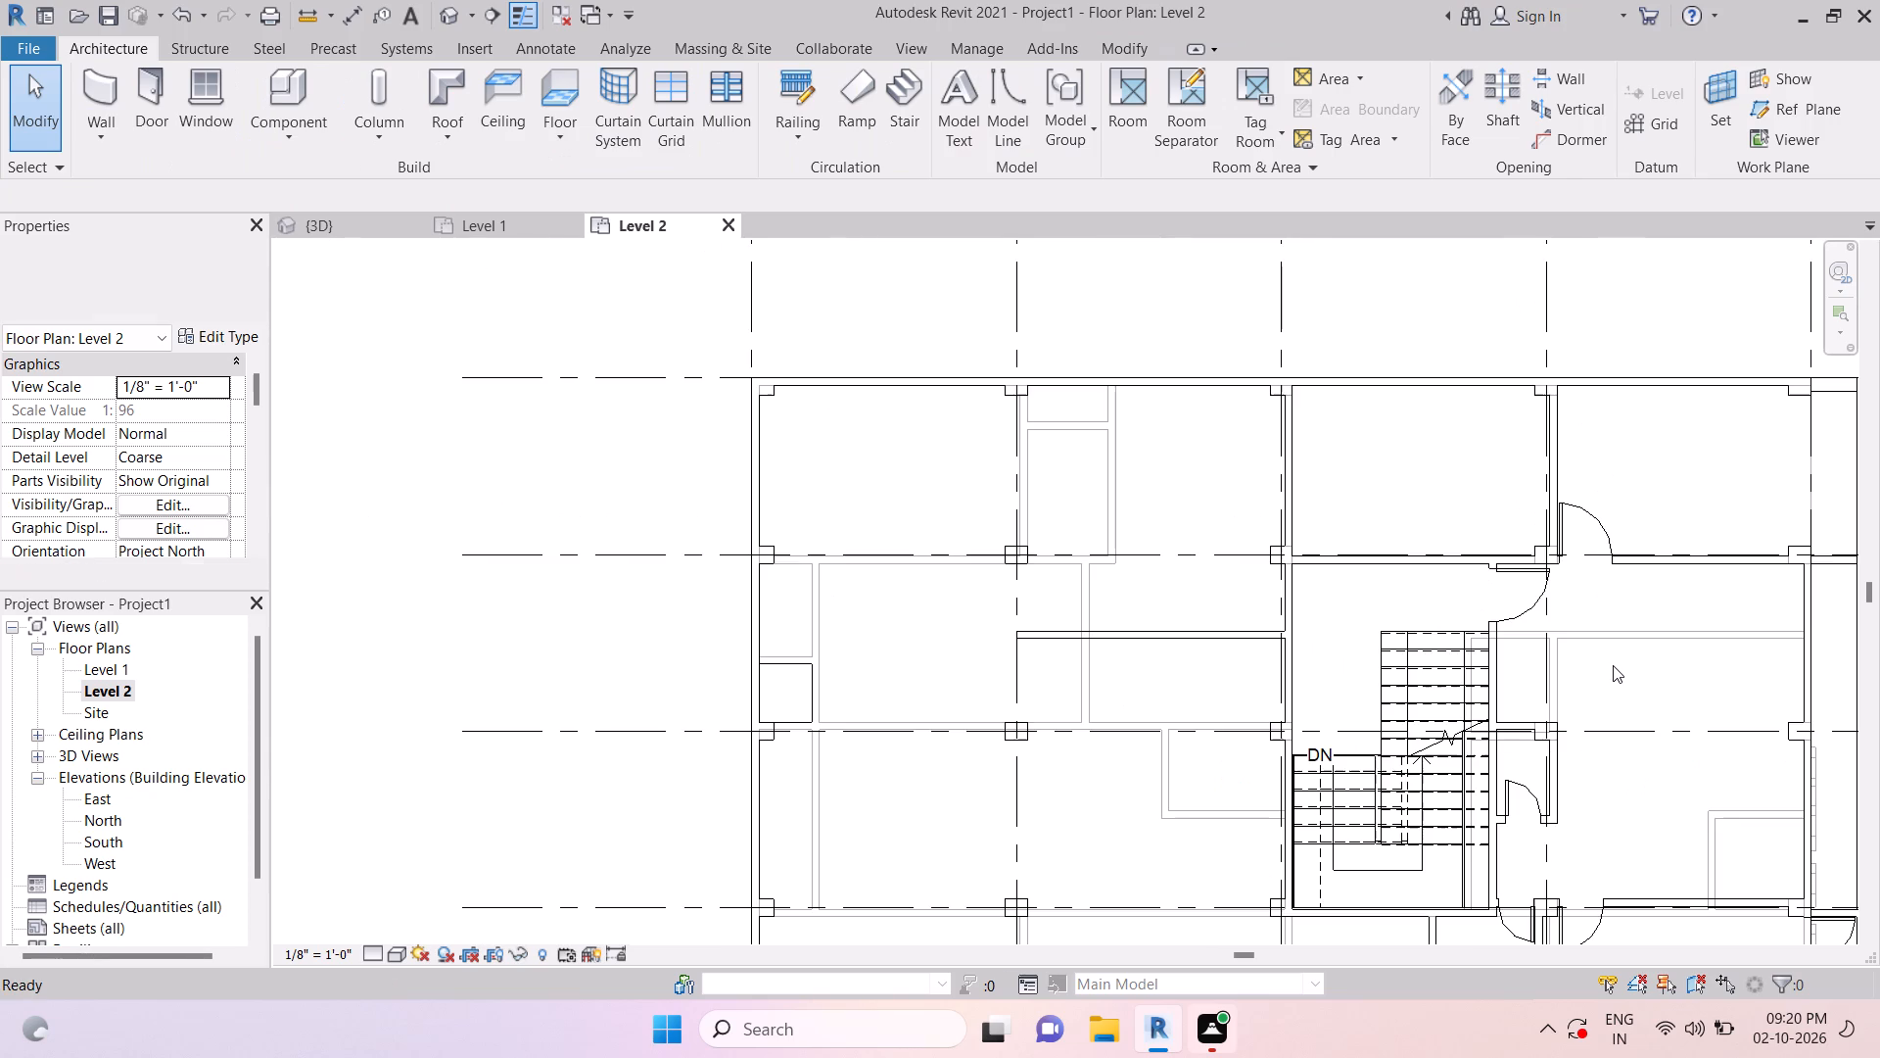
key("ctrl+s")
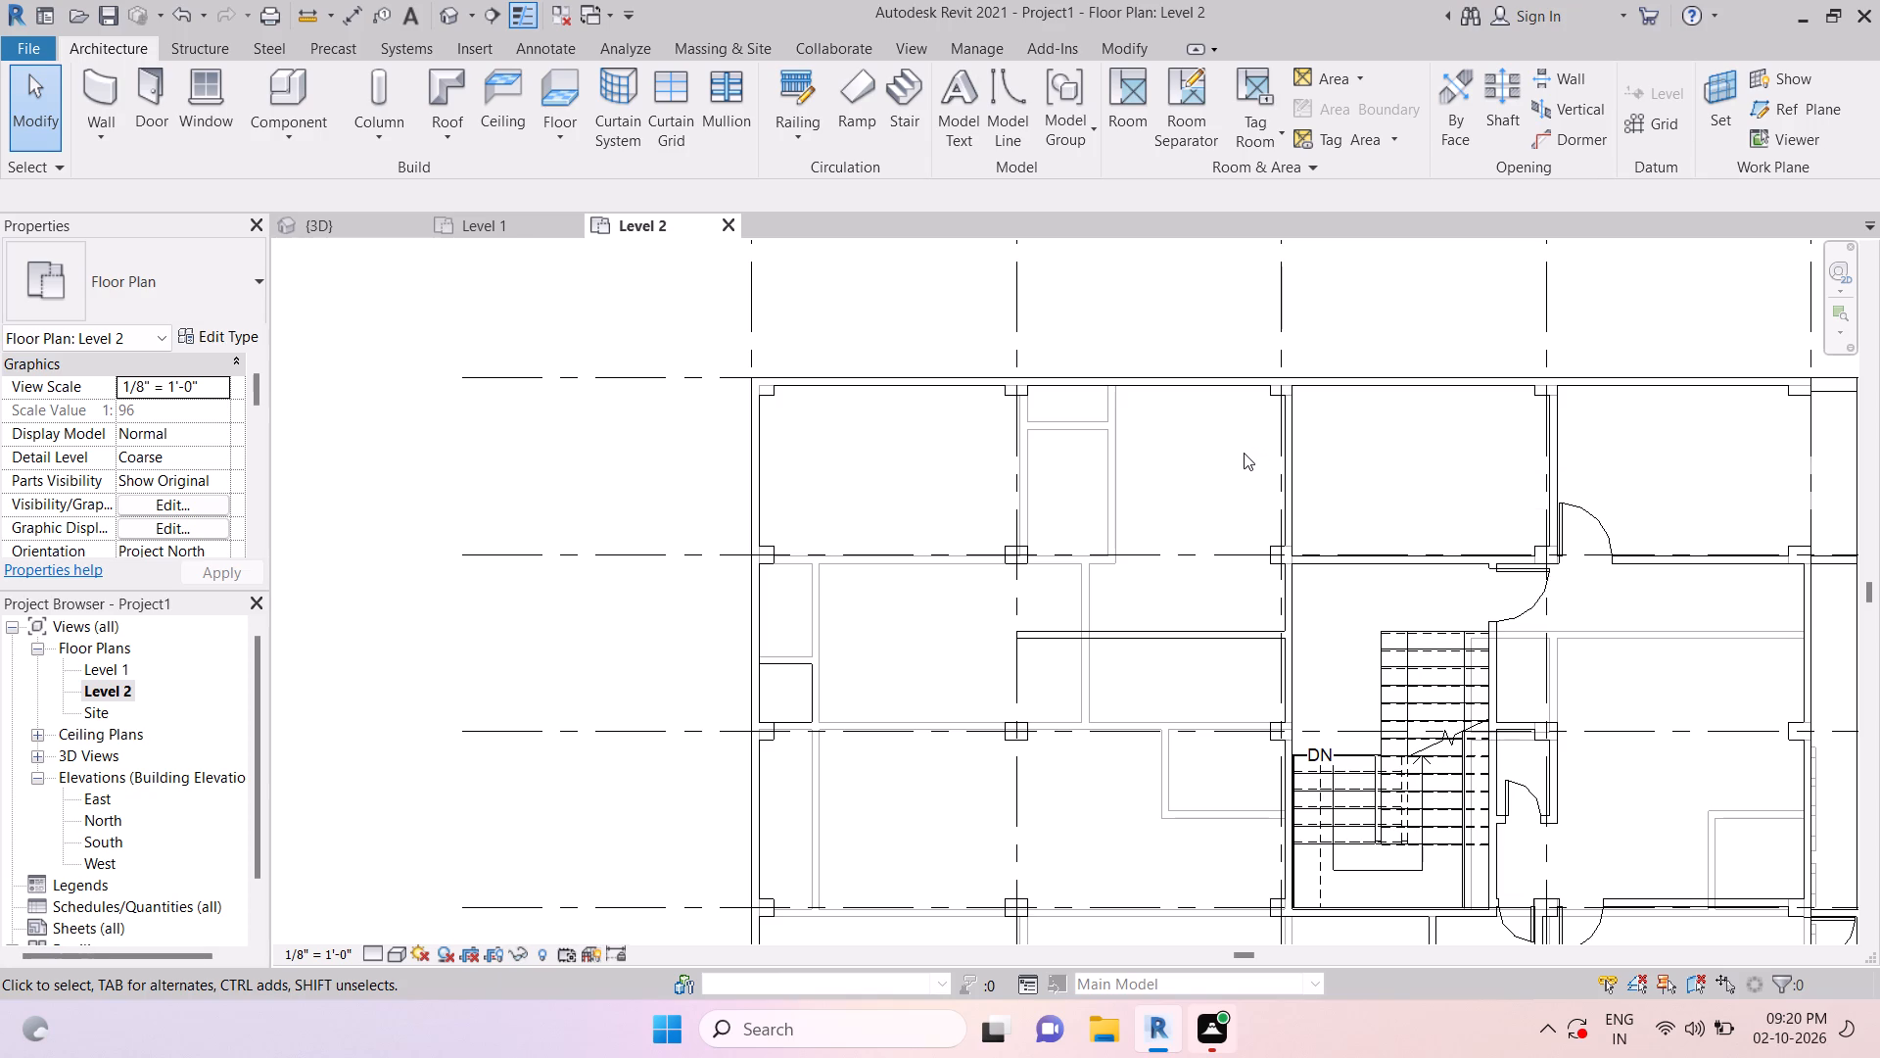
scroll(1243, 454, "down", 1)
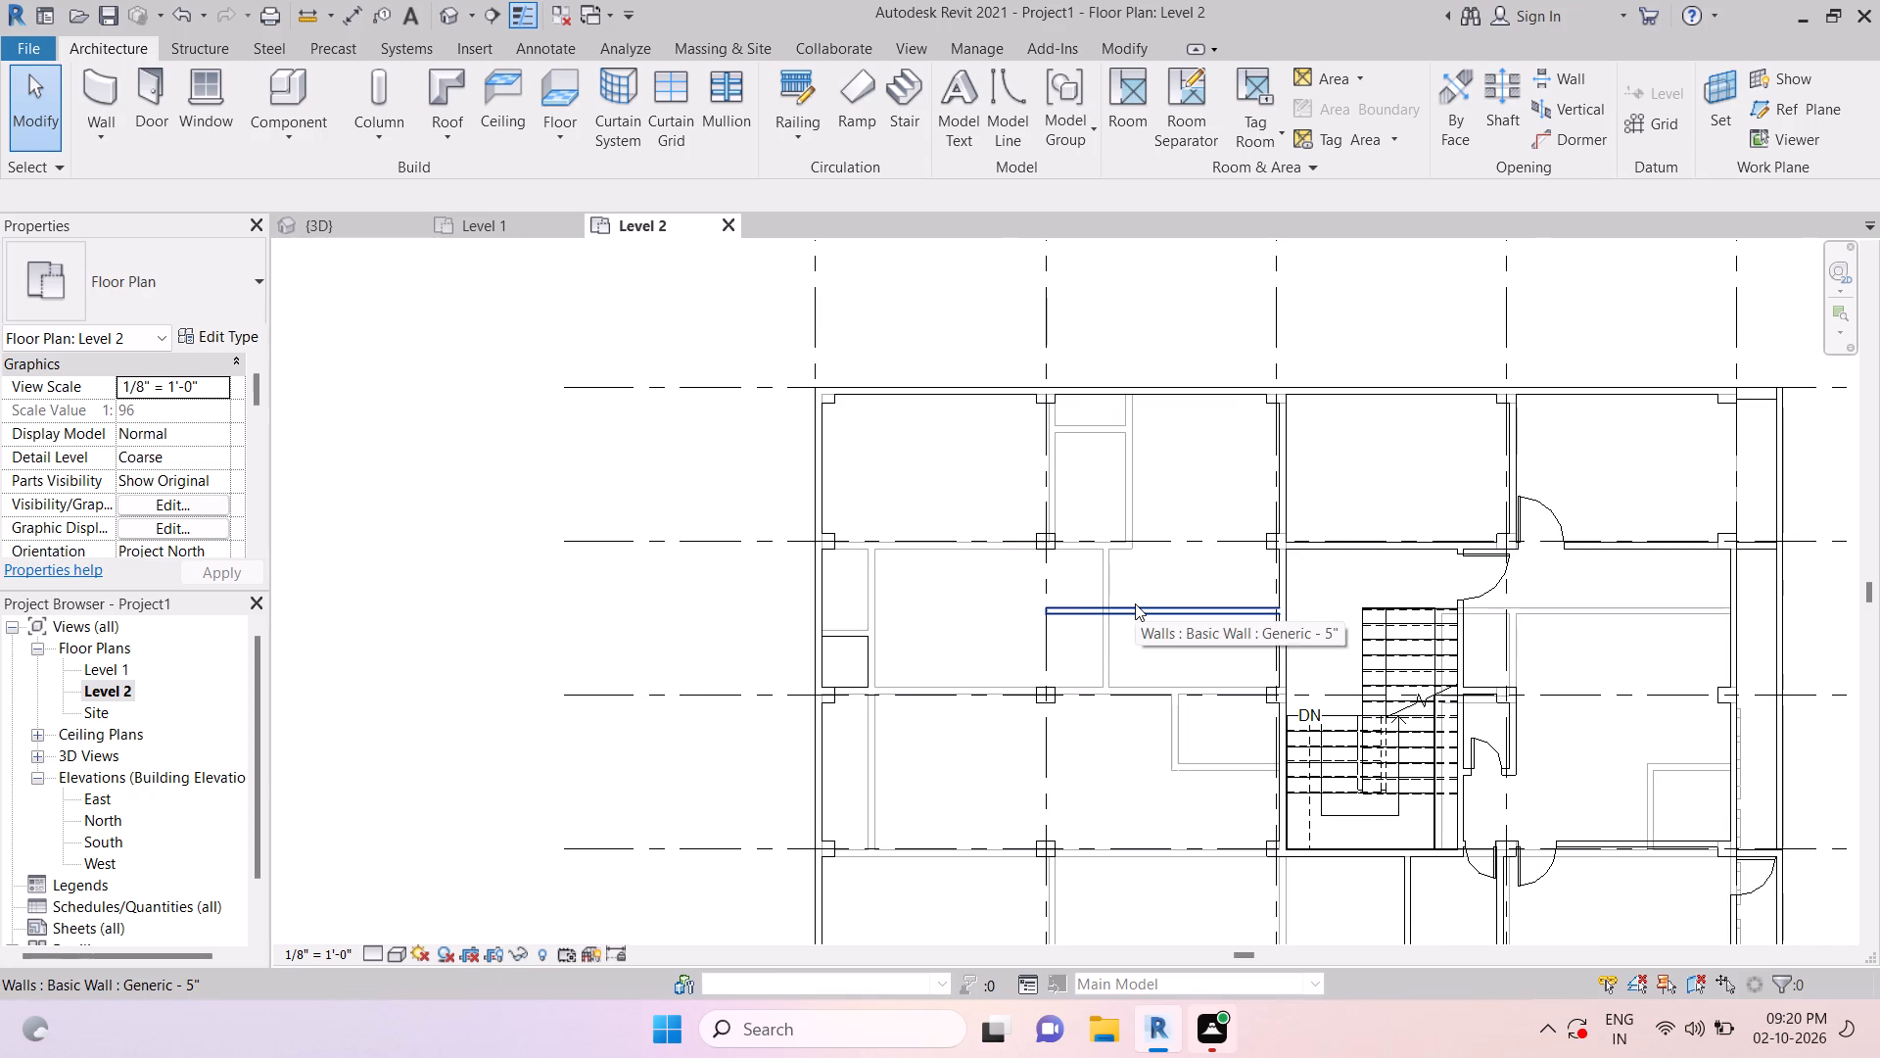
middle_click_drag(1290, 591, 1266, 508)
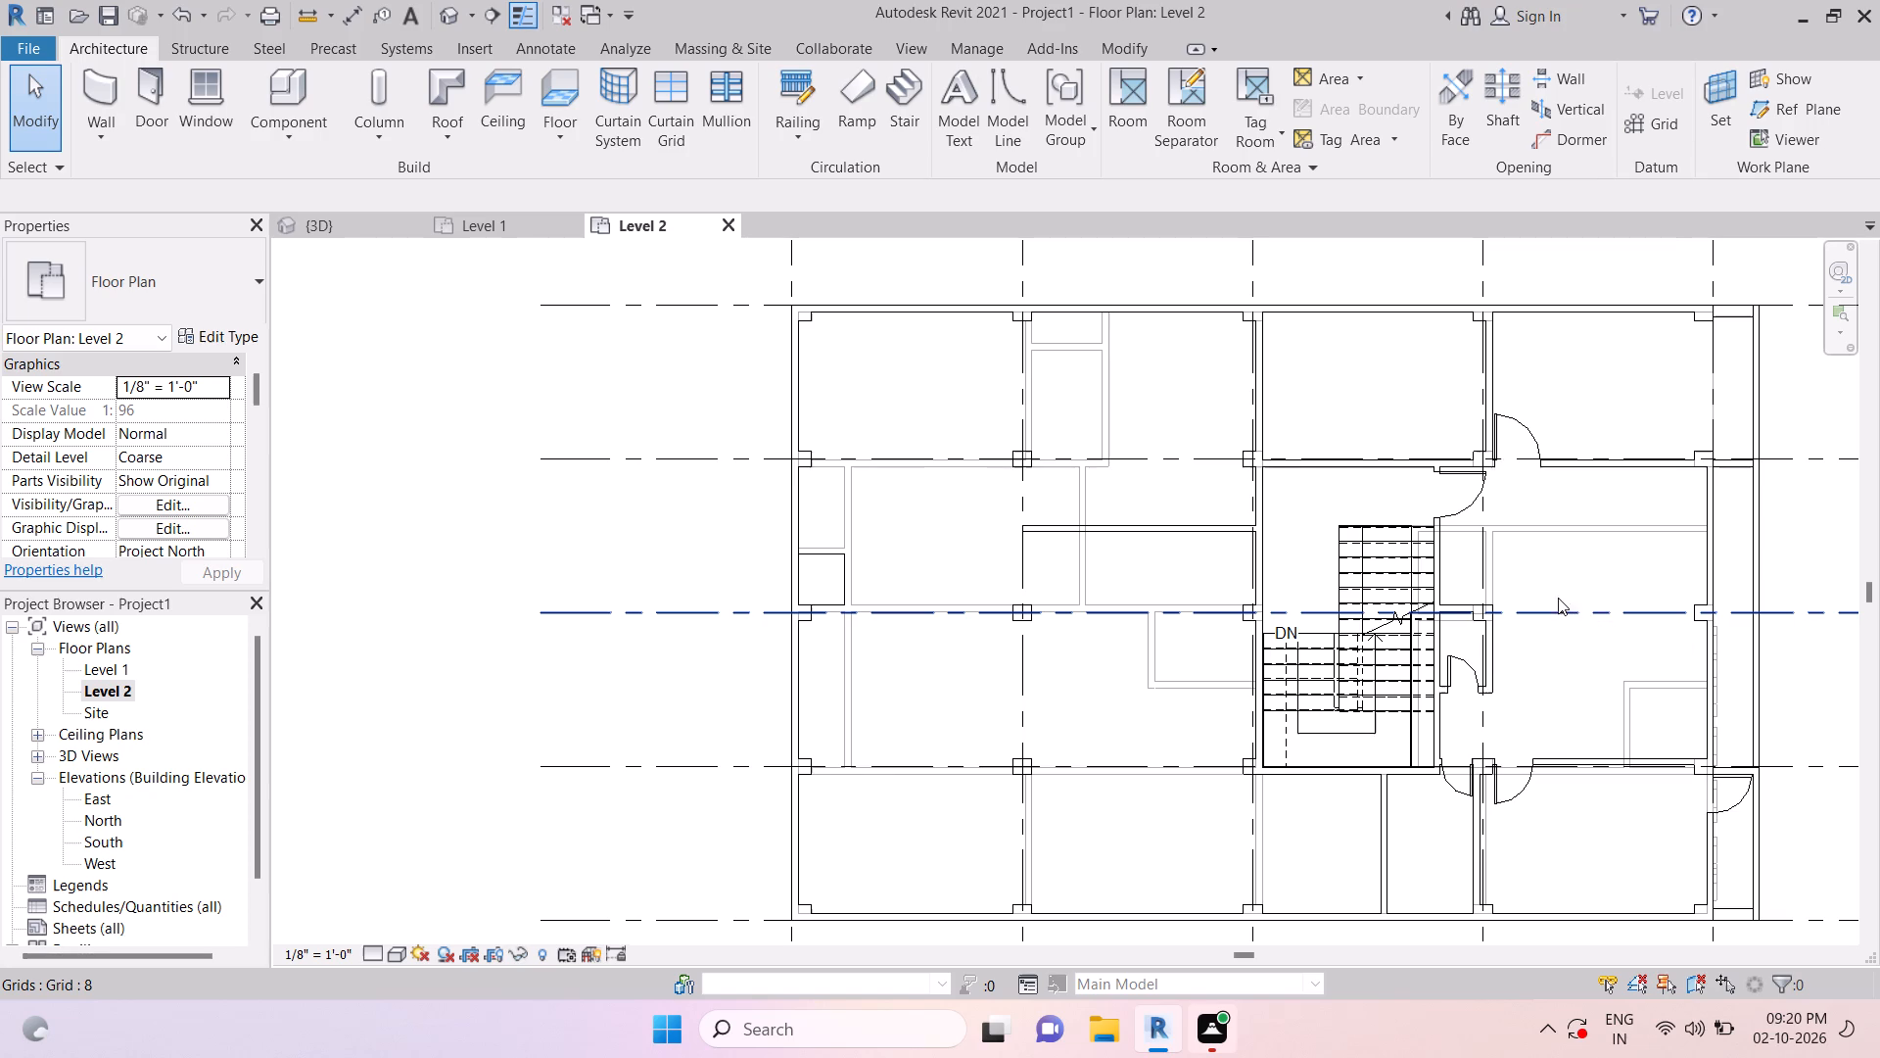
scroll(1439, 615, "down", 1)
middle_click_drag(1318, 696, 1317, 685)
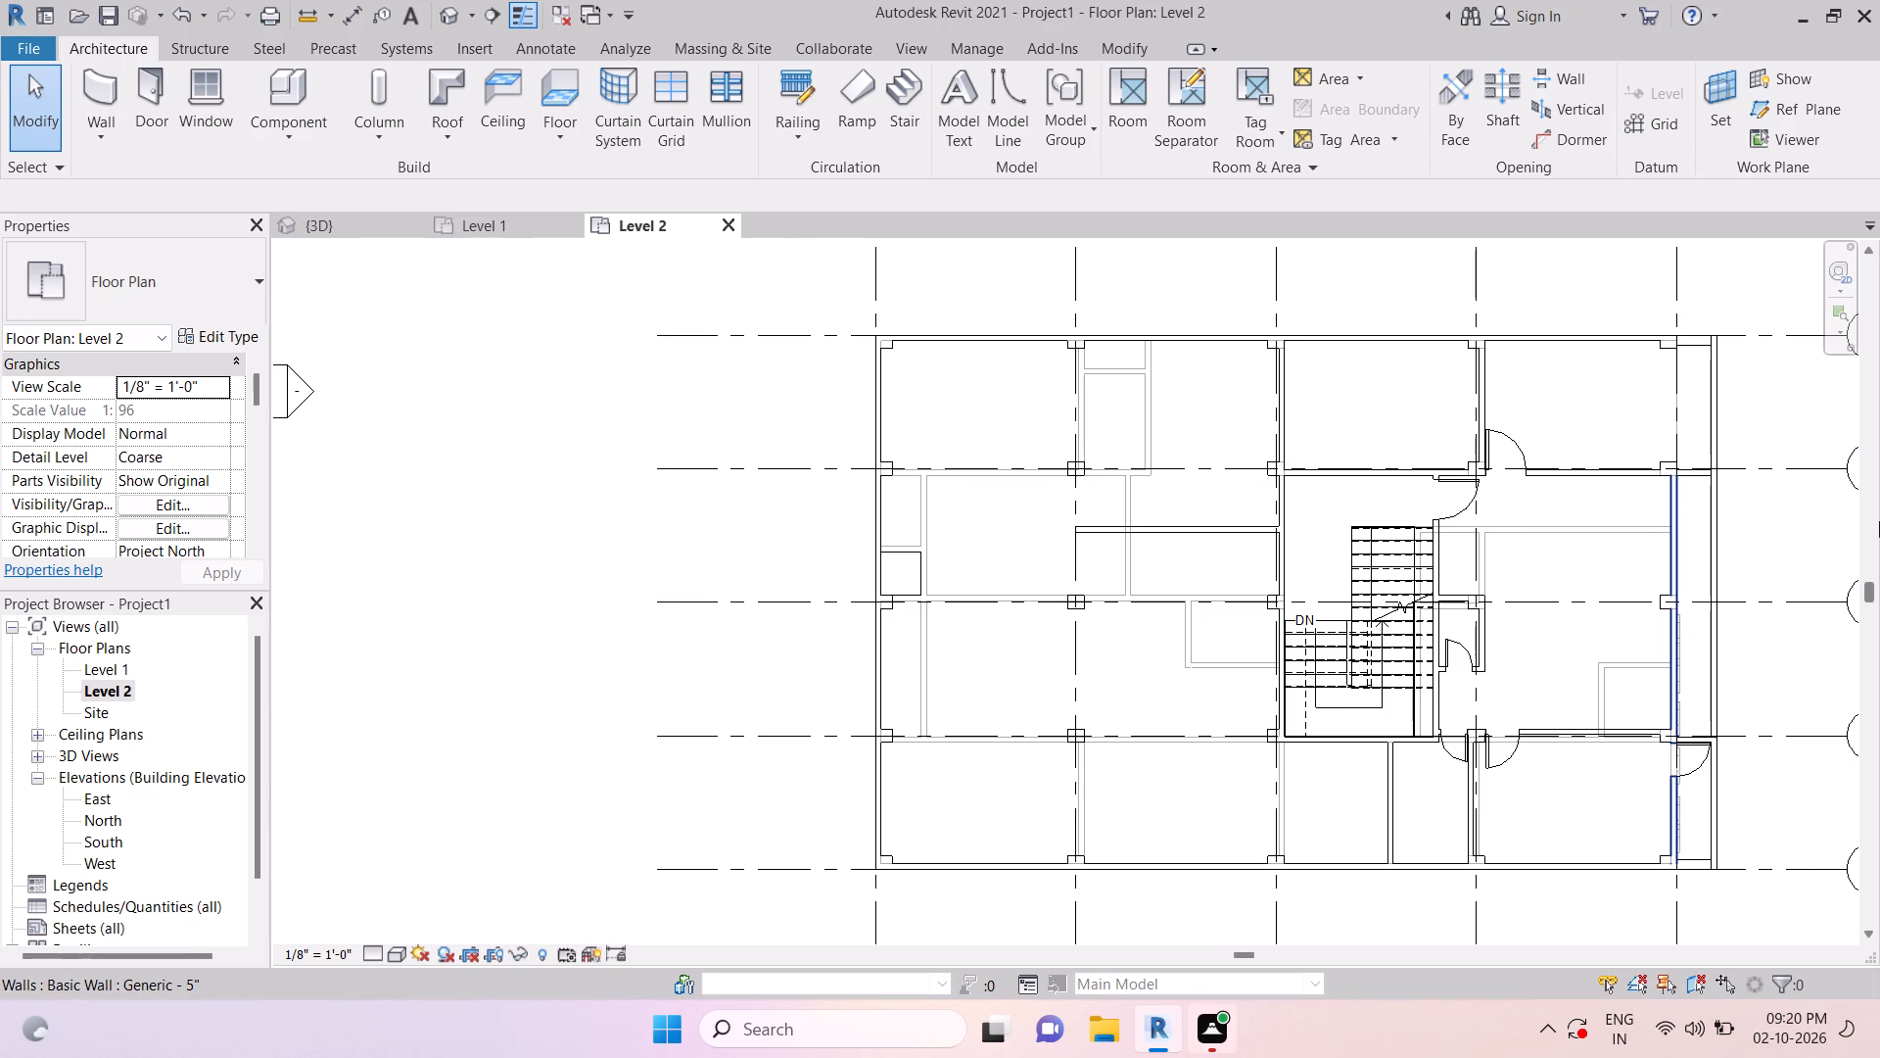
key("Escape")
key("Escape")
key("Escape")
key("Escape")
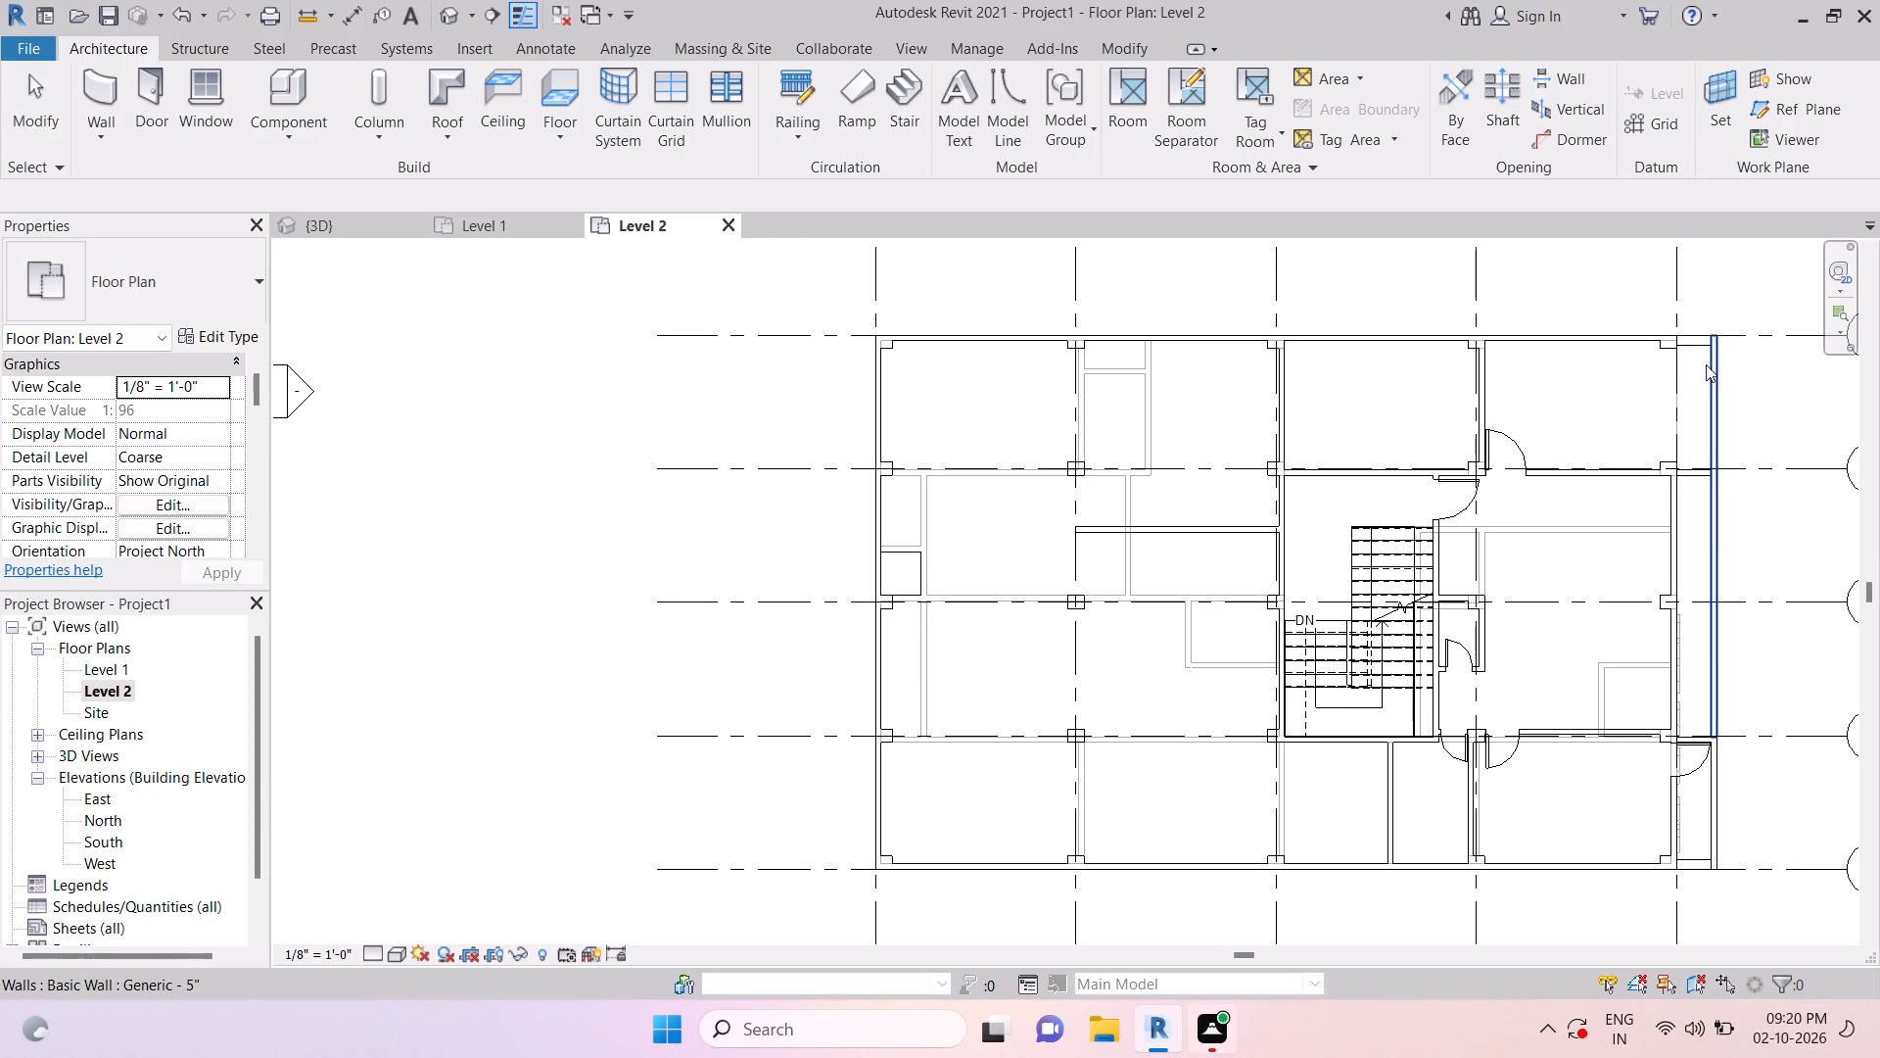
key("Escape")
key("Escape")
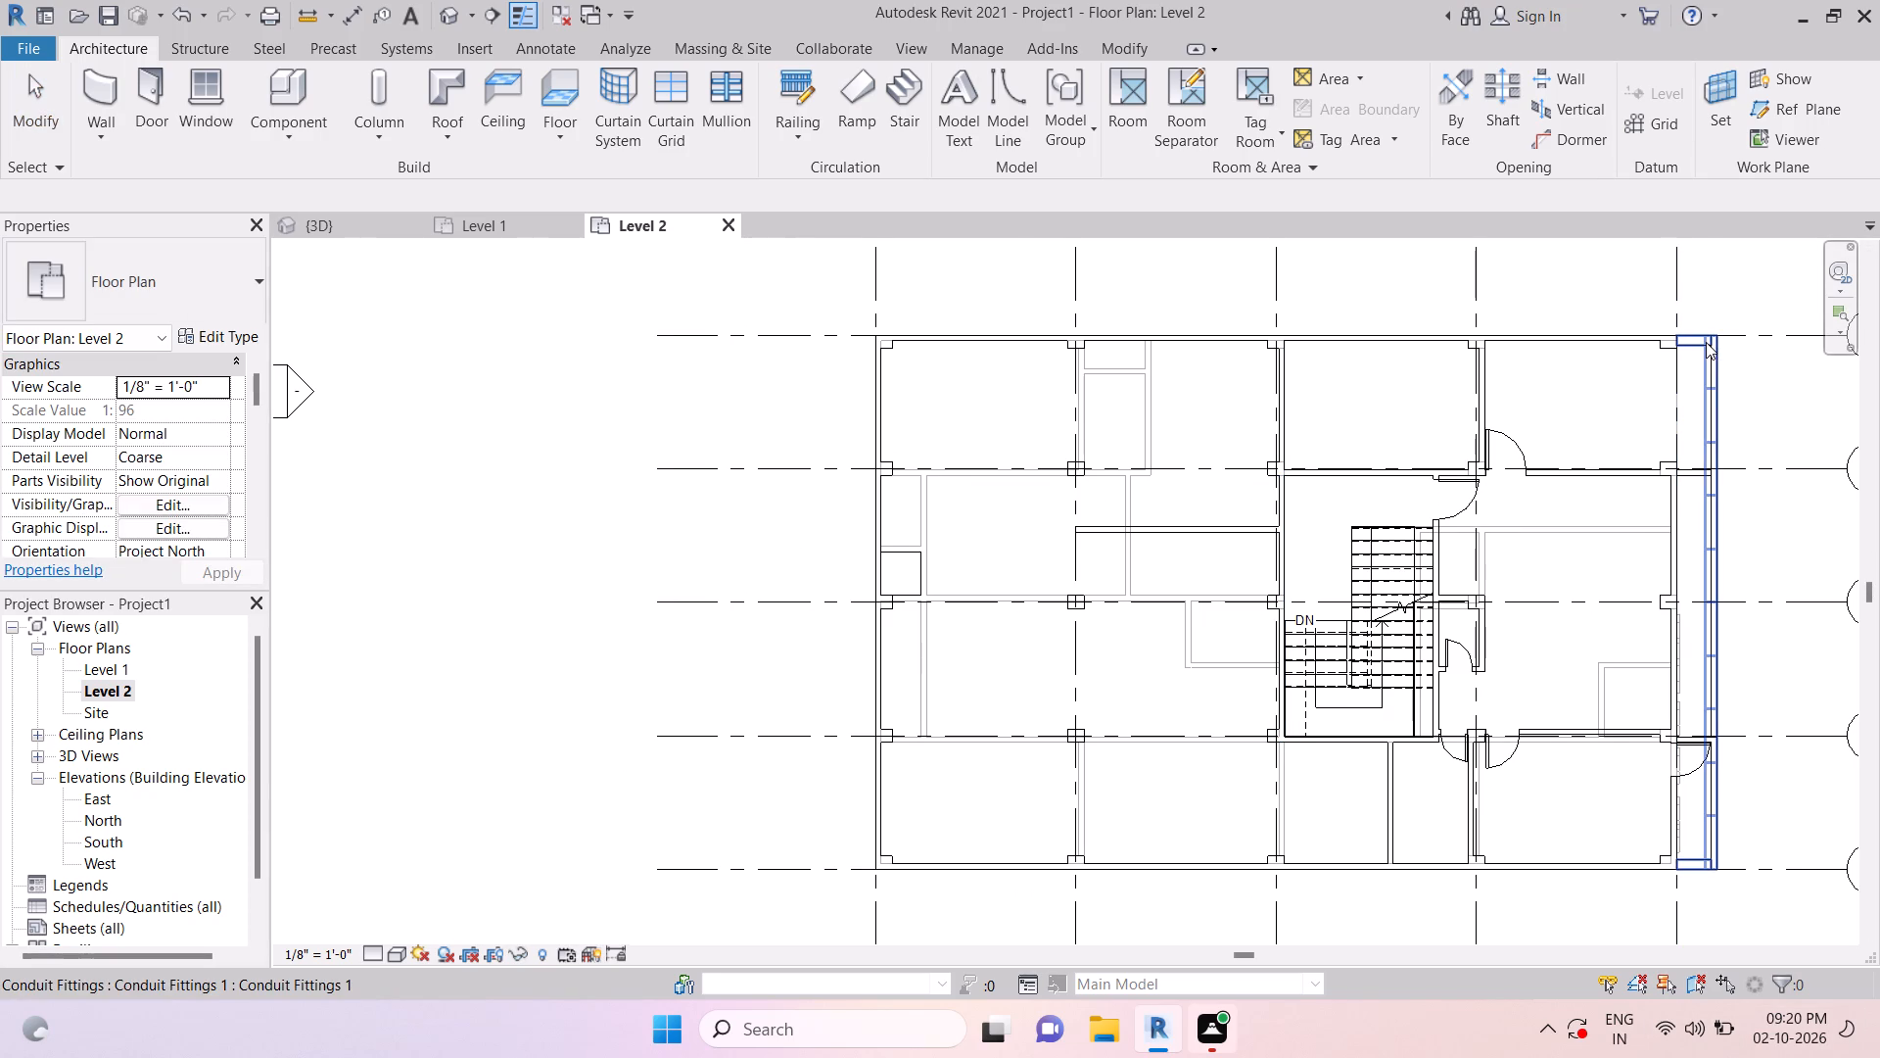
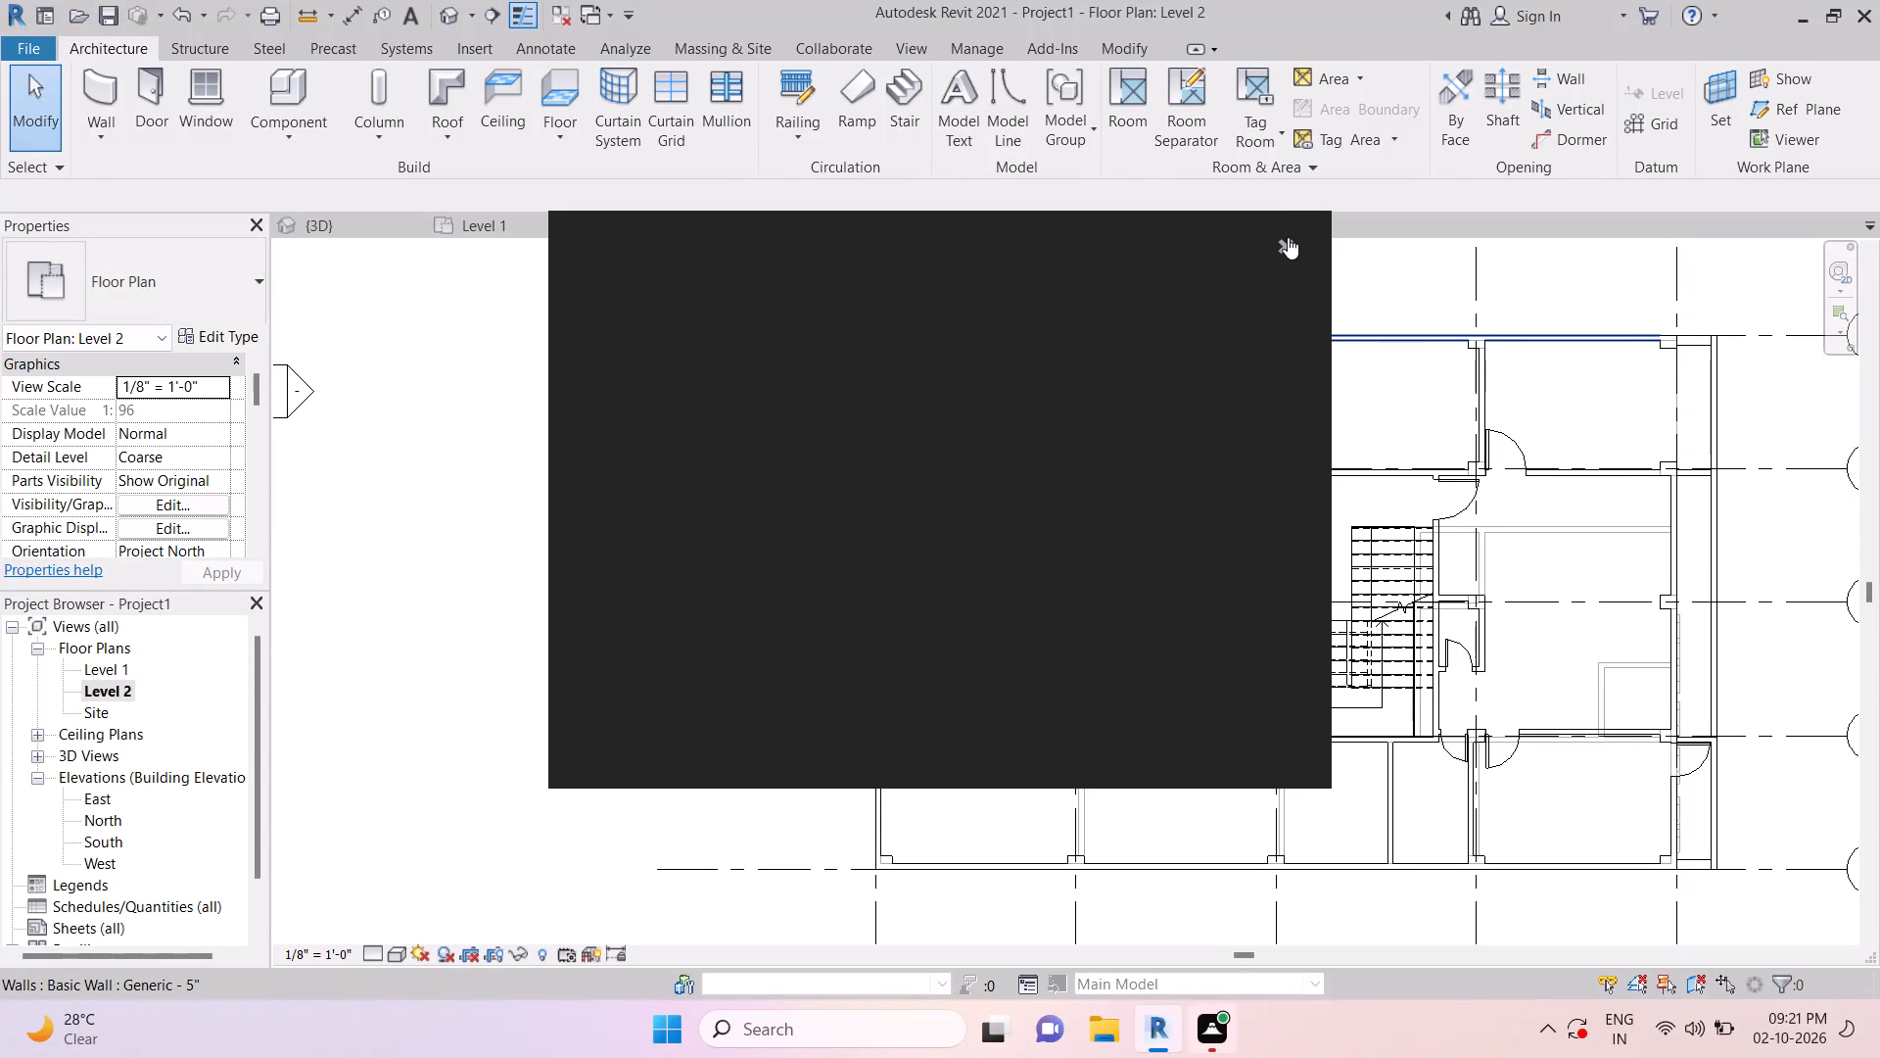
Dismiss the Autodesk notification card covering the Level 2 floor plan.
left_click(1288, 237)
Flip the 36" x 84" door in the stair's side wall so it hinges on the side away from grid 7, swinging away from the stair.
scroll(1305, 639, "down", 2)
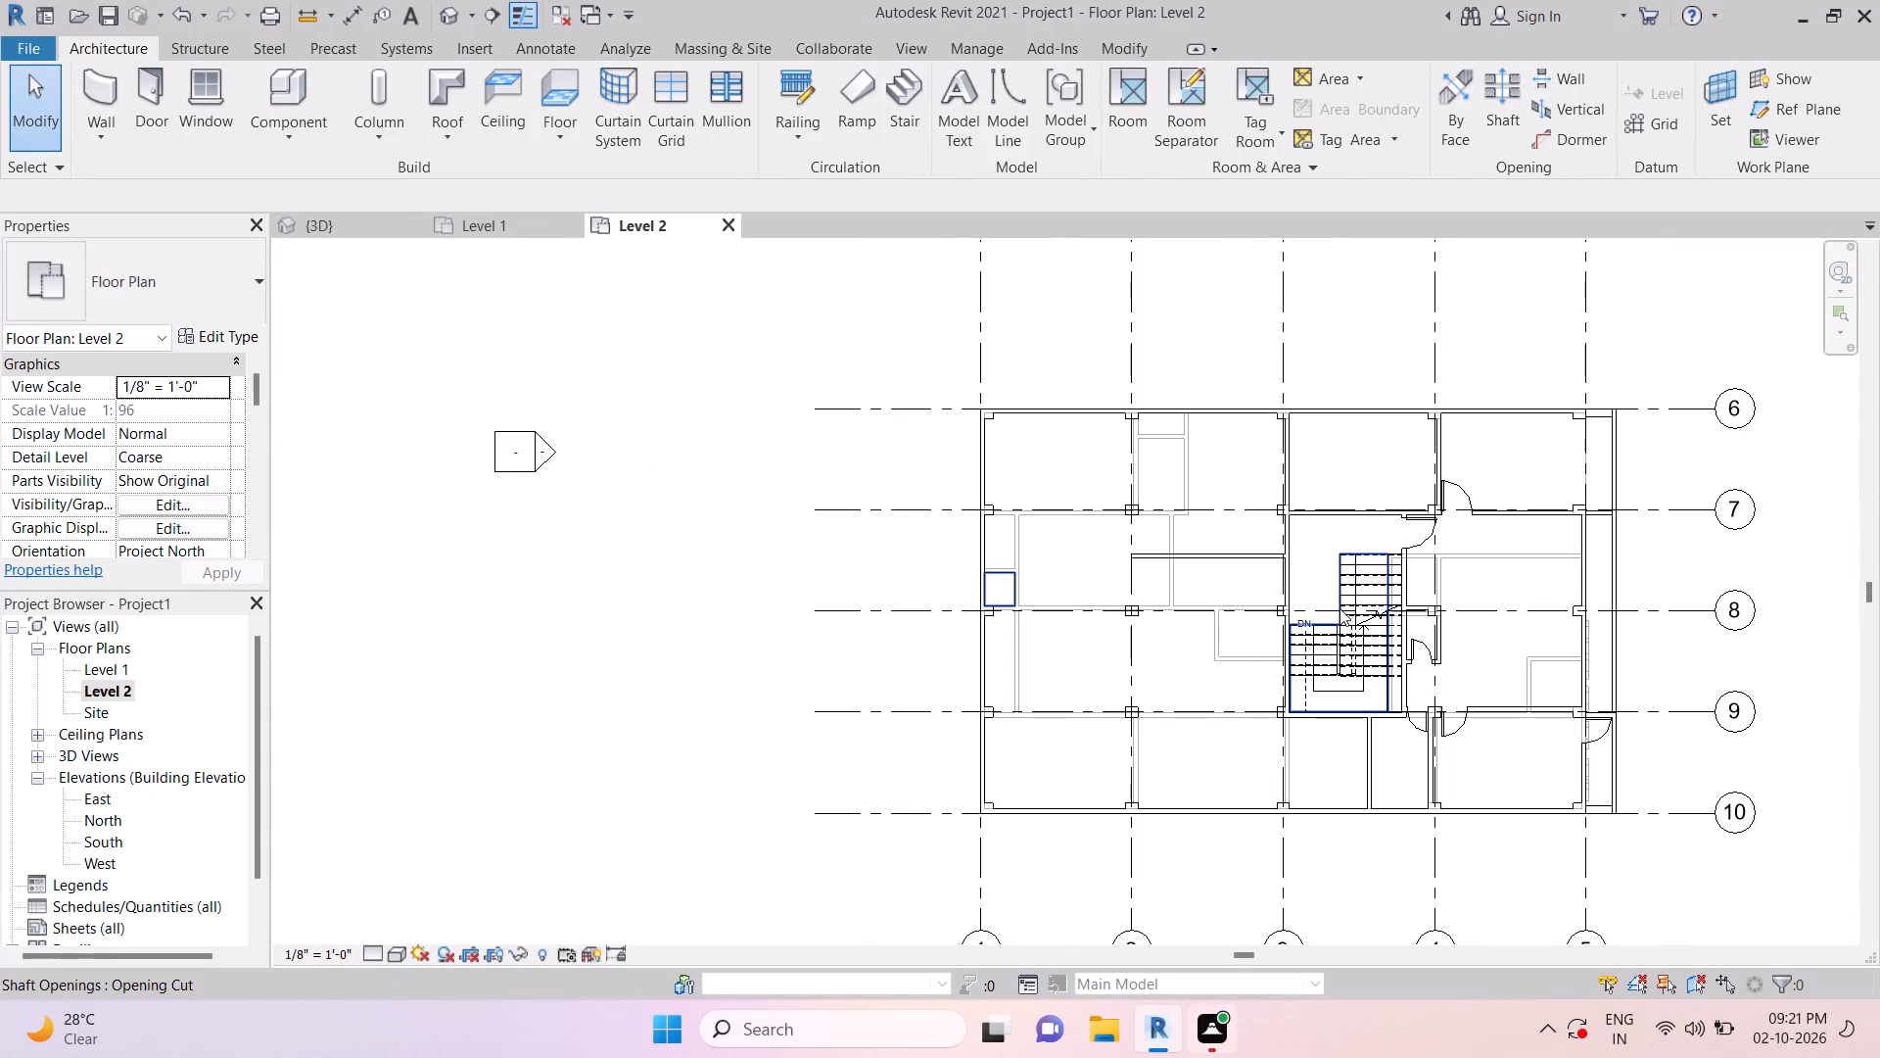
middle_click_drag(1328, 726, 1286, 659)
middle_click_drag(1298, 706, 1241, 737)
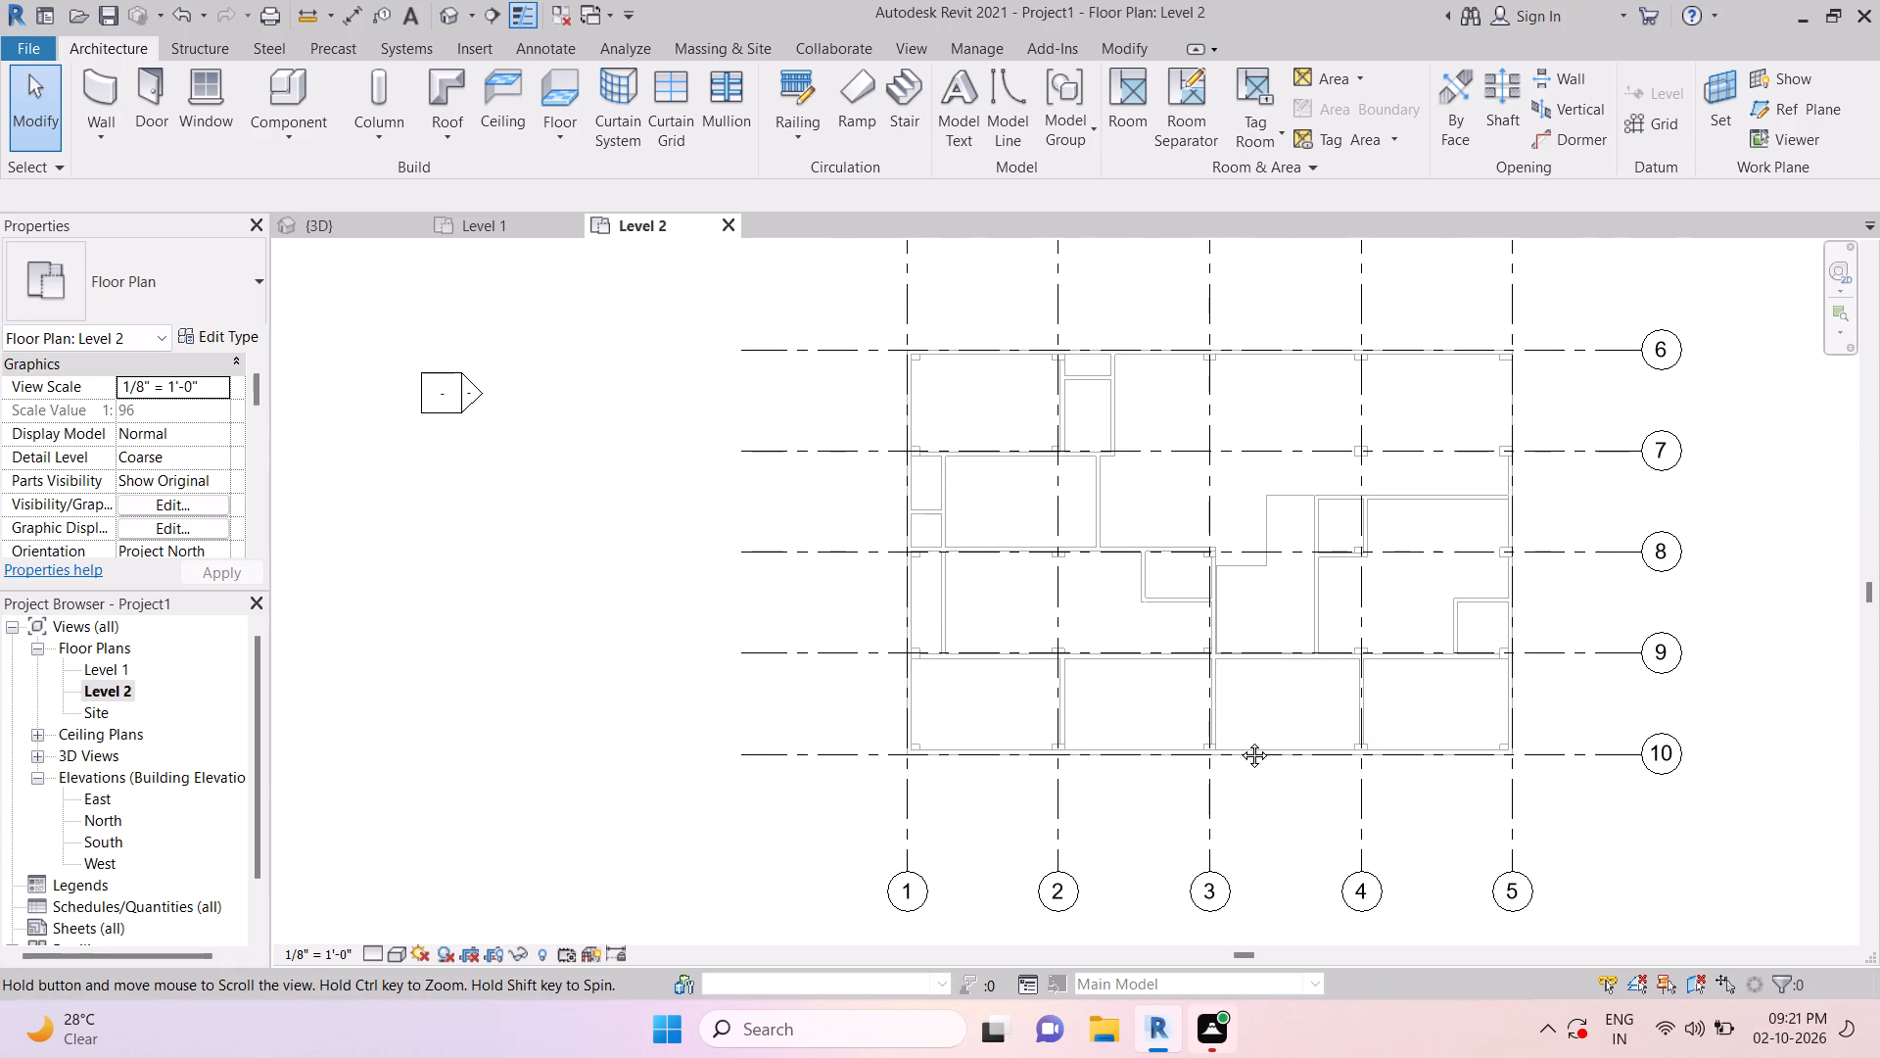
scroll(1183, 424, "up", 2)
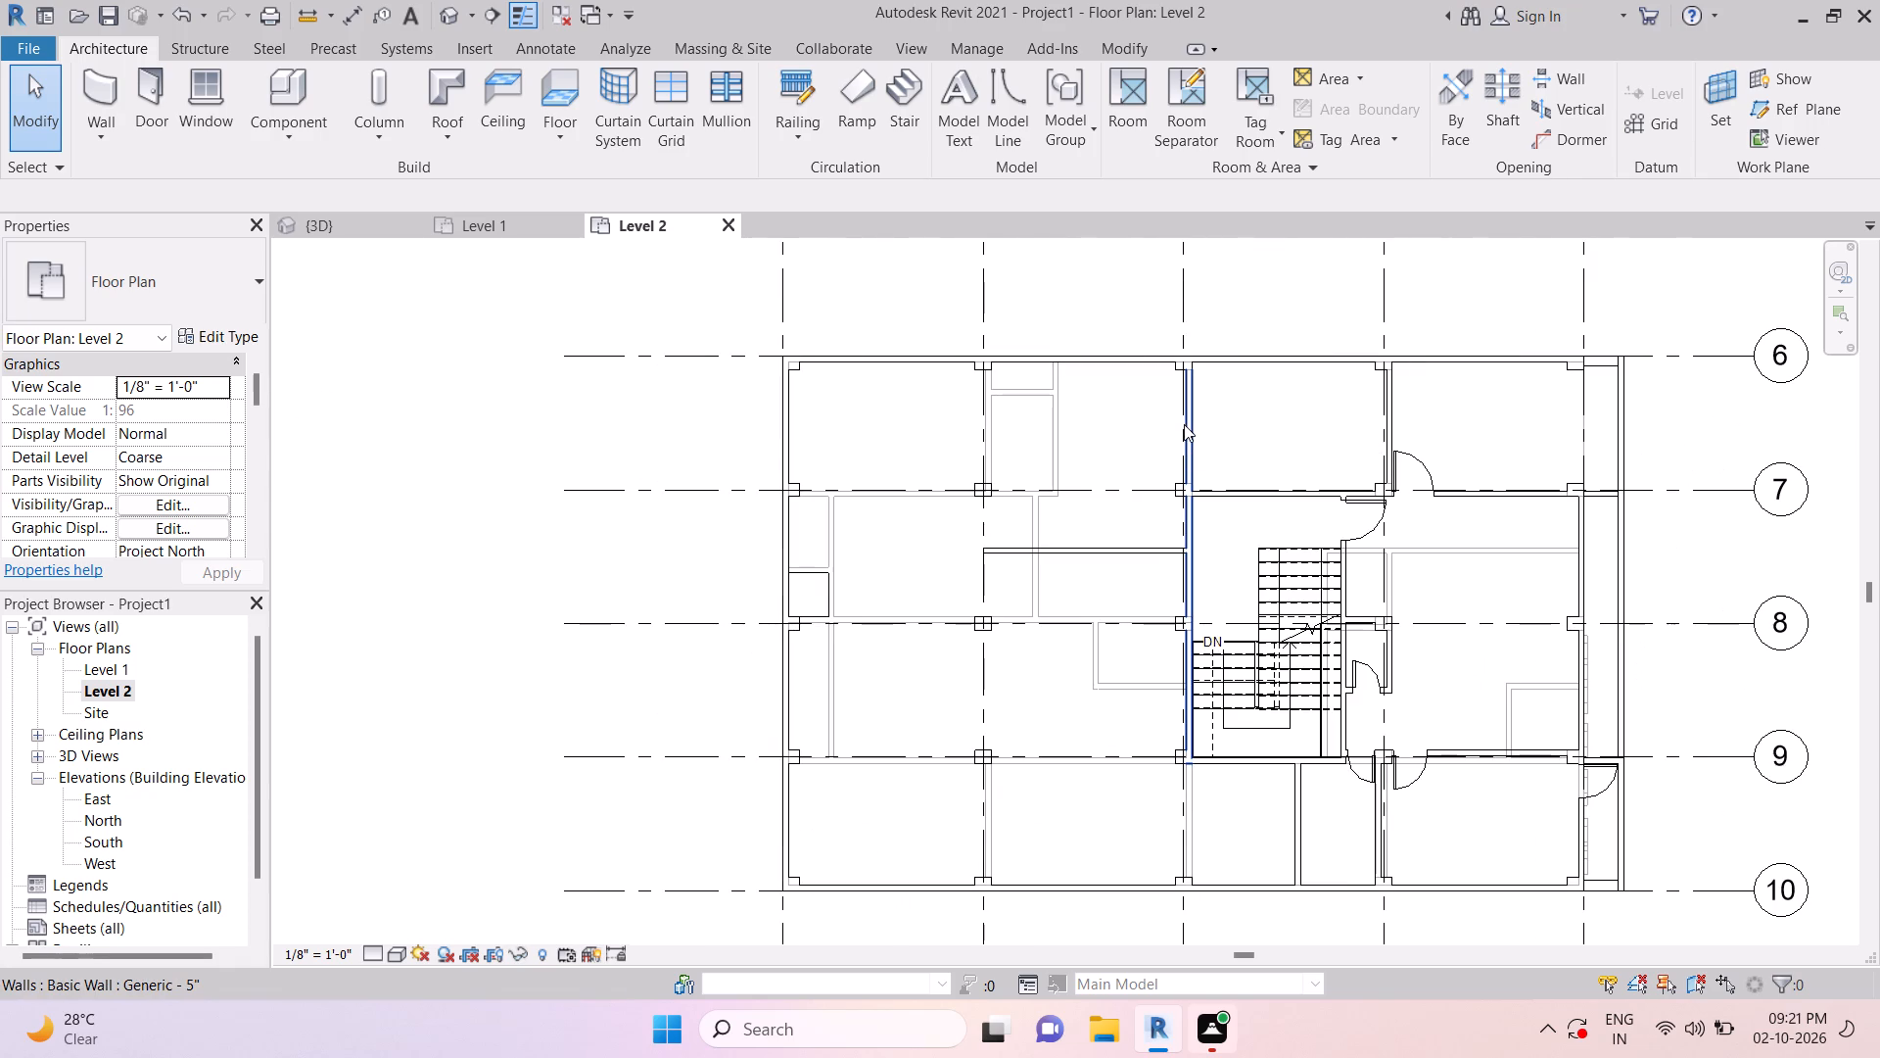
scroll(1199, 482, "up", 1)
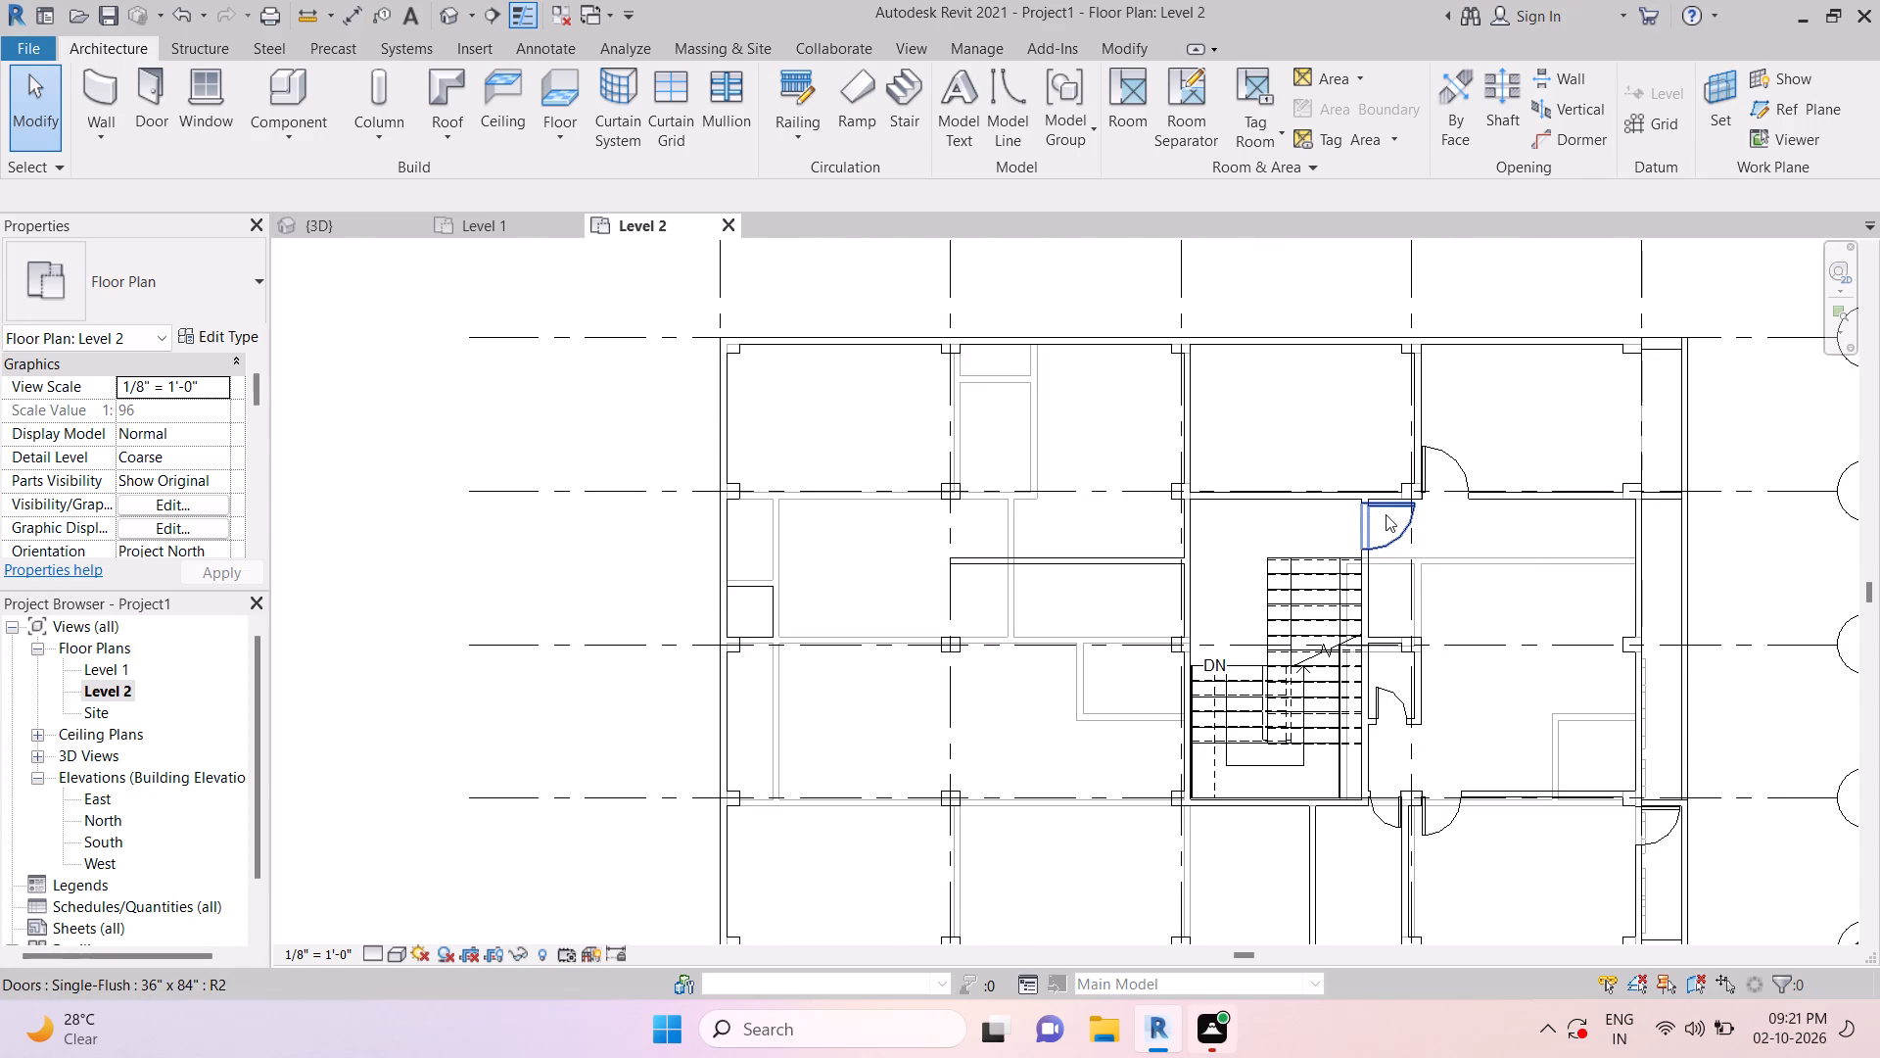
scroll(1386, 515, "up", 1)
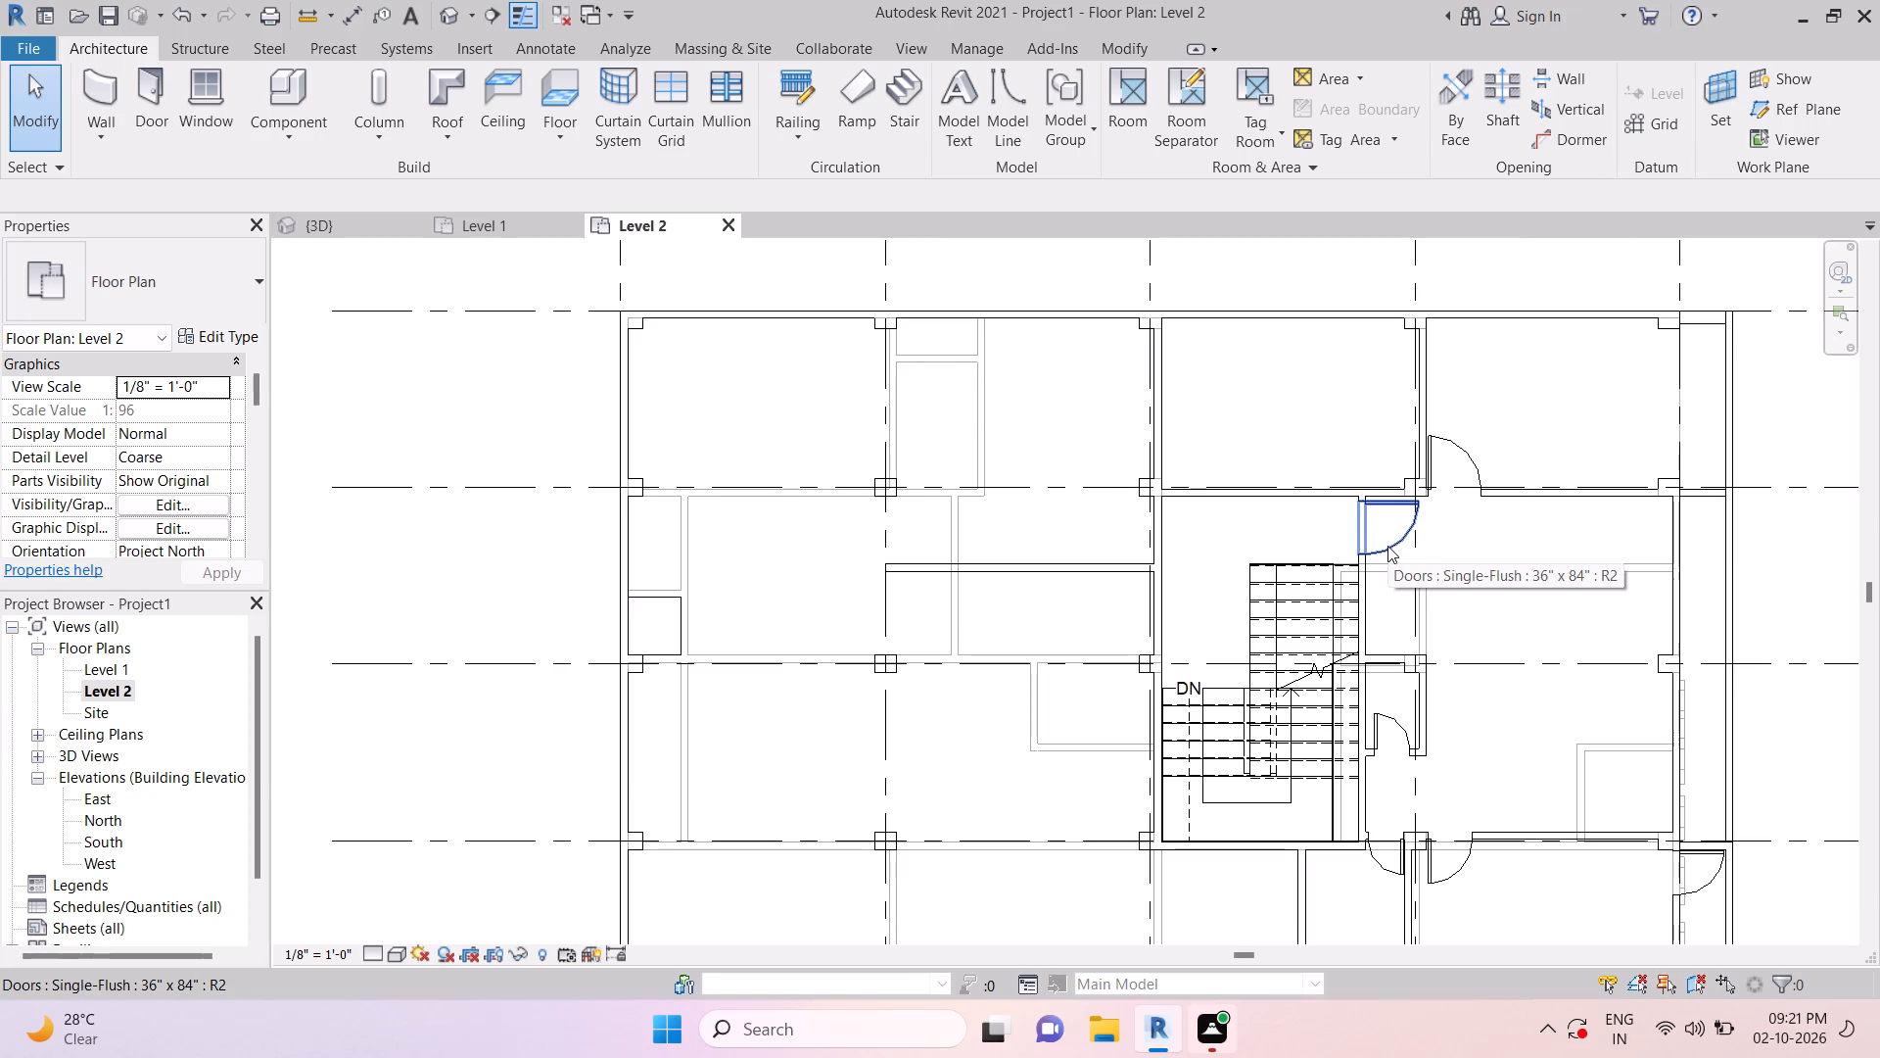
left_click(1387, 546)
key("space")
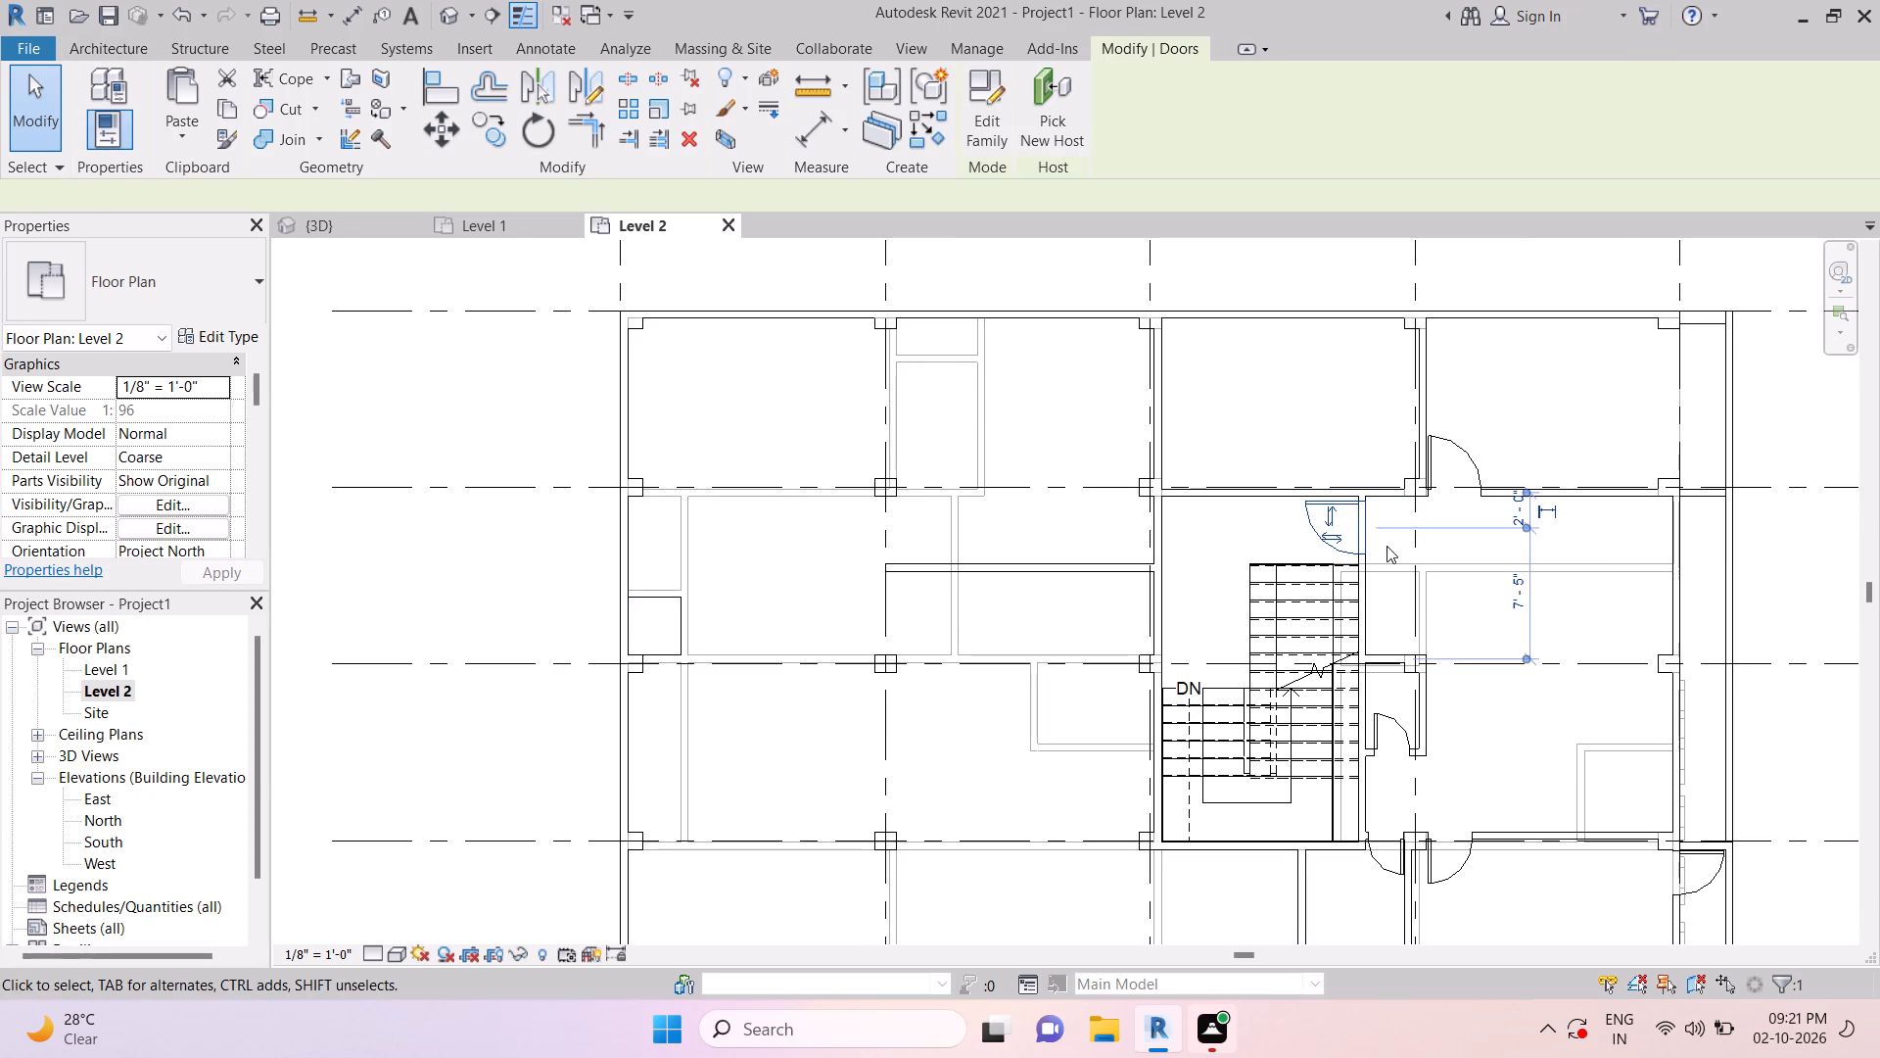
key("space")
key("space")
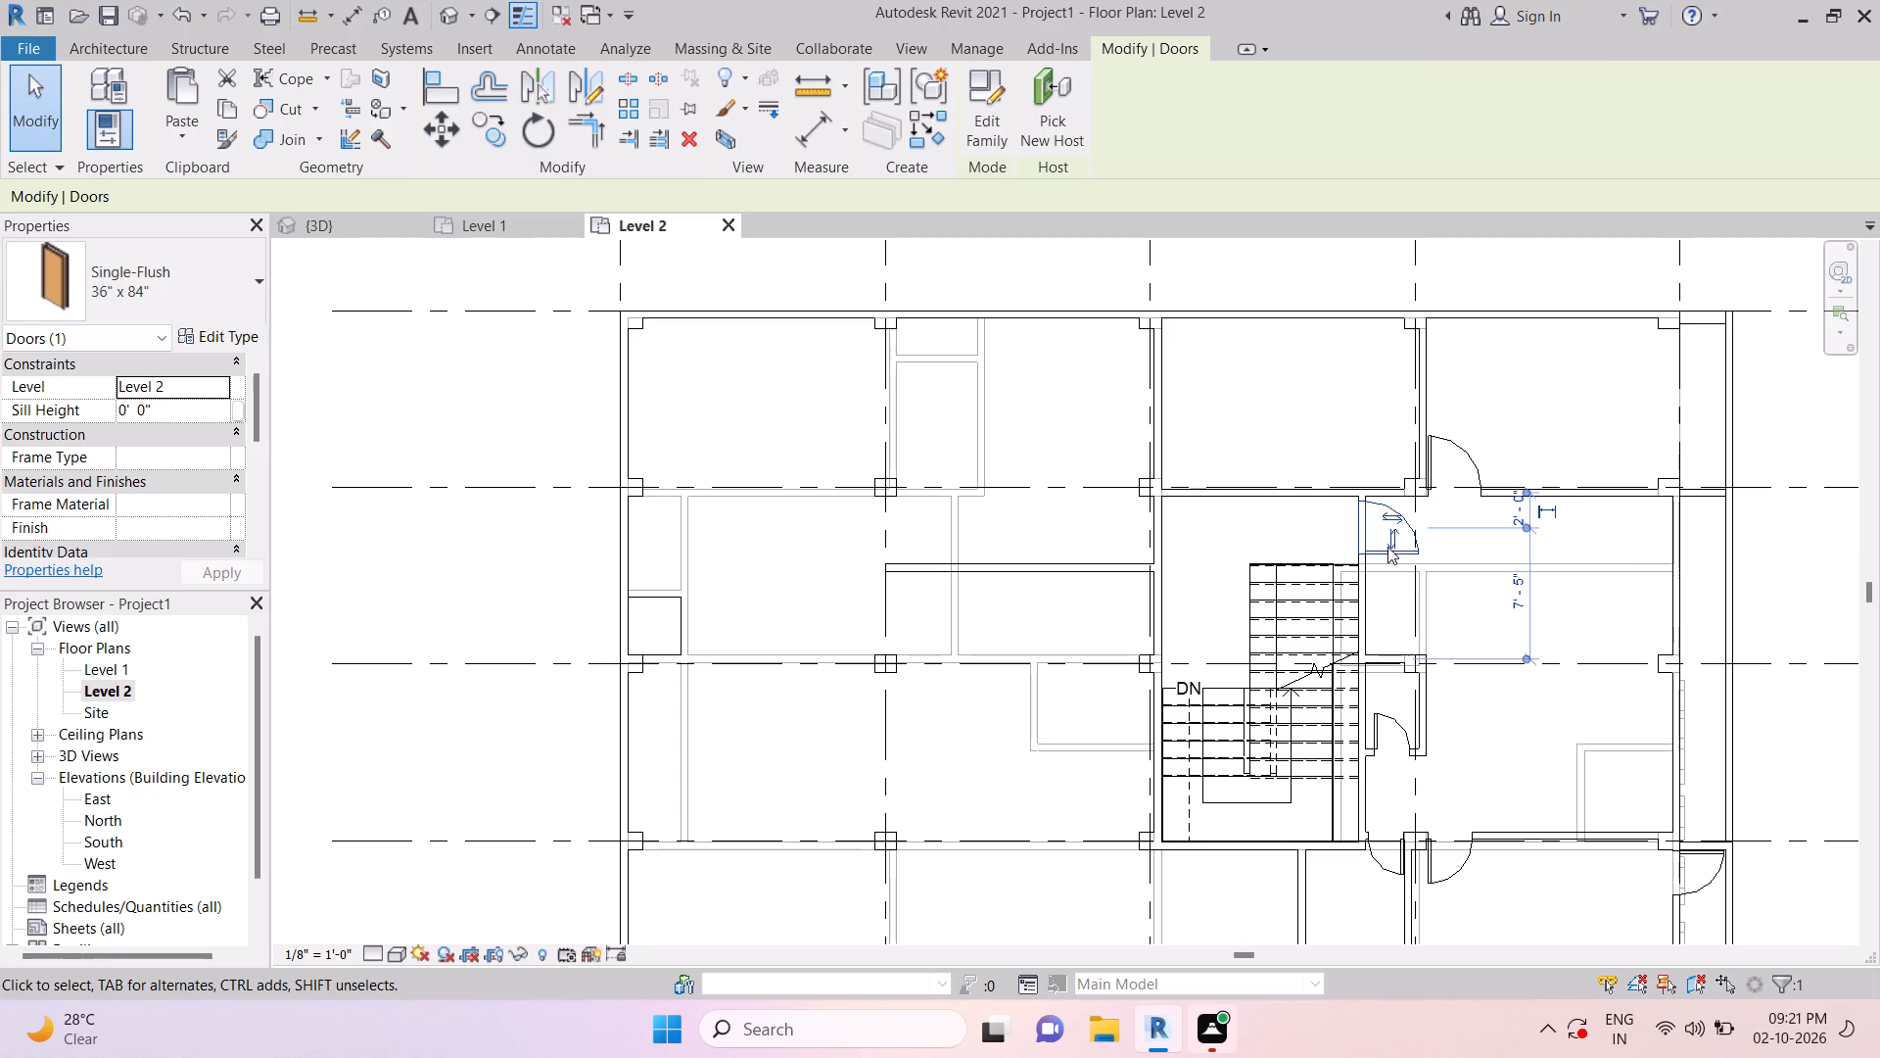
key("Escape")
key("Escape")
key("Escape")
key("Escape")
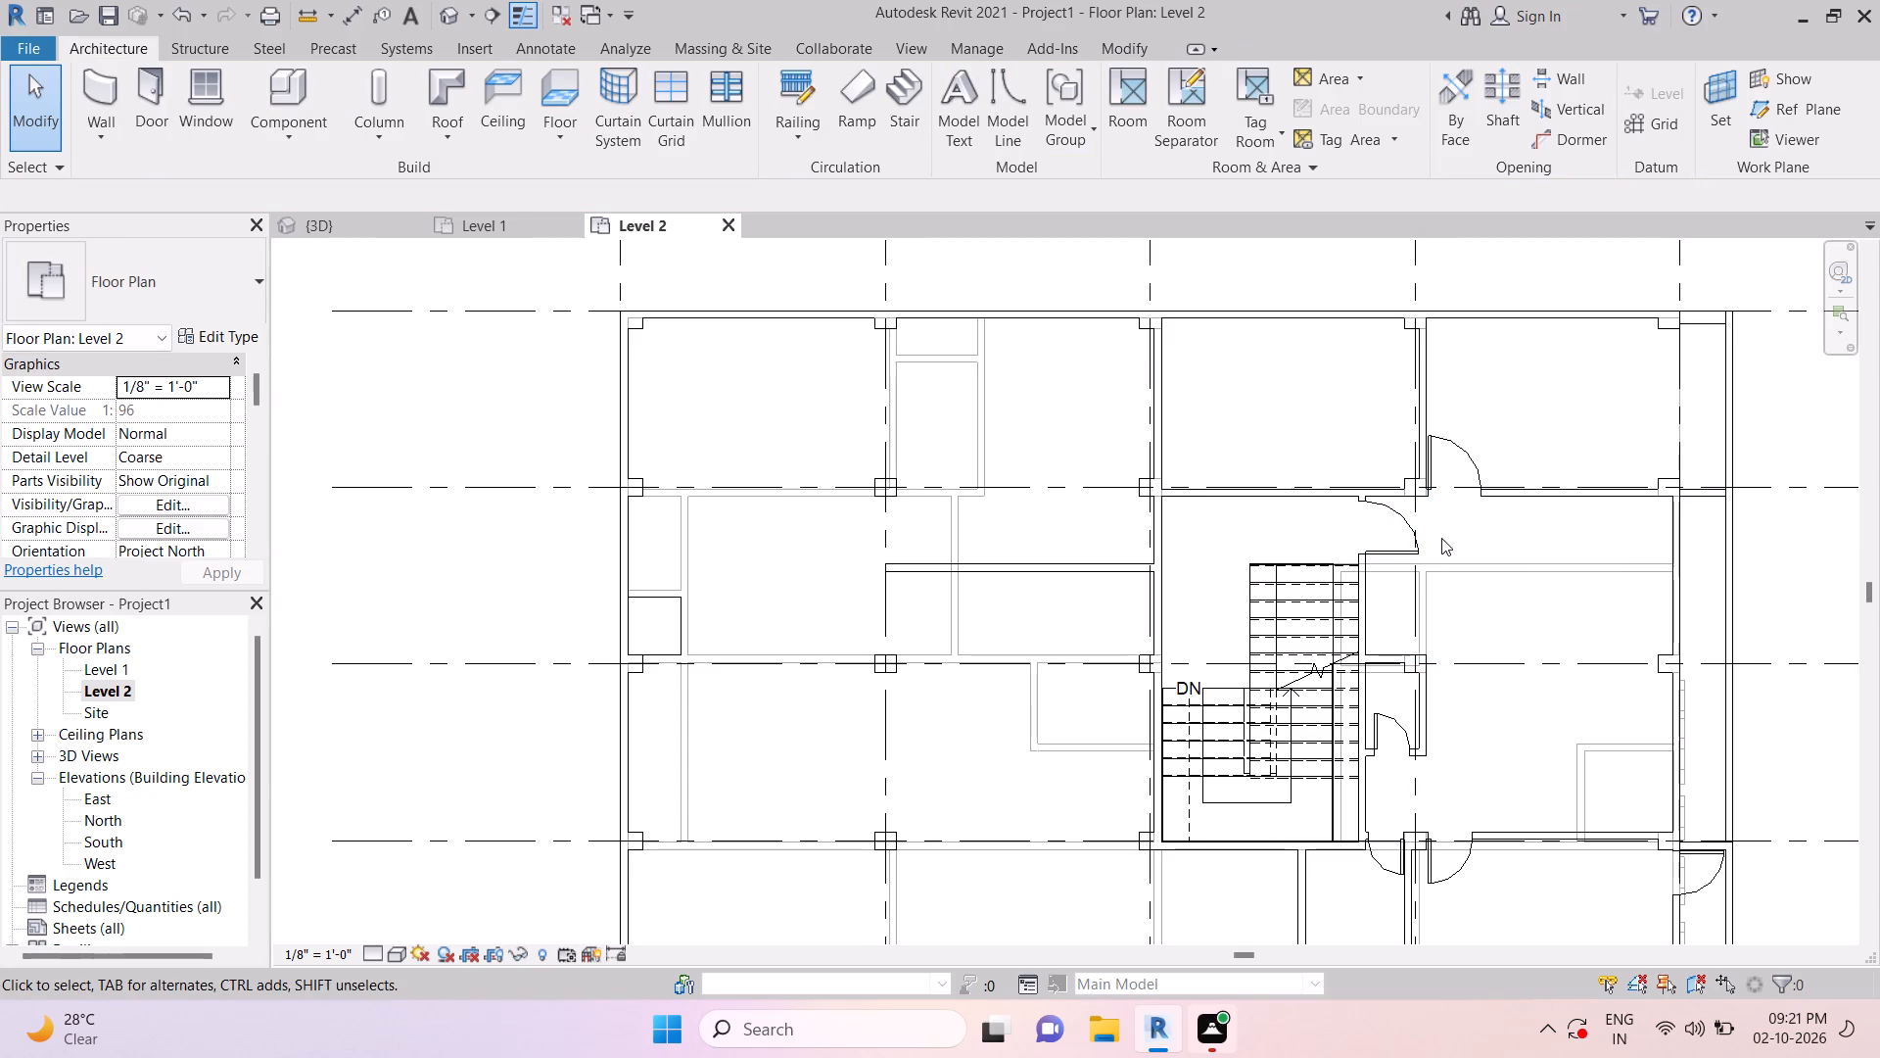
Place a Single-Flush 36" x 84" door in the grid 3 wall about 2'-0" from grid 7, swinging into the room between grids 3 and 4.
scroll(1409, 517, "up", 1)
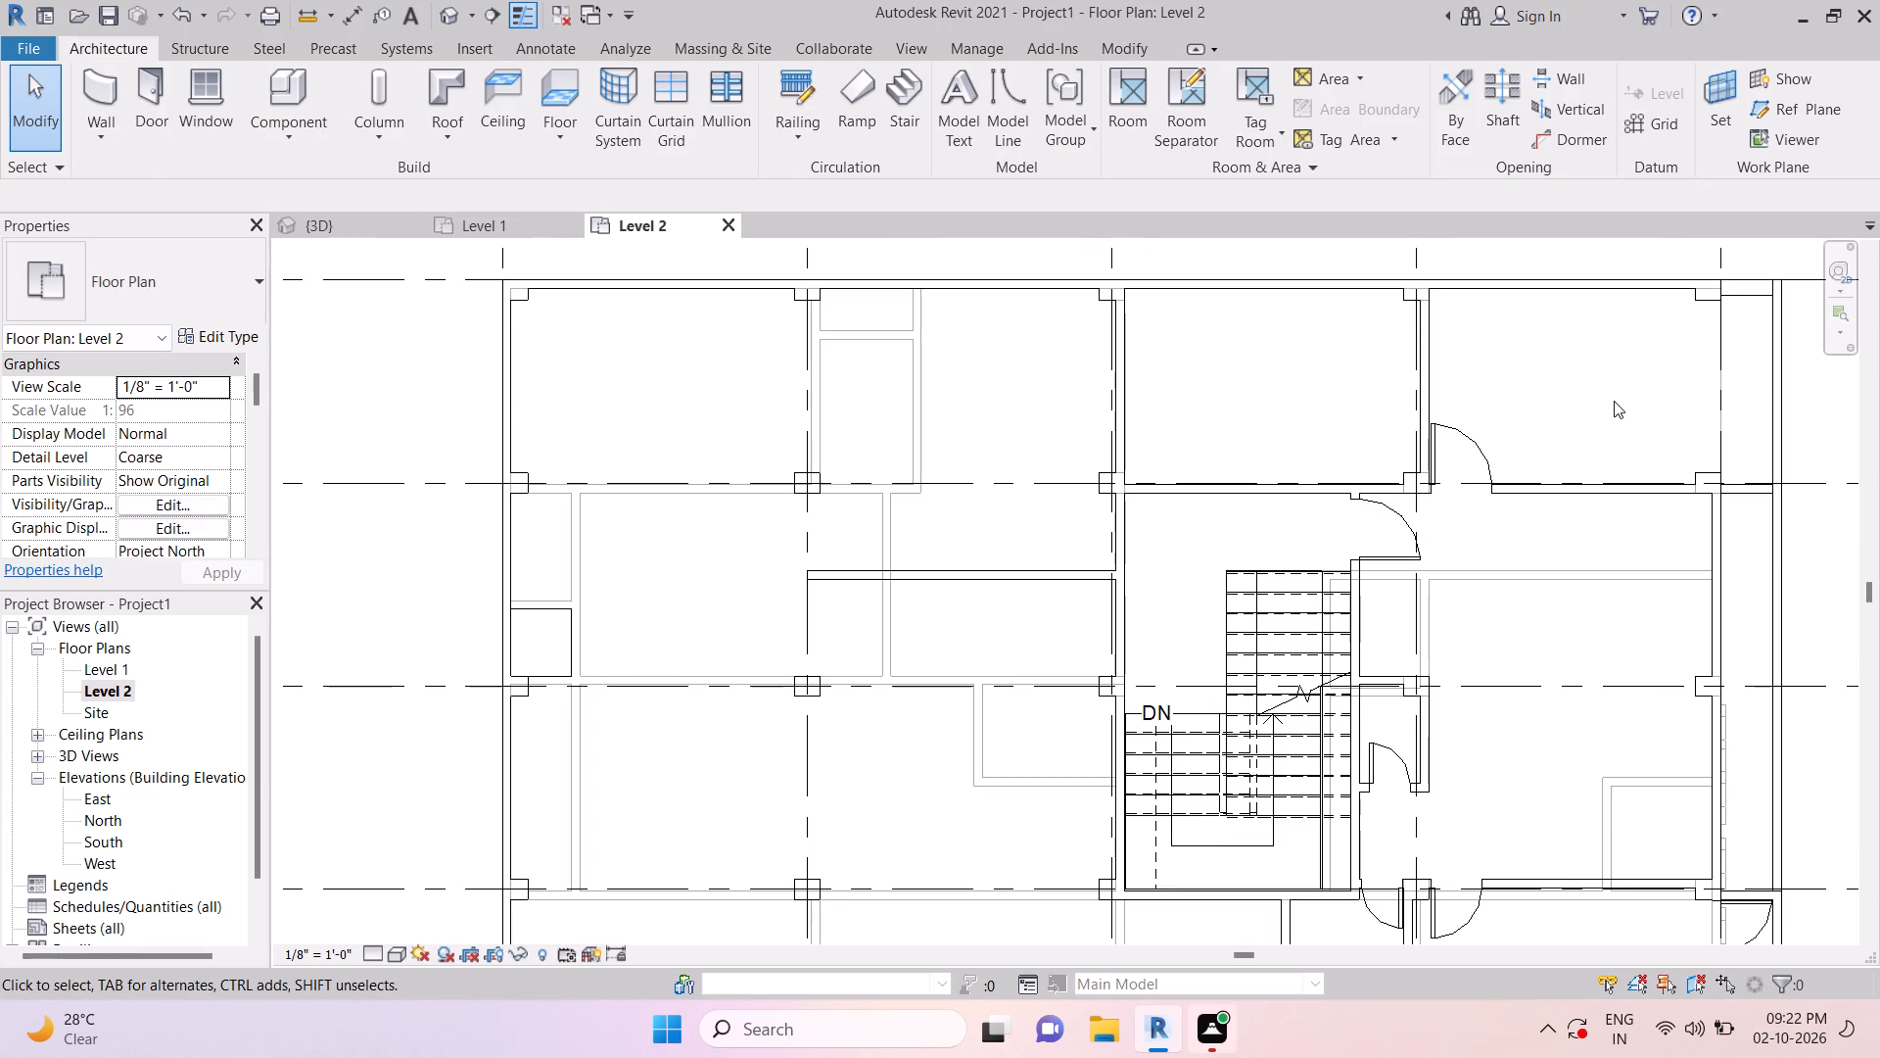
scroll(1594, 433, "down", 3)
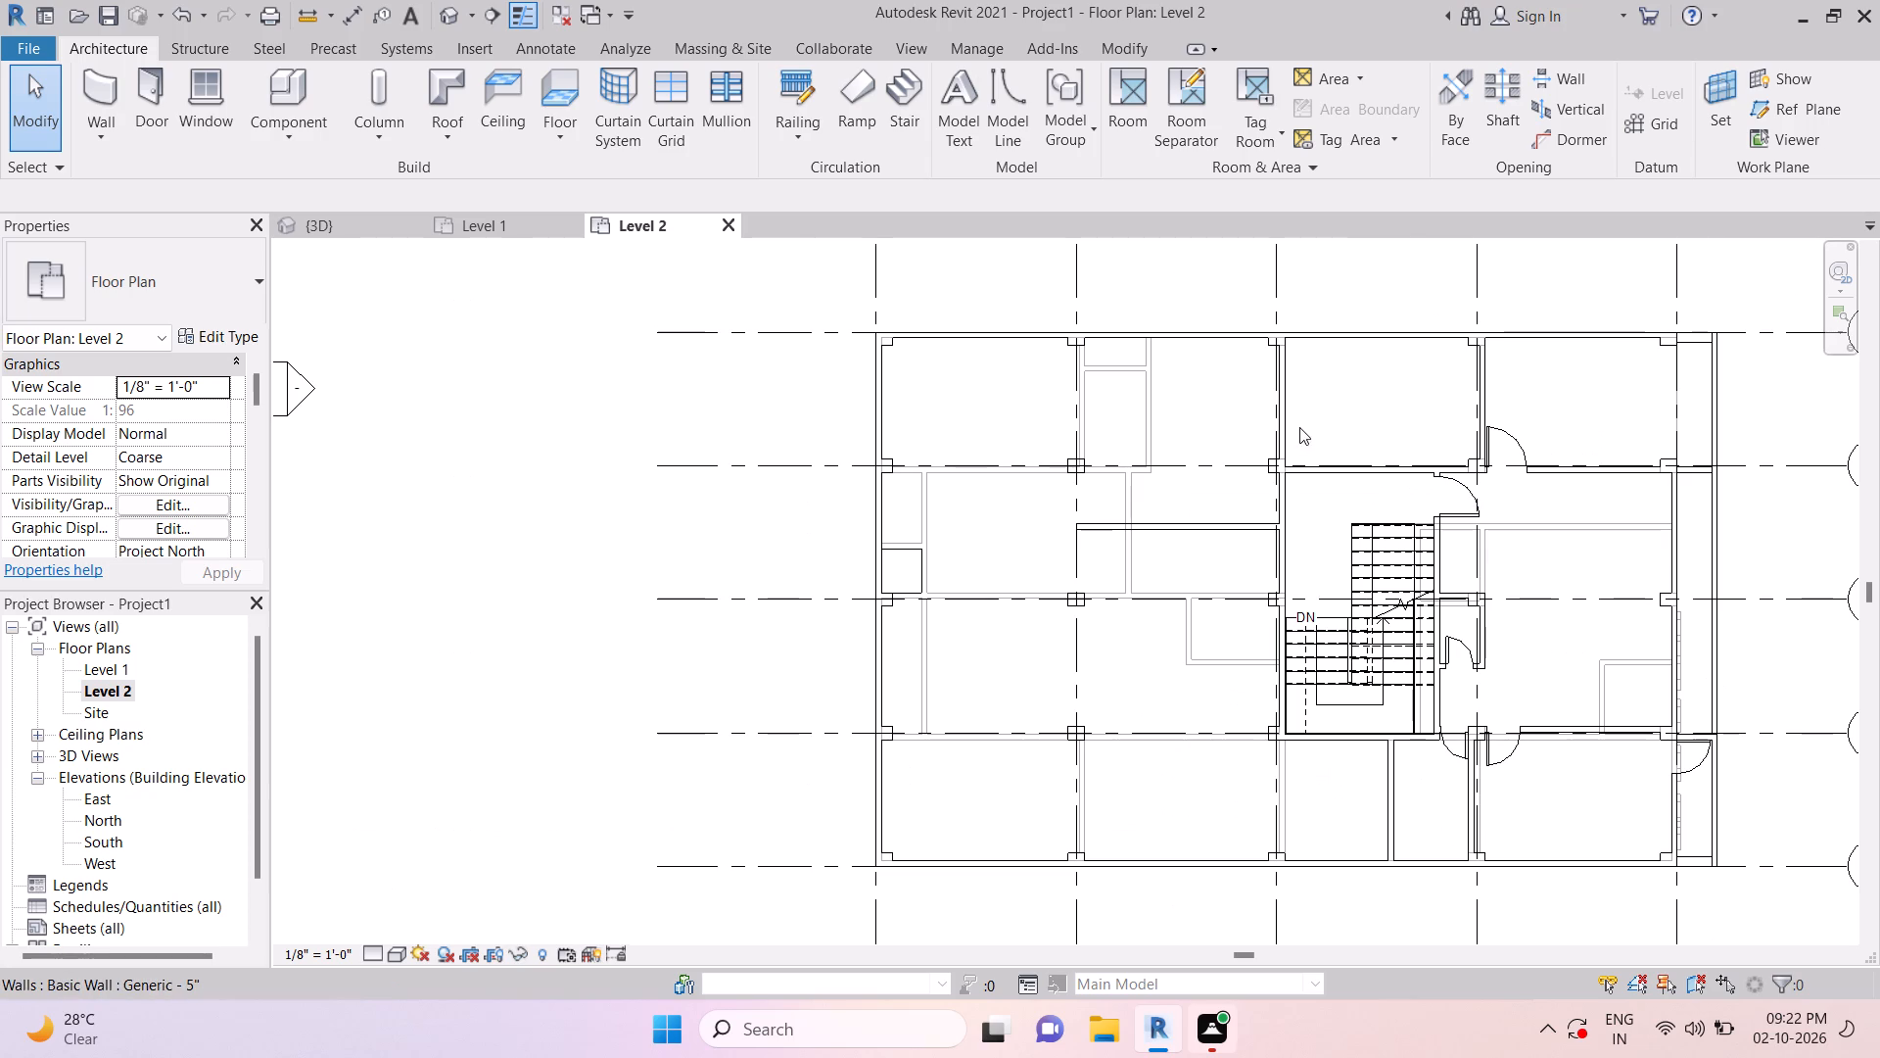
key("Escape")
key("Escape")
key("Escape")
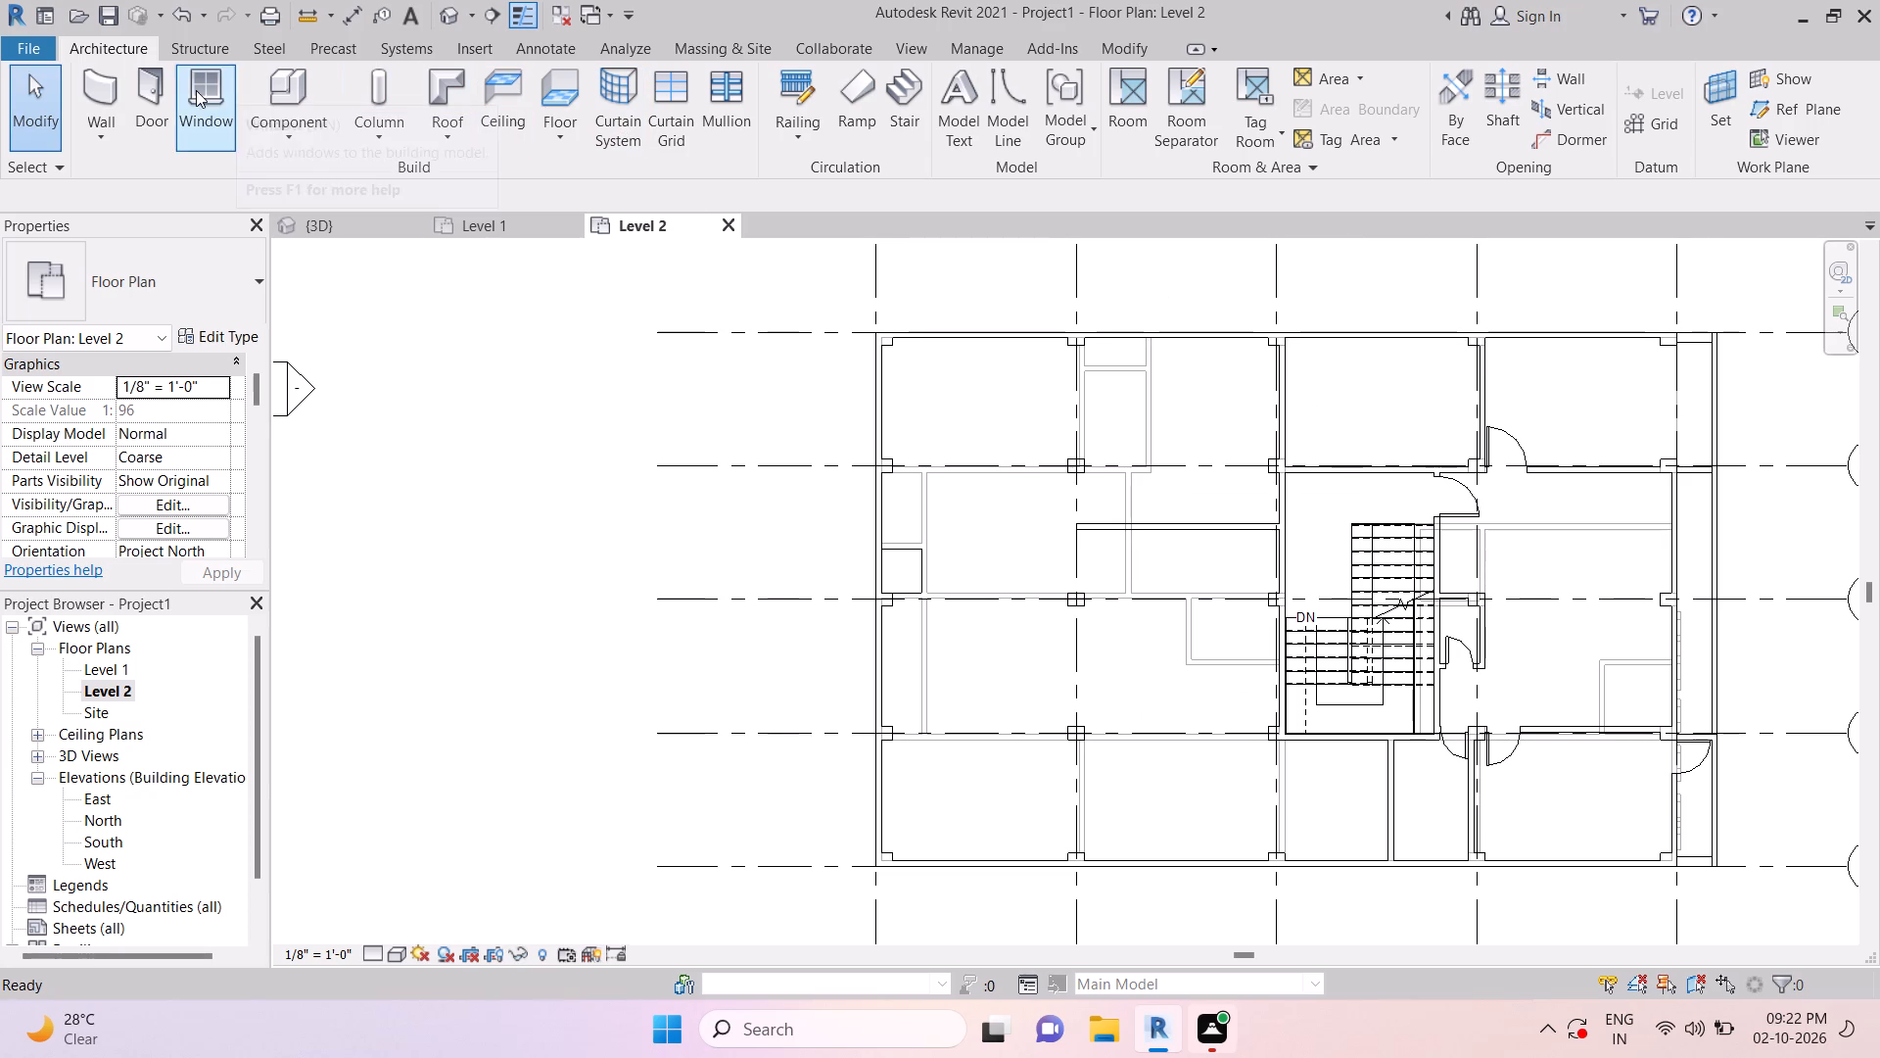
left_click(167, 85)
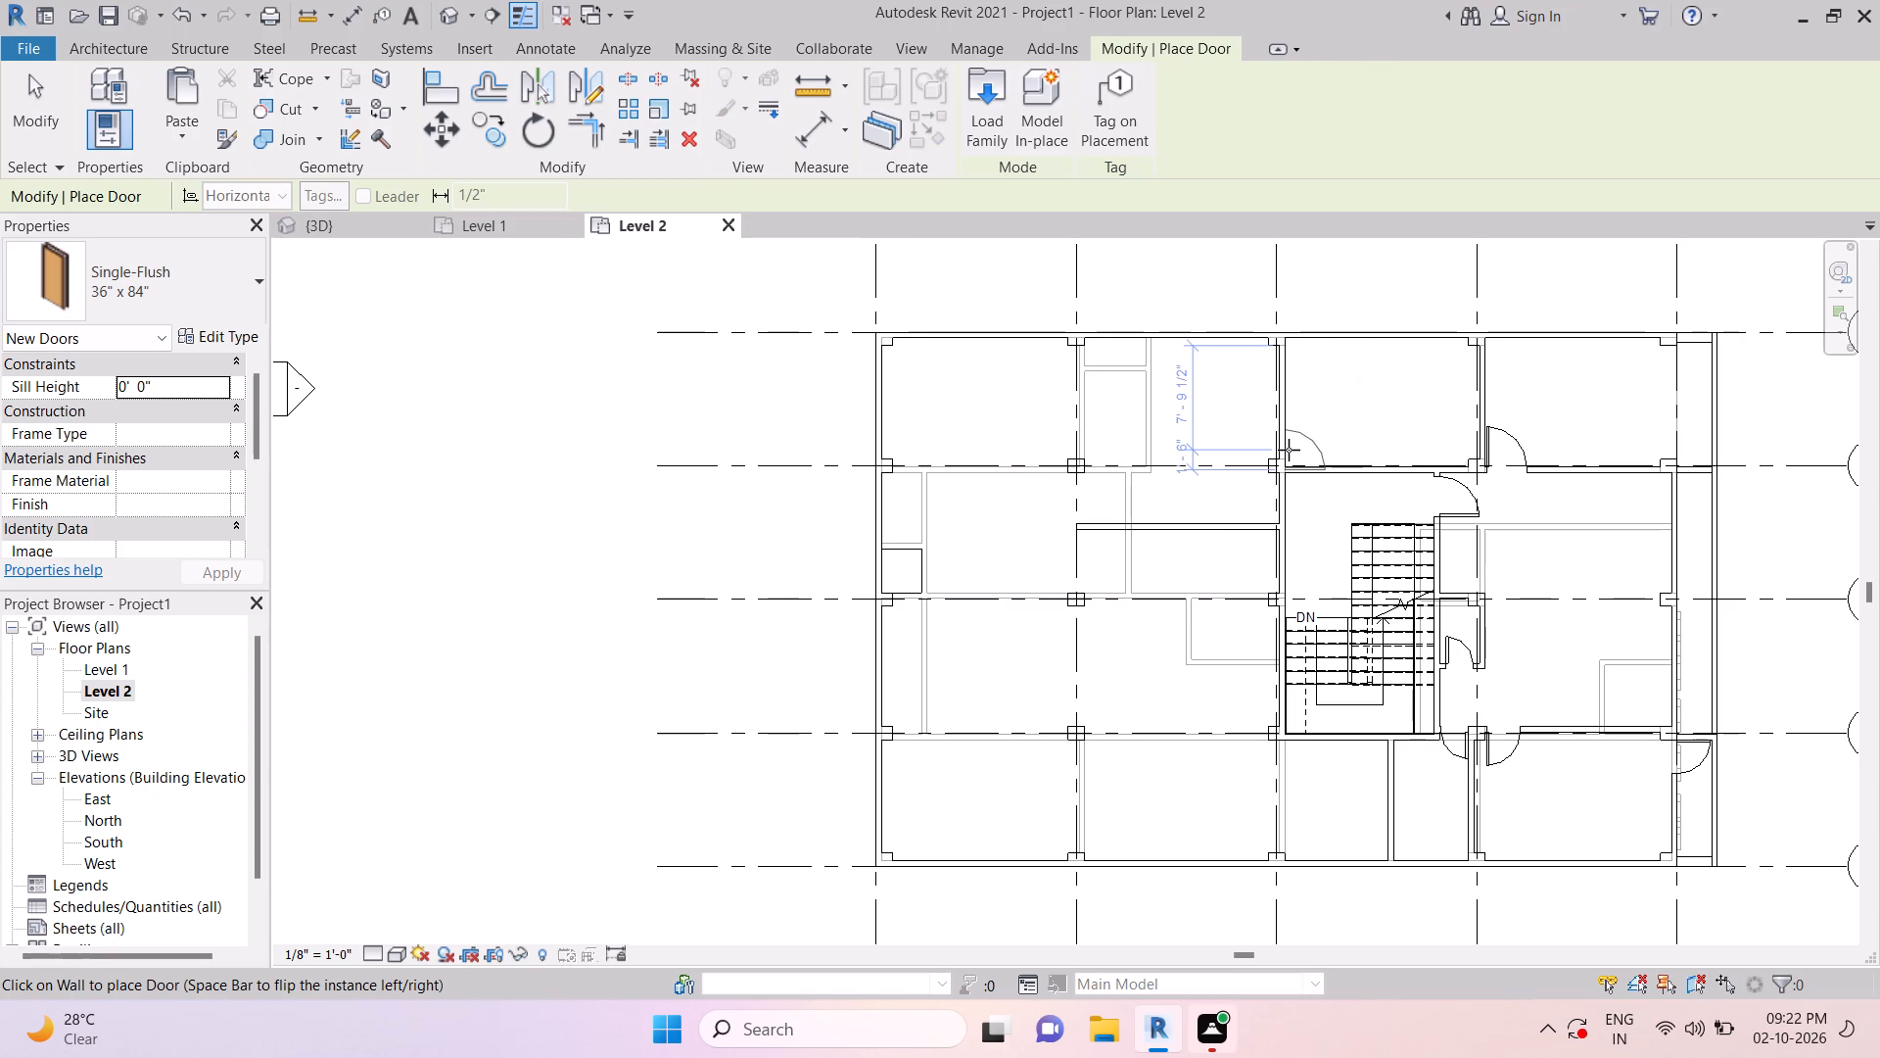
scroll(1289, 448, "up", 4)
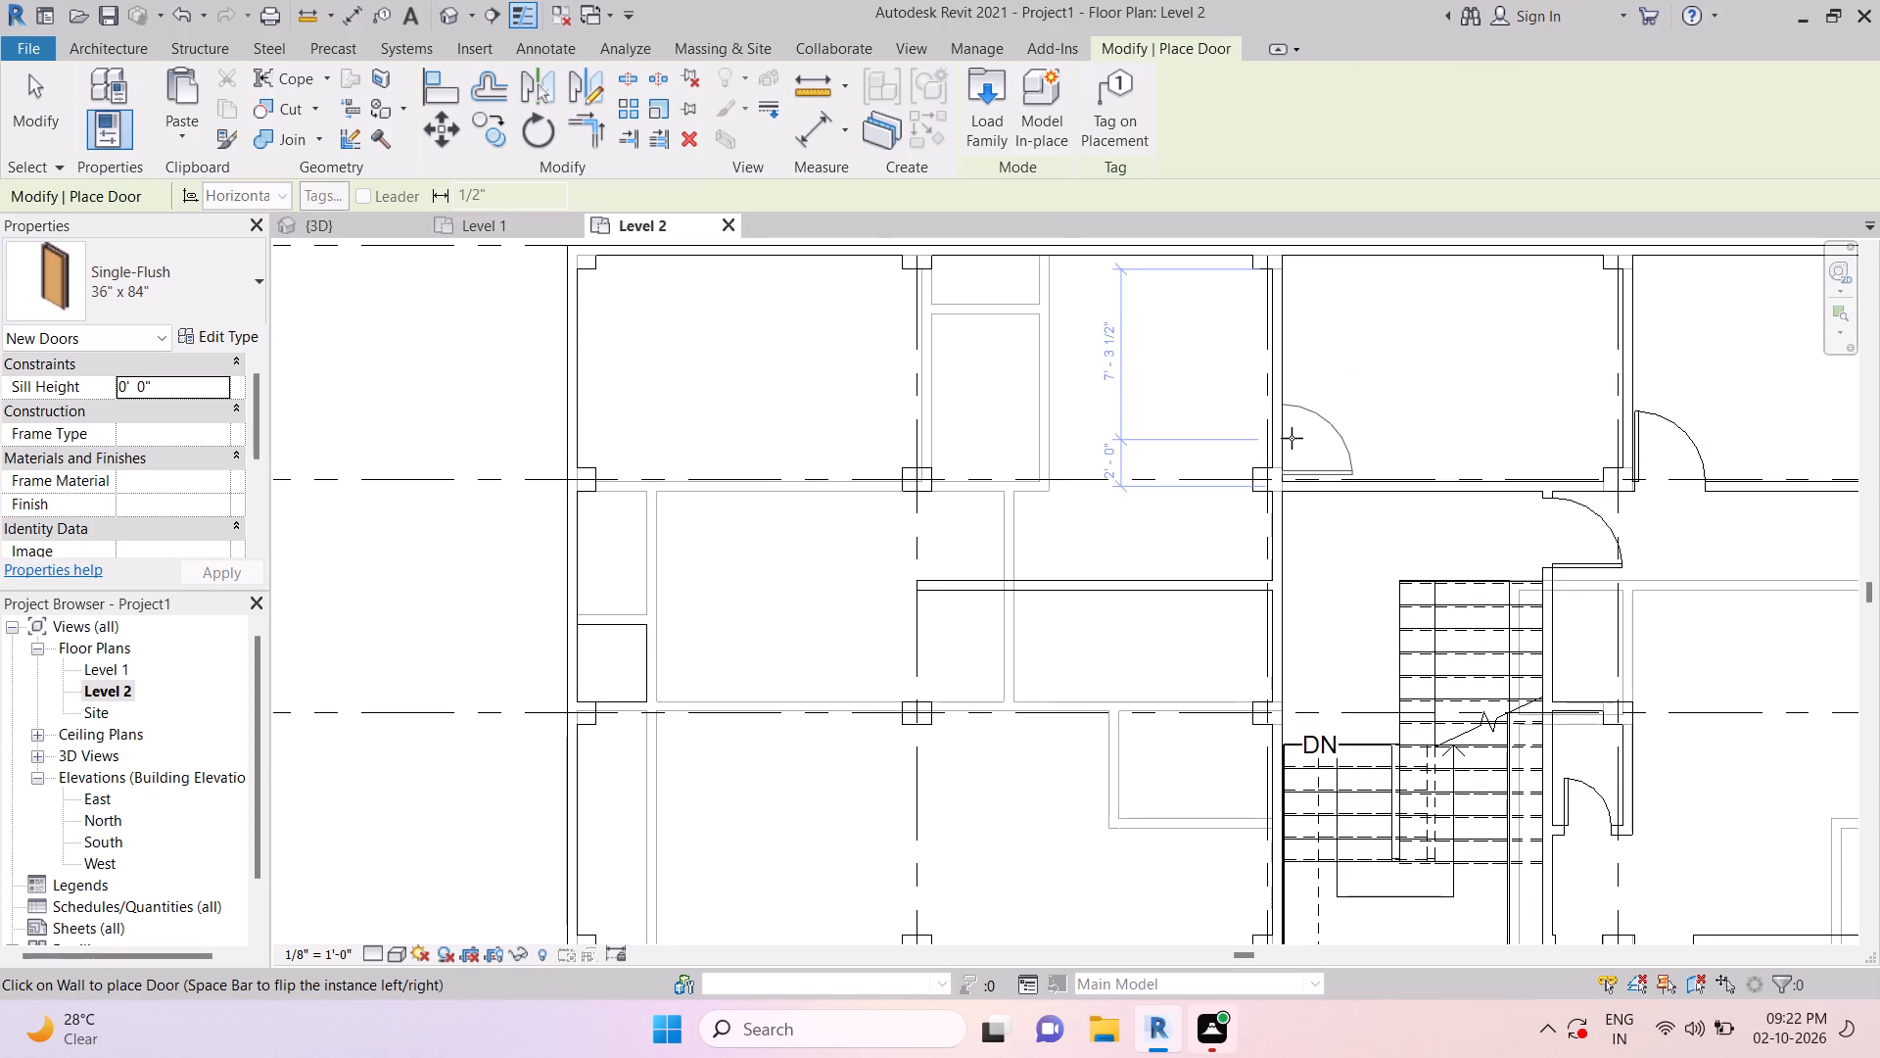
left_click(1291, 438)
key("Escape")
key("Escape")
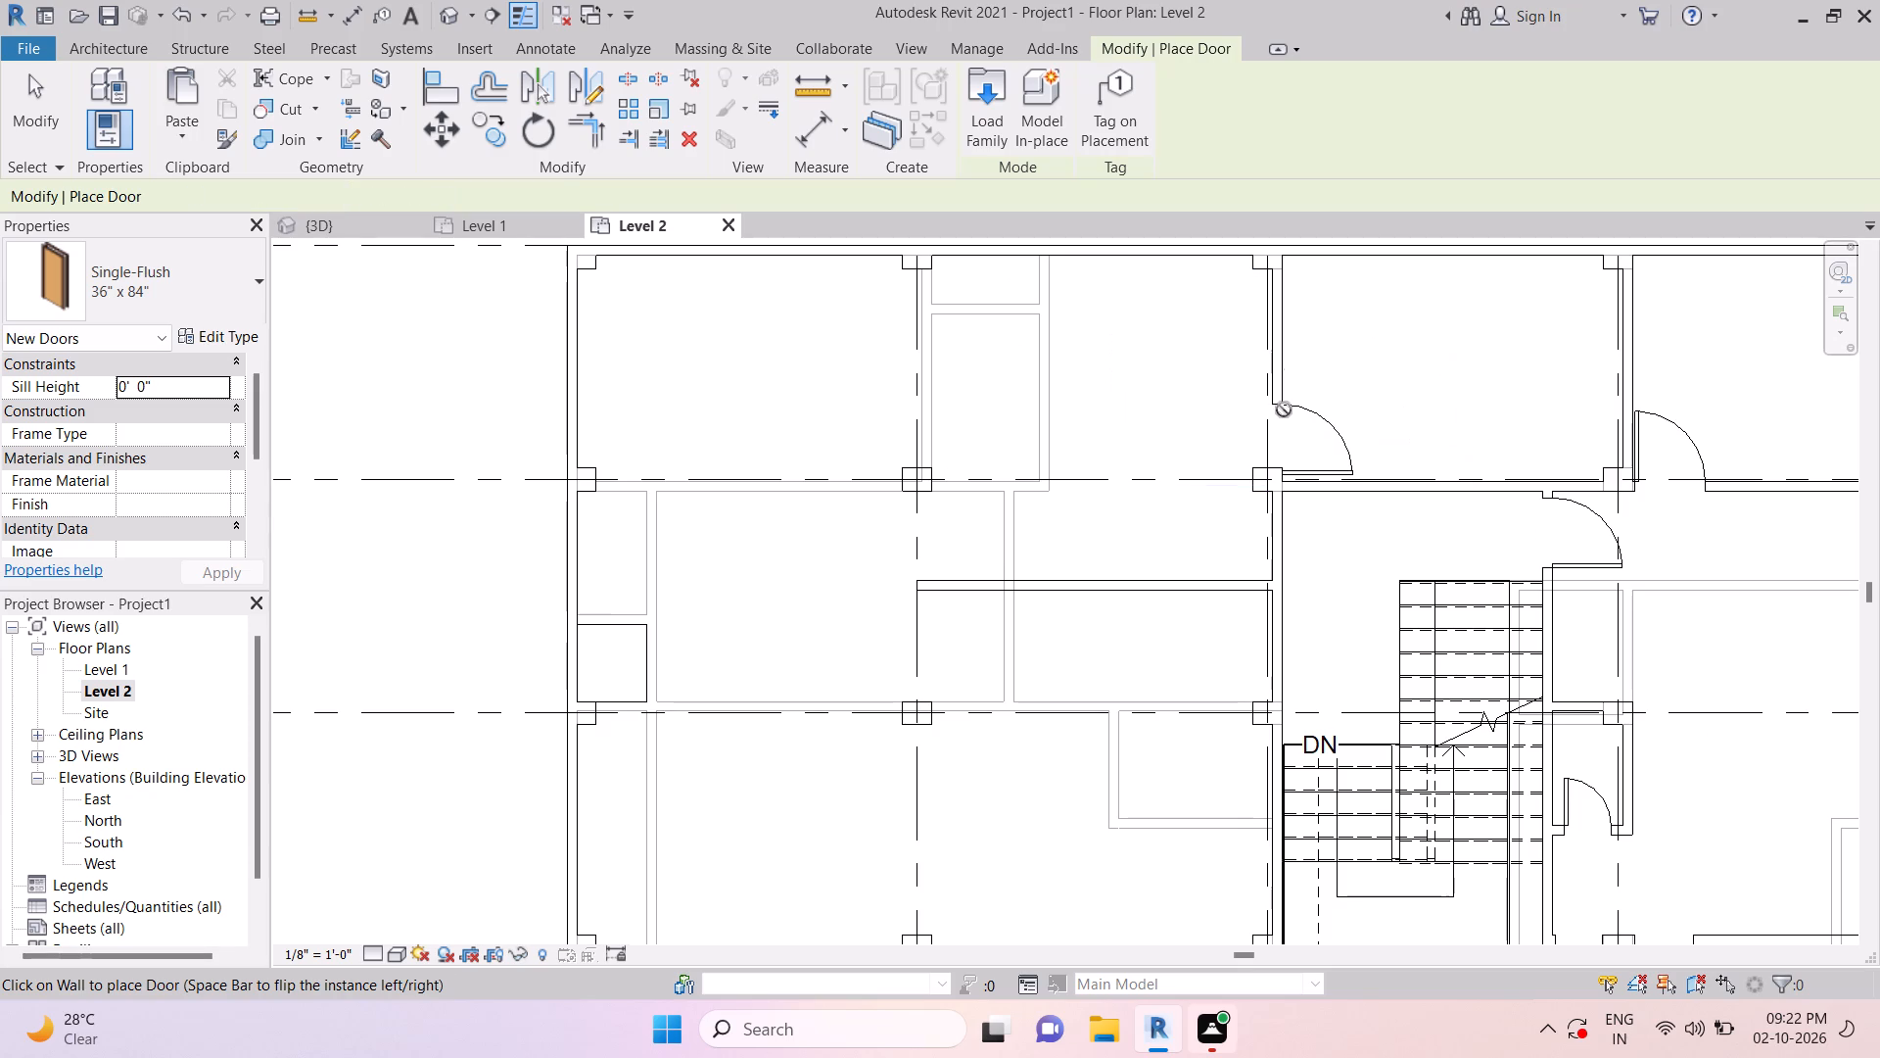
key("Escape")
Draw a Generic - 5" wall about 12'-6" long beside grid 2, from the grid 6 column past grid 7 toward the partition.
scroll(1326, 466, "down", 2)
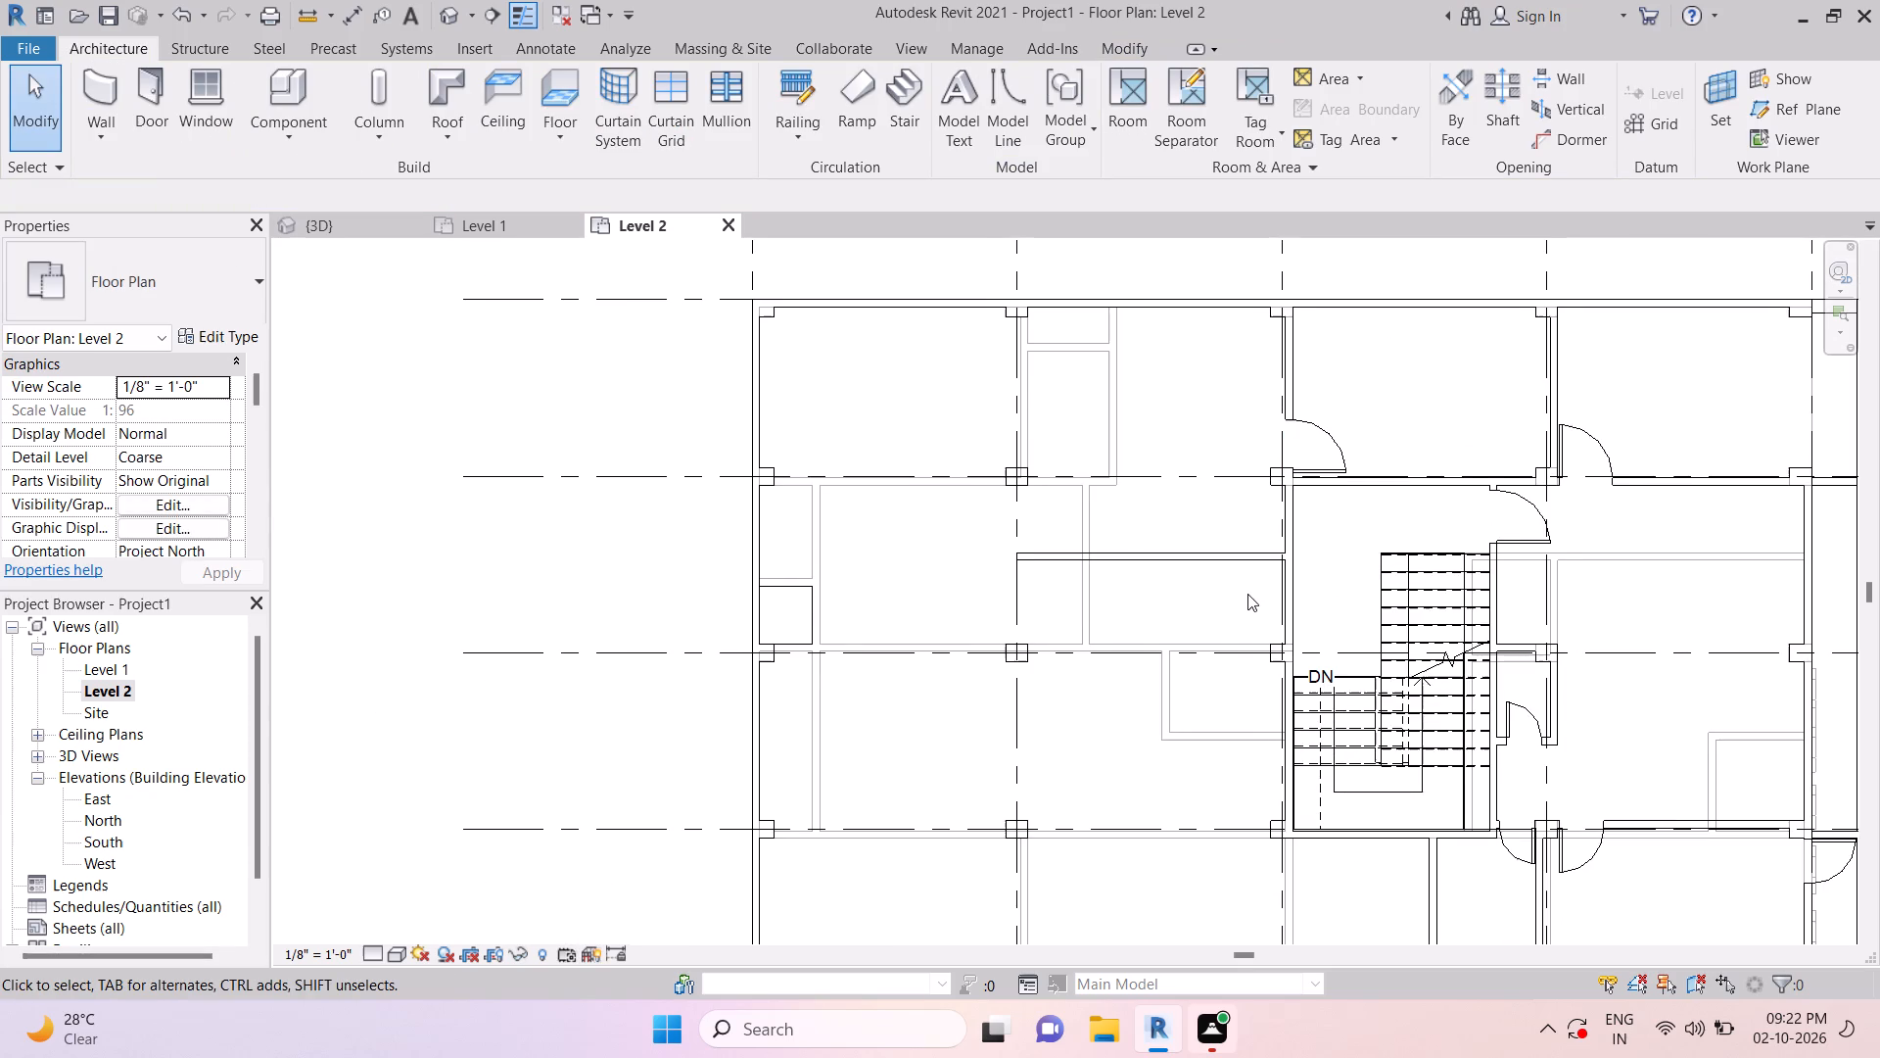
middle_click_drag(1256, 575, 1267, 537)
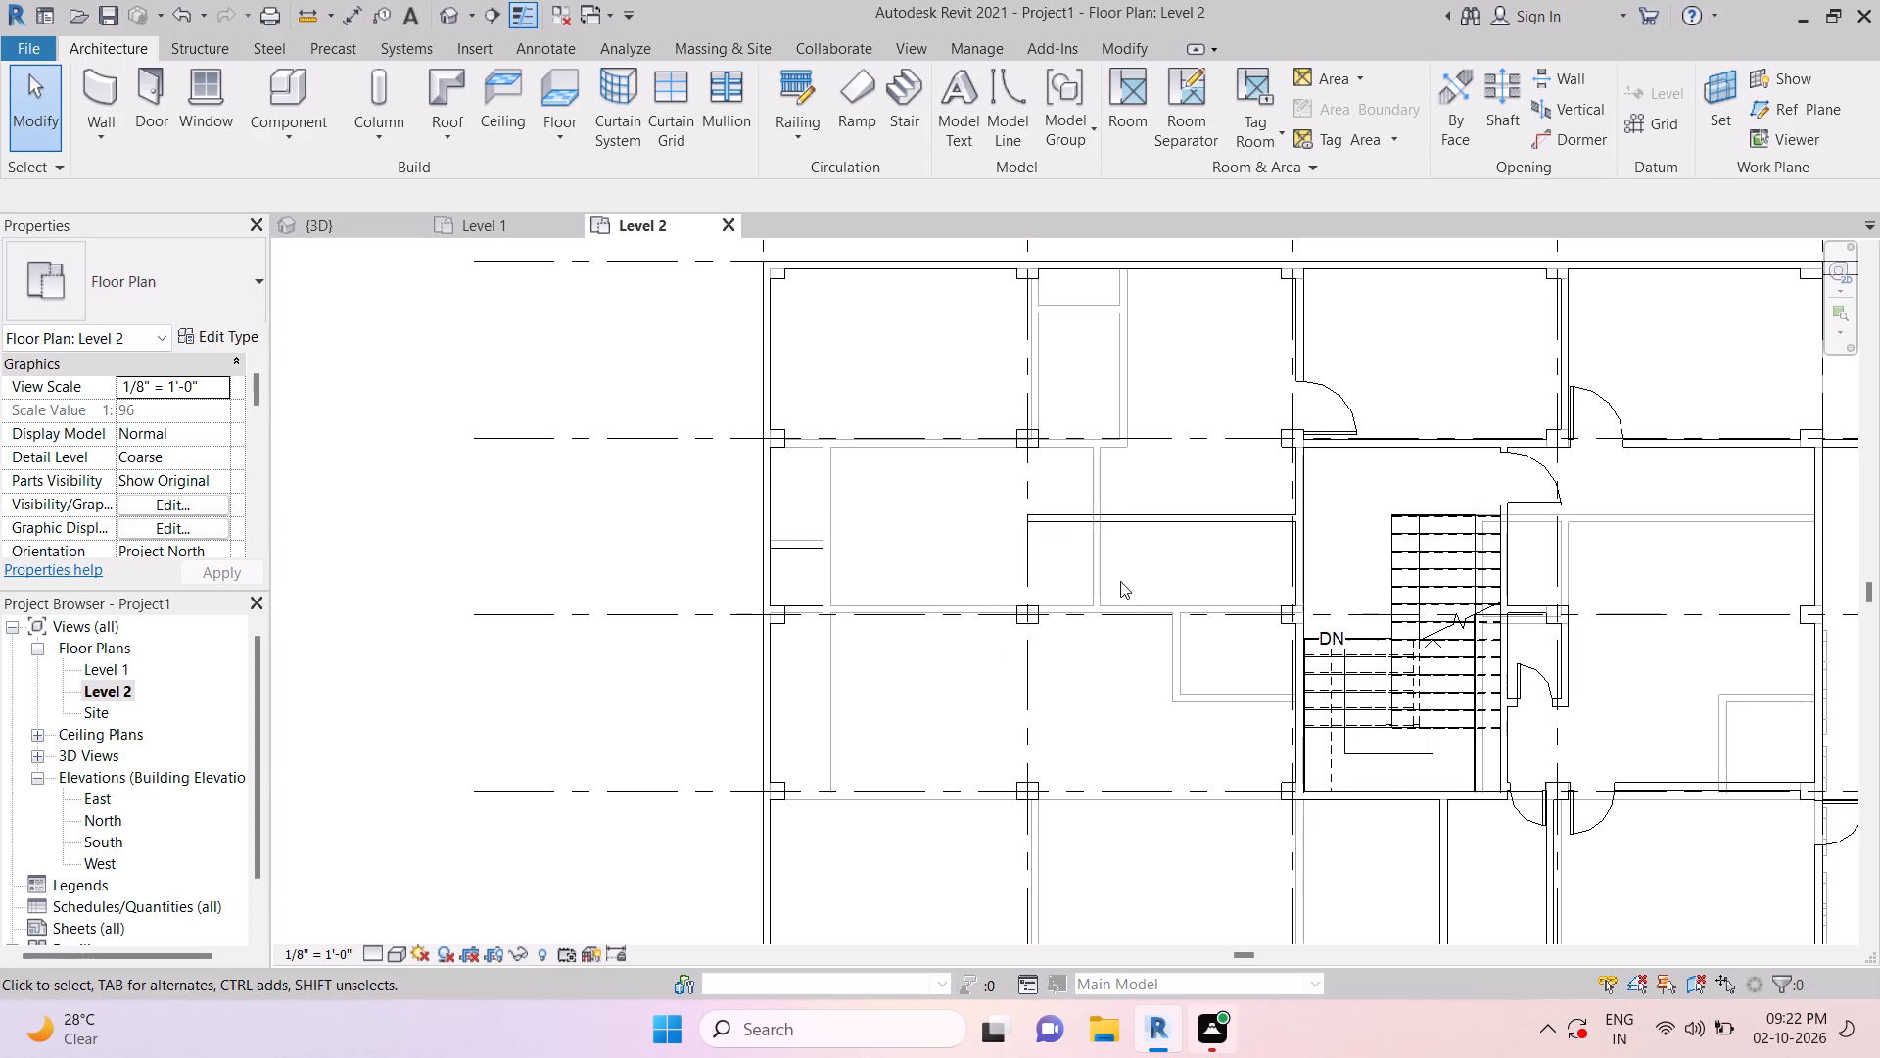
scroll(1057, 633, "down", 1)
middle_click_drag(1101, 653, 1103, 581)
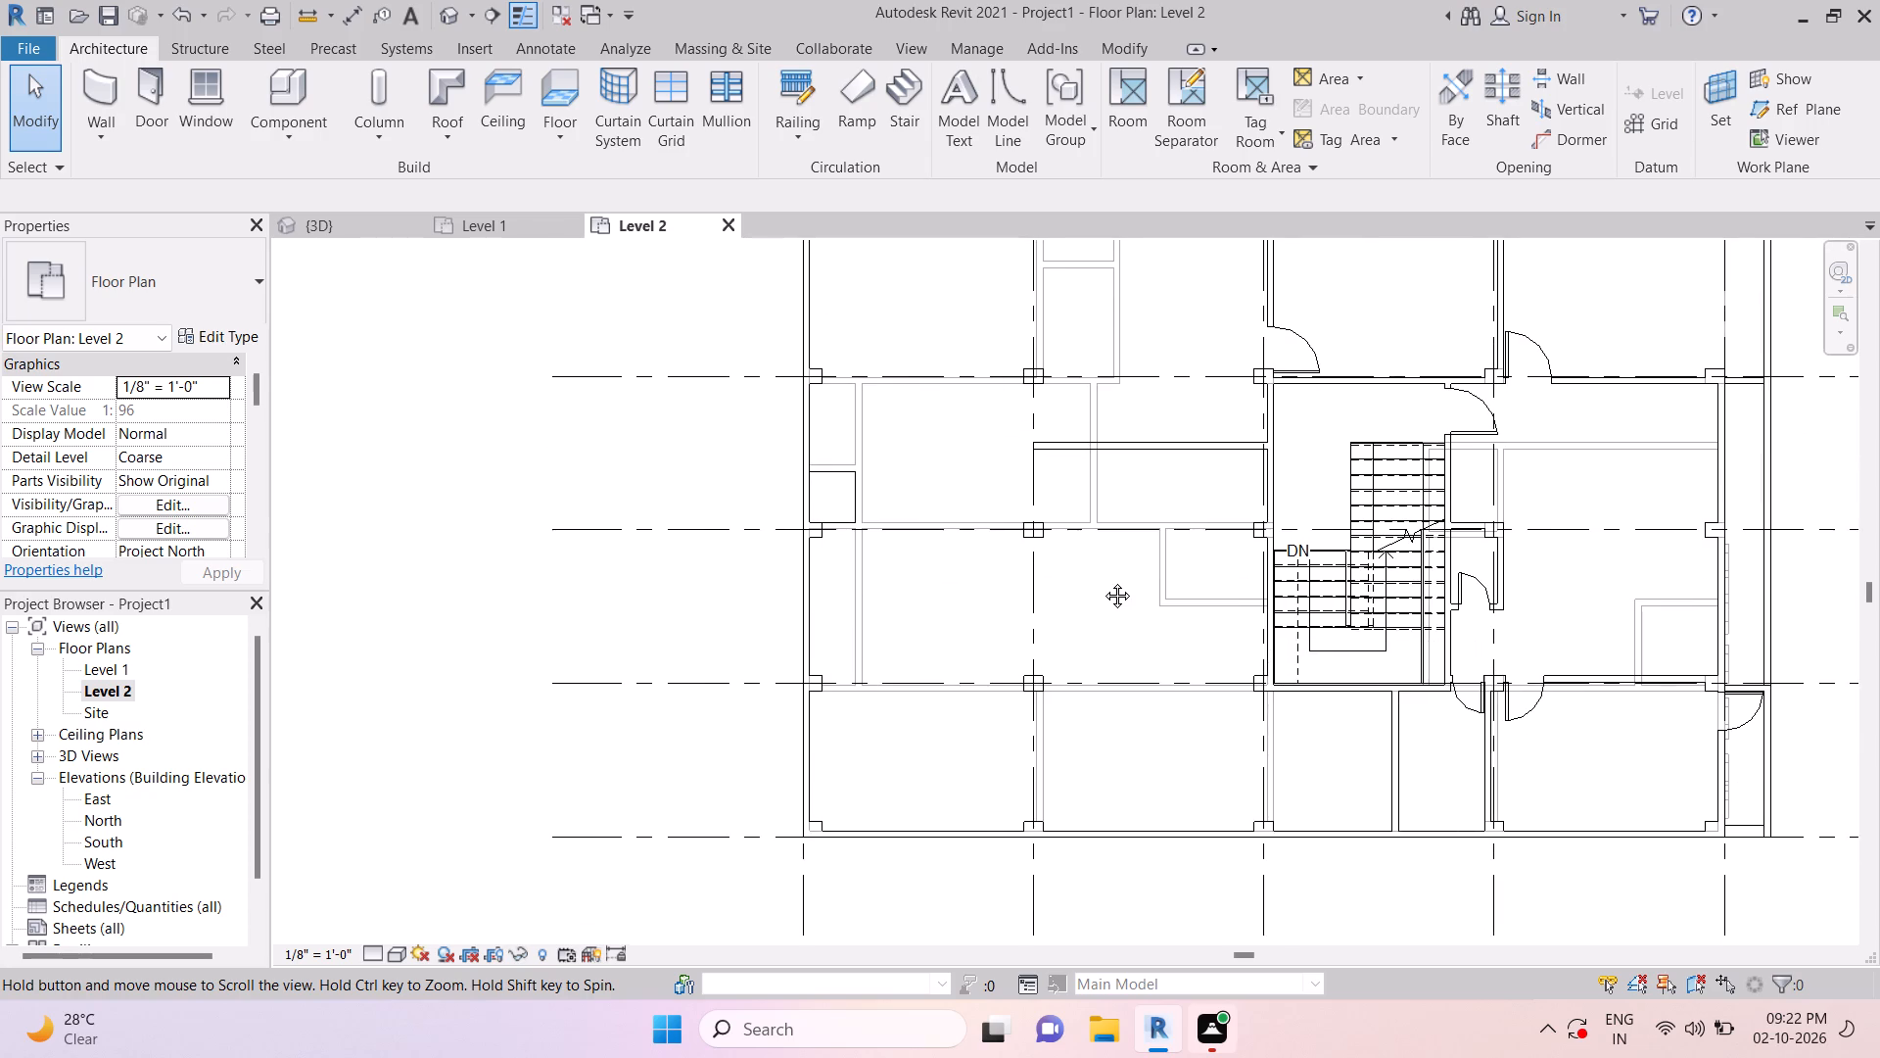
middle_click_drag(1103, 581, 1112, 708)
scroll(1083, 505, "up", 4)
key("Escape")
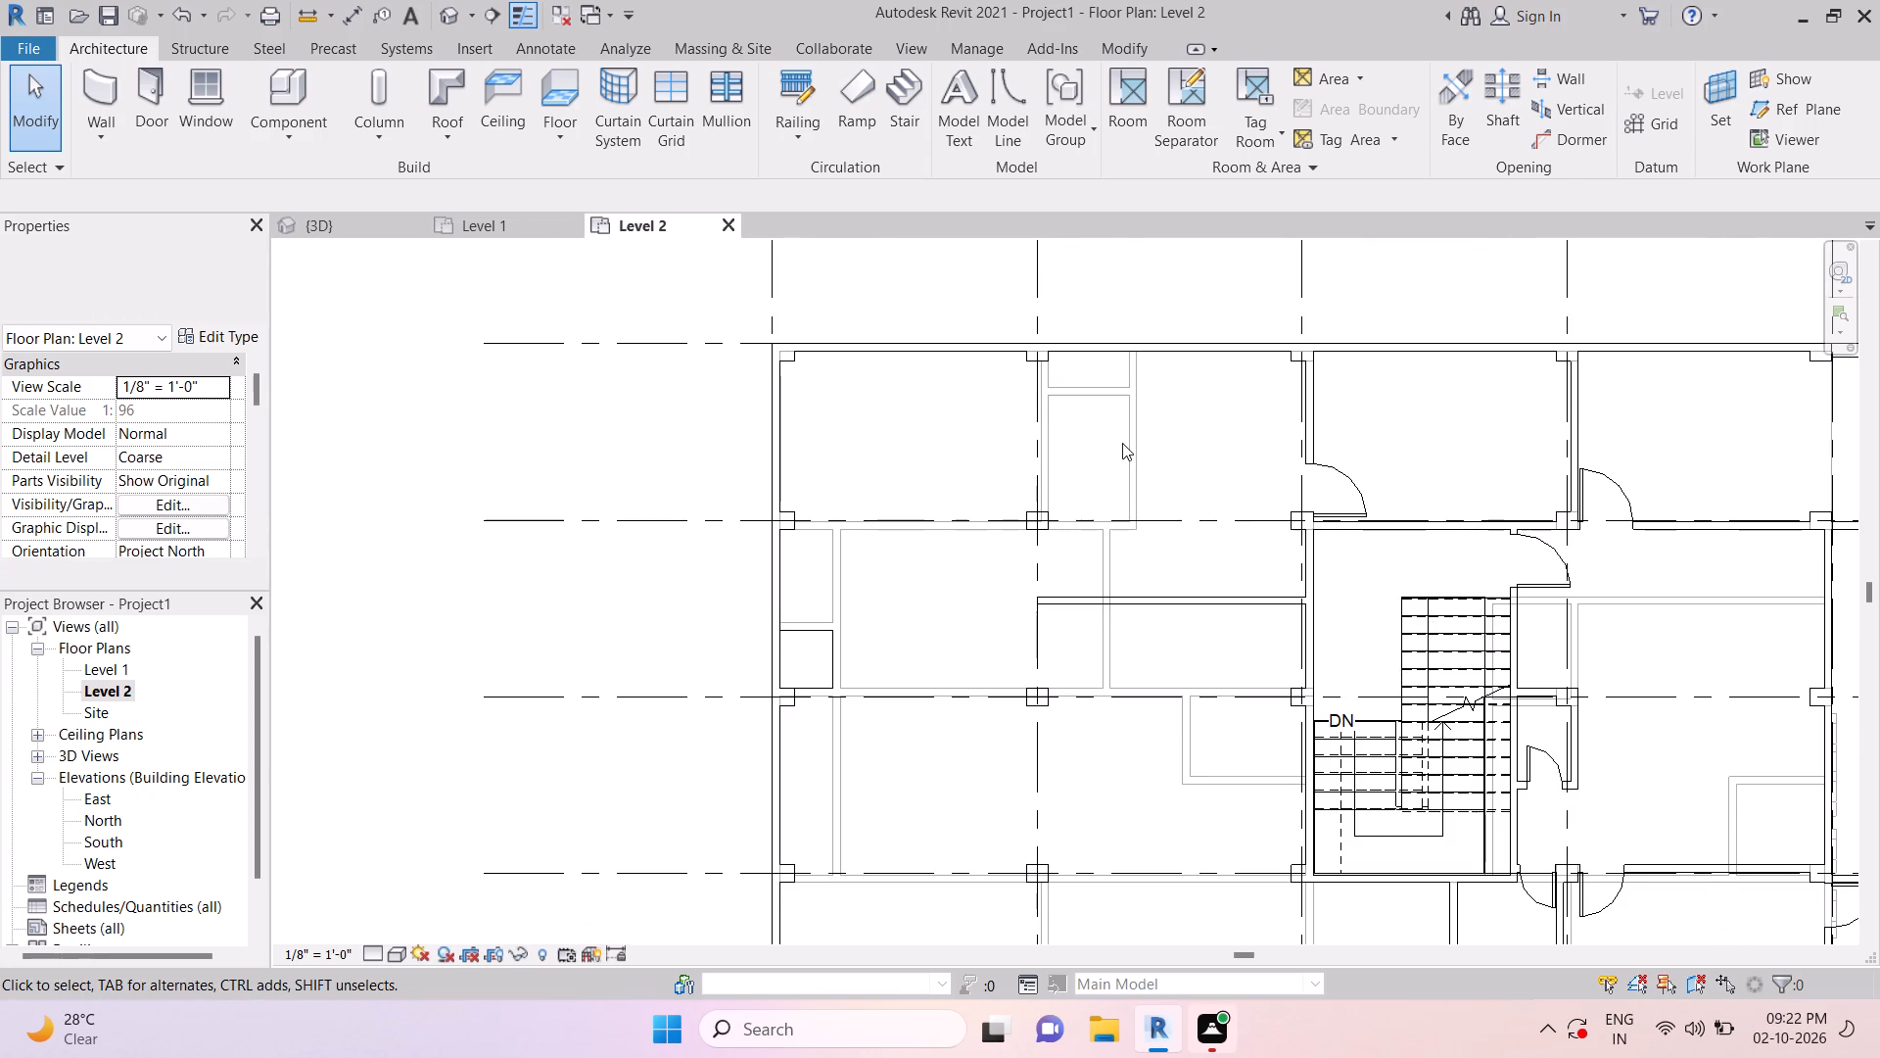
key("Escape")
key("Escape")
key("Escape")
scroll(1362, 523, "down", 1)
key("Escape")
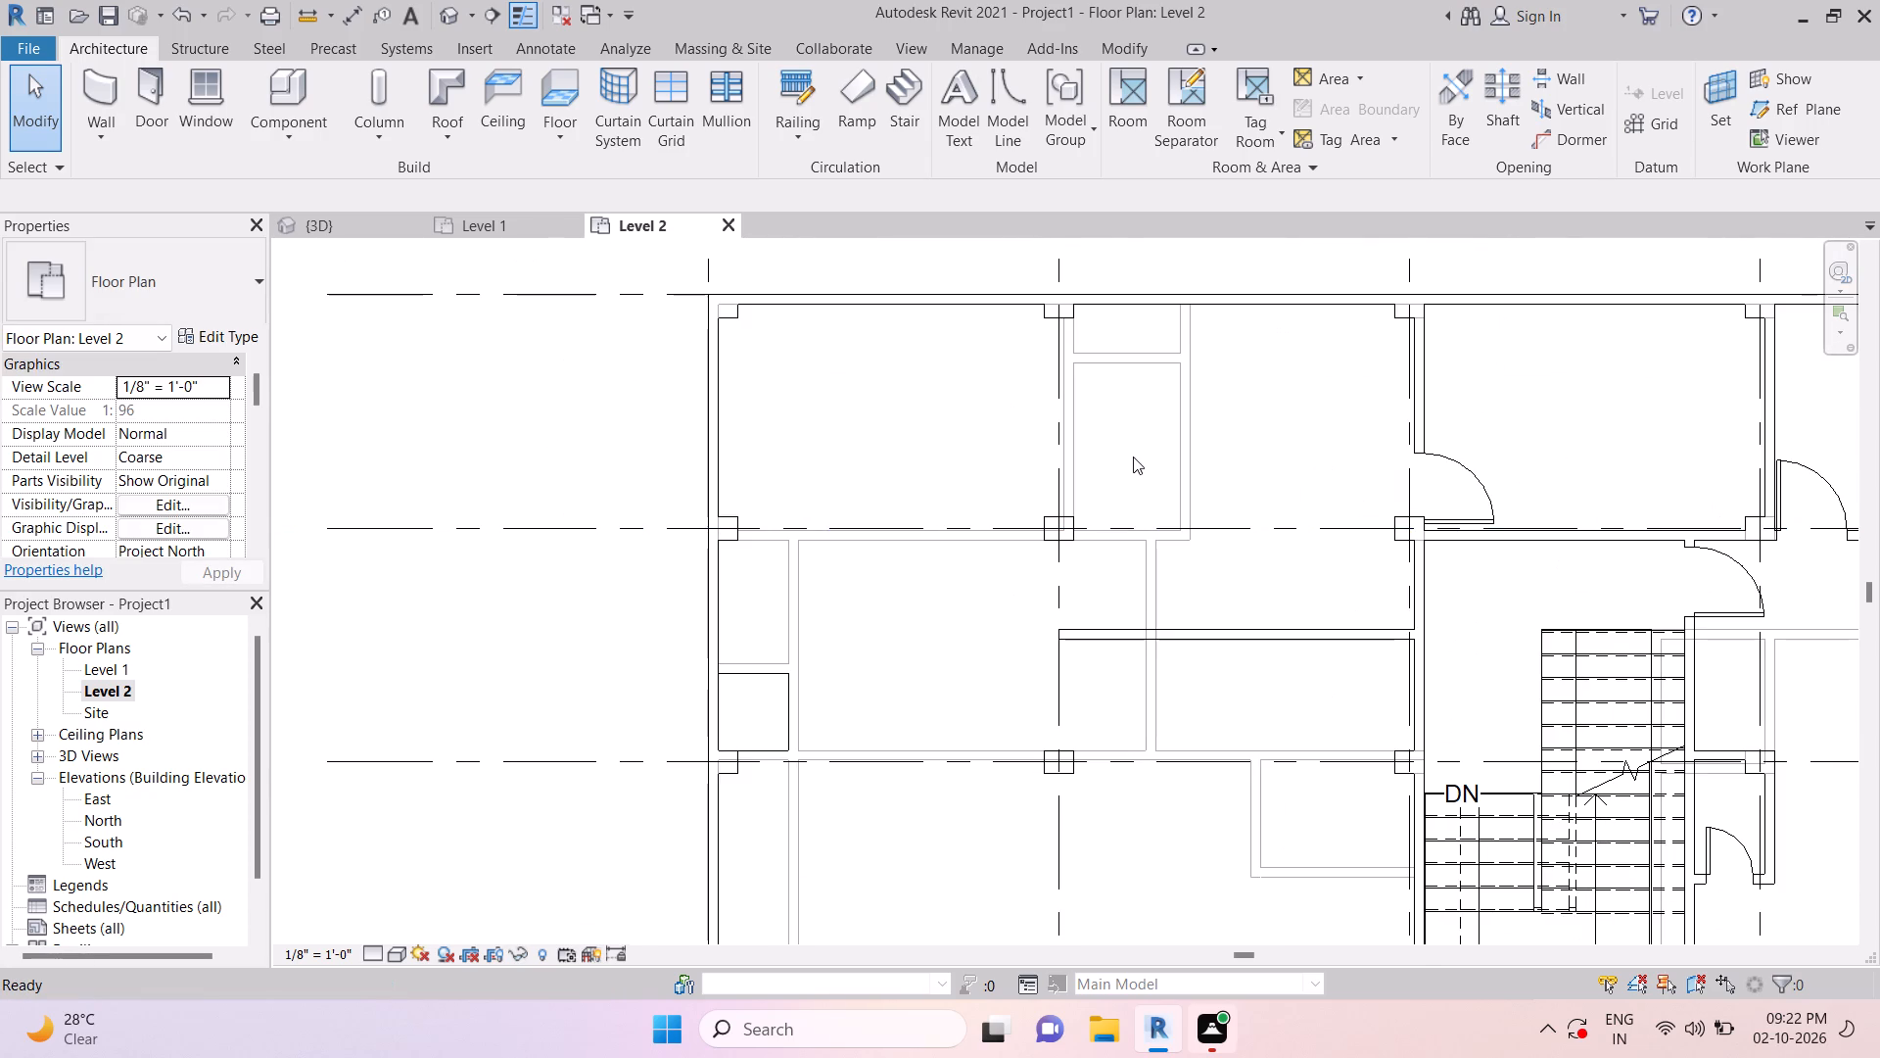
key("Escape")
key("Escape")
key("Escape")
key("Escape")
key("w")
key("a")
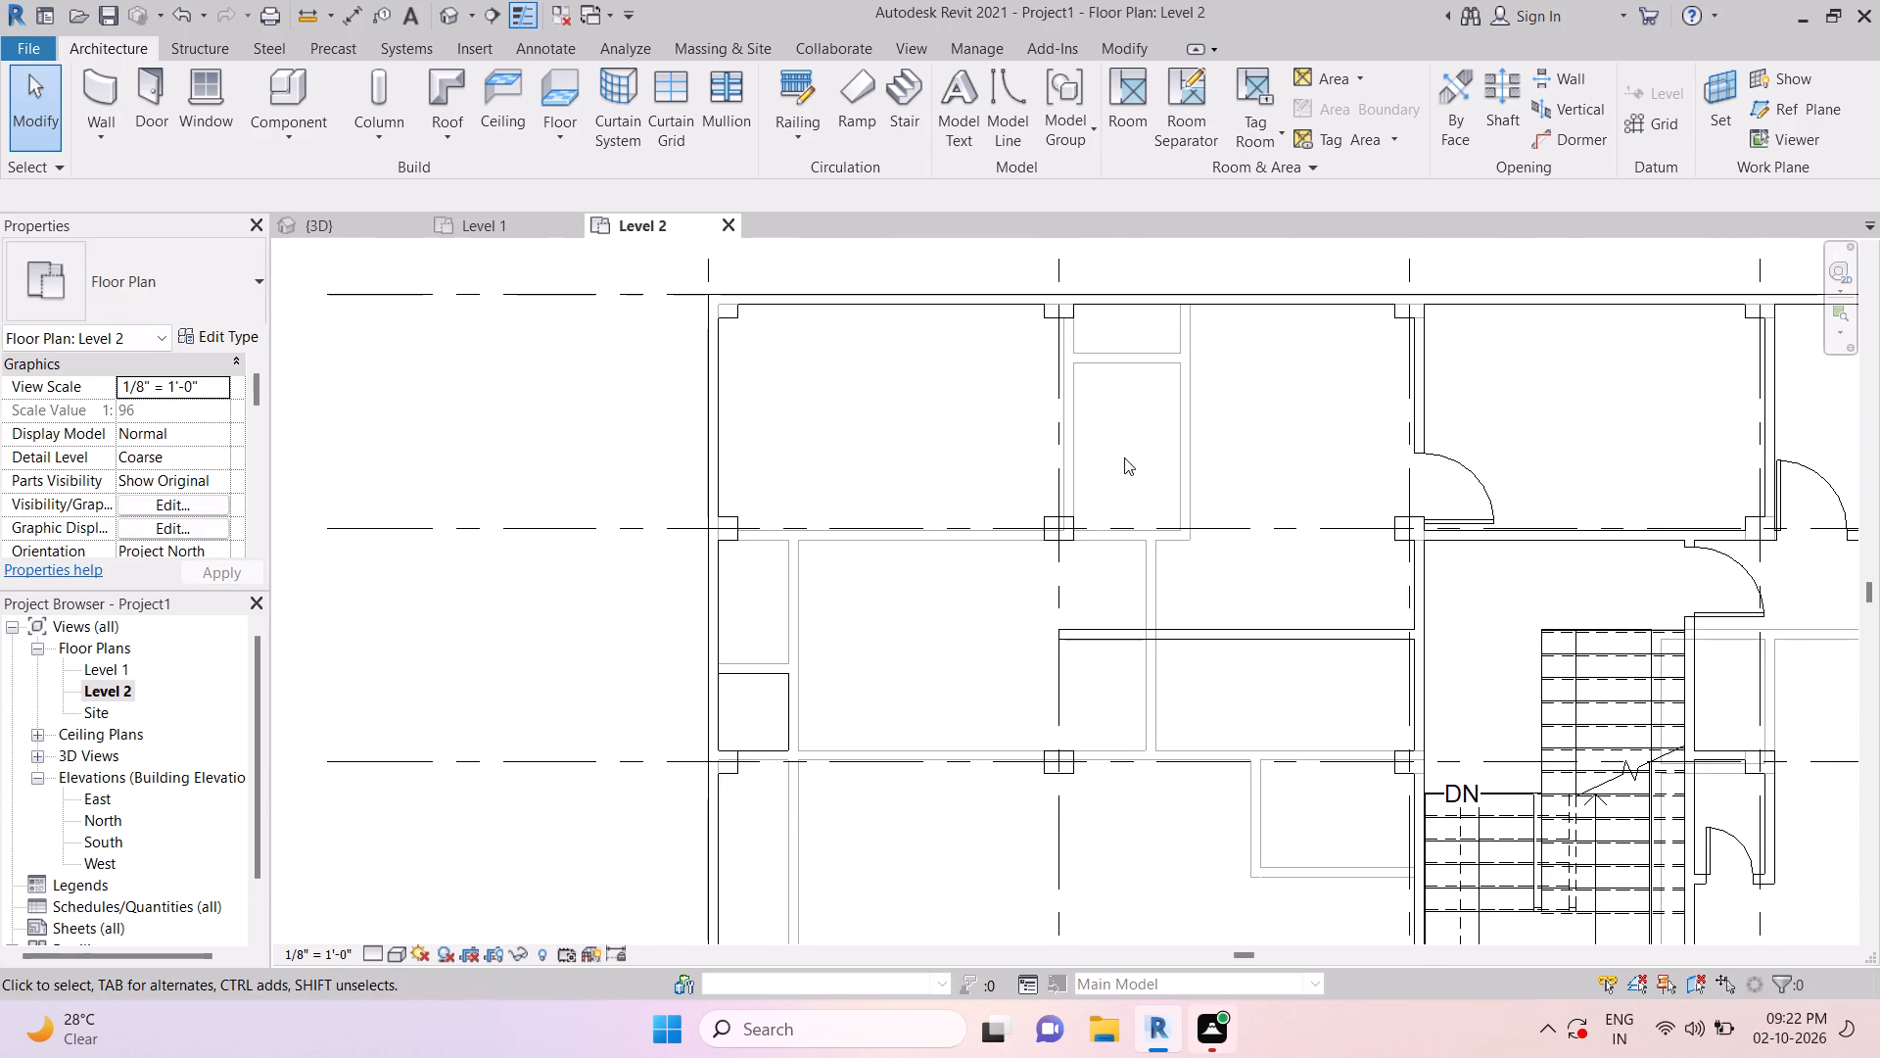
scroll(1068, 322, "up", 3)
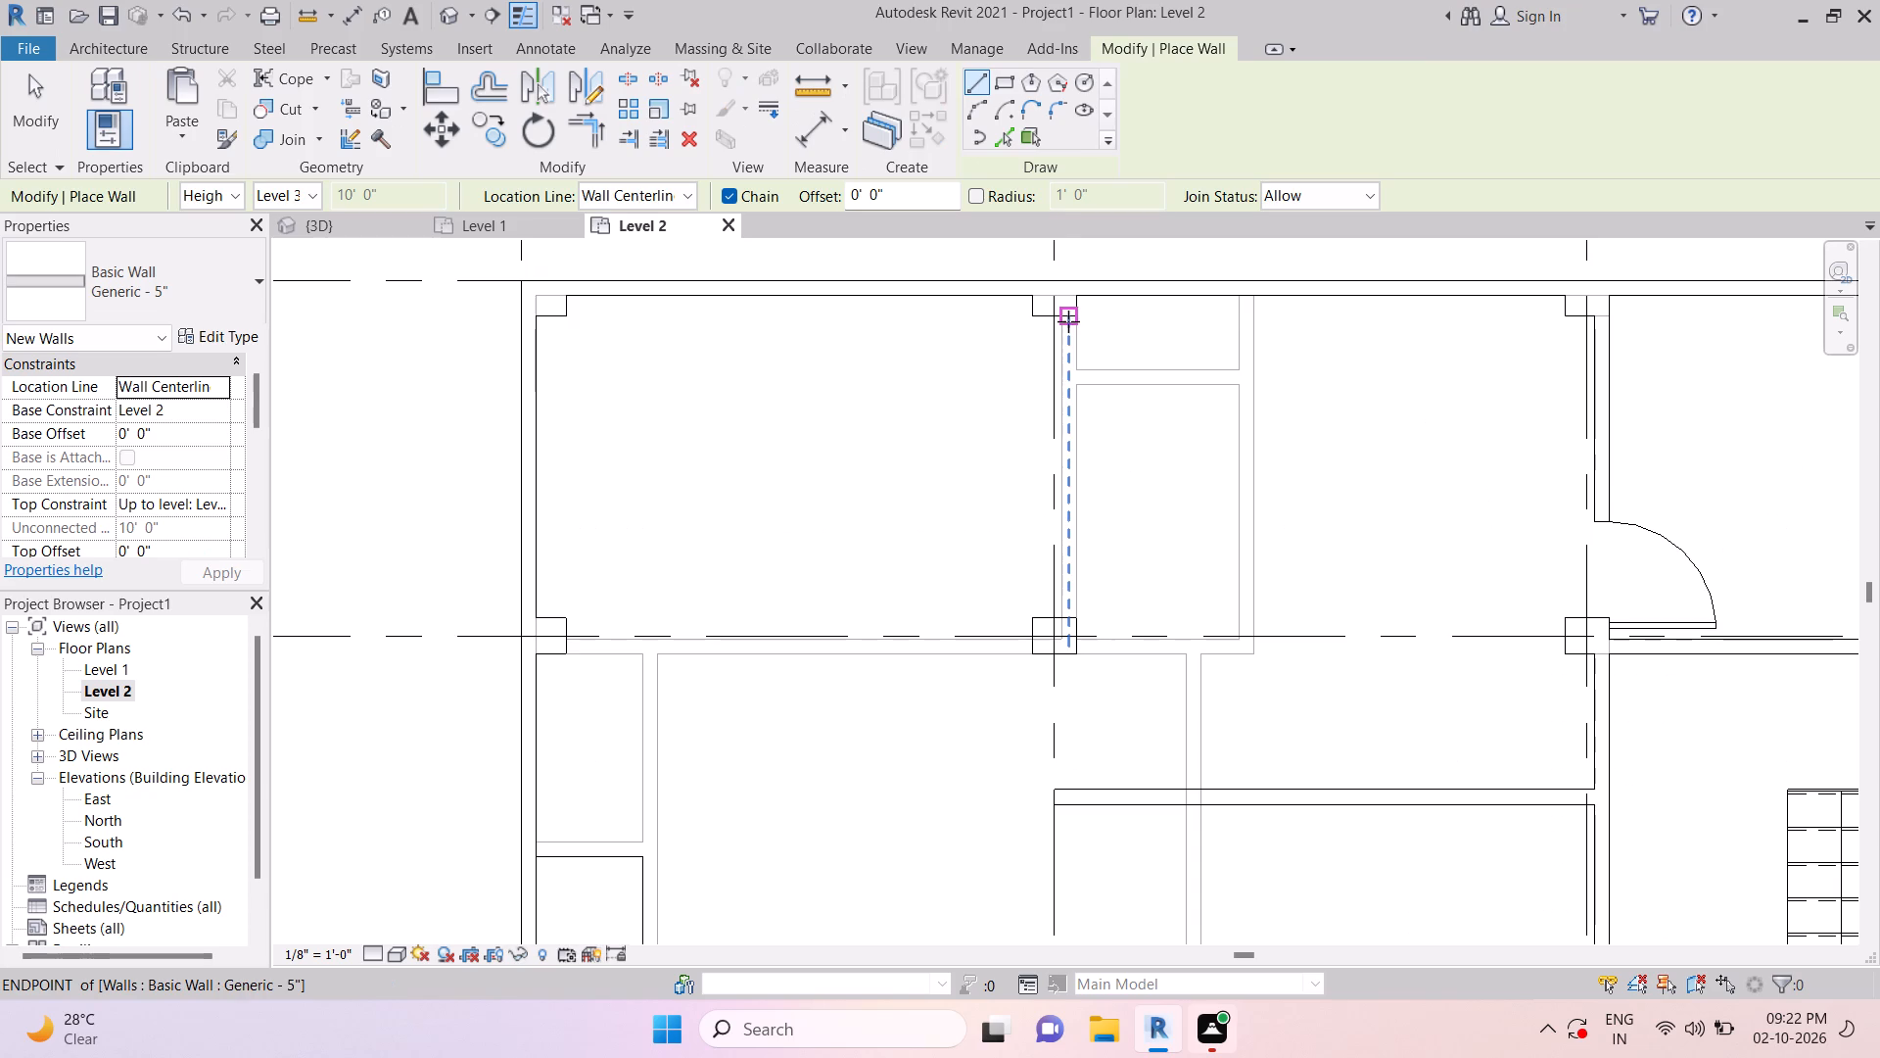
left_click(1068, 321)
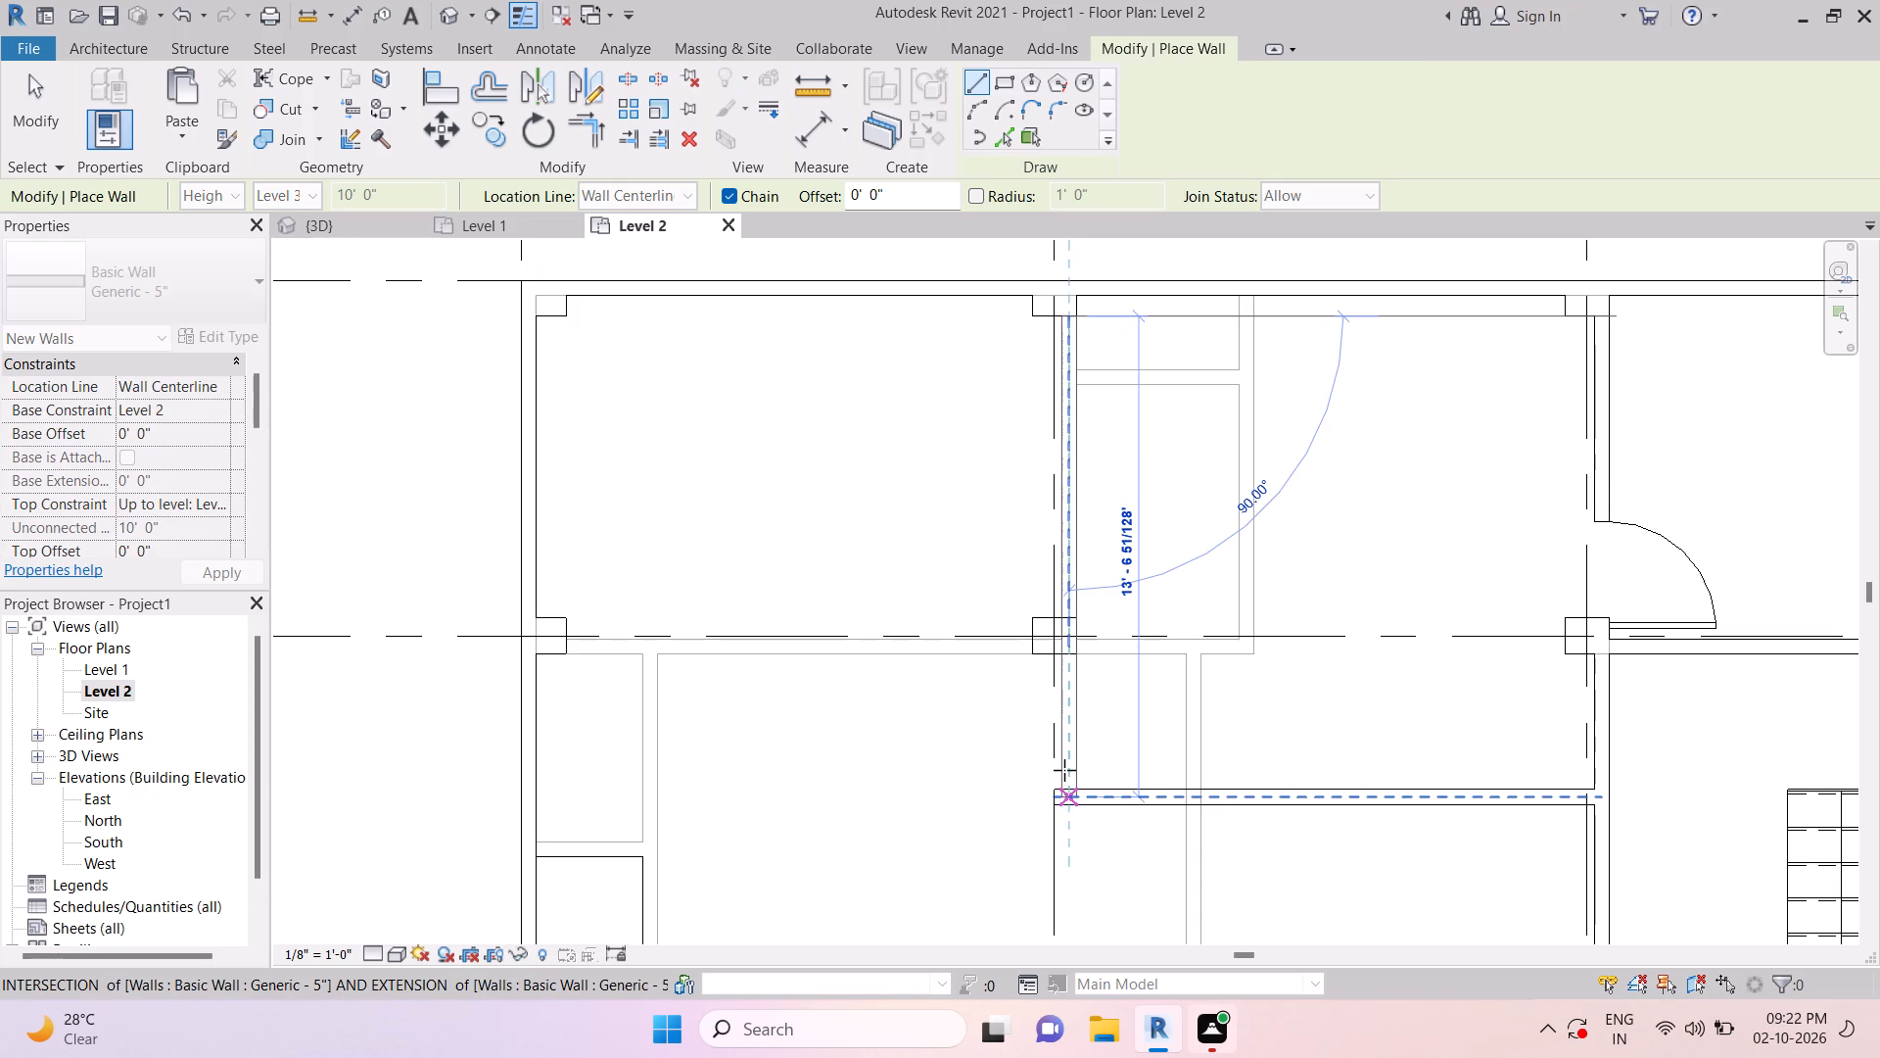
left_click(1065, 769)
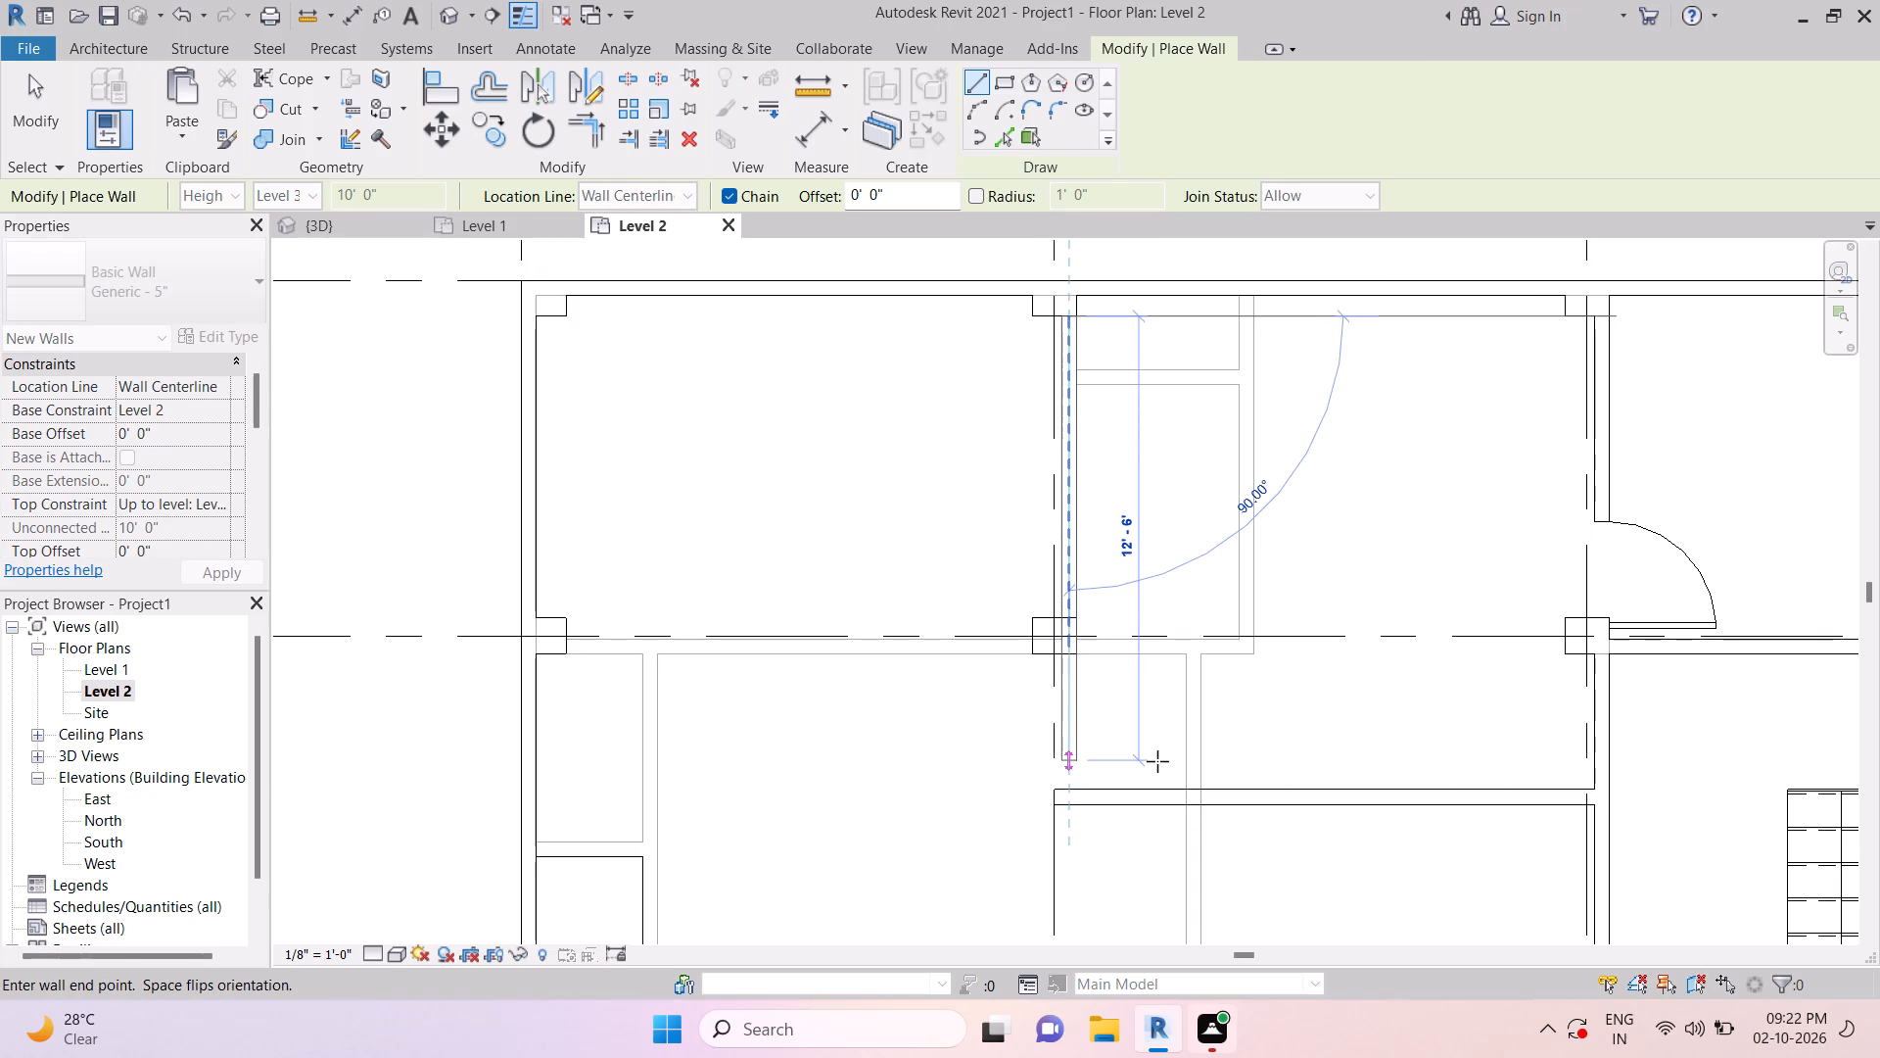
key("Escape")
key("Escape")
key("Escape")
key("Escape")
key("Escape")
key("Escape")
scroll(1136, 585, "down", 1)
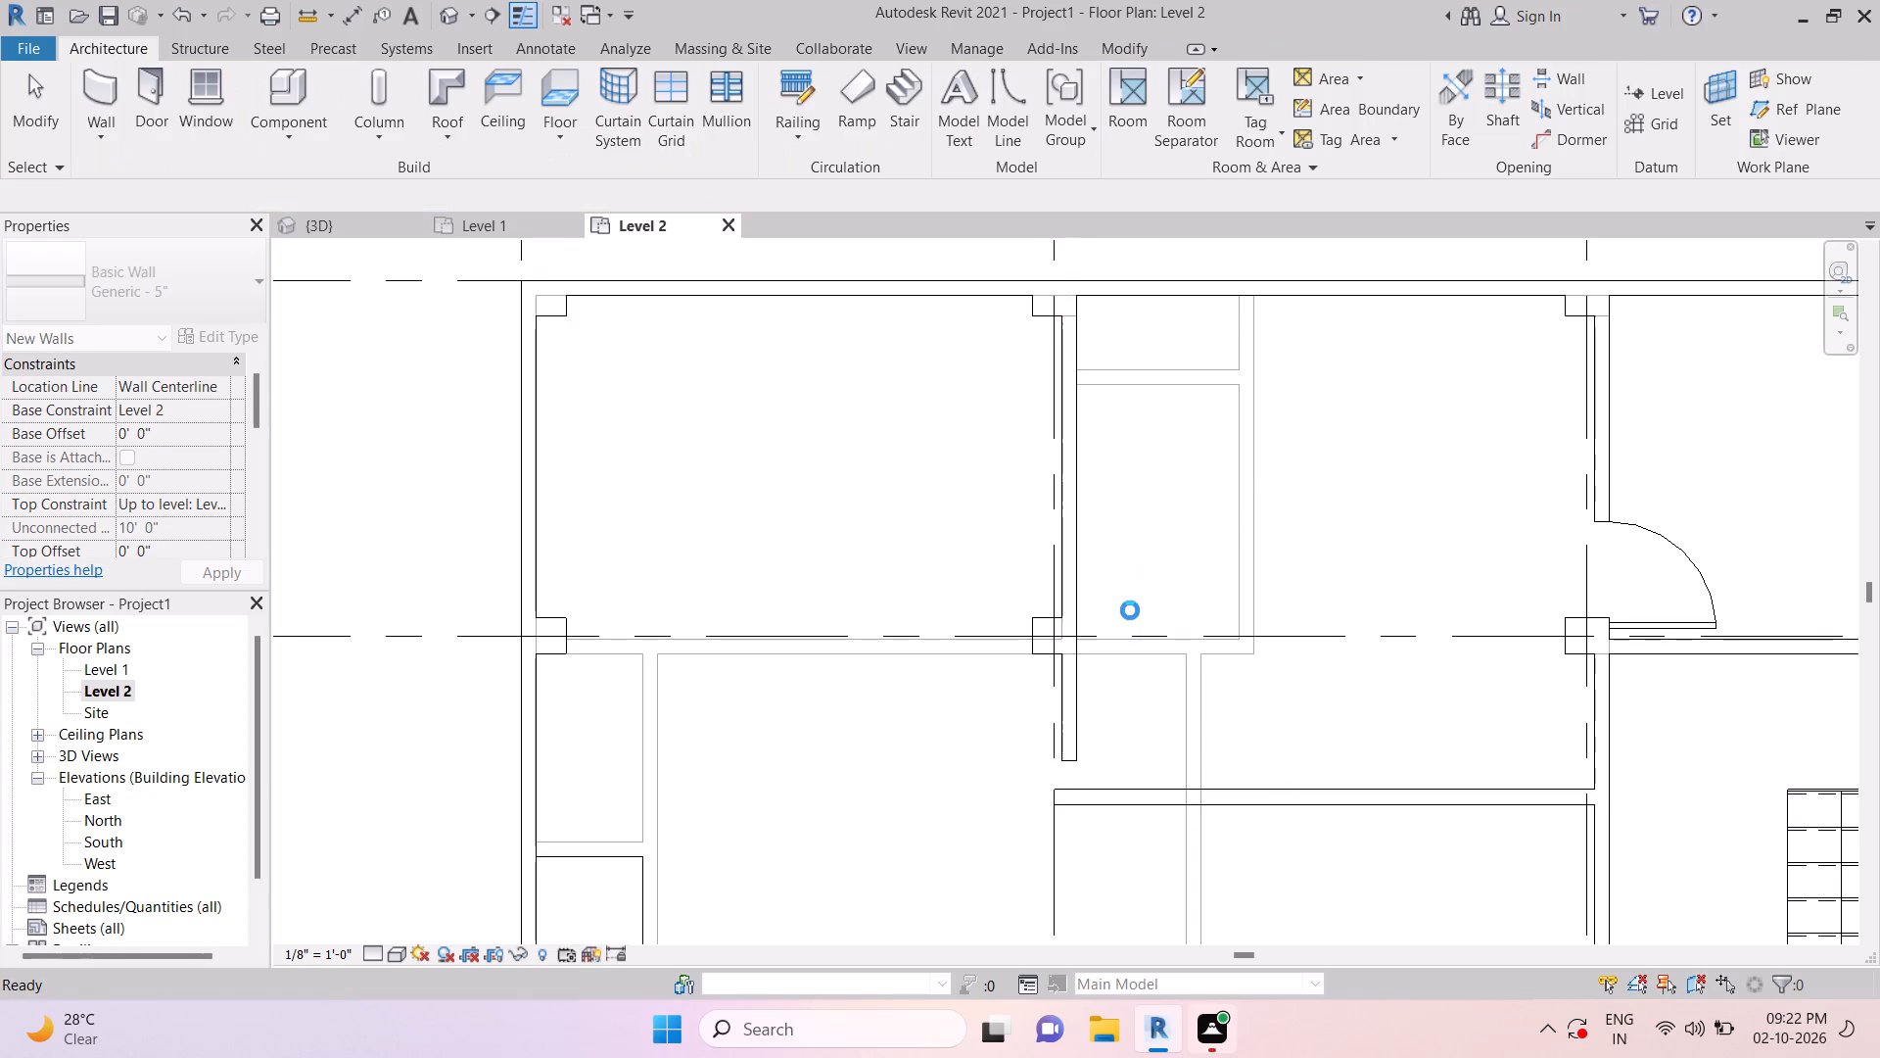
key("Escape")
scroll(1072, 279, "up", 4)
key("Escape")
key("Escape")
key("Escape")
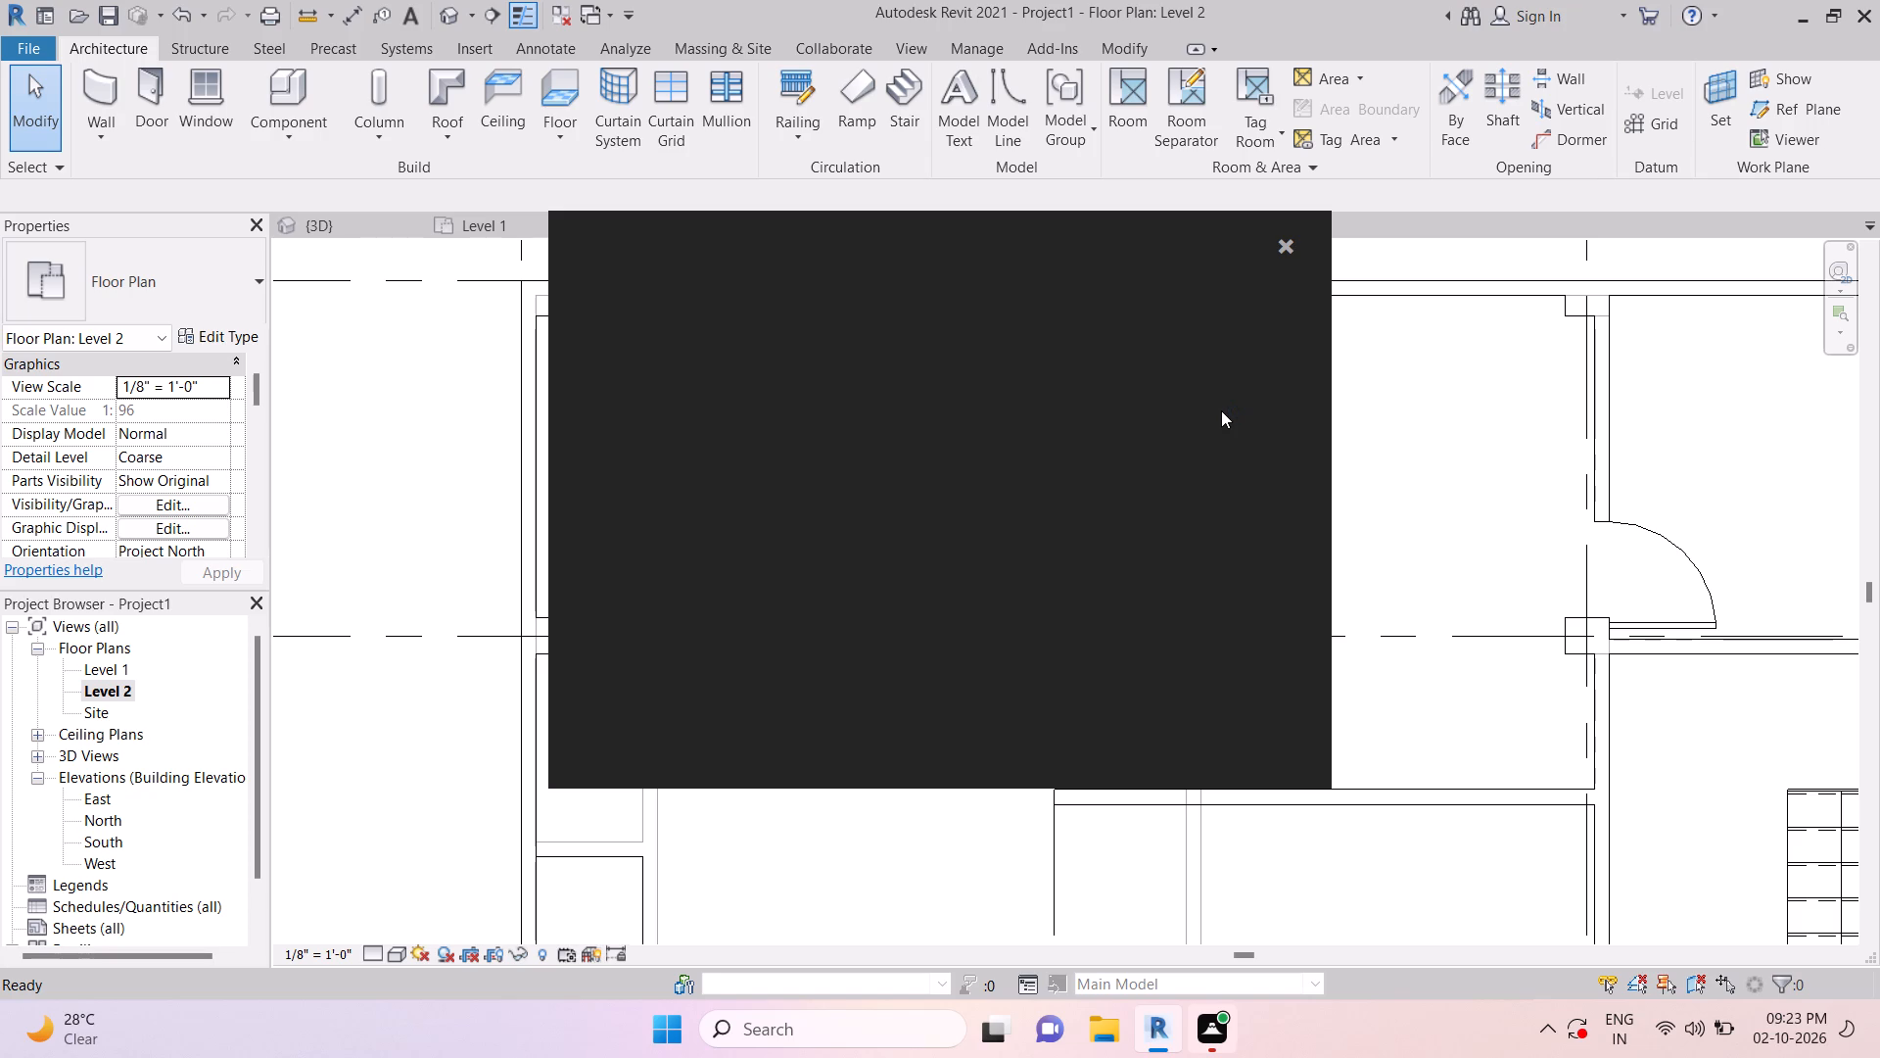
Dismiss the Autodesk notification card covering the floor plan.
key("Escape")
key("Escape")
left_click(1287, 247)
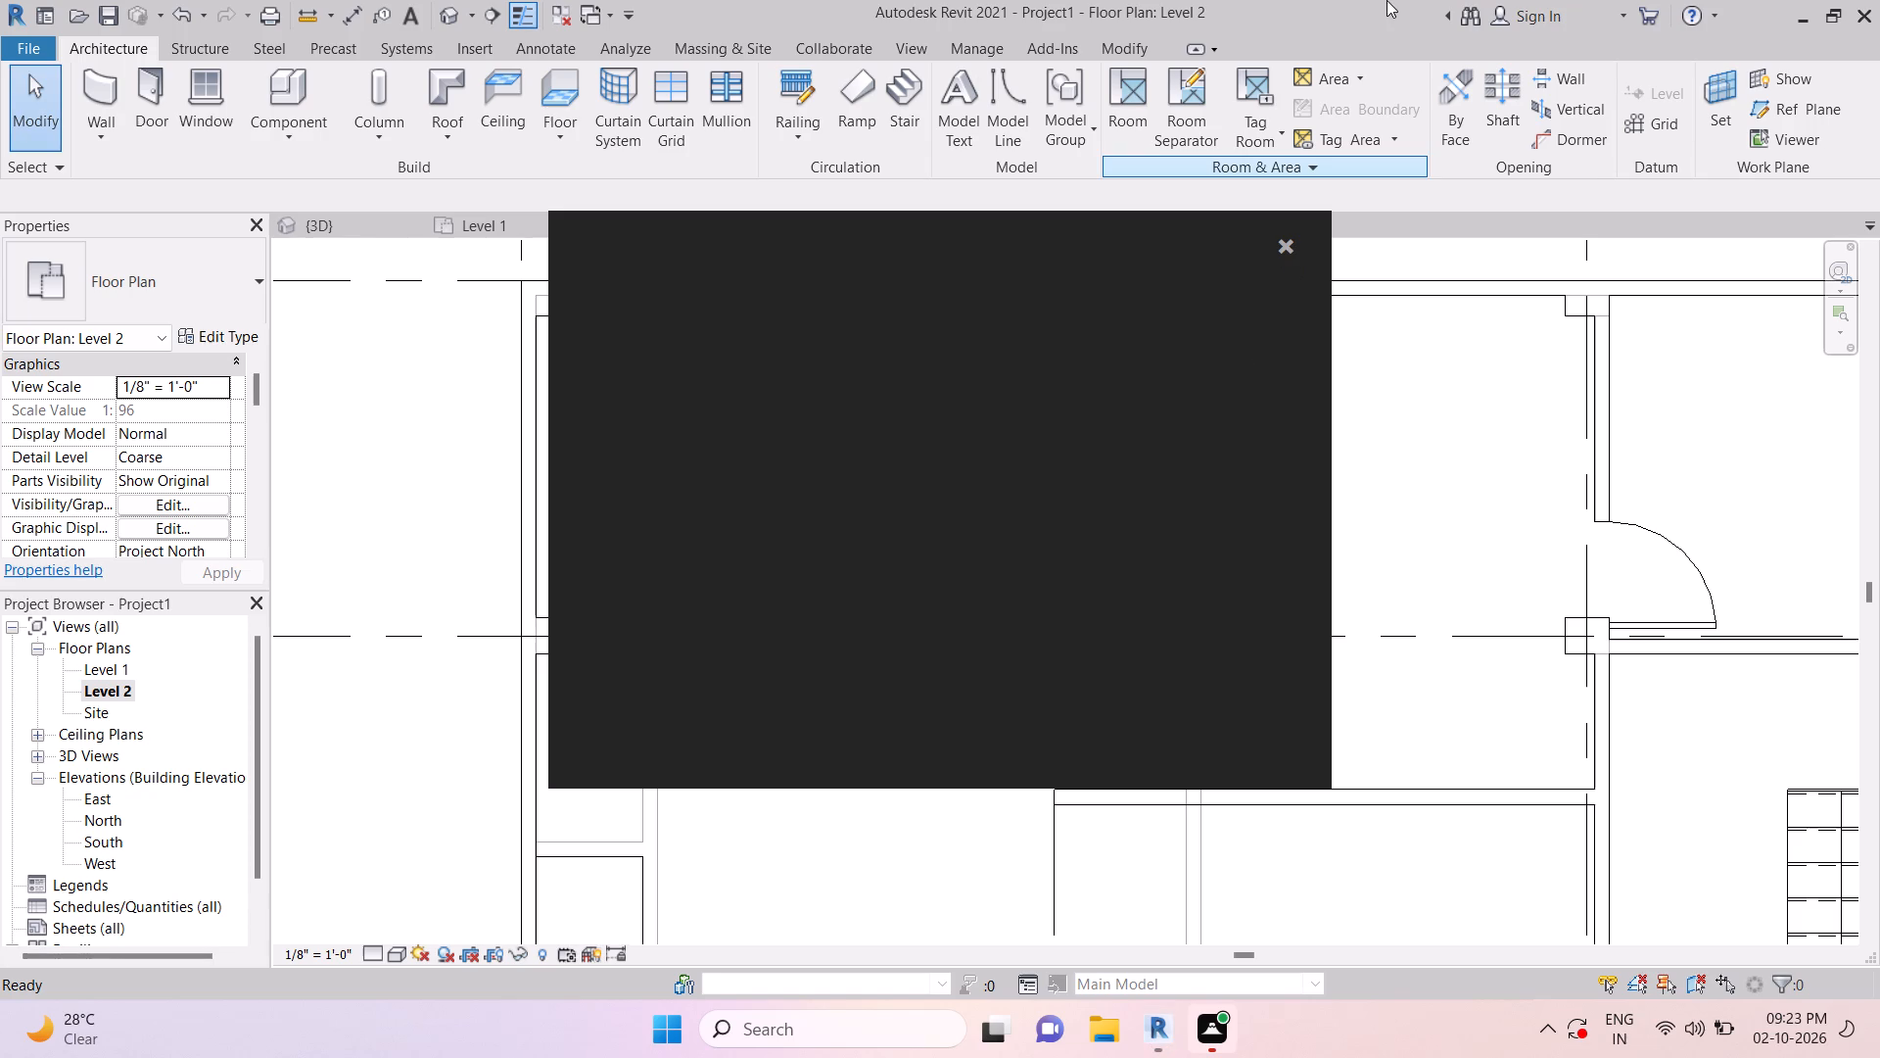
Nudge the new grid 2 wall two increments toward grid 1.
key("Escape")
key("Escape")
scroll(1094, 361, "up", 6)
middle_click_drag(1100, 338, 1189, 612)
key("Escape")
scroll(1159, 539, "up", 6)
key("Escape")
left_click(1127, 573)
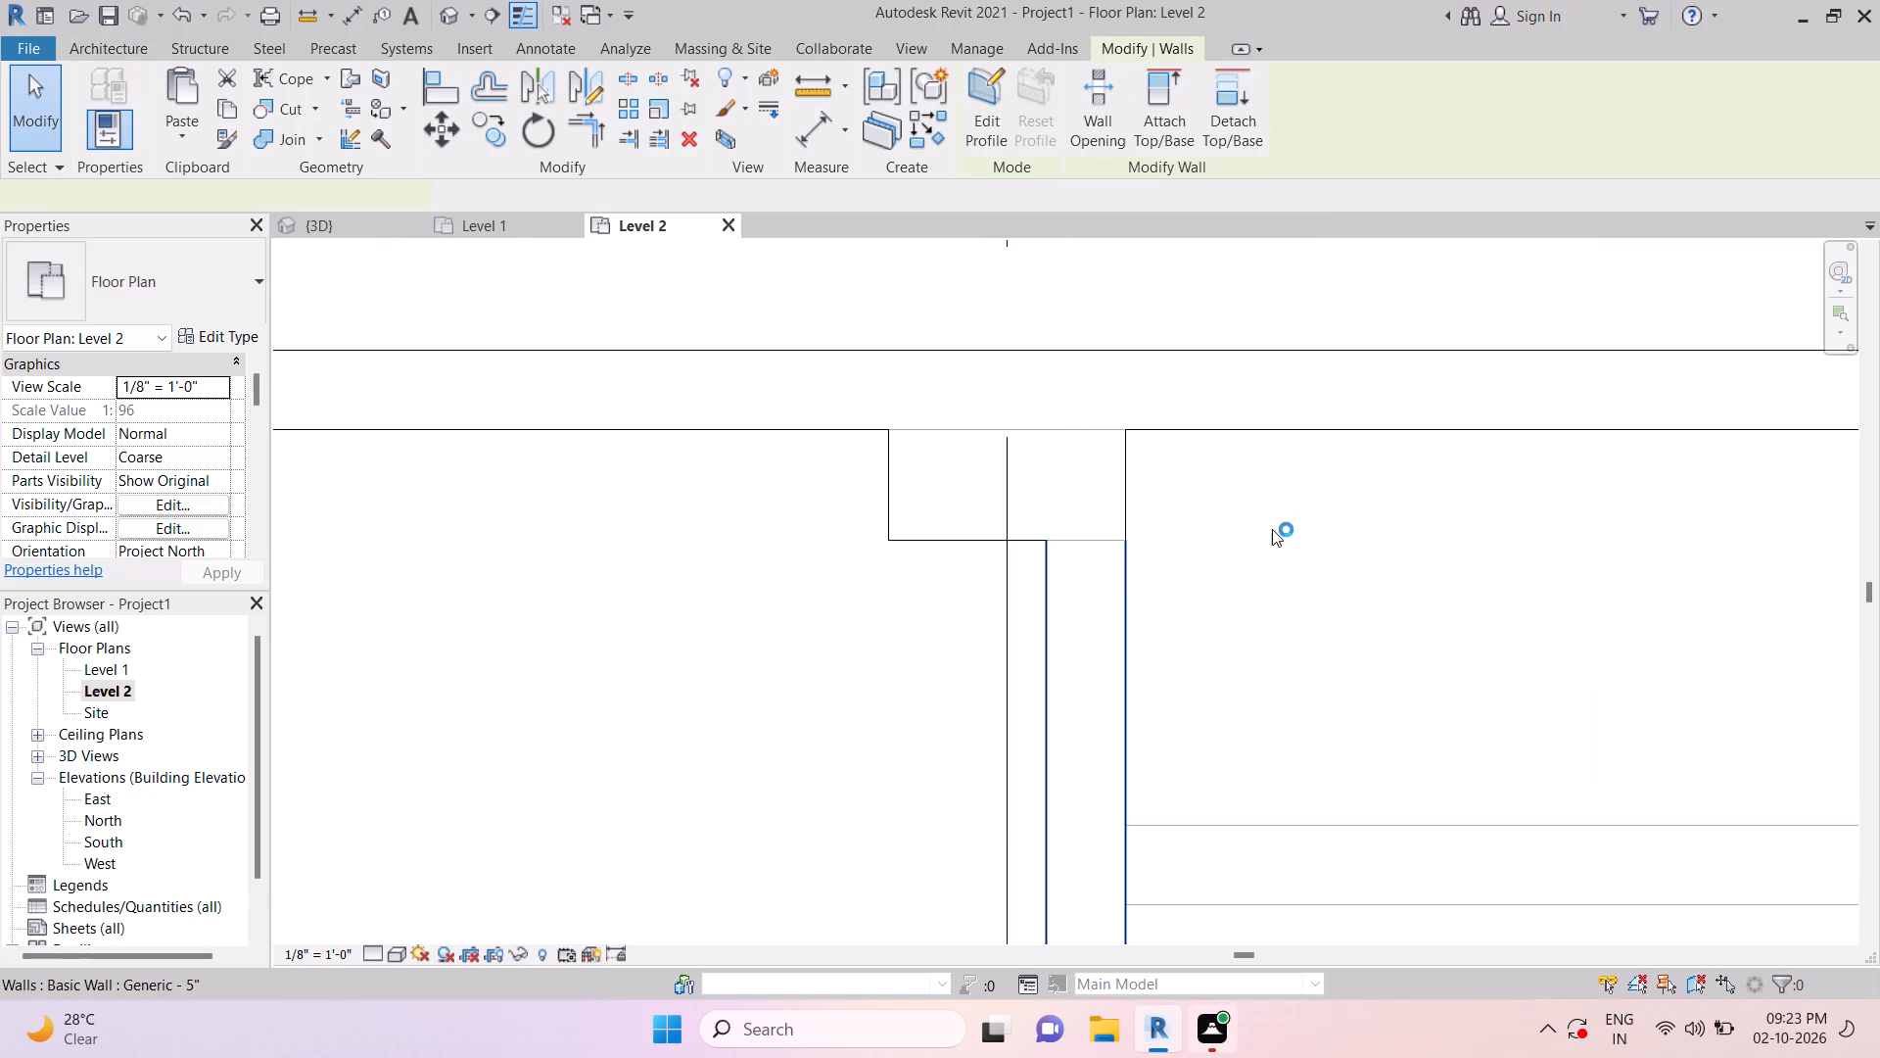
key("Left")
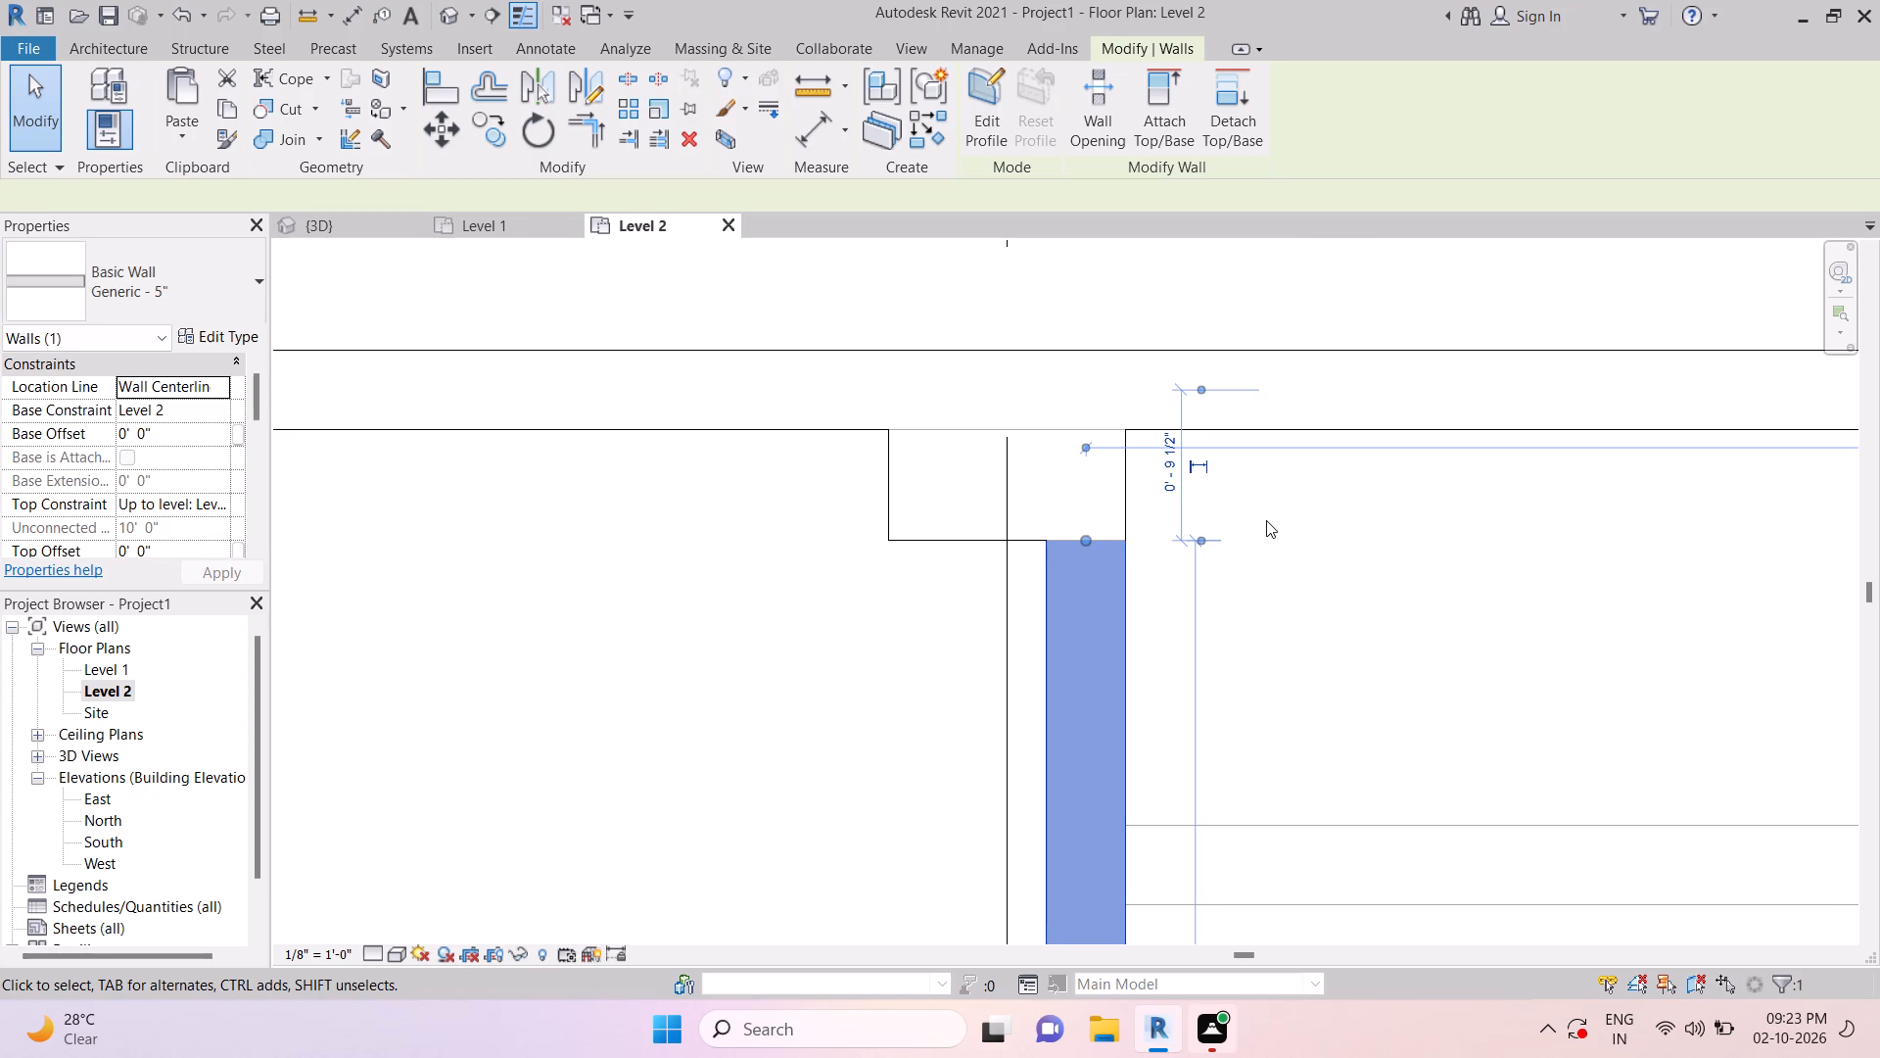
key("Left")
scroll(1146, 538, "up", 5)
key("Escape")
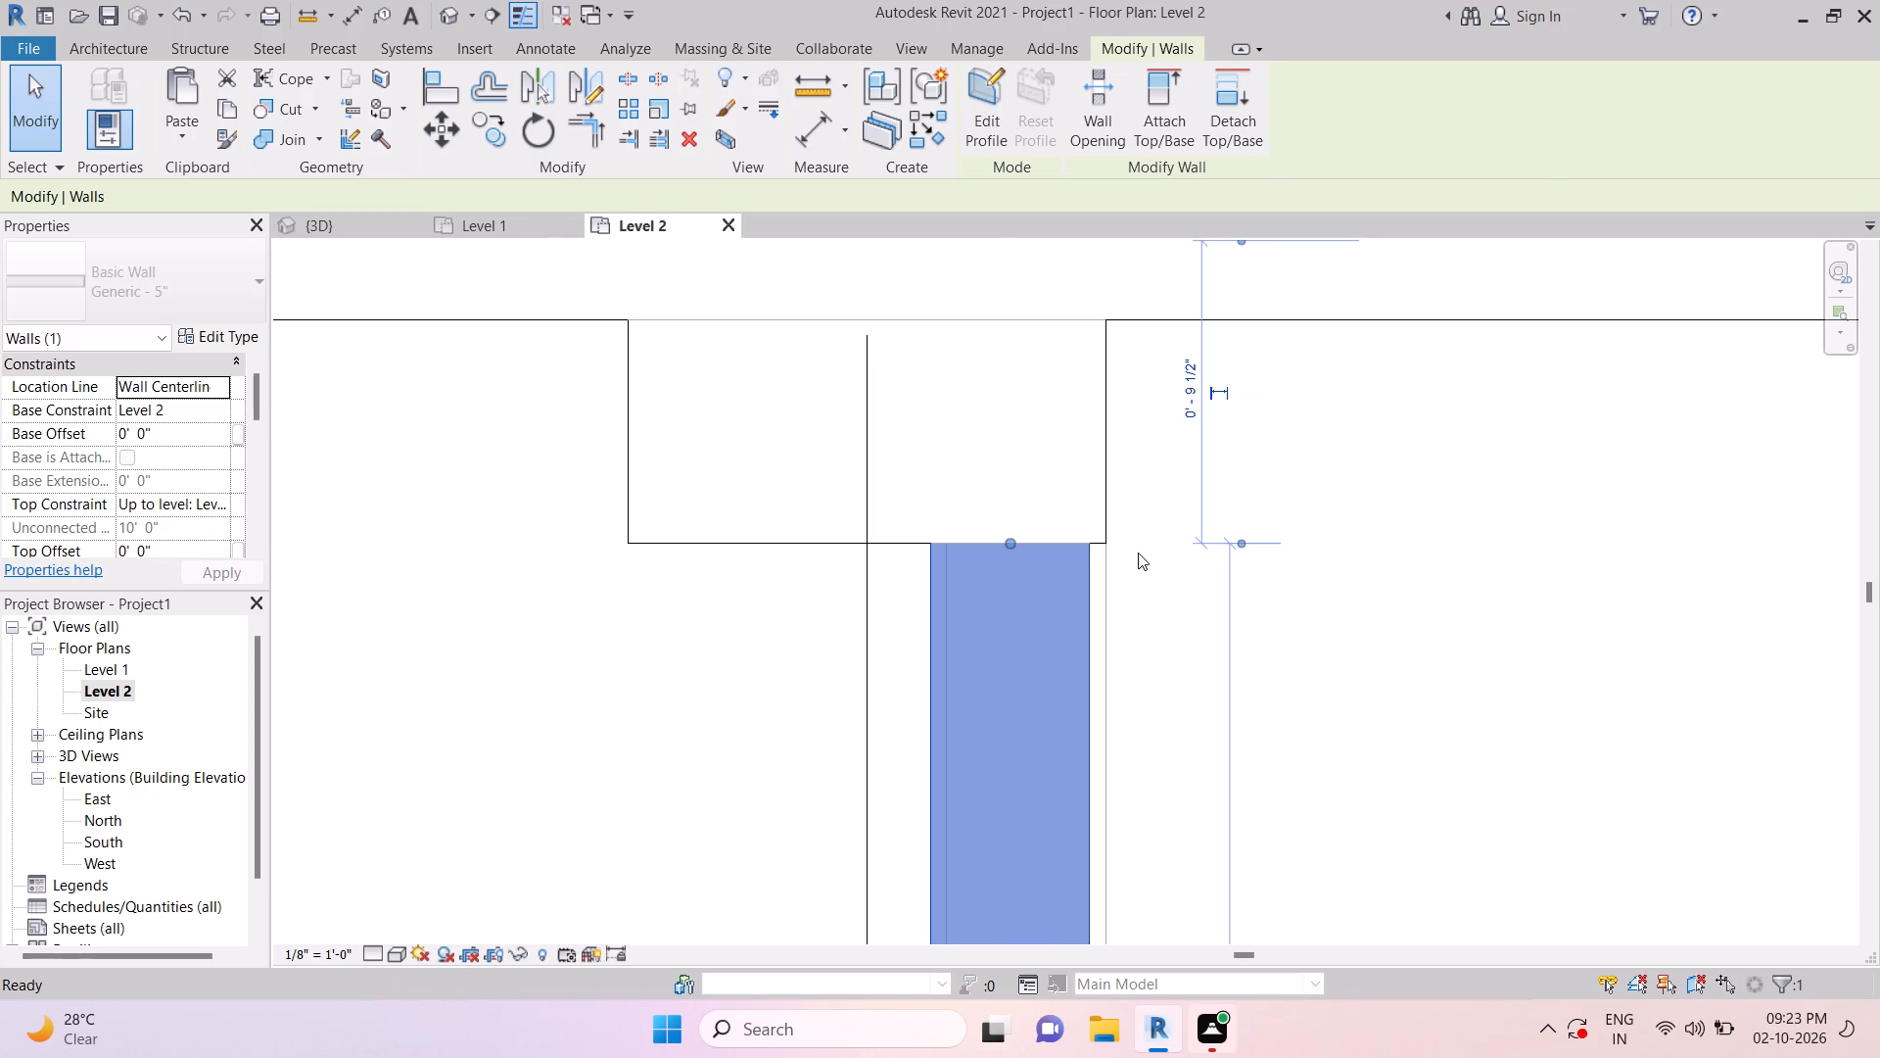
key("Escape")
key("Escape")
Align the new grid 2 wall's face on the grid 3 side flush with the face of the column at grid 6.
key("a")
key("l")
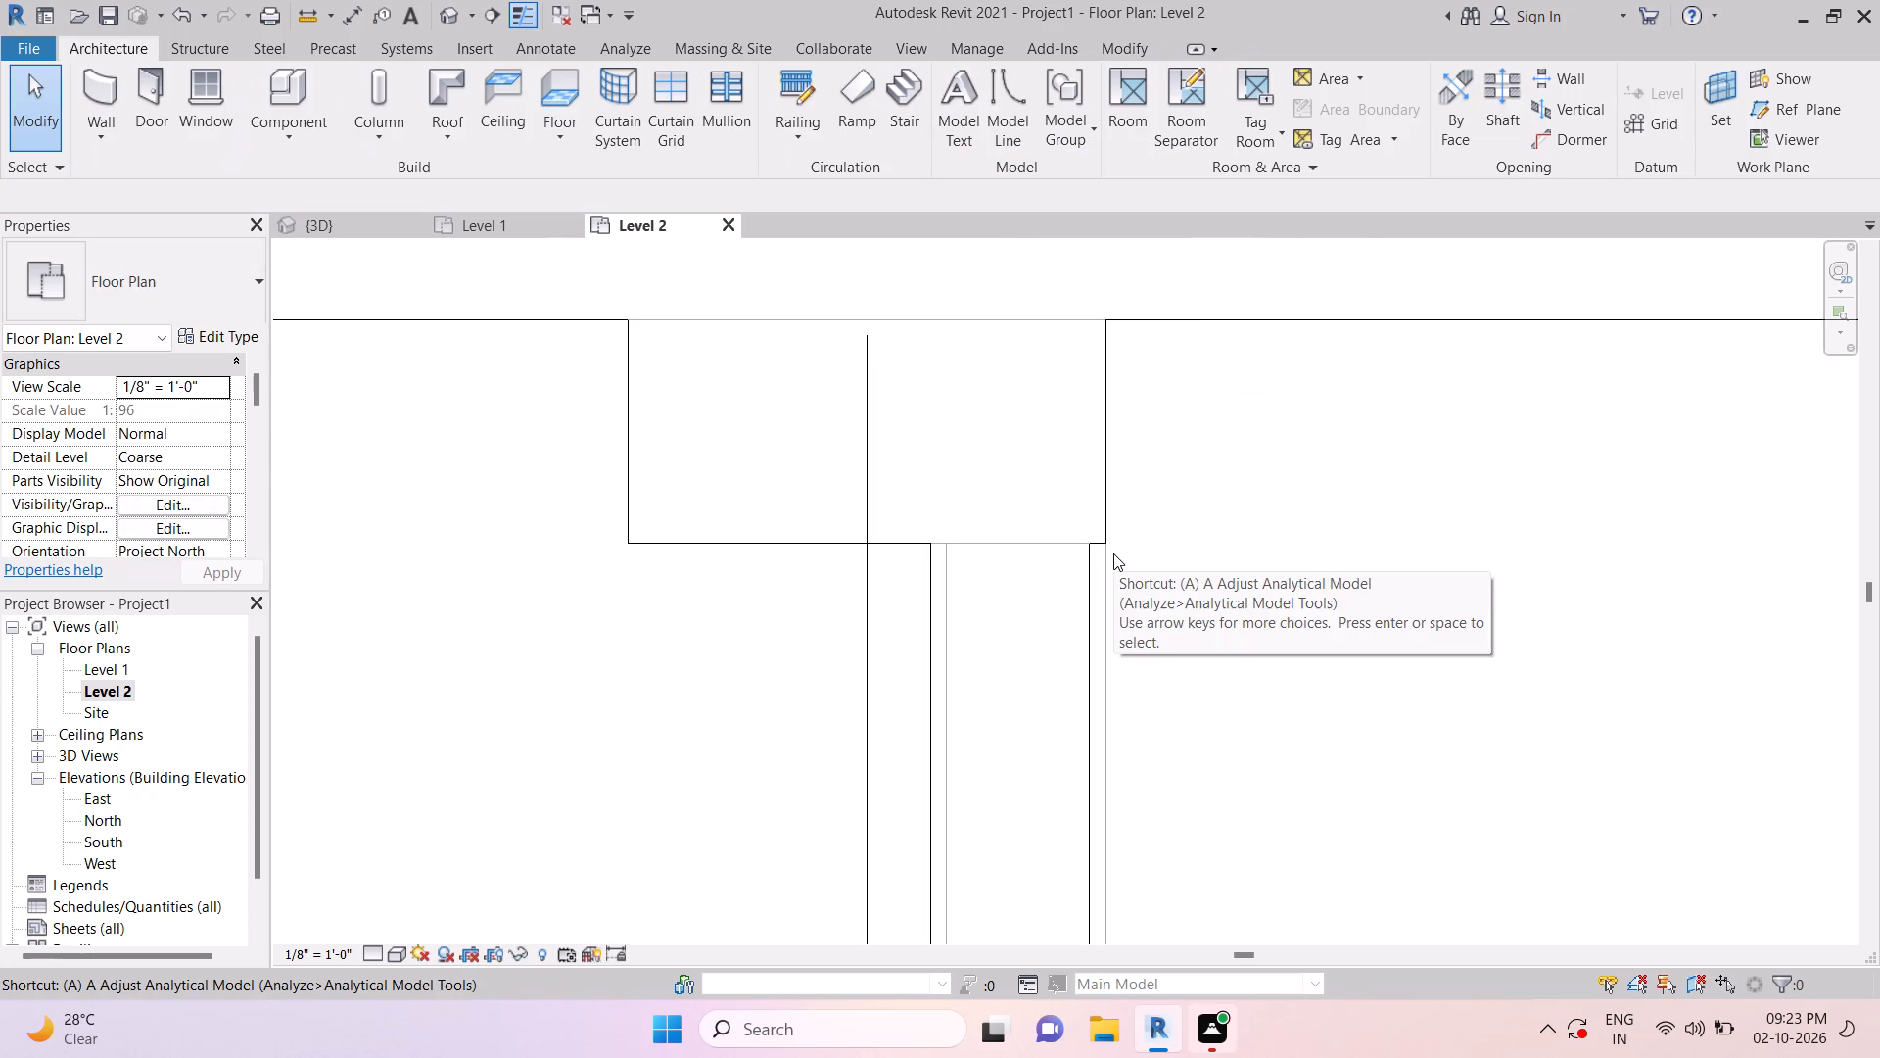
left_click(1104, 516)
left_click(1086, 569)
key("Escape")
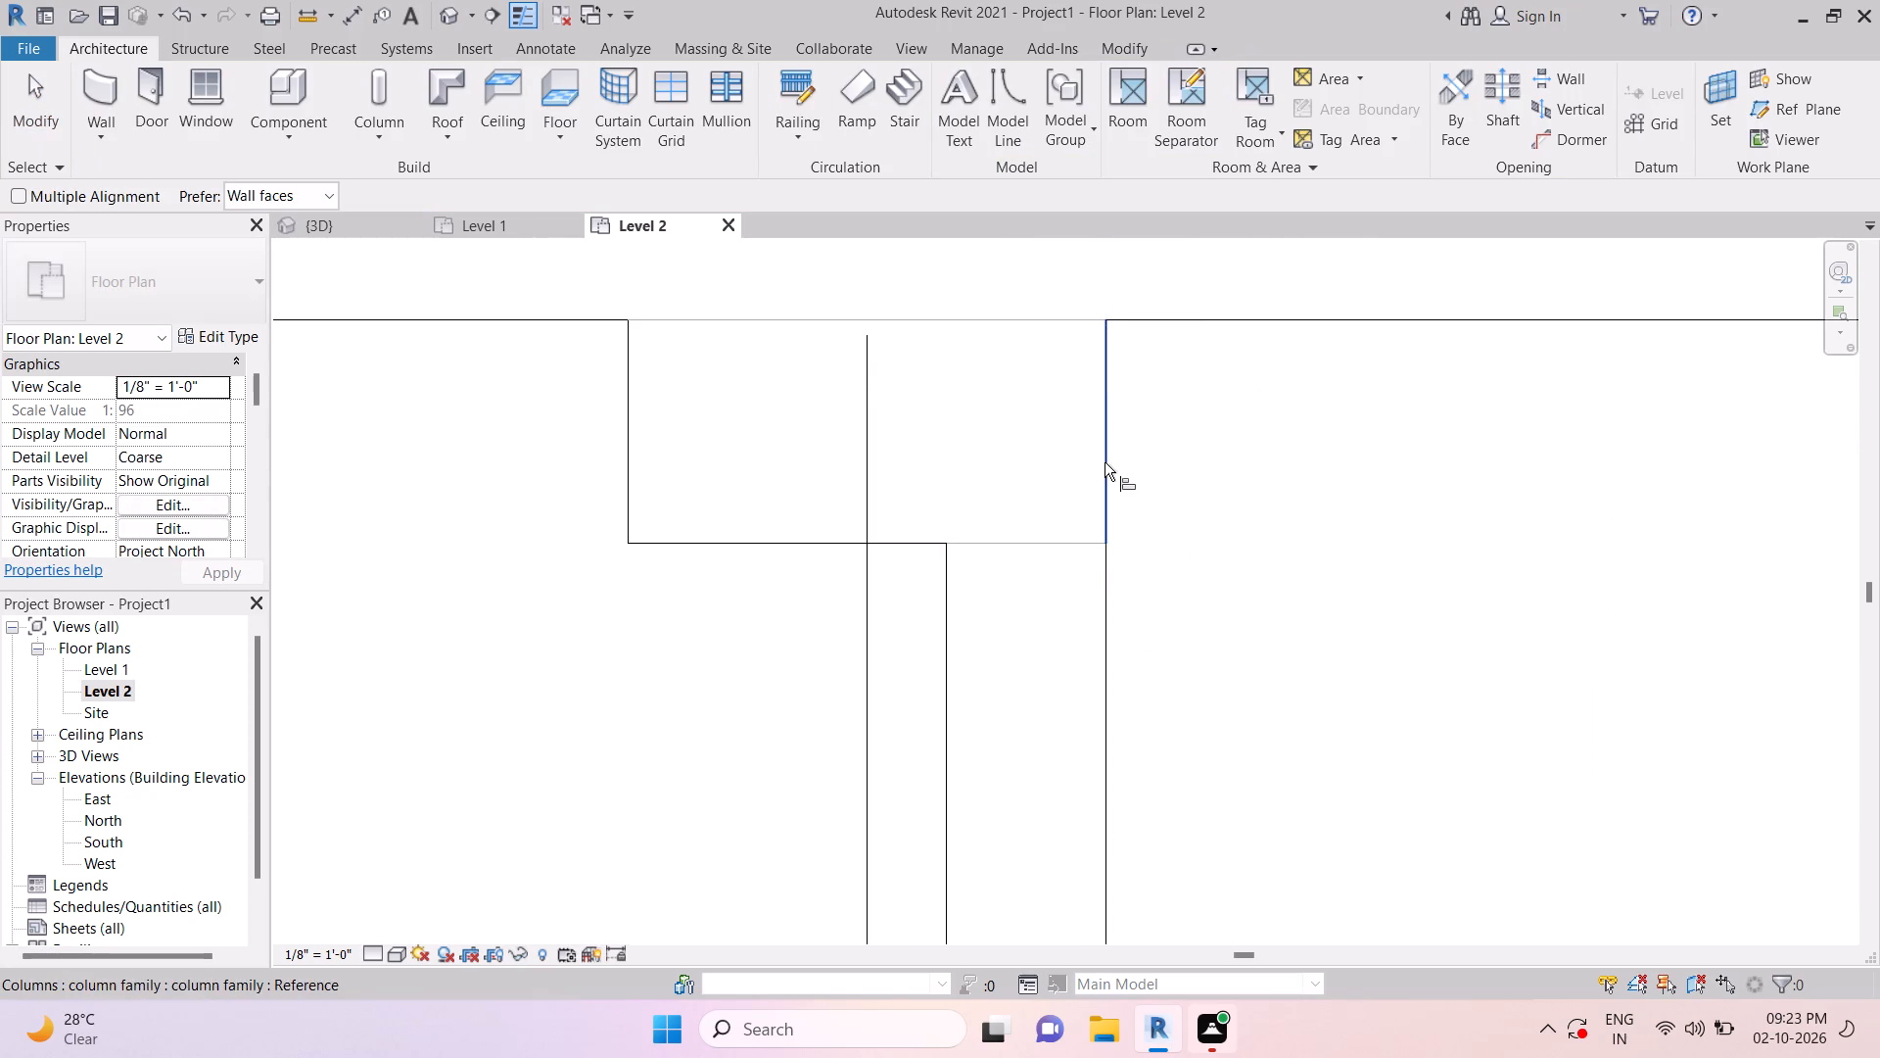
scroll(1104, 462, "down", 5)
key("Escape")
scroll(1107, 462, "down", 5)
key("Escape")
scroll(1057, 552, "down", 3)
scroll(1094, 719, "down", 3)
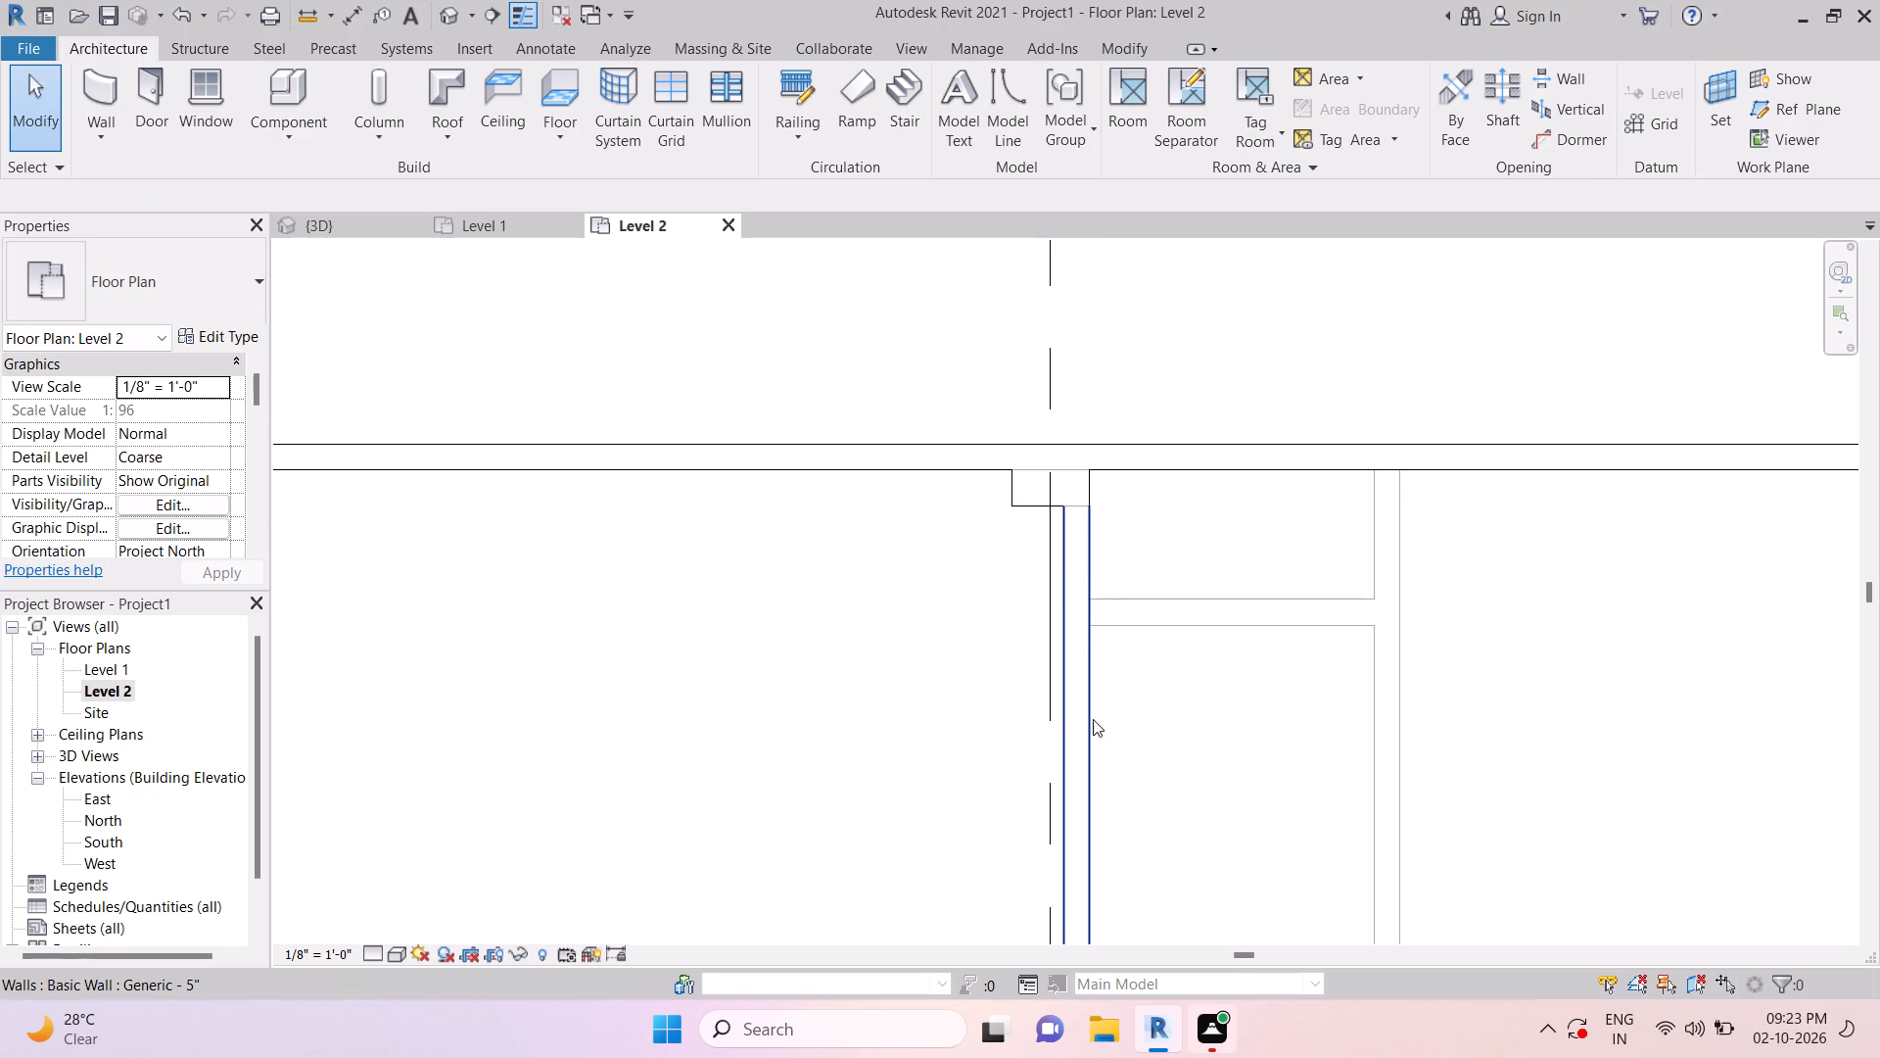
middle_click_drag(1092, 716, 1144, 510)
scroll(1145, 508, "down", 3)
key("Escape")
key("Escape")
key("Escape")
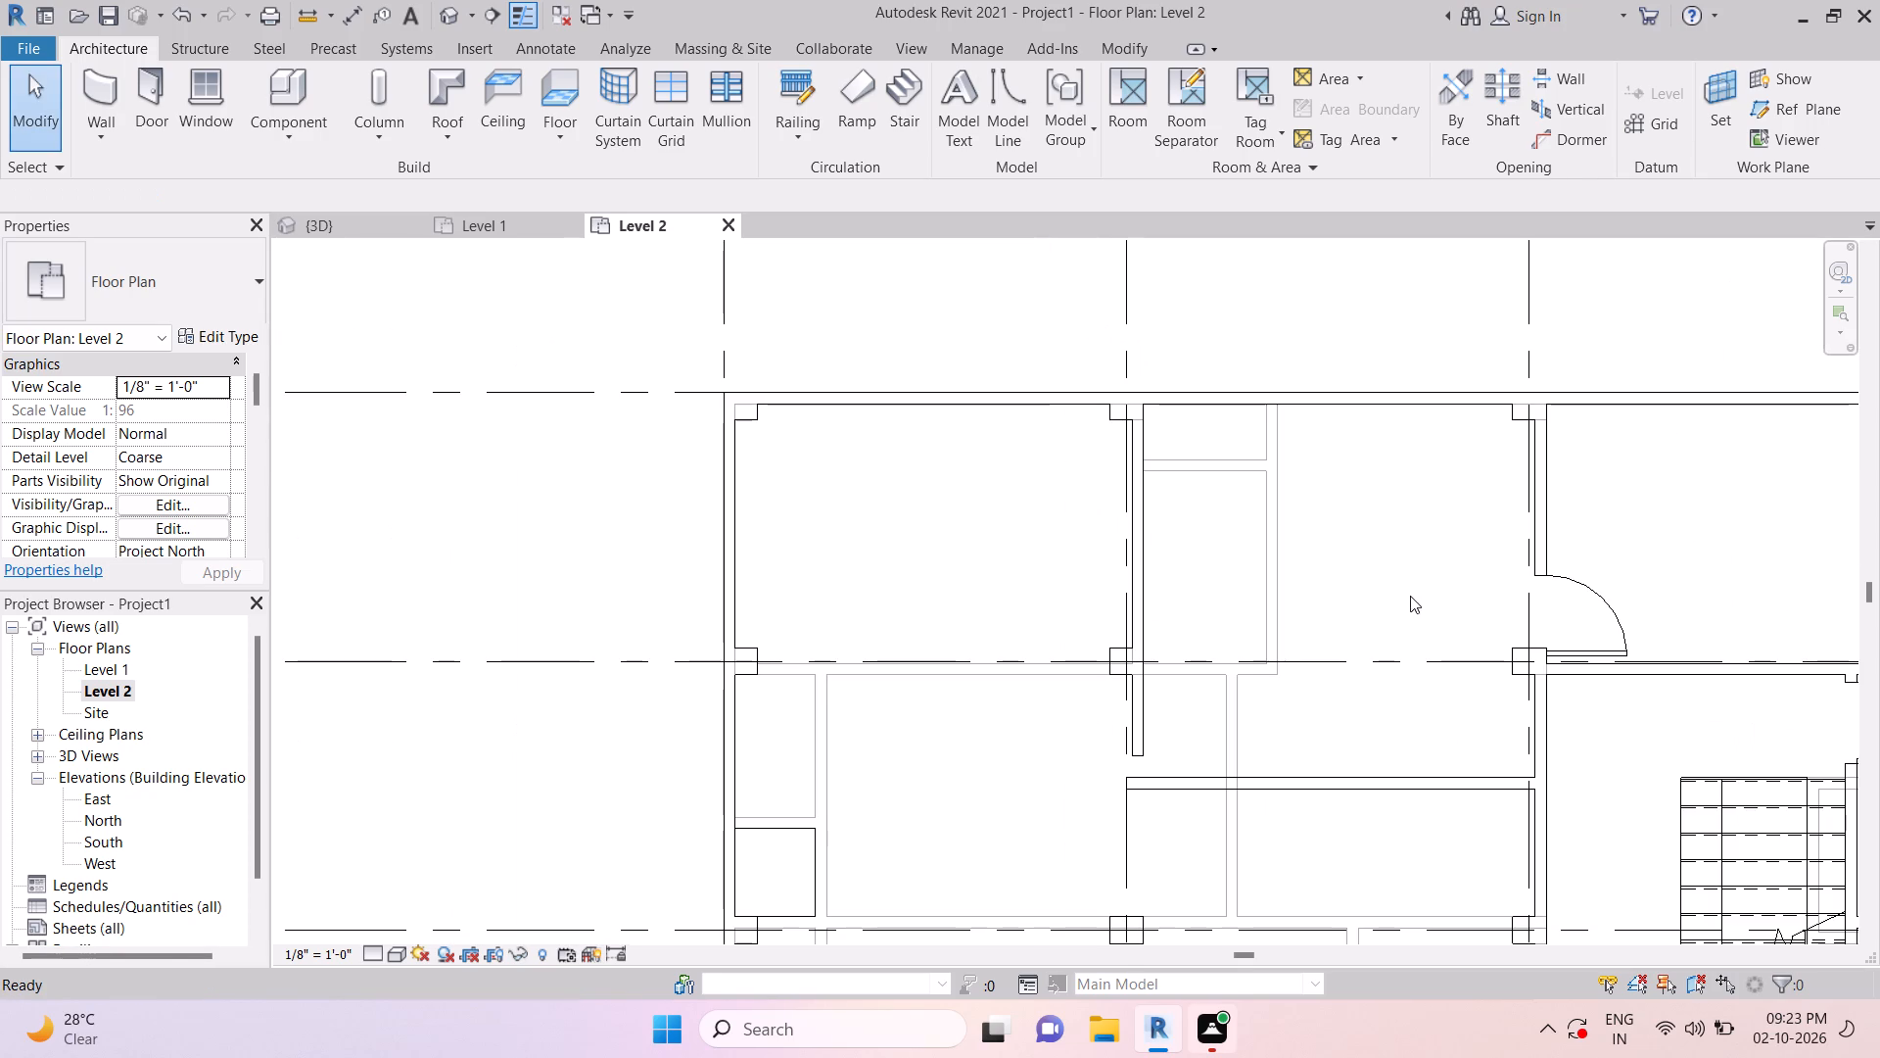
key("Escape")
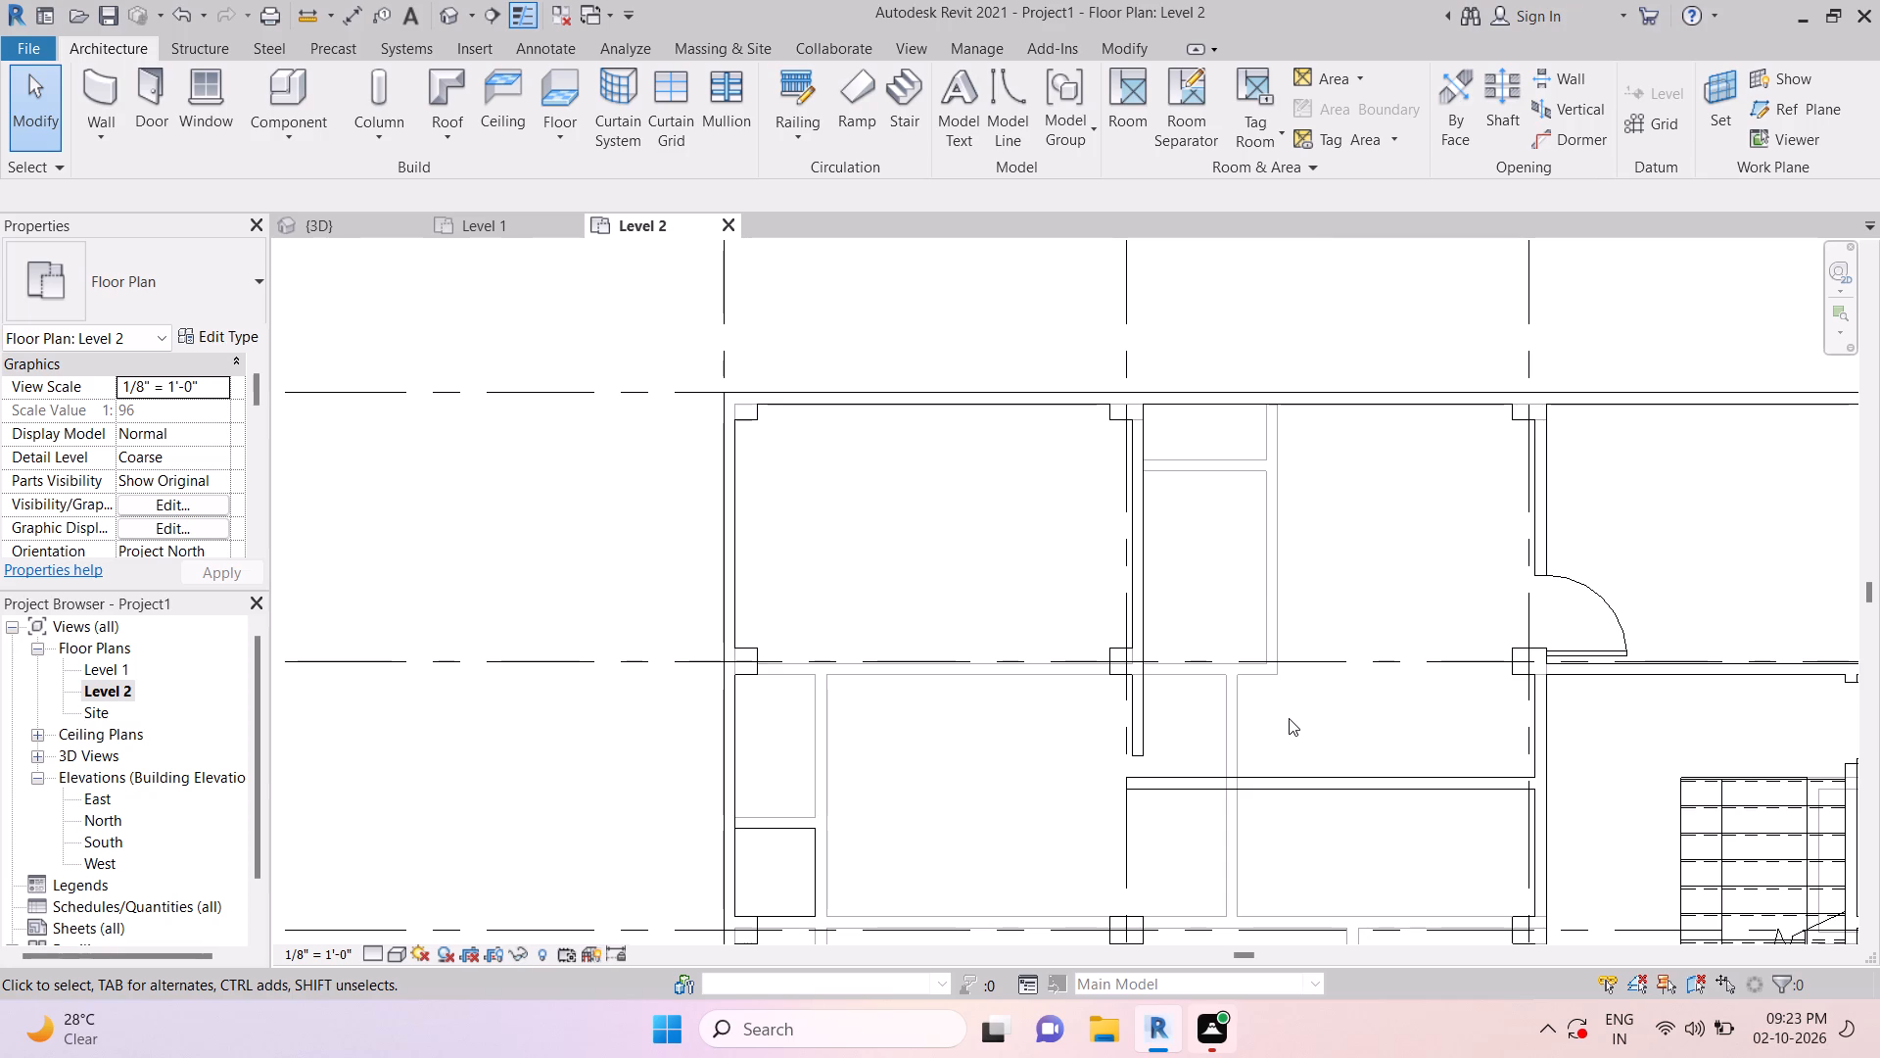
key("Escape")
key("Escape")
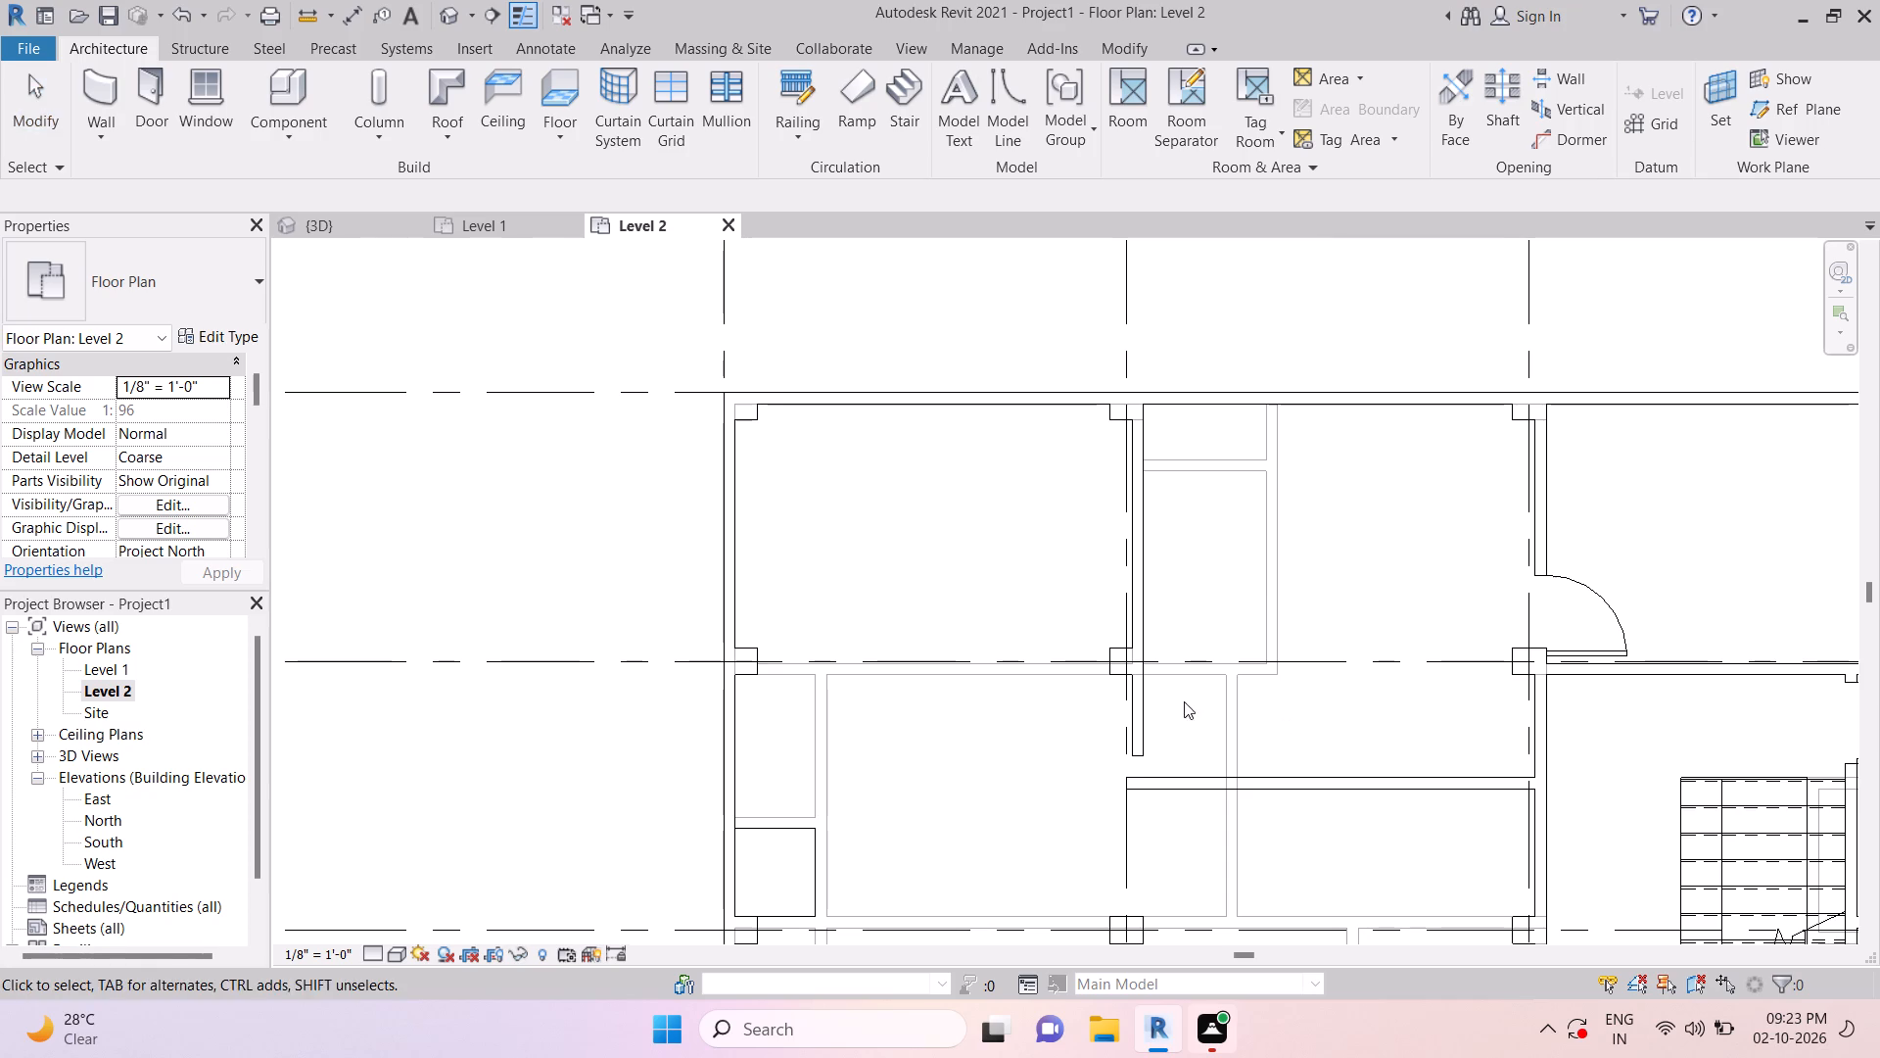
Align the free end of the grid 2 wall with the grid 7 side face of the partition between grids 7 and 8.
middle_click_drag(1184, 701, 1201, 661)
key("Escape")
key("Escape")
key("Escape")
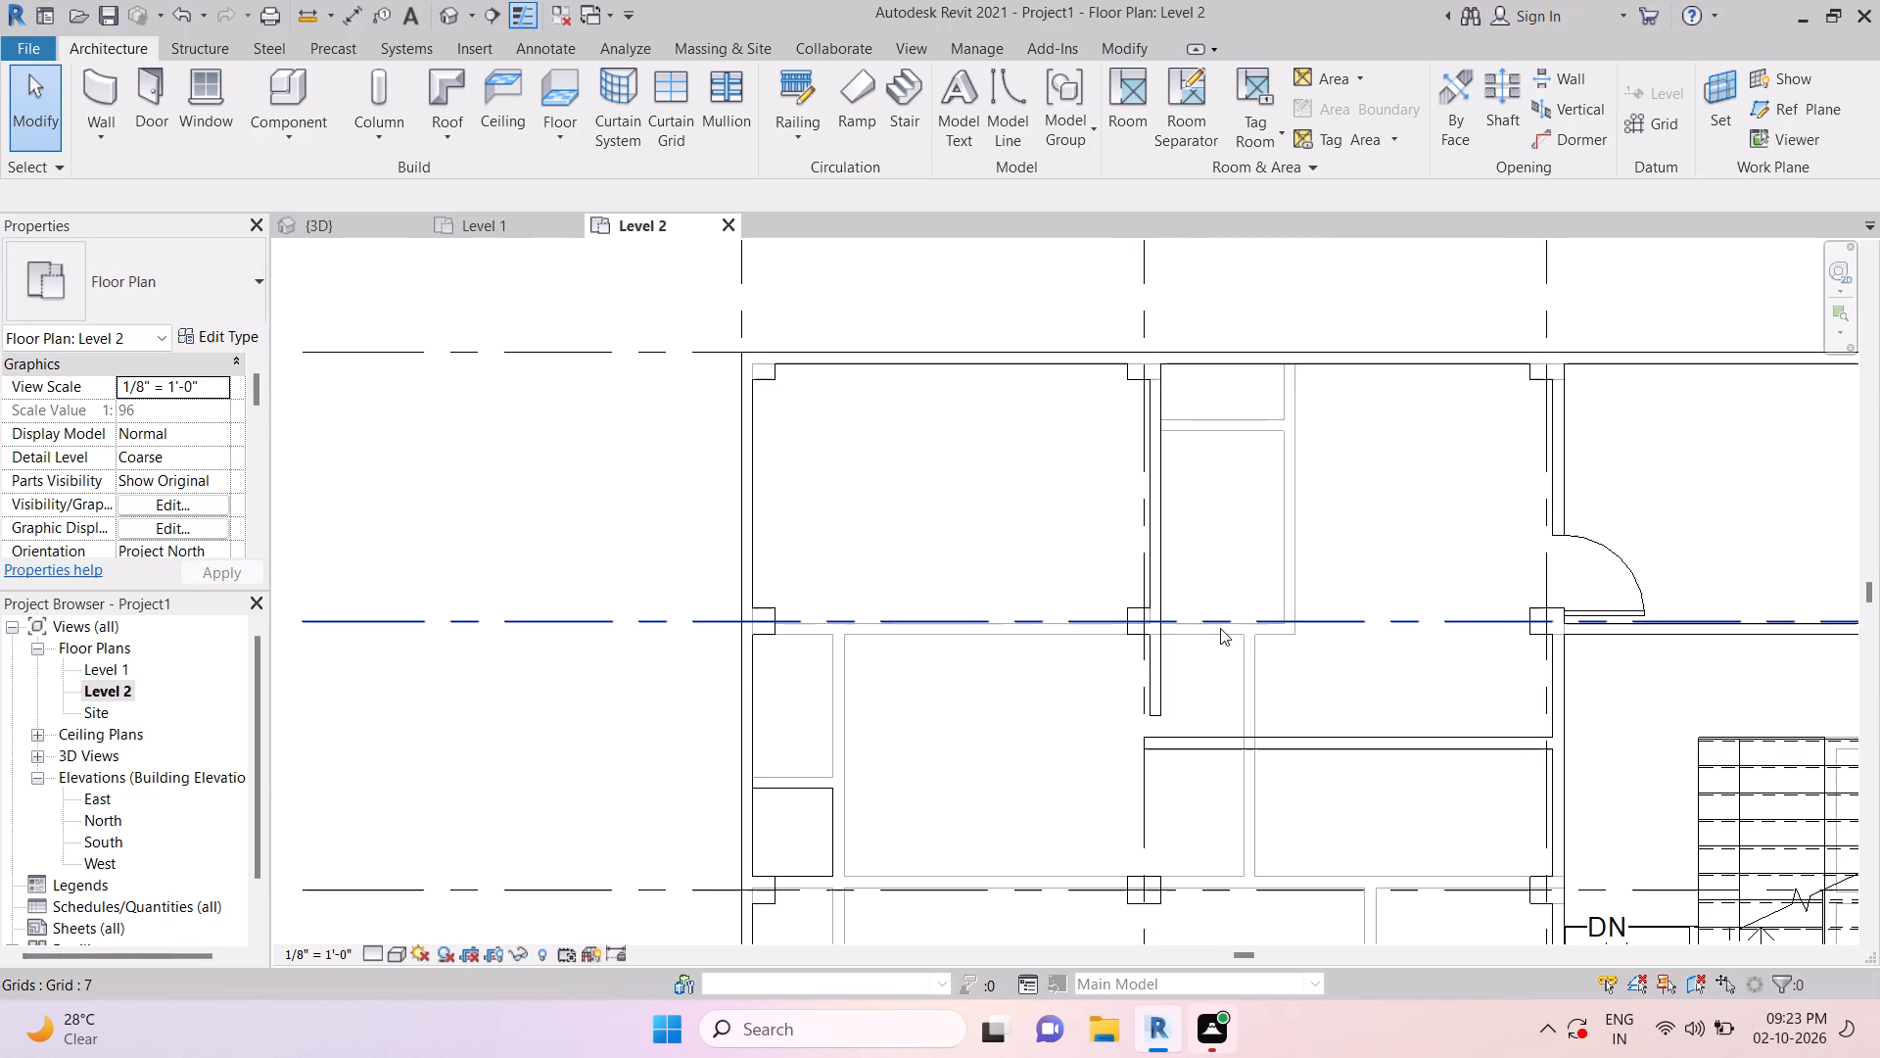
key("Escape")
scroll(1249, 682, "down", 3)
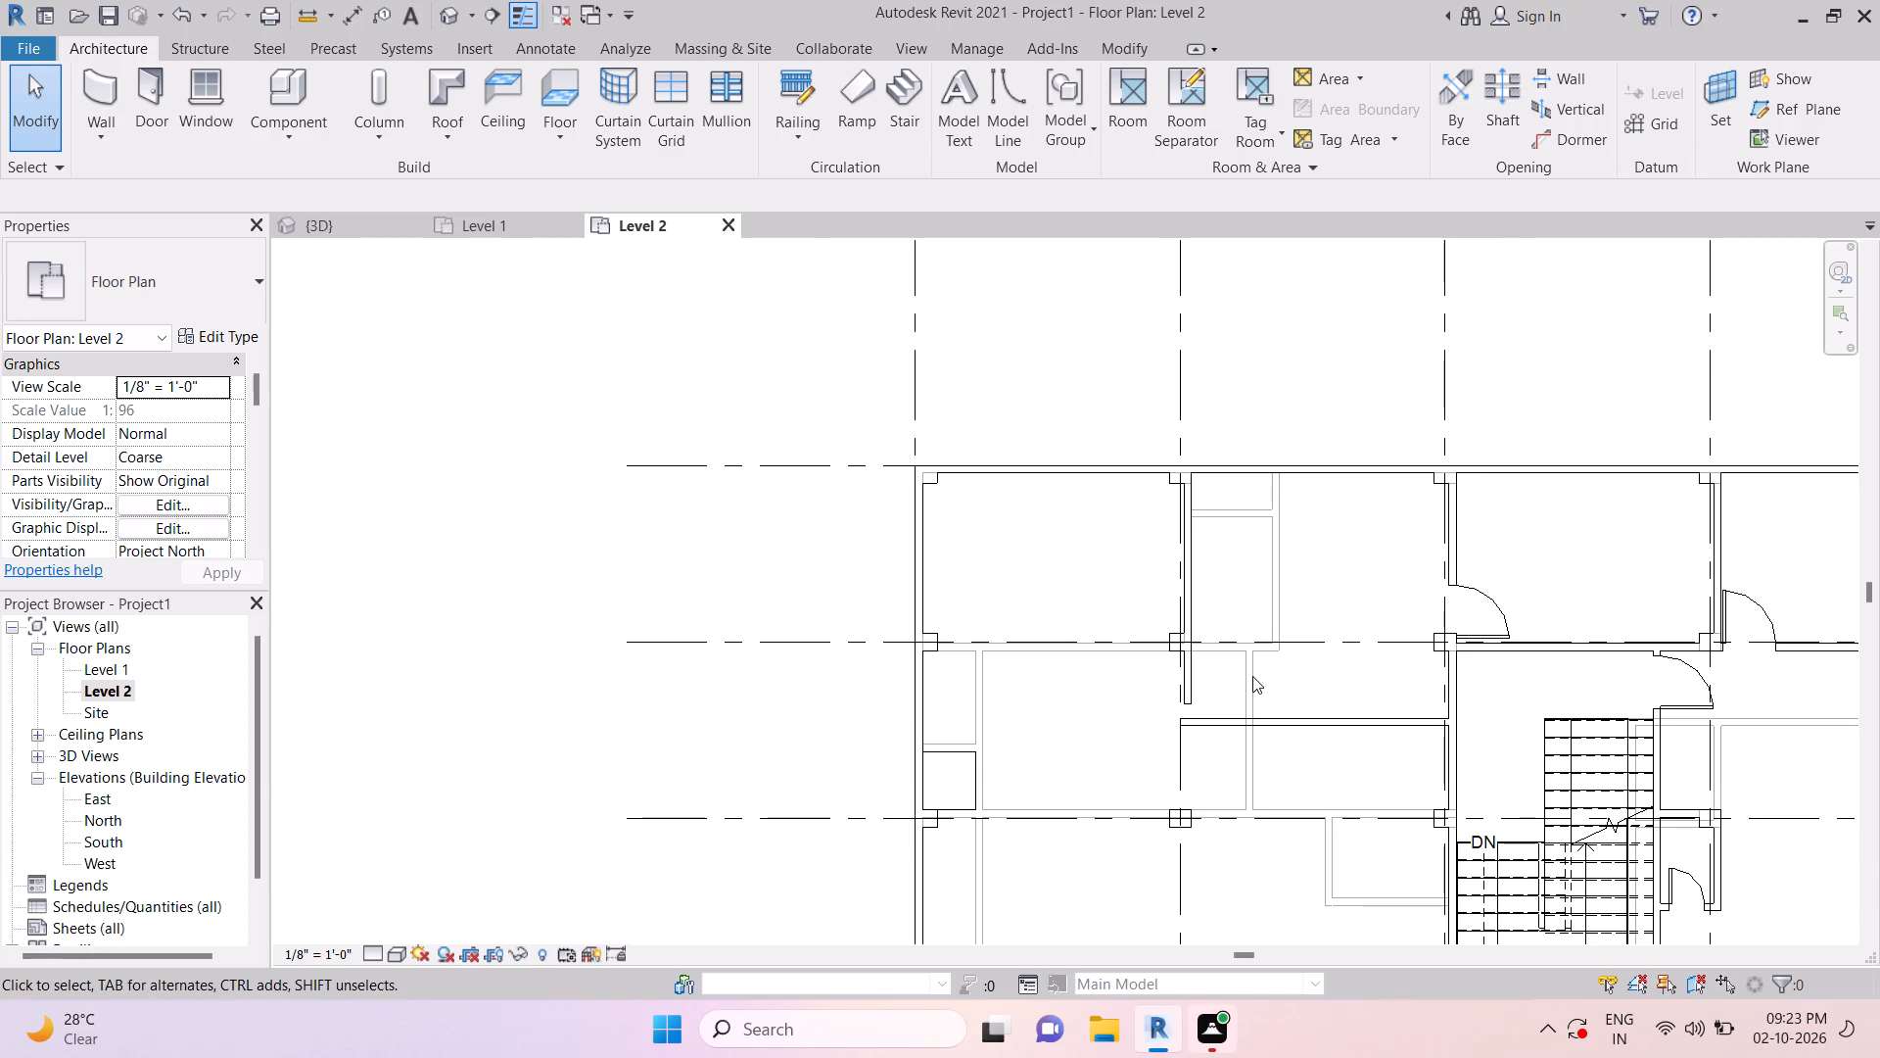
key("Escape")
scroll(1371, 508, "down", 2)
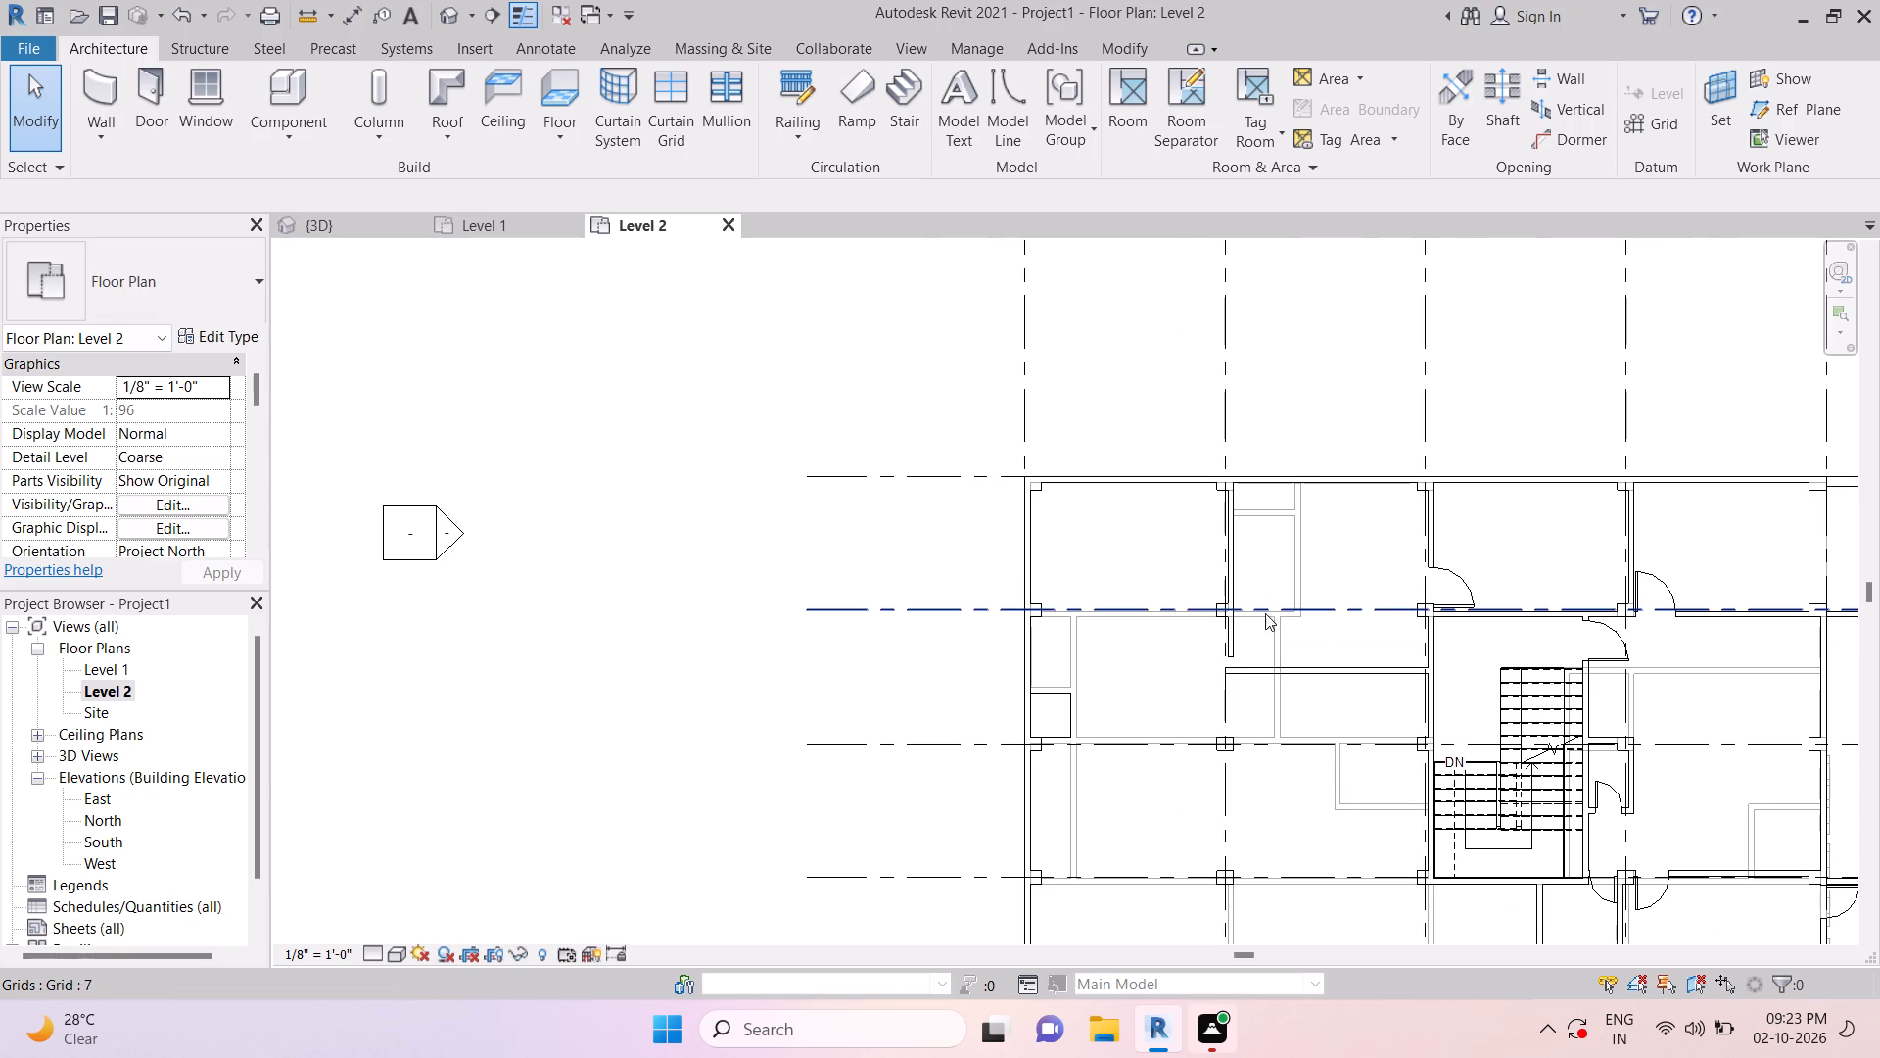
scroll(1230, 661, "up", 4)
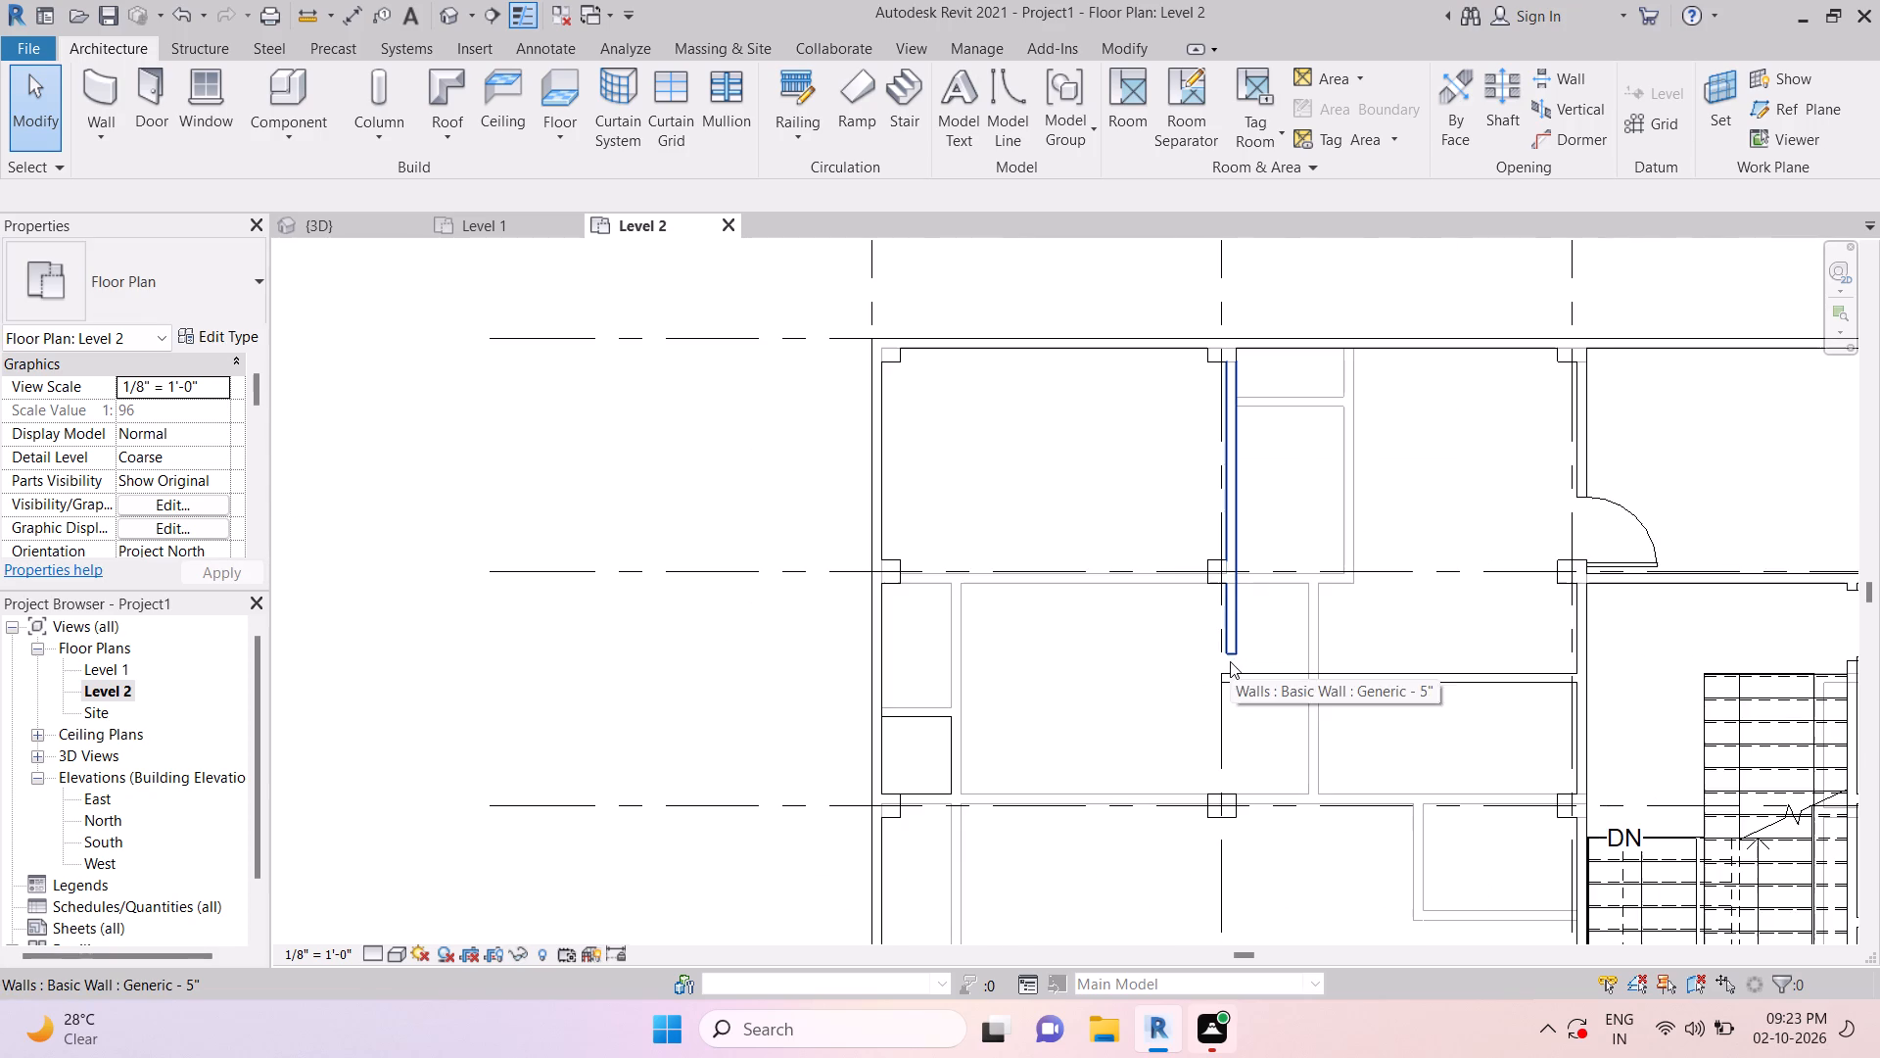
scroll(1235, 665, "up", 5)
key("Escape")
key("Escape")
key("Escape")
key("a")
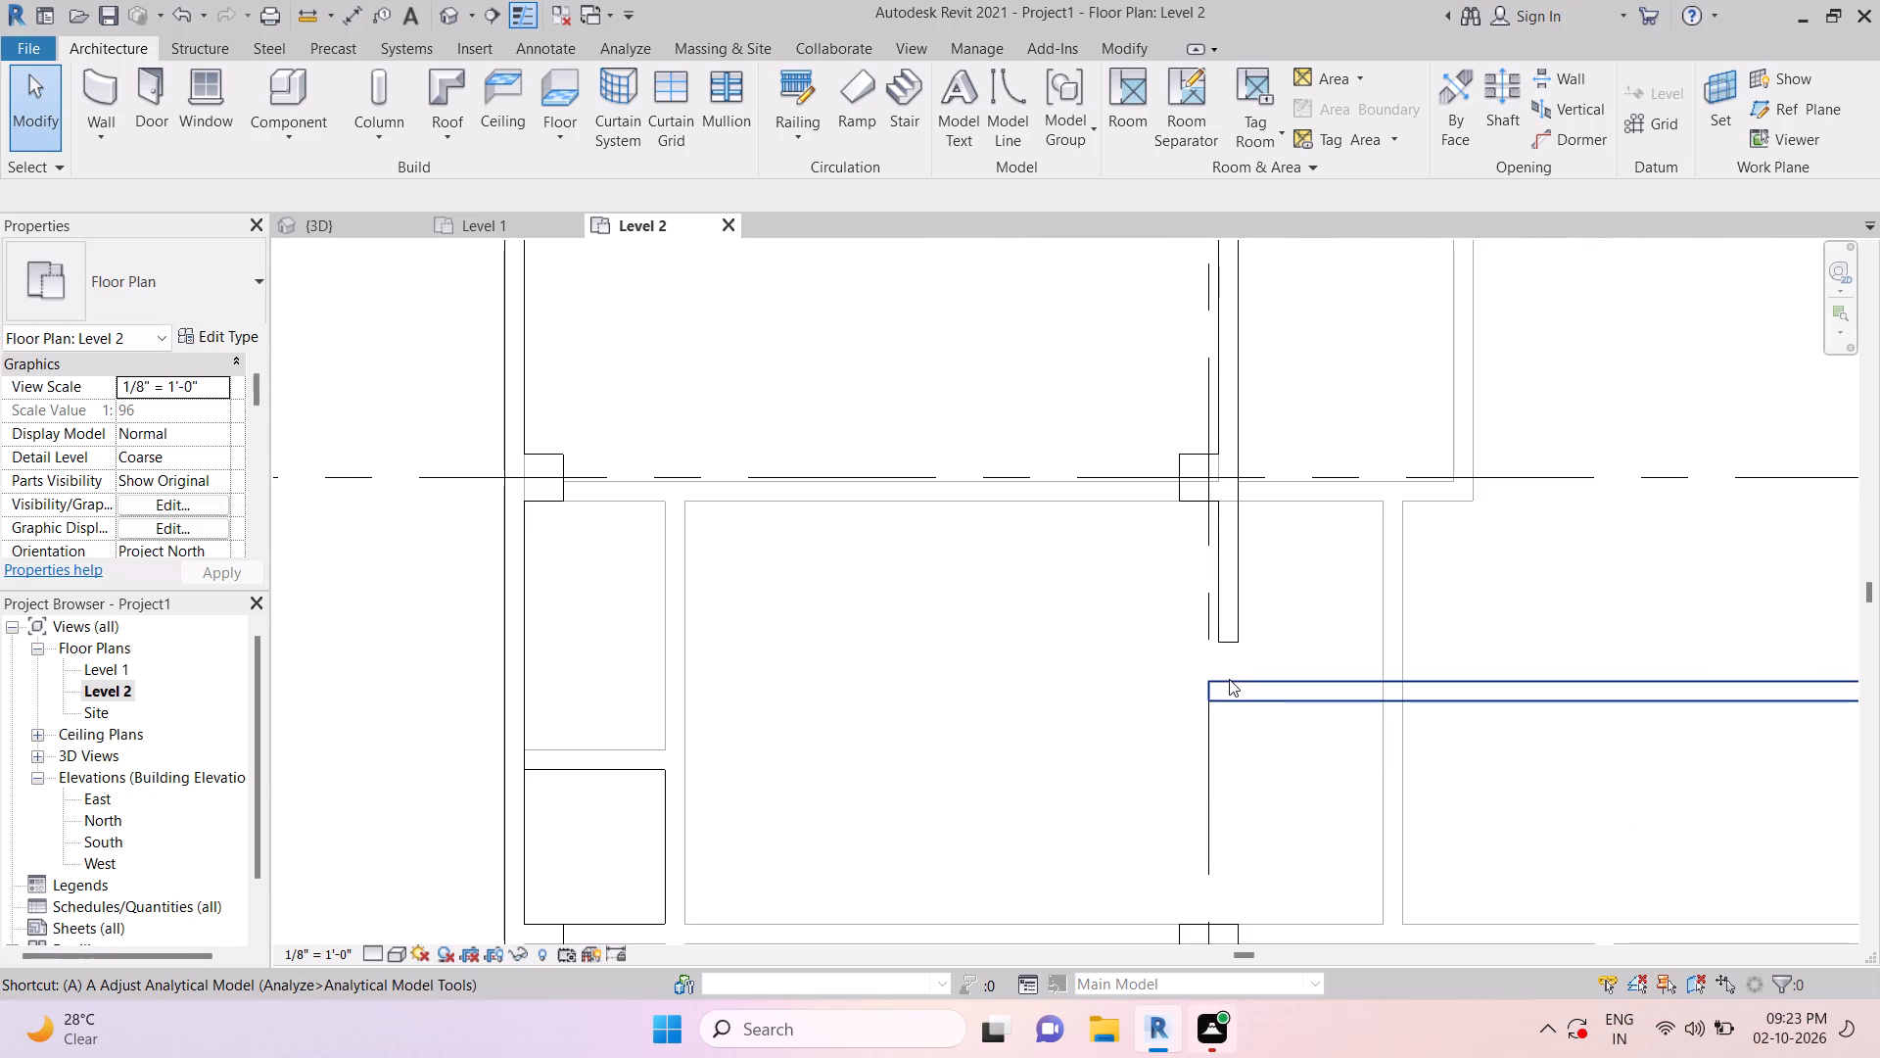
key("l")
left_click(1229, 678)
left_click(1229, 645)
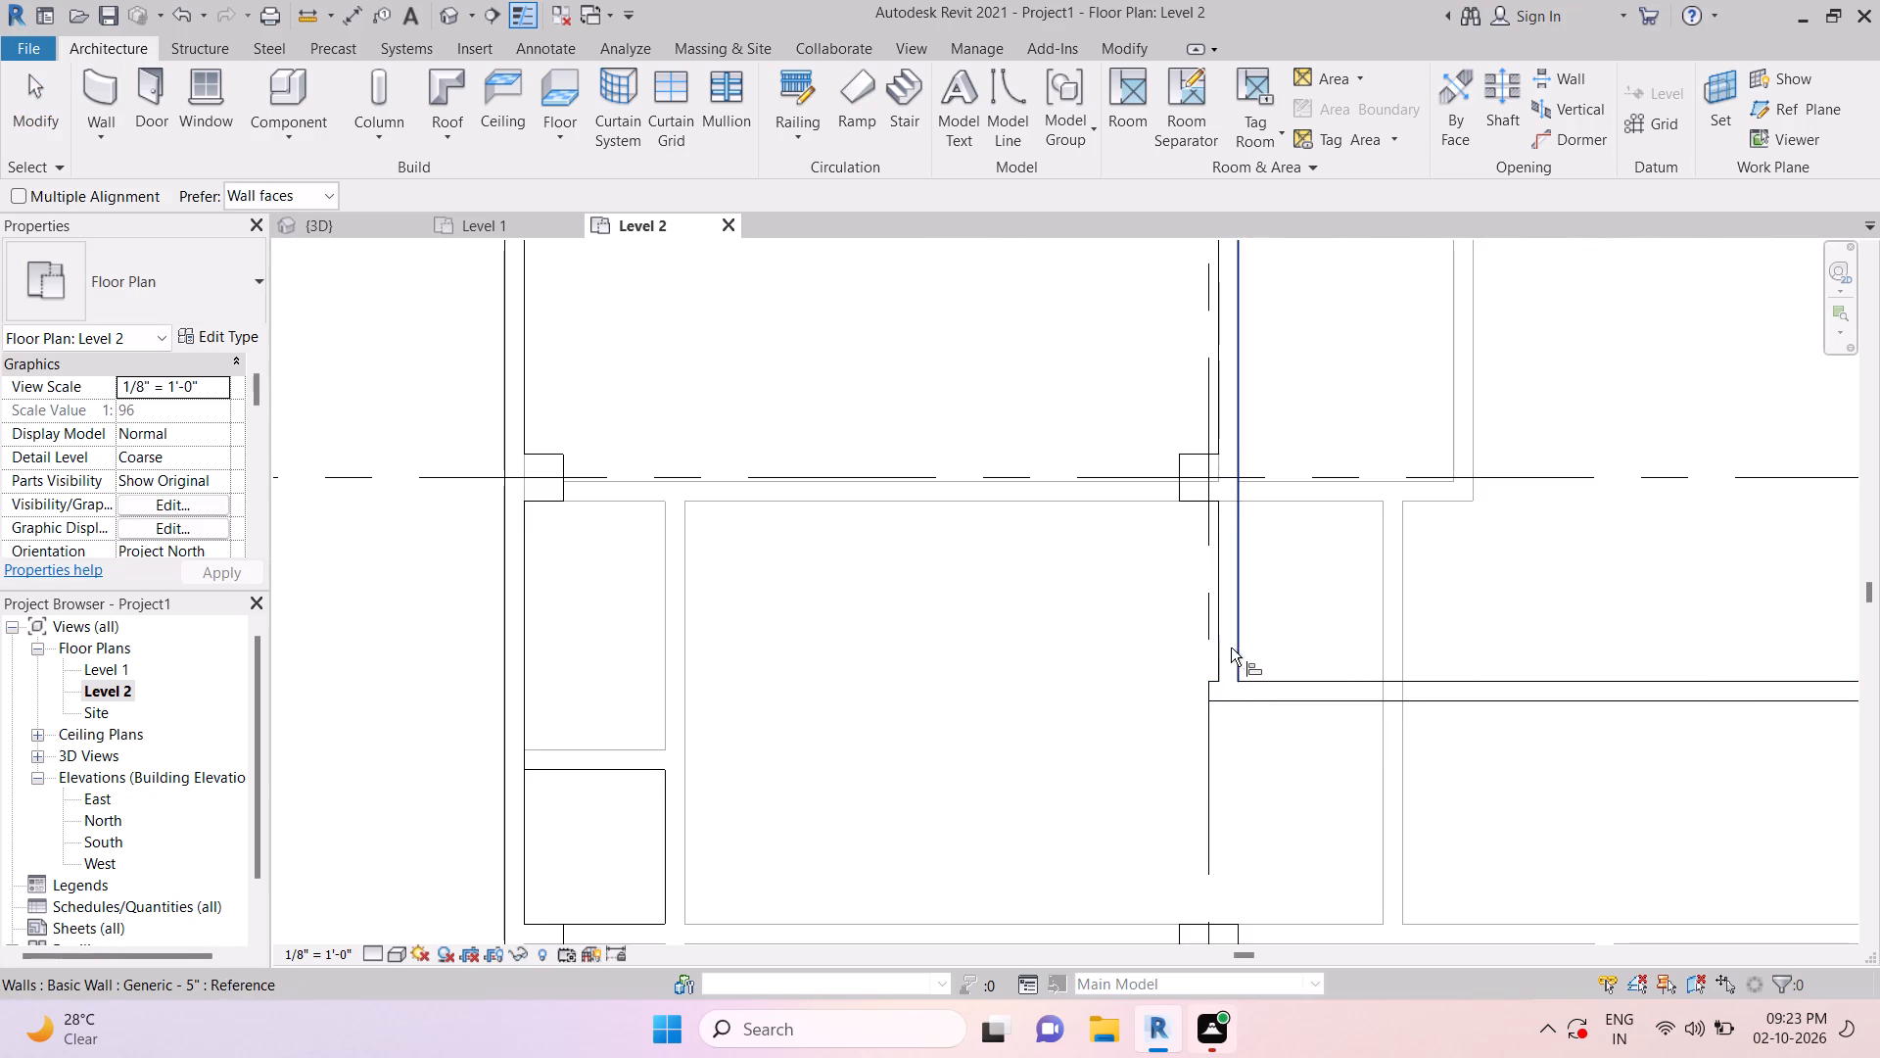
key("Escape")
key("Escape")
Align the partition's end at grid 2 flush with the grid 2 wall's face on the grid 1 side.
scroll(1221, 692, "up", 3)
key("Escape")
key("Escape")
key("Escape")
key("Escape")
key("a")
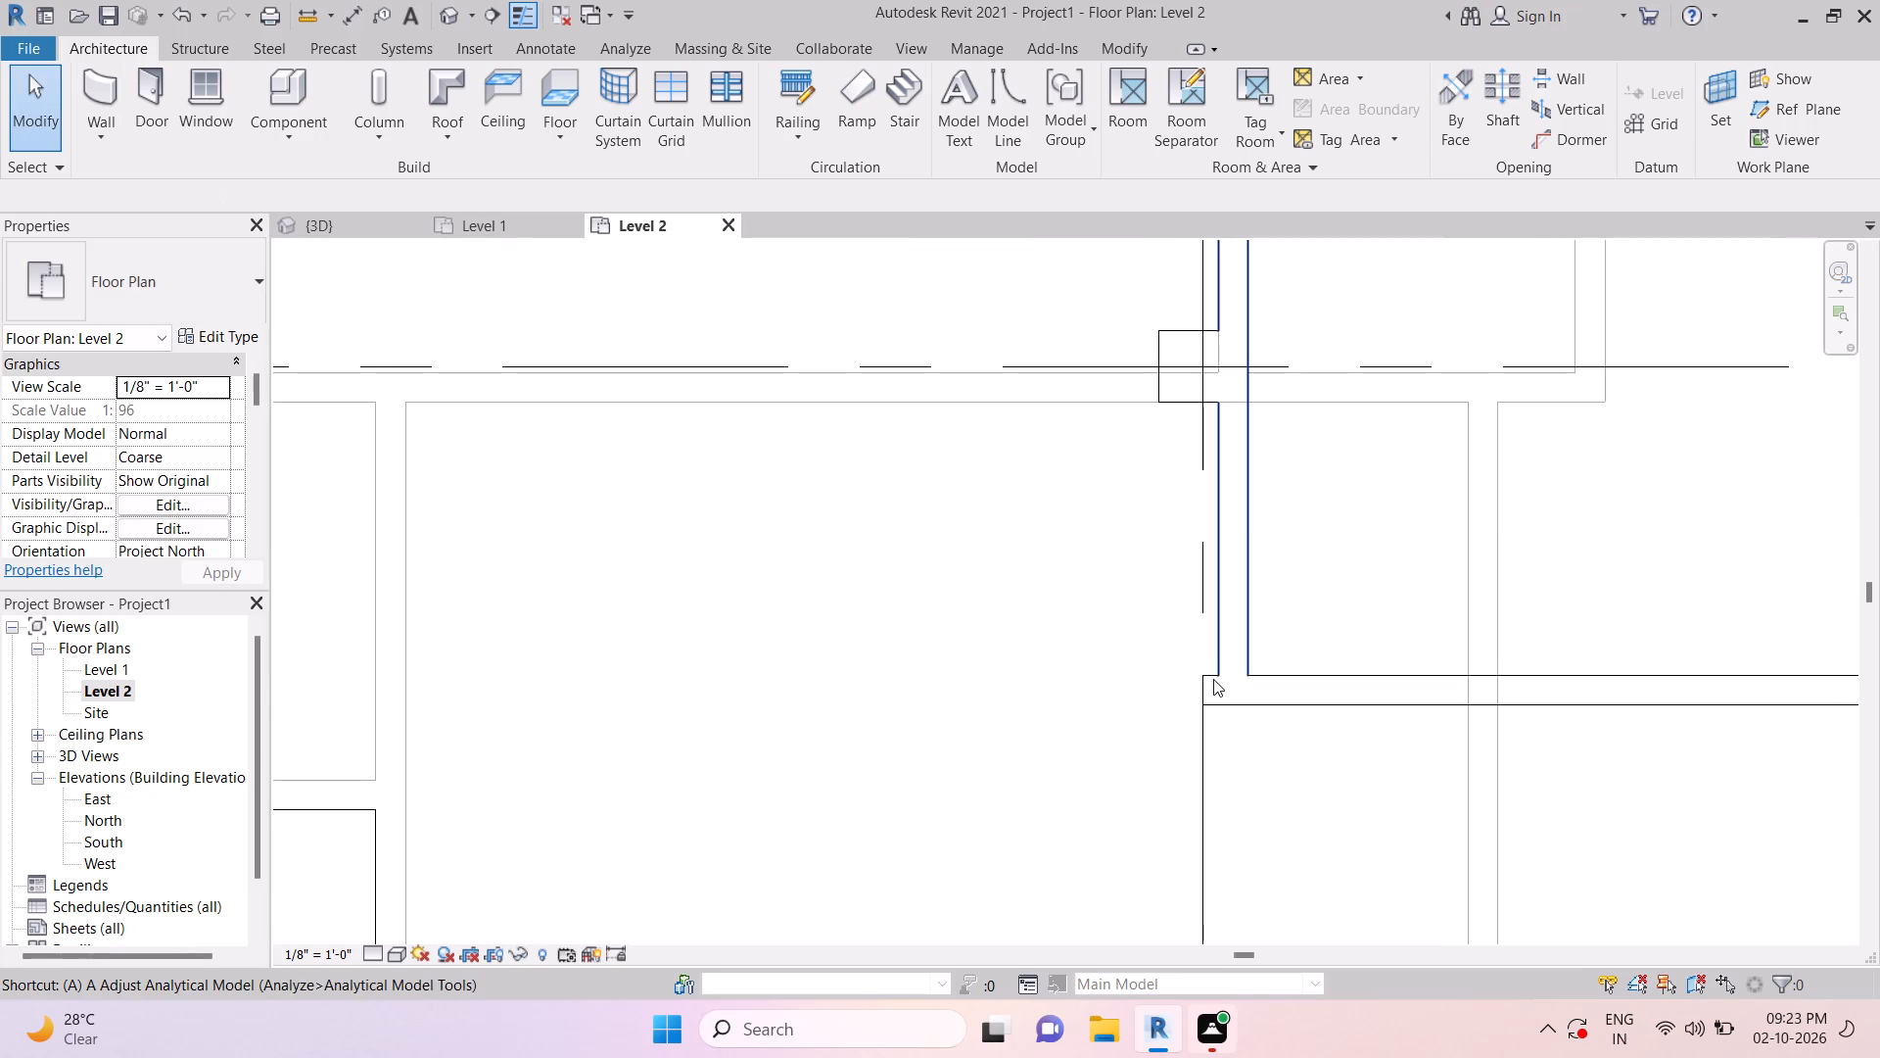
key("l")
left_click(1217, 640)
scroll(1209, 685, "up", 6)
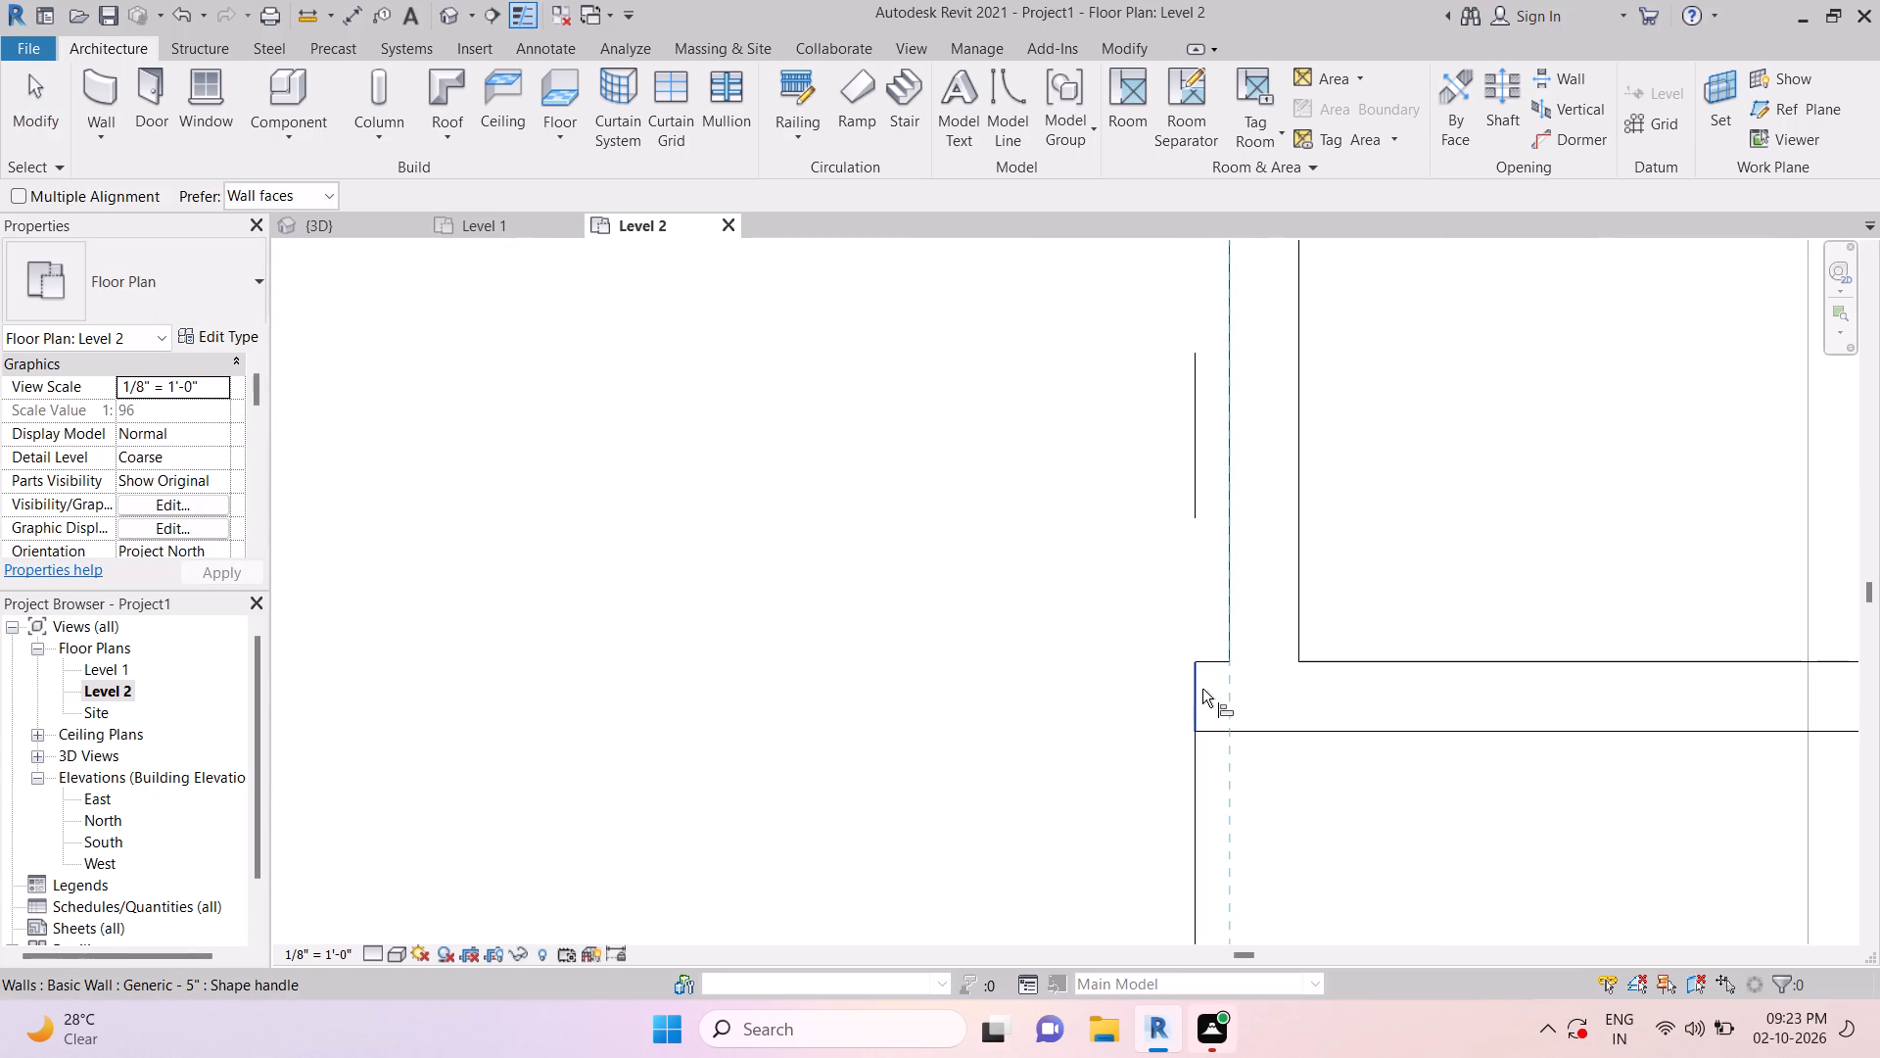
left_click(1201, 689)
key("Escape")
scroll(1261, 623, "down", 14)
key("Escape")
key("Escape")
key("Escape")
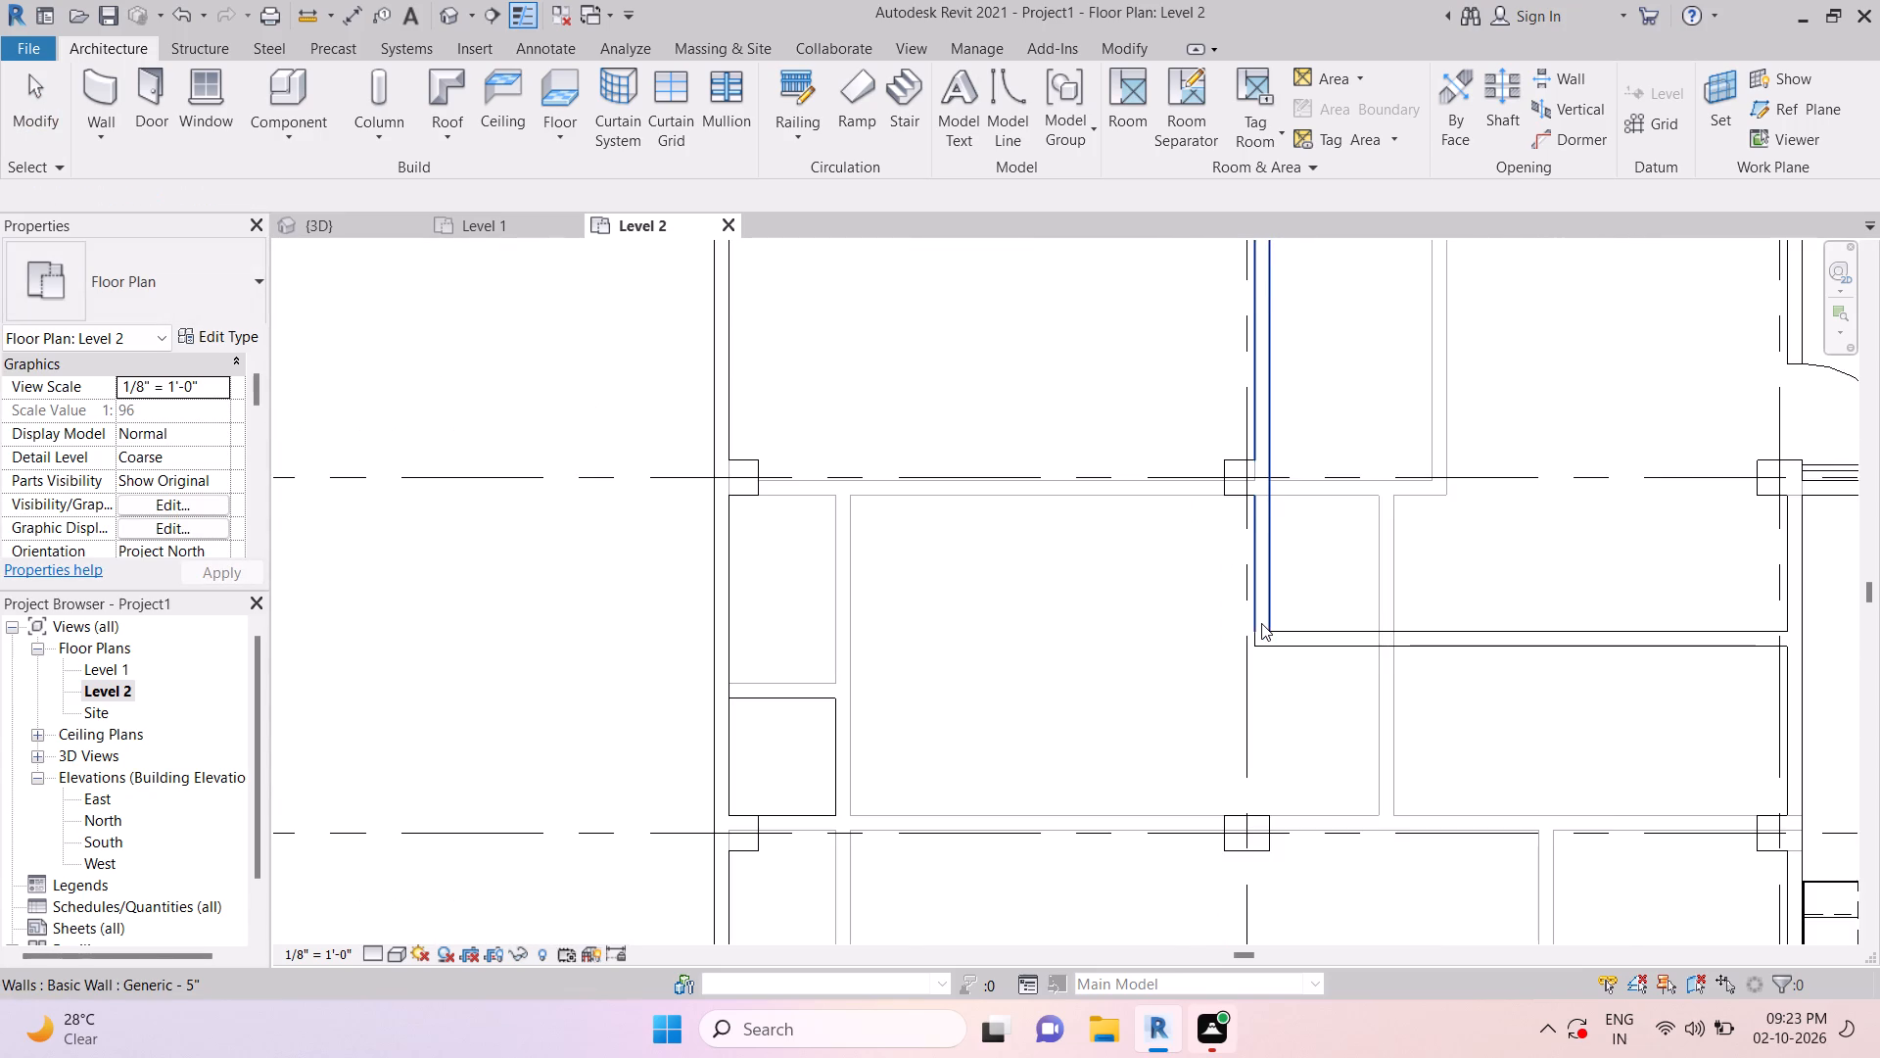
Nudge the partition between grids 2 and 3 three increments toward grid 8.
scroll(1324, 644, "down", 3)
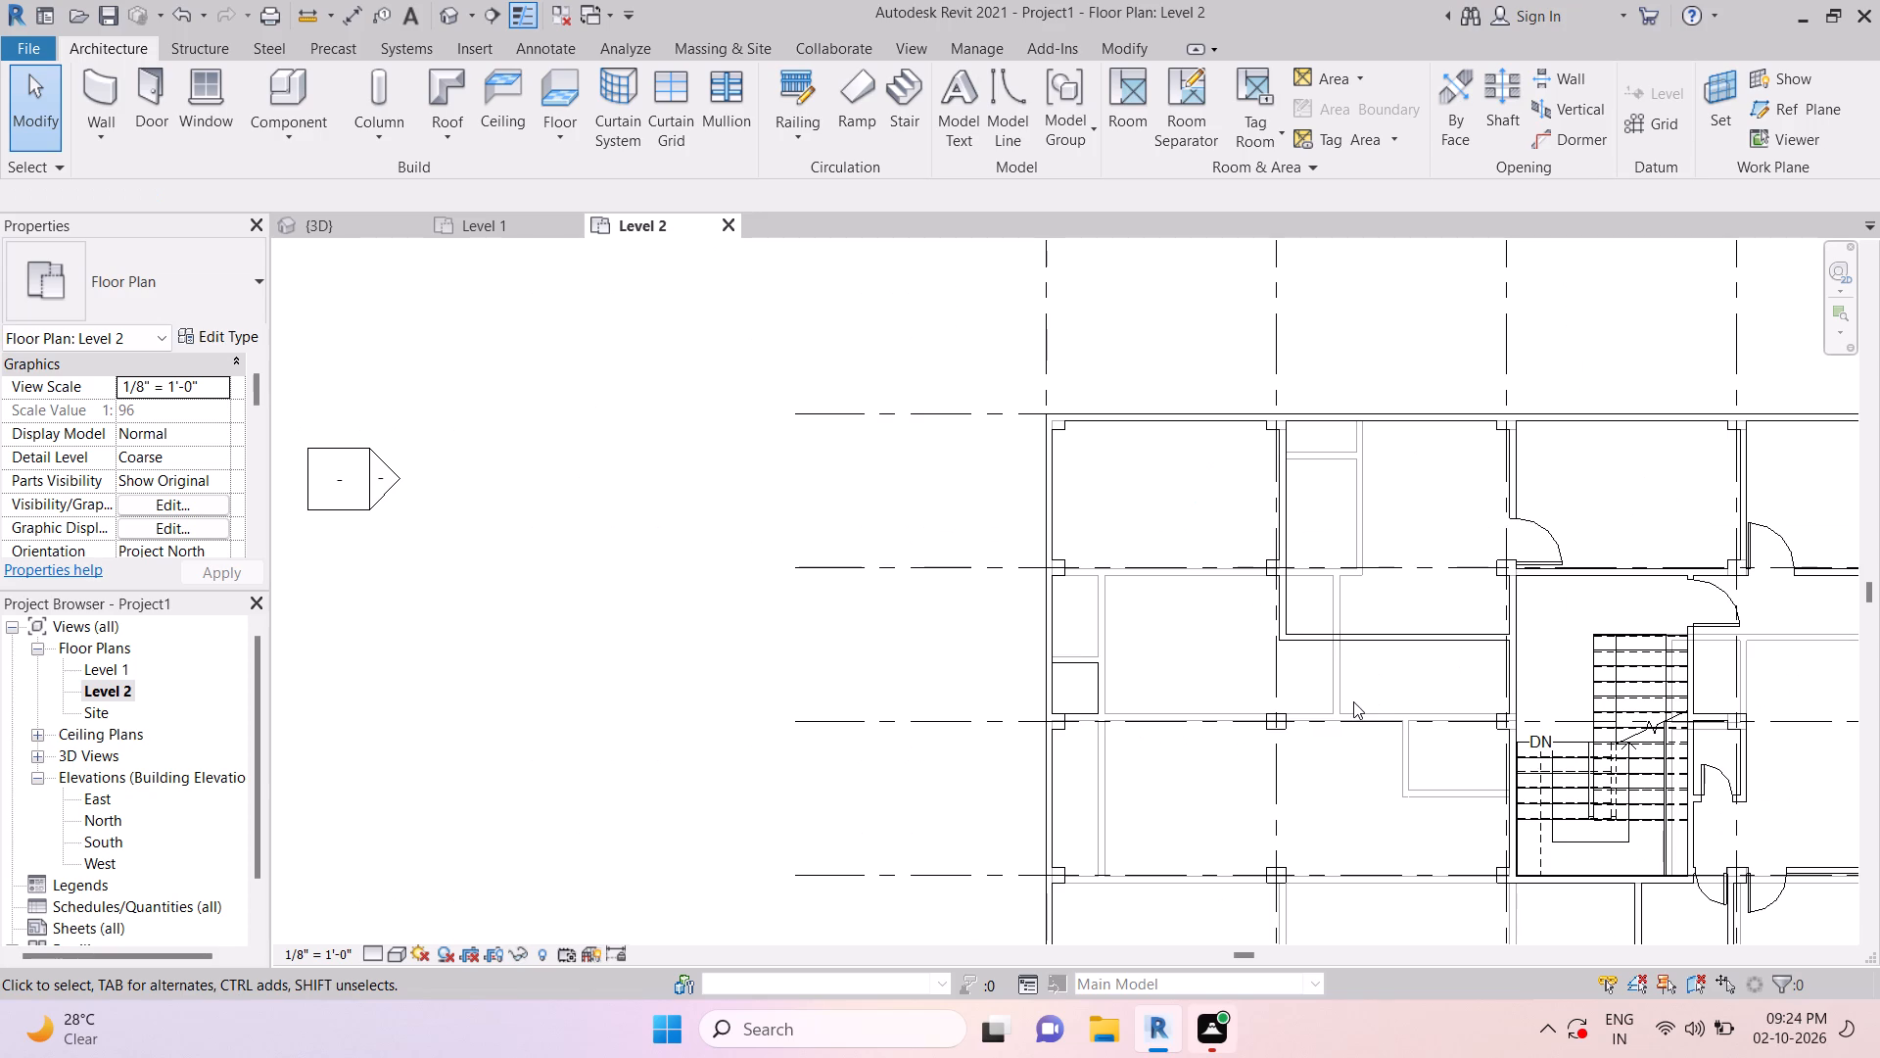
left_click(1407, 646)
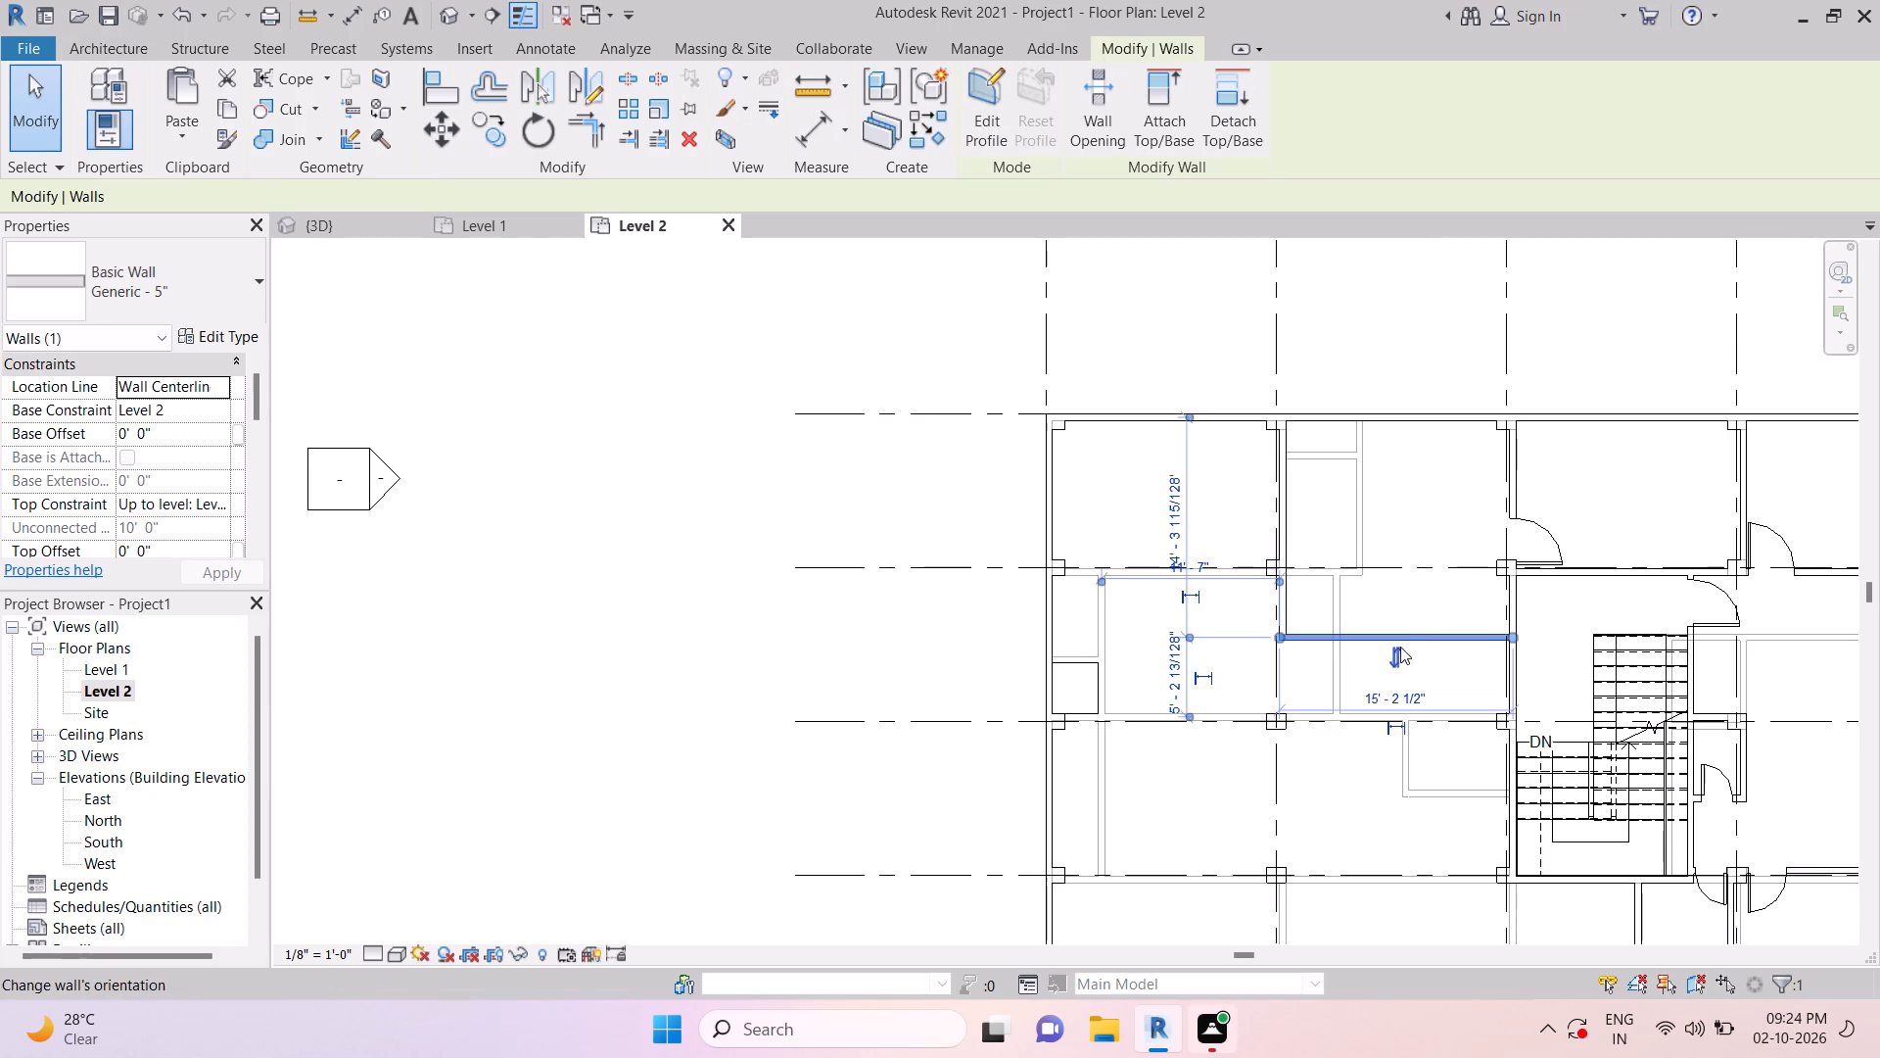
key("Down")
key("Down")
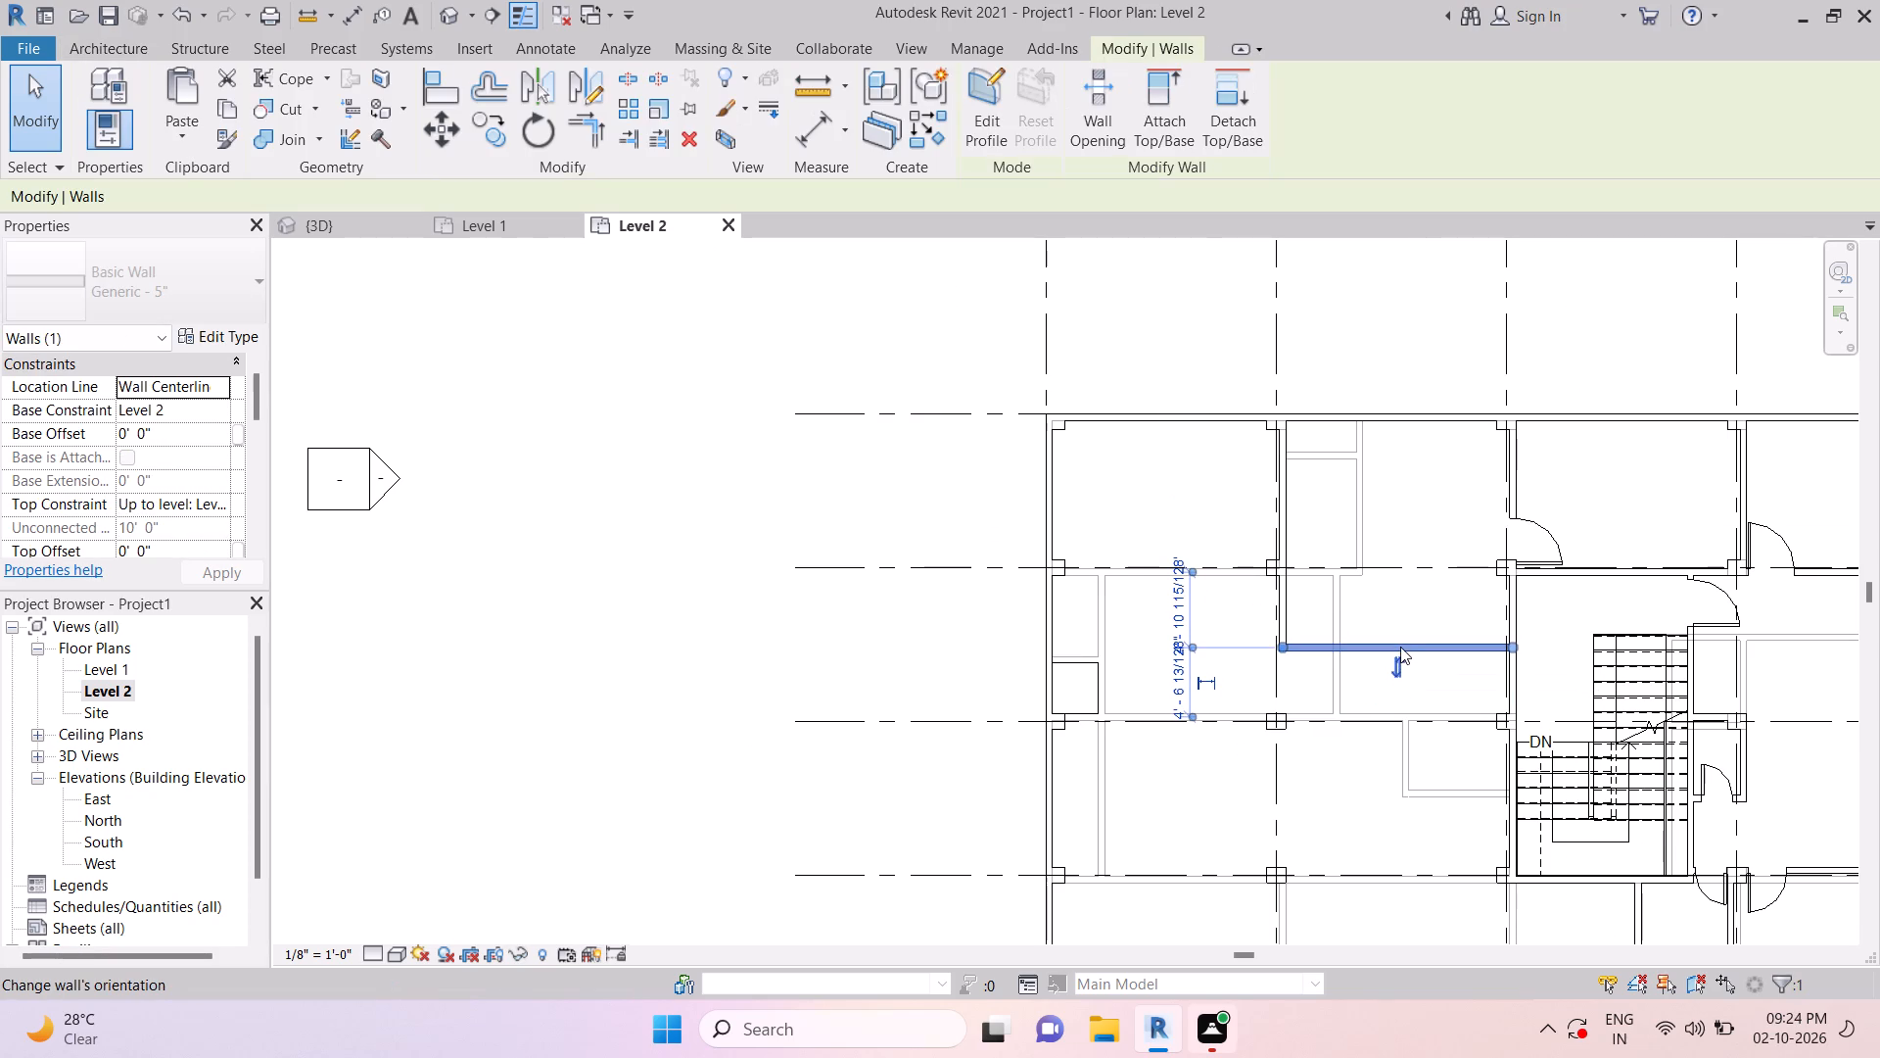
key("Down")
key("Escape")
key("Escape")
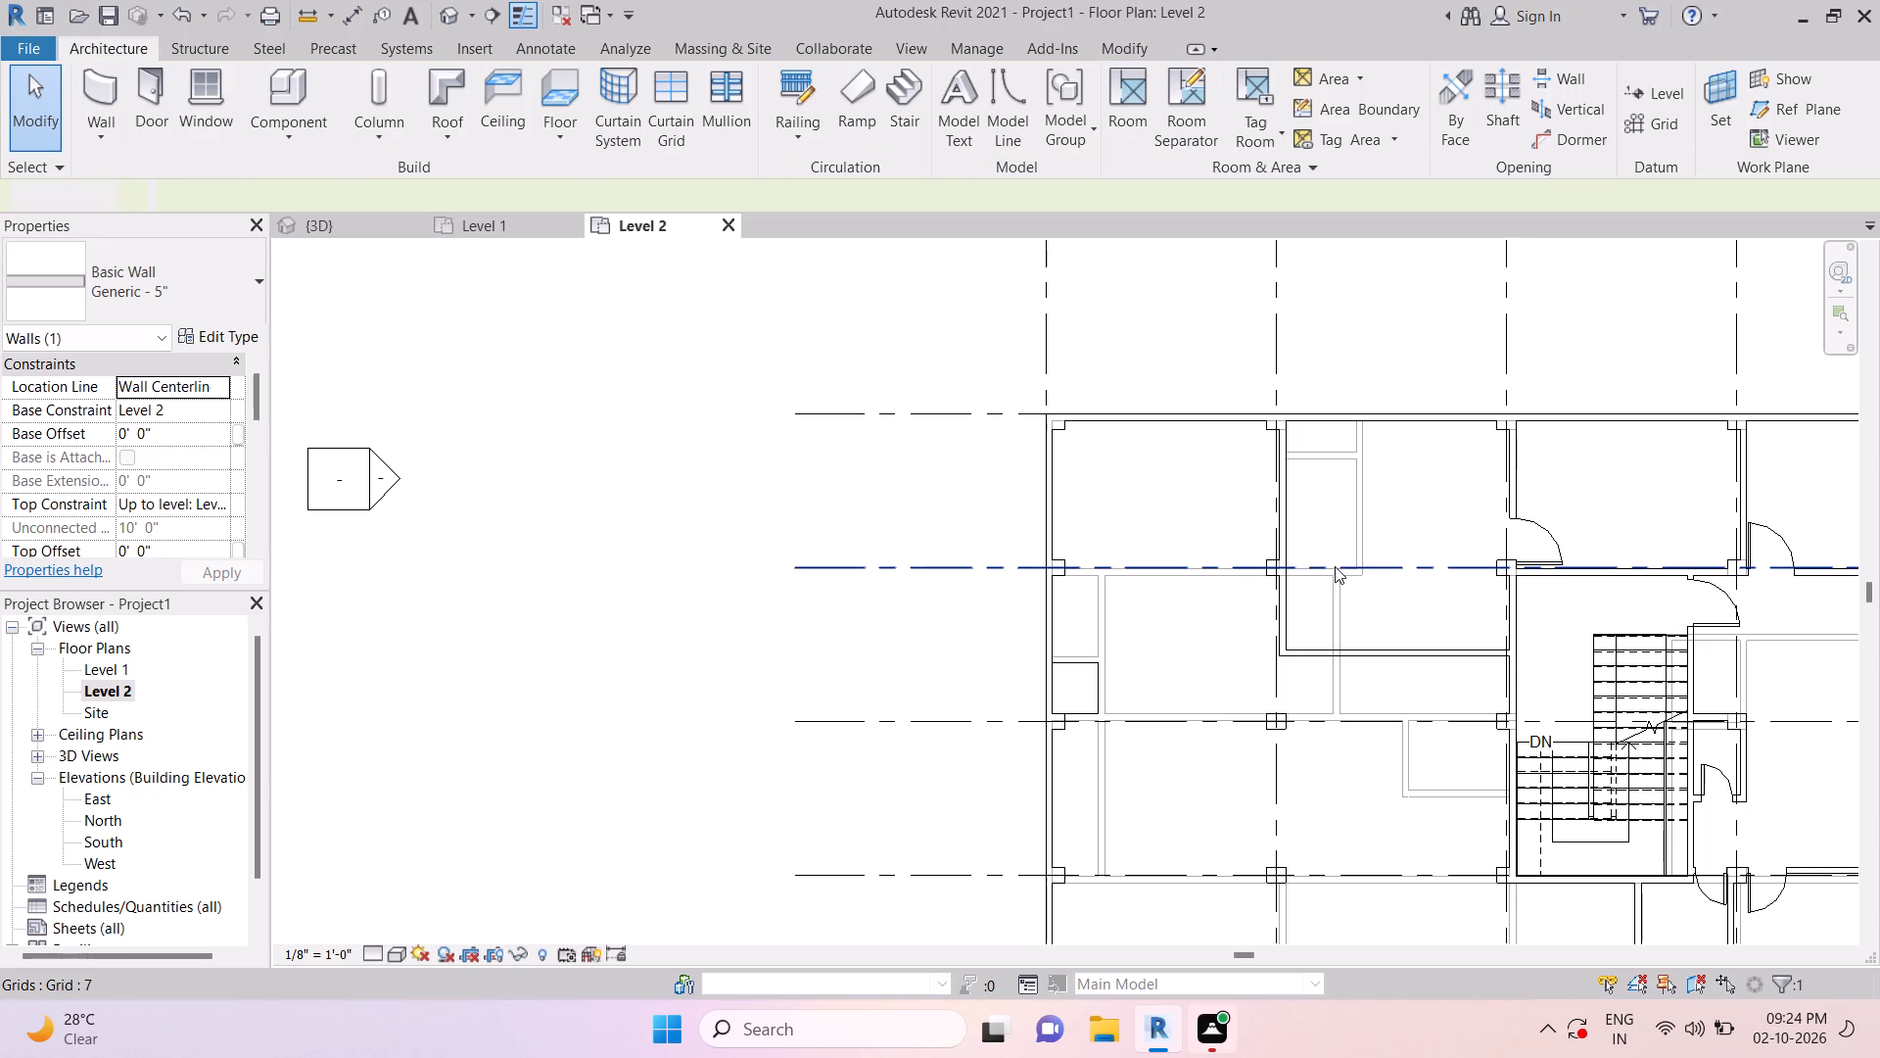
key("Escape")
key("Escape")
key("Escape")
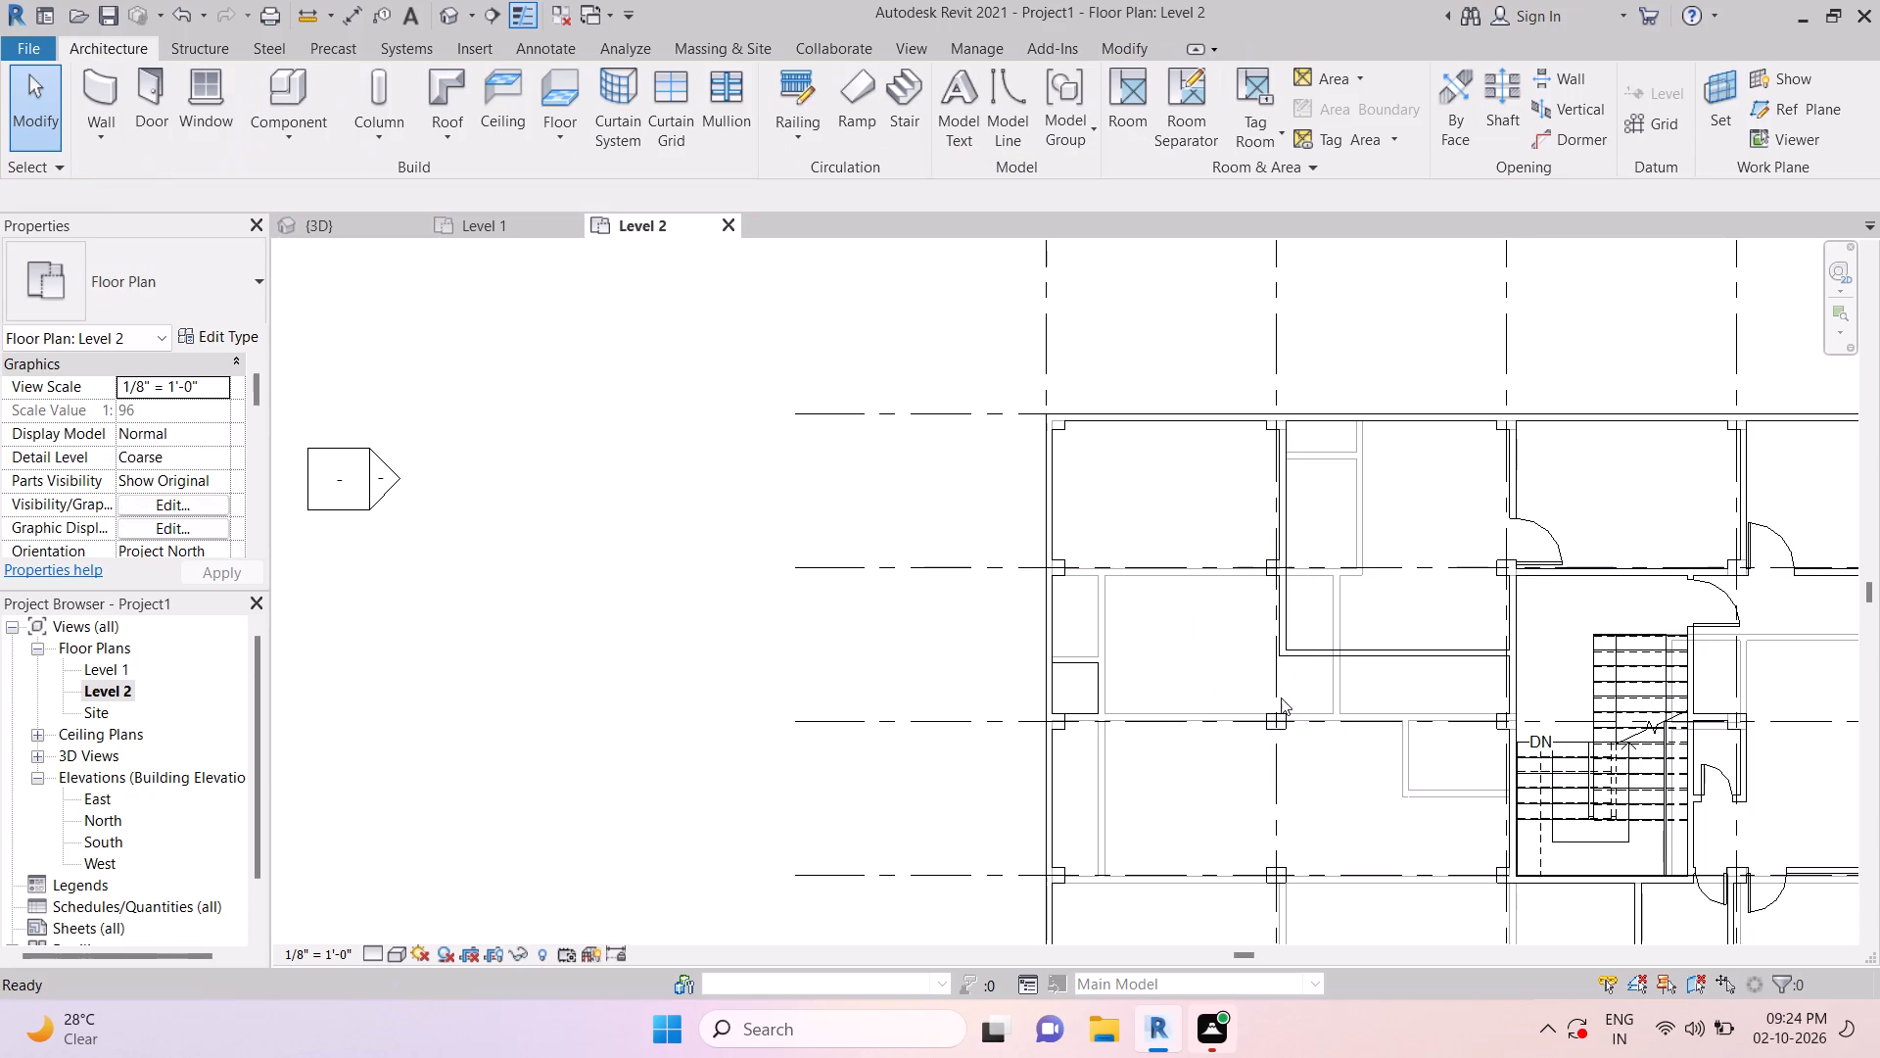
key("Escape")
key("Escape")
Extend the grid 2 wall past the partition to grid 9, making it 29'-0" long.
middle_click_drag(1369, 730, 1356, 649)
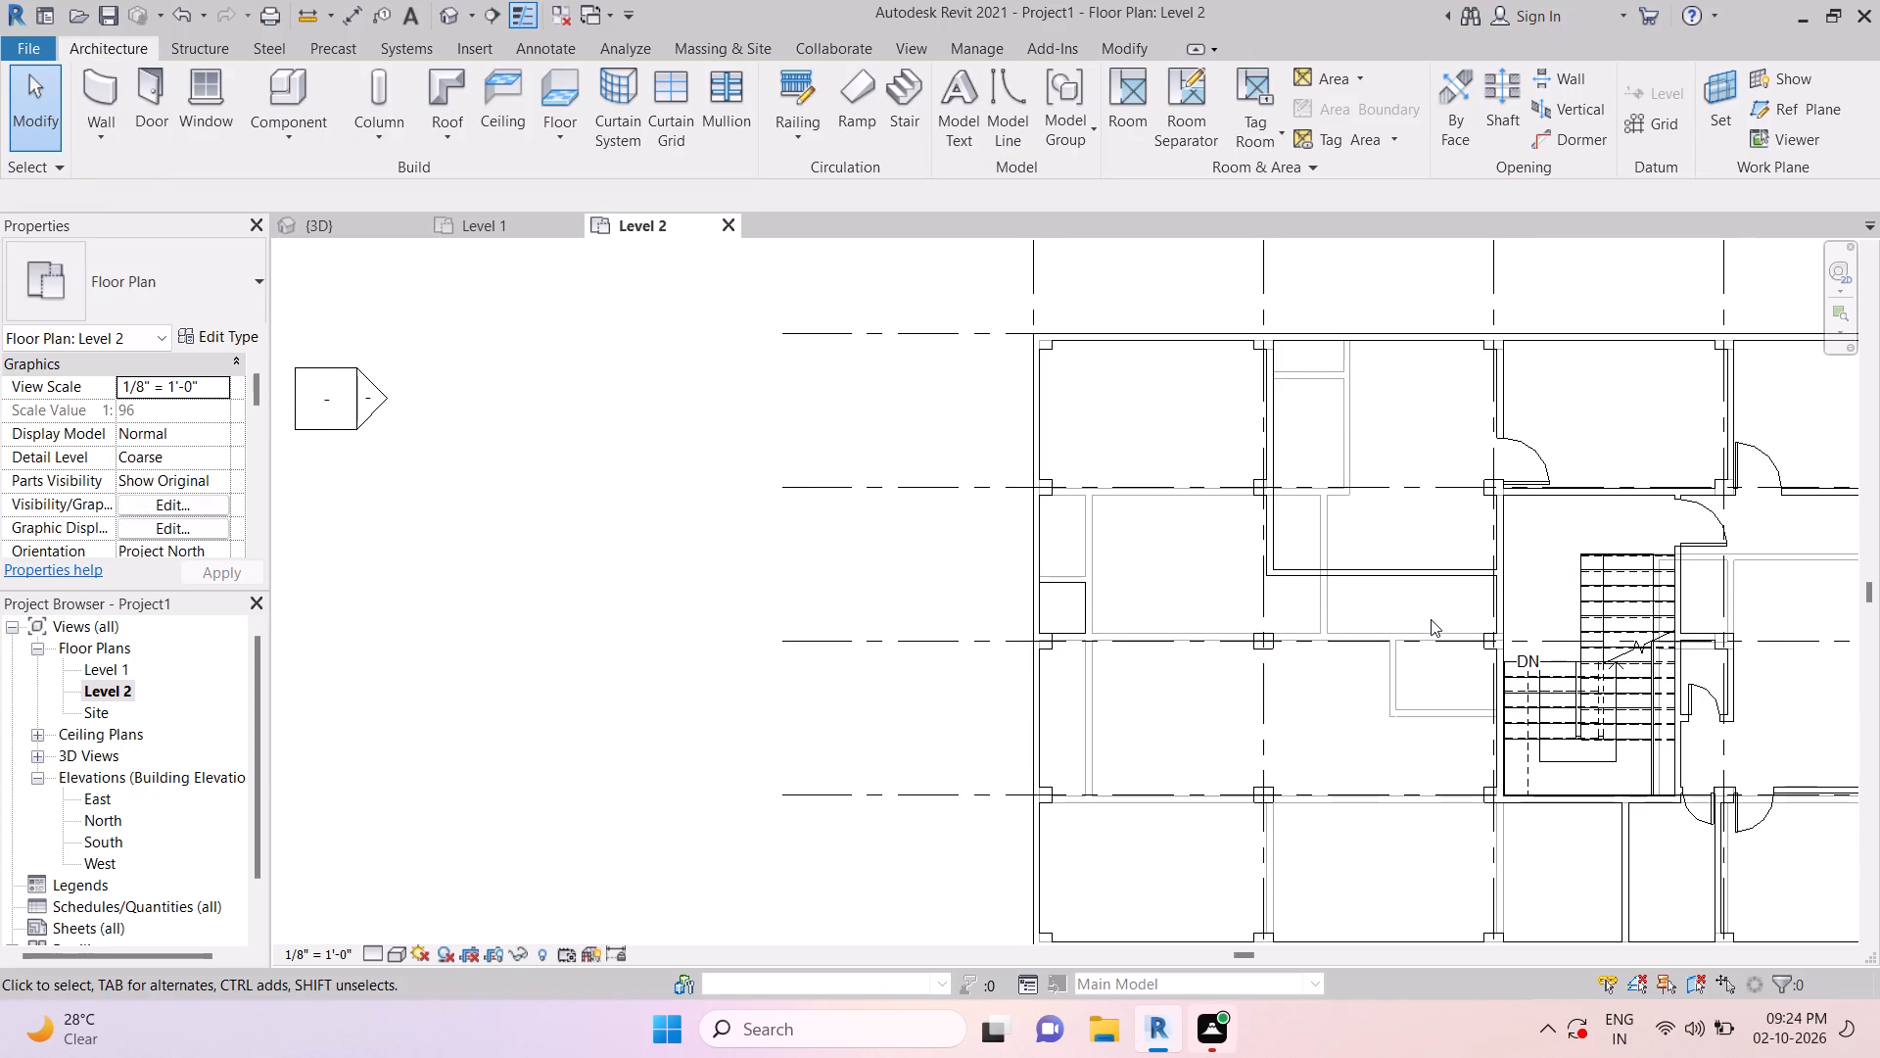
left_click(1274, 535)
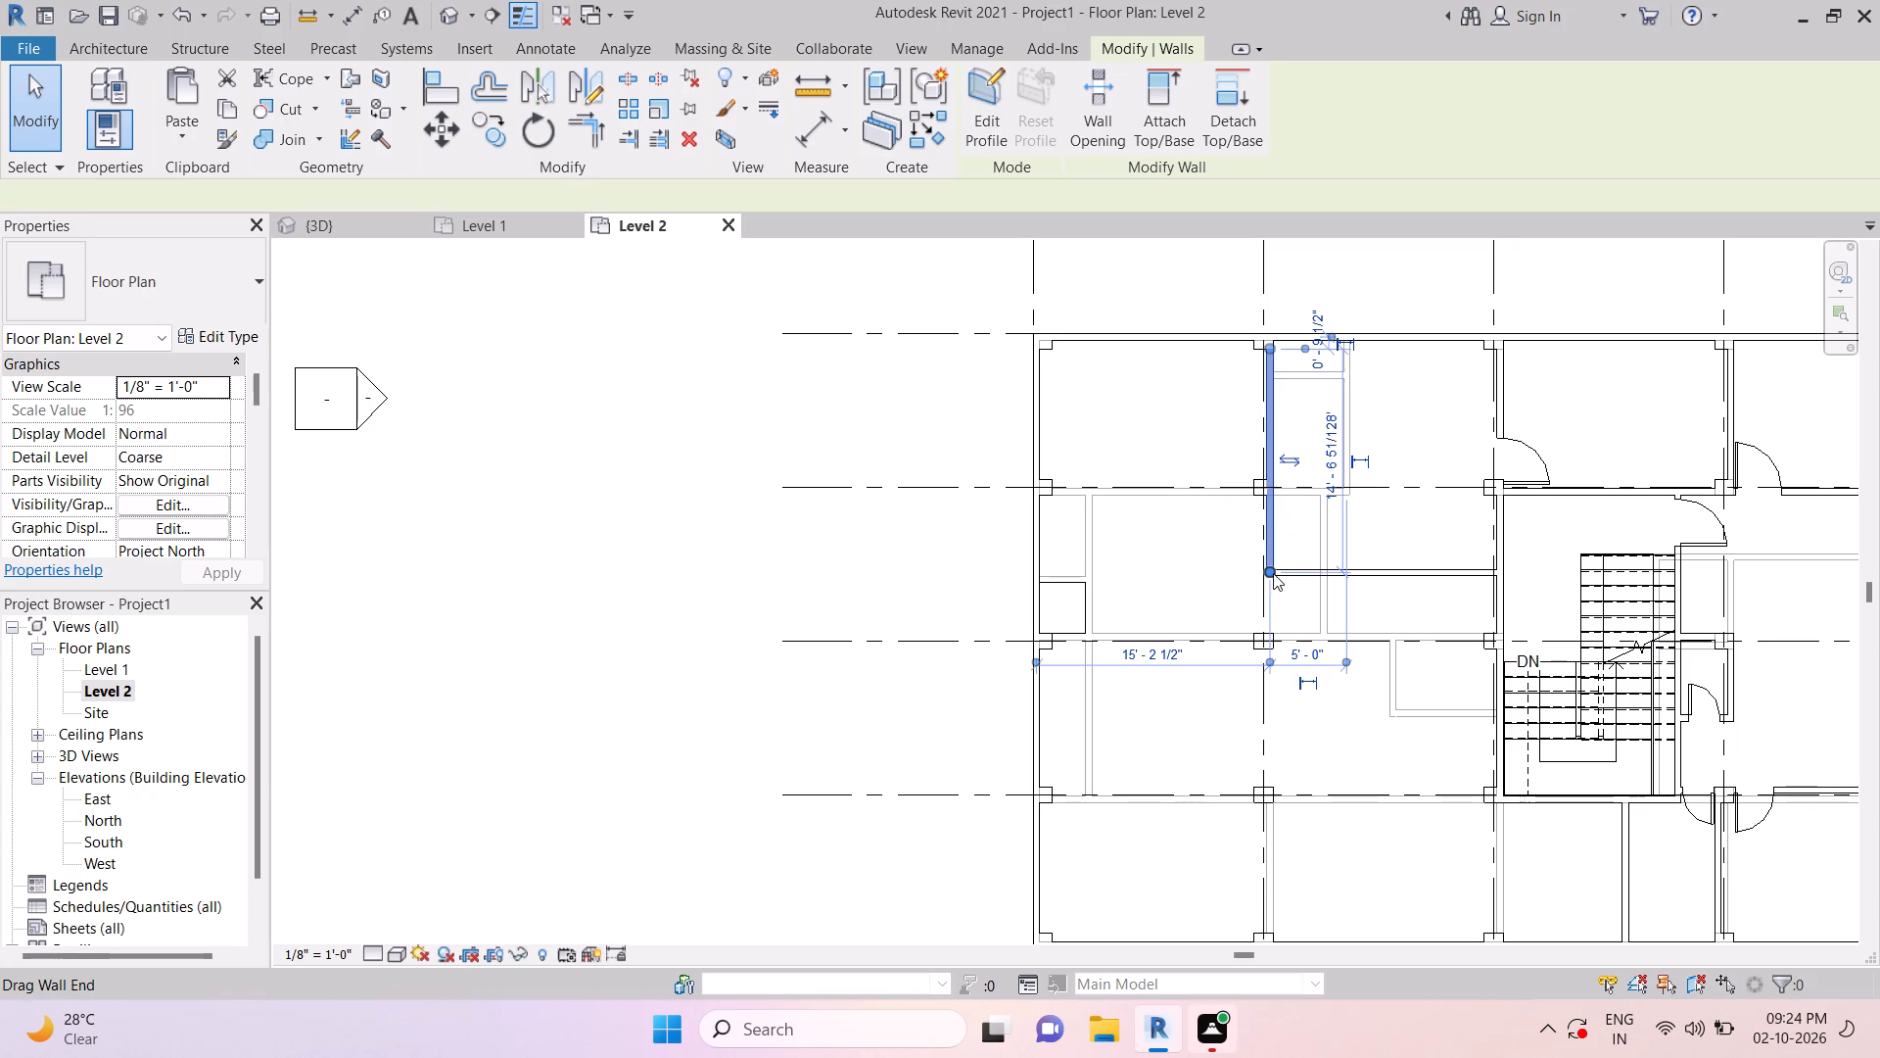
left_click_drag(1271, 575, 1271, 793)
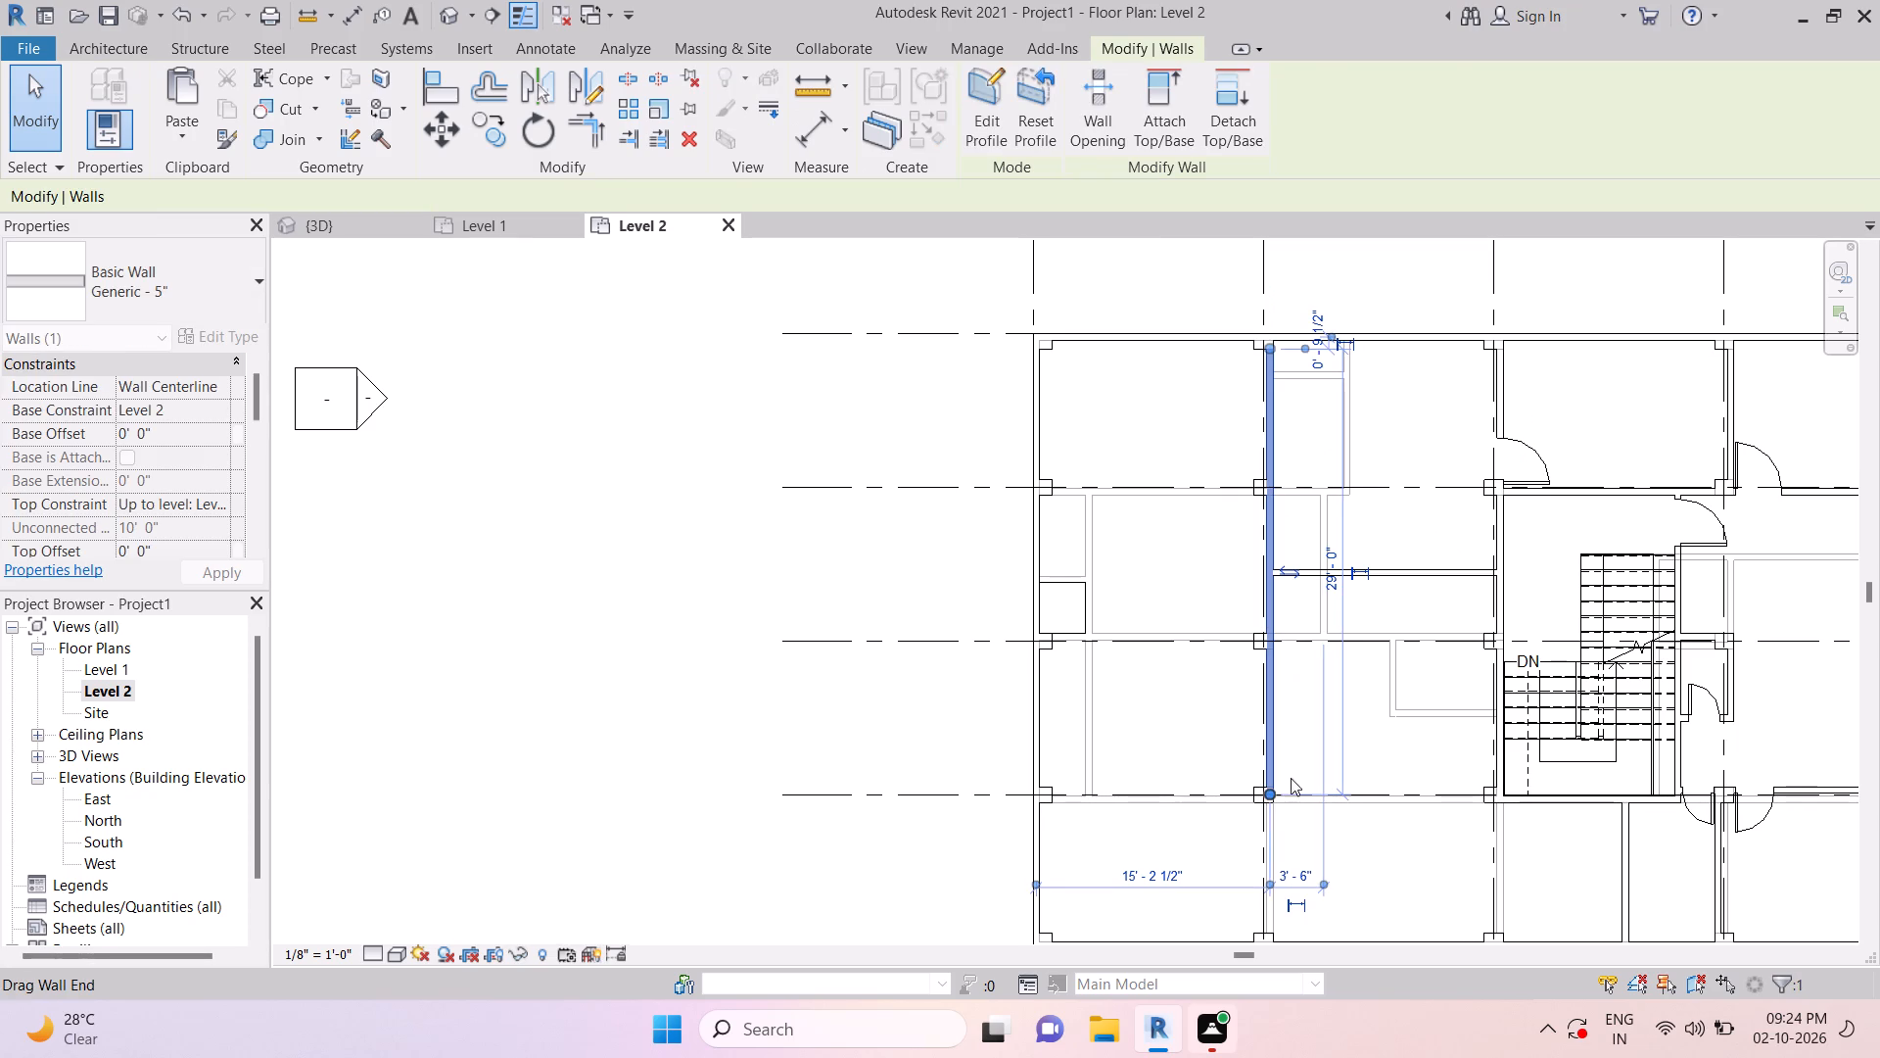
key("Escape")
key("Escape")
key("Escape")
key("Escape")
key("Escape")
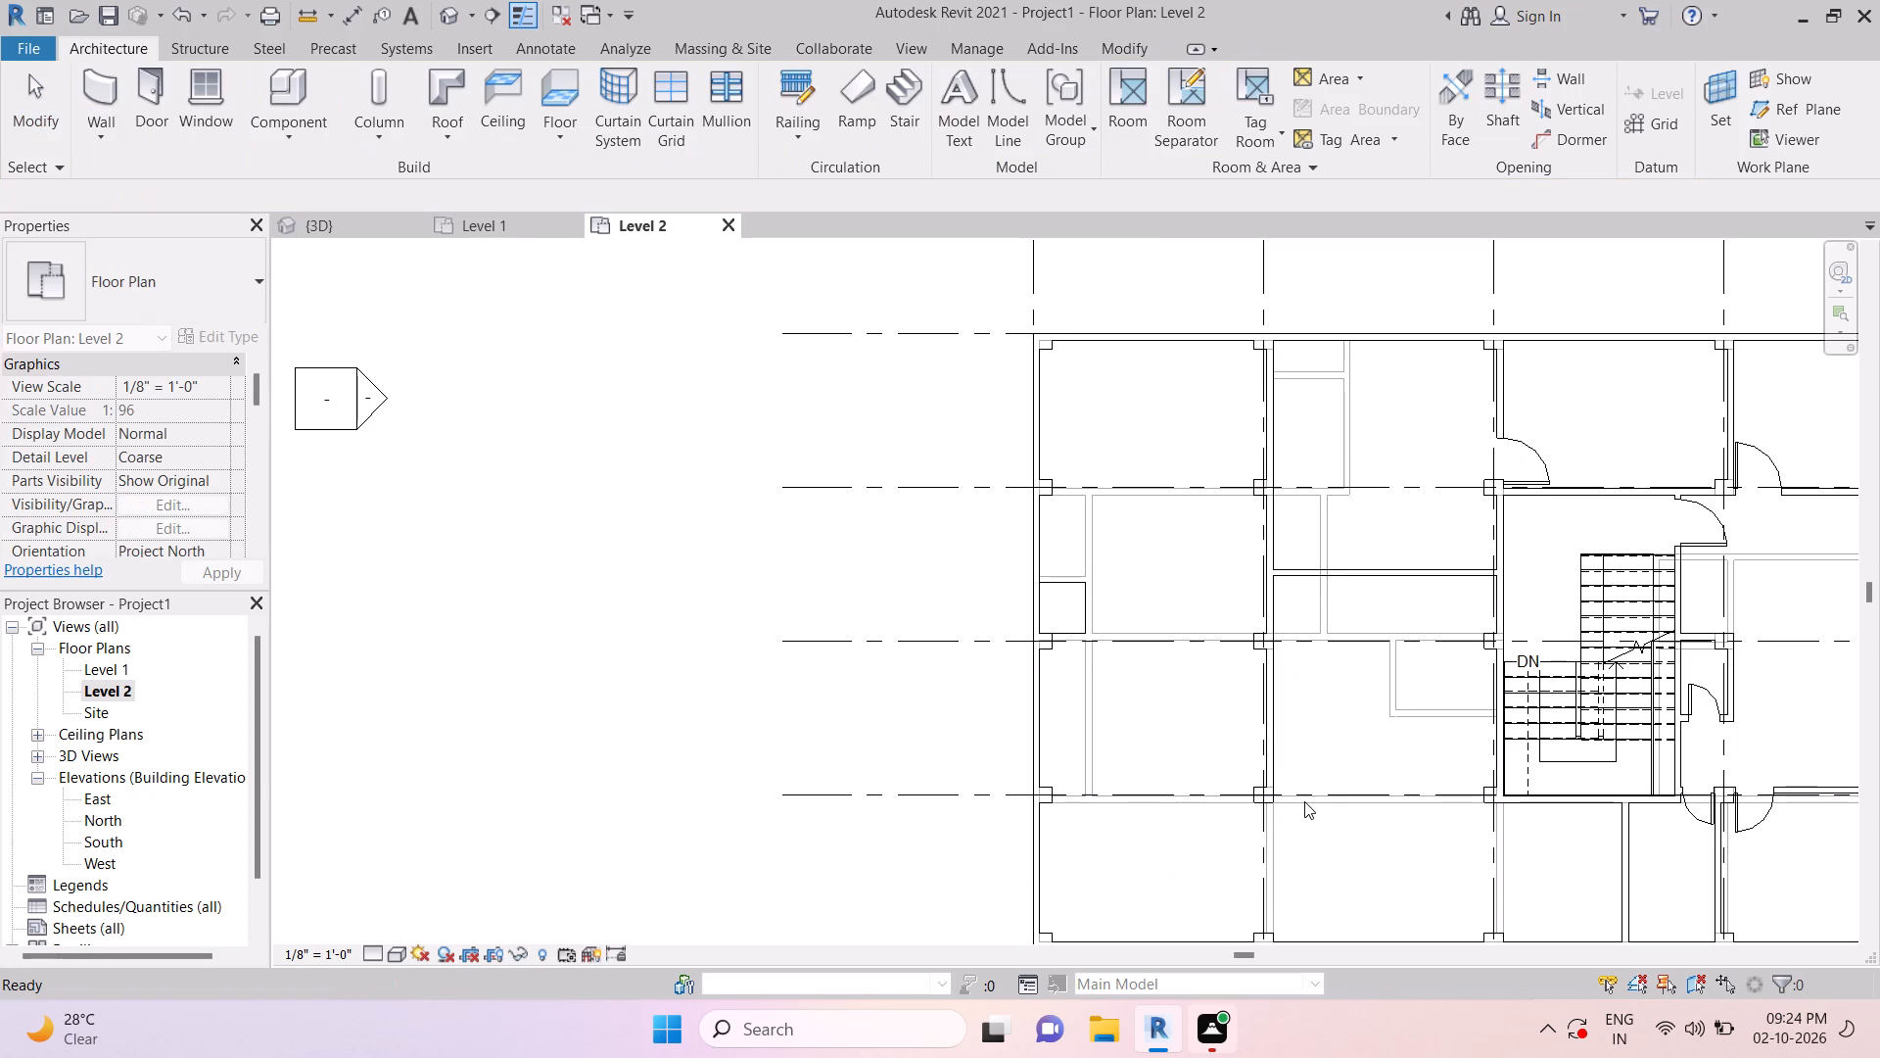
key("Escape")
key("Escape")
key("Escape")
key("Escape")
Dismiss the Autodesk notification card covering the floor plan.
middle_click_drag(1283, 792, 1291, 772)
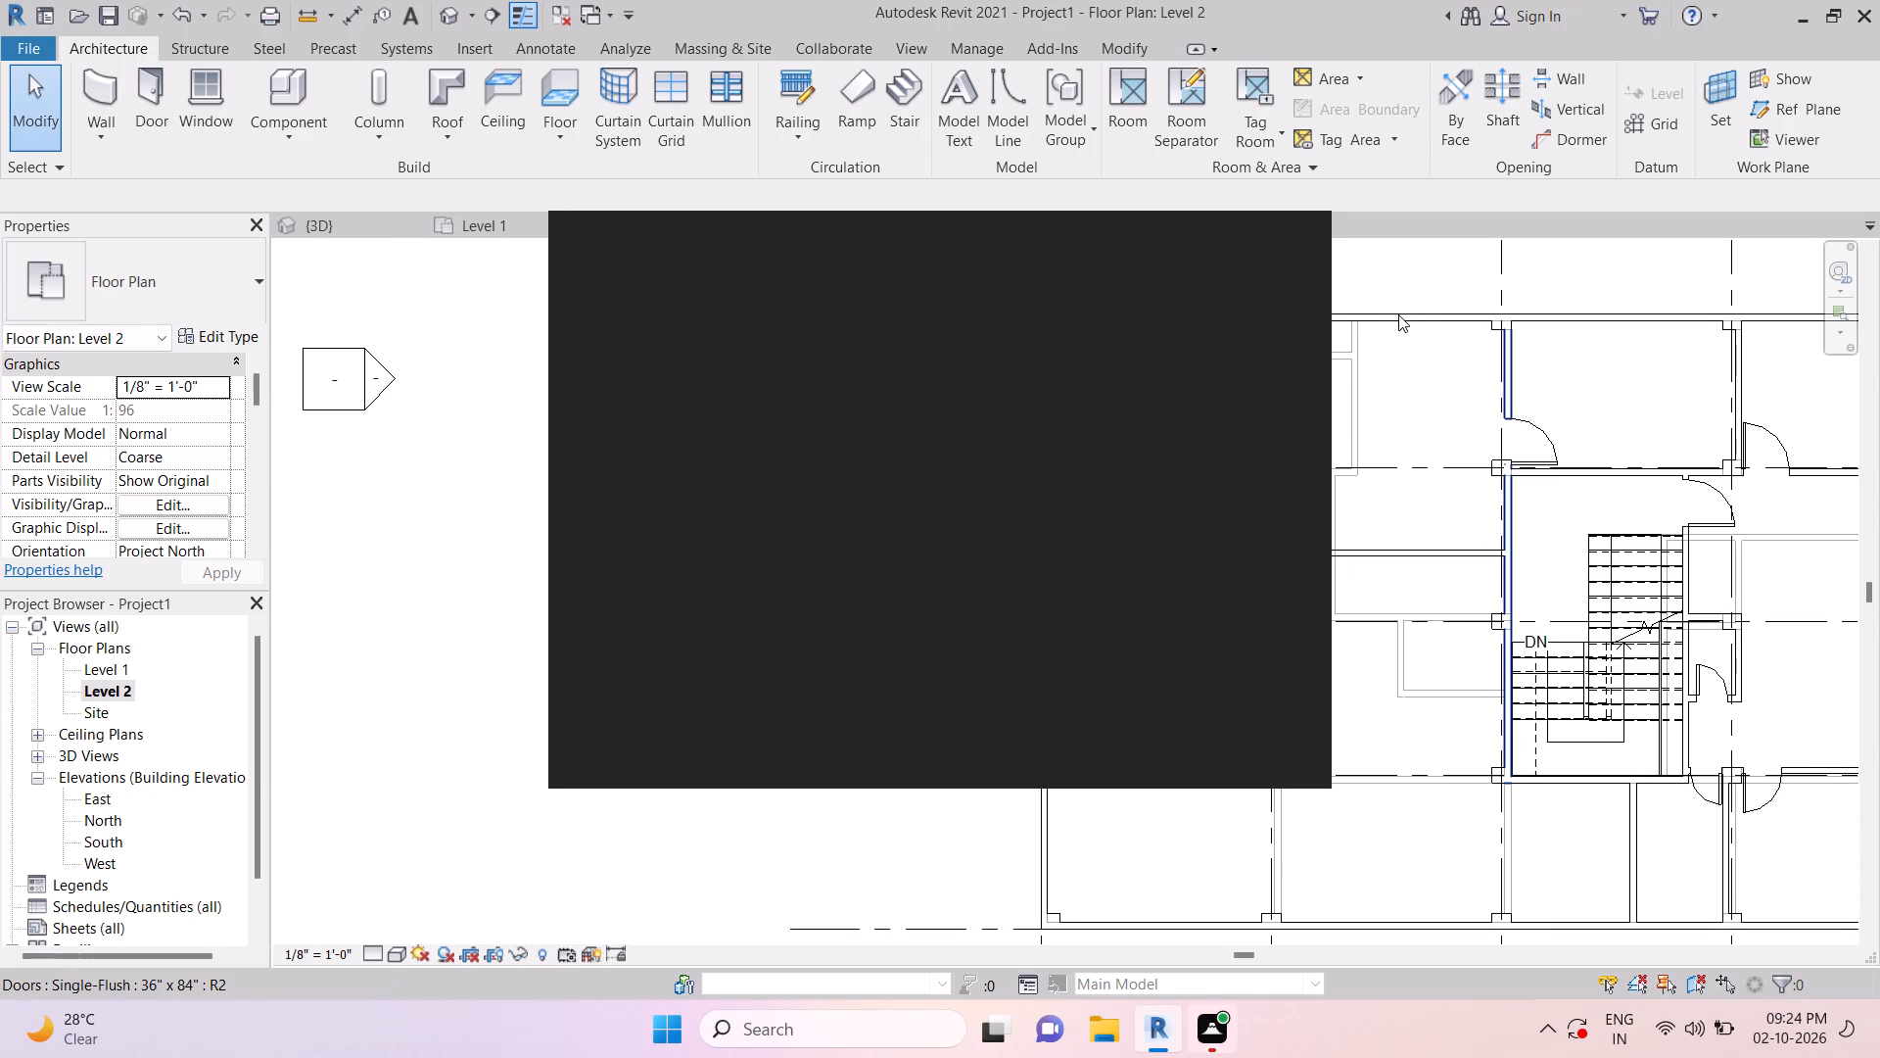
key("Escape")
key("Escape")
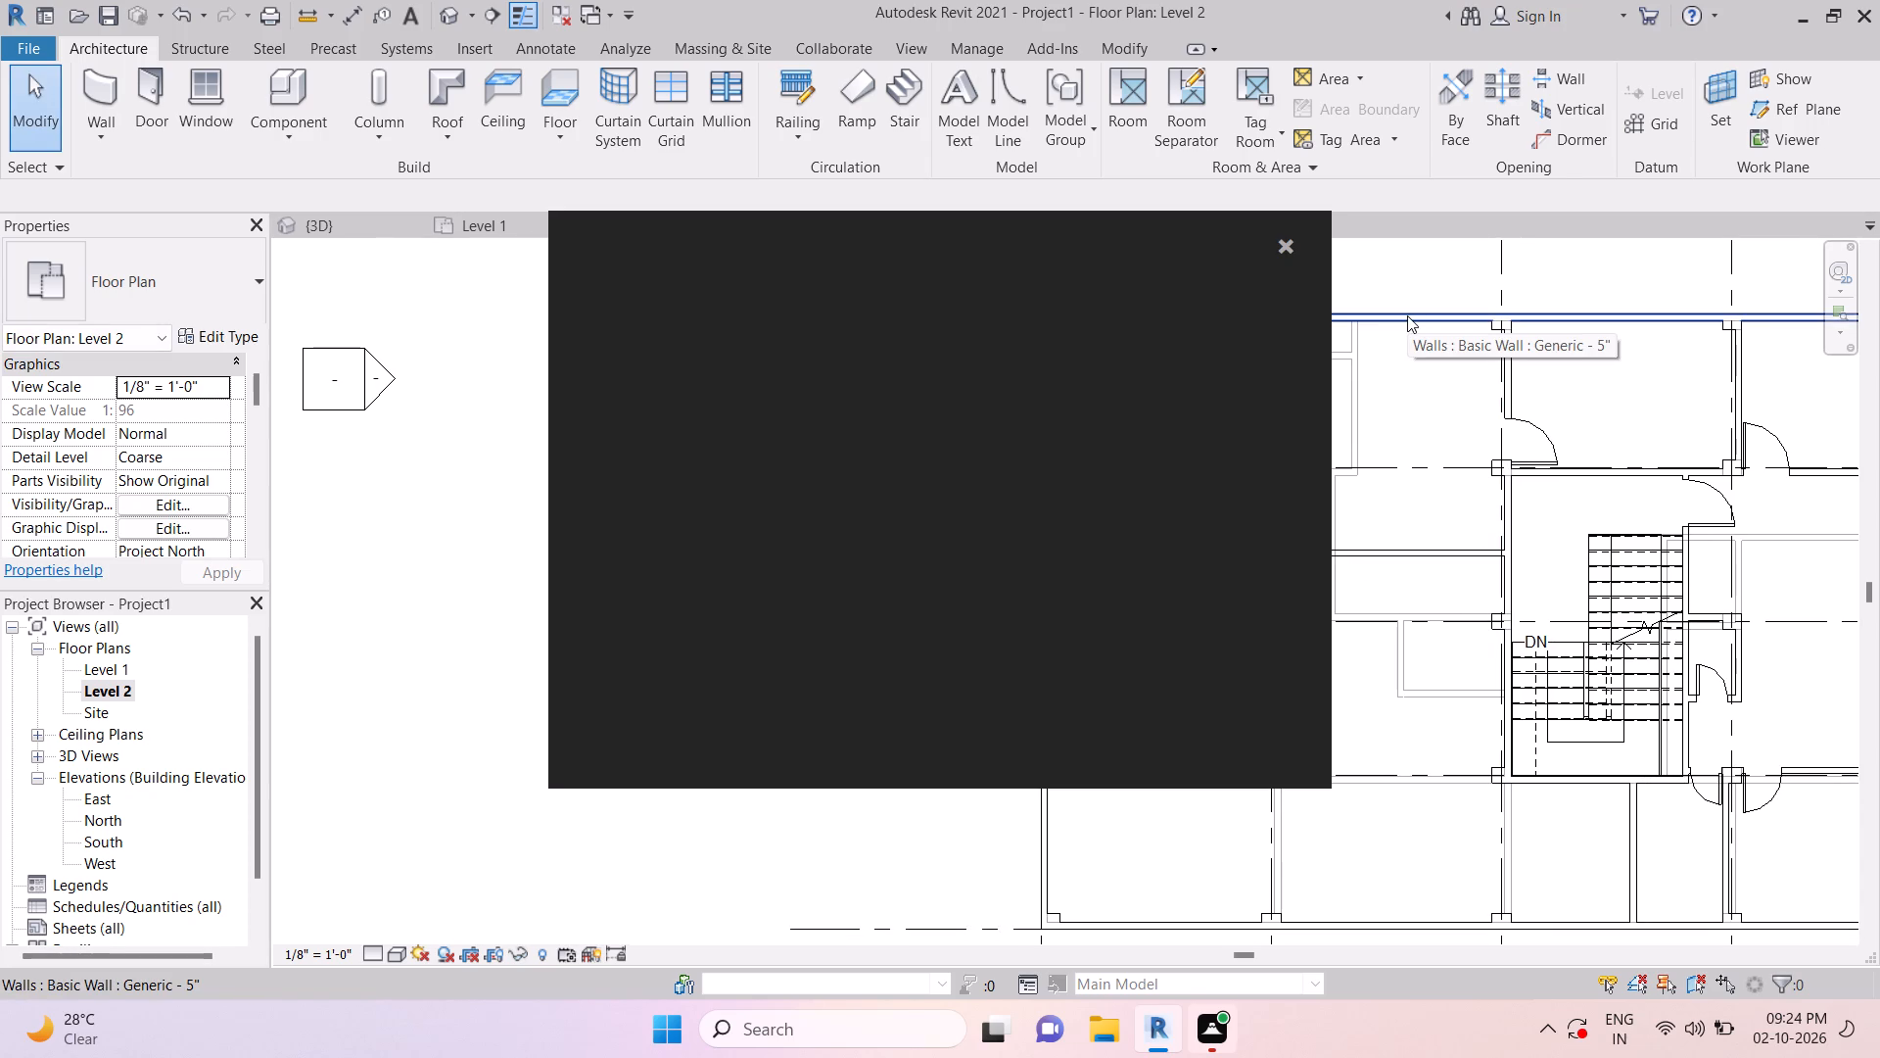
left_click(1289, 248)
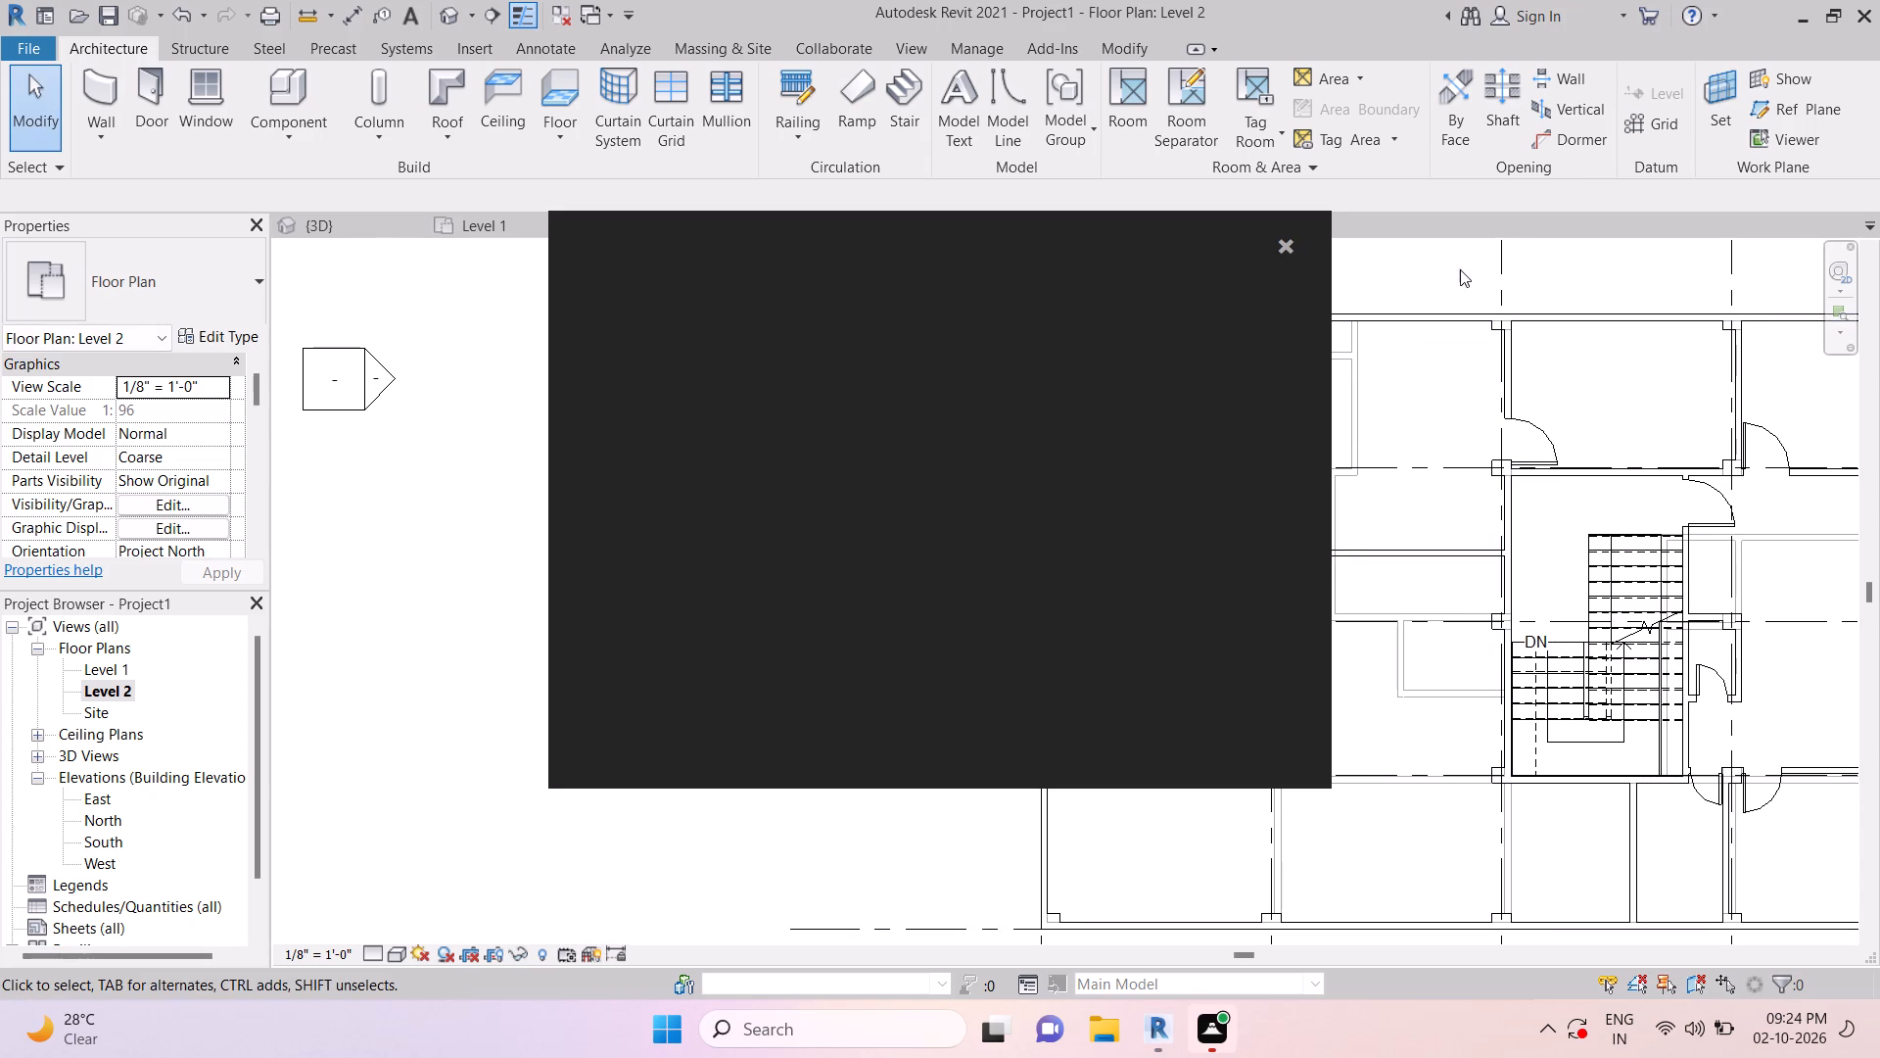
key("Escape")
key("Escape")
key("Escape")
Examine the Level 2 wall layout between grids 1 and 3, especially the open bays along grid 9.
scroll(1281, 614, "up", 4)
scroll(1281, 613, "down", 1)
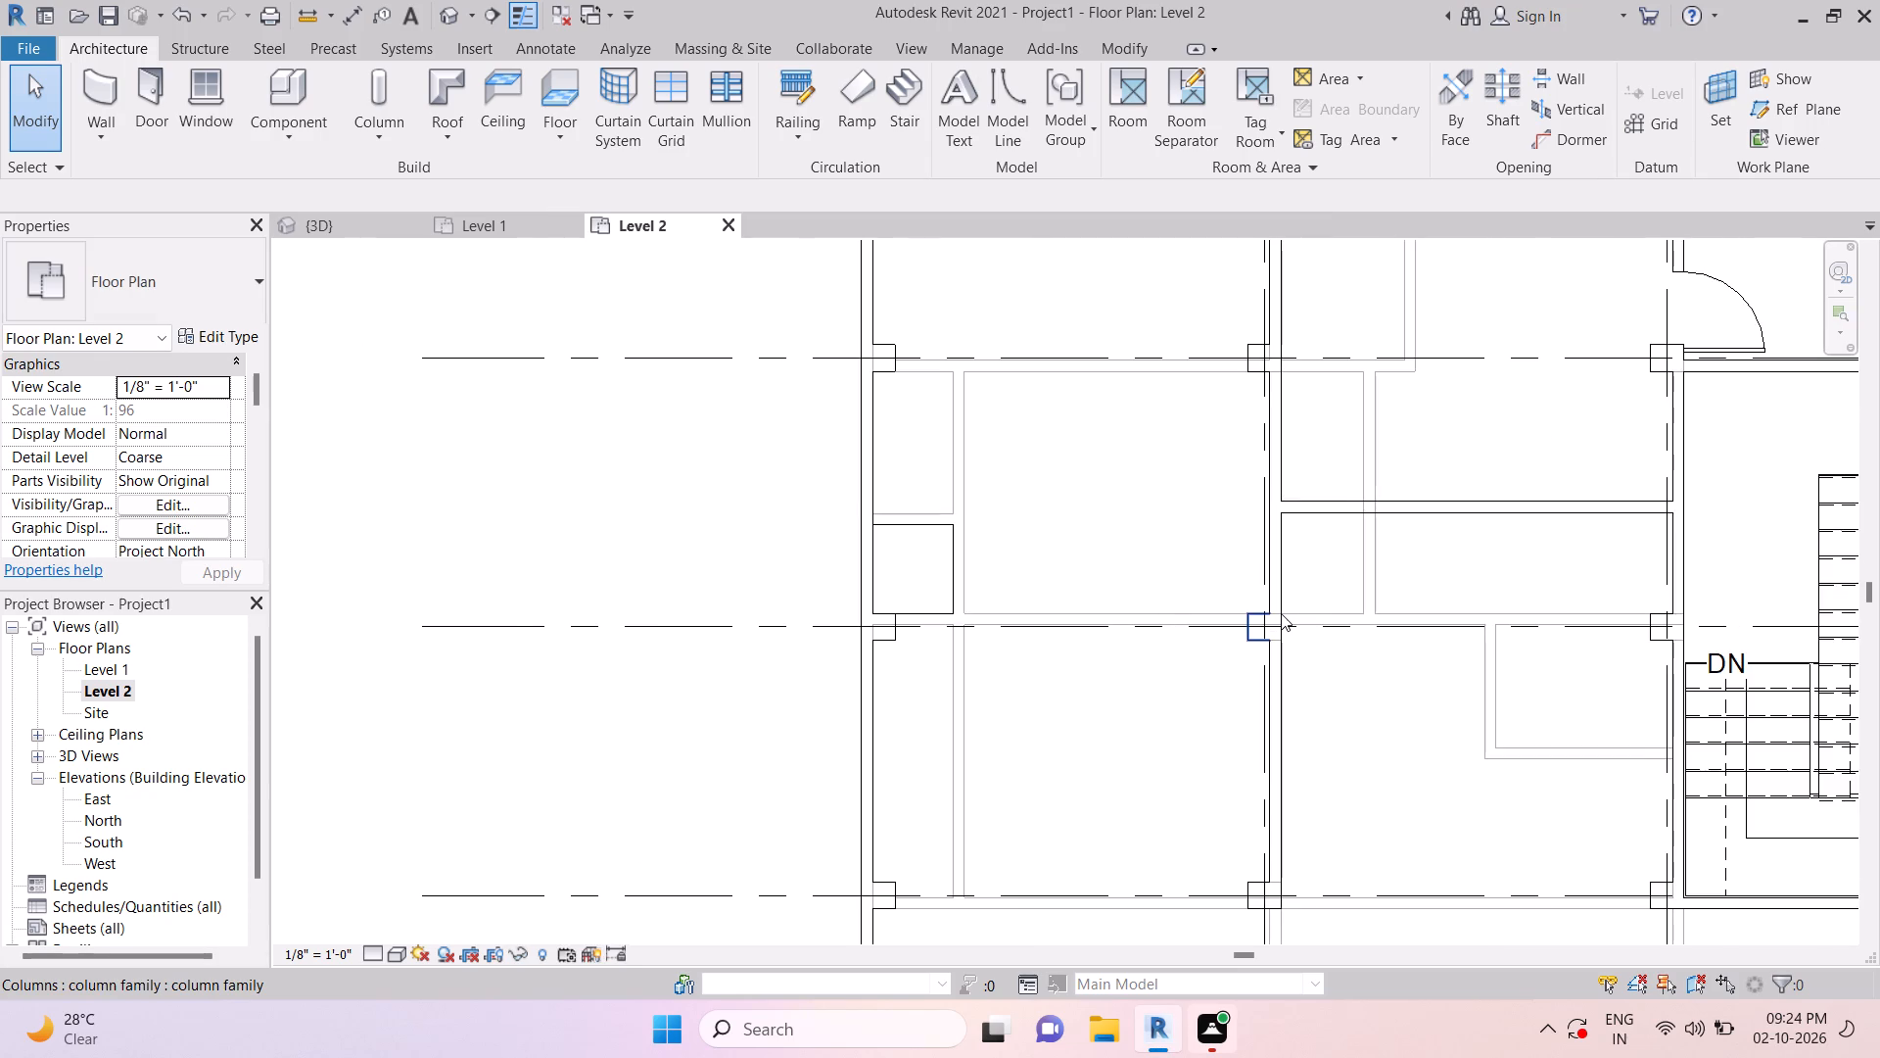
scroll(1281, 613, "down", 4)
key("Escape")
scroll(1292, 598, "down", 1)
key("Escape")
key("Escape")
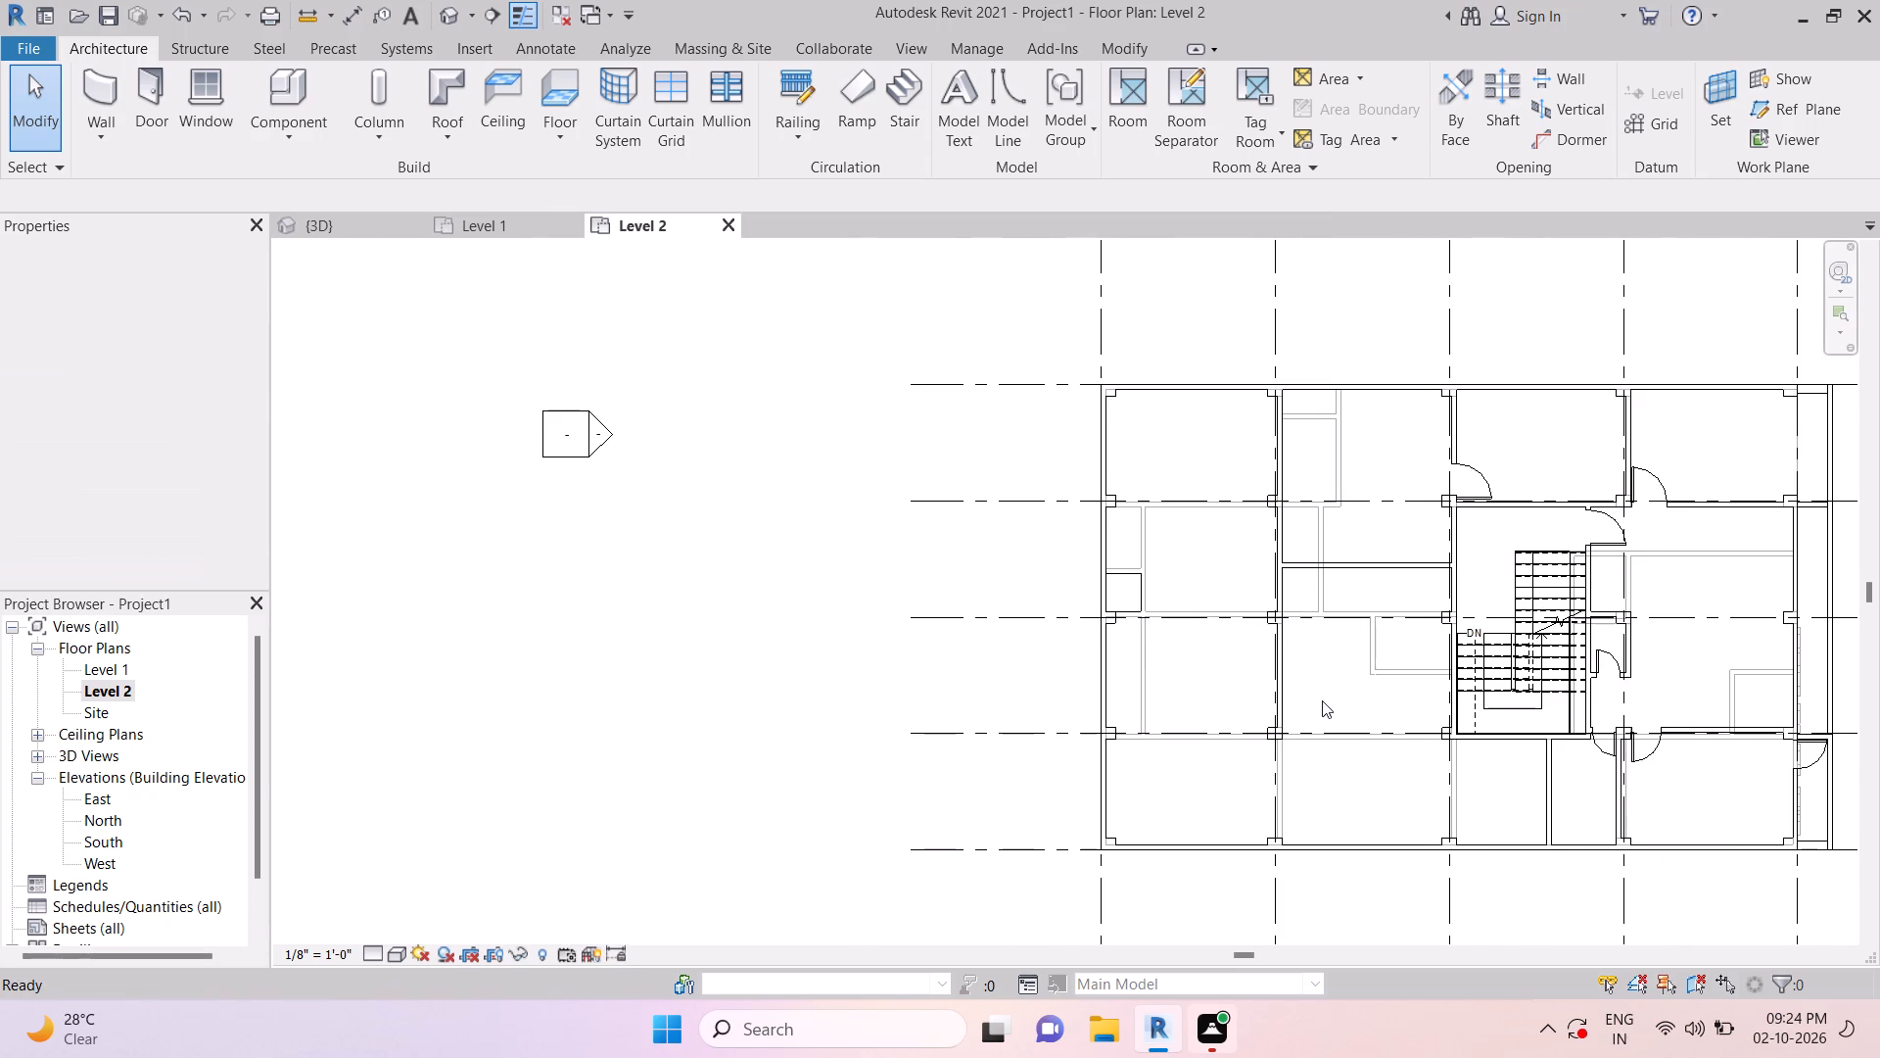
middle_click_drag(1346, 701, 1285, 602)
key("Escape")
key("Escape")
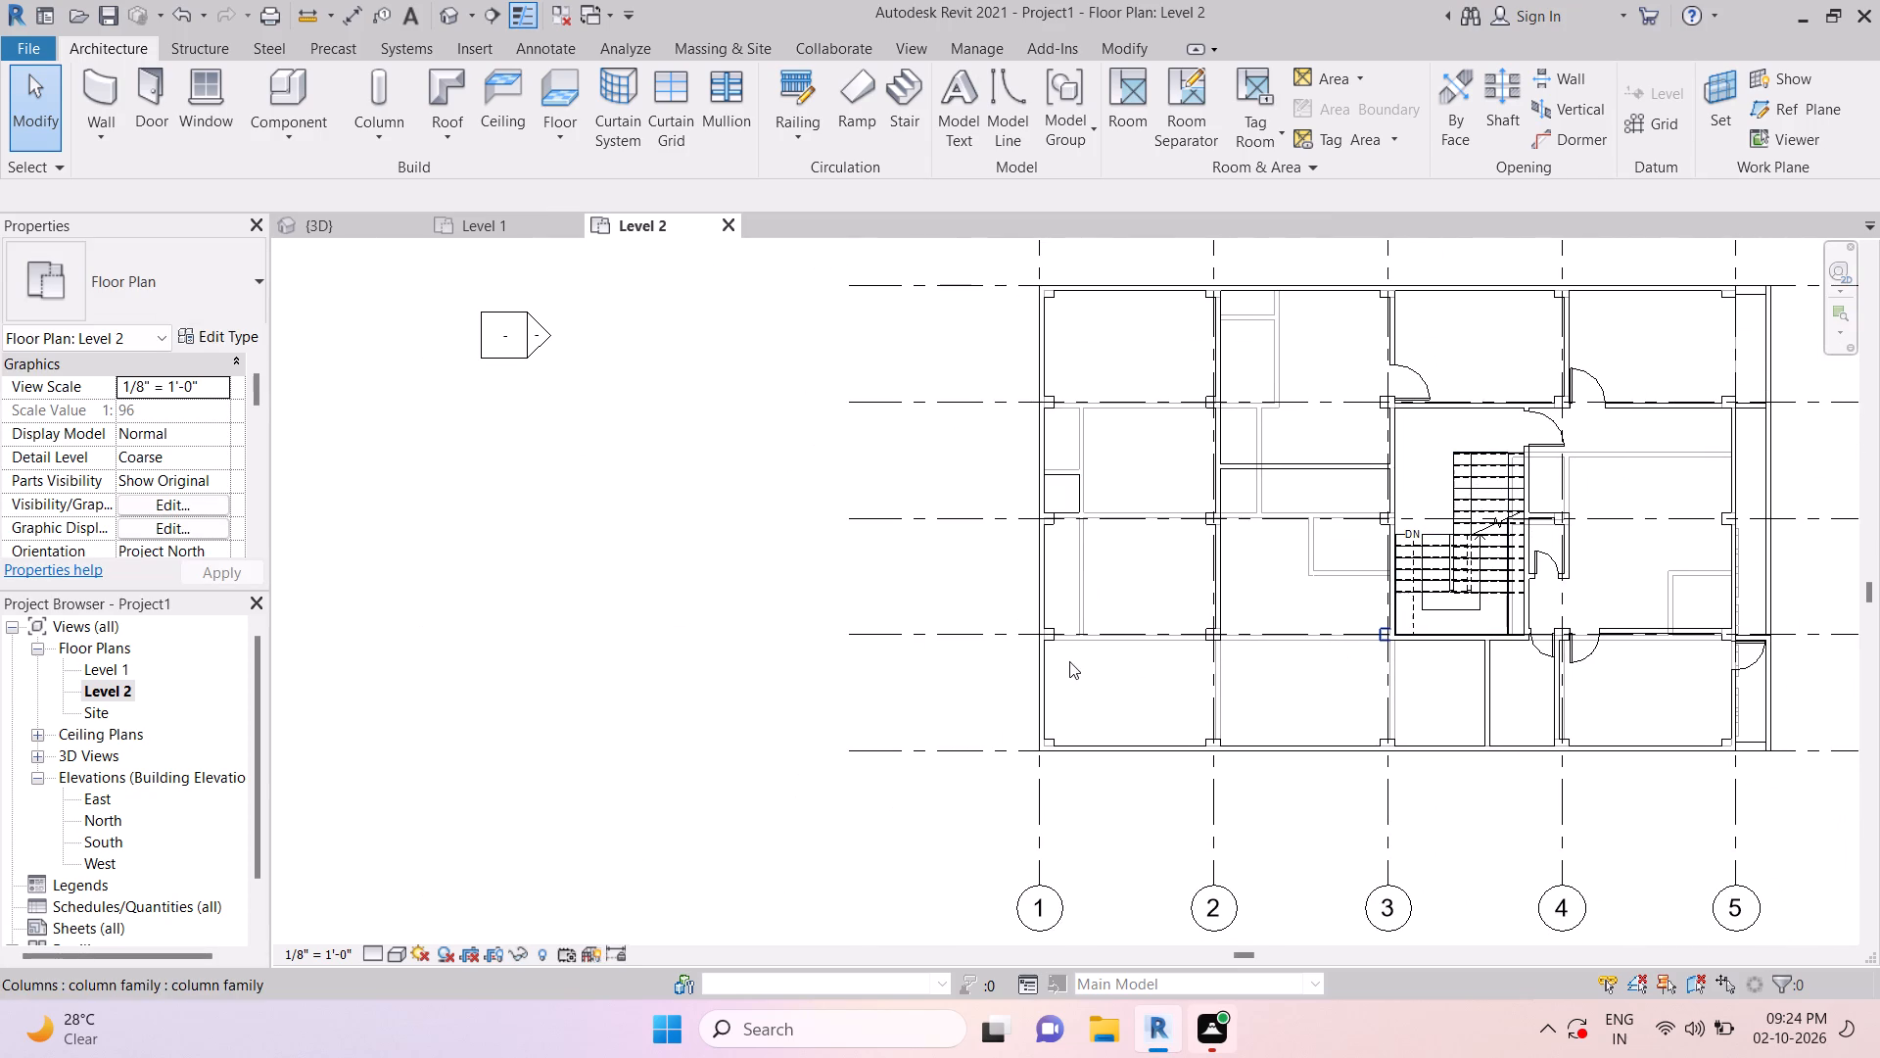
scroll(1220, 646, "up", 4)
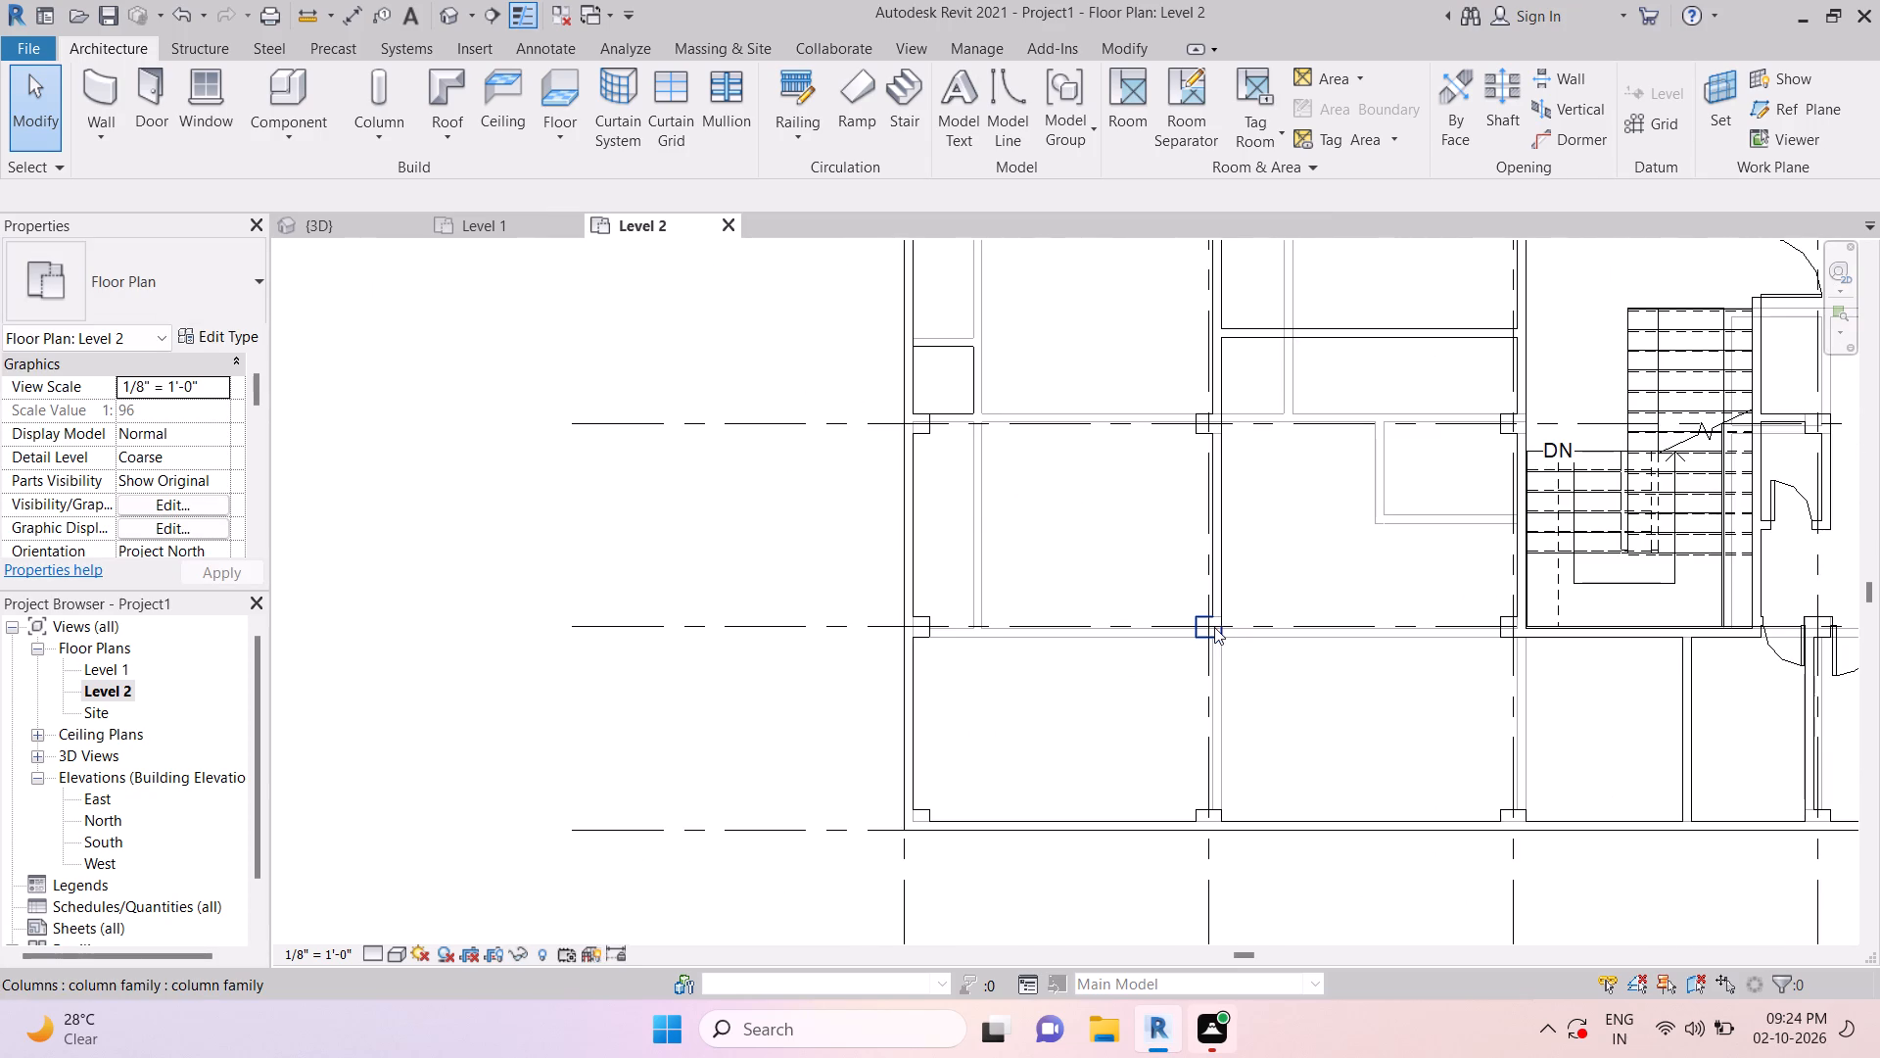
scroll(1240, 636, "up", 1)
key("Escape")
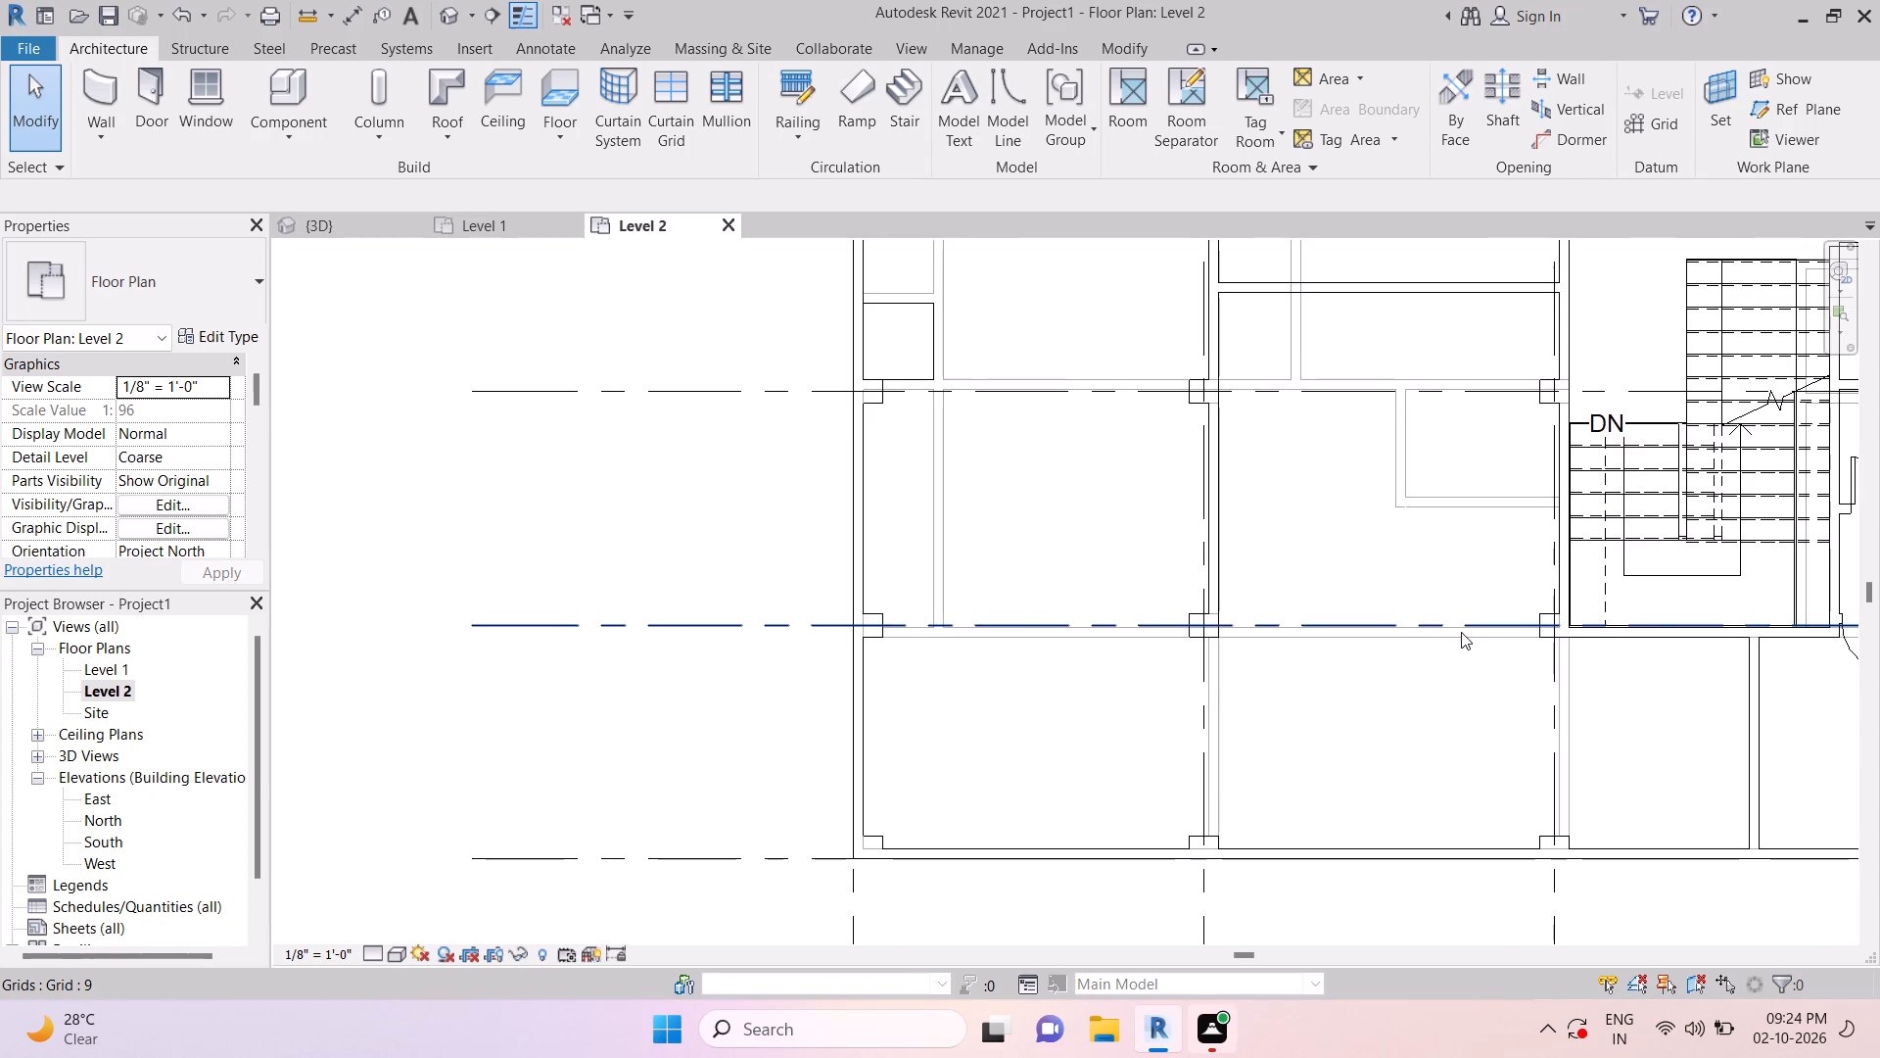
key("Escape")
key("Escape")
key("Escape")
key("Escape")
key("Escape")
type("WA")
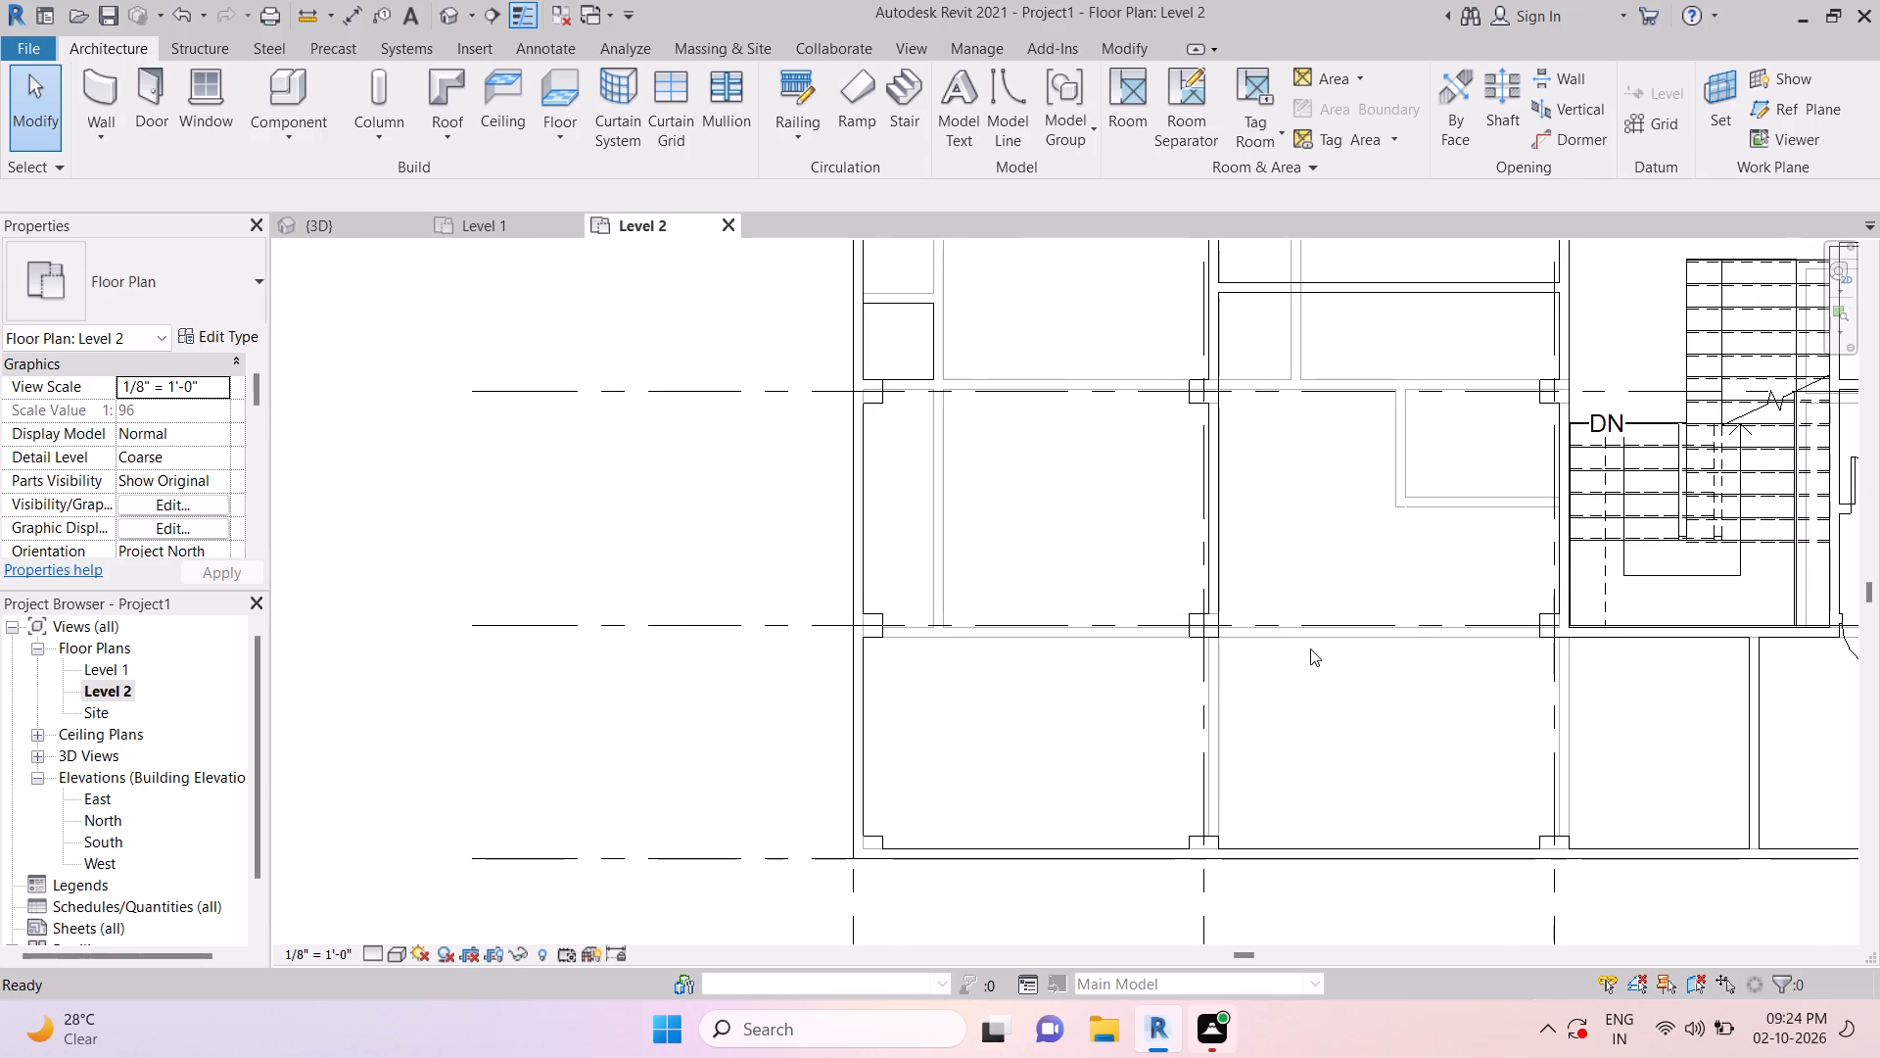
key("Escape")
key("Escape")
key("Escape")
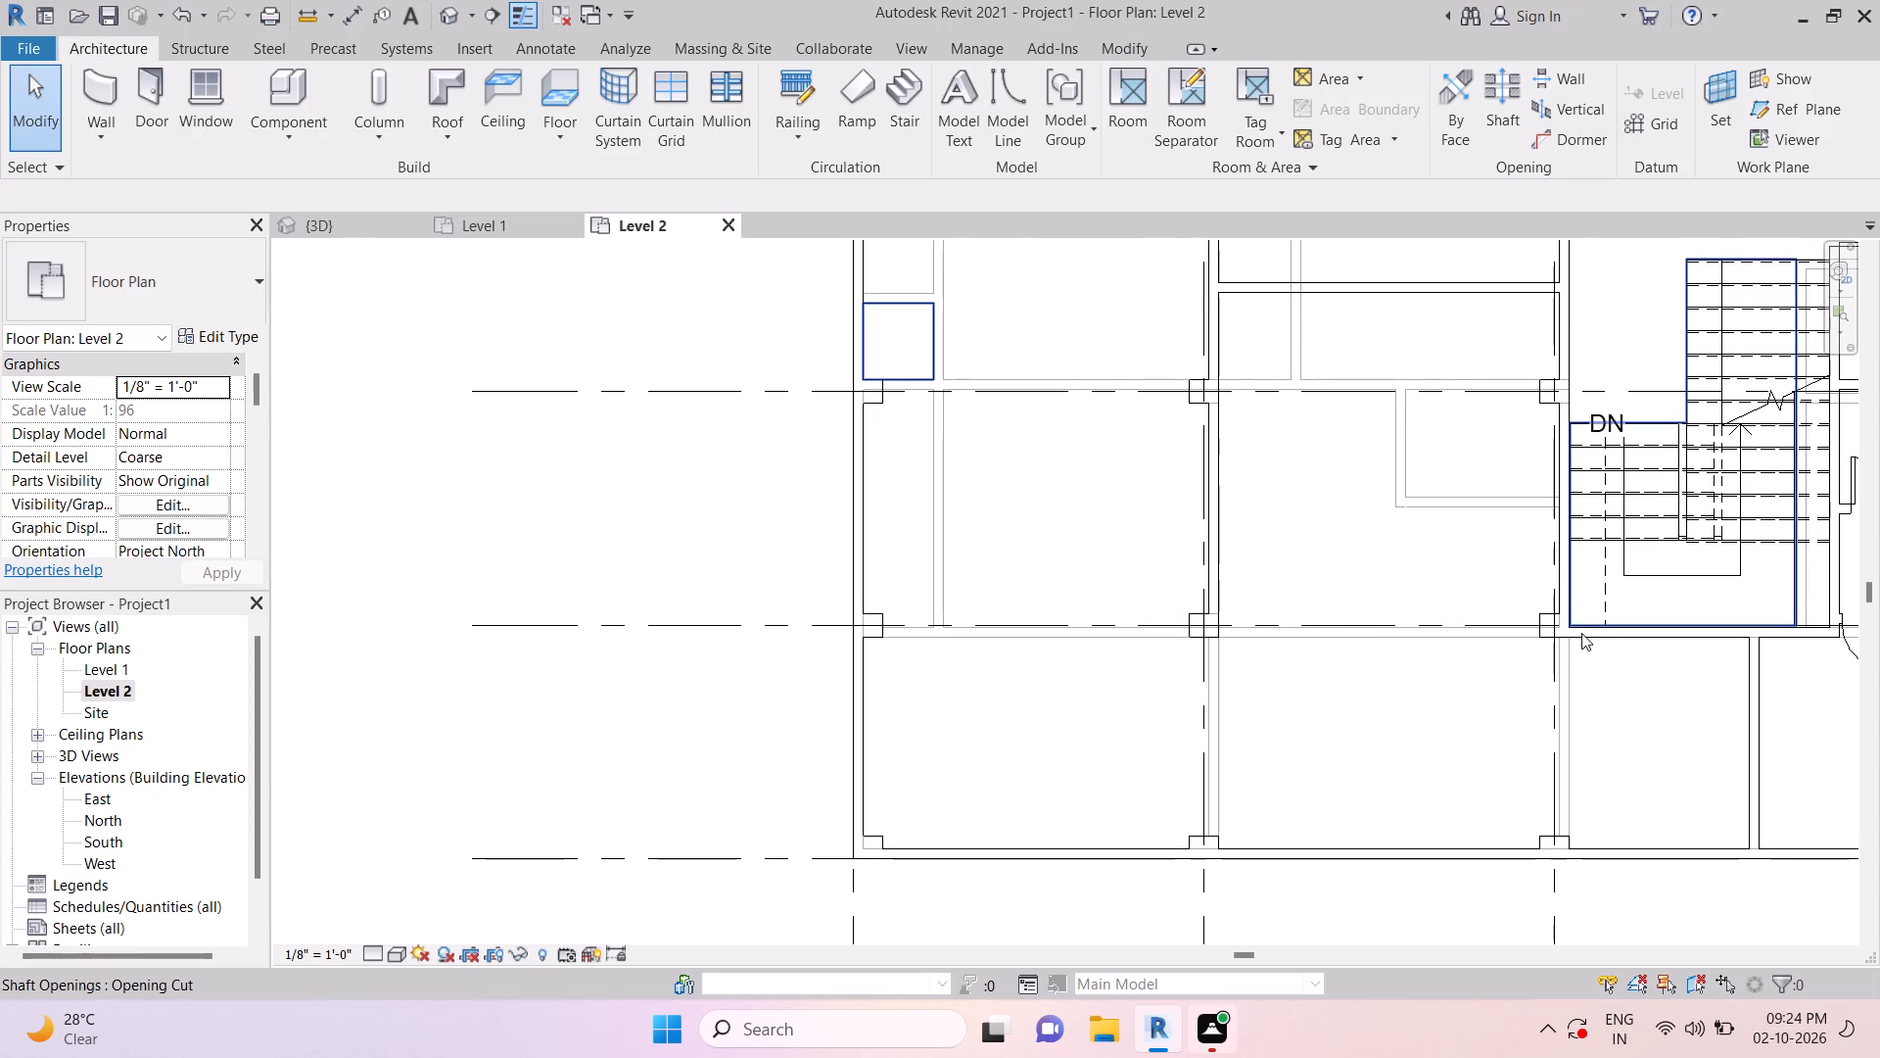
Extend the Generic - 5" wall below the stair along grid 9 to the grid 1 column, about 40'-9" long.
left_click(1581, 641)
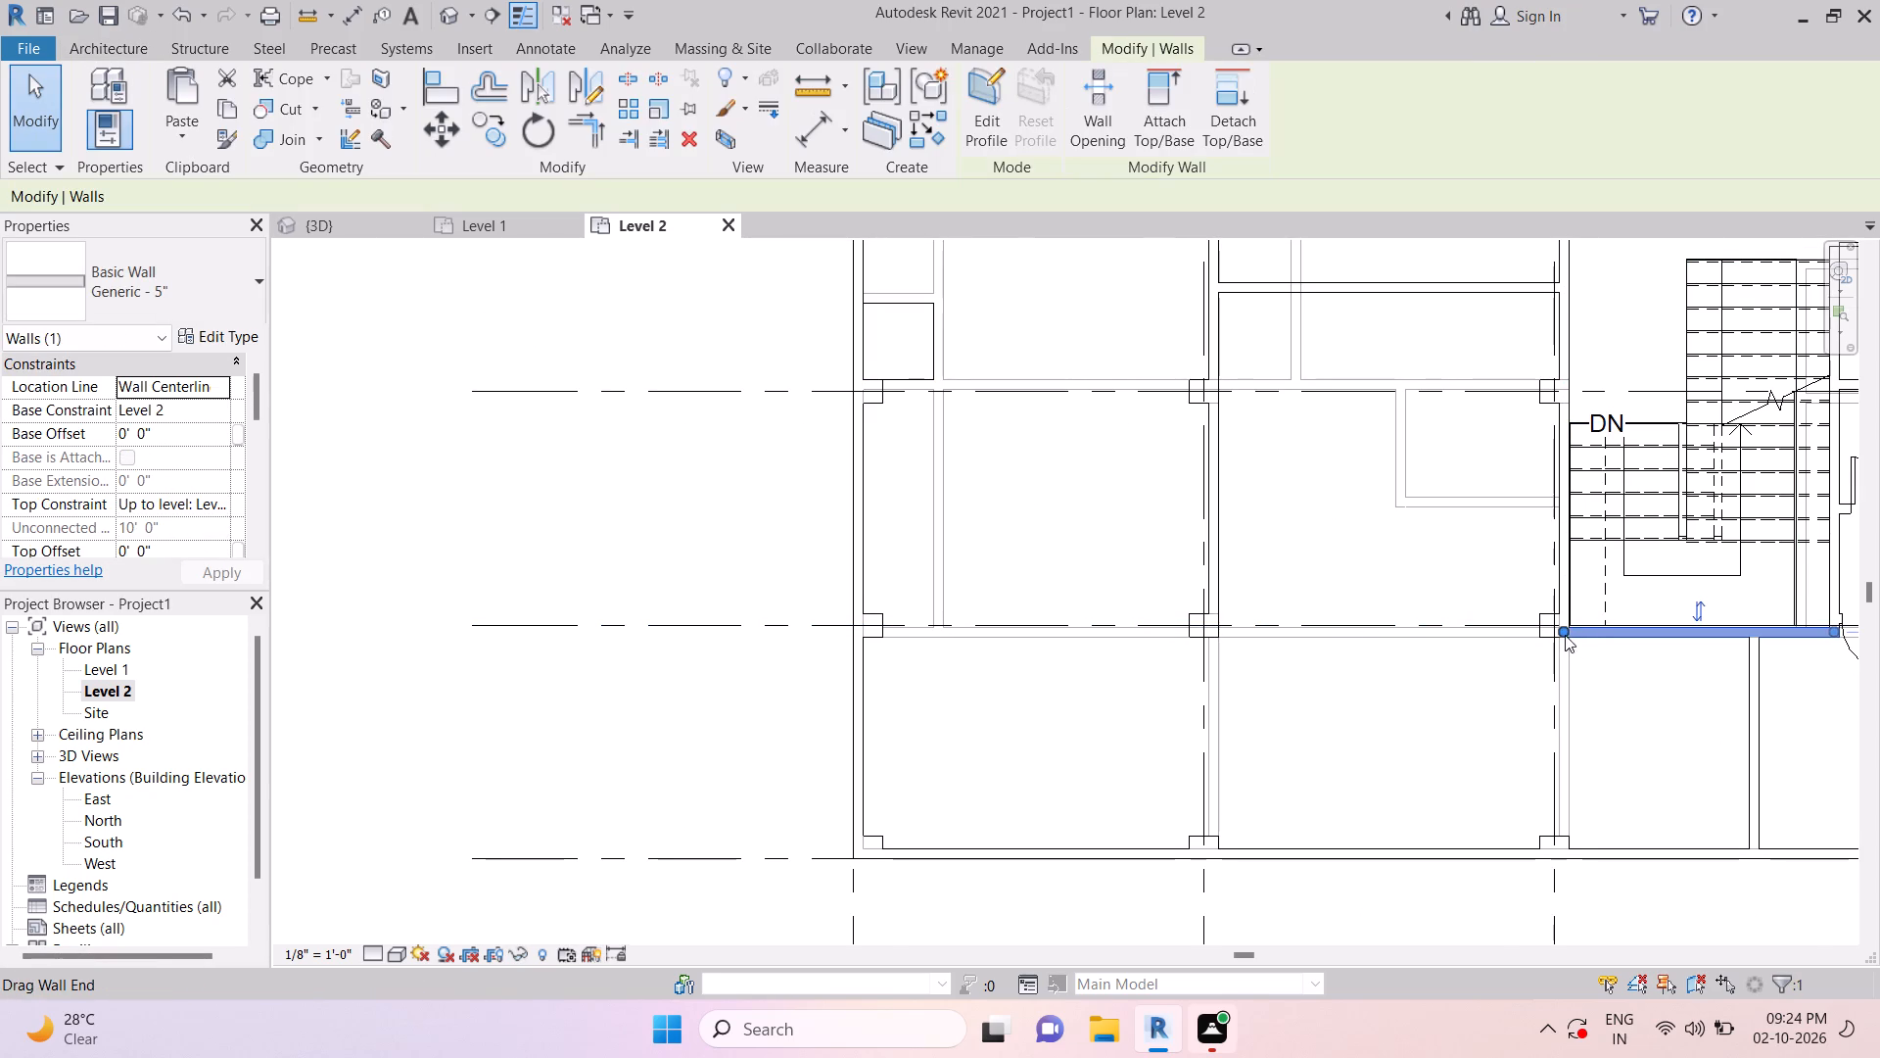
left_click_drag(1564, 633, 898, 630)
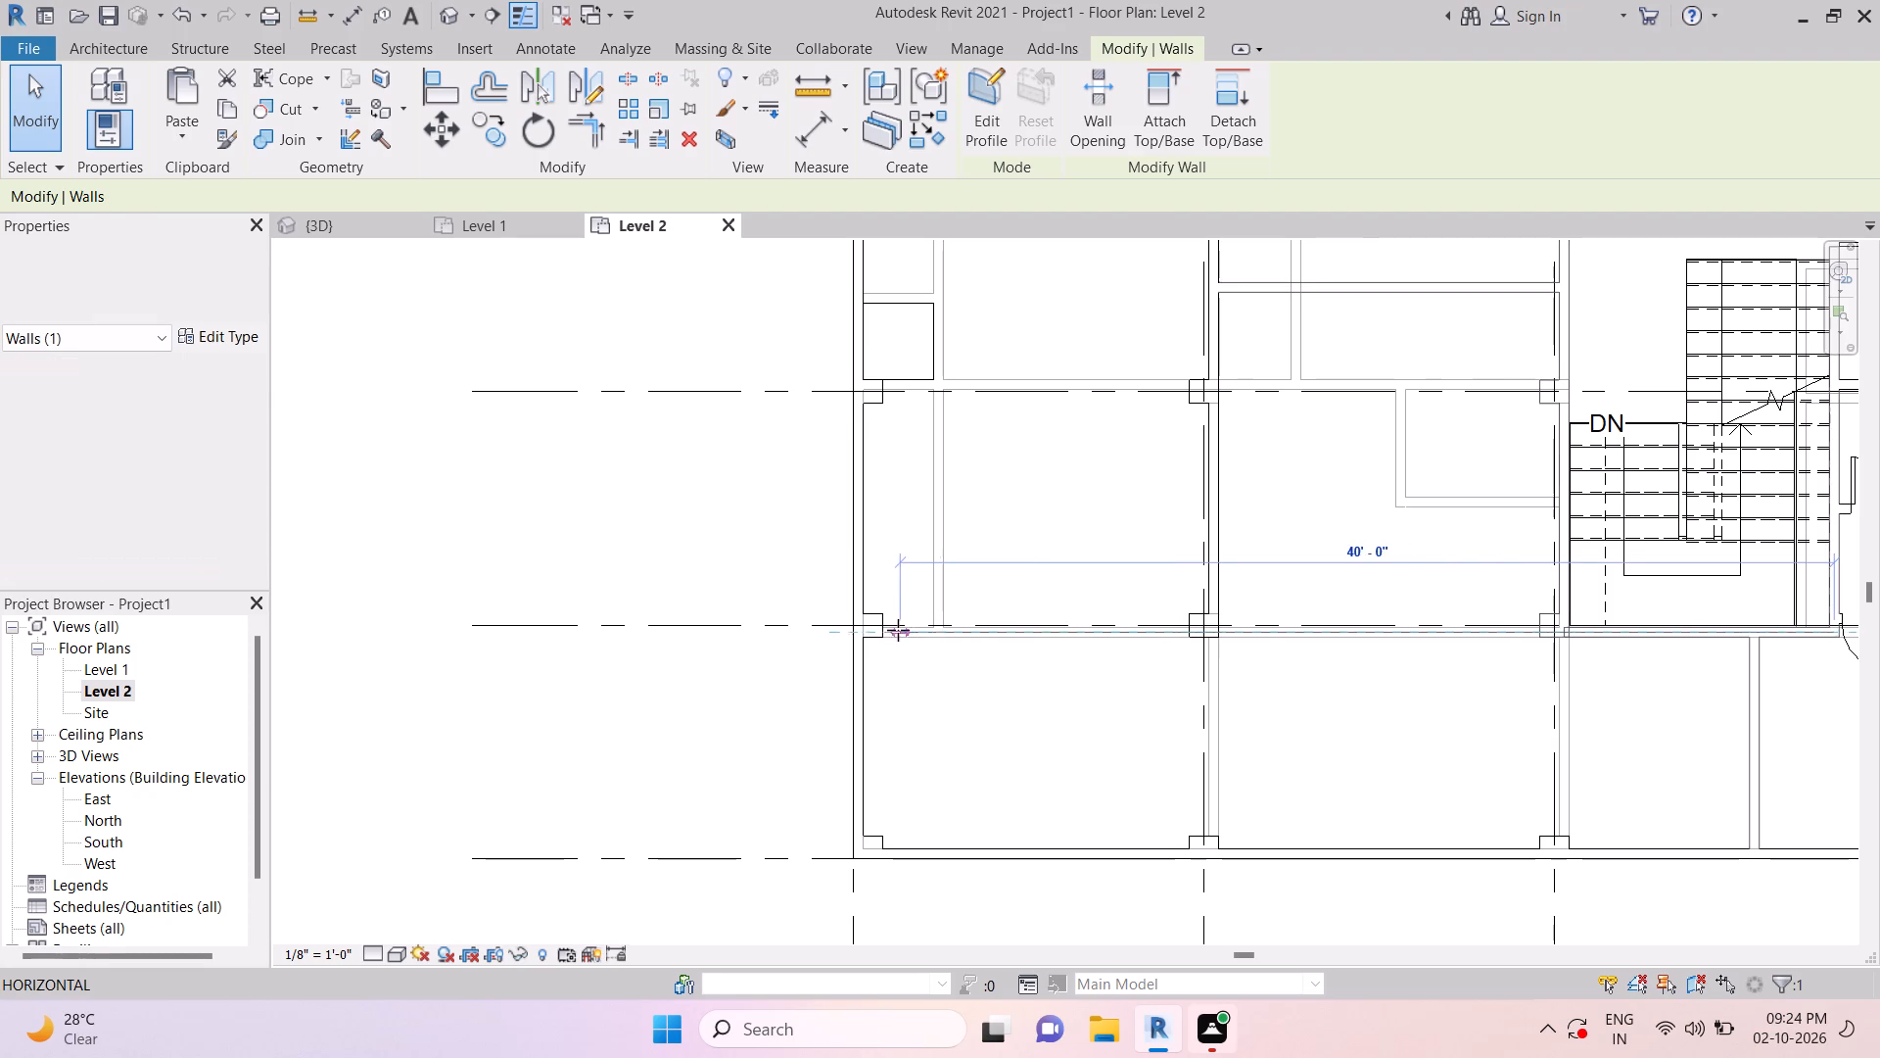
left_click_drag(898, 630, 888, 631)
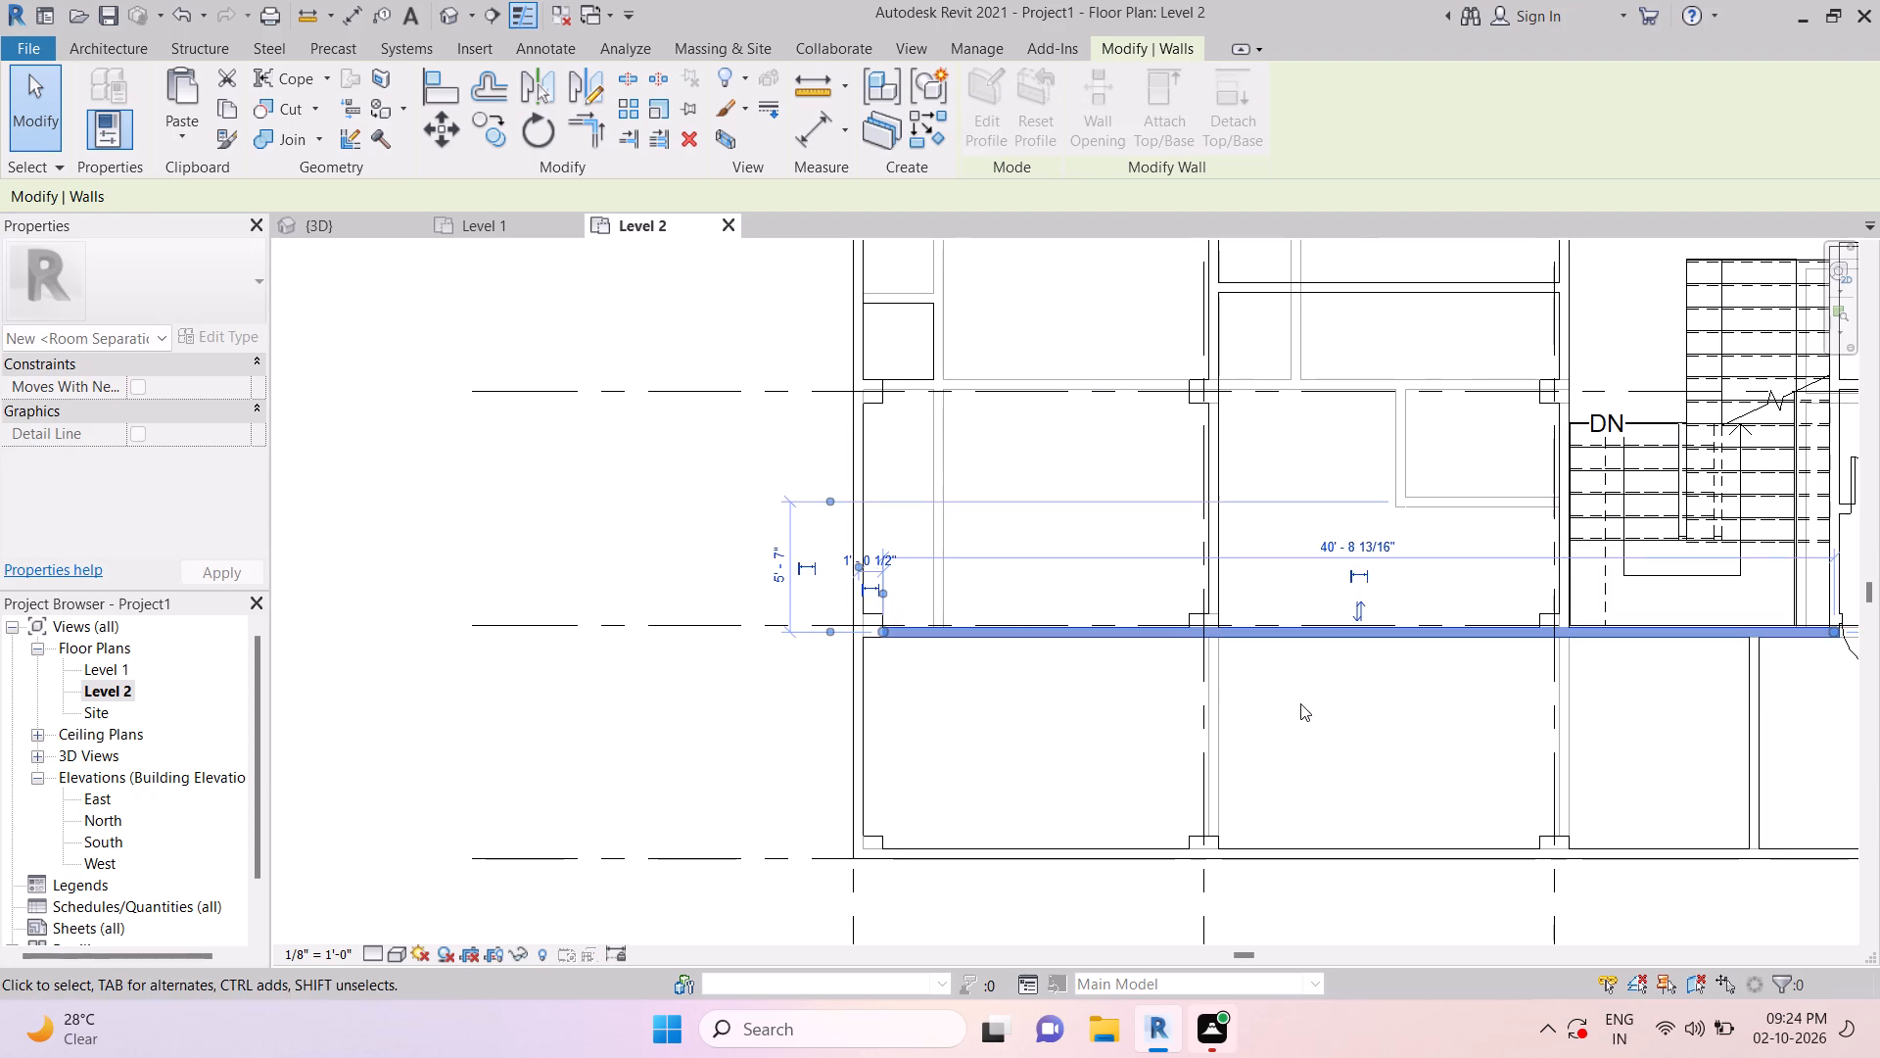
key("Escape")
key("Escape")
scroll(1302, 696, "down", 2)
key("Escape")
key("Escape")
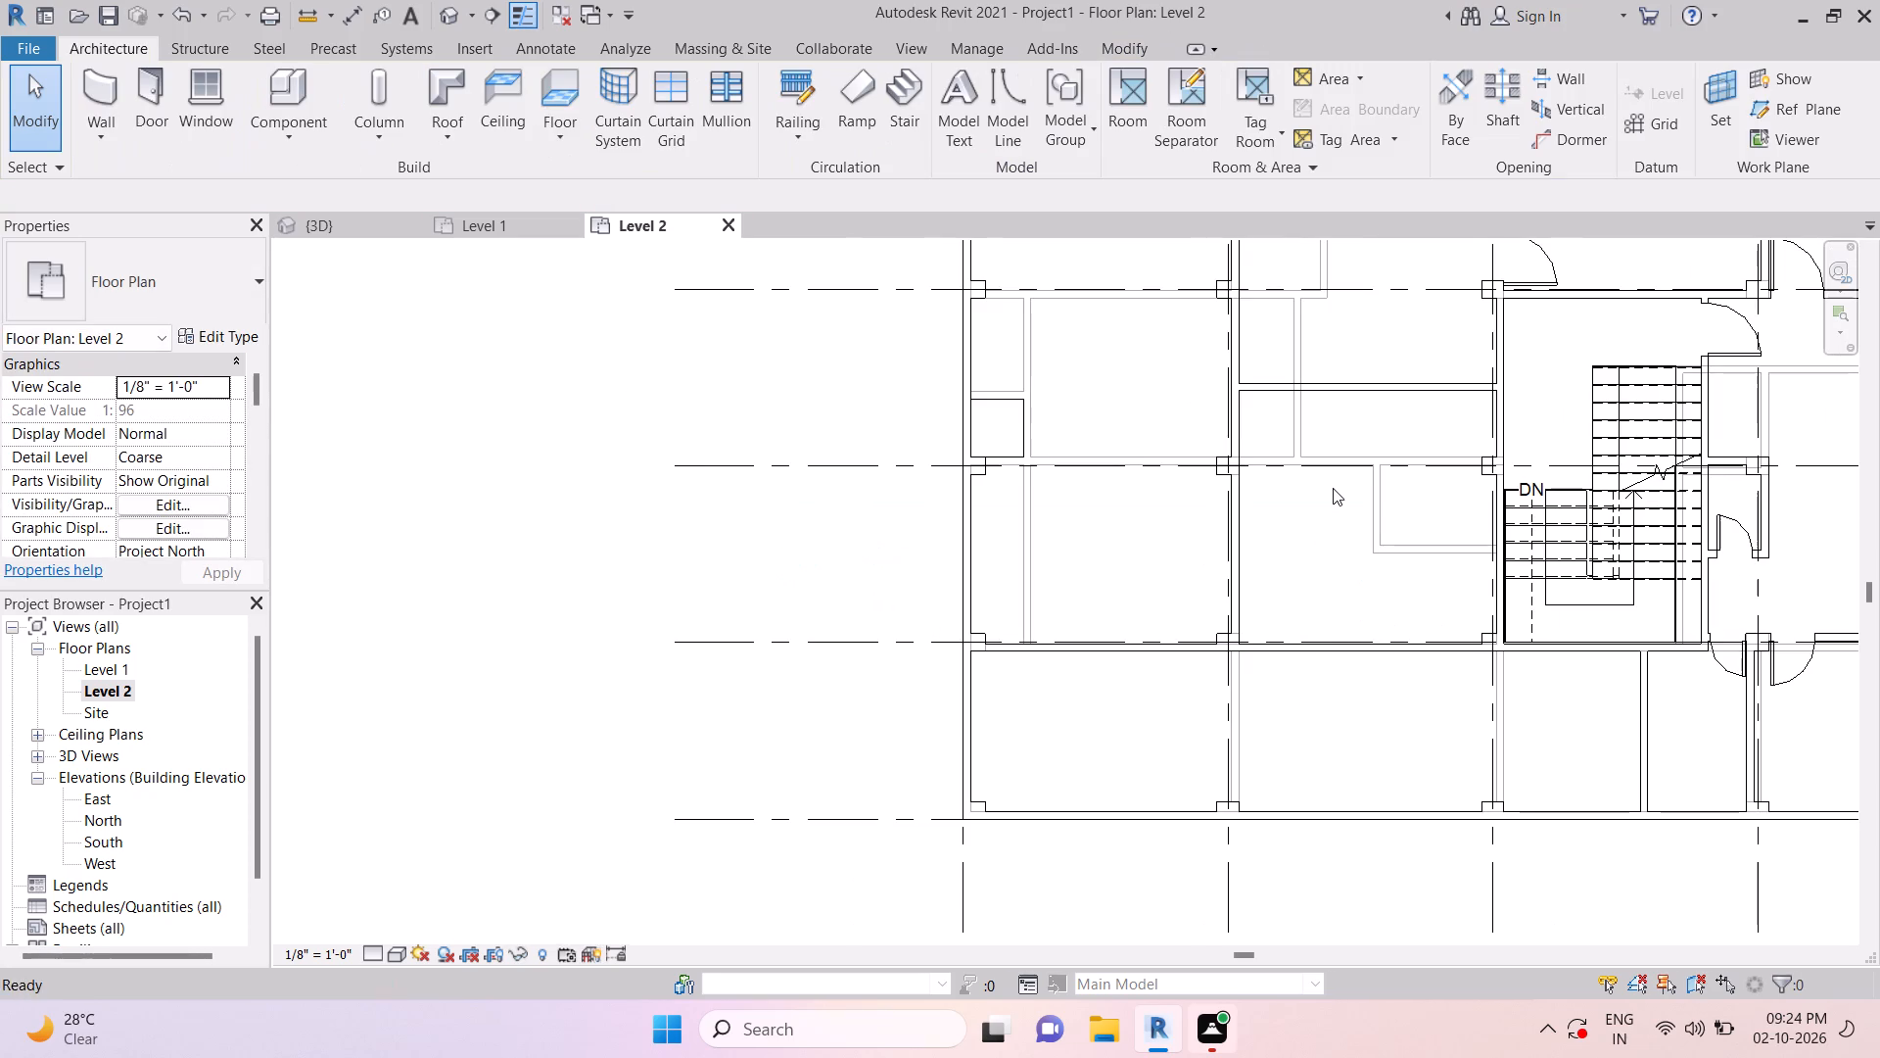
Draw a Generic - 5" wall from the grid 9 wall's midpoint to the exterior wall between grids 2 and 3, 9'-6" long.
scroll(1333, 488, "down", 1)
key("Escape")
scroll(1339, 486, "down", 2)
key("Escape")
key("Escape")
key("Escape")
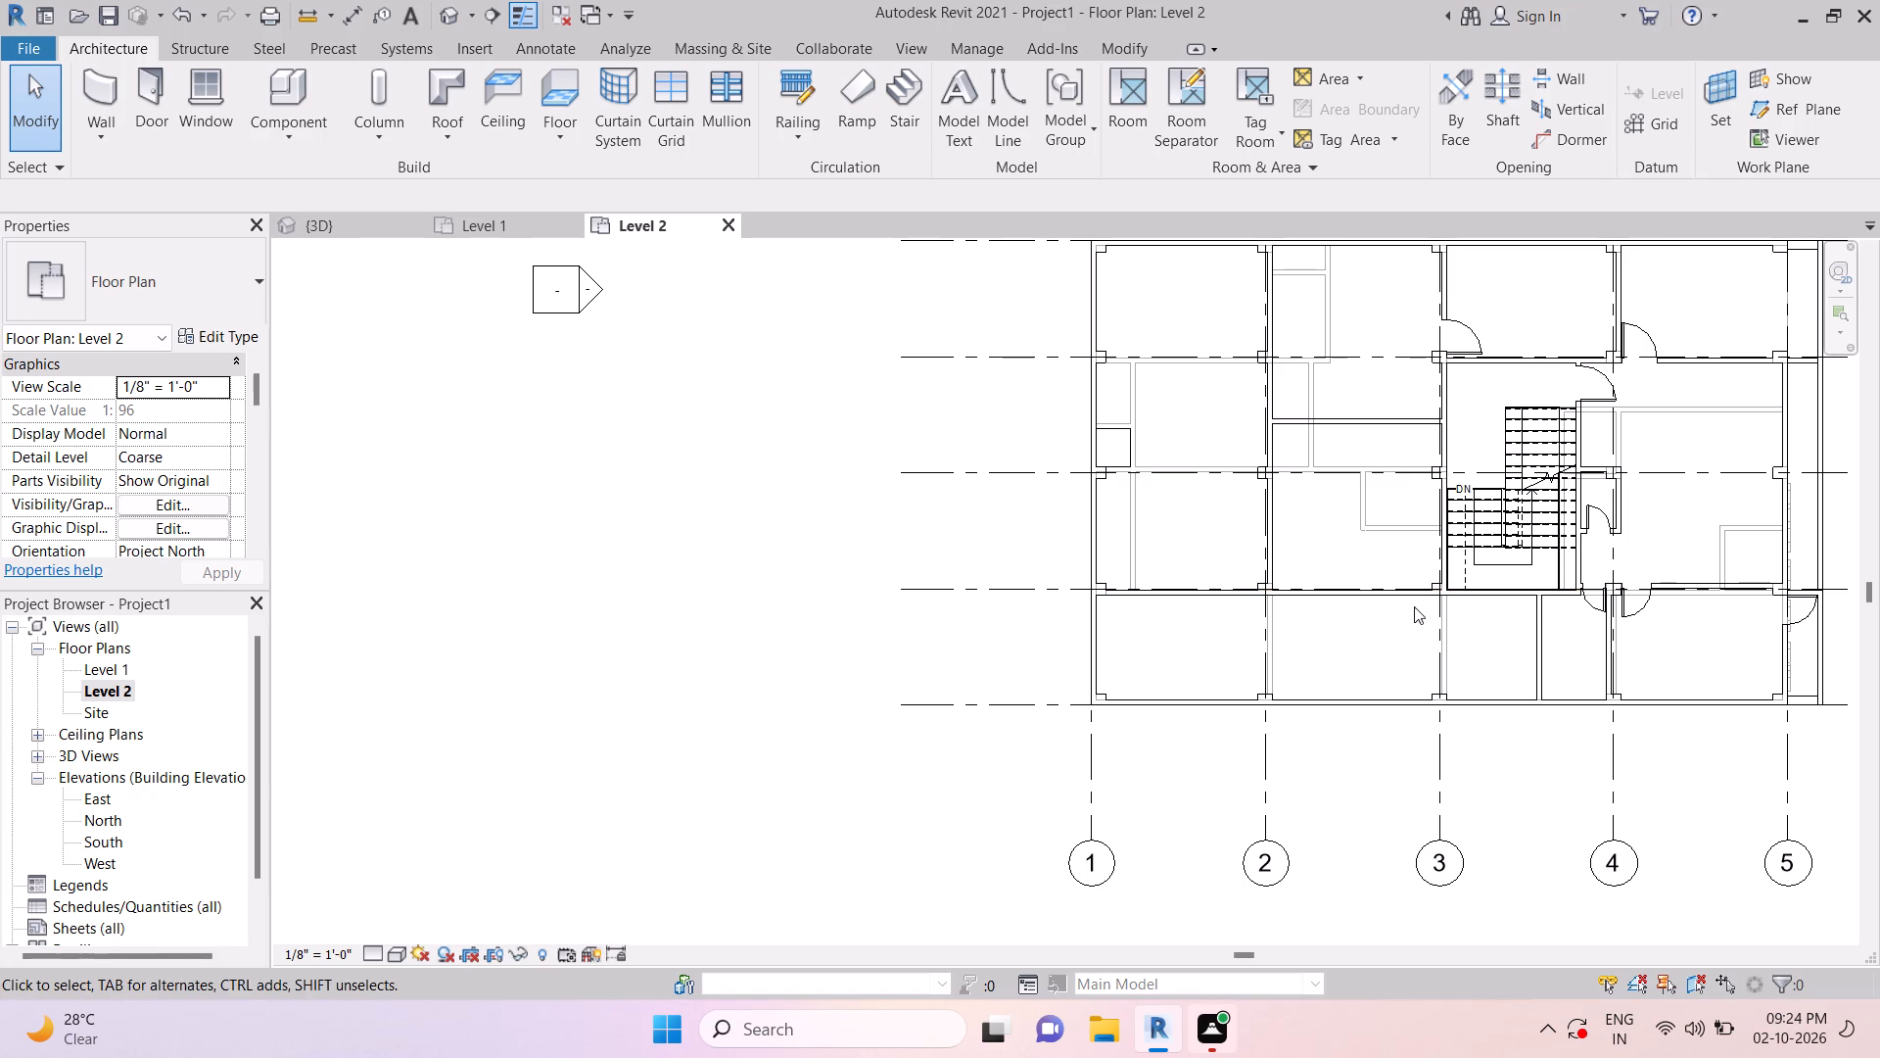
left_click(1370, 601)
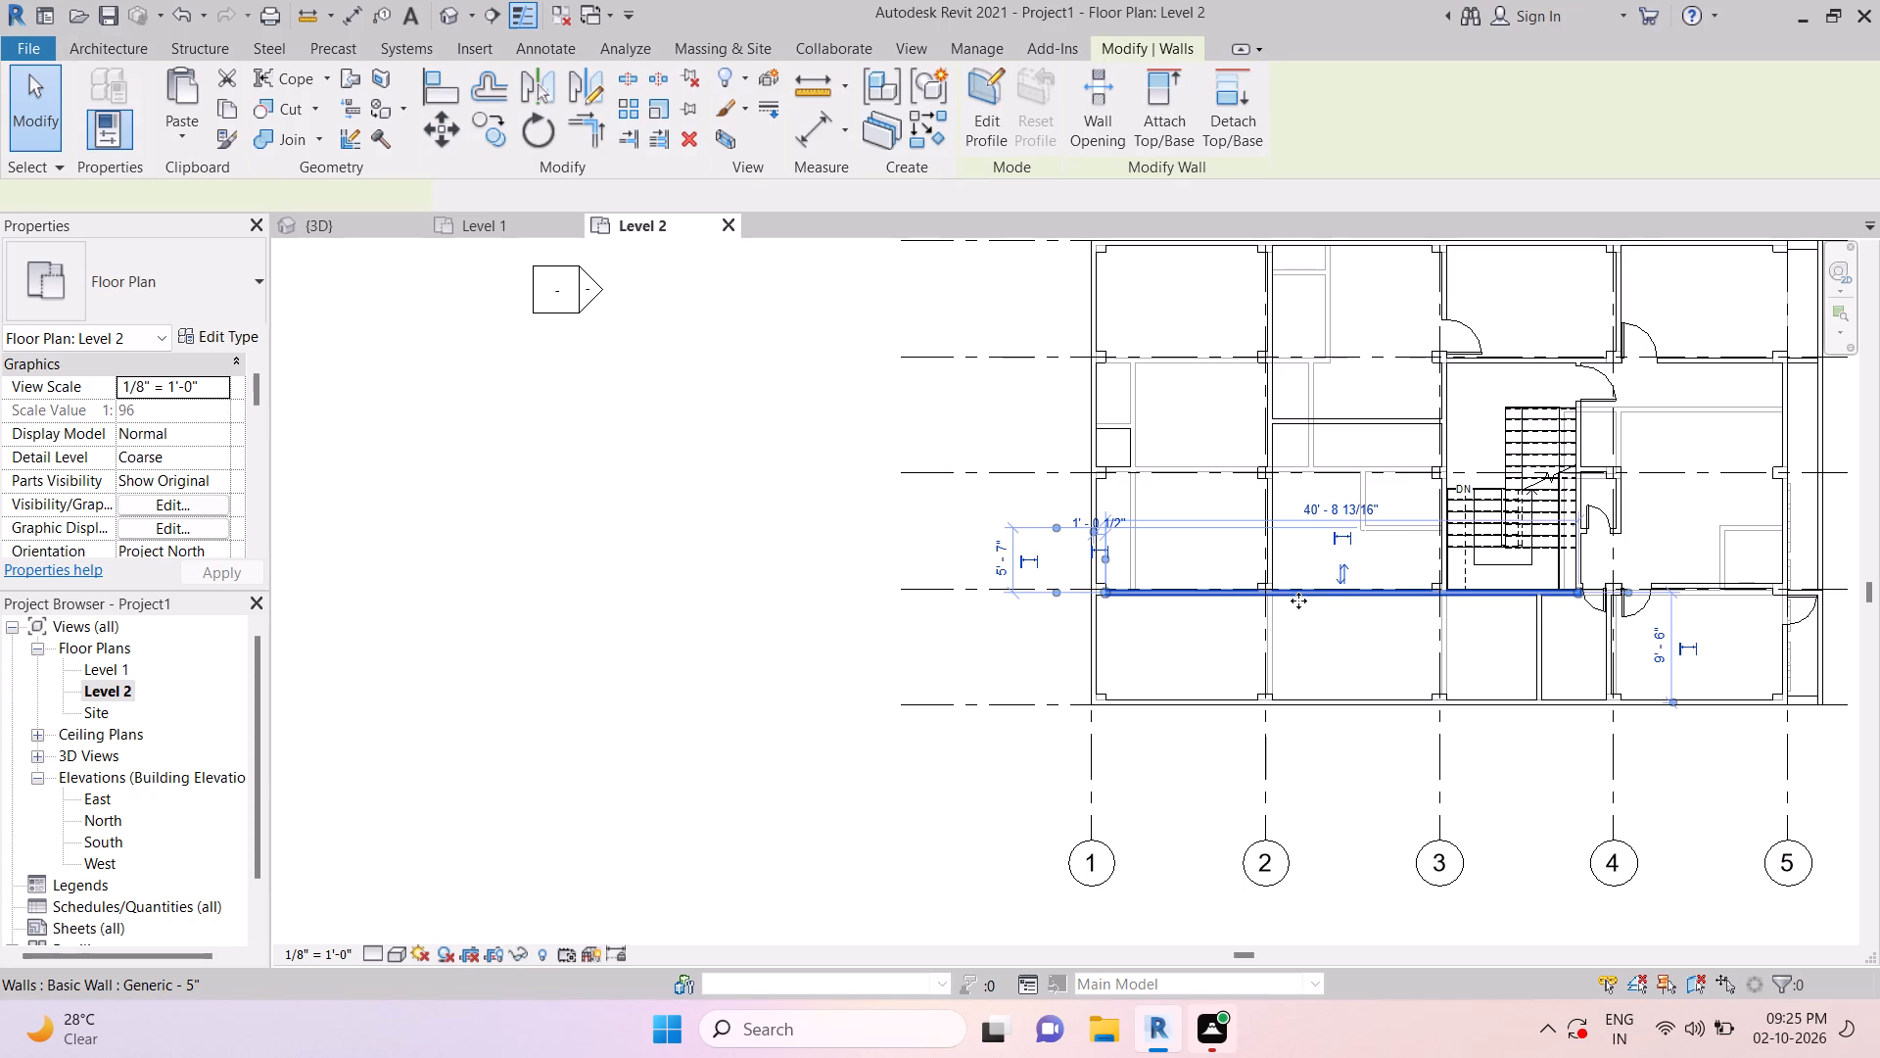
key("Escape")
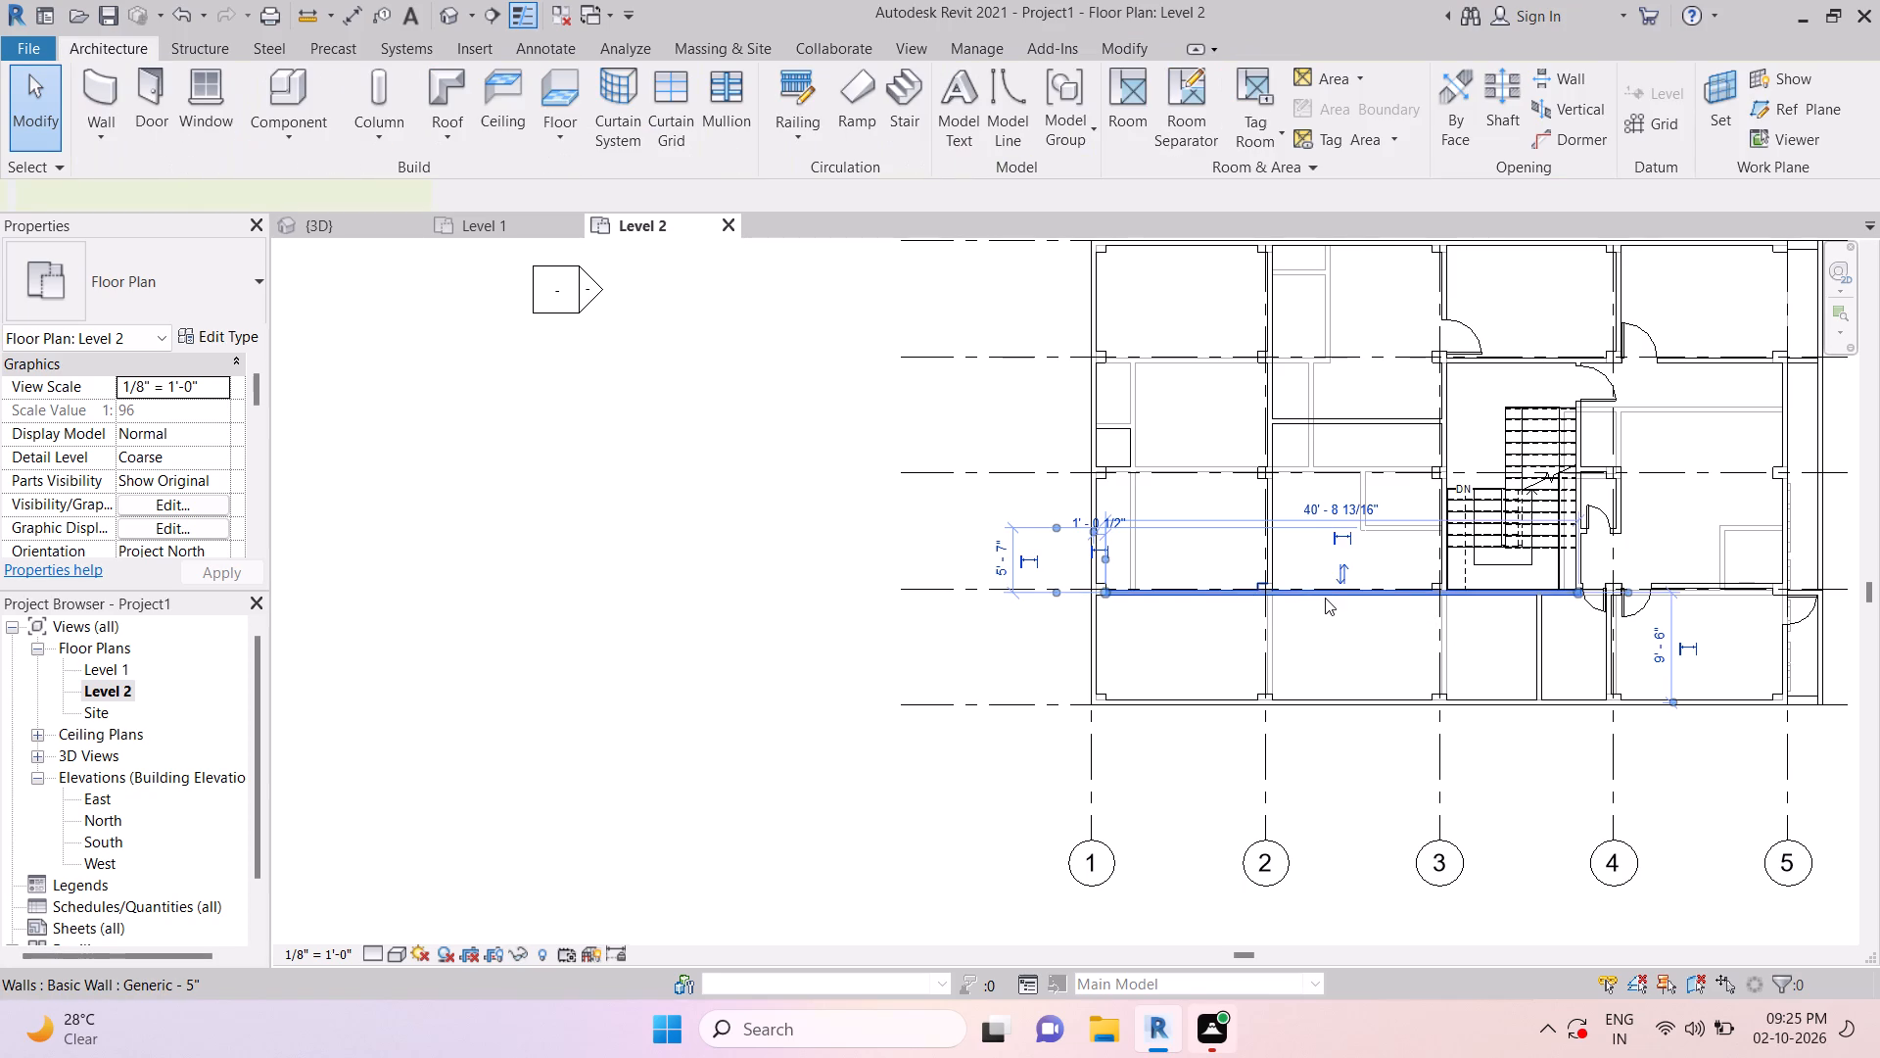
key("Escape")
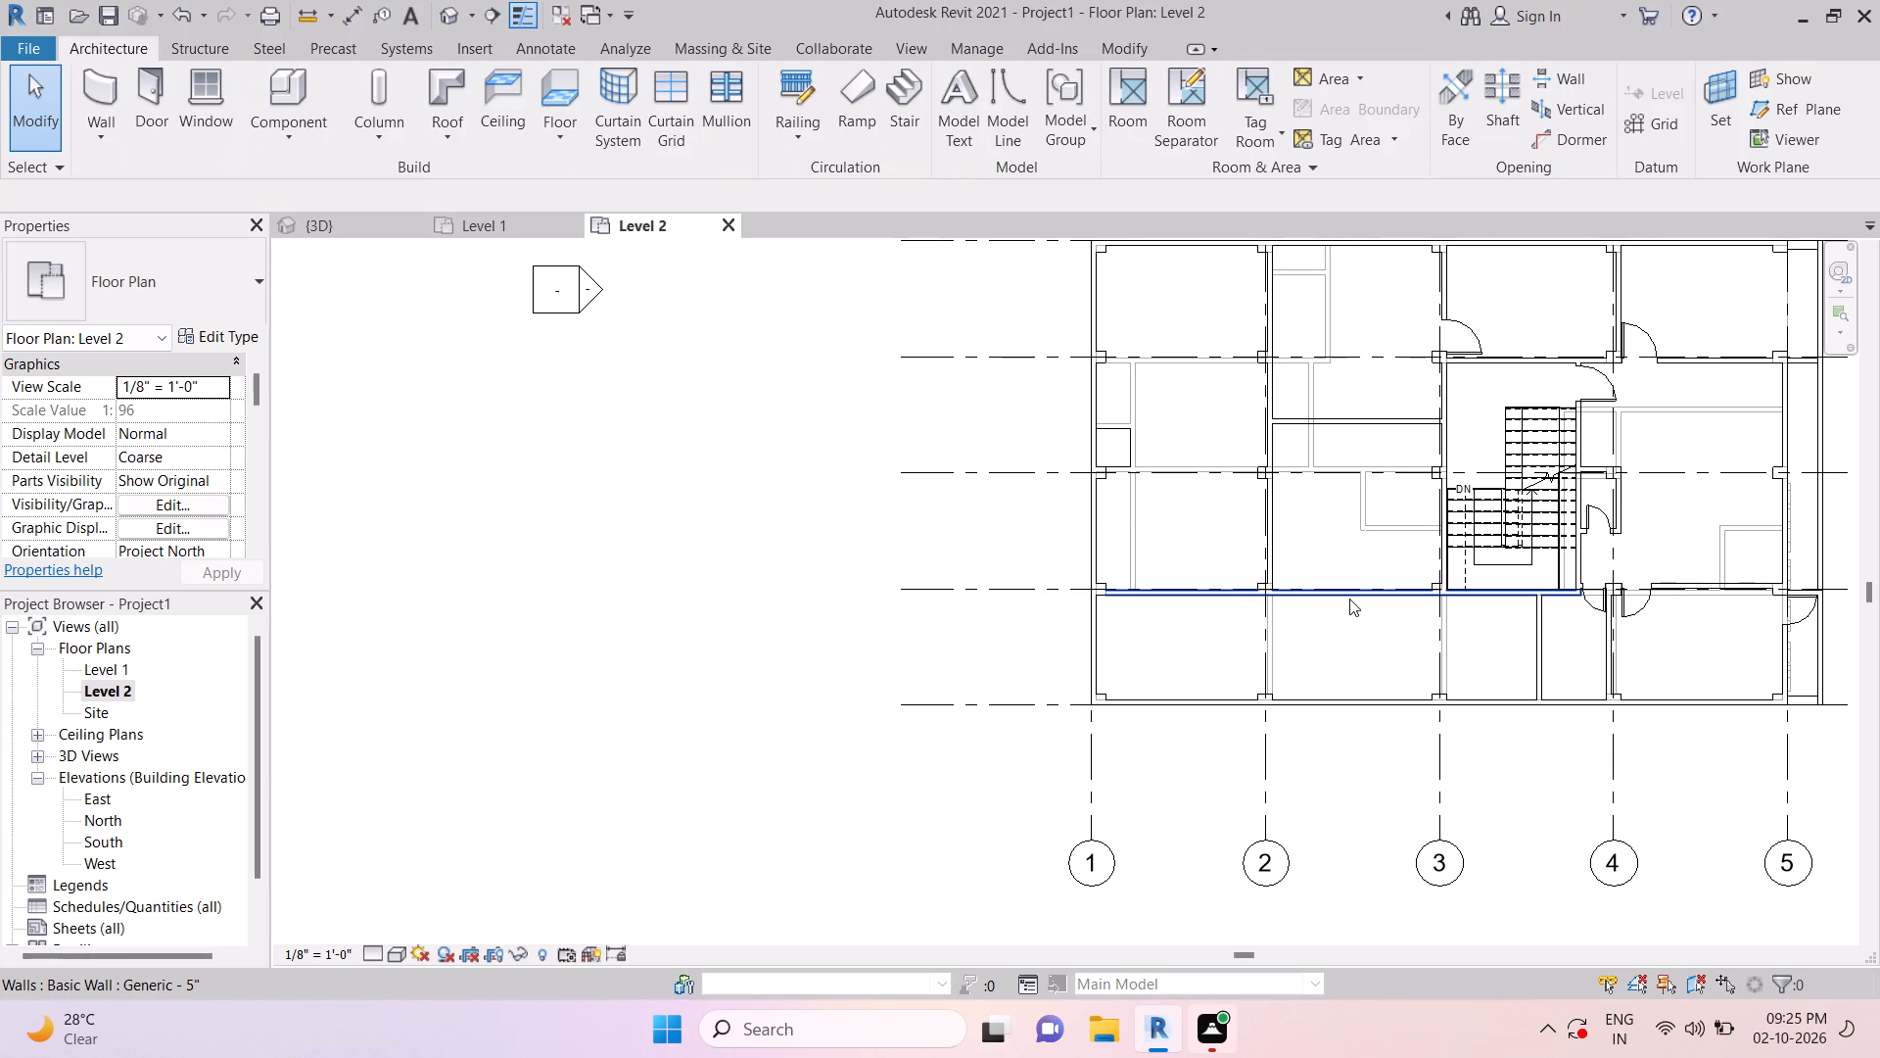
key("w")
key("a")
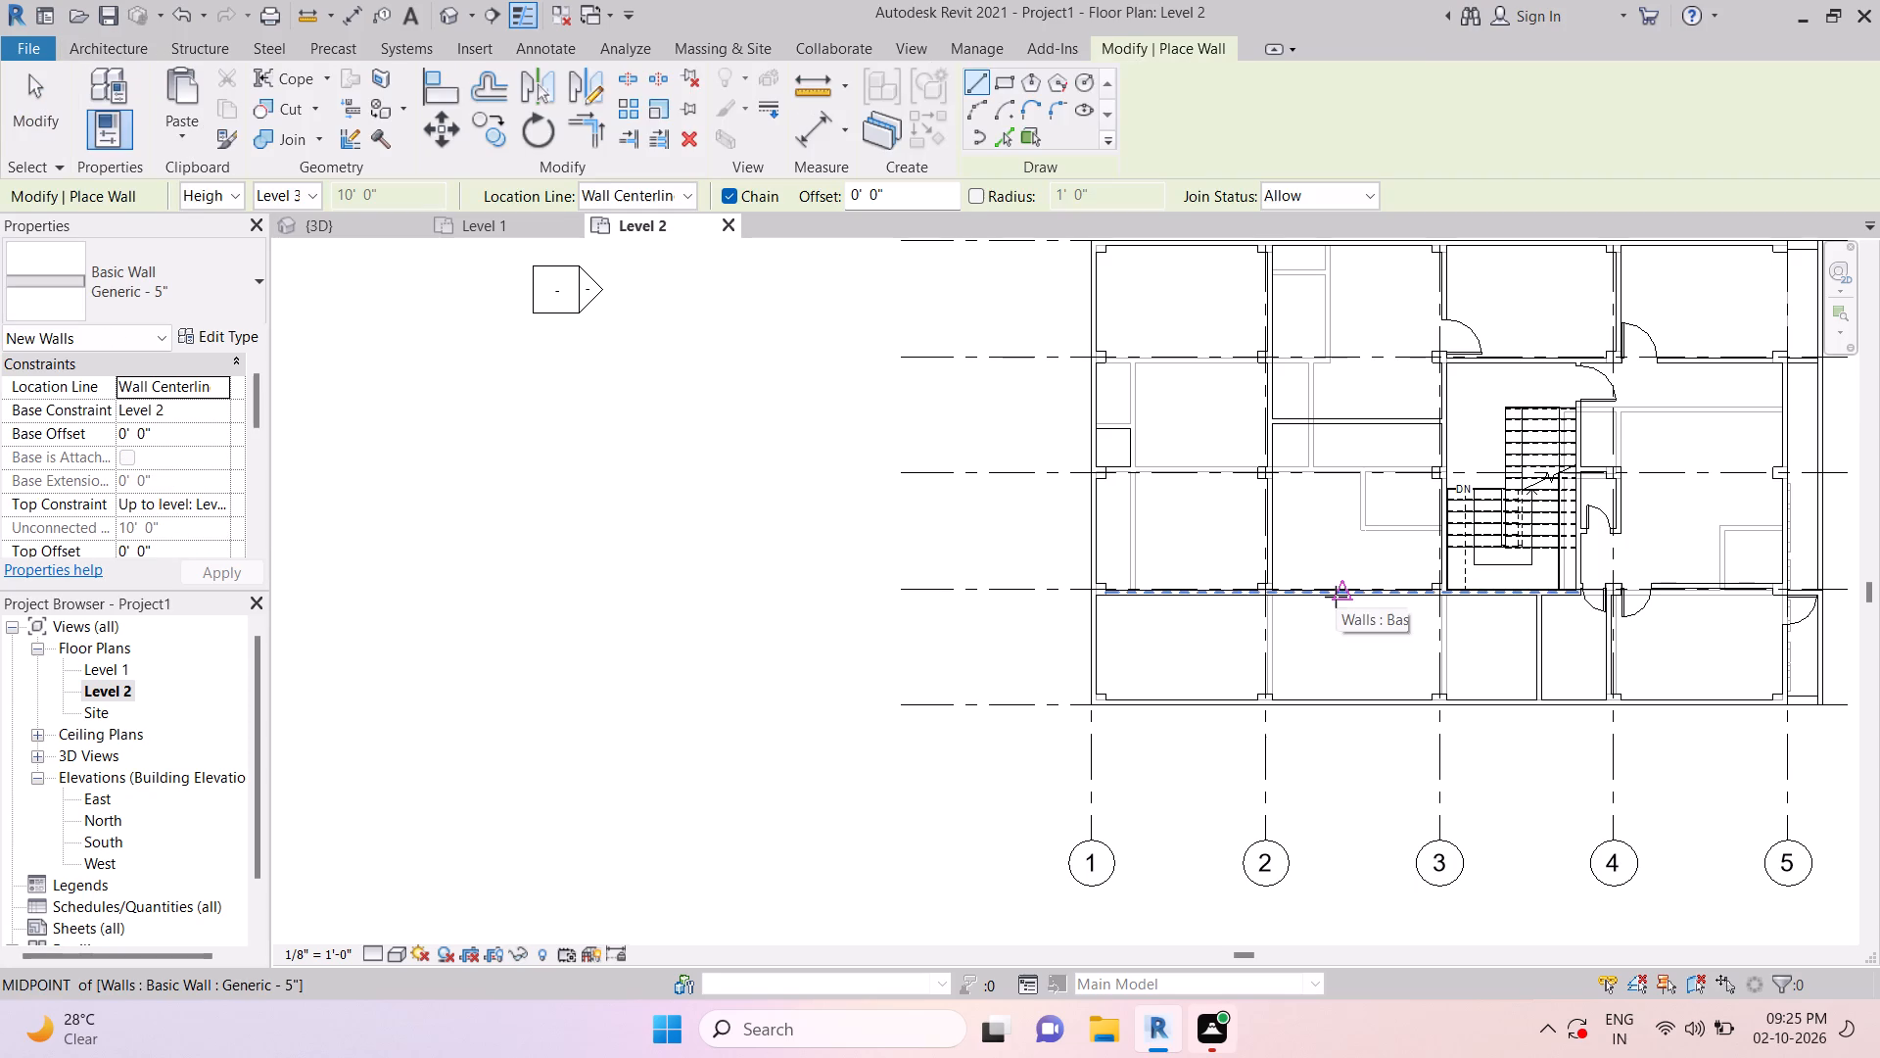
left_click(1336, 596)
left_click(1338, 697)
key("Escape")
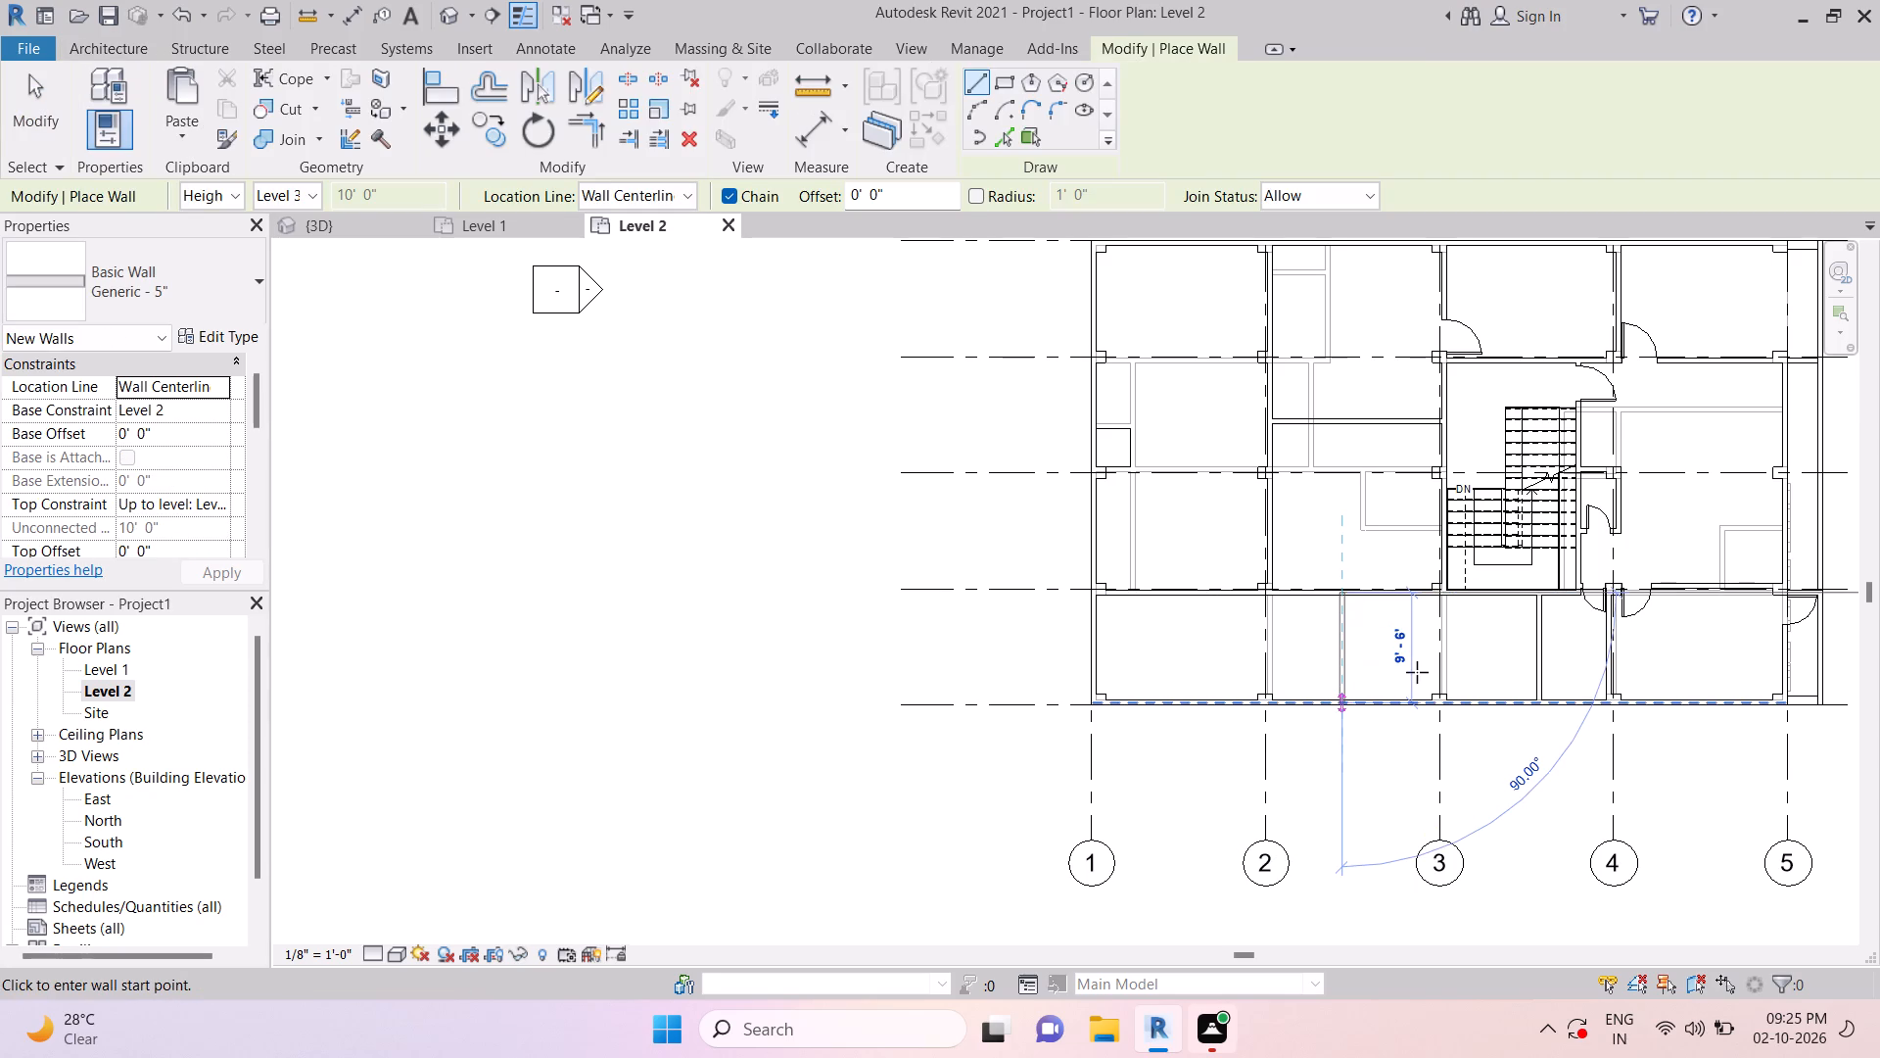
key("Escape")
key("Escape")
scroll(1272, 603, "up", 4)
key("Escape")
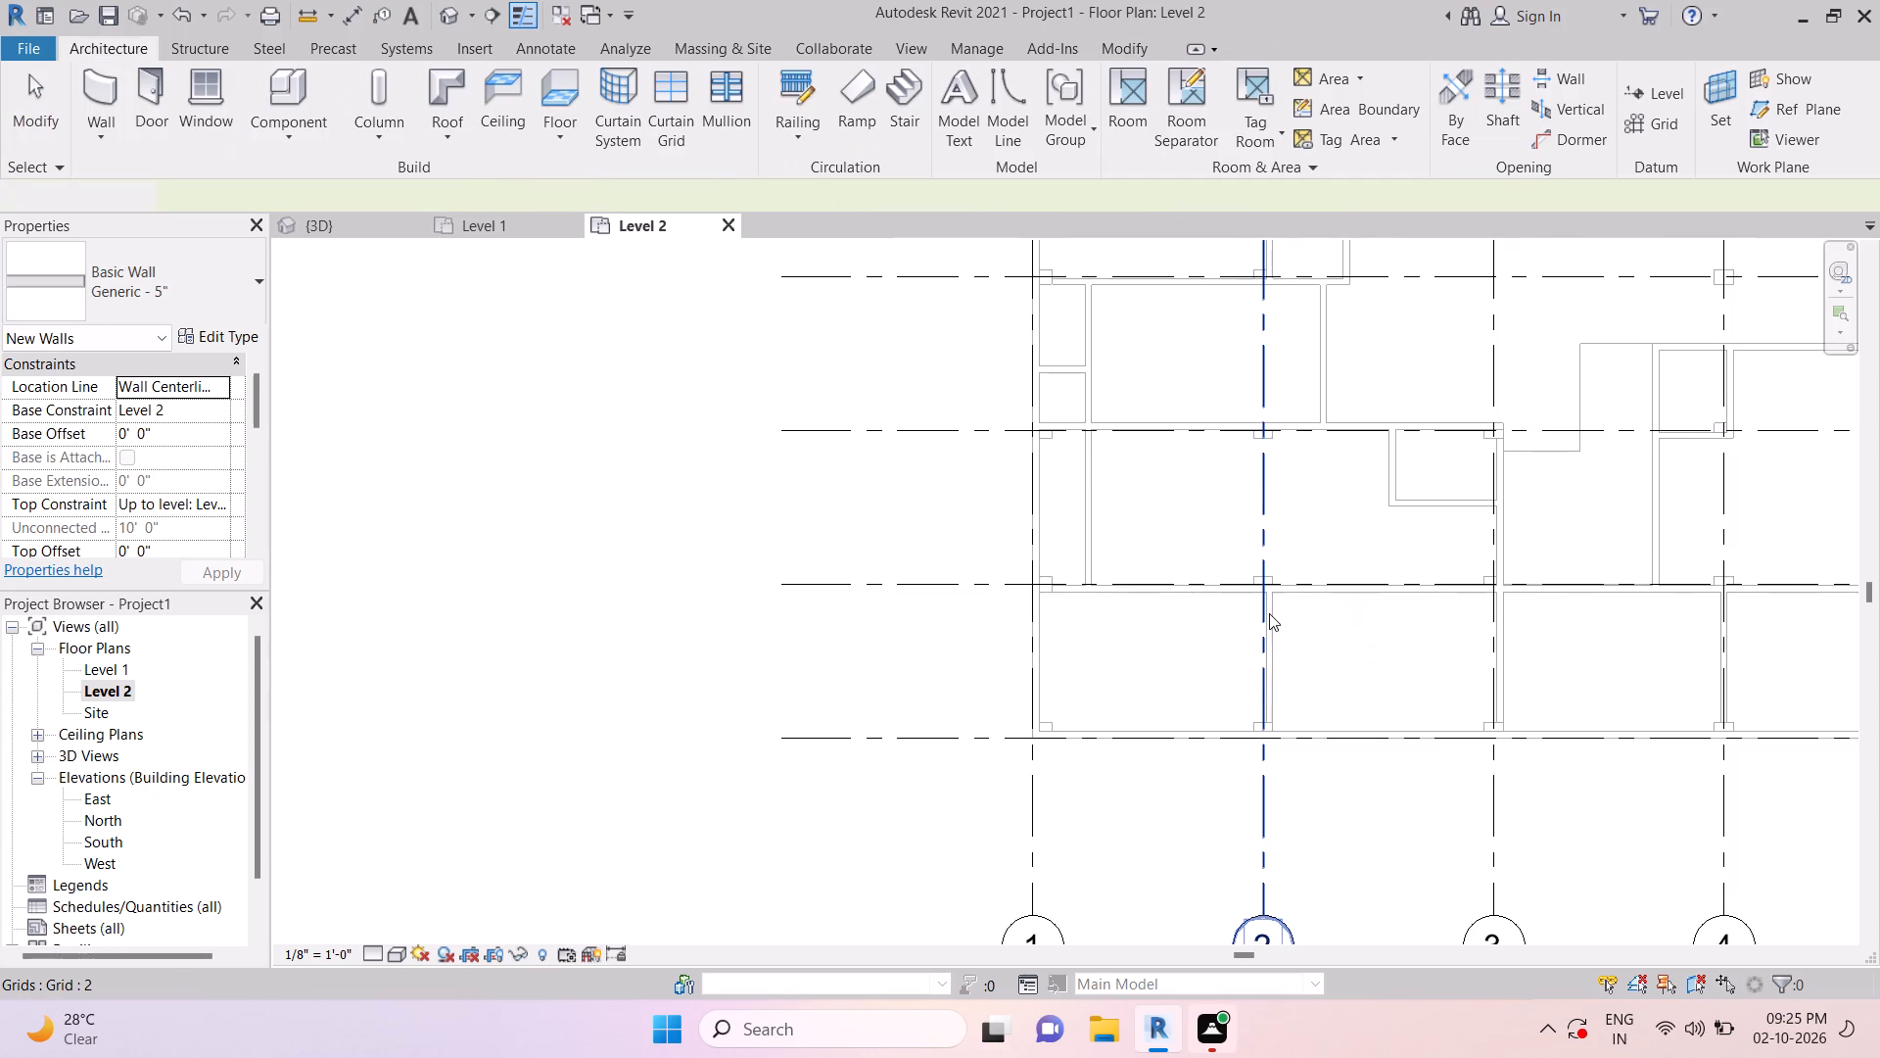
key("Escape")
Check the new room's width below grid 9 with an aligned dimension between its two side partitions.
scroll(1377, 605, "down", 1)
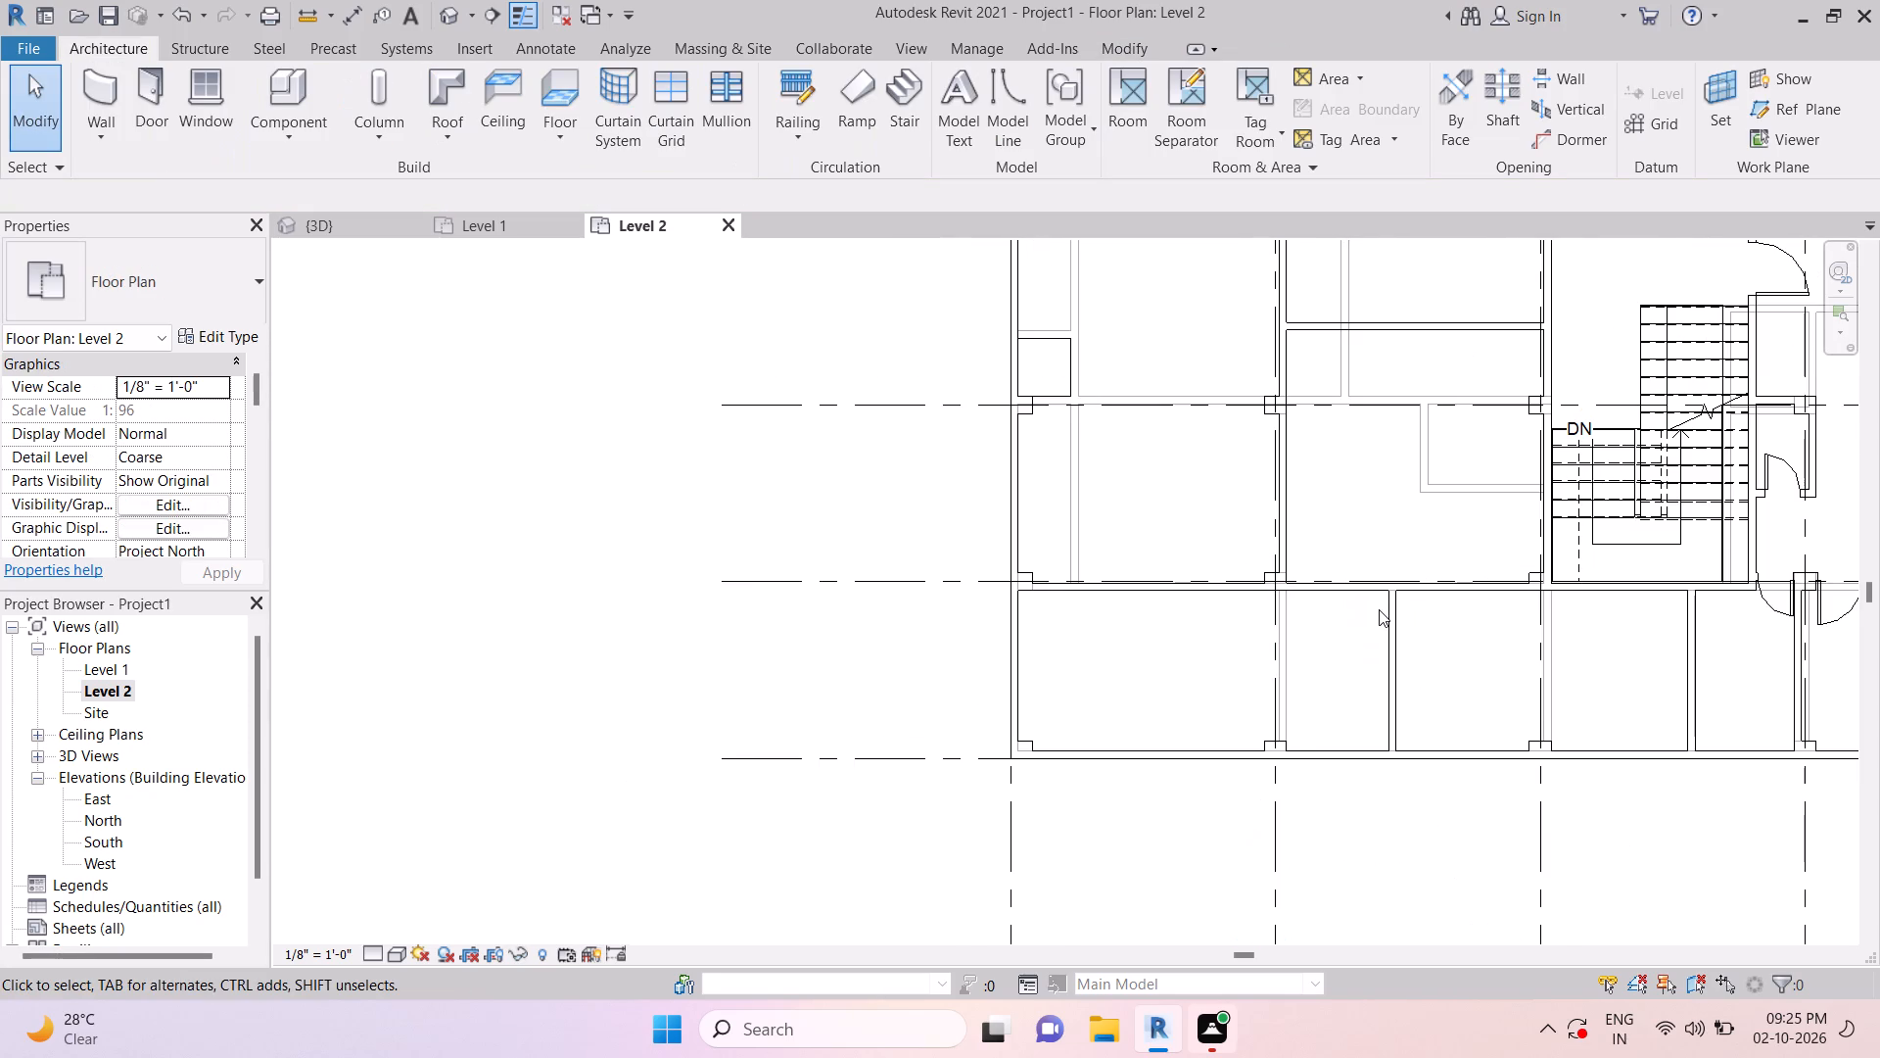
middle_click_drag(1542, 699, 1415, 685)
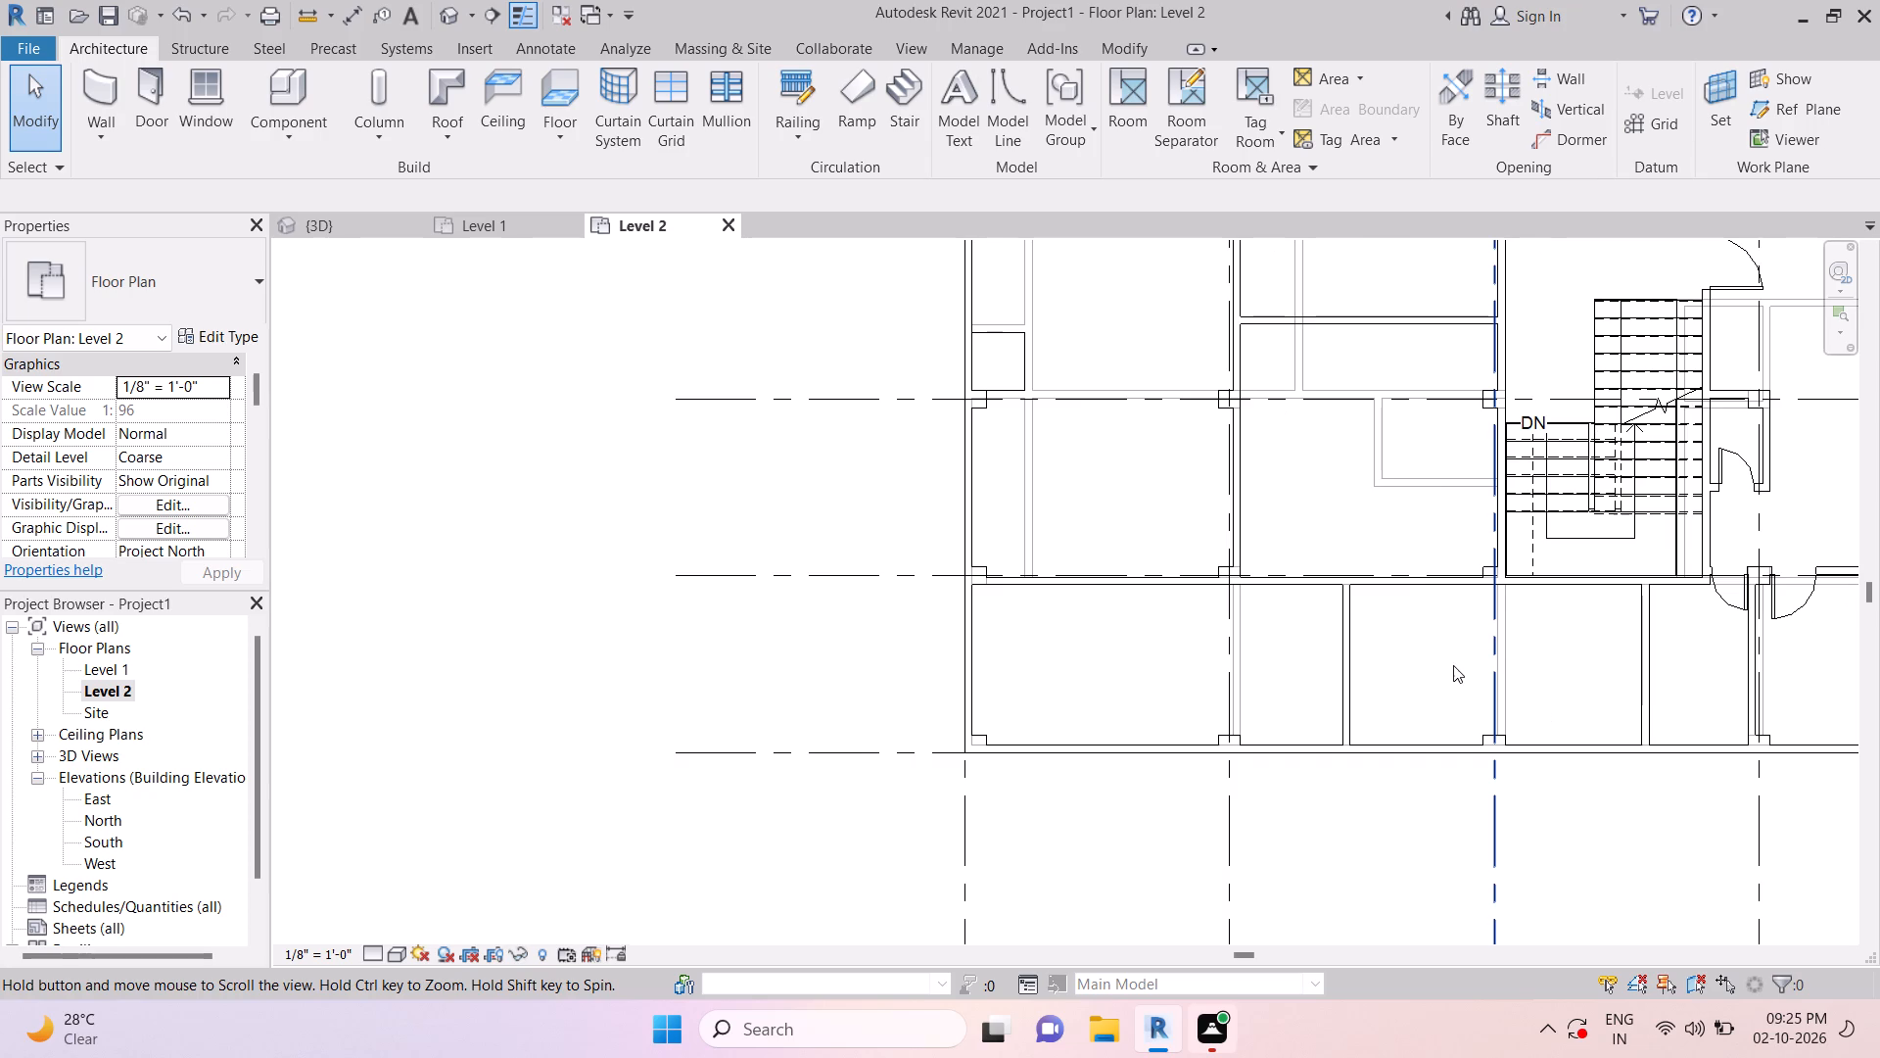
key("Escape")
key("Escape")
key("d")
key("i")
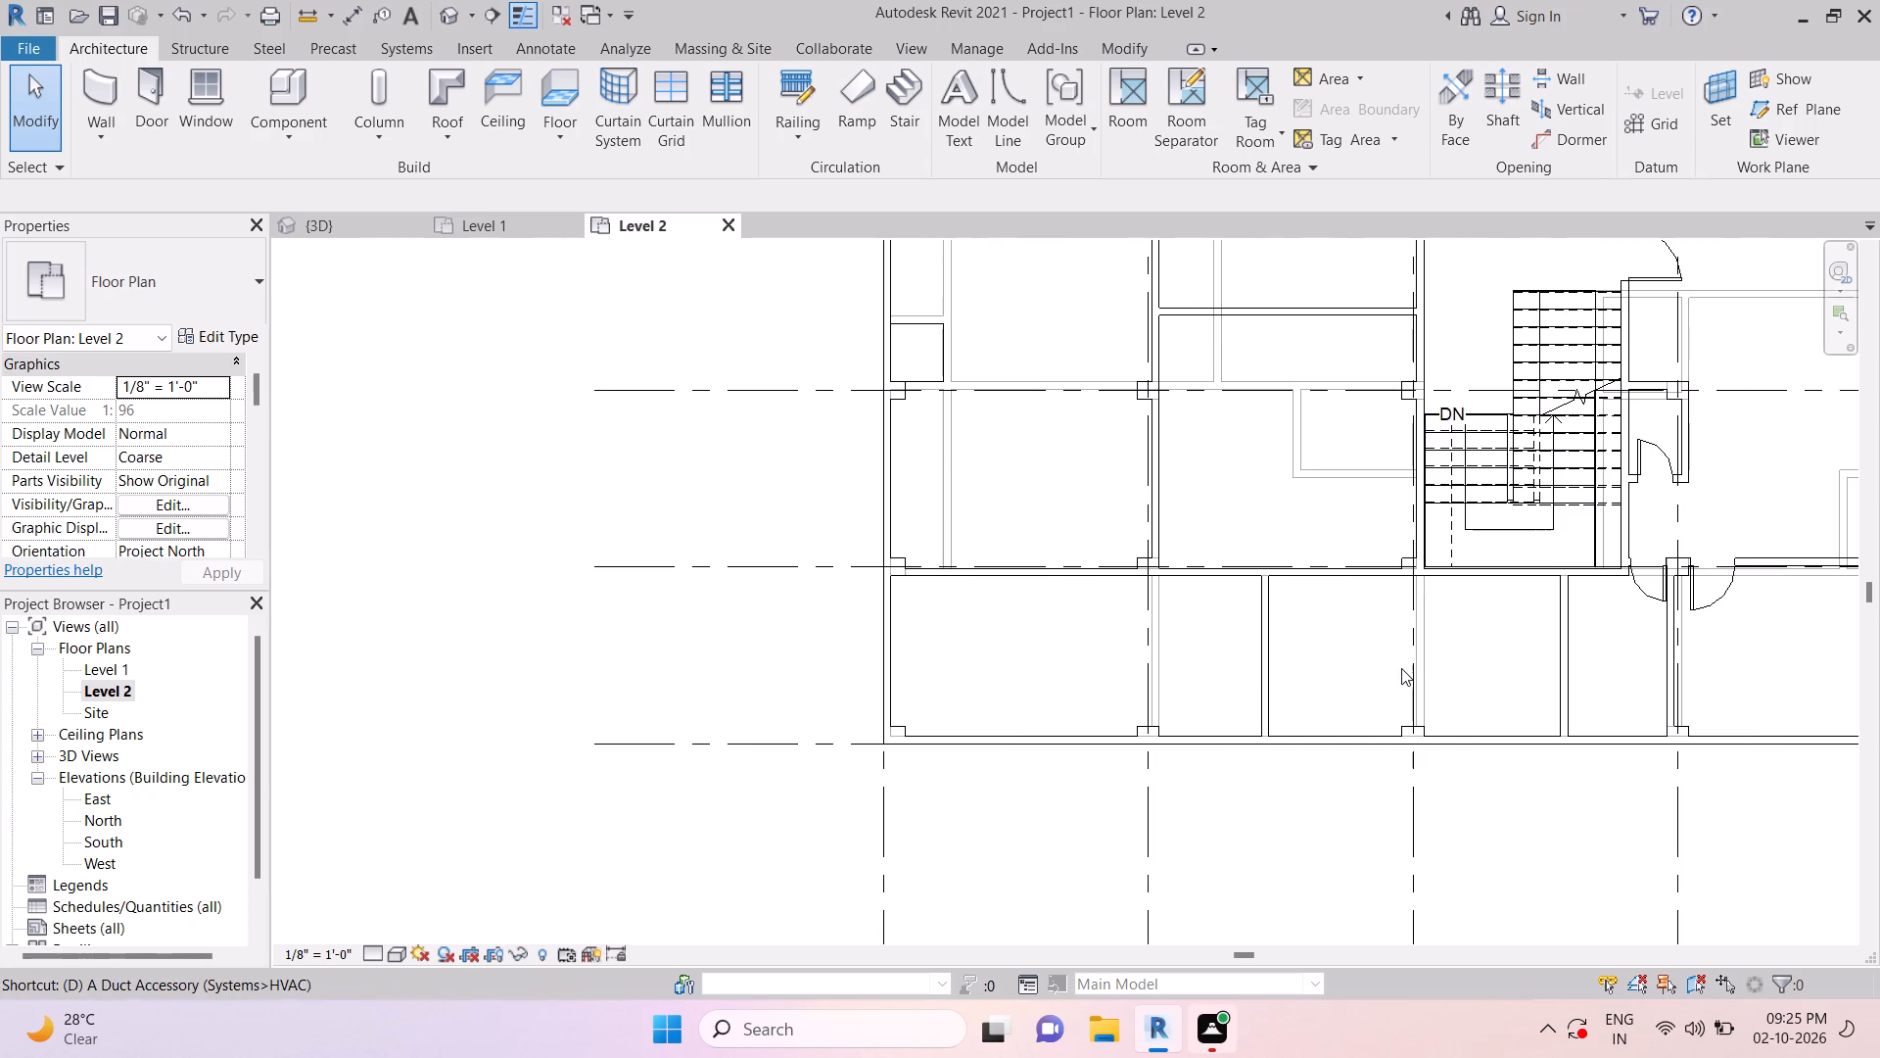
key("Tab")
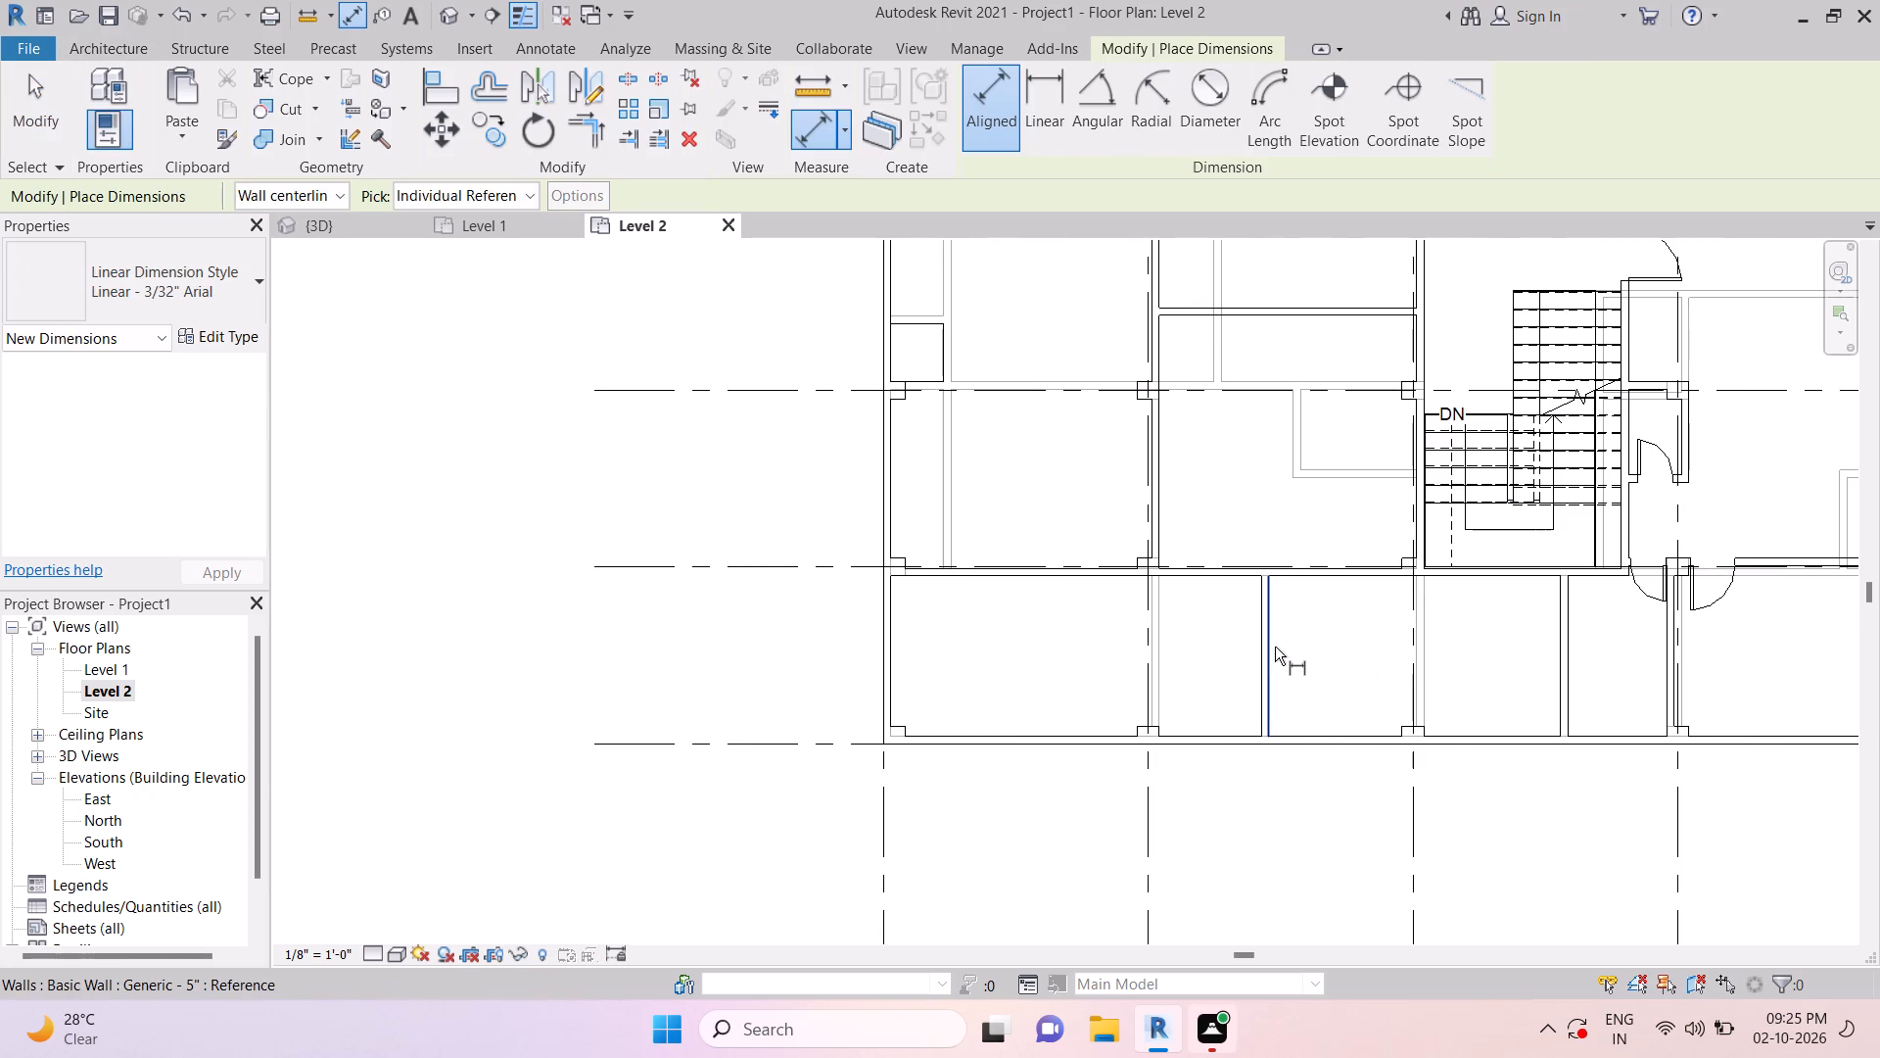
left_click(1275, 647)
key("Tab")
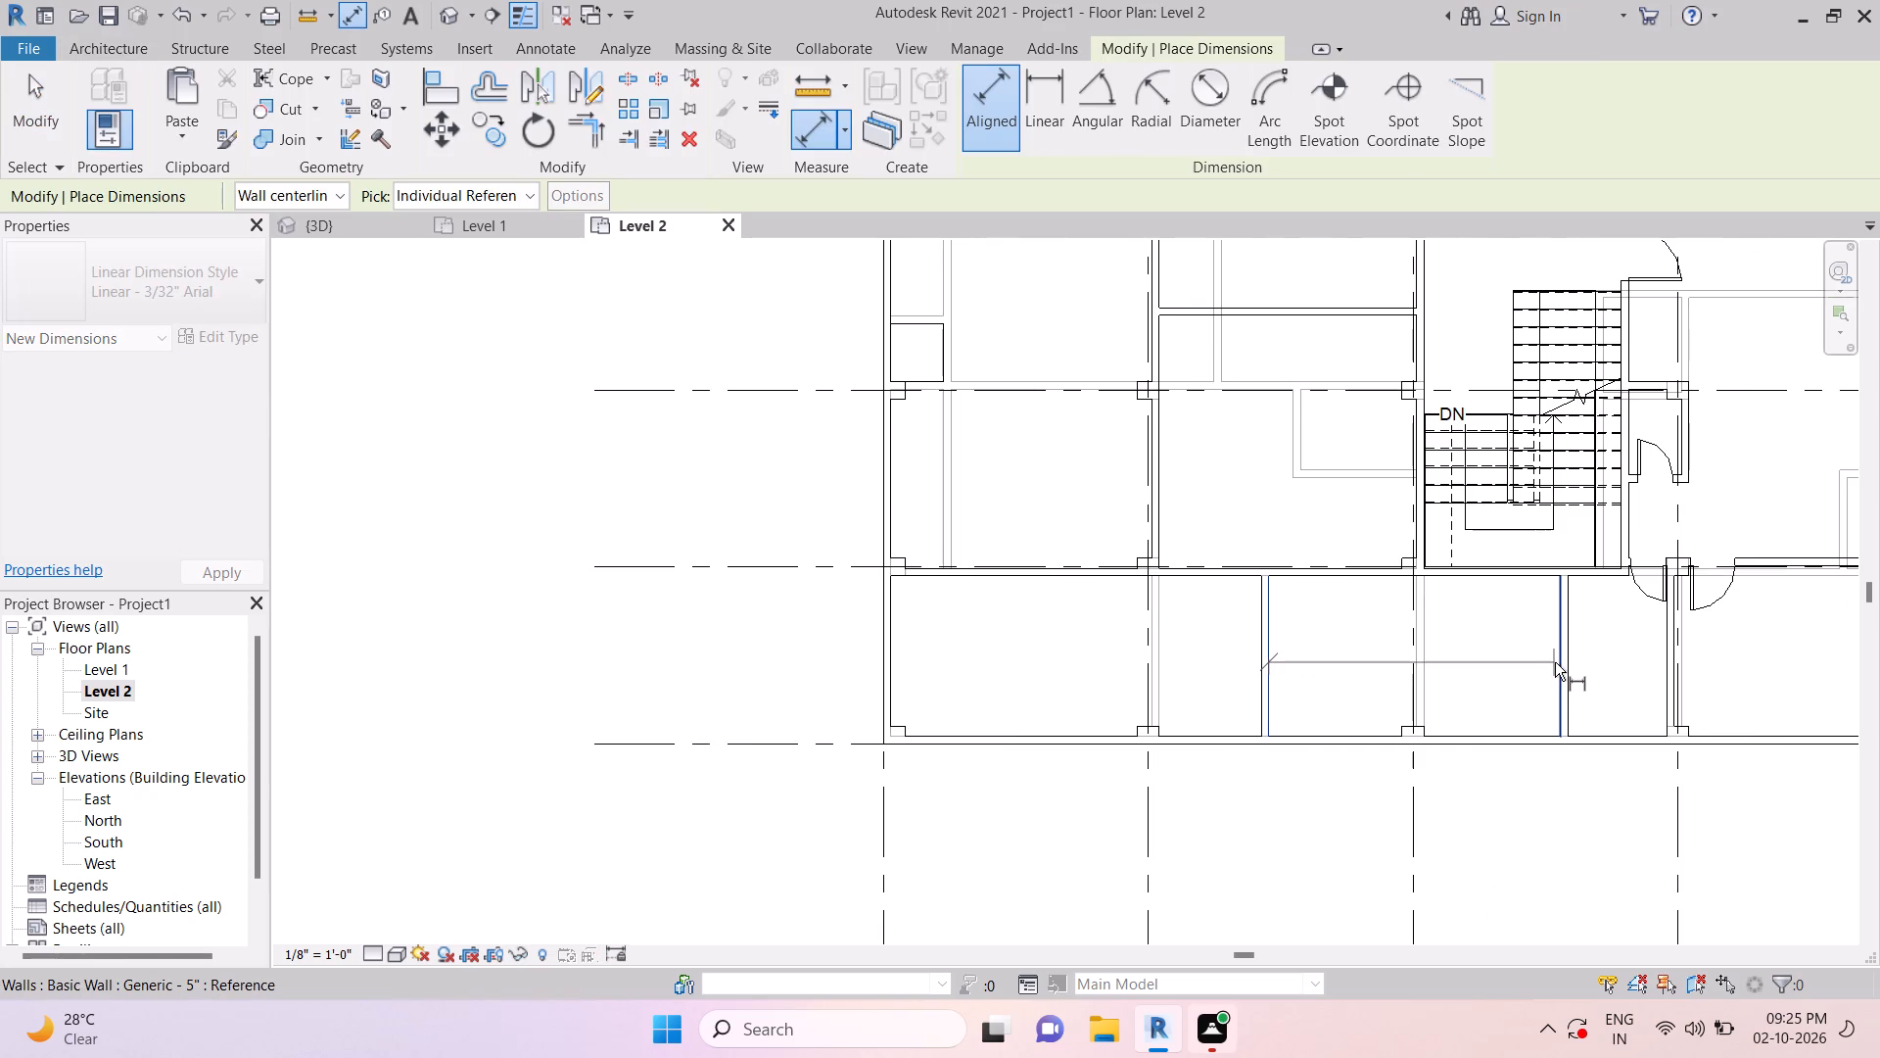
left_click(1555, 661)
key("Escape")
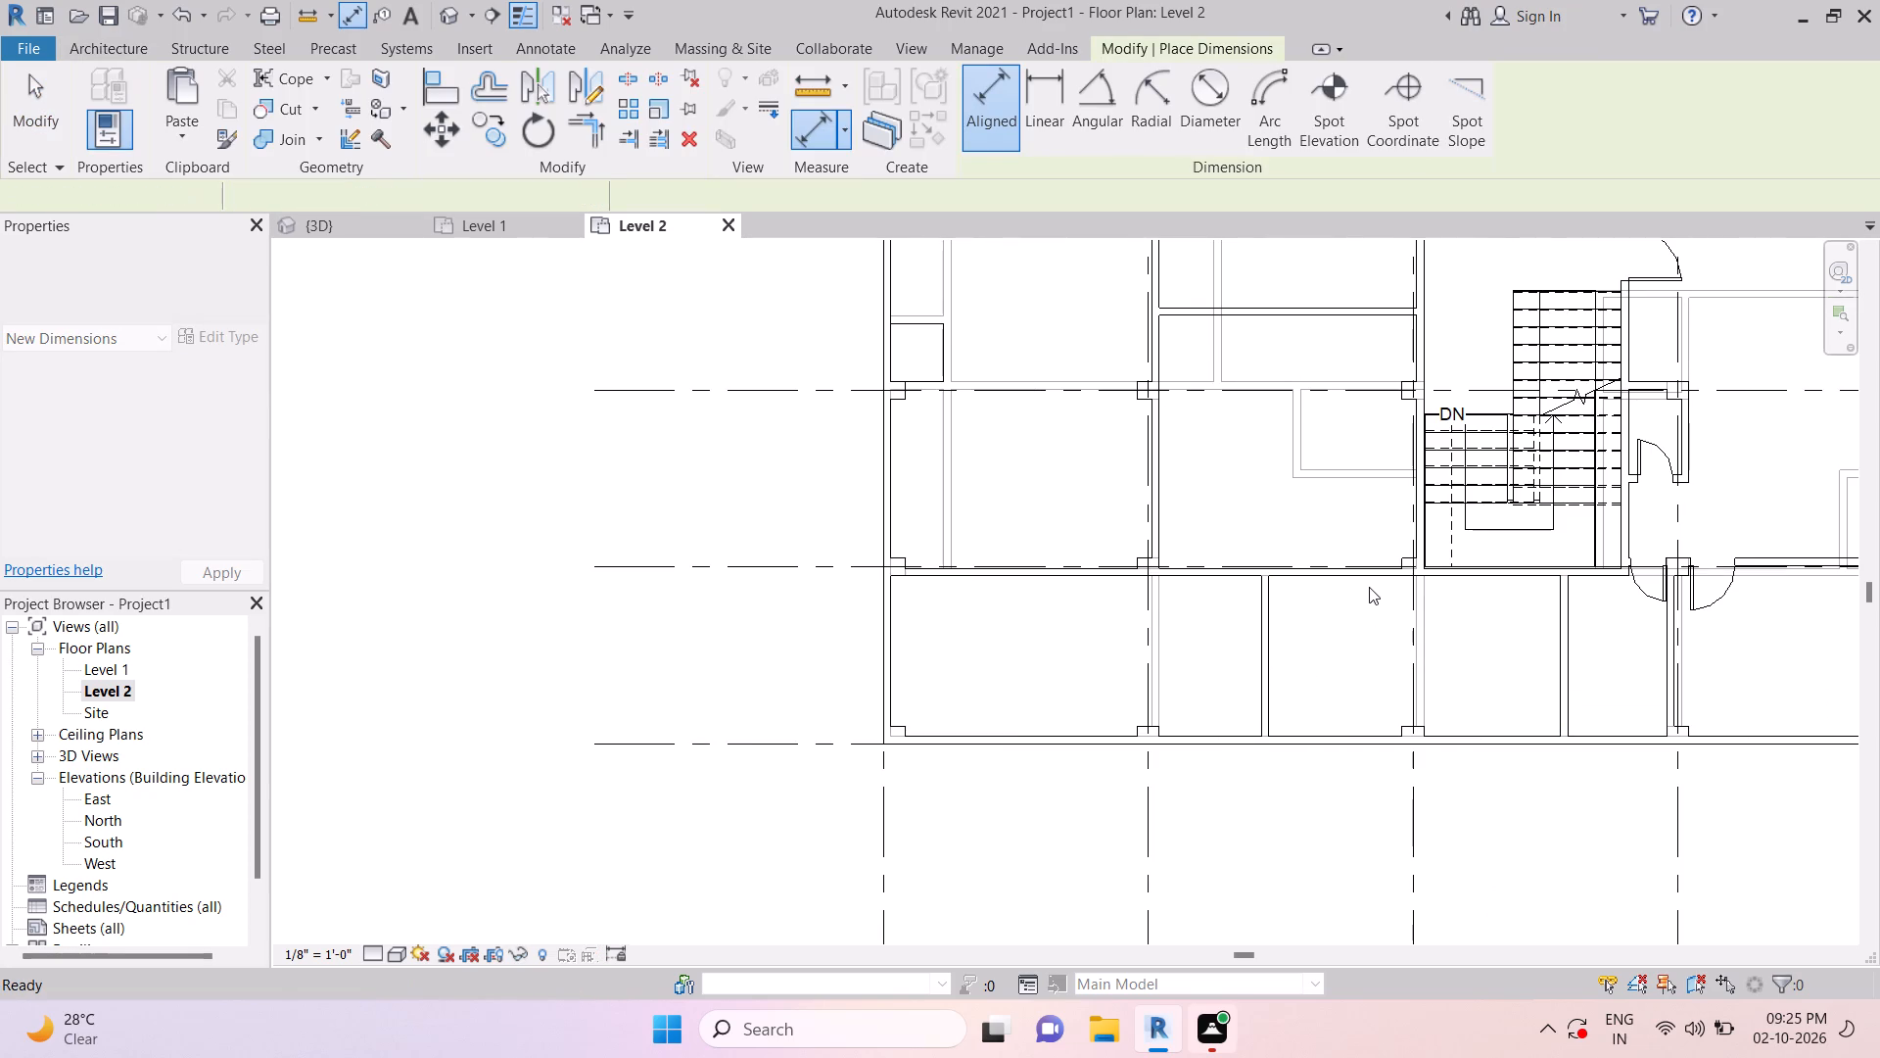
Check the same room's depth with an aligned dimension from grid 9 to the exterior wall.
key("Tab")
left_click(1367, 578)
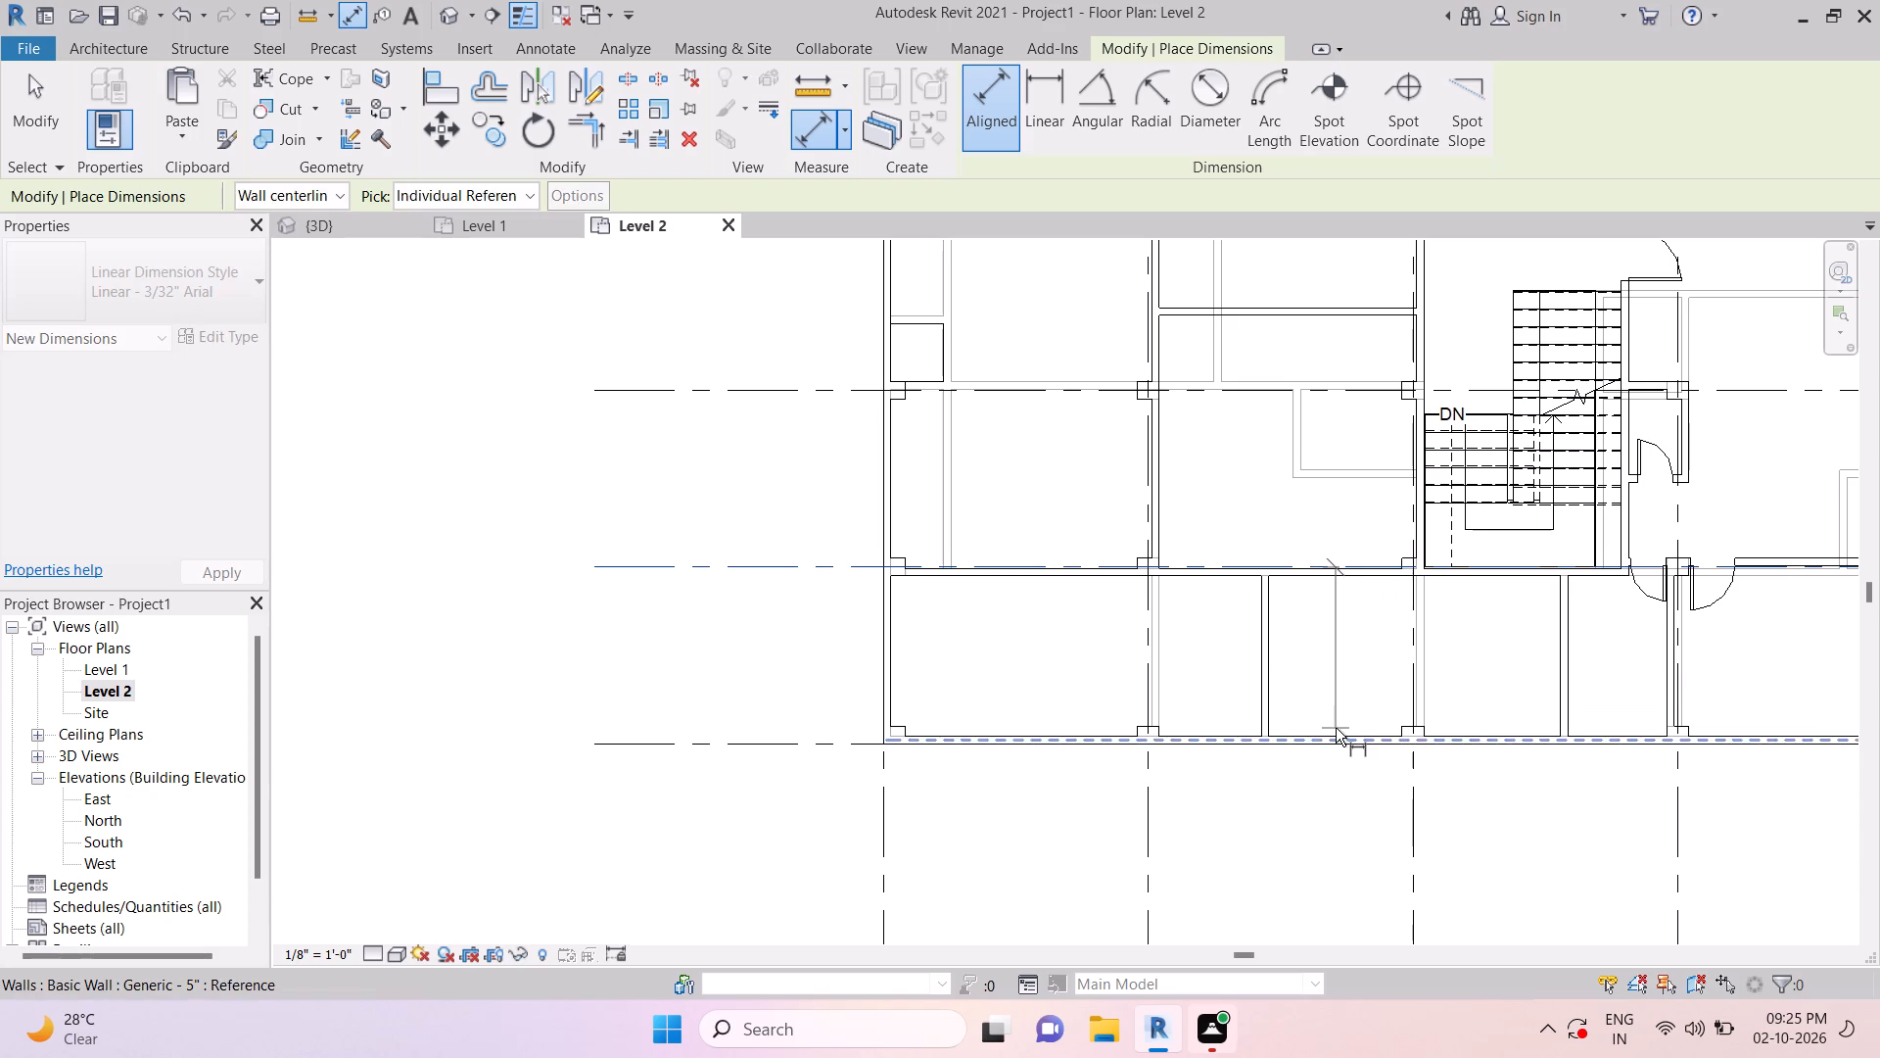
key("Tab")
left_click(1336, 728)
key("Escape")
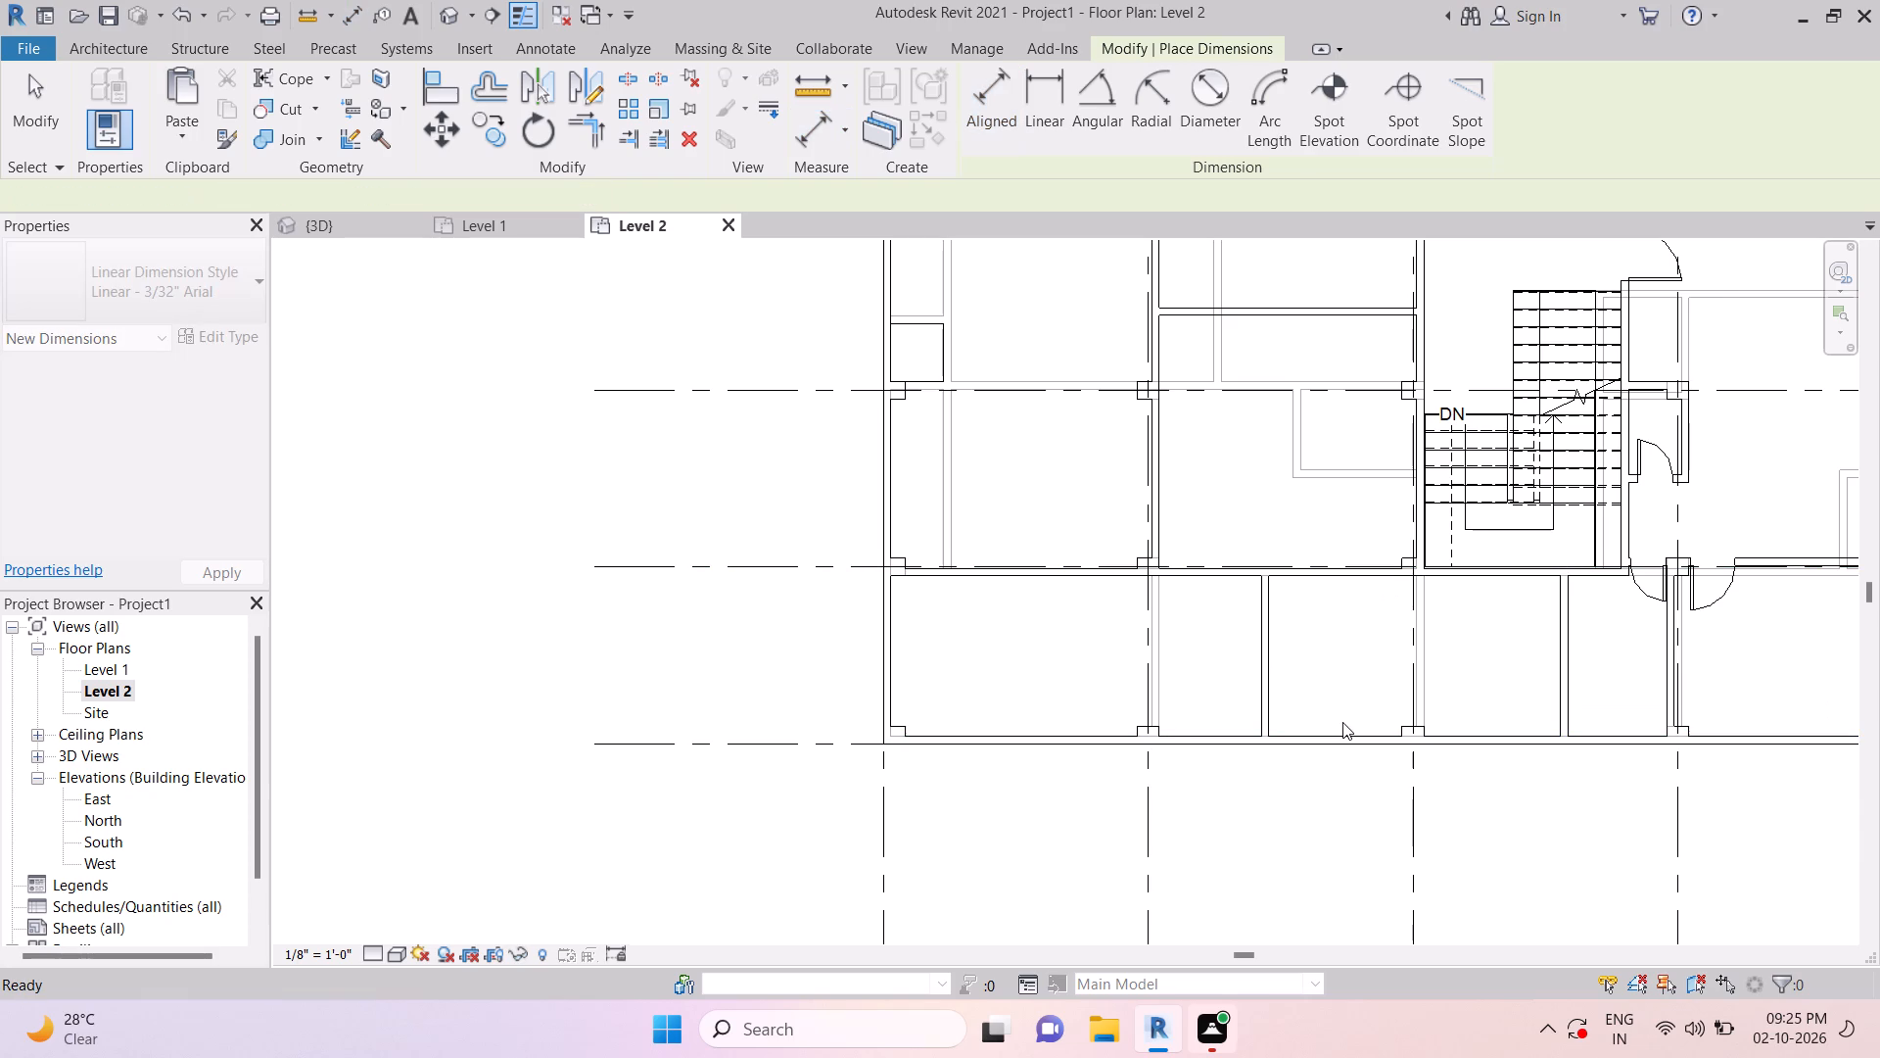
scroll(1342, 722, "down", 1)
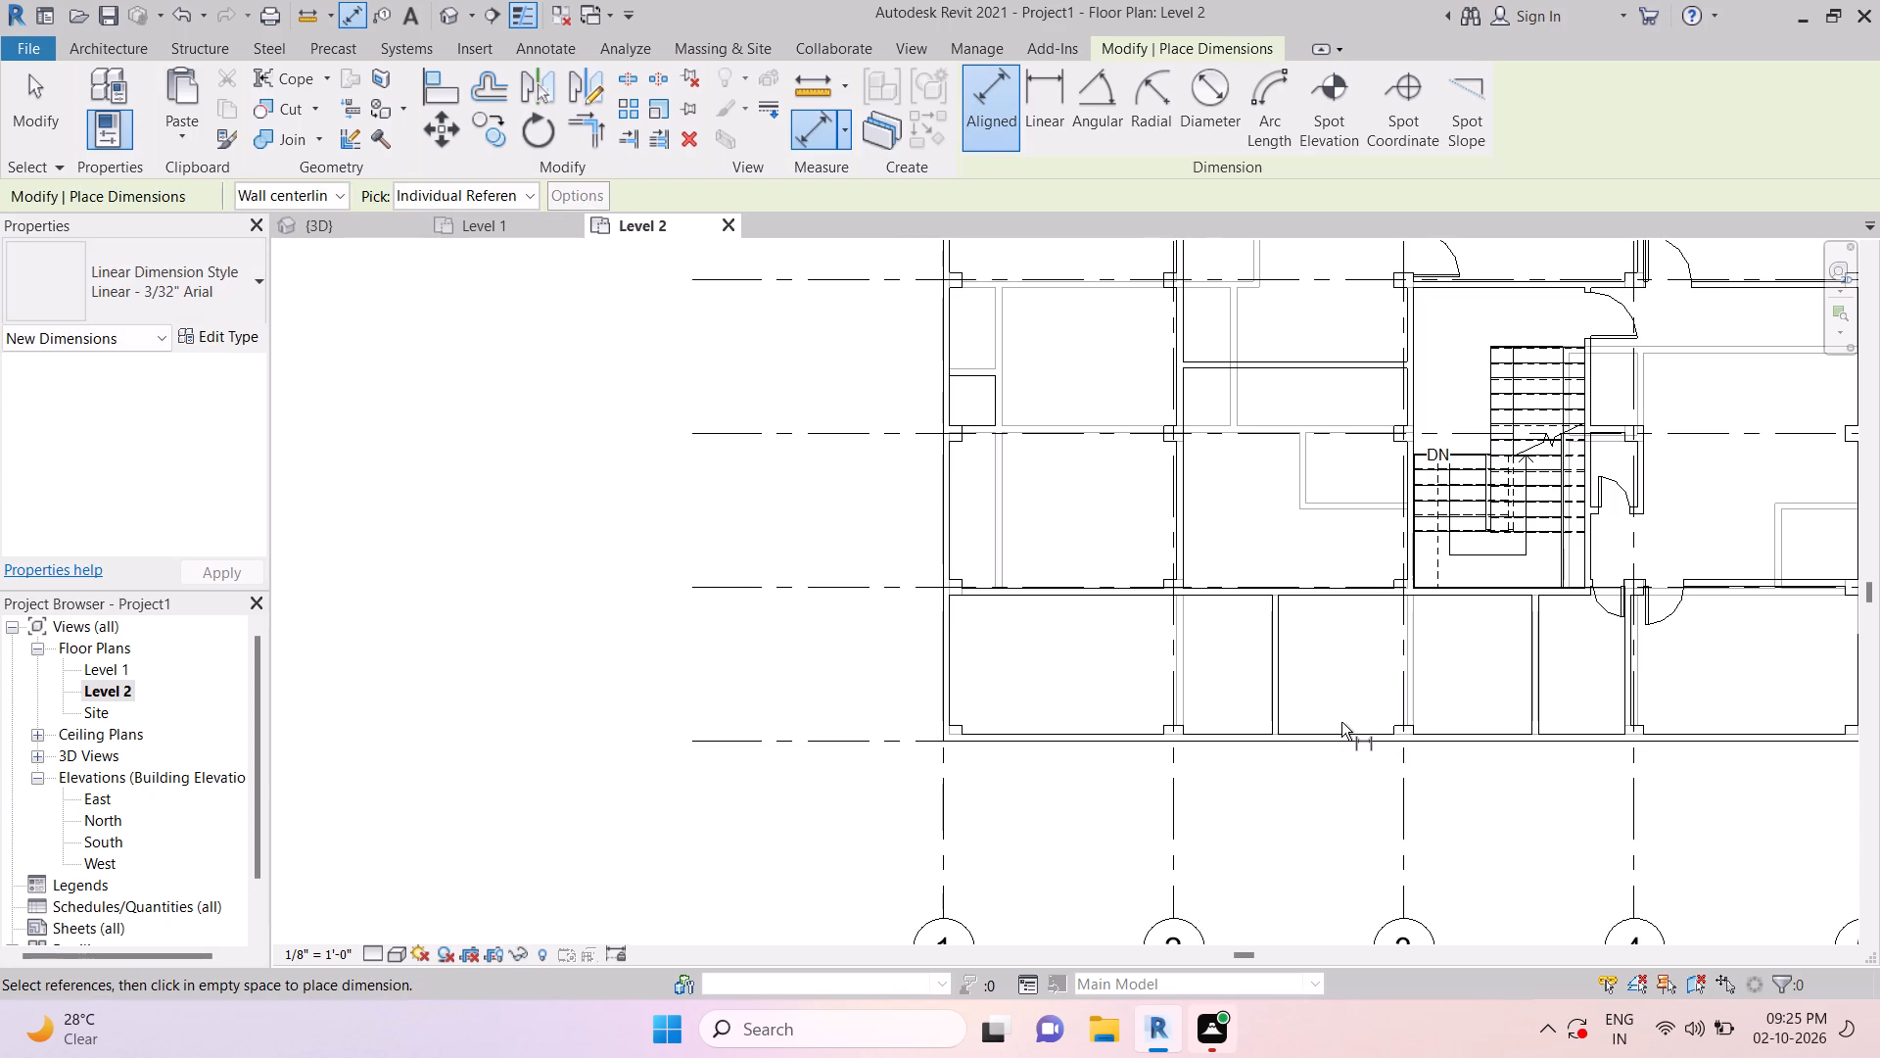
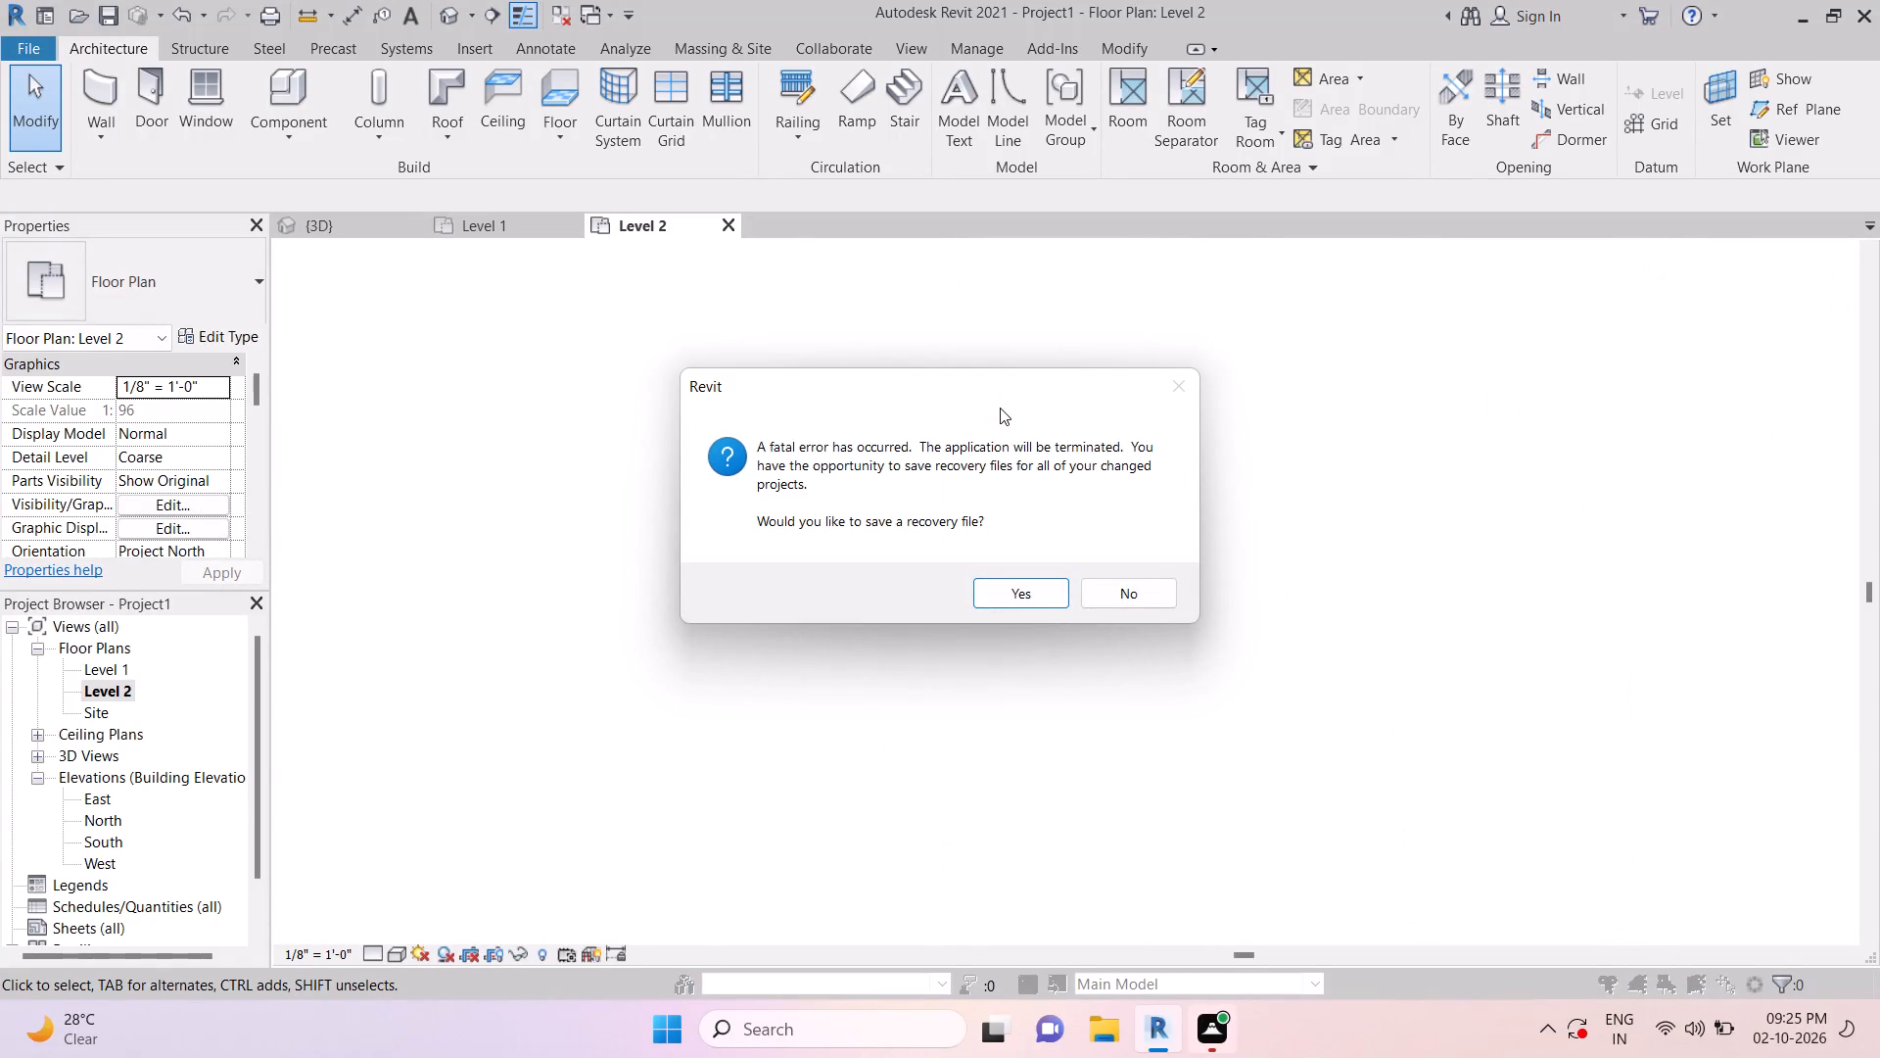
Accept saving a recovery file of the project and save it in the famalies folder as Project19.25.
left_click(1003, 598)
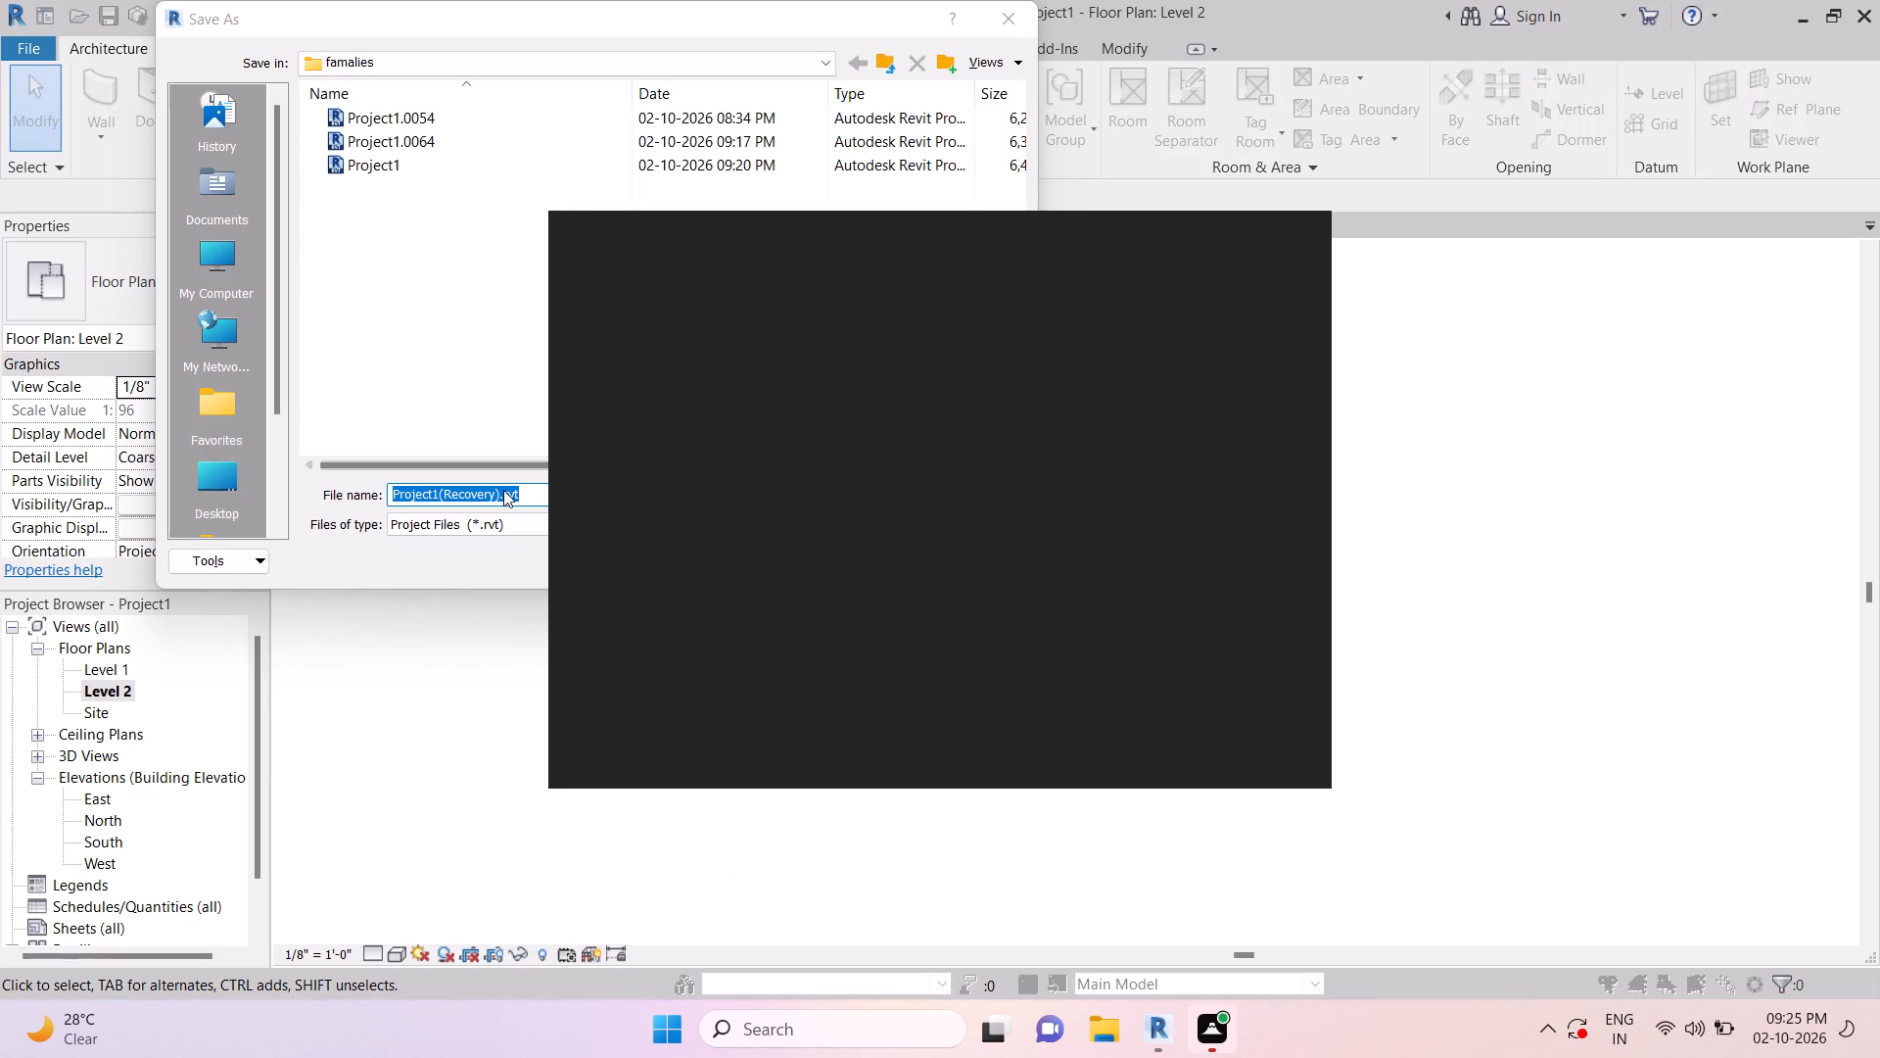
left_click(528, 494)
left_click_drag(527, 492, 460, 489)
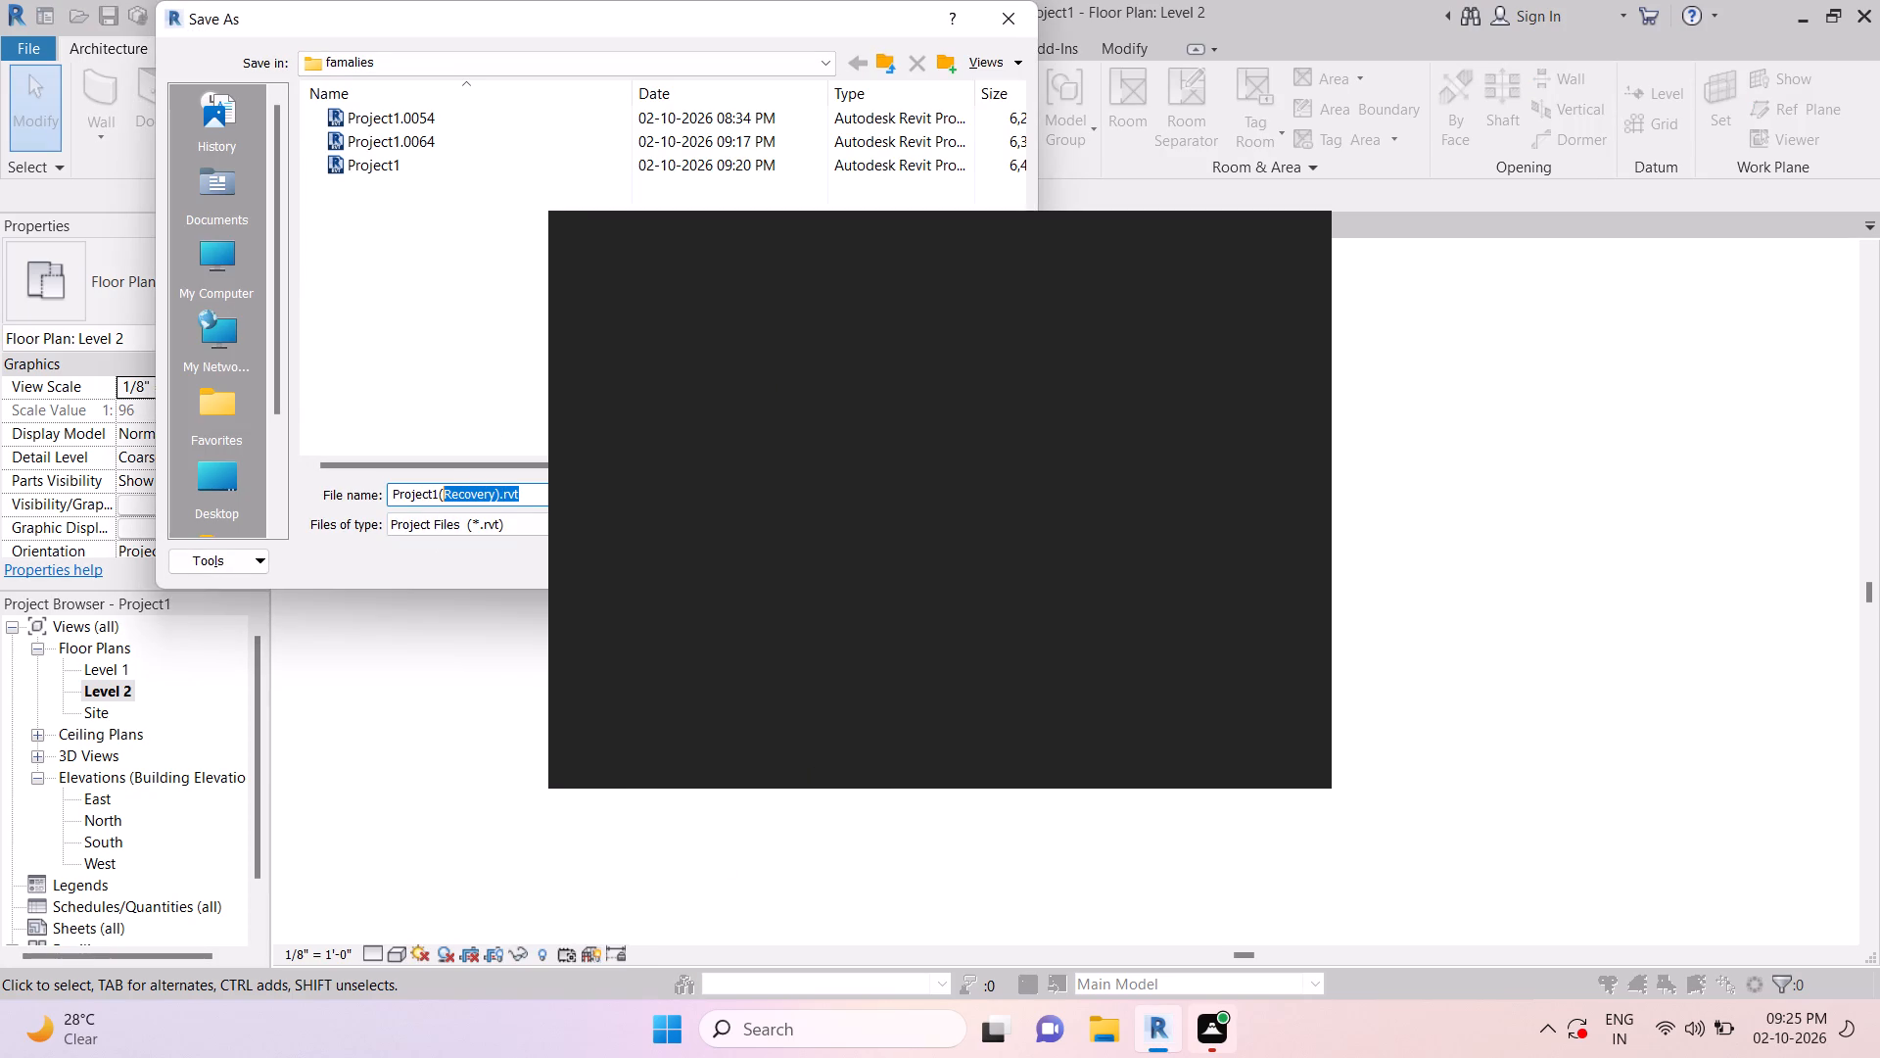
left_click_drag(460, 489, 459, 489)
key("BackSpace")
key("BackSpace")
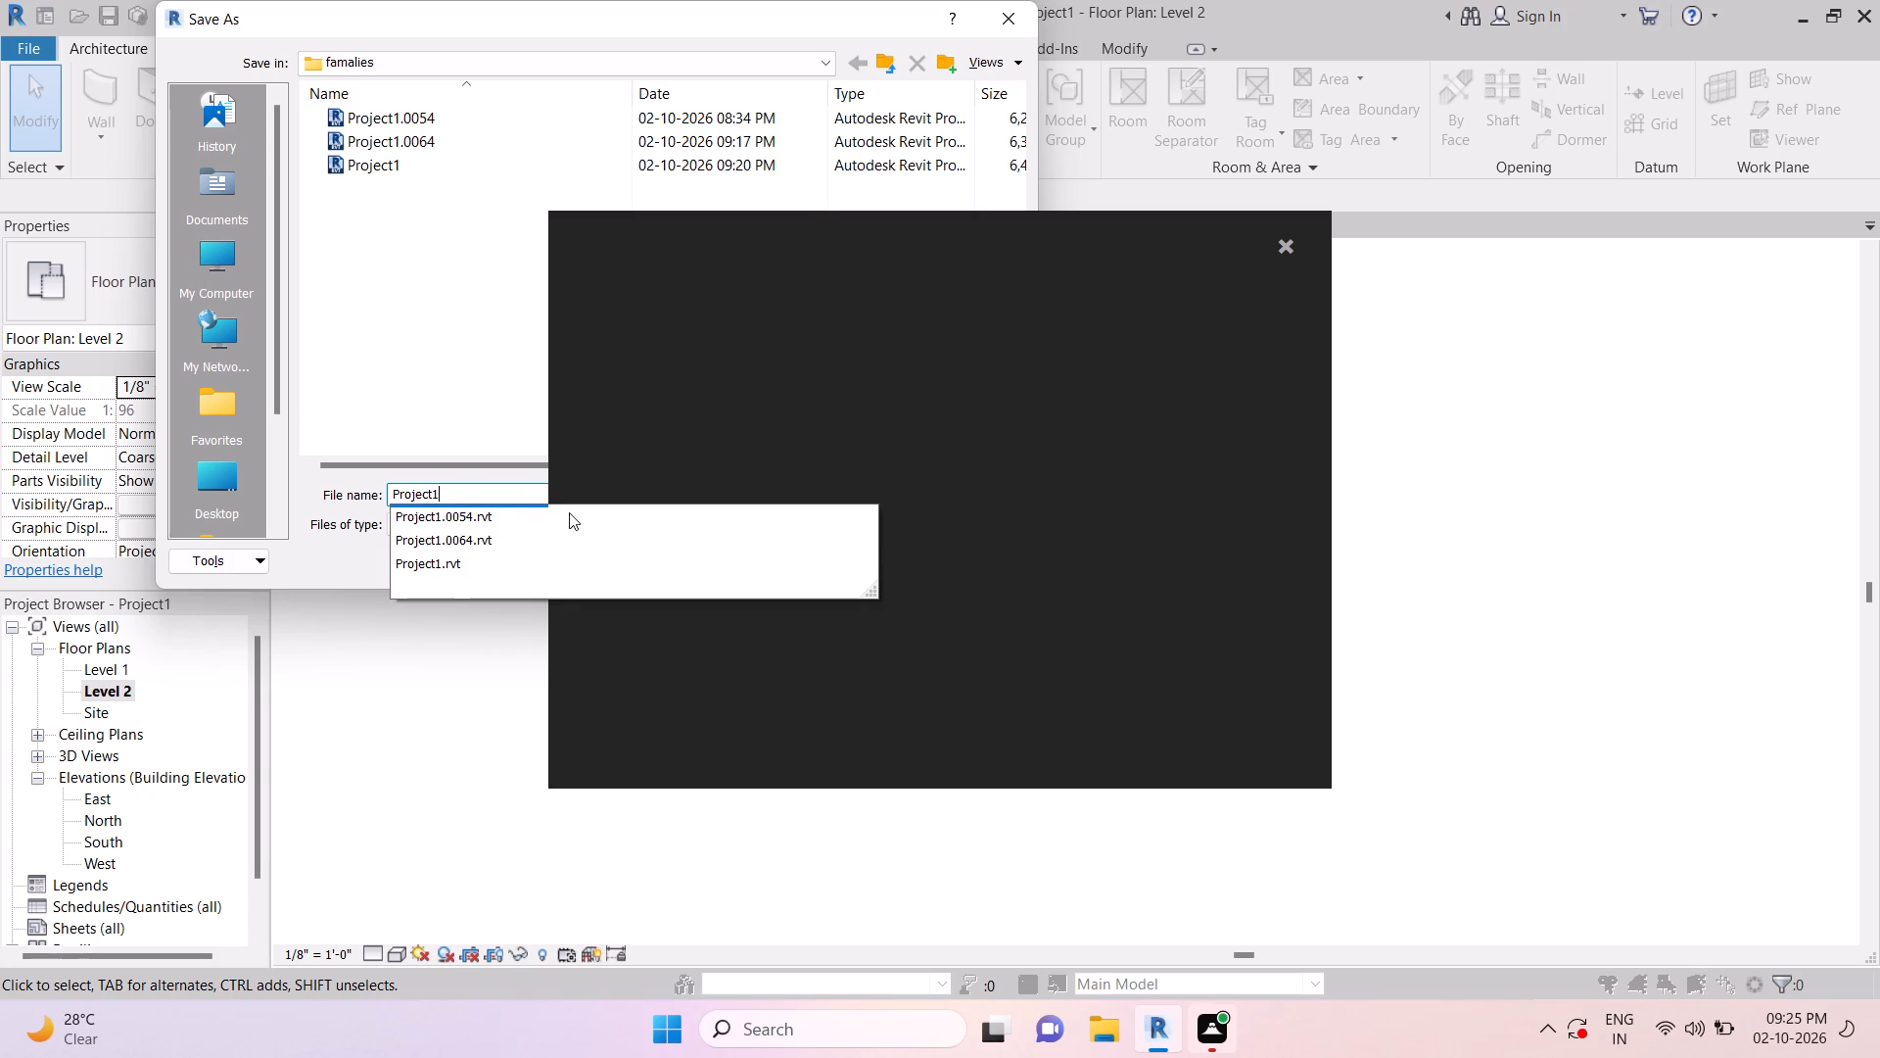
key("9")
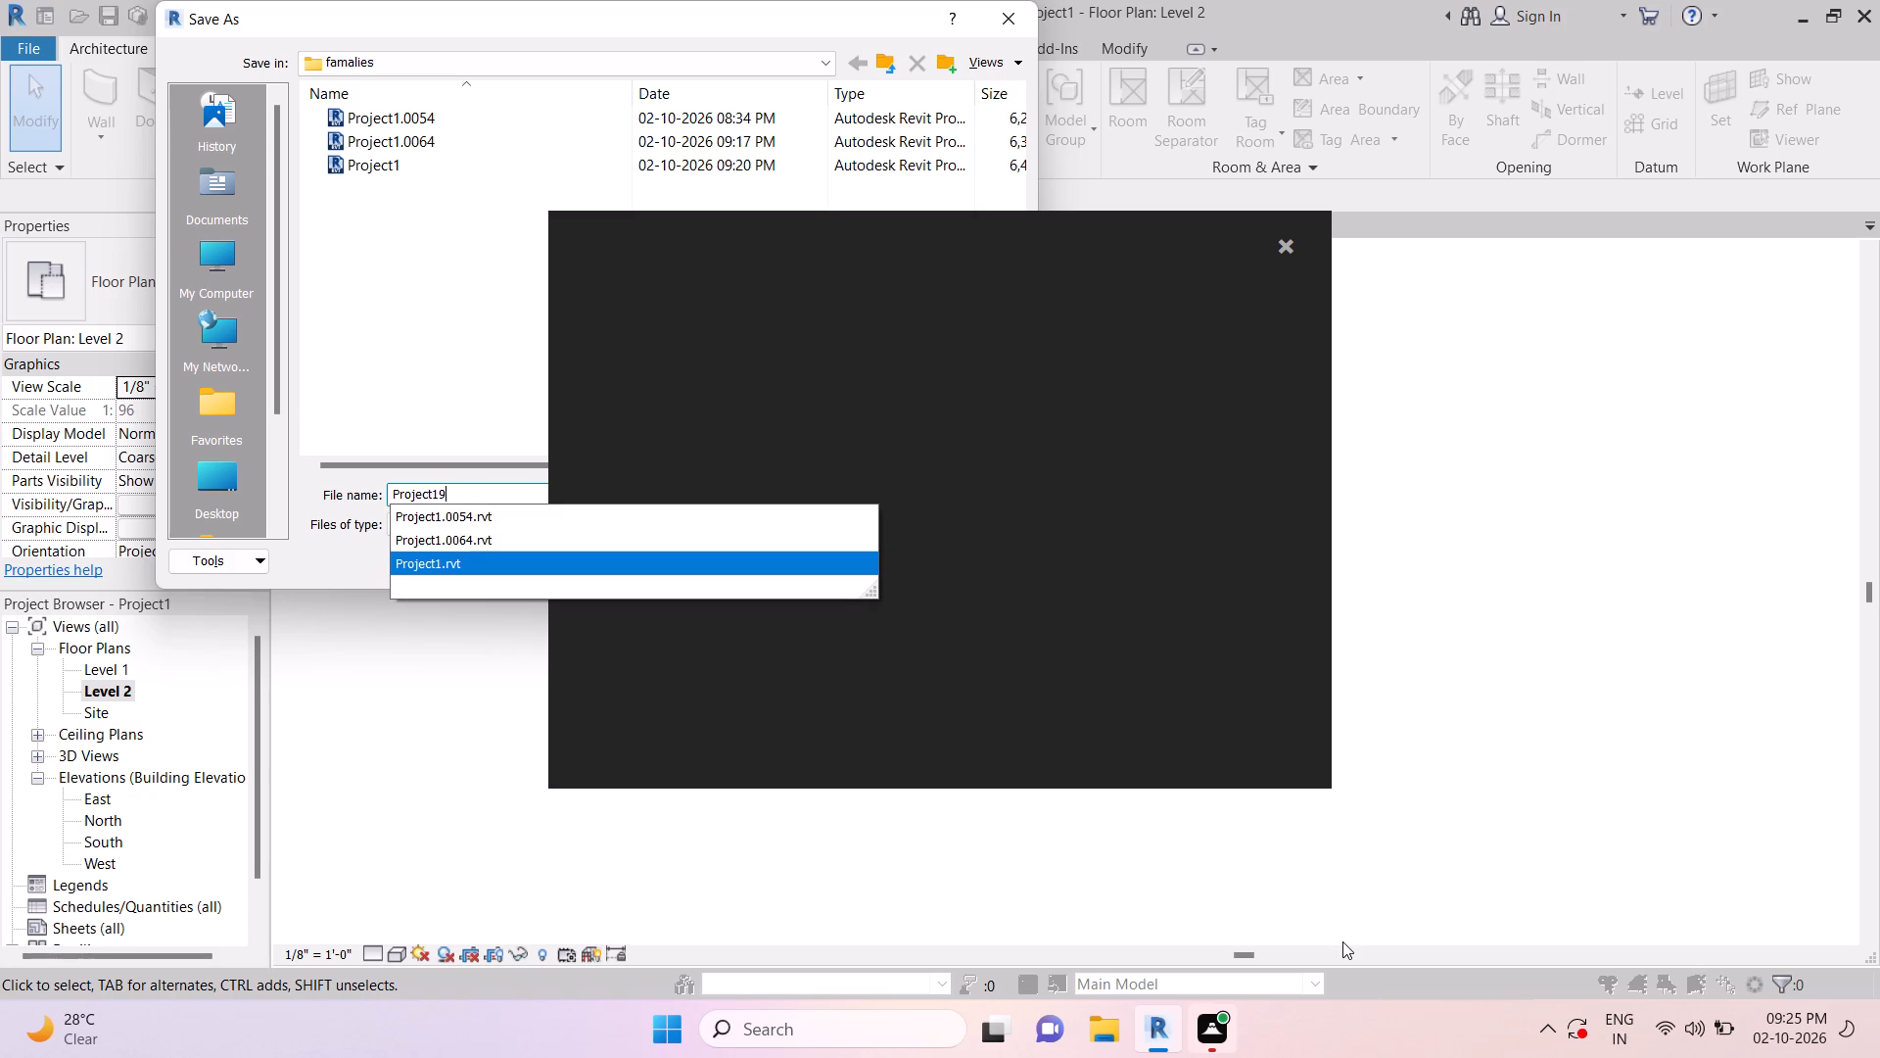
type(".25")
key("Return")
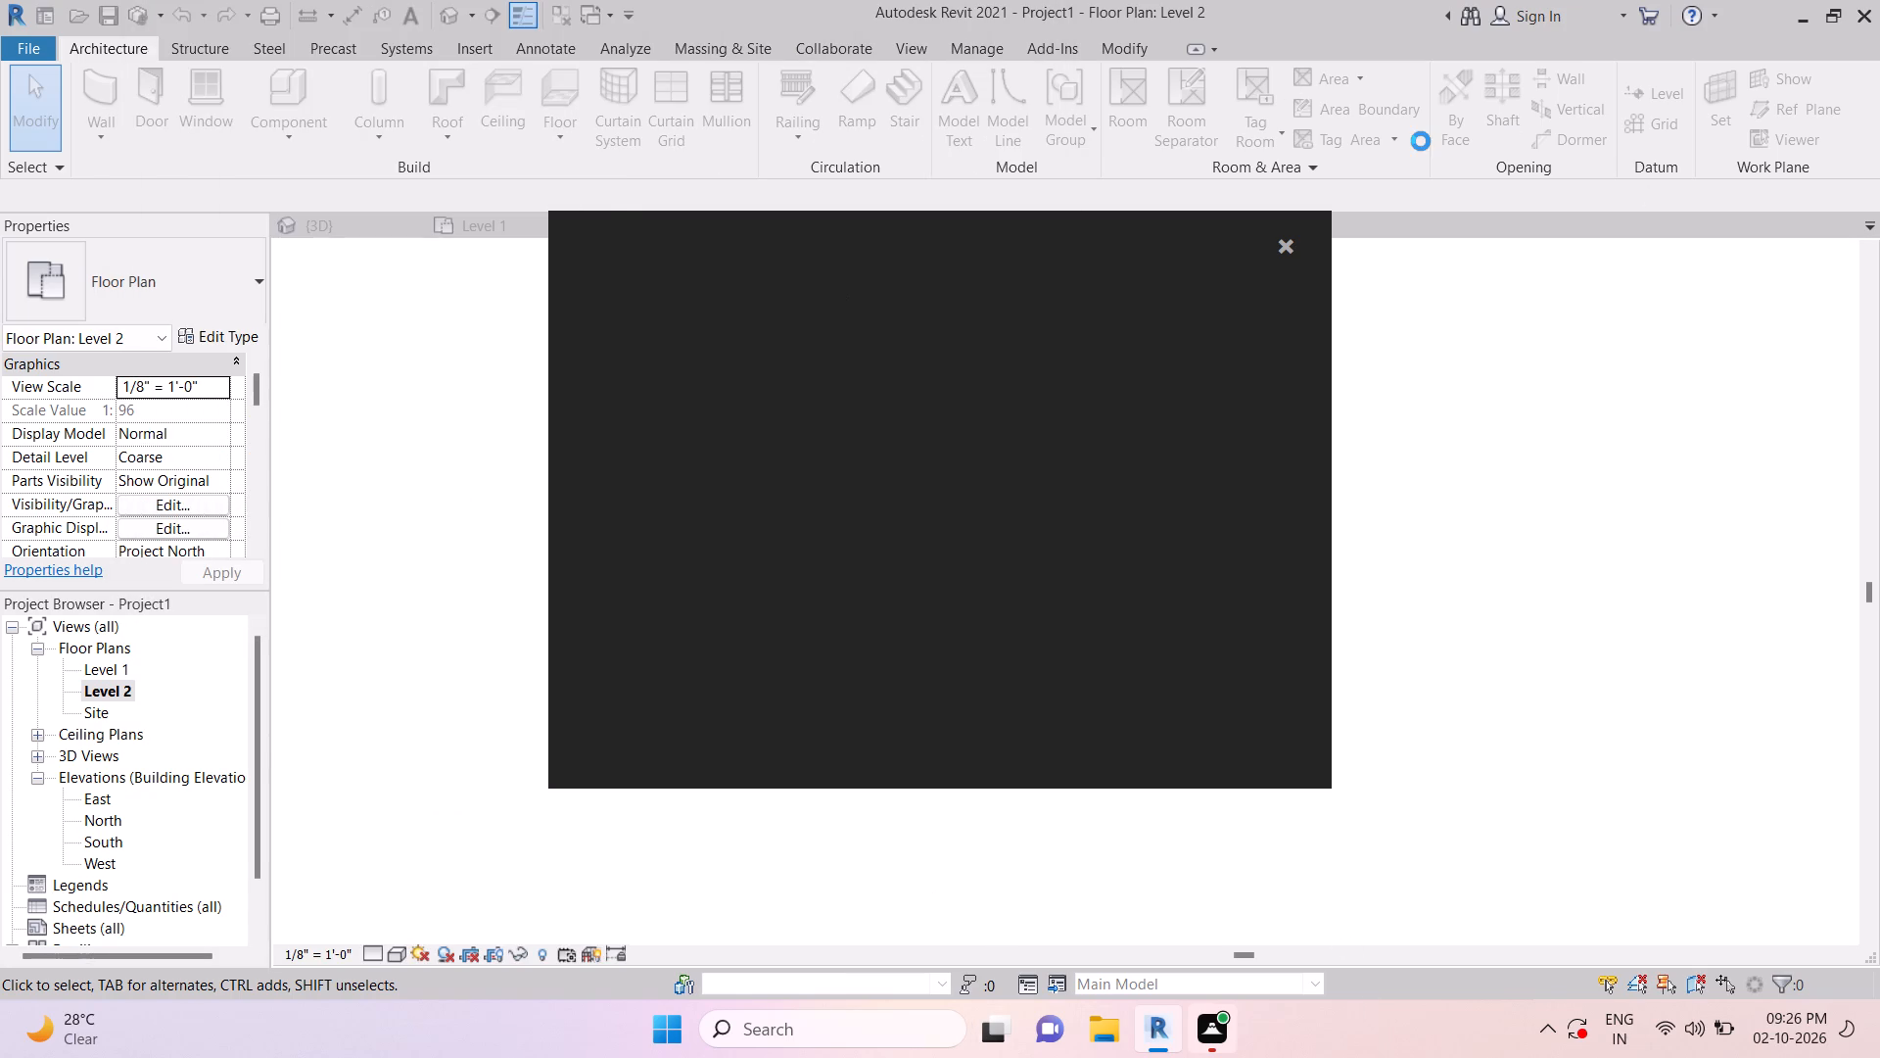
Close the blank dark notification window and dismiss the Revit 2021 error report without sending it.
left_click(1289, 247)
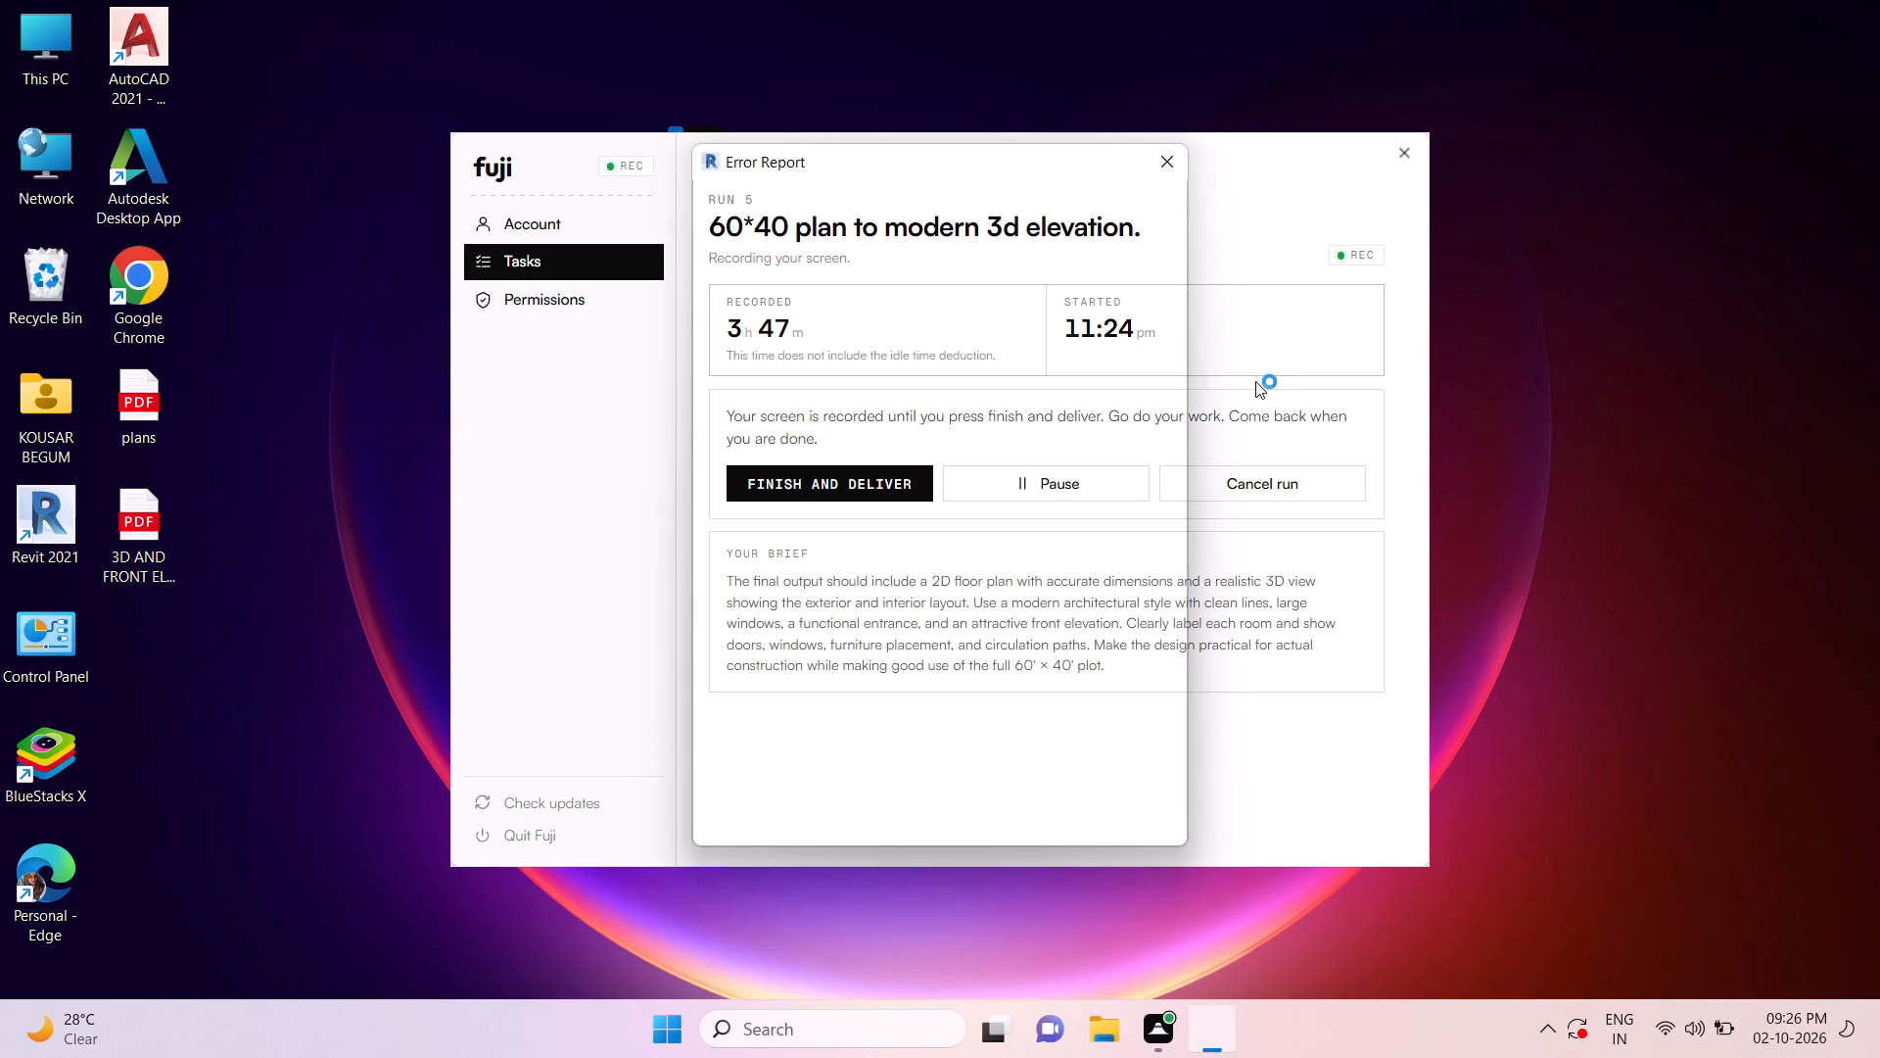
left_click(1161, 172)
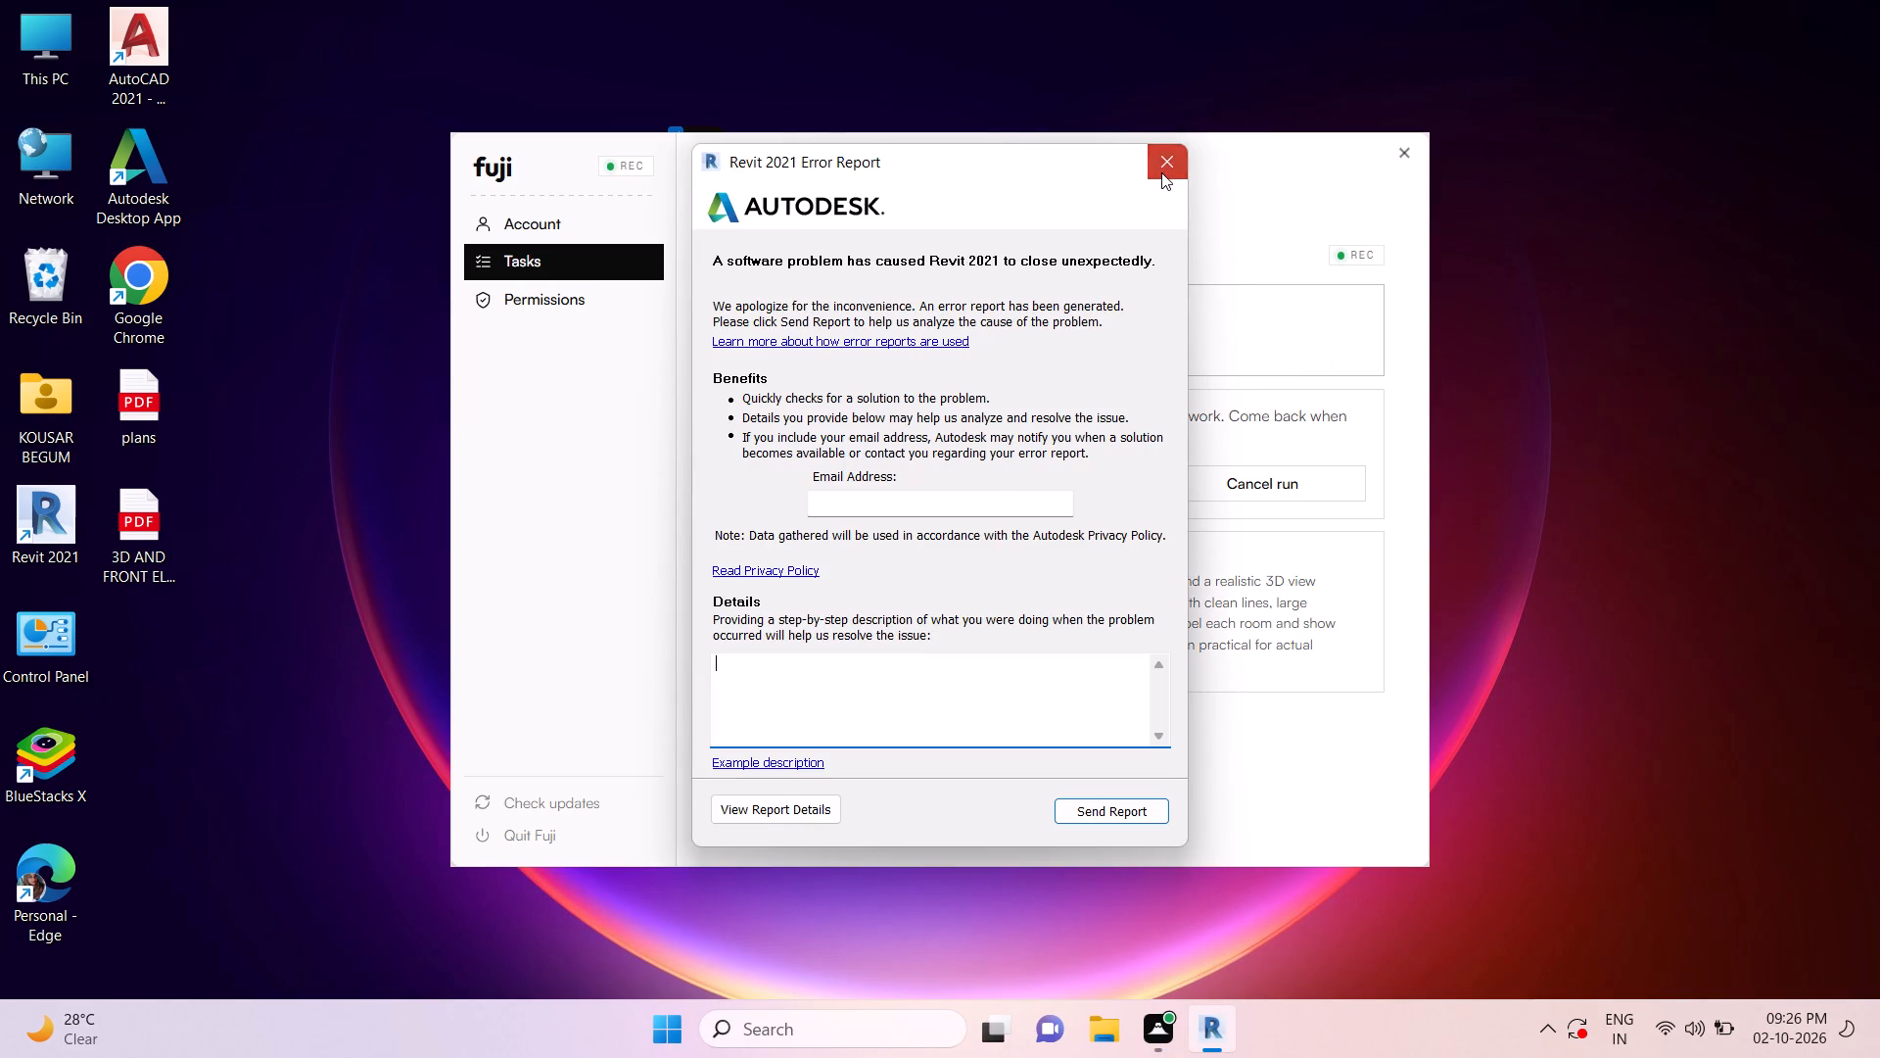
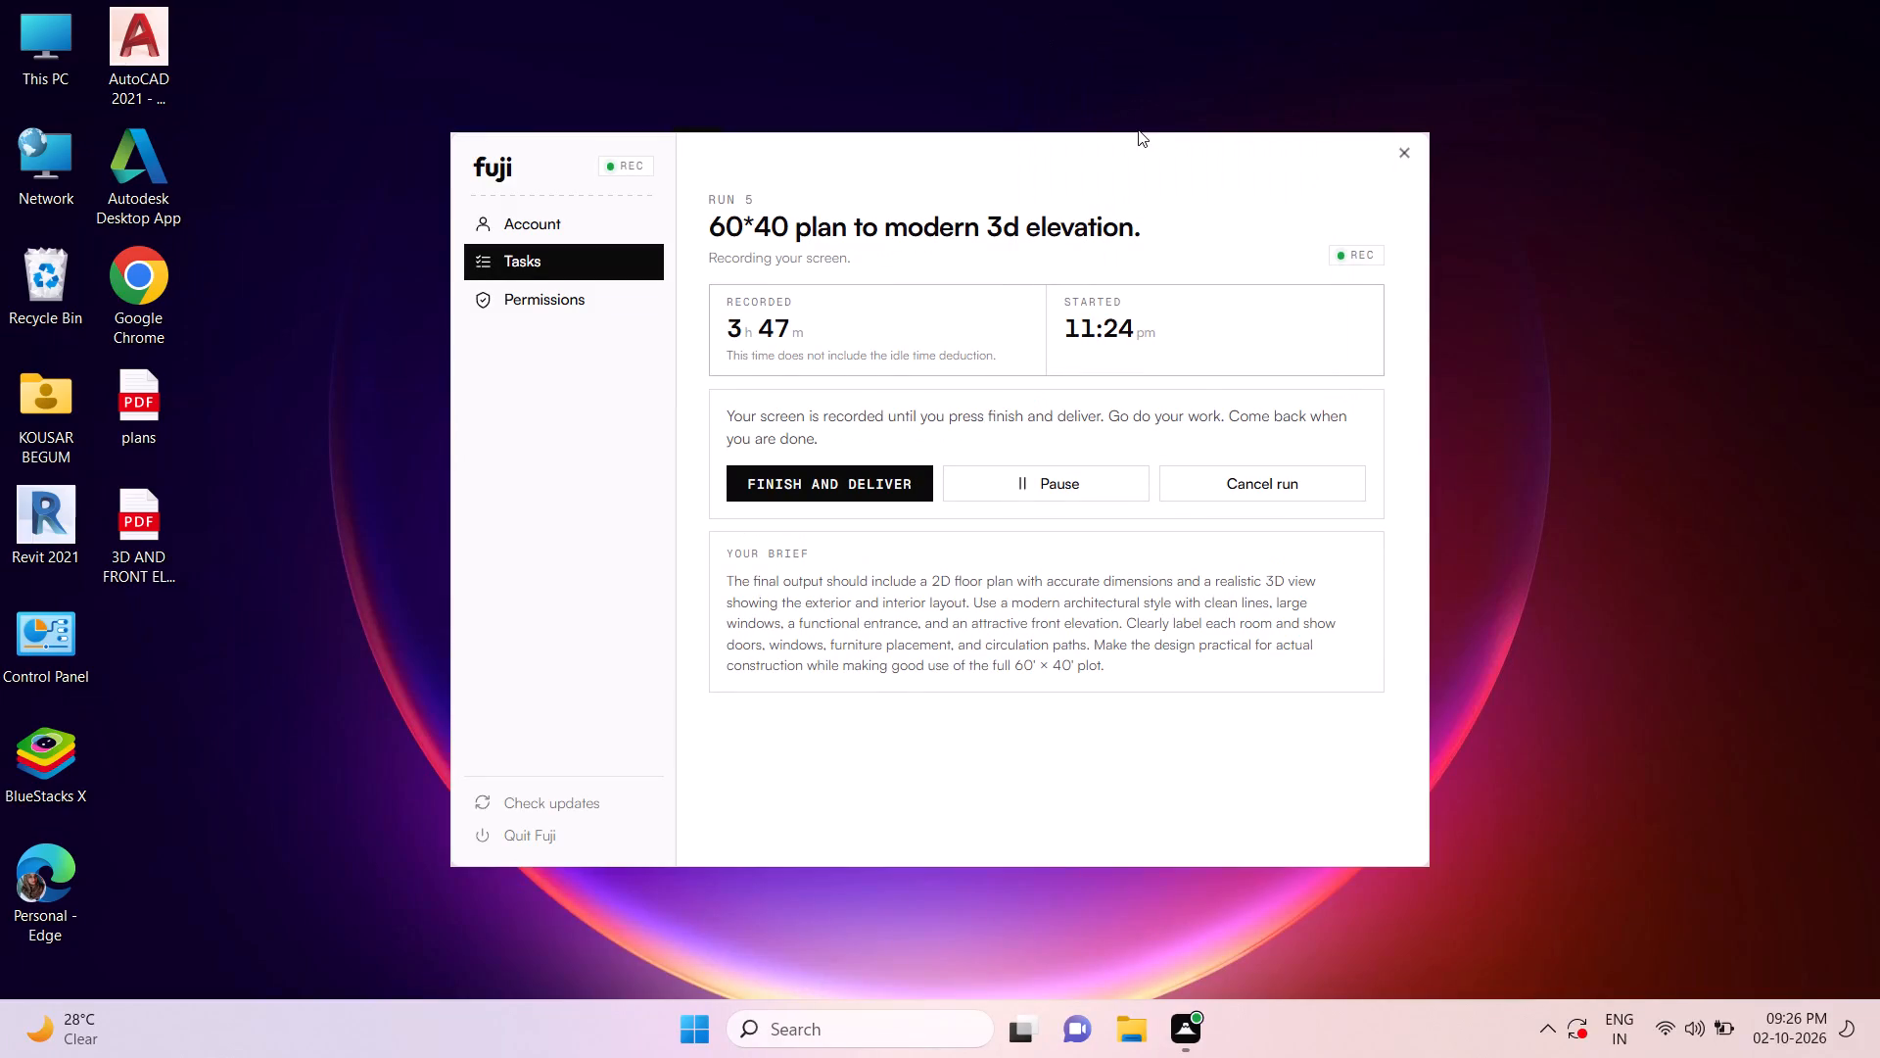
Refresh the desktop and launch Revit 2021 again from its desktop shortcut.
left_click(1133, 145)
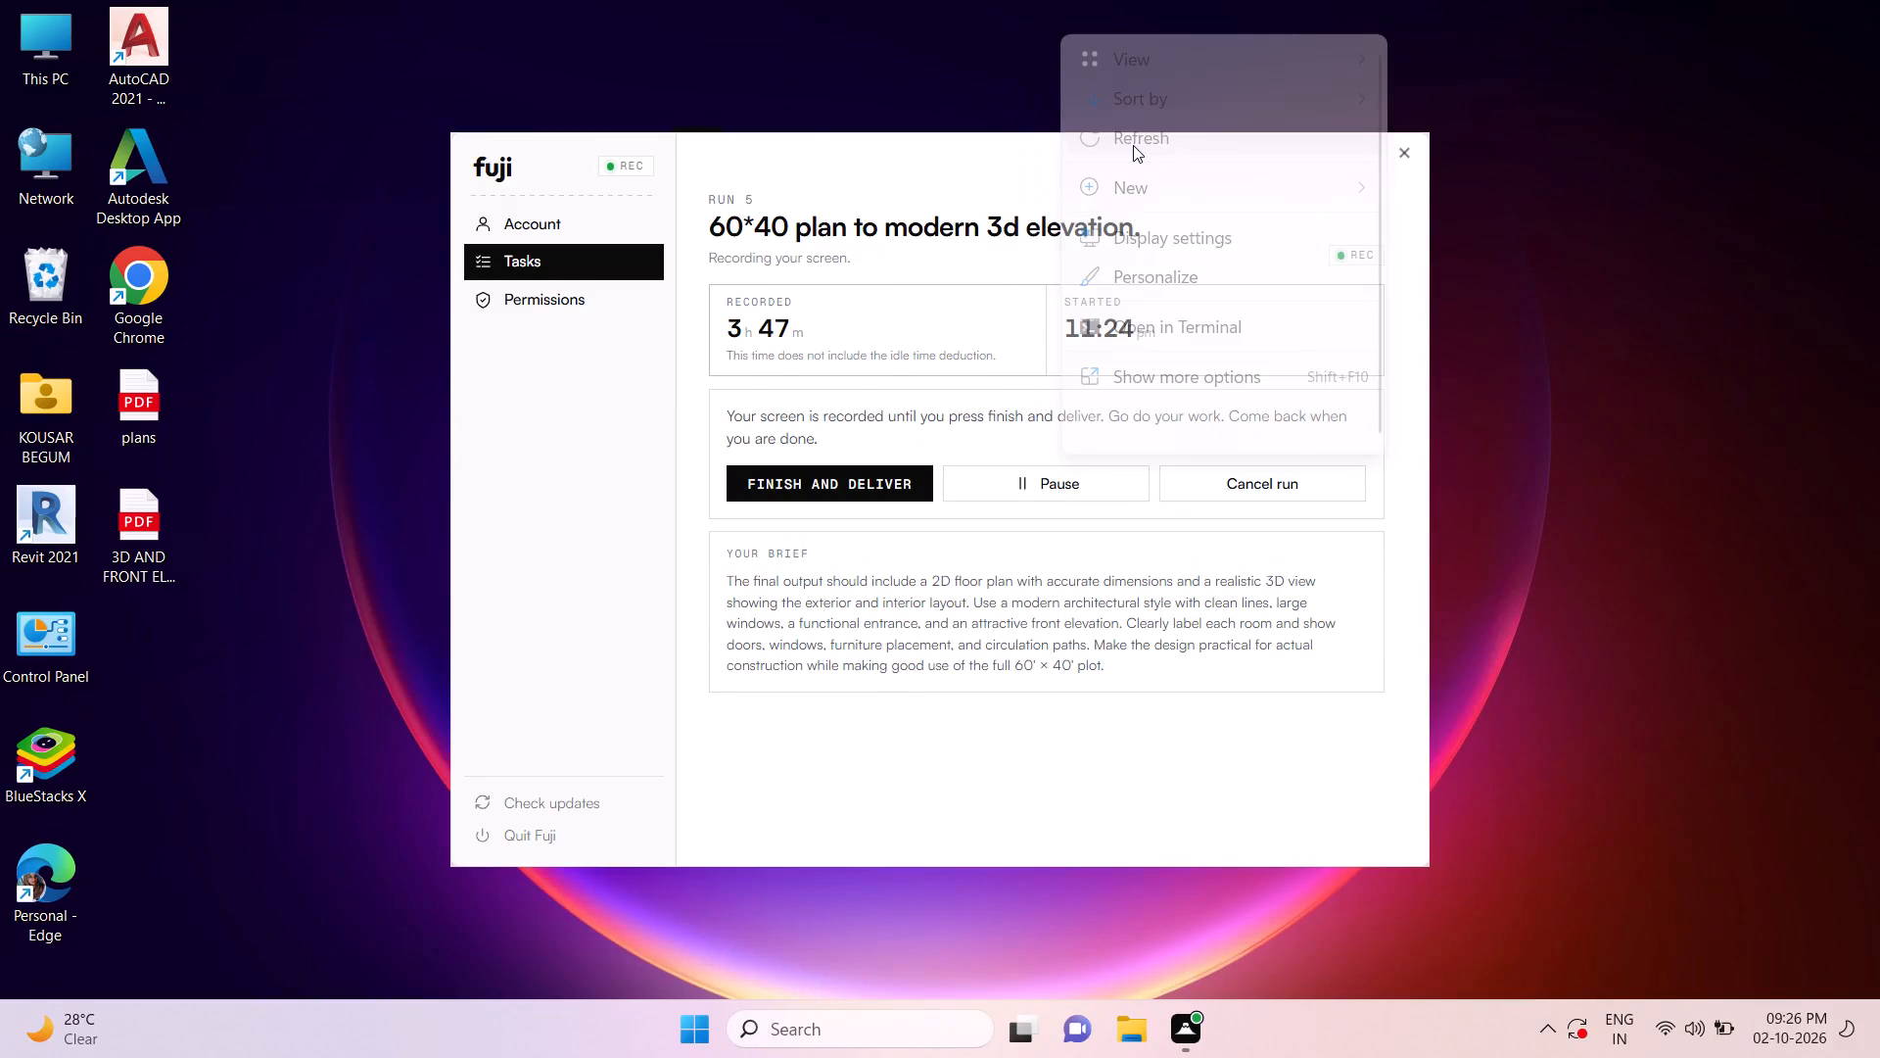
right_click(67, 541)
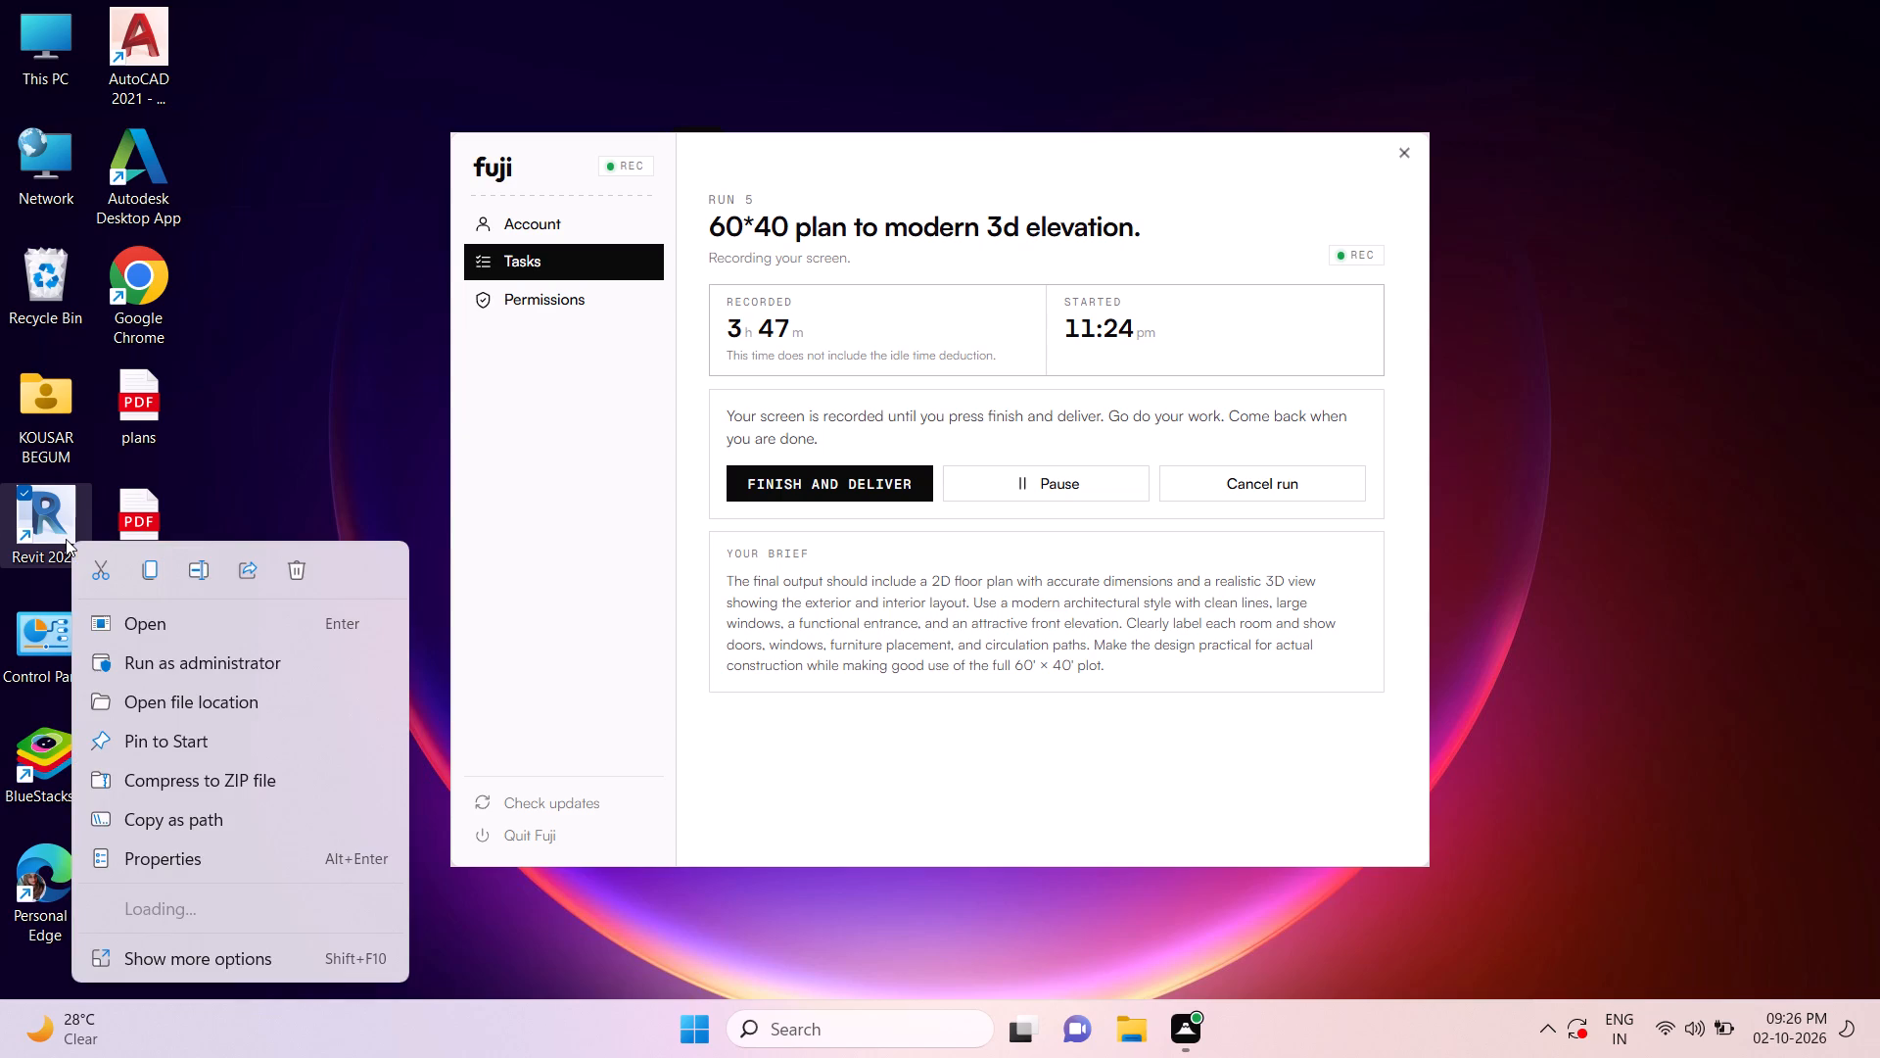
left_click(147, 626)
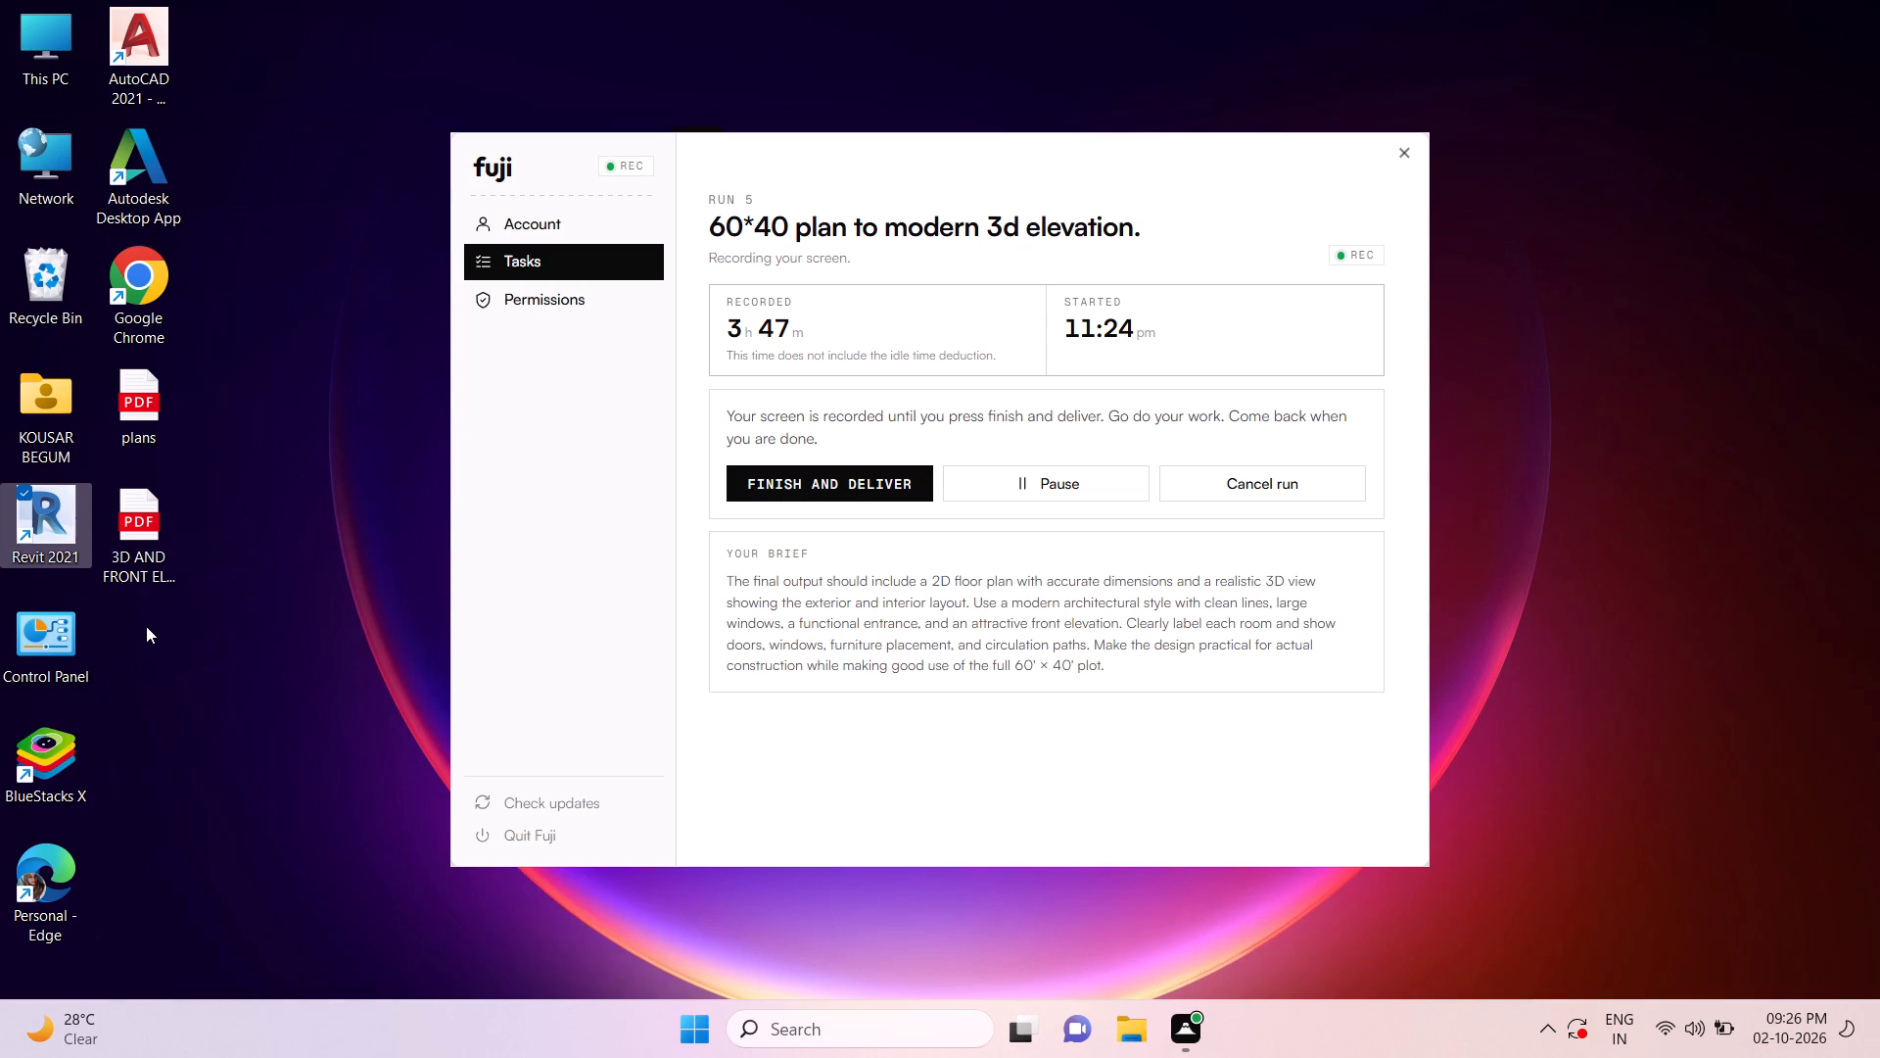
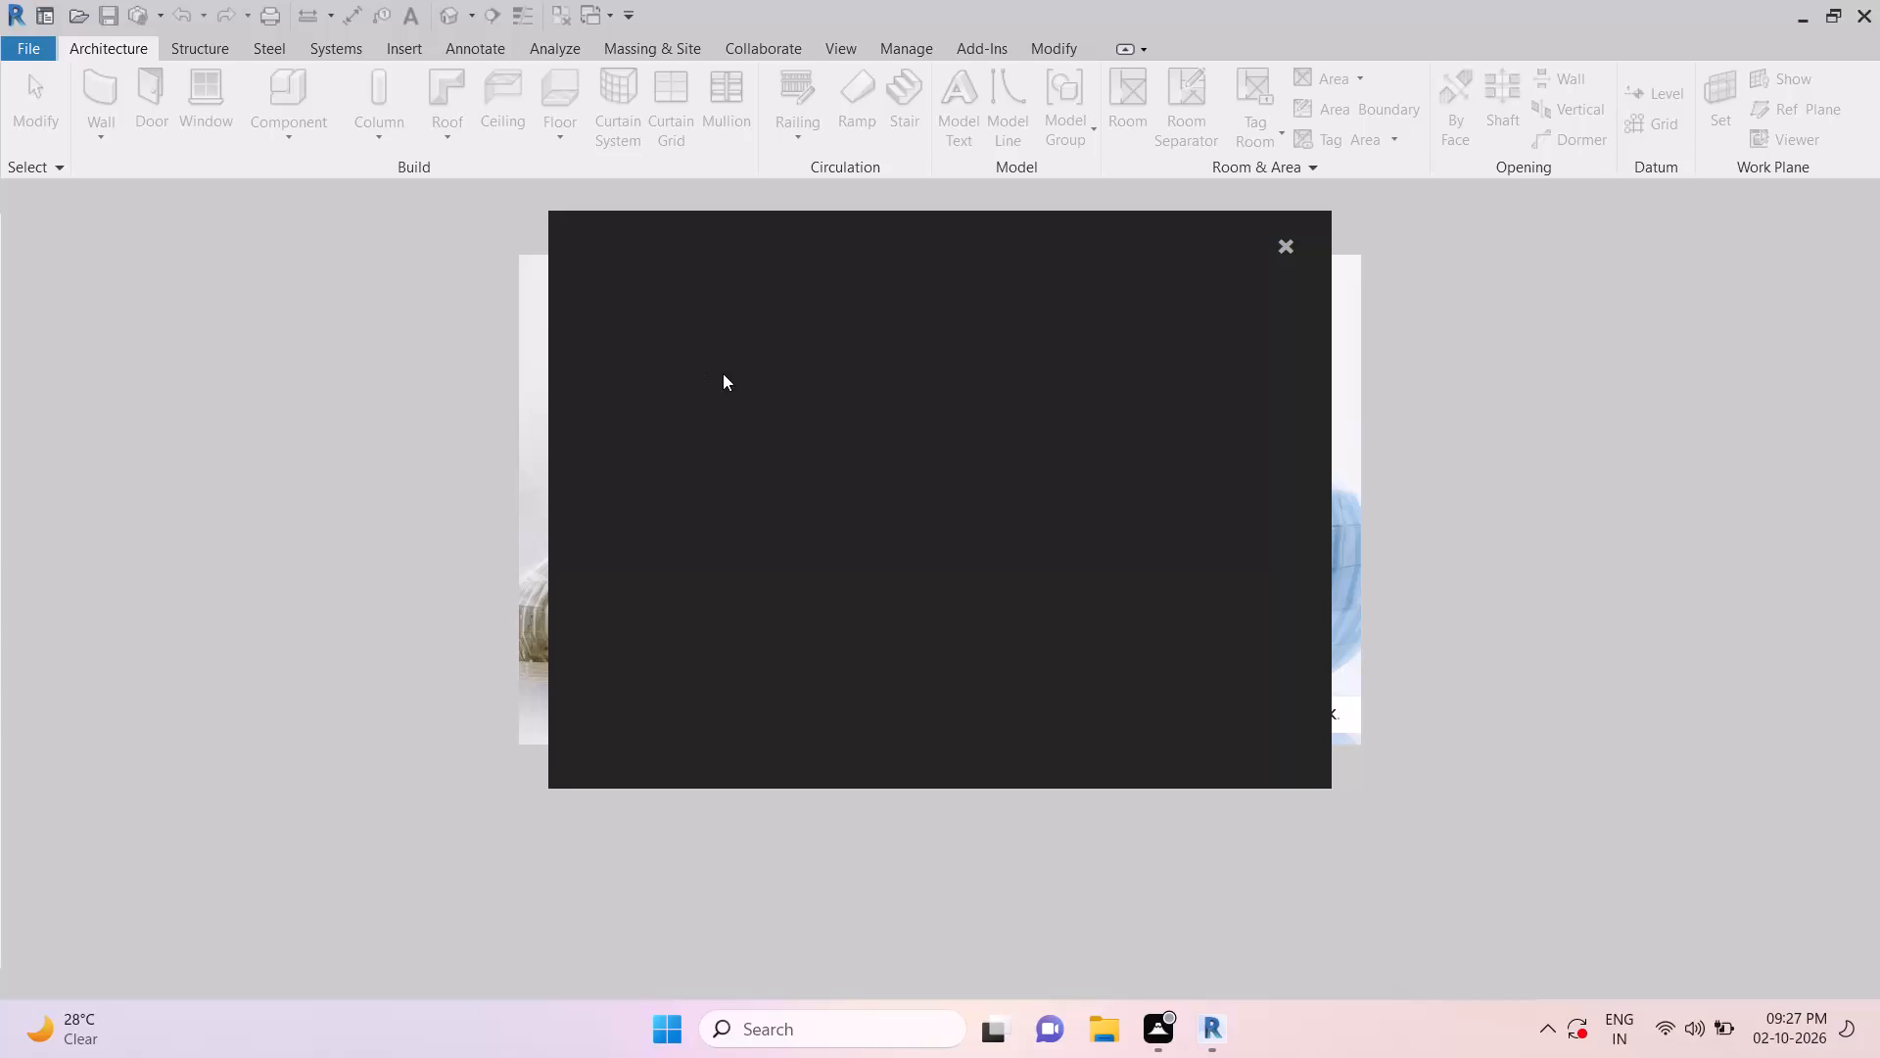
Close the dark pop-up window covering the Revit 2021 startup screen.
left_click(1279, 243)
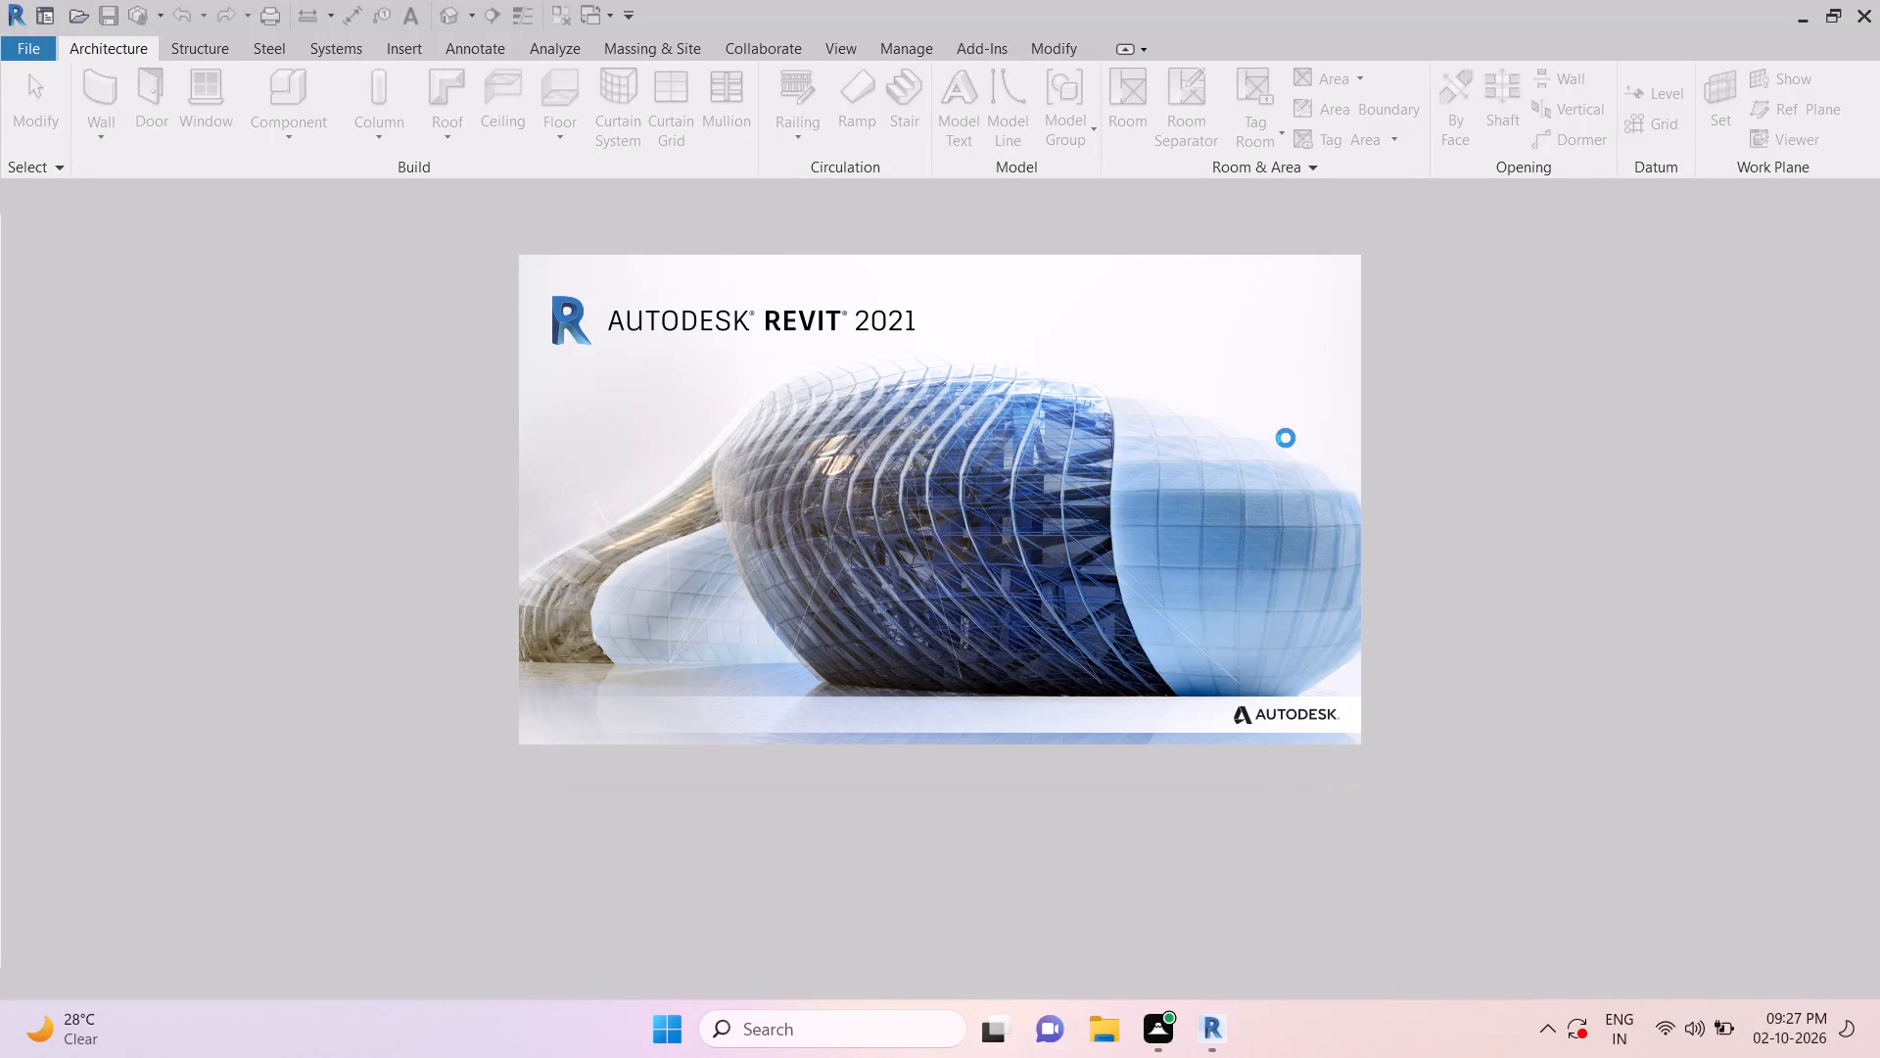
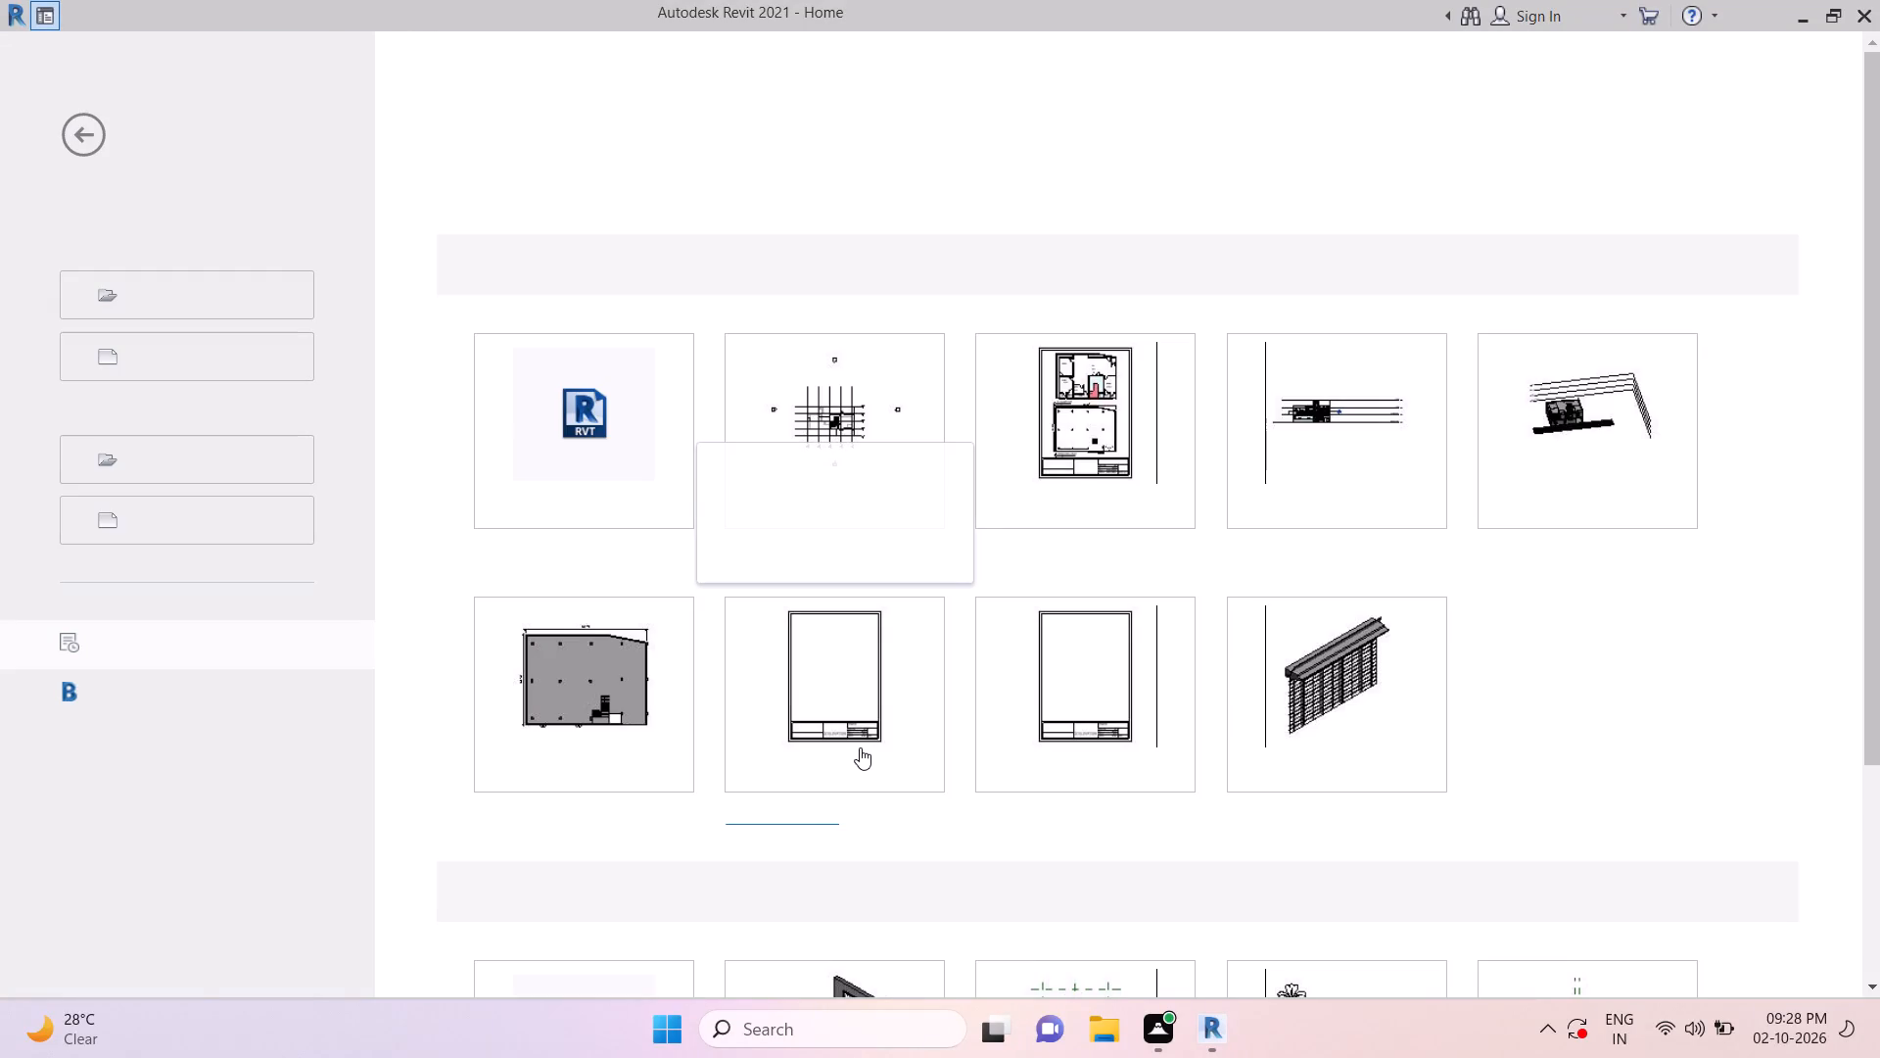
Open the first project in the recent models list, Project19.25.
left_click(625, 466)
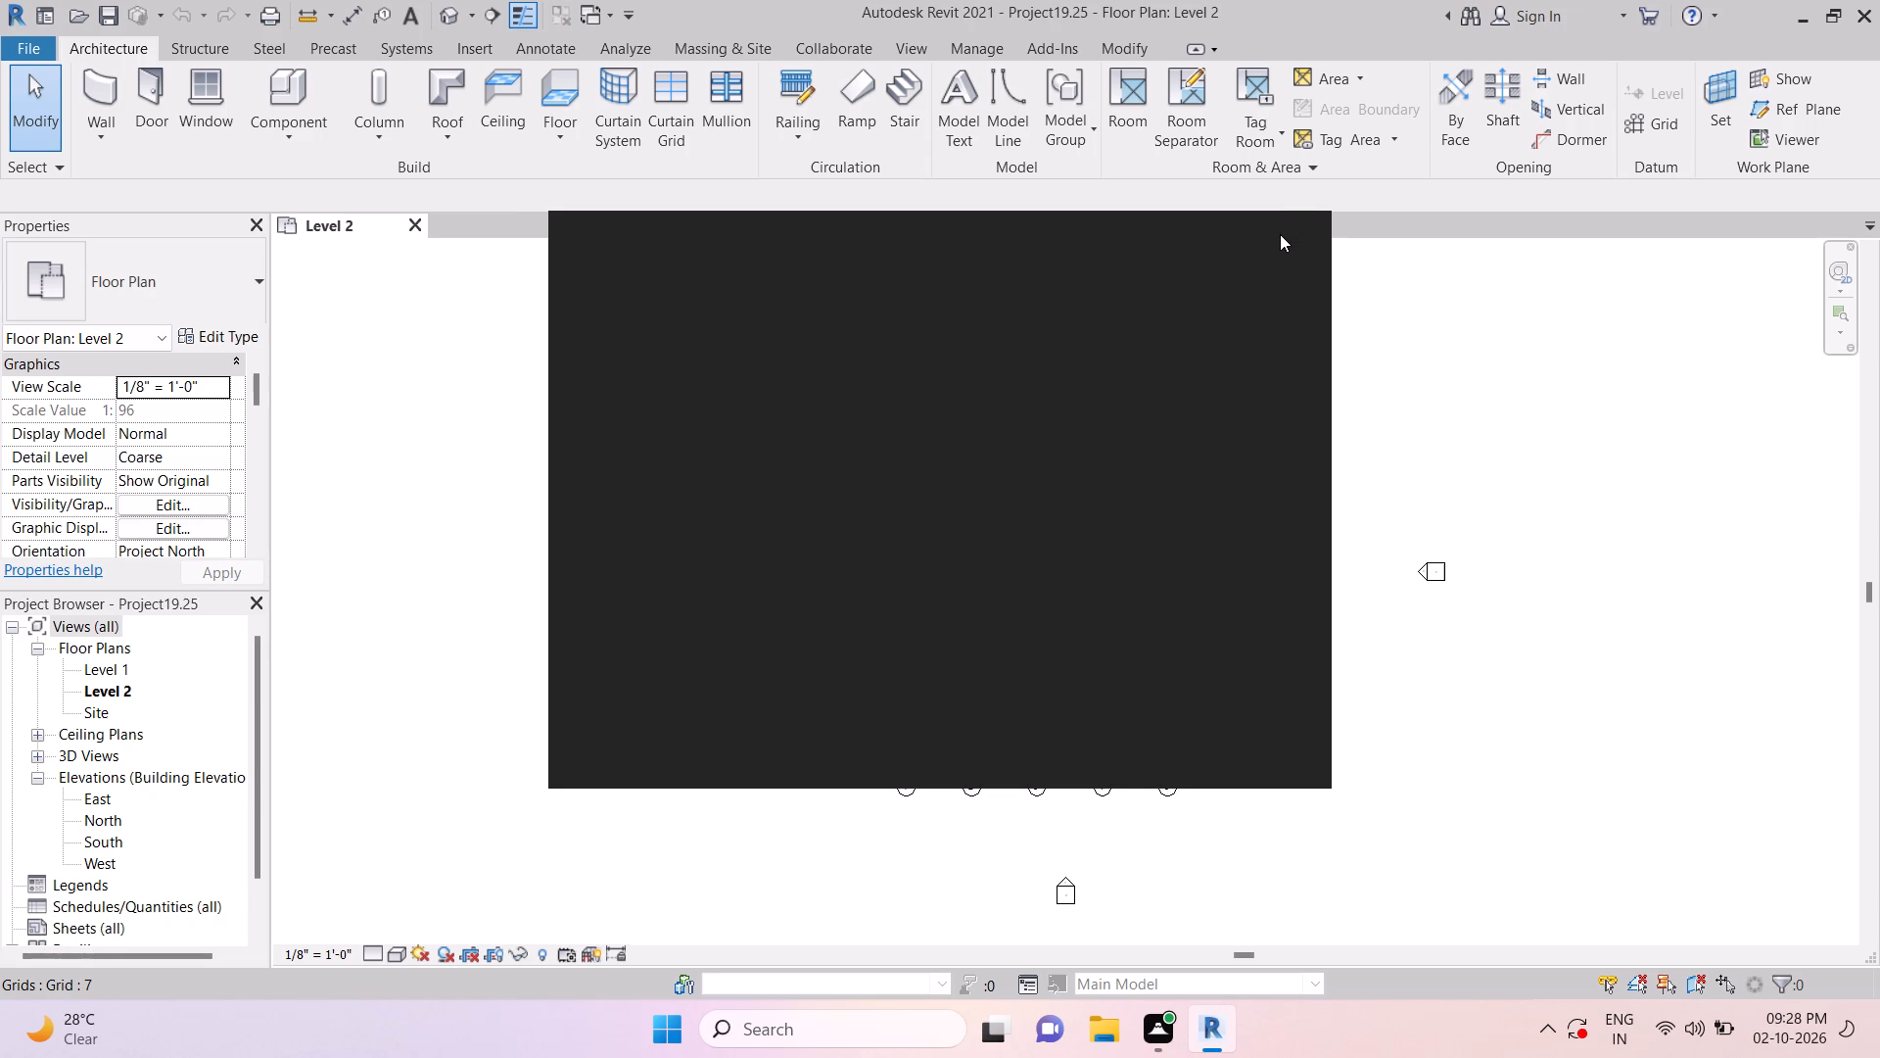
Close the dark notification window covering the Level 2 floor plan.
left_click(1288, 235)
key("Escape")
key("Escape")
Examine the Level 2 floor plan to check which walls, rooms and doors are already in place.
scroll(968, 686, "up", 6)
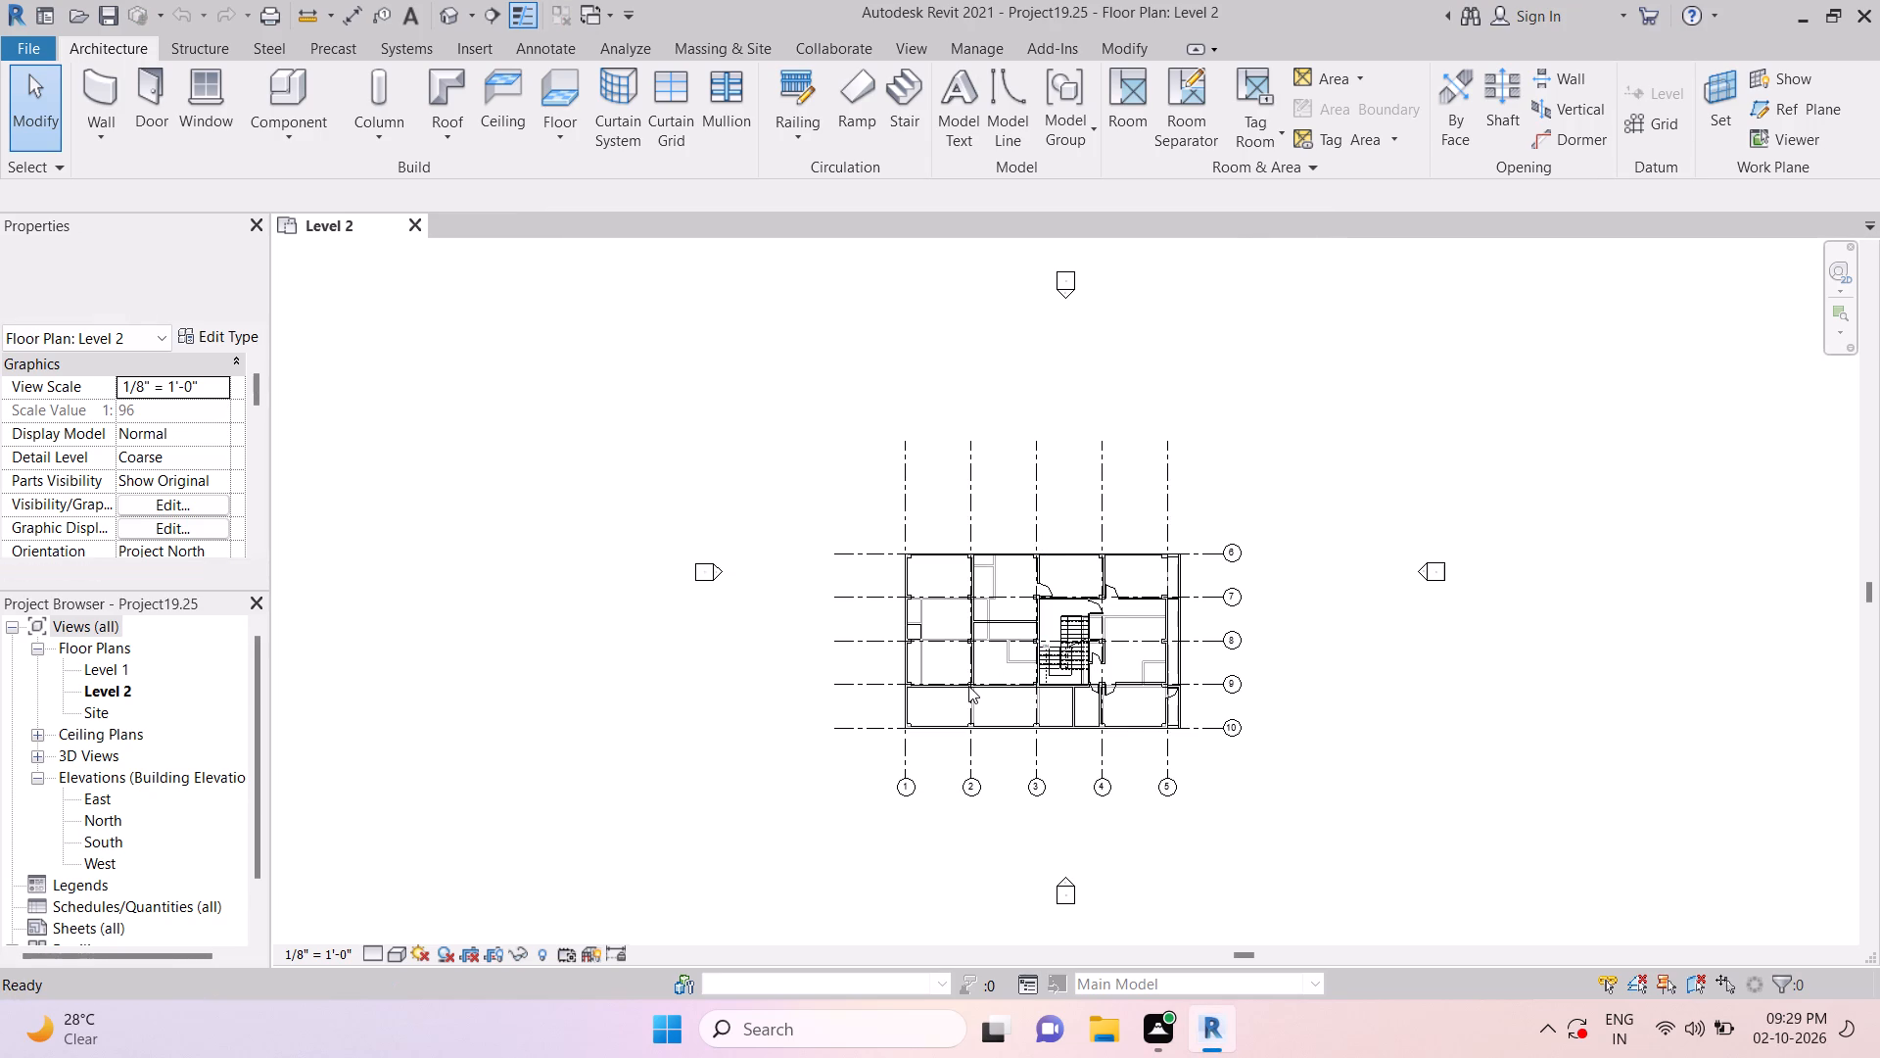
key("Escape")
key("Escape")
scroll(978, 697, "up", 5)
key("Escape")
key("Escape")
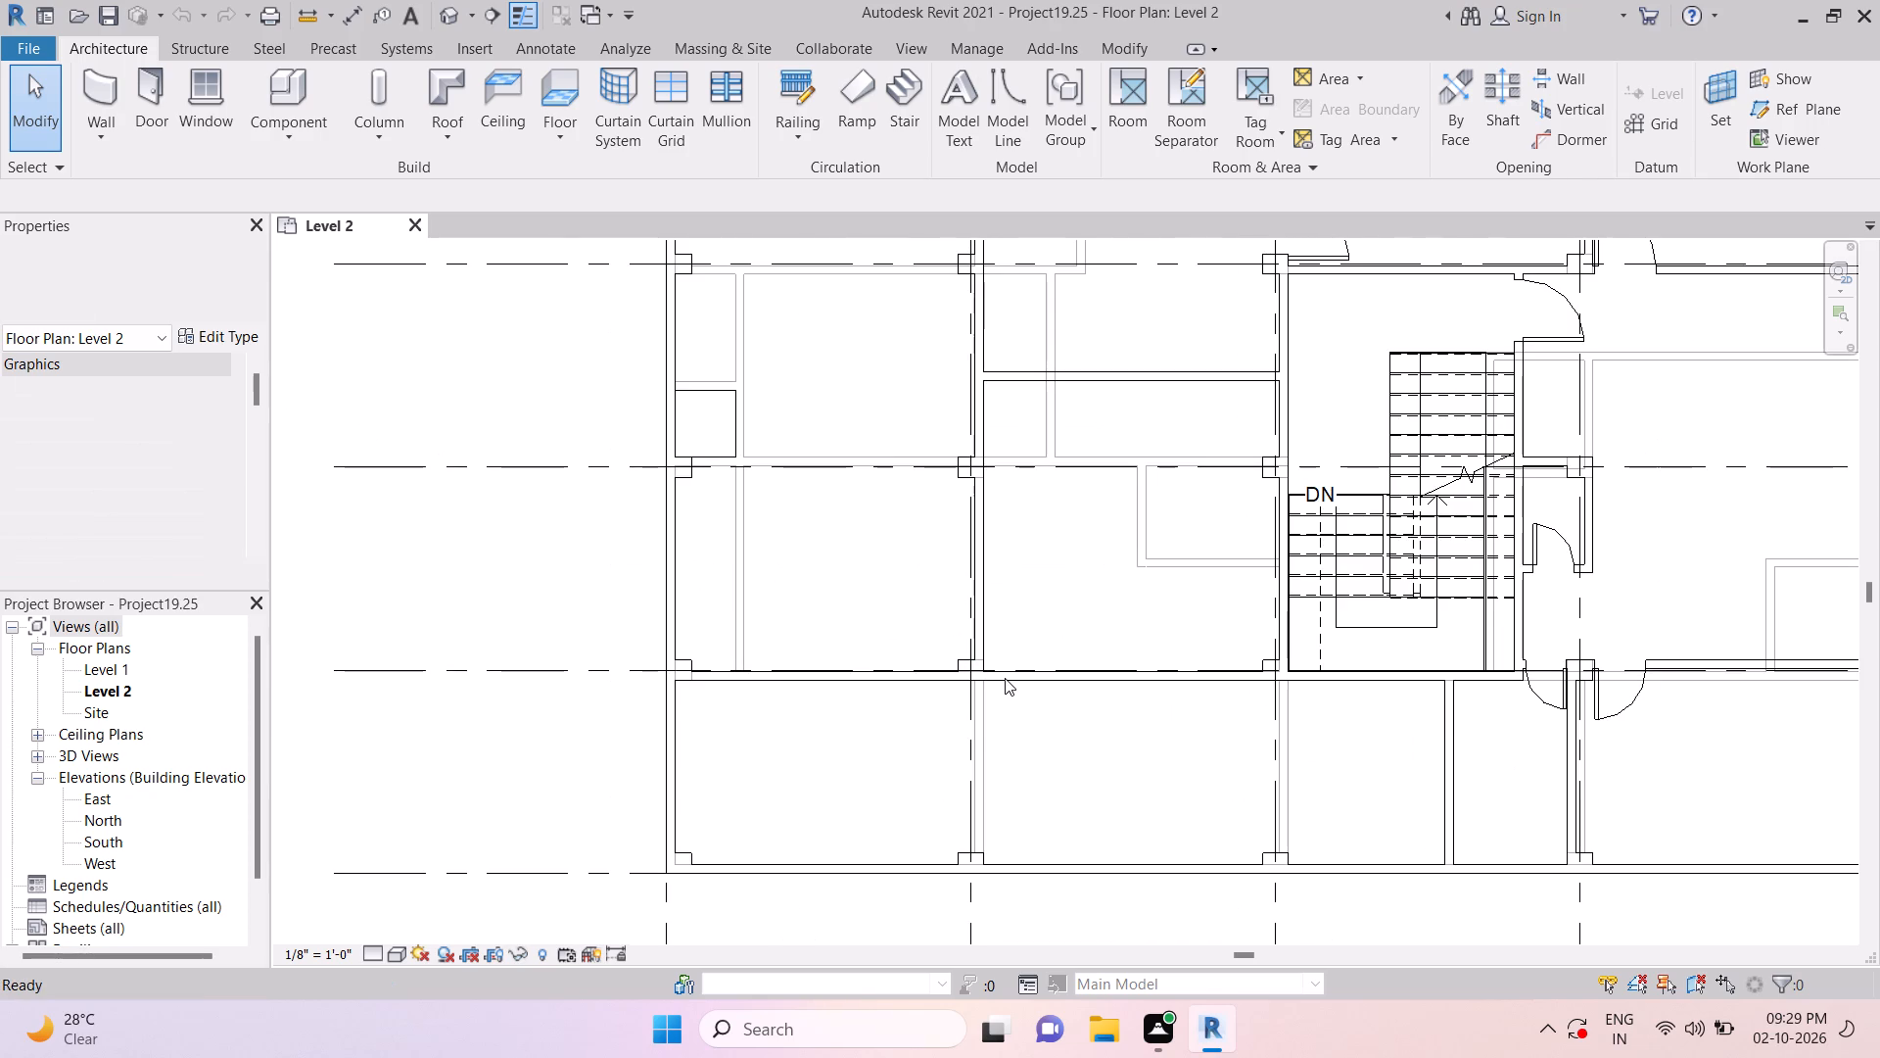
middle_click_drag(1275, 733, 1135, 715)
key("Escape")
key("Escape")
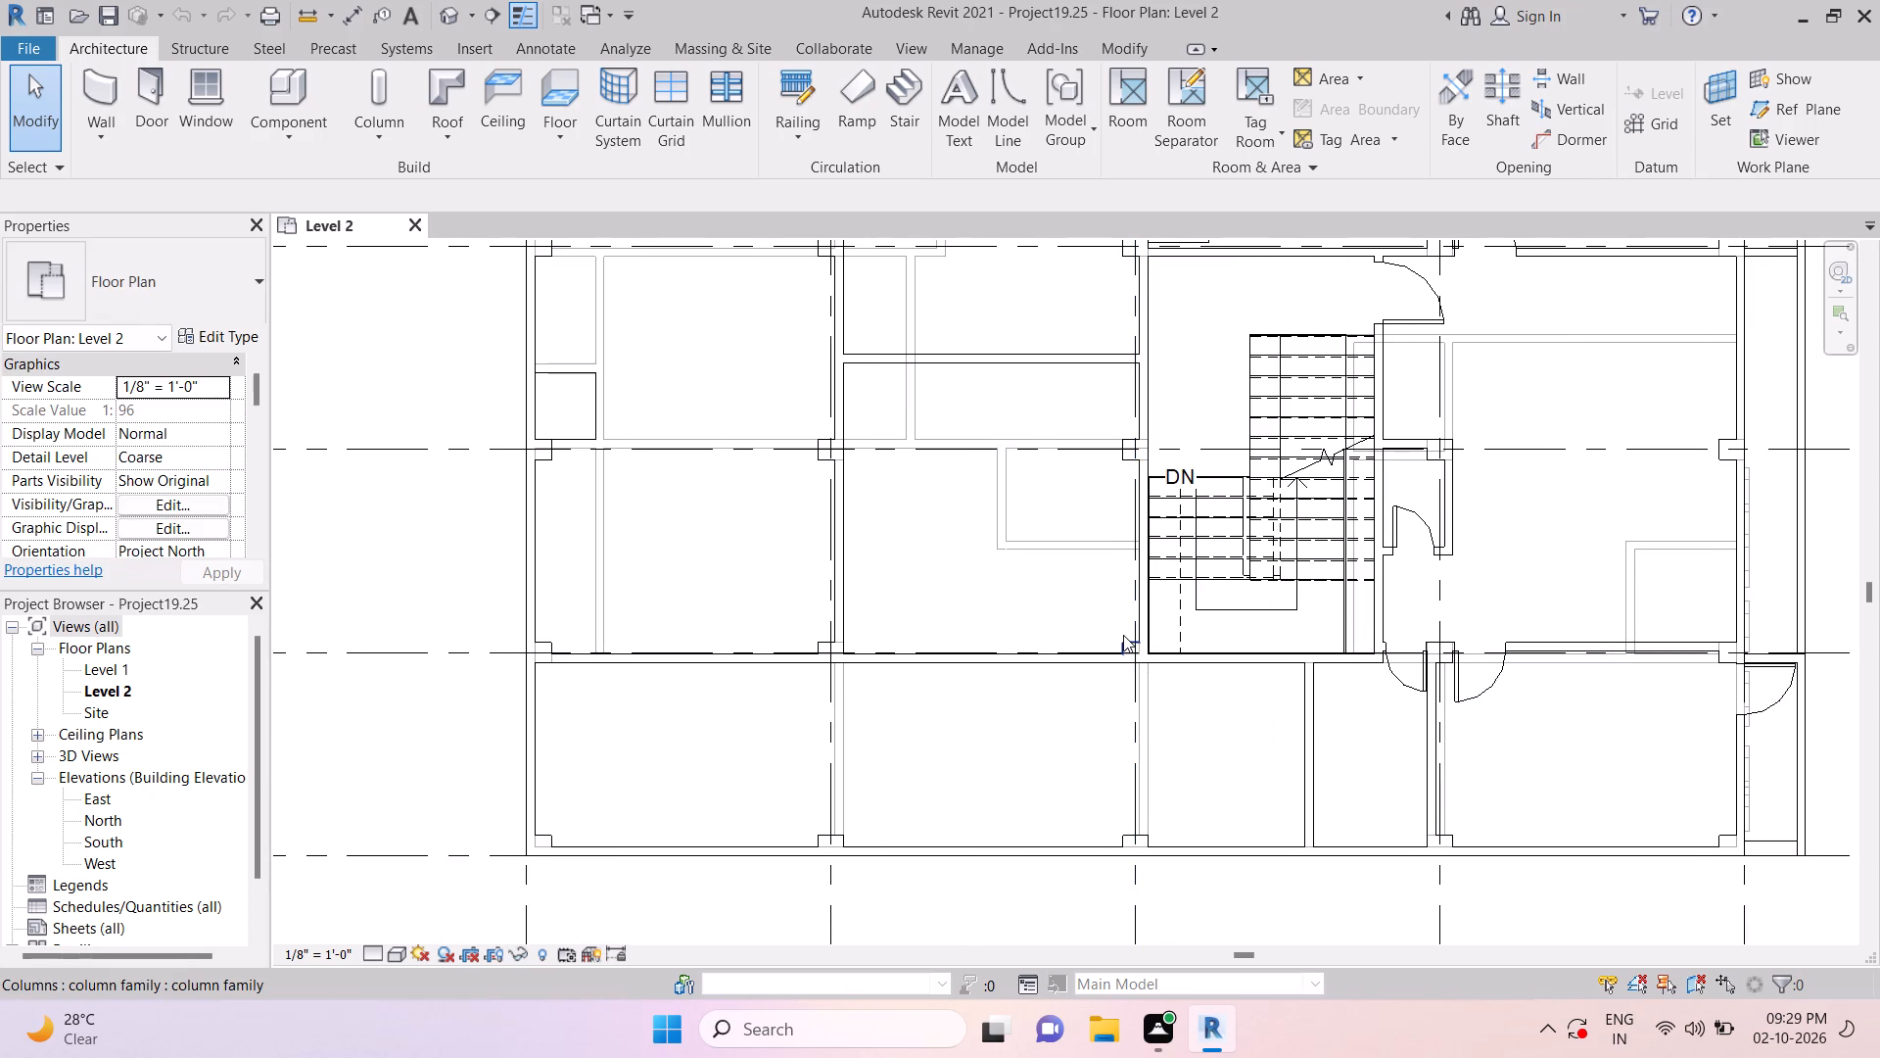
scroll(1472, 636, "down", 4)
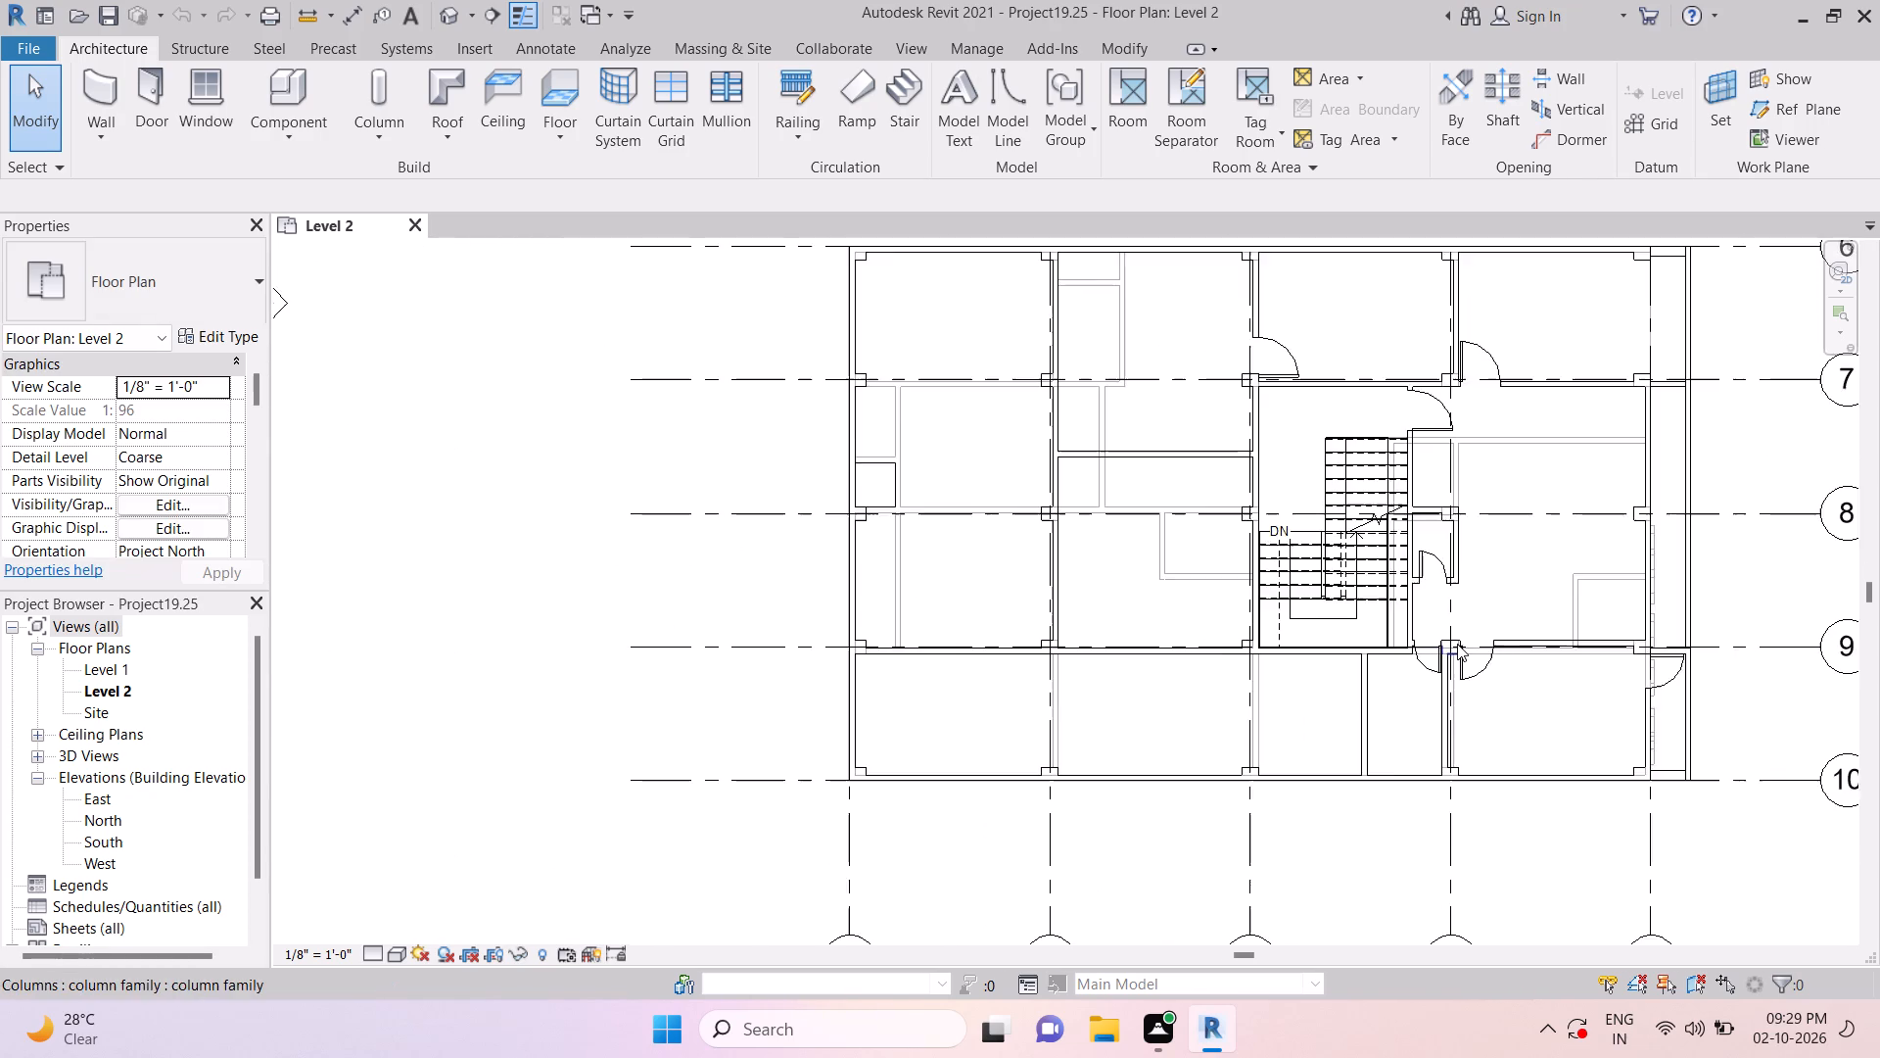
scroll(1093, 655, "down", 2)
middle_click_drag(1195, 420, 1176, 450)
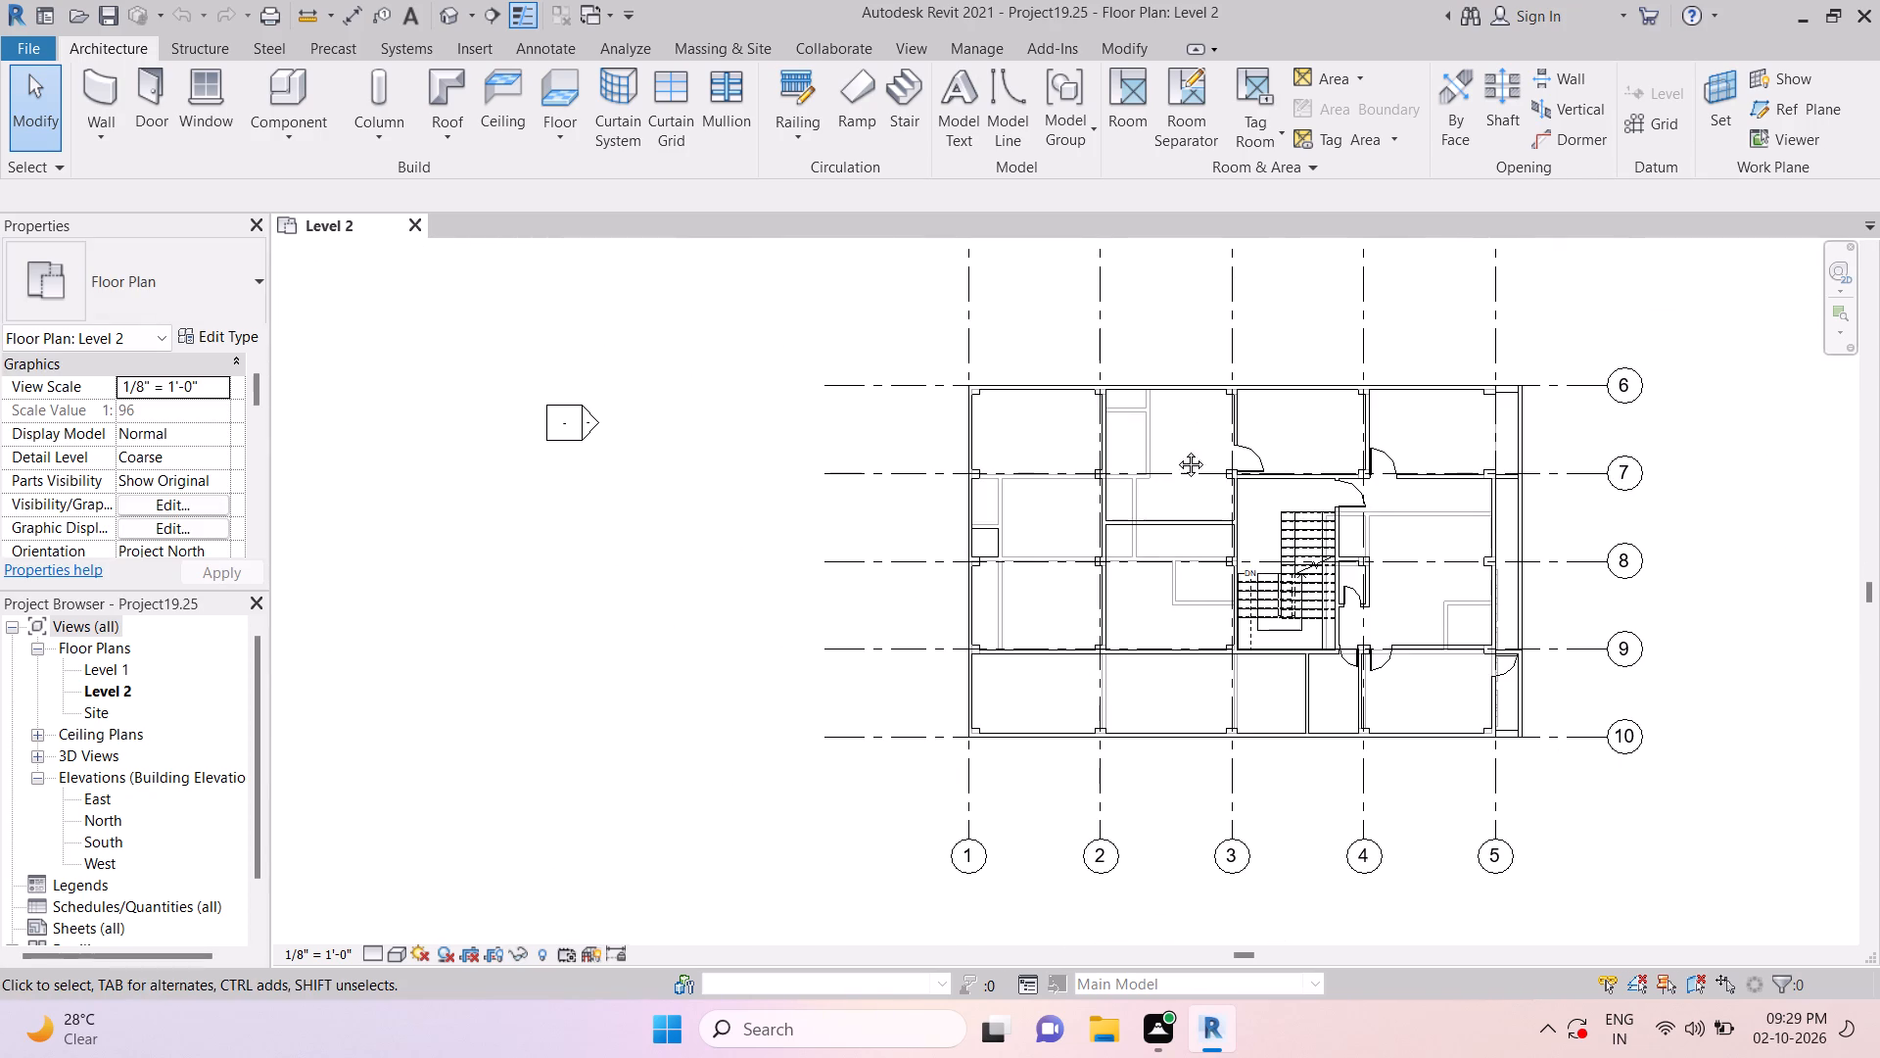
middle_click_drag(1176, 450, 1160, 467)
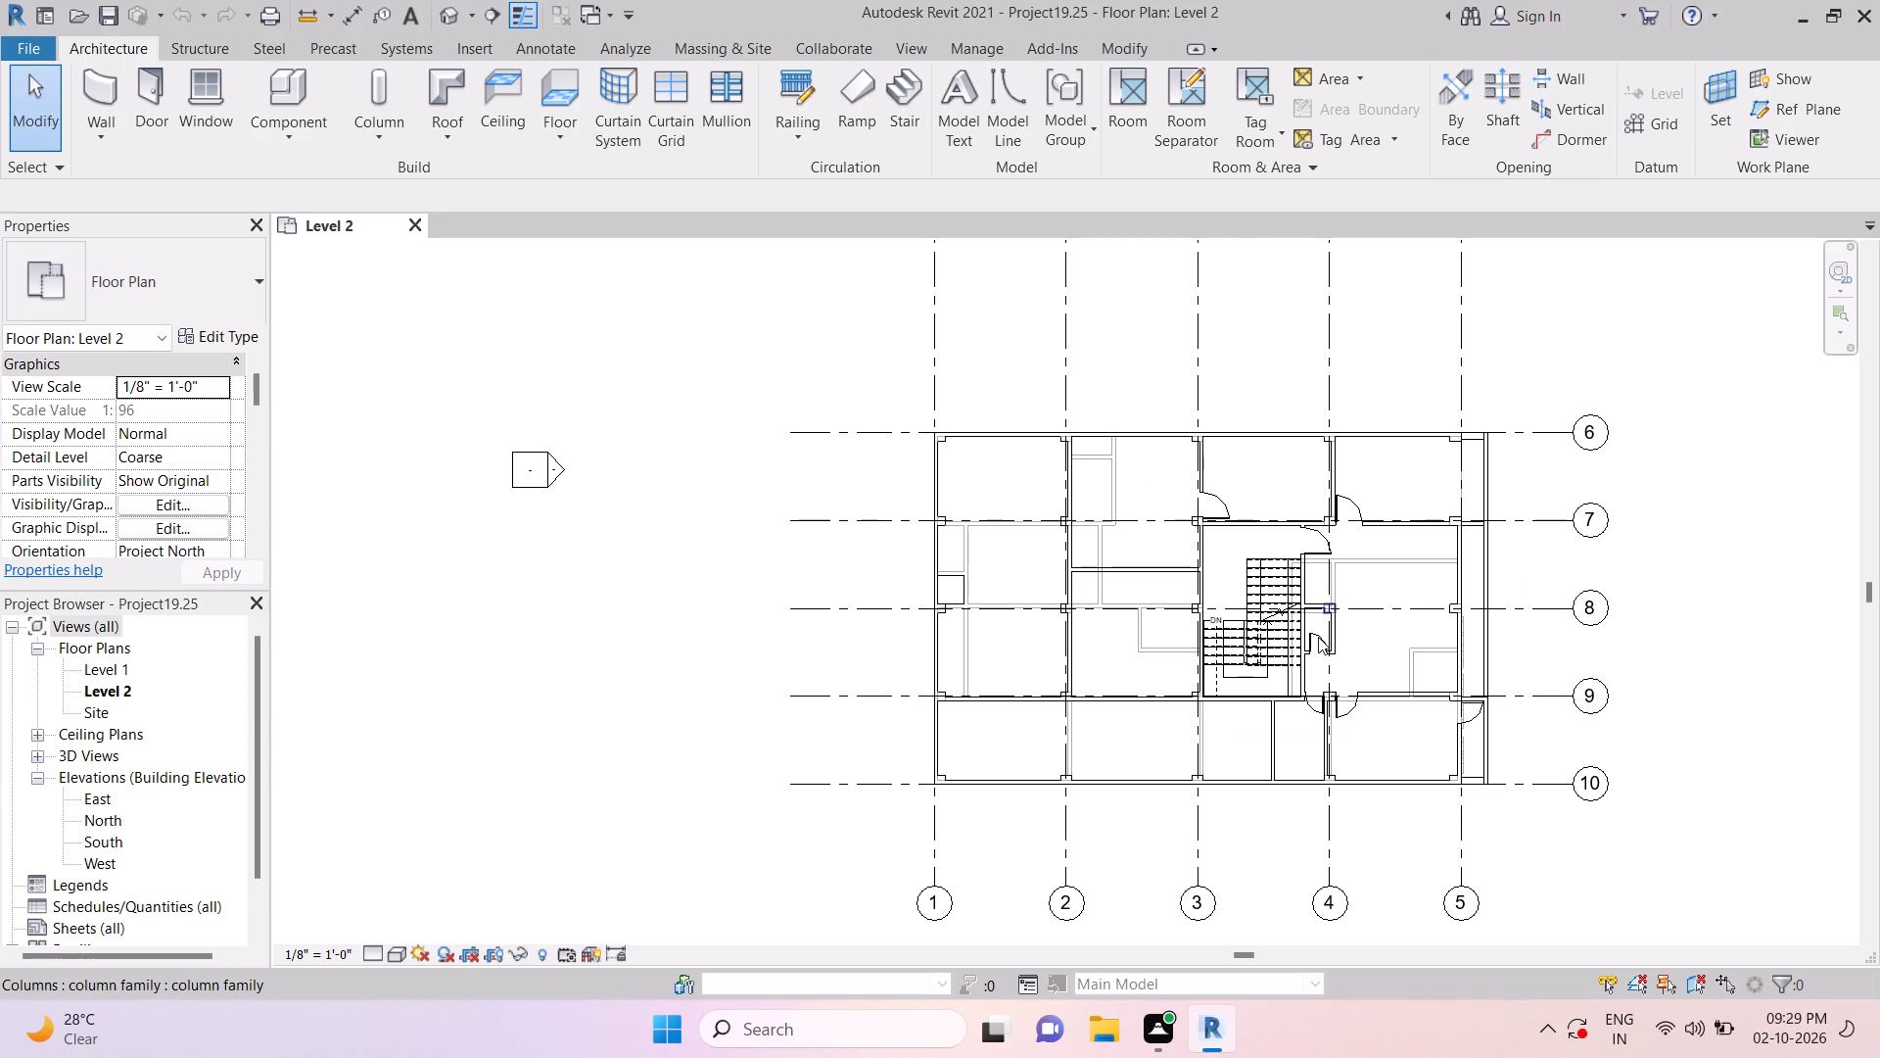
Place a Single-Flush 36" x 84" door in the grid 3 wall, 2'-0" below the partition between grids 7 and 8, swinging into the lower room.
scroll(1099, 553, "up", 4)
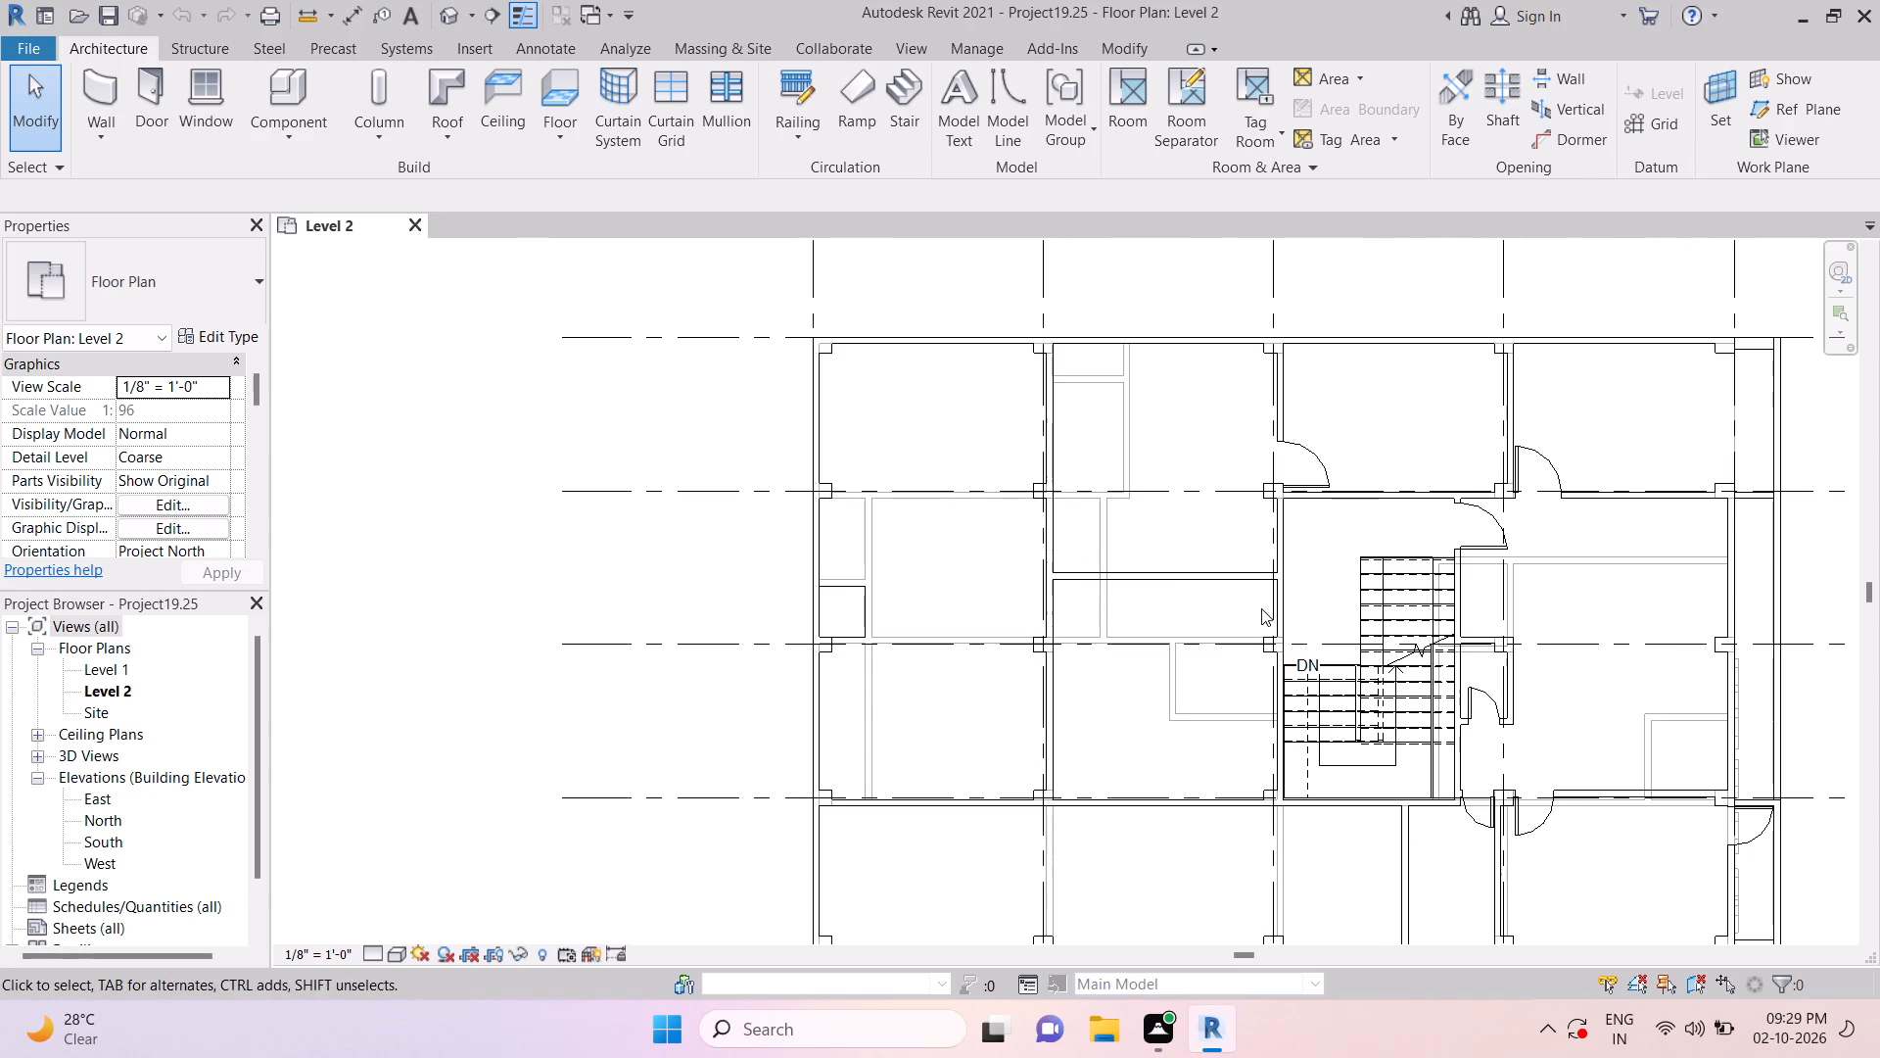
left_click(156, 74)
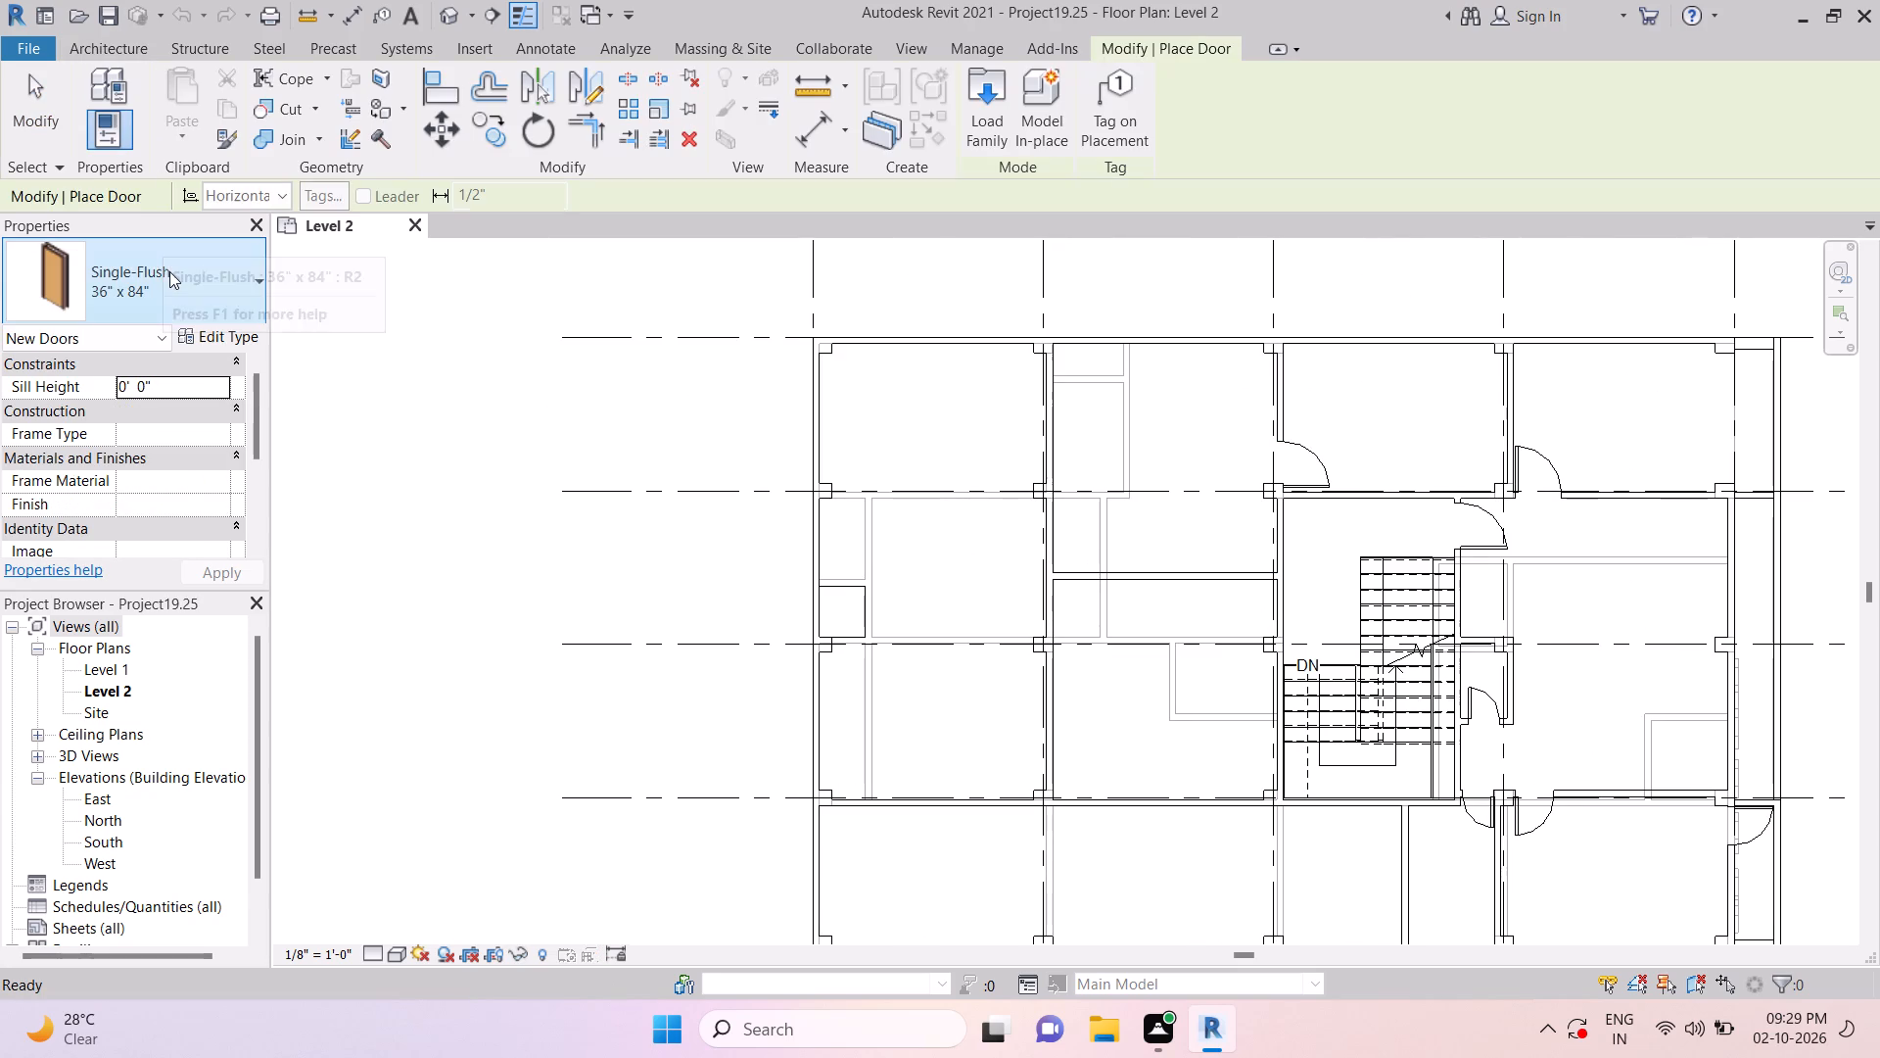
scroll(1284, 602, "up", 3)
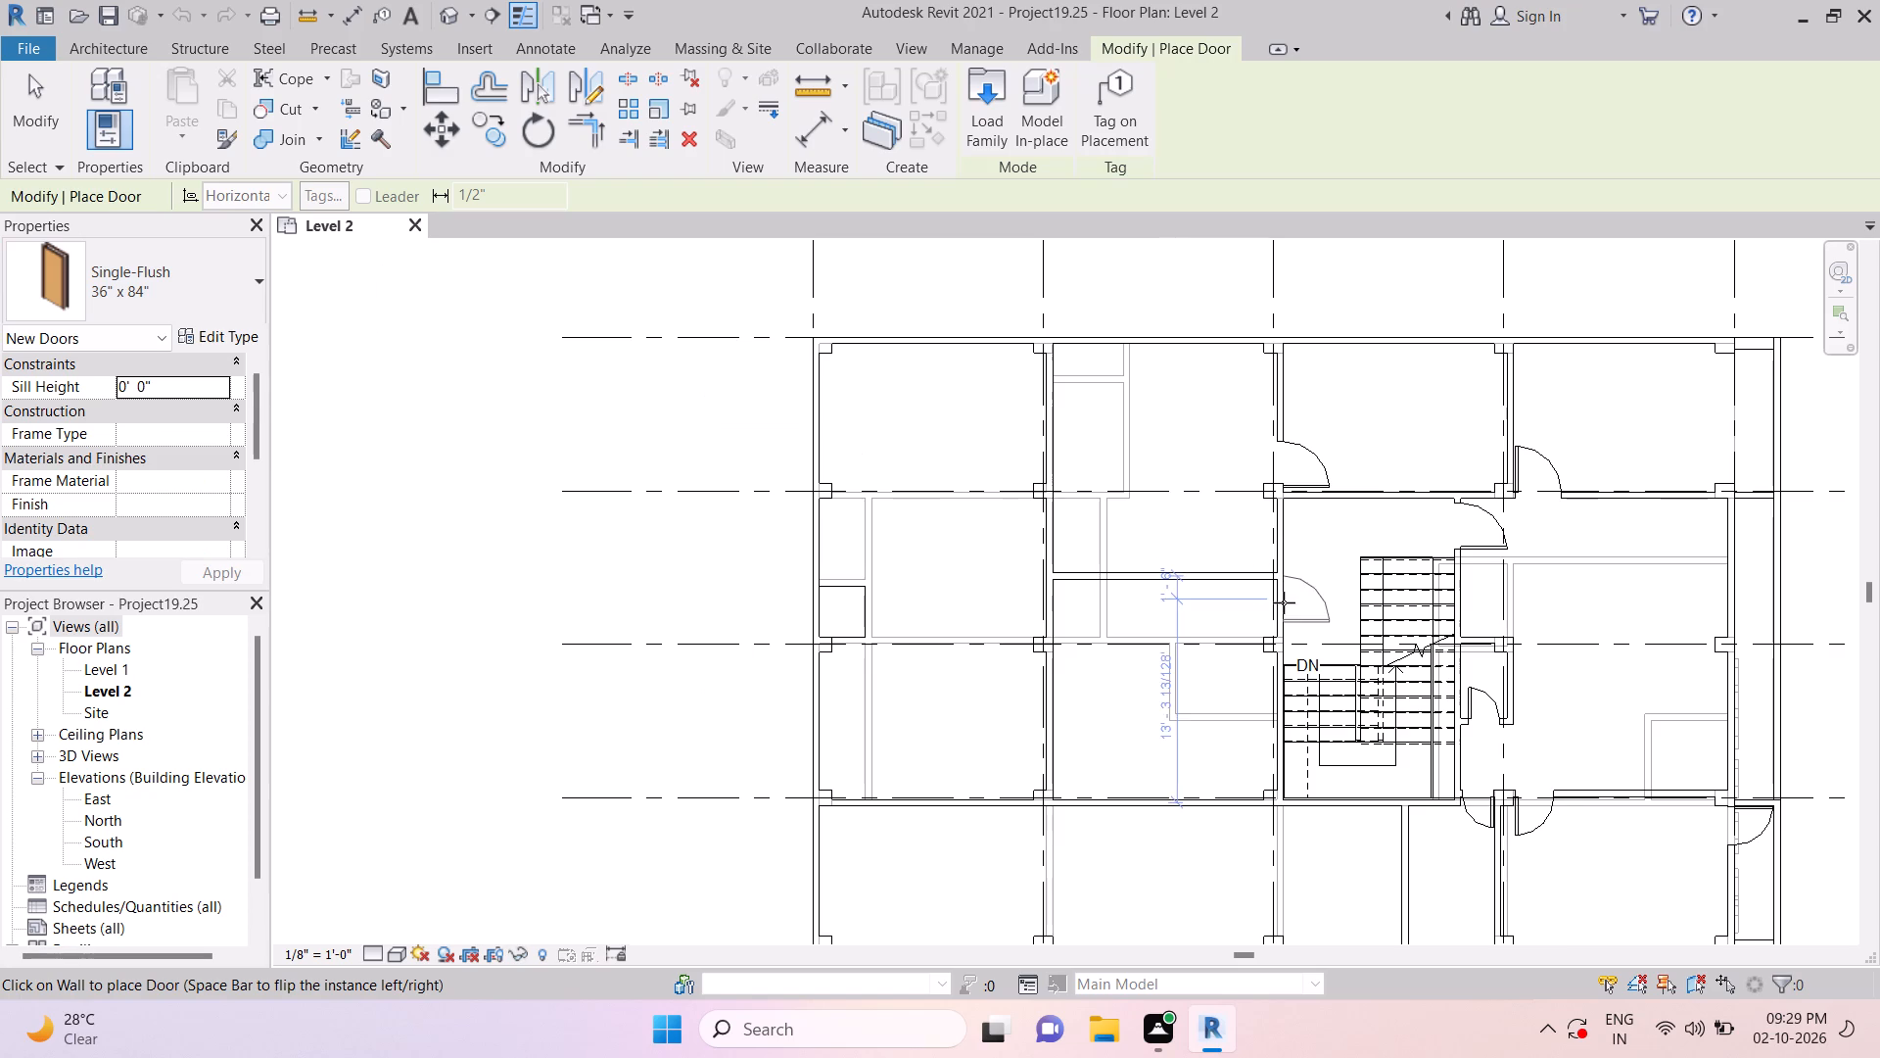
scroll(1284, 602, "up", 2)
key("space")
key("space")
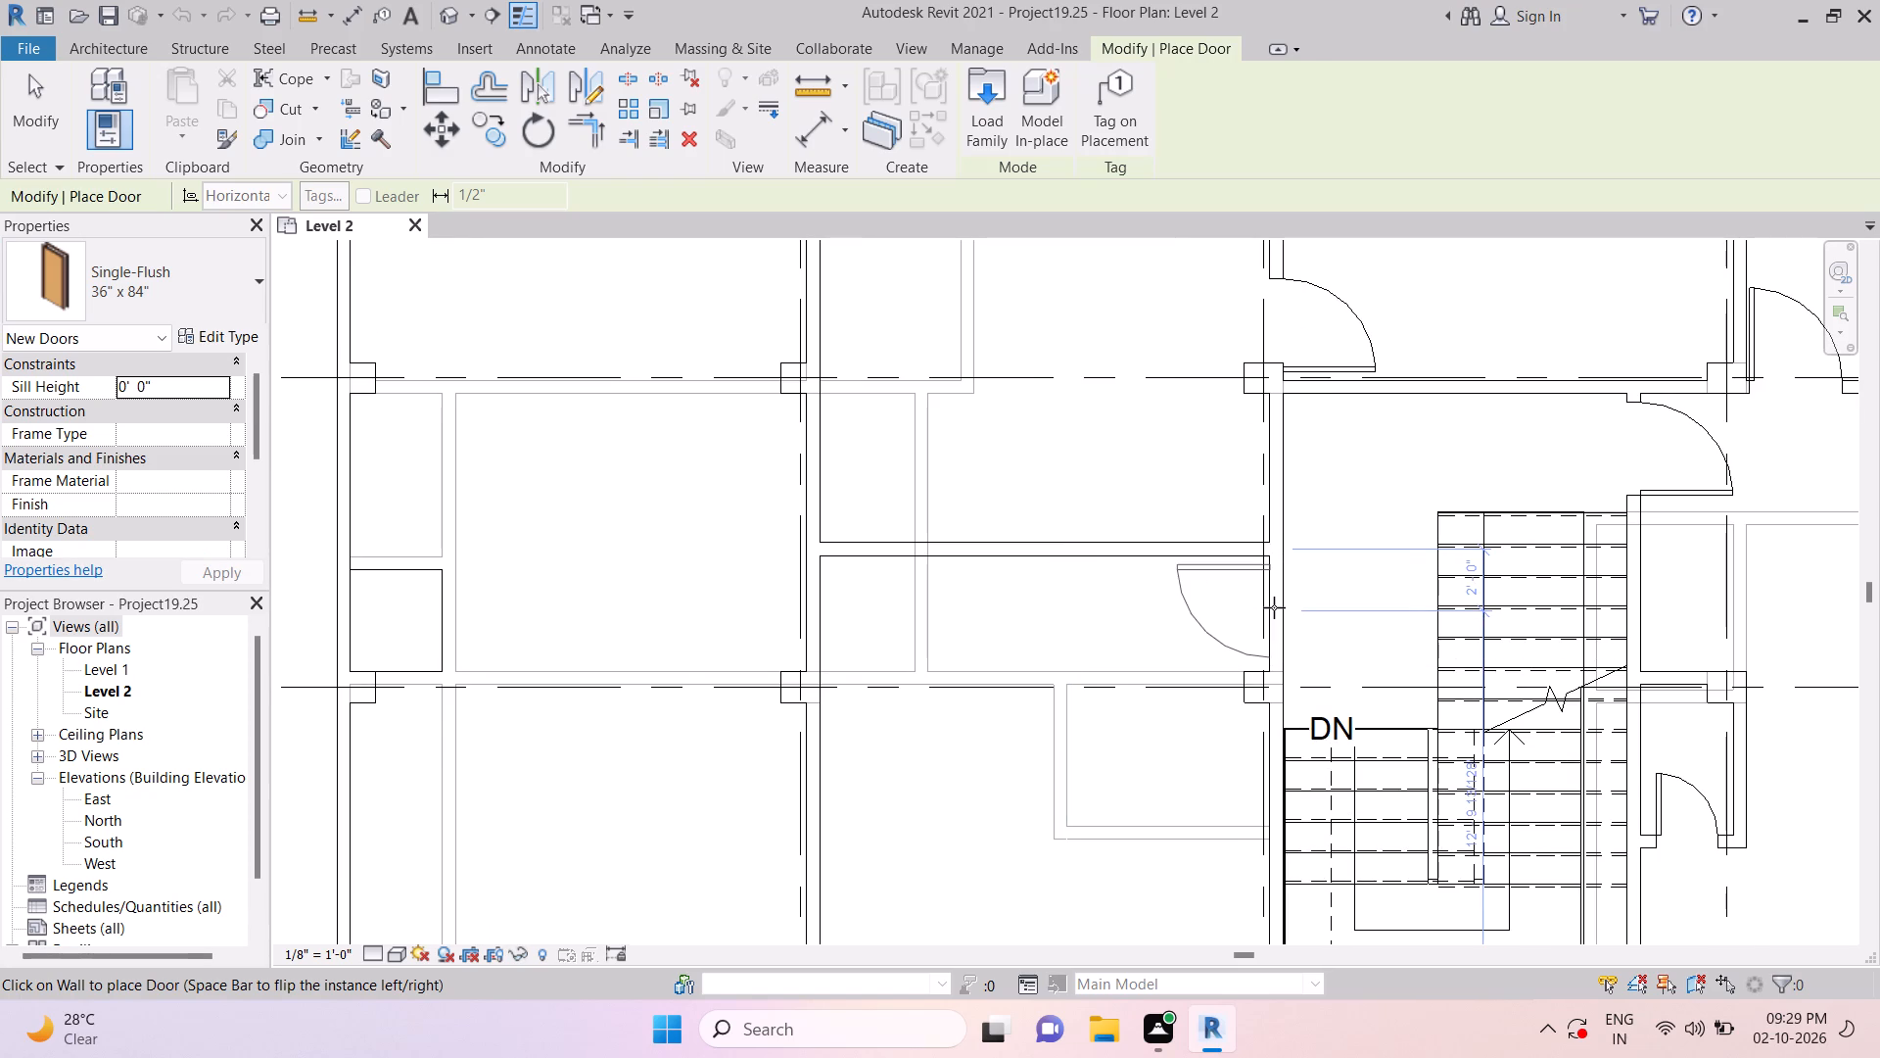
left_click(1274, 607)
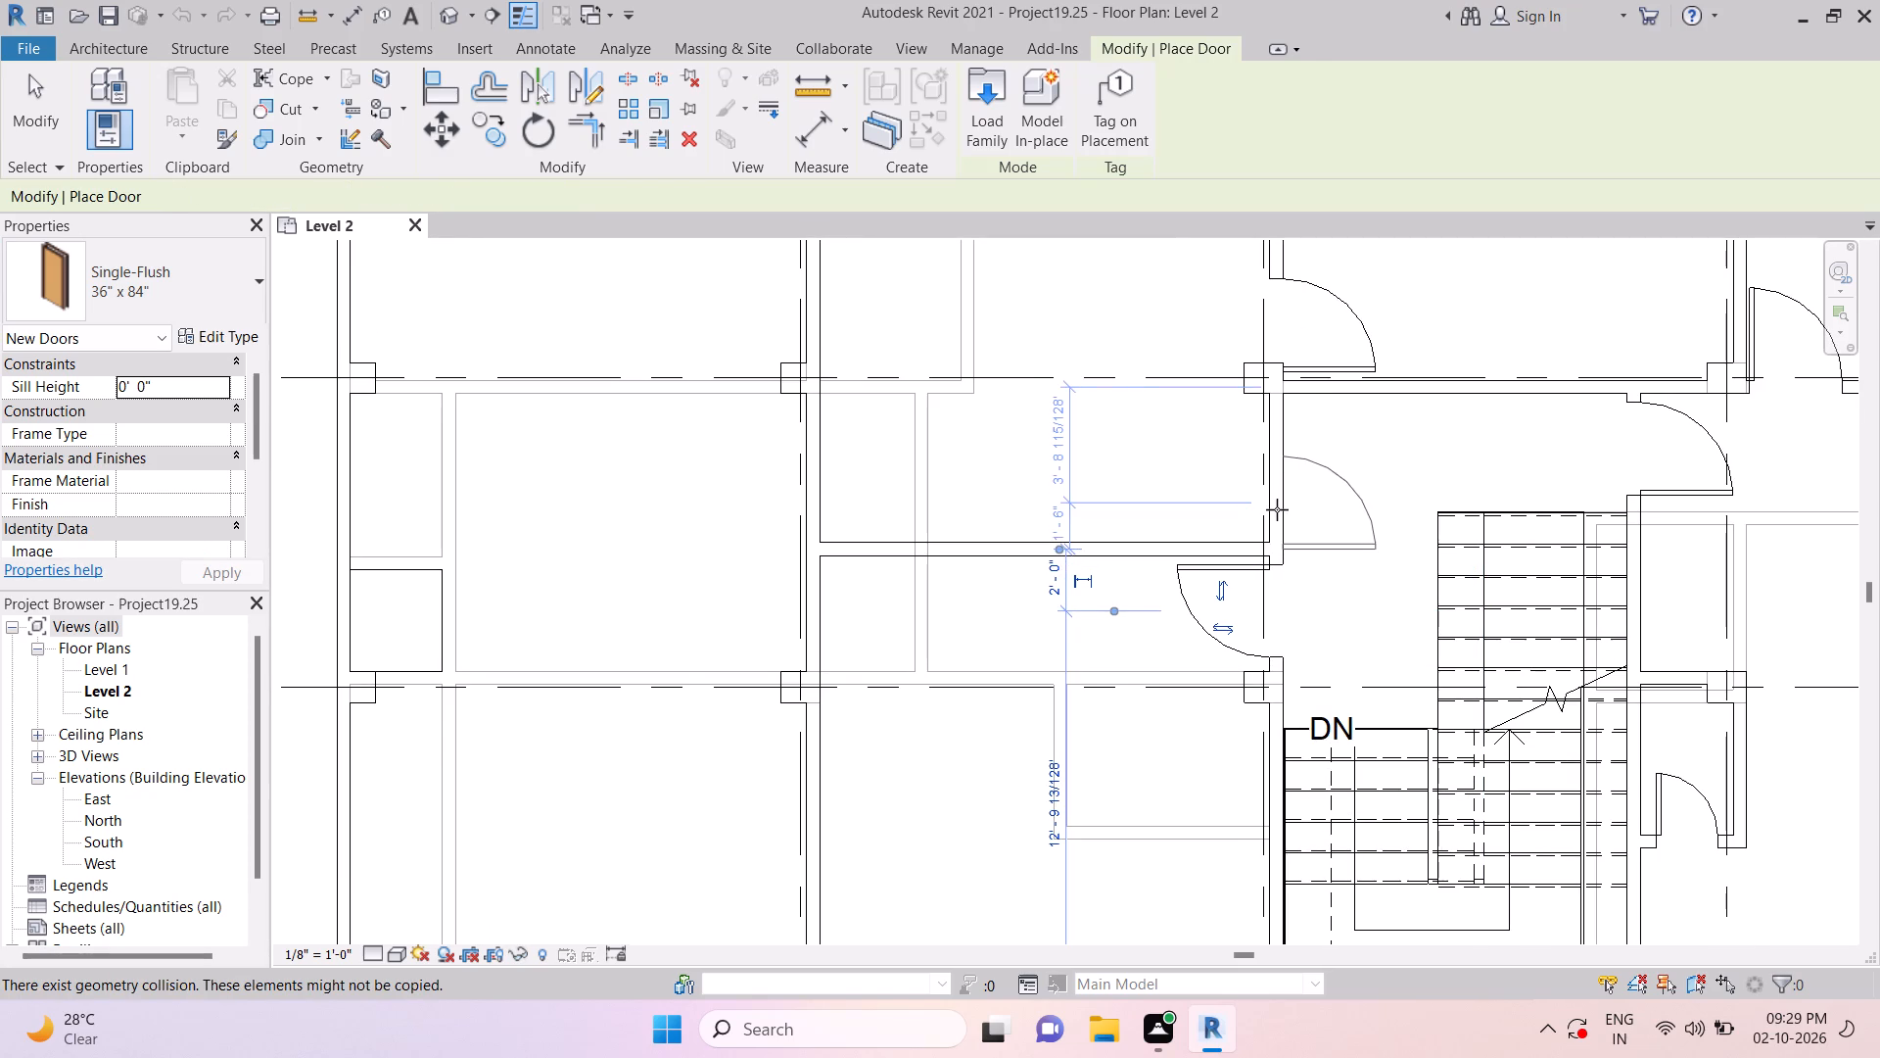
Place a second Single-Flush 36" x 84" door in the grid 3 wall just above the same partition, swinging into the upper room.
key("space")
key("space")
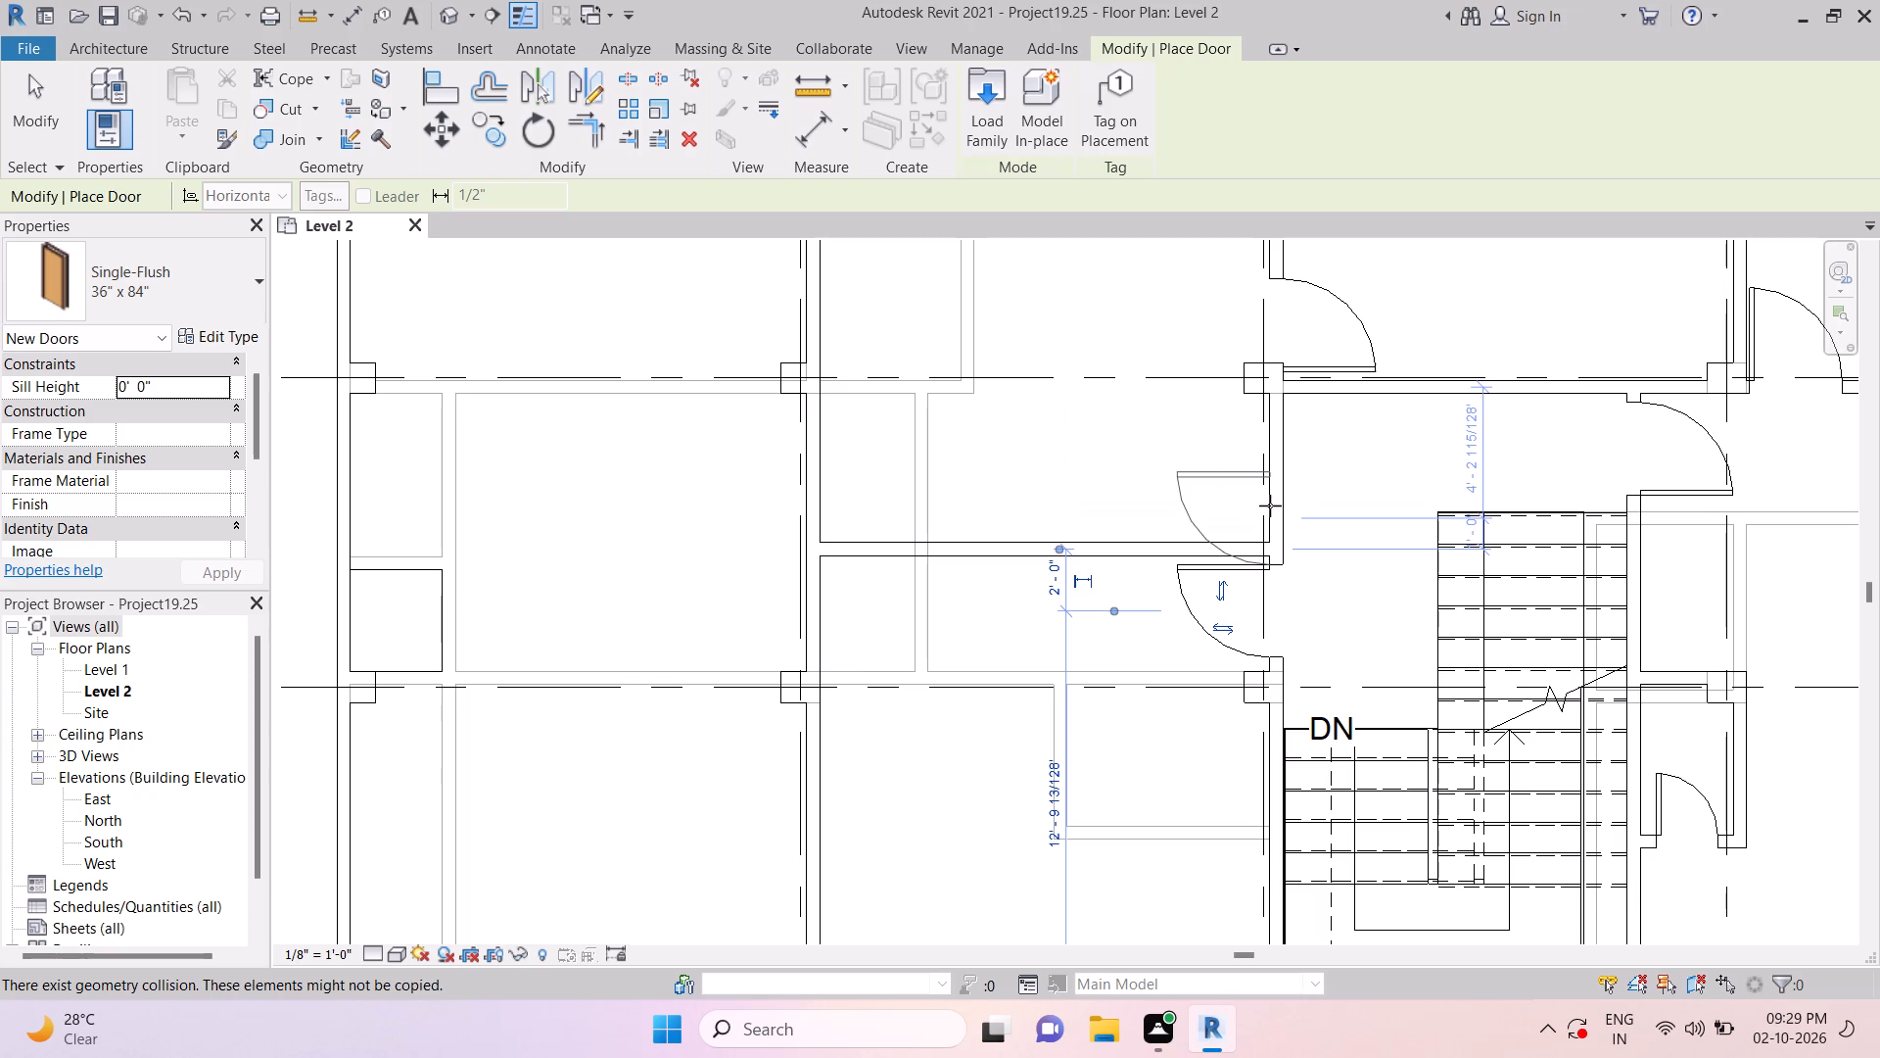
key("space")
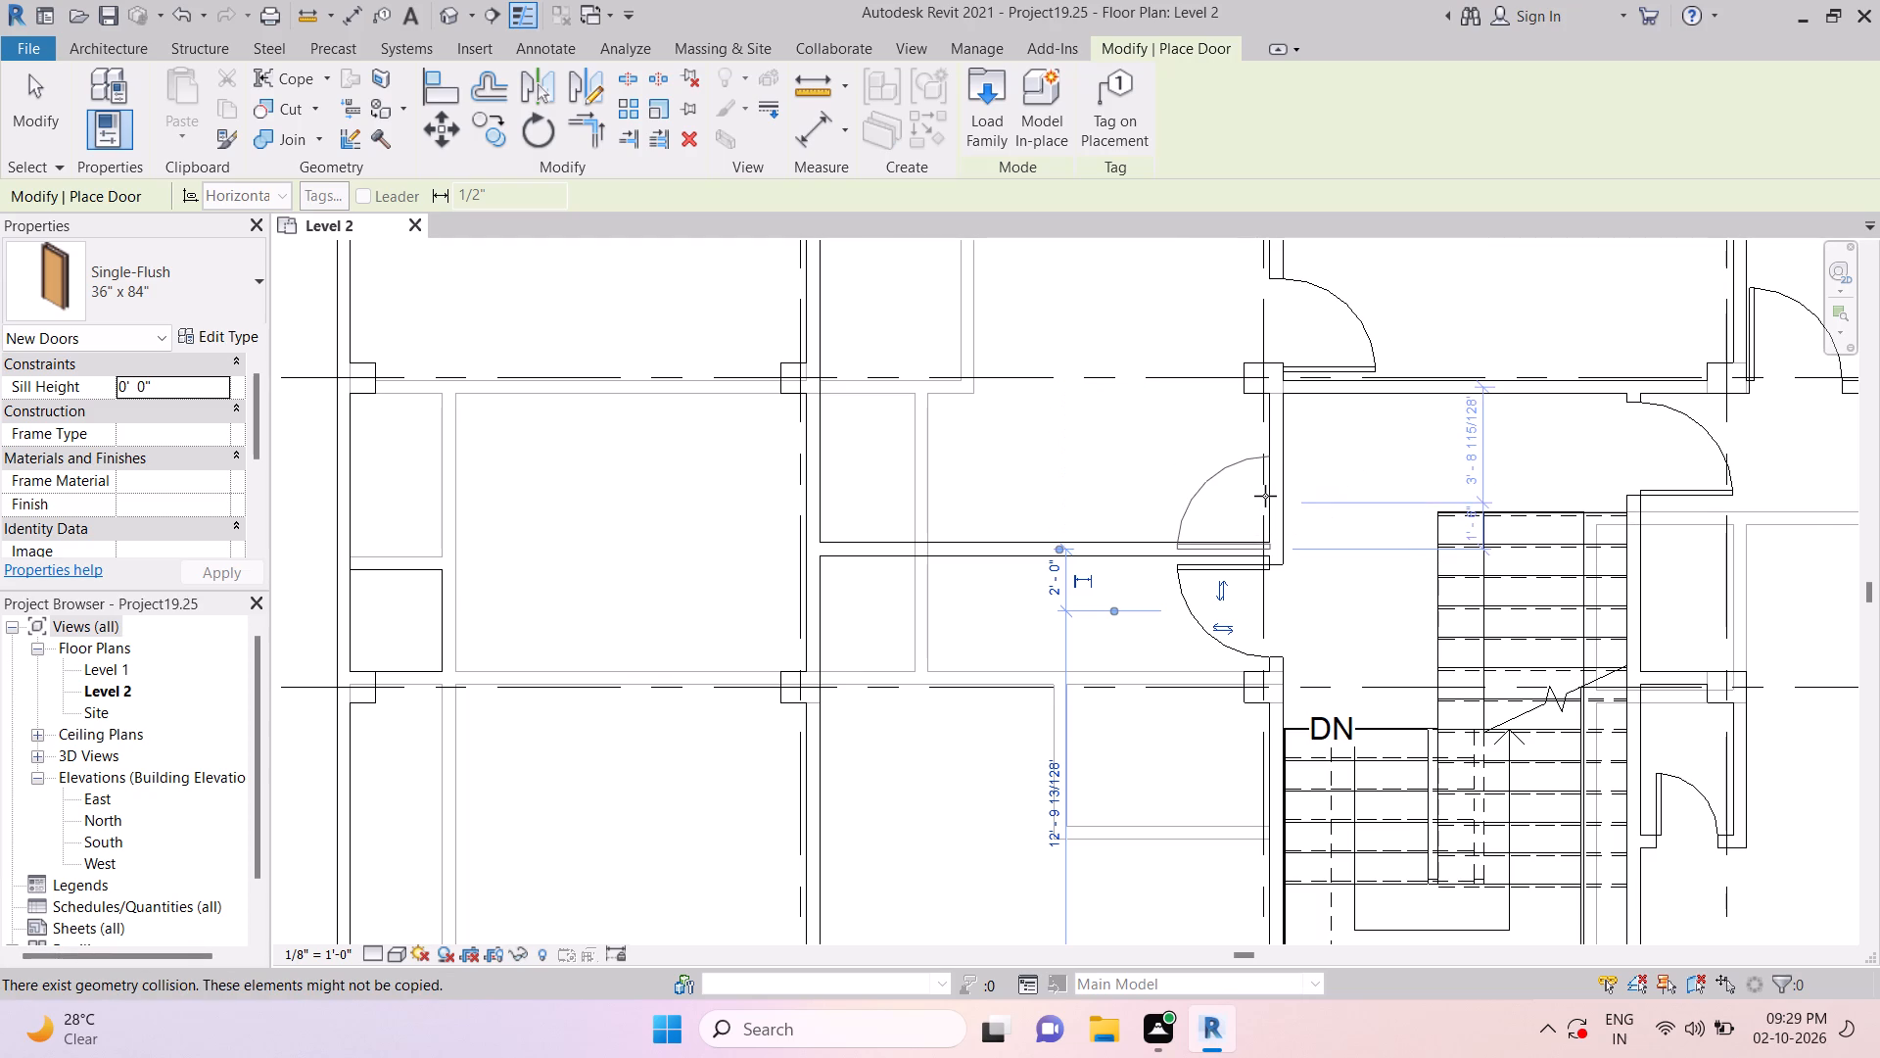
scroll(1265, 496, "up", 4)
left_click(1266, 487)
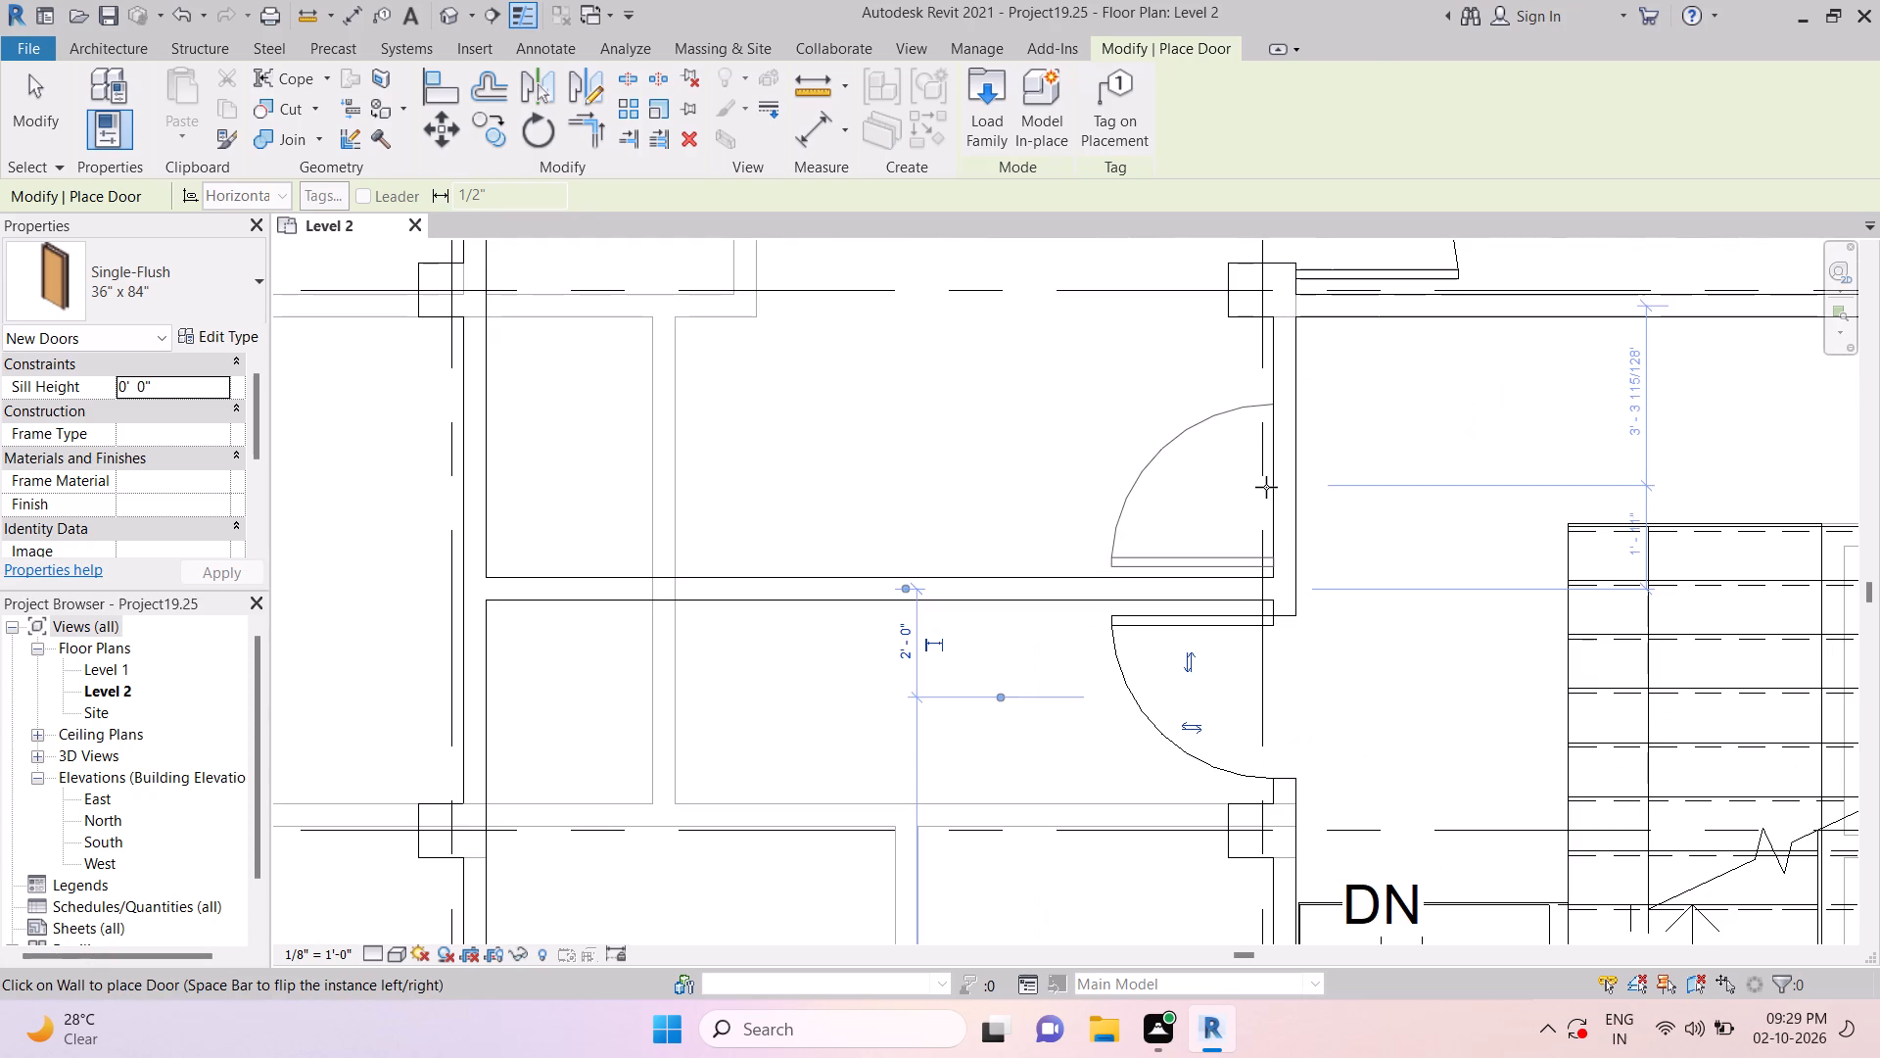
key("Escape")
key("Escape")
key("Escape")
scroll(1290, 515, "down", 4)
key("Escape")
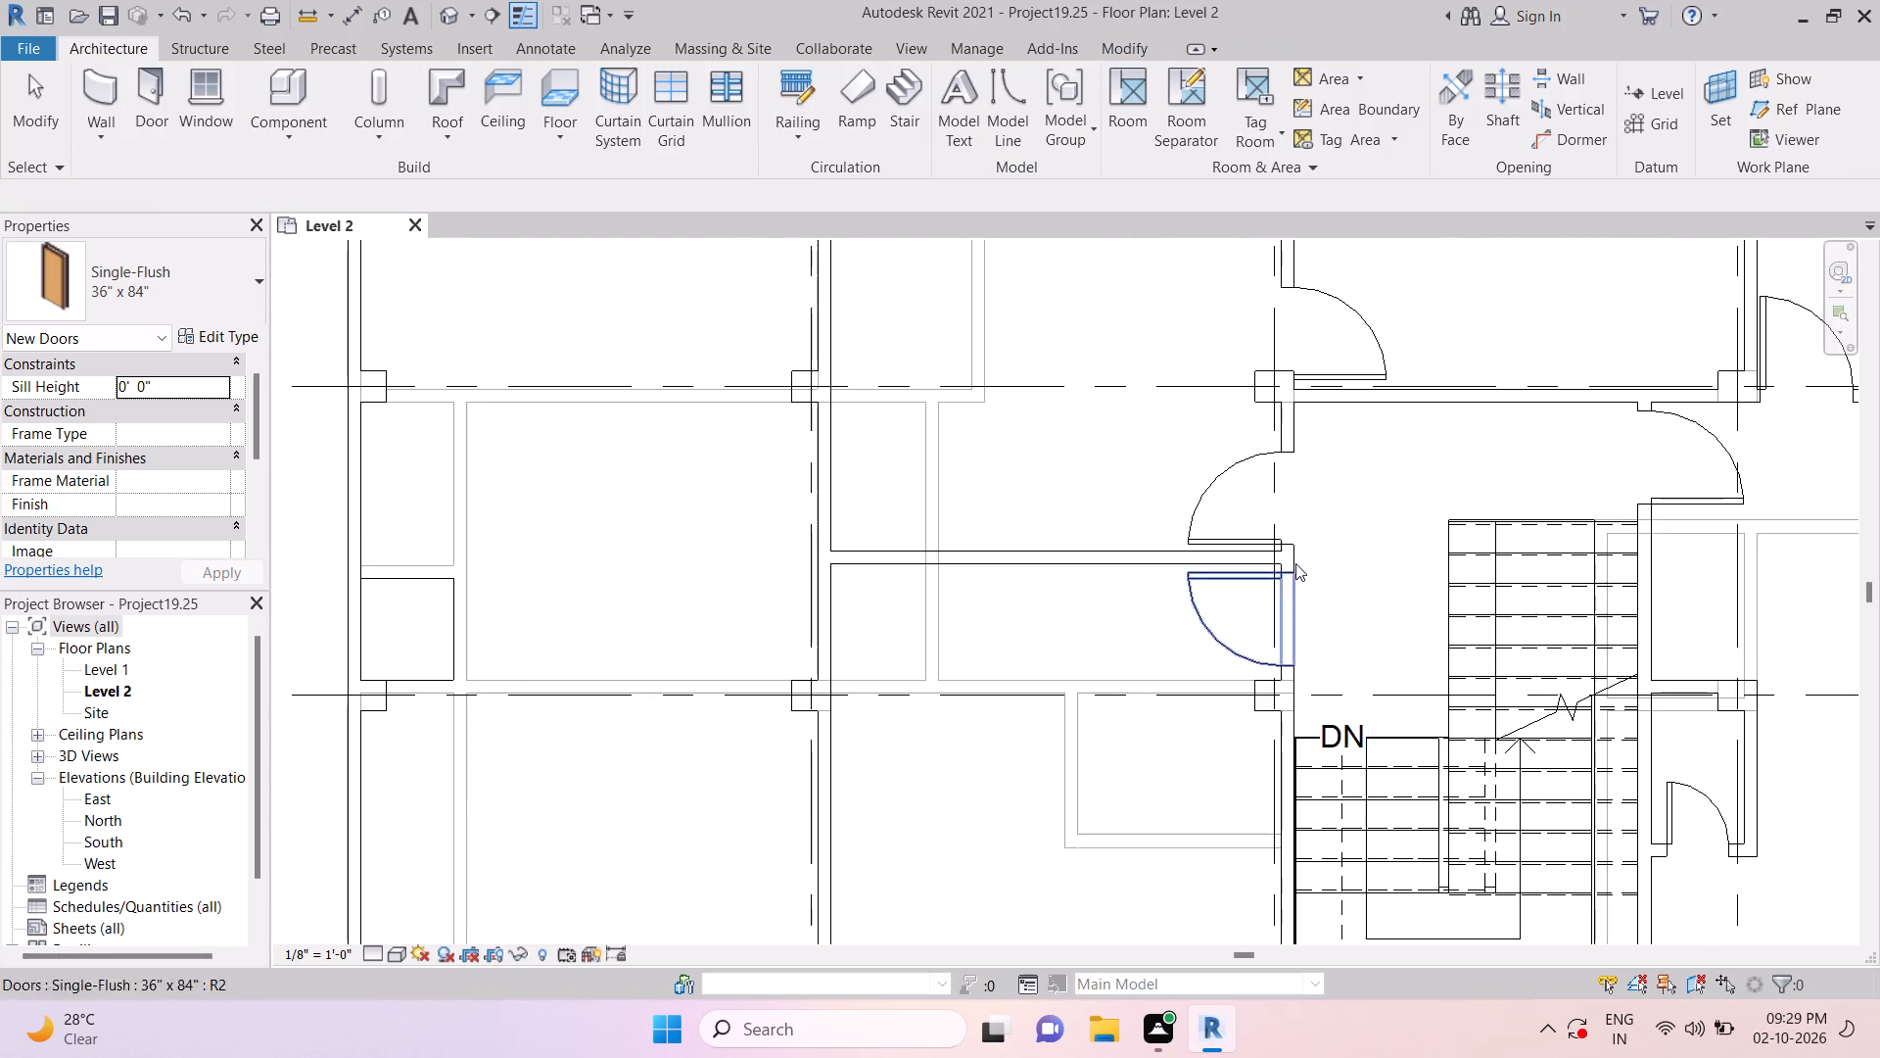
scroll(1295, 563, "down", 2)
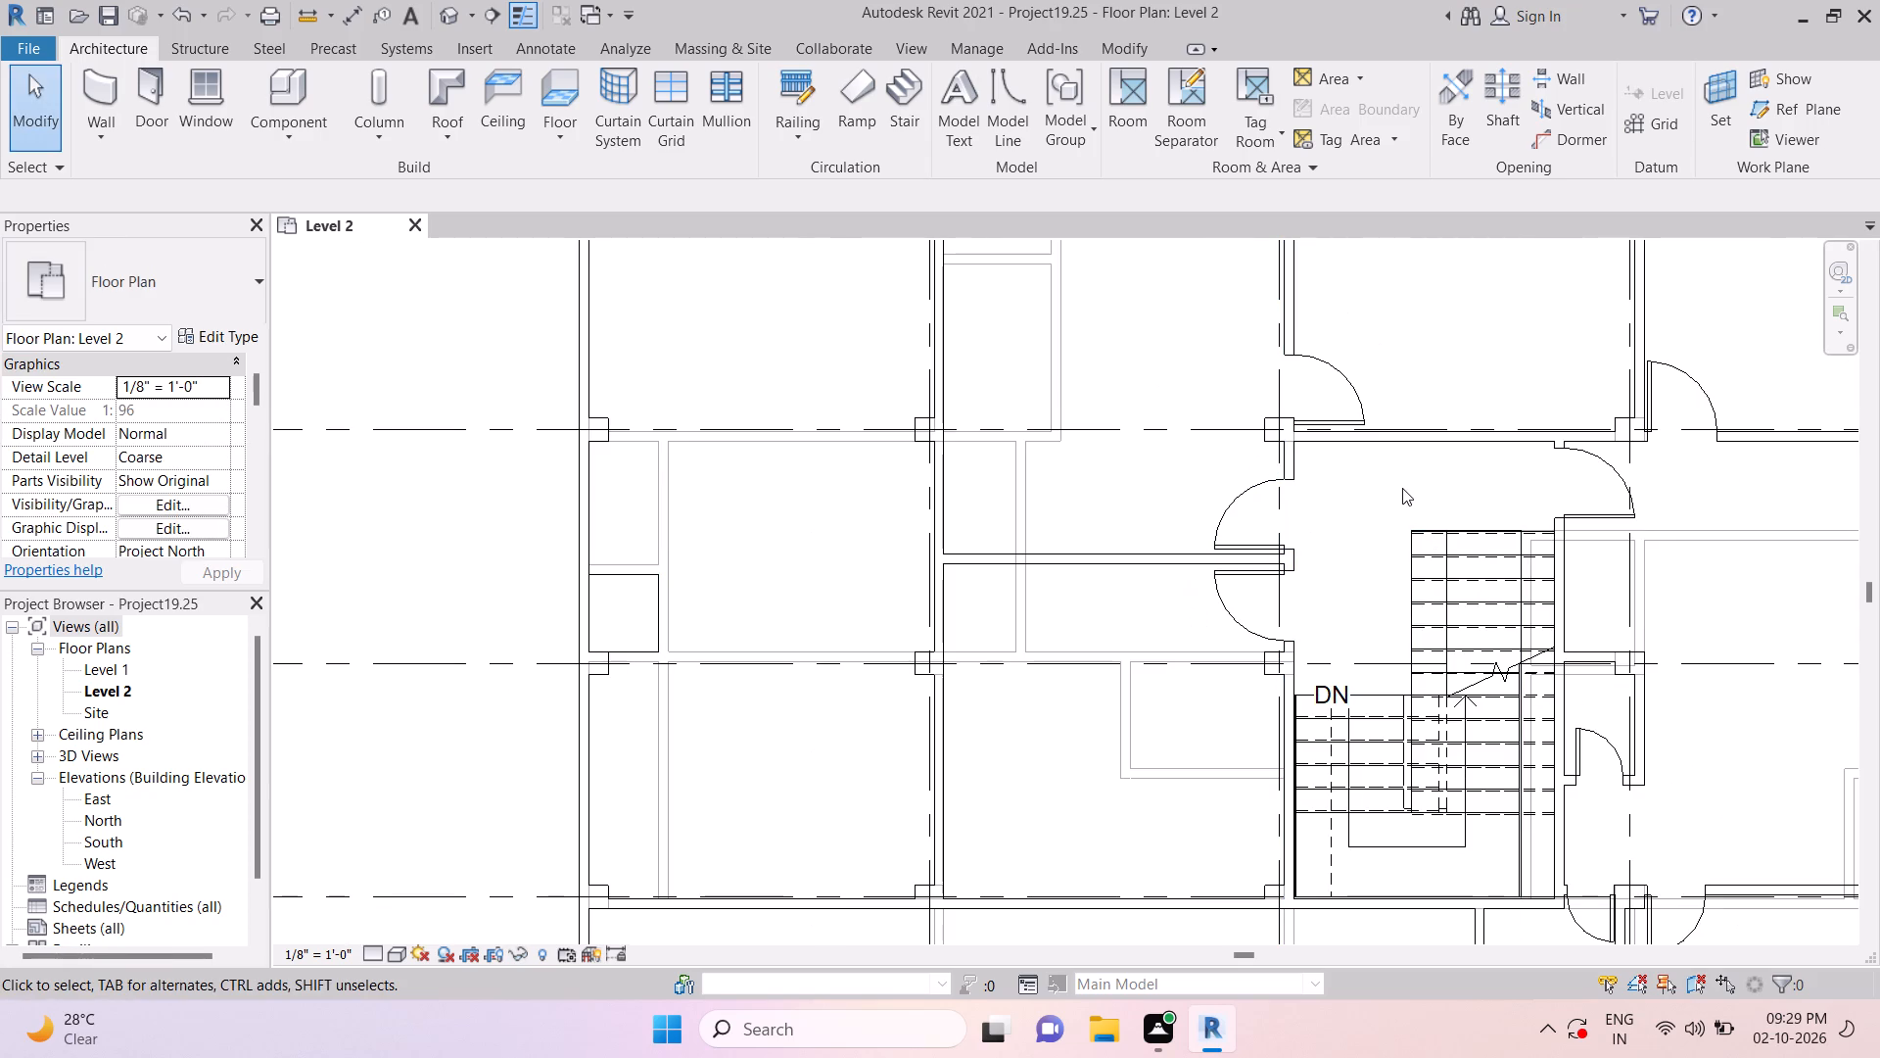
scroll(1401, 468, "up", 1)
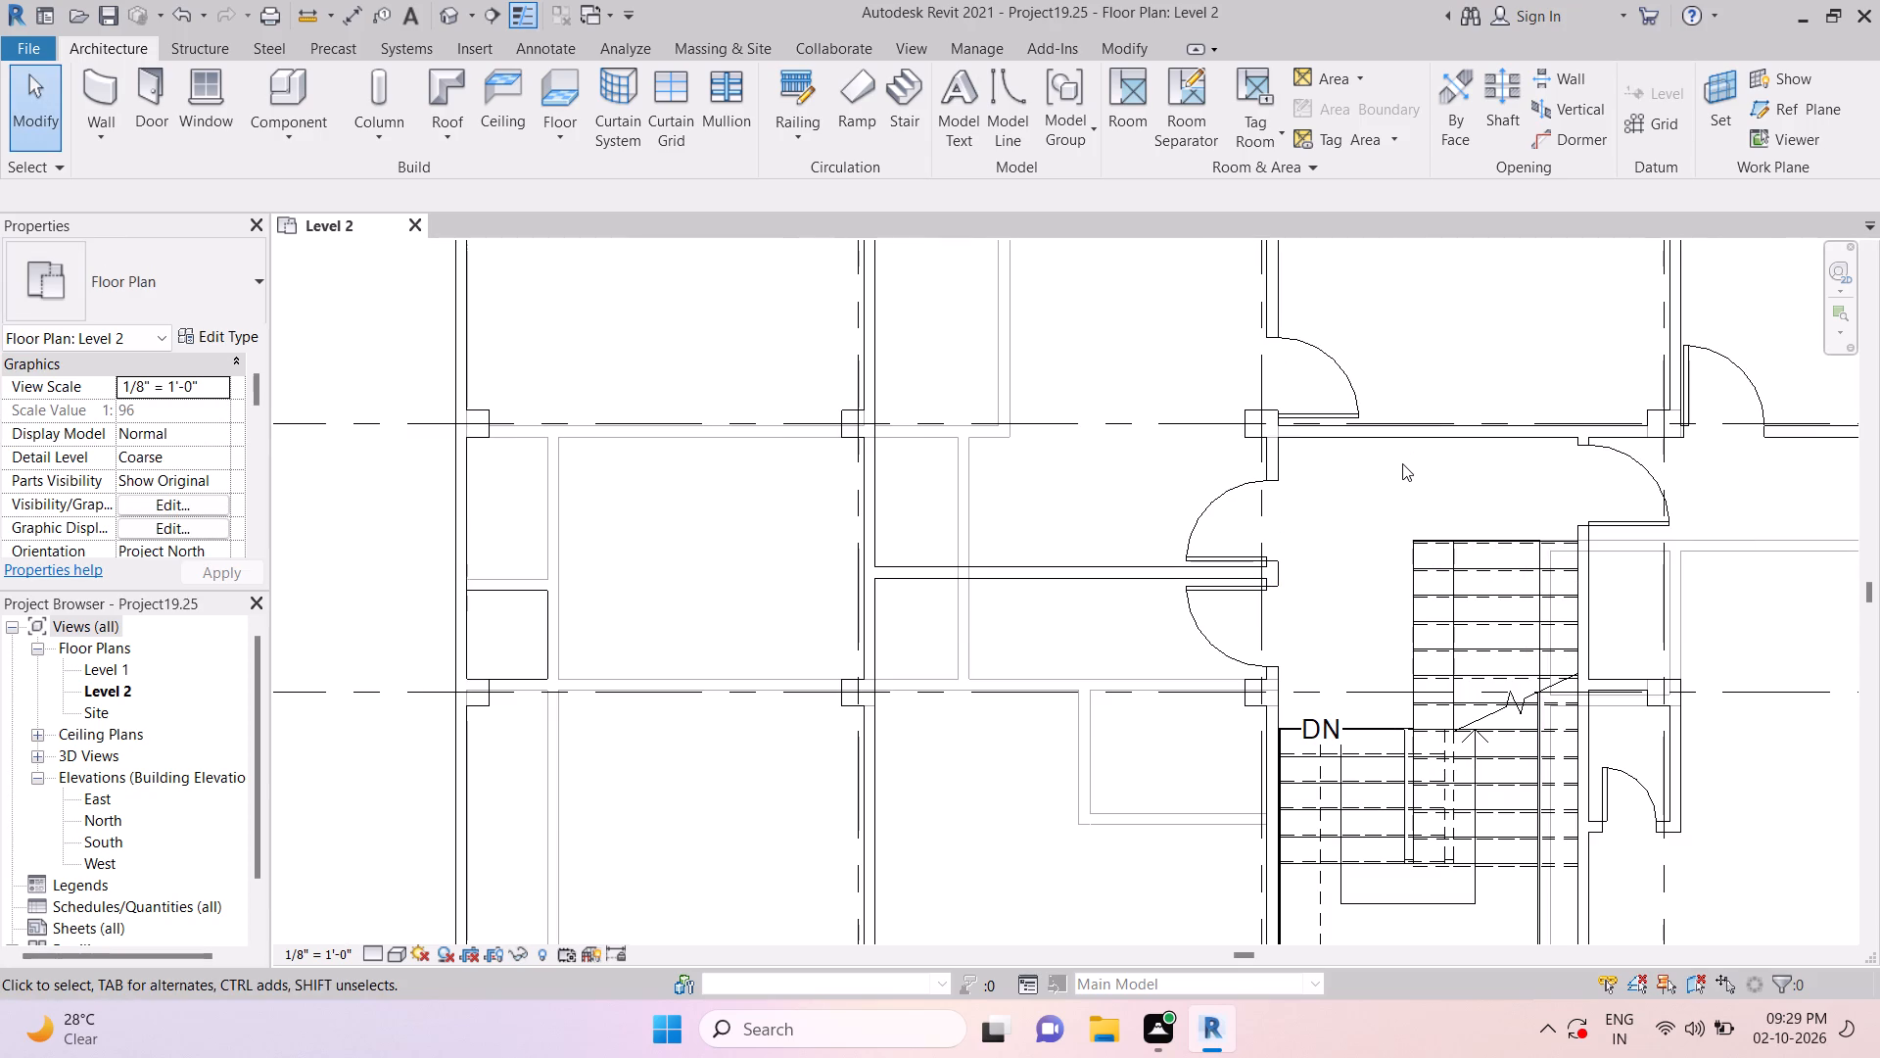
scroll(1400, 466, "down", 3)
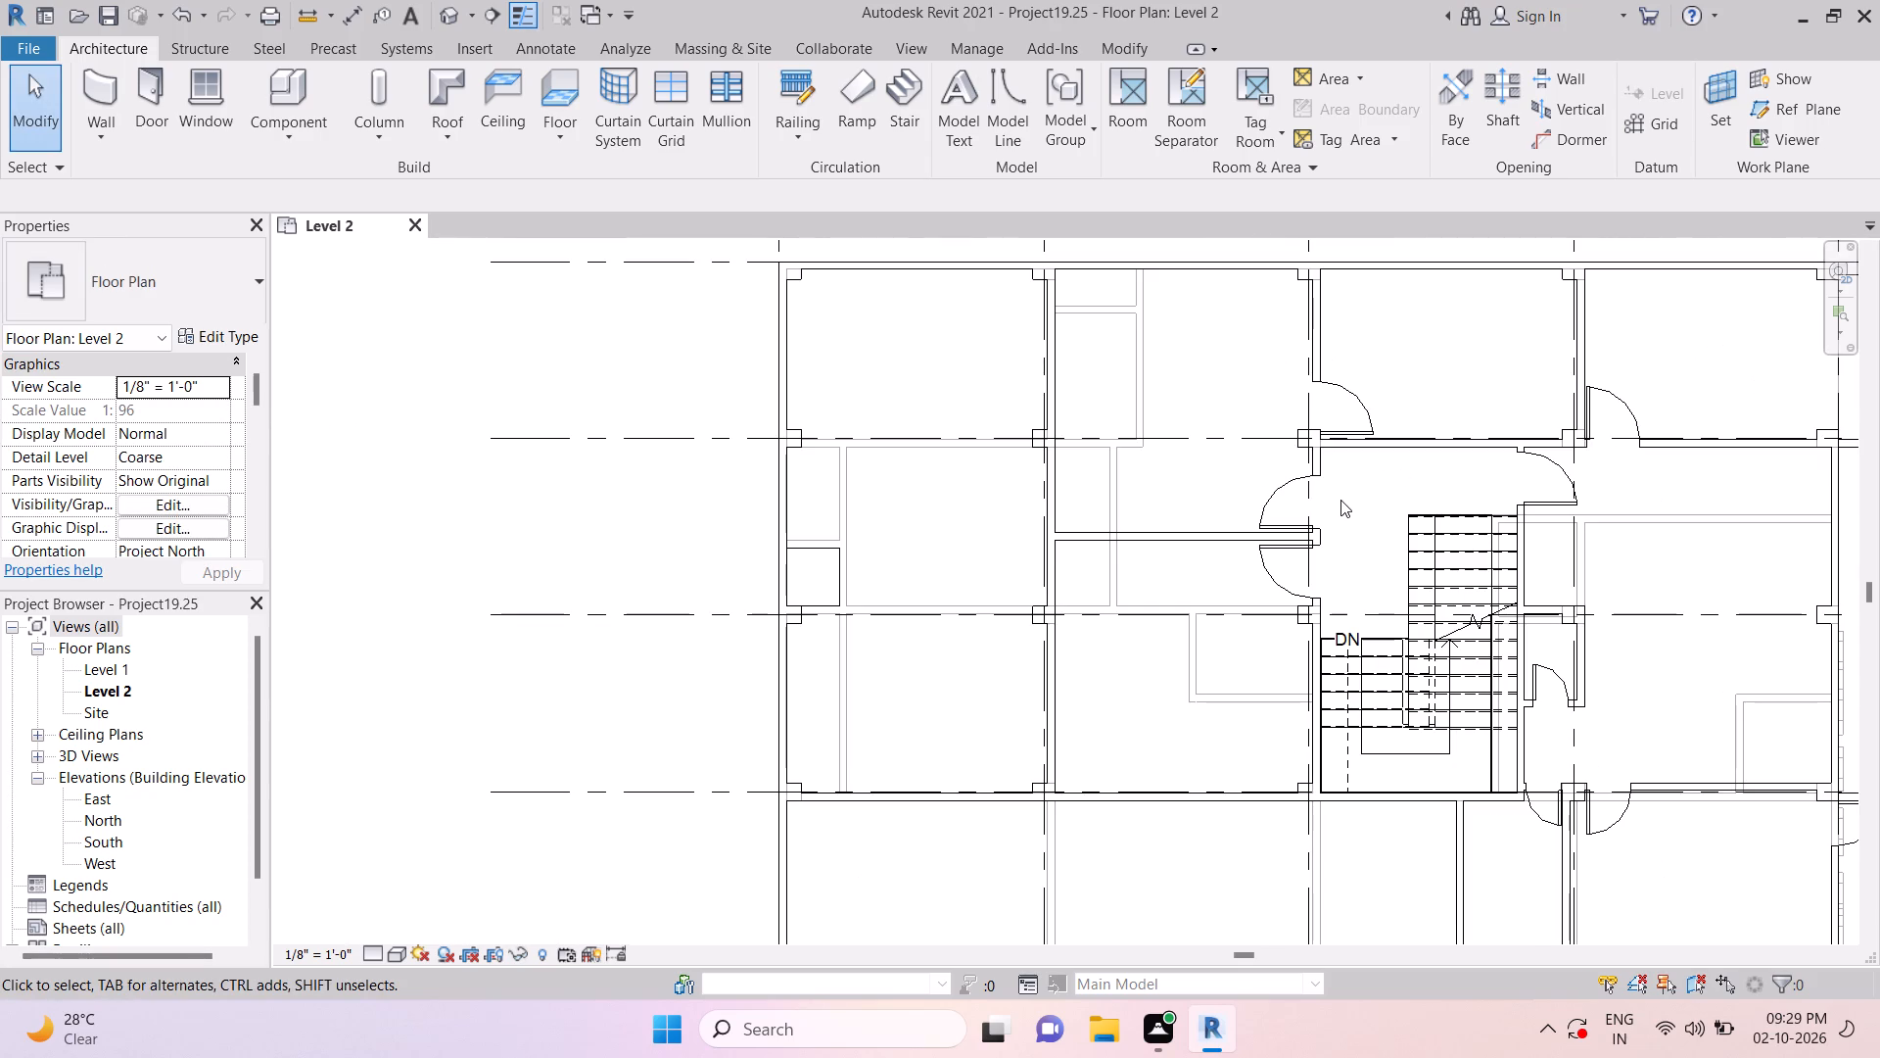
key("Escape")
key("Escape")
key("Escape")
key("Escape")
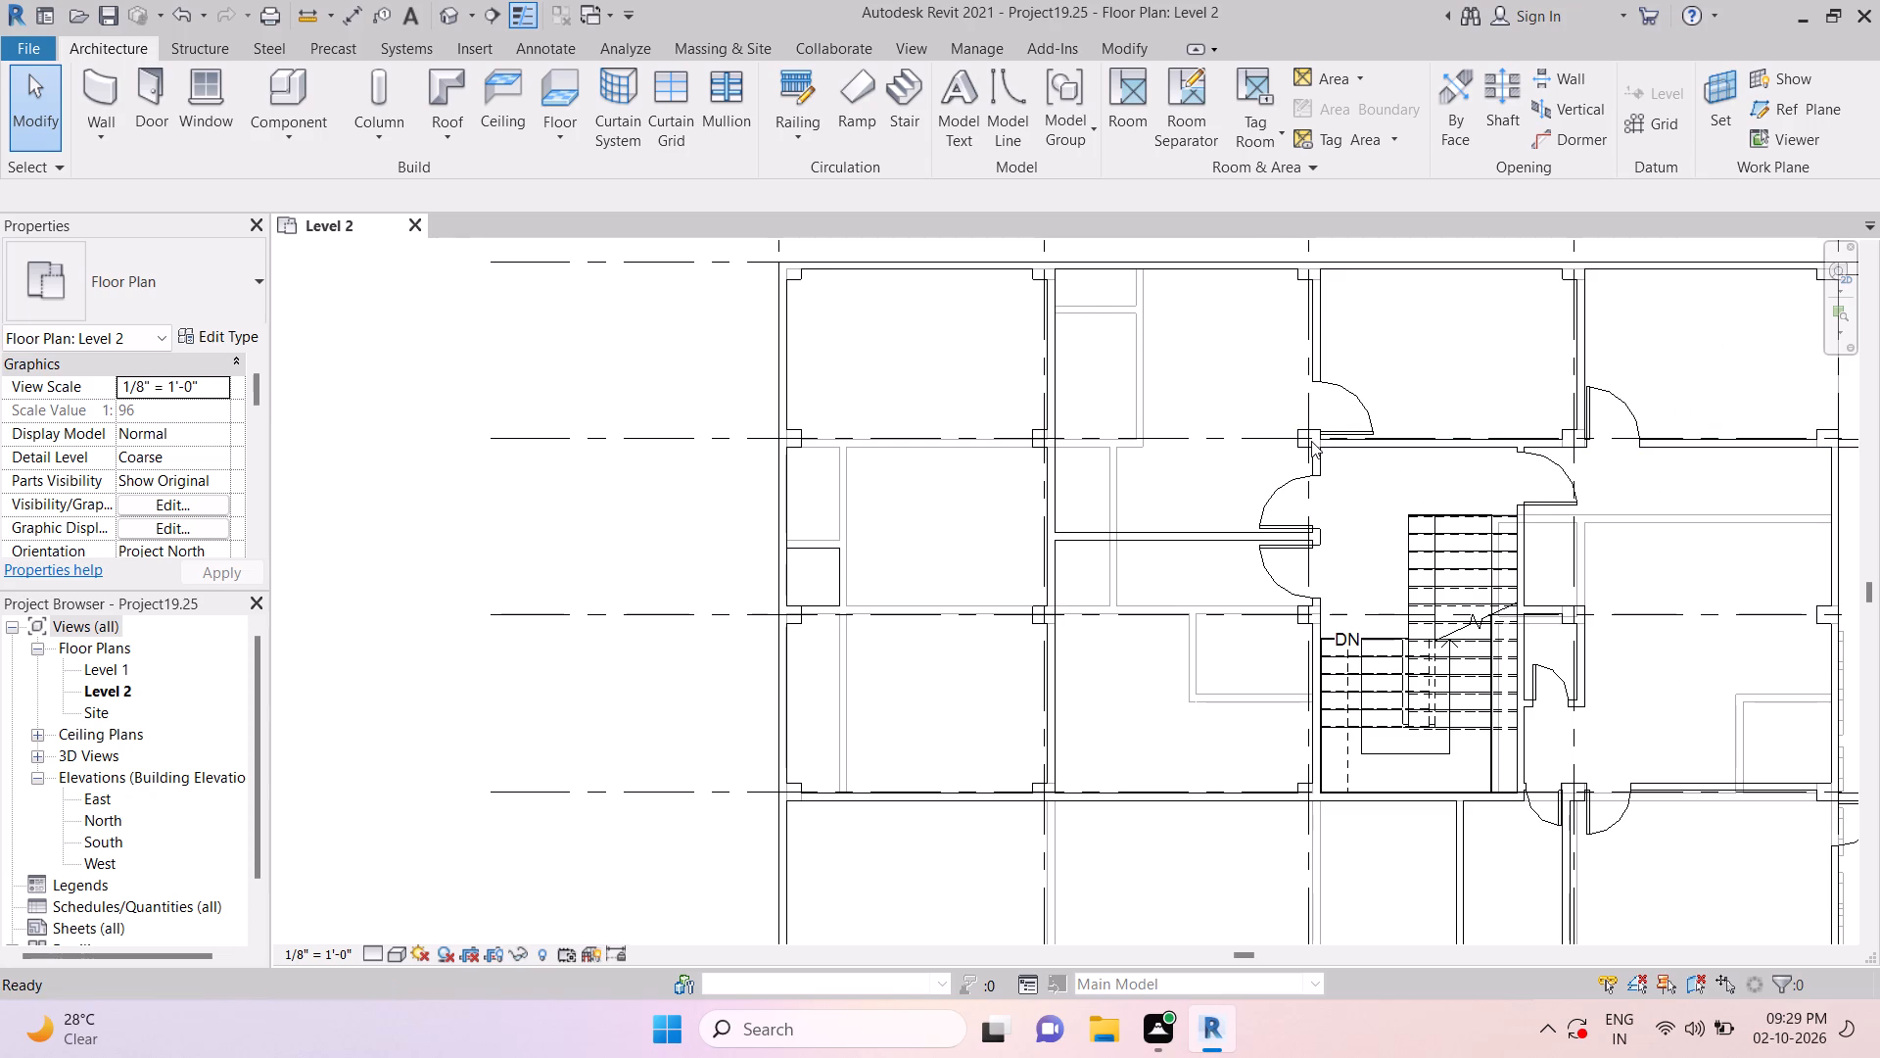
Draw a Generic - 5" wall about 9'-3 1/2" long between the grid 9 and grid 10 walls, slightly toward grid 3 from grid 2.
middle_click_drag(1349, 511, 1299, 505)
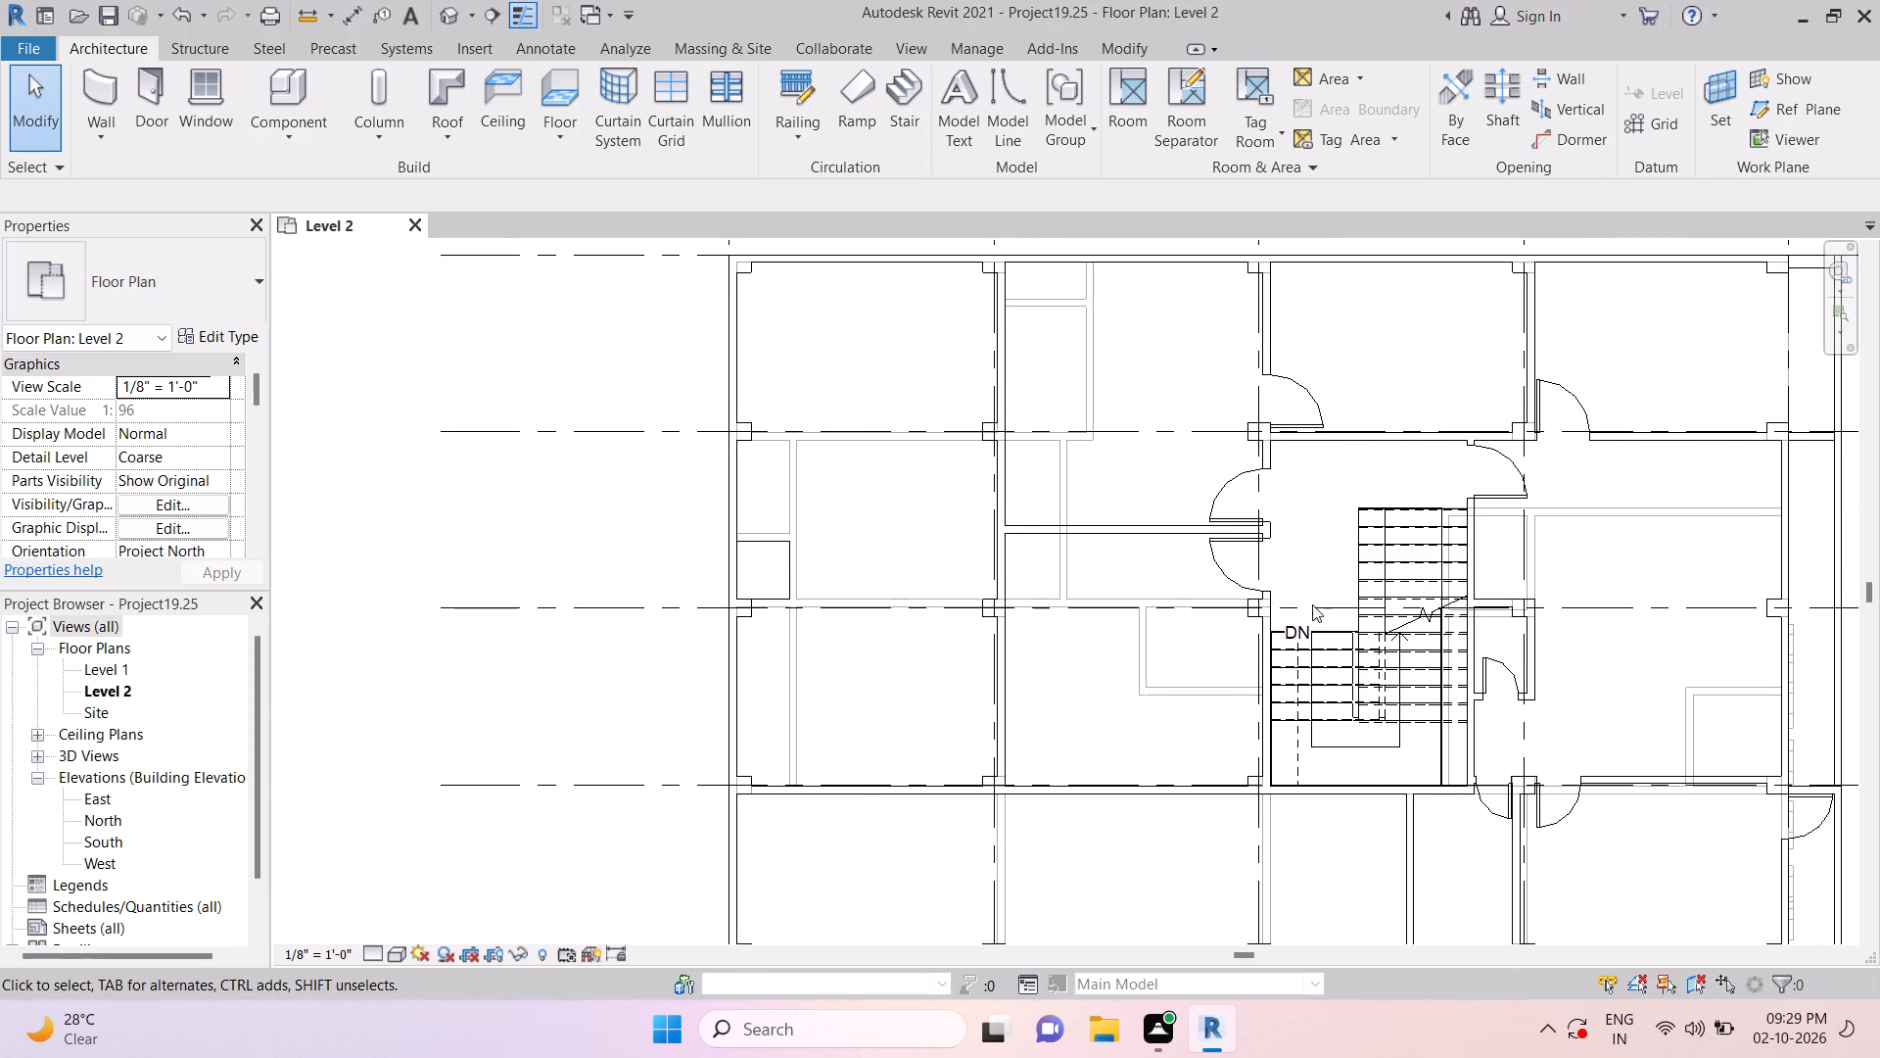
middle_click_drag(1128, 747, 1151, 591)
middle_click_drag(1151, 591, 1149, 578)
key("Escape")
key("Escape")
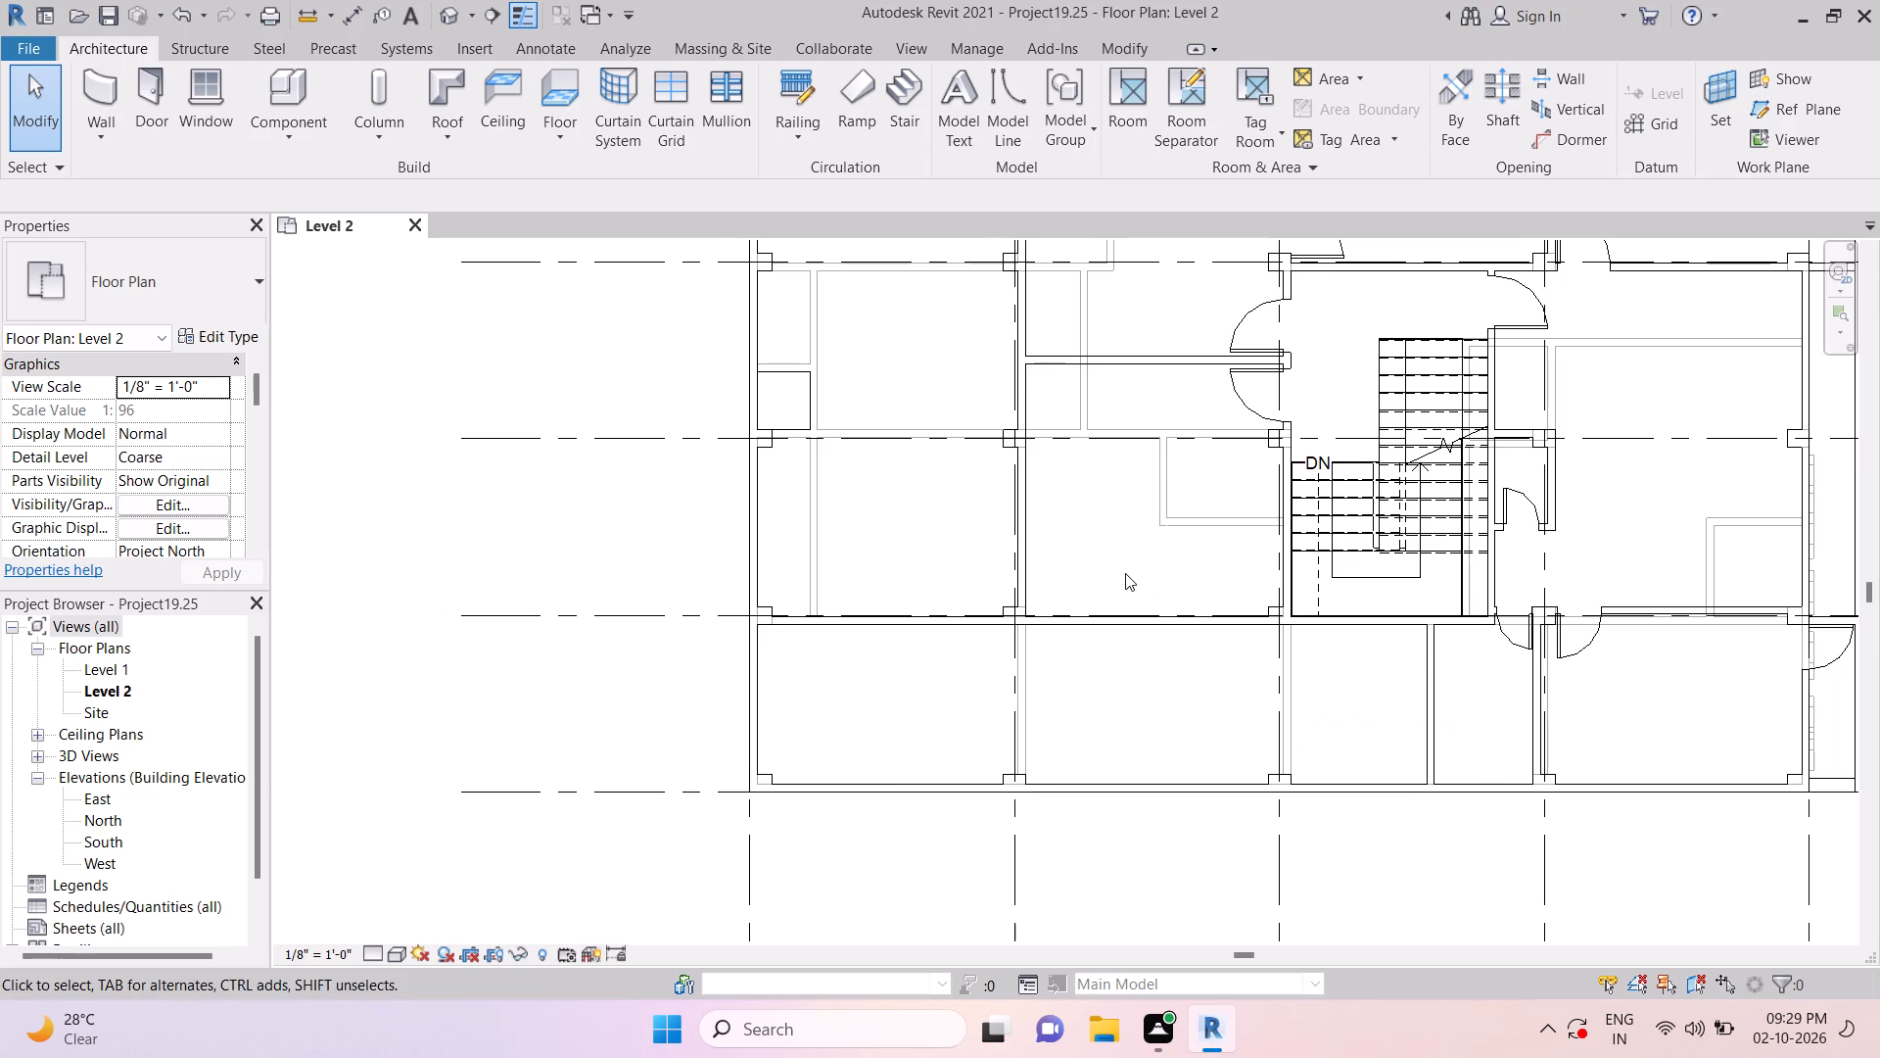
type("WA")
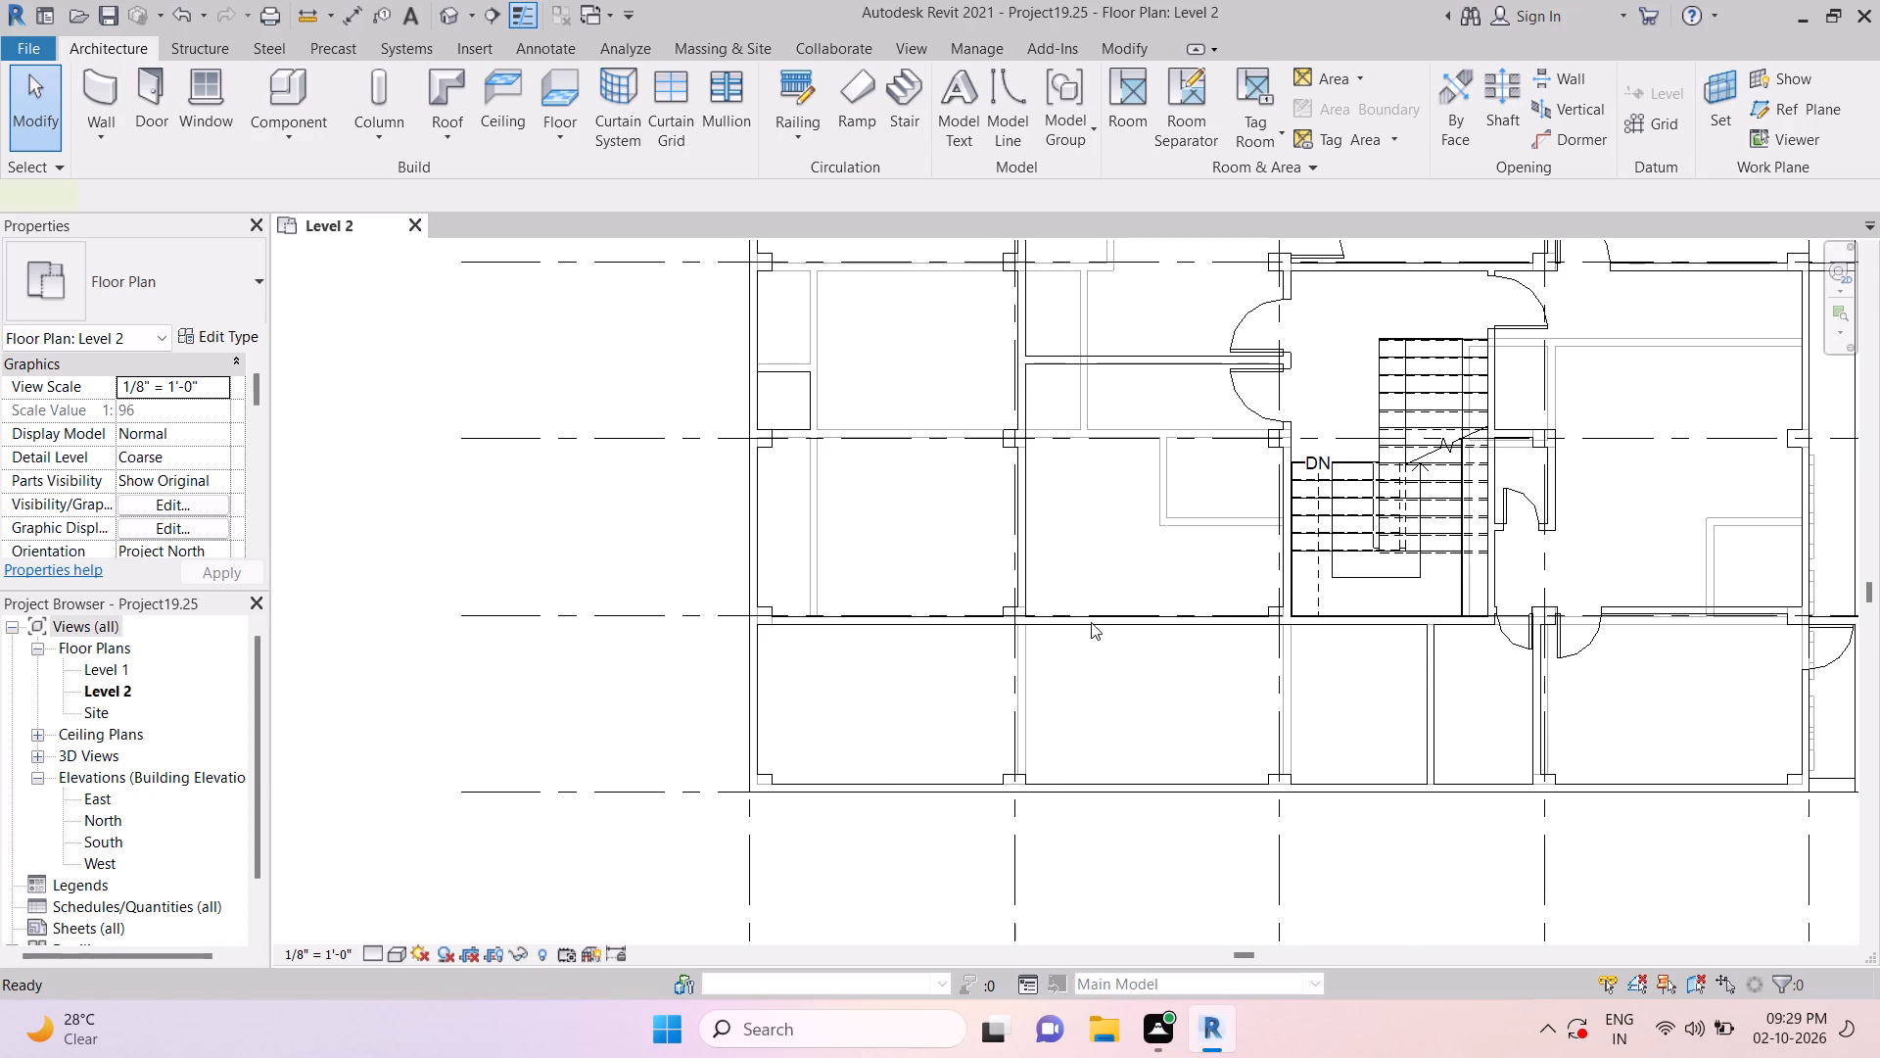
left_click(1092, 621)
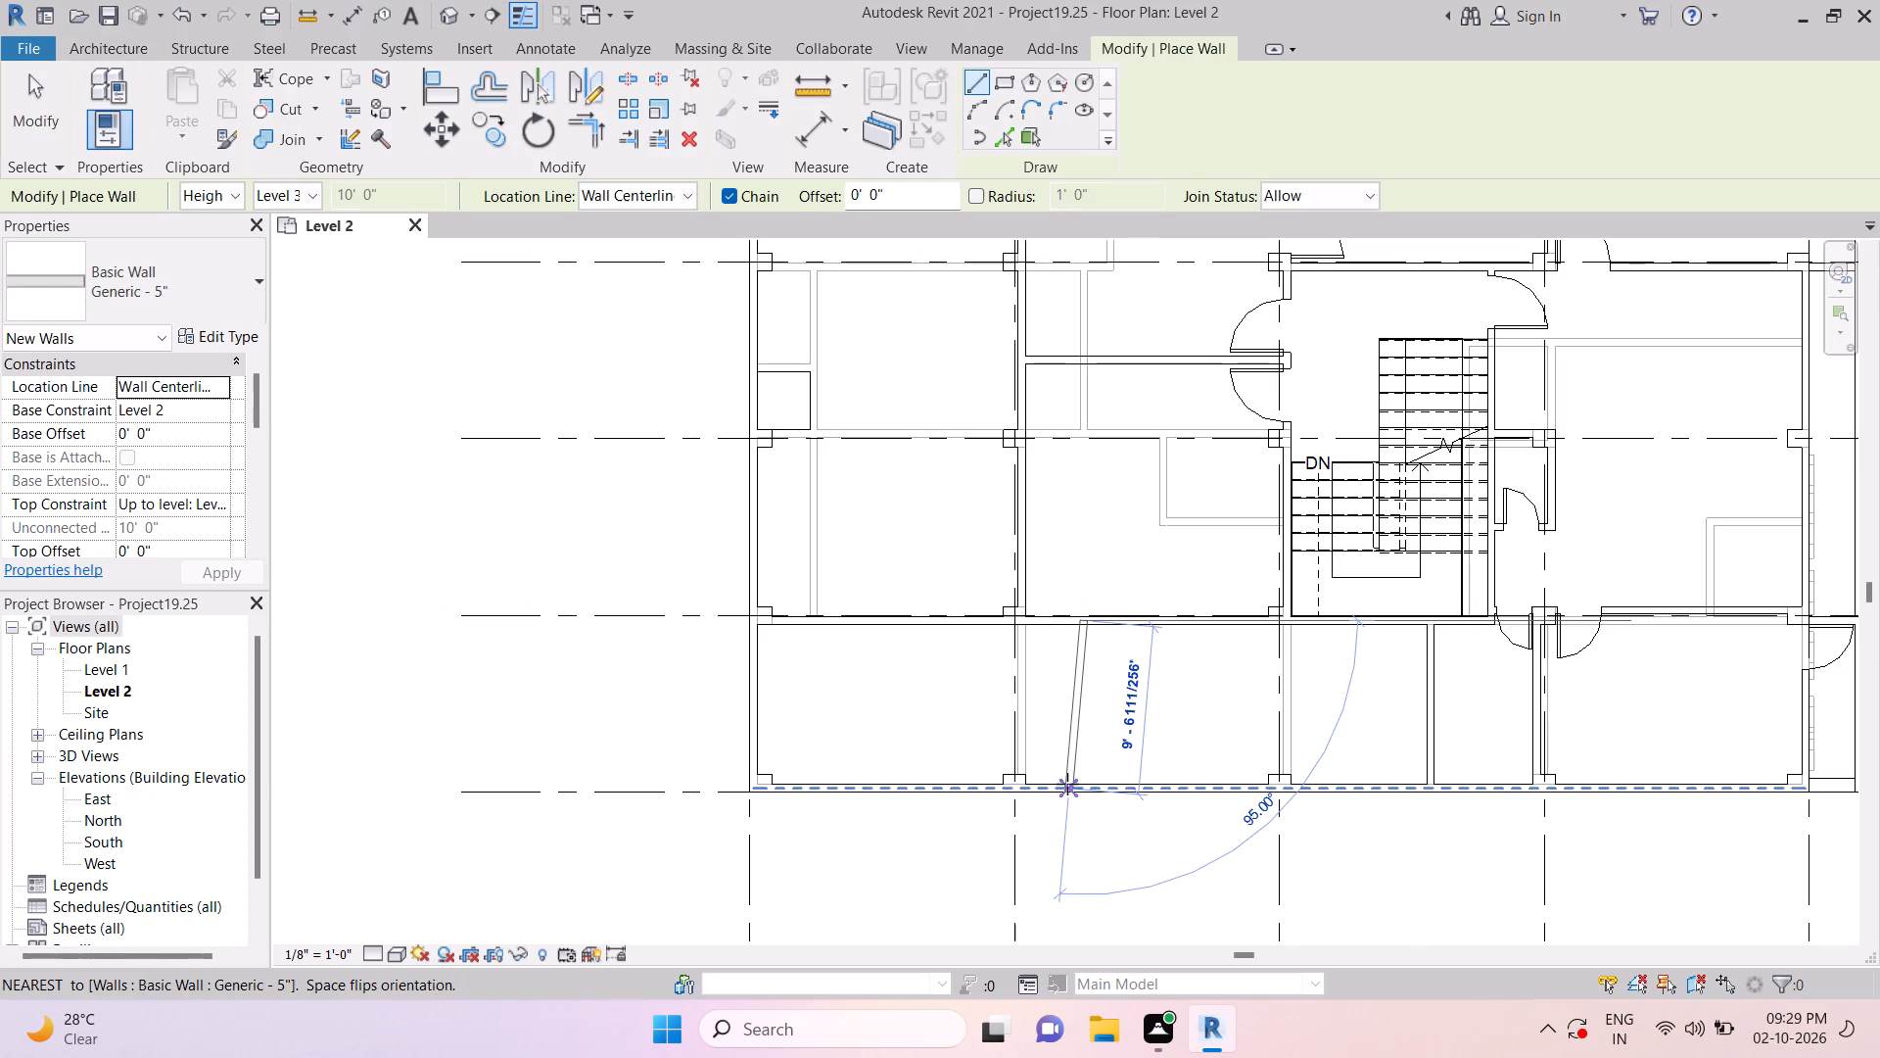
left_click(1078, 776)
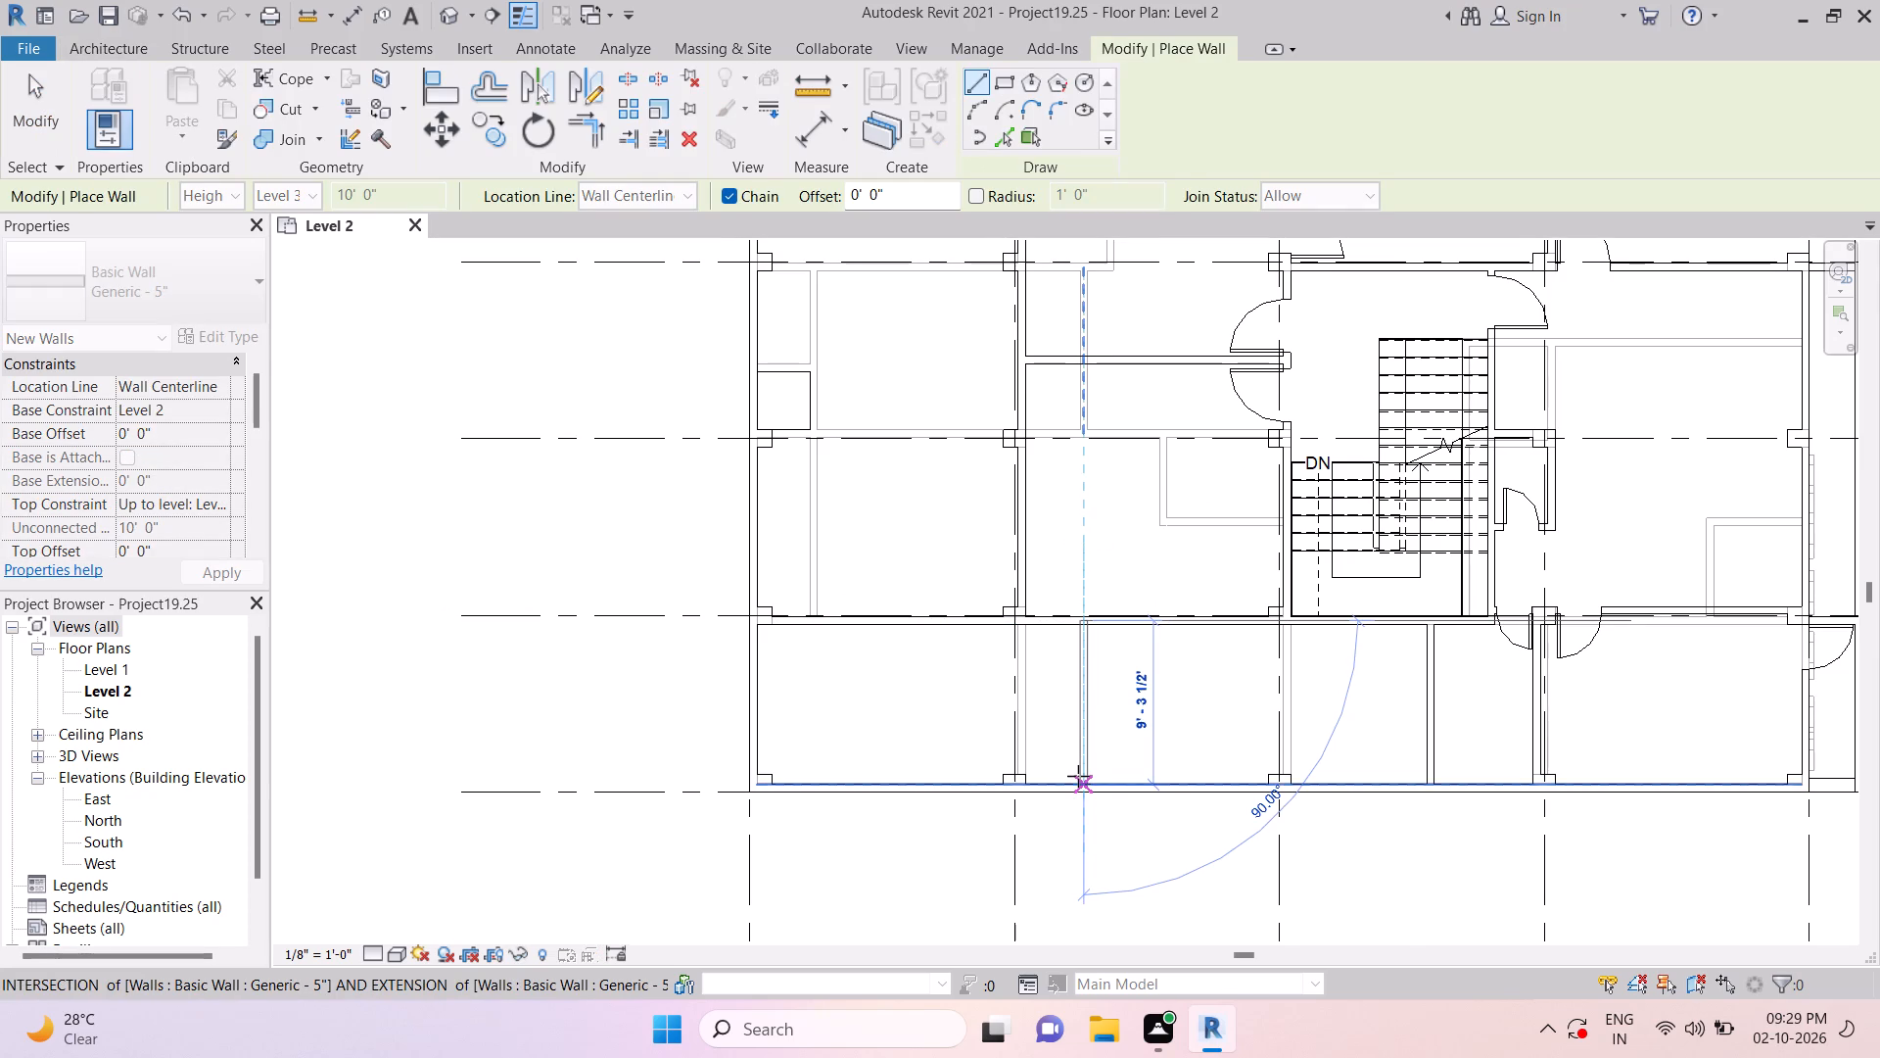
key("Escape")
key("Escape")
key("Escape")
key("Escape")
Select the new partition wall between the grid 9 and grid 10 walls near grid 2.
left_click(1091, 671)
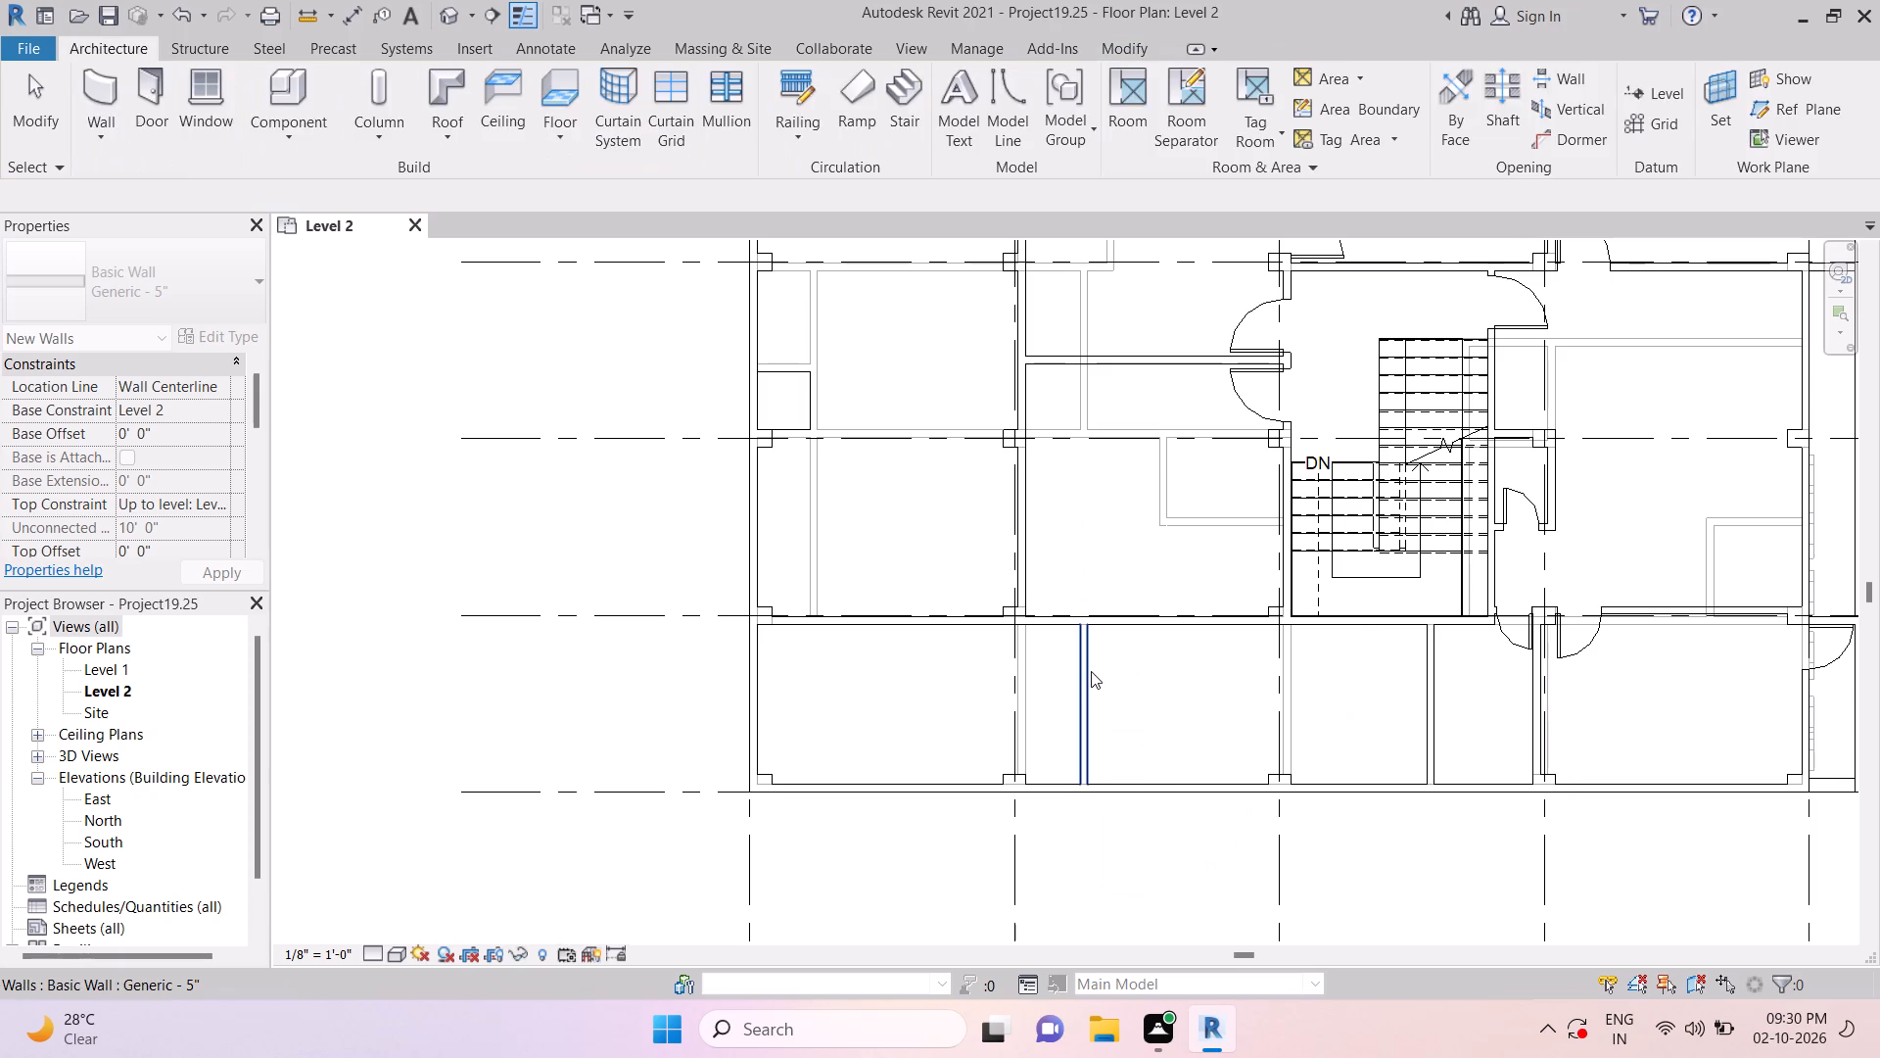
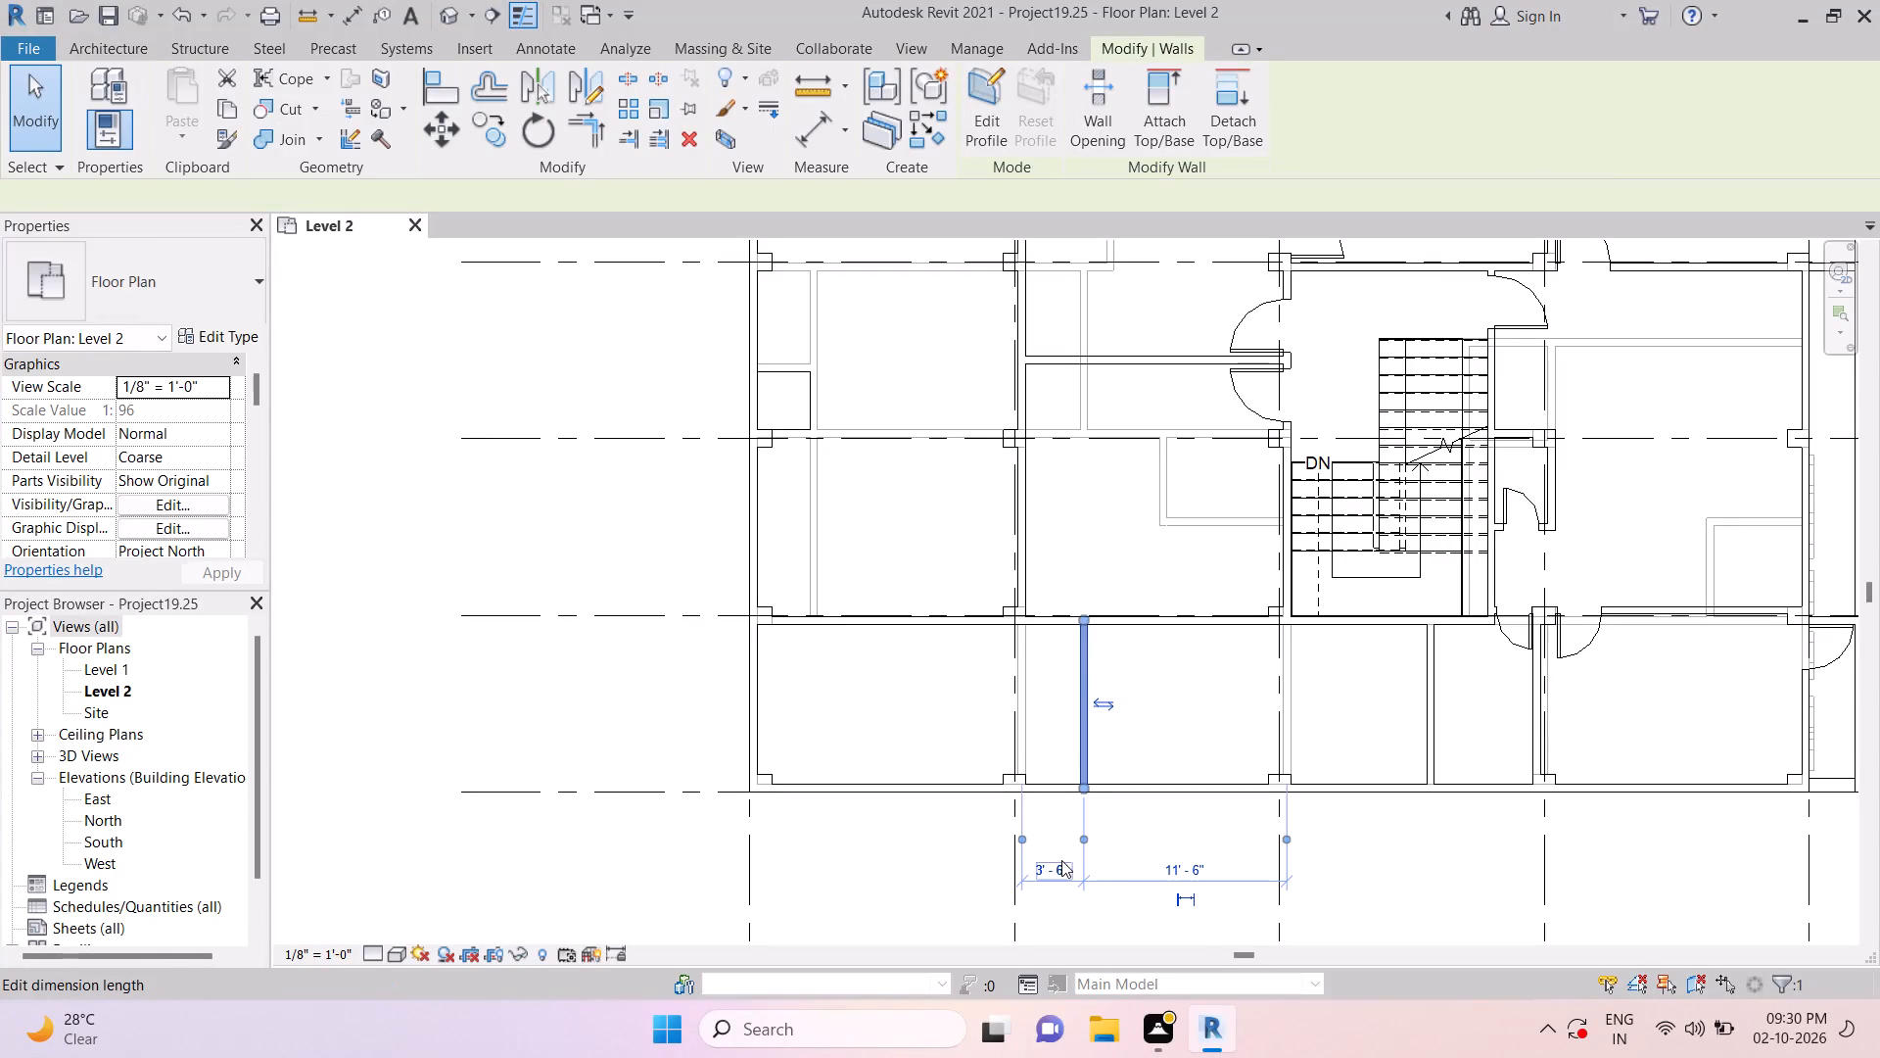
Set the selected partition wall's distance from the wall on its west side to 4'.
left_click(1061, 859)
key("4")
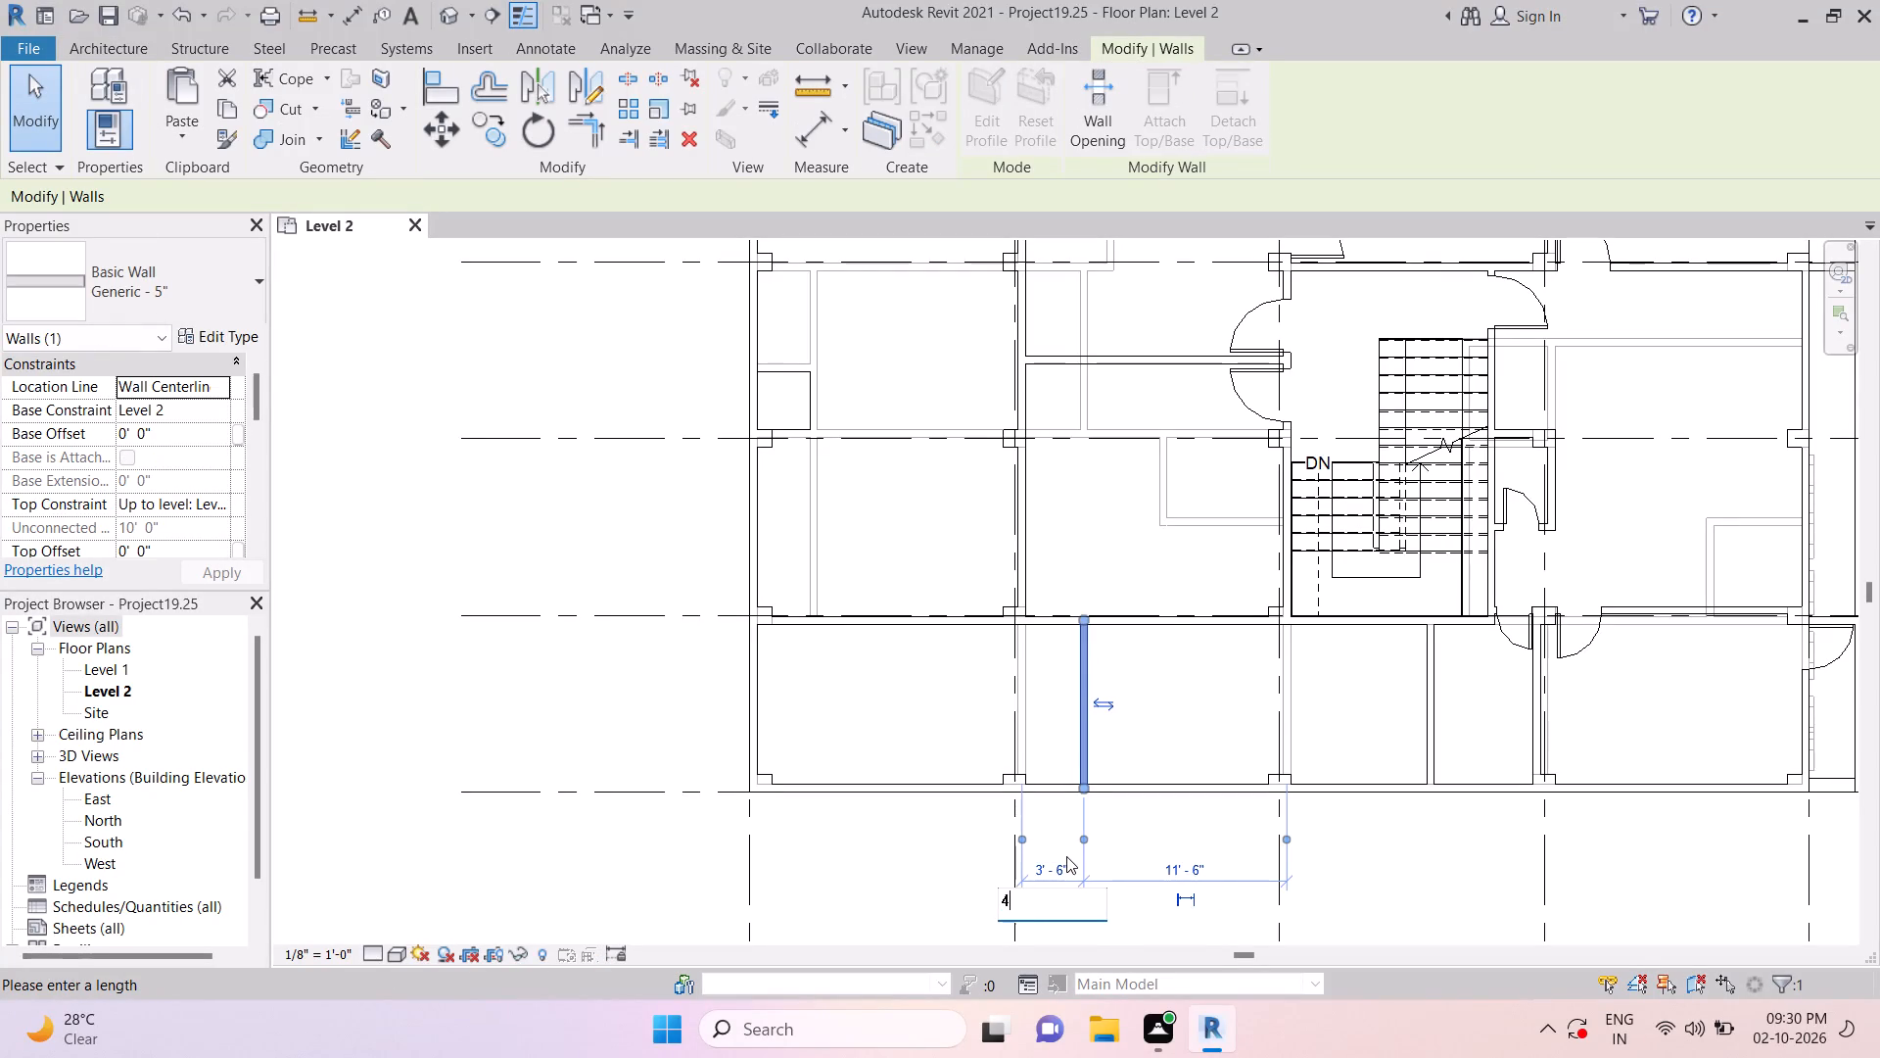
key("apostrophe")
key("Return")
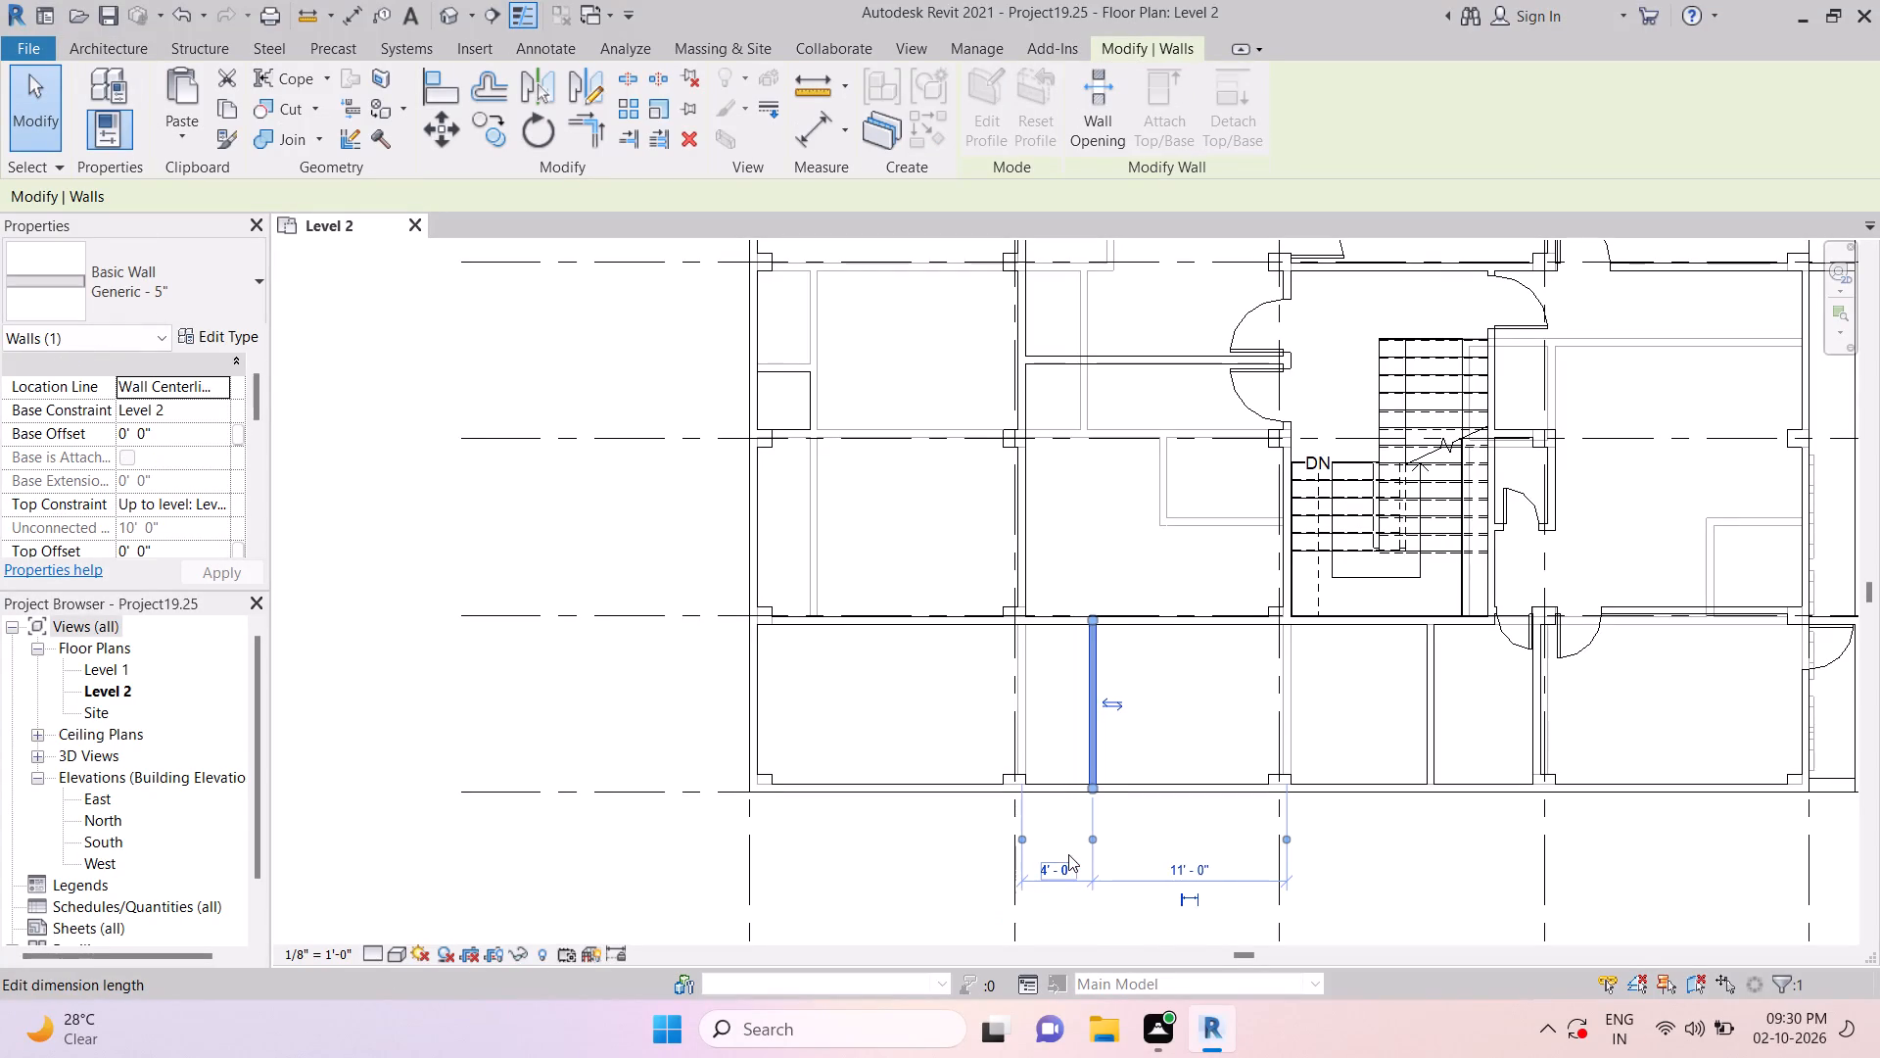
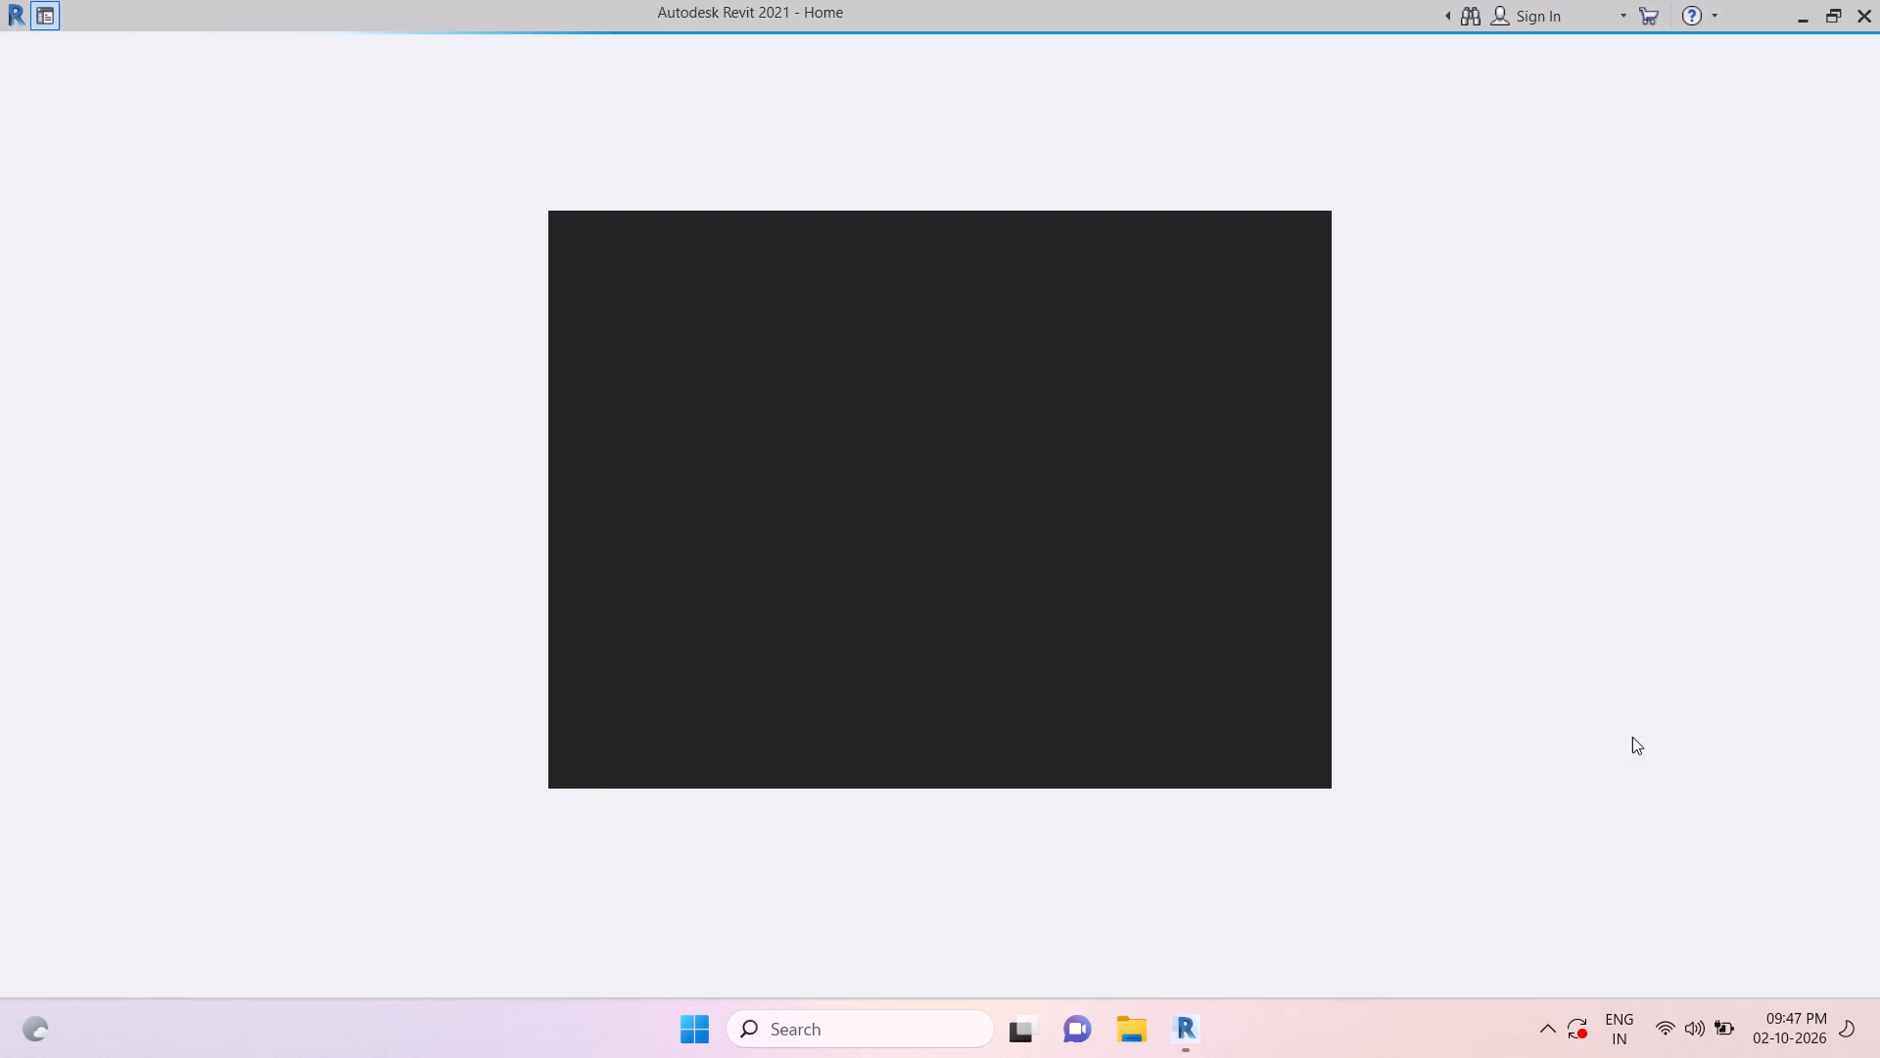
Dismiss the notification card and open the recent model Project19.25.
left_click(1293, 236)
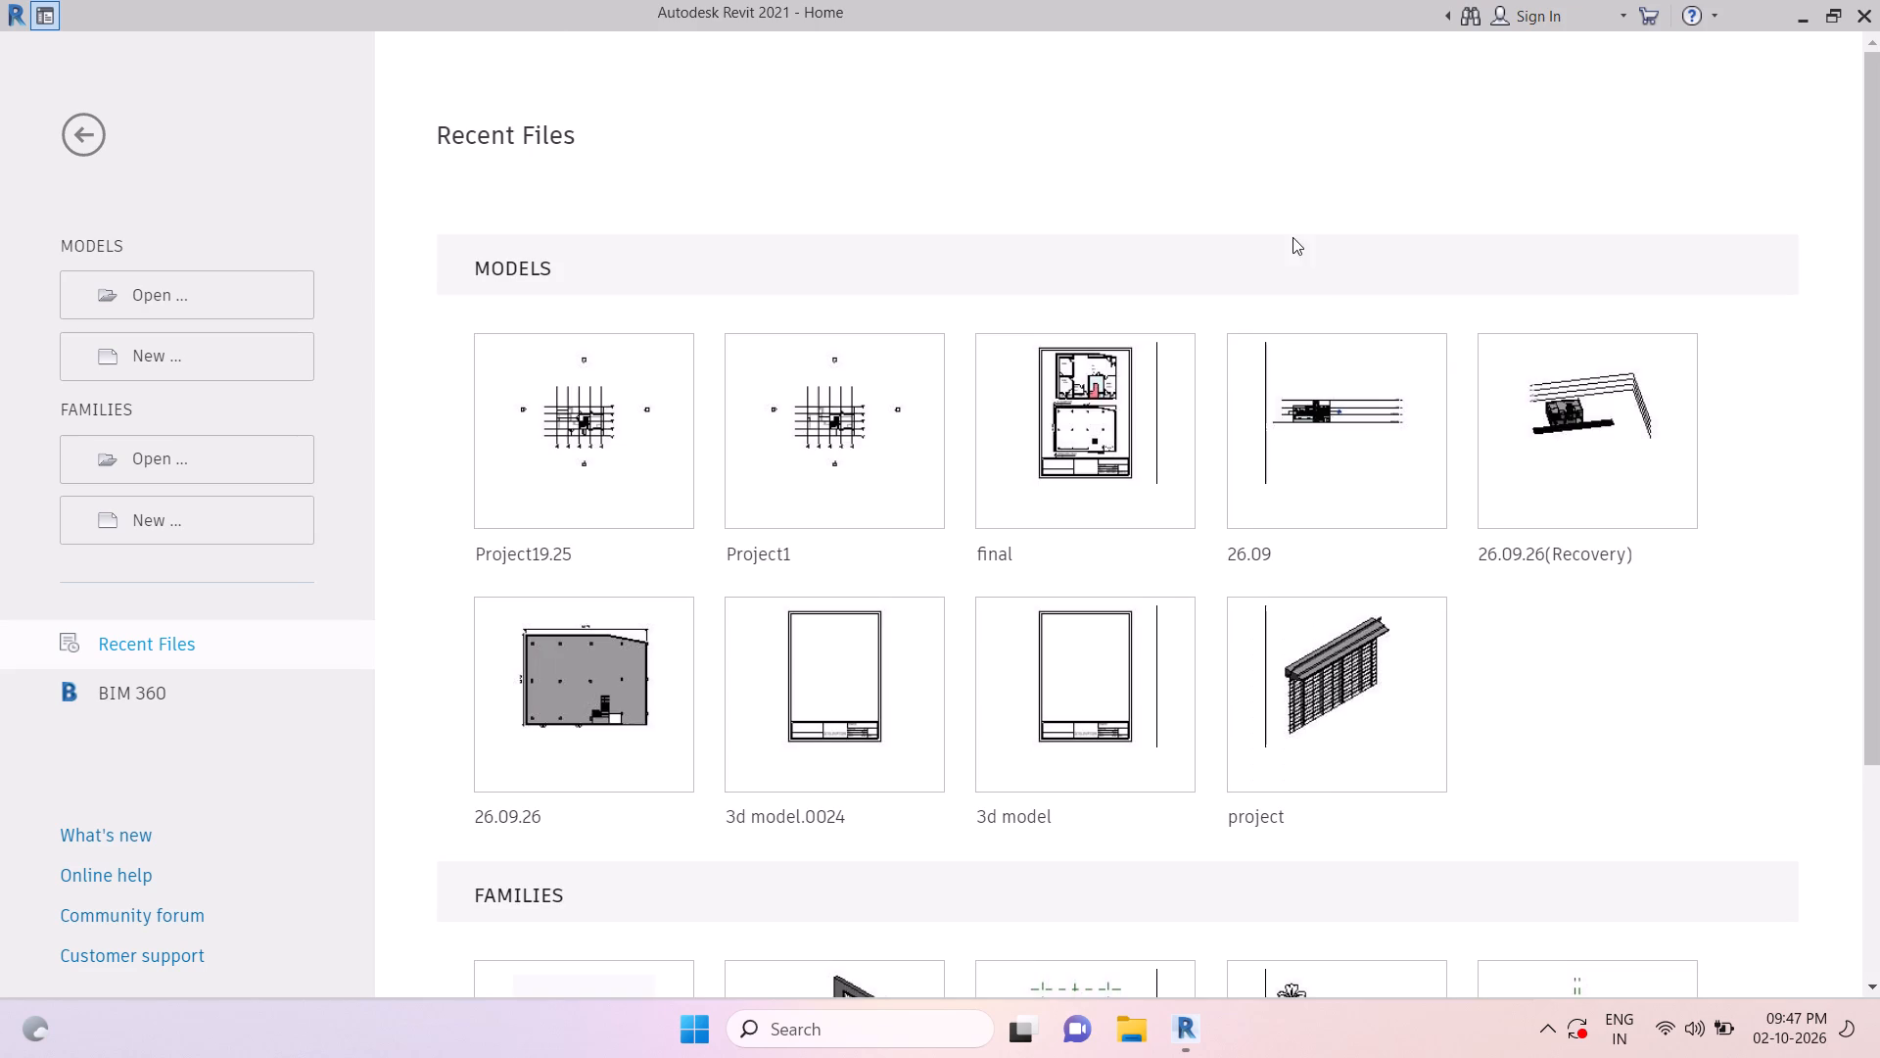
left_click(575, 421)
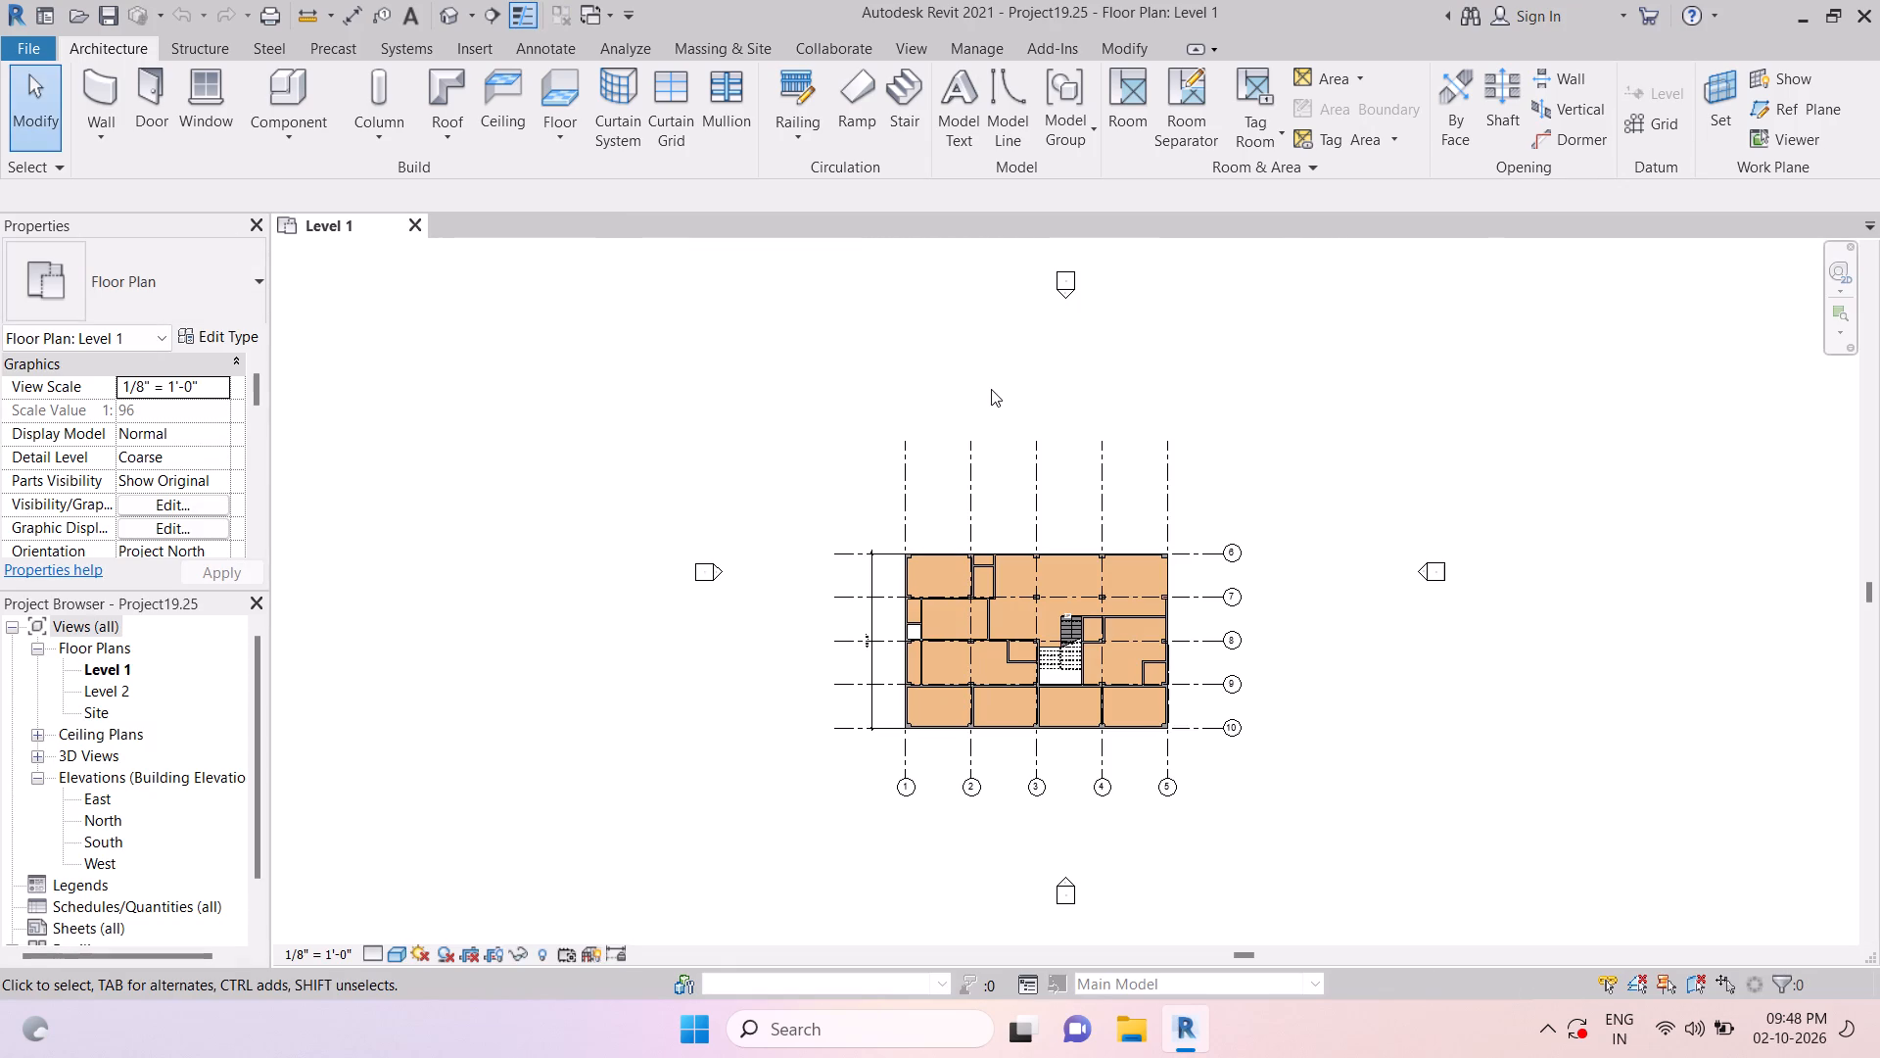
Open the Level 2 floor plan view of the building.
double_click(99, 695)
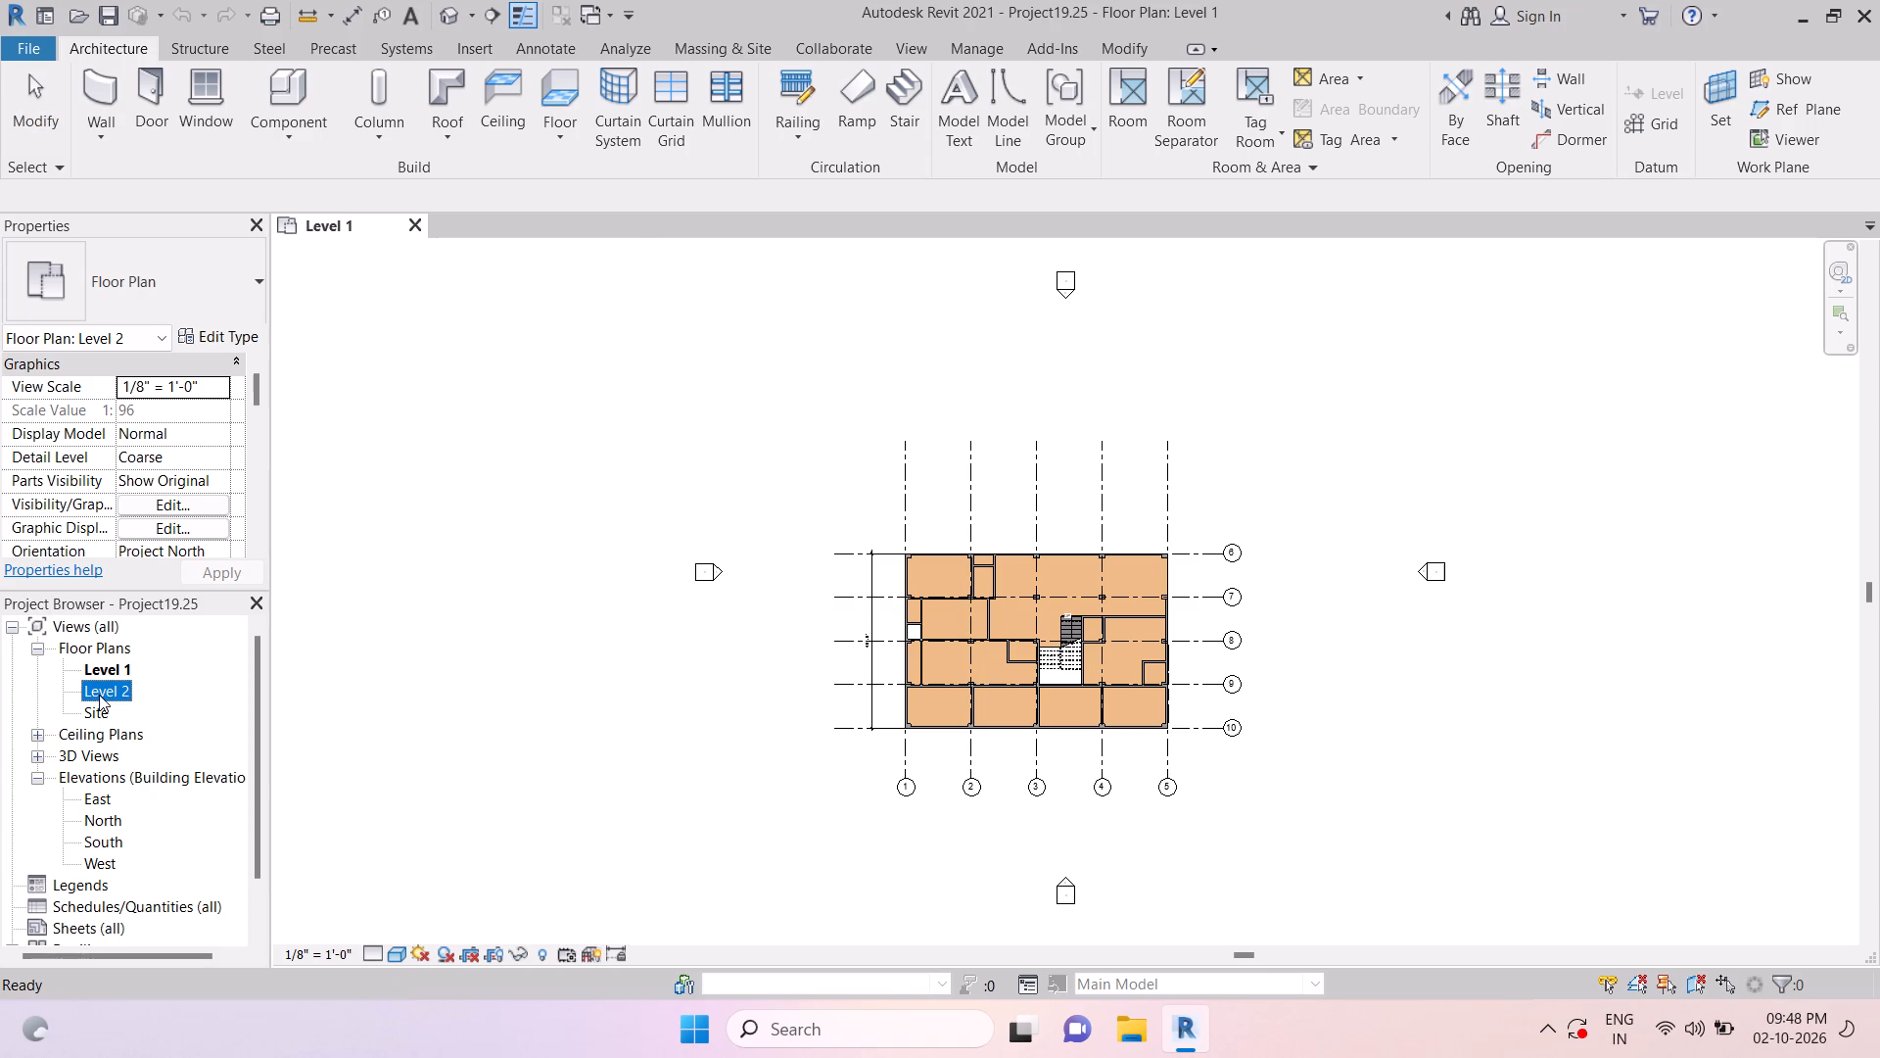
scroll(1096, 628, "up", 4)
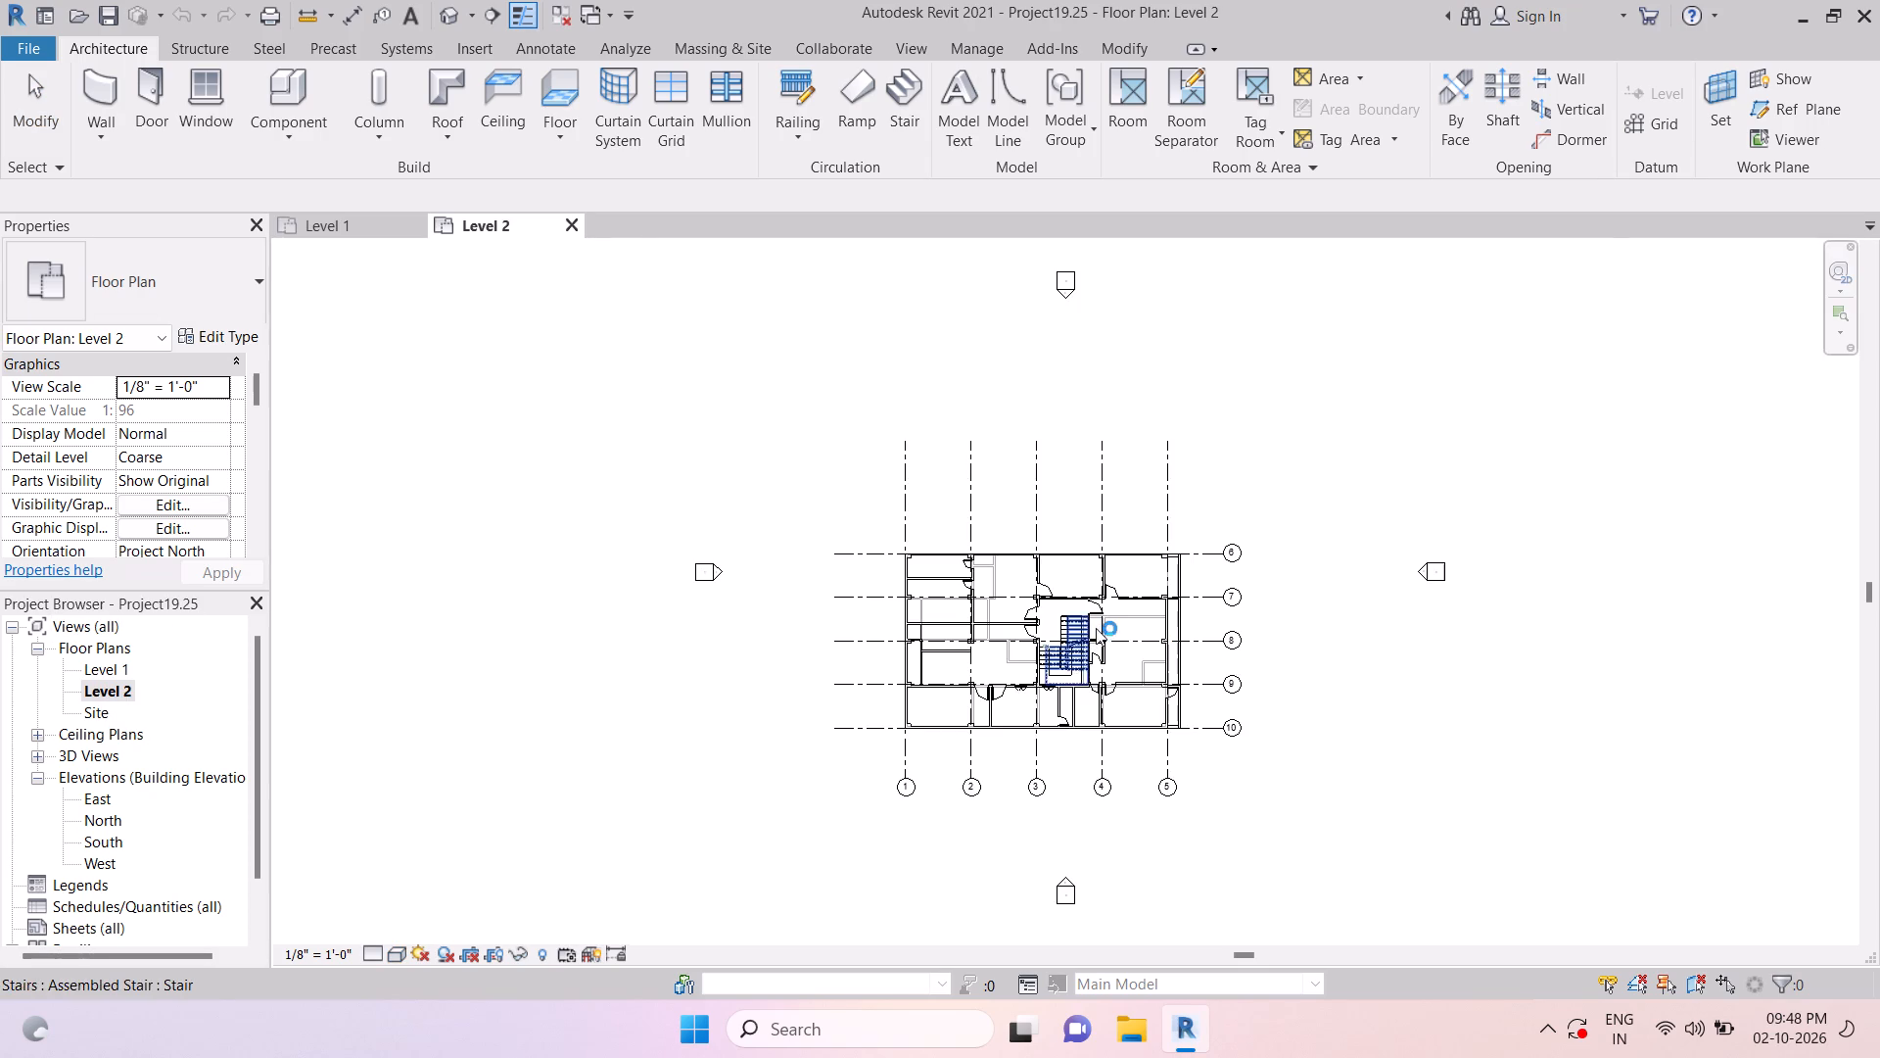
scroll(1096, 628, "up", 1)
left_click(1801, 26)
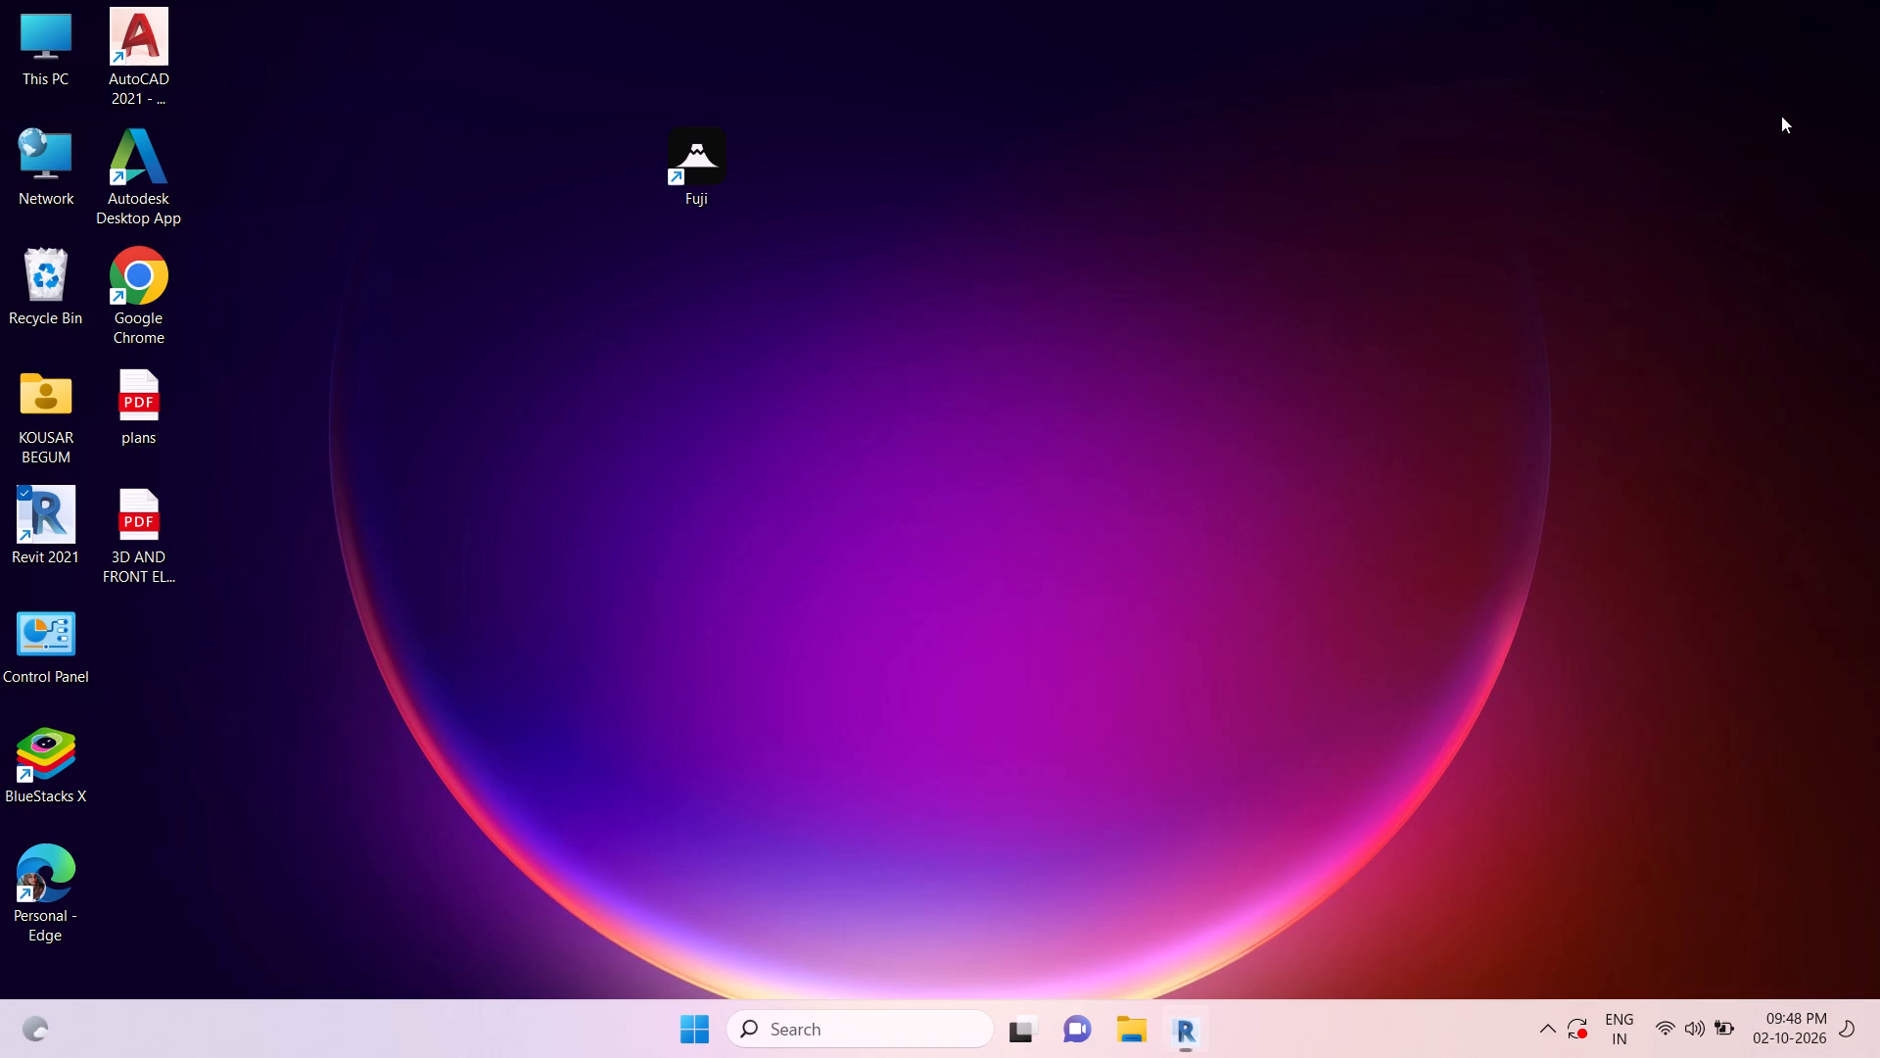
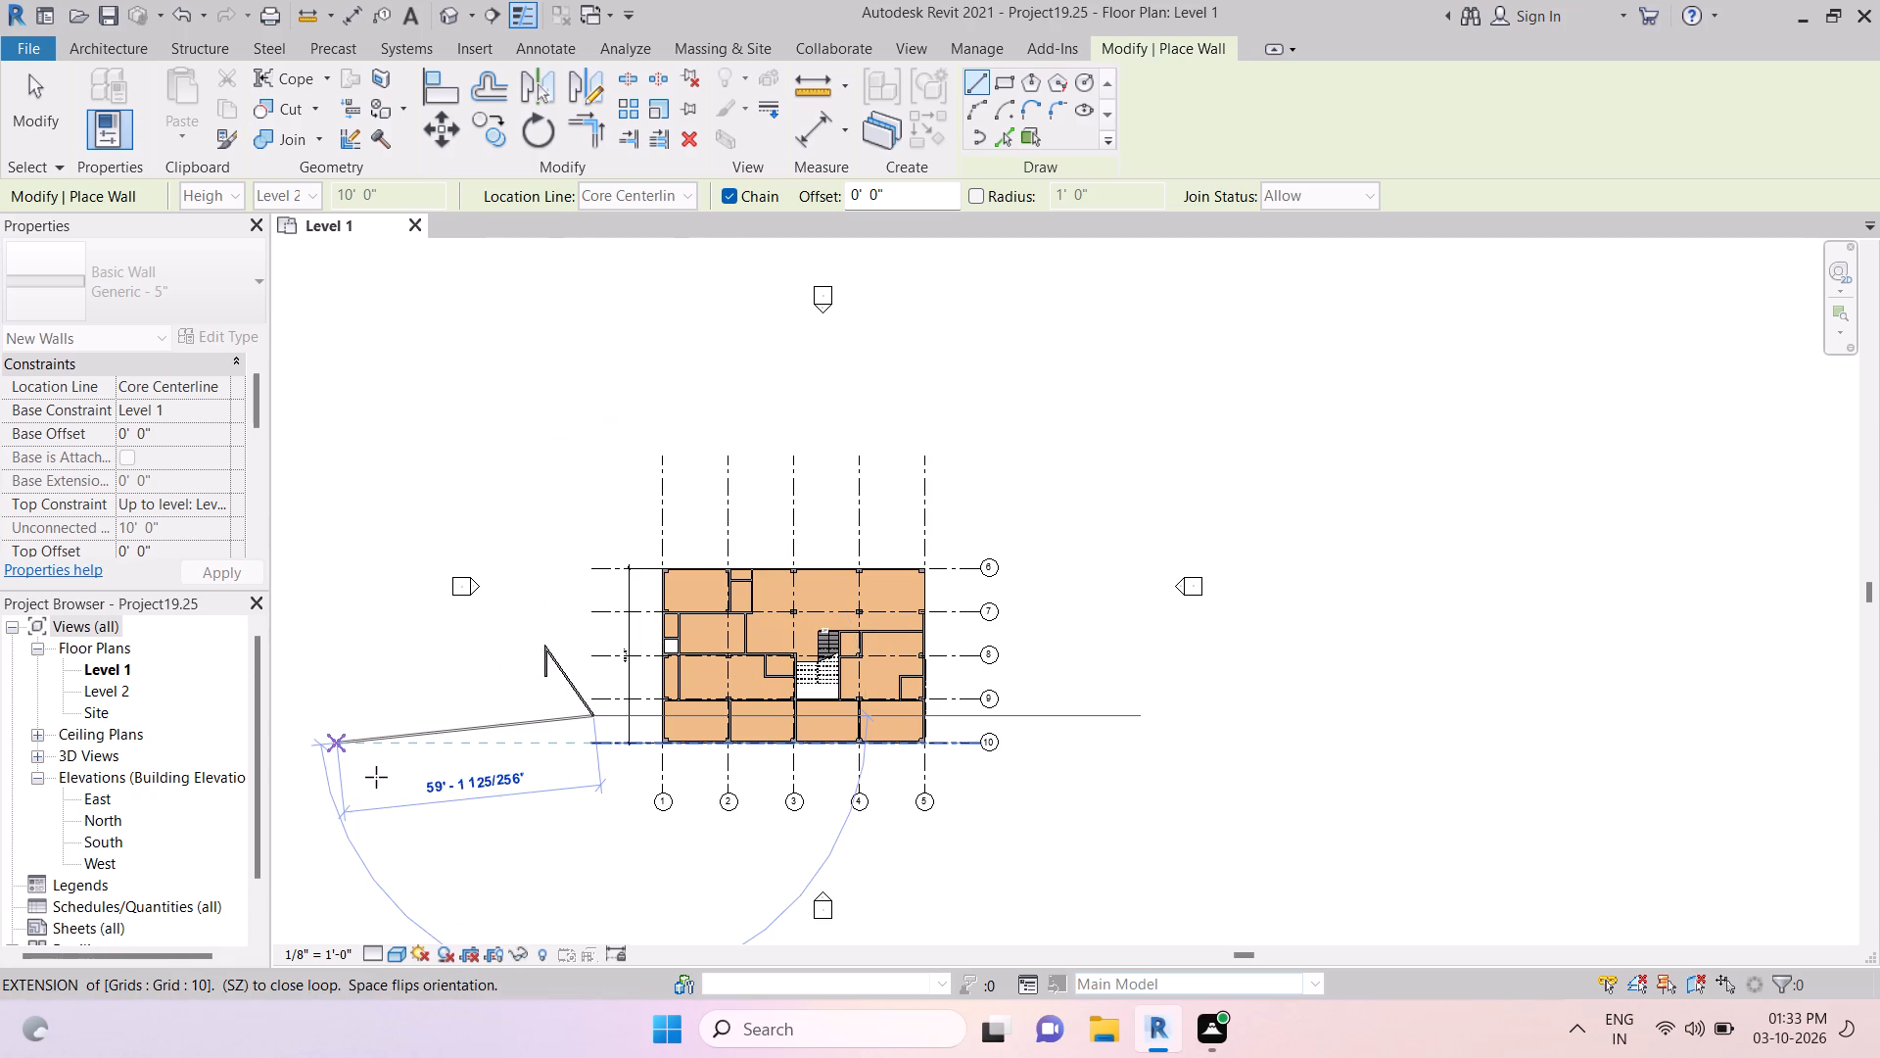
End the current wall chain and draw a vertical Generic - 5" wall about 4'-4" long beside the existing stub outside the building.
scroll(709, 633, "down", 2)
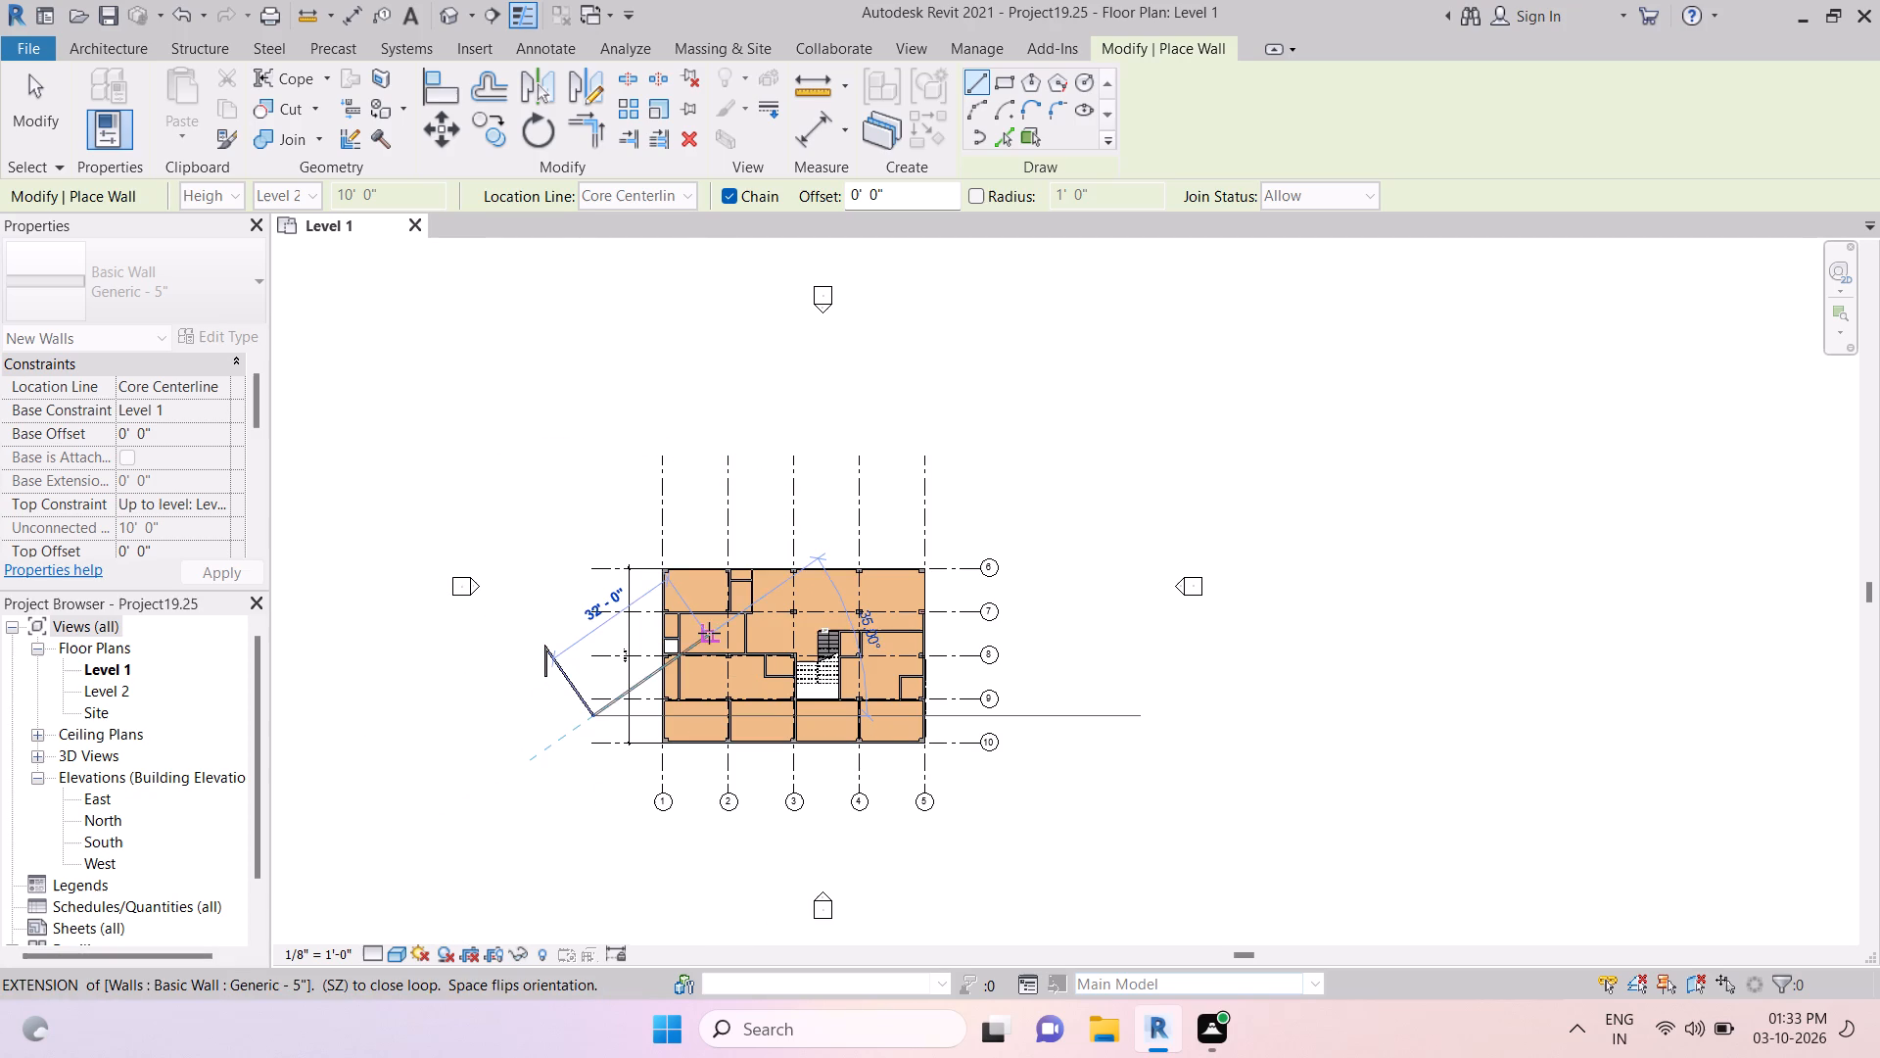
scroll(709, 633, "down", 4)
scroll(731, 673, "up", 6)
scroll(608, 680, "up", 7)
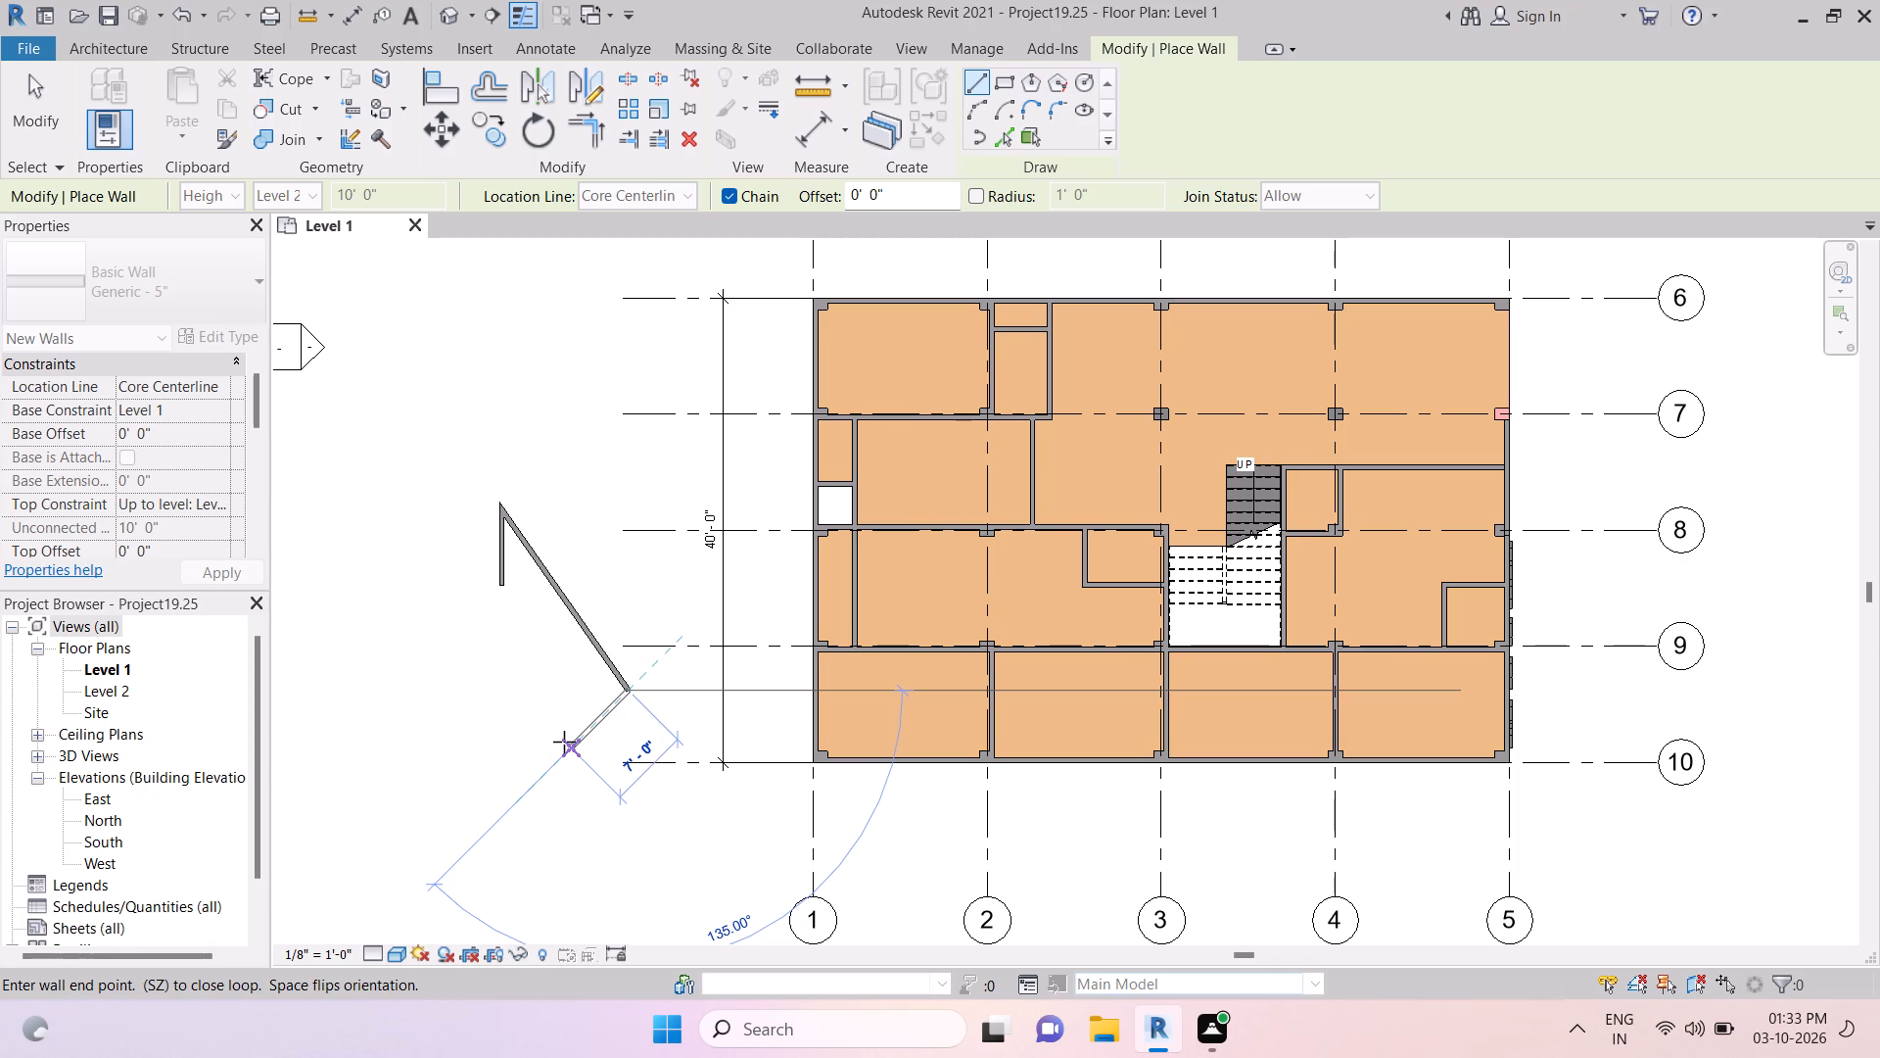
key("Escape")
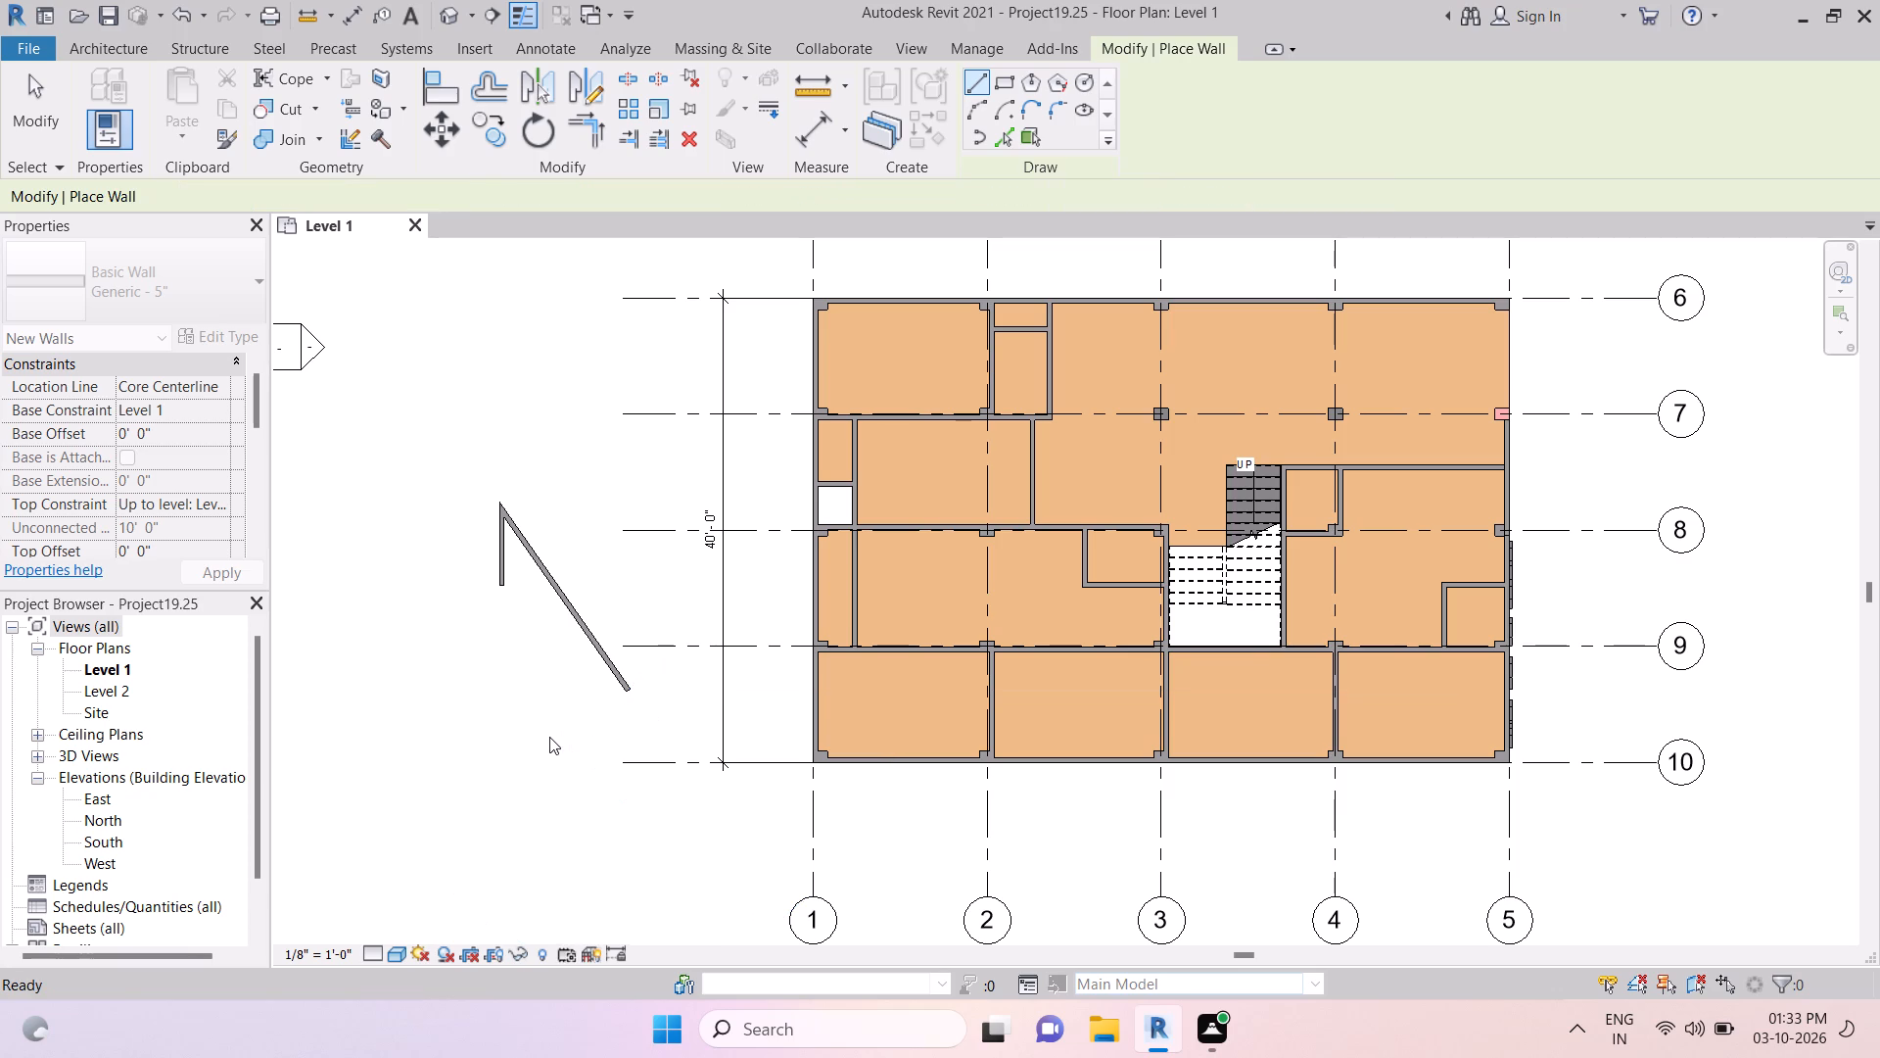
left_click(519, 584)
left_click(520, 535)
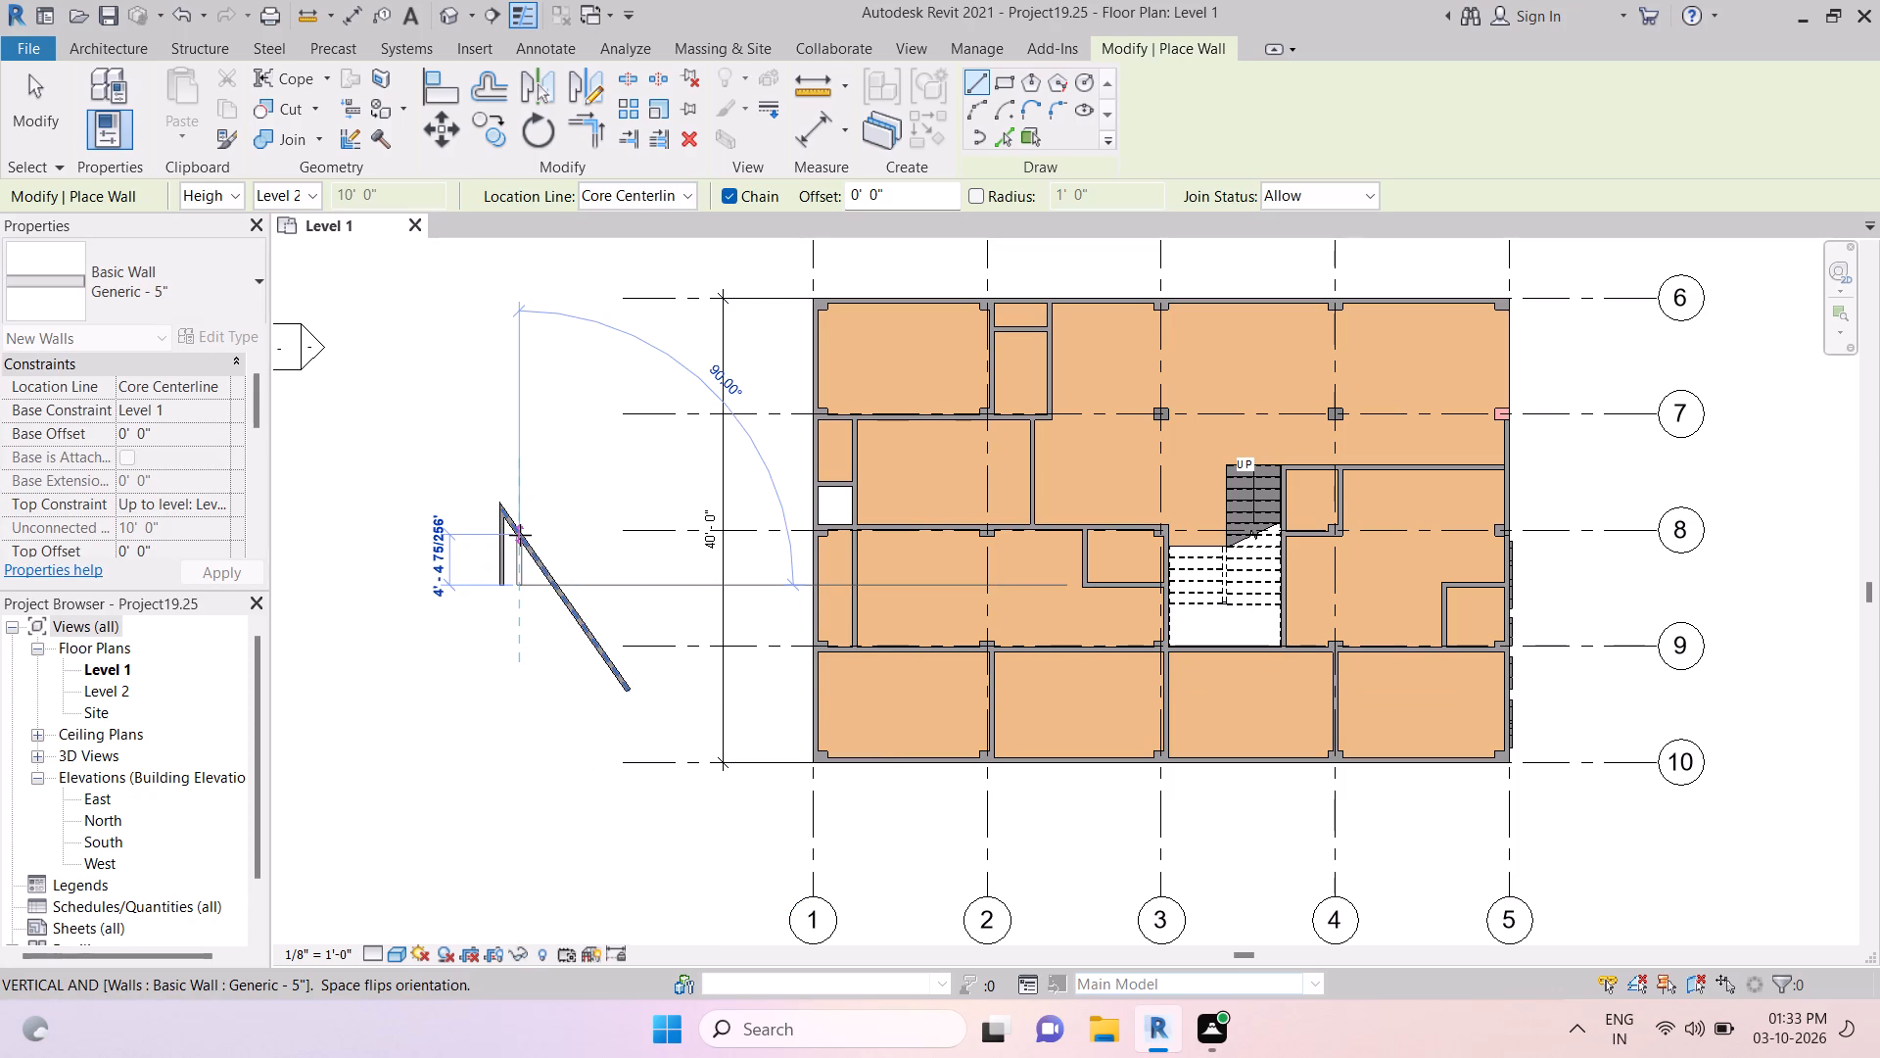
left_click_drag(515, 497, 502, 527)
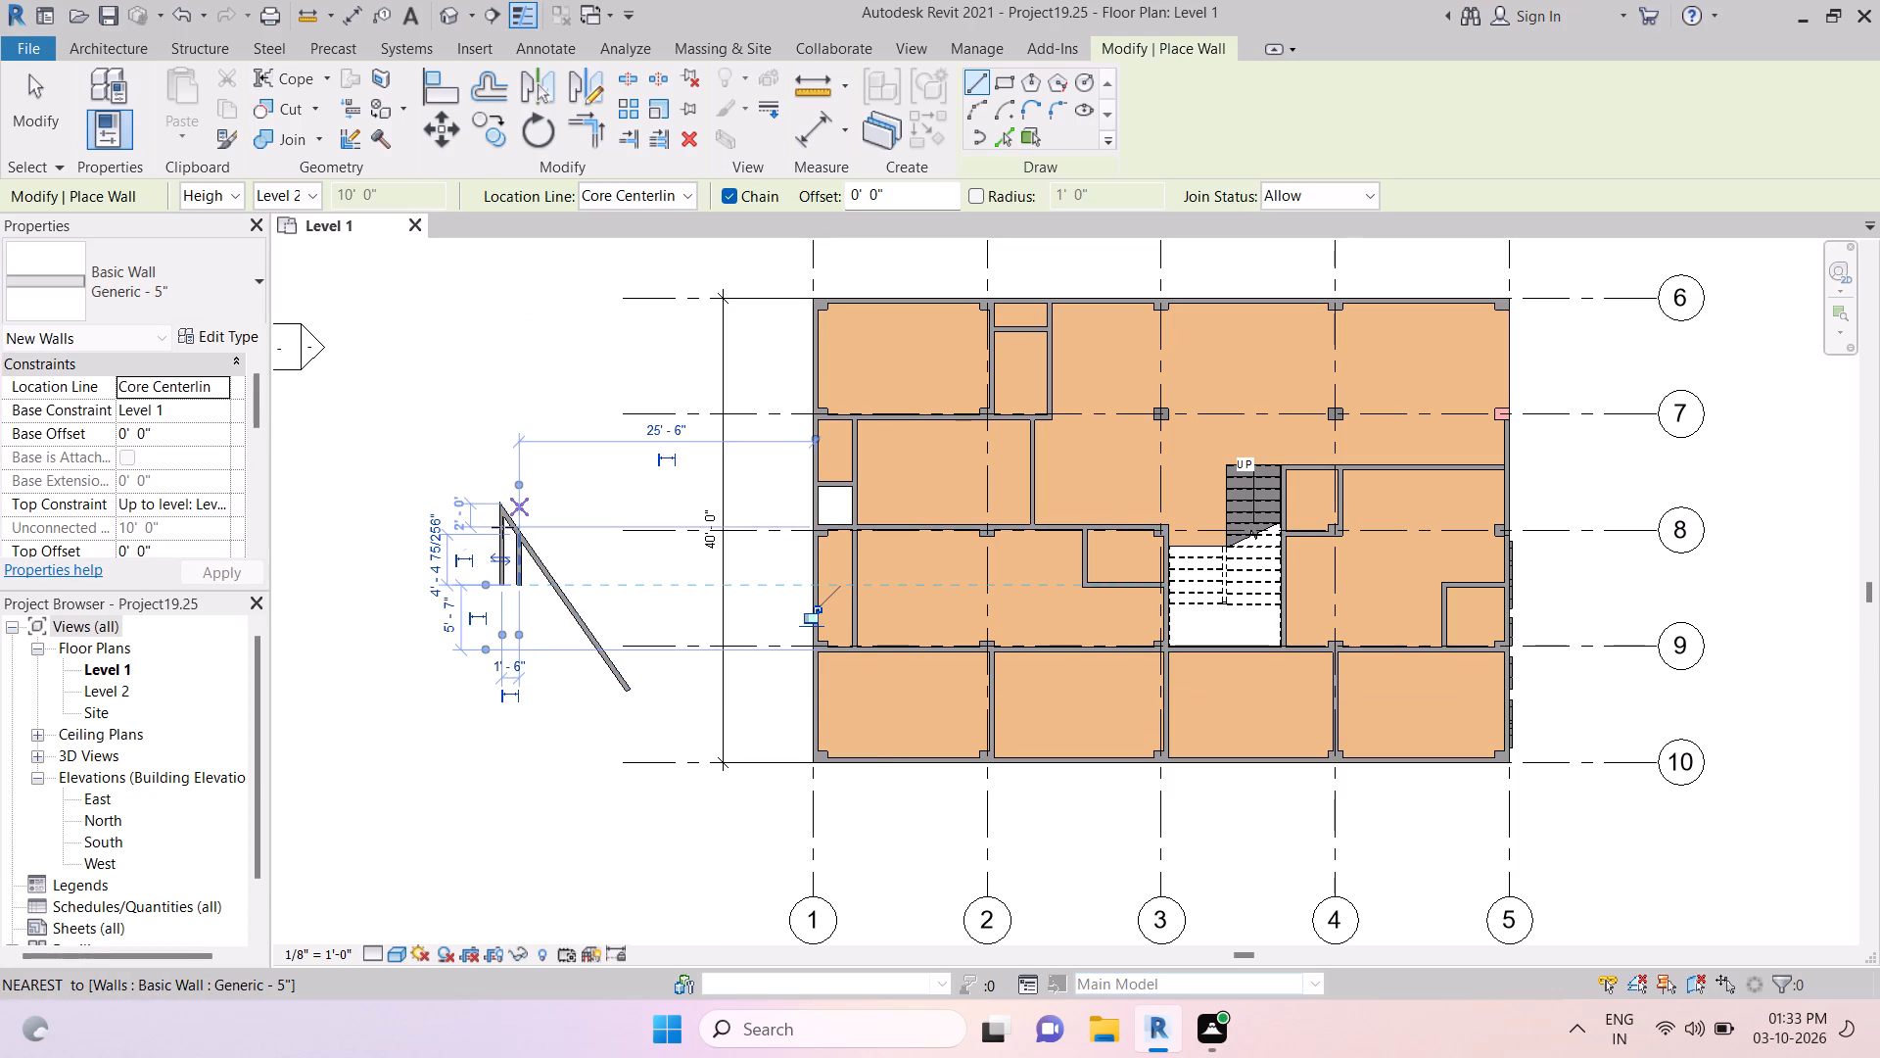
Draw short wall stubs beside the diagonal wall outside the building, including a horizontal one about 1'-6" long.
left_click_drag(502, 527, 596, 679)
left_click(578, 603)
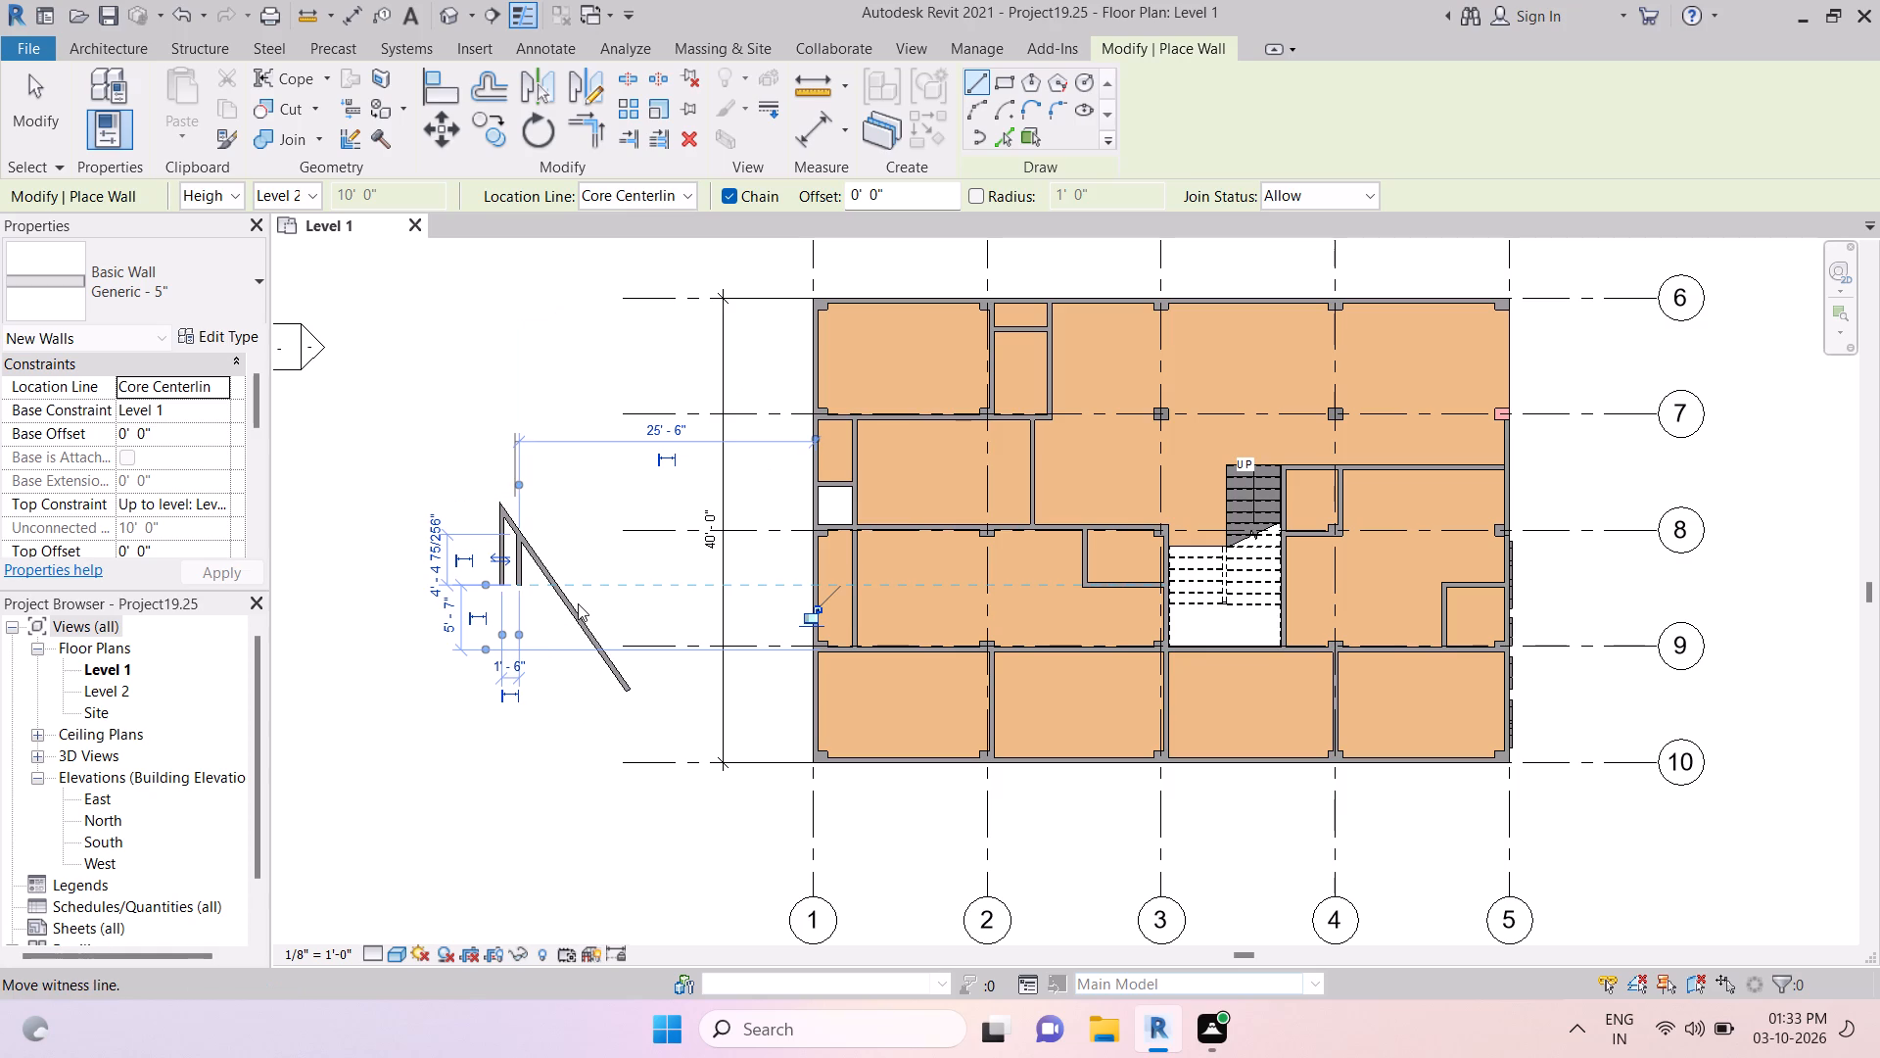
double_click(578, 603)
left_click(550, 597)
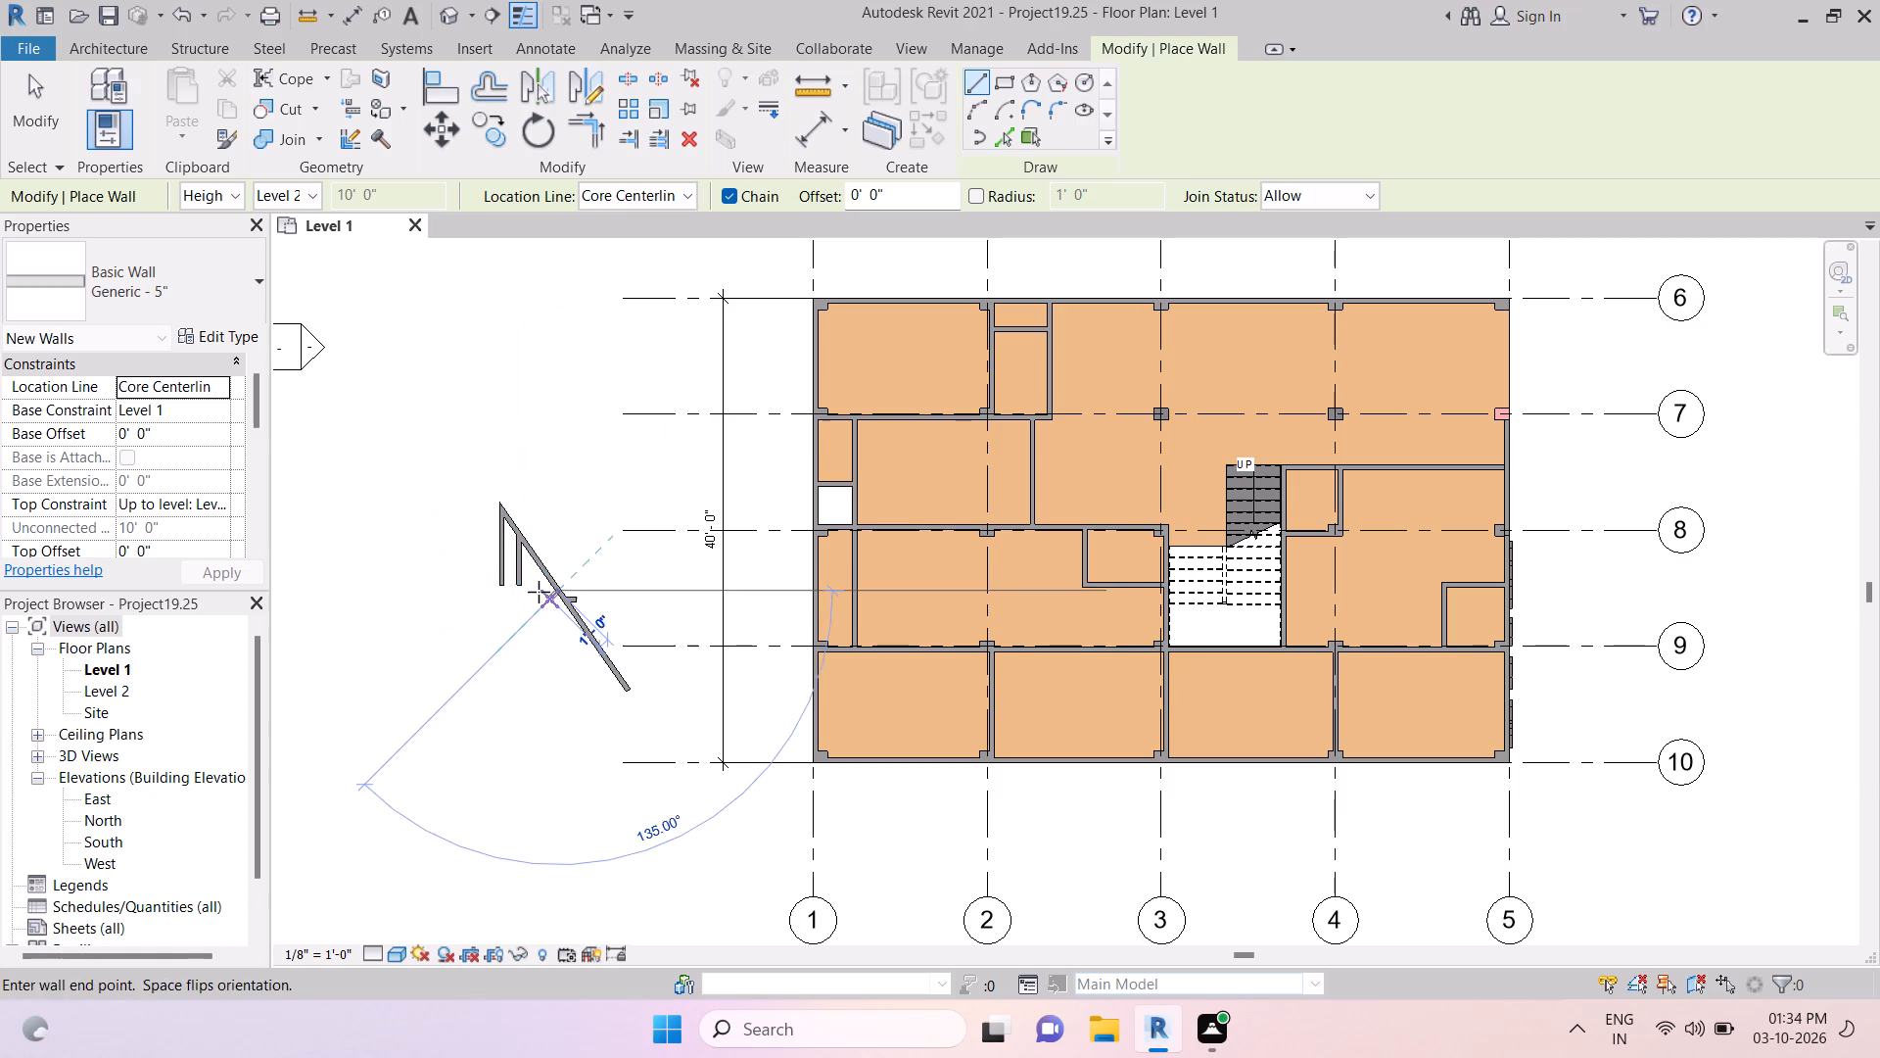
left_click(539, 592)
left_click(543, 584)
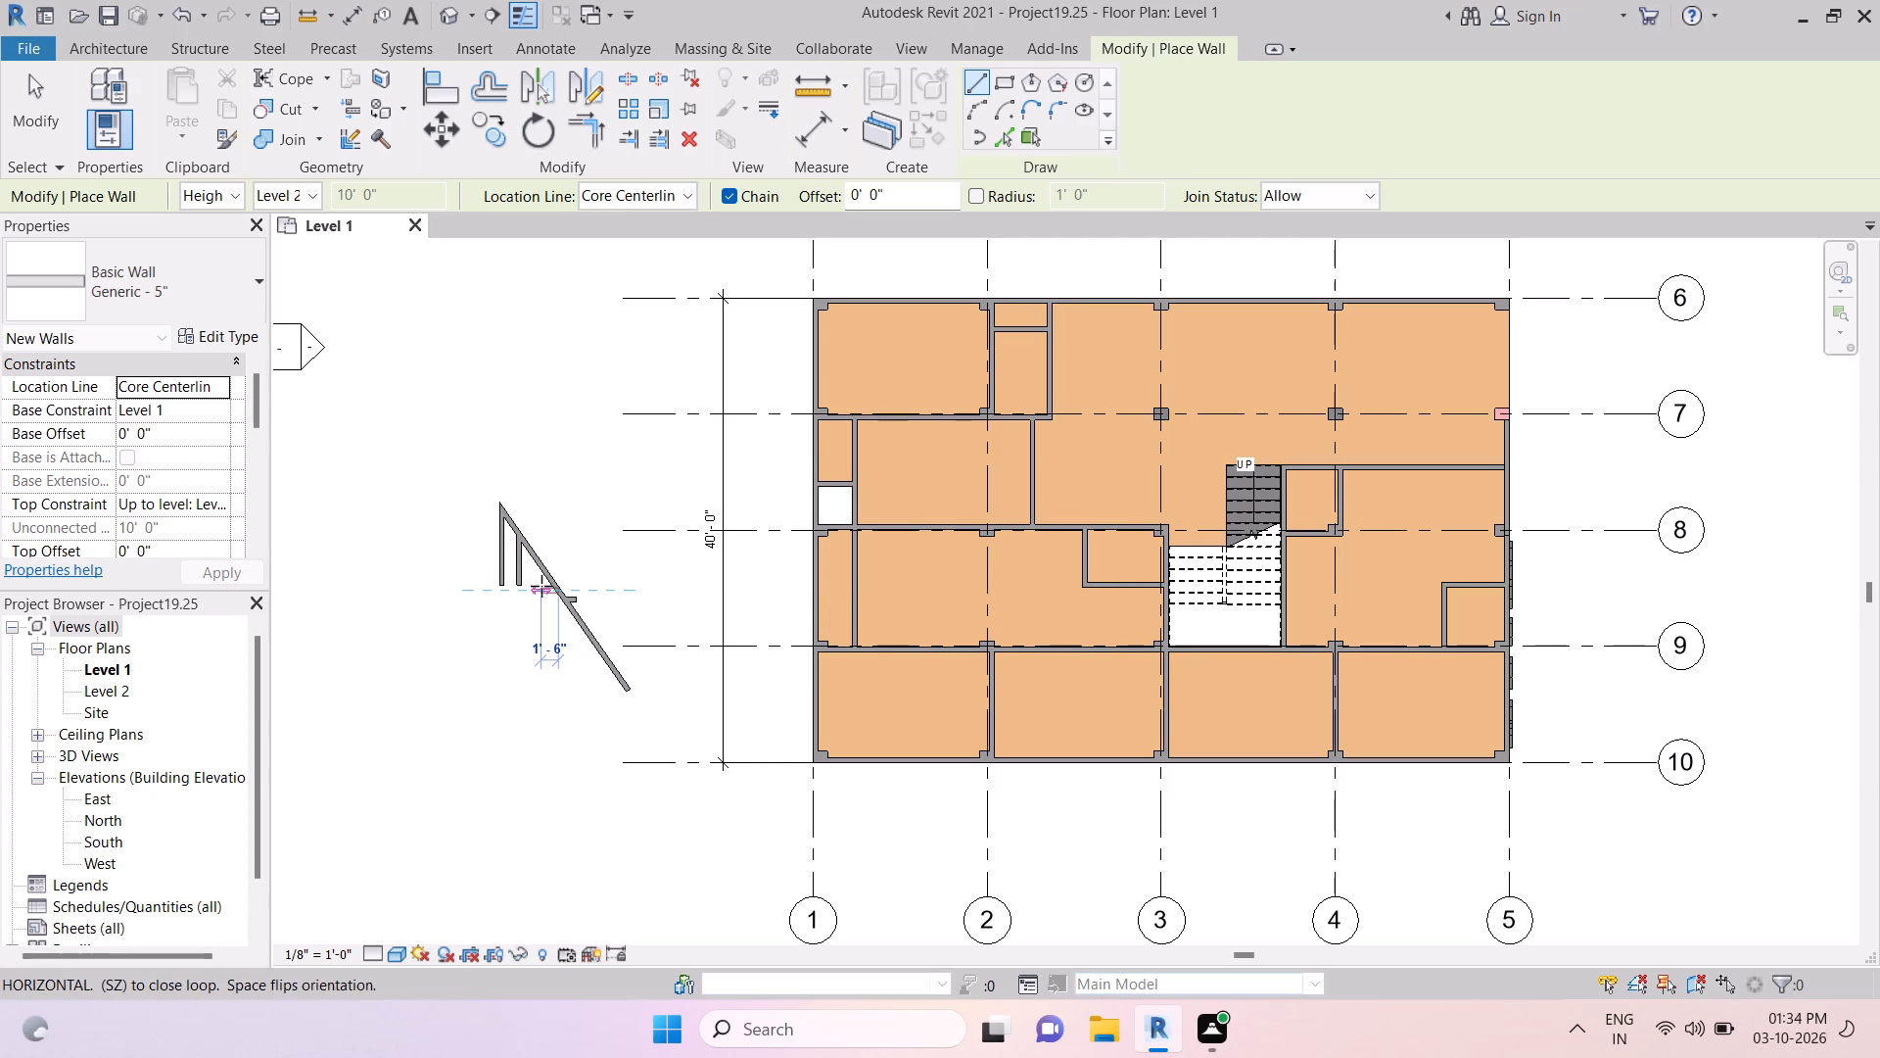
Continue the wall chain outside the building with a steeply slanted wall about 13'-6" long, running down from the short stubs.
key("Return")
key("Return")
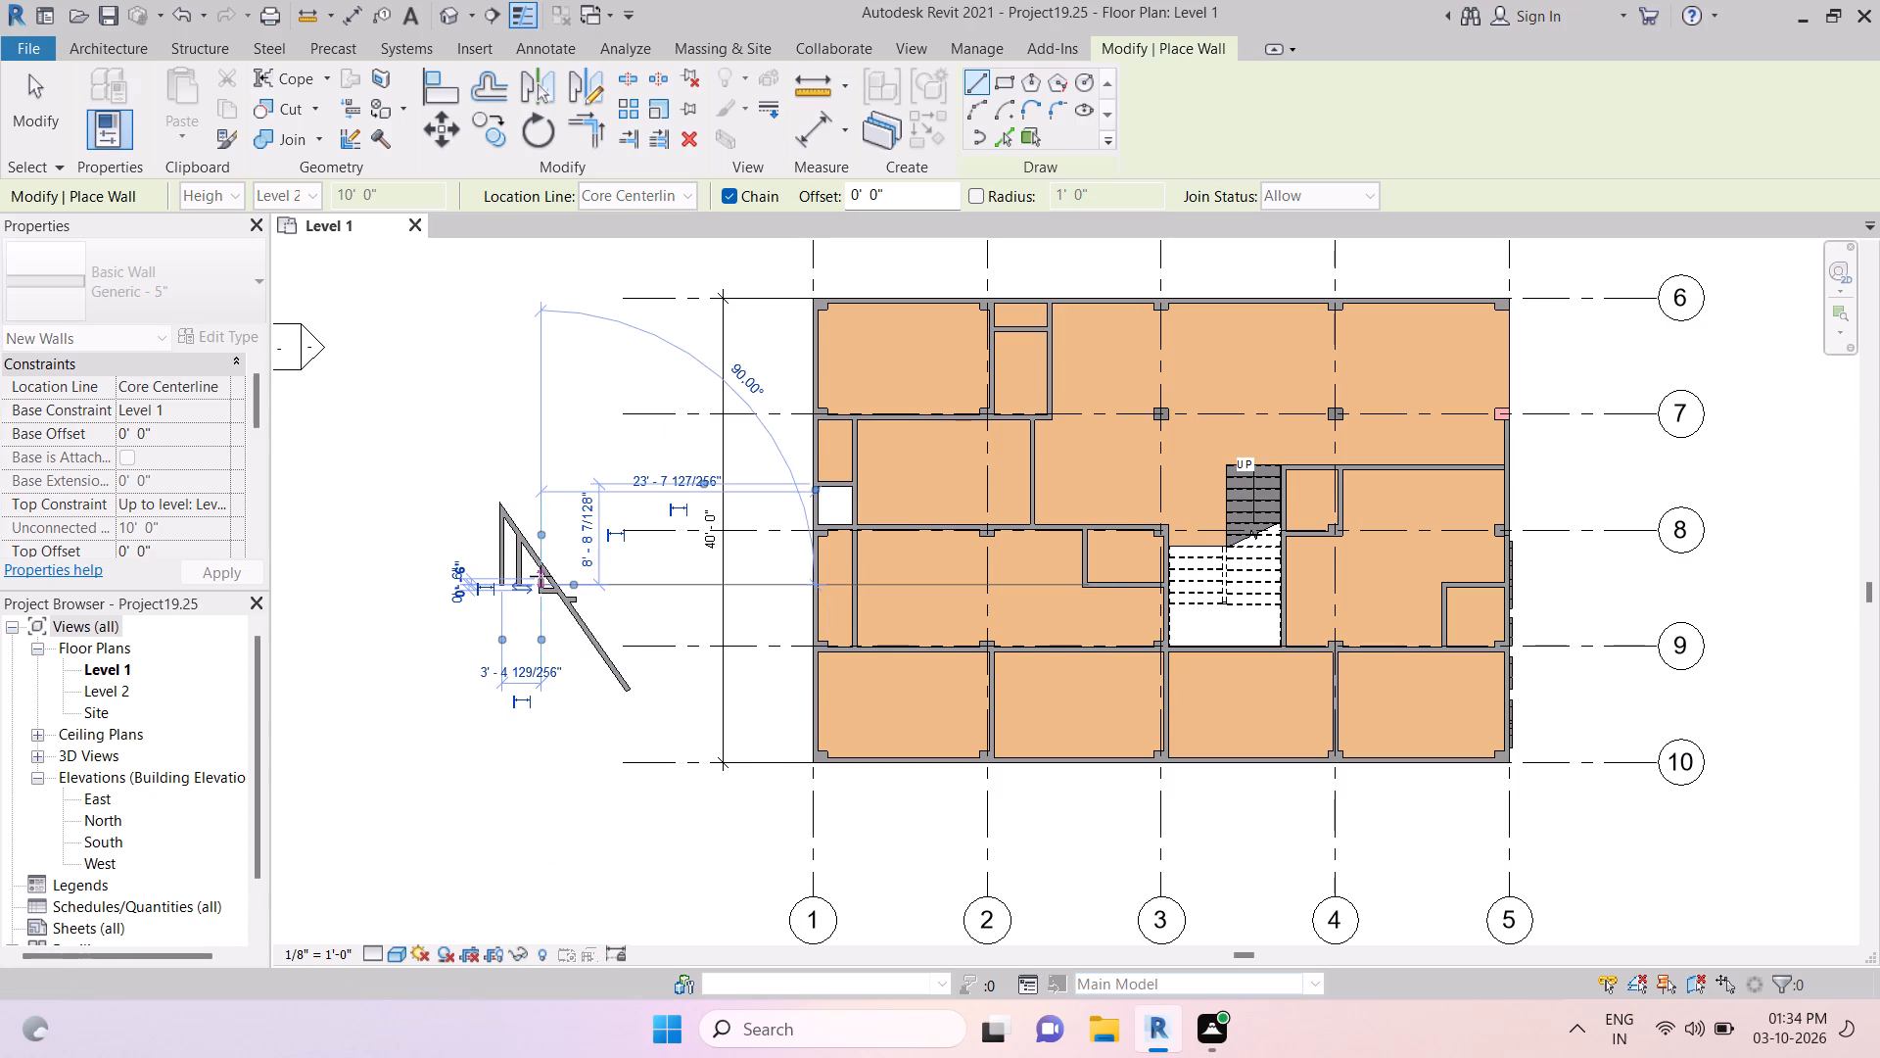
key("Return")
key("Return")
key("Return")
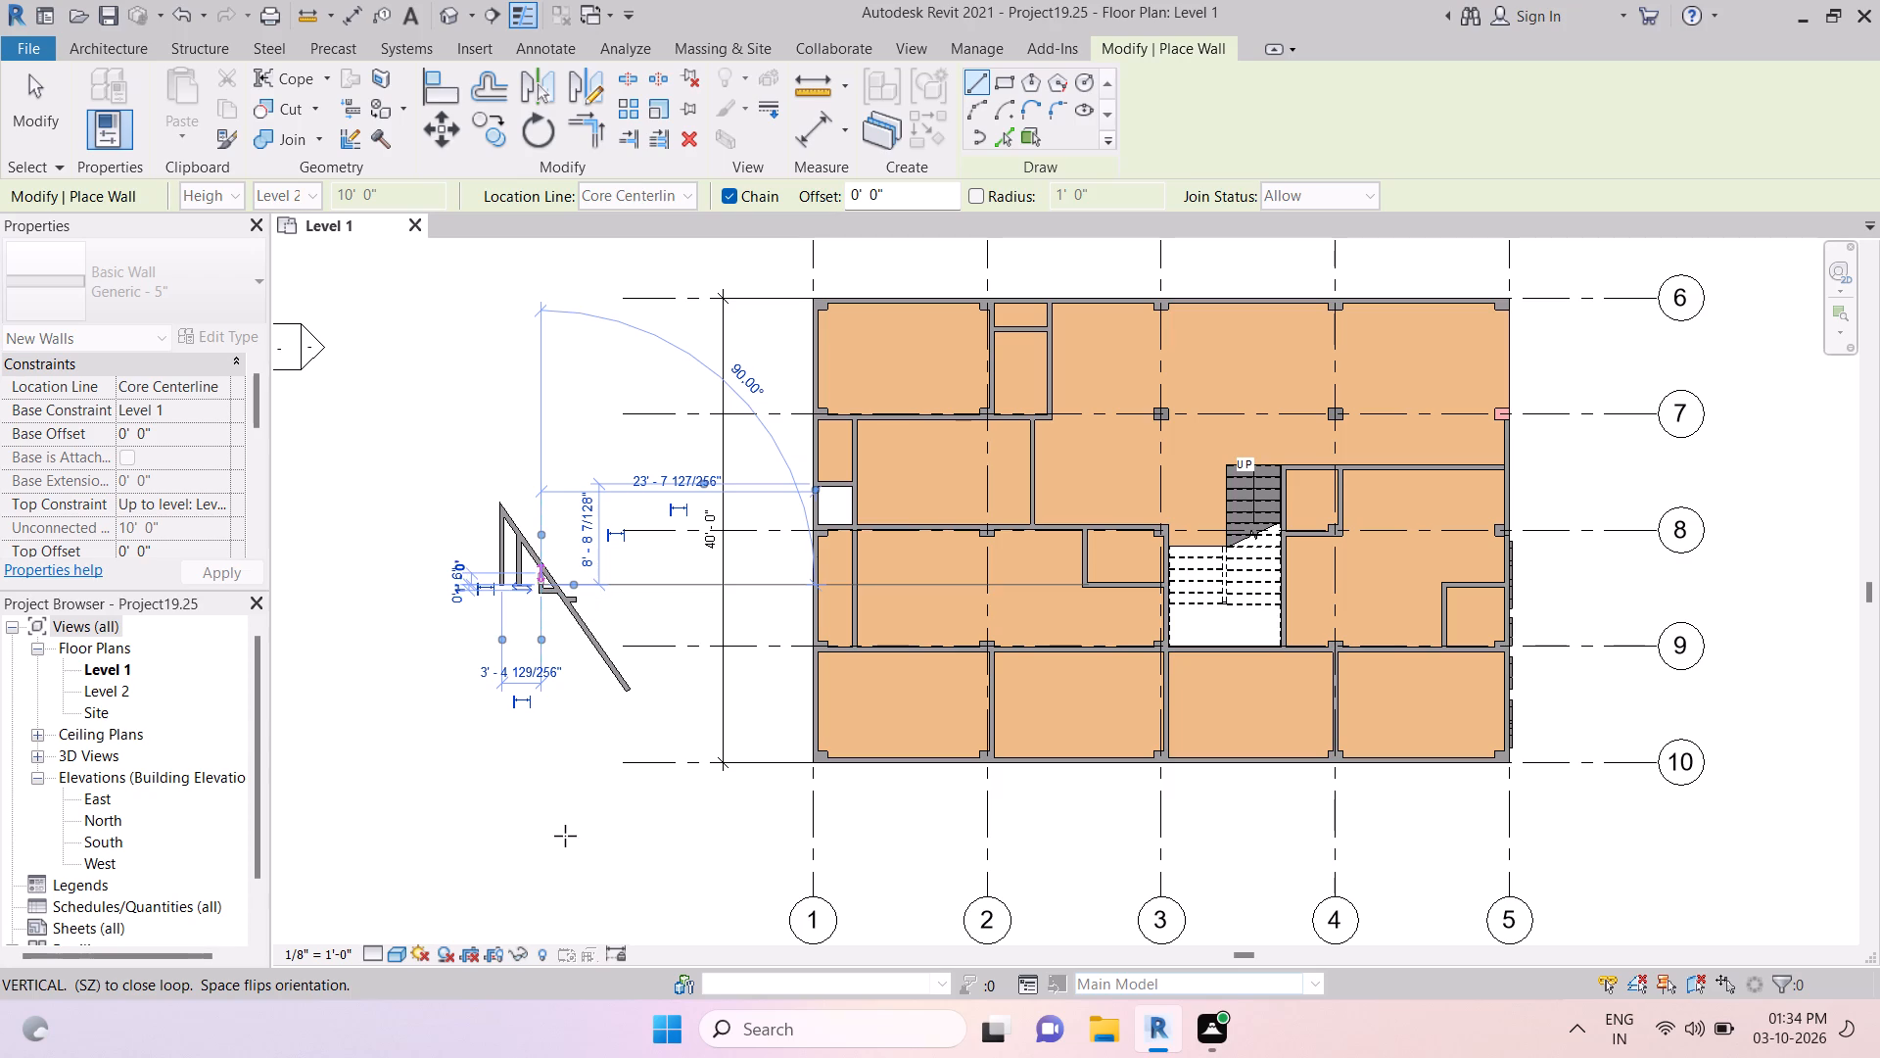
left_click(572, 738)
left_click(566, 634)
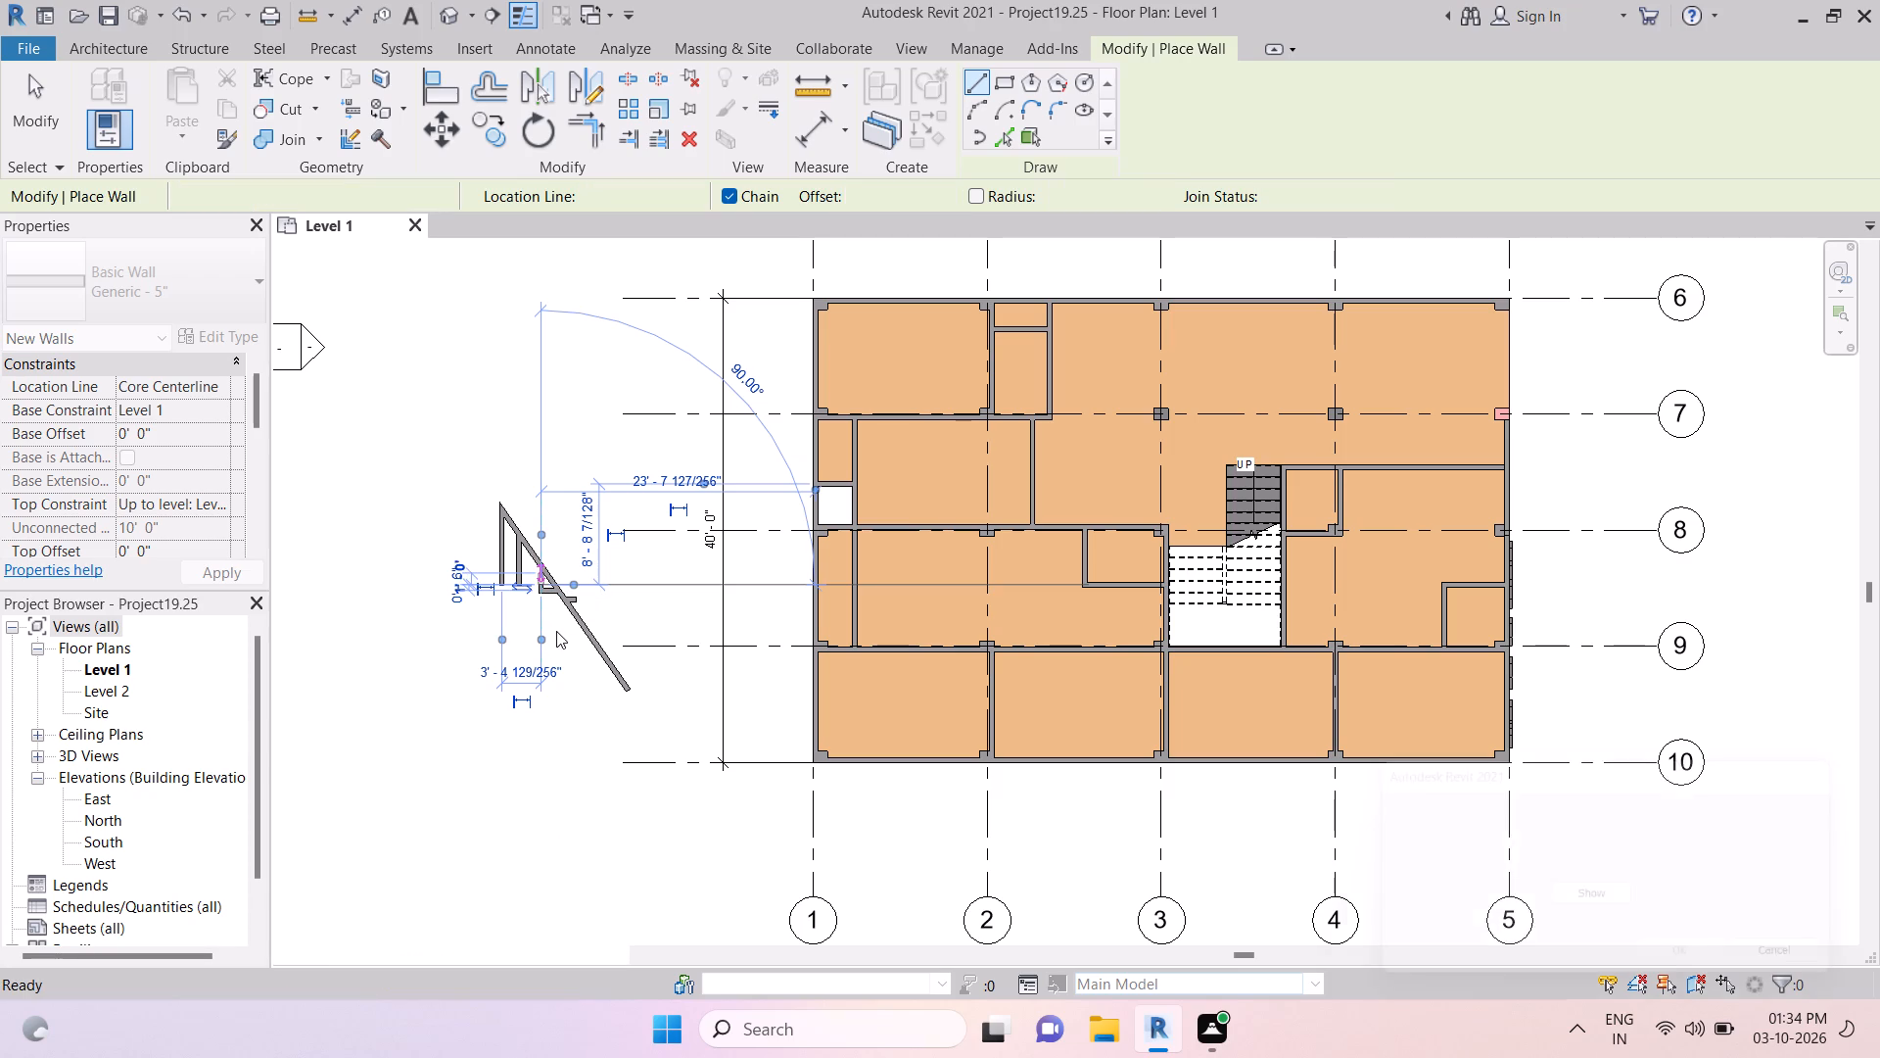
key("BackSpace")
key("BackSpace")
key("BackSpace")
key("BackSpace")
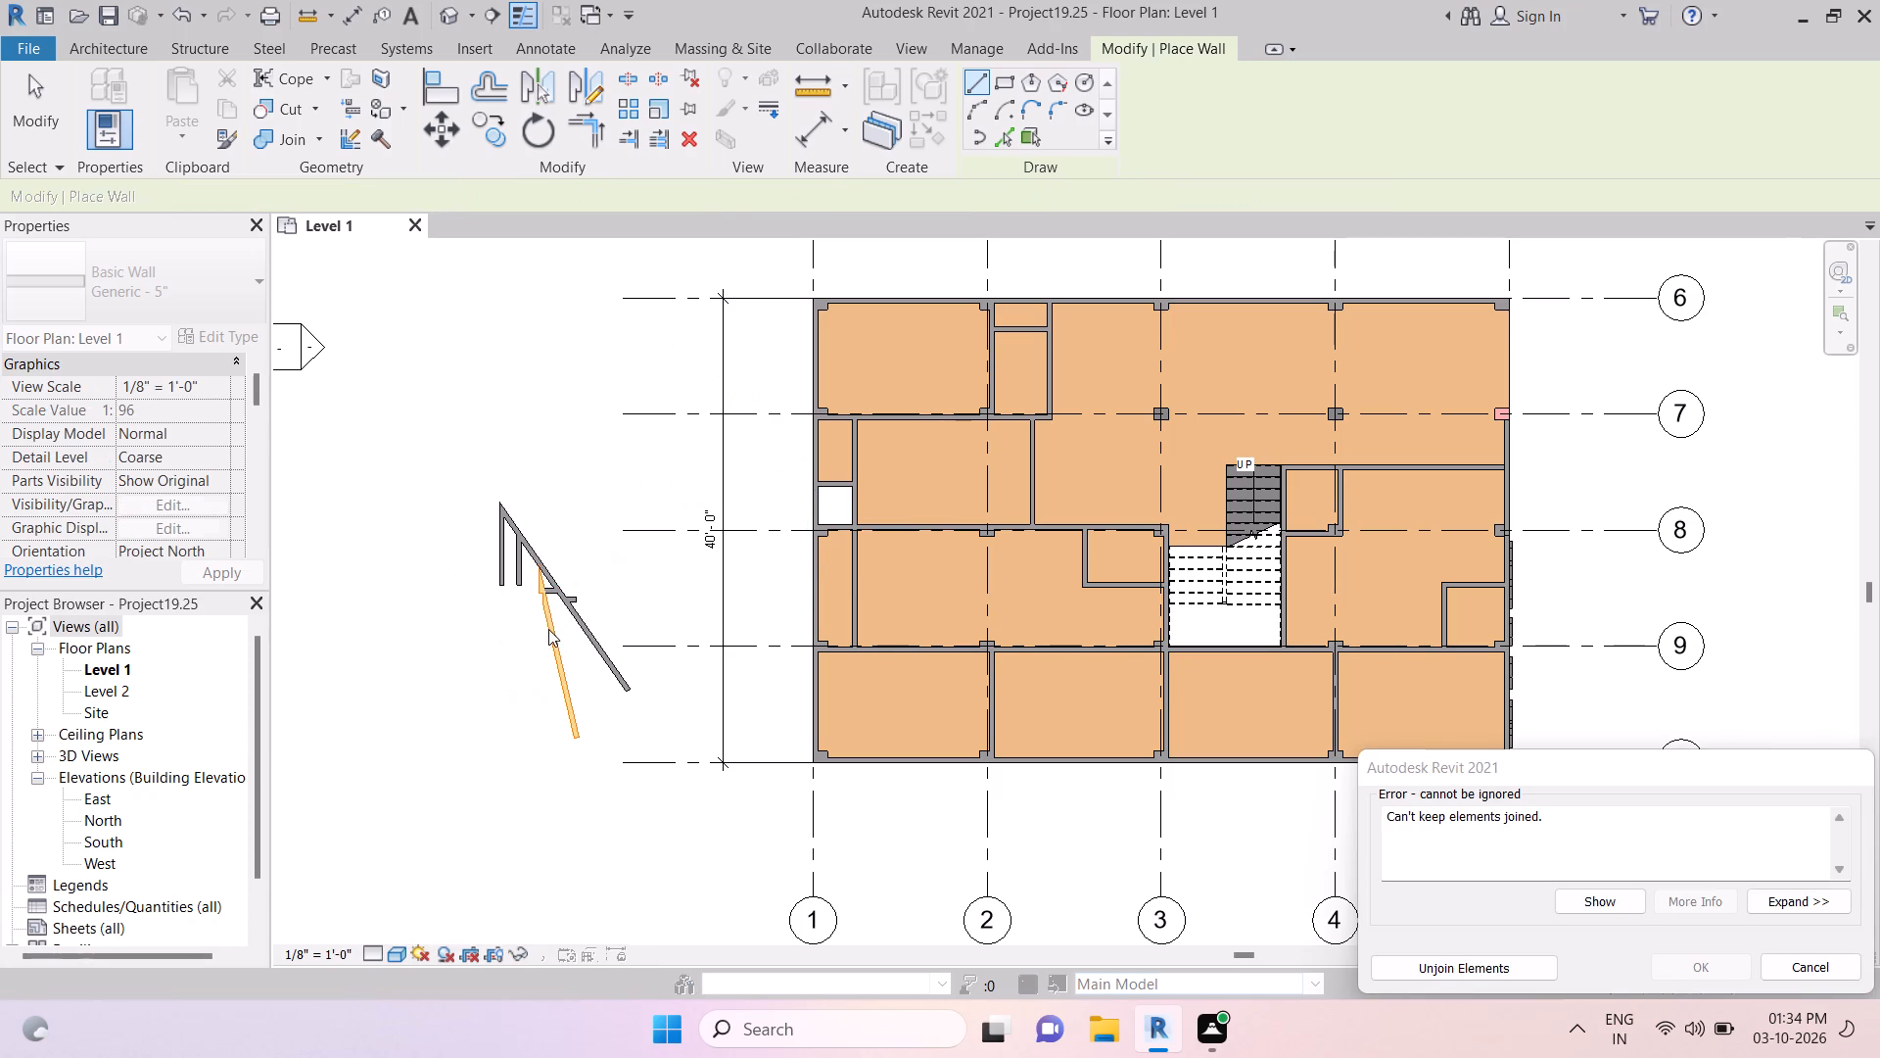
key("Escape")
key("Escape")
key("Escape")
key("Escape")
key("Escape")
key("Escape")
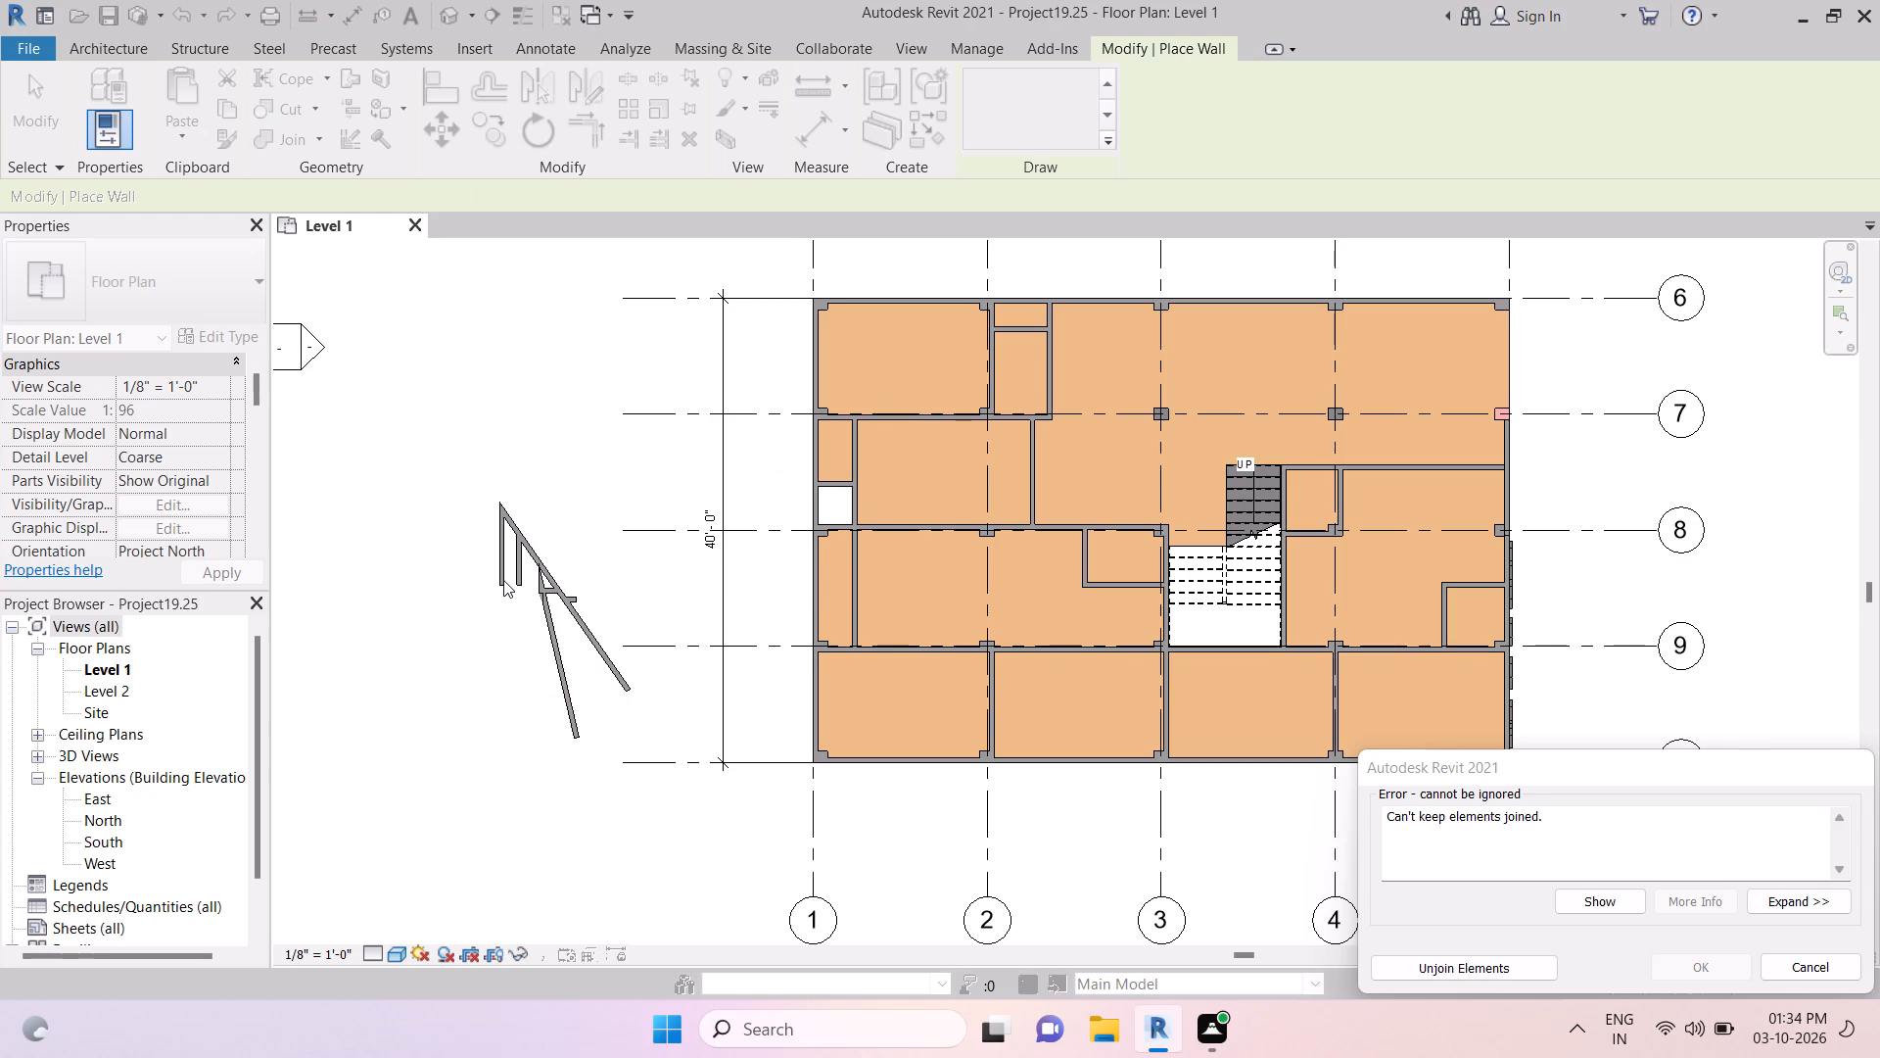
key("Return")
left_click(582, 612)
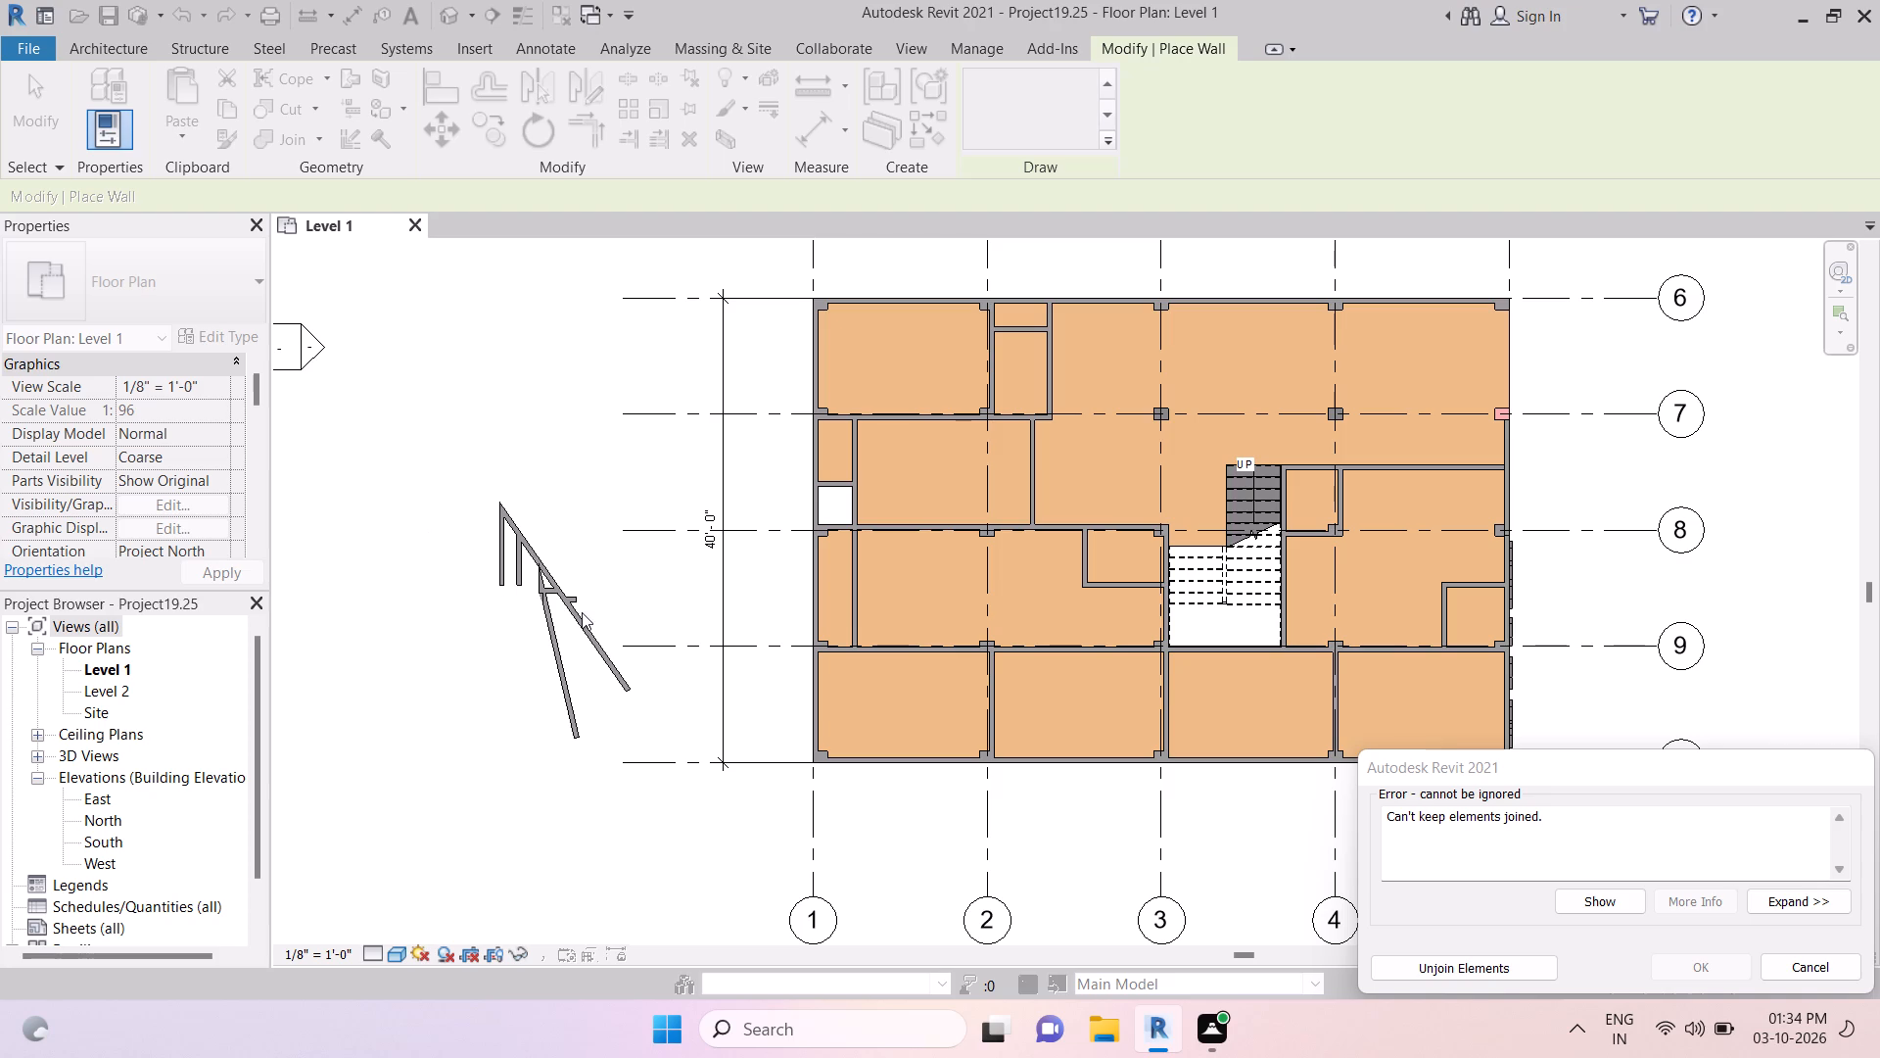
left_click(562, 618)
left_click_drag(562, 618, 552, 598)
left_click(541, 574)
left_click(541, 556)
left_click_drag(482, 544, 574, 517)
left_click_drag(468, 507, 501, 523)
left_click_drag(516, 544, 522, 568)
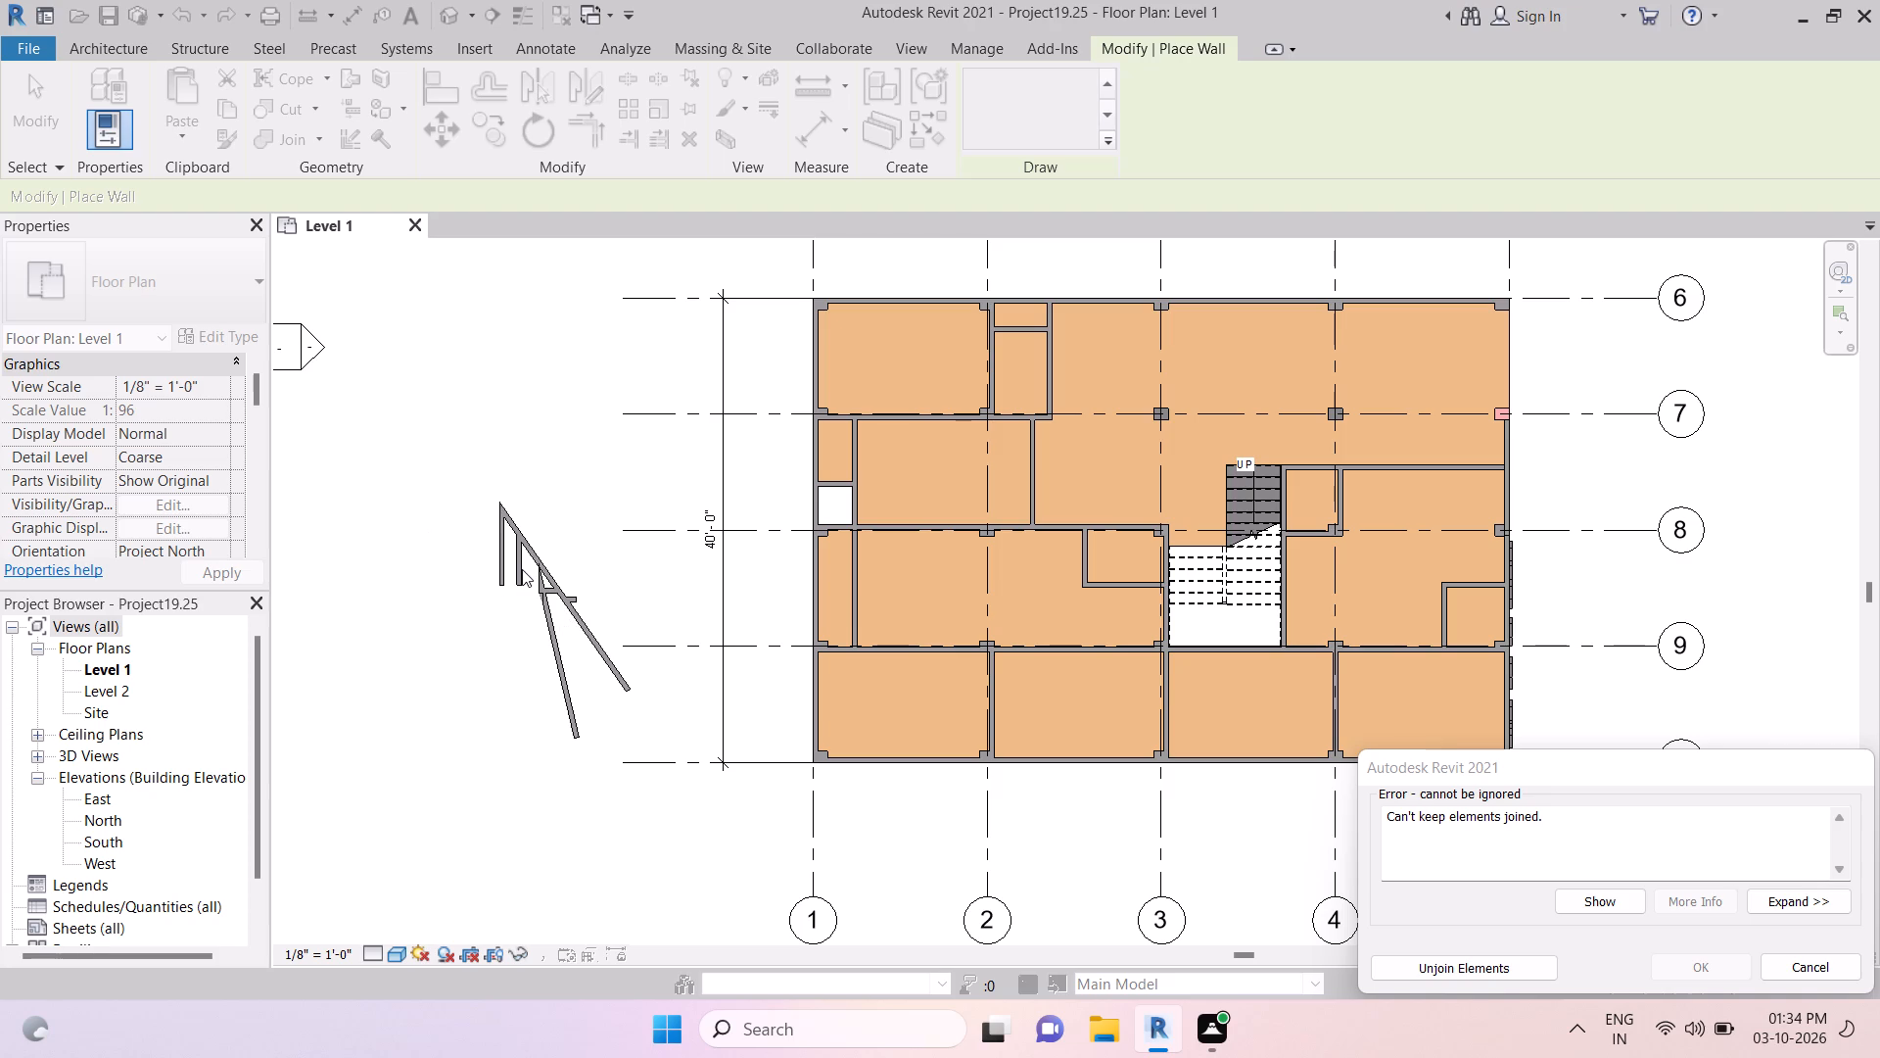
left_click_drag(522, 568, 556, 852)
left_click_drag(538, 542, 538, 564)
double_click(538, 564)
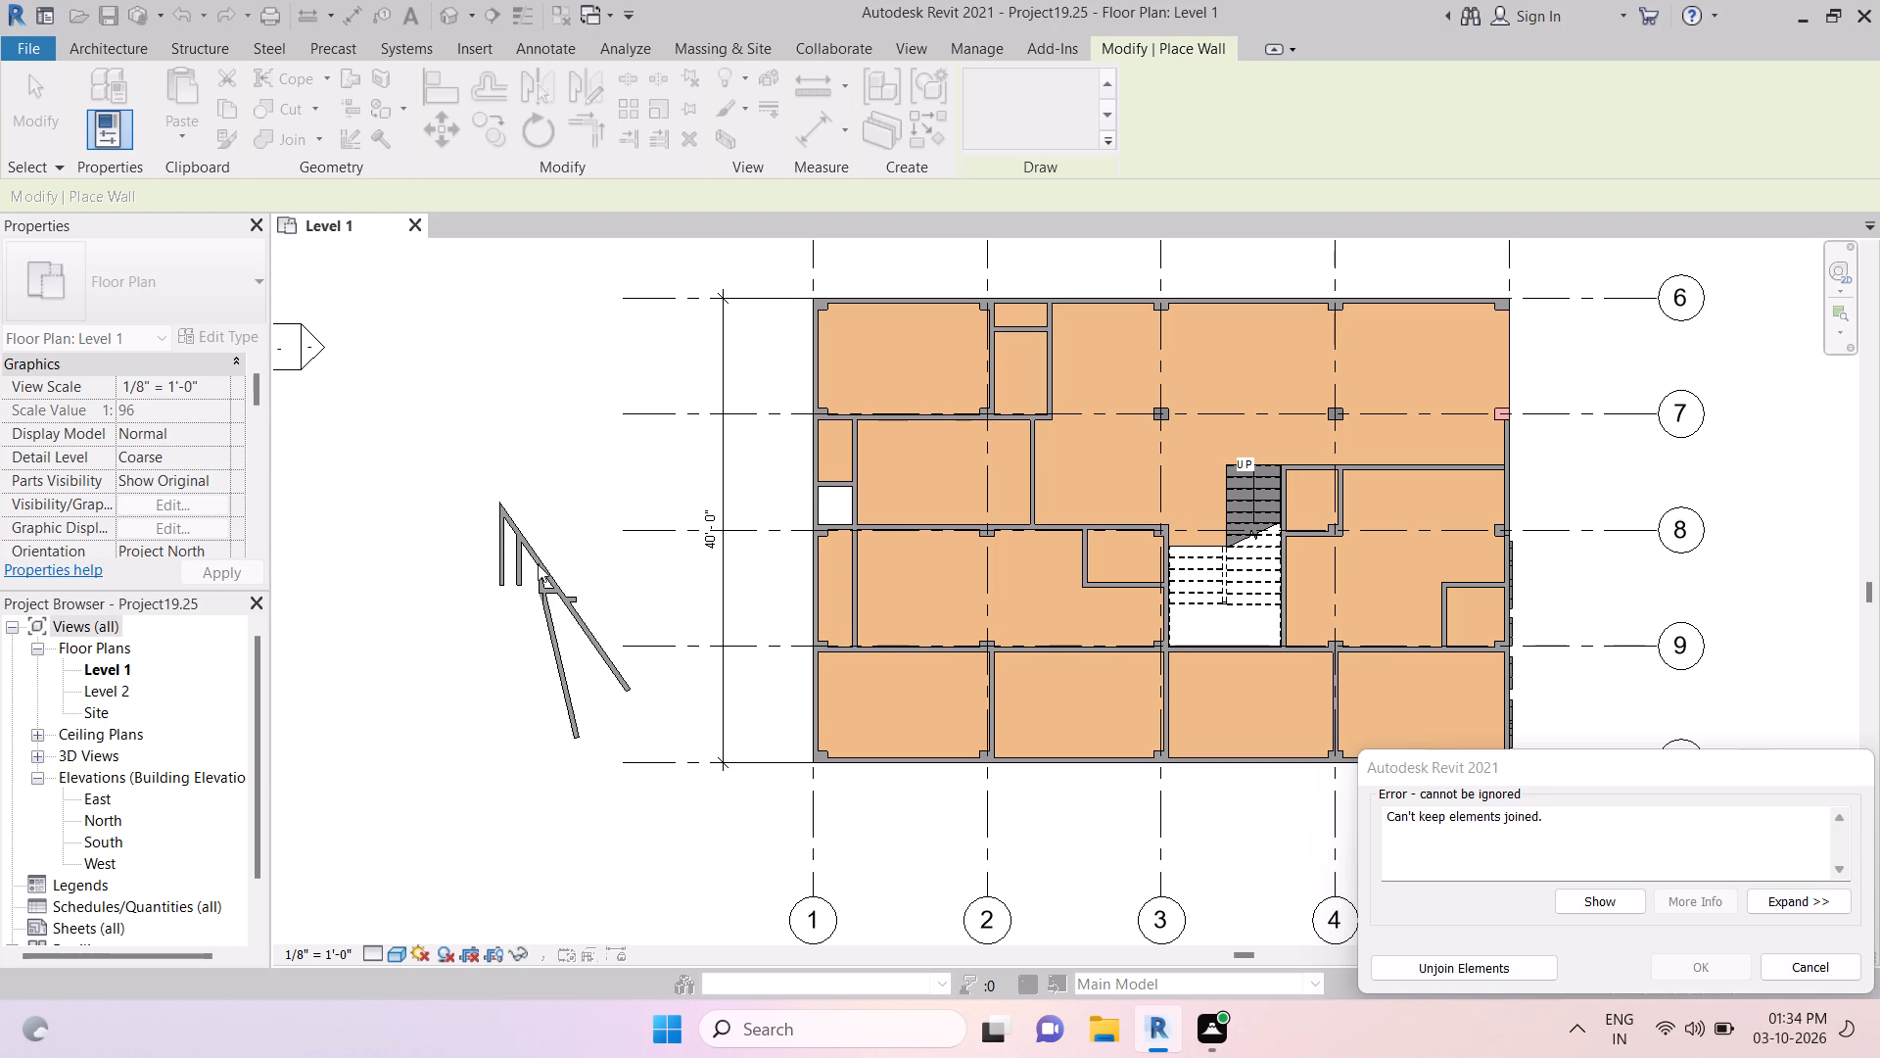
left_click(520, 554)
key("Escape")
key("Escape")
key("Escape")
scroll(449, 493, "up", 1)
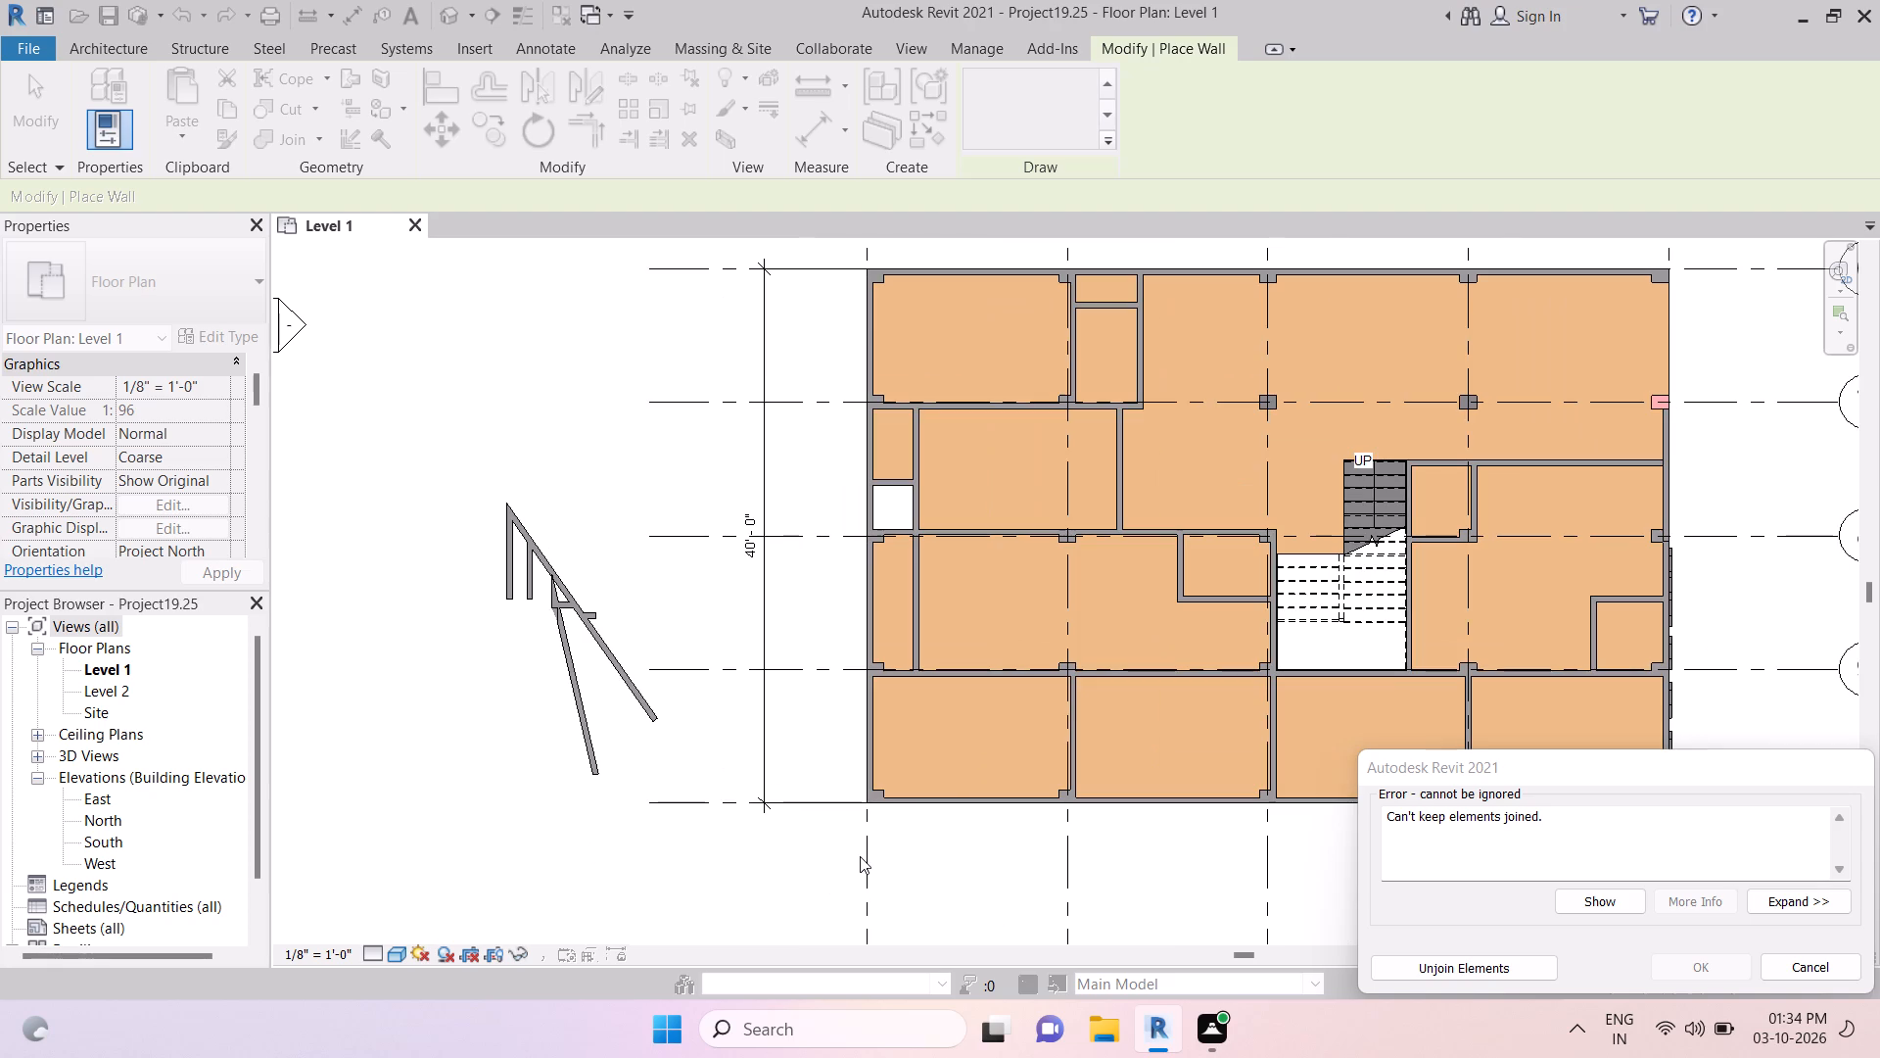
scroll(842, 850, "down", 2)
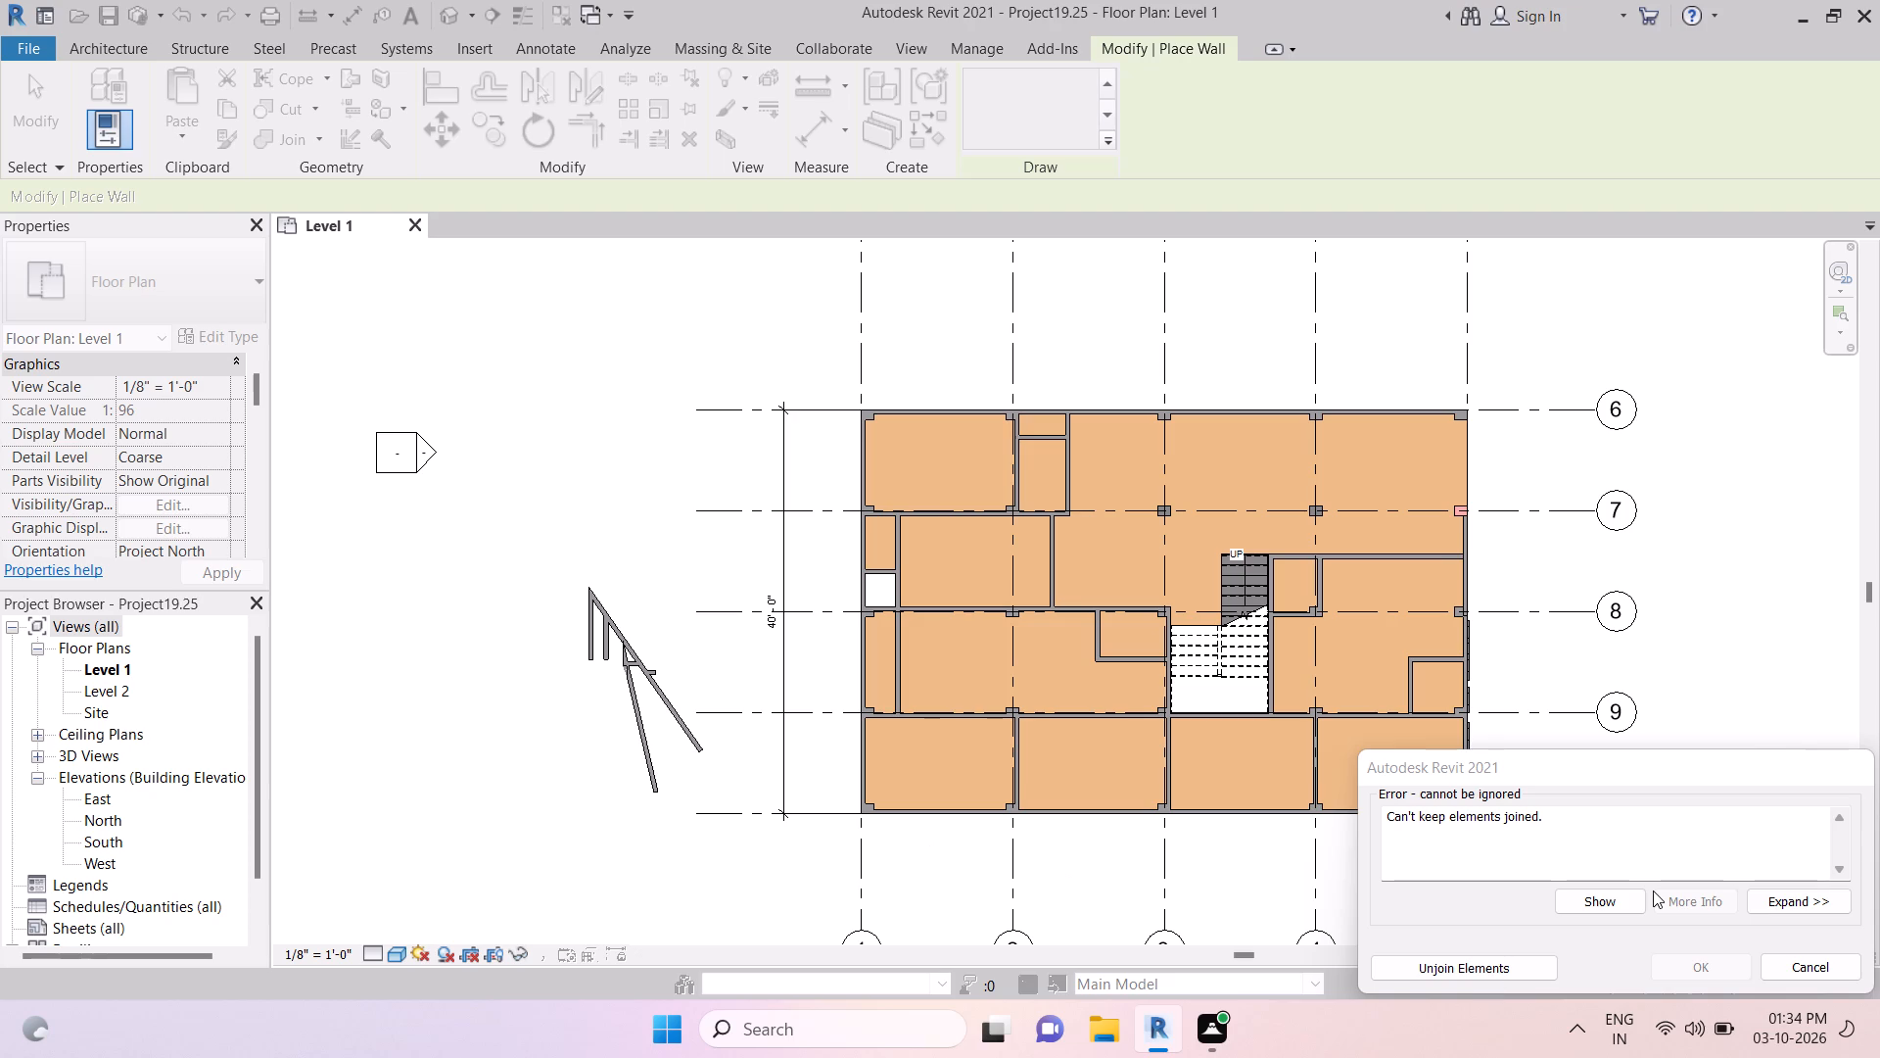
Unjoin the conflicting wall elements outside the building.
left_click(1491, 962)
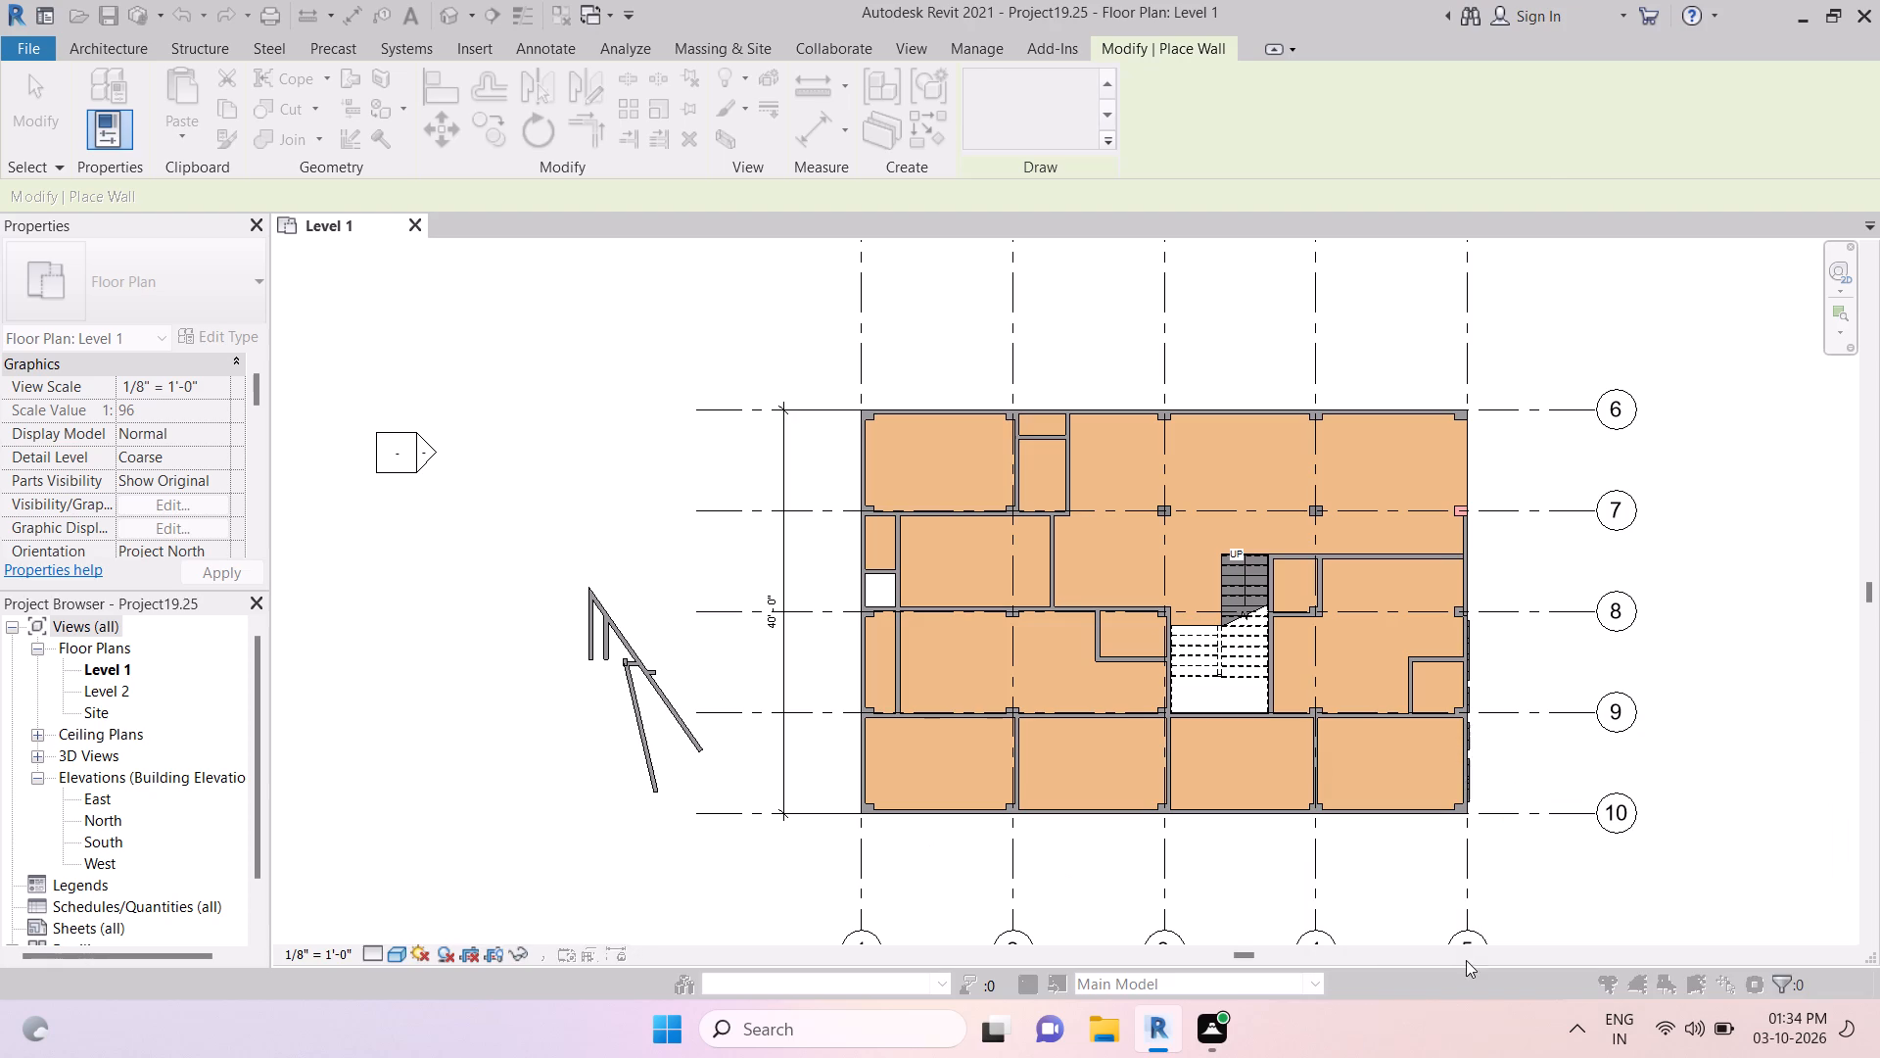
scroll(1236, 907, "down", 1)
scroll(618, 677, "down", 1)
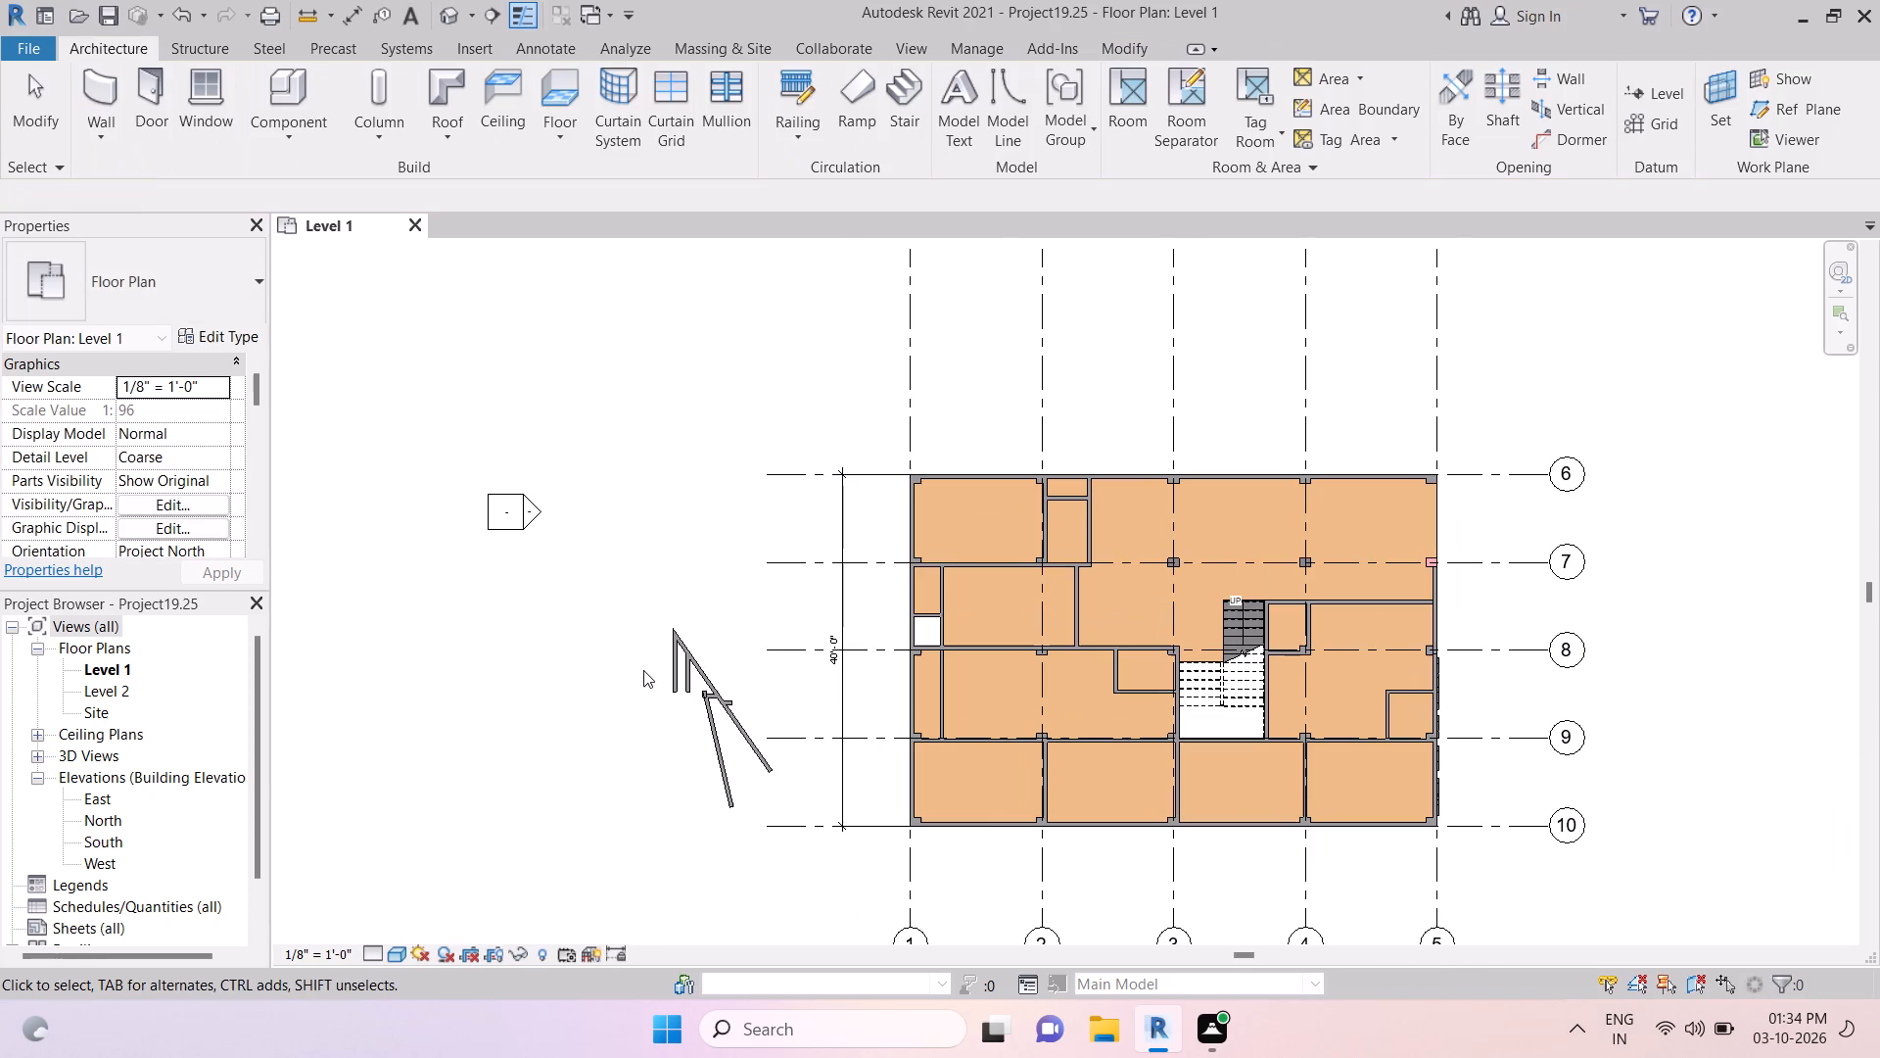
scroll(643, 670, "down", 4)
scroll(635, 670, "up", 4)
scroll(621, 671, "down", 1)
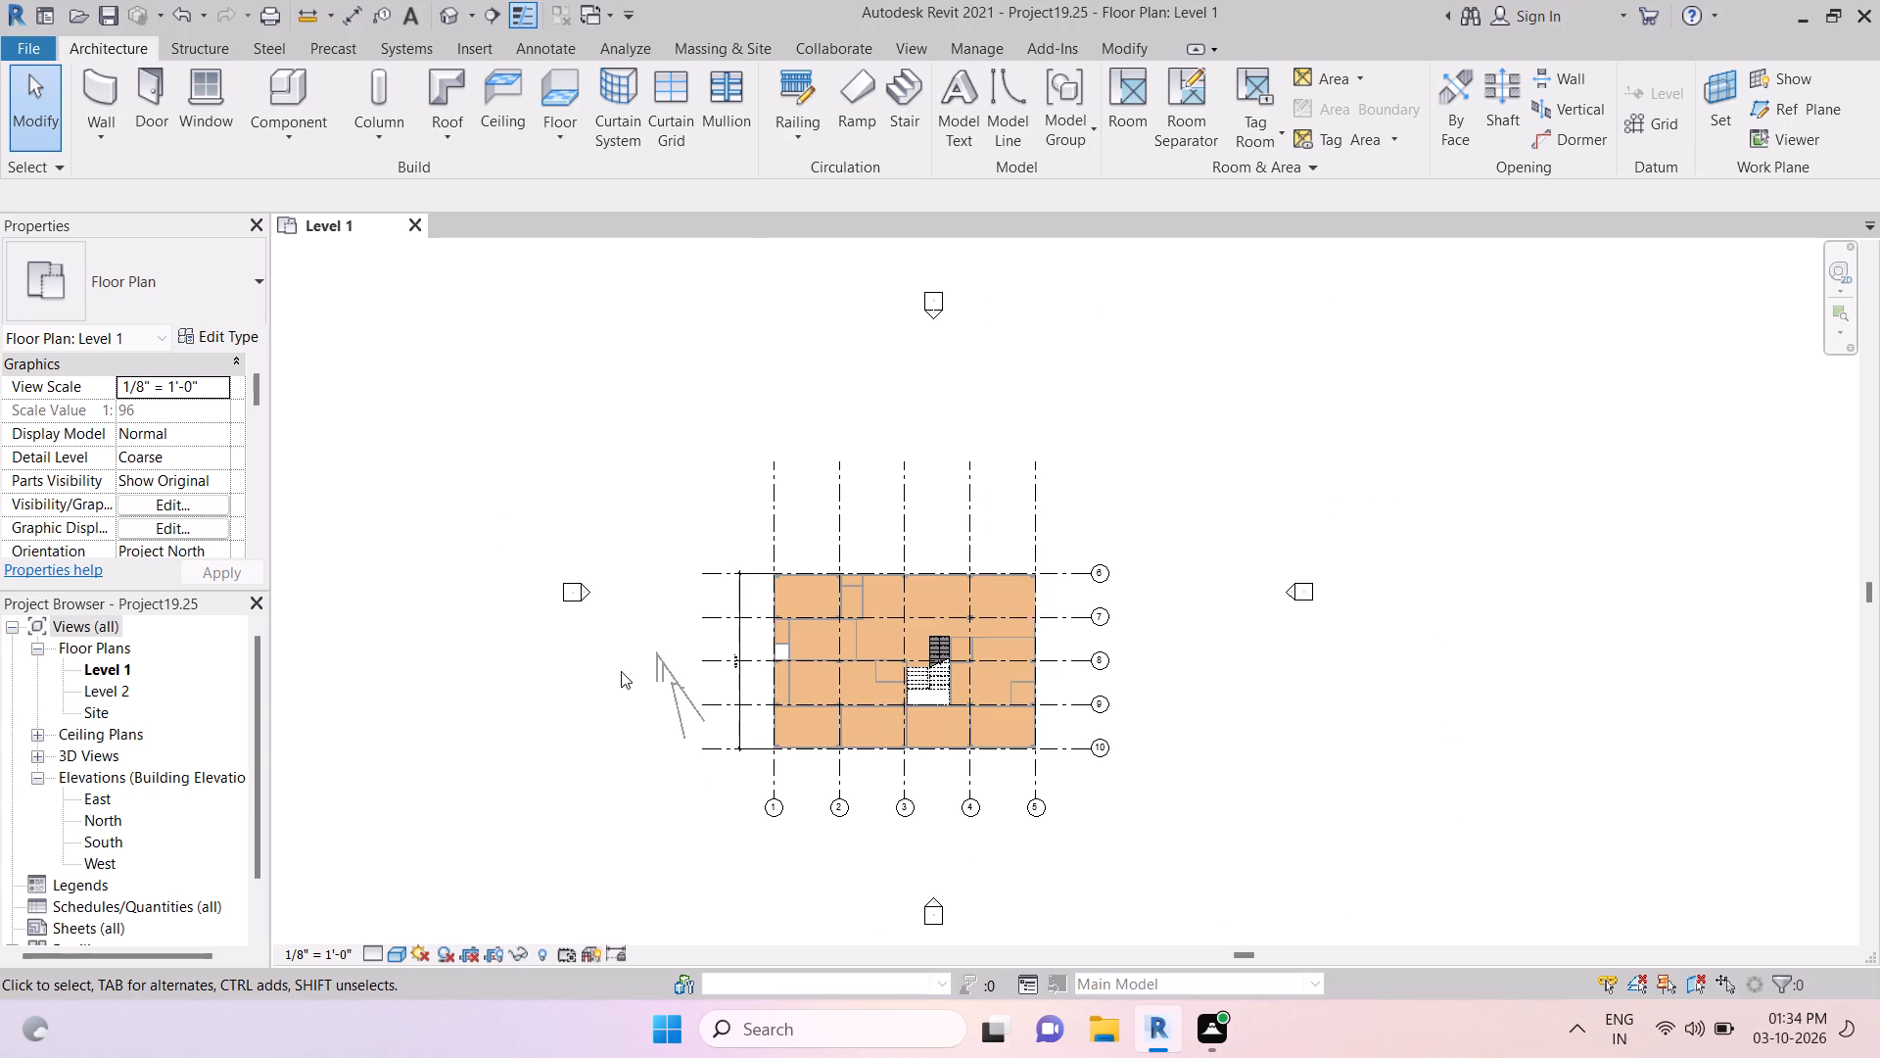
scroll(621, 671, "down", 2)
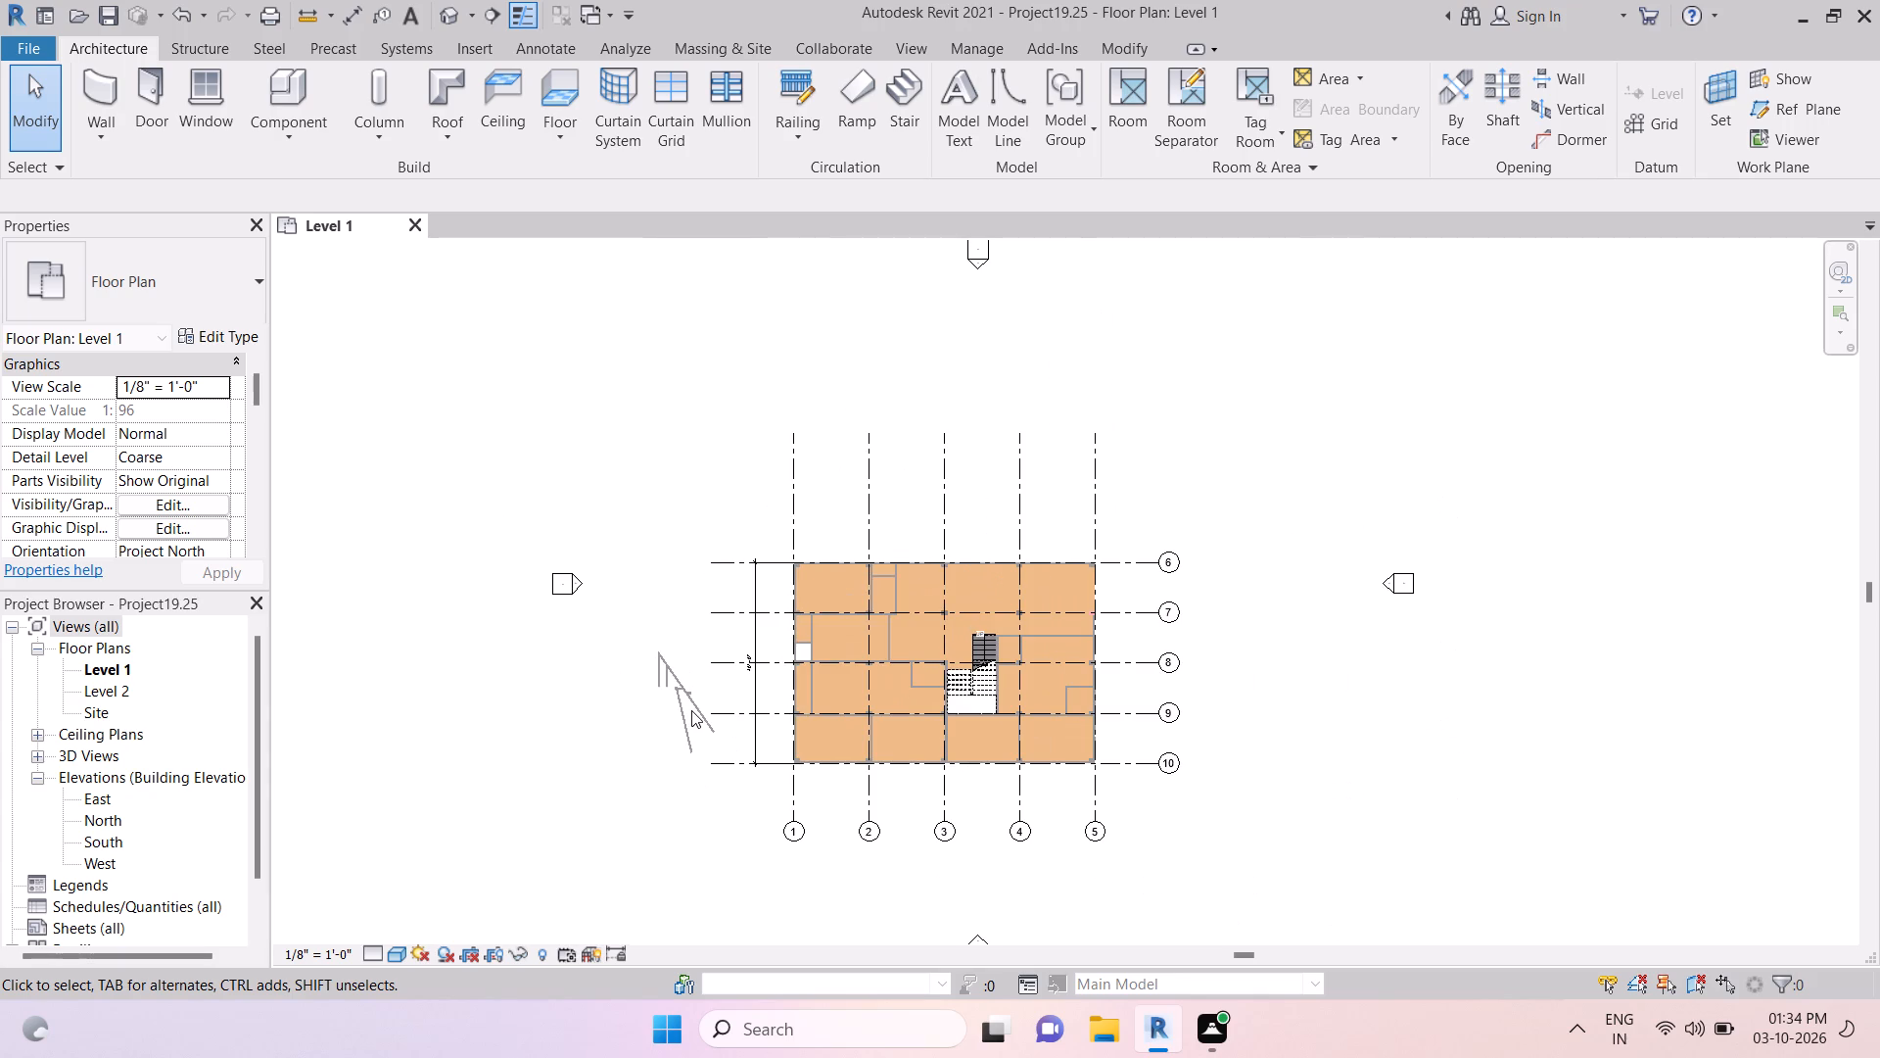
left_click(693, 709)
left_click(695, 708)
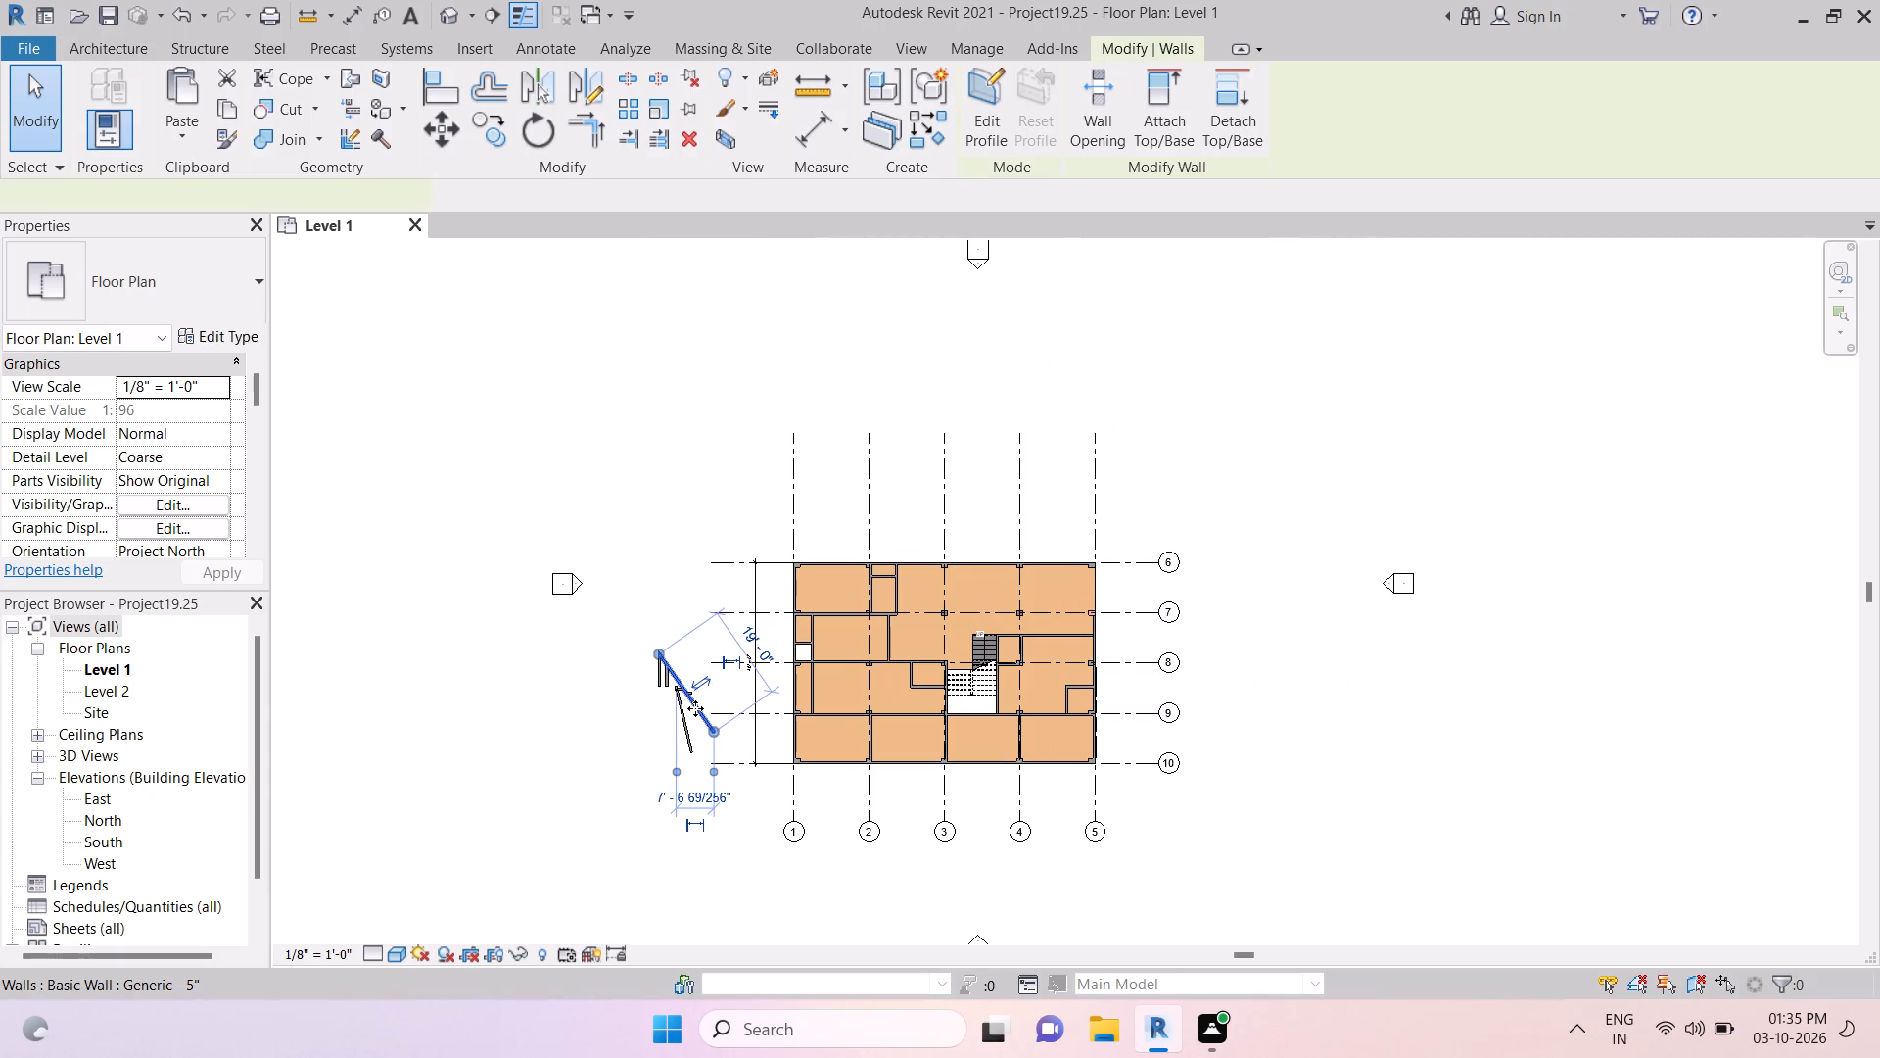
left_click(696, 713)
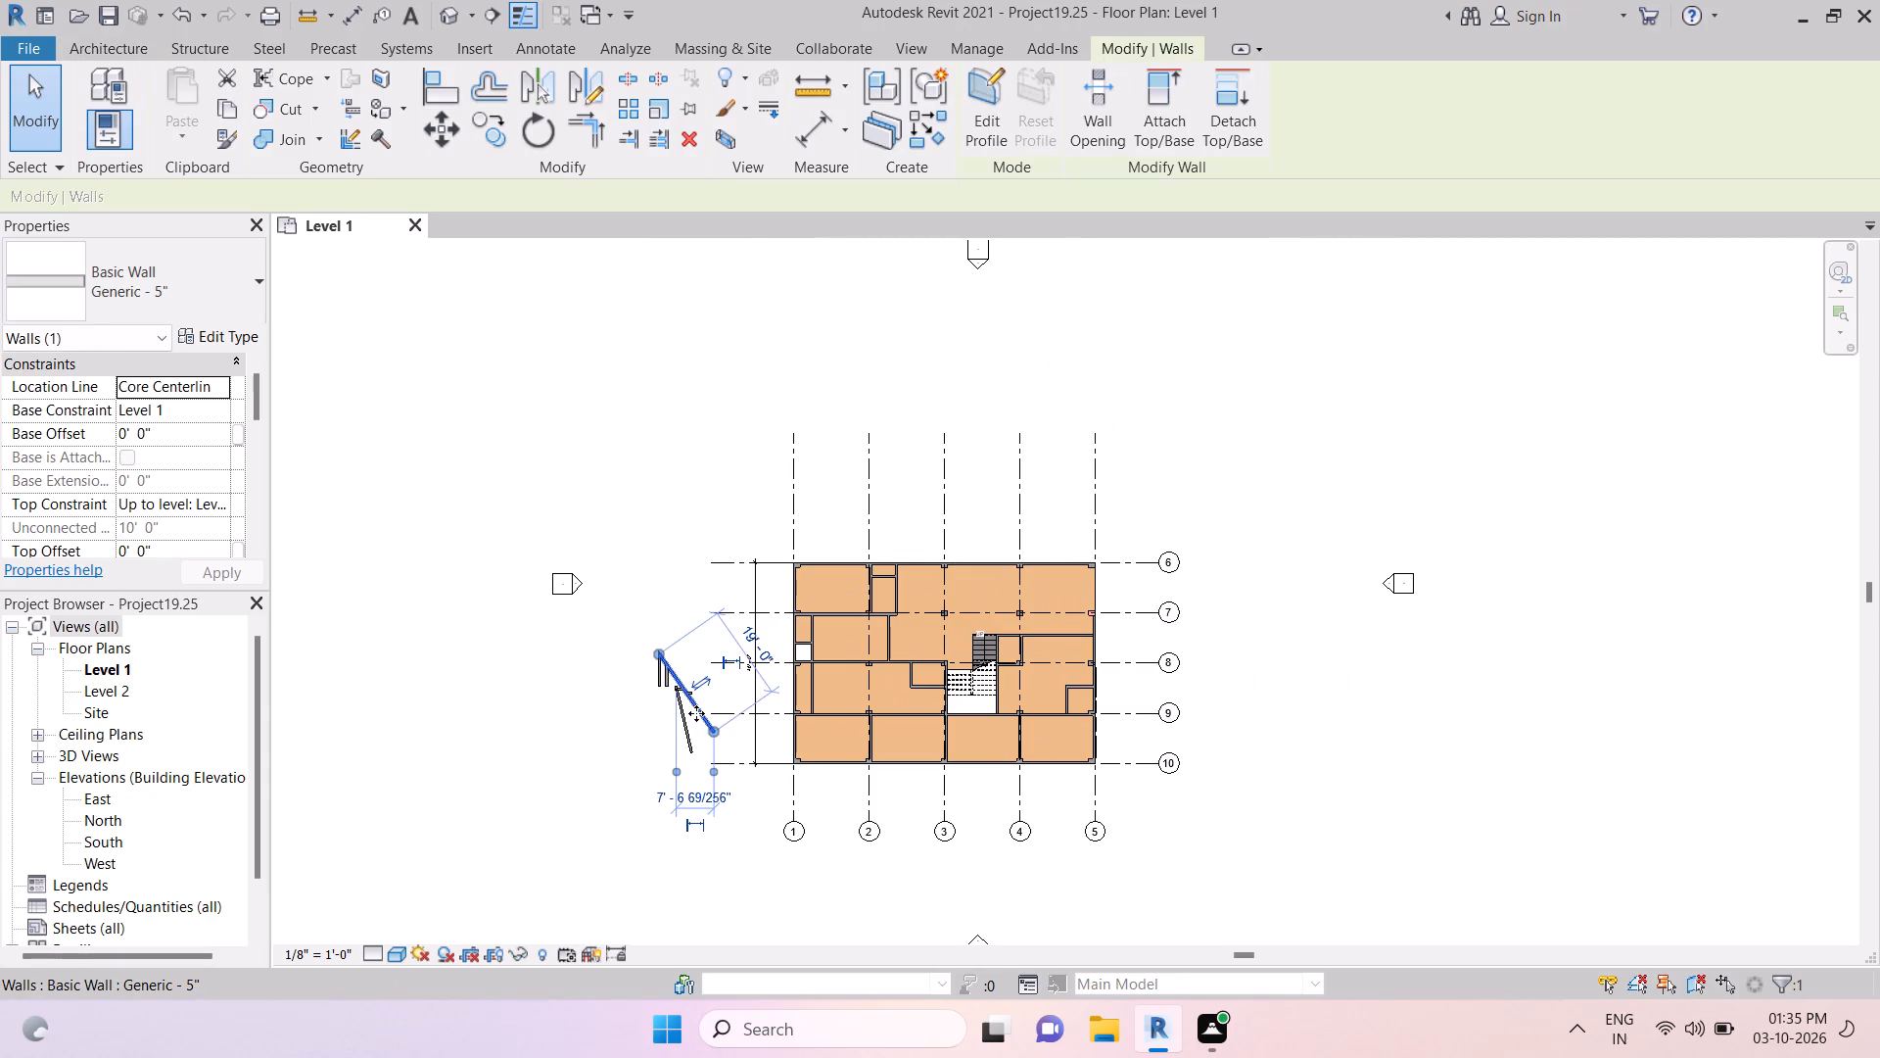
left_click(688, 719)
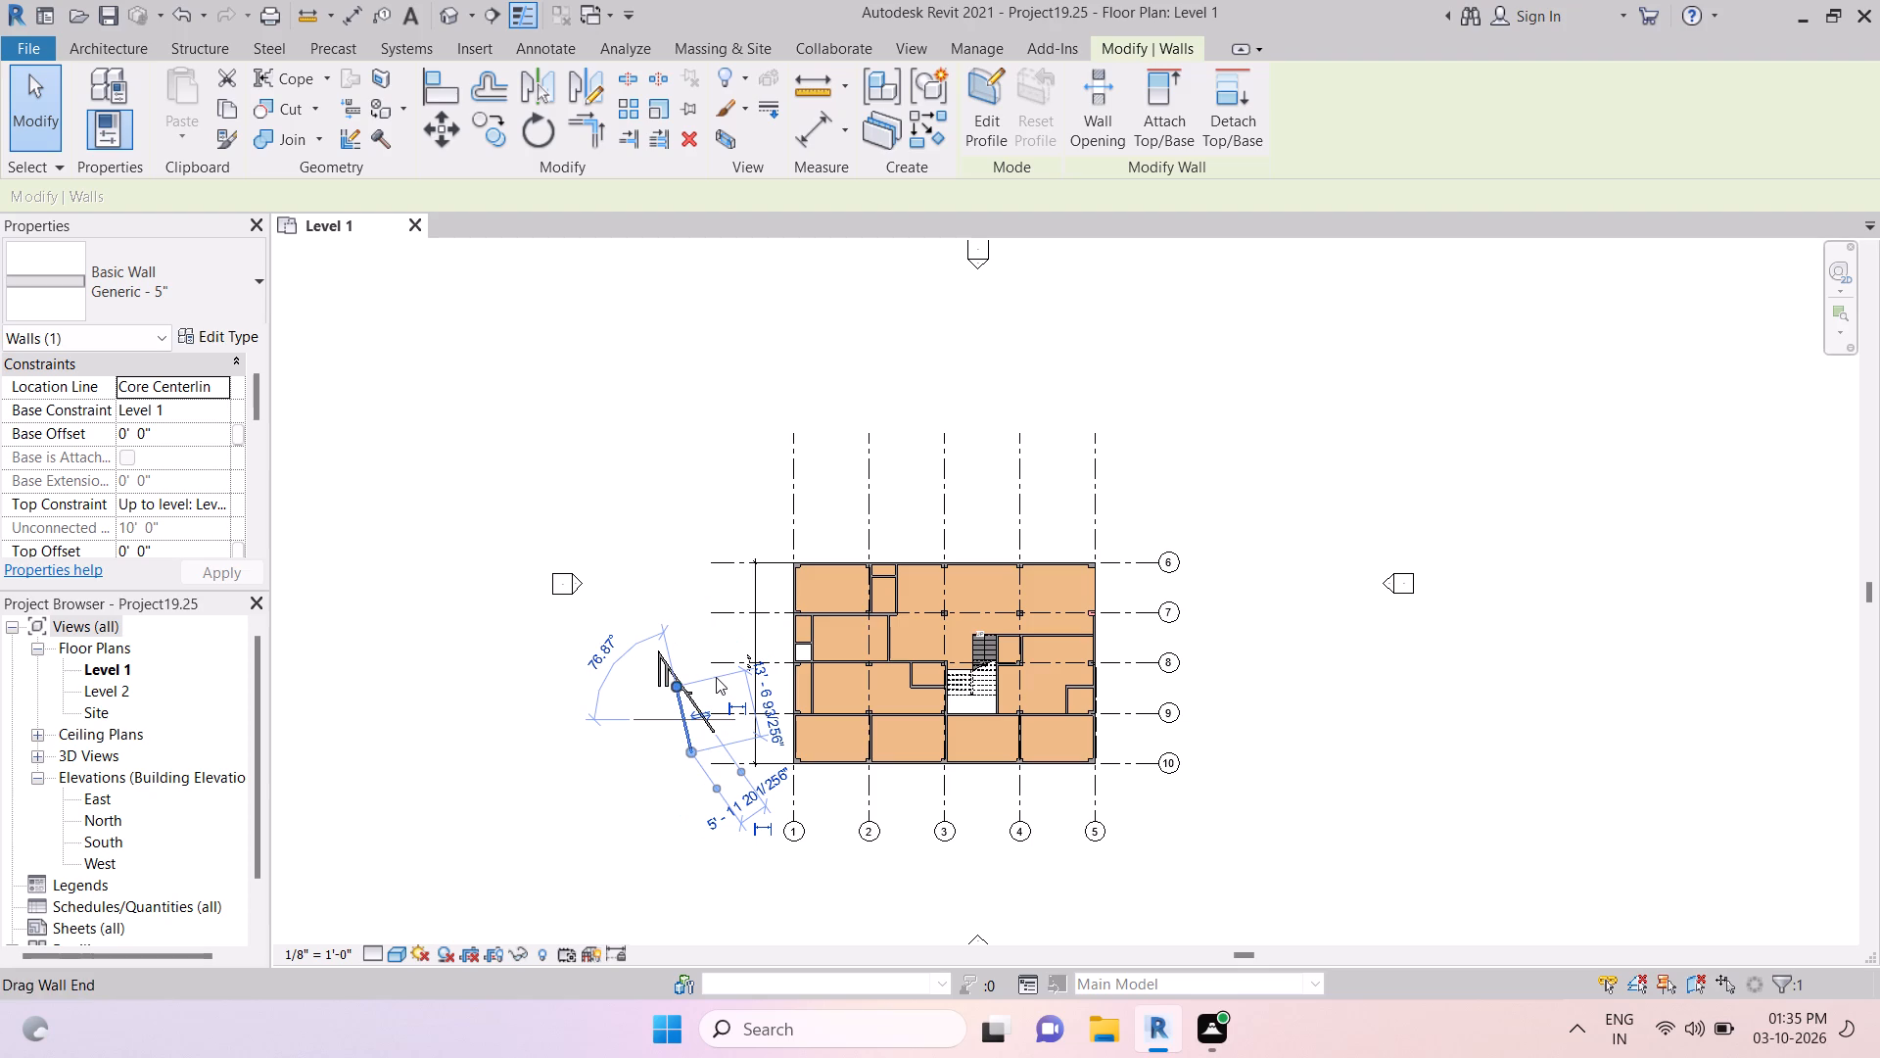
Move grid line 8 to a position between grid lines 6 and 7.
left_click_drag(716, 671, 632, 640)
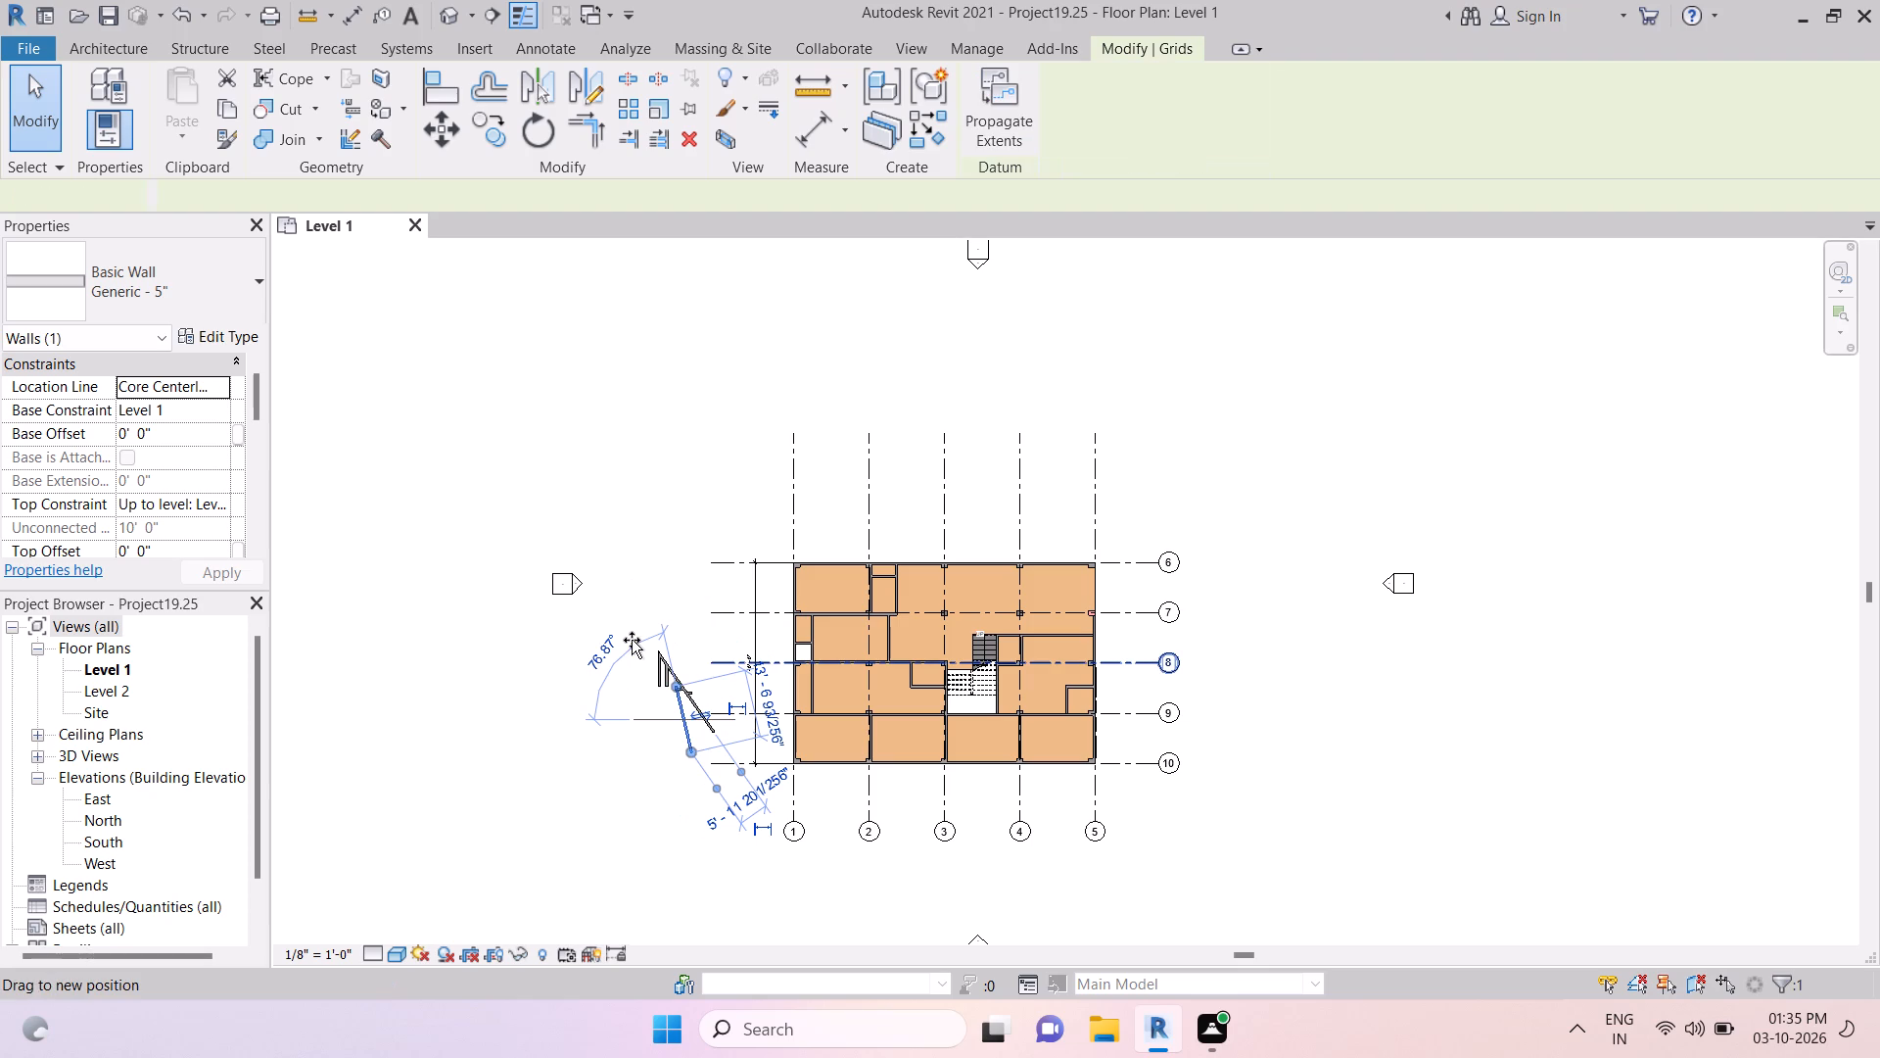
left_click_drag(632, 640, 753, 602)
left_click(754, 592)
left_click_drag(755, 591, 723, 694)
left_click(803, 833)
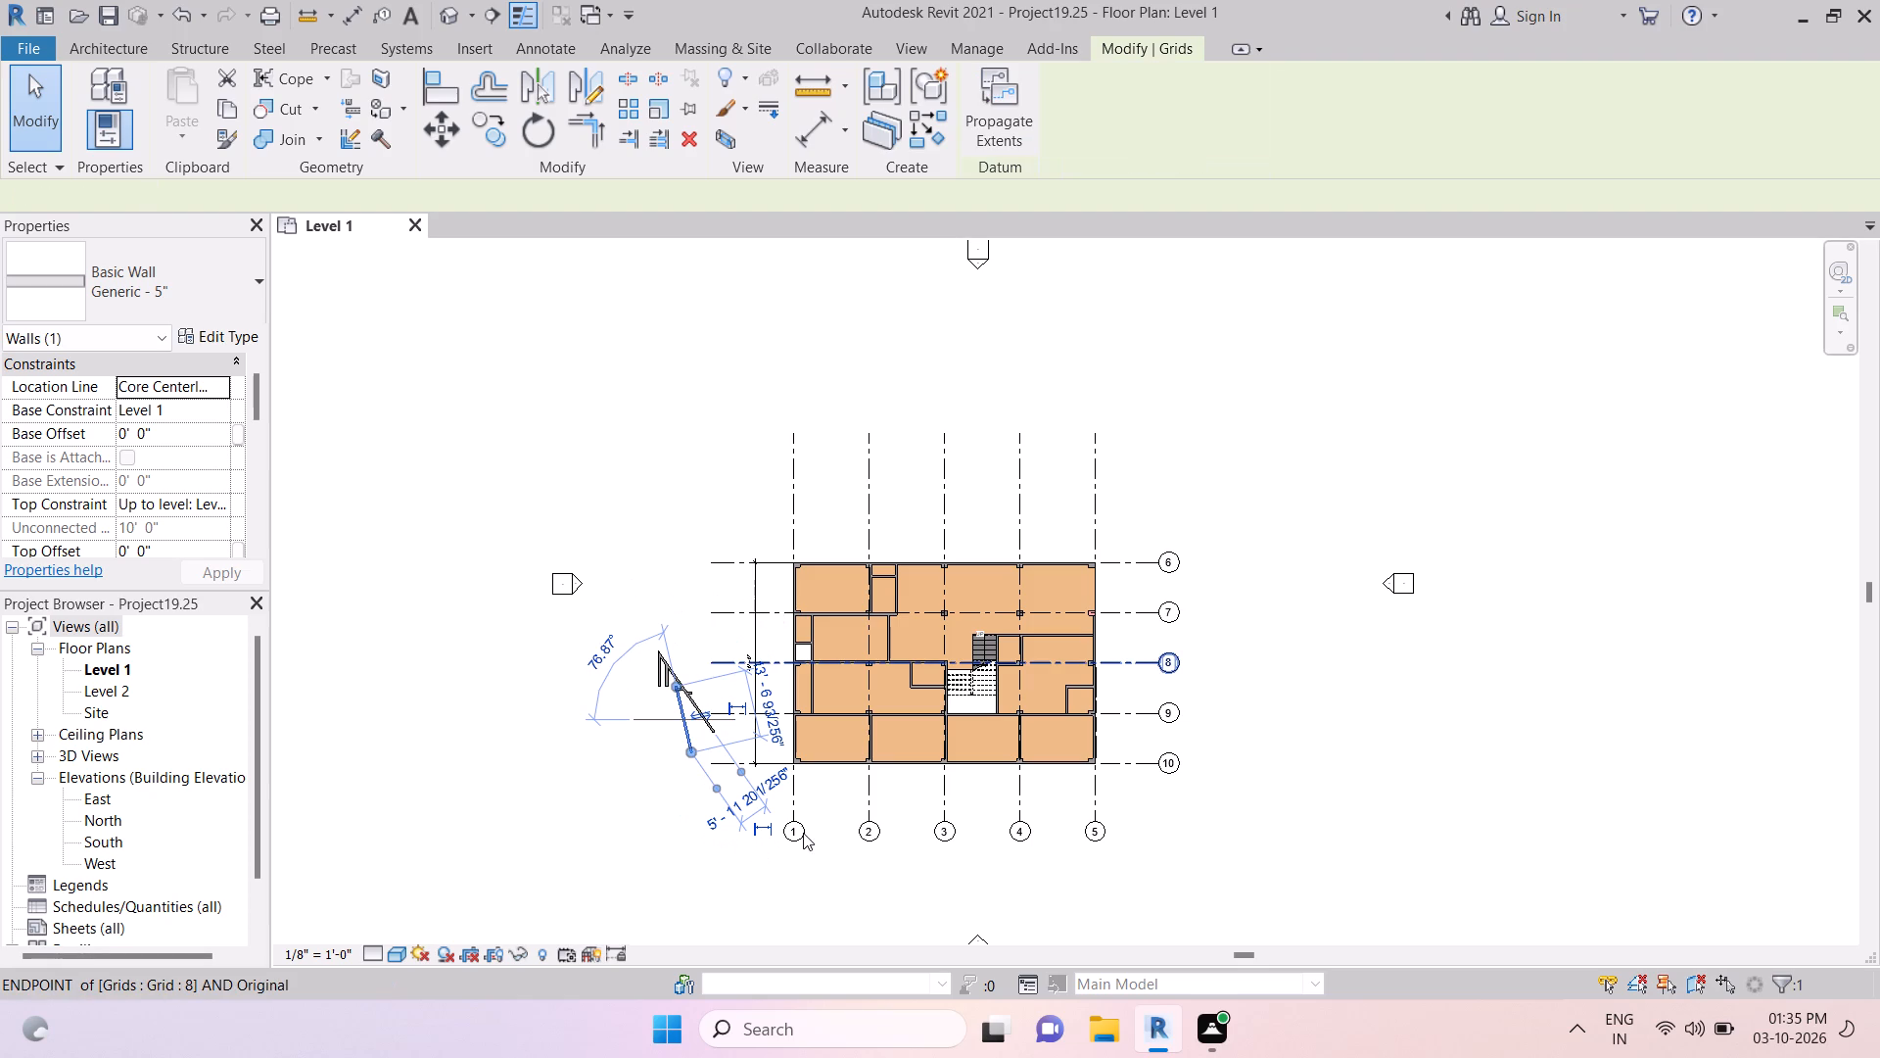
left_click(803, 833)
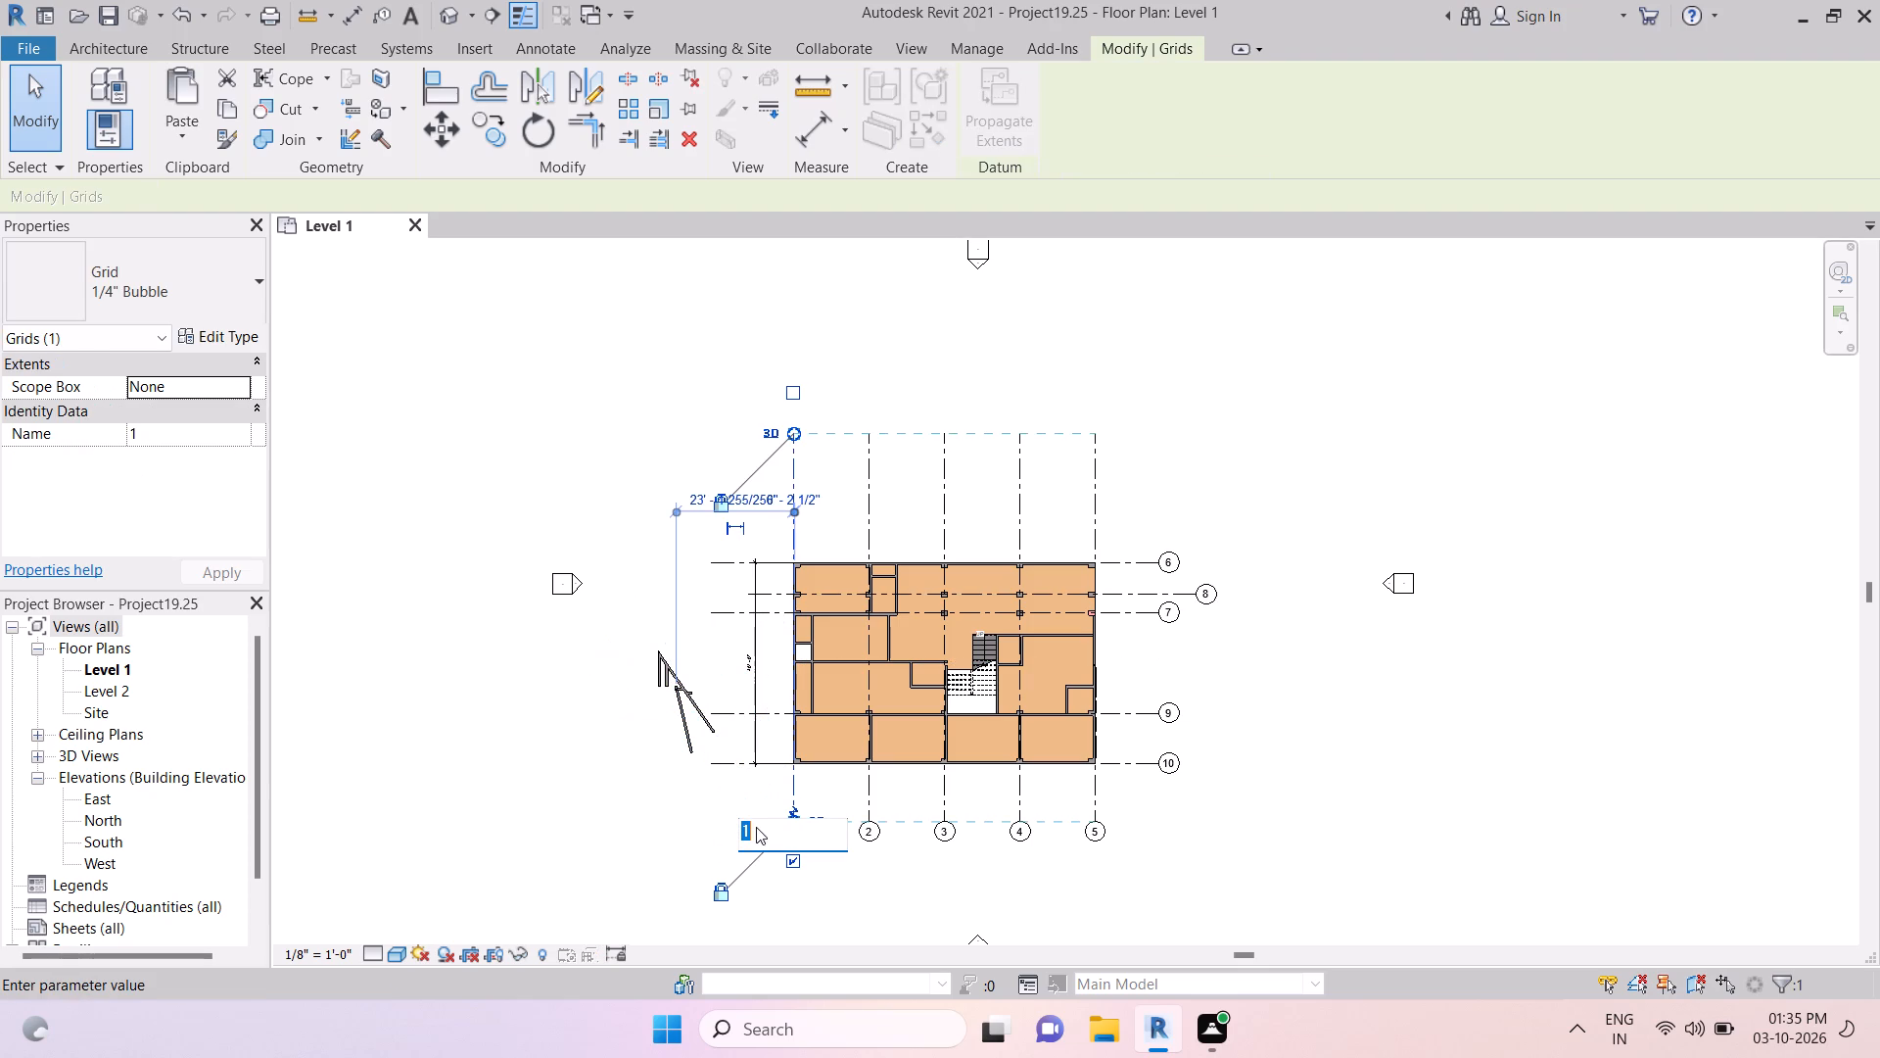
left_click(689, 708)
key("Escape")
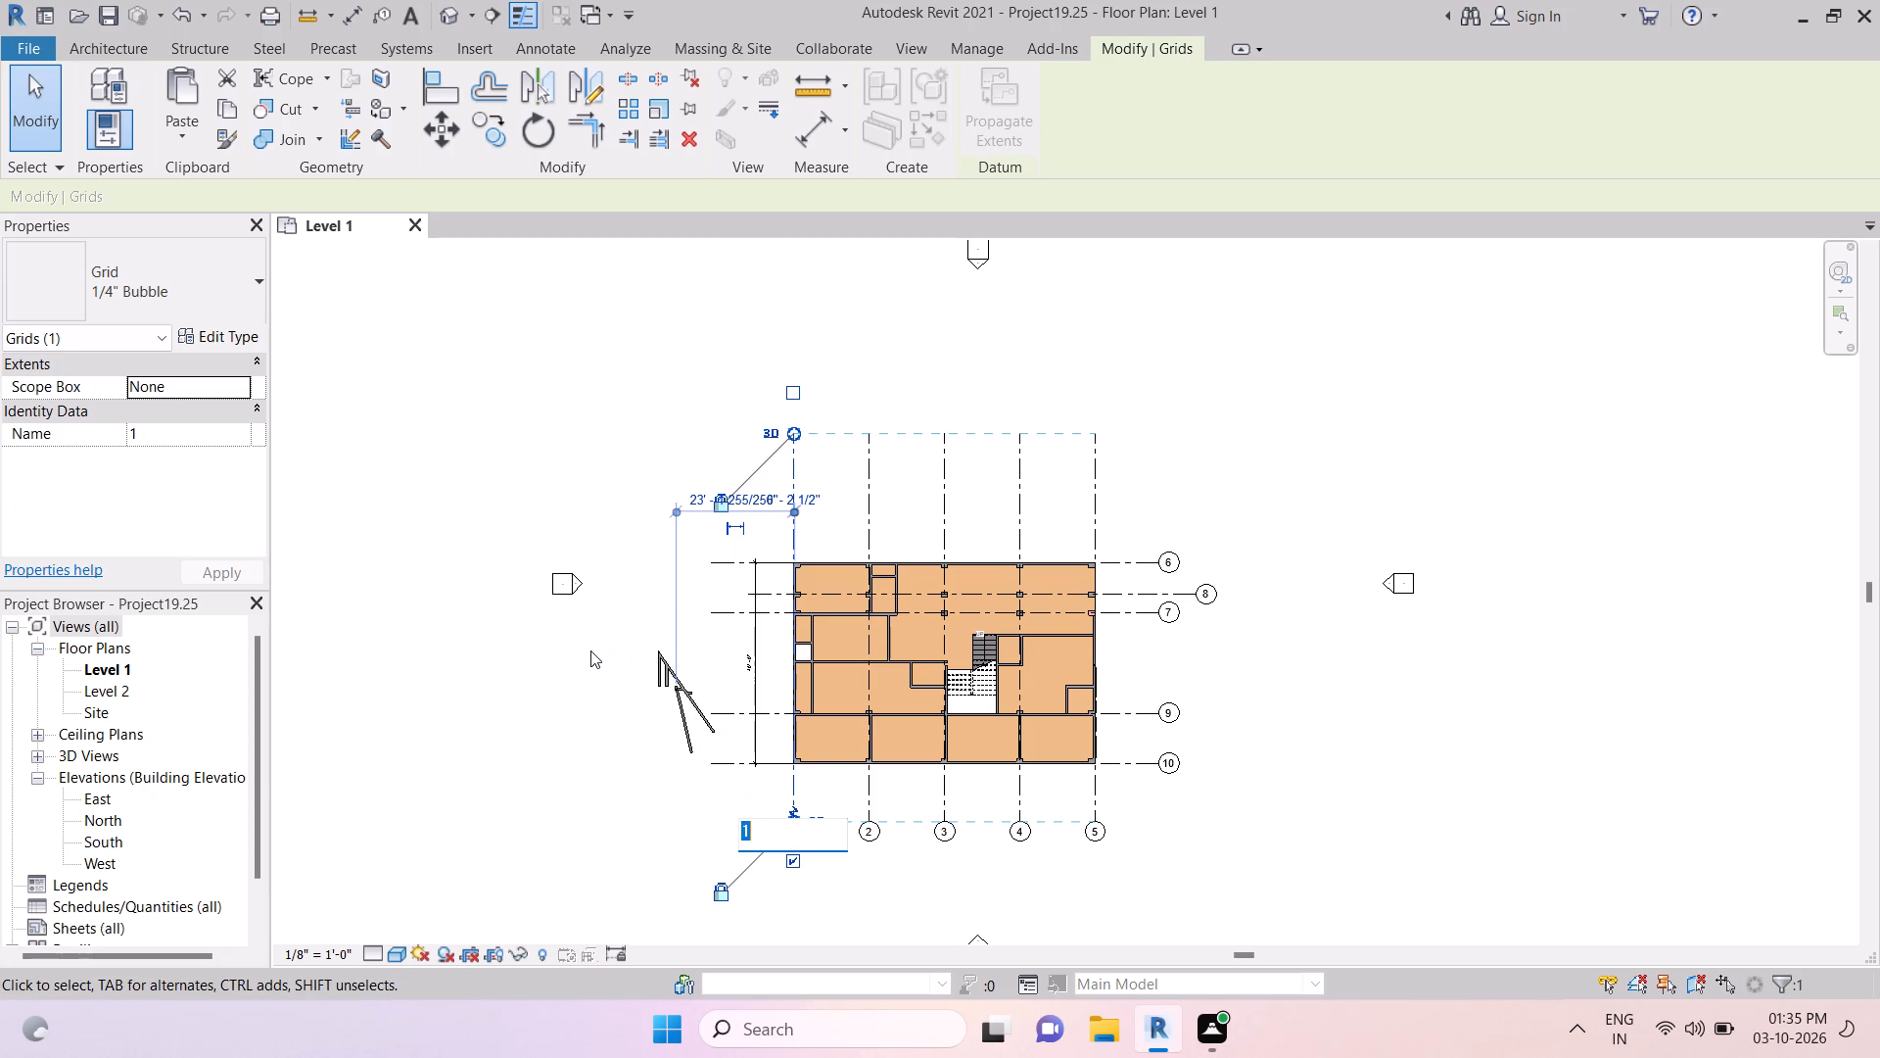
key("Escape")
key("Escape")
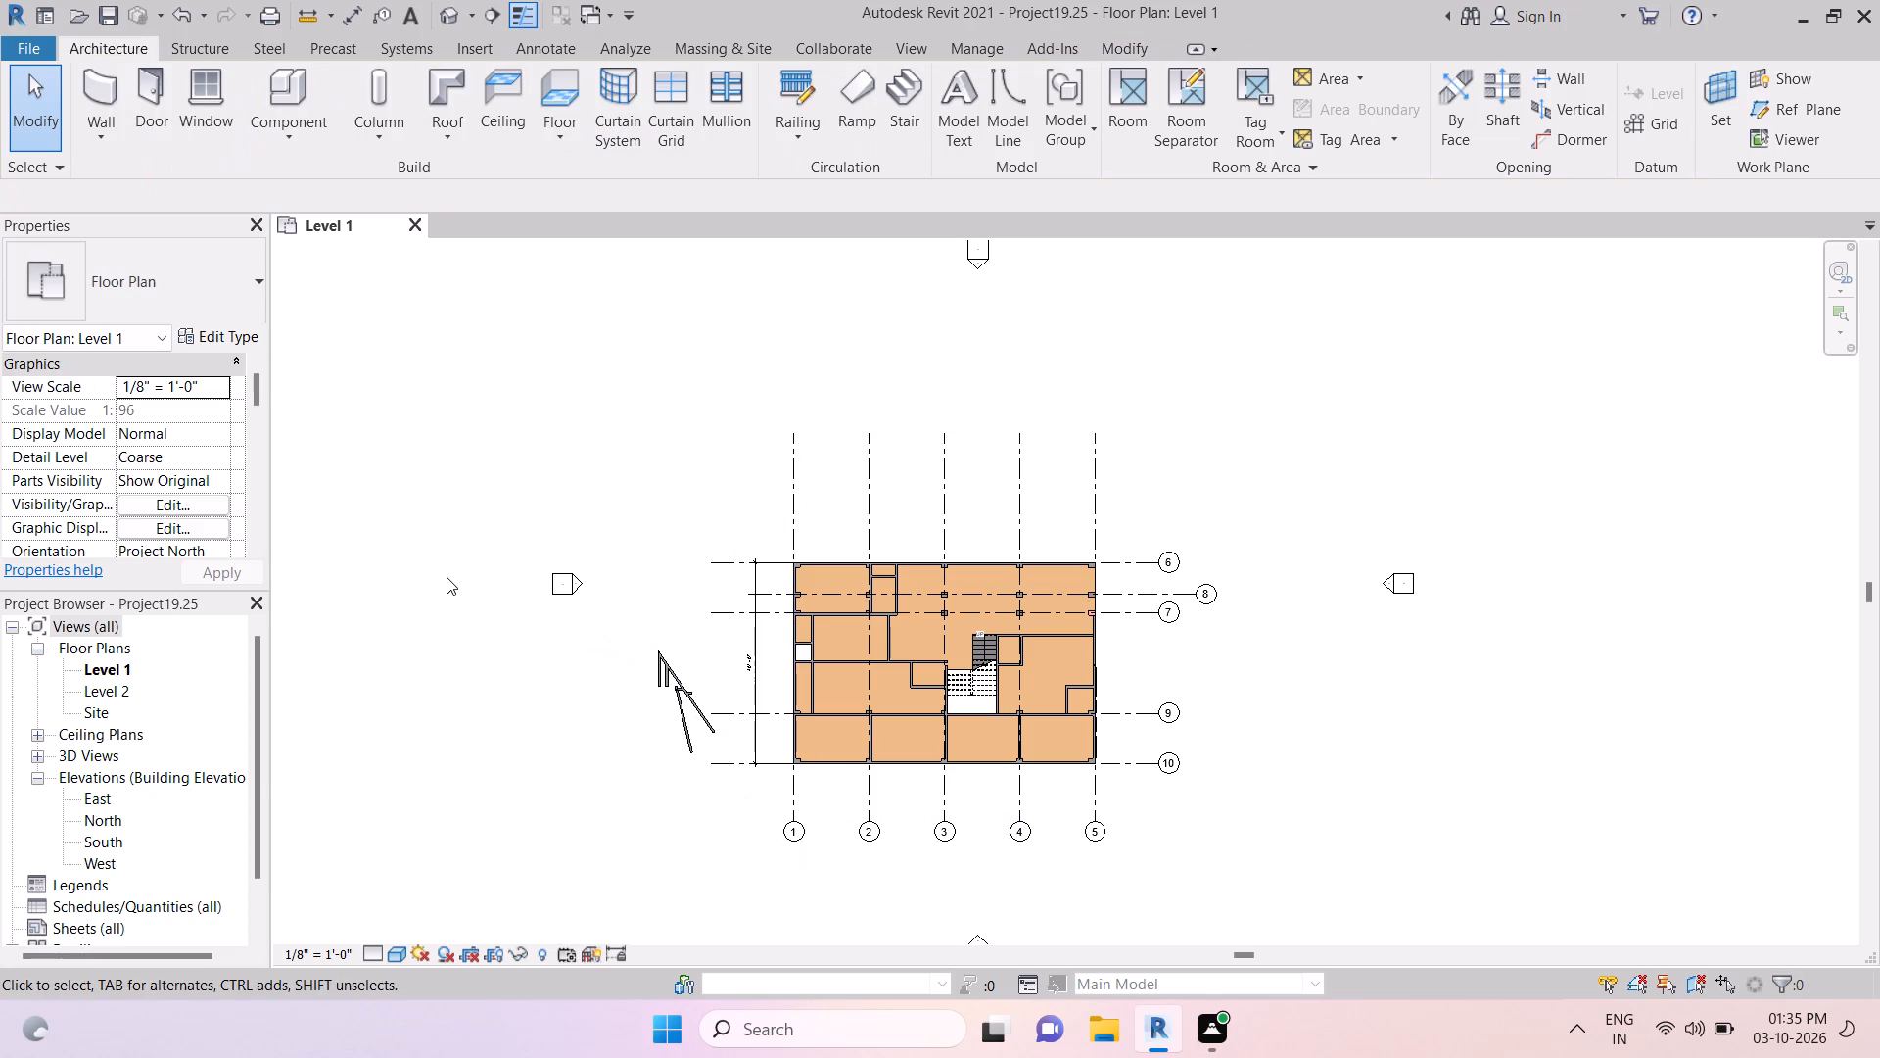
Delete the outermost vertical wall stub at the upper end of the diagonal wall outside the building.
left_click(657, 679)
key("BackSpace")
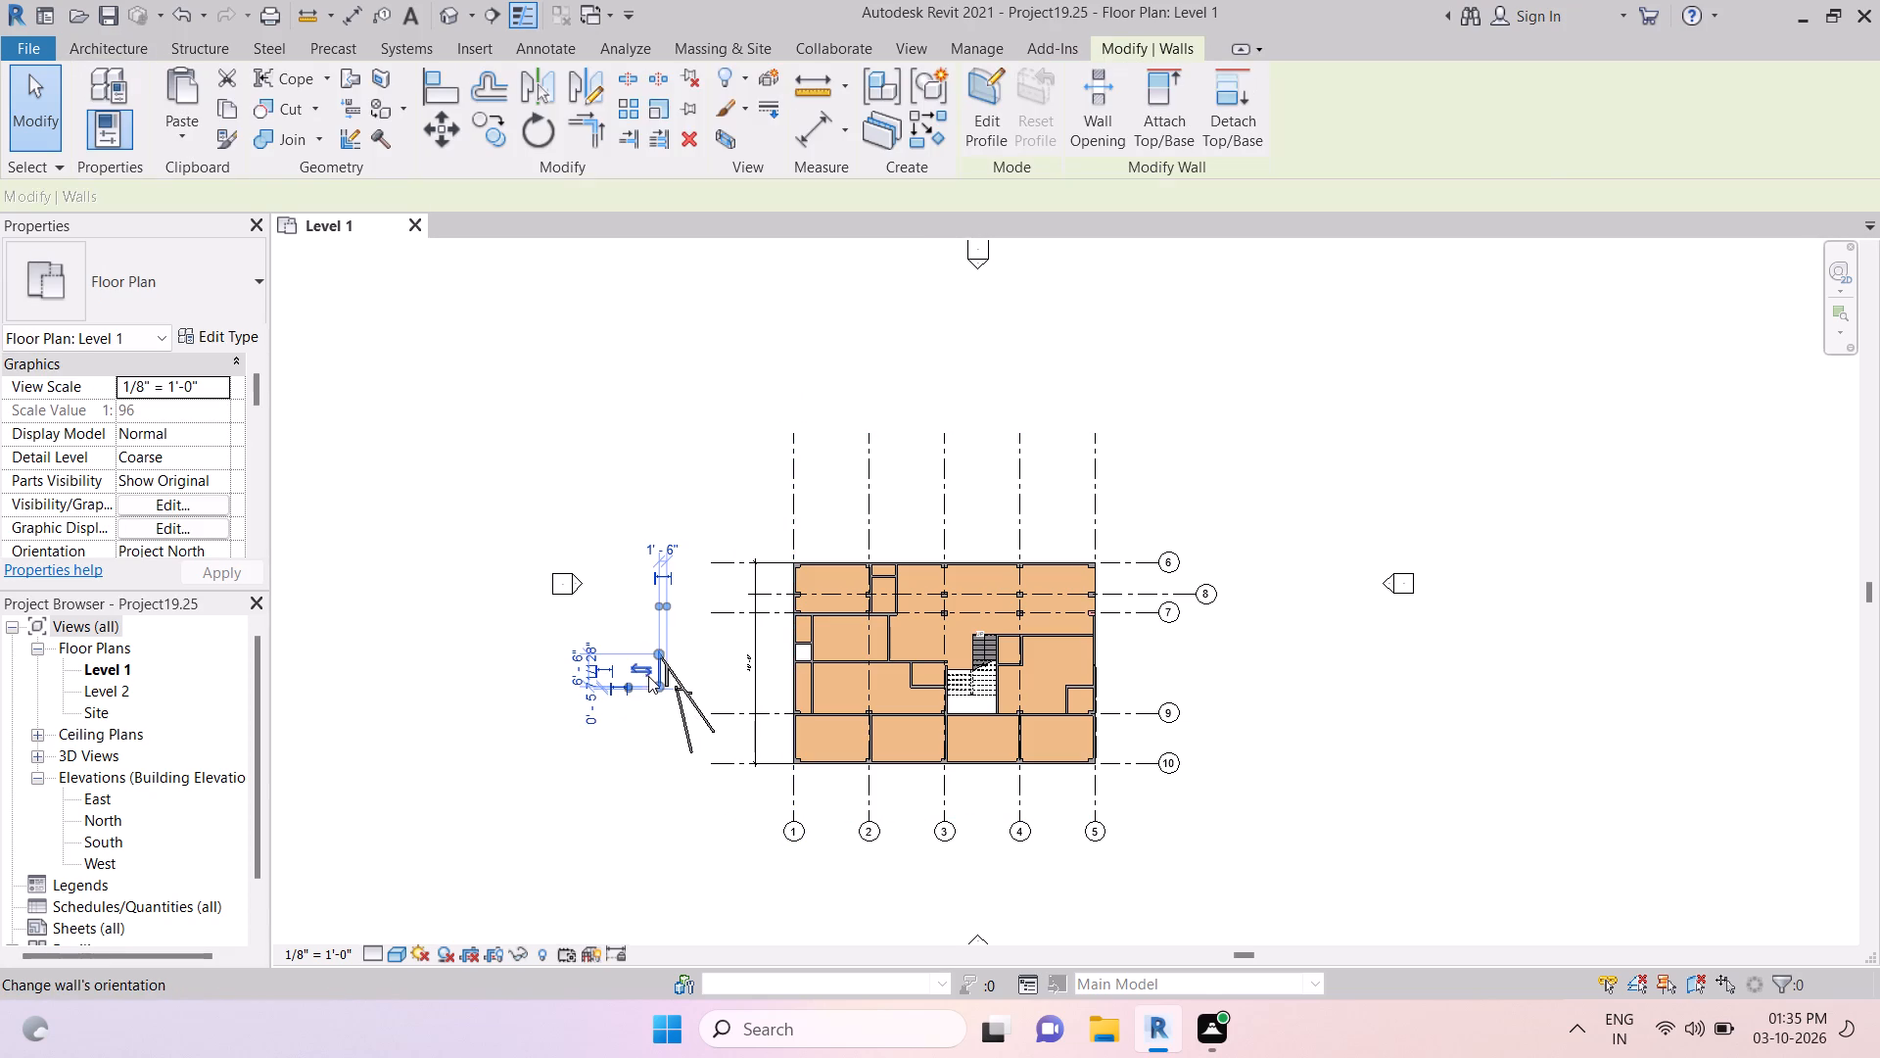
key("BackSpace")
key("BackSpace")
key("BackSpace")
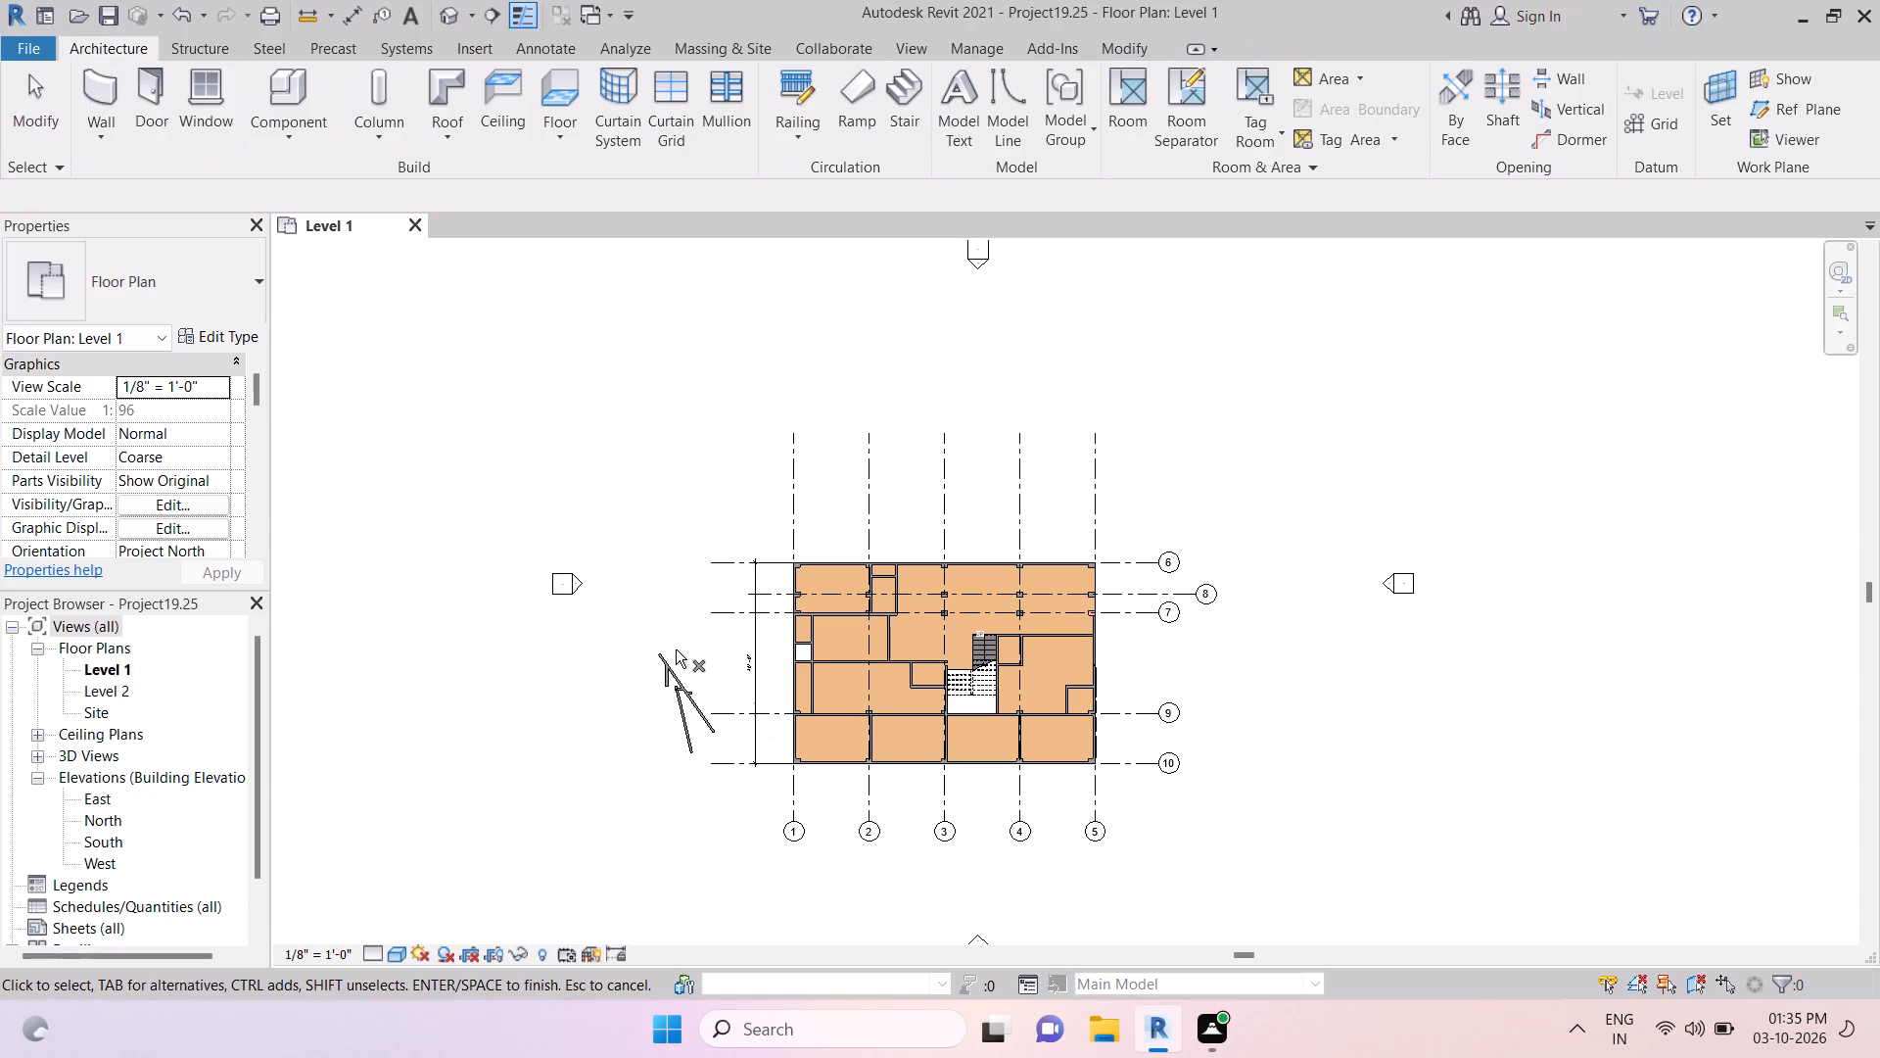
Delete the remaining short vertical wall stub near the upper end of the diagonal wall outside the building.
left_click(661, 665)
key("BackSpace")
key("BackSpace")
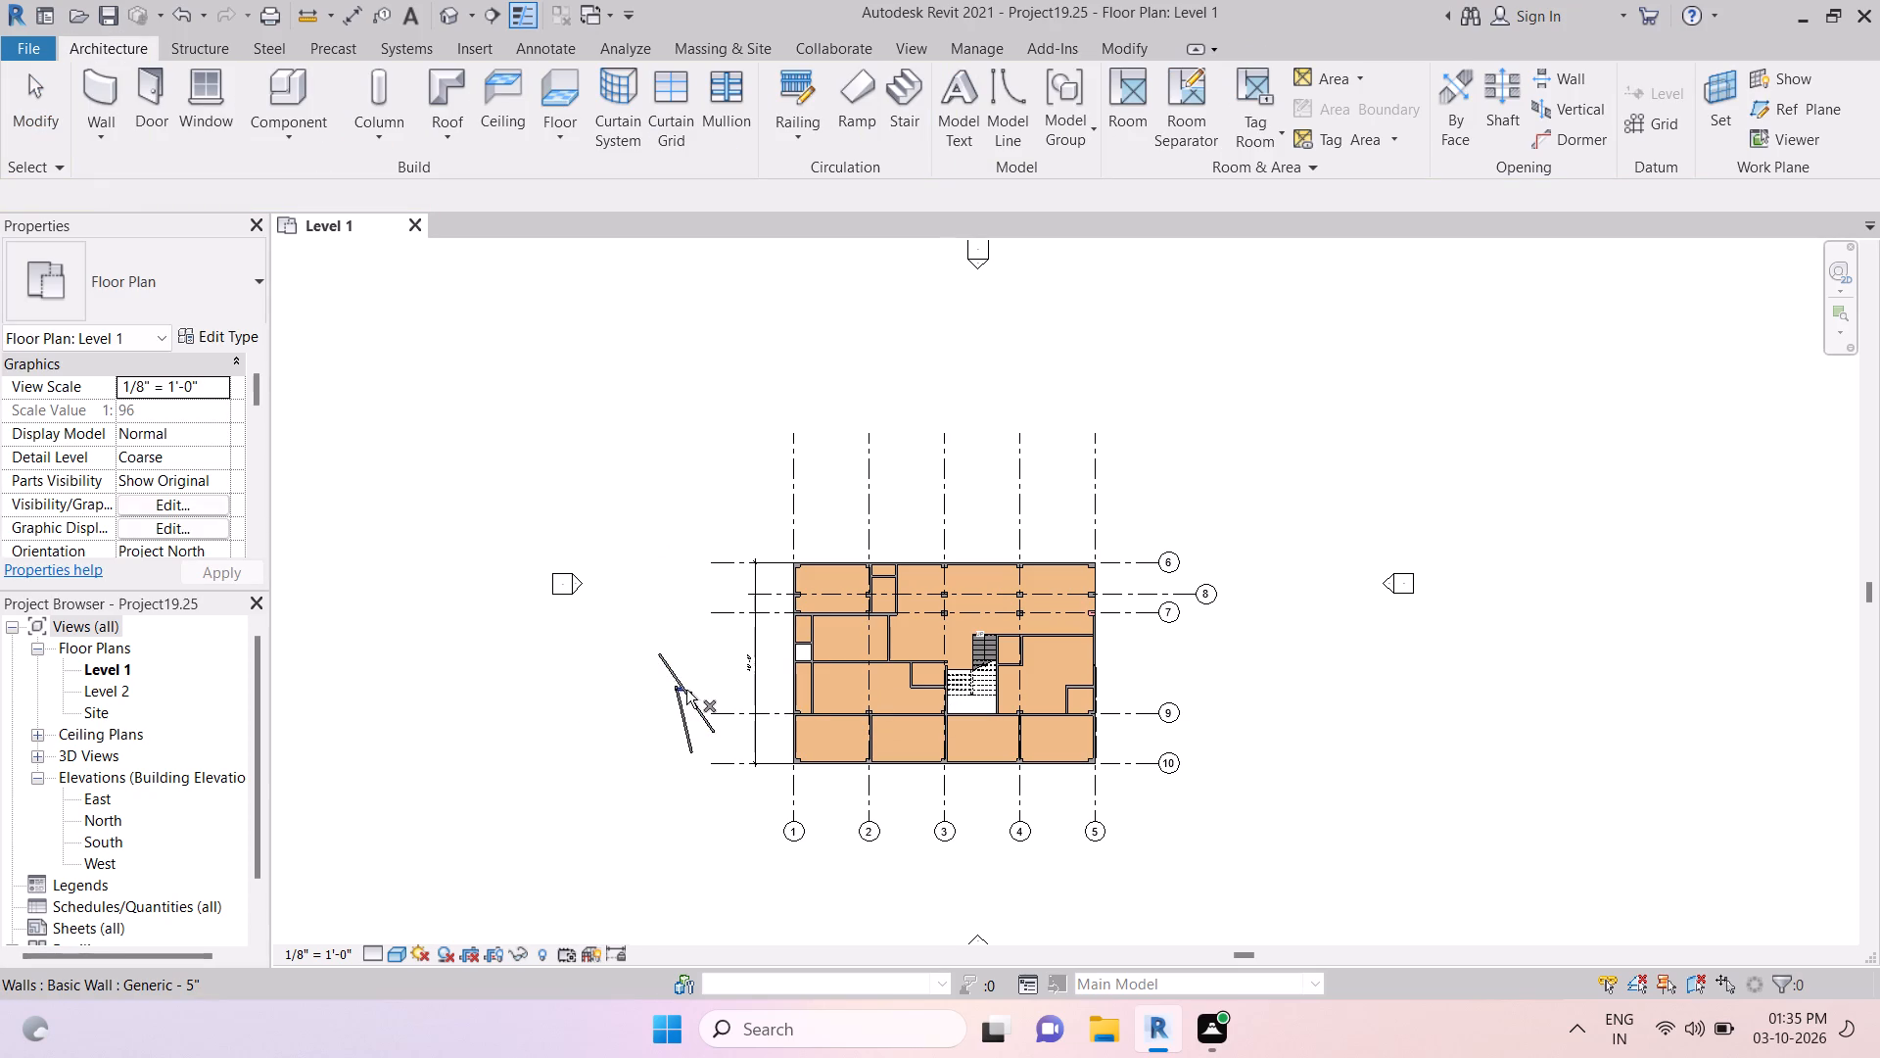
Delete the steeply slanted wall and the long diagonal wall outside the building.
left_click(681, 717)
key("BackSpace")
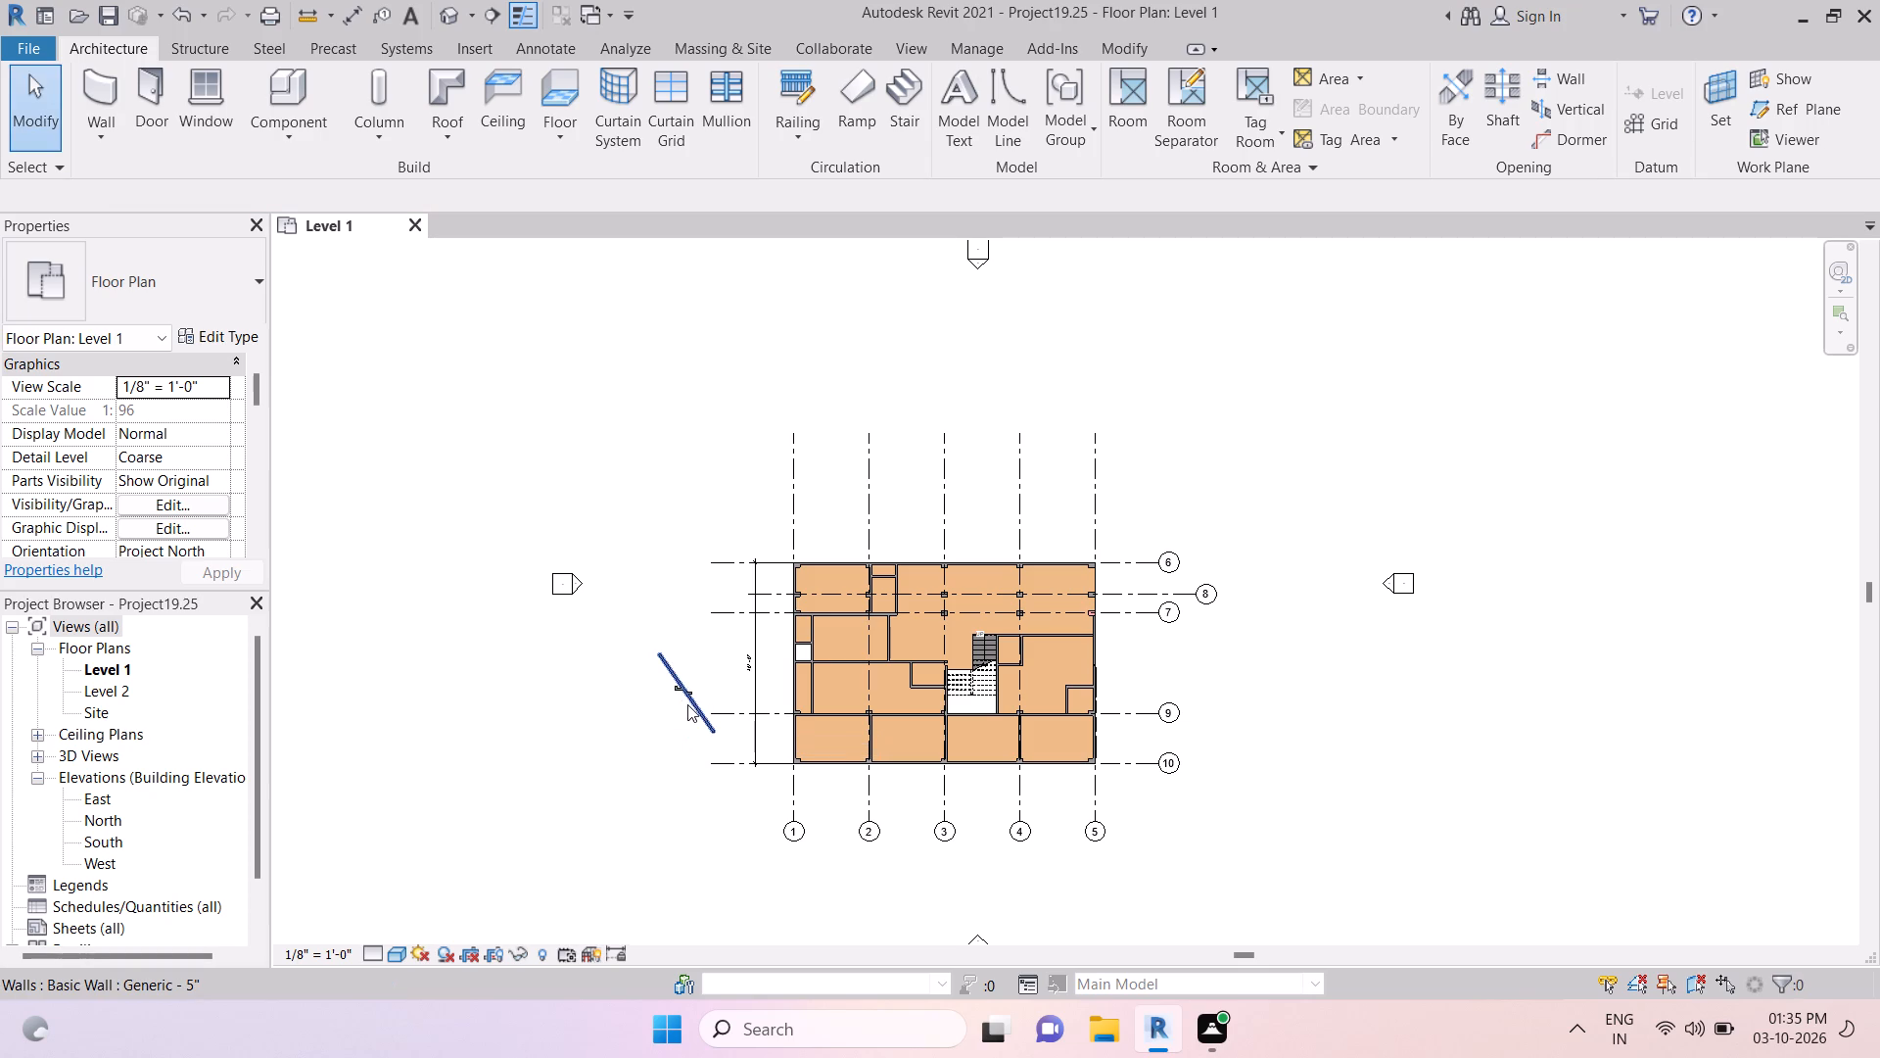
left_click(694, 698)
left_click(691, 711)
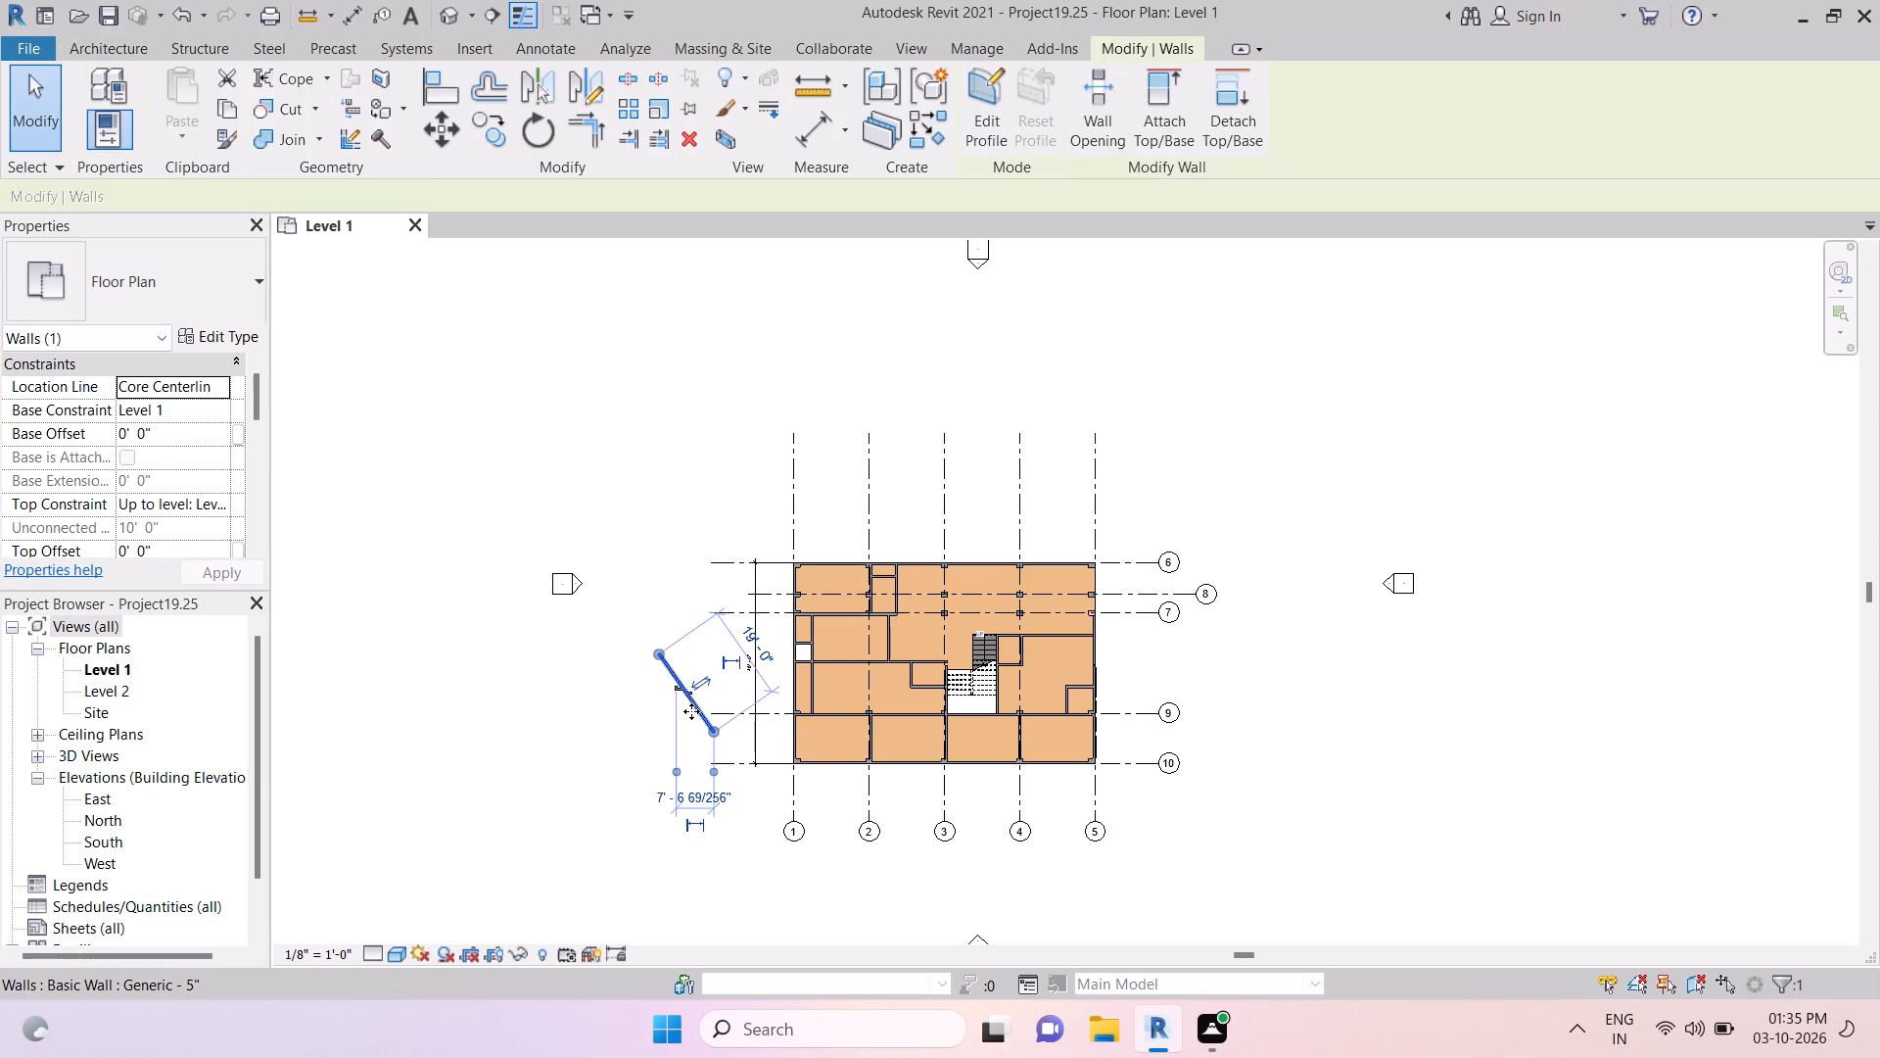
key("BackSpace")
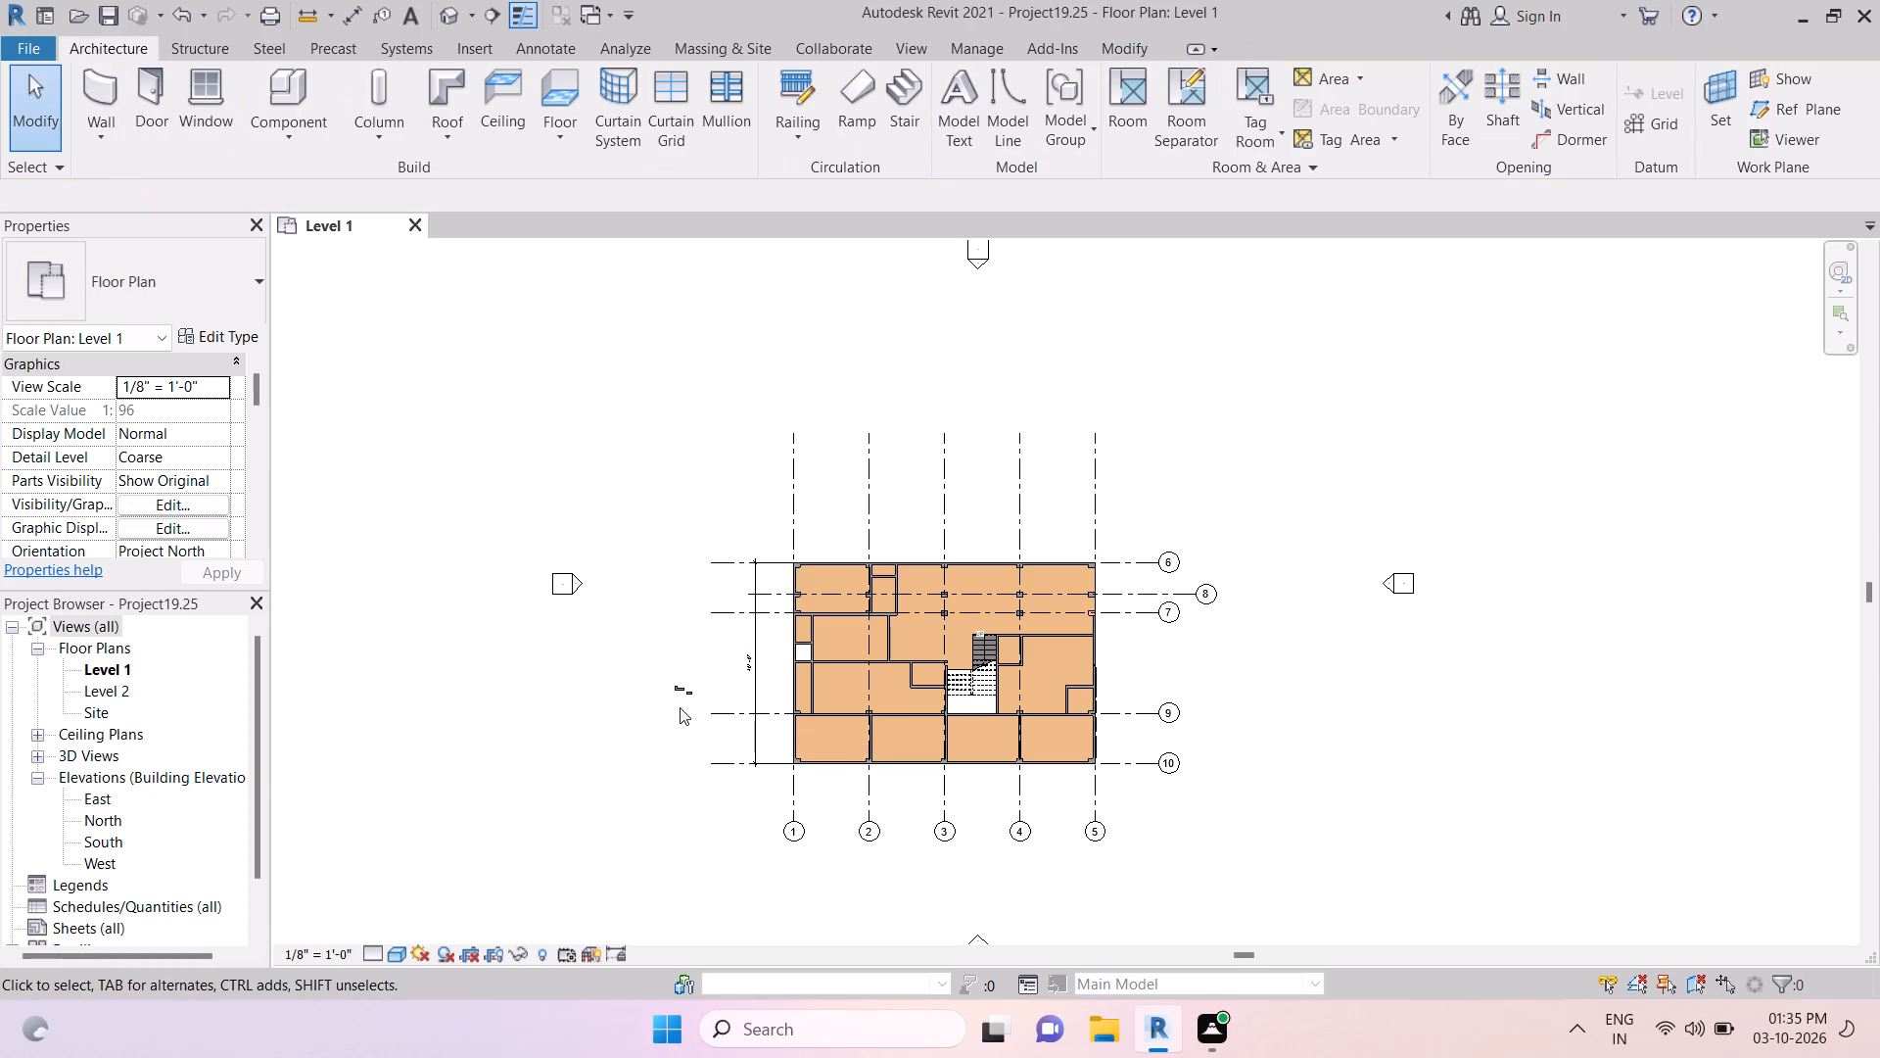
Delete the short horizontal wall stub between the tiny wall fragments left outside the building.
left_click(684, 692)
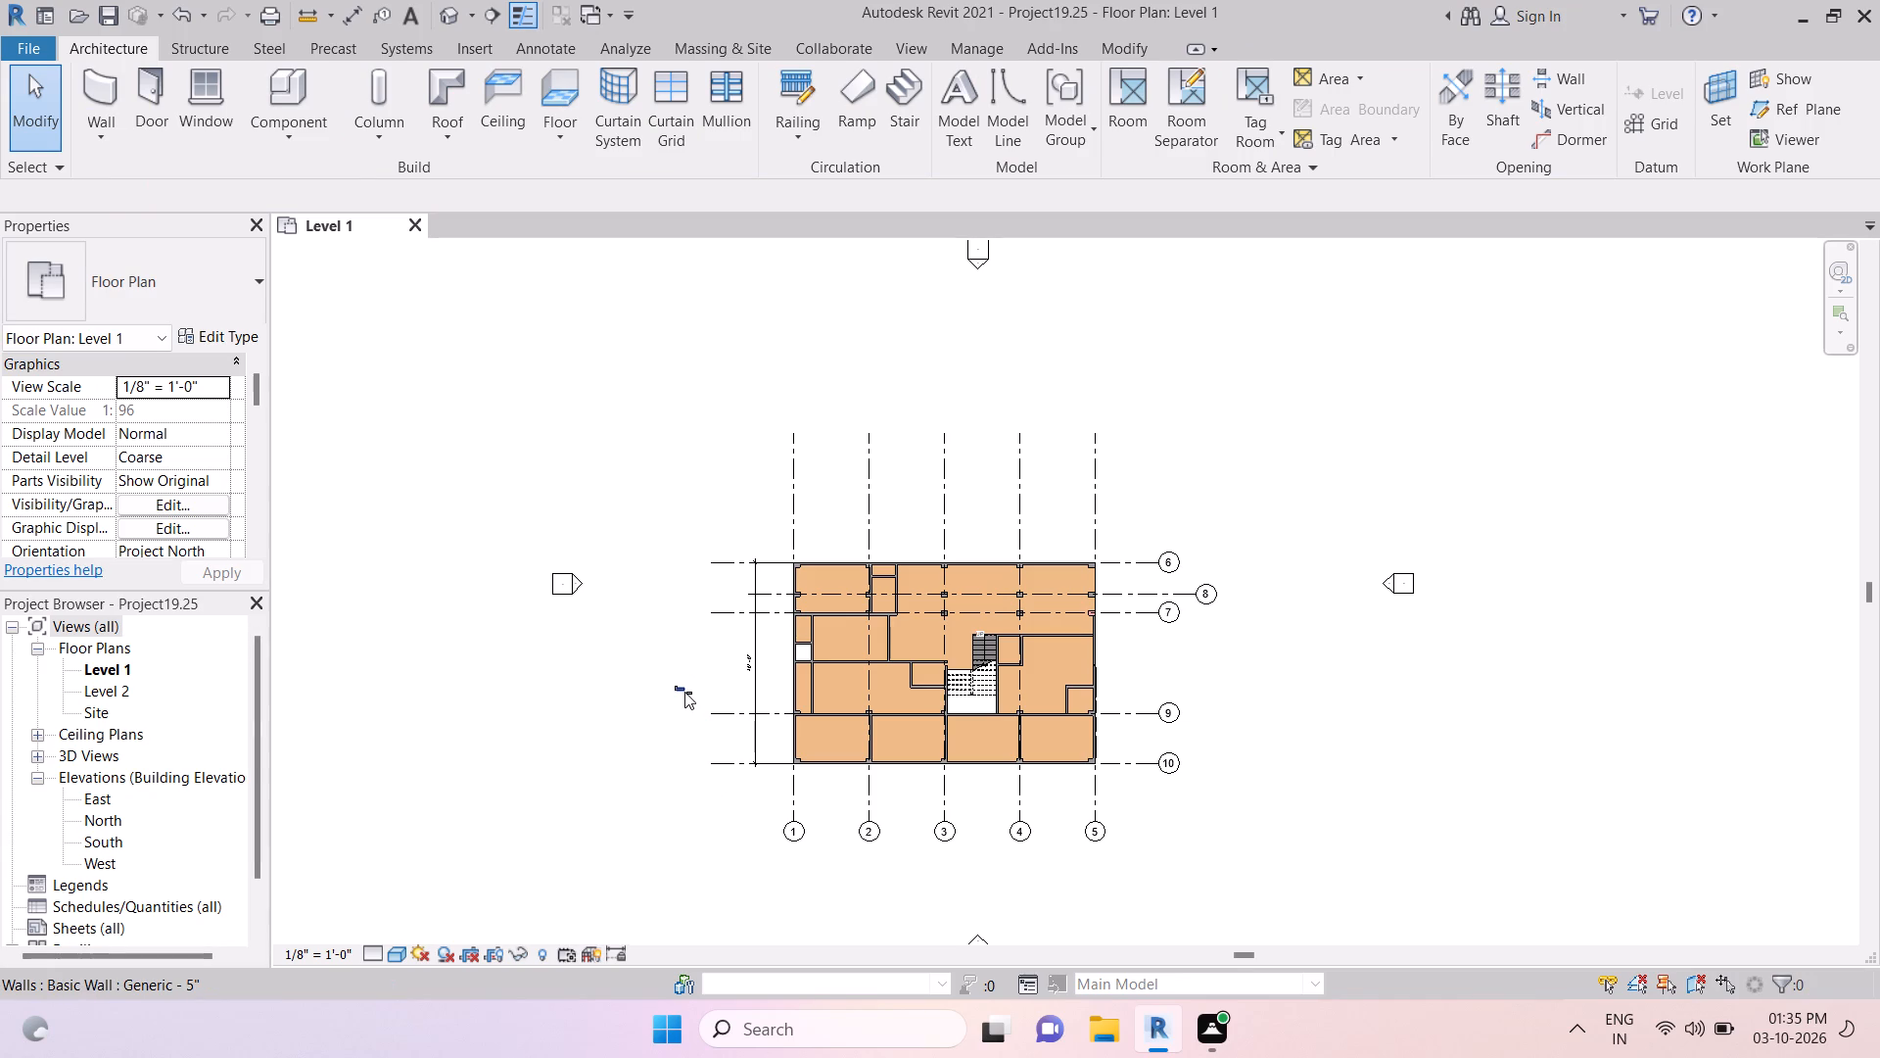
left_click(684, 692)
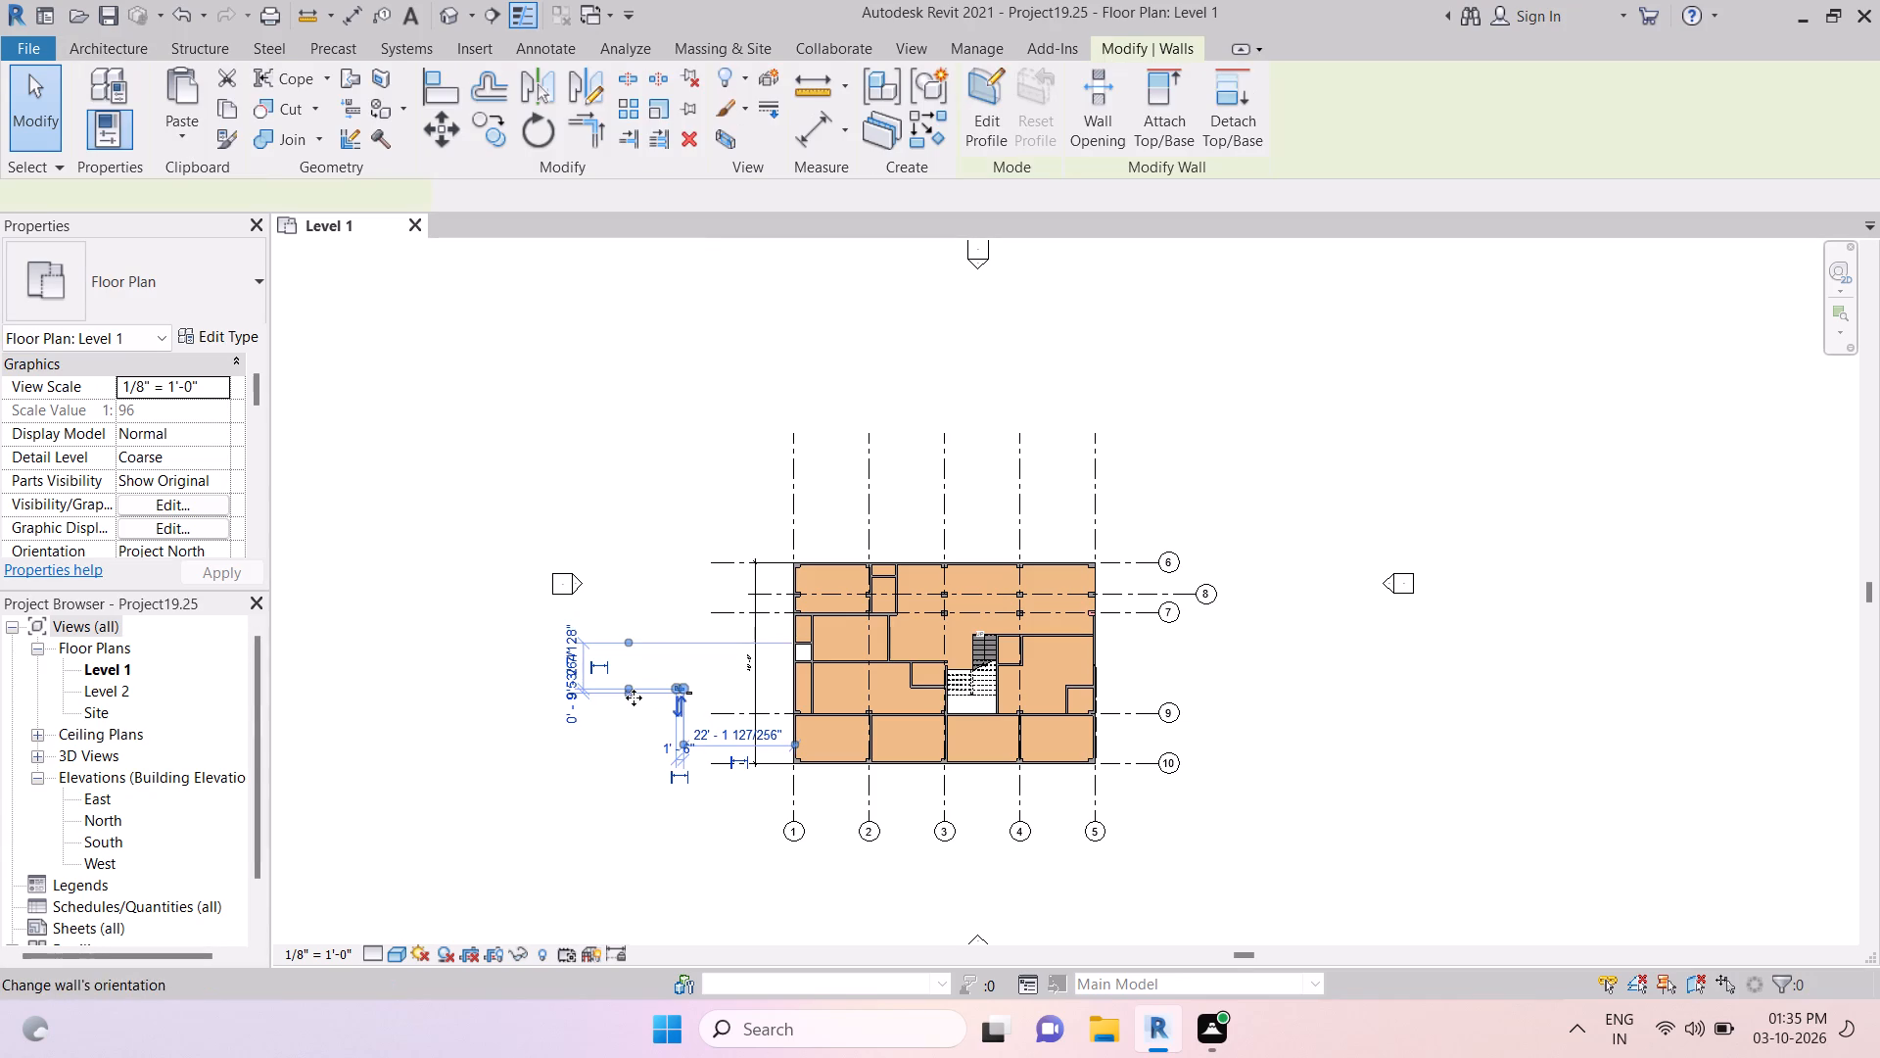
key("BackSpace")
key("BackSpace")
key("BackSpace")
key("BackSpace")
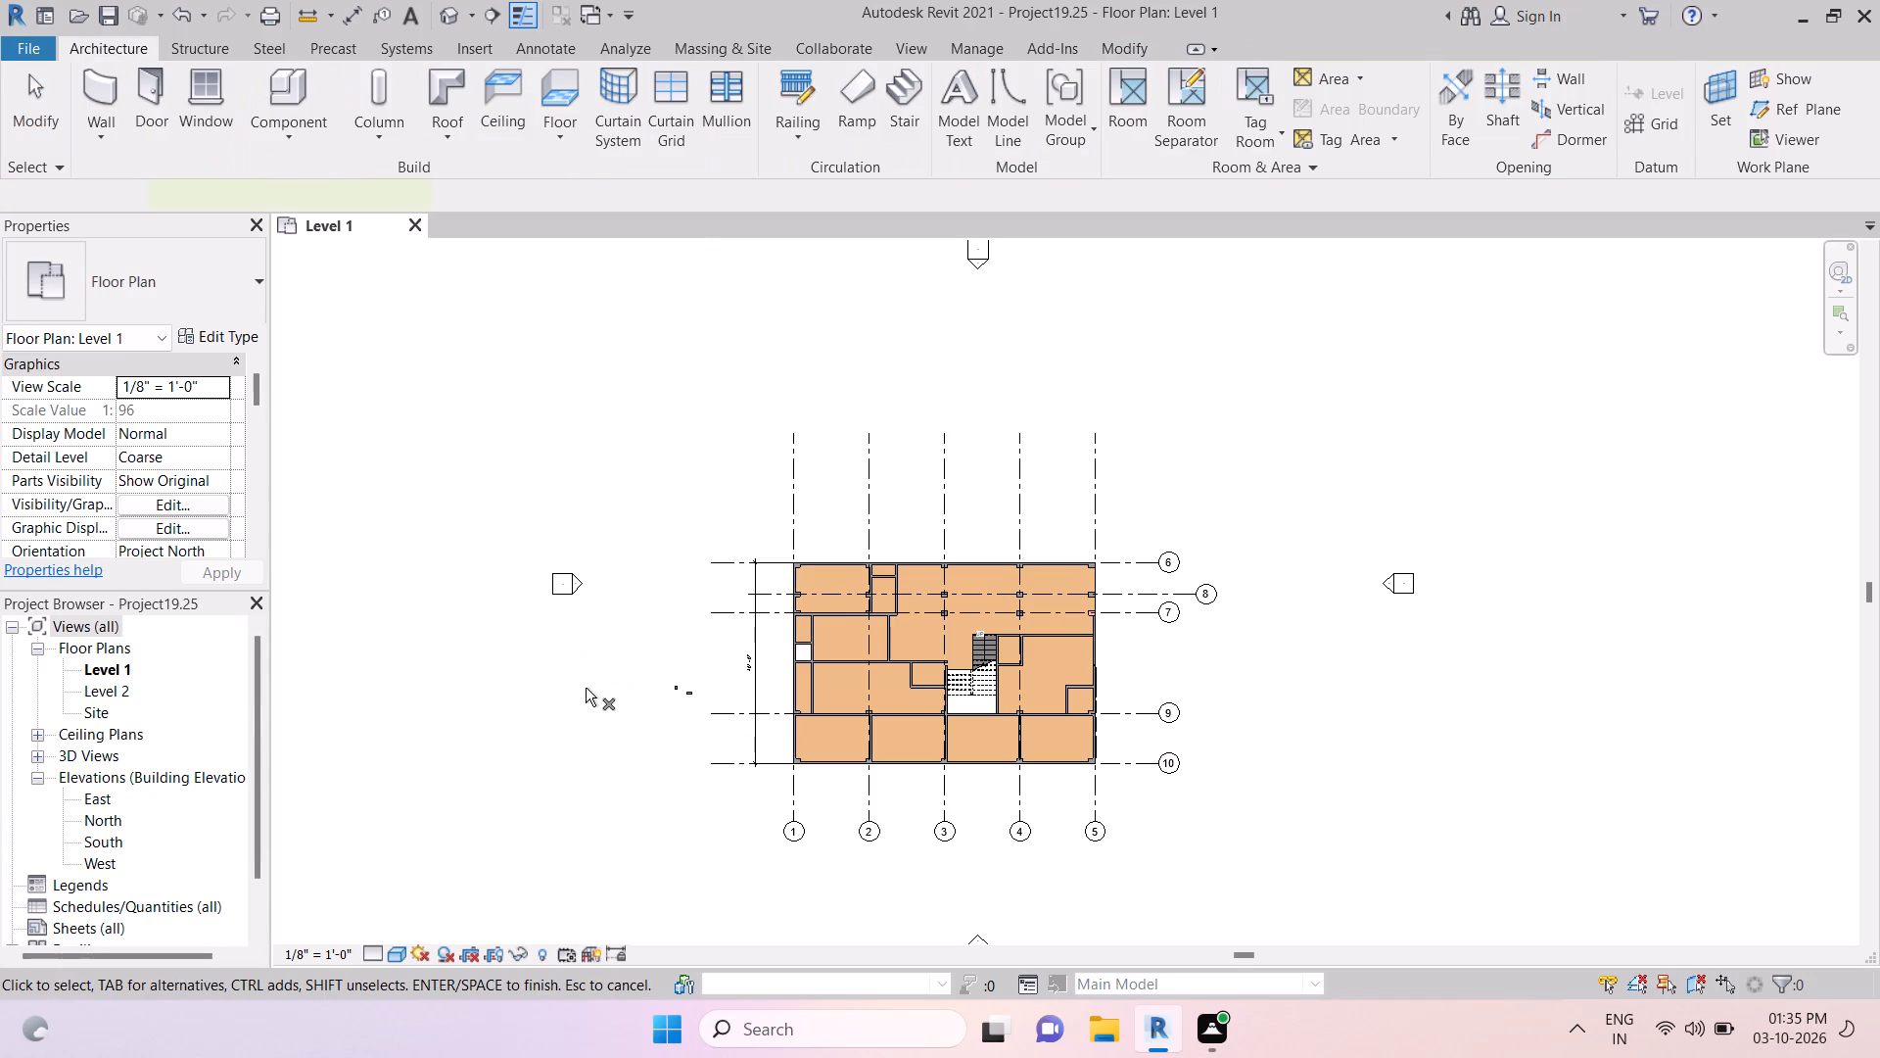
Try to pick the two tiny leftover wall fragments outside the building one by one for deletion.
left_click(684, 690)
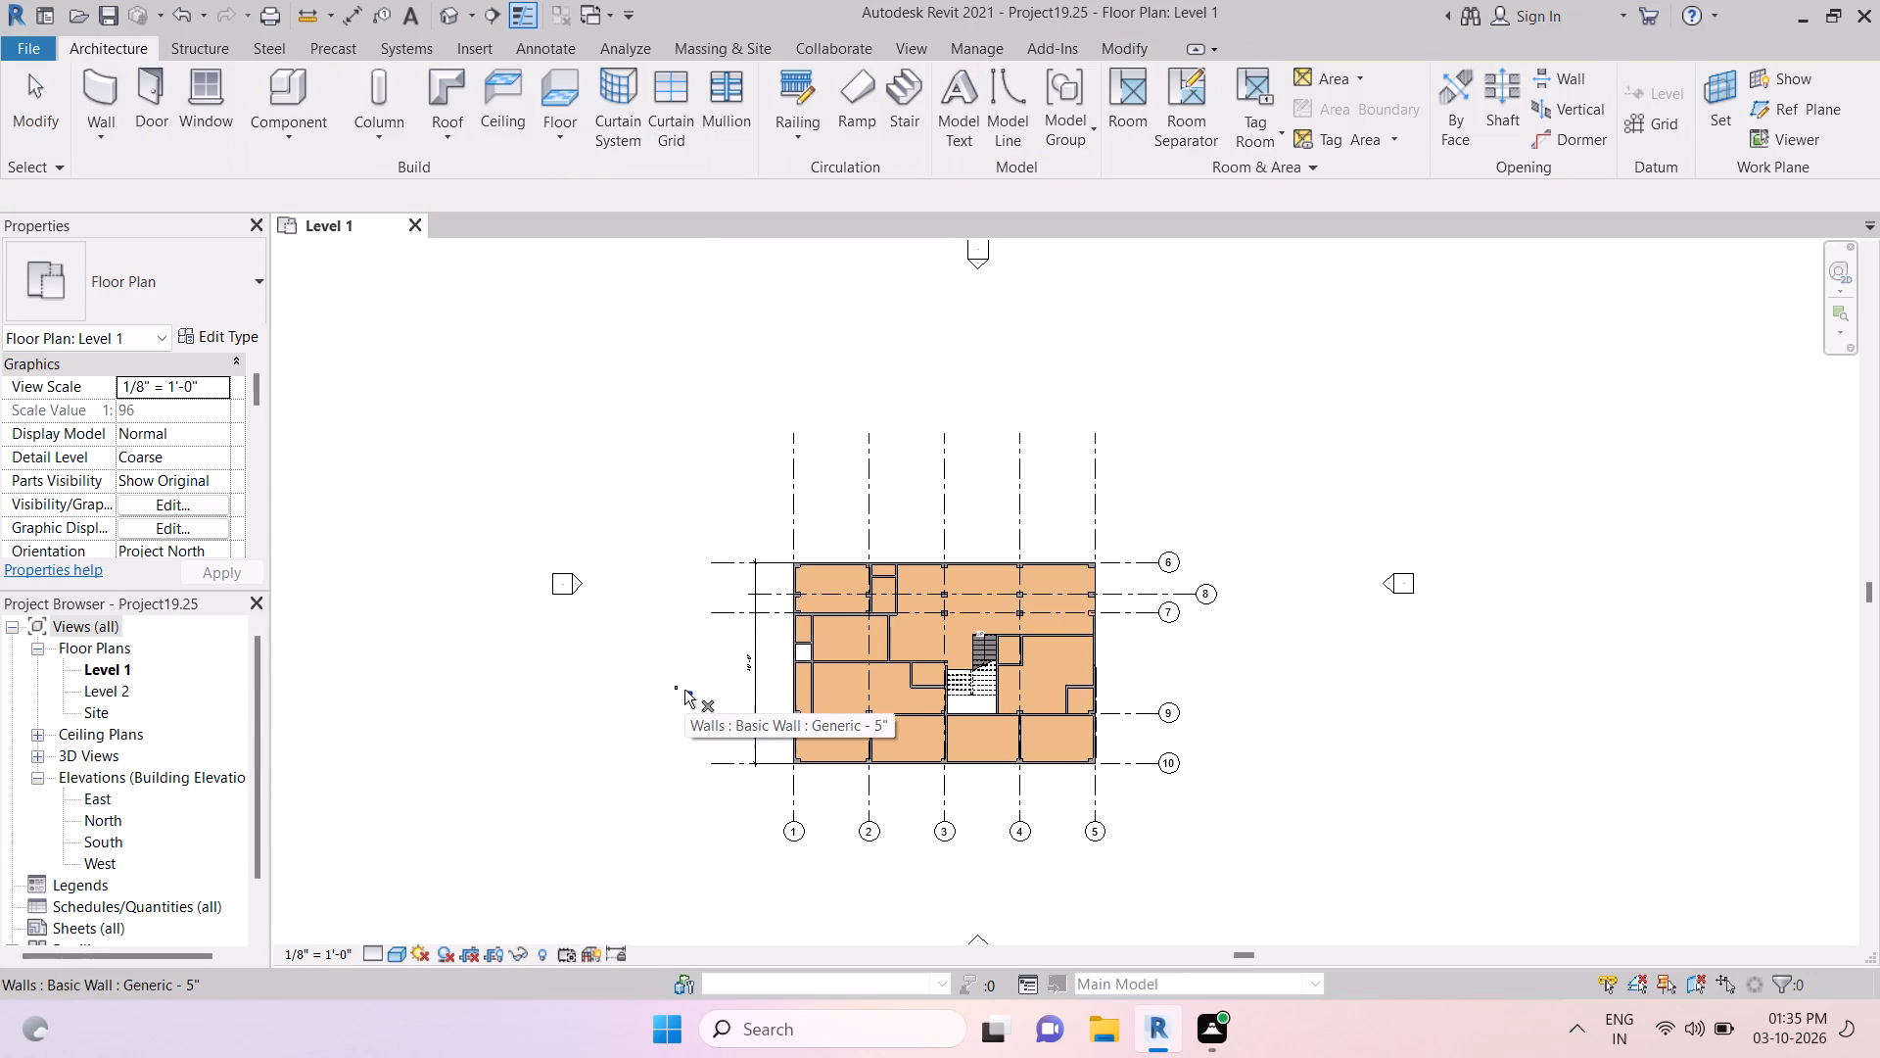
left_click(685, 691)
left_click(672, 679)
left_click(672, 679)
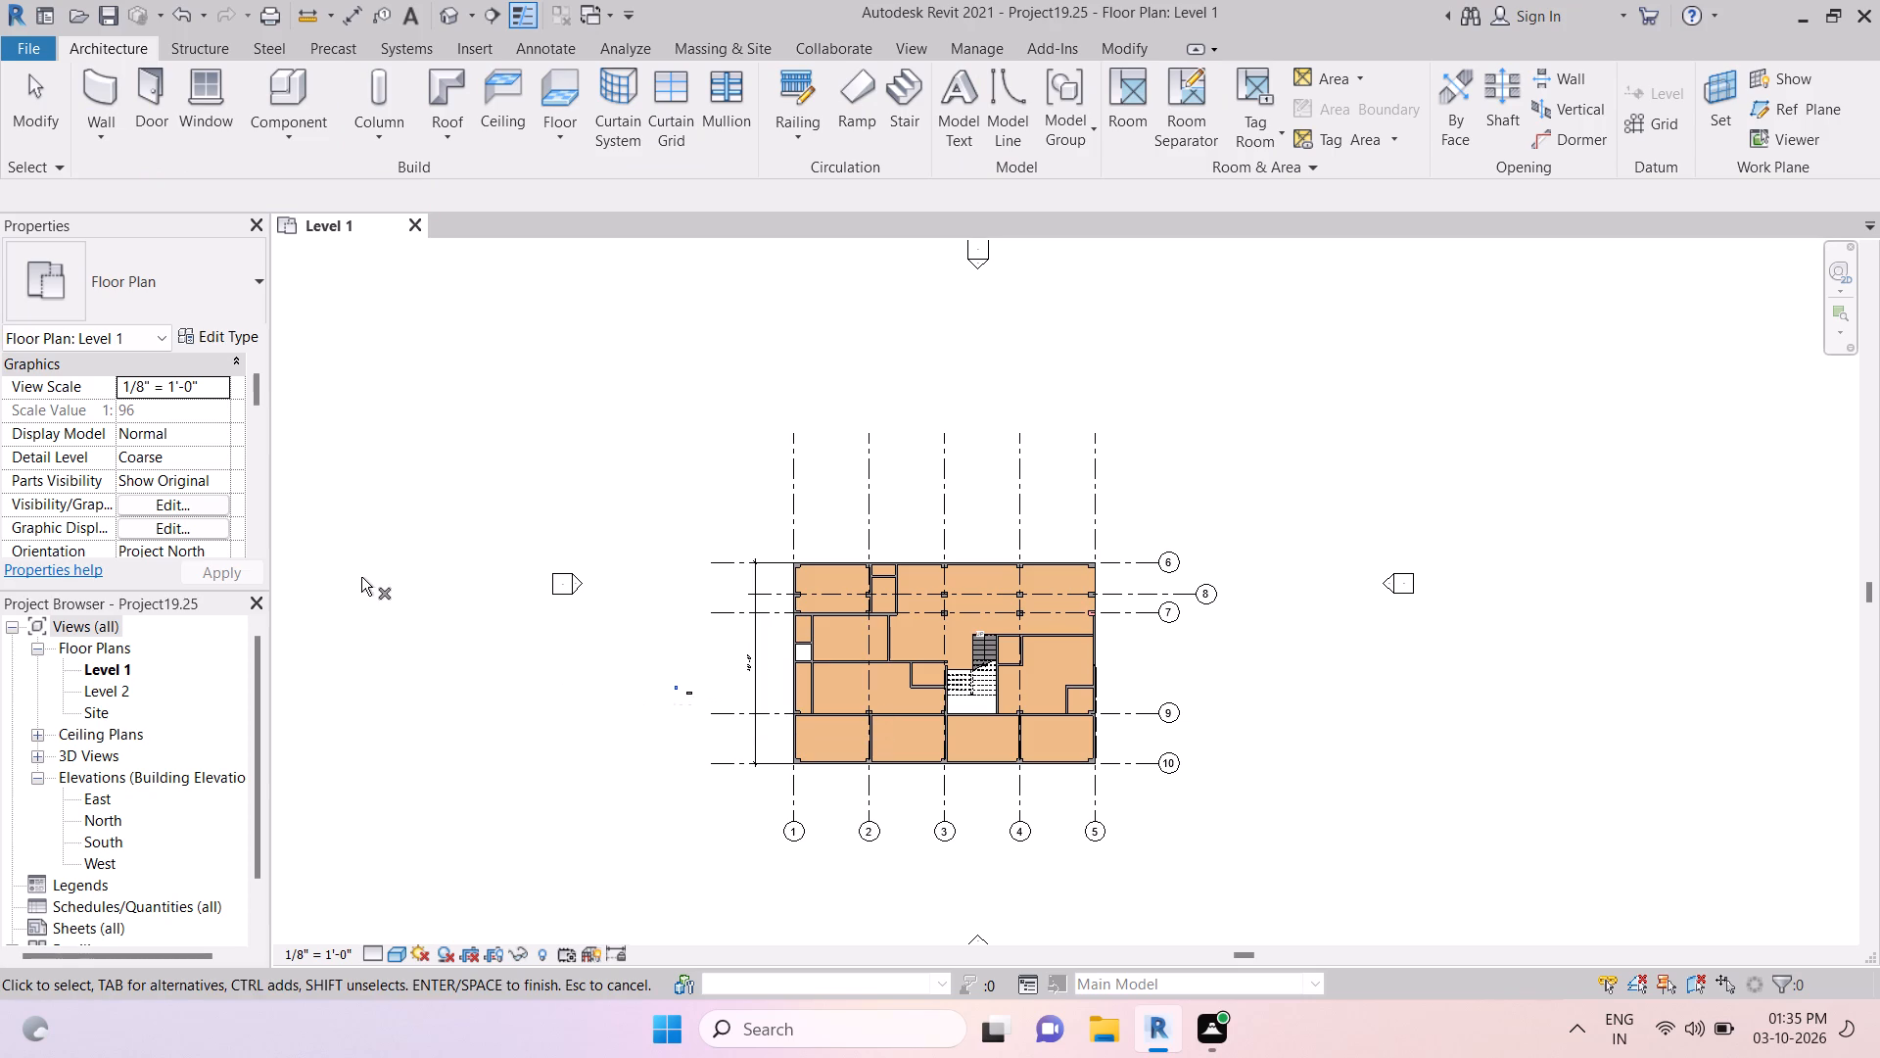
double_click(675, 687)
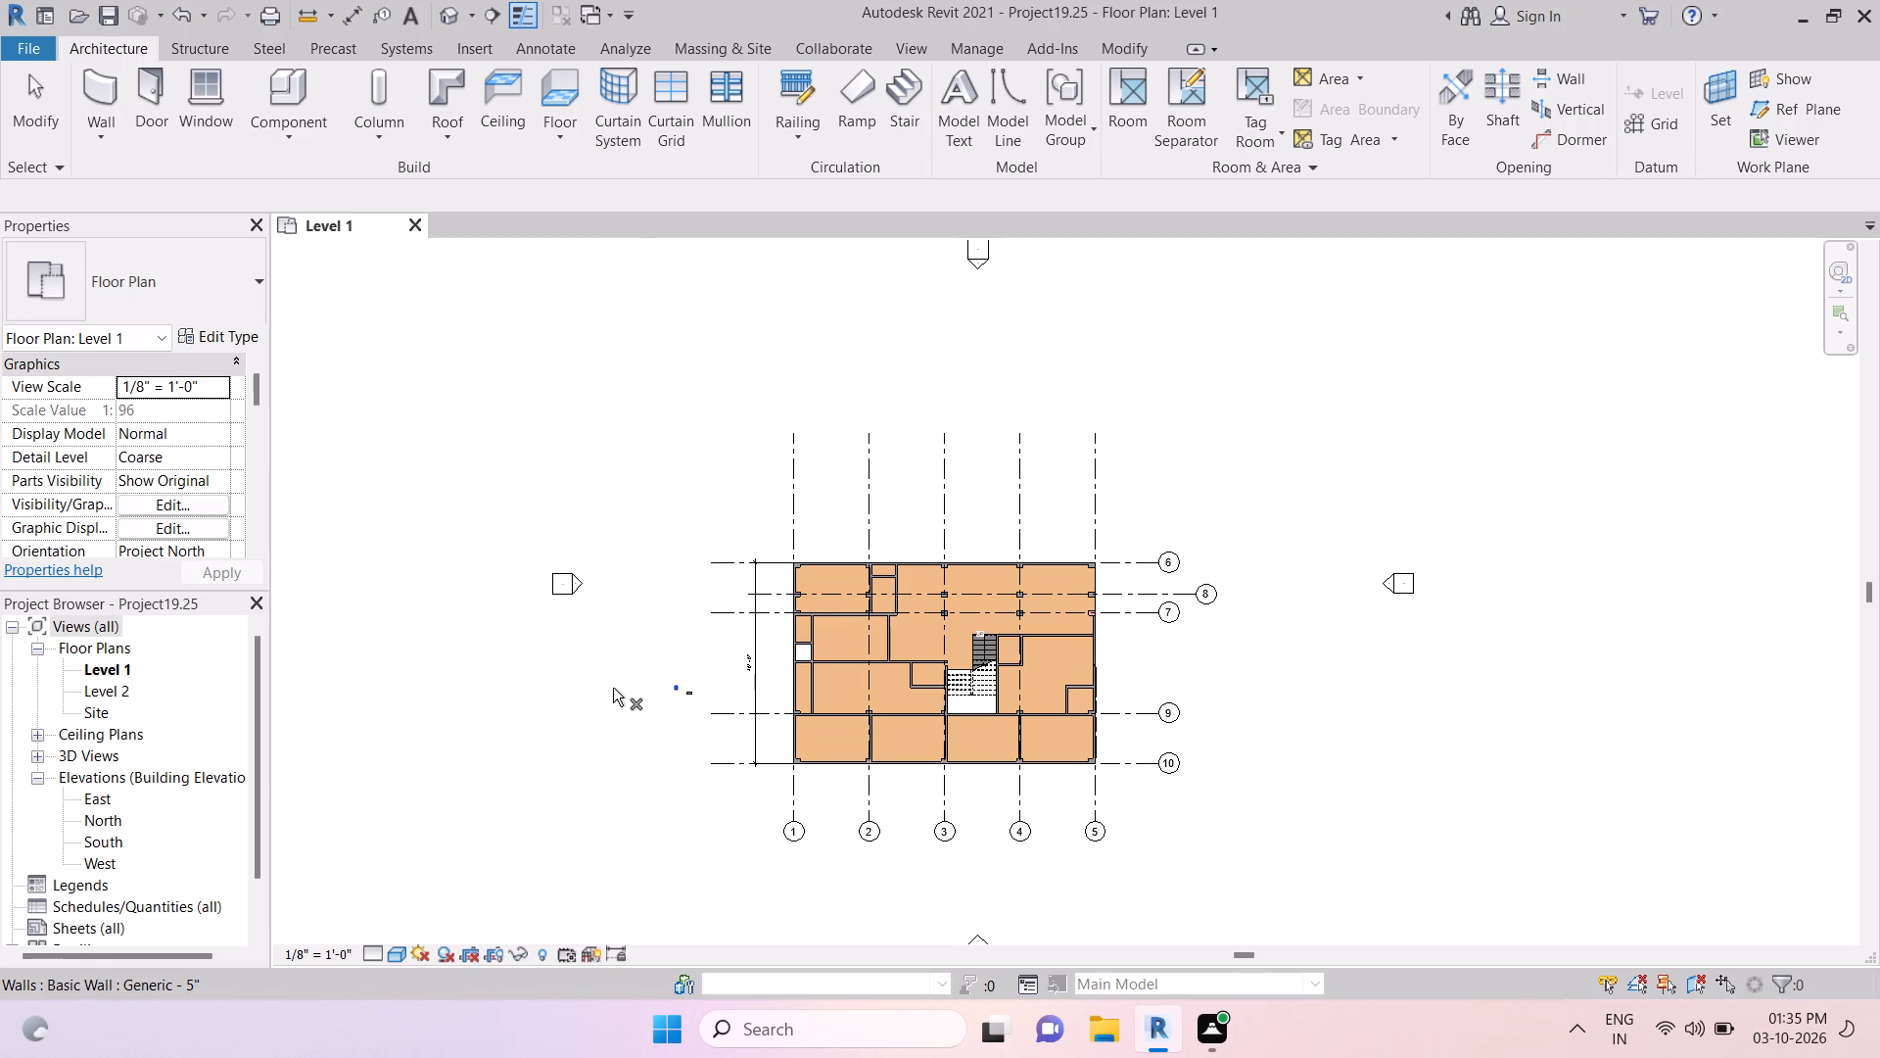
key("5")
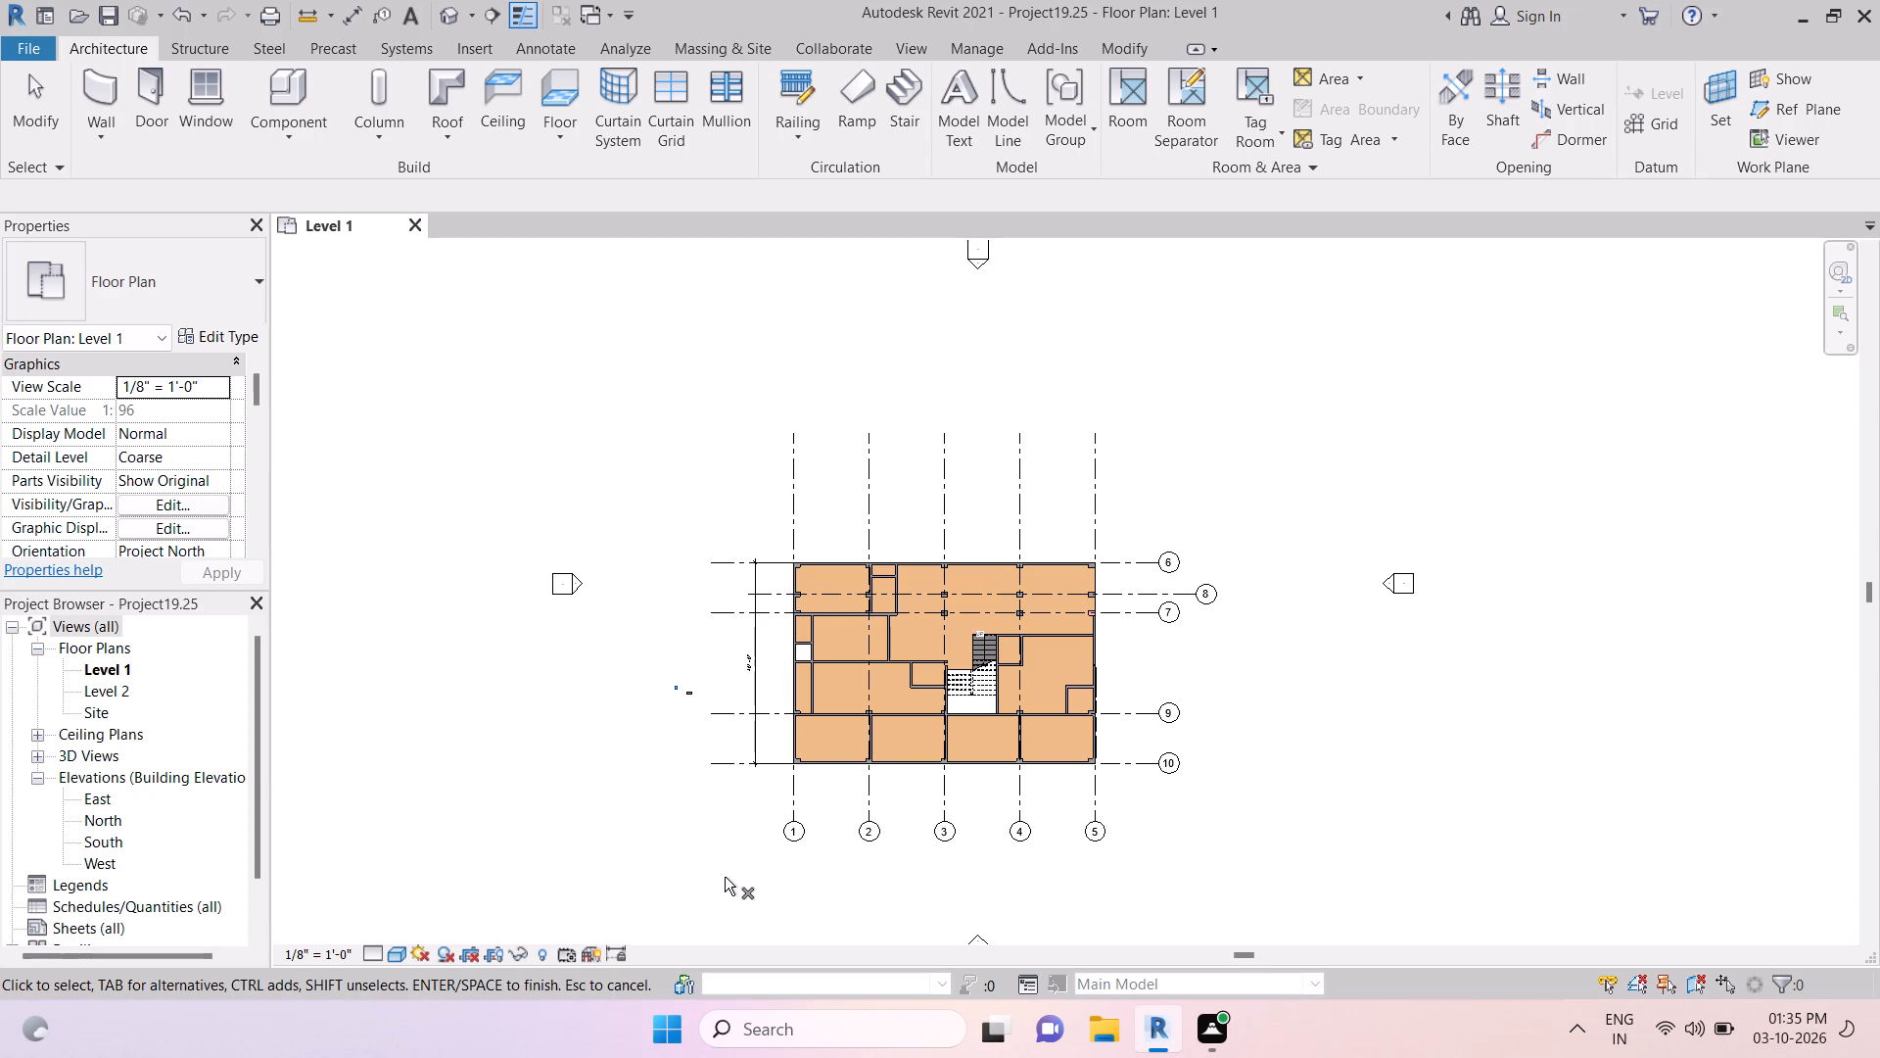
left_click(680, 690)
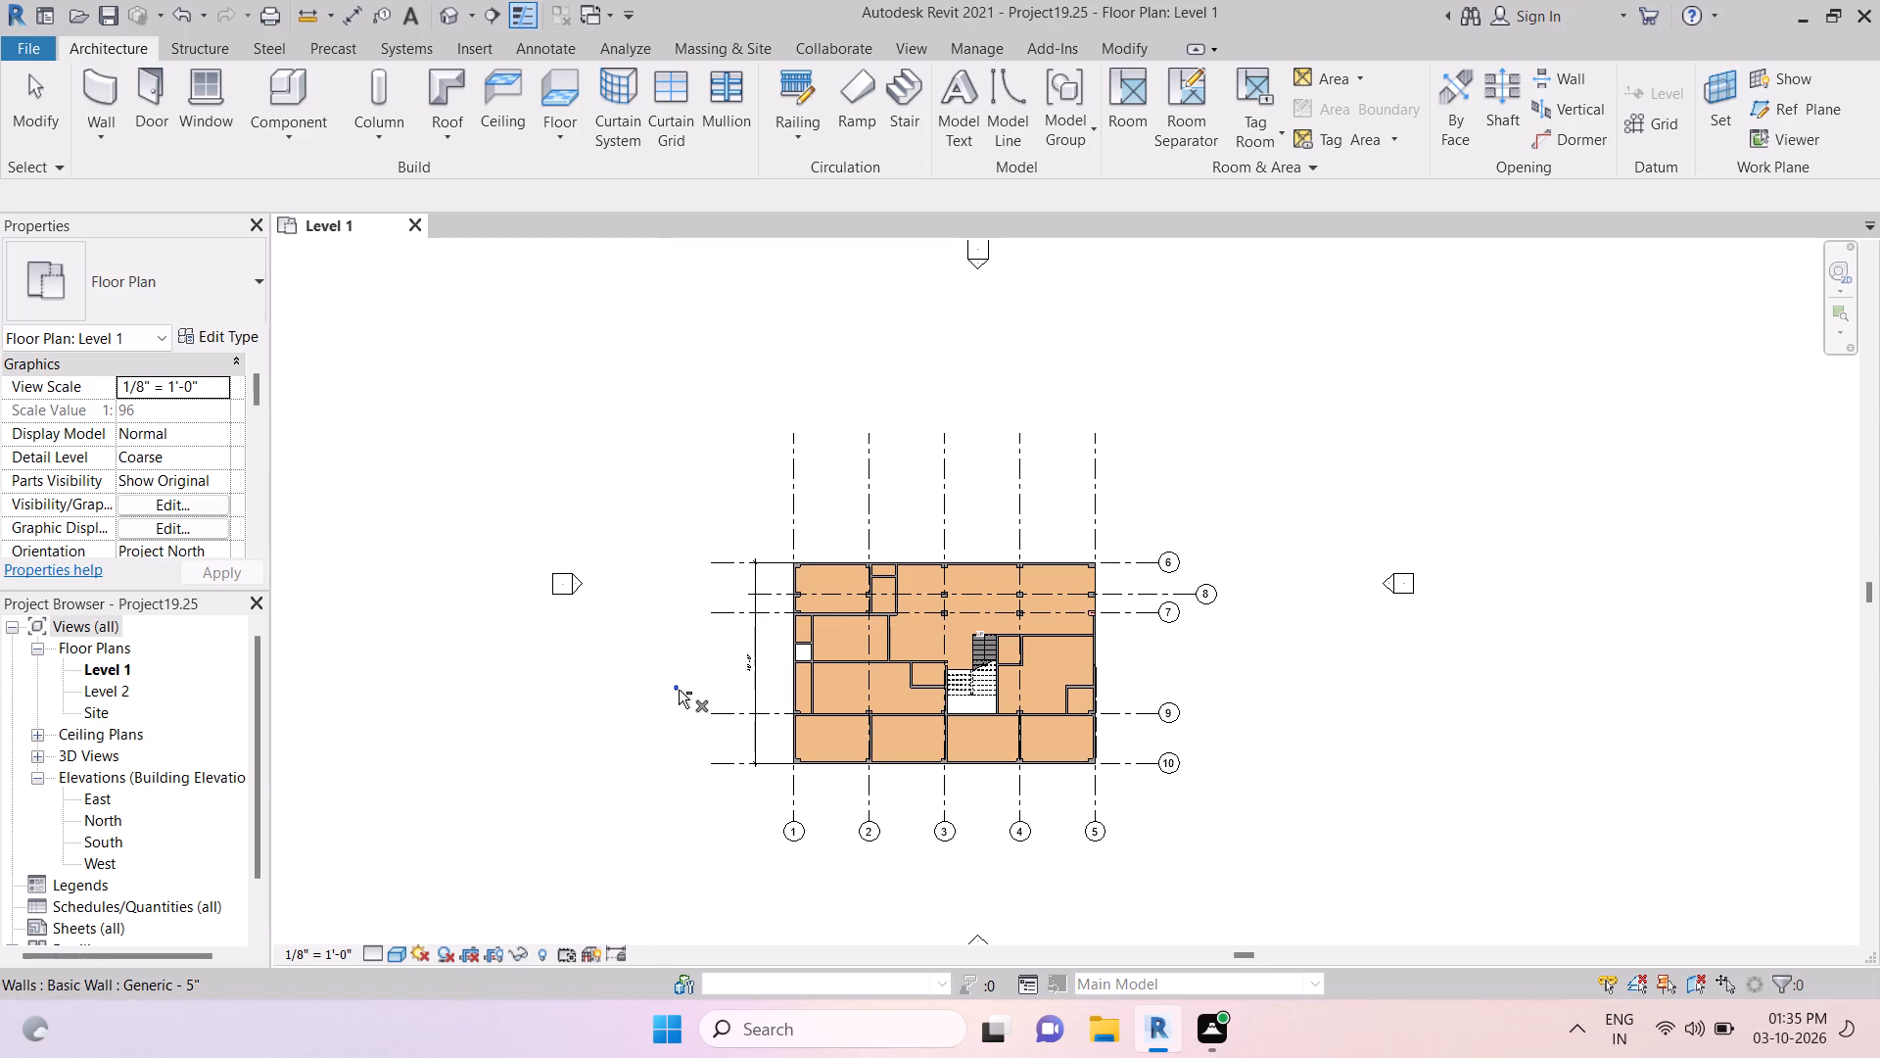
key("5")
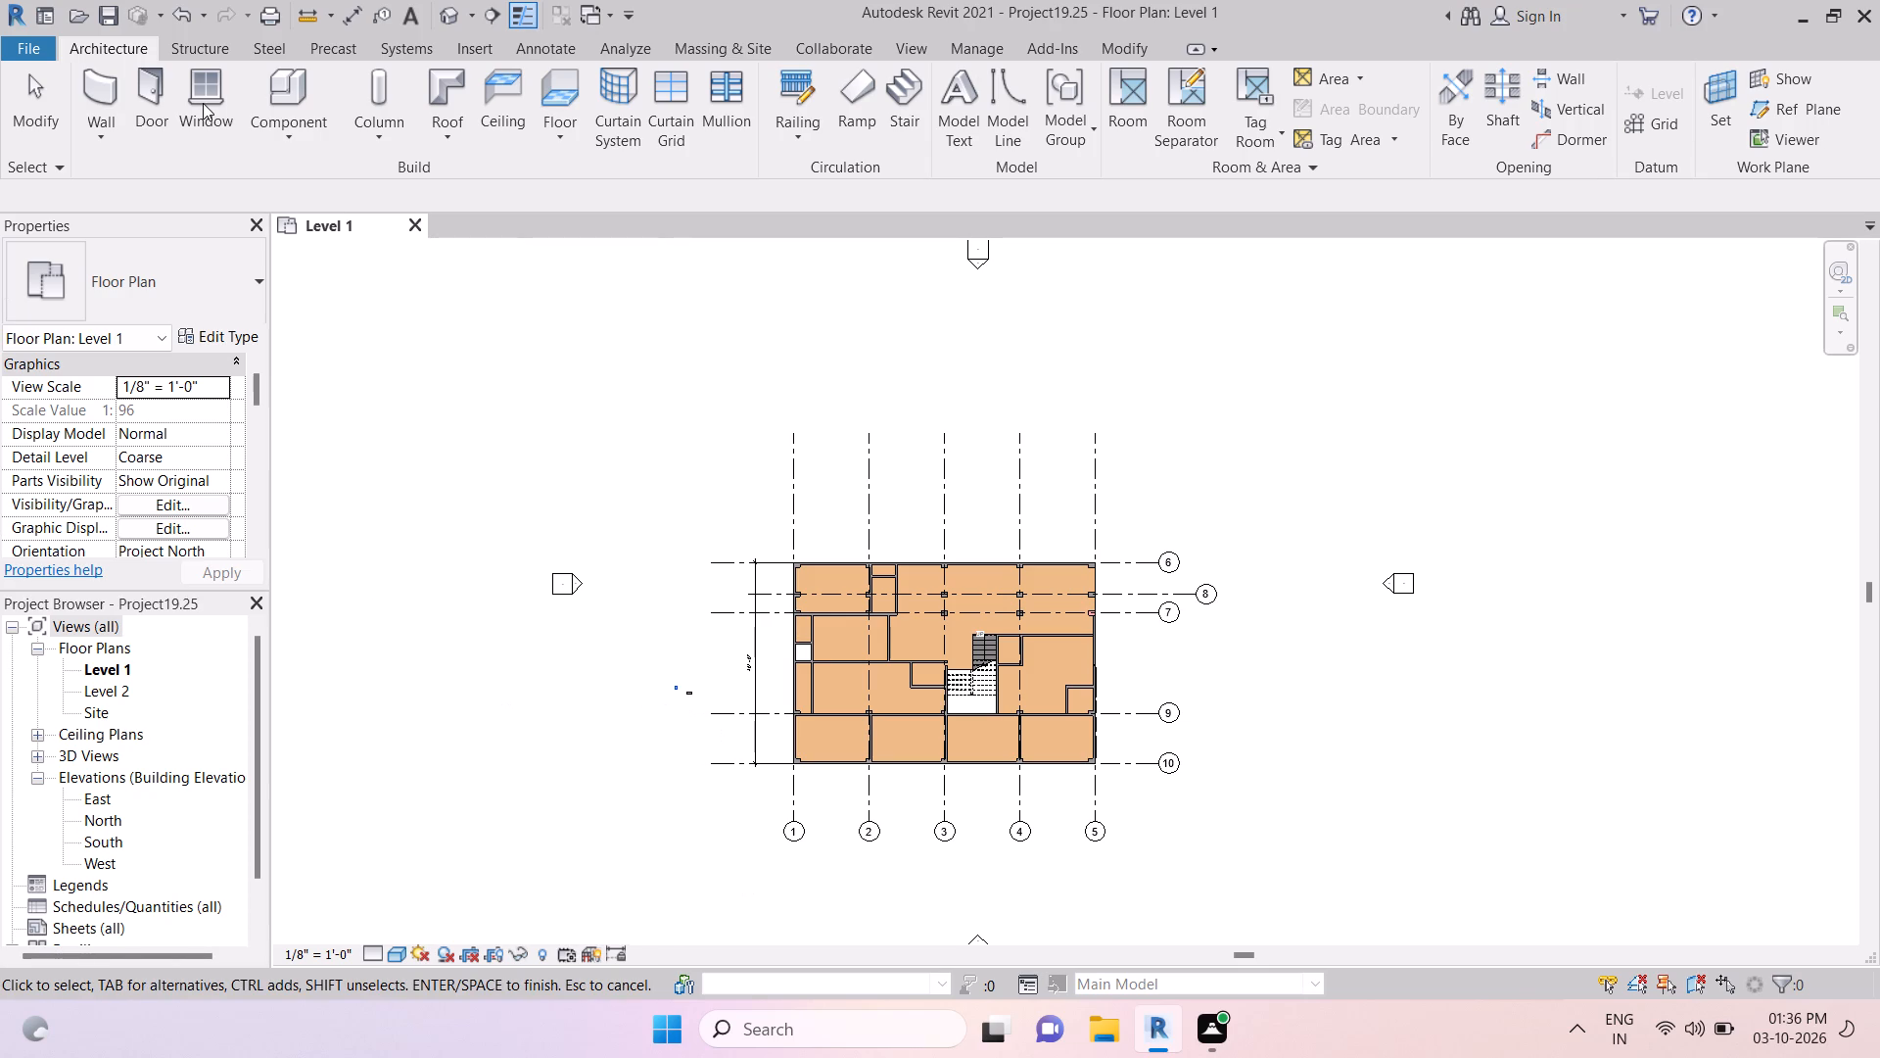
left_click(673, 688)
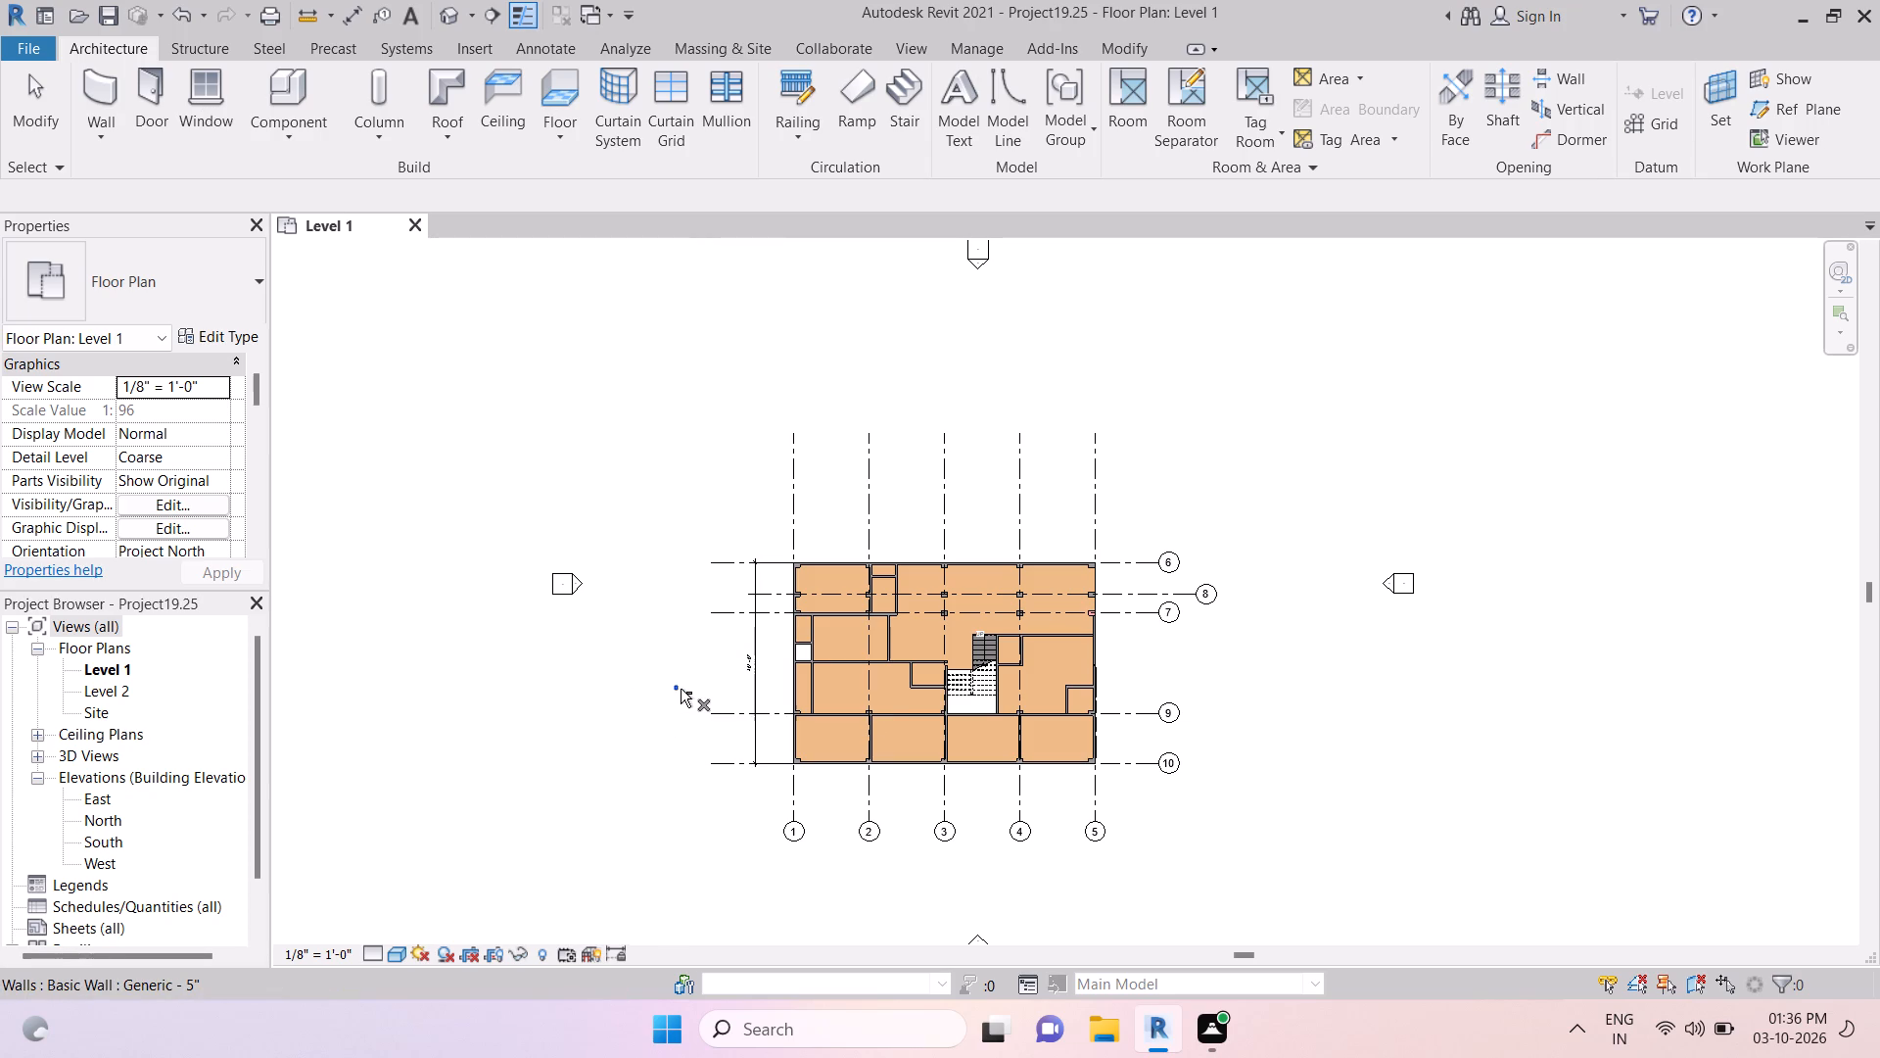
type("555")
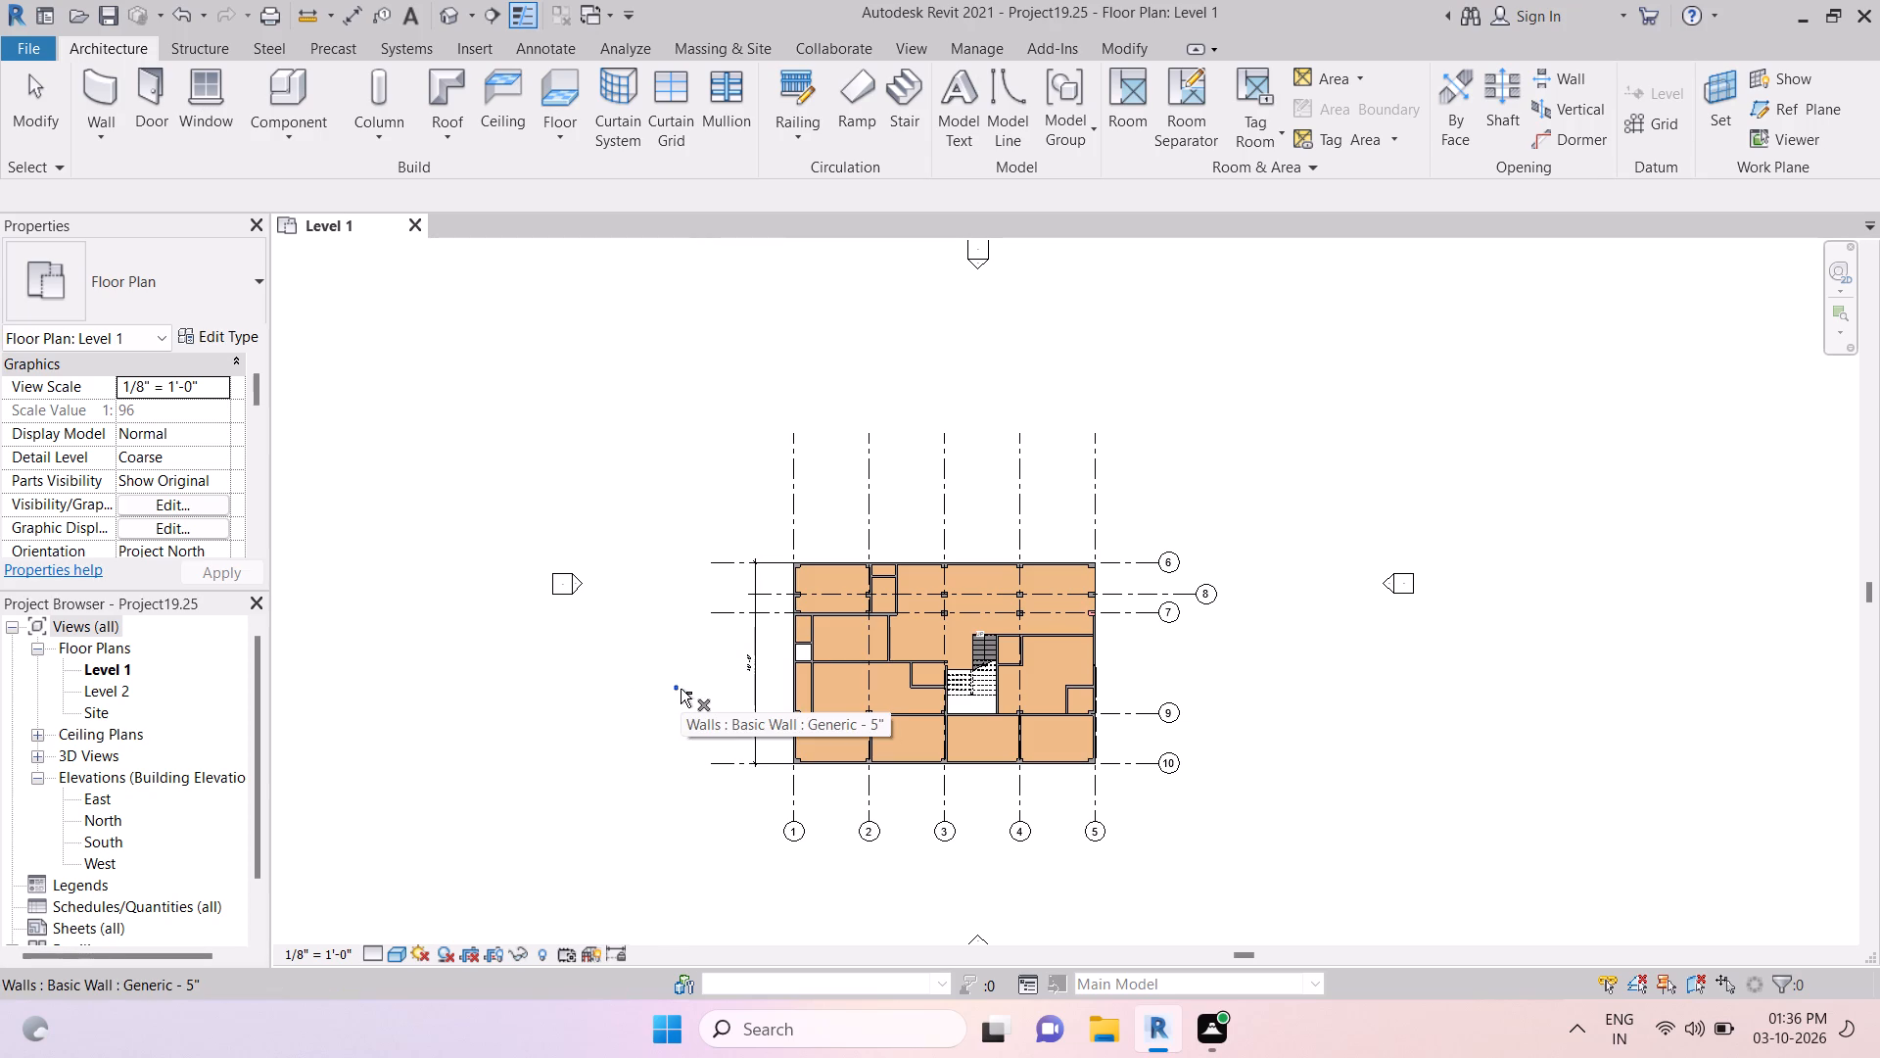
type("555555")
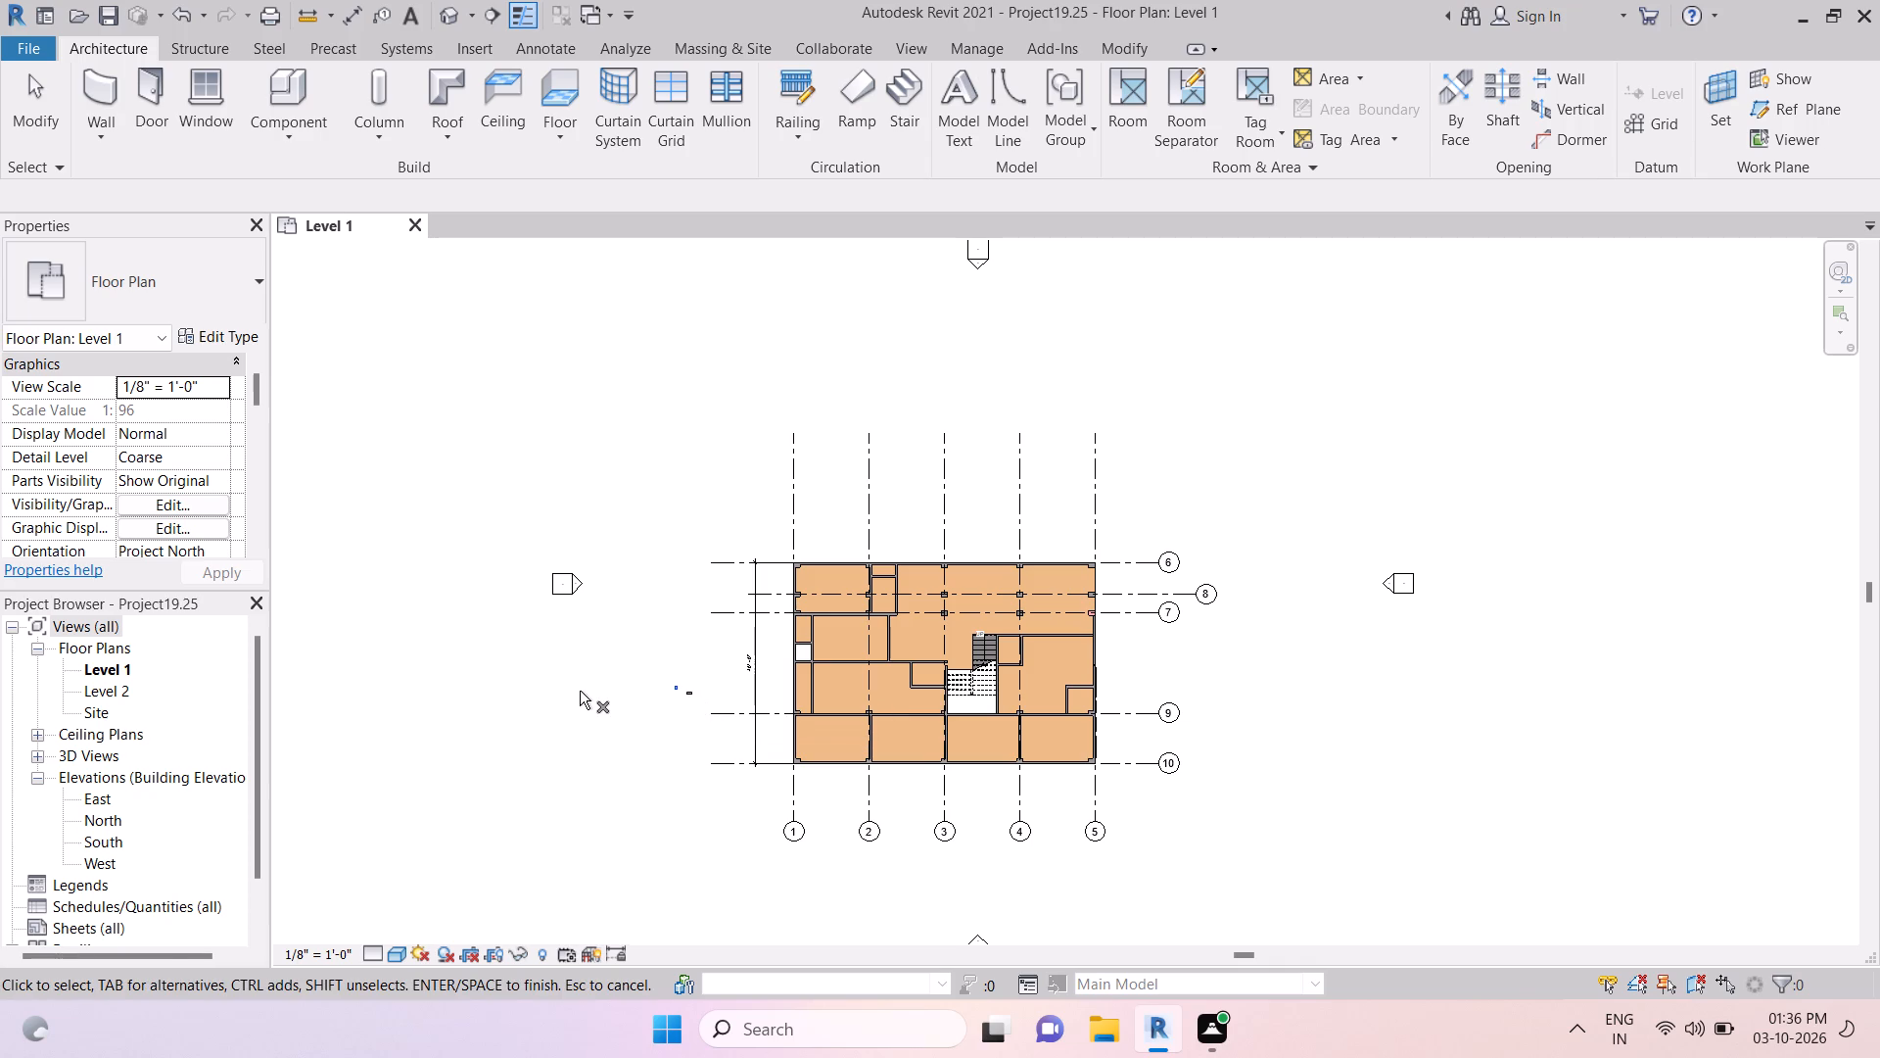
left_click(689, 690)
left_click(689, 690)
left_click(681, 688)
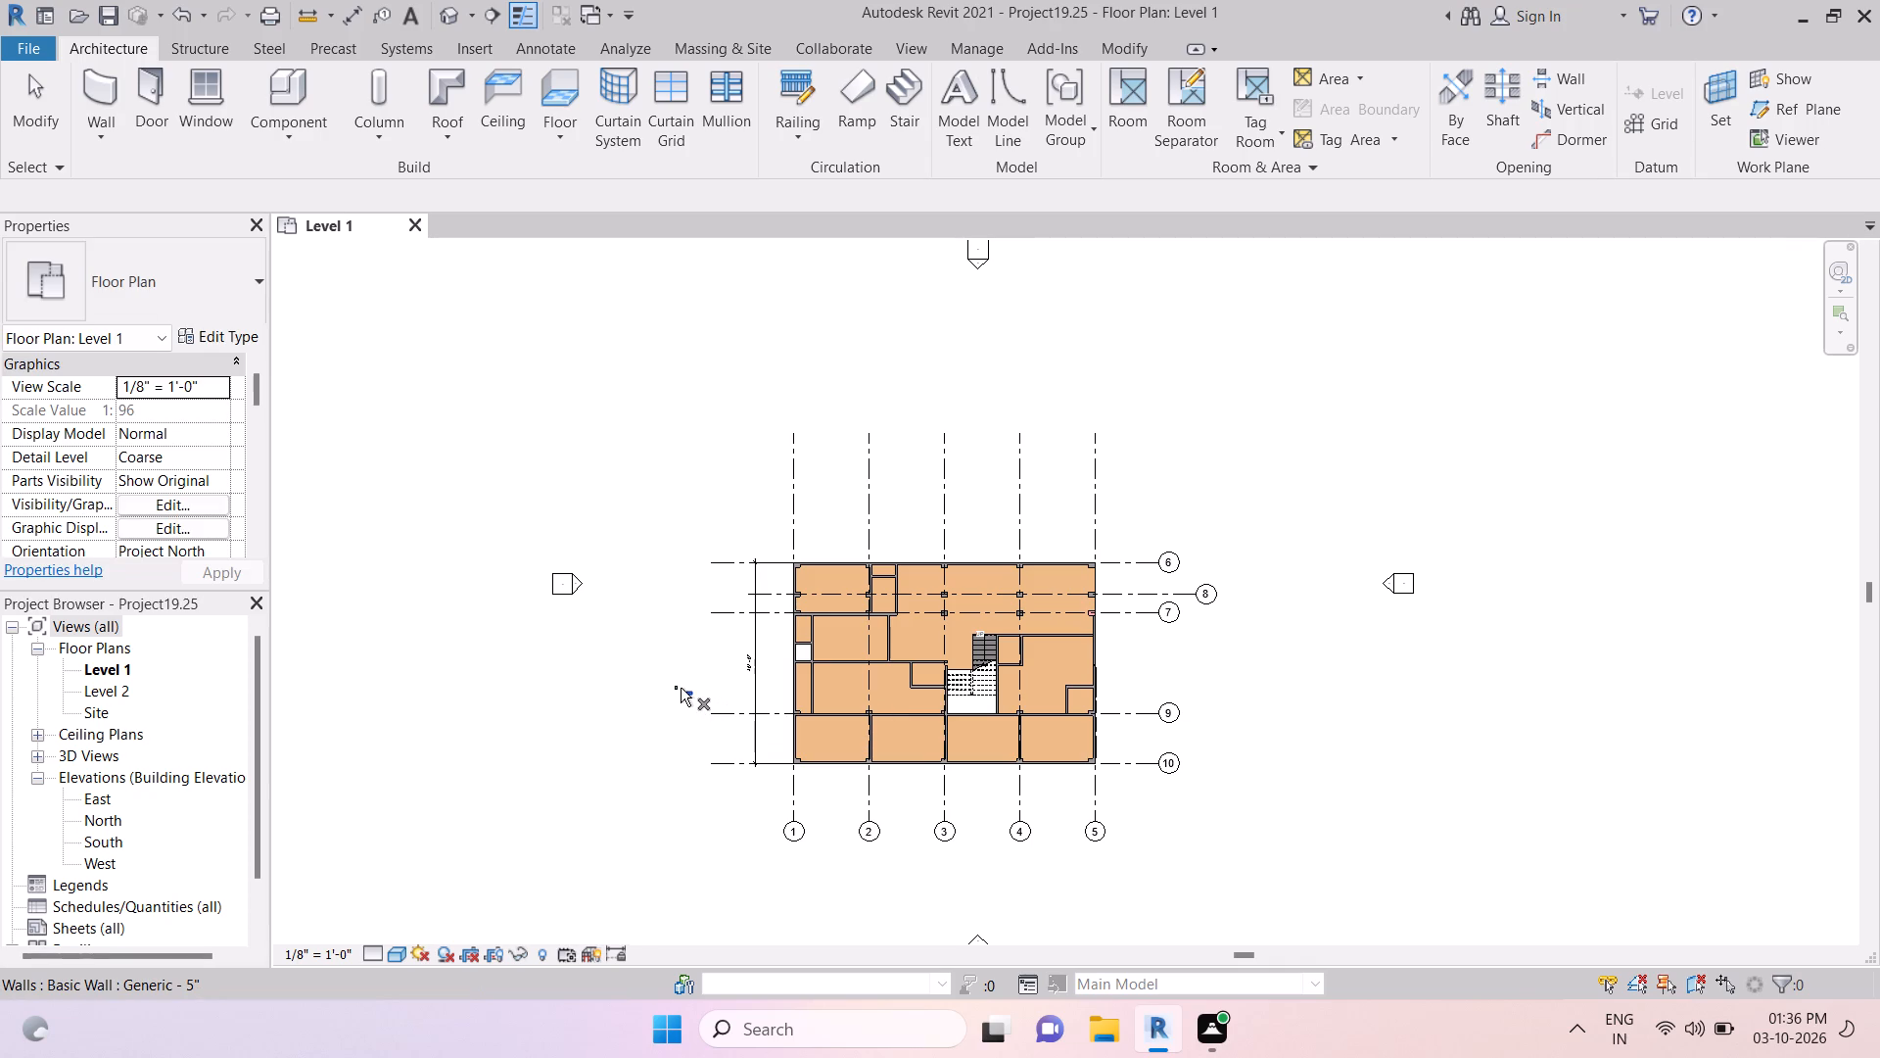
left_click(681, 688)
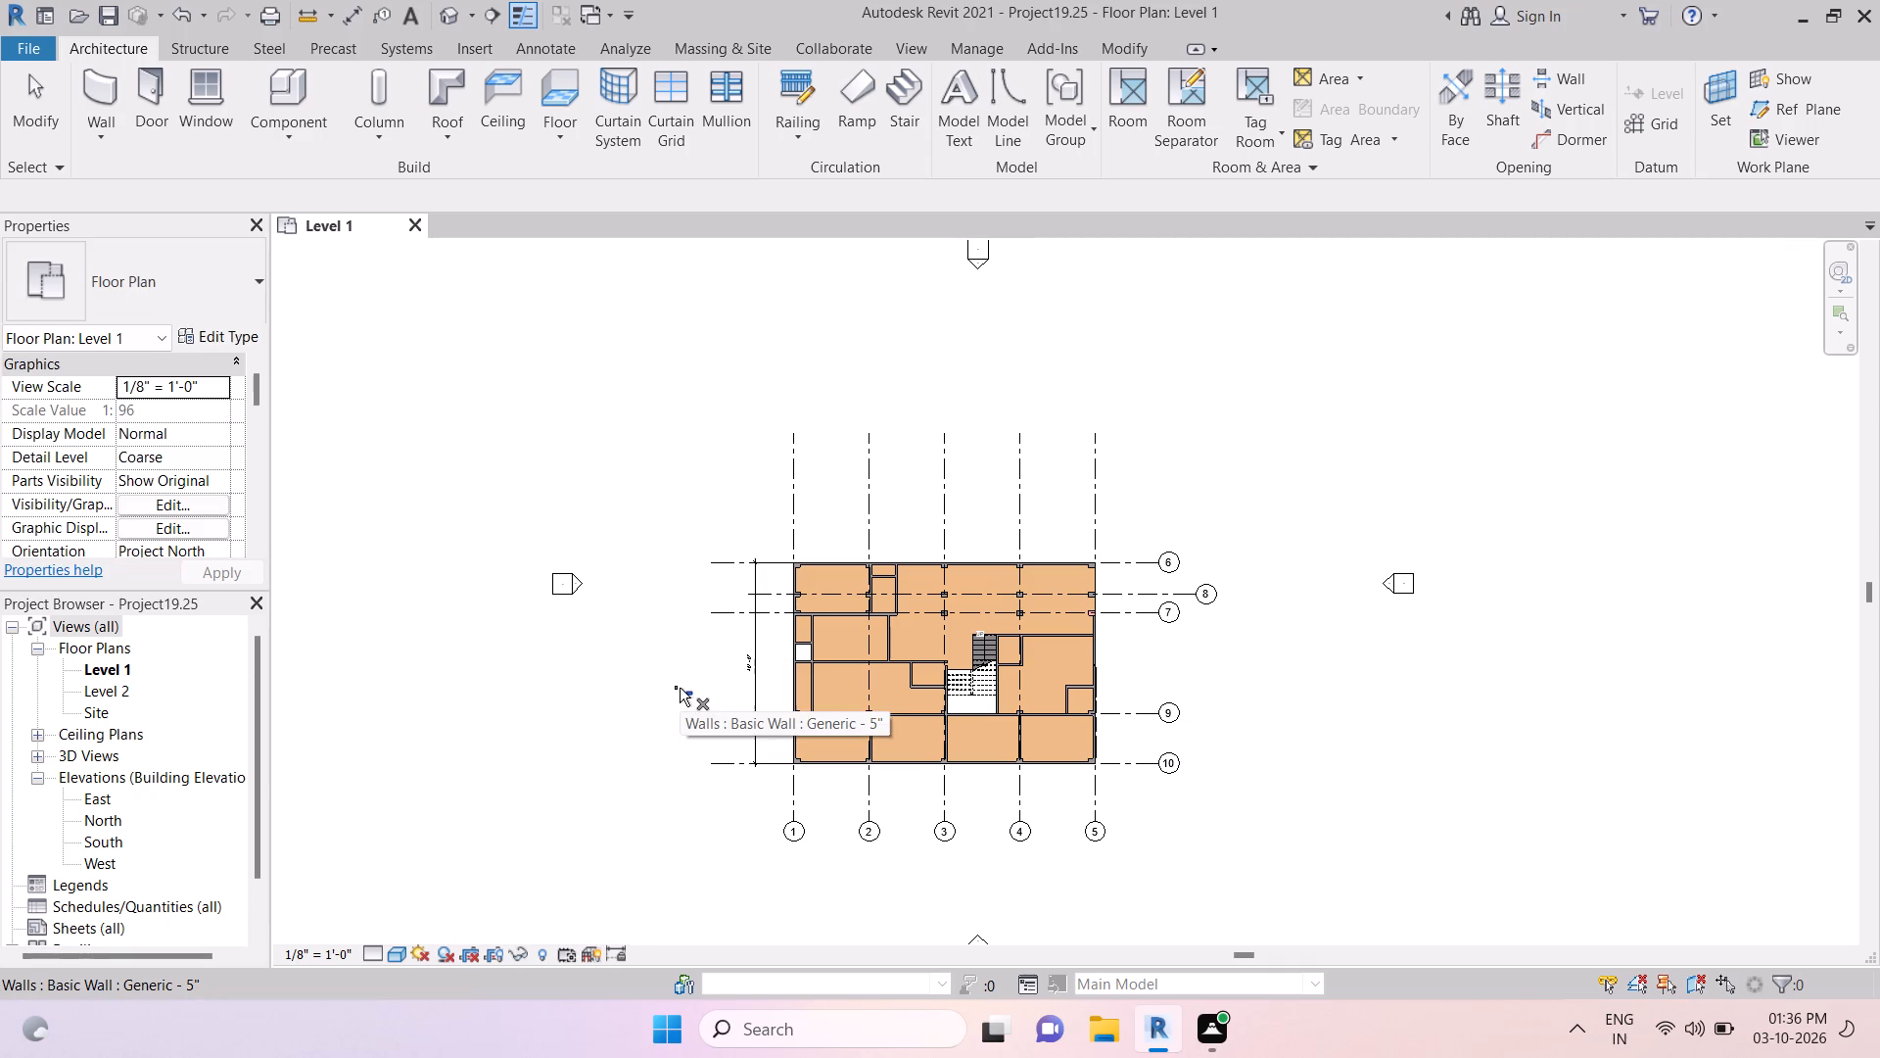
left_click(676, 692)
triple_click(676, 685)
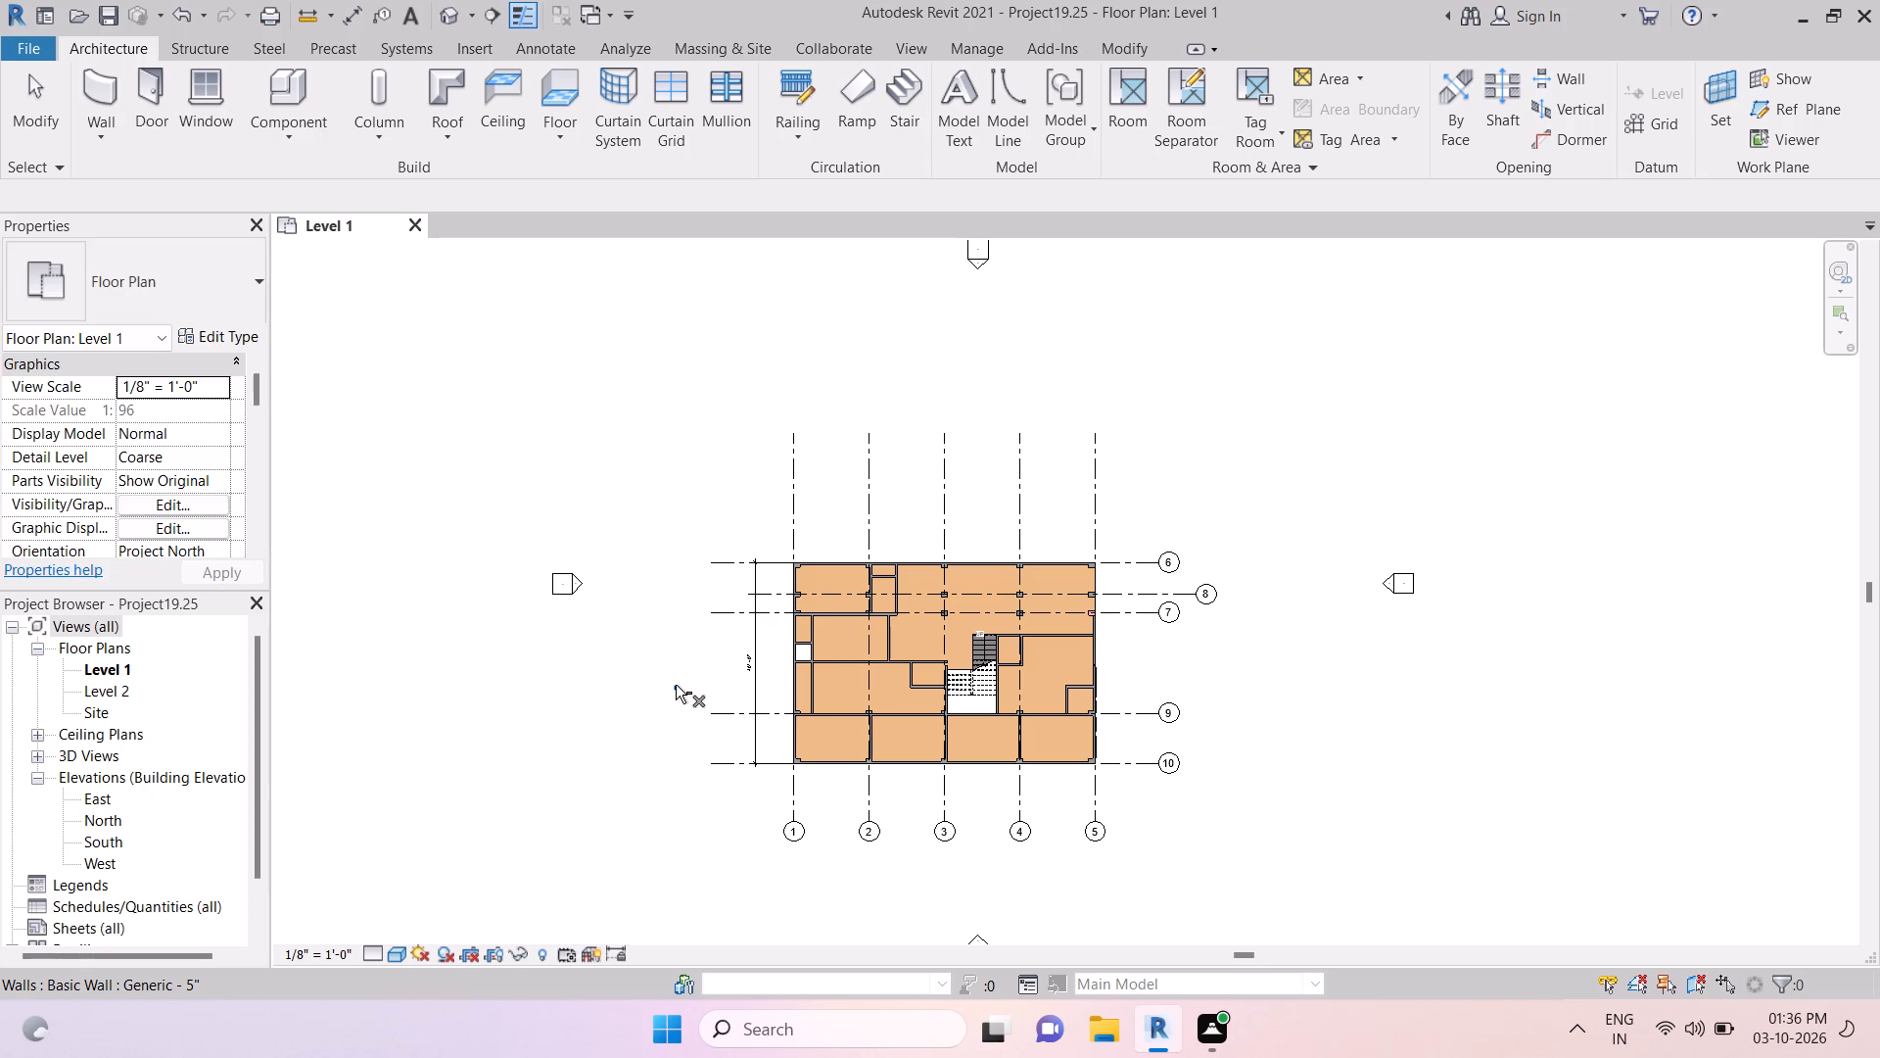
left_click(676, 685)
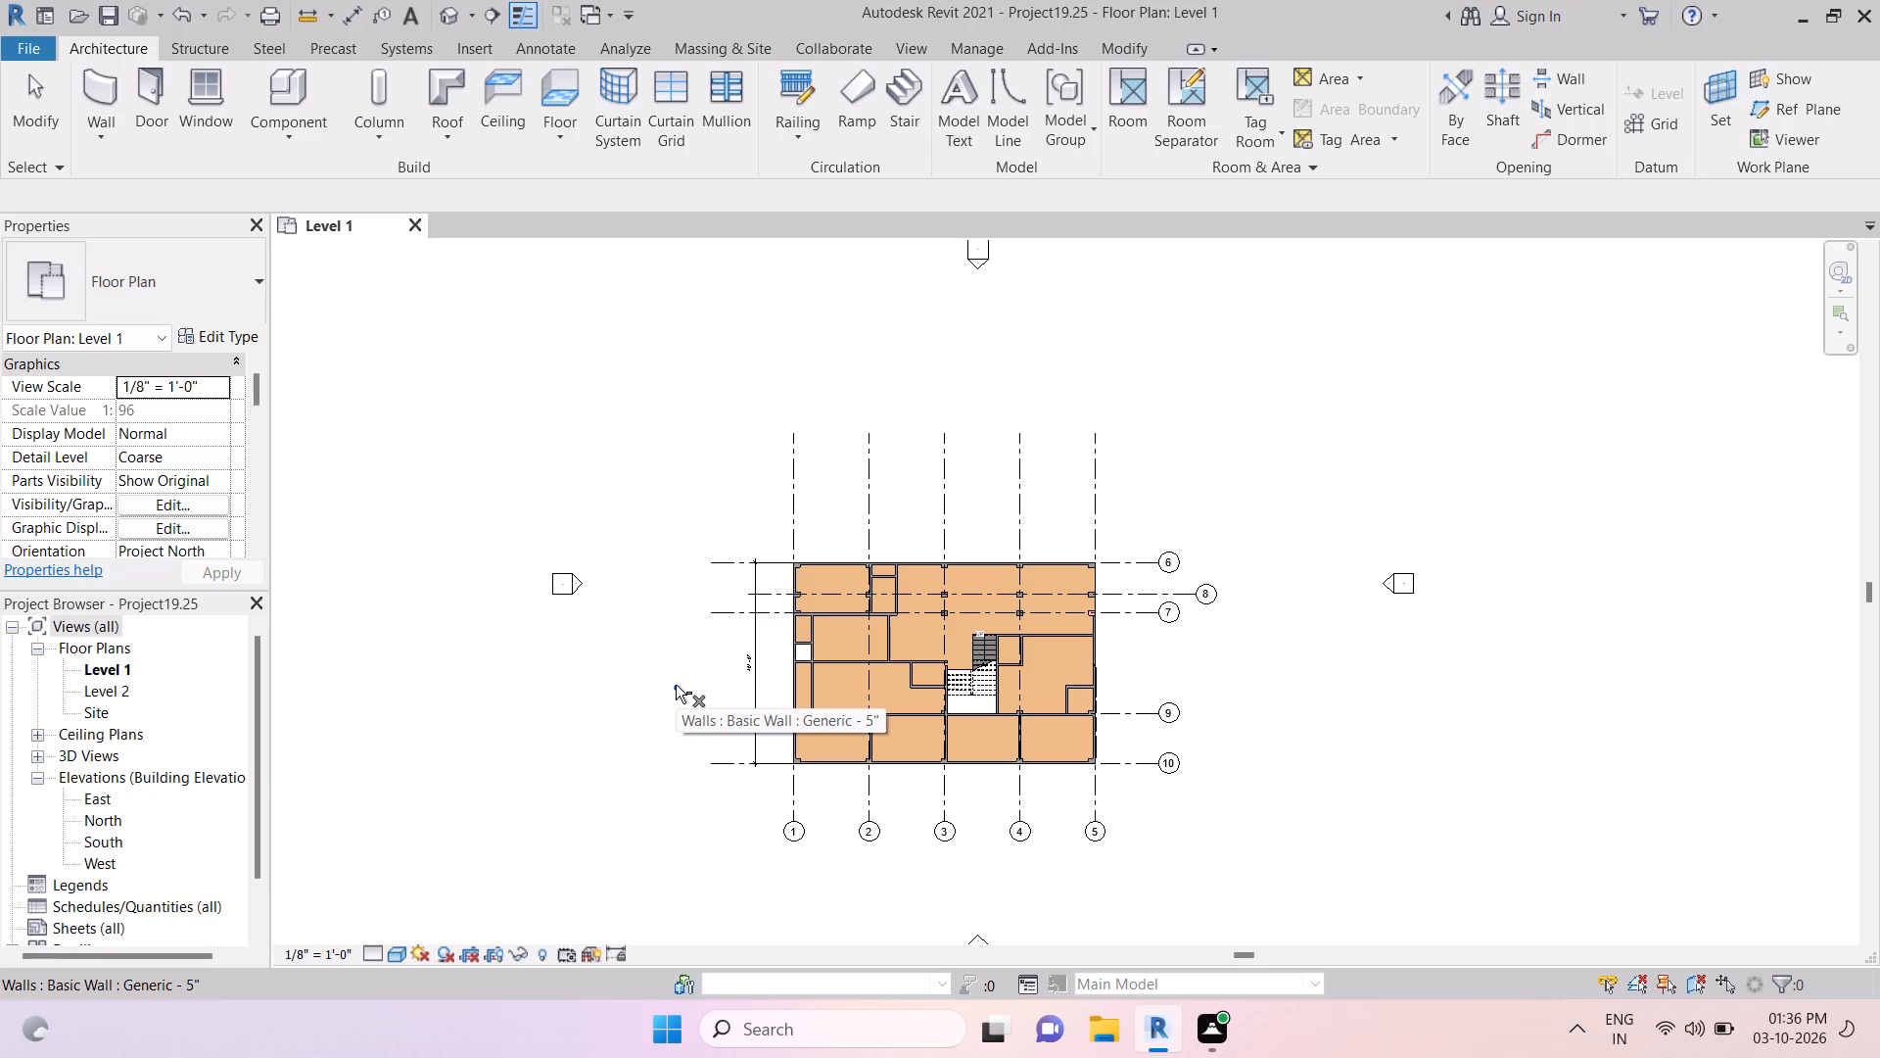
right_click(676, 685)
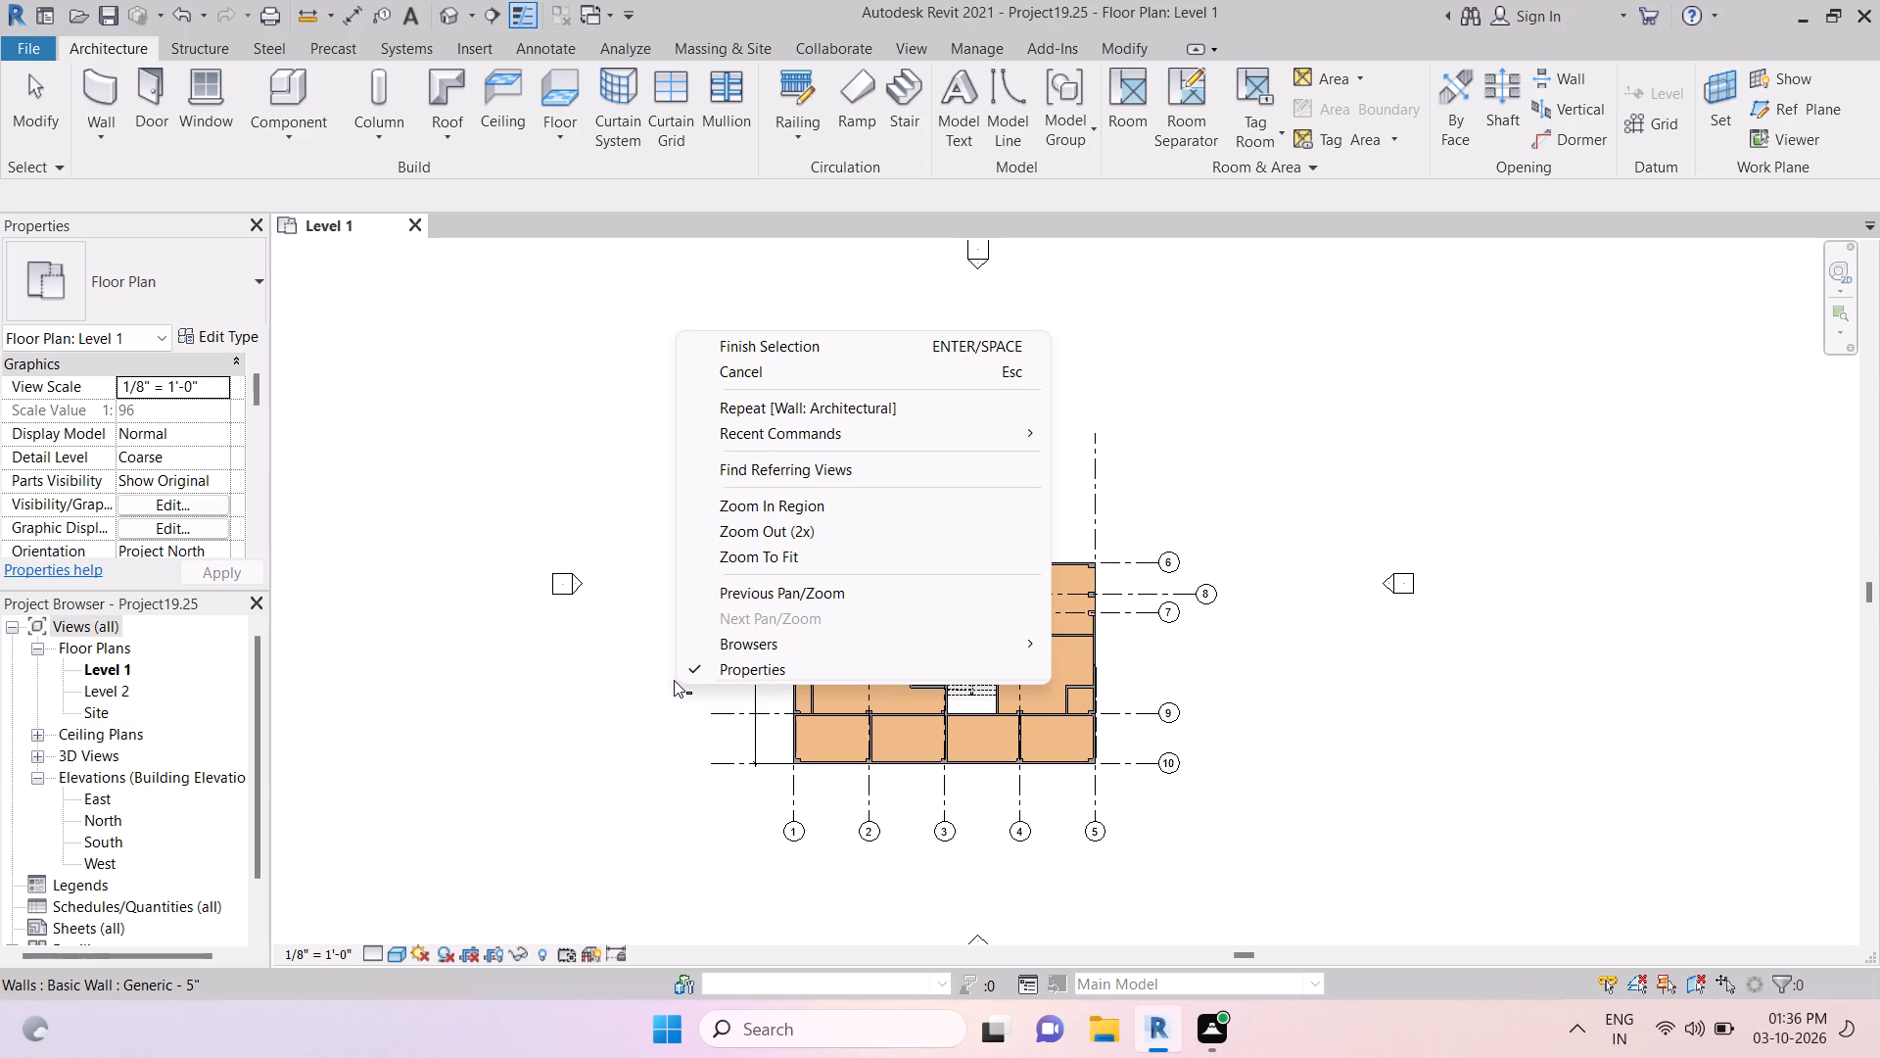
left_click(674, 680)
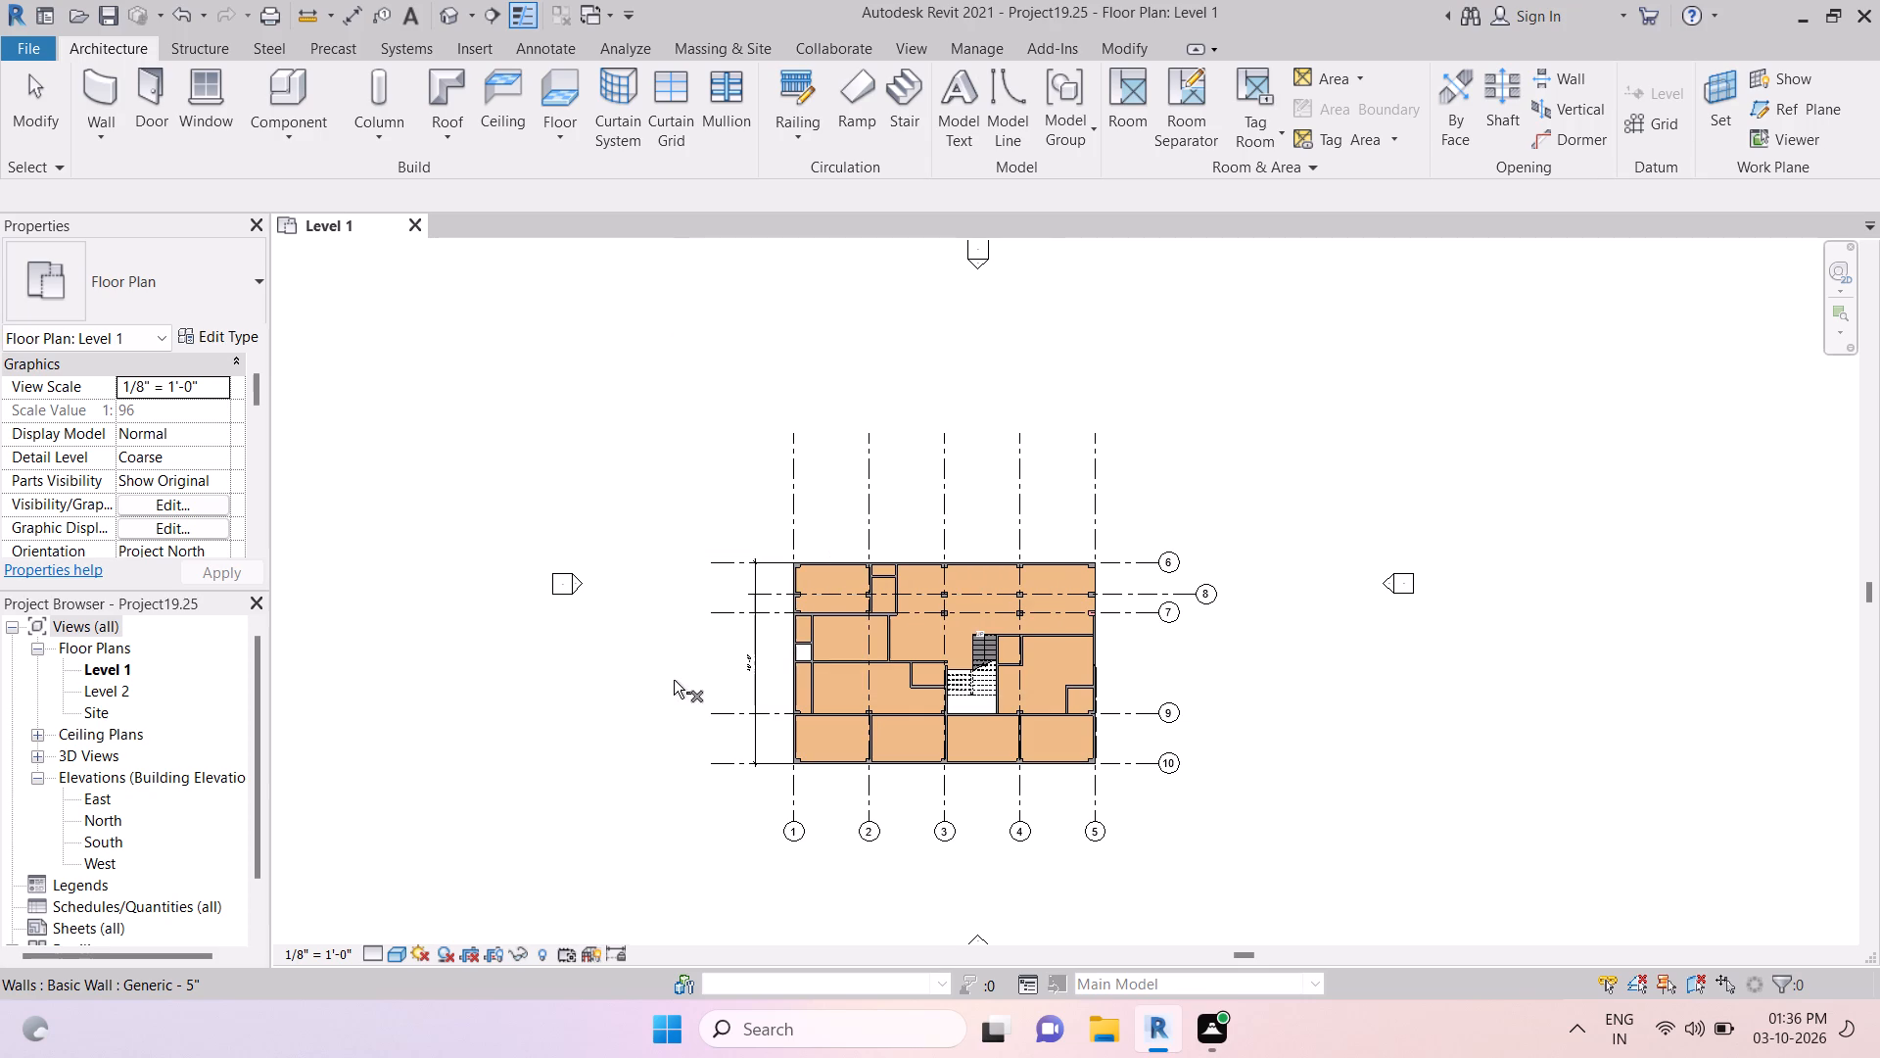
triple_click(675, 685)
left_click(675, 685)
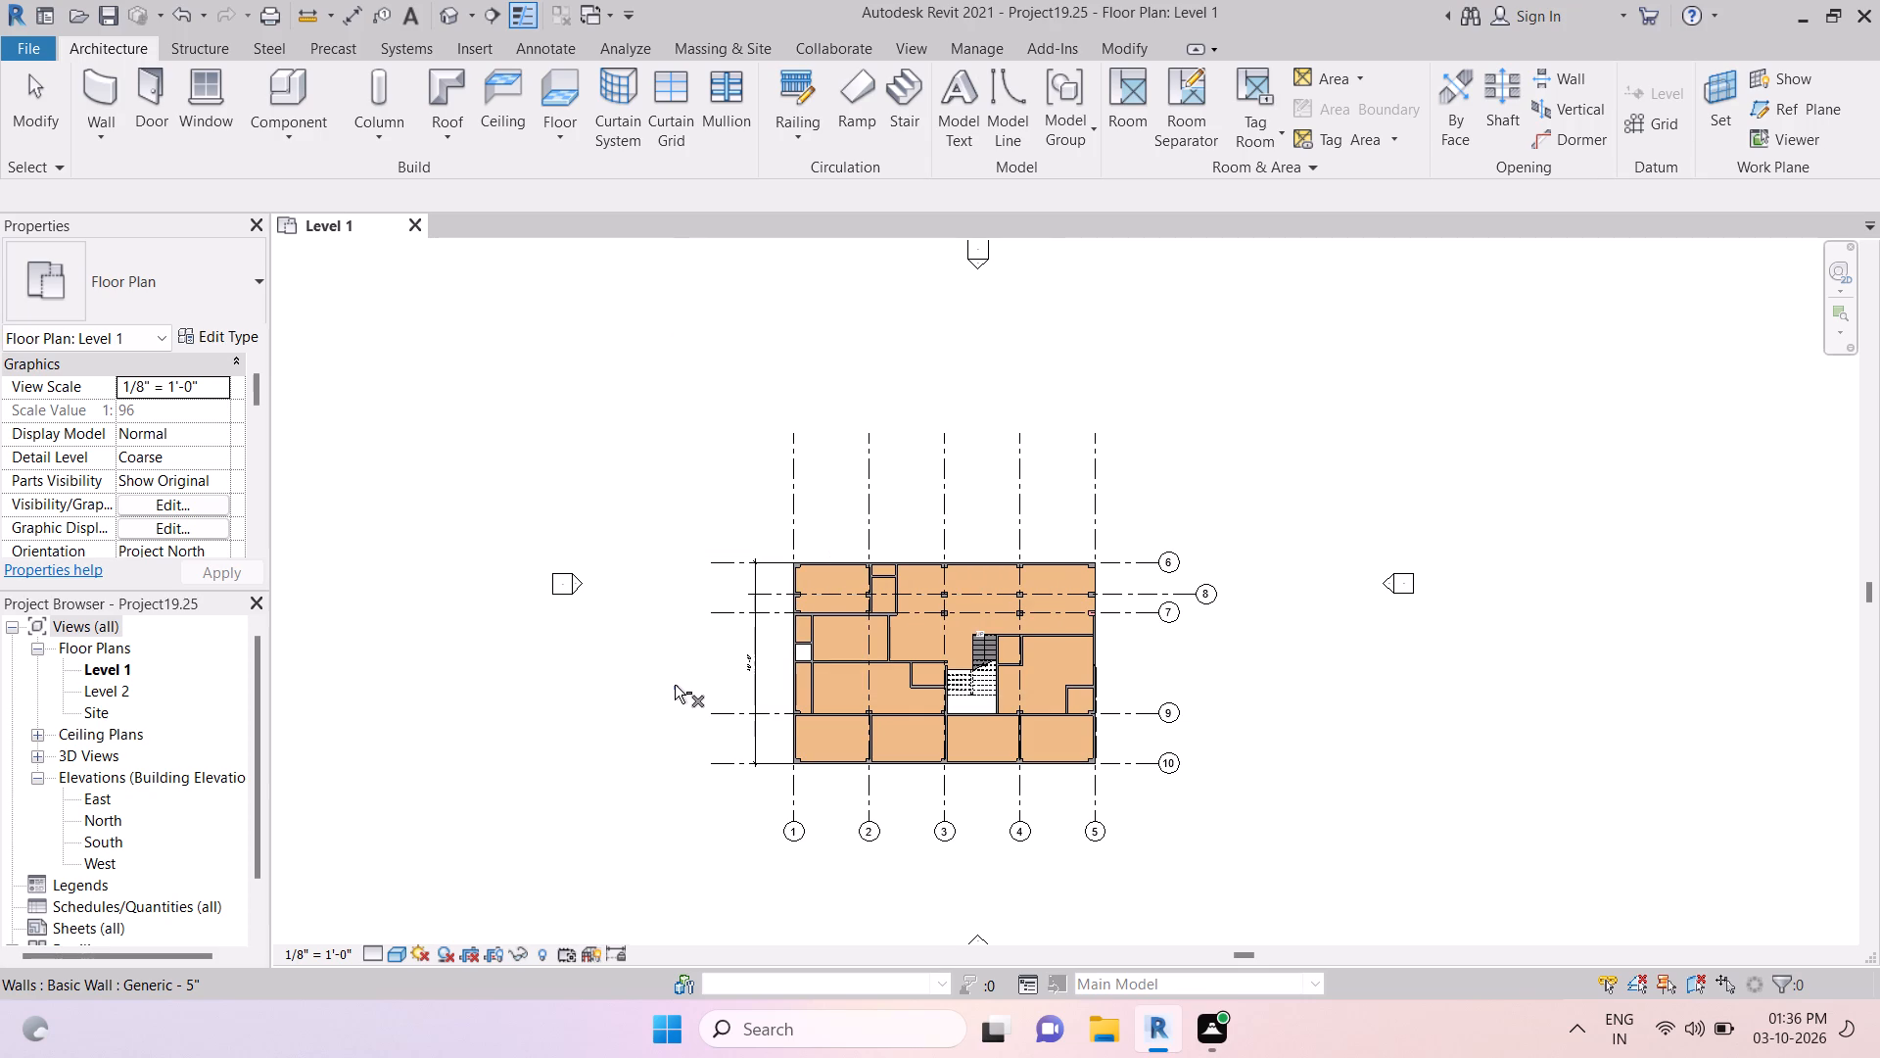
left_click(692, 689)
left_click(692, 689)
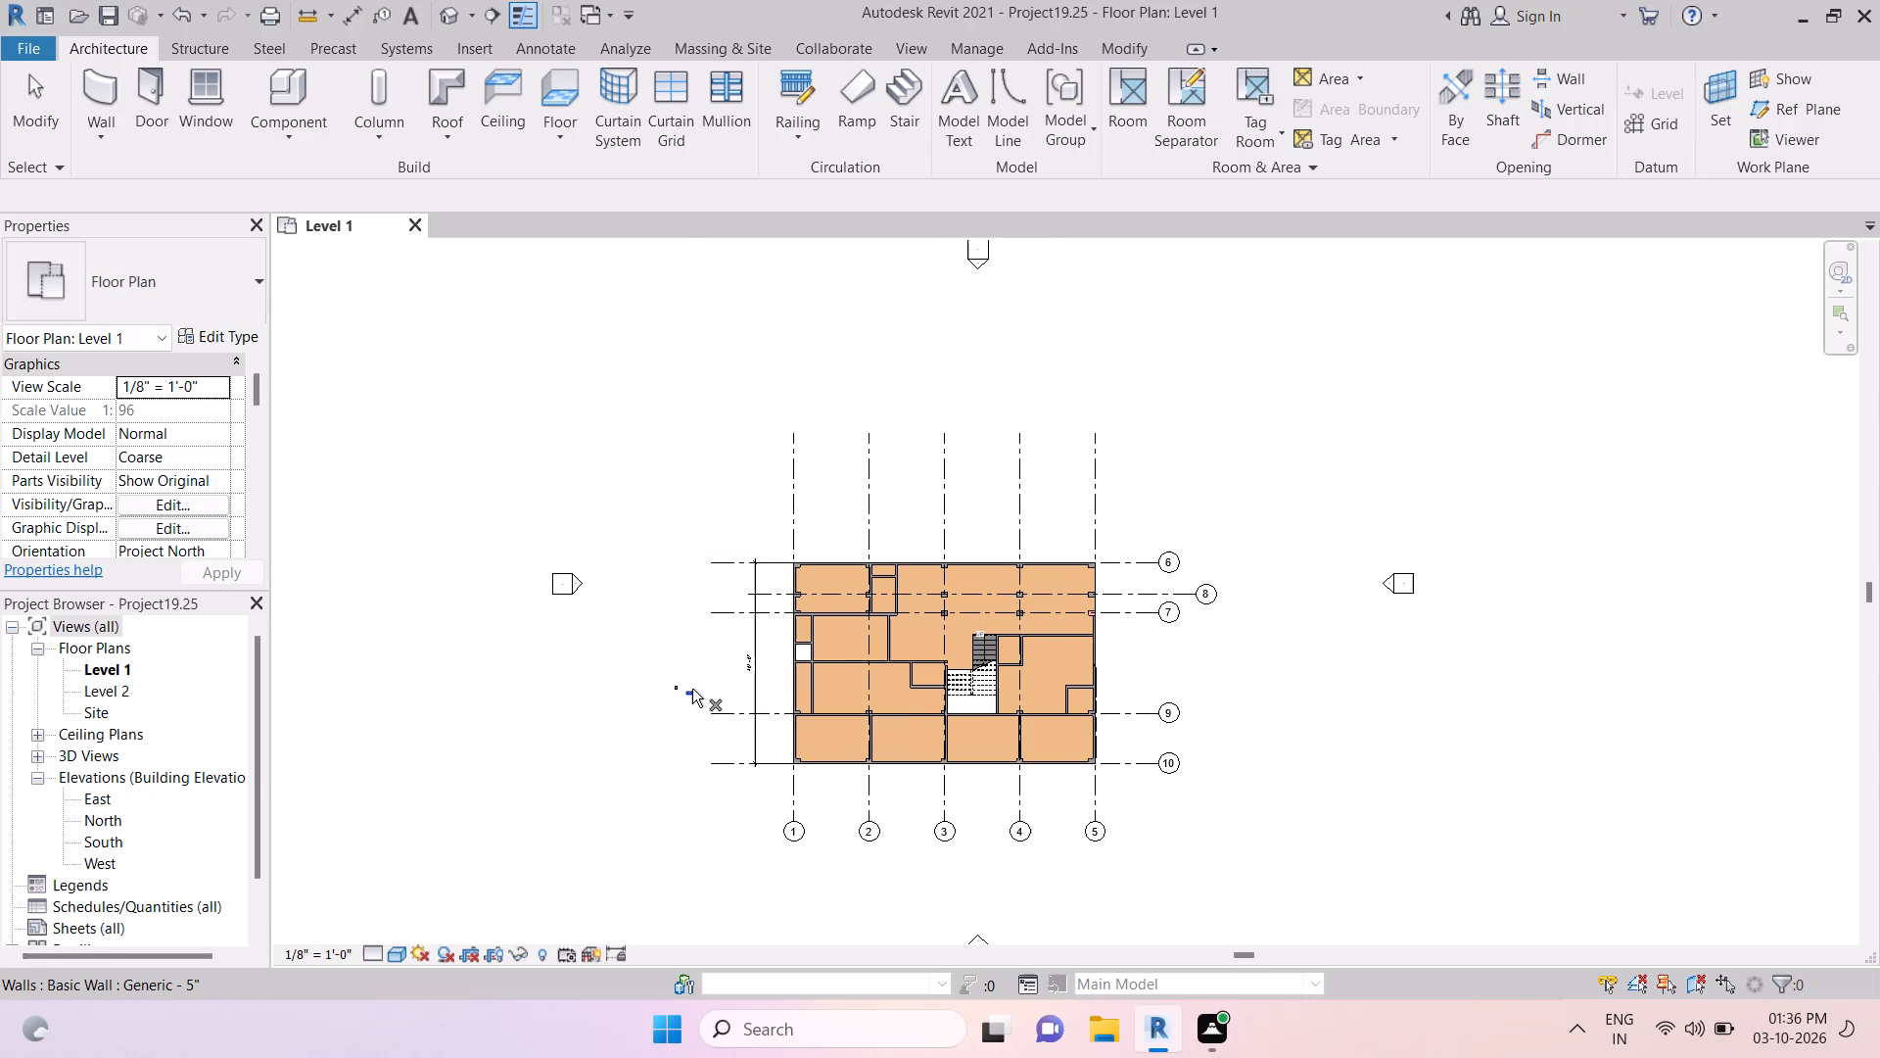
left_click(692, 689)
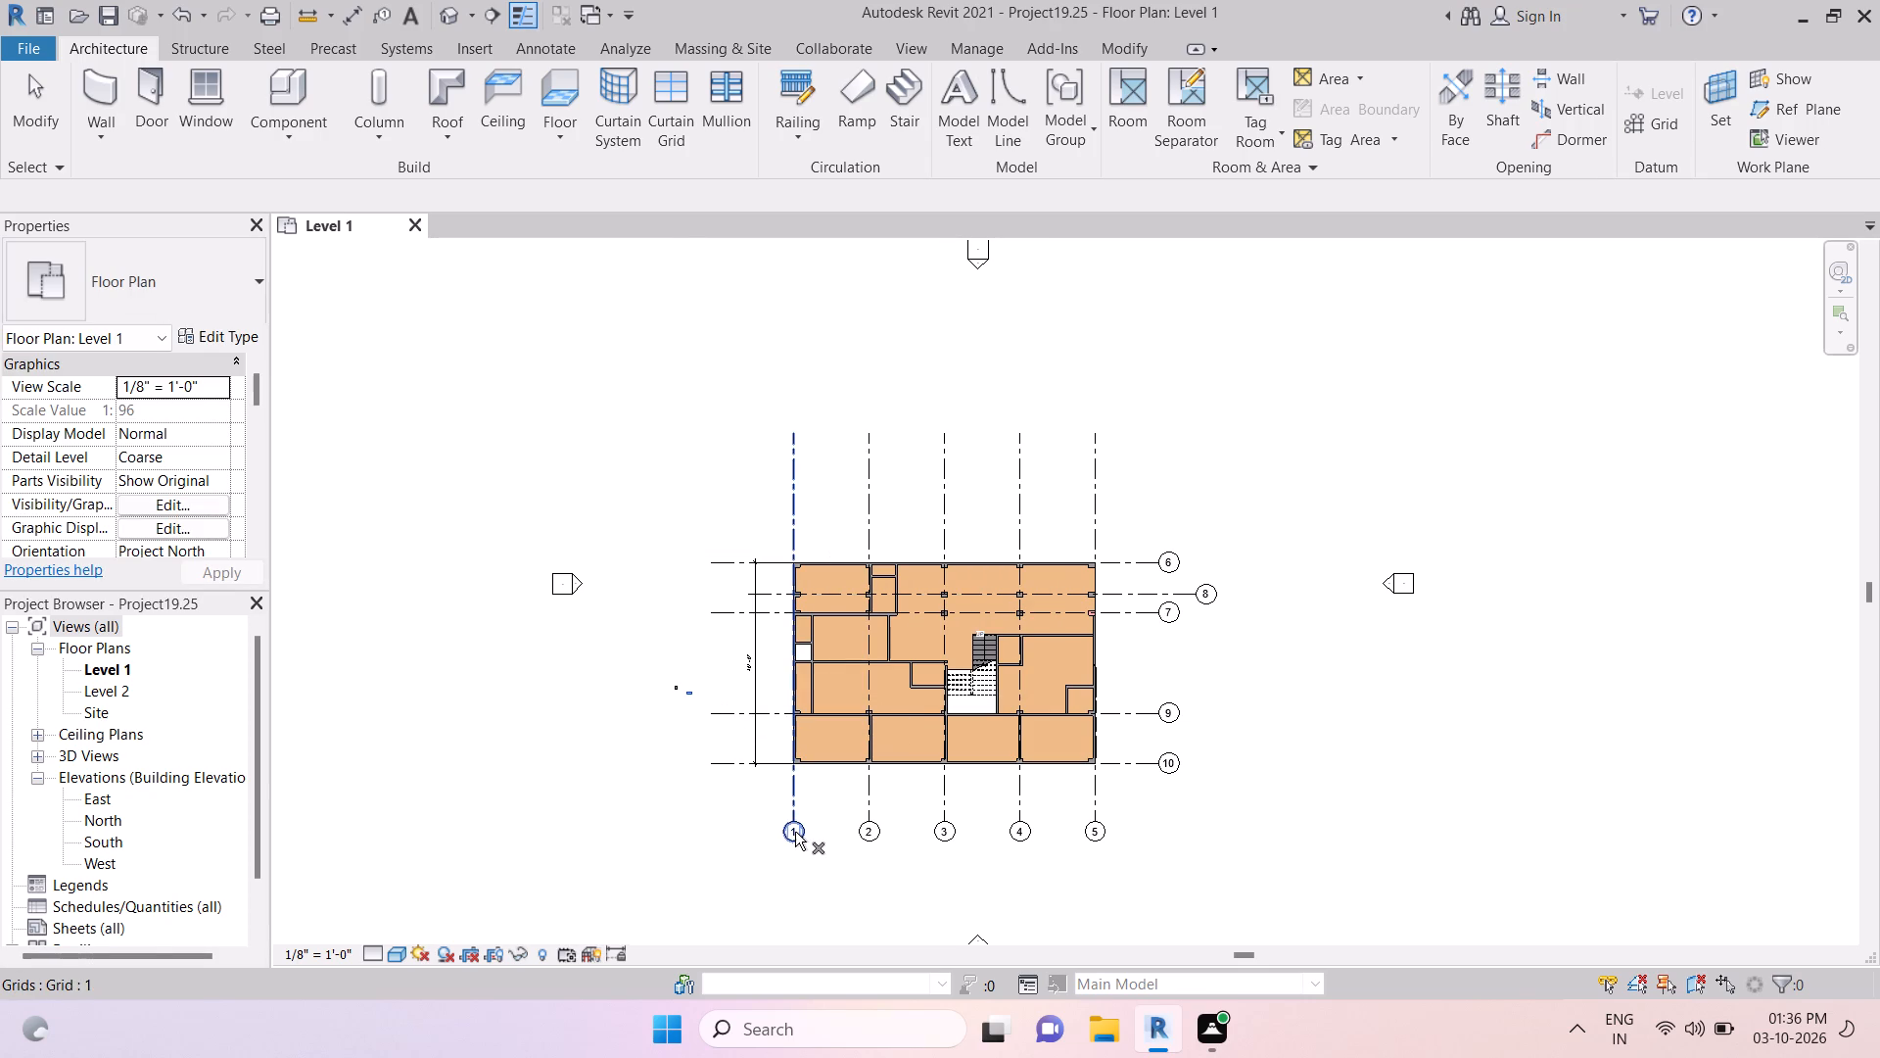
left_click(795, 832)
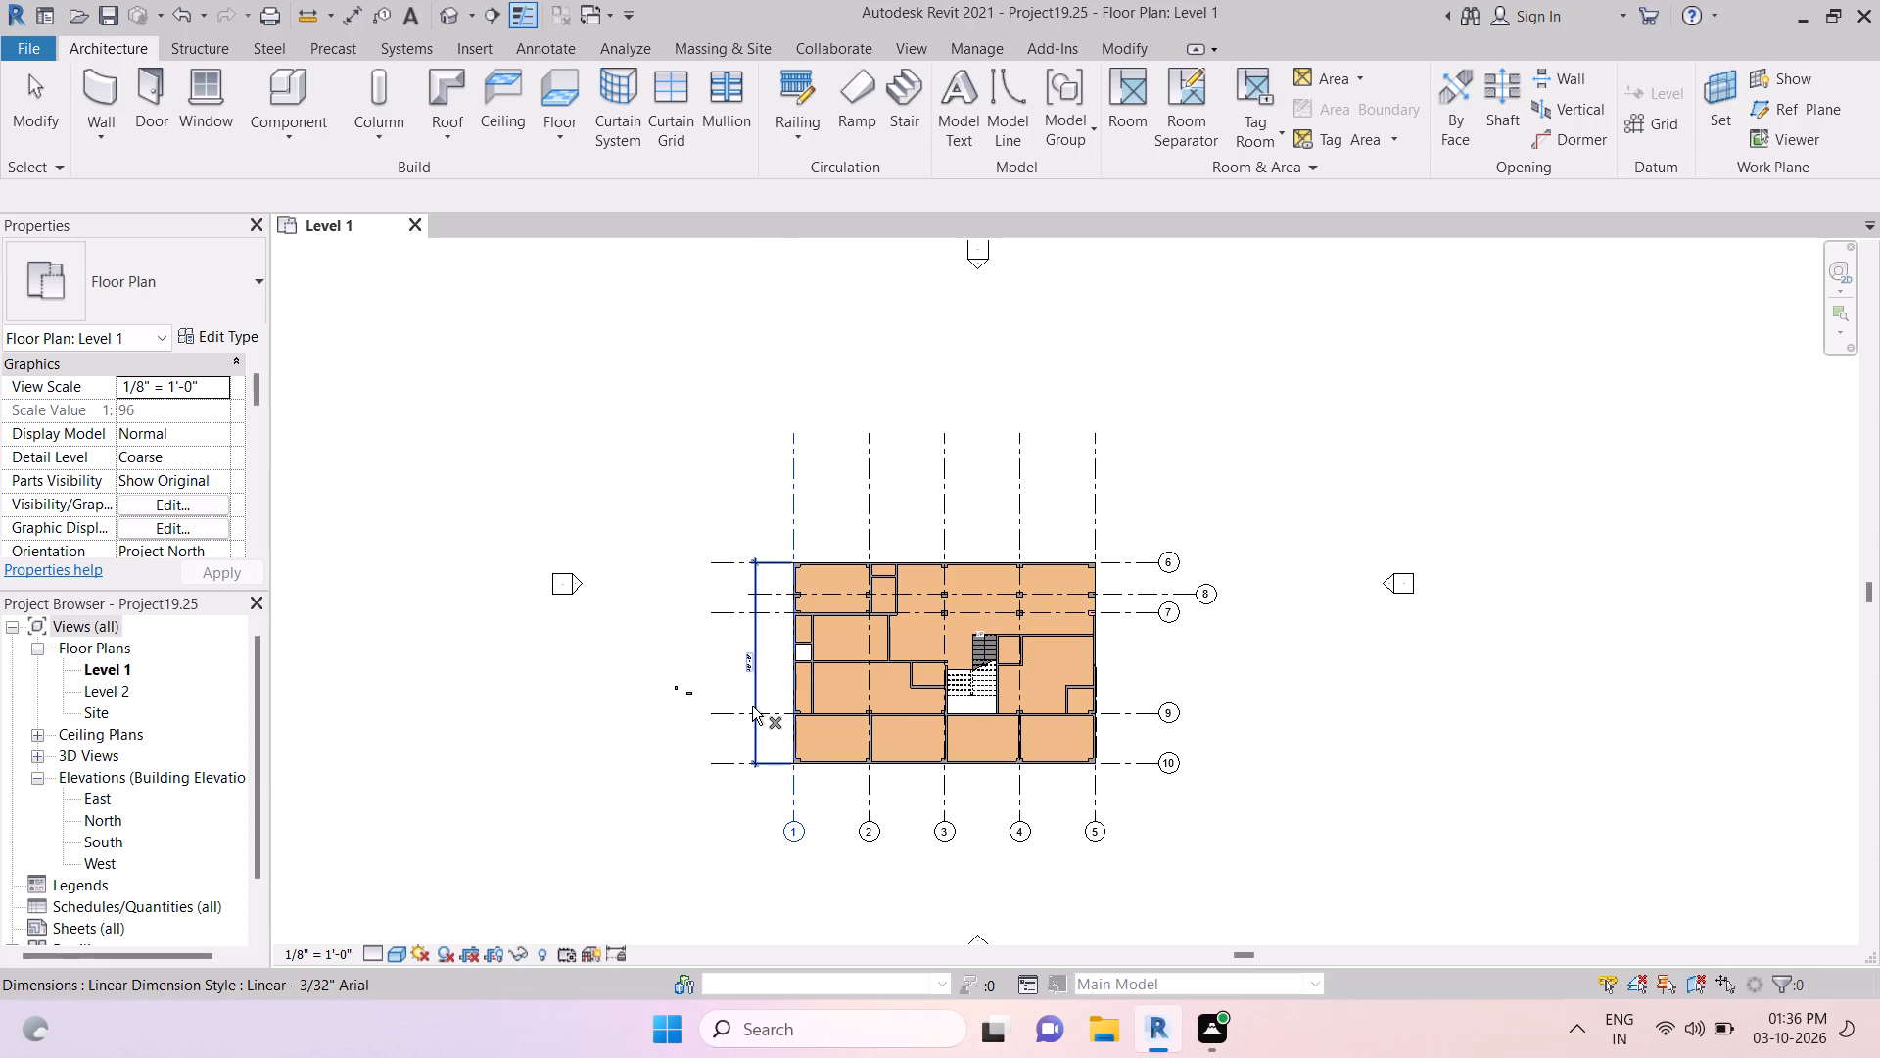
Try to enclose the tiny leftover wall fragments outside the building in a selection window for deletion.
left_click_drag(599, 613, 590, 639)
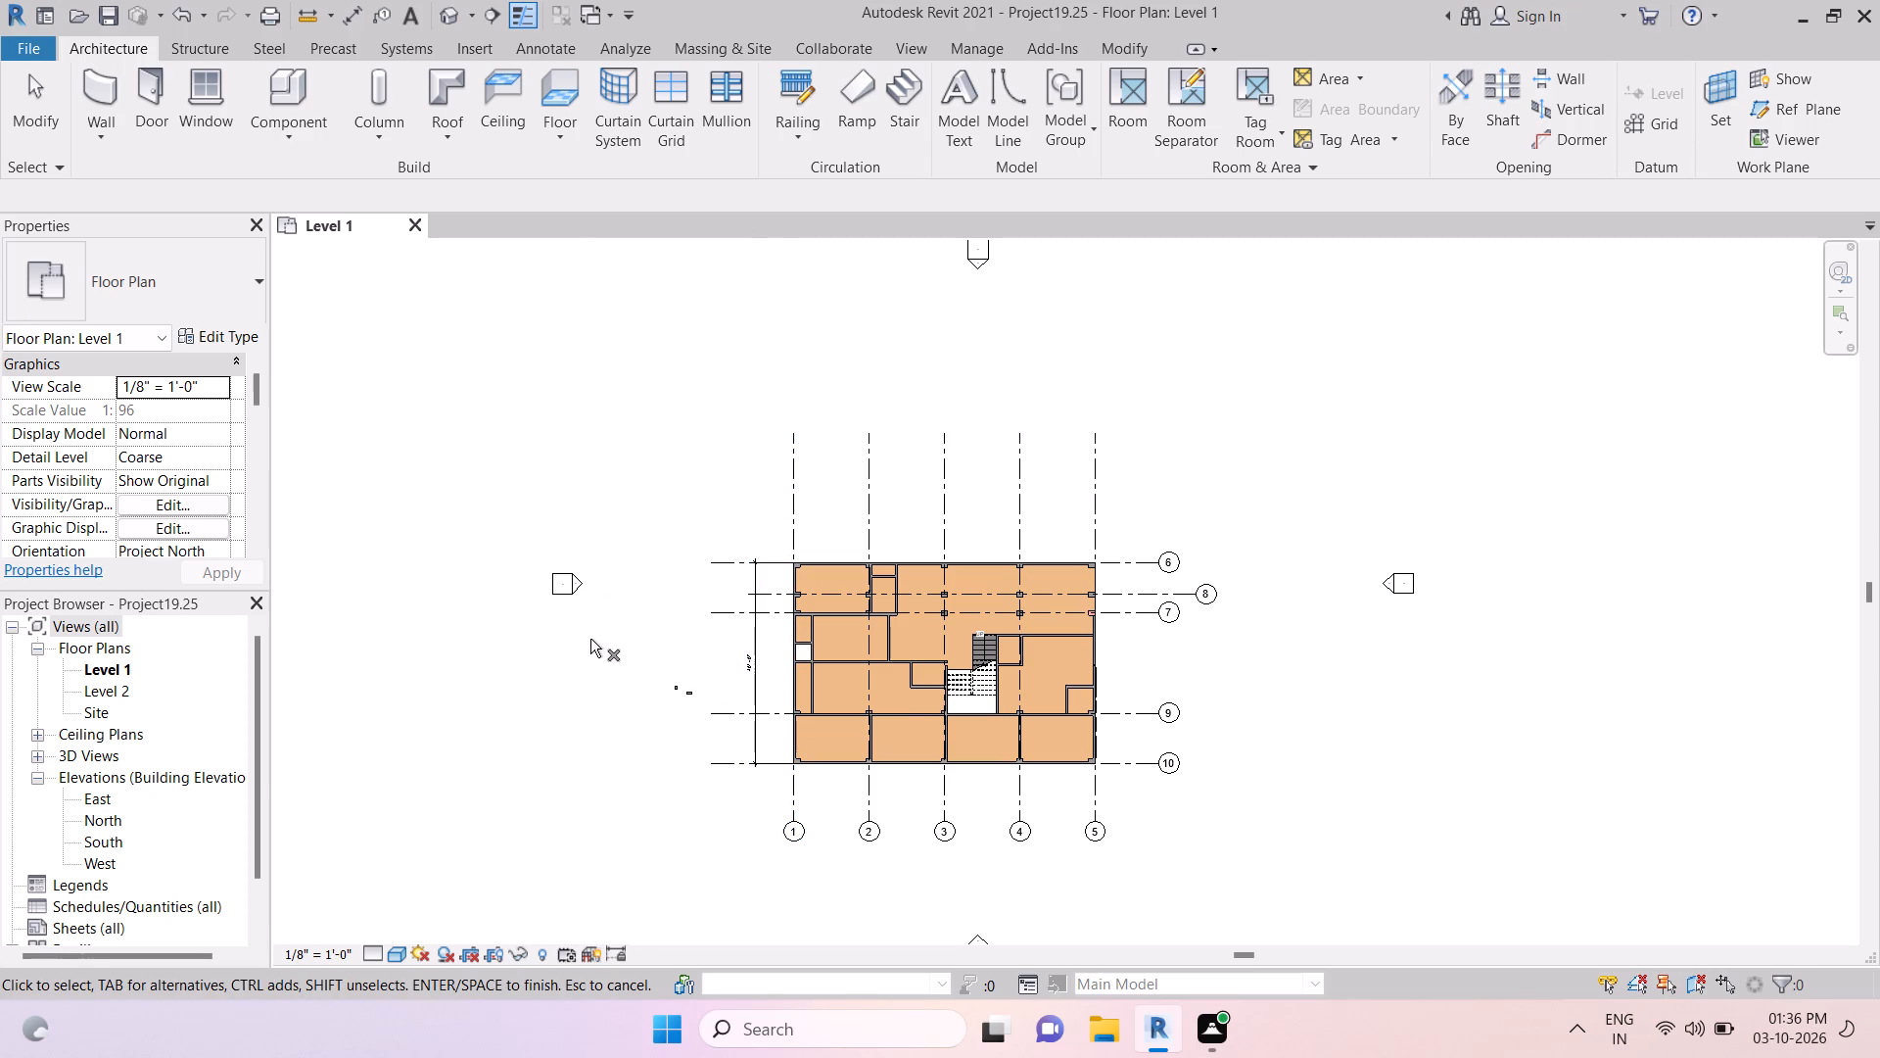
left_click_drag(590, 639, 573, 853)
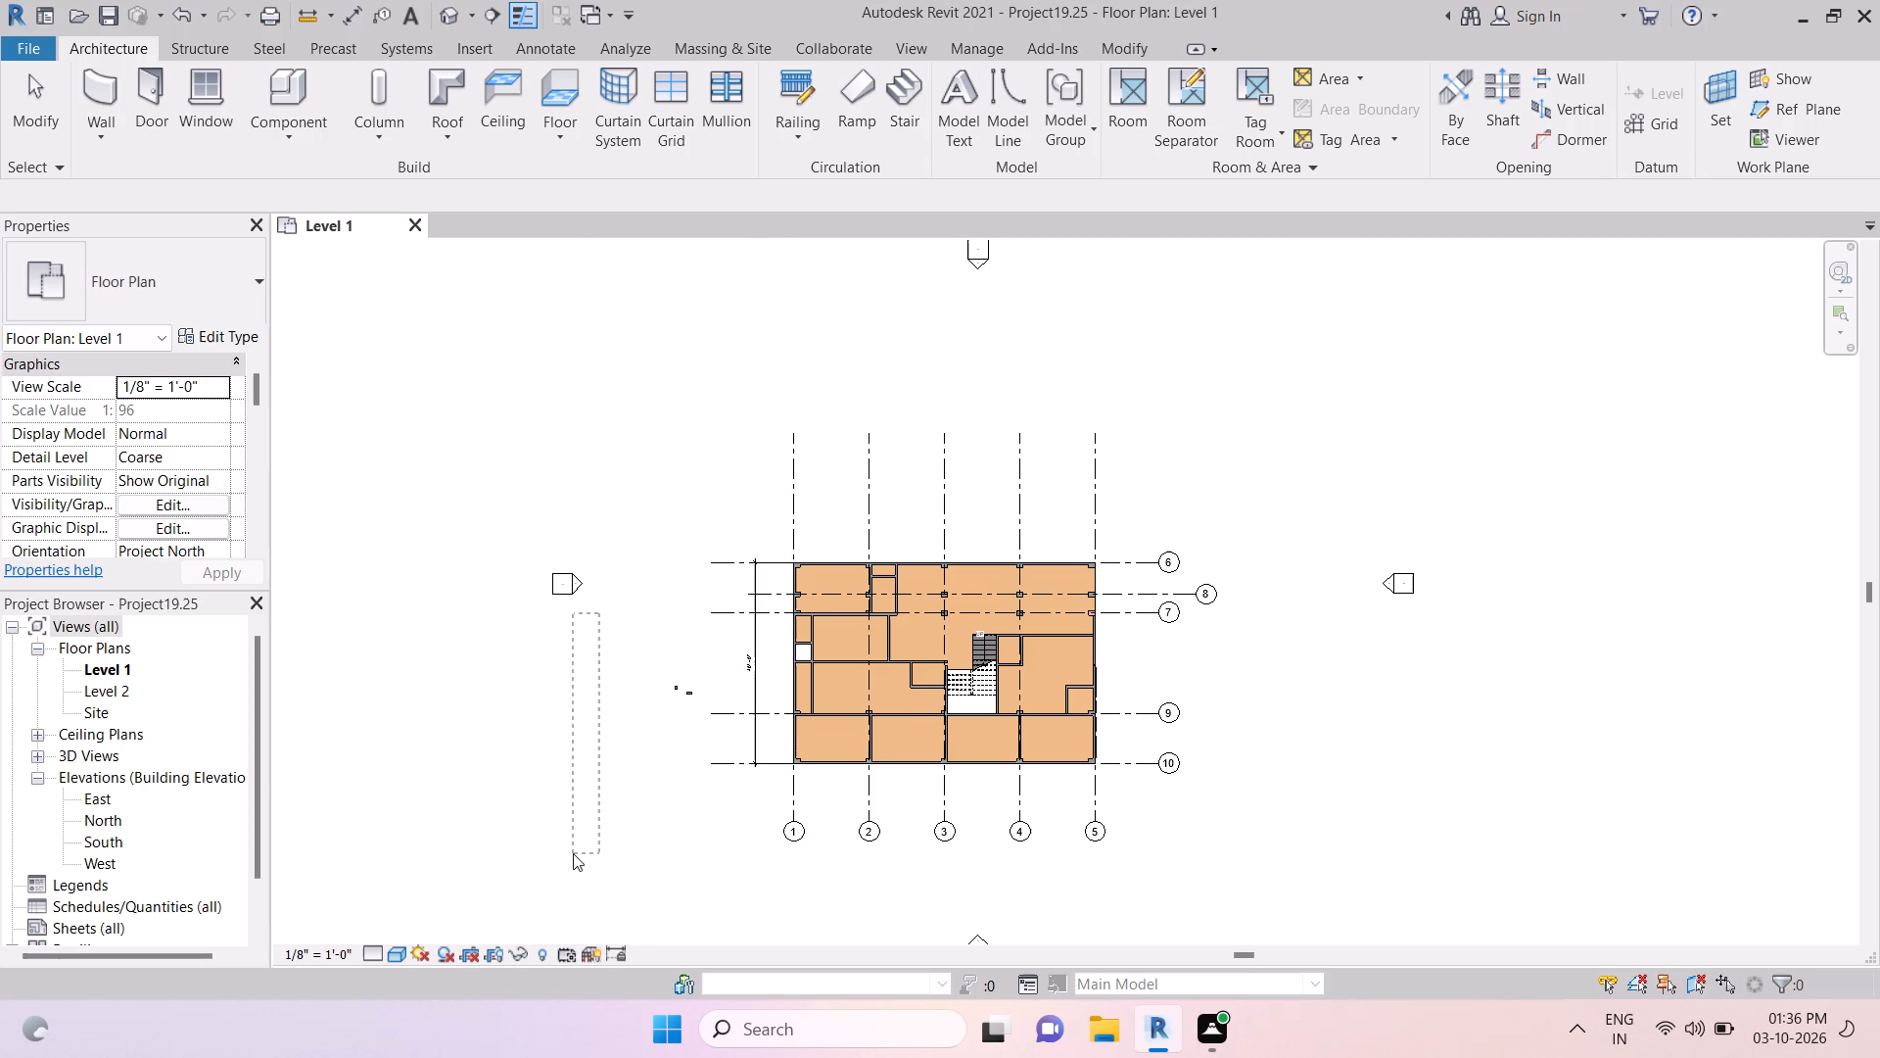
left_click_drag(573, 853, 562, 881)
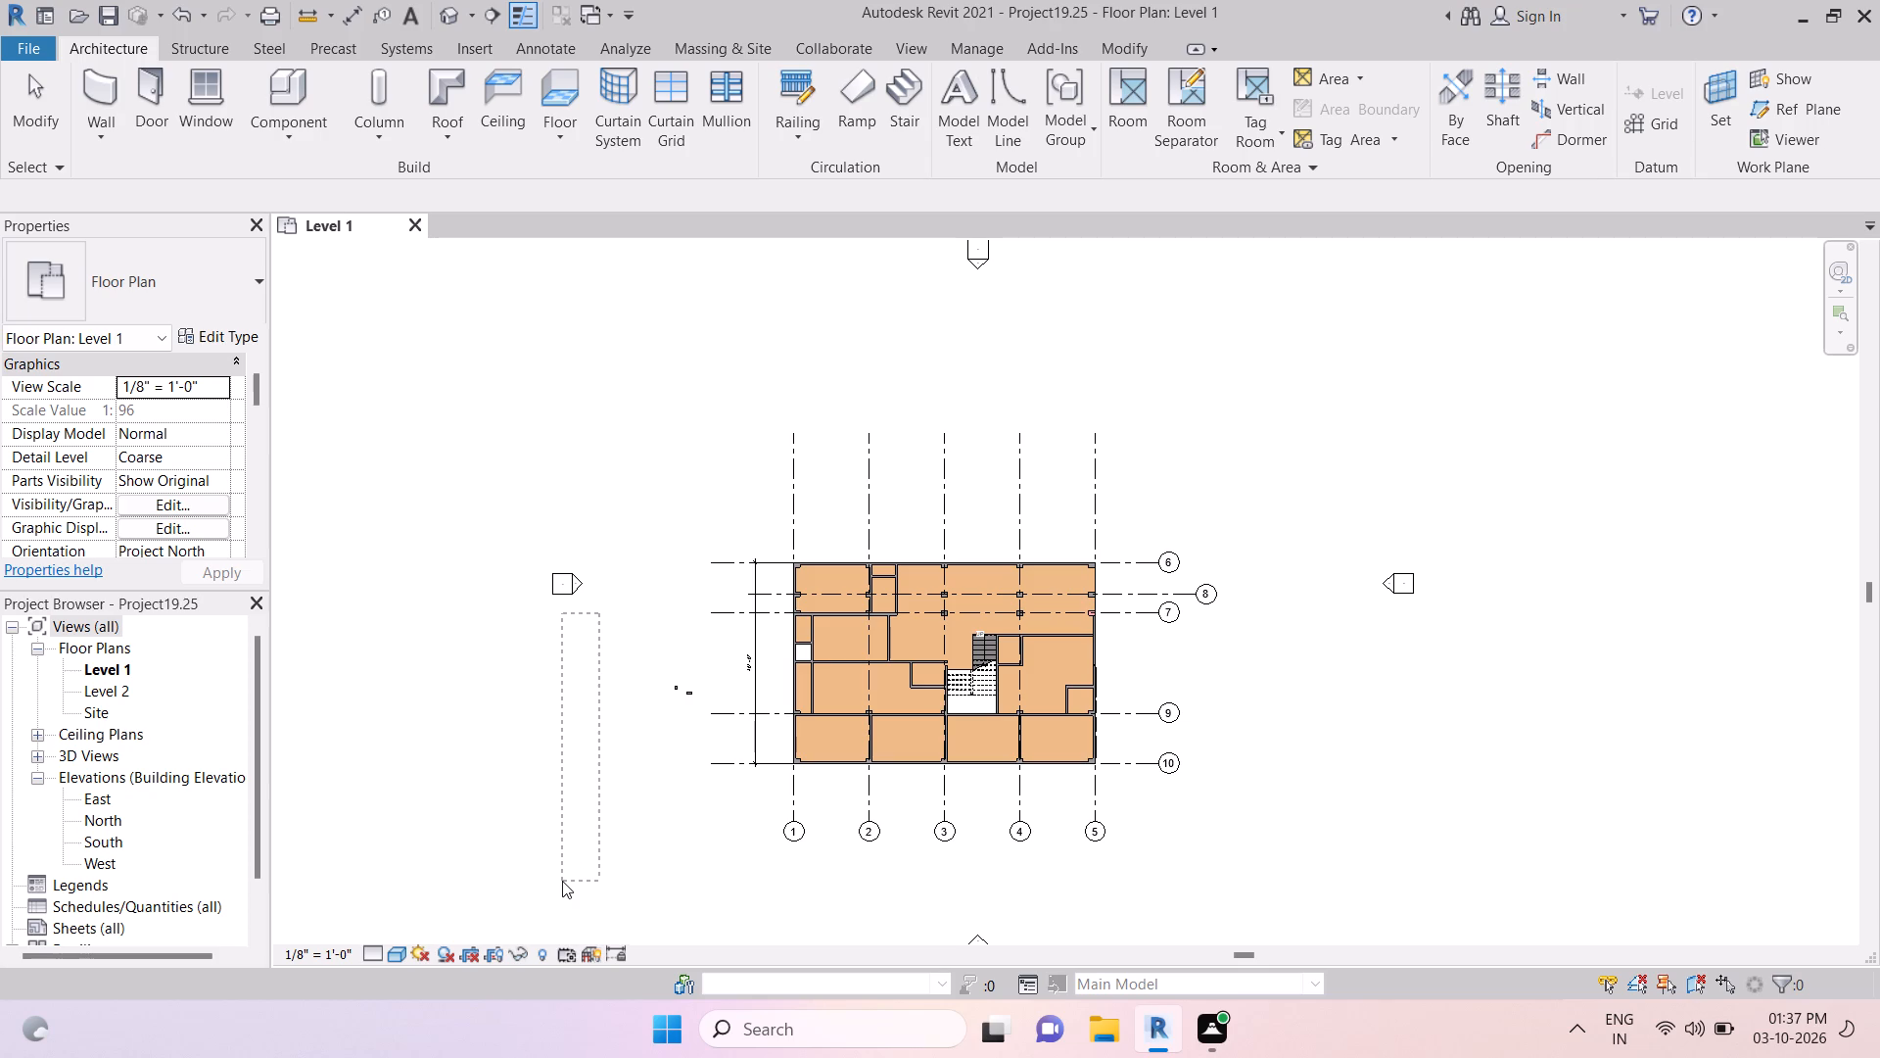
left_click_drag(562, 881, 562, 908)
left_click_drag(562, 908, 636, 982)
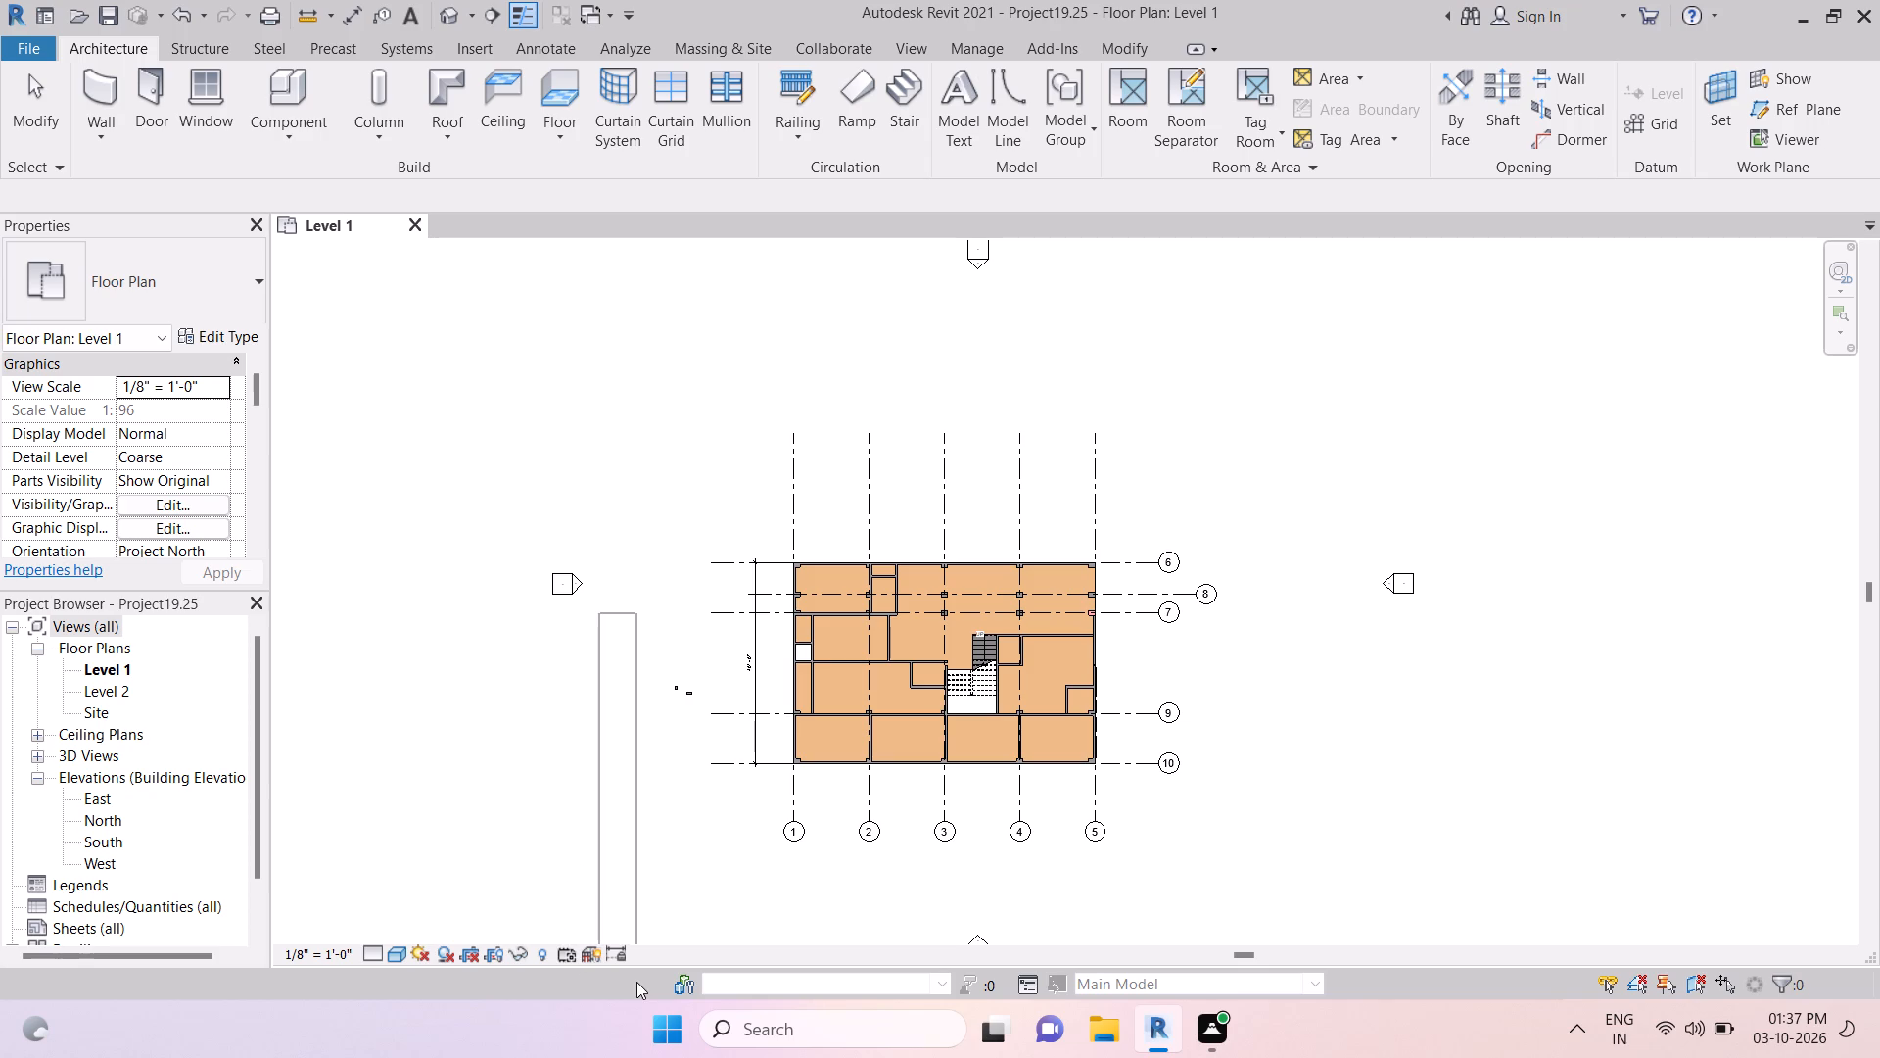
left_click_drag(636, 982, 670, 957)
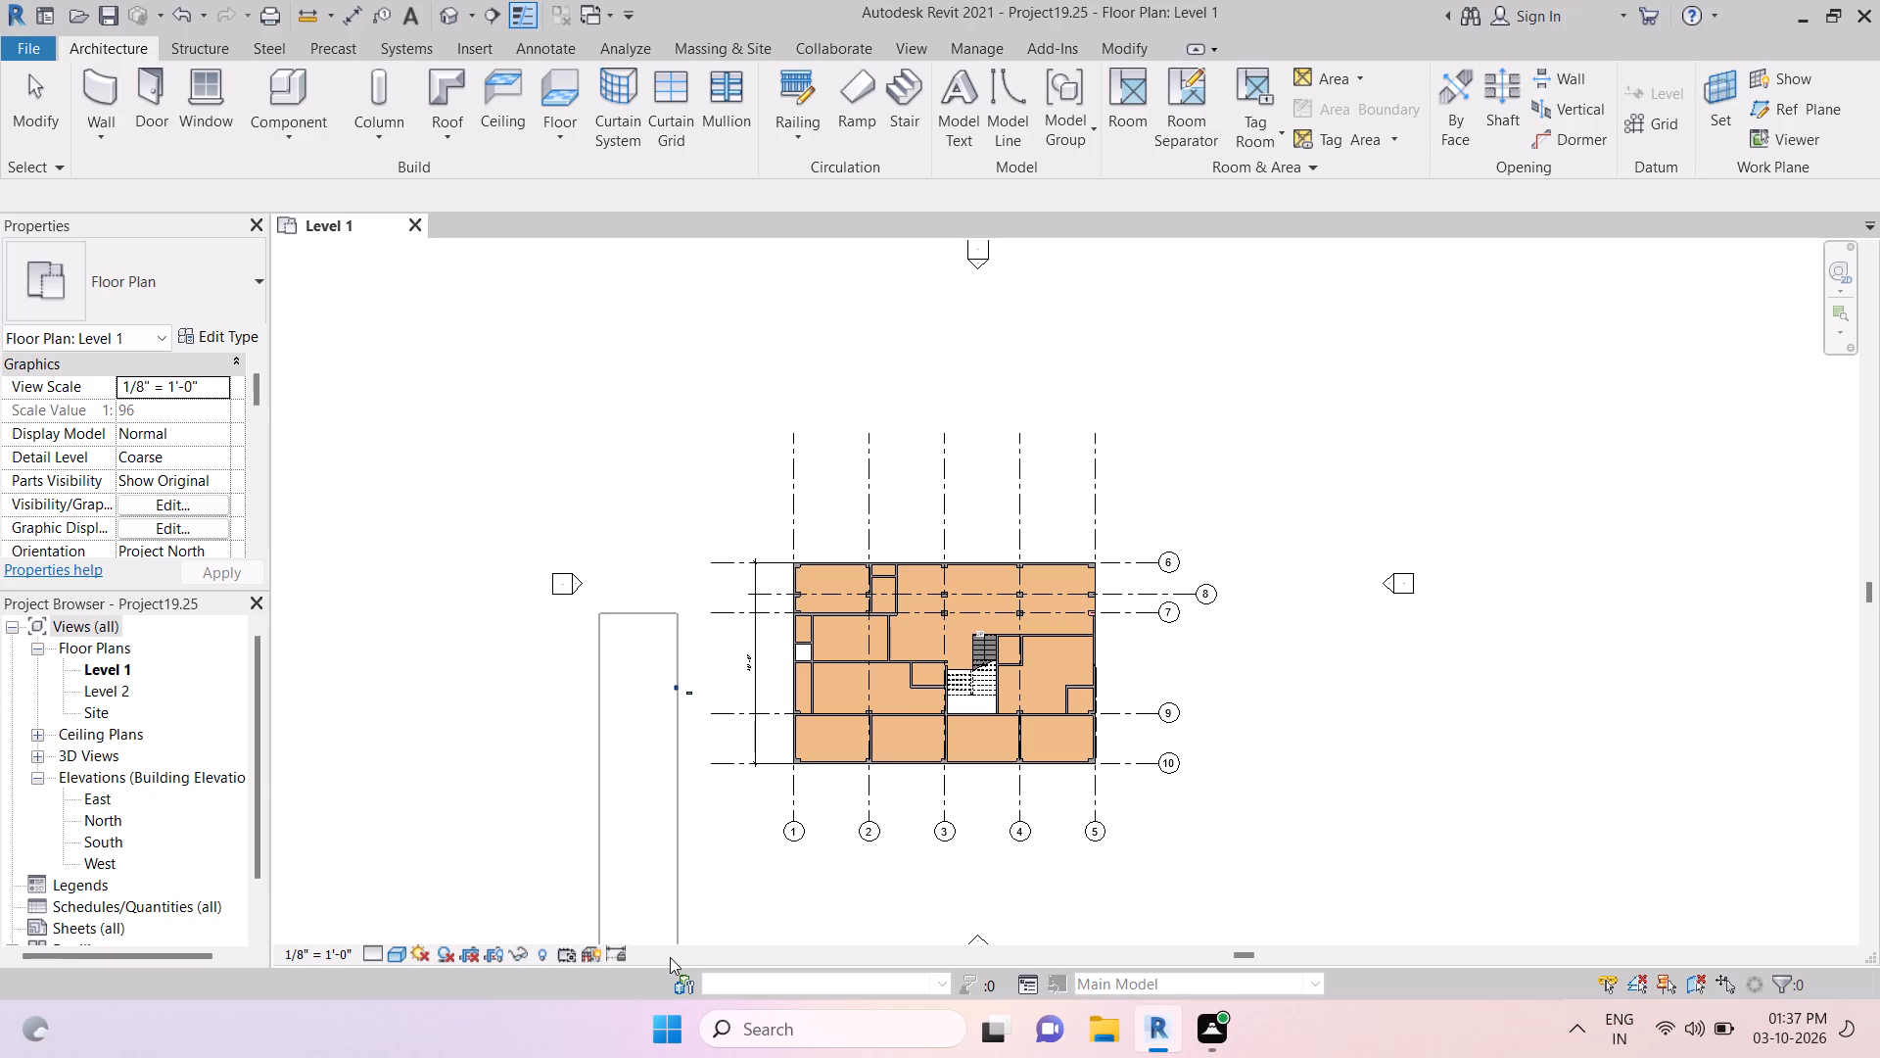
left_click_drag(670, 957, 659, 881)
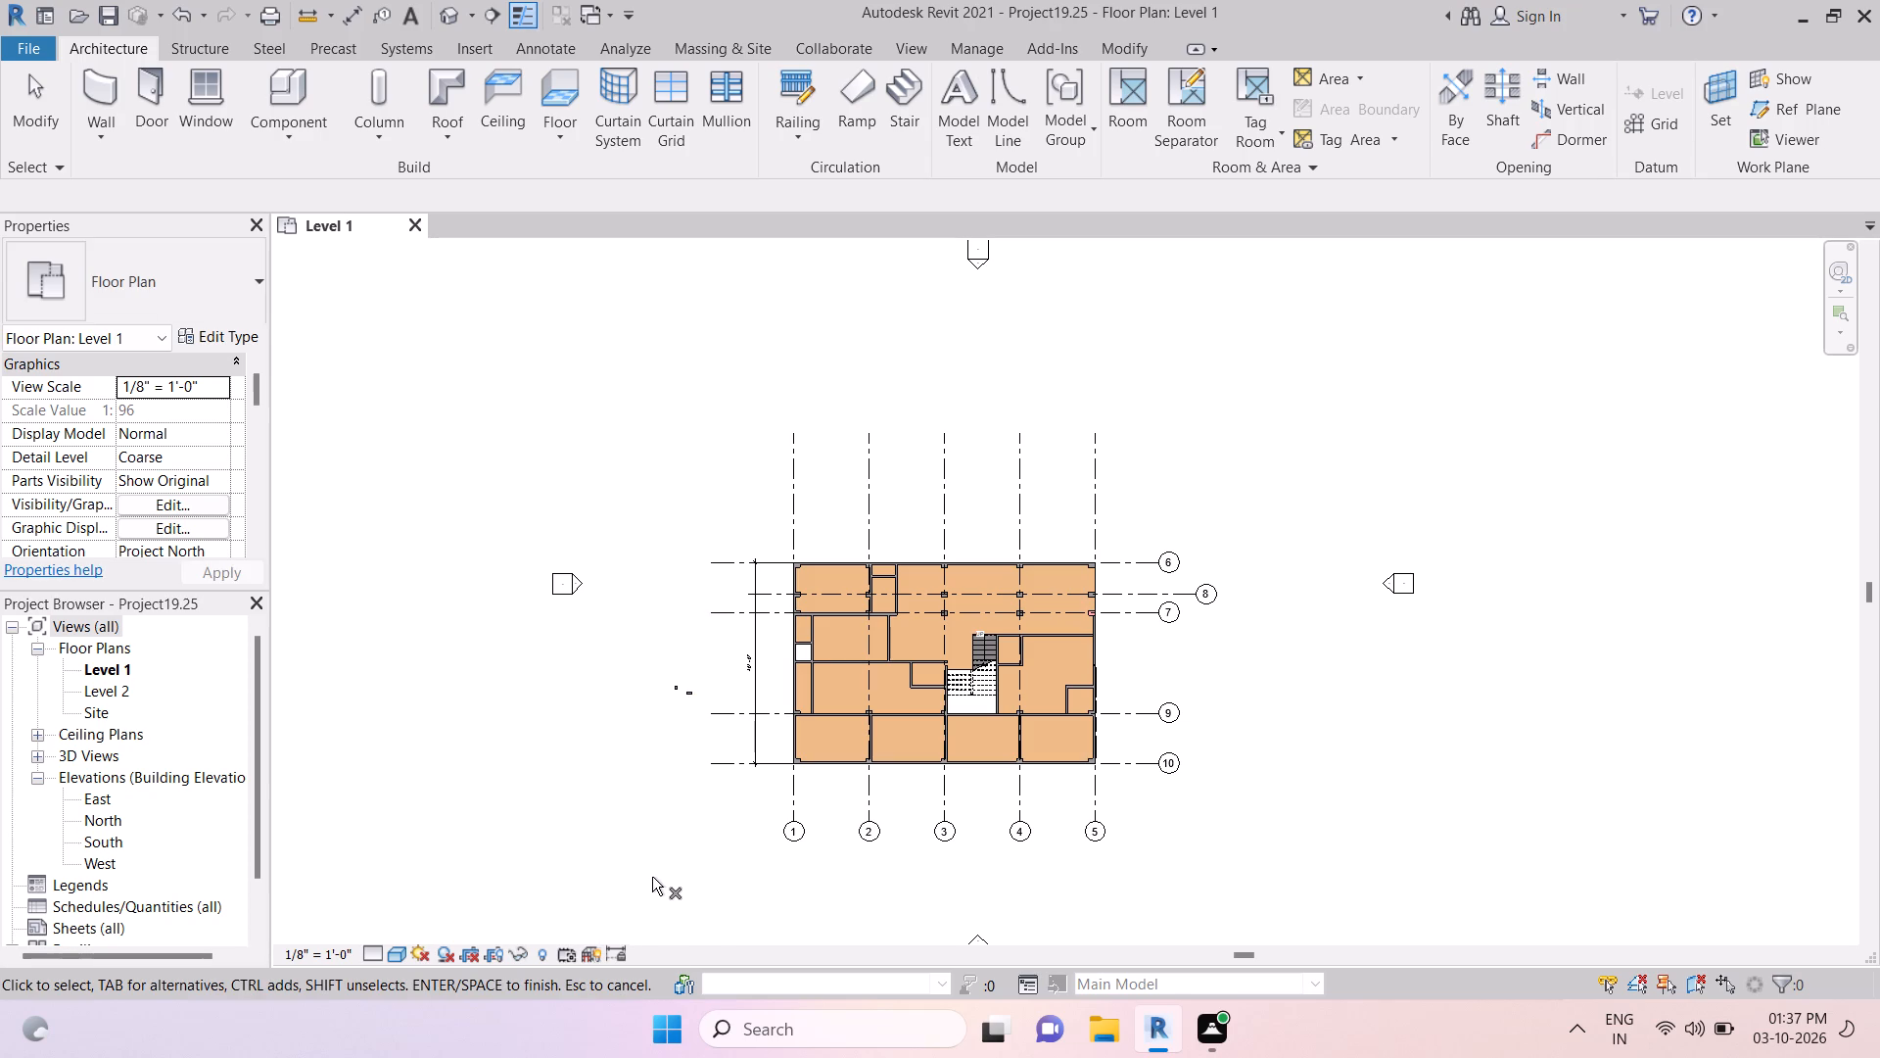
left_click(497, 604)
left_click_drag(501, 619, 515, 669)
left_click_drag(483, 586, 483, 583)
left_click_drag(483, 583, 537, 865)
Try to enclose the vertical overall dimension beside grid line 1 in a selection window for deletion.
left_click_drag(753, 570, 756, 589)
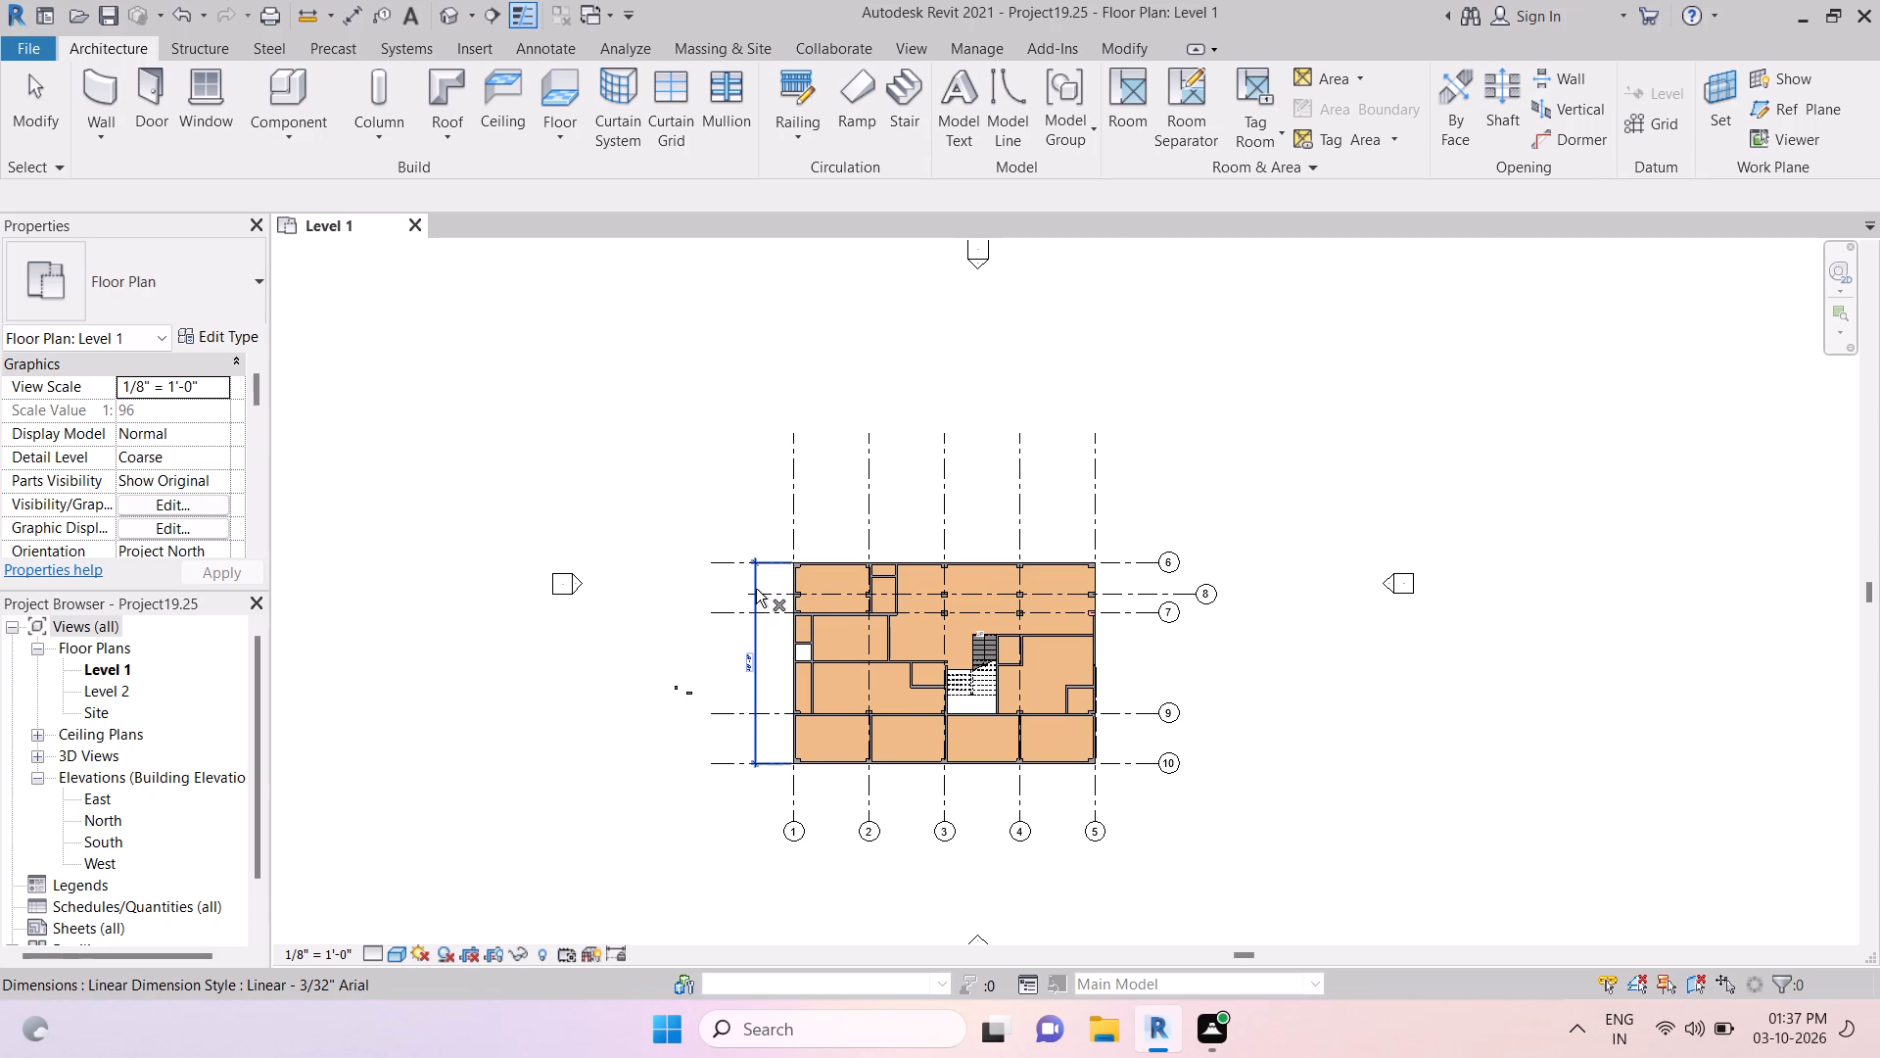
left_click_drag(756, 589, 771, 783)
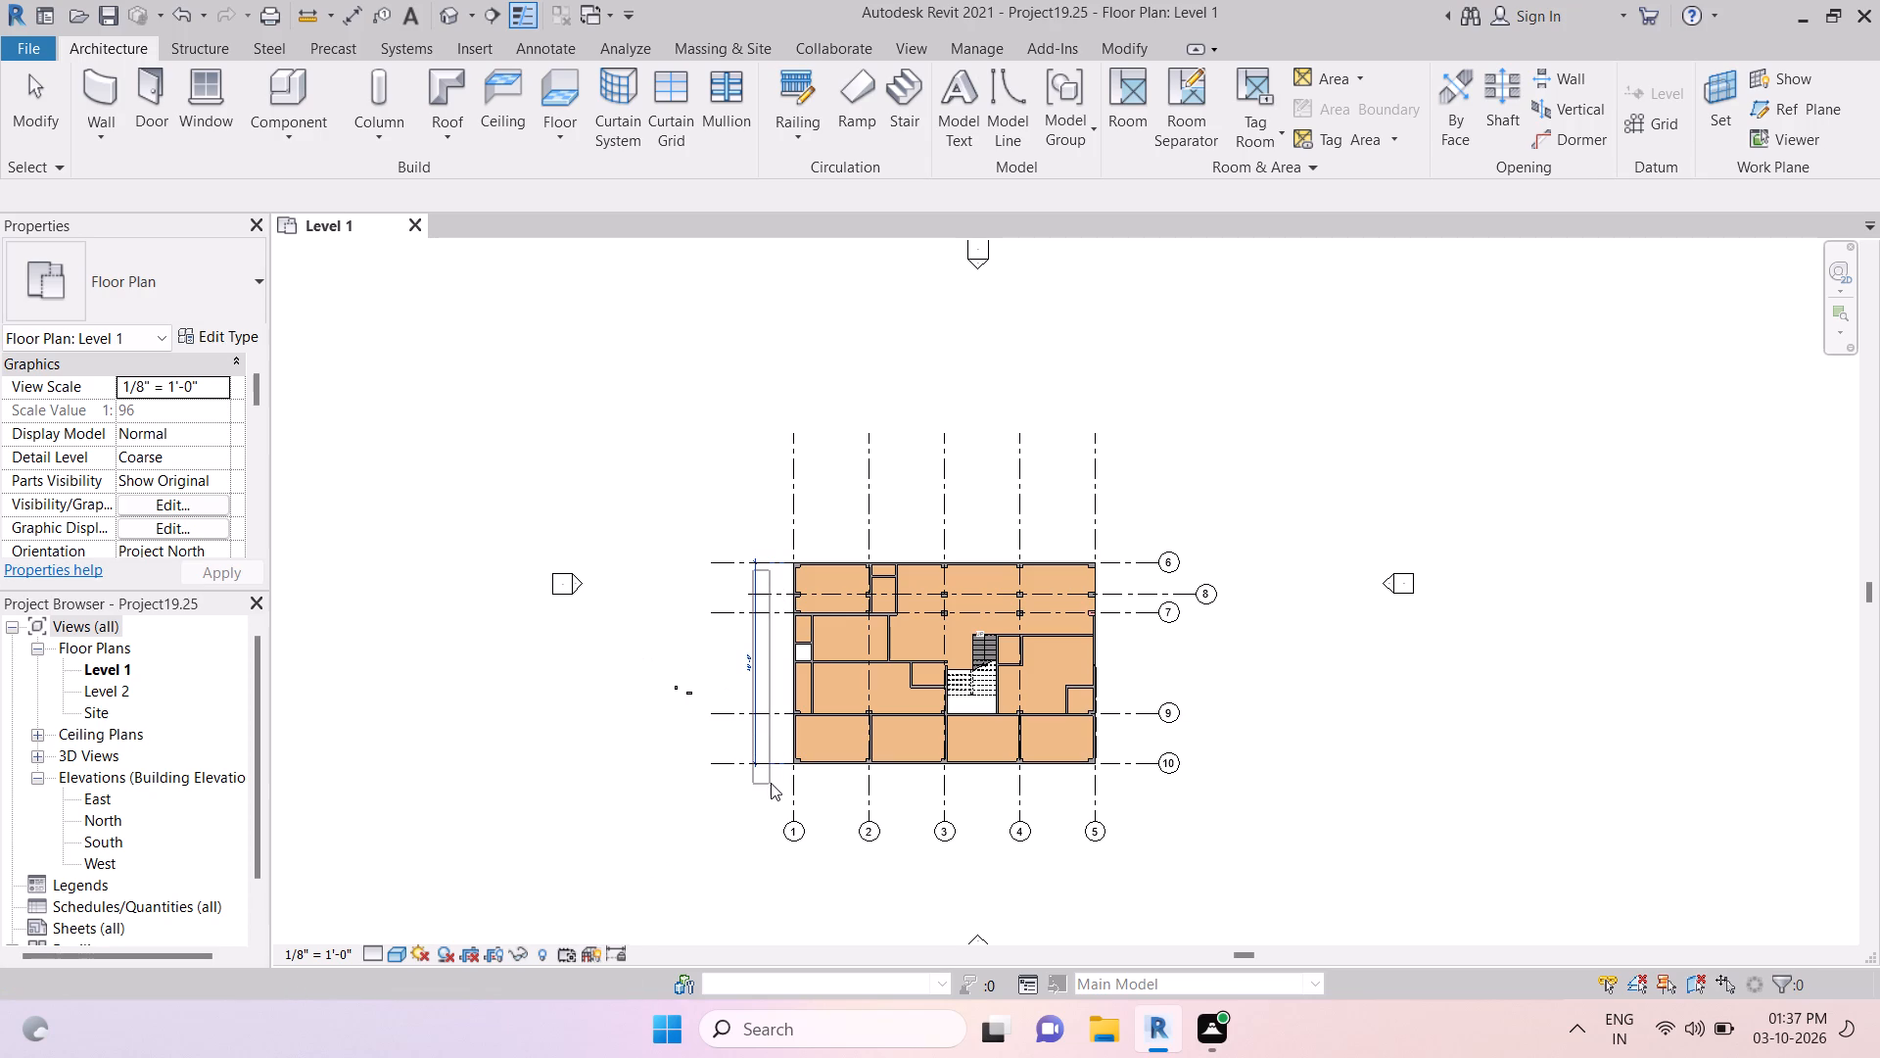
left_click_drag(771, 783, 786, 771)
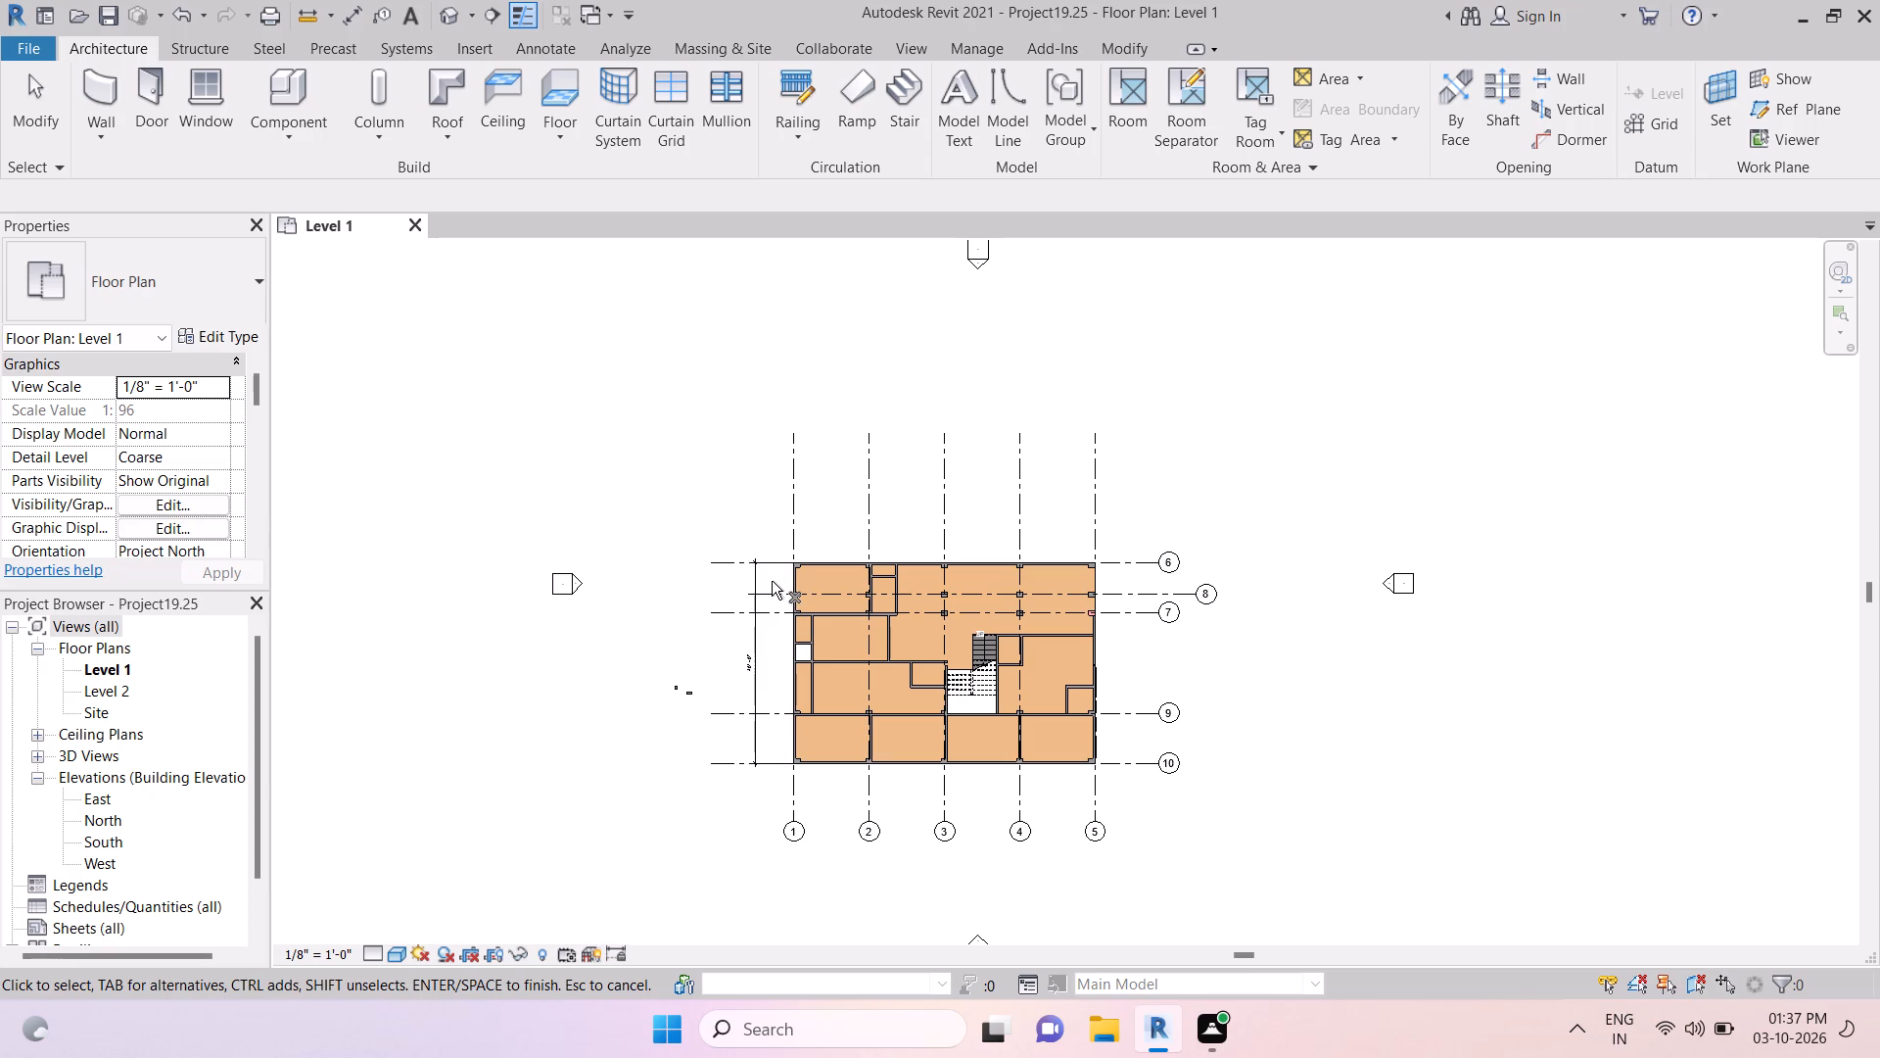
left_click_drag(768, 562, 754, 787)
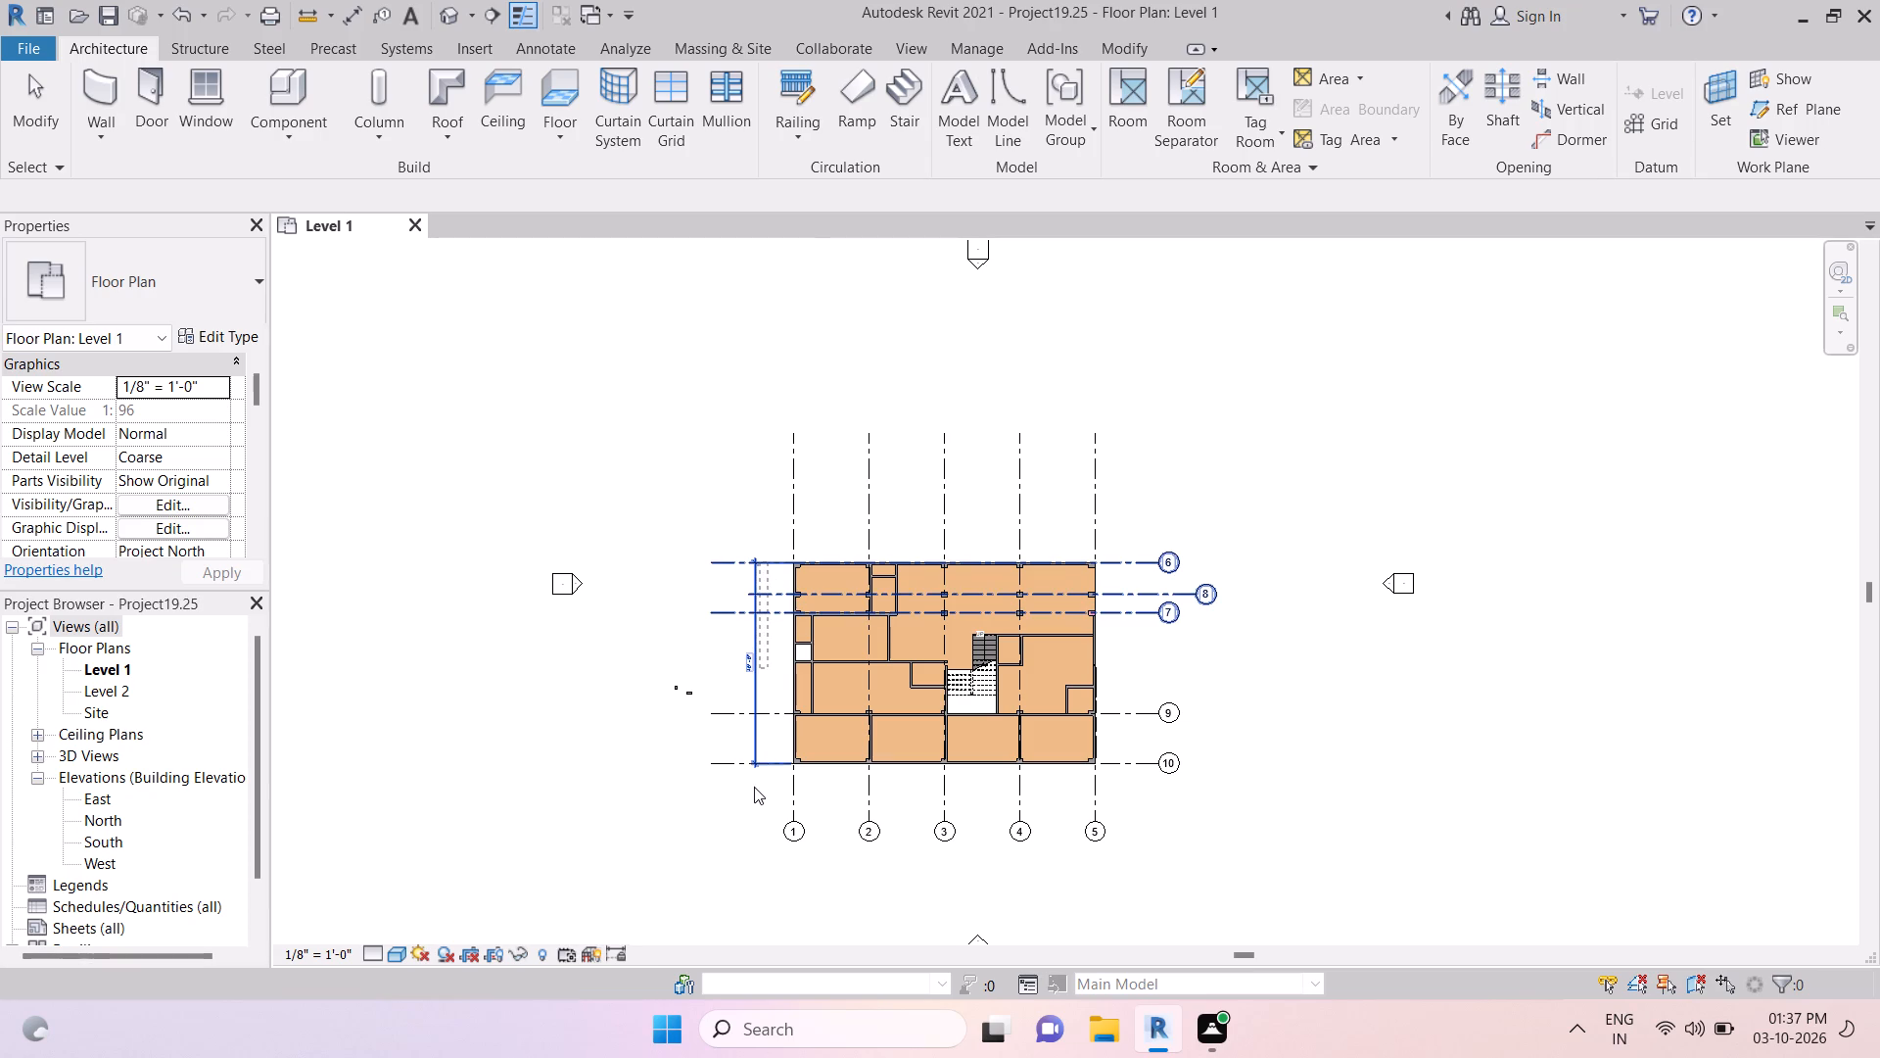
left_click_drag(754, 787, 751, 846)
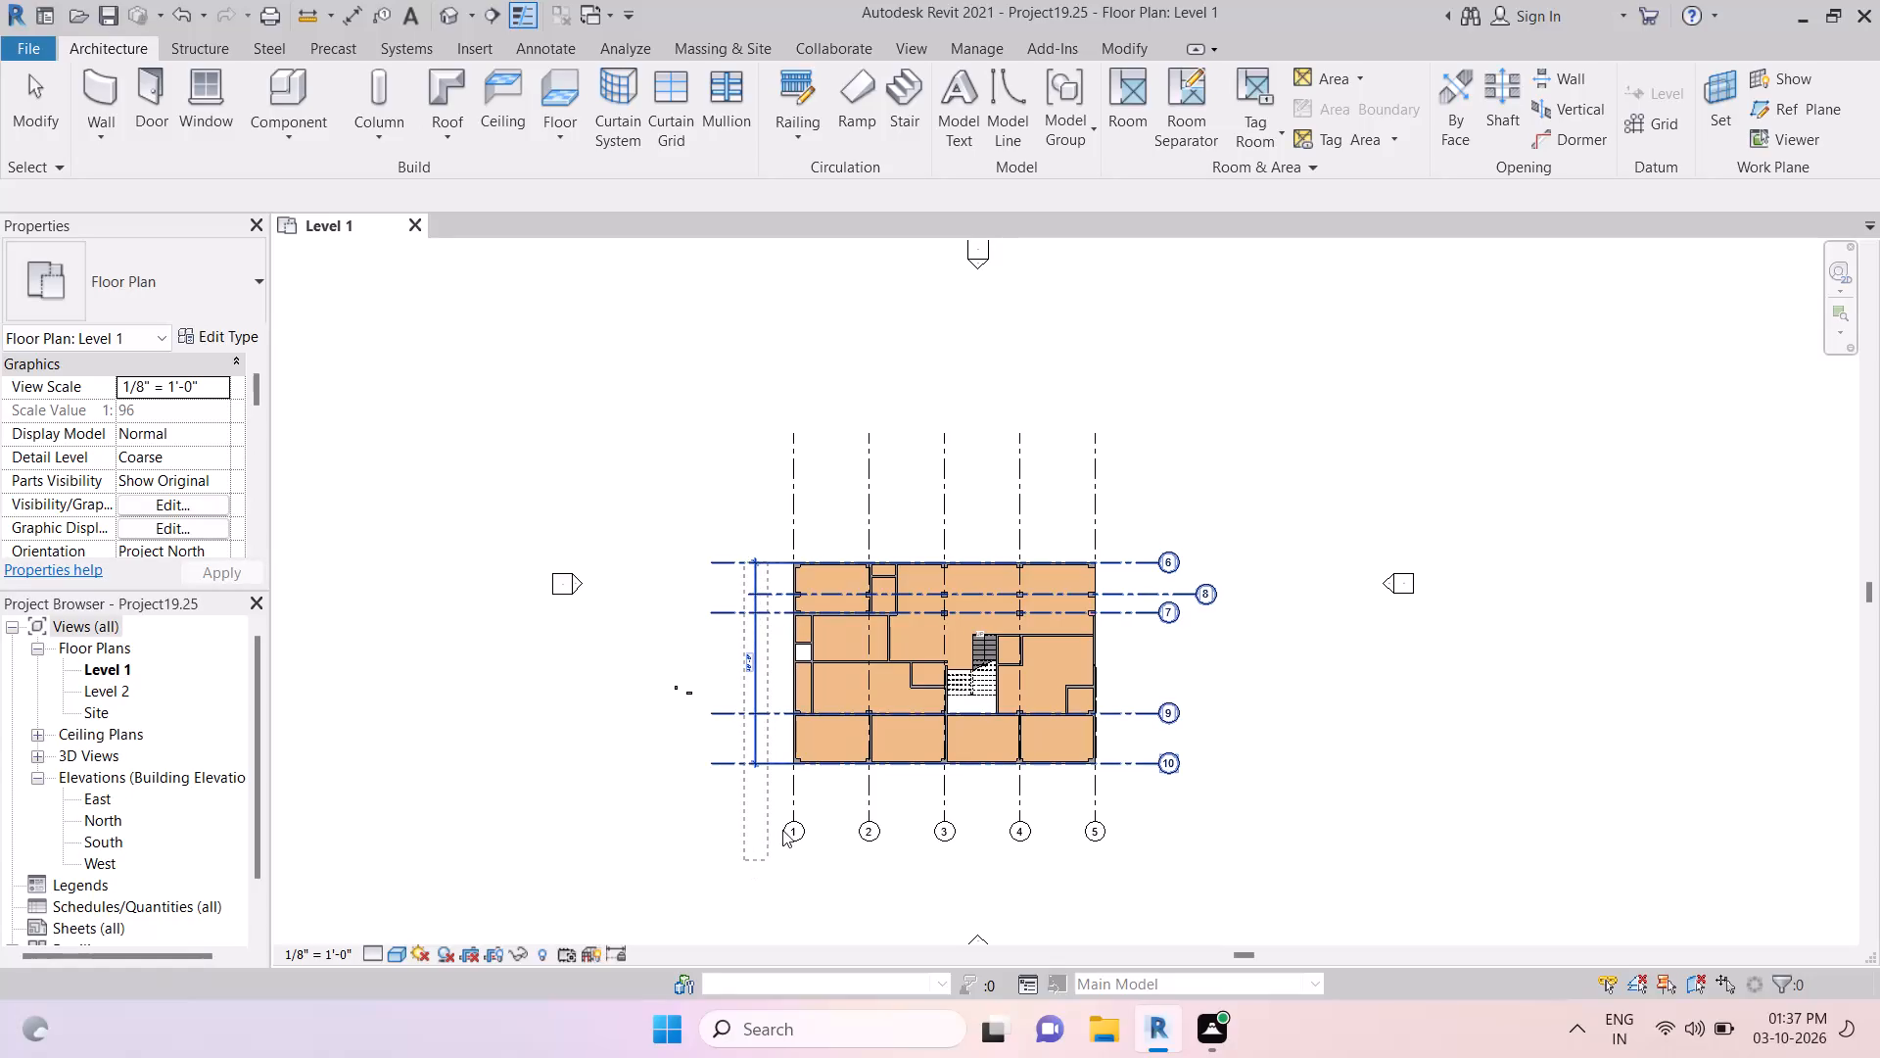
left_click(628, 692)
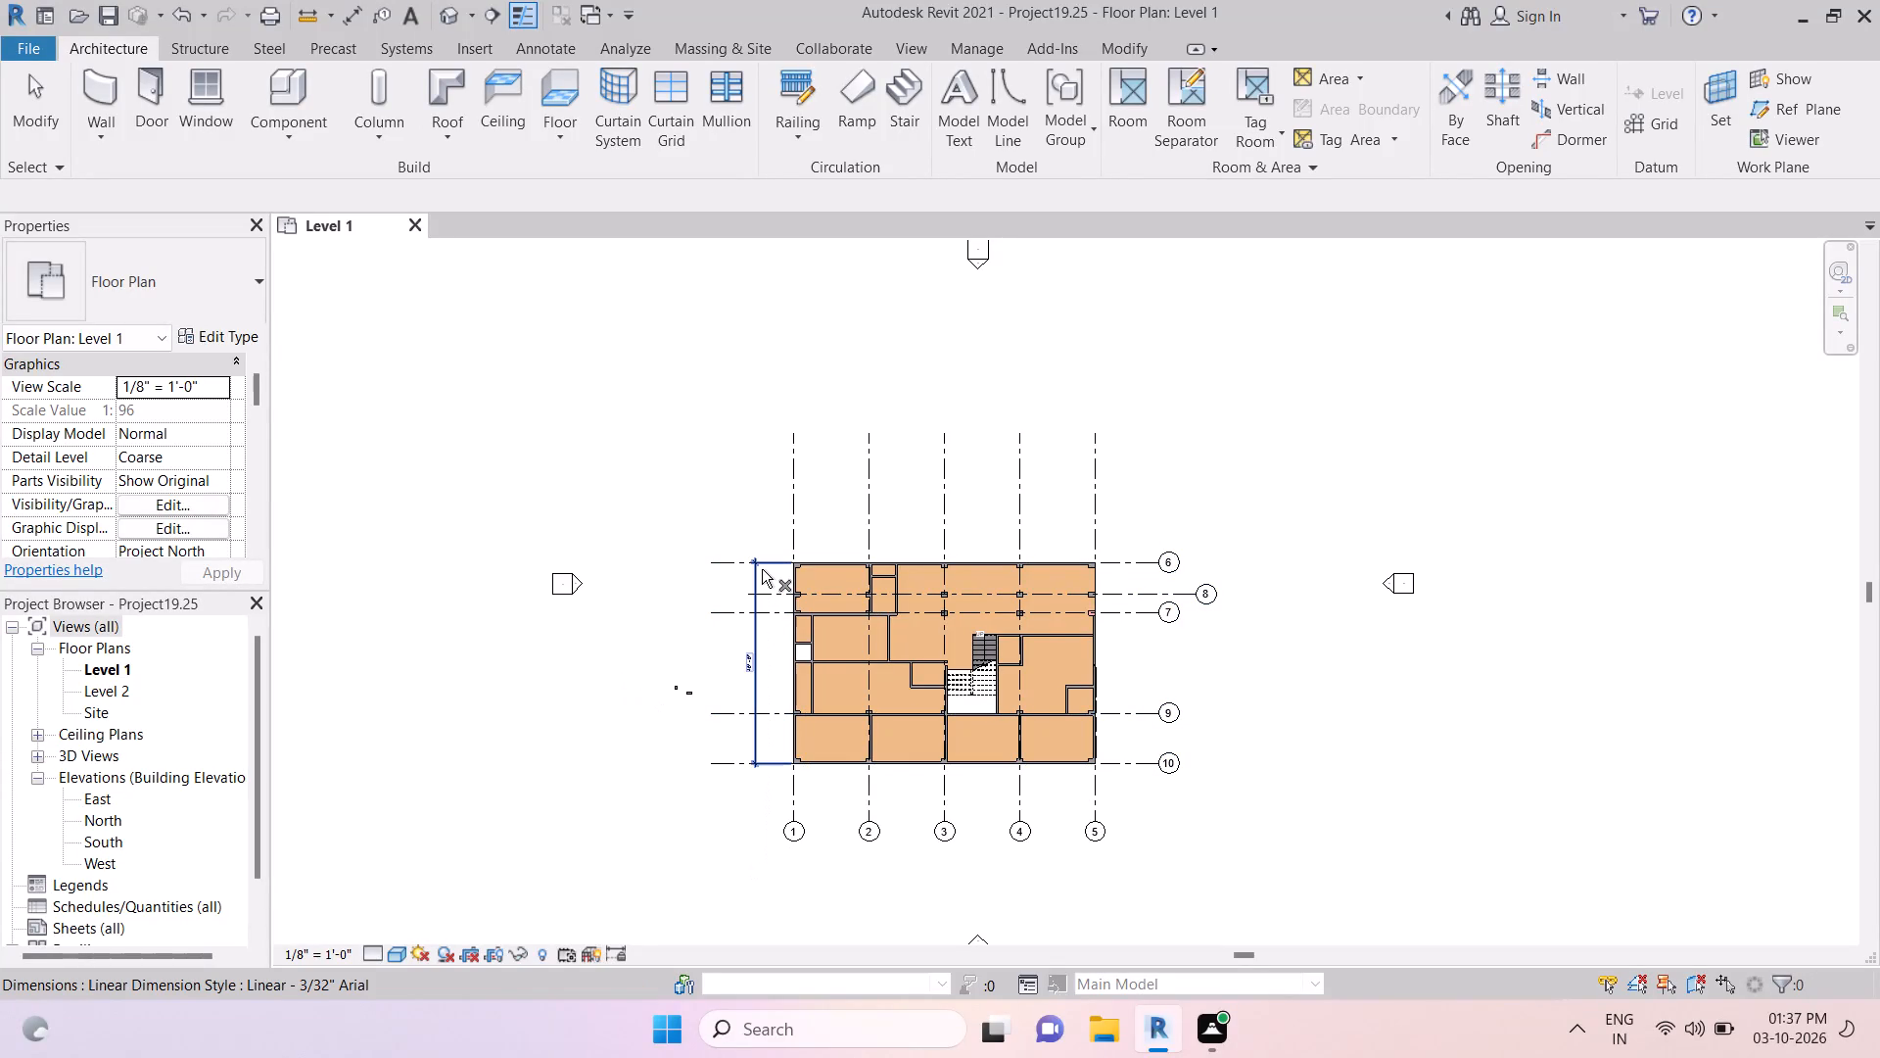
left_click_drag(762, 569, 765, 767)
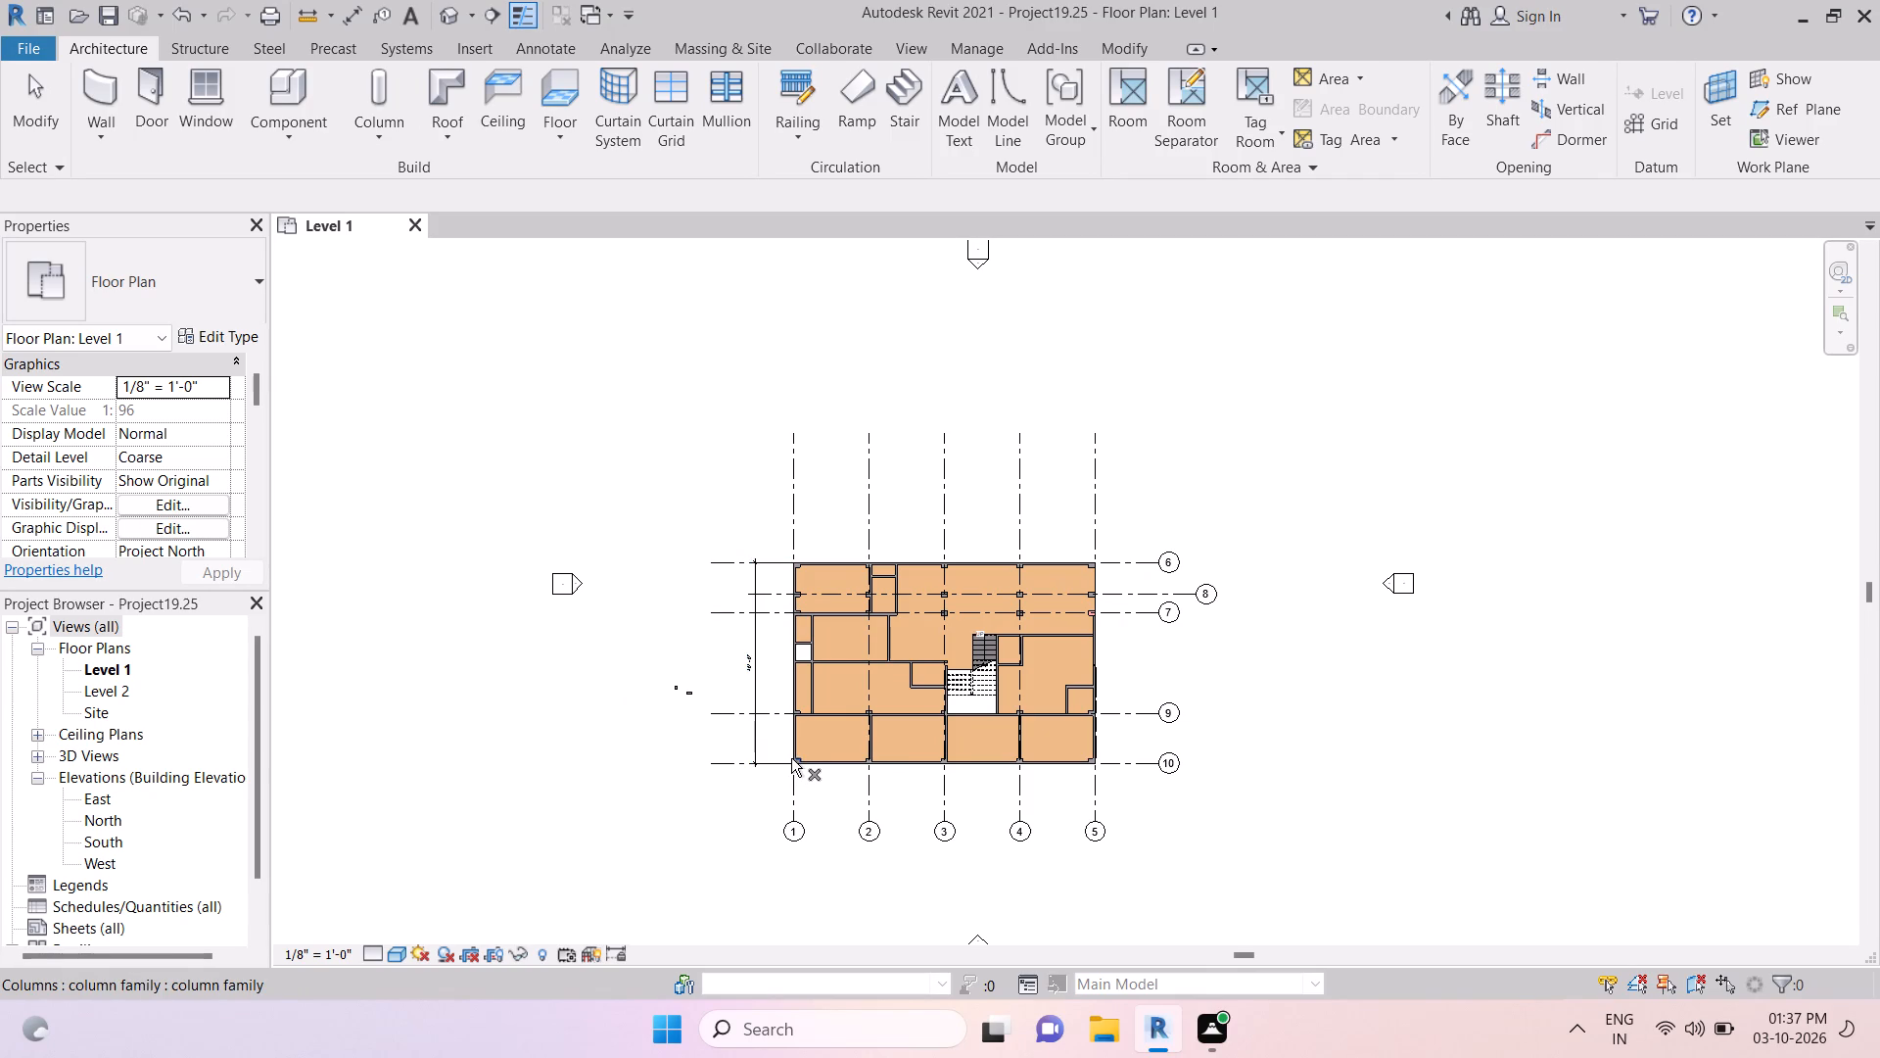
Search the Level 1 view's available types for "wall" and reselect the Floor Plan type.
left_click(105, 278)
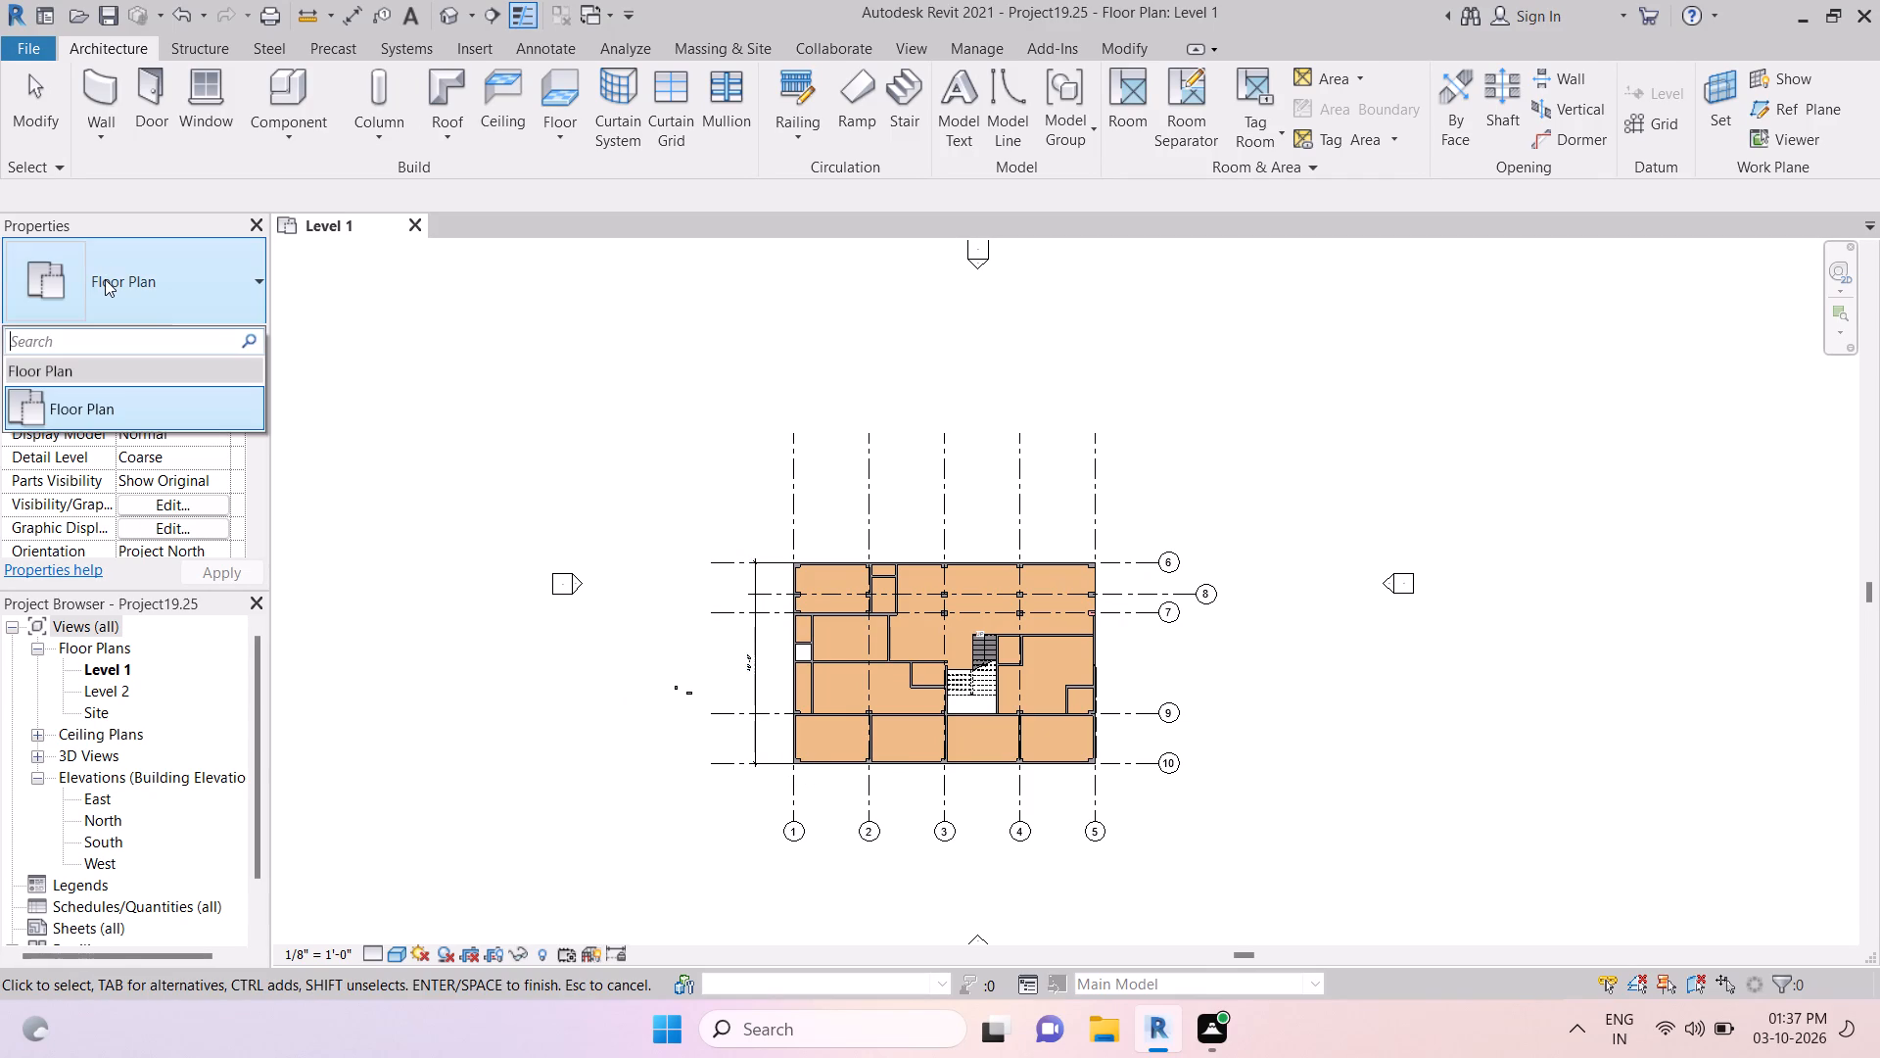
left_click(186, 400)
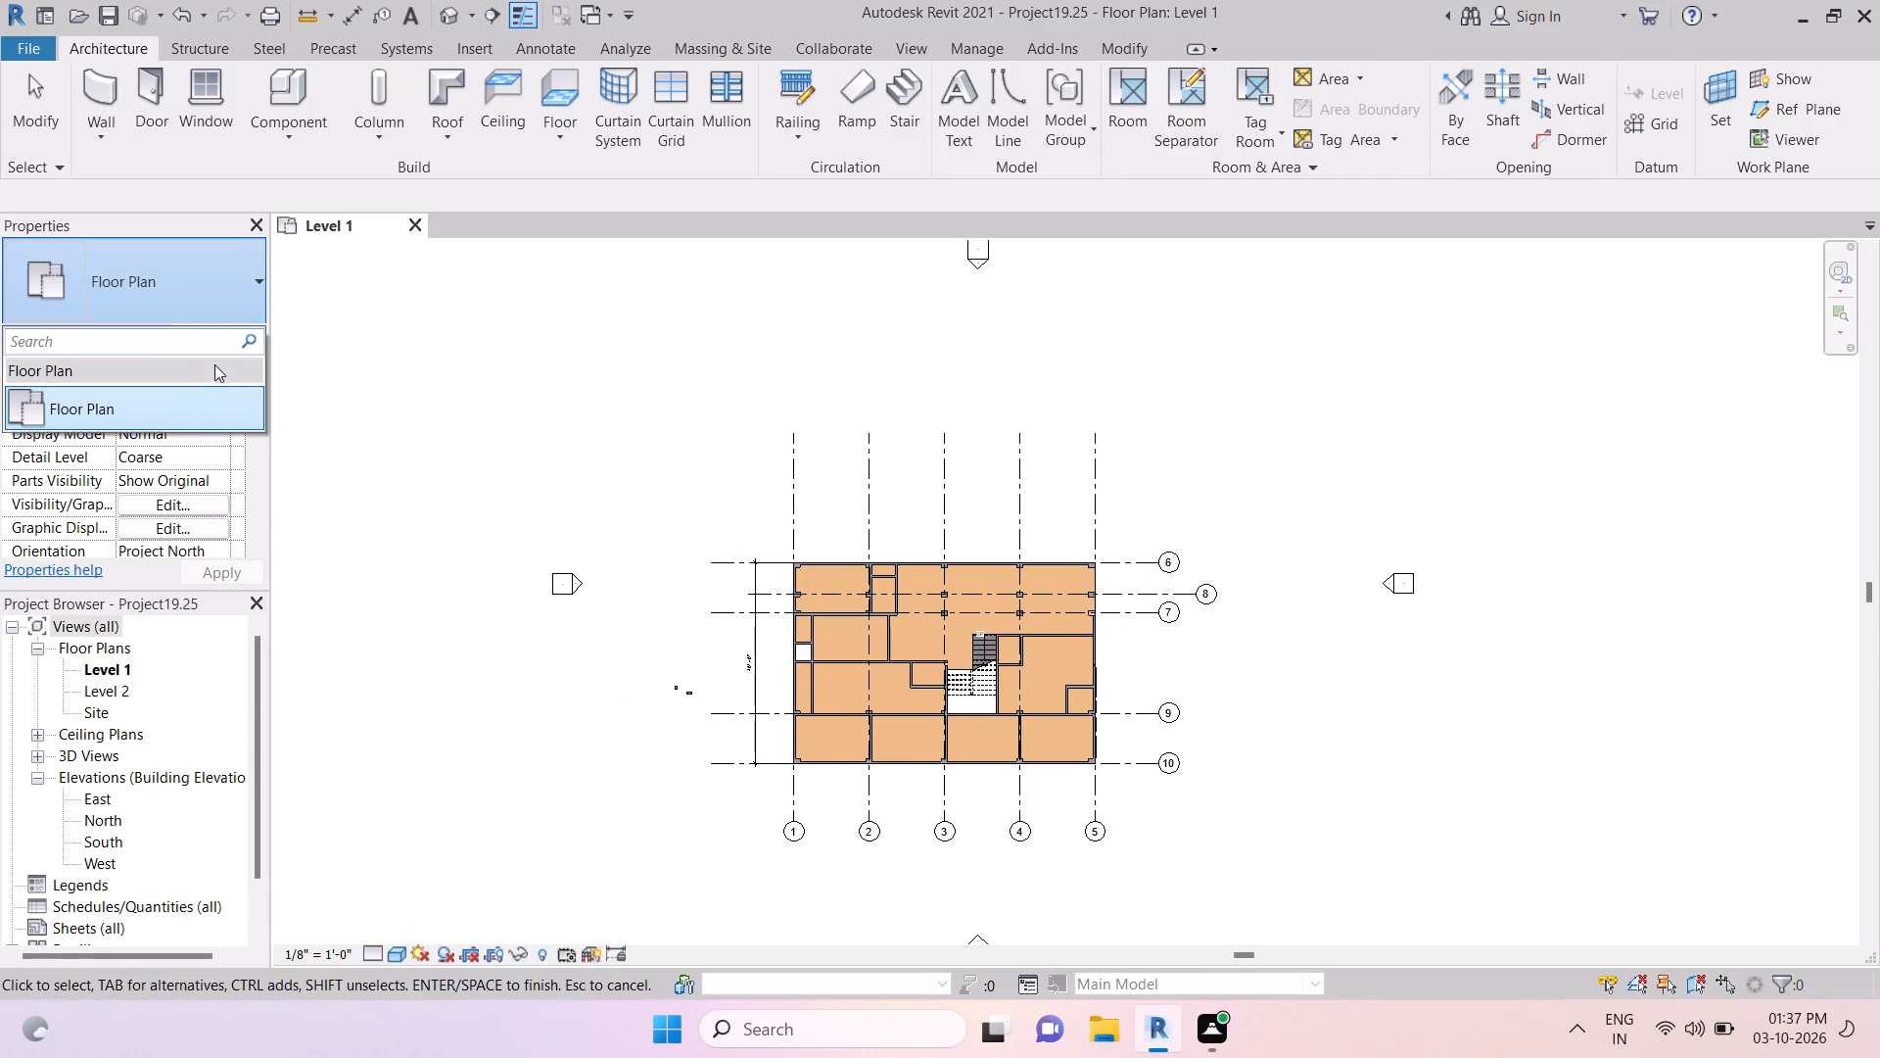
left_click(241, 286)
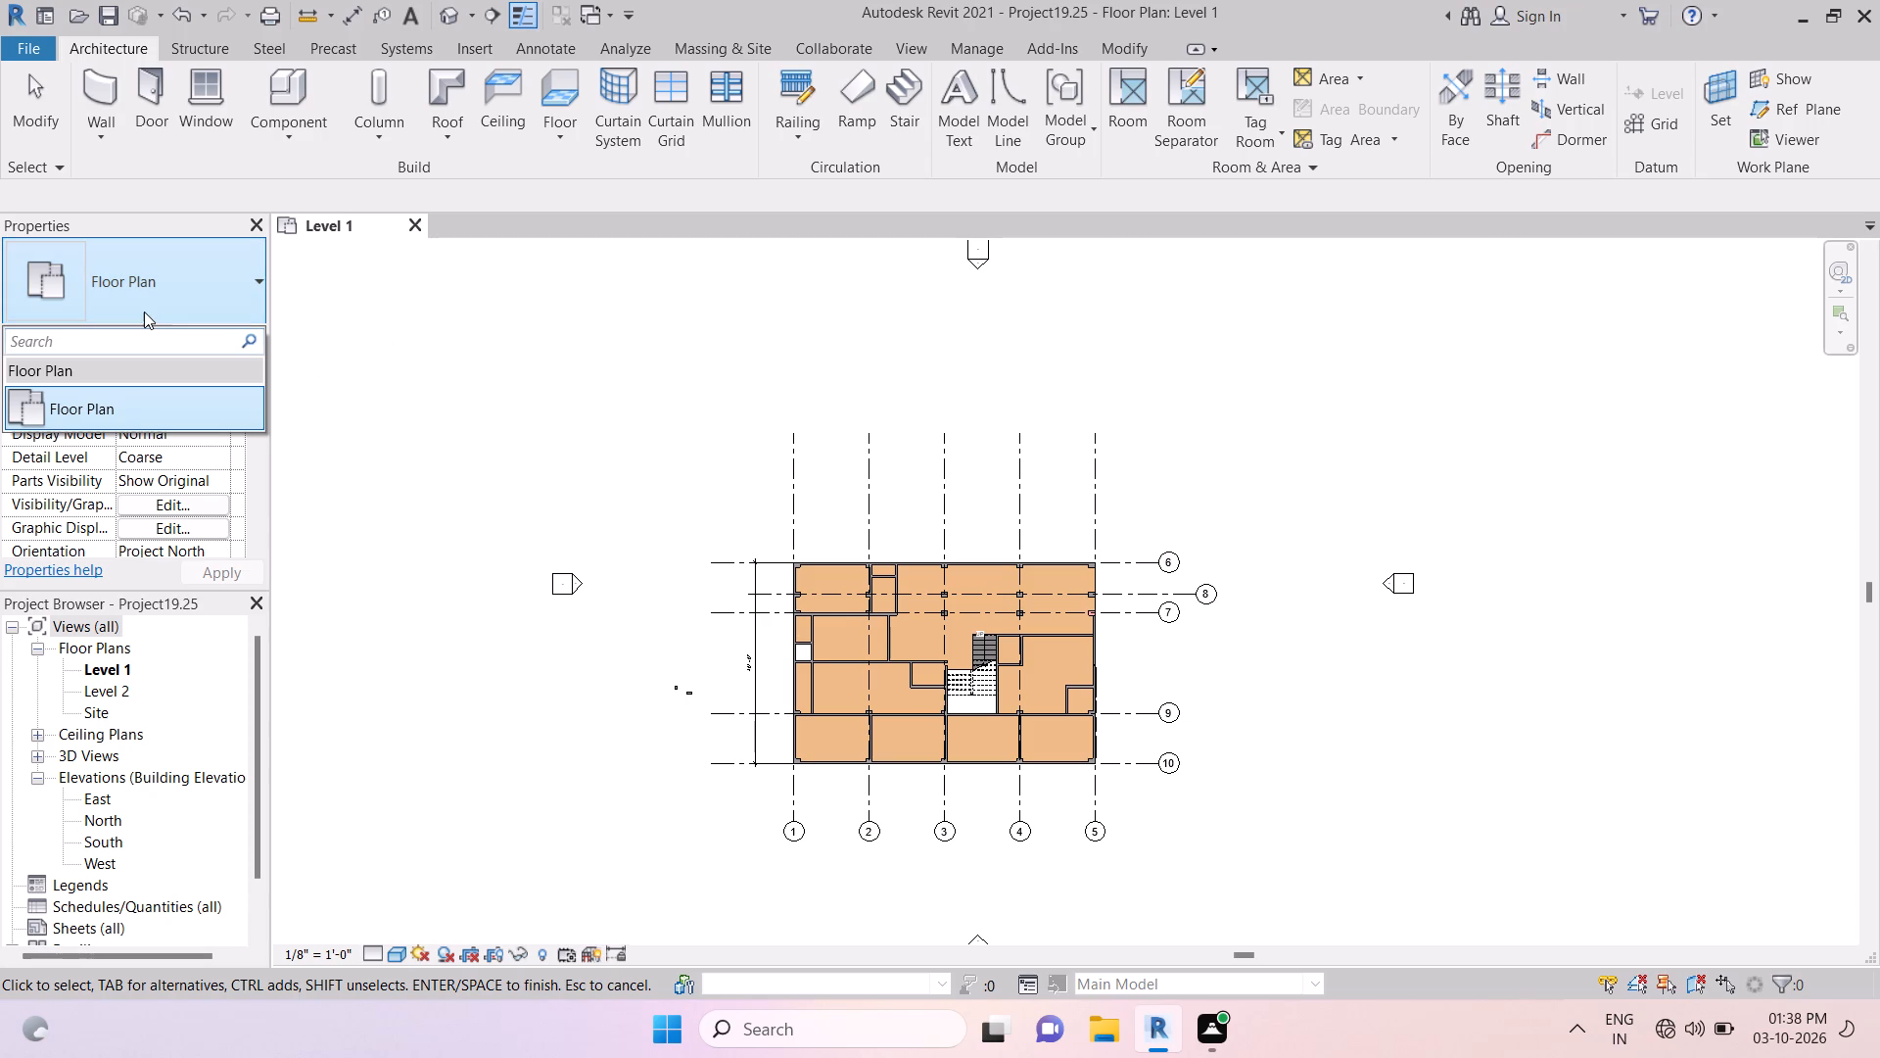
key("w")
key("a")
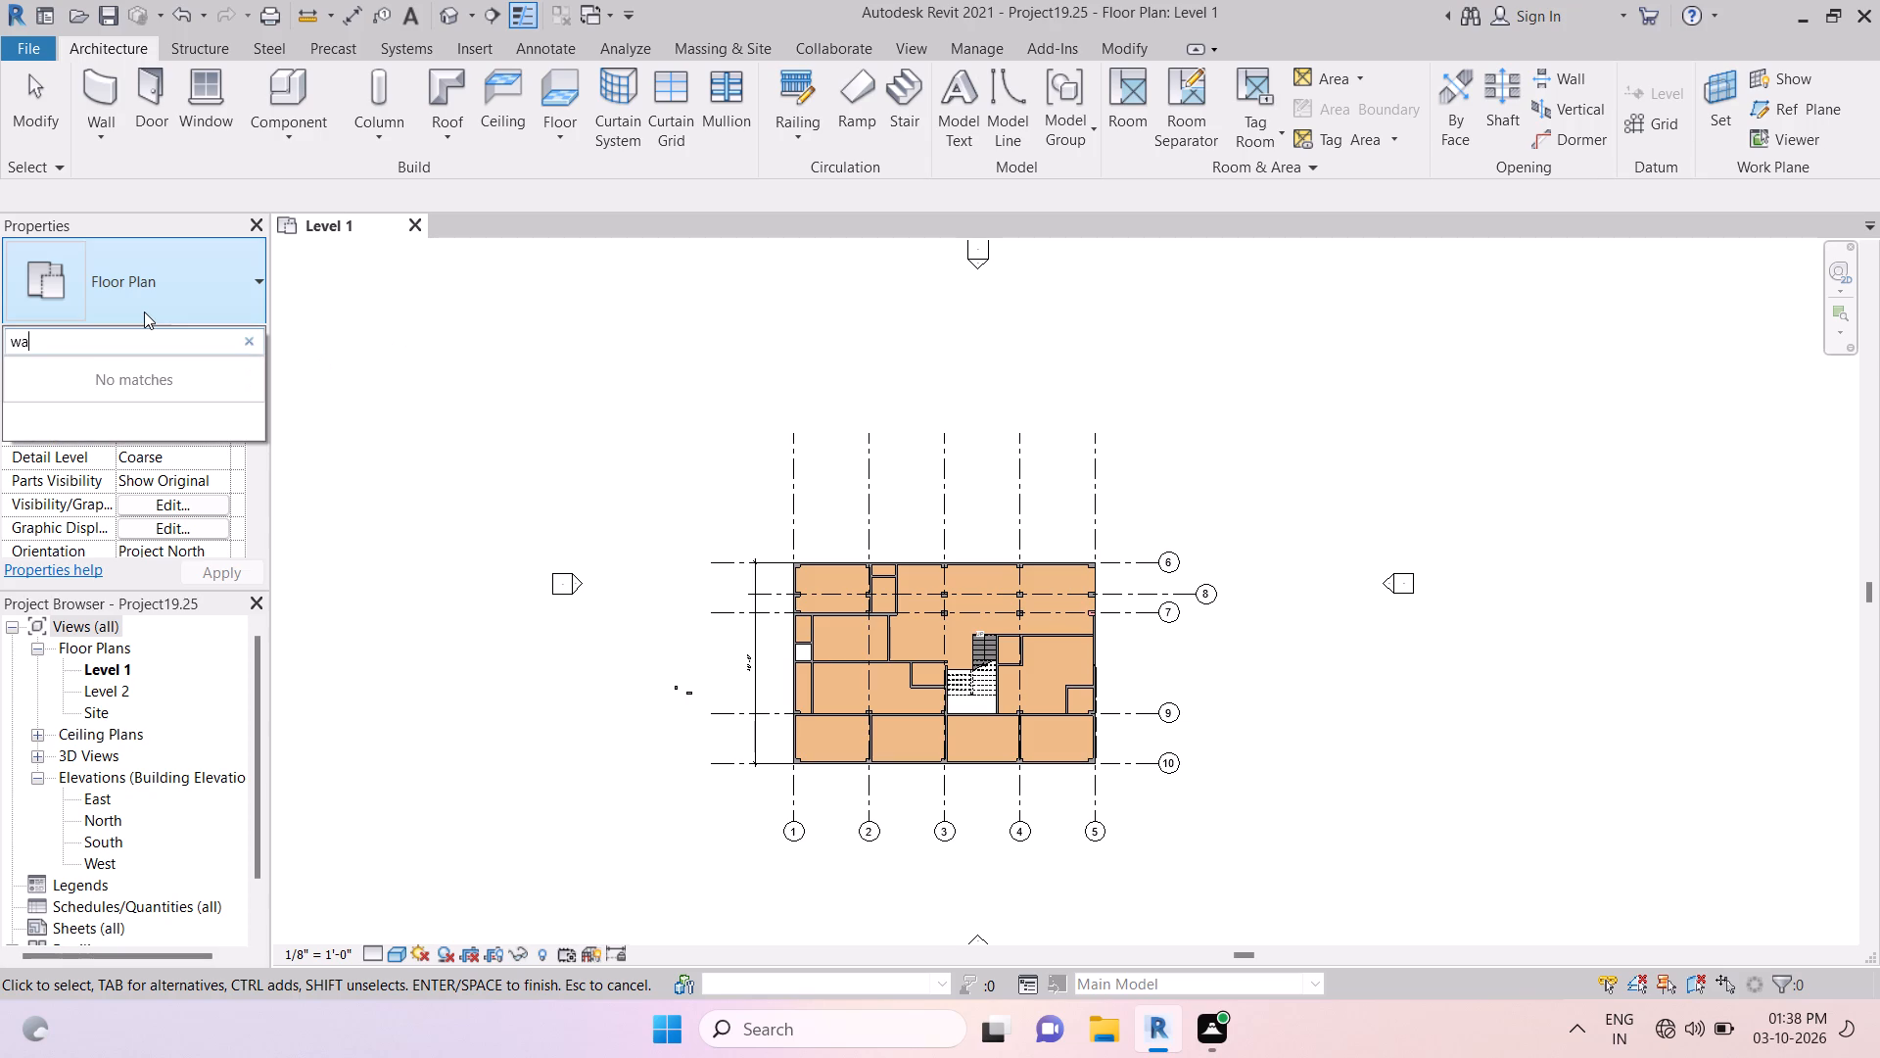
type("ll")
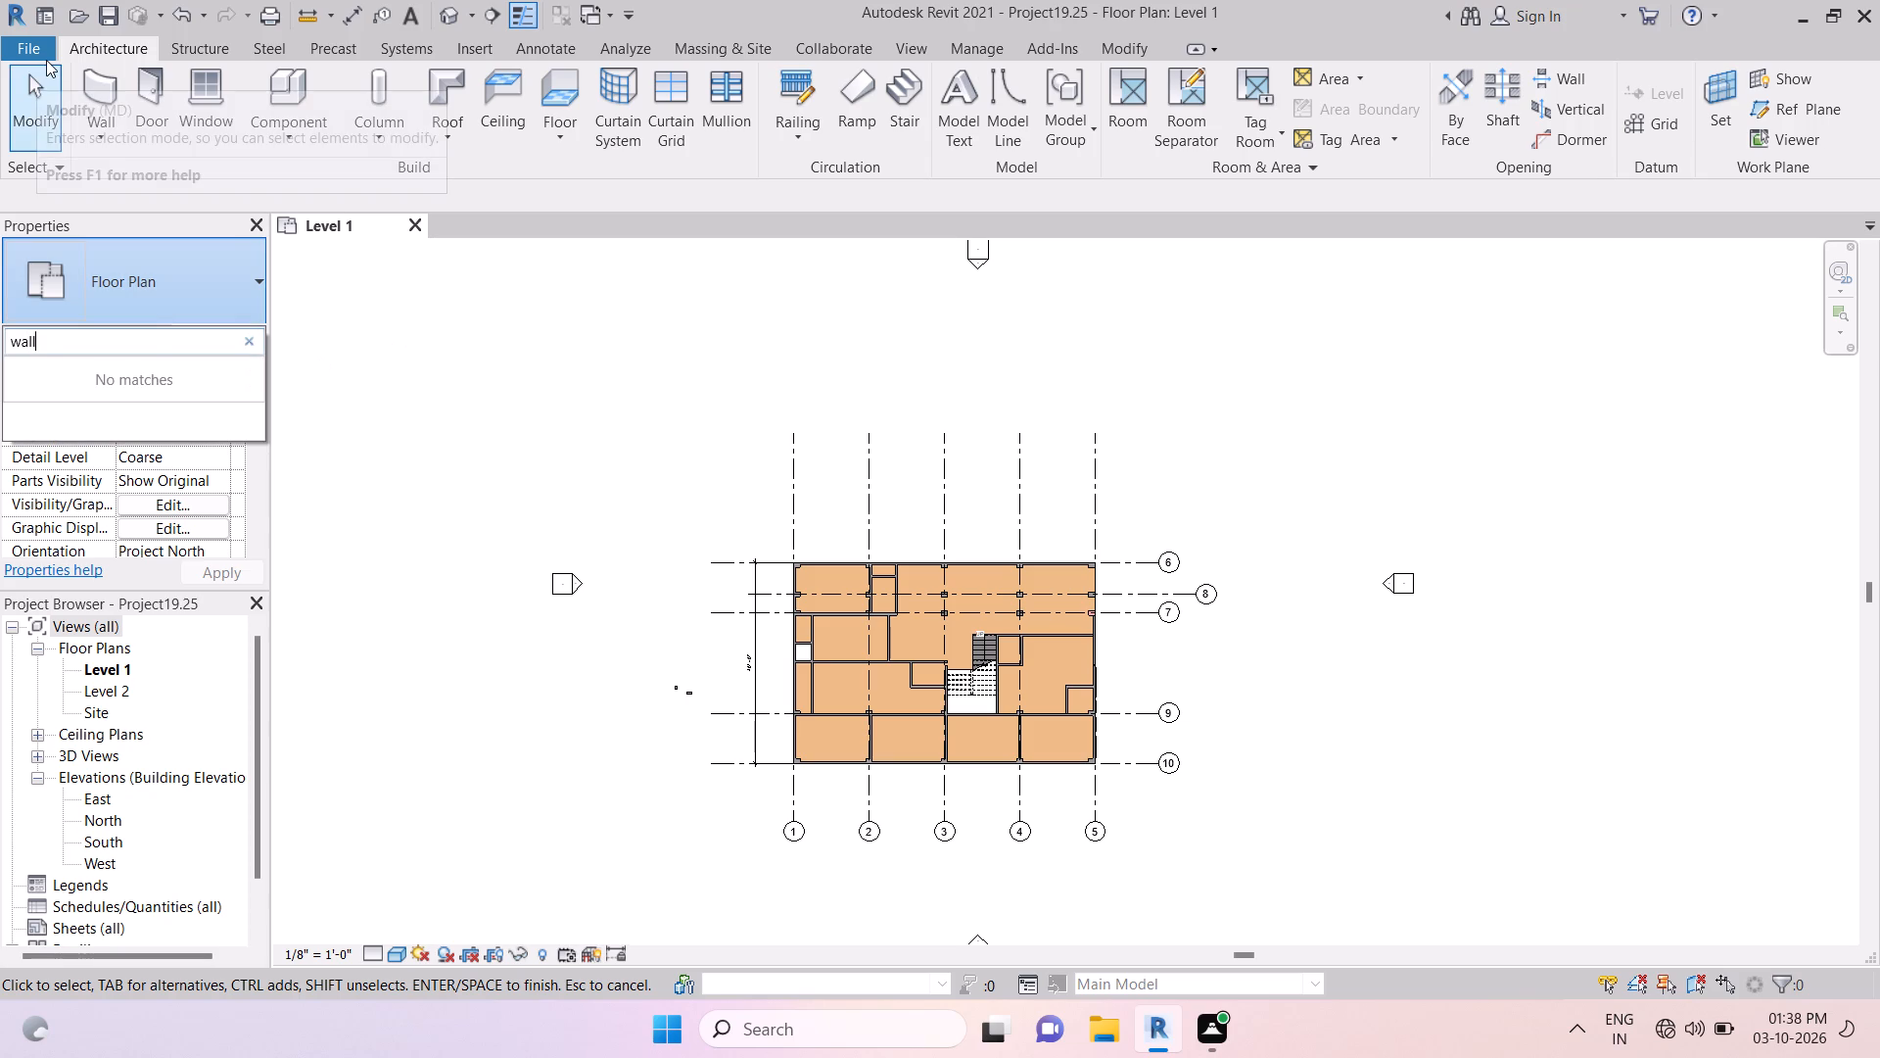
left_click(258, 276)
left_click(257, 276)
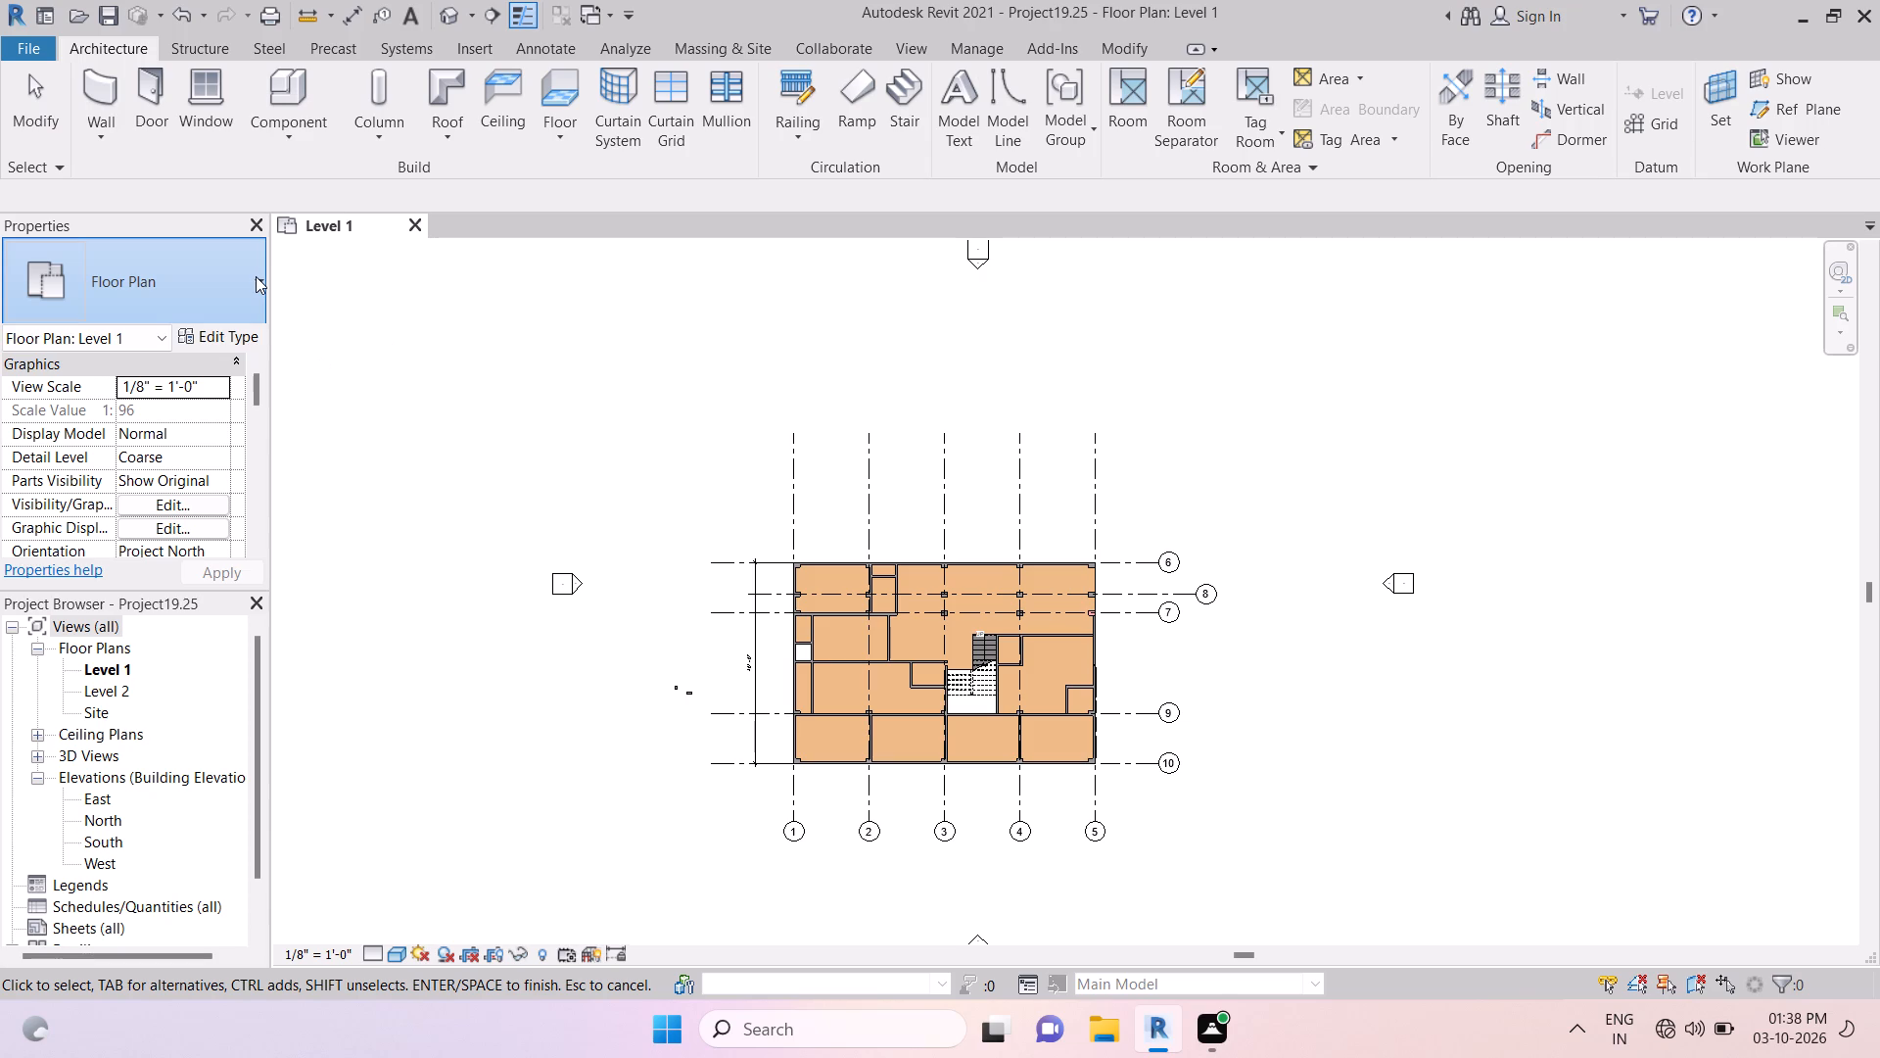
left_click(168, 372)
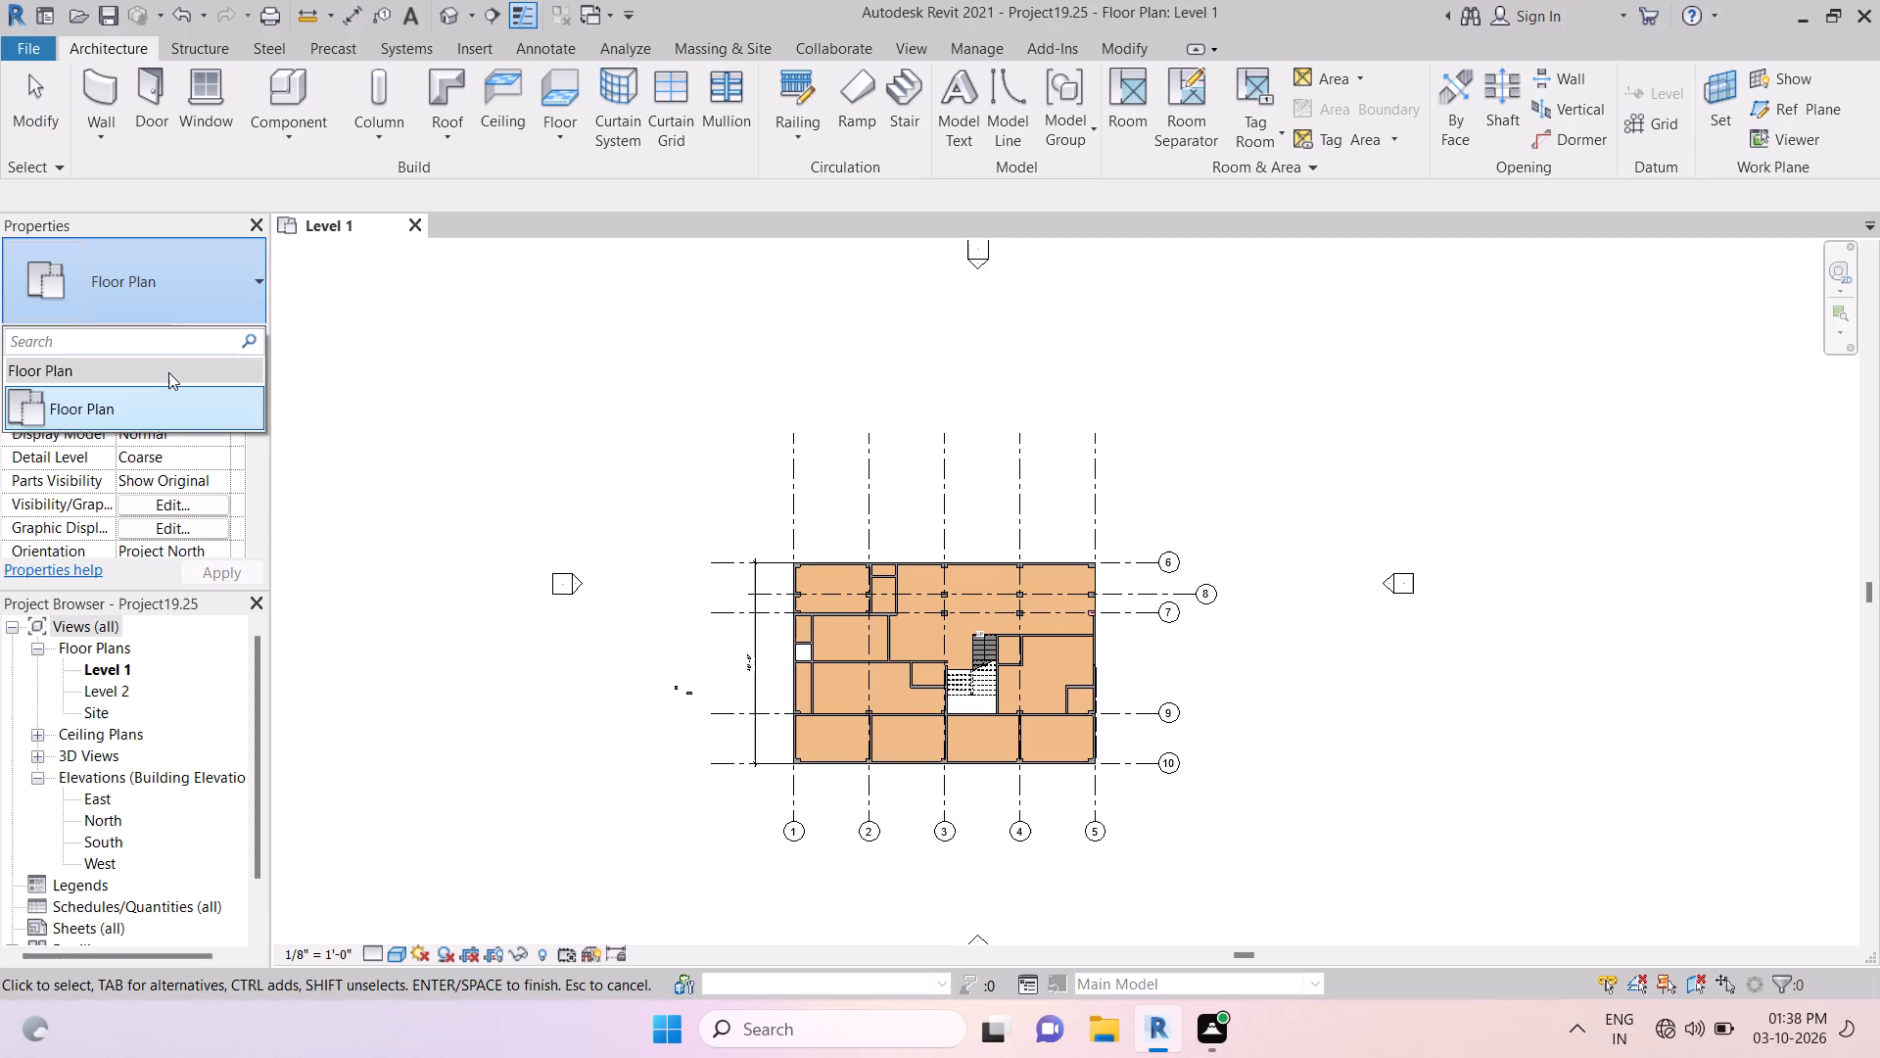
left_click(150, 410)
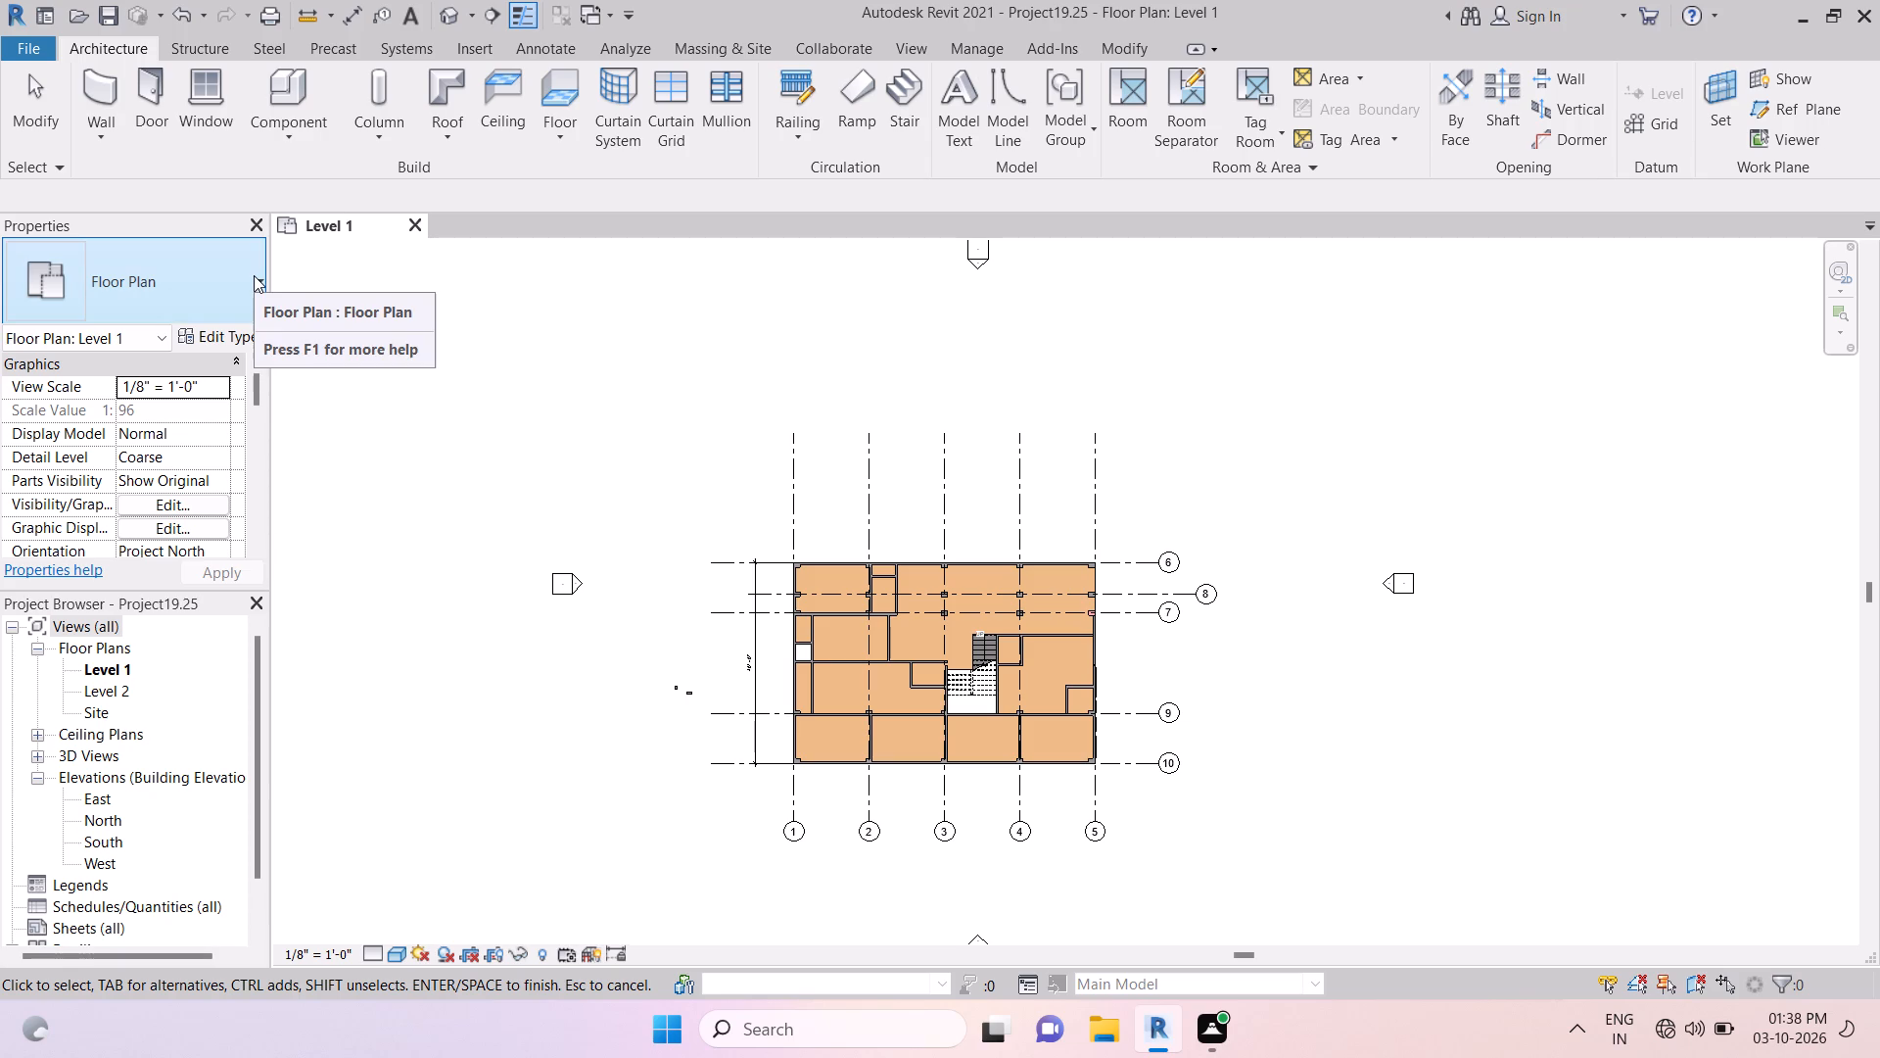
Open the help topic for the Floor Plan view type.
key("F1")
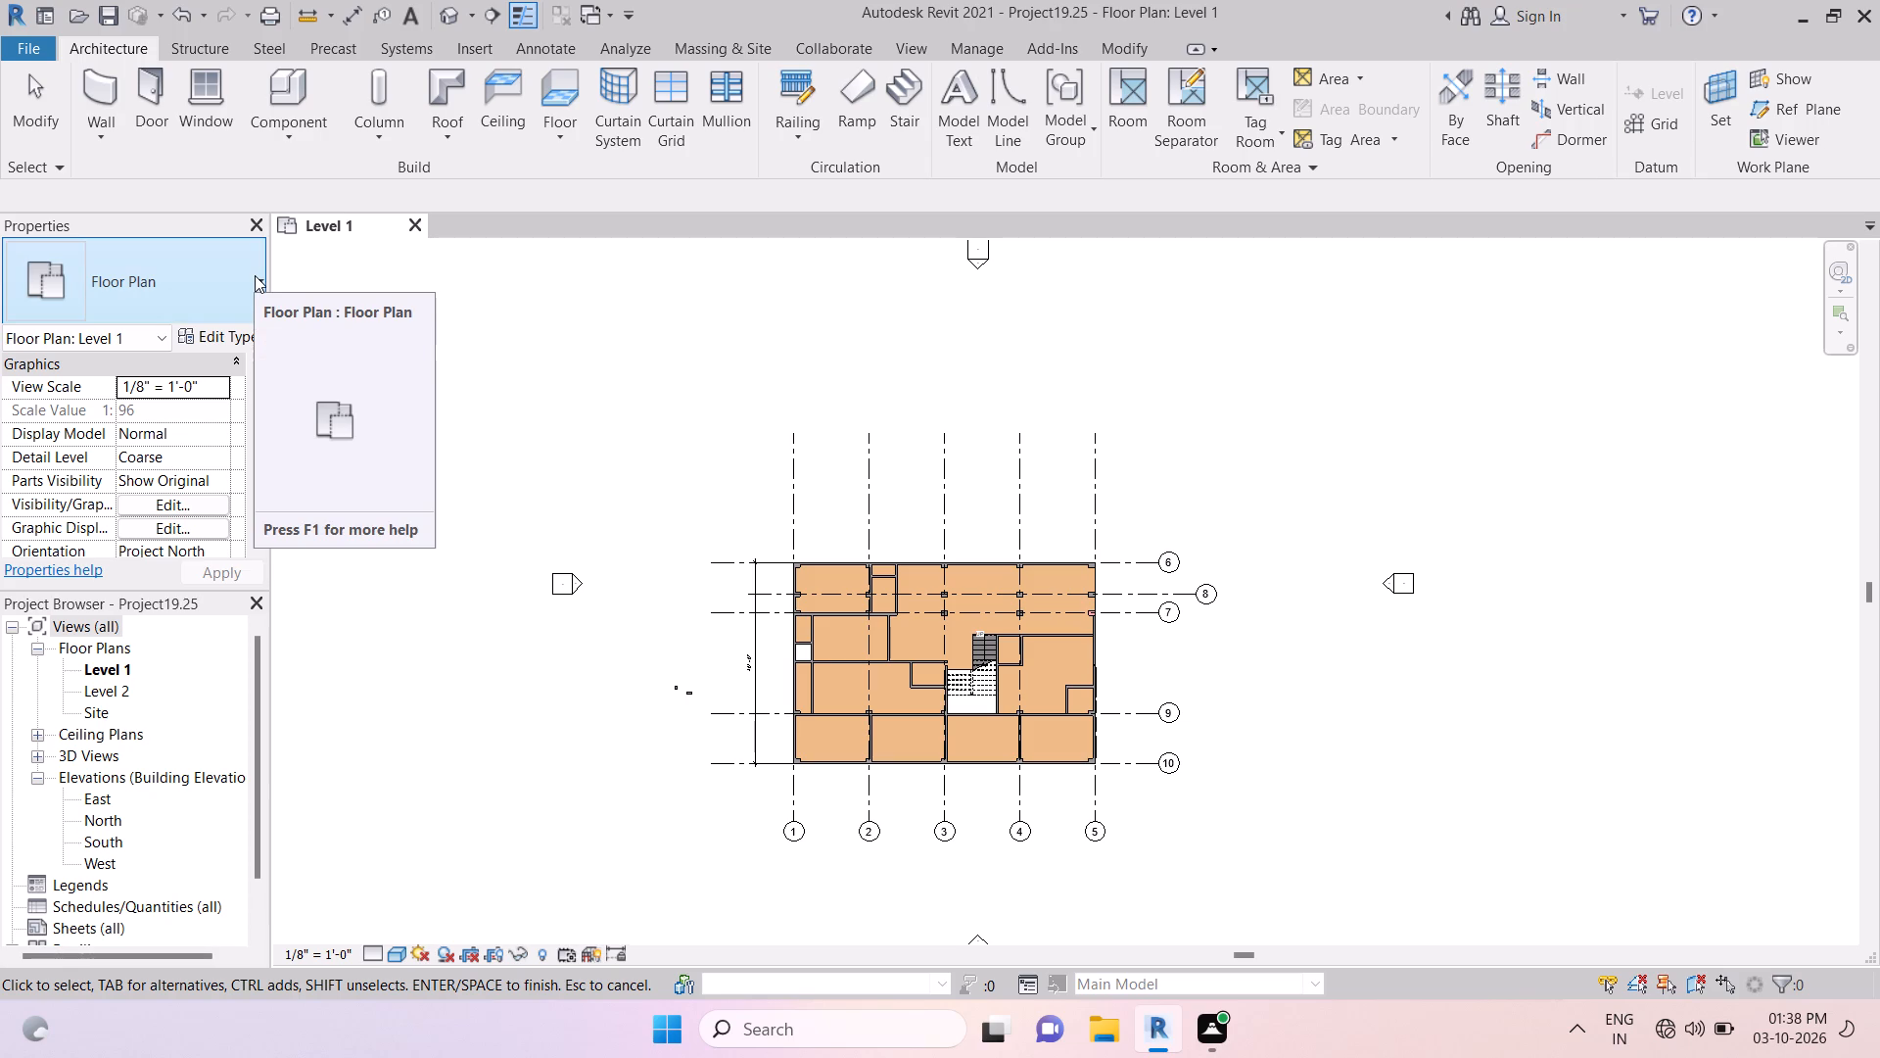
left_click(256, 277)
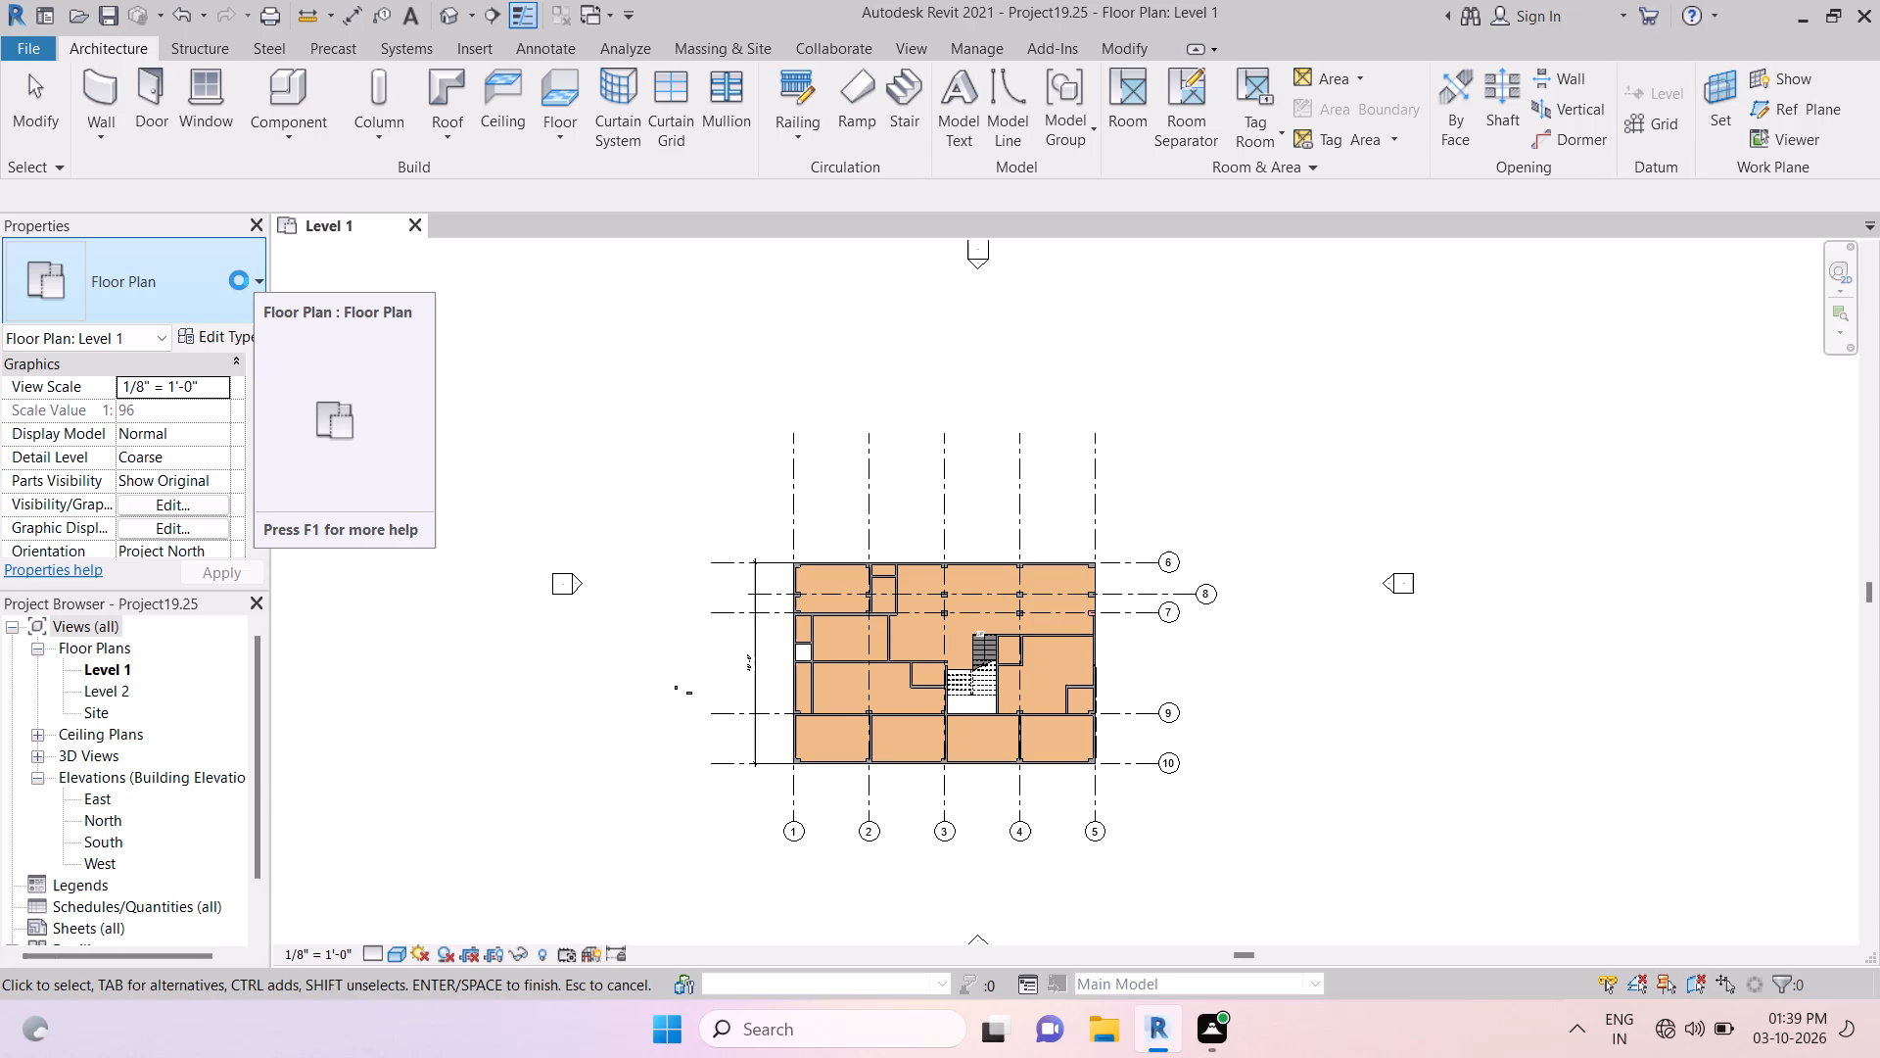
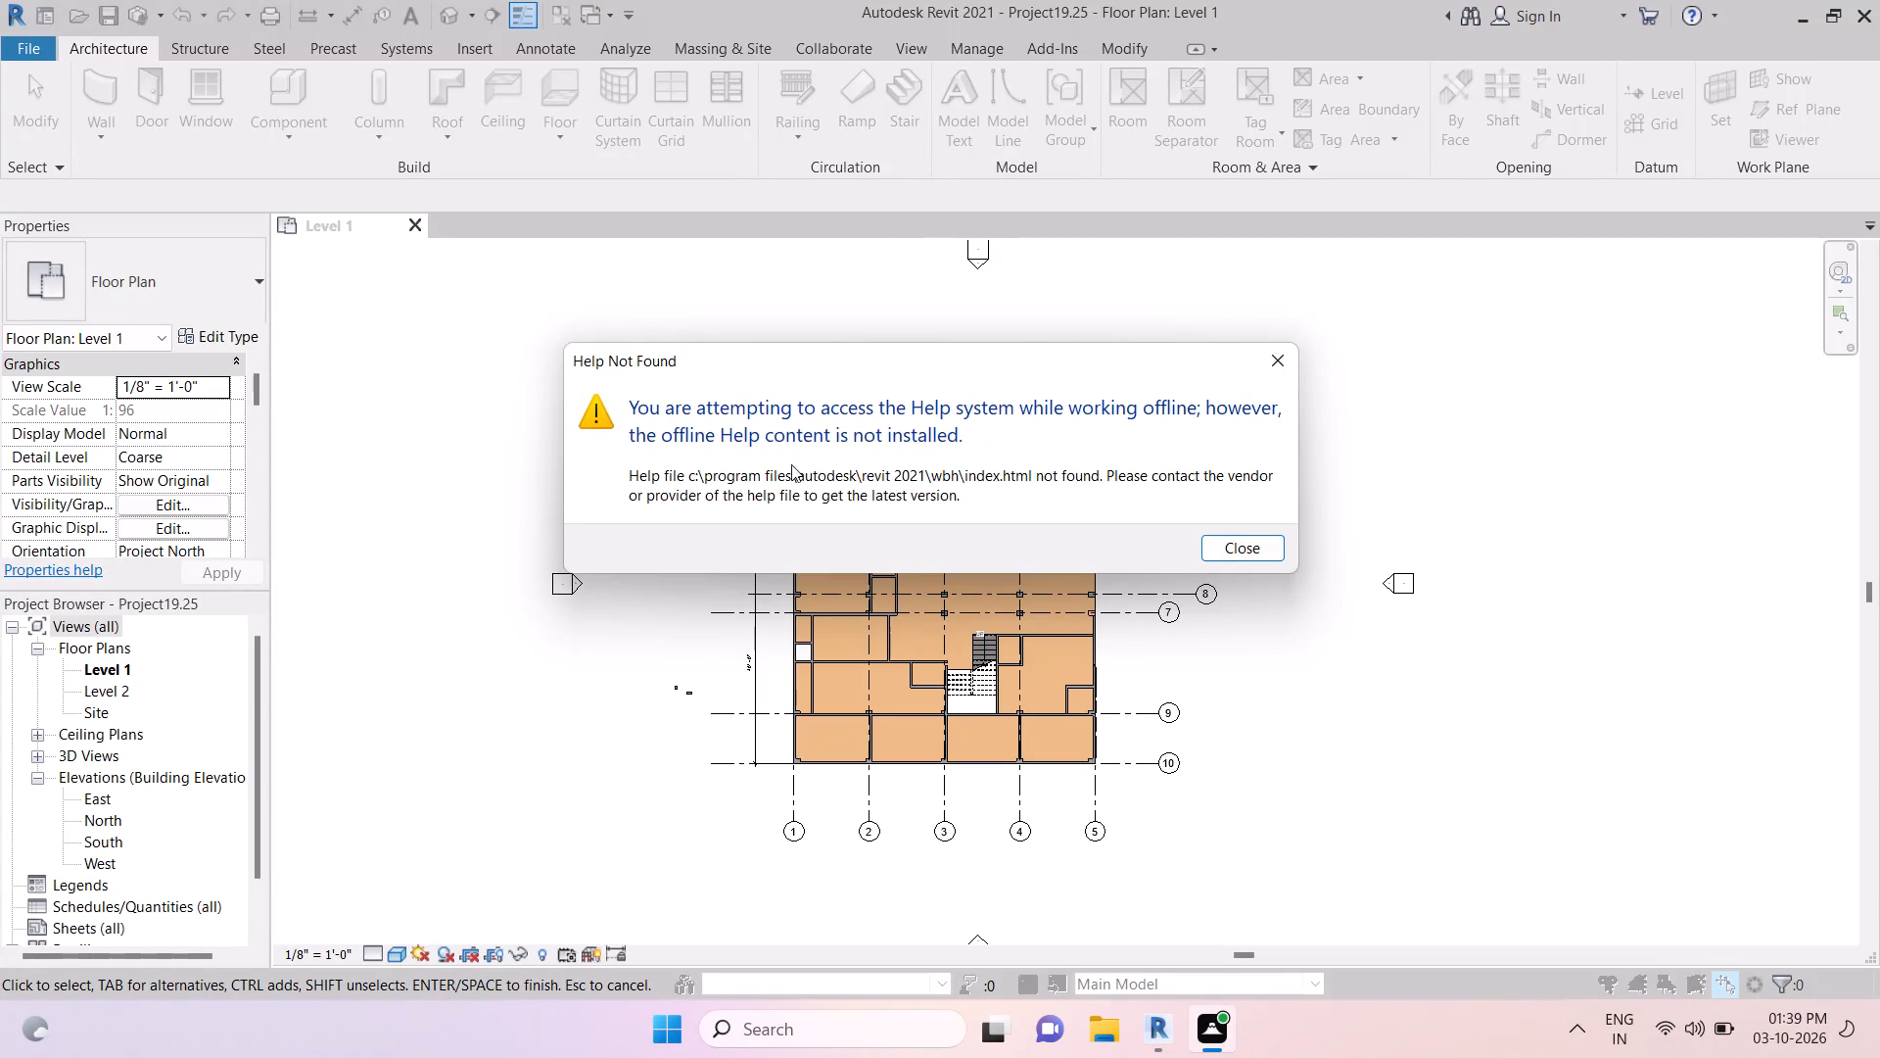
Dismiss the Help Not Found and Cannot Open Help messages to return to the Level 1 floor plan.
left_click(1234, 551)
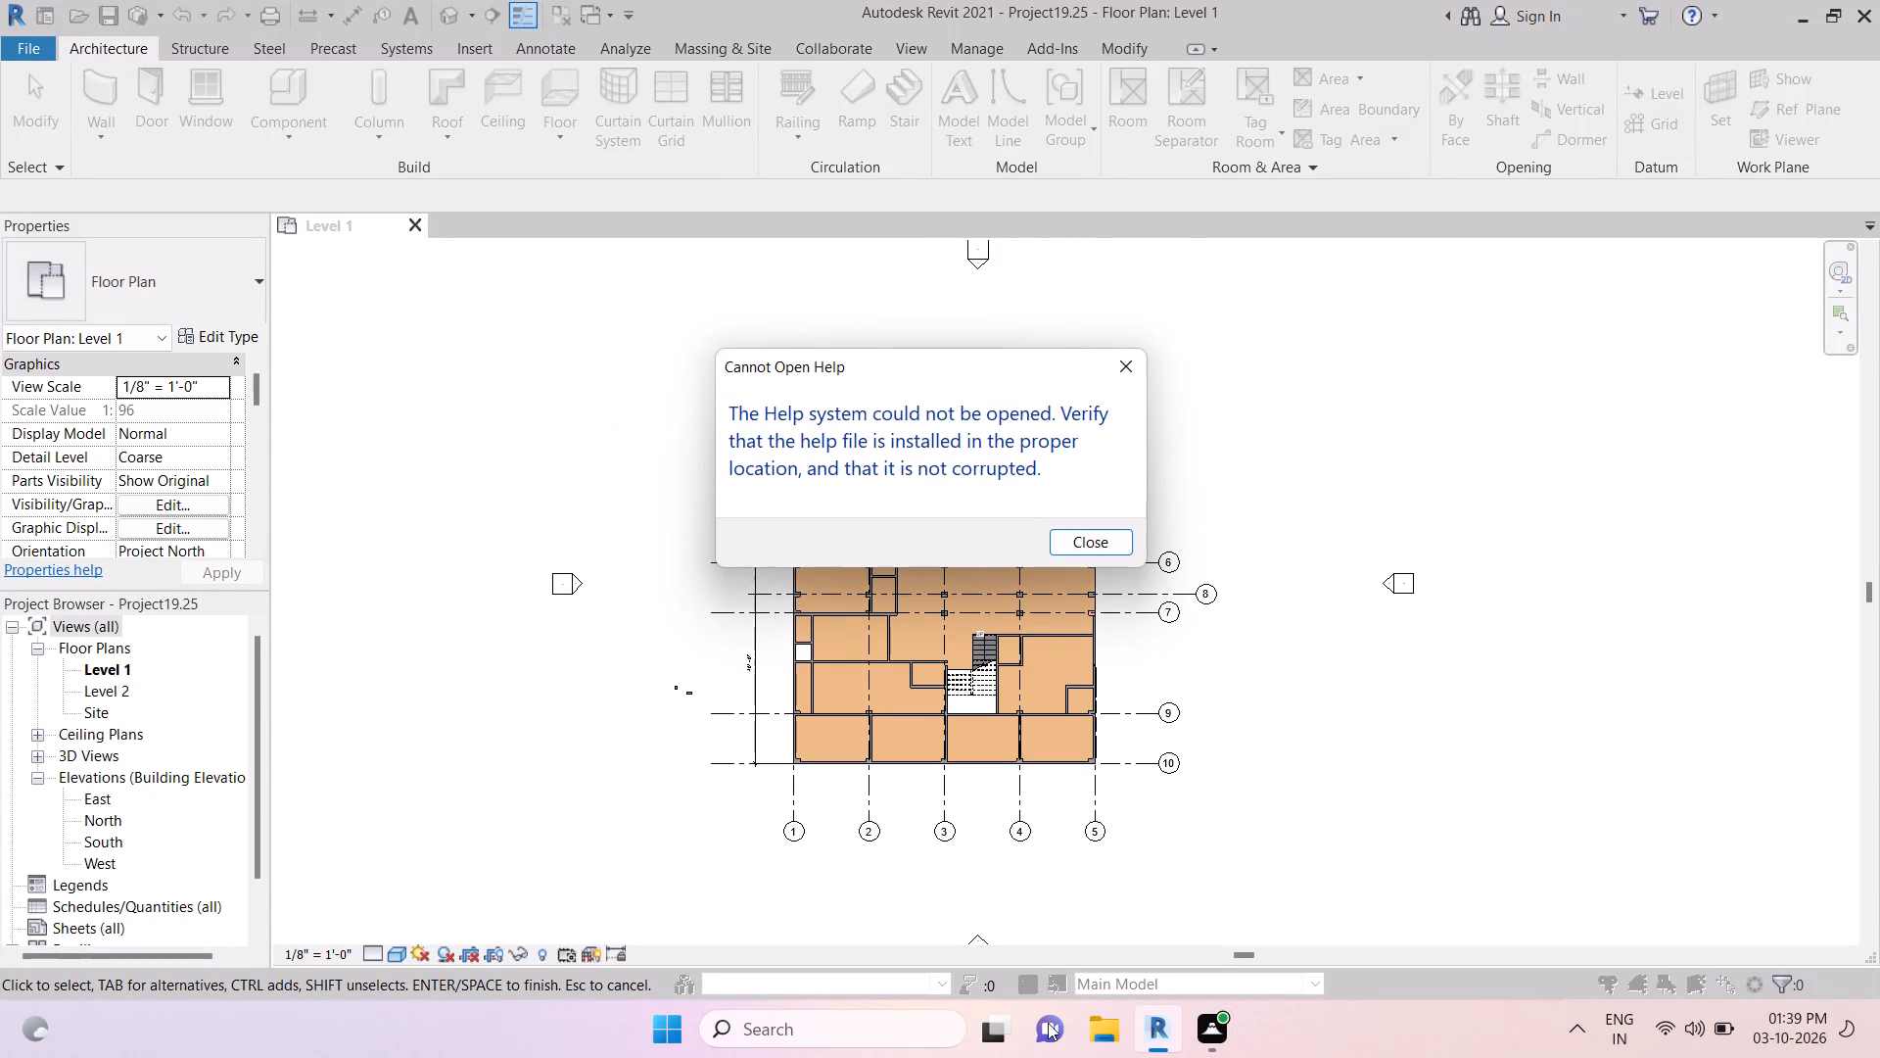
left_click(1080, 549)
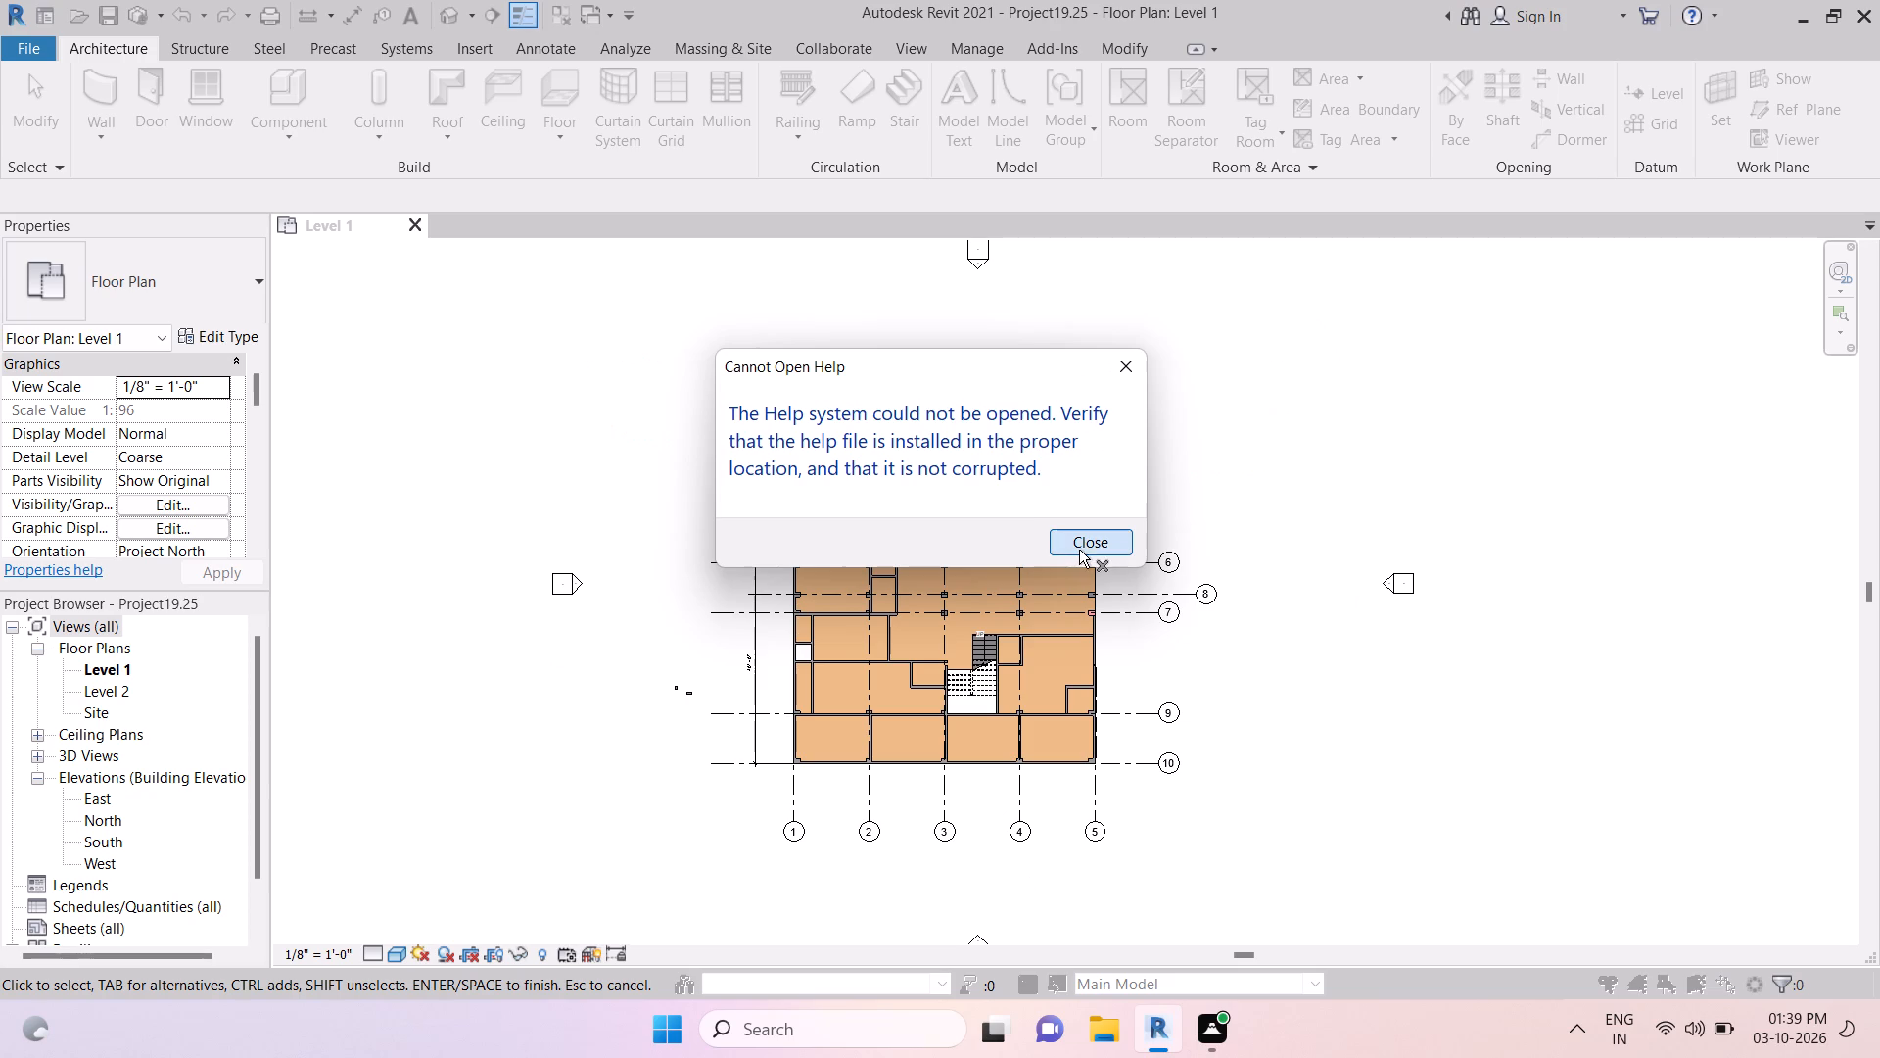
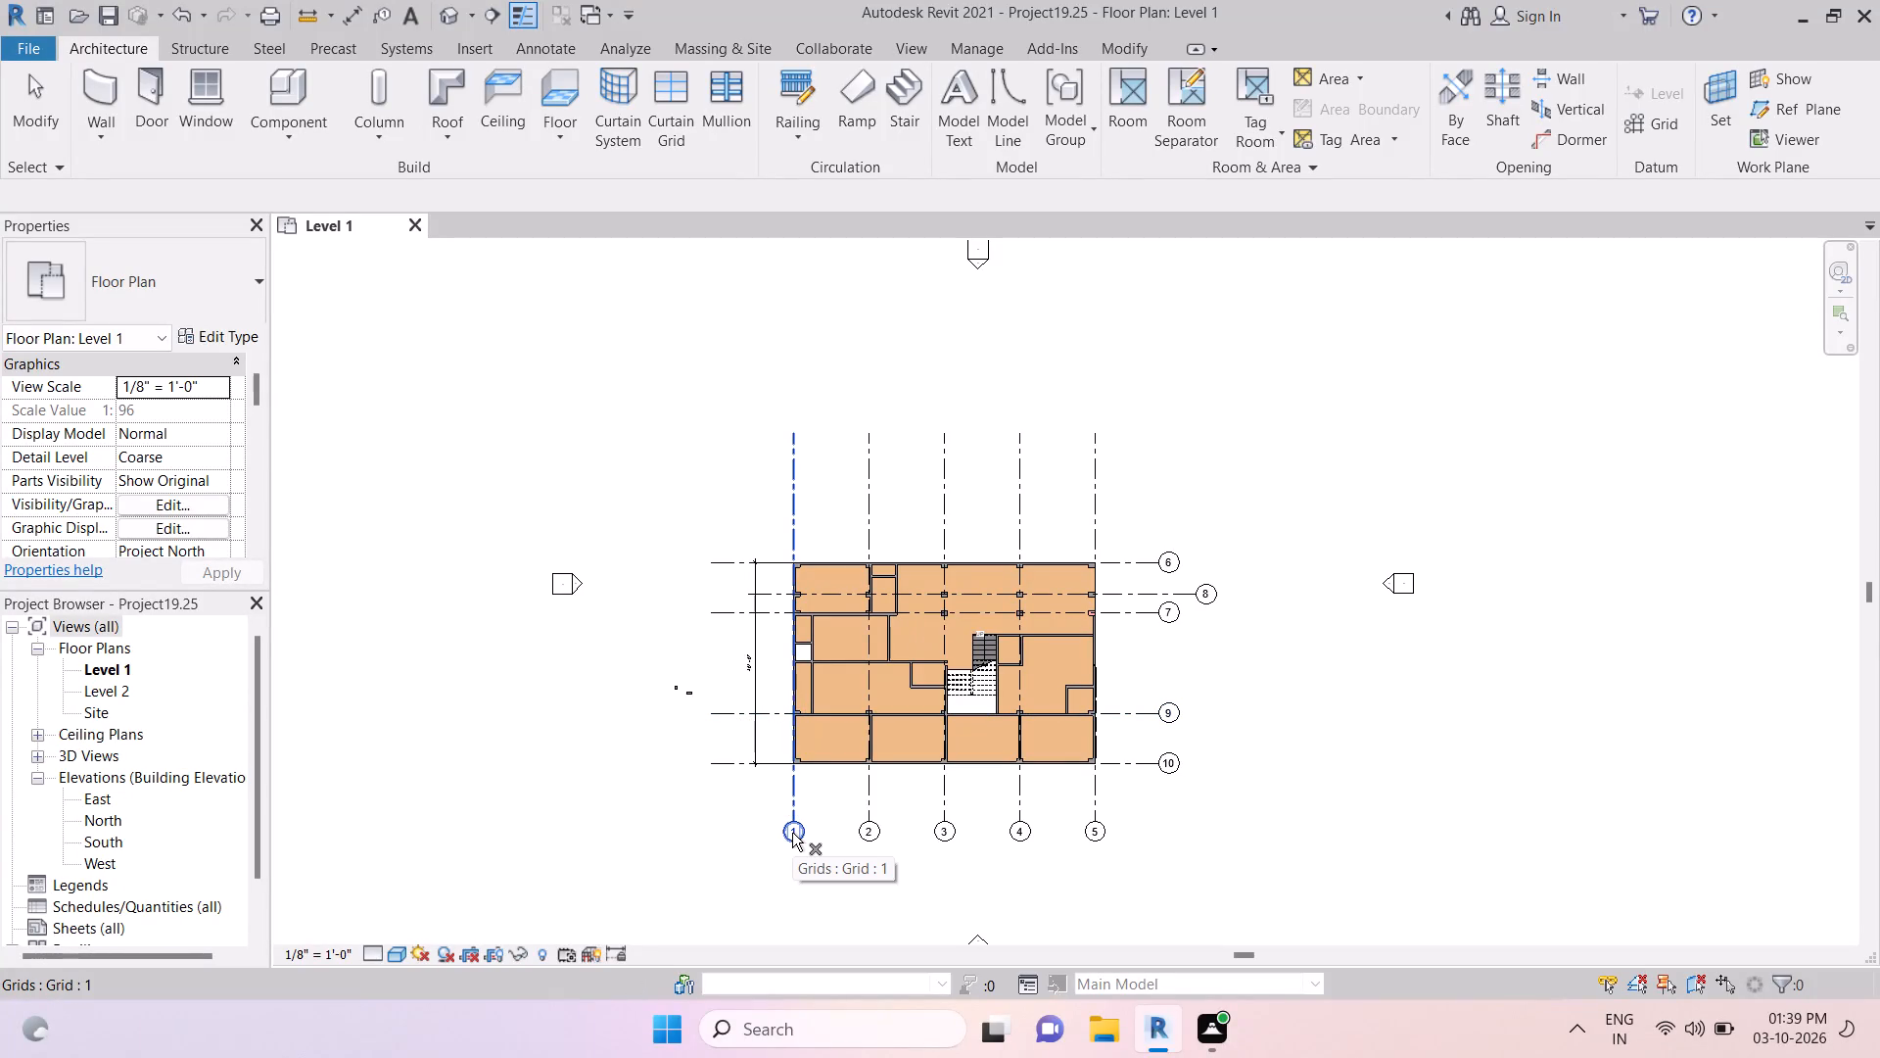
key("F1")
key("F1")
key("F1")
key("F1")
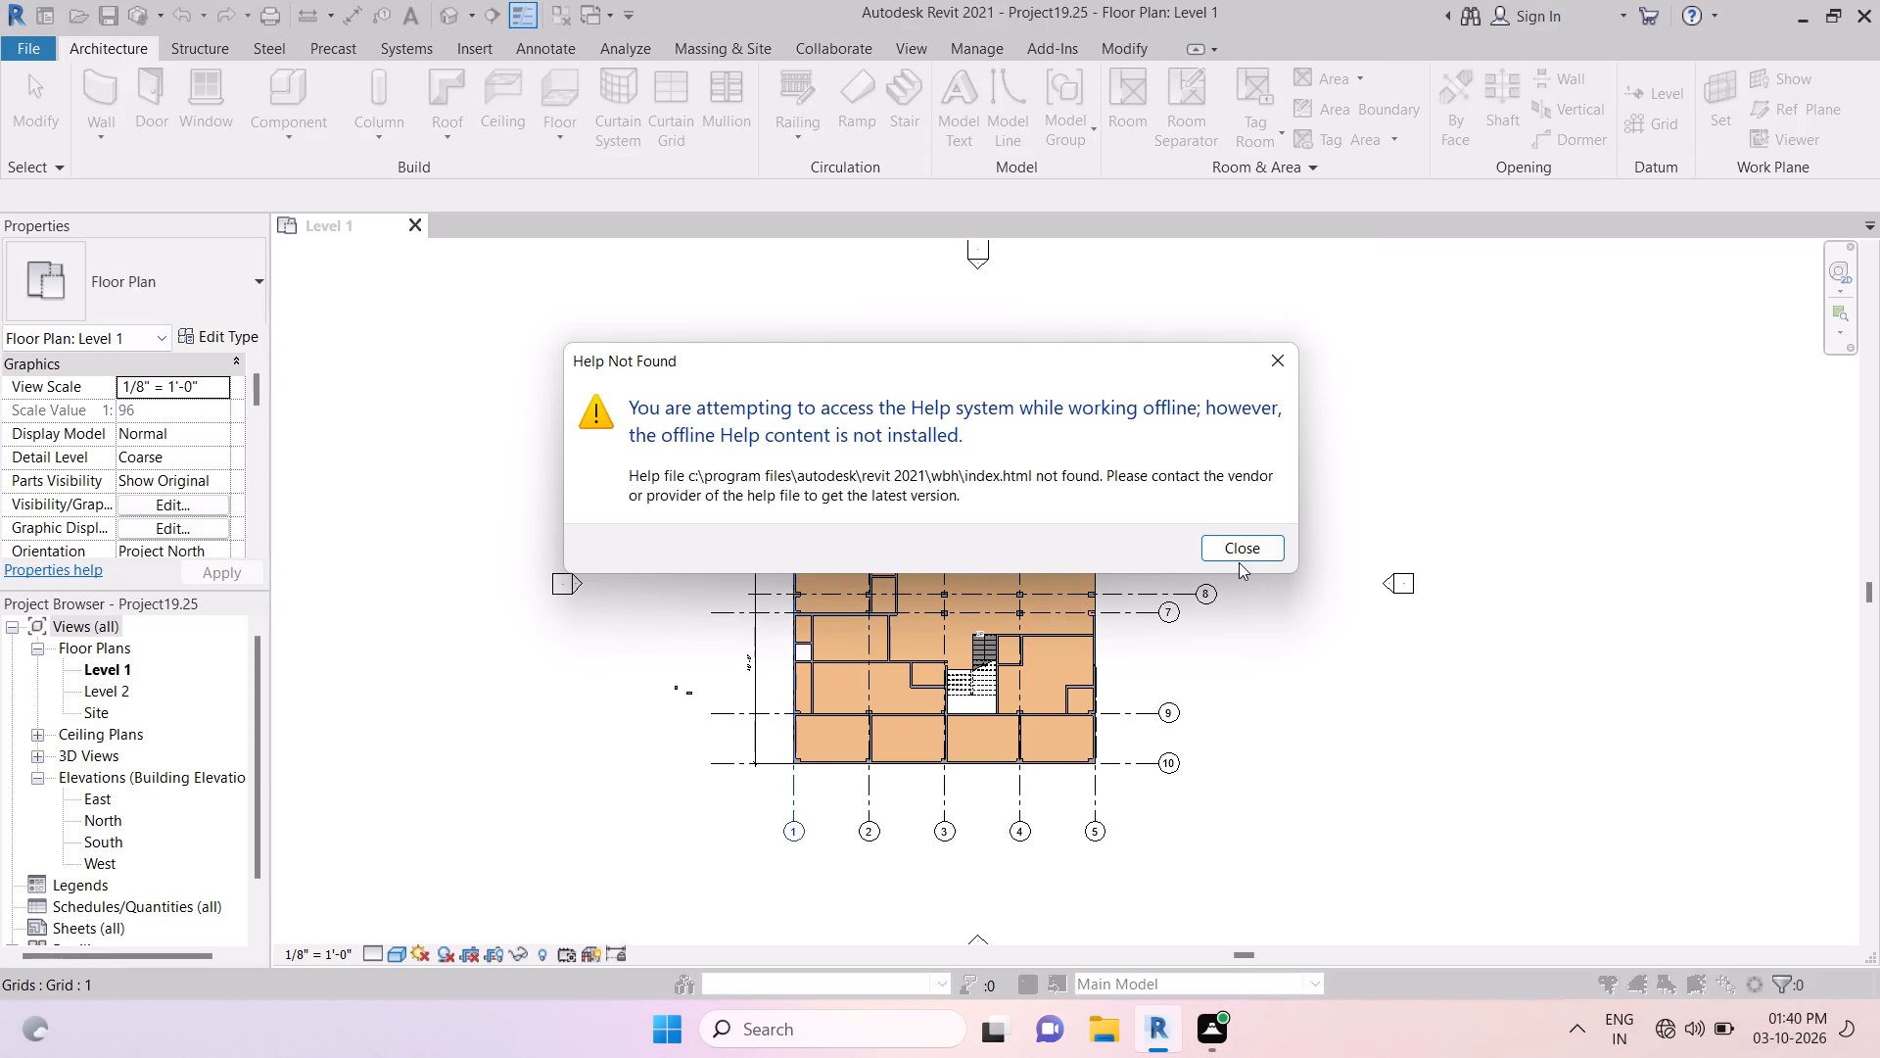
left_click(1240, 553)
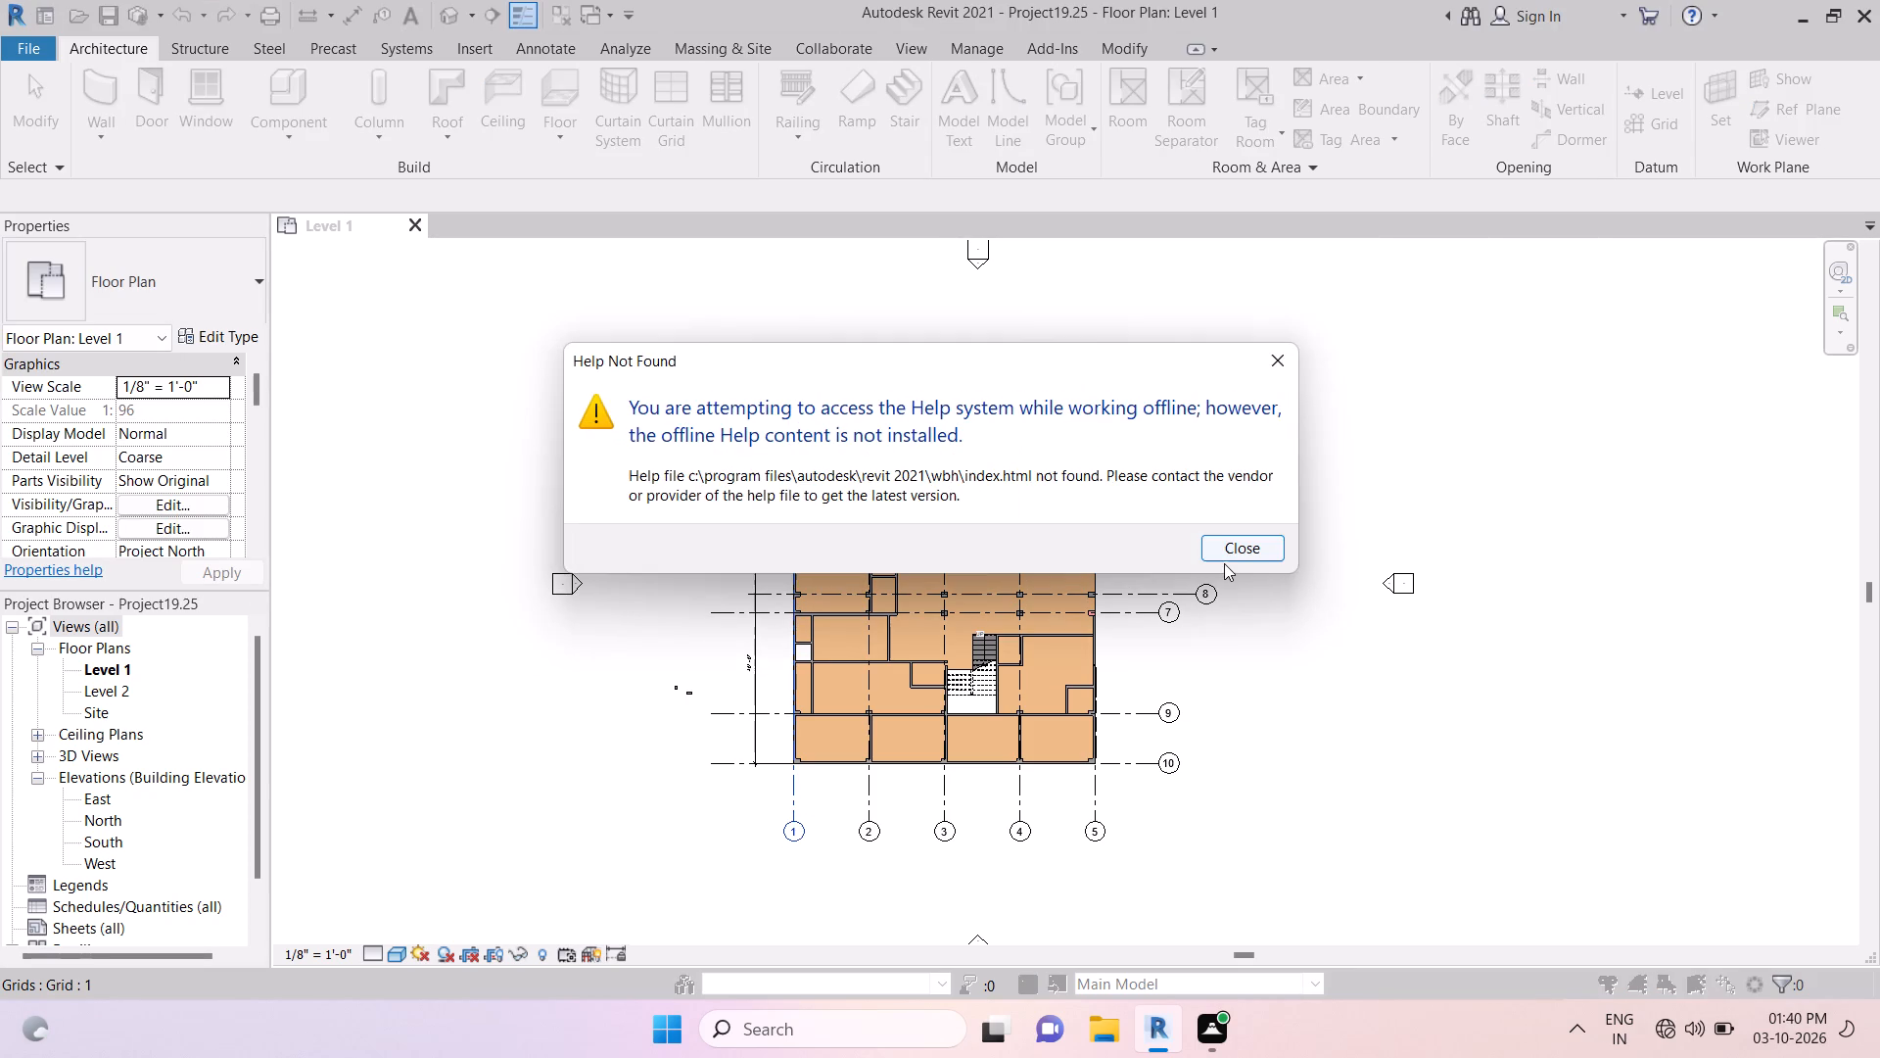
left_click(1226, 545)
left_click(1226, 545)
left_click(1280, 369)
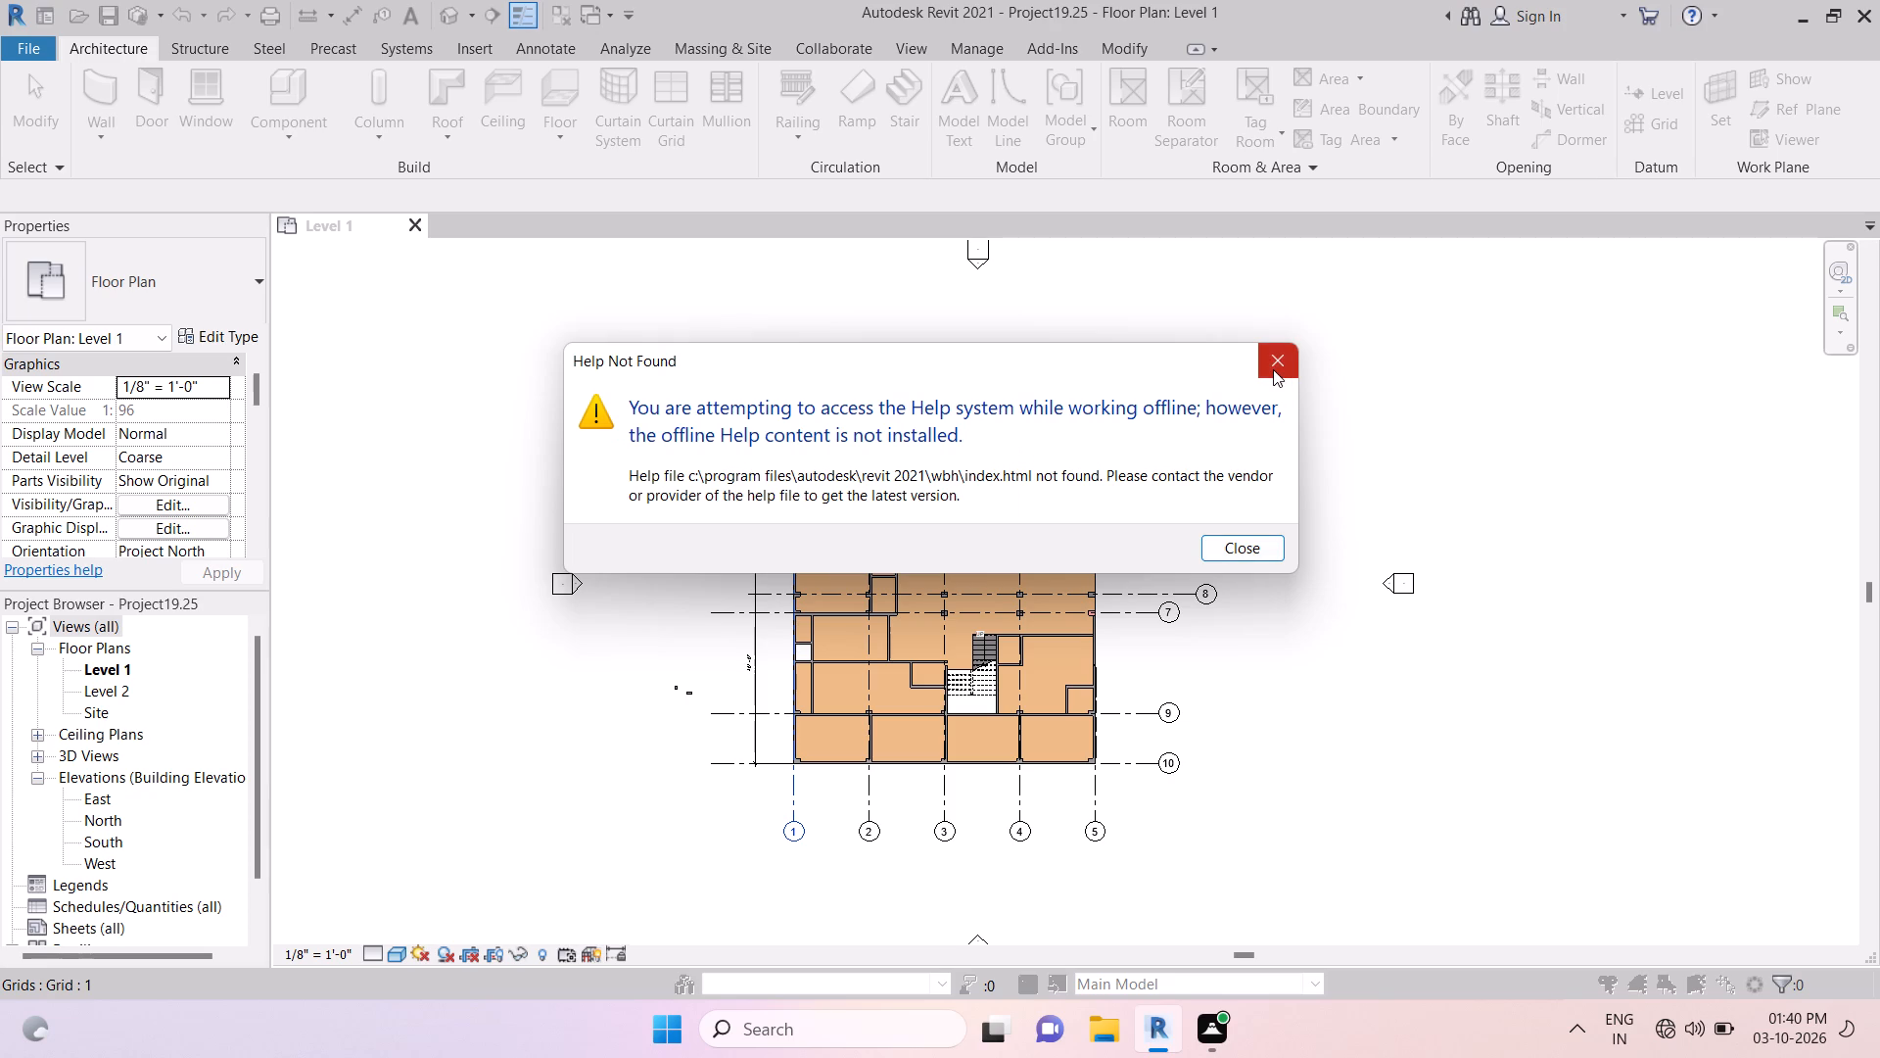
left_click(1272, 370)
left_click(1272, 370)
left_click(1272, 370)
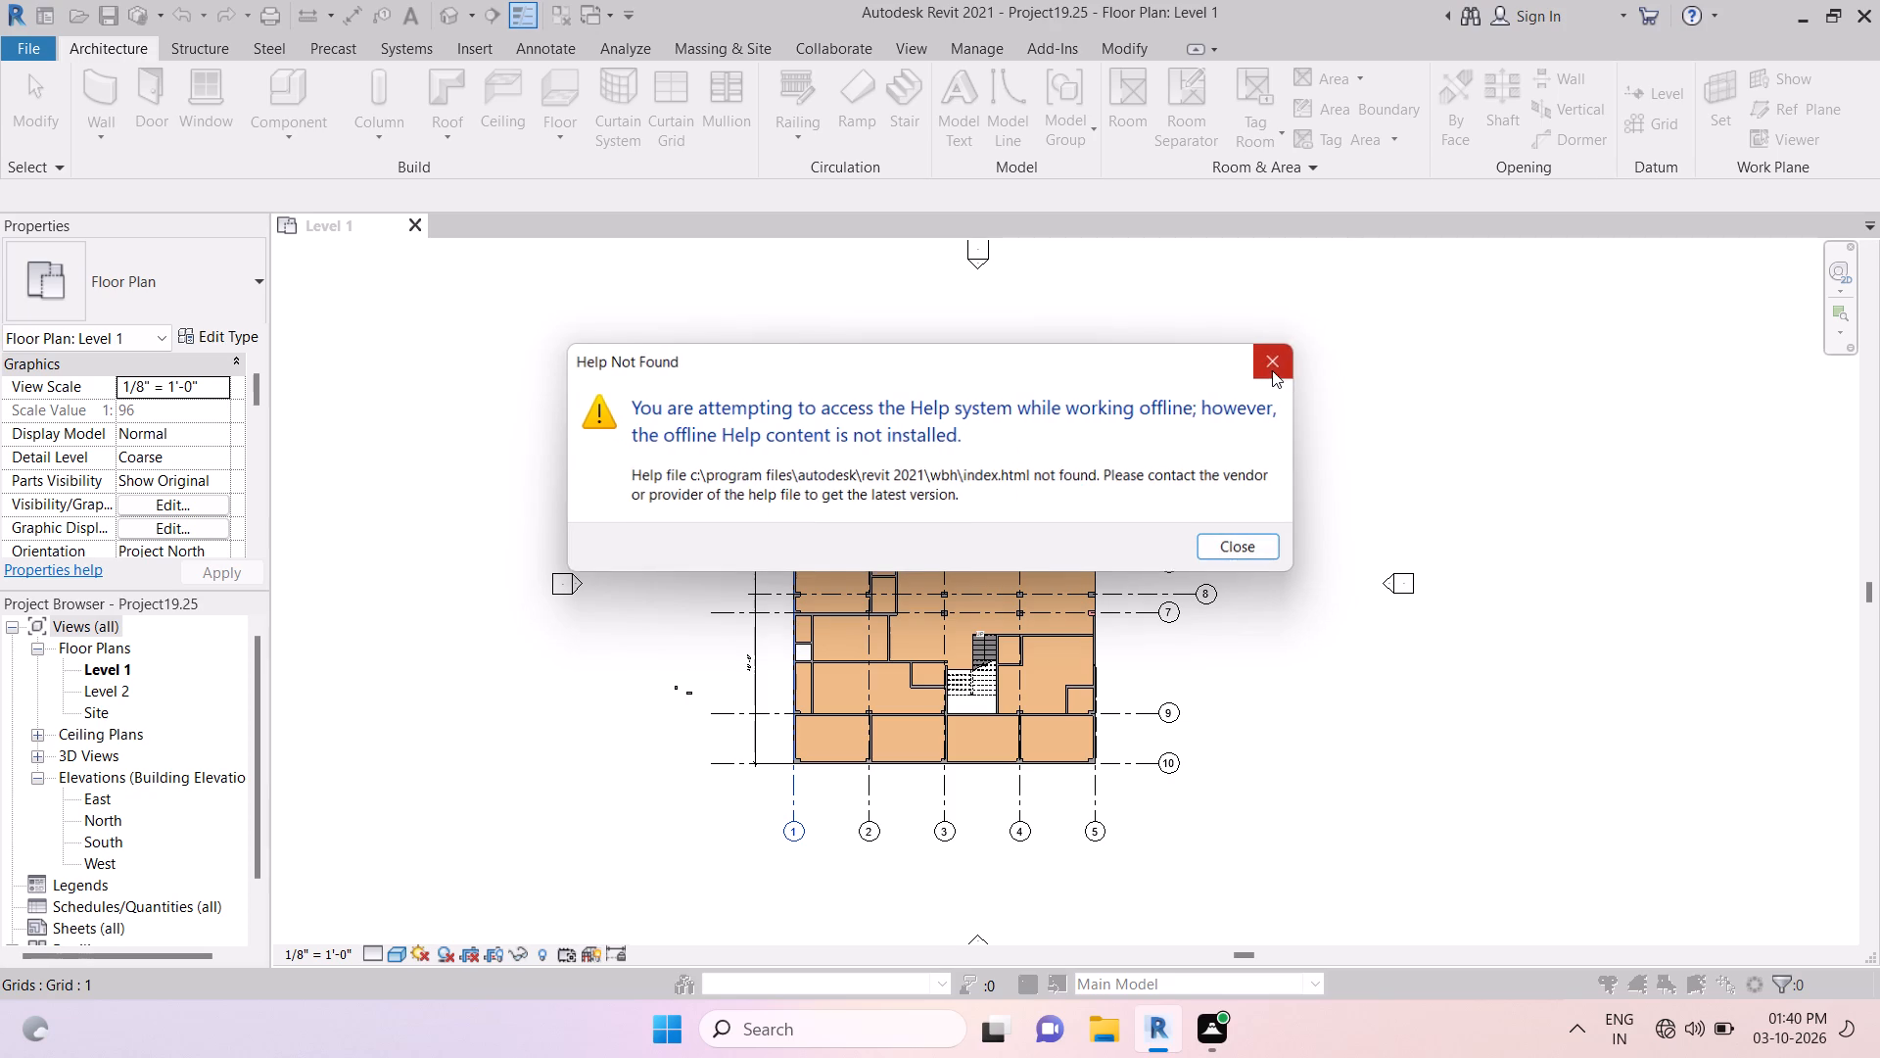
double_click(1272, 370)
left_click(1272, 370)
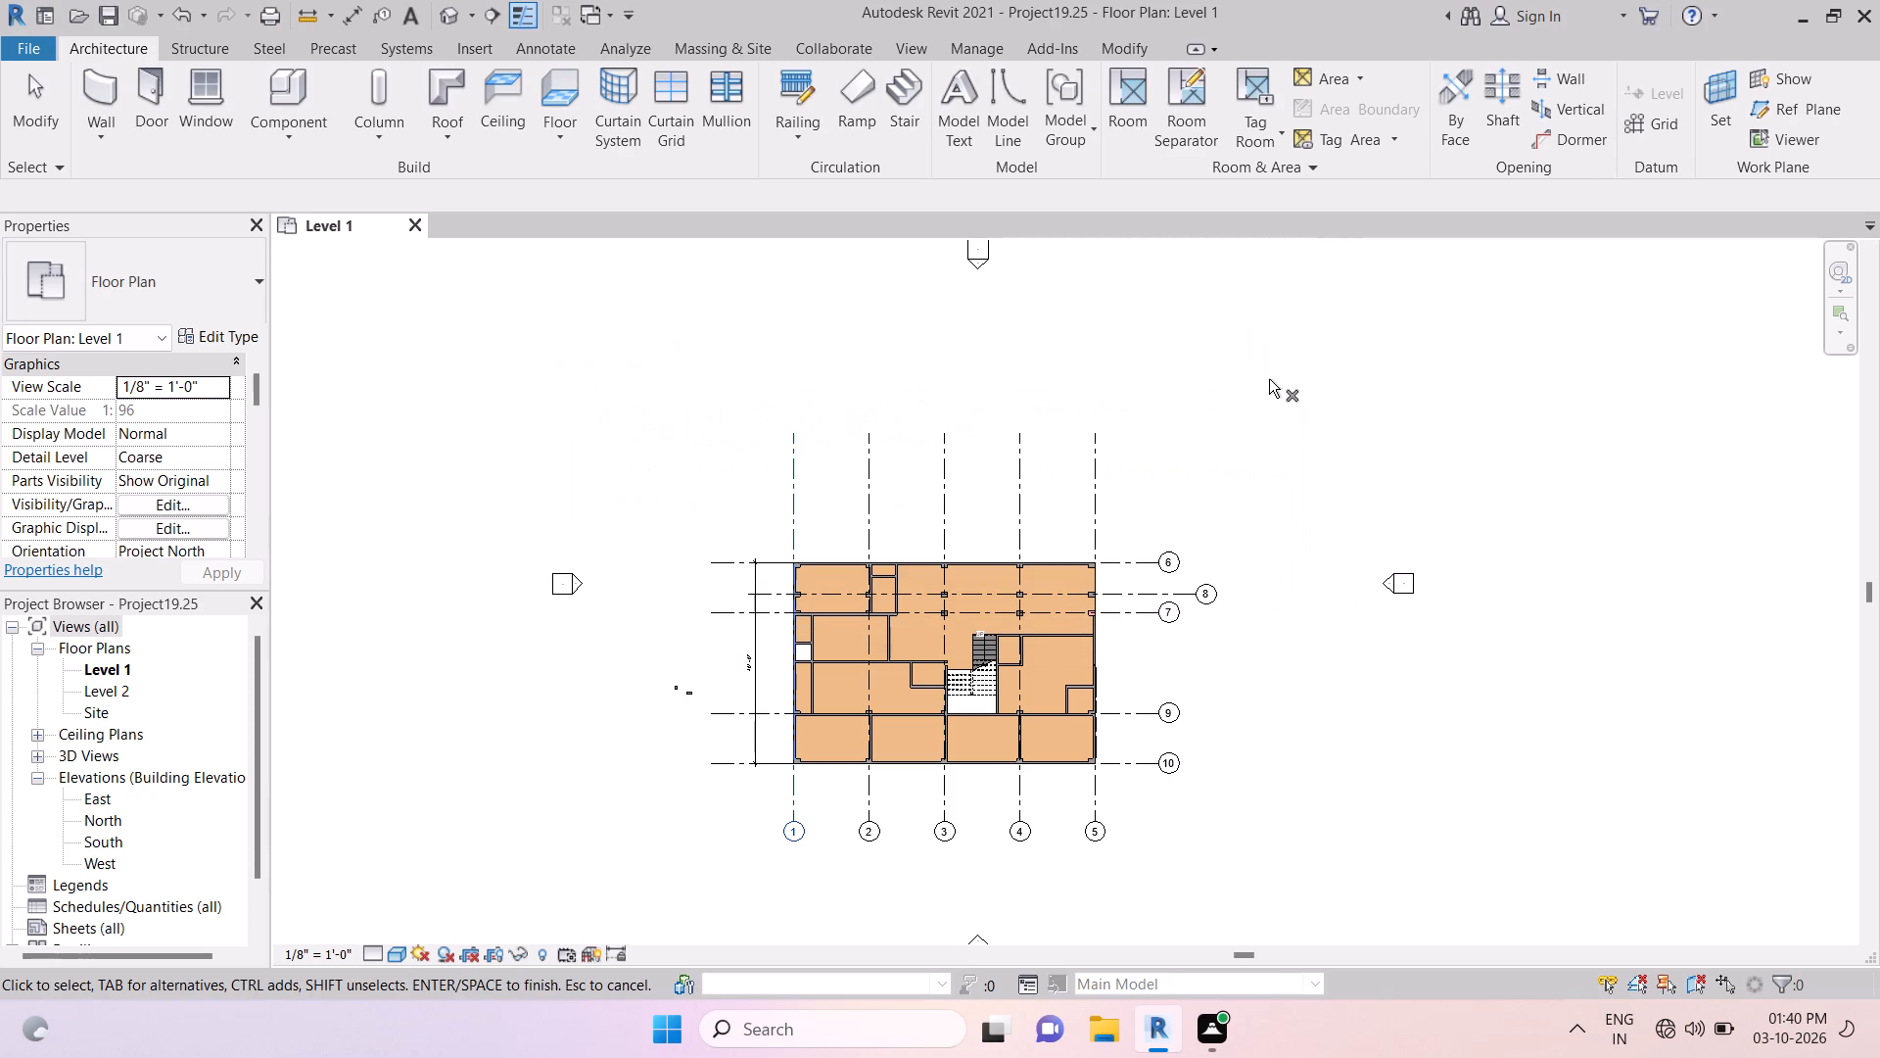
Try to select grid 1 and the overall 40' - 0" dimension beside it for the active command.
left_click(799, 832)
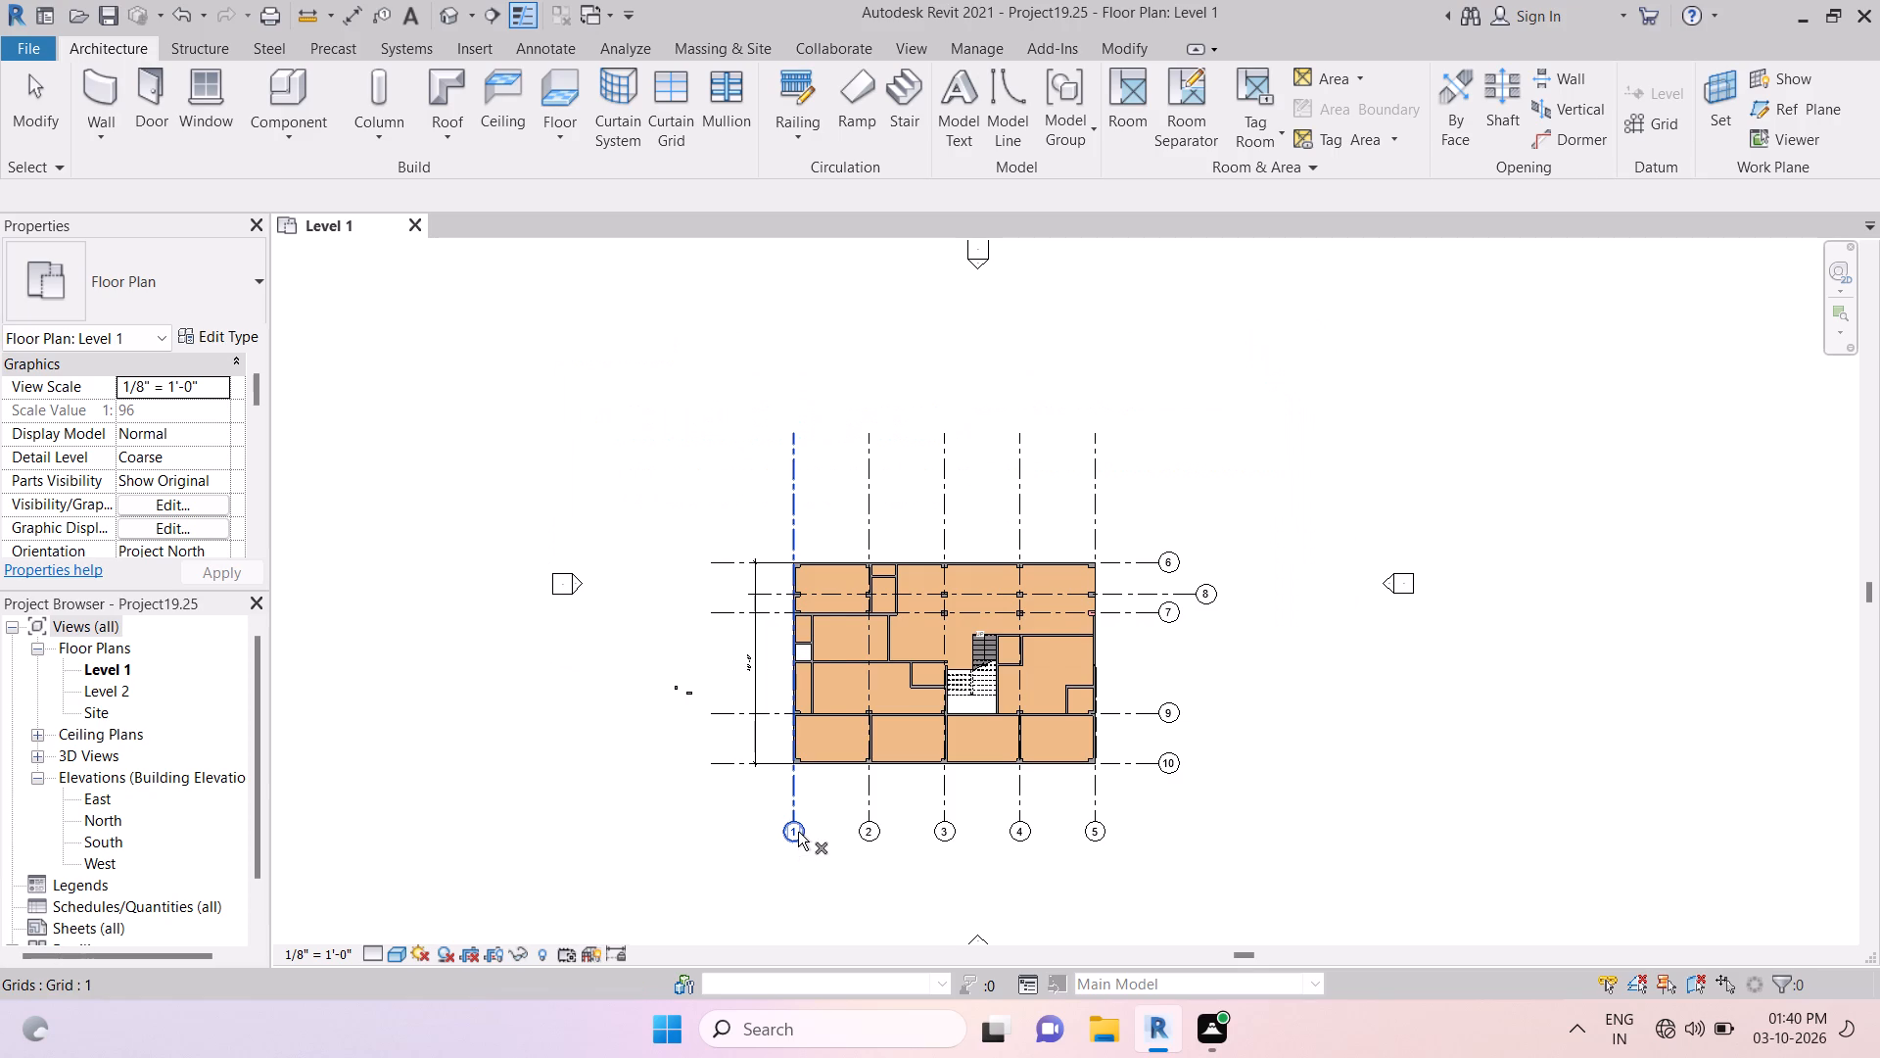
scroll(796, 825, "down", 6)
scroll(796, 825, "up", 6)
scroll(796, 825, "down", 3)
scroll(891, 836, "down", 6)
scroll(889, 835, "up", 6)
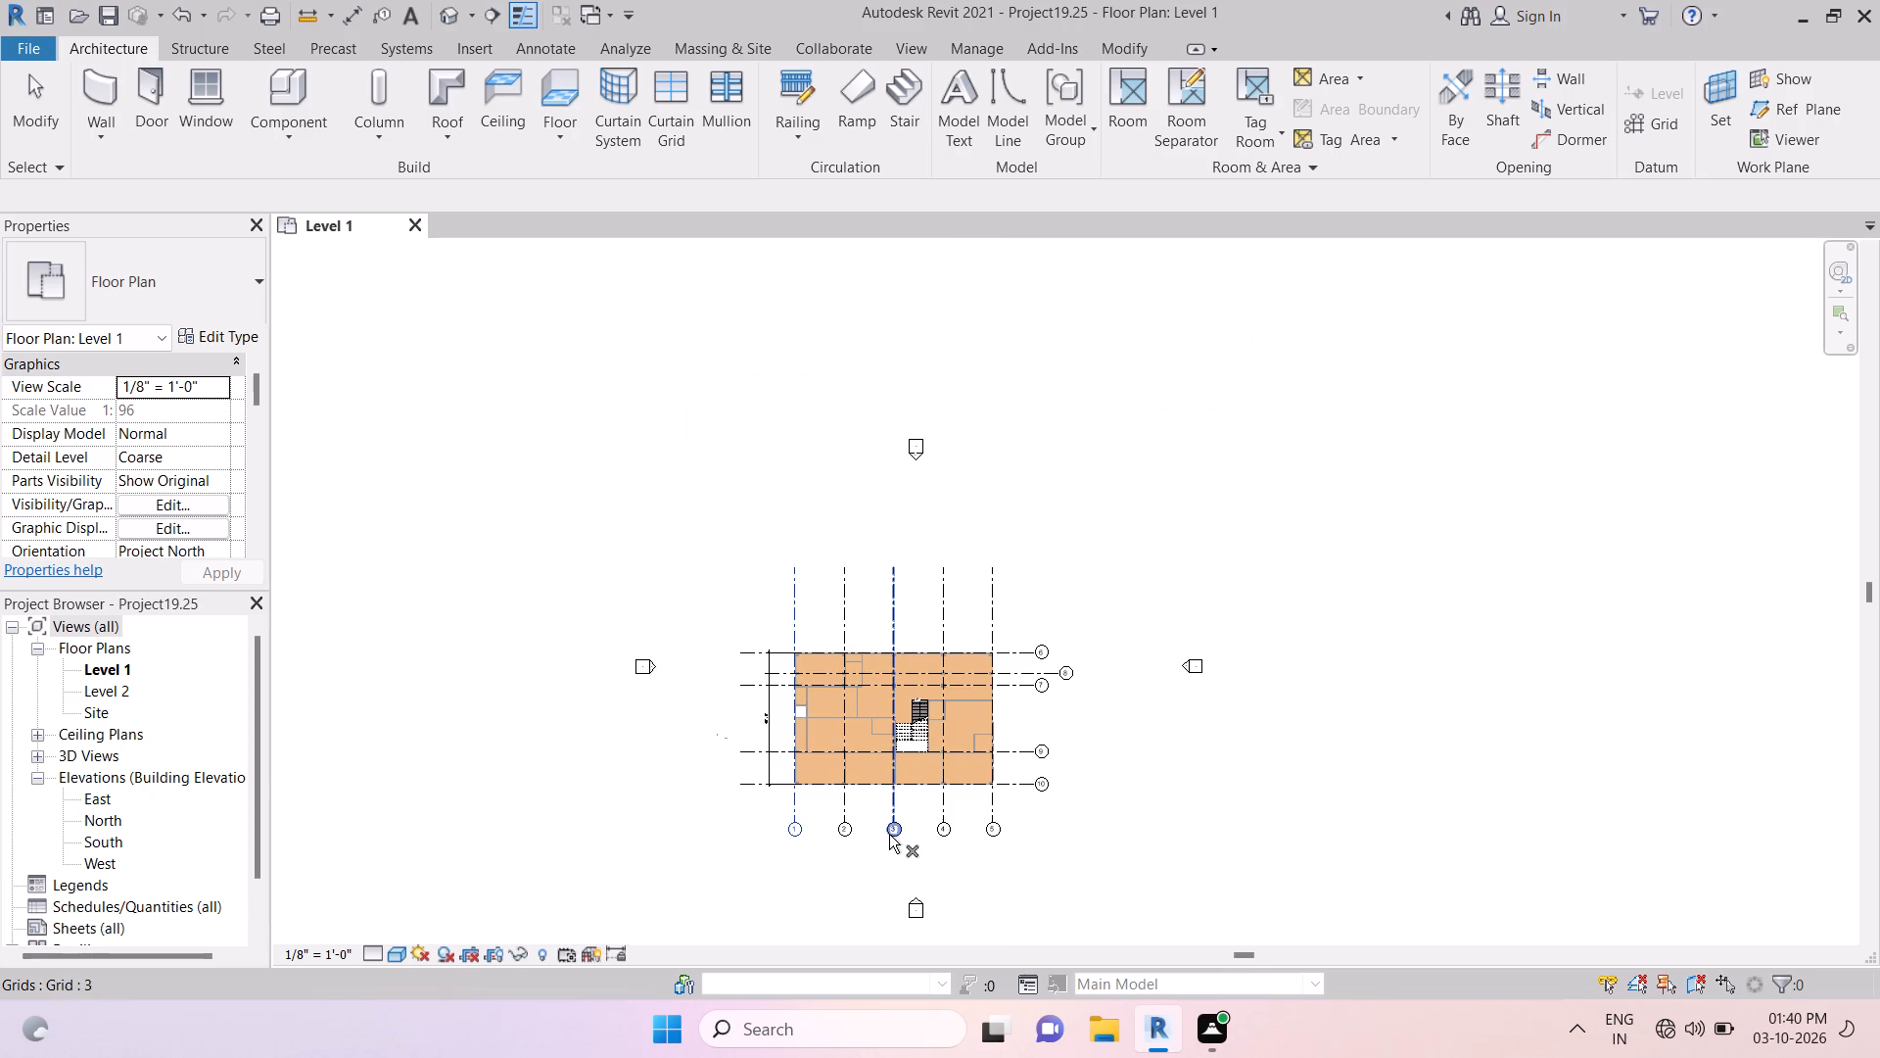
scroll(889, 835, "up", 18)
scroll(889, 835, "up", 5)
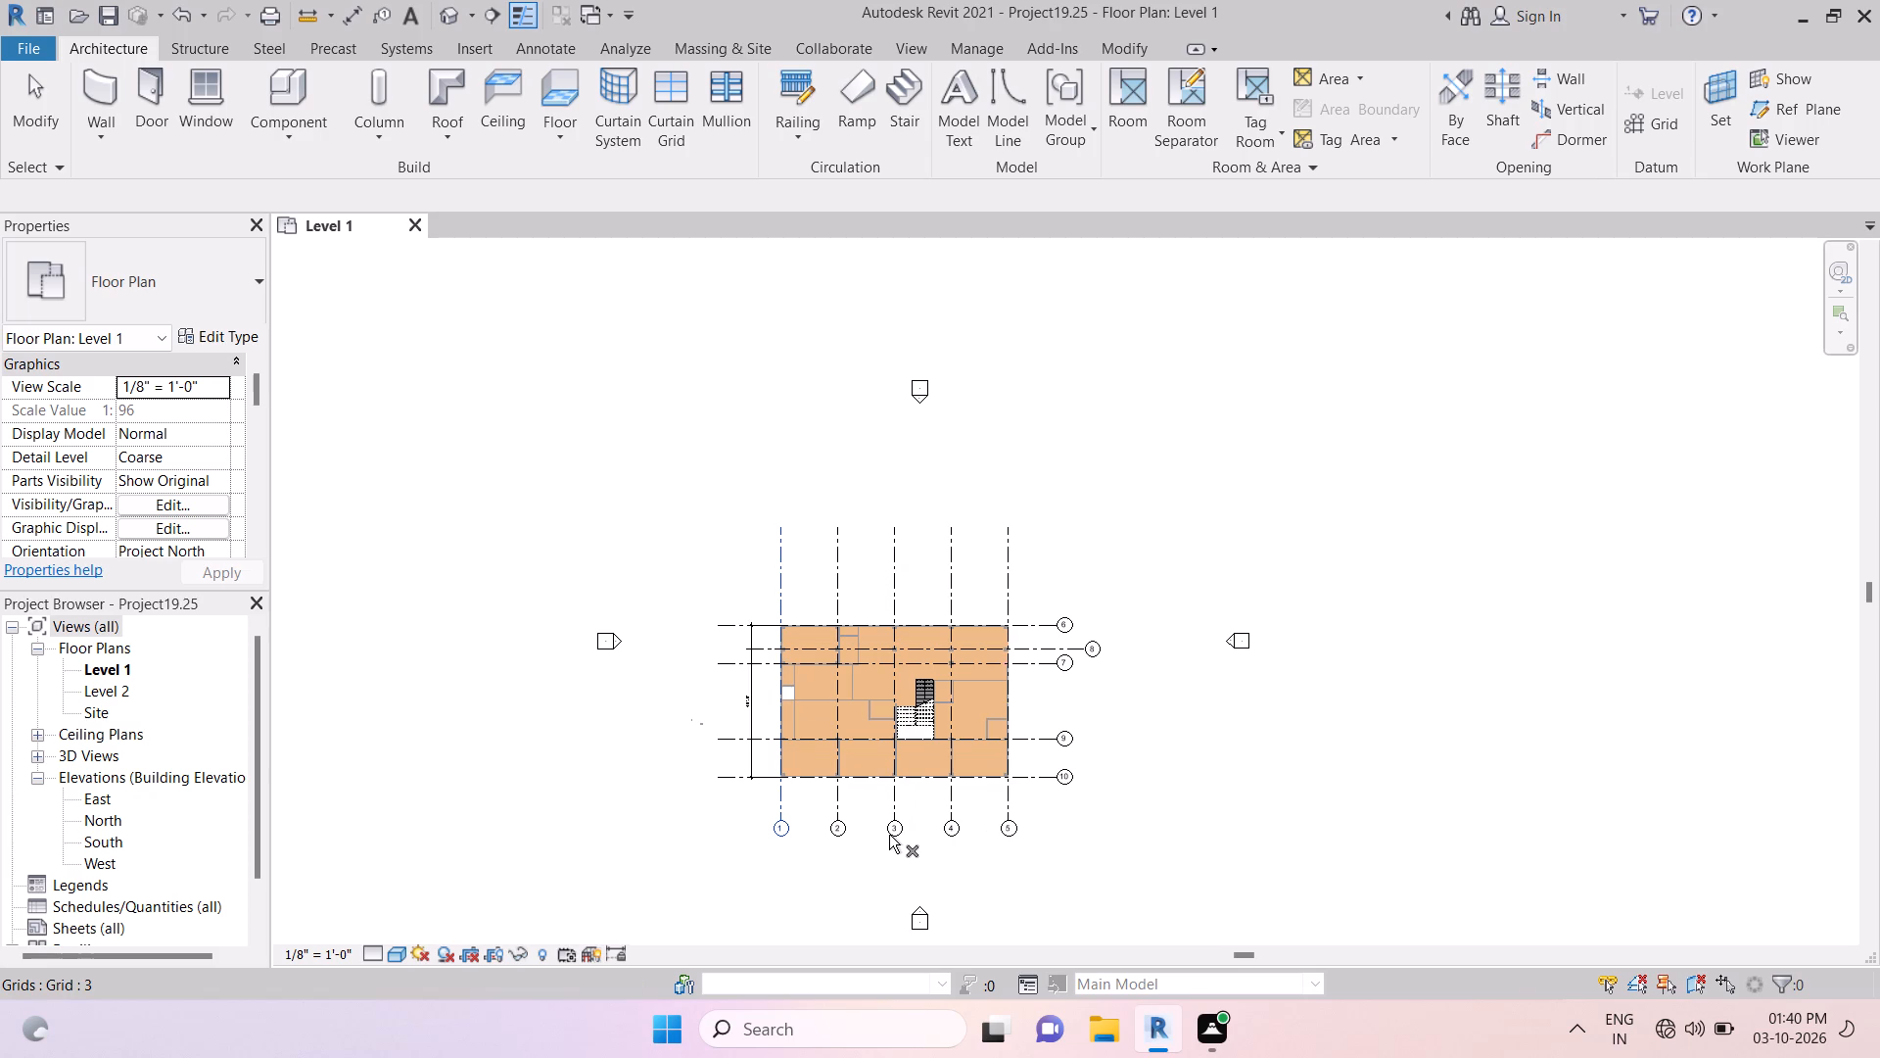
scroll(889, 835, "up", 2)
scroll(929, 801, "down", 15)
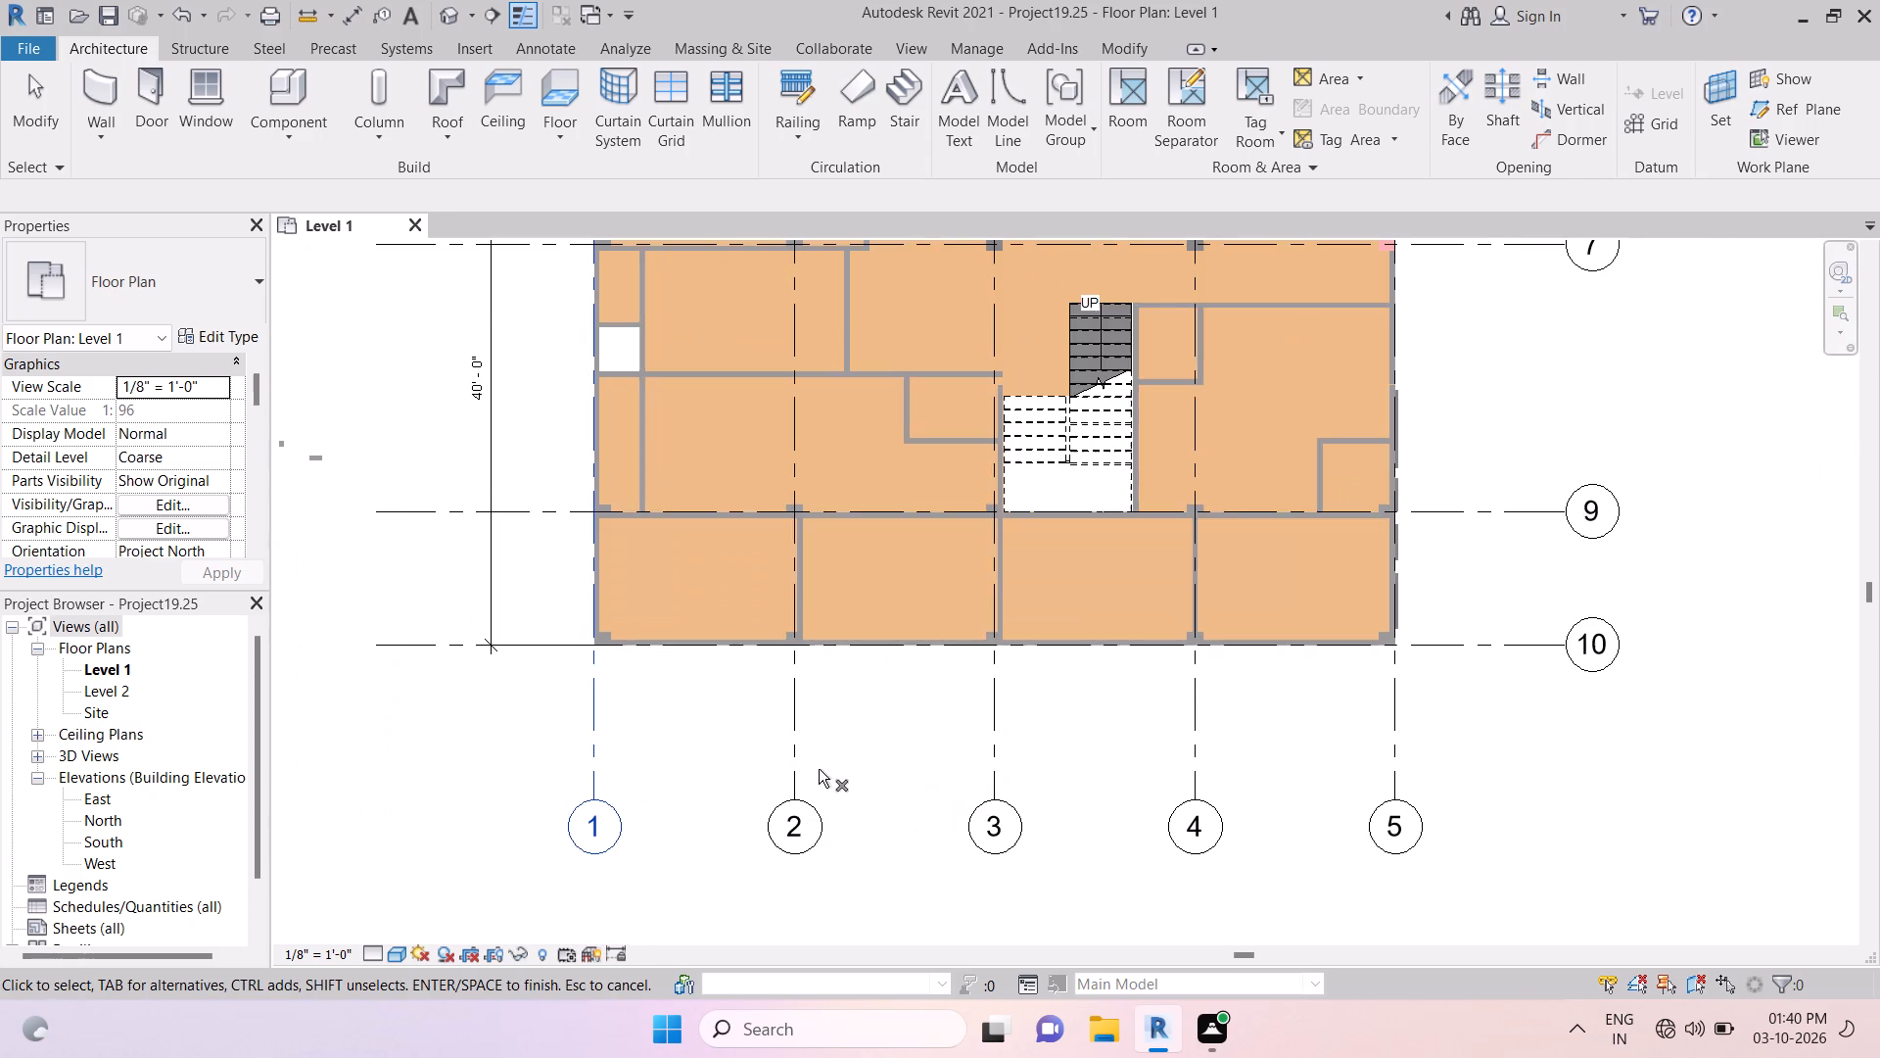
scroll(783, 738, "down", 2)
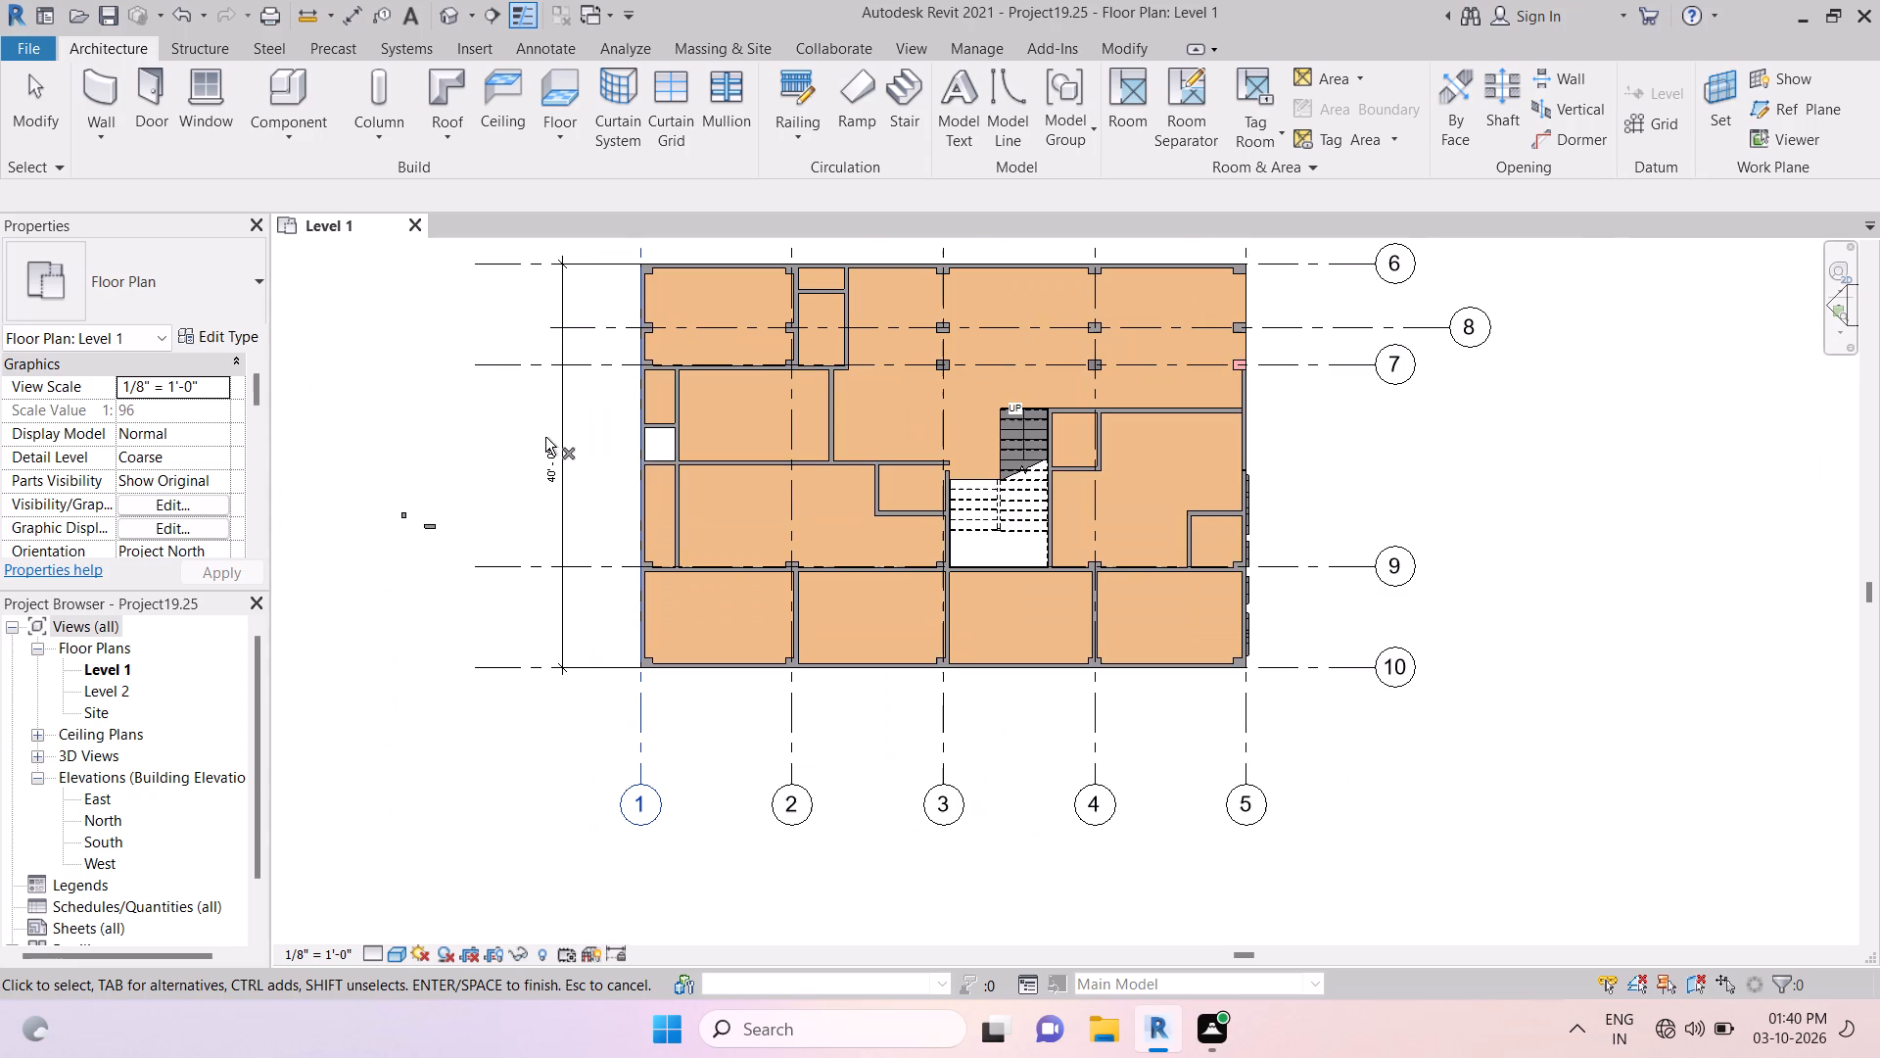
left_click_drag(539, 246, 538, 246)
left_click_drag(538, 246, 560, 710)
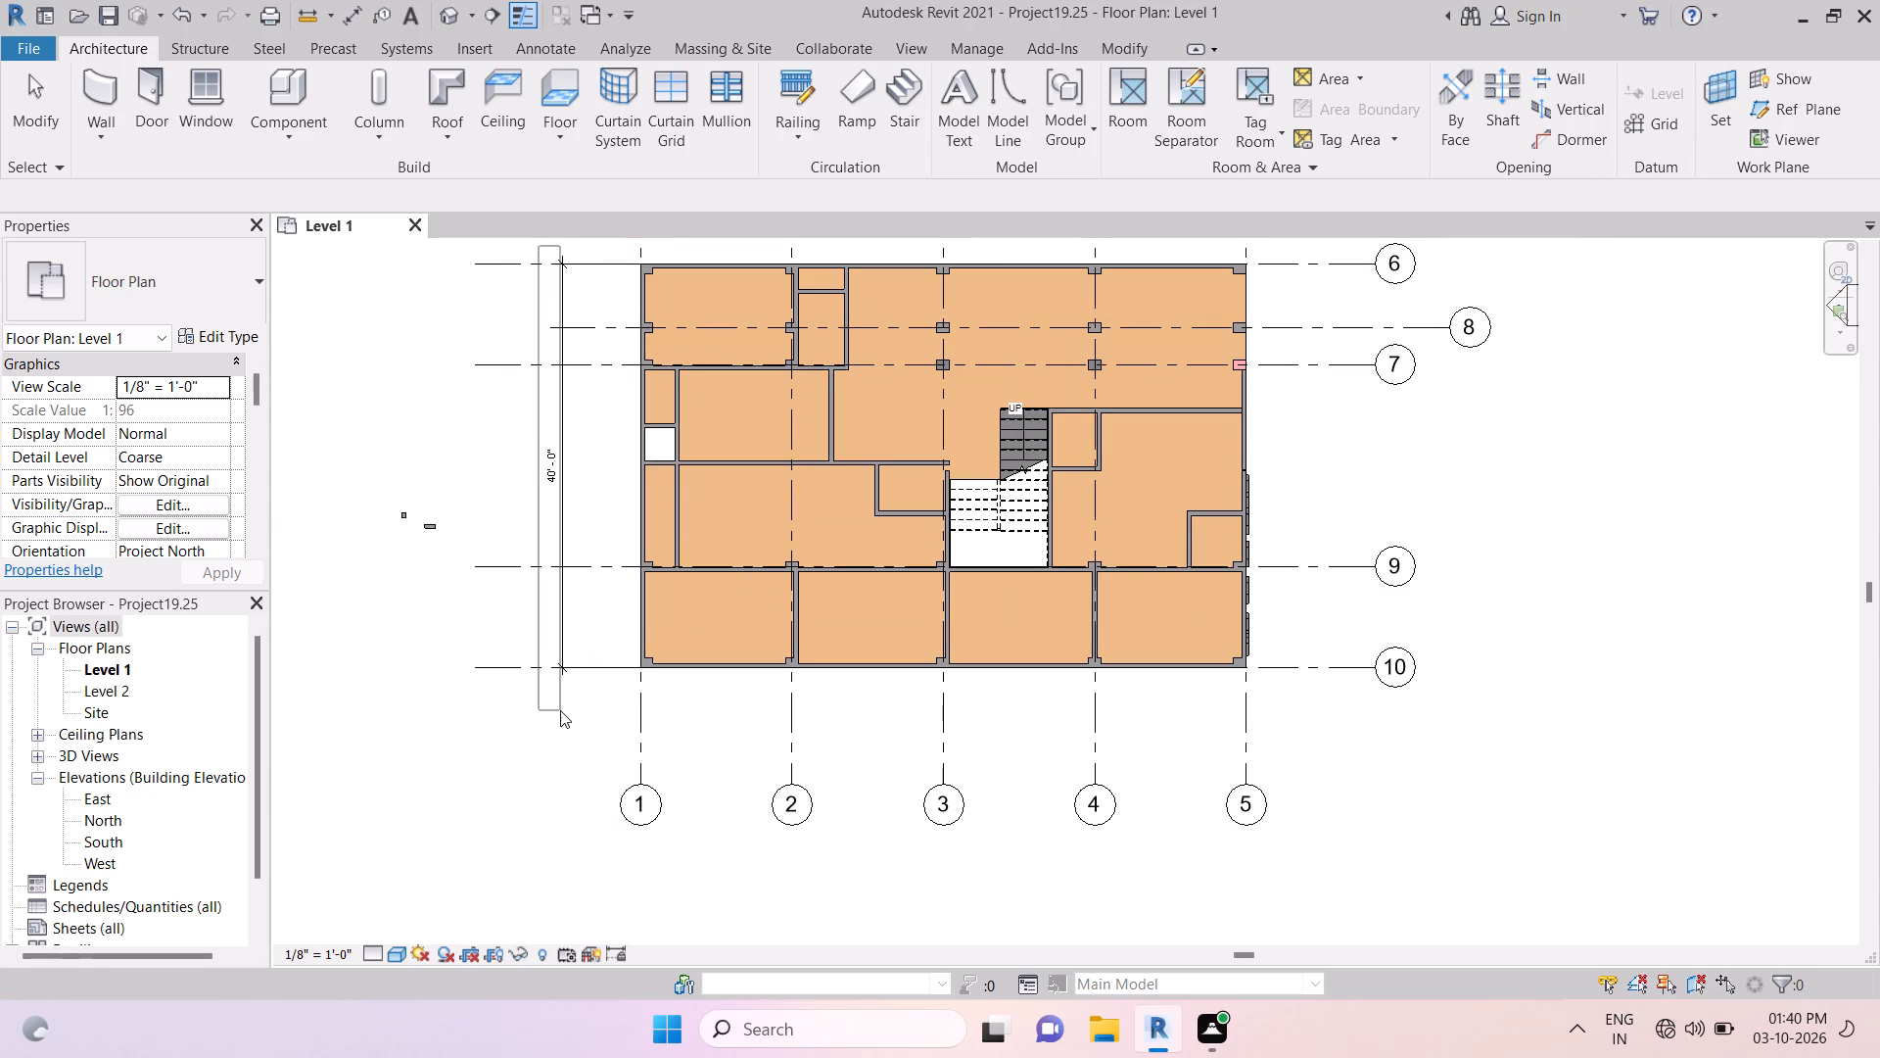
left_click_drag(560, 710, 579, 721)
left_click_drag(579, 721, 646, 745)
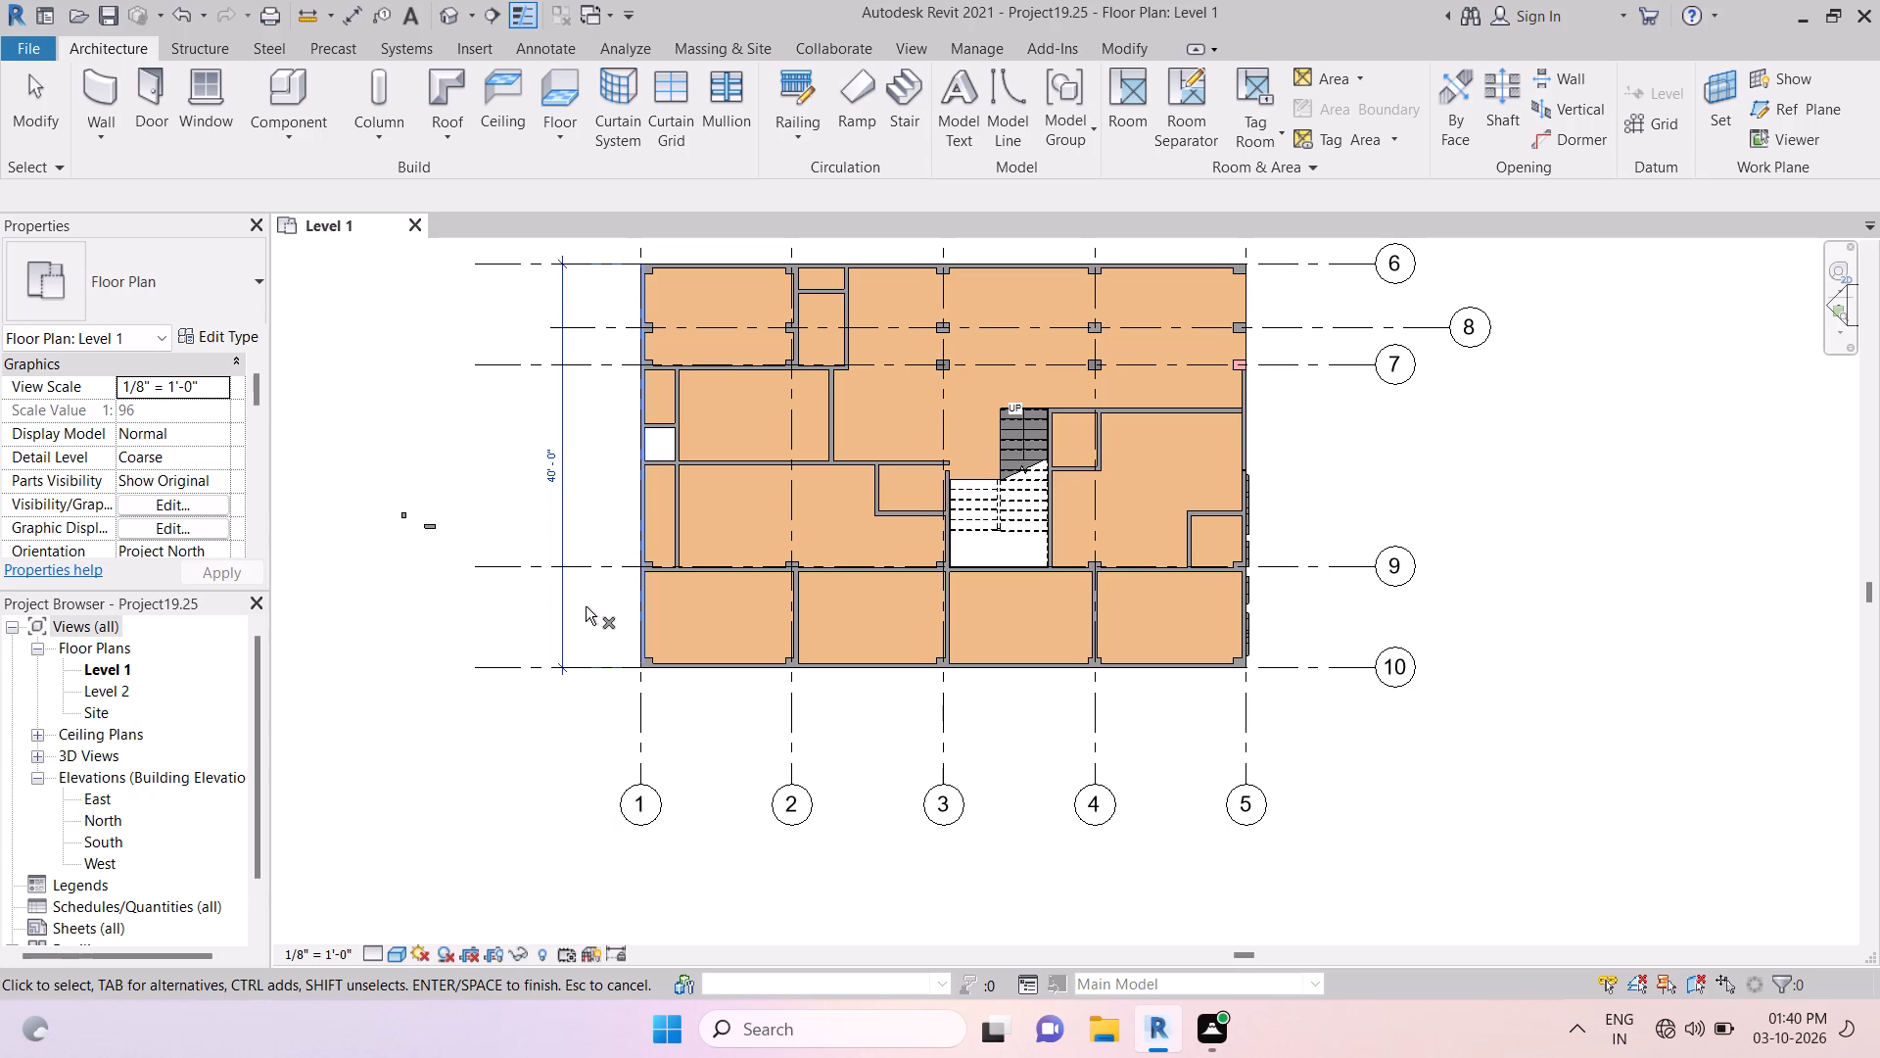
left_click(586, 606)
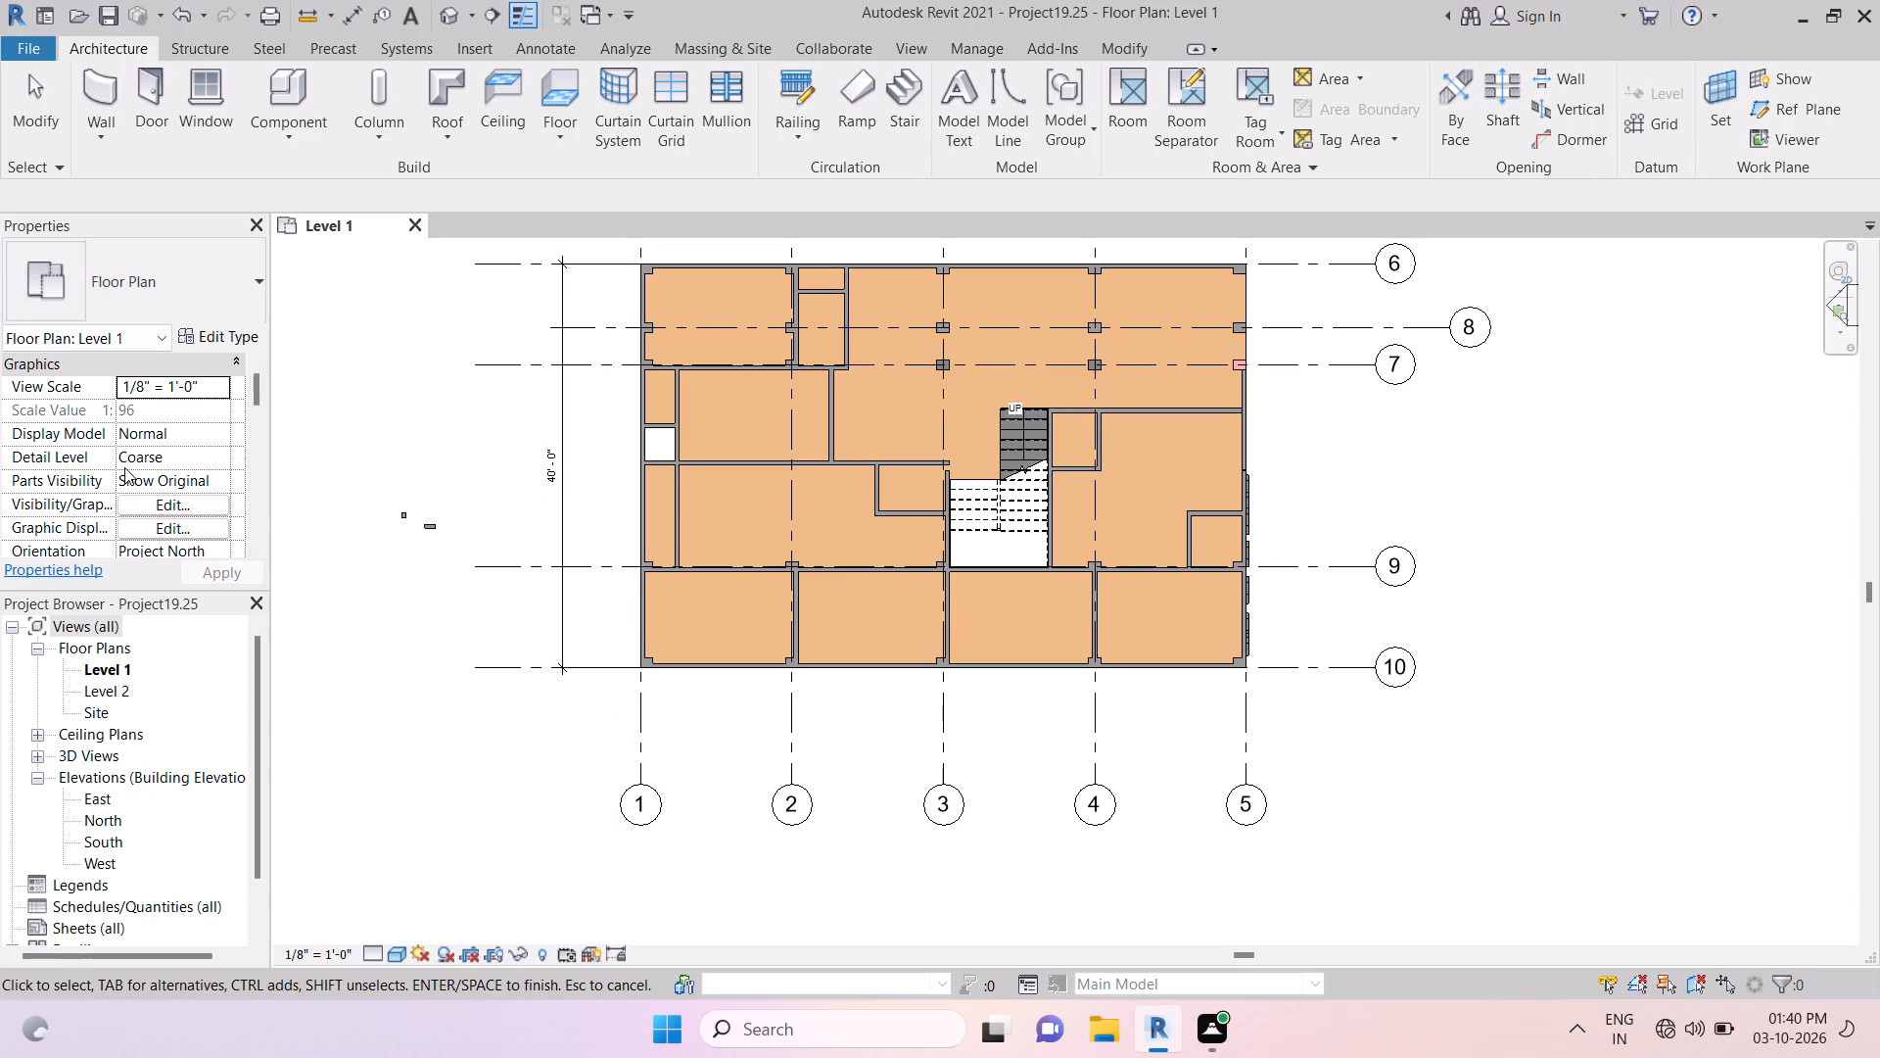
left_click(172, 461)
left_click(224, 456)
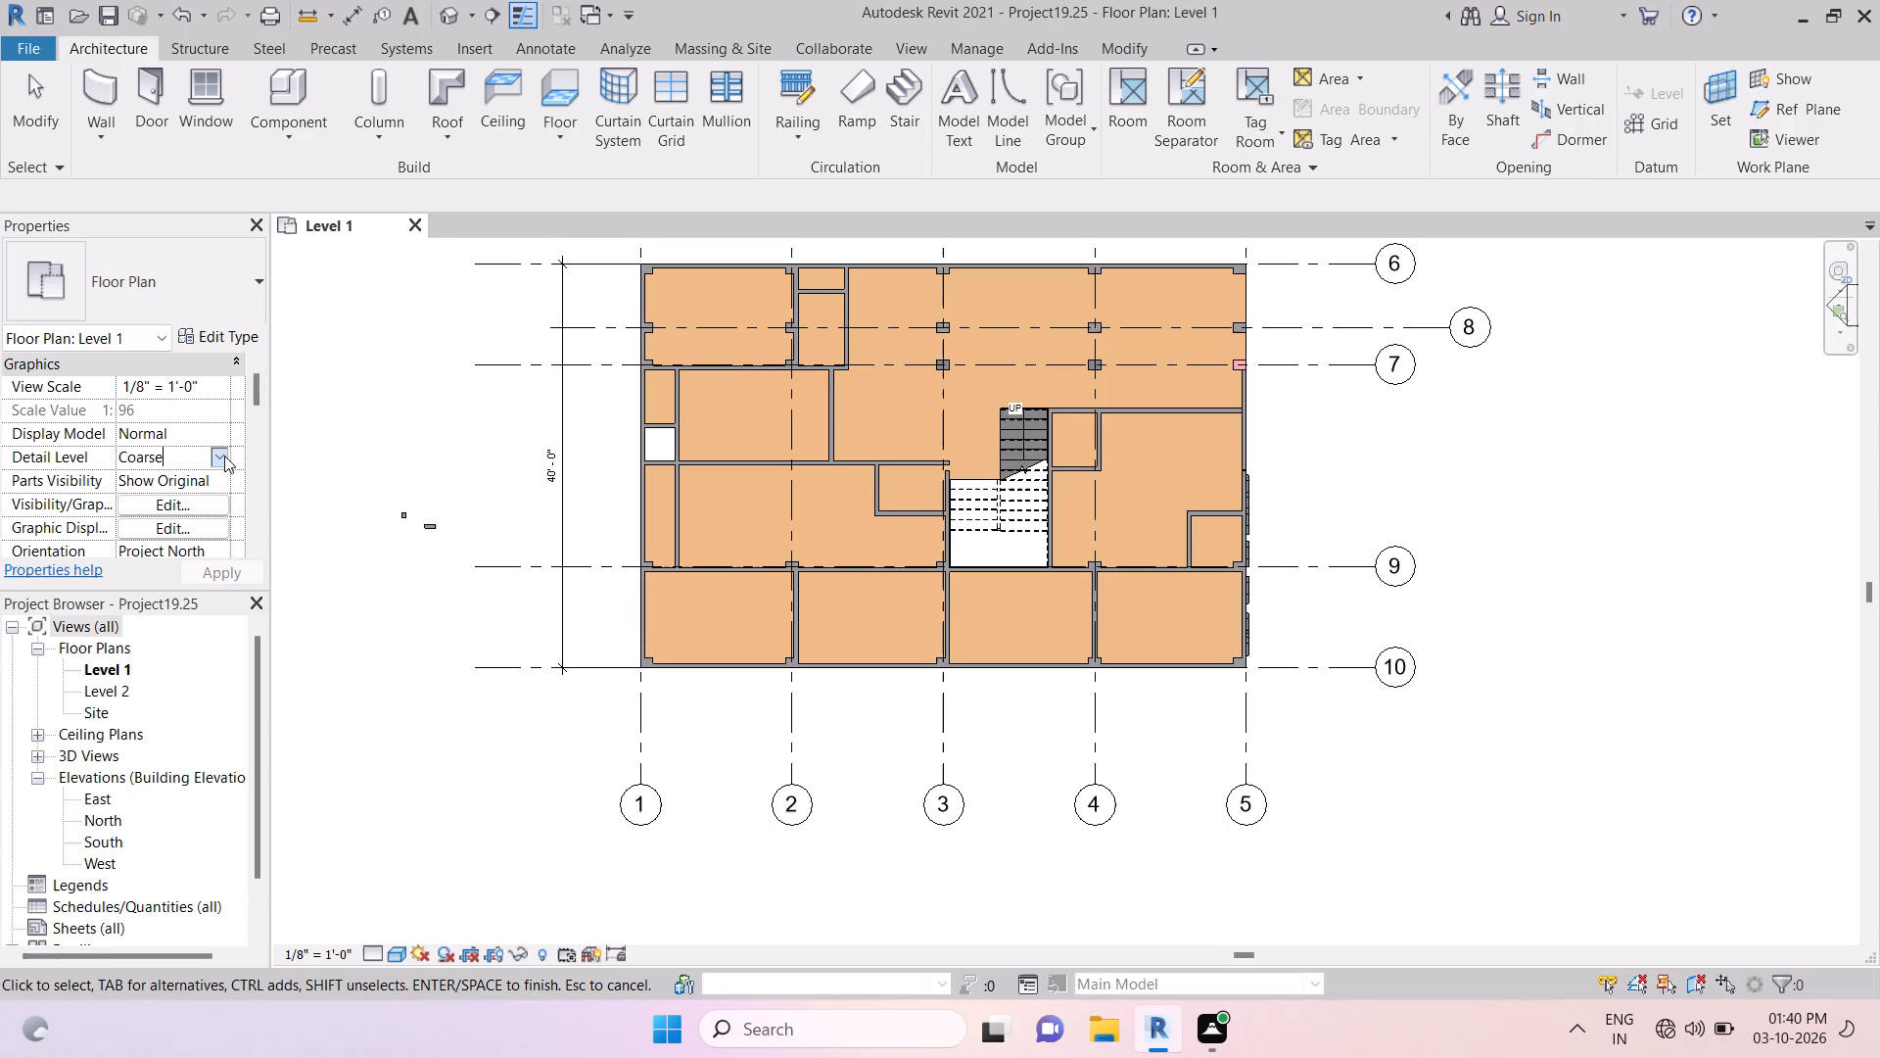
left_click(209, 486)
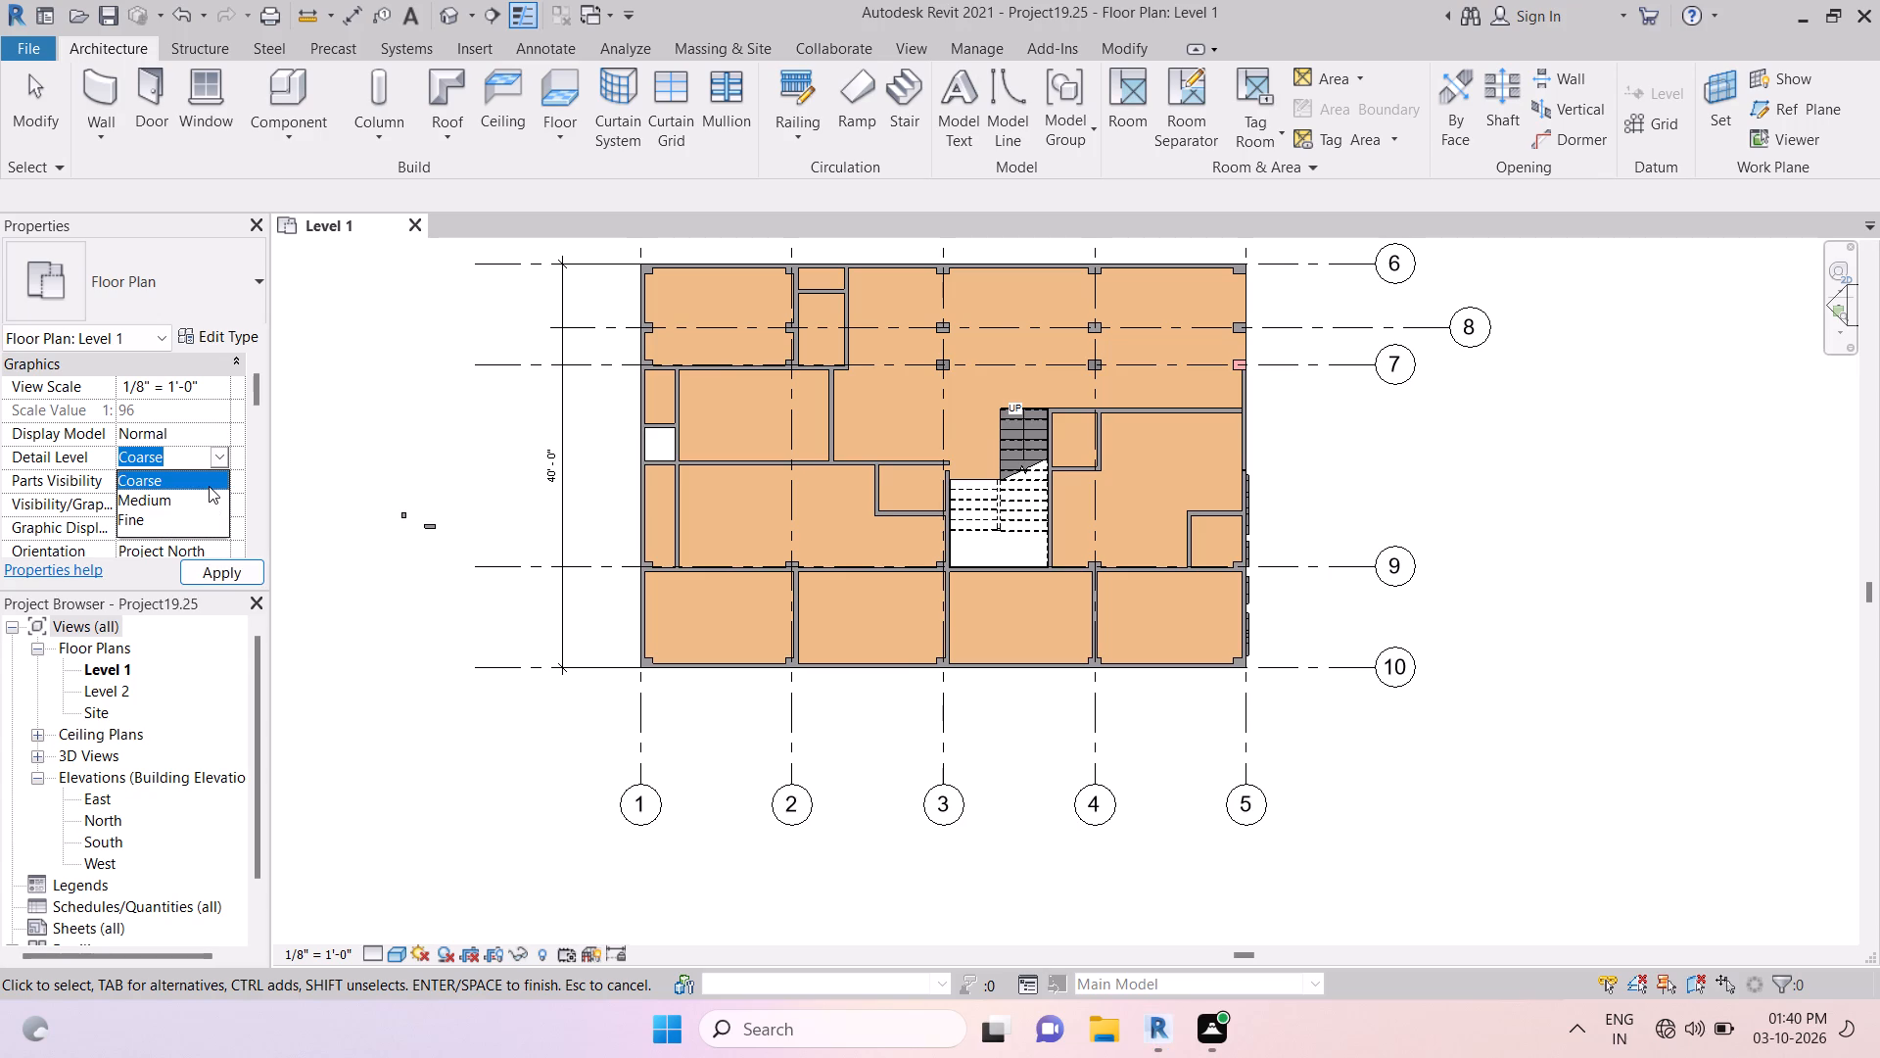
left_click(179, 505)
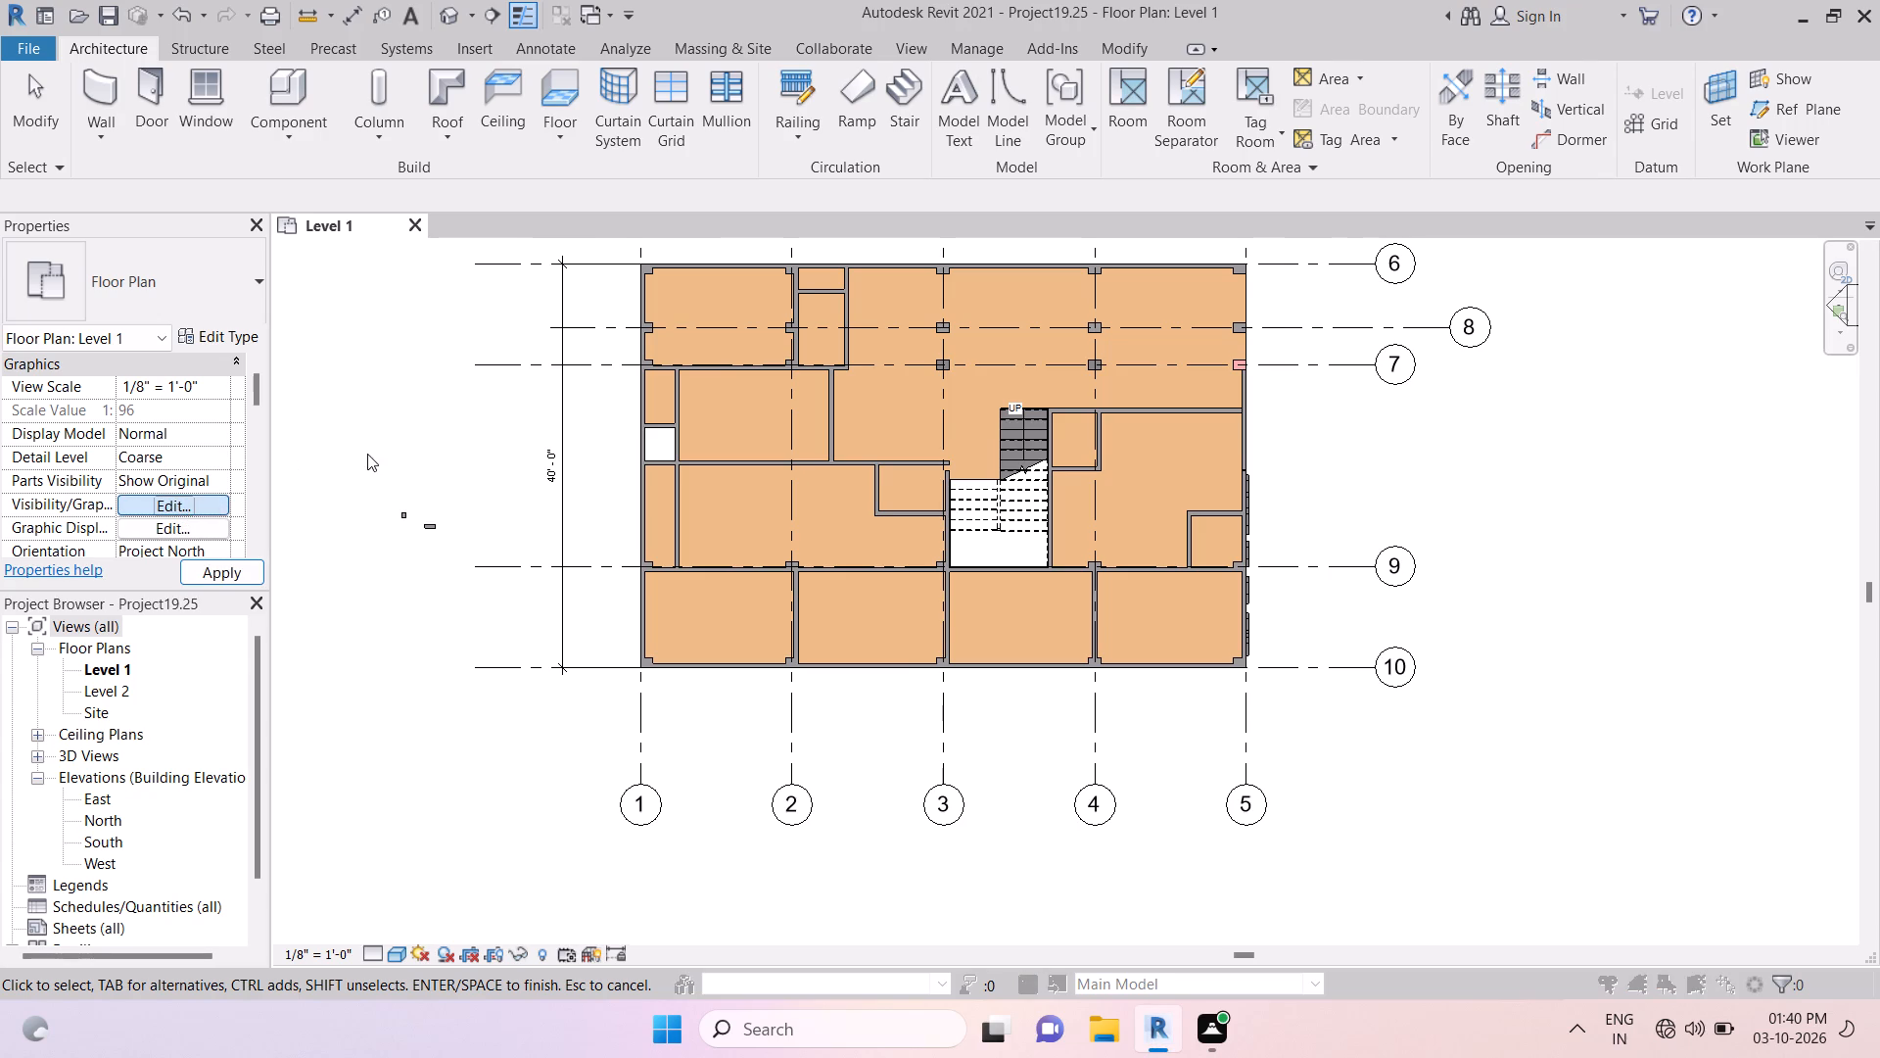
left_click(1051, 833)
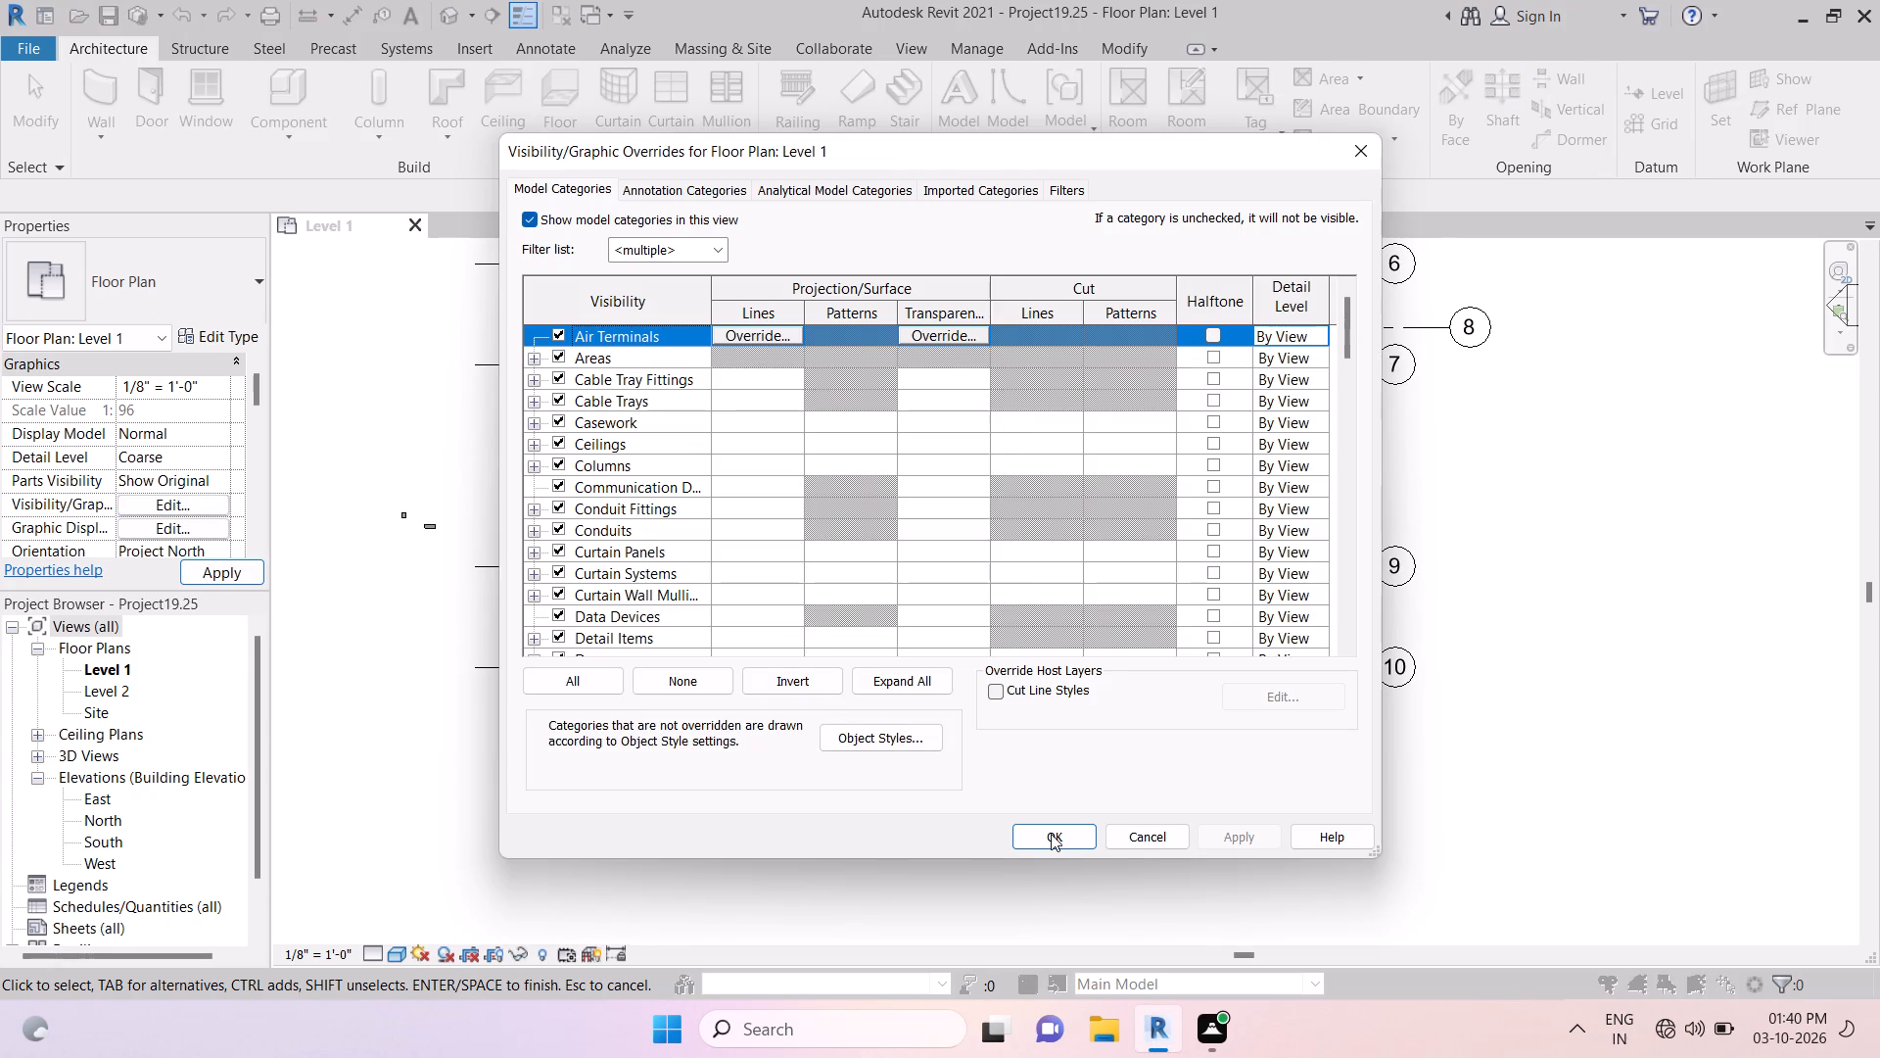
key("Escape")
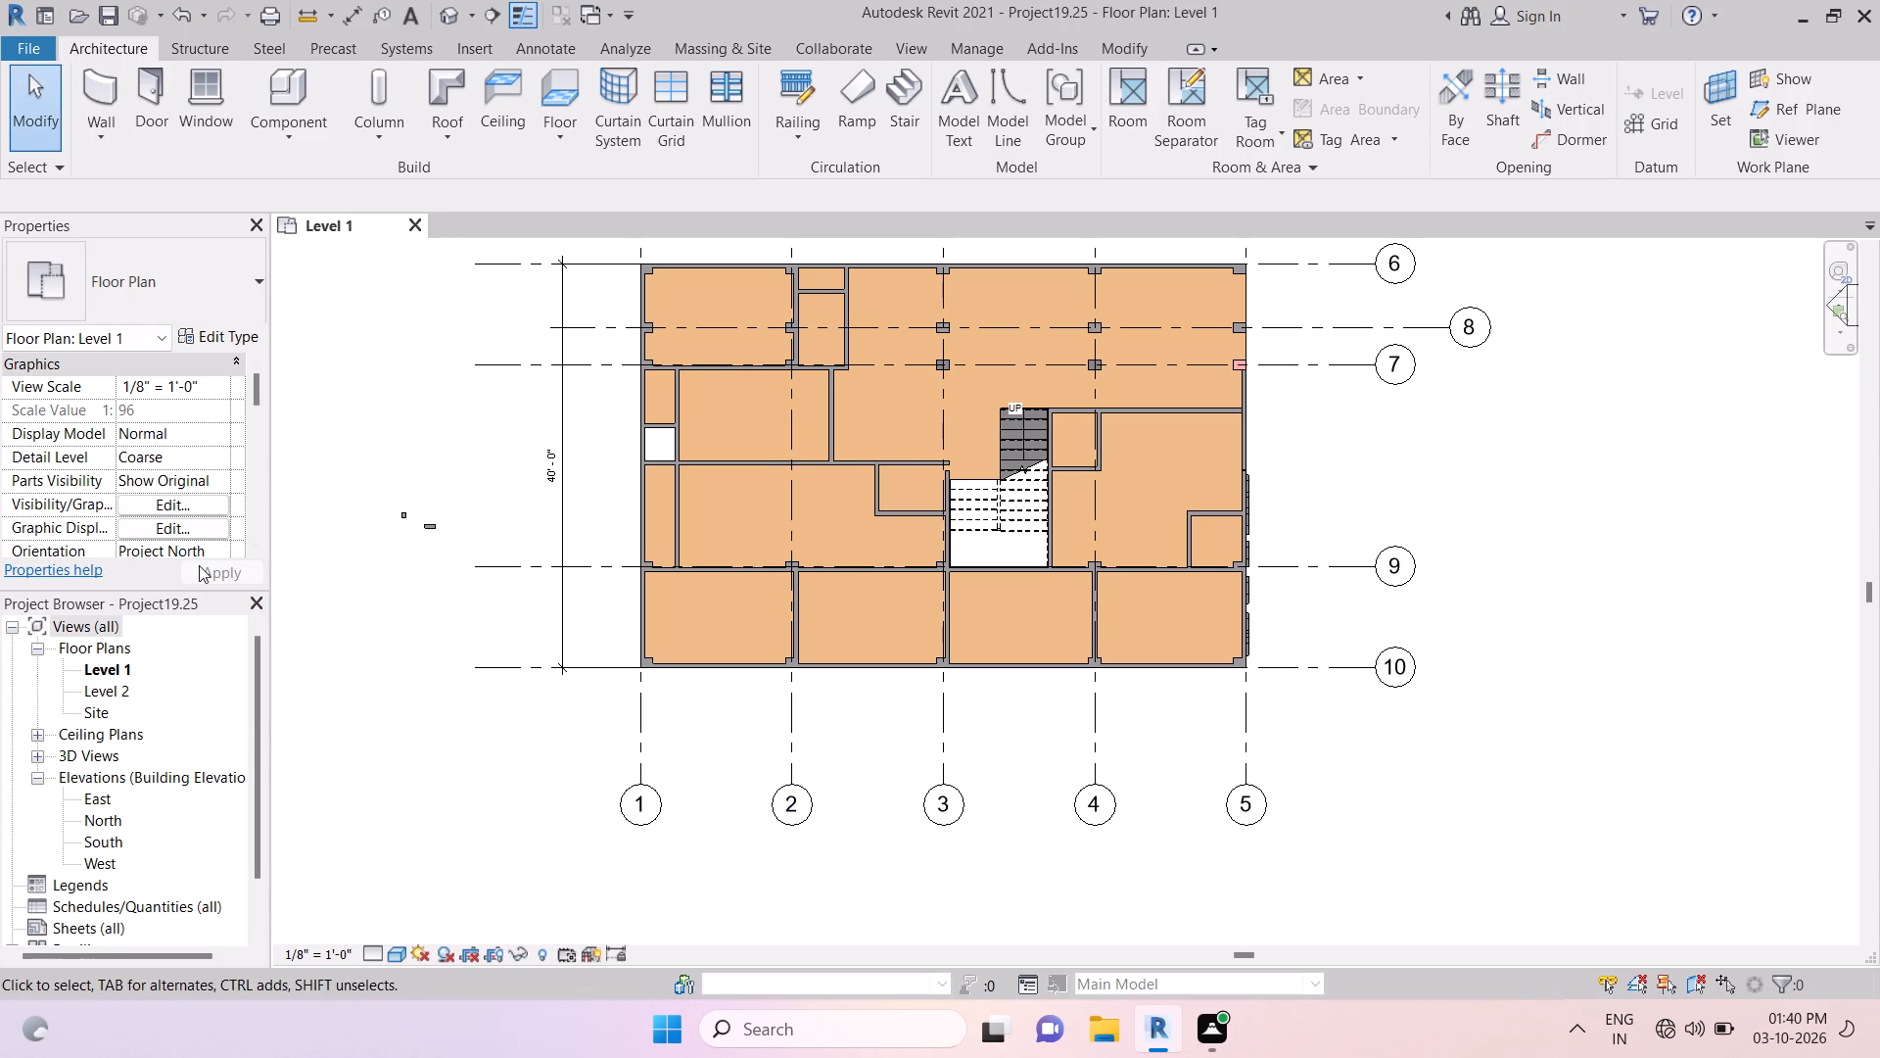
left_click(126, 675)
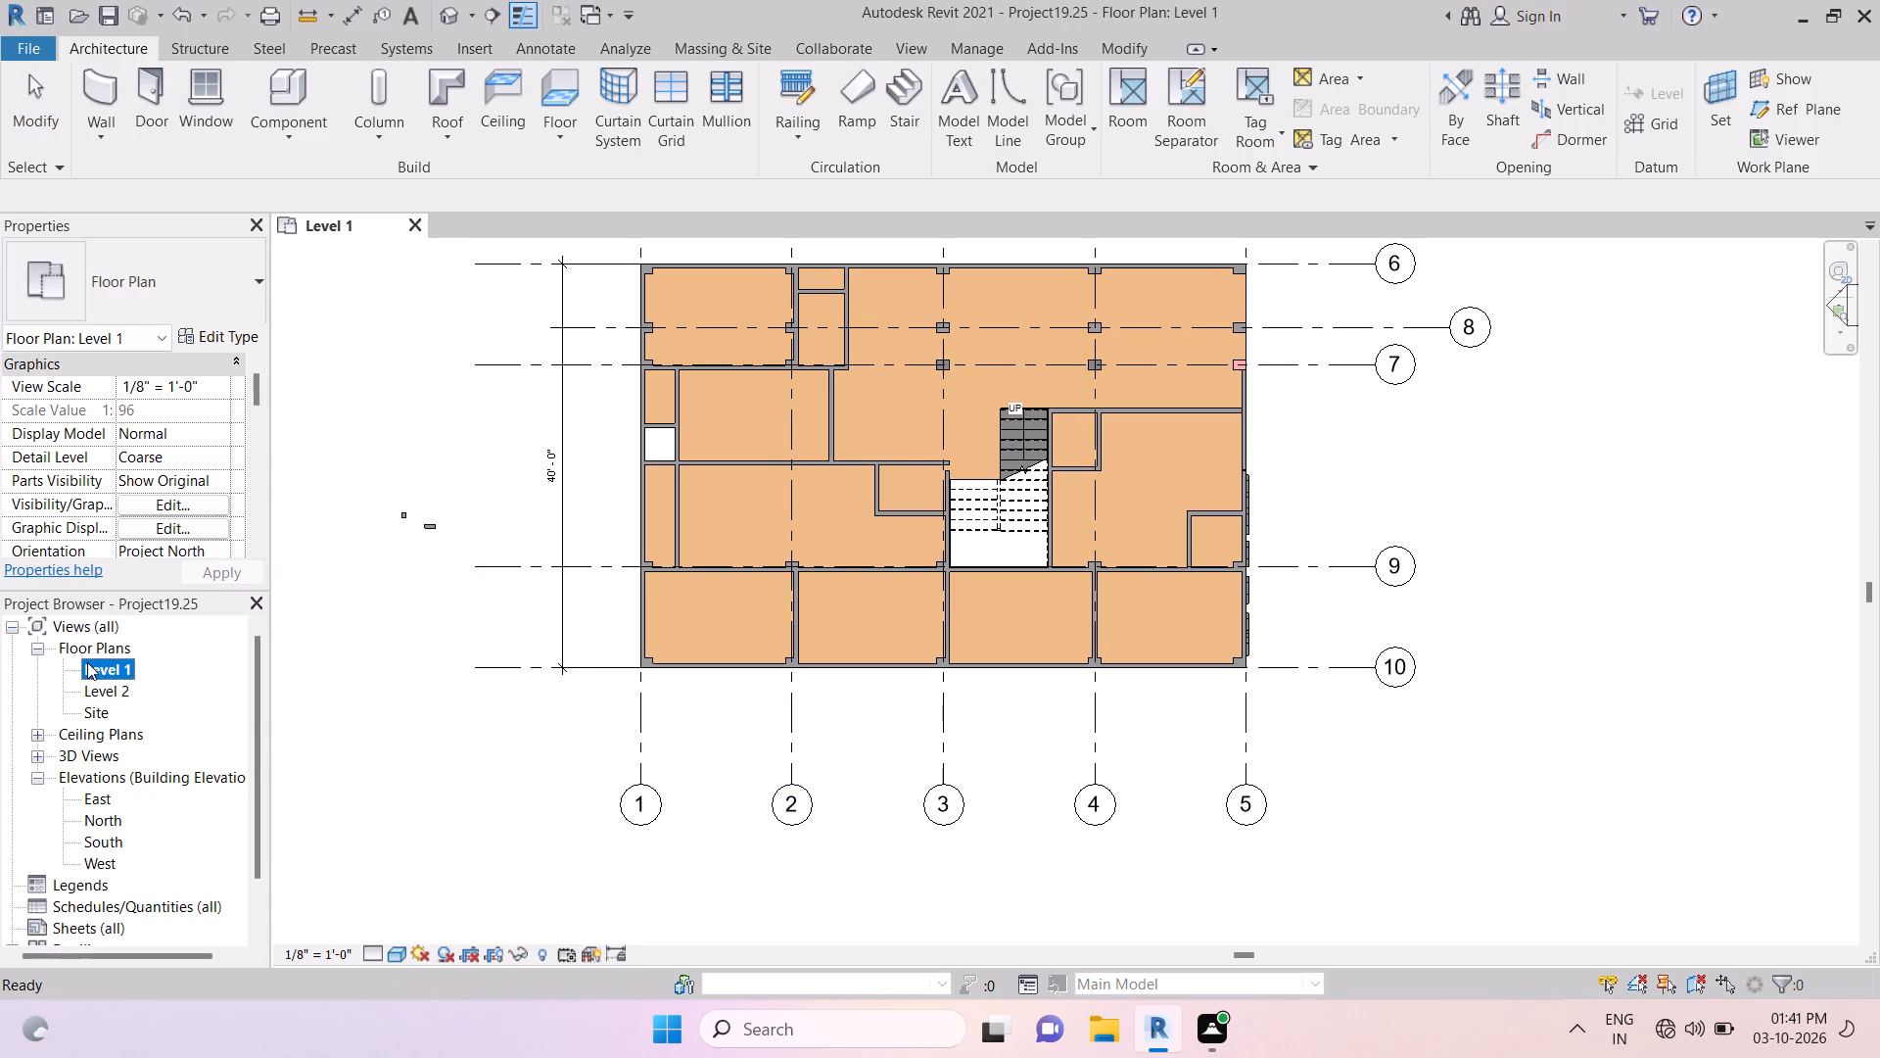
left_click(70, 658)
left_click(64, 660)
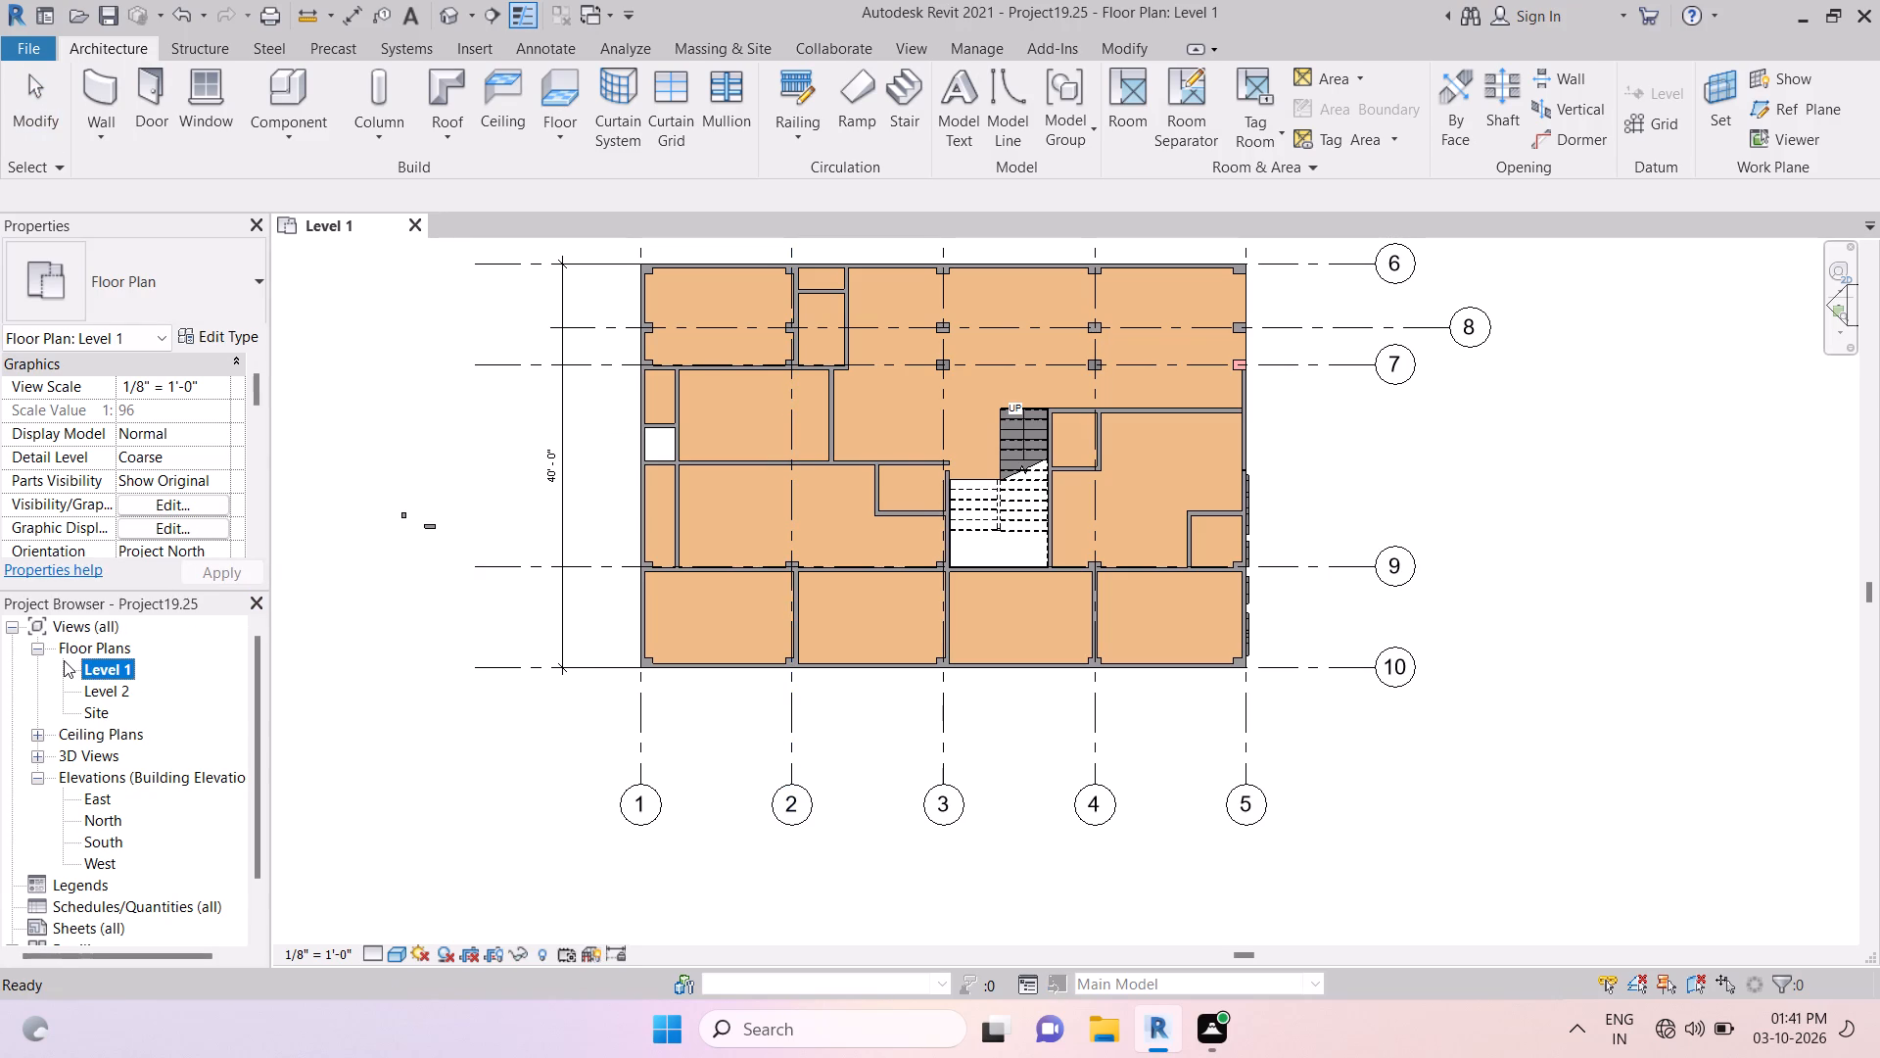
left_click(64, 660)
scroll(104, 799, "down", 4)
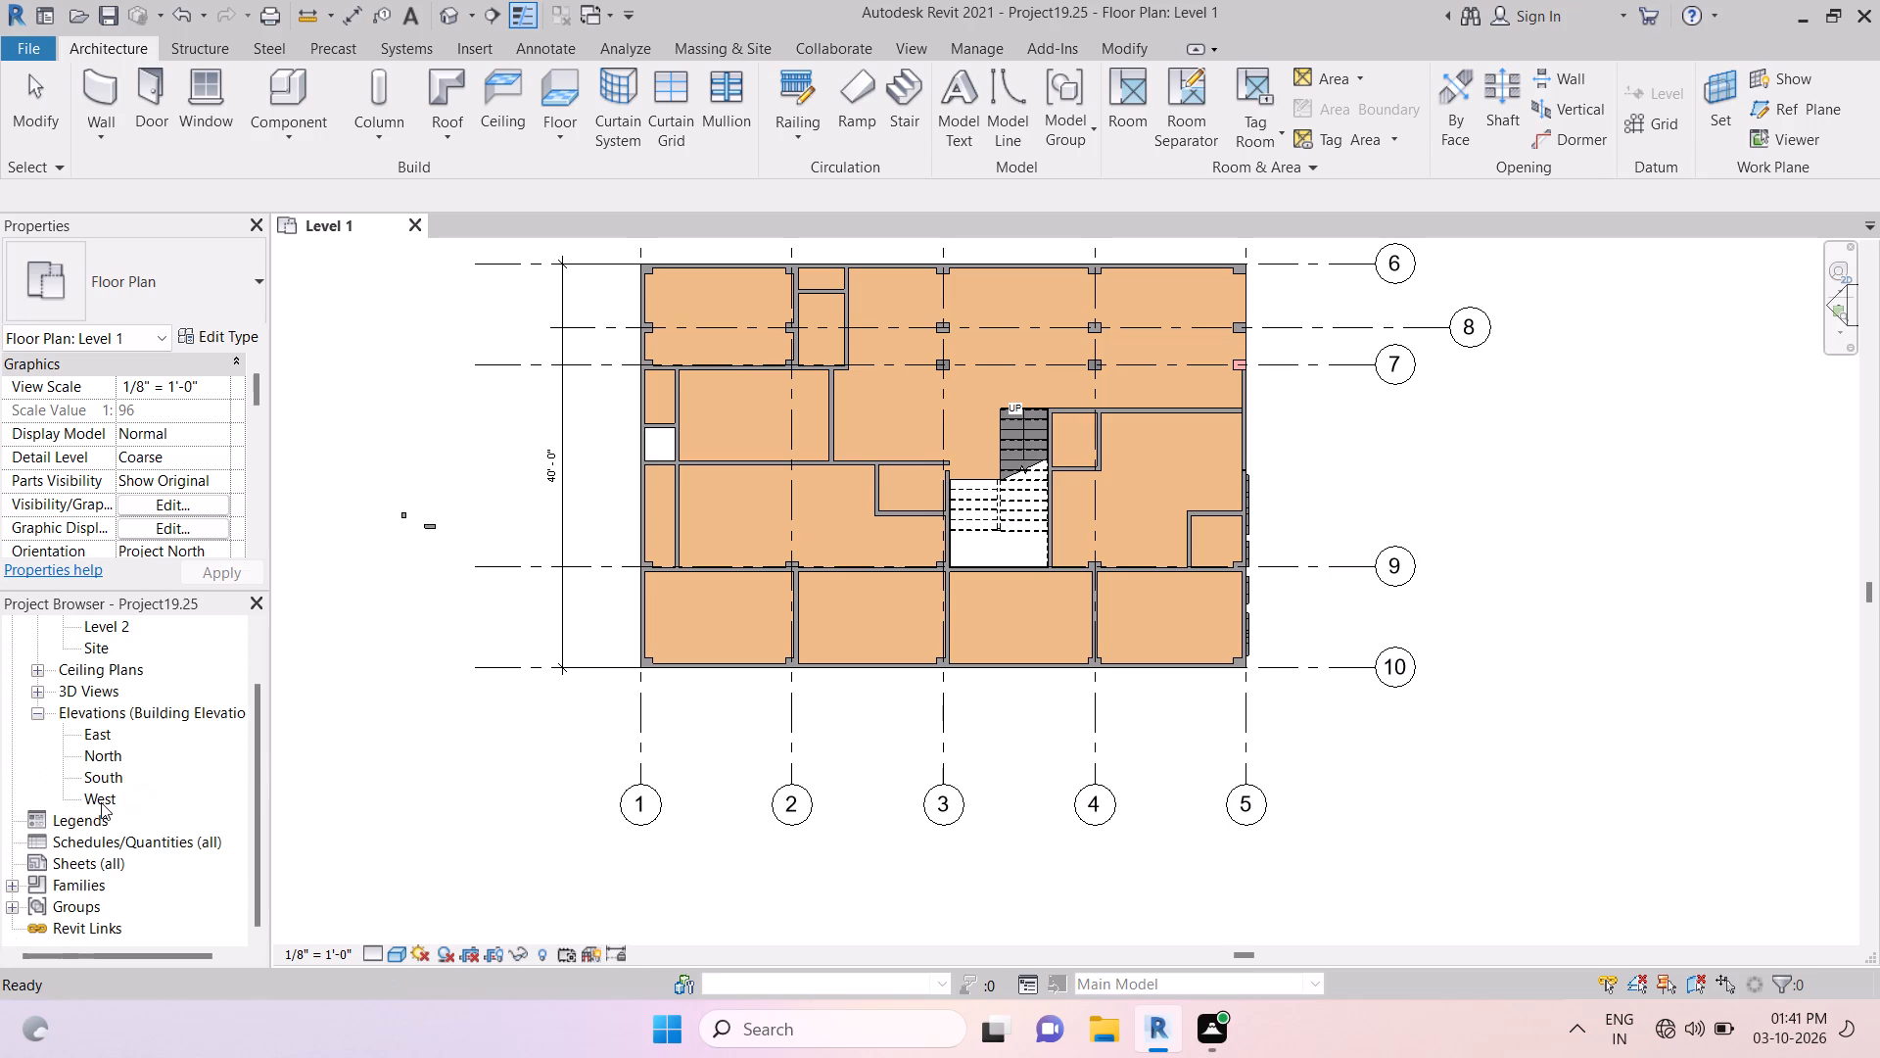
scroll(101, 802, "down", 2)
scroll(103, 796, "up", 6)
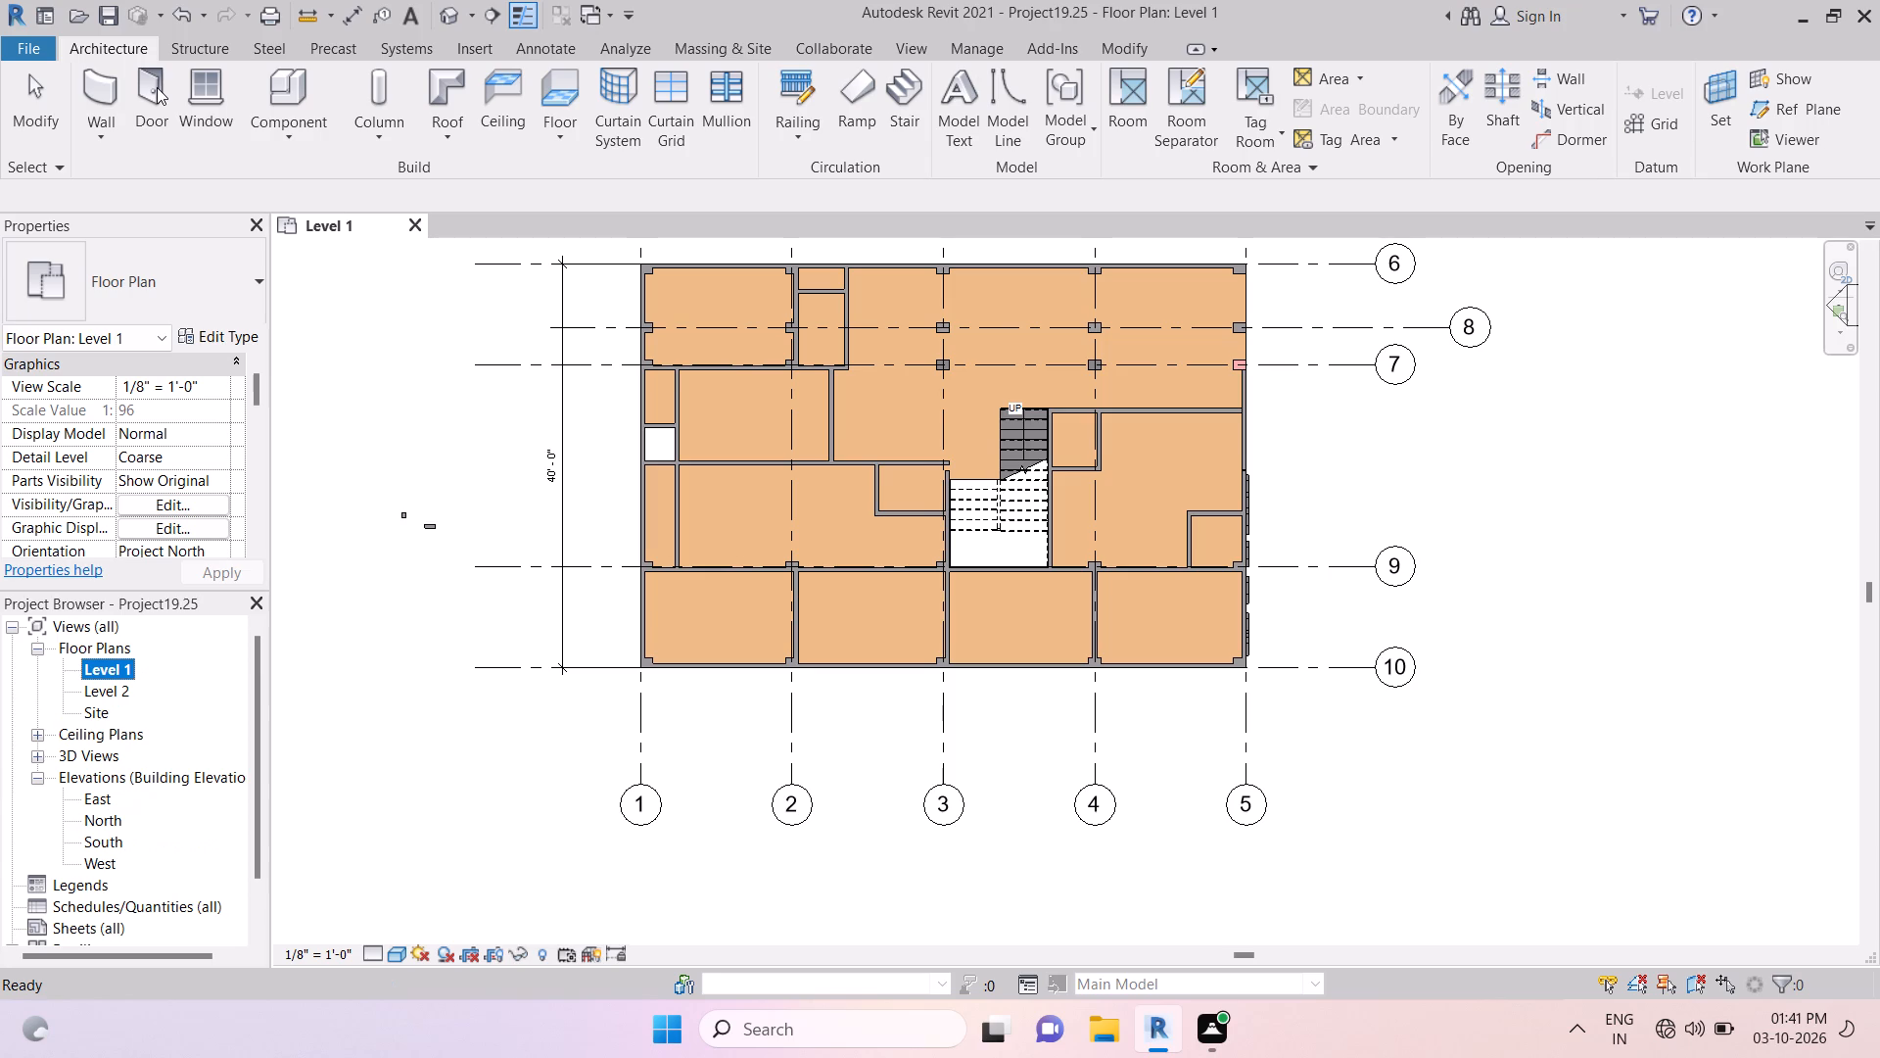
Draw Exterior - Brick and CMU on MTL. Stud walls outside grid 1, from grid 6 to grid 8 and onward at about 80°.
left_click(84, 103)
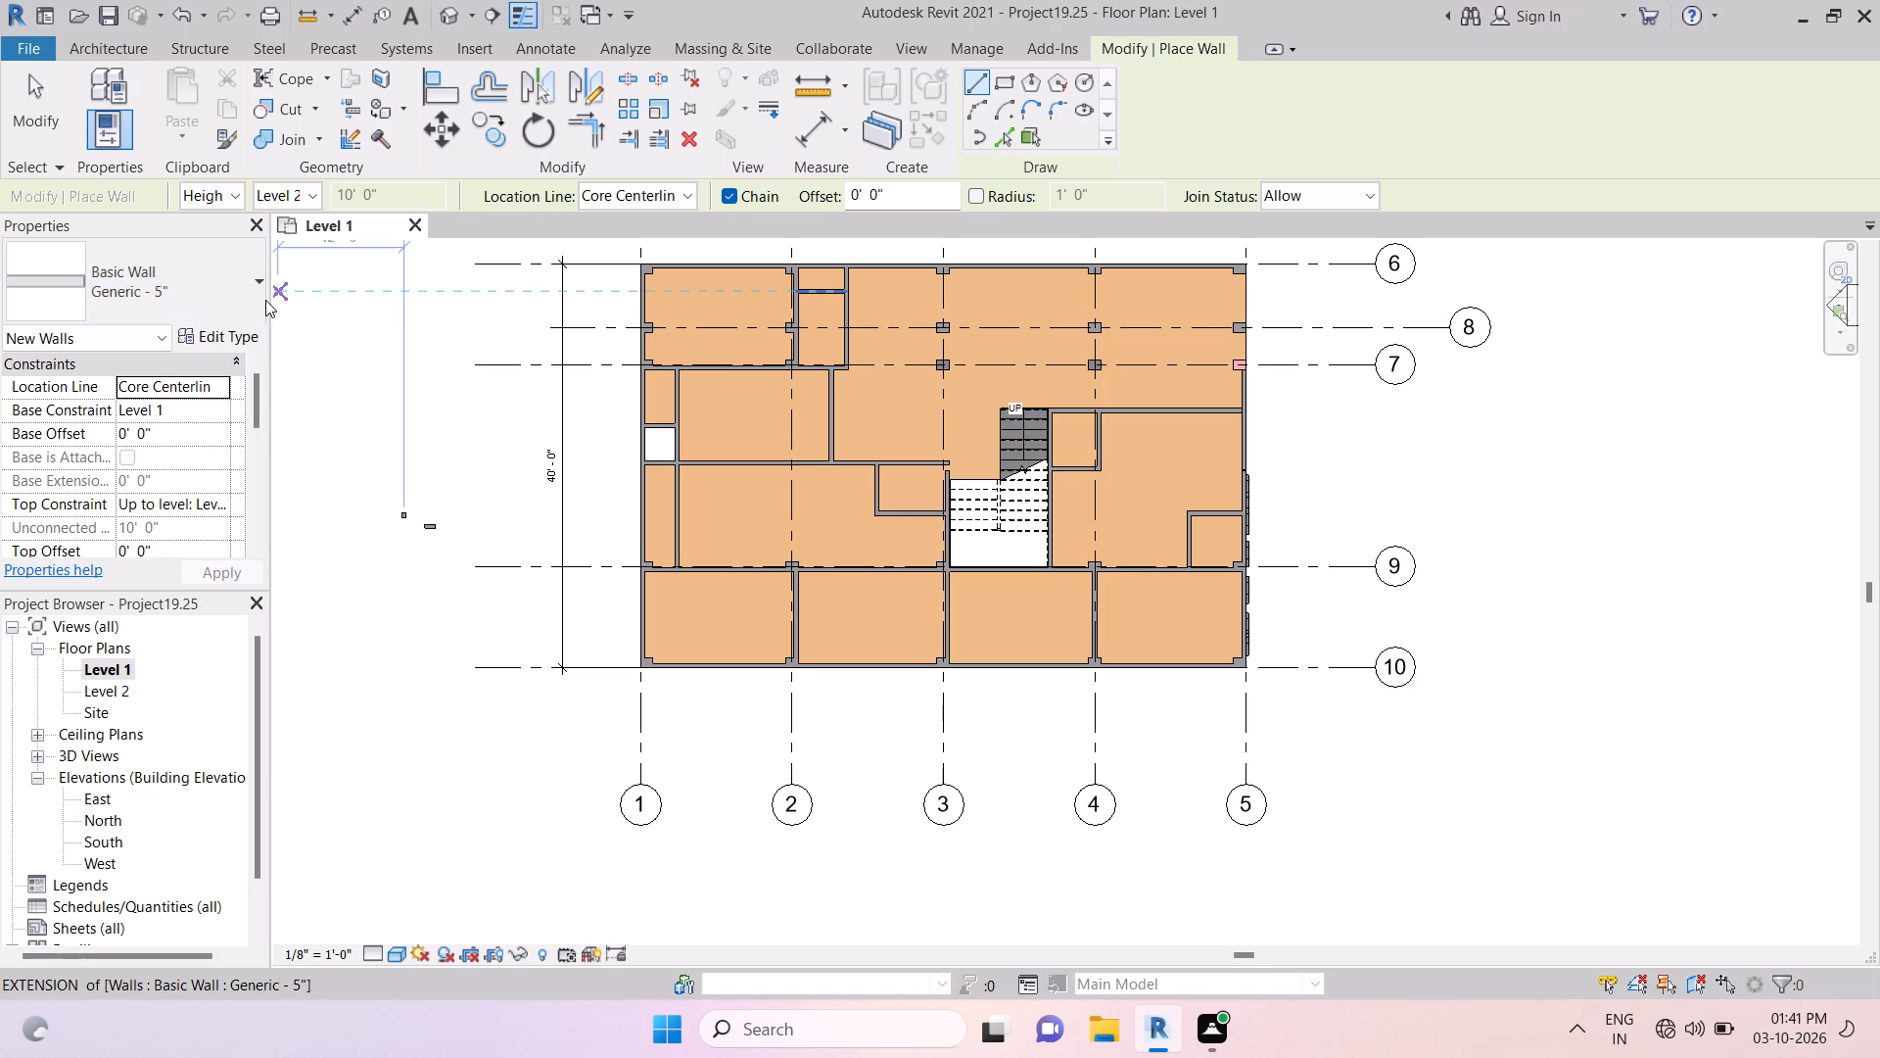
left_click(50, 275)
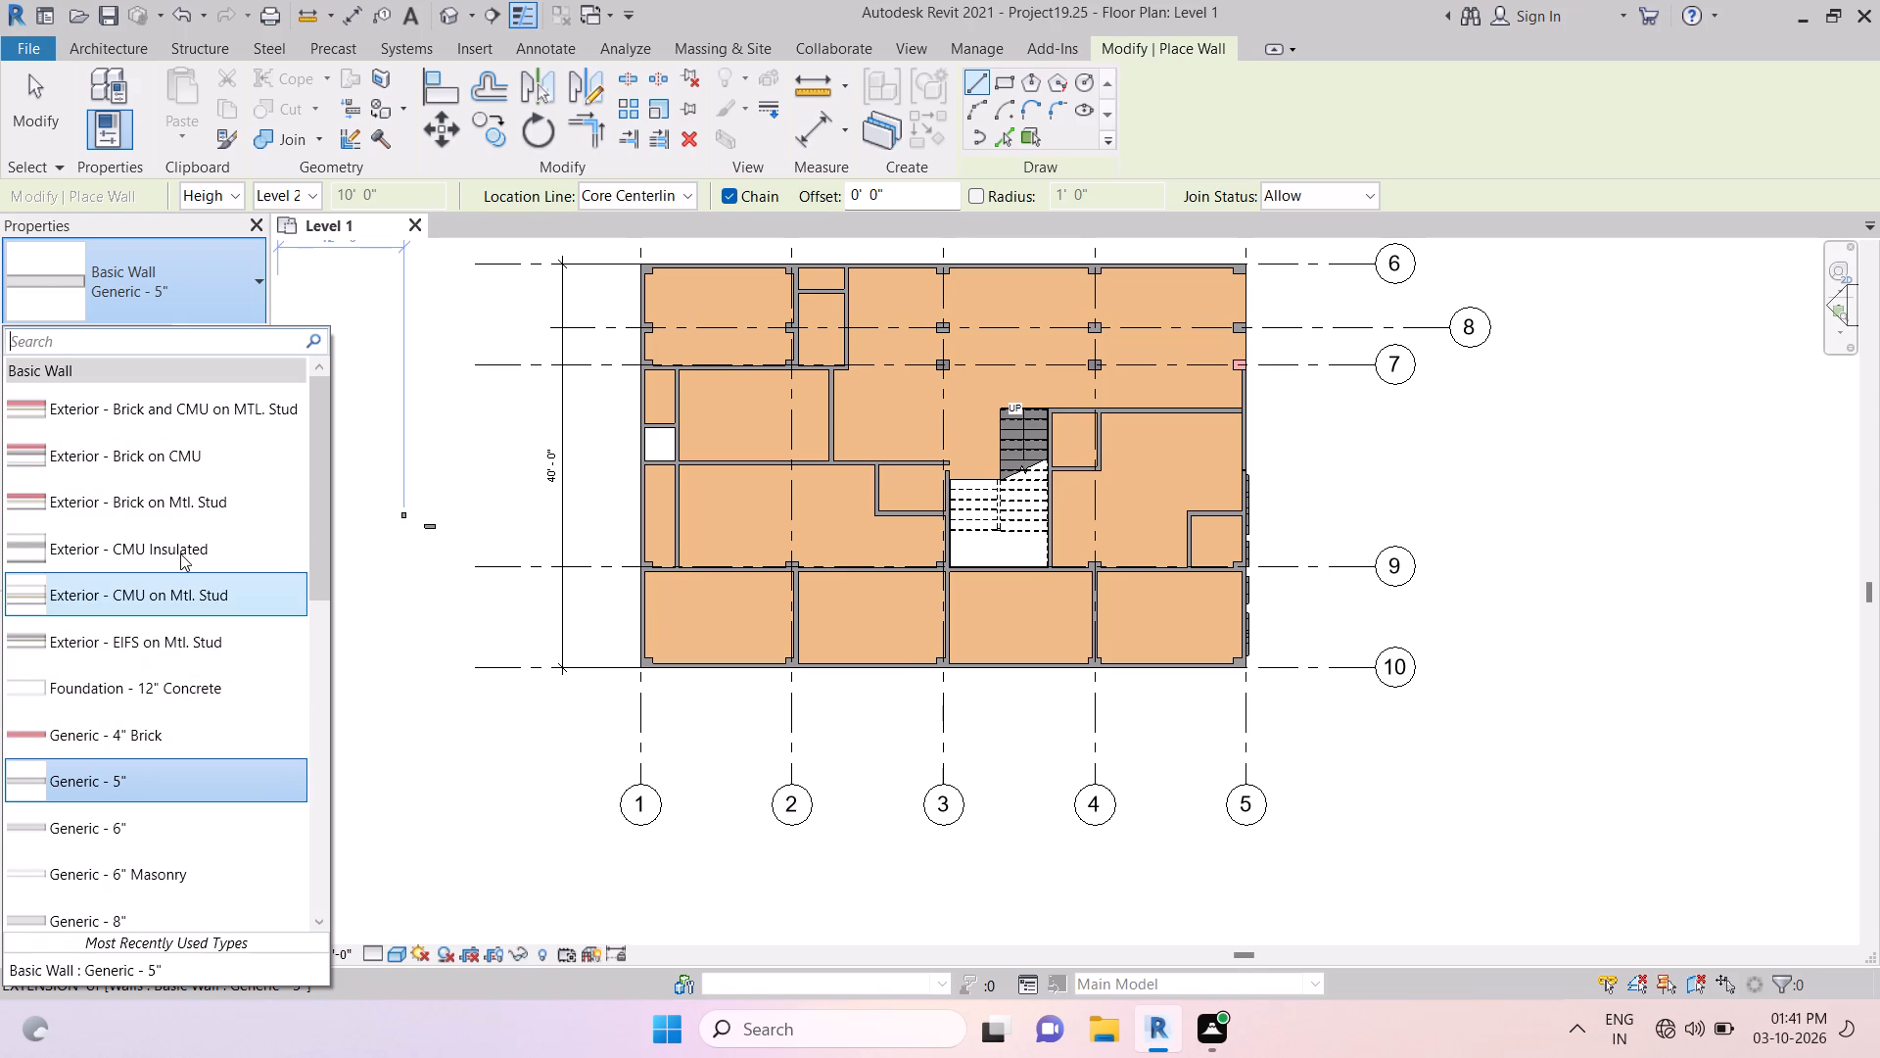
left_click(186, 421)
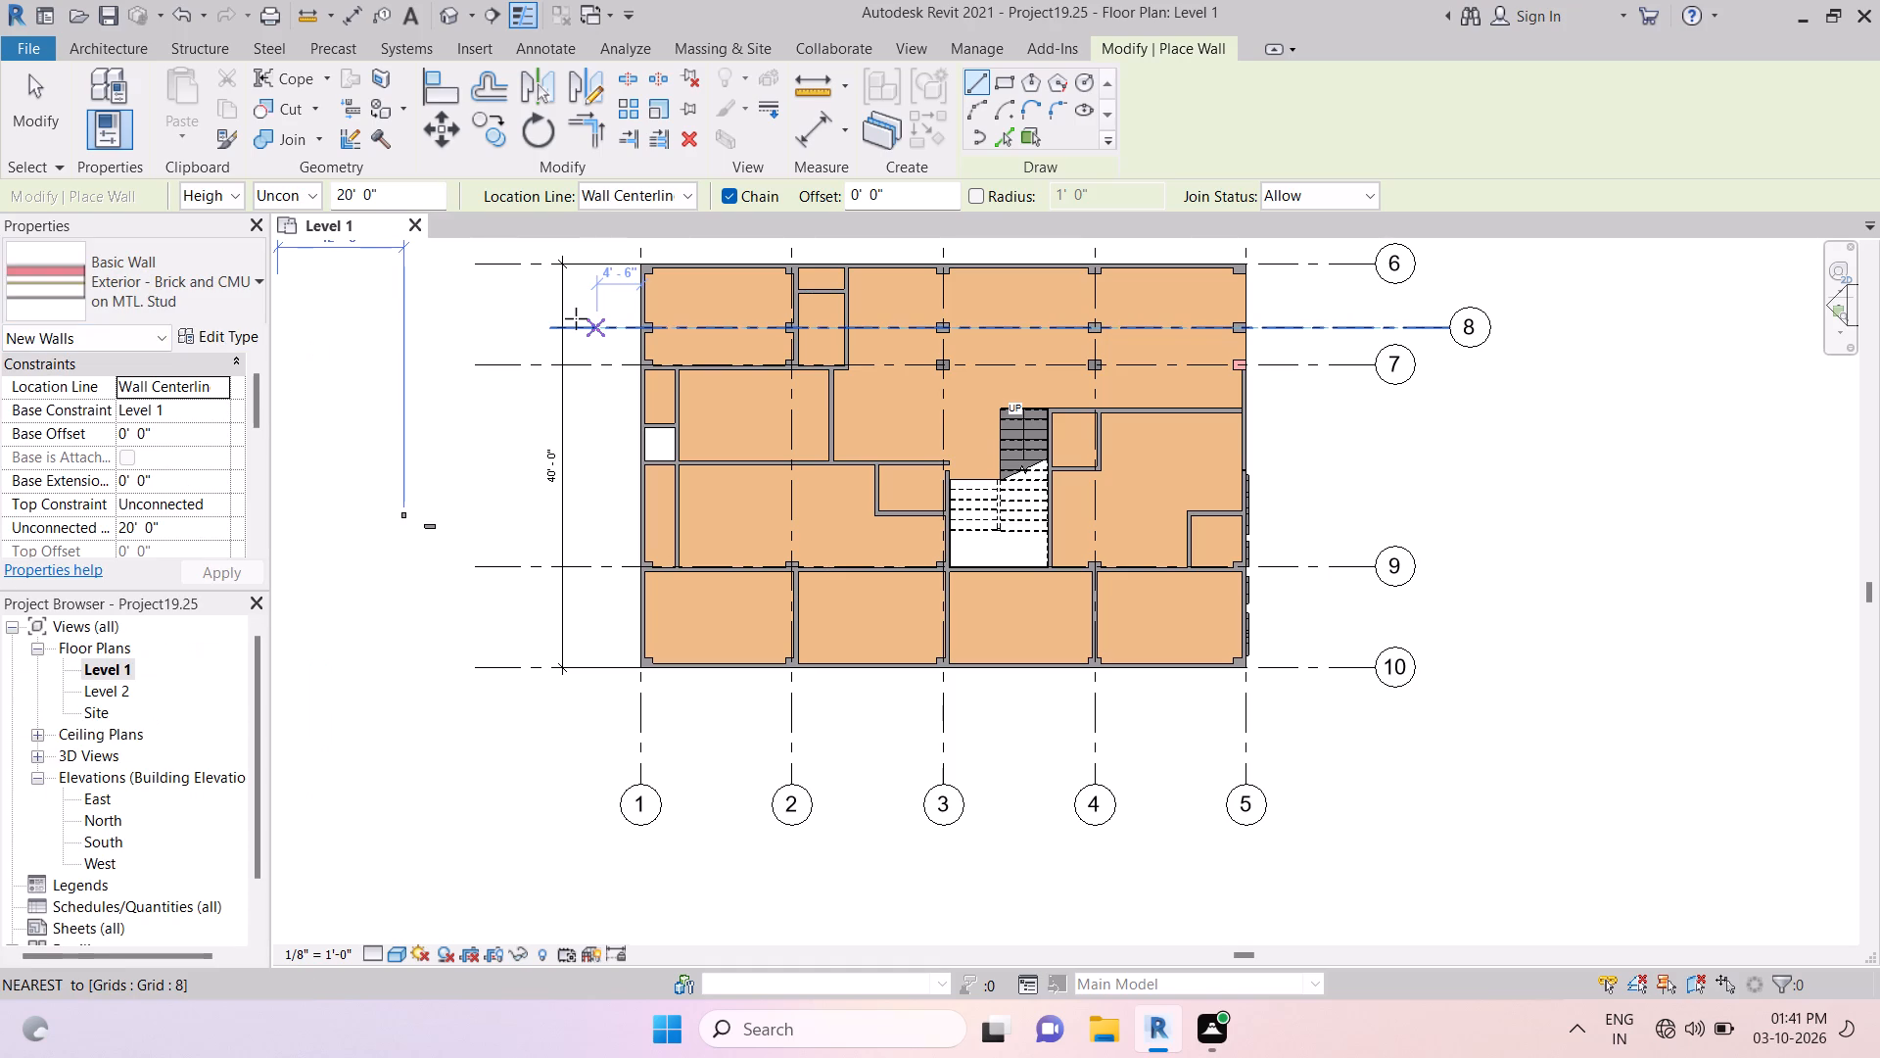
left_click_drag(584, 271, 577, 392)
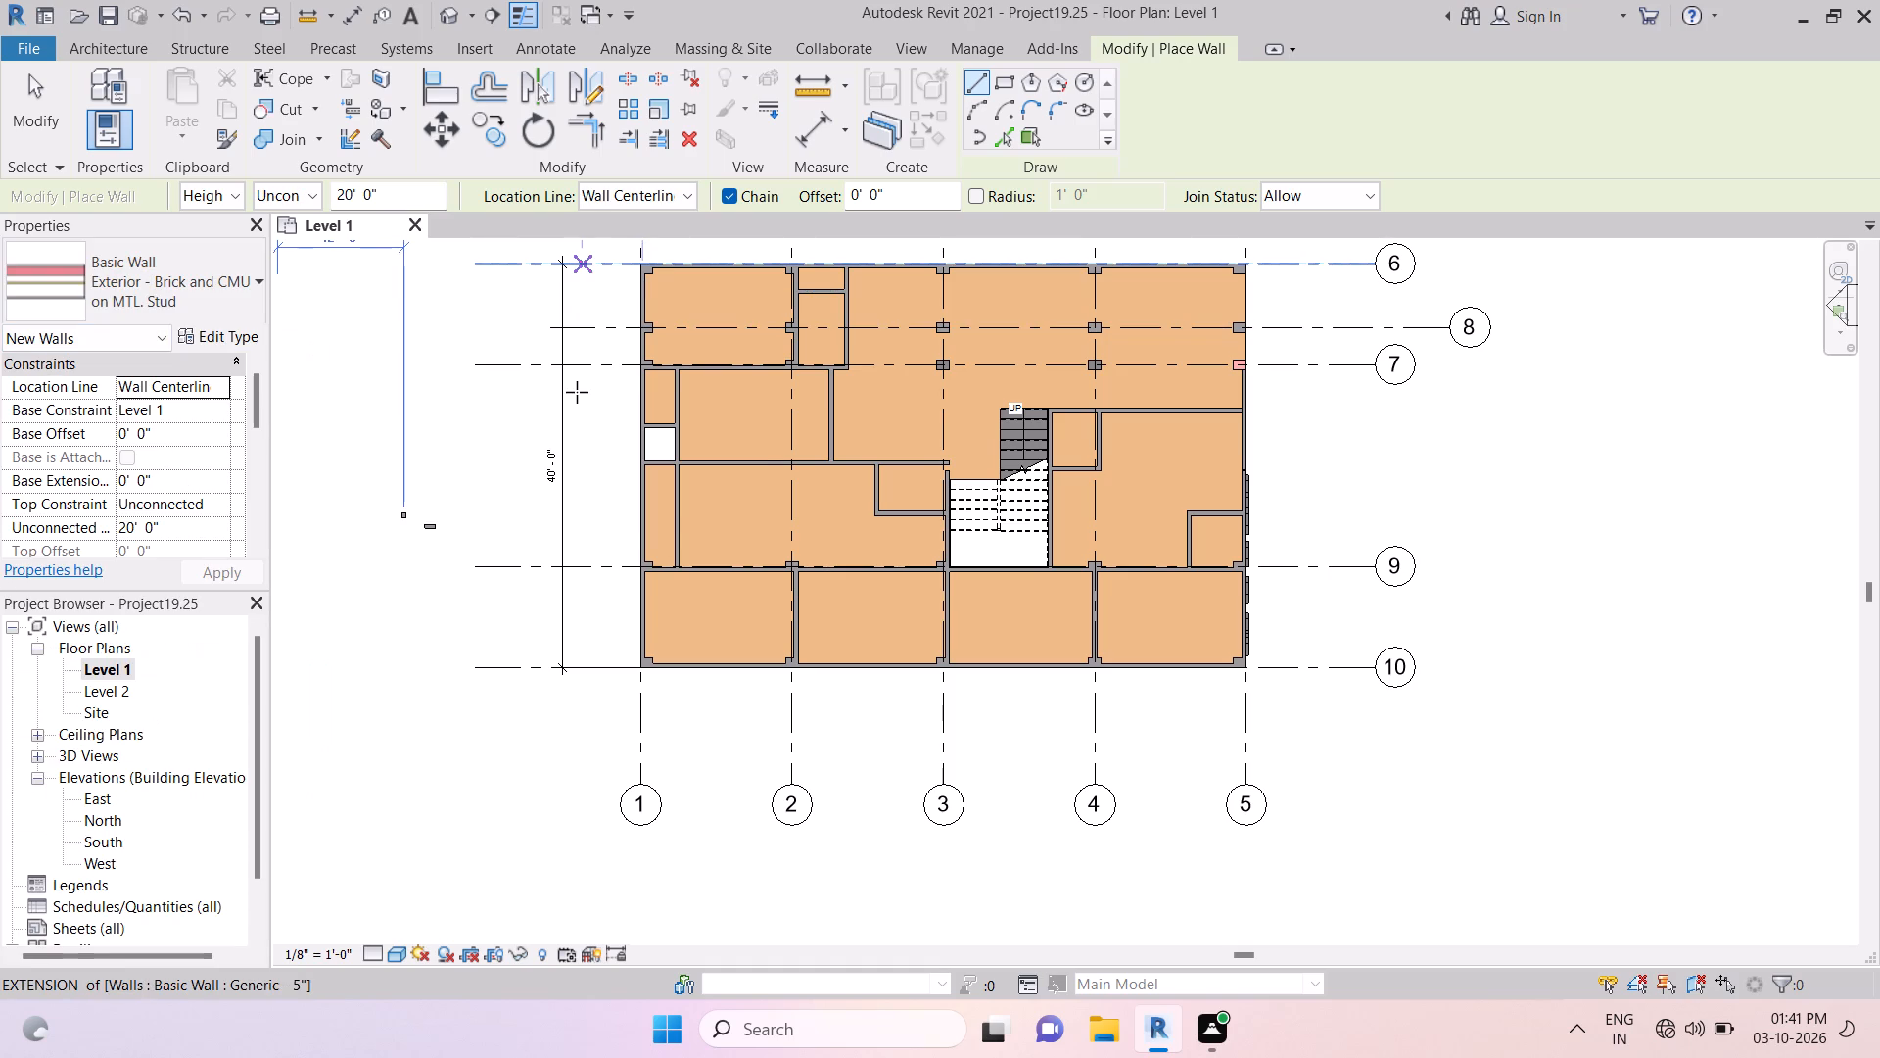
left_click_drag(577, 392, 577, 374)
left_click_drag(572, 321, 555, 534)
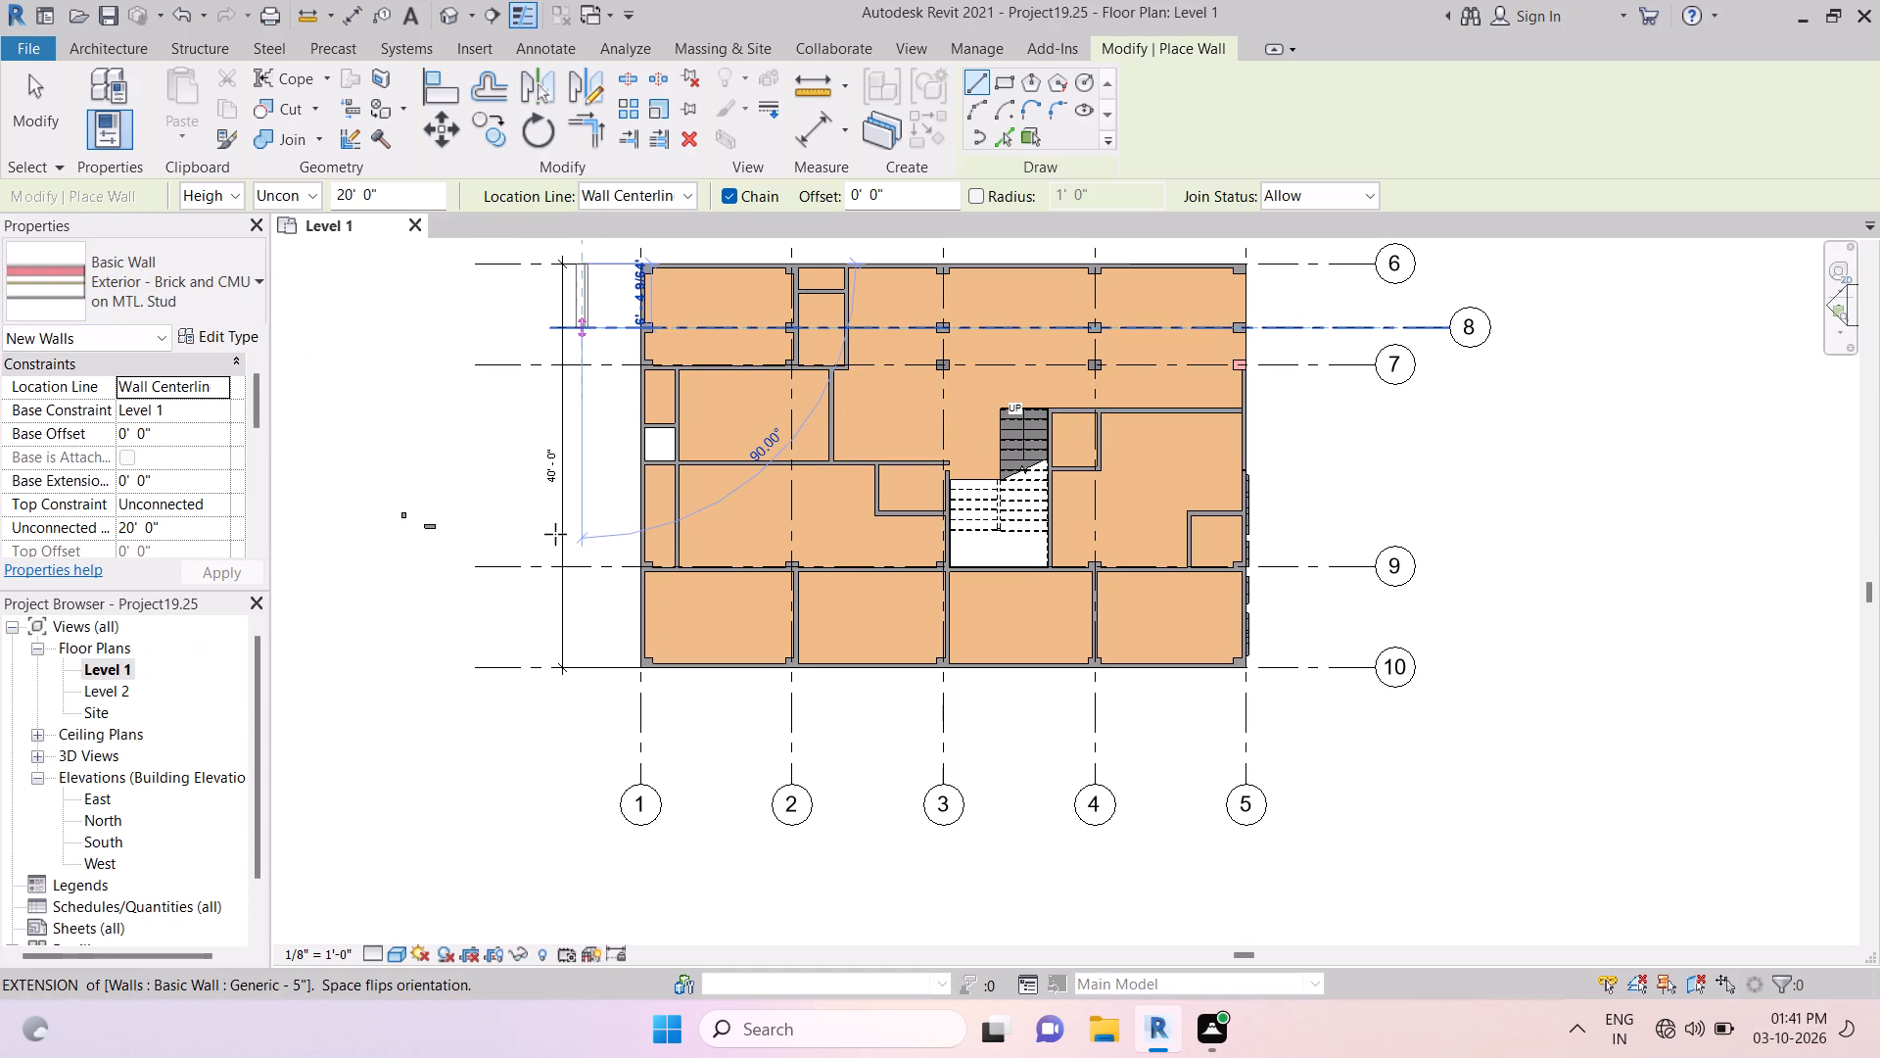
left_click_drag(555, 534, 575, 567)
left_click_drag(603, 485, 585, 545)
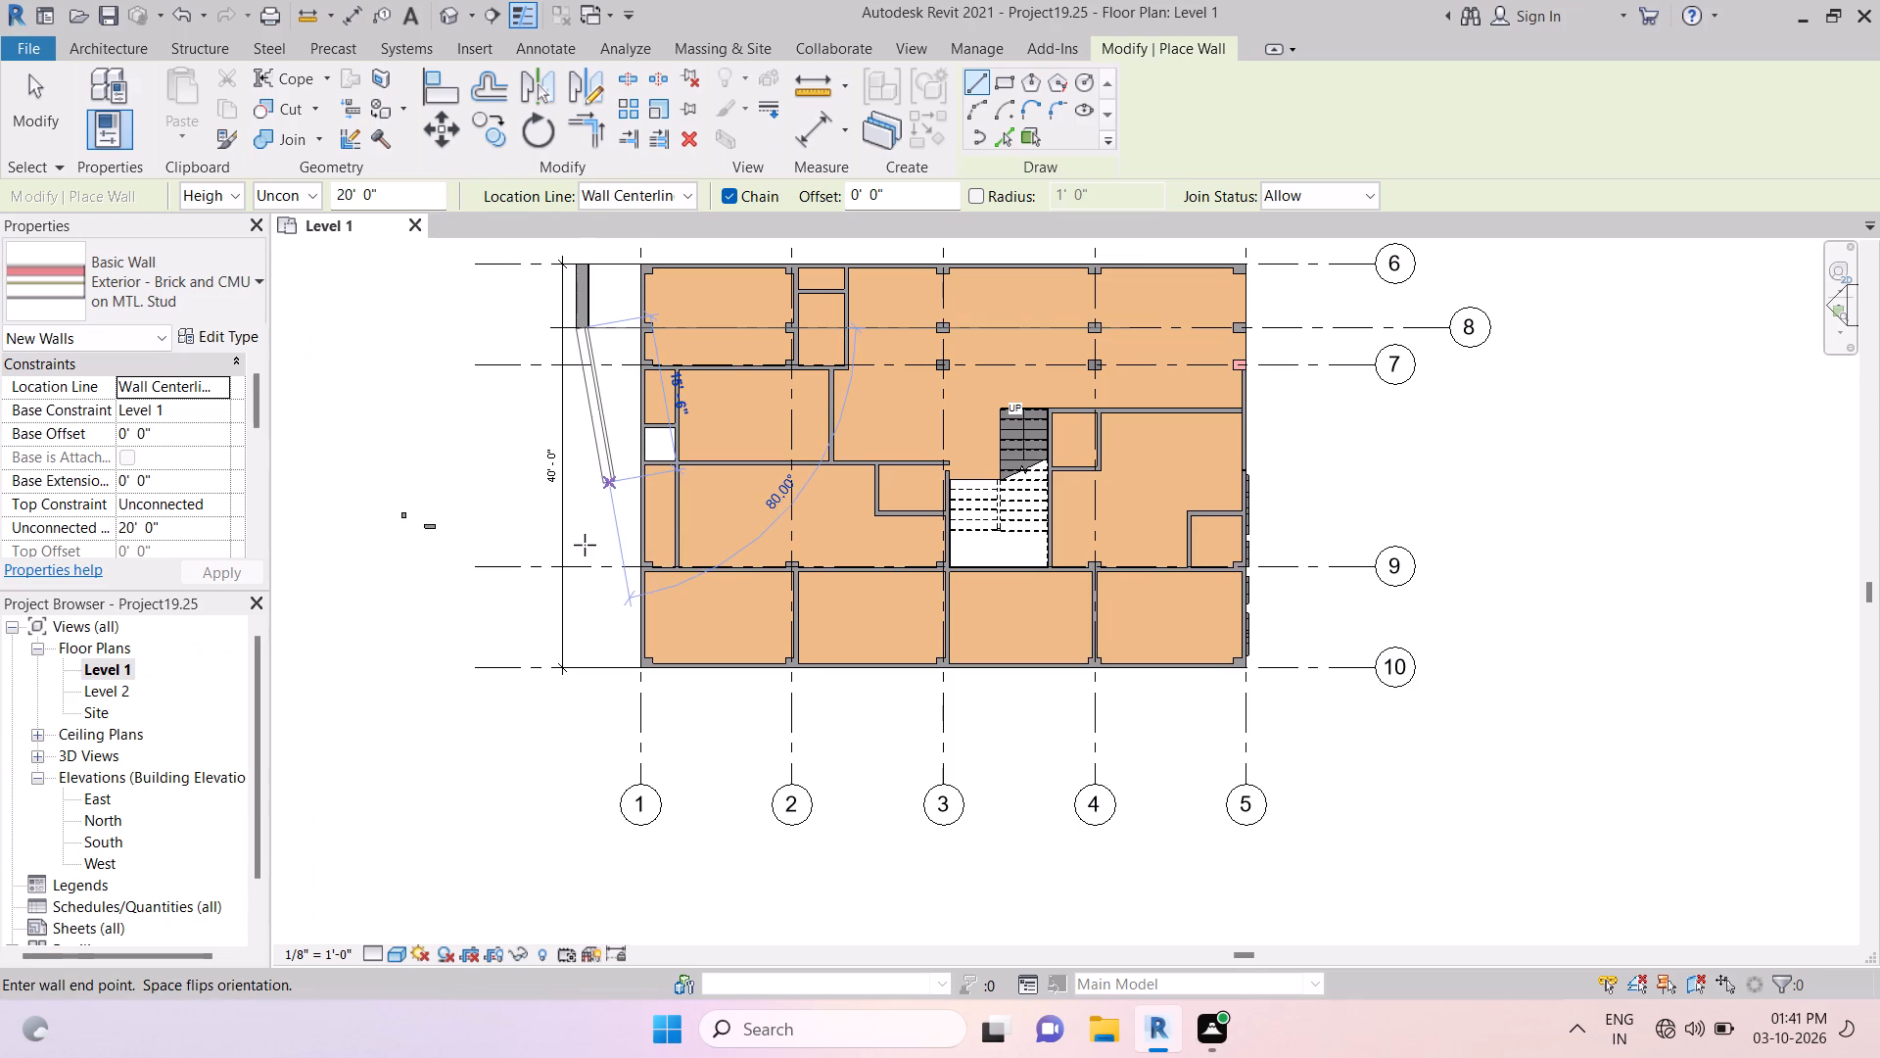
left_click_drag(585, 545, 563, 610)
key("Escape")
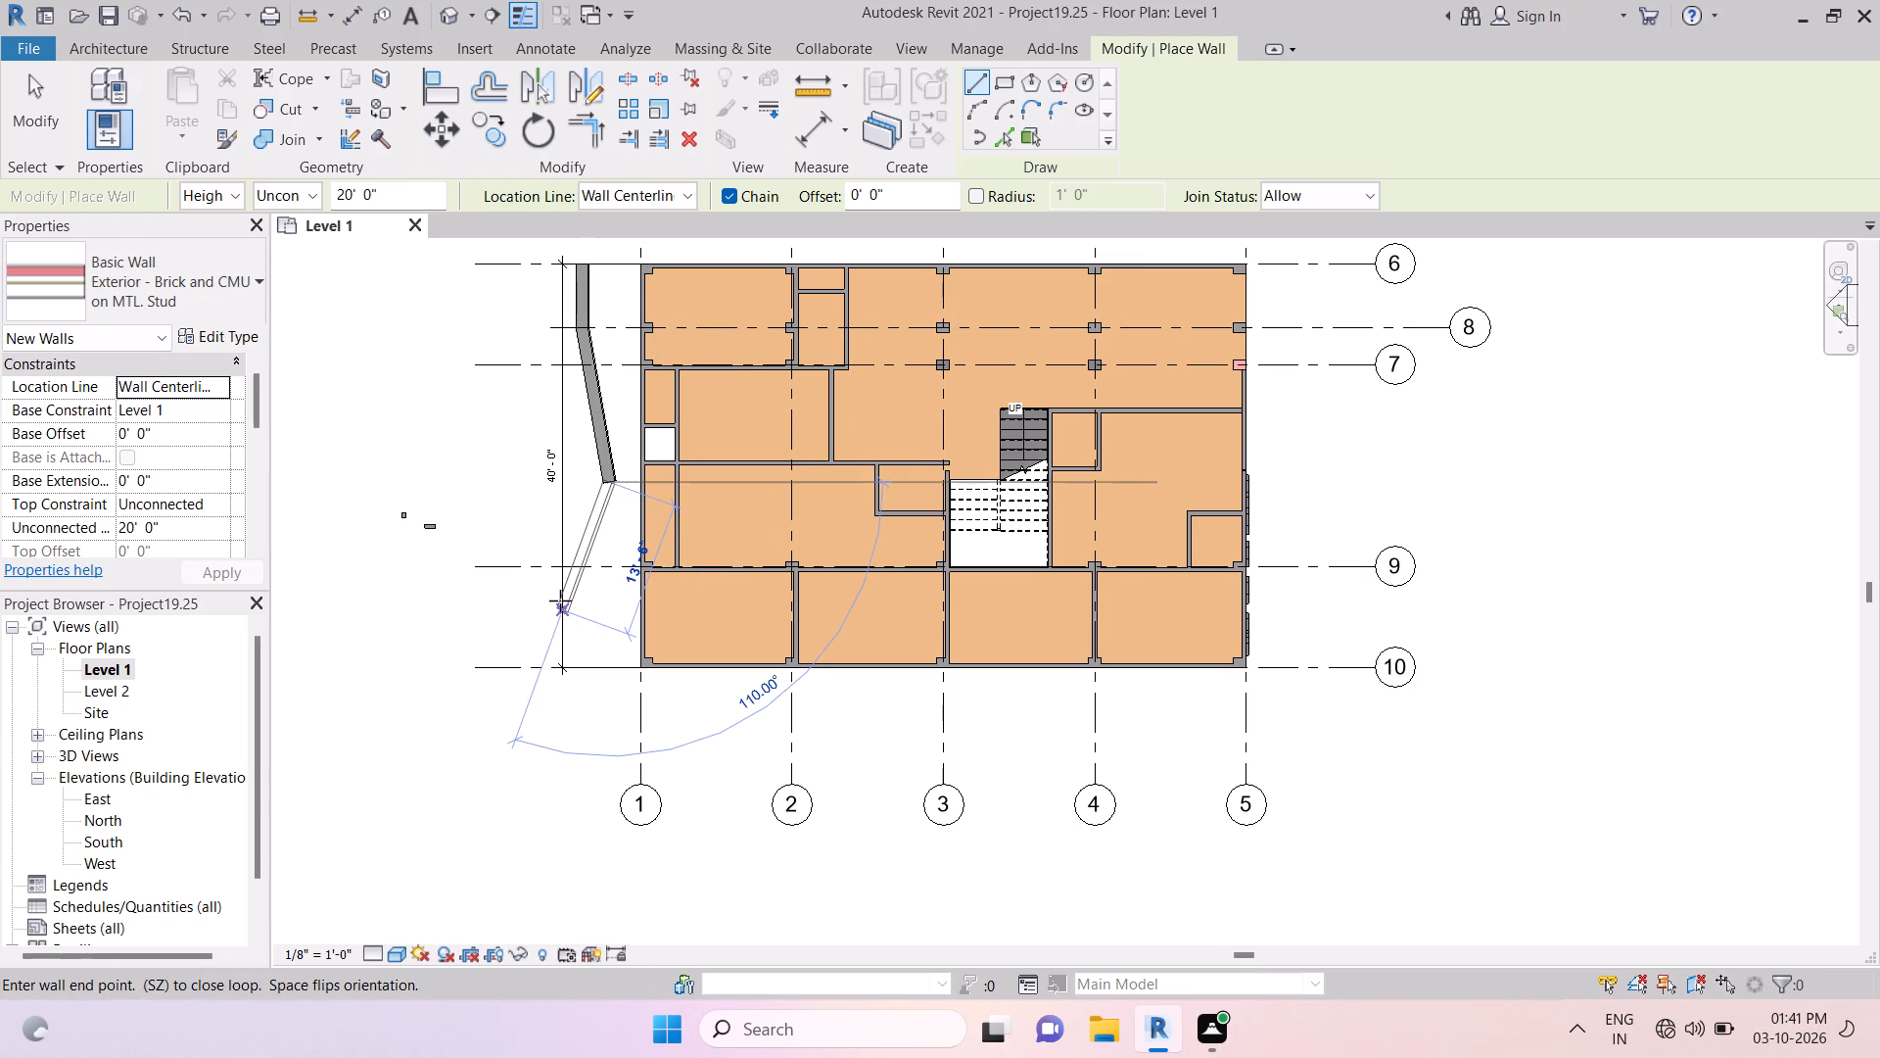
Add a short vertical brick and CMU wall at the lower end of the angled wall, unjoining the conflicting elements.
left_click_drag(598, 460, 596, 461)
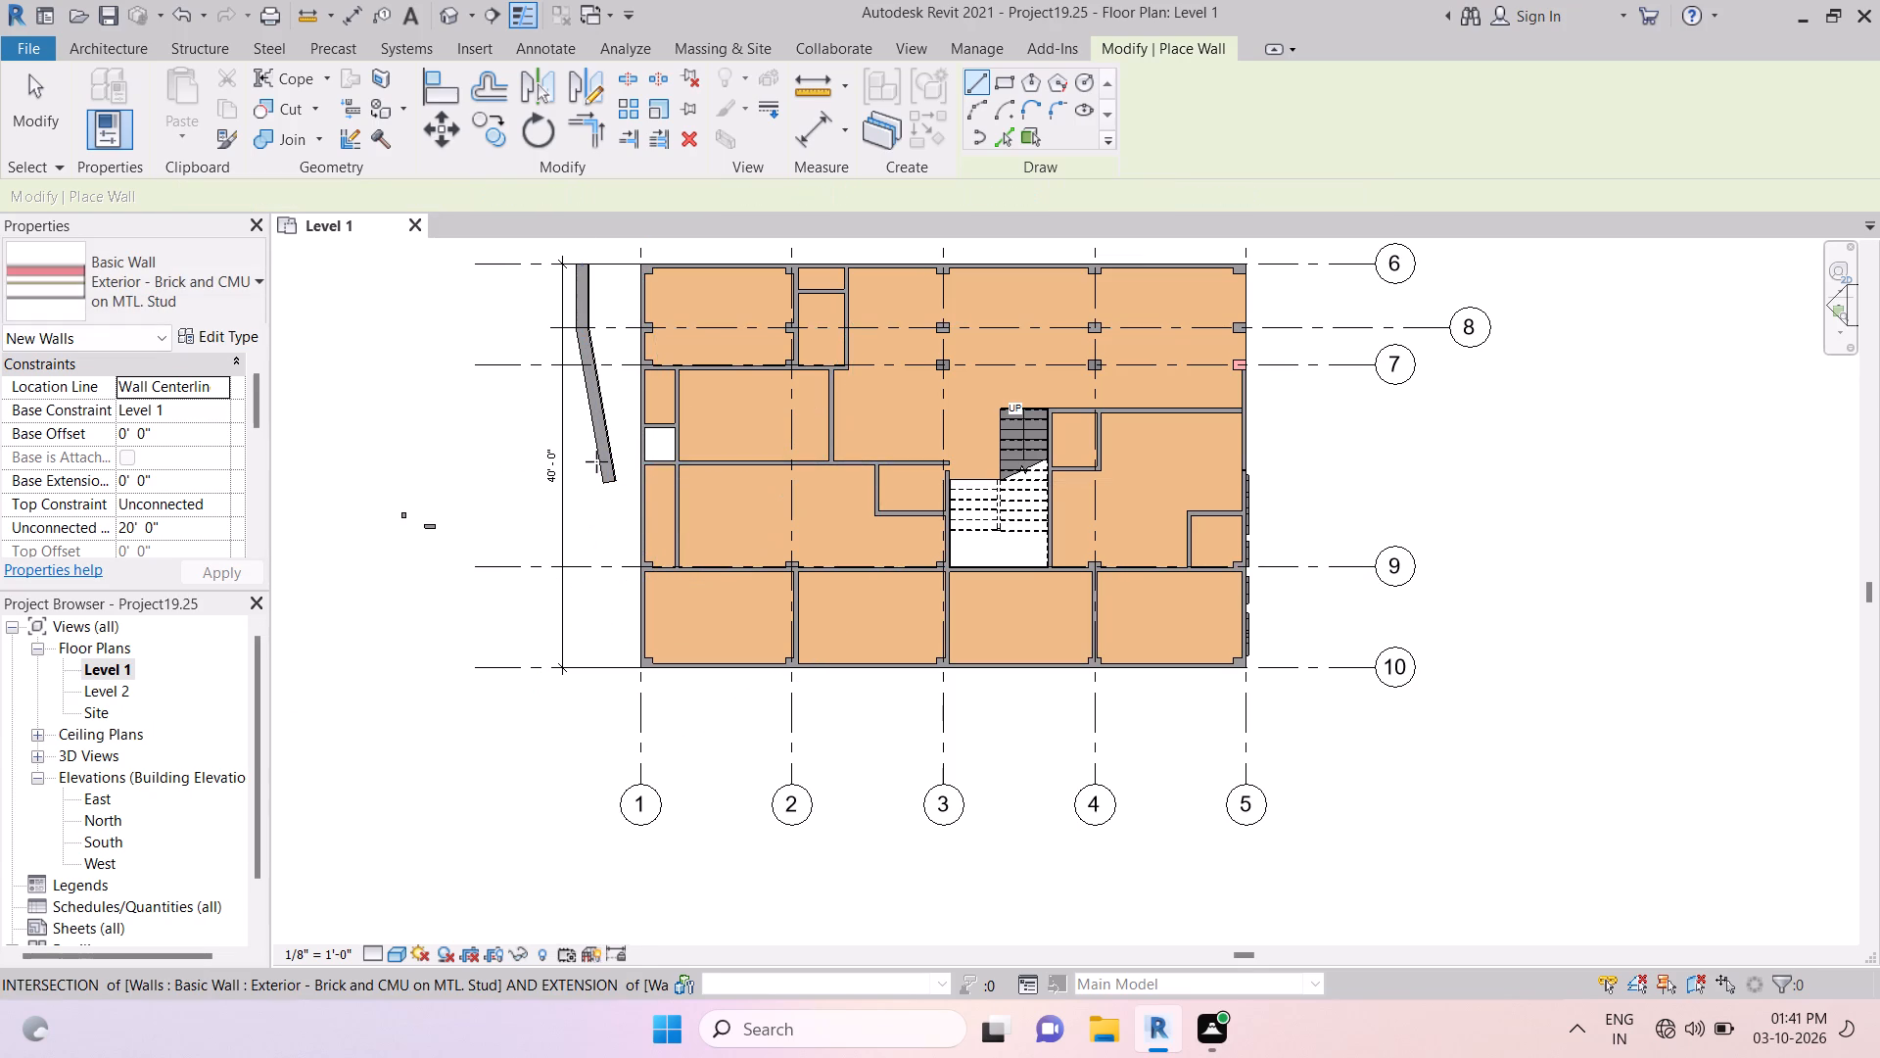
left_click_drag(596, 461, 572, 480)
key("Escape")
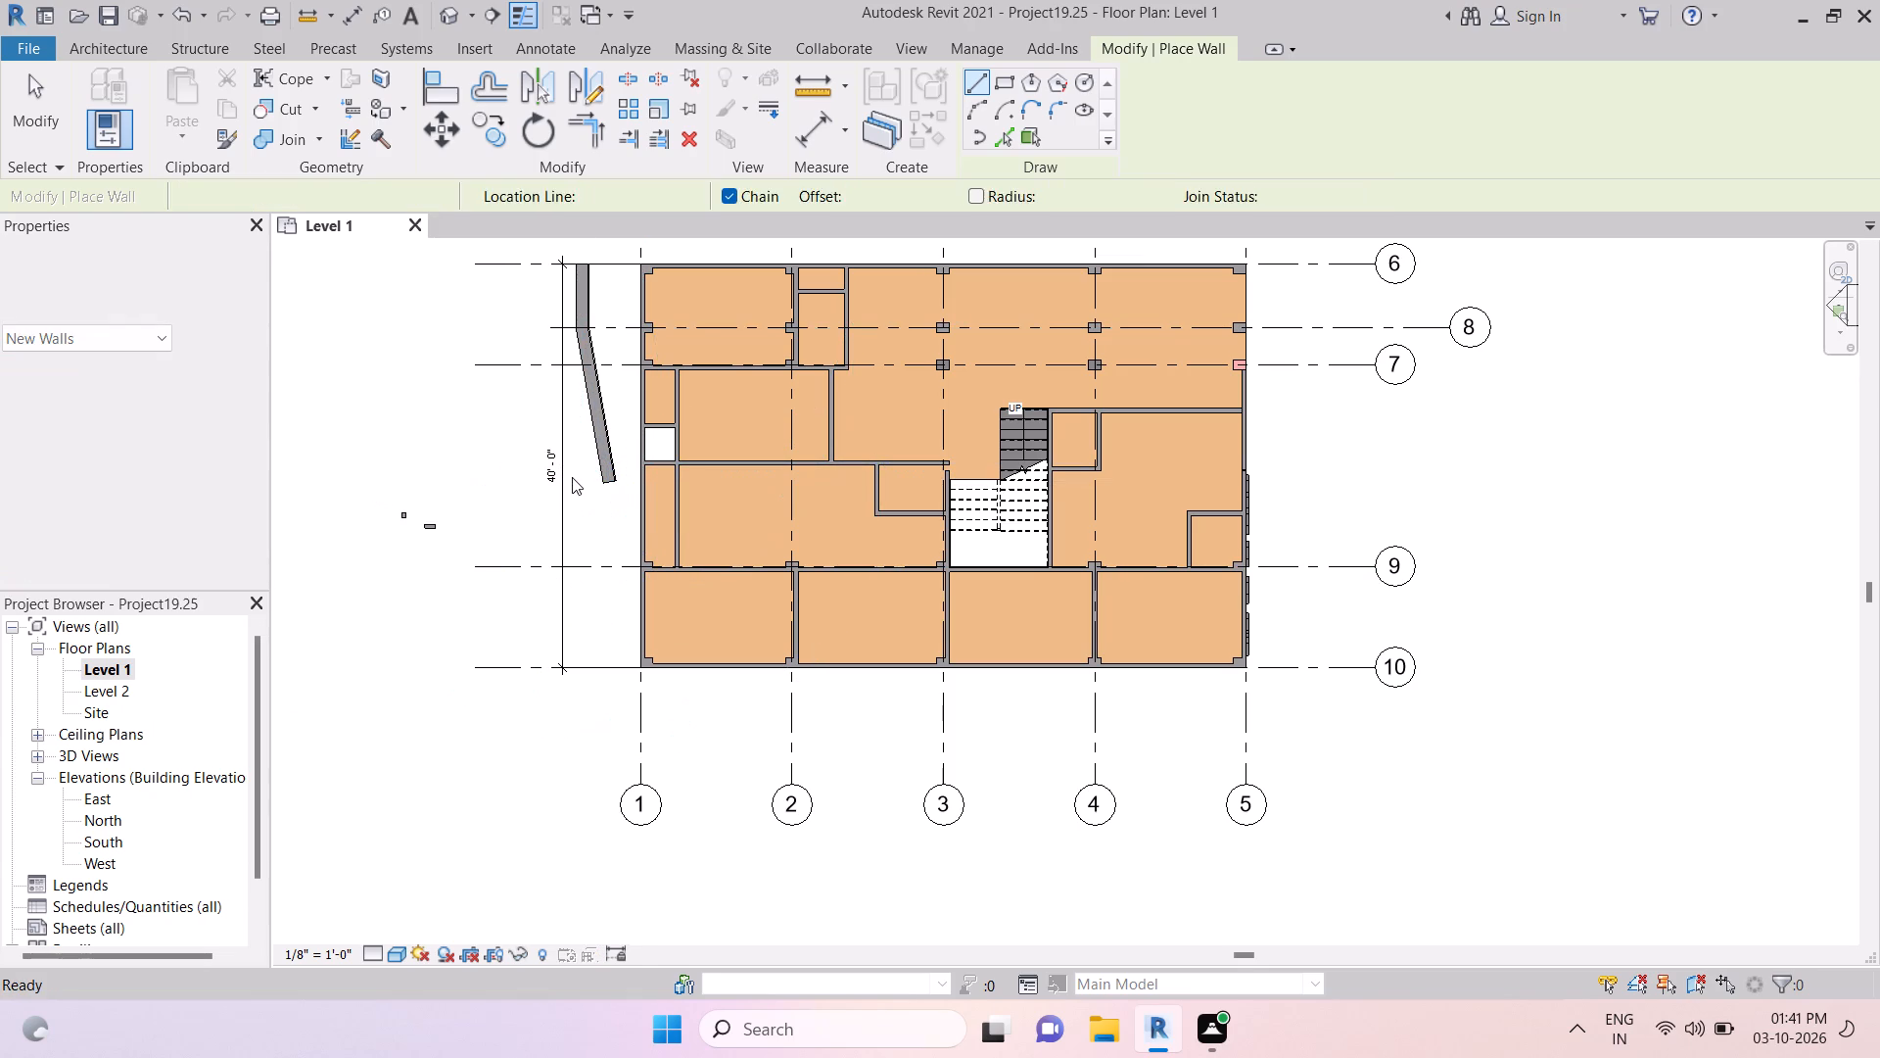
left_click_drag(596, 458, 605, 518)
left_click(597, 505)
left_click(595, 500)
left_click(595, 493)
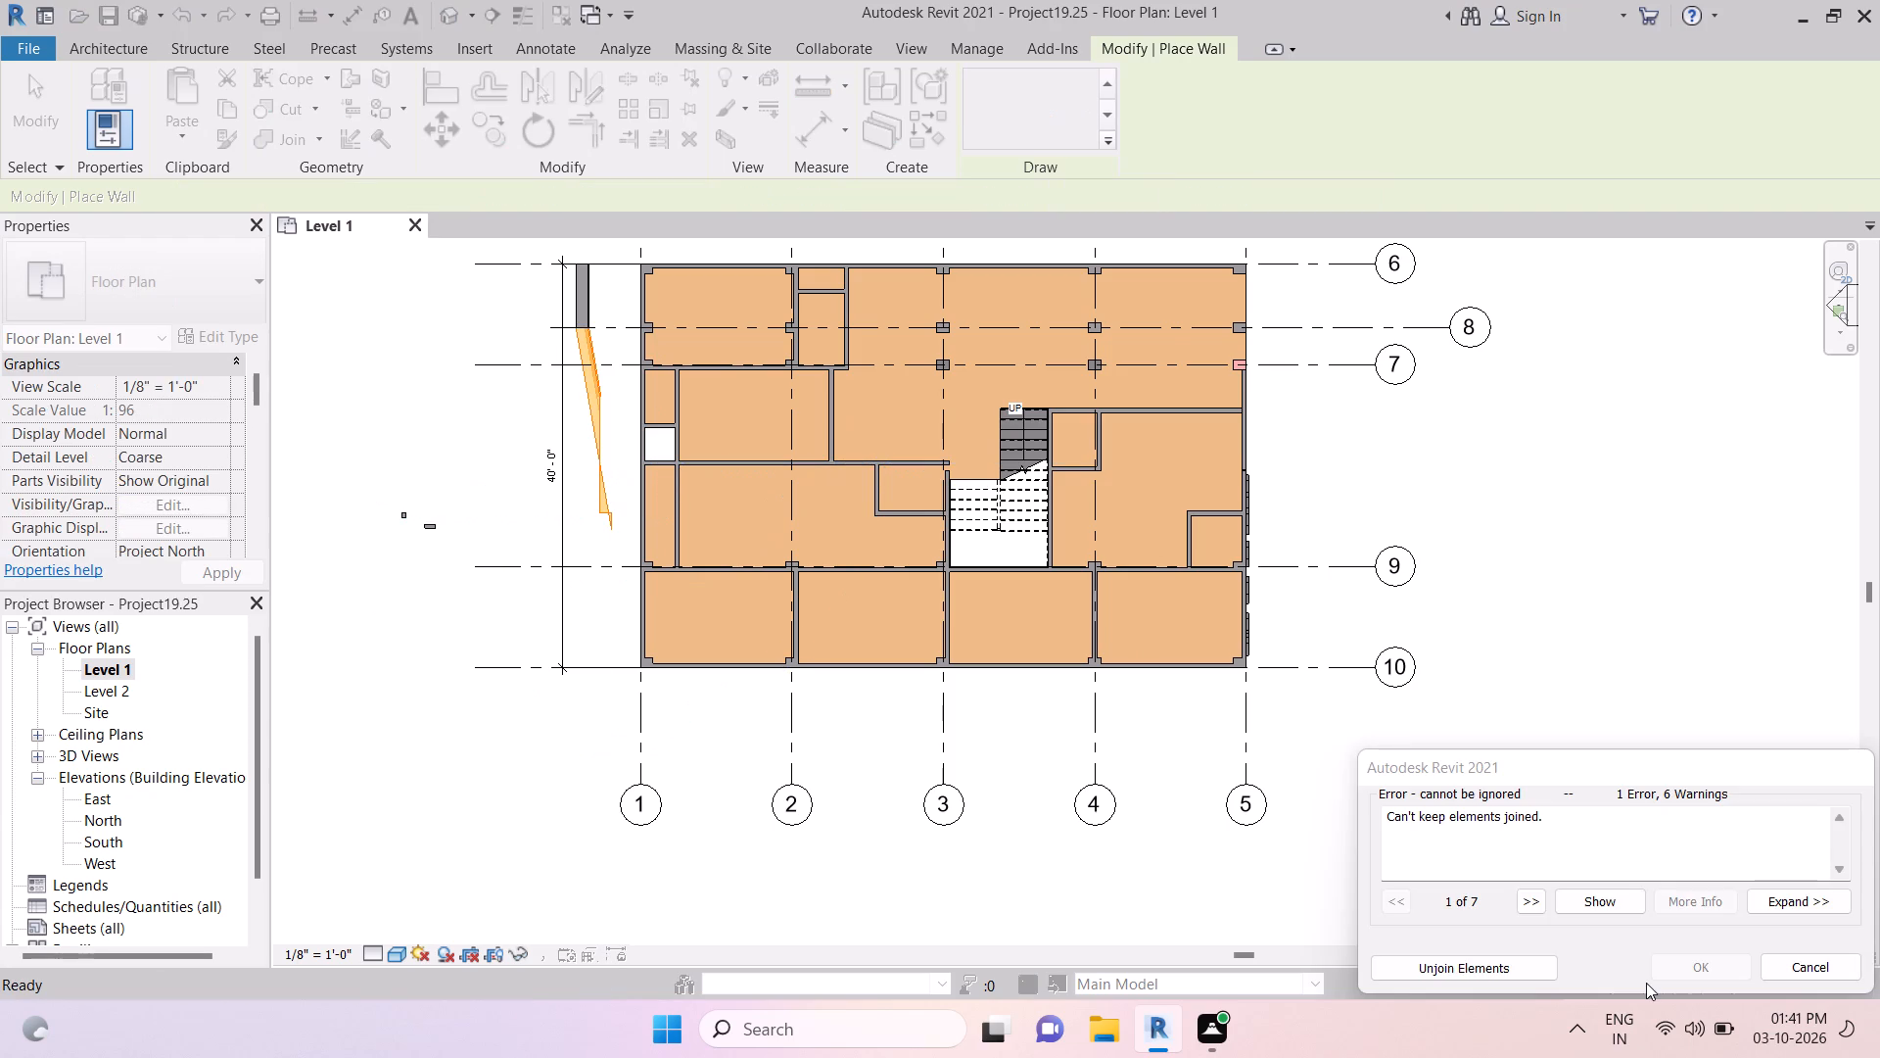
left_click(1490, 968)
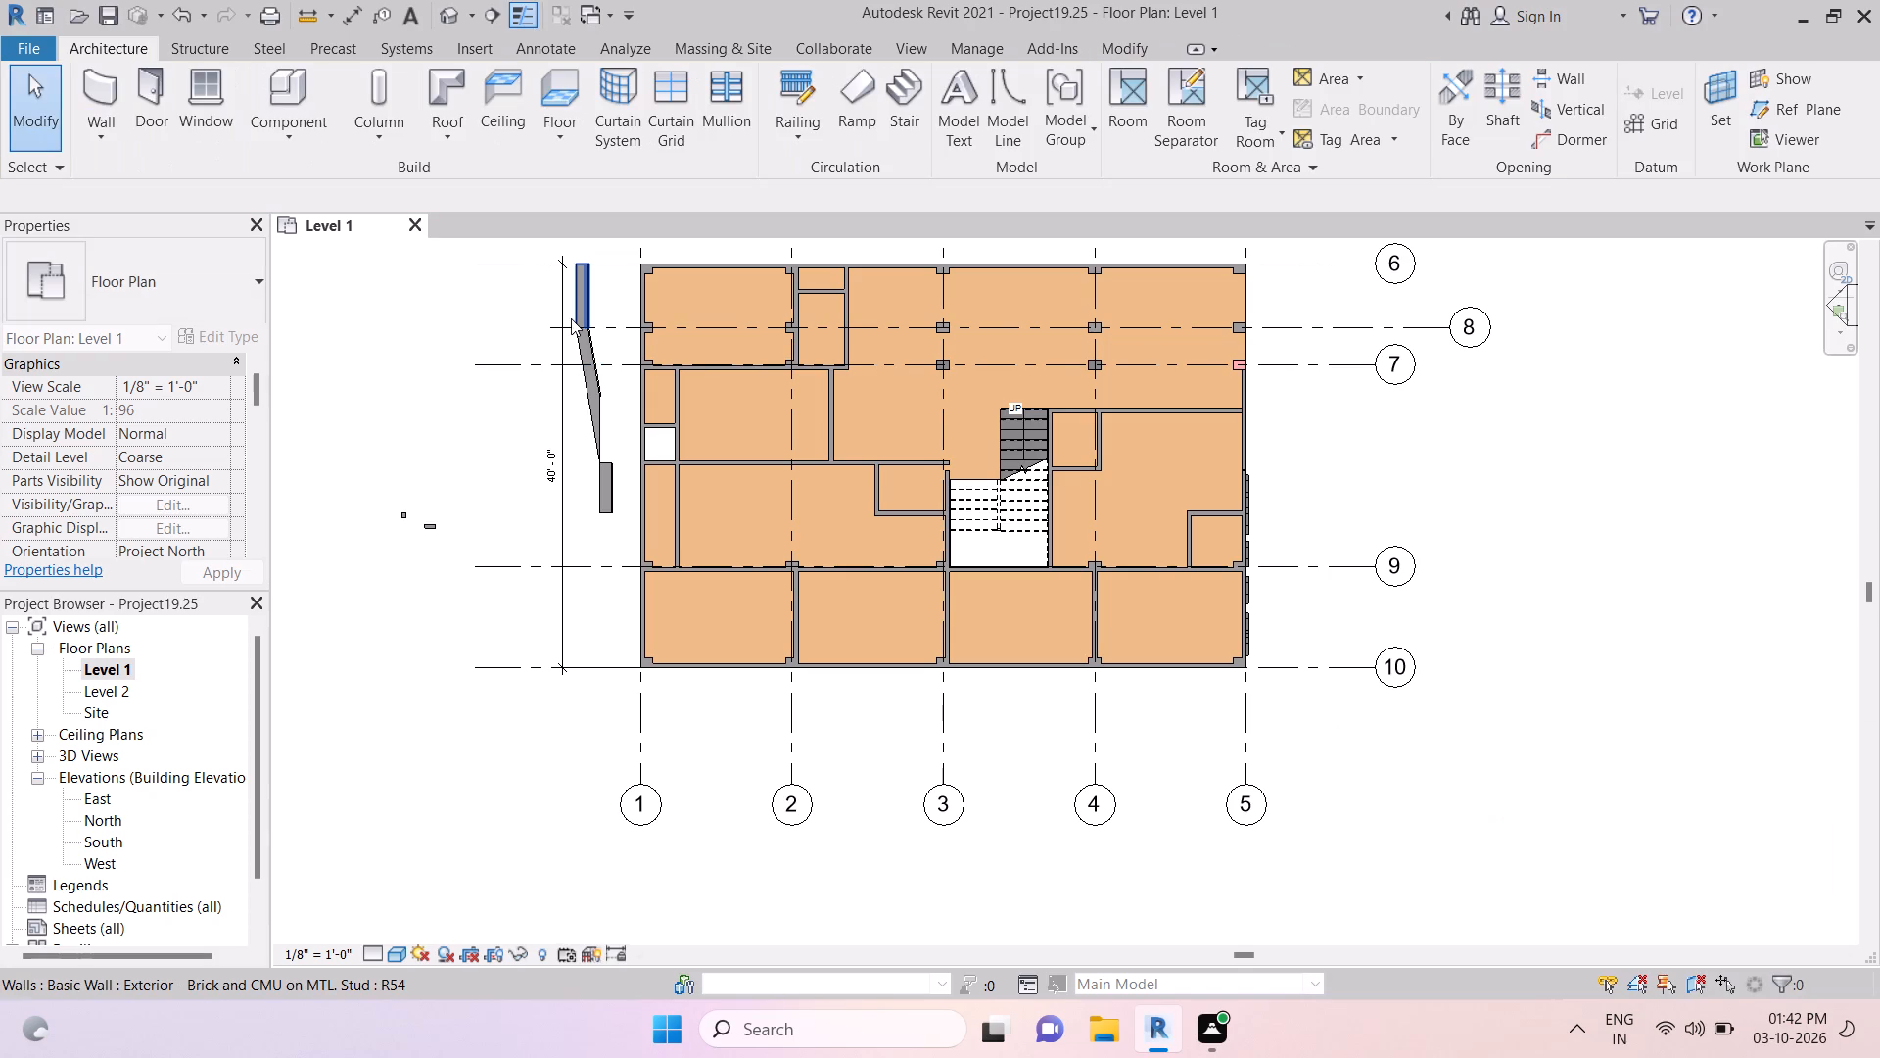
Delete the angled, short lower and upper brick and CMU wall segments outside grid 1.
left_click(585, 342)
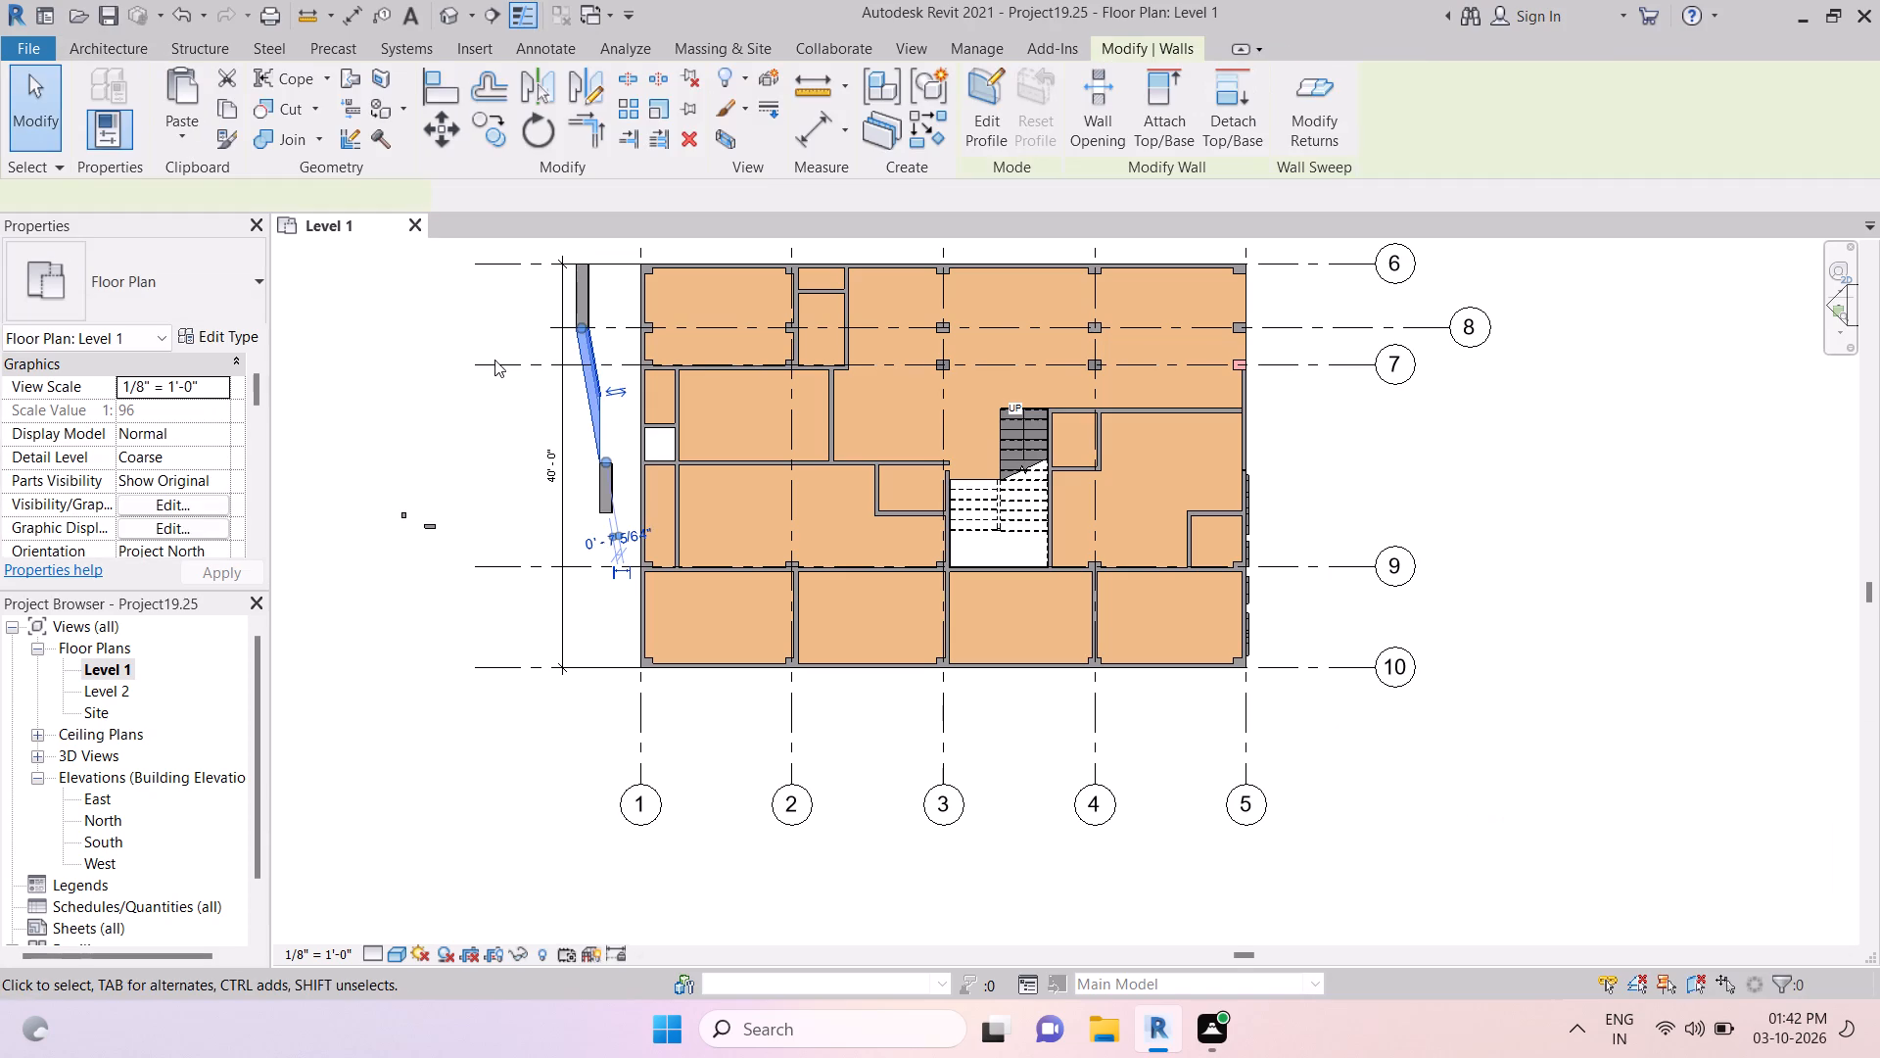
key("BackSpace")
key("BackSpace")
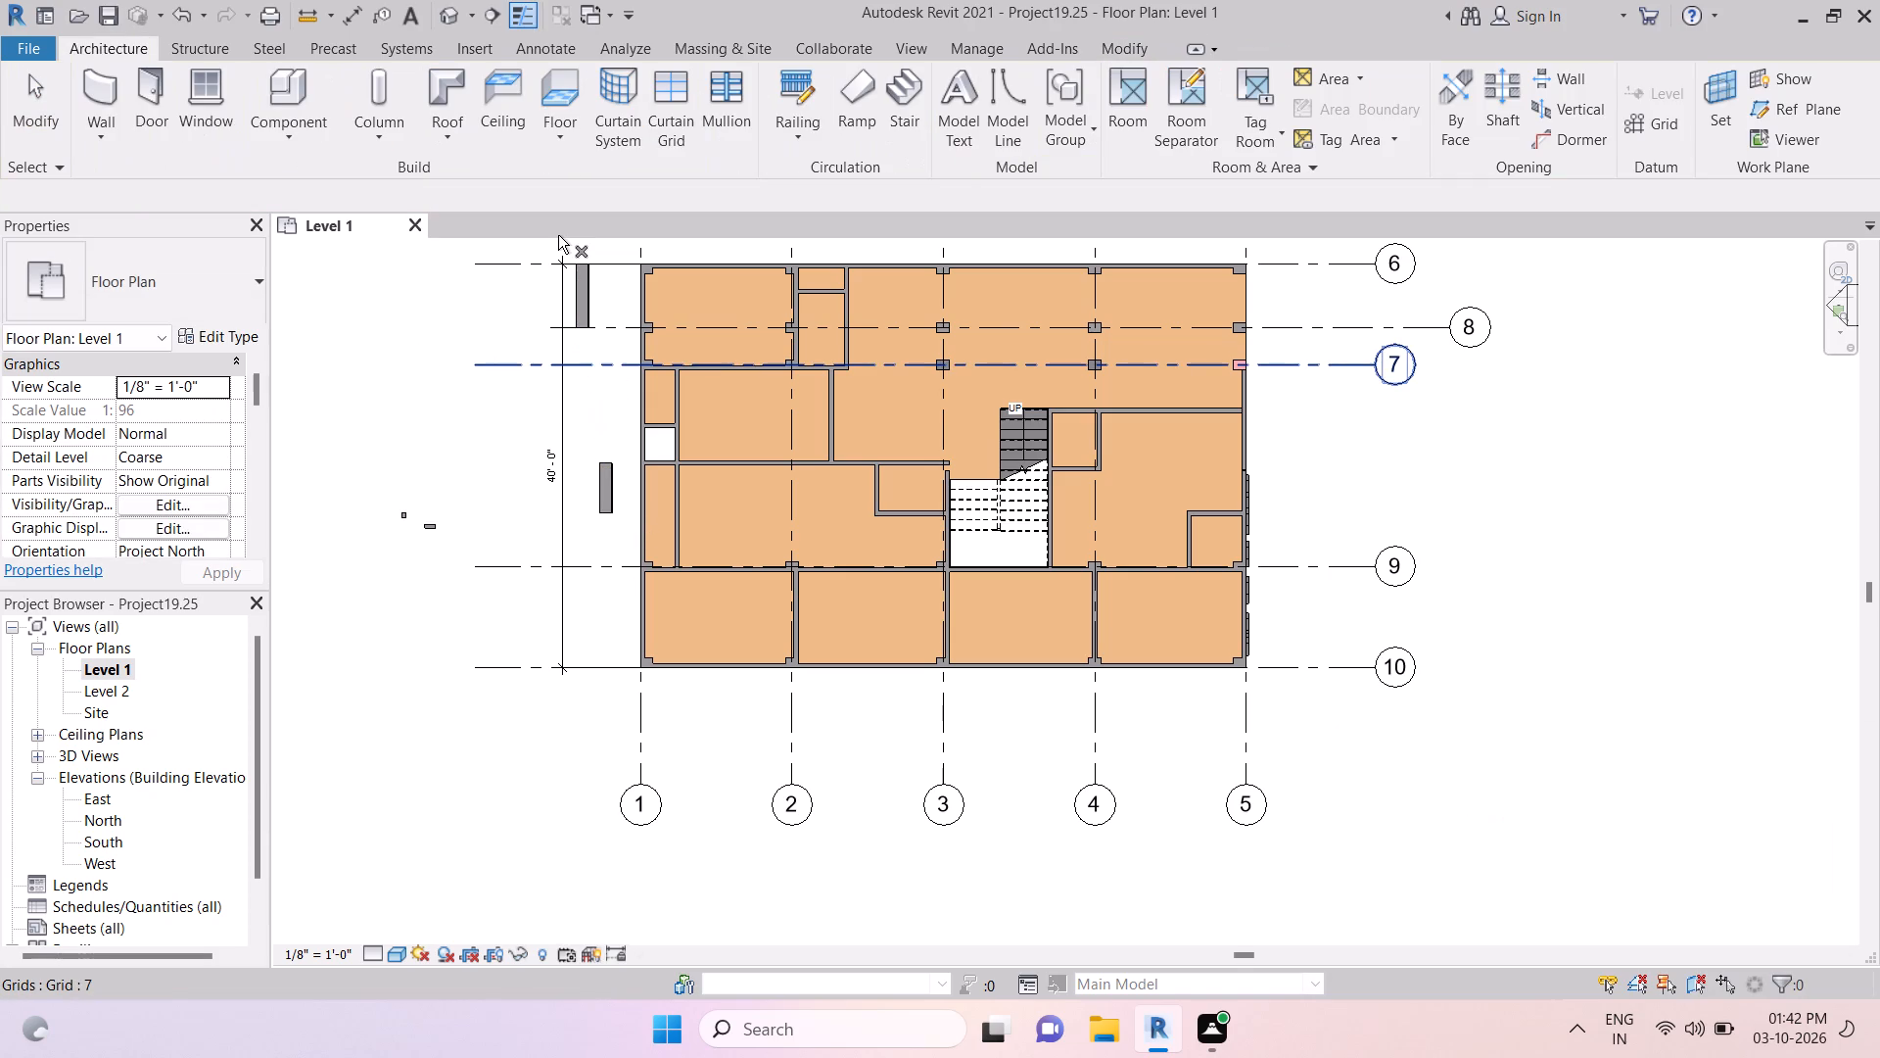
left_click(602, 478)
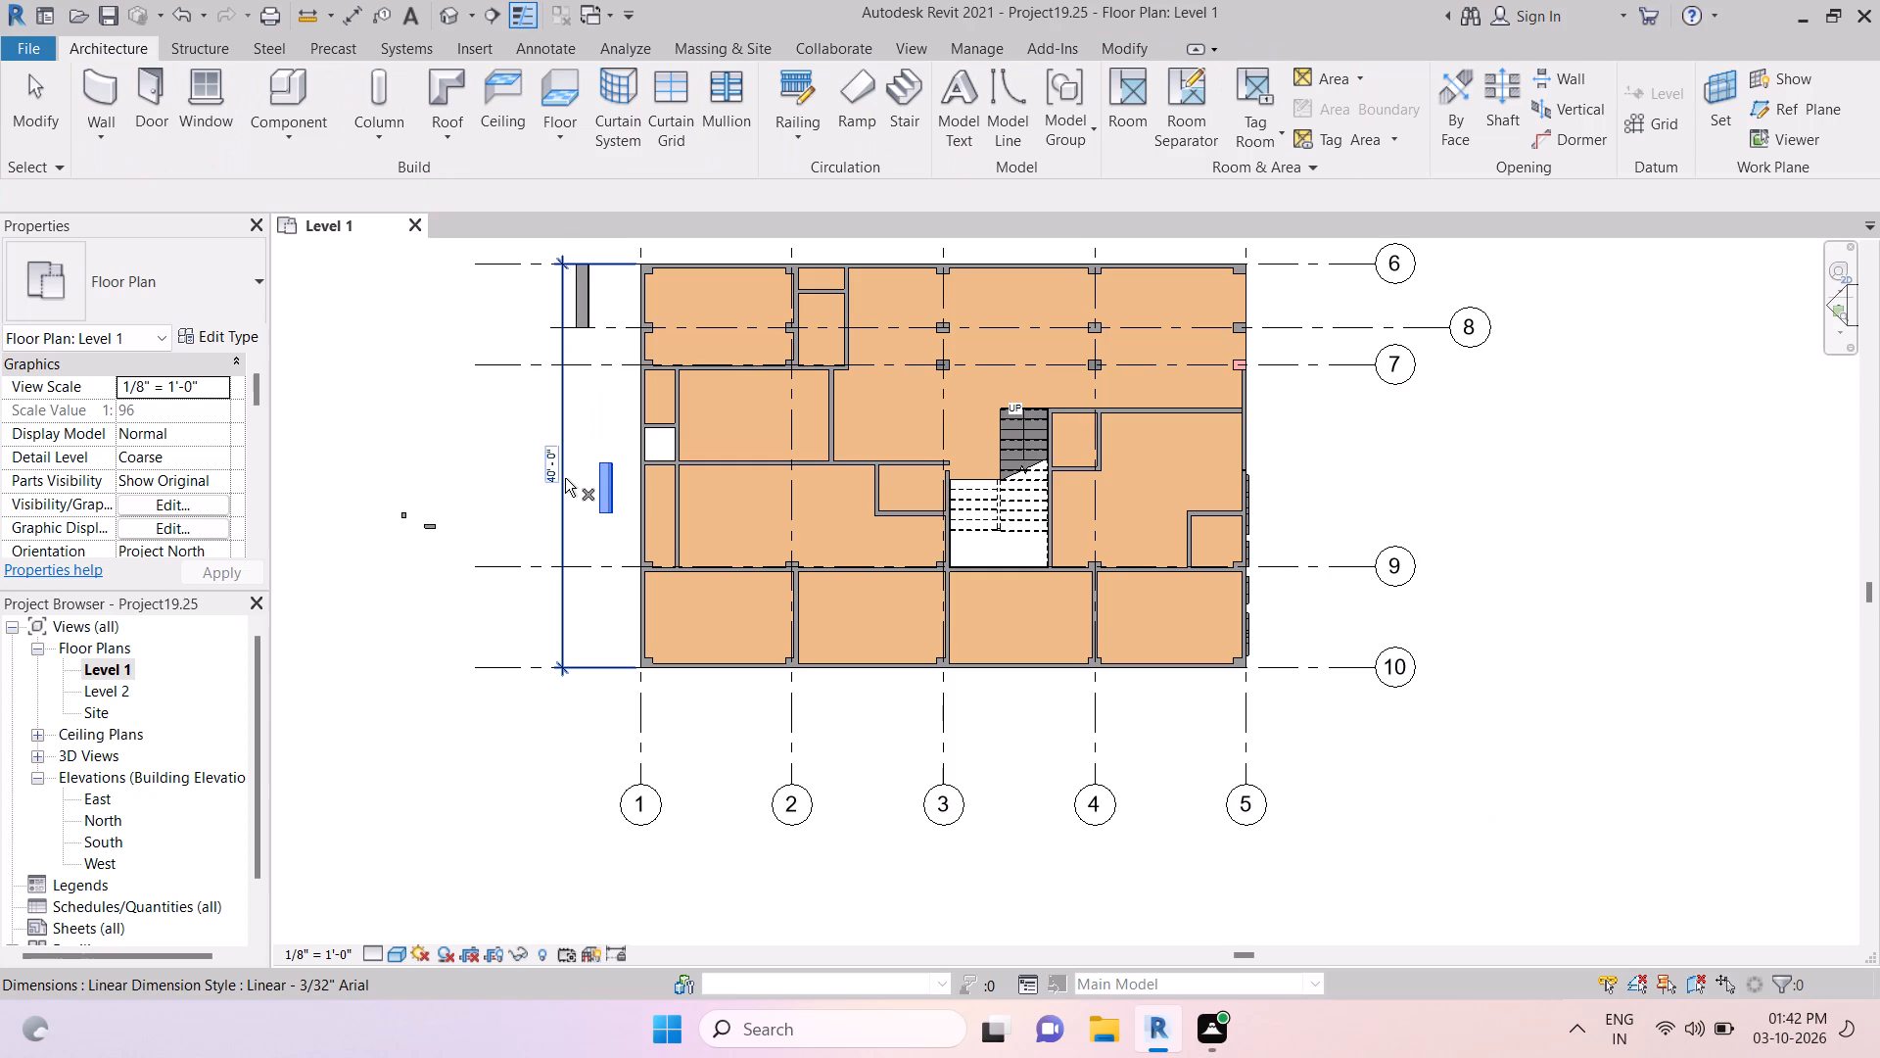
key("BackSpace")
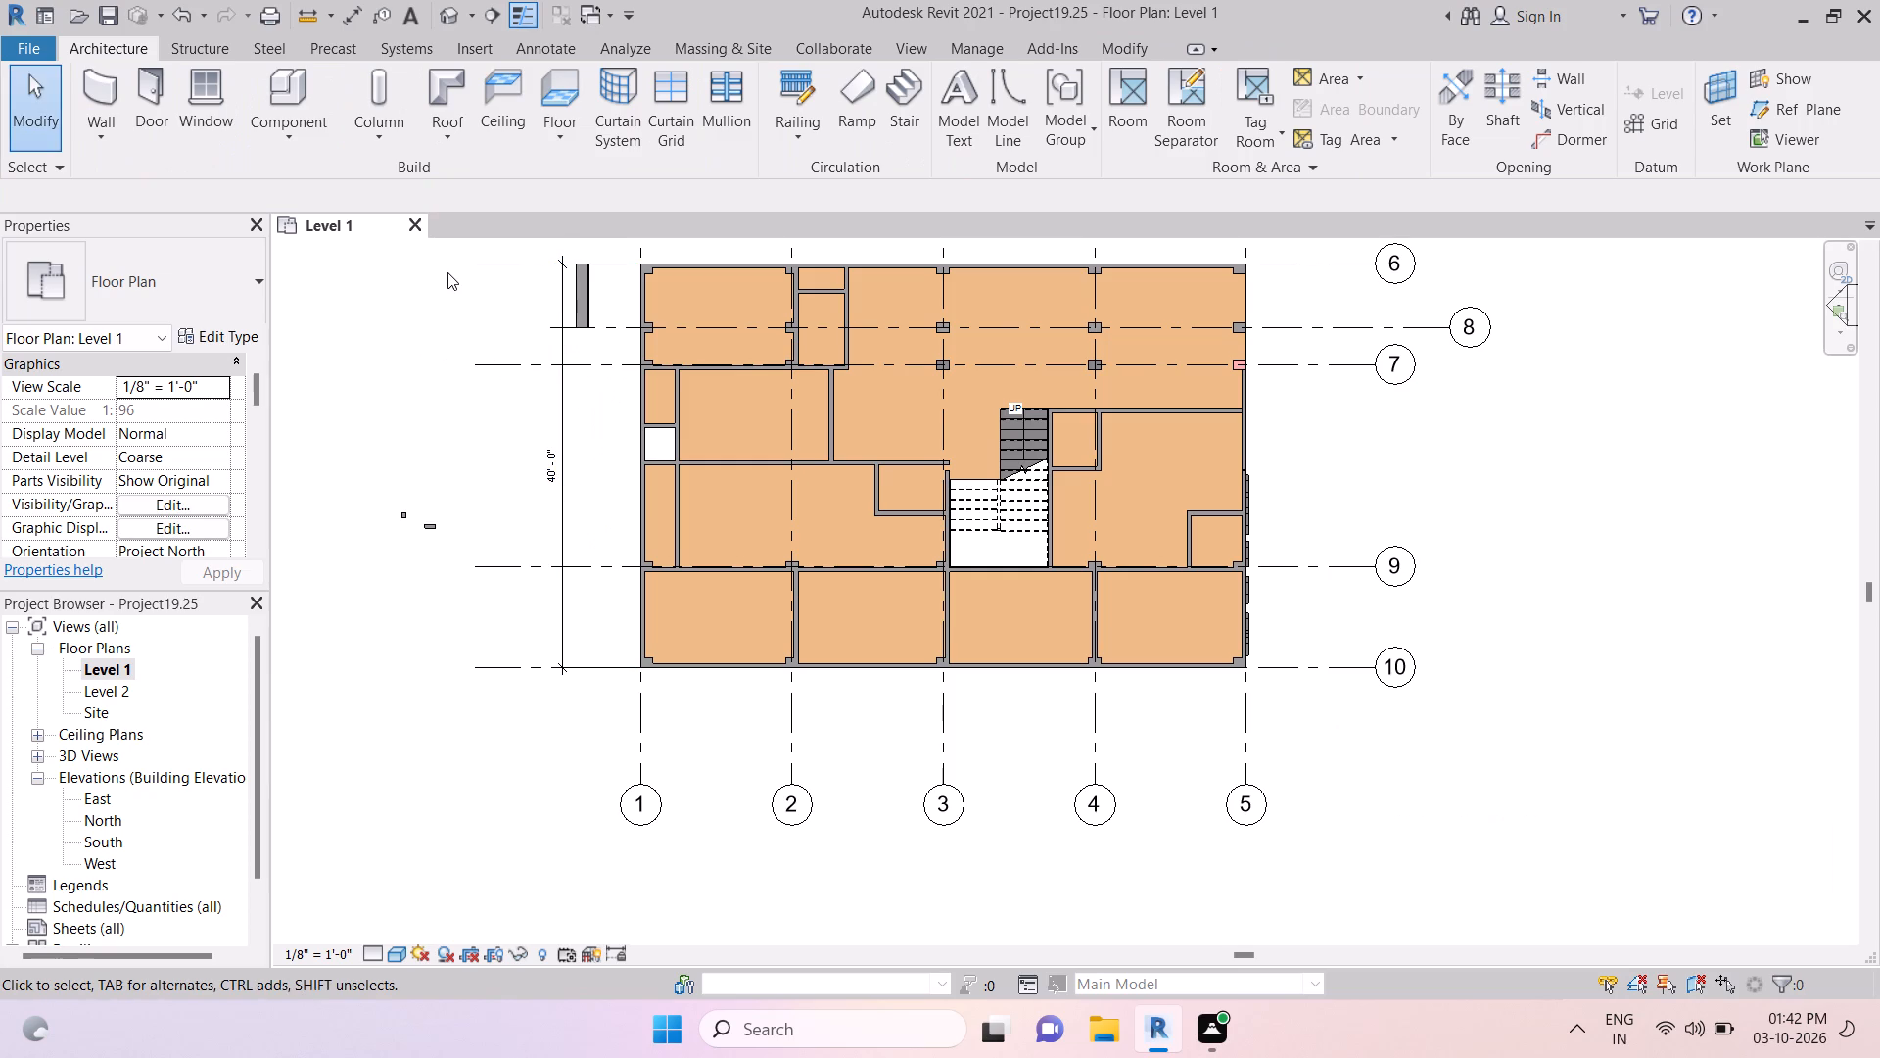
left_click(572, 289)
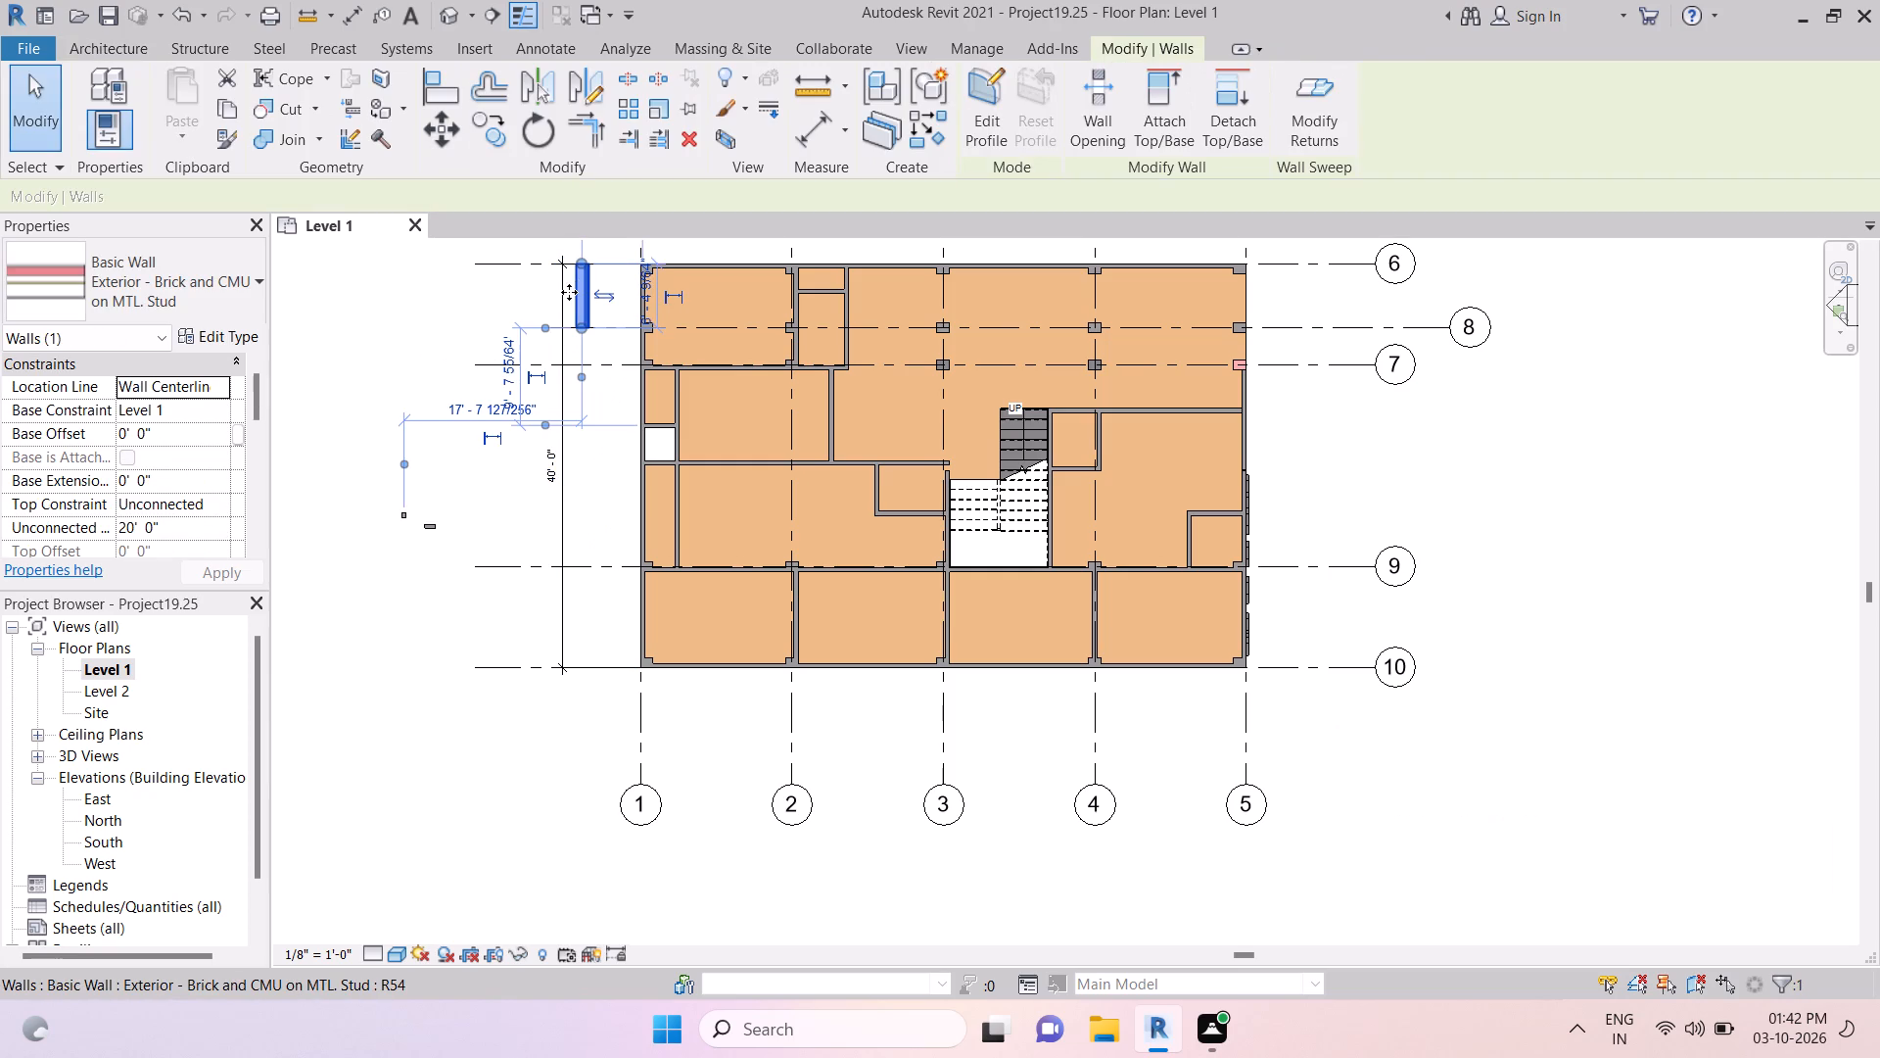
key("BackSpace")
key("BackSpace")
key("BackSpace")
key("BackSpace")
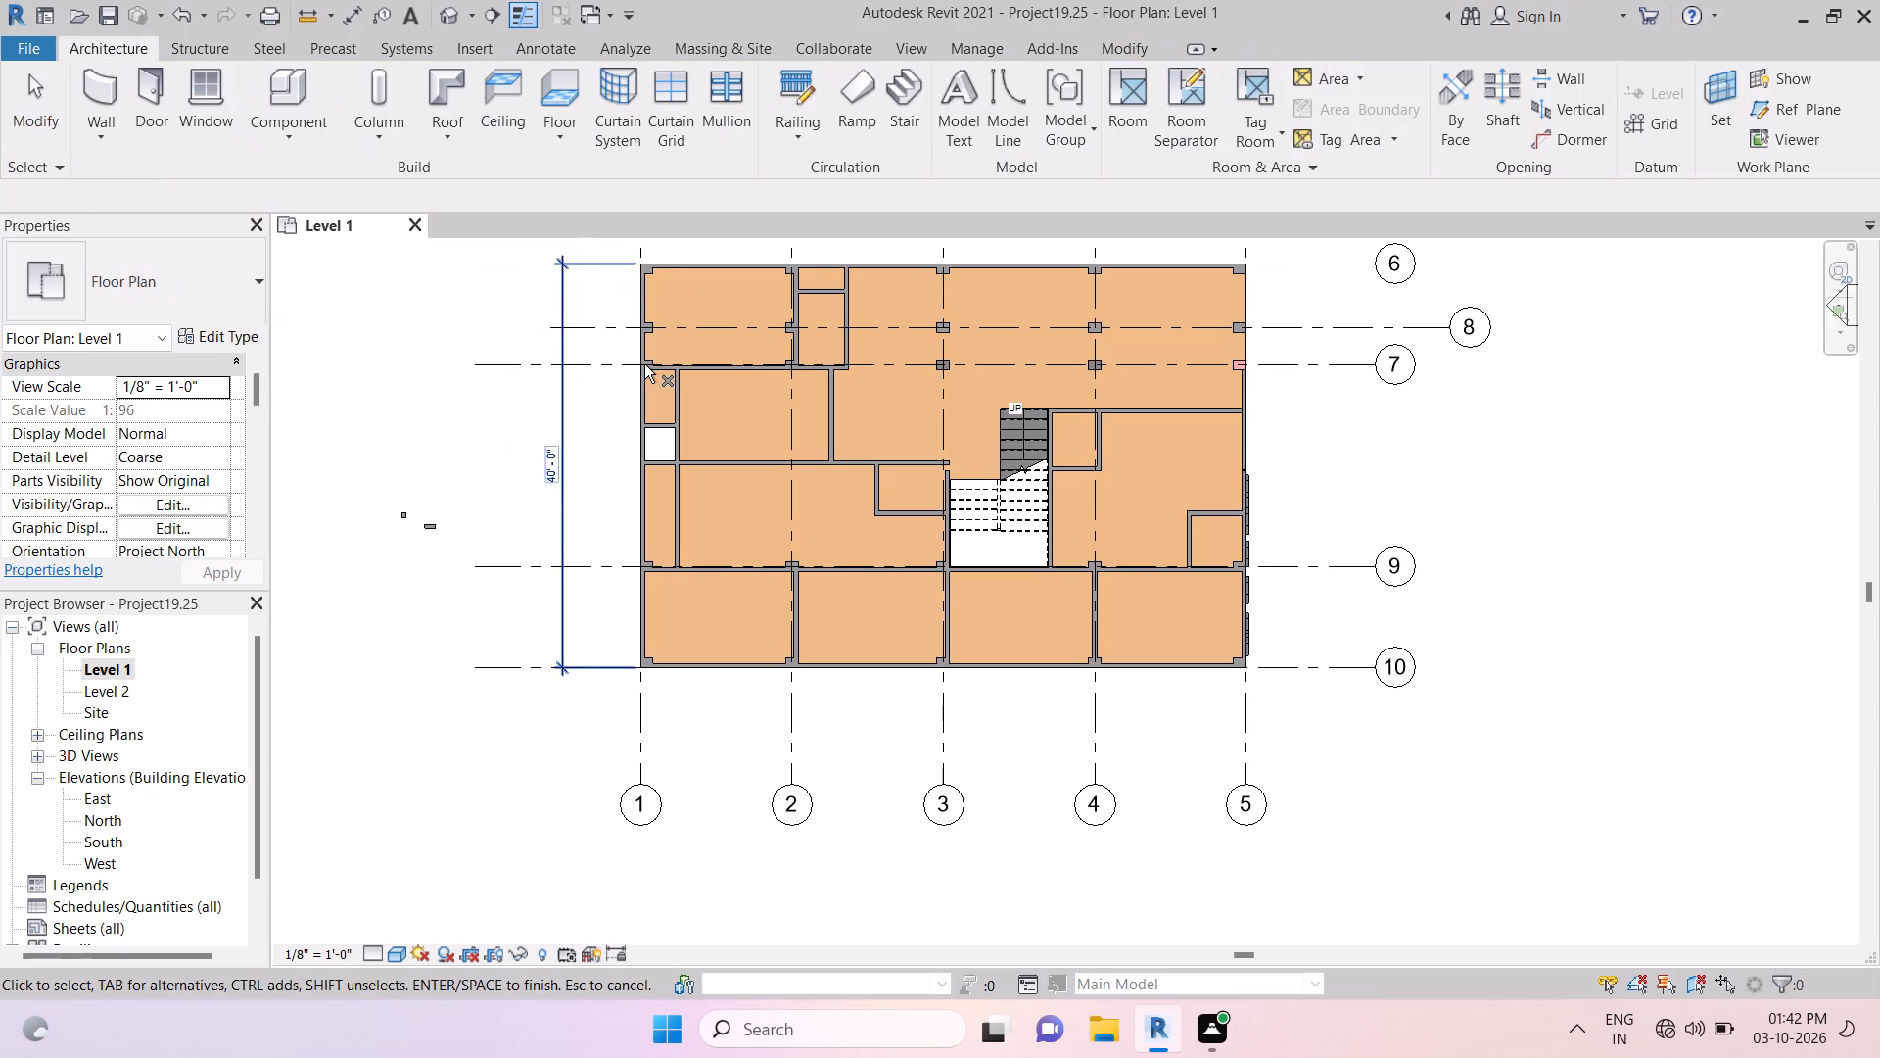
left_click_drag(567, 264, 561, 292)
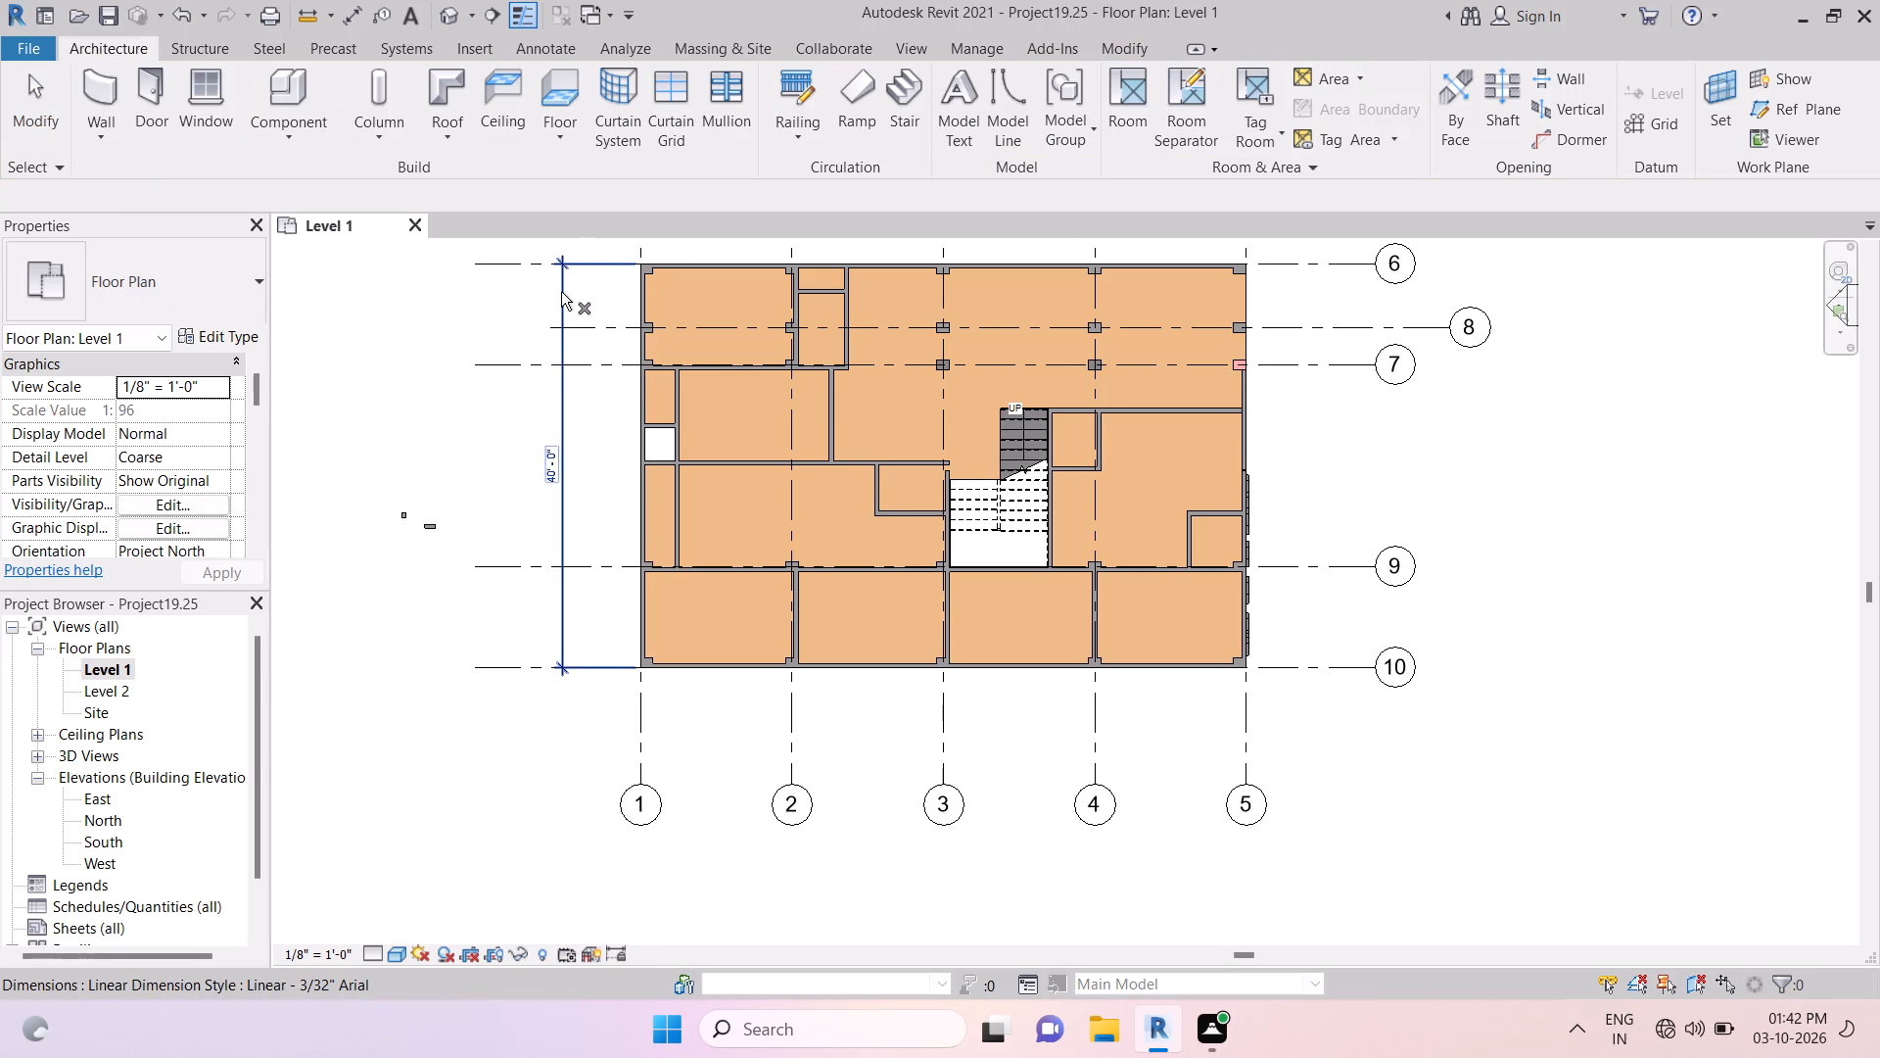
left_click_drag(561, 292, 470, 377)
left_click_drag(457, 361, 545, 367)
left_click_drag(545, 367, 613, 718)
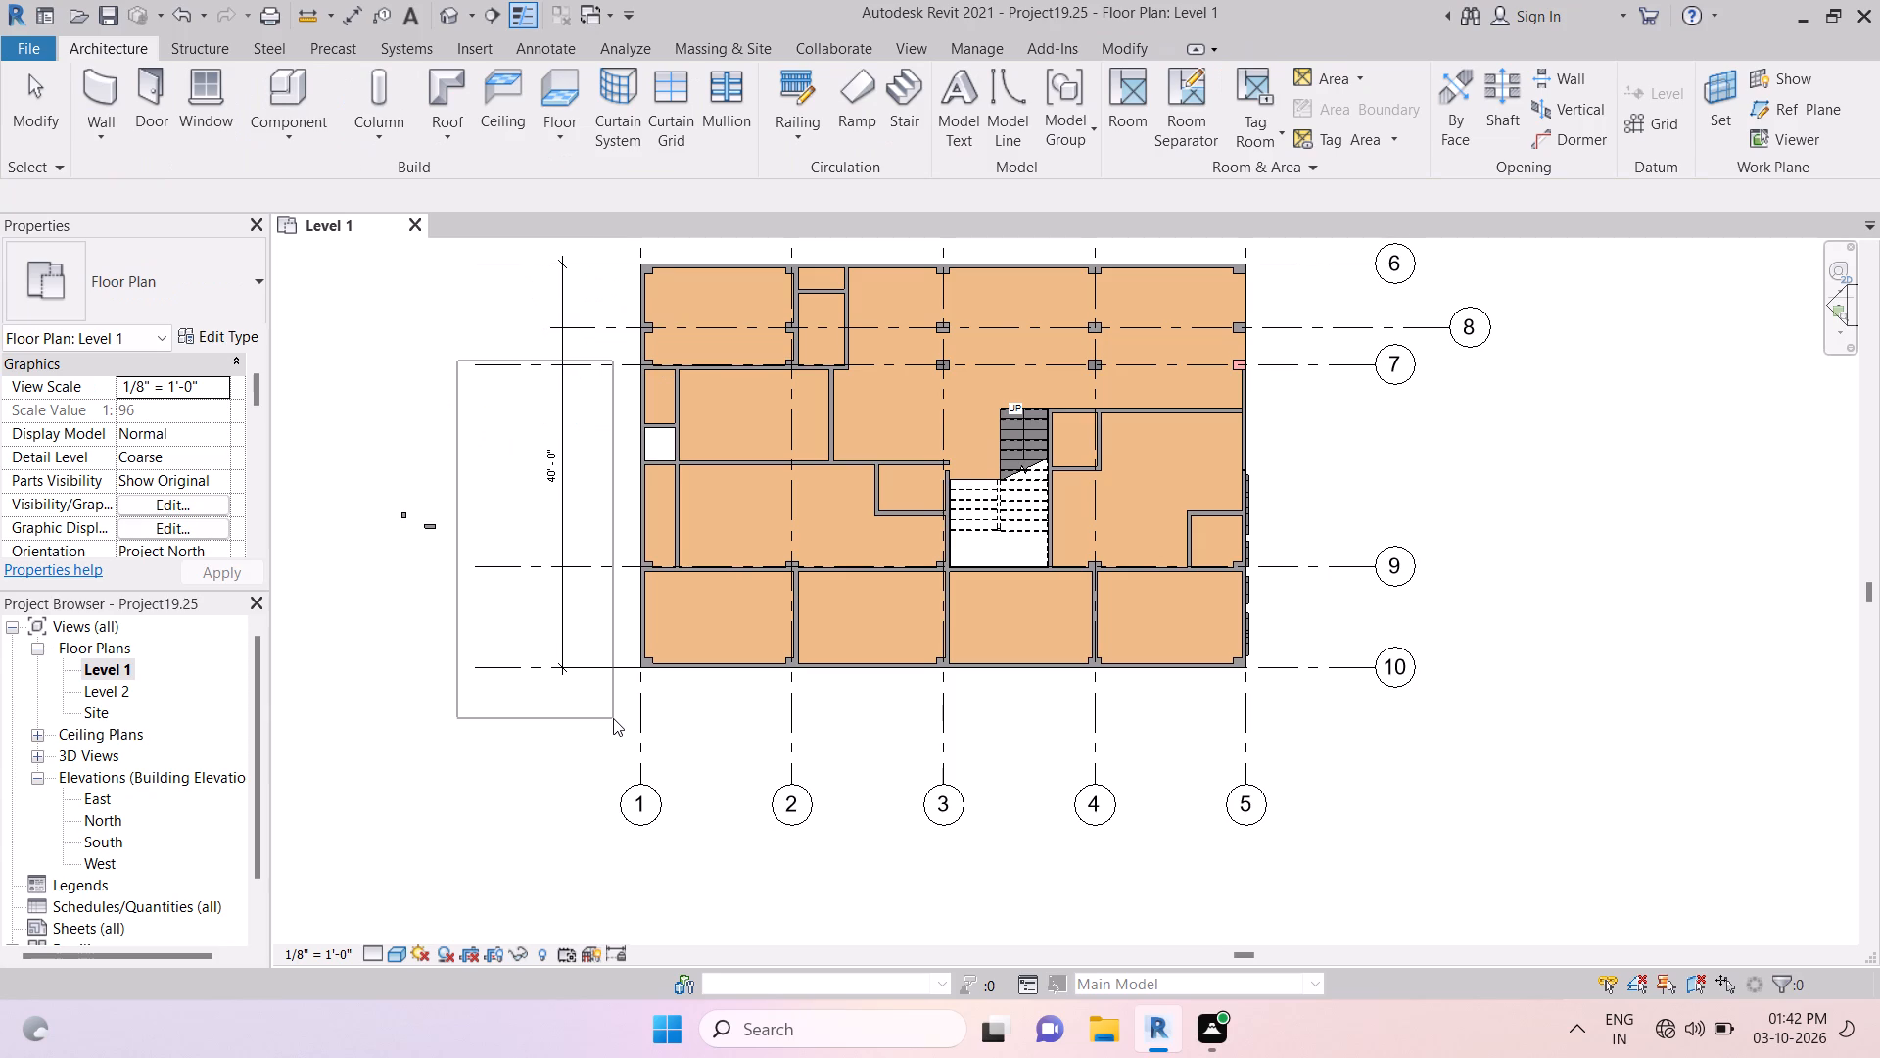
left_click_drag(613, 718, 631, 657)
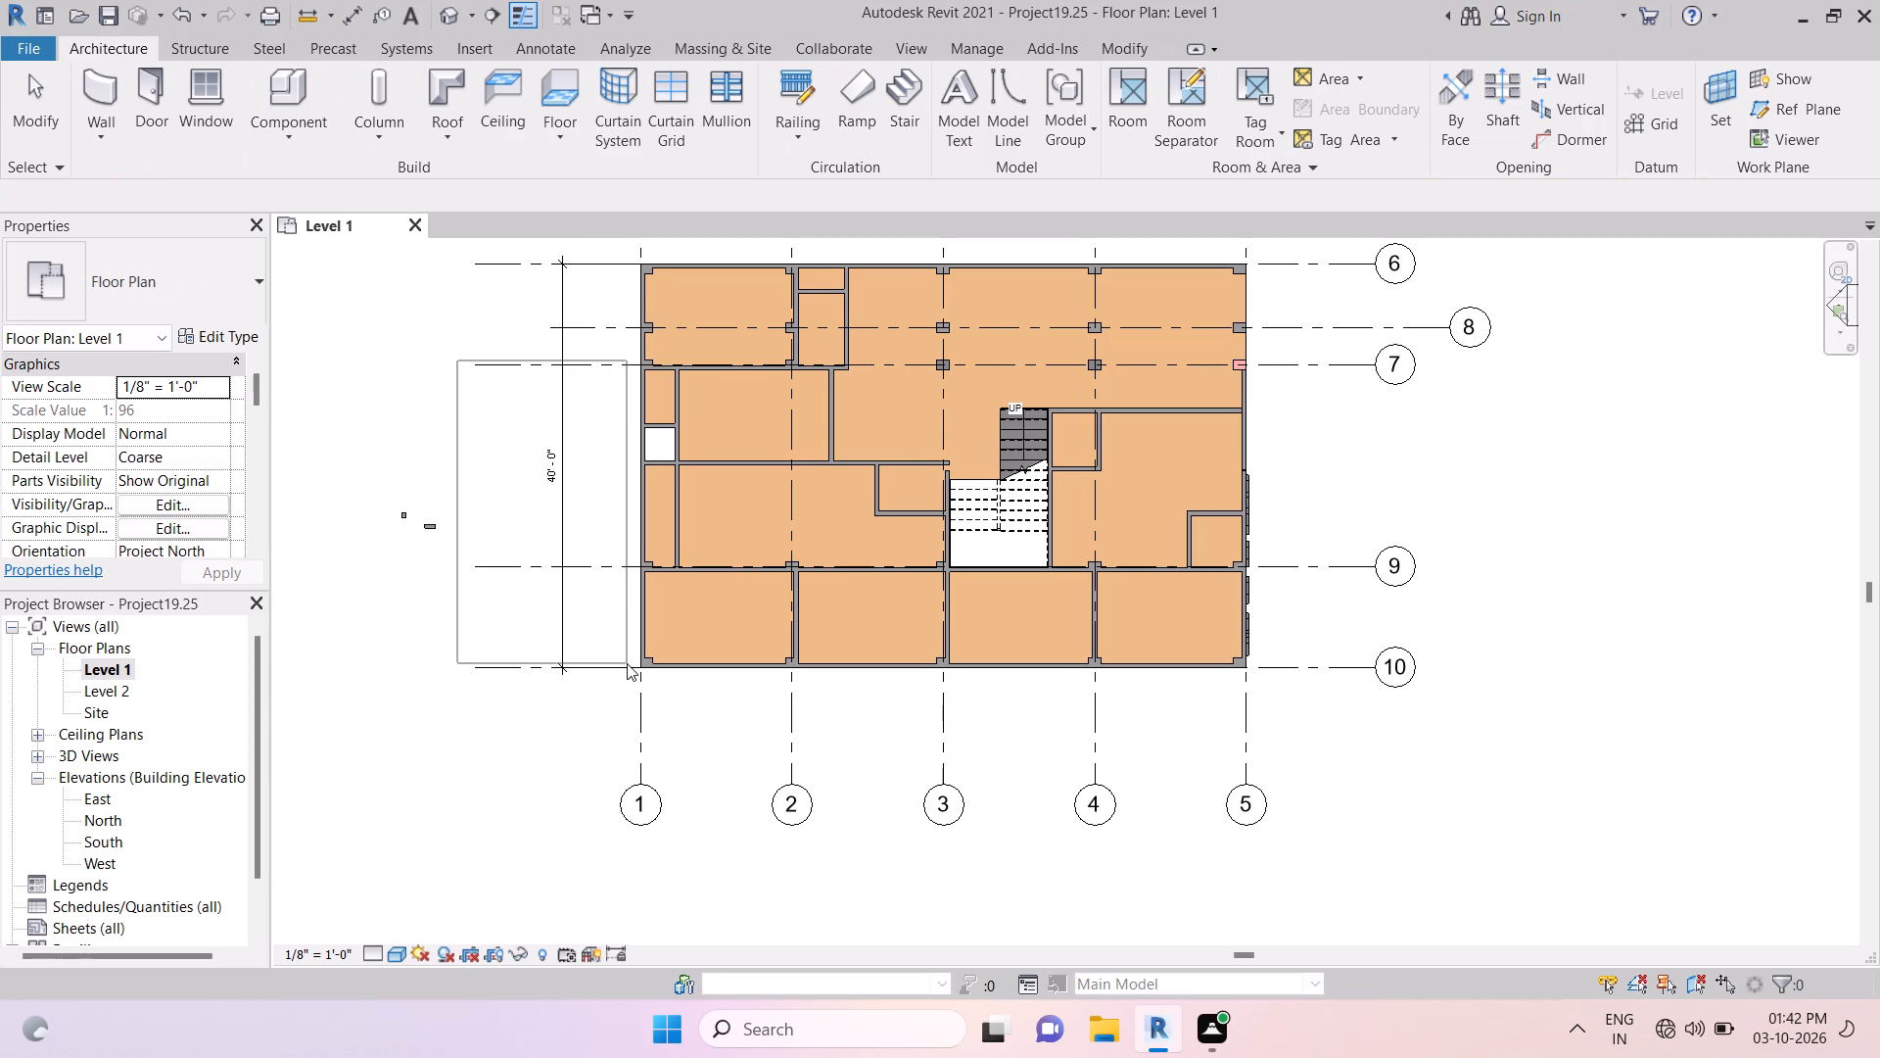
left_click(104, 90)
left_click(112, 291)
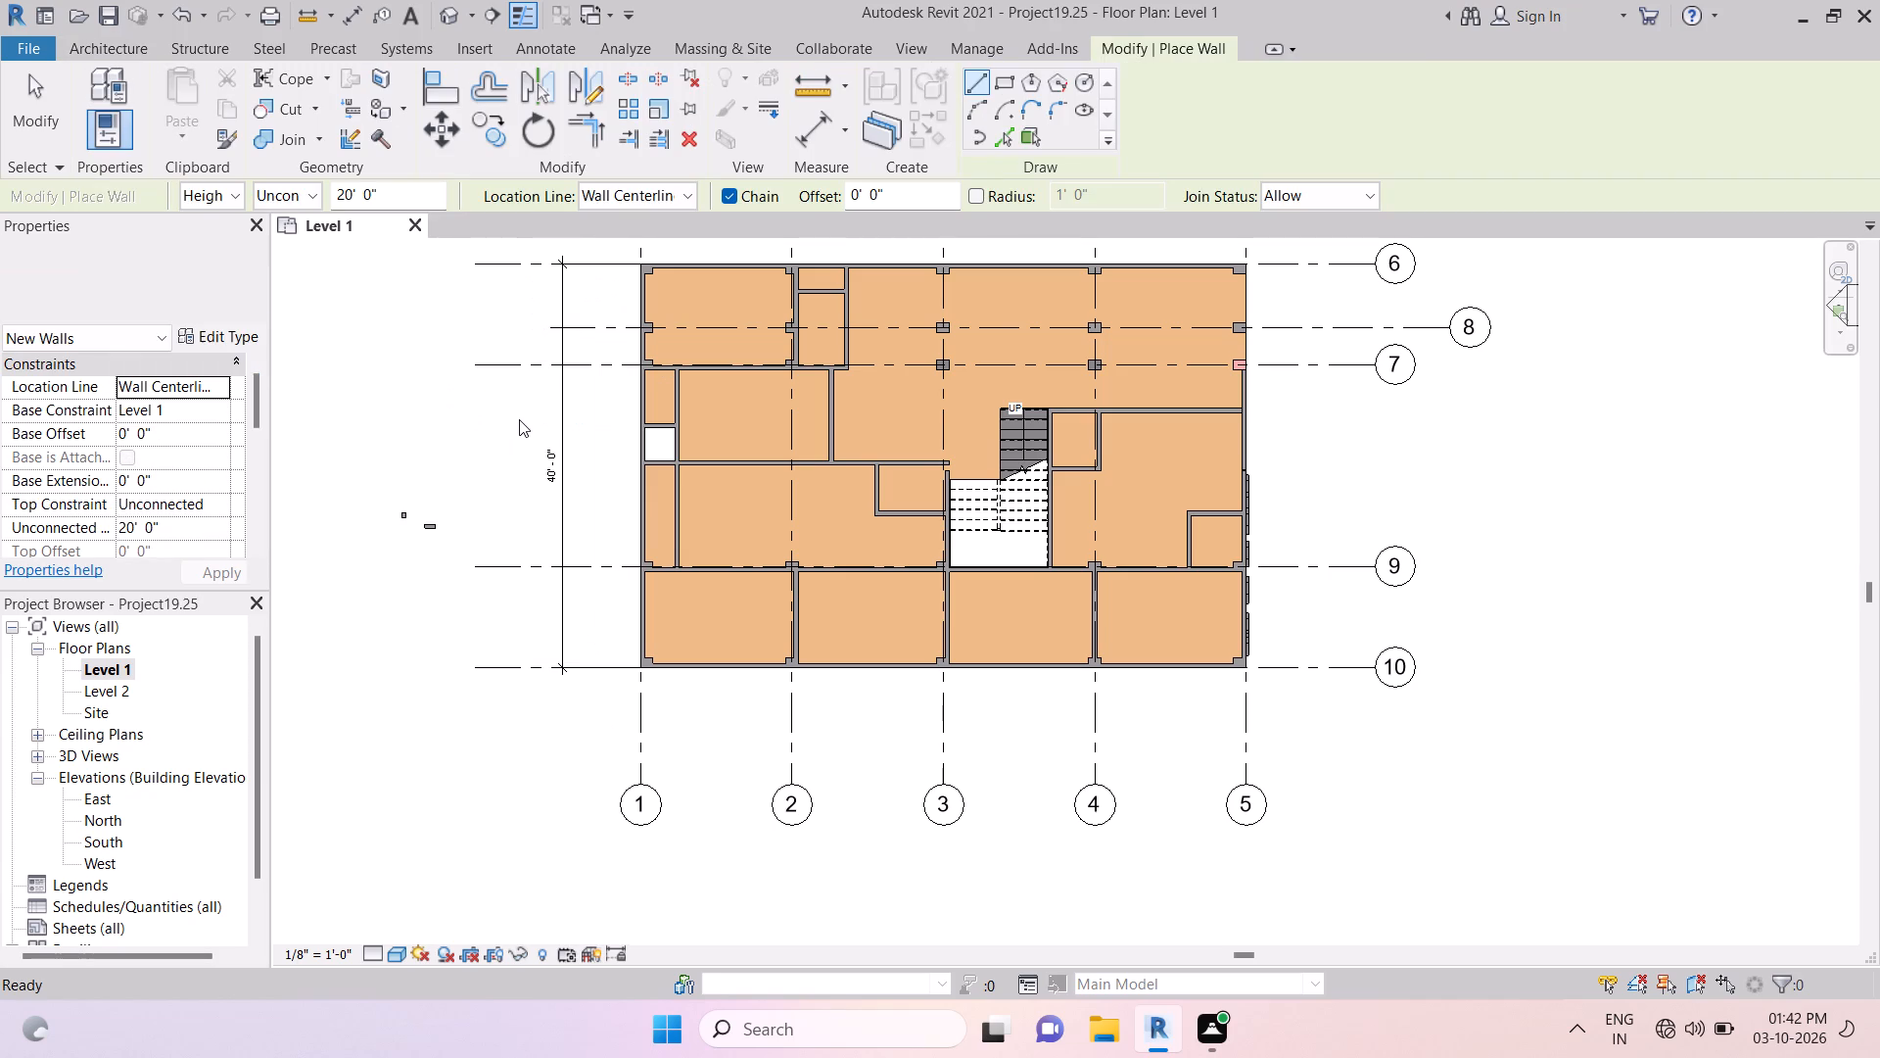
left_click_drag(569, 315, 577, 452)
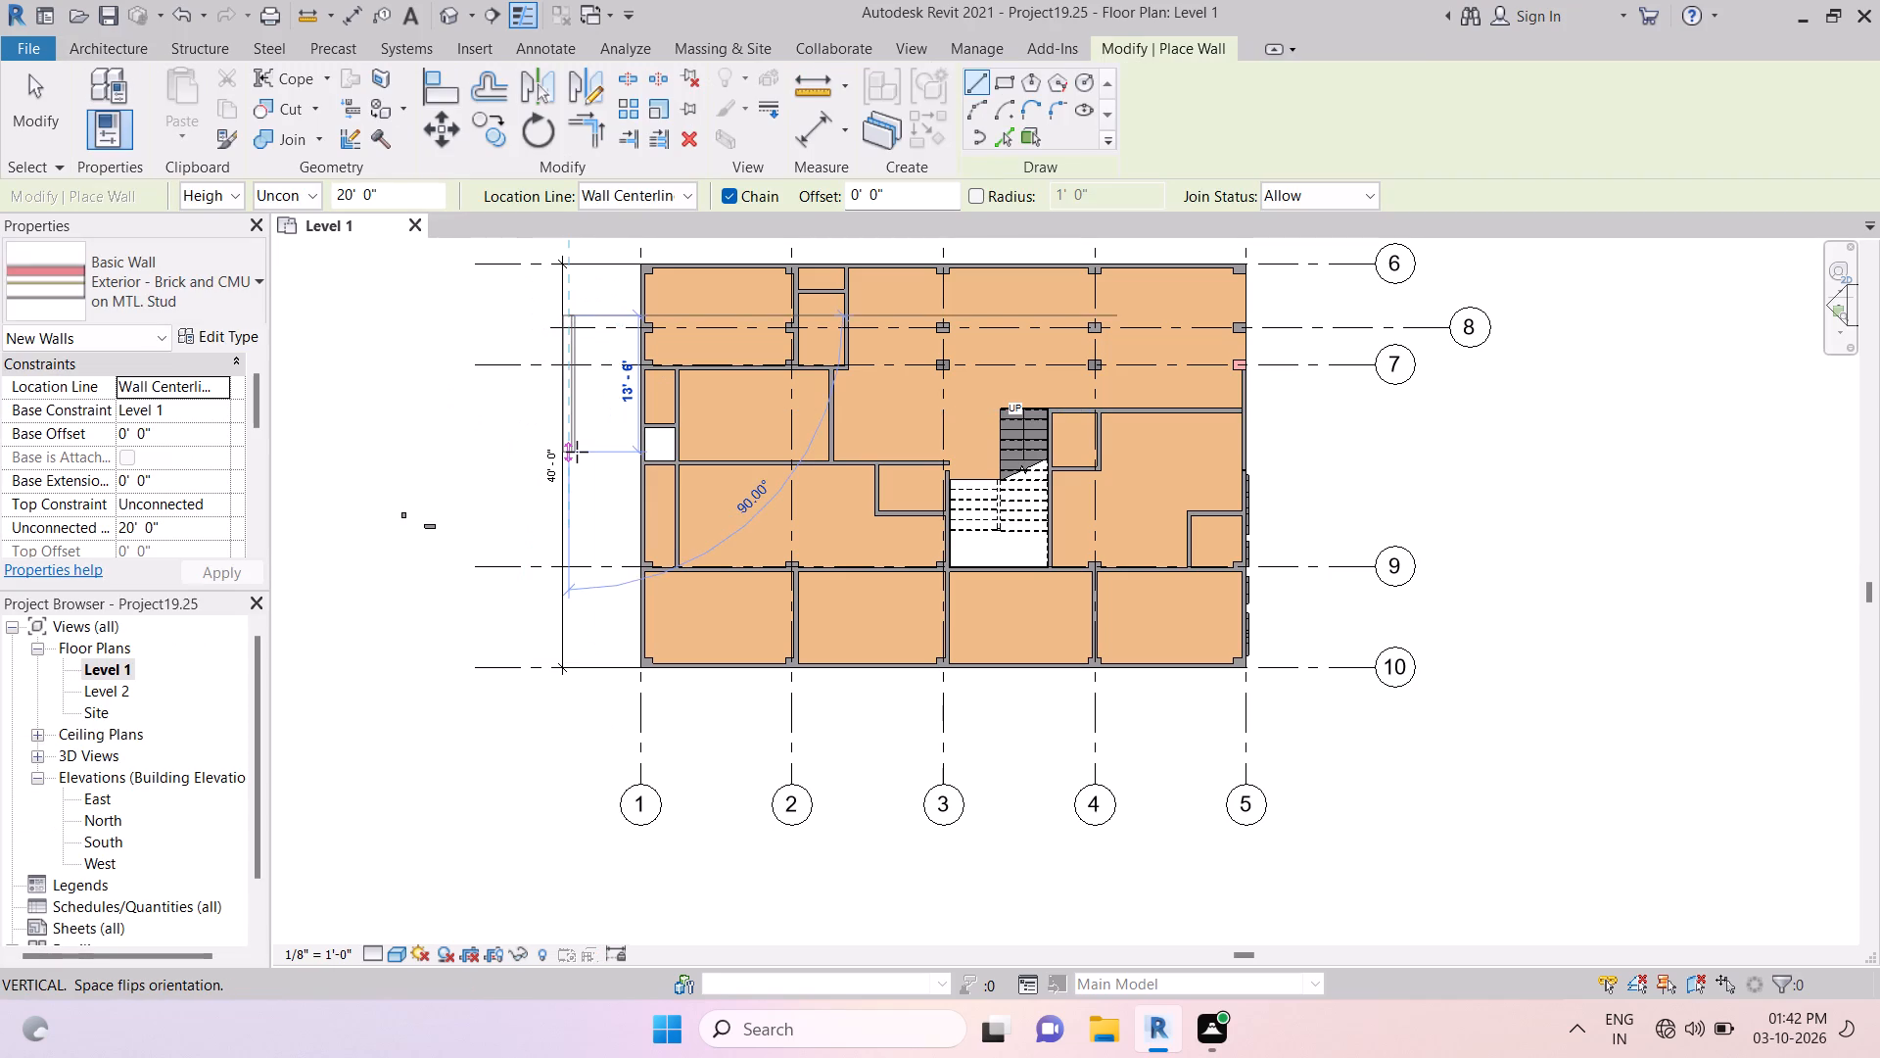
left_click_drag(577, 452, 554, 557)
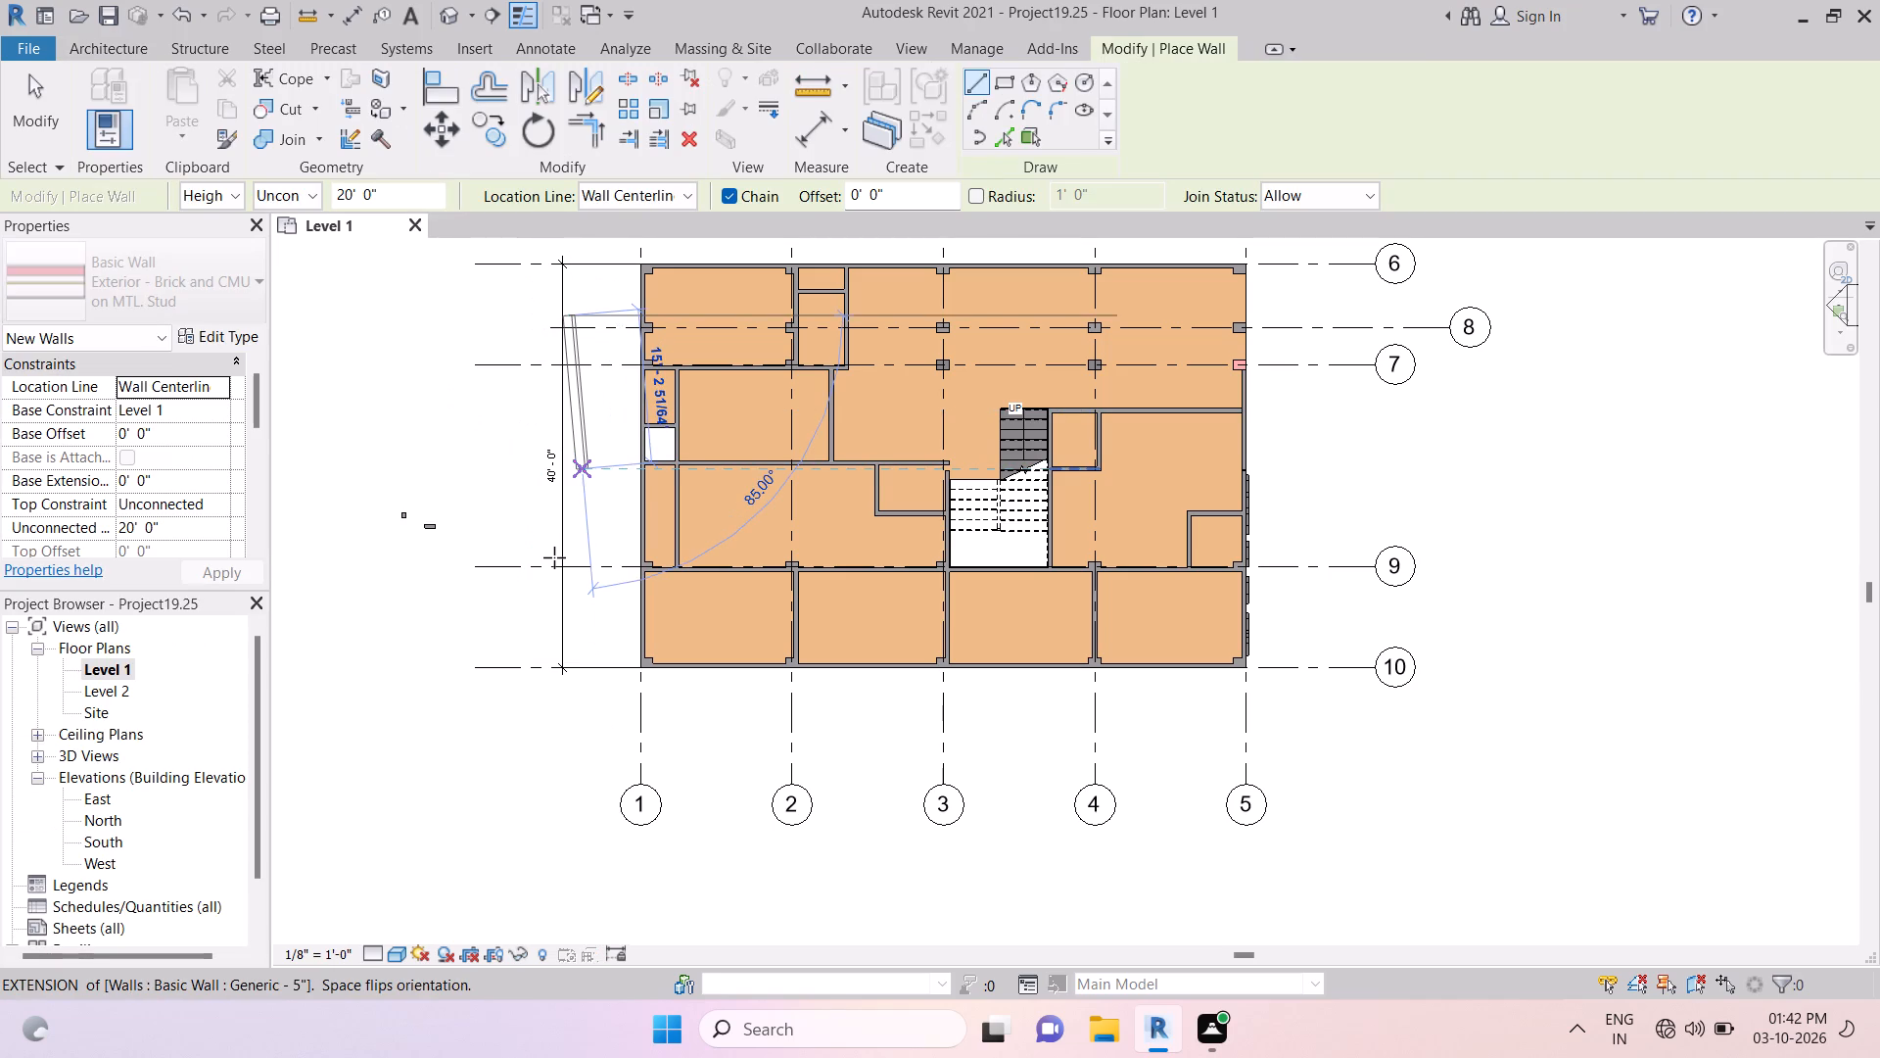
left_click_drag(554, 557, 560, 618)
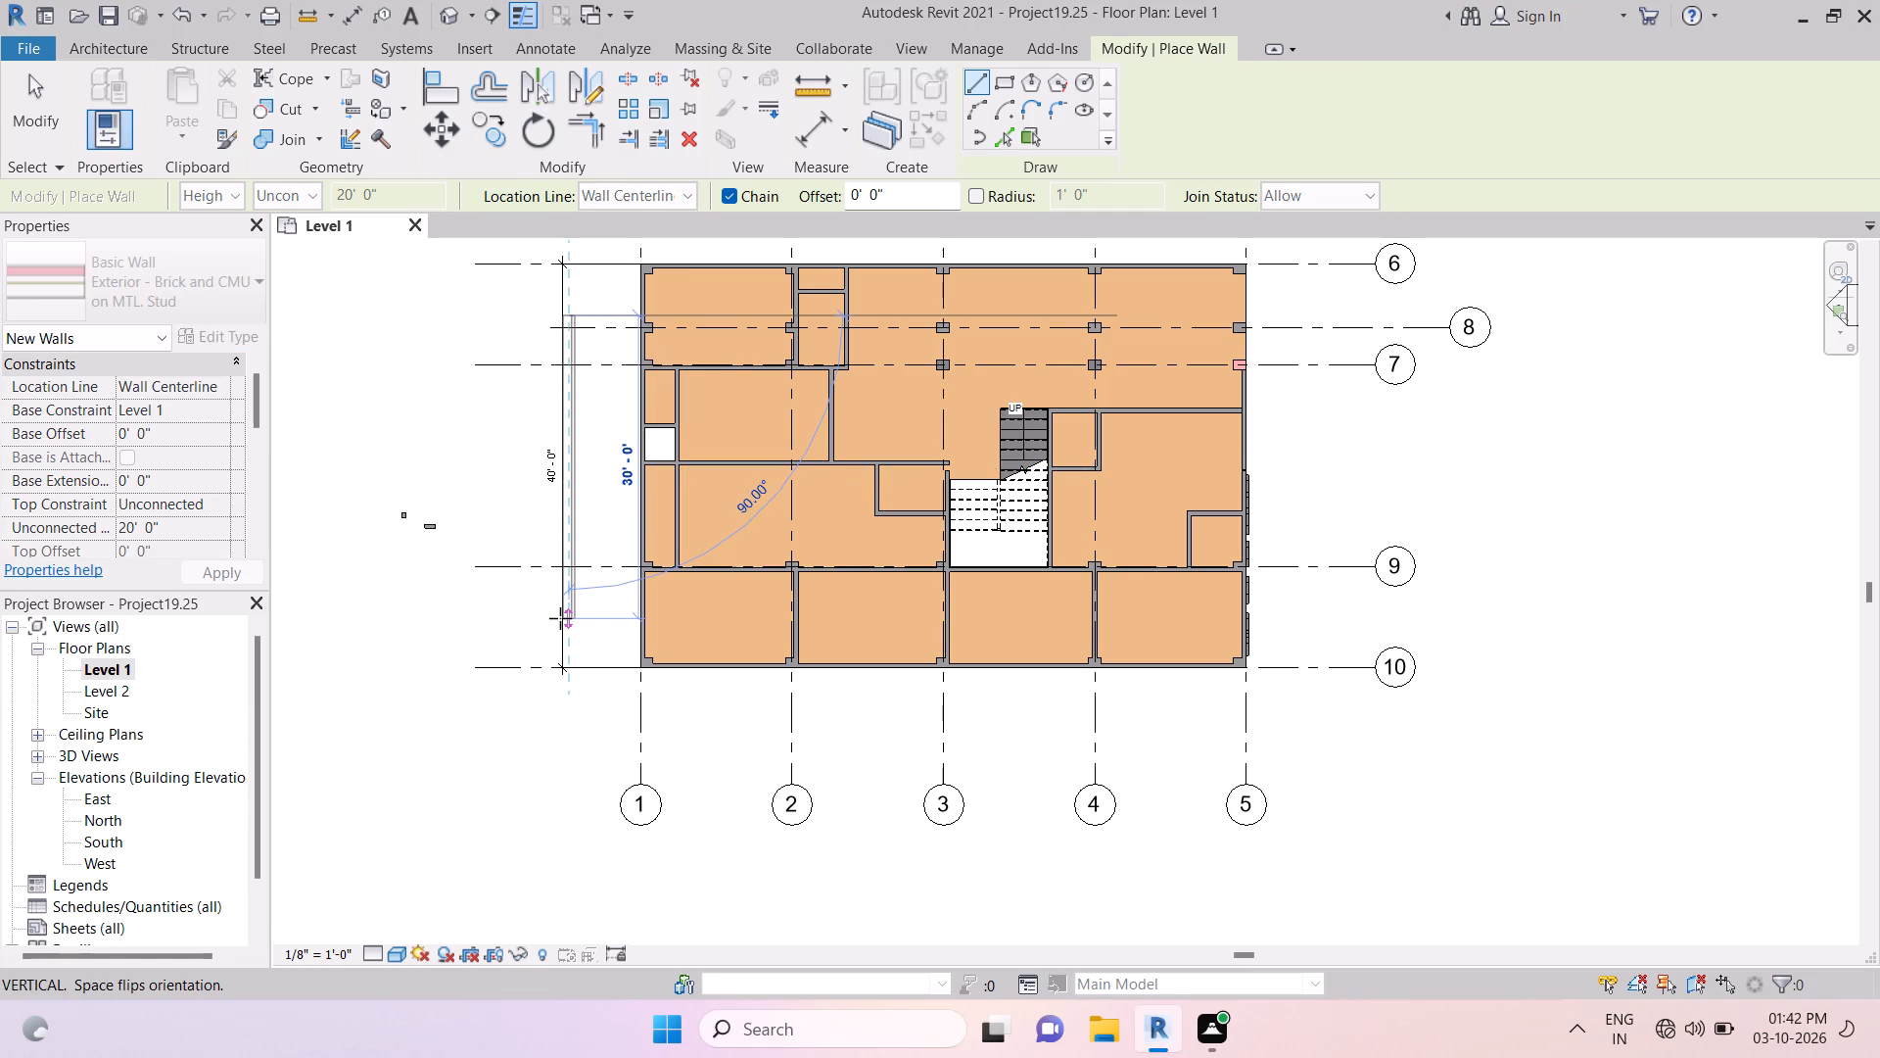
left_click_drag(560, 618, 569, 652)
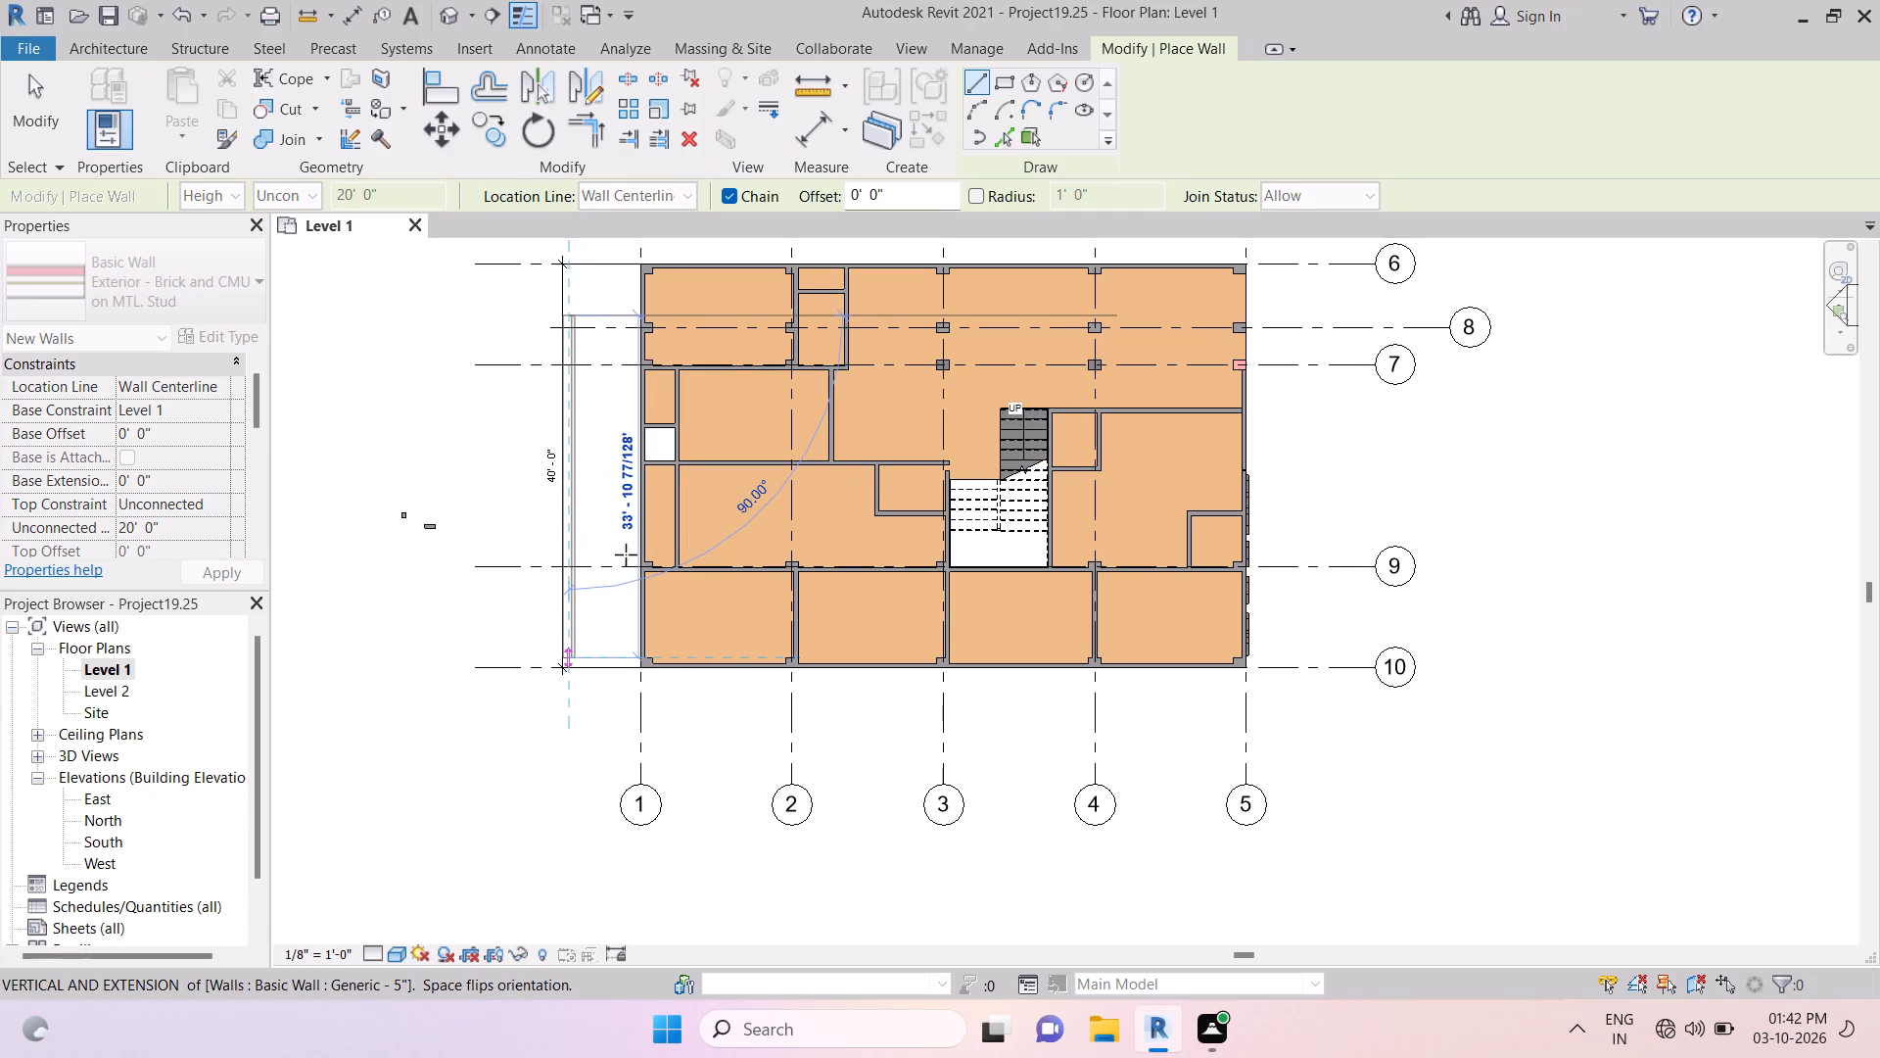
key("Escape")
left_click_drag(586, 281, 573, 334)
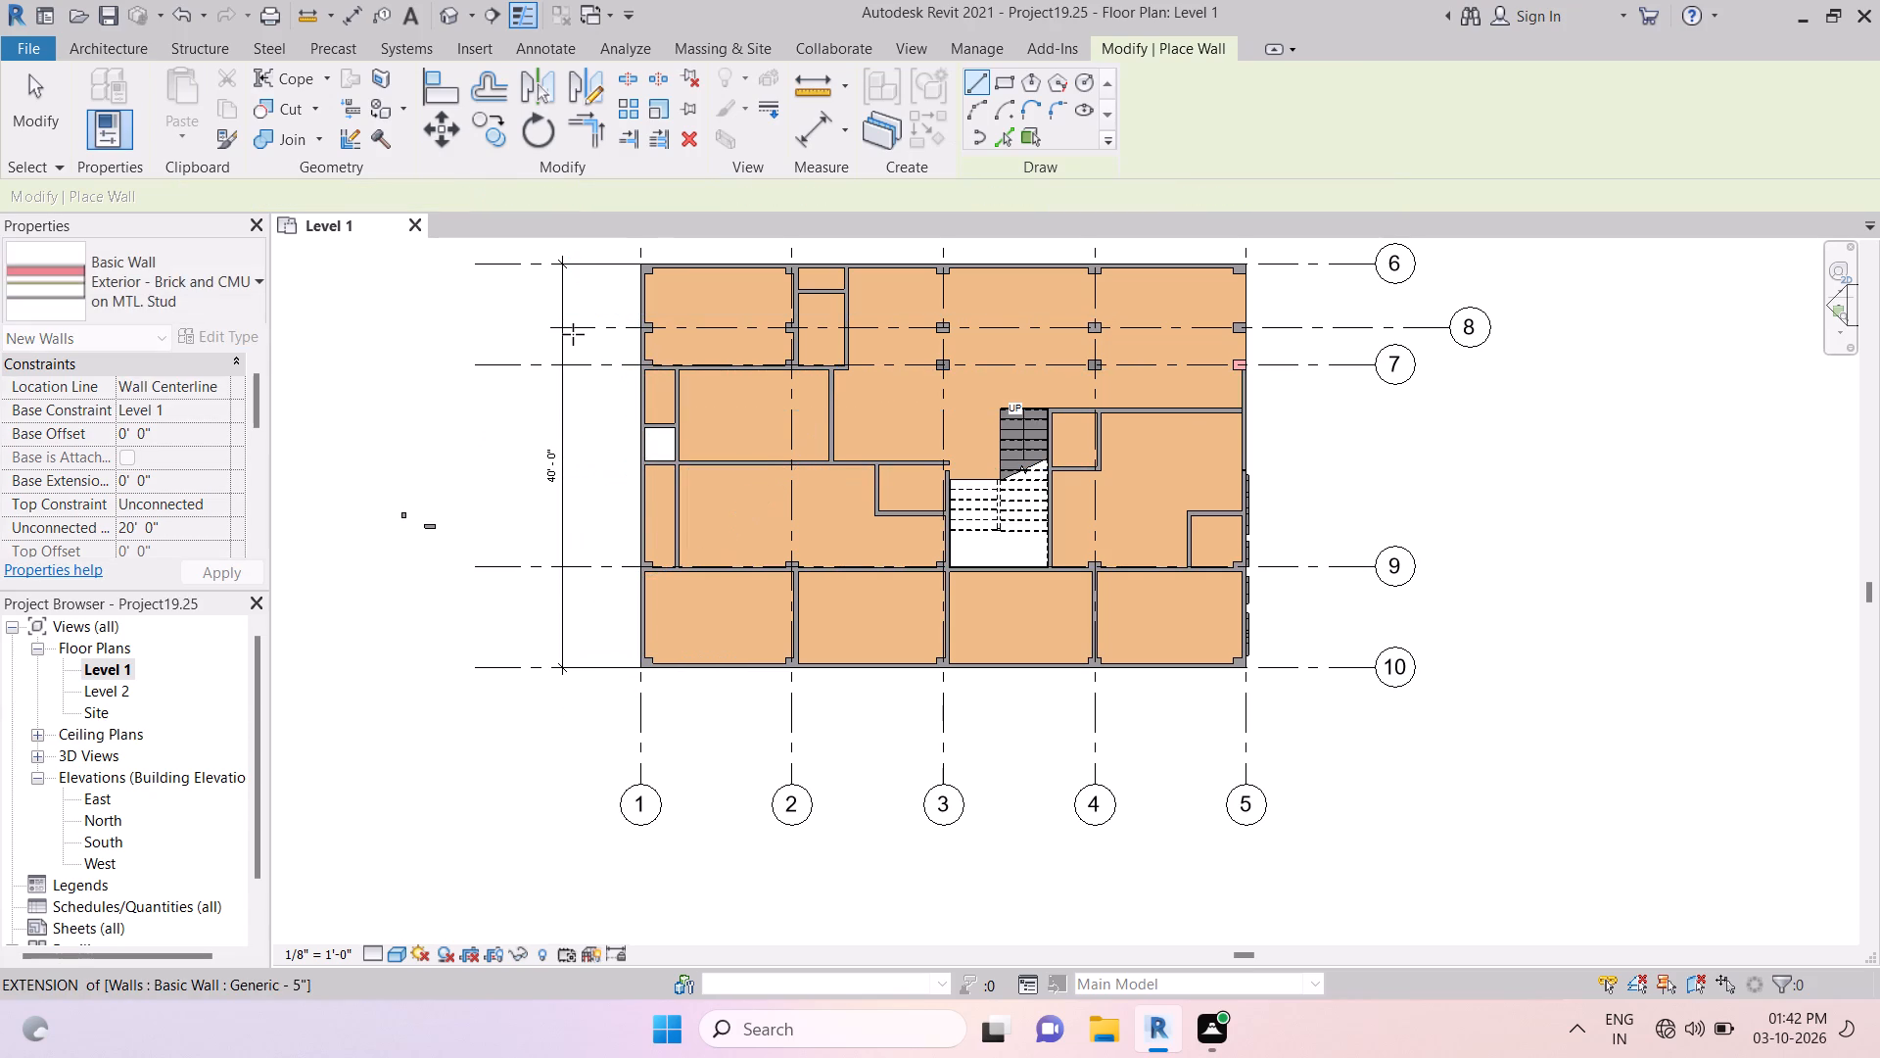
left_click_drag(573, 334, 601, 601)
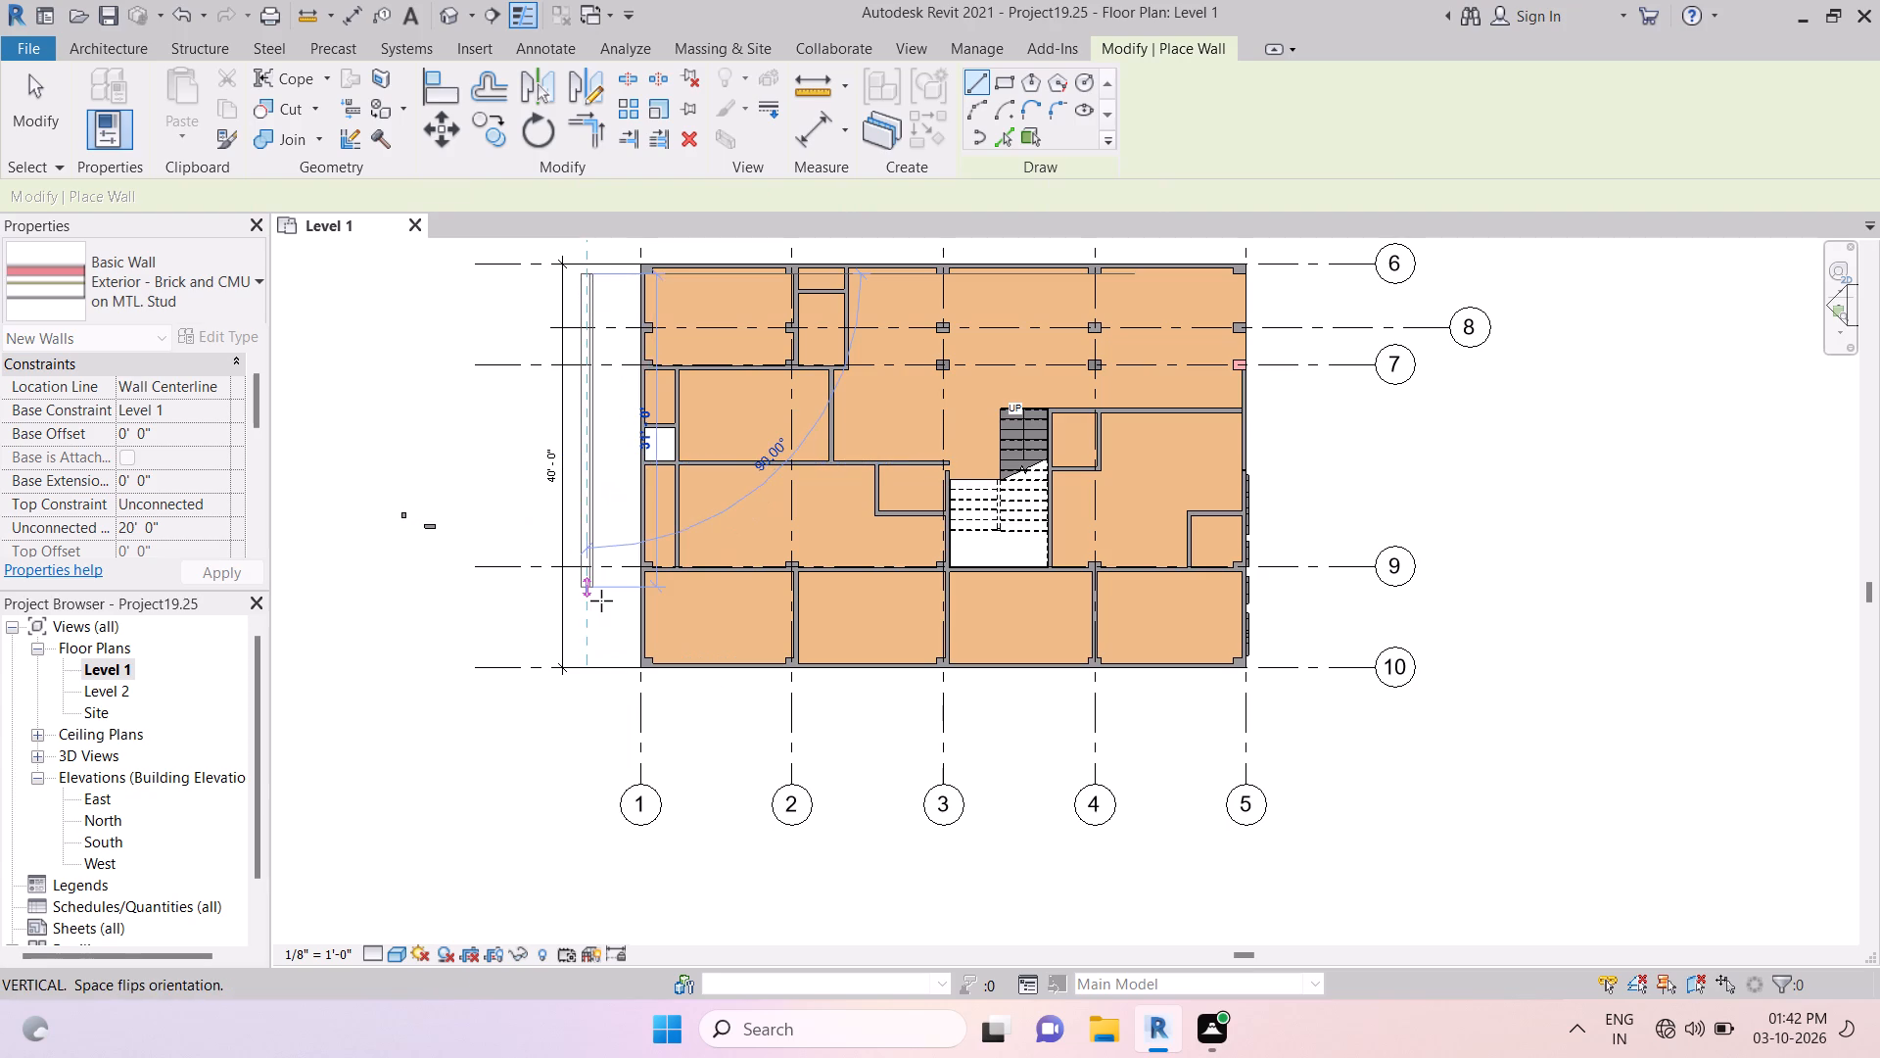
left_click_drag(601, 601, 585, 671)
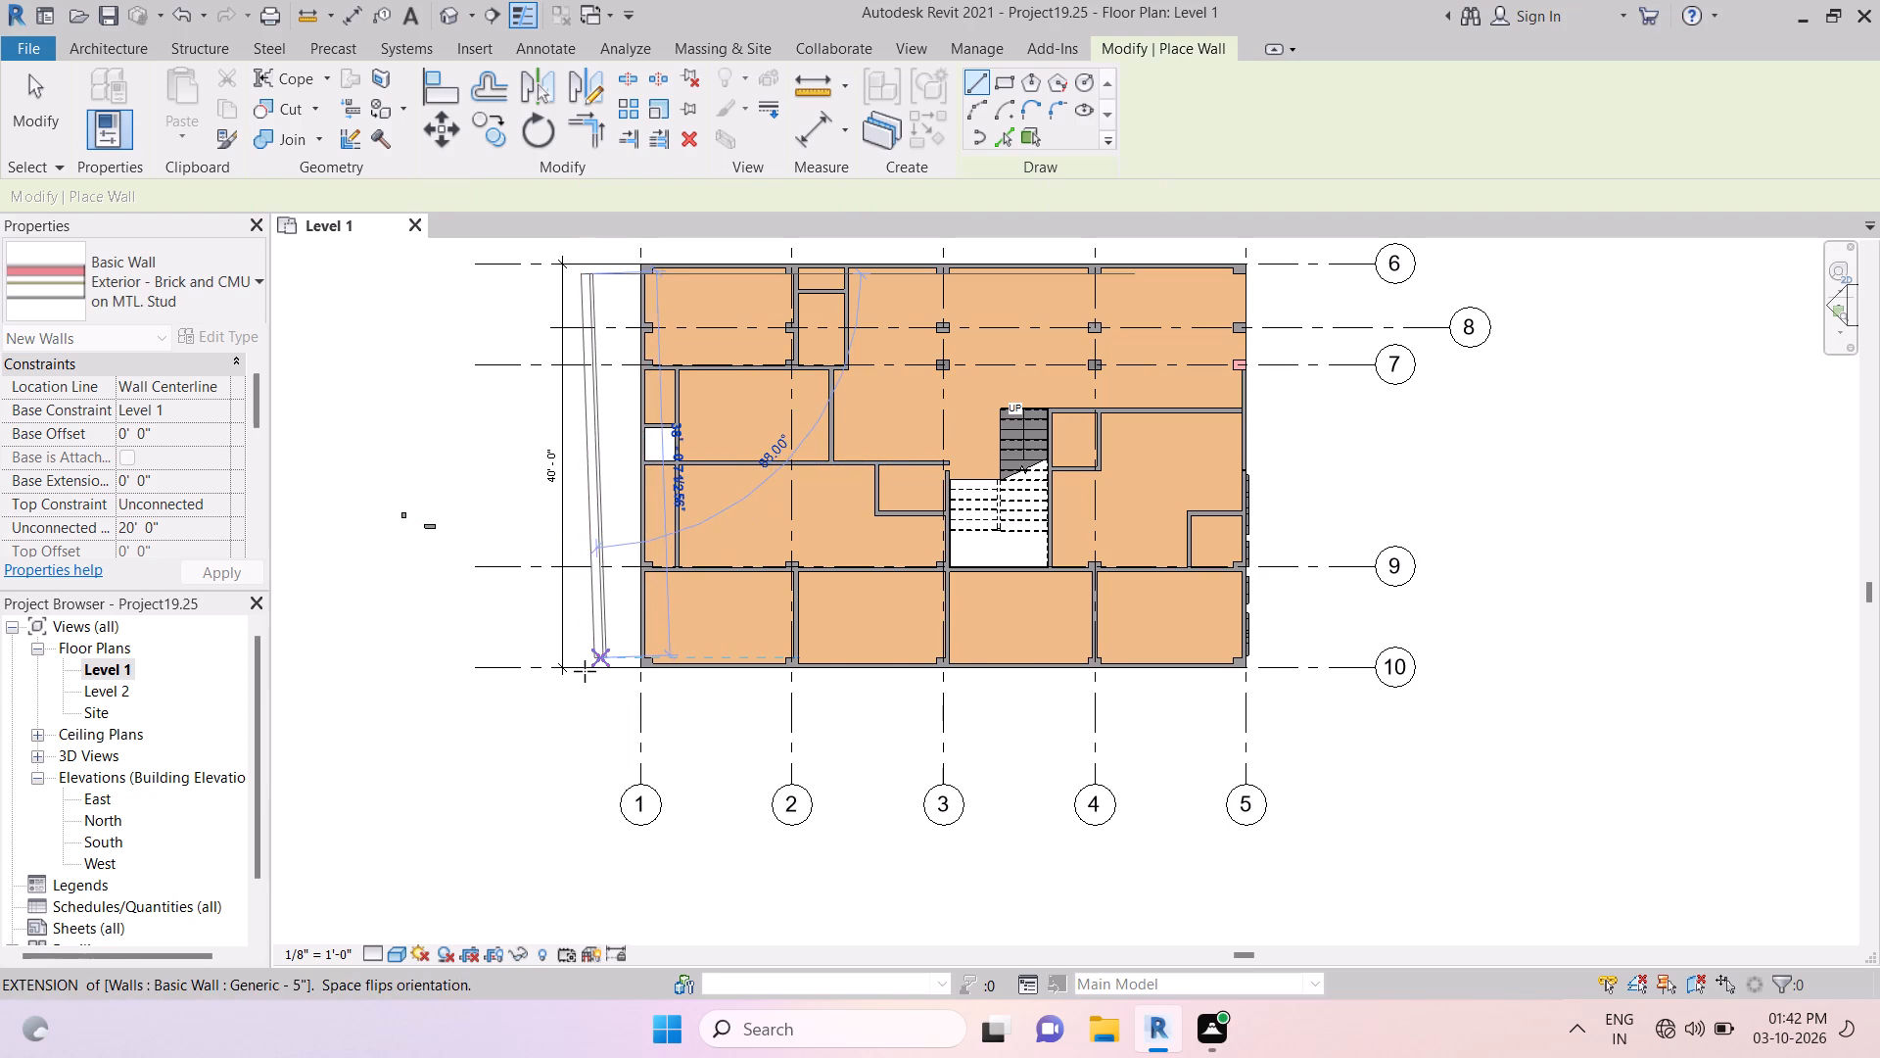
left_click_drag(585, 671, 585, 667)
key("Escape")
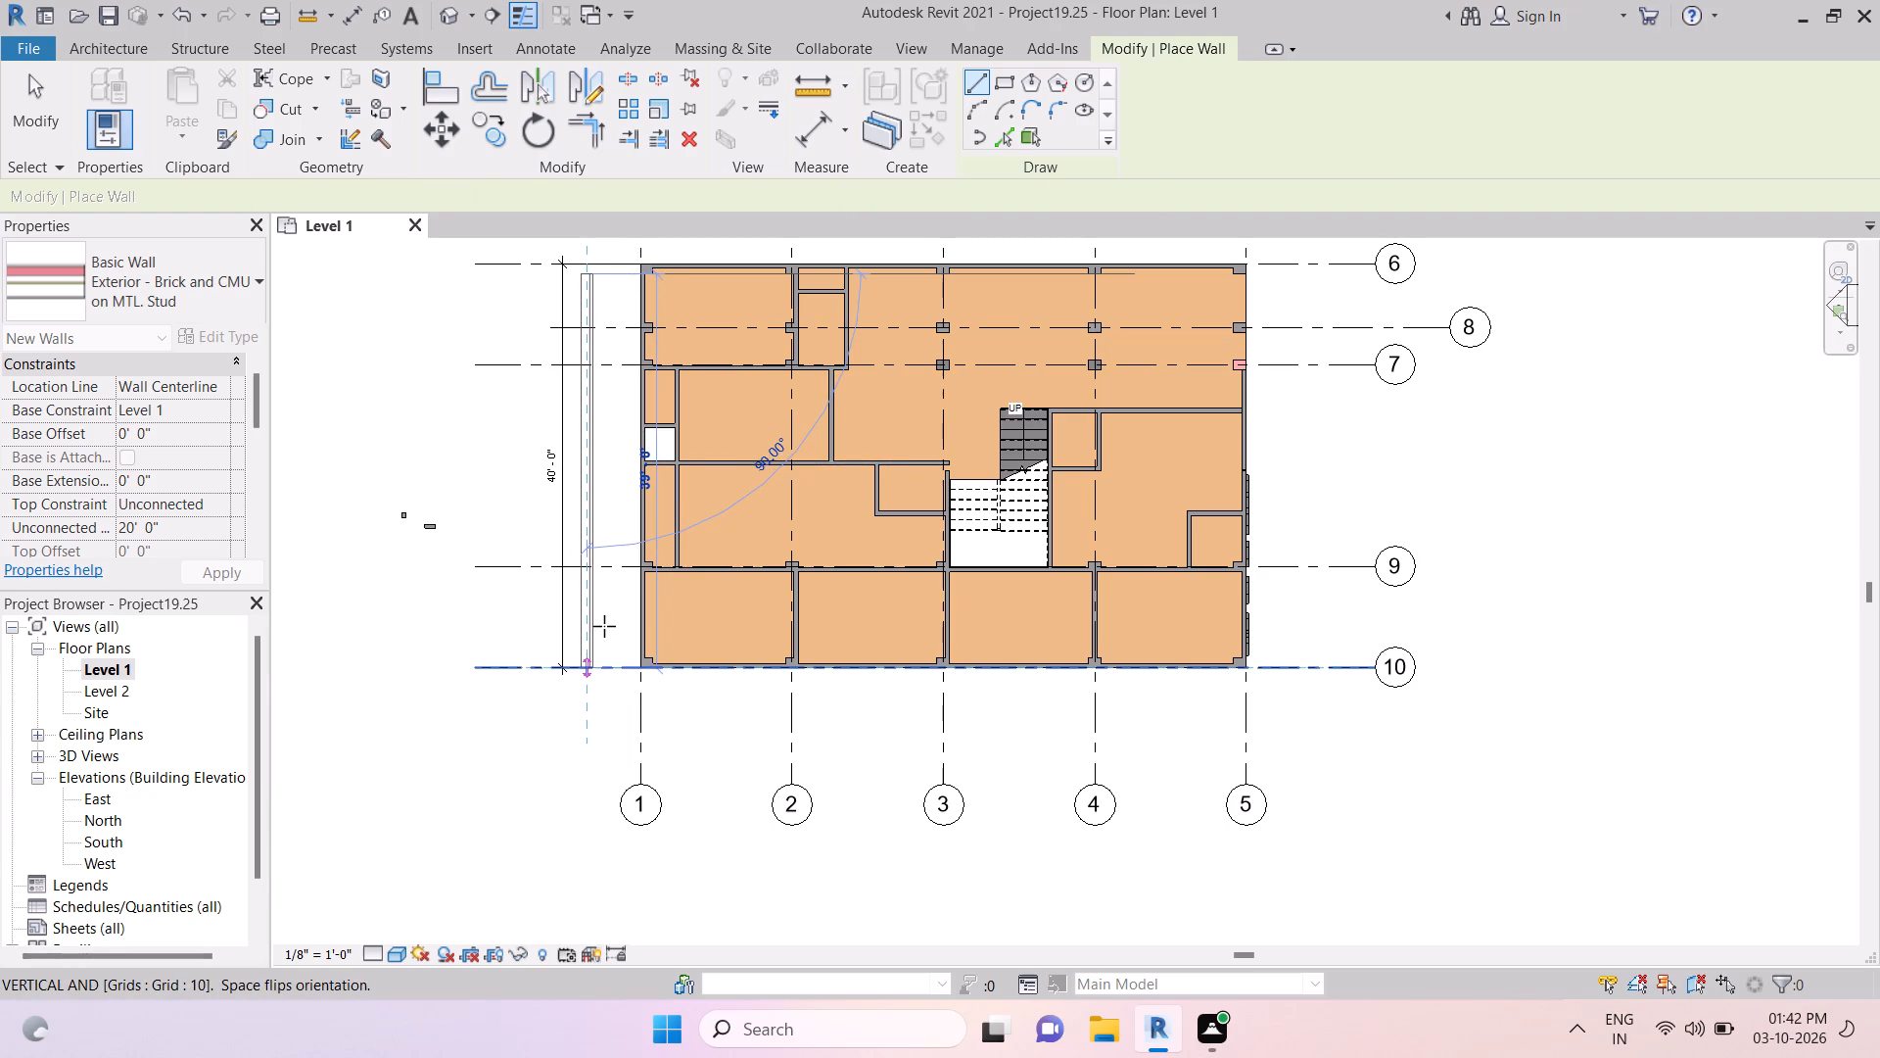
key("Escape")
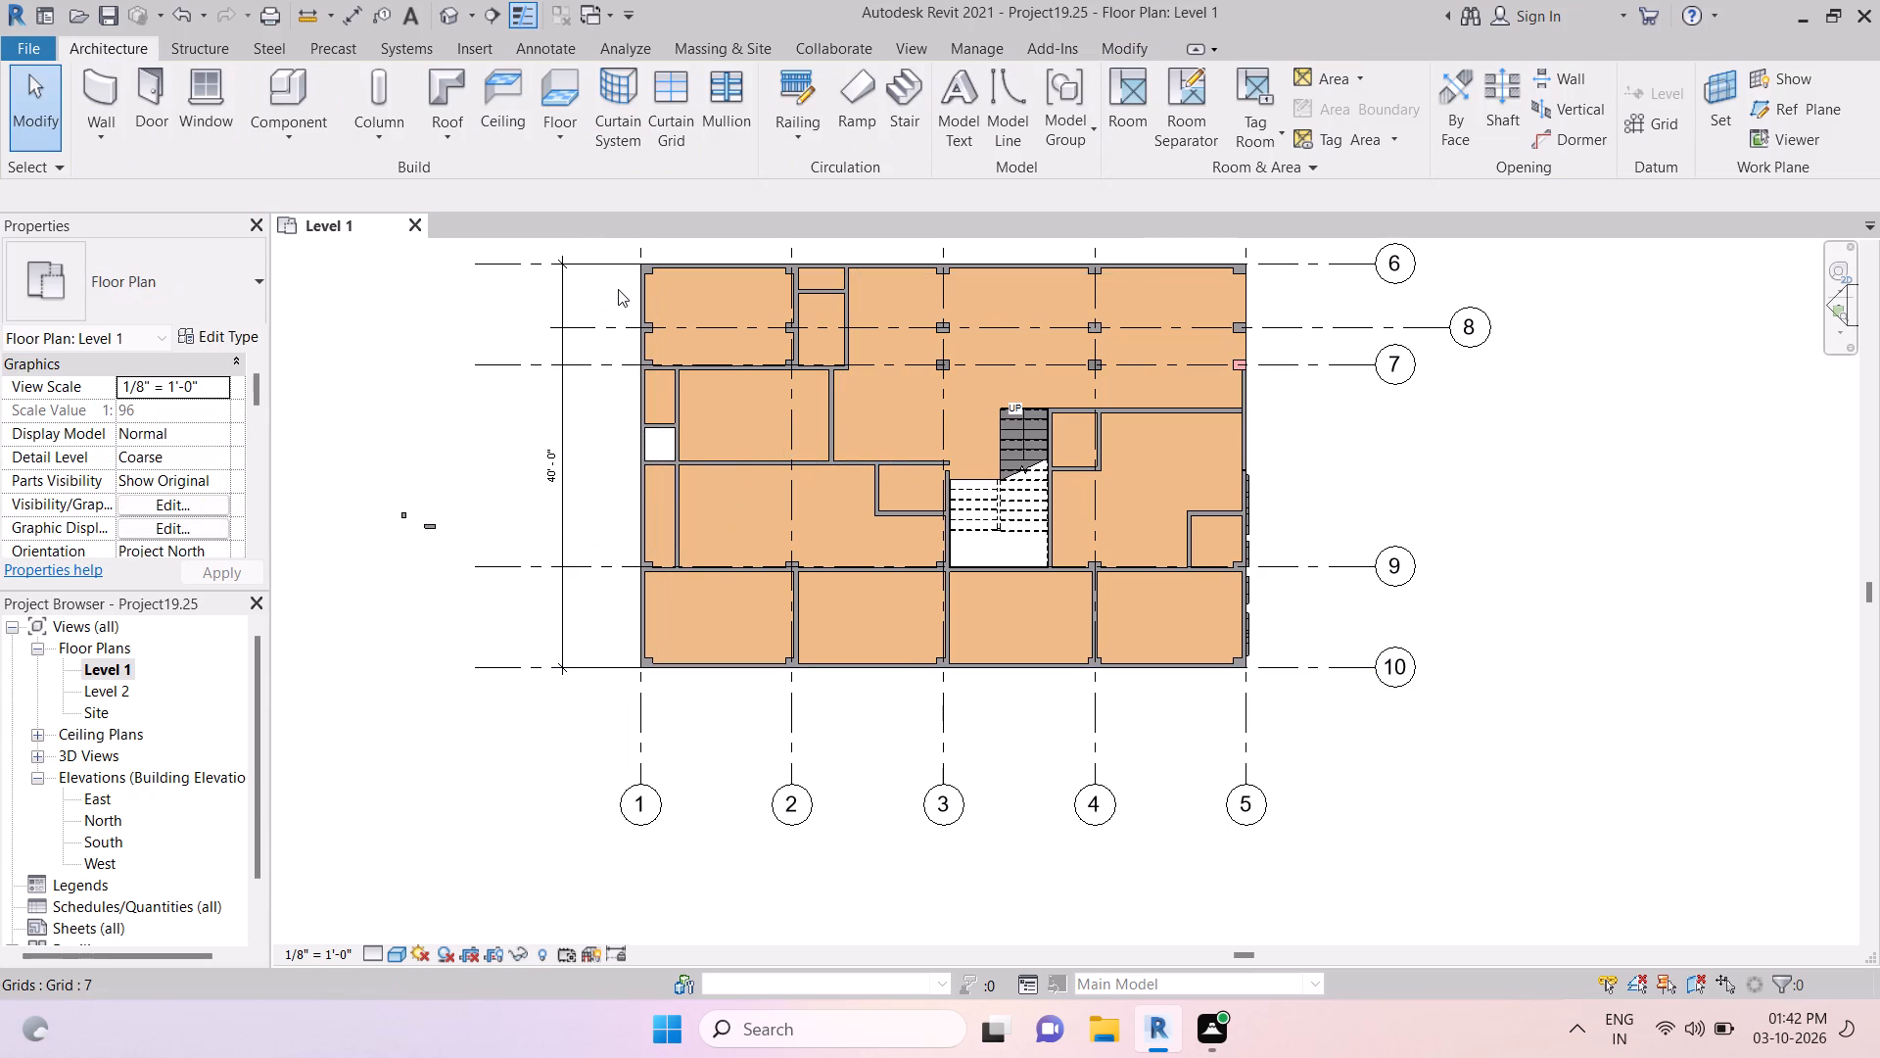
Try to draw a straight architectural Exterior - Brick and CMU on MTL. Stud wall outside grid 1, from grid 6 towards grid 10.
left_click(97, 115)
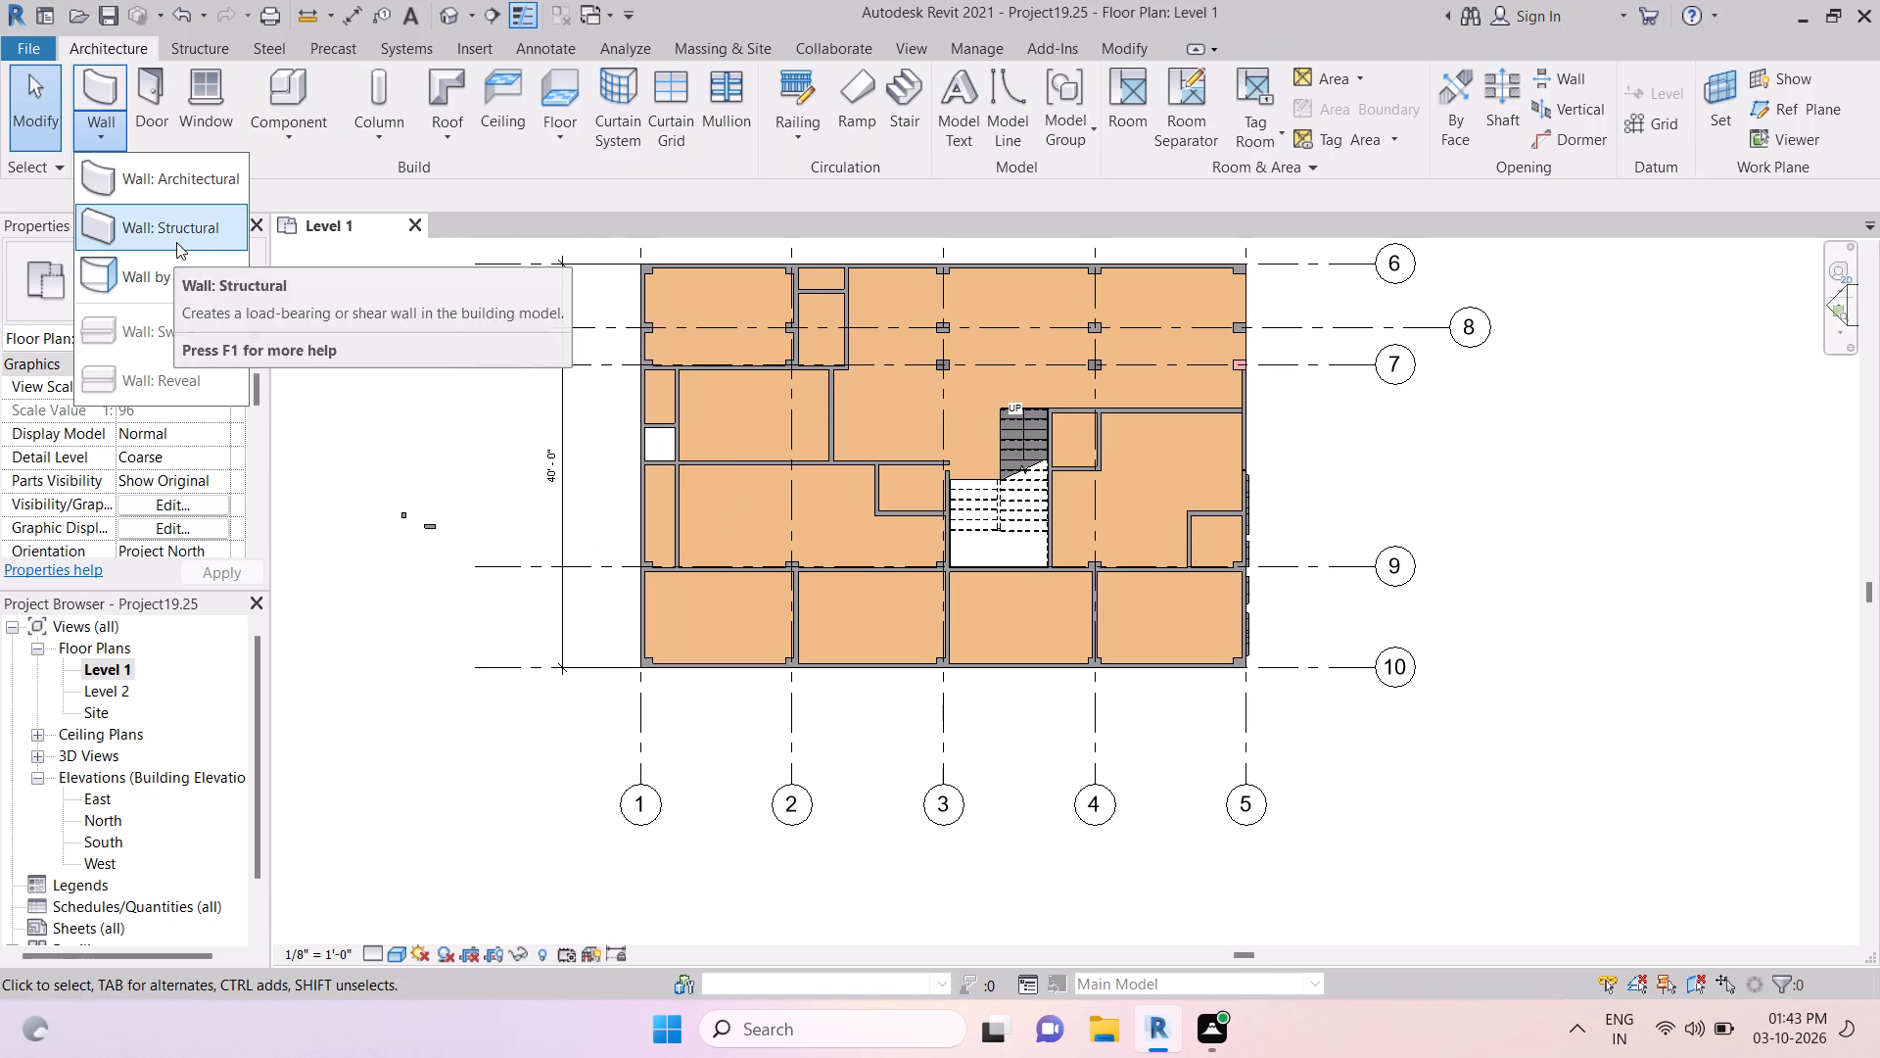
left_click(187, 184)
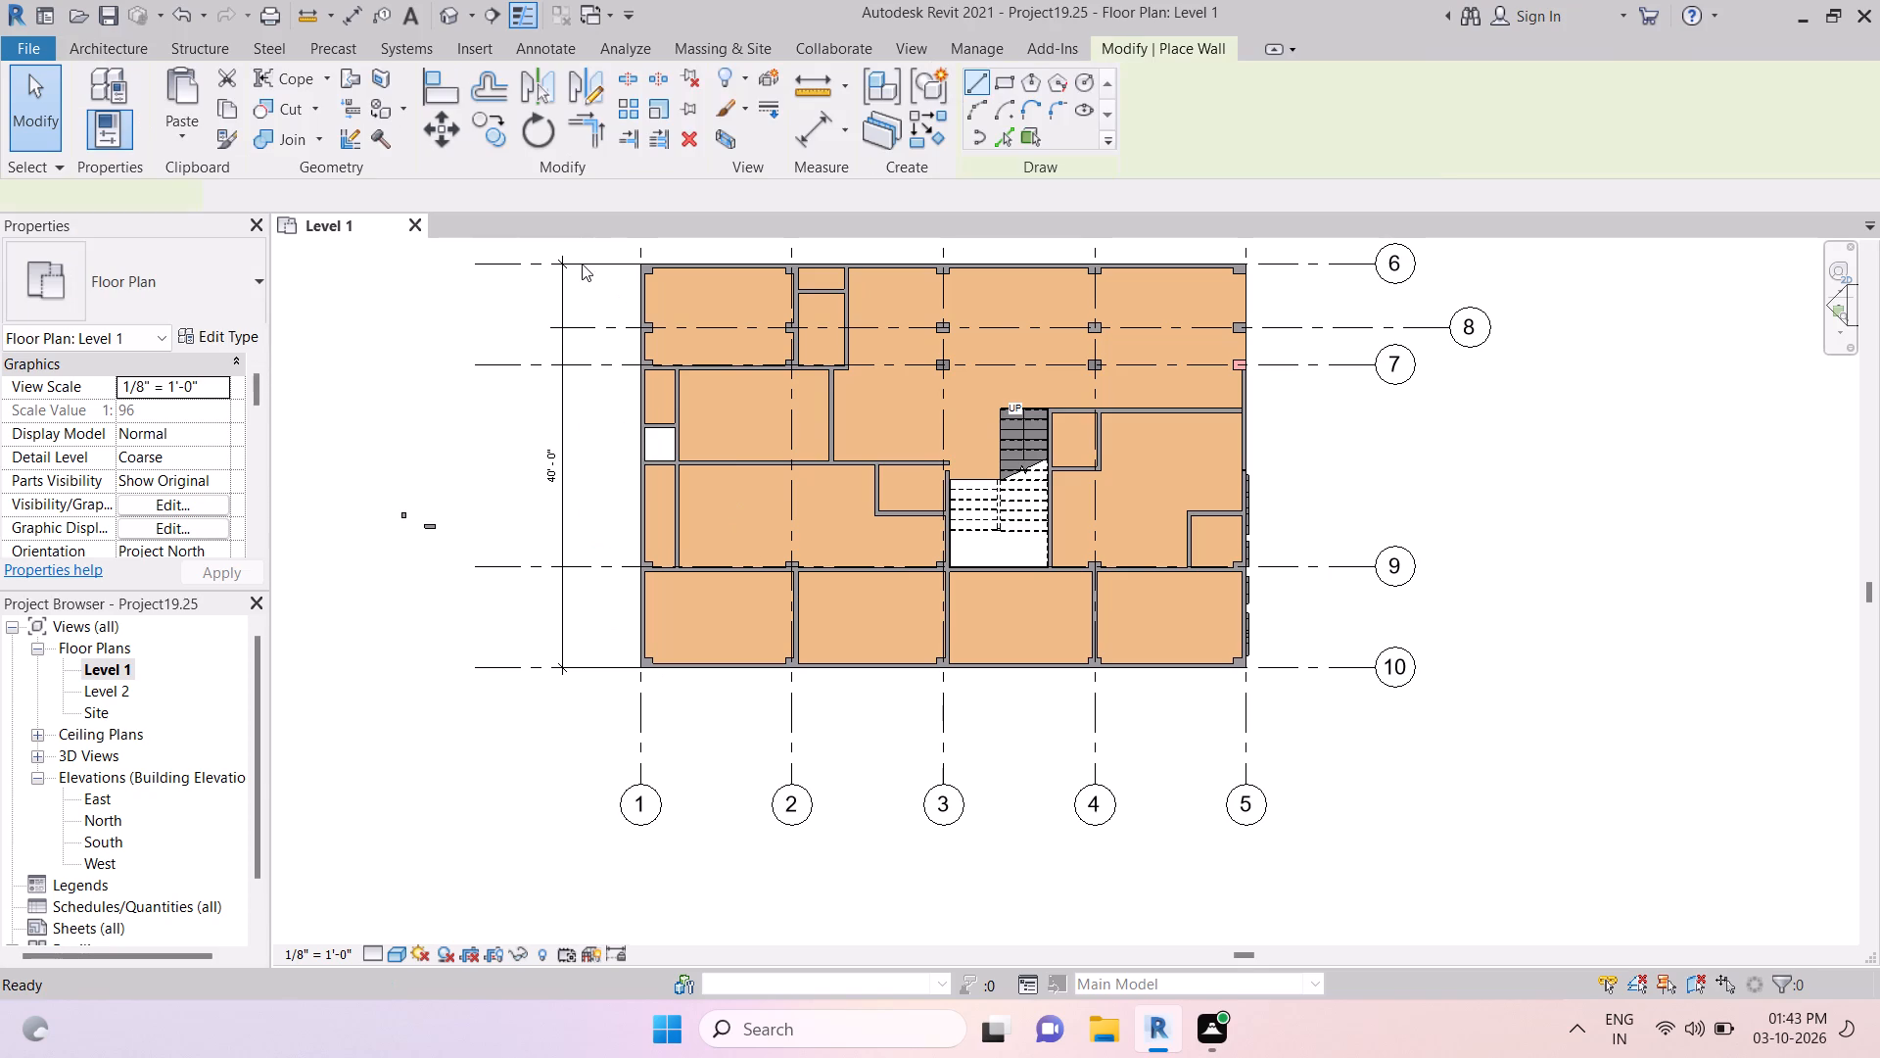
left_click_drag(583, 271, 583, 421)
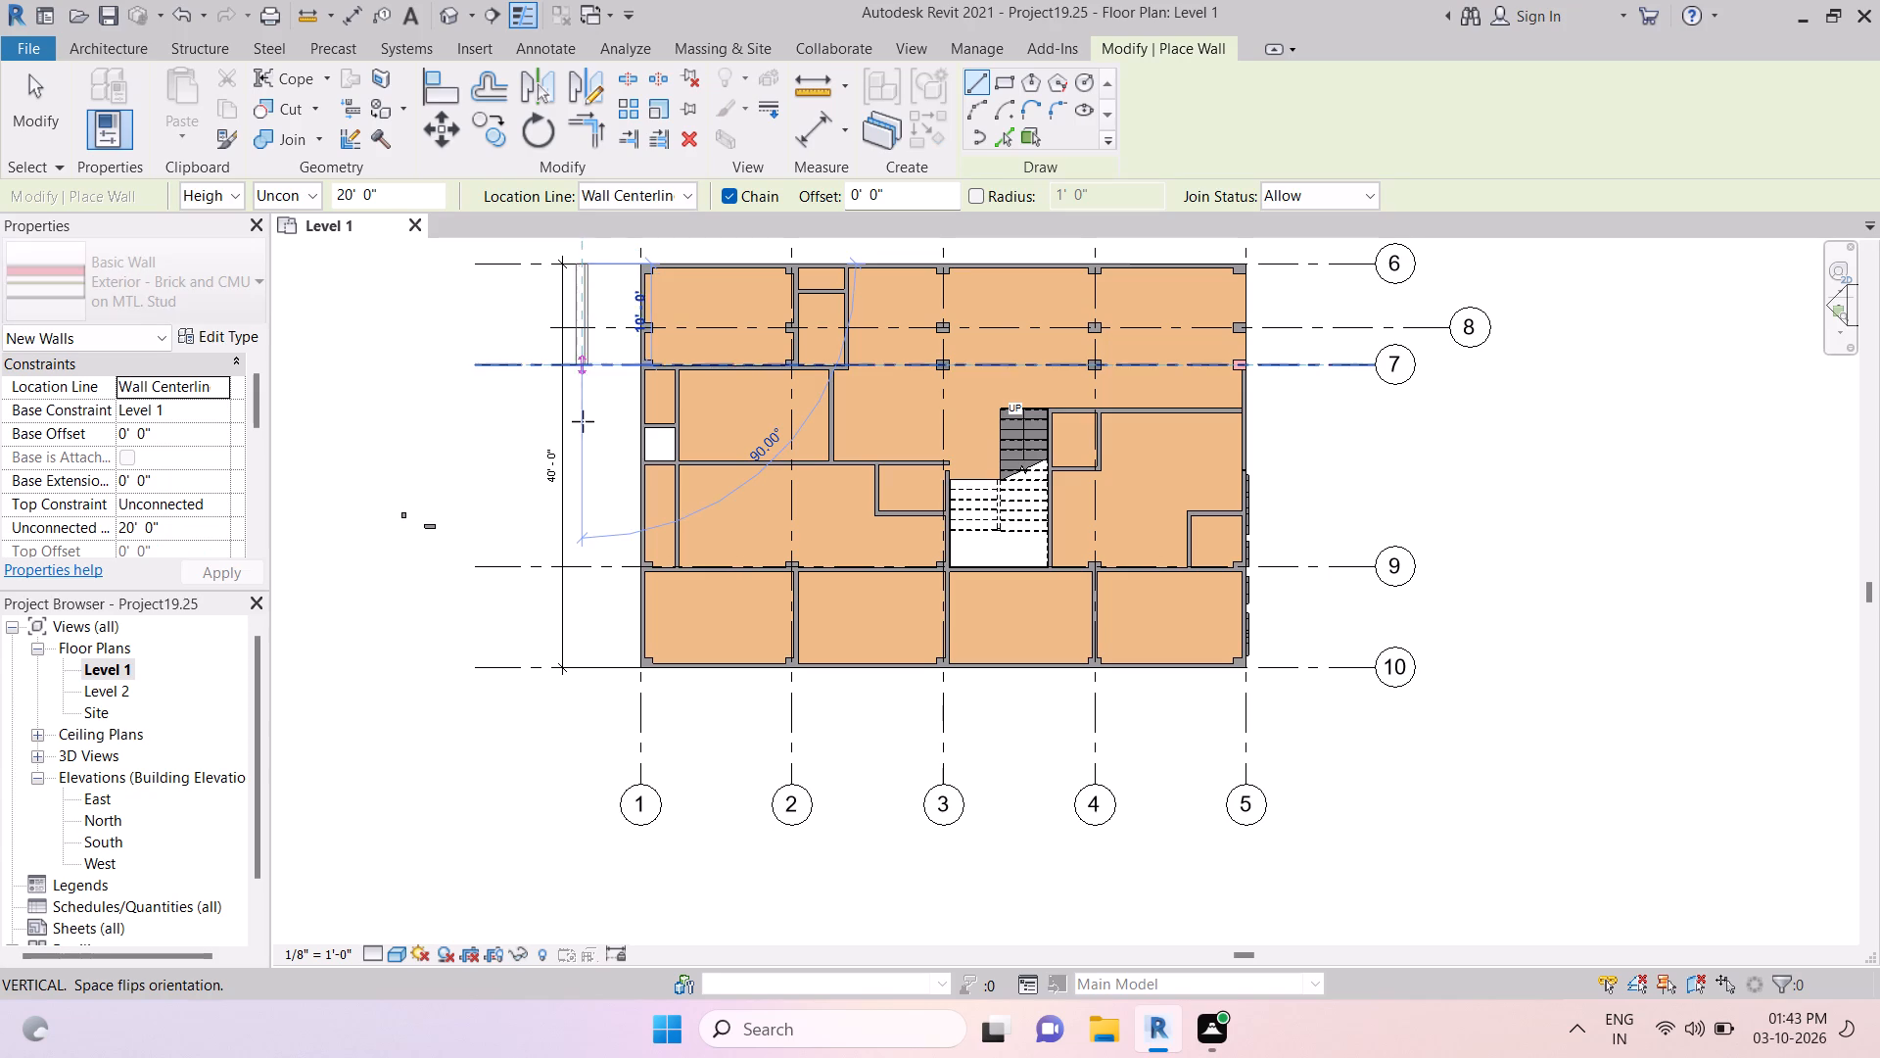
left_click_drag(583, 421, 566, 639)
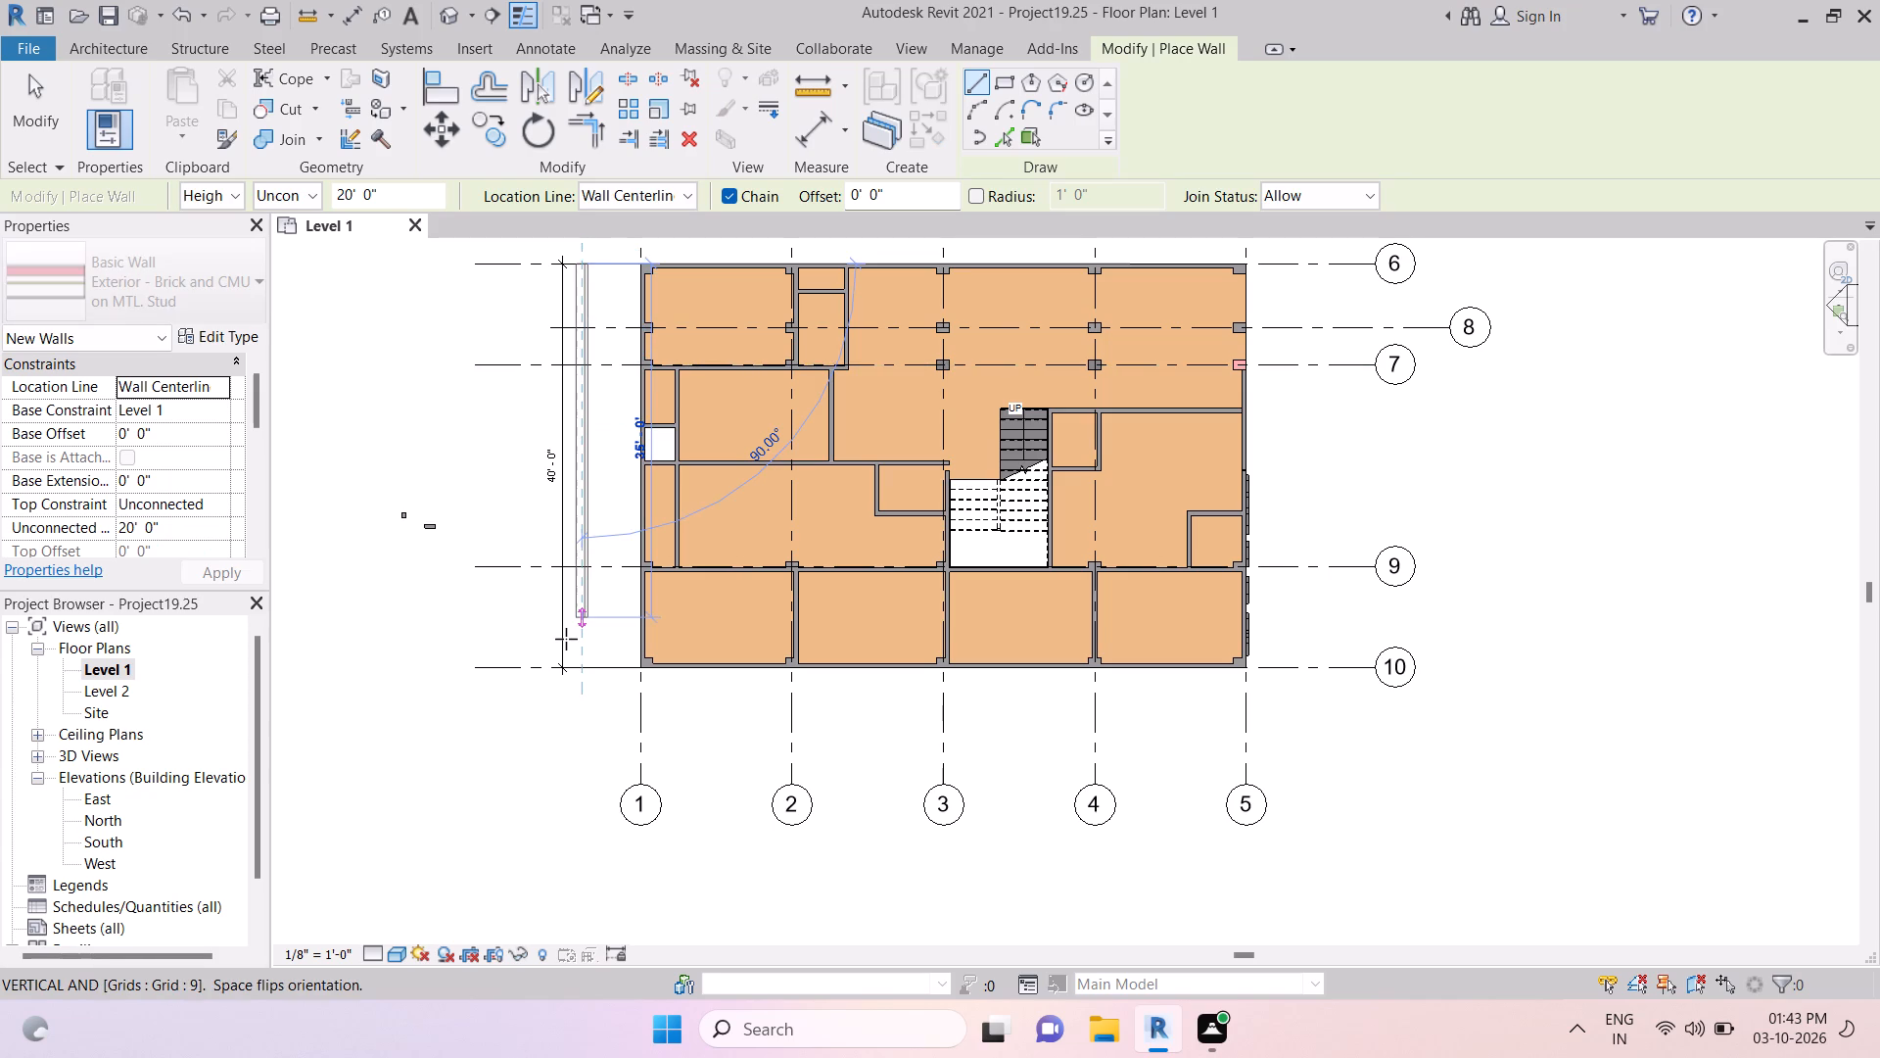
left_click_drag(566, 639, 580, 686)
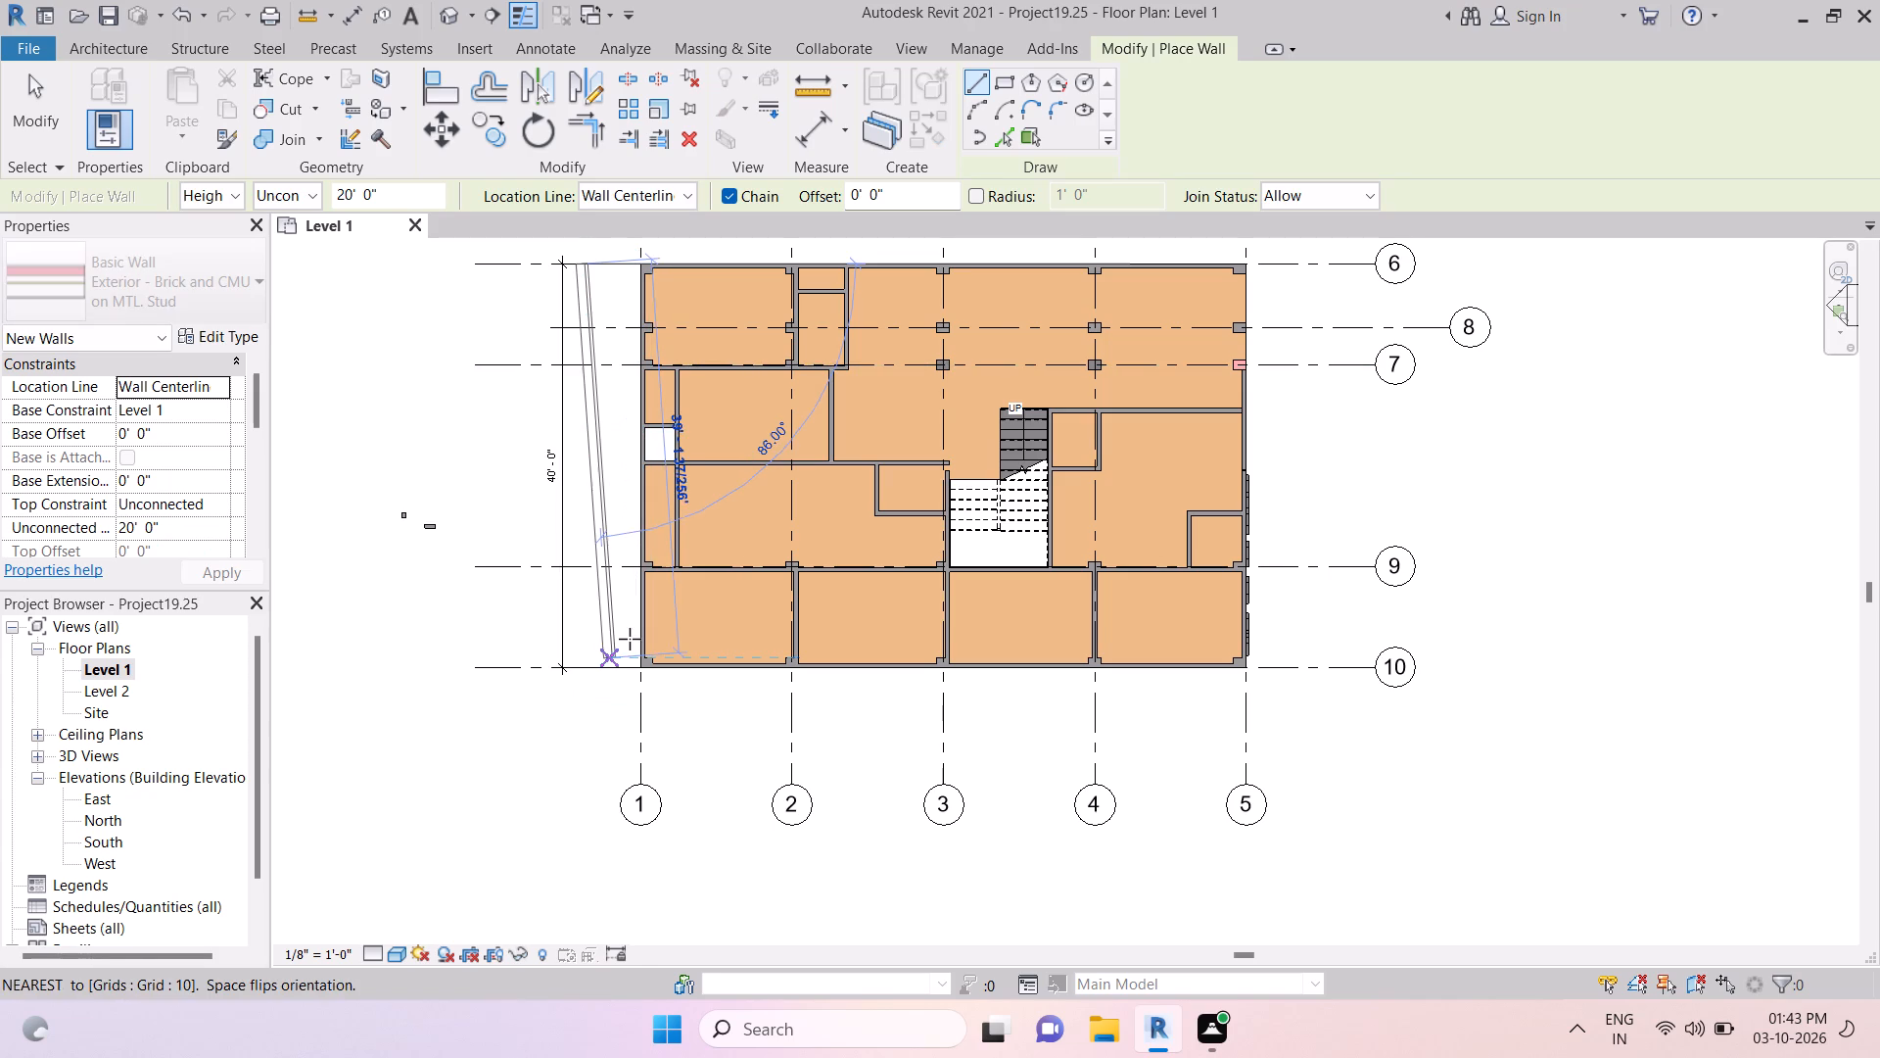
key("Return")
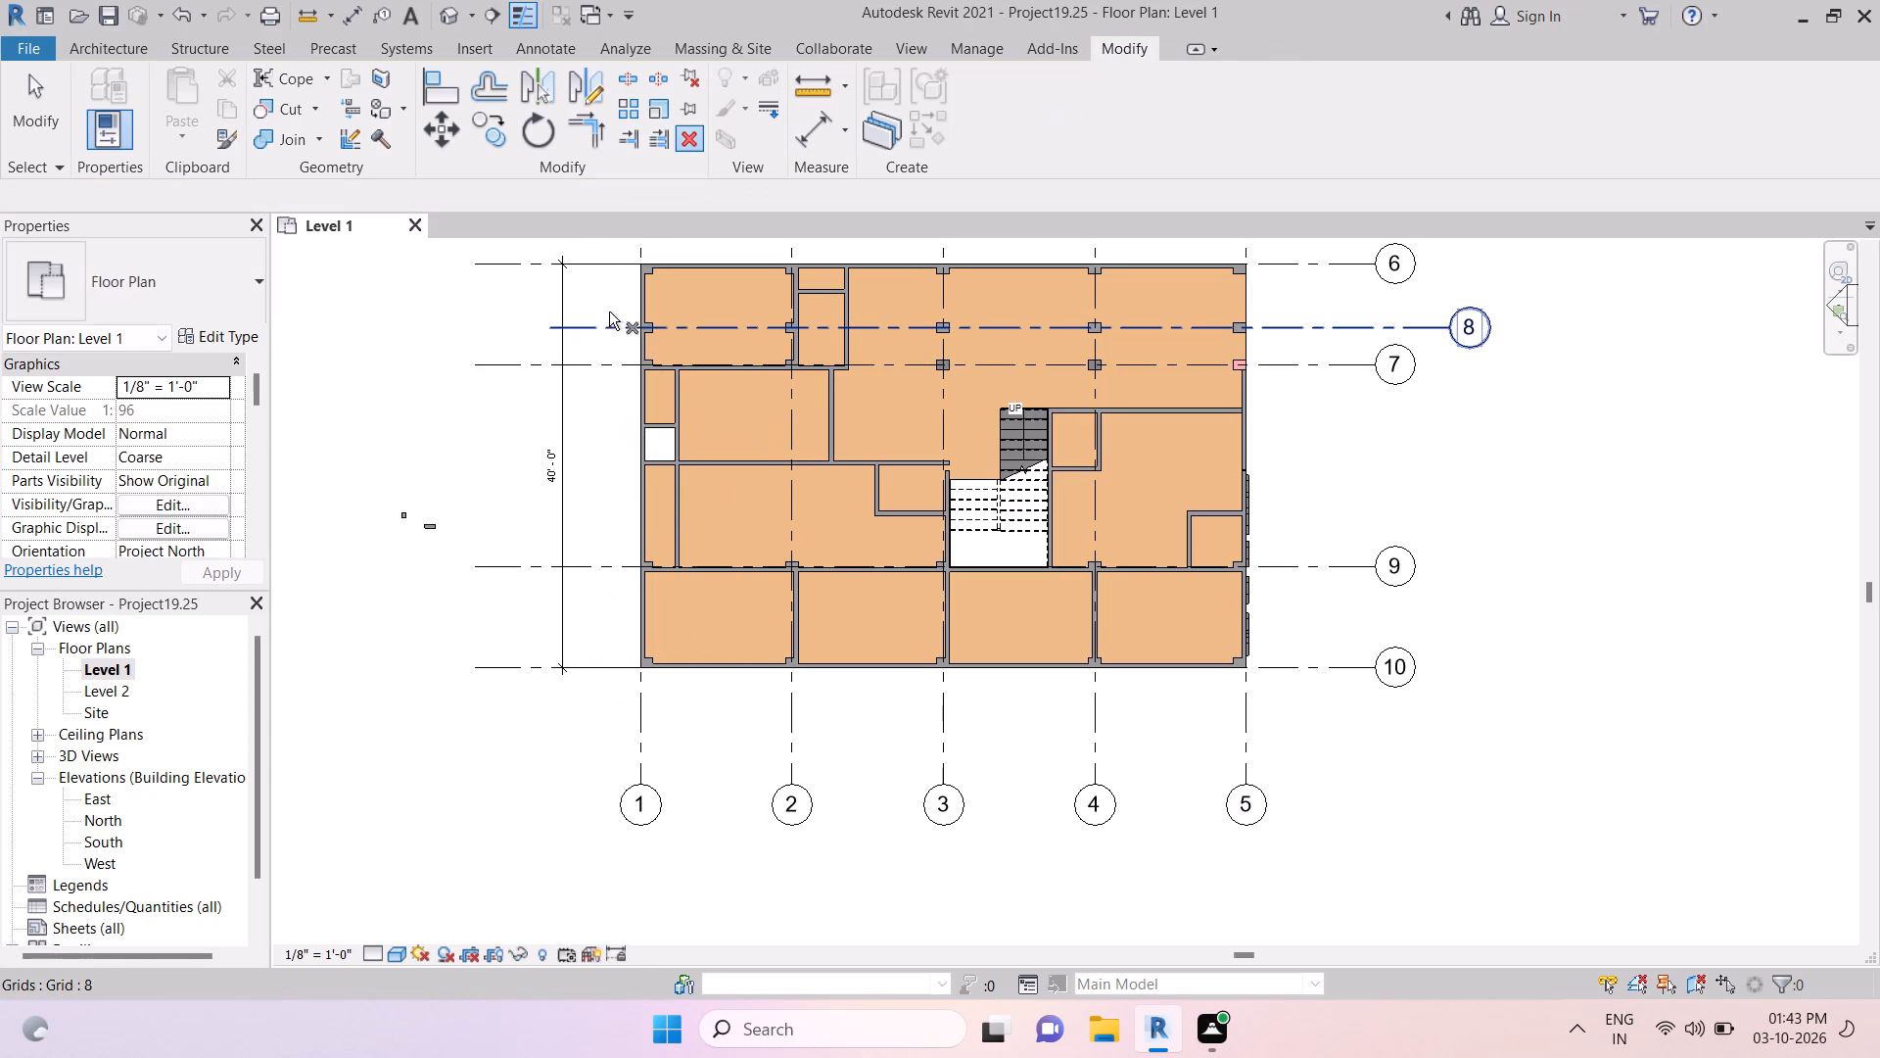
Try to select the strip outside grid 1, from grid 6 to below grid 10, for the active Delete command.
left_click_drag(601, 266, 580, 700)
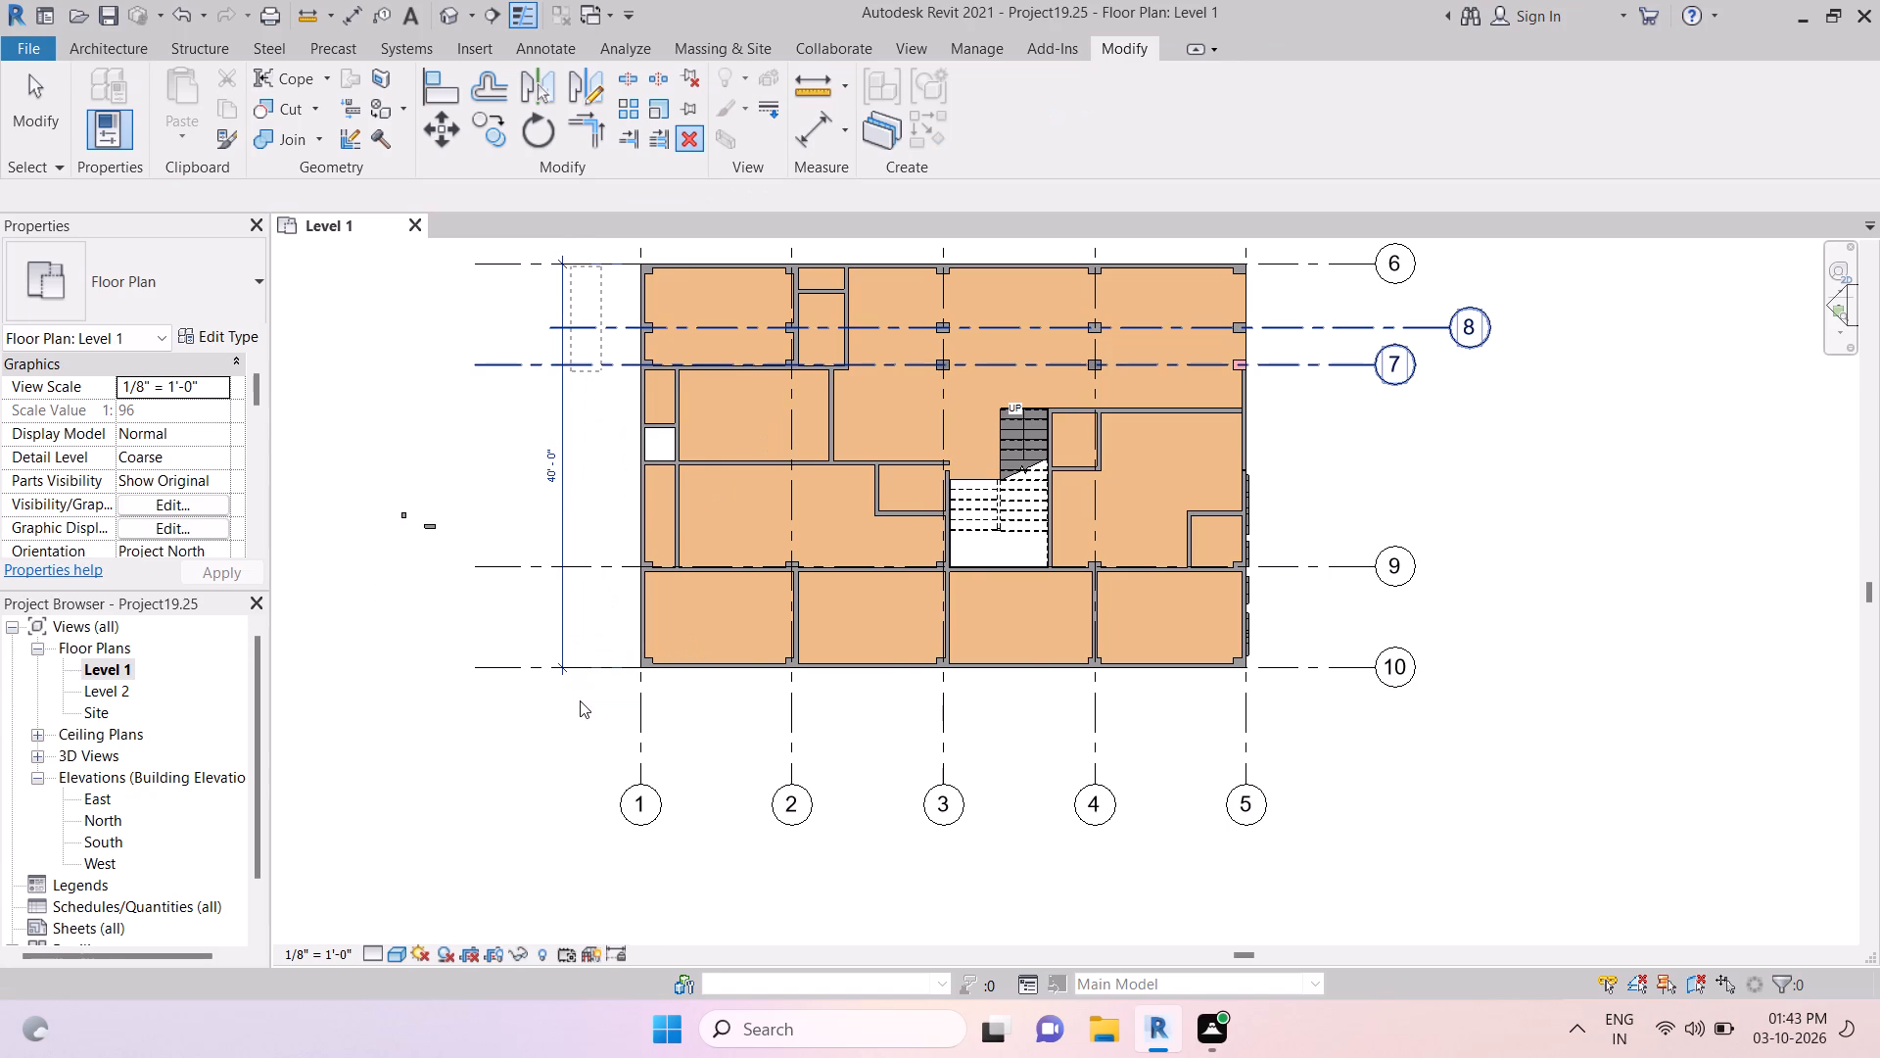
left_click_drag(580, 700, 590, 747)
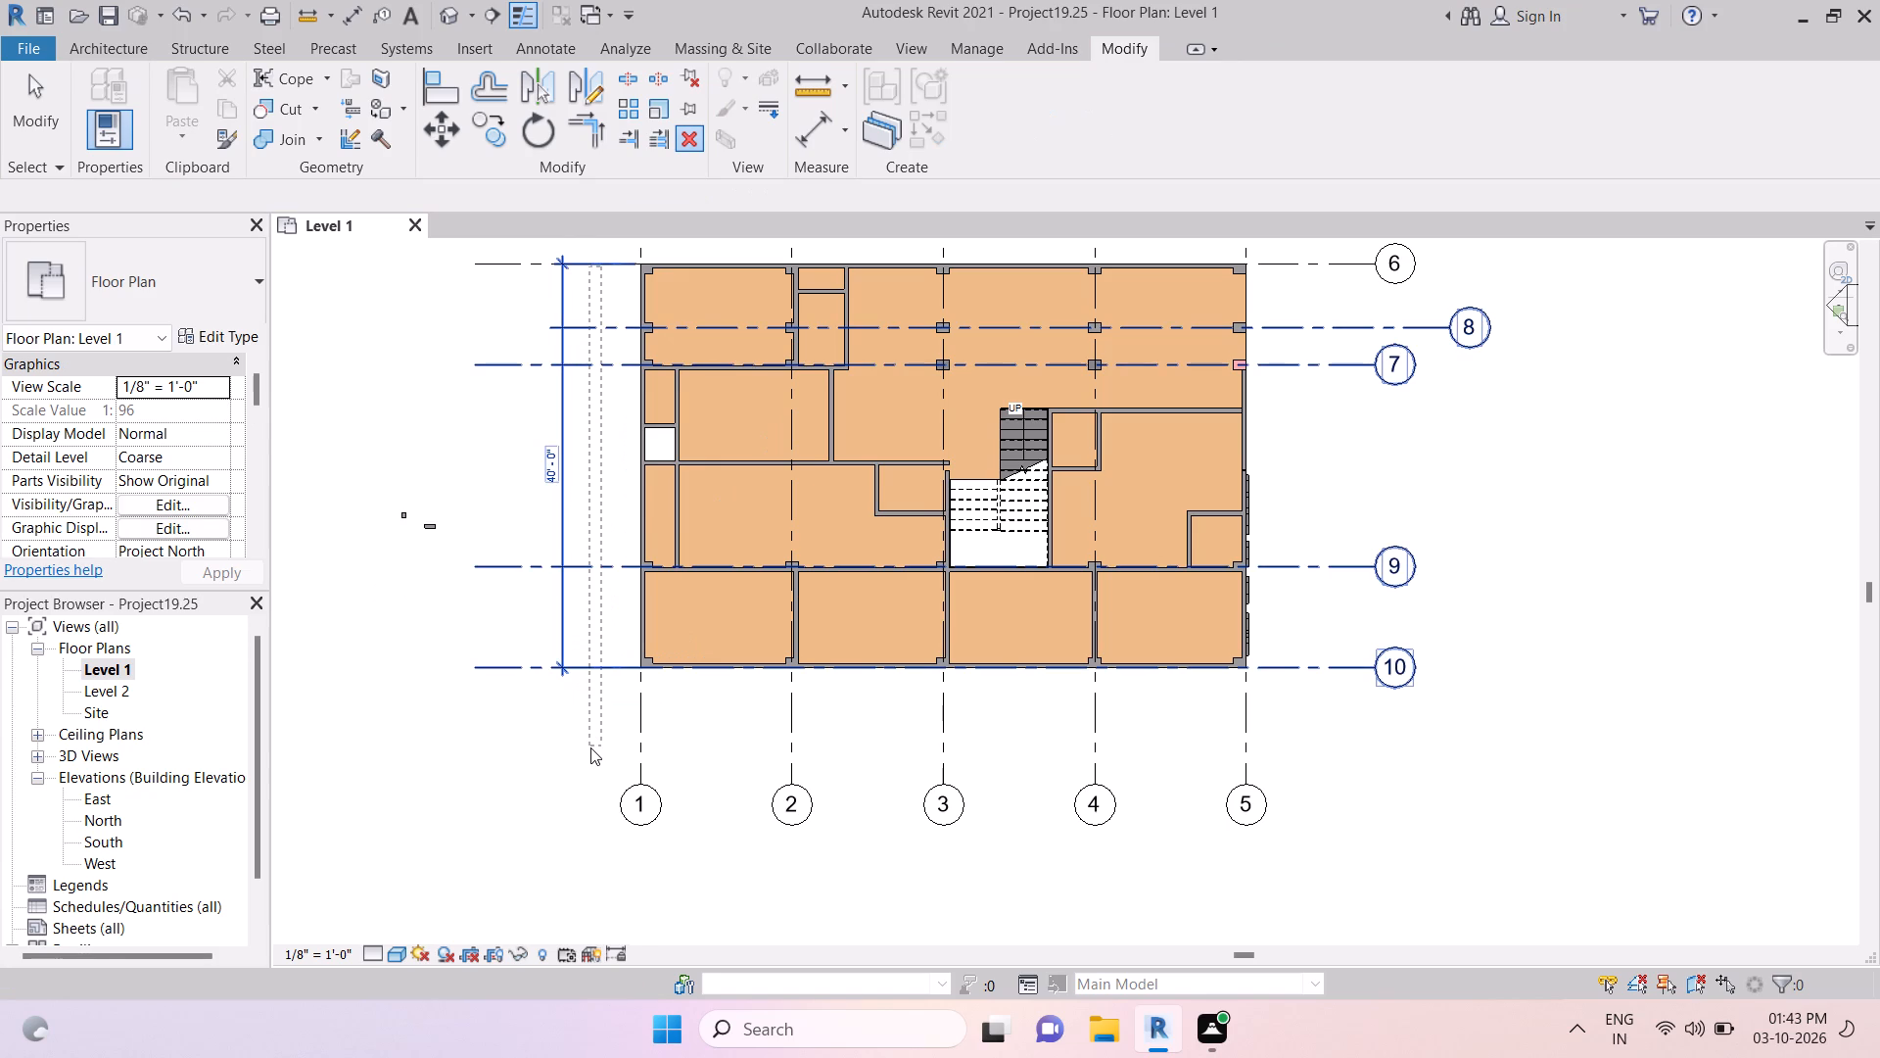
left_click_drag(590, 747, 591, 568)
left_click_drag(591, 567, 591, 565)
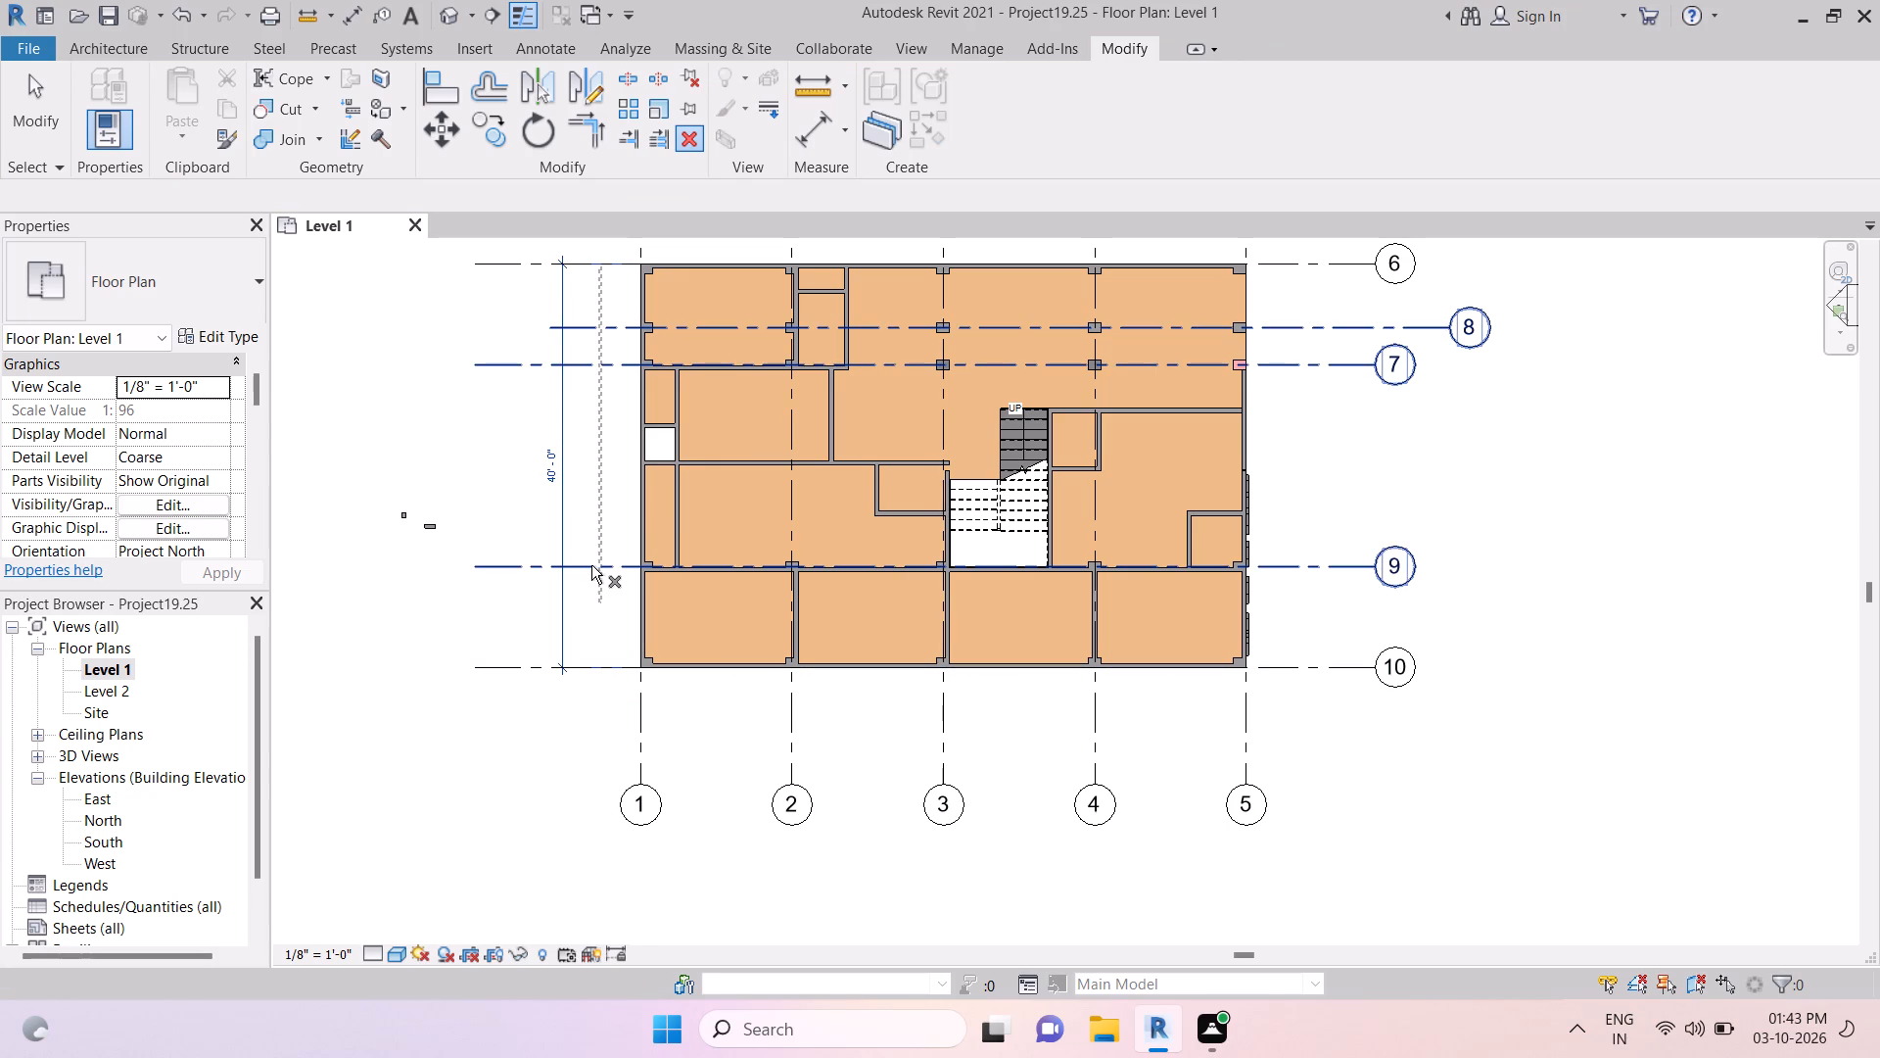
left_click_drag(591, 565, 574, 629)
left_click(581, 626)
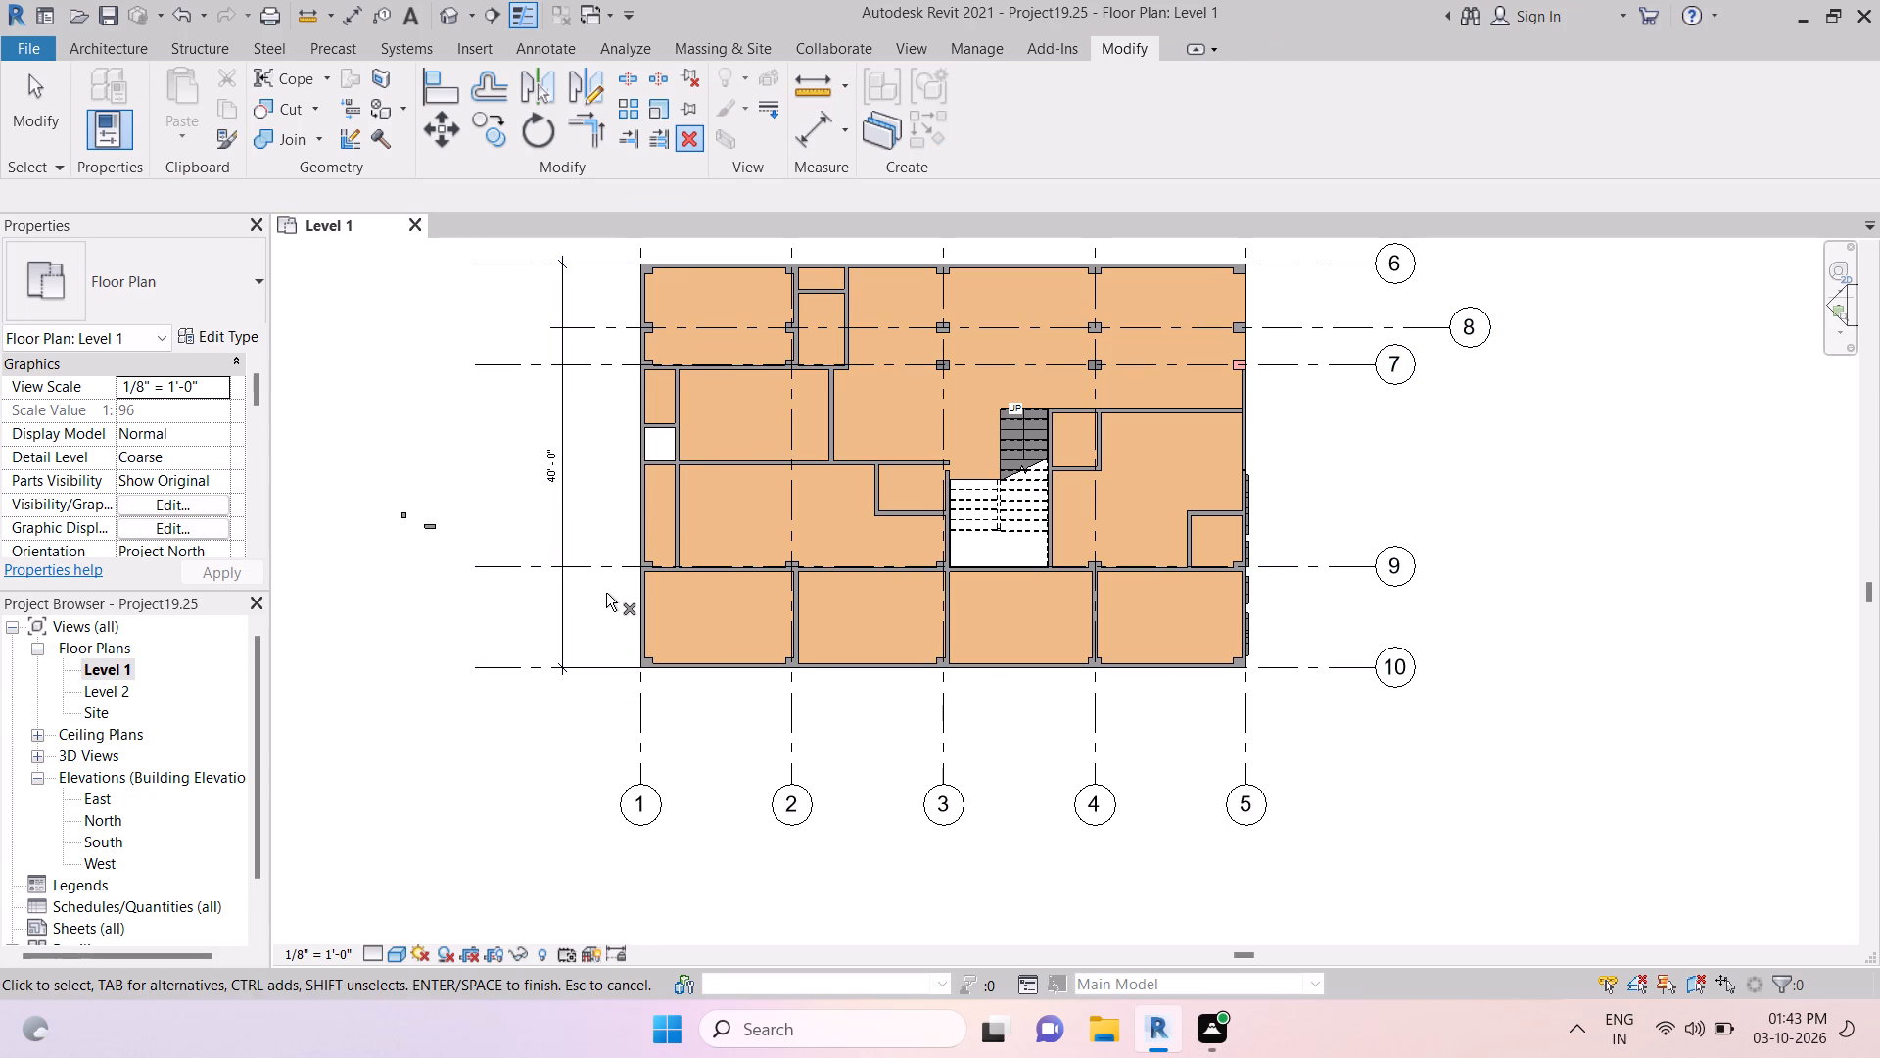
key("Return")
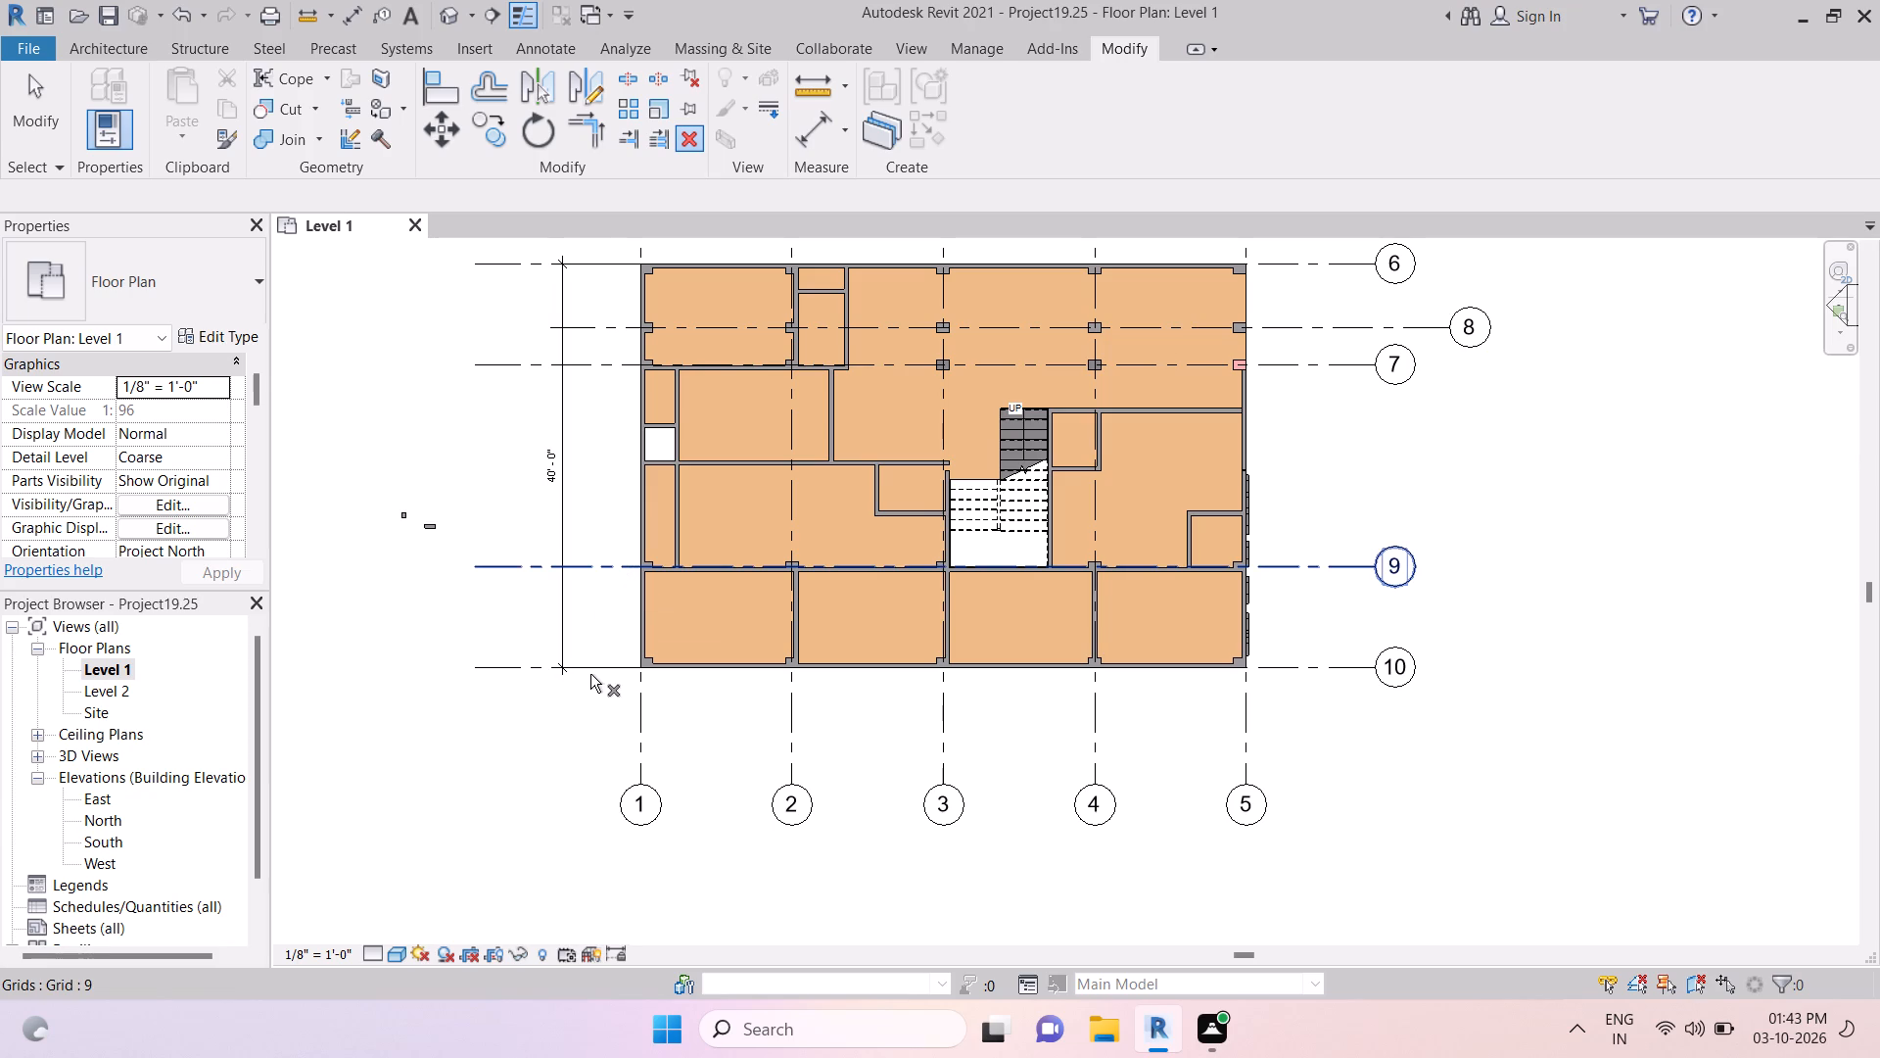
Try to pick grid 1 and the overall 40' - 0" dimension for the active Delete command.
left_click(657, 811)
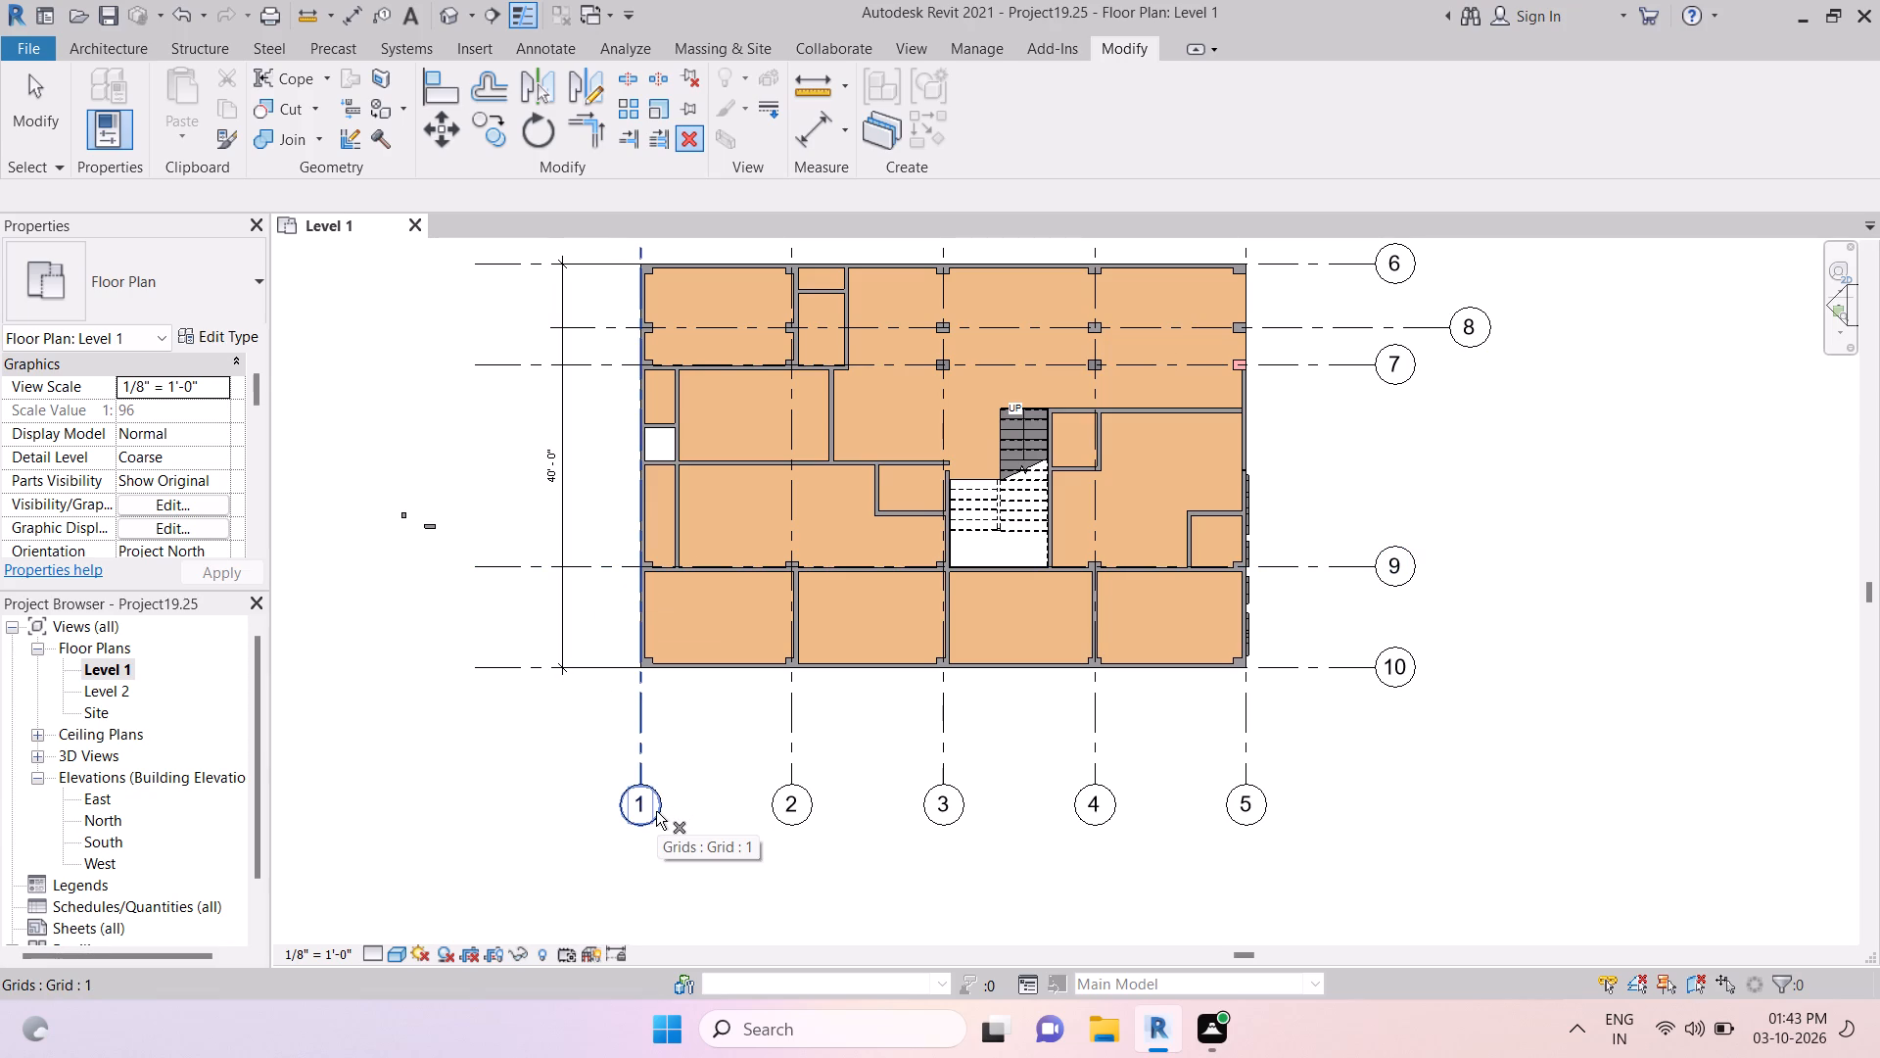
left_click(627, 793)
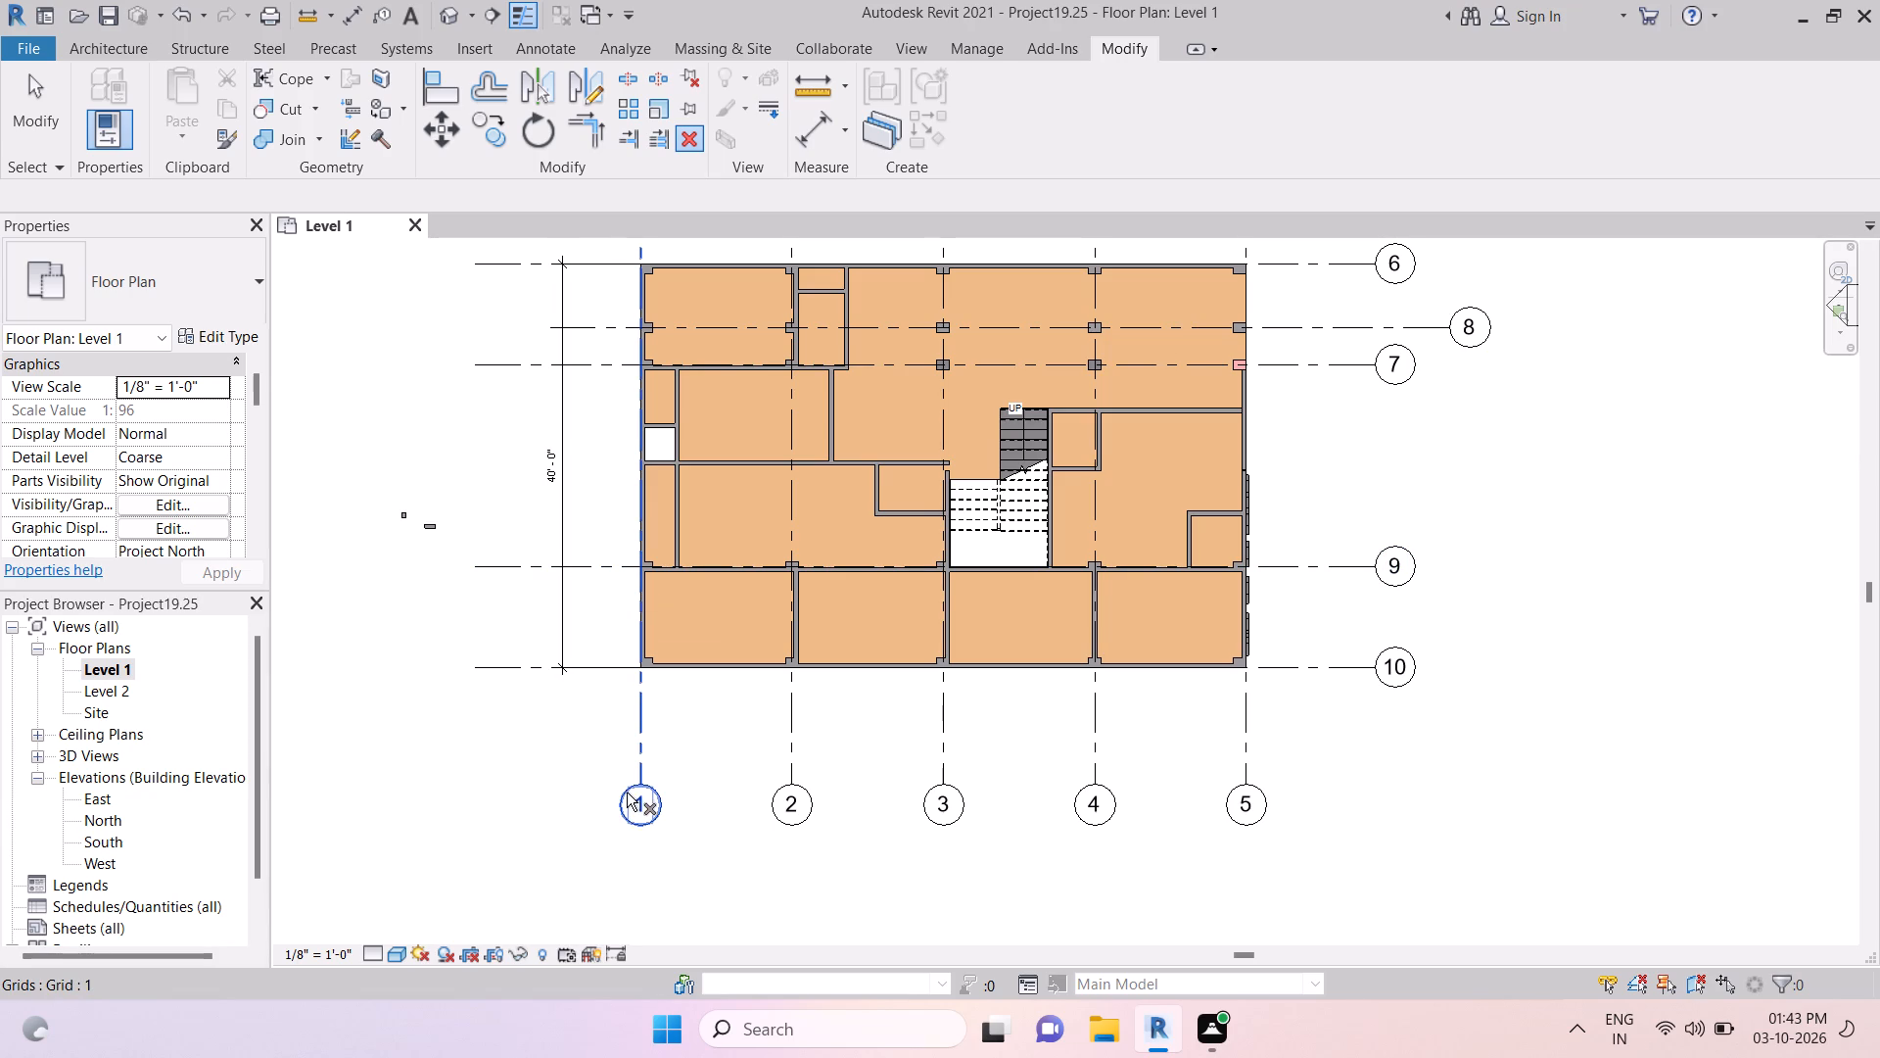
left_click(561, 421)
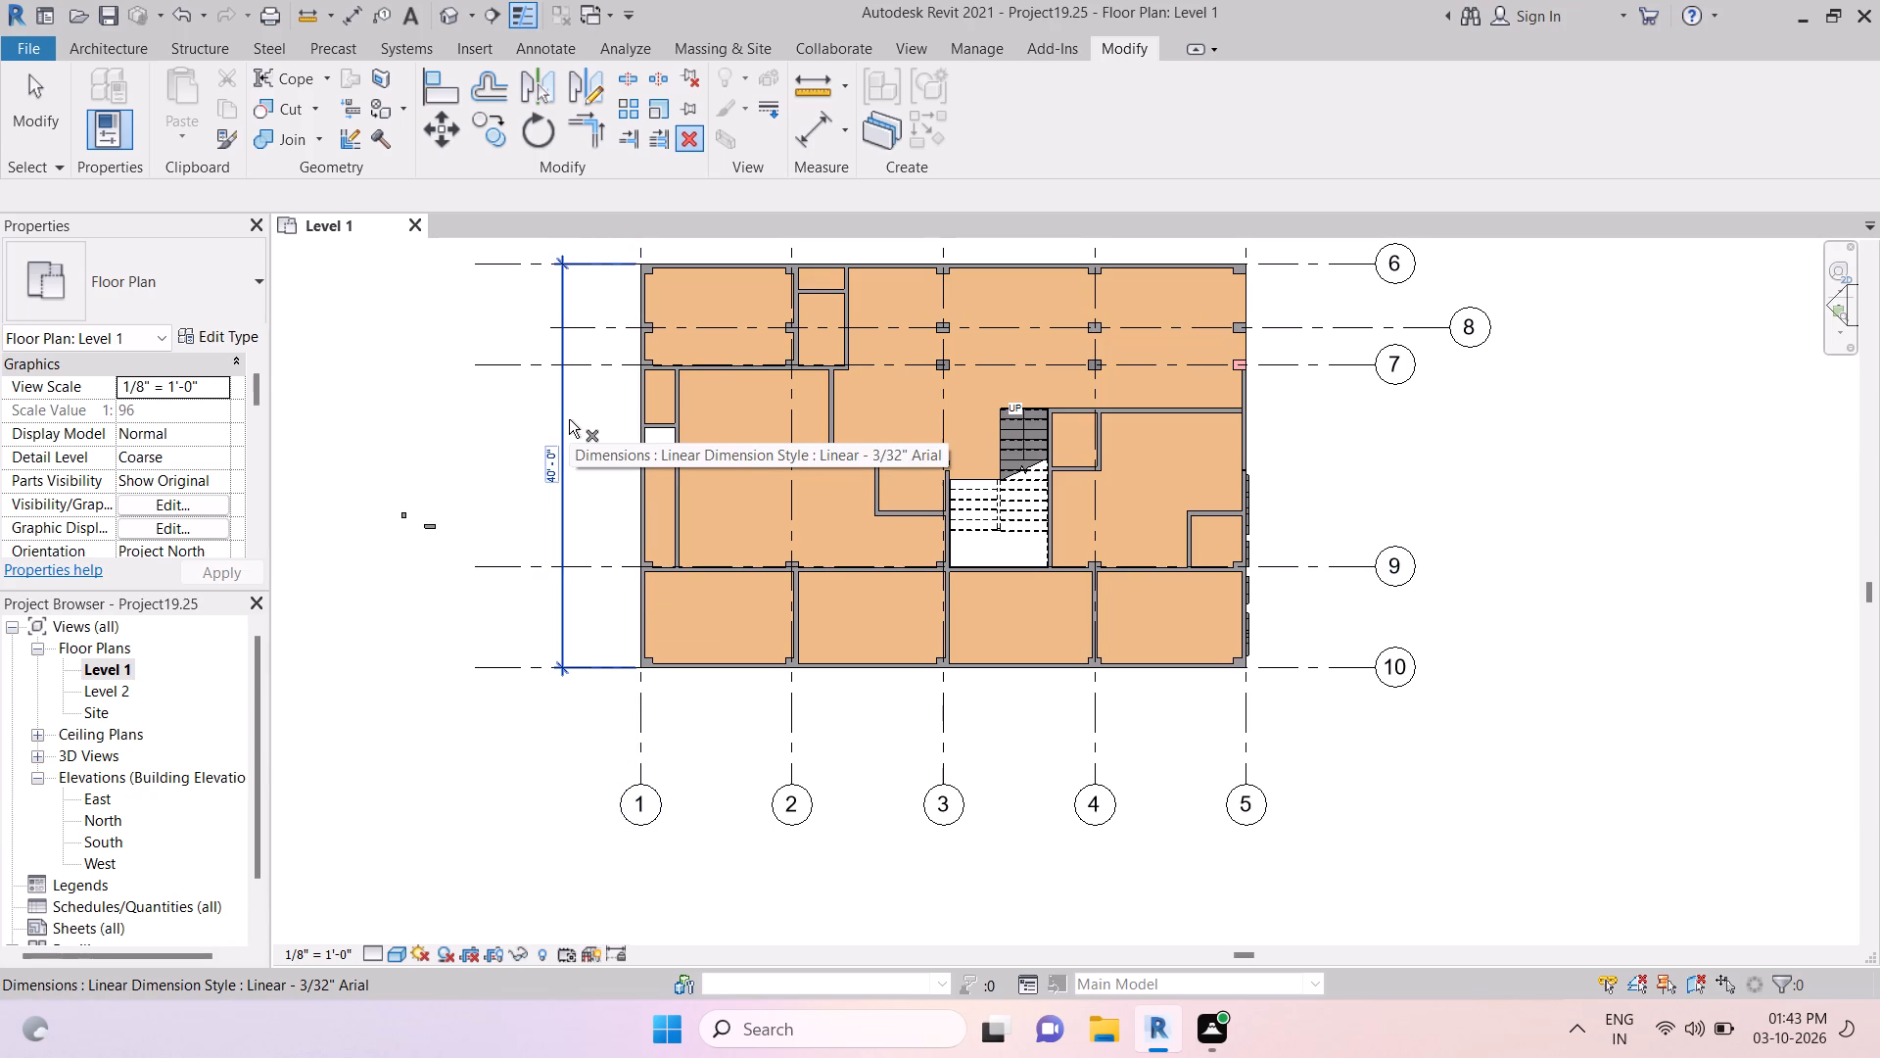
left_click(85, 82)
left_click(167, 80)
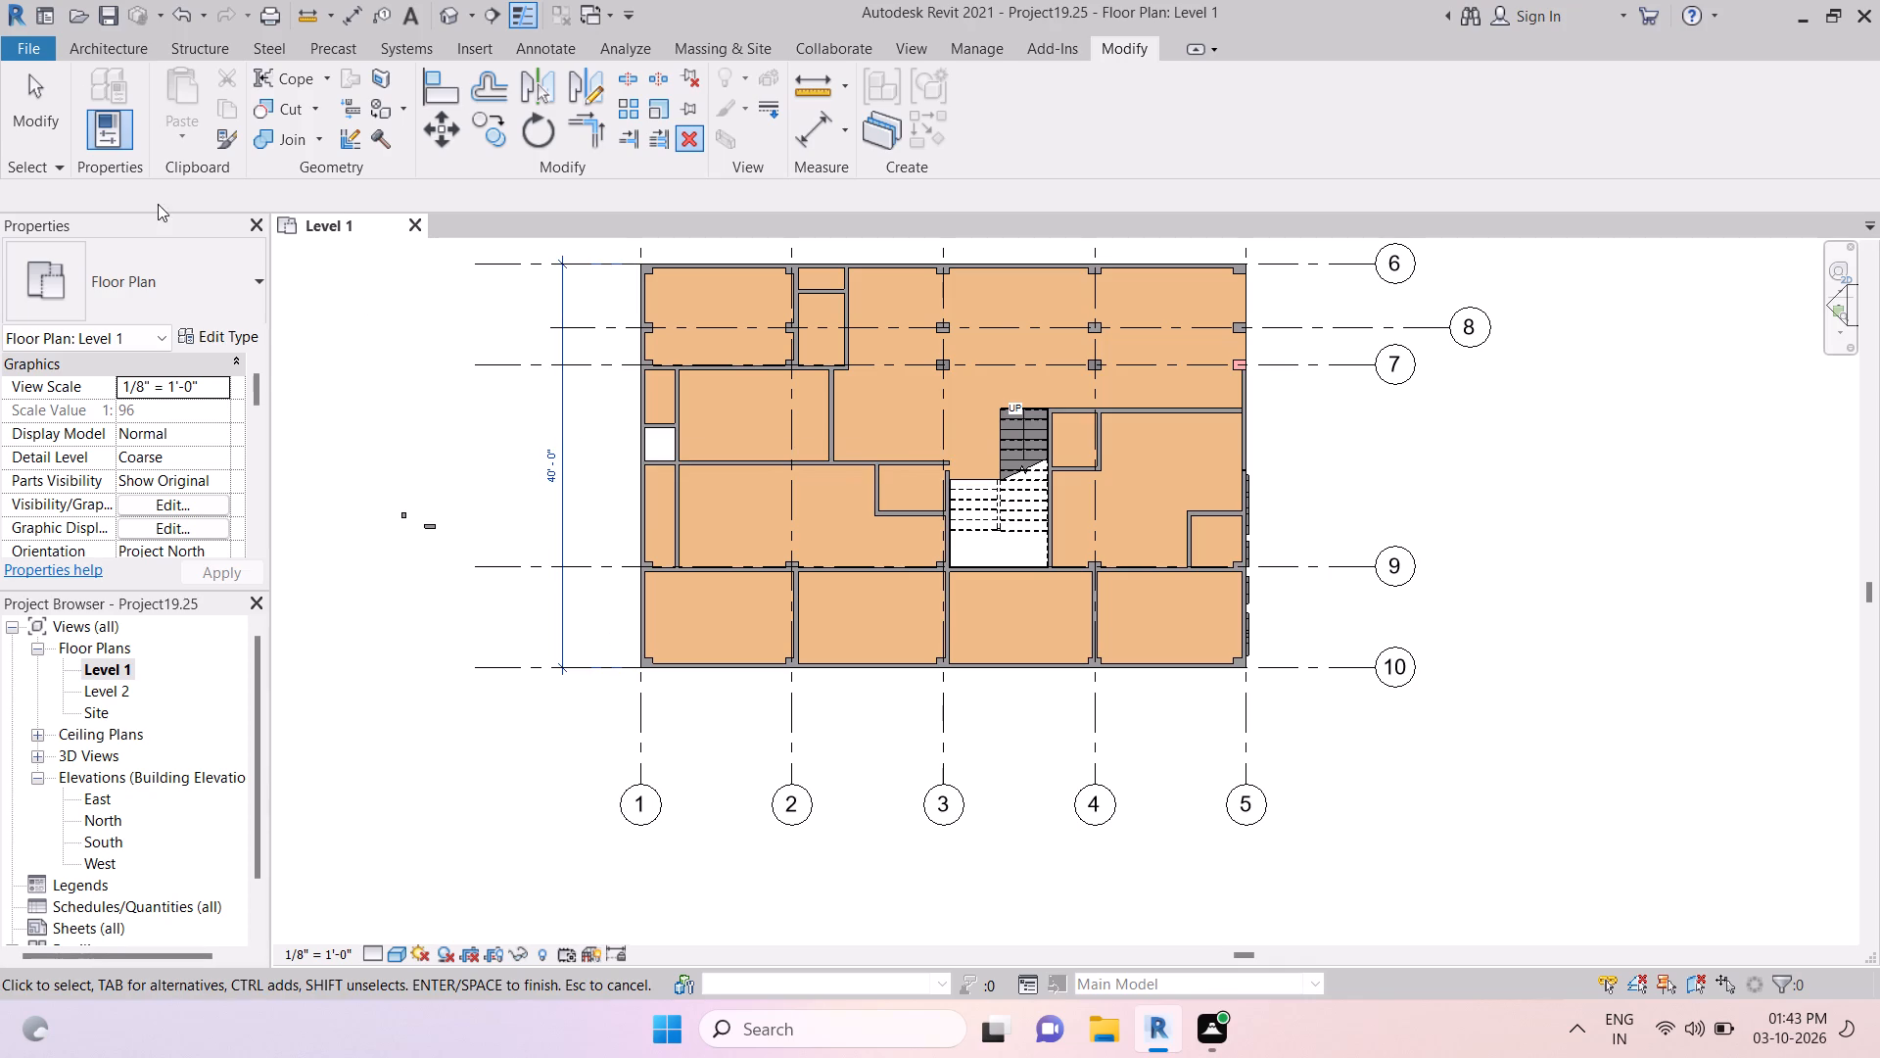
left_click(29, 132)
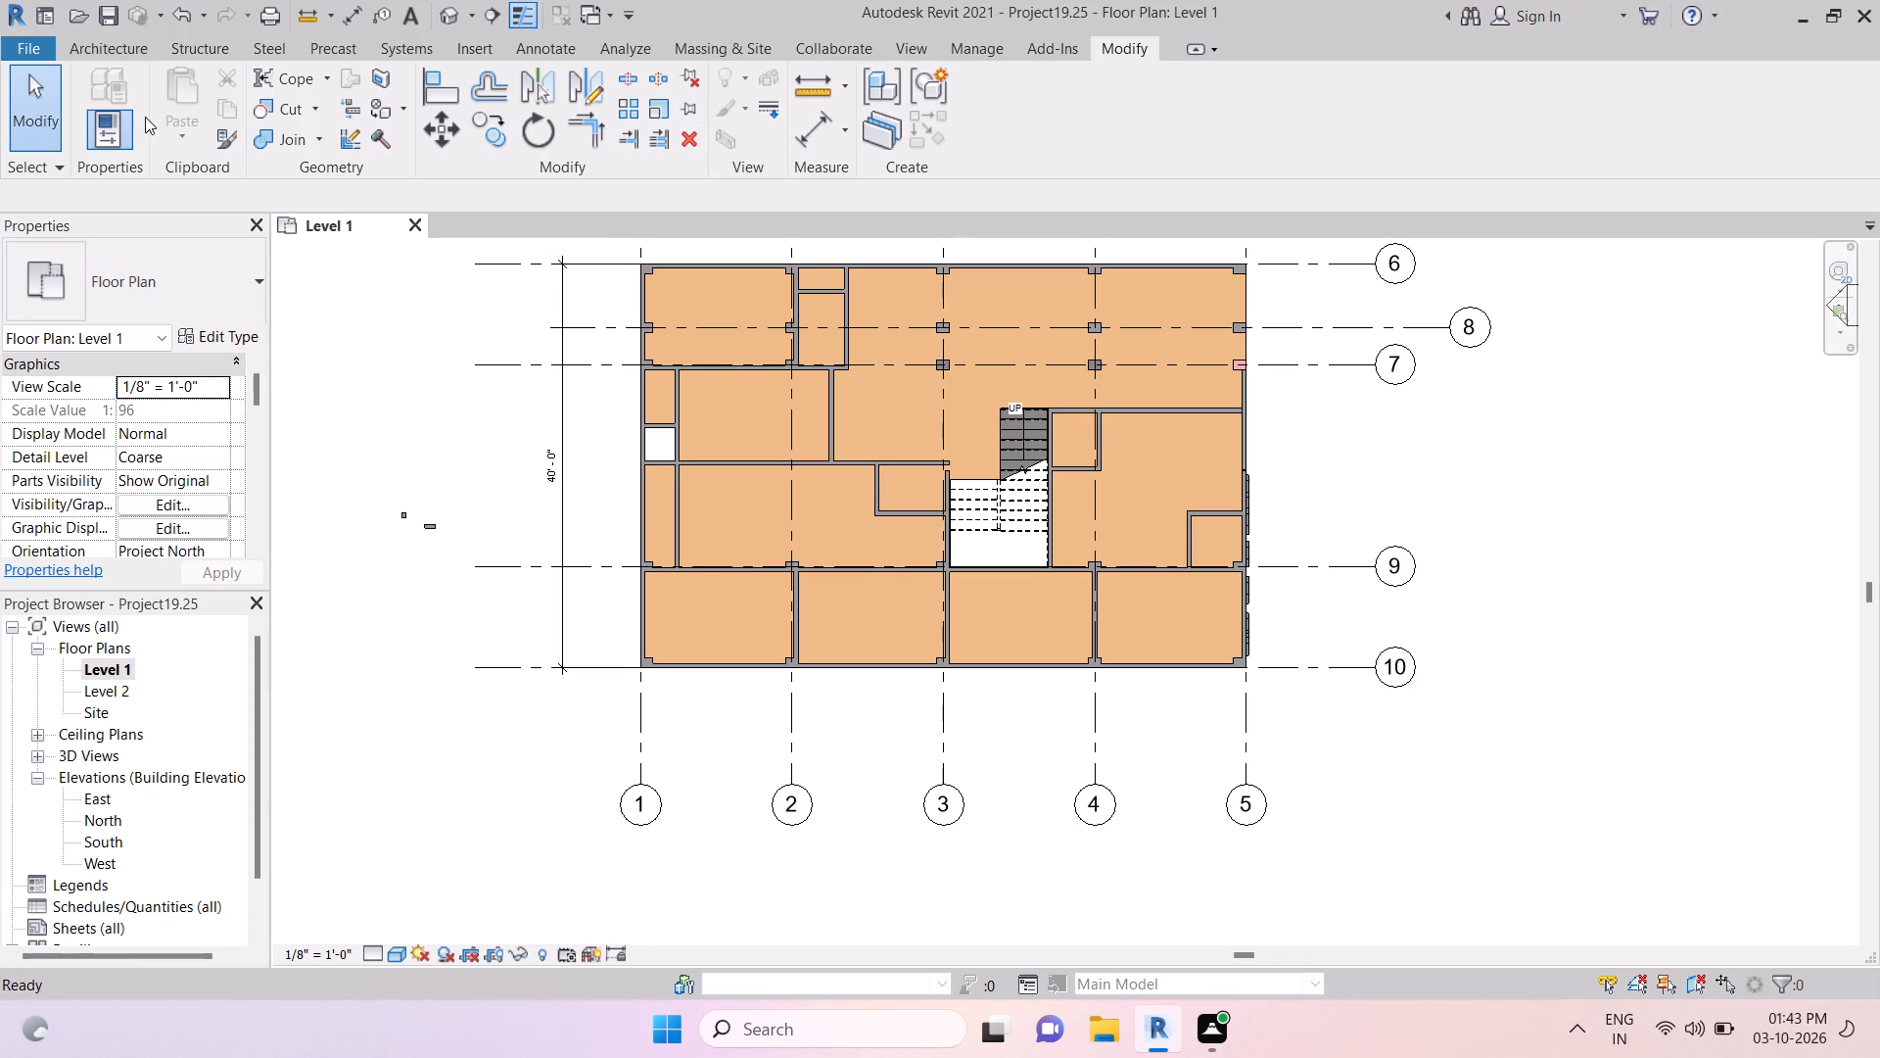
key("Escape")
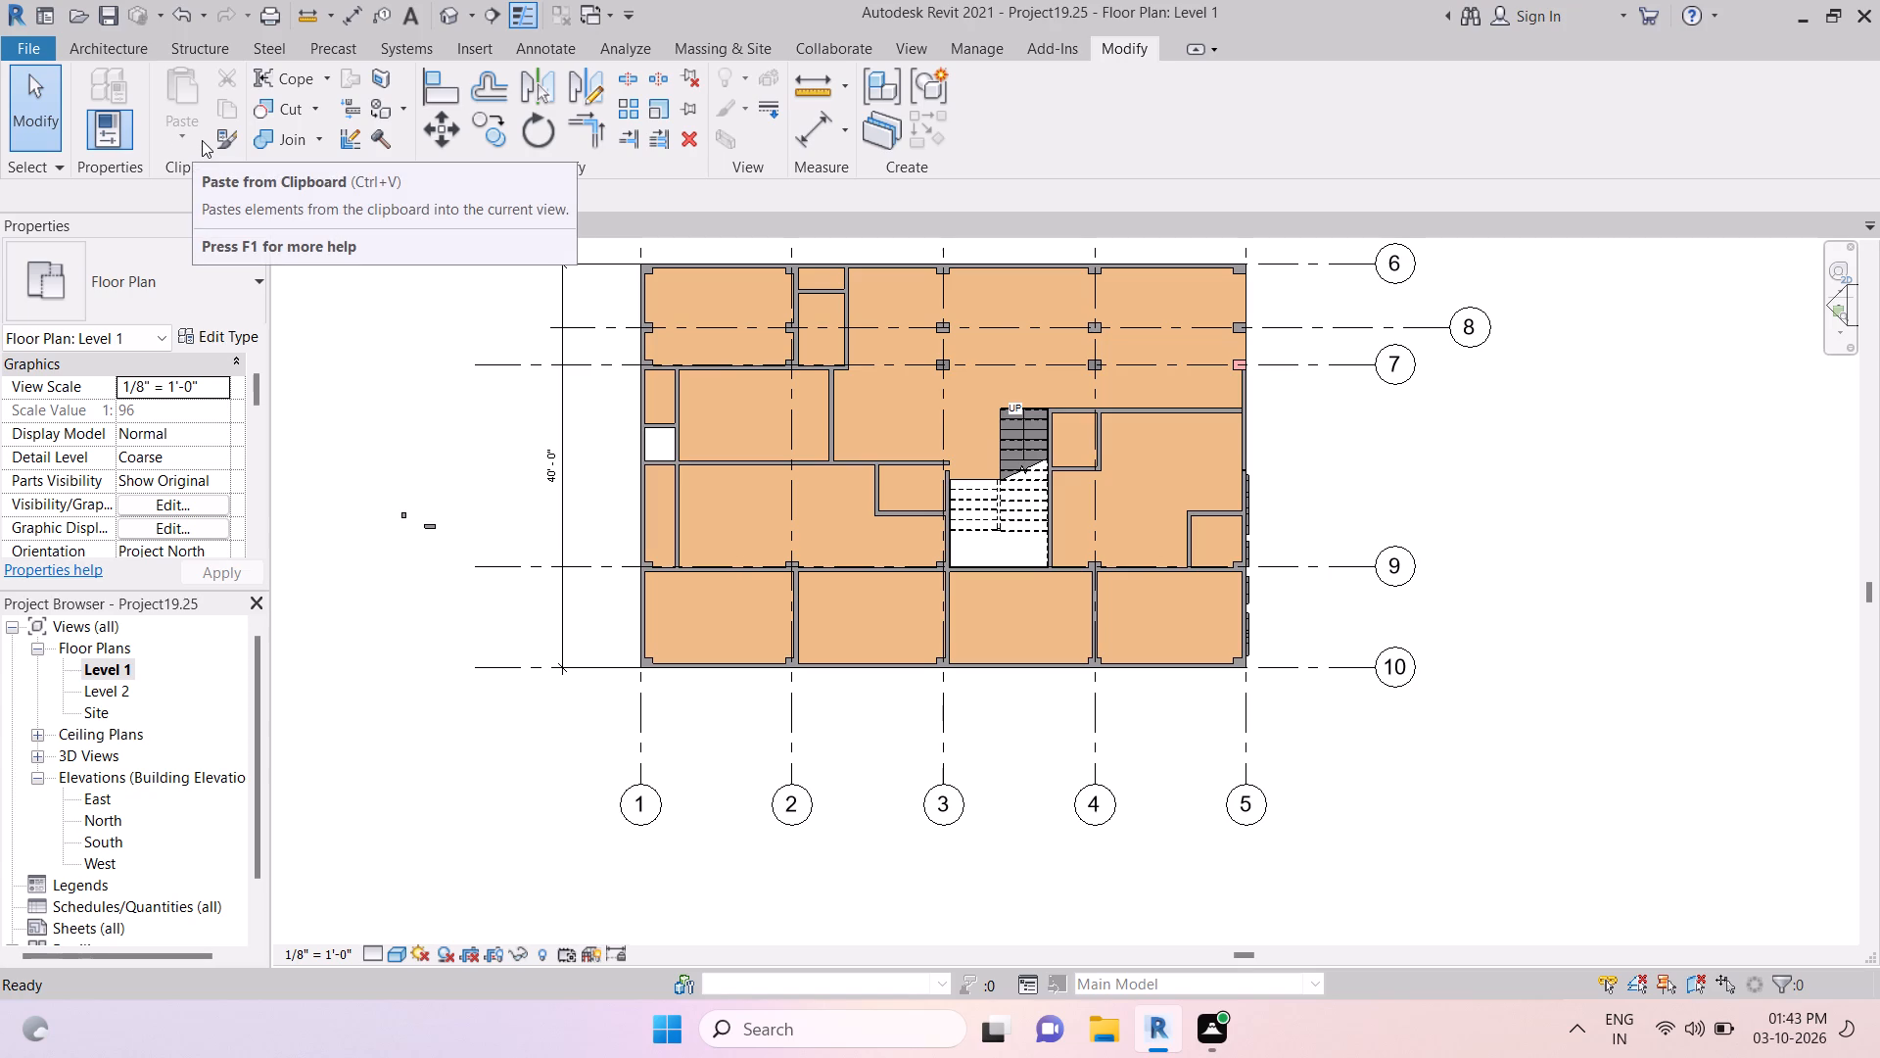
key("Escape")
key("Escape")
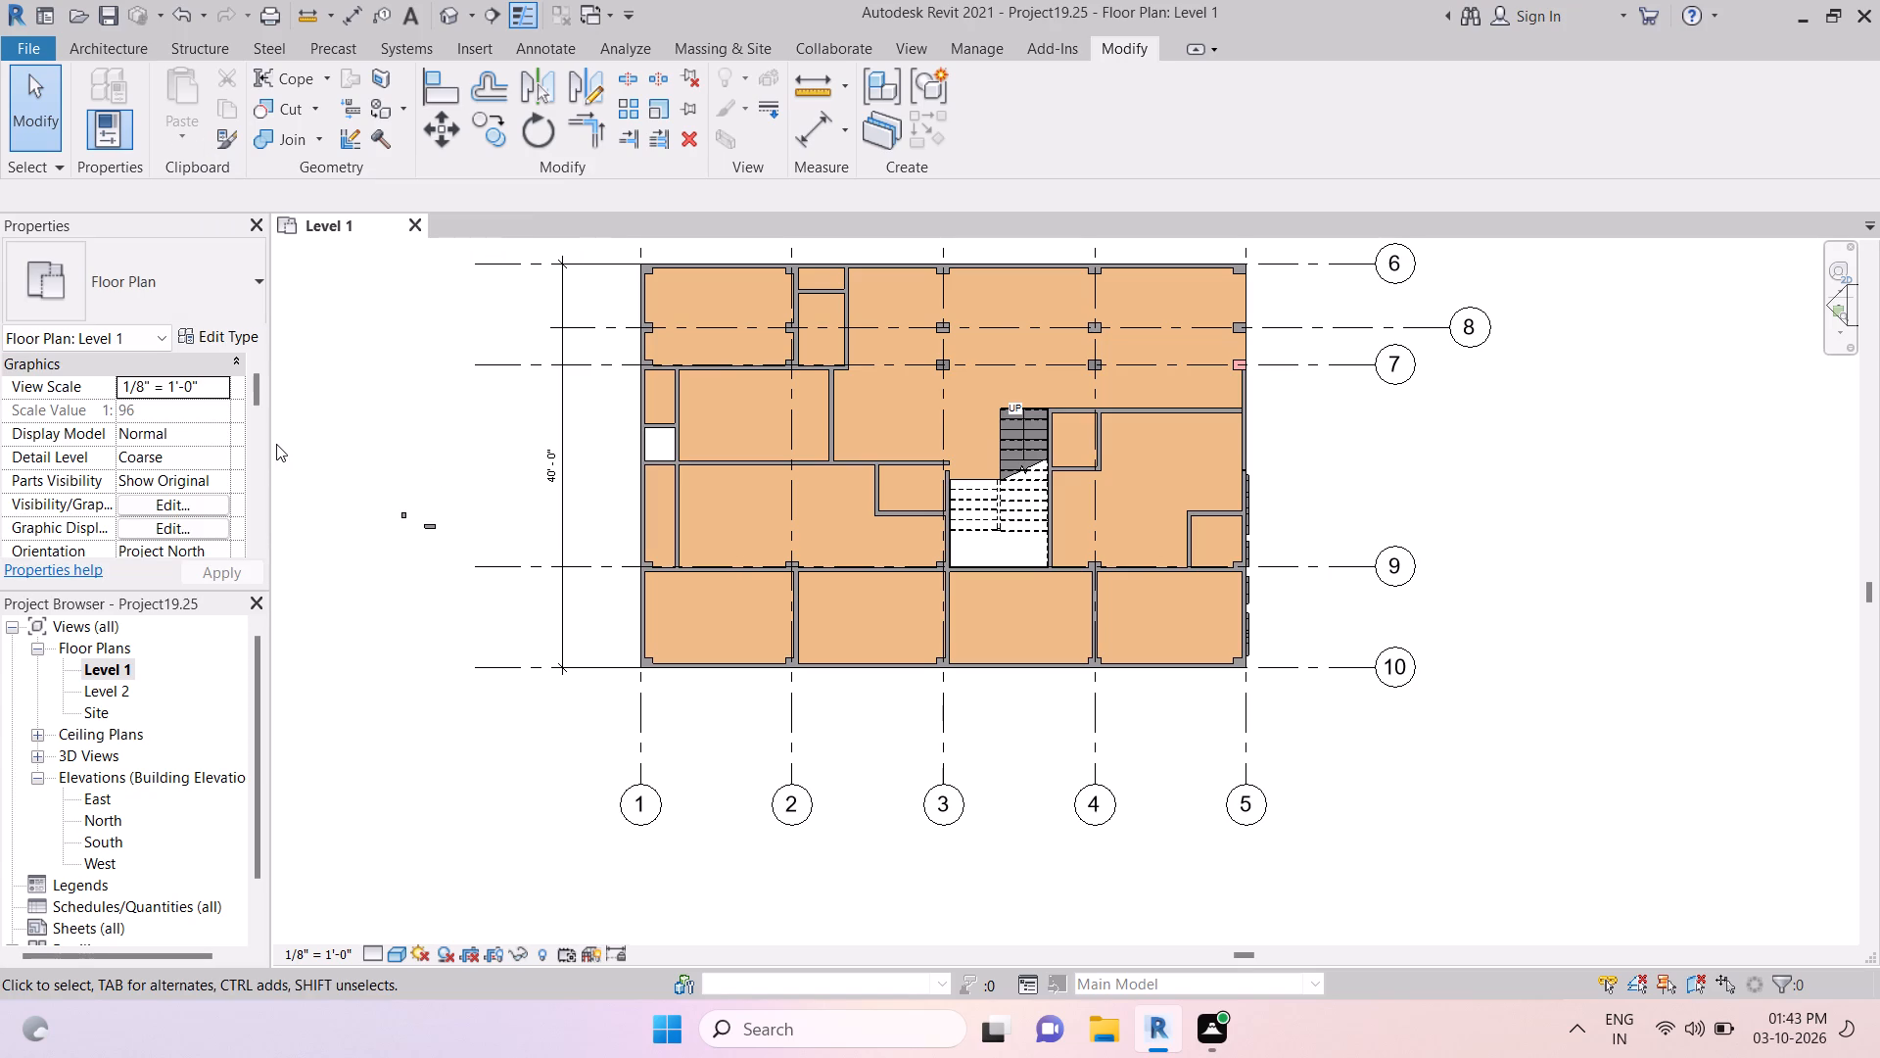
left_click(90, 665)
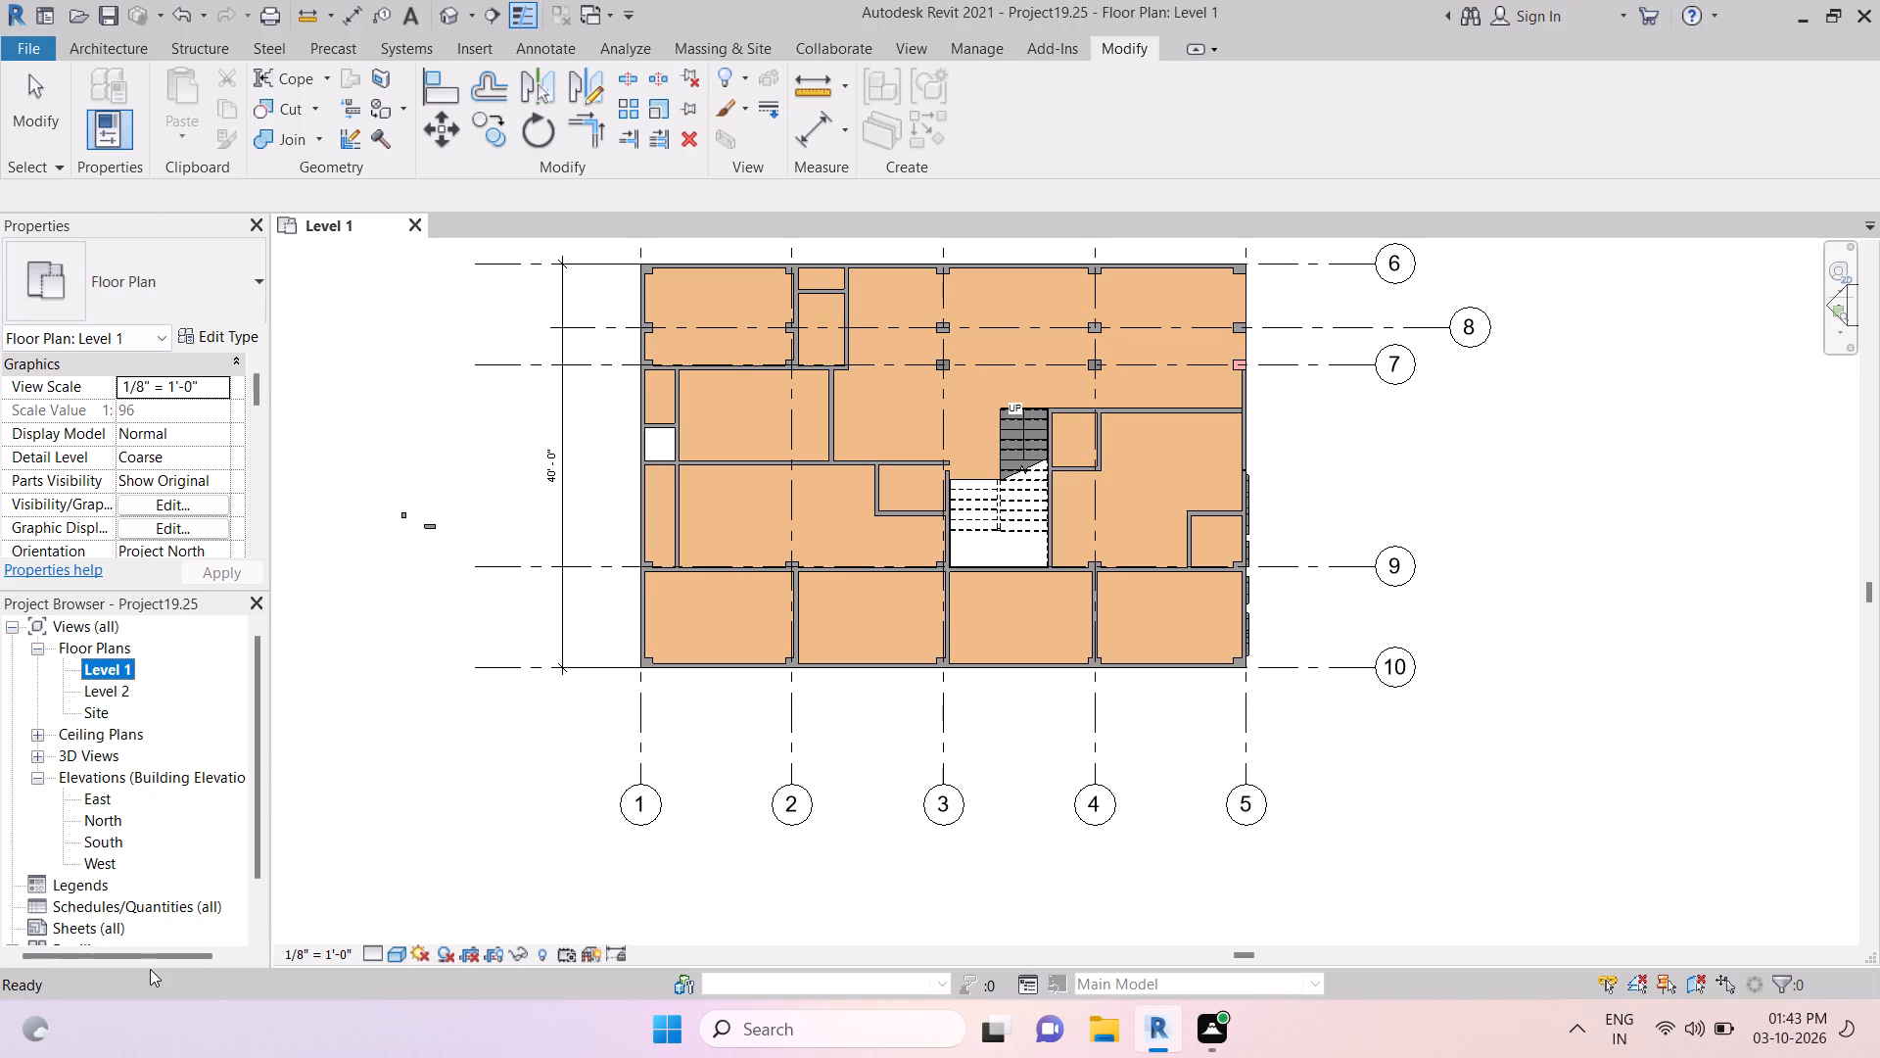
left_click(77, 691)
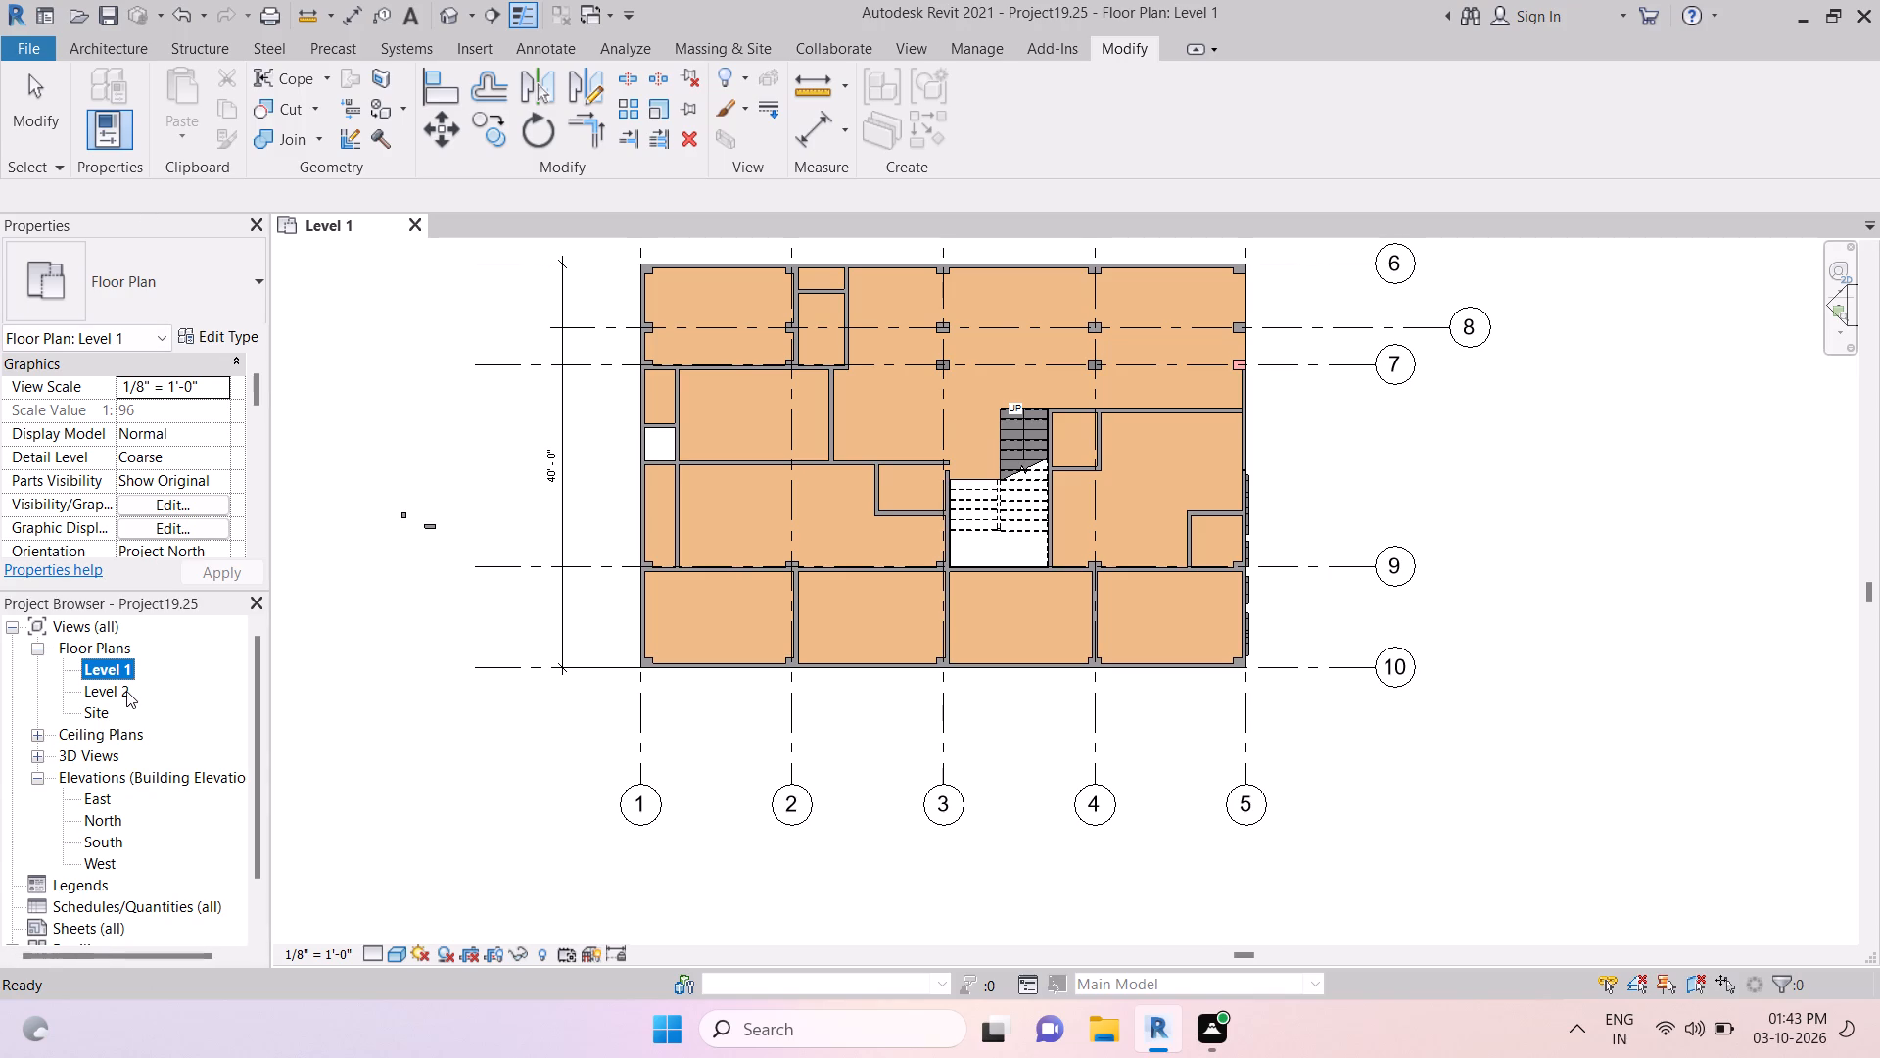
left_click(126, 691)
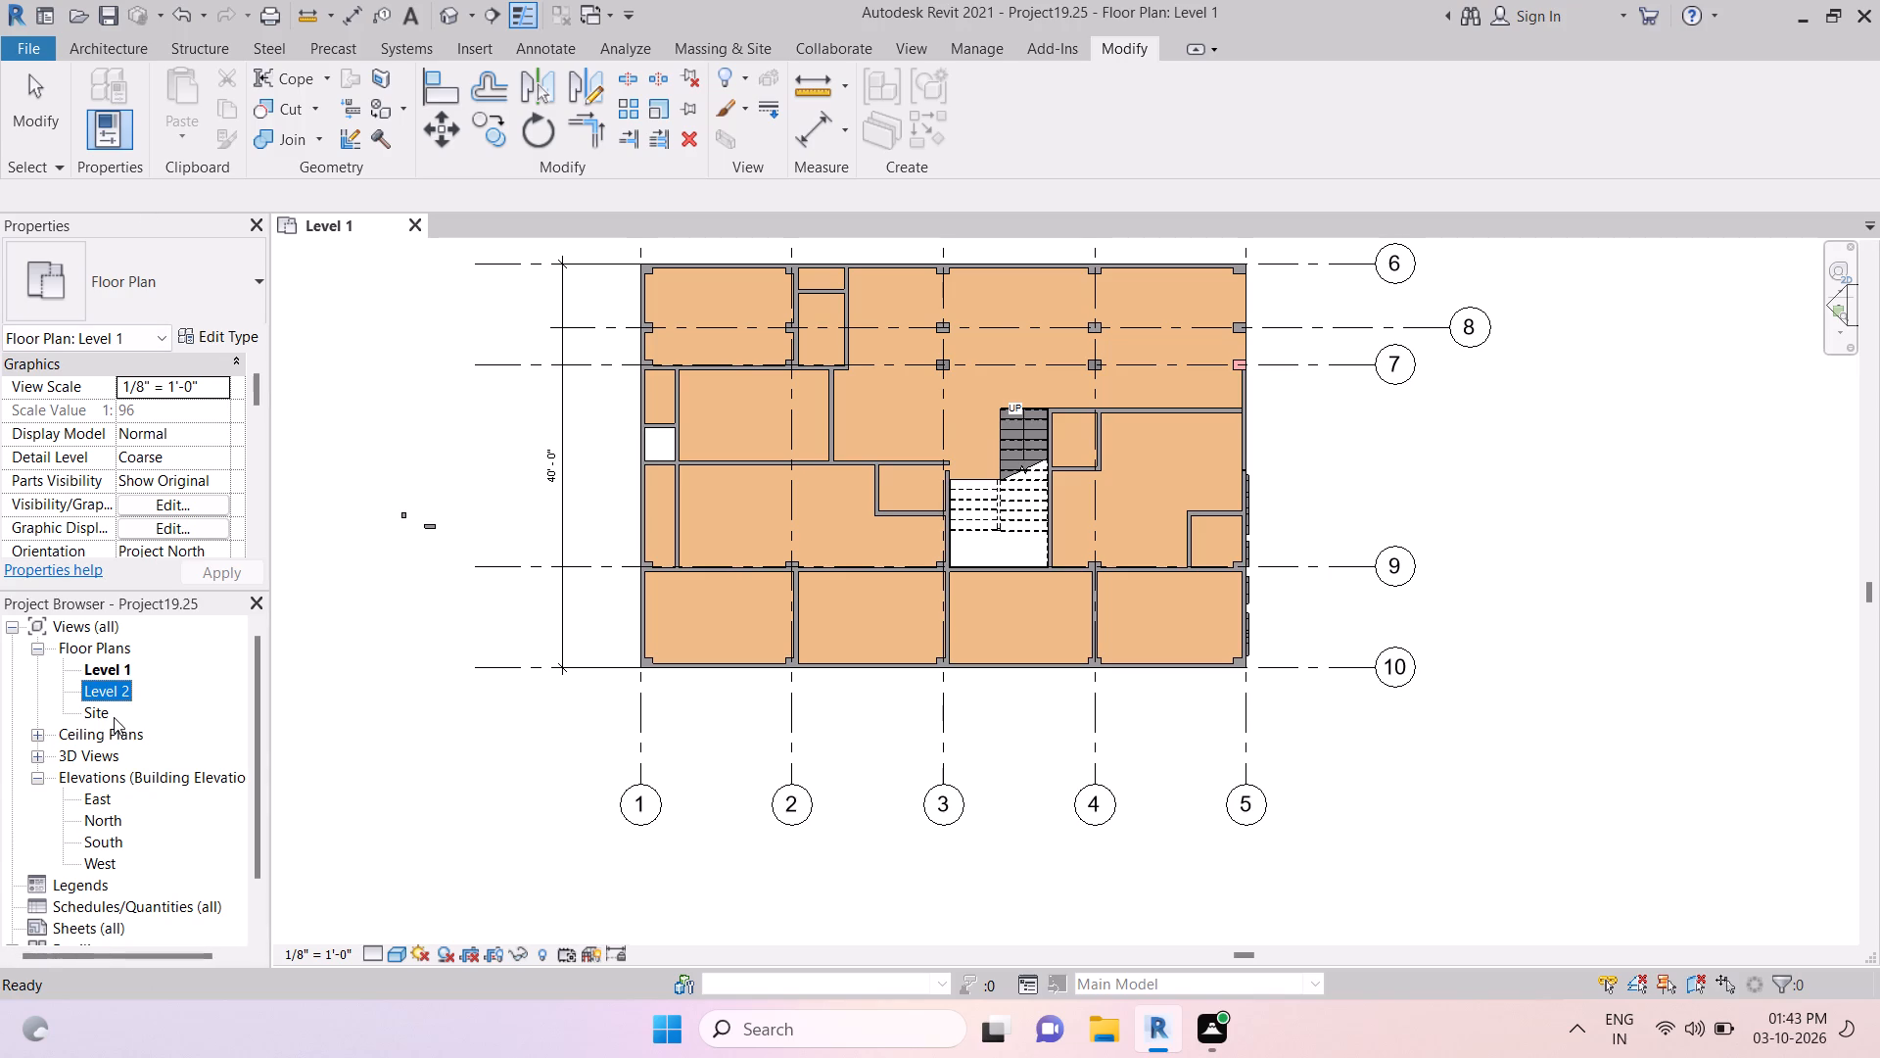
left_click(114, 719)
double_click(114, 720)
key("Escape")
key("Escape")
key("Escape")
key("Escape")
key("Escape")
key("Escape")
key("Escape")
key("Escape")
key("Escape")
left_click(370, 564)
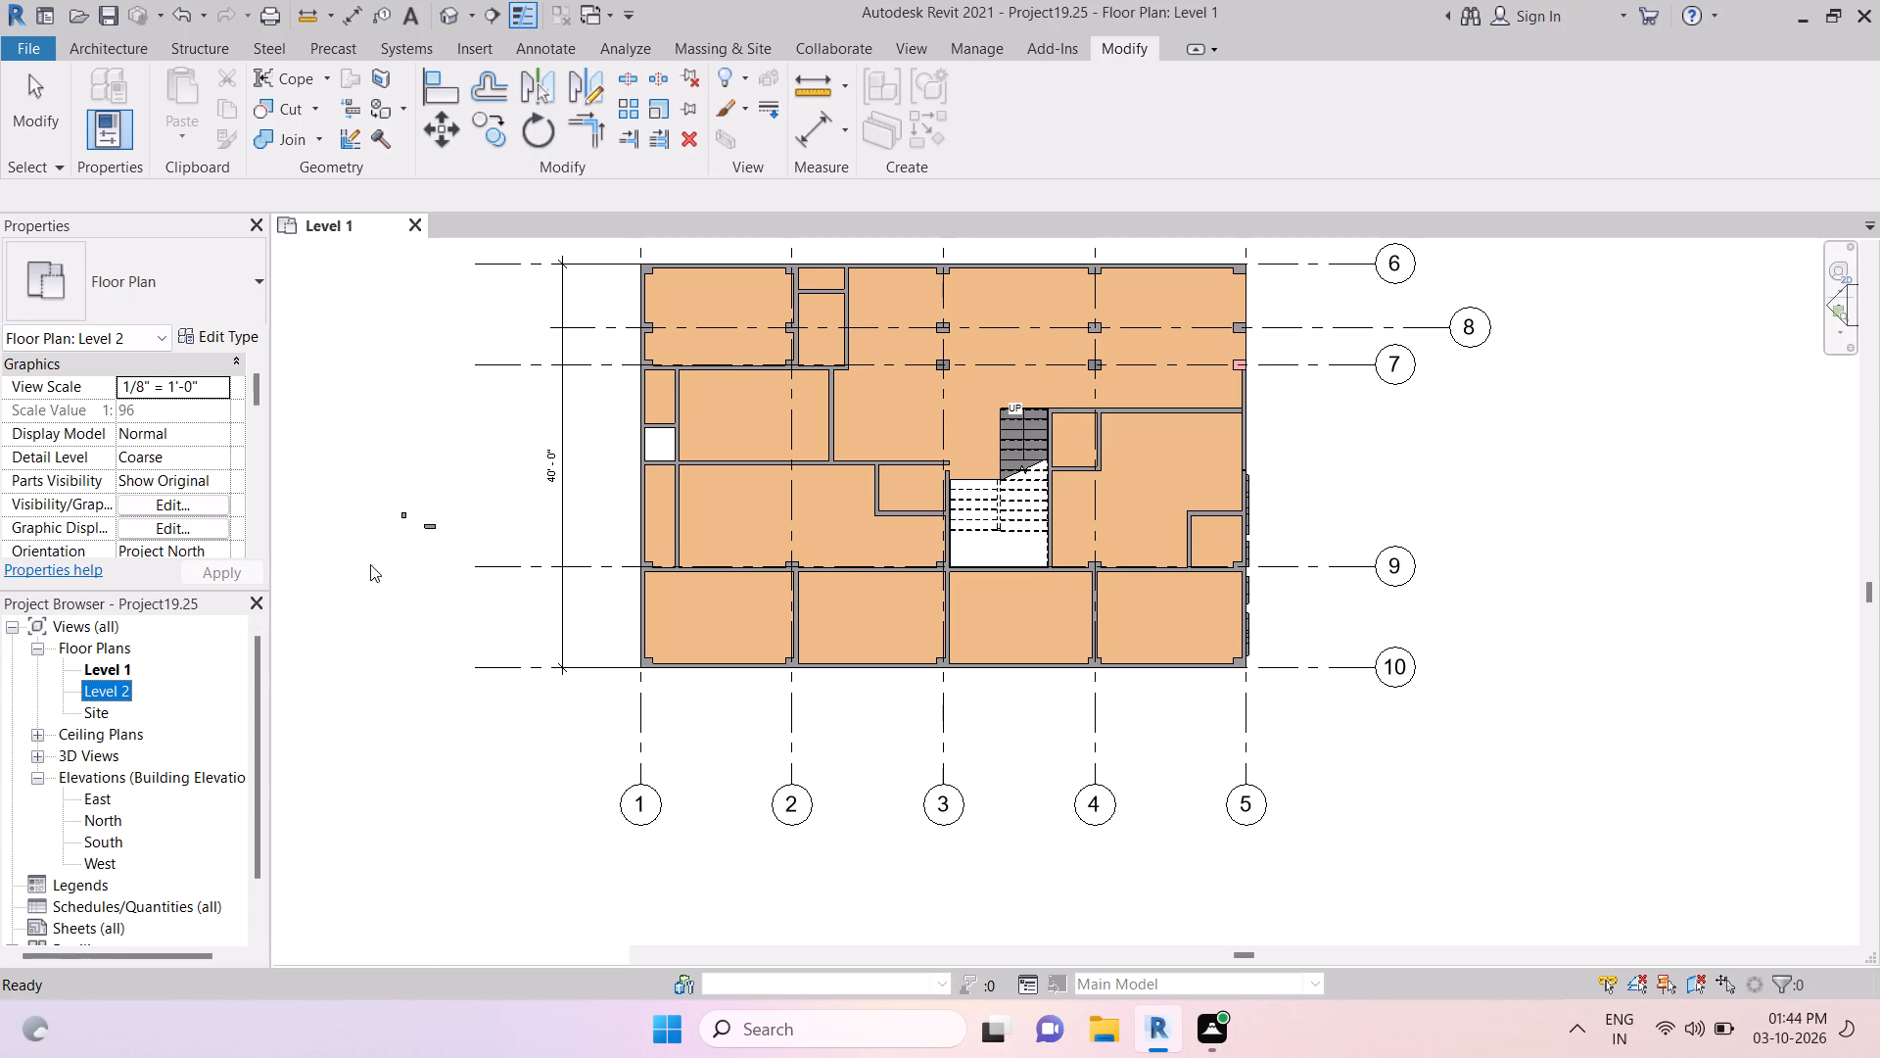
Delete the short horizontal stray wall lying well outside grid 1, between grids 7 and 9.
double_click(424, 525)
left_click(425, 525)
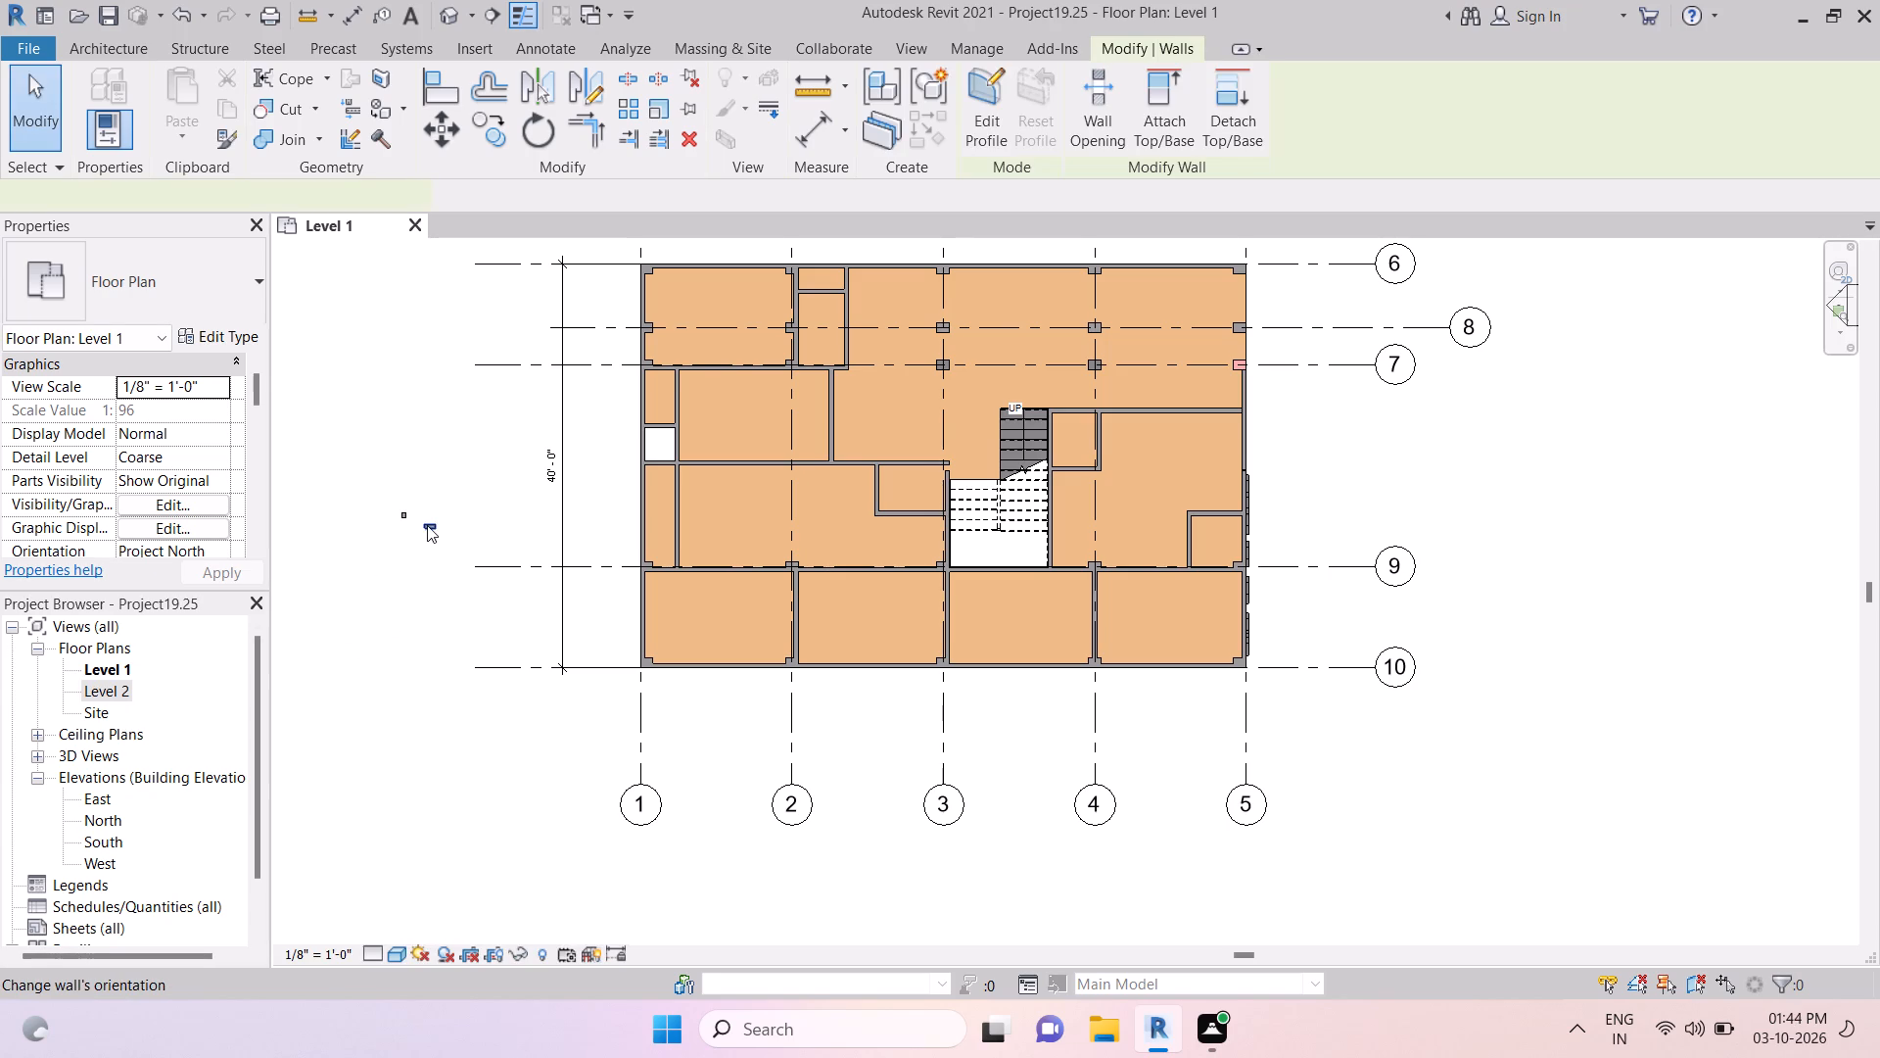
key("BackSpace")
key("BackSpace")
key("BackSpace")
left_click(429, 530)
key("BackSpace")
key("BackSpace")
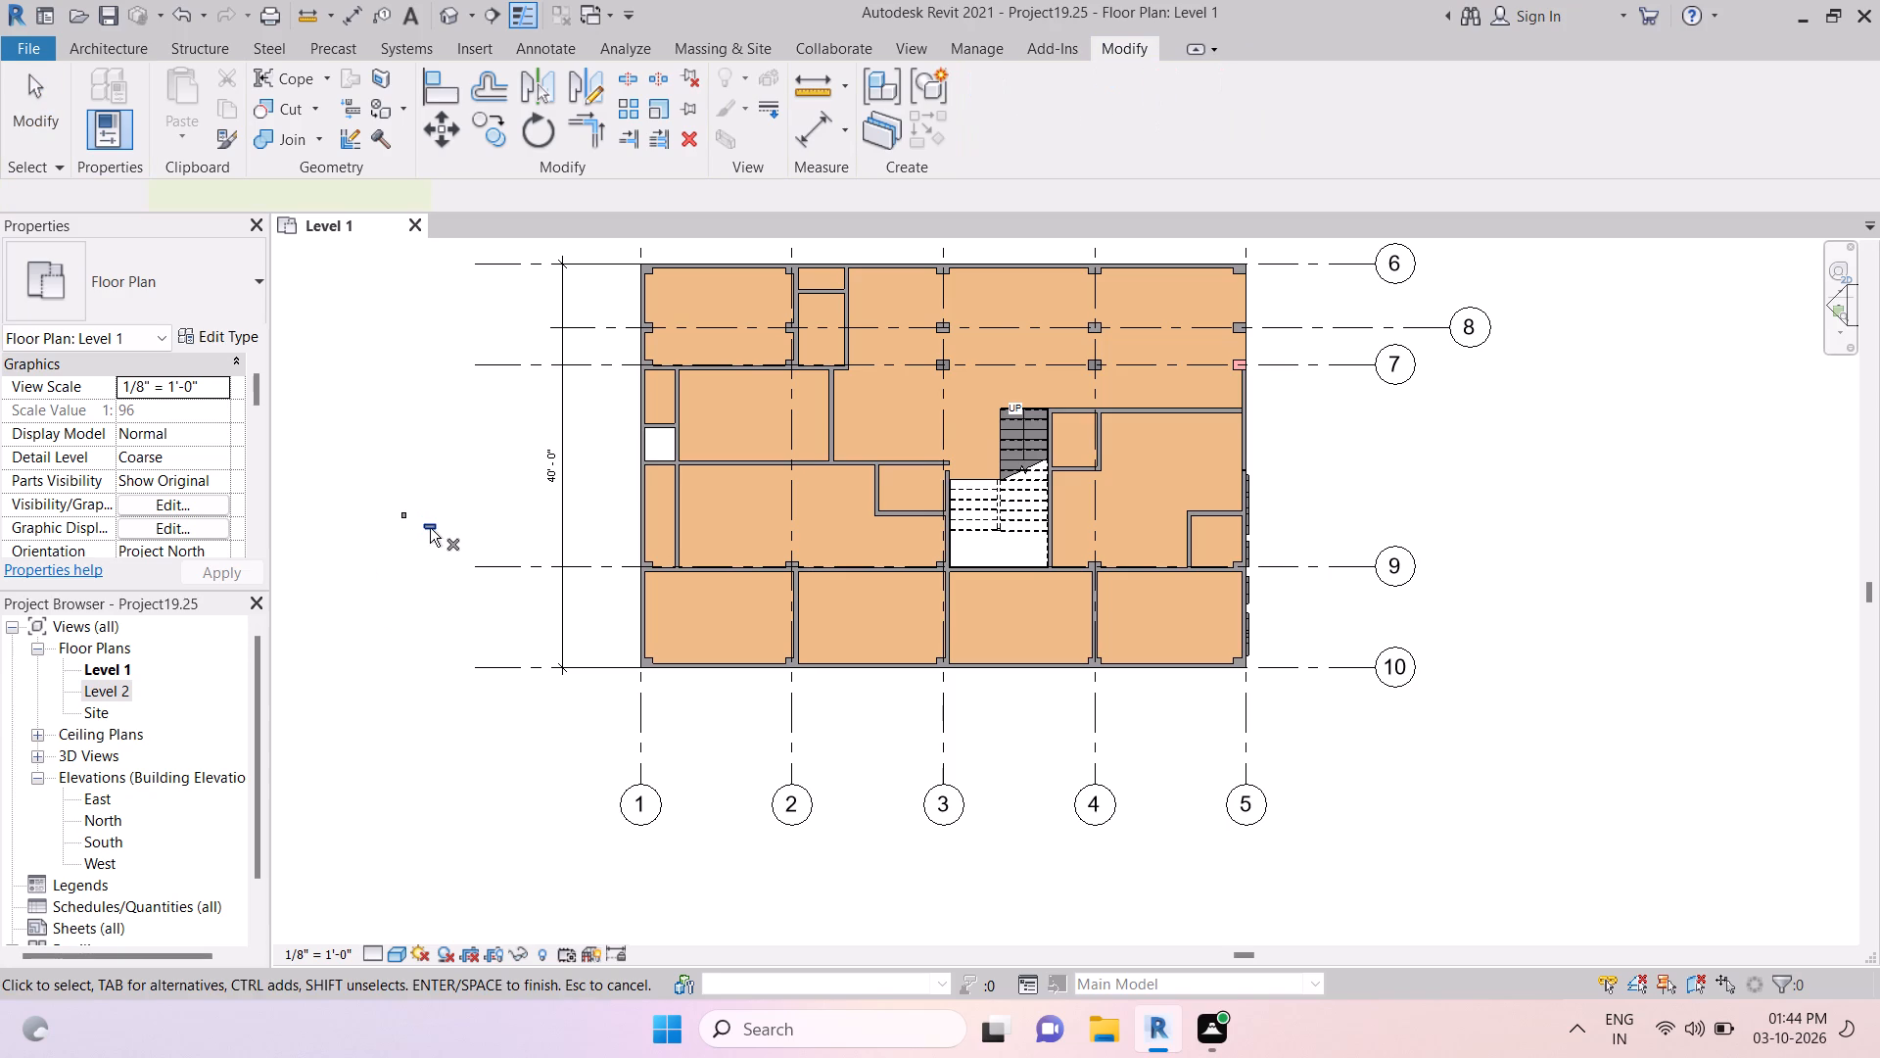
key("BackSpace")
Delete the remaining tiny Generic - 5" wall stub well outside grid 1.
left_click_drag(396, 515, 406, 508)
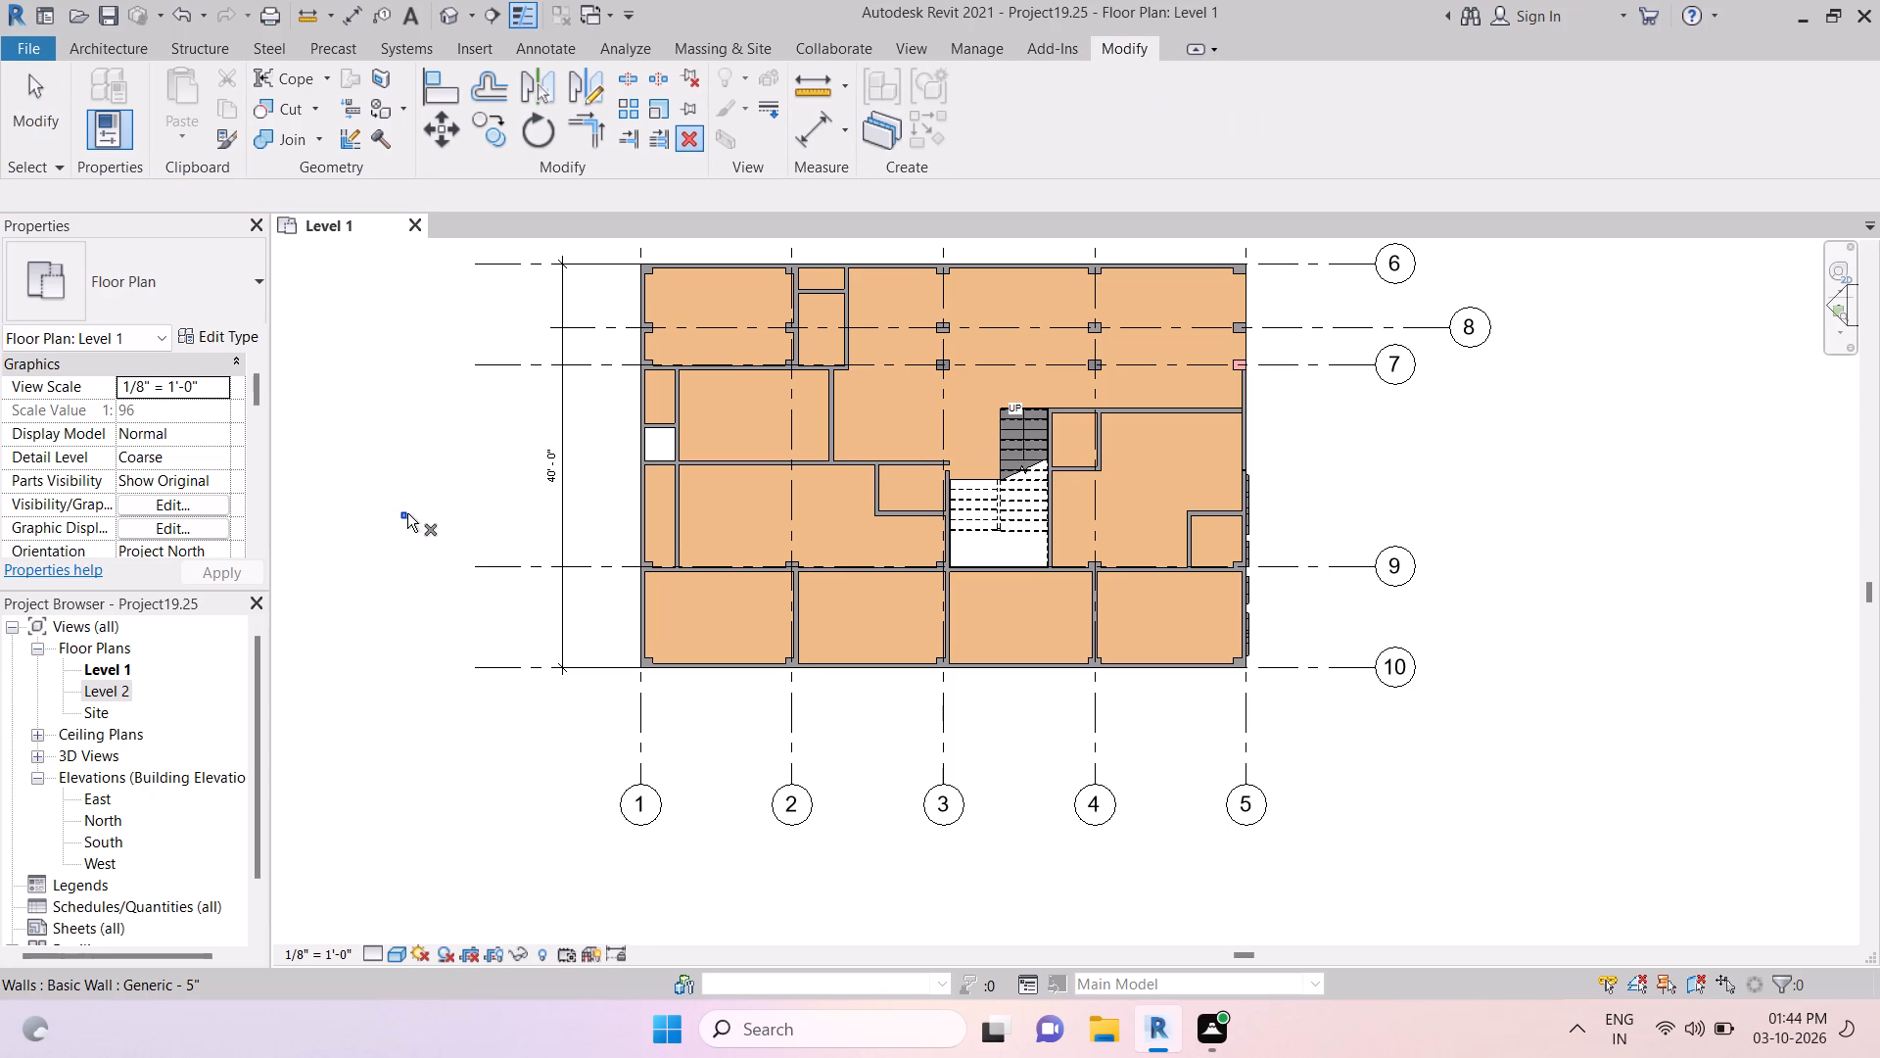
left_click(407, 513)
left_click(407, 513)
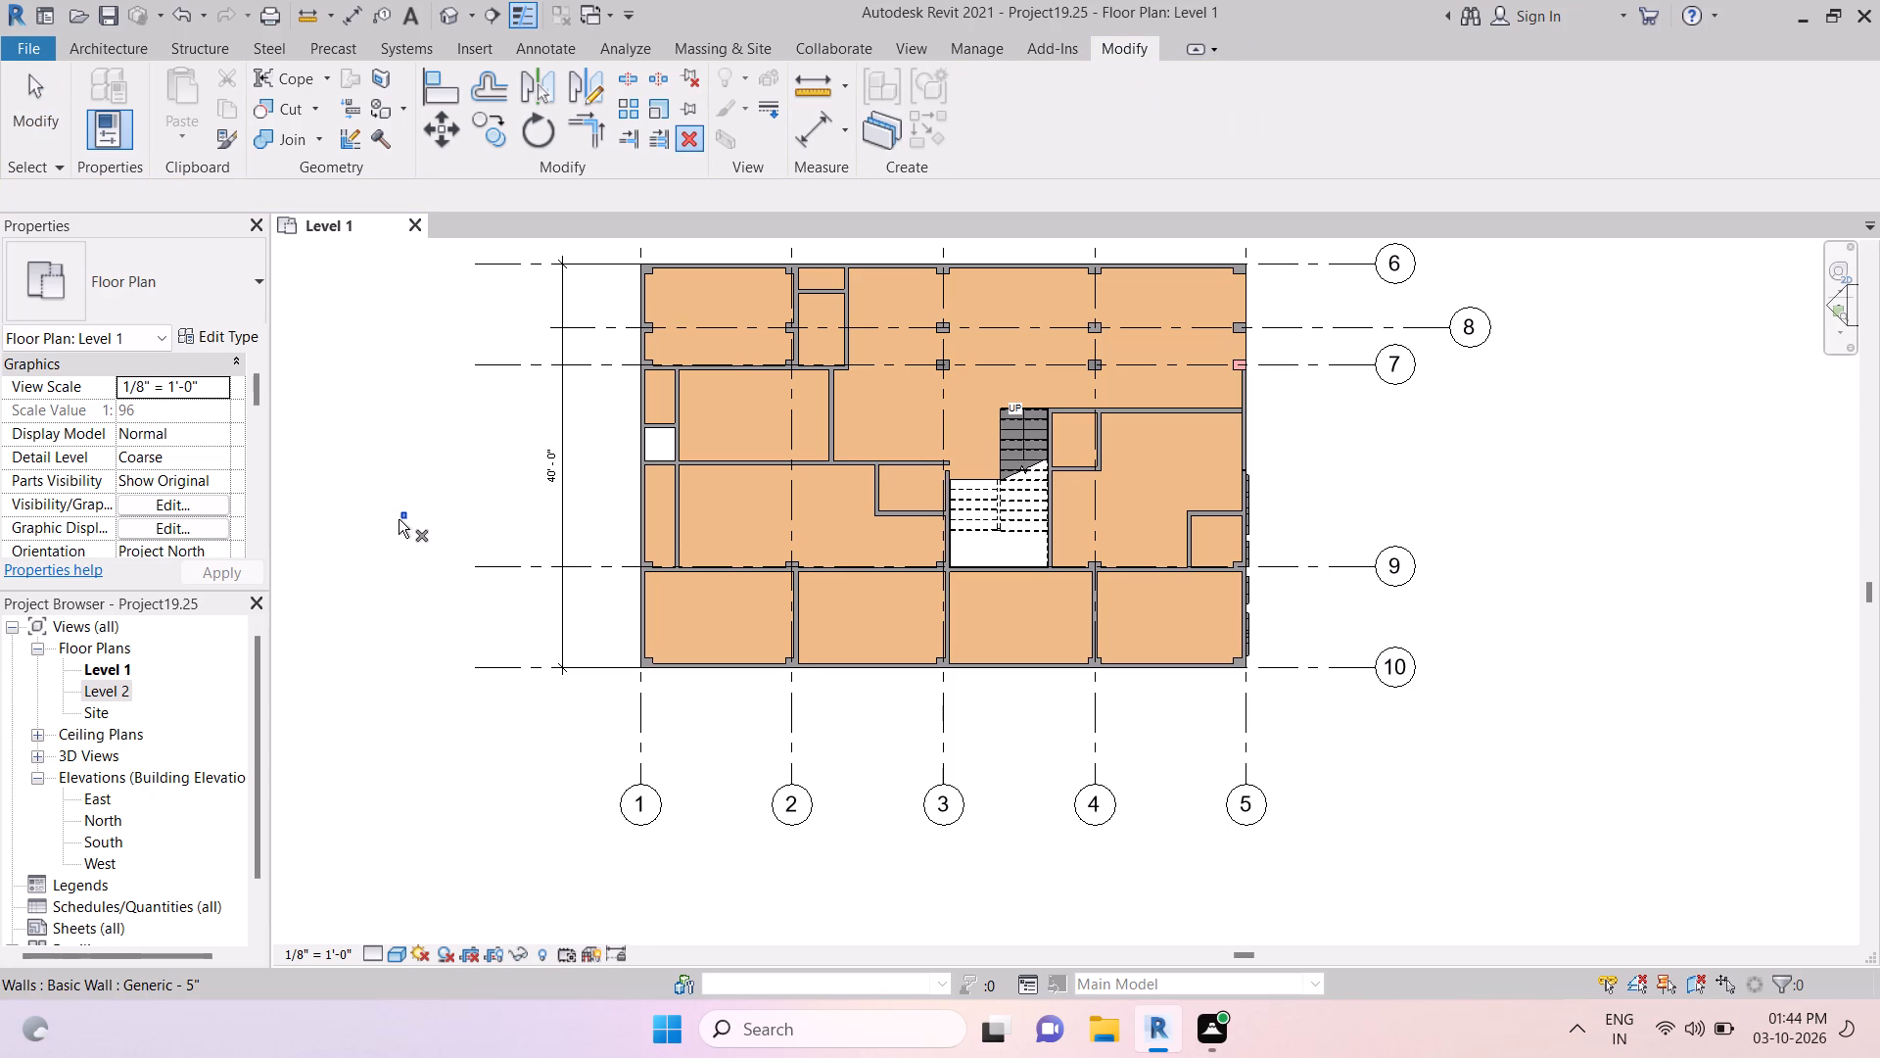
left_click(399, 519)
left_click(402, 518)
key("BackSpace")
key("BackSpace")
key("BackSpace")
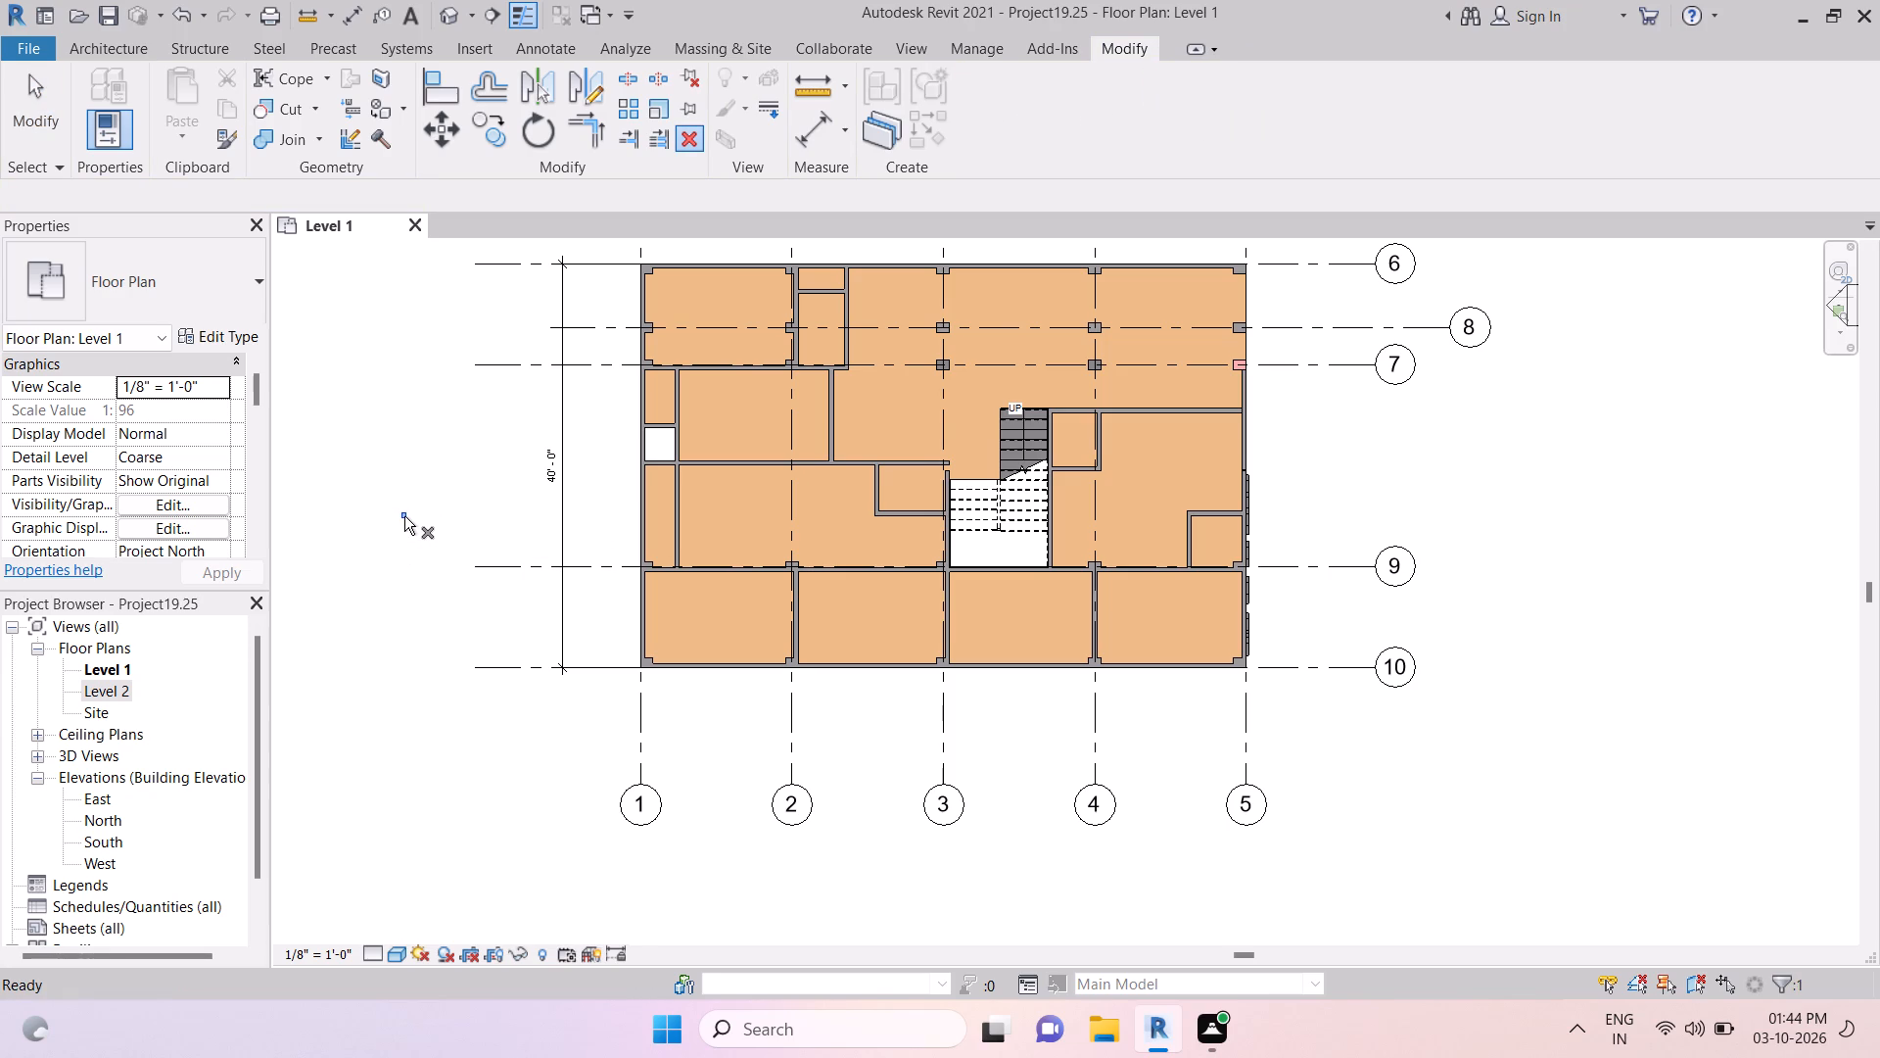
key("BackSpace")
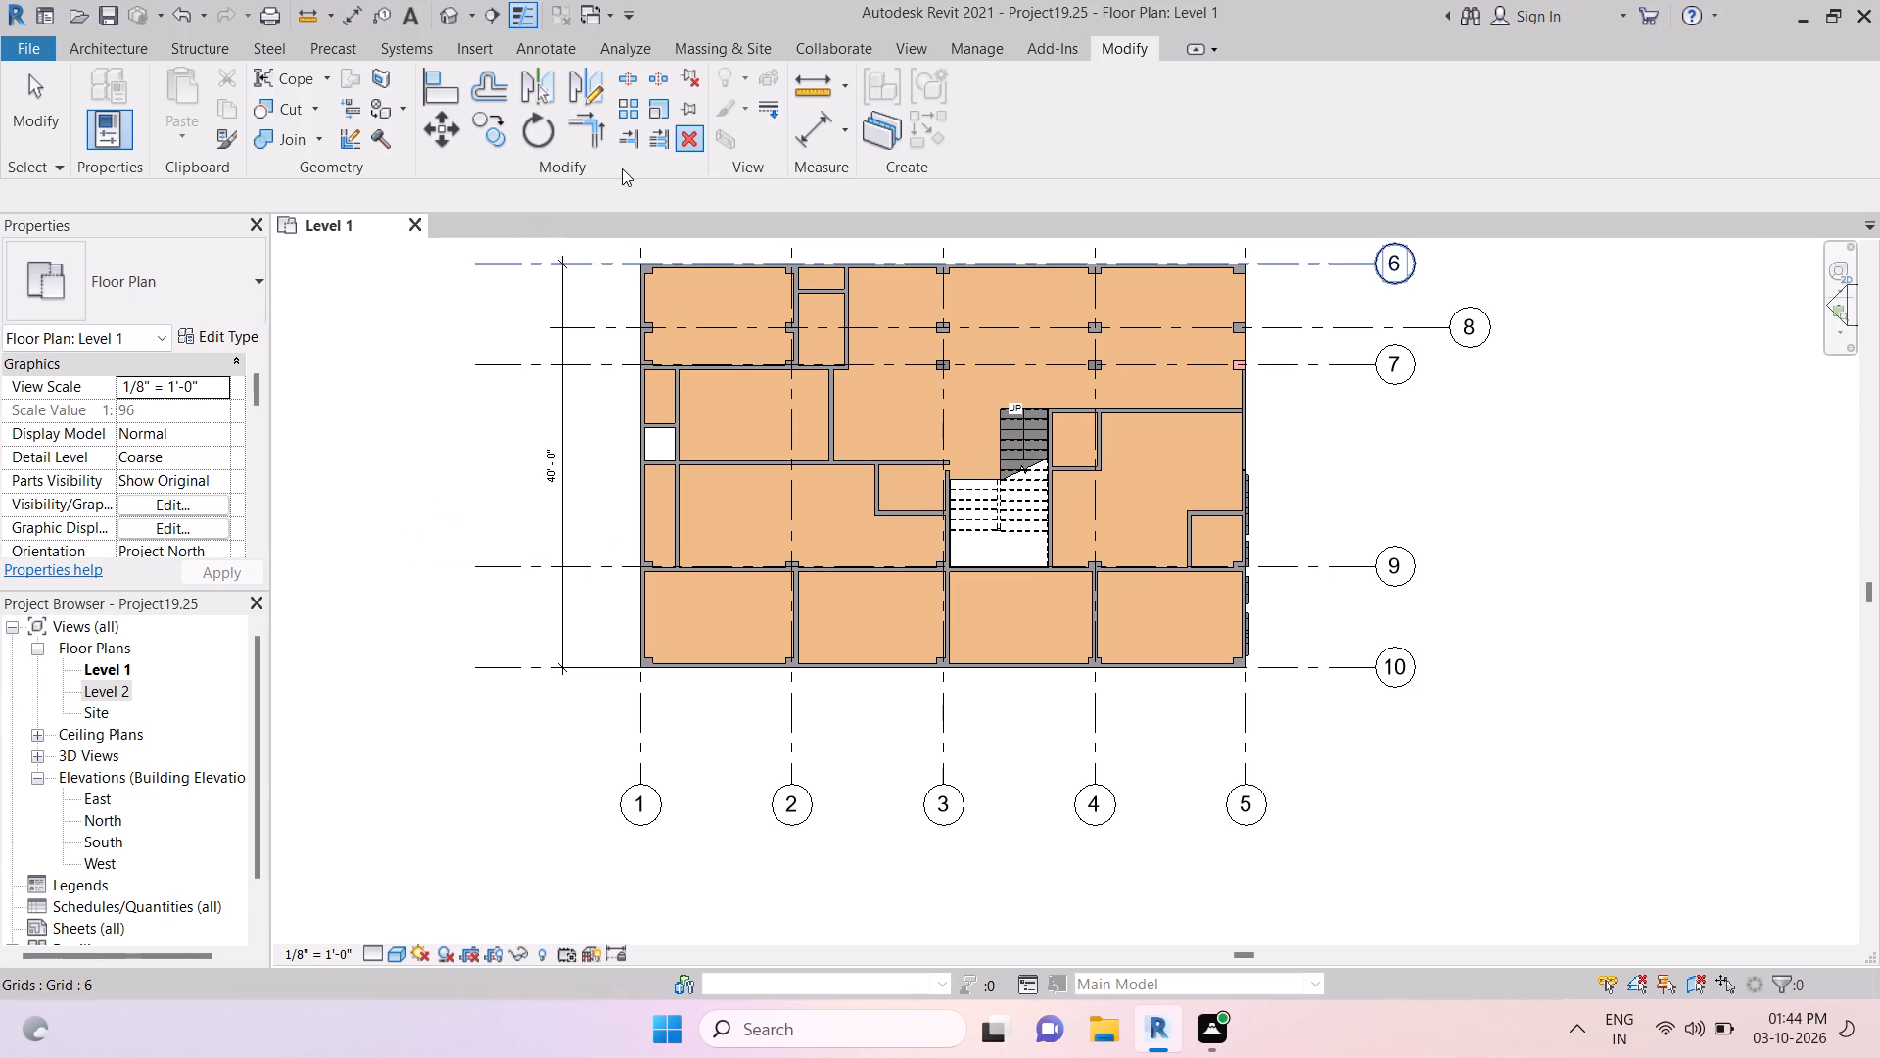
Search the available types for "wall".
left_click(117, 91)
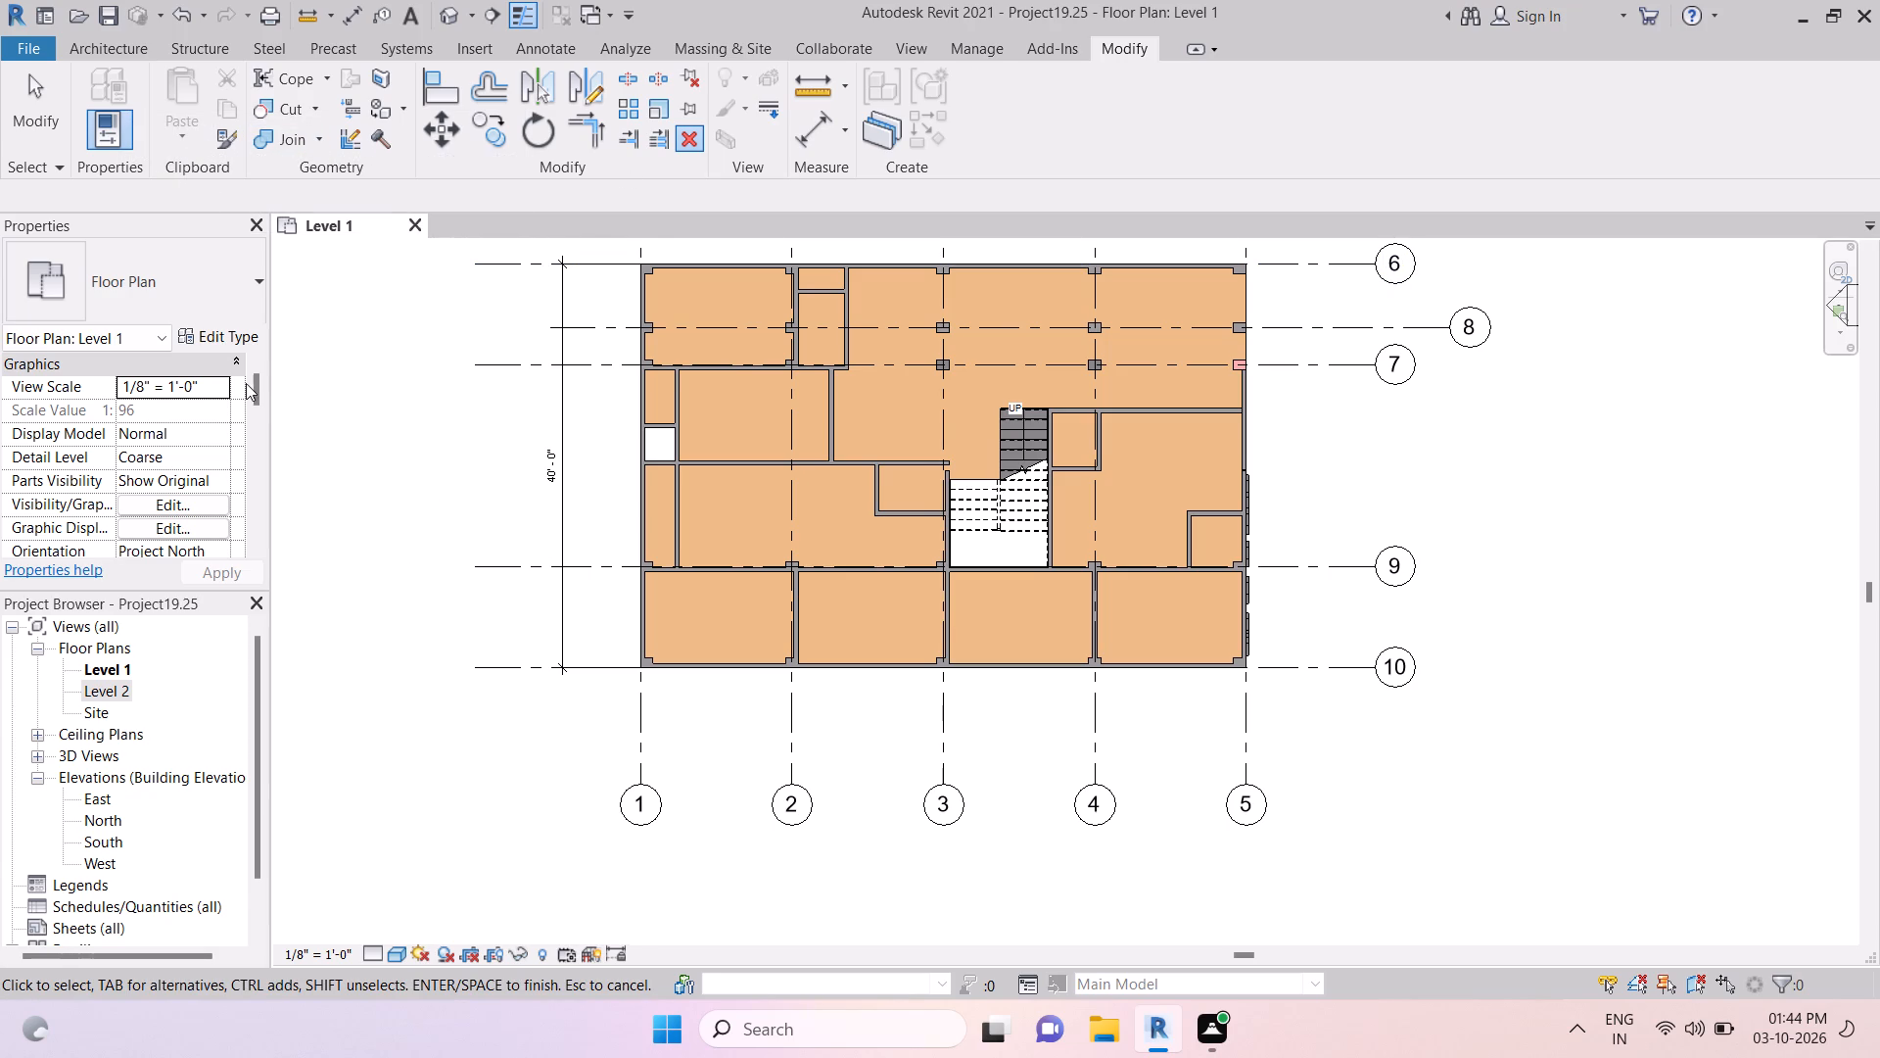
left_click(92, 280)
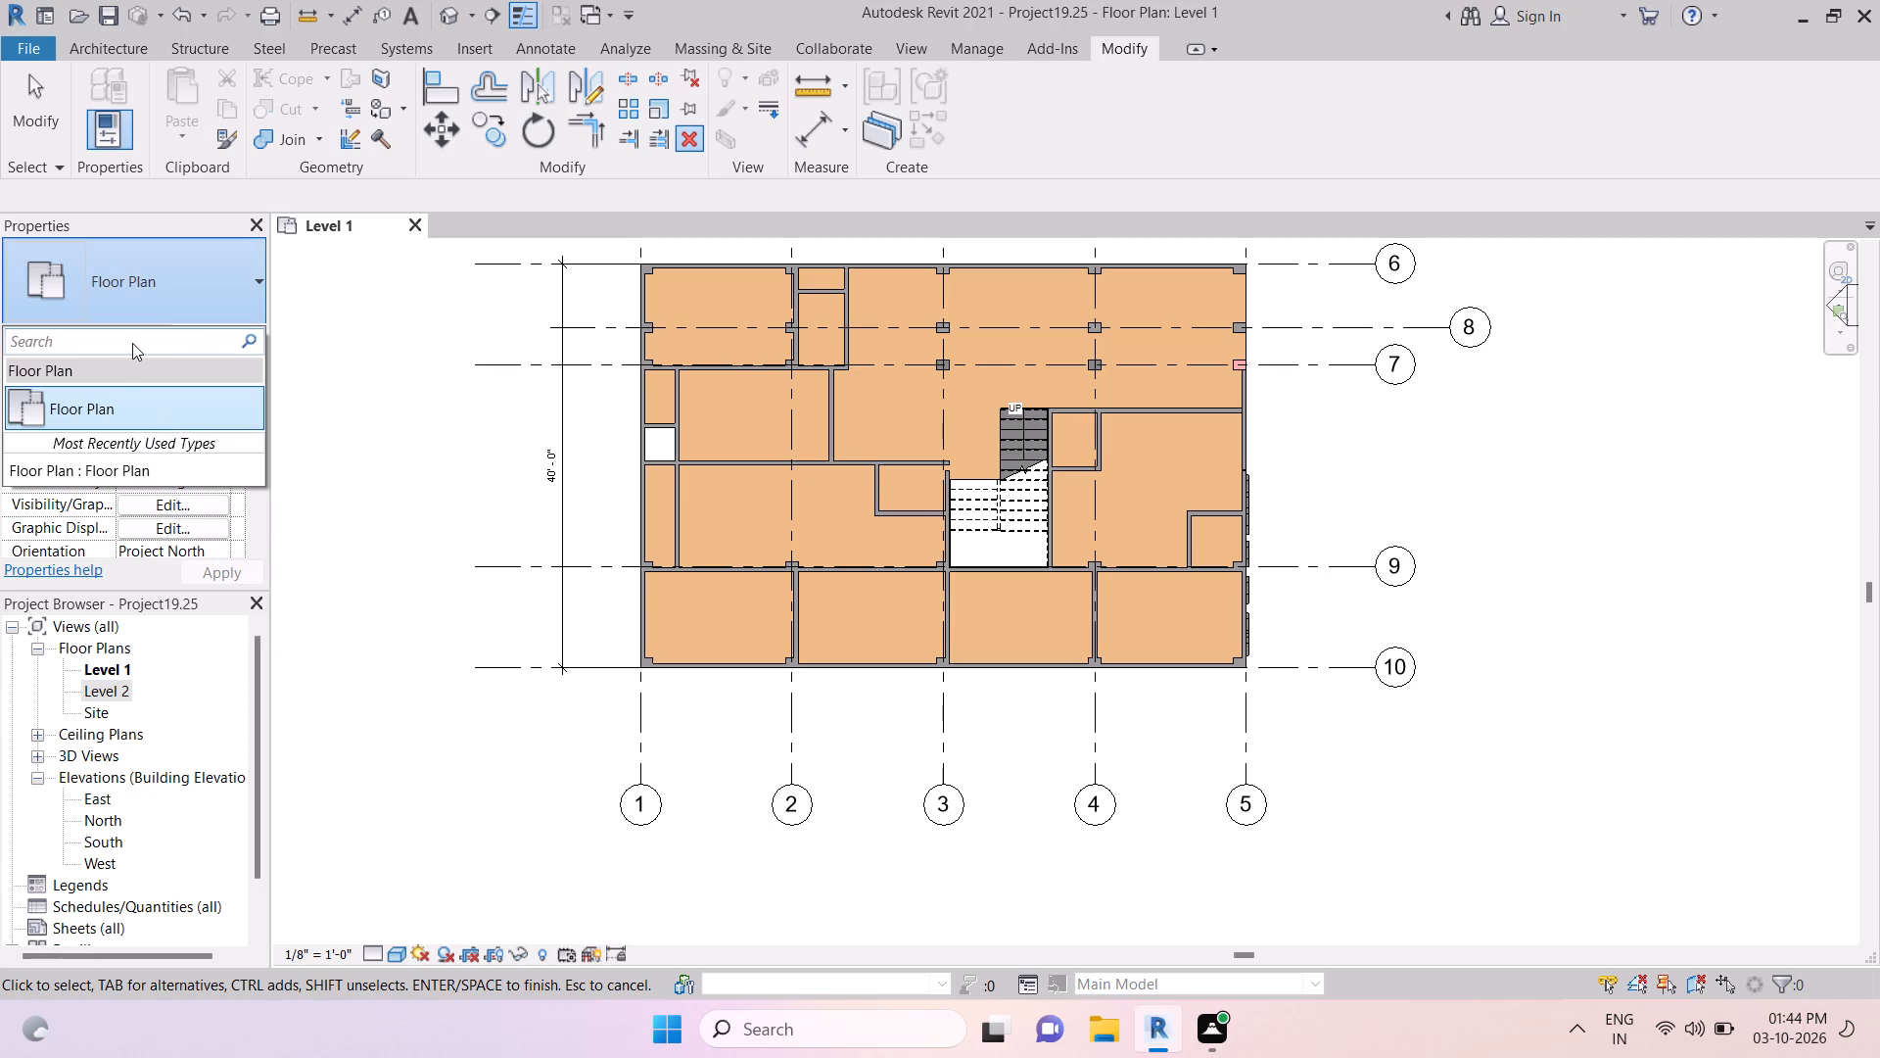
type("wa")
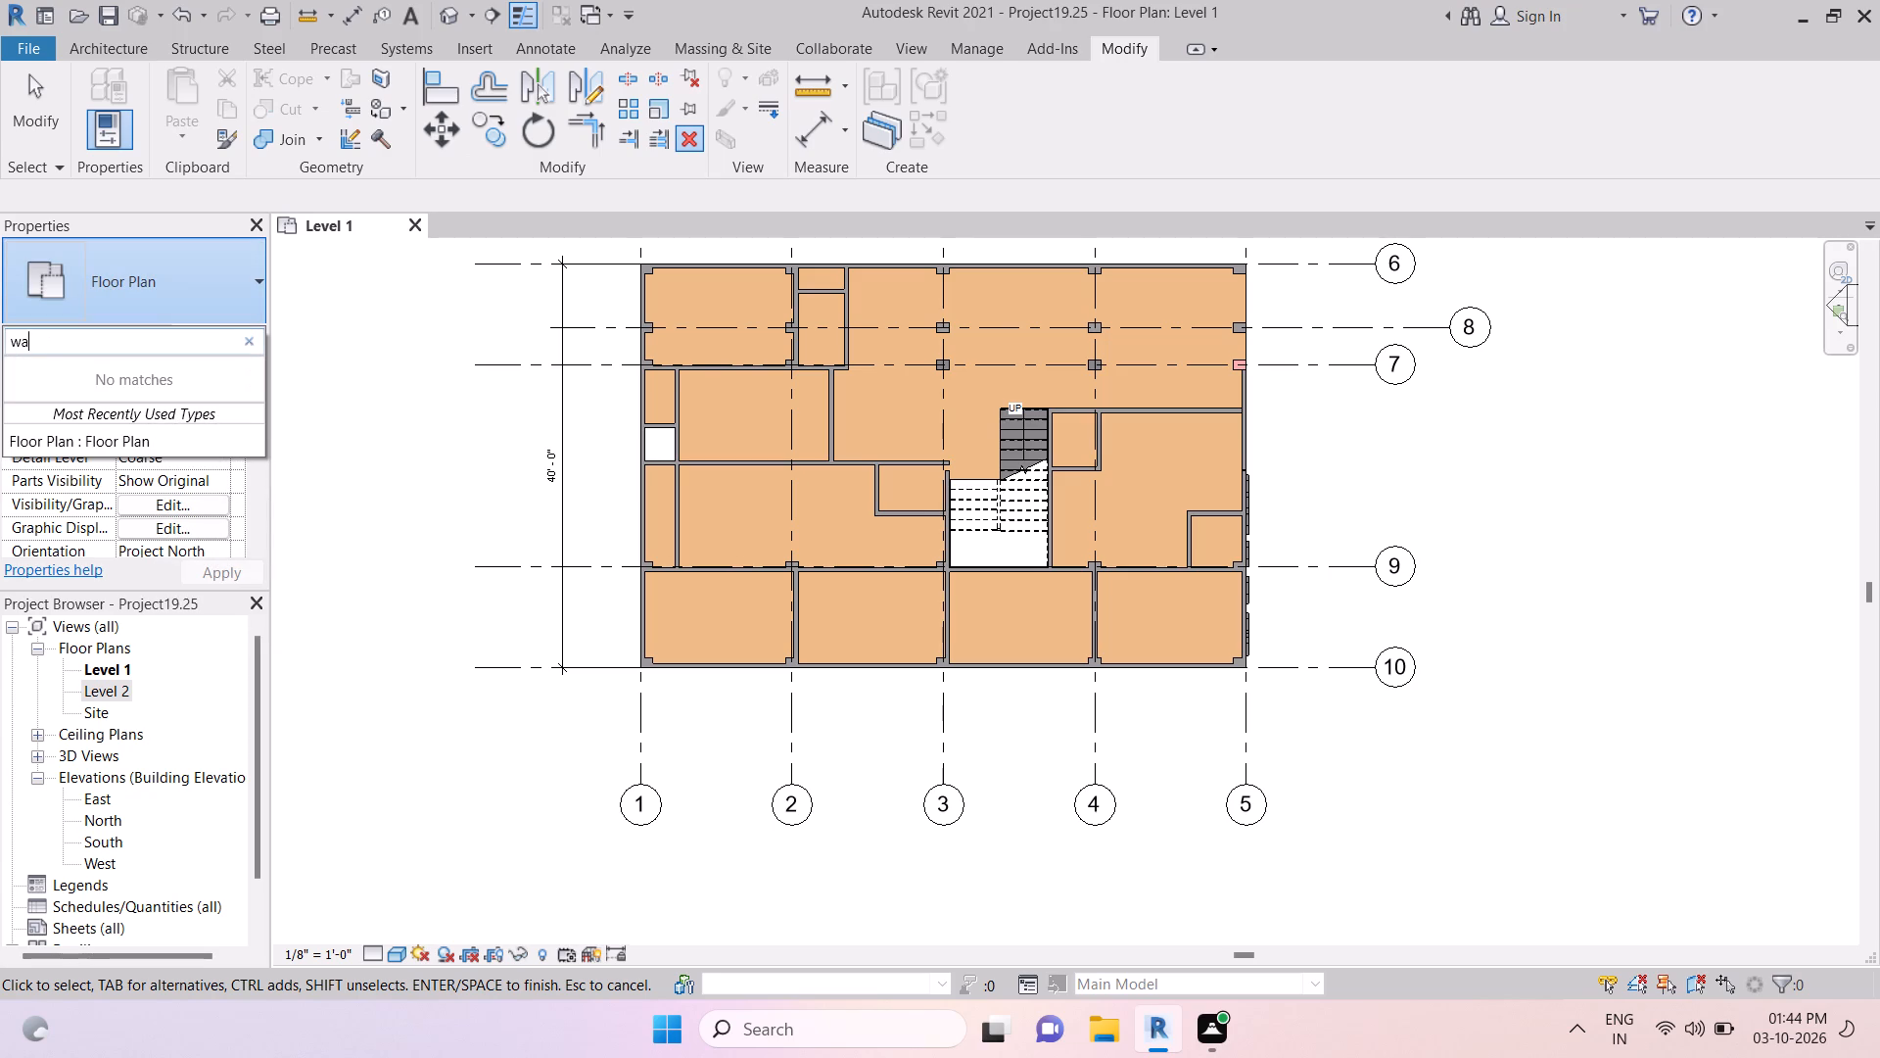
type("lll")
key("BackSpace")
key("space")
key("BackSpace")
key("BackSpace")
key("BackSpace")
key("BackSpace")
key("BackSpace")
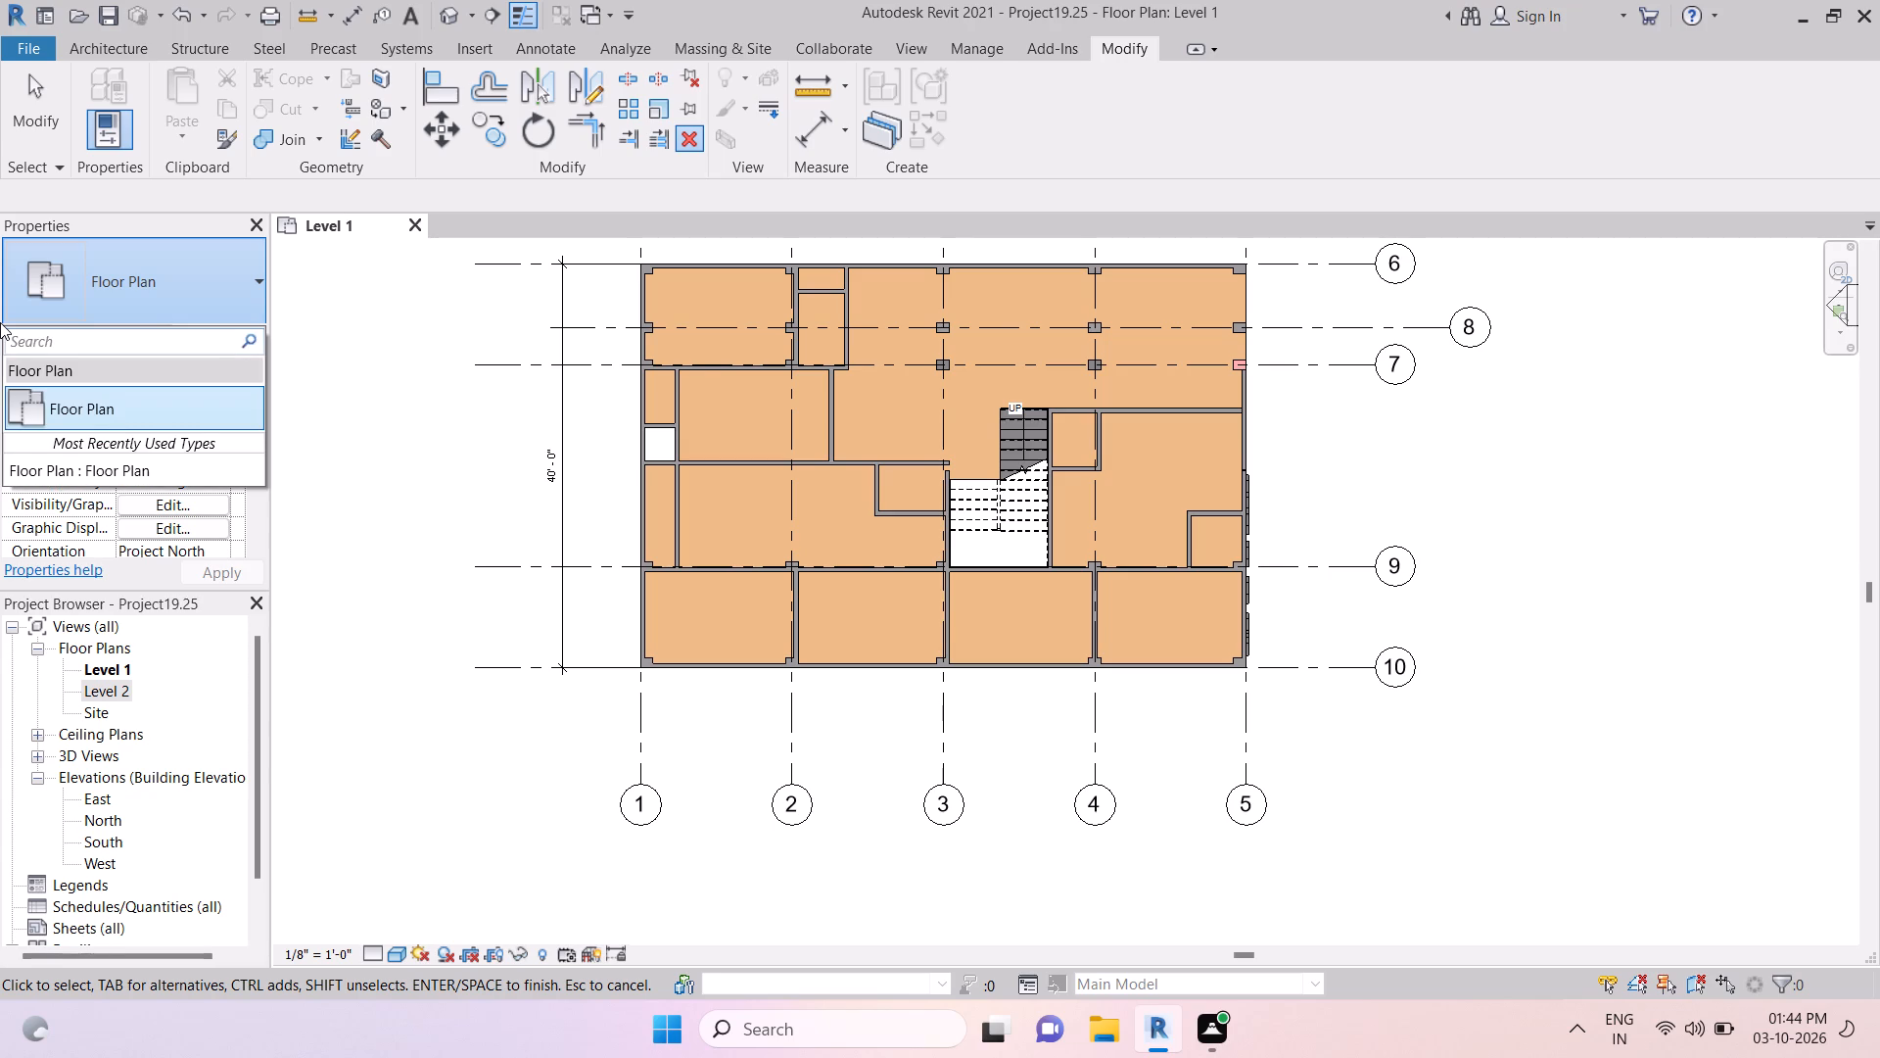
type("wl")
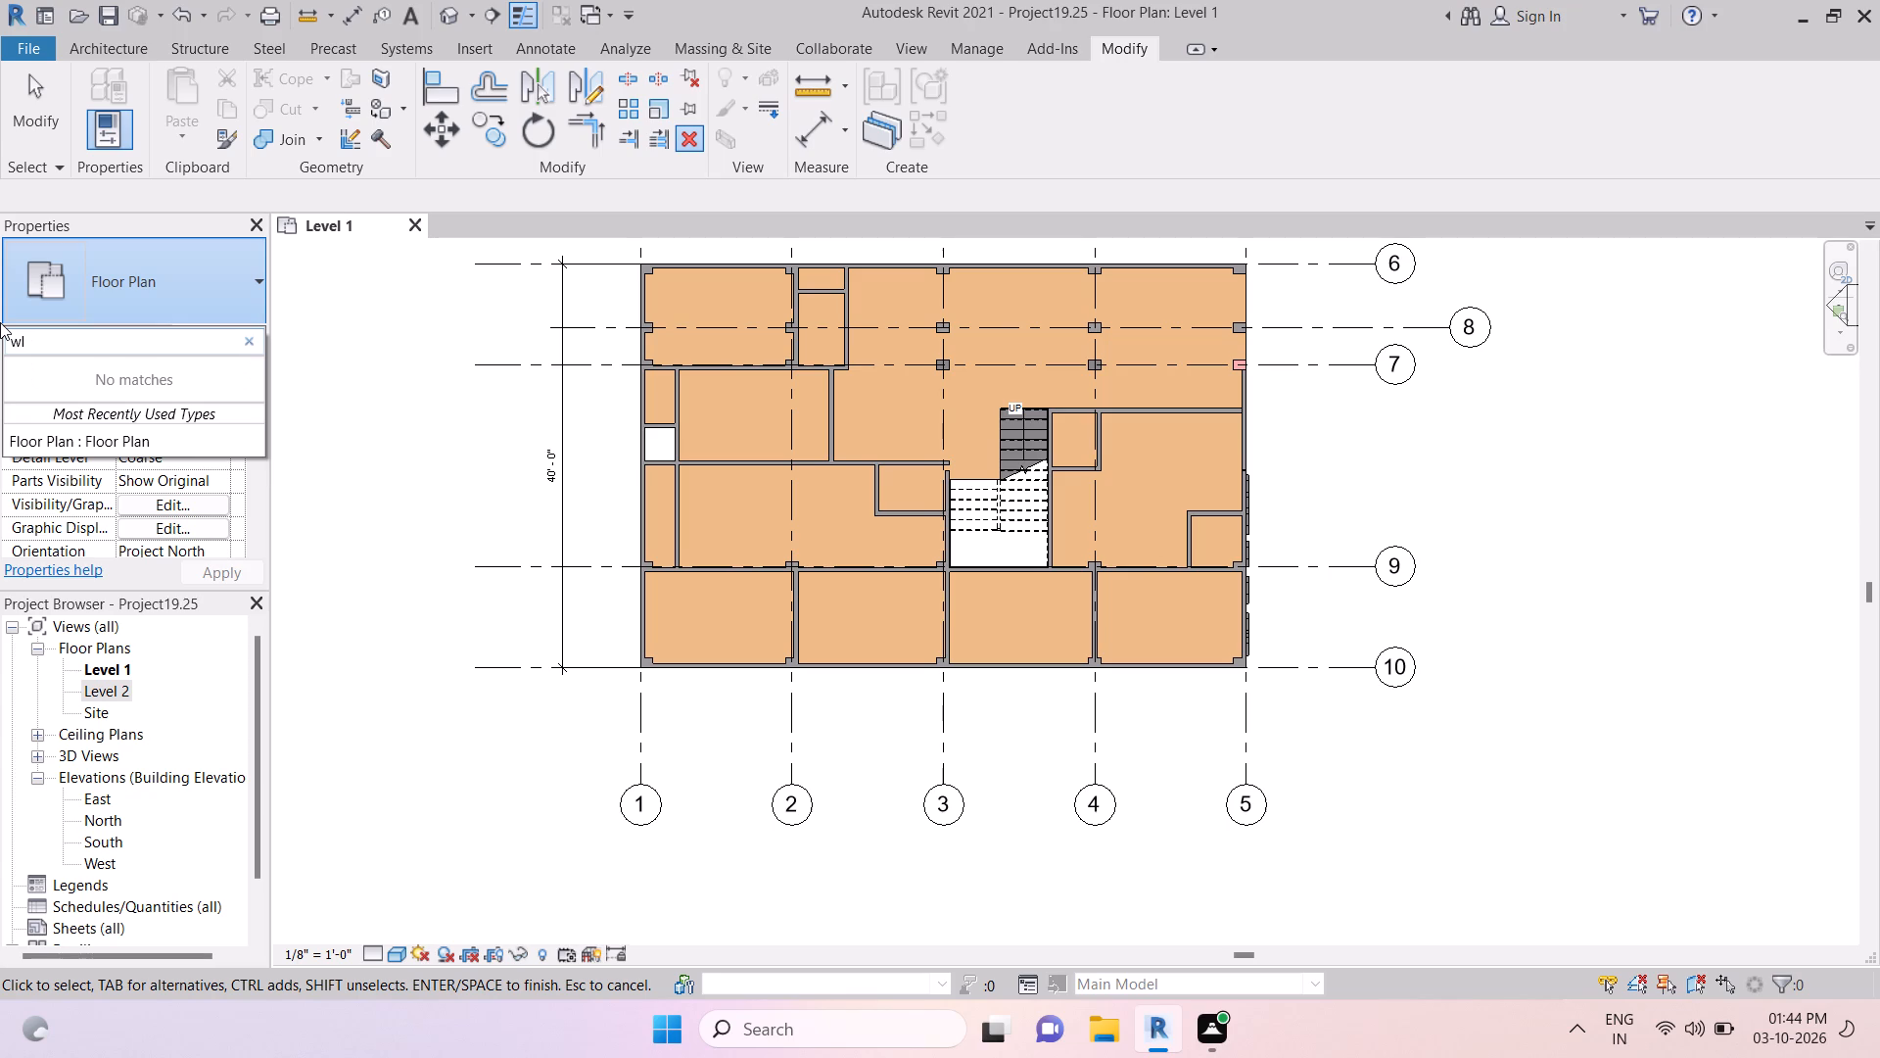
key("BackSpace")
key("BackSpace")
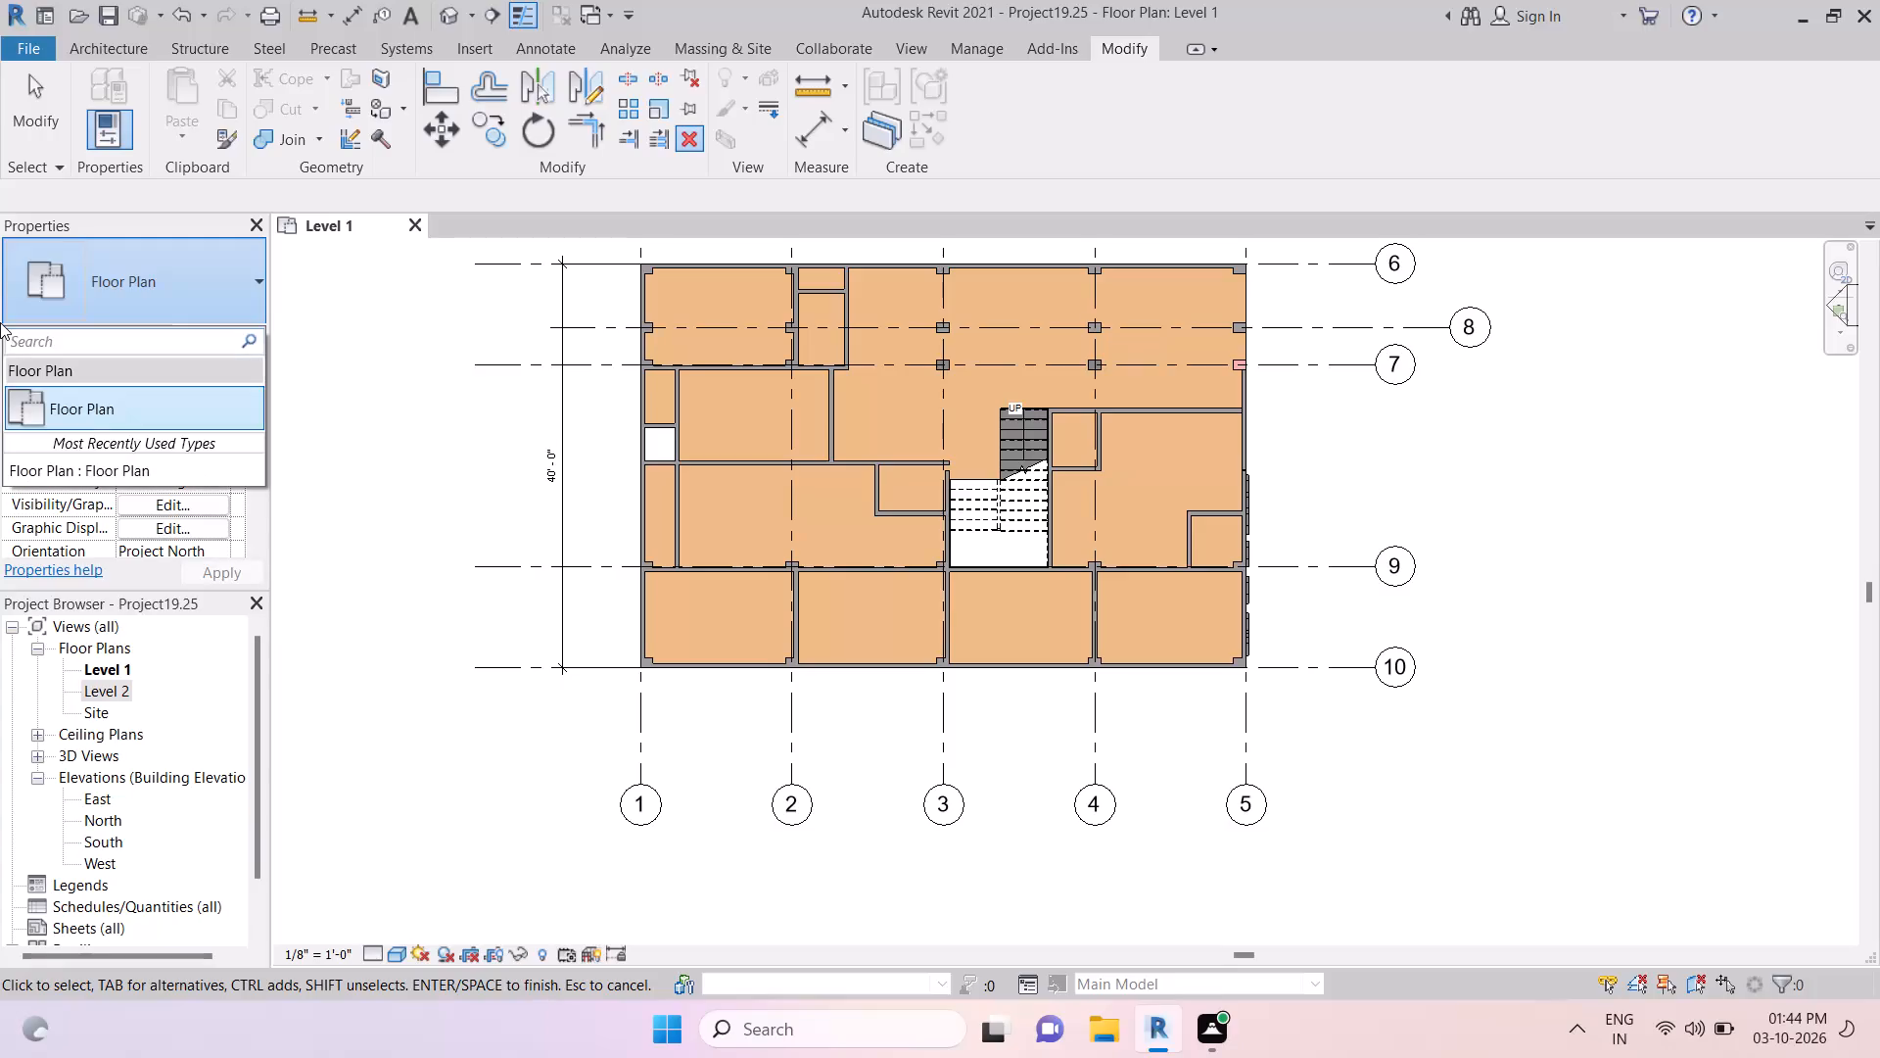
key("w")
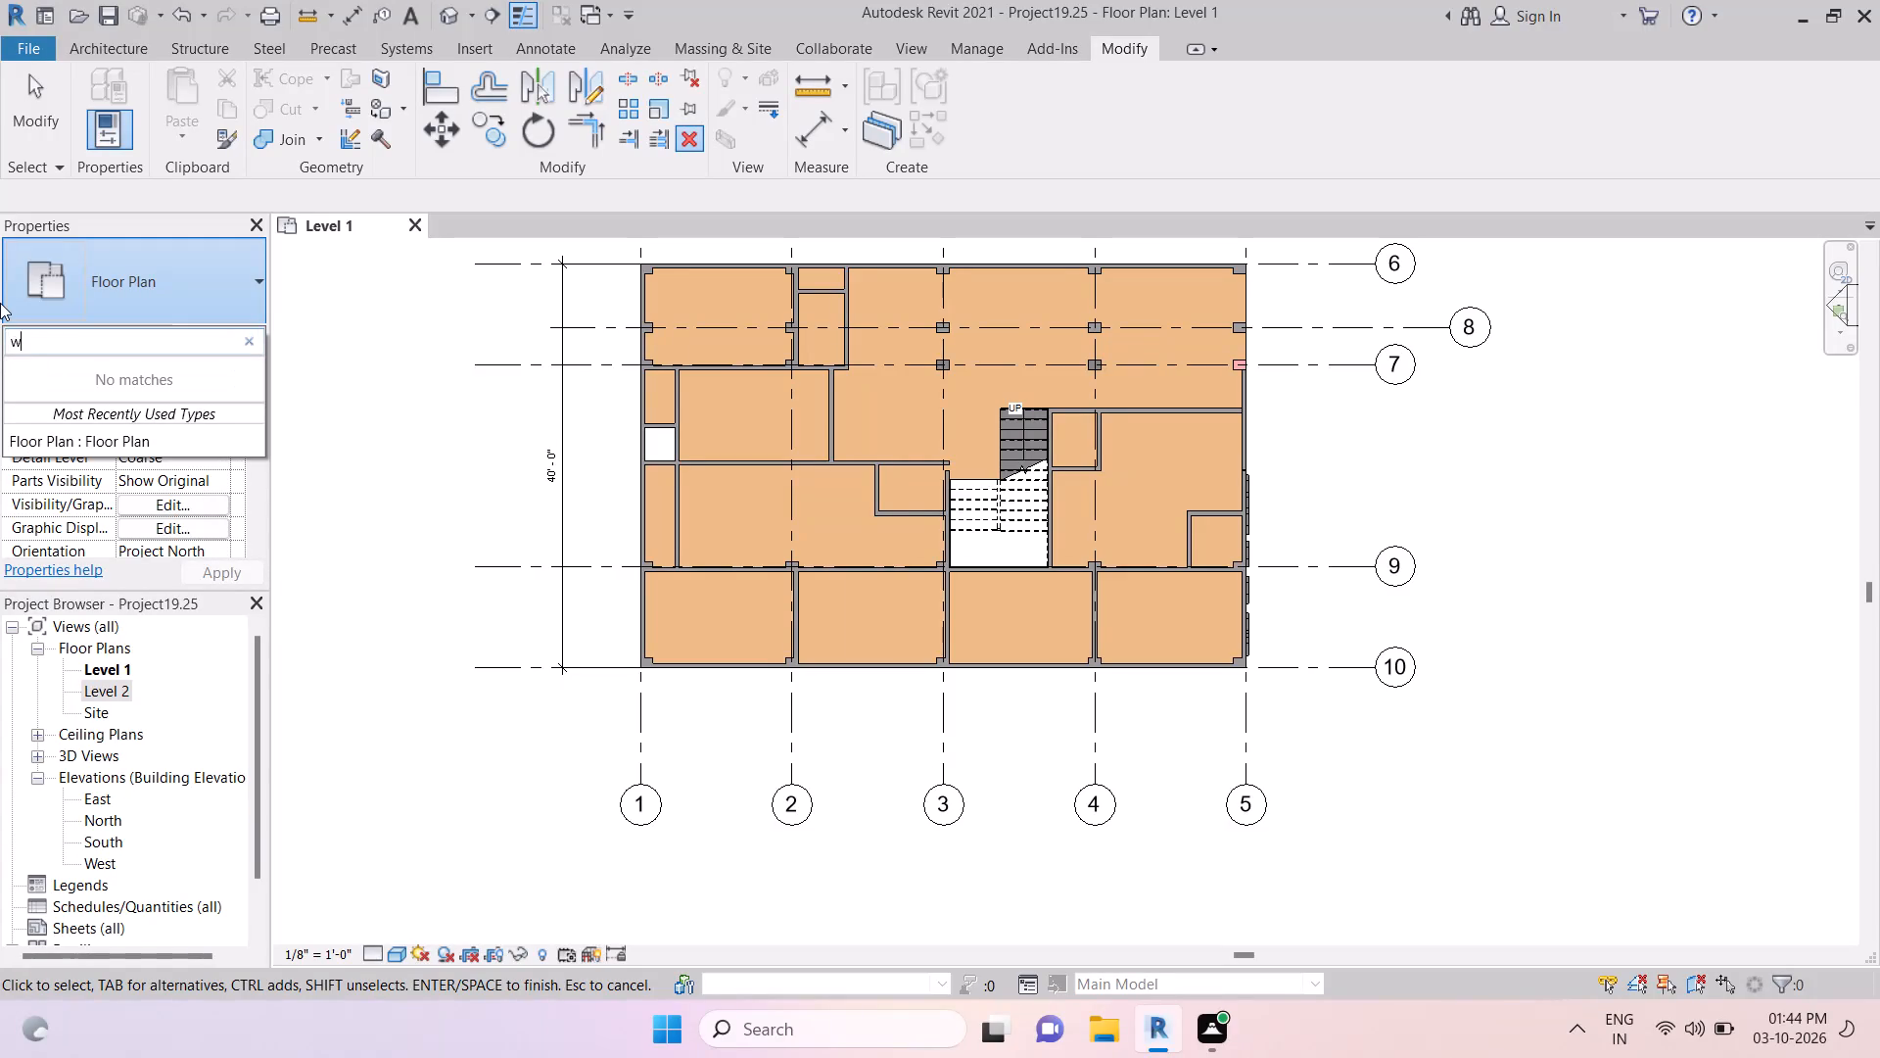
key("a")
key("BackSpace")
key("BackSpace")
key("BackSpace")
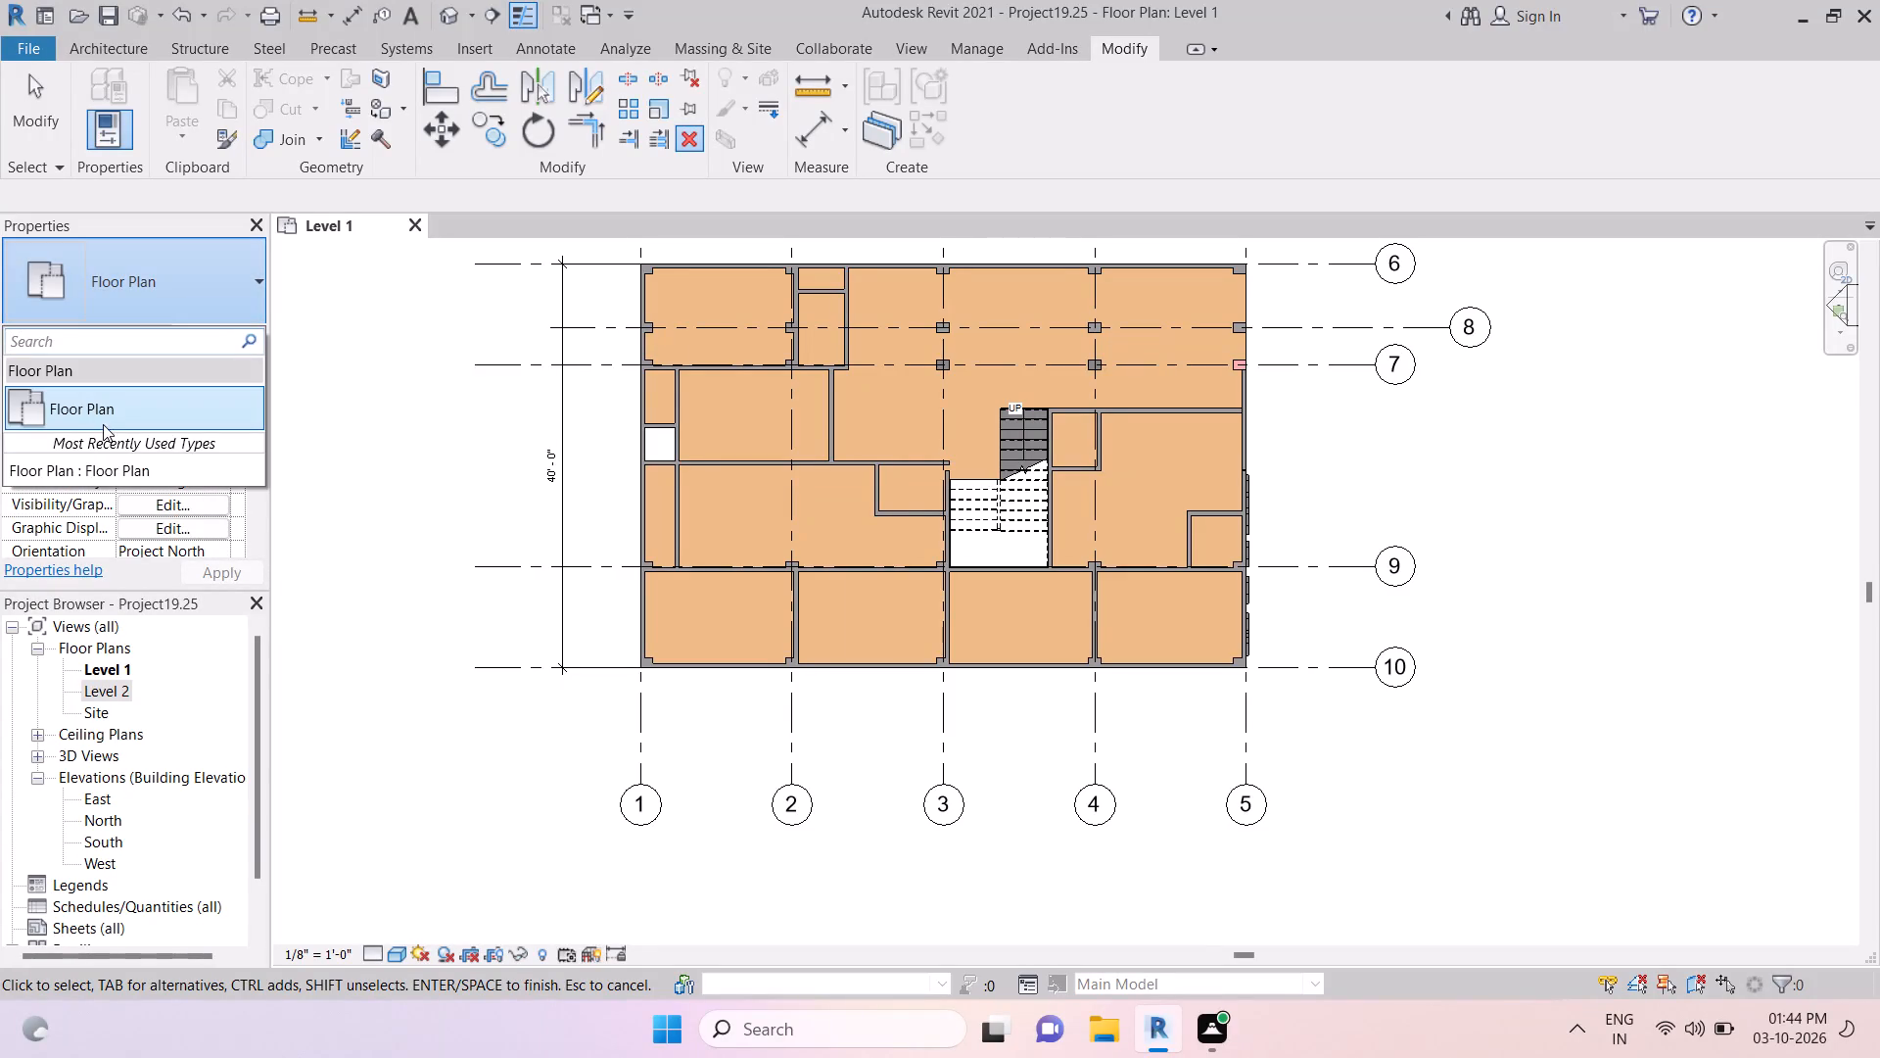
Check the model category visibility and graphic overrides of the Level 1 floor plan.
left_click_drag(184, 514, 181, 501)
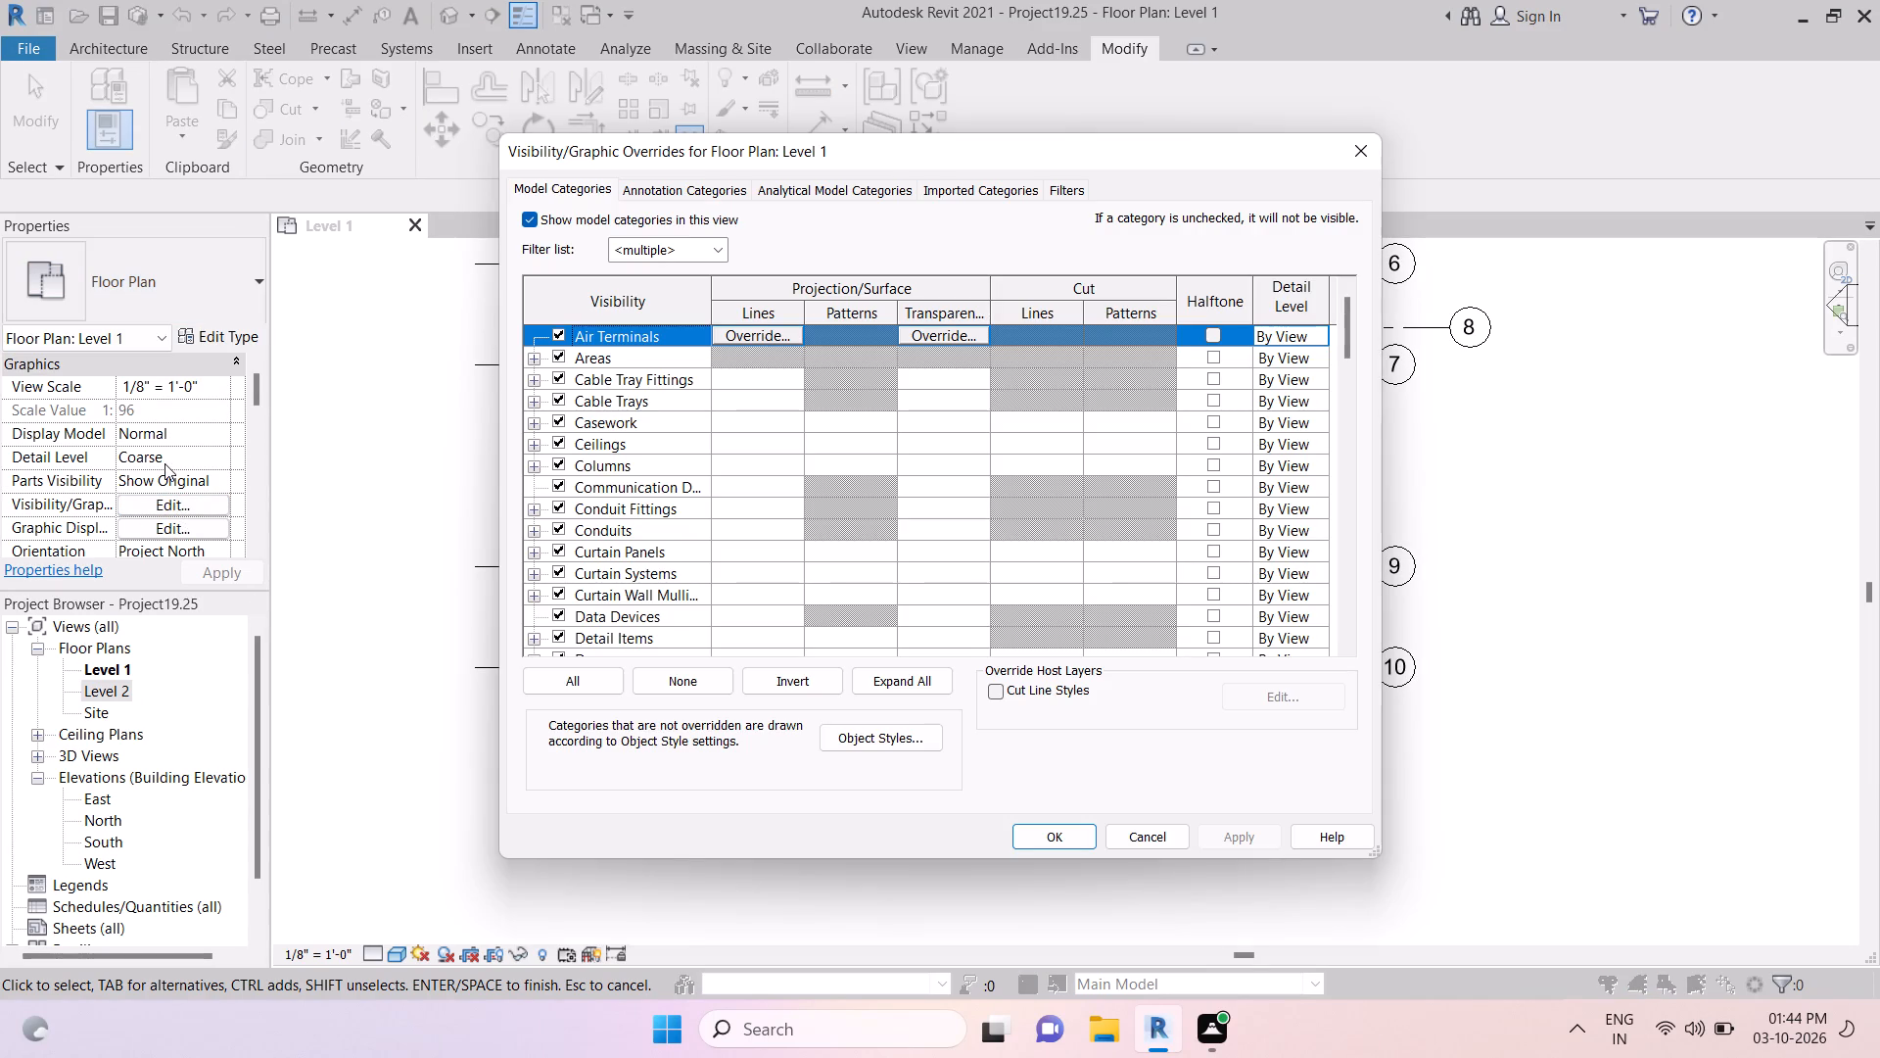
left_click(198, 481)
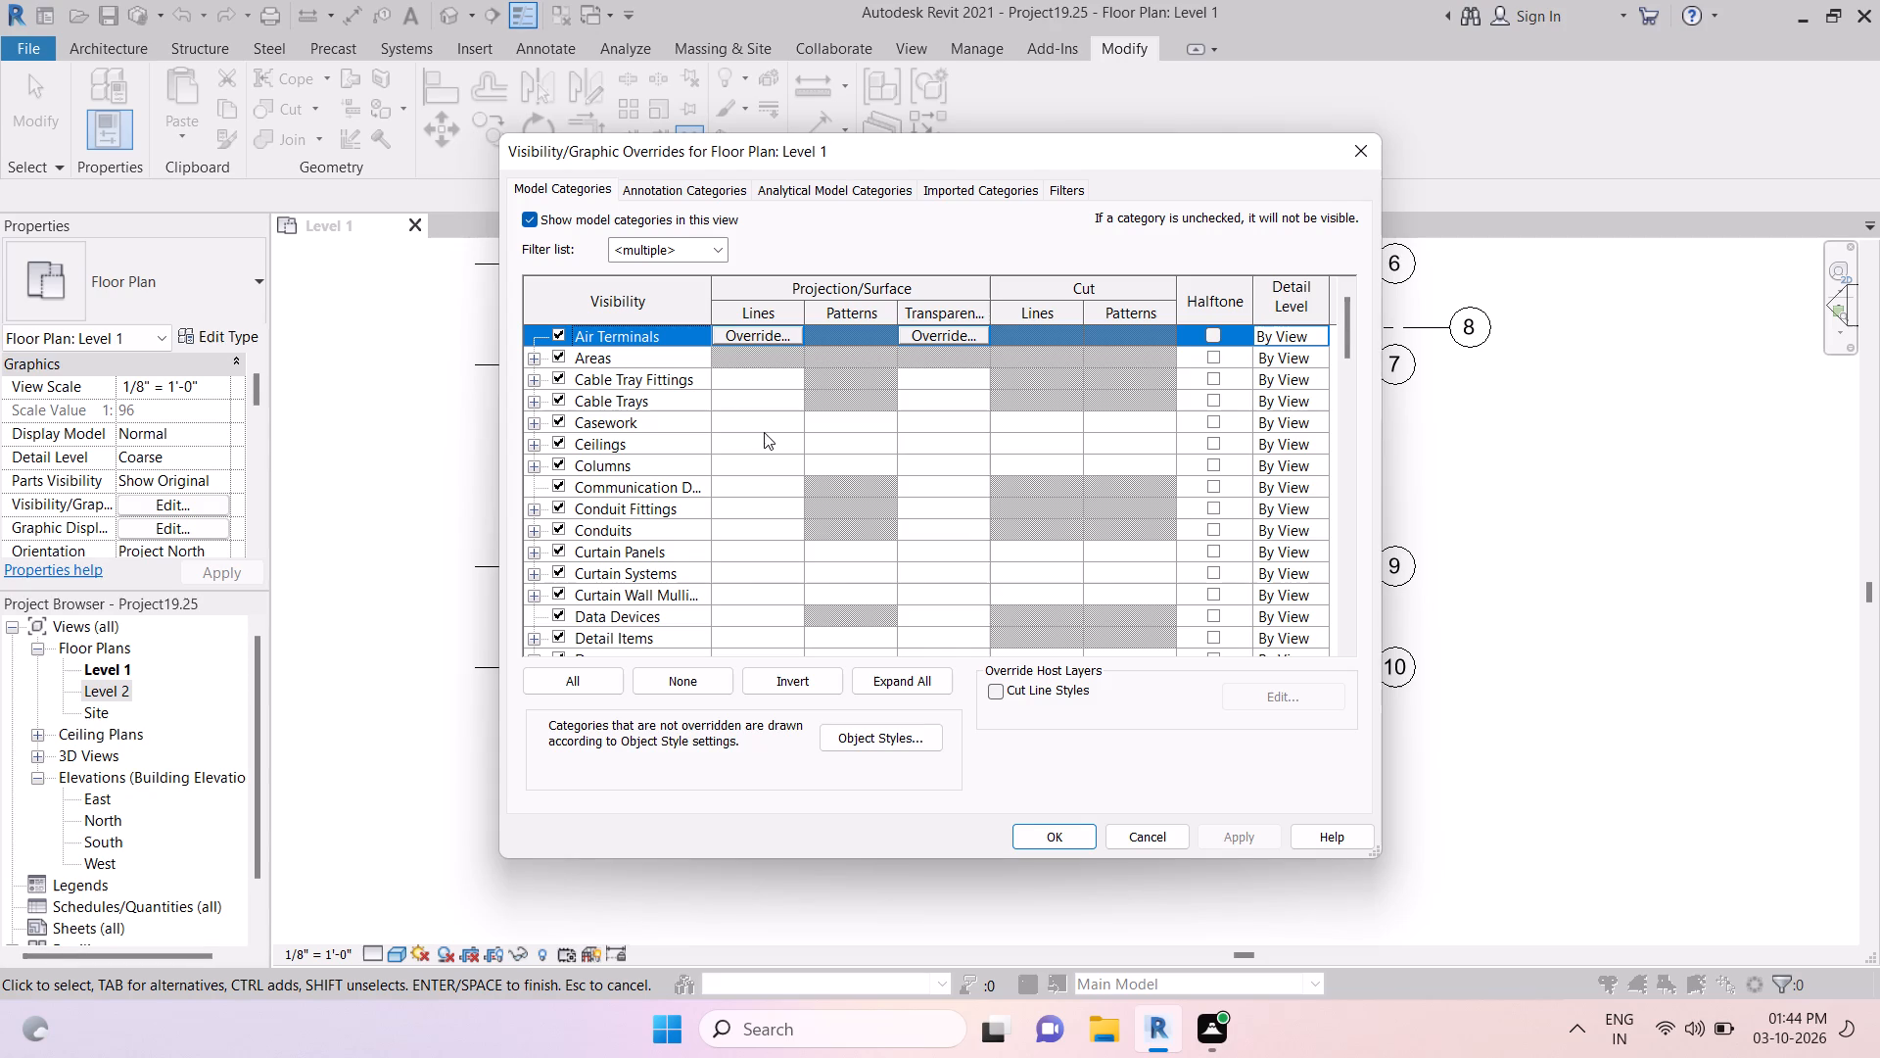
left_click(1028, 836)
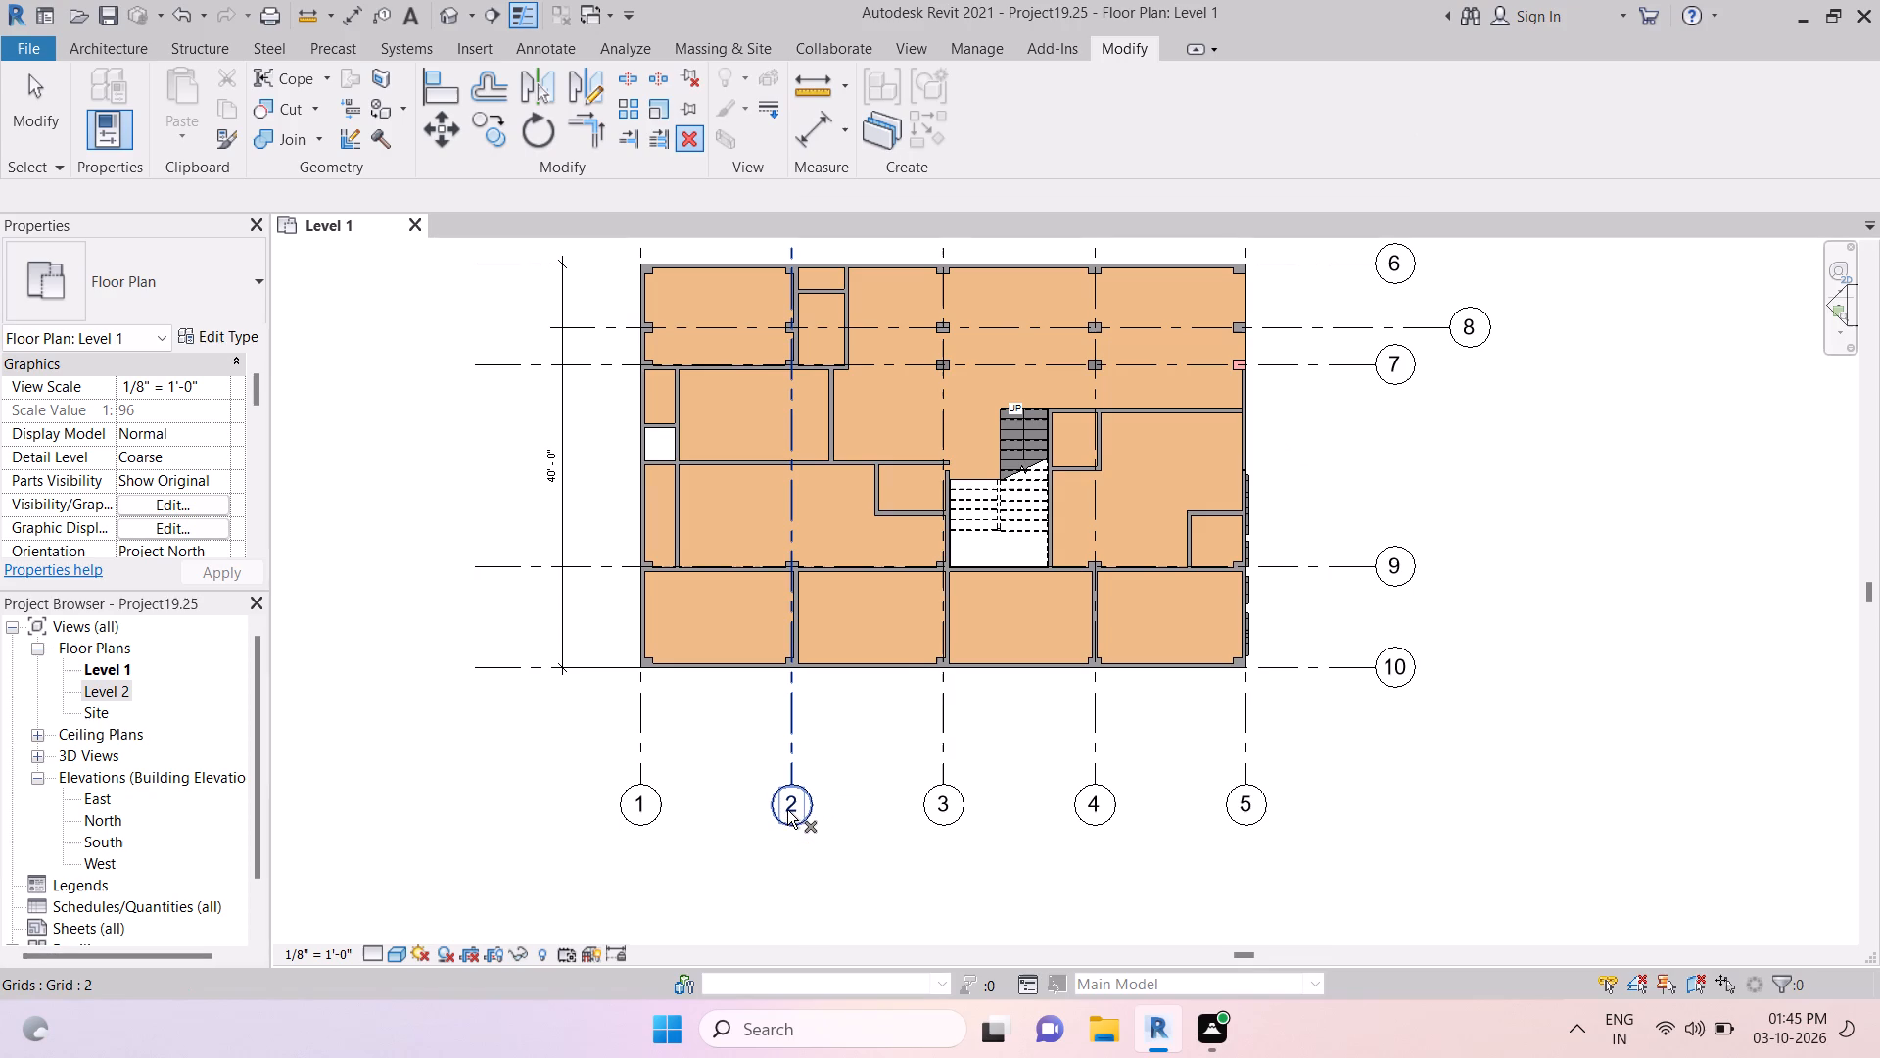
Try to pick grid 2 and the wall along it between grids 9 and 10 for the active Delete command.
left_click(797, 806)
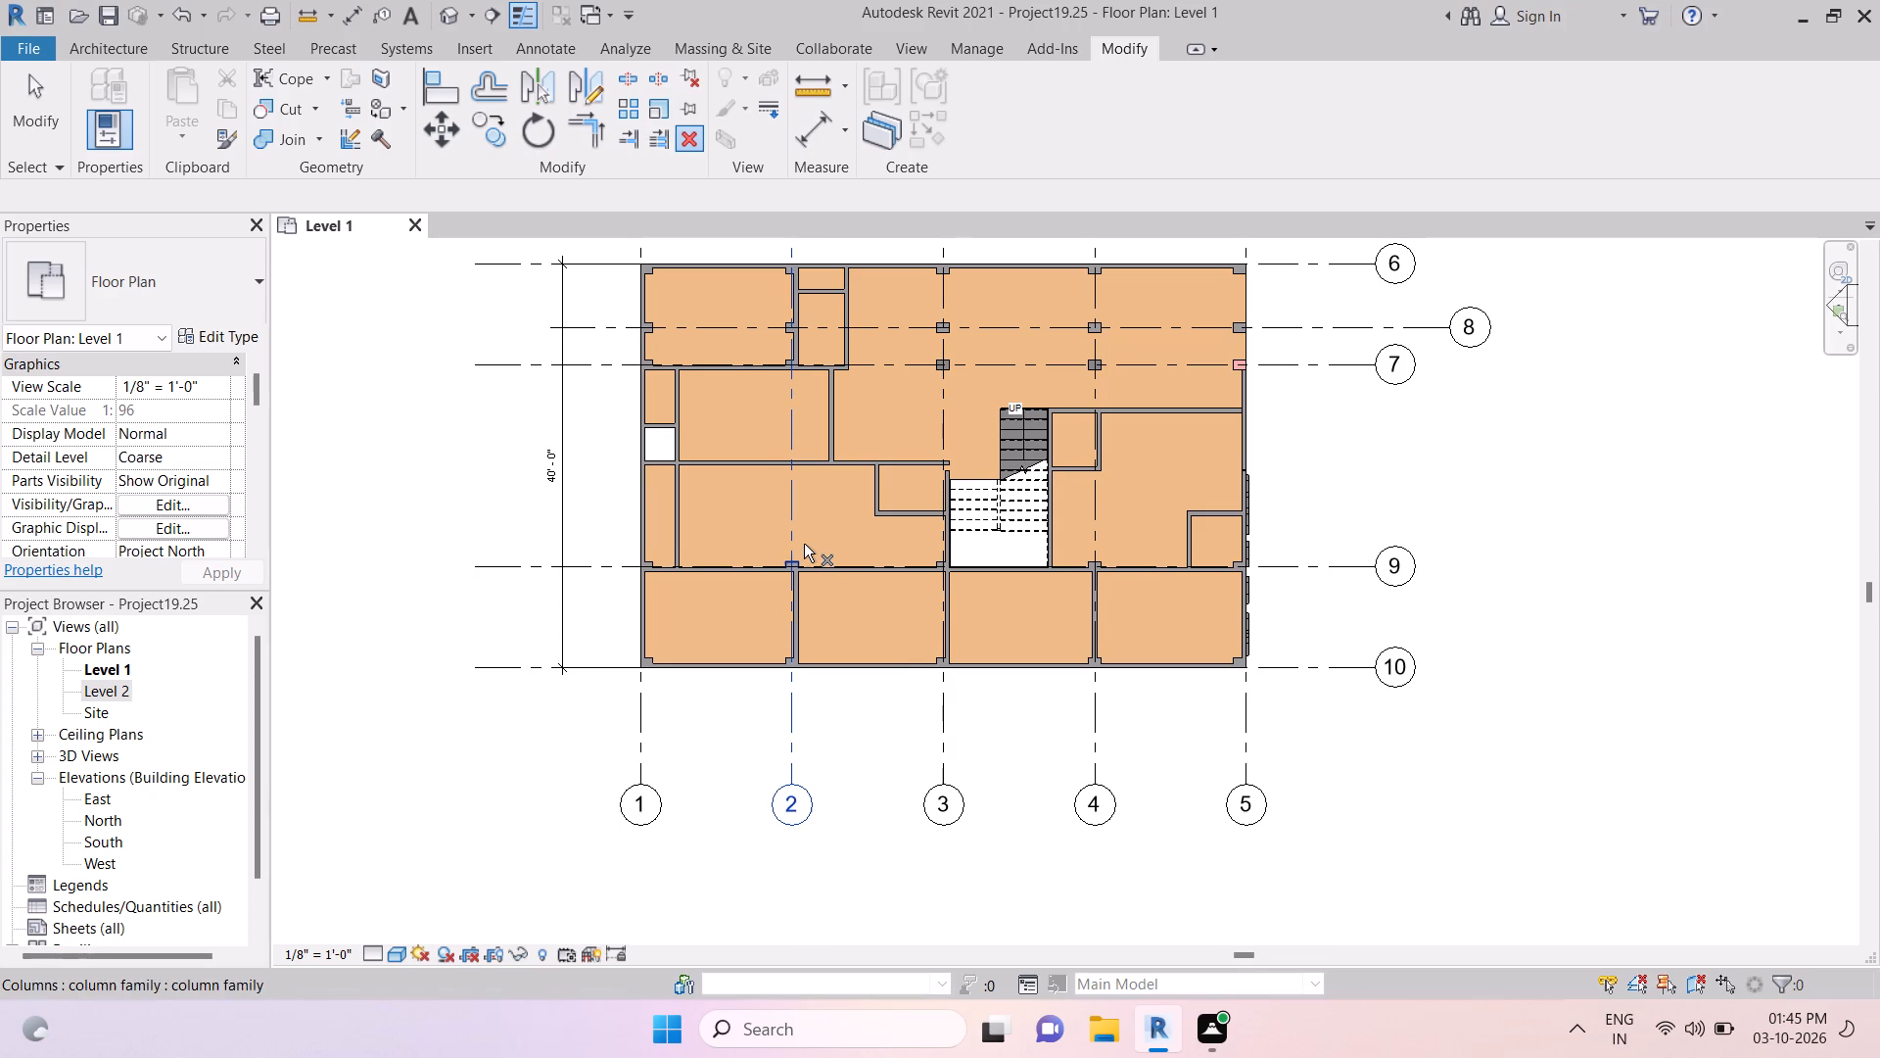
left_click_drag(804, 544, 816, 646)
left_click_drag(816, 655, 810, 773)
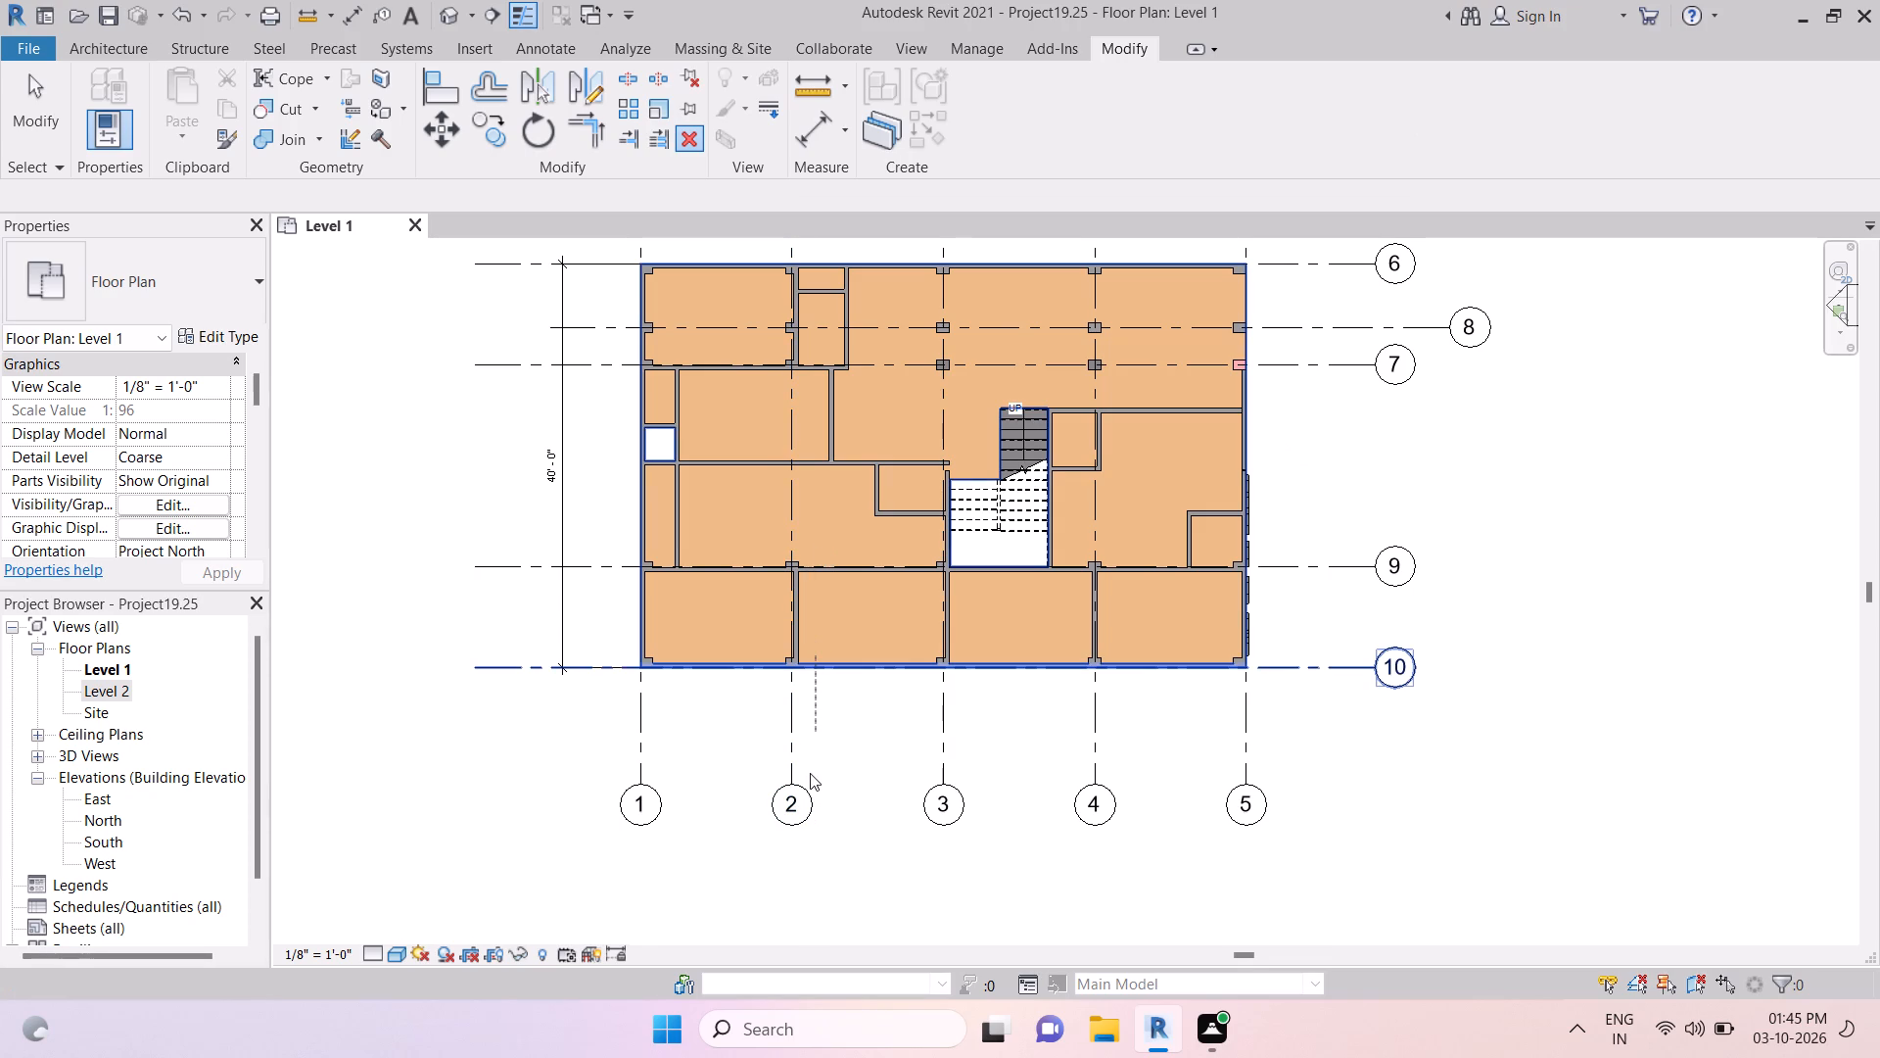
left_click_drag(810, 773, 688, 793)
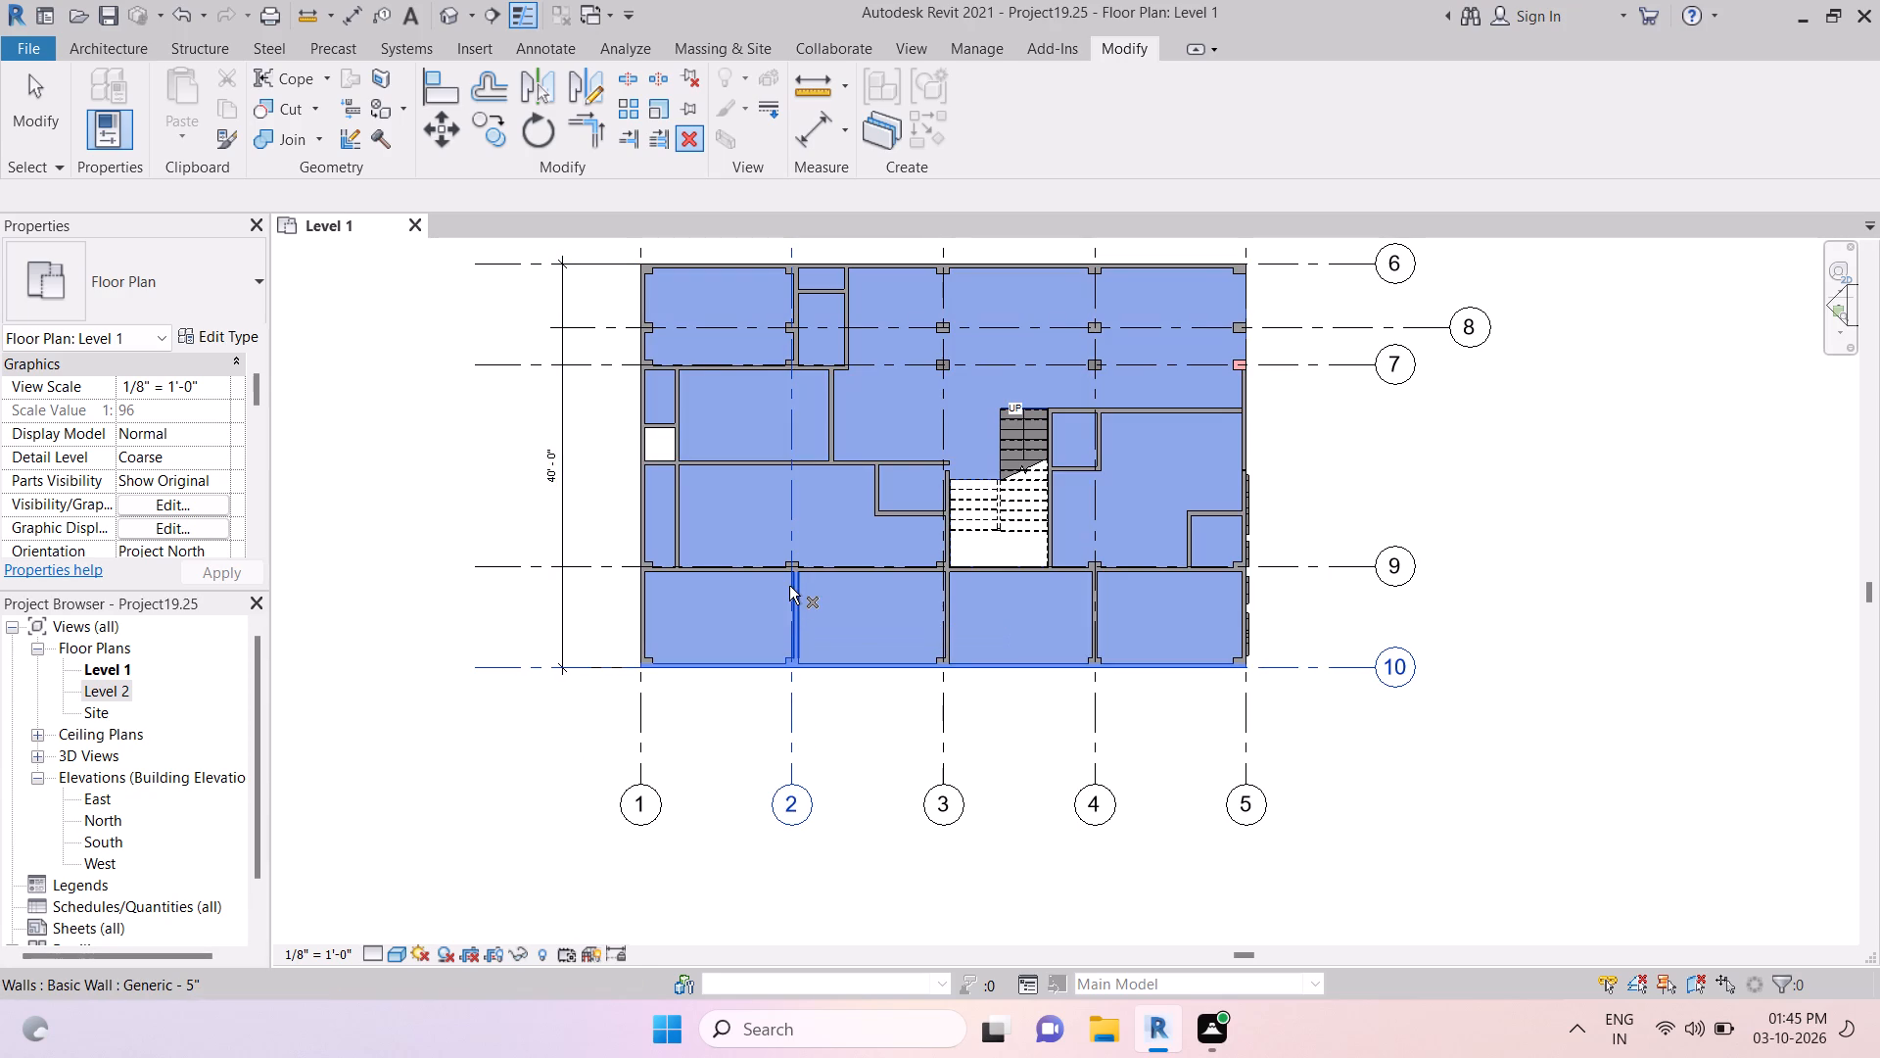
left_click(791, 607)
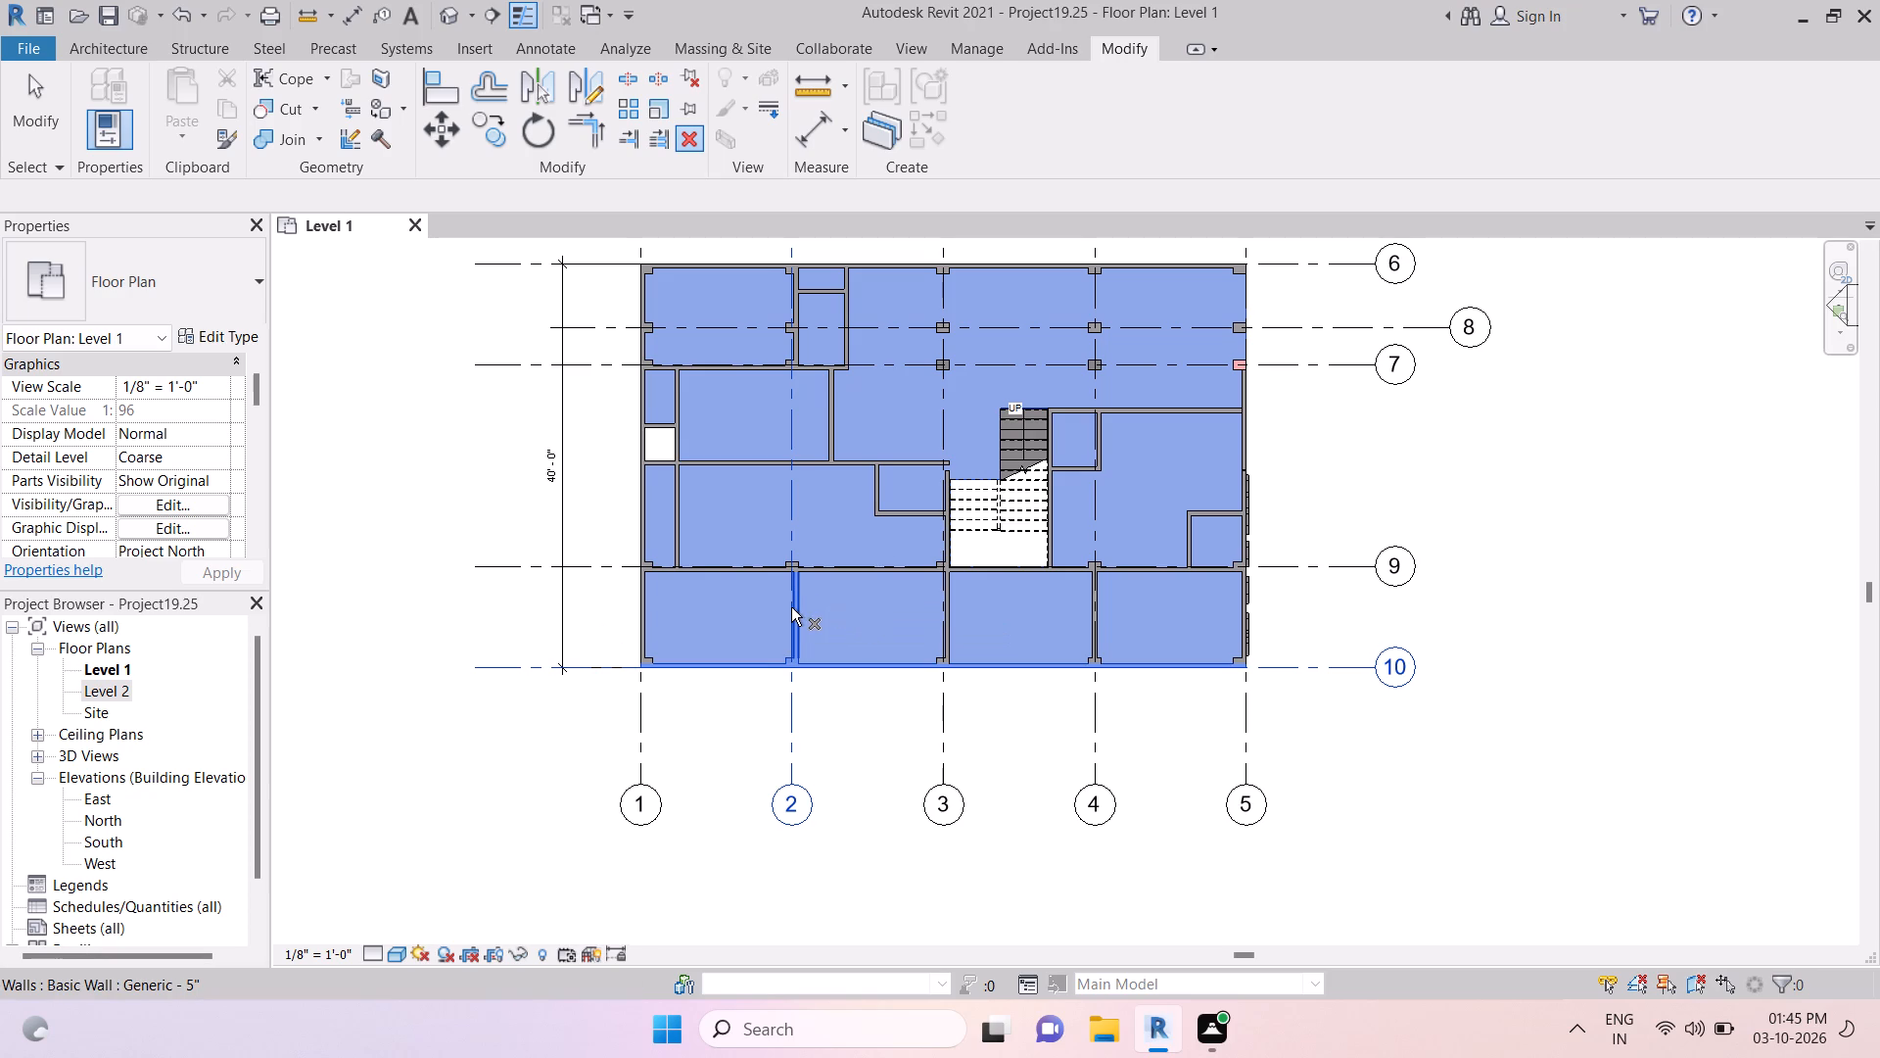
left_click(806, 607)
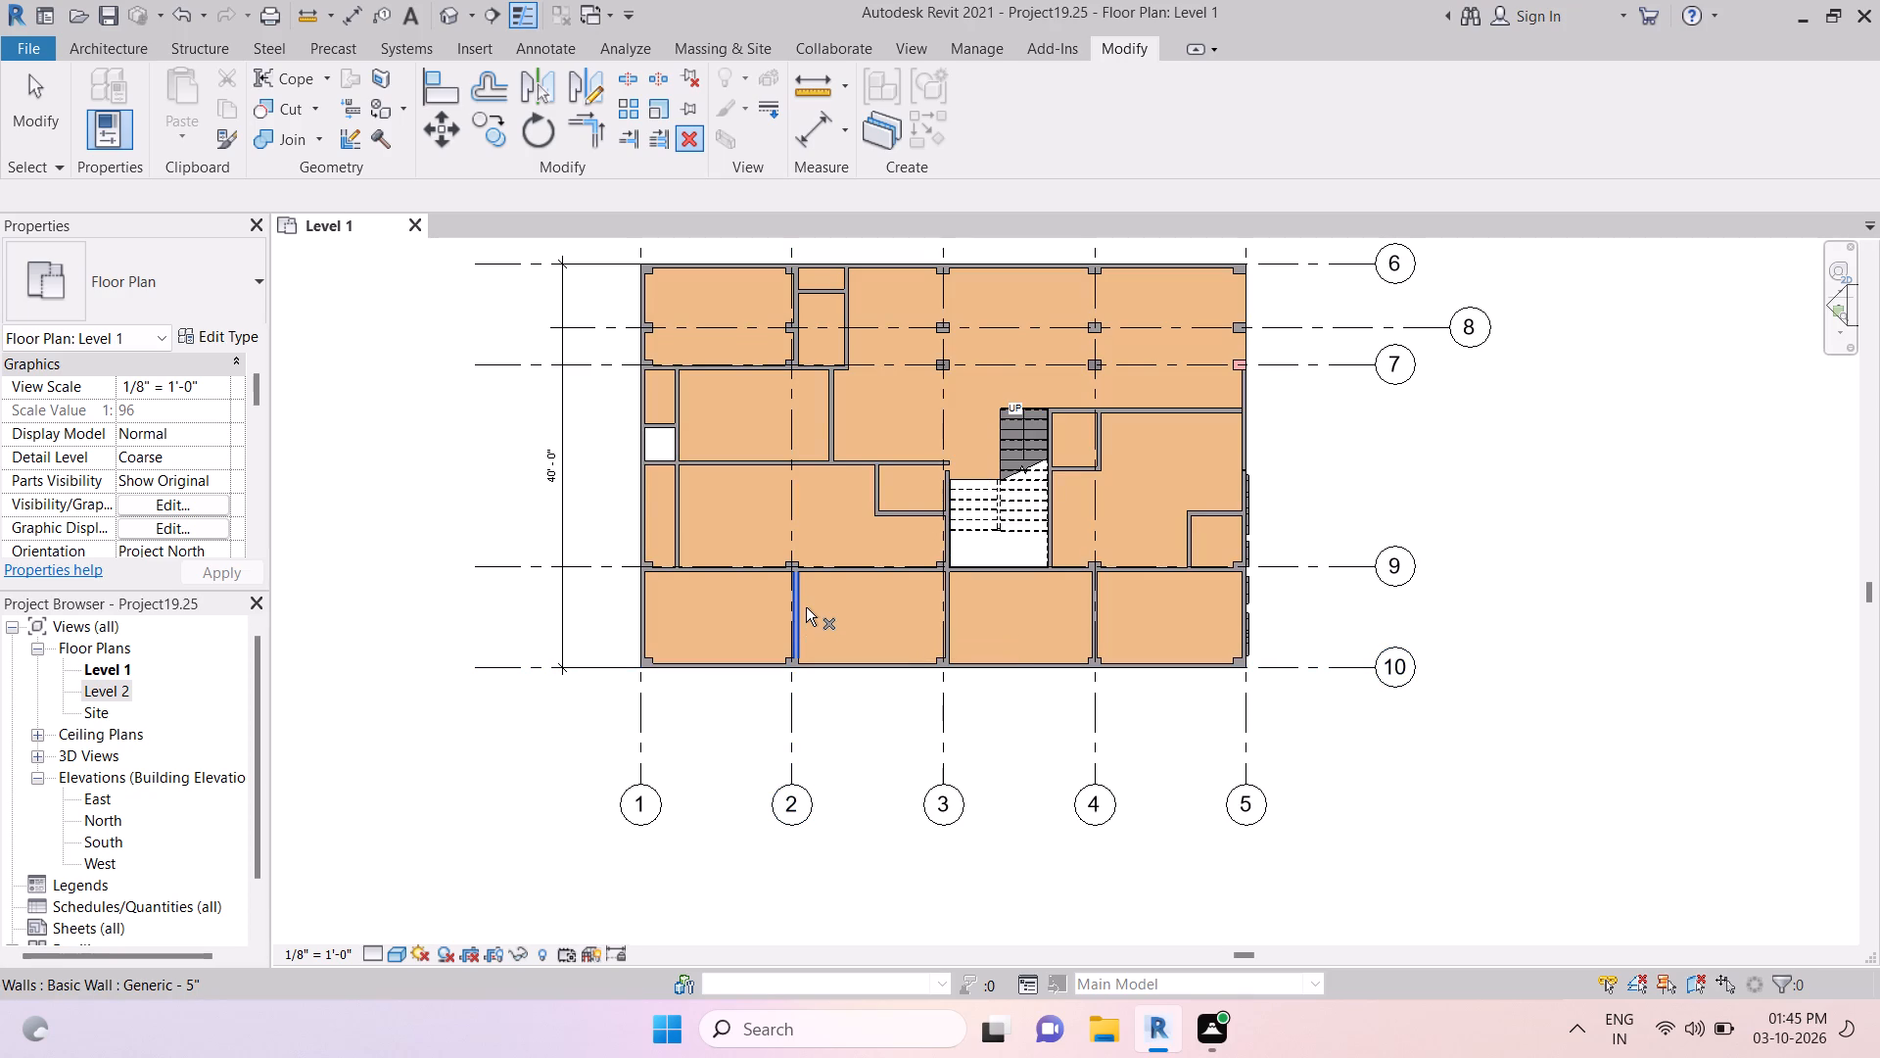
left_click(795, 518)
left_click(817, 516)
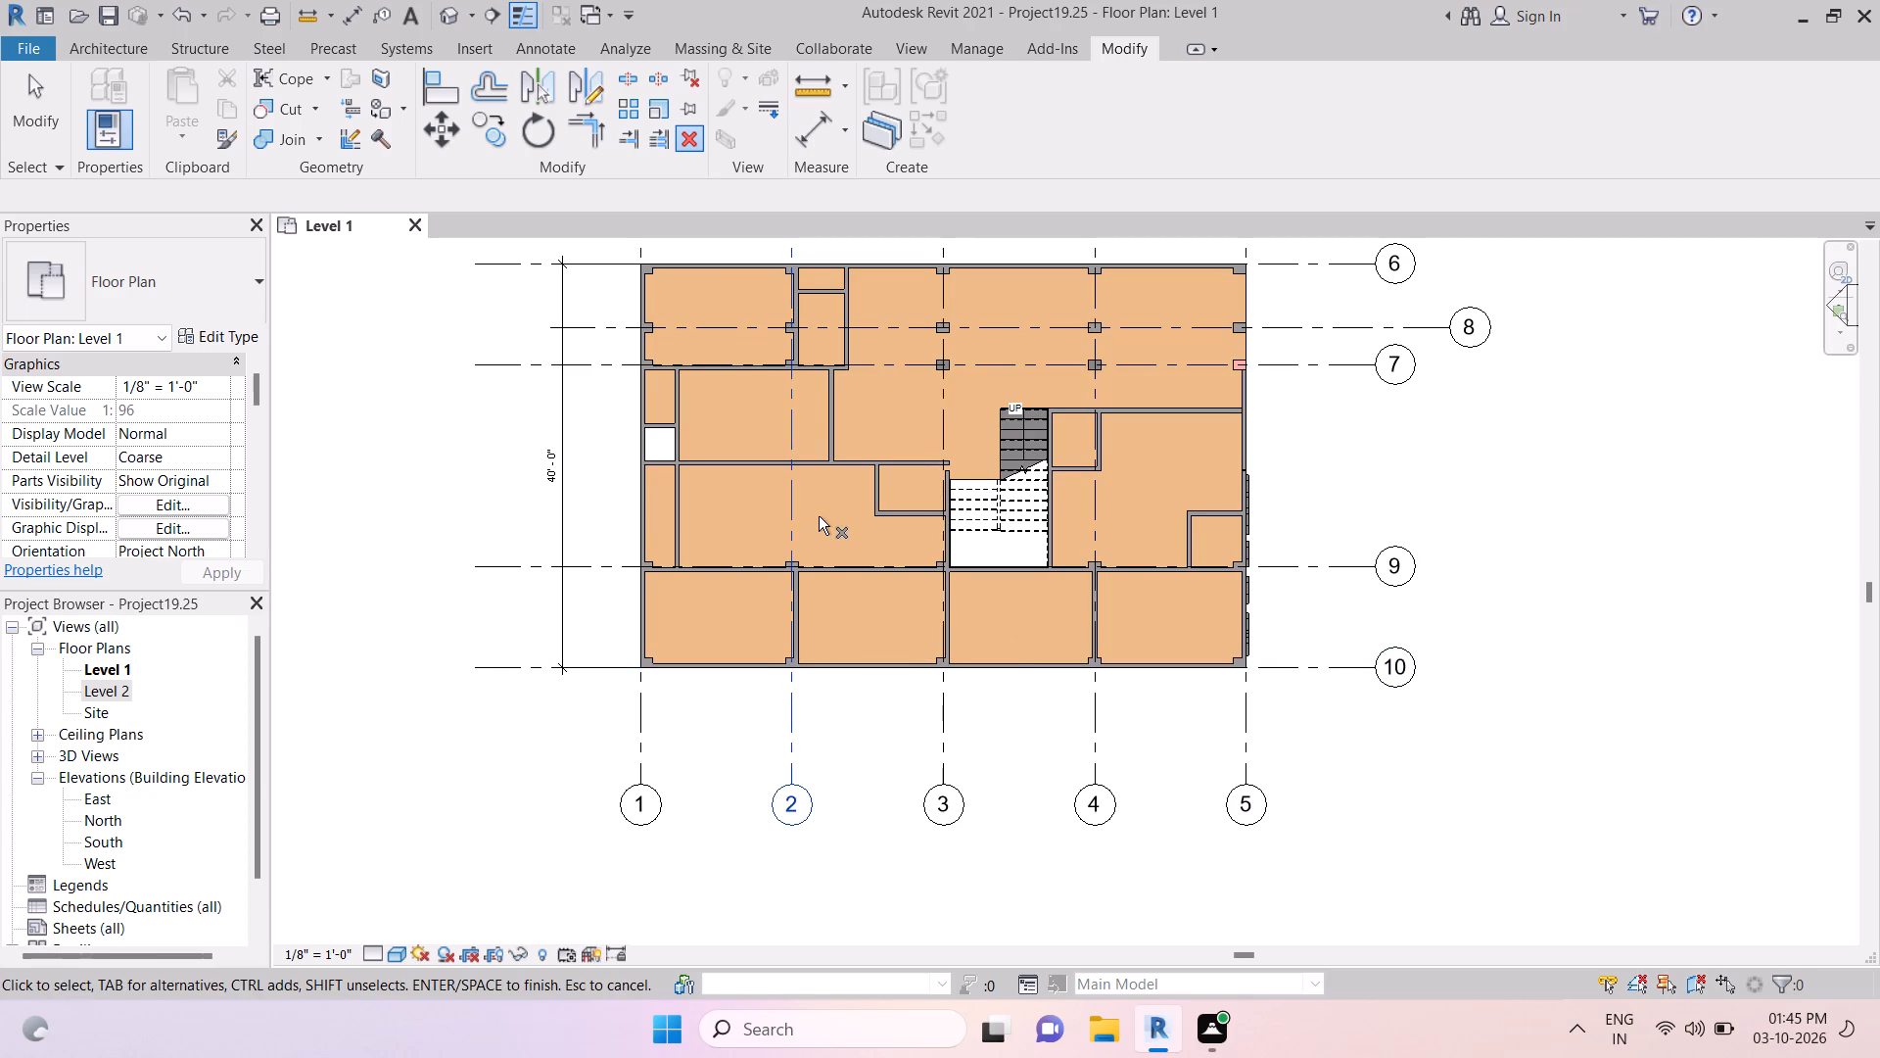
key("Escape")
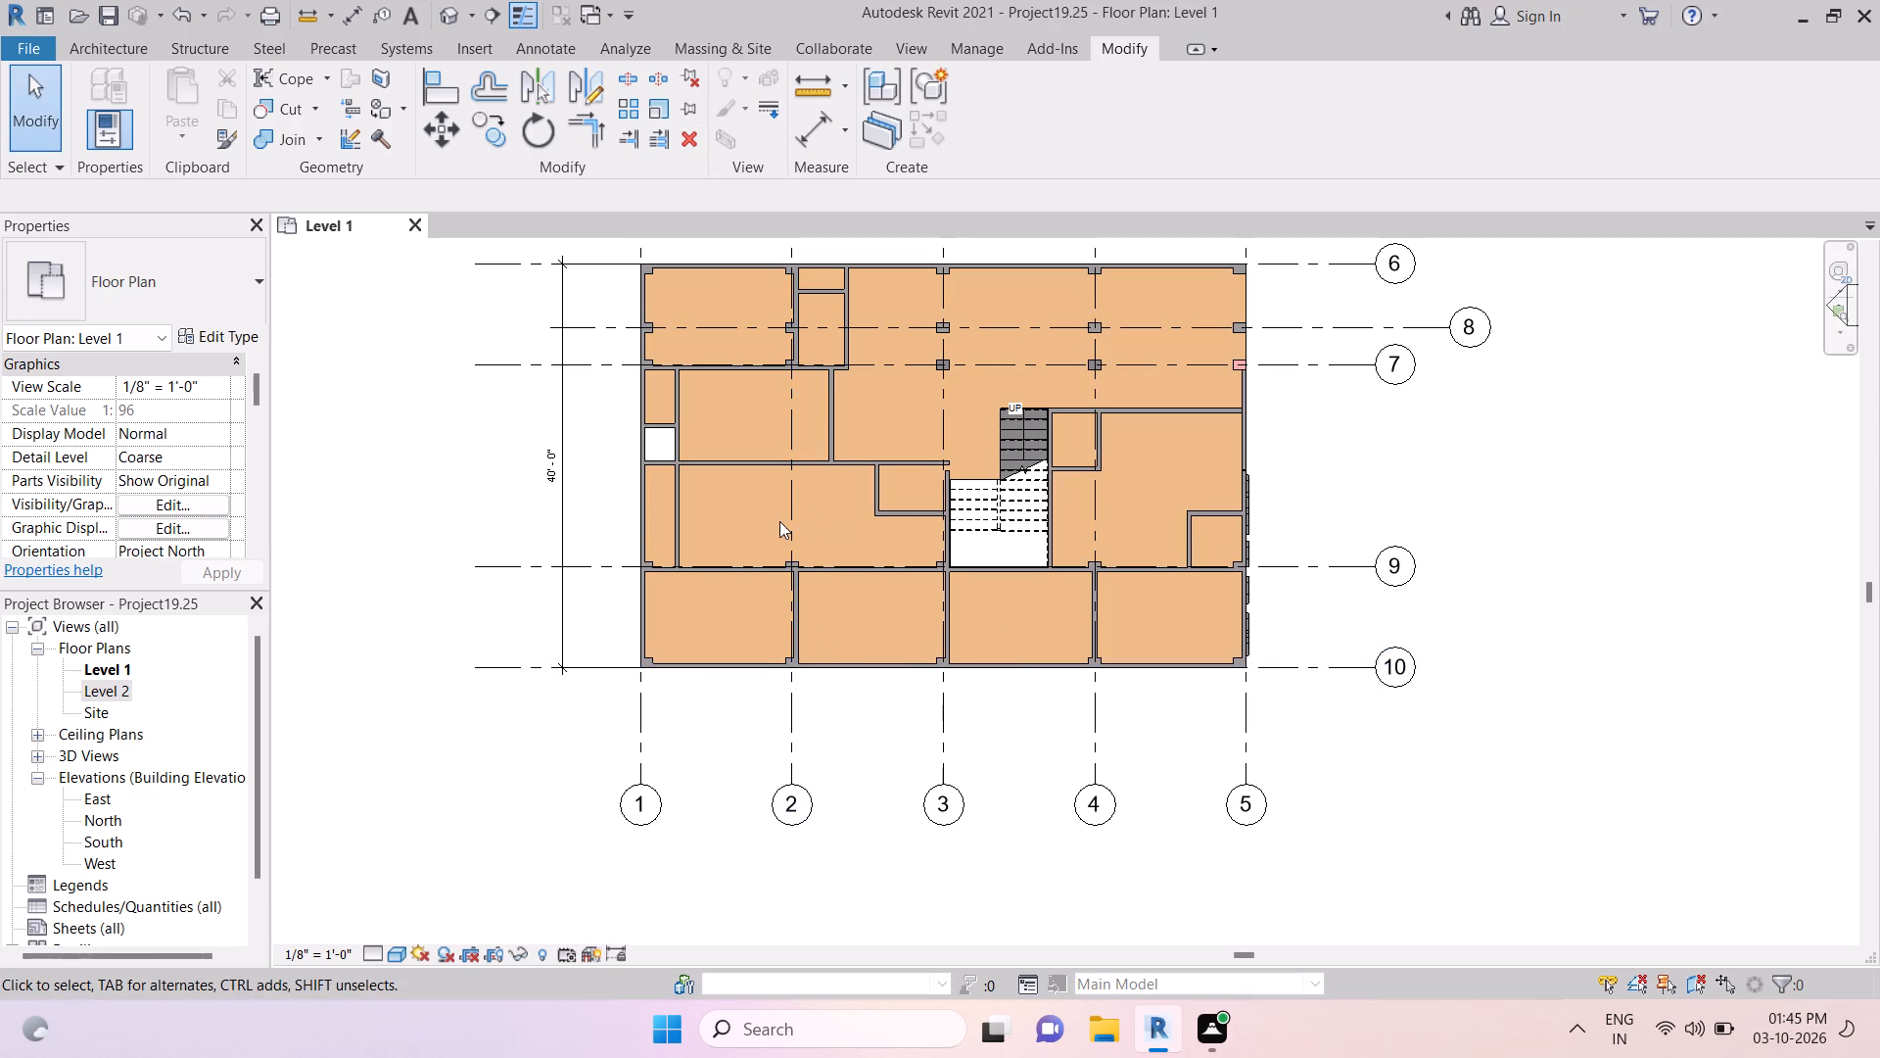
Inspect the type properties of grid 1.
left_click(607, 495)
left_click_drag(607, 612, 610, 625)
left_click_drag(610, 625, 634, 841)
left_click(644, 824)
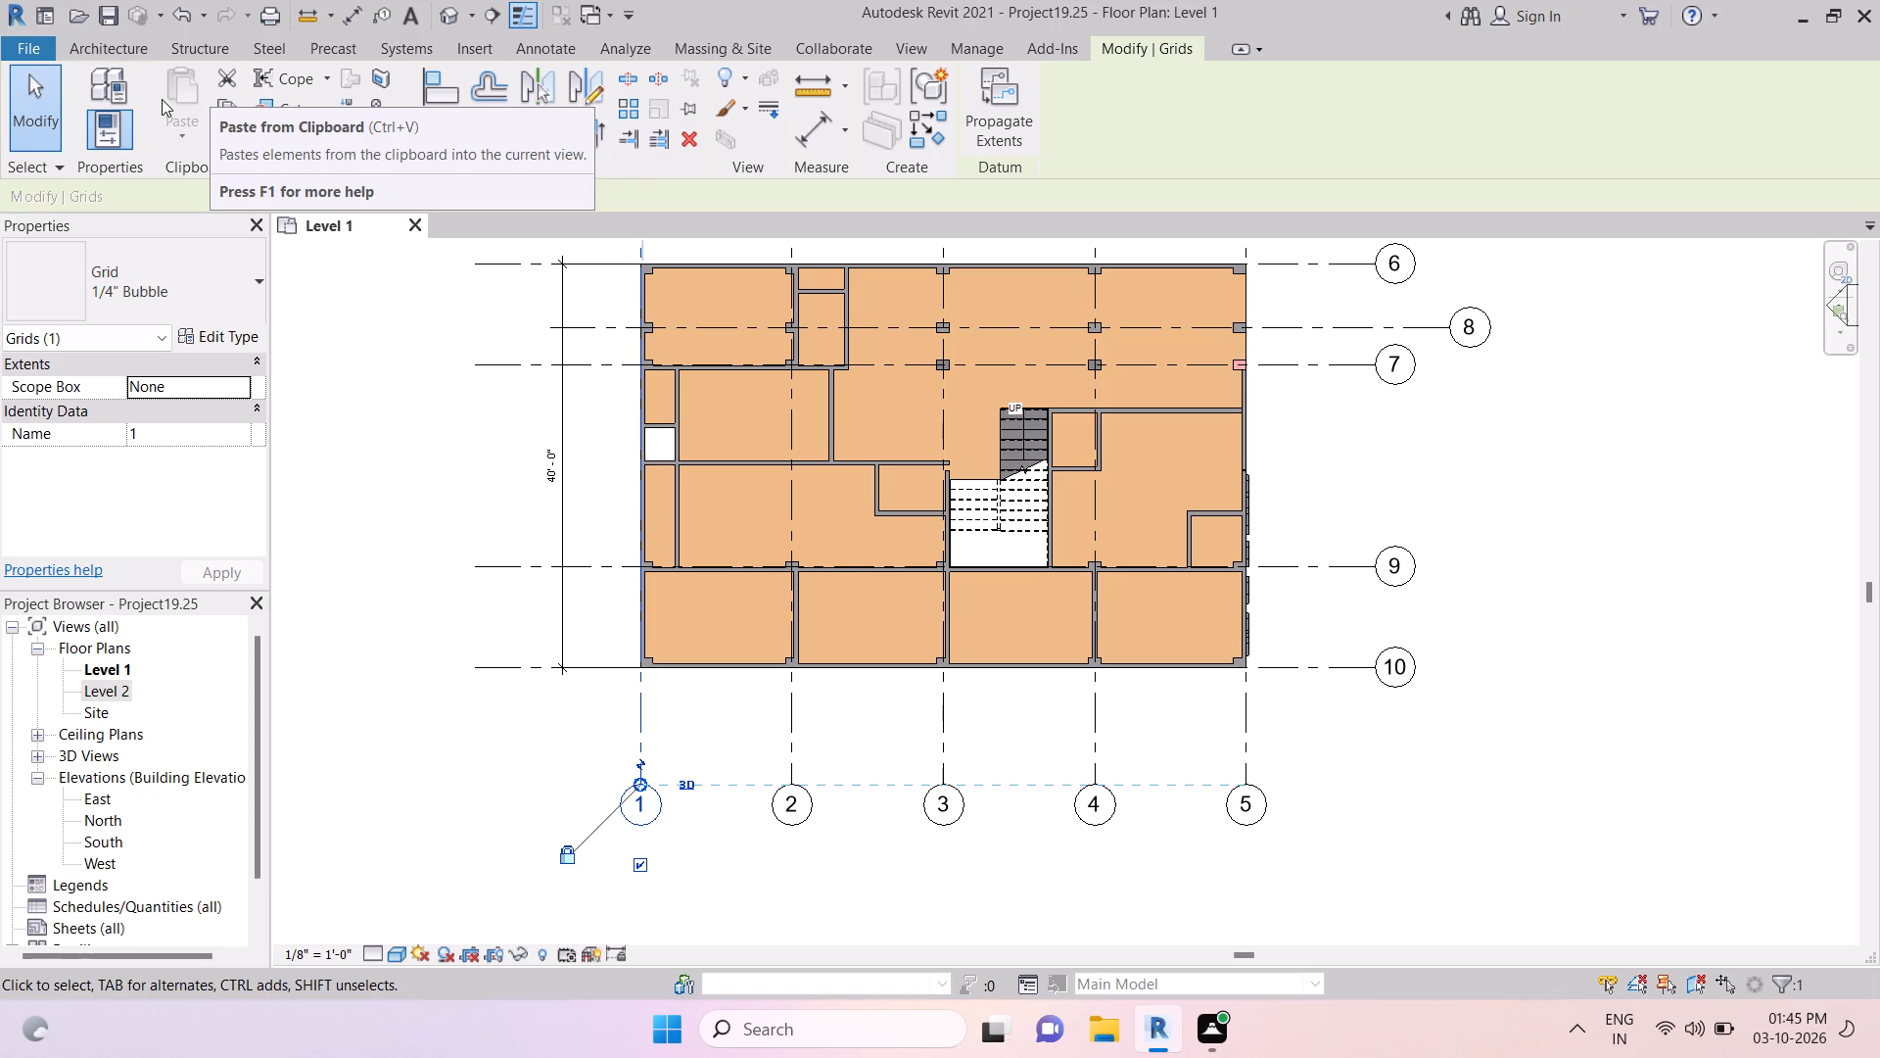
left_click(113, 88)
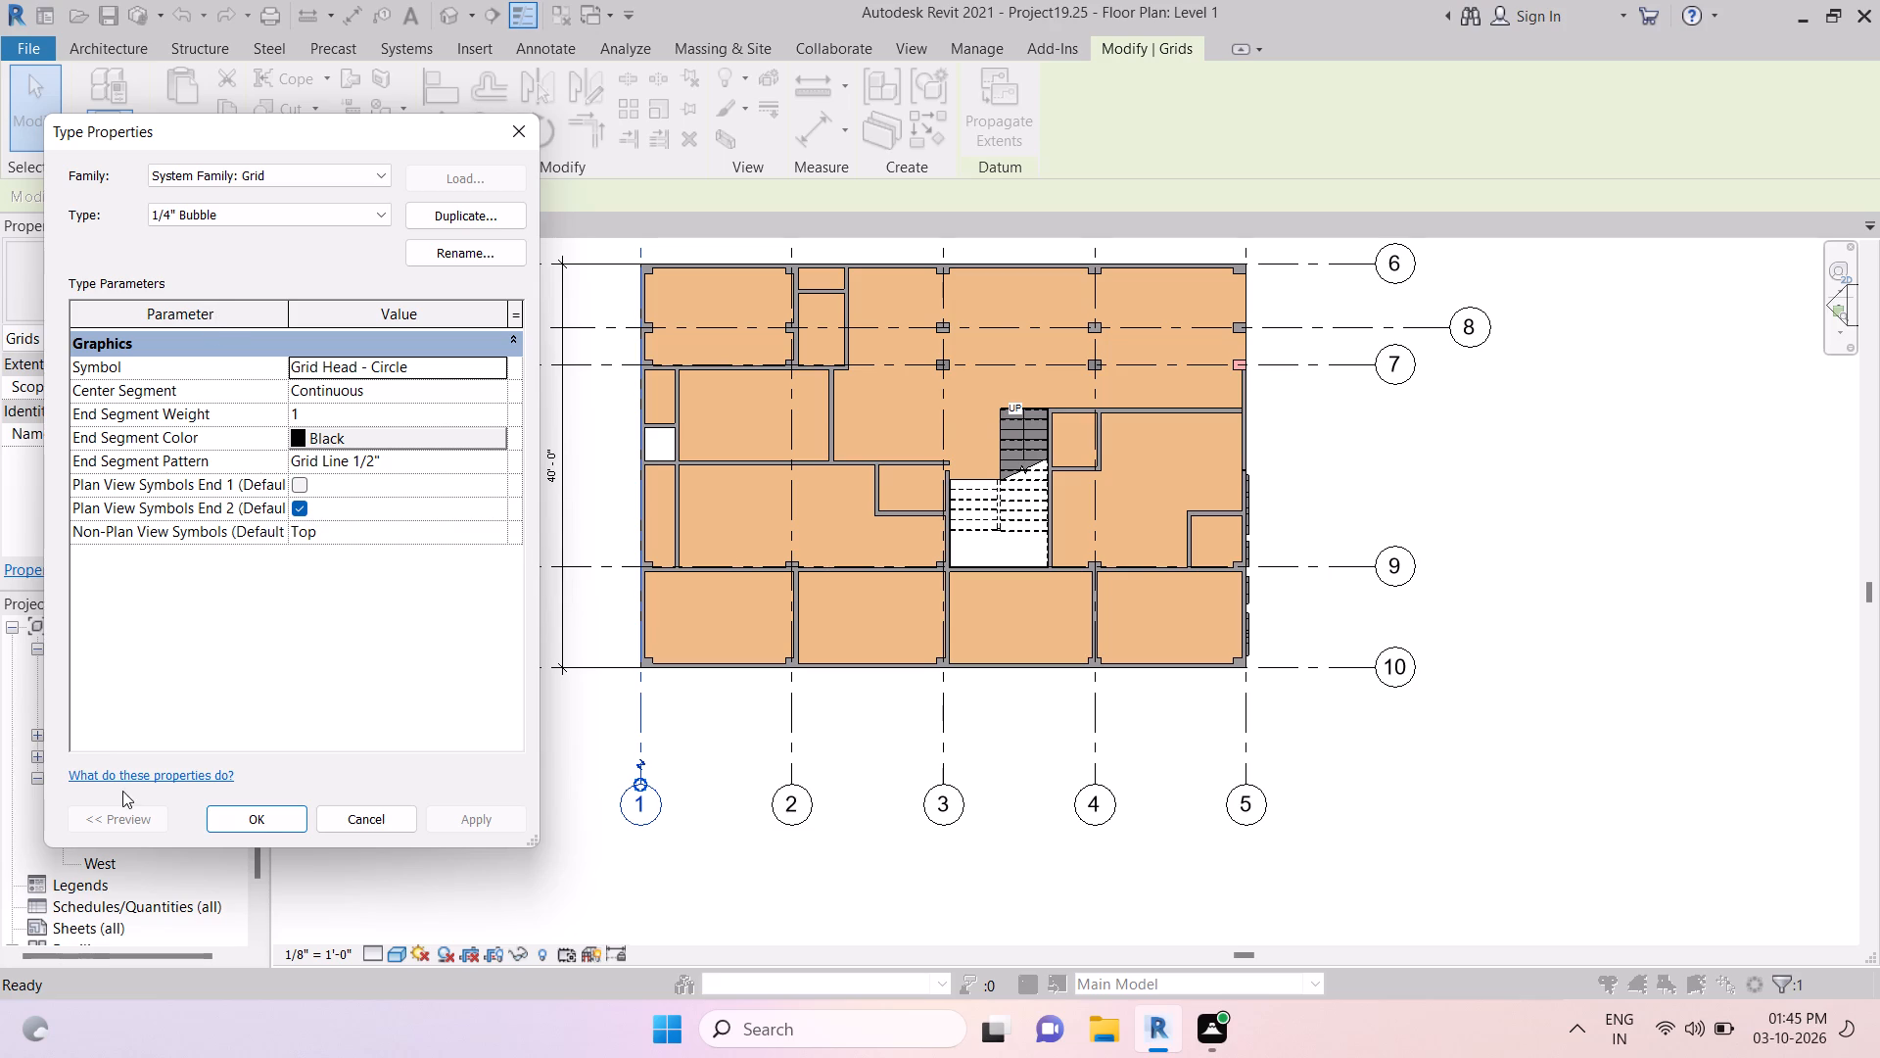
left_click(263, 812)
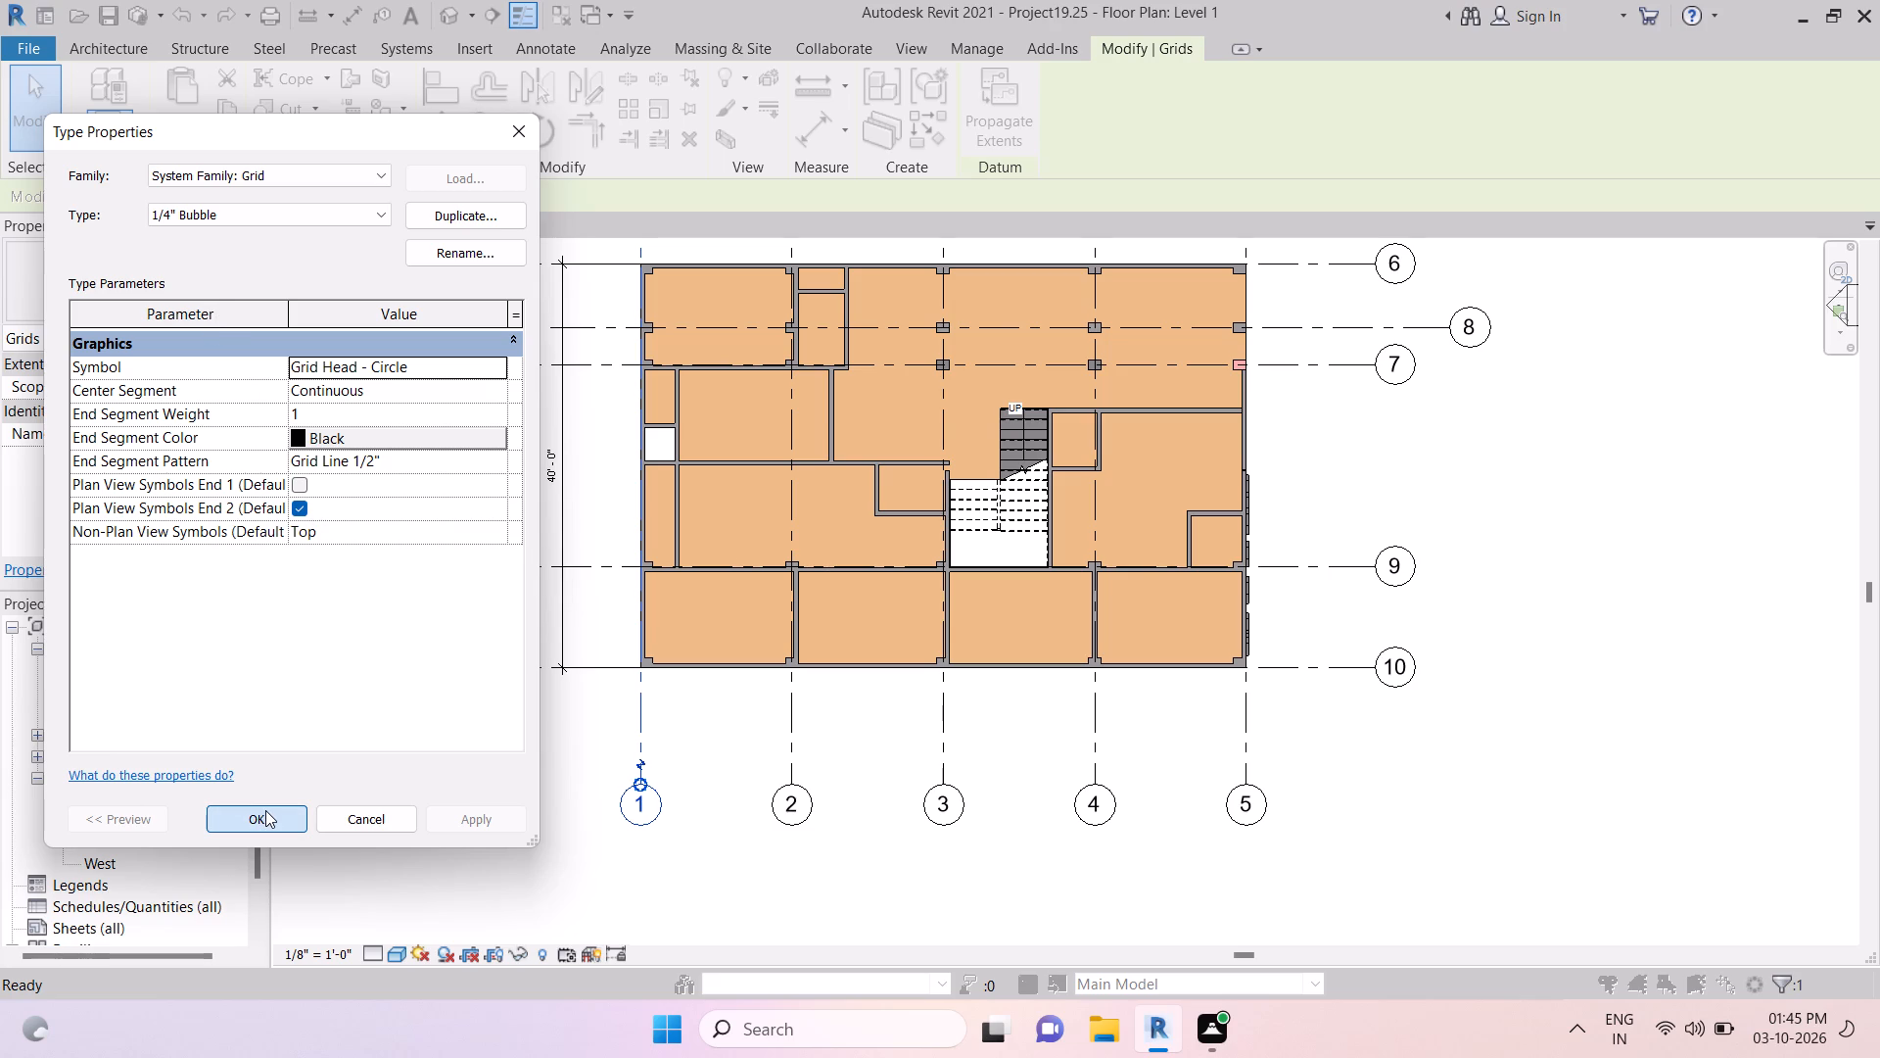
left_click(49, 128)
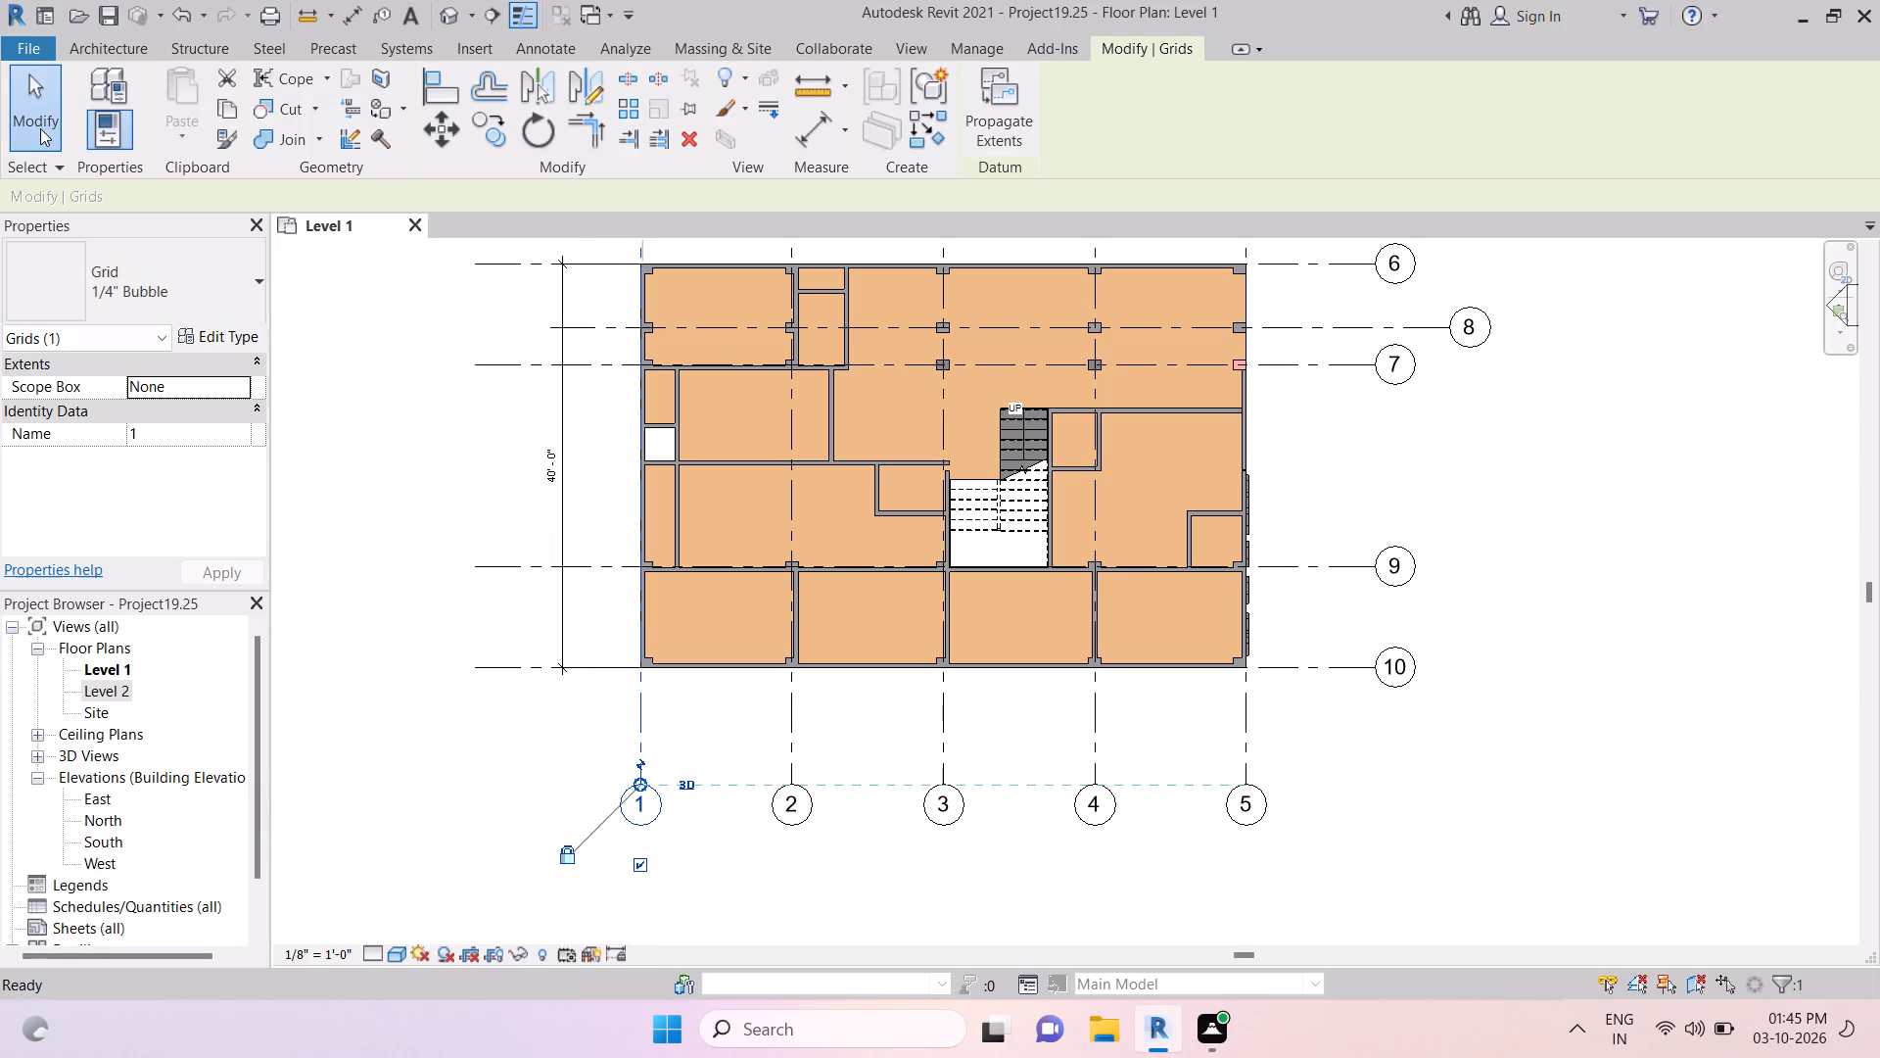
left_click(24, 122)
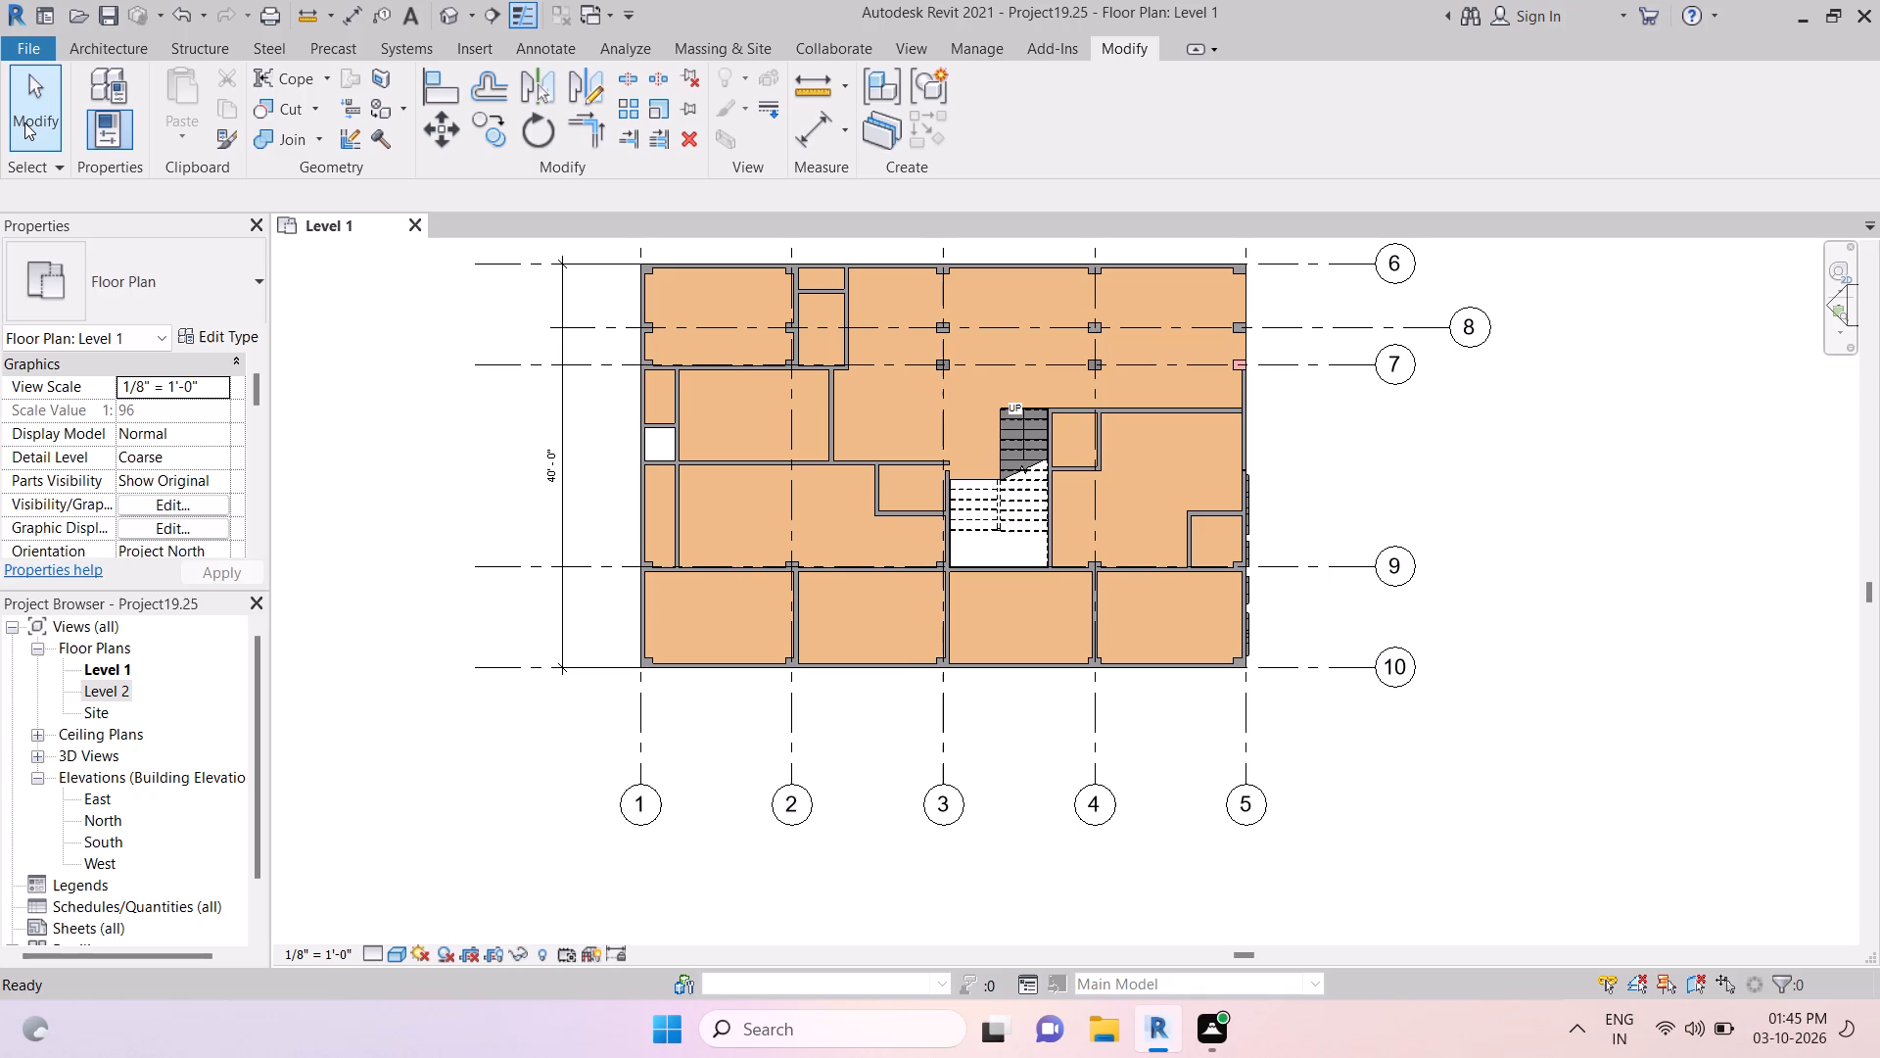
key("Escape")
key("Escape")
key("Escape")
key("Escape")
key("Escape")
Review the floor plan view type's properties and the Architectural Plan view template, keeping the template for new views at <None>.
left_click(230, 339)
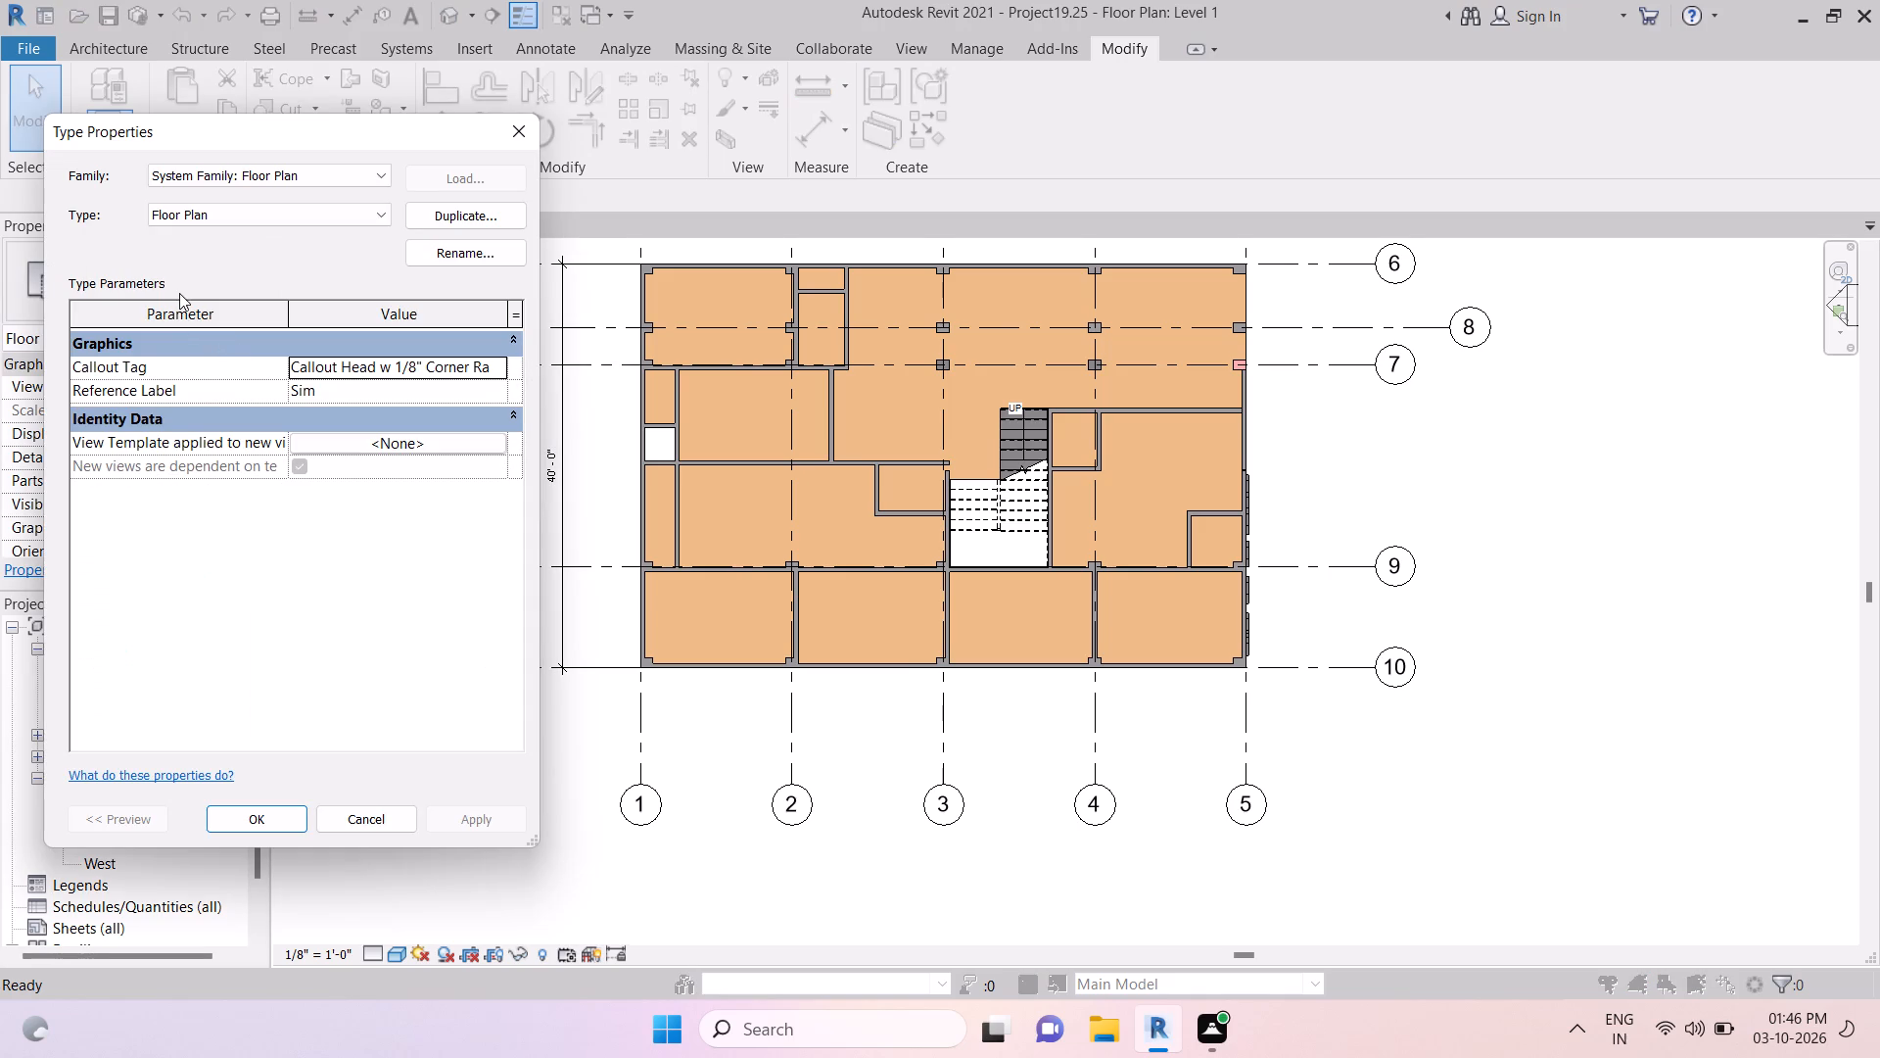
left_click(385, 219)
left_click(374, 233)
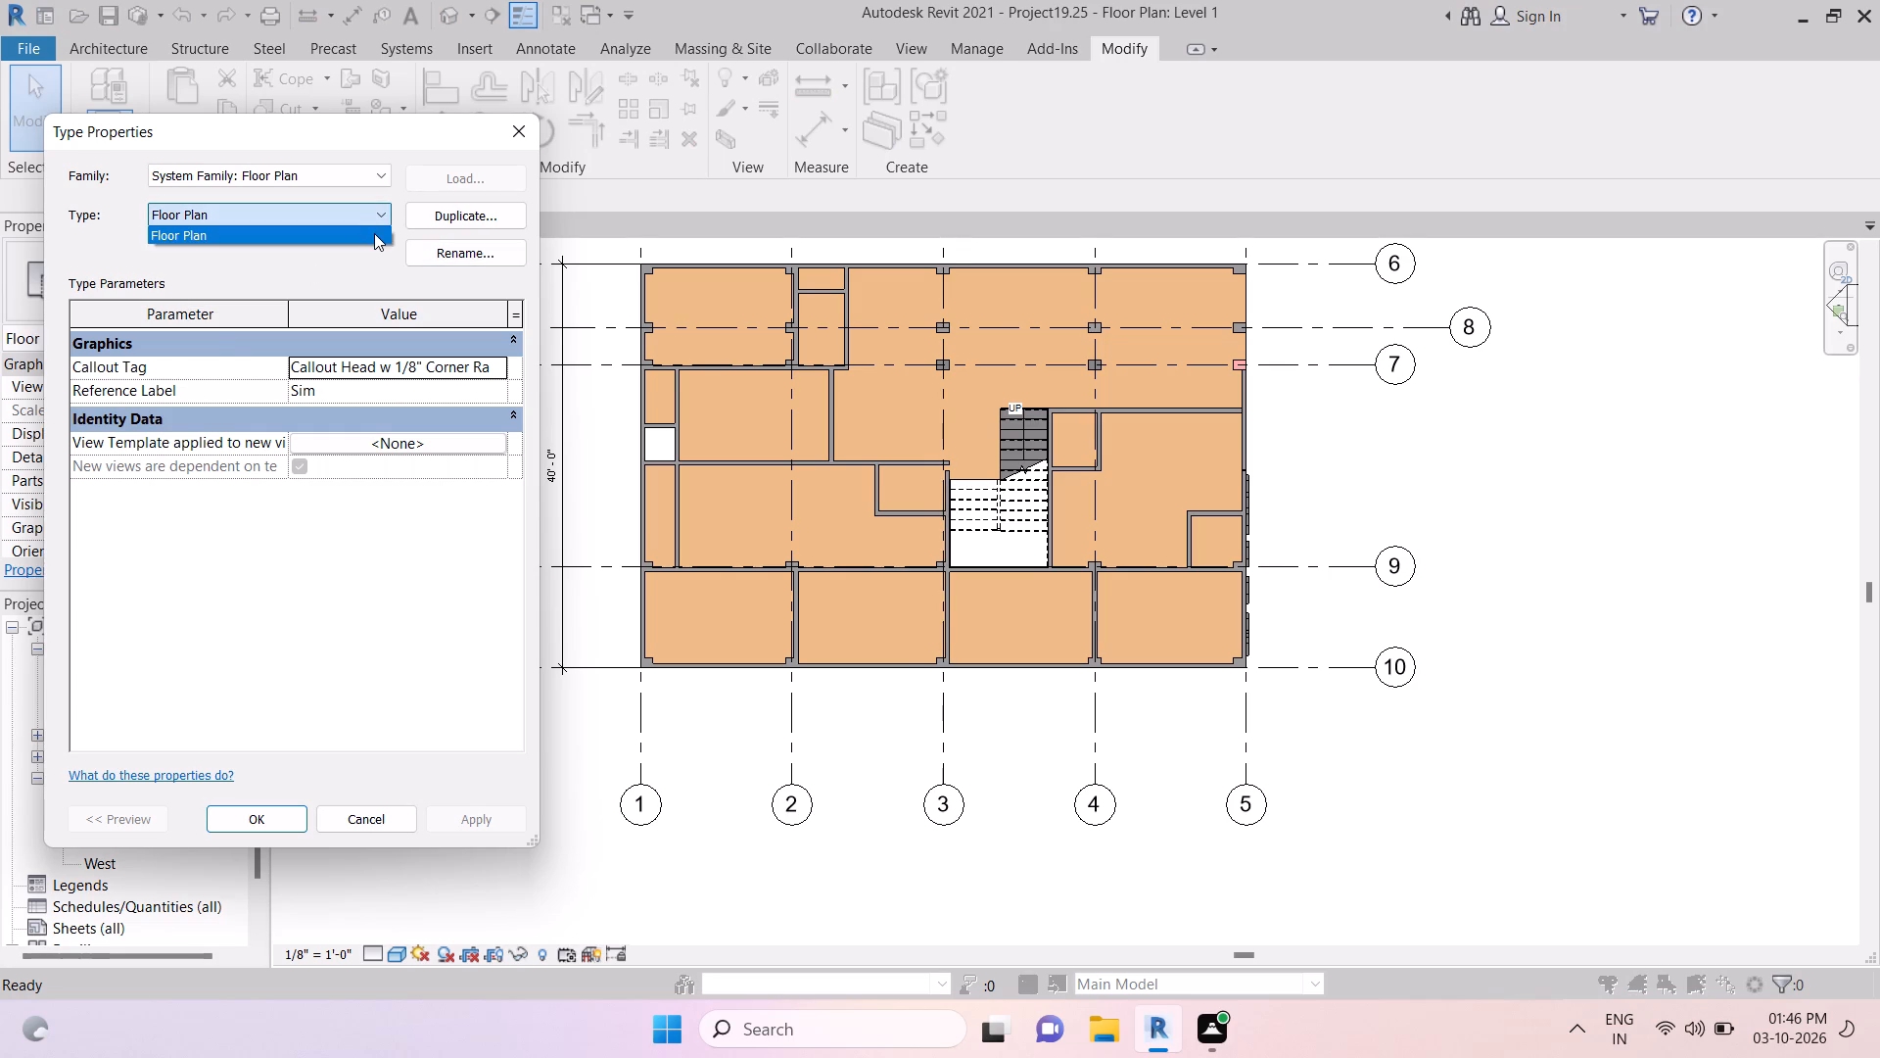
left_click(366, 459)
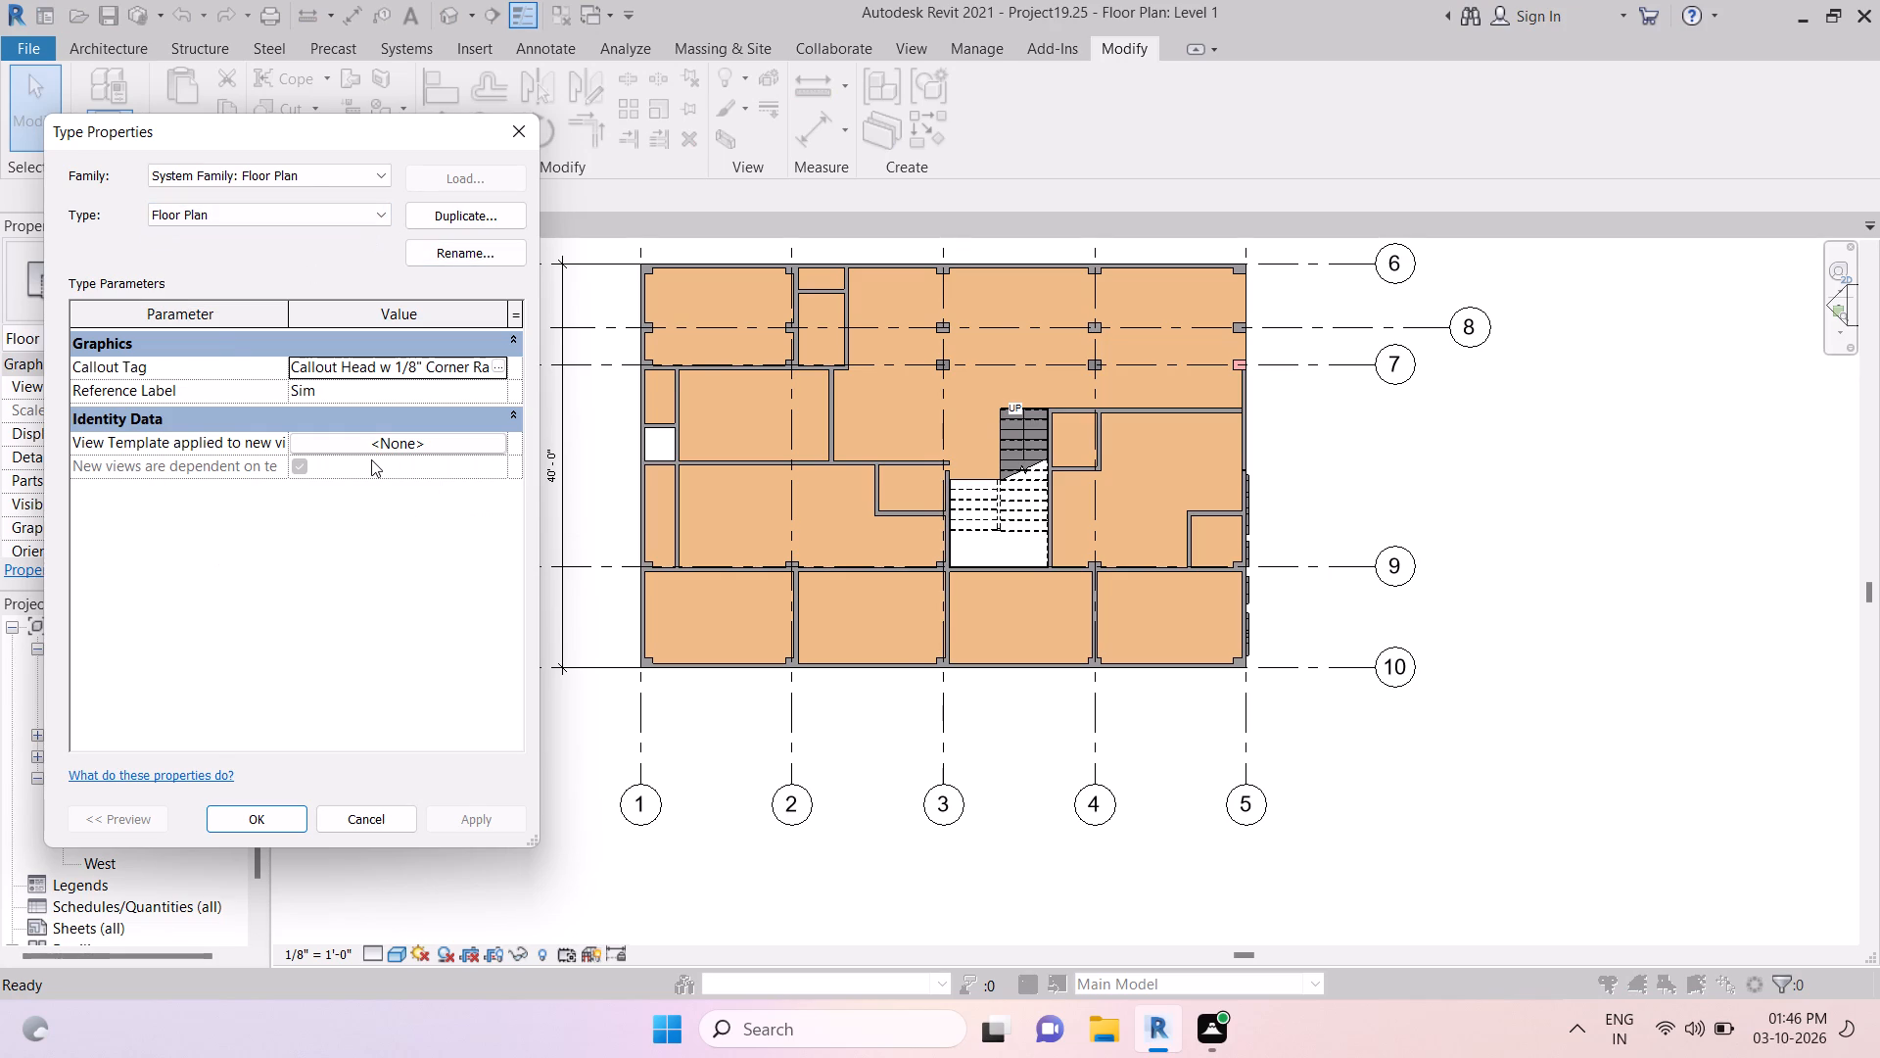
key("w")
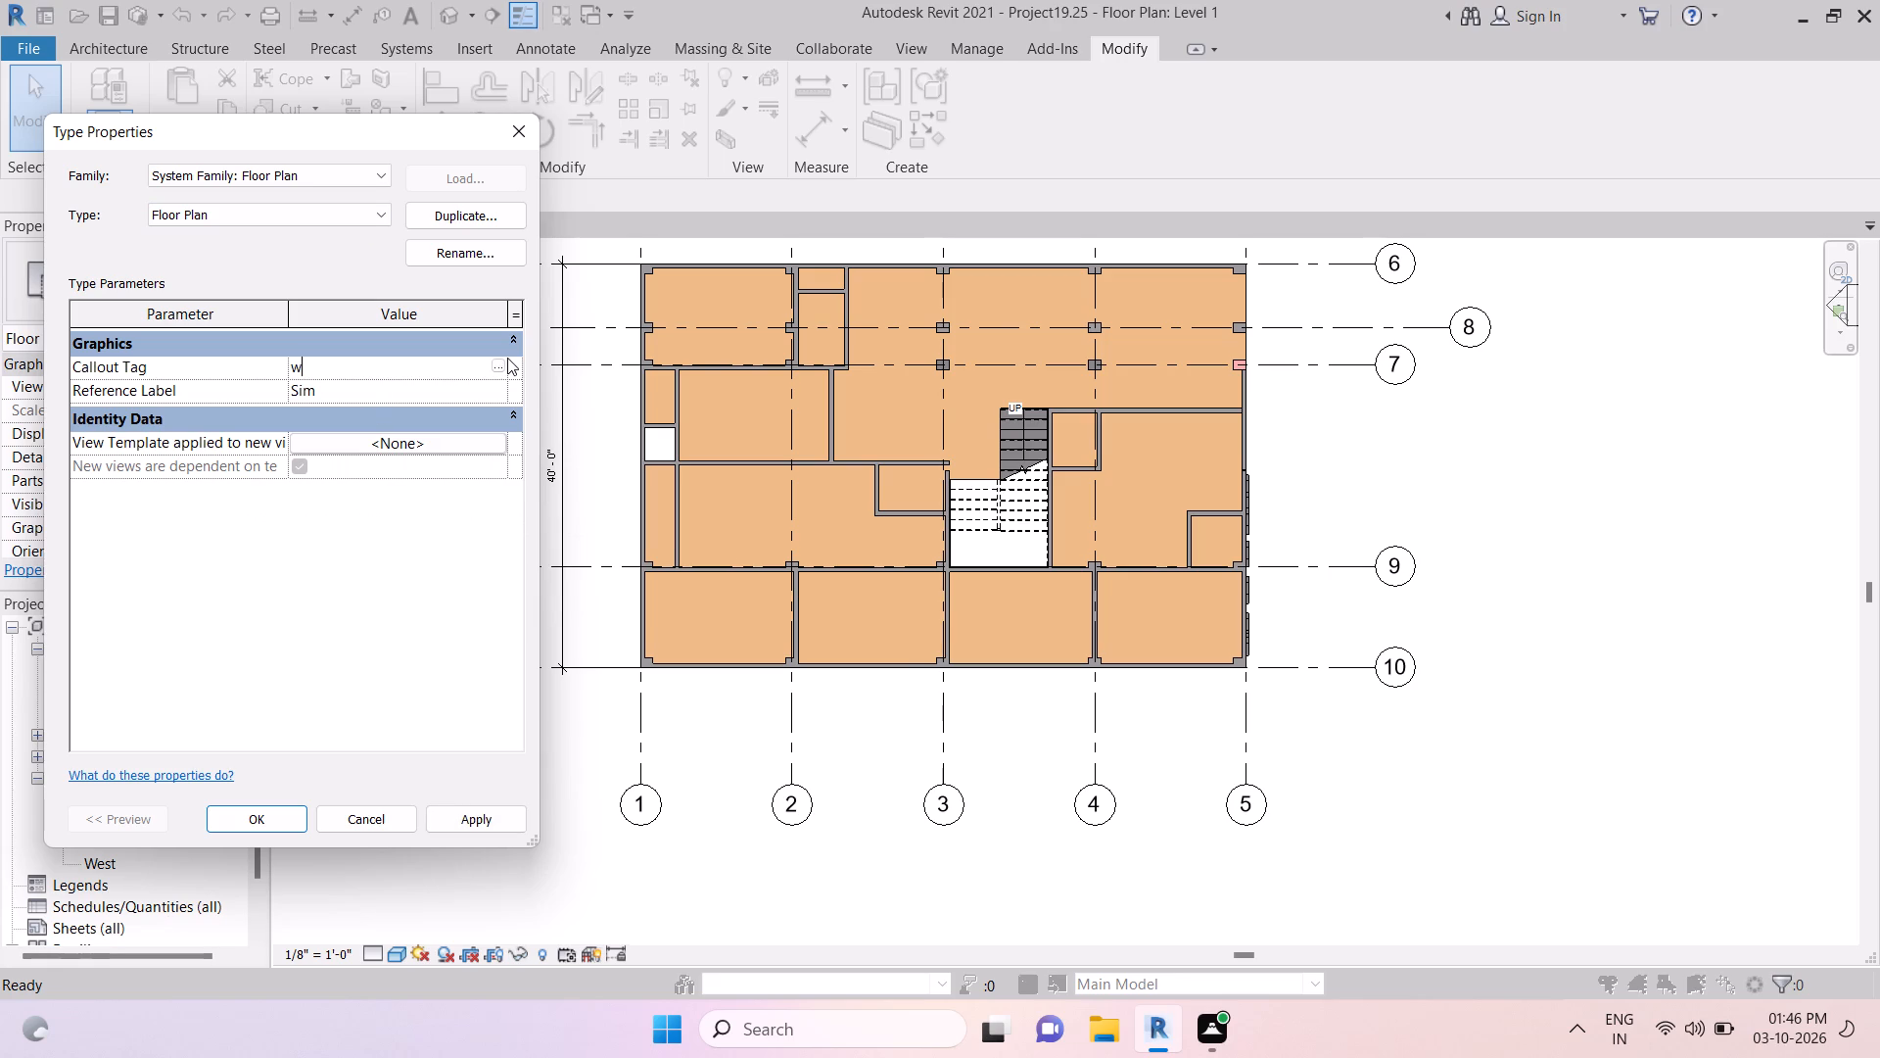
key("Escape")
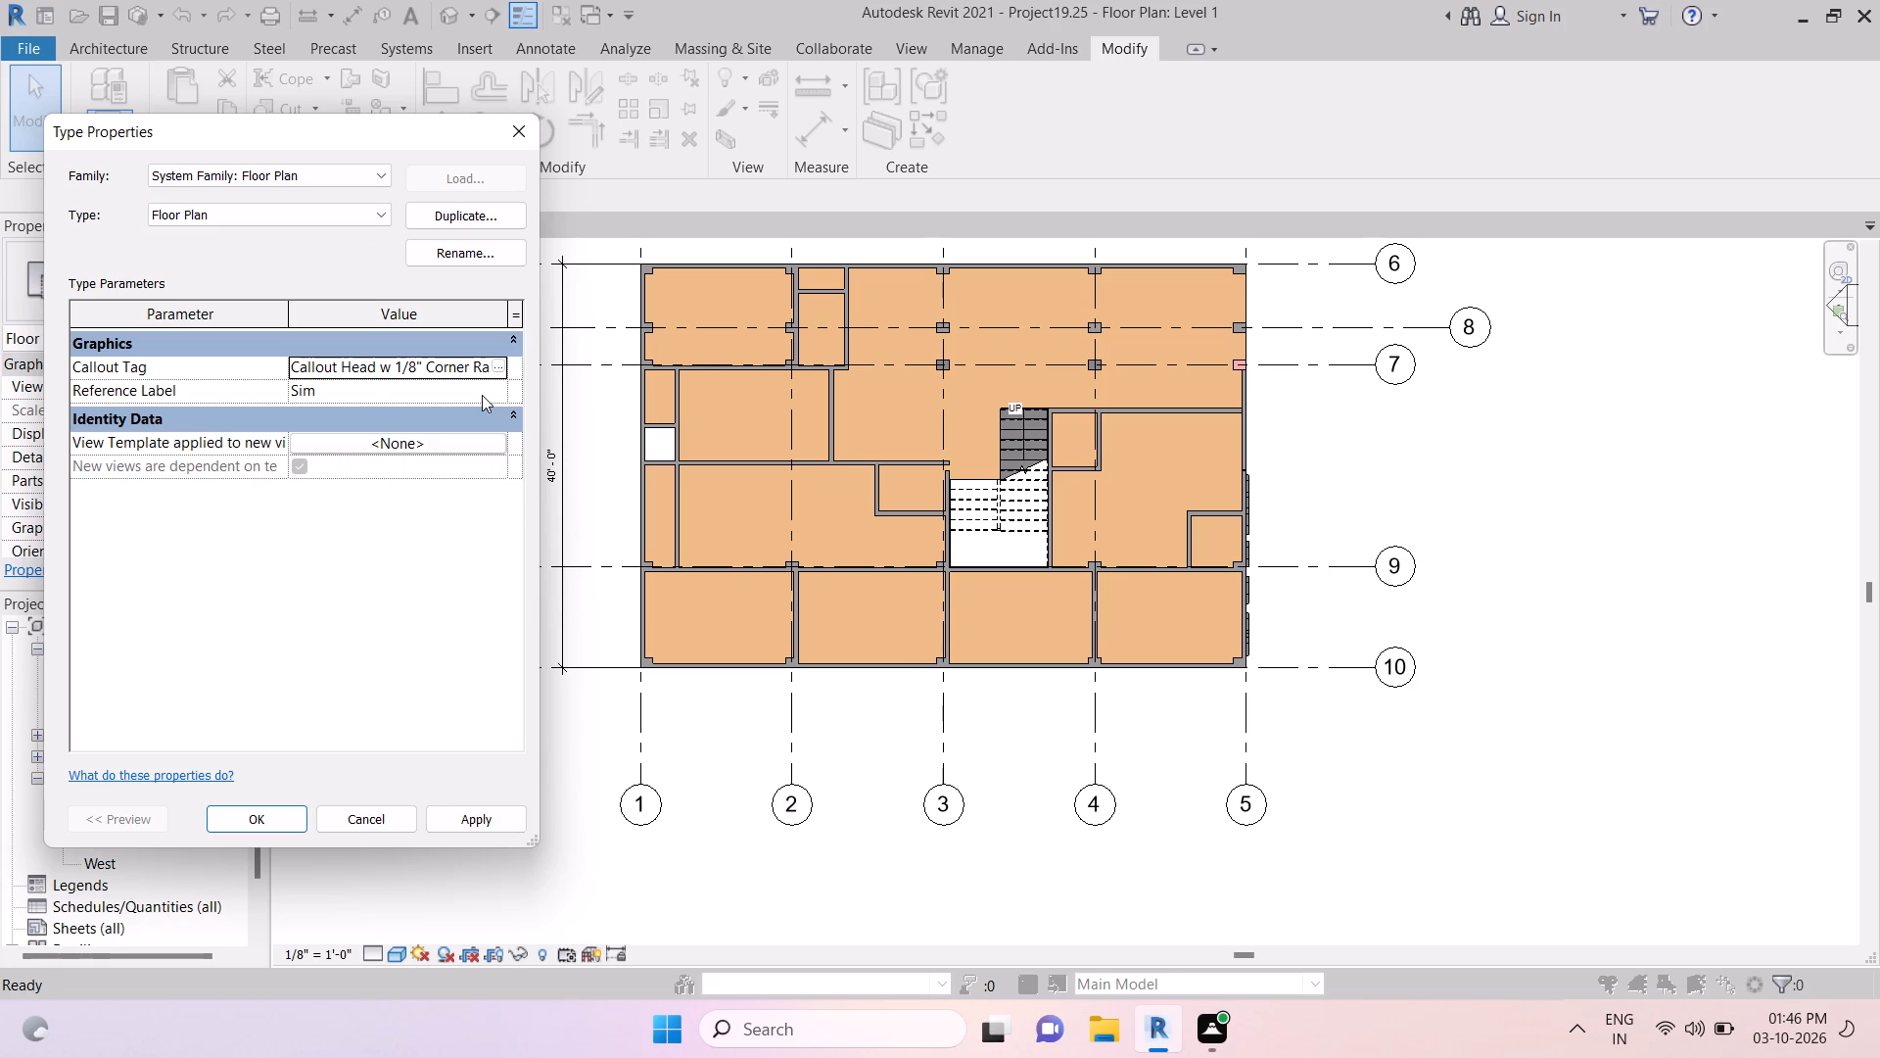
left_click(446, 454)
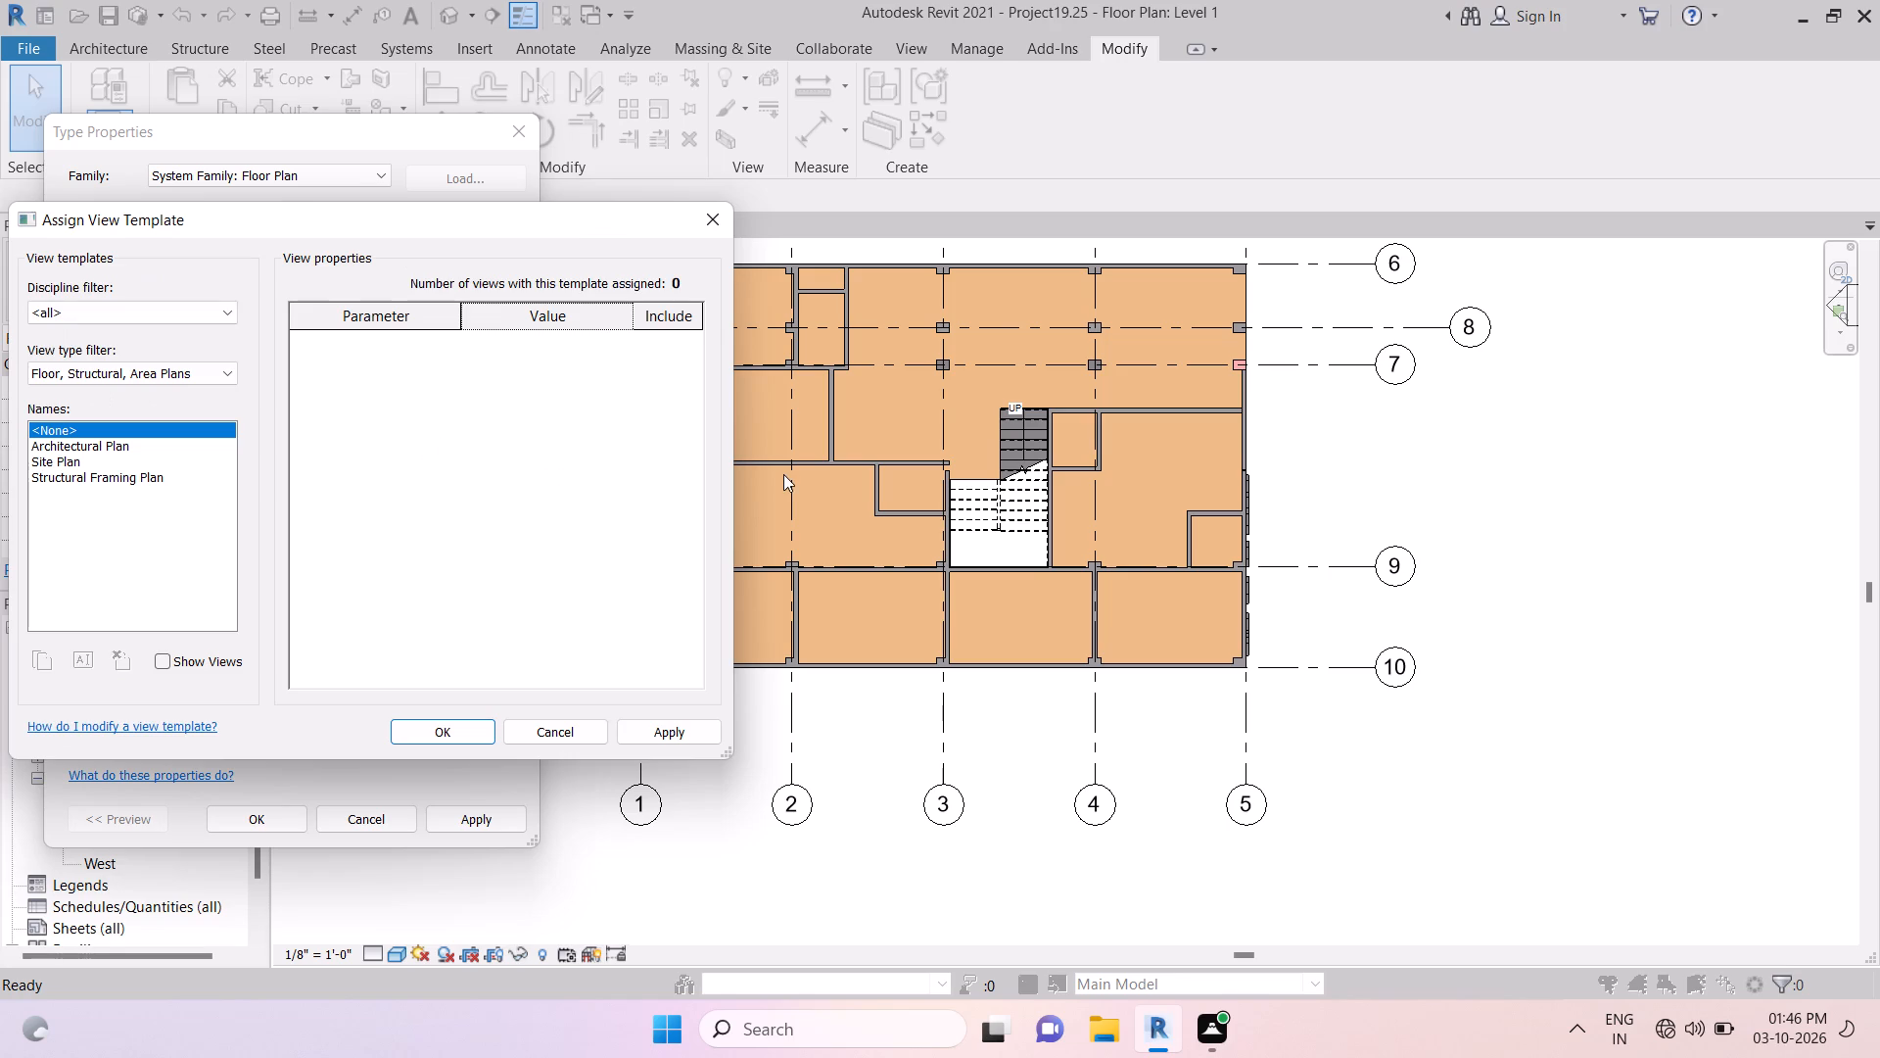
key("w")
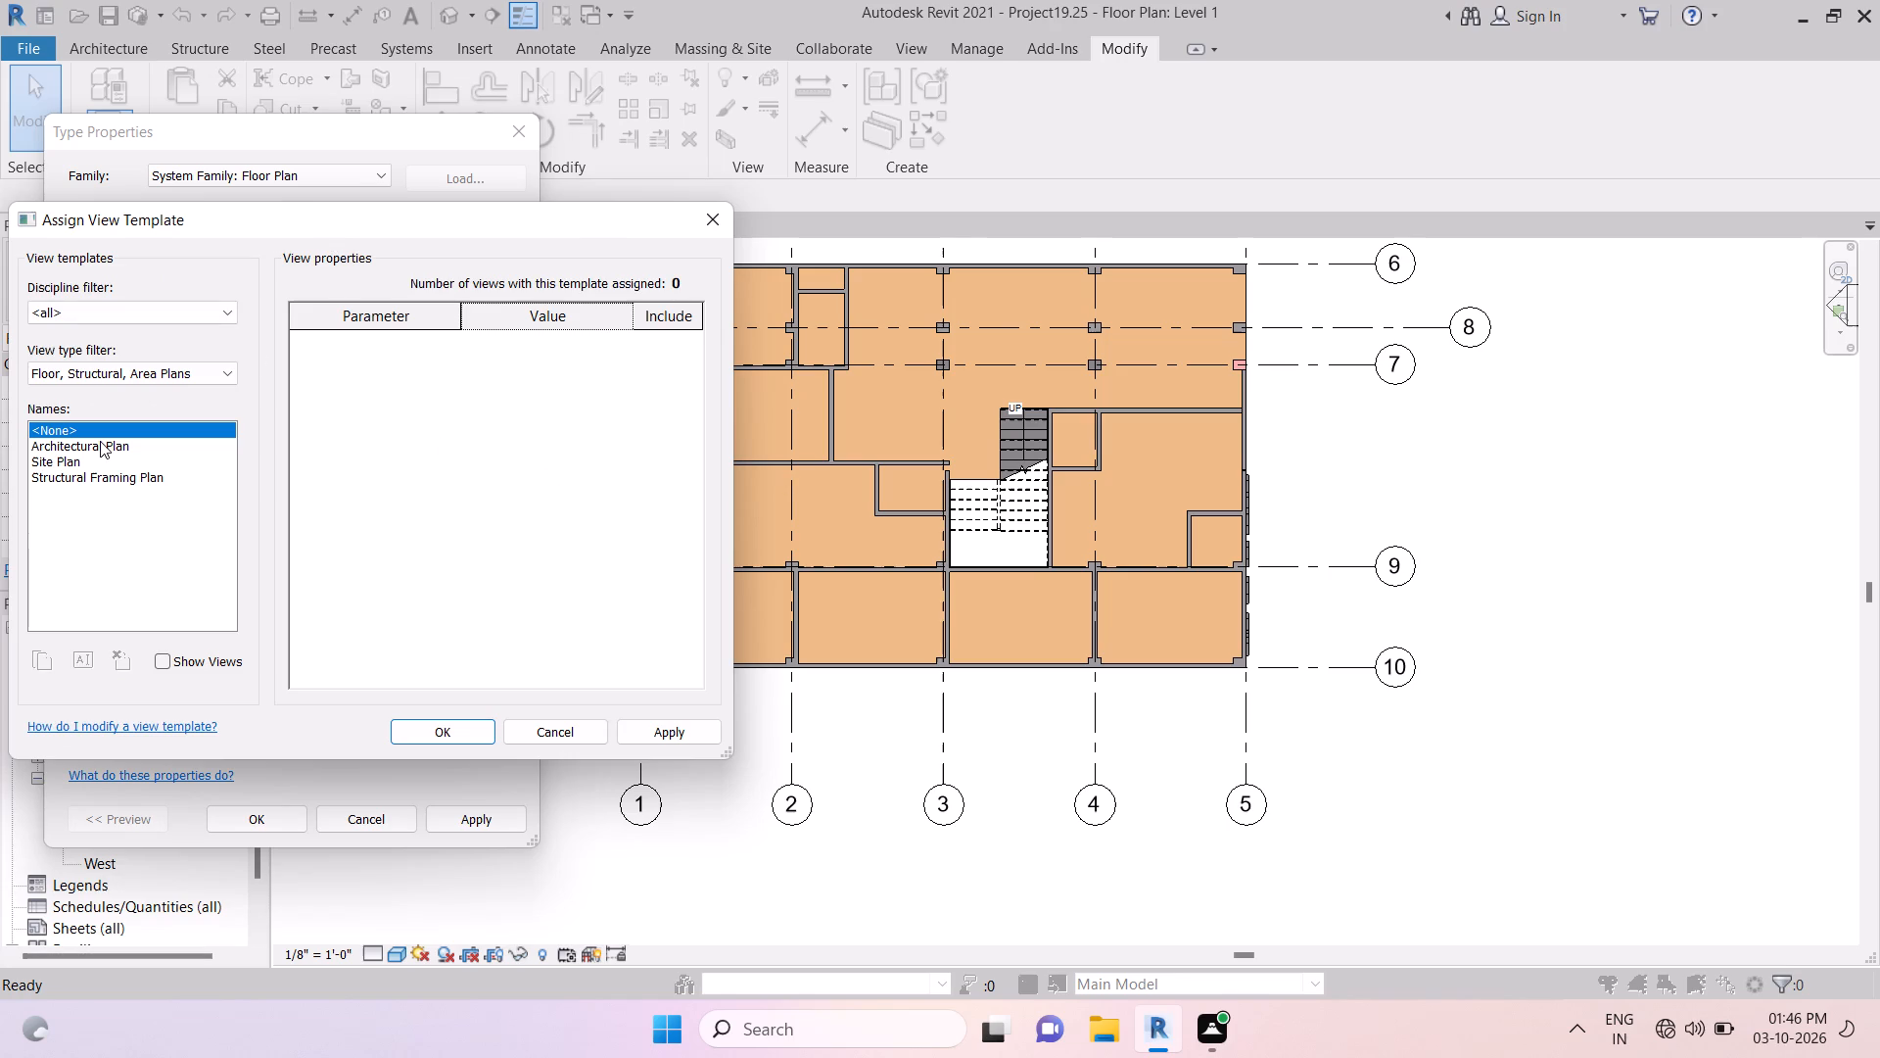
left_click(74, 449)
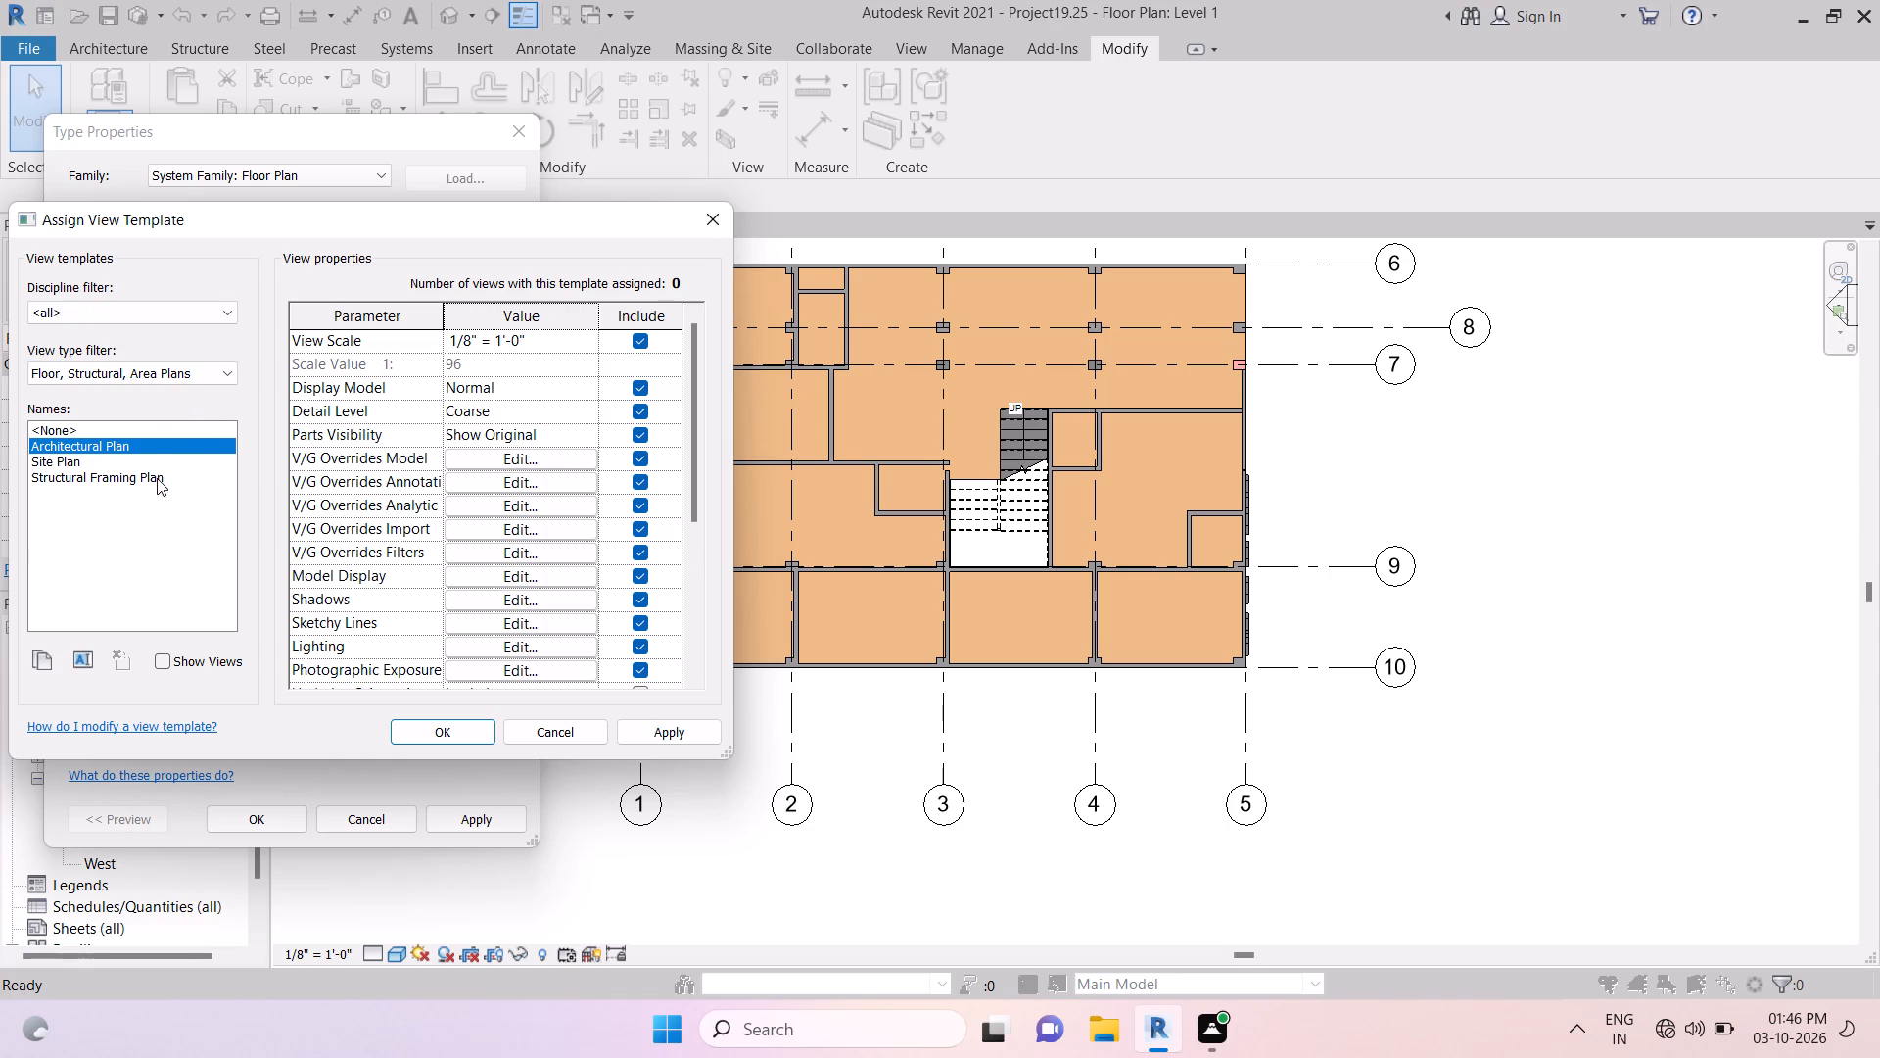
left_click(150, 427)
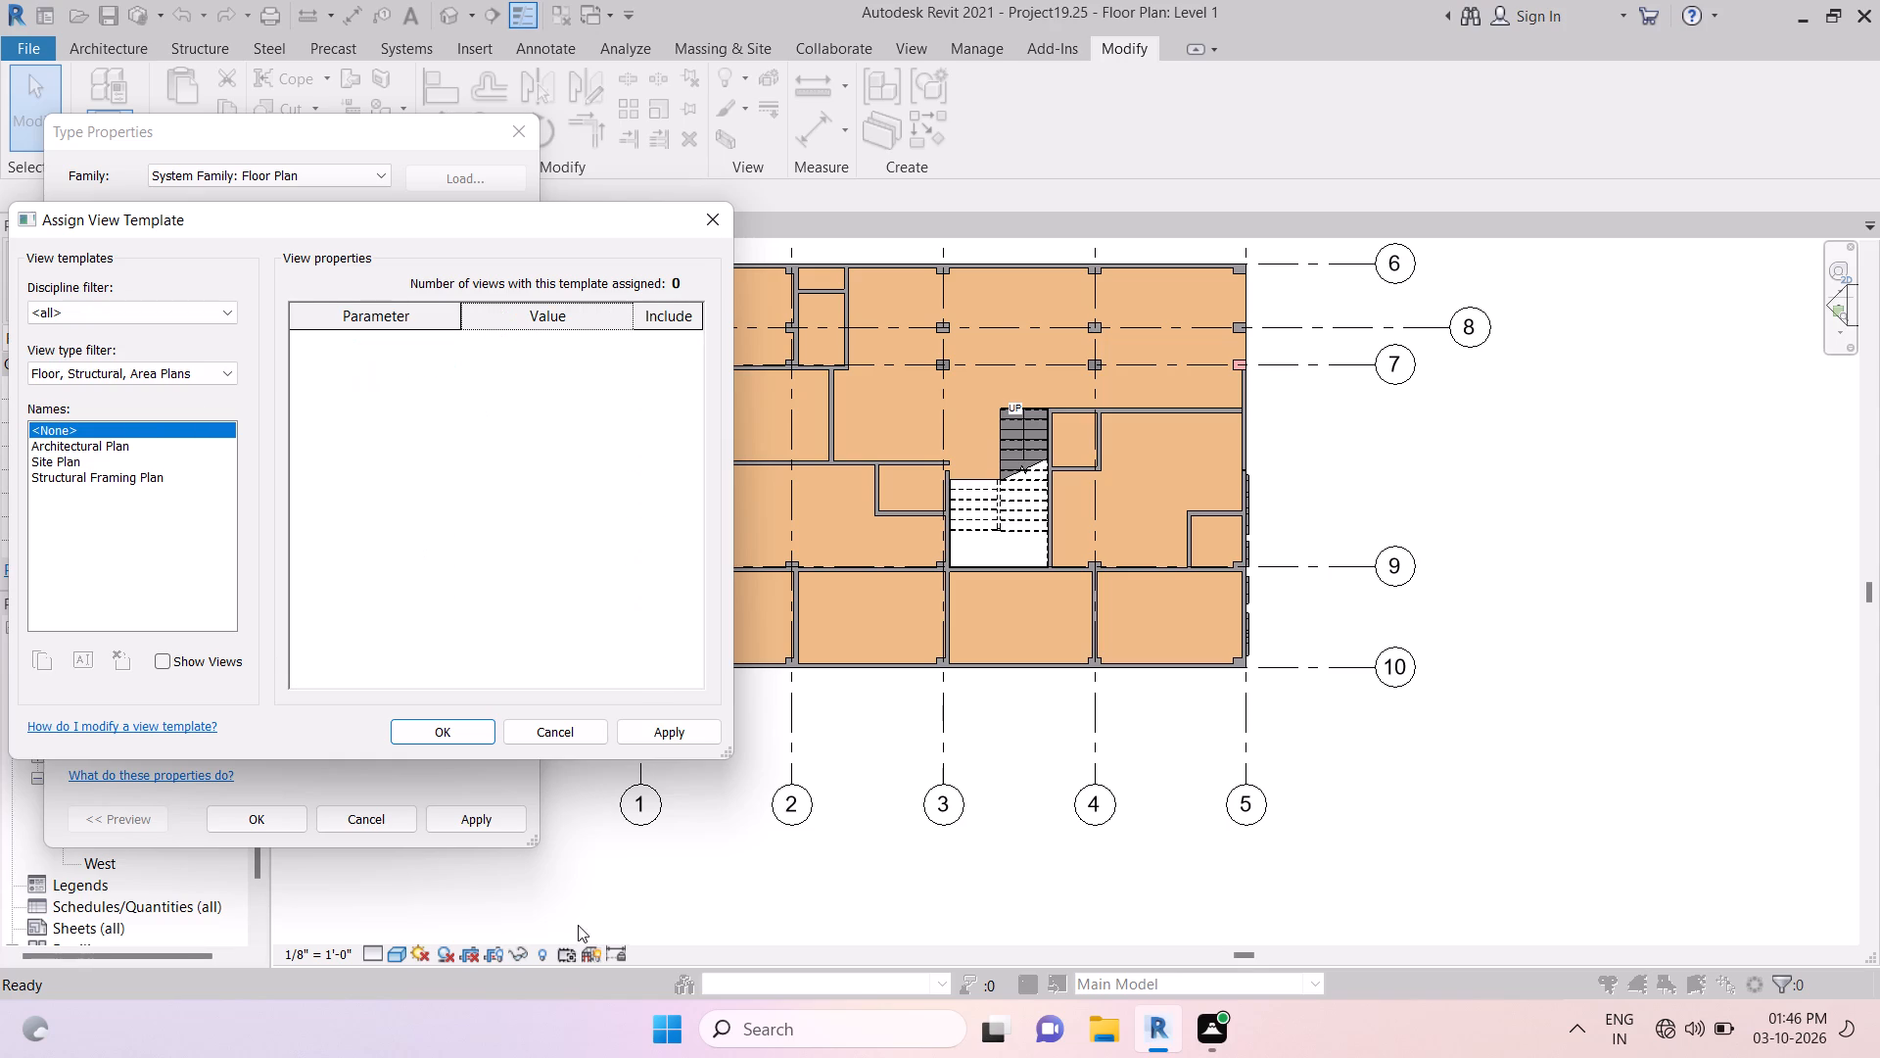
left_click(439, 735)
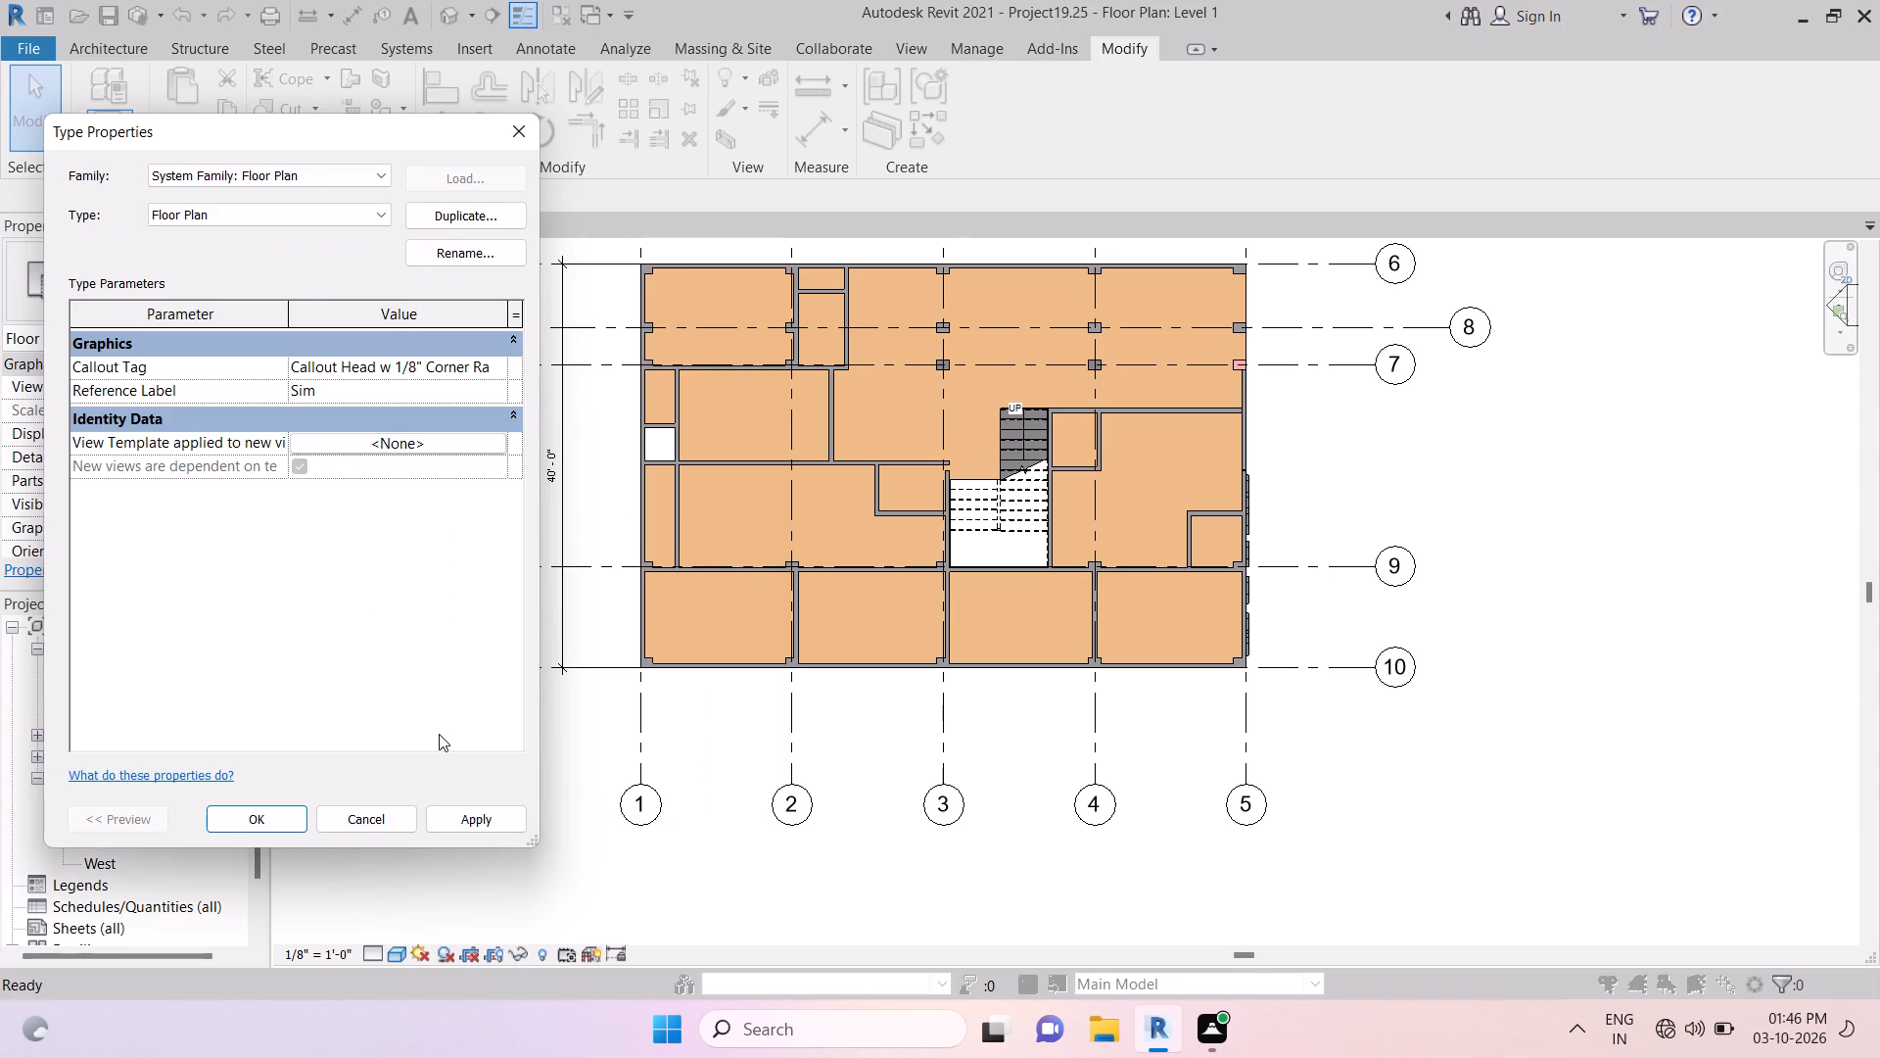
left_click(252, 834)
left_click(268, 809)
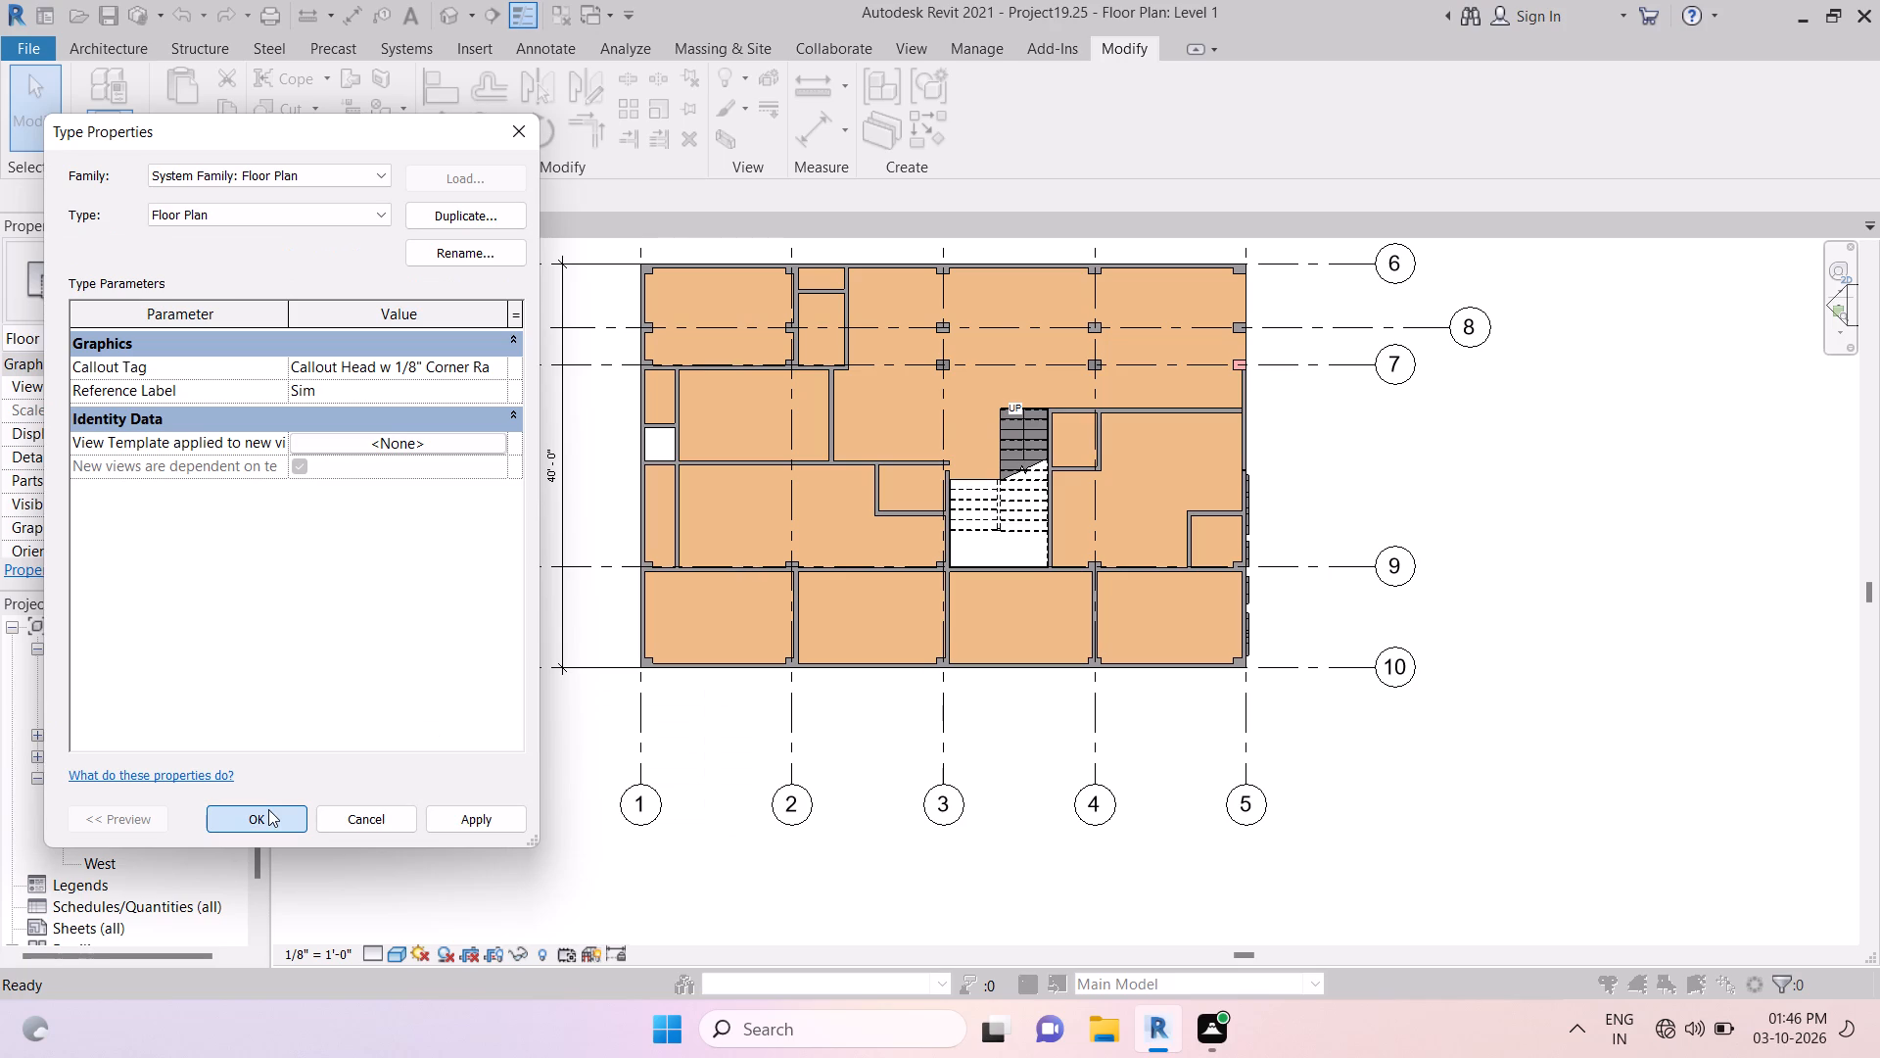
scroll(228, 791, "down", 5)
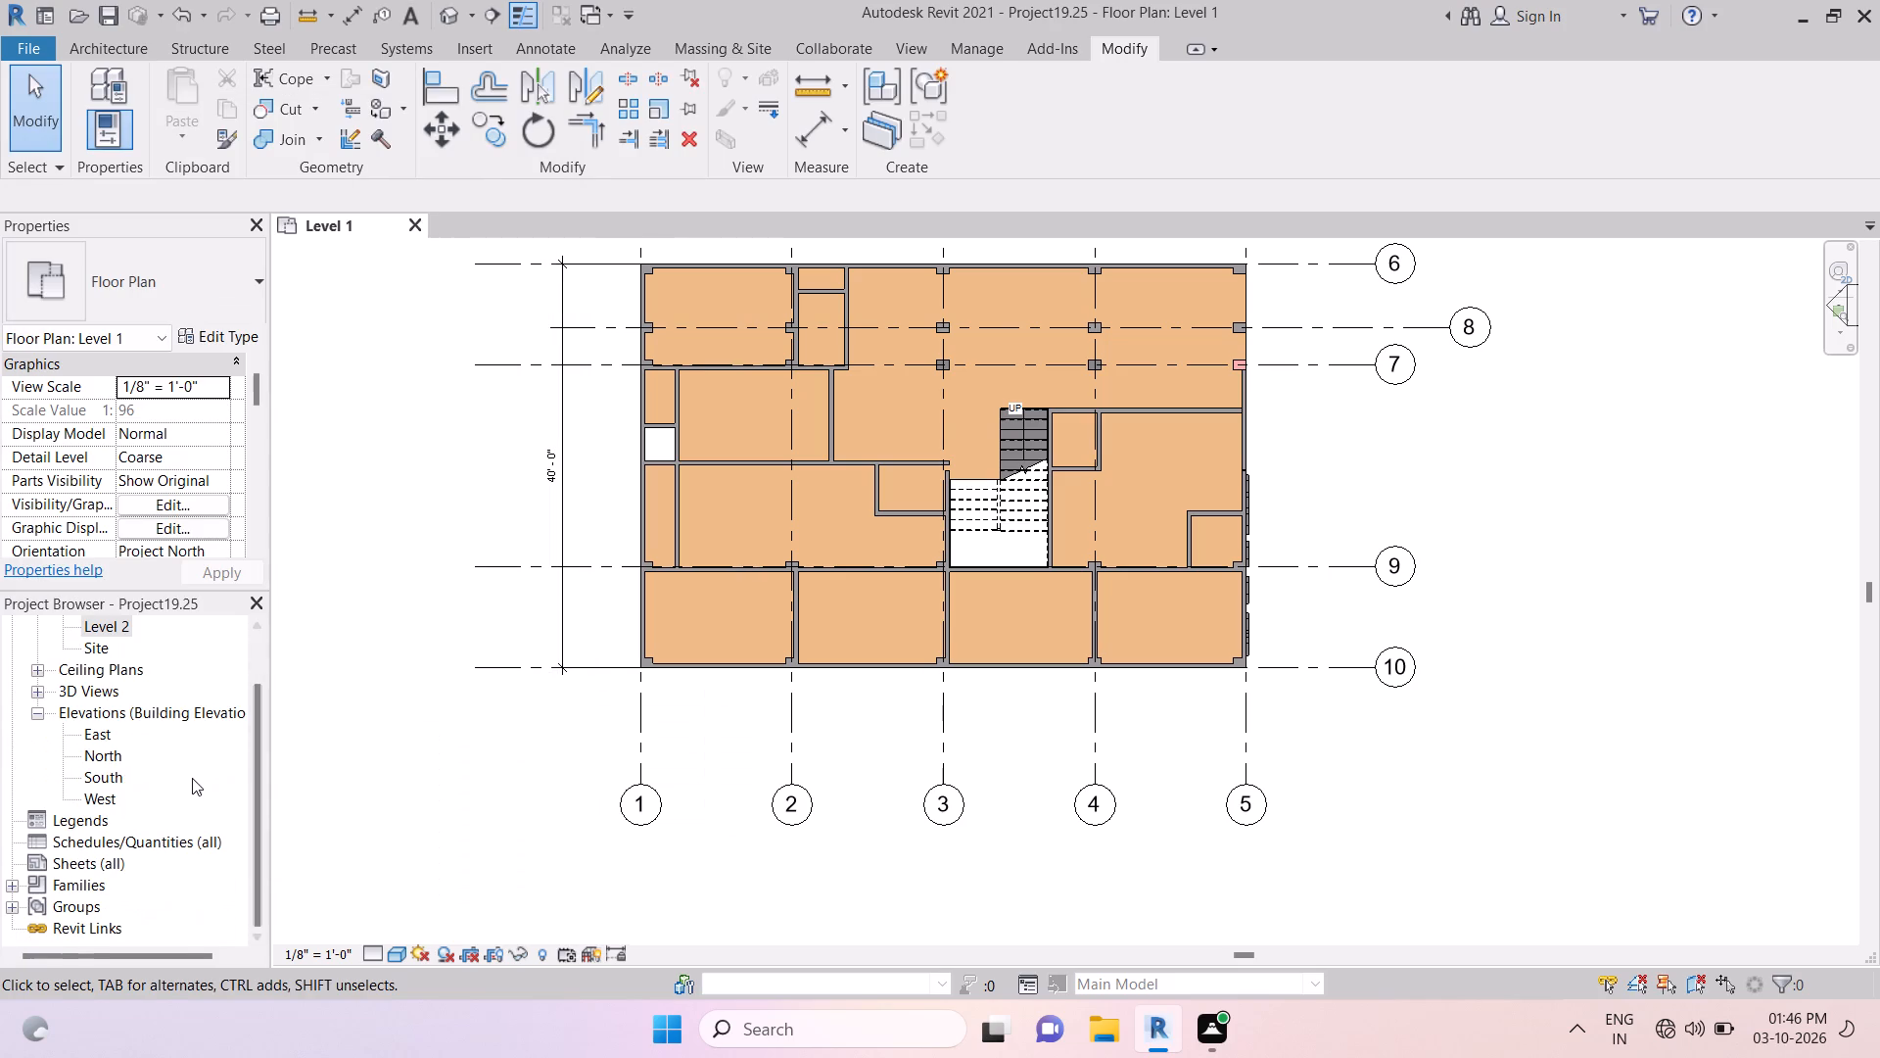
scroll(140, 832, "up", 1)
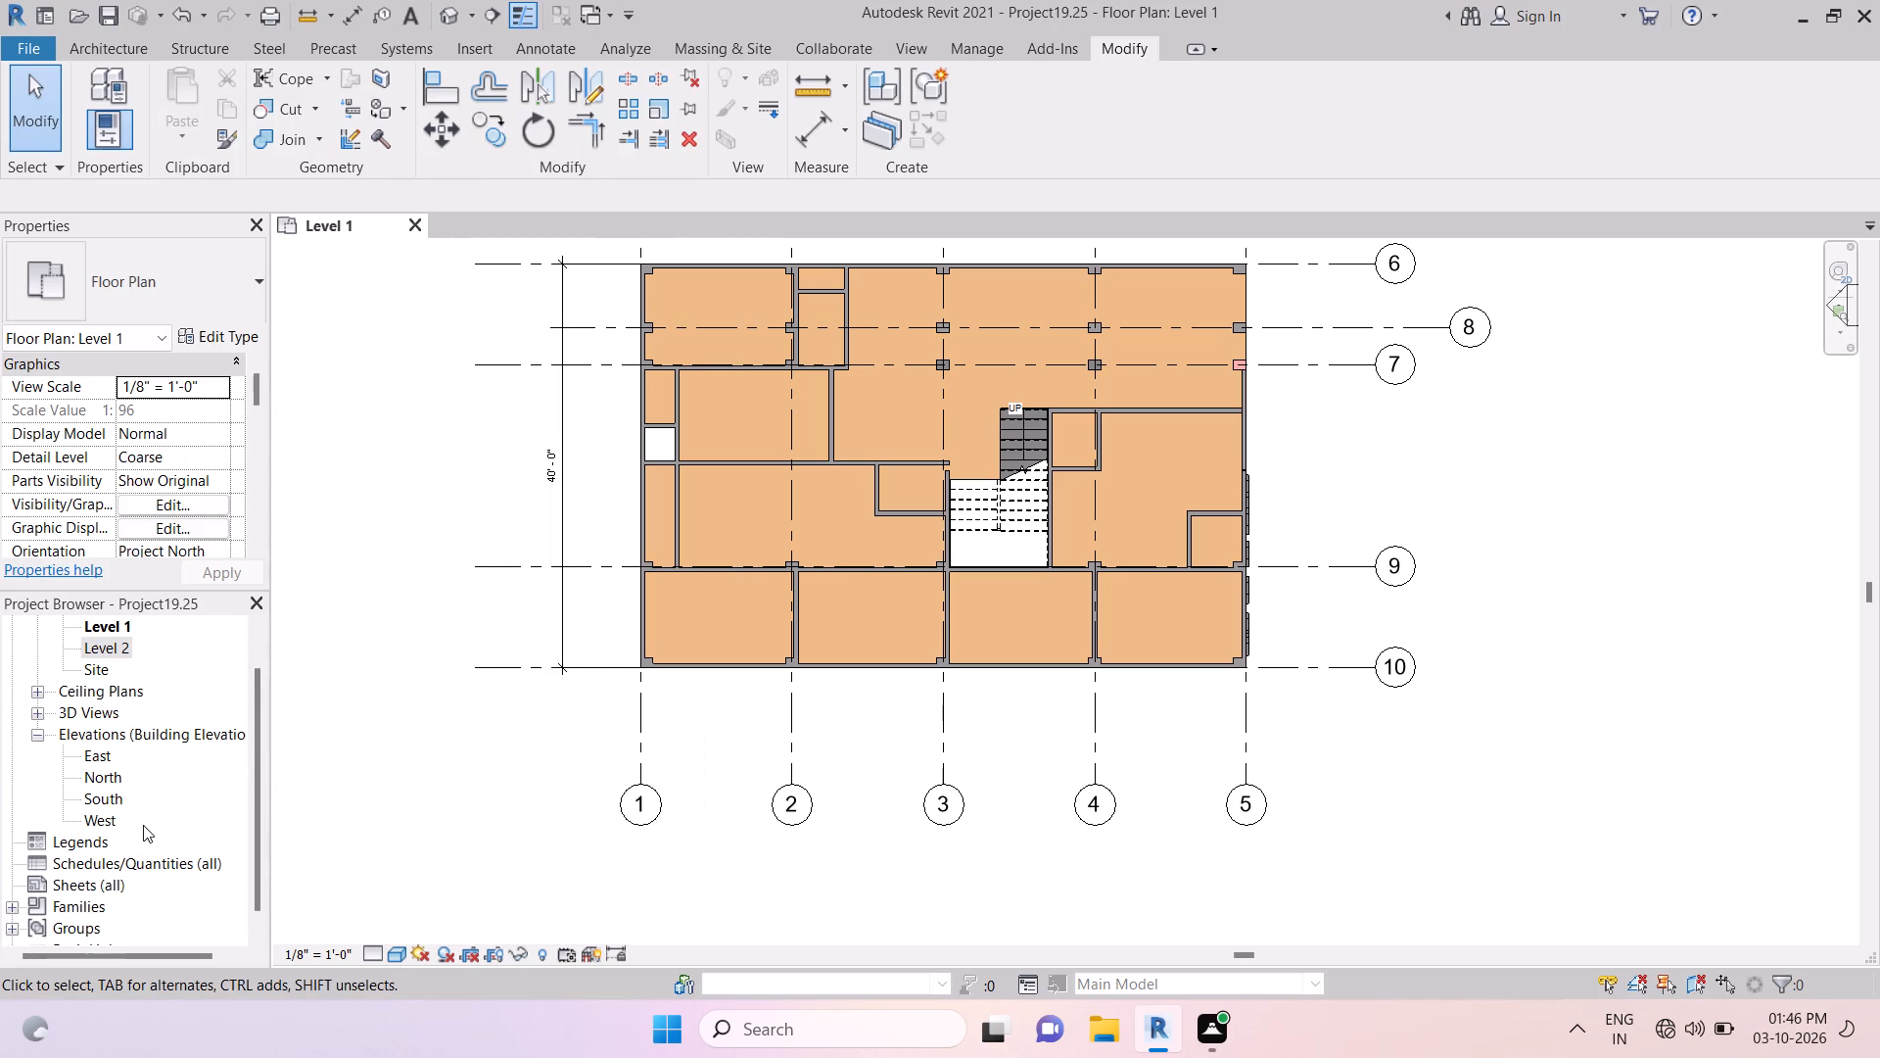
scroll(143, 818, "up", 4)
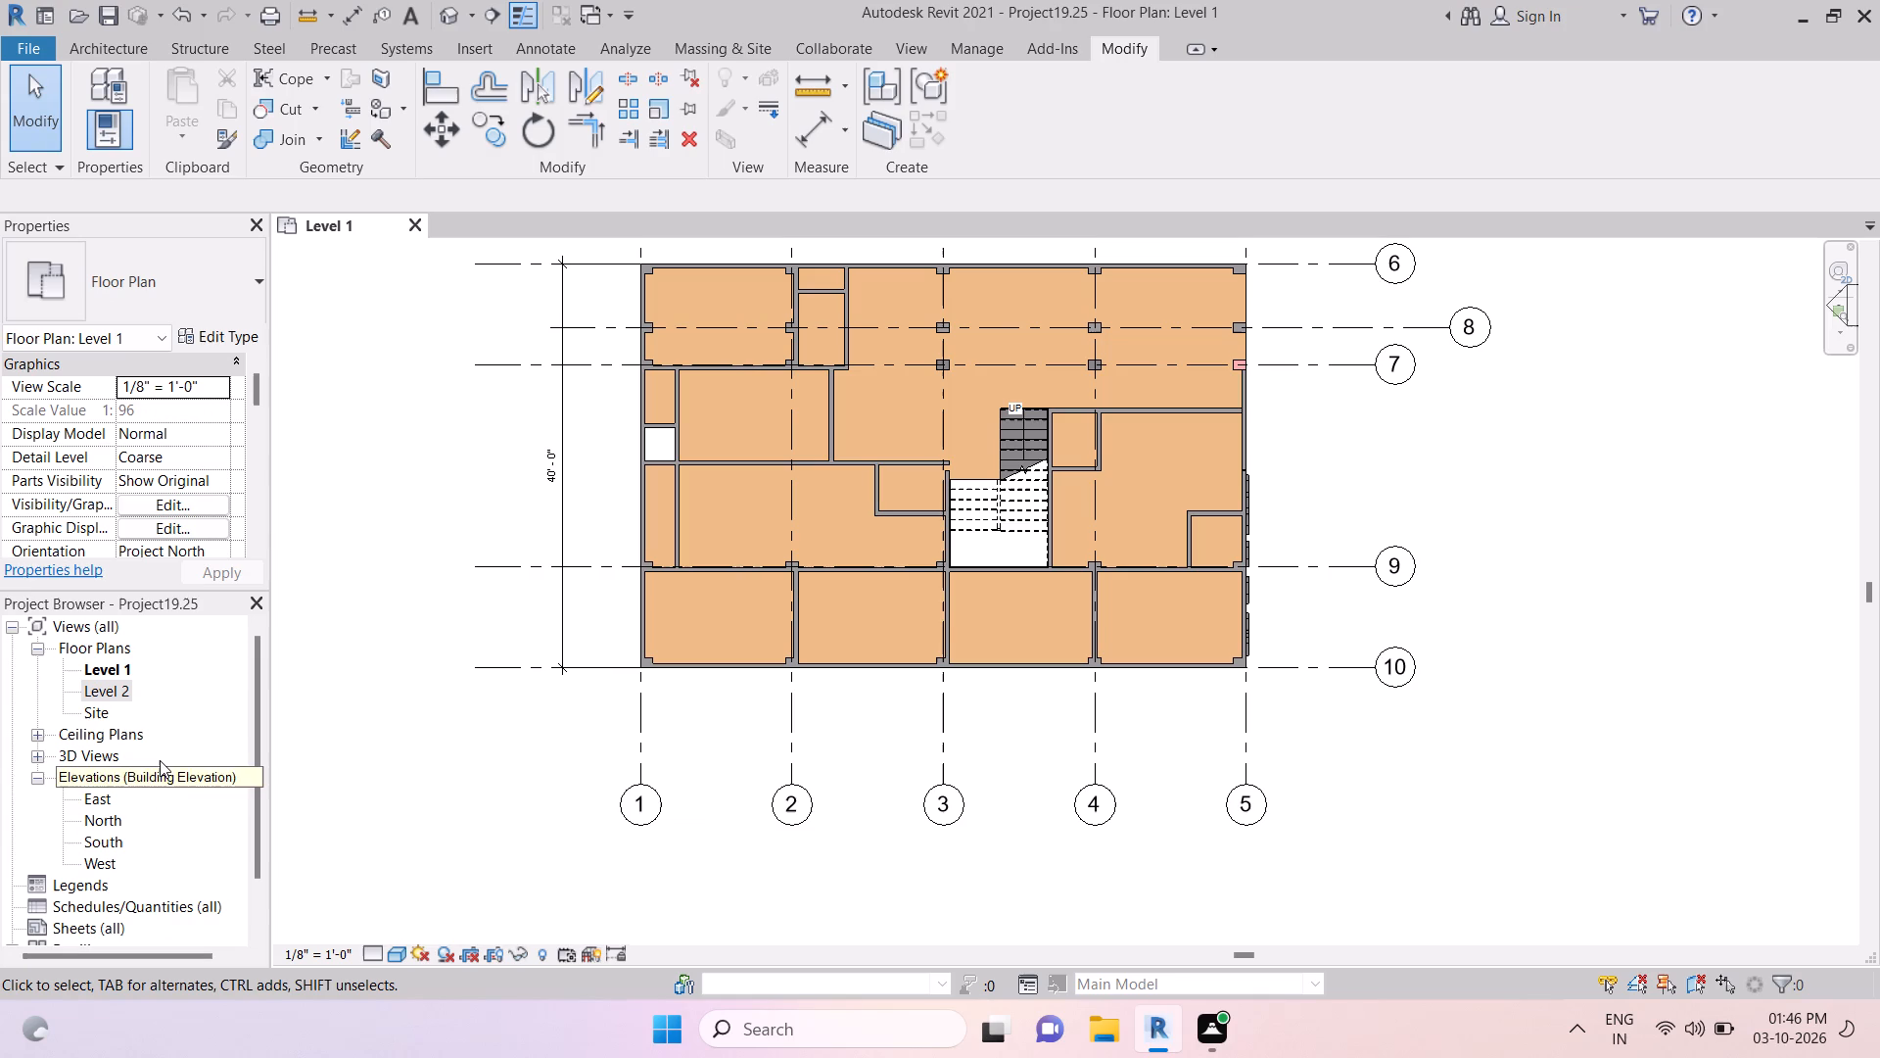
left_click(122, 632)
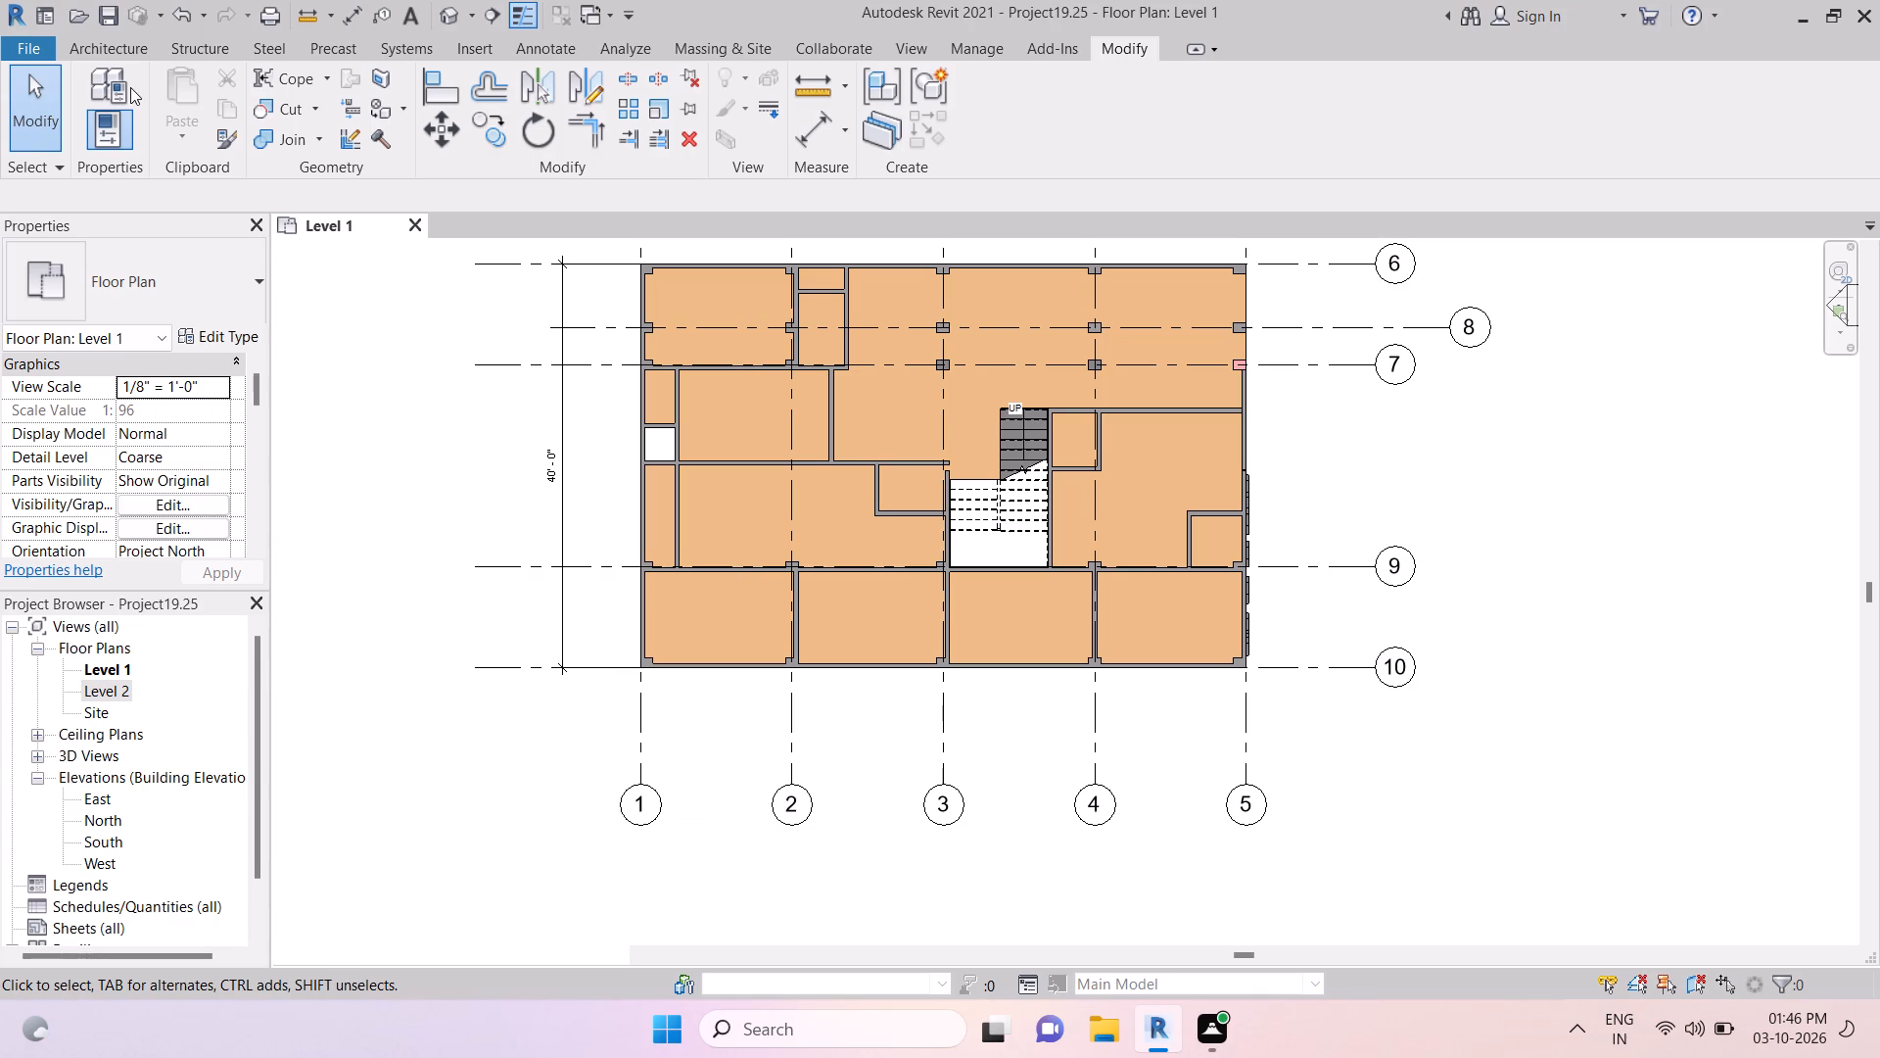
Draw short Exterior - Brick on CMU wall segments, about 4 to 6 ft long, outside grid 1 below grid 7, unjoining the conflicting elements.
left_click(108, 45)
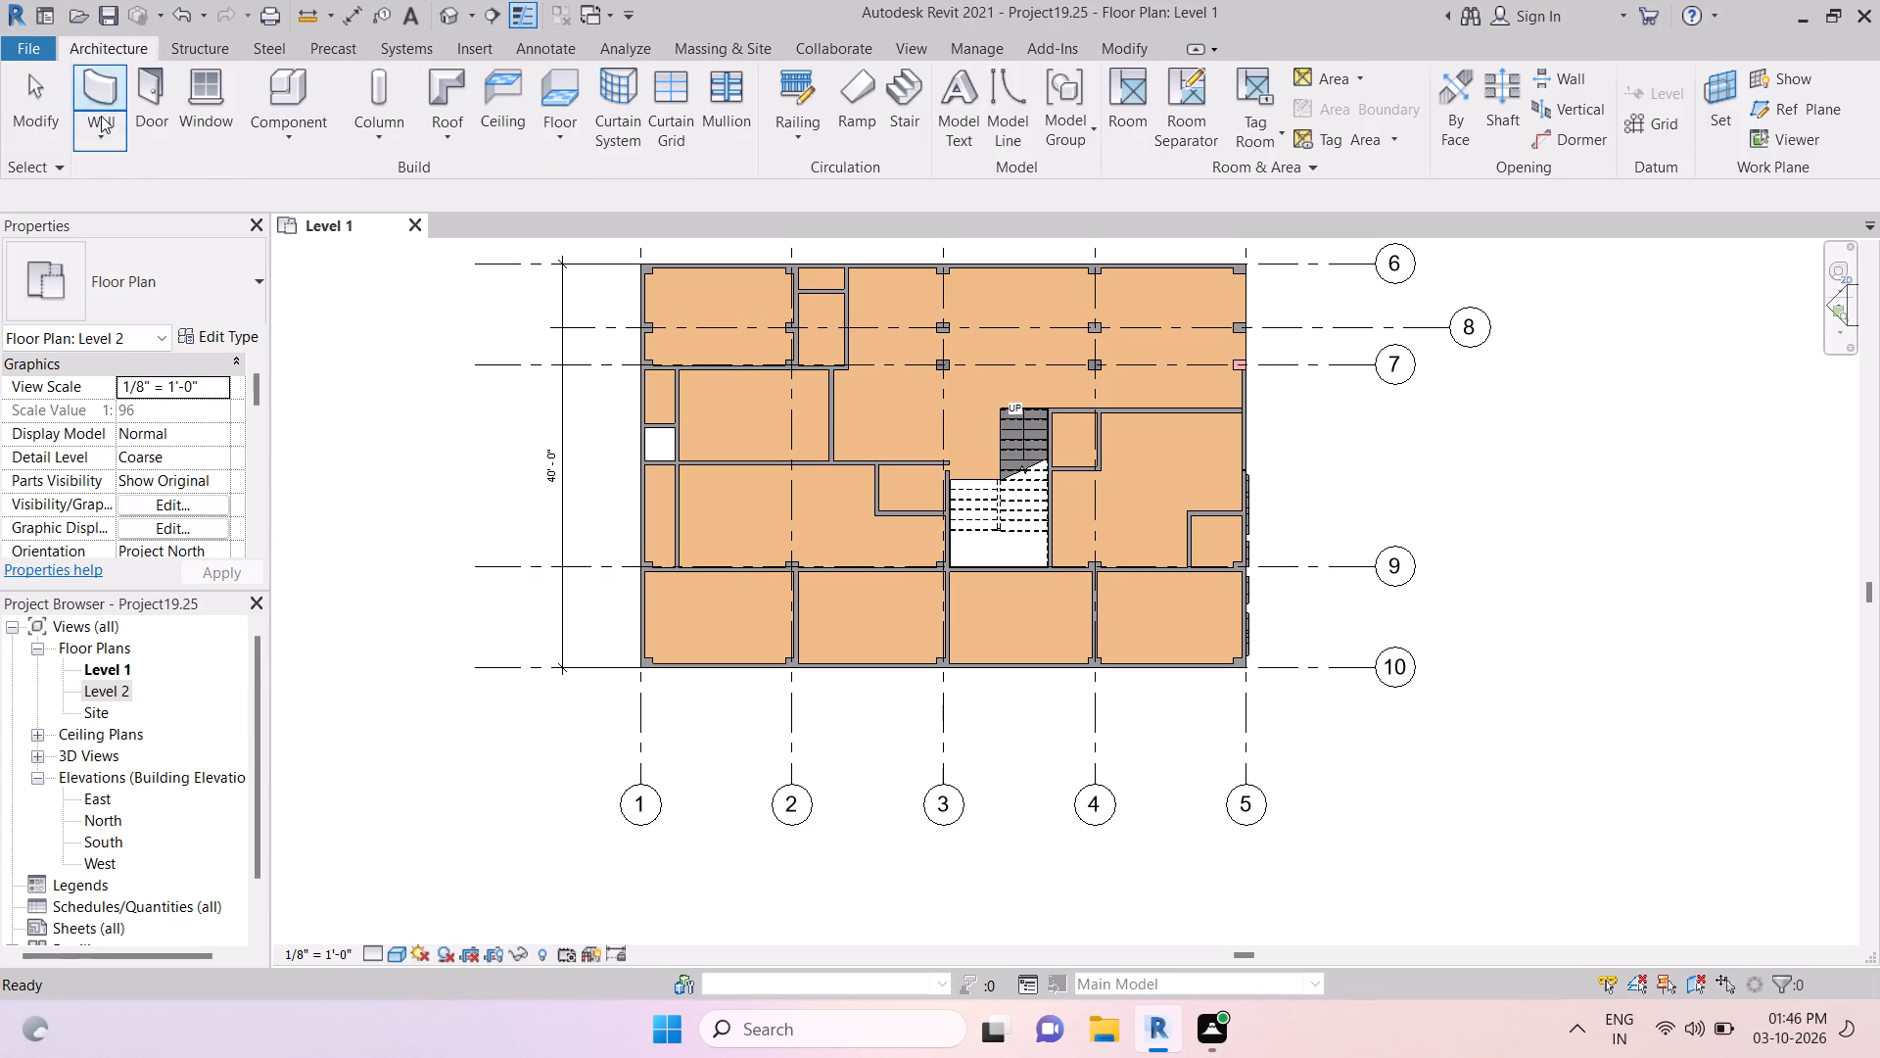
left_click(104, 99)
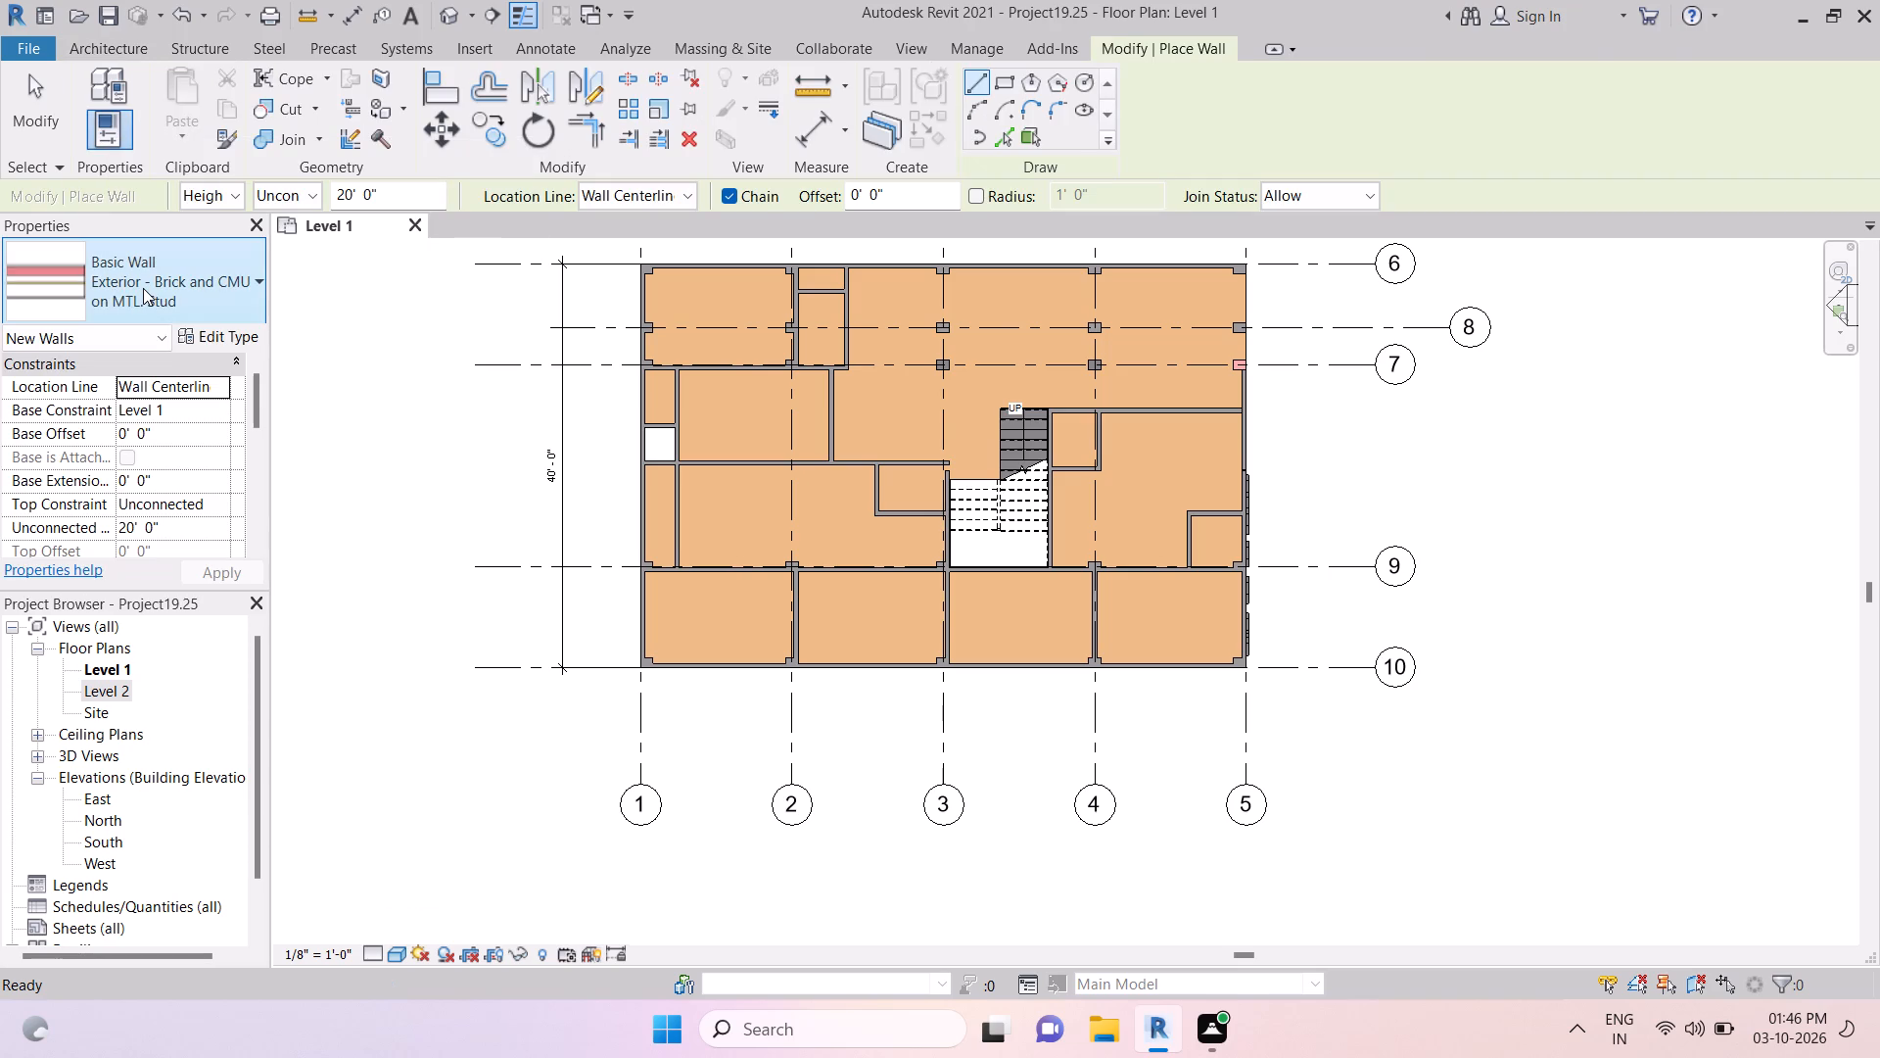
left_click(142, 288)
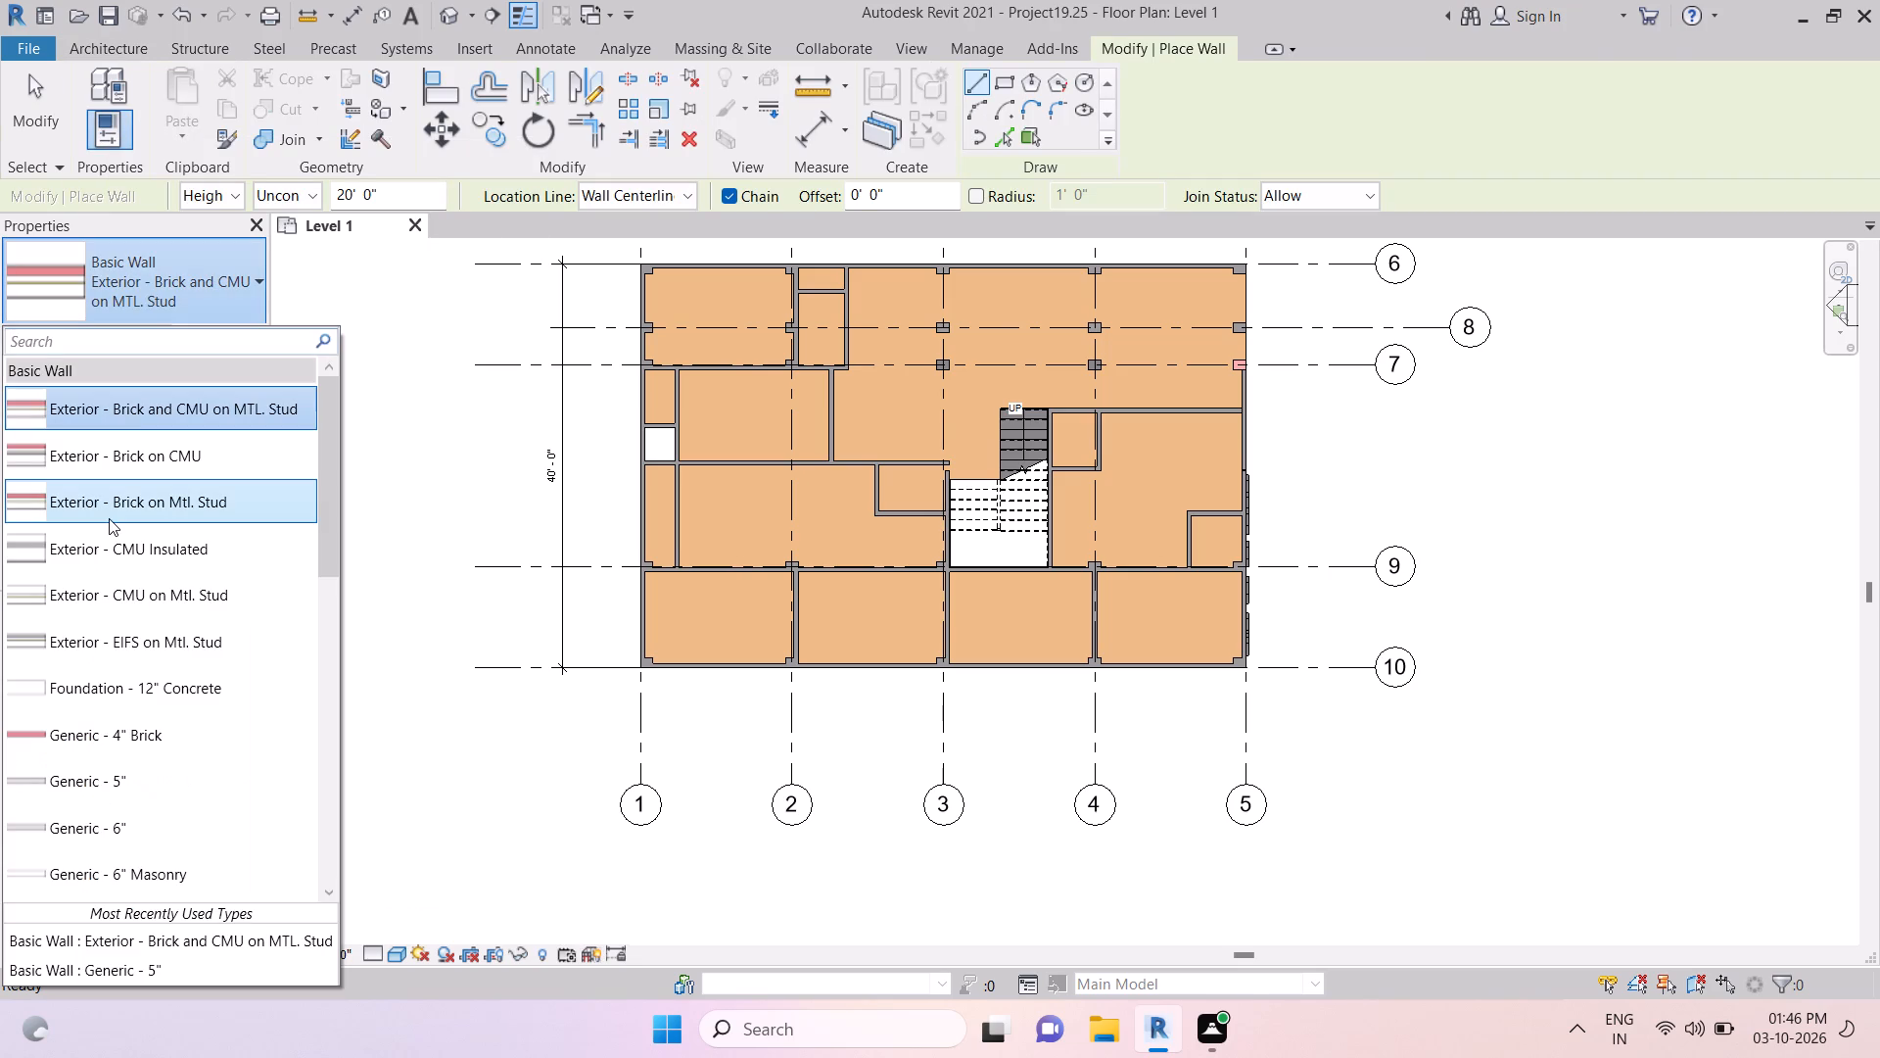
left_click(149, 464)
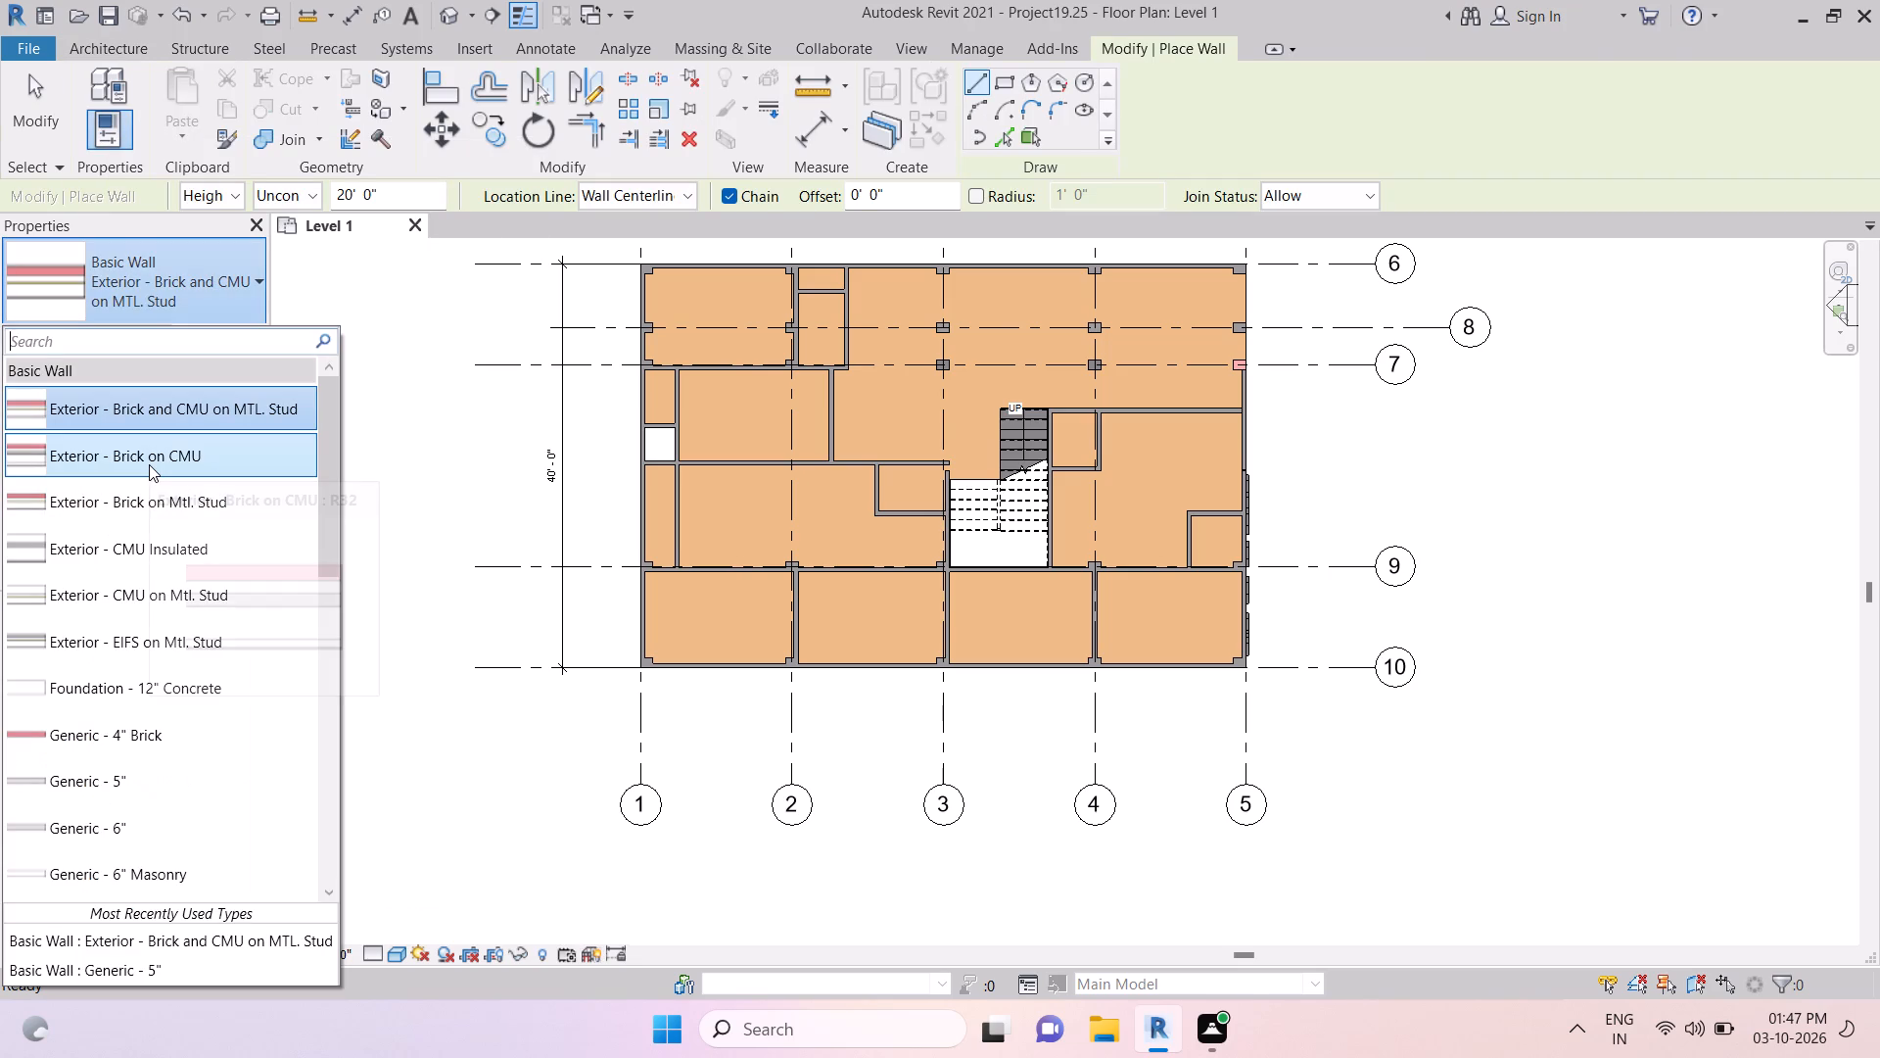
left_click_drag(520, 427, 568, 463)
left_click_drag(569, 448, 565, 424)
left_click(568, 418)
left_click_drag(577, 386, 497, 467)
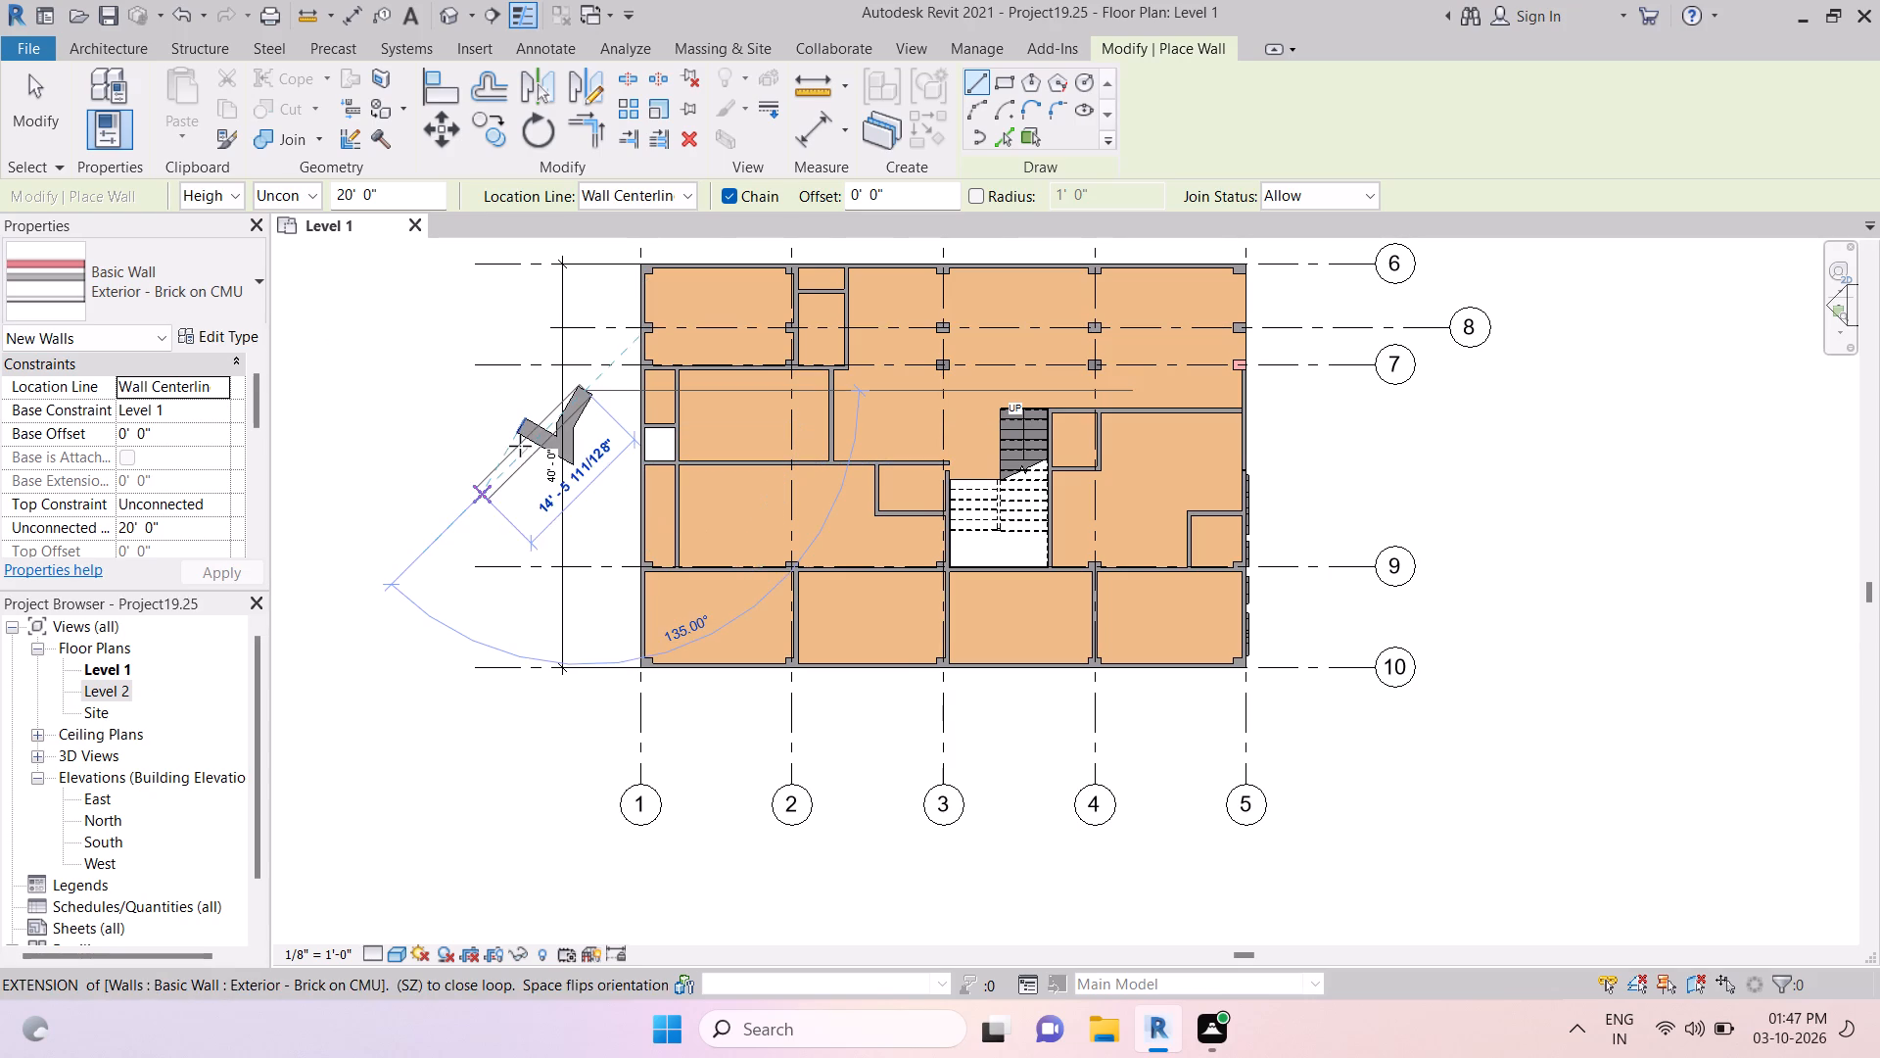
left_click_drag(541, 434, 595, 285)
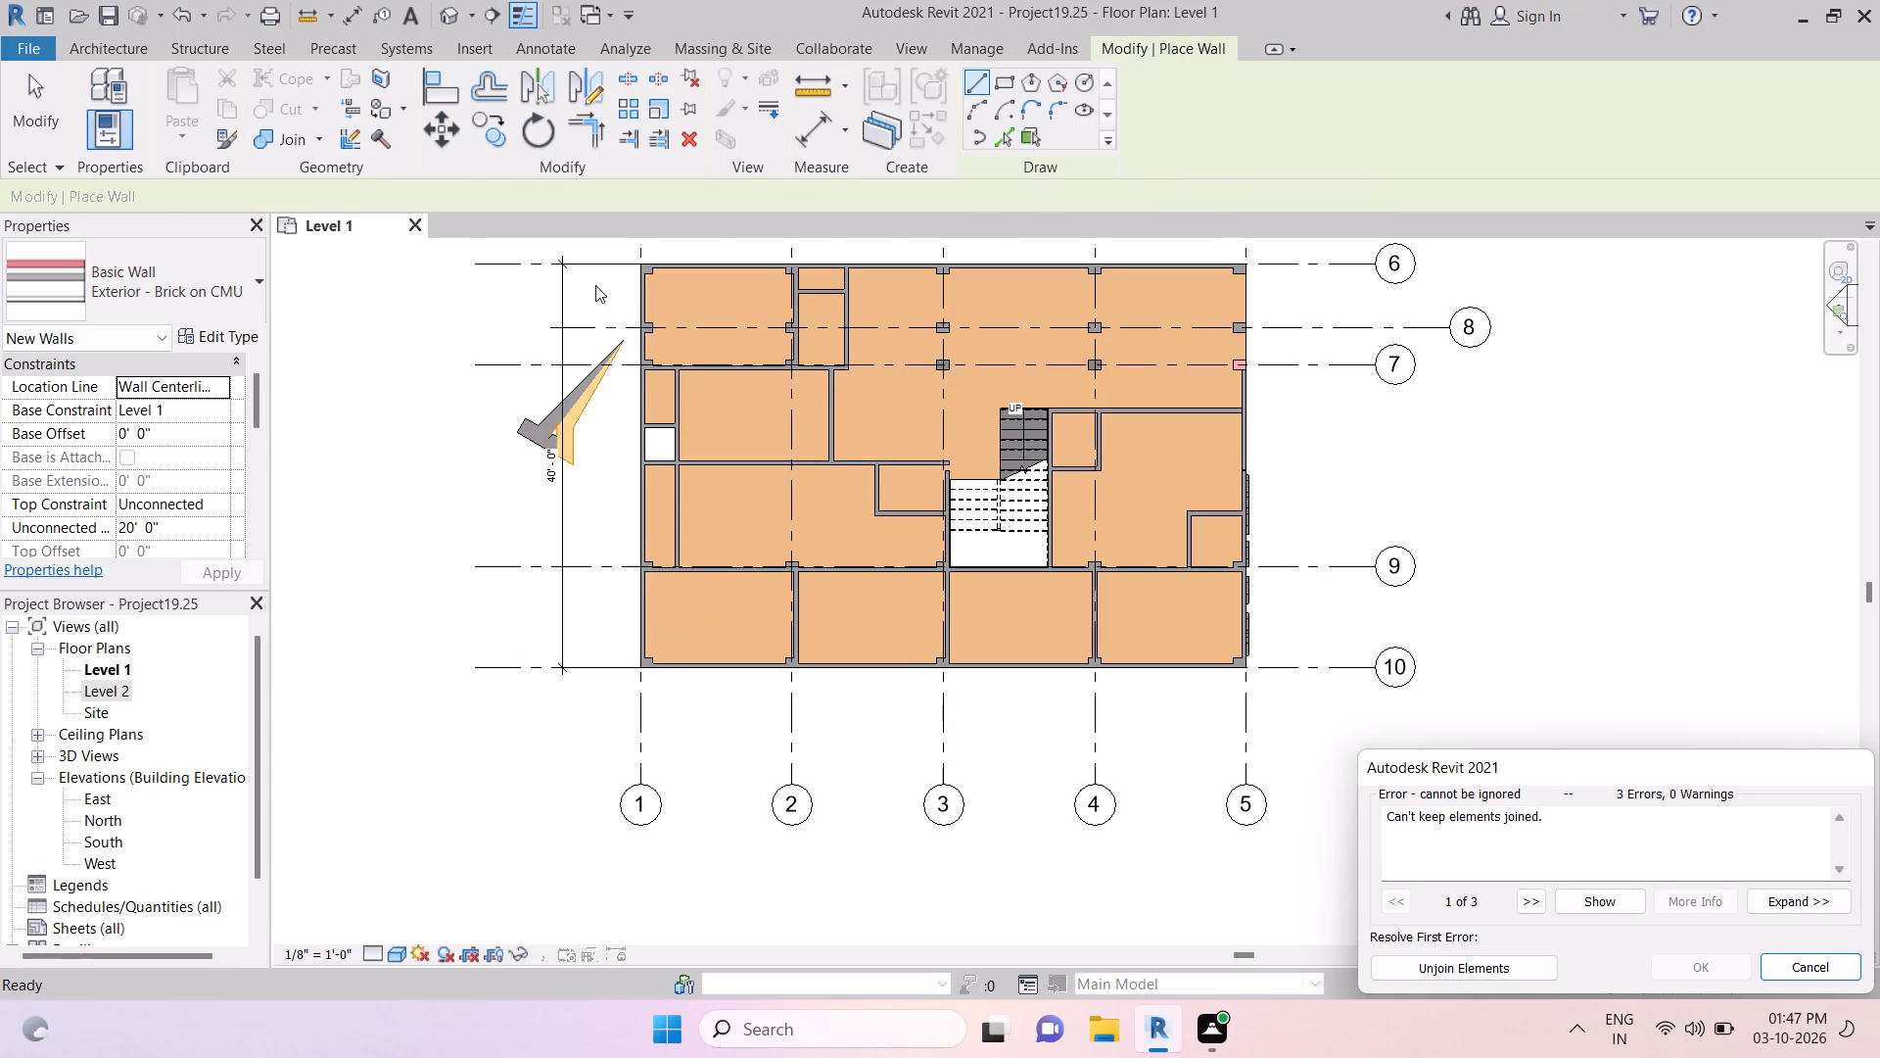
left_click_drag(595, 285, 546, 538)
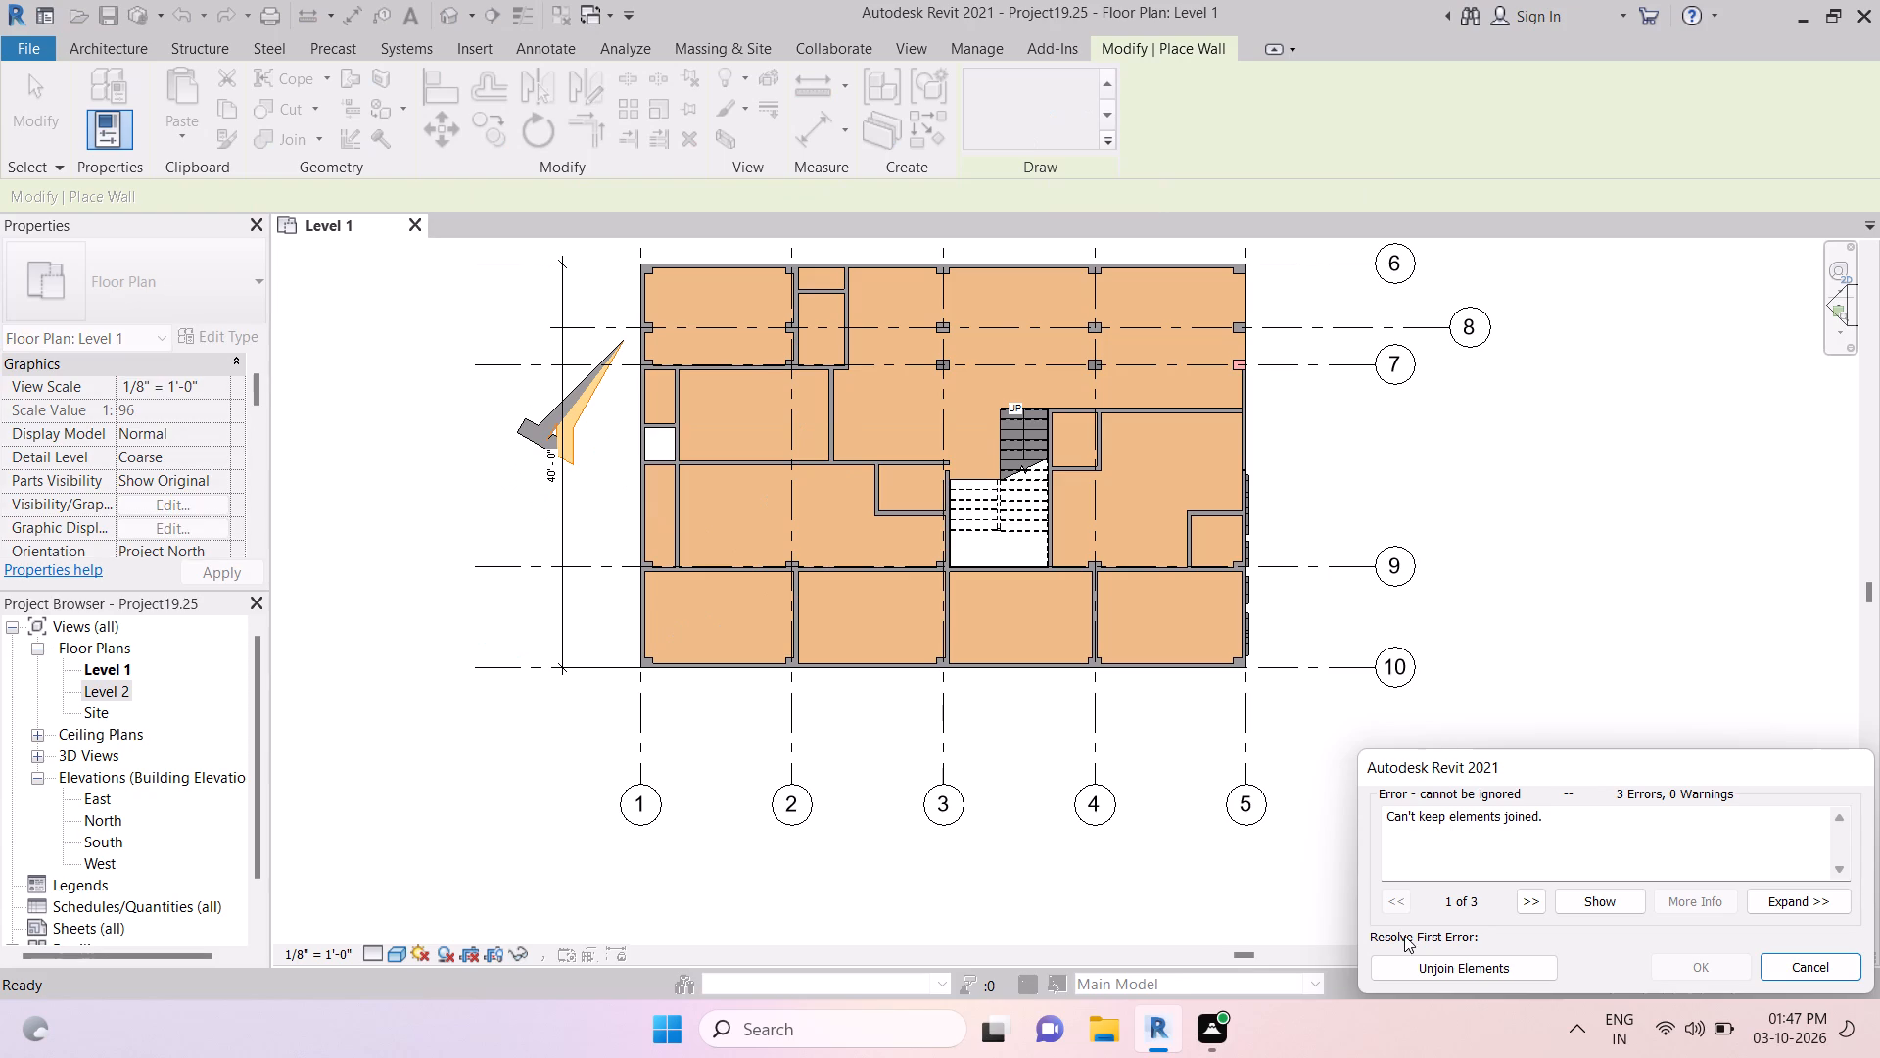
left_click(1427, 959)
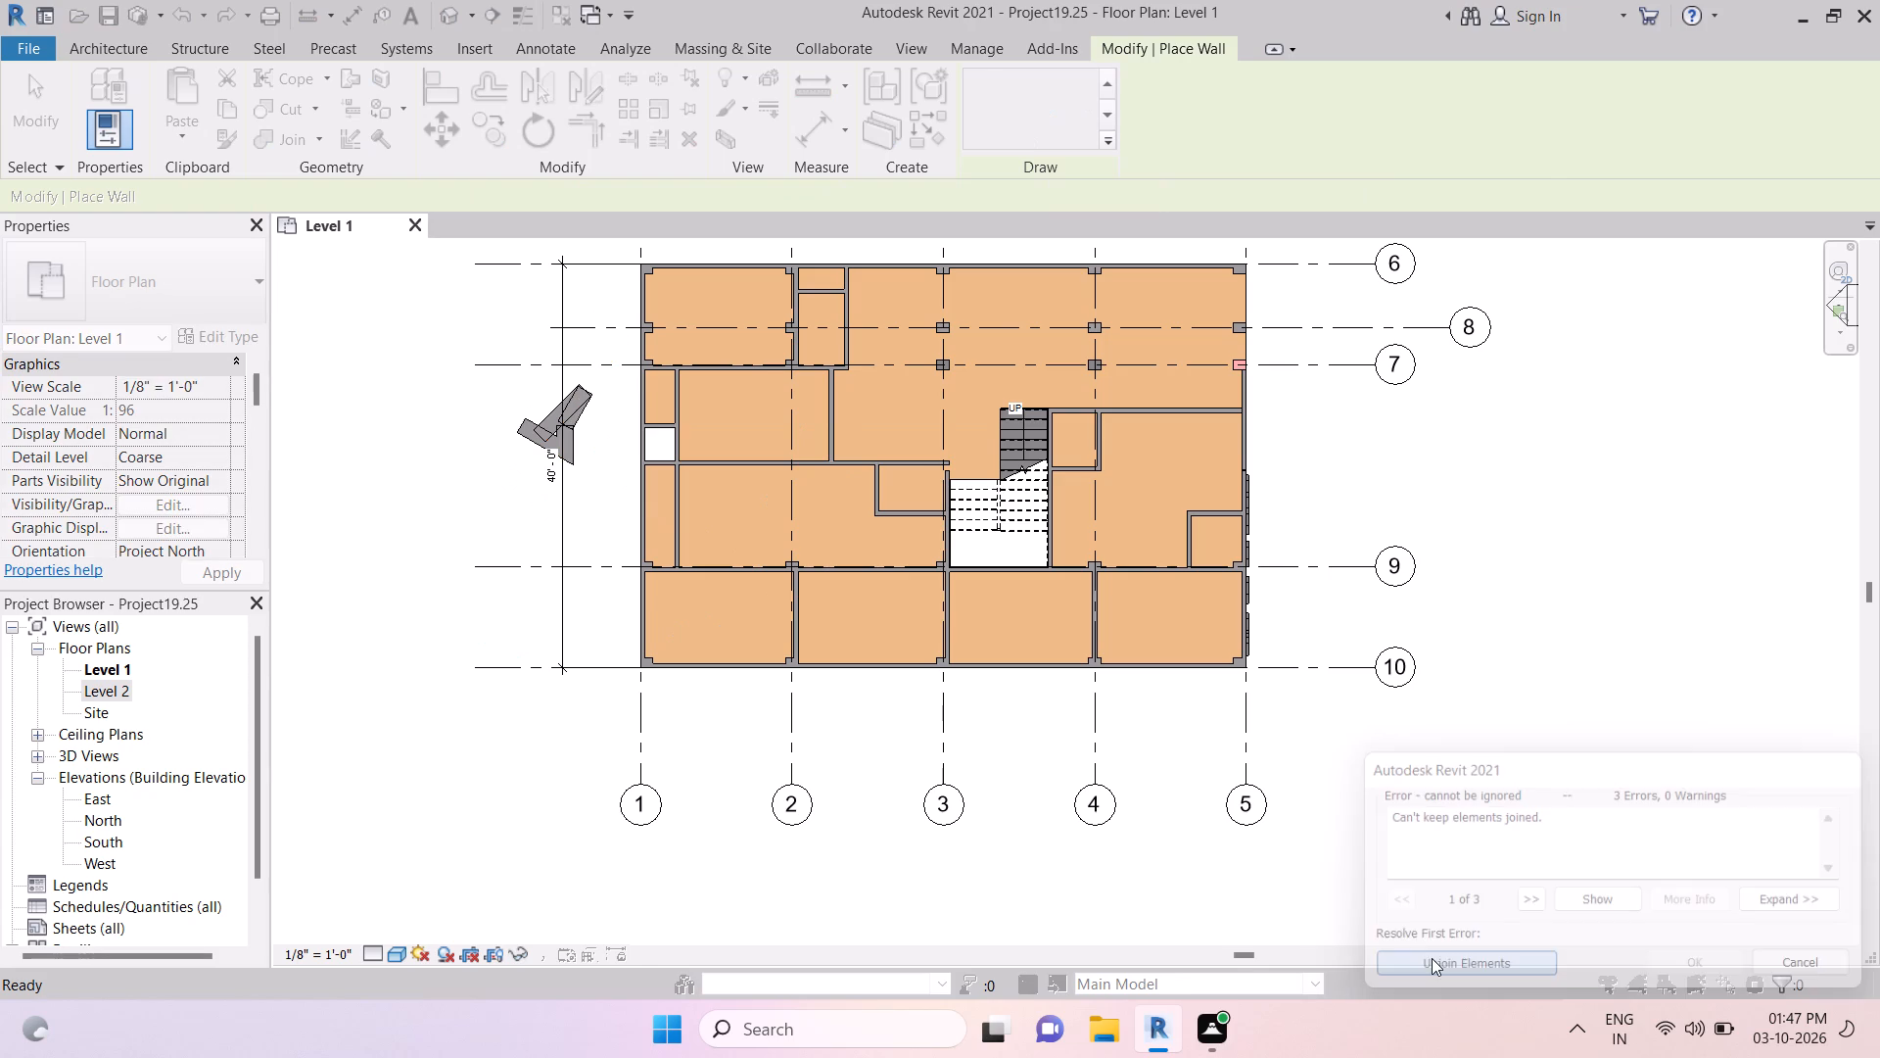
Delete the overlapping 45° diagonal wall segment from the cluster outside grid 1.
left_click(561, 425)
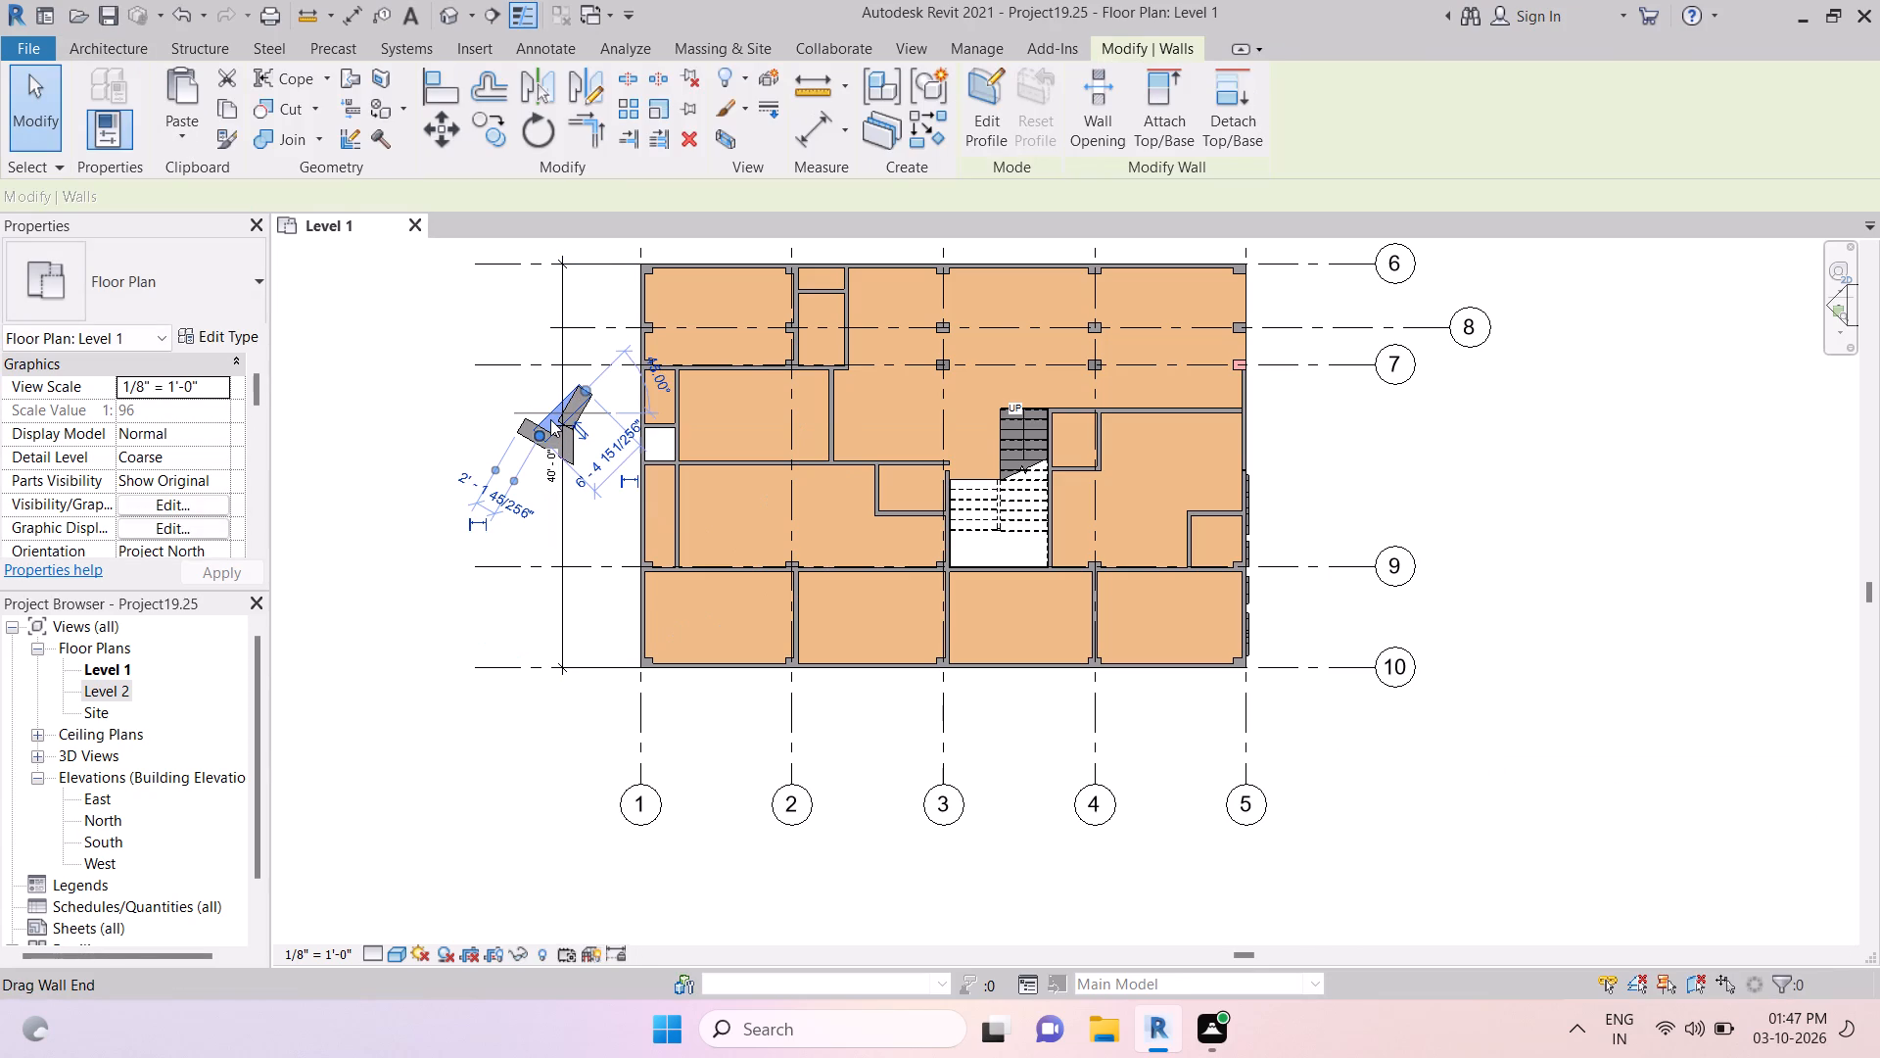
key("BackSpace")
key("BackSpace")
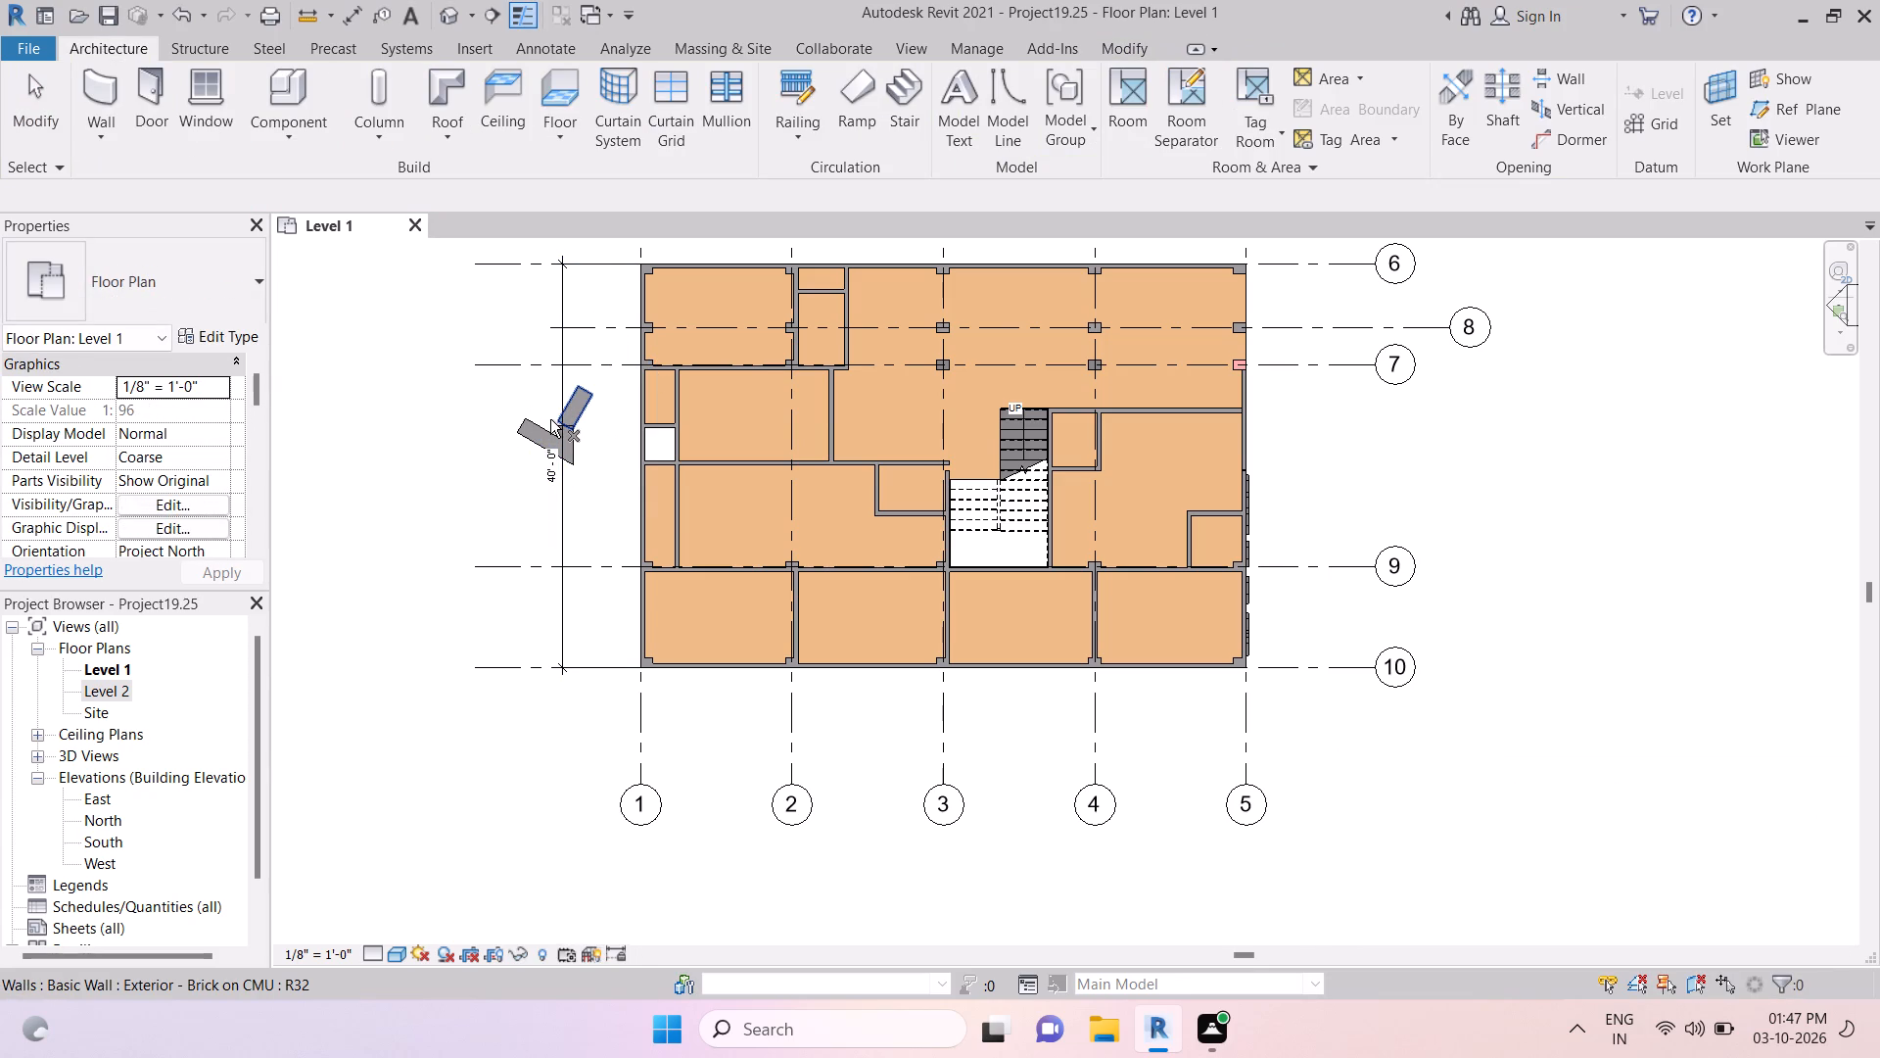
key("BackSpace")
key("BackSpace")
key("BackSpace")
key("BackSpace")
key("BackSpace")
key("BackSpace")
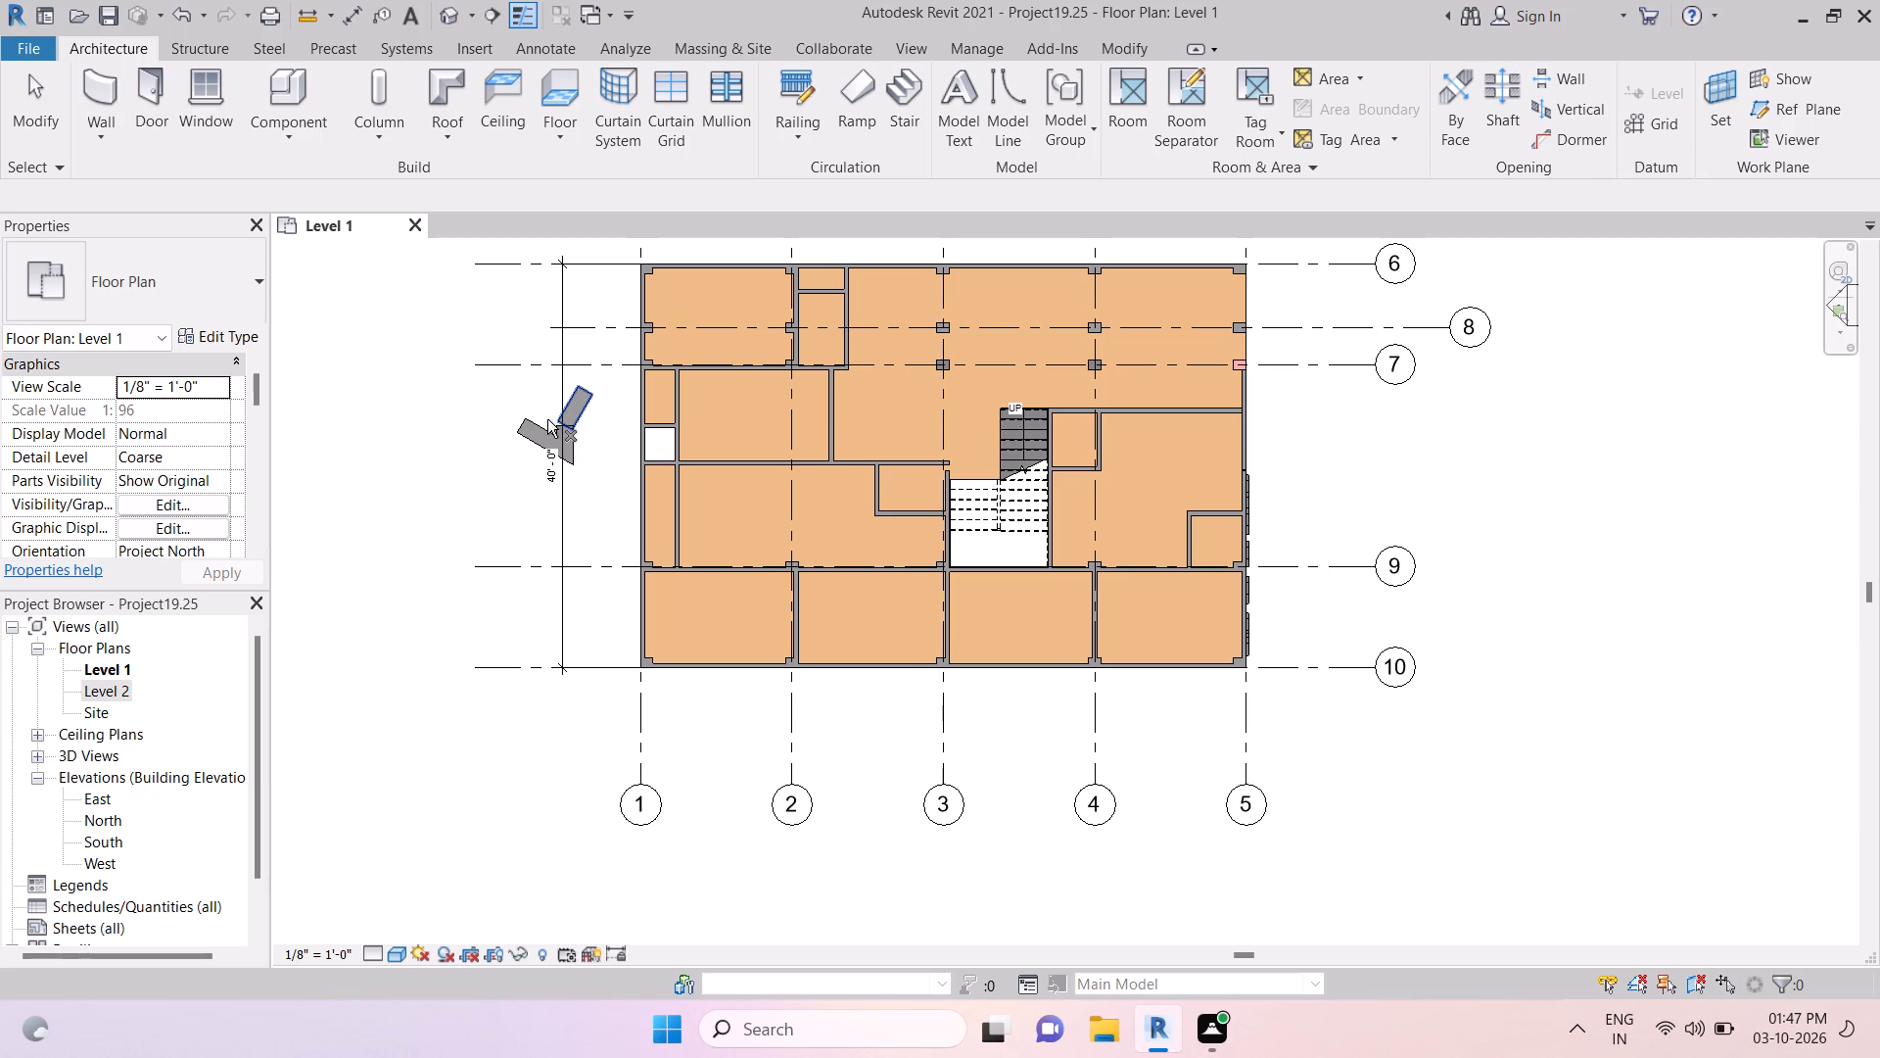
Delete the short slanted wall segment farthest from grid 1 in the cluster, unjoining the elements connected to it.
left_click(540, 444)
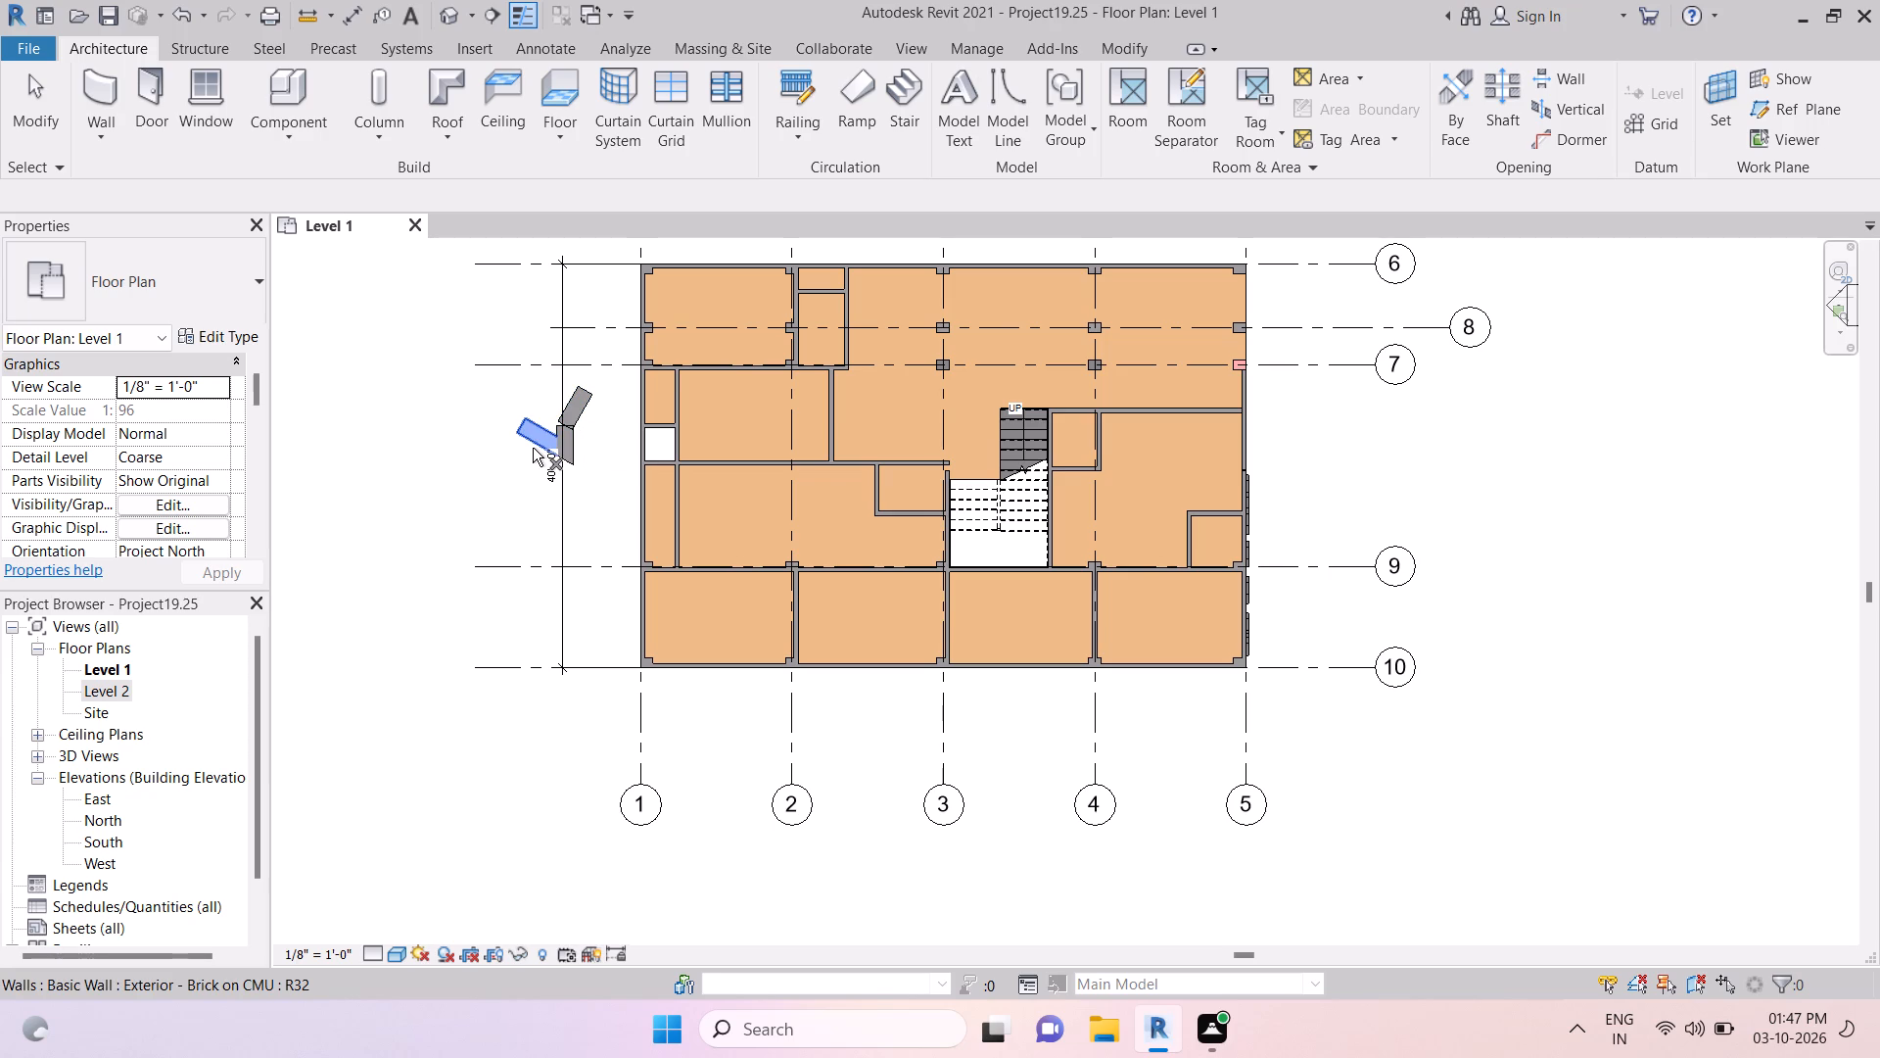
key("BackSpace")
key("BackSpace")
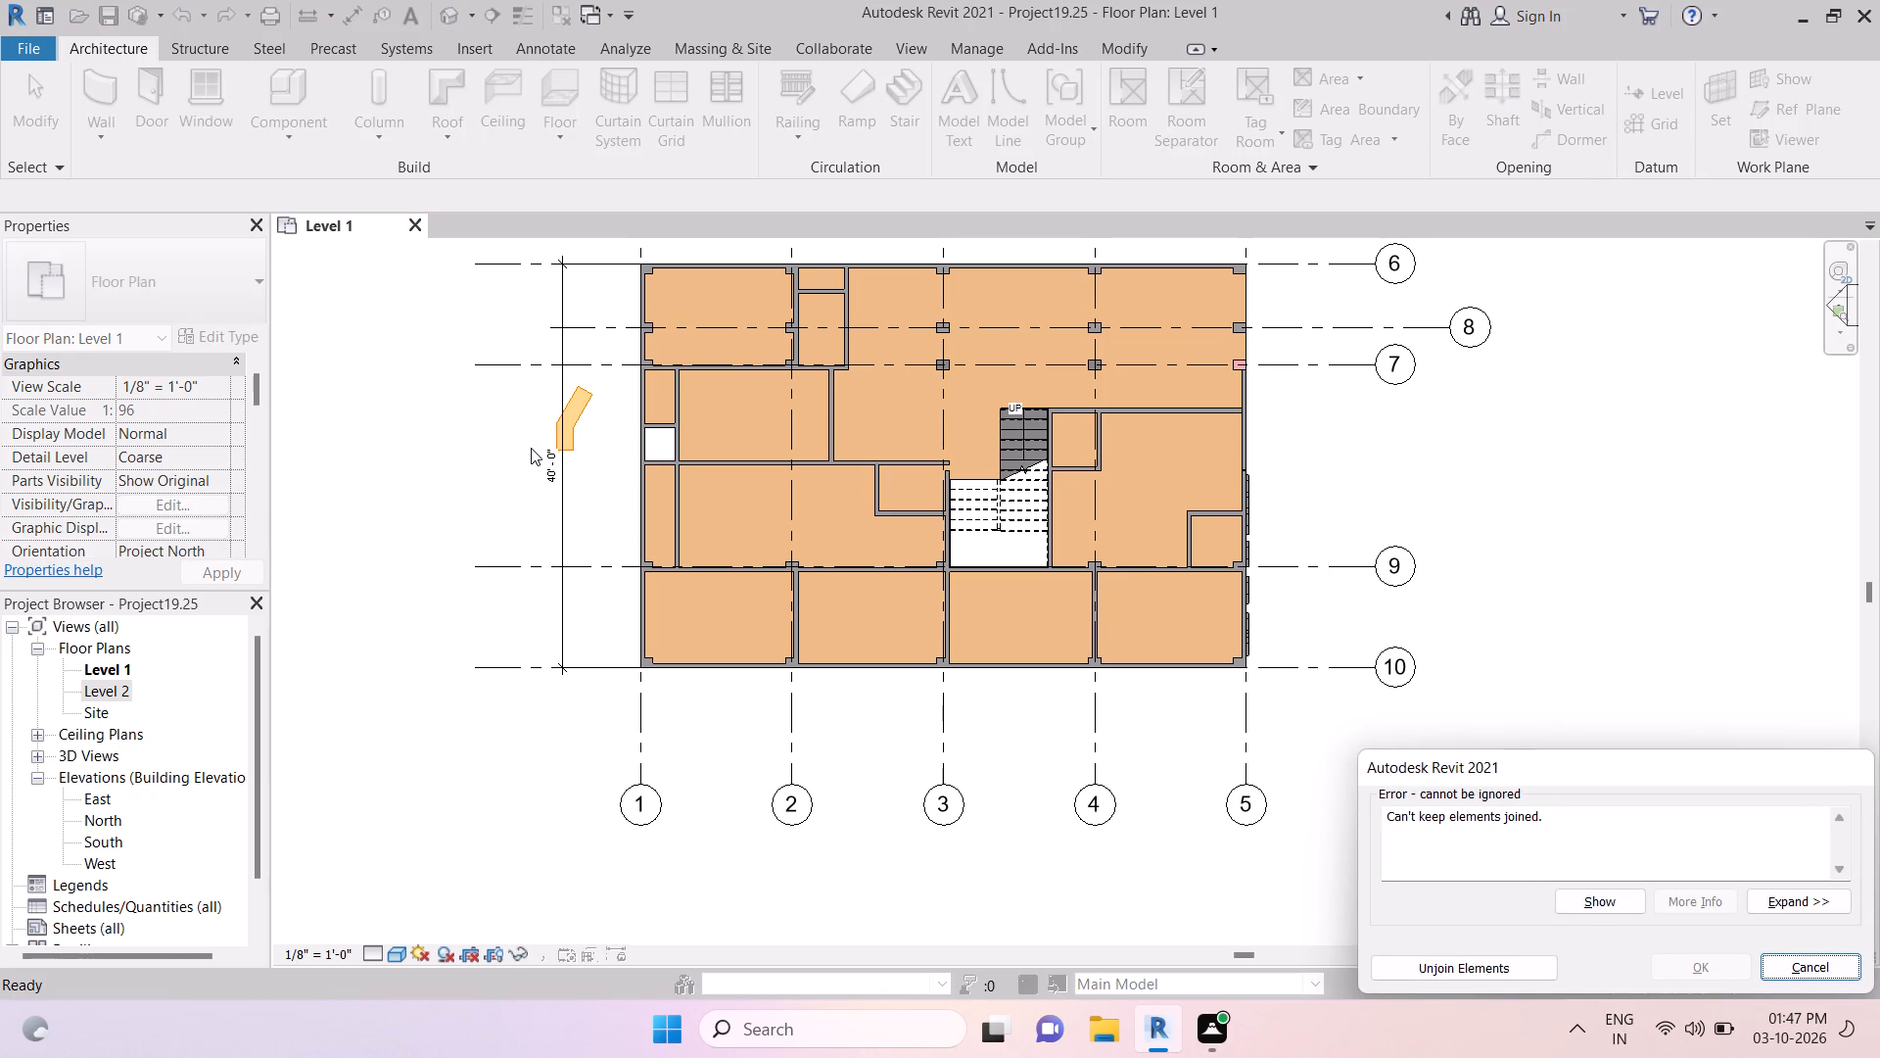
left_click(575, 423)
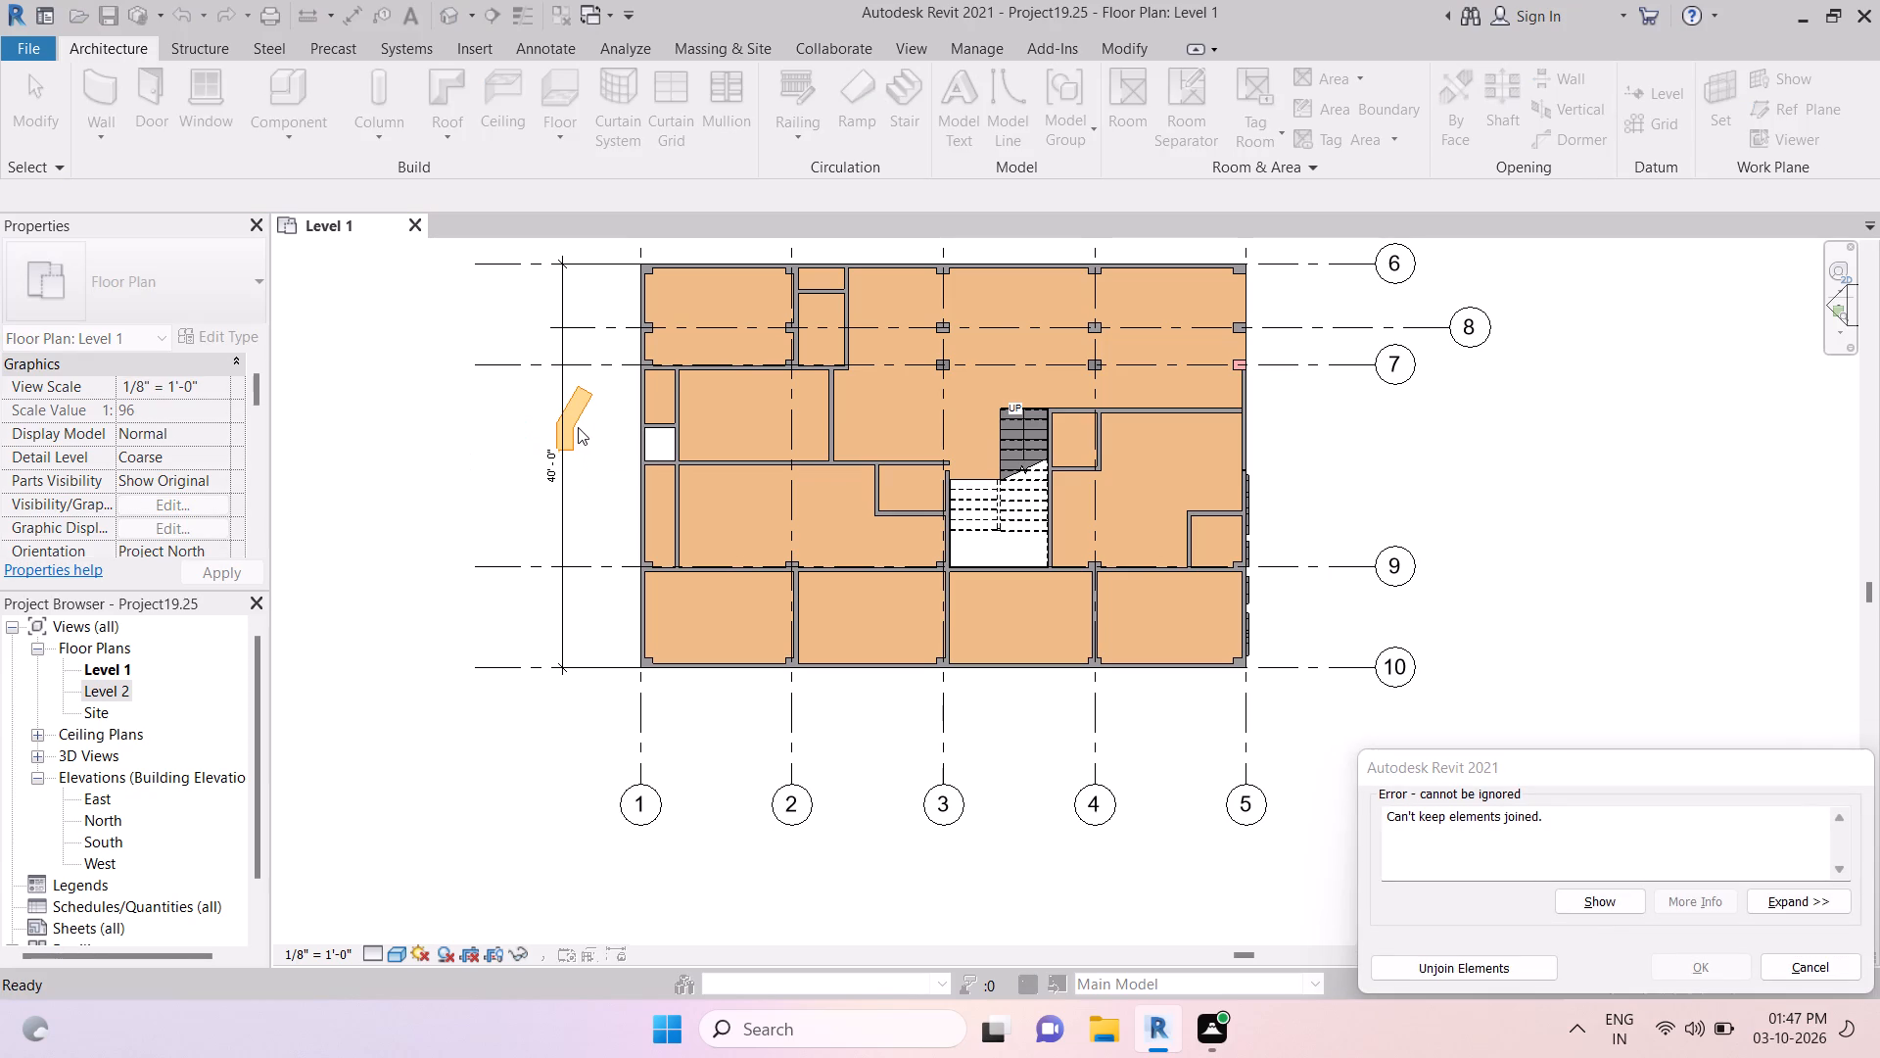
left_click(568, 401)
left_click_drag(568, 402, 570, 421)
left_click(570, 421)
key("BackSpace")
key("BackSpace")
key("BackSpace")
key("BackSpace")
key("BackSpace")
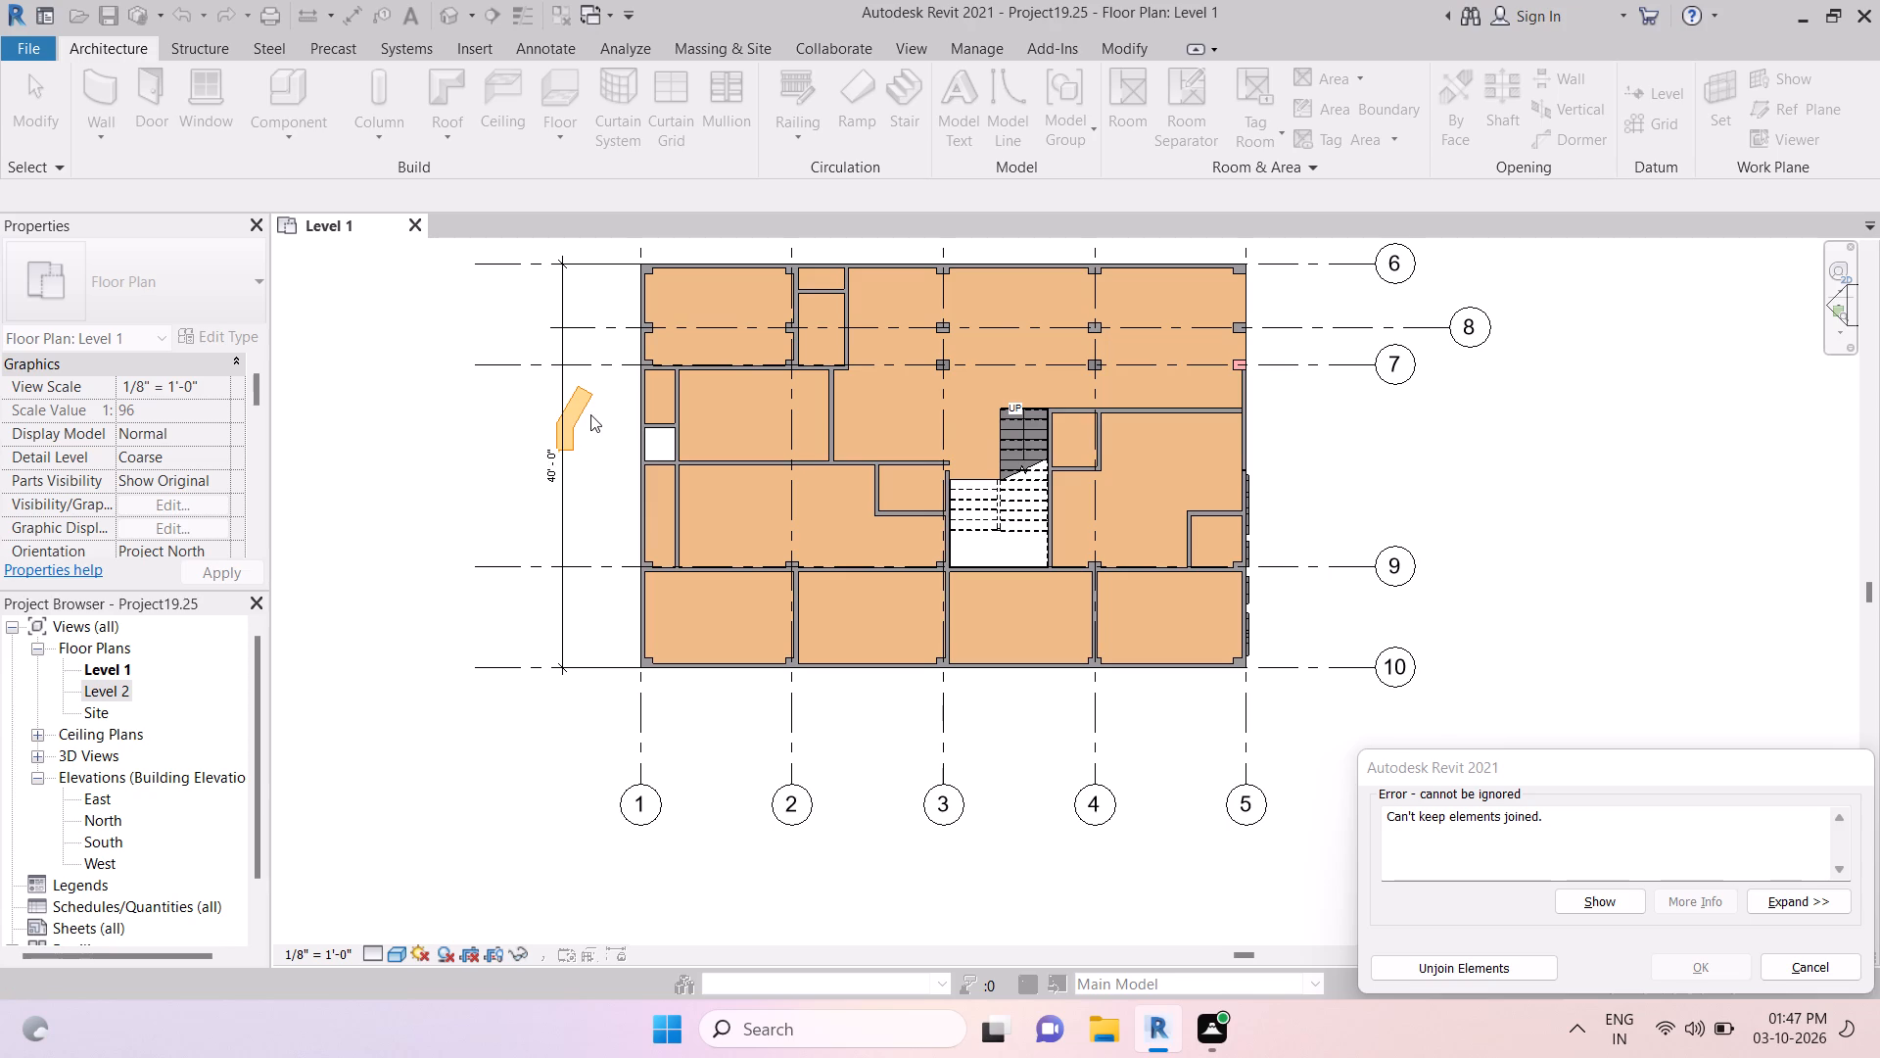
left_click(571, 406)
left_click(1451, 964)
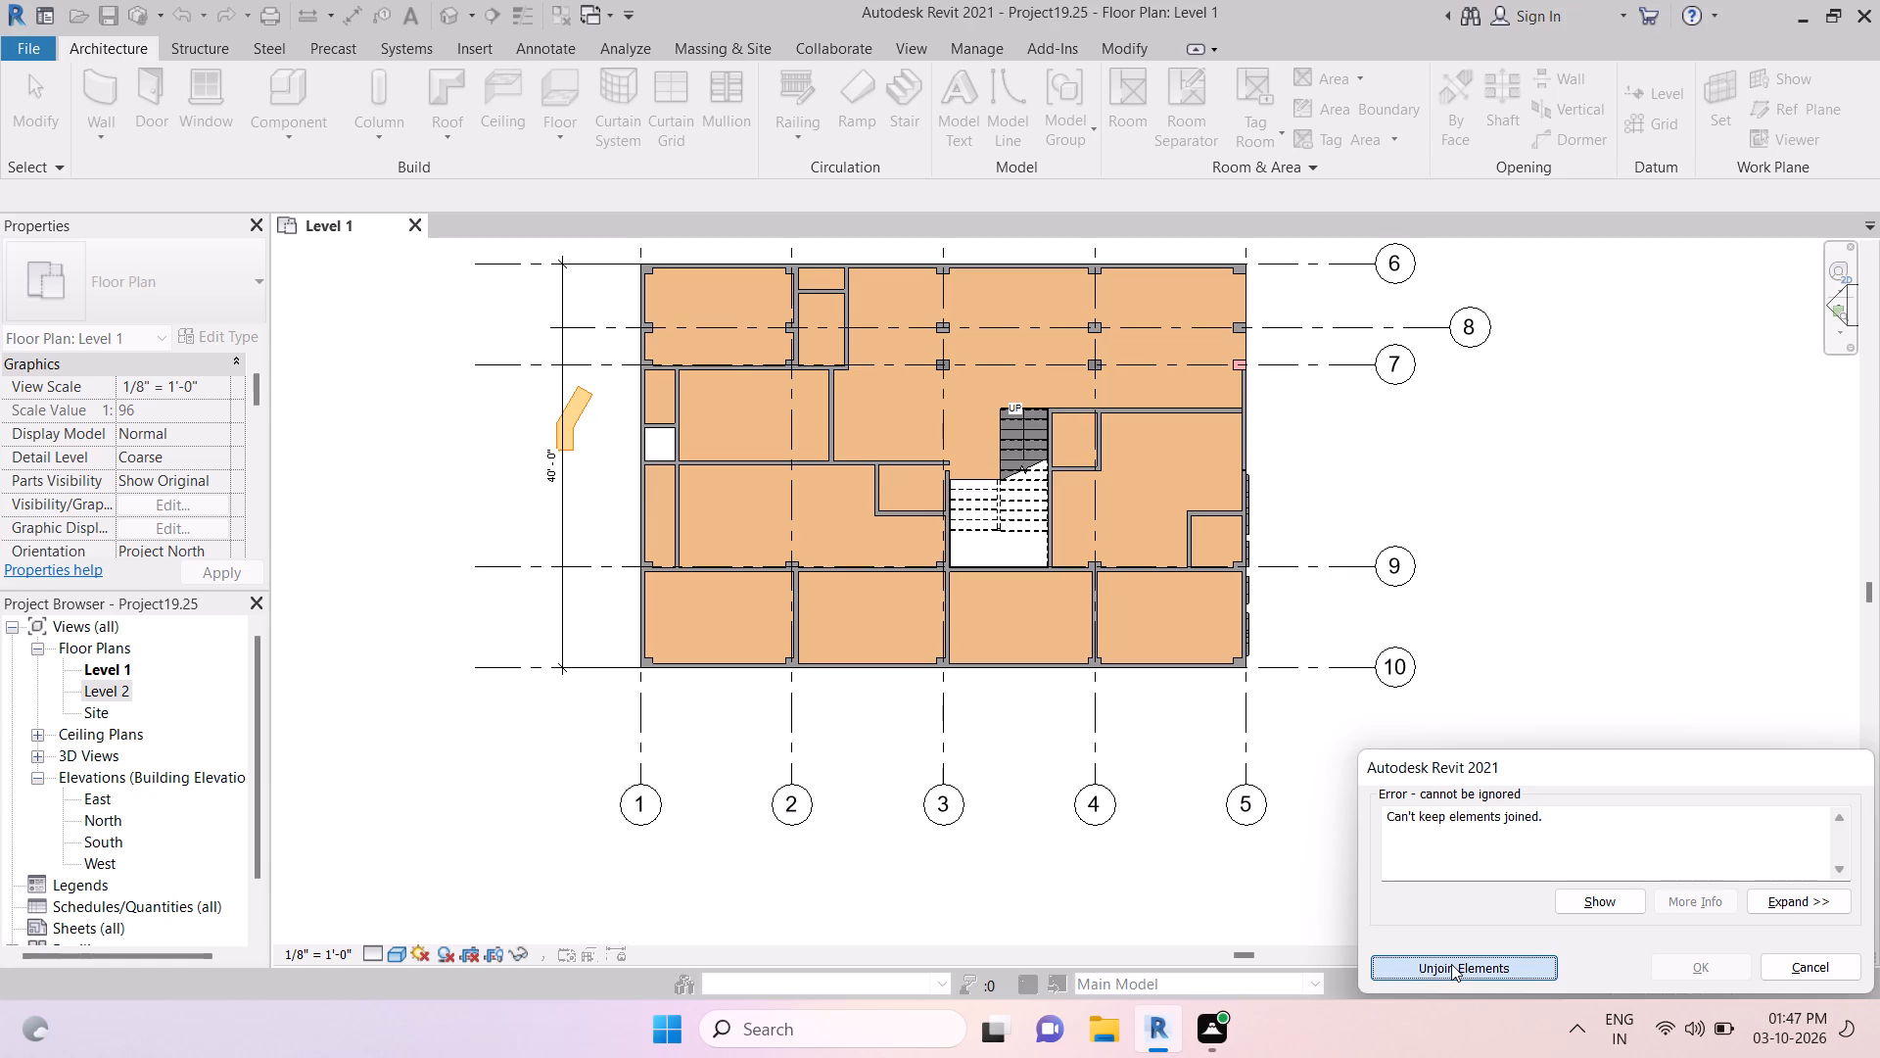
Delete the short 60° slanted brick wall segment outside grid 1 below grid 7.
left_click(576, 414)
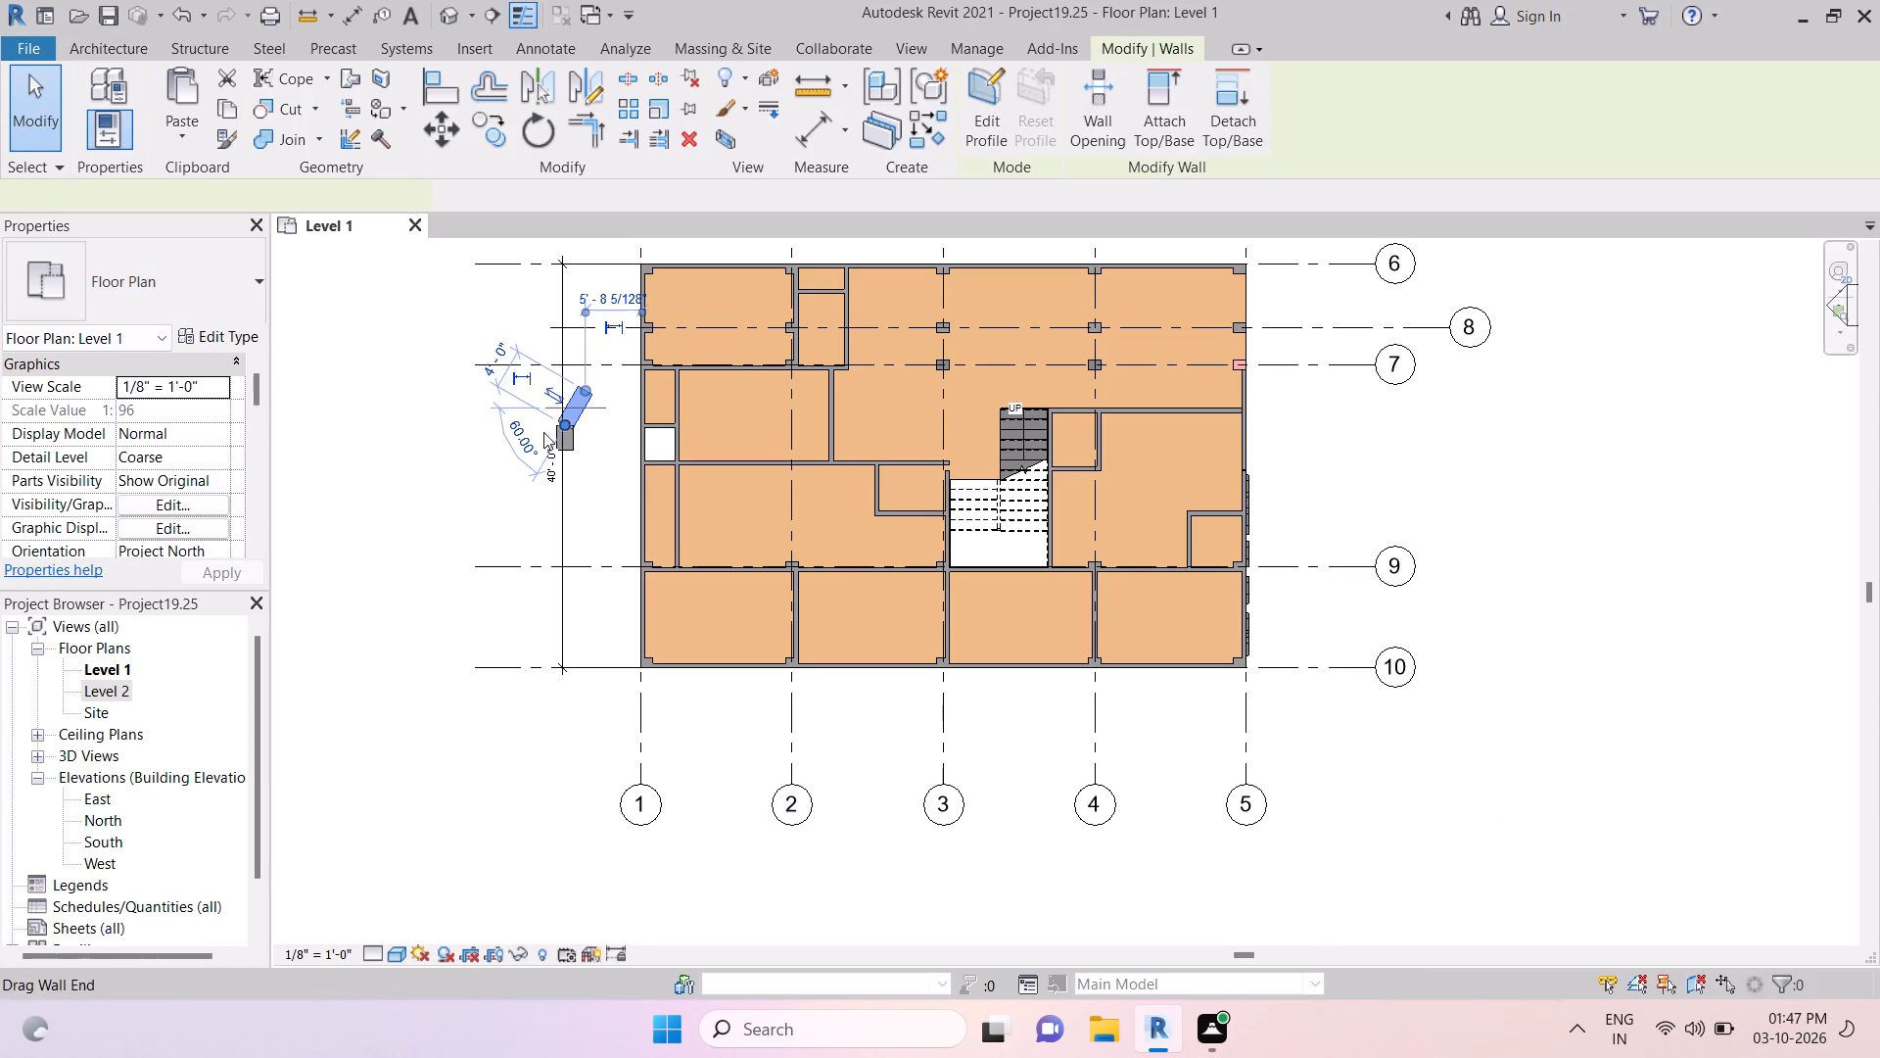
key("BackSpace")
key("BackSpace")
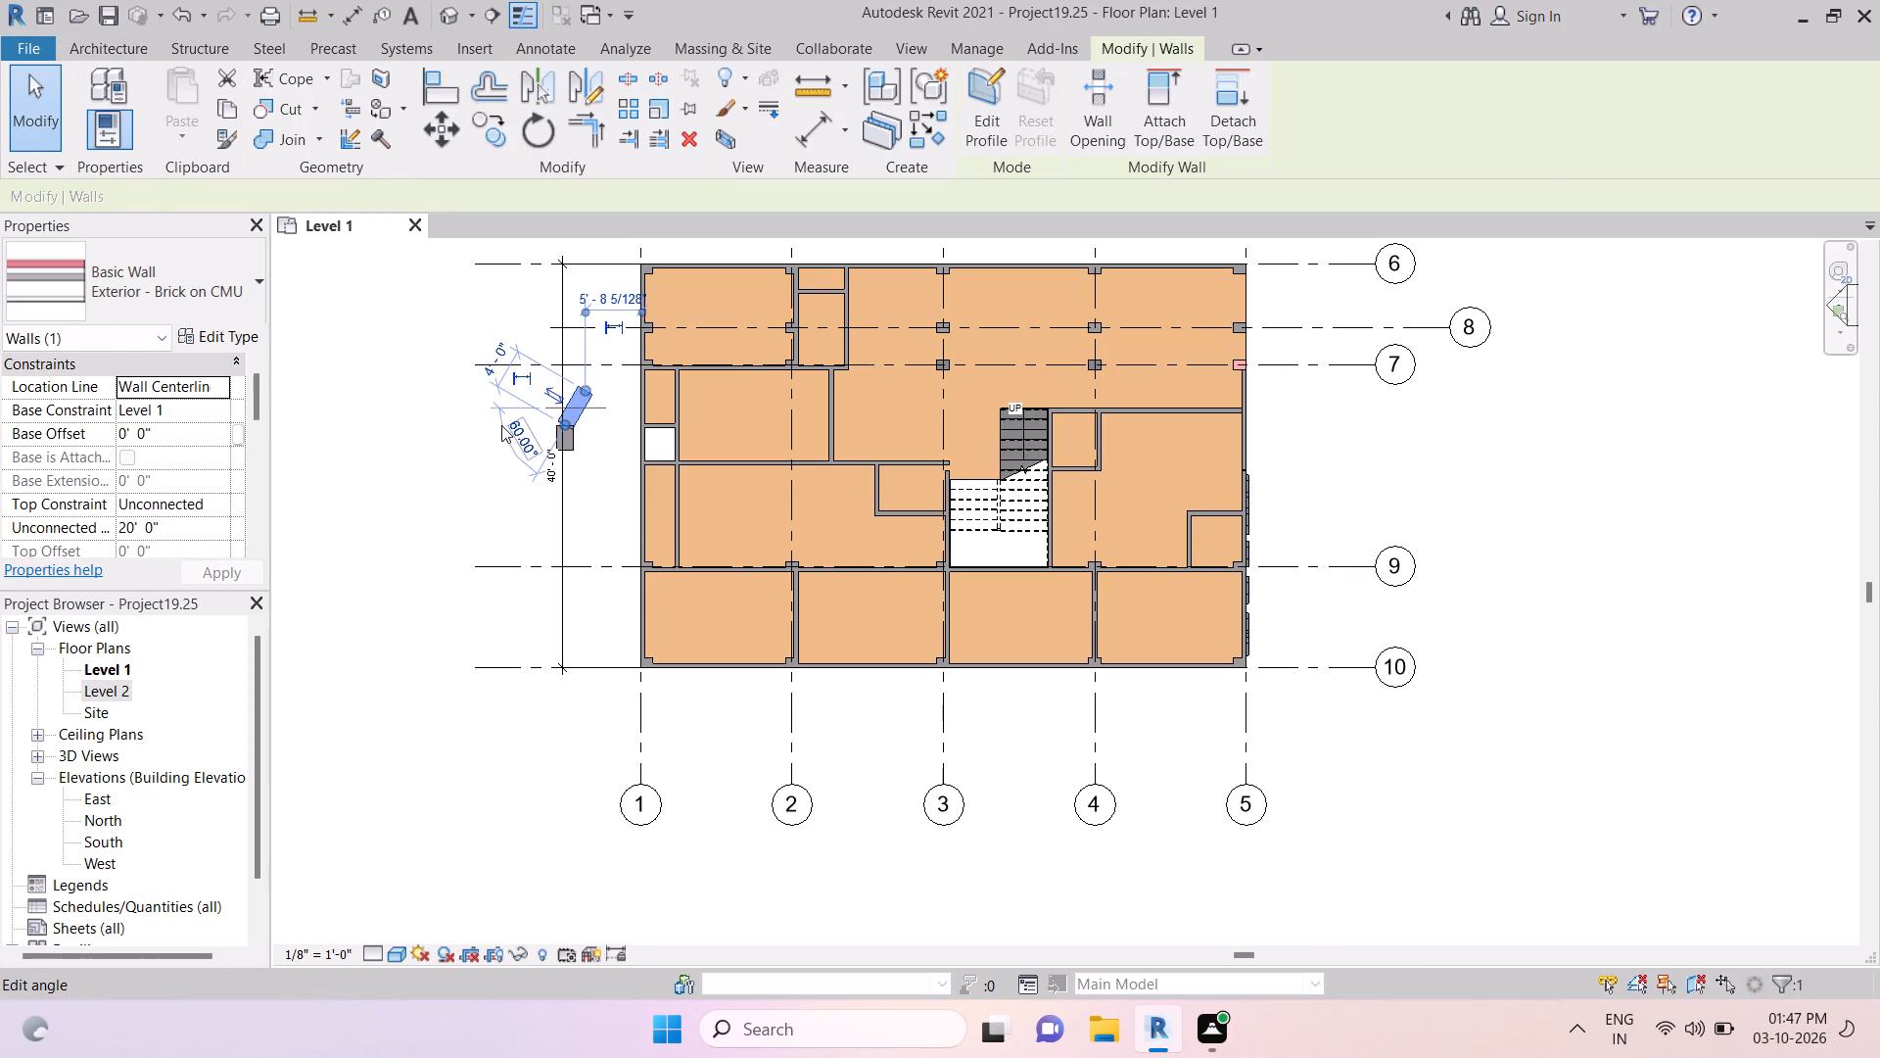
key("BackSpace")
key("BackSpace")
key("BackSpace")
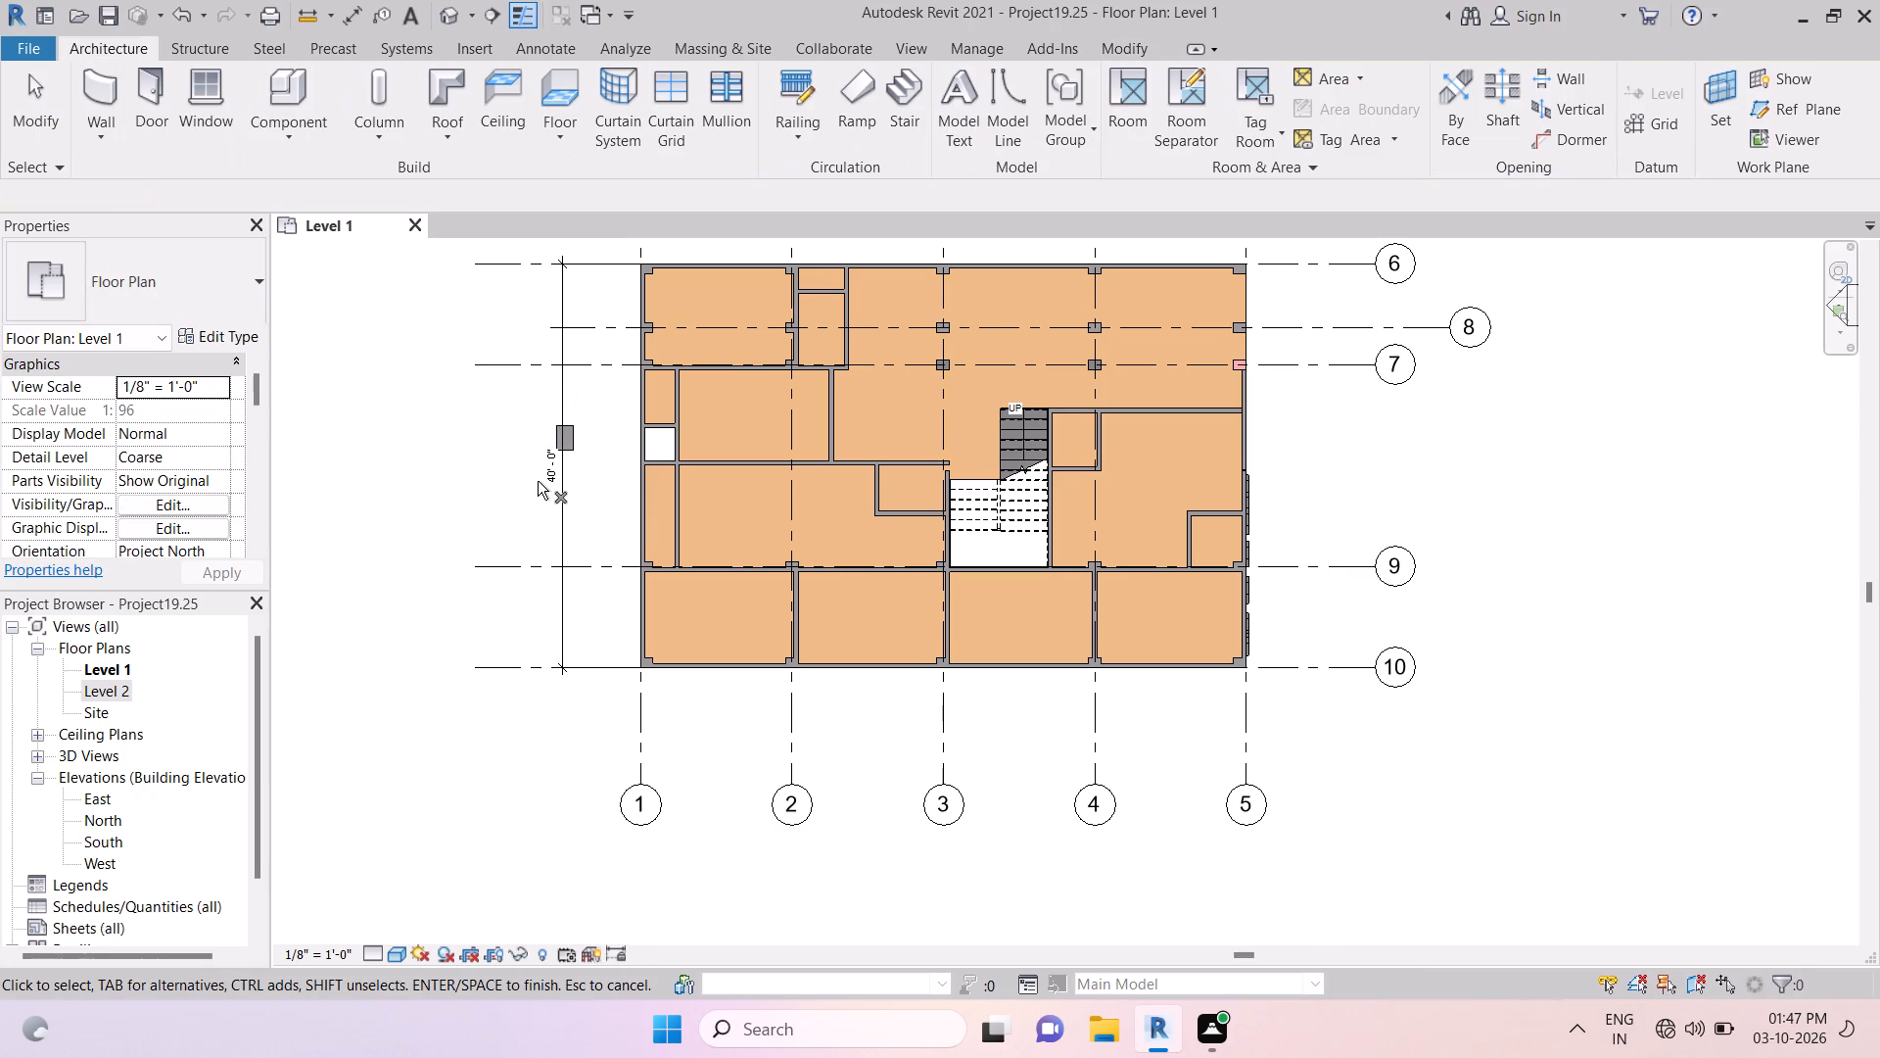
Delete the last short vertical brick wall segment outside grid 1, near the overall building dimension.
left_click_drag(562, 426, 563, 435)
key("BackSpace")
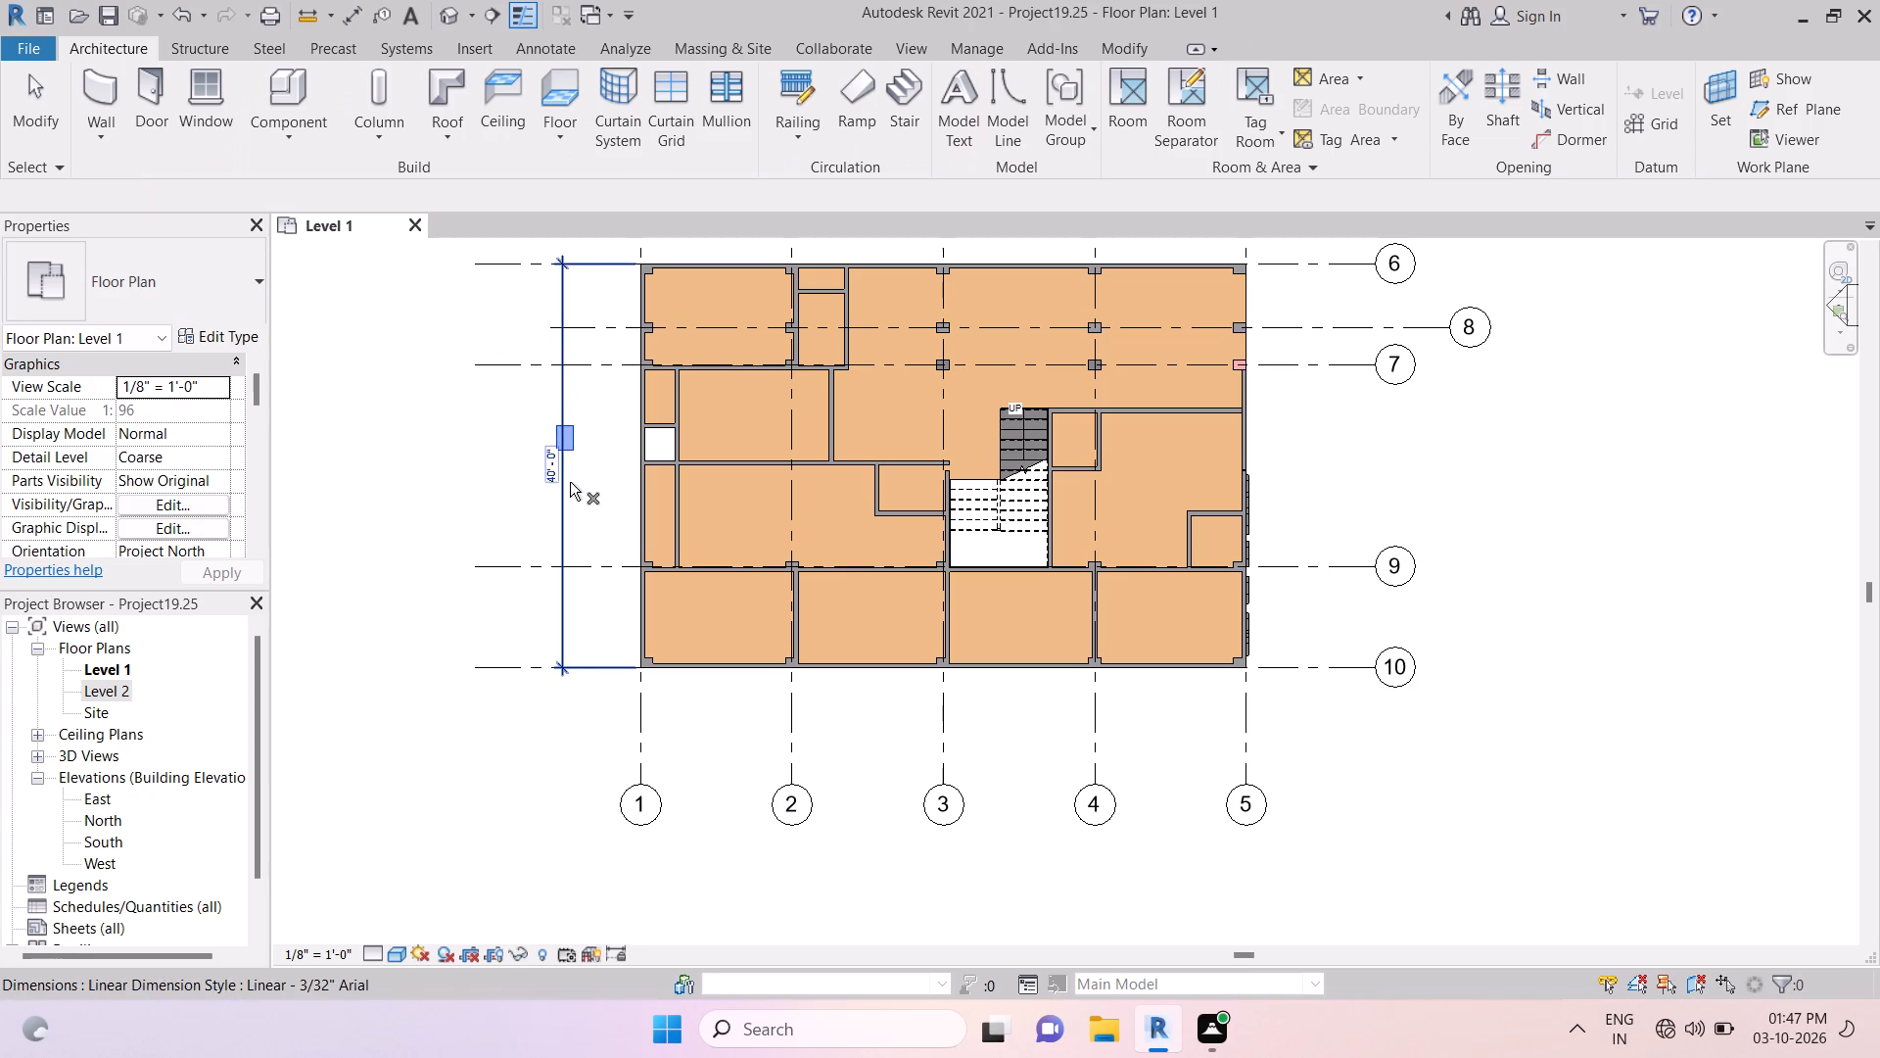
key("BackSpace")
key("BackSpace")
key("BackSpace")
key("BackSpace")
key("BackSpace")
Draw an Exterior - Brick on CMU wall about 36 ft long at 87° outside grid 1, ending at grid 10, plus a 5' 6" segment back along it.
left_click(96, 95)
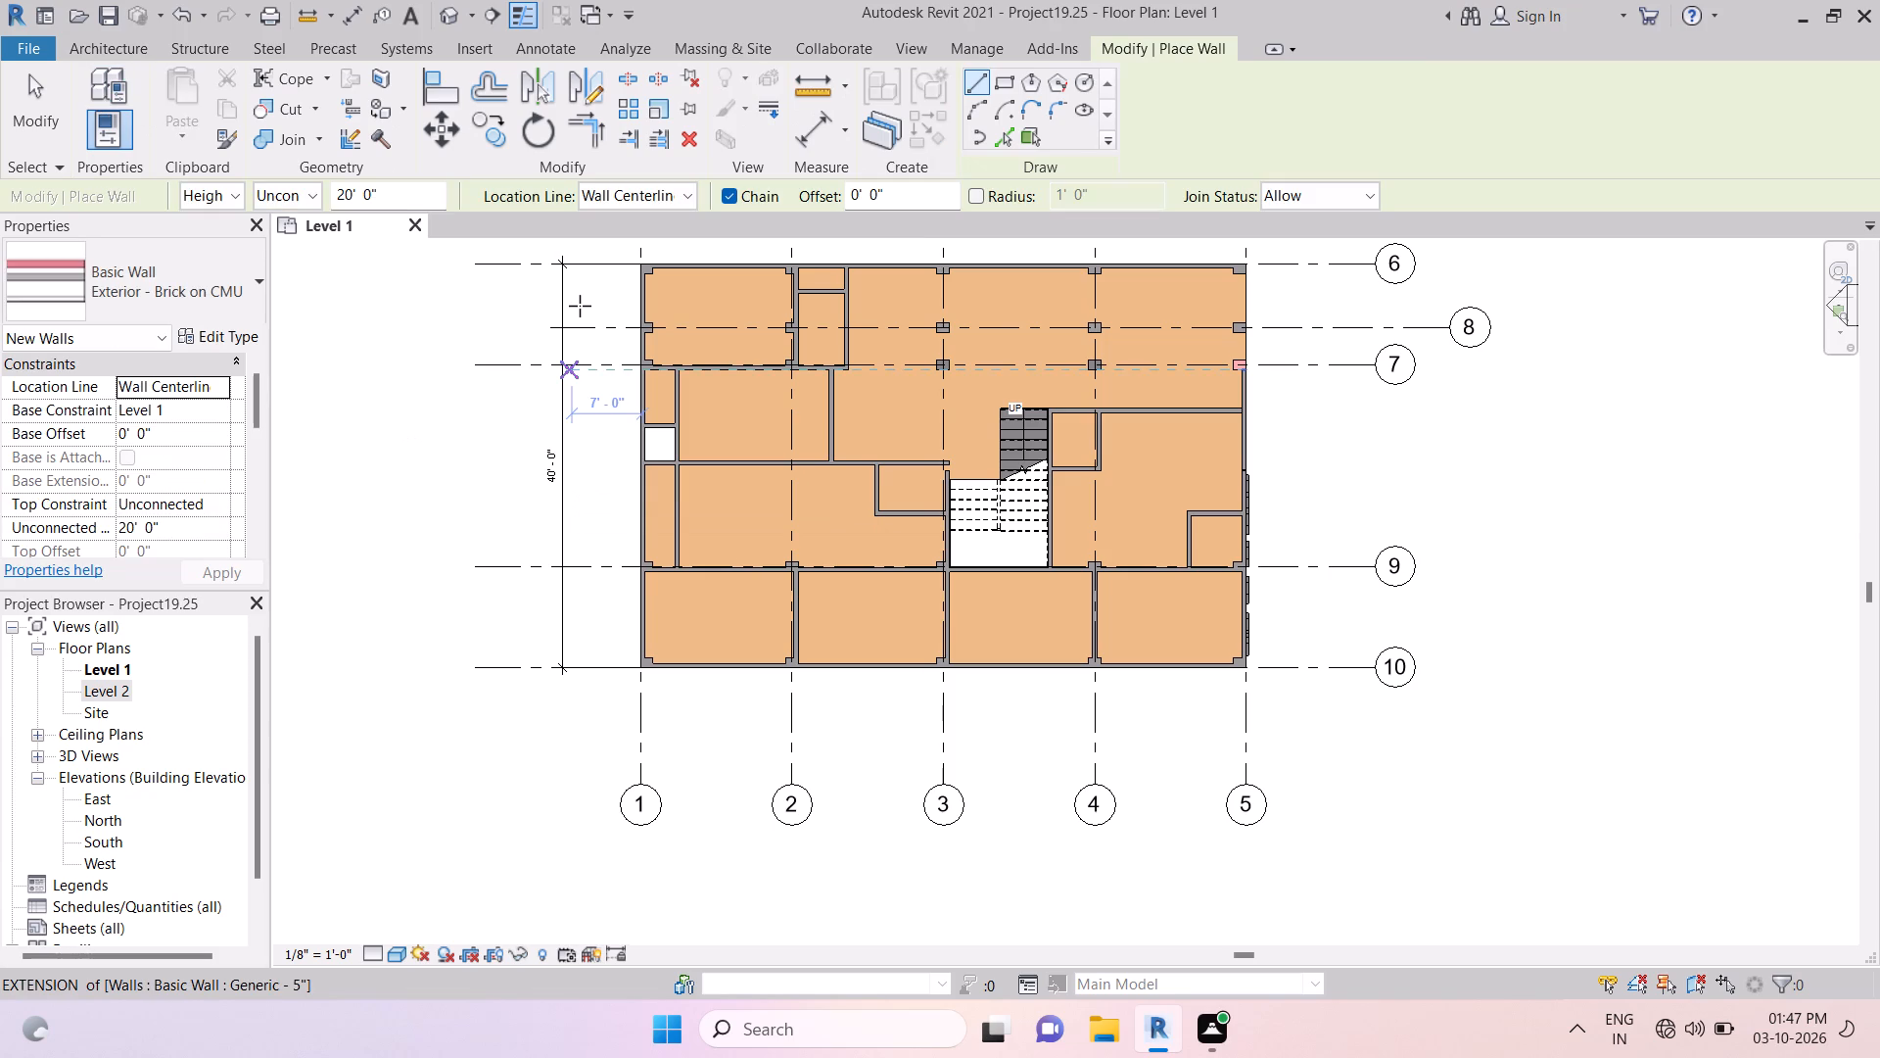
left_click_drag(580, 306, 612, 664)
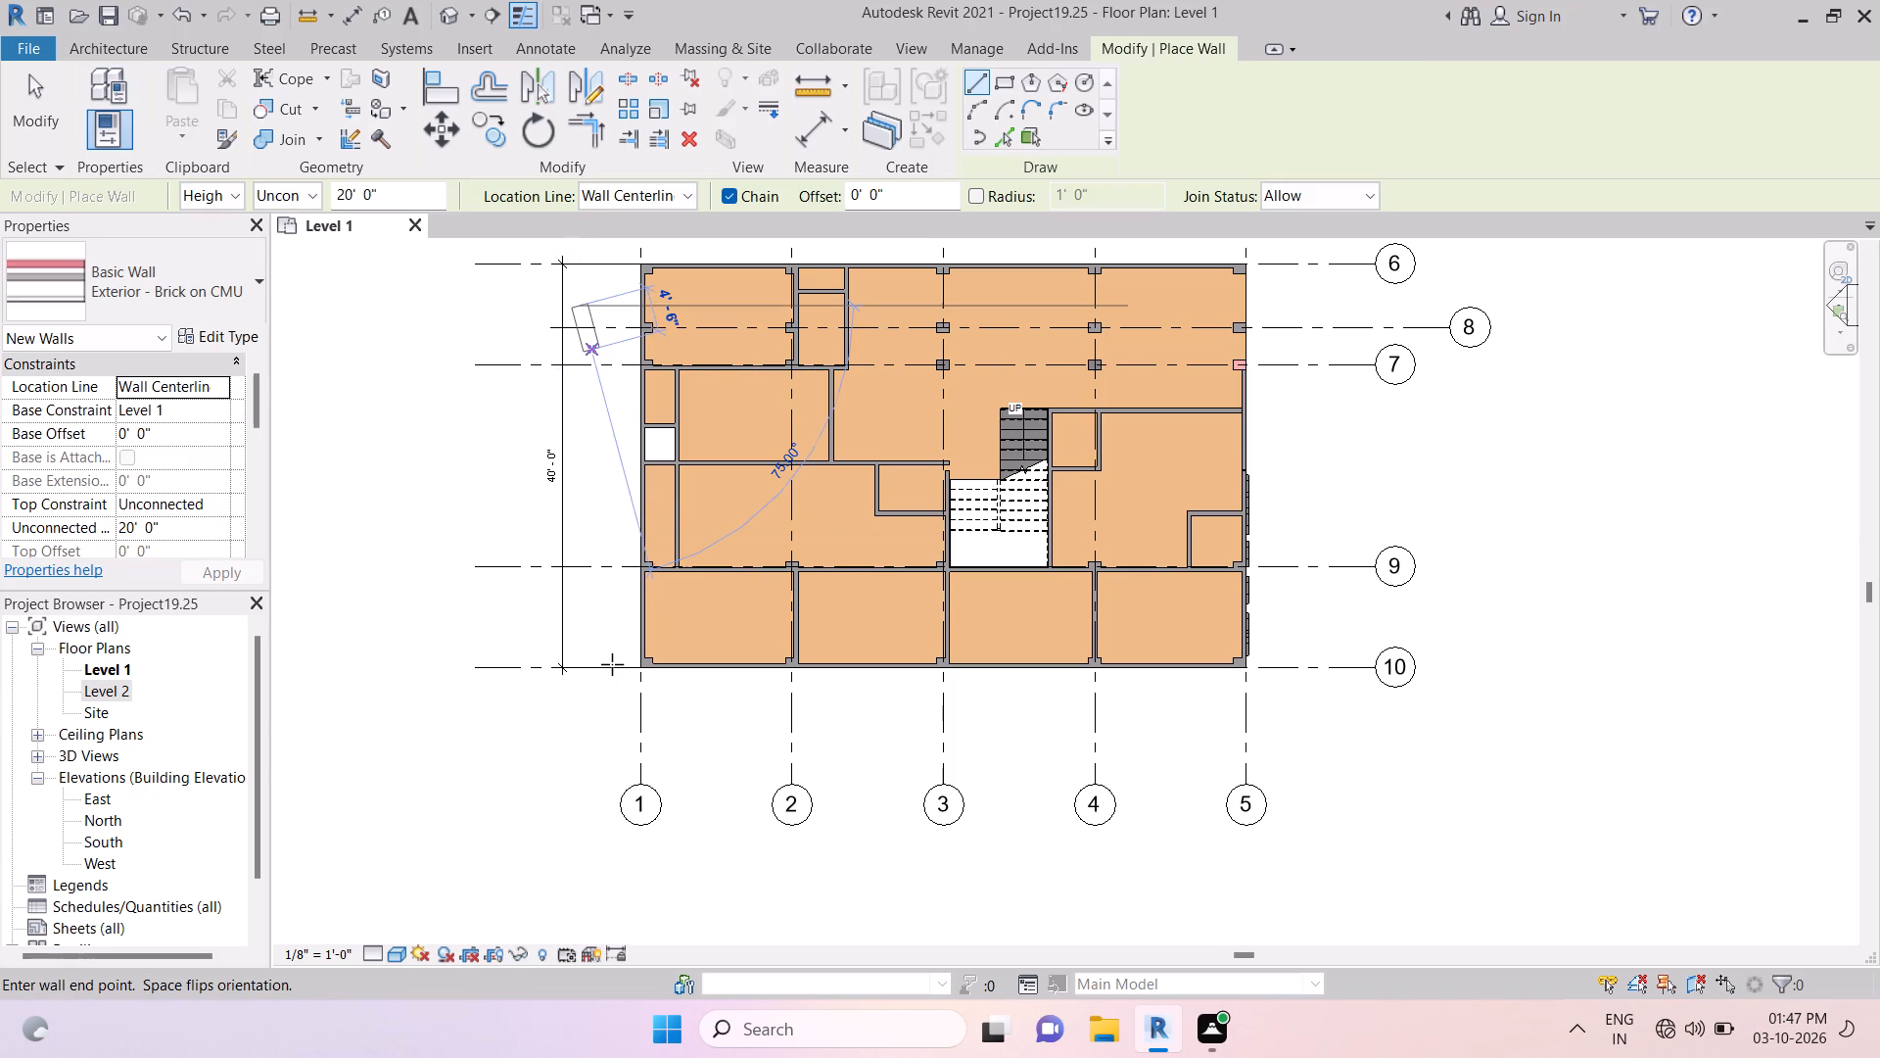
left_click_drag(612, 664, 562, 481)
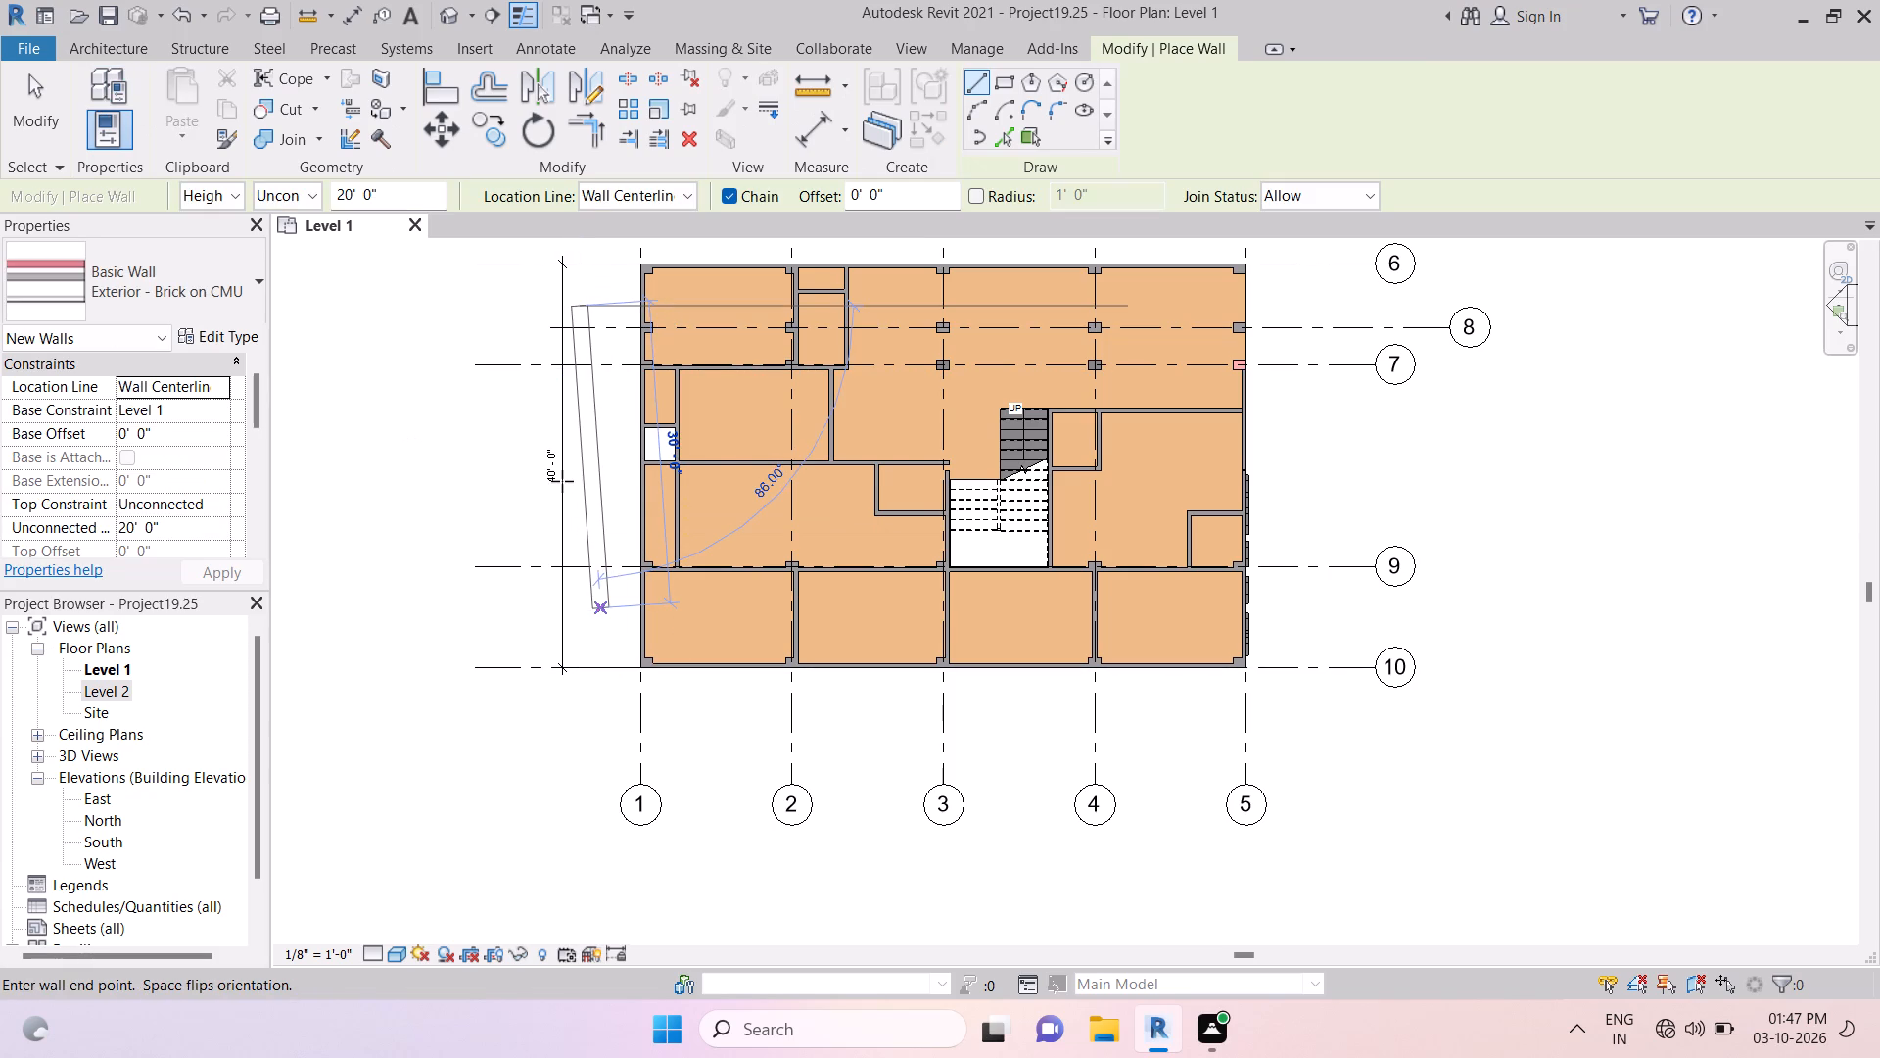
left_click_drag(562, 481, 592, 649)
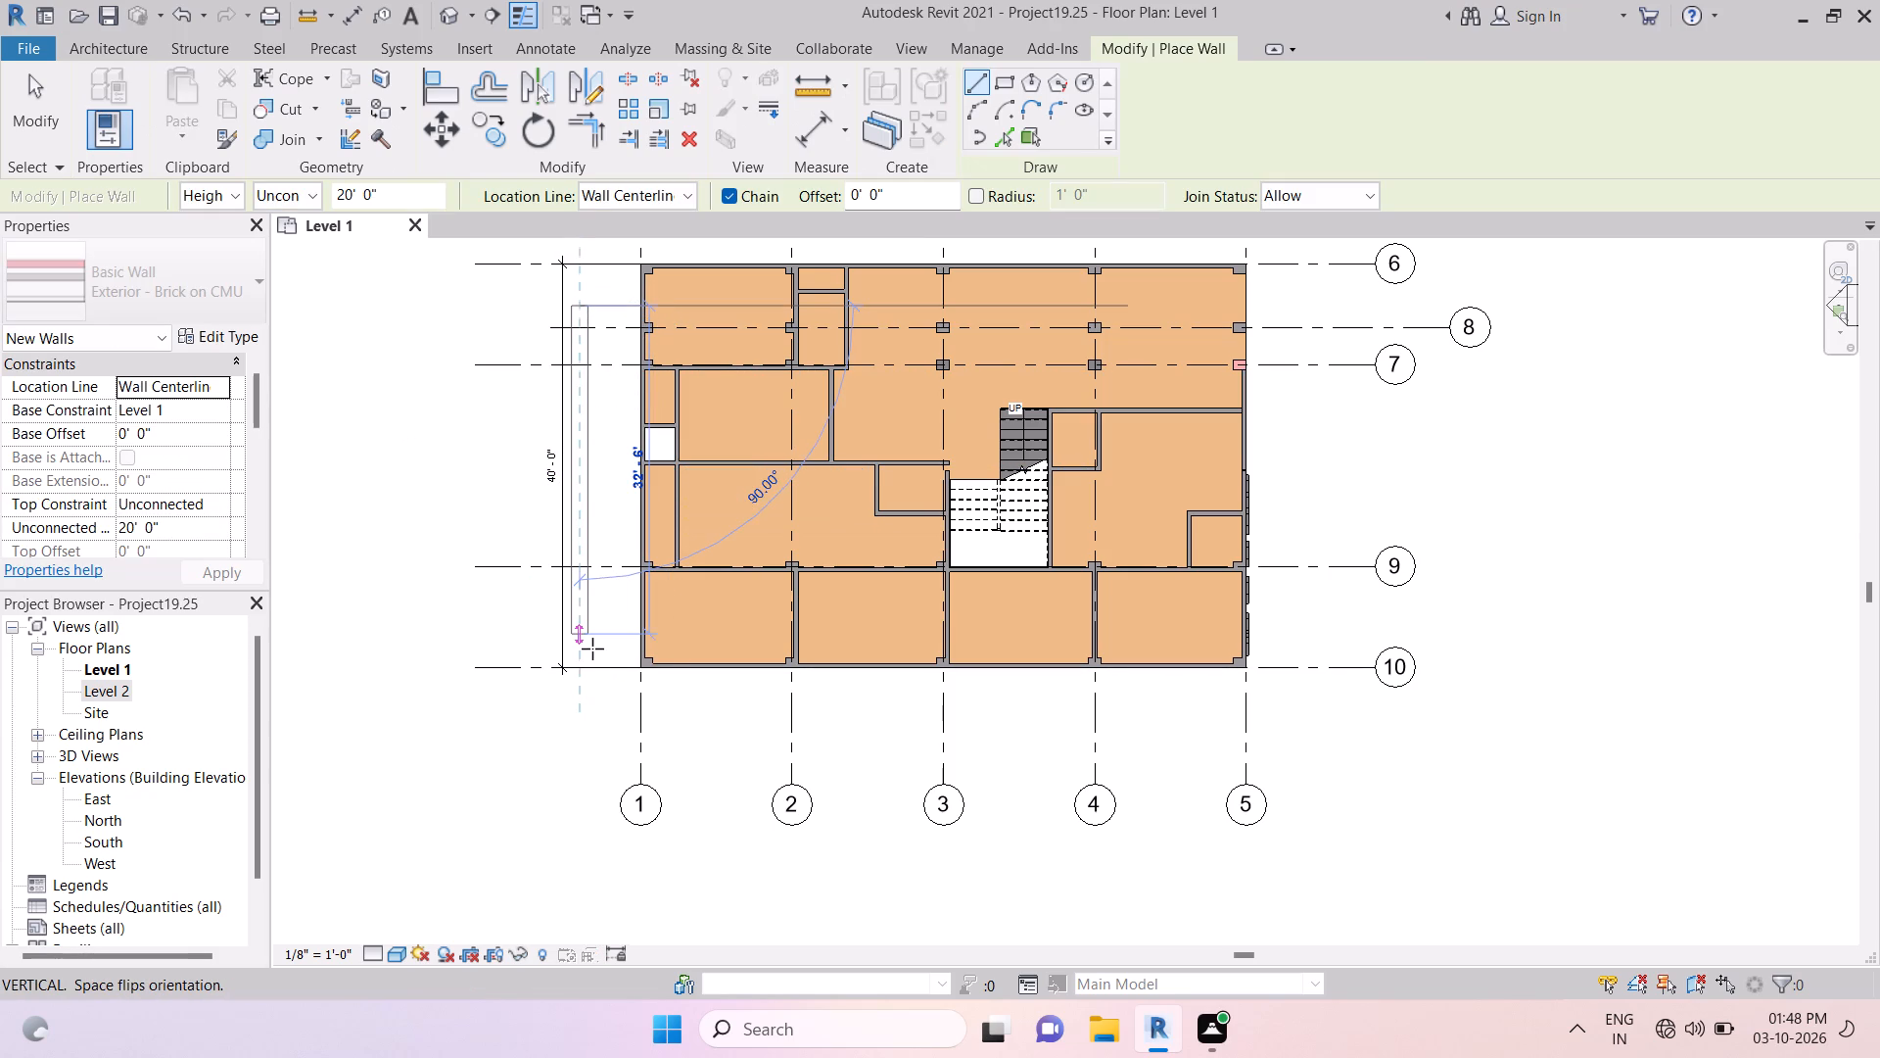
left_click_drag(592, 649, 598, 659)
left_click(595, 658)
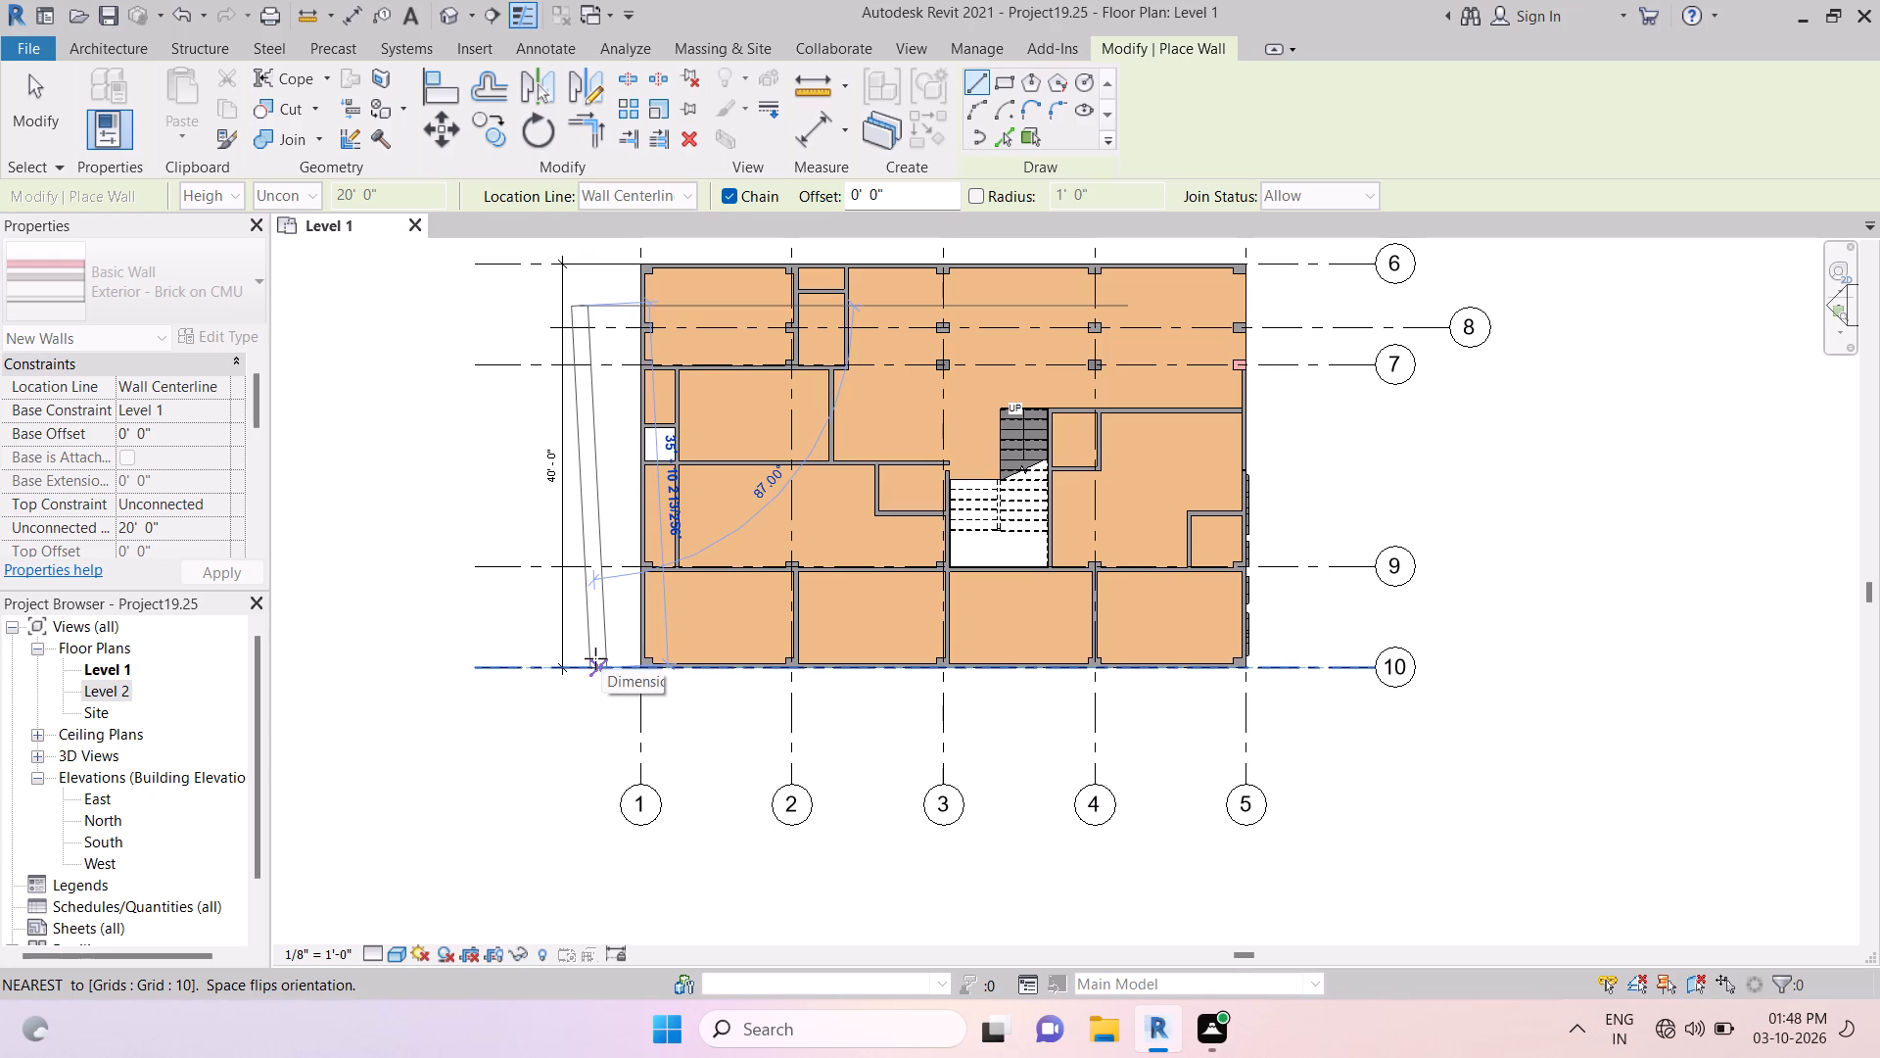
left_click(587, 610)
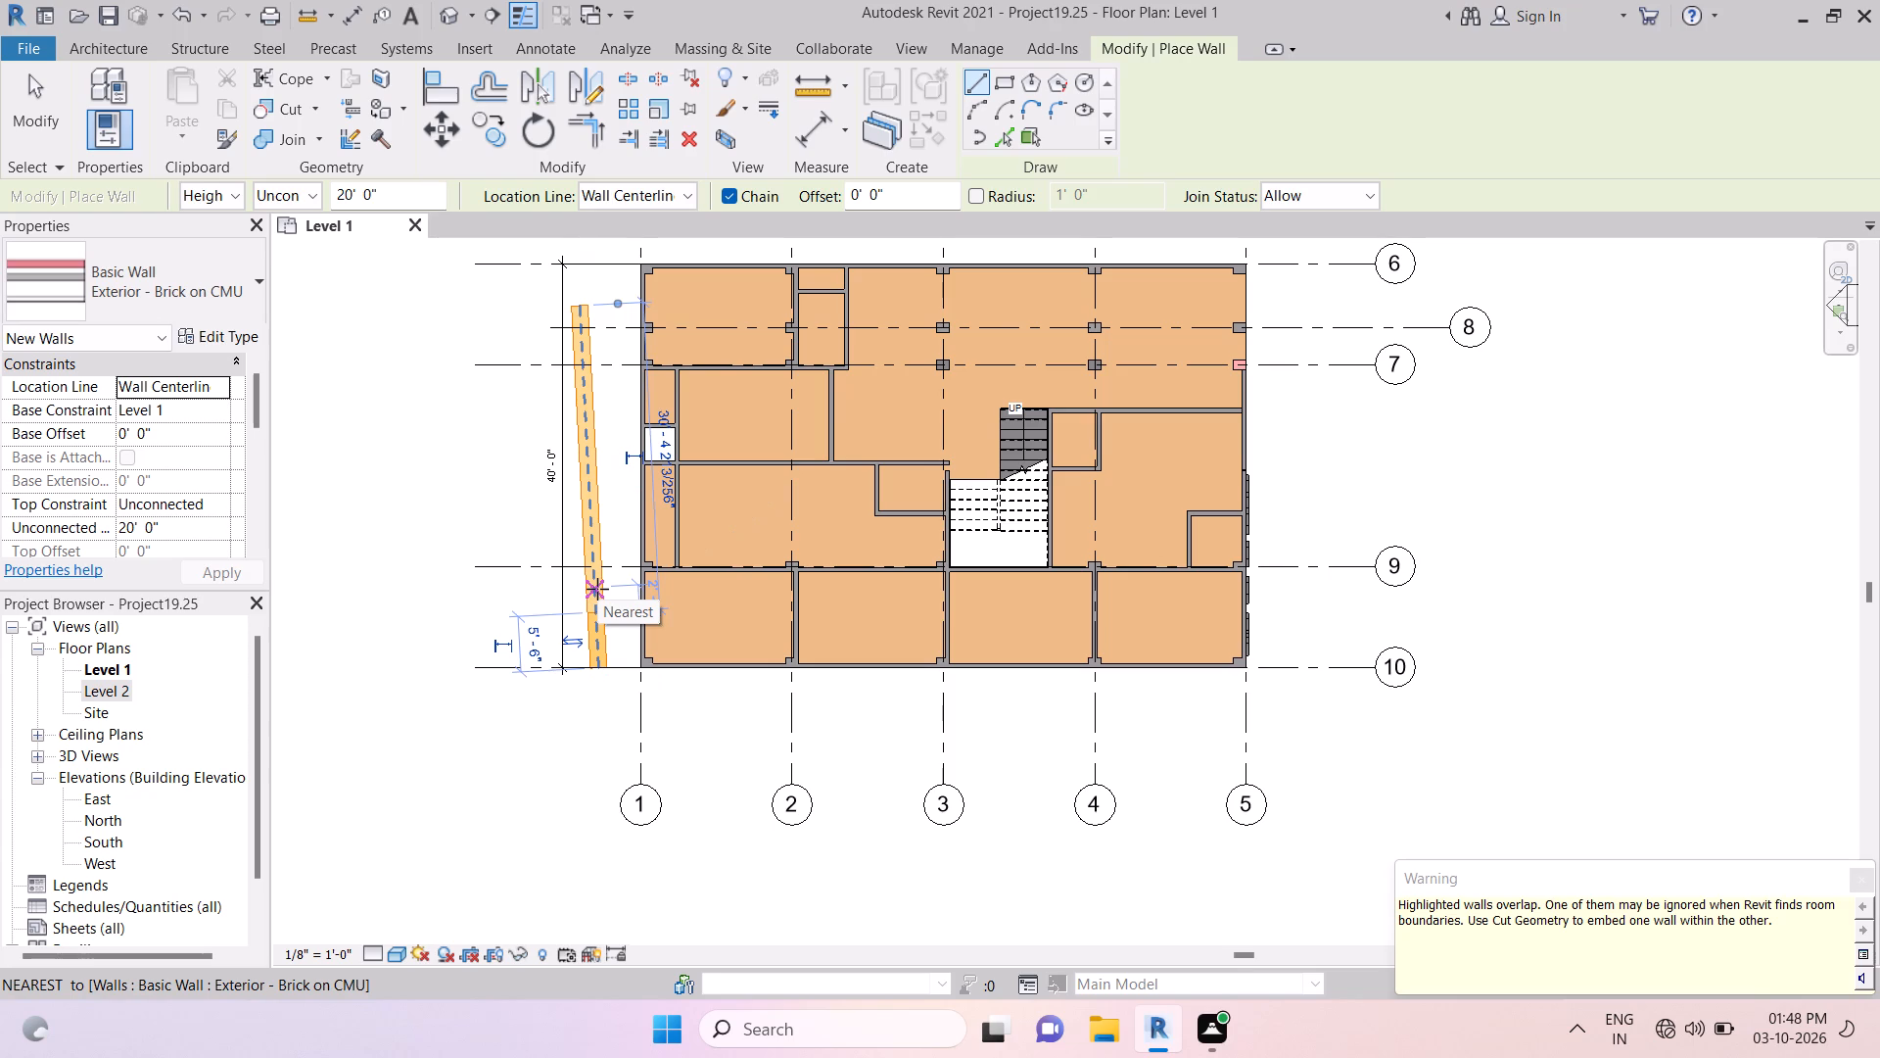
Draw two short Curtain Wall 1 segments outside grid 1 at grid 8, starting on the slanted brick wall.
left_click(205, 295)
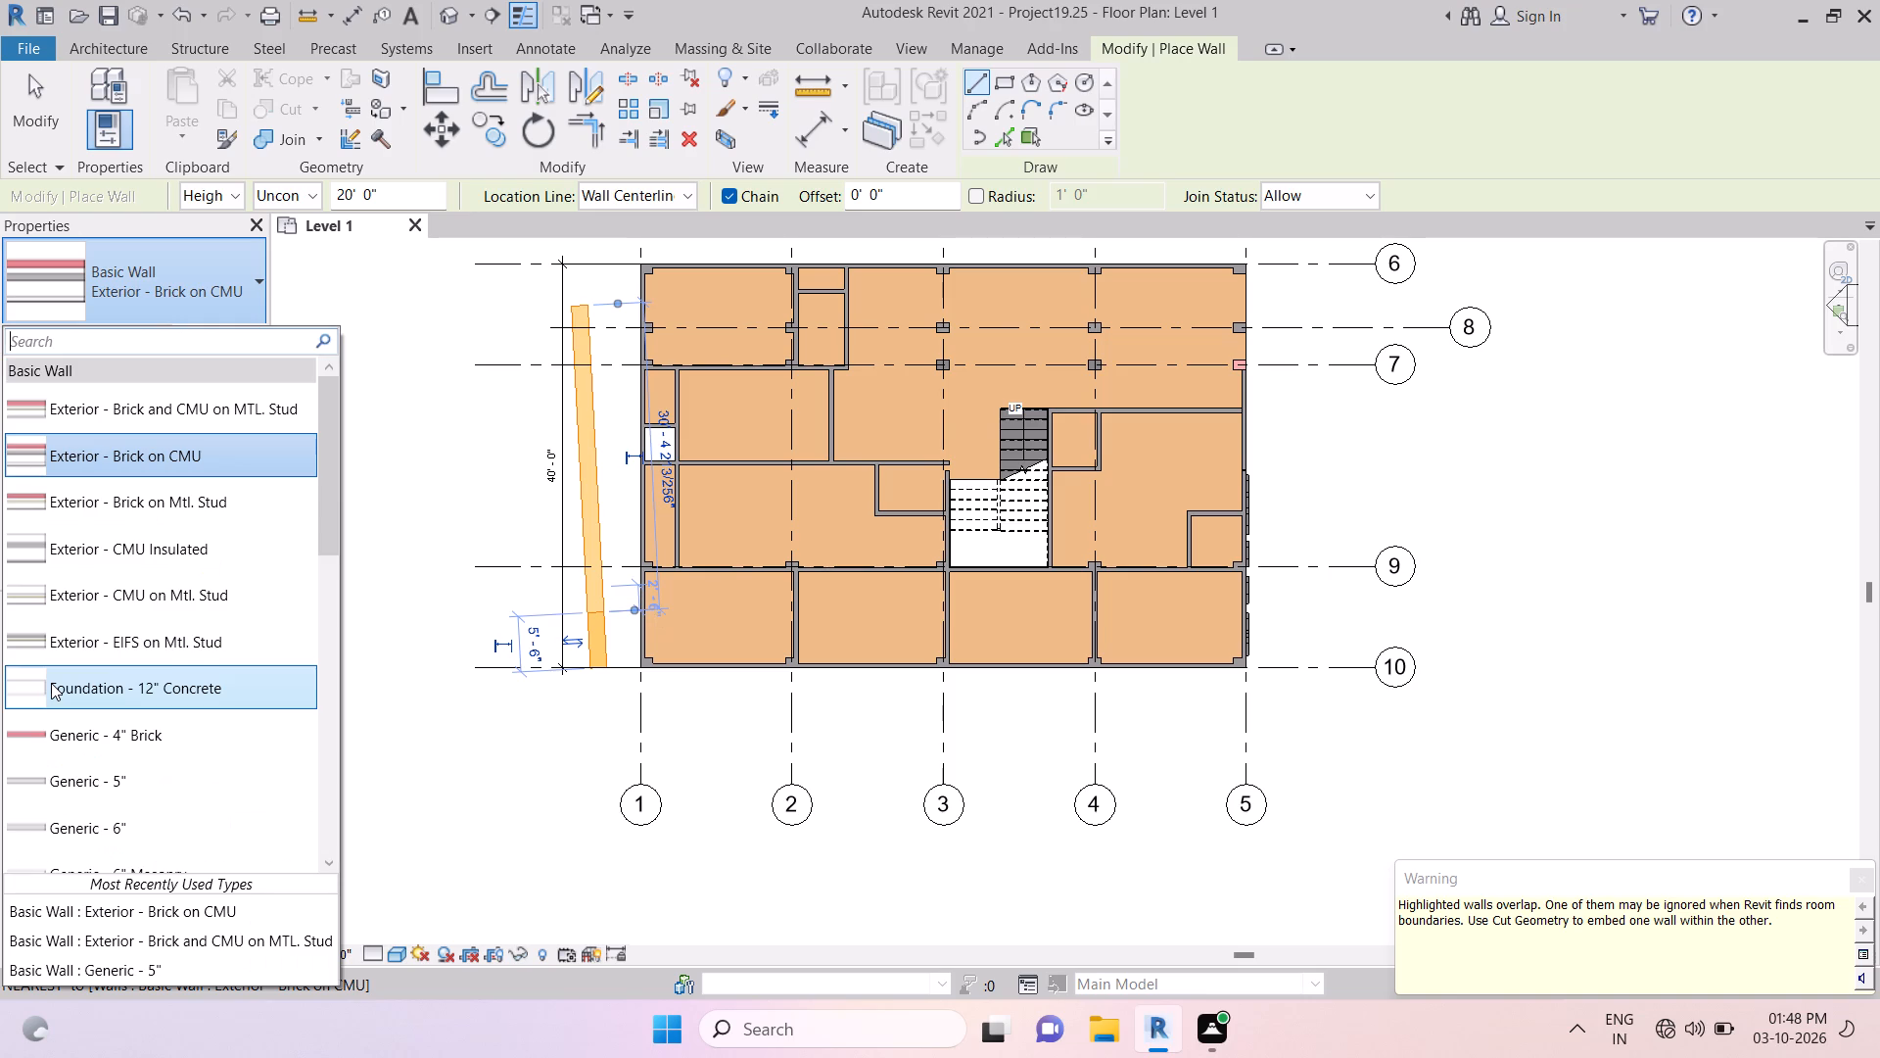
scroll(195, 697, "down", 3)
scroll(190, 707, "up", 2)
scroll(187, 705, "down", 6)
scroll(89, 707, "down", 2)
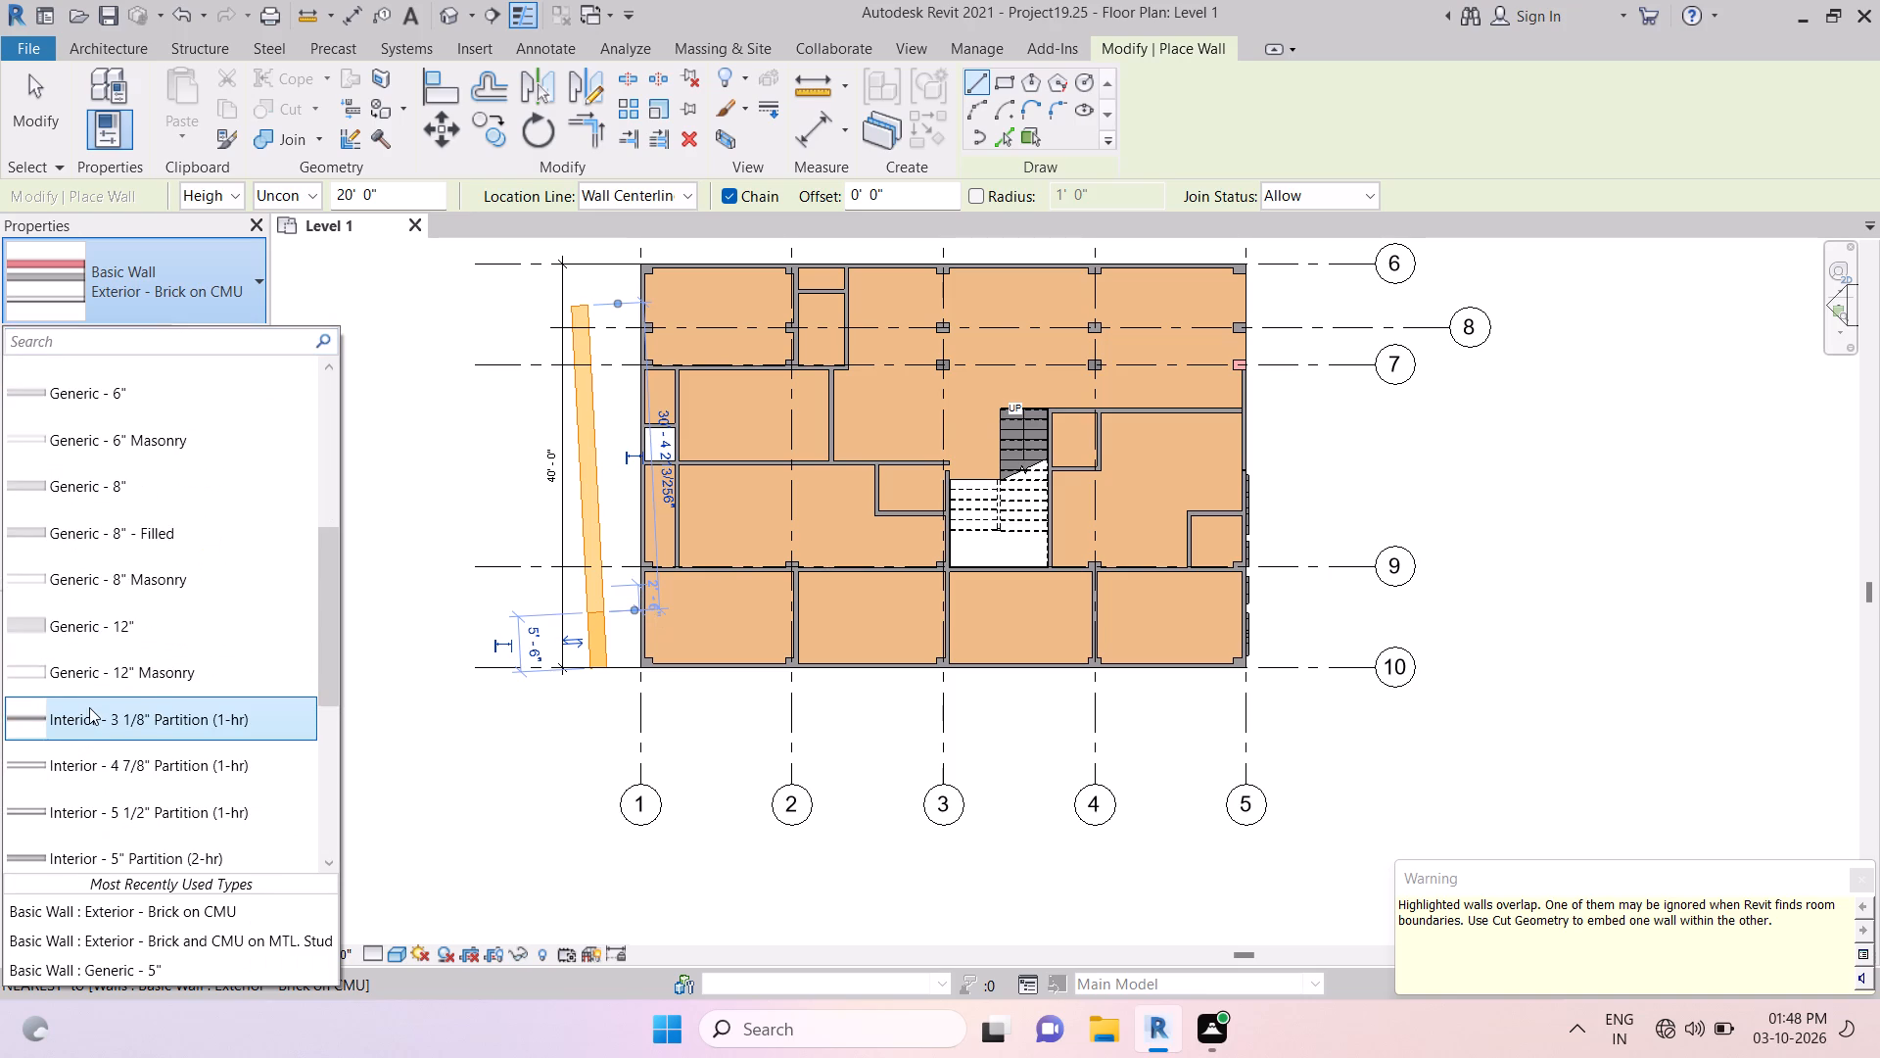
scroll(89, 707, "down", 11)
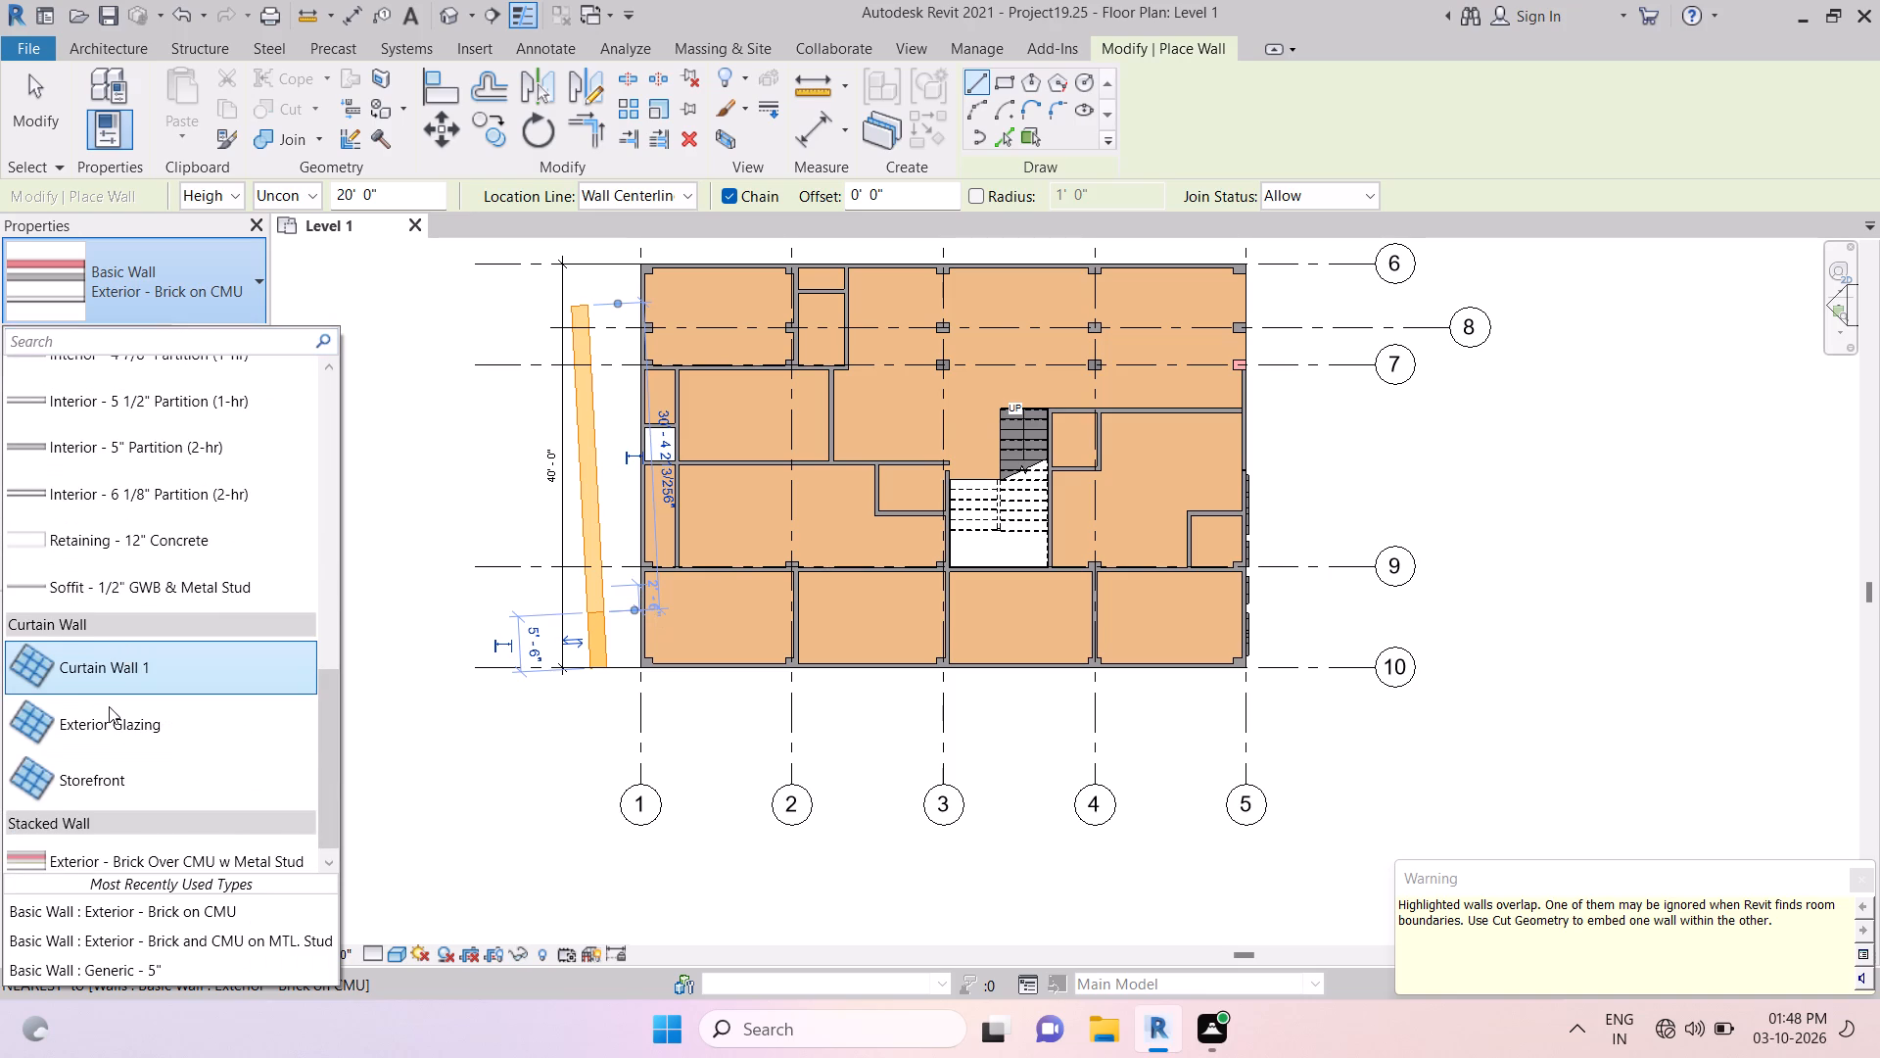
scroll(90, 707, "down", 6)
scroll(91, 707, "up", 2)
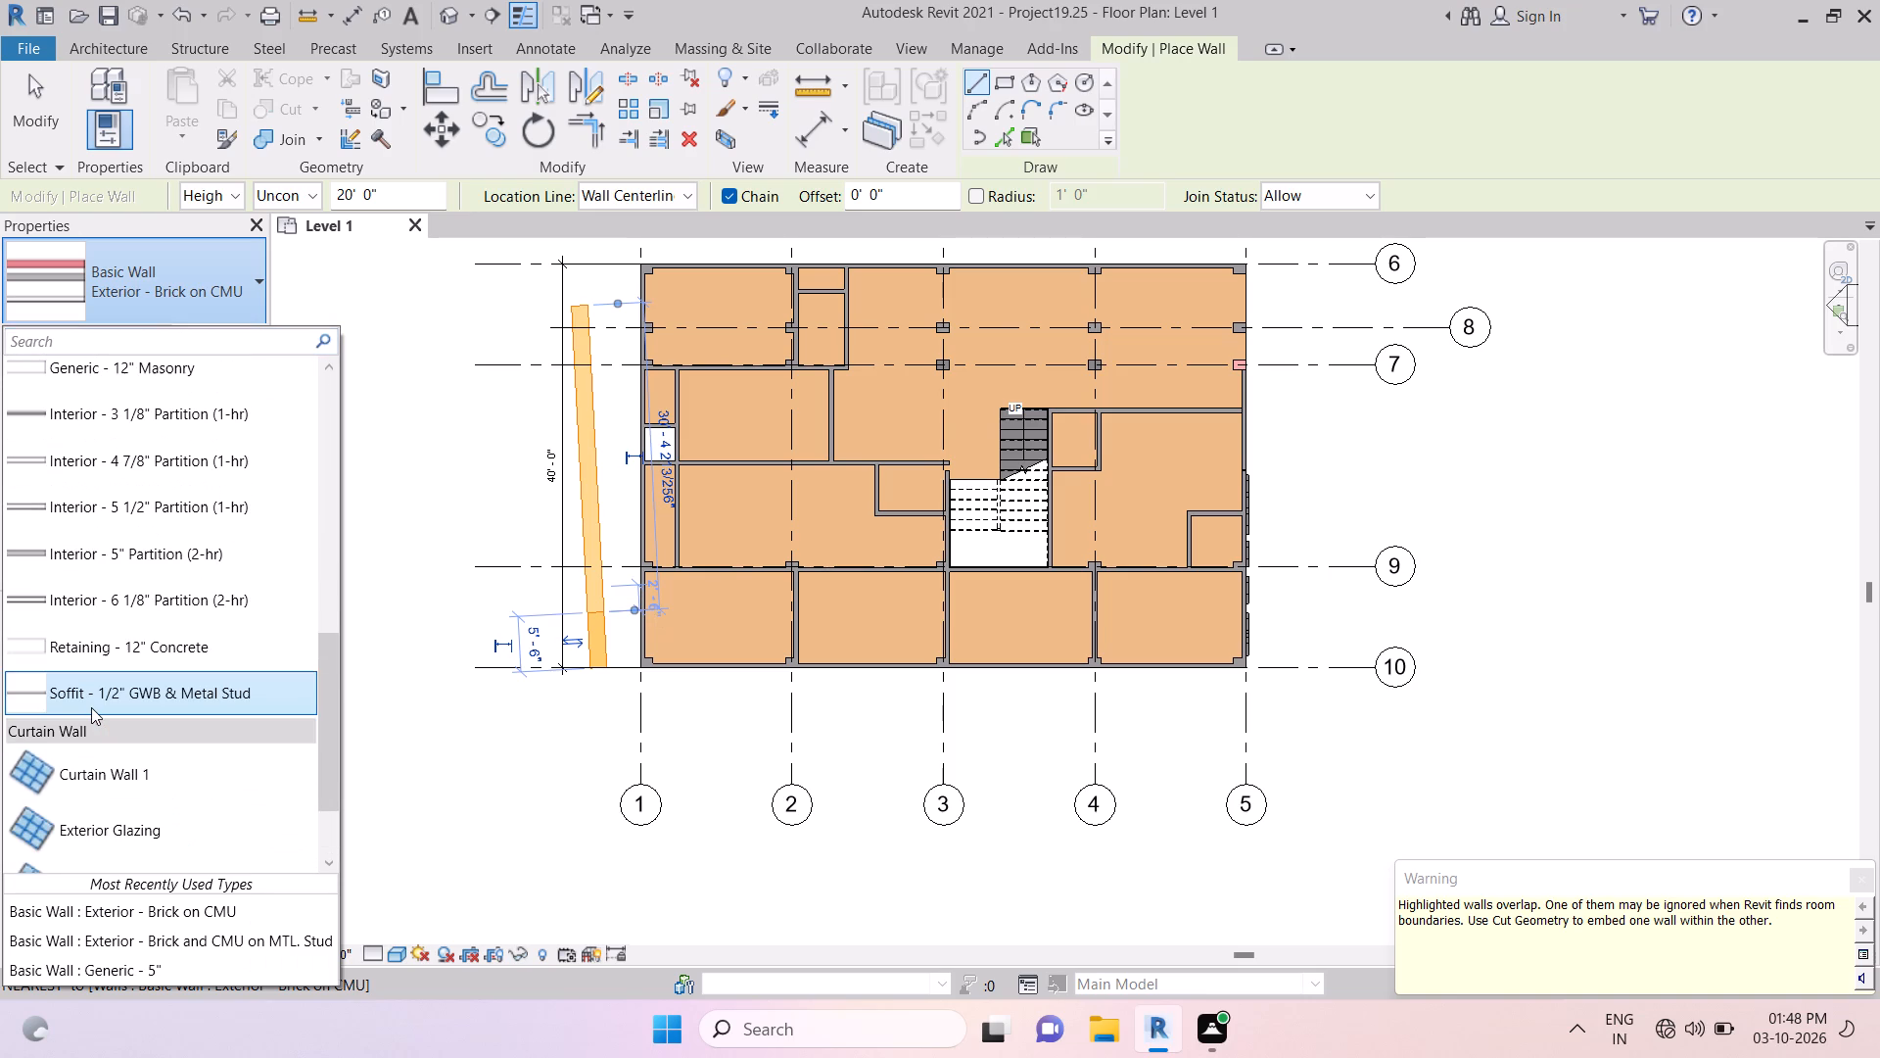
scroll(91, 707, "down", 5)
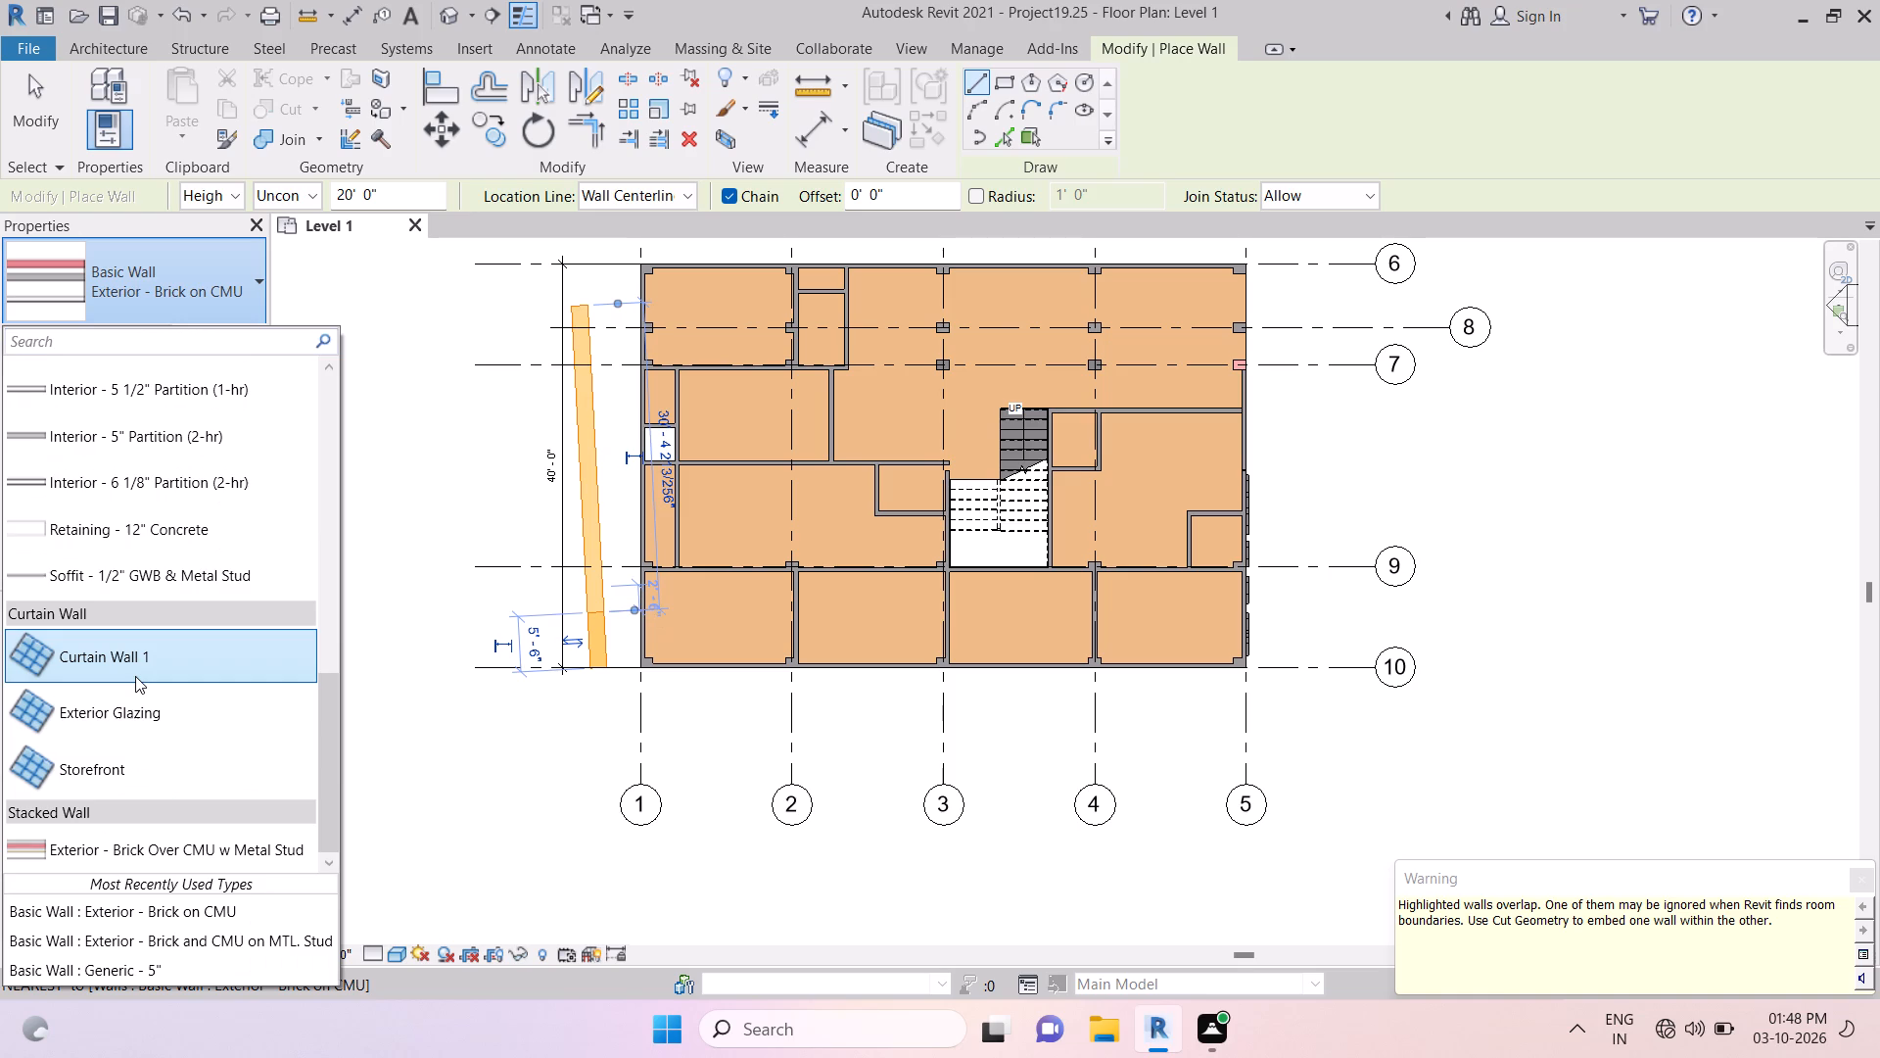
left_click(135, 658)
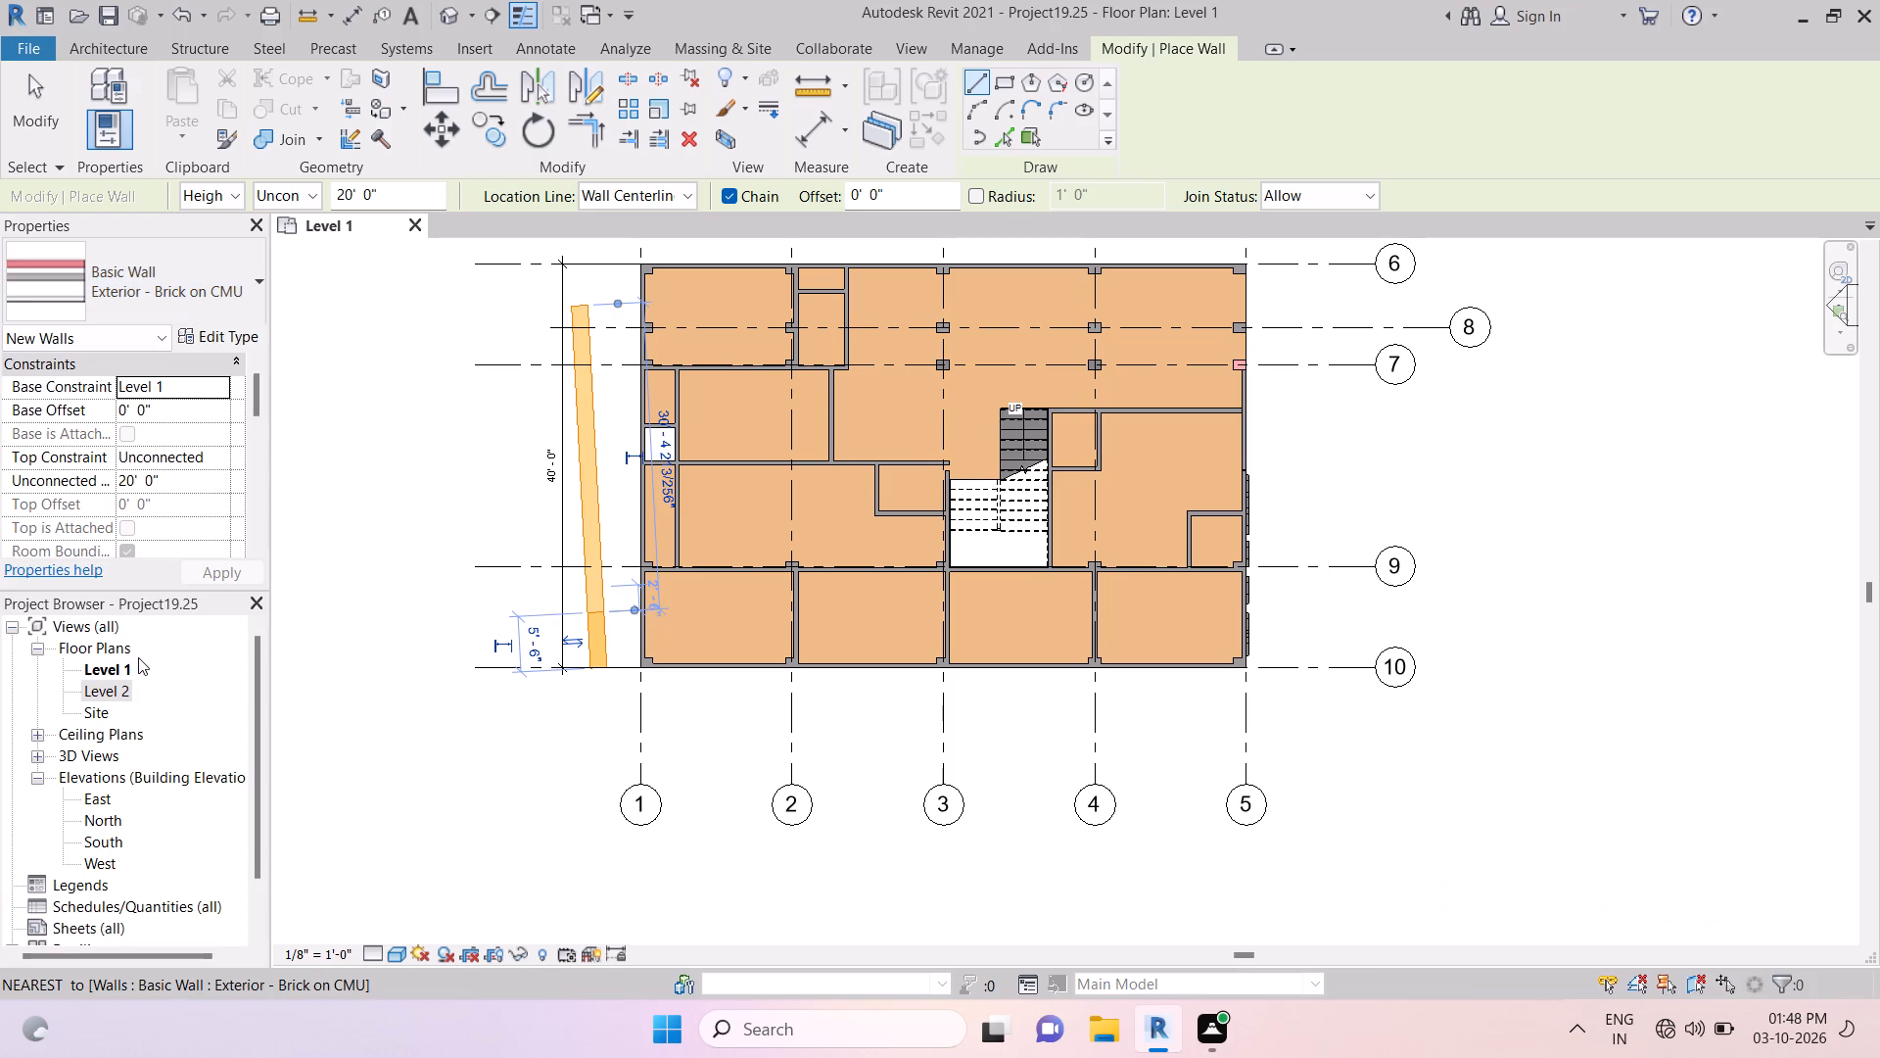
left_click(584, 329)
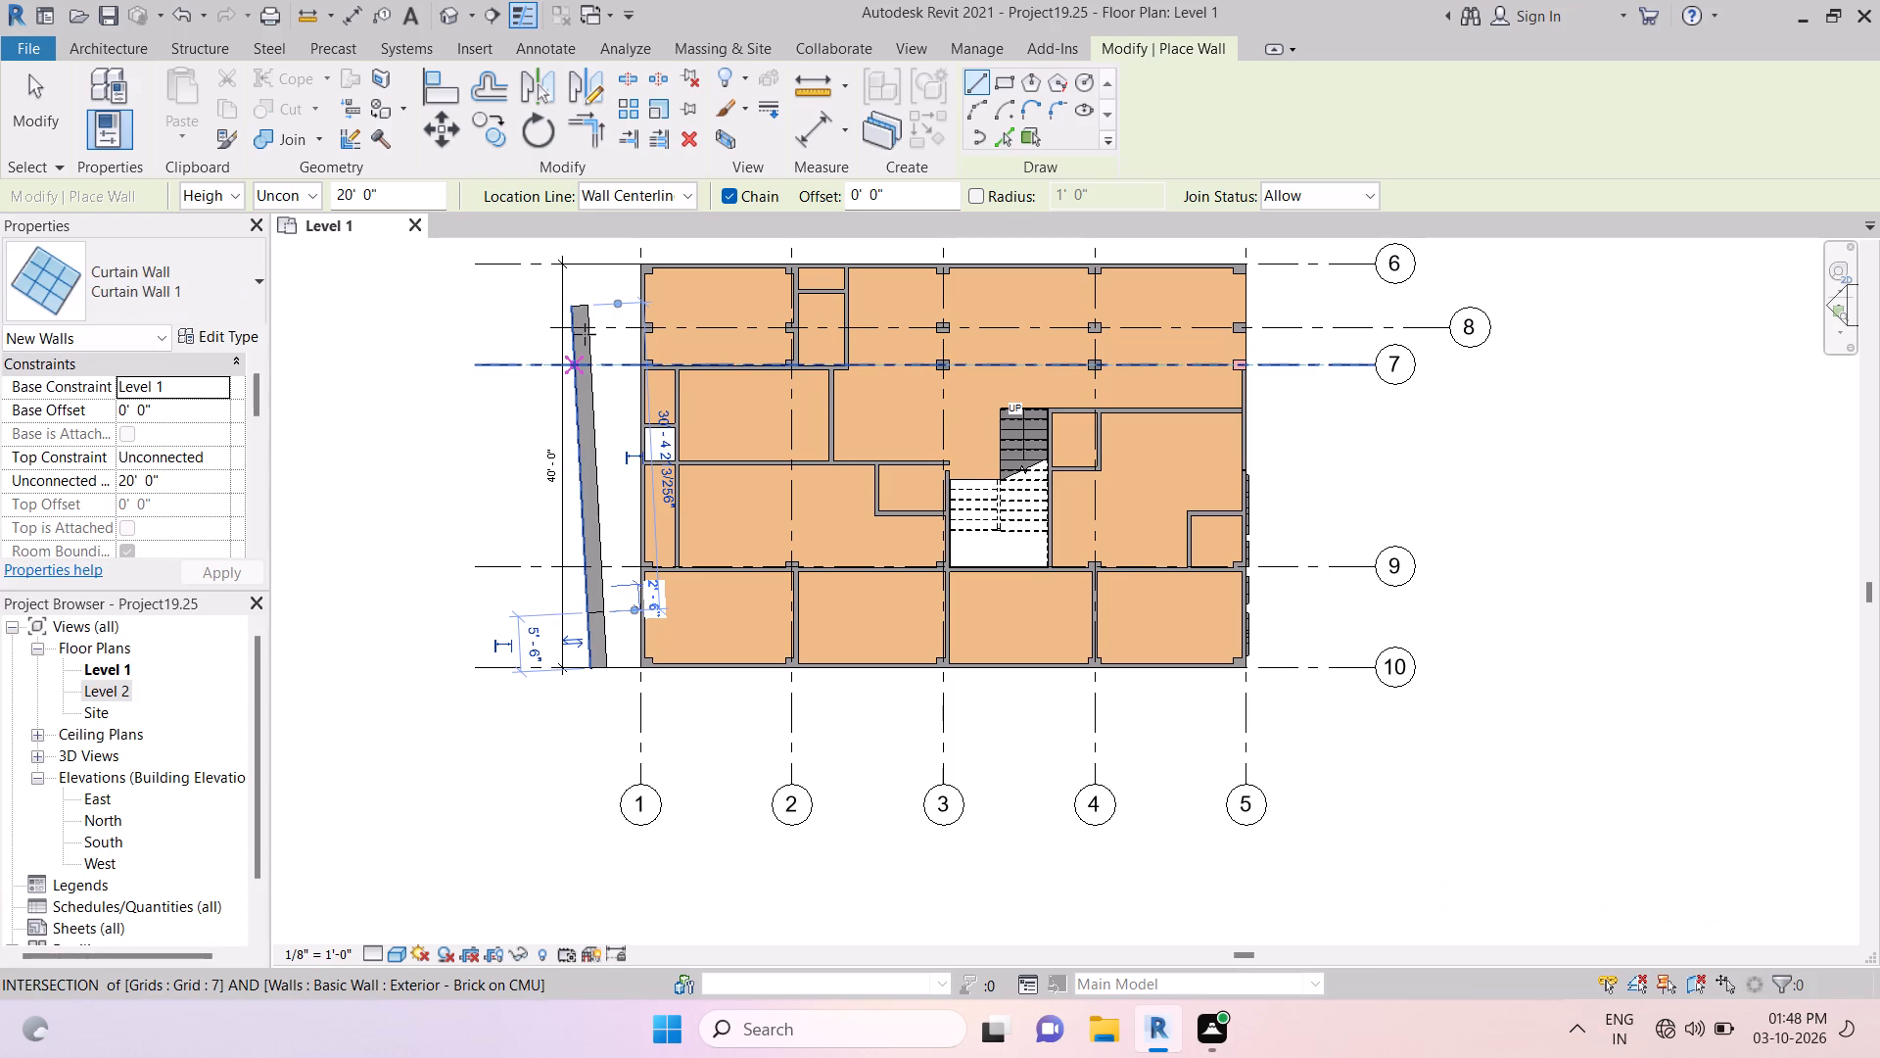
left_click(606, 313)
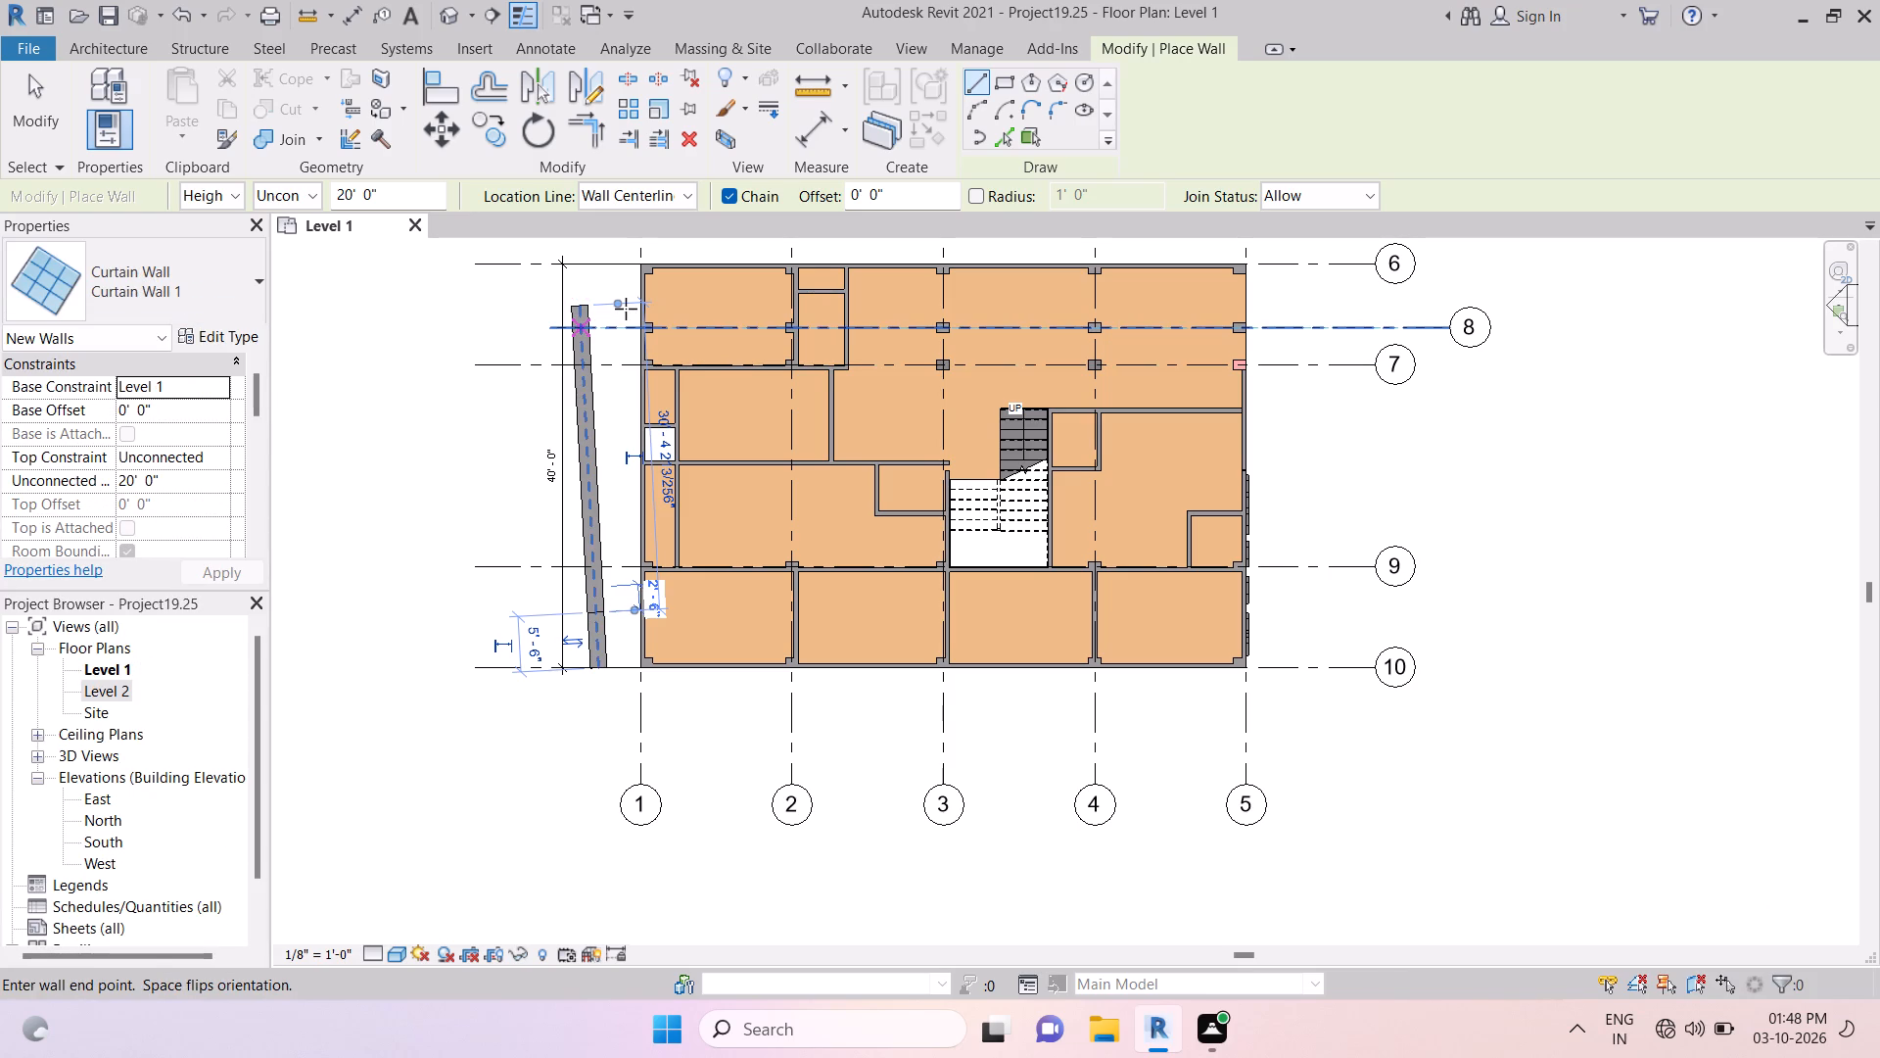
left_click(621, 326)
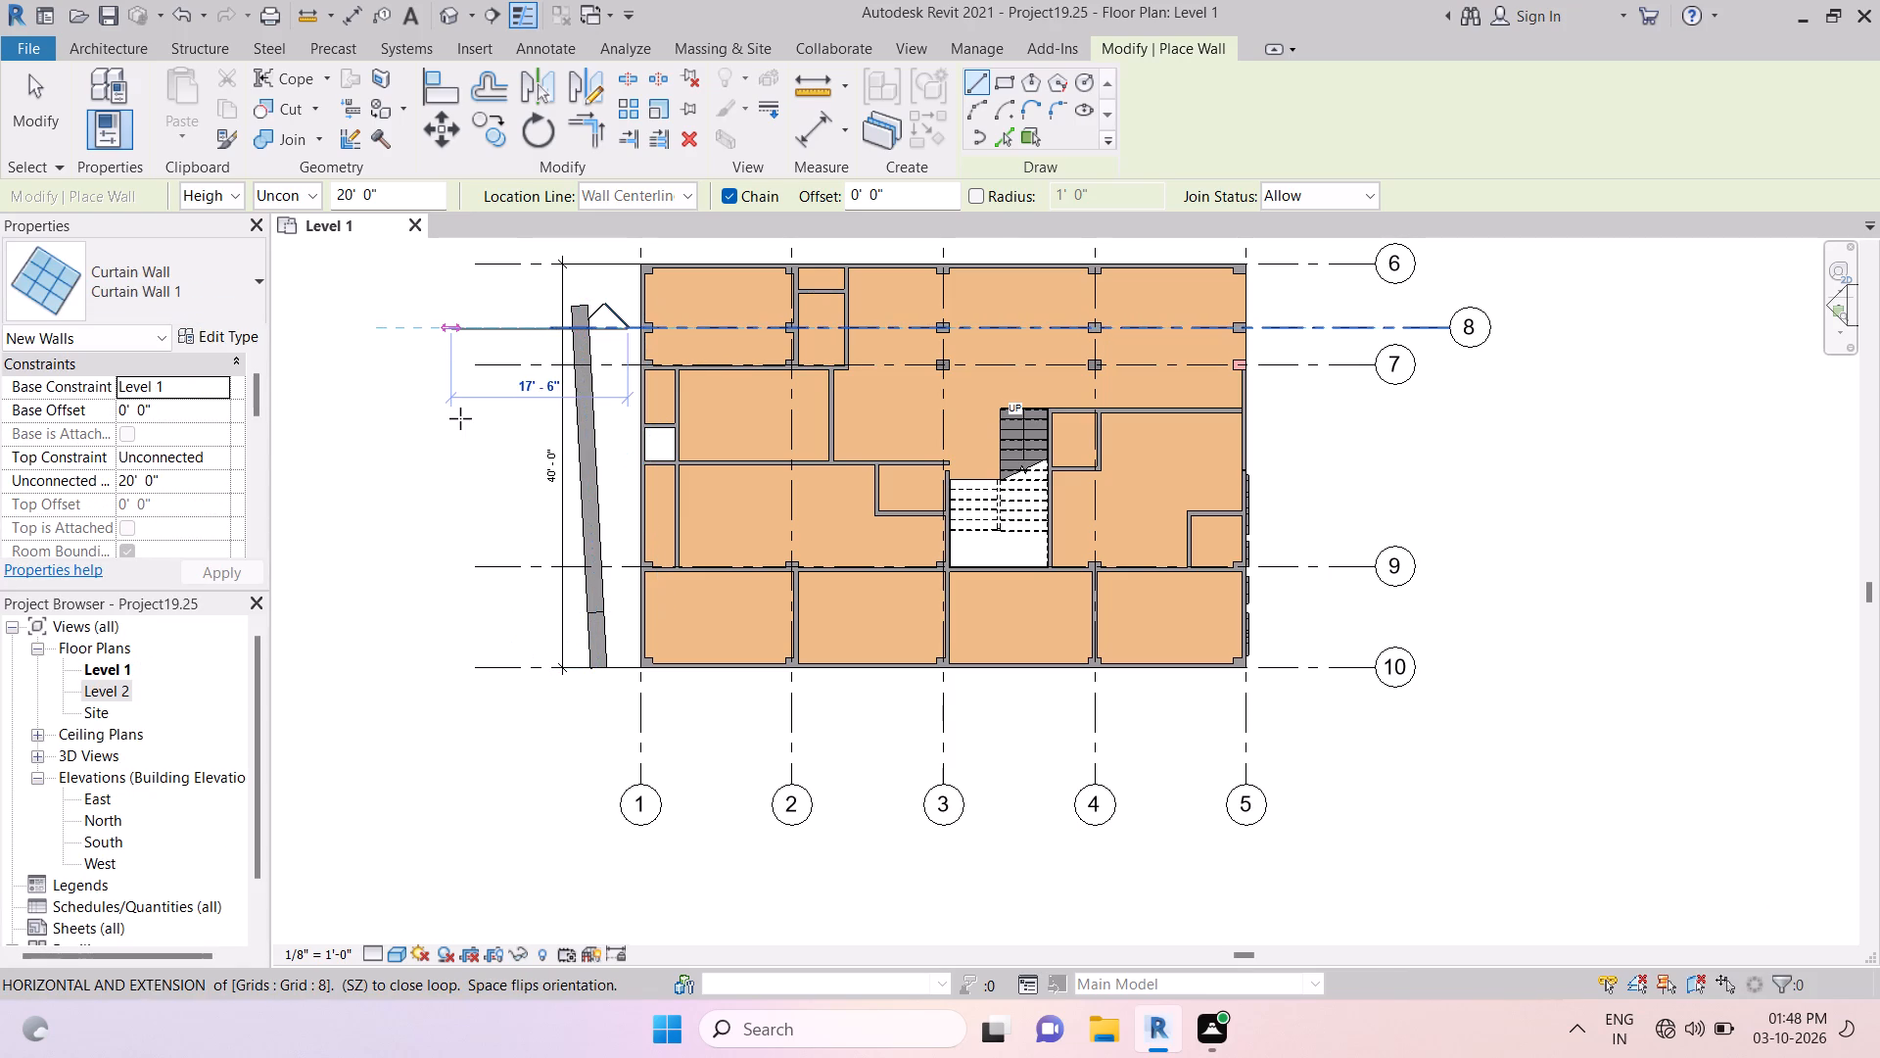
Continue the Curtain Wall 1 chain across the brick wall with a slanted segment about 18 ft long and shorter segments between grids 7 and 9.
left_click_drag(459, 433, 459, 545)
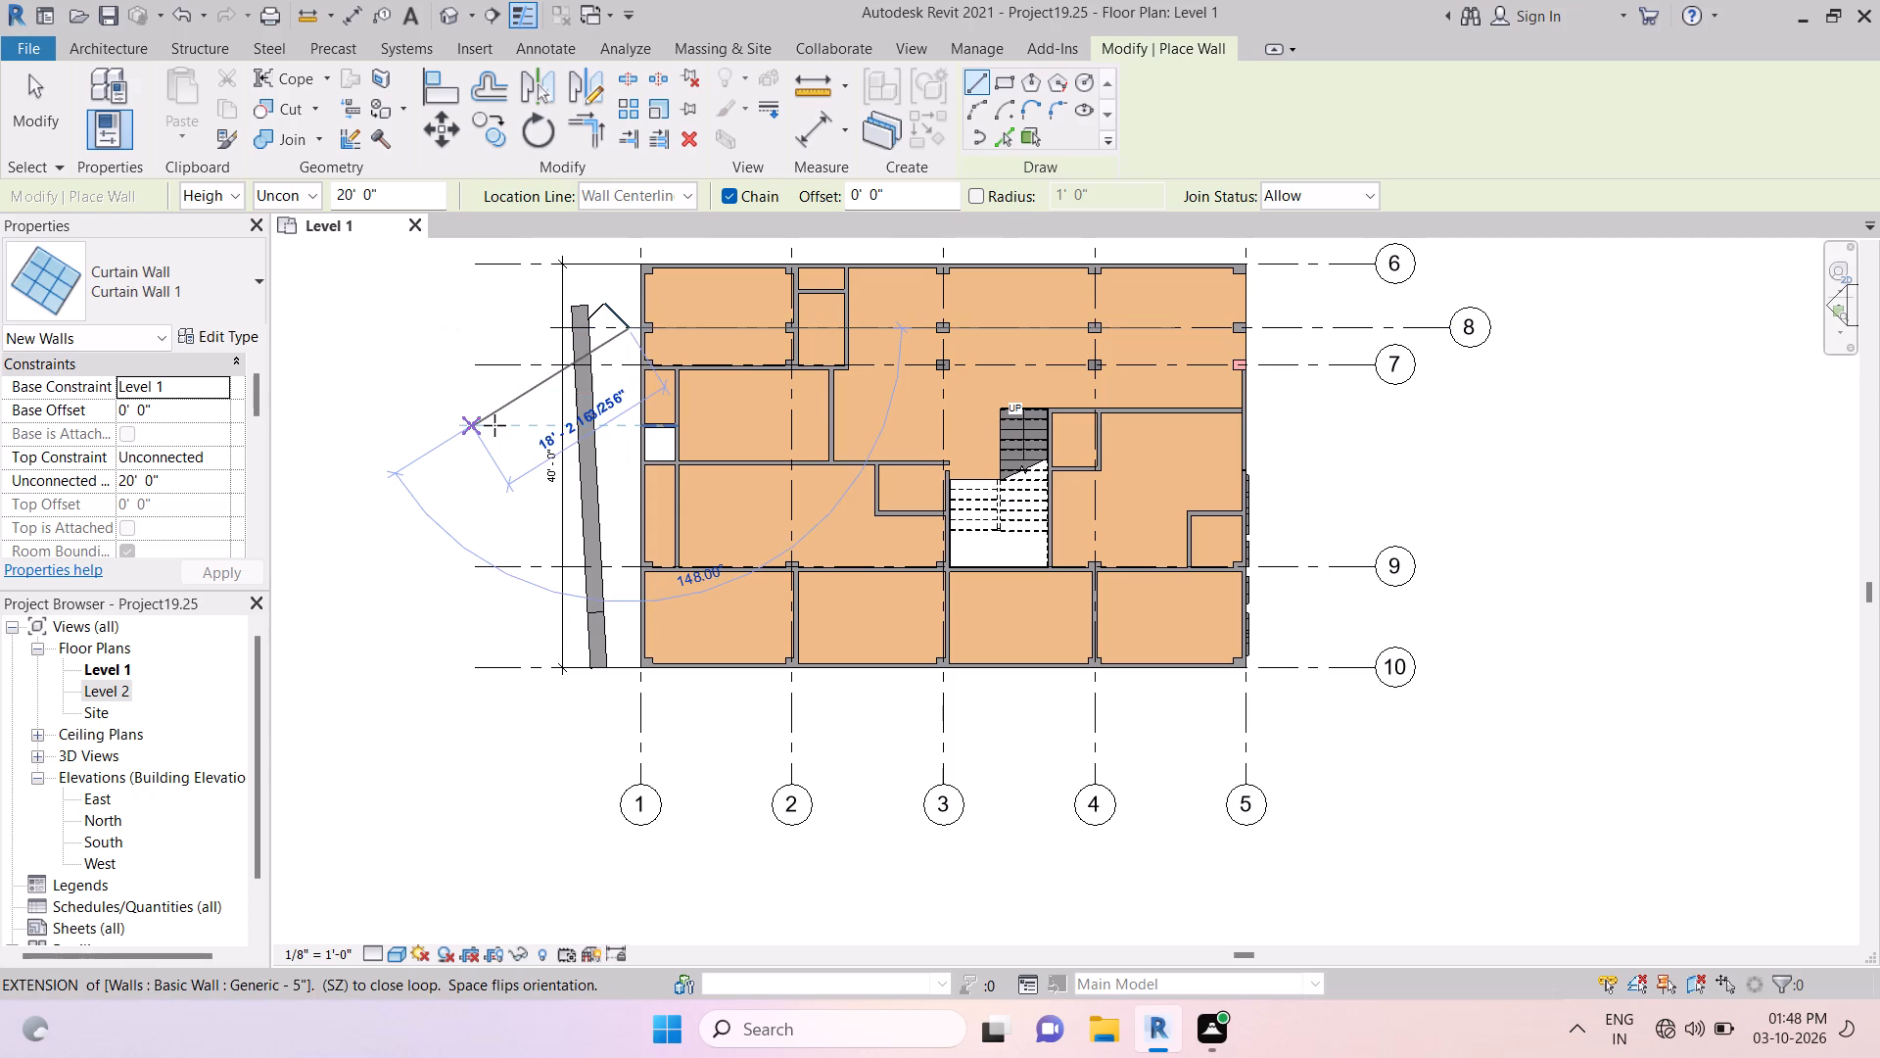
left_click_drag(539, 509, 572, 575)
left_click_drag(532, 477, 536, 564)
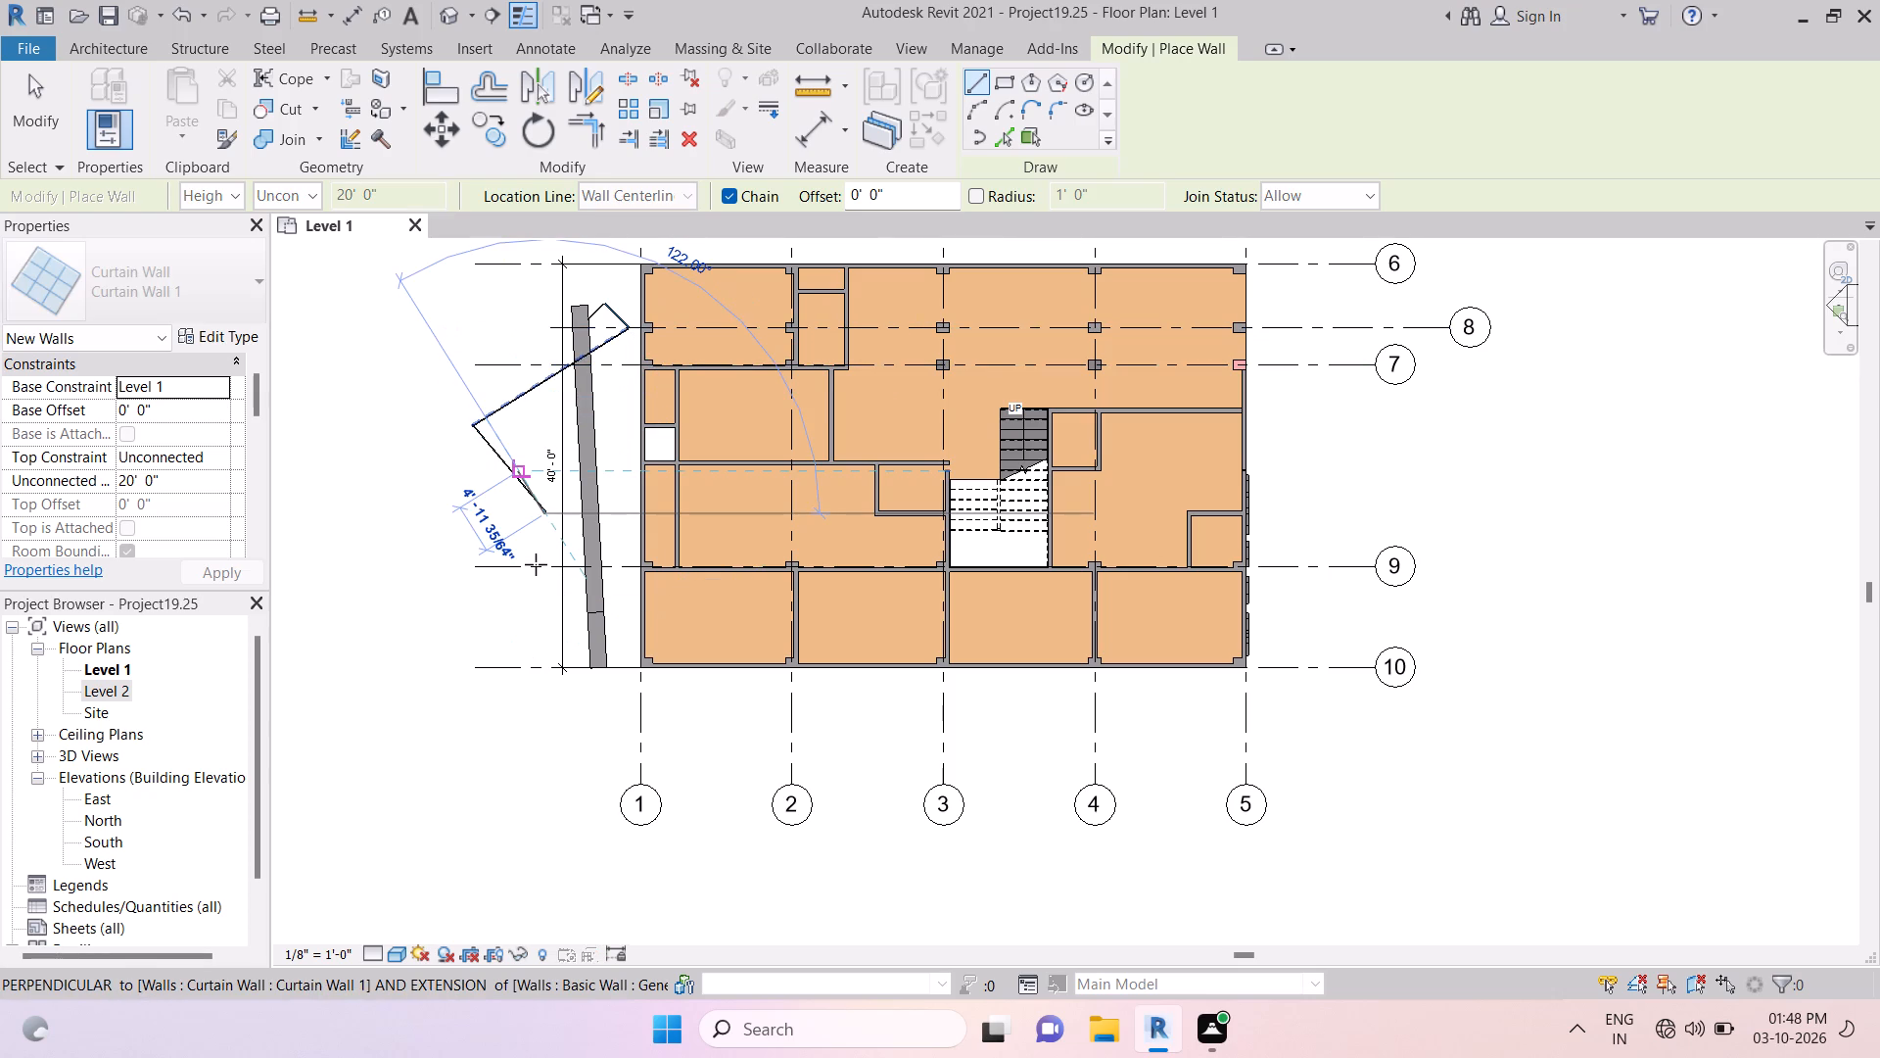
left_click_drag(536, 564, 542, 404)
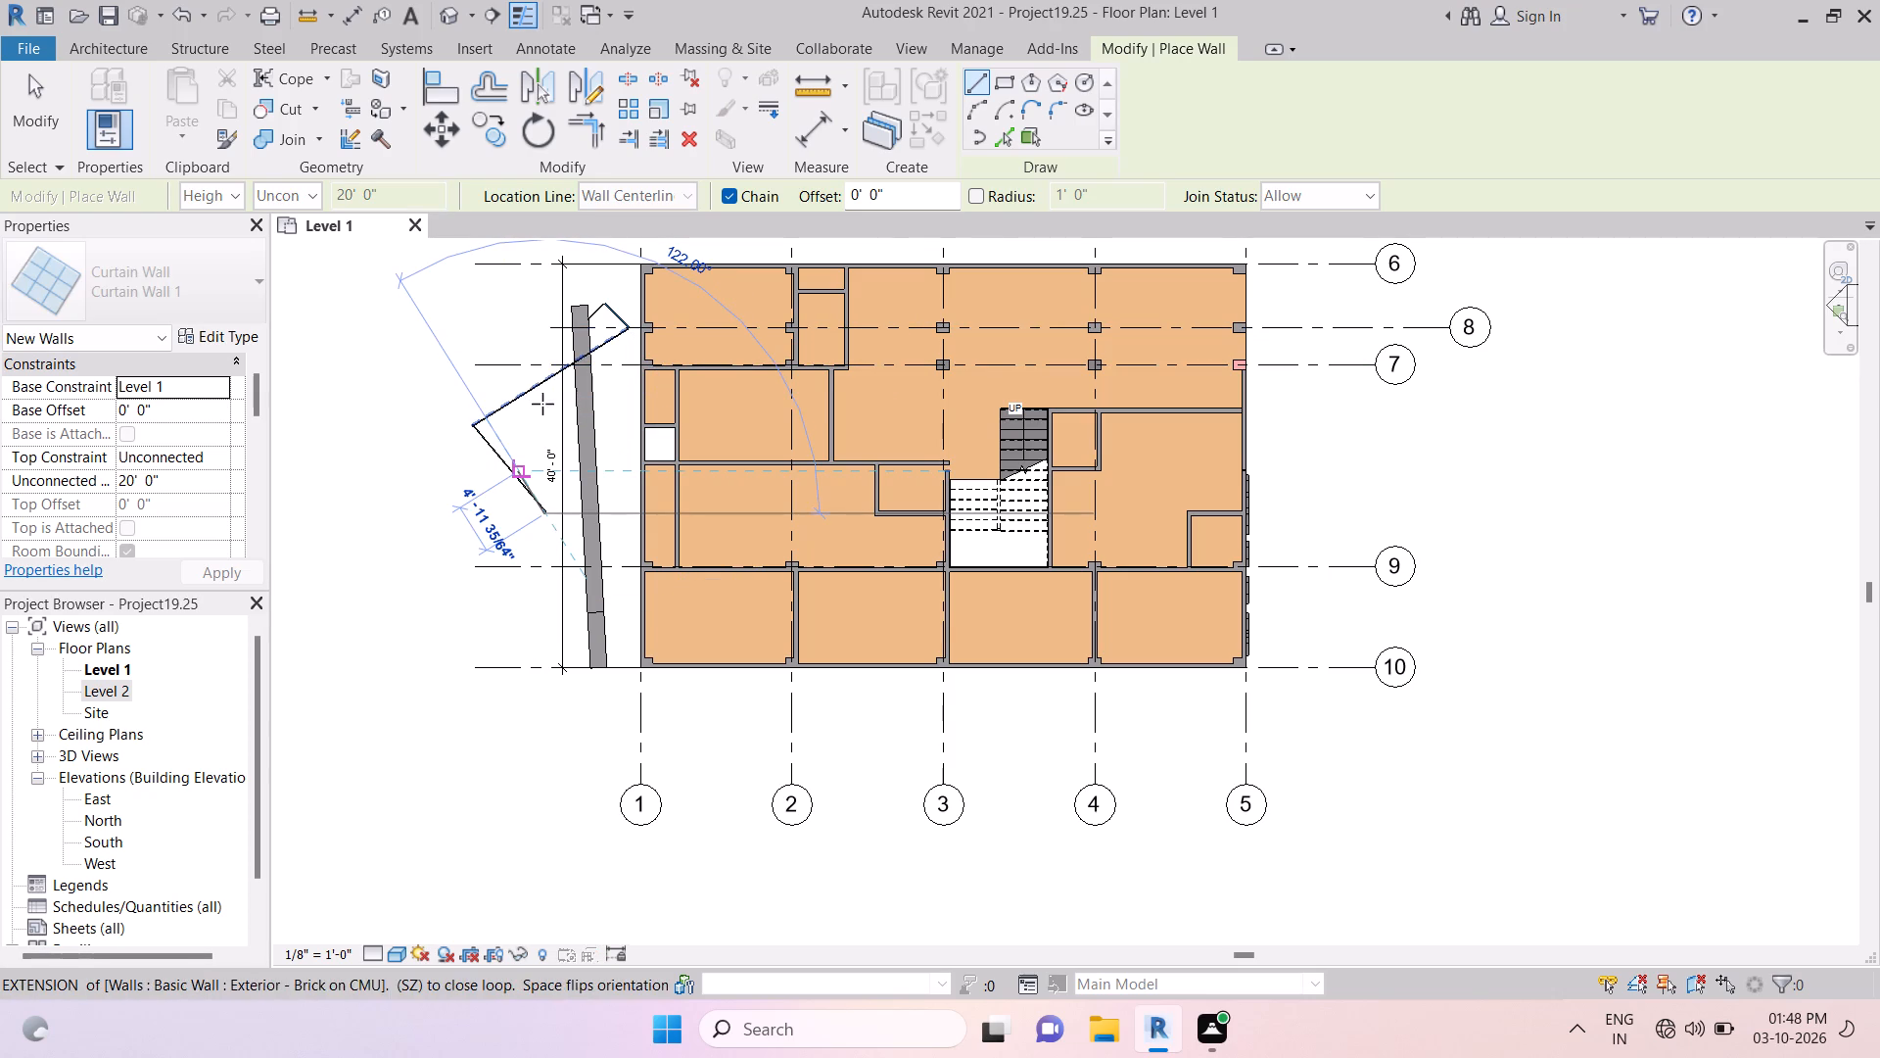
left_click_drag(542, 404, 581, 506)
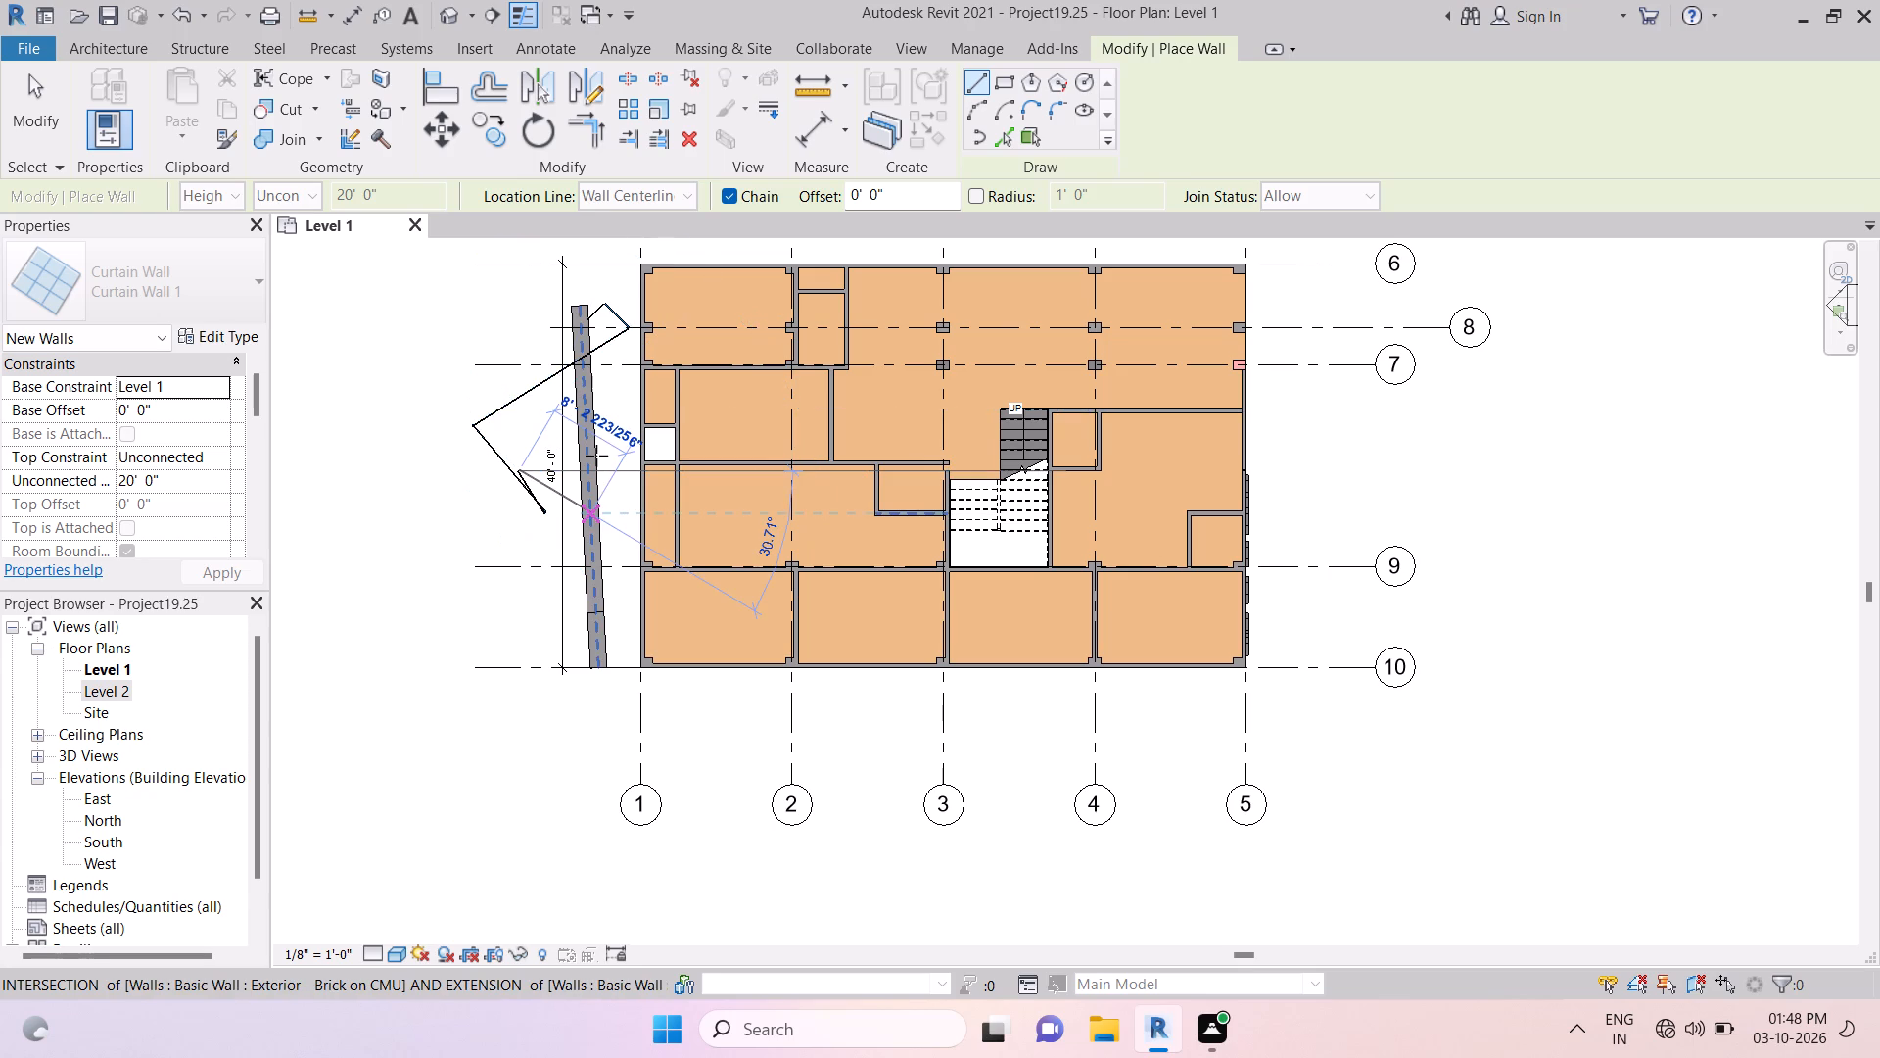
left_click(580, 469)
left_click(580, 469)
double_click(580, 469)
left_click(597, 460)
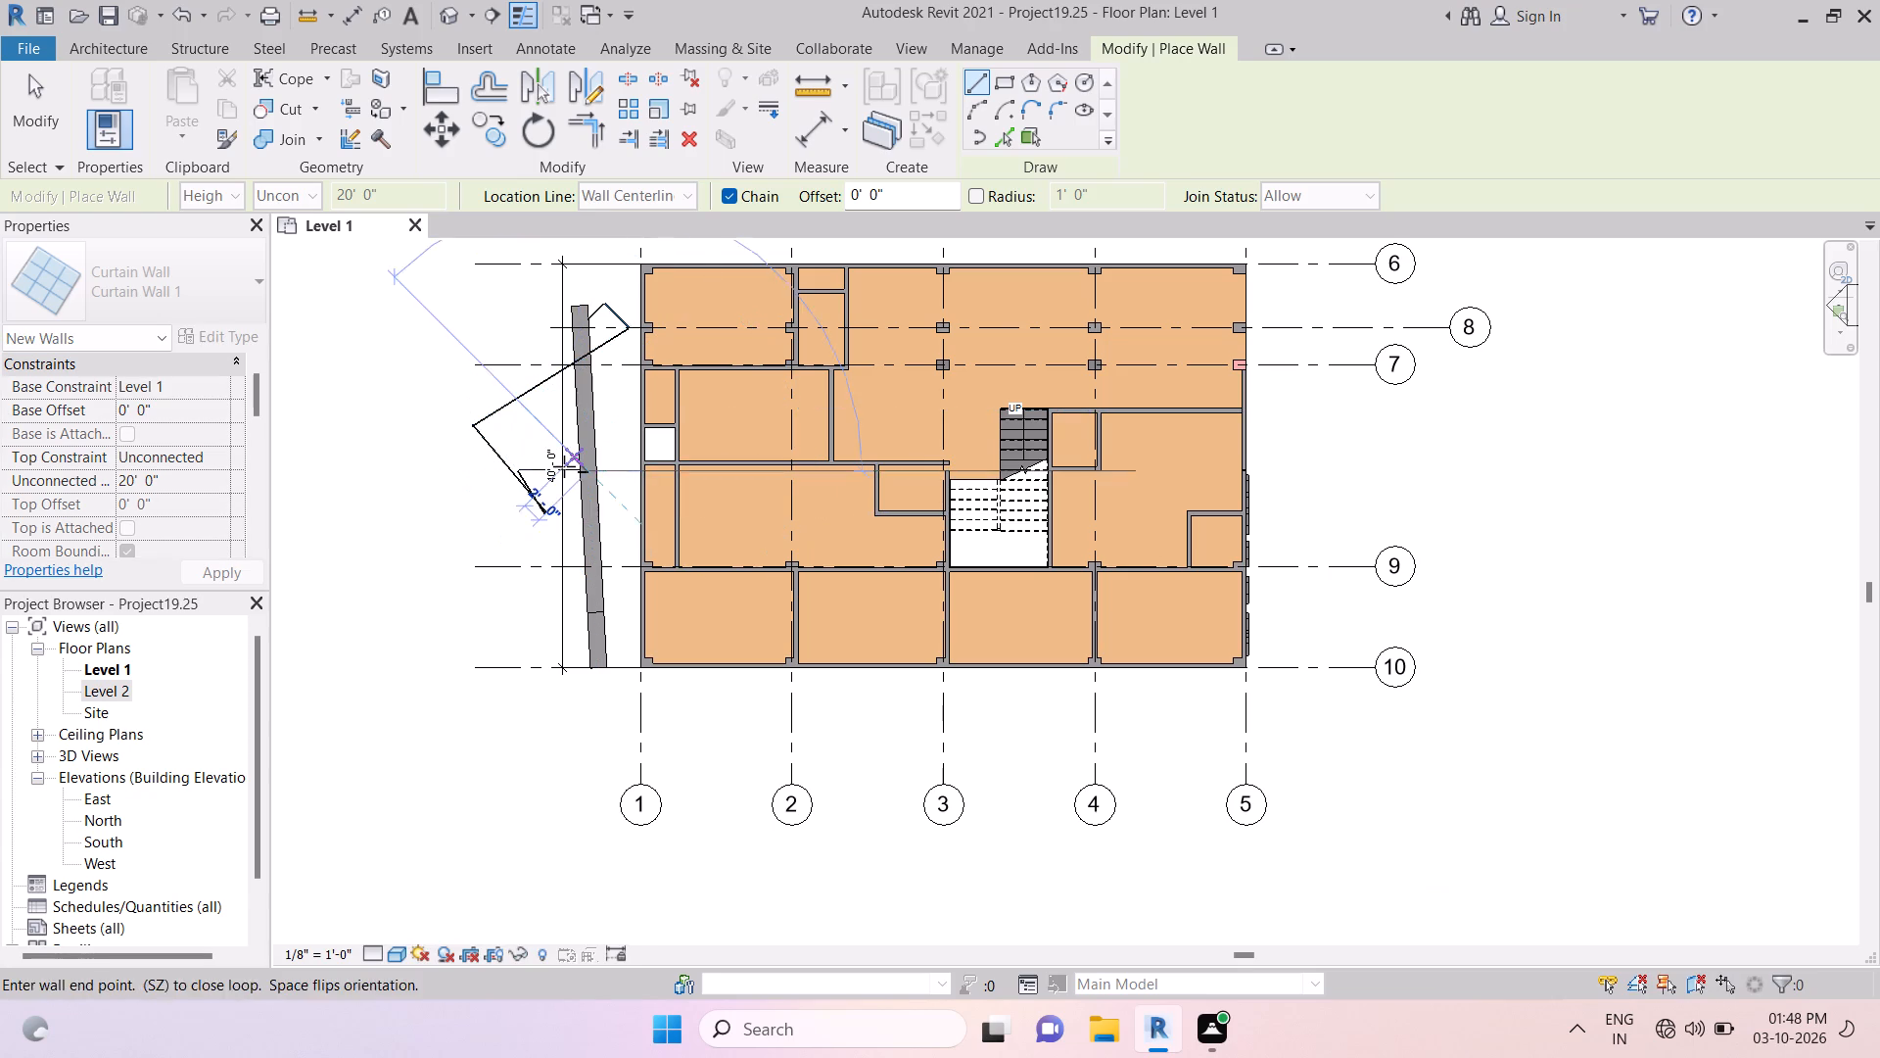
left_click_drag(556, 478, 519, 608)
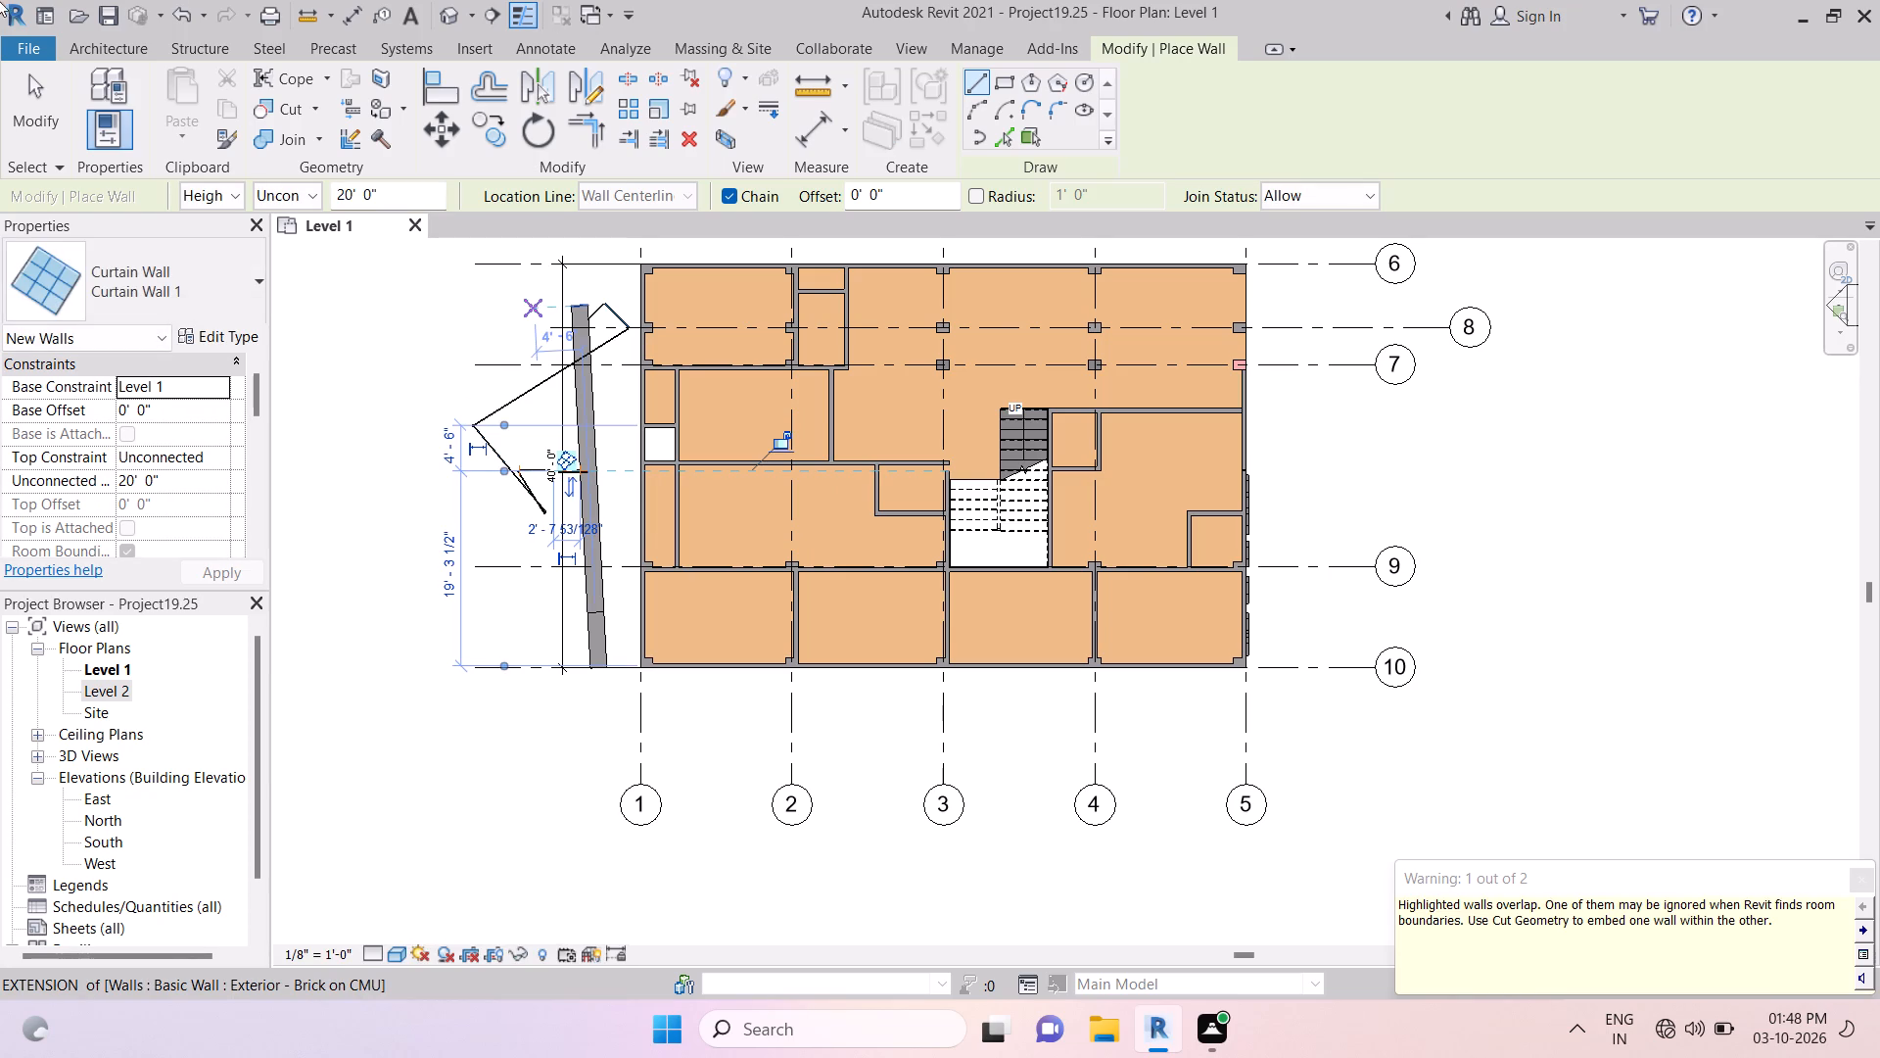
Delete the short diagonal curtain wall segment that doubles back at the lower end of the chain outside grid 1.
key("BackSpace")
key("BackSpace")
key("BackSpace")
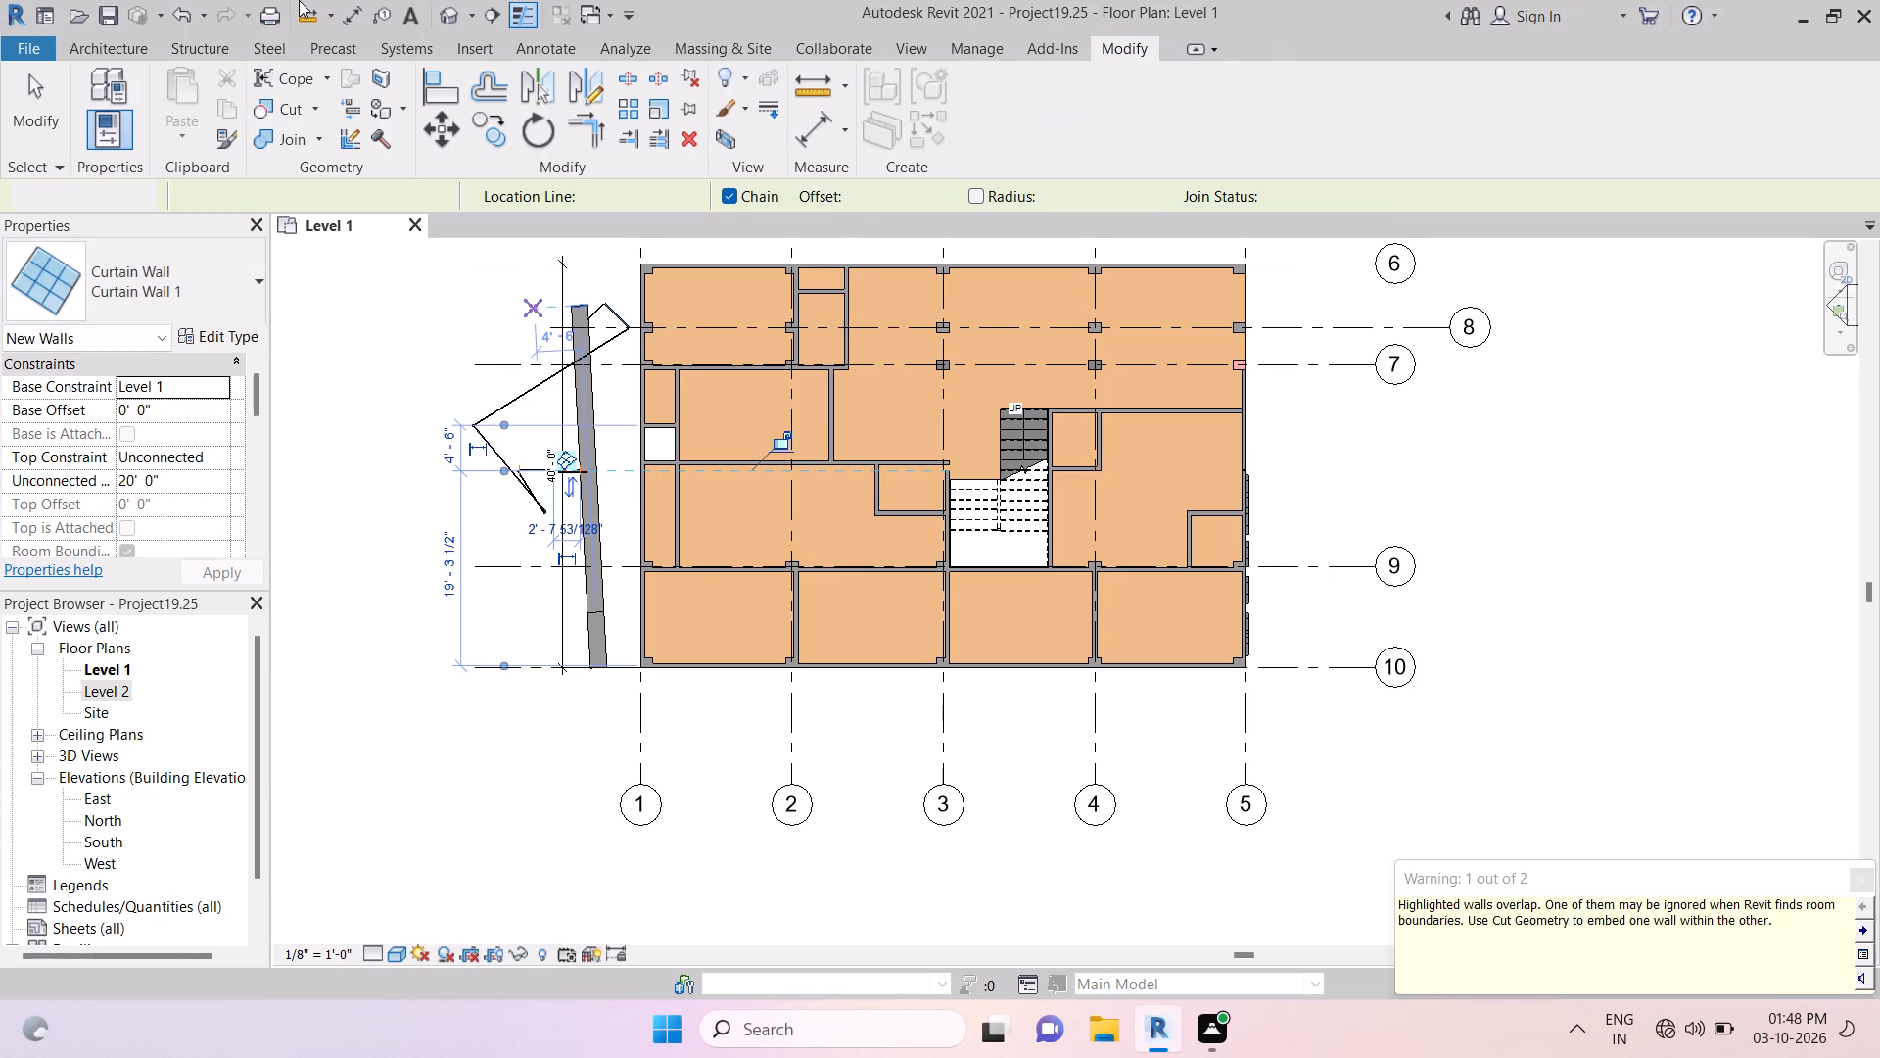
key("BackSpace")
key("BackSpace")
key("BackSpace")
key("BackSpace")
key("BackSpace")
key("BackSpace")
key("BackSpace")
key("BackSpace")
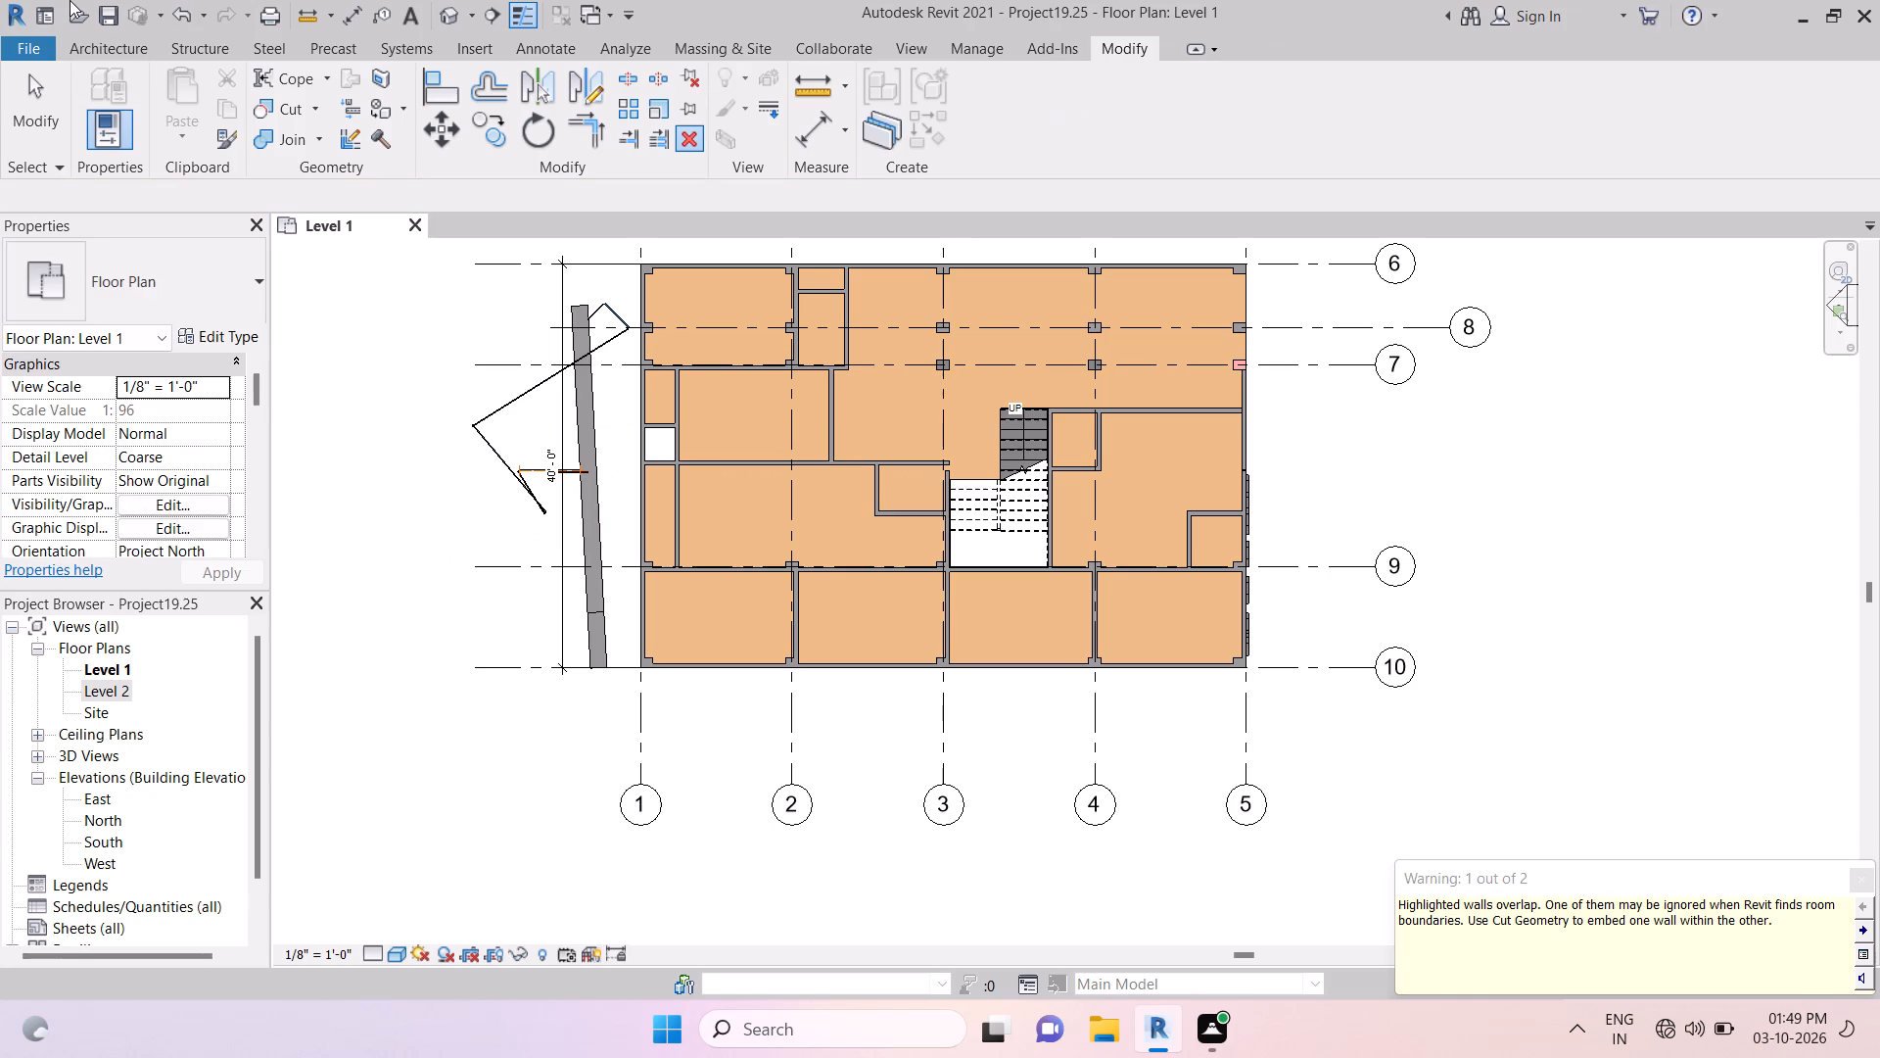
key("BackSpace")
left_click(539, 501)
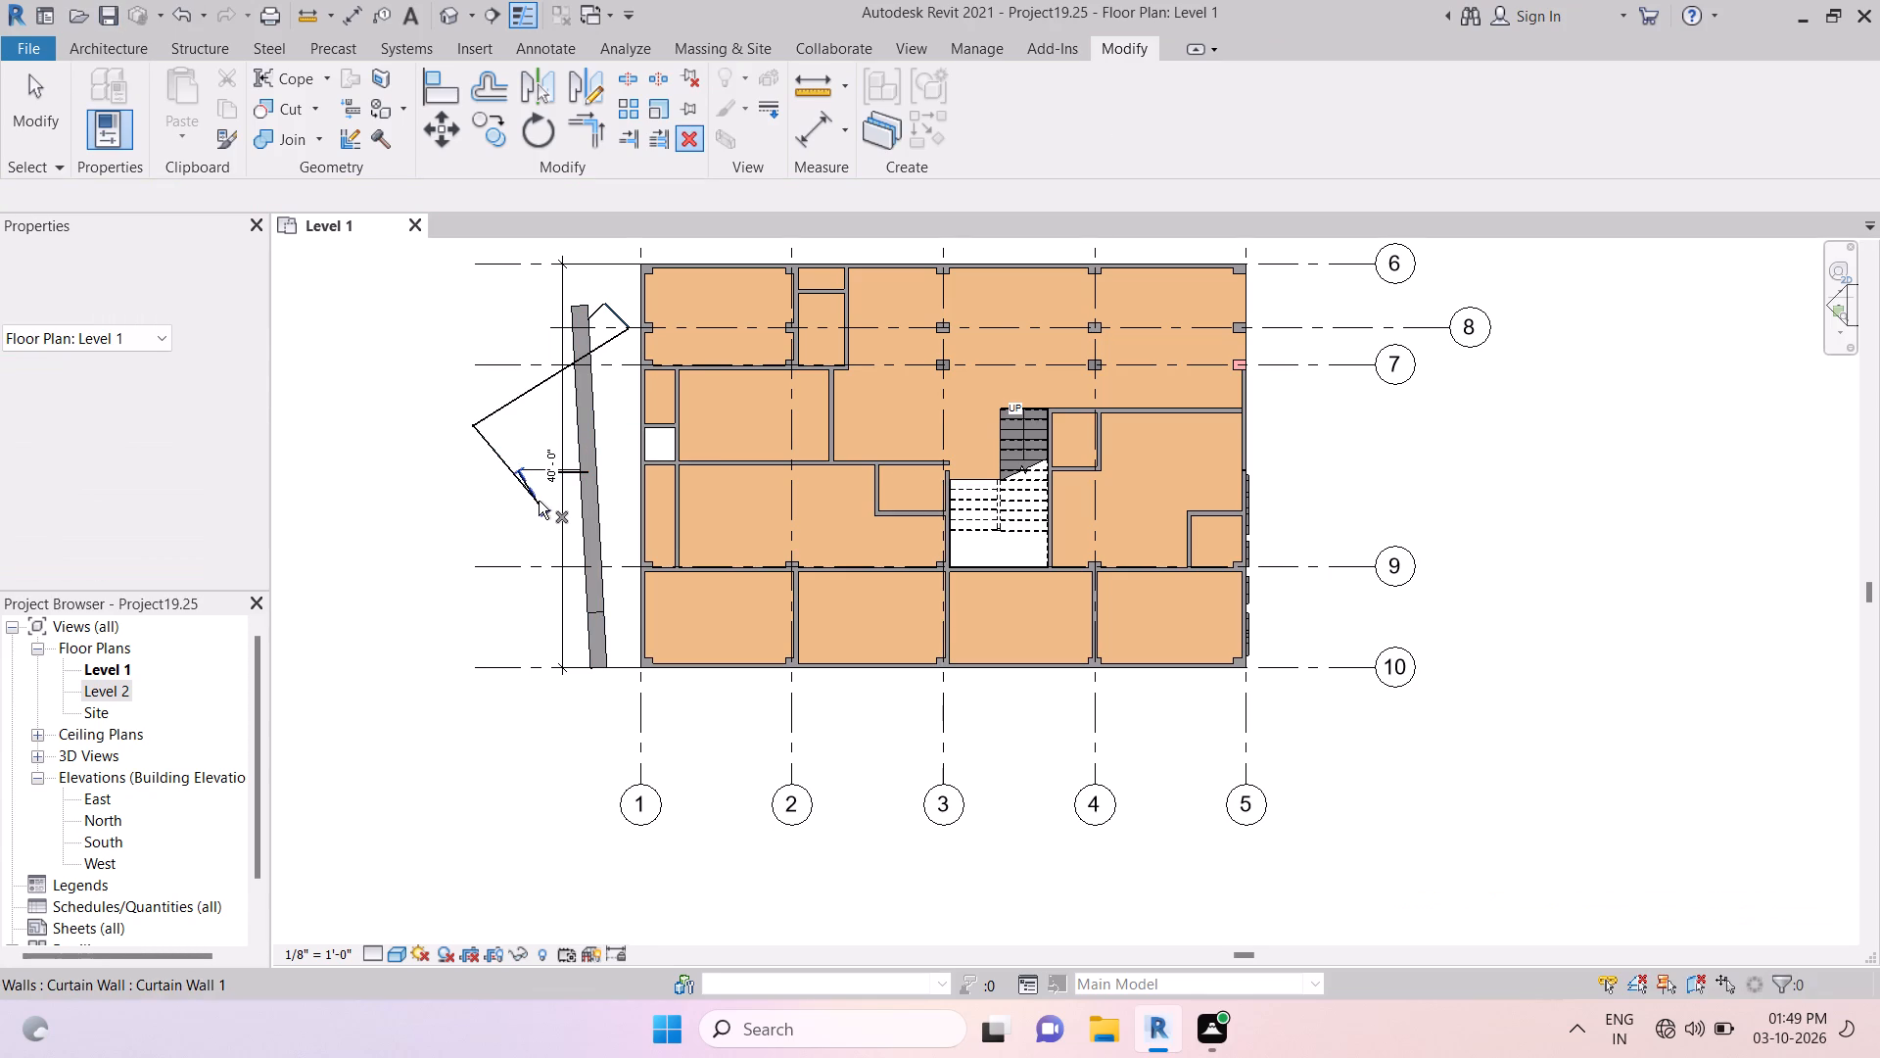
key("BackSpace")
key("BackSpace")
key("BackSpace")
key("BackSpace")
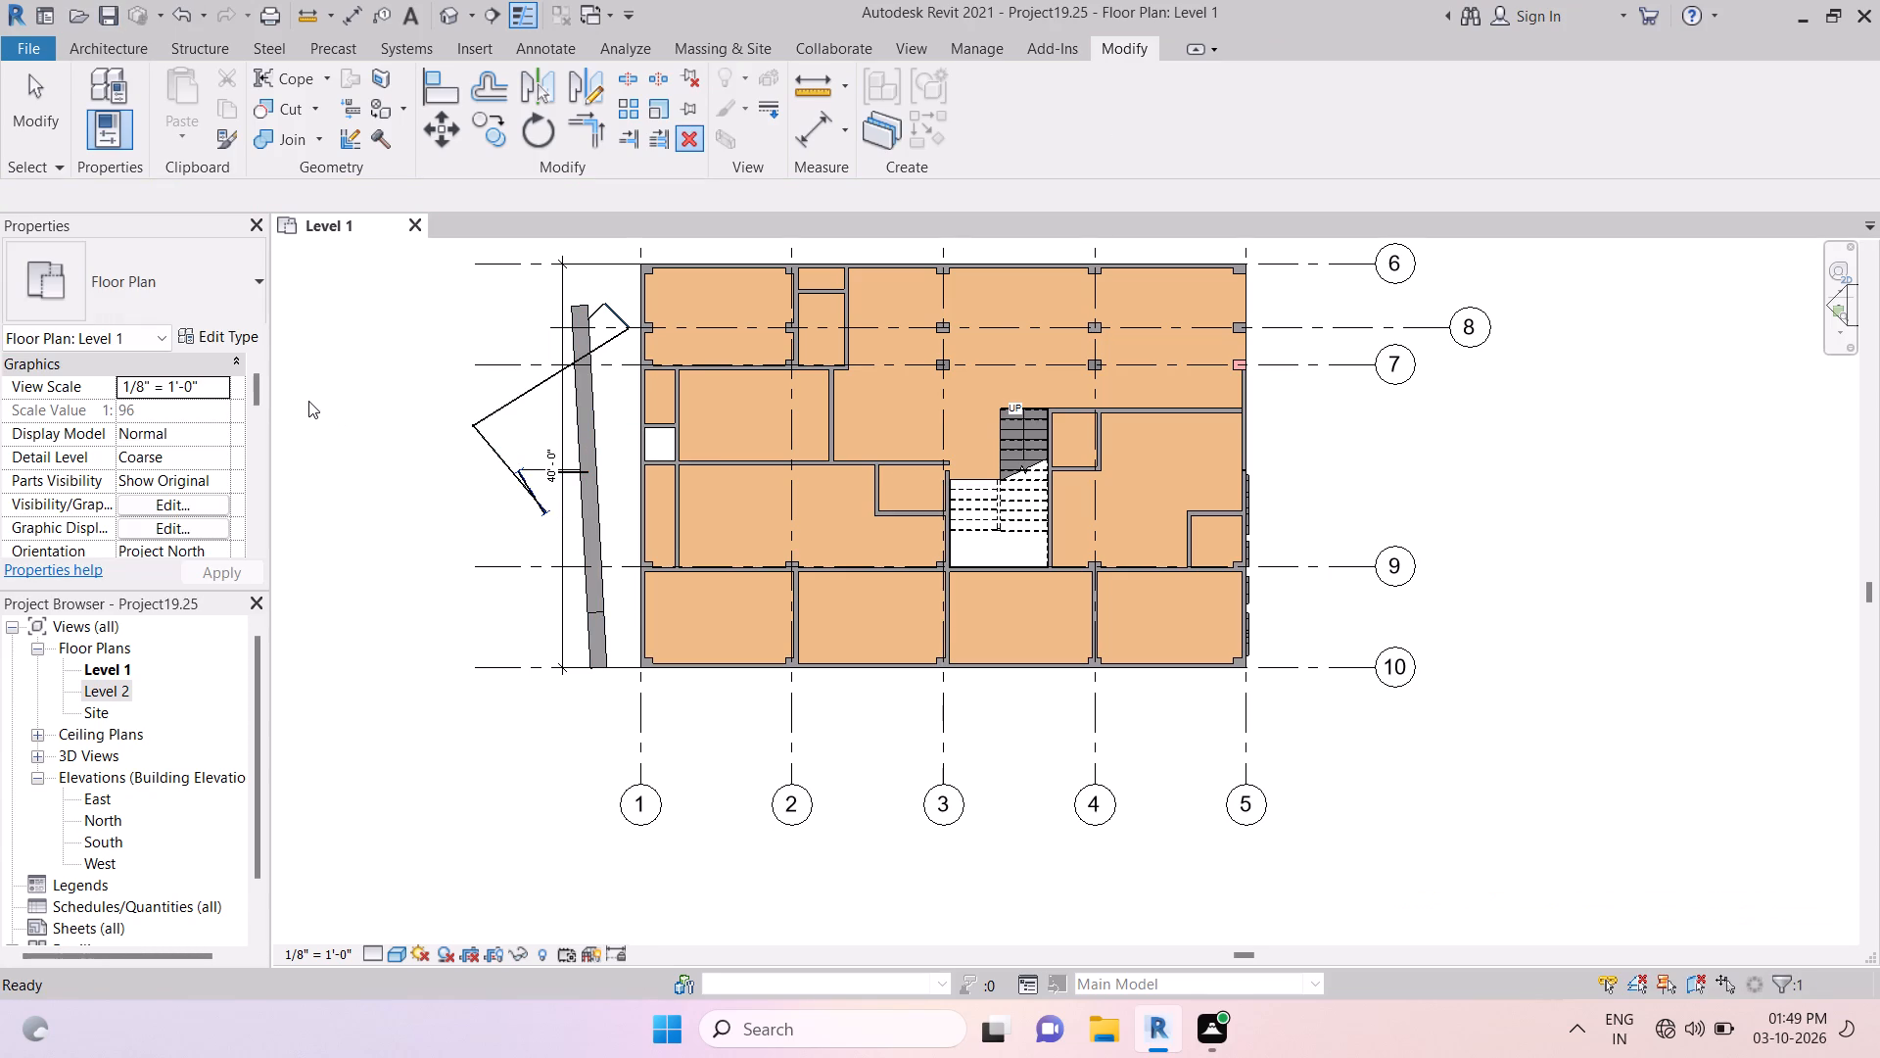
Delete the long slanted curtain wall segment that crosses the brick wall outside grid 1.
left_click(509, 389)
key("BackSpace")
key("BackSpace")
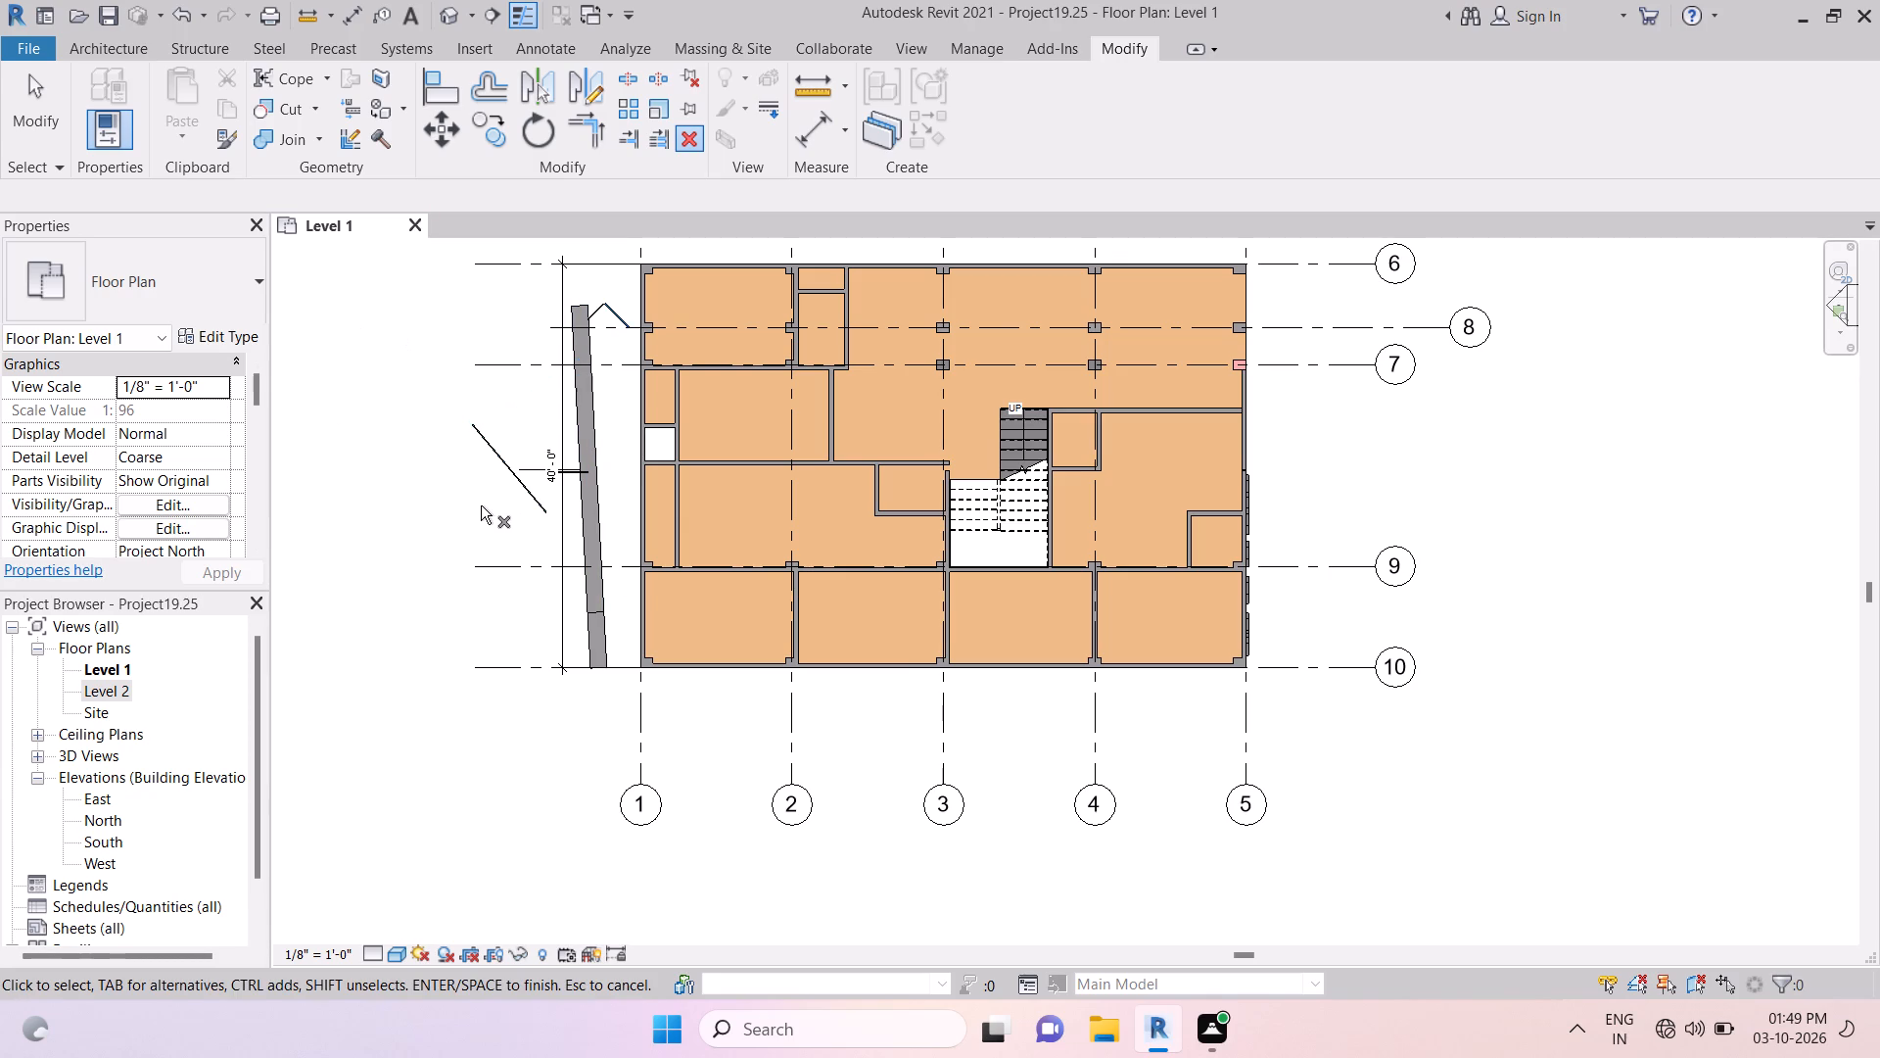
Delete the freestanding diagonal Curtain Wall 1 segment on the outer side of the slanted brick wall, between grids 7 and 9.
left_click(522, 475)
key("BackSpace")
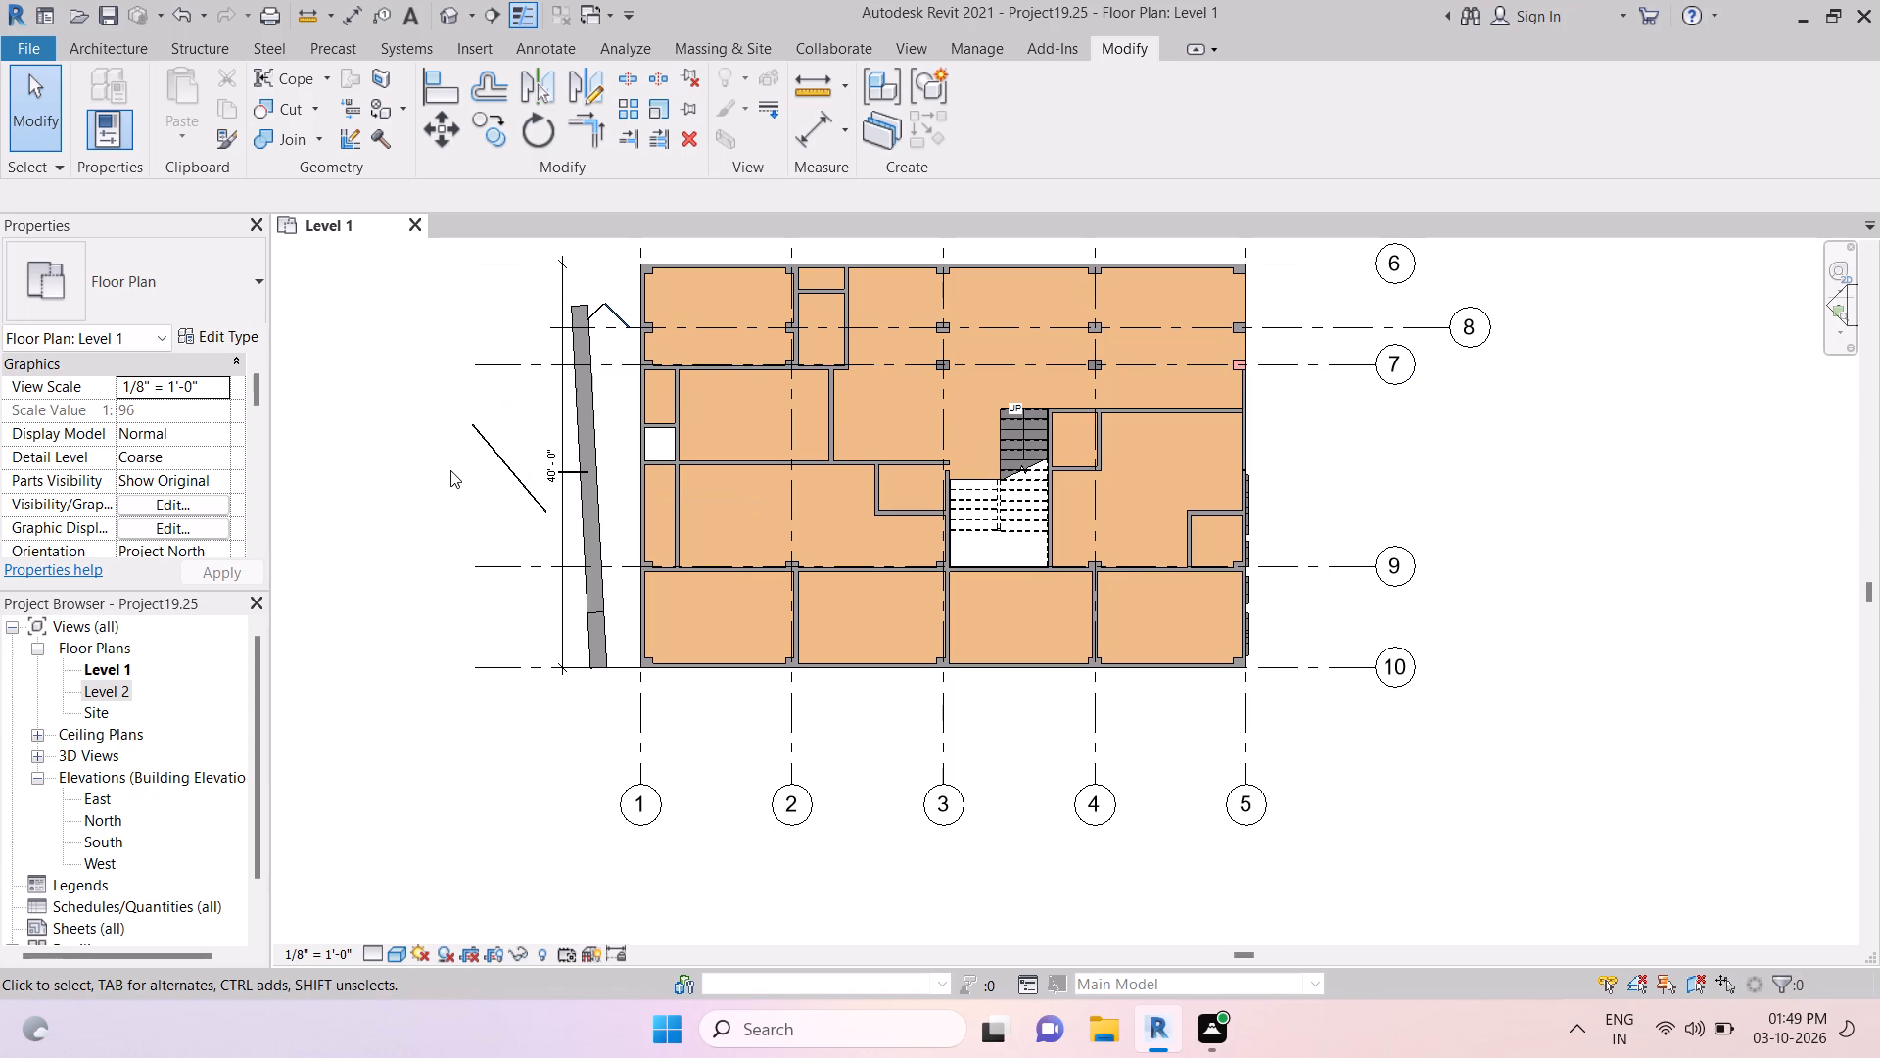
left_click(501, 461)
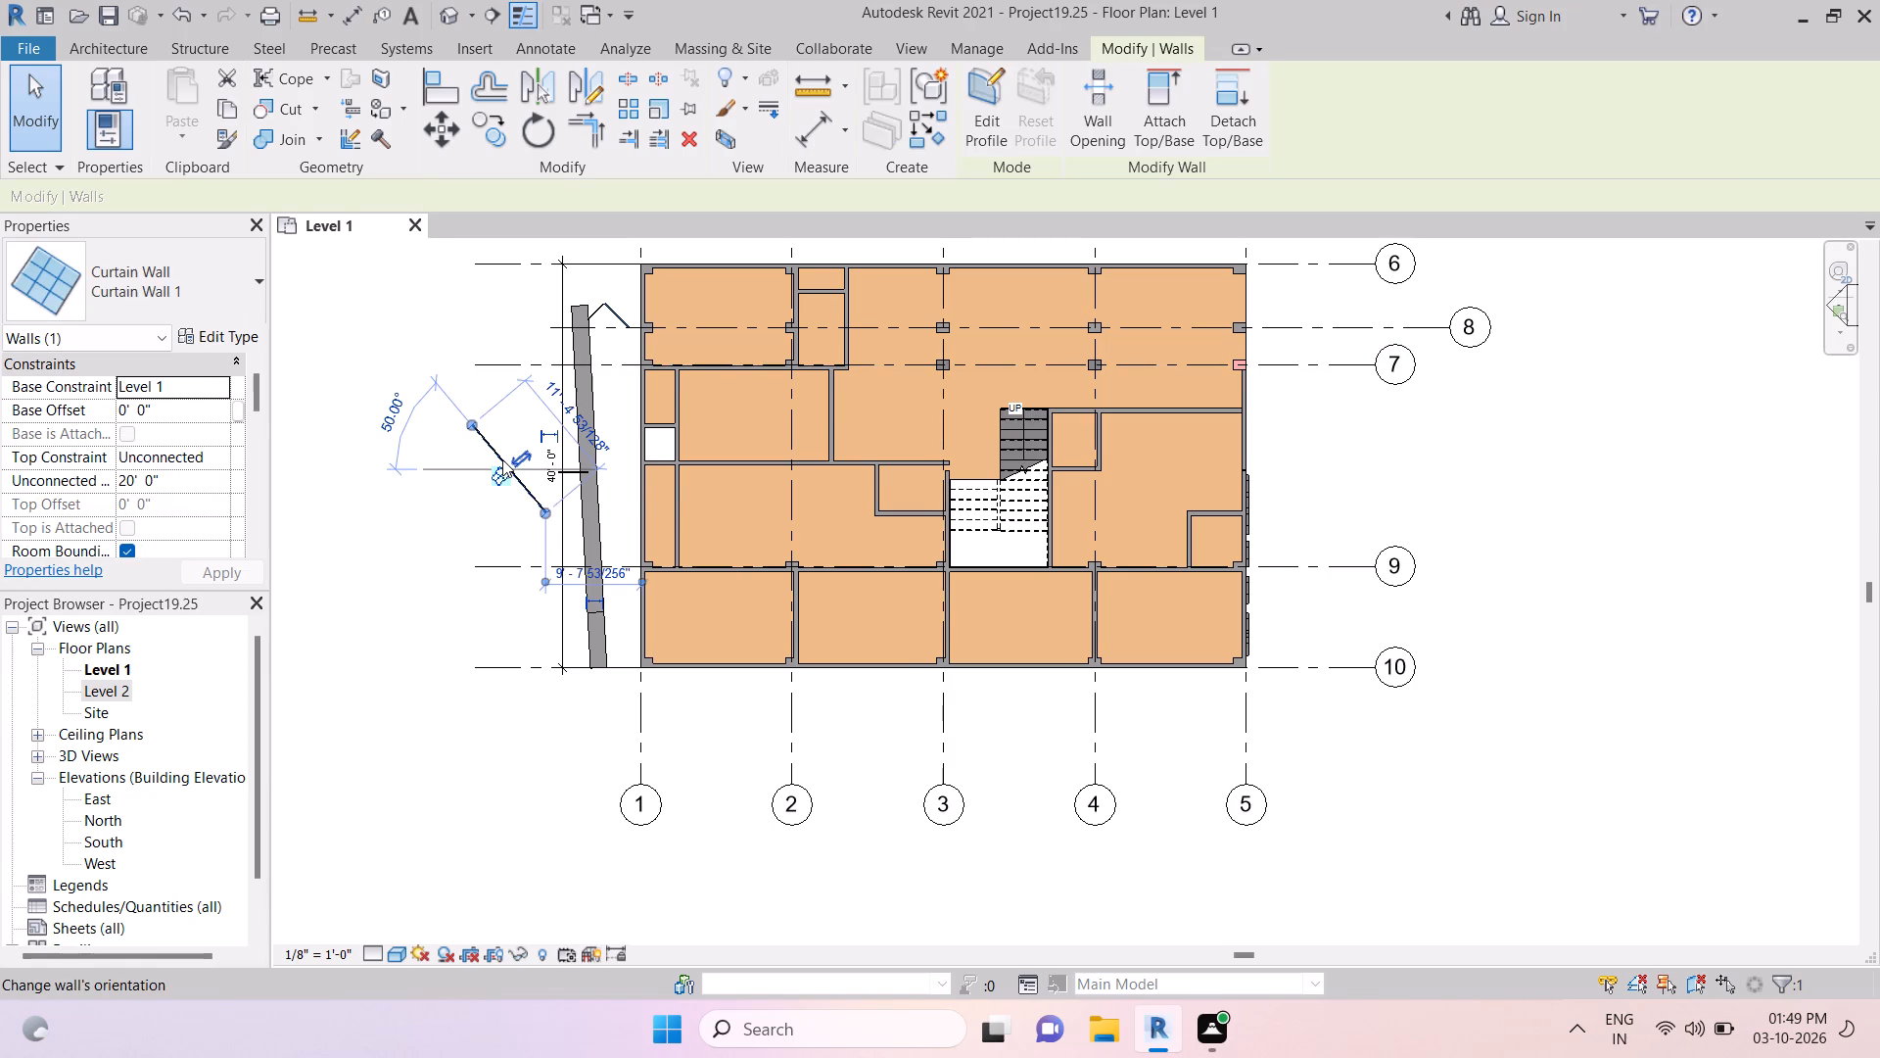
key("BackSpace")
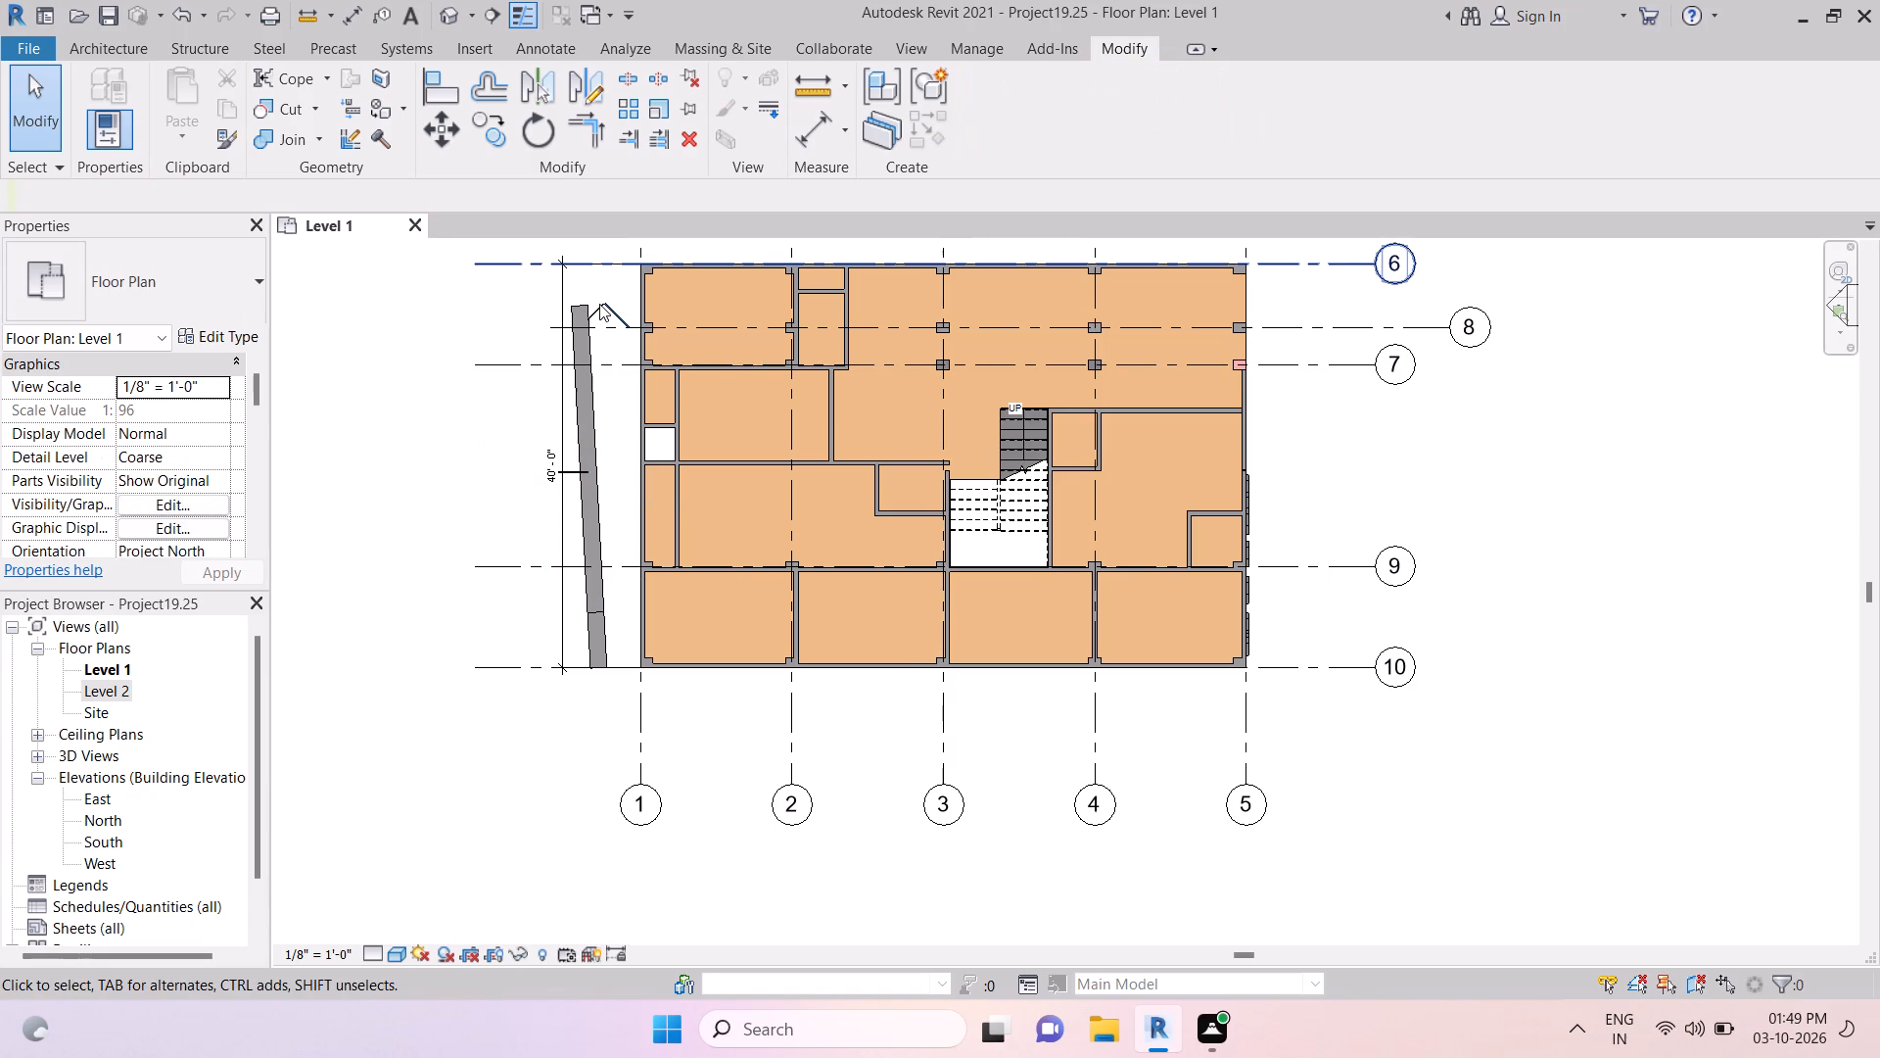
Delete the short curtain wall segment at grid 8 that slopes from the peak of the pair toward grid 1.
left_click(599, 304)
key("BackSpace")
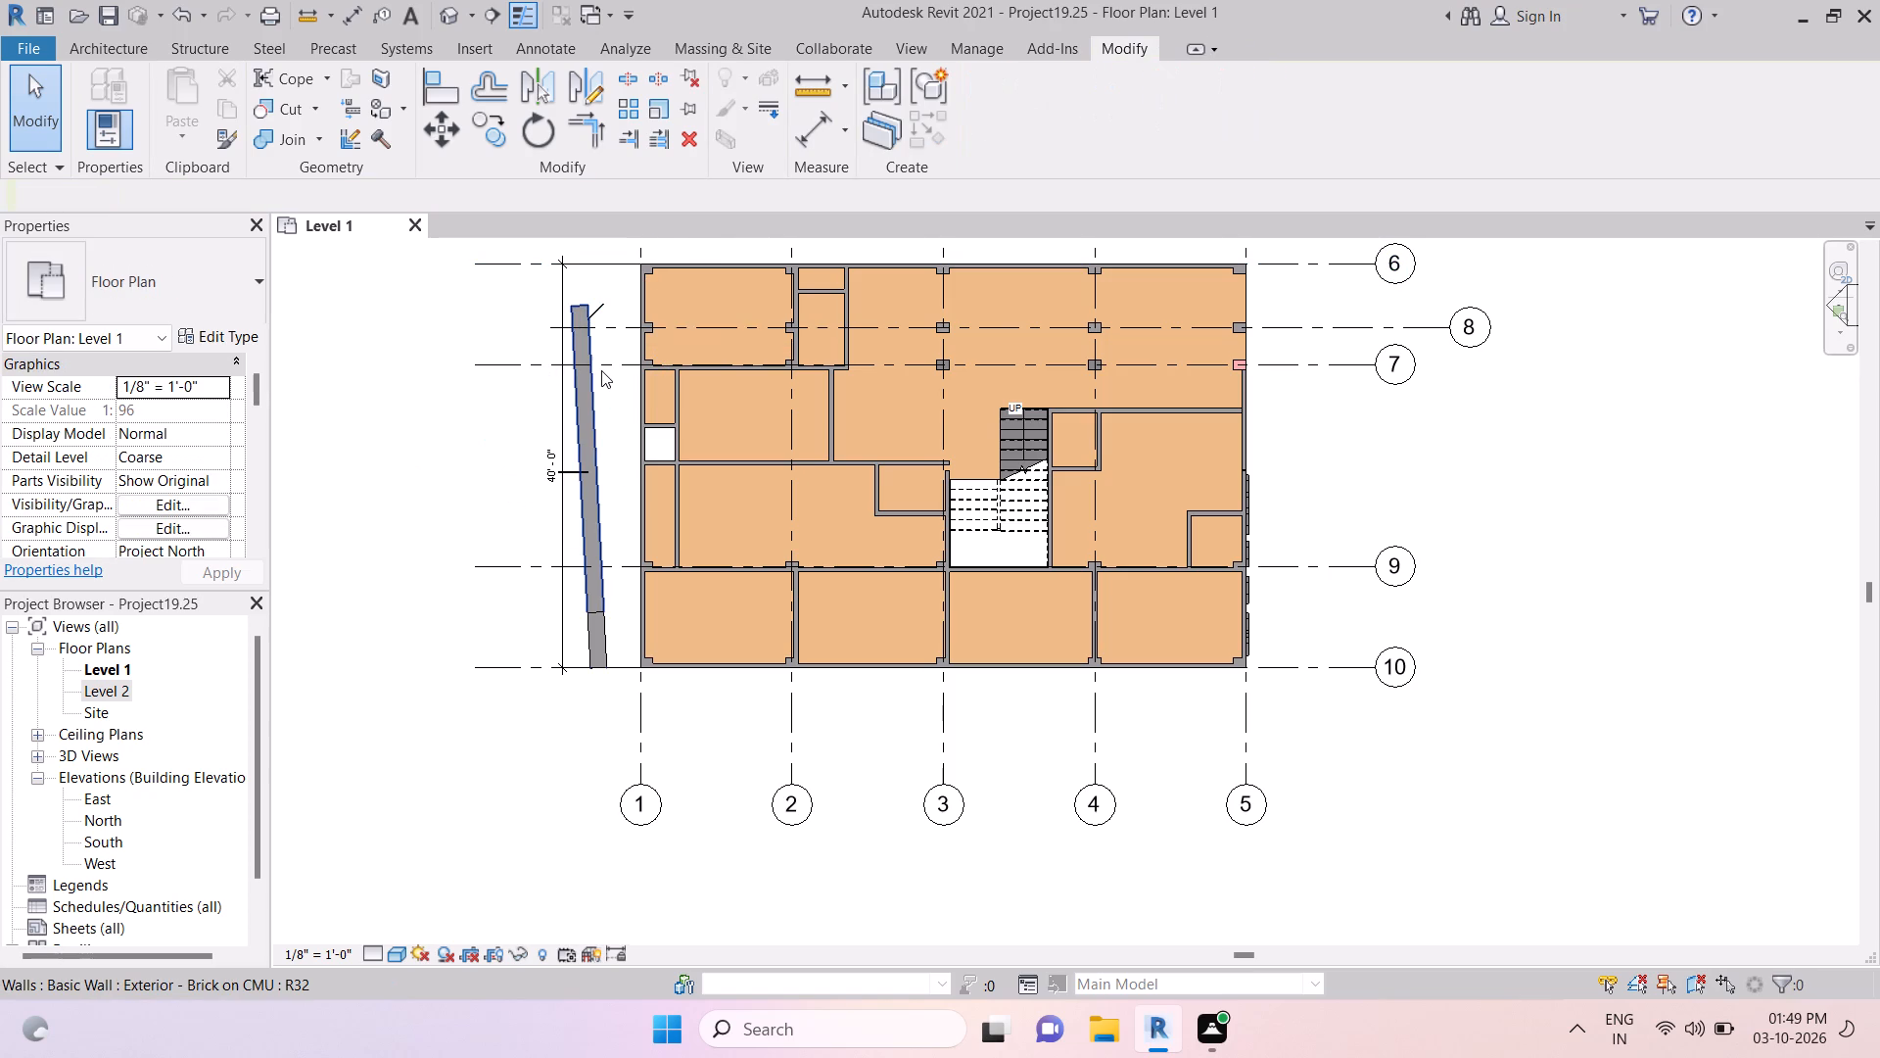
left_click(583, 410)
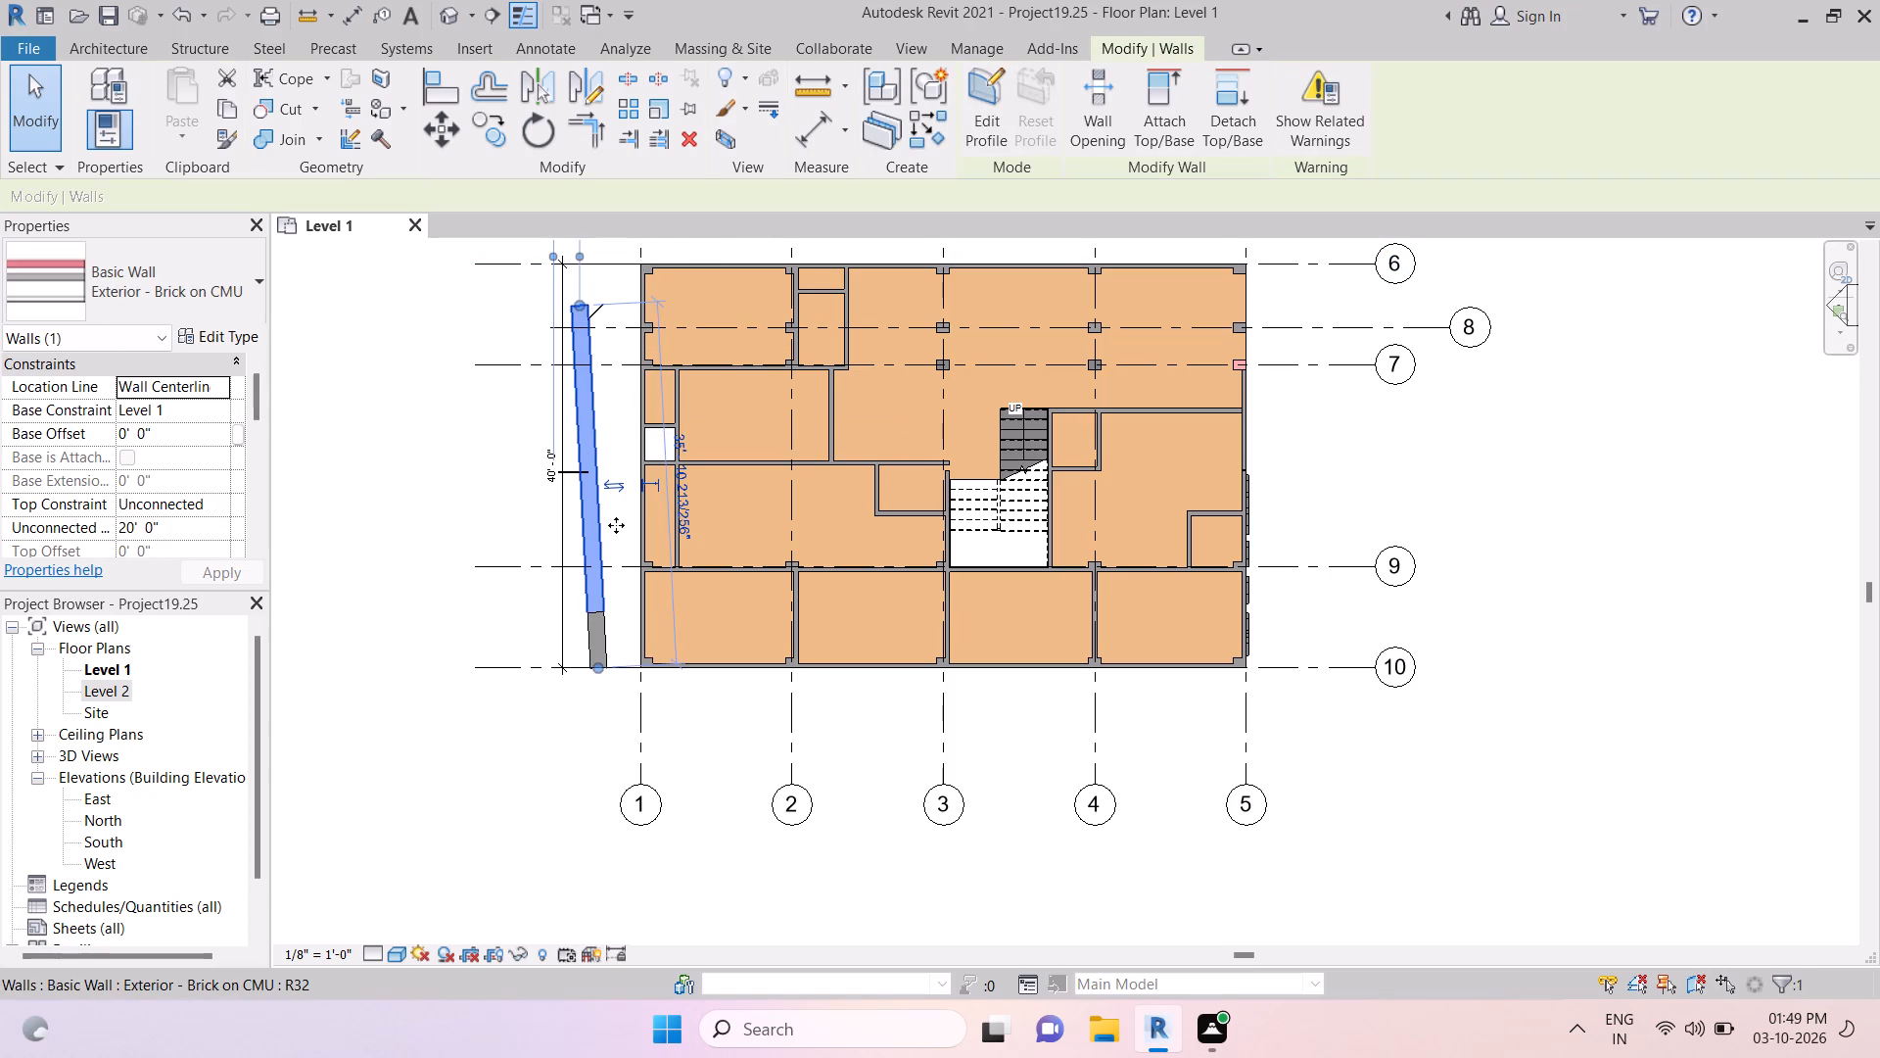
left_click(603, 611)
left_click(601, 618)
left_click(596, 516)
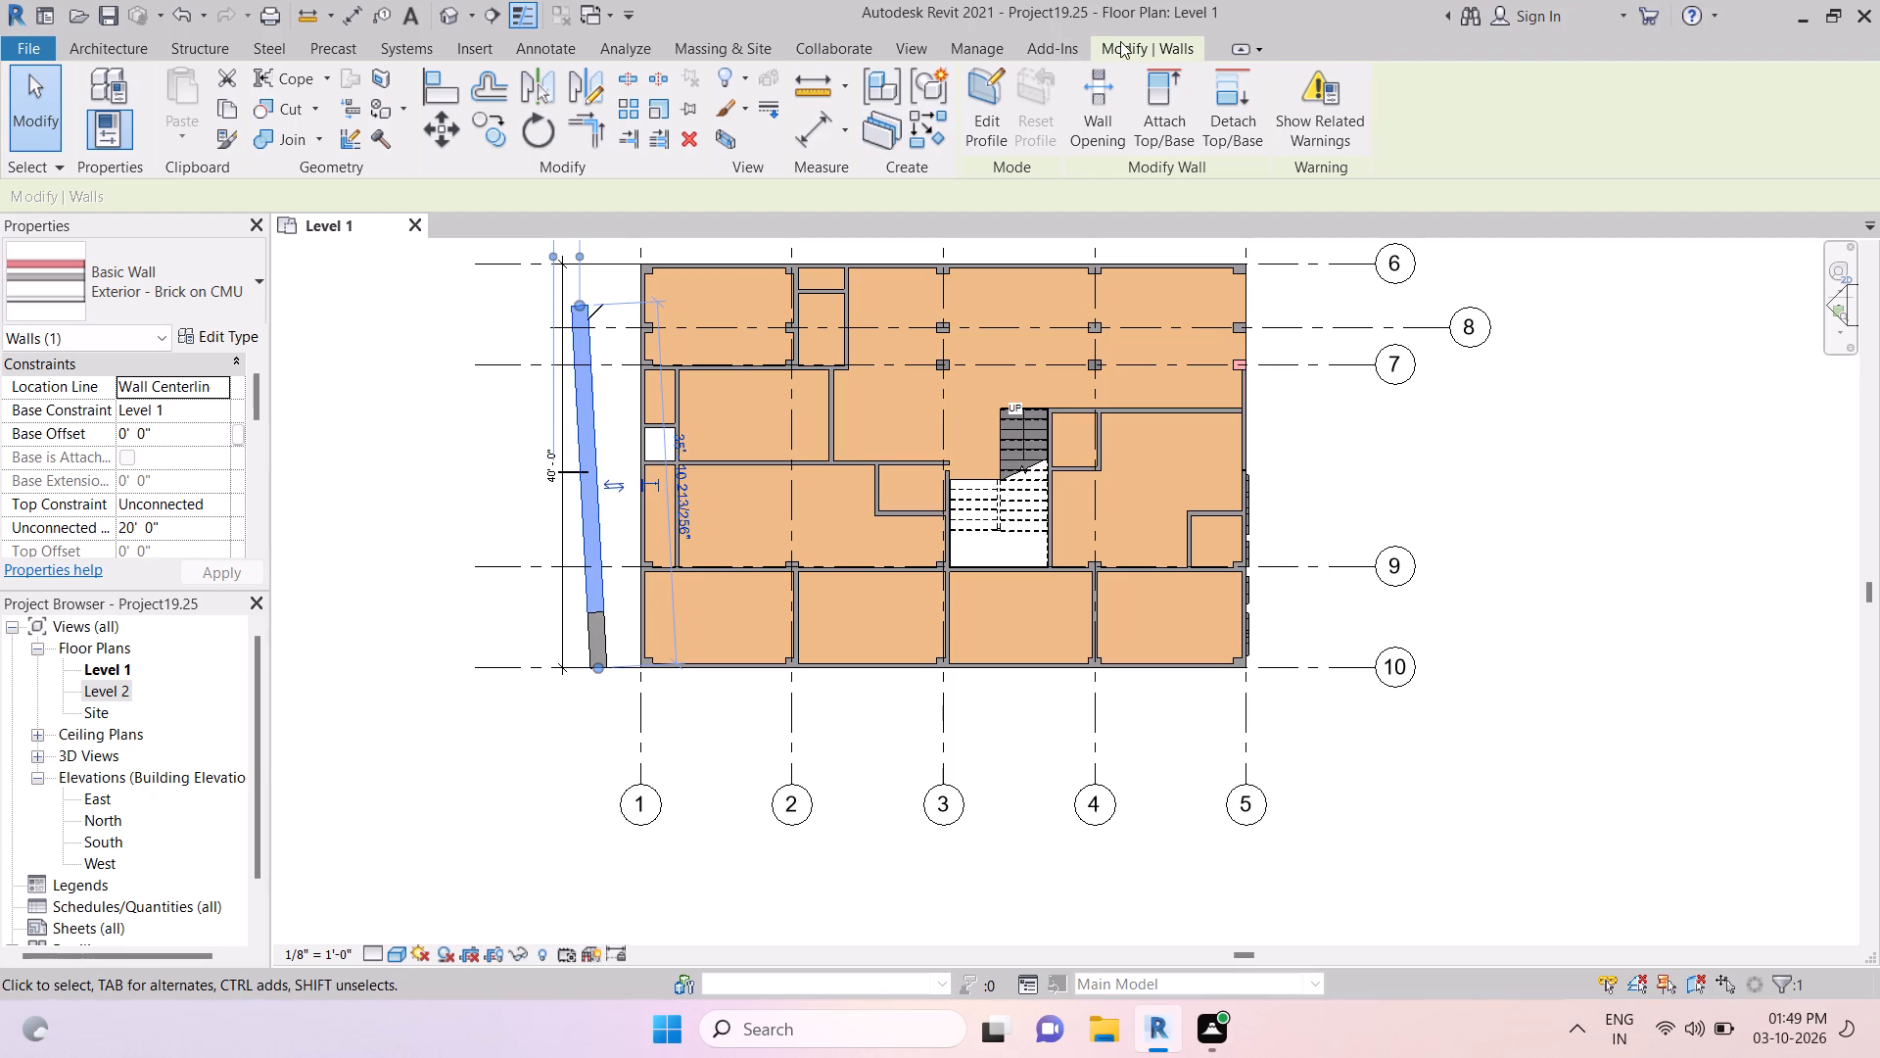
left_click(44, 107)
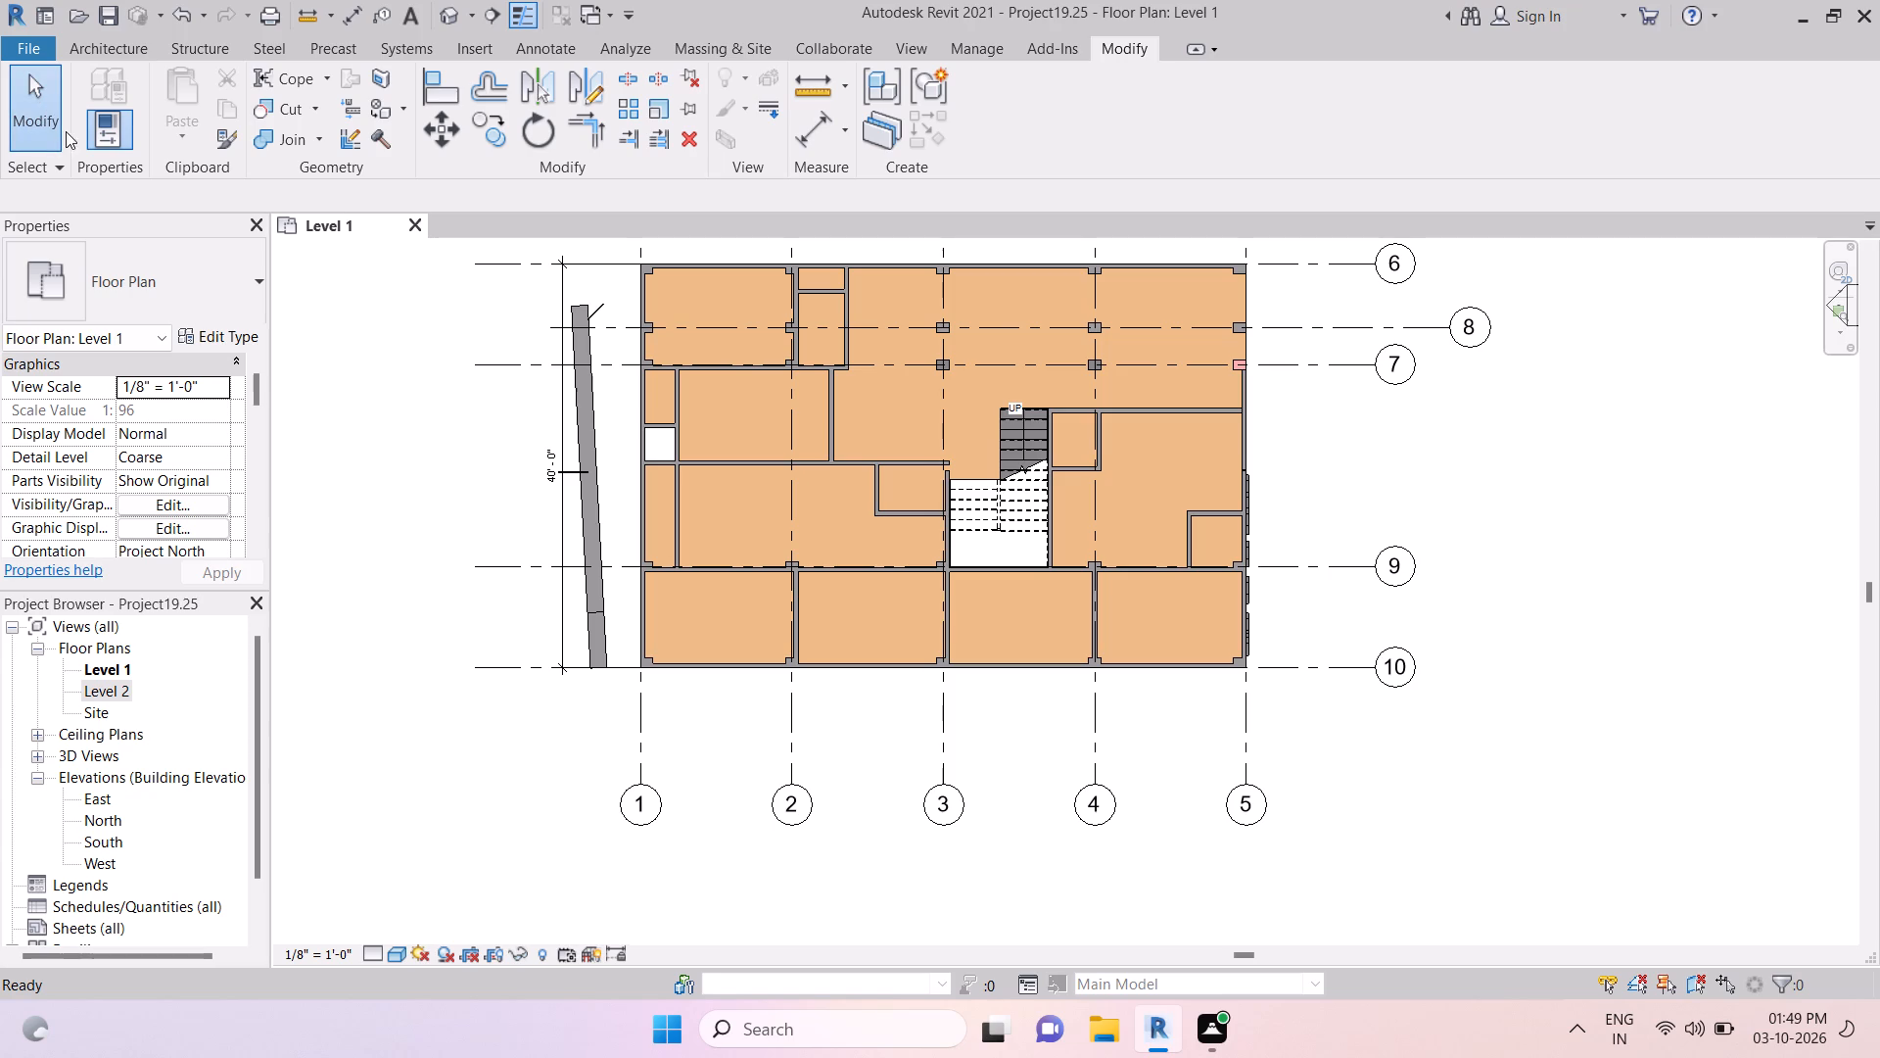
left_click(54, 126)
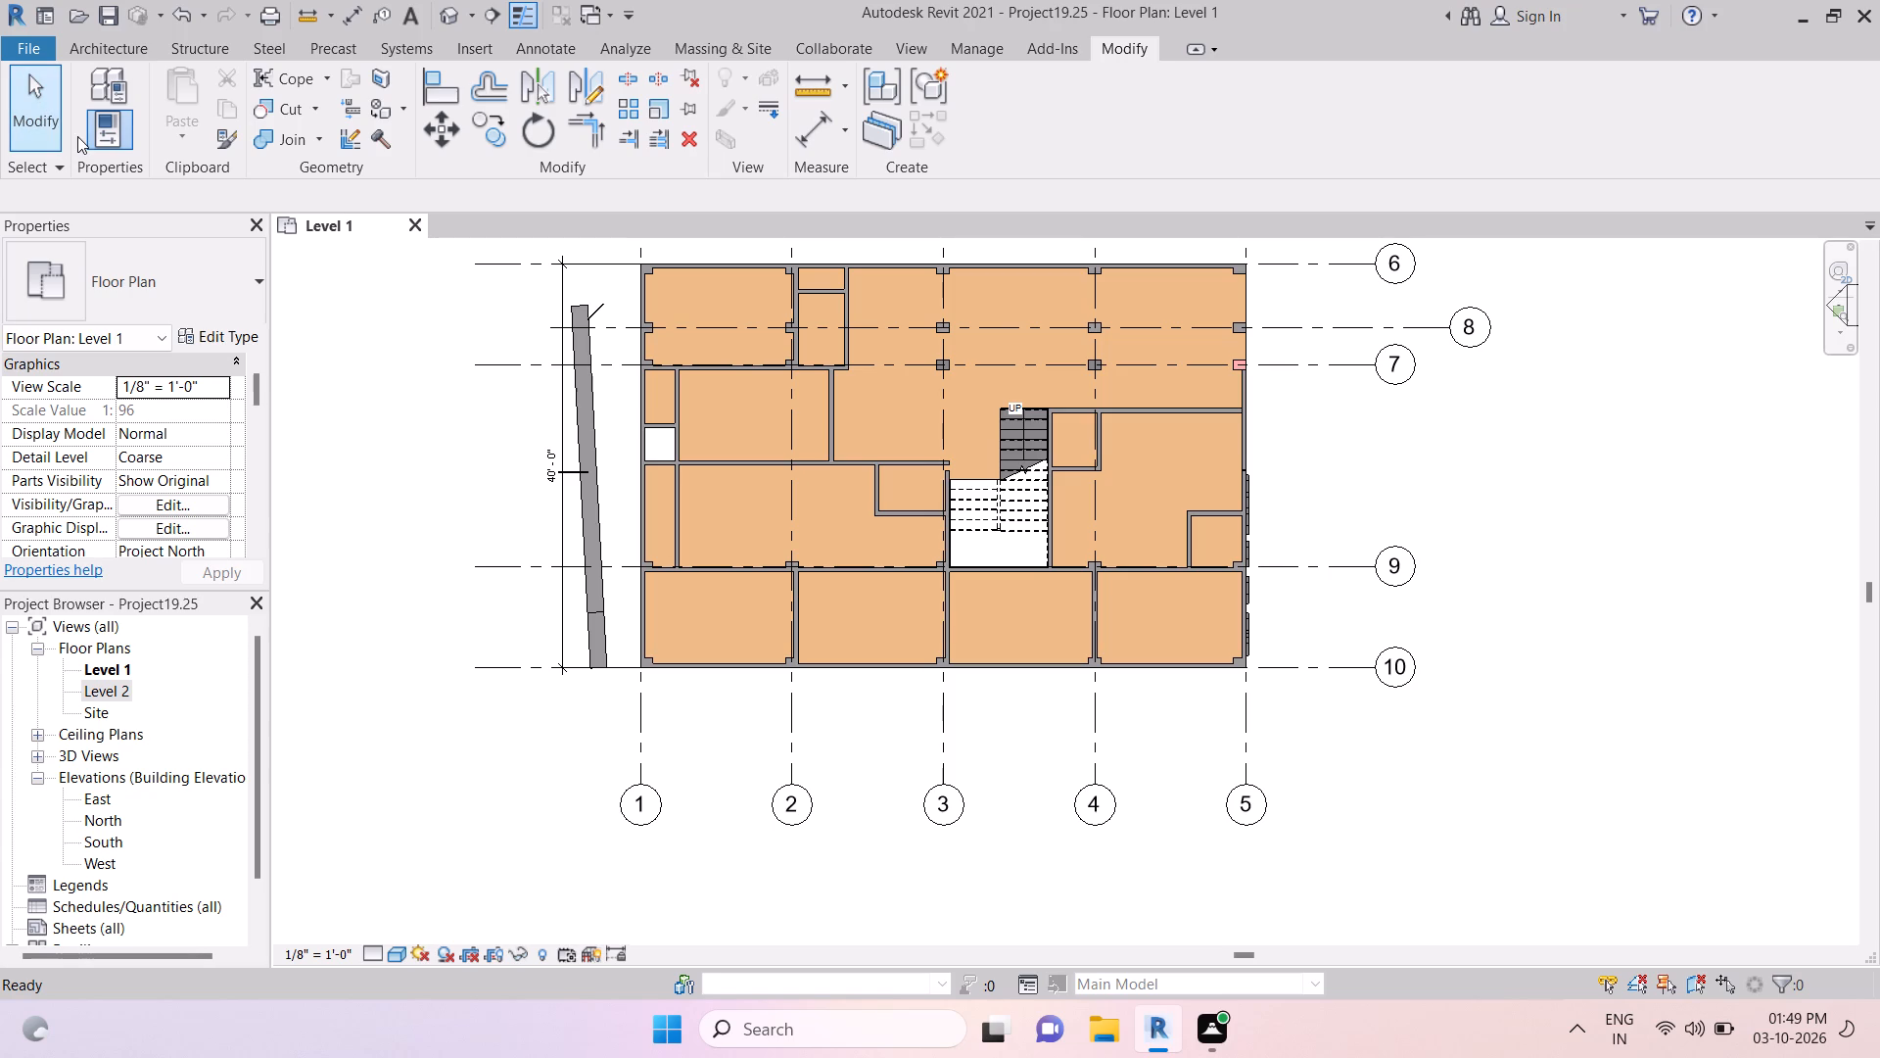
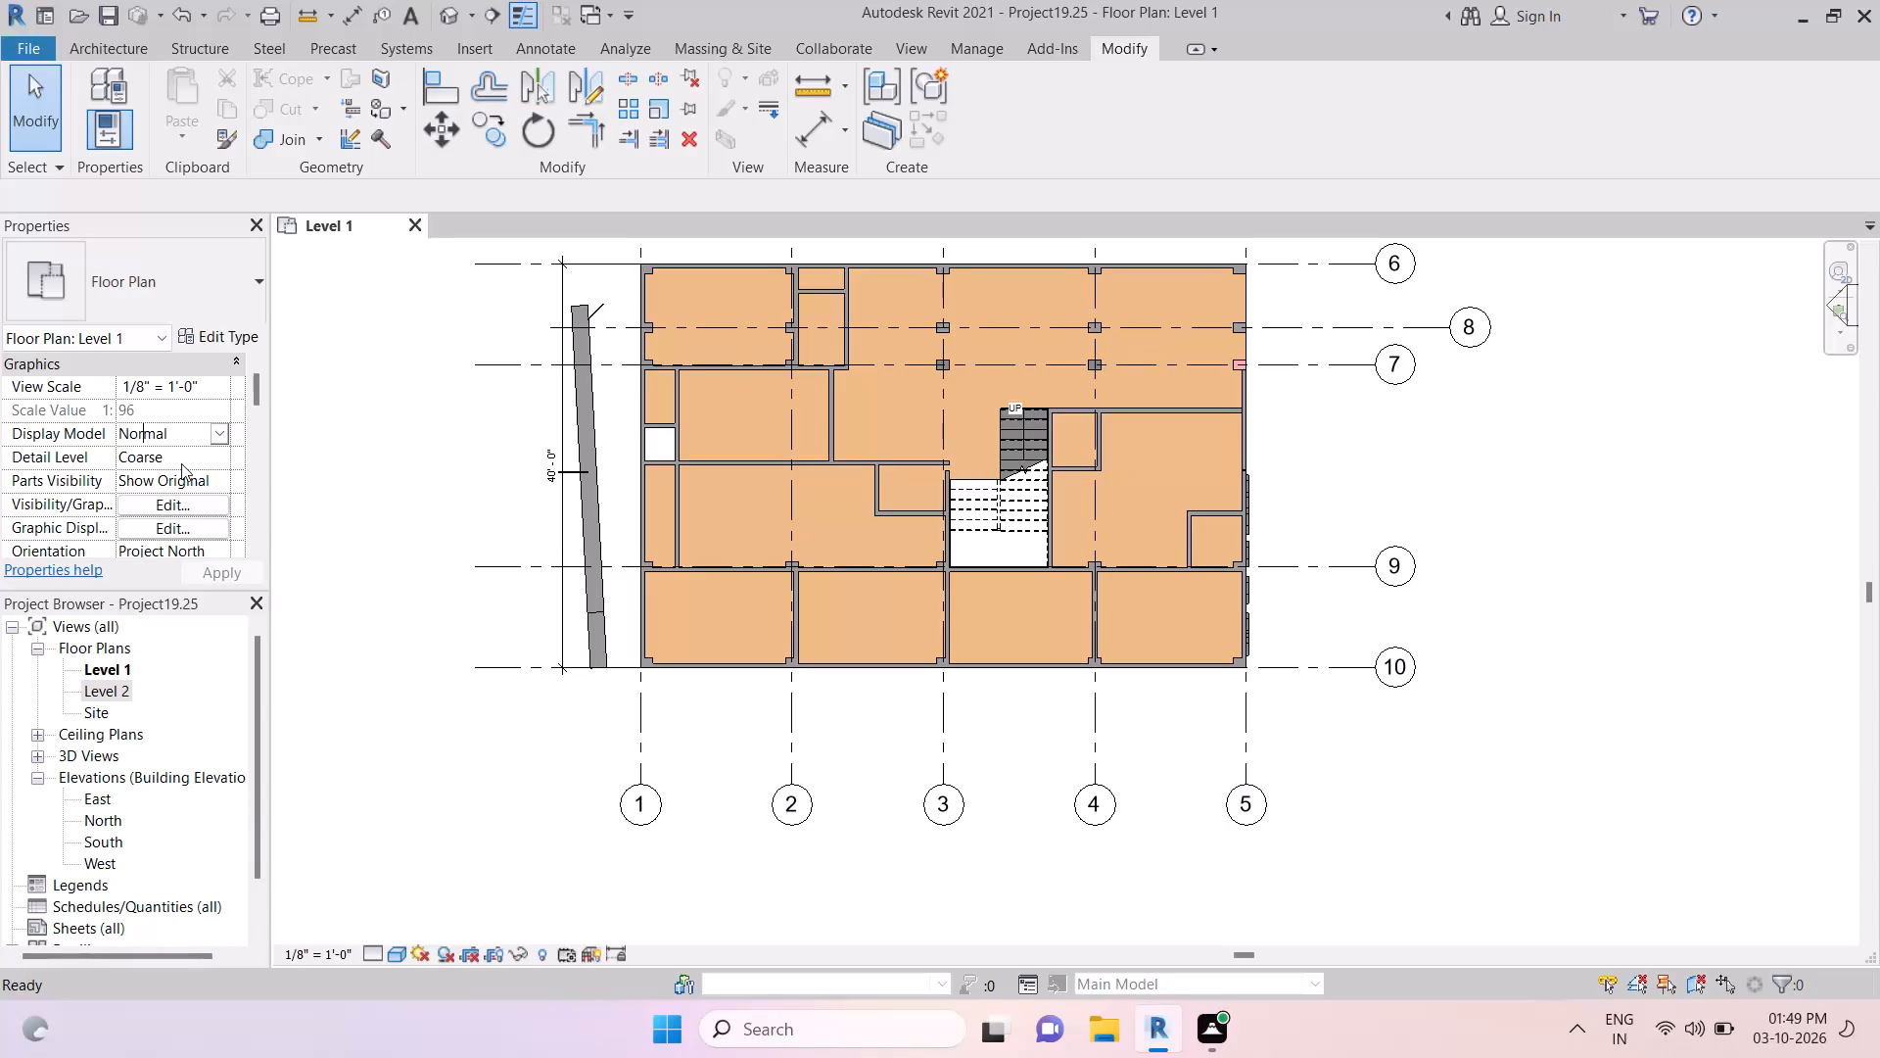
Set the Level 1 floor plan's Display Model to Halftone, keeping the Coarse detail level, and apply it.
left_click(216, 433)
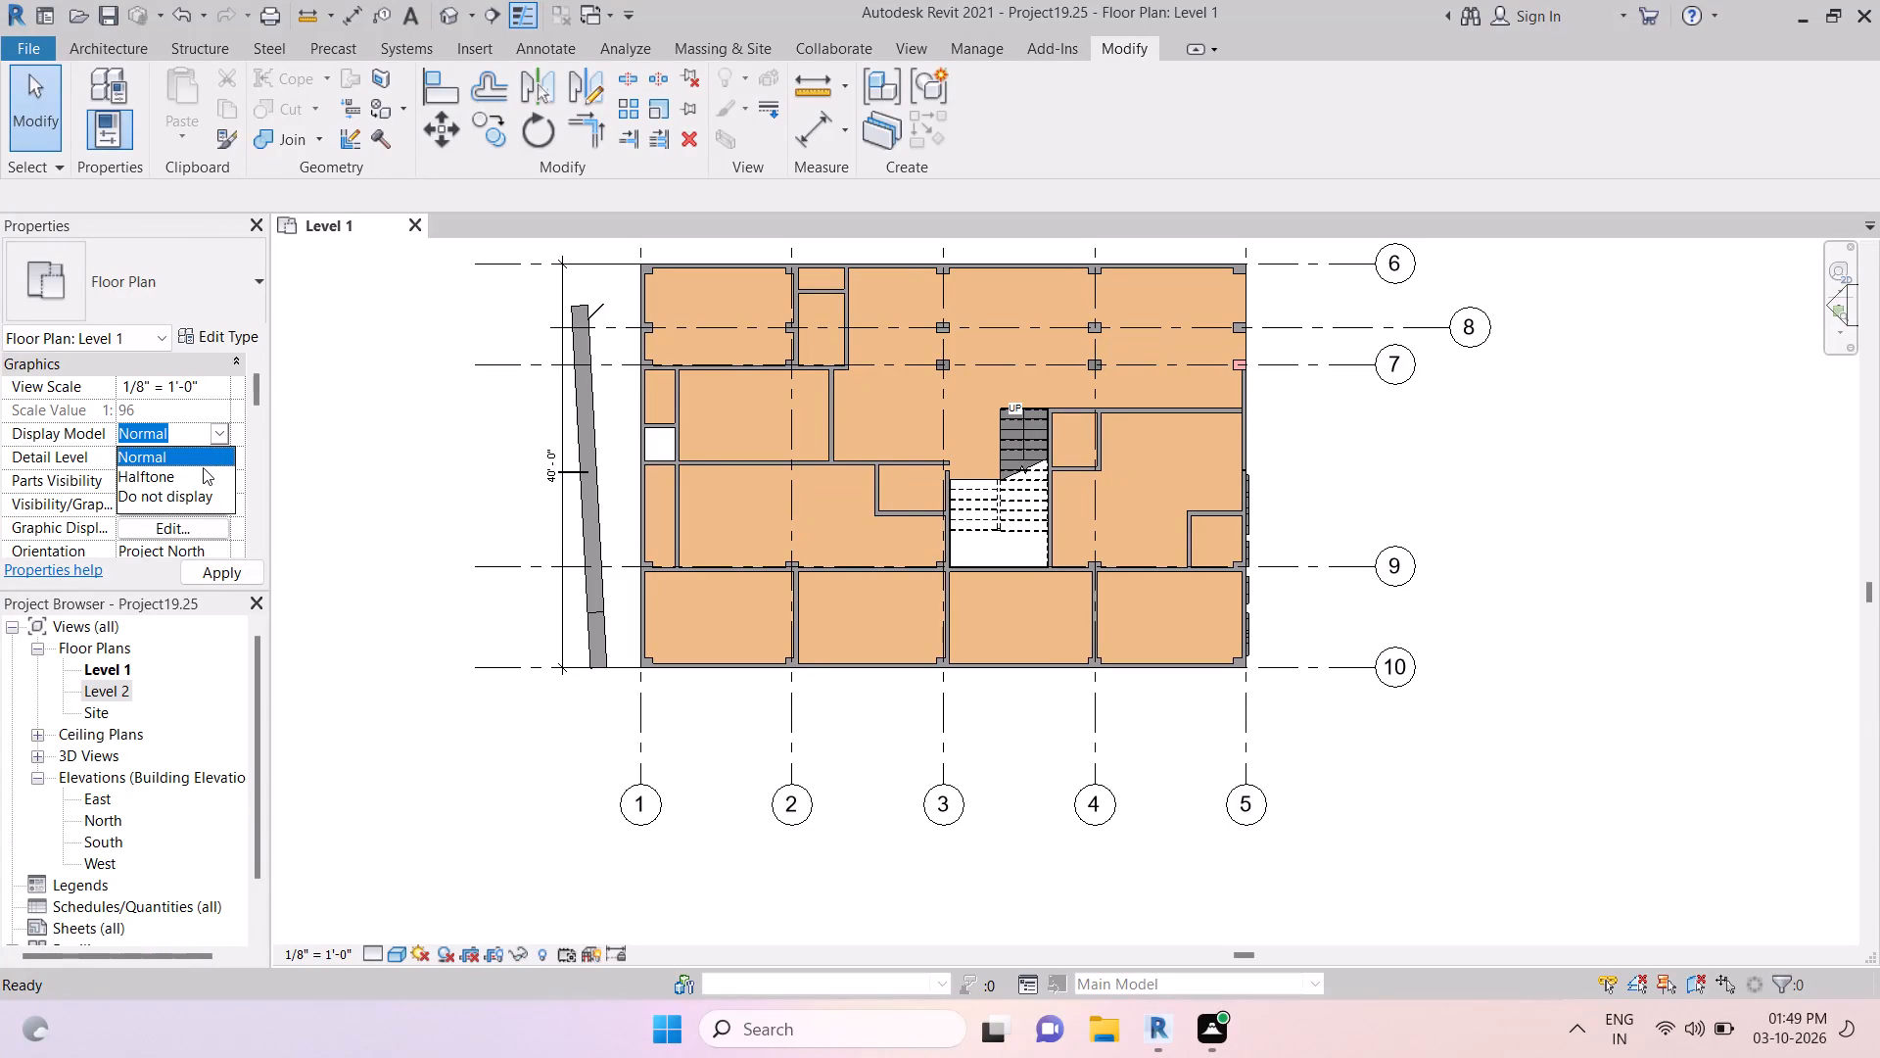
left_click(200, 479)
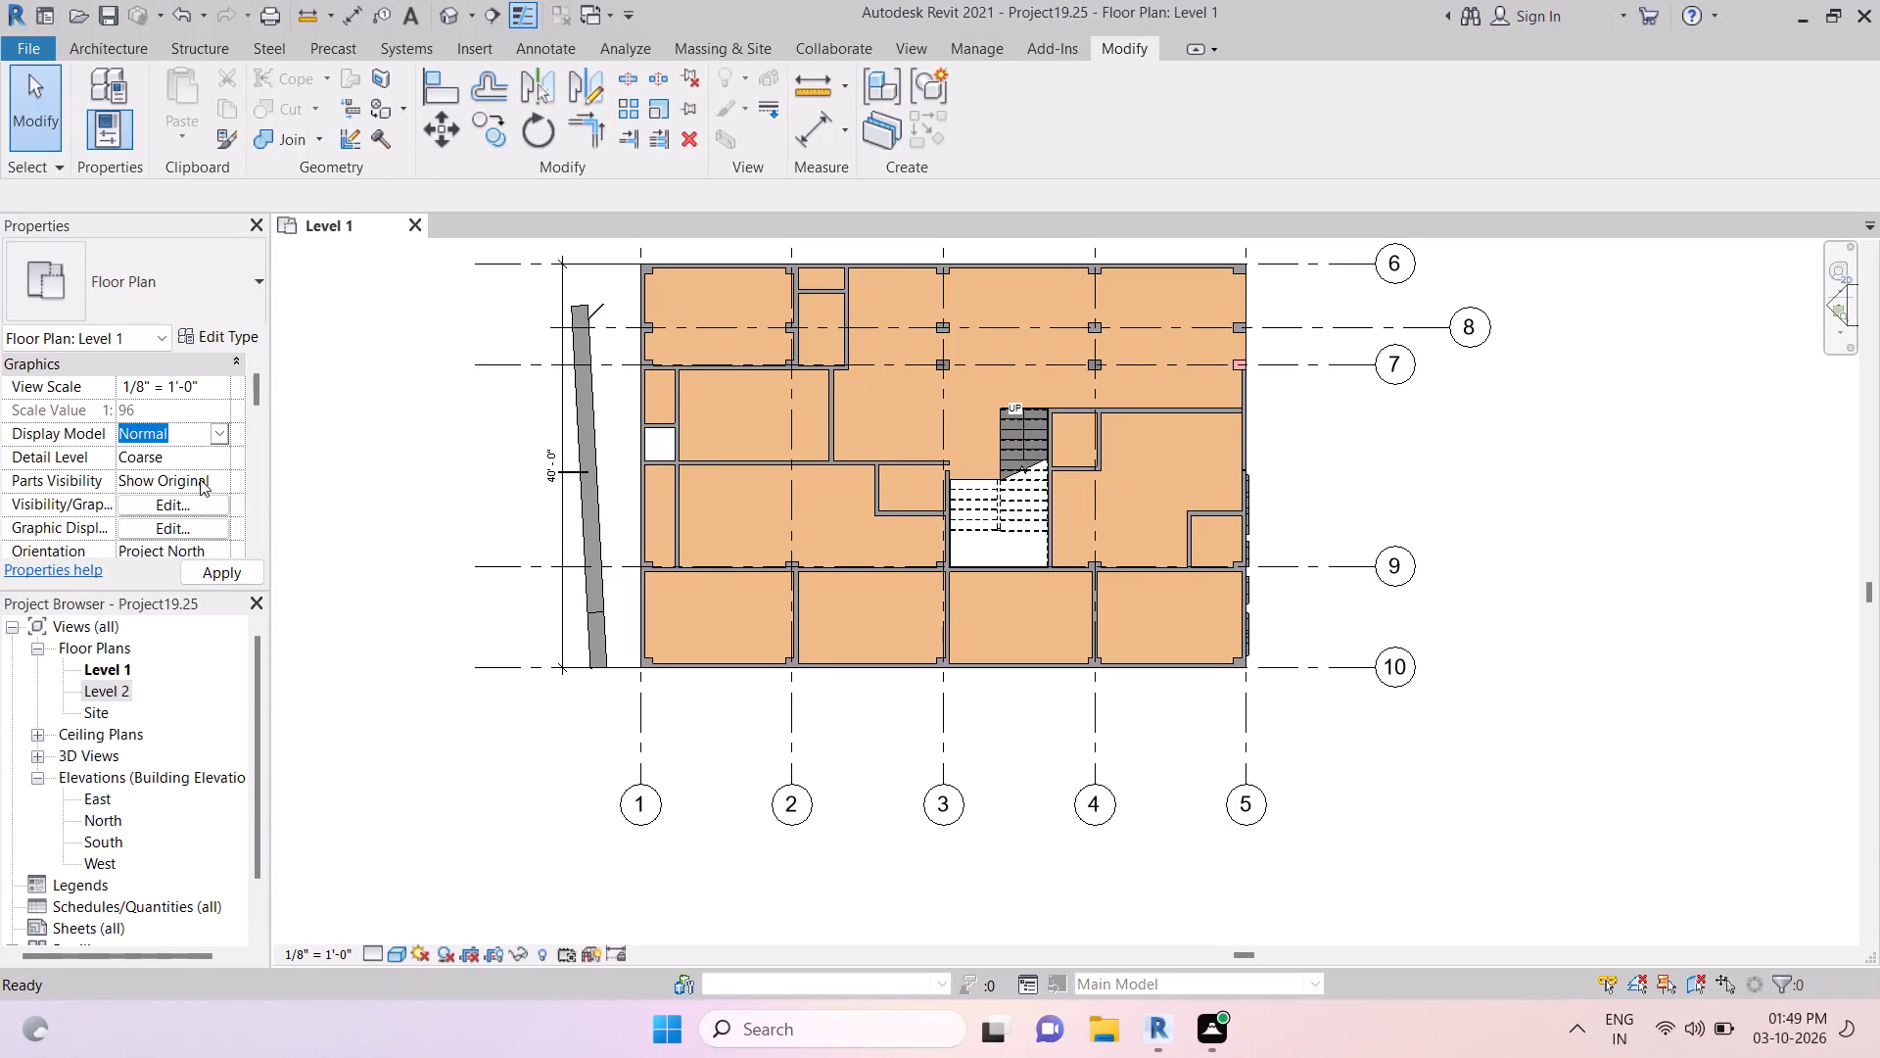
left_click(198, 453)
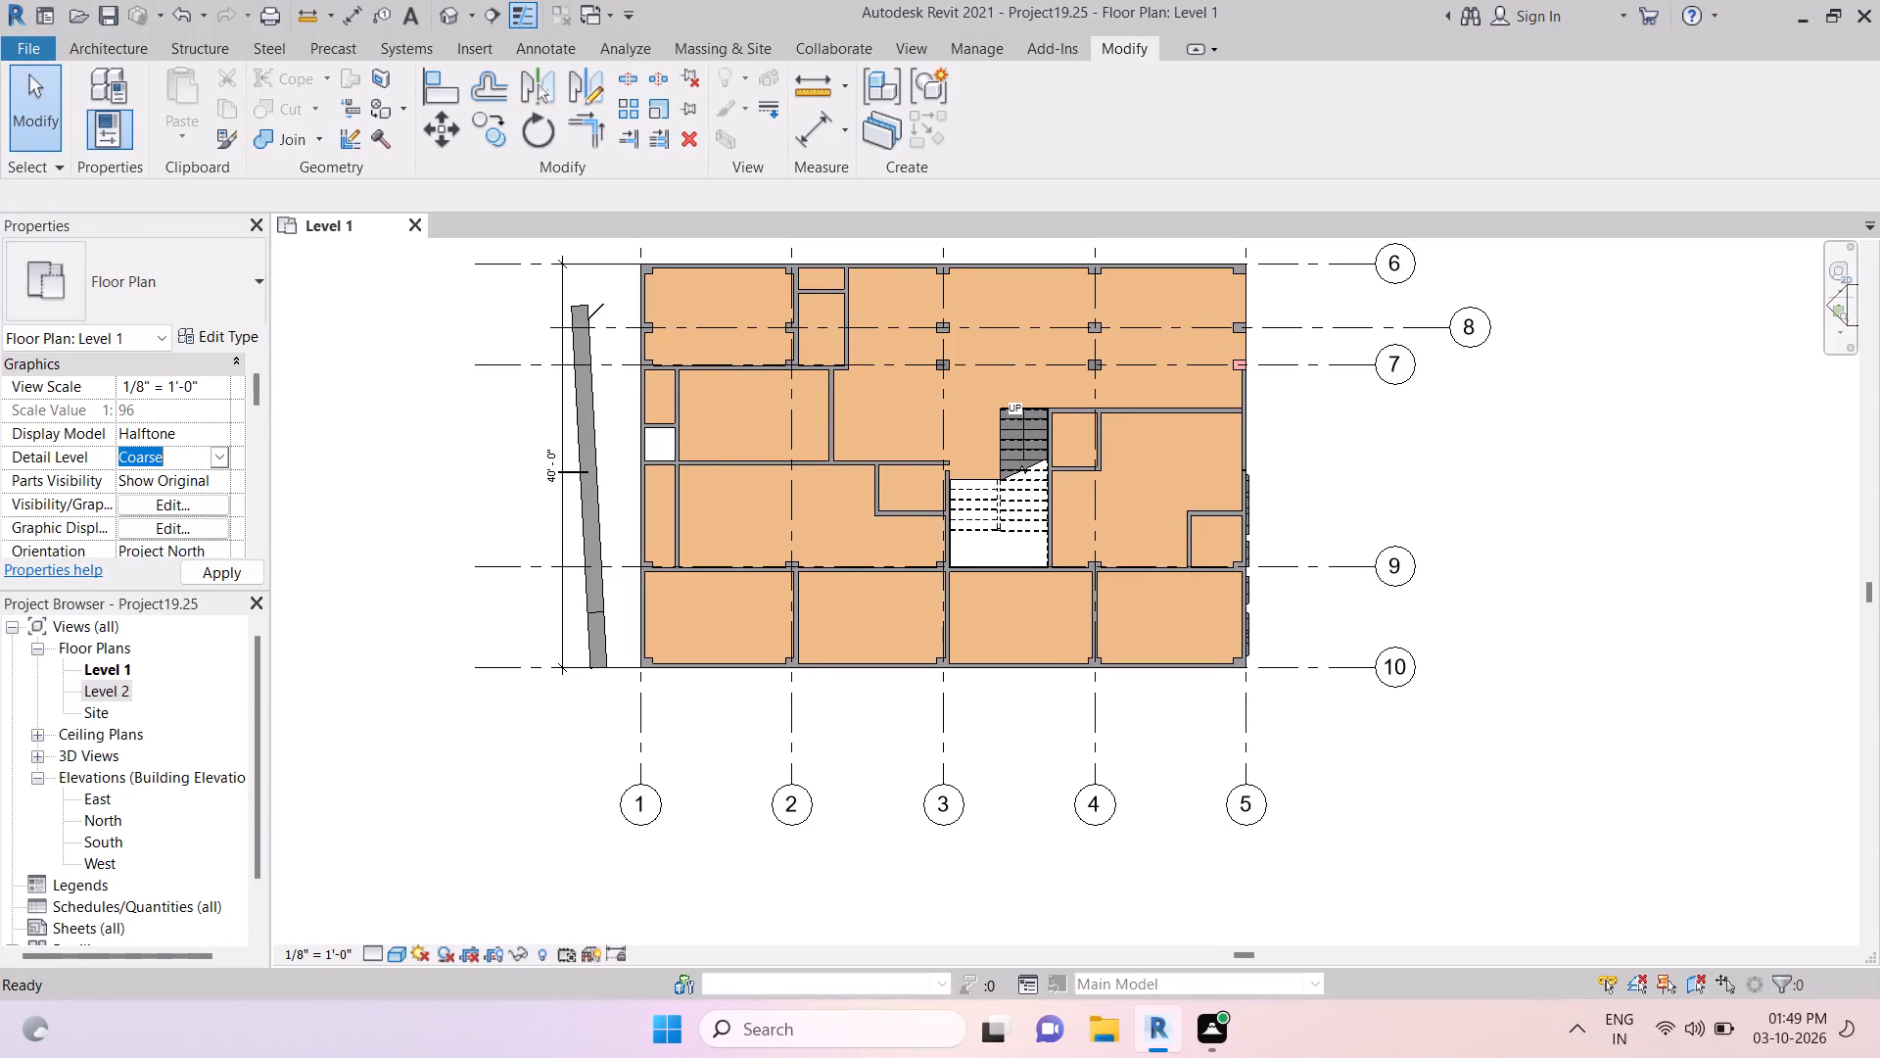
left_click(212, 463)
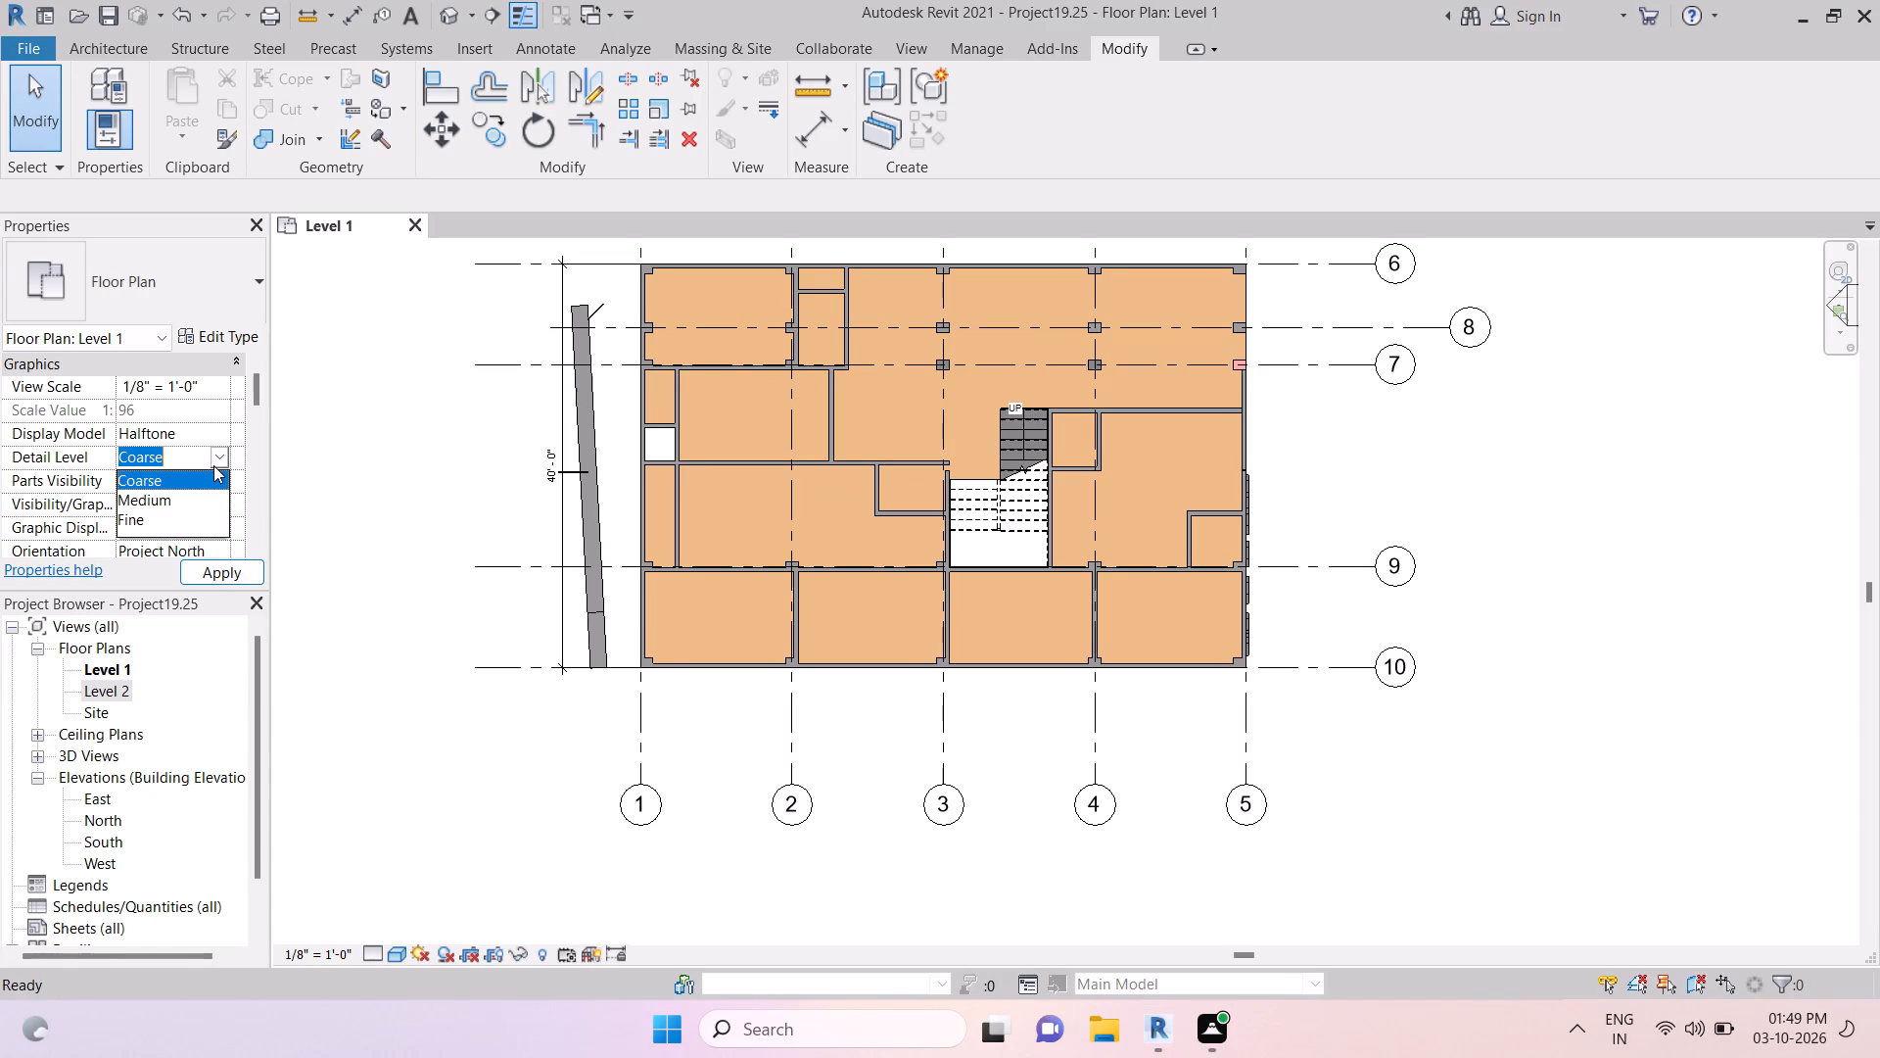
left_click(227, 571)
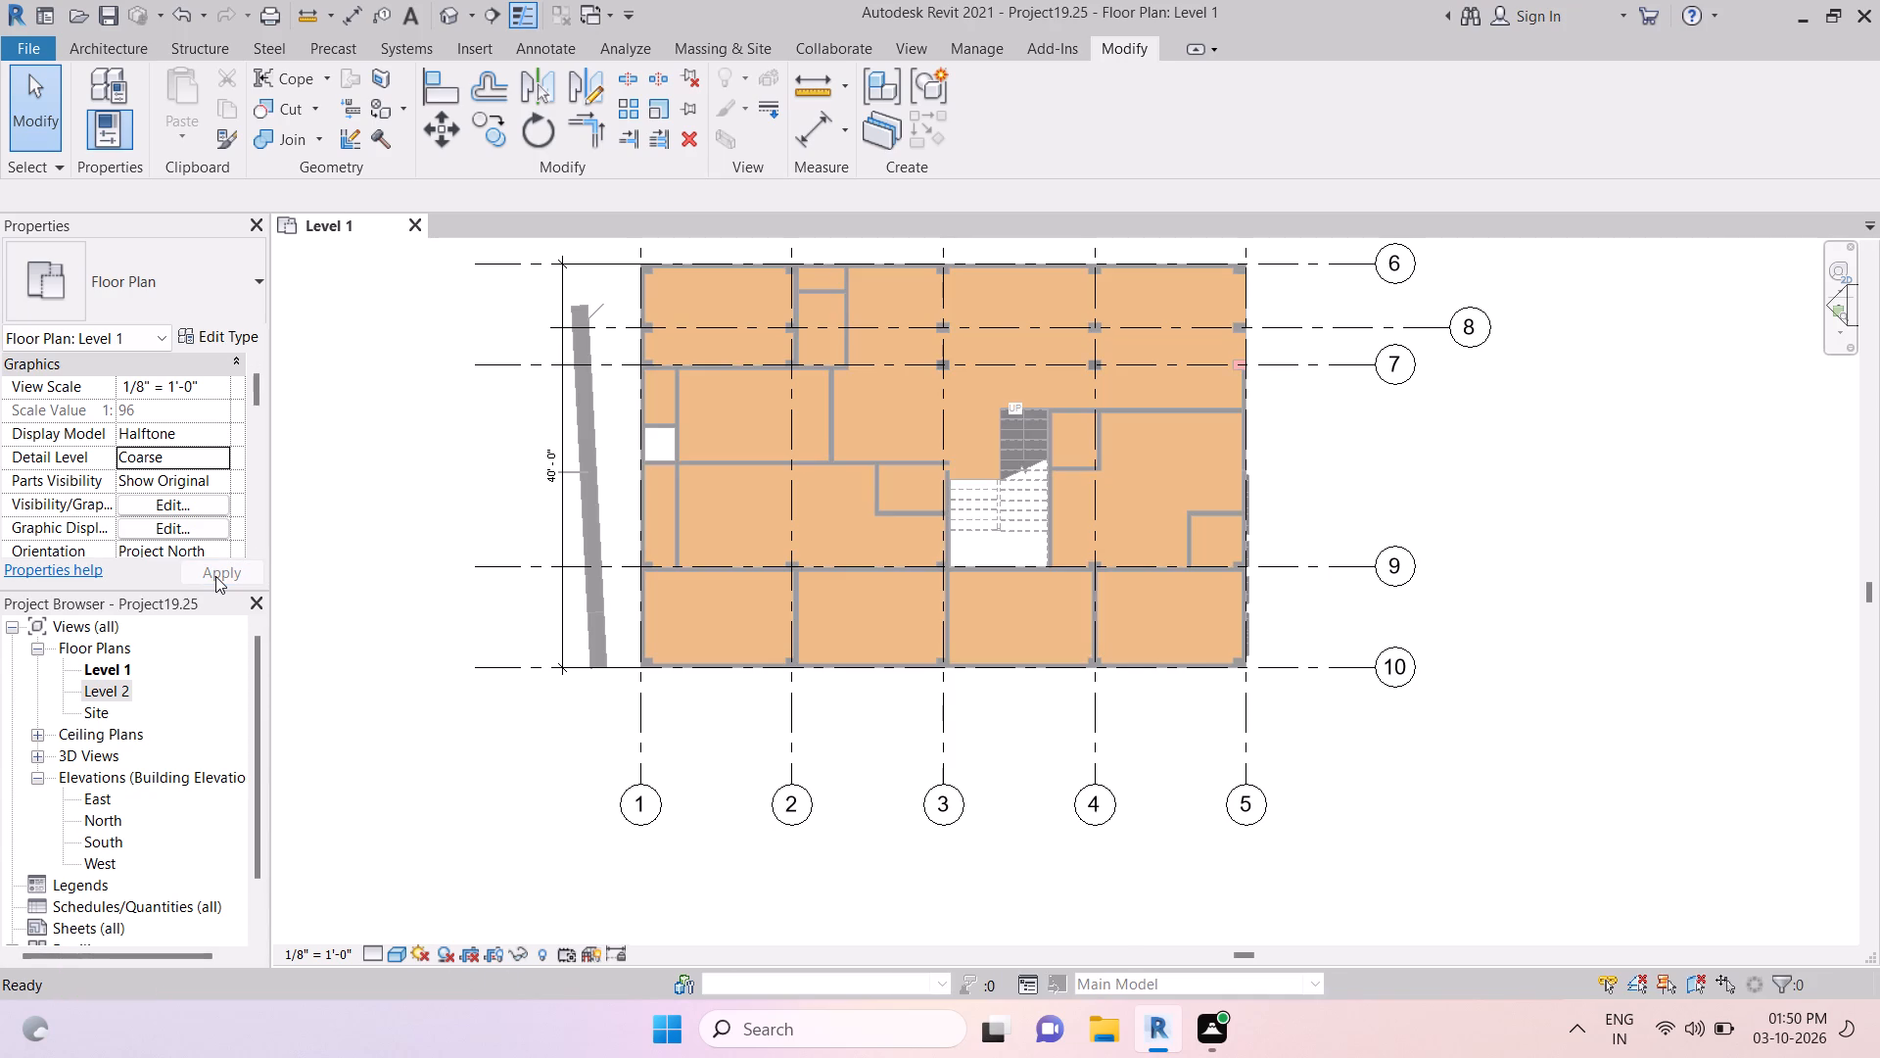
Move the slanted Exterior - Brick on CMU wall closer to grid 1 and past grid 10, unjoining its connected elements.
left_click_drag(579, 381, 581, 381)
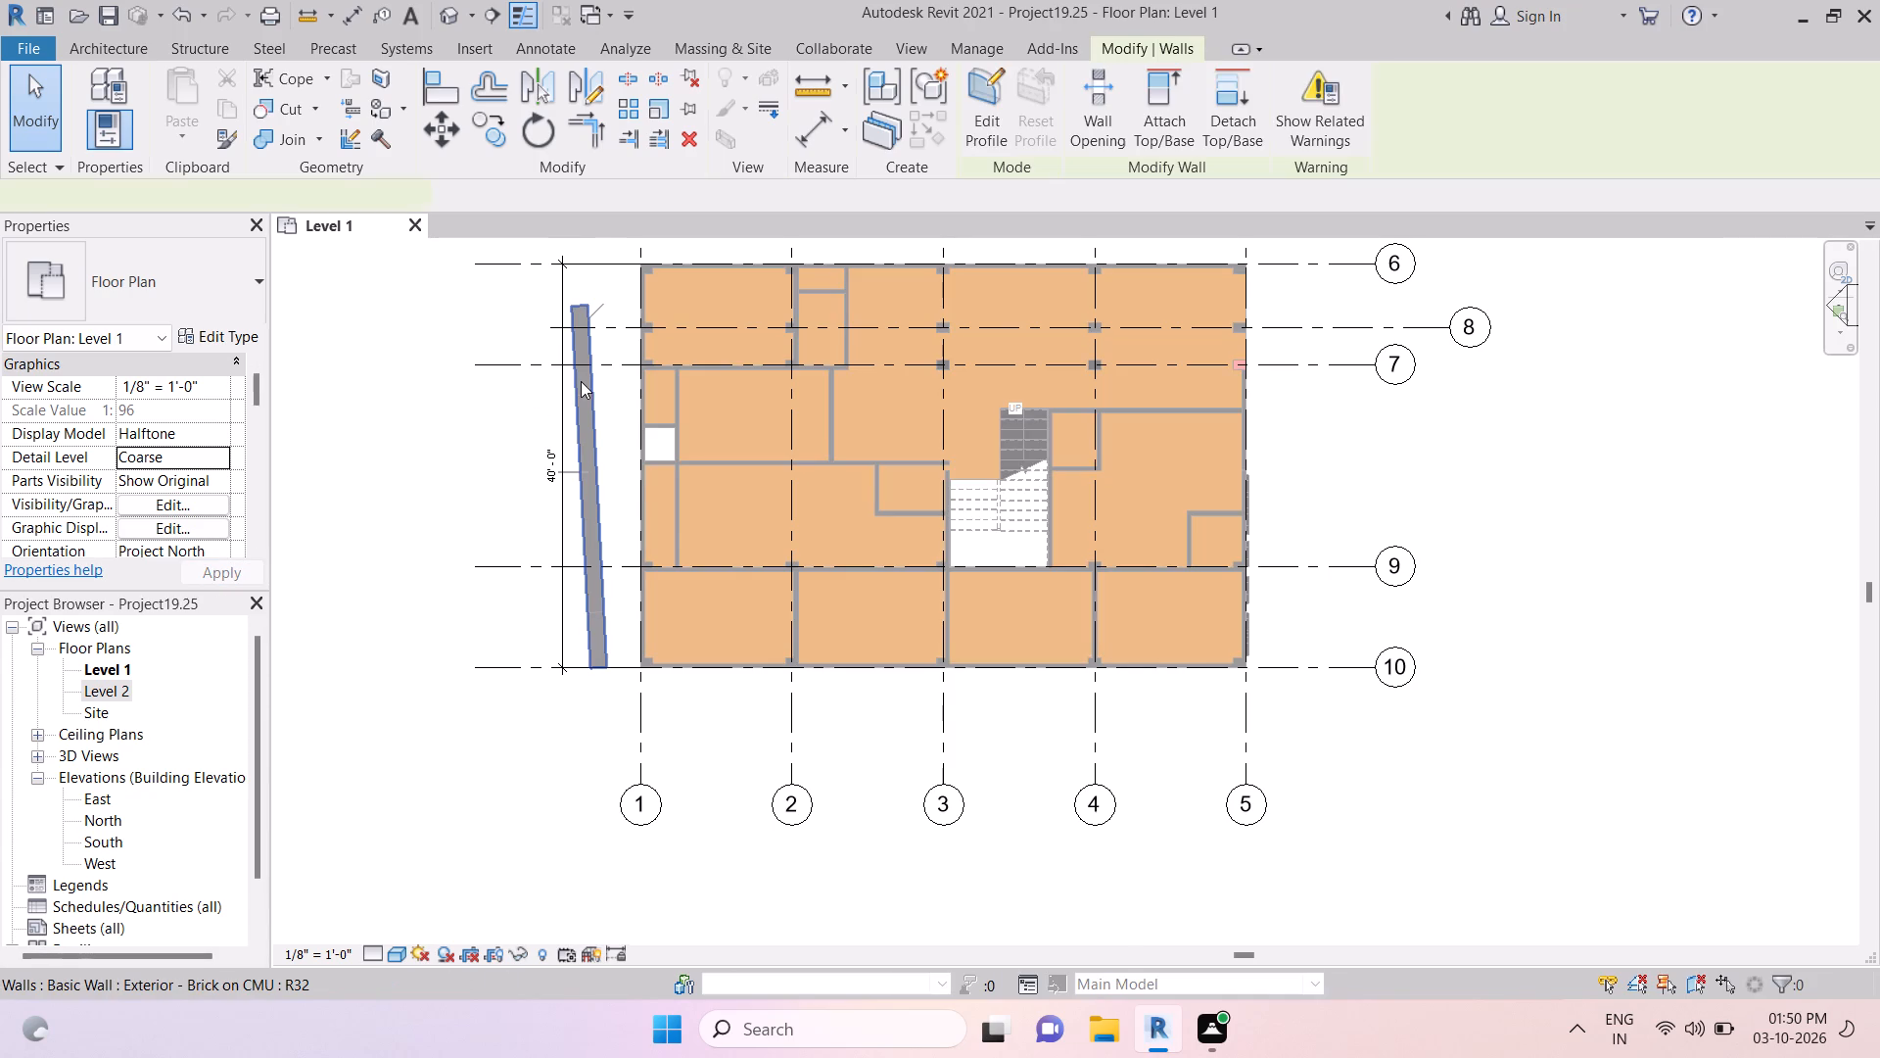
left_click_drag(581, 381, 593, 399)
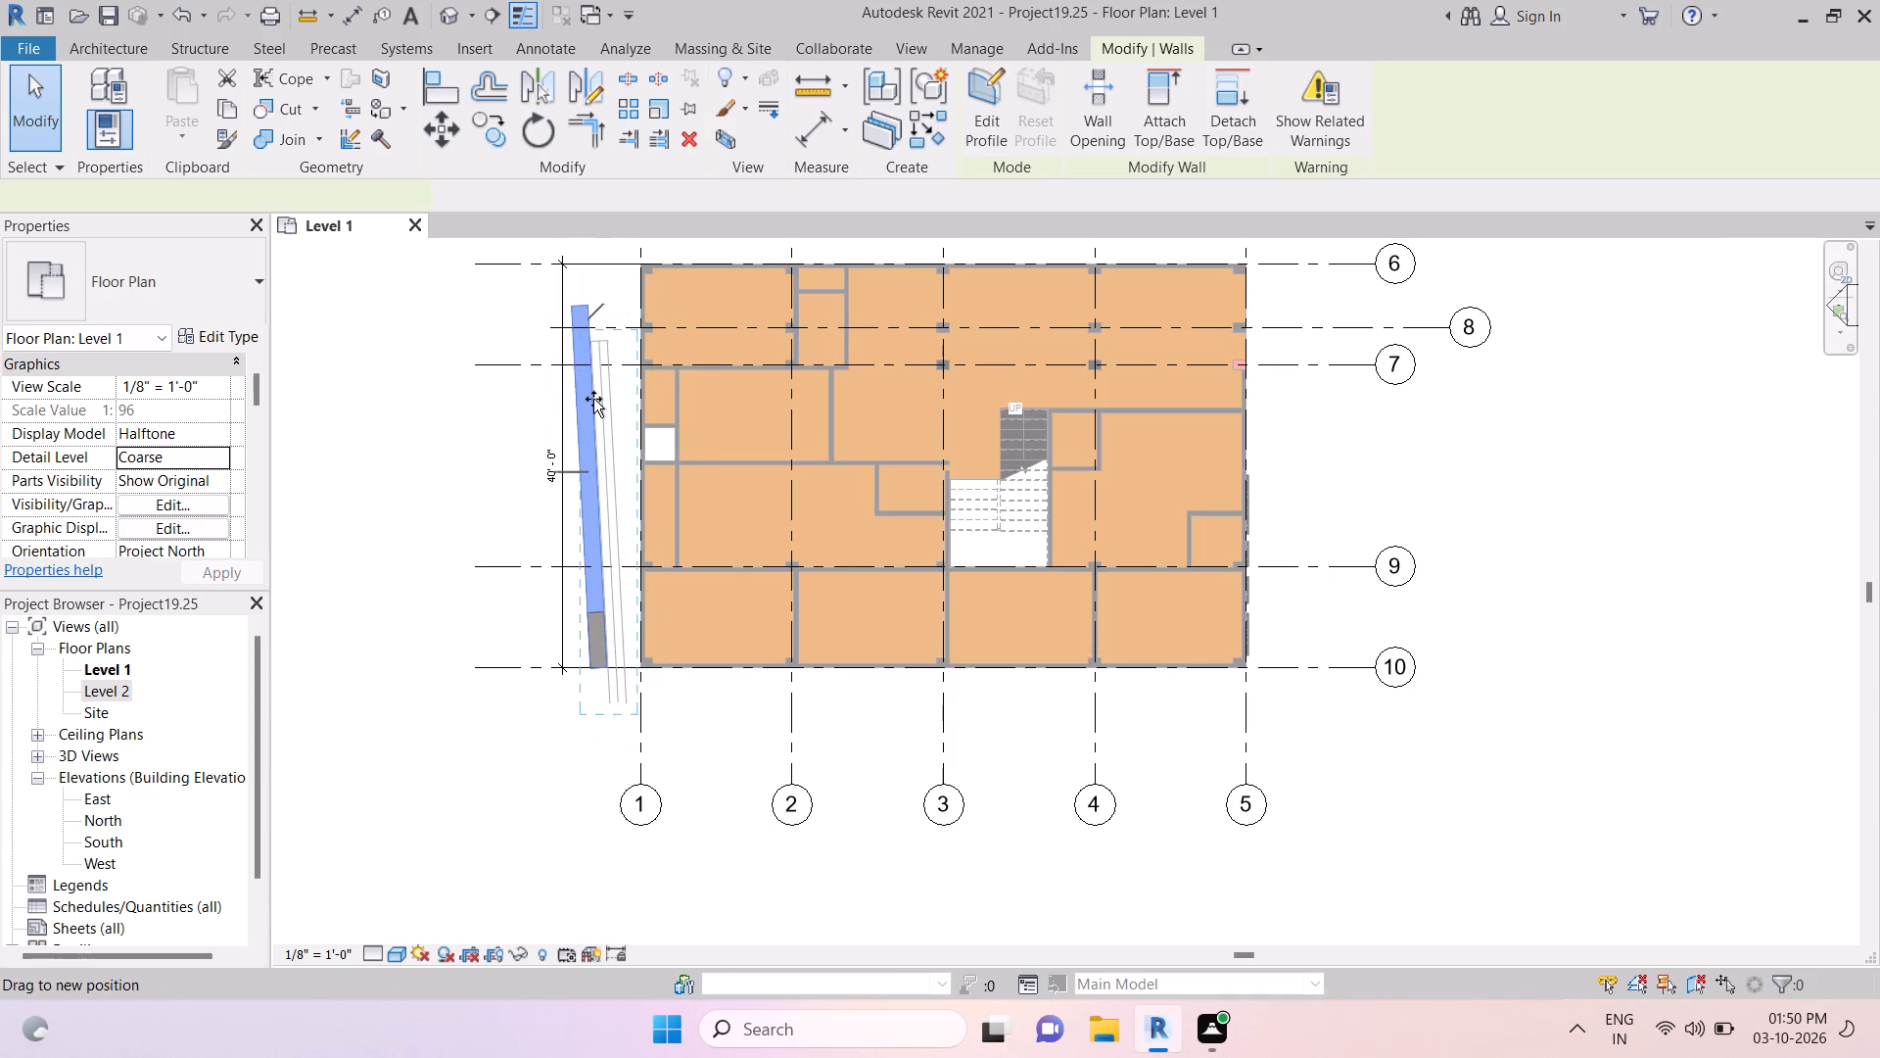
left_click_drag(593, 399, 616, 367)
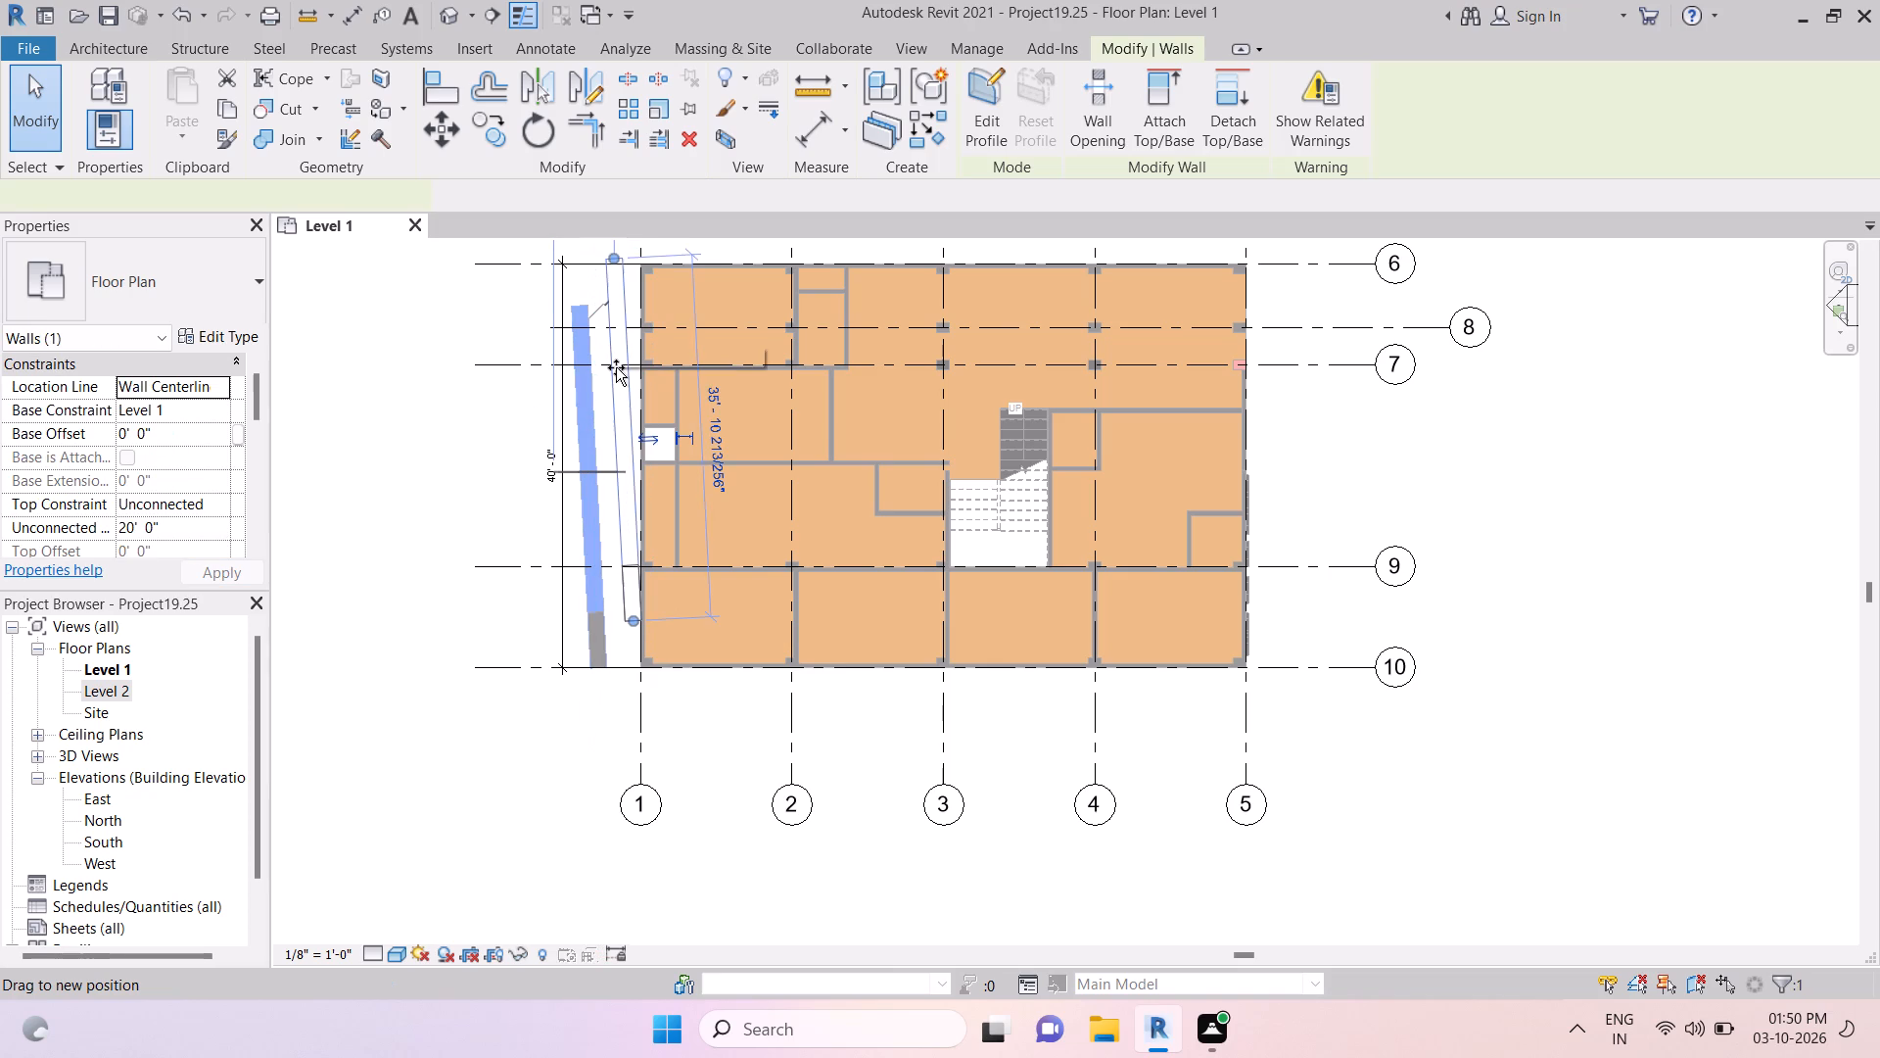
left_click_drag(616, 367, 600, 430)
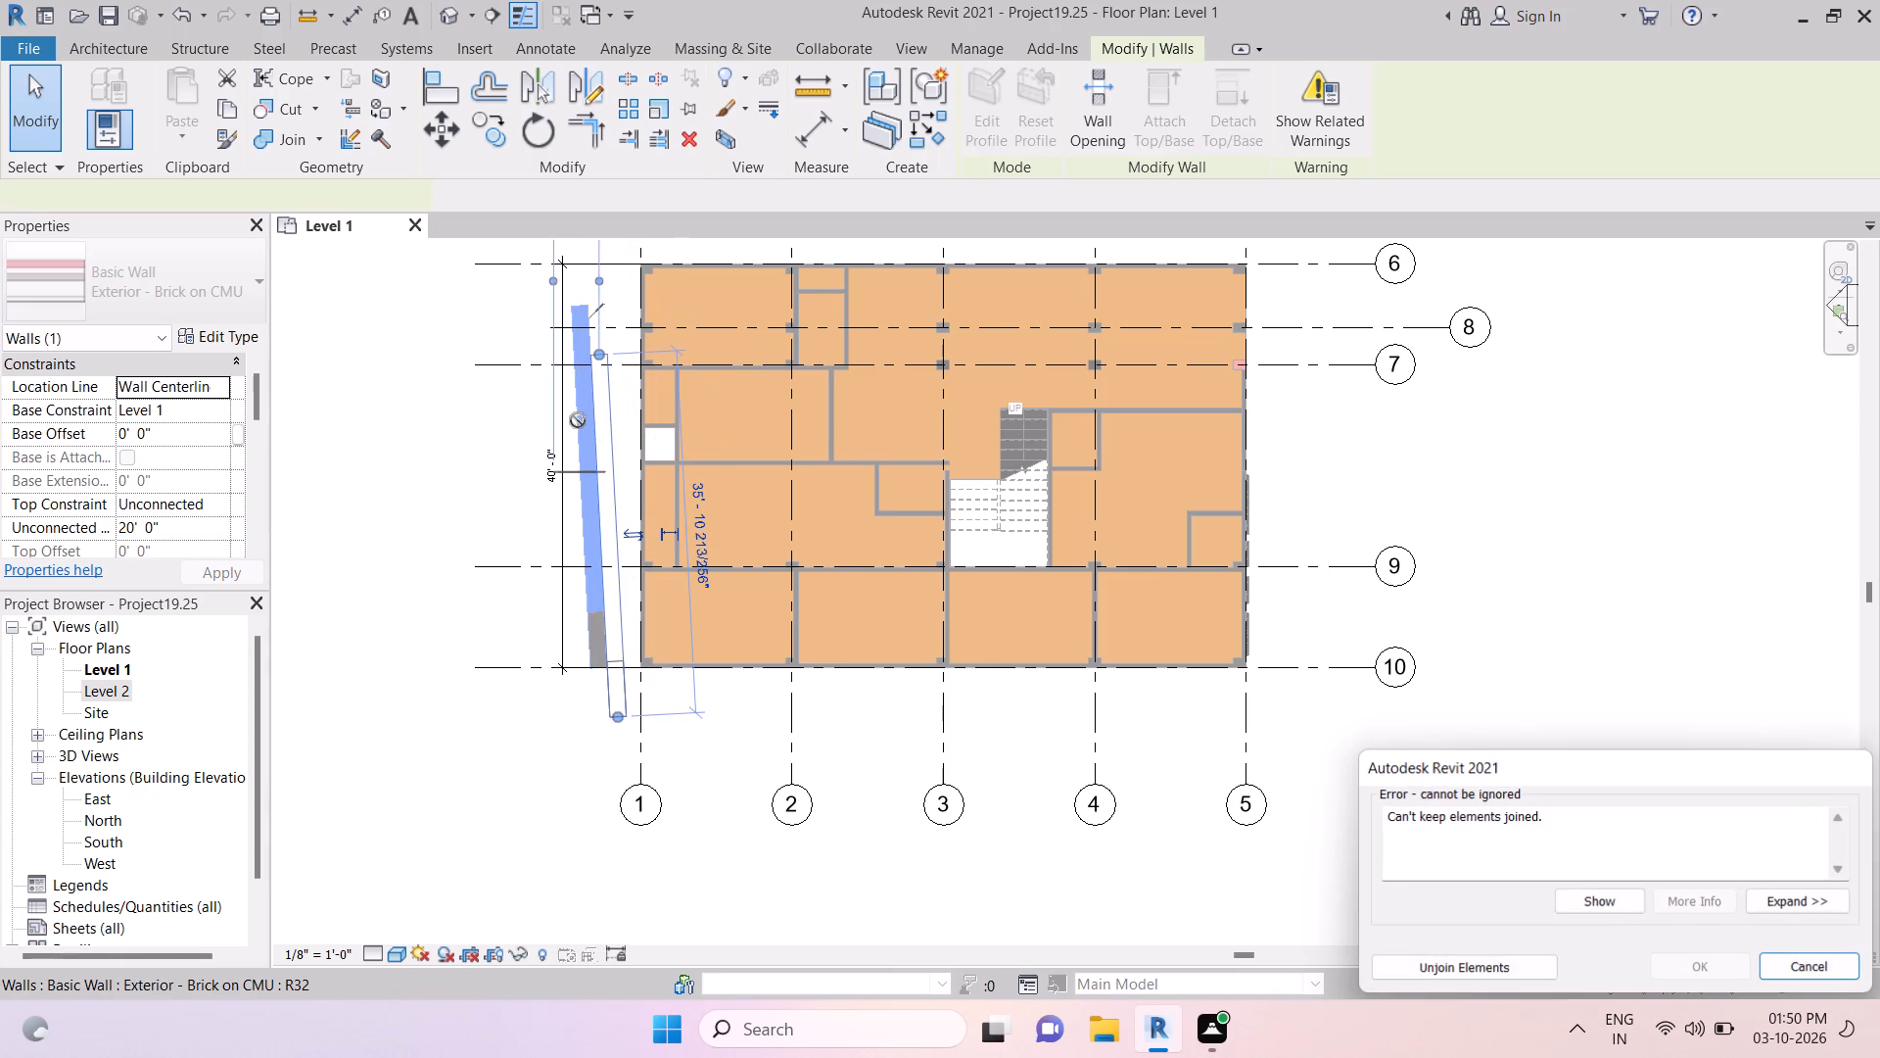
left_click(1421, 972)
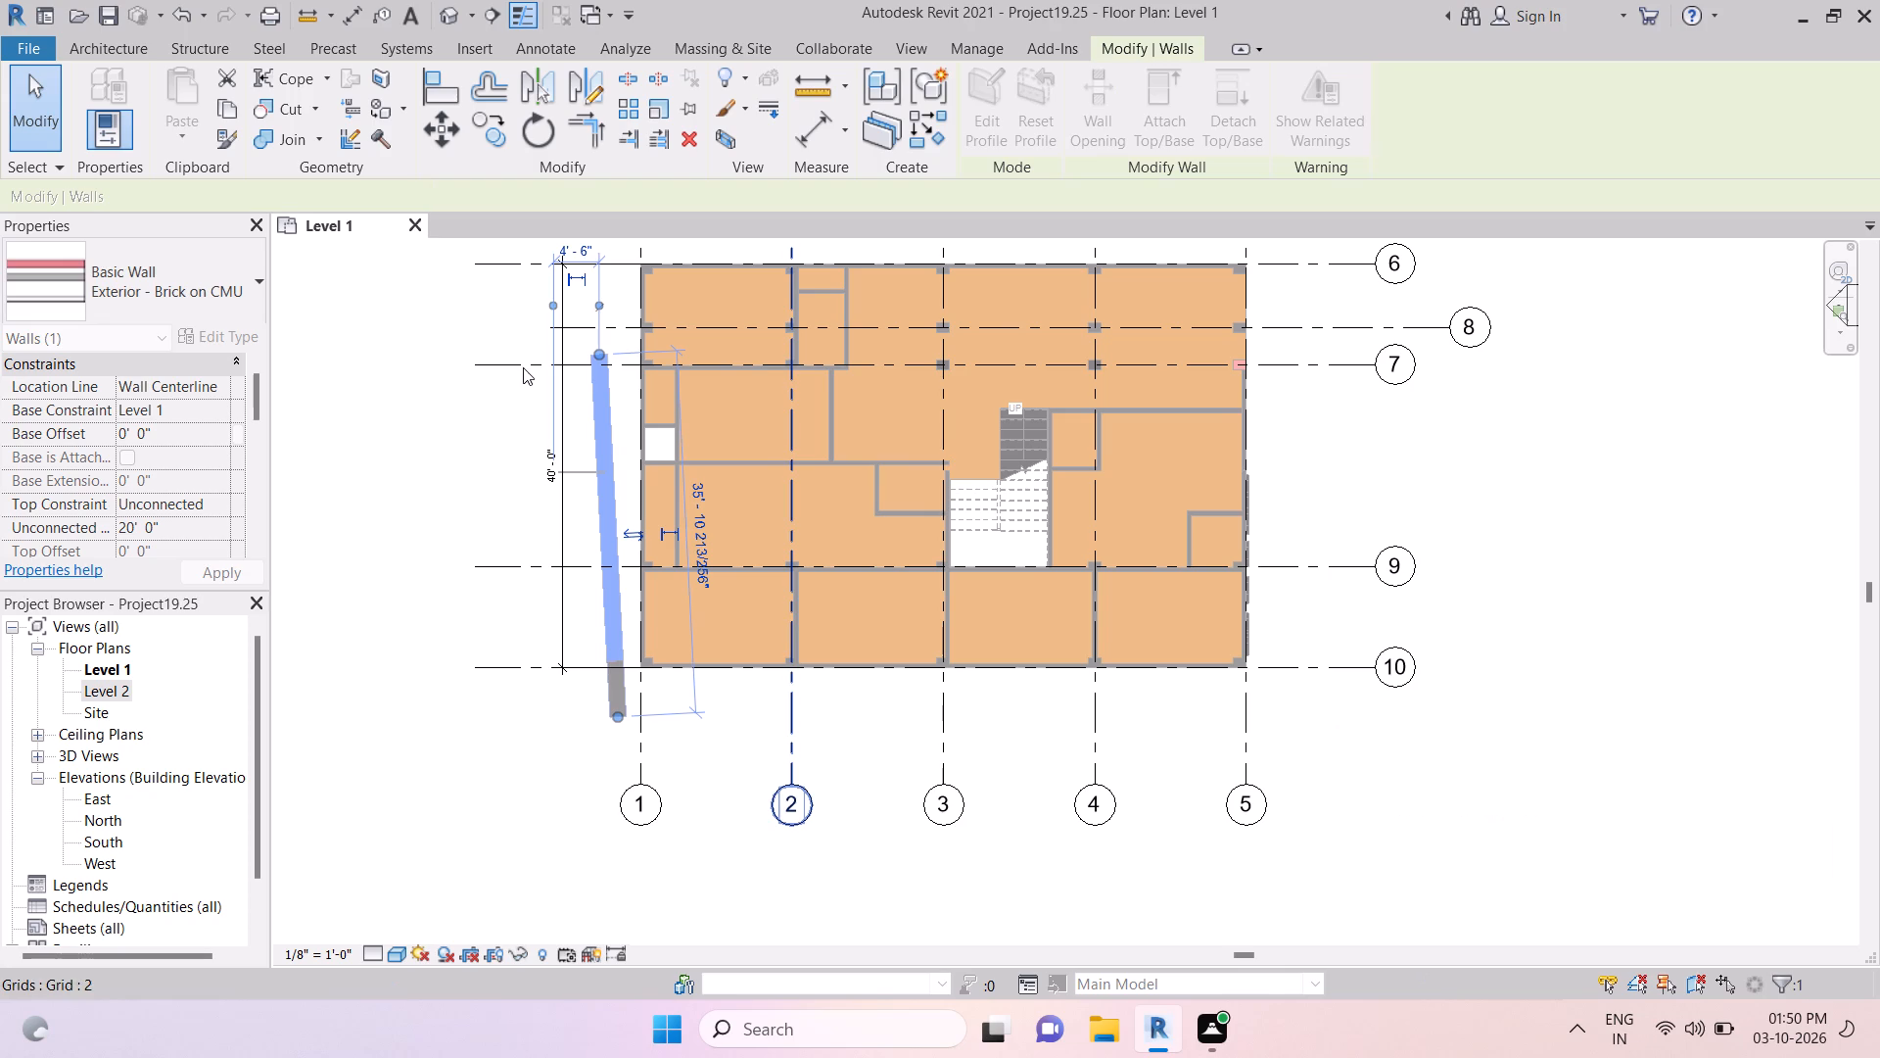
Extend the slanted brick wall's upper end to grid 6, parallel to grid 1 and about 44'-10" long, deleting the conflicting wall instance.
left_click_drag(603, 361, 618, 287)
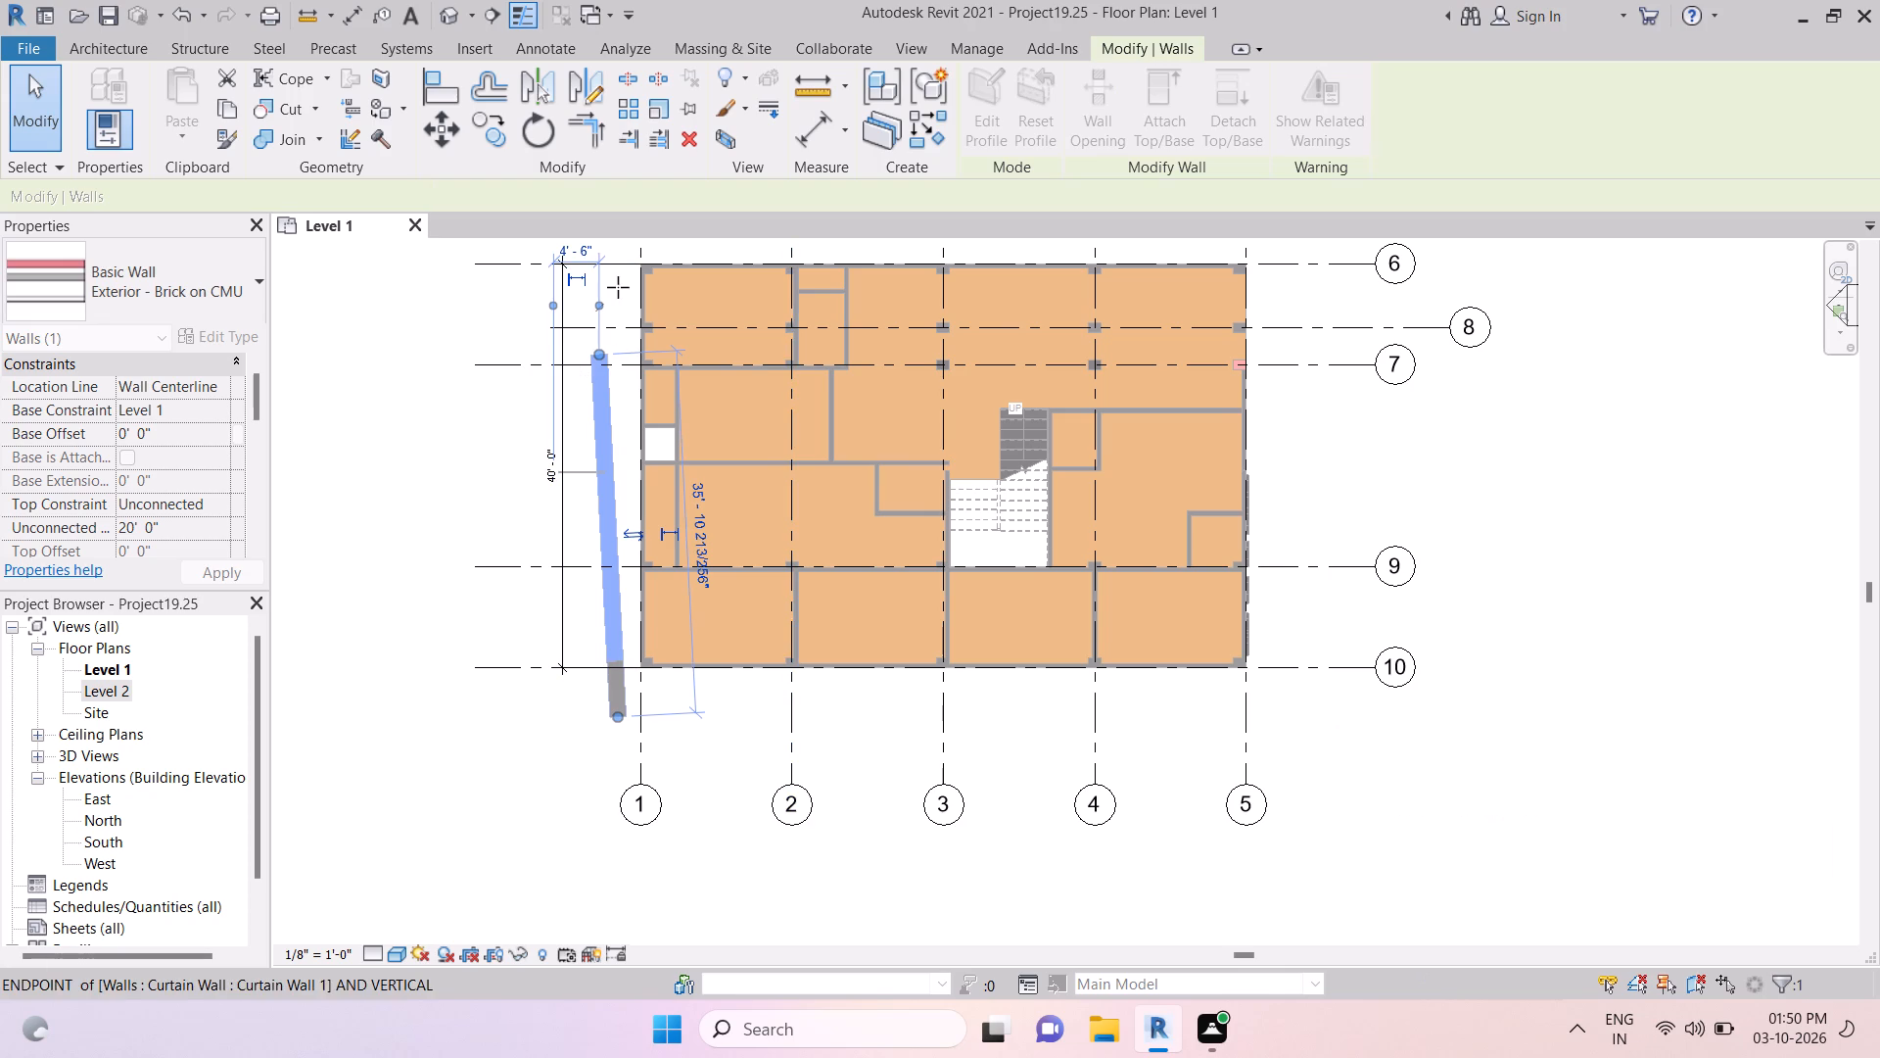
left_click_drag(618, 287, 606, 504)
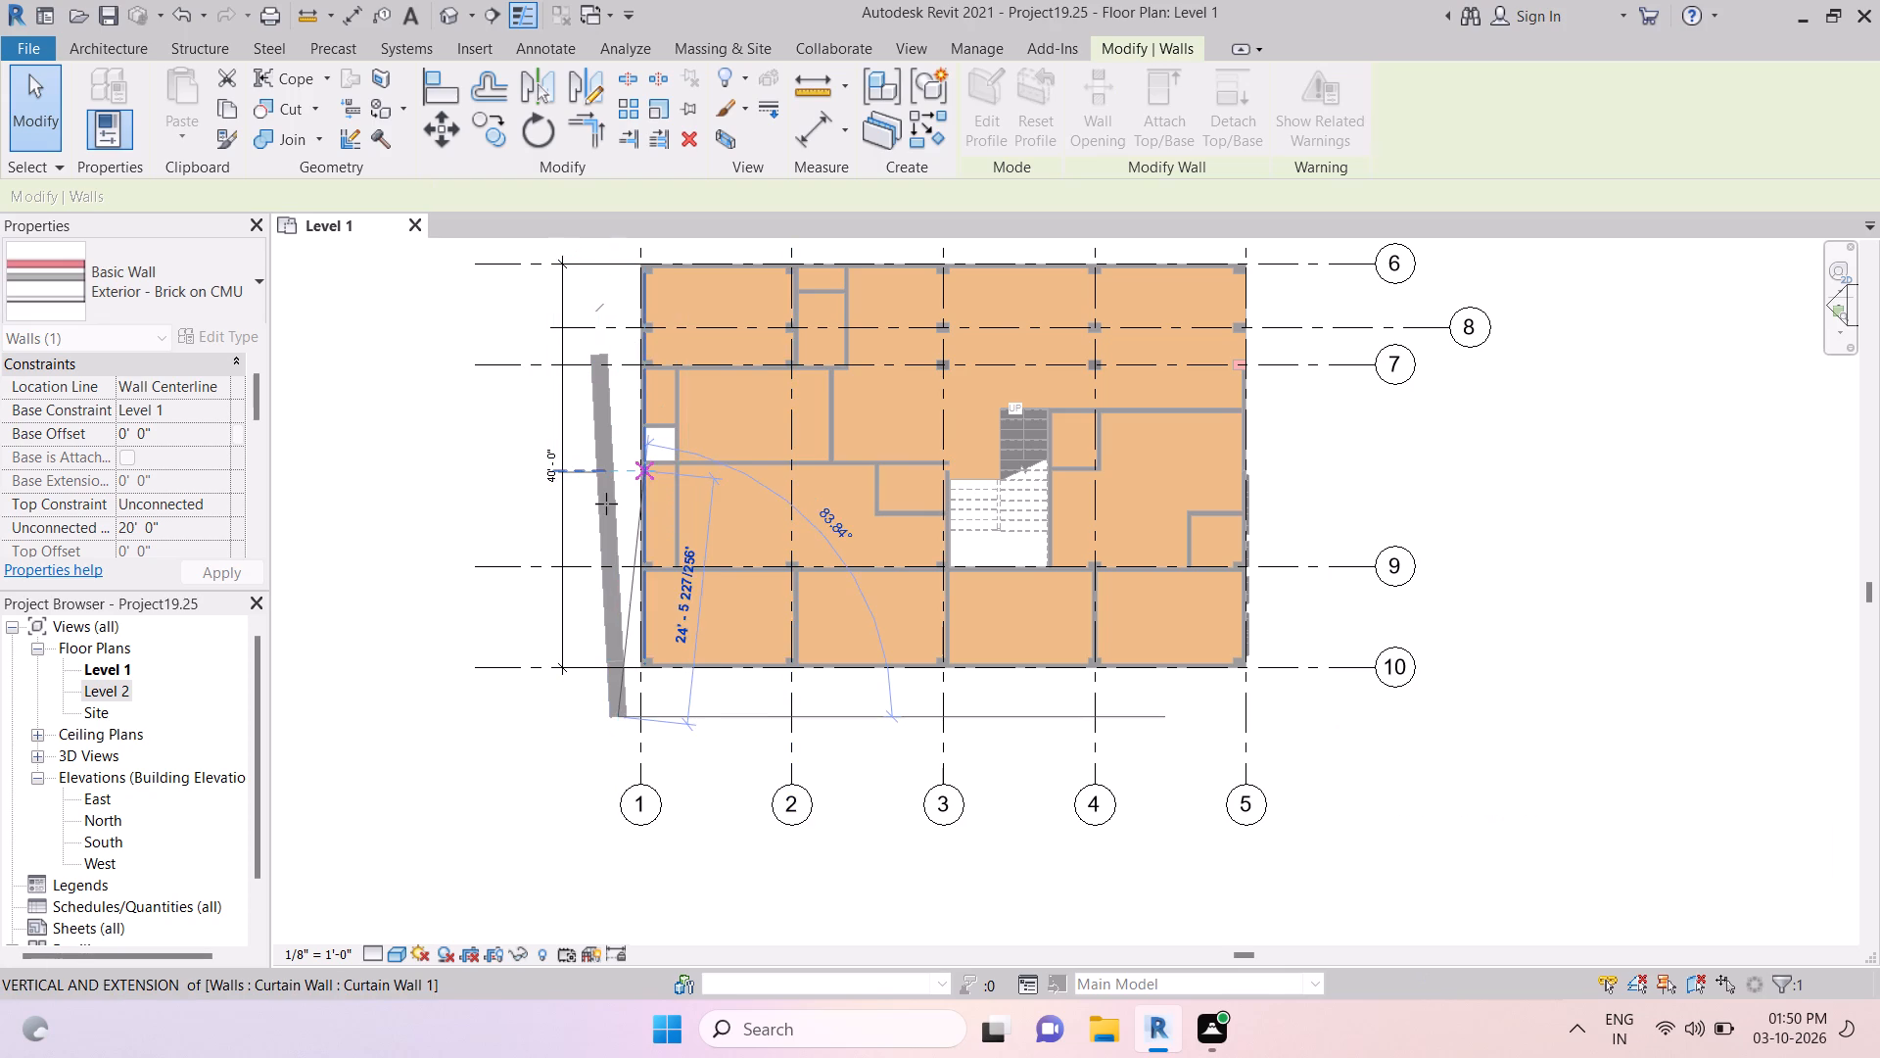
left_click_drag(606, 504, 630, 274)
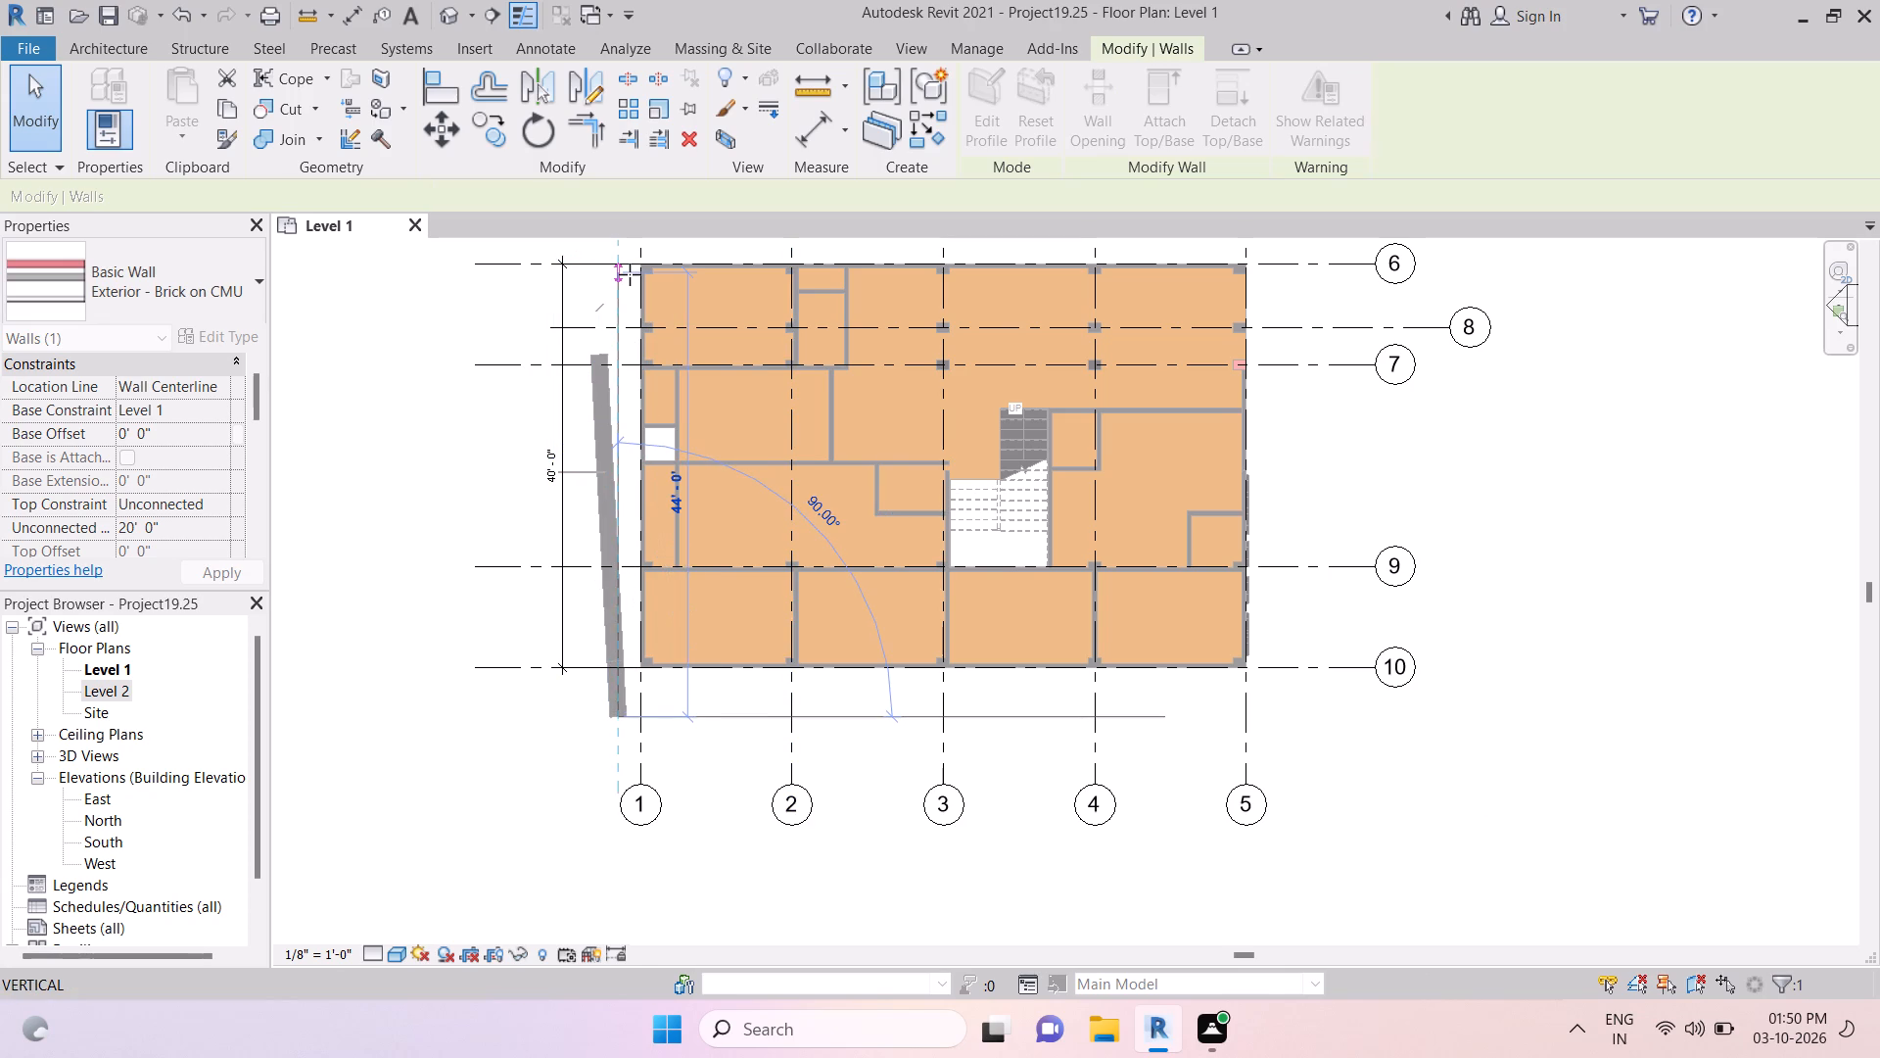
left_click_drag(630, 274, 628, 267)
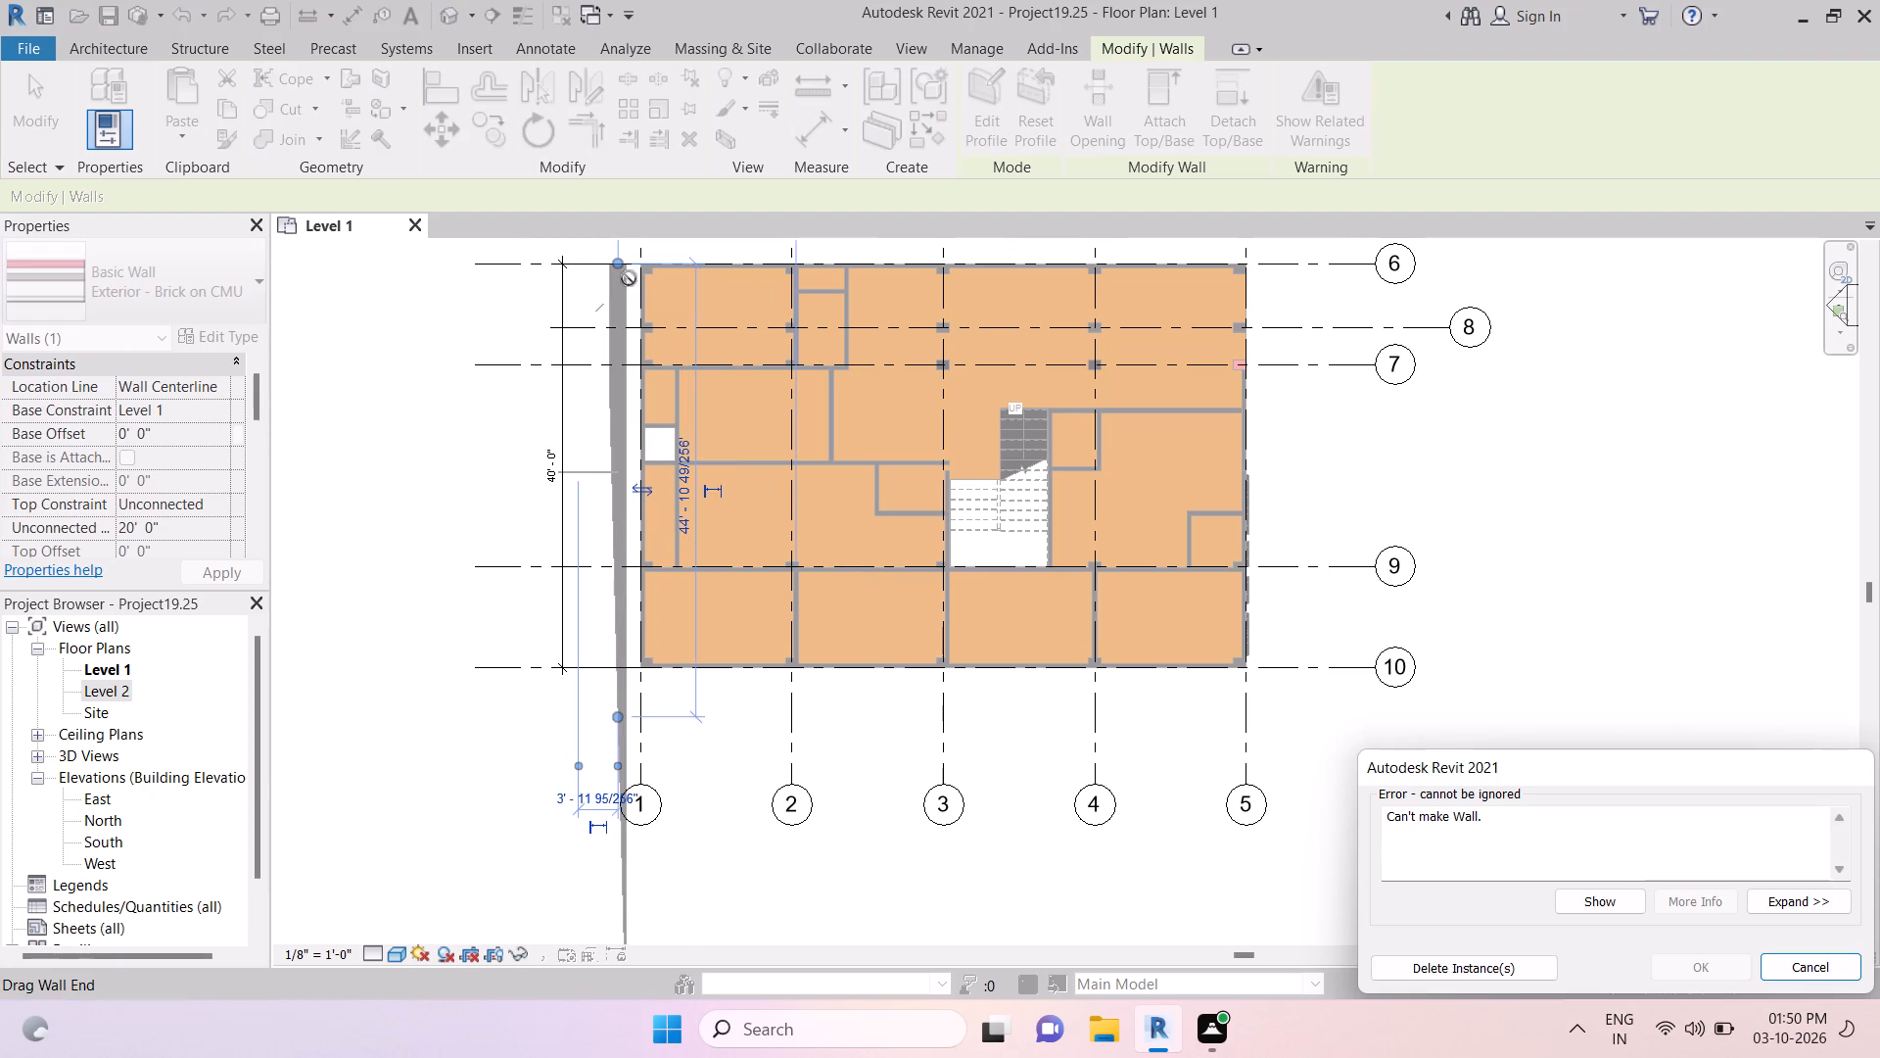
left_click(1445, 967)
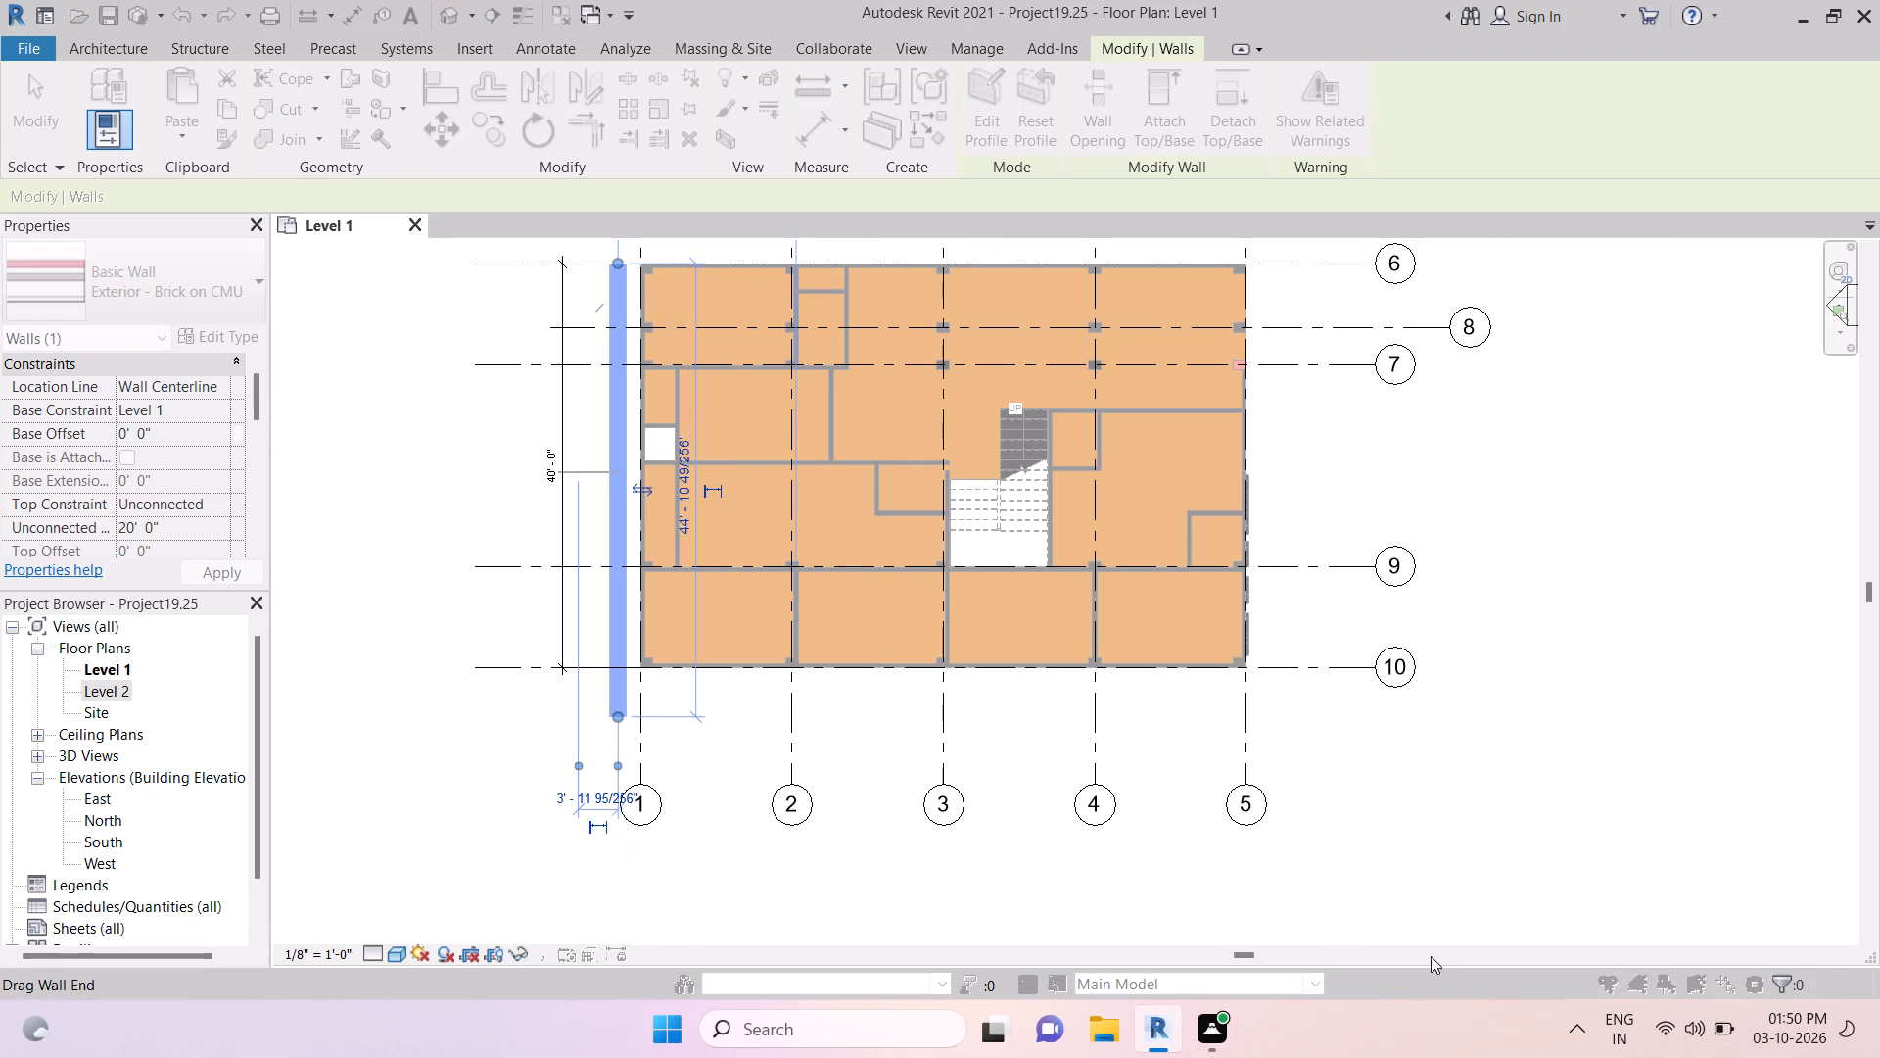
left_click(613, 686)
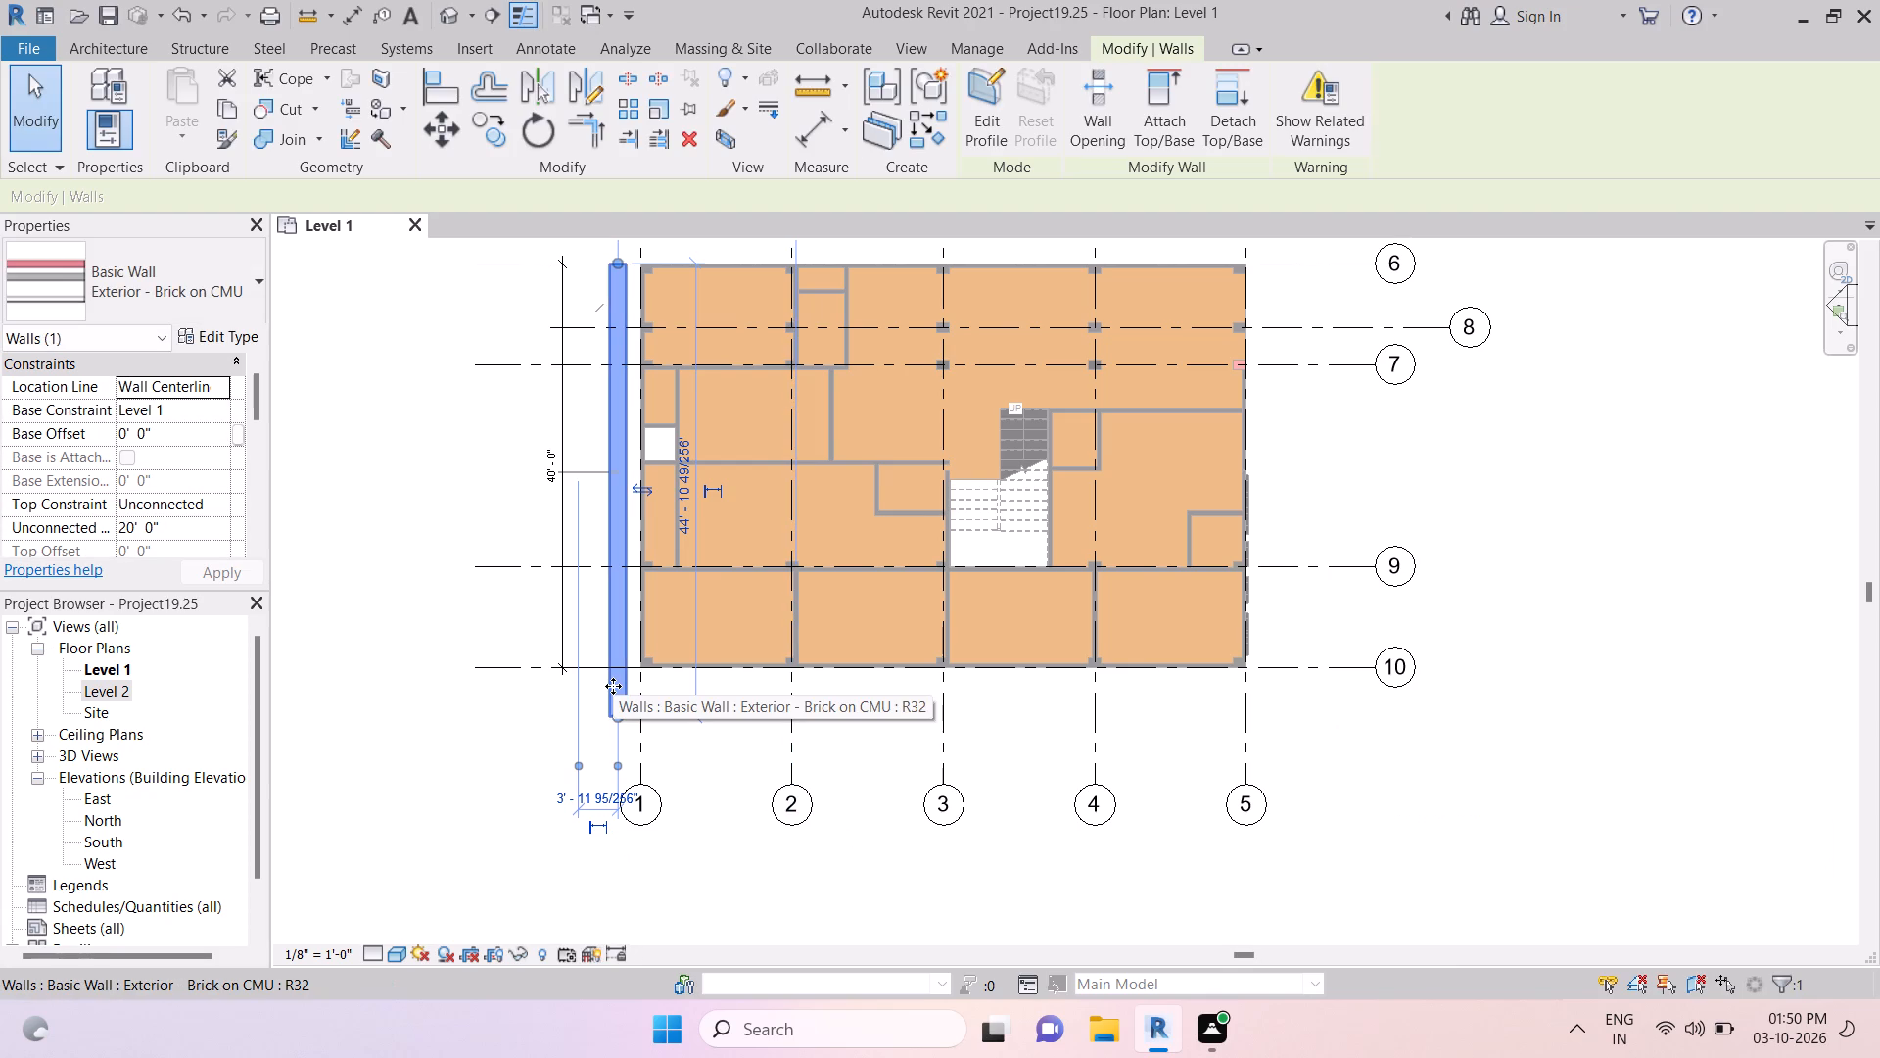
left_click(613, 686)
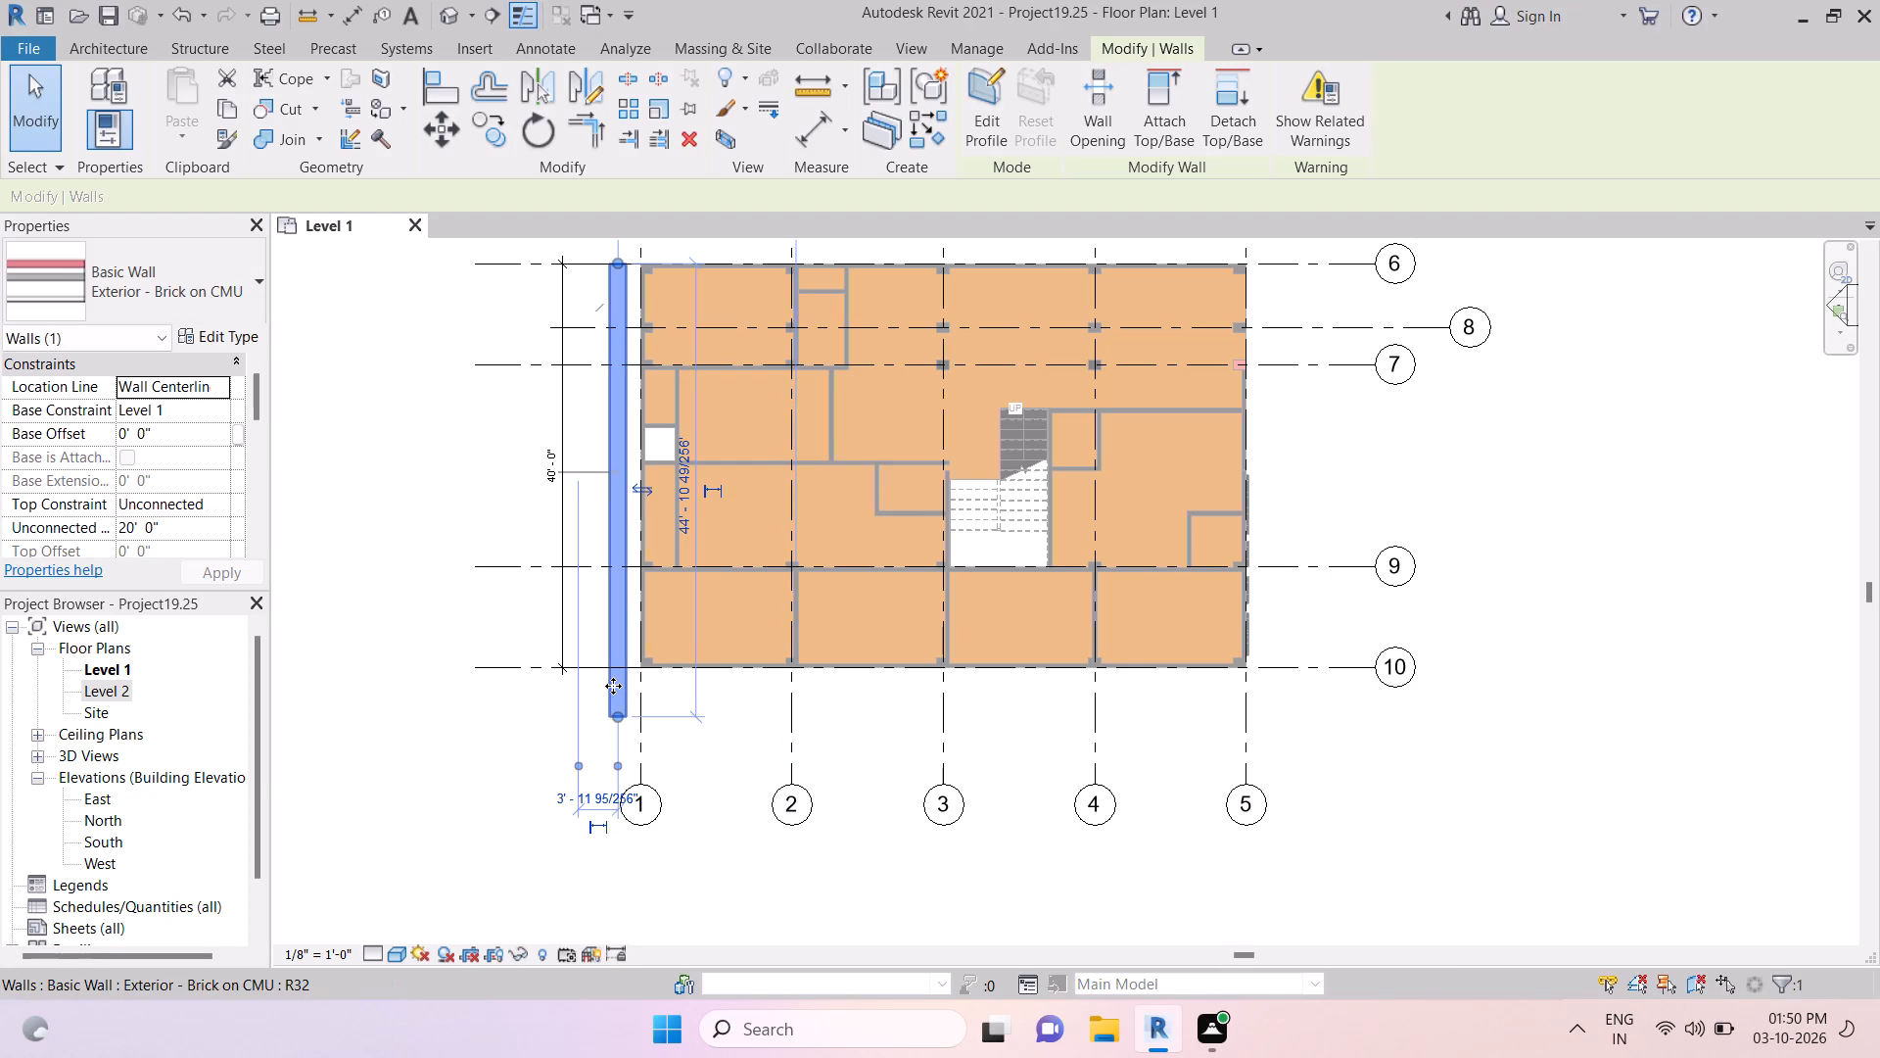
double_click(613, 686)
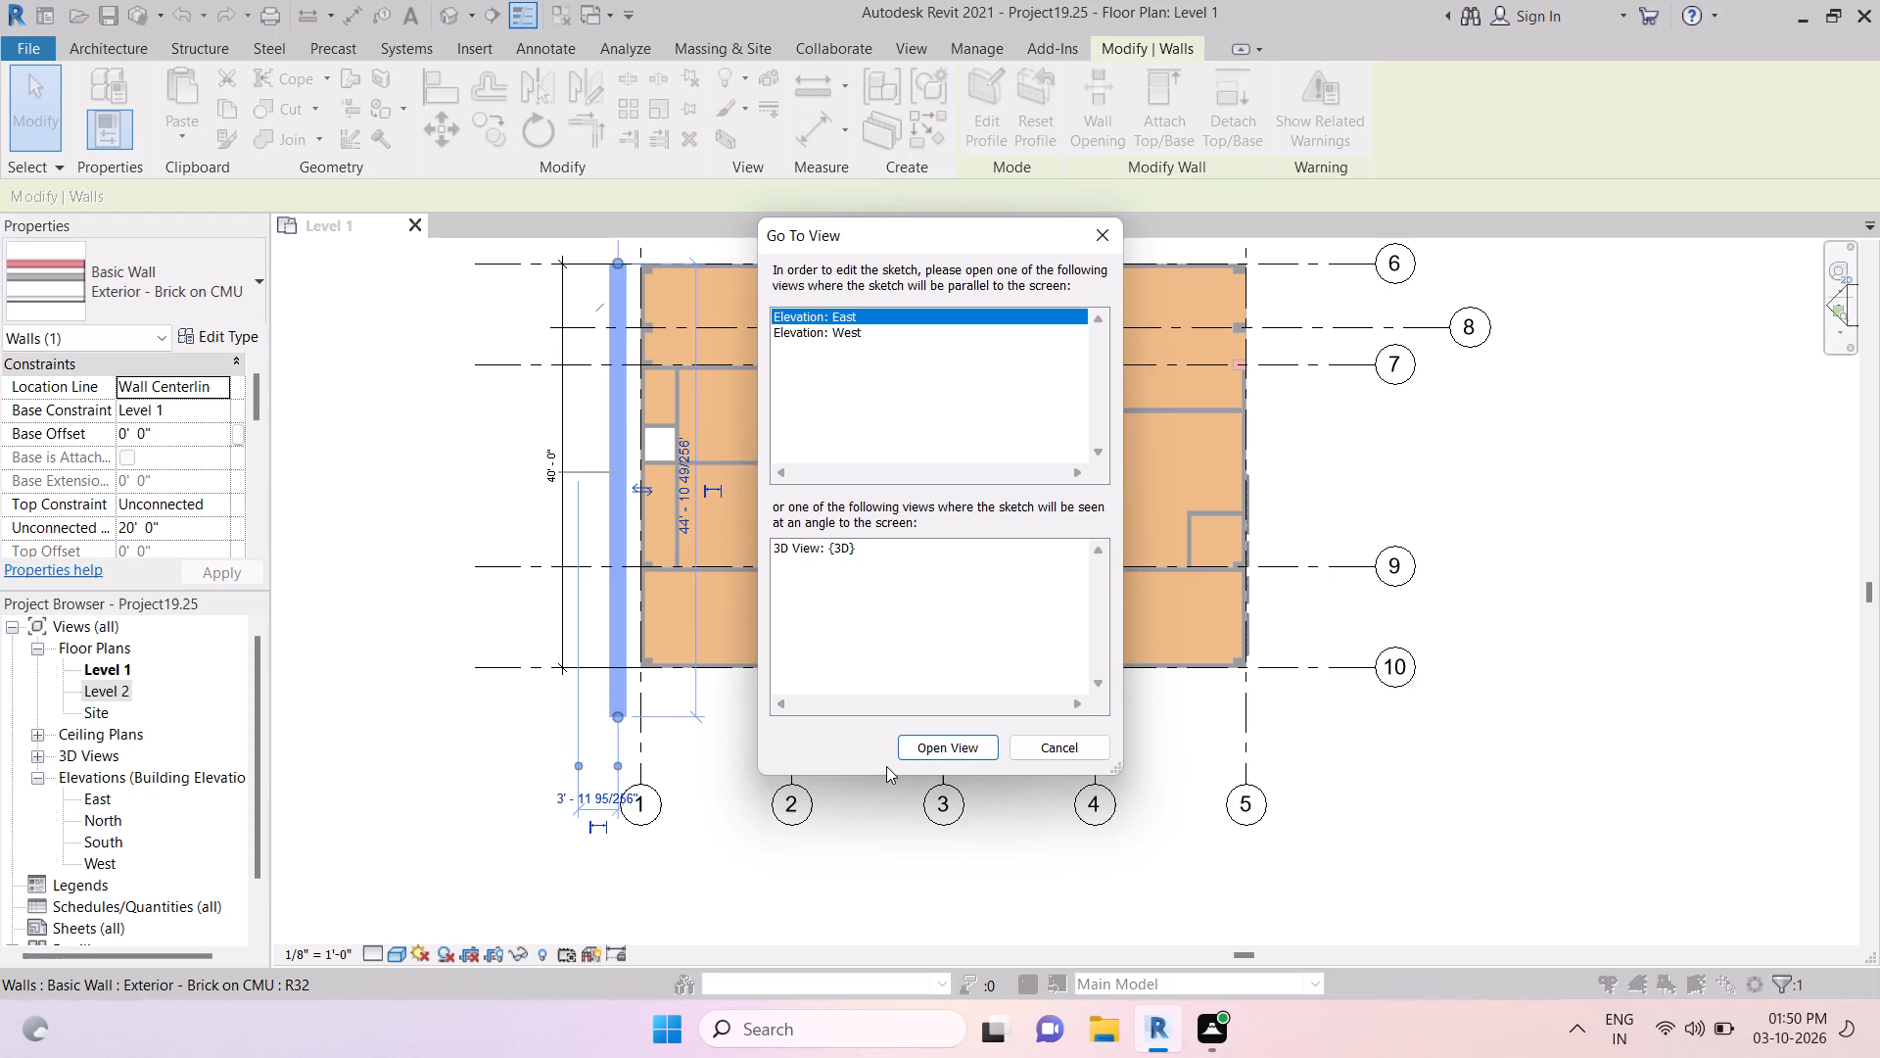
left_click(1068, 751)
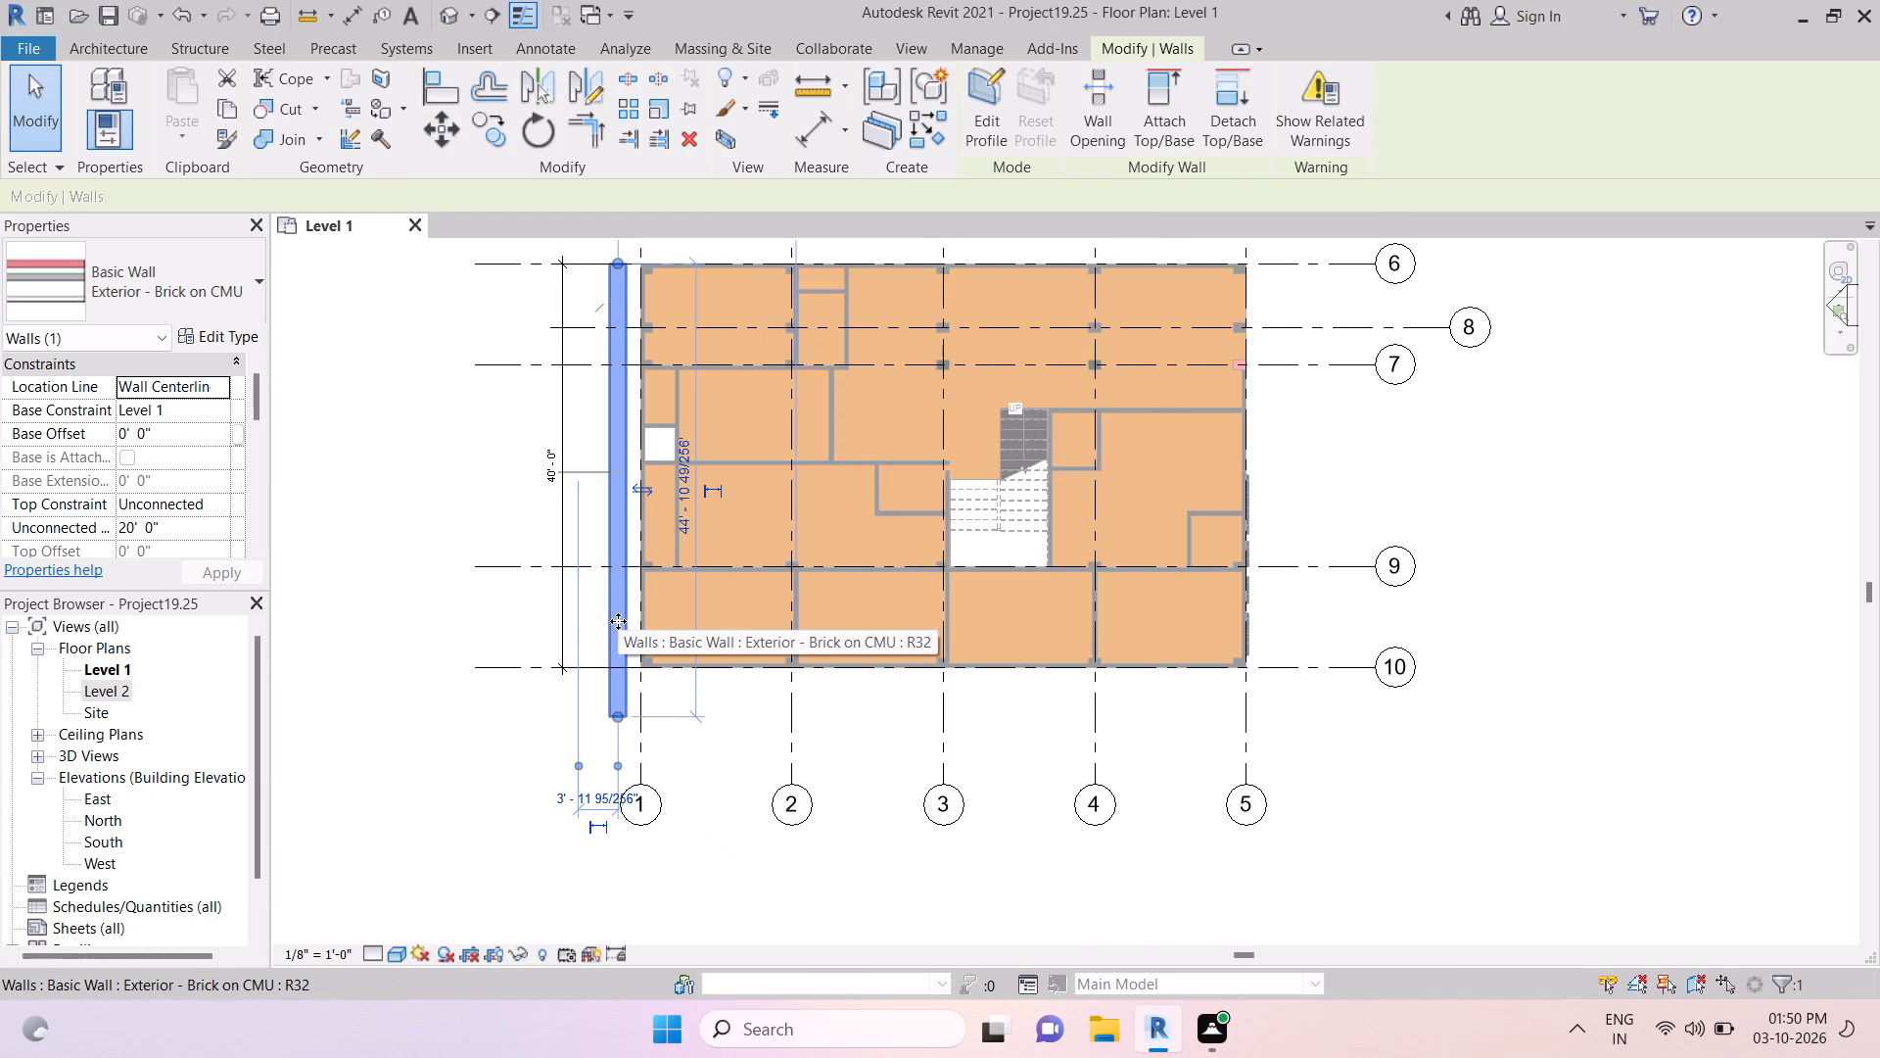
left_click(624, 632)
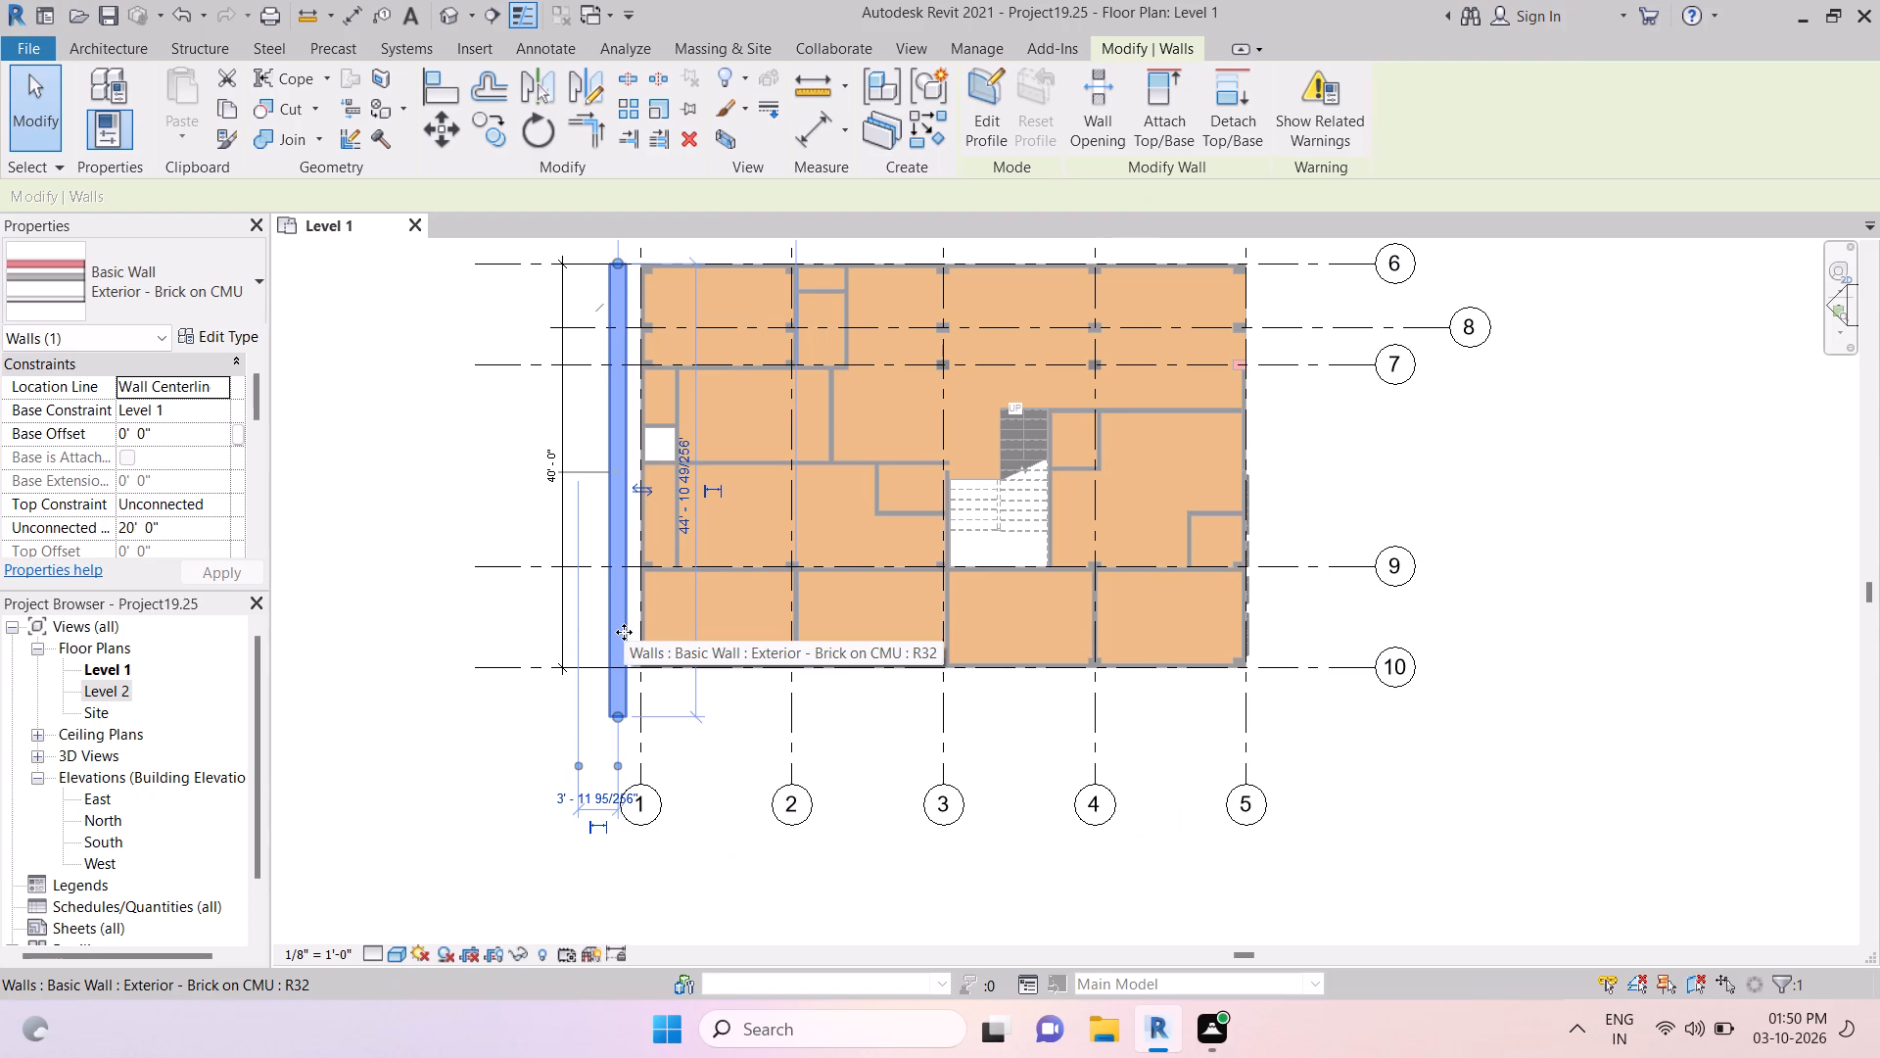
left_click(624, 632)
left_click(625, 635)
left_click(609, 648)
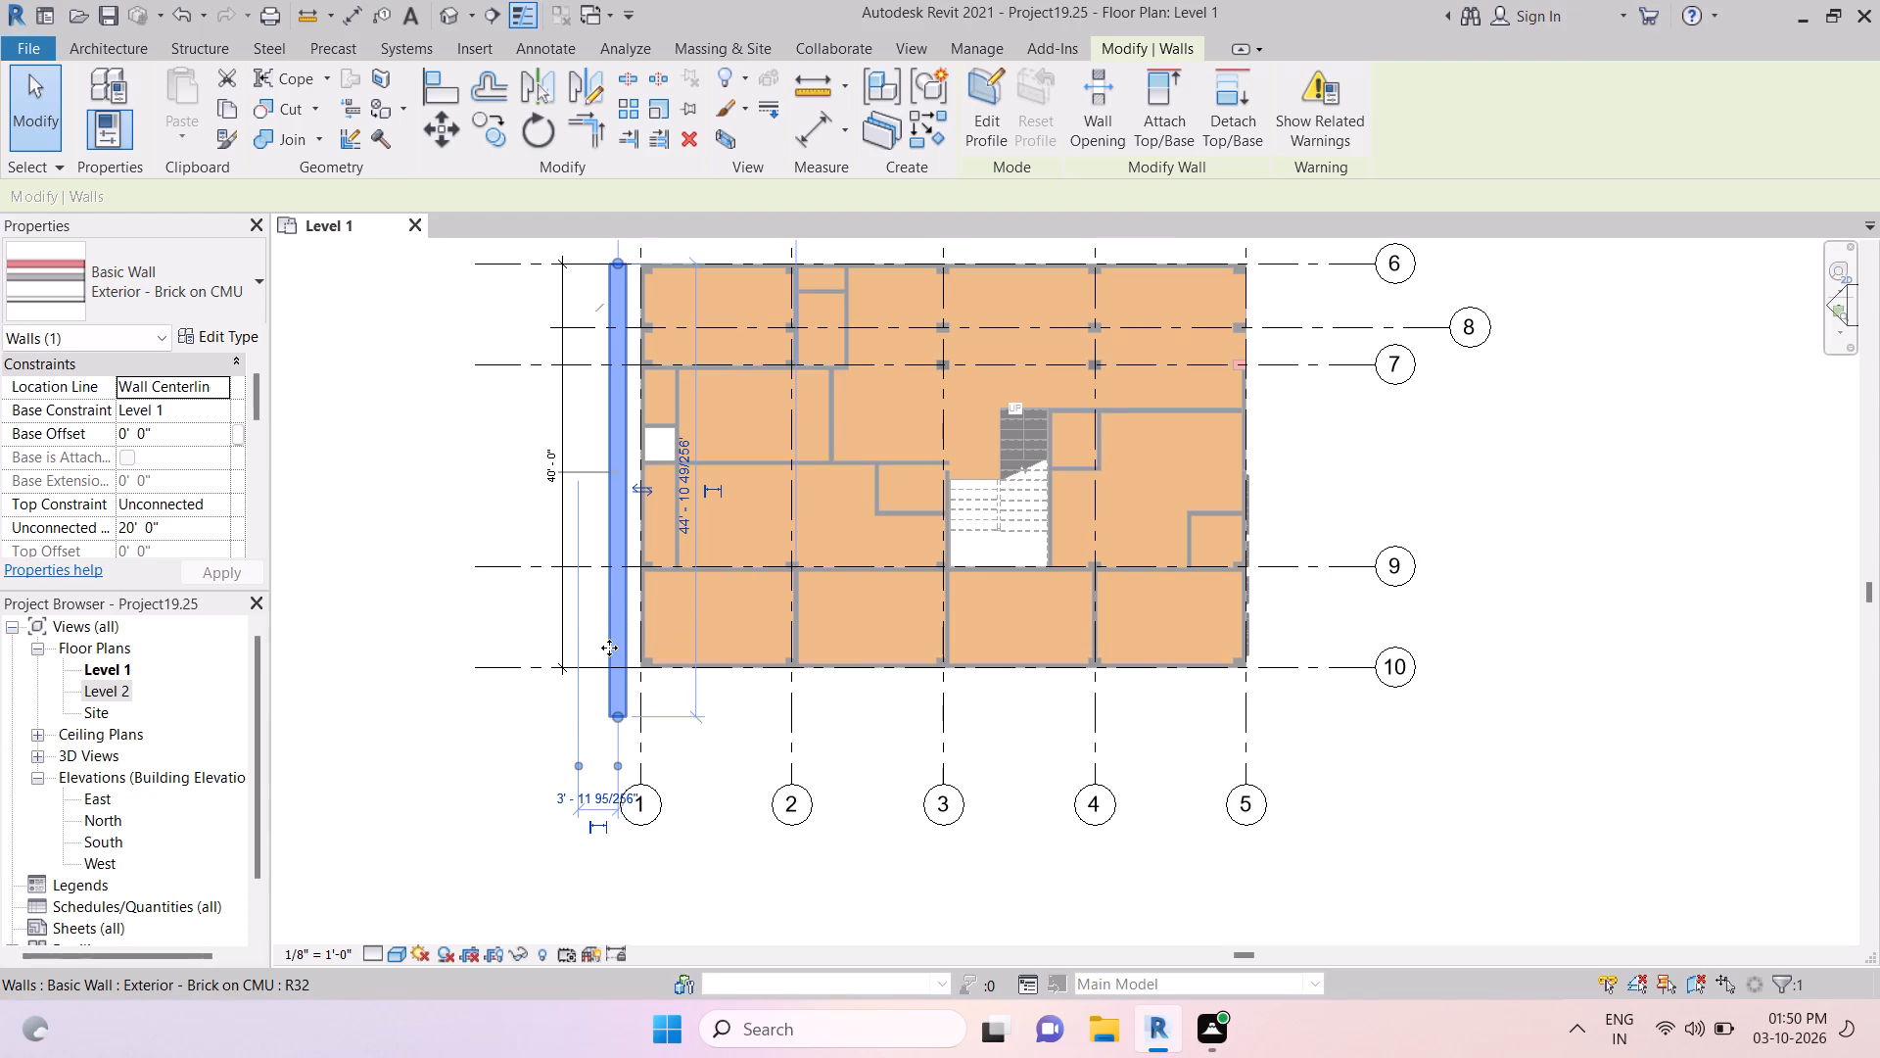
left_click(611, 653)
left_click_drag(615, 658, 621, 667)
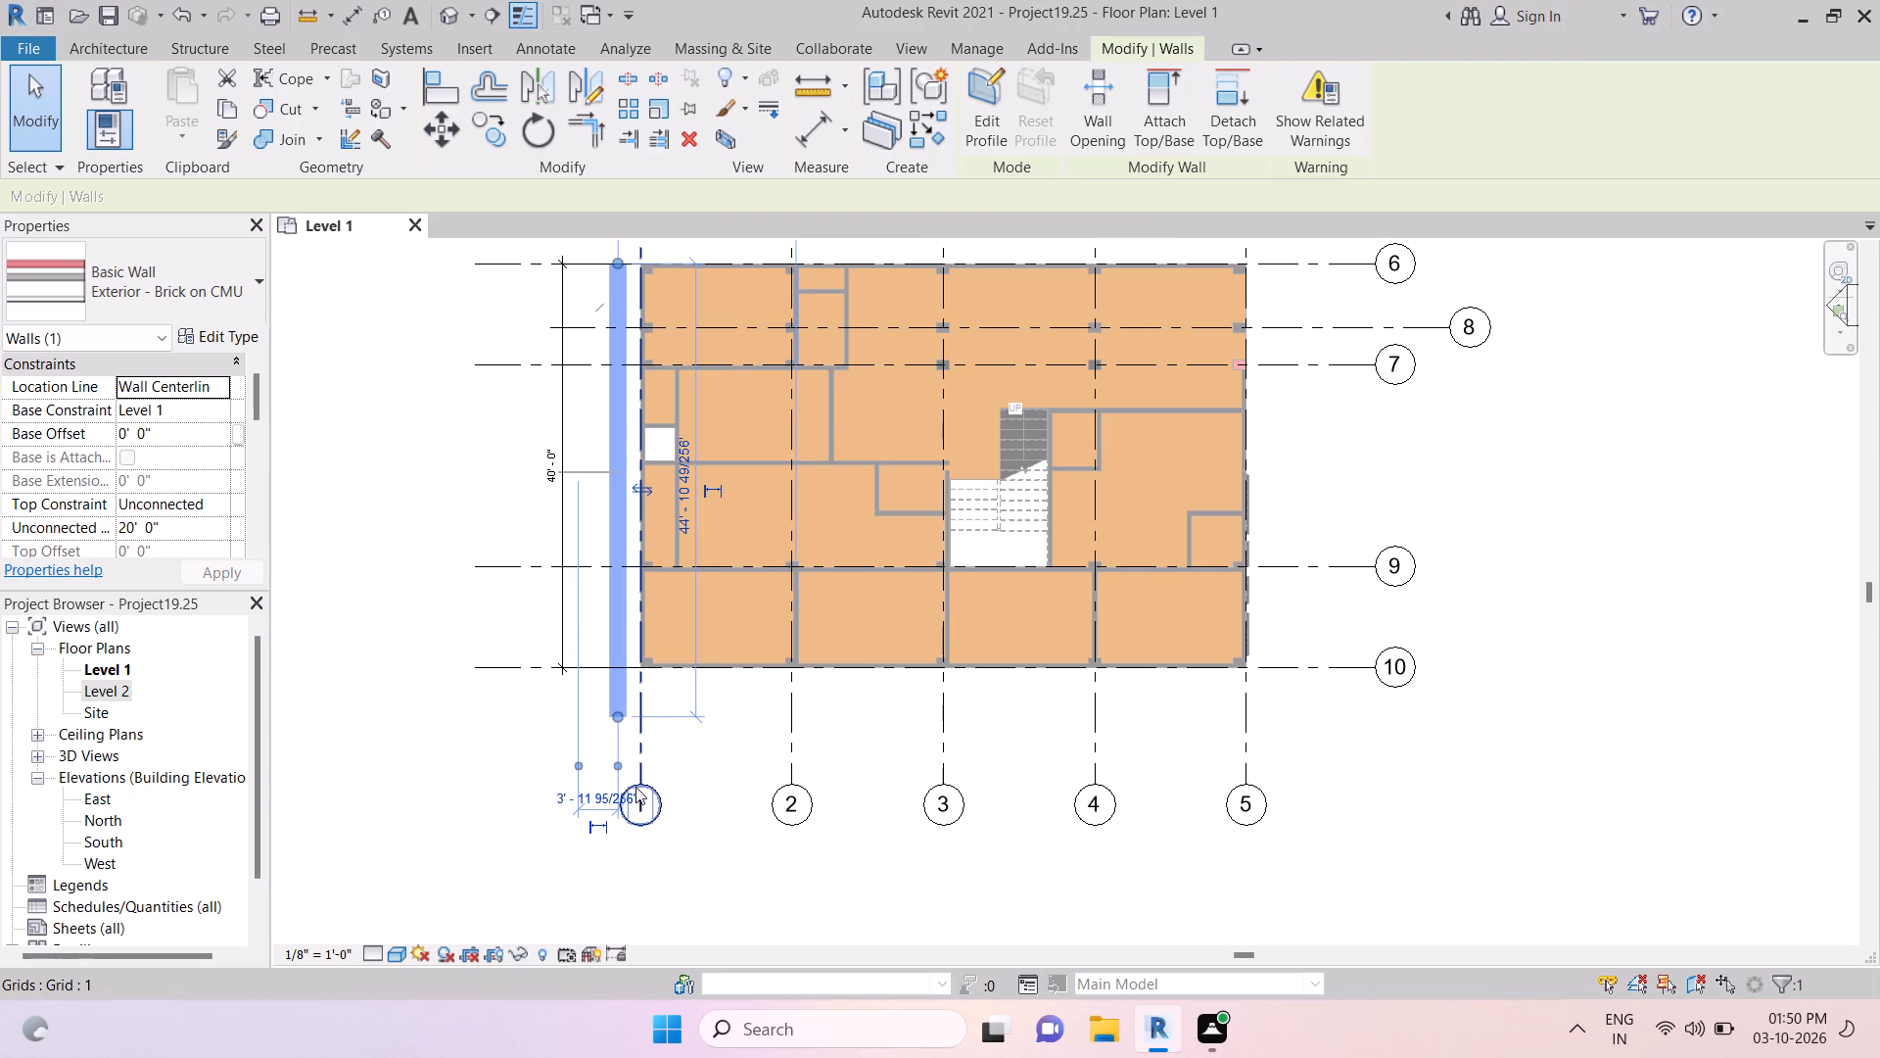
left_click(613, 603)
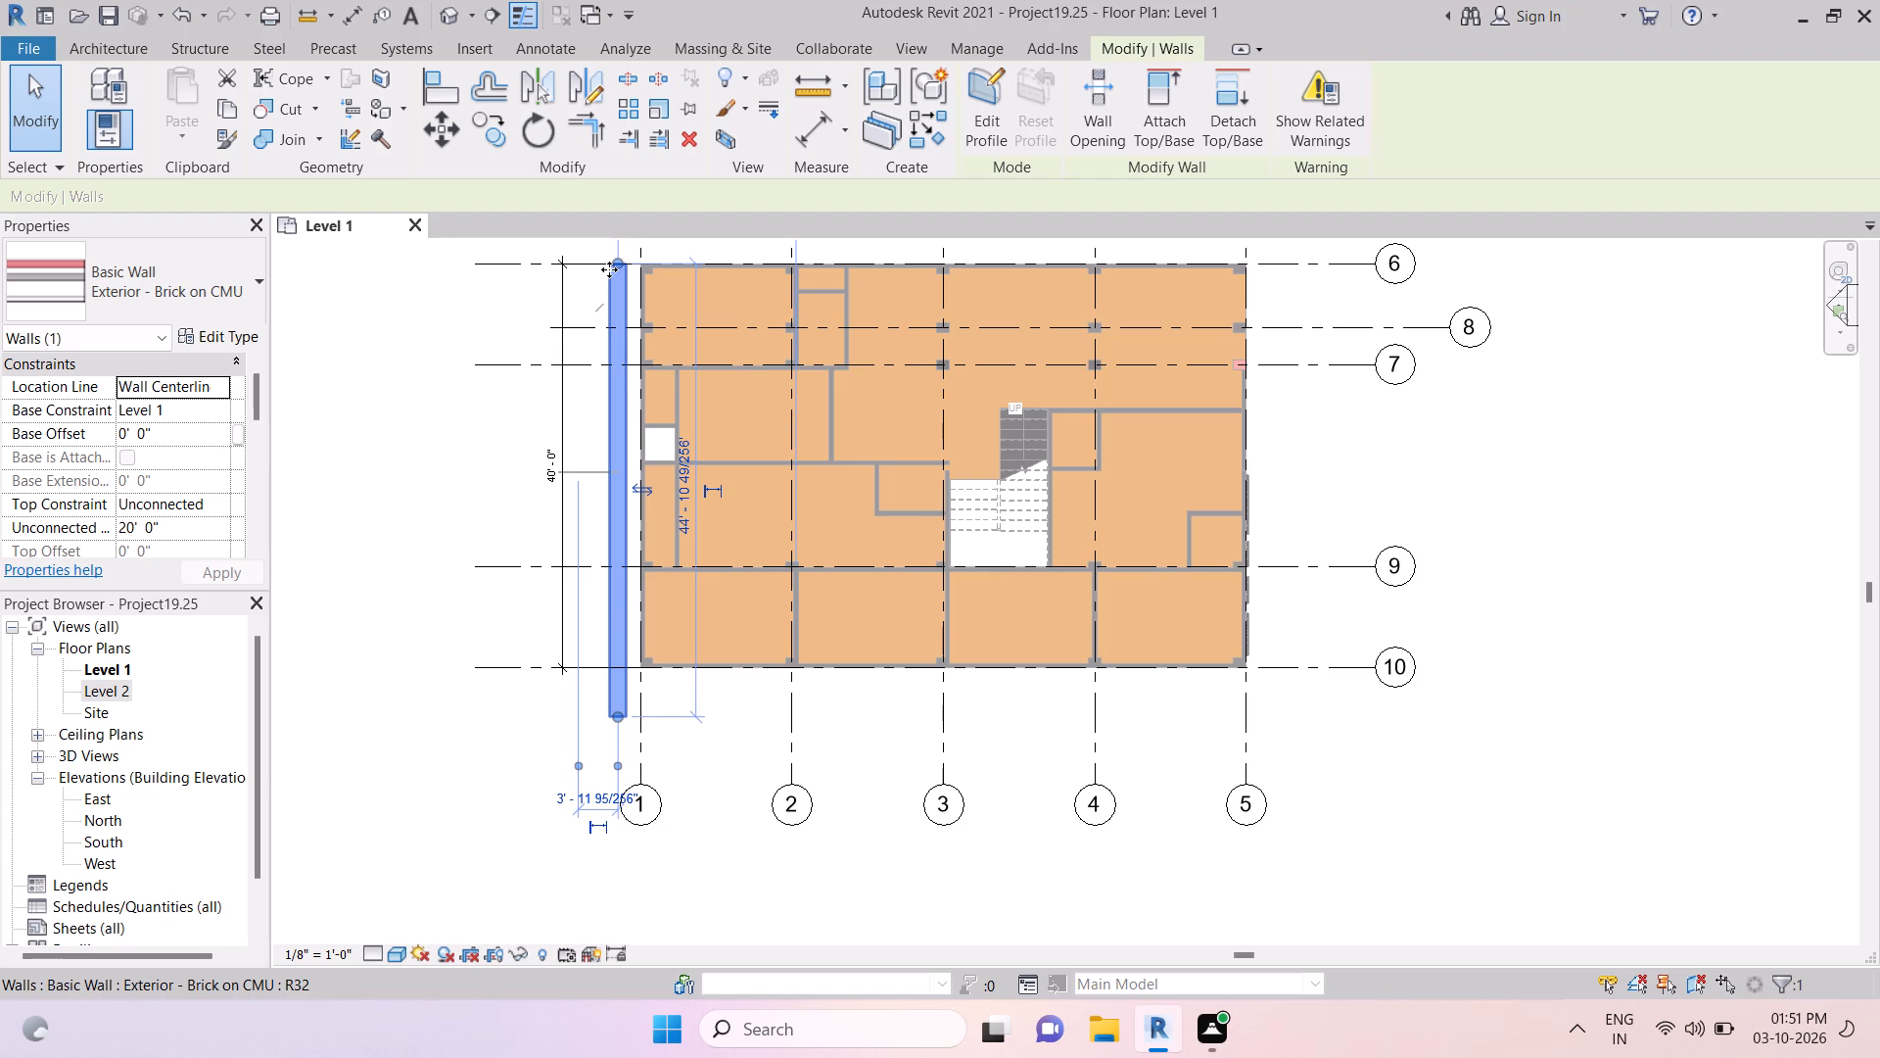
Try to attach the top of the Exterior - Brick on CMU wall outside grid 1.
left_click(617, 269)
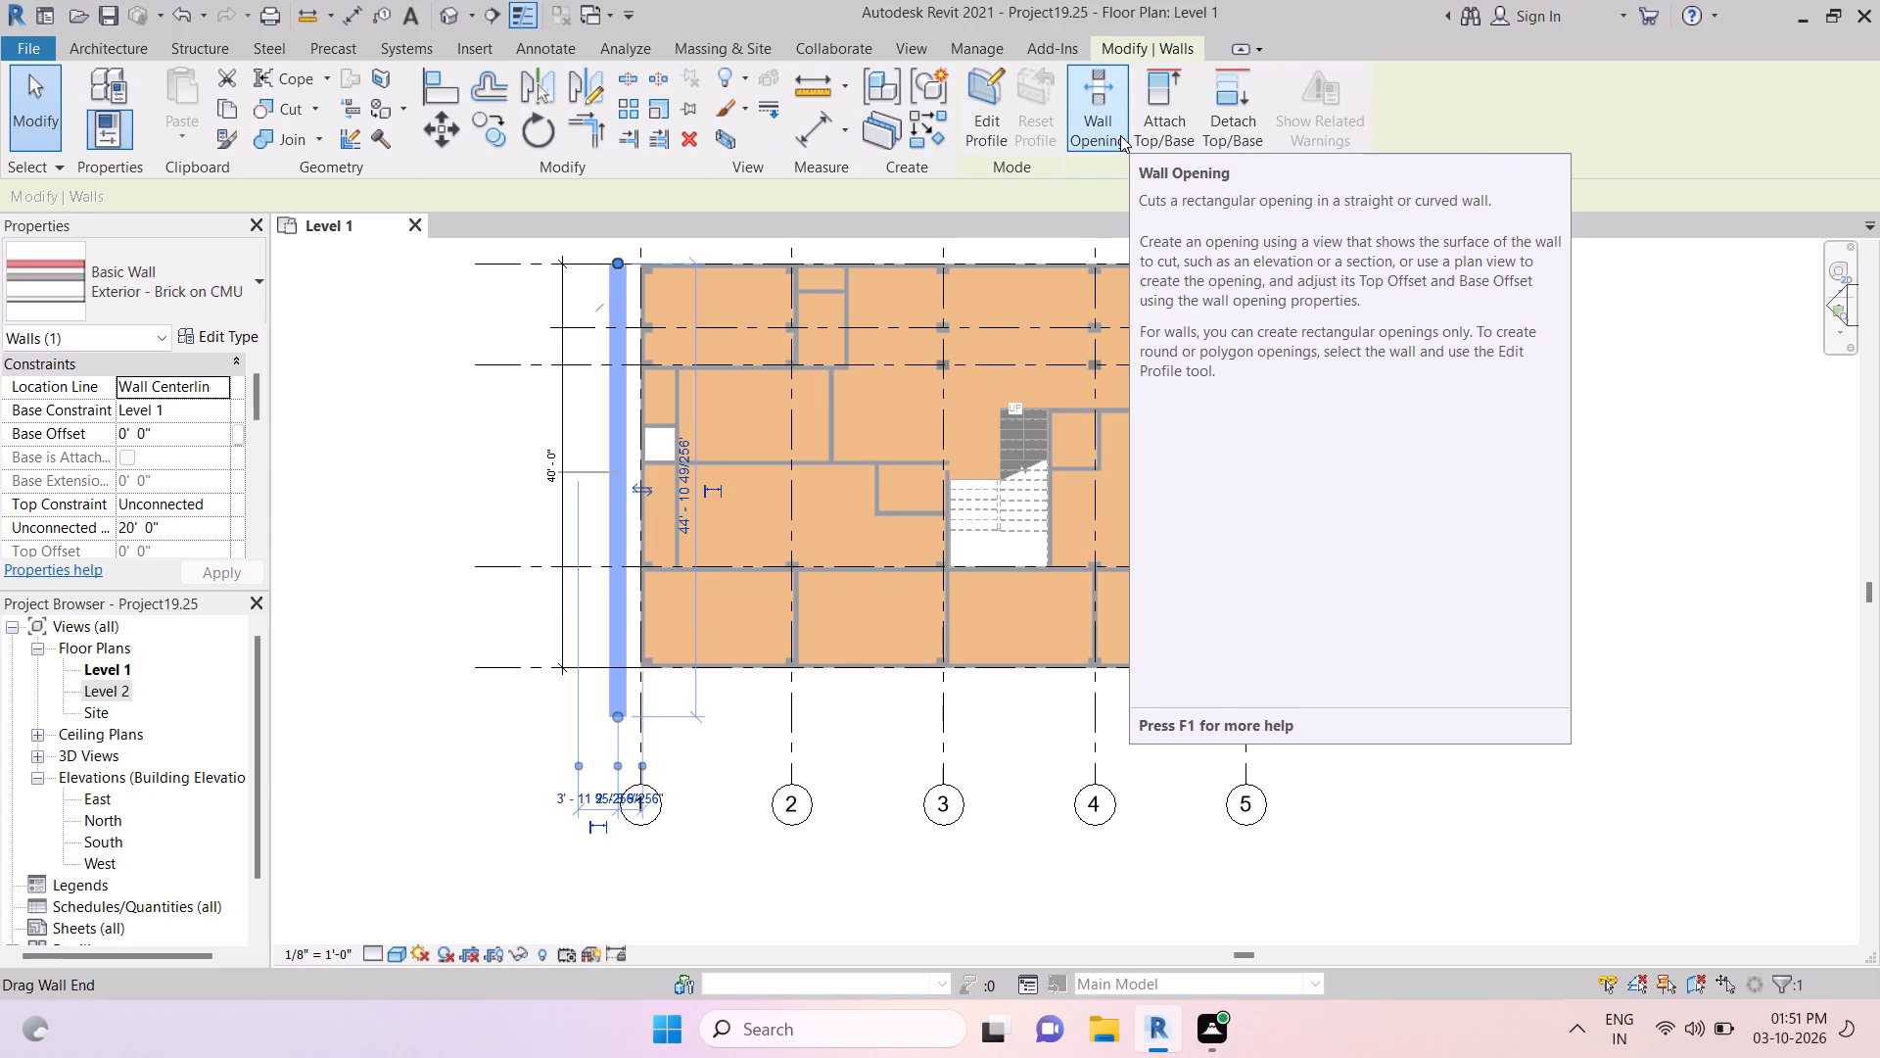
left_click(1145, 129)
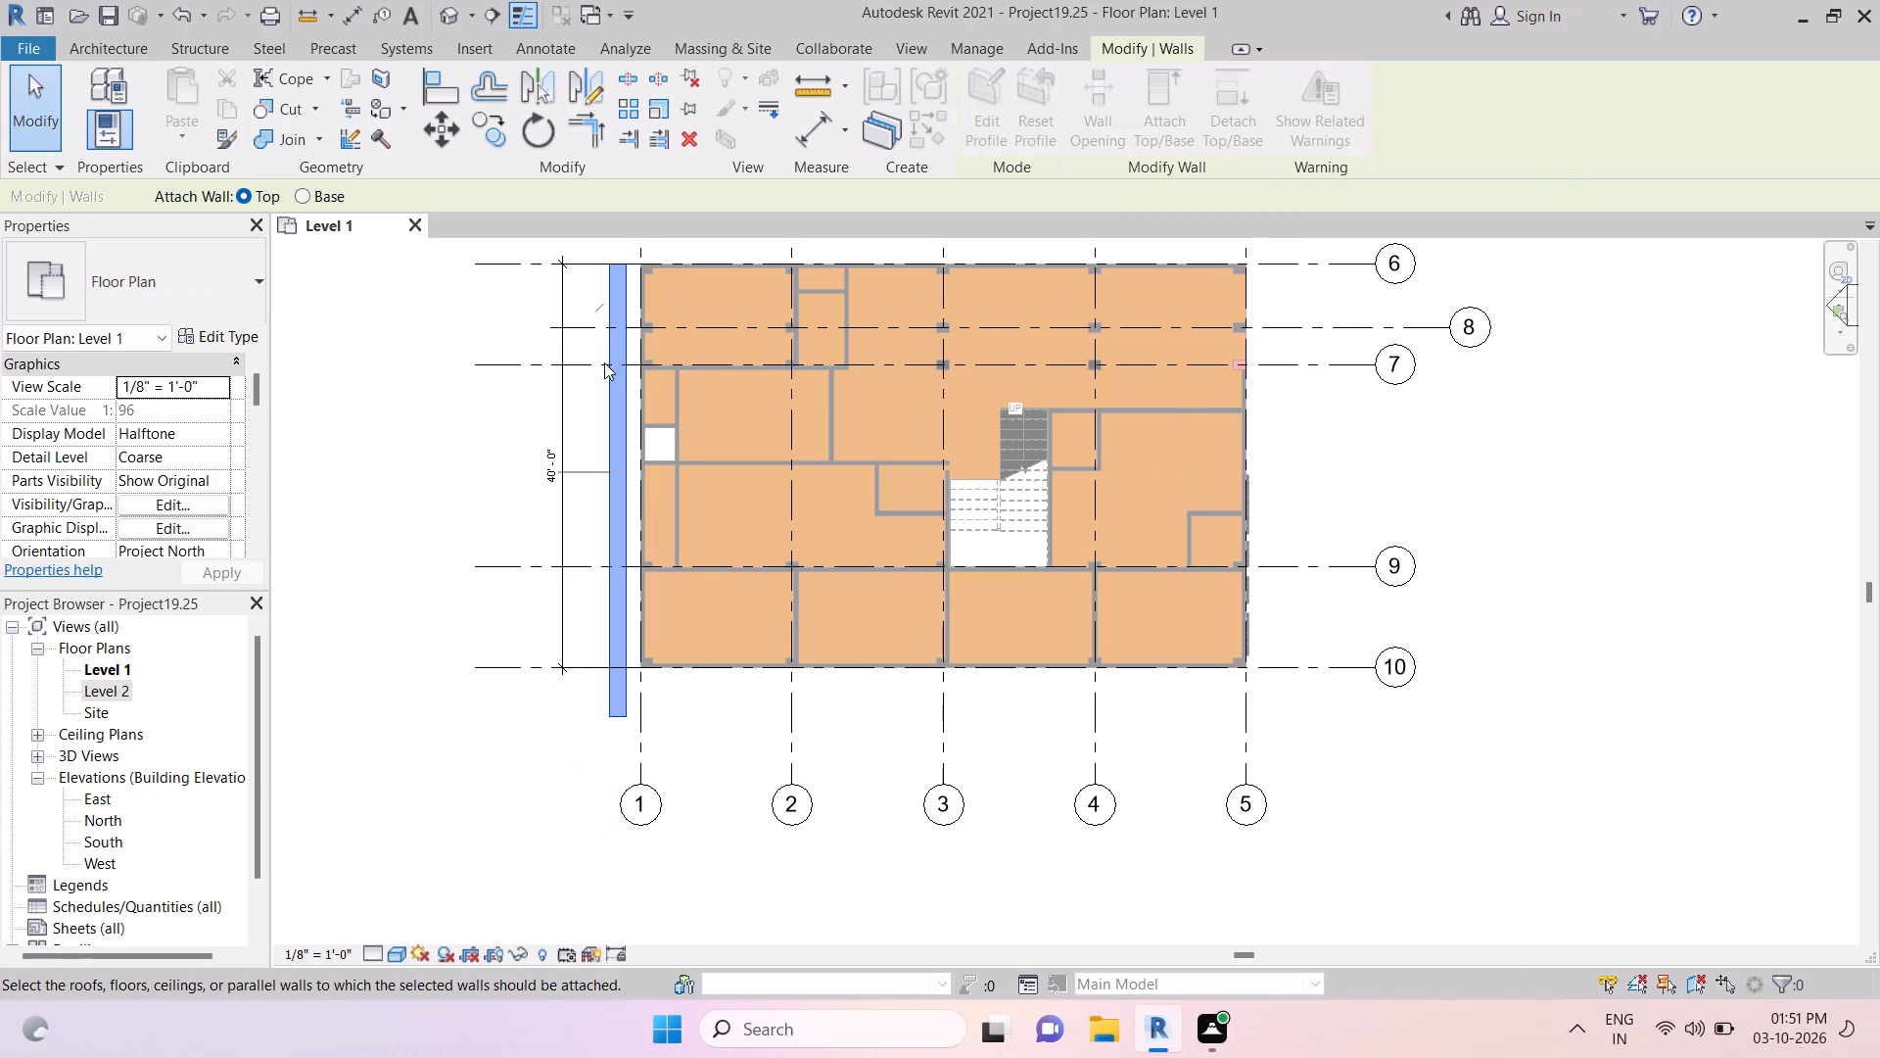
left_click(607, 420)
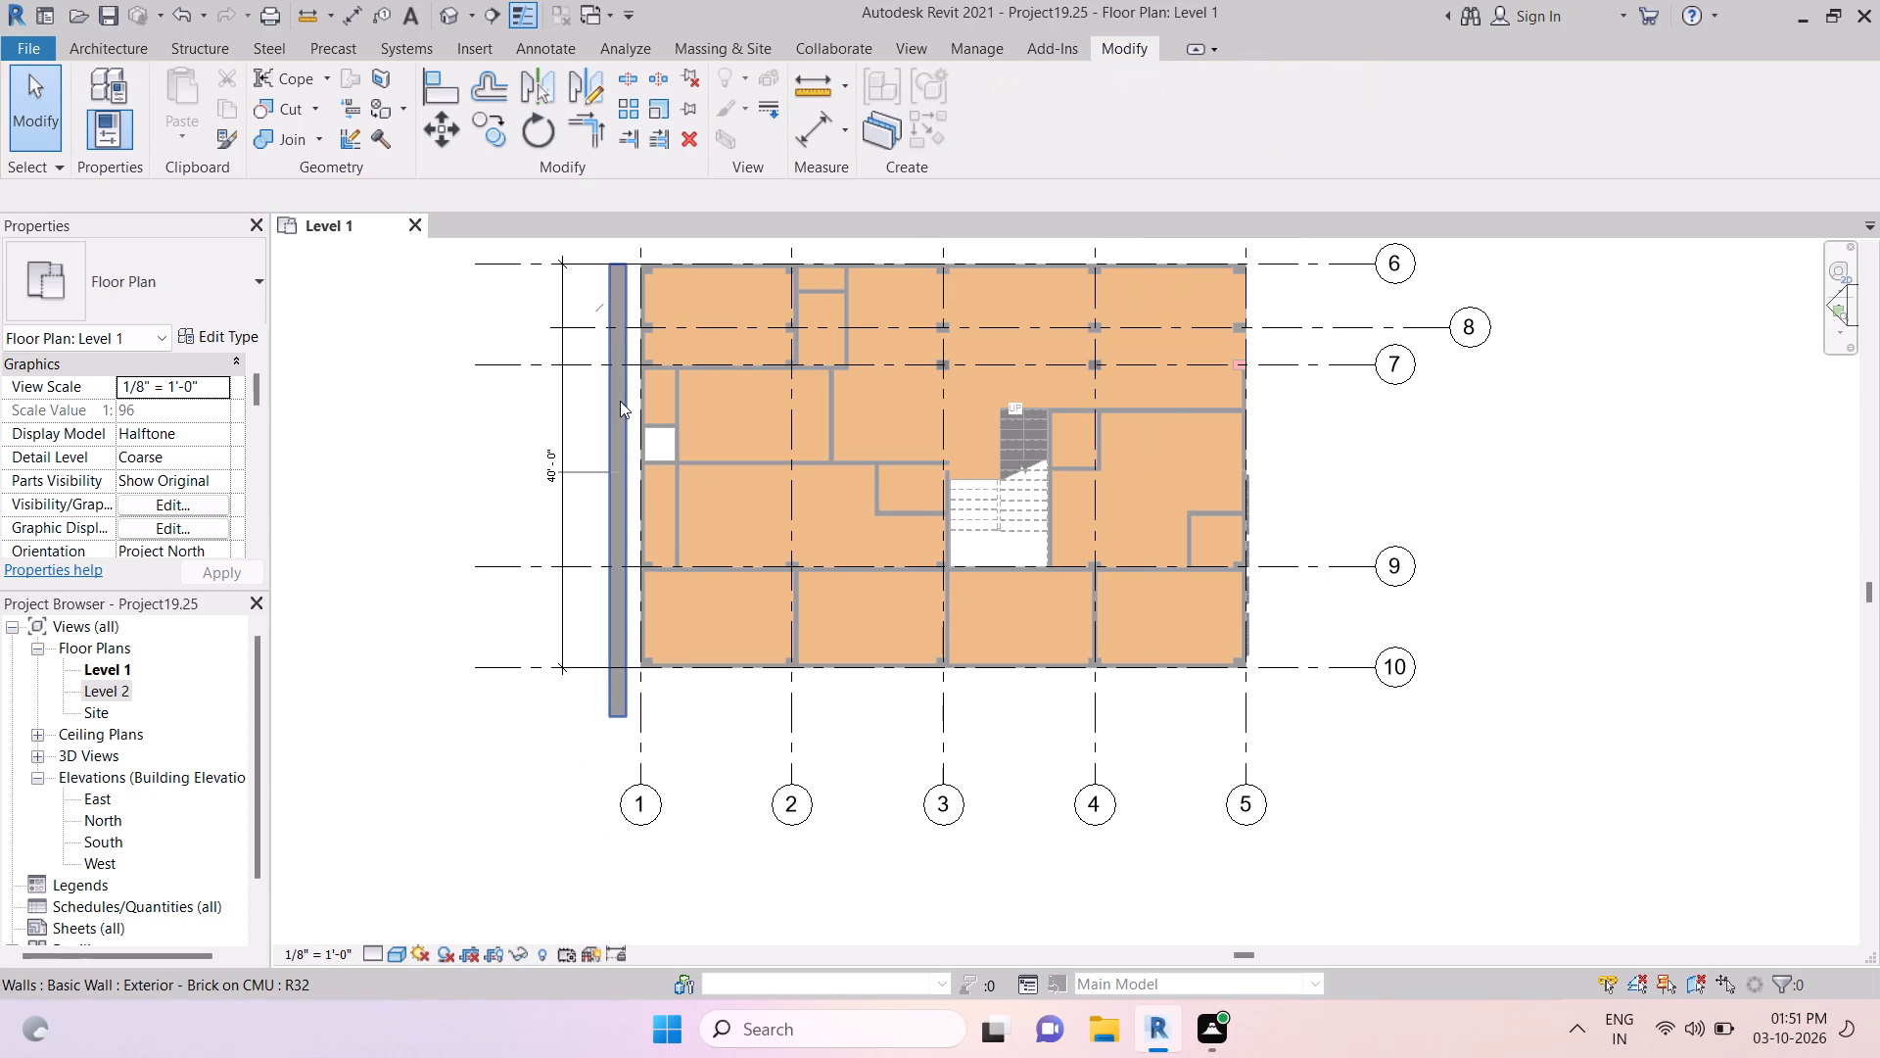
Delete the long Exterior - Brick on CMU wall running parallel to grid 1 outside the building.
left_click(614, 300)
left_click(625, 288)
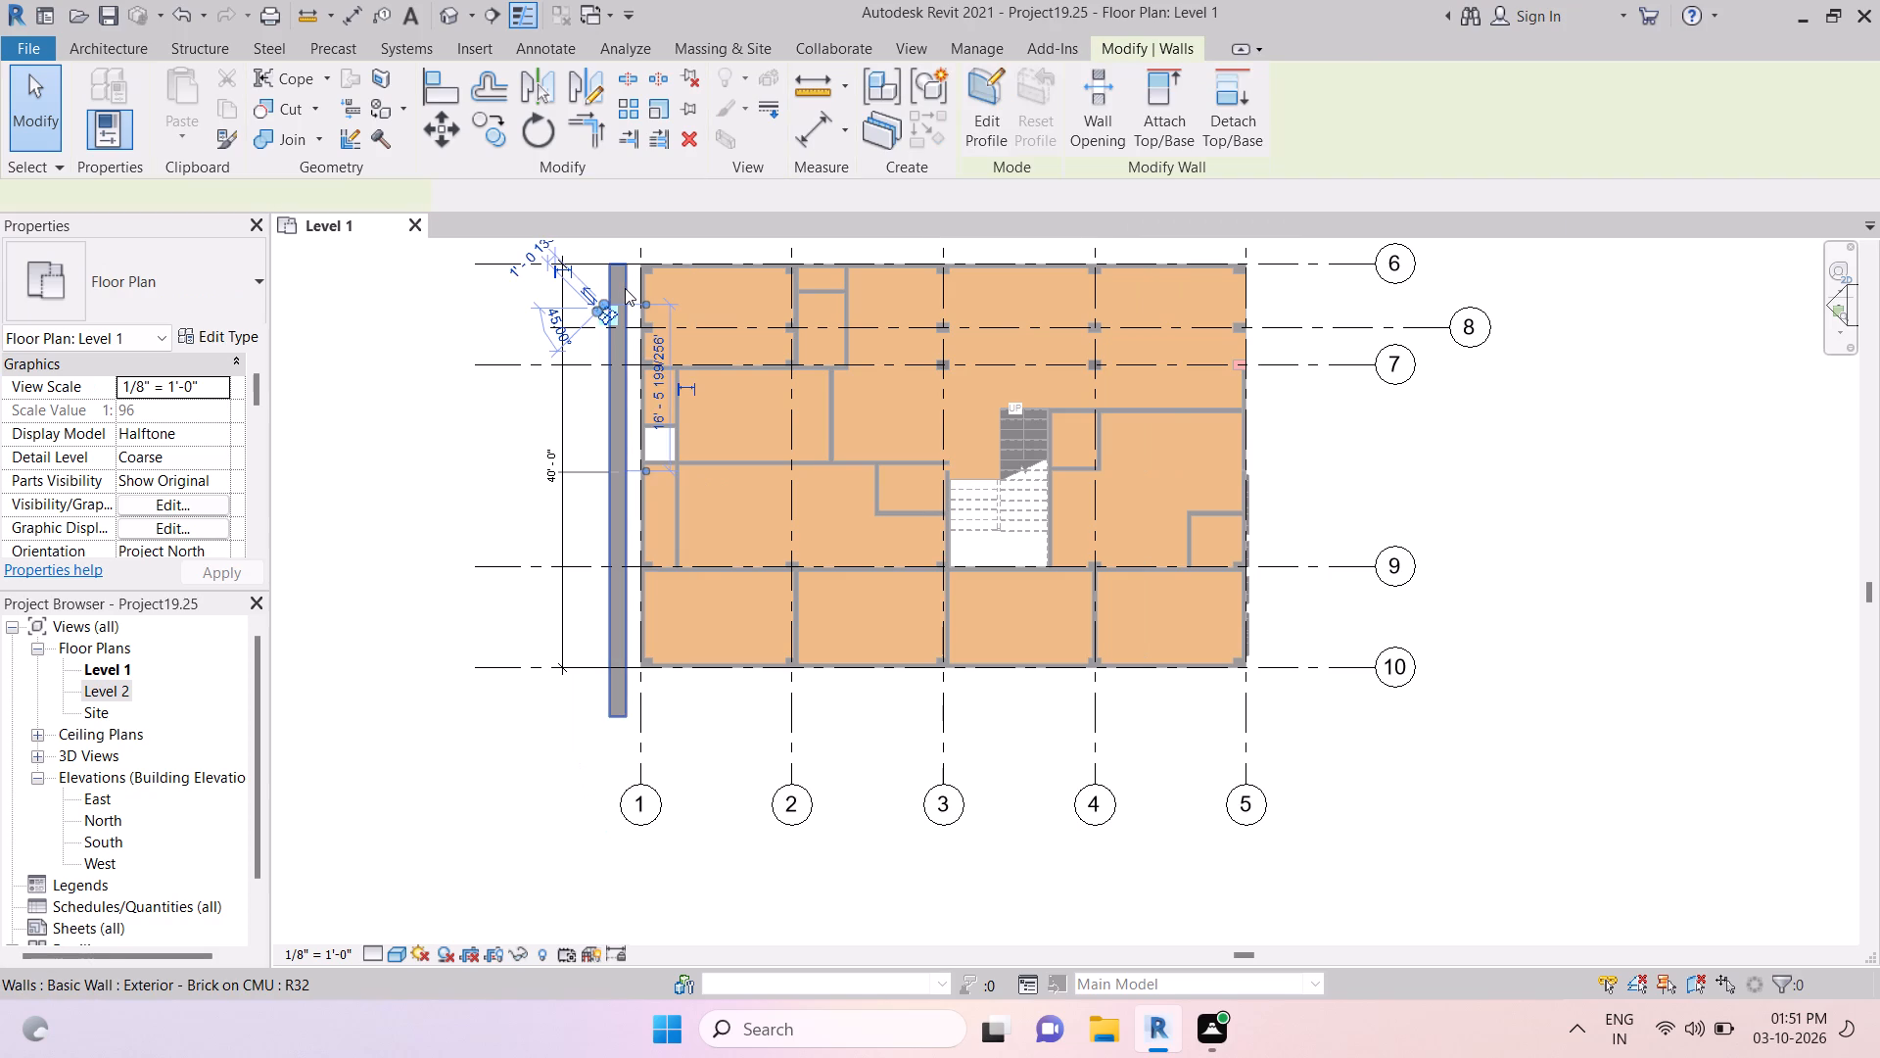
left_click(620, 331)
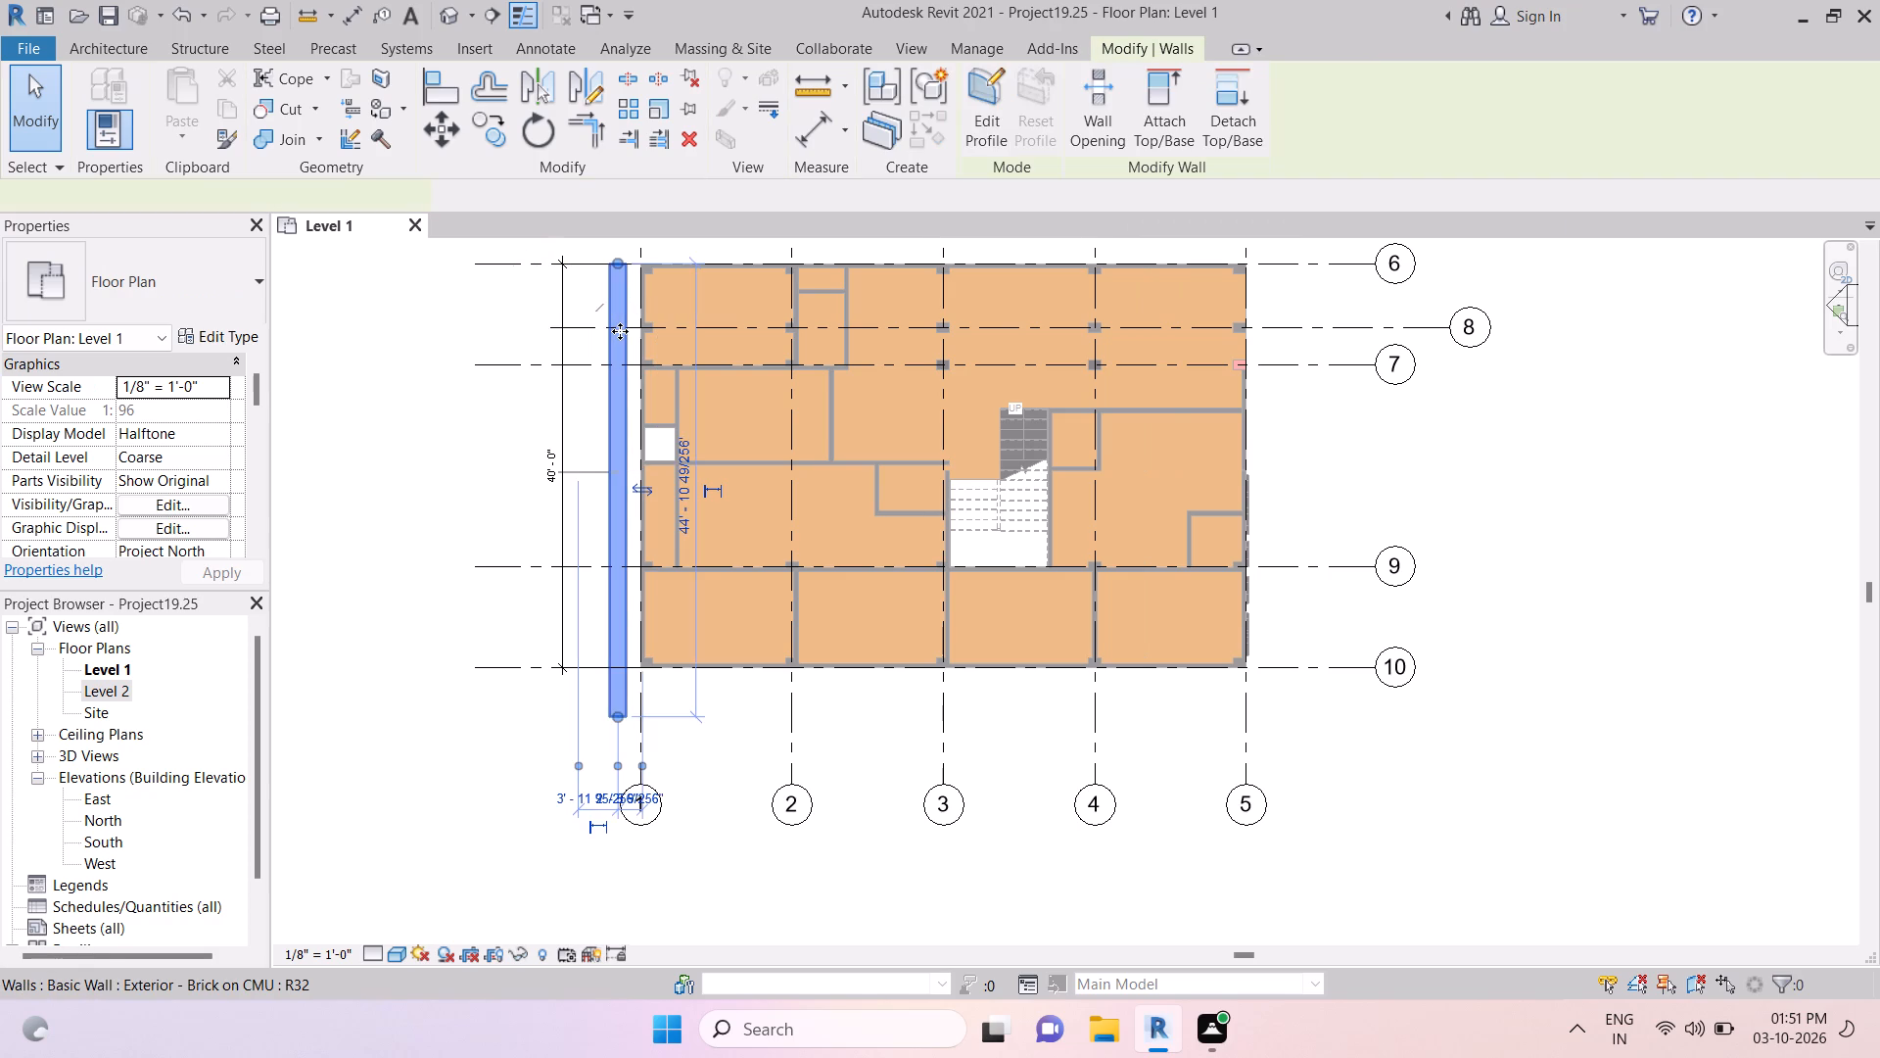
key("Return")
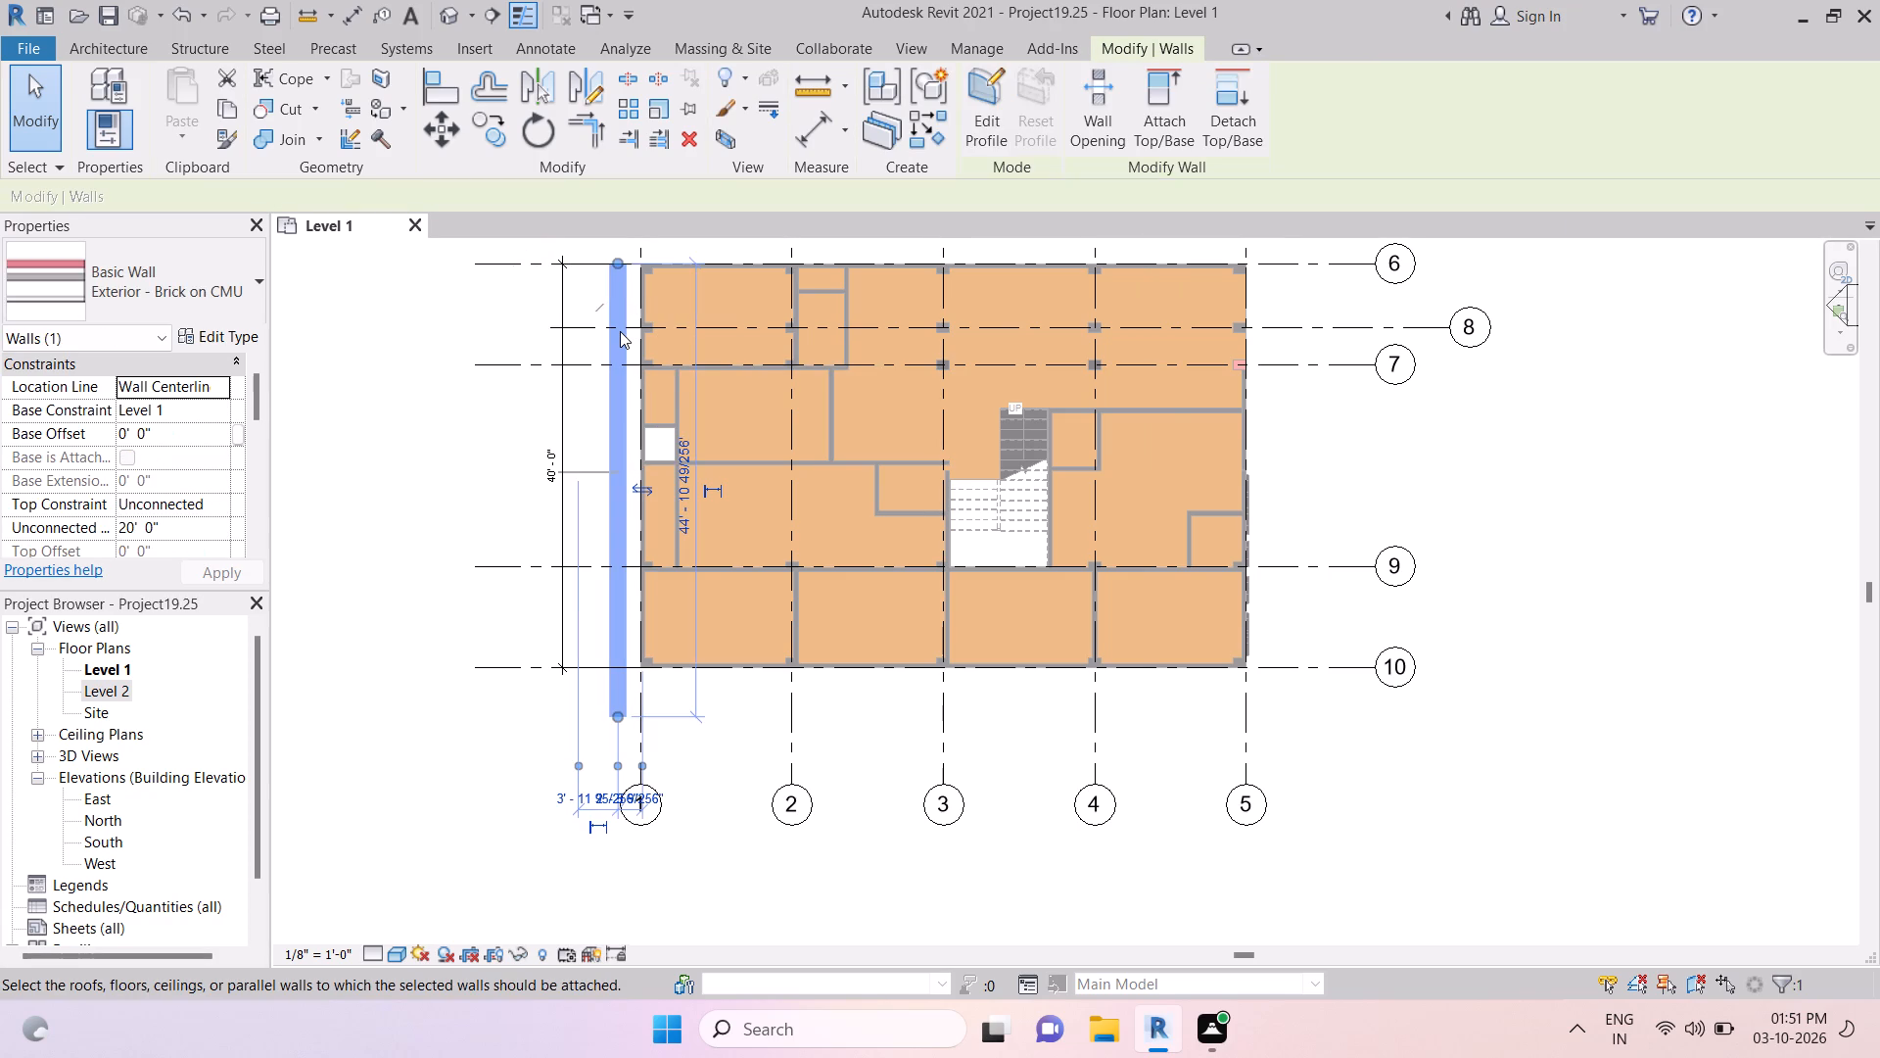
key("Return")
left_click(609, 361)
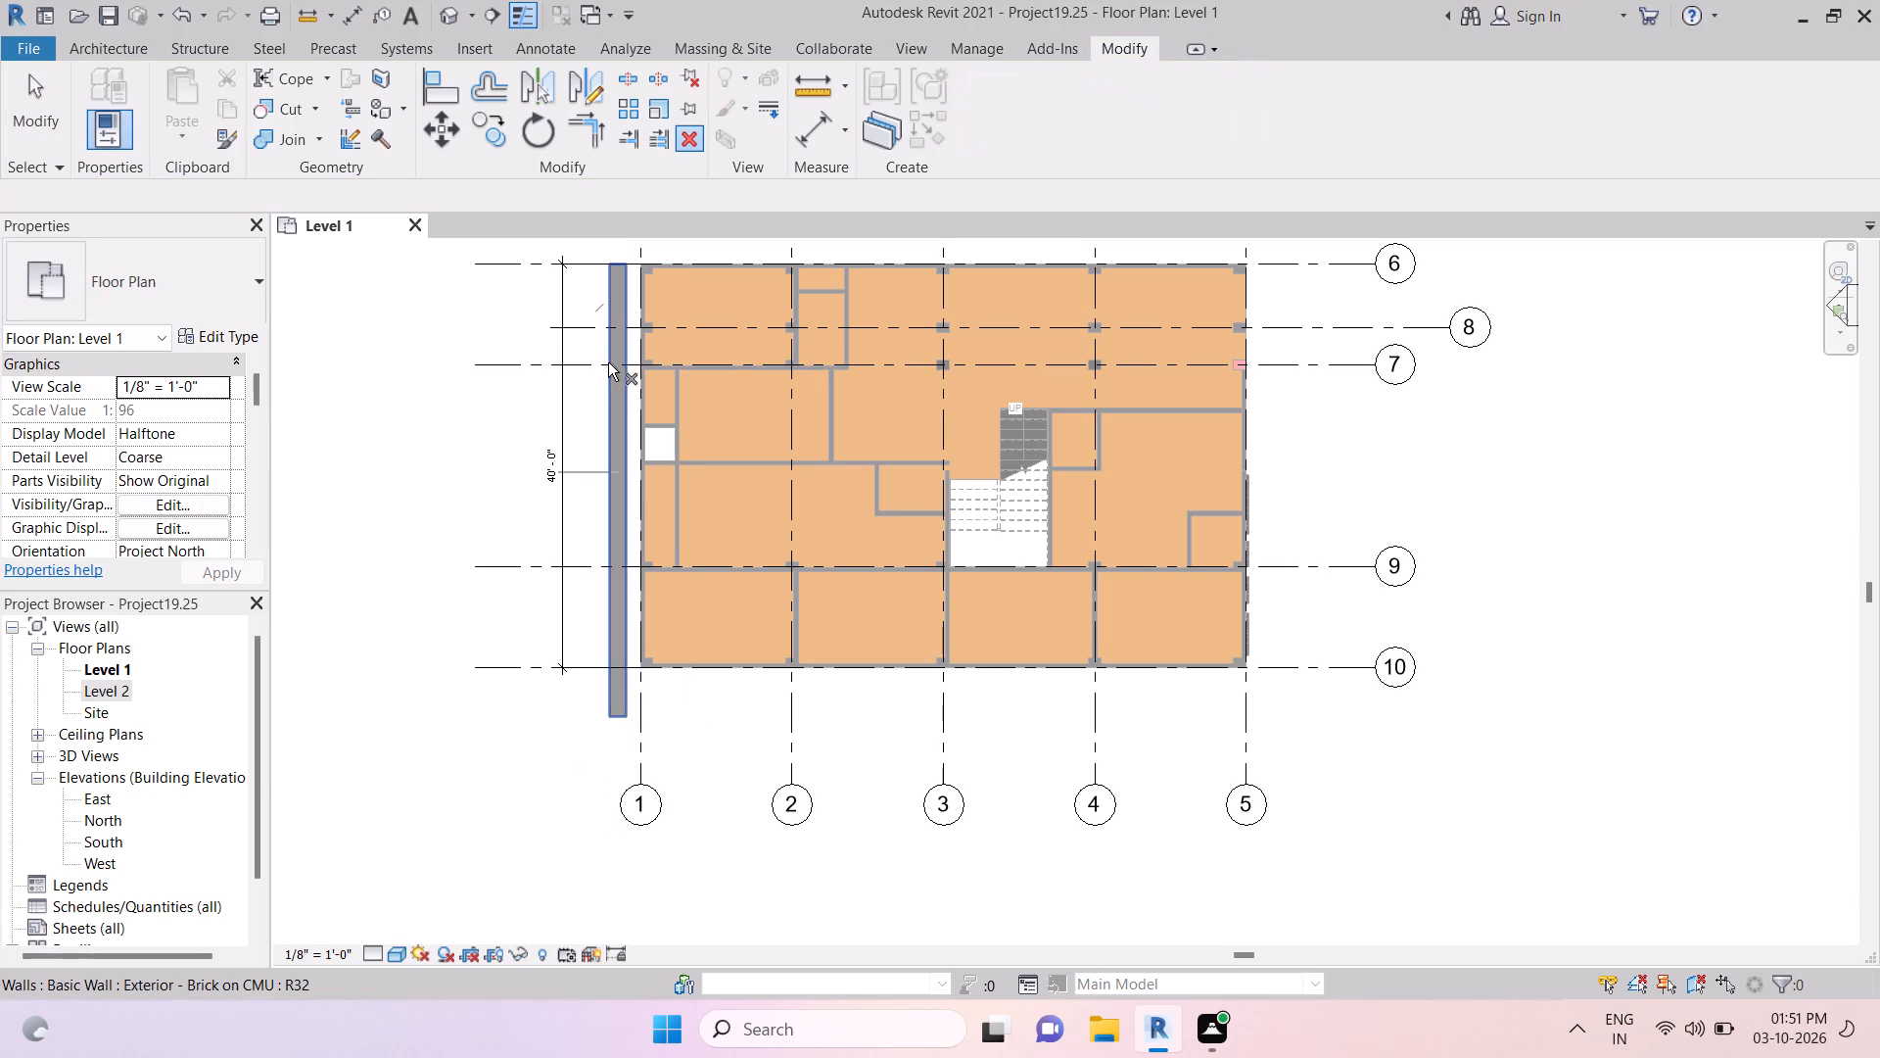
key("Return")
key("Return")
key("Return")
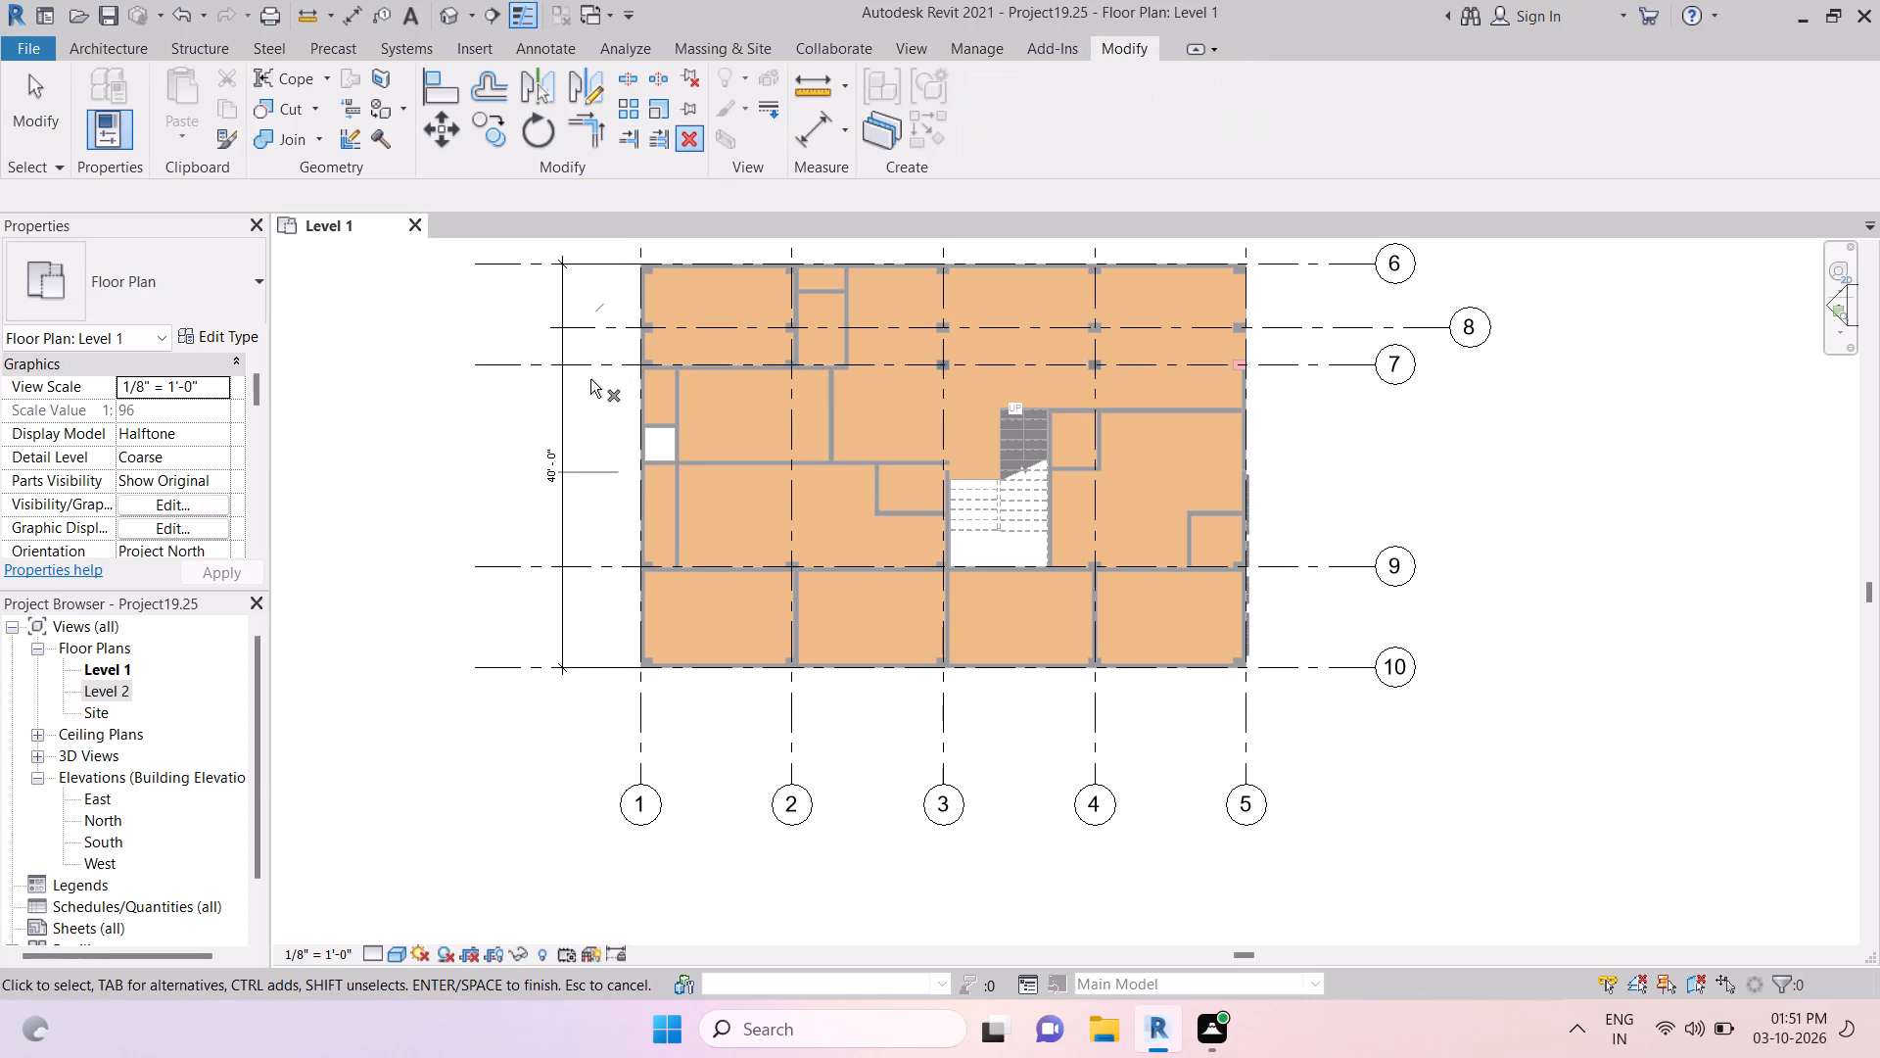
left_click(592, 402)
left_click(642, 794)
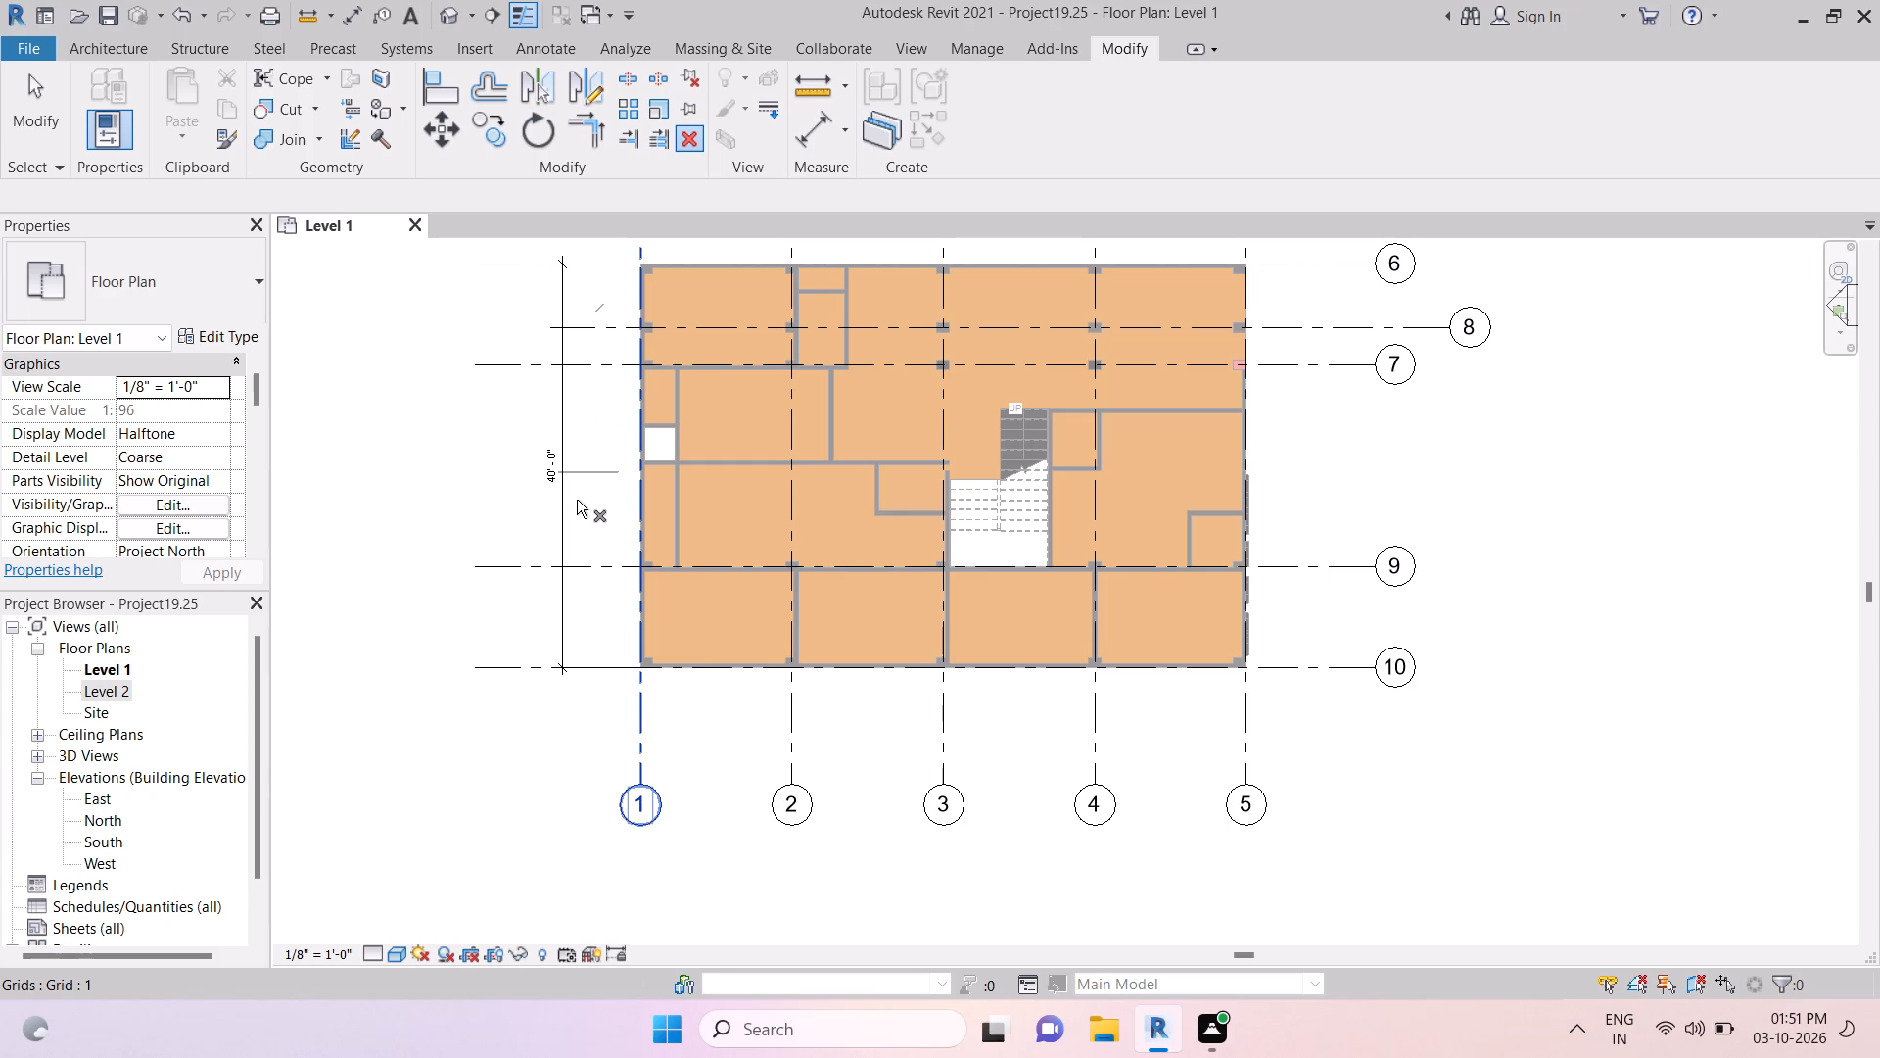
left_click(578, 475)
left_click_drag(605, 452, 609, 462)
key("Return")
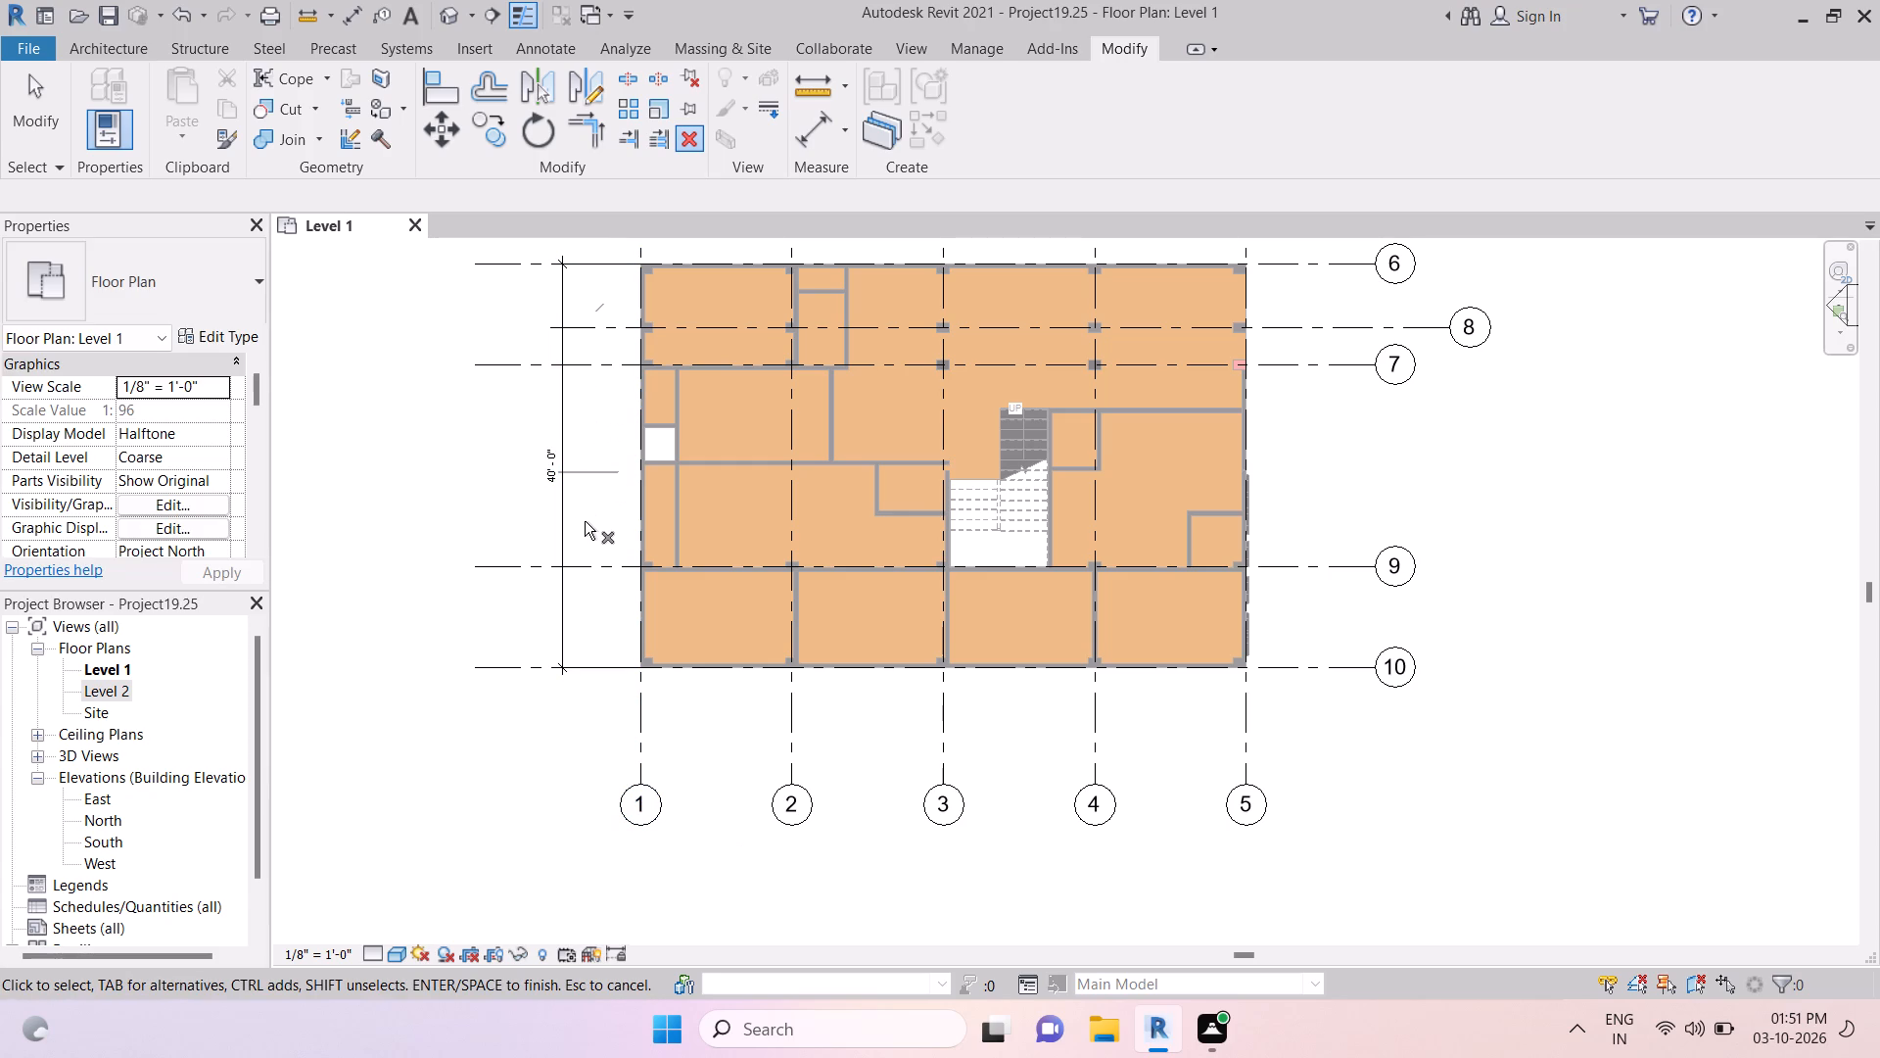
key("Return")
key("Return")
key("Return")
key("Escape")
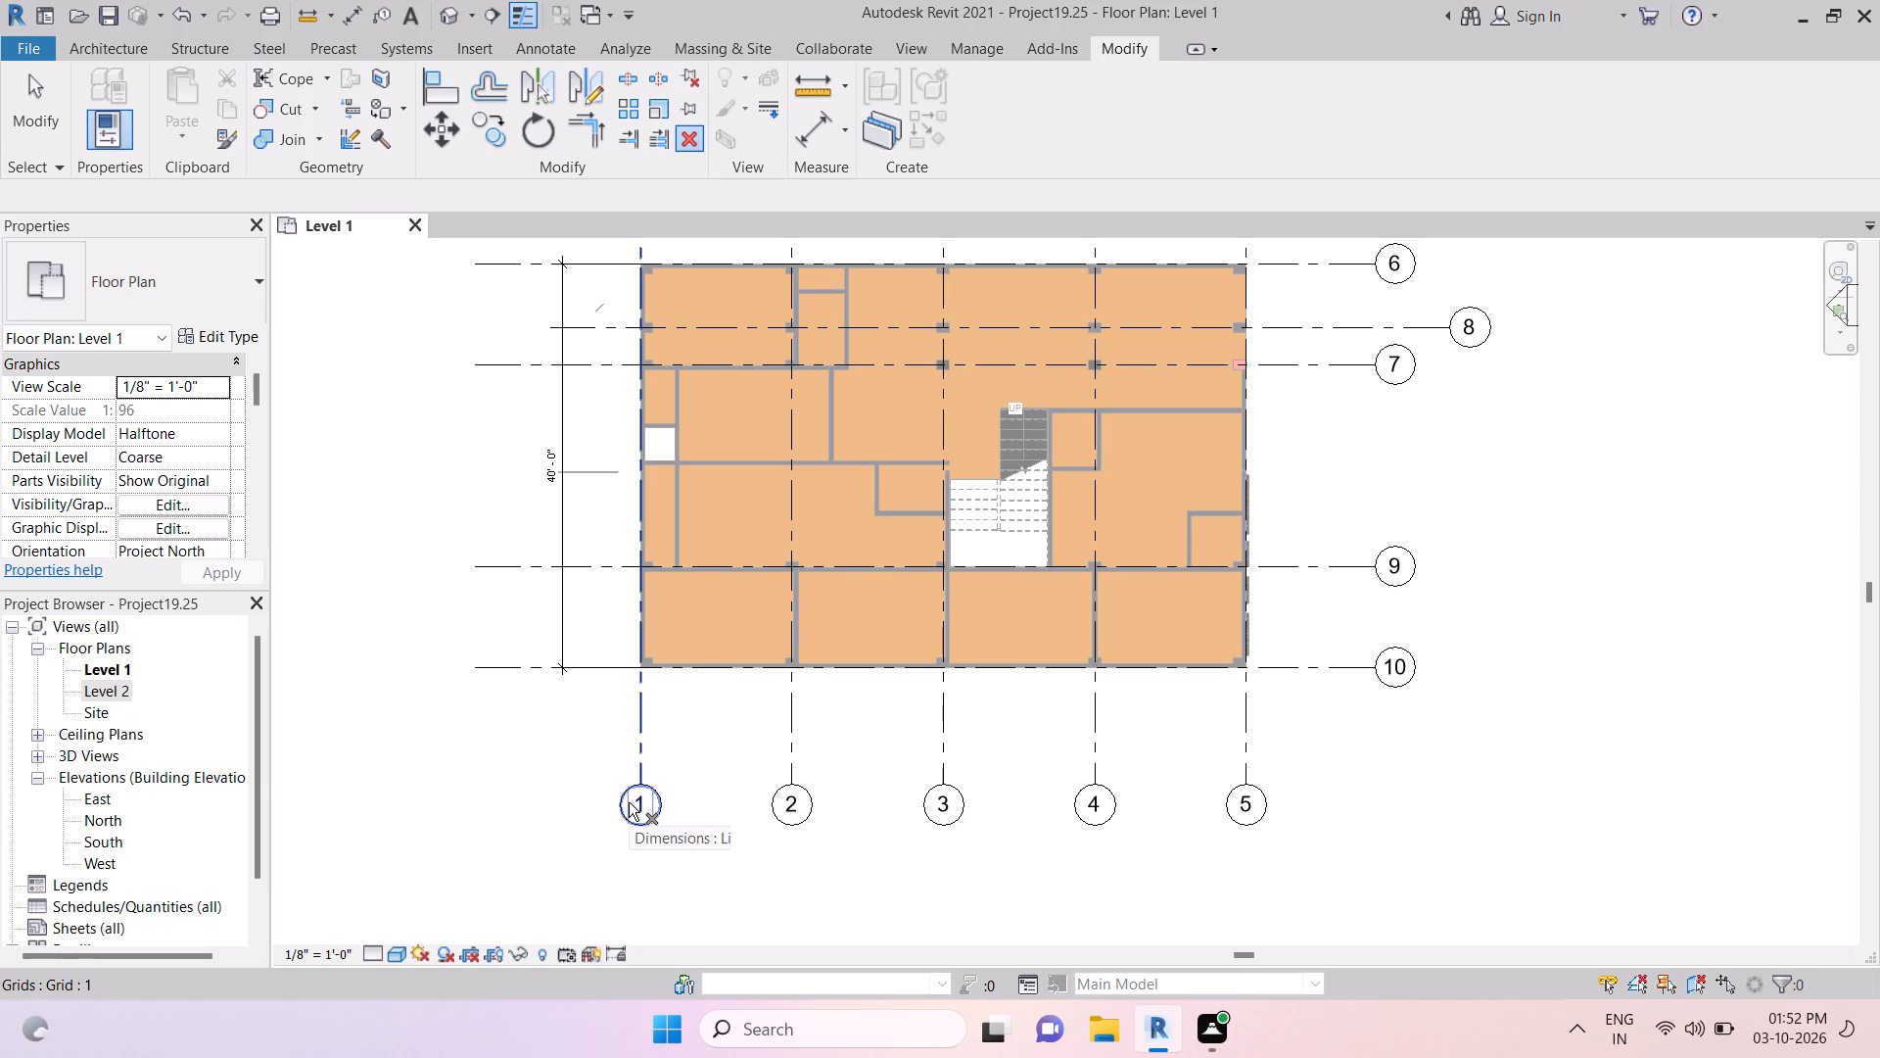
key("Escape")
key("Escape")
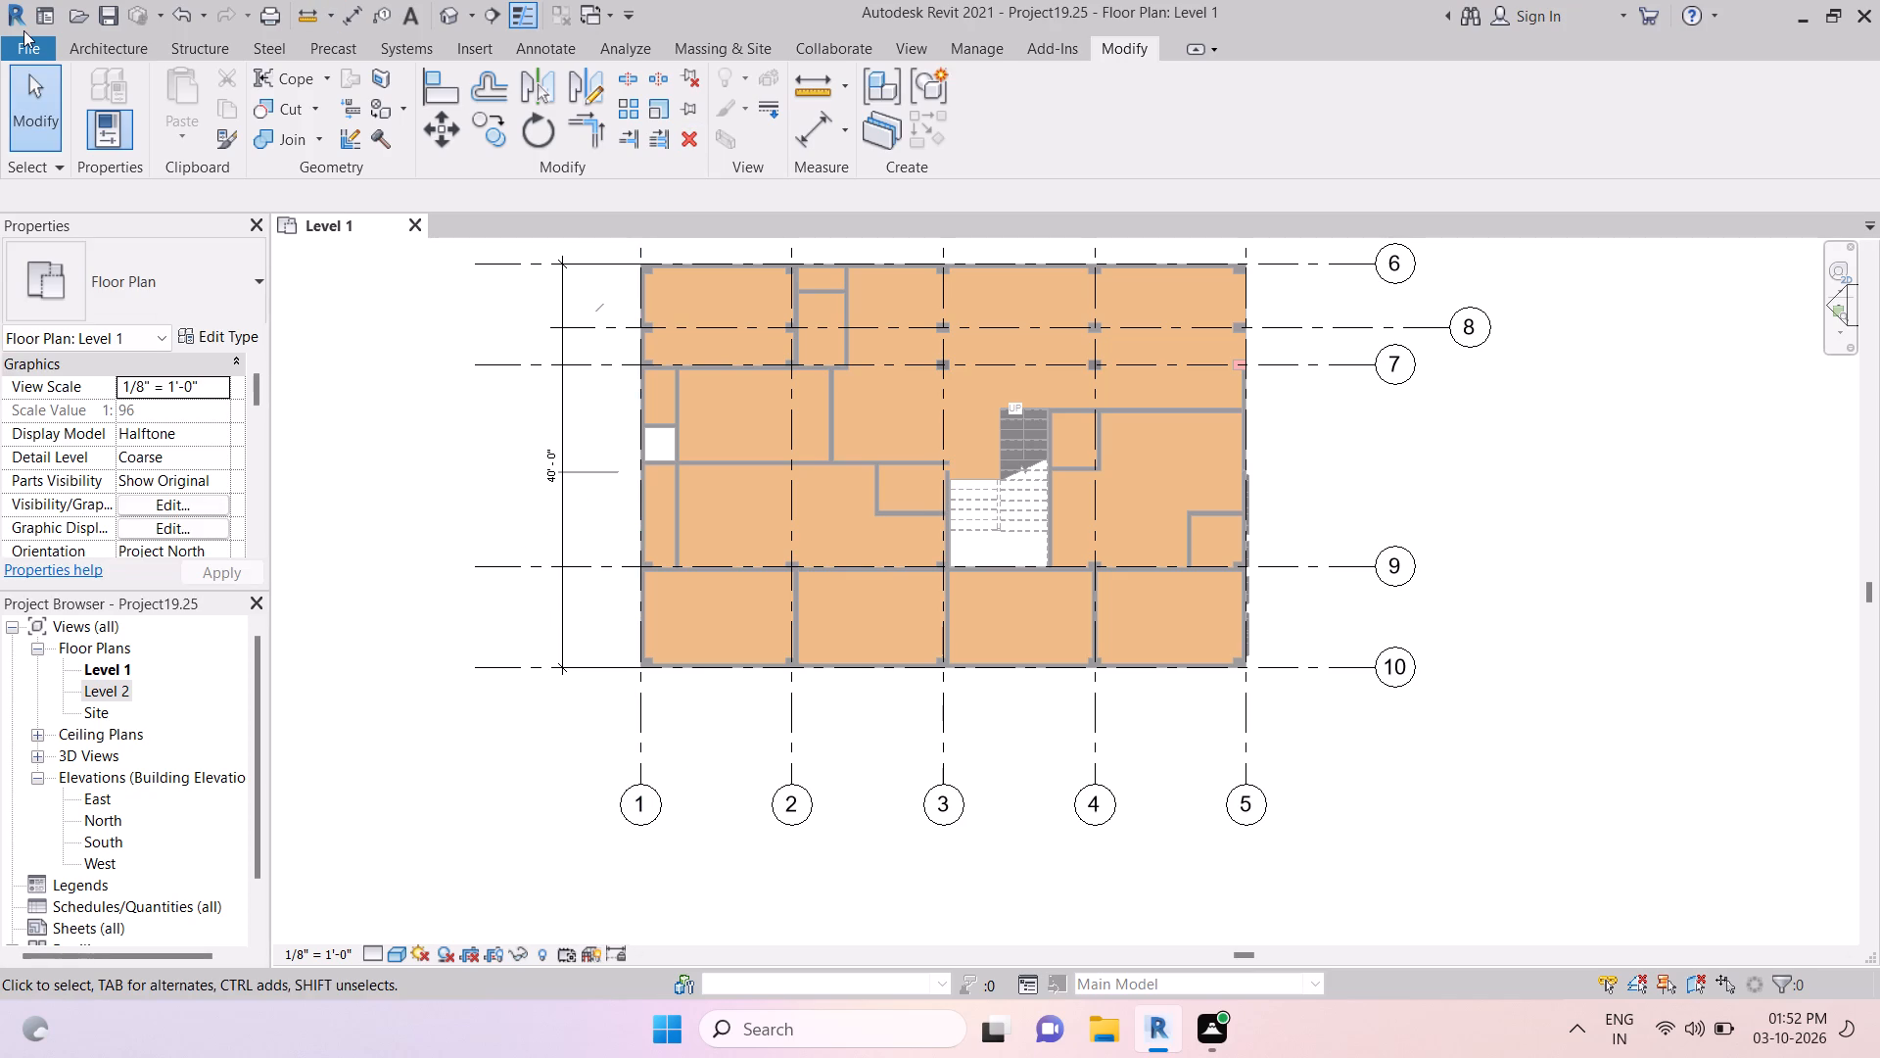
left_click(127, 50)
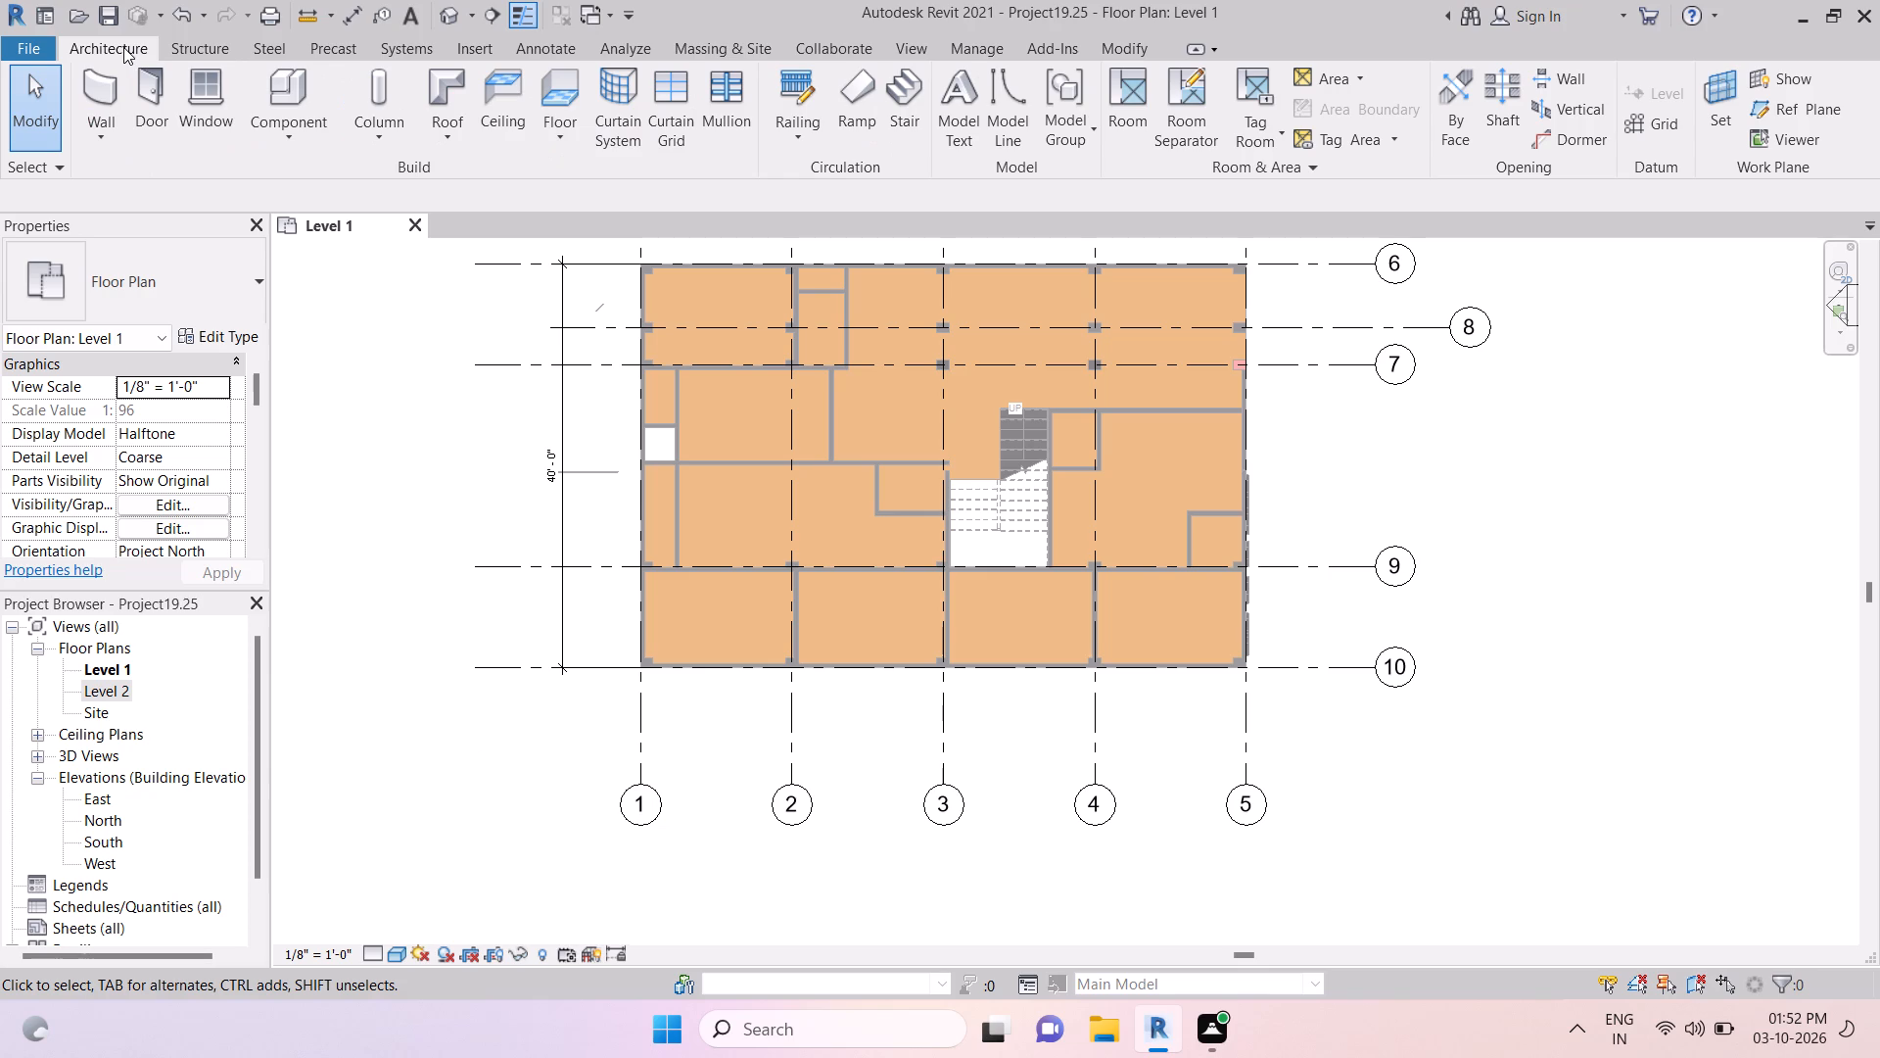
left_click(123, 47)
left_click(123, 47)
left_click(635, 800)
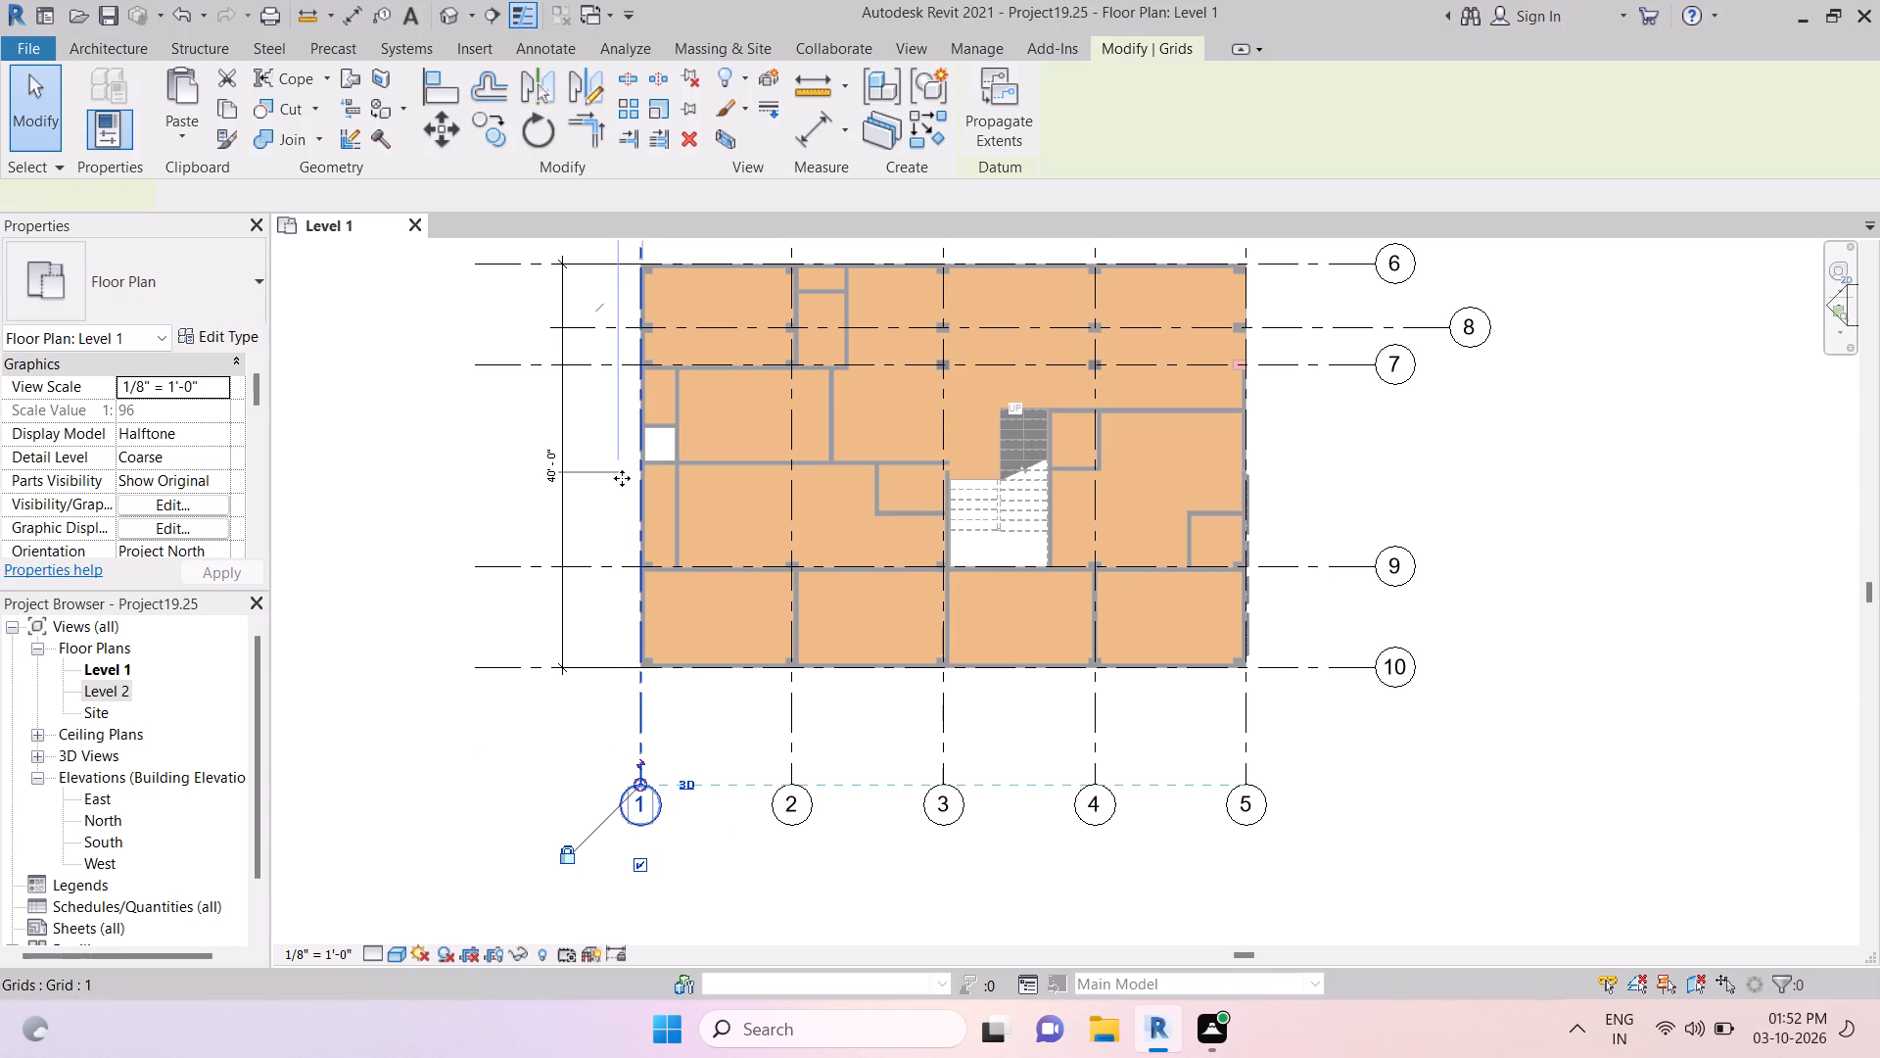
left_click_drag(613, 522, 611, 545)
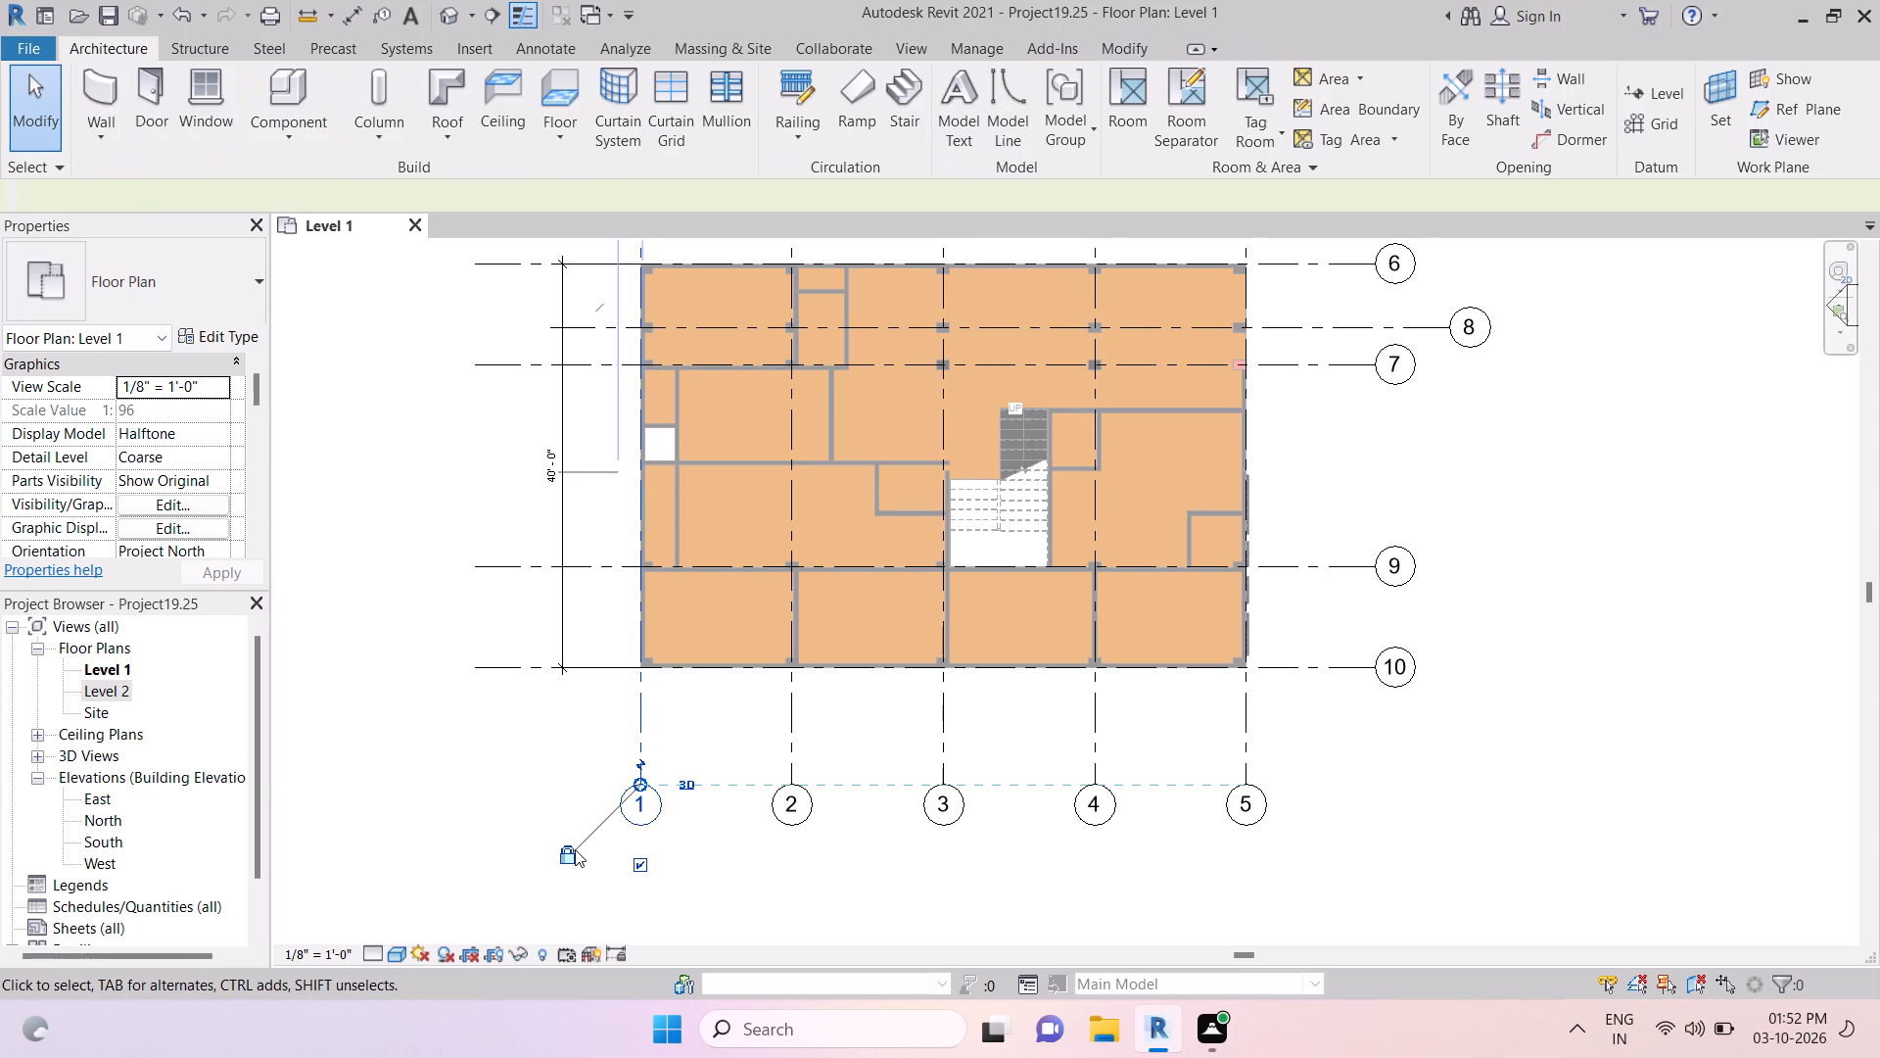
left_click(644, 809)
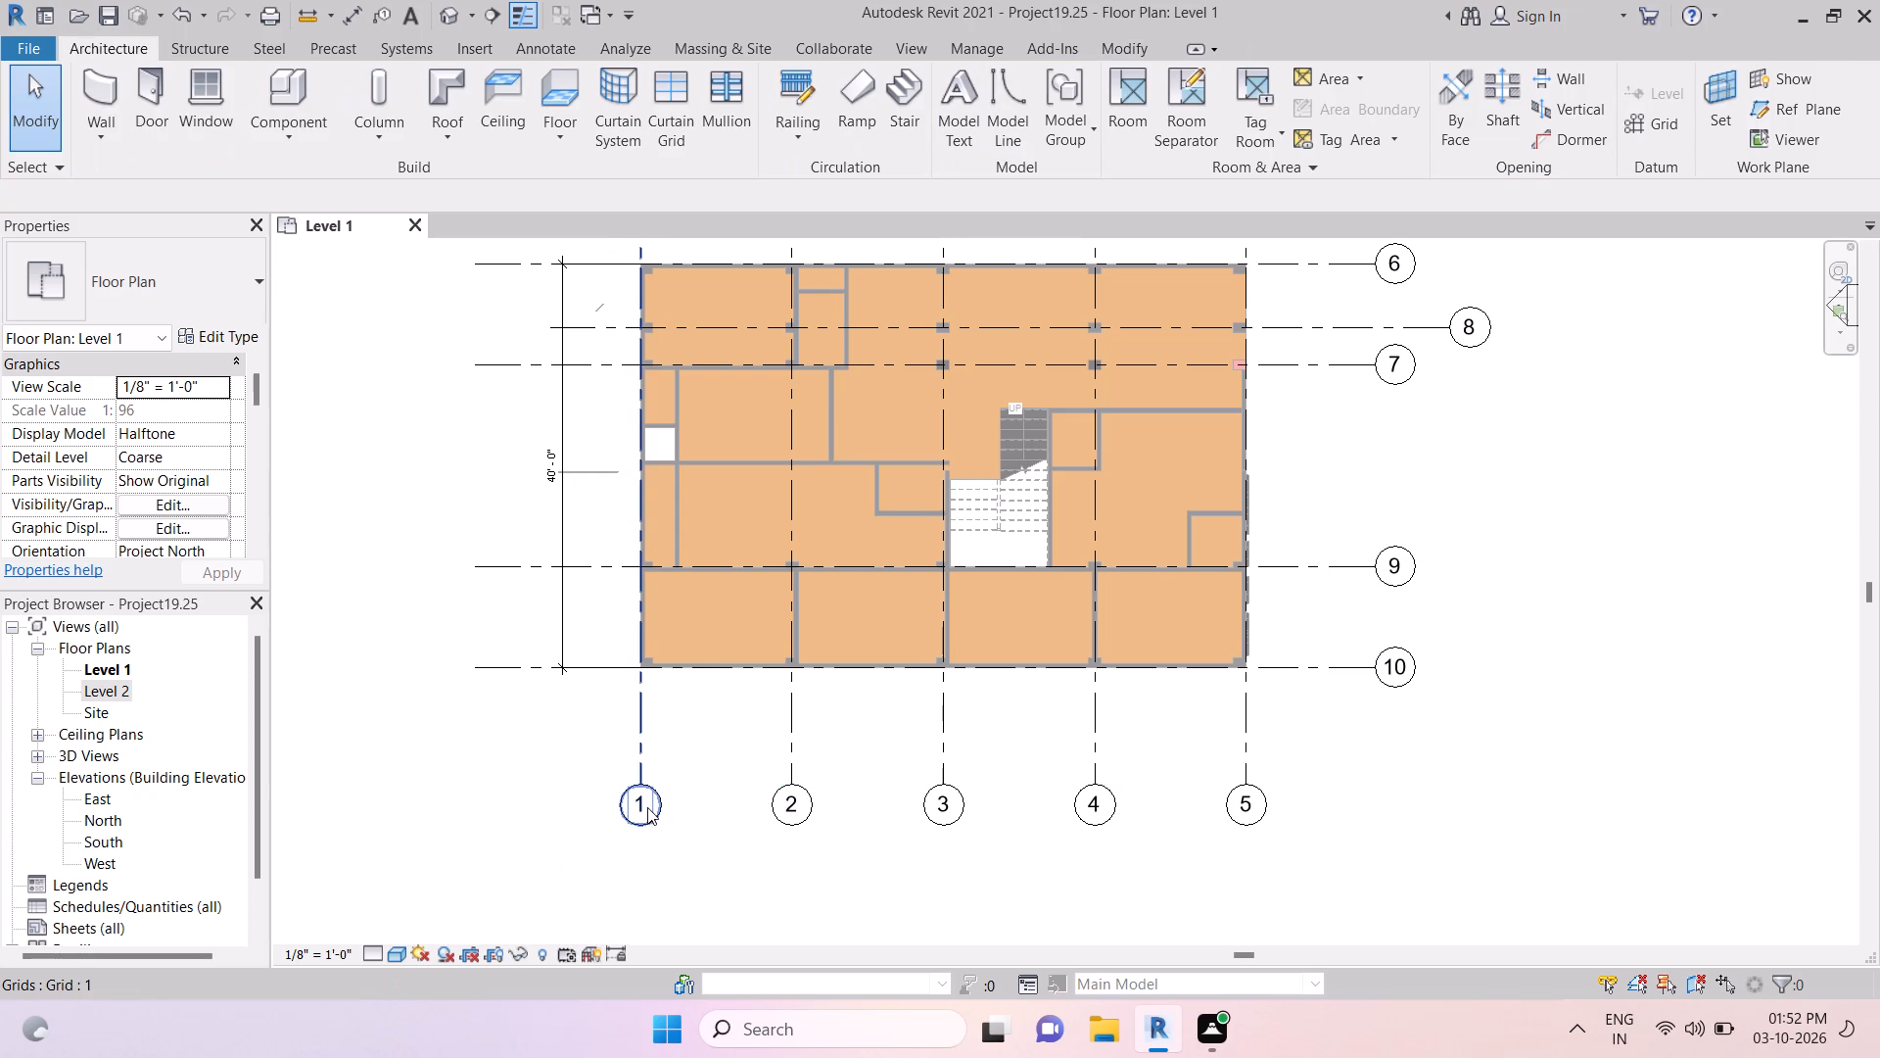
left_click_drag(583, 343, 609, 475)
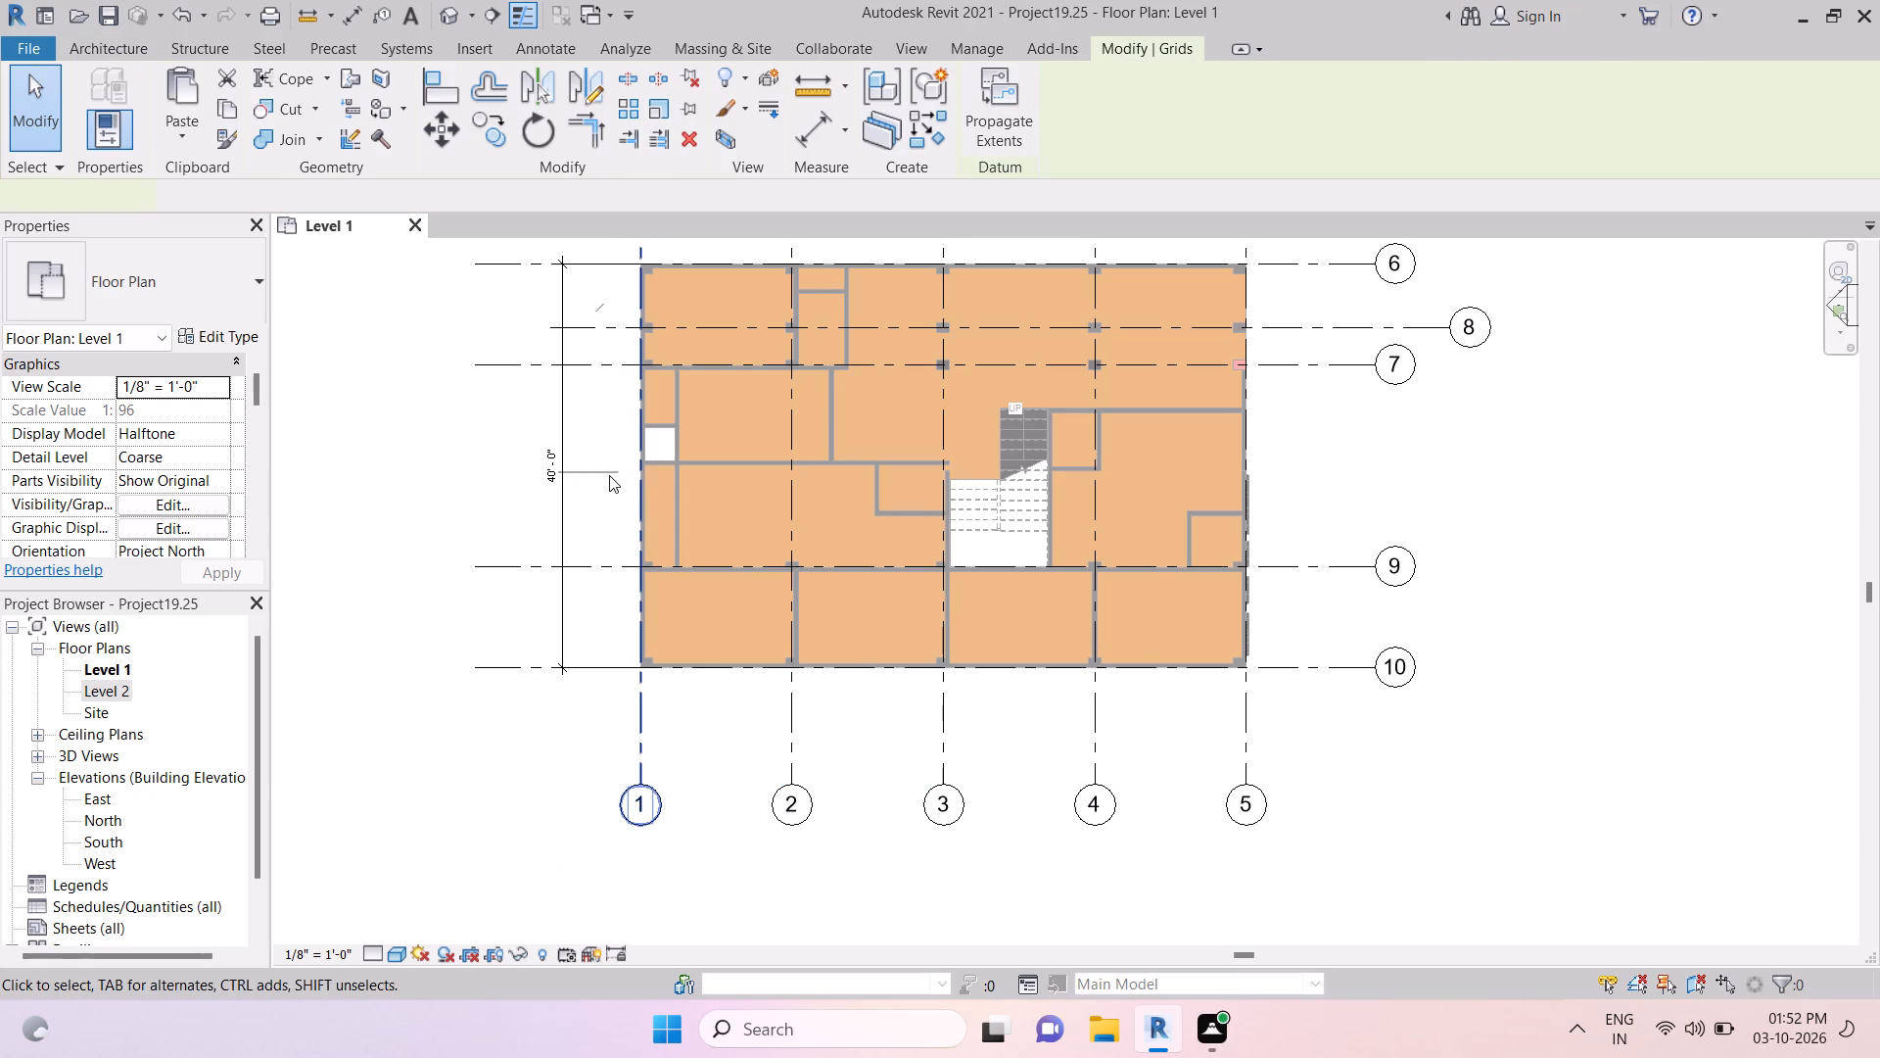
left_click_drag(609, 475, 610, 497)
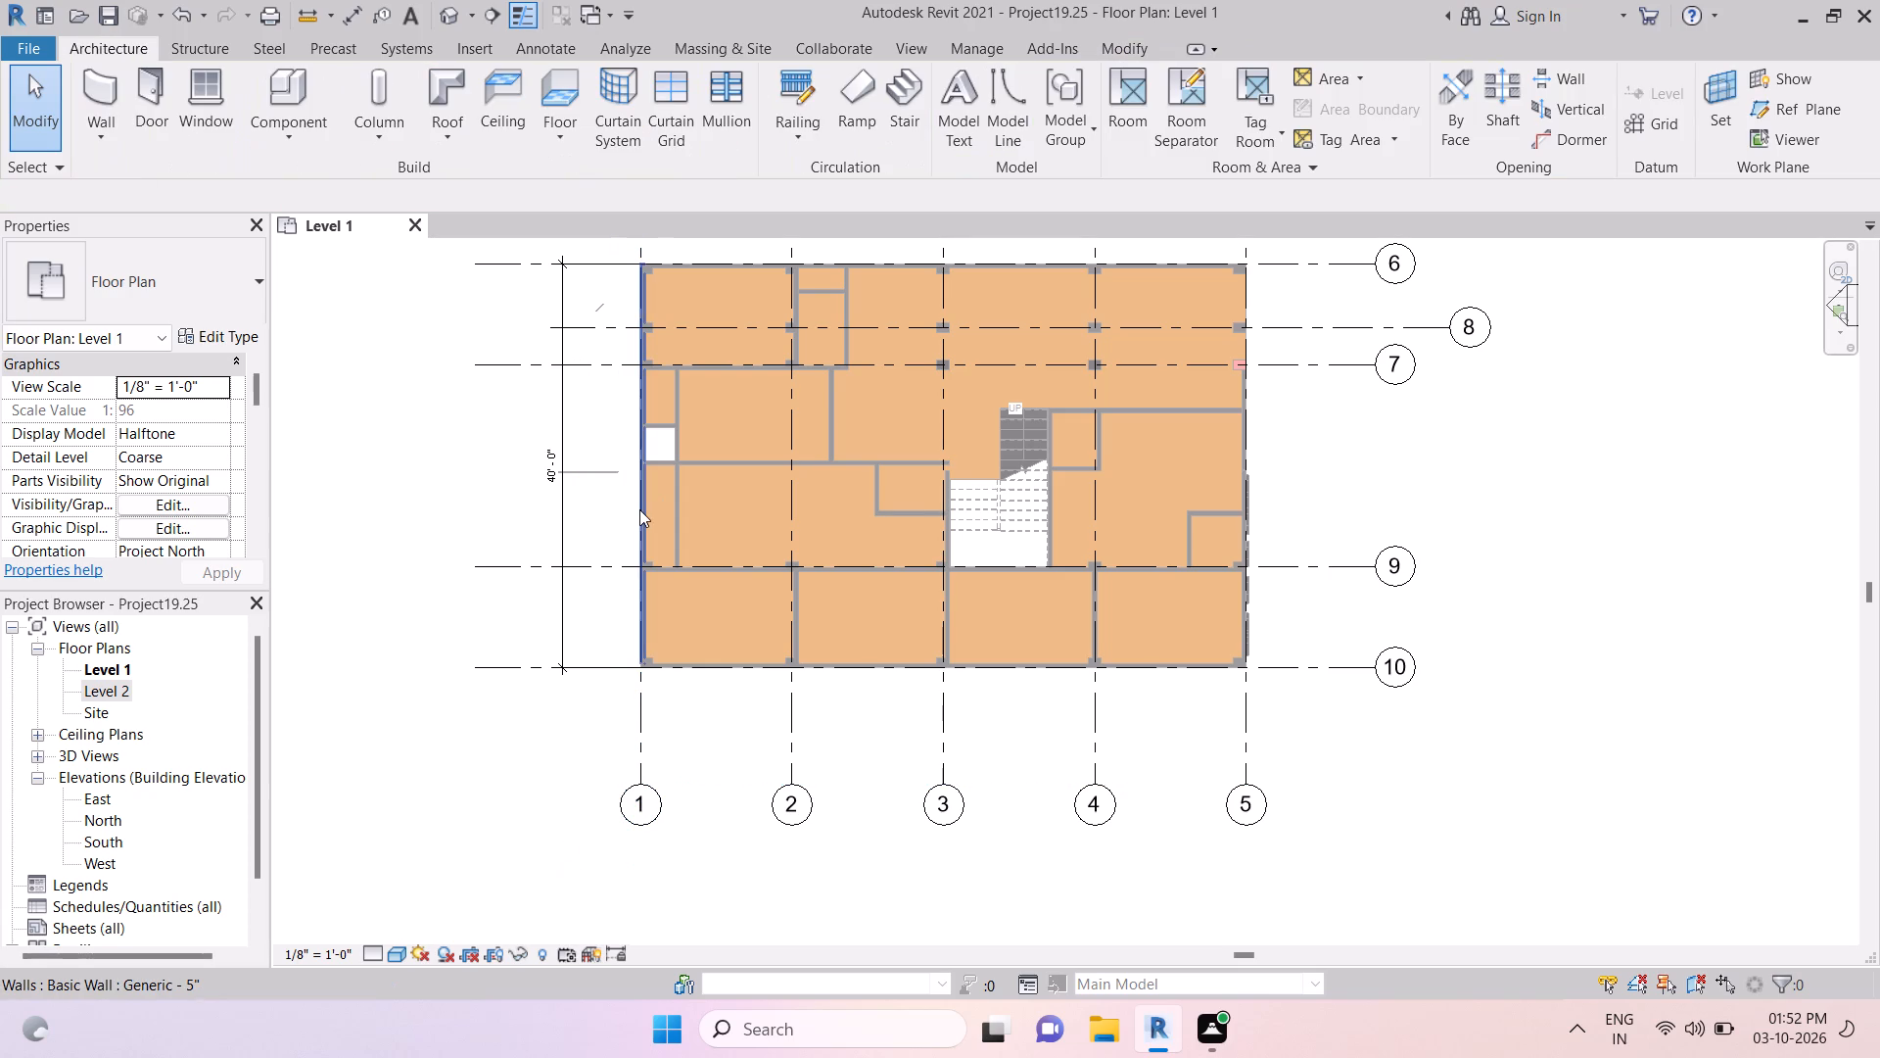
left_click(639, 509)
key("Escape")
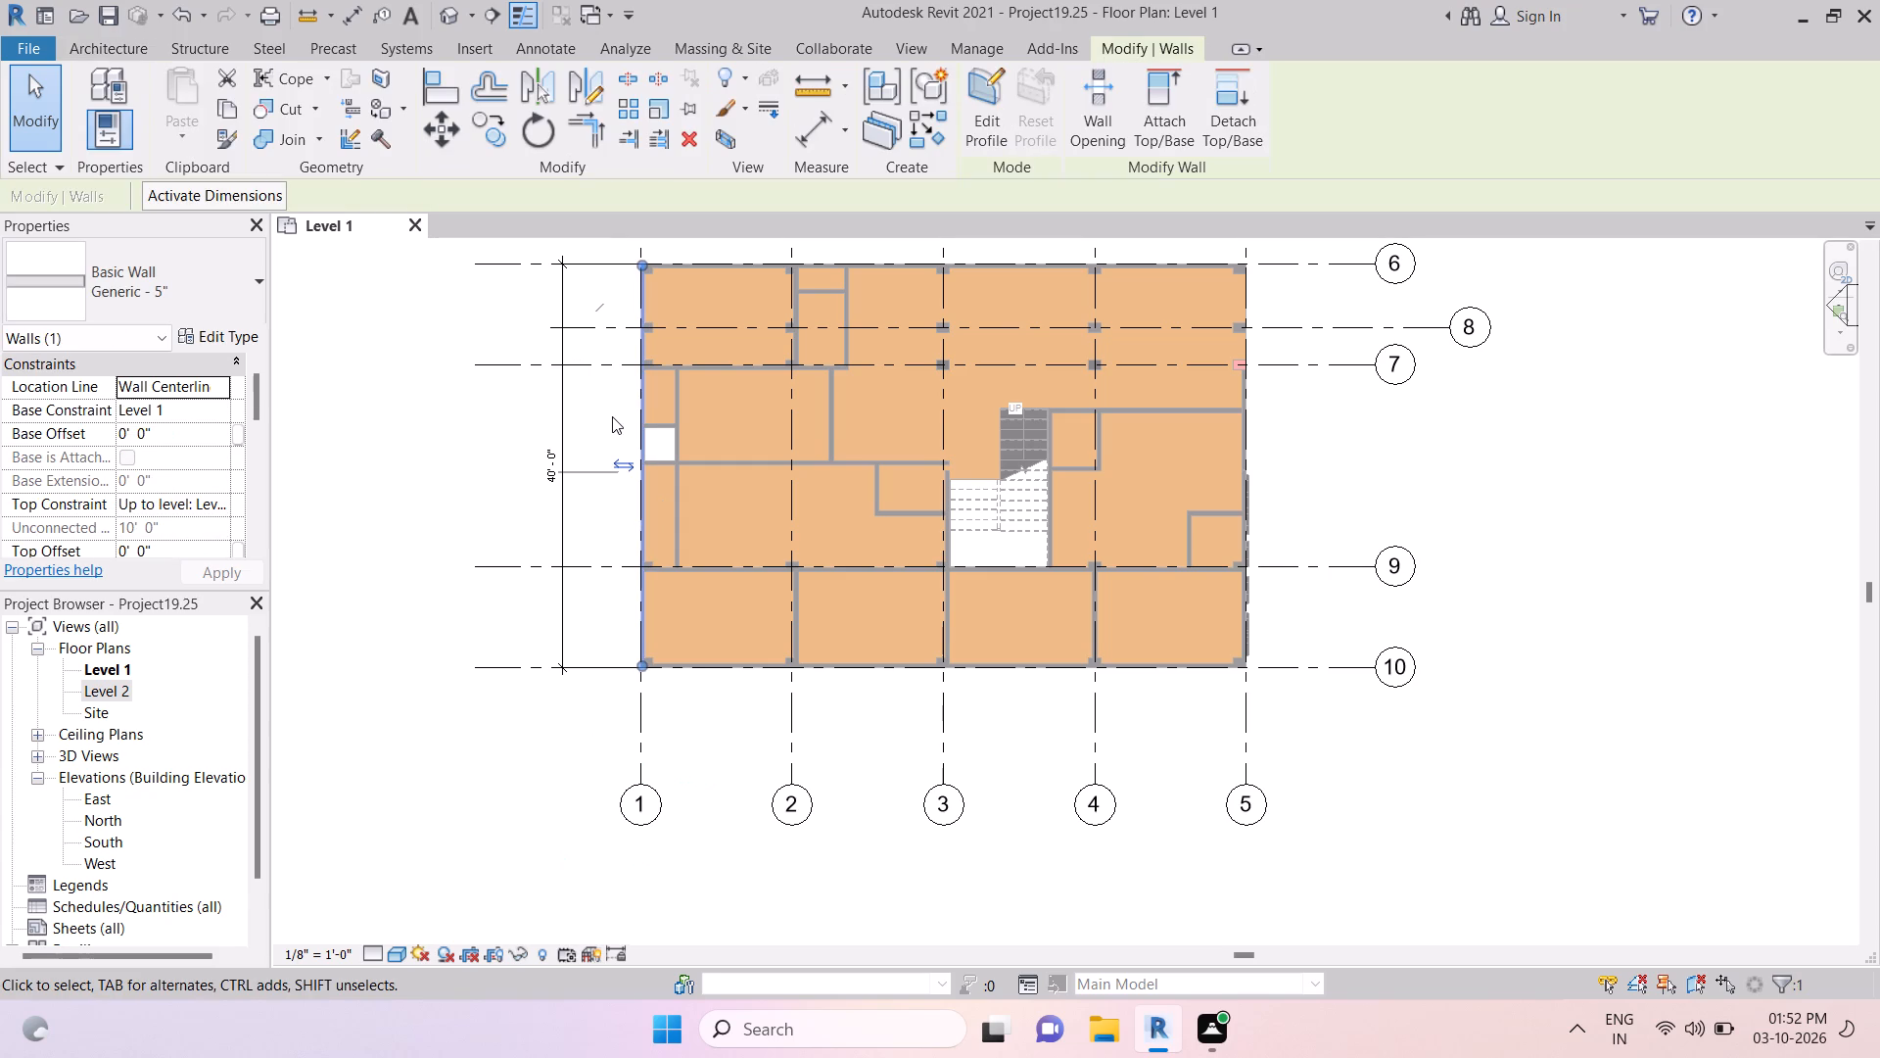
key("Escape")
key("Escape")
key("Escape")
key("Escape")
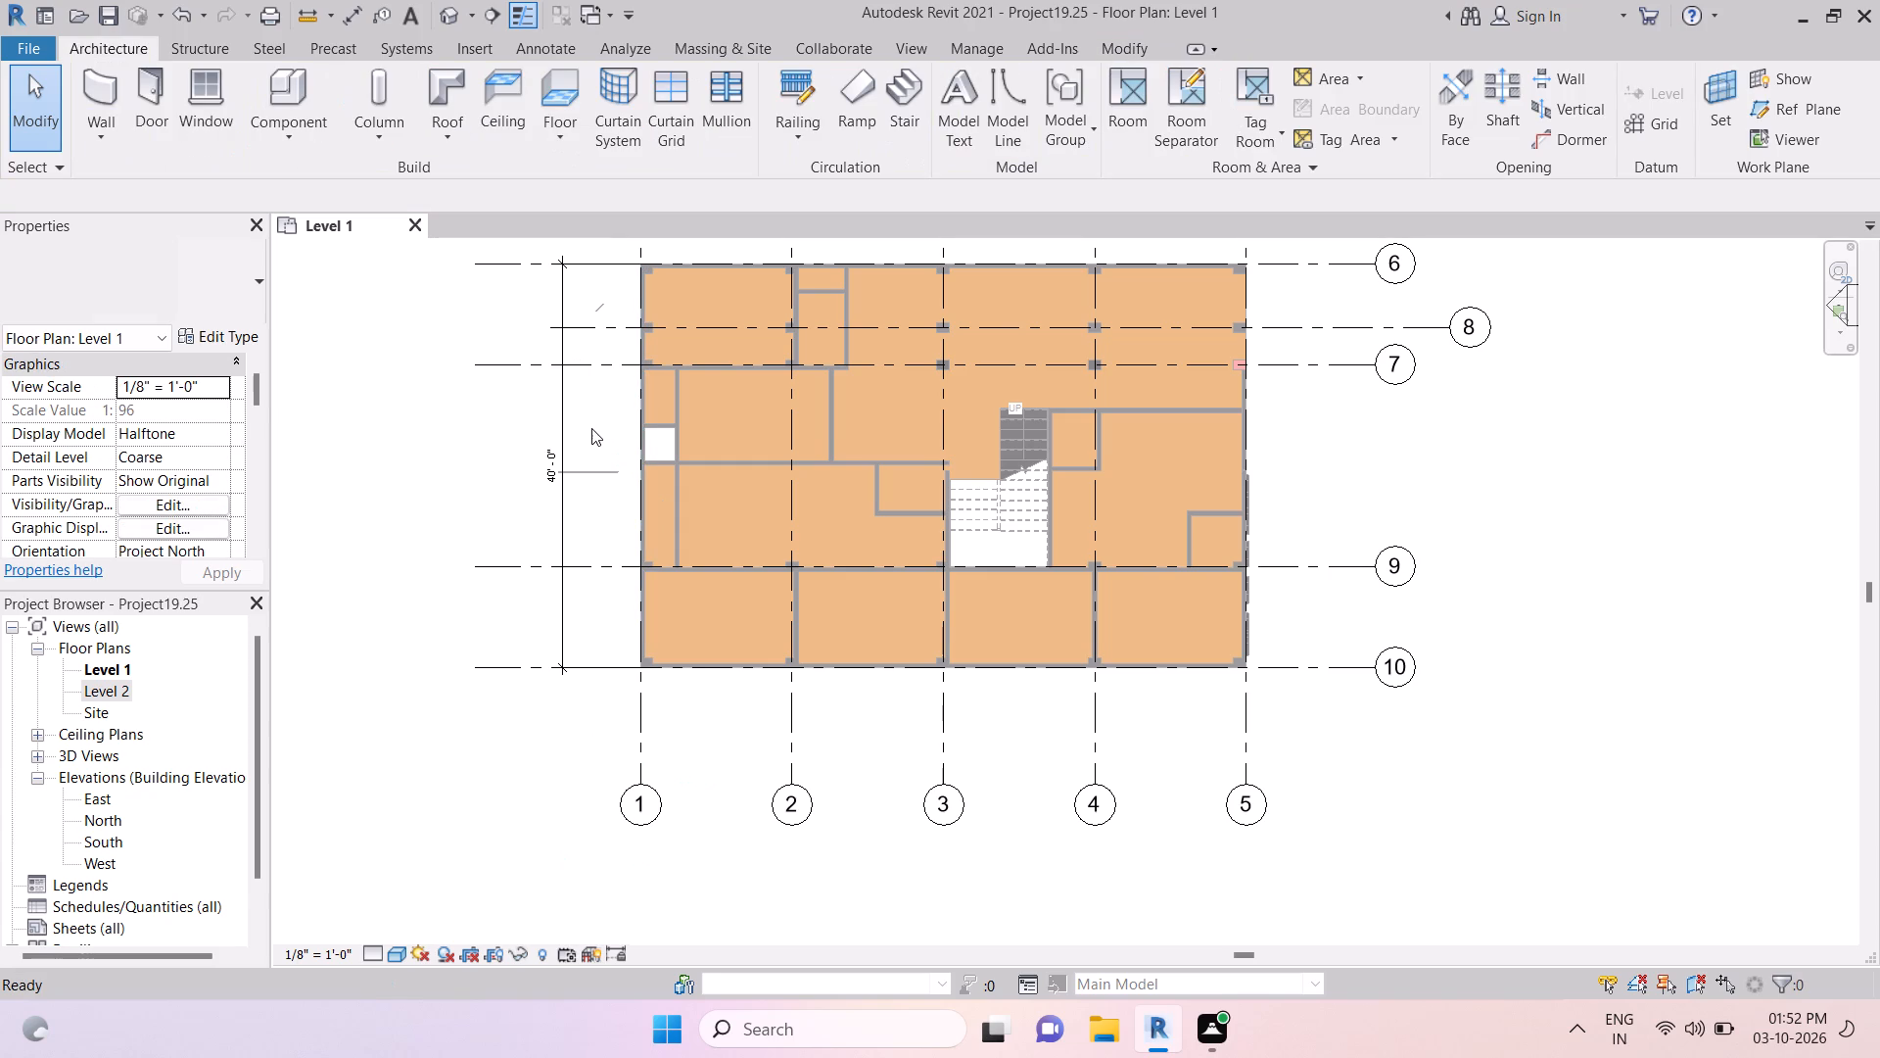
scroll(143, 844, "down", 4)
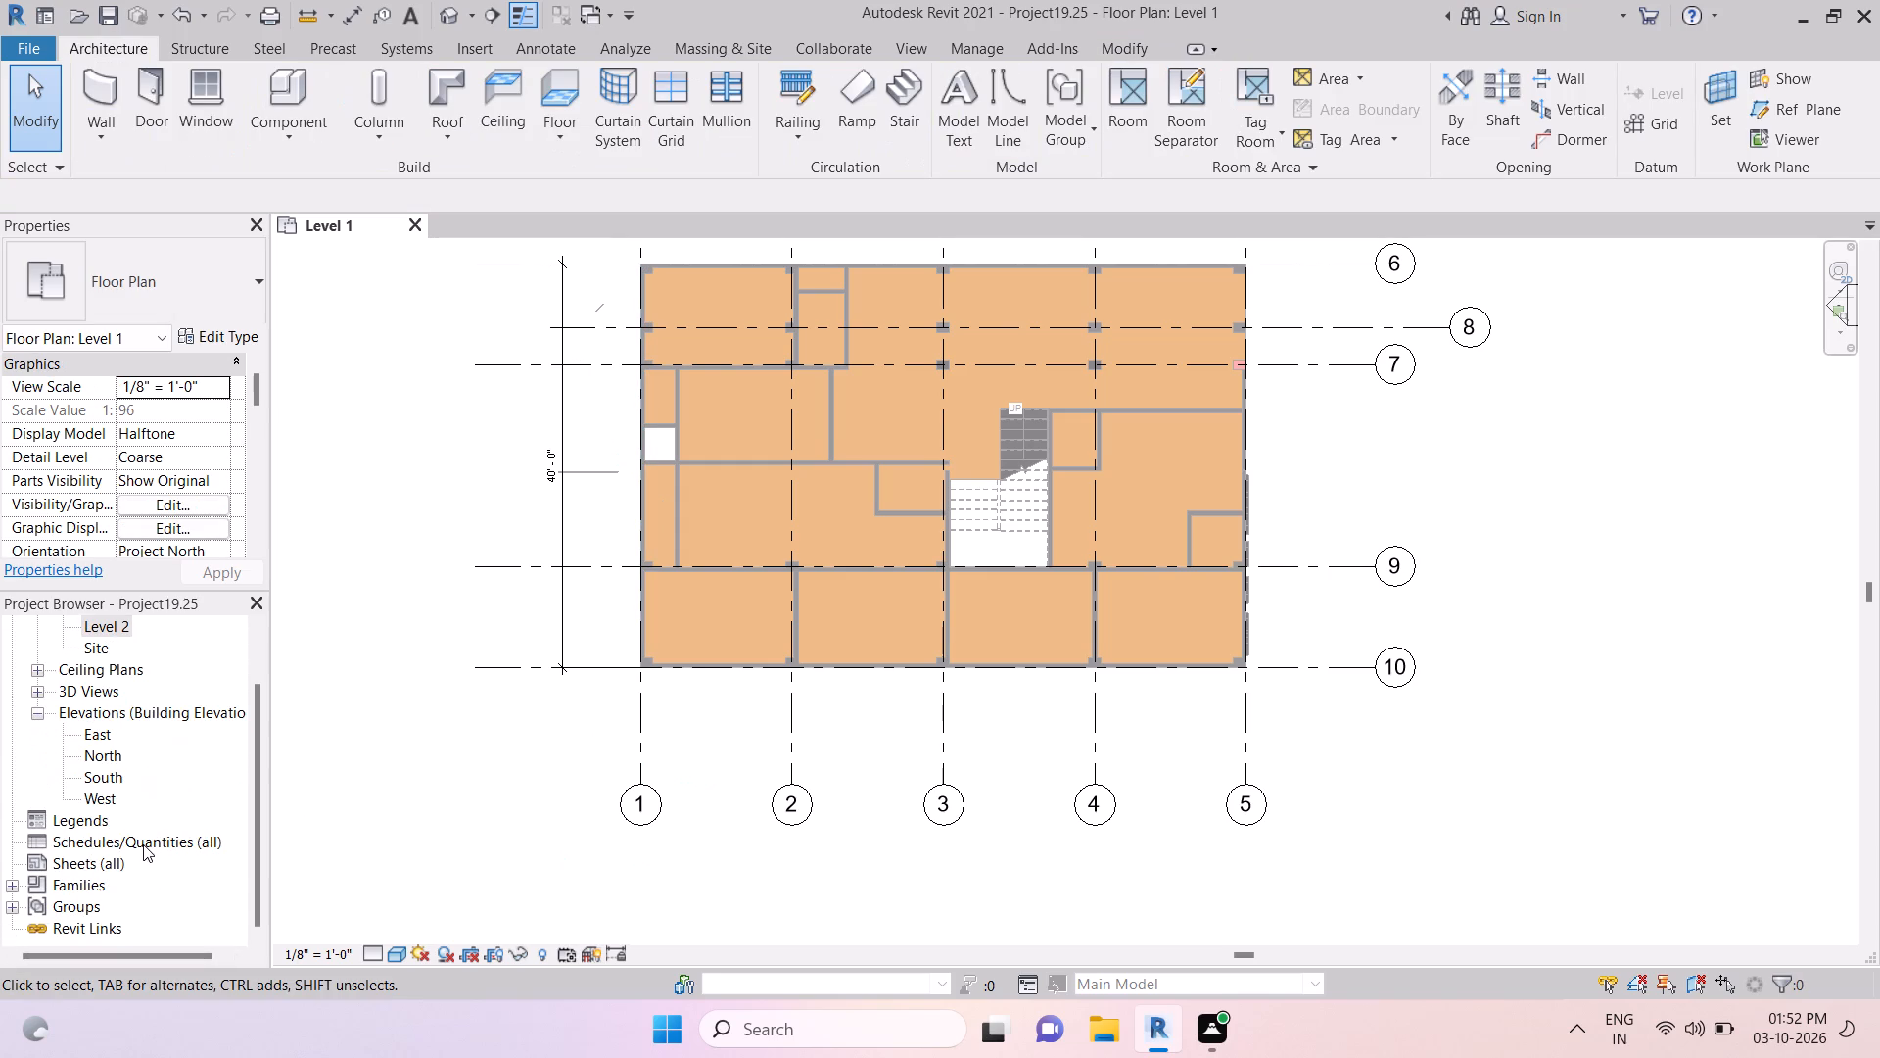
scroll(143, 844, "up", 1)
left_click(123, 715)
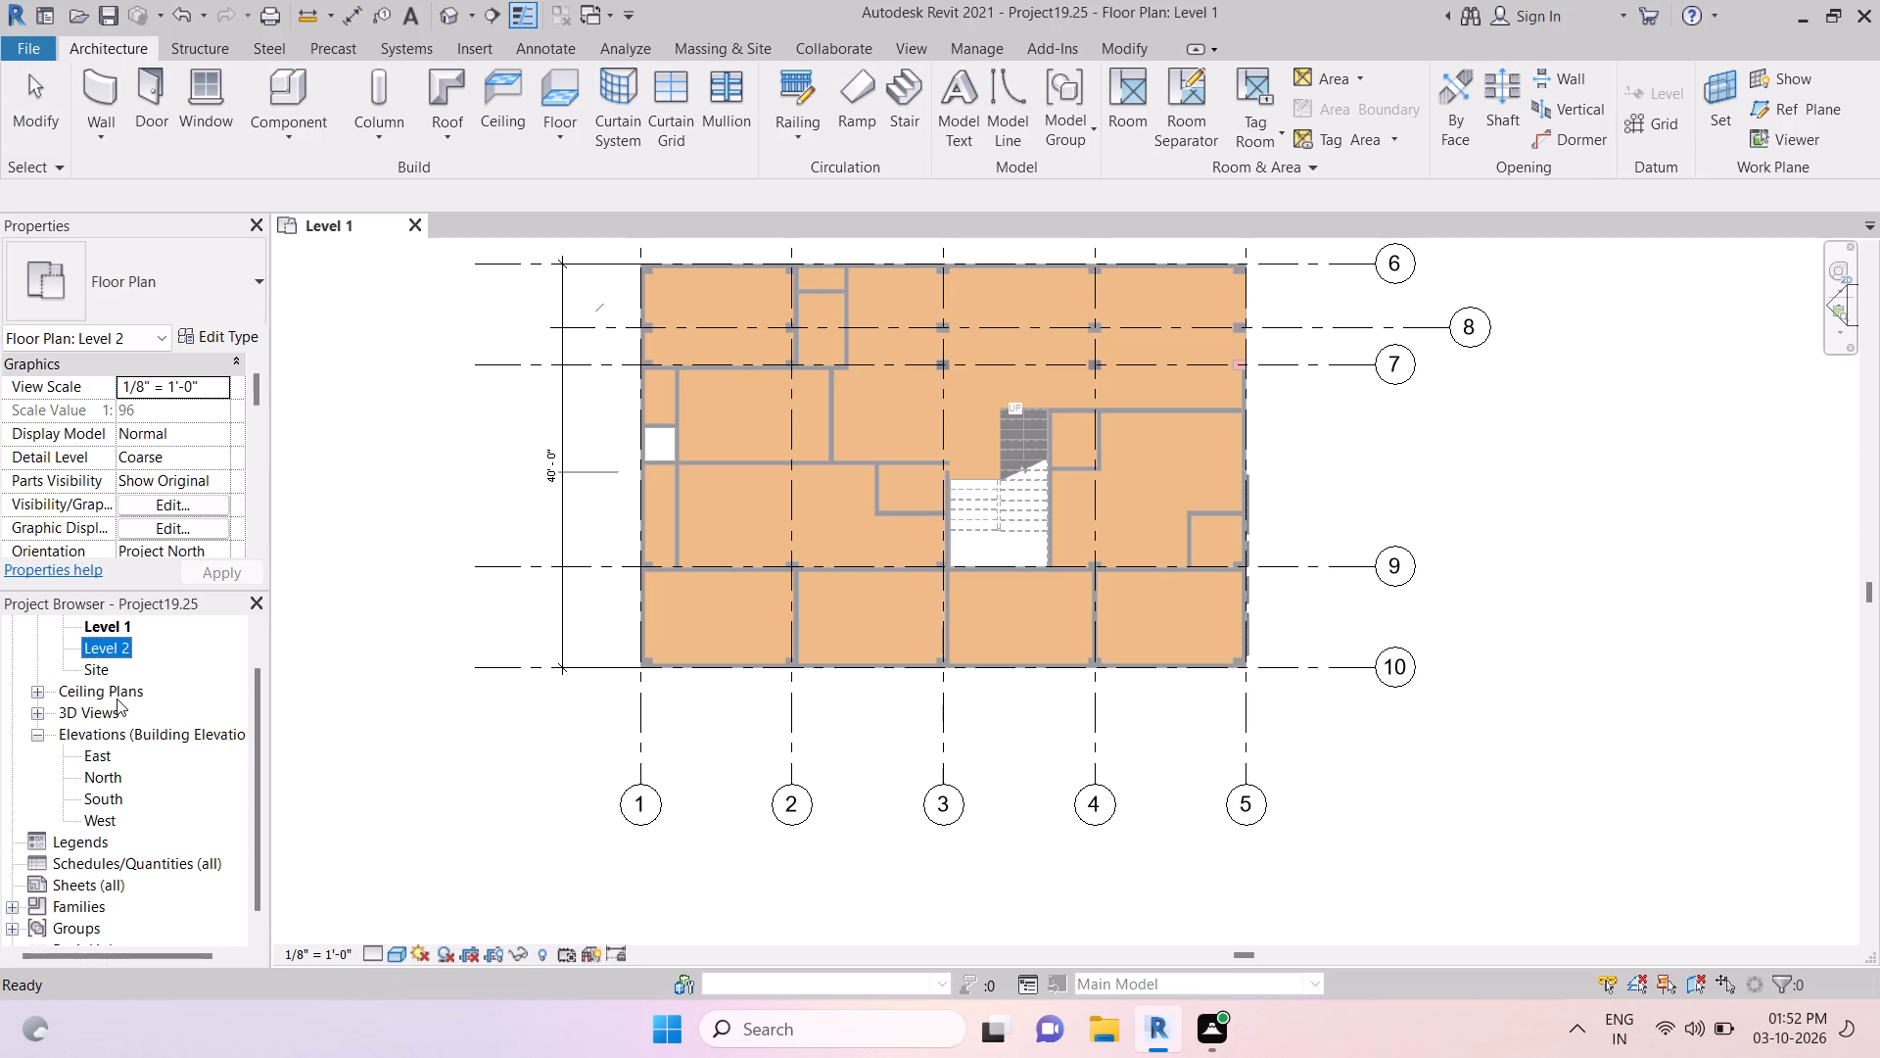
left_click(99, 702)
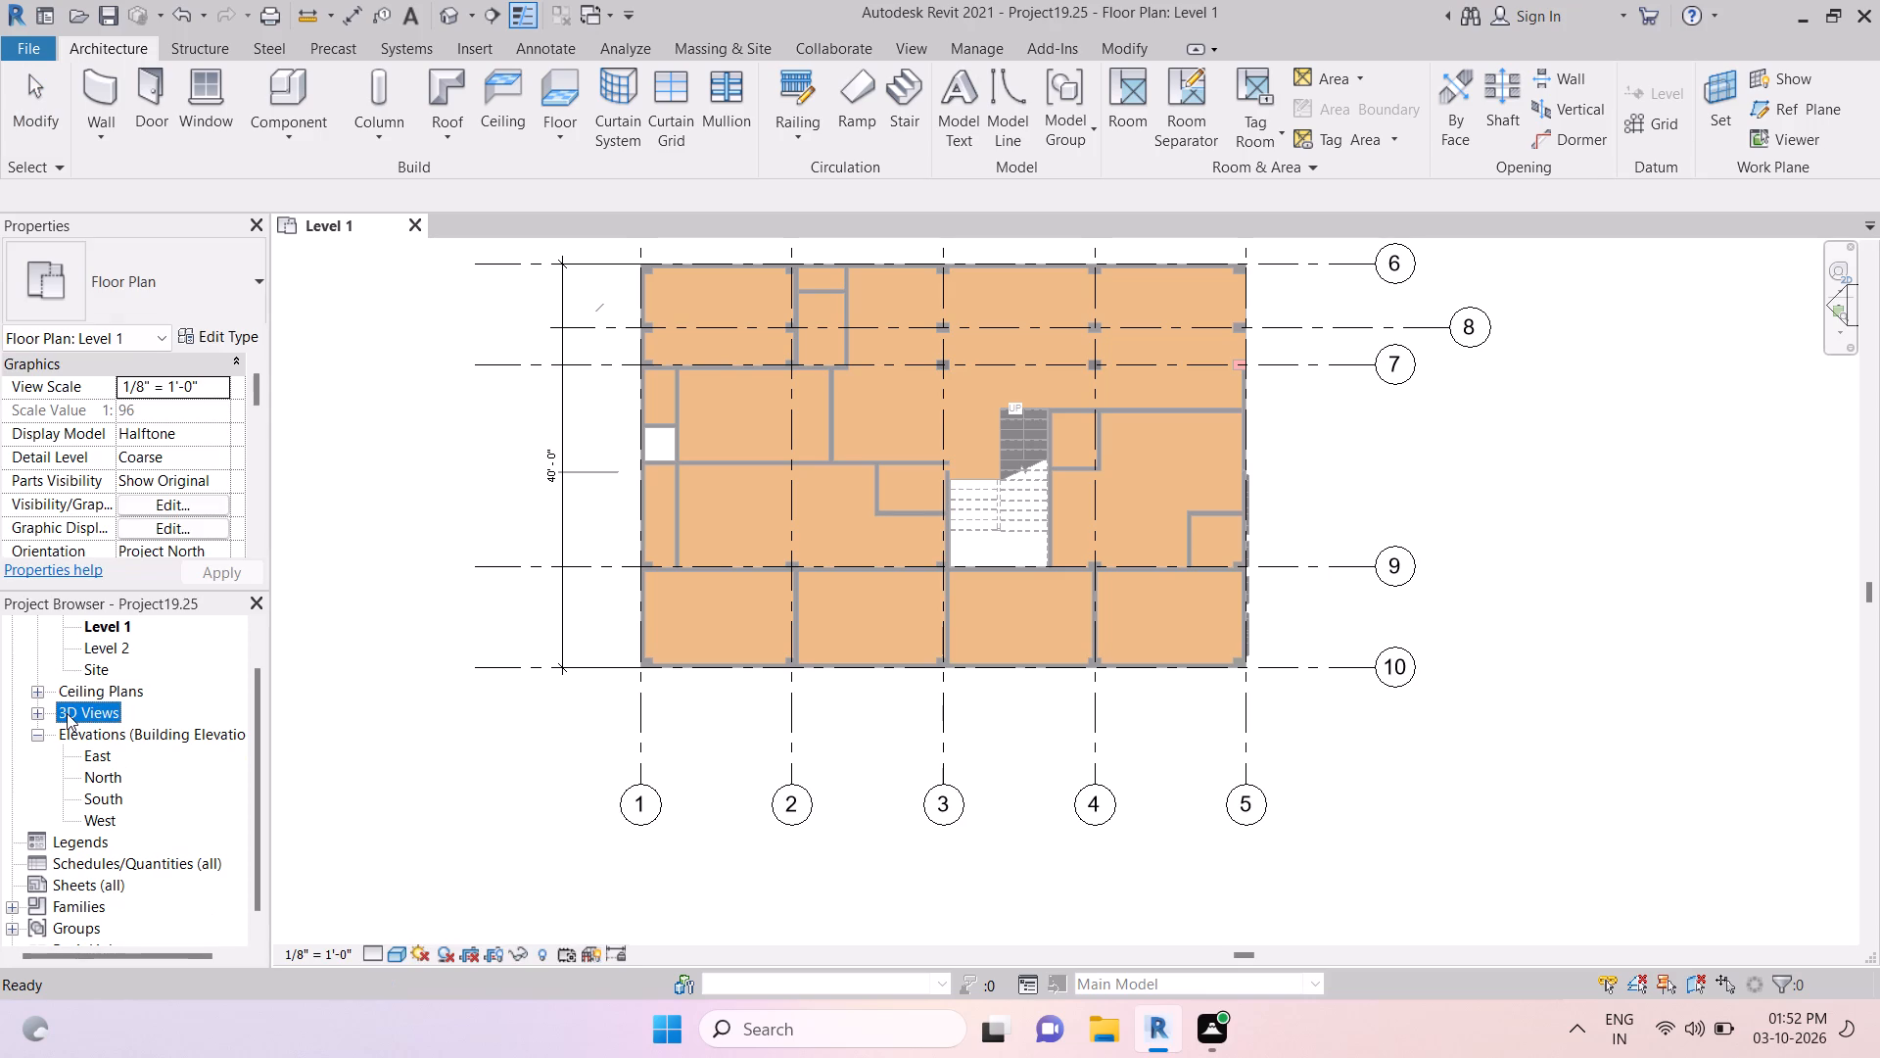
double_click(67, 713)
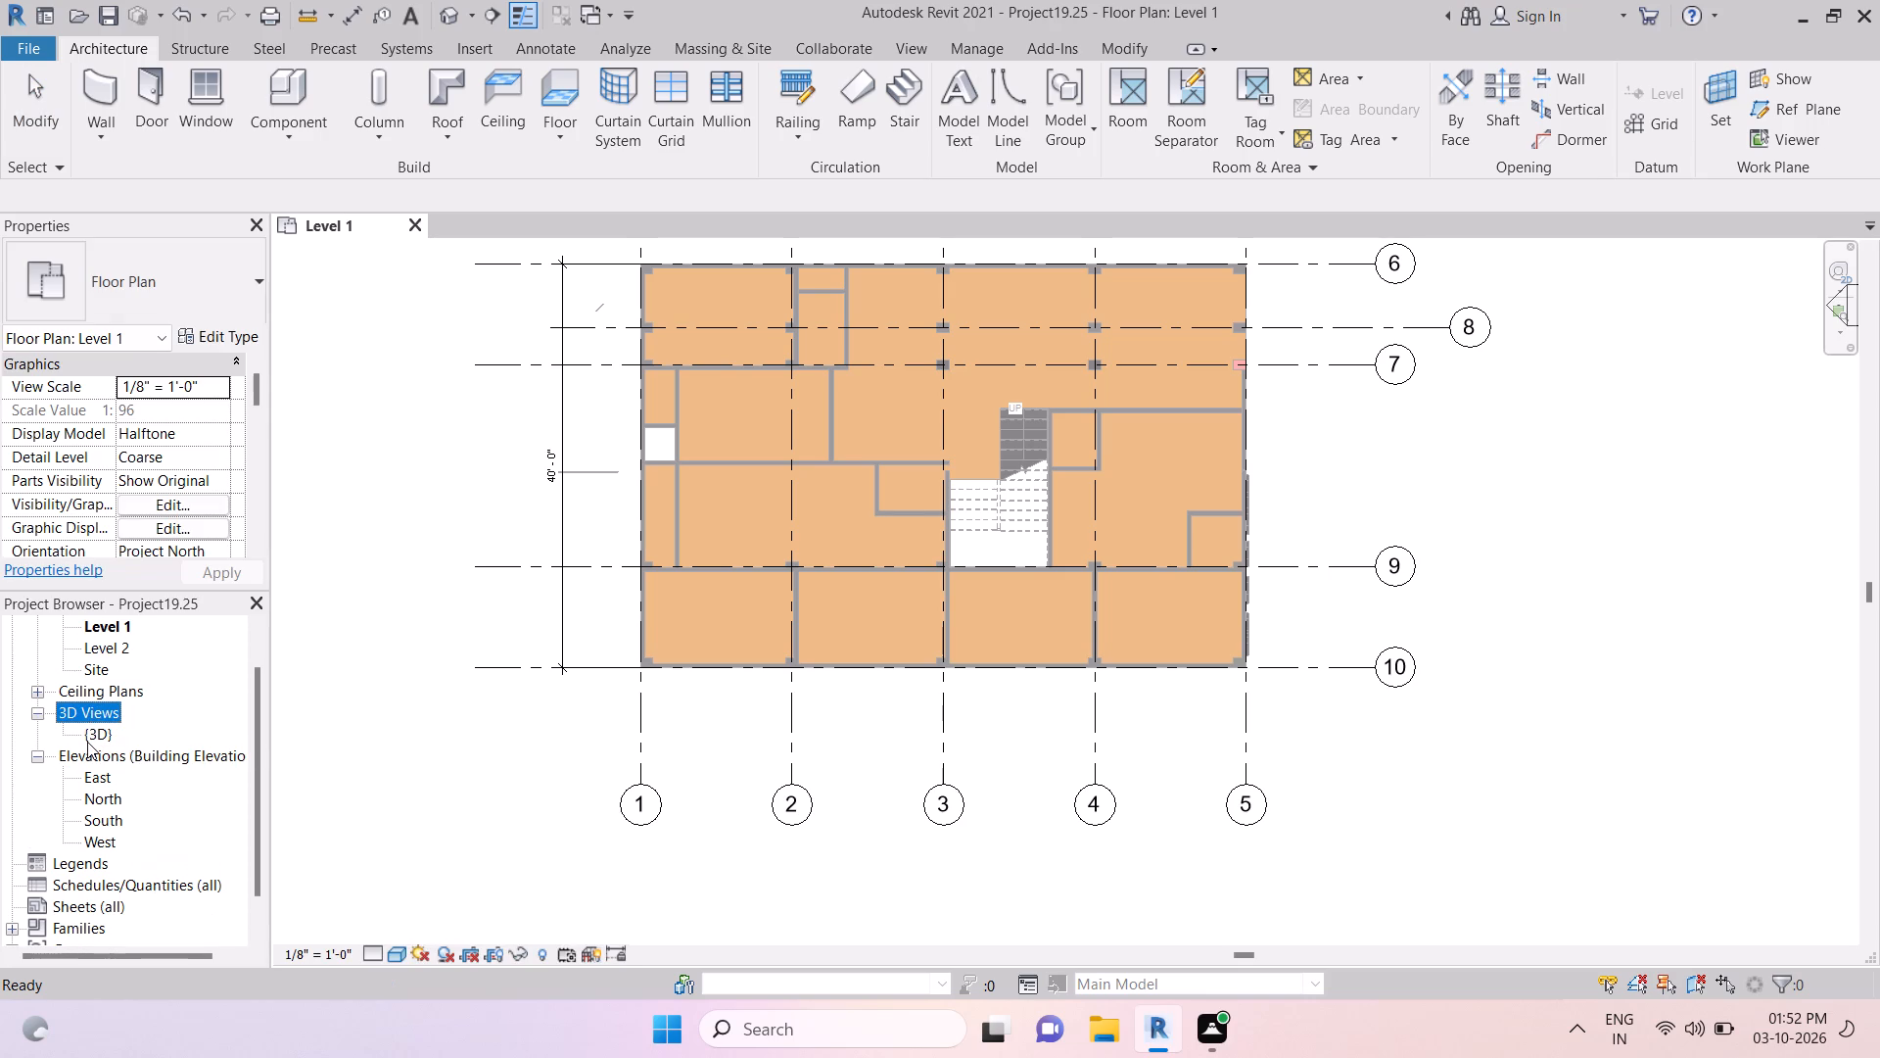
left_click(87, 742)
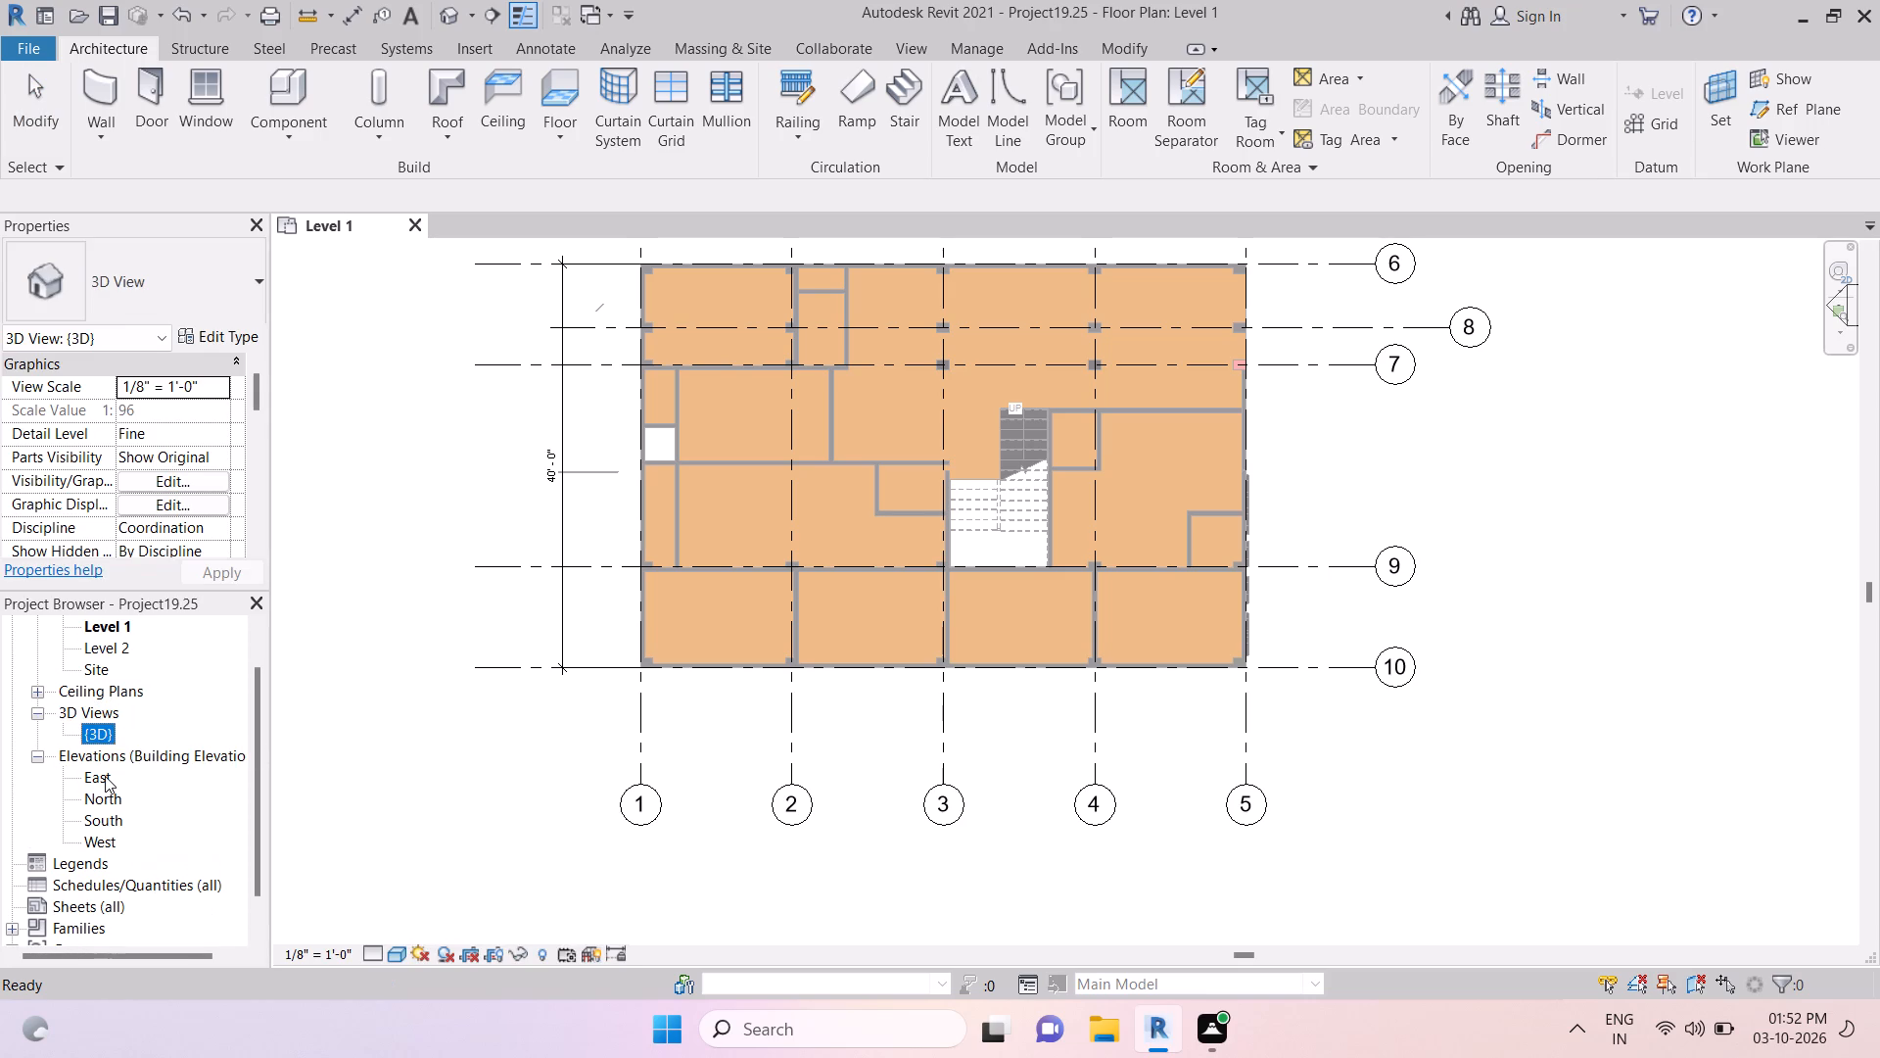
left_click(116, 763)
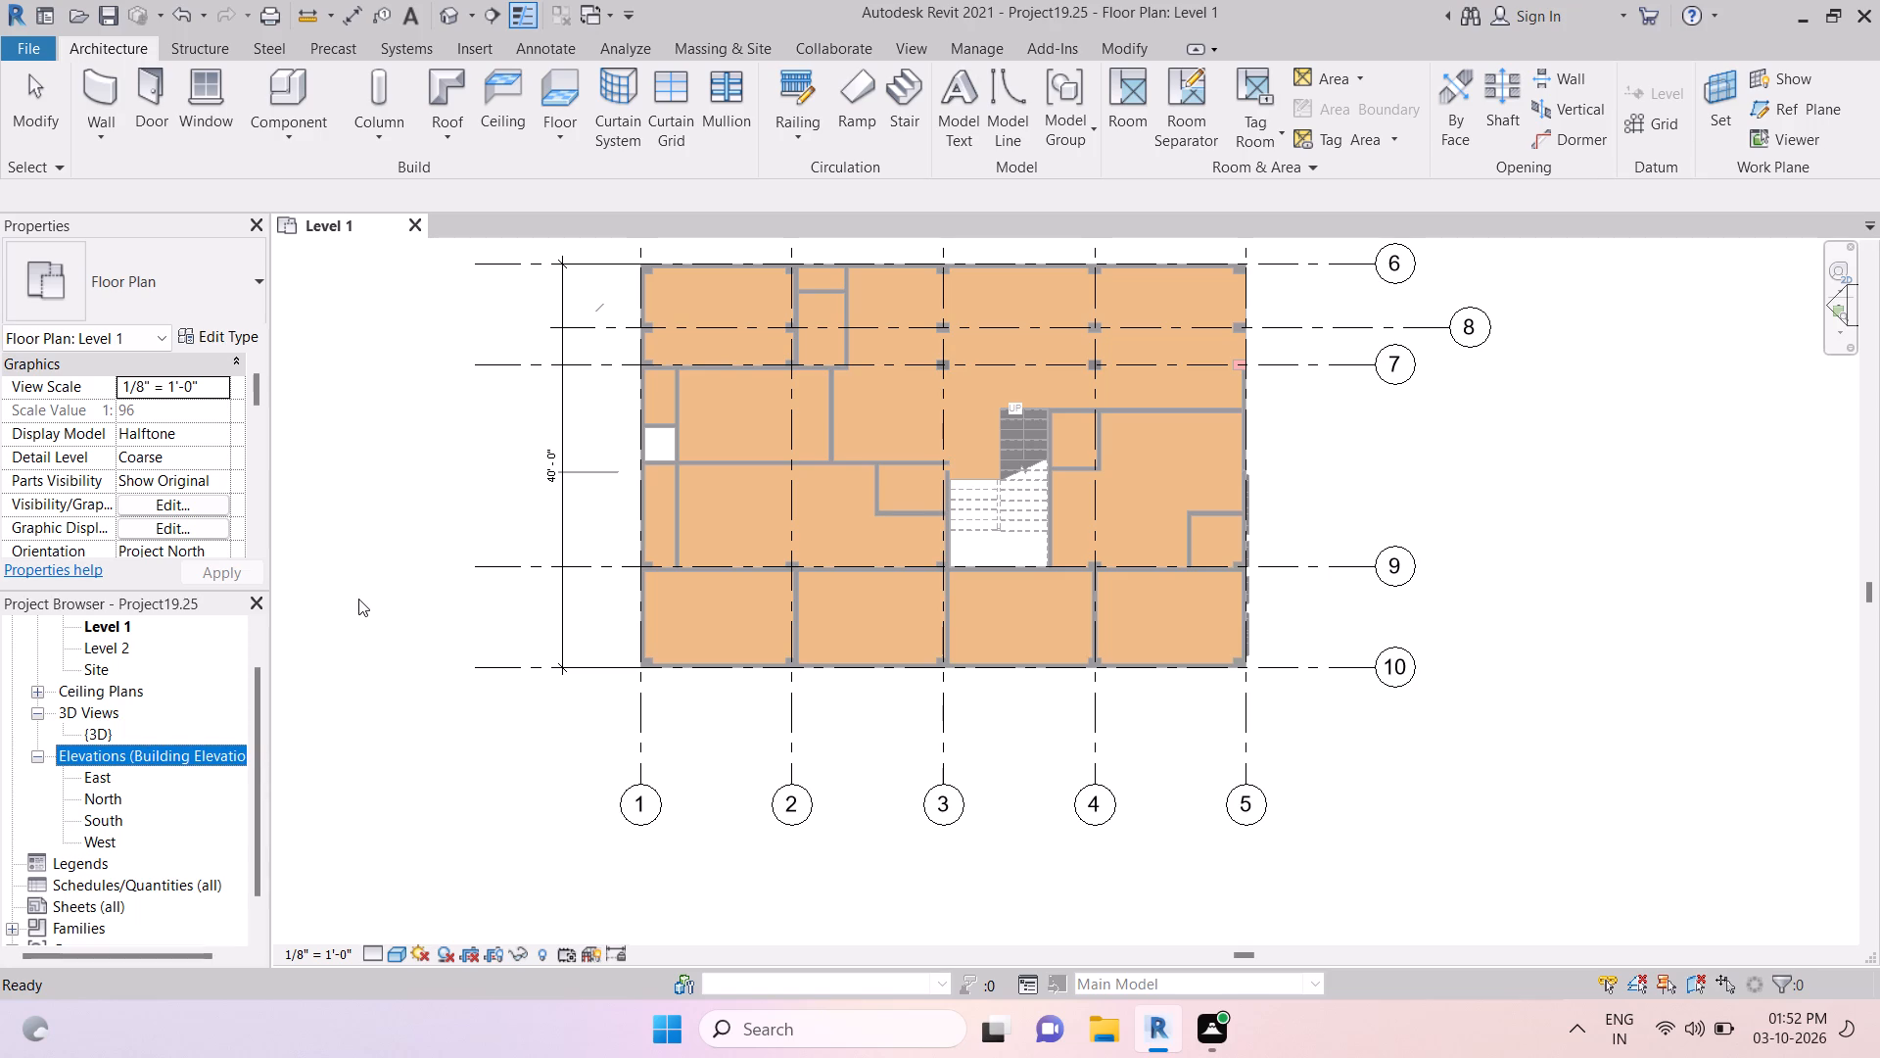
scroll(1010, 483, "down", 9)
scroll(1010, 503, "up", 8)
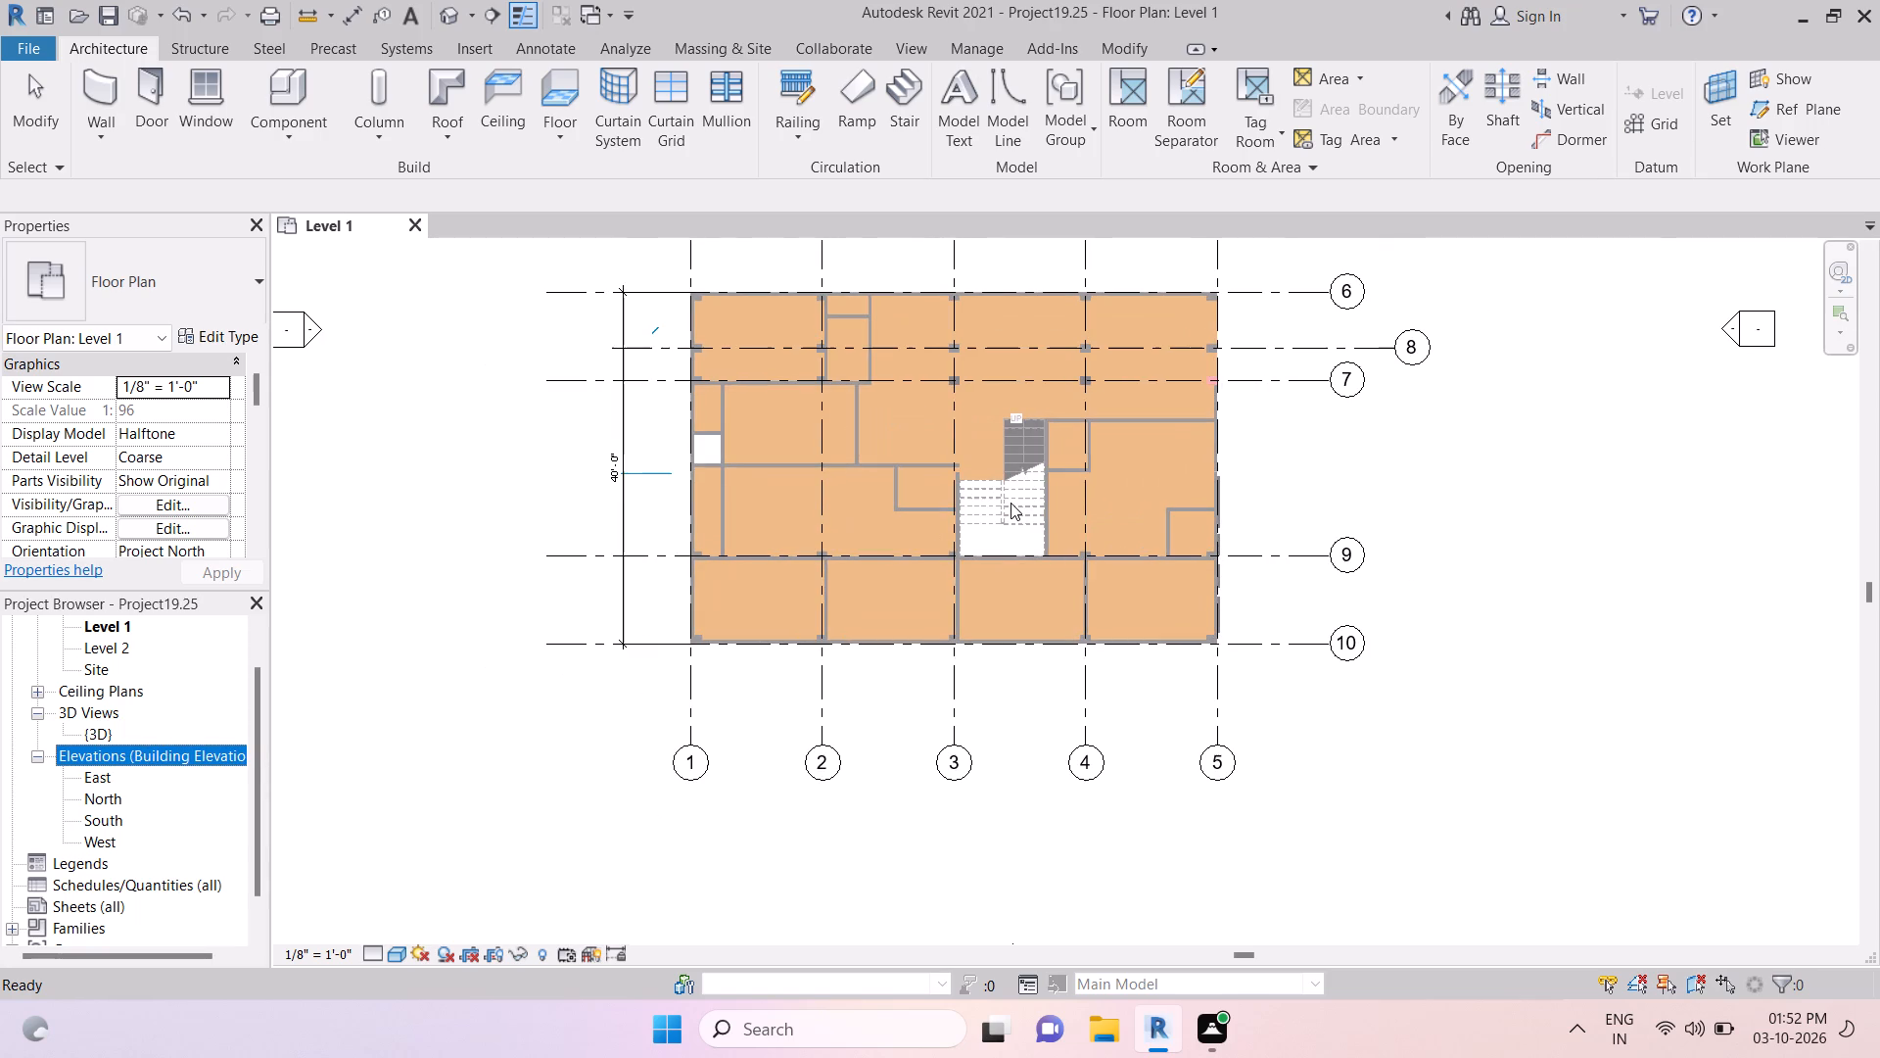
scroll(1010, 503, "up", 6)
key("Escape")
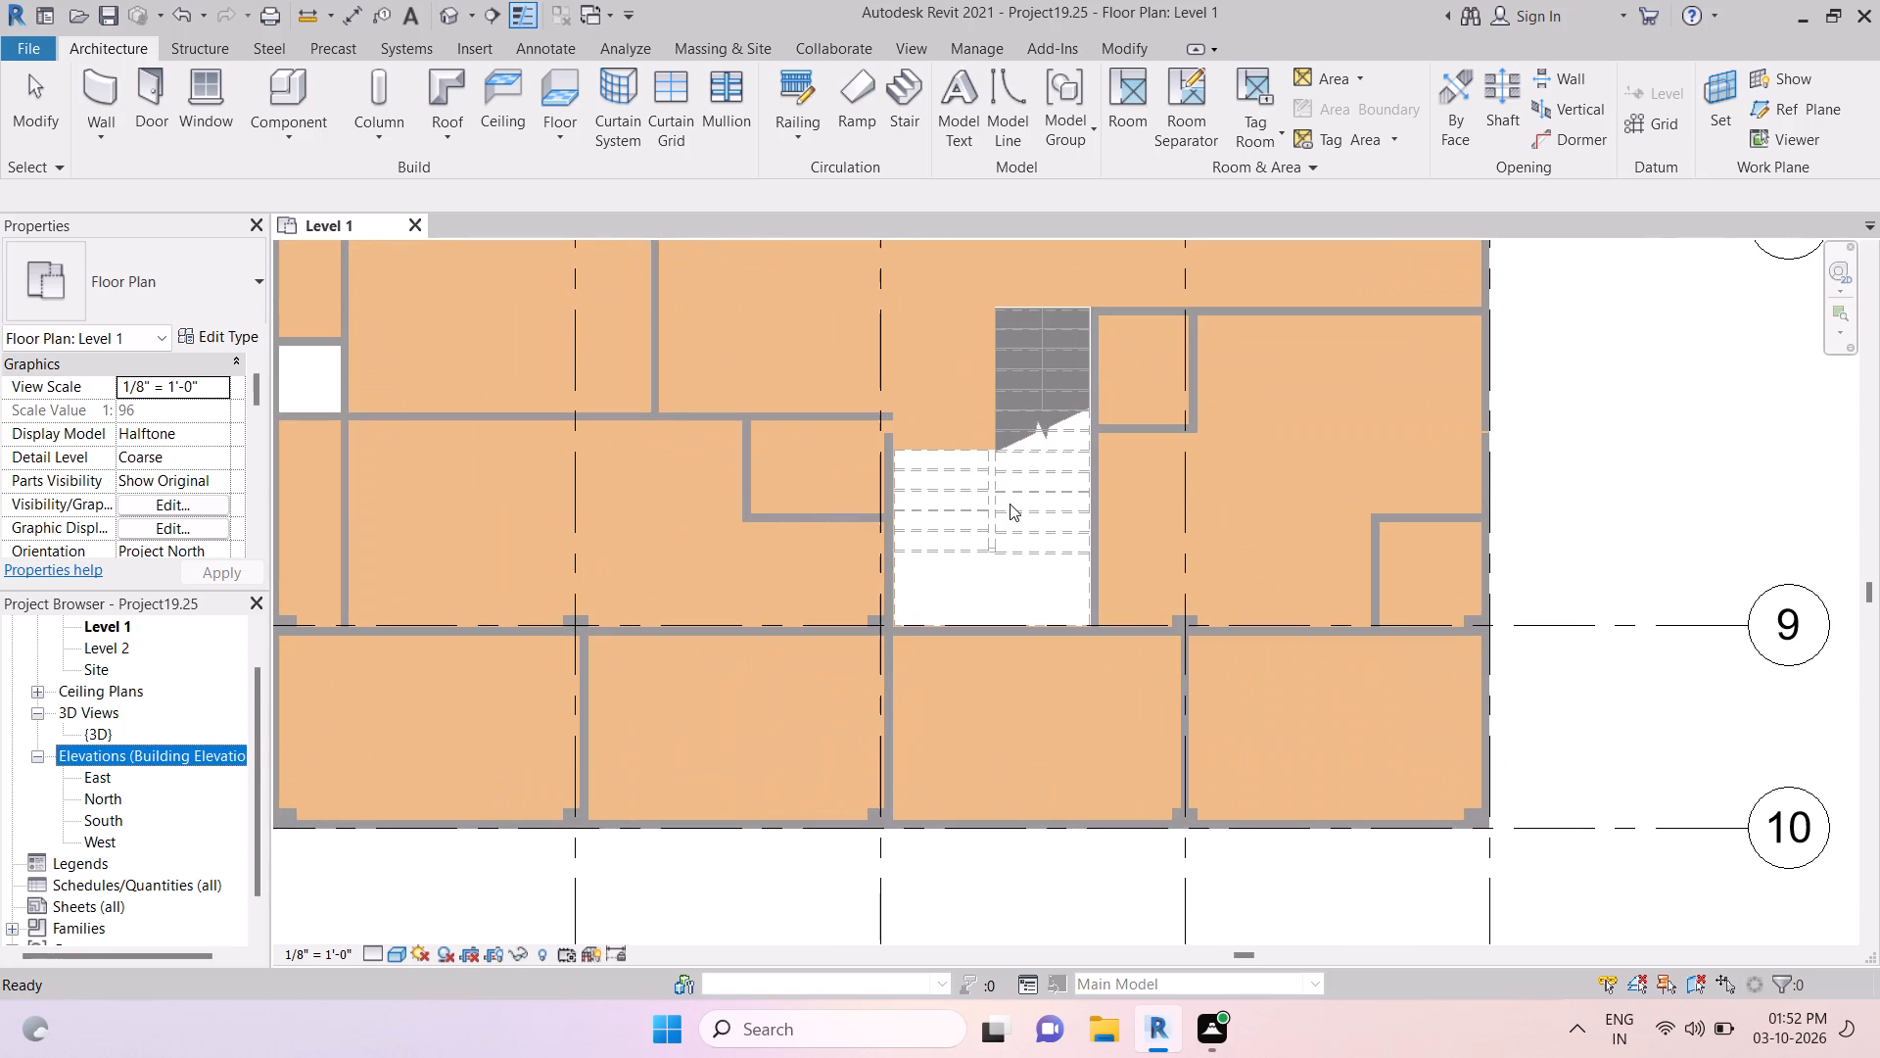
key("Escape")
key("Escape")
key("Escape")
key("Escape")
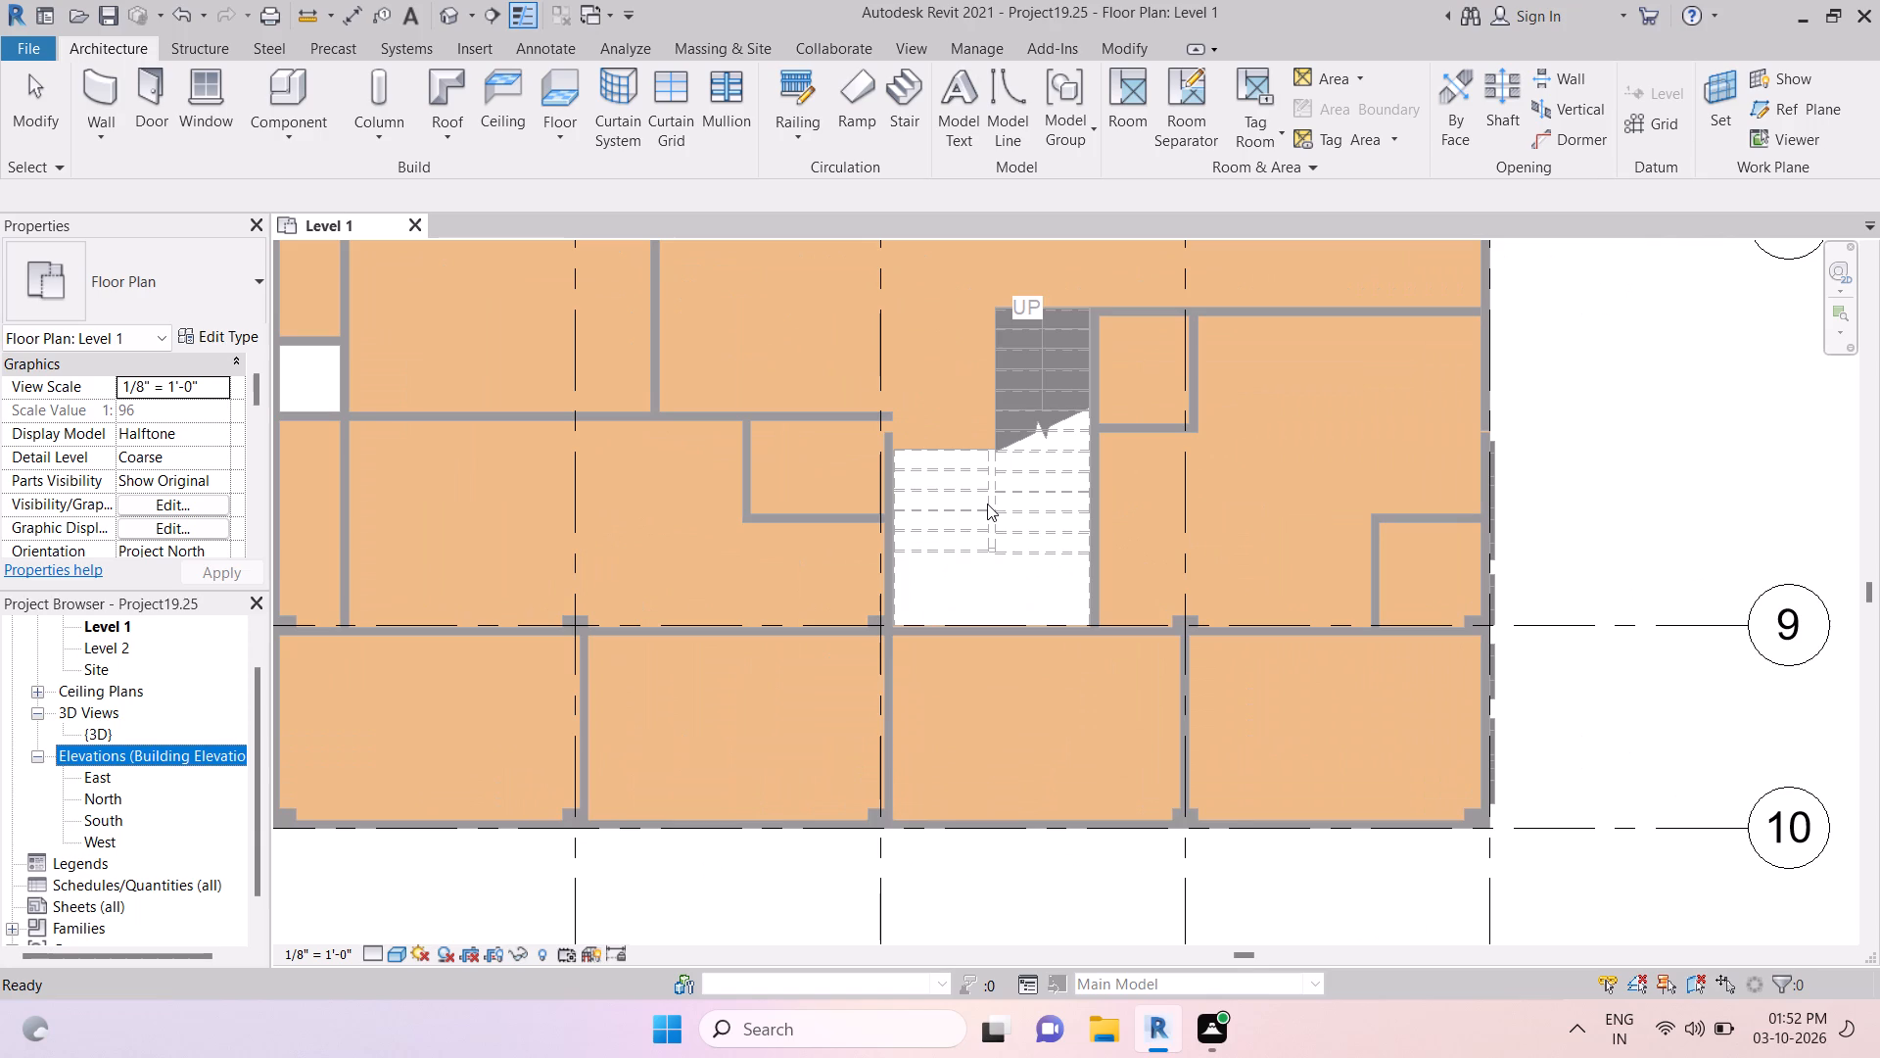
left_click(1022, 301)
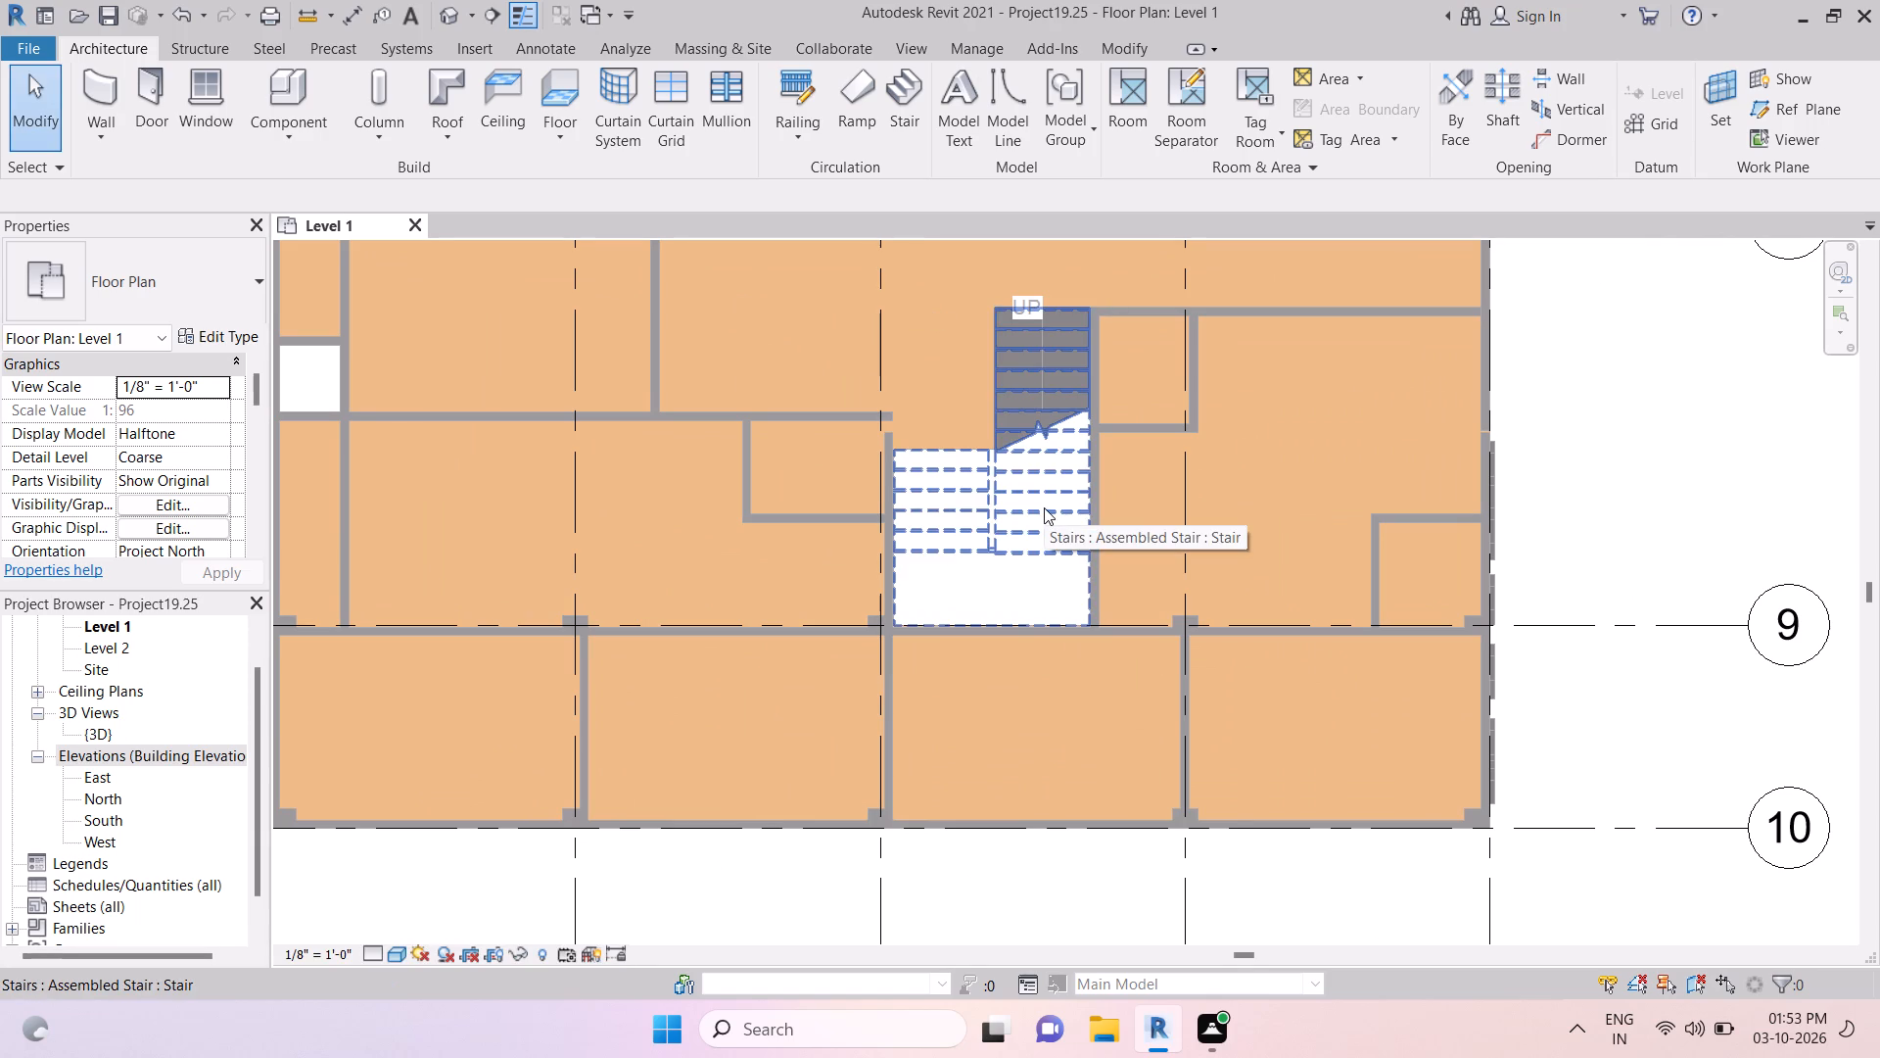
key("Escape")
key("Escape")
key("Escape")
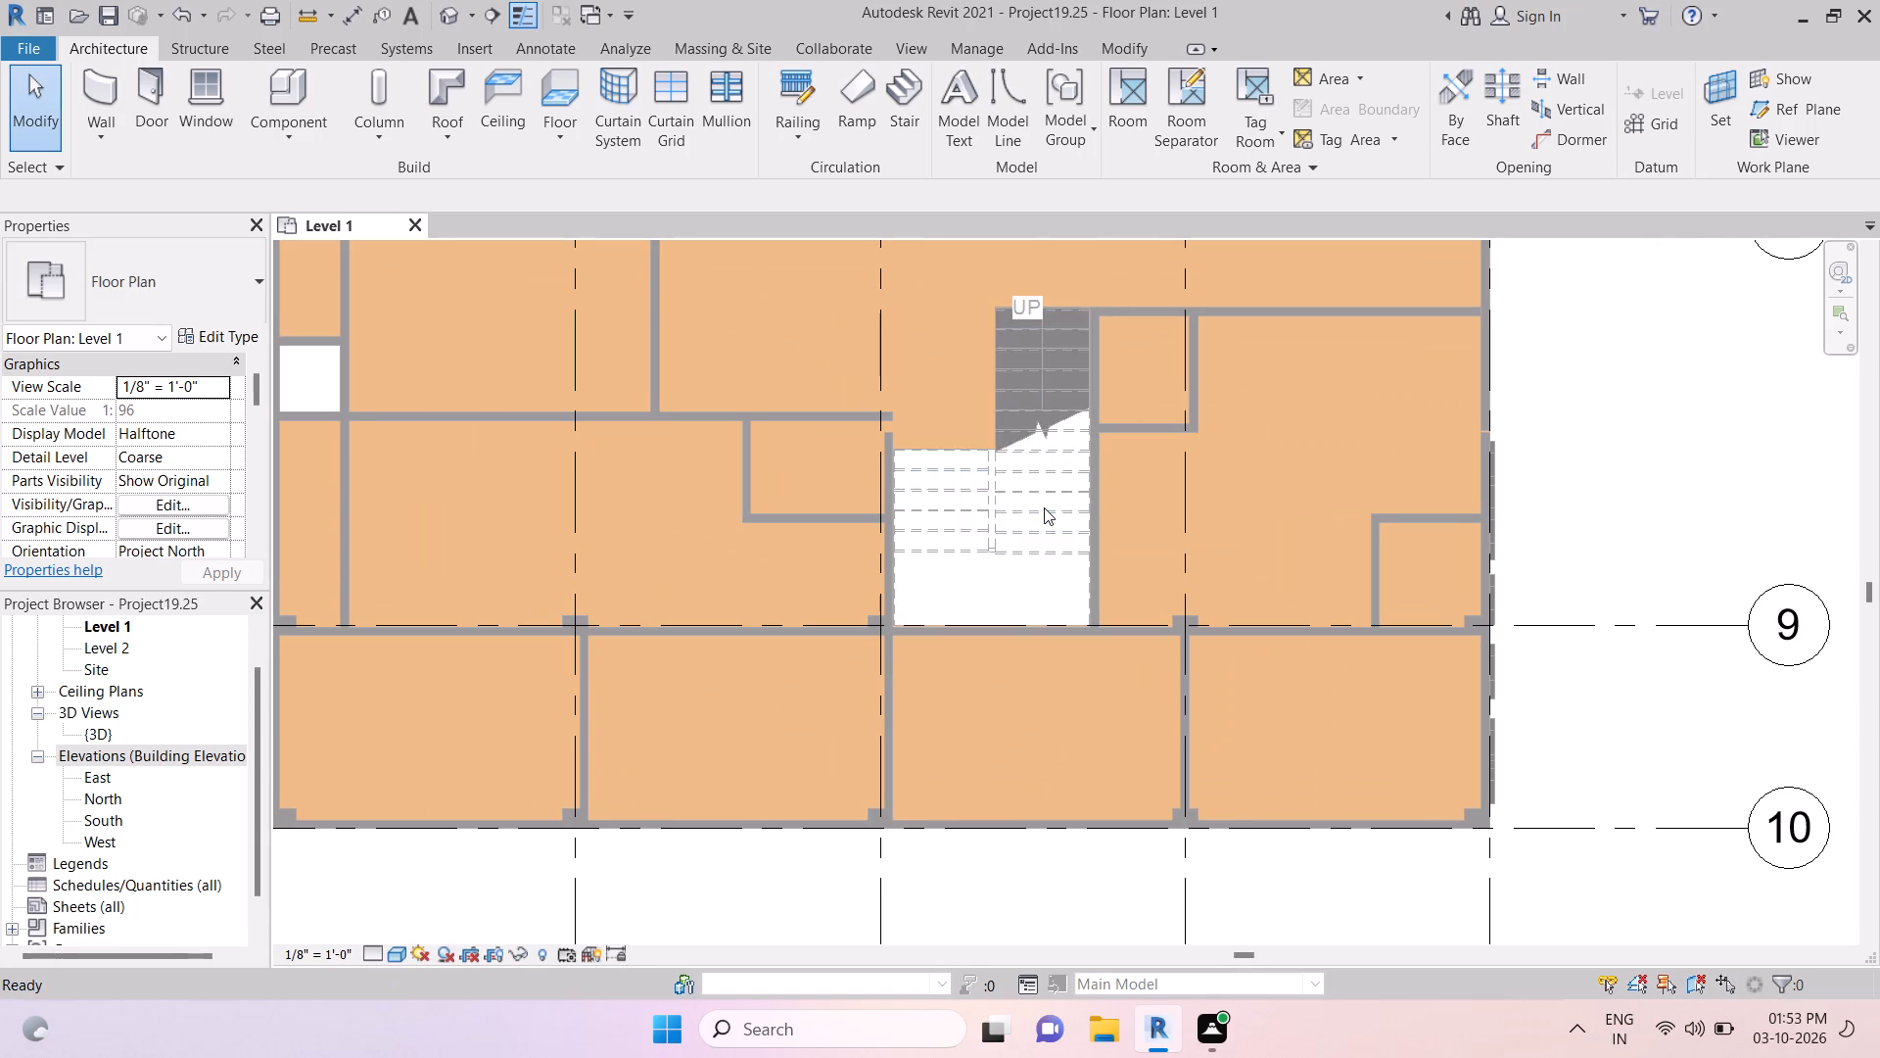
Delete the horizontal Generic - 5" wall running along grid 9 from grid 1 to grid 5.
key("Return")
key("Return")
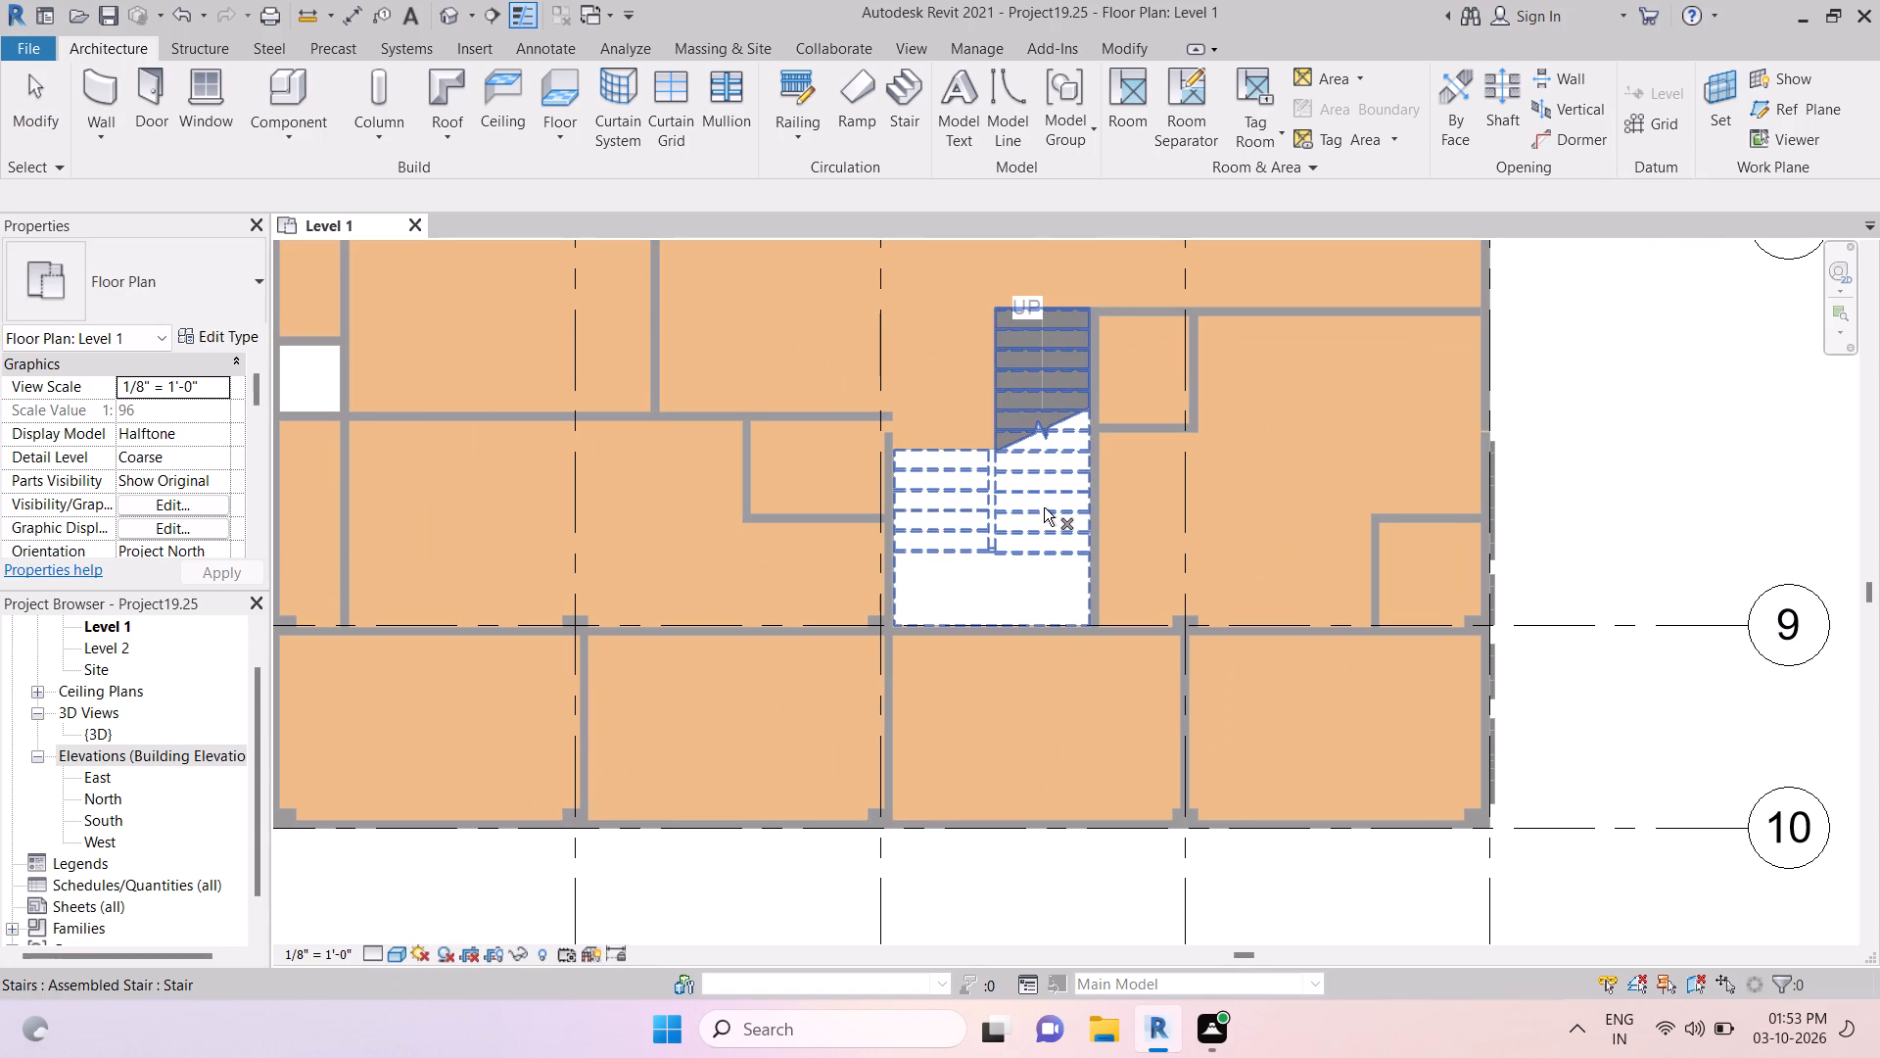
key("Return")
key("Return")
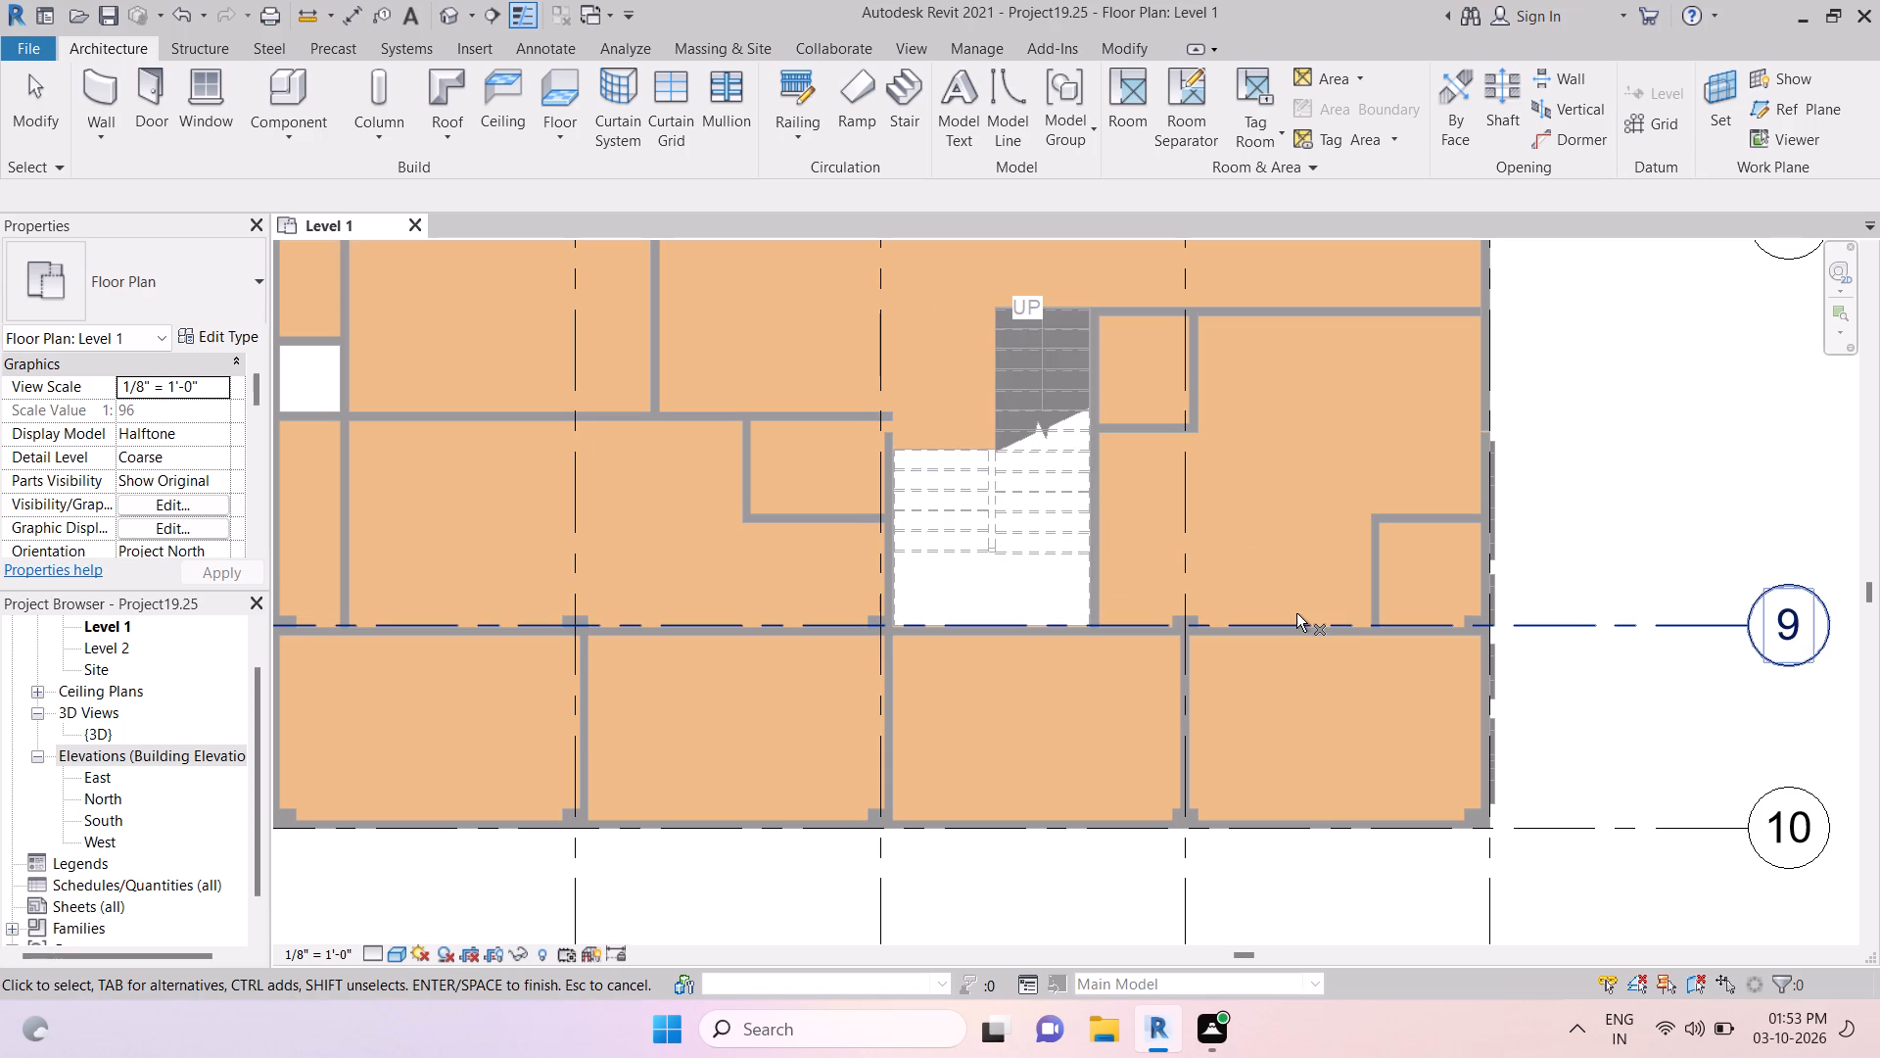
scroll(1296, 612, "down", 4)
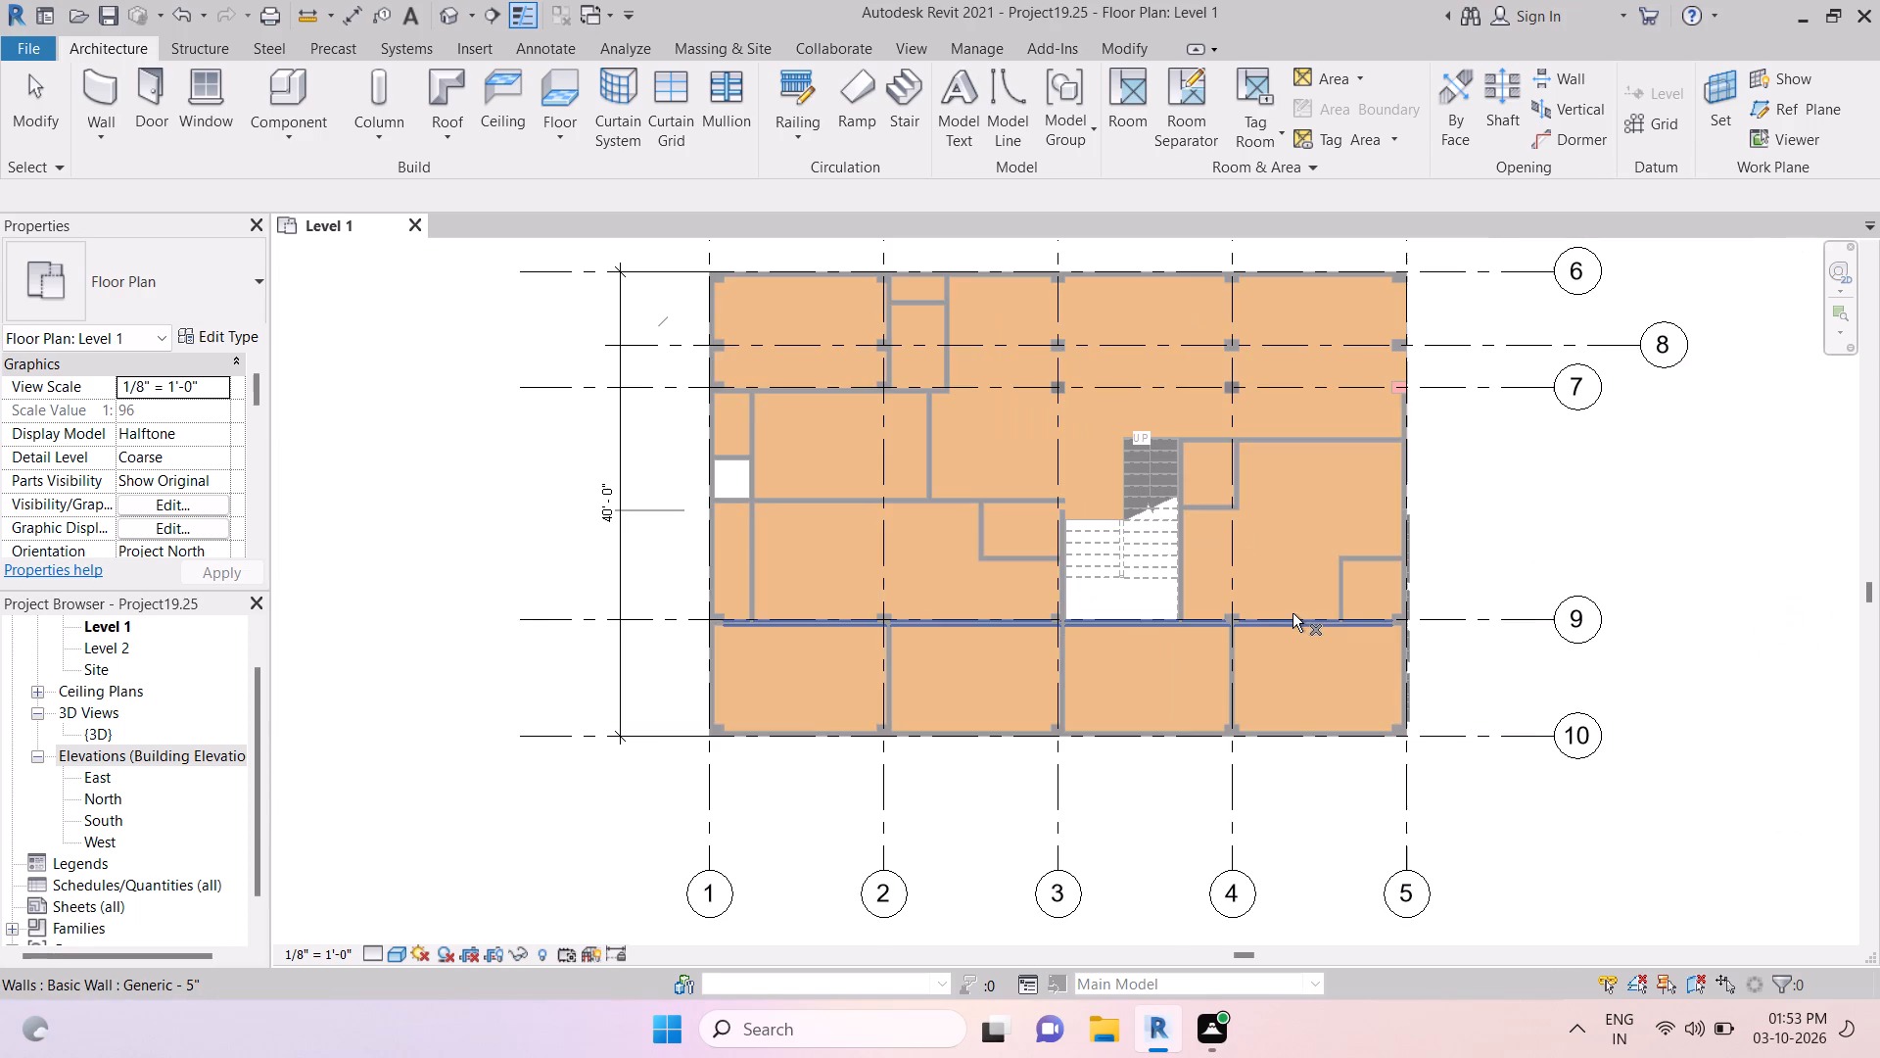
left_click(1364, 610)
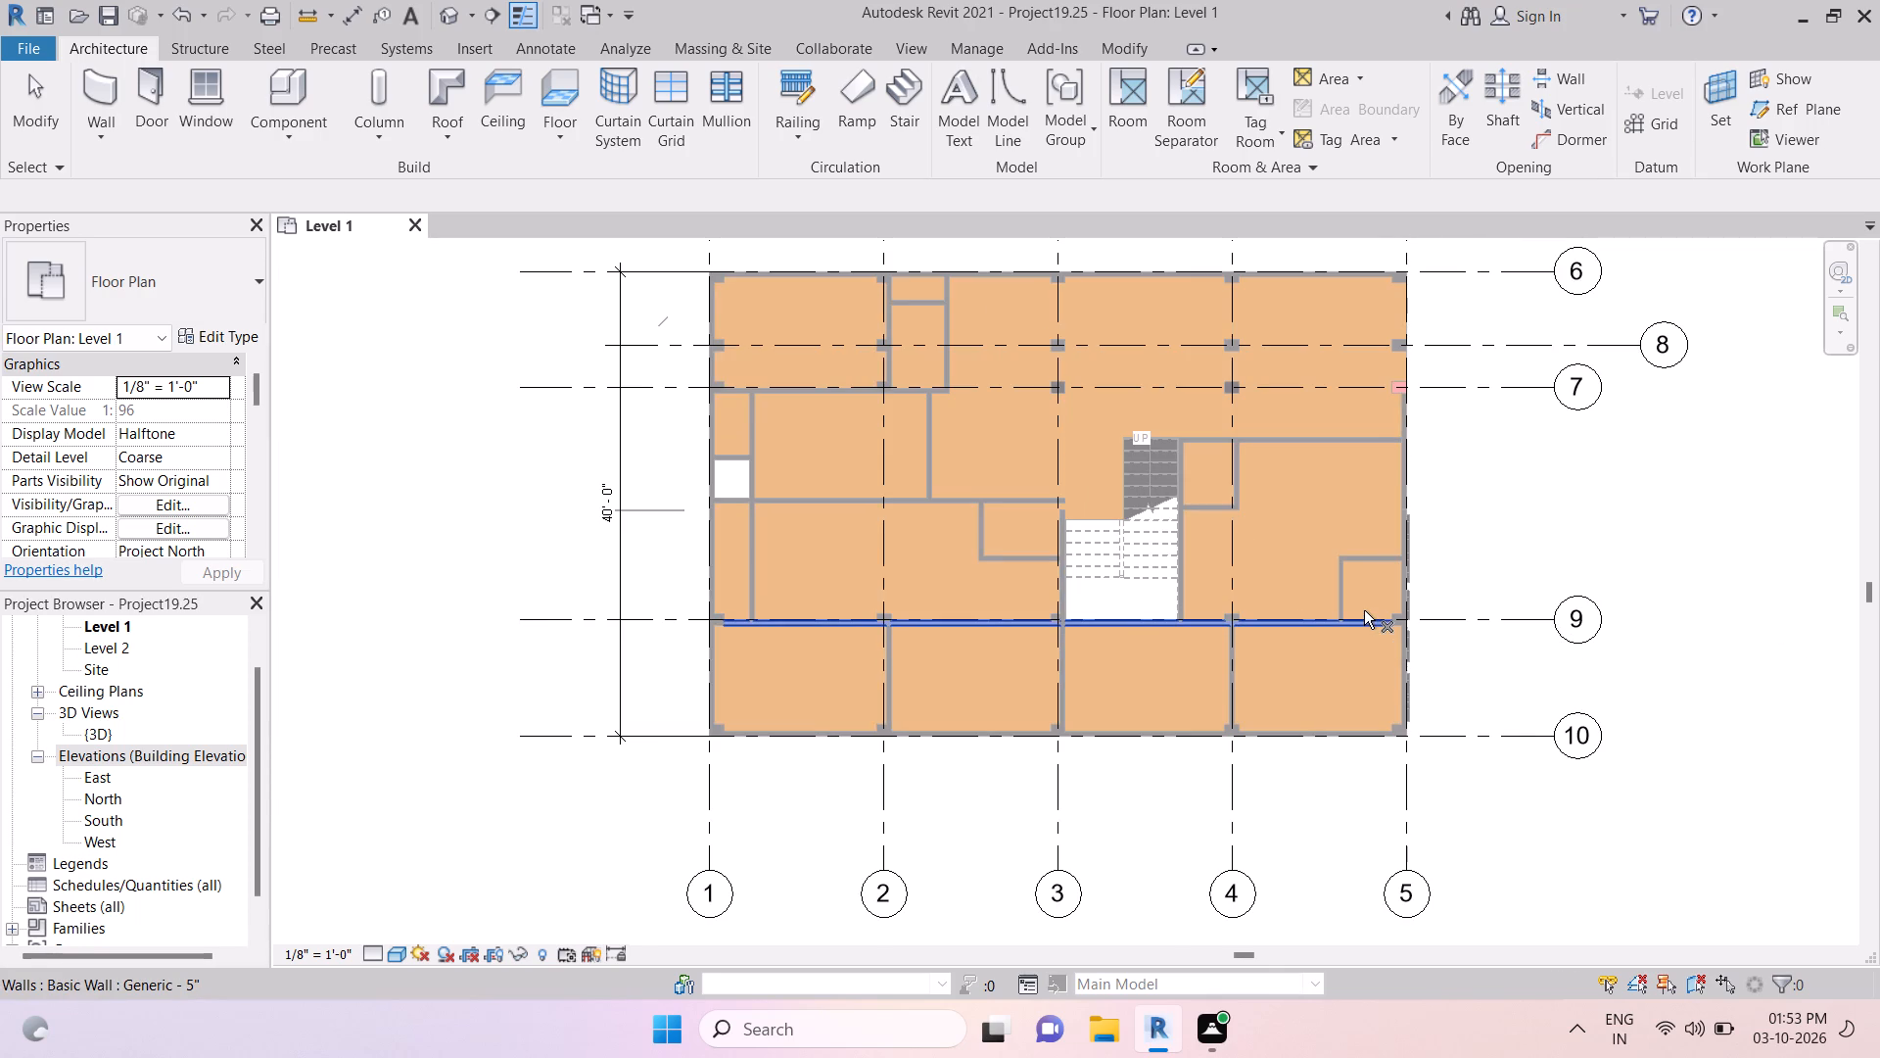
left_click(1355, 622)
key("5")
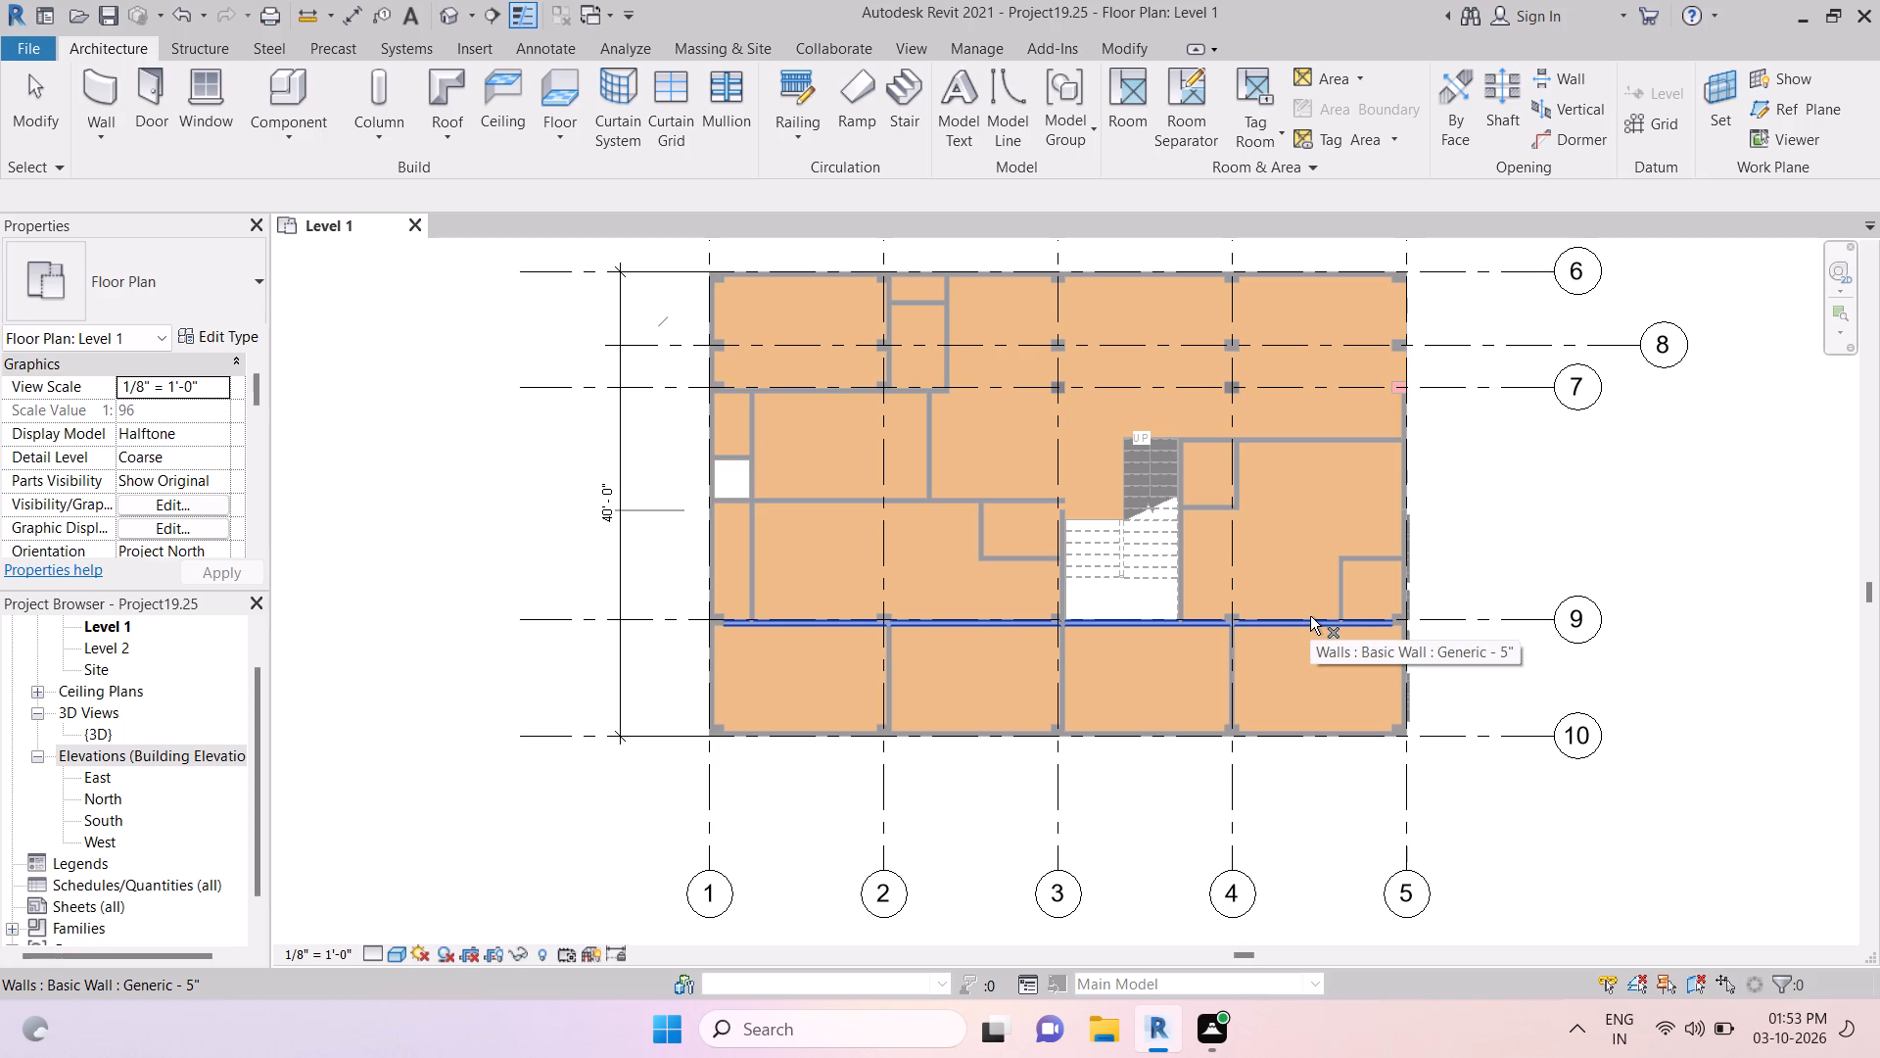
key("5")
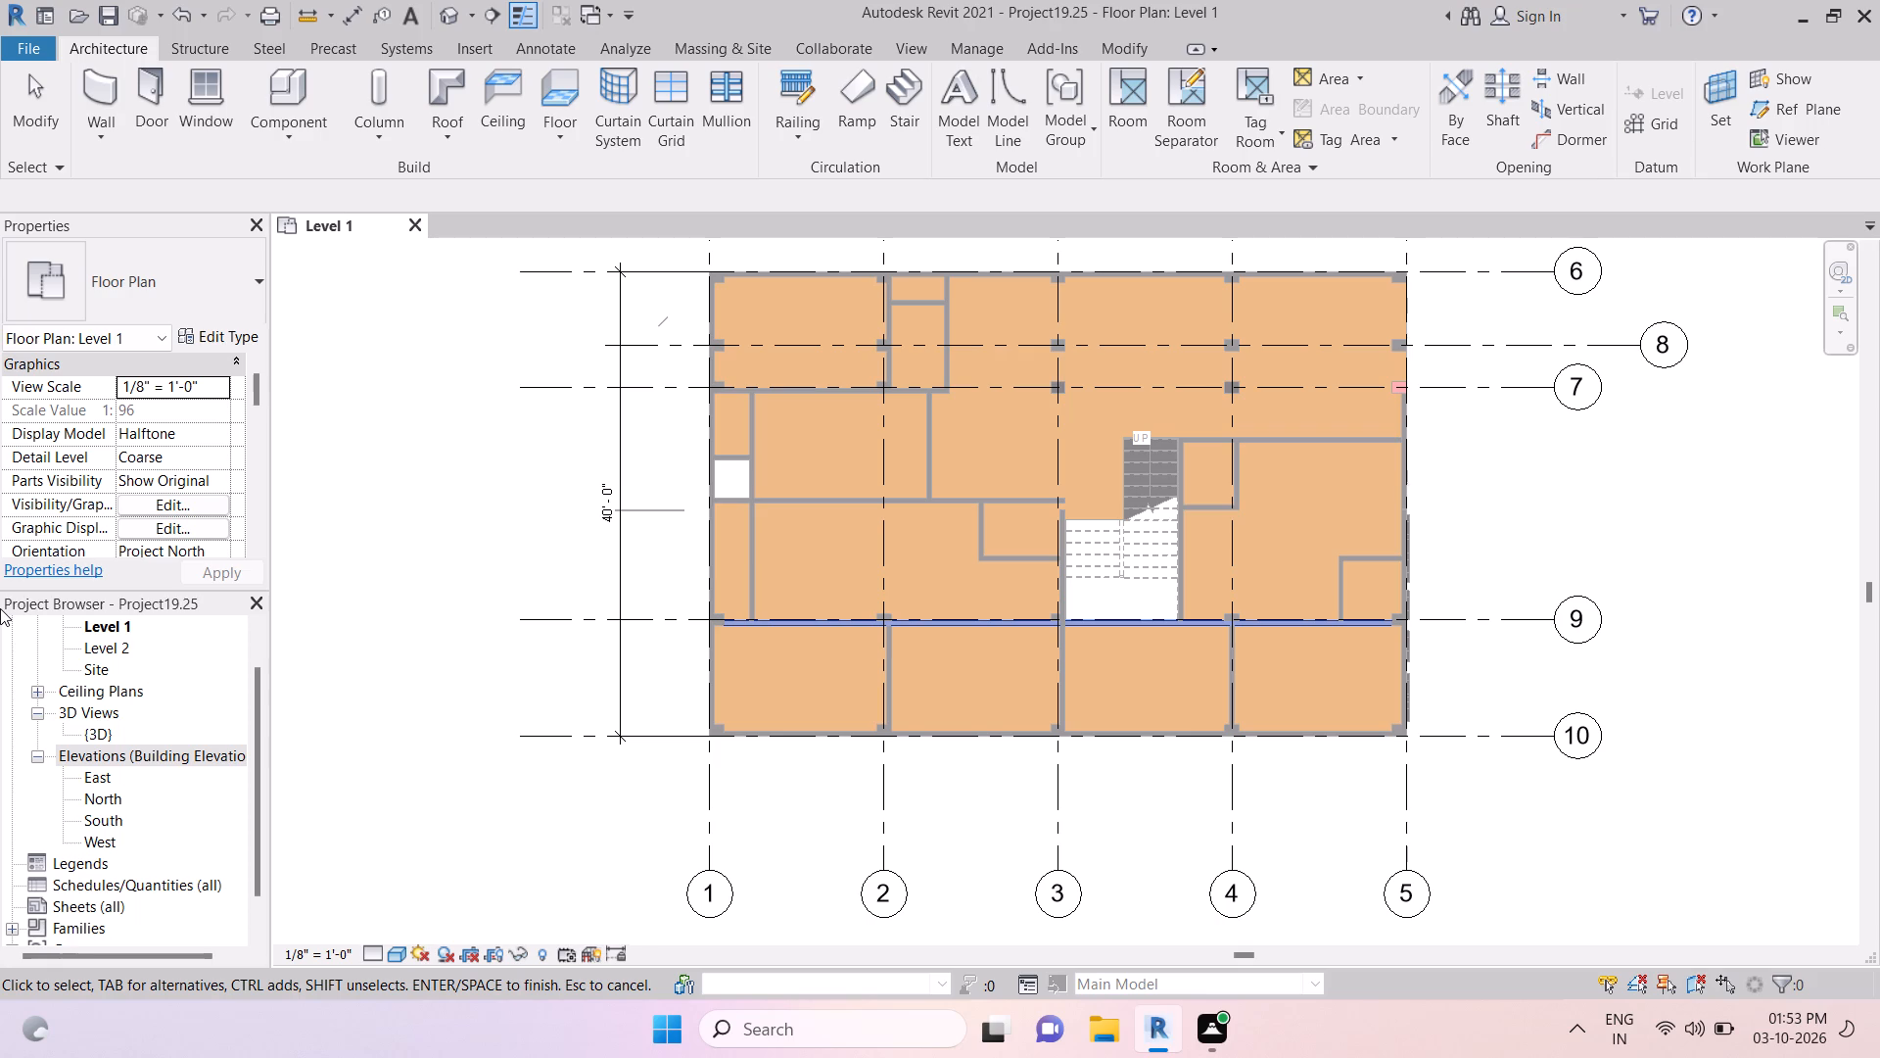
type("5556525")
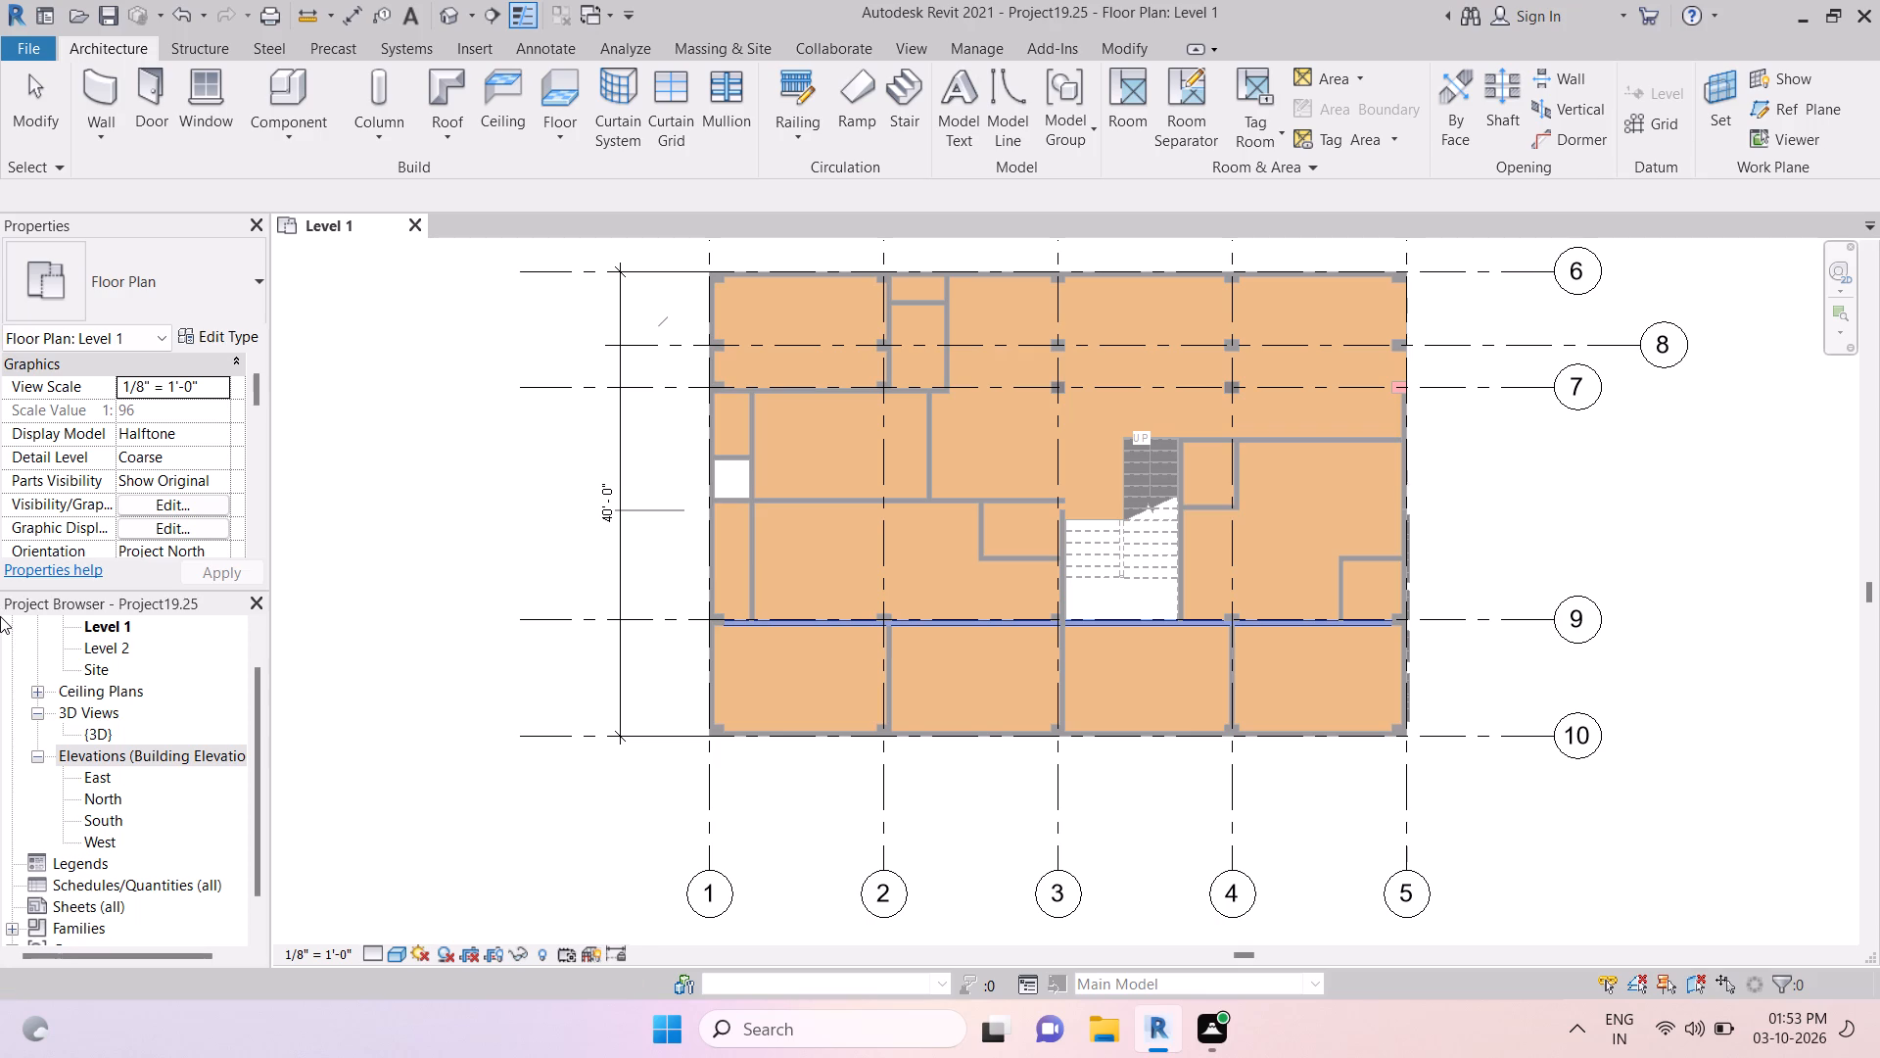
key("Return")
key("Return")
key("Return")
key("Escape")
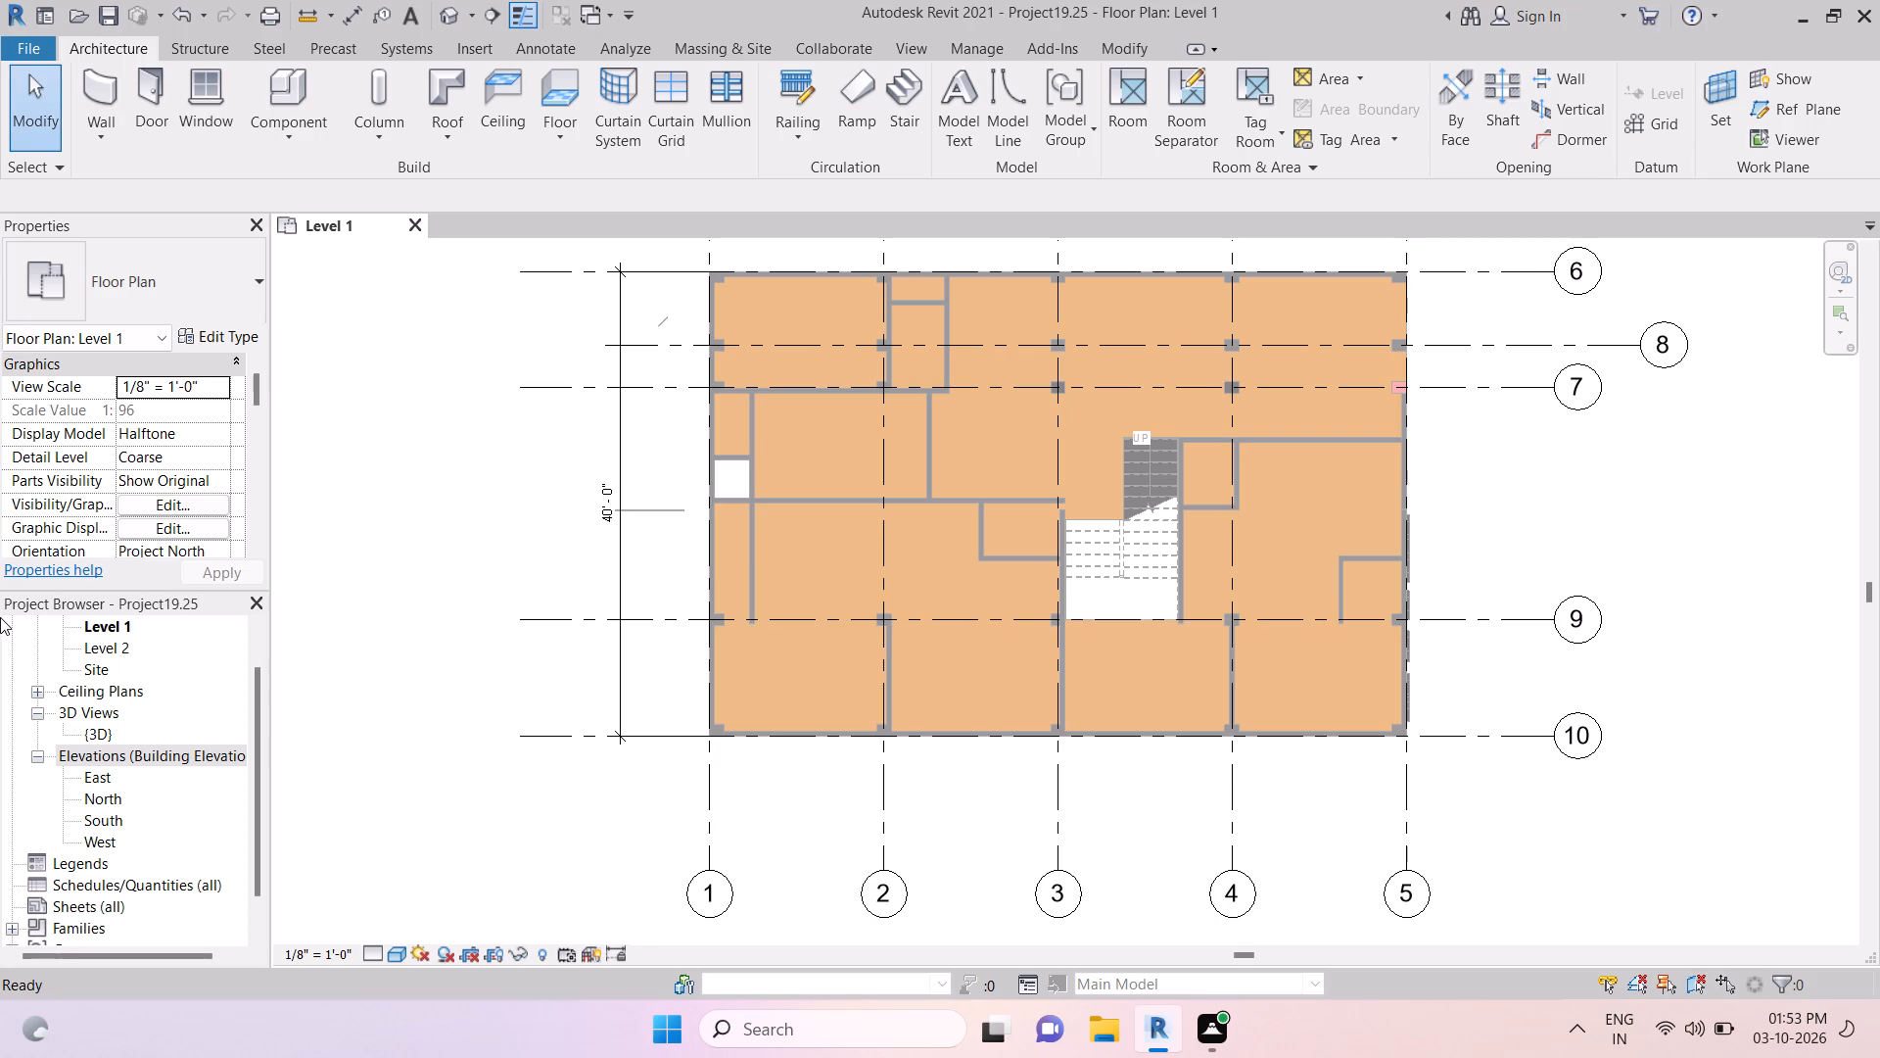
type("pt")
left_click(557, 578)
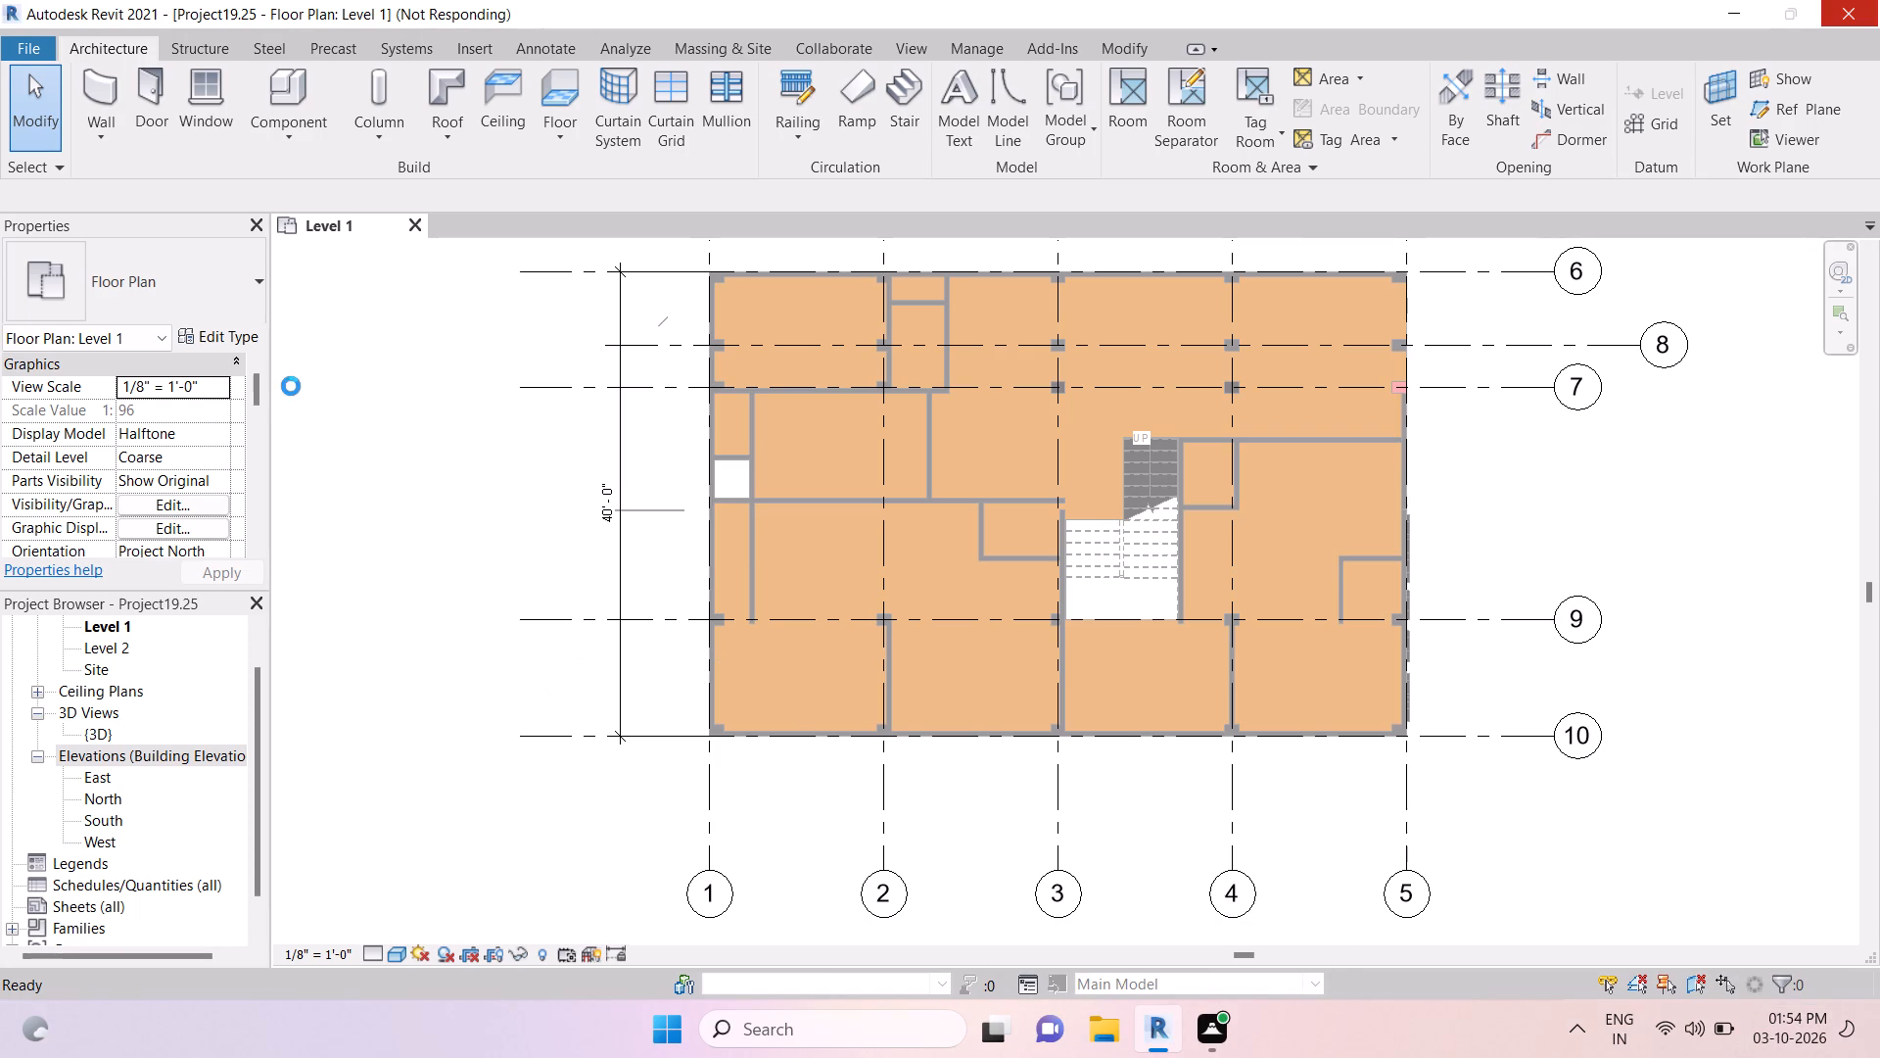
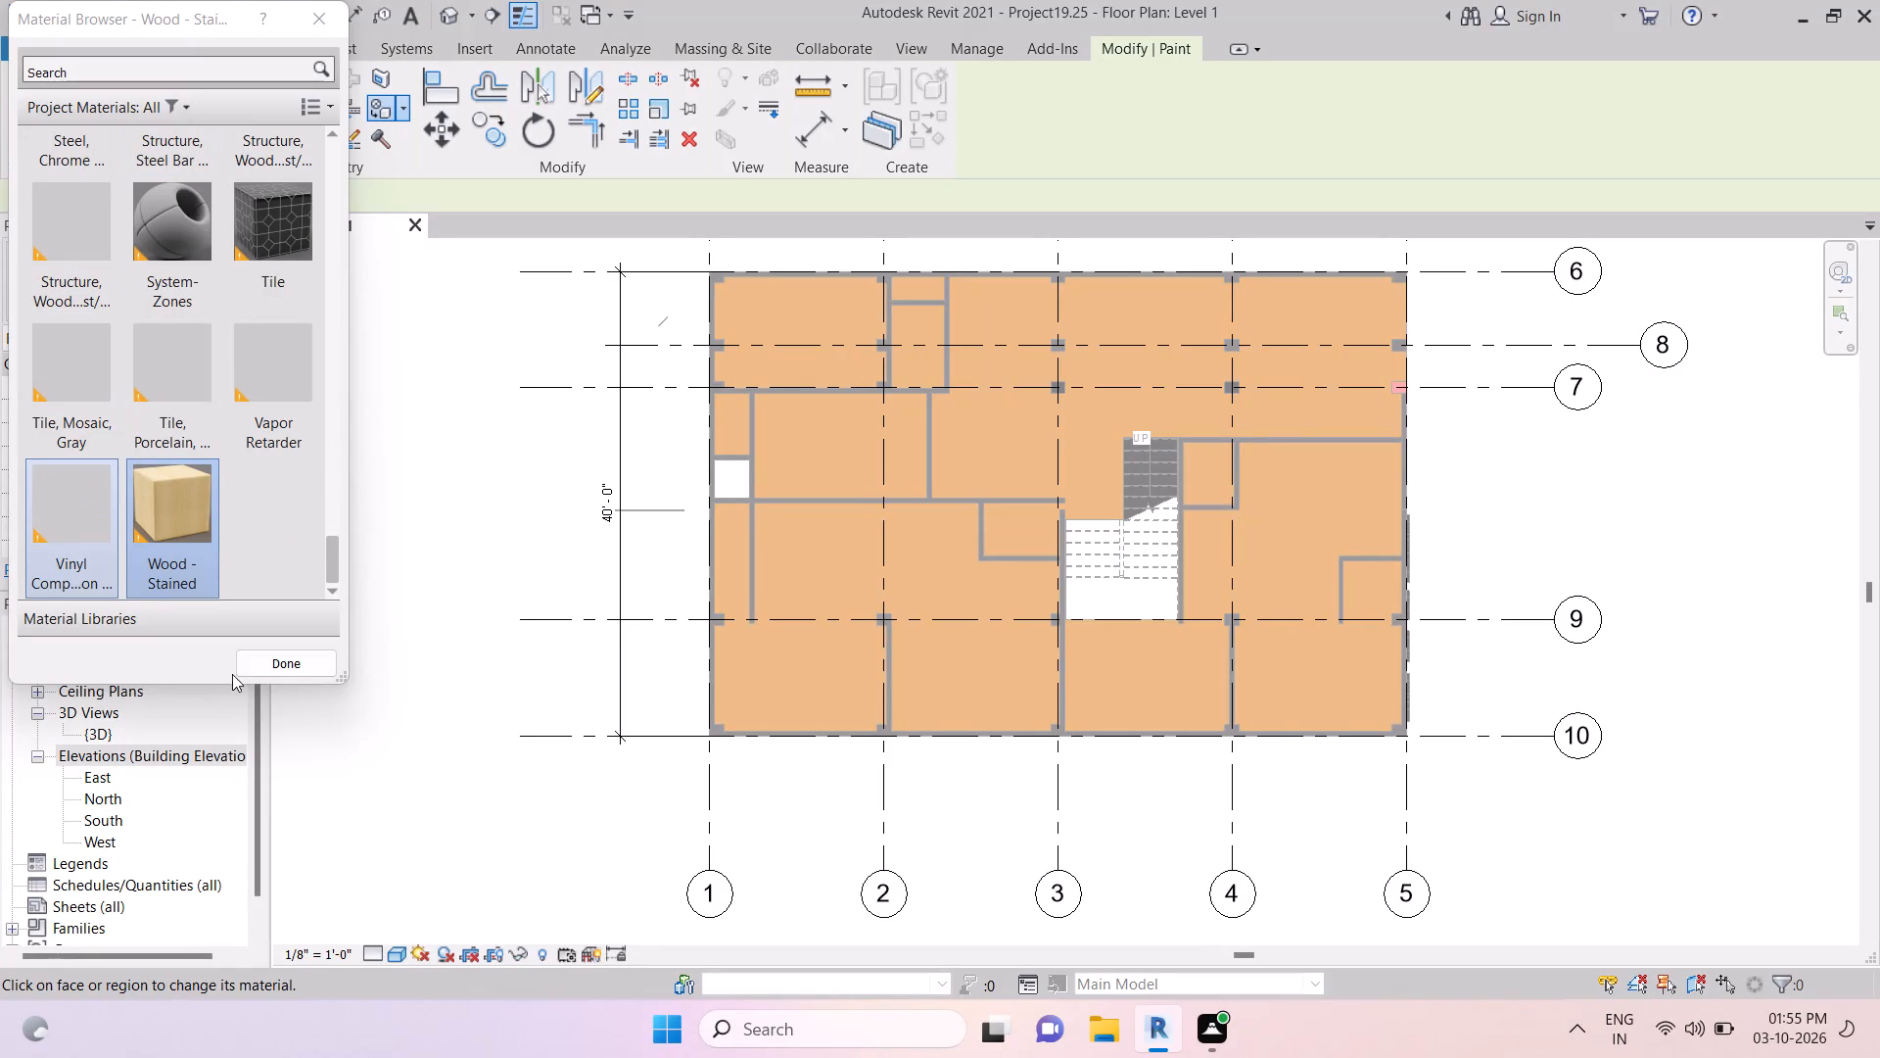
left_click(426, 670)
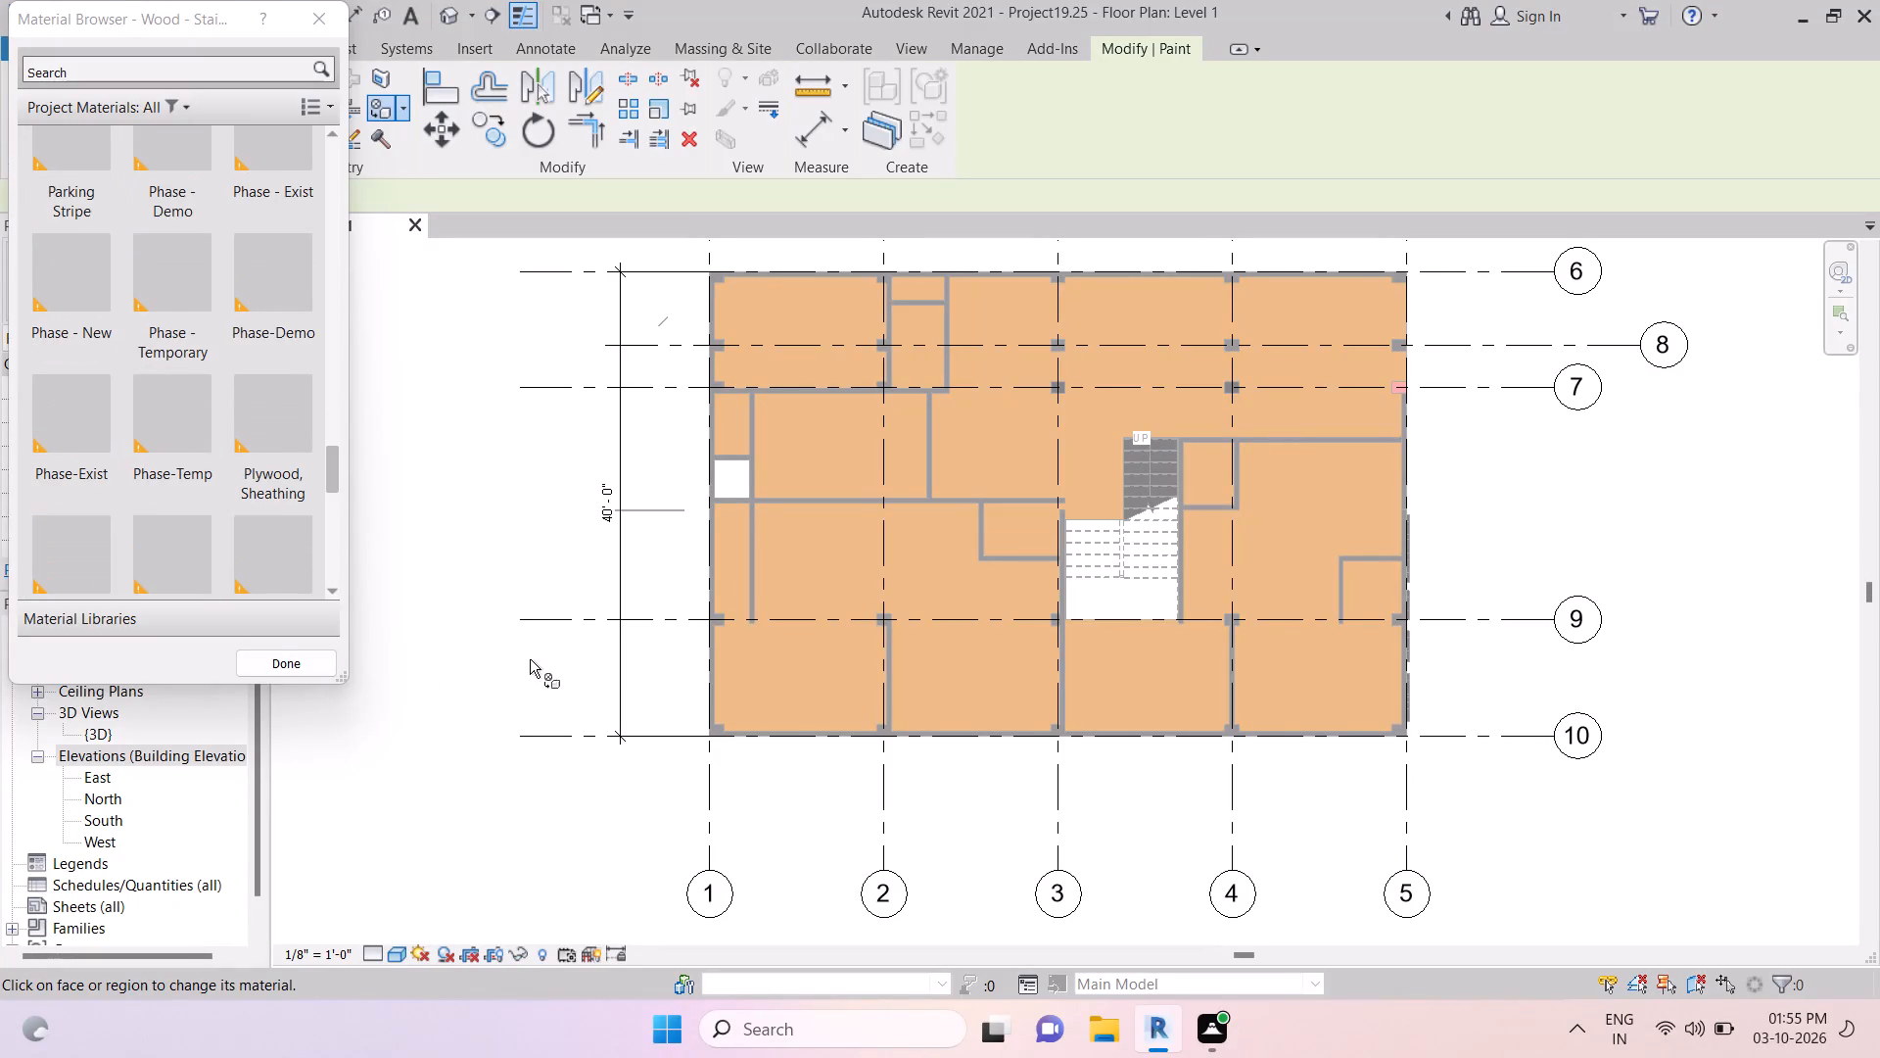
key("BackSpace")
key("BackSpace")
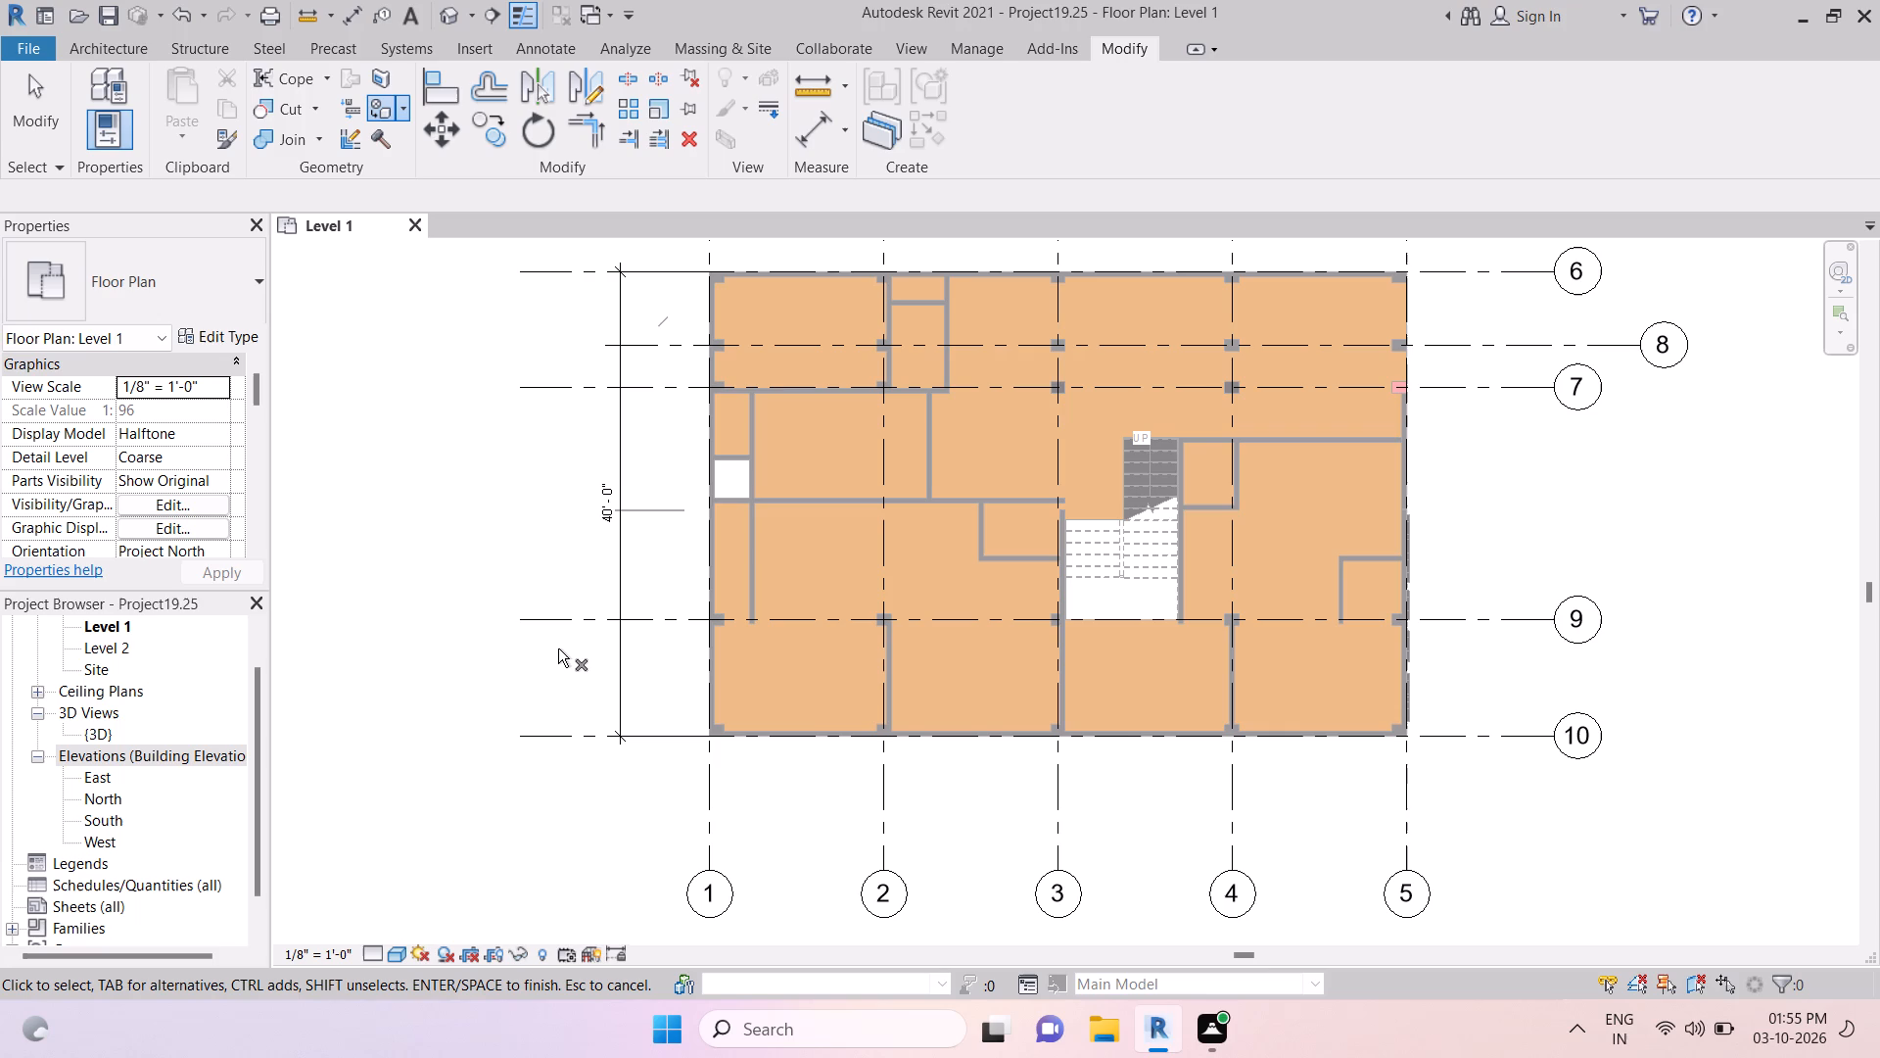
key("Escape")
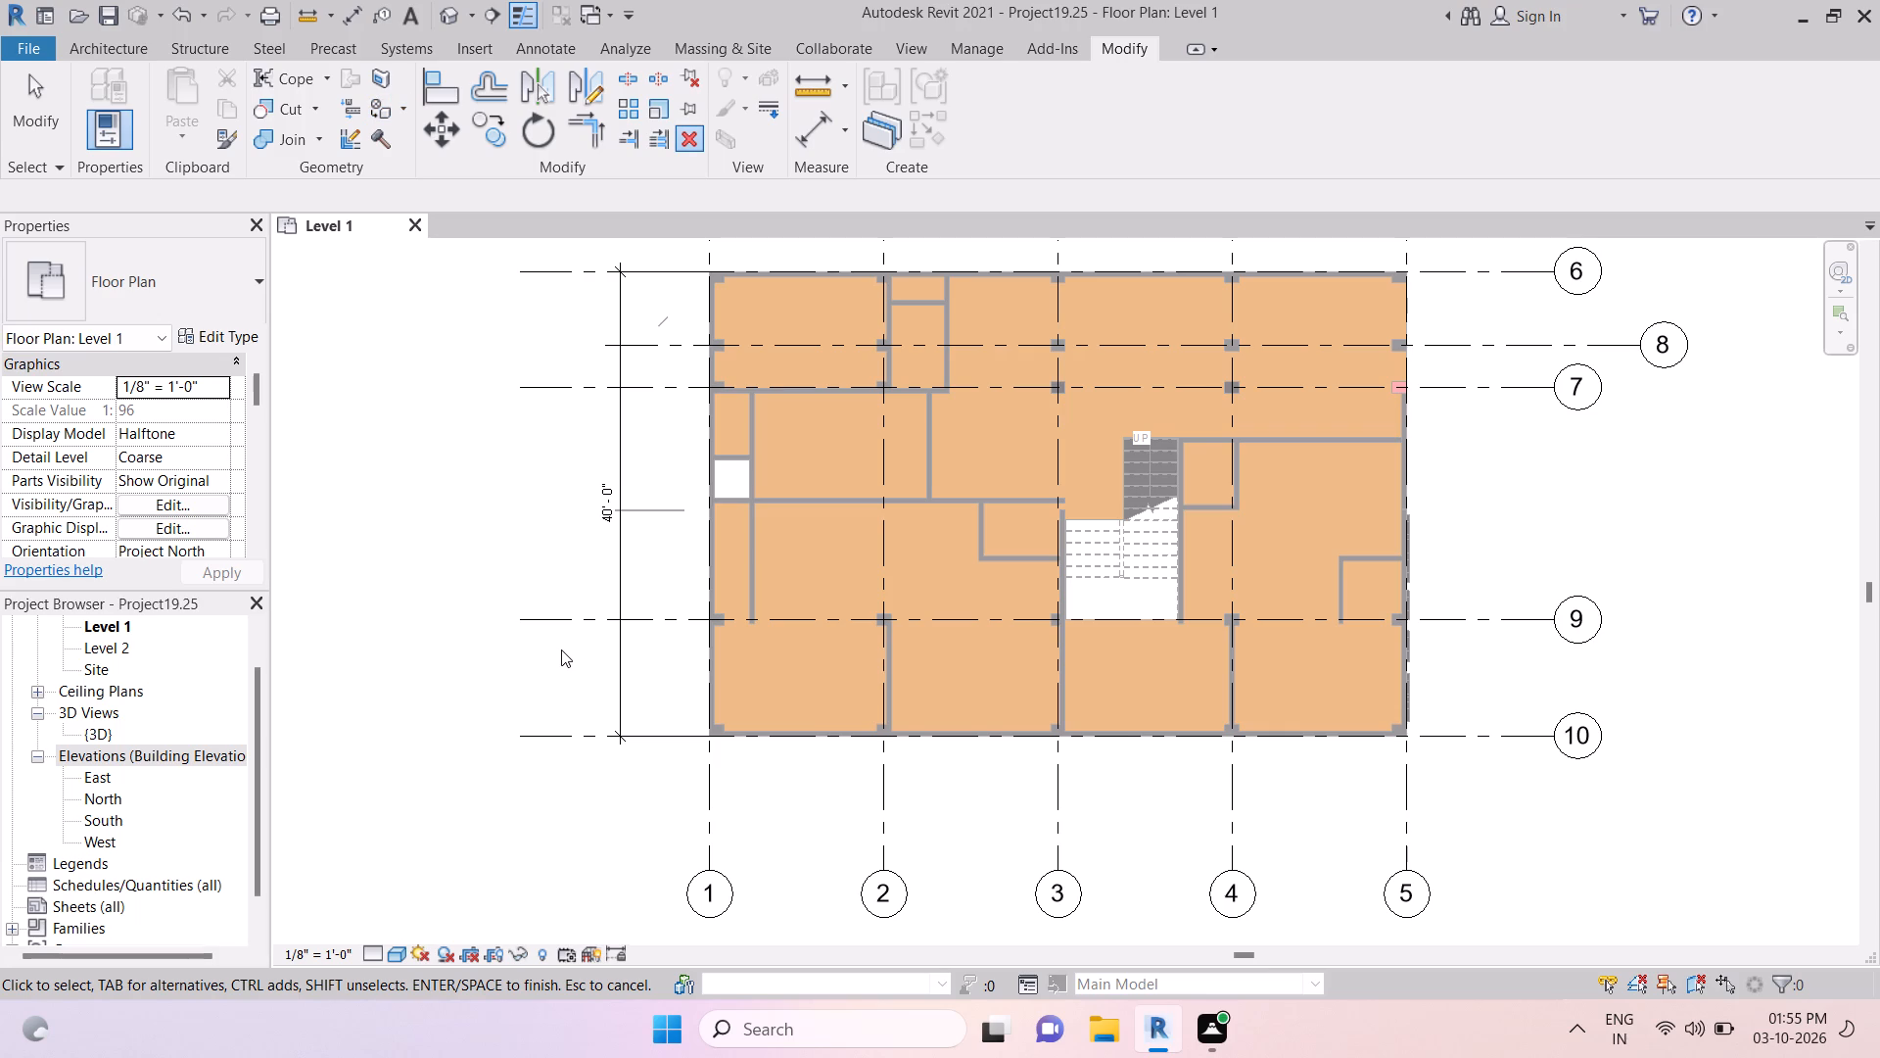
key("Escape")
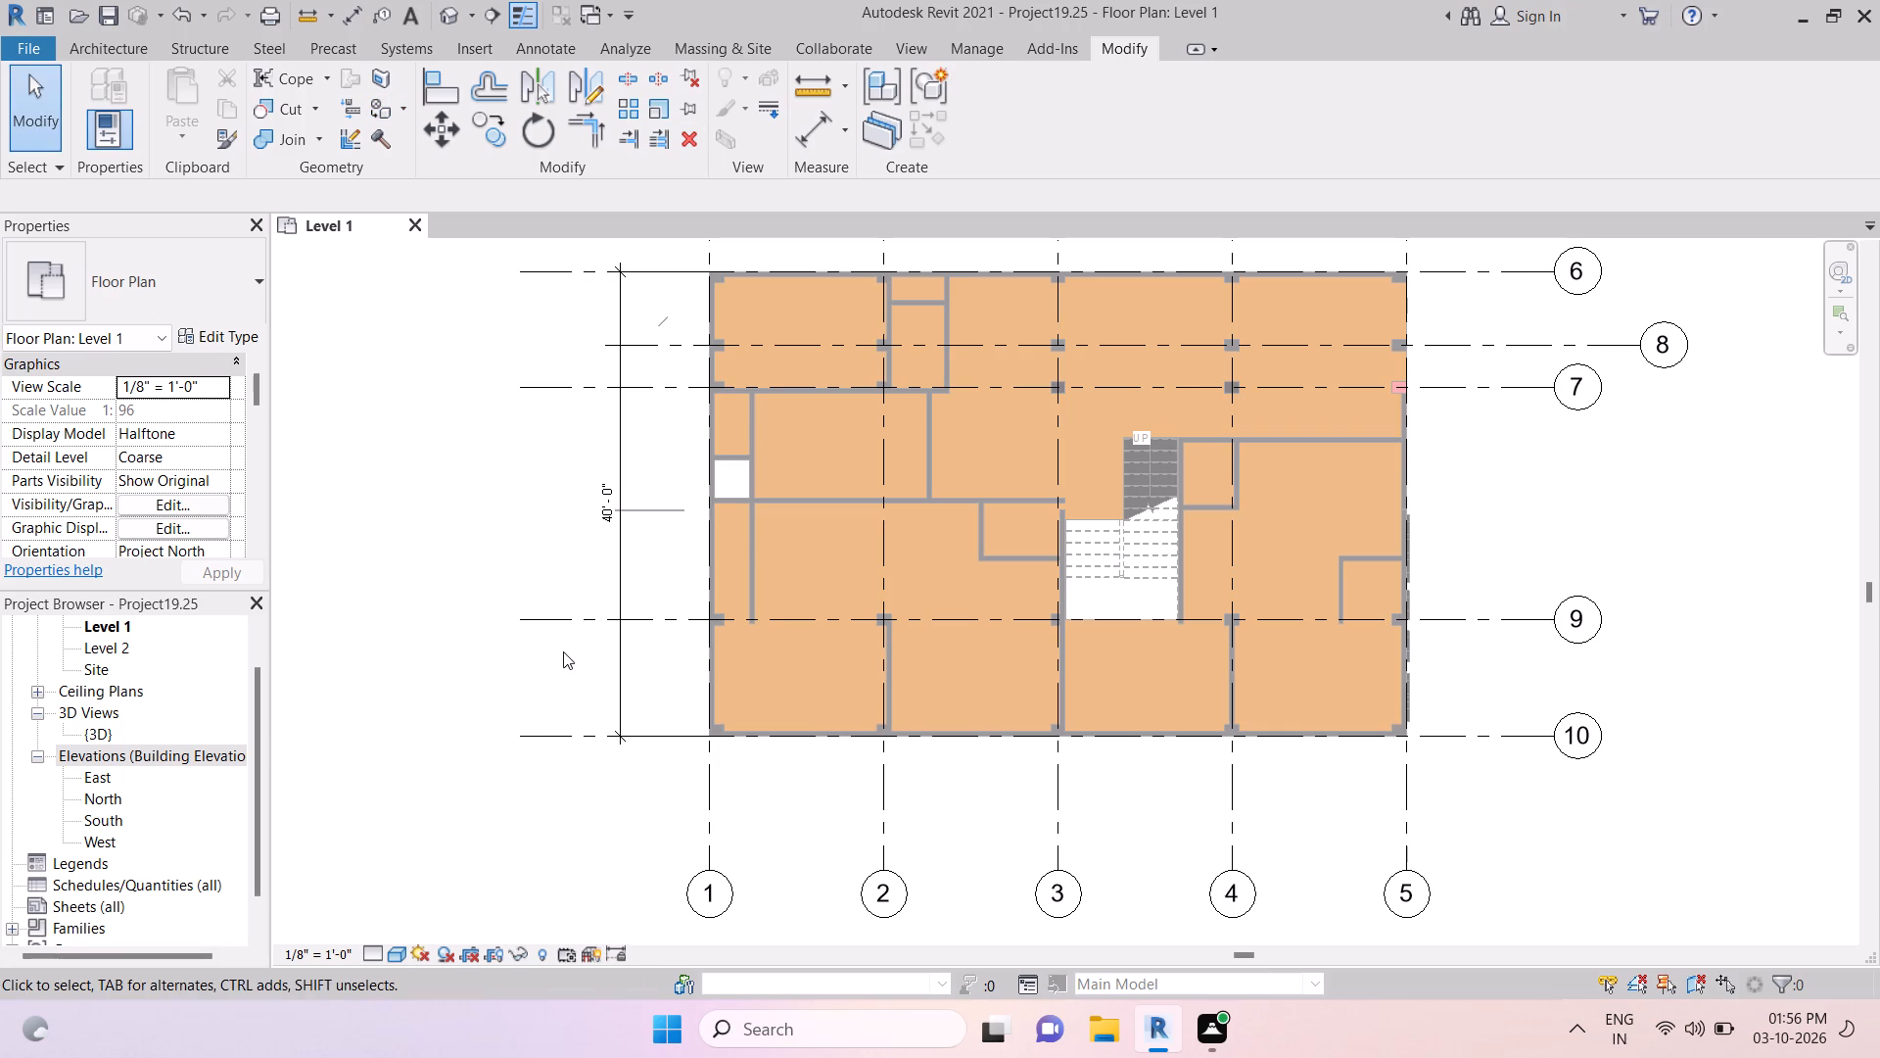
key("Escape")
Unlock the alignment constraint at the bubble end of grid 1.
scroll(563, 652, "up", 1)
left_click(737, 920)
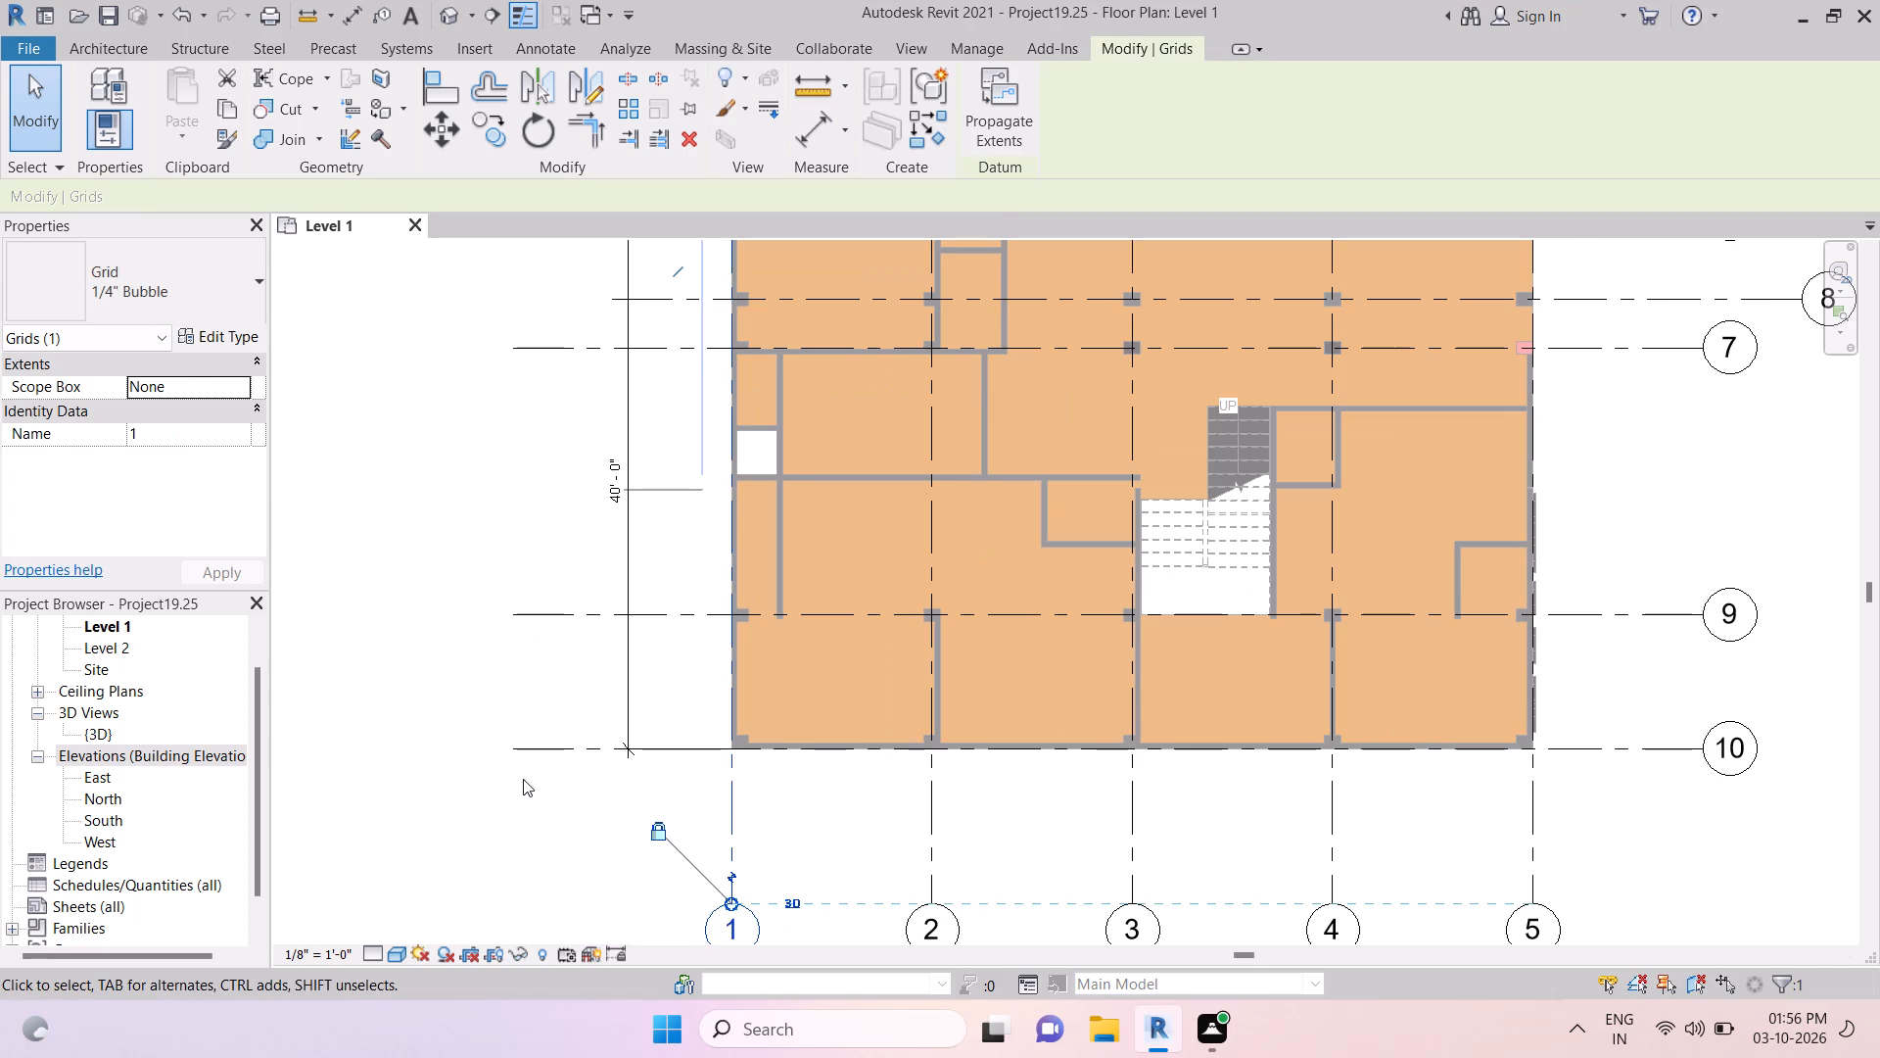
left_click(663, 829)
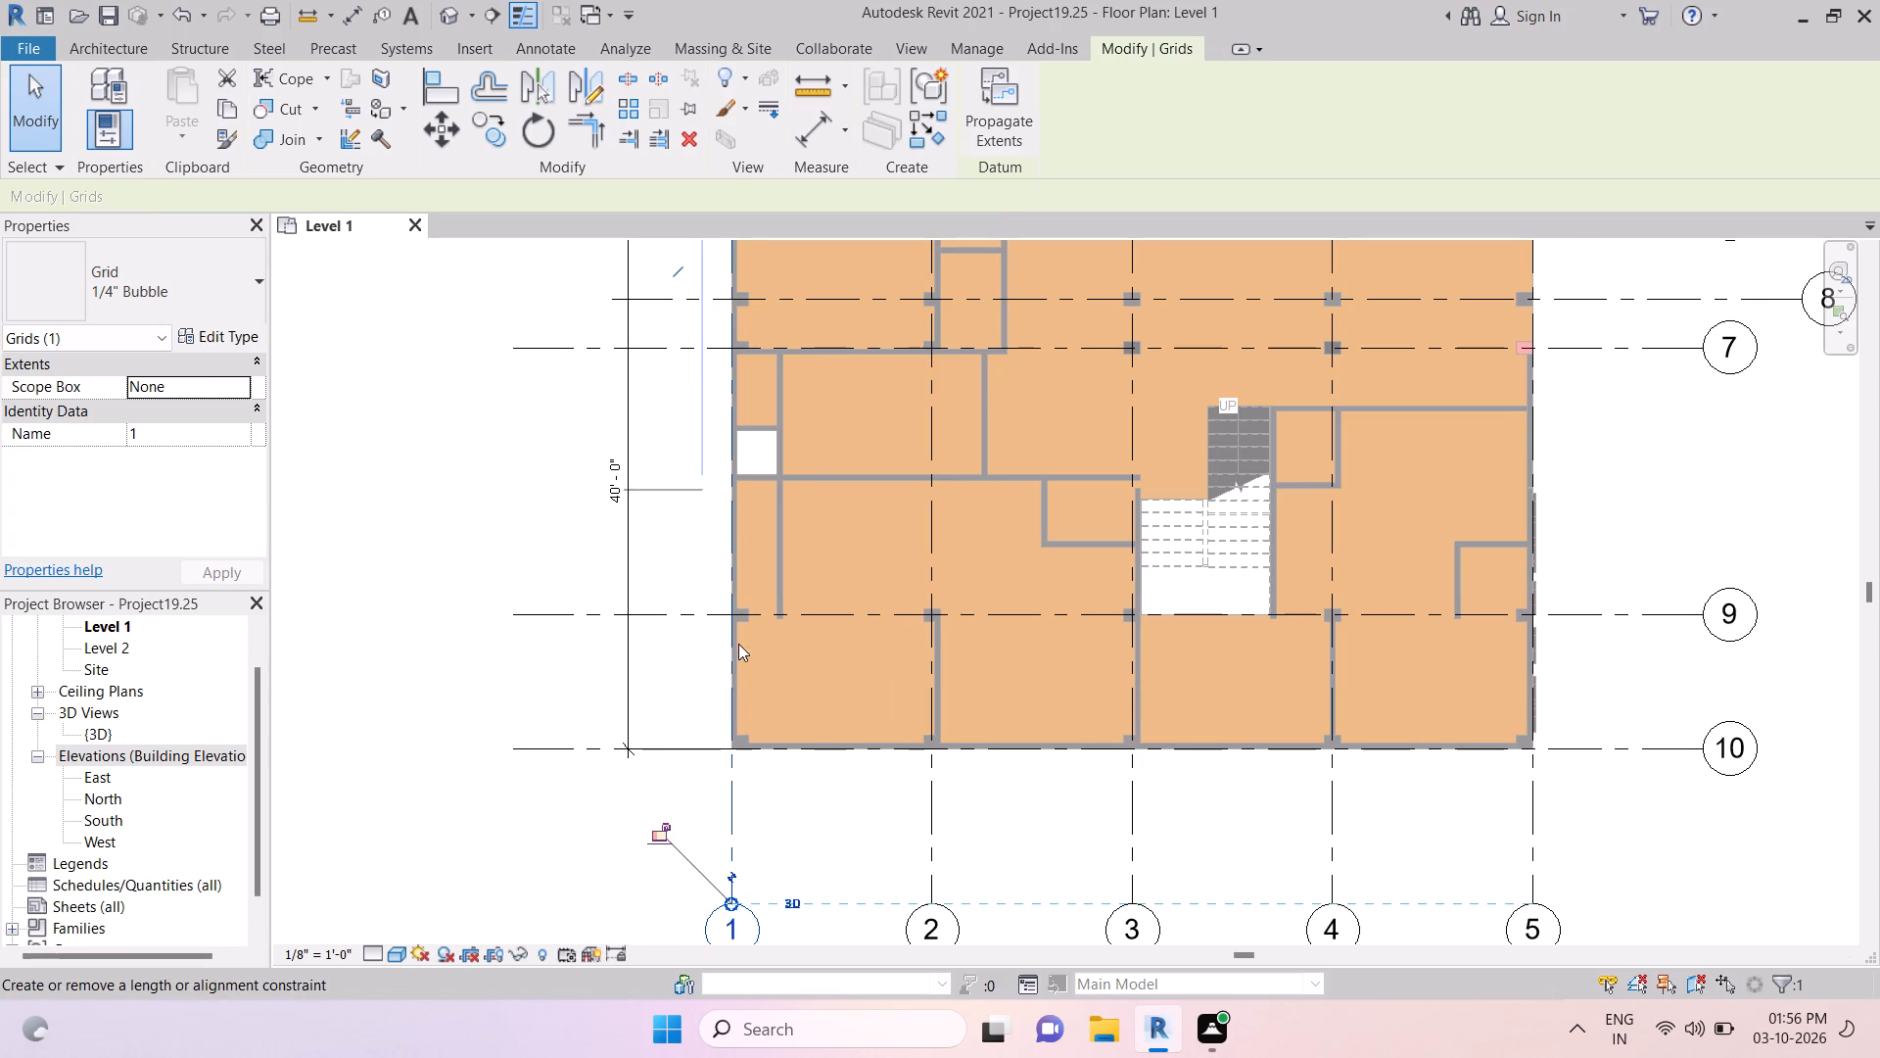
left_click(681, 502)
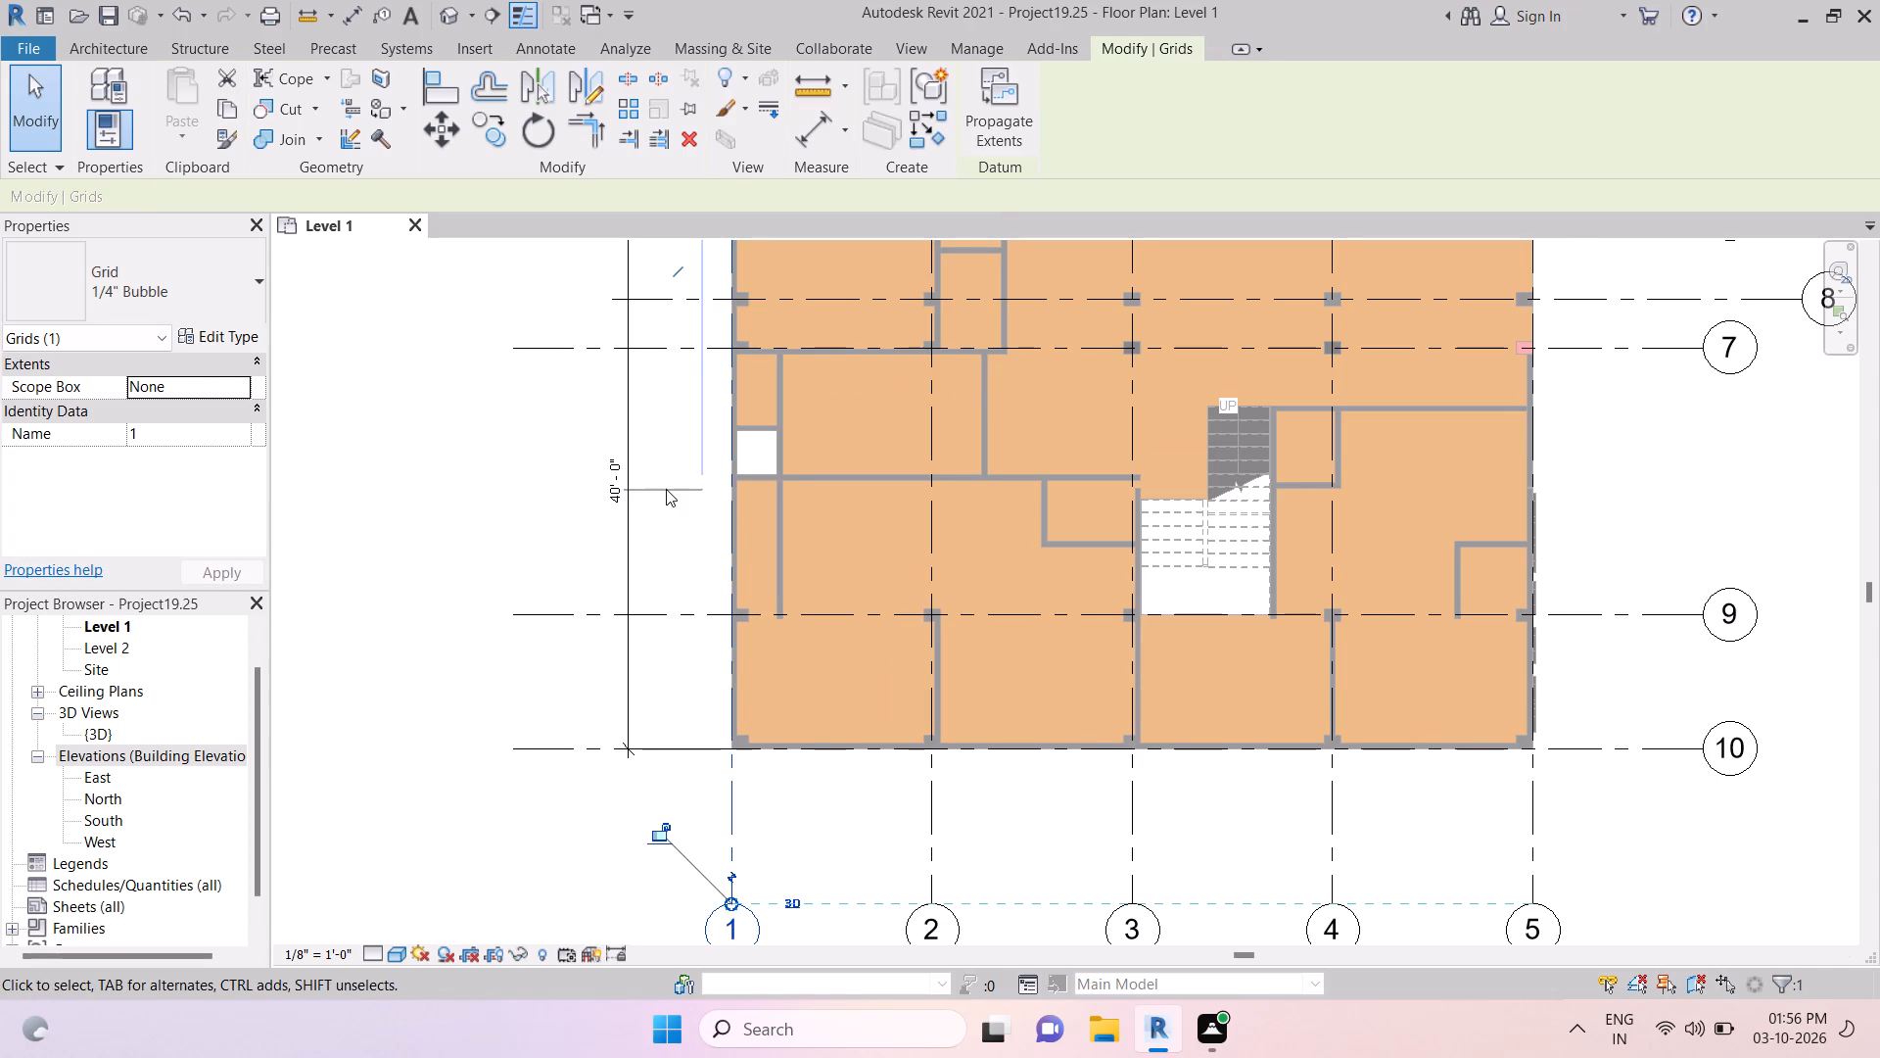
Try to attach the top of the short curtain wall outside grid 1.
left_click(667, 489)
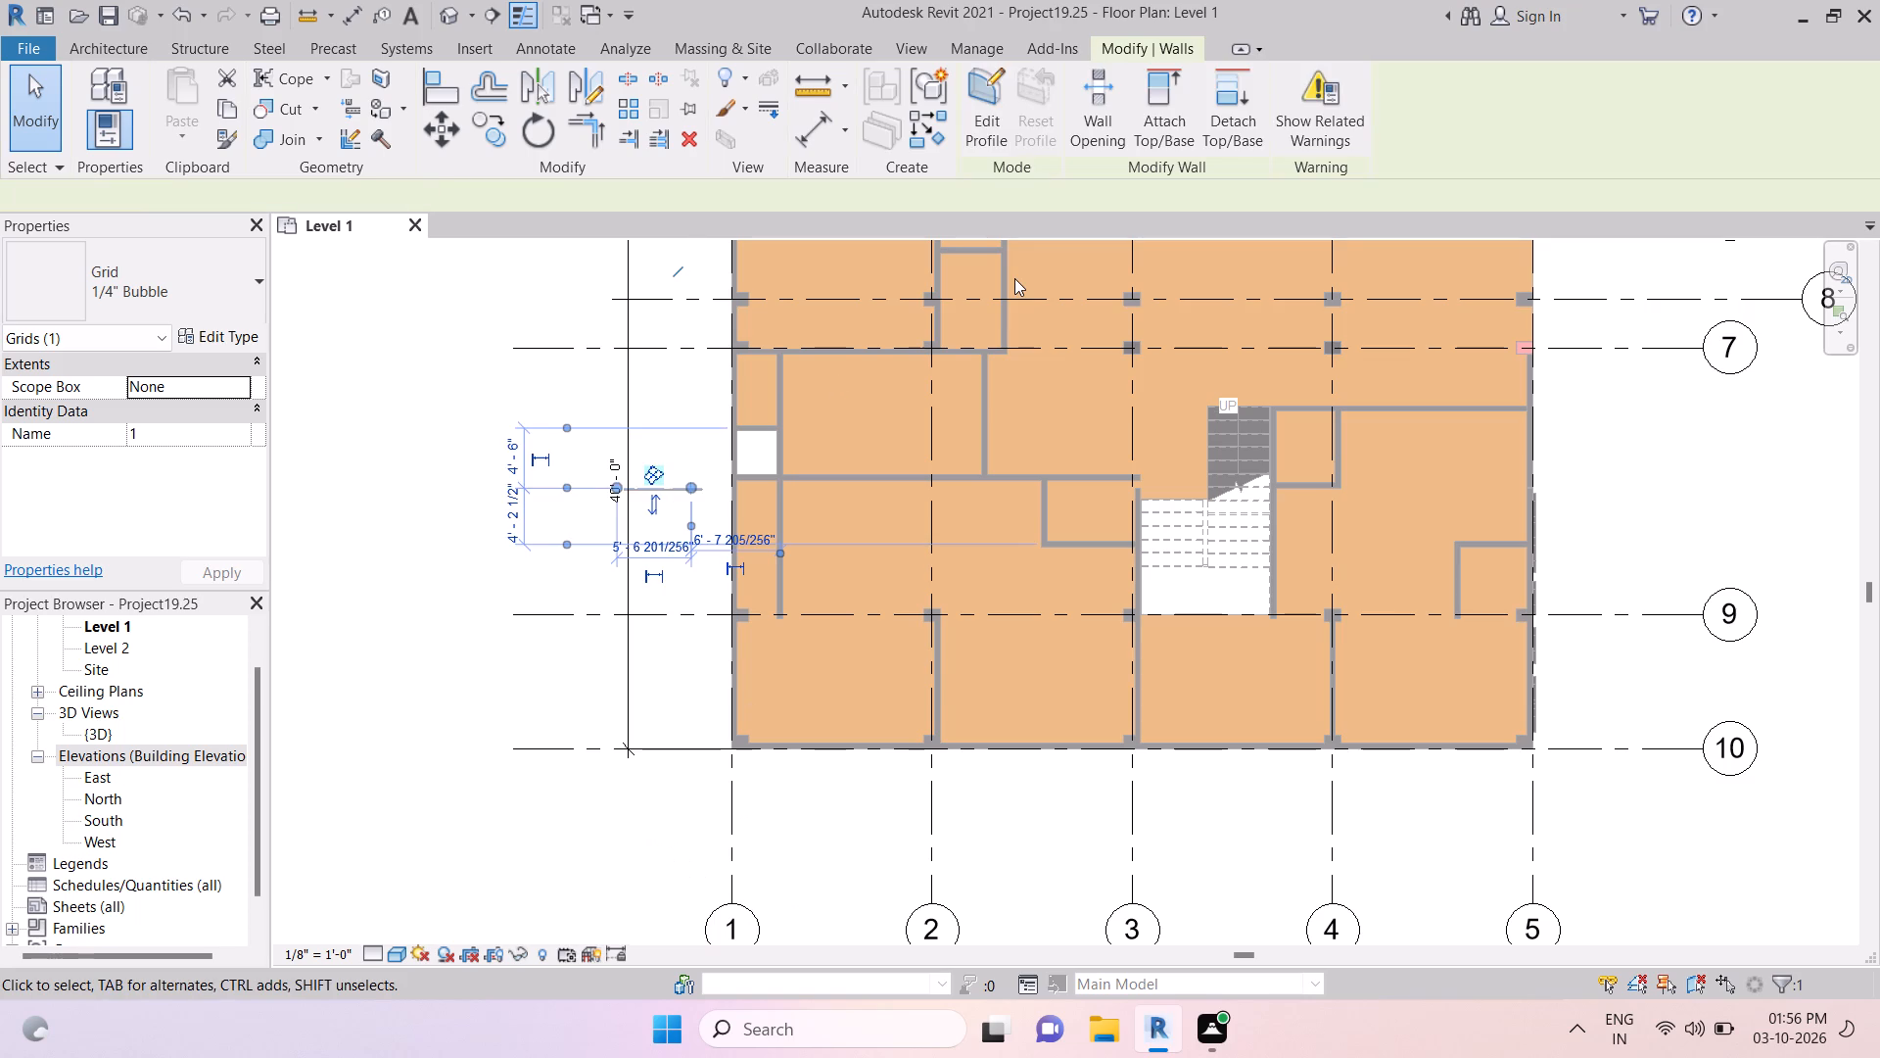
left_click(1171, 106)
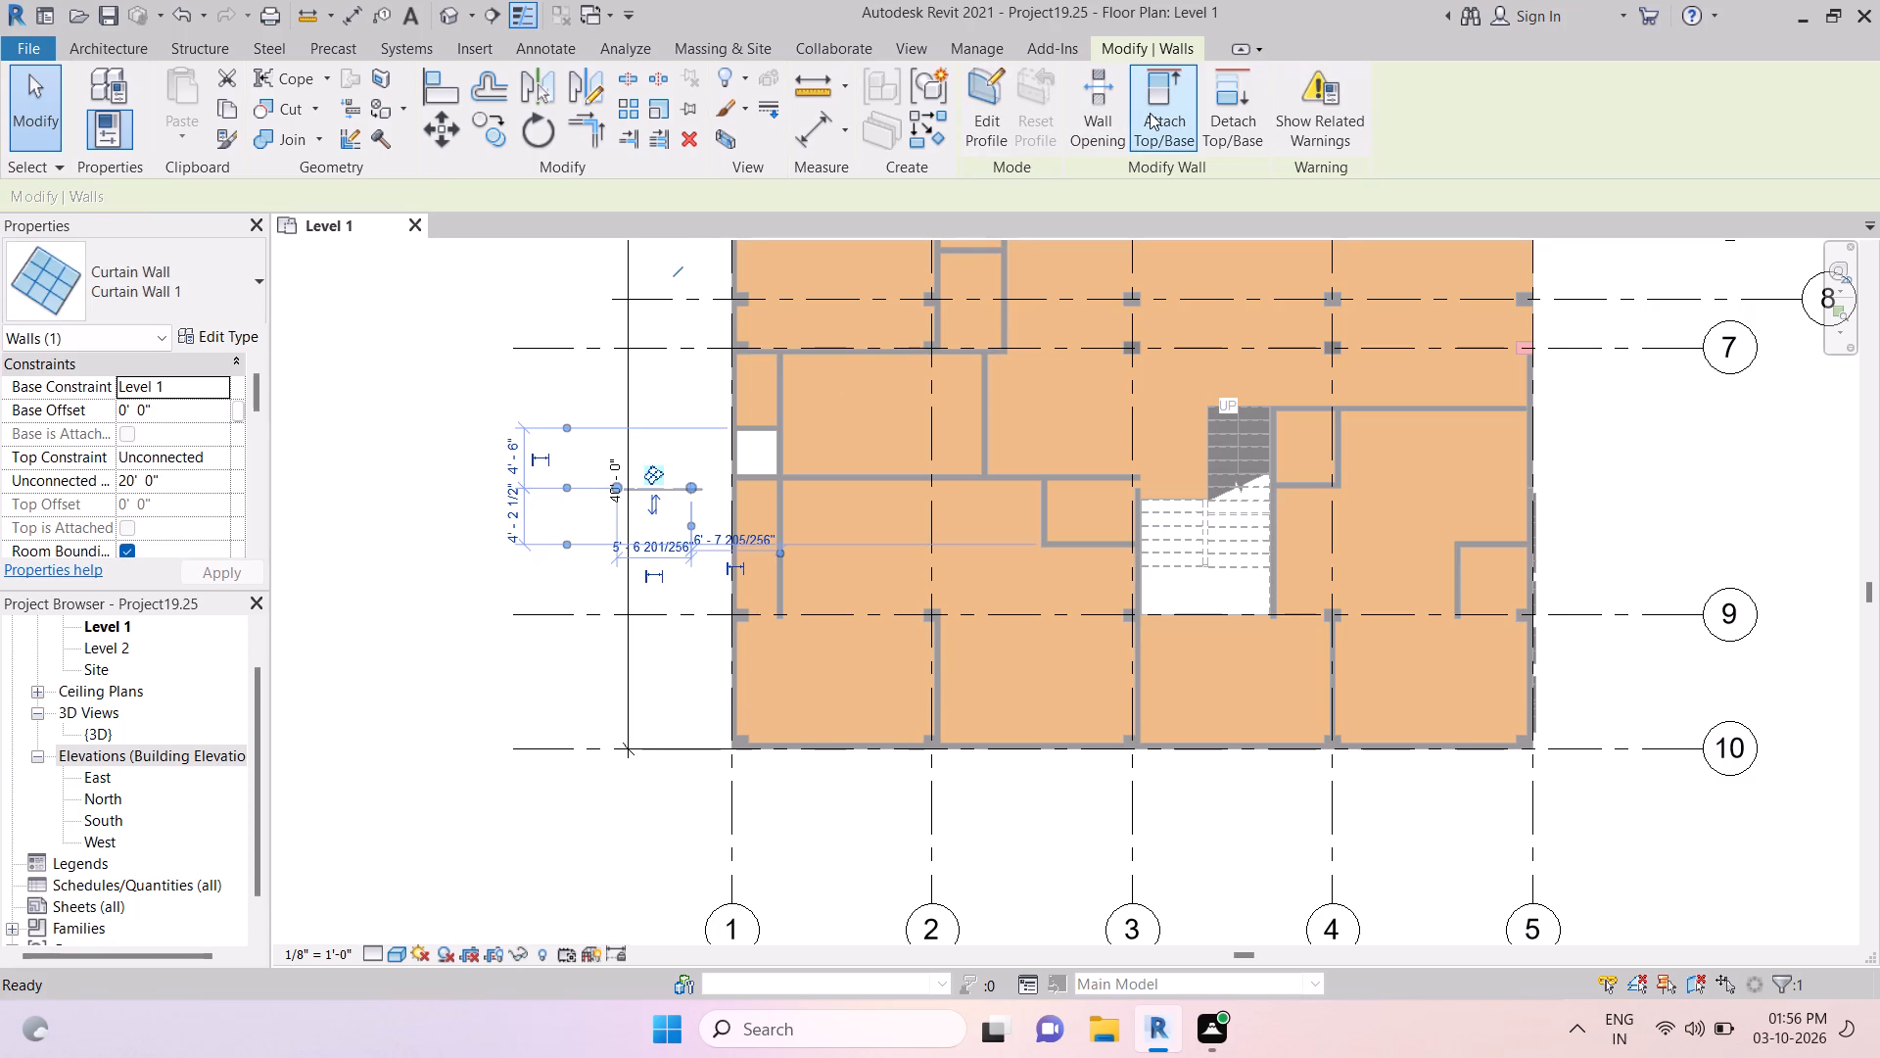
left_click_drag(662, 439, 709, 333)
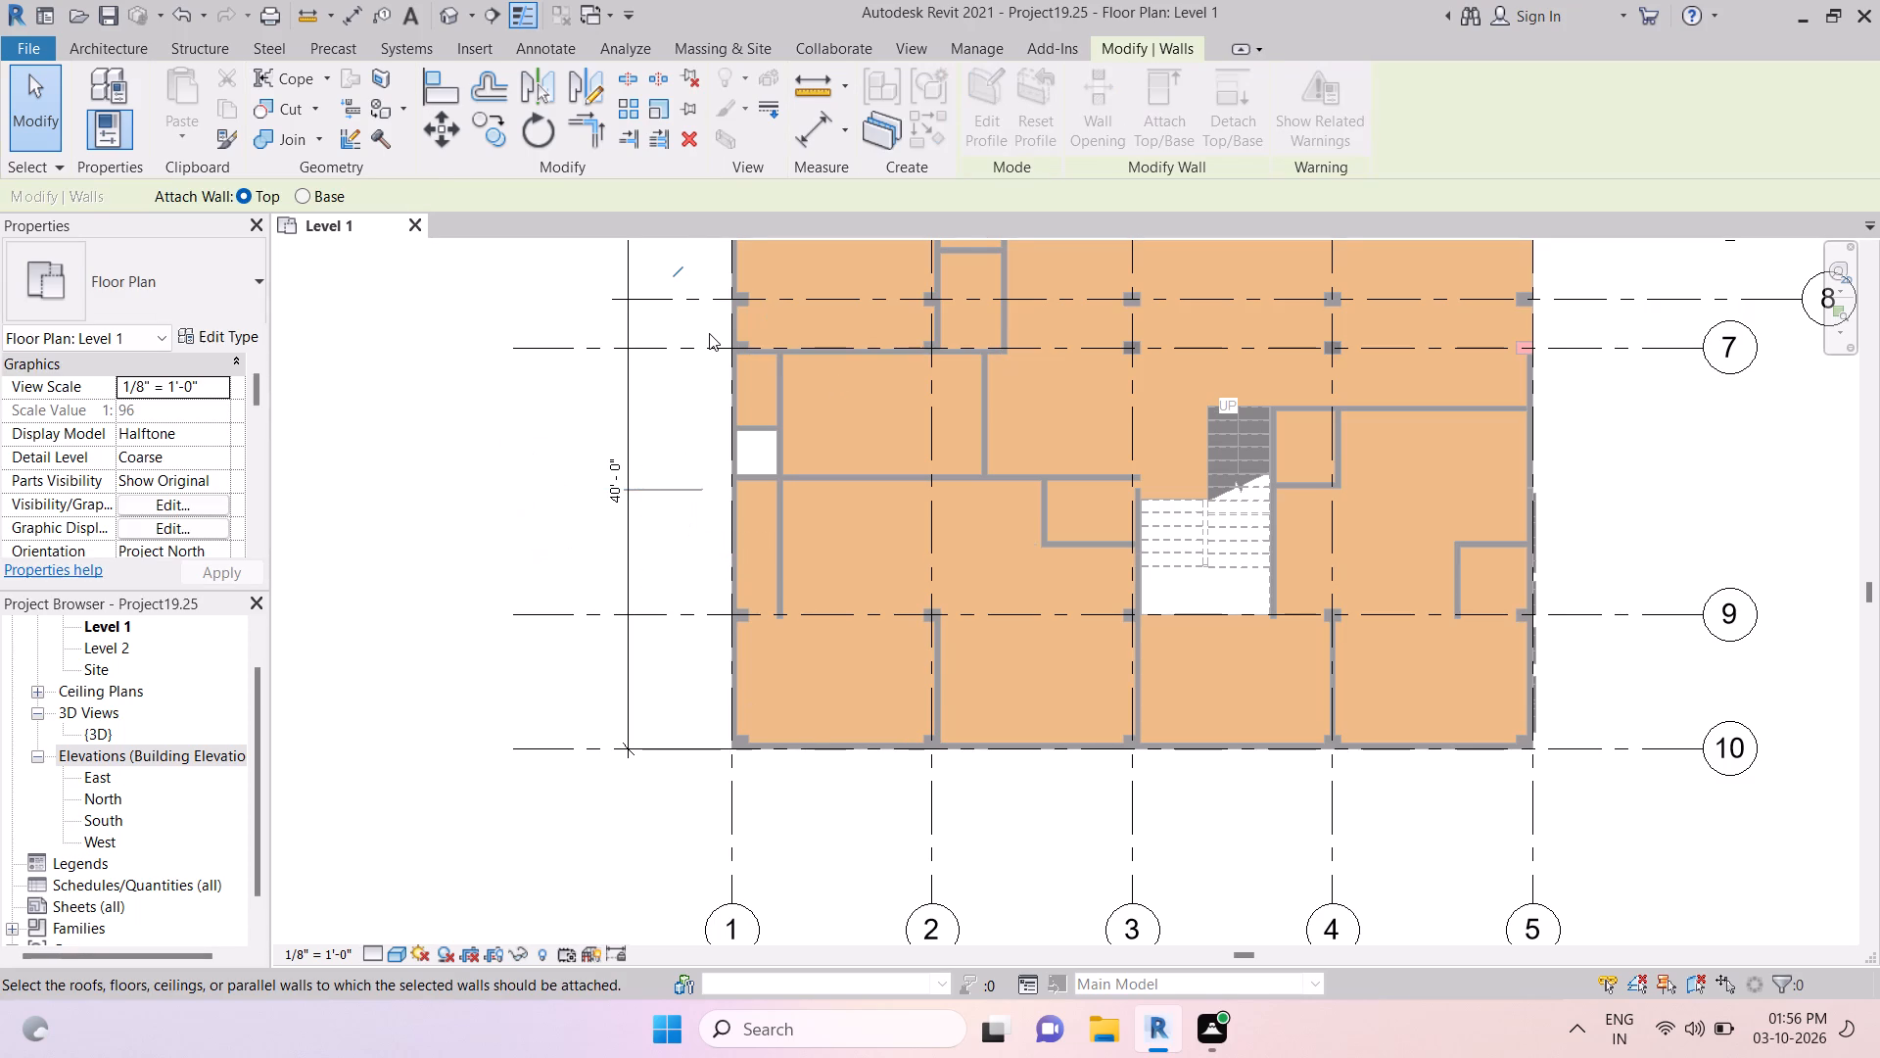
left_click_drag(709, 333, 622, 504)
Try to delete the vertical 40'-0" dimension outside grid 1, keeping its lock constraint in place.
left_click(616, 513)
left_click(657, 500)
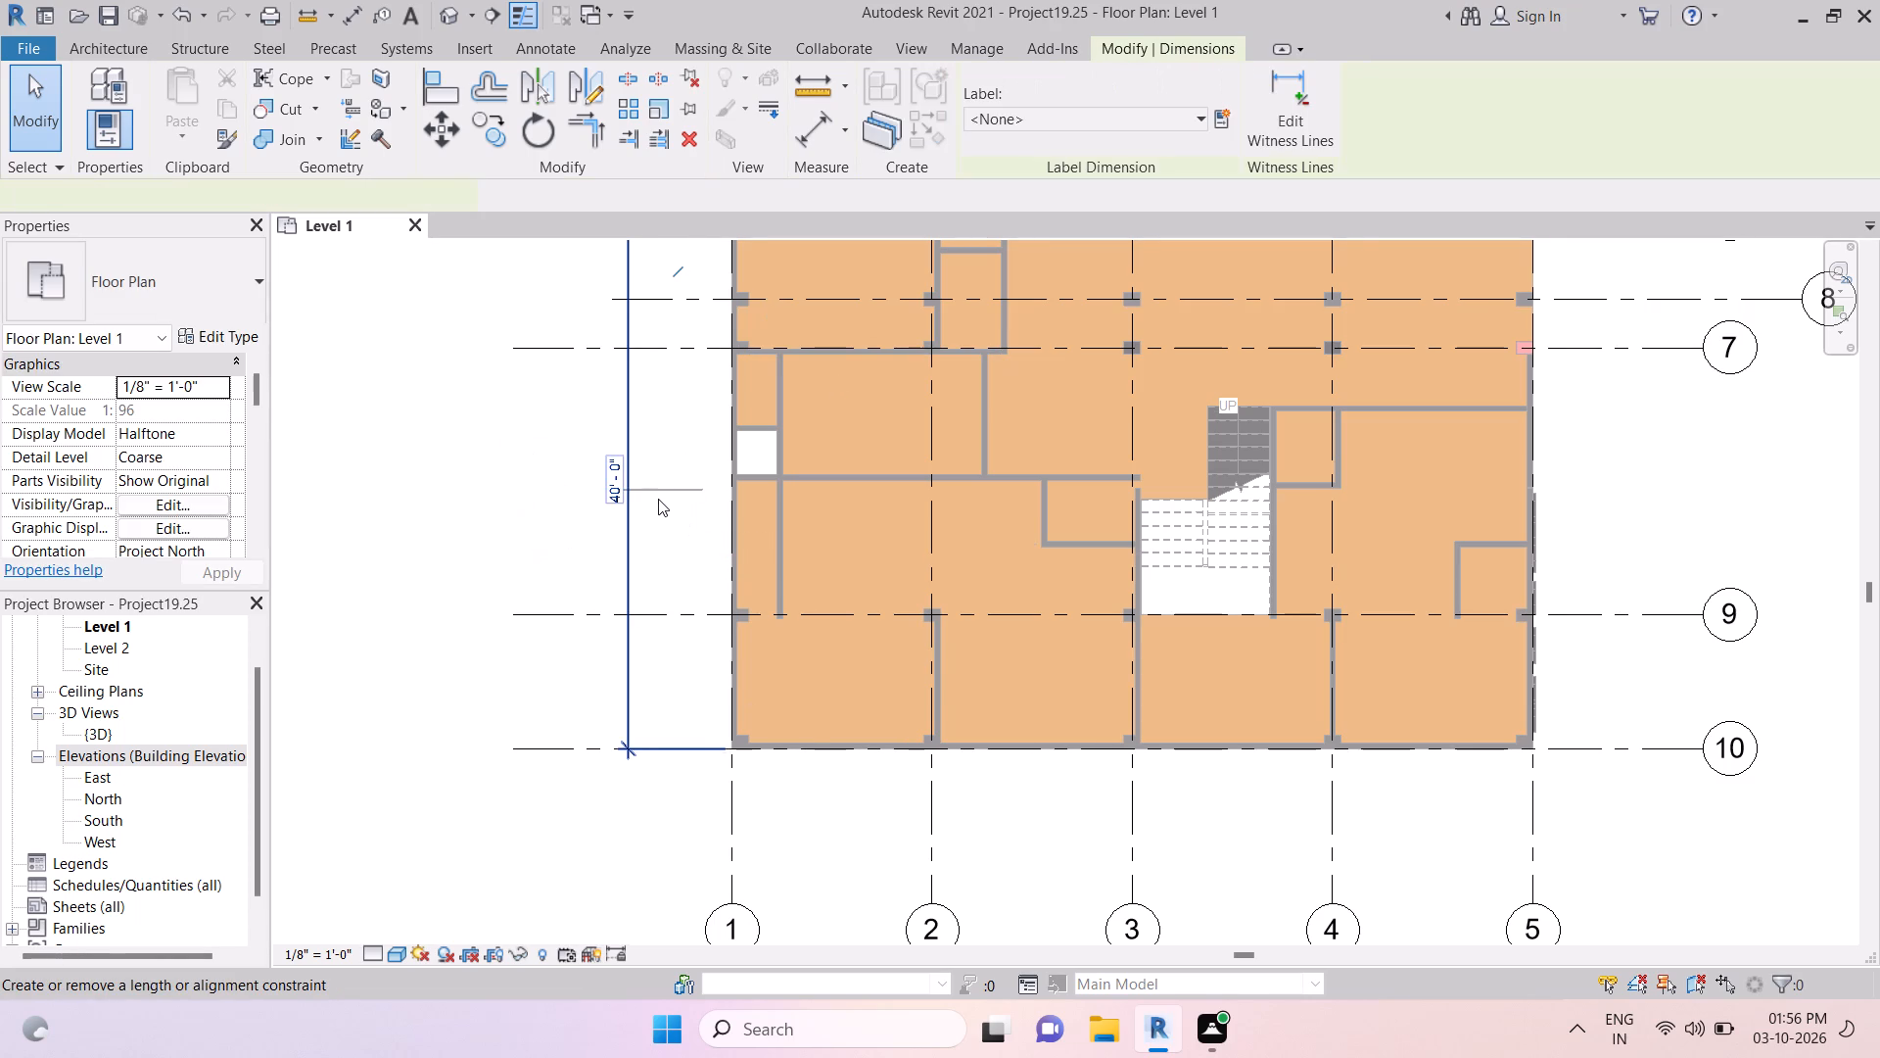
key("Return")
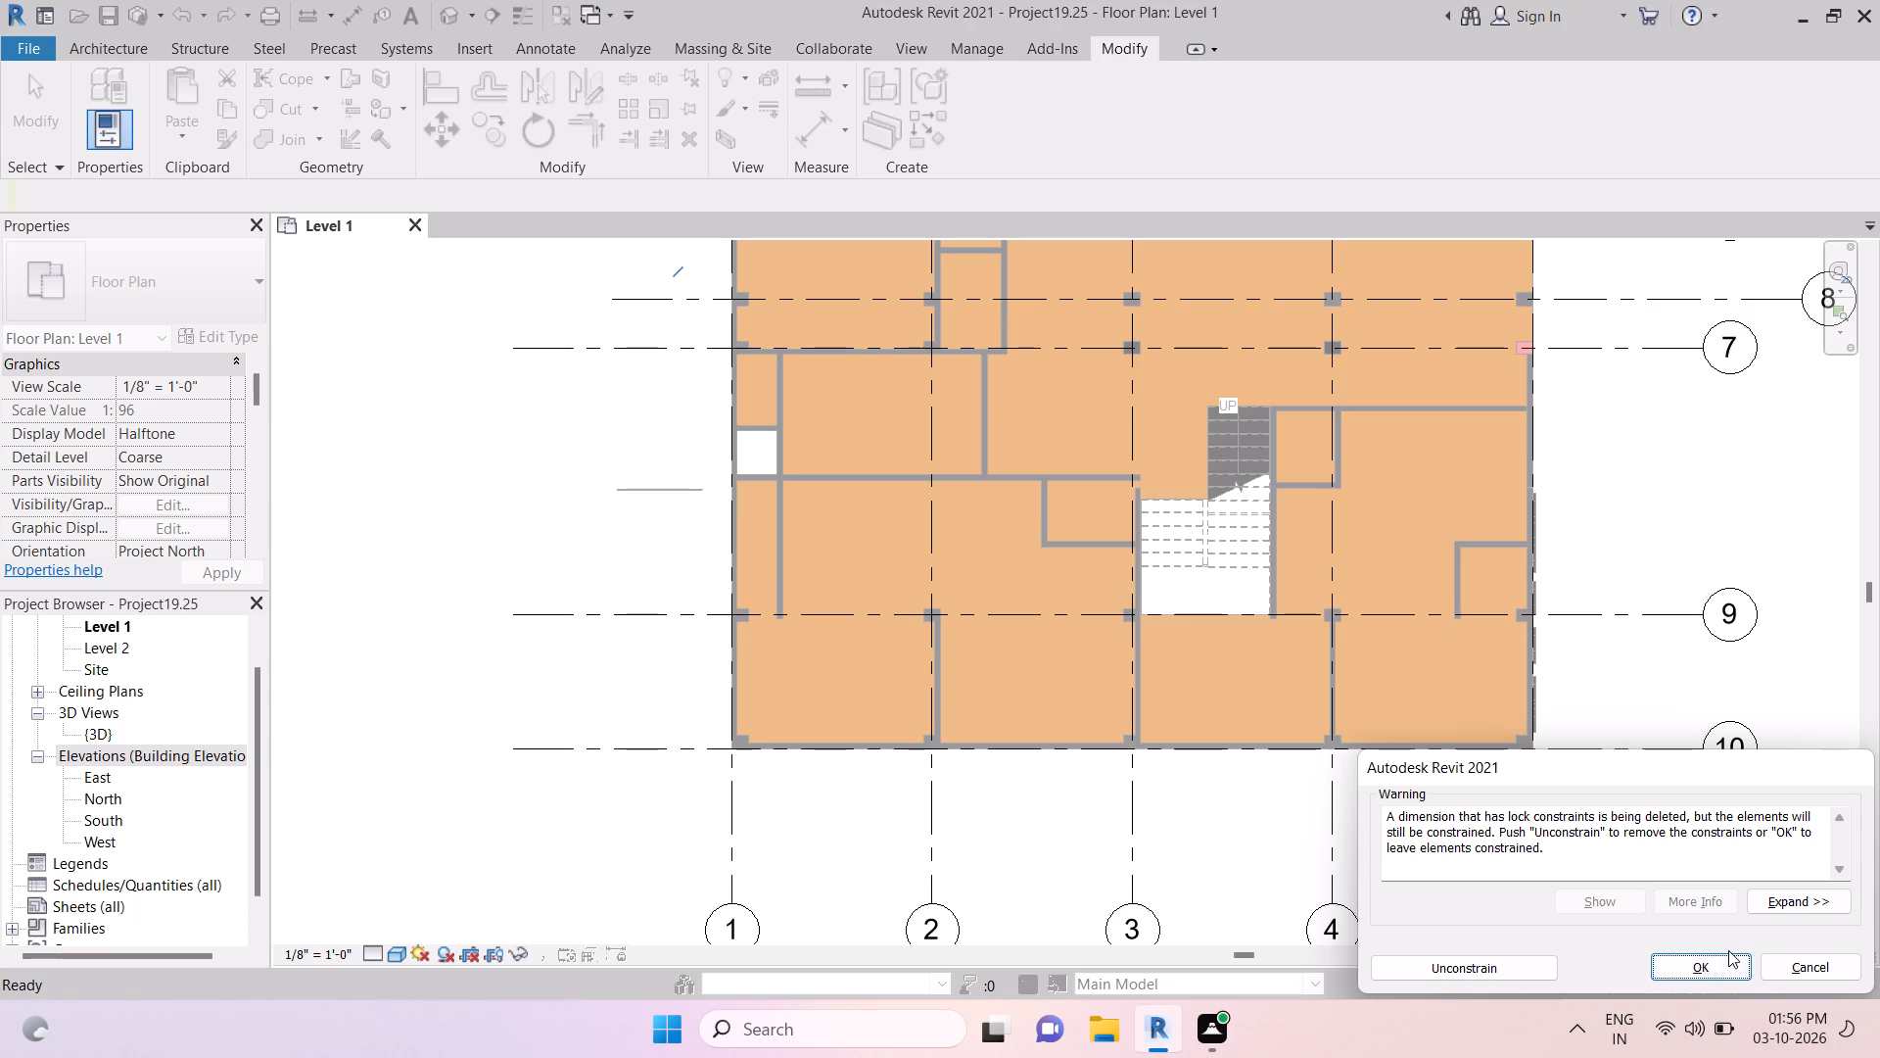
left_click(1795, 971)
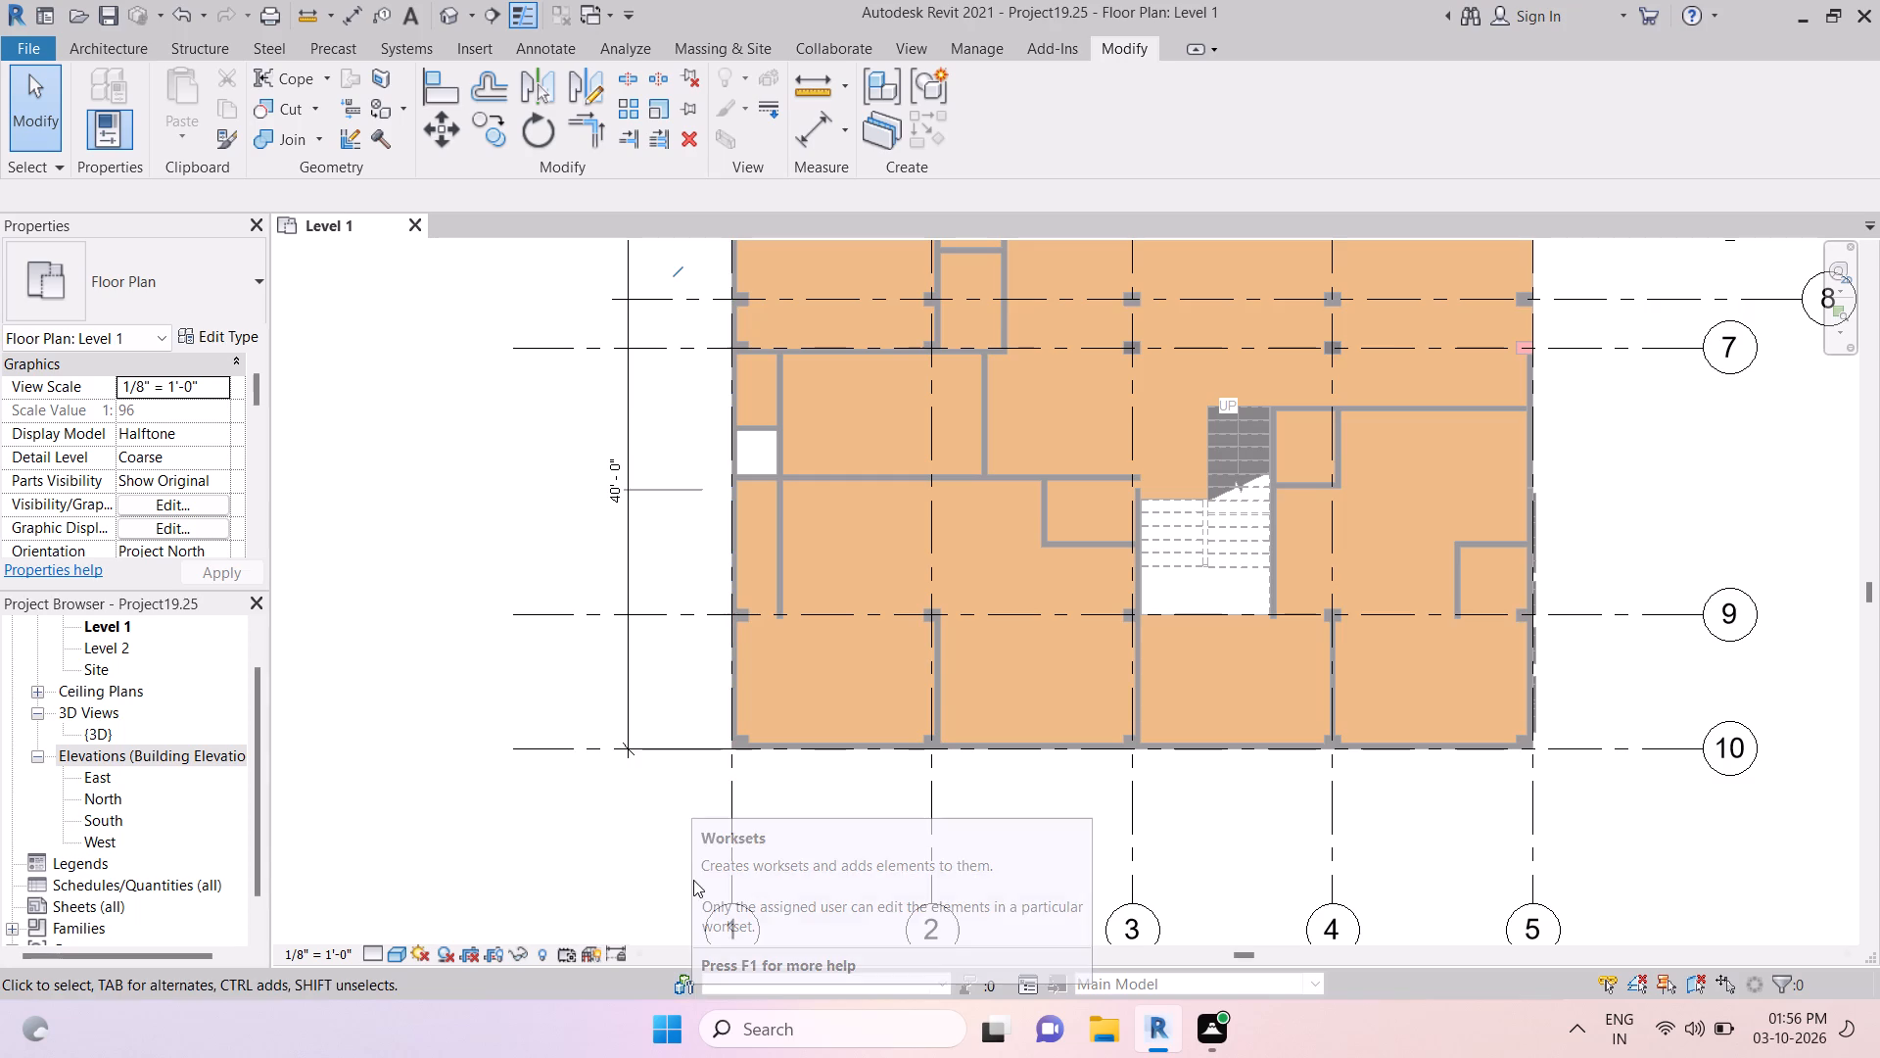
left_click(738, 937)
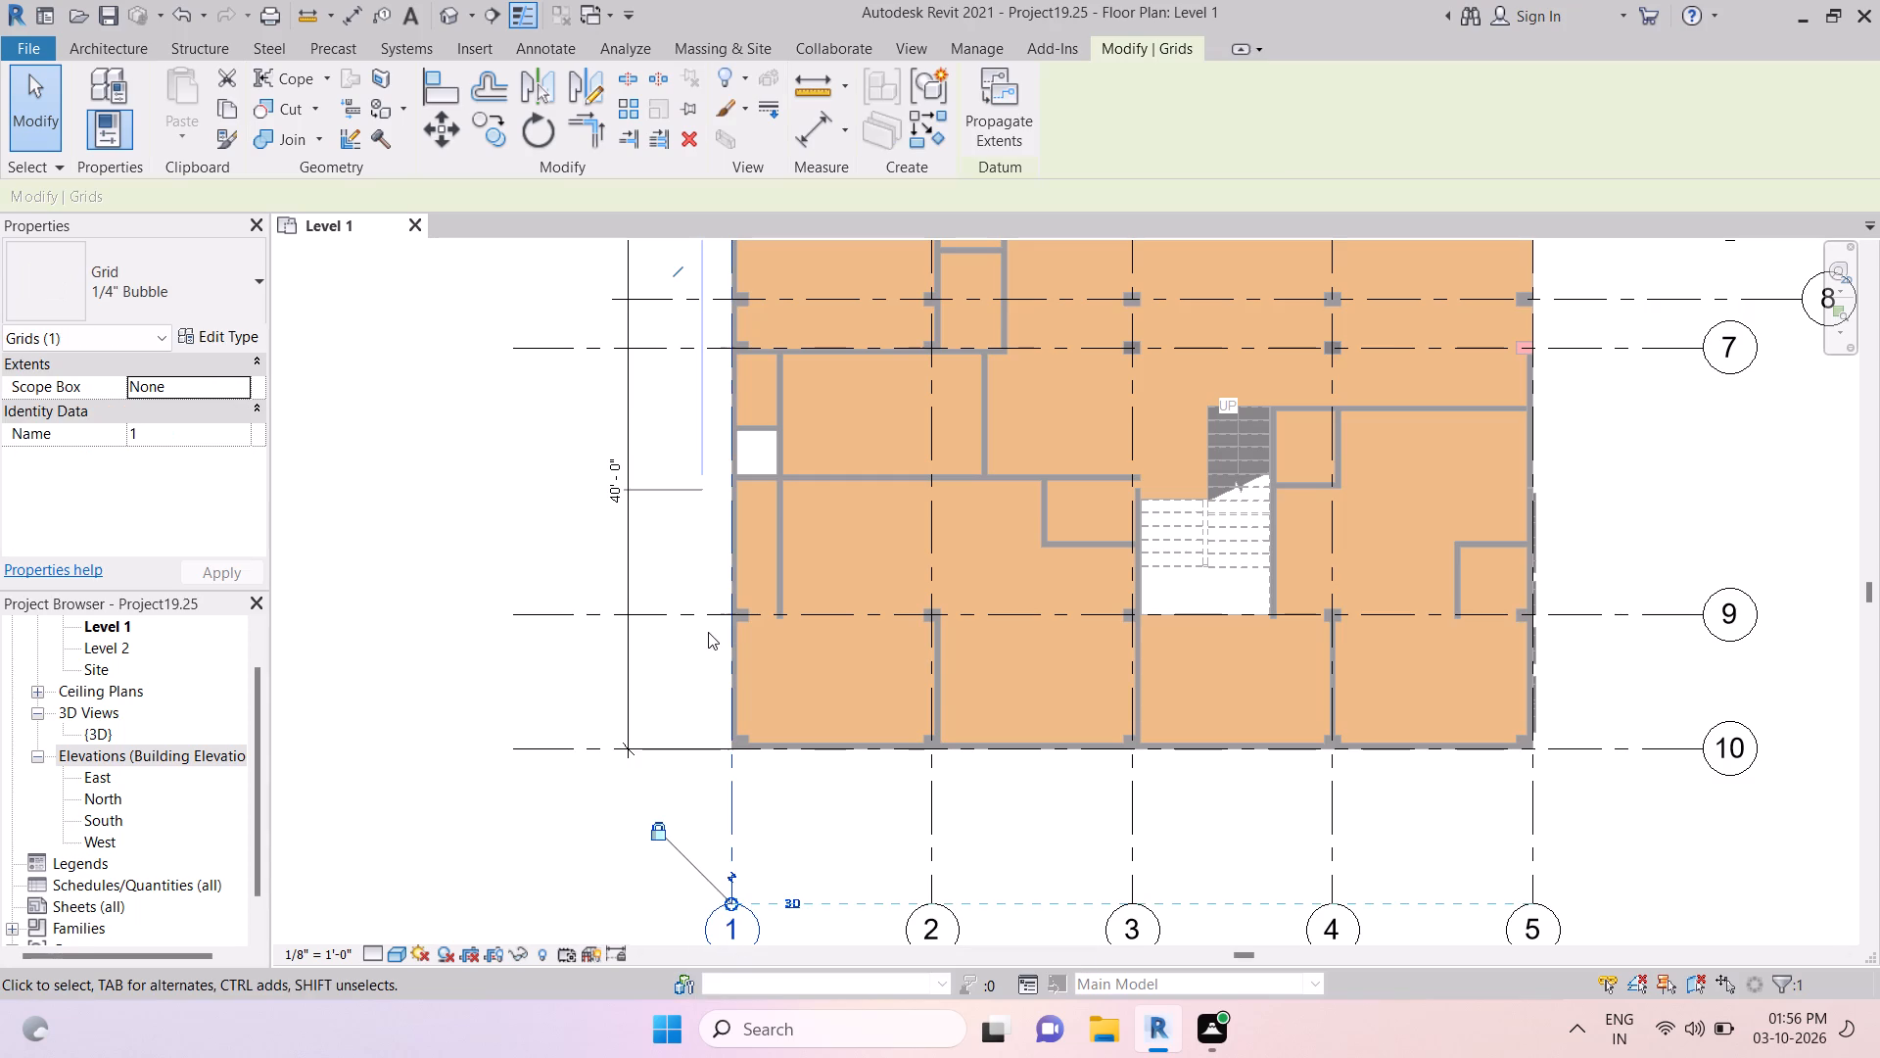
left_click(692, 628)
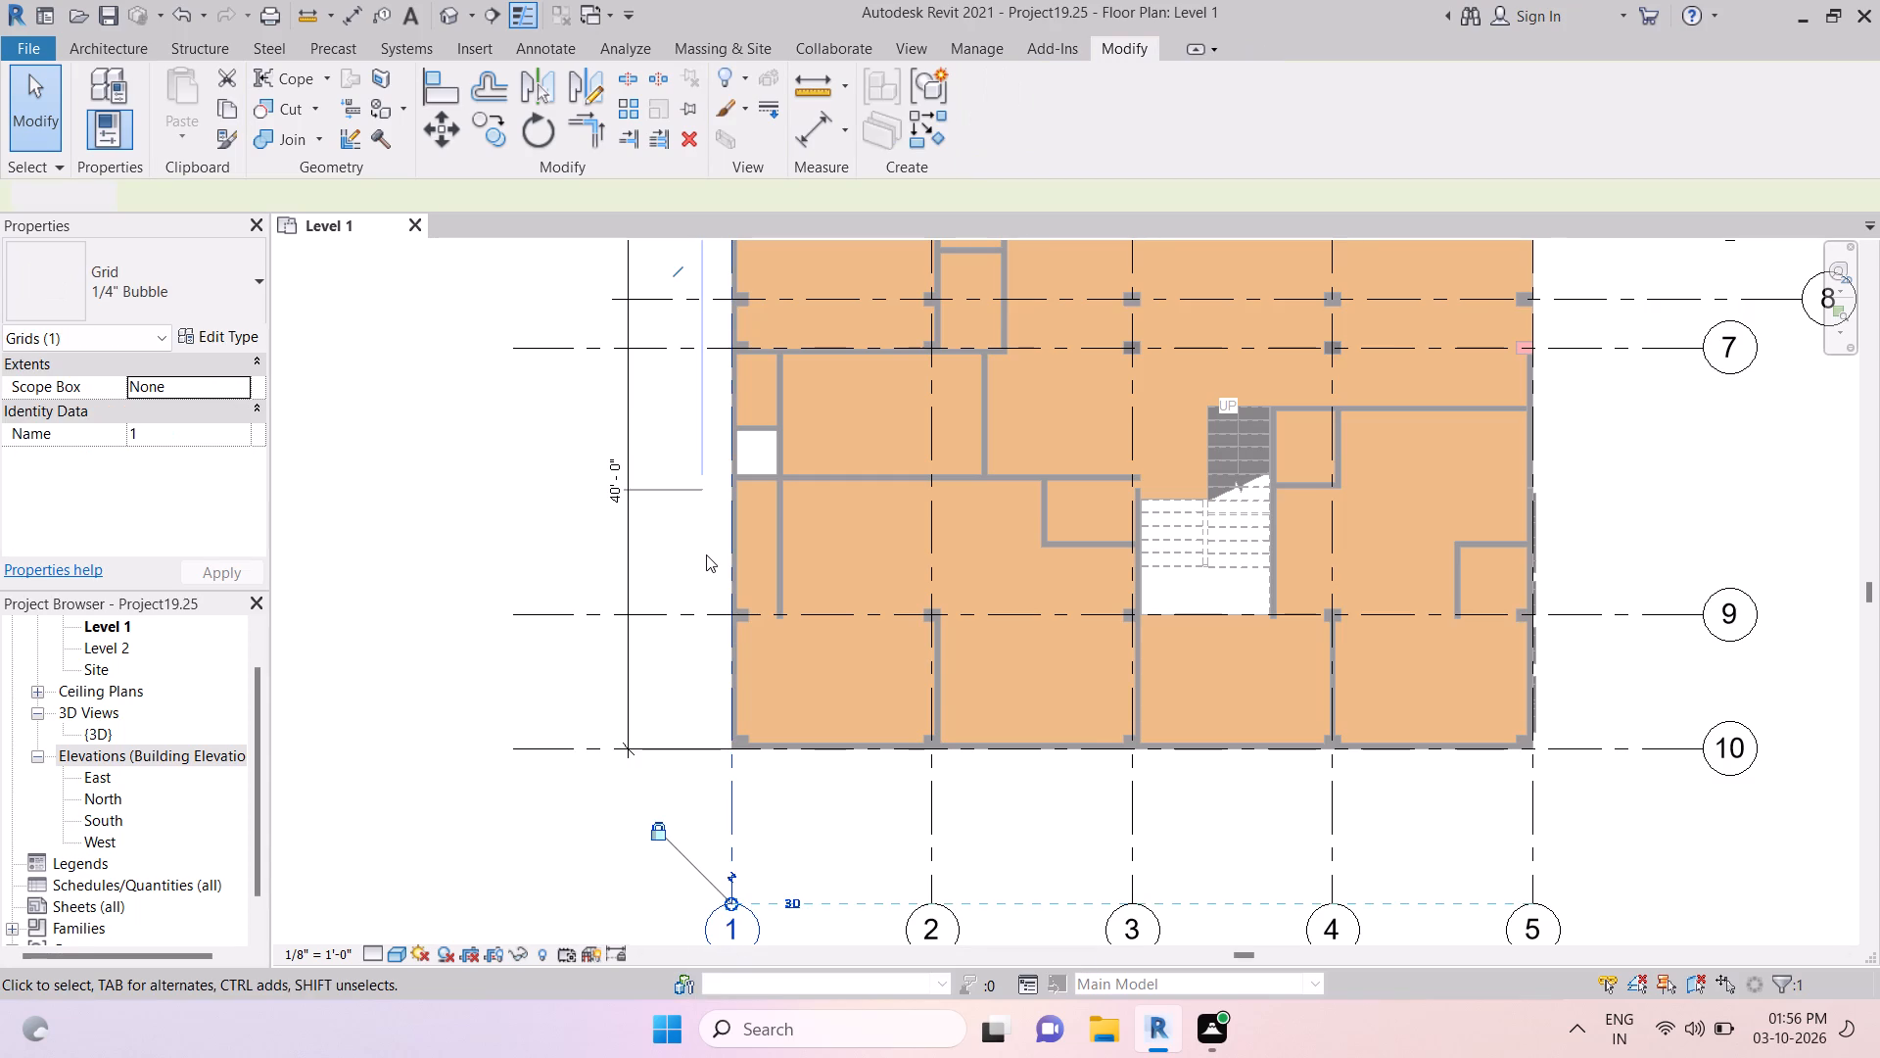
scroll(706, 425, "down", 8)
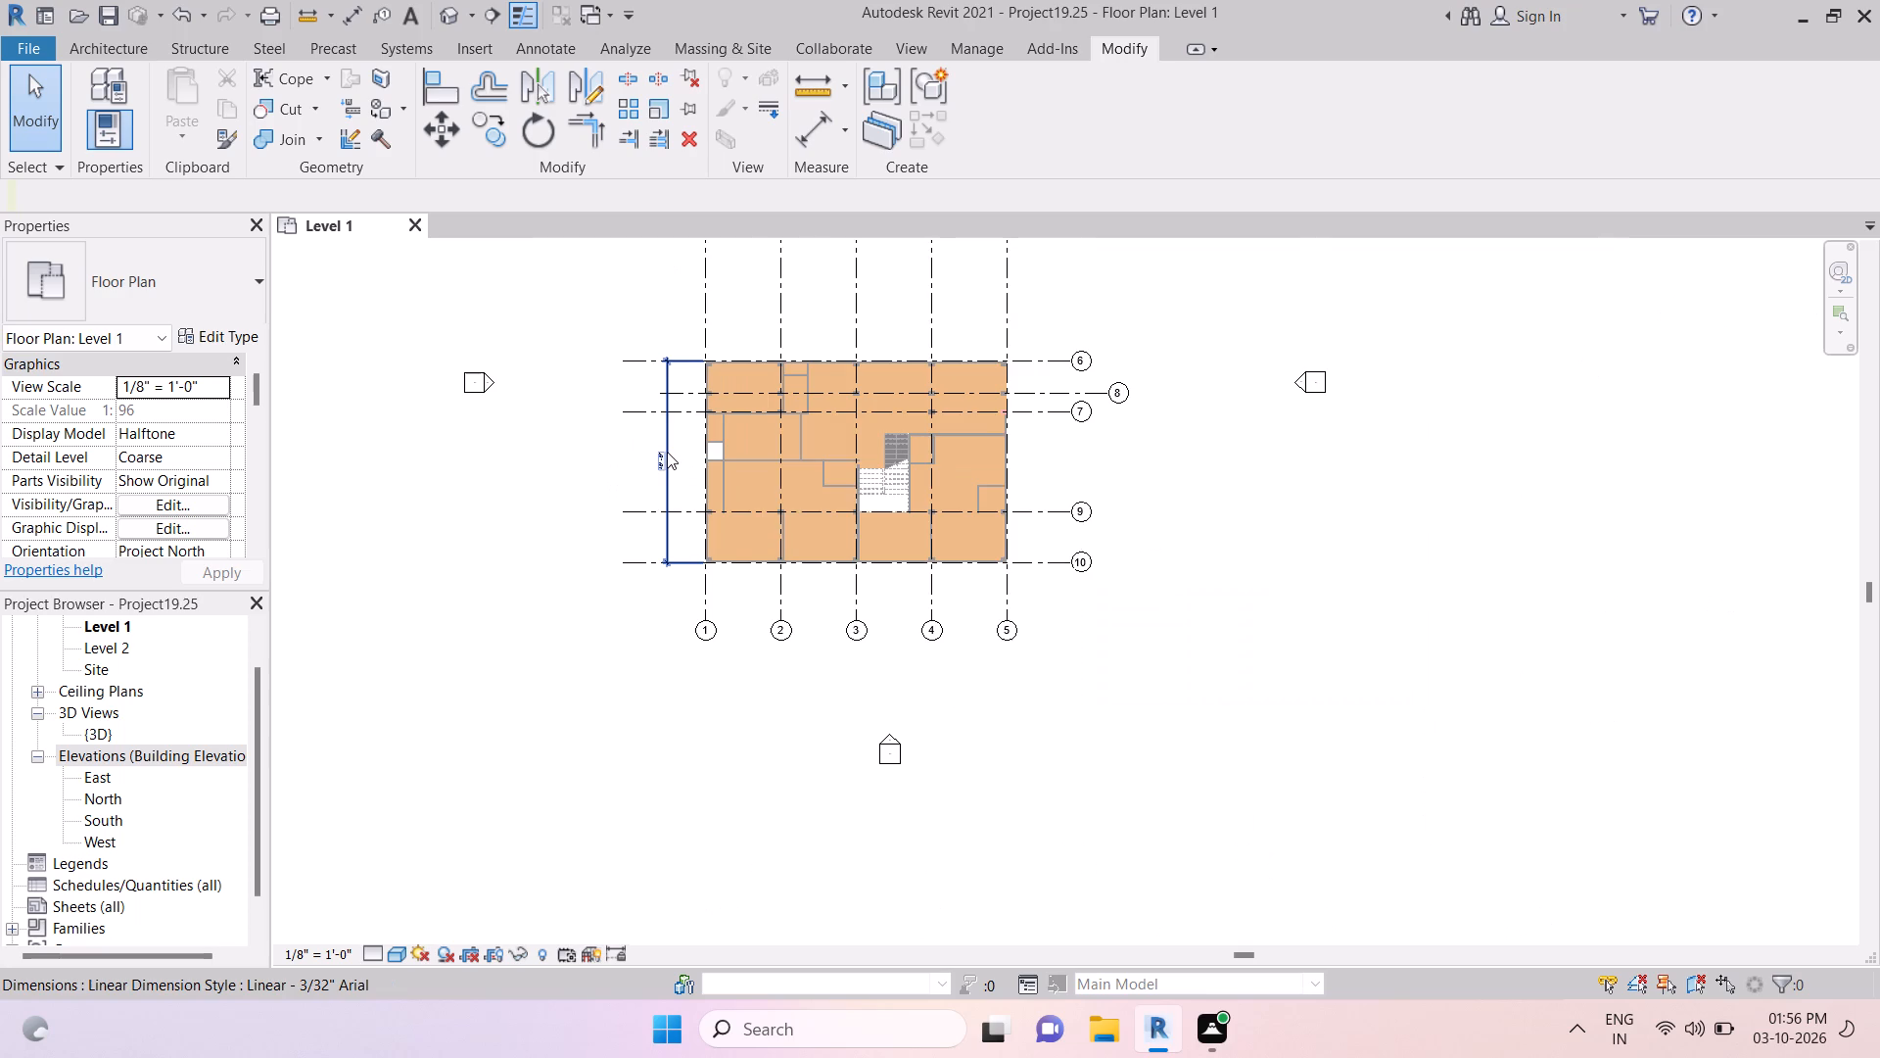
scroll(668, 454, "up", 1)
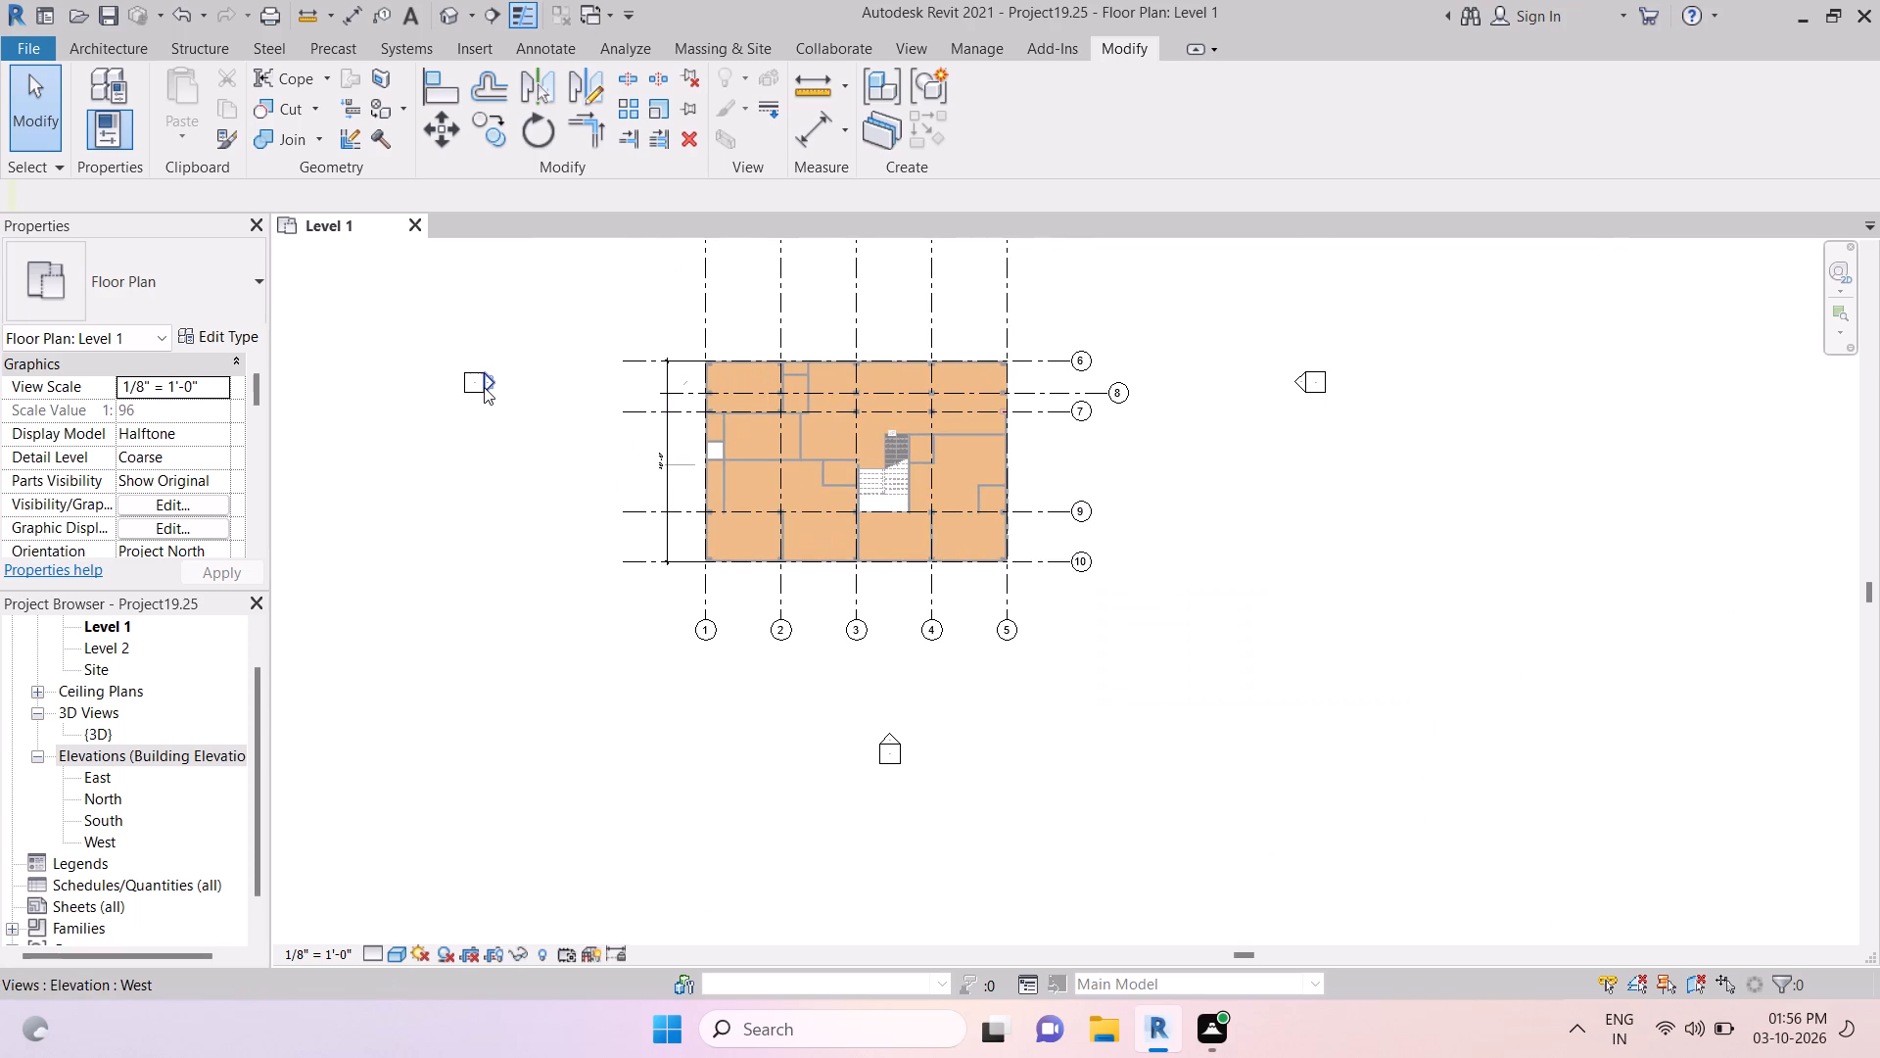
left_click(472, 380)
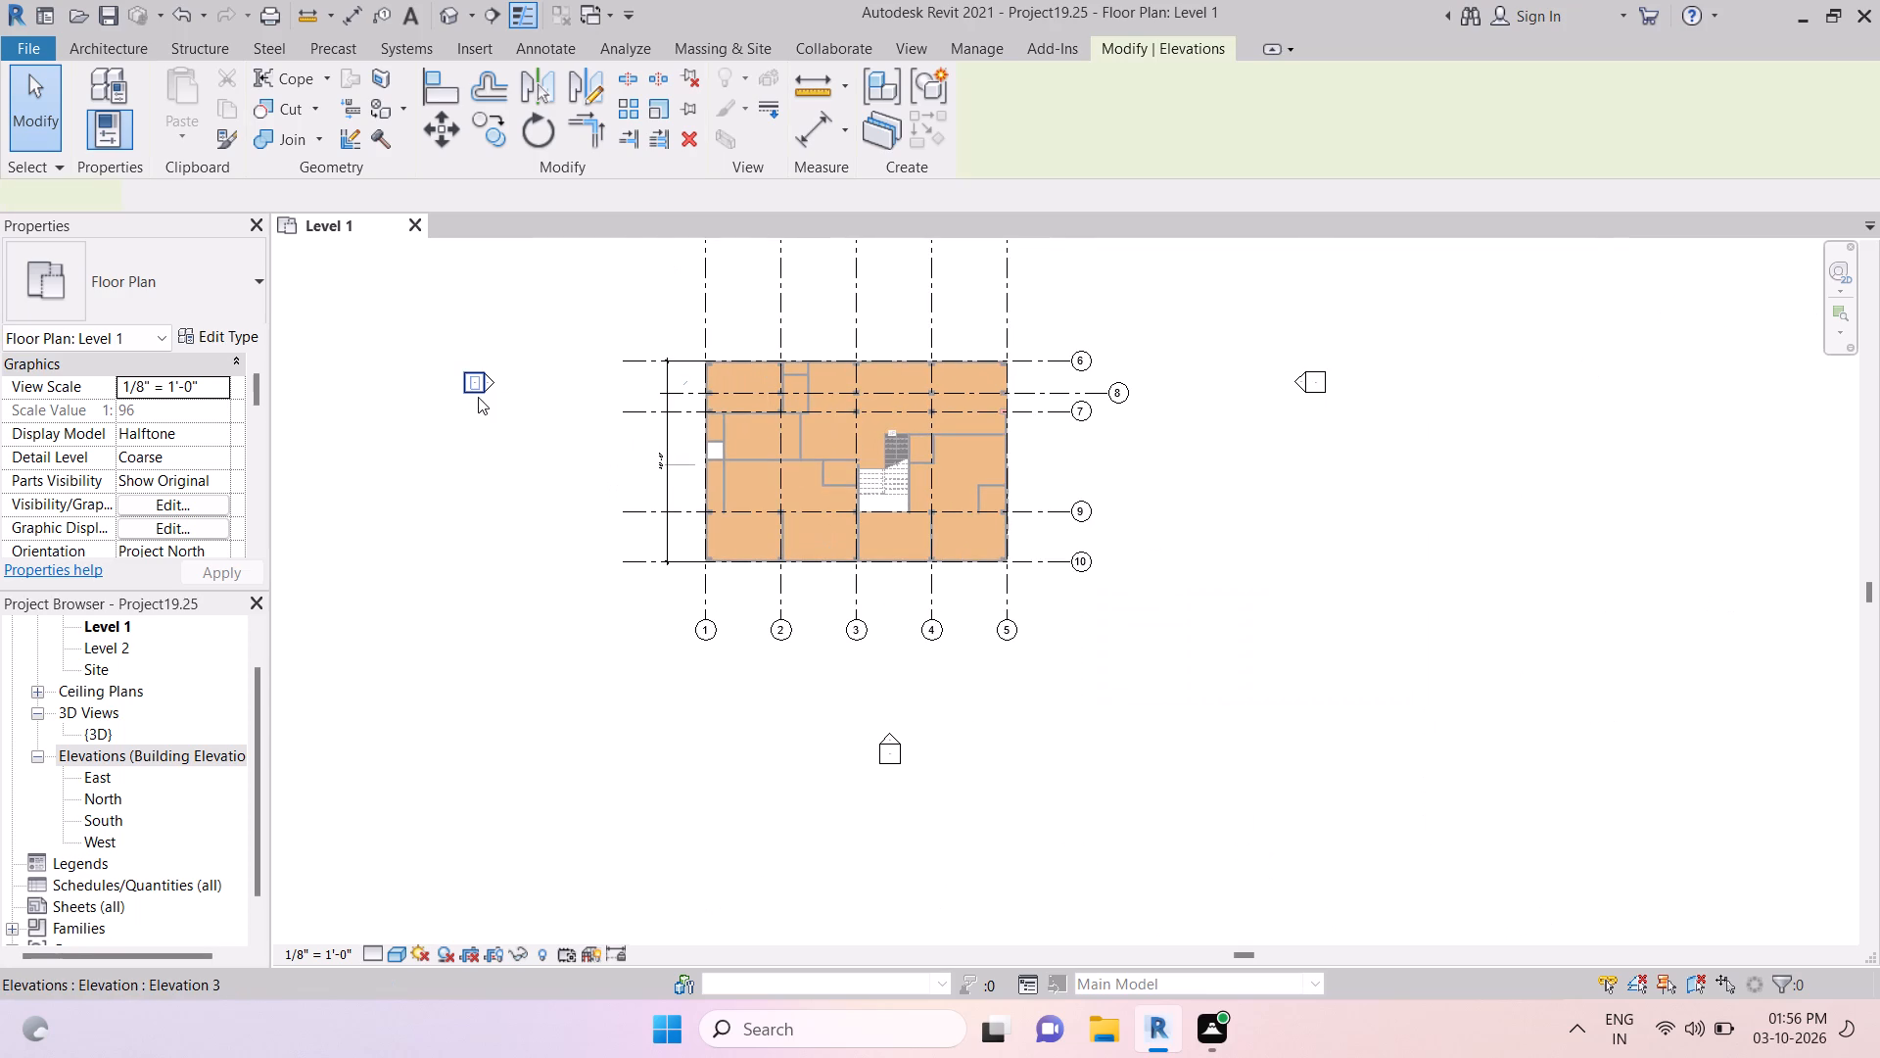
Unlock the length constraint on the vertical 40'-0" dimension outside grid 1.
left_click(677, 495)
left_click(677, 495)
left_click(677, 495)
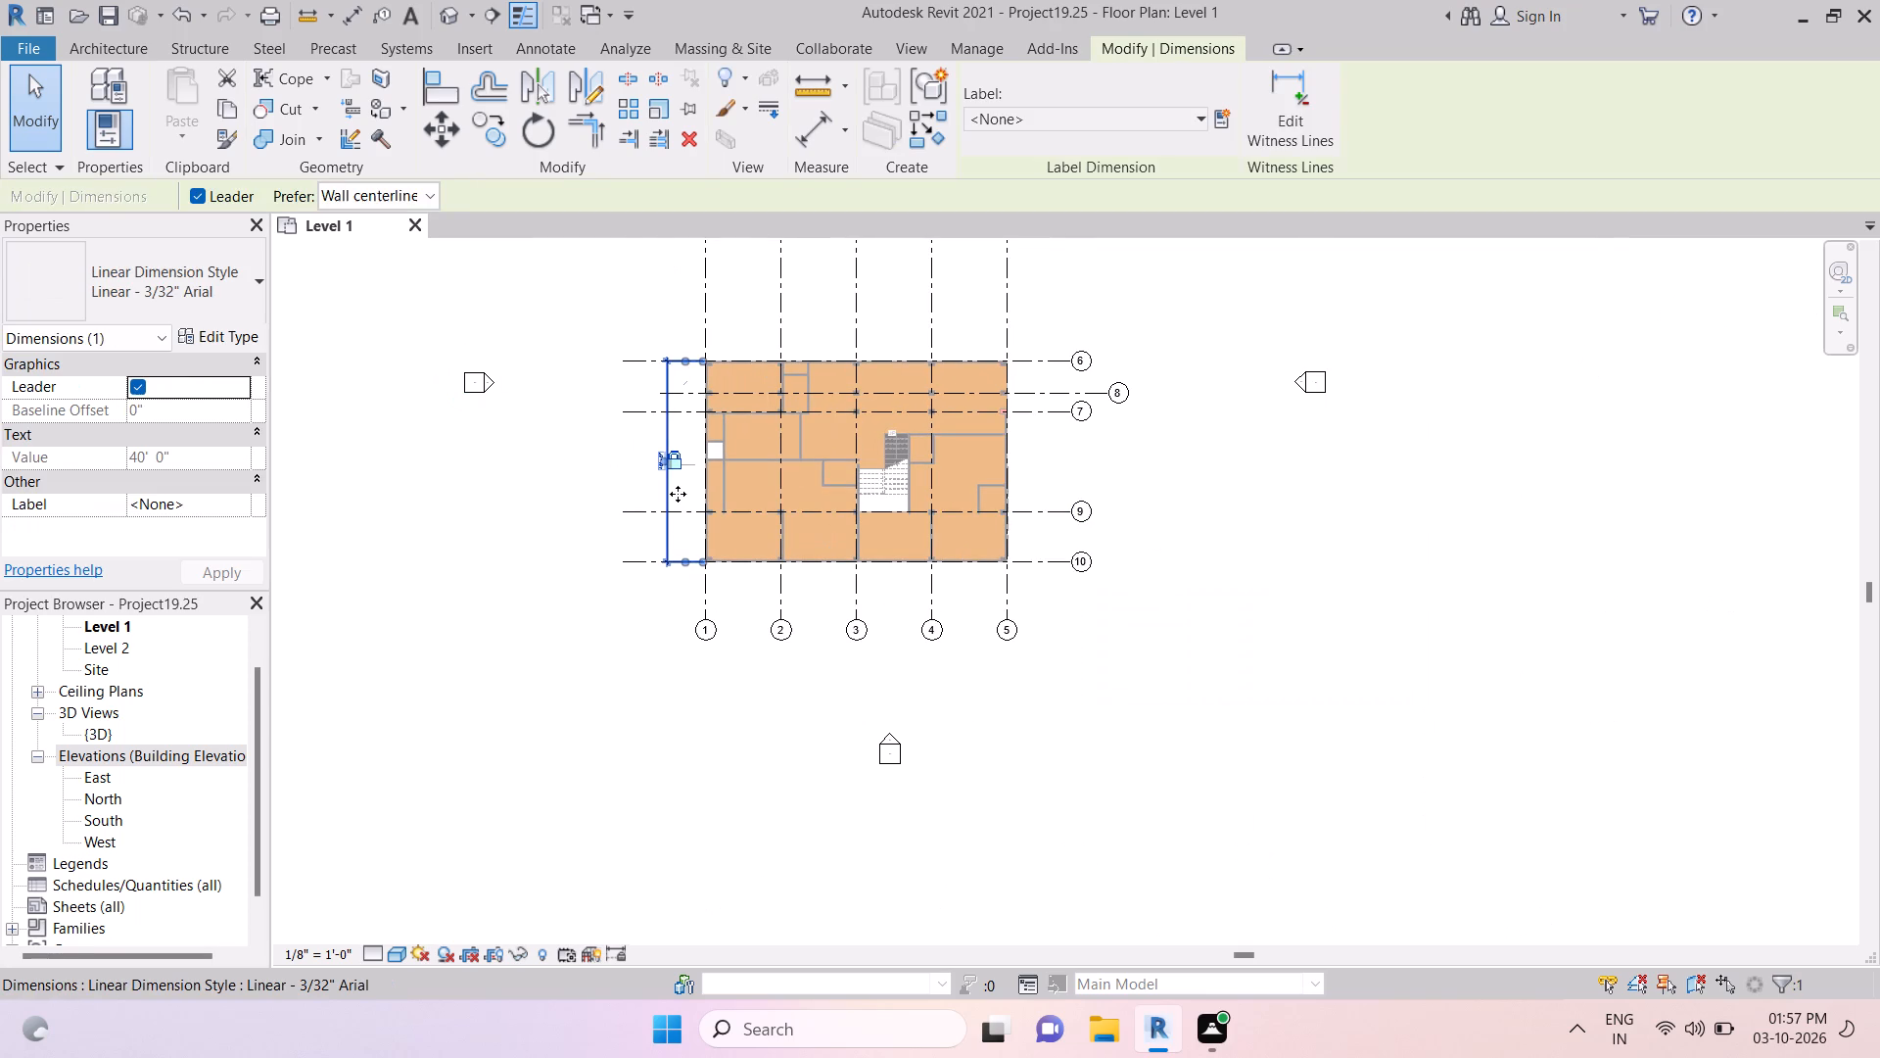
left_click(682, 461)
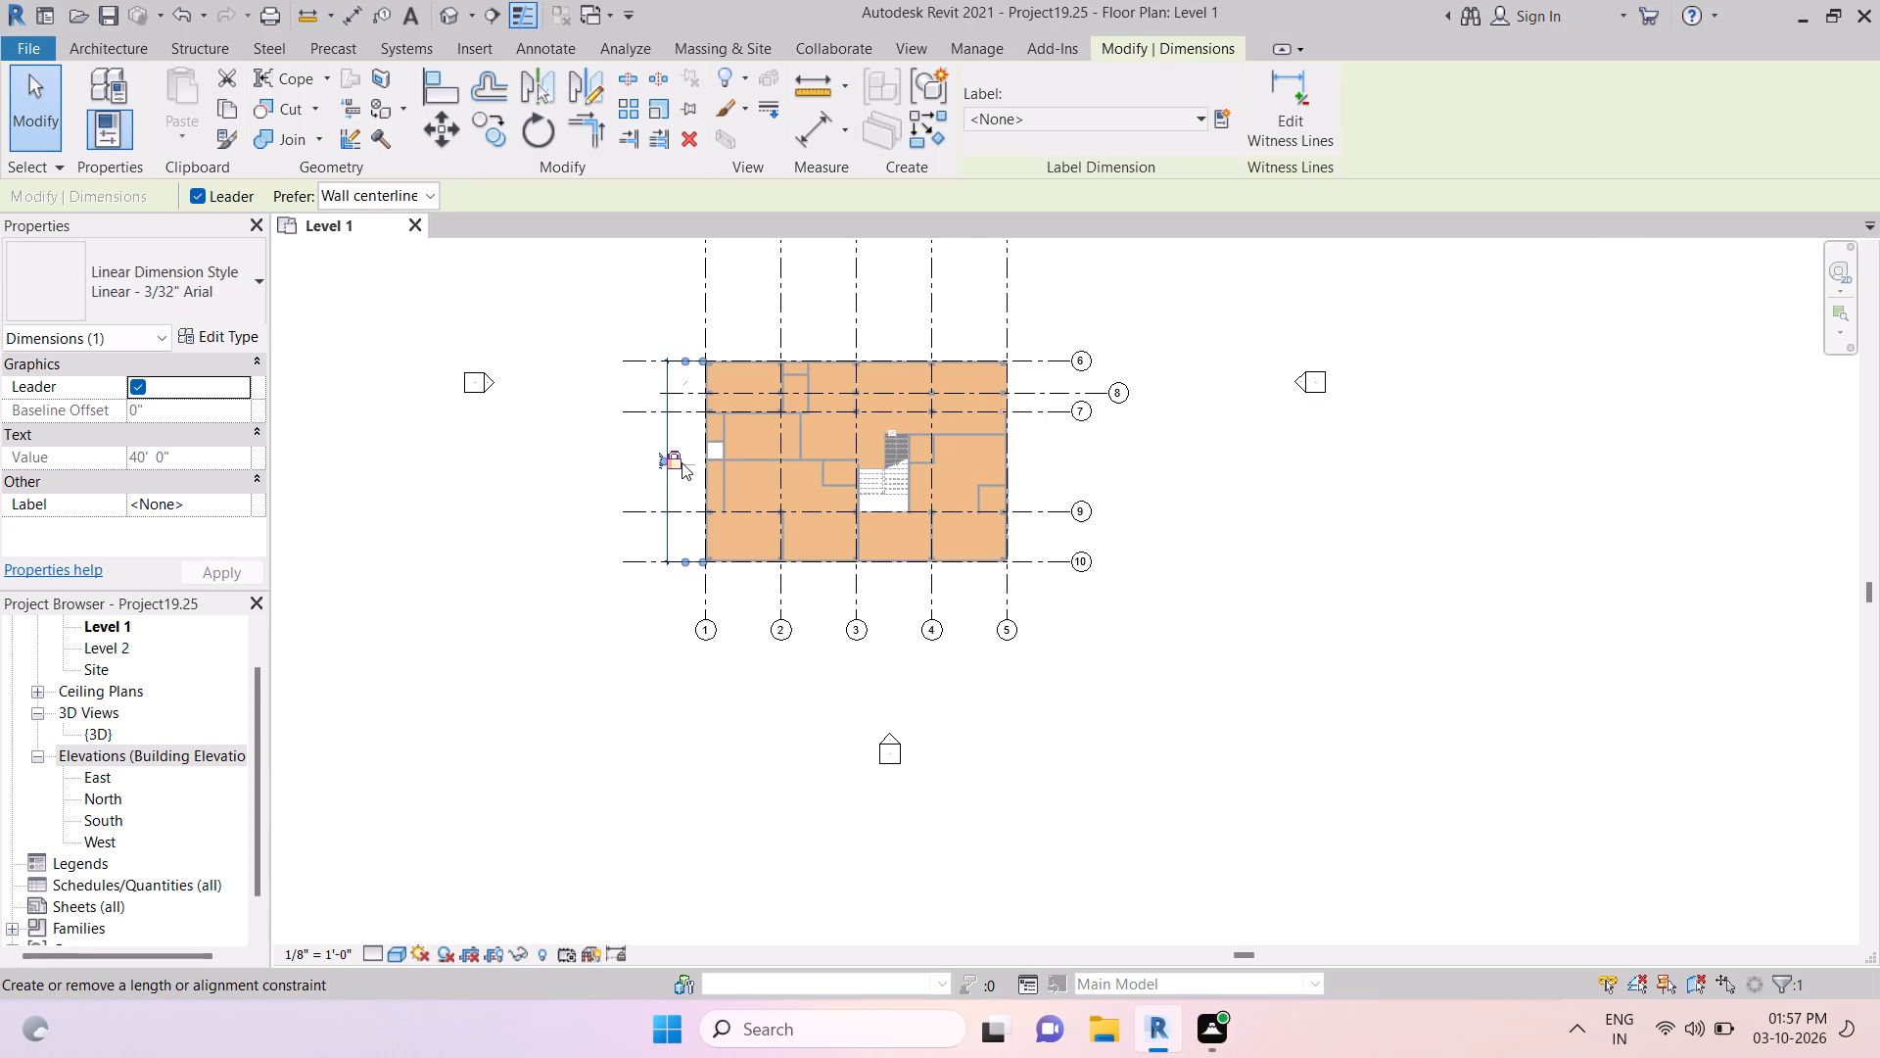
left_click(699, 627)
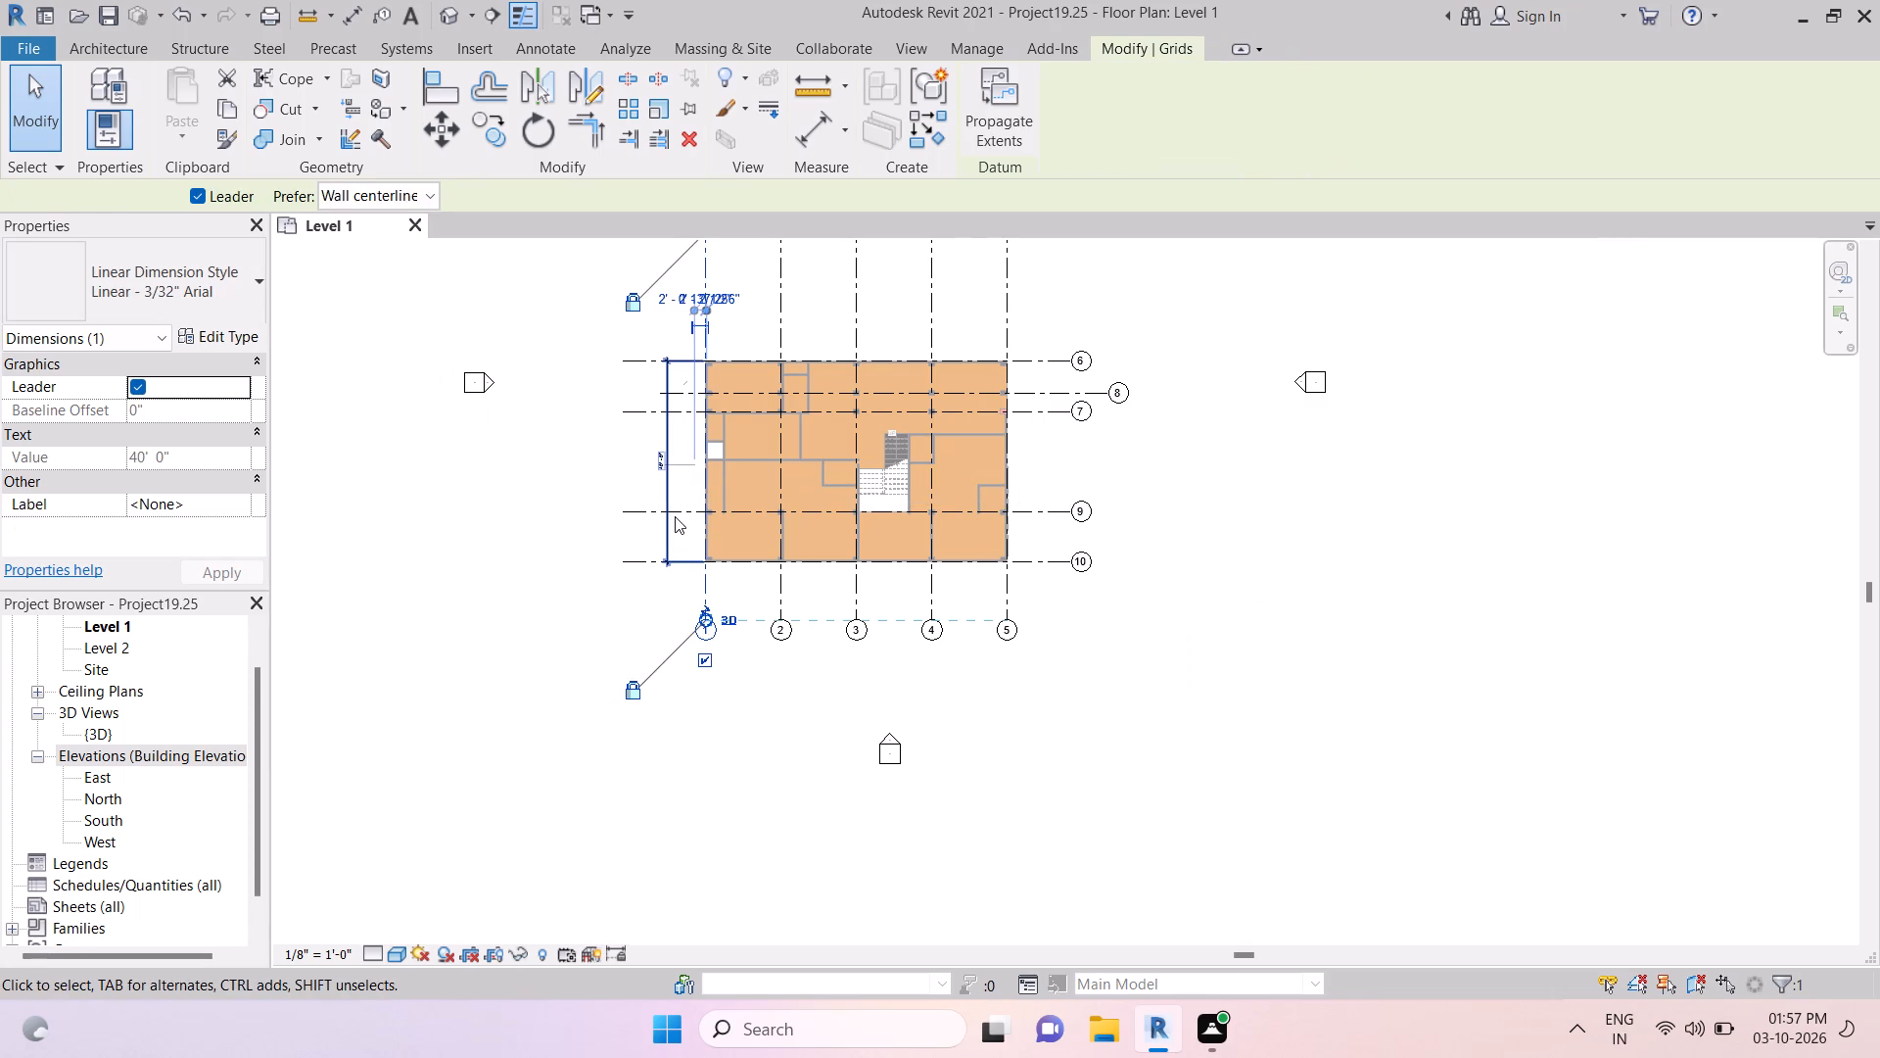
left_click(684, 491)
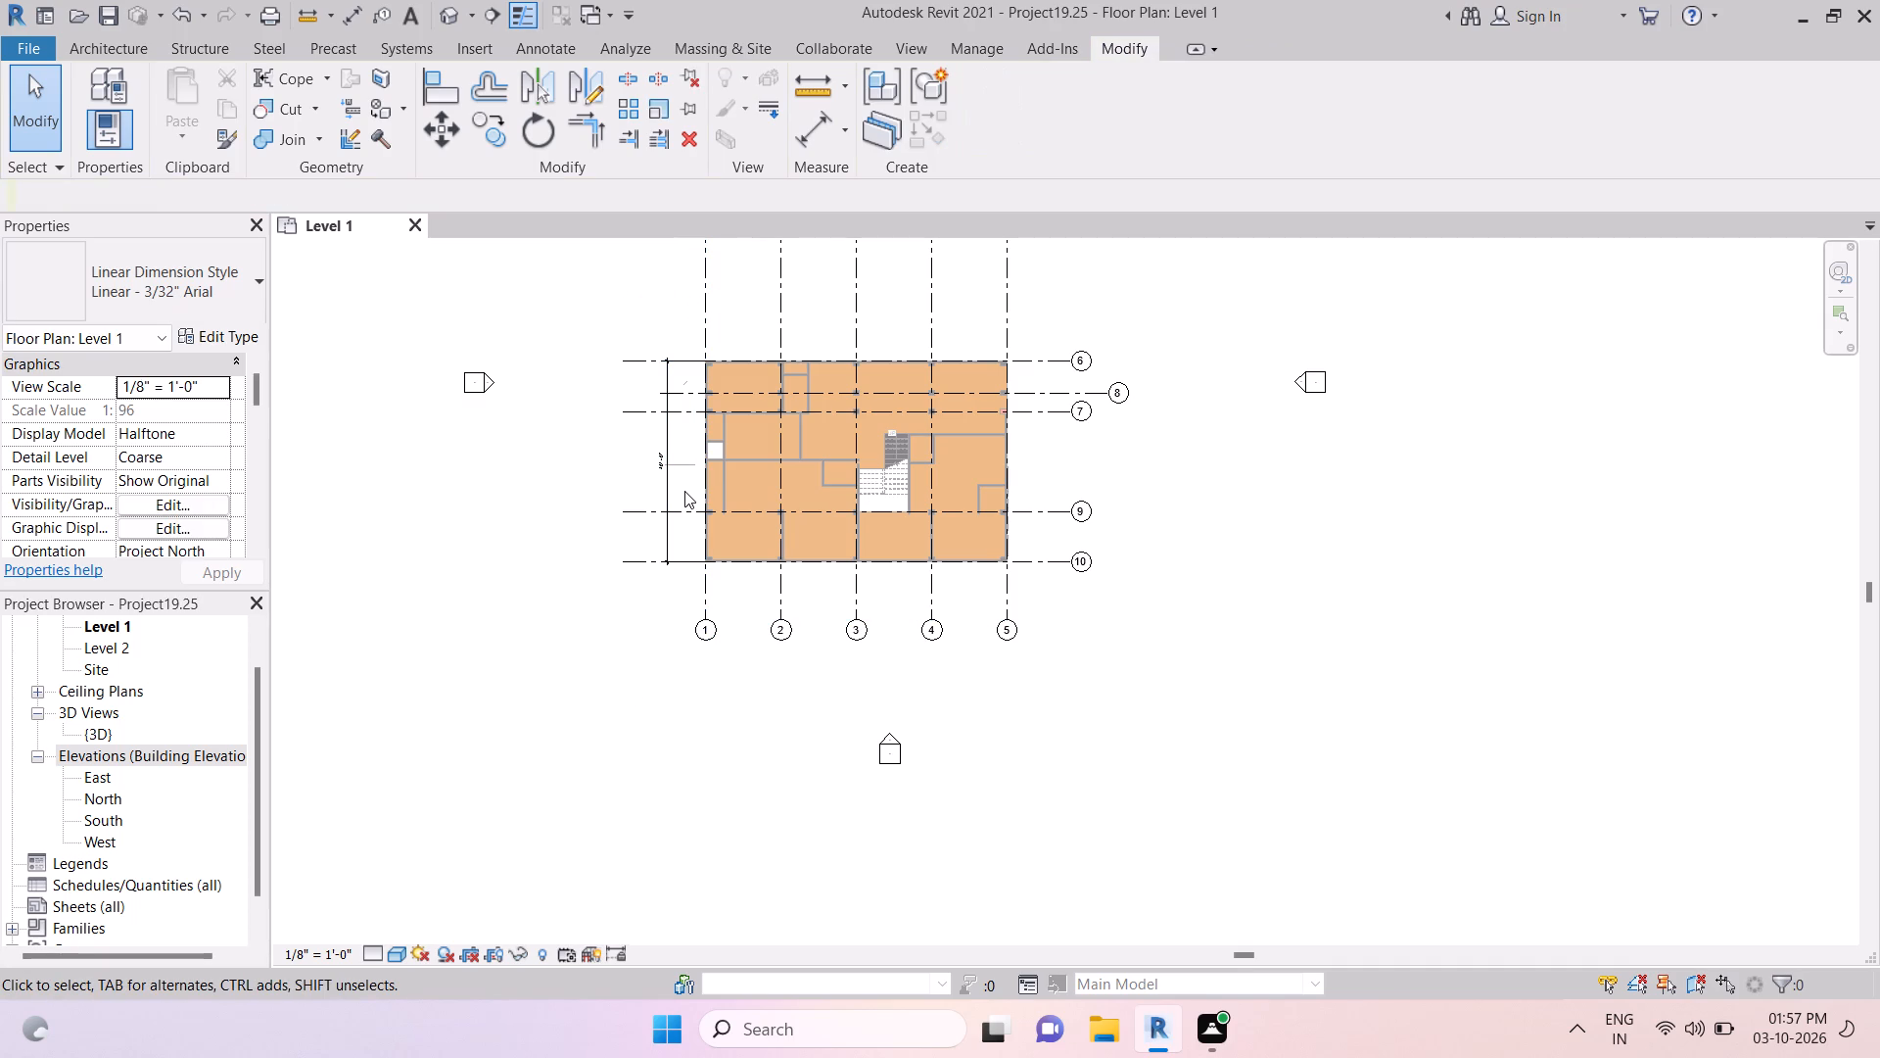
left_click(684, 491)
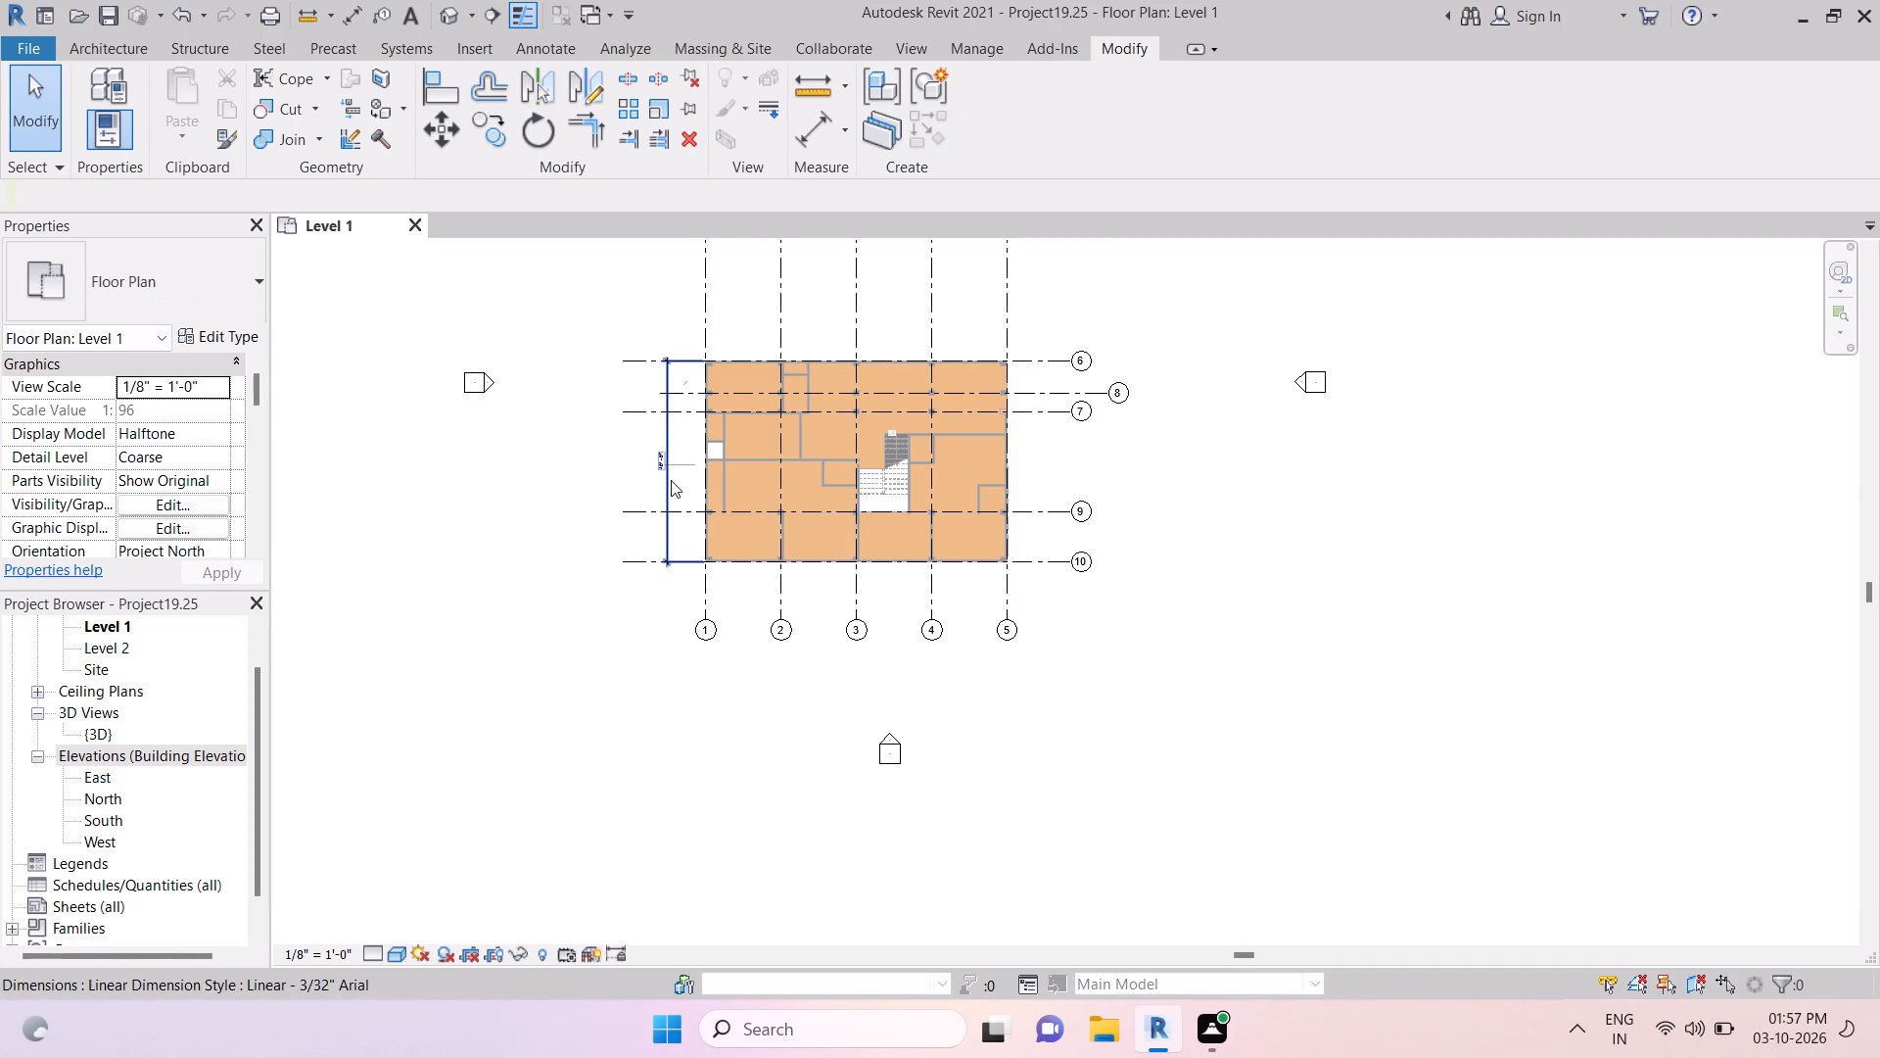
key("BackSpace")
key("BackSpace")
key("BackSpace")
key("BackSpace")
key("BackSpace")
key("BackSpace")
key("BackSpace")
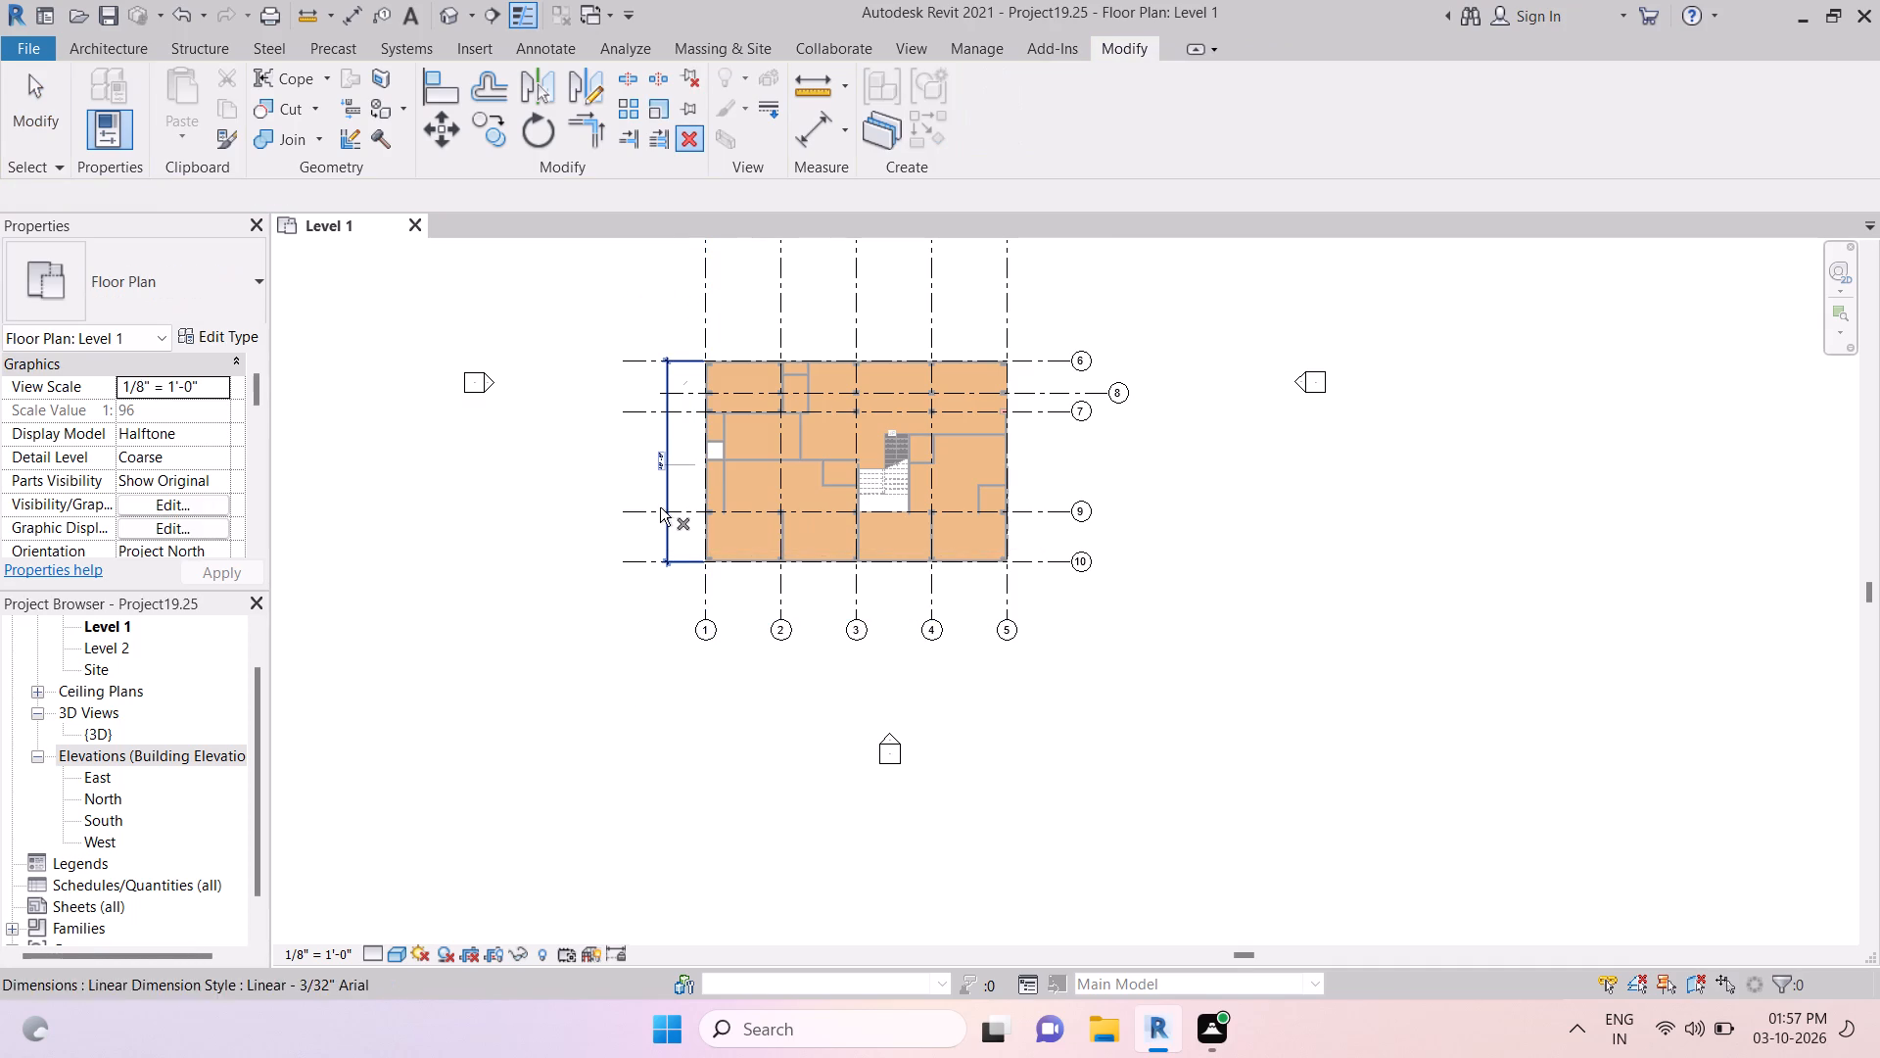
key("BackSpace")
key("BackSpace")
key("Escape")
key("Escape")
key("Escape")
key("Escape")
Unlock the alignment at grid 1's upper end and delete grid line 1 from the Level 1 plan.
left_click(710, 636)
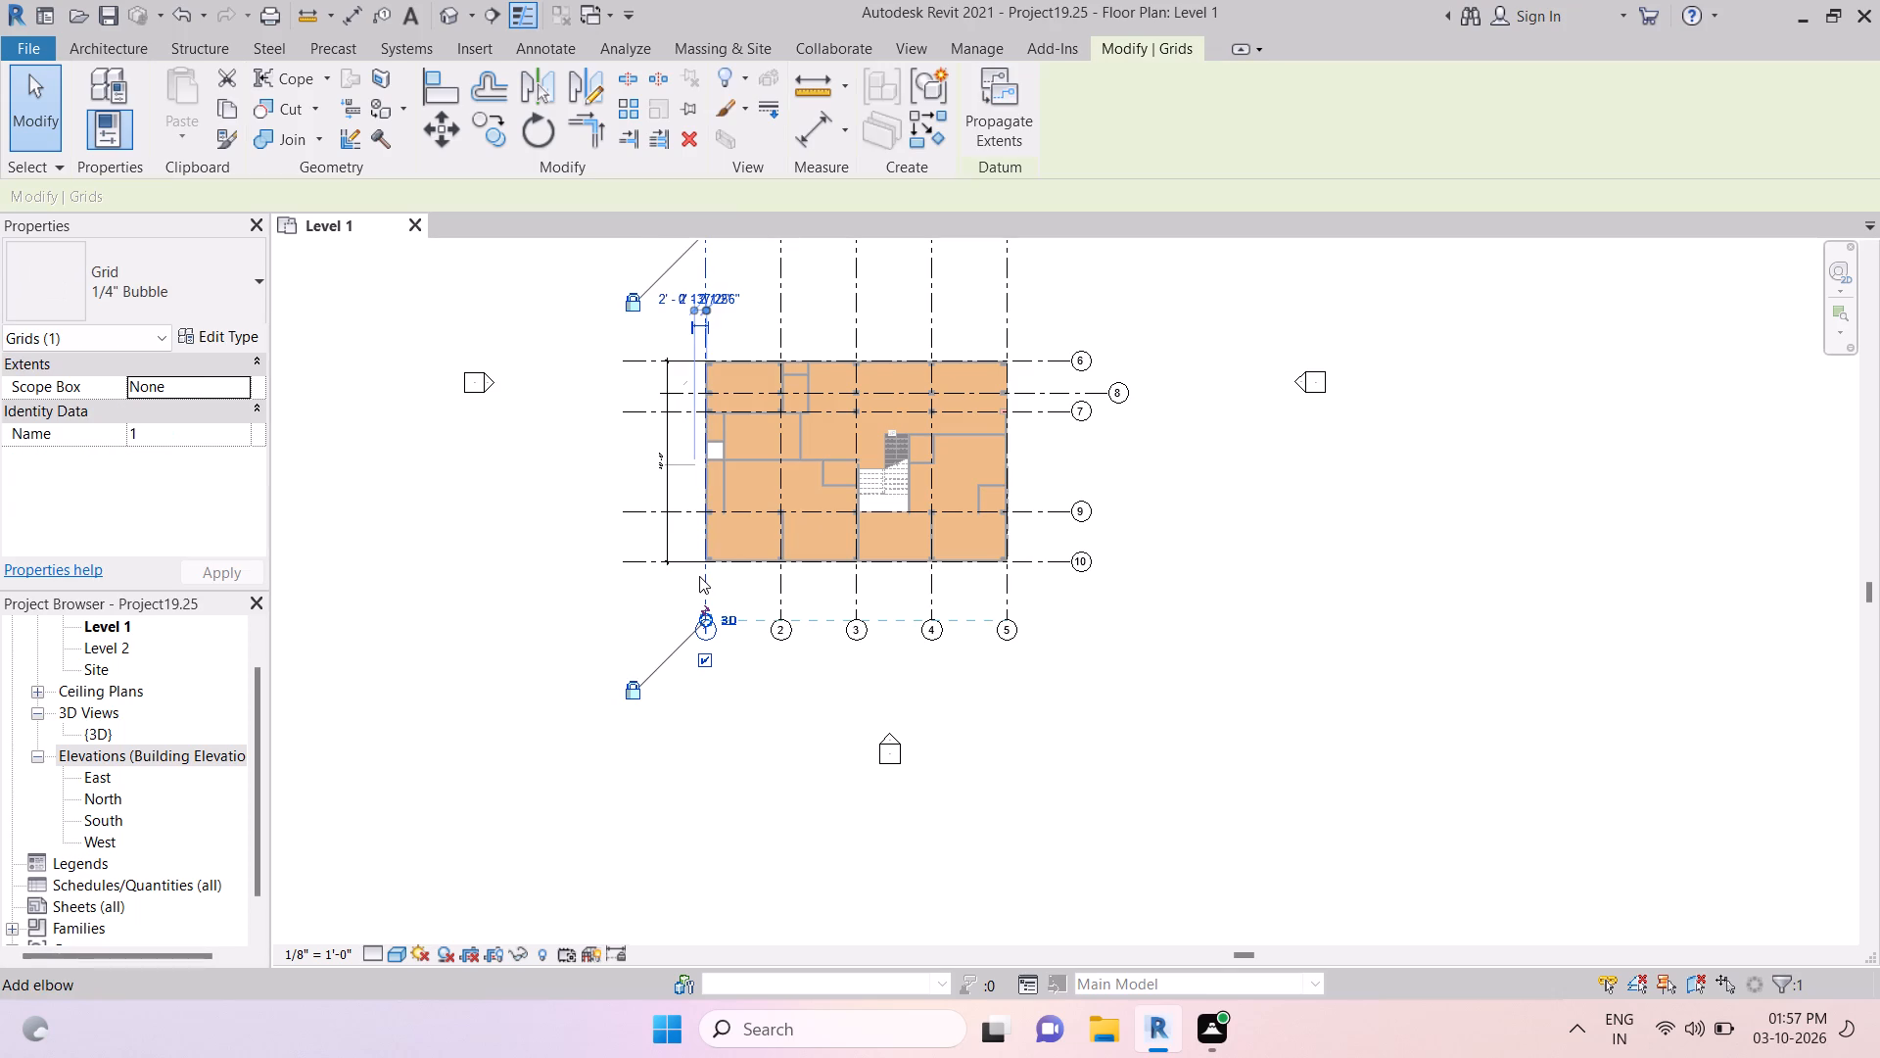
left_click(633, 305)
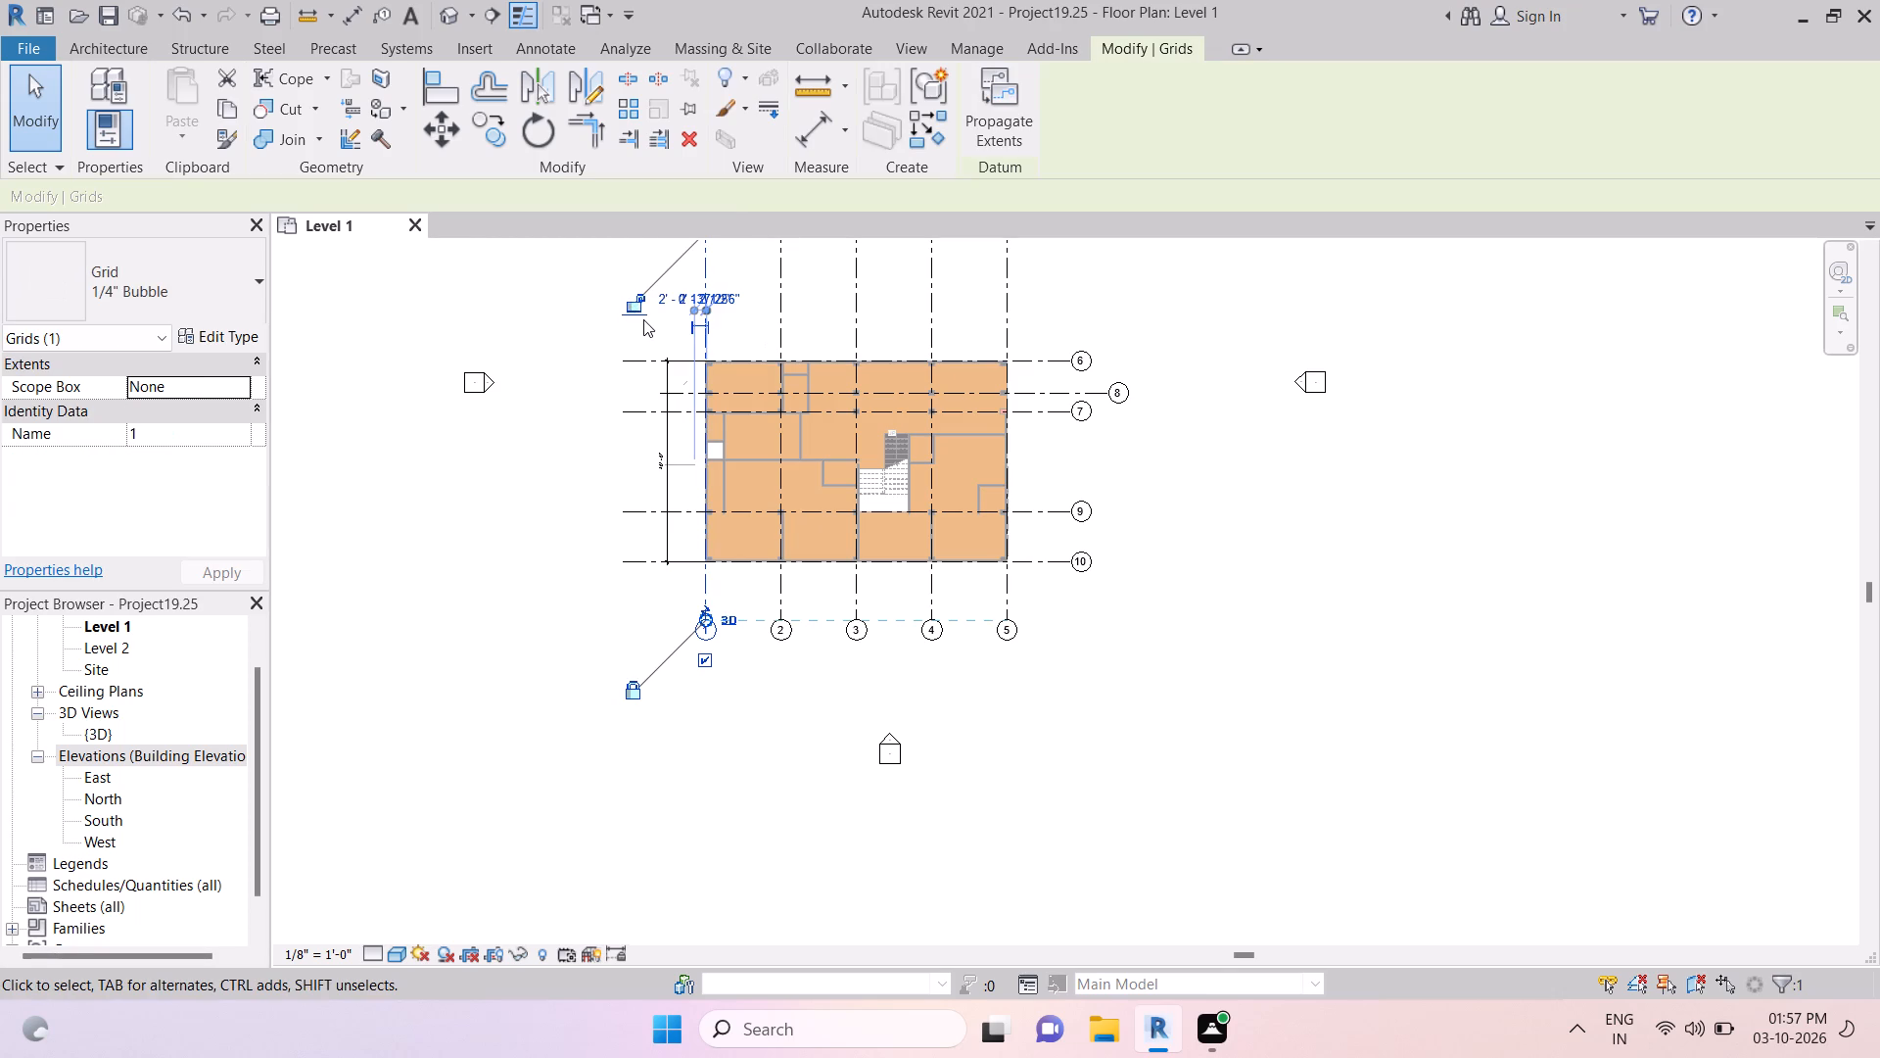
key("BackSpace")
key("BackSpace")
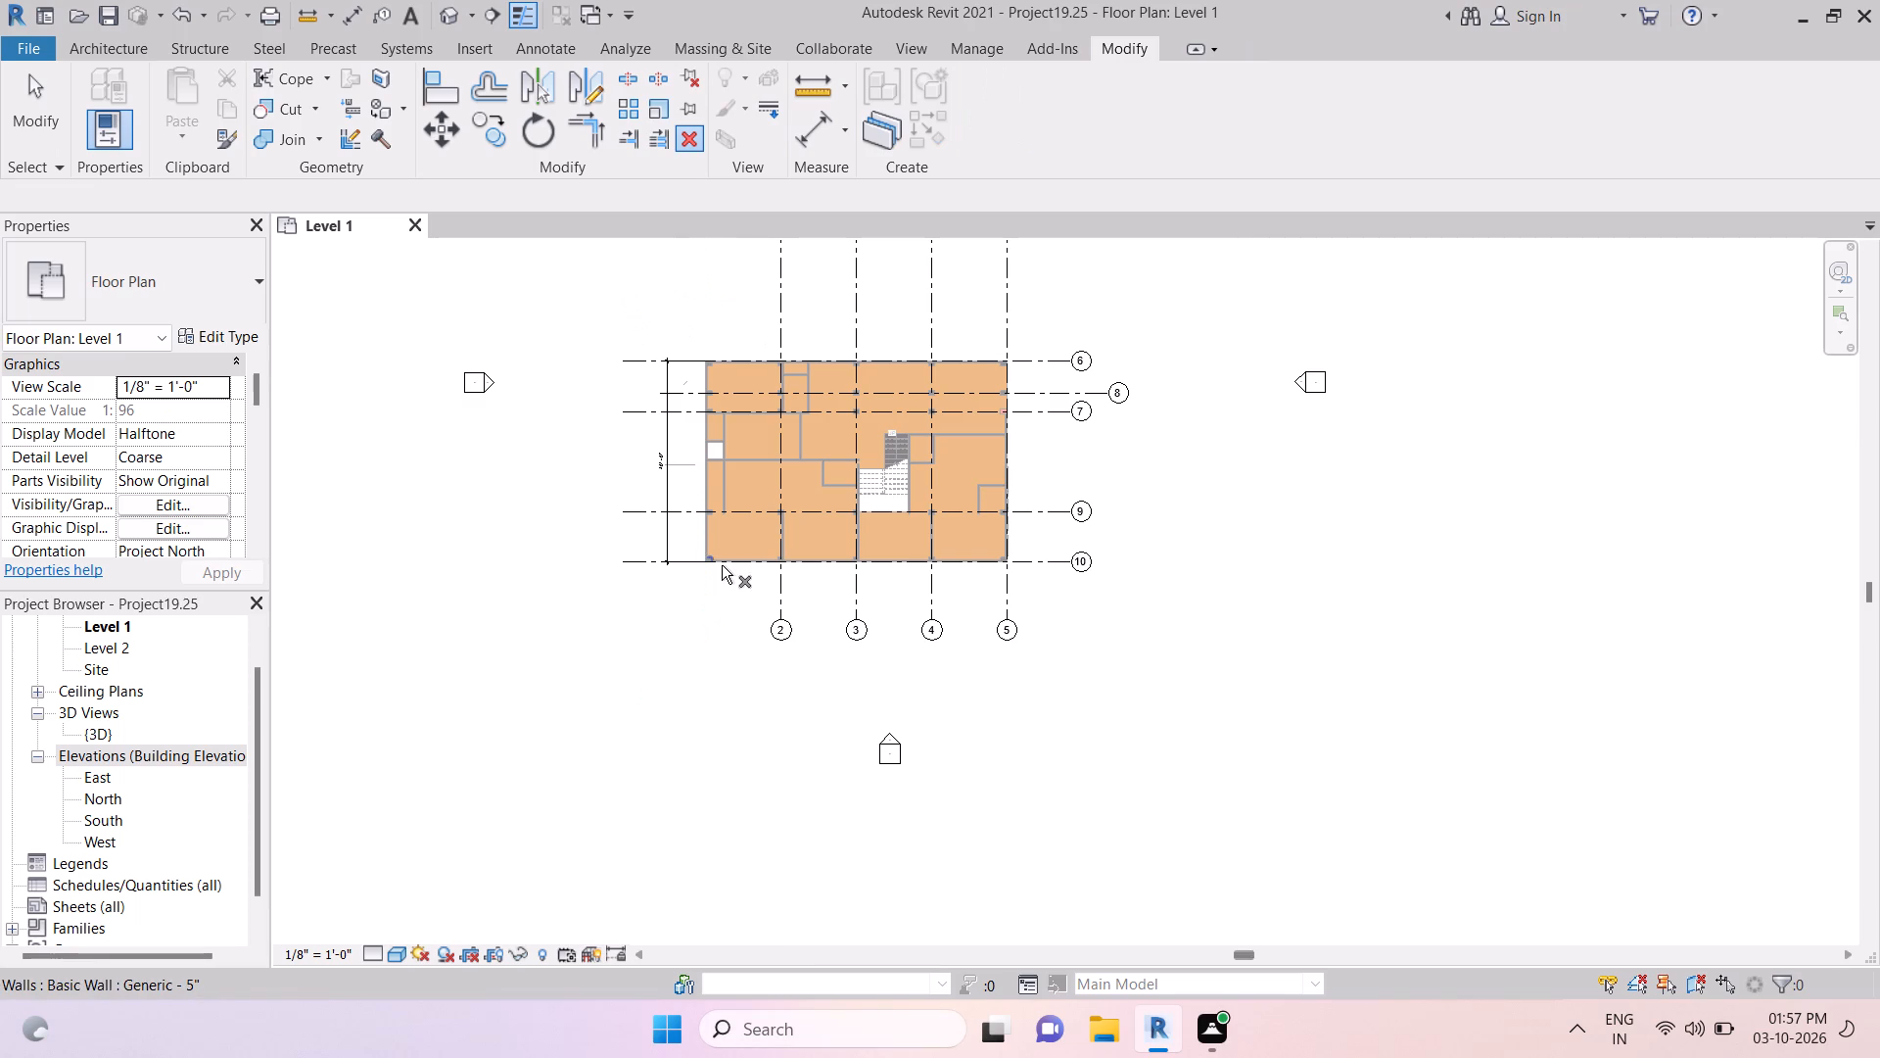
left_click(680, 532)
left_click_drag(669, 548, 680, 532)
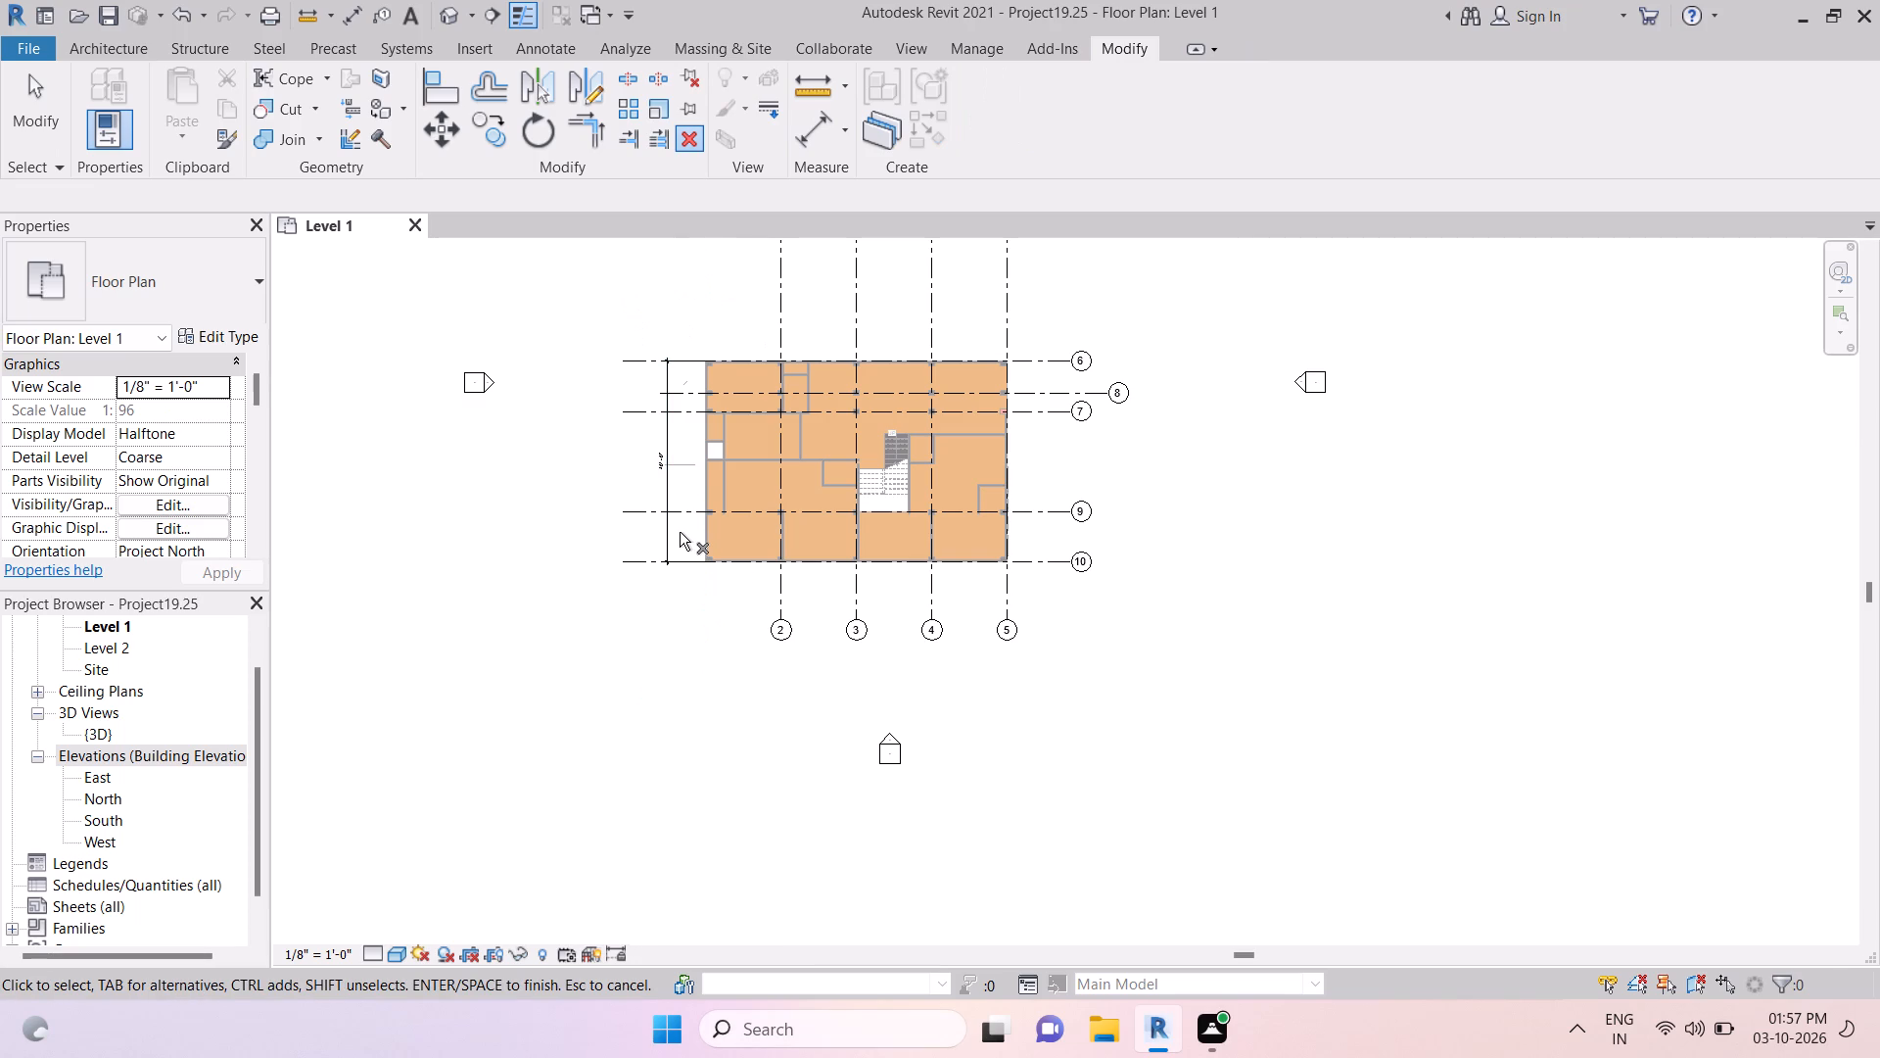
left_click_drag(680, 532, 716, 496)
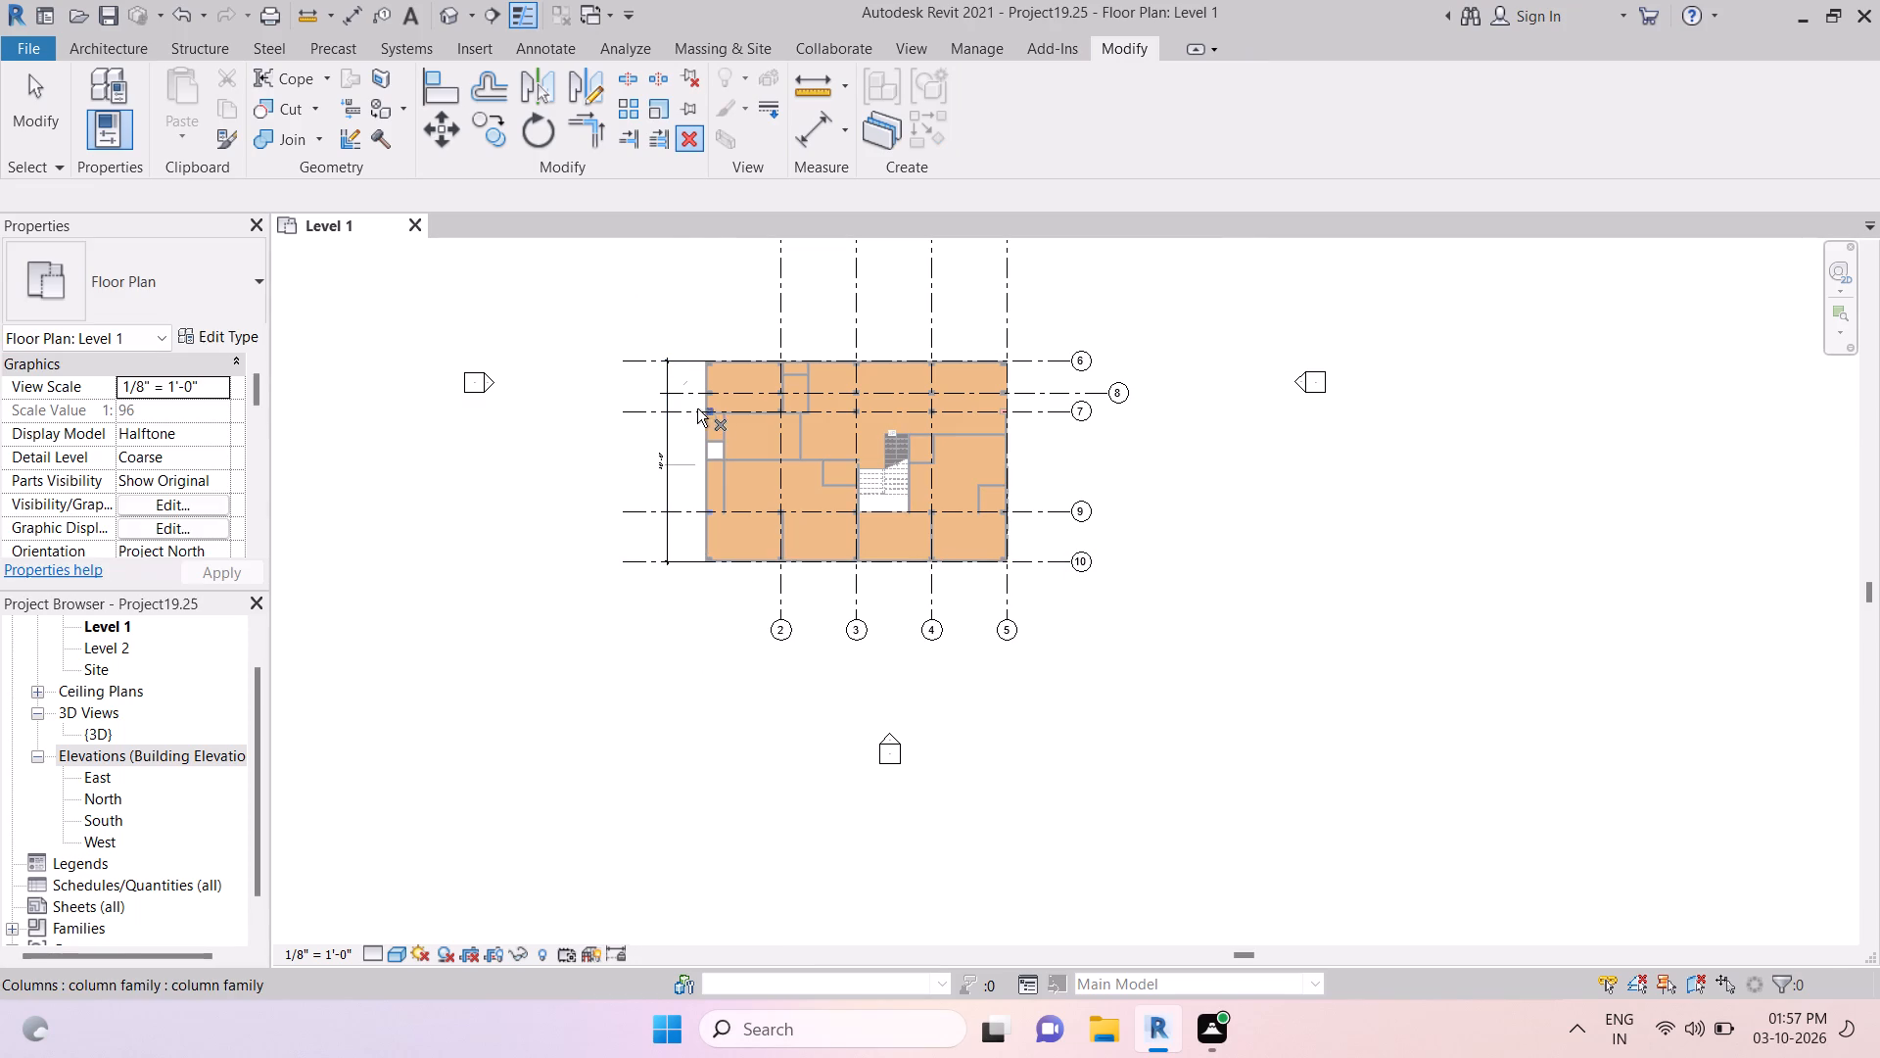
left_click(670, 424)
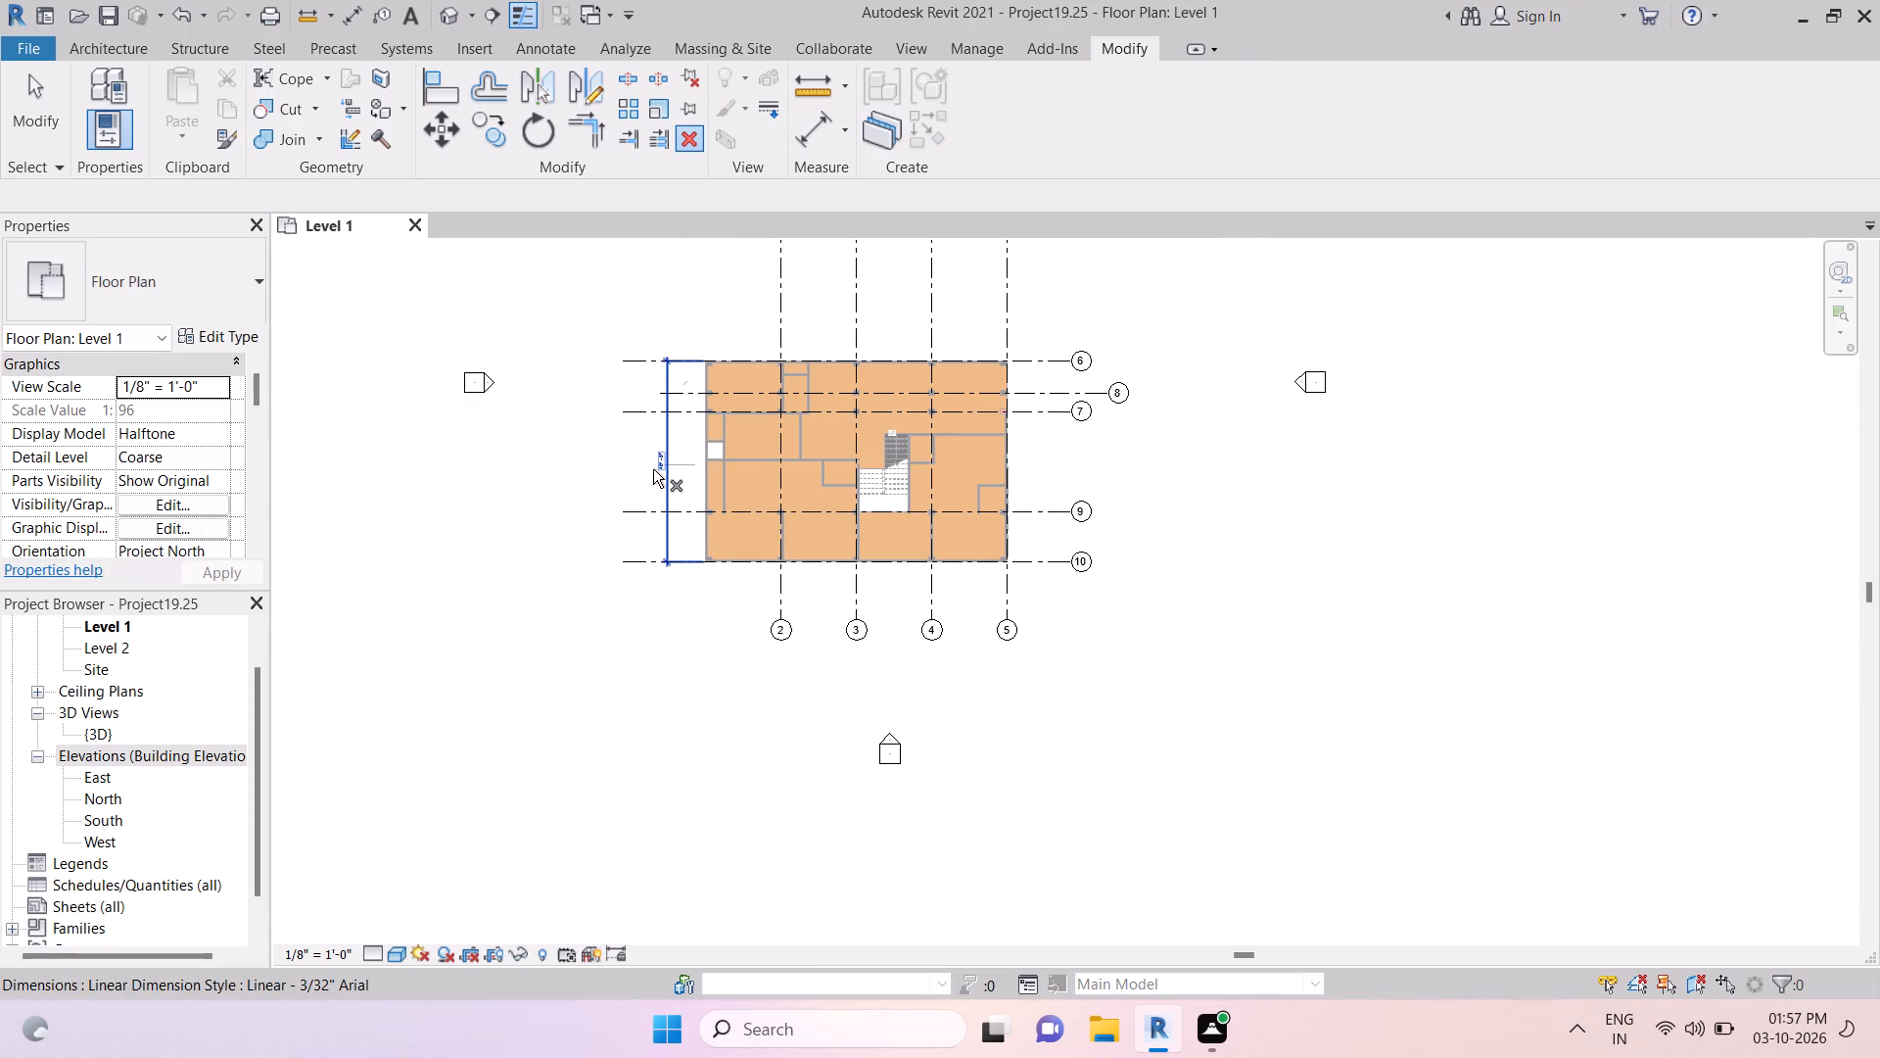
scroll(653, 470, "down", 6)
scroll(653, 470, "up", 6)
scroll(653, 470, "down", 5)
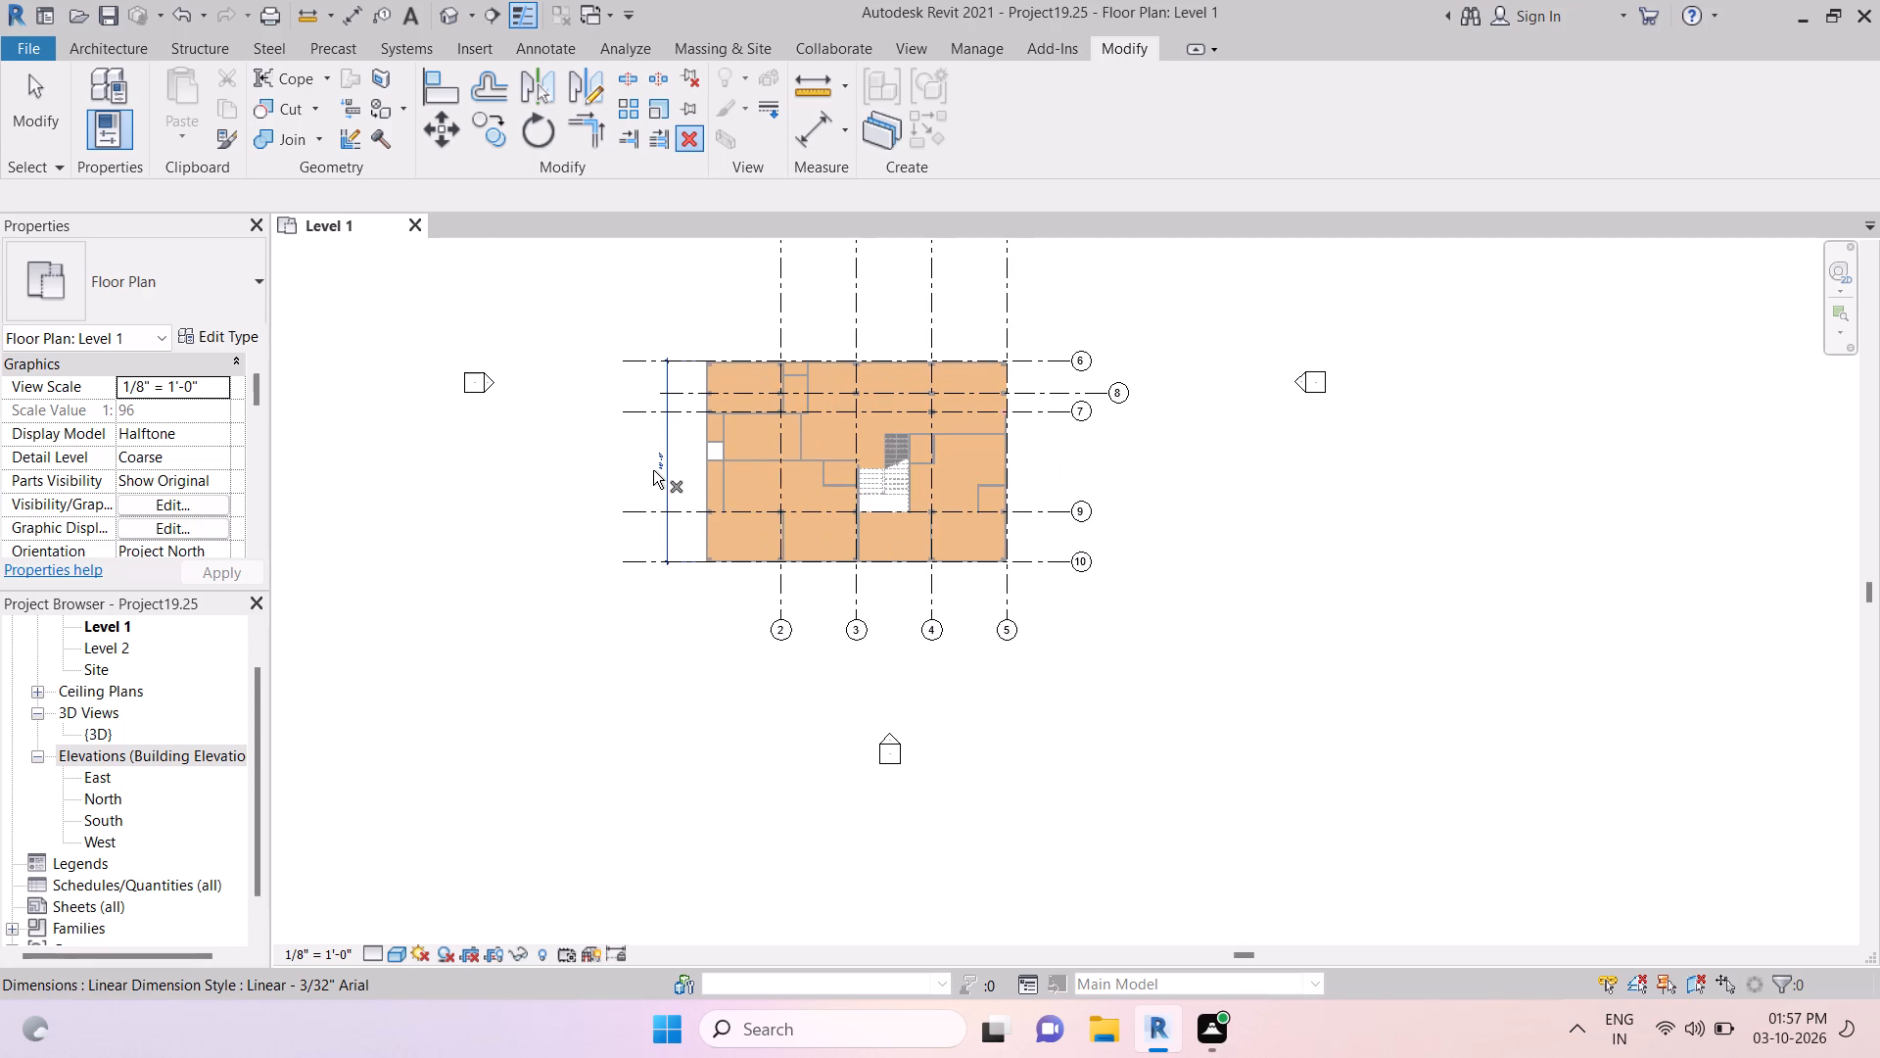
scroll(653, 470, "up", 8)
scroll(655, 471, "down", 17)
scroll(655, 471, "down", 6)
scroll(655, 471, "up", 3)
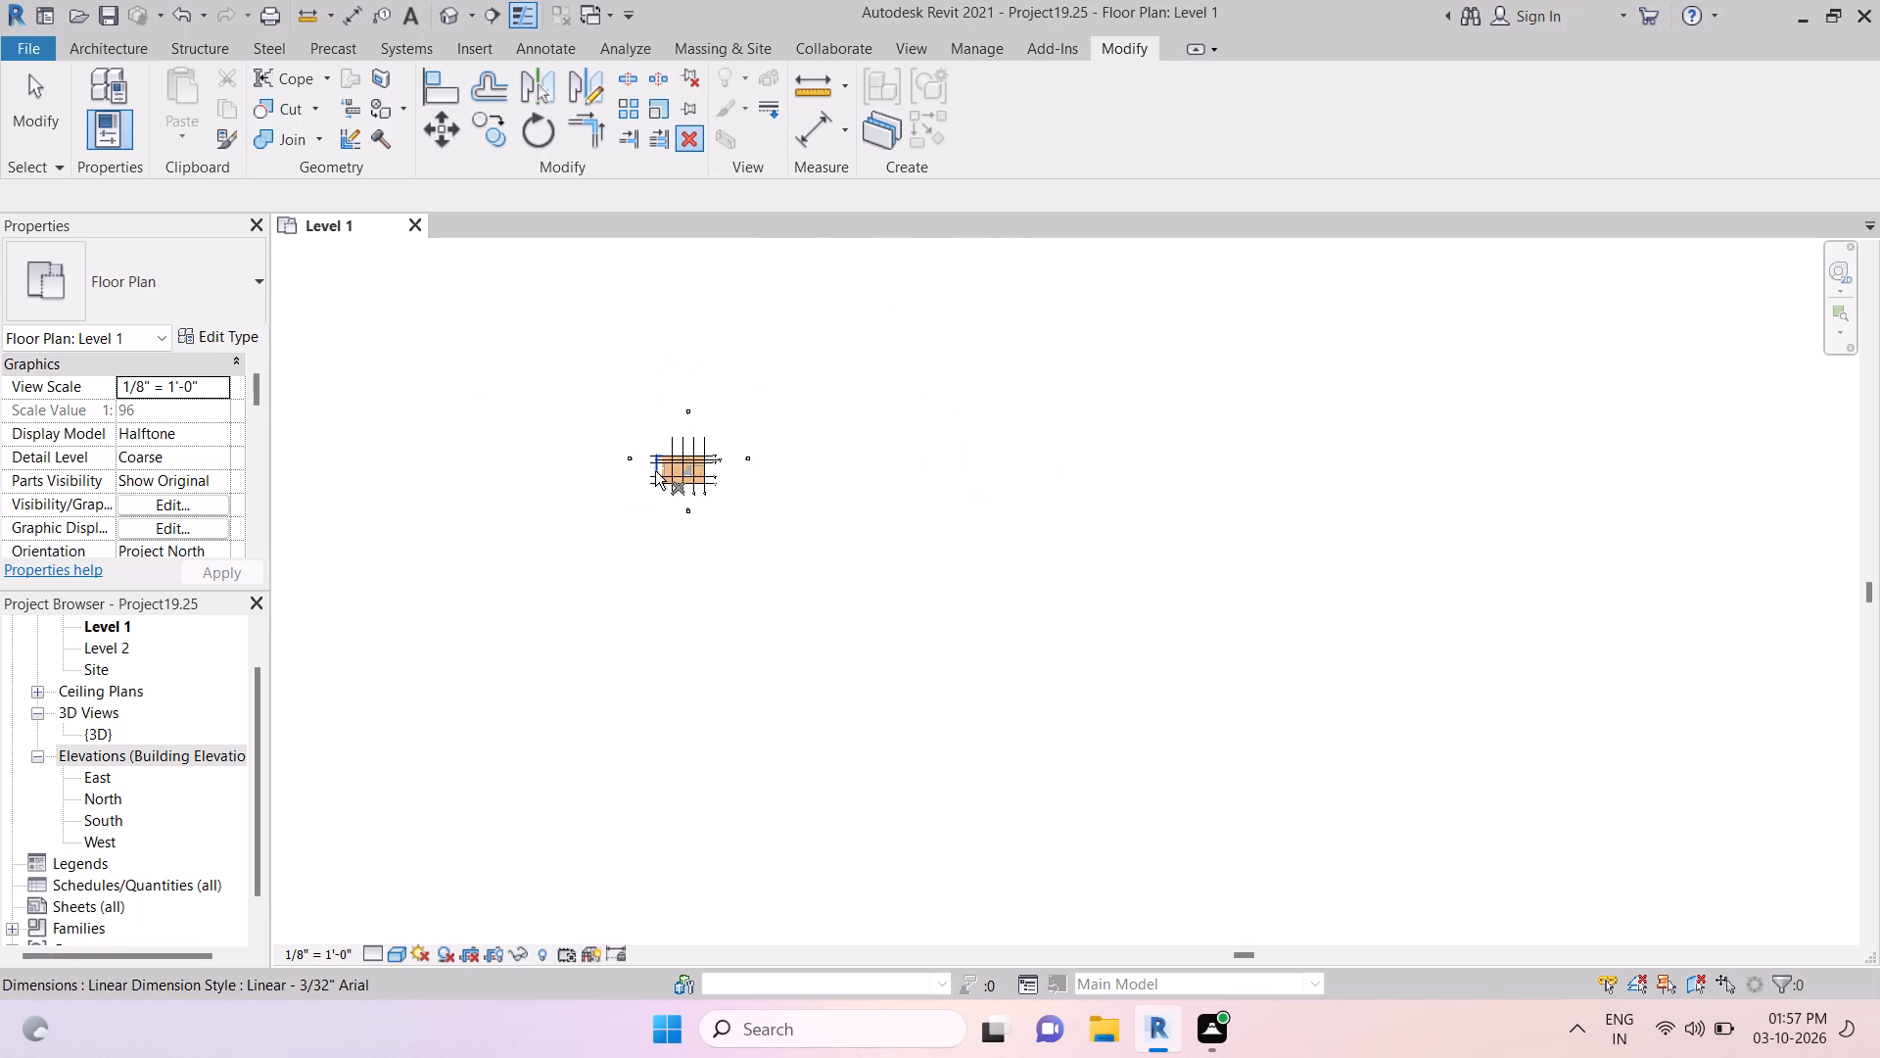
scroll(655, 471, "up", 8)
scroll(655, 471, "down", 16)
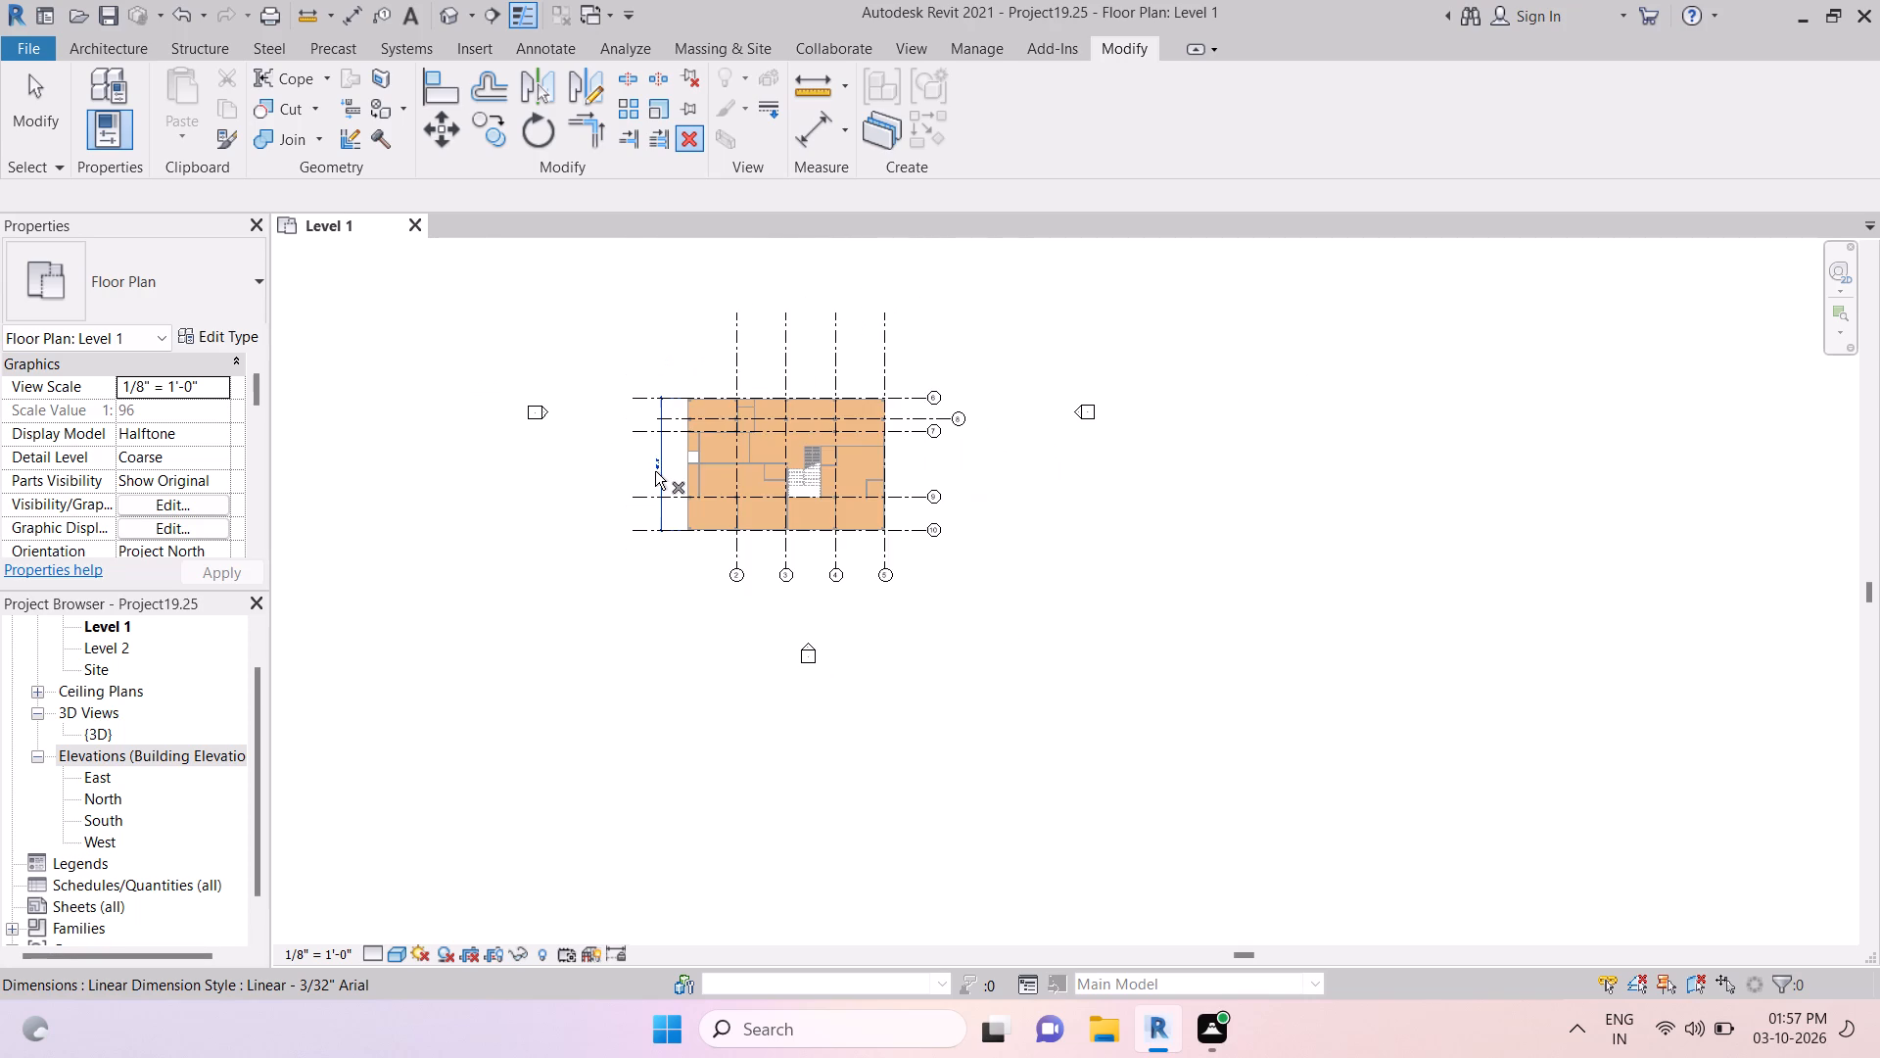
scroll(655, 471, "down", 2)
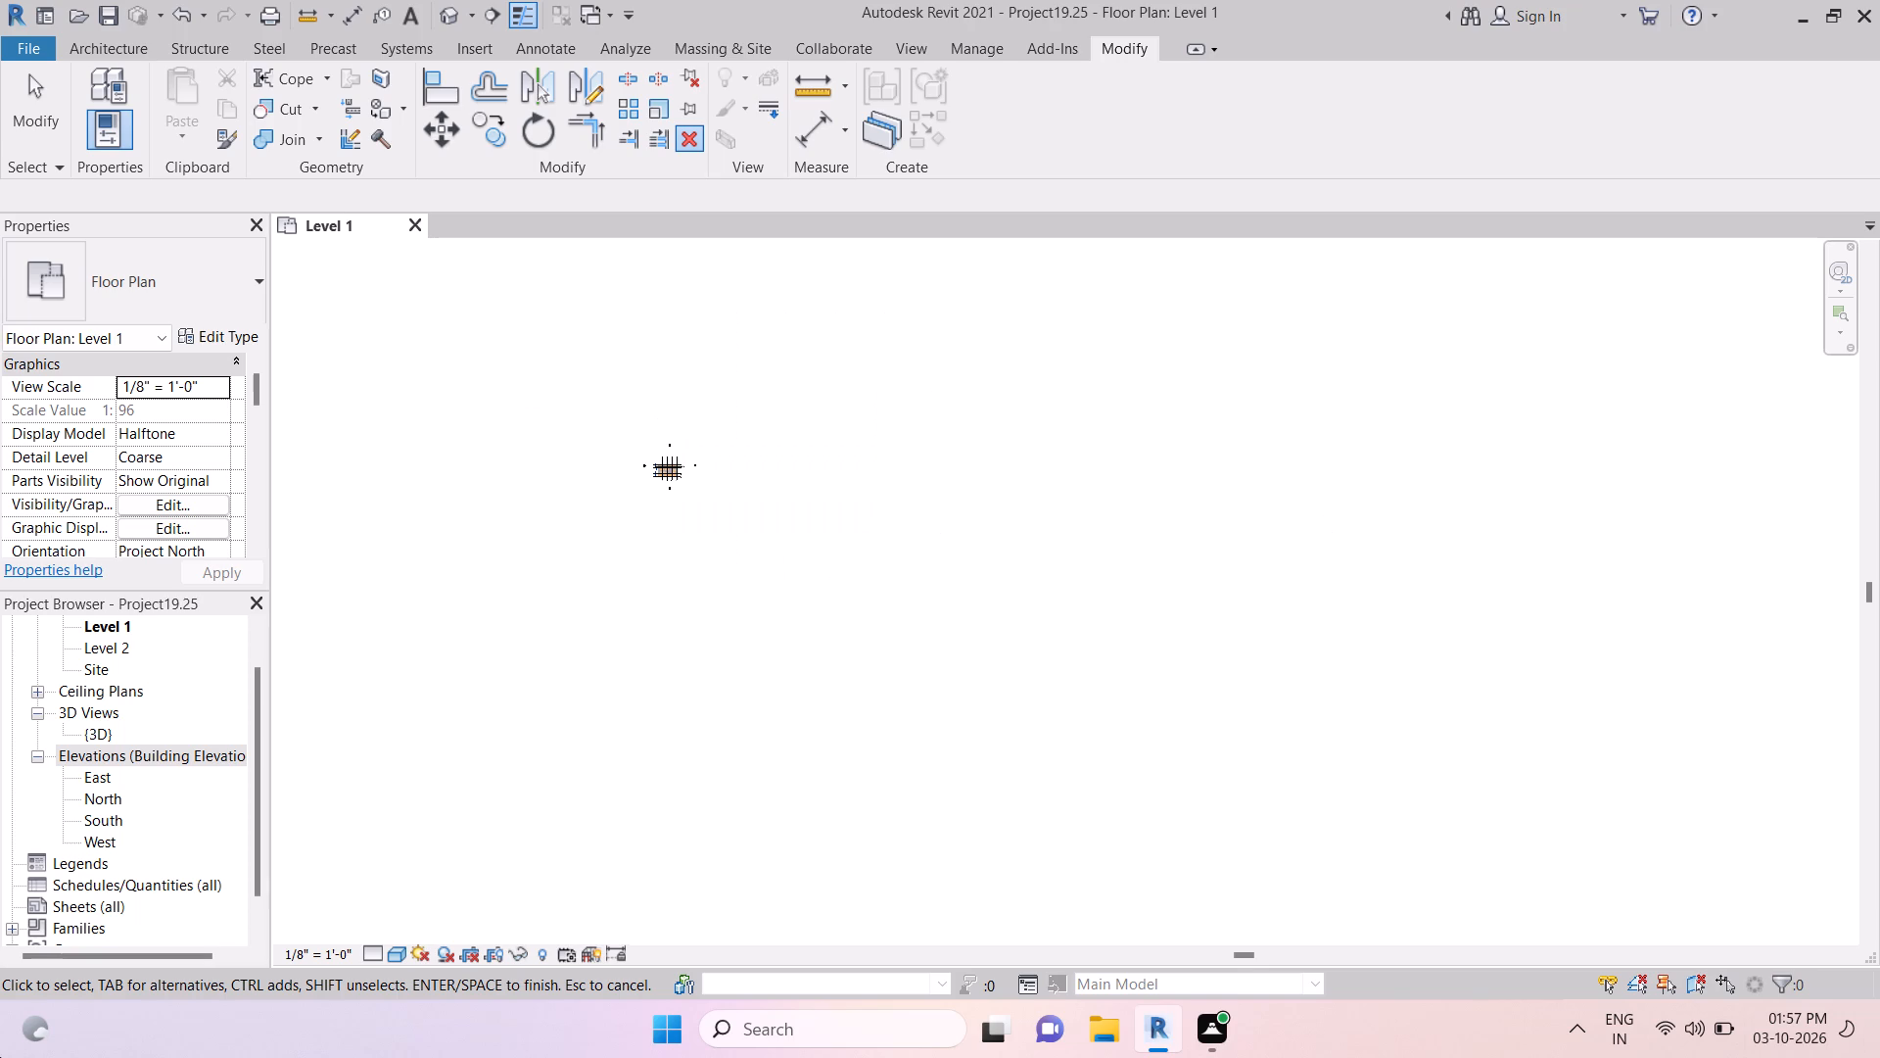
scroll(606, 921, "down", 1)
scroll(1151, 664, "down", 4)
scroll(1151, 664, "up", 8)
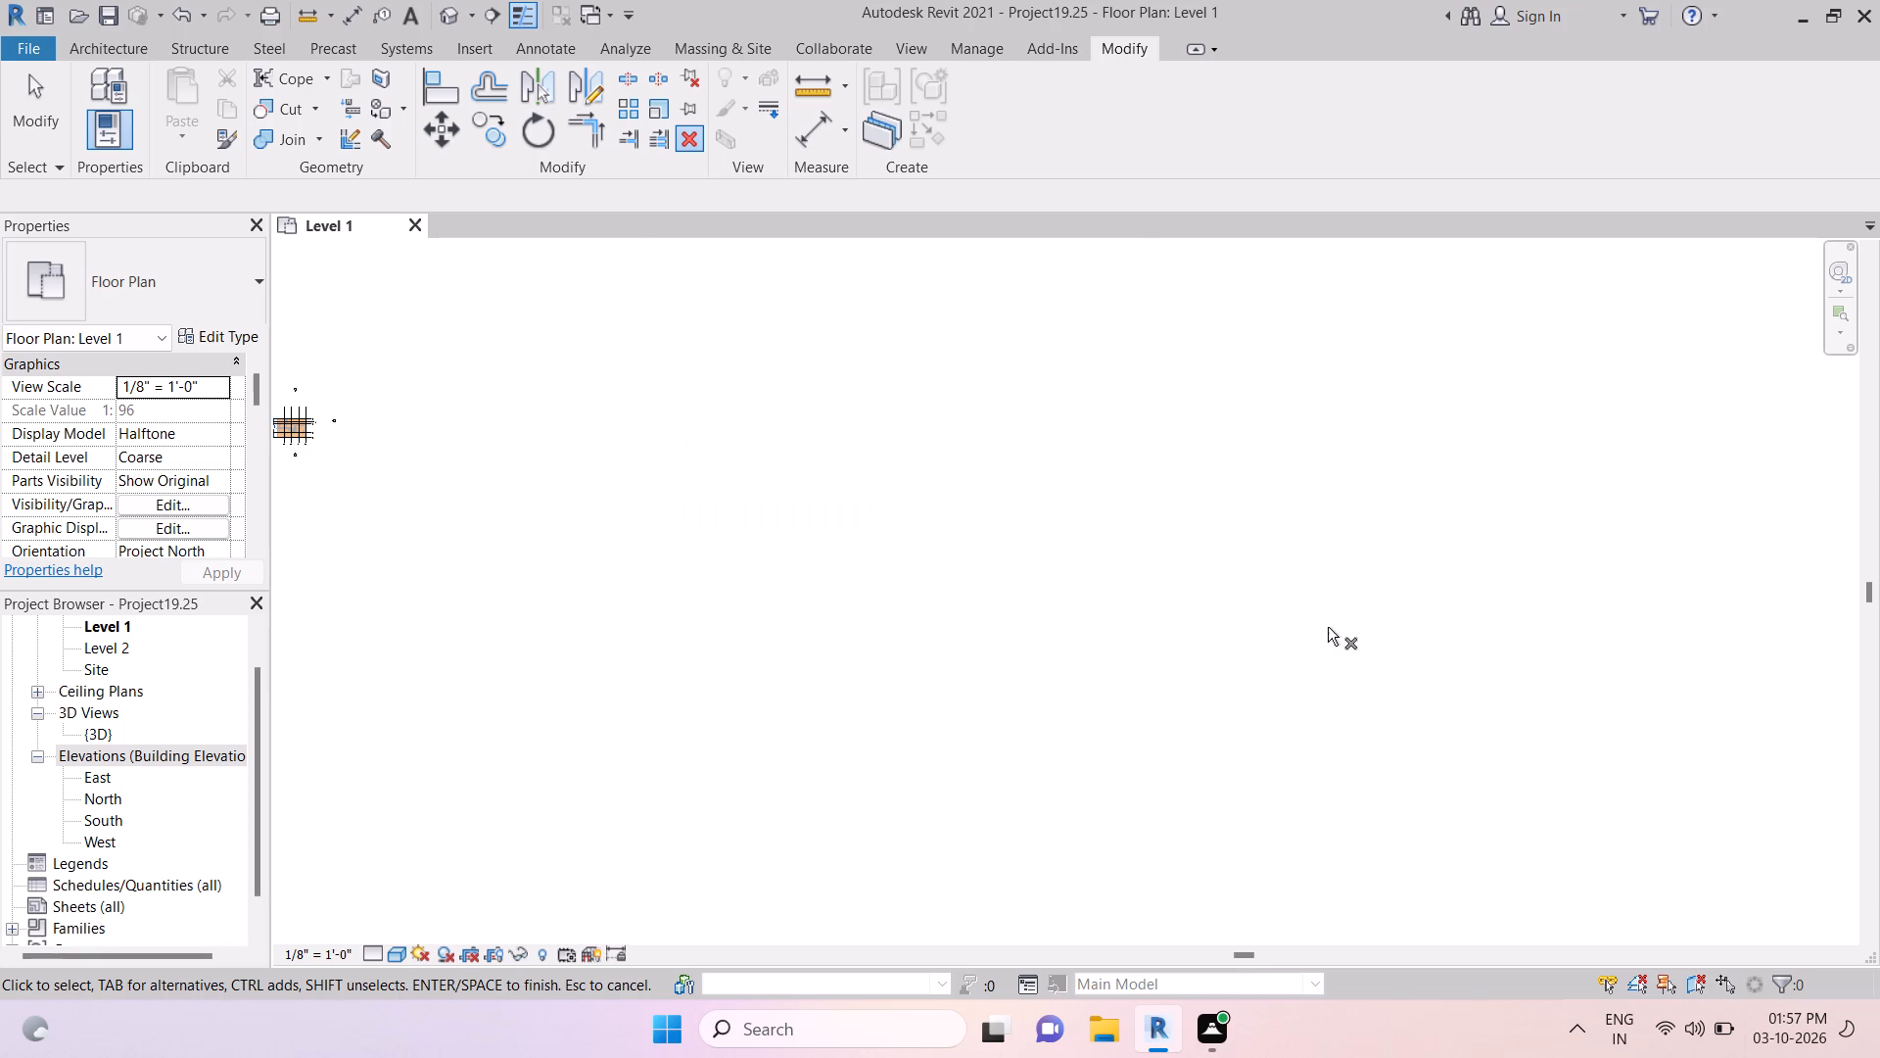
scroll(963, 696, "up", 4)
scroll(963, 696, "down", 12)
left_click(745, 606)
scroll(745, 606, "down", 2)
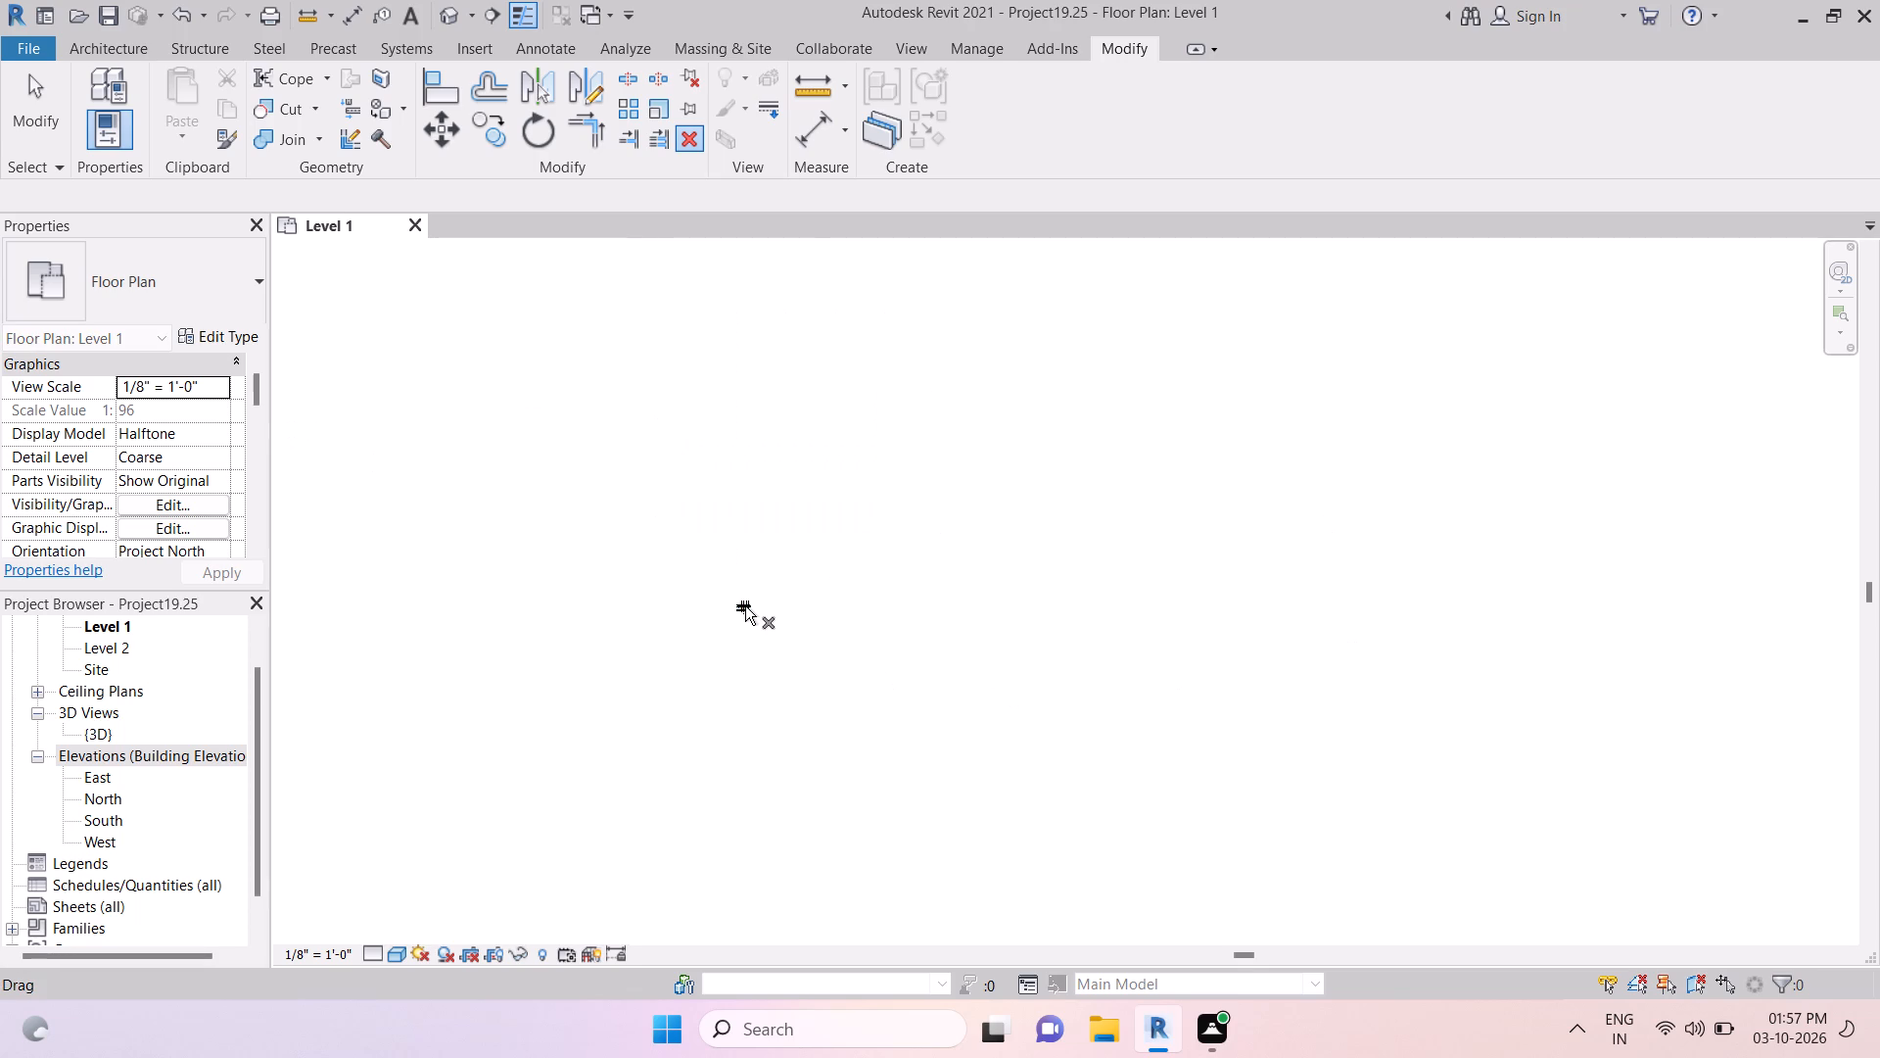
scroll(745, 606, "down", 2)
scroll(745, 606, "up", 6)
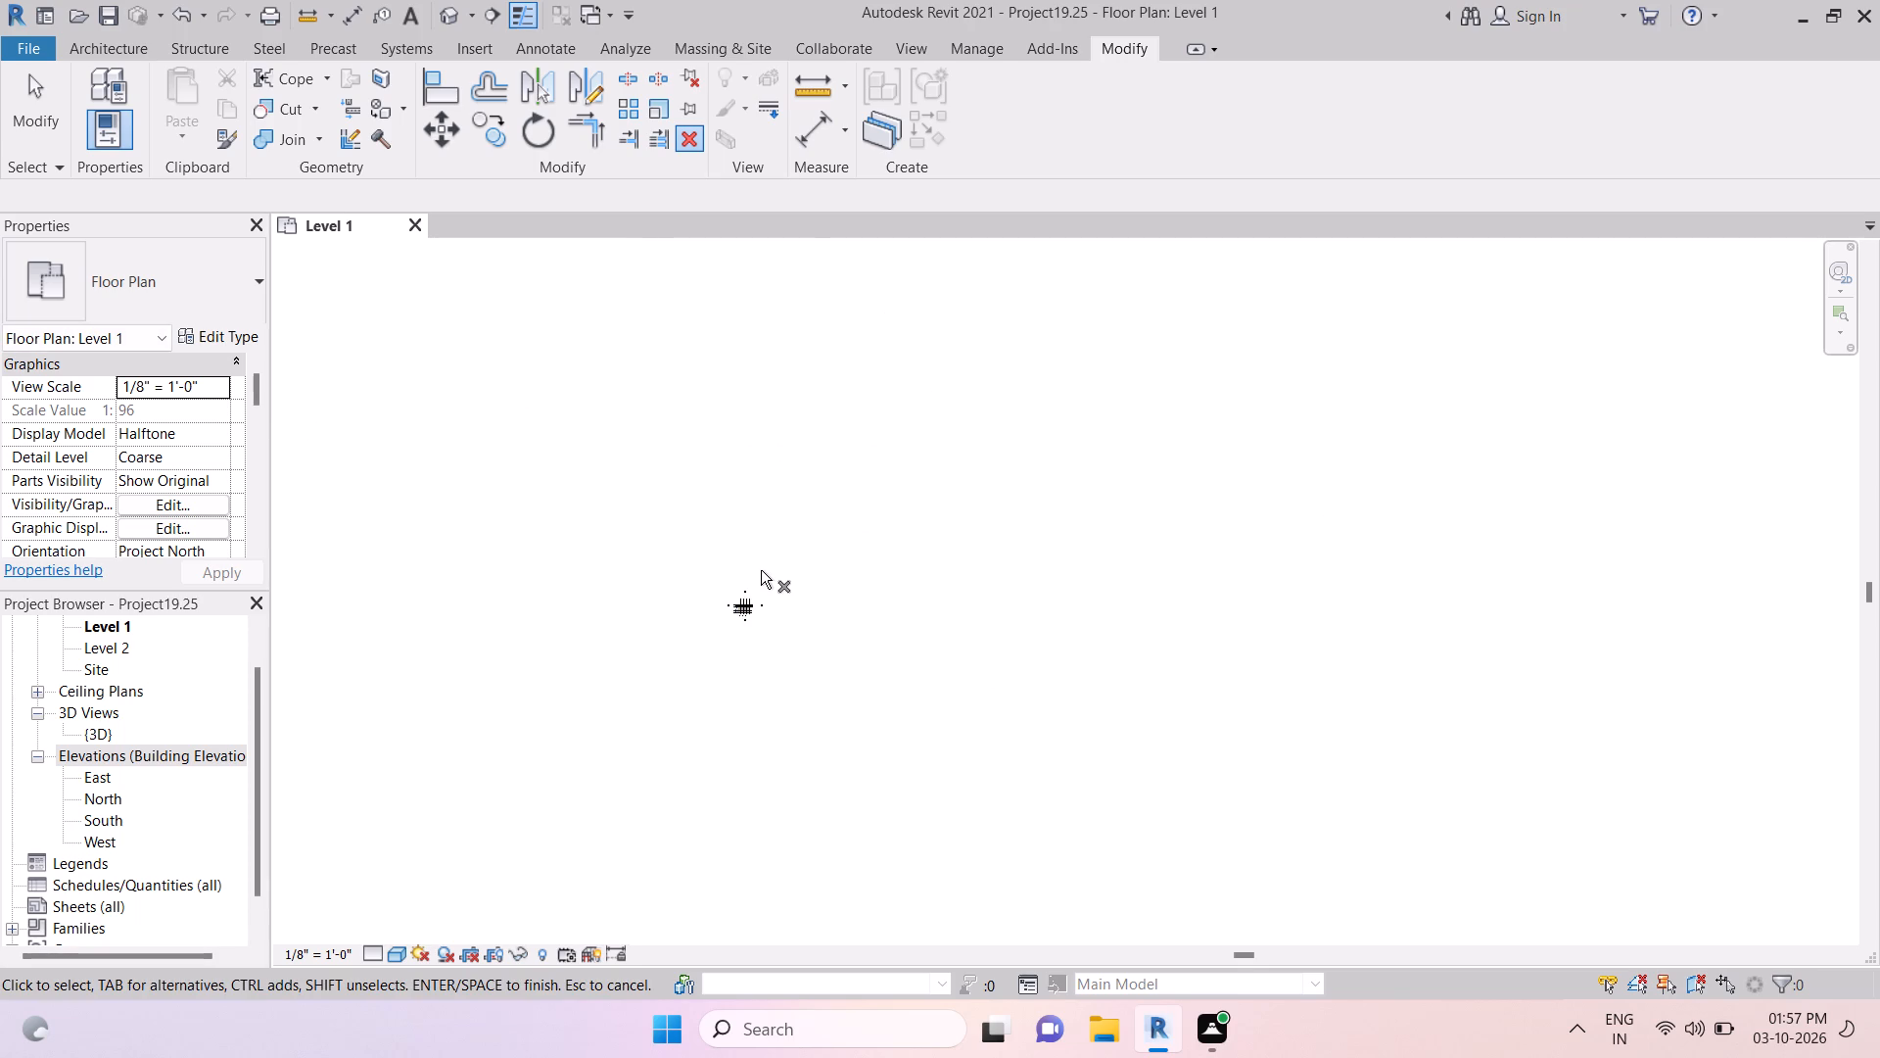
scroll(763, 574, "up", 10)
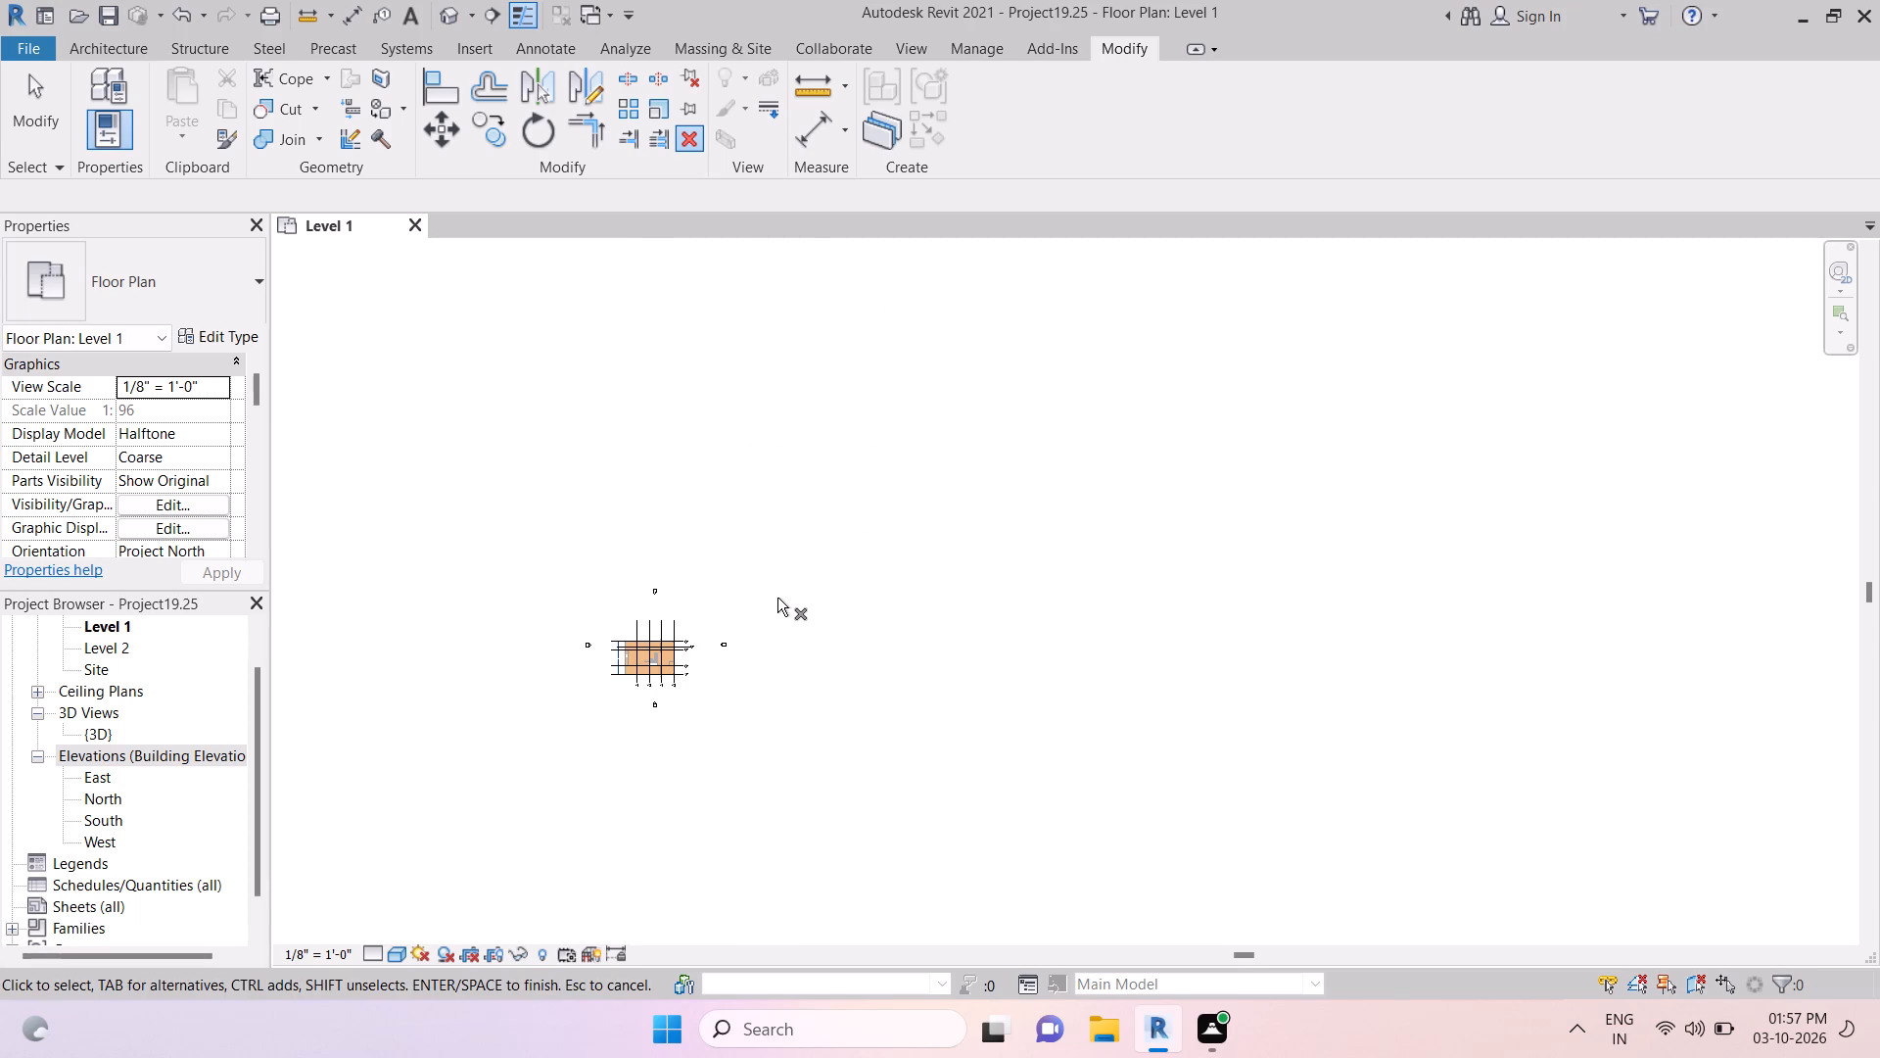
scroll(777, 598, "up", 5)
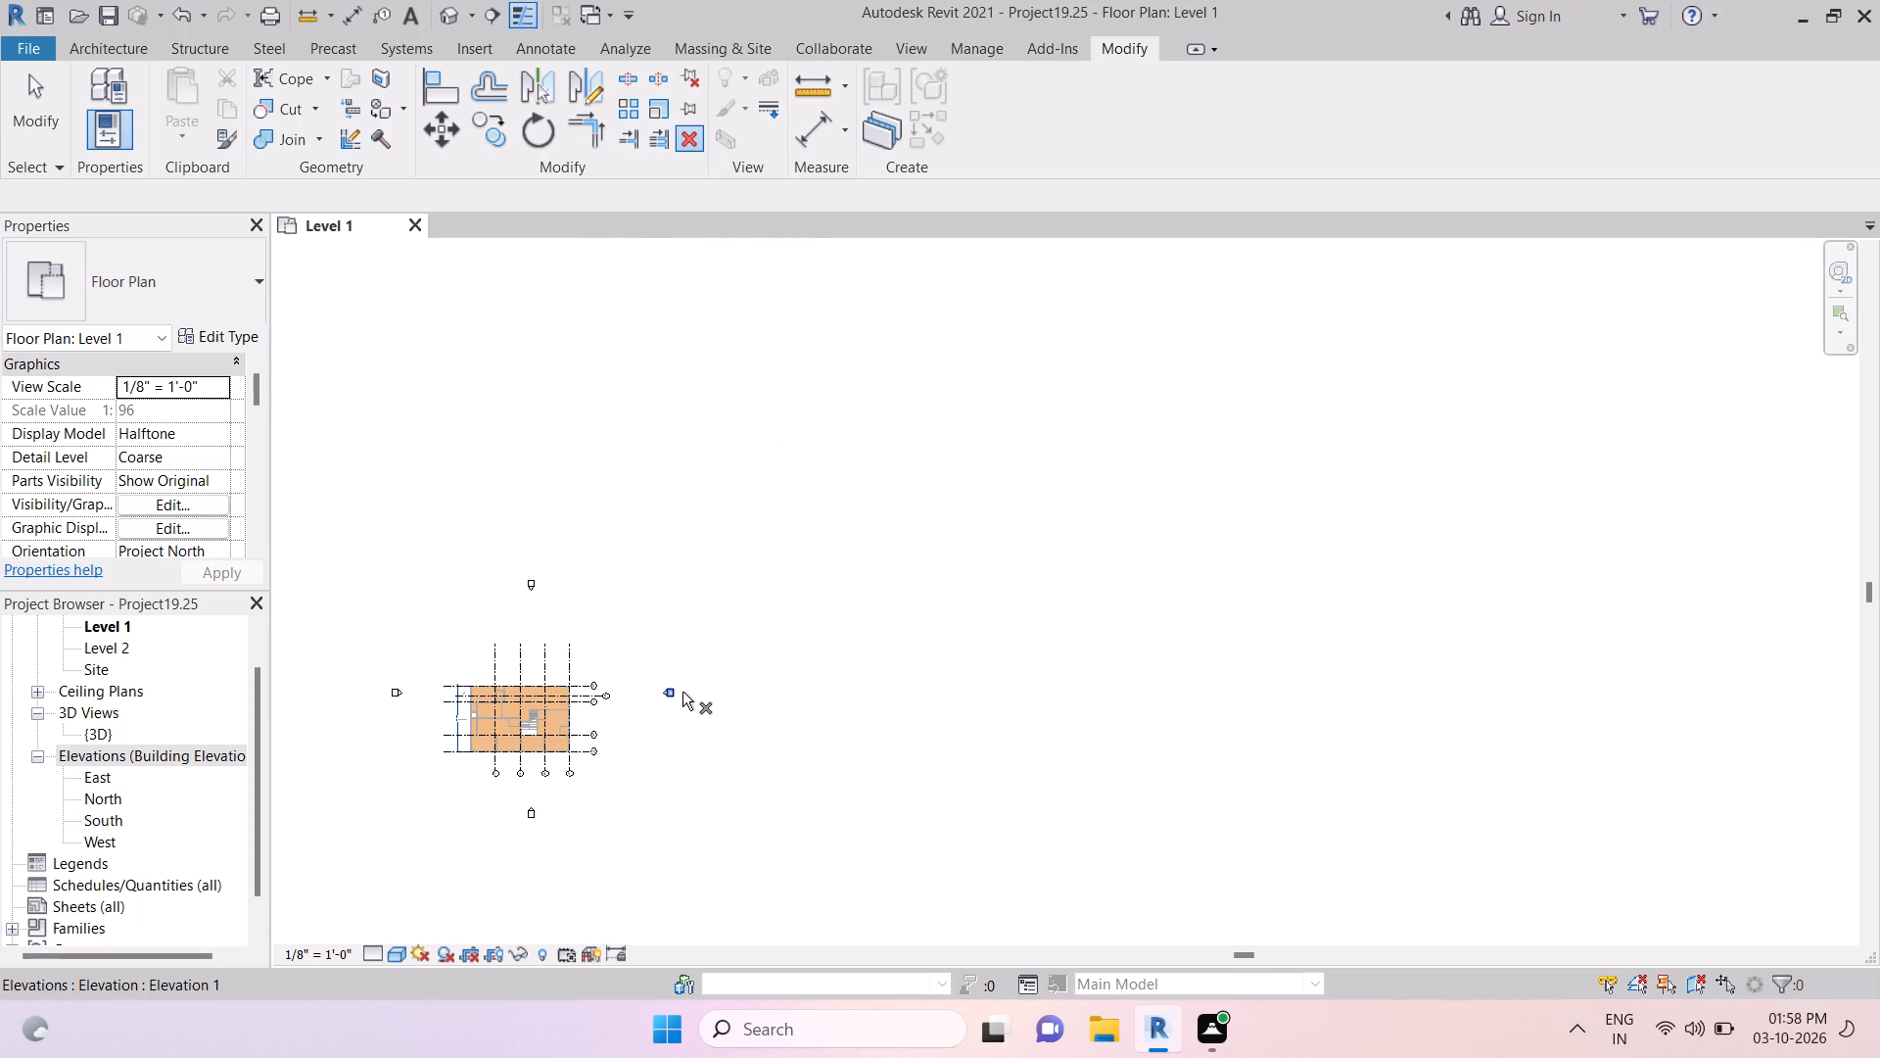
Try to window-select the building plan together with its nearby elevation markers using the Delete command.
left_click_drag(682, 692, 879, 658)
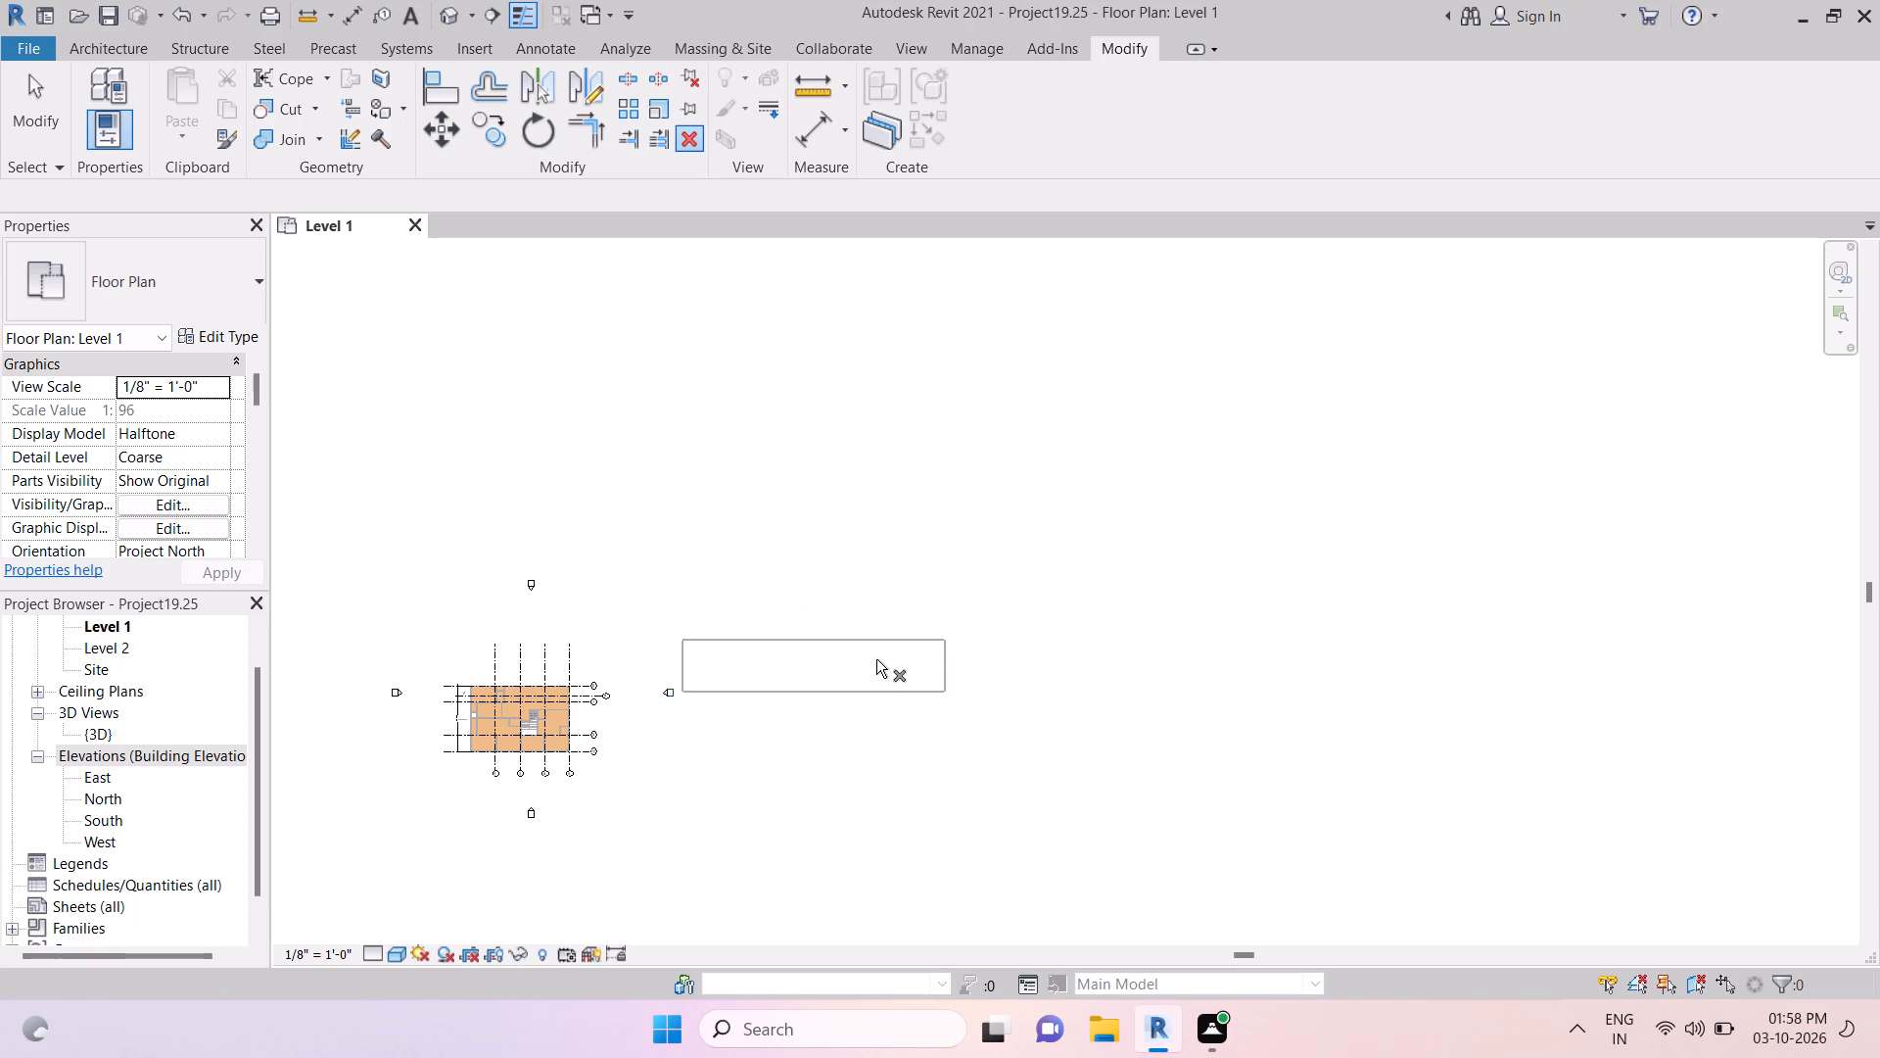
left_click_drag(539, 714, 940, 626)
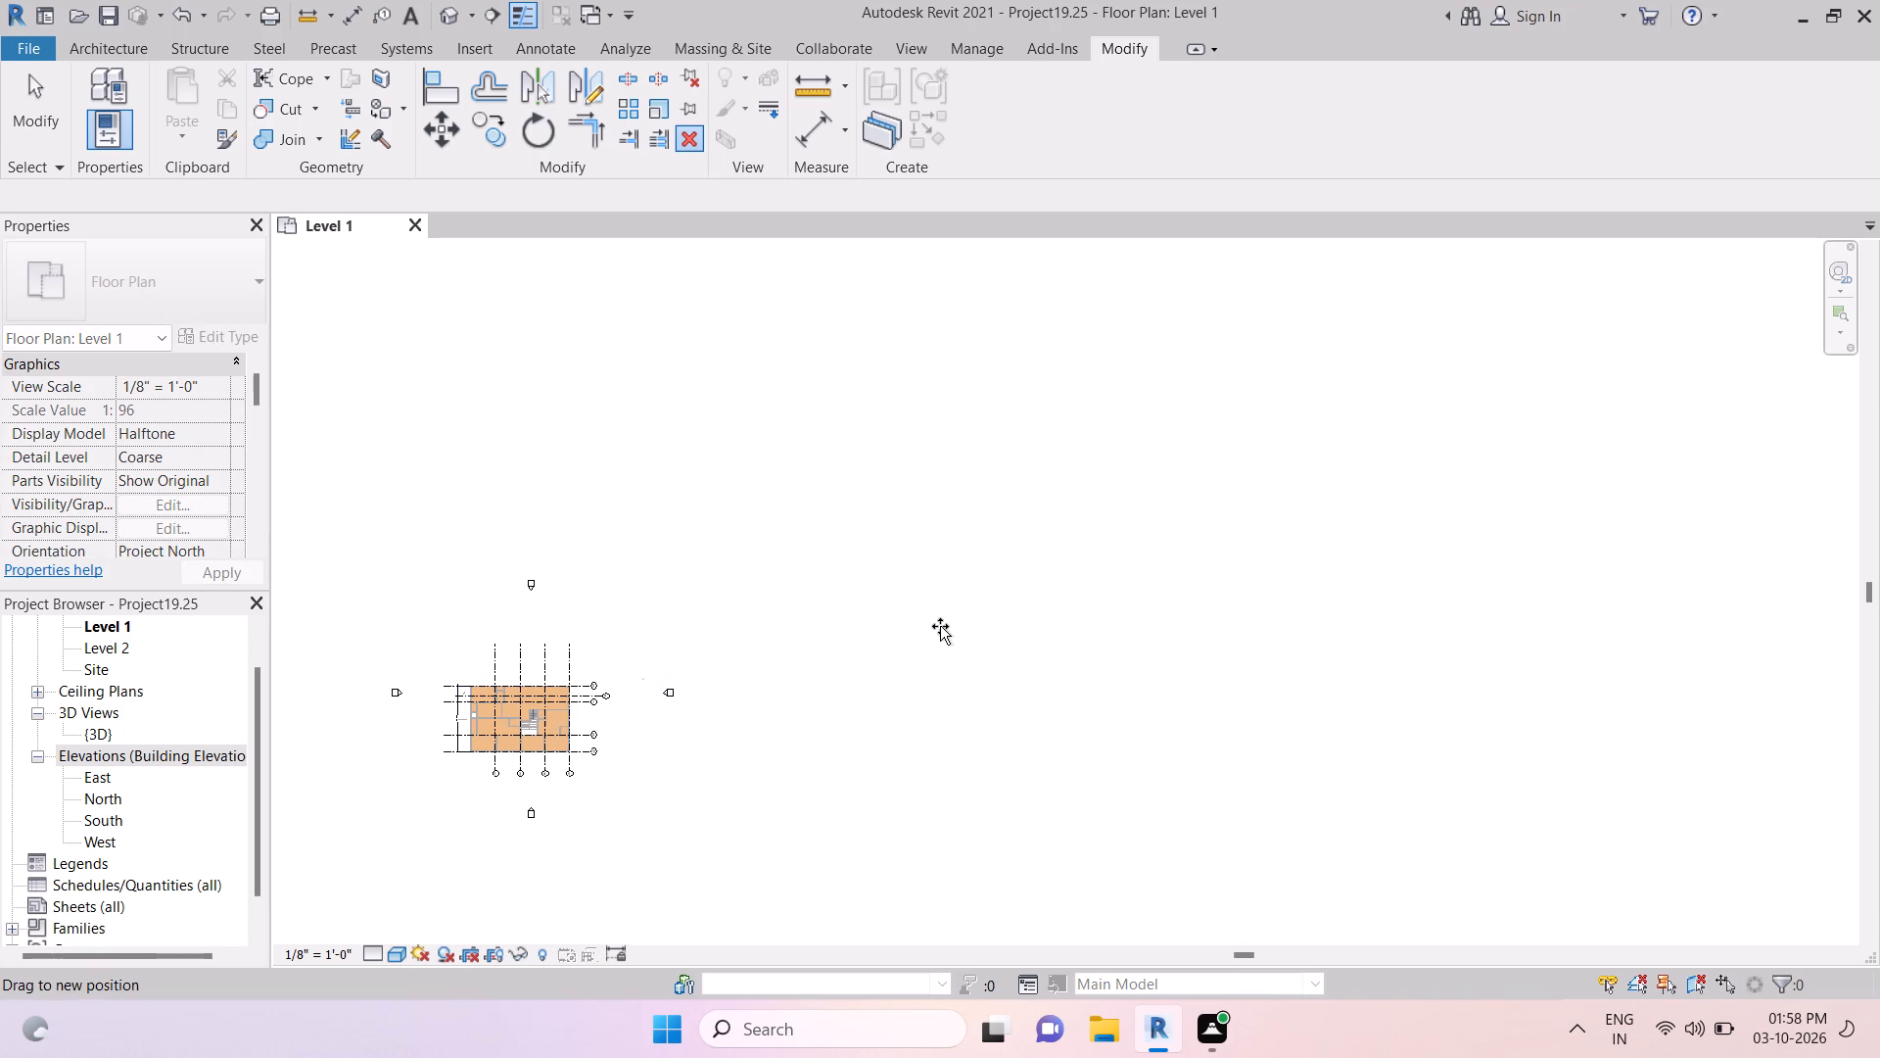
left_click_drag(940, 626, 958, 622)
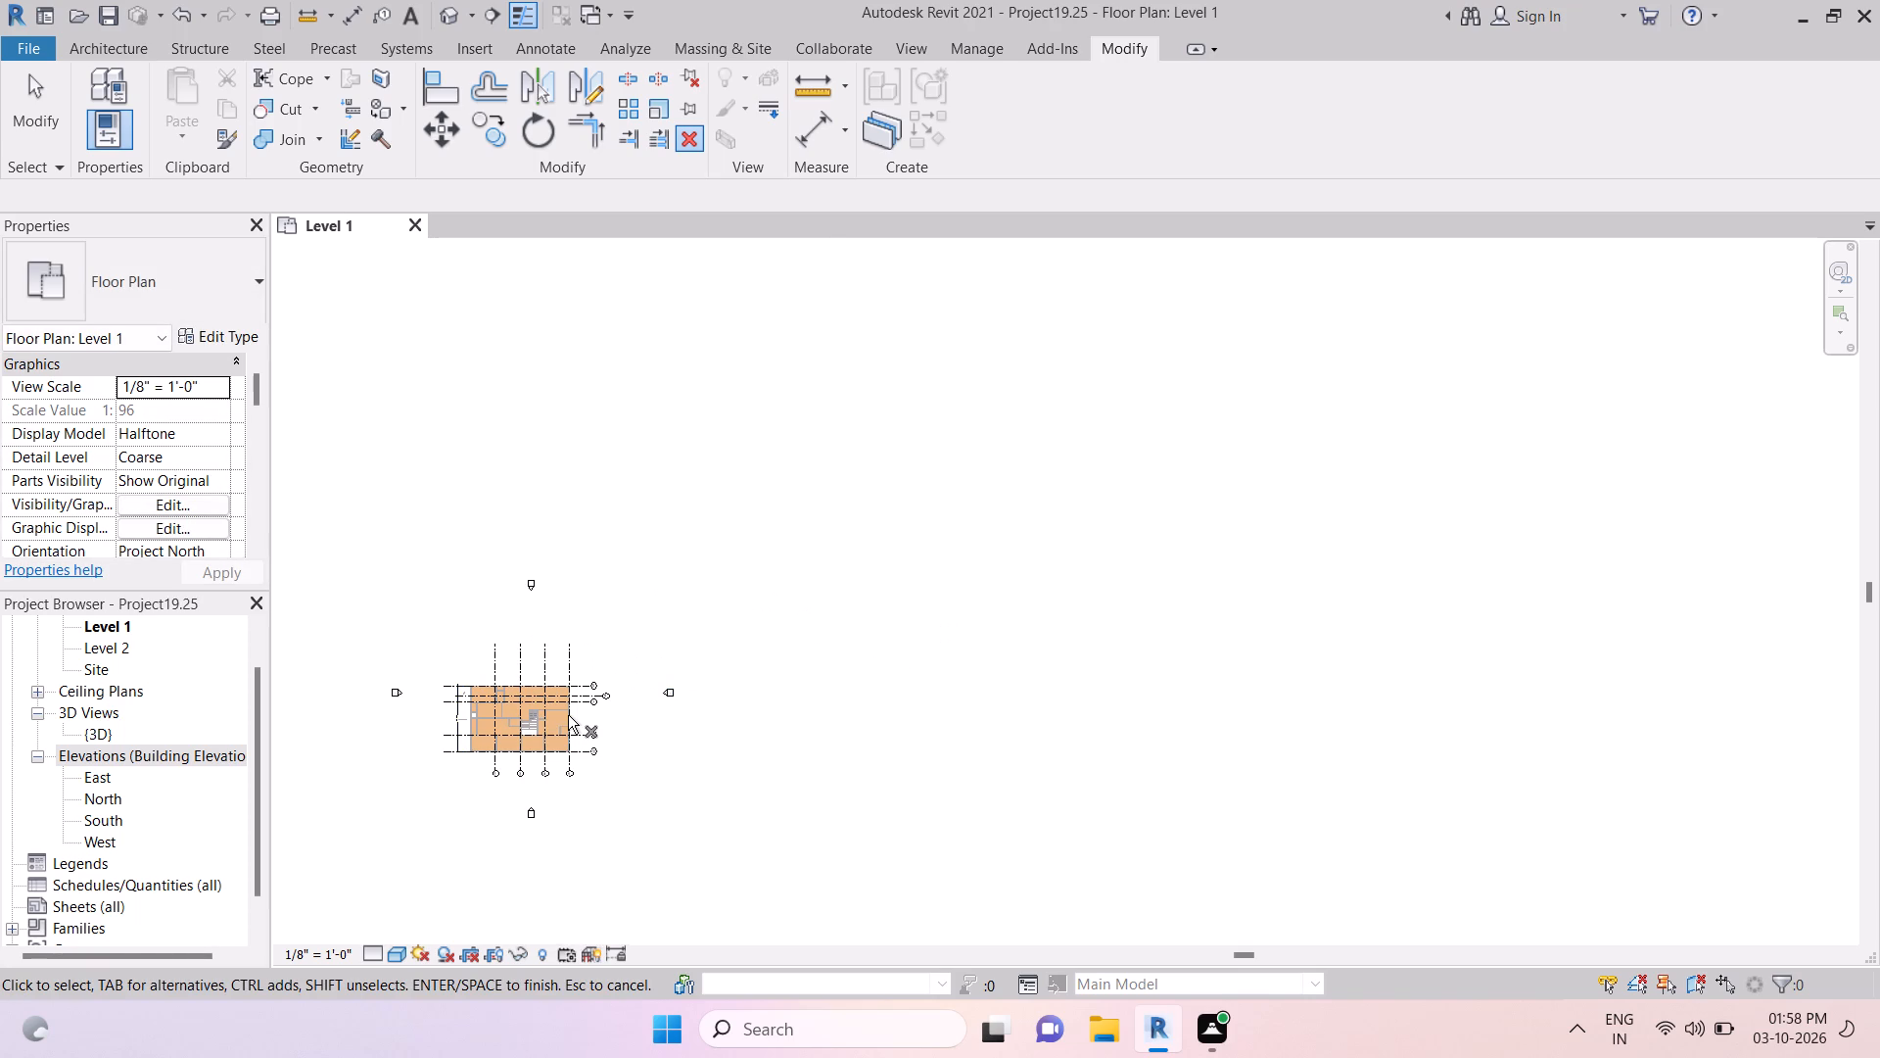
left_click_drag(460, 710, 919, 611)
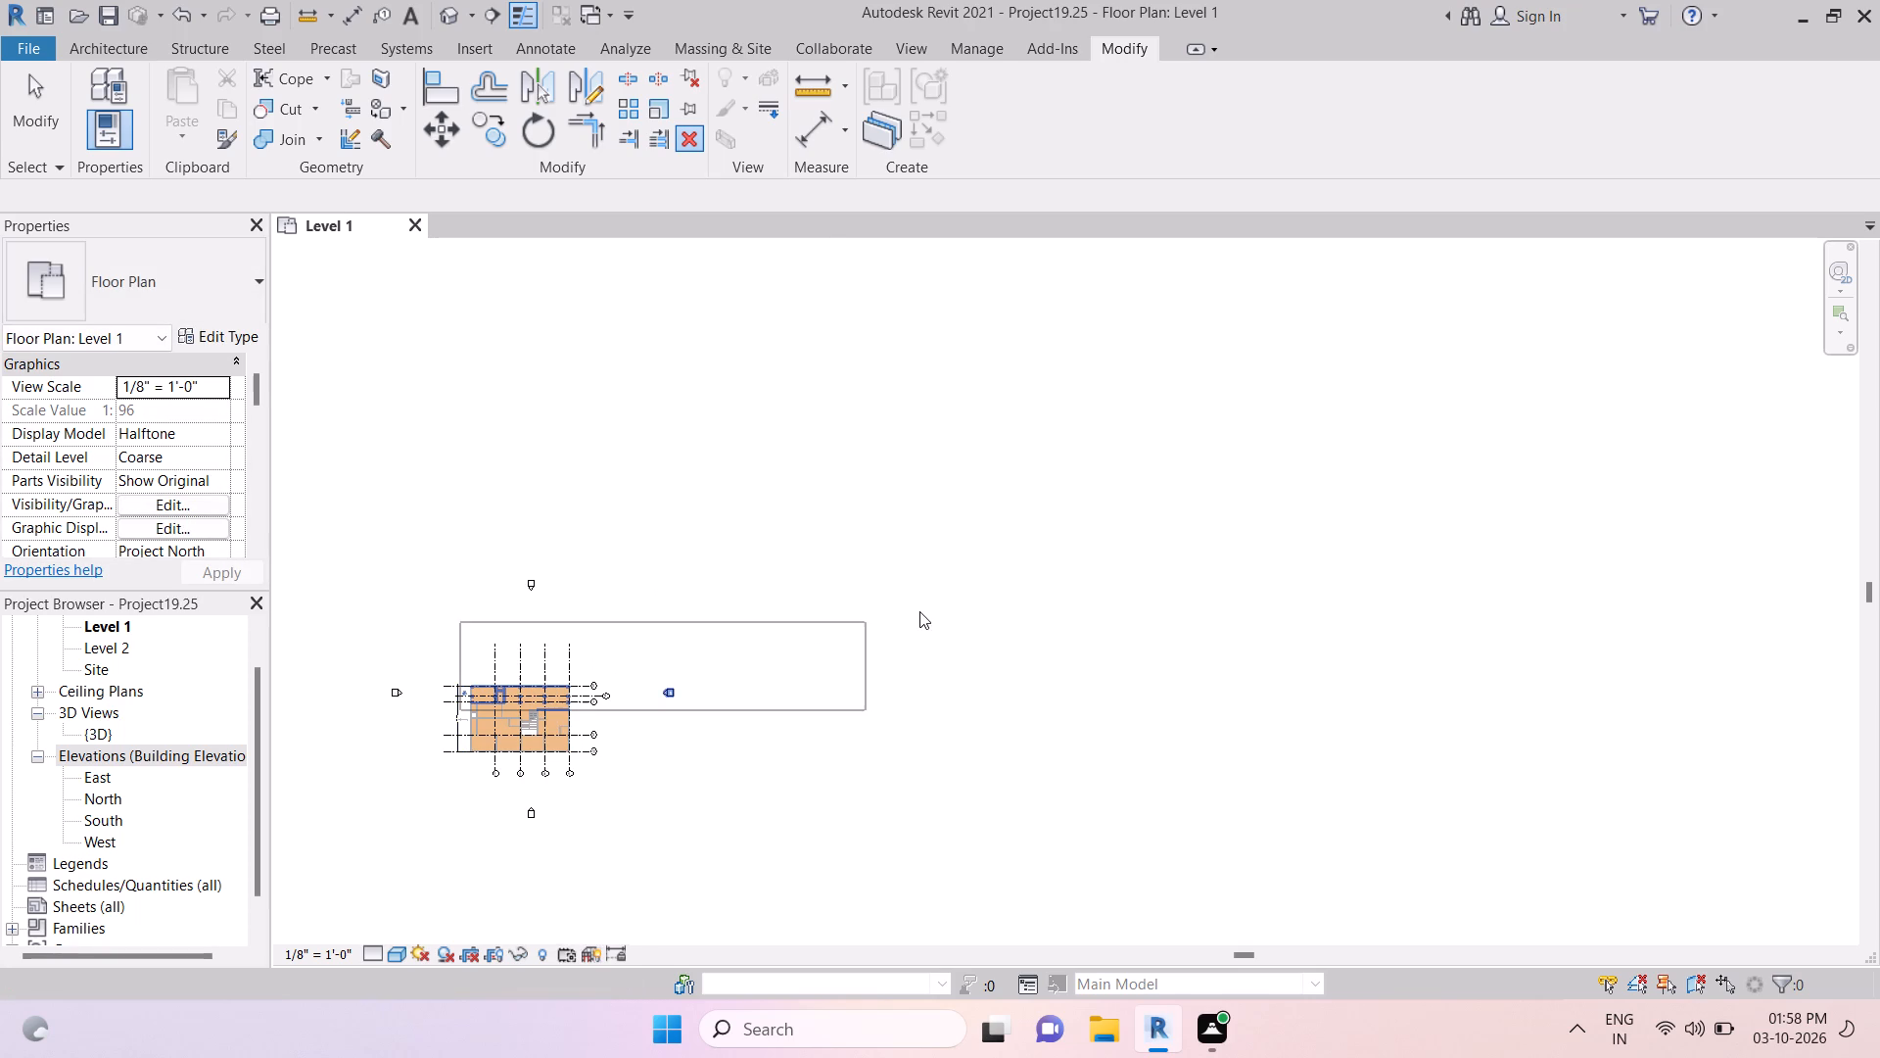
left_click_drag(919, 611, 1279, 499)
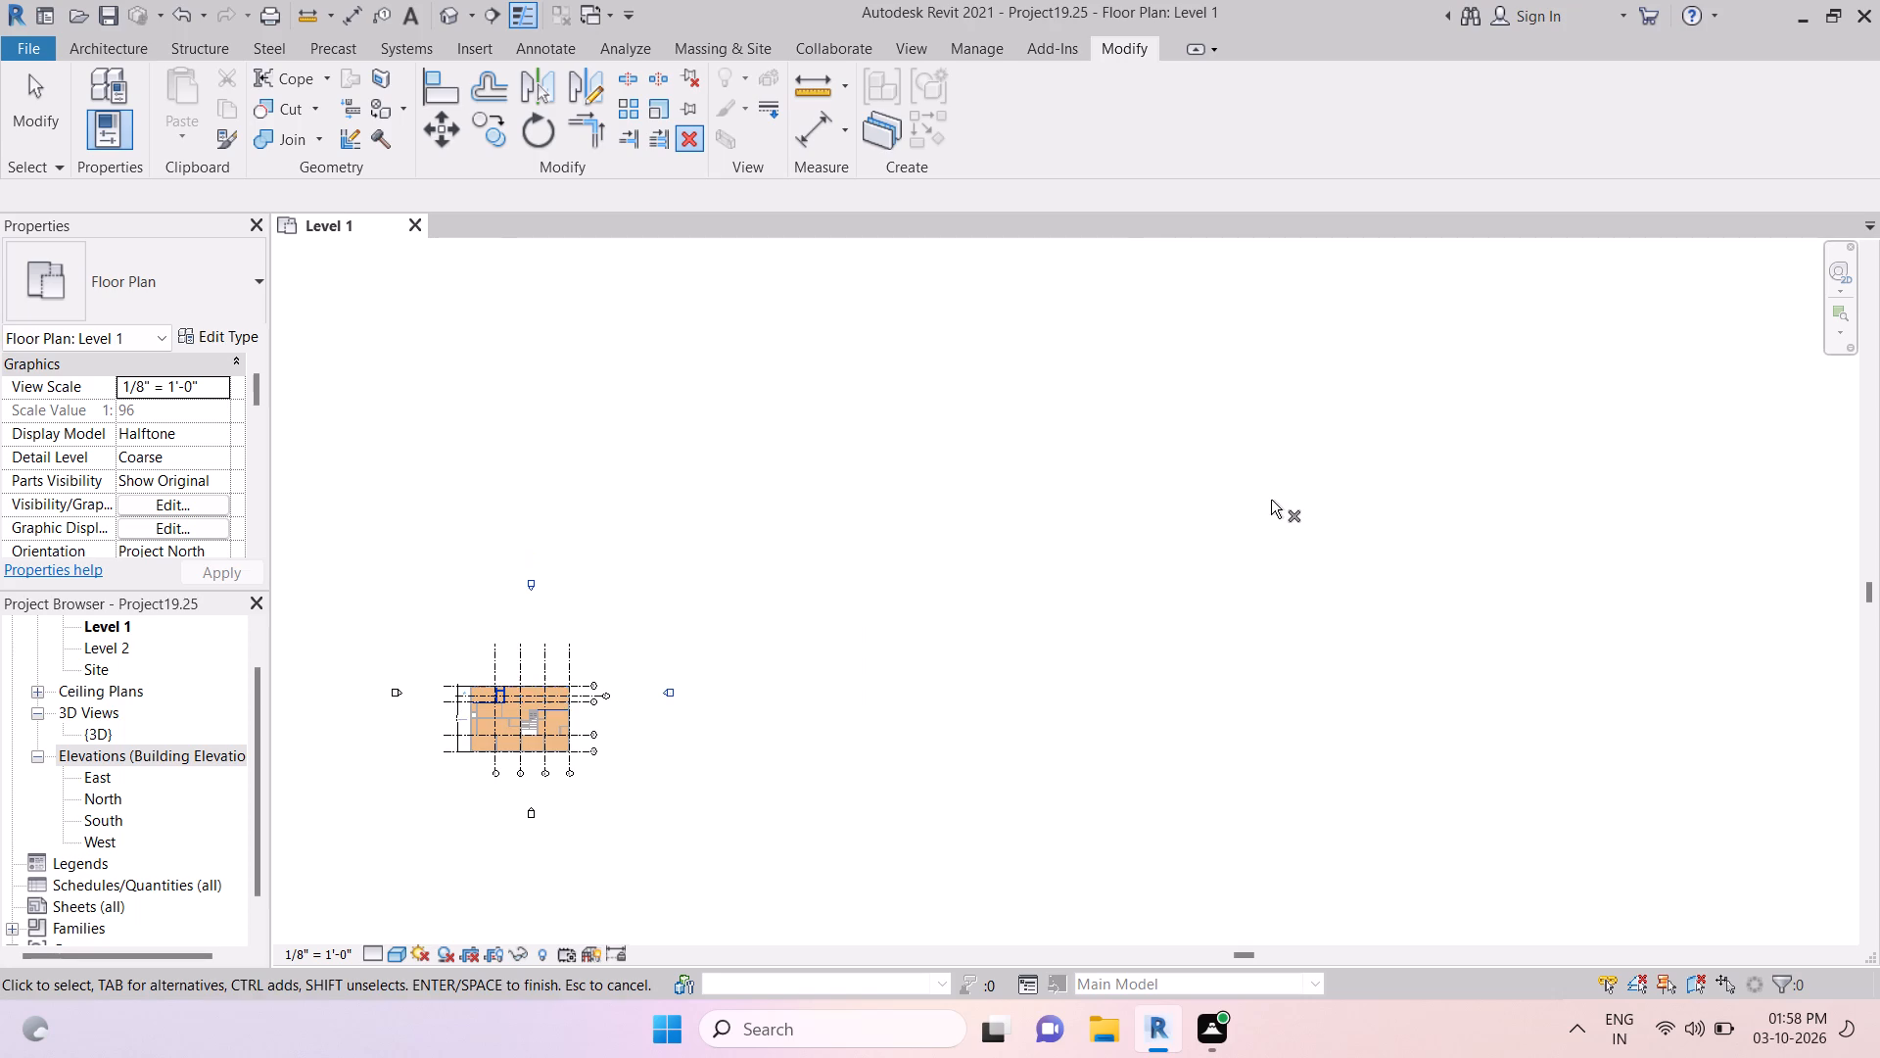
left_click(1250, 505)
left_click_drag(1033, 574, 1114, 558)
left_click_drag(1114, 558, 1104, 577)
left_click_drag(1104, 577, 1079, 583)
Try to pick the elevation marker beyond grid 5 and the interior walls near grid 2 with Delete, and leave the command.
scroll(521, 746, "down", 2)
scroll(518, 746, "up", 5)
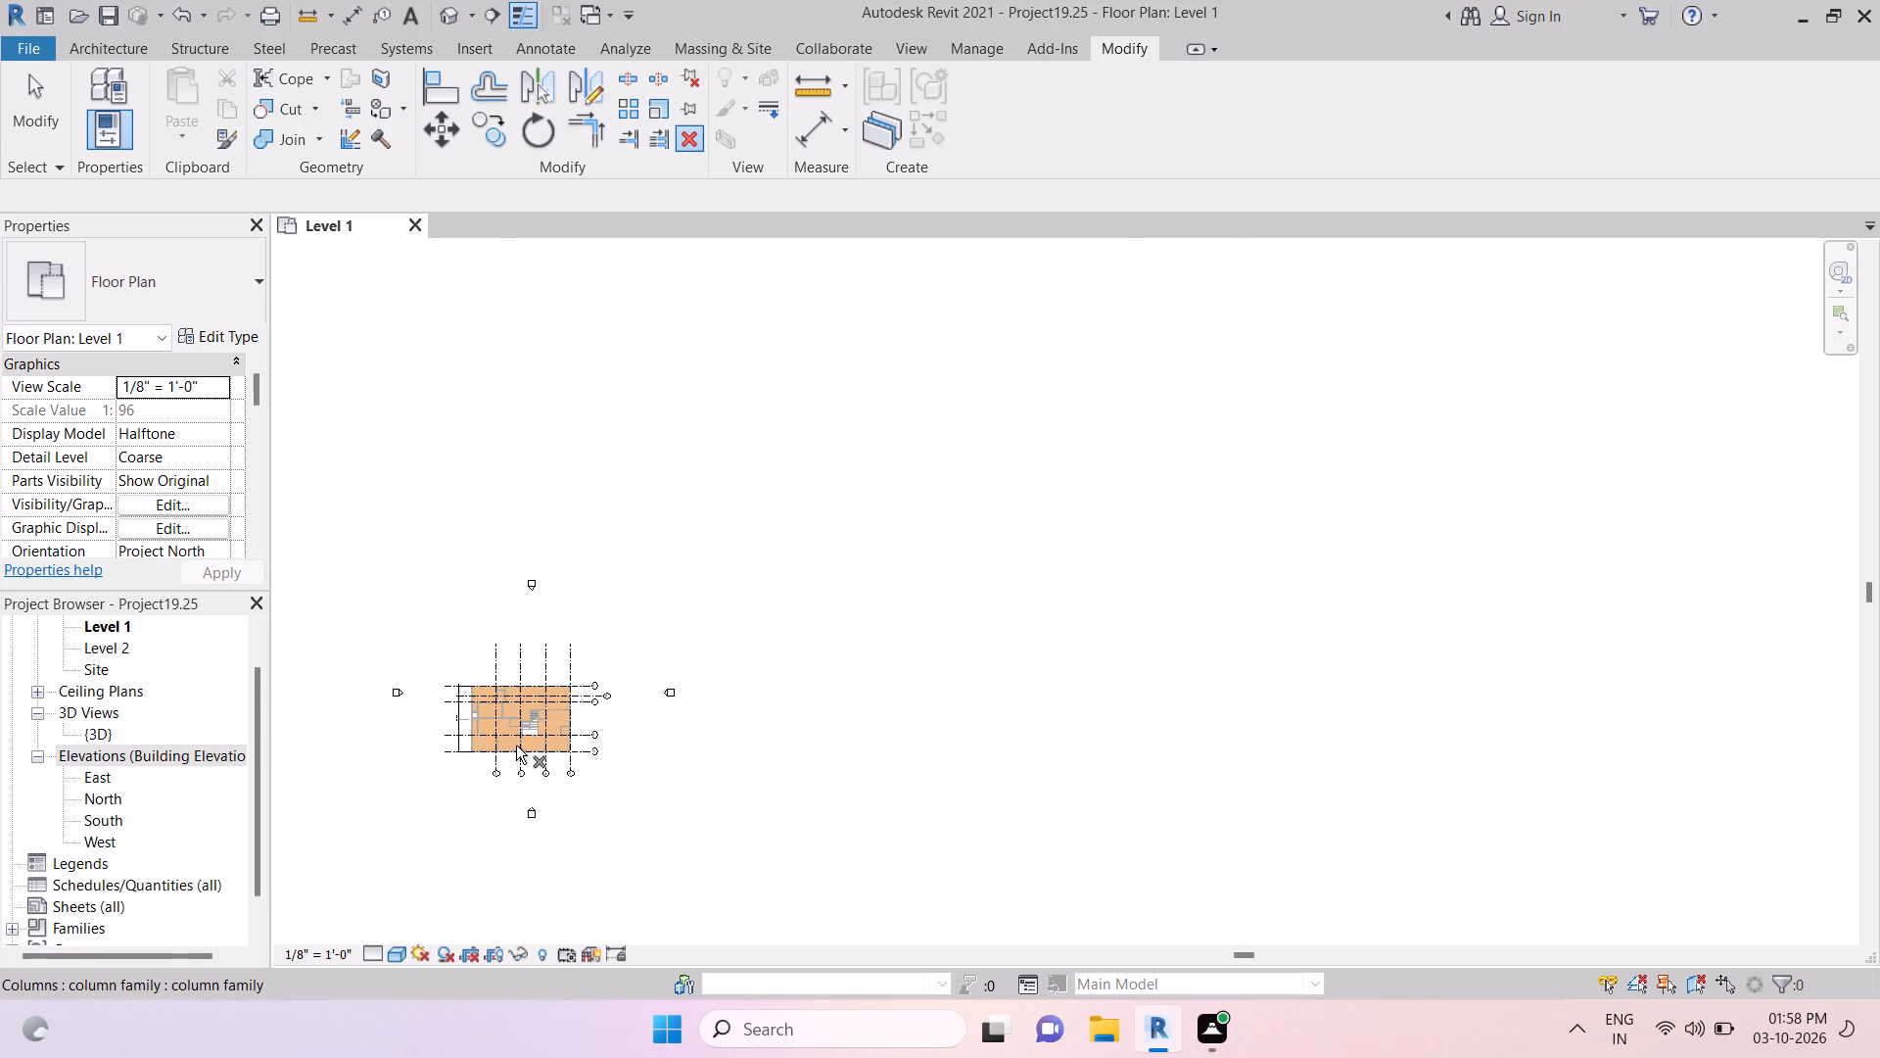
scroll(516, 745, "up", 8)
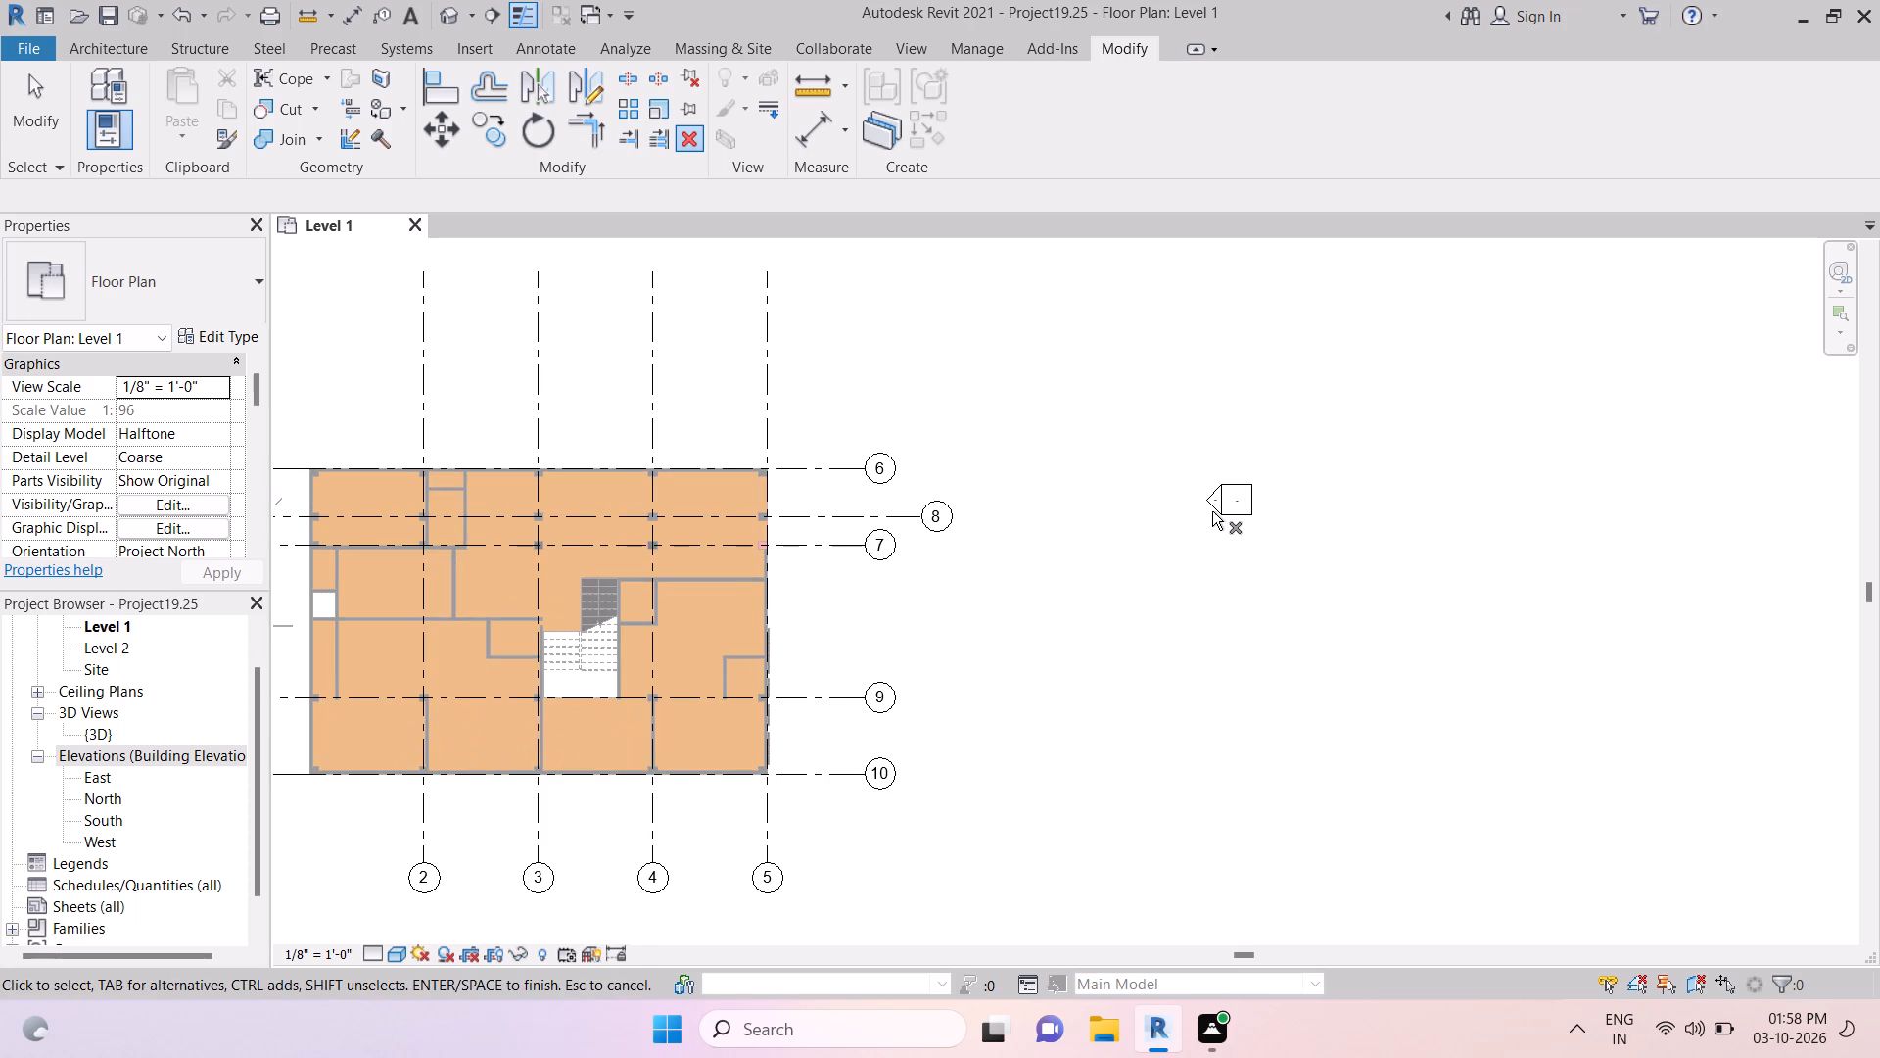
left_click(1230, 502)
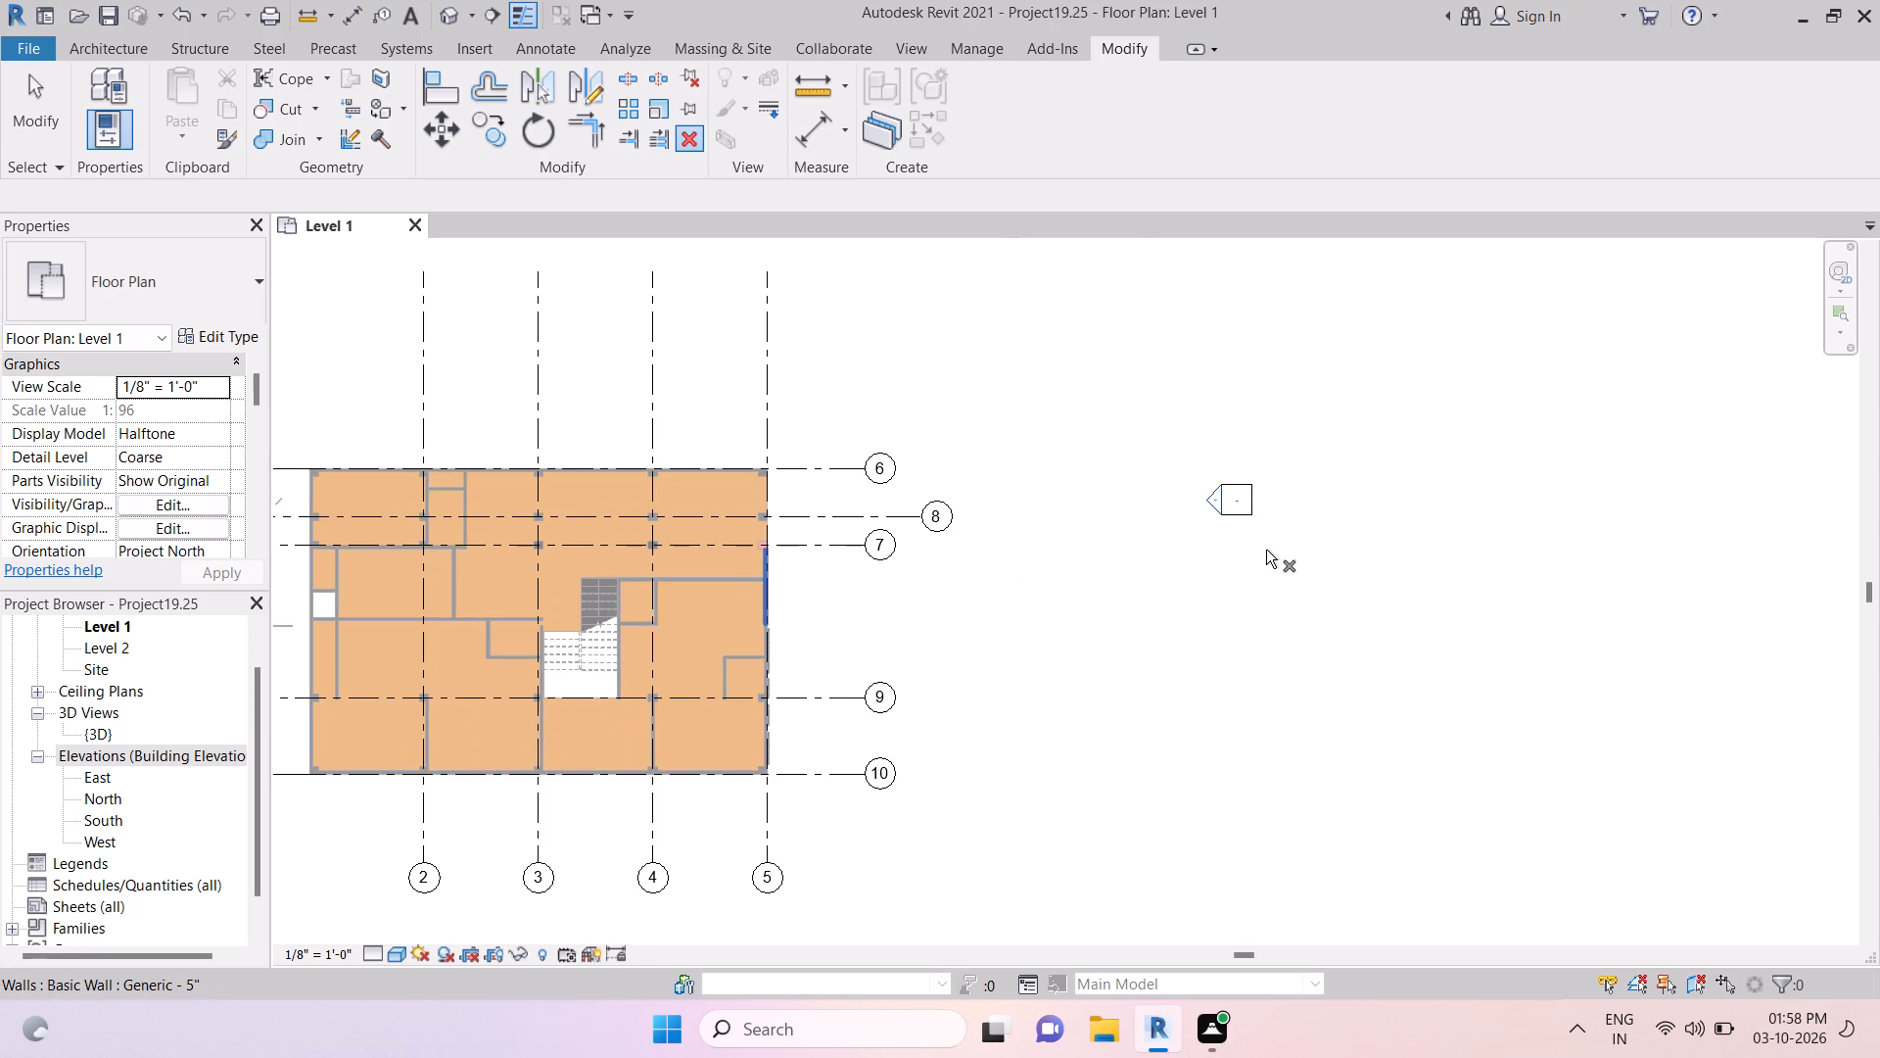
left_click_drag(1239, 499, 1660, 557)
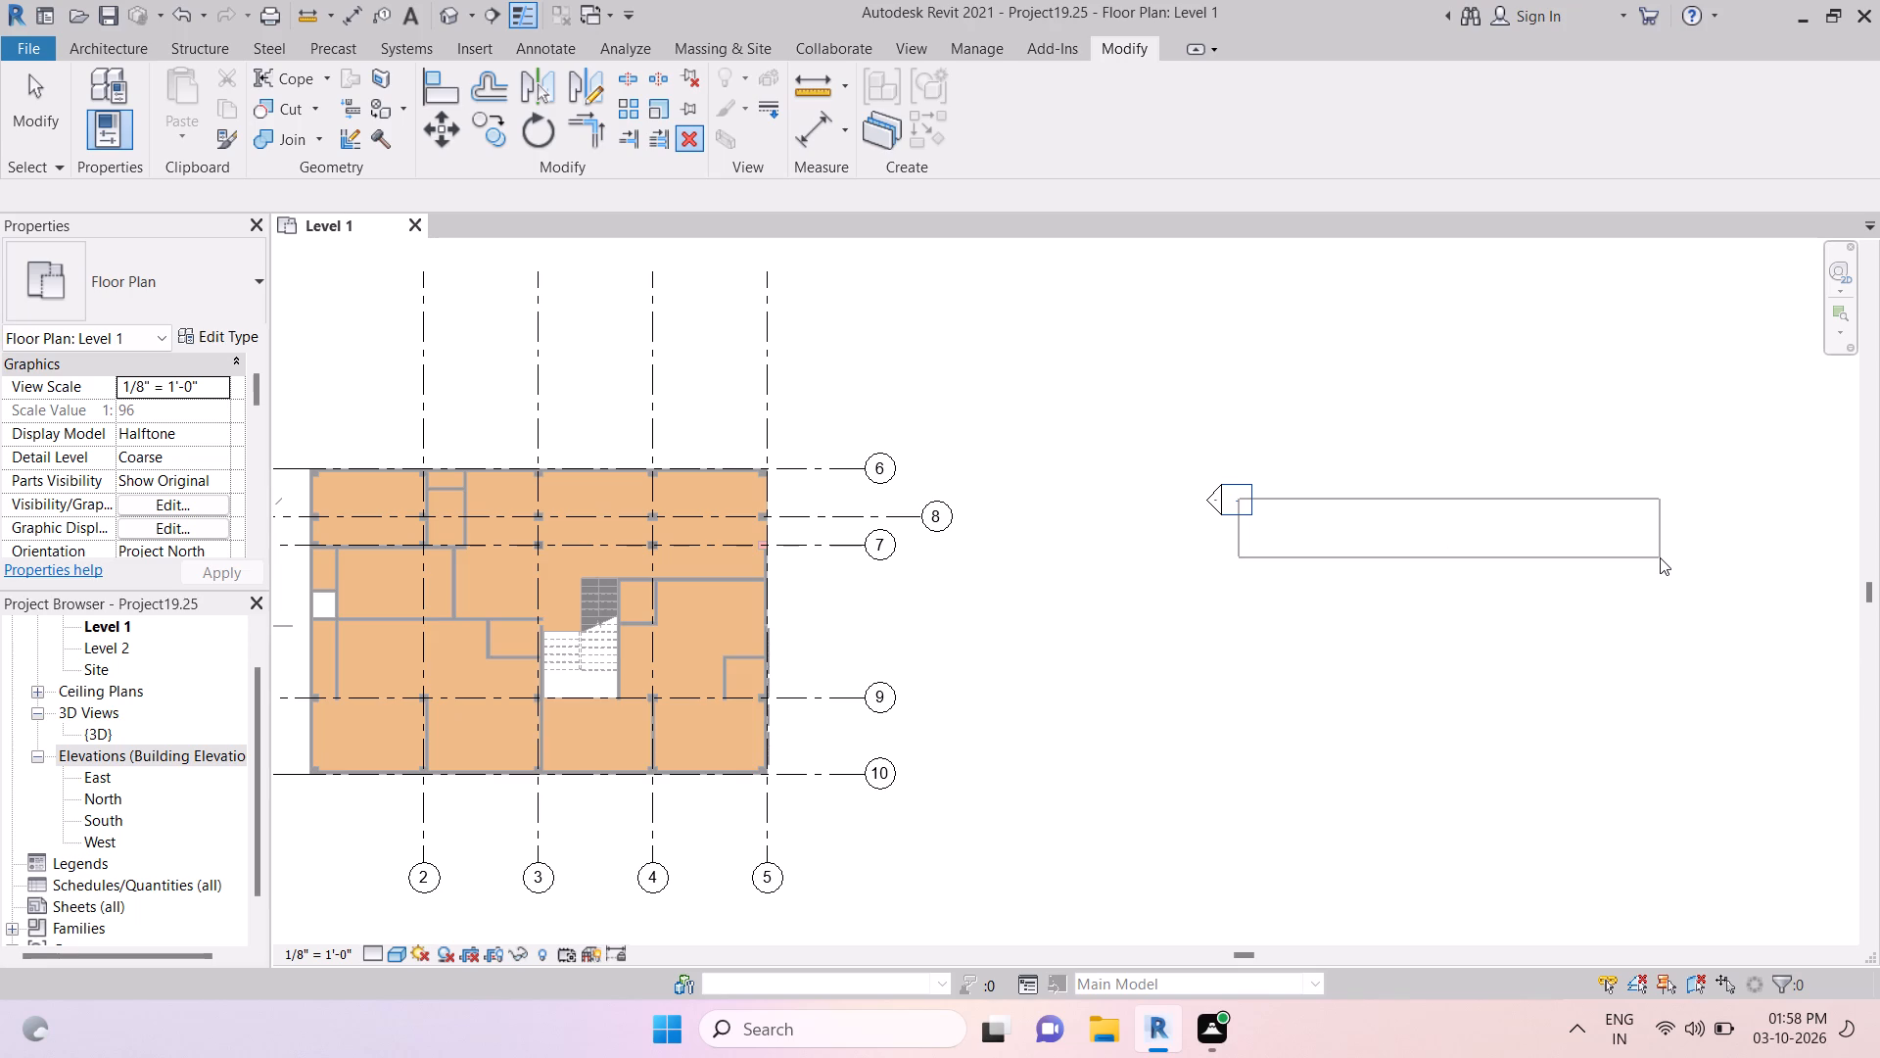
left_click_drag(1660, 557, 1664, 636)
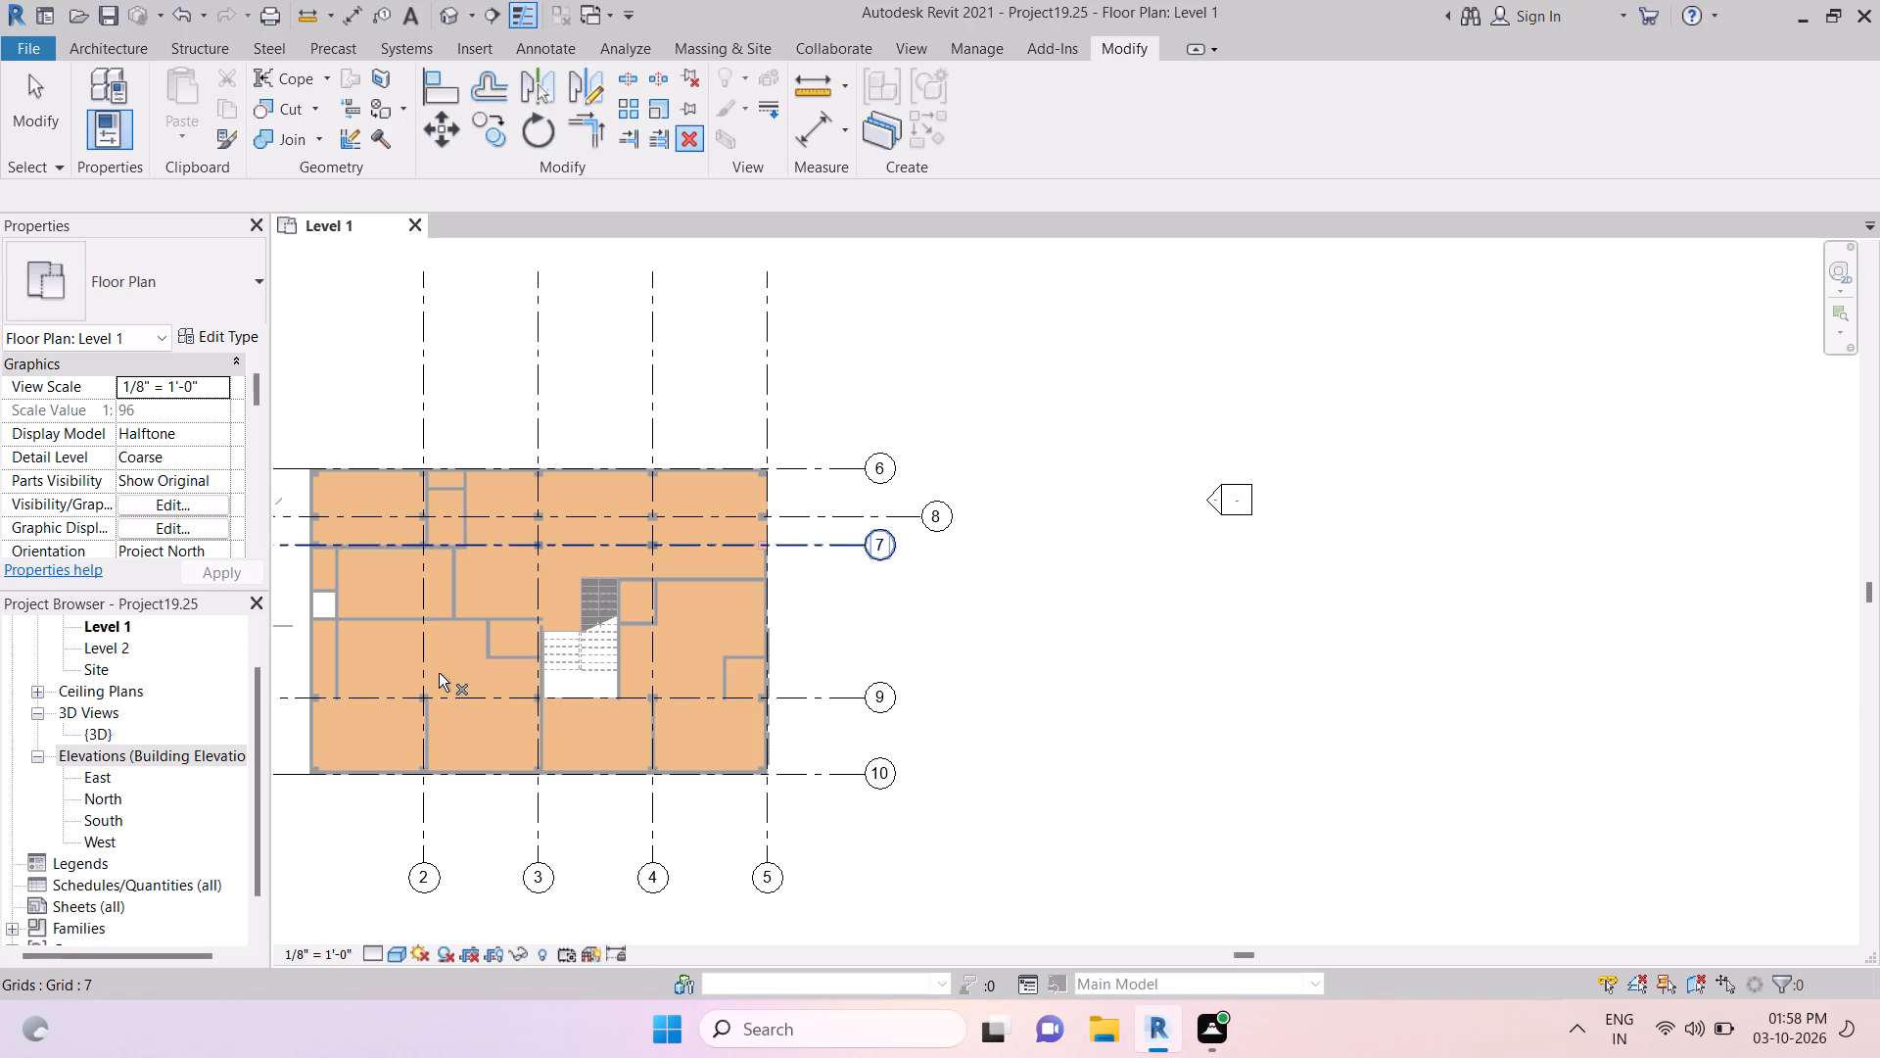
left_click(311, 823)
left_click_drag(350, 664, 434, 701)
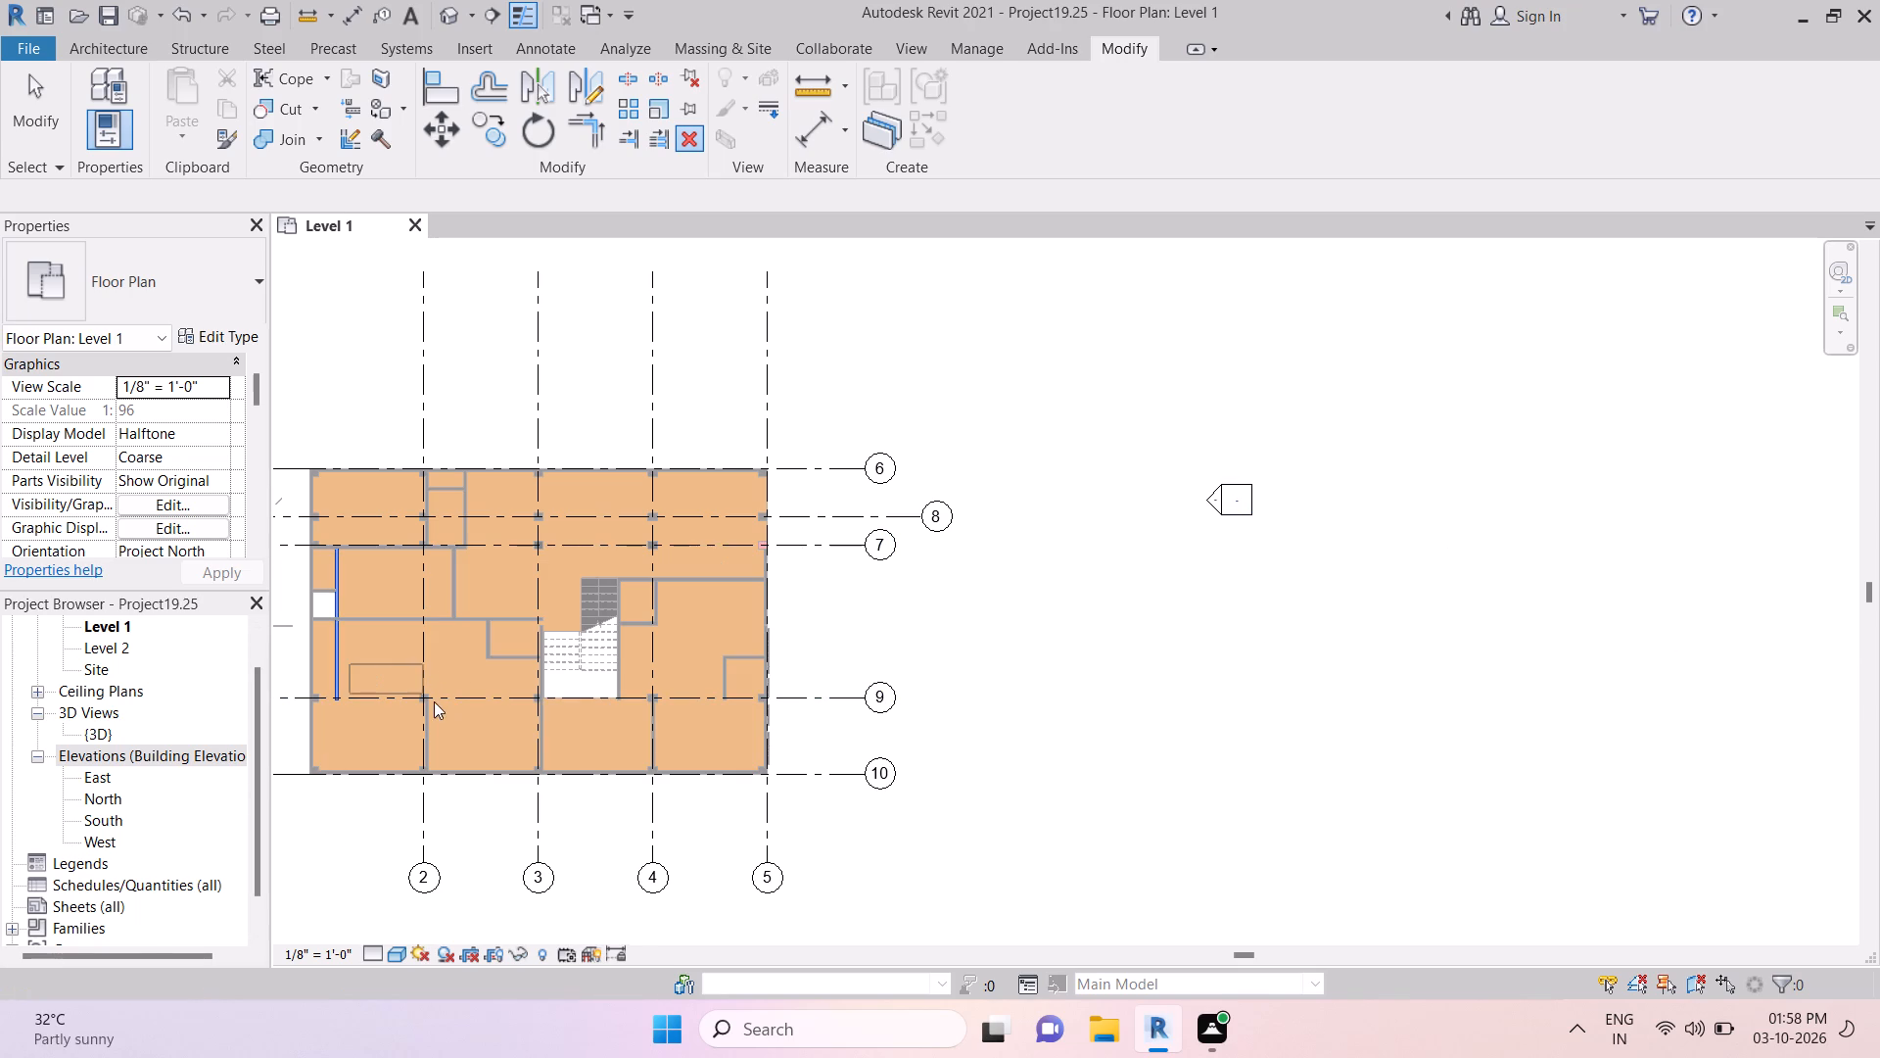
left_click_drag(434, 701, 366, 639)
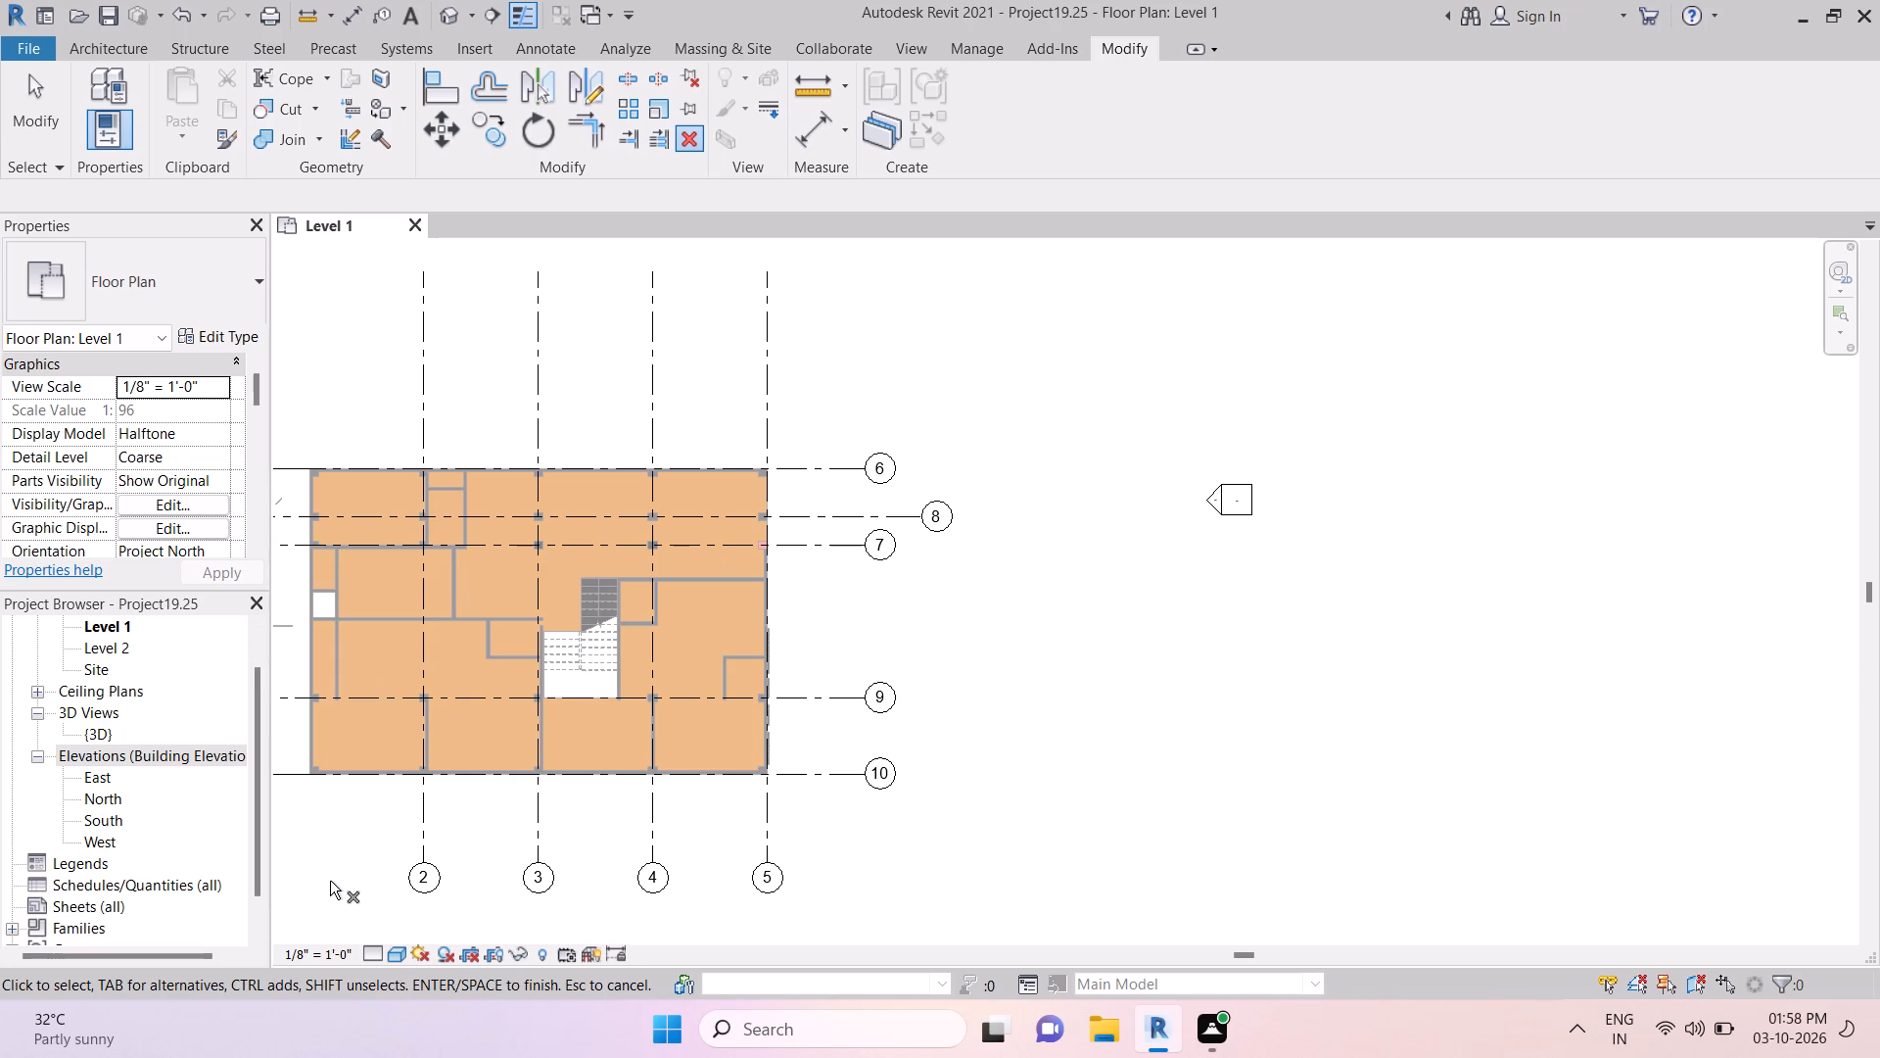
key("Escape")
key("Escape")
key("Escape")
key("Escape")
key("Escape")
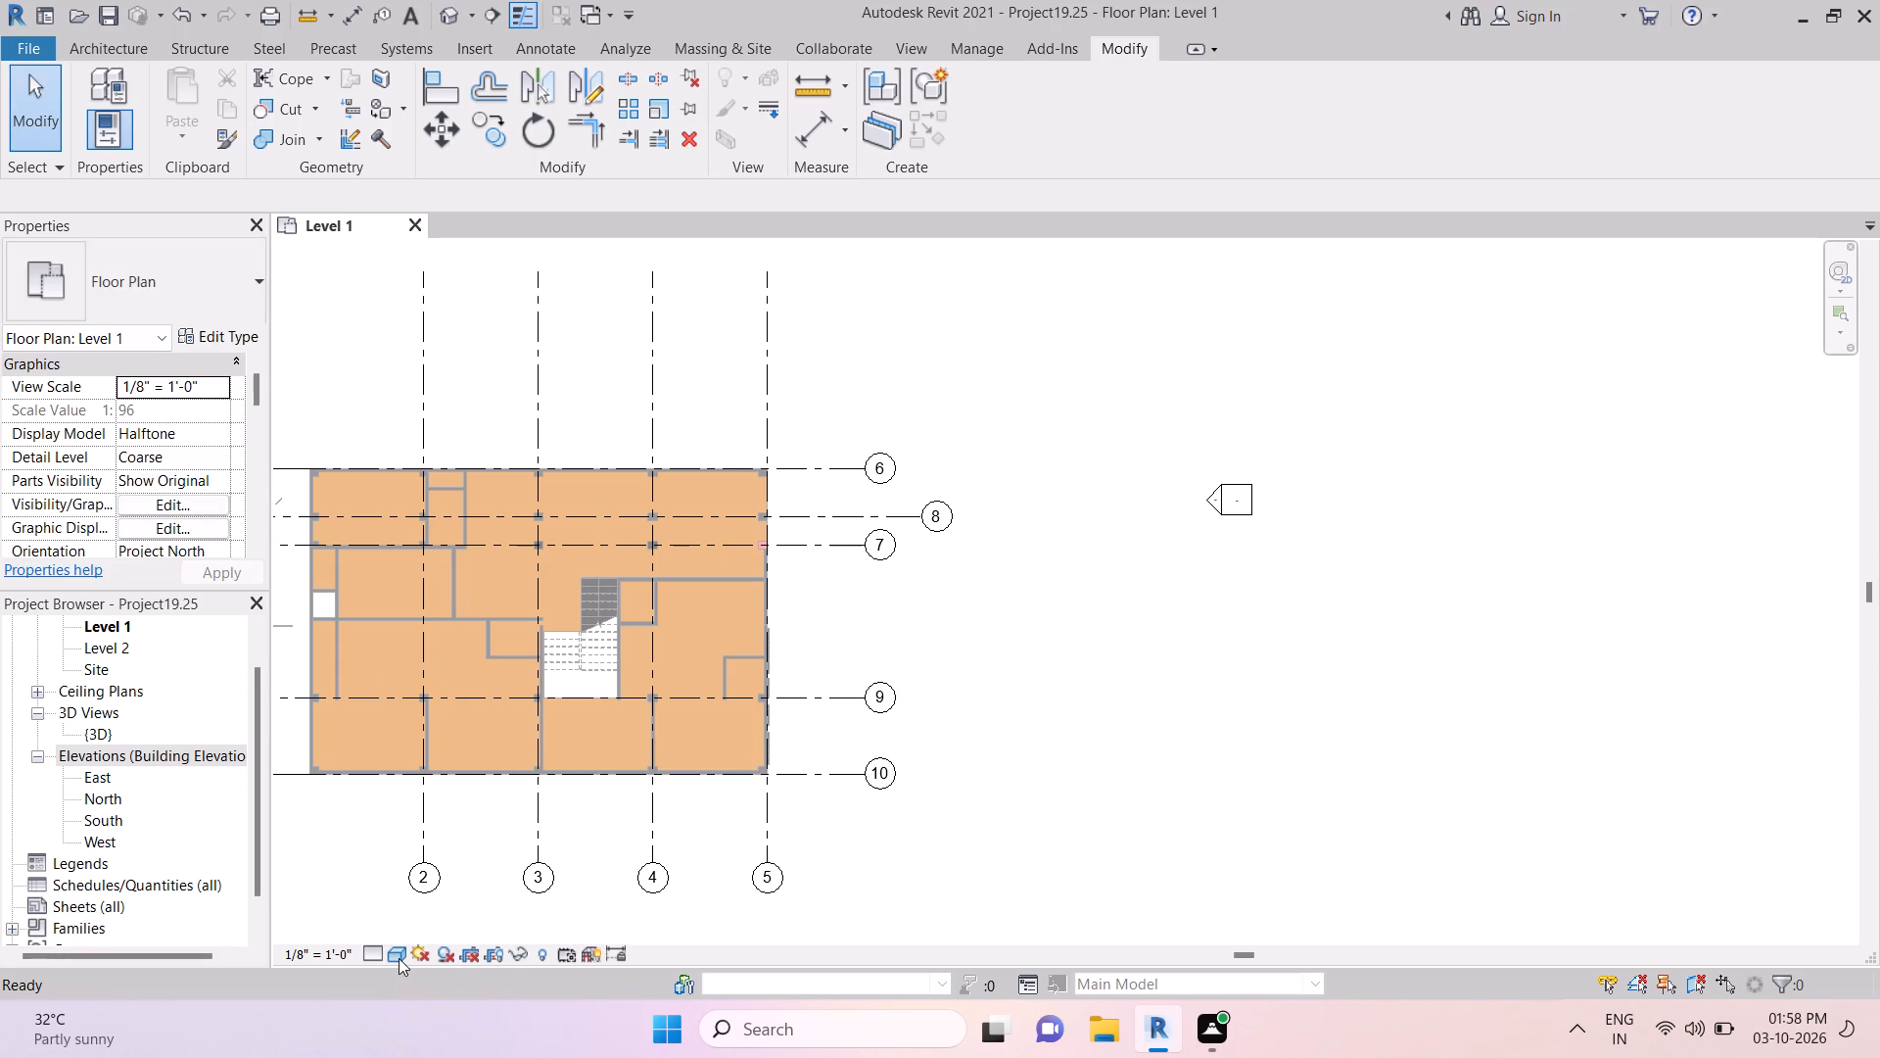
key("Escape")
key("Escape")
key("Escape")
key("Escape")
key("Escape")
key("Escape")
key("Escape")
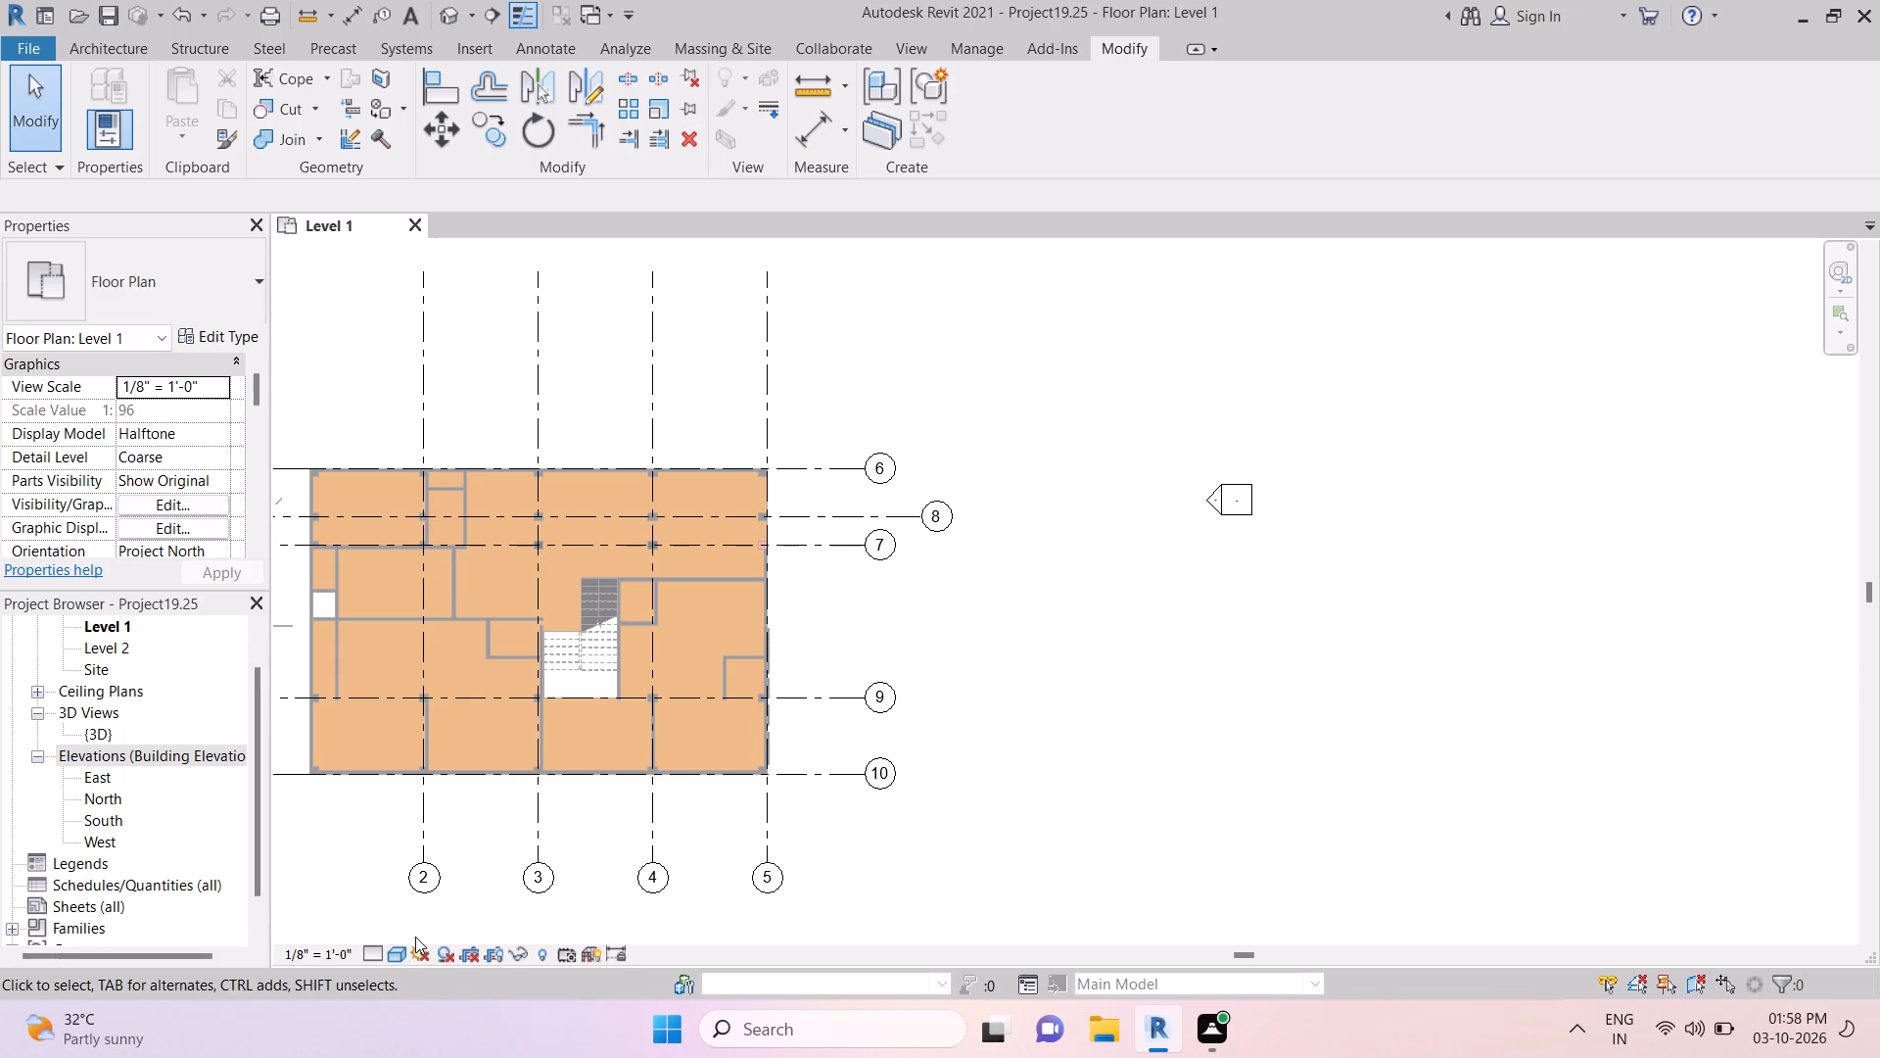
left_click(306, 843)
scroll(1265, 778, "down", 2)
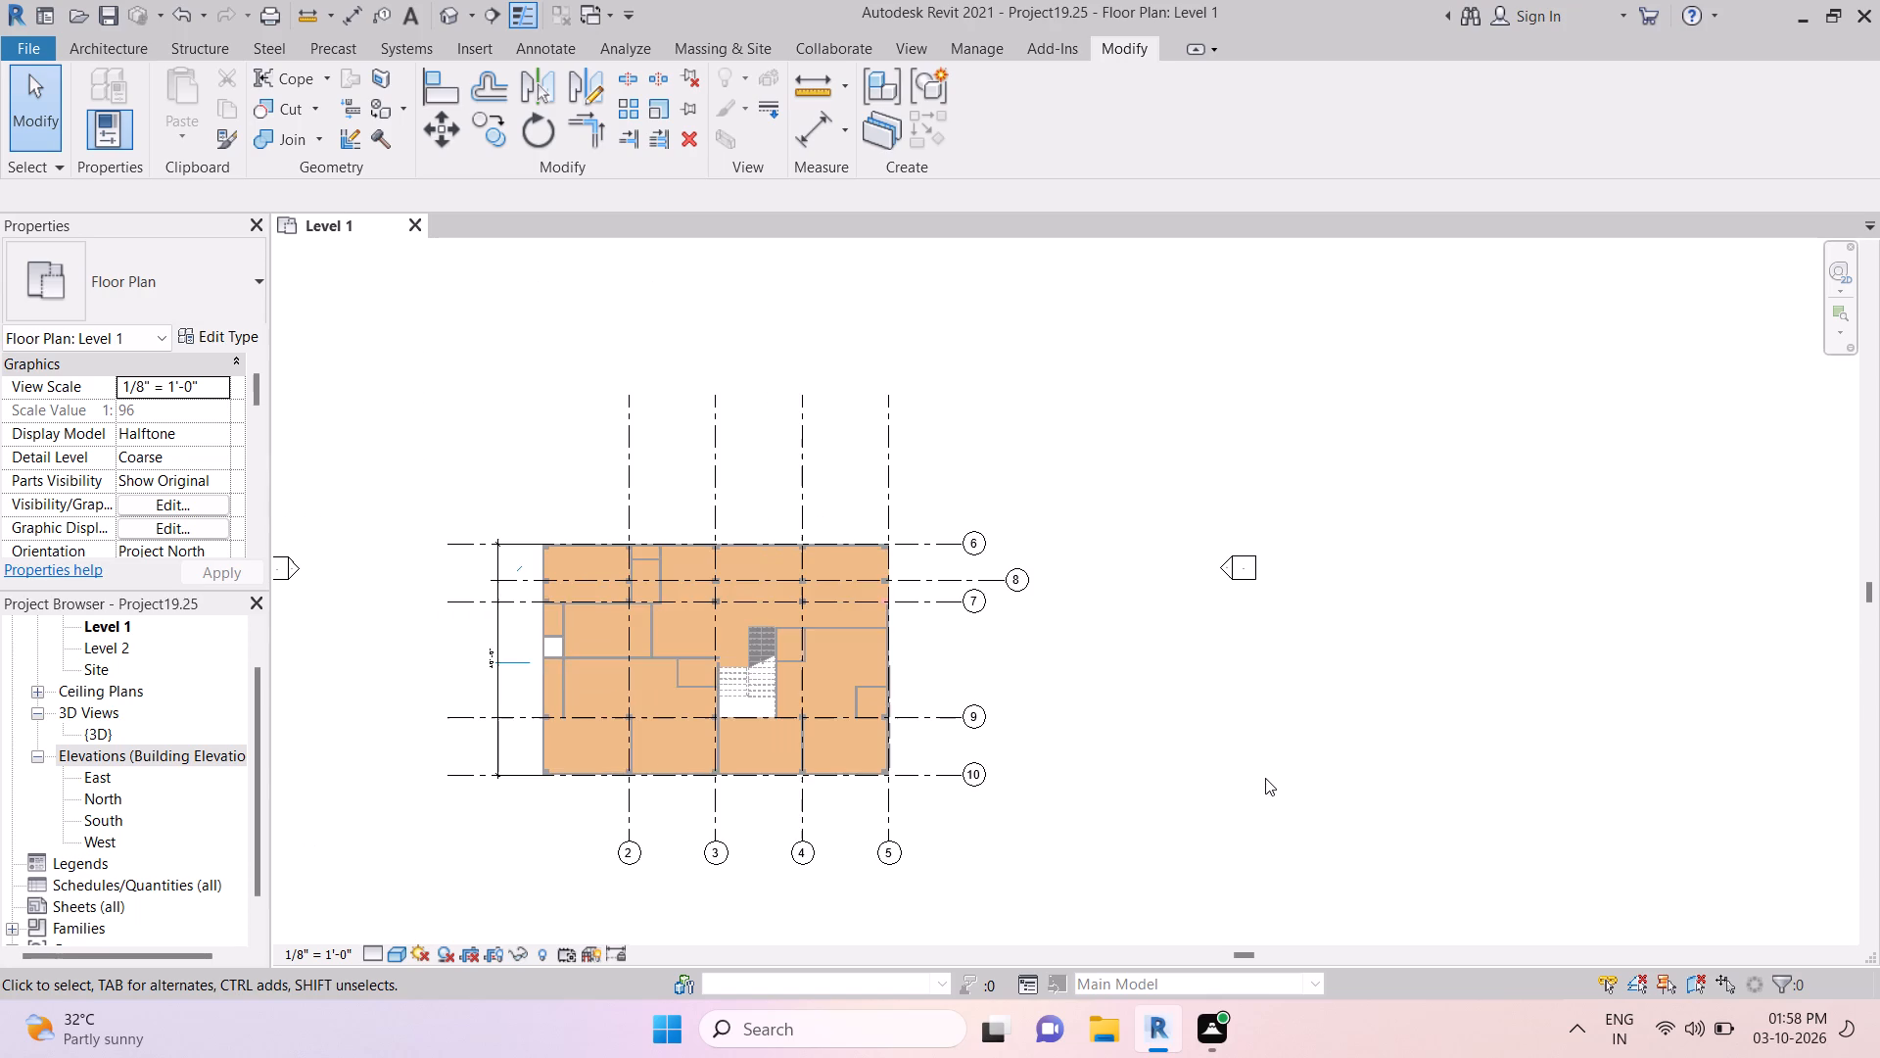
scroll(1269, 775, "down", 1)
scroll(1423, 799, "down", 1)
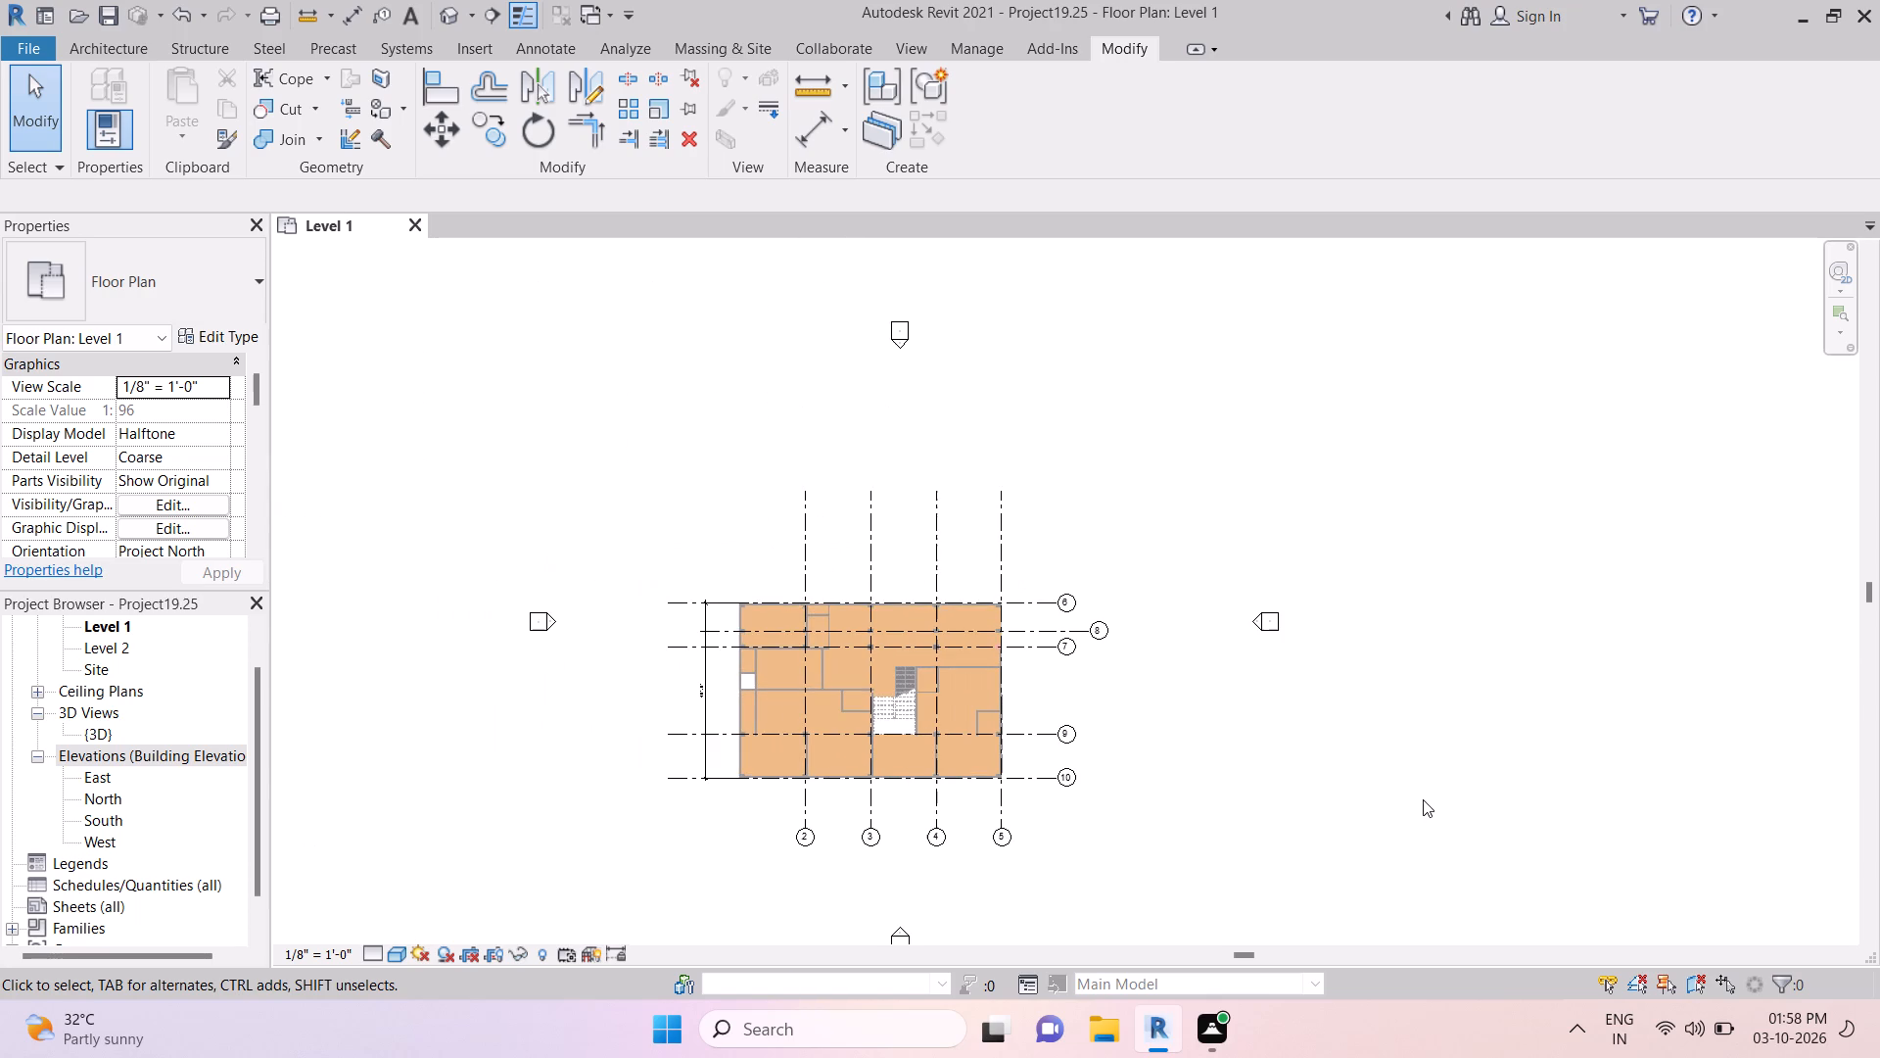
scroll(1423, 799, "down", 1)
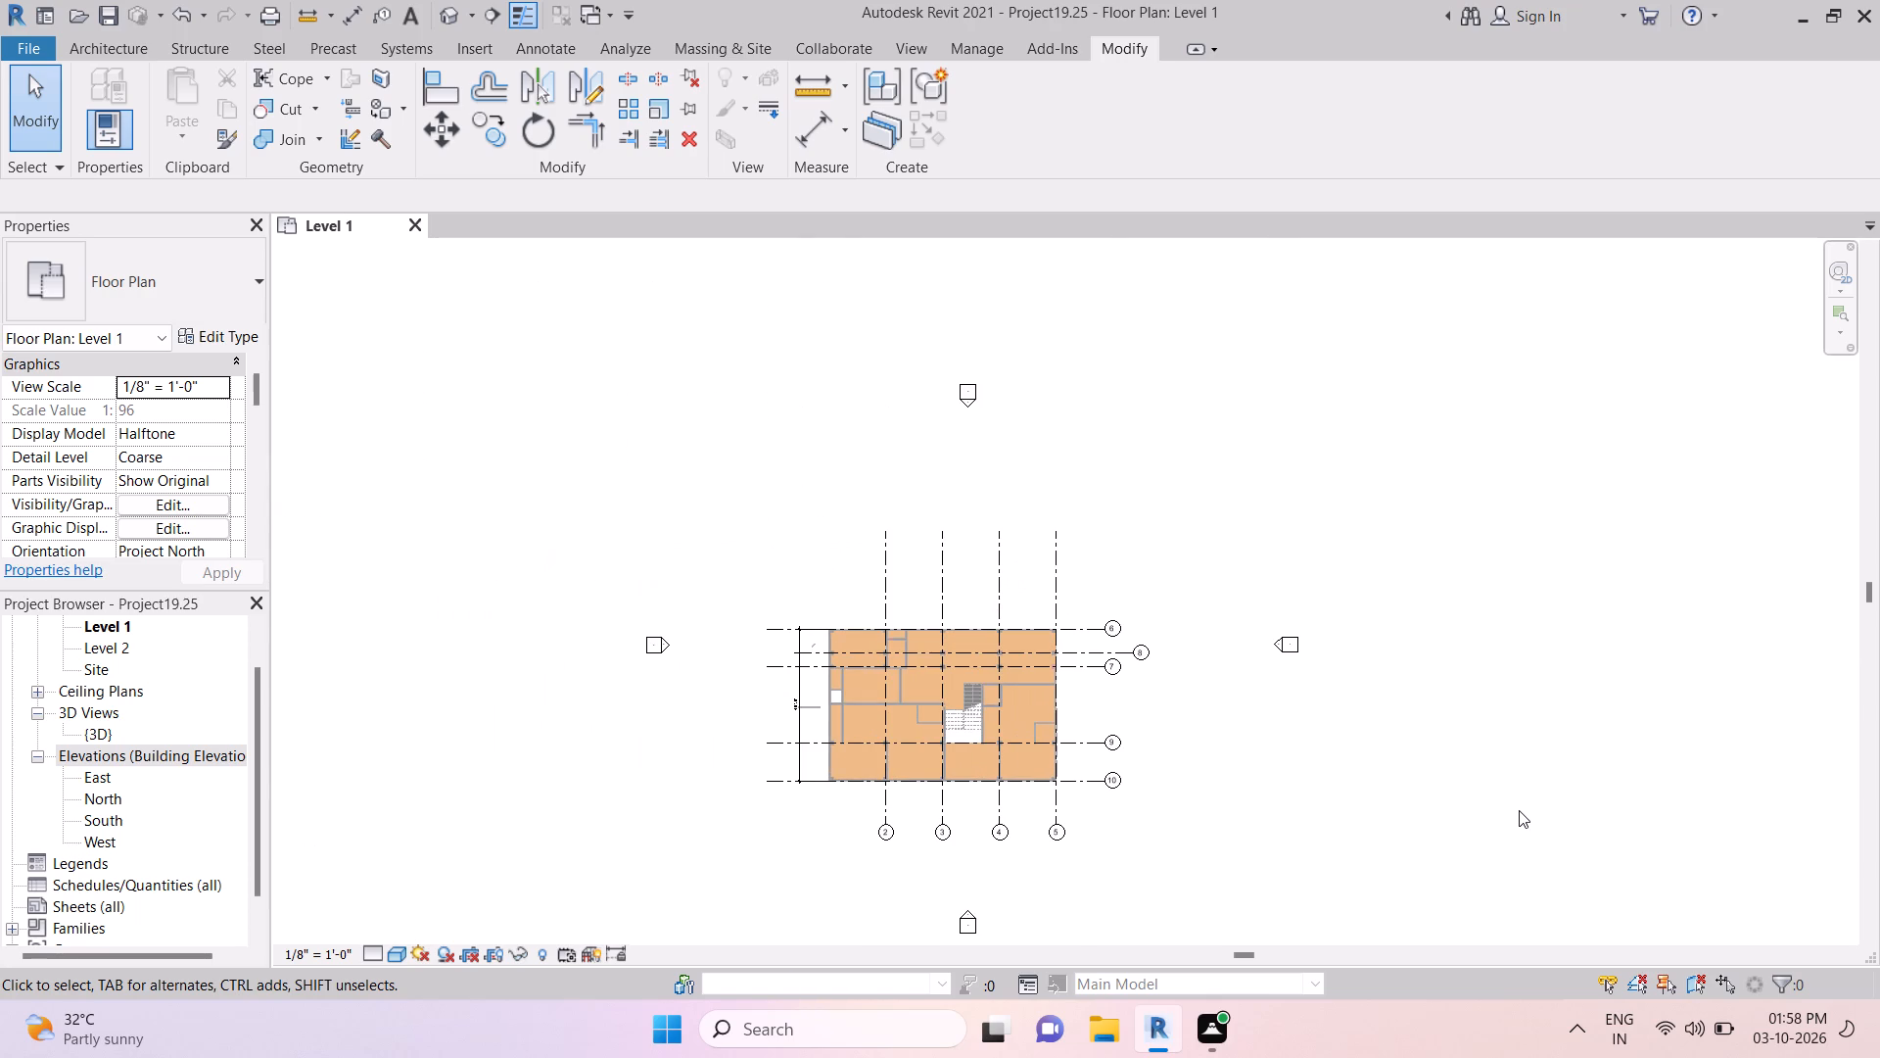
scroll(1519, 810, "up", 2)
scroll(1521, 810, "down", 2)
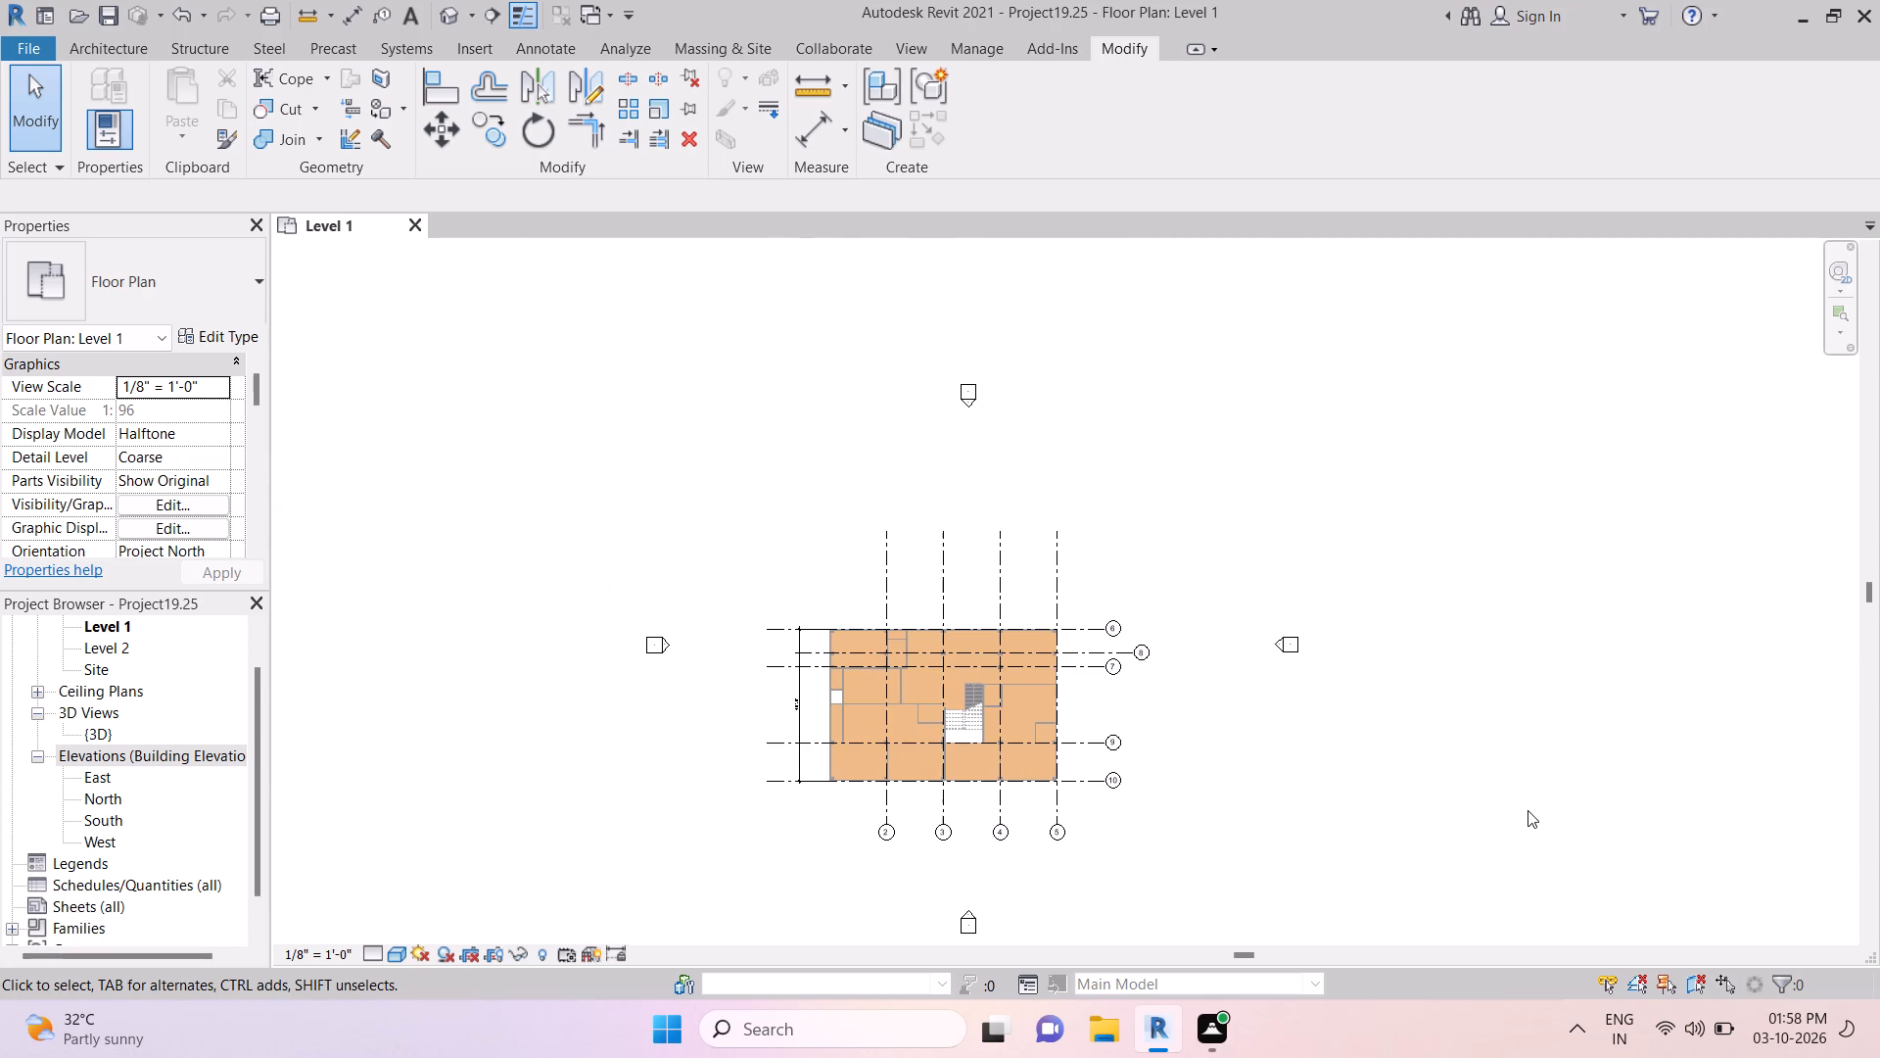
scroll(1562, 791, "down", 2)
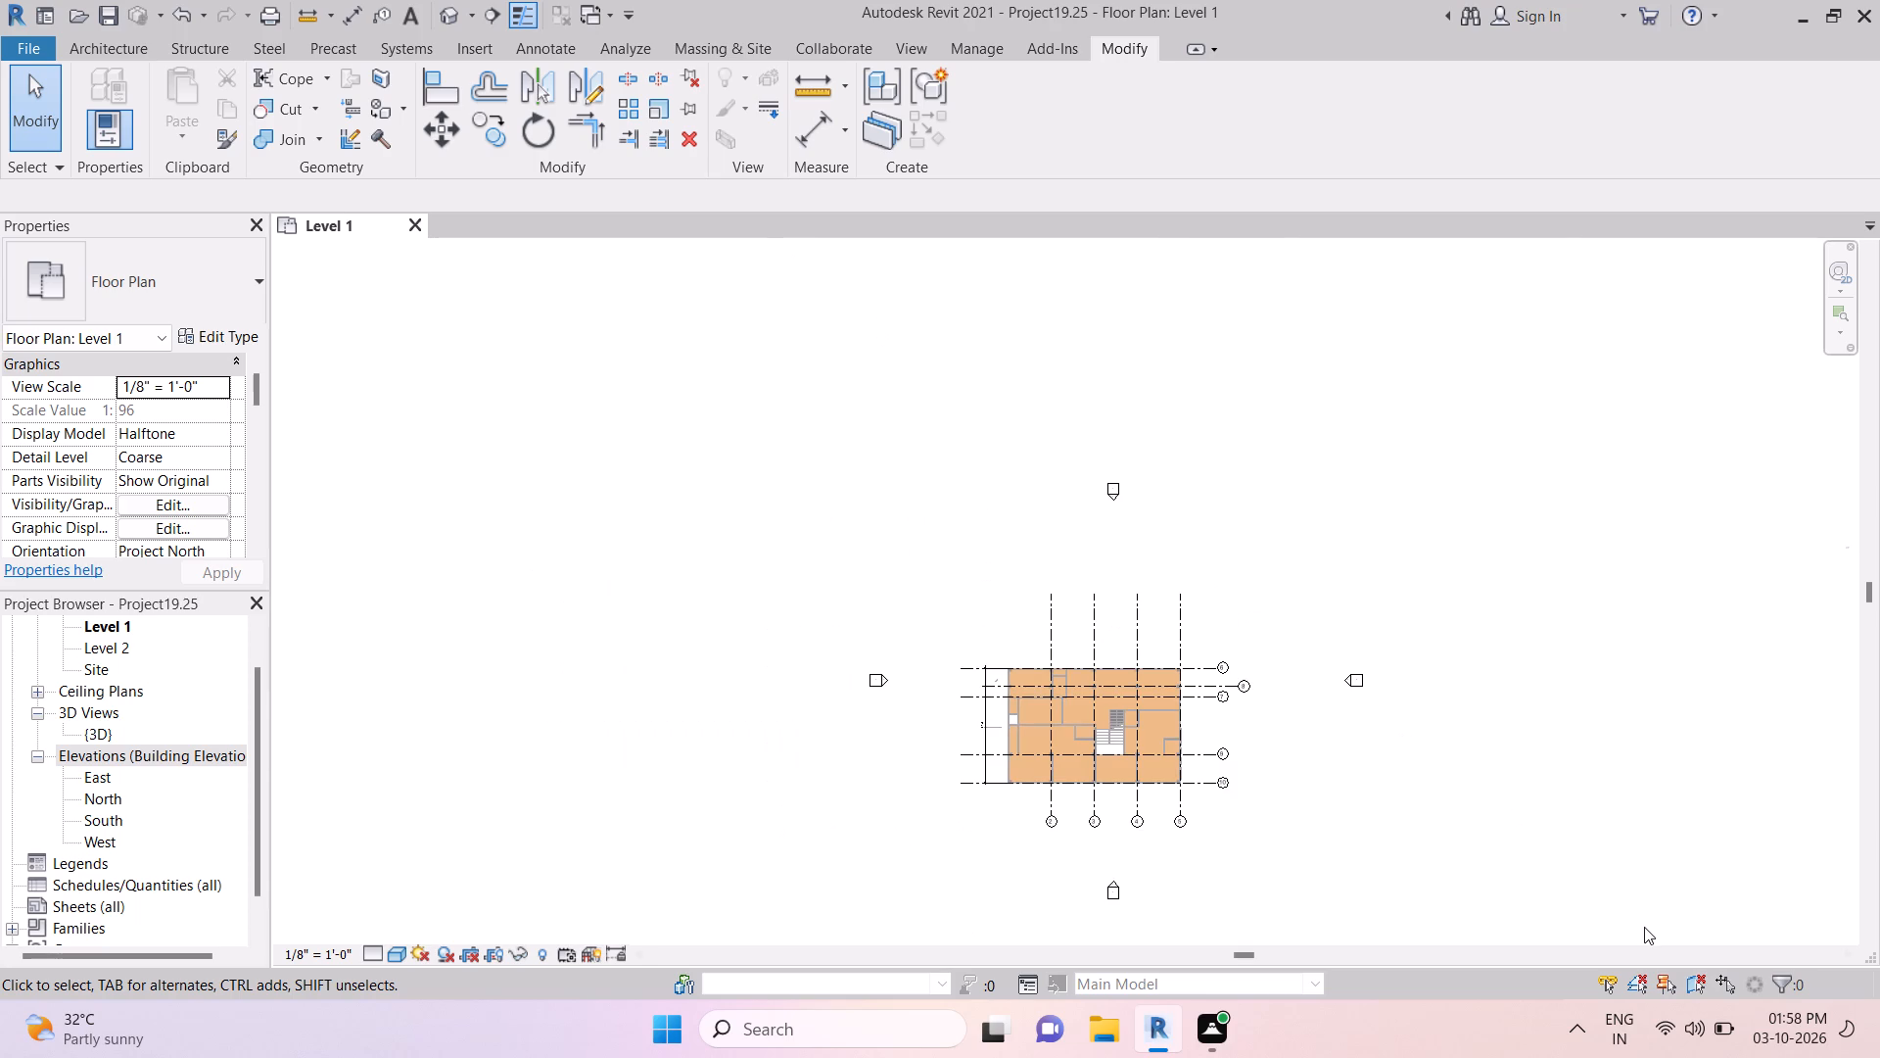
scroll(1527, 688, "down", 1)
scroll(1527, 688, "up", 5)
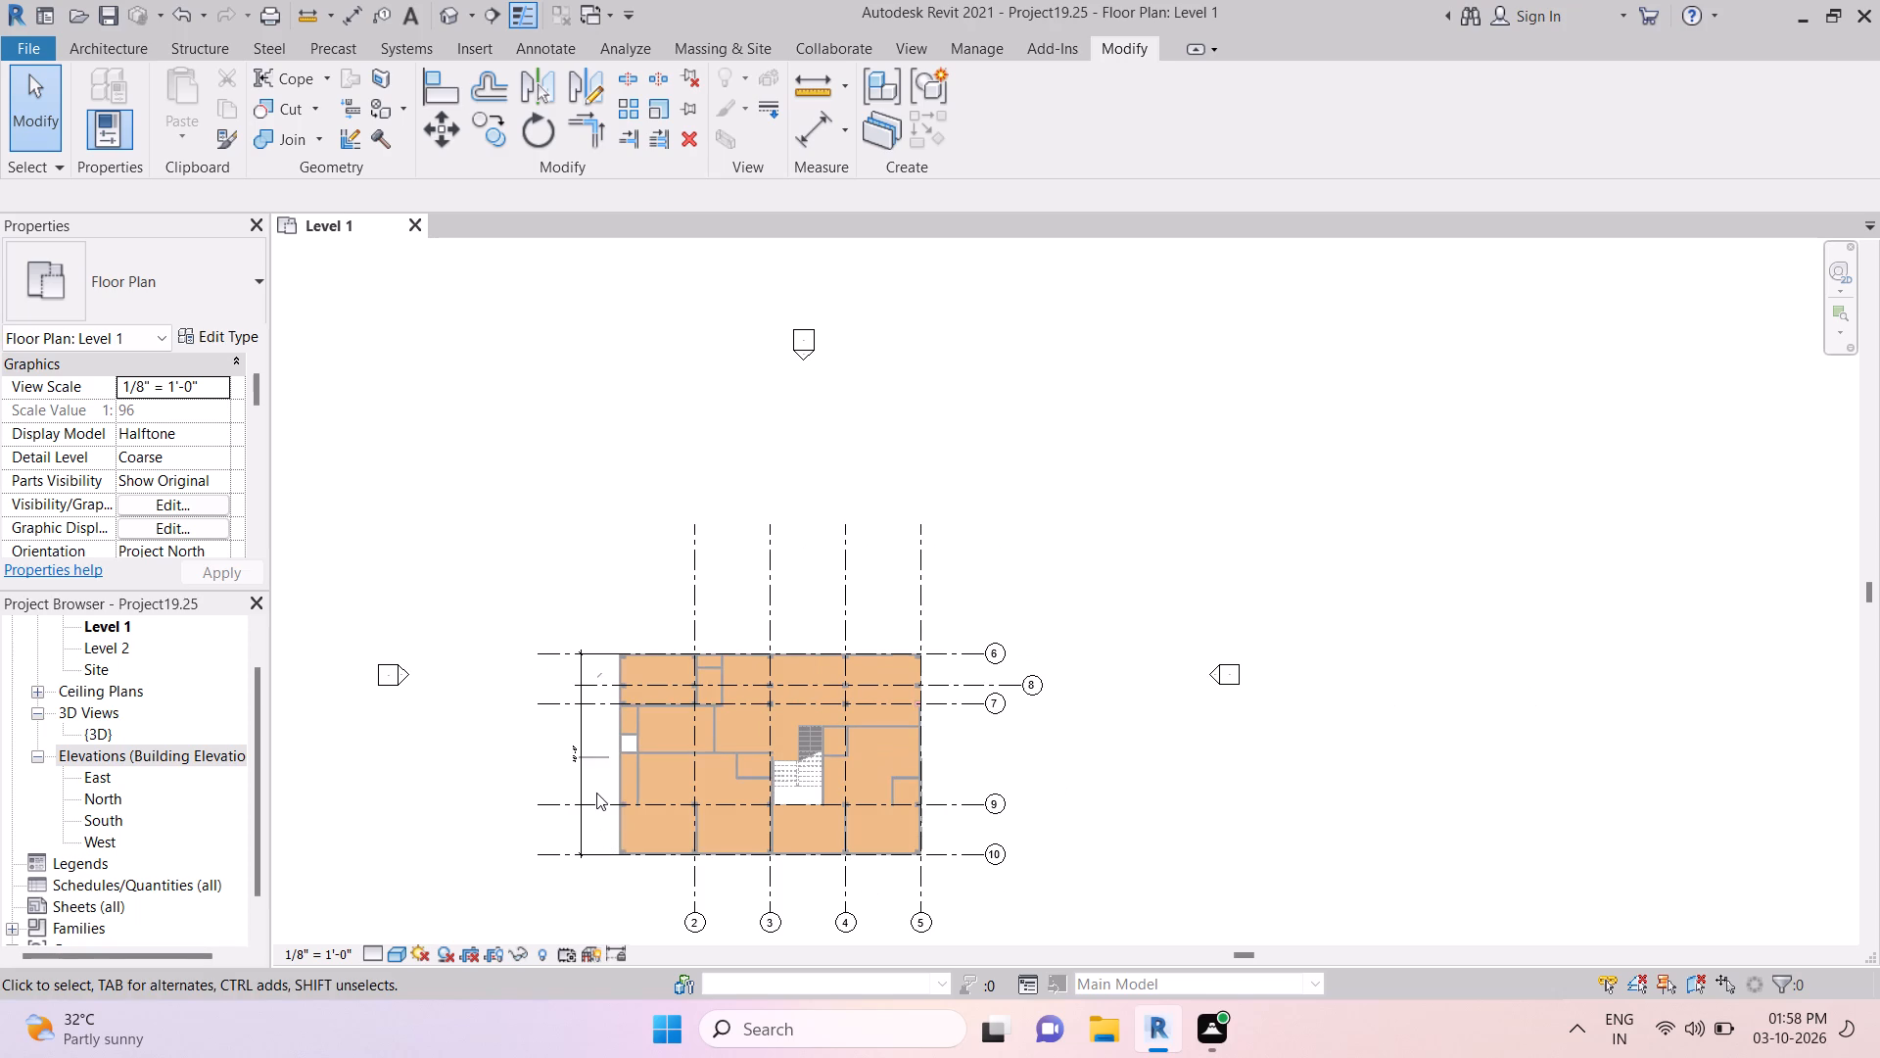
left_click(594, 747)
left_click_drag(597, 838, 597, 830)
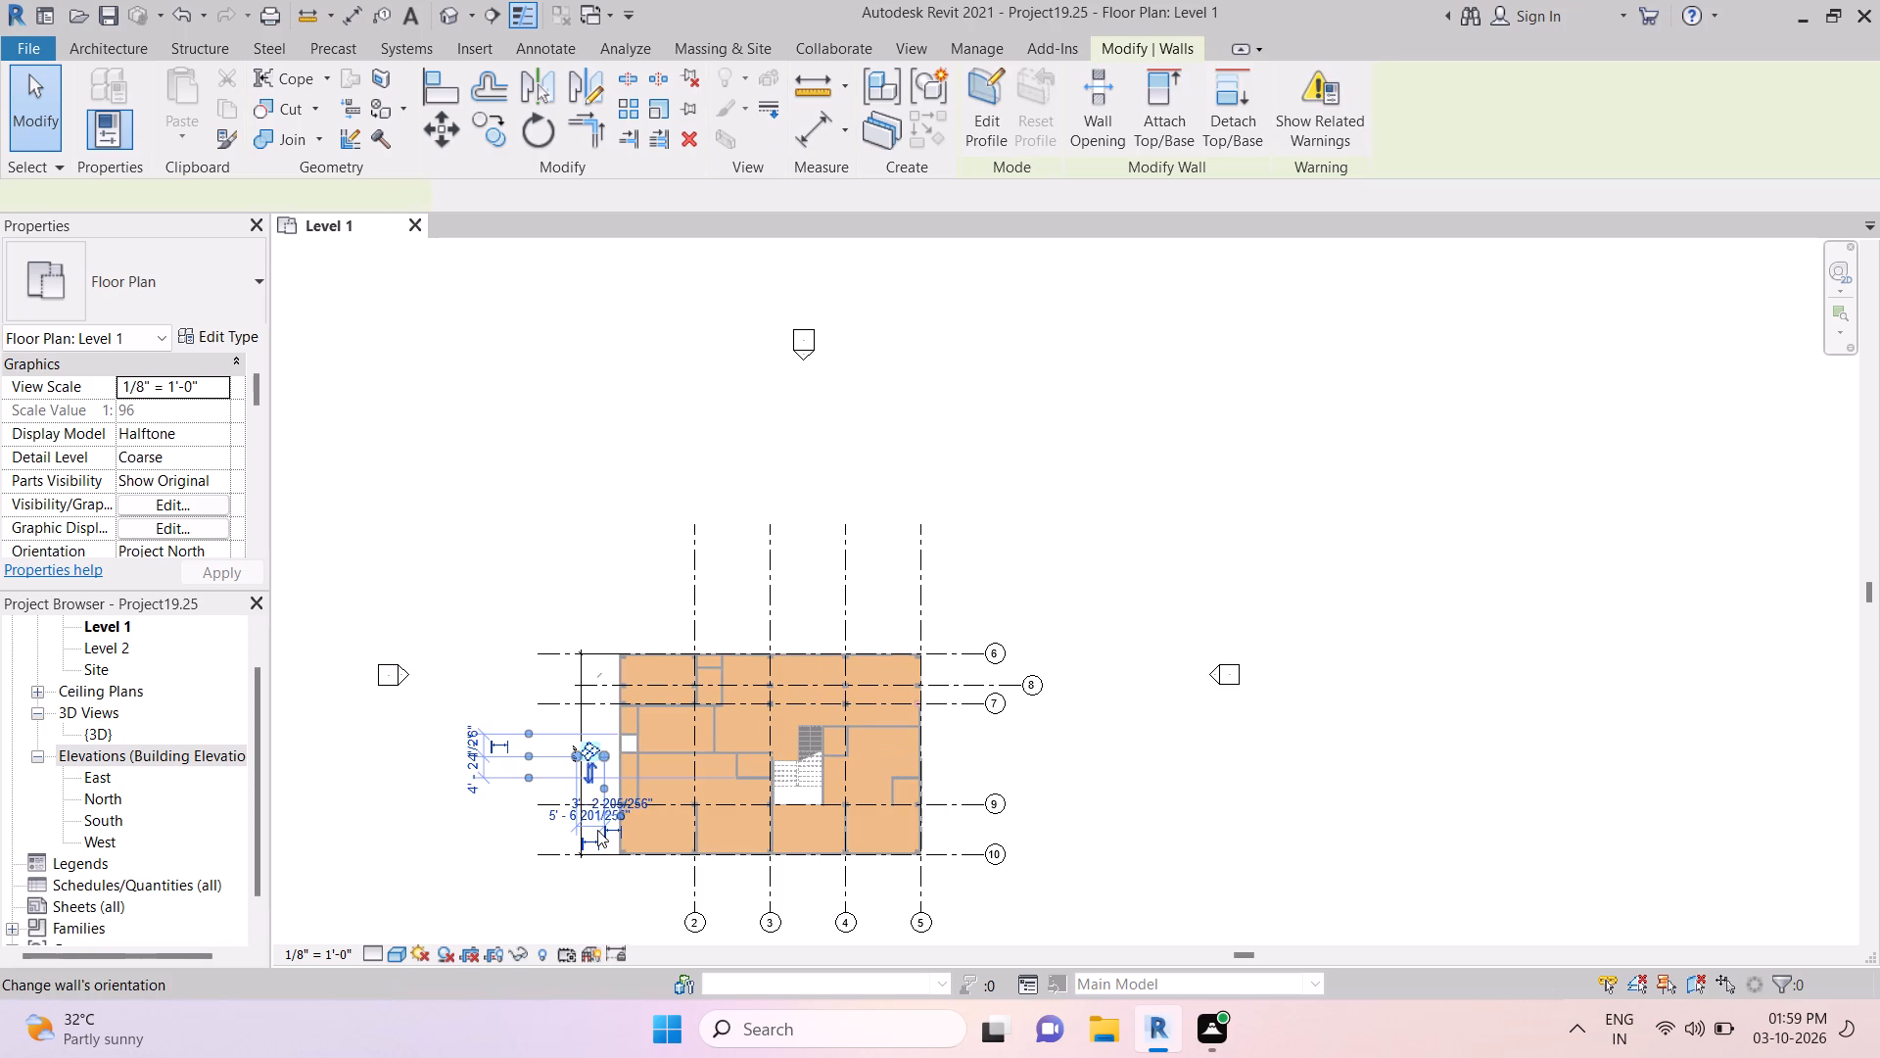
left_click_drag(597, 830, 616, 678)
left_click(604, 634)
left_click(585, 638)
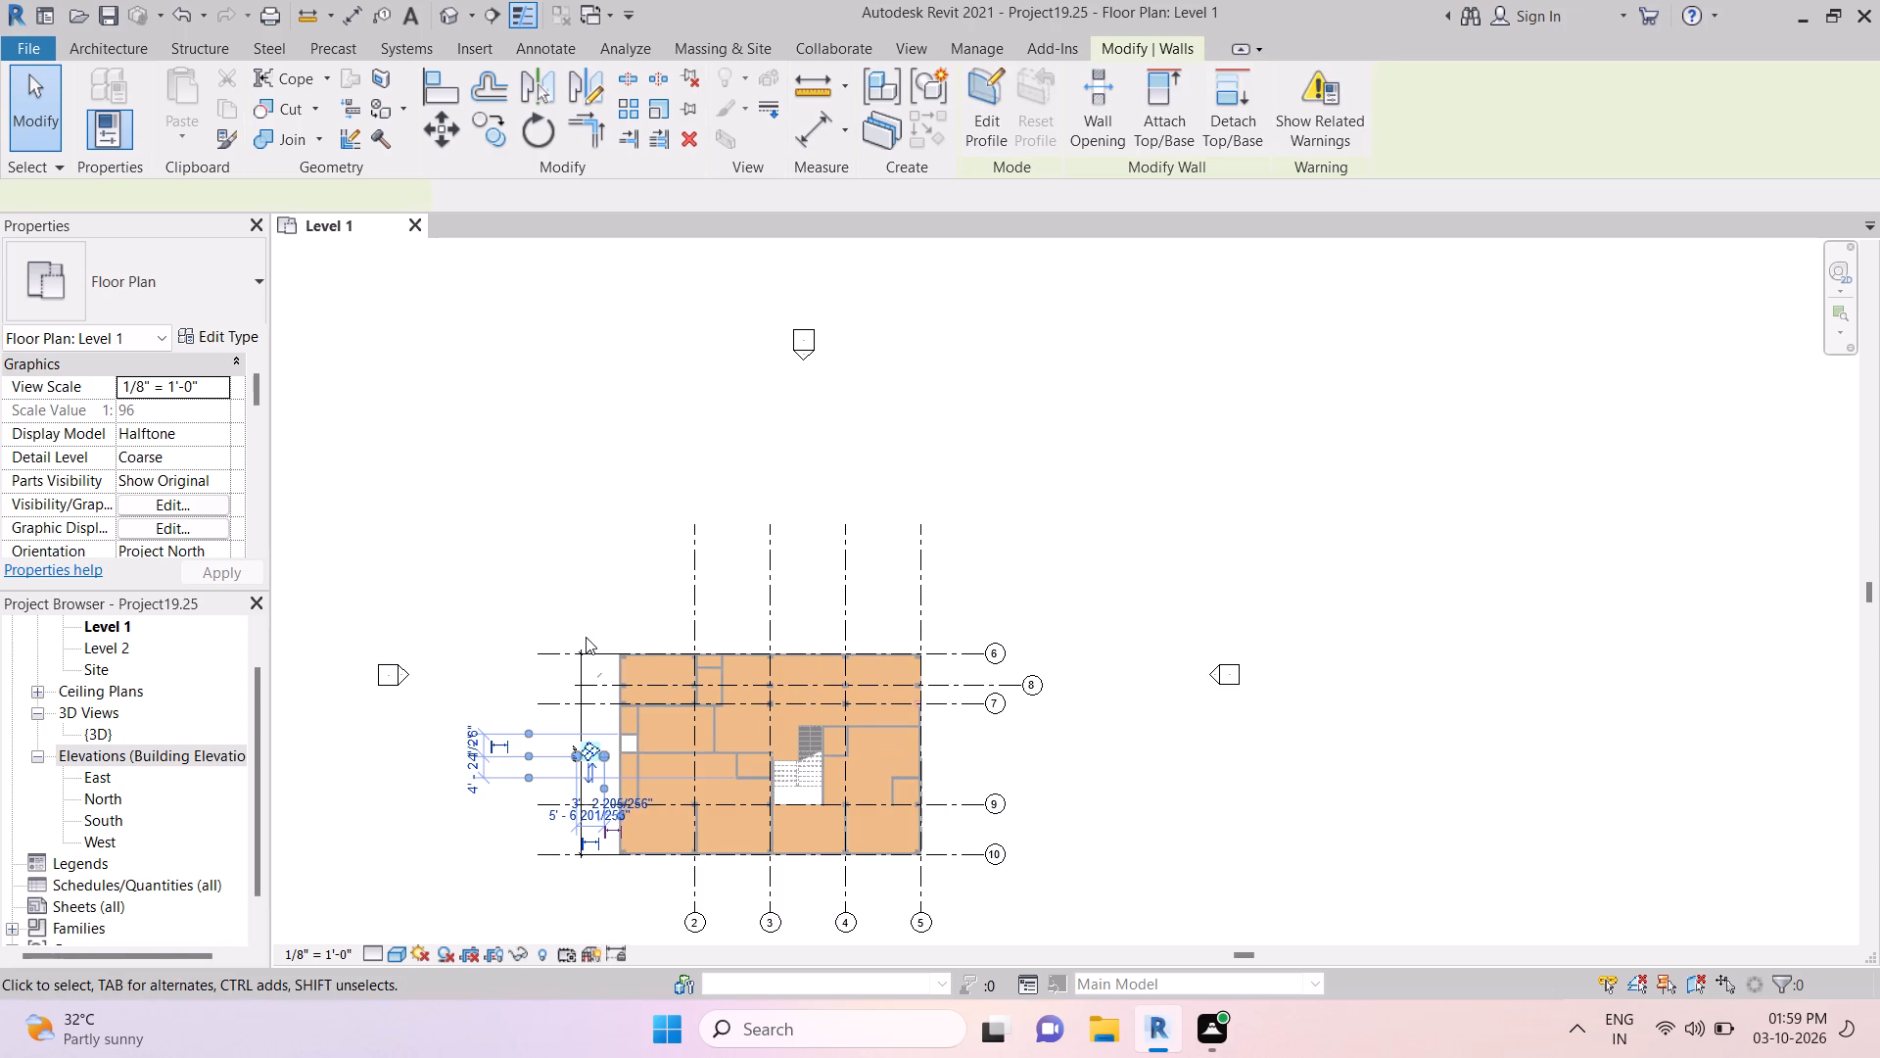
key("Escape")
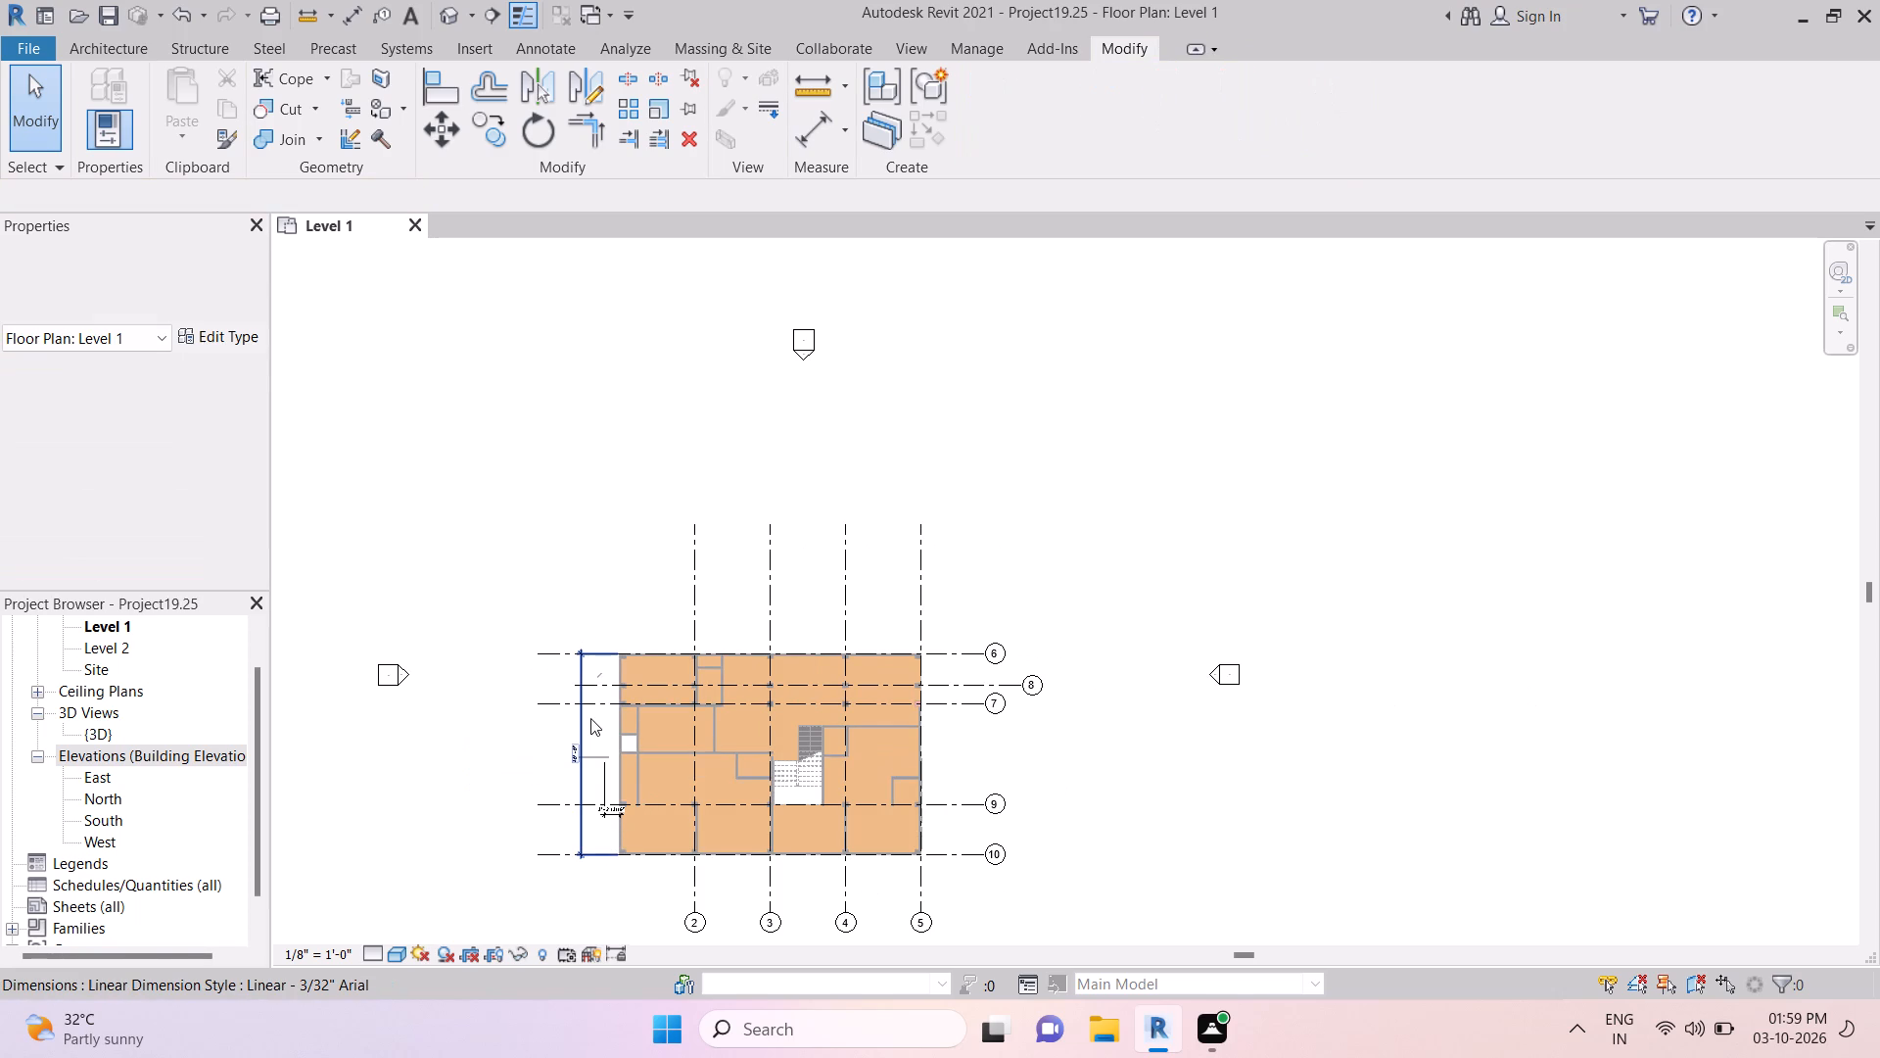
Delete the vertical 40'-0" dimension that spans grids 6 to 10 outside the building.
left_click_drag(590, 776, 605, 892)
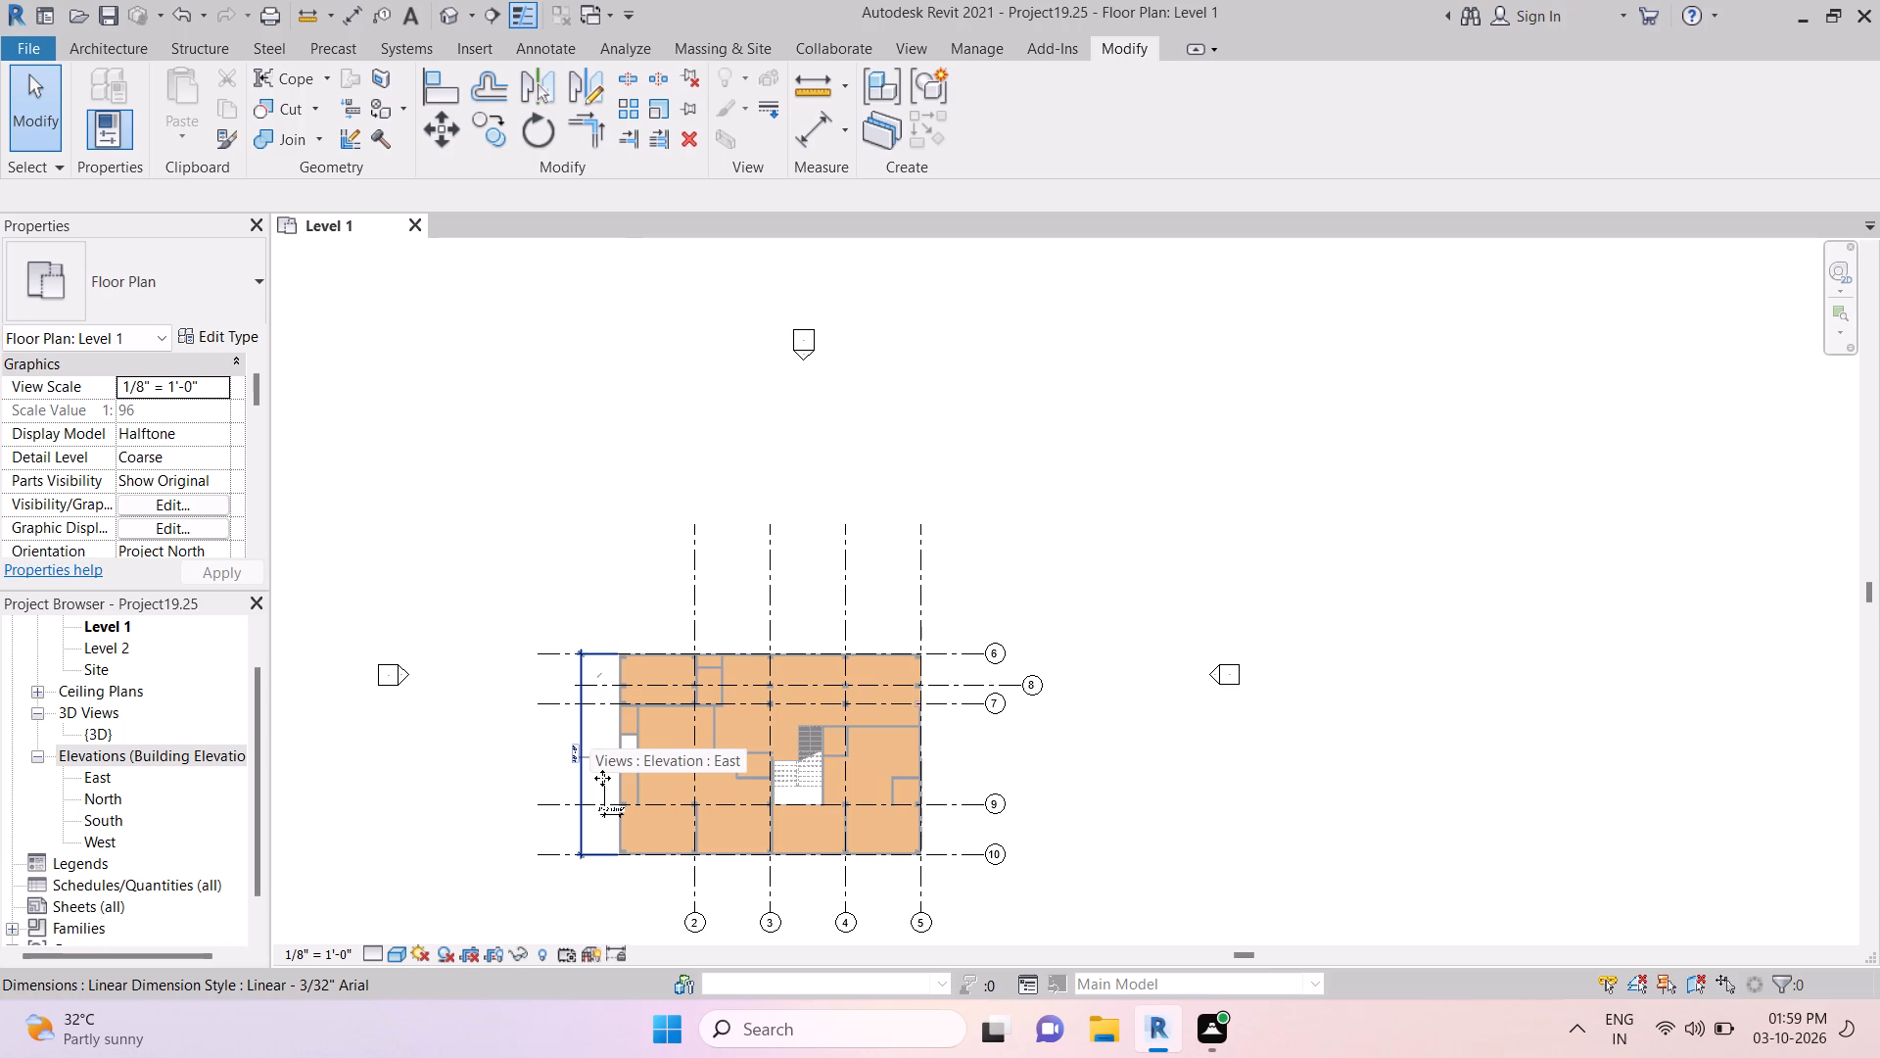
left_click(602, 778)
left_click(602, 778)
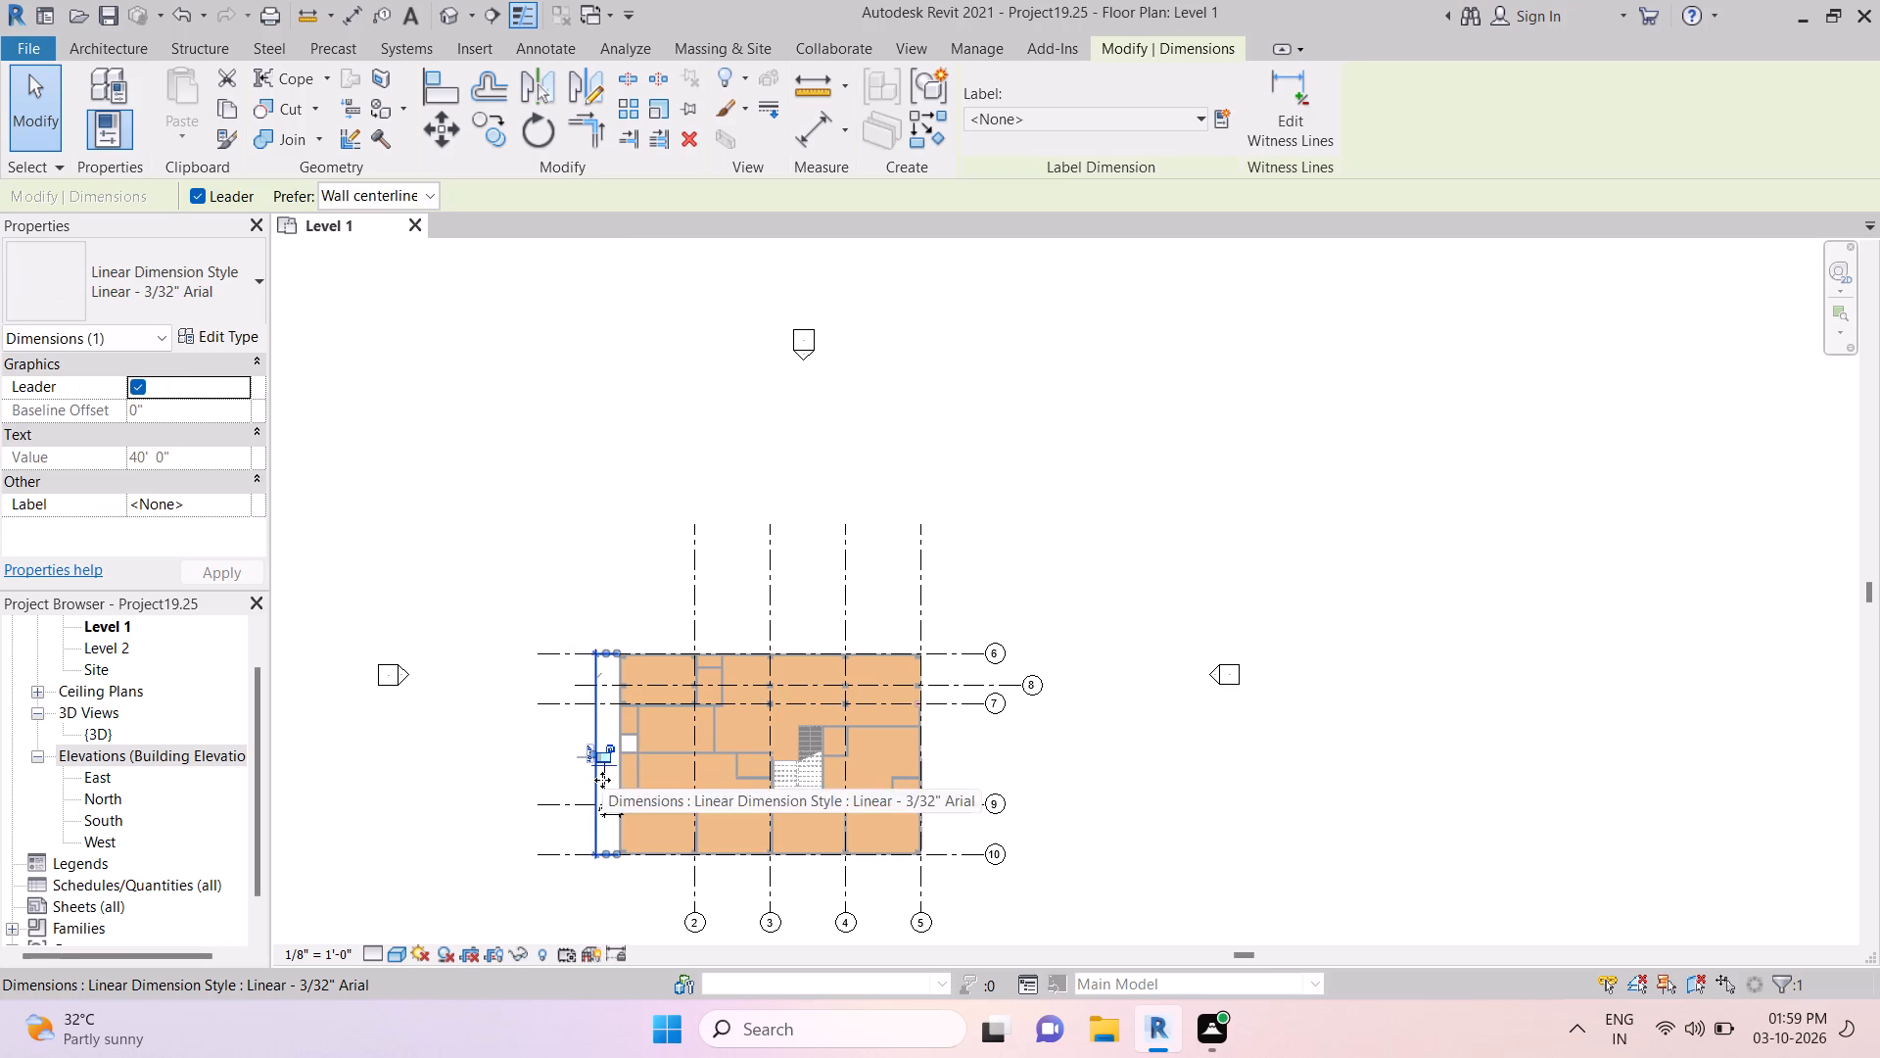
left_click(602, 780)
double_click(598, 782)
left_click(598, 782)
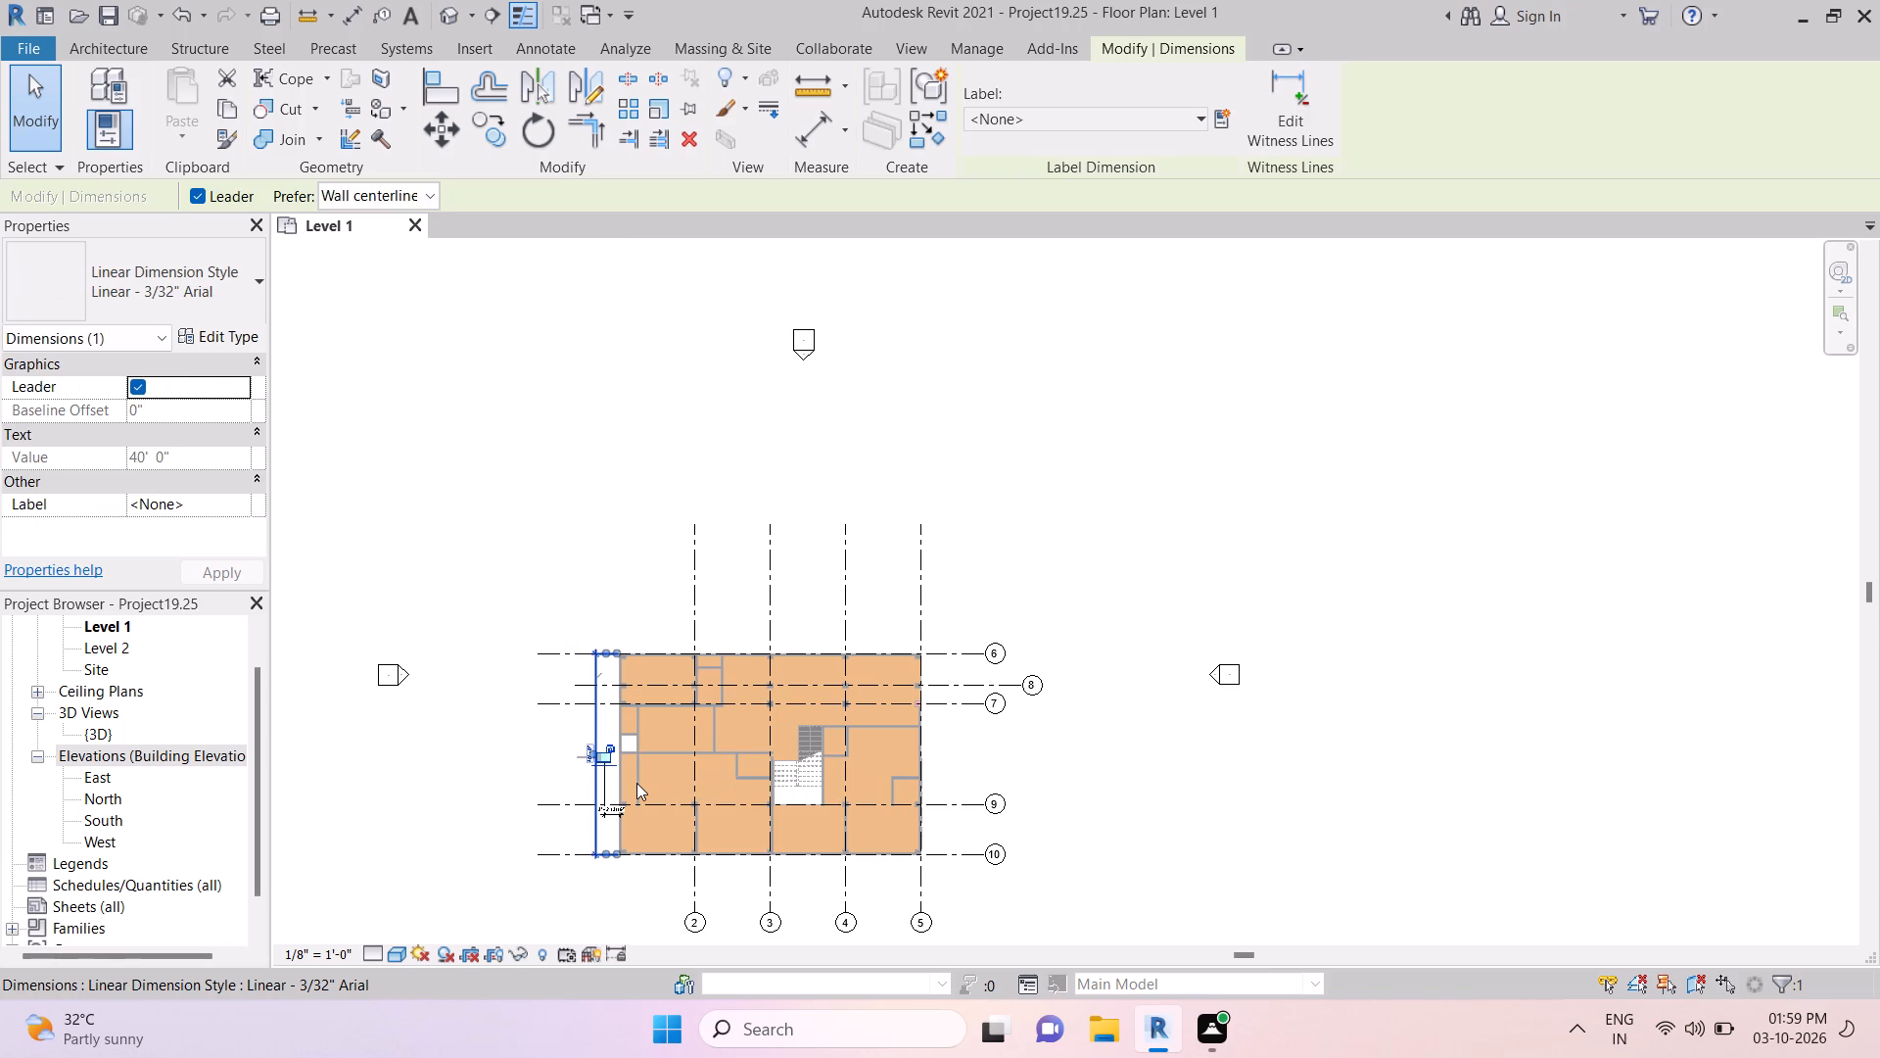
key("Return")
key("Return")
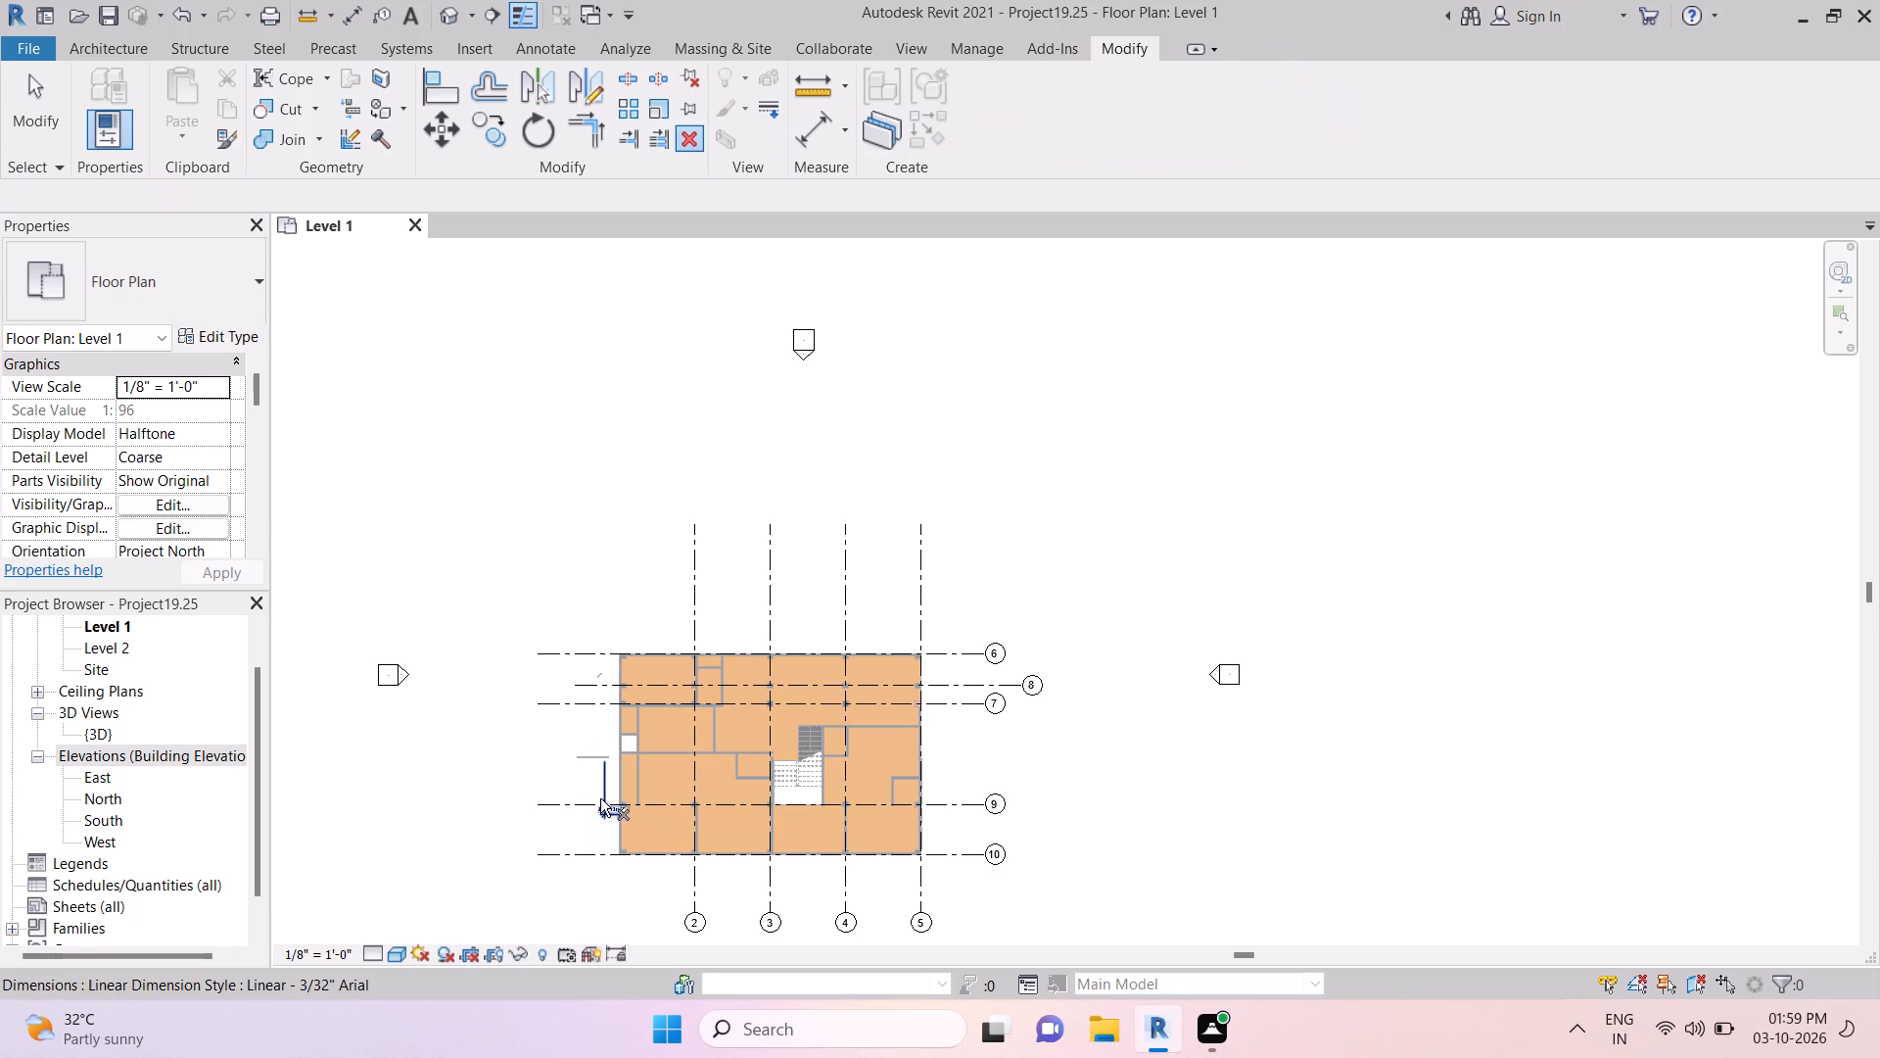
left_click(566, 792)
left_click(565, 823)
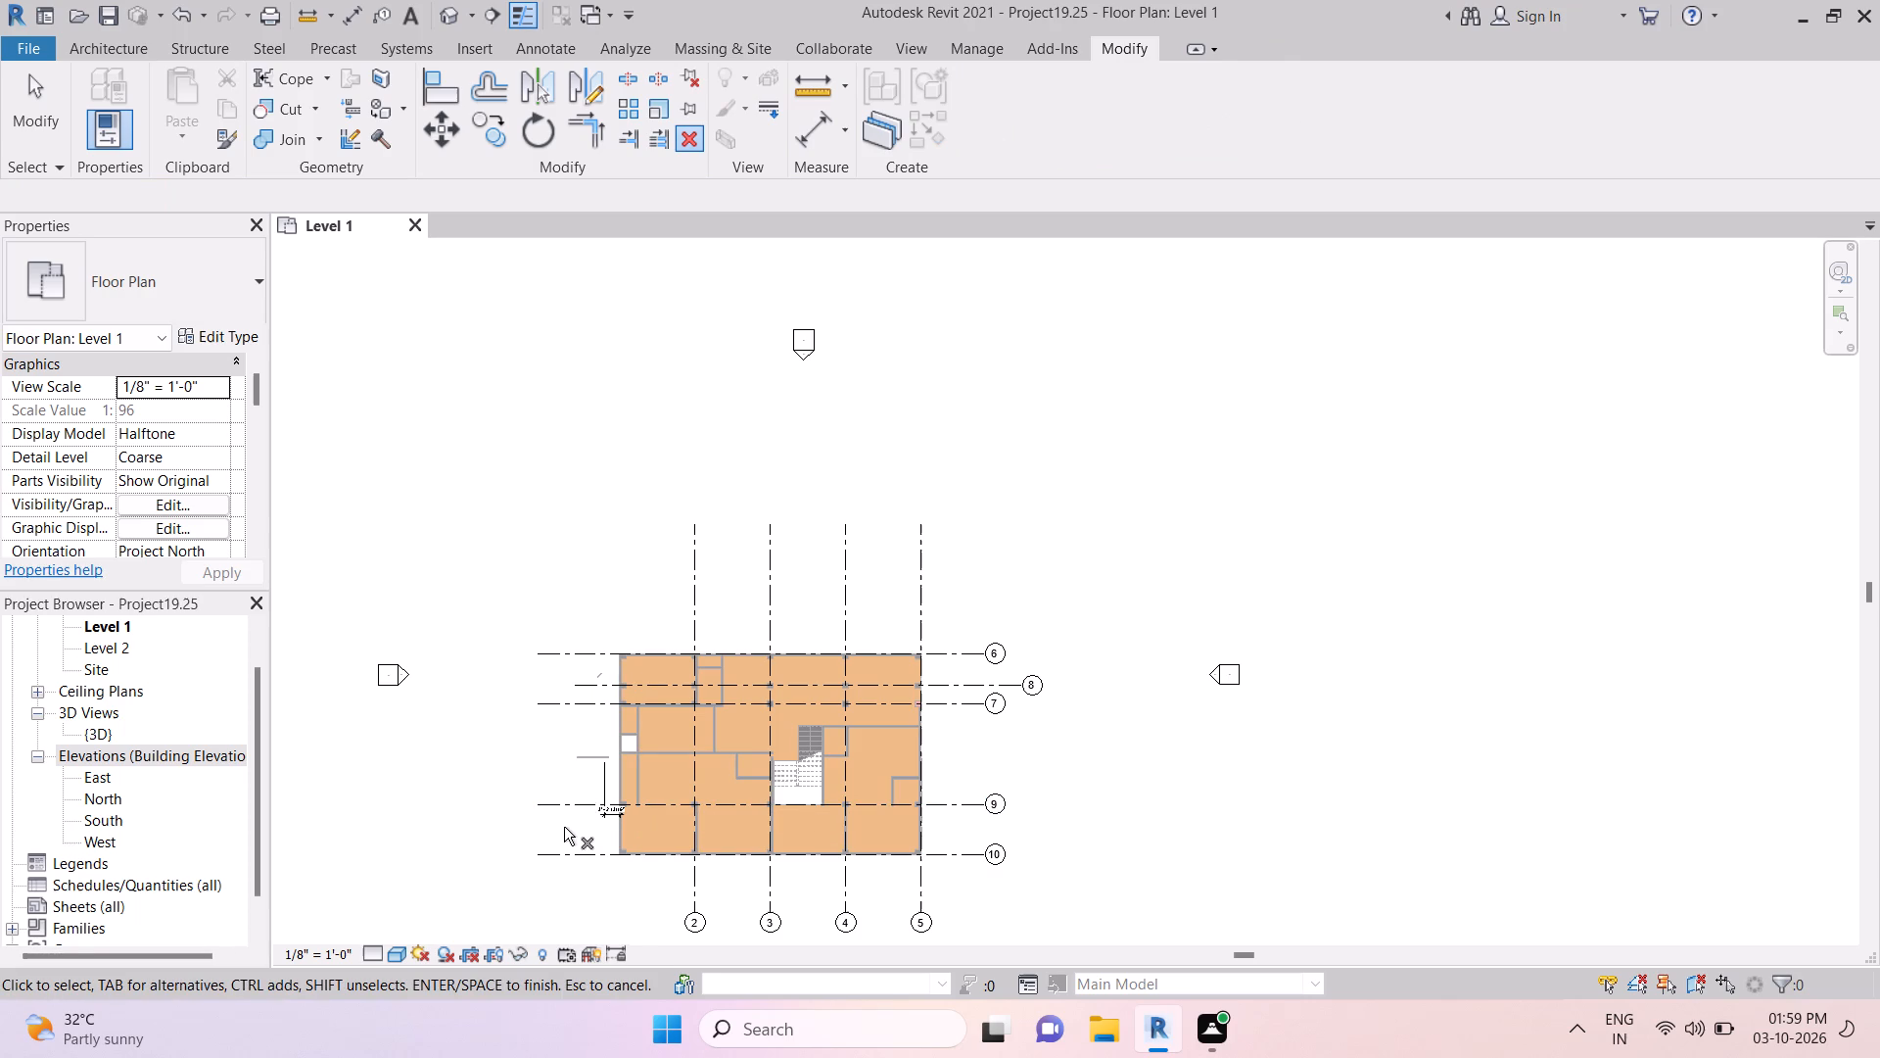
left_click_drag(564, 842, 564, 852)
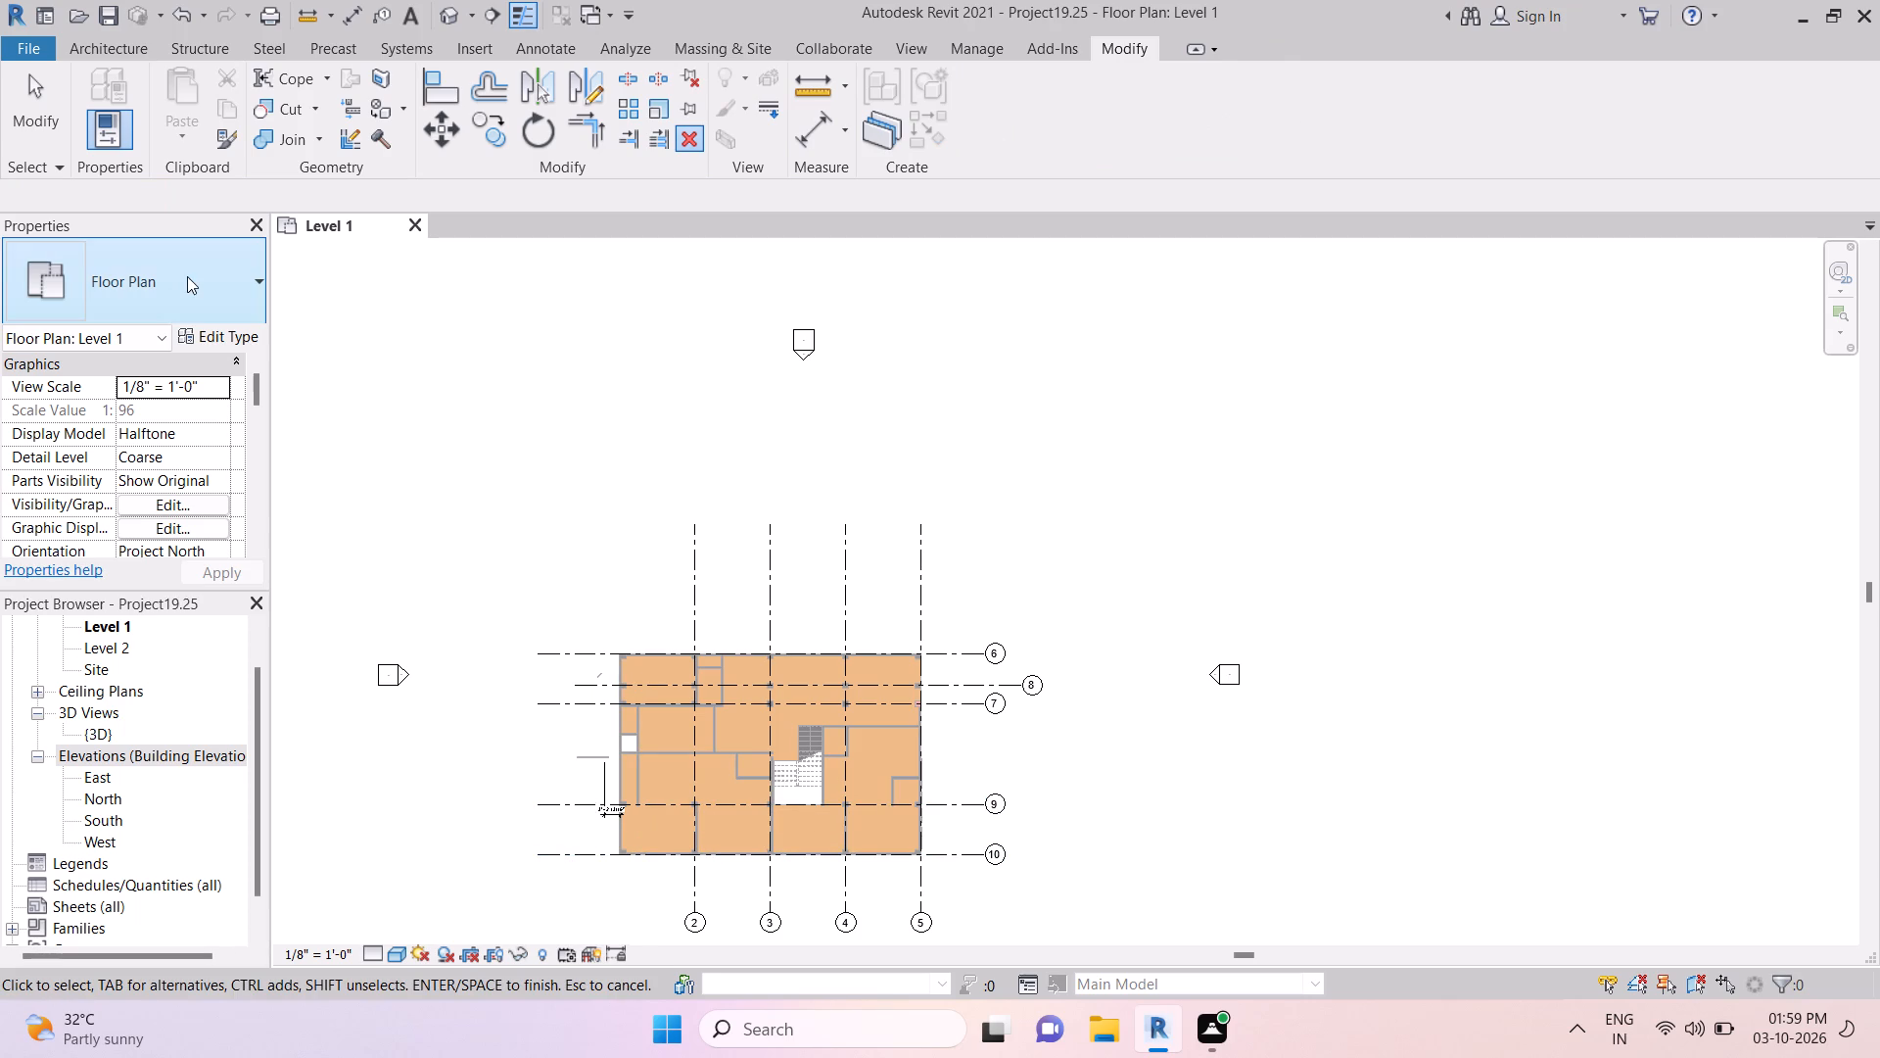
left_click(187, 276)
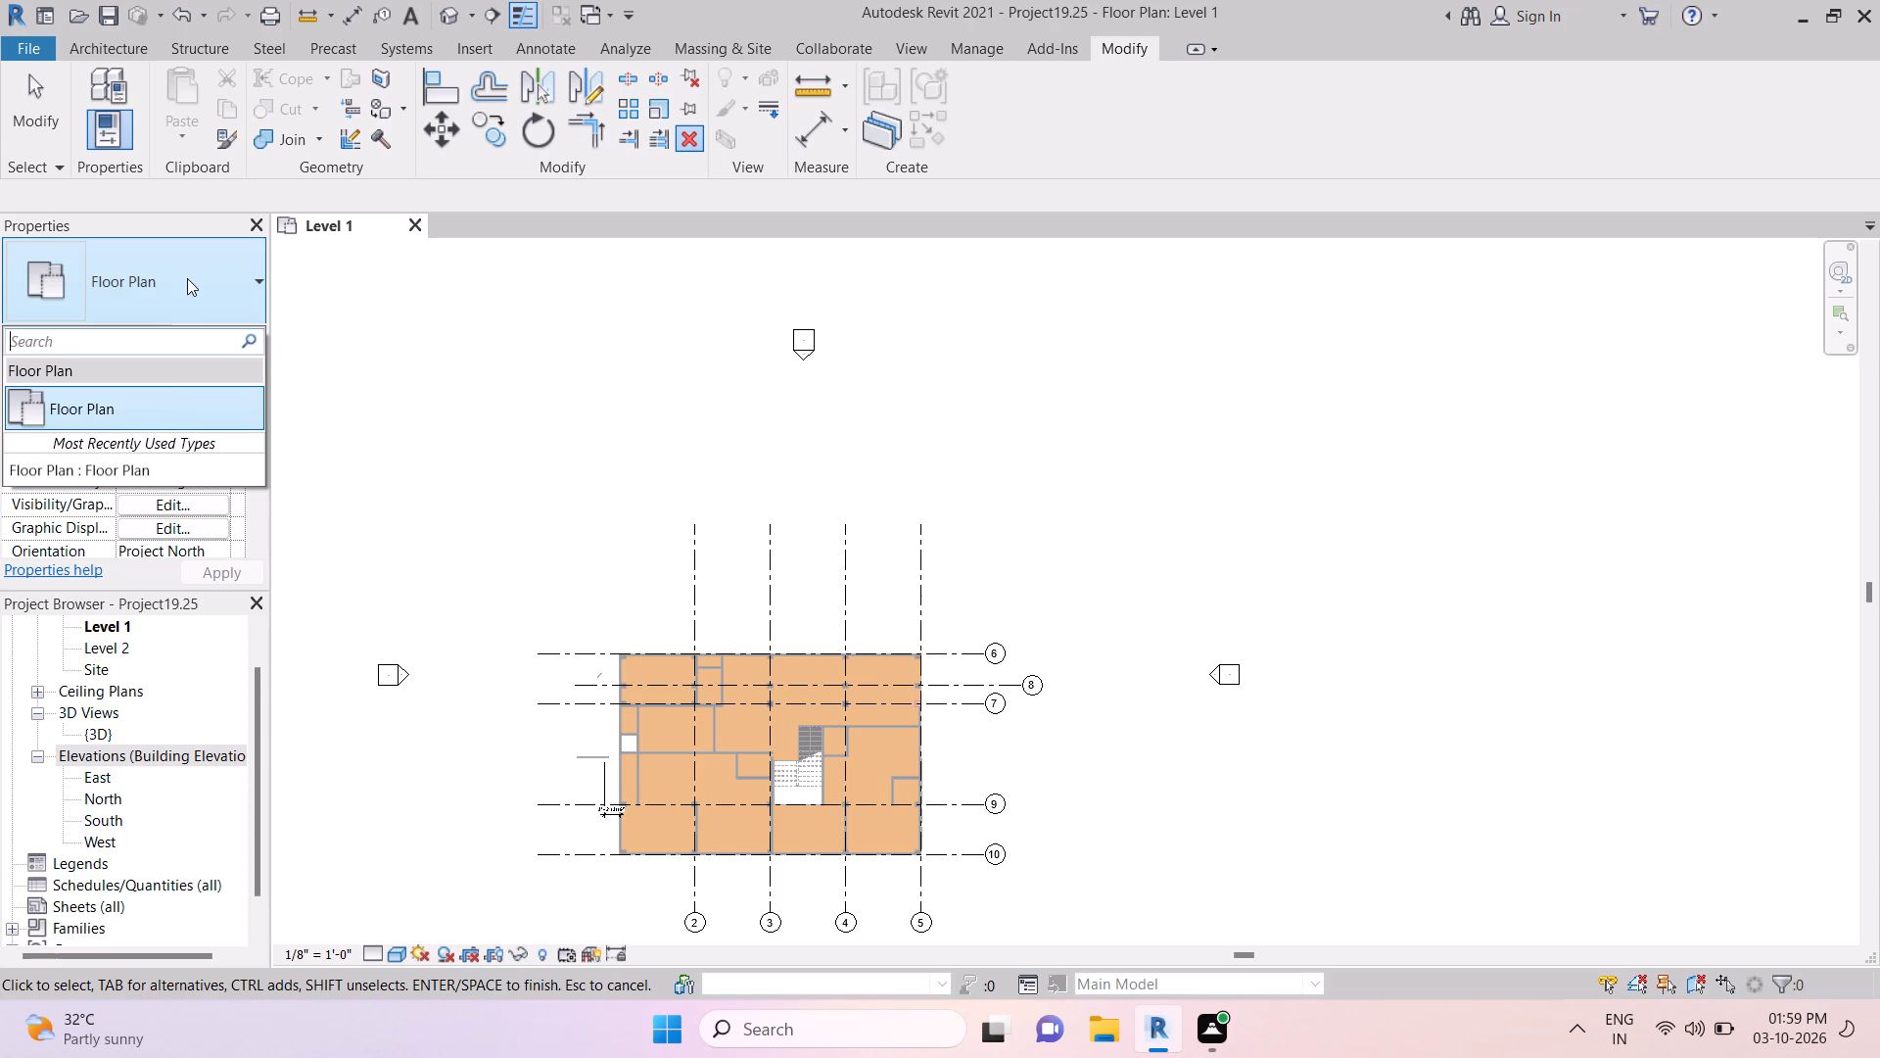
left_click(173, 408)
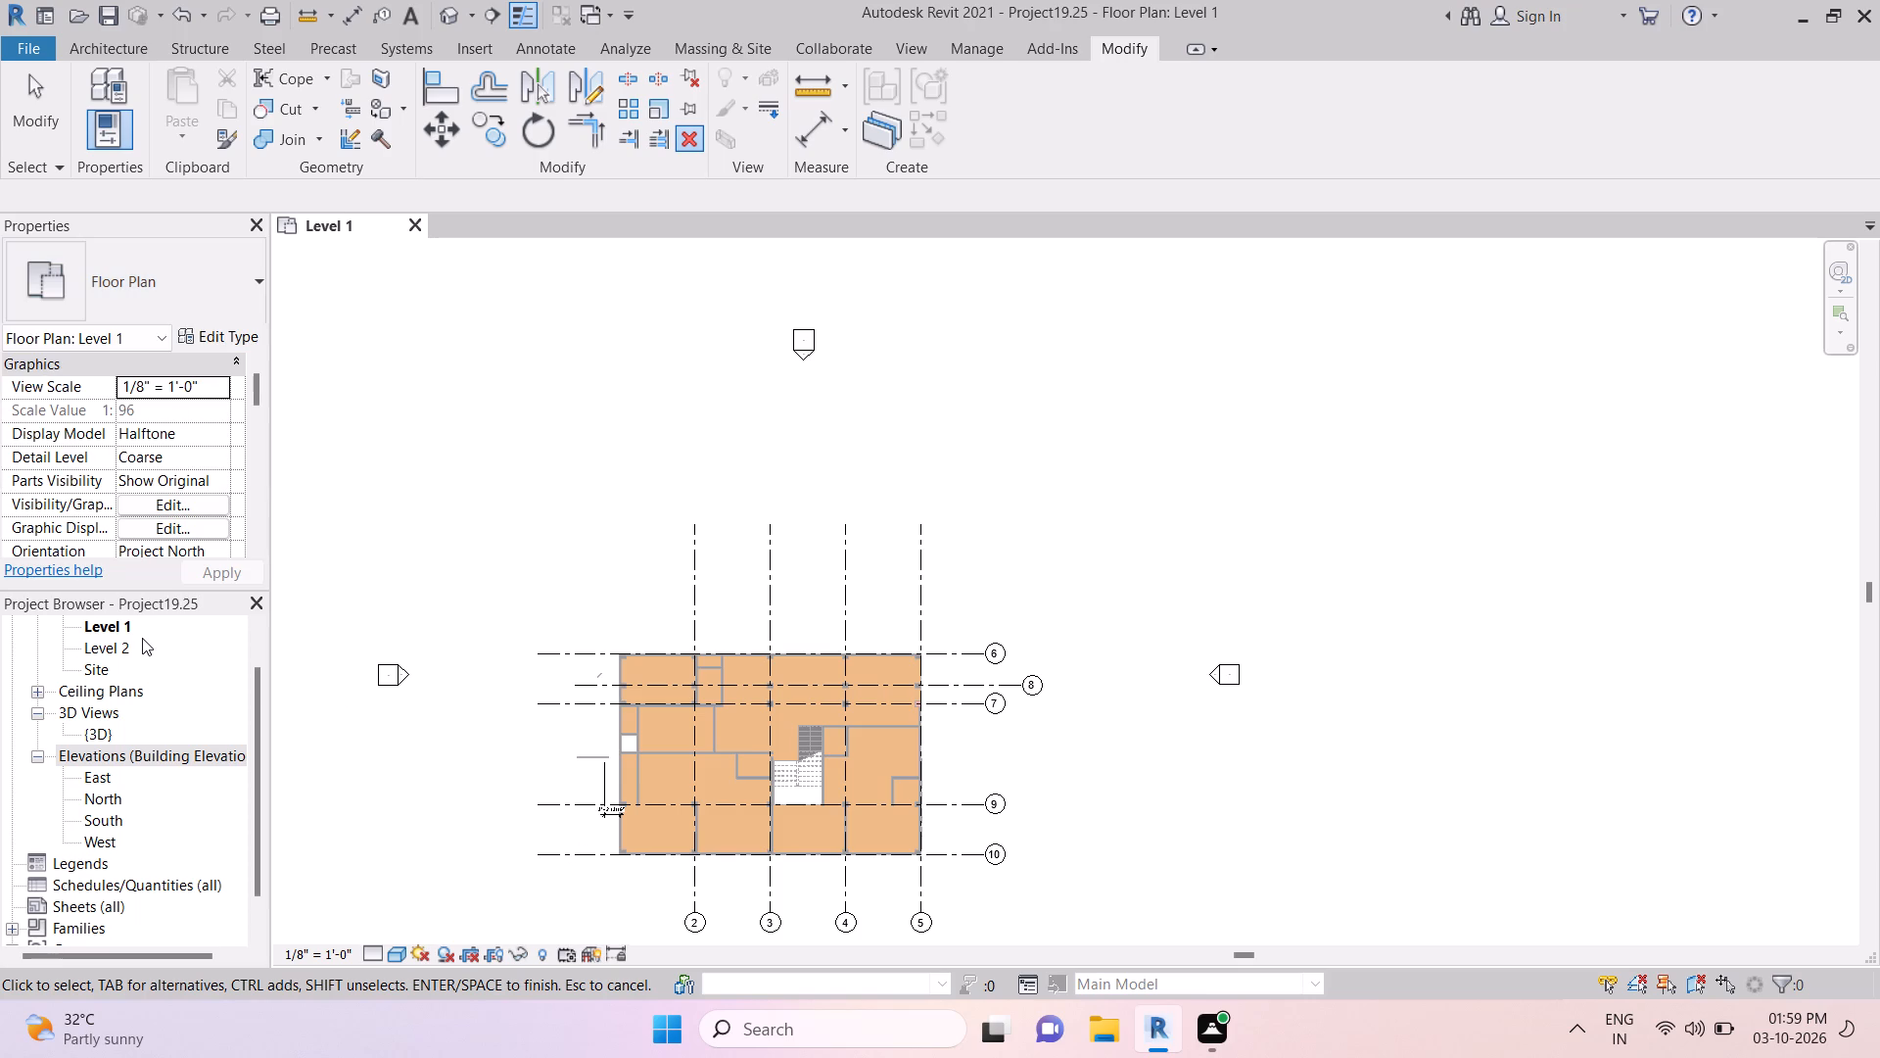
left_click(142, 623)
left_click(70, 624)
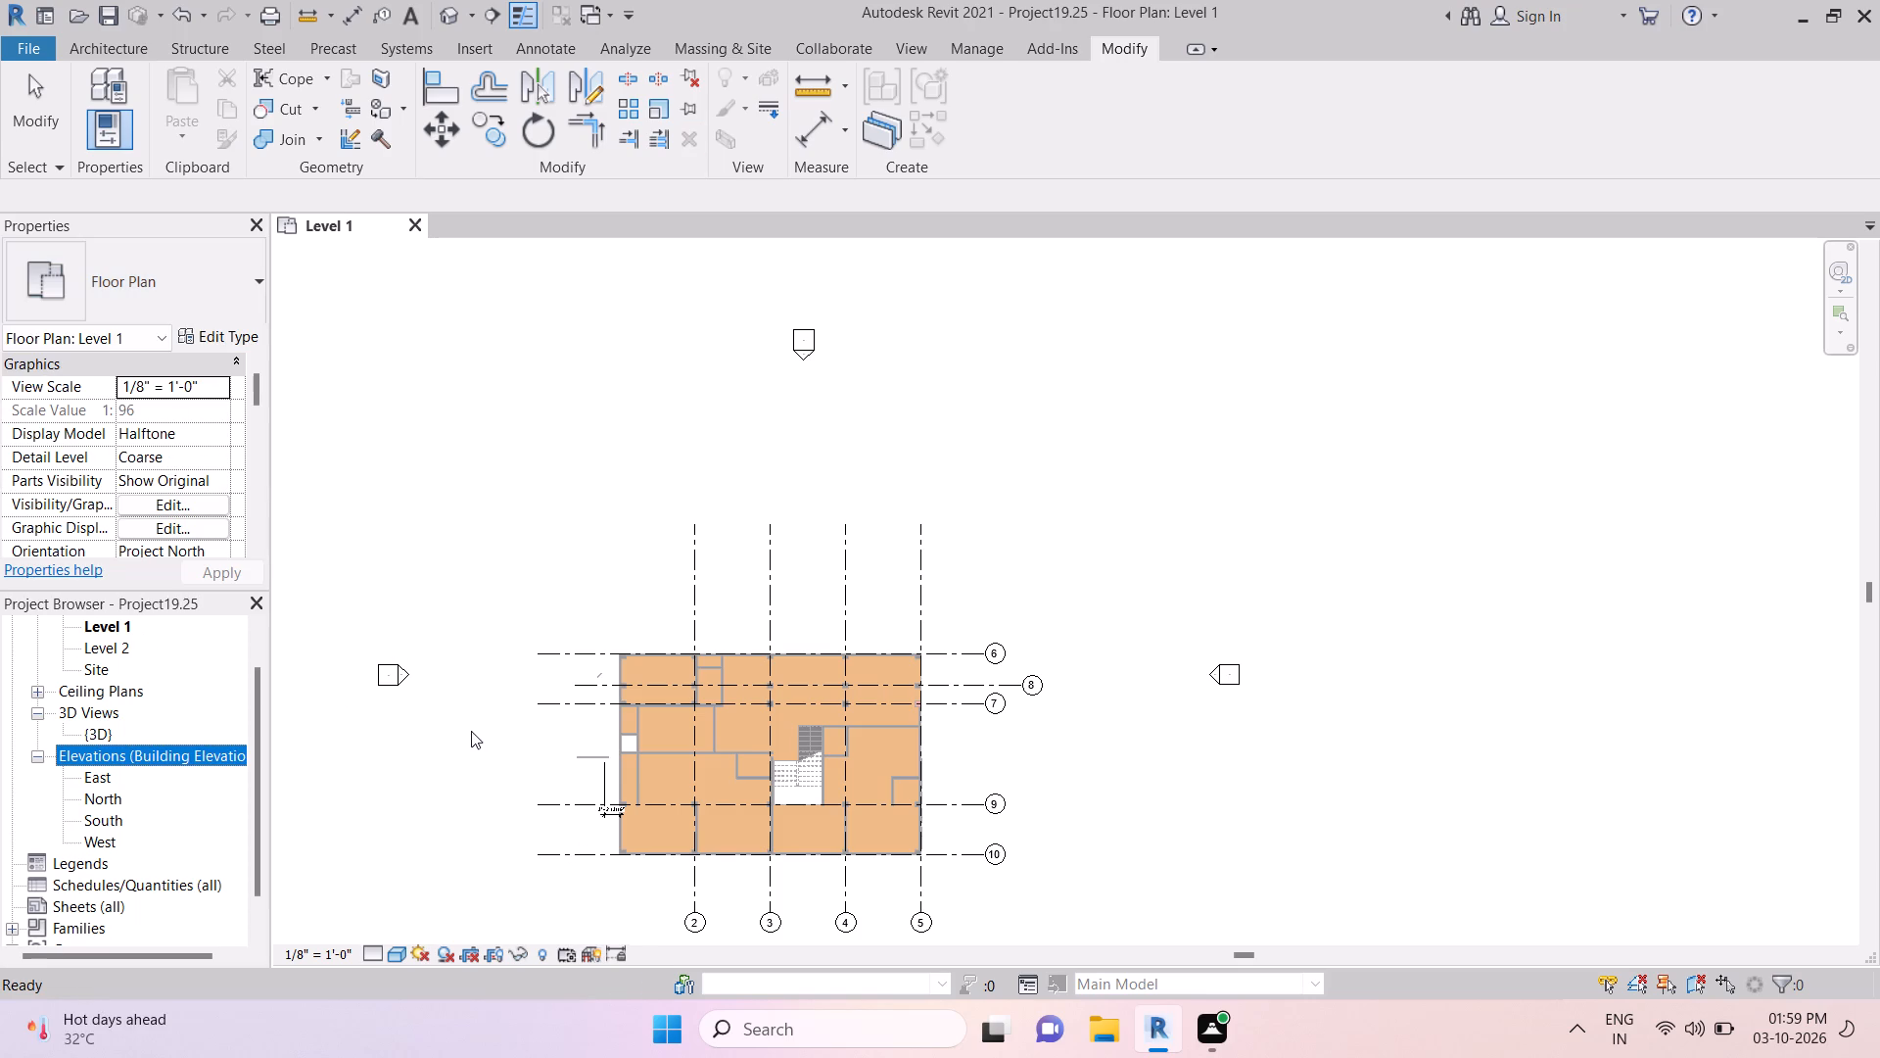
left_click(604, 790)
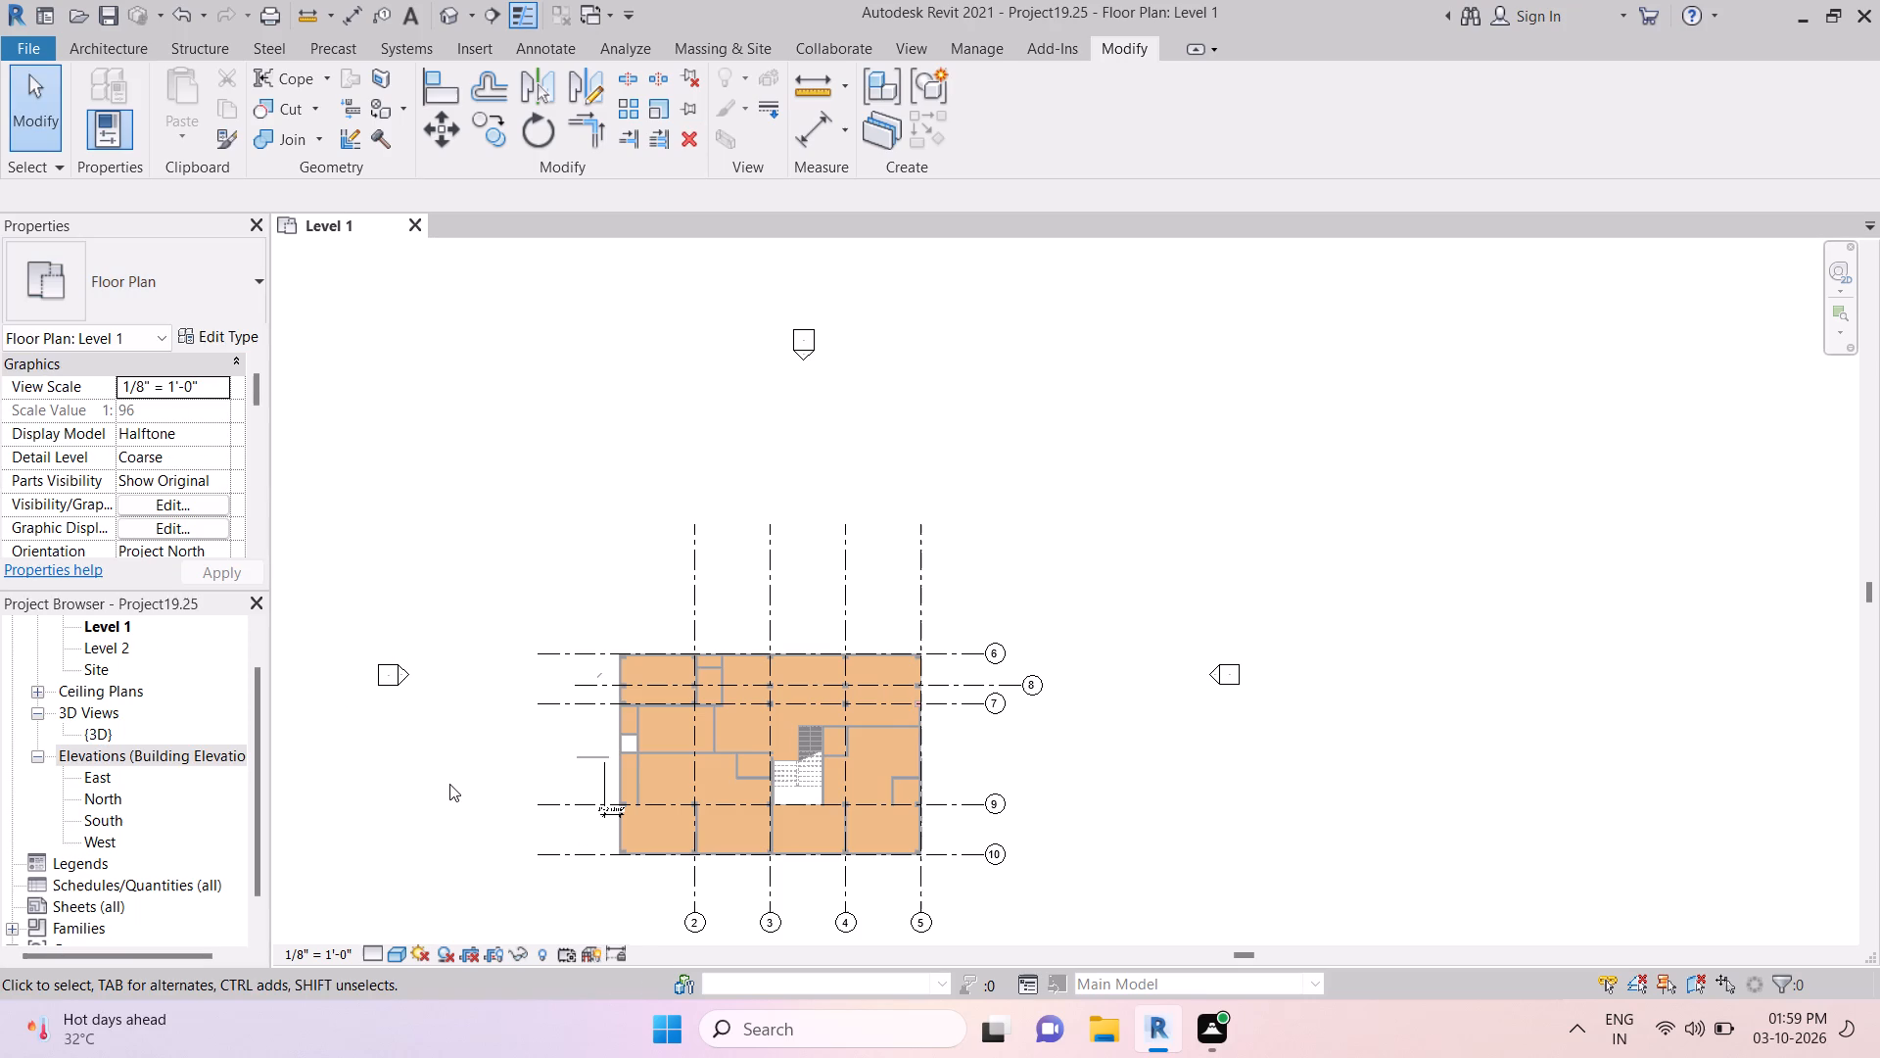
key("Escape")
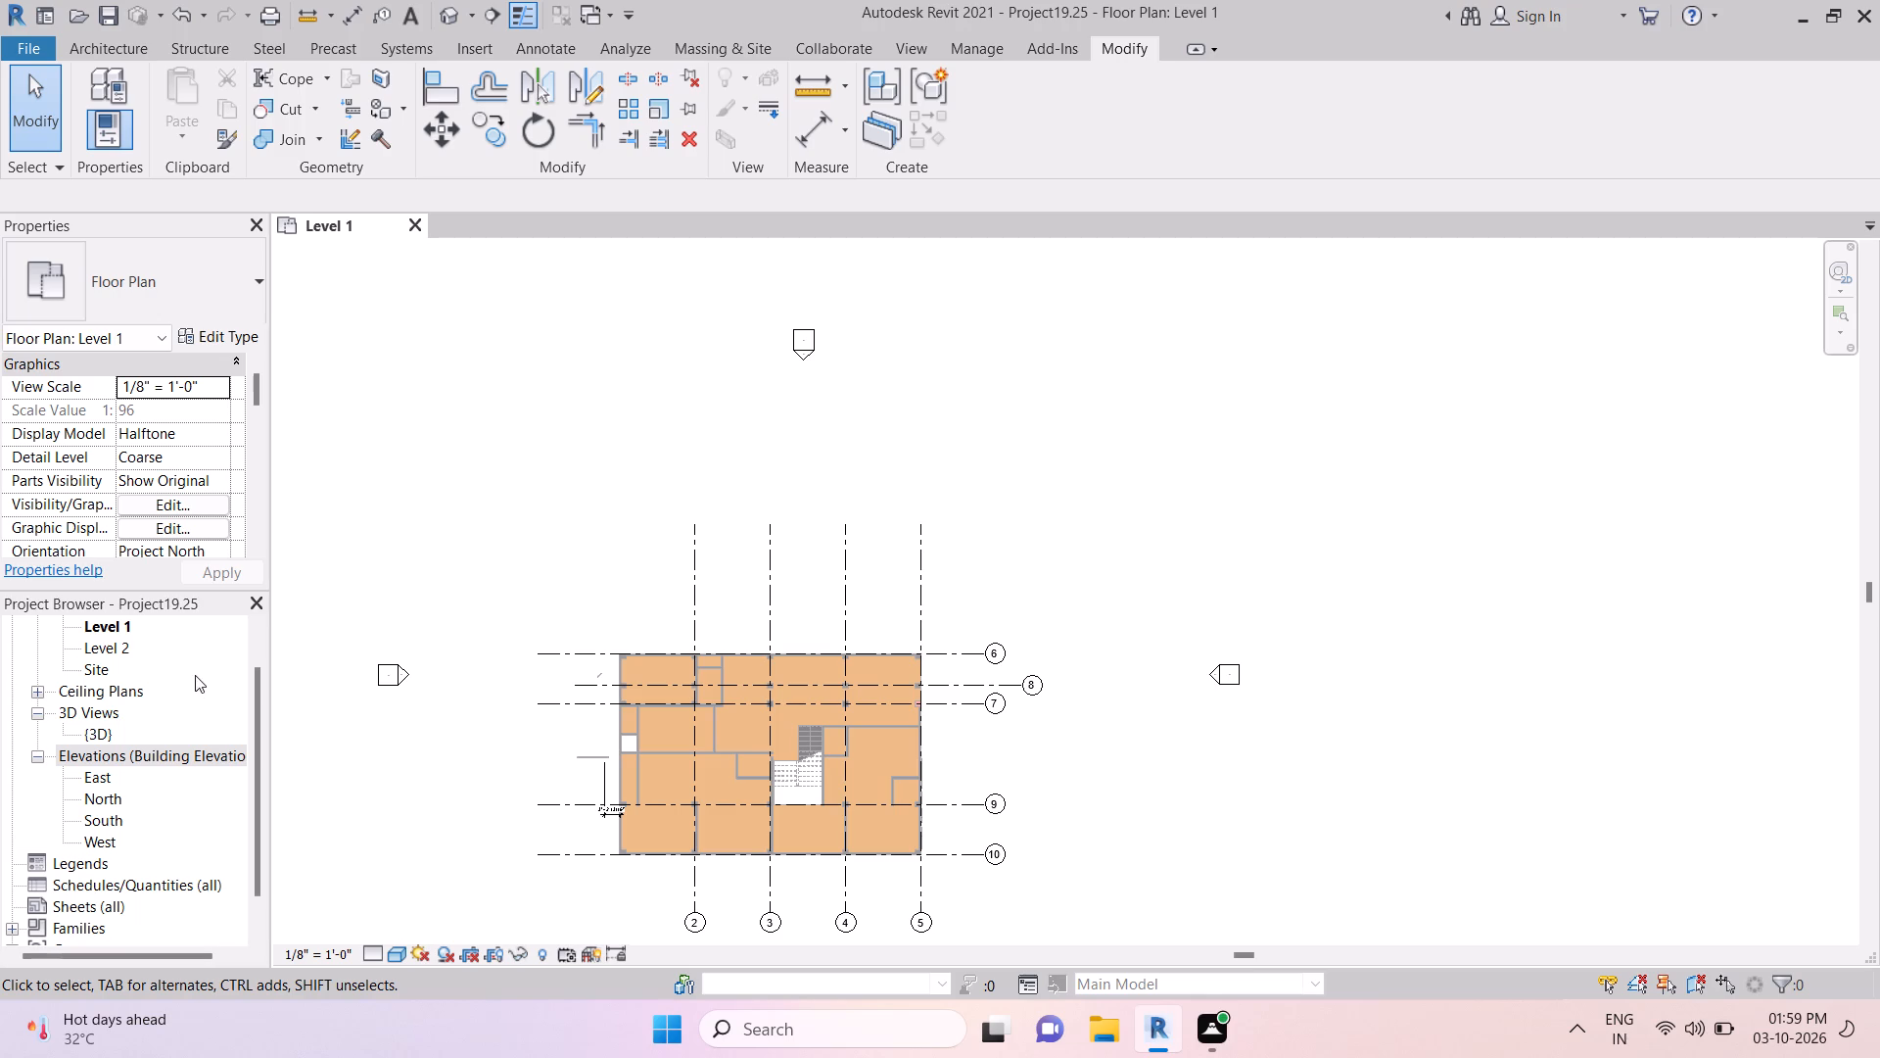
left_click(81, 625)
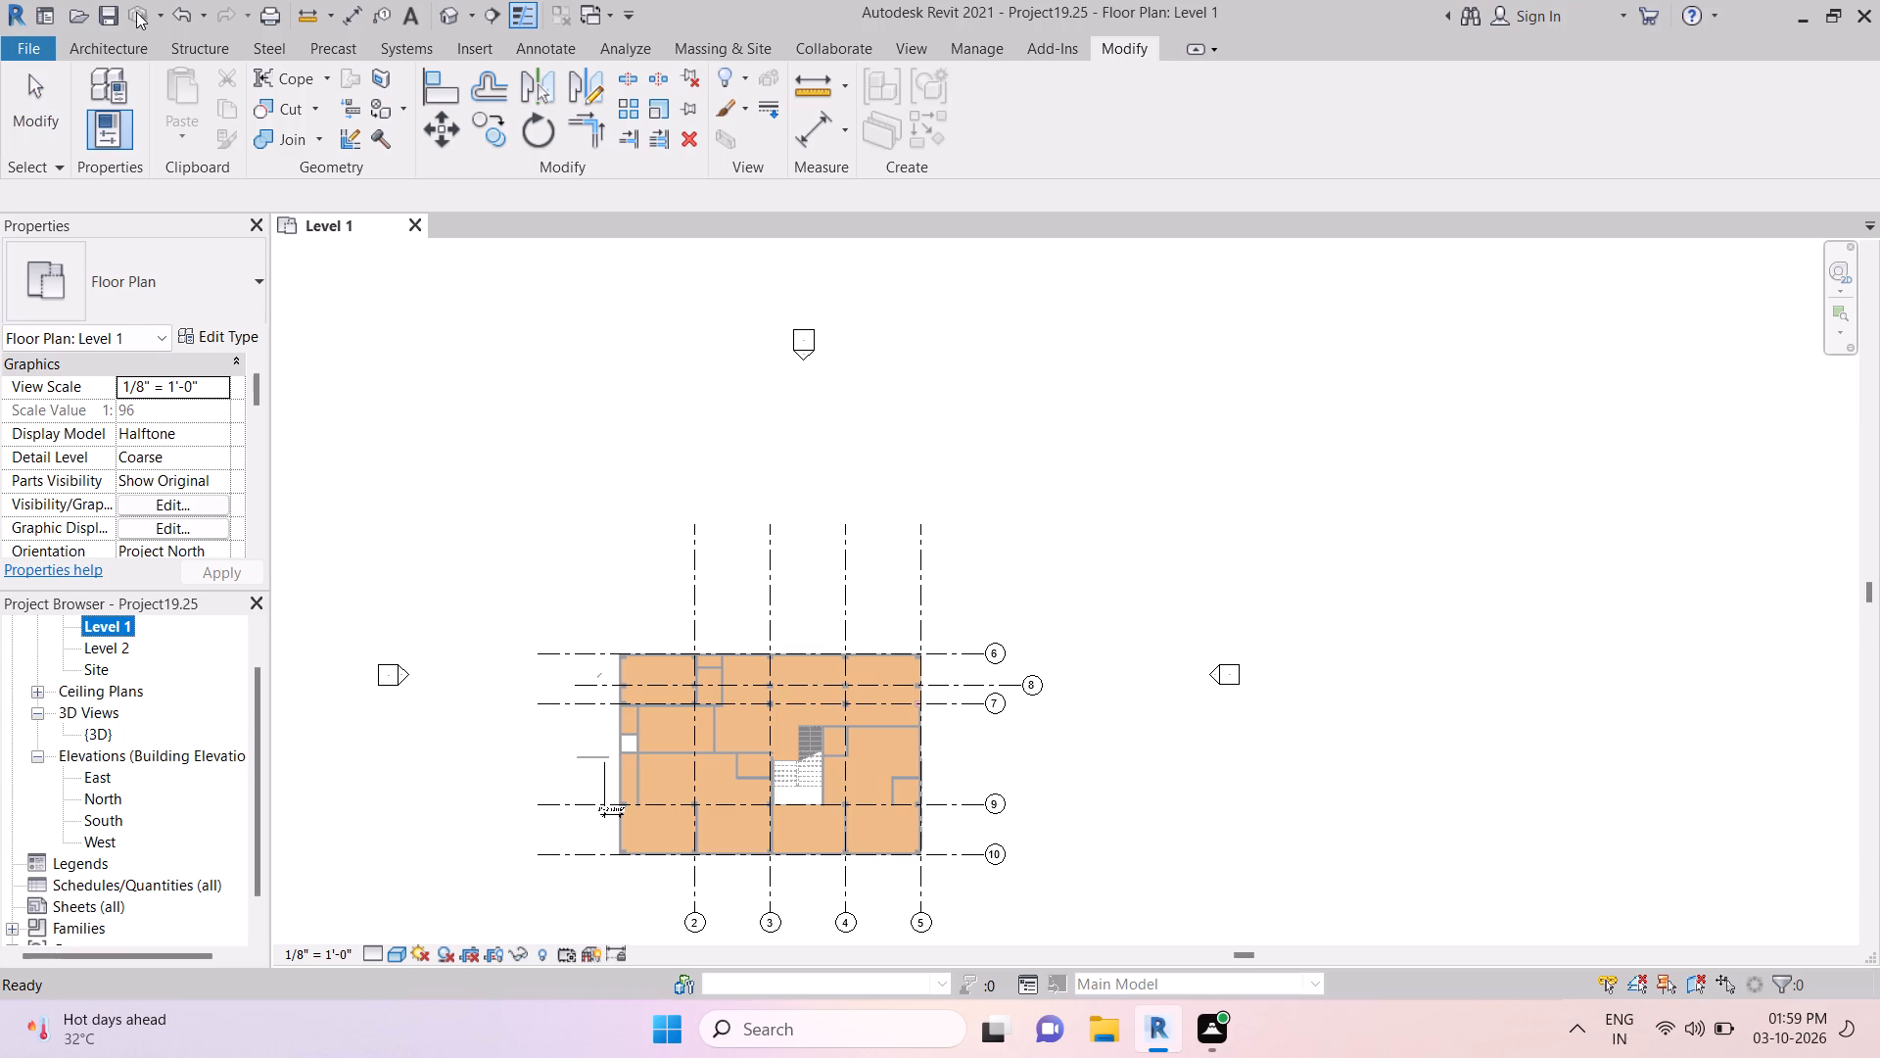
Draw two chained Curtain Wall 1 segments outside the building: one sloping about 23'-4" down to grid 7's line, one horizontal 8'-0" outward.
left_click(117, 49)
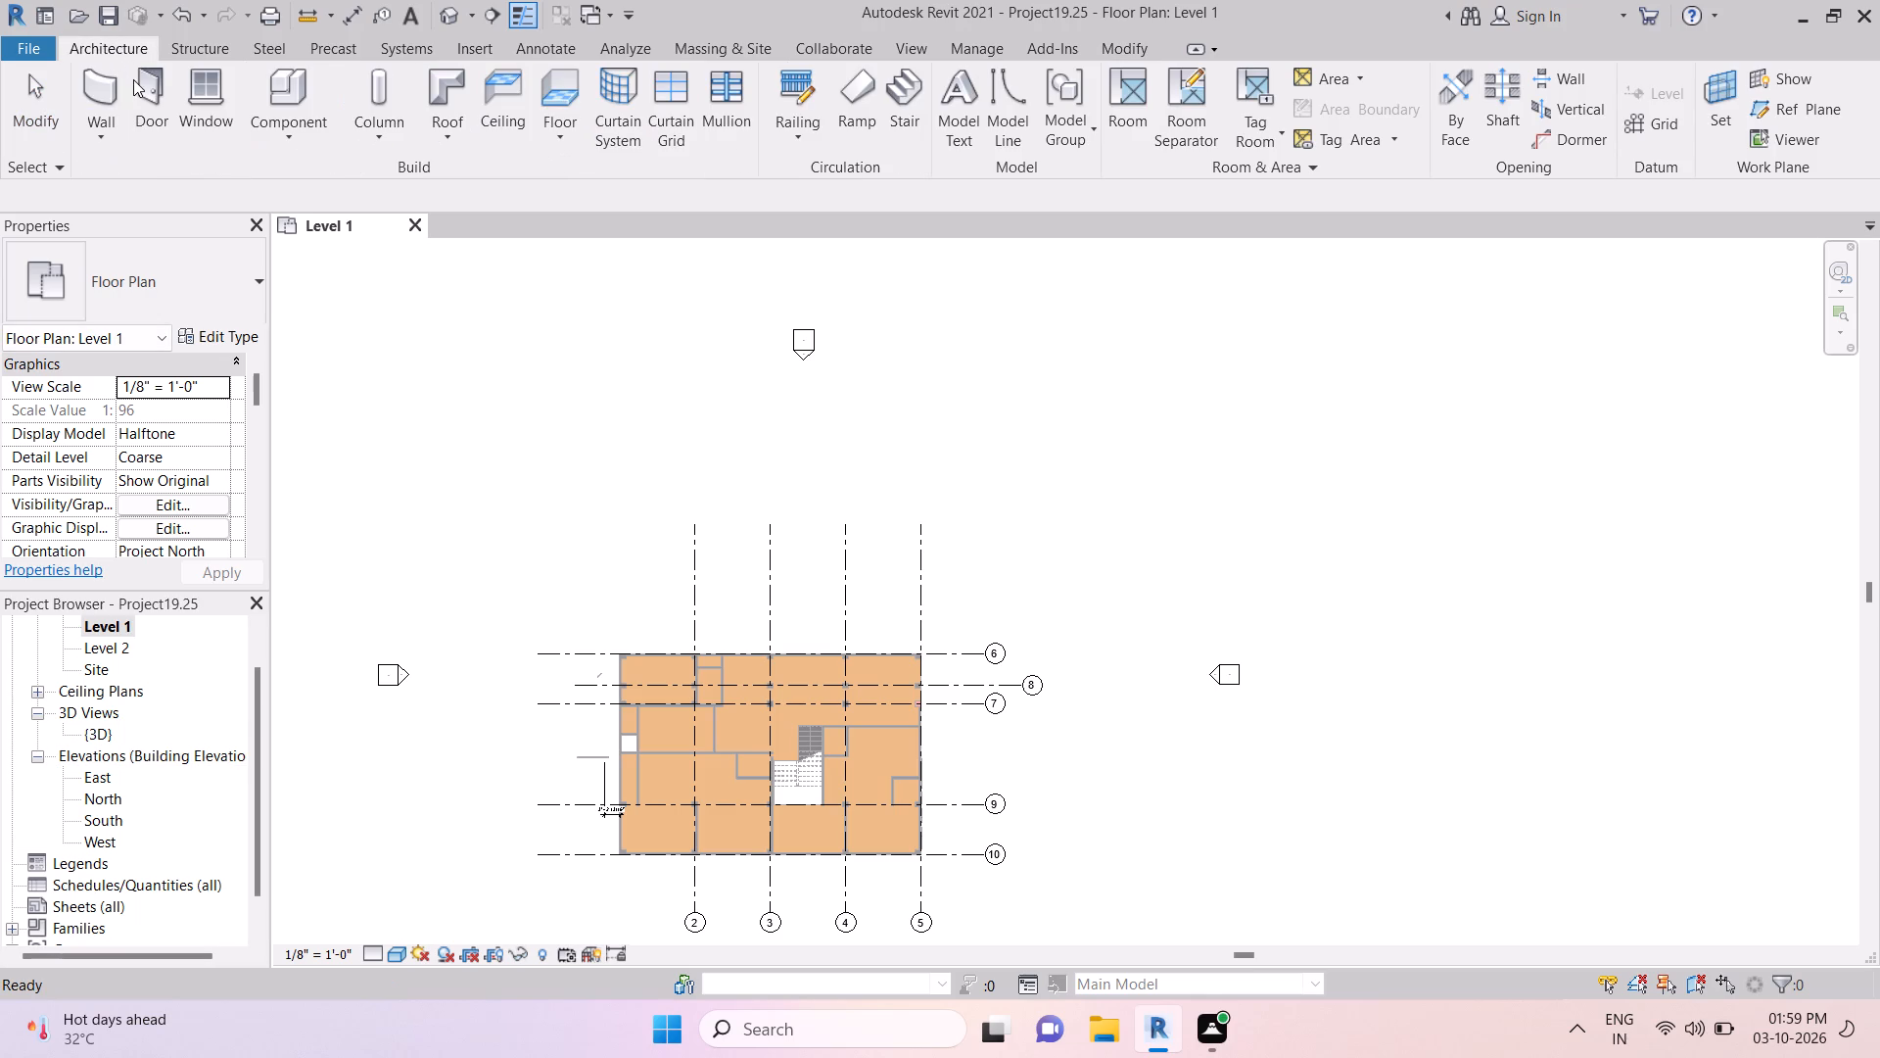
left_click(117, 104)
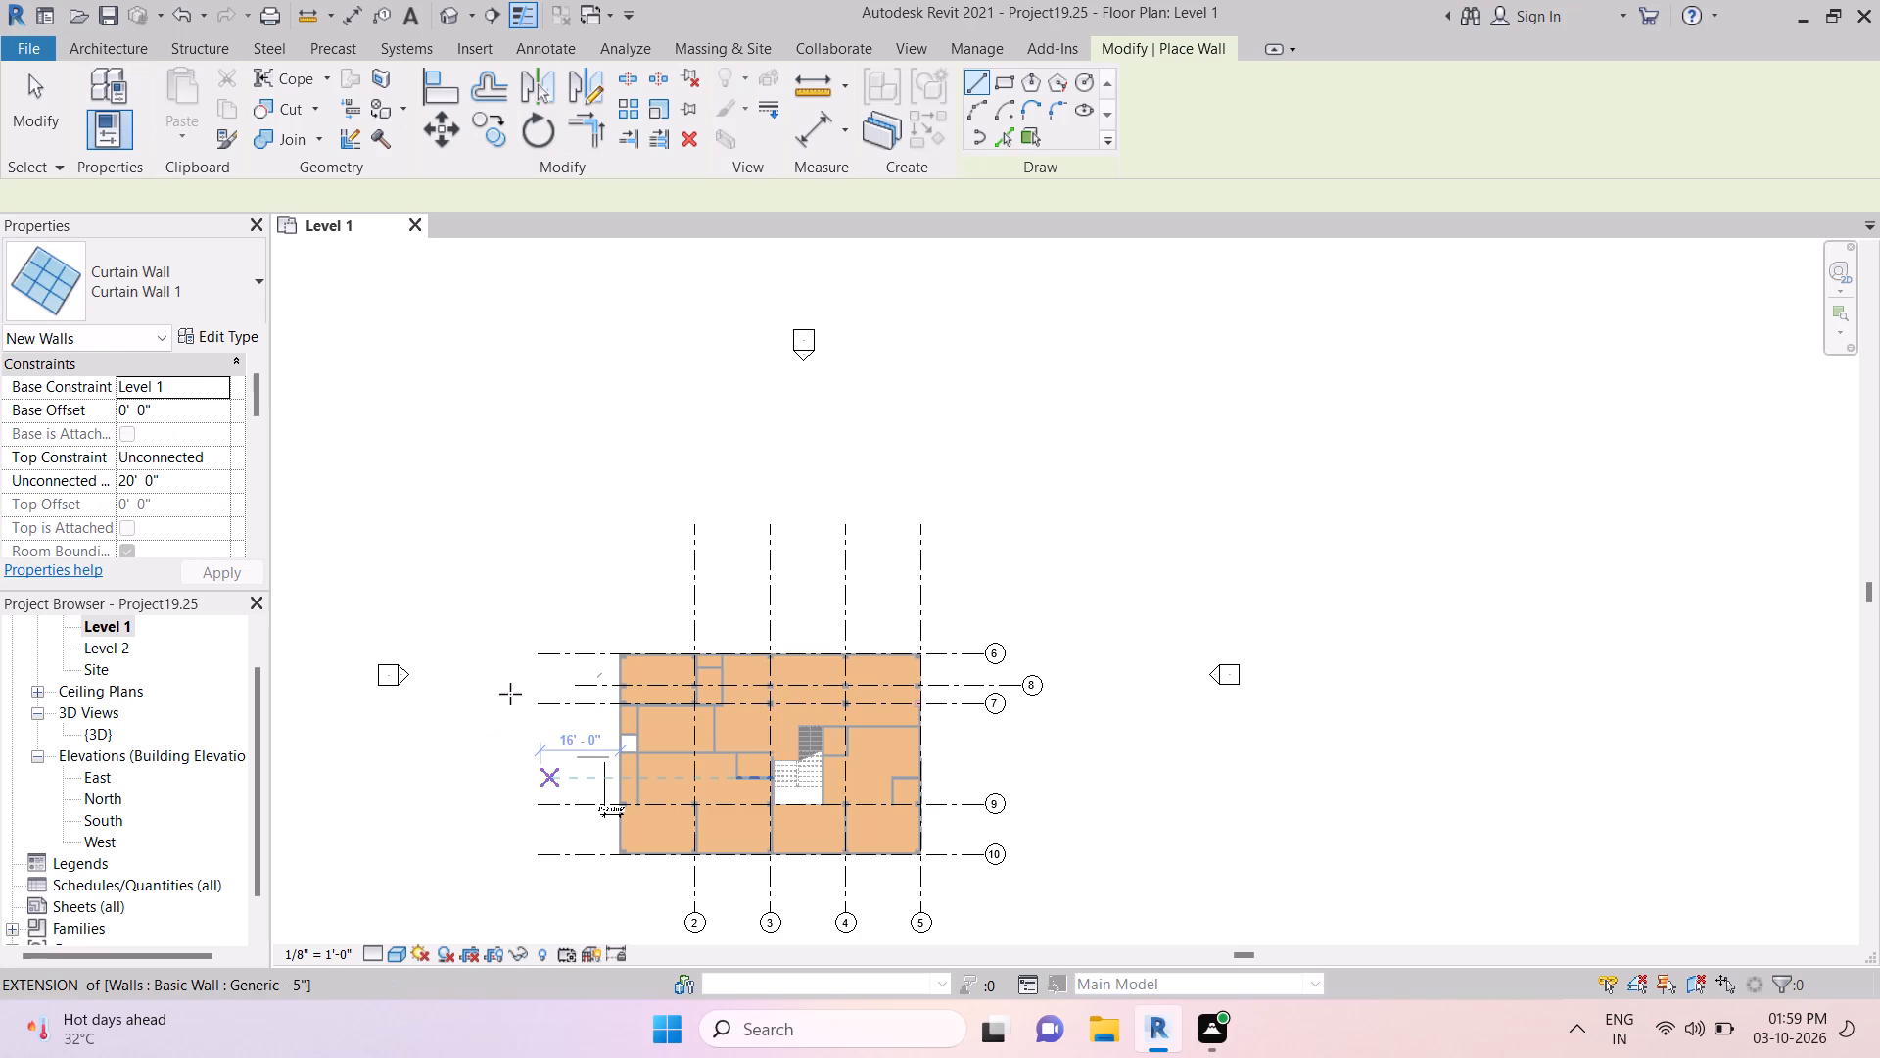
left_click_drag(510, 581, 584, 520)
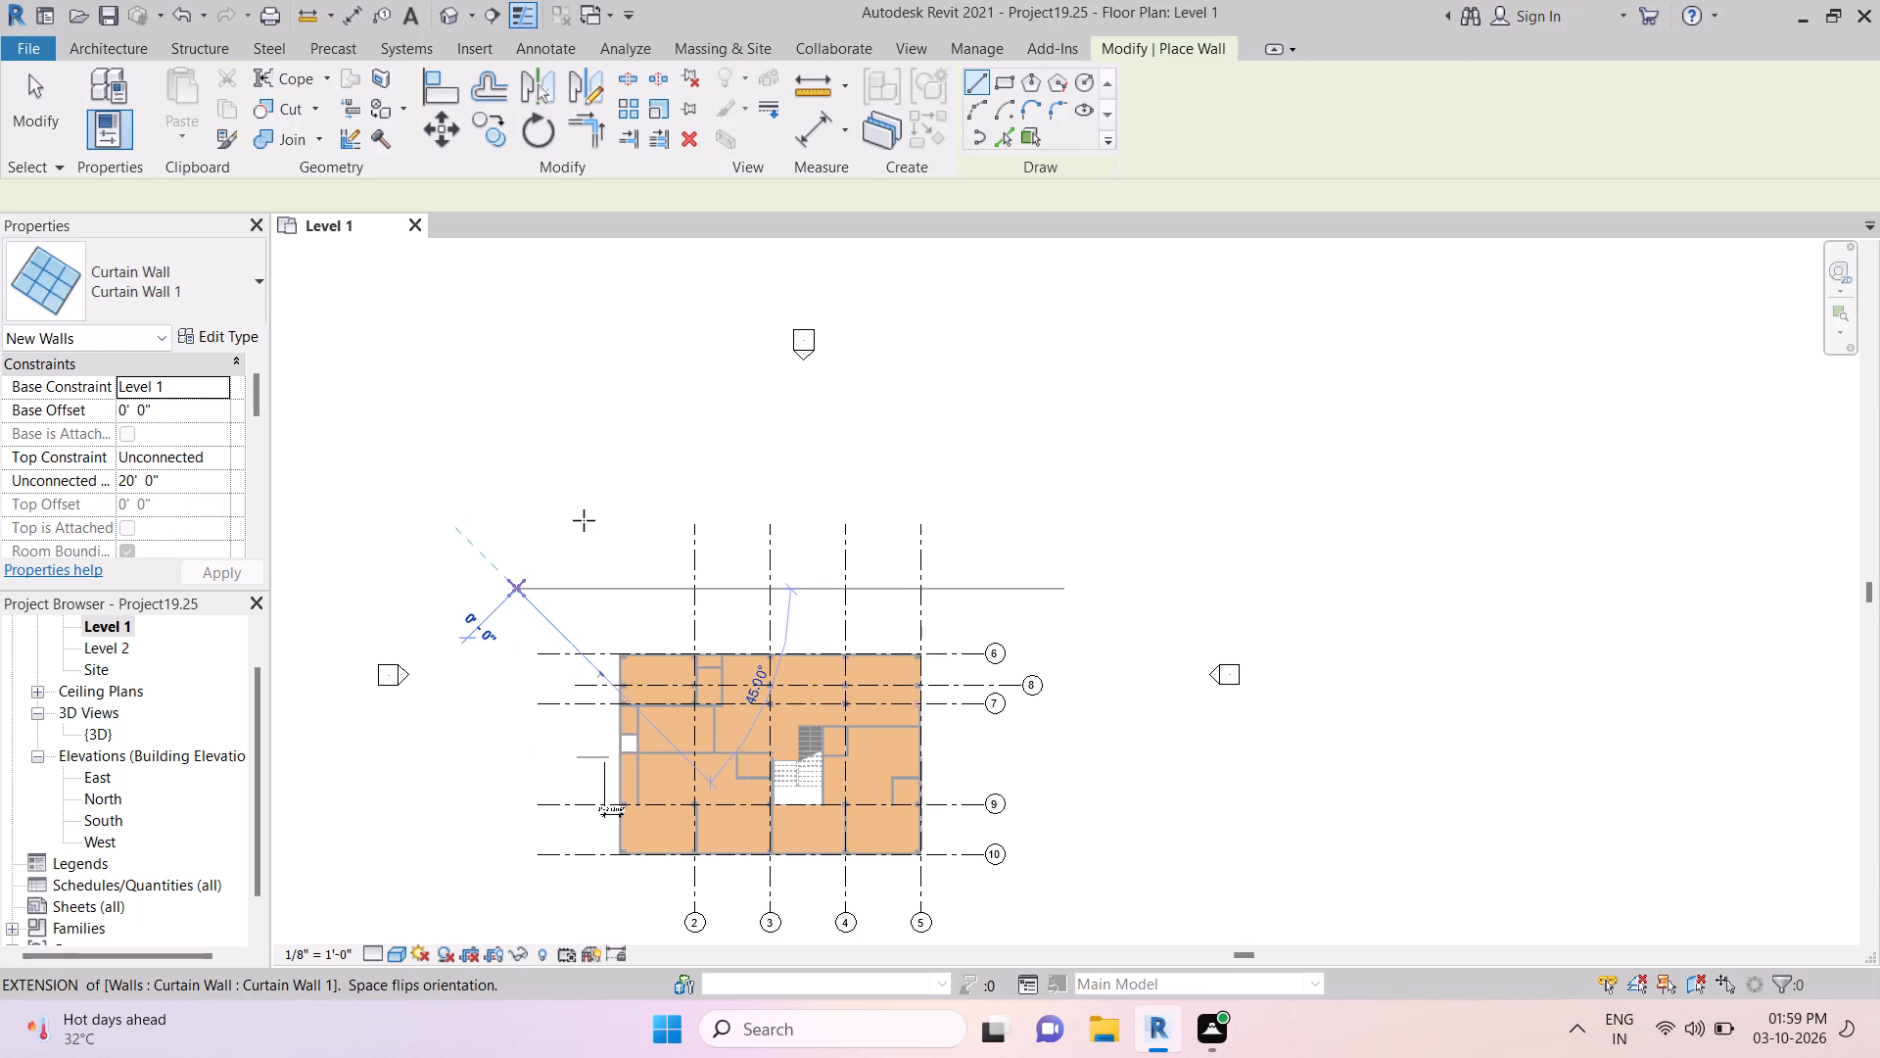
left_click_drag(584, 520, 514, 634)
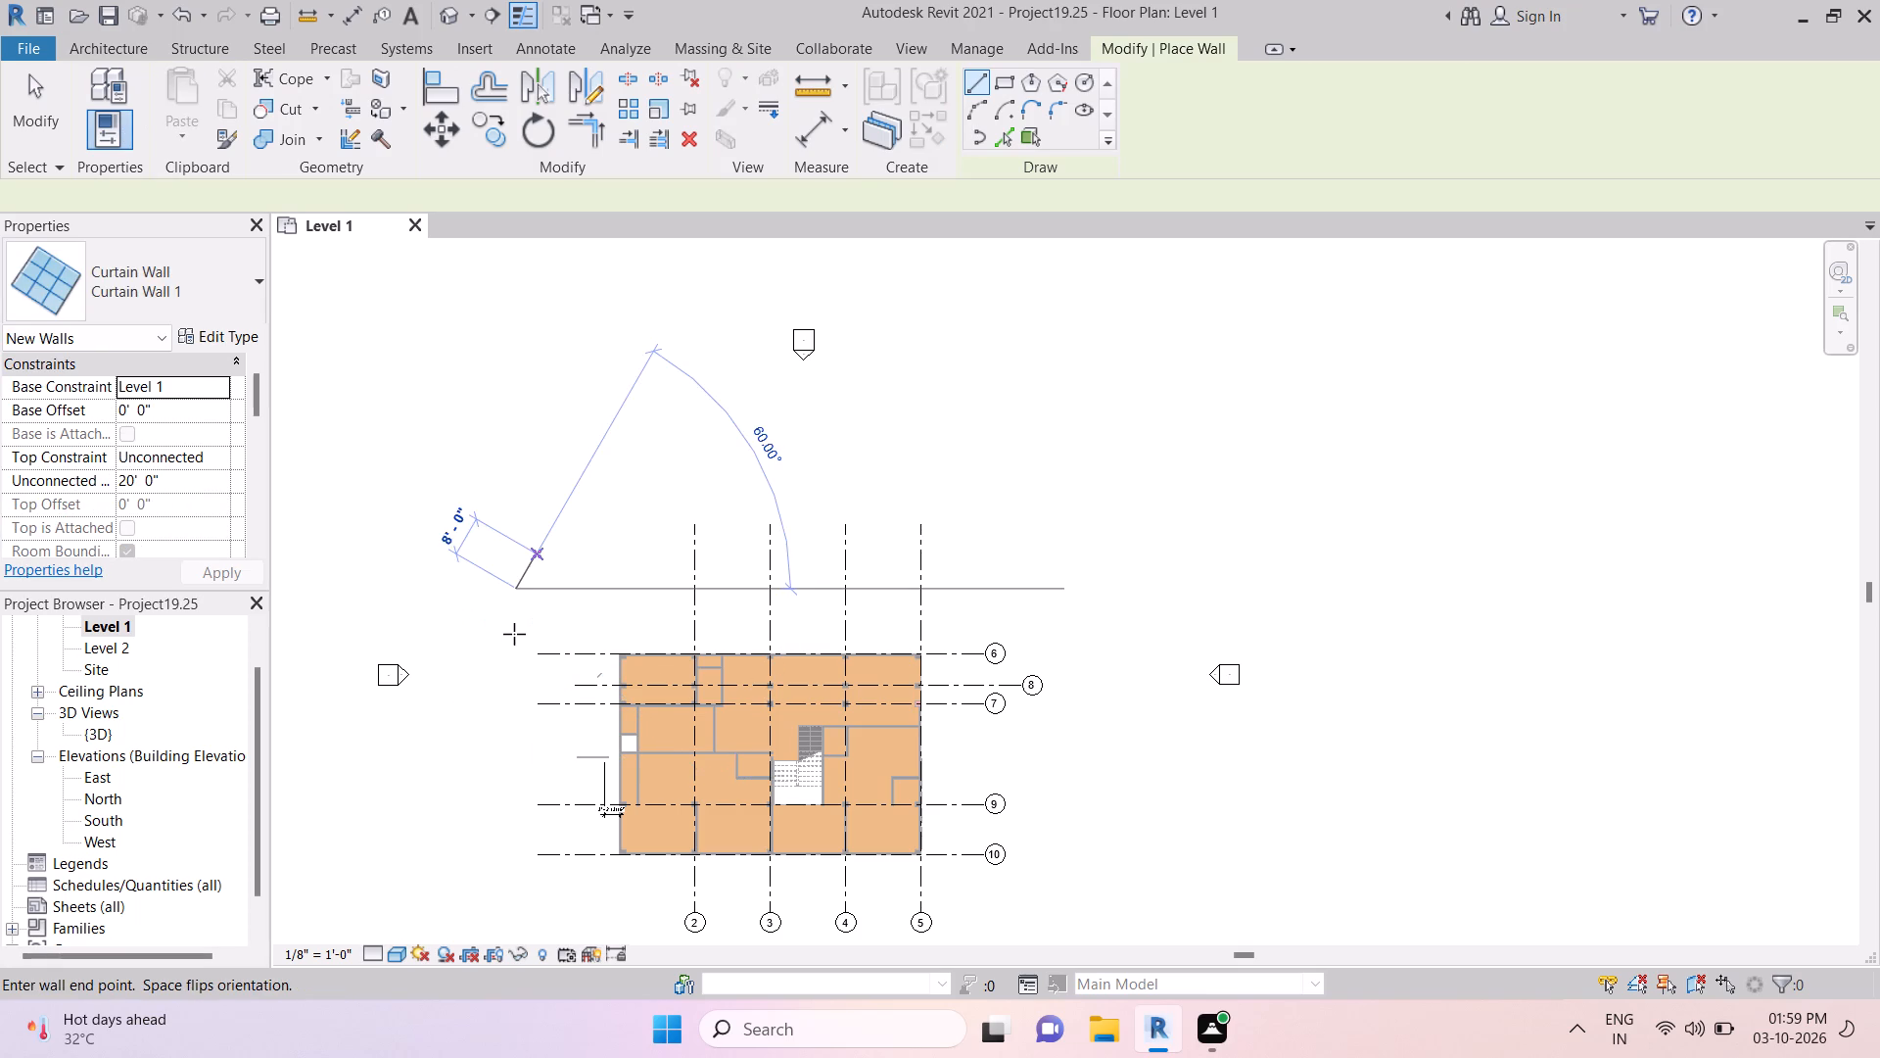
left_click_drag(514, 634, 485, 696)
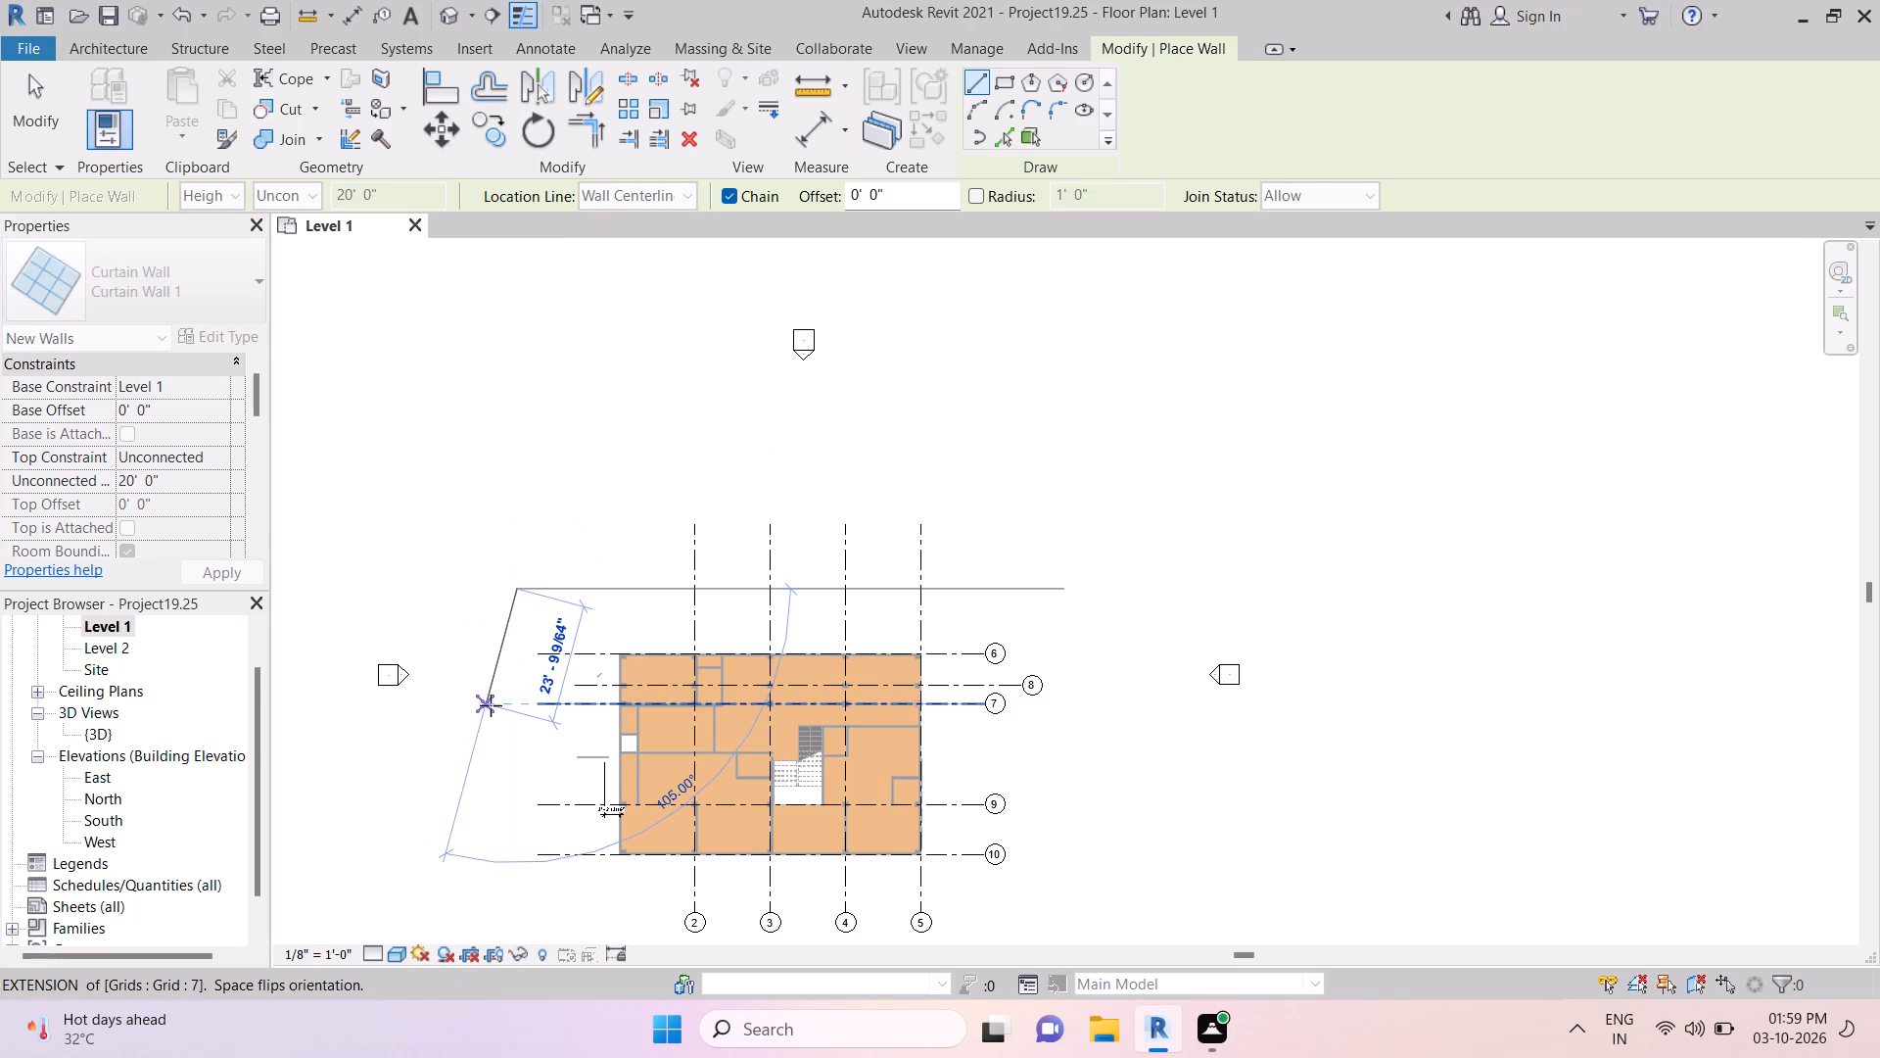
left_click_drag(493, 704, 551, 716)
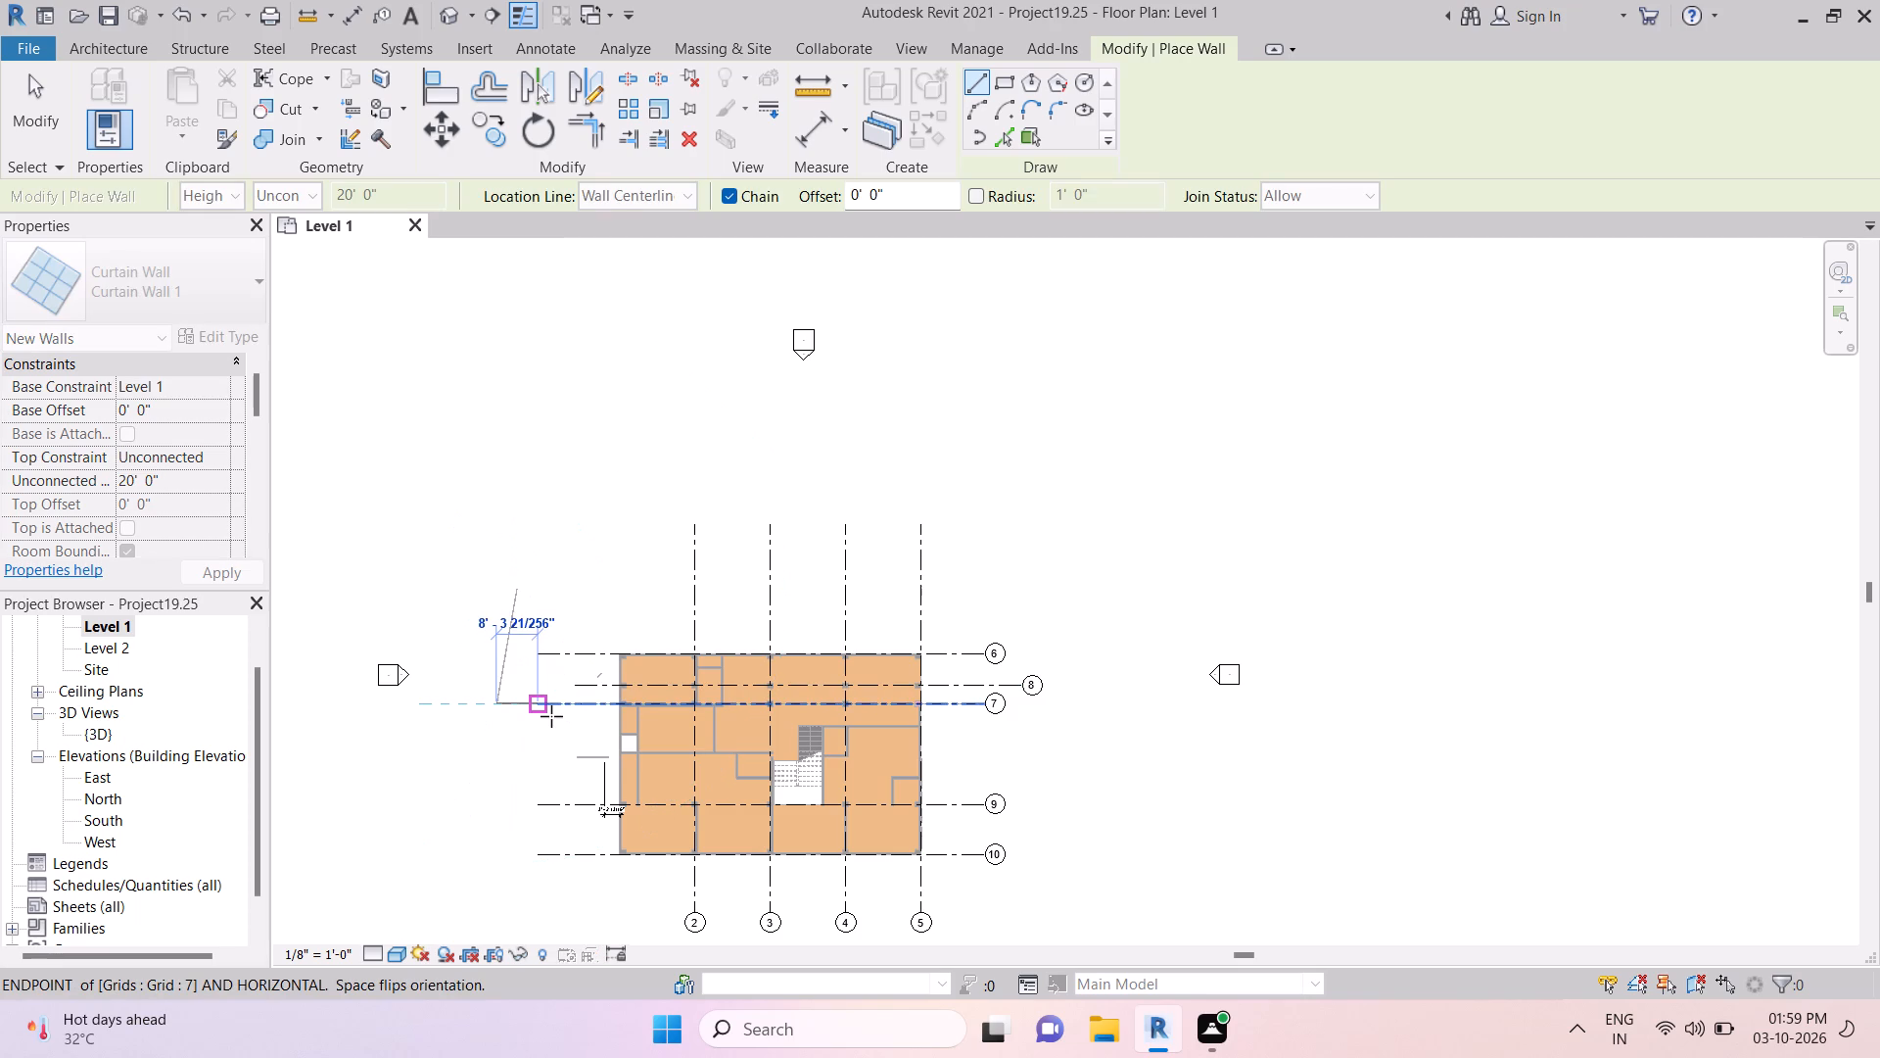
left_click_drag(551, 716, 518, 800)
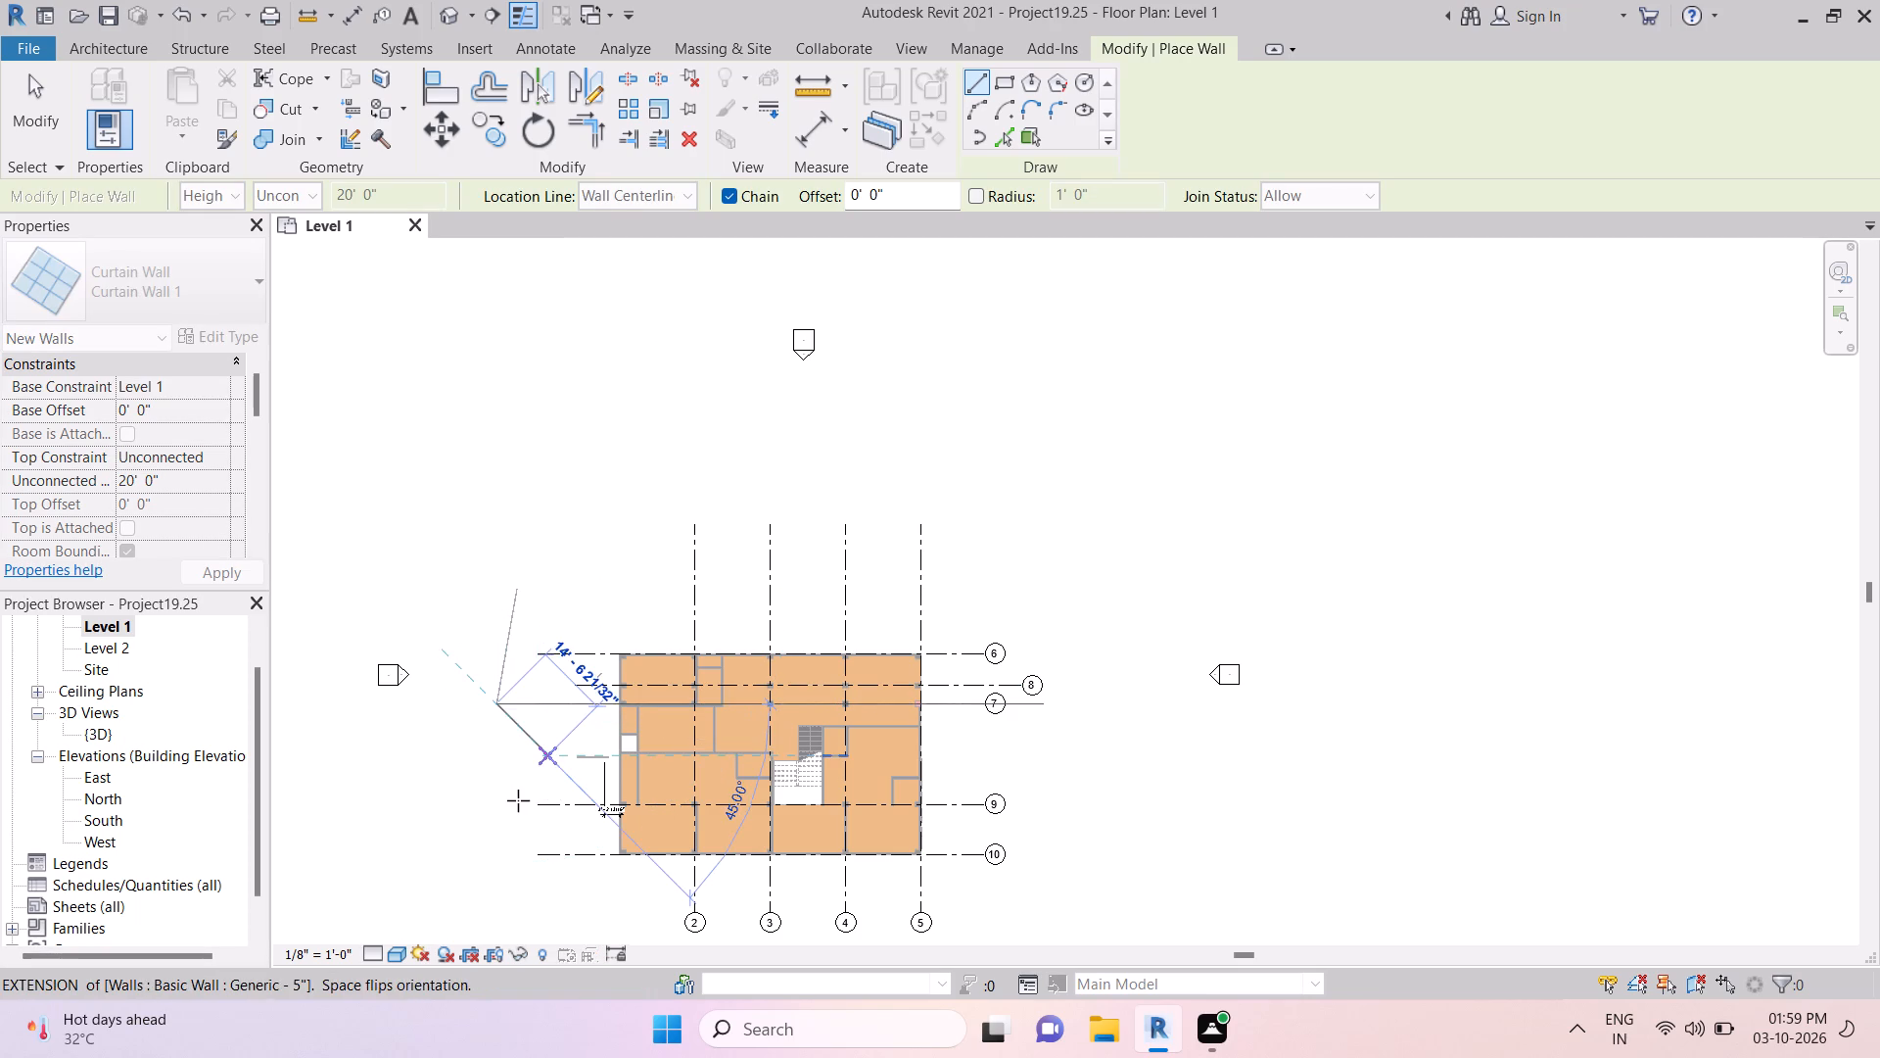
left_click_drag(518, 800, 563, 643)
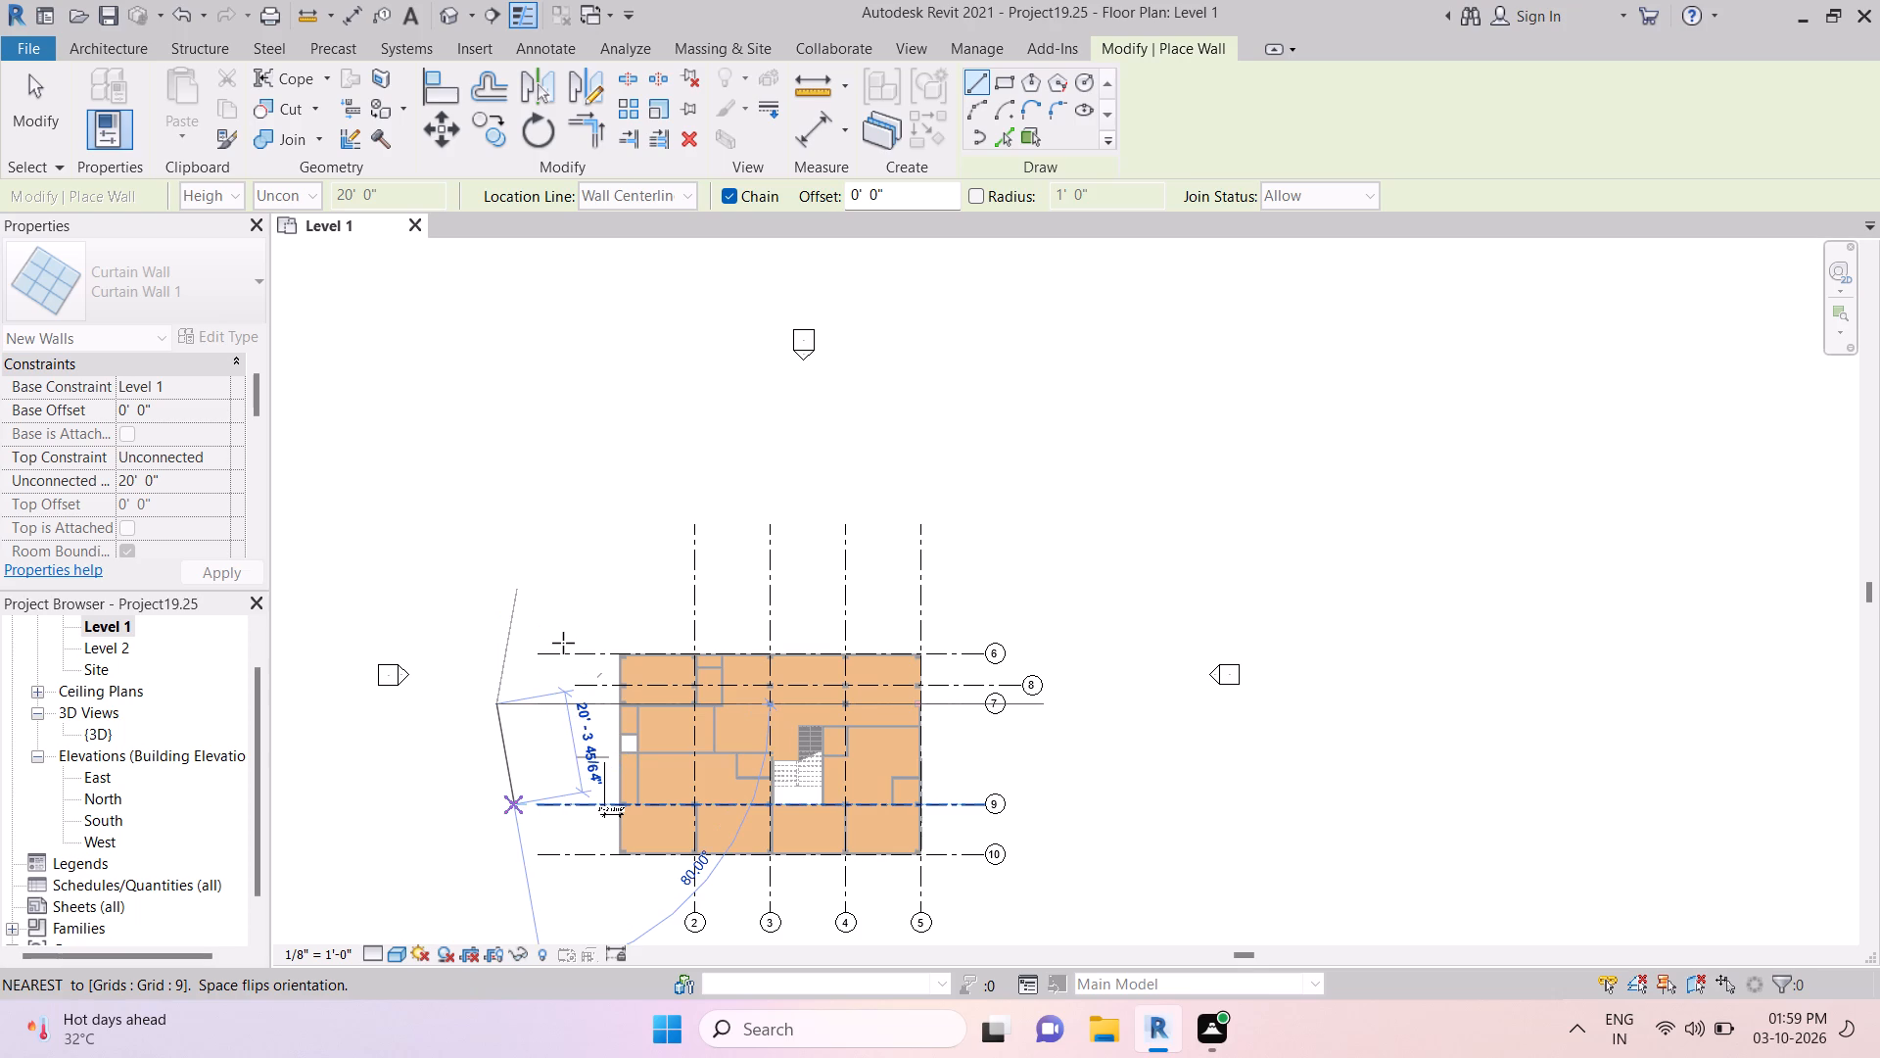
left_click_drag(563, 643, 571, 636)
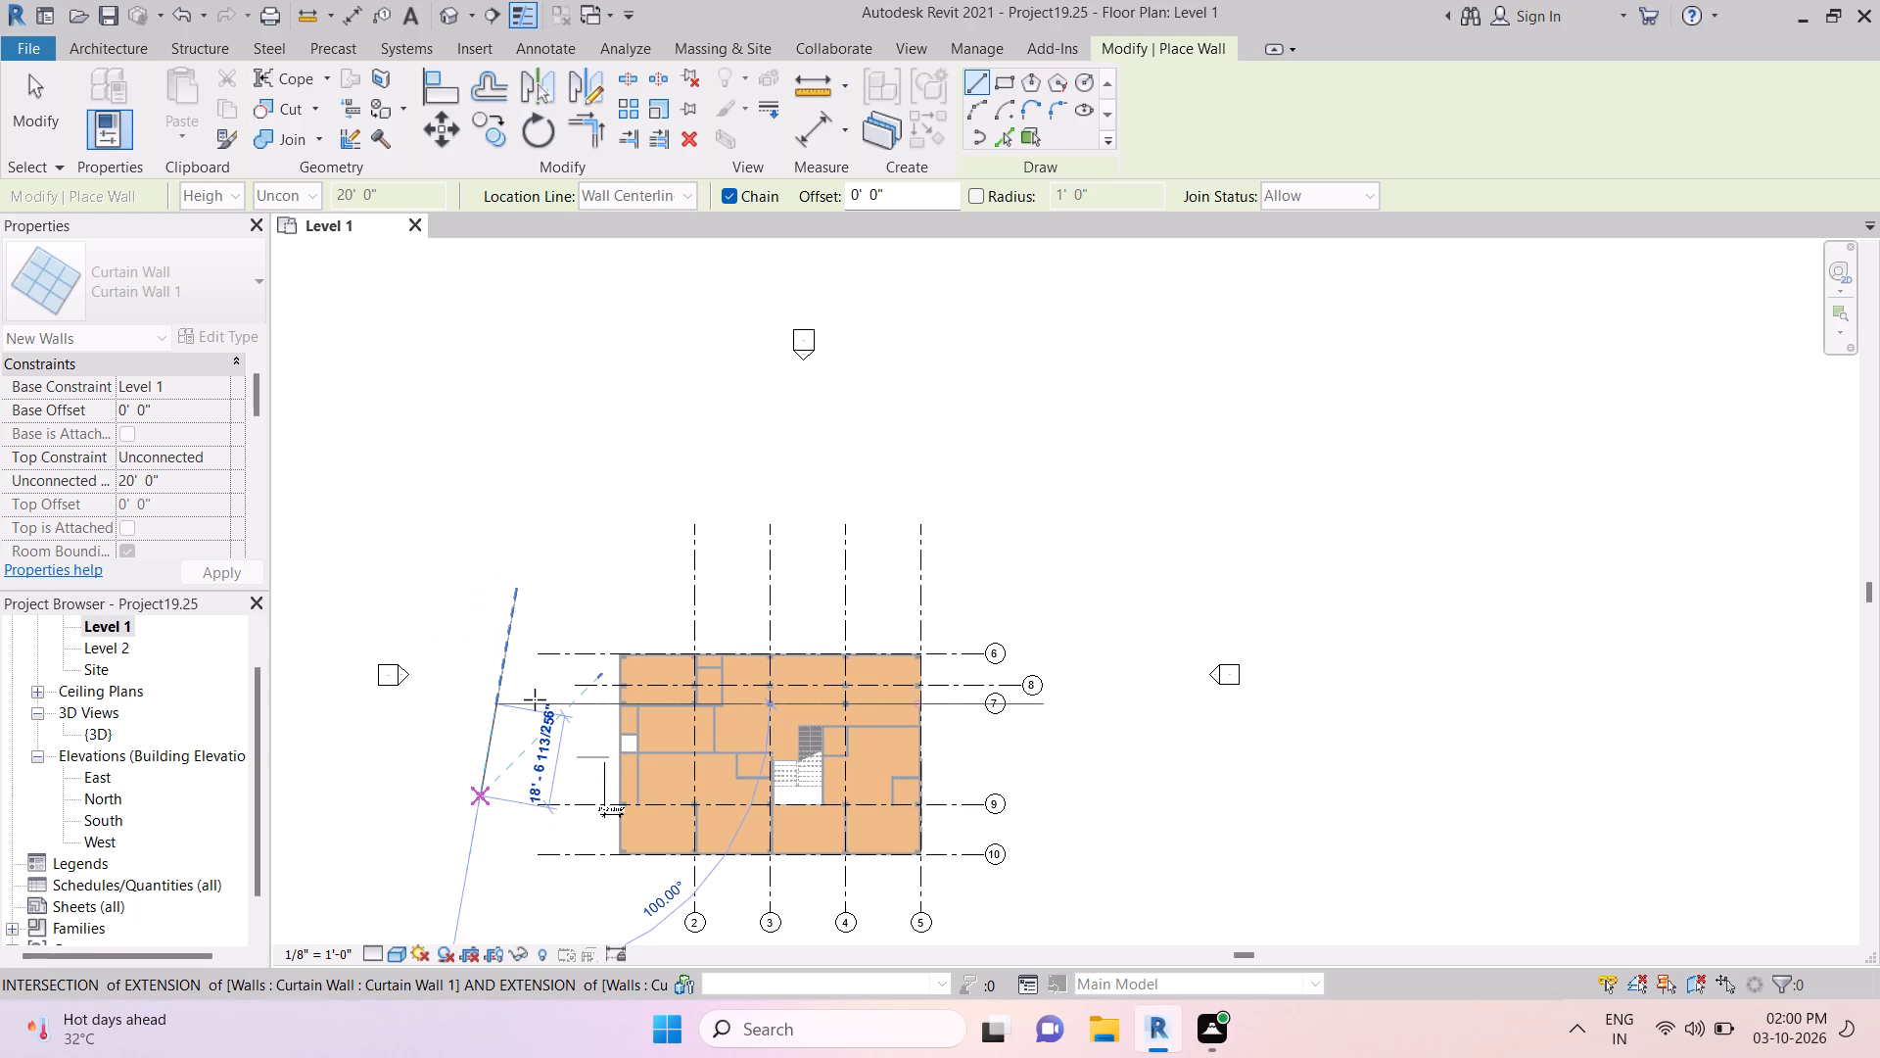
left_click(463, 704)
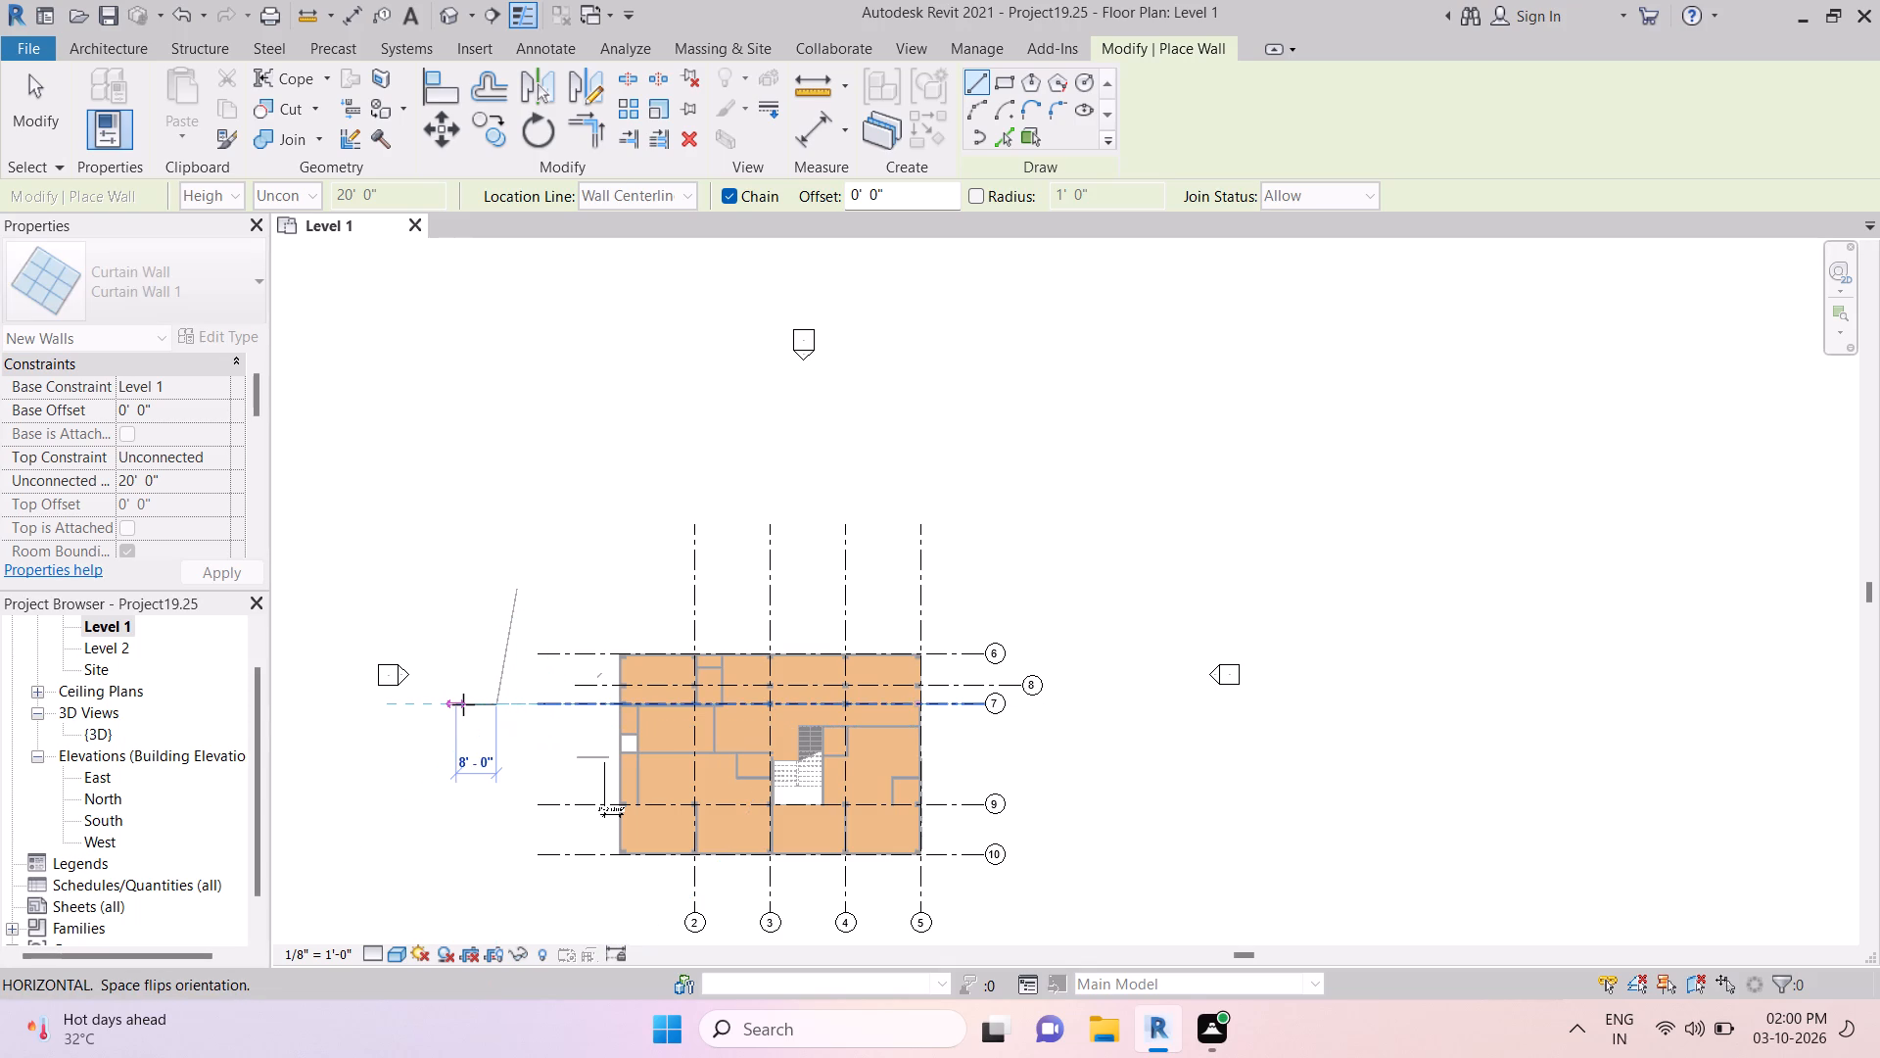
left_click(463, 702)
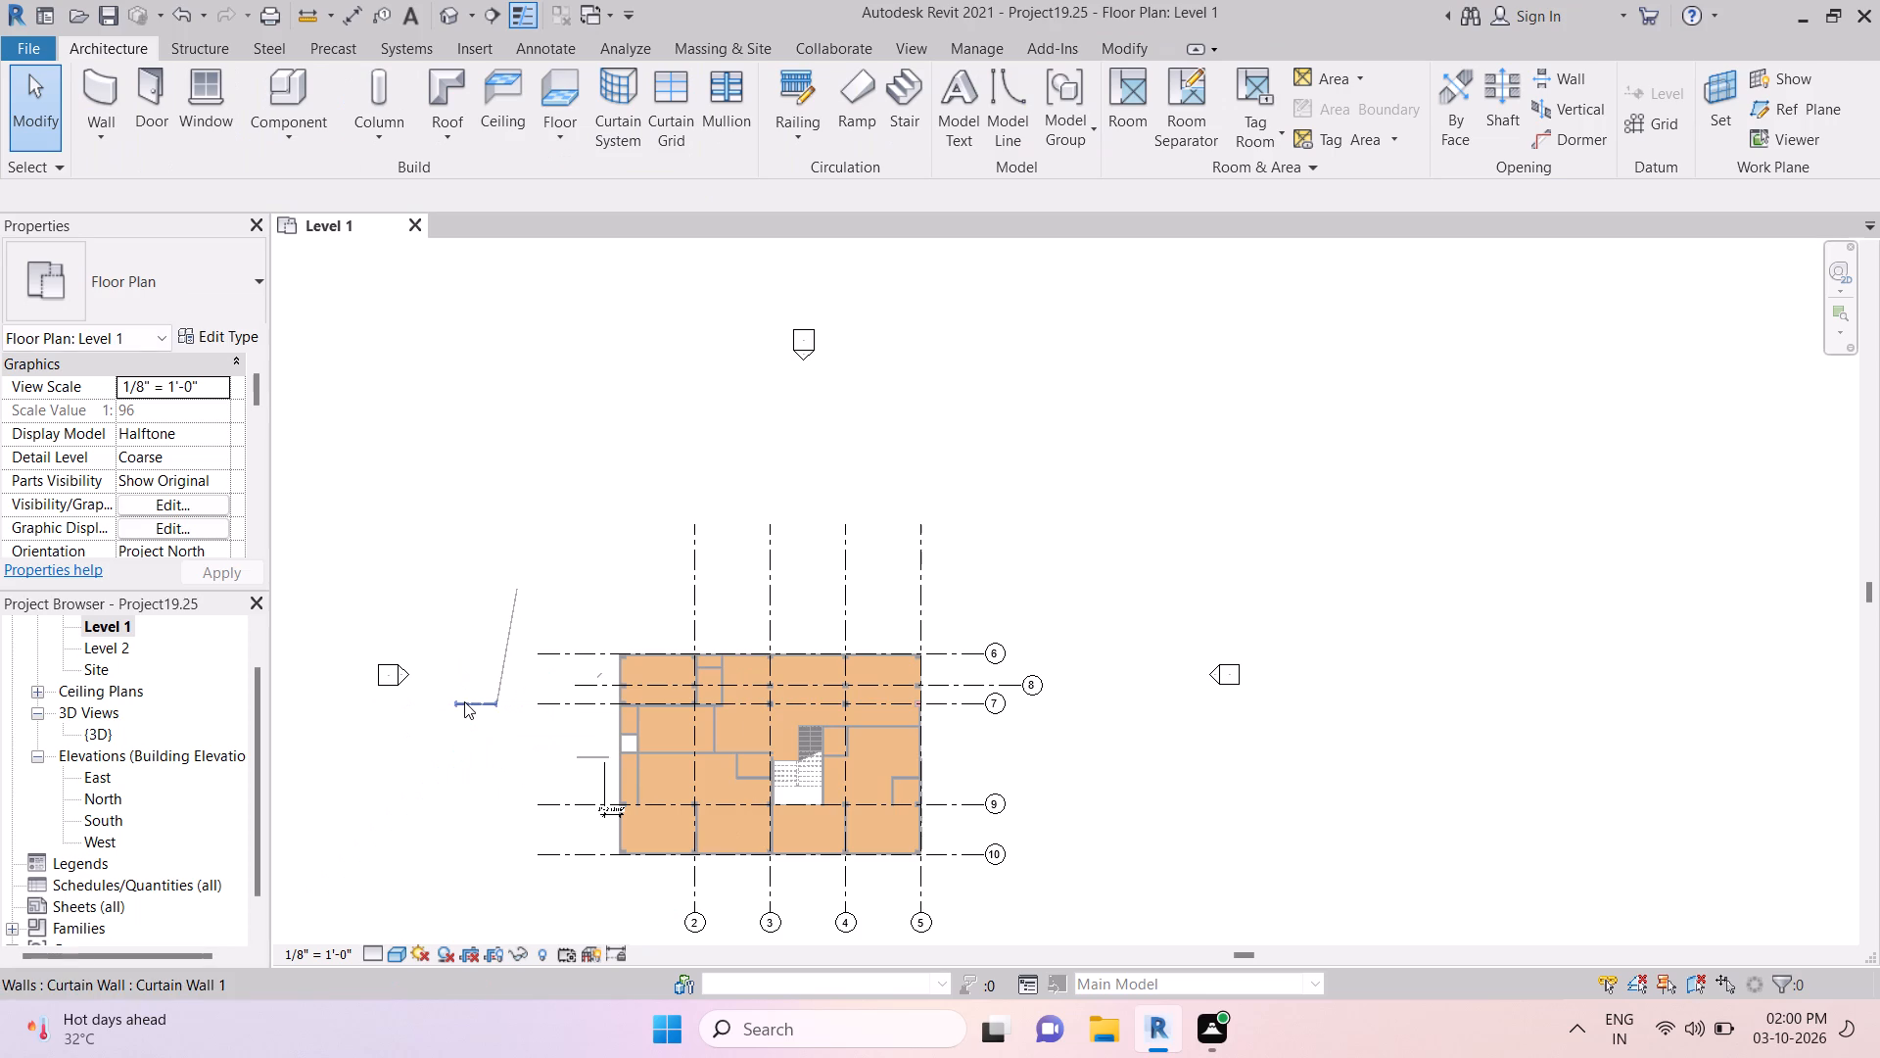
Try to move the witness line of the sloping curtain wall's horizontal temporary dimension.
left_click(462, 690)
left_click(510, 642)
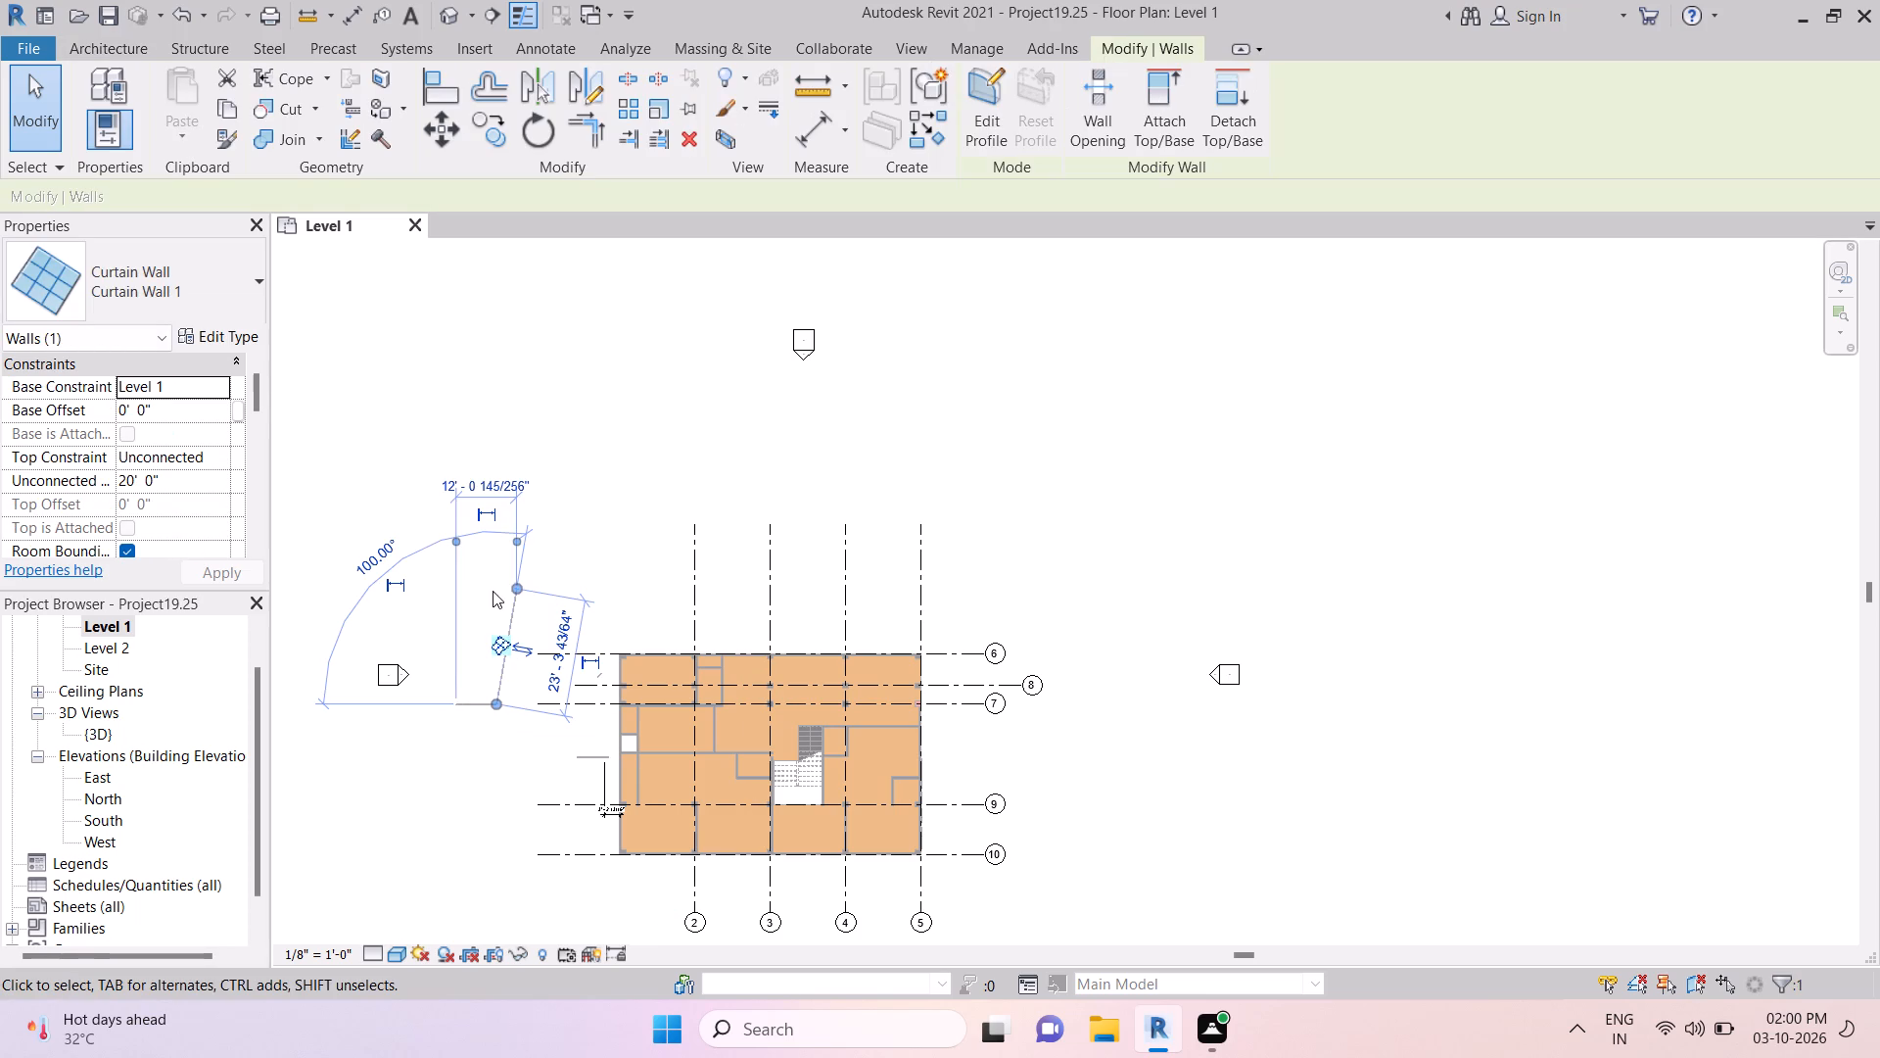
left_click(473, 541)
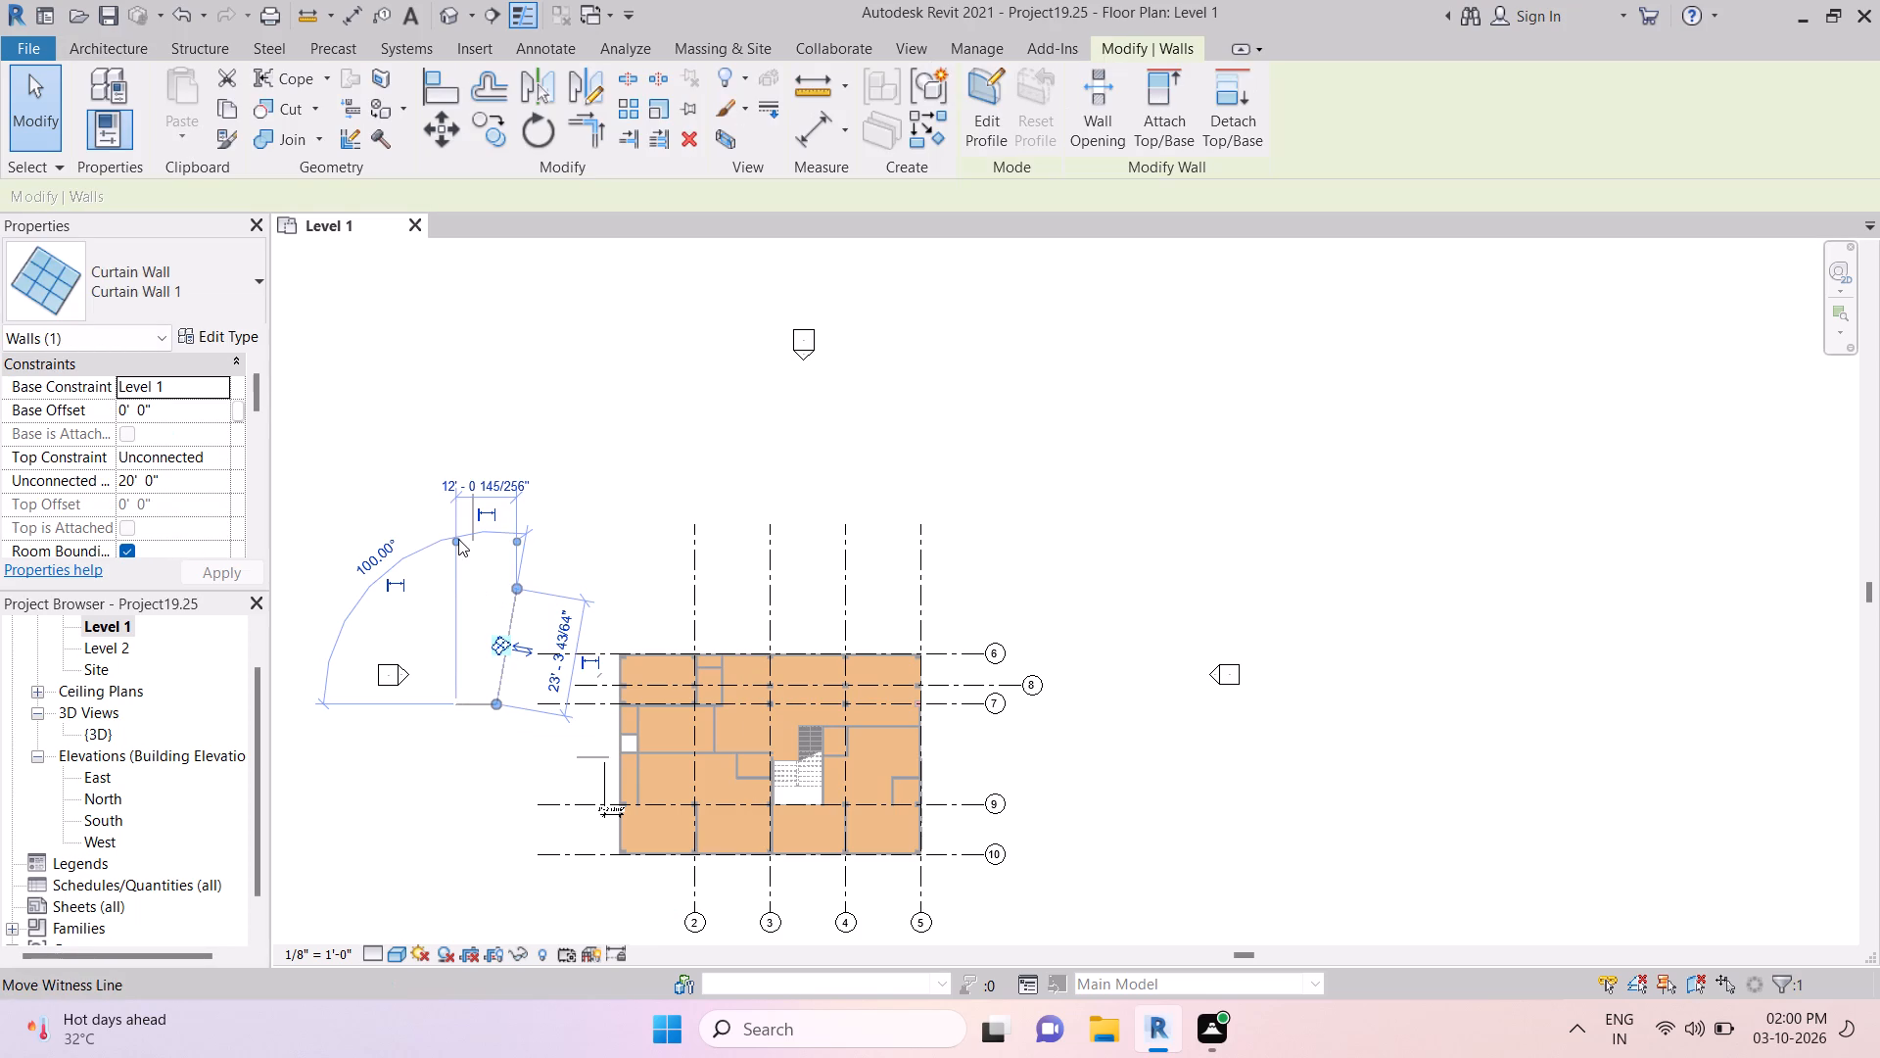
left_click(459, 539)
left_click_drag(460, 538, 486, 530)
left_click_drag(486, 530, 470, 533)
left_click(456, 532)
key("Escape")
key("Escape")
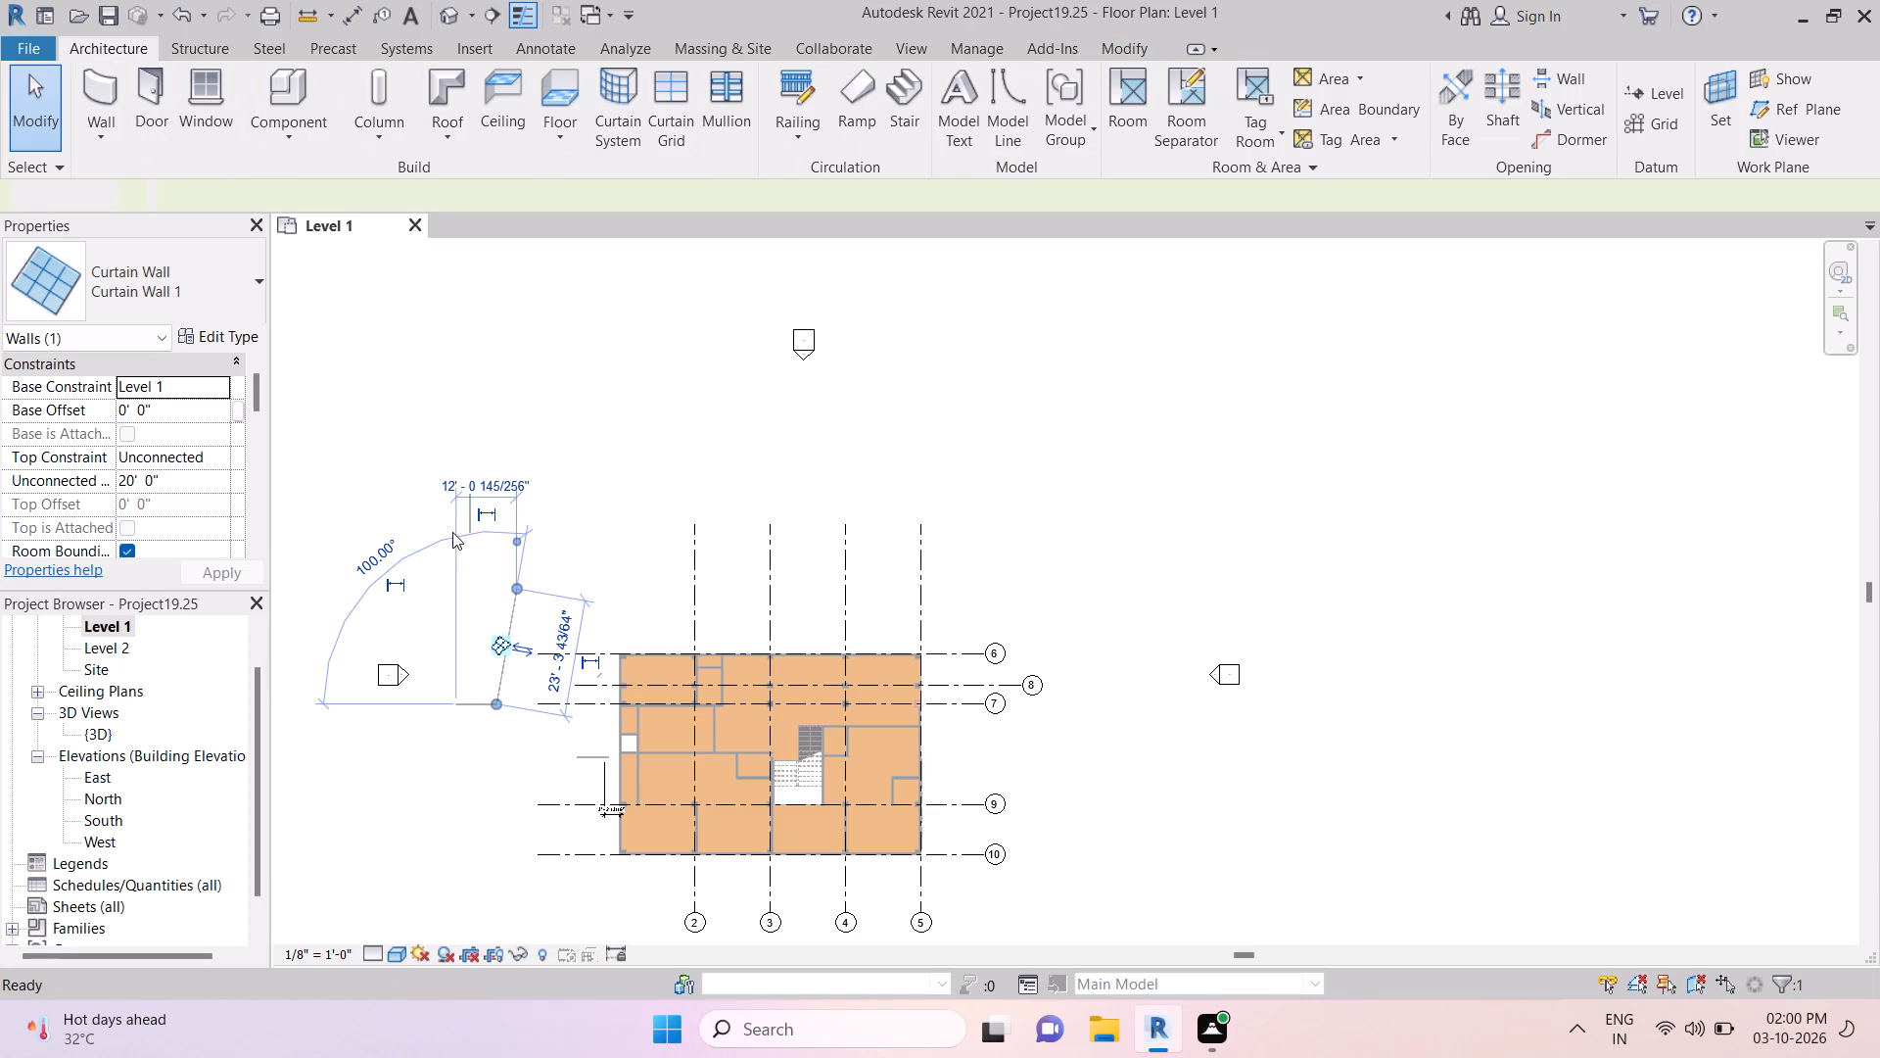
Shift the sloping curtain wall outward beyond the building and delete the horizontal segment that conflicts with the move.
left_click(482, 683)
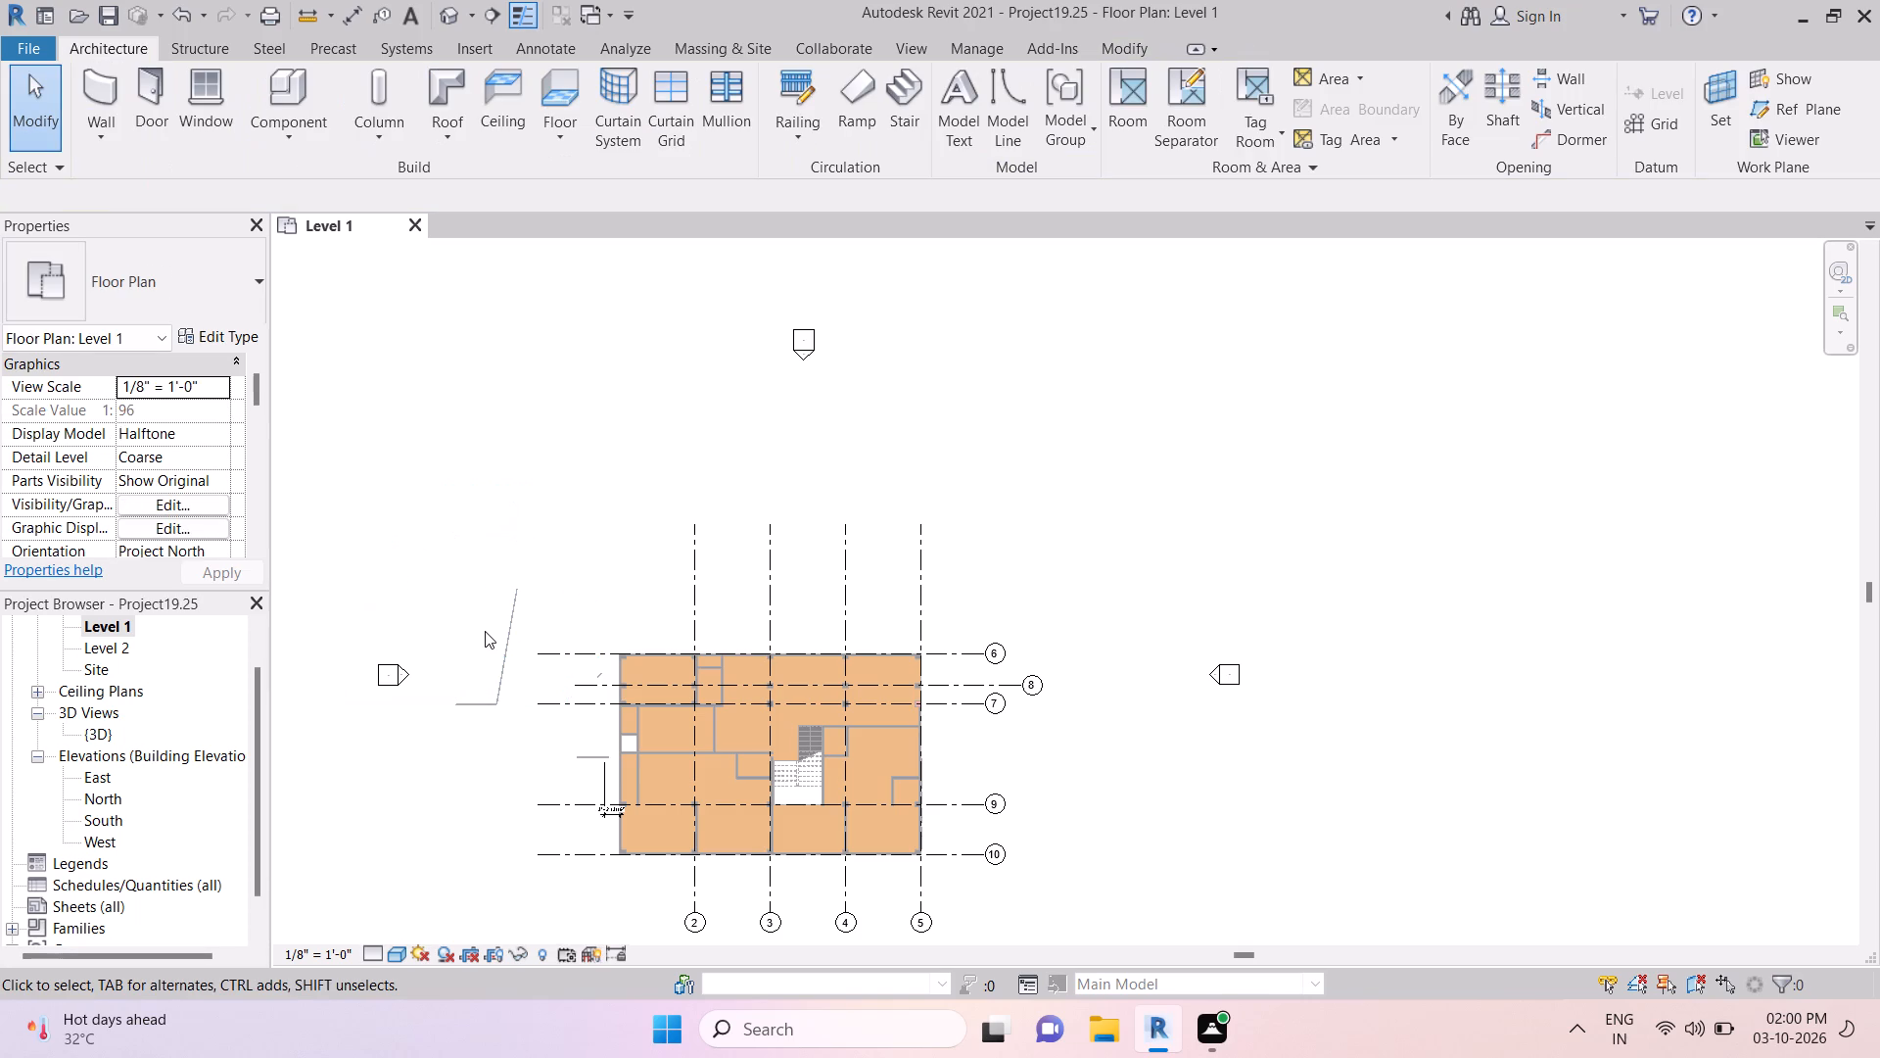
left_click(504, 633)
left_click_drag(504, 633, 468, 592)
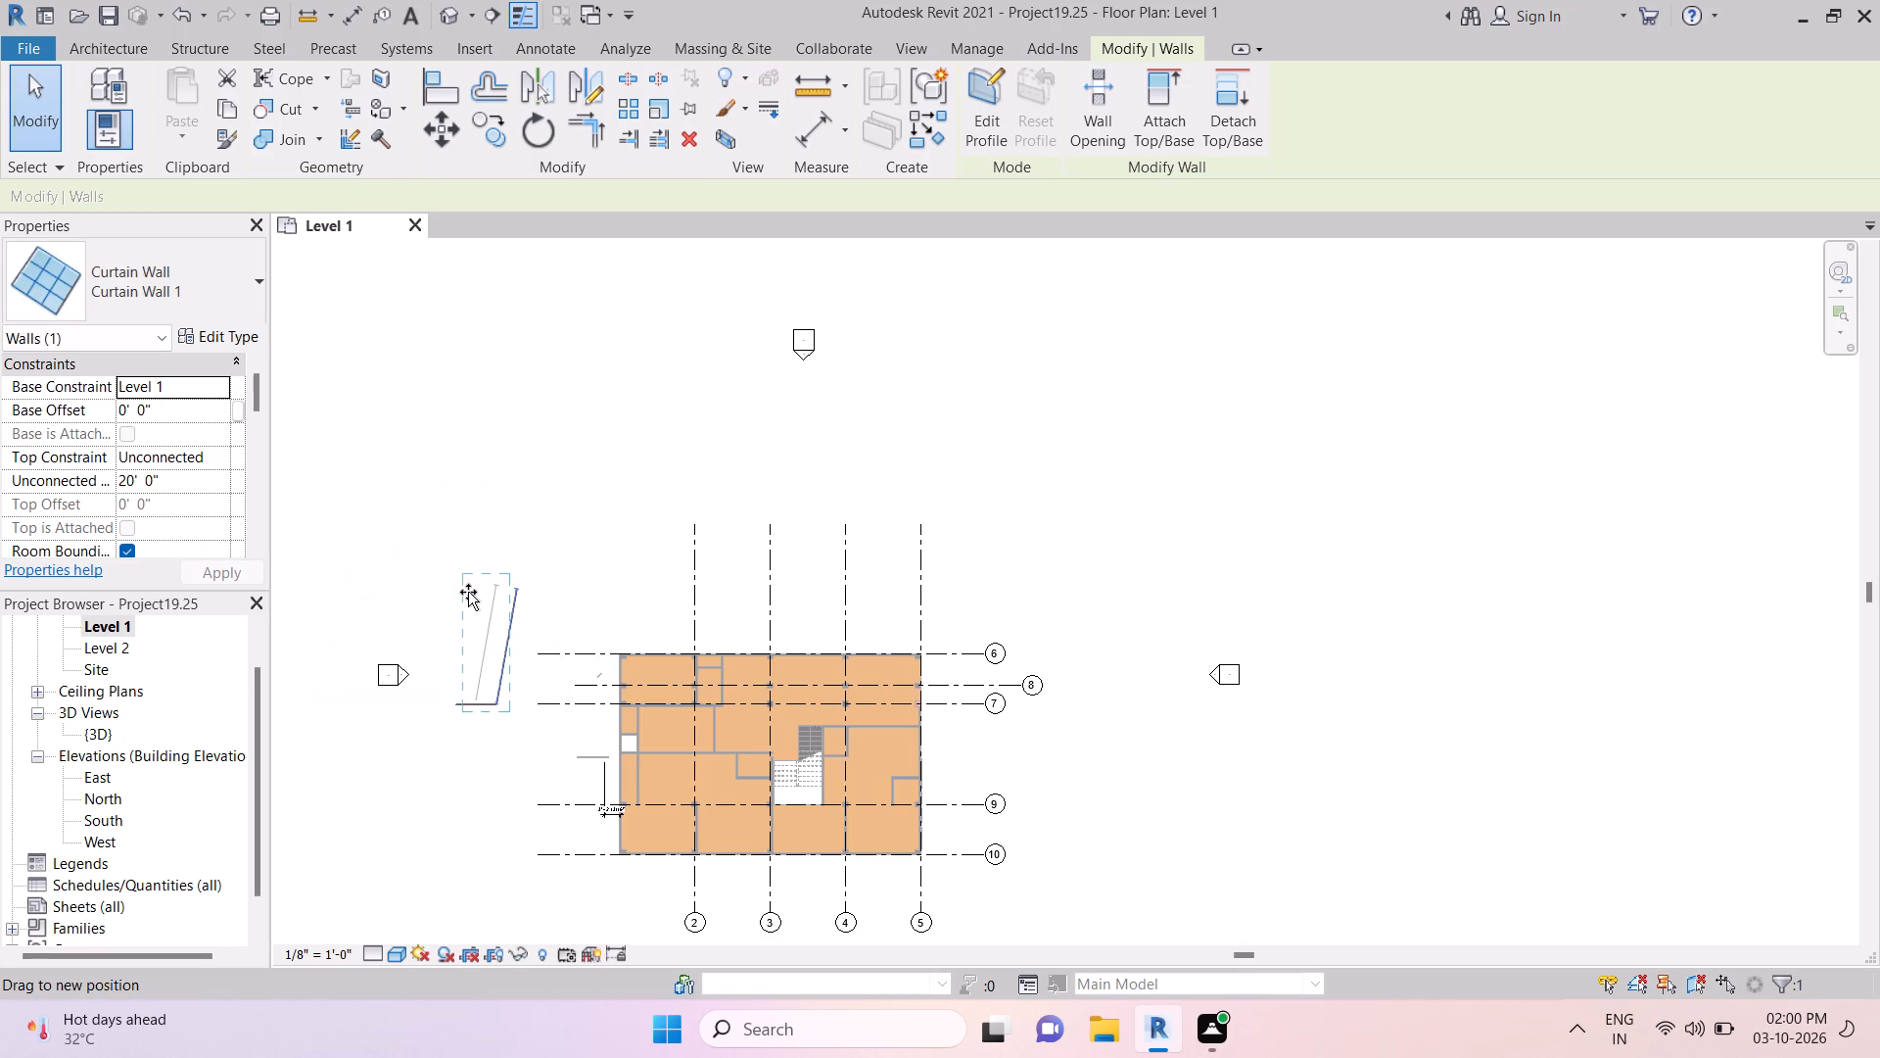
left_click_drag(468, 592, 466, 592)
left_click(463, 590)
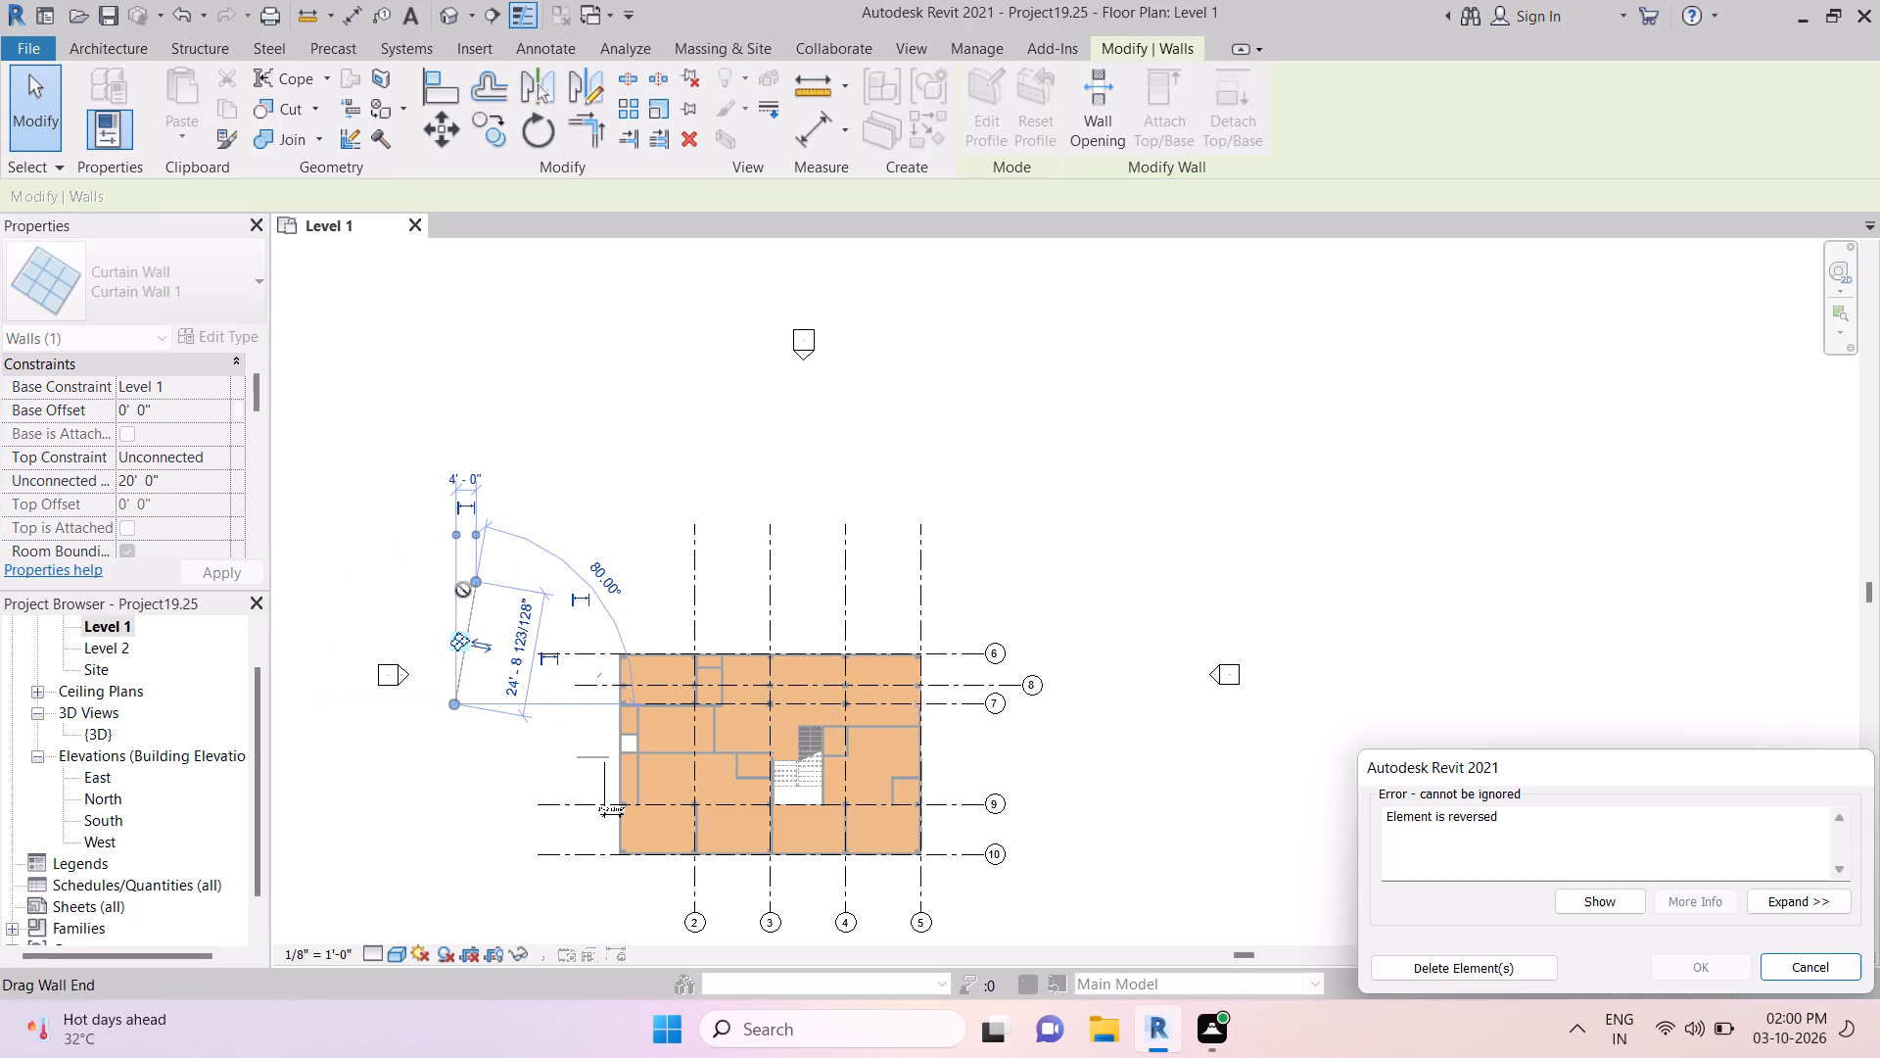
left_click(1416, 963)
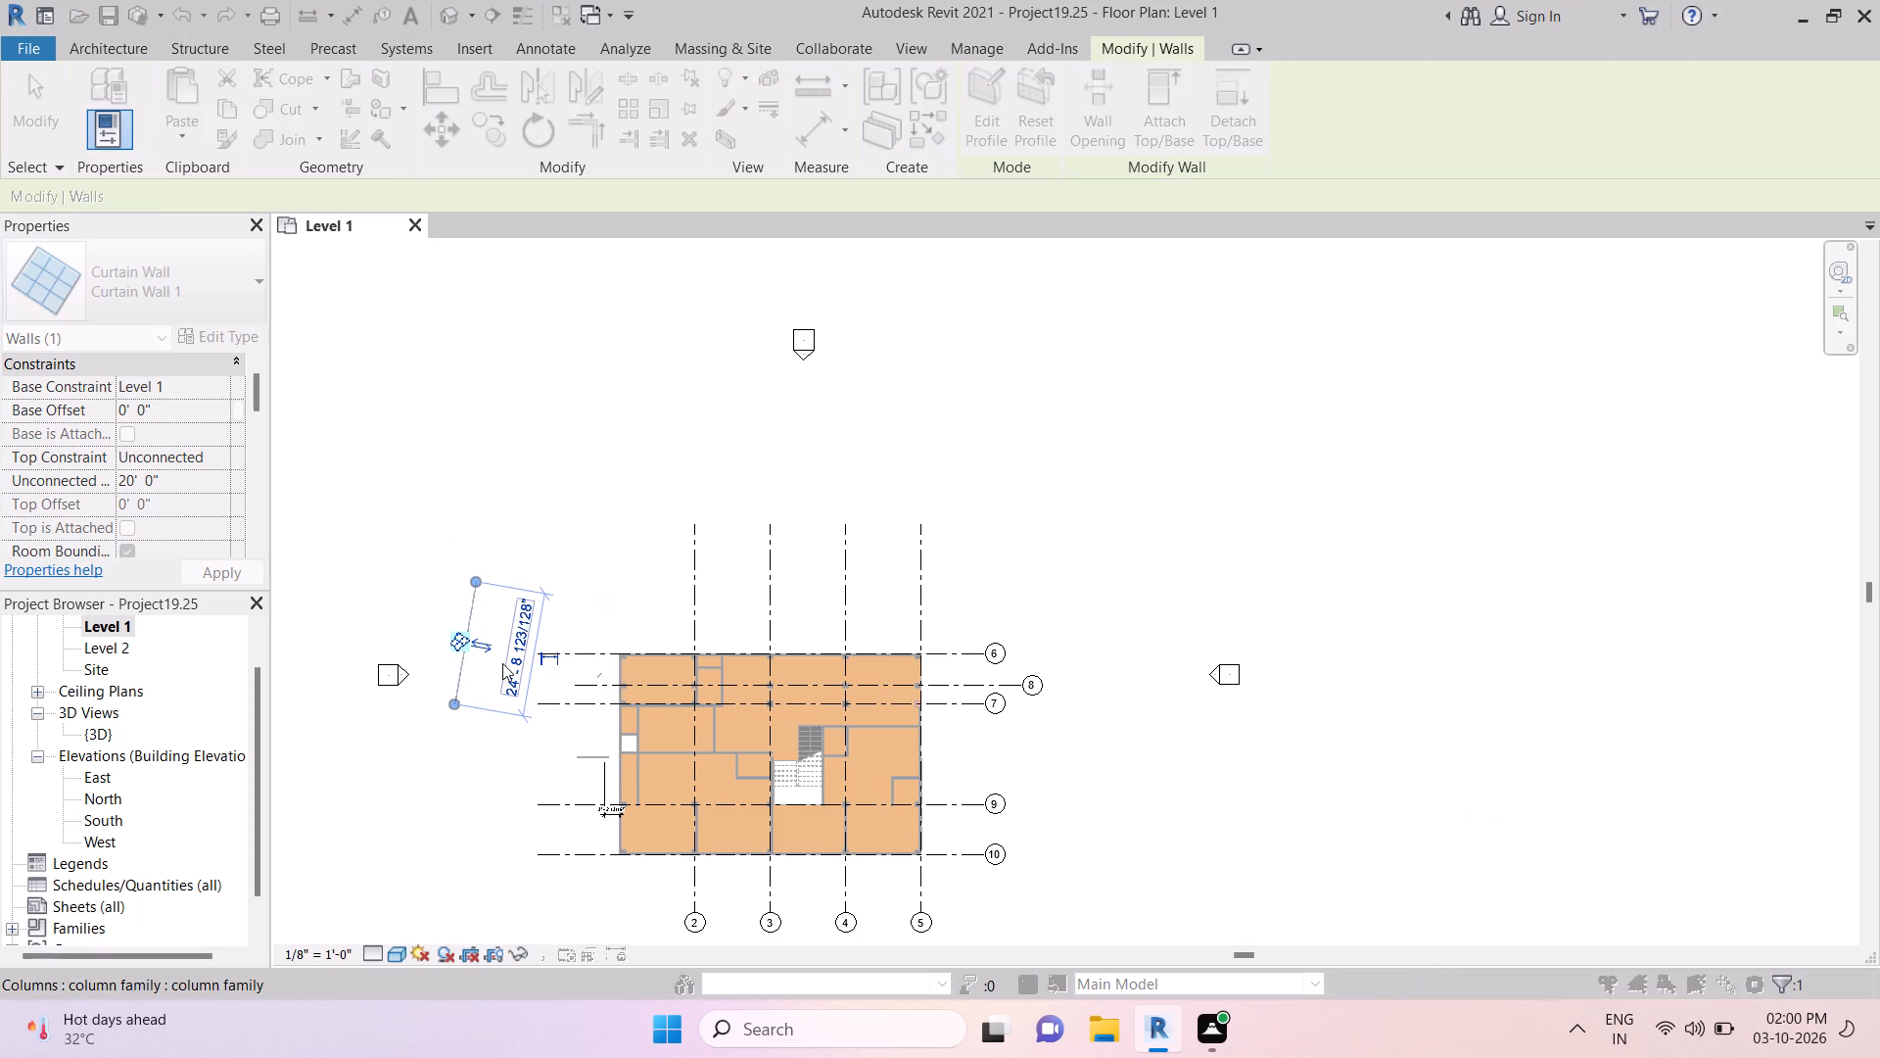
Flip the orientation of the remaining sloping curtain wall.
left_click(483, 647)
left_click_drag(483, 645, 502, 554)
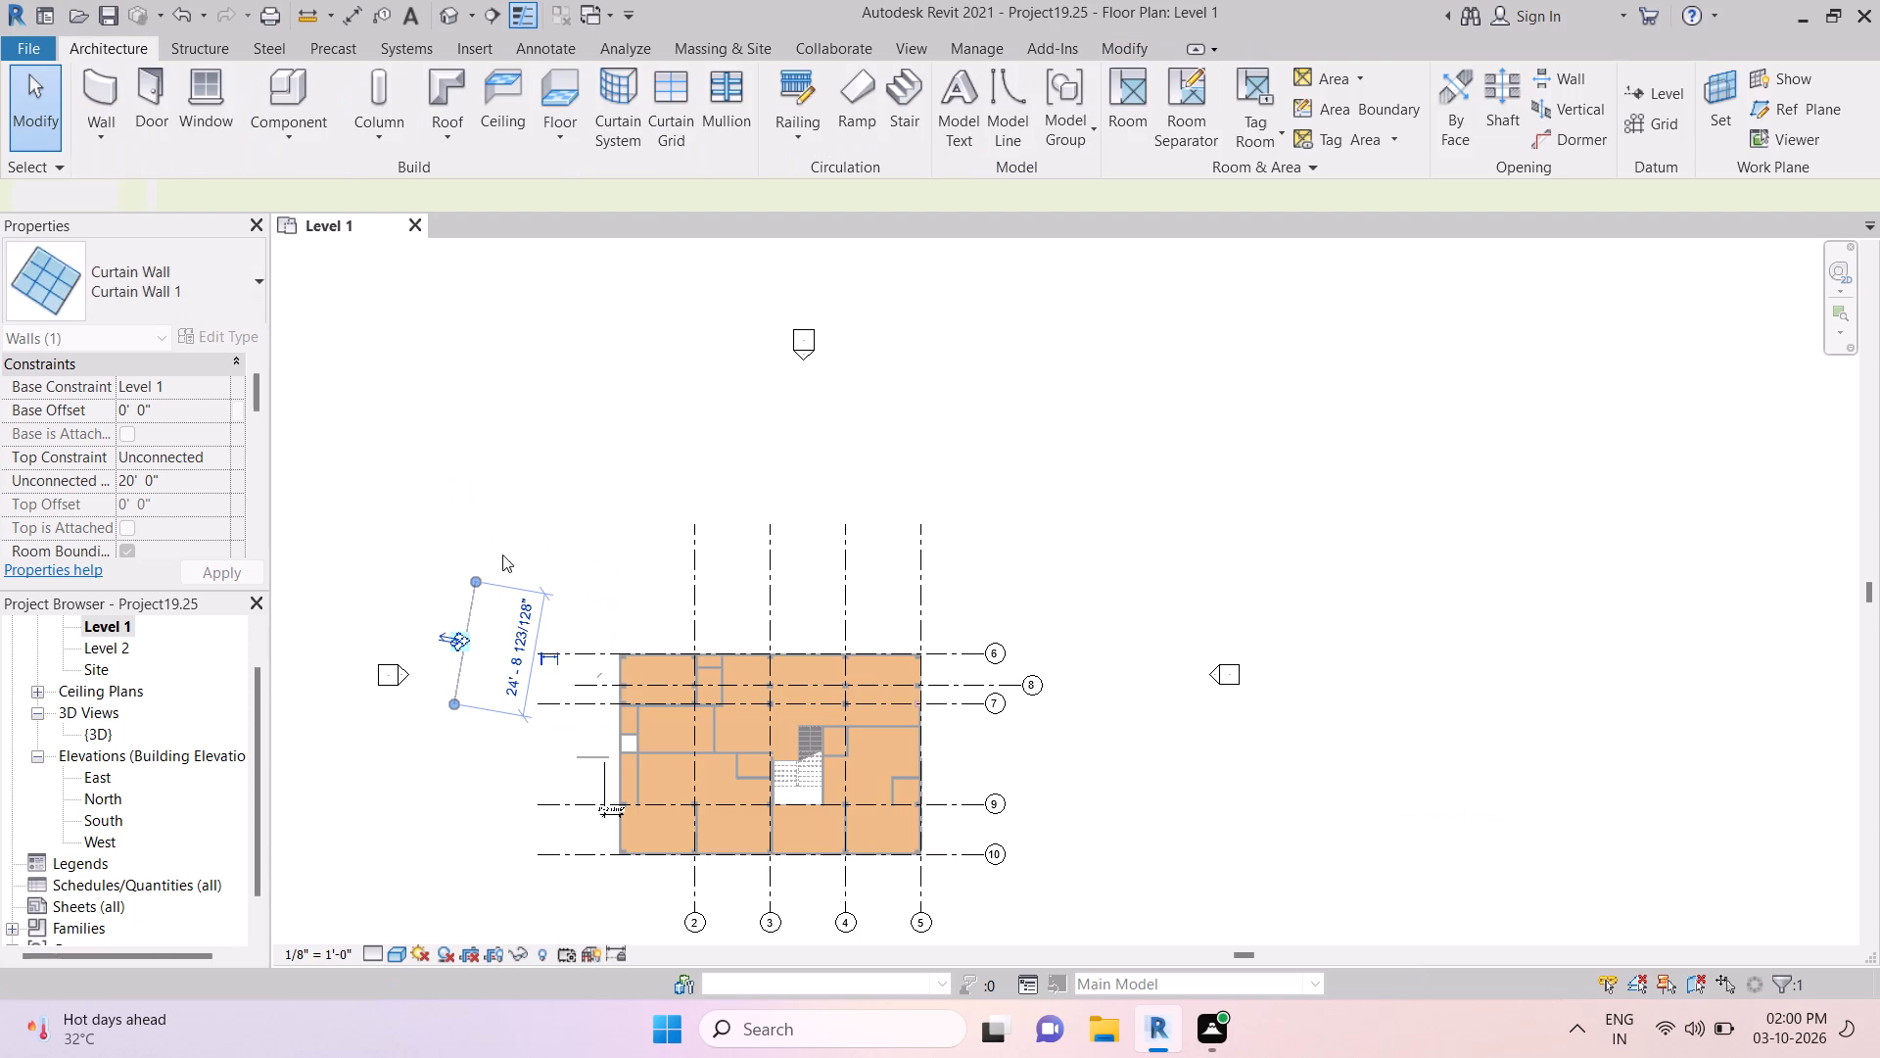
Move the curtain wall down beside grids 7 to 10 and make it vertical, about 28'-6" long and about 30' from the building.
left_click_drag(502, 554, 483, 600)
left_click_drag(468, 585, 468, 582)
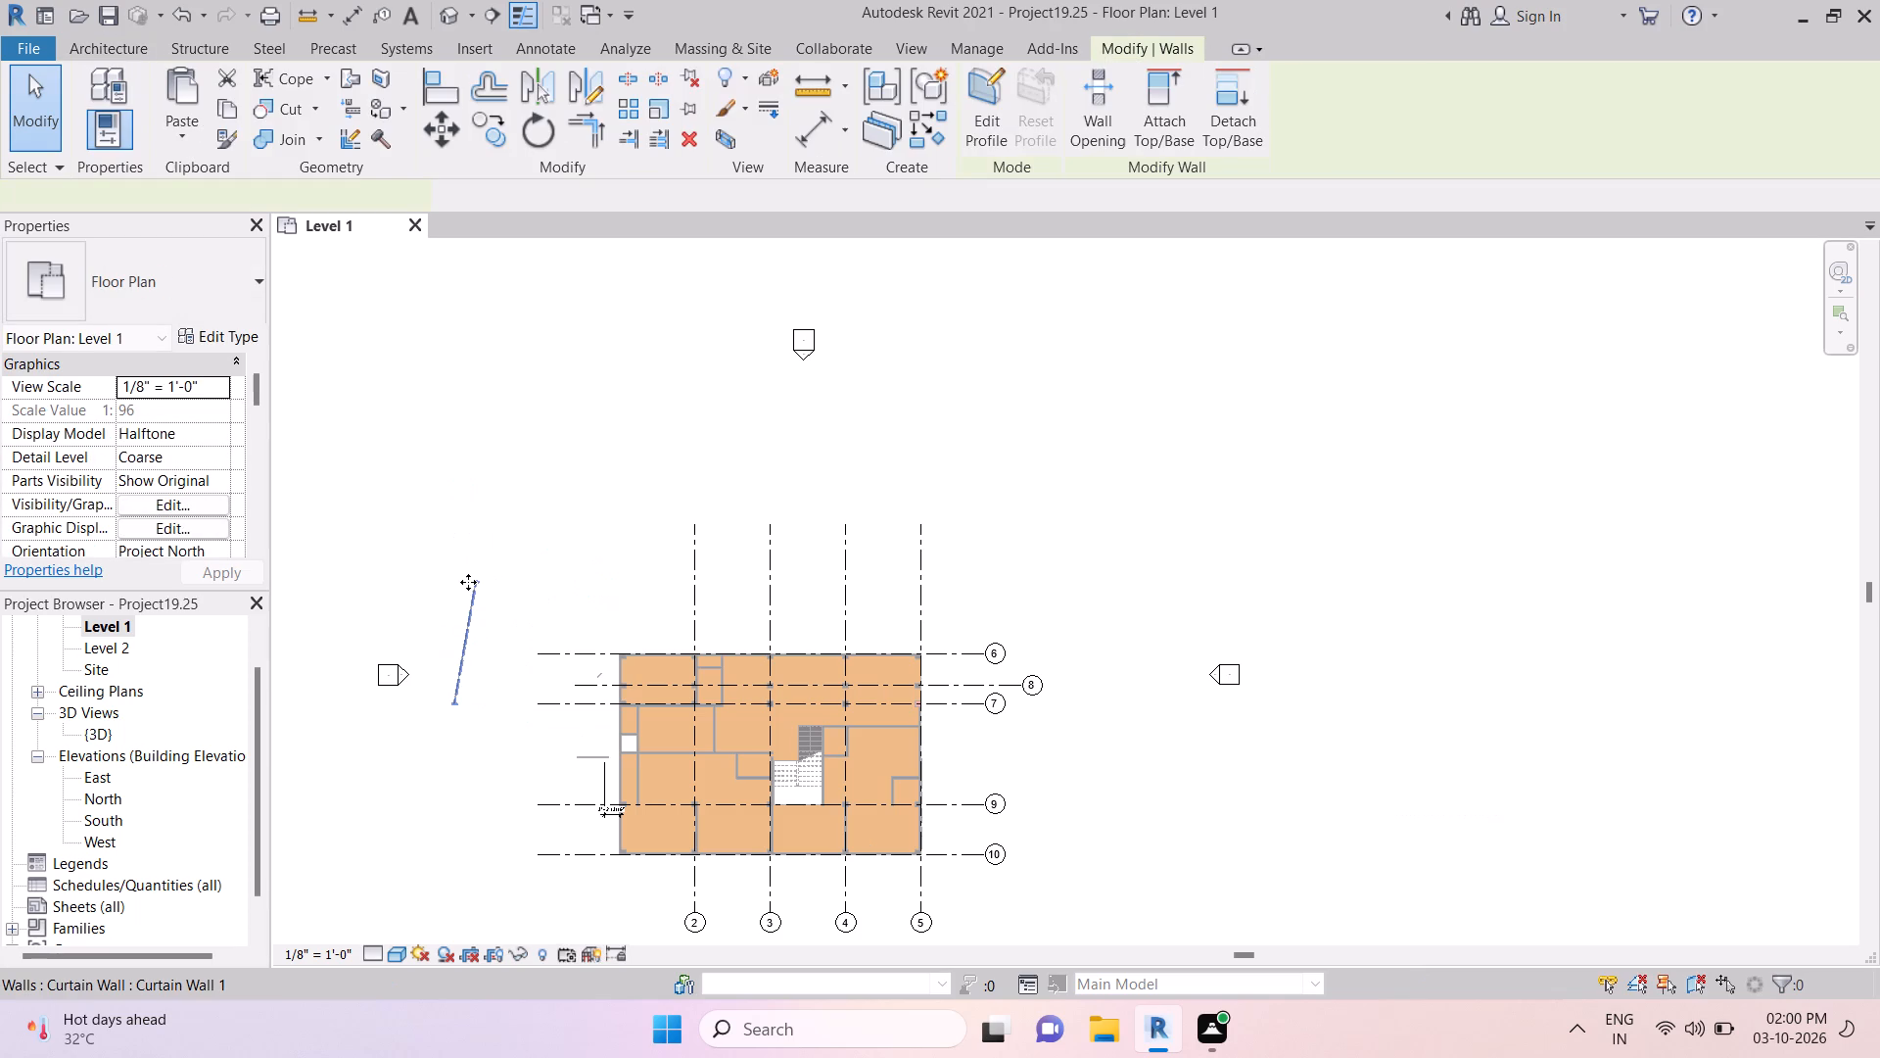
left_click_drag(468, 582, 380, 592)
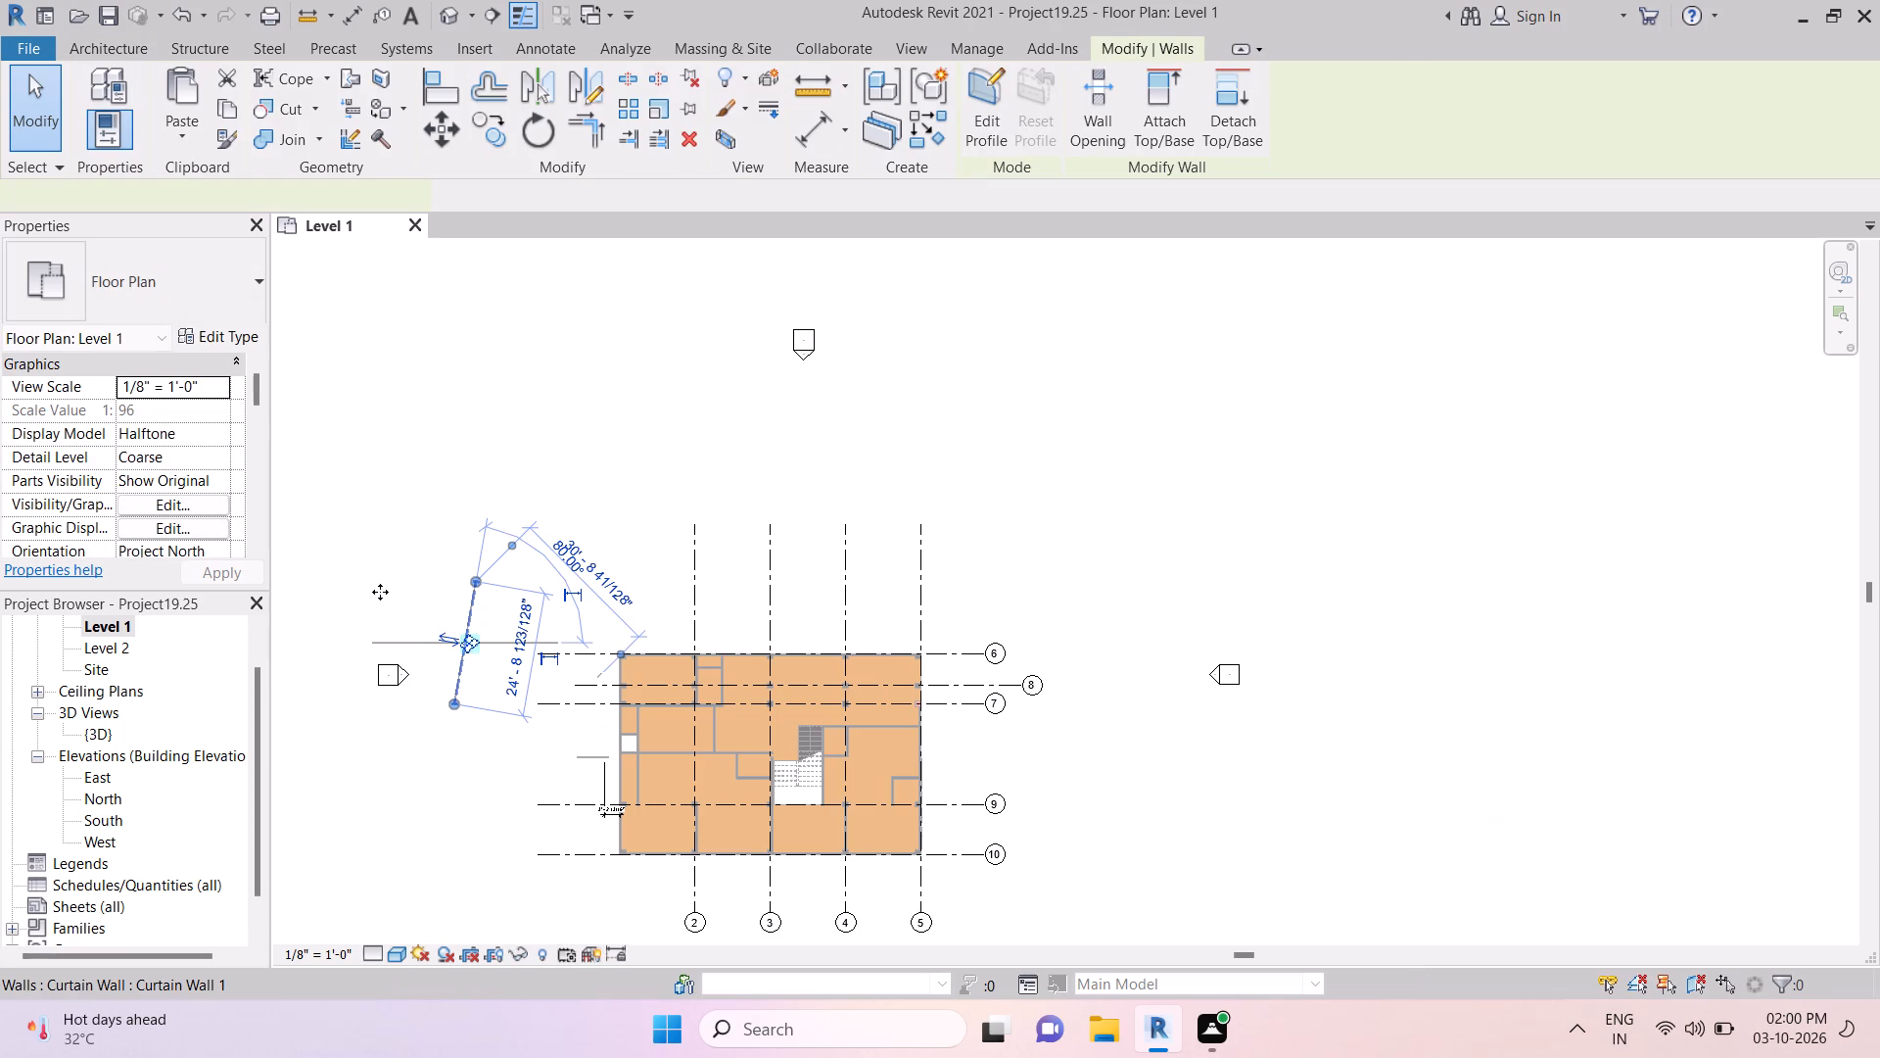
left_click_drag(380, 592, 441, 629)
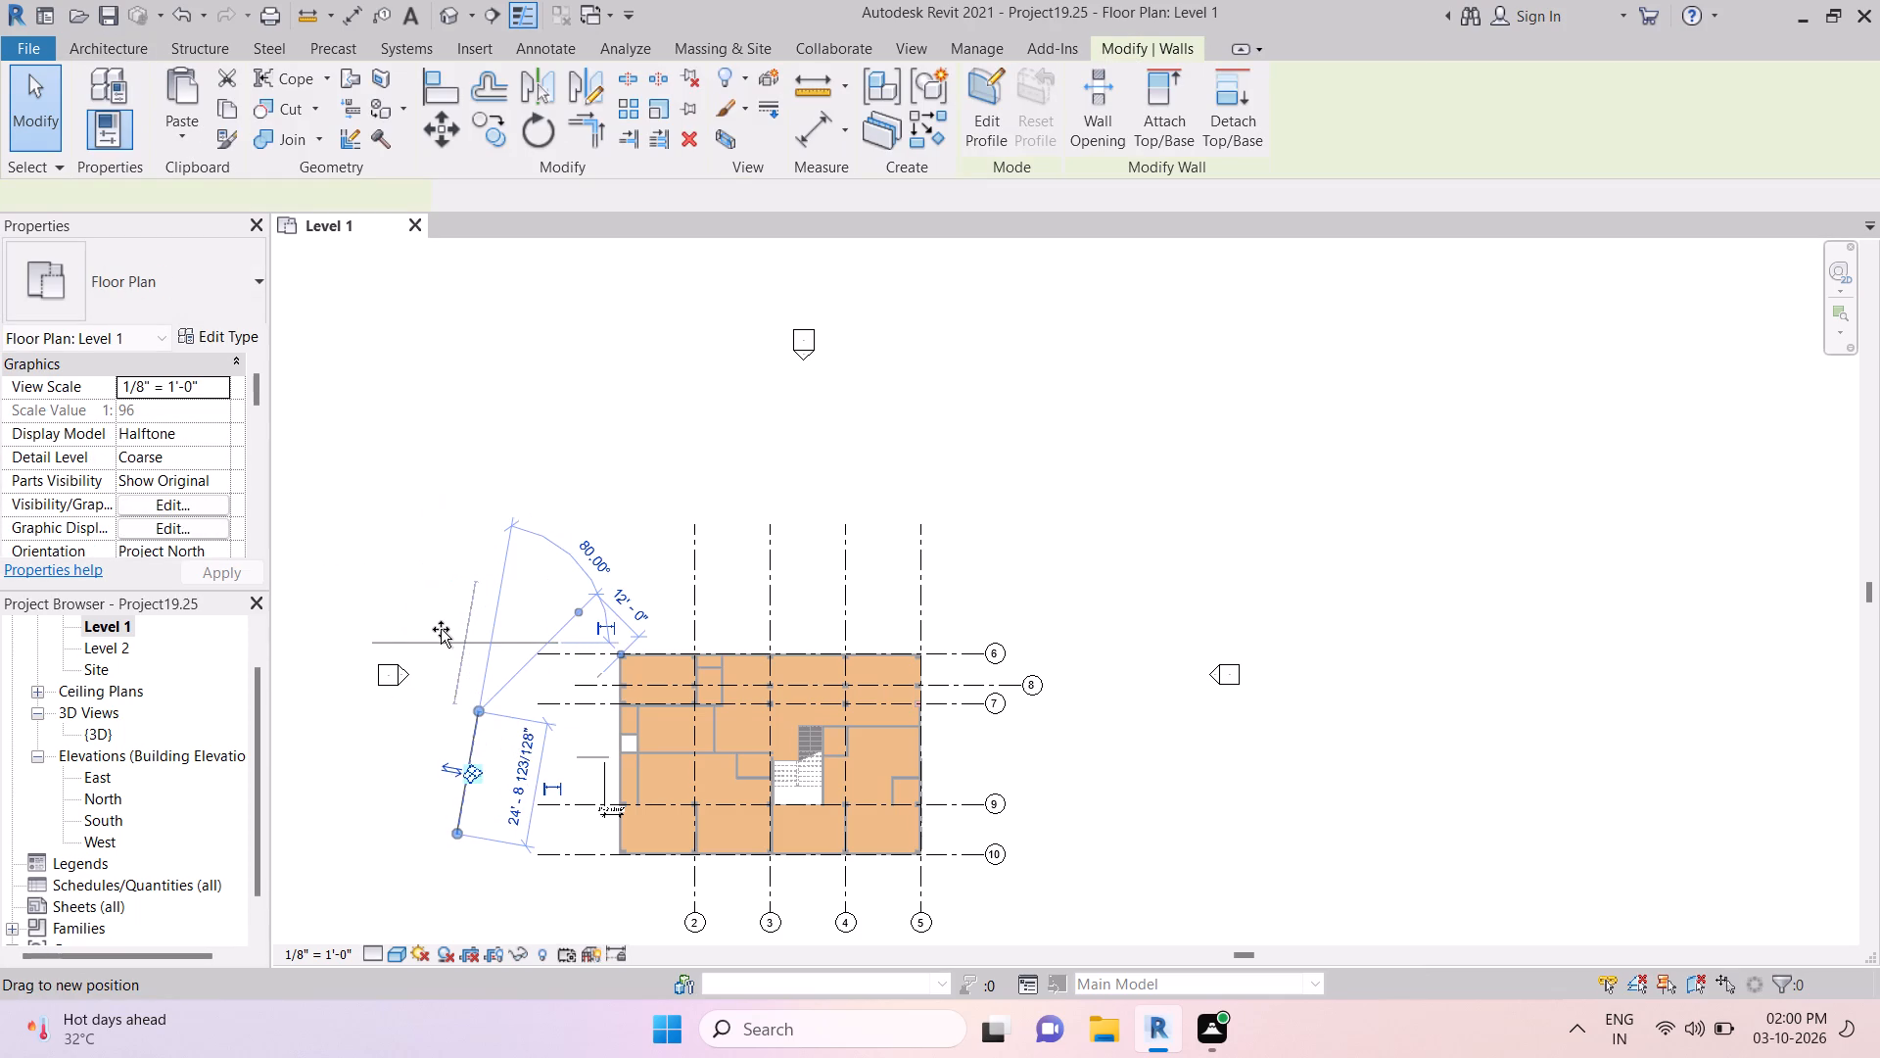
left_click_drag(441, 629, 490, 737)
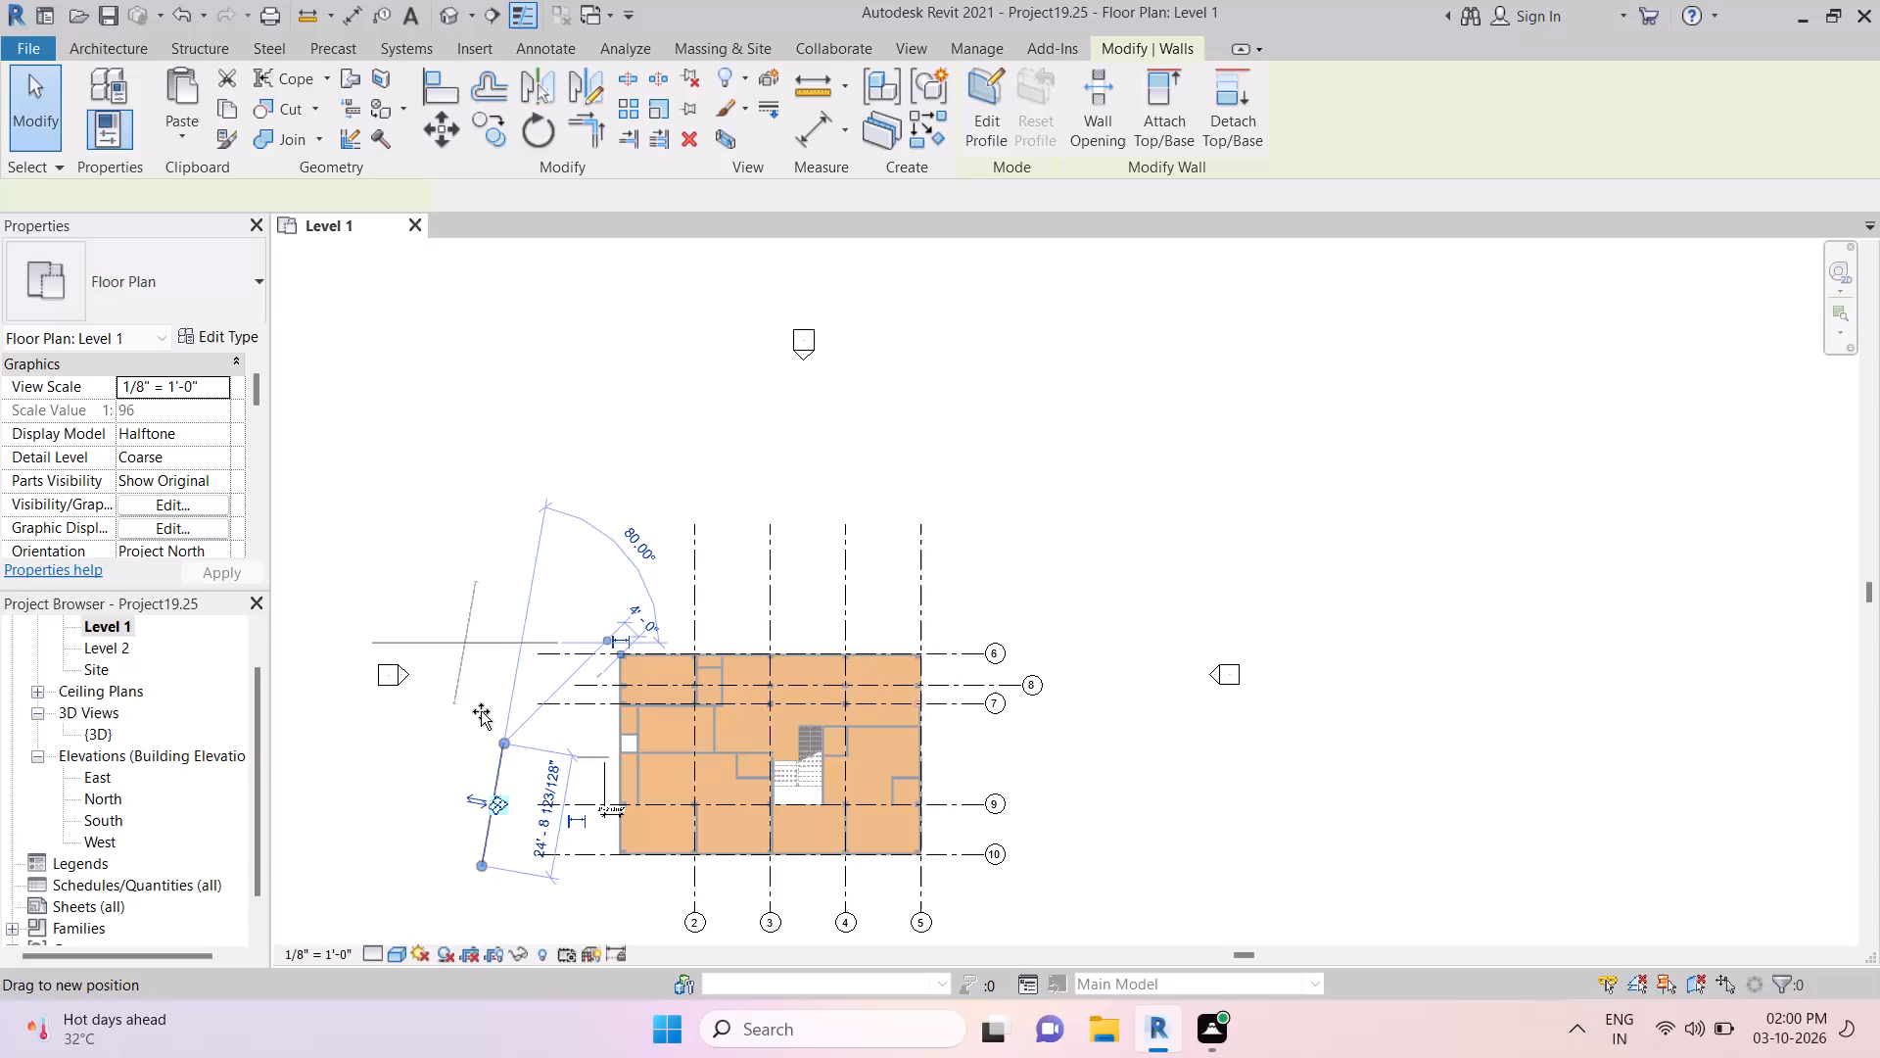
left_click(481, 711)
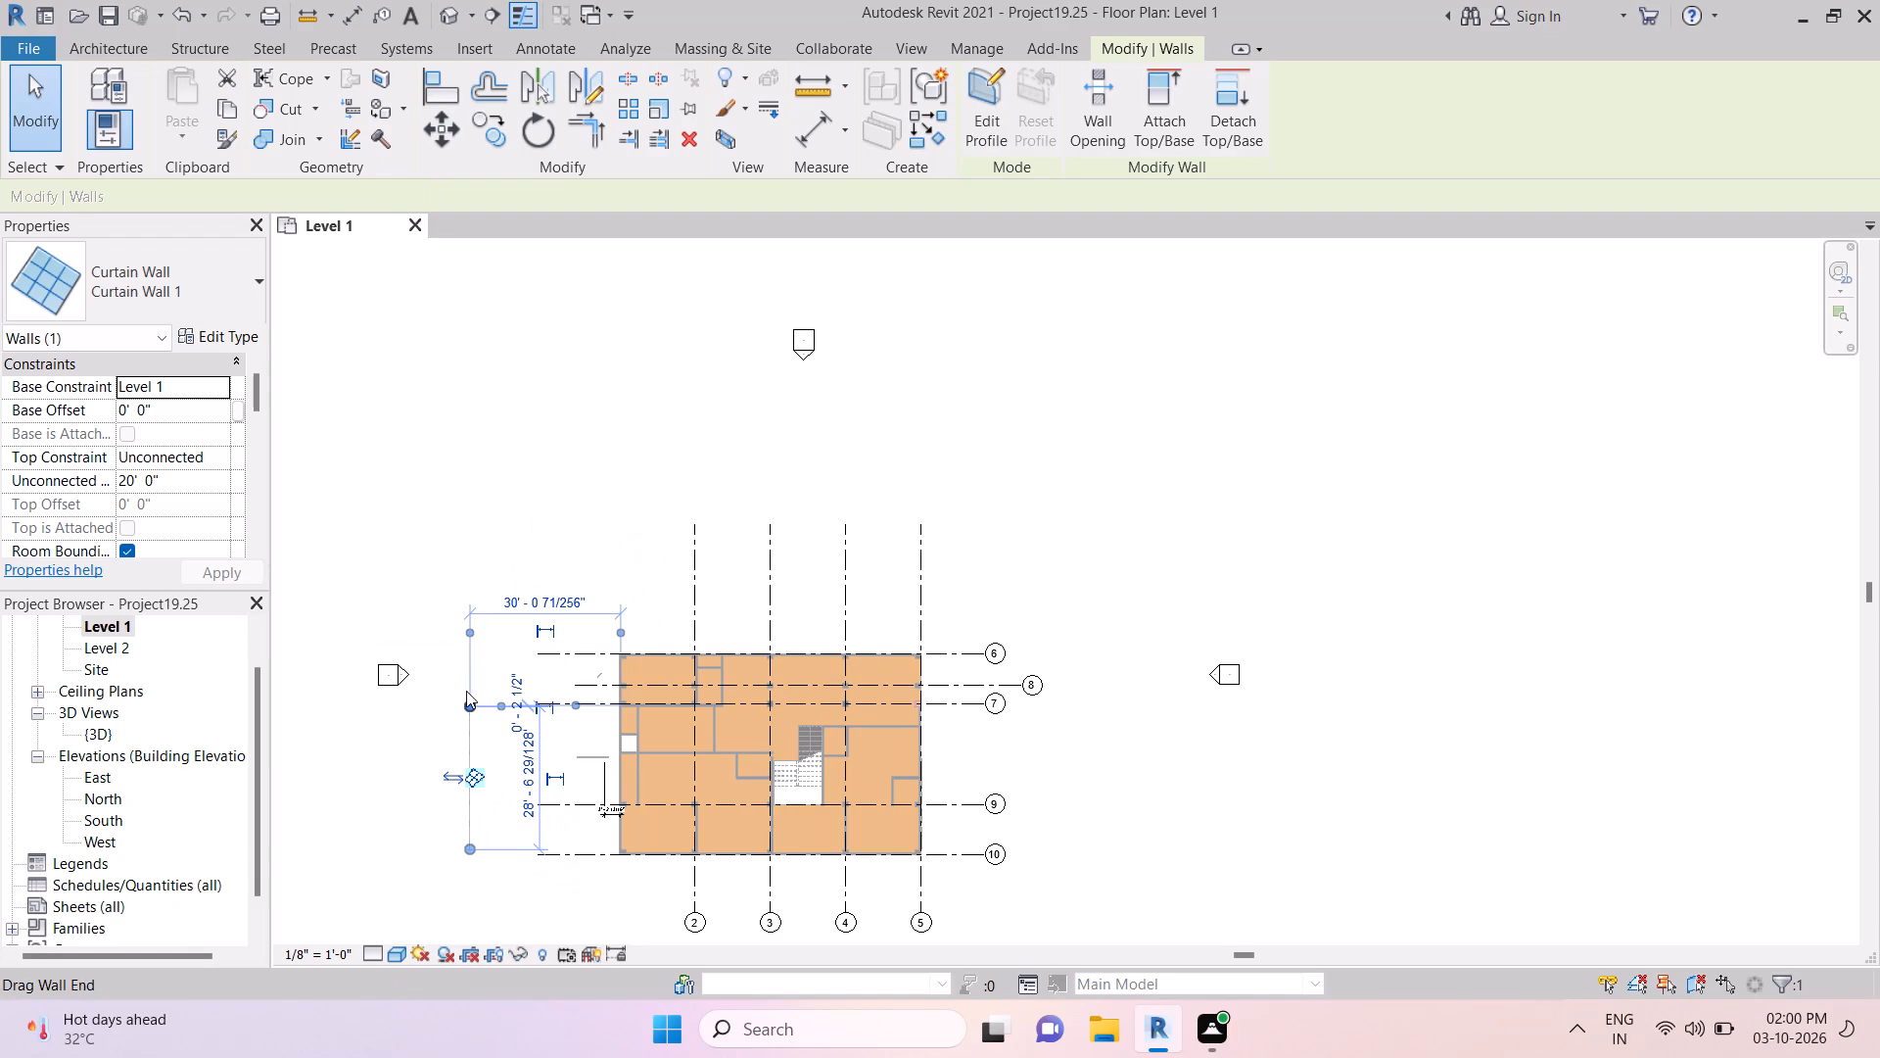
Stretch the curtain wall's upper end toward the building near grid 6, making it slope about 42'-0" long.
left_click_drag(480, 693, 573, 673)
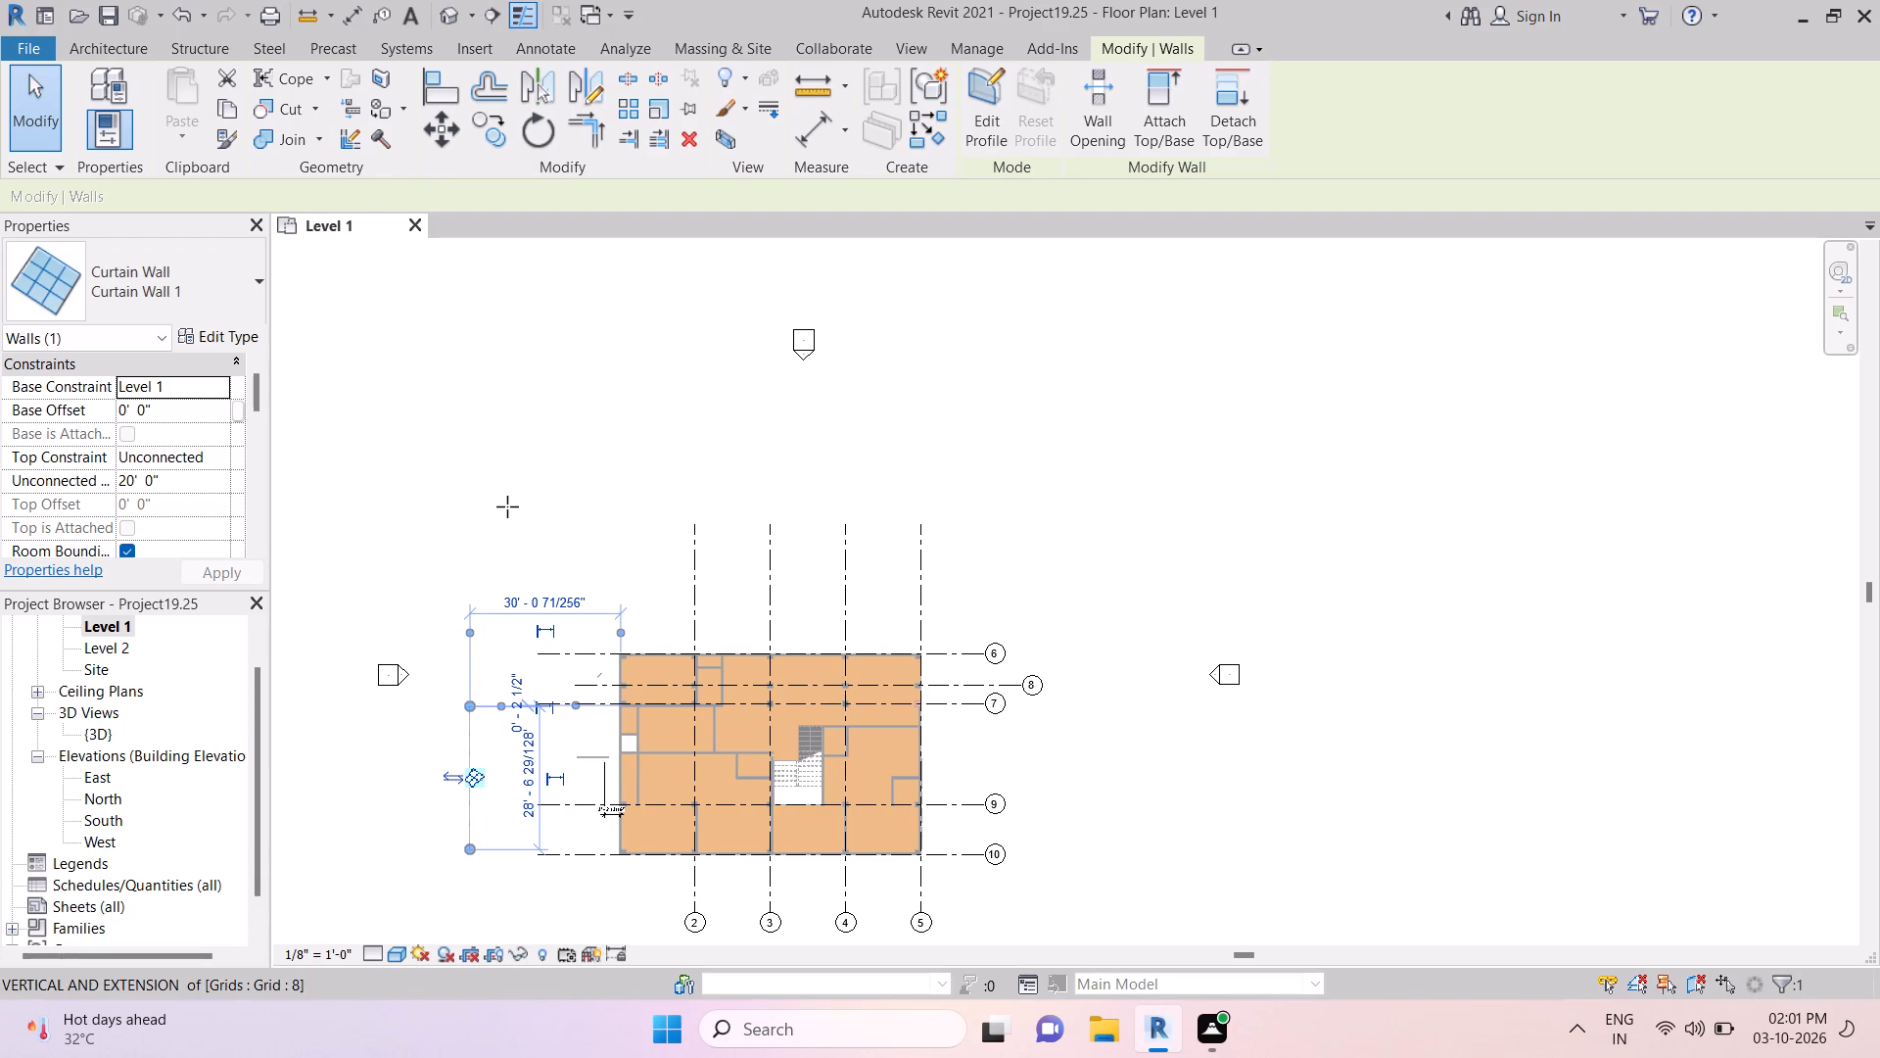
left_click(507, 506)
triple_click(519, 540)
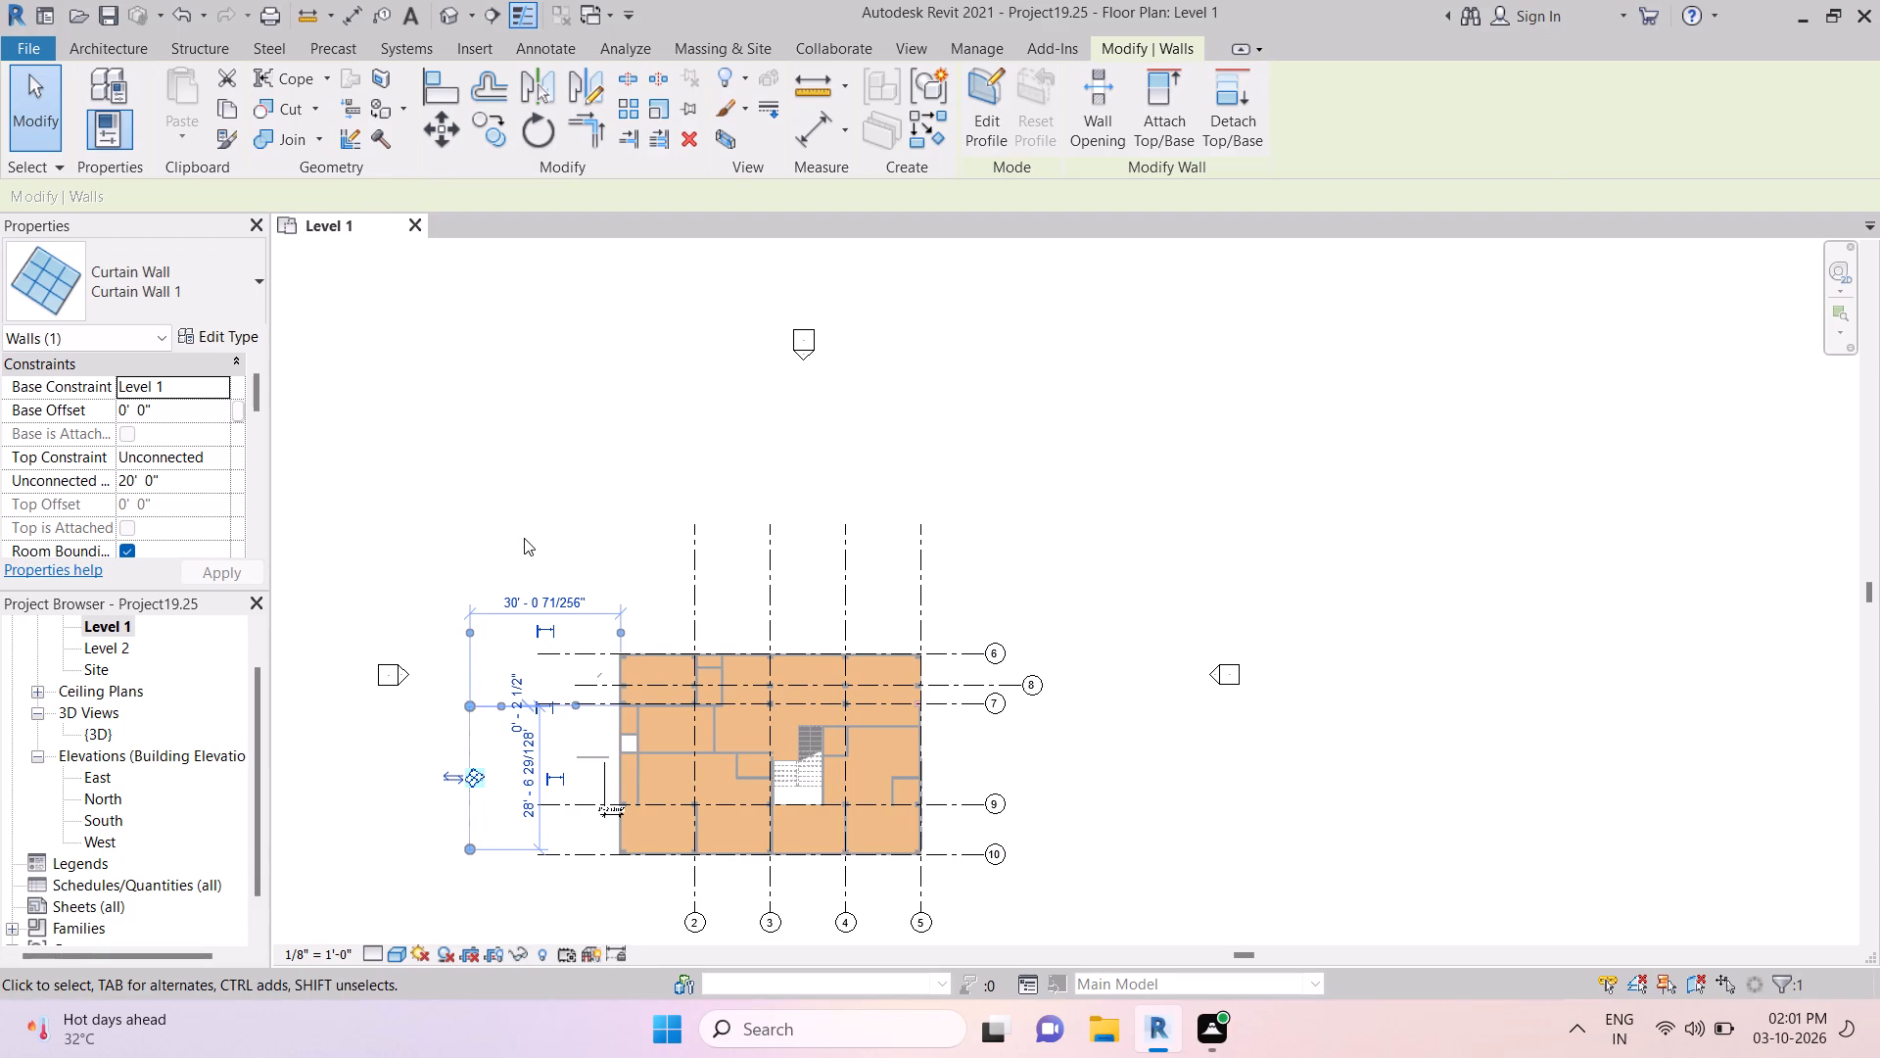
left_click(539, 730)
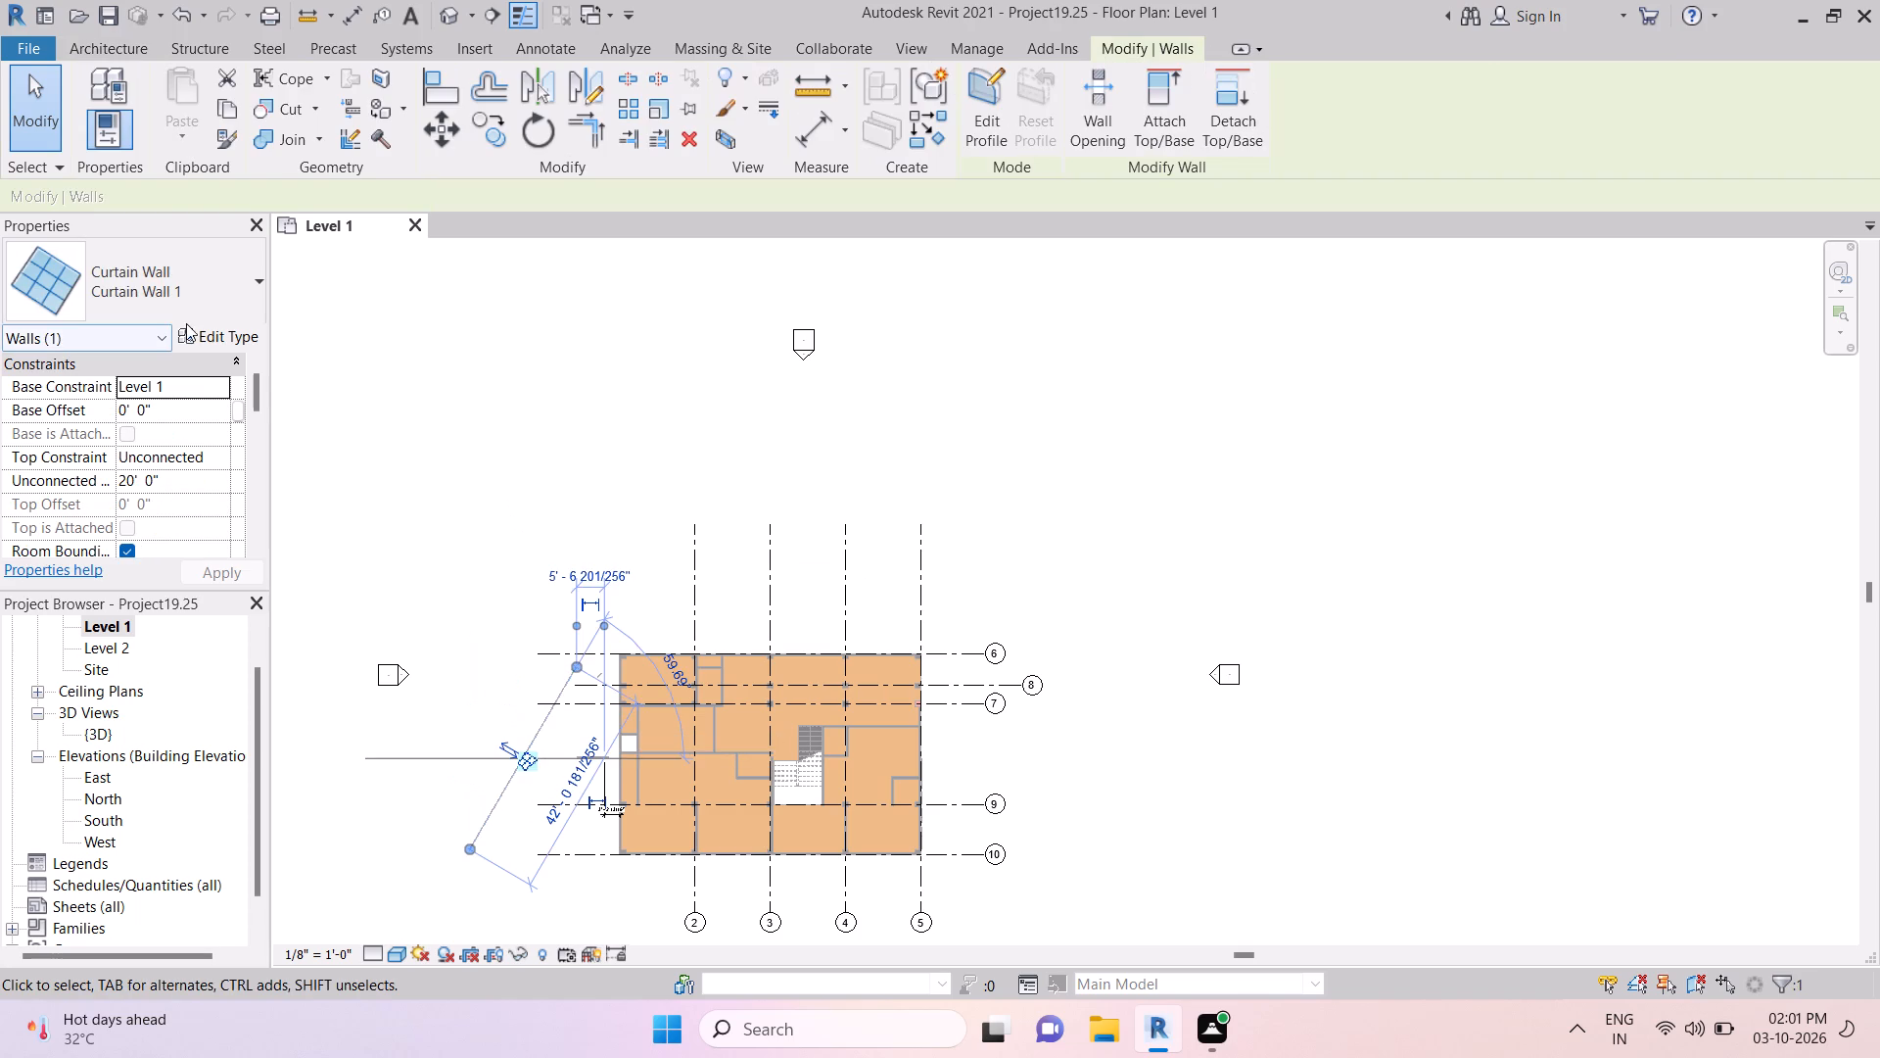
Change the sloping curtain wall's type to Stacked Wall Exterior - Brick Over CMU w Metal Stud.
left_click(232, 292)
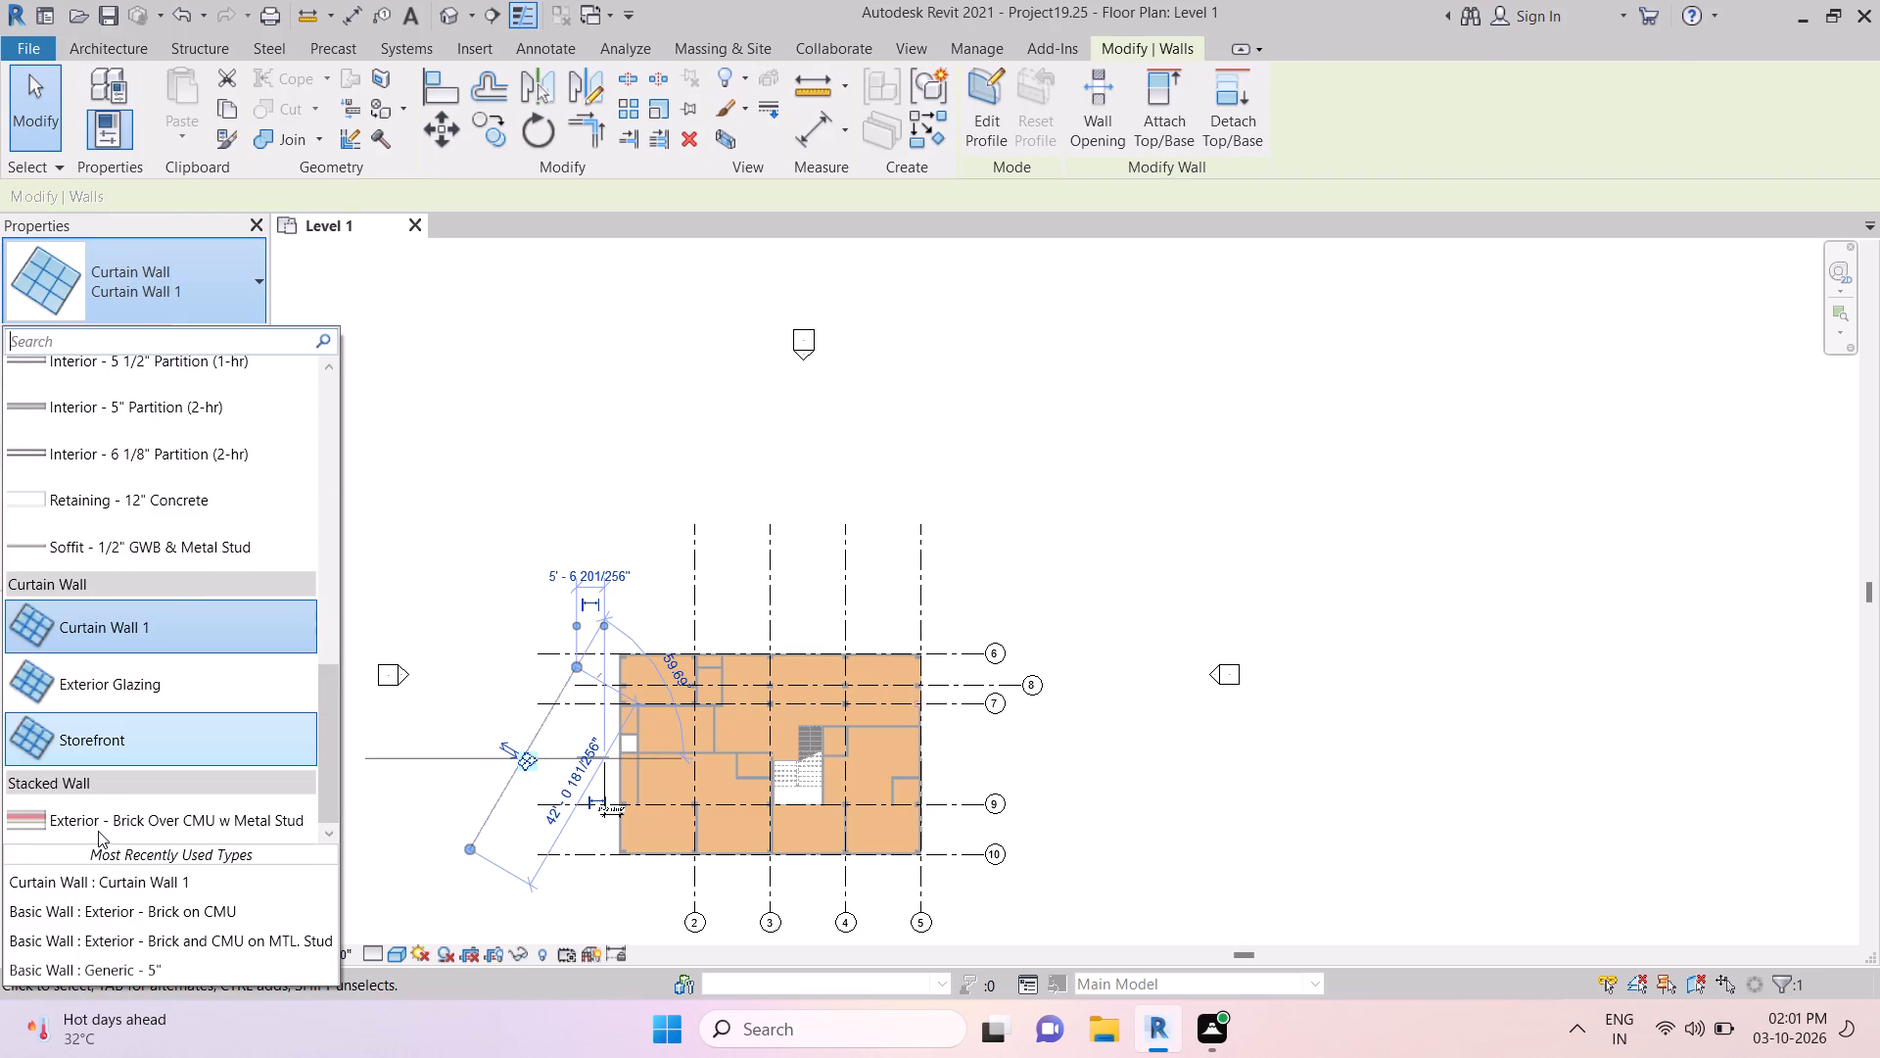
left_click(105, 815)
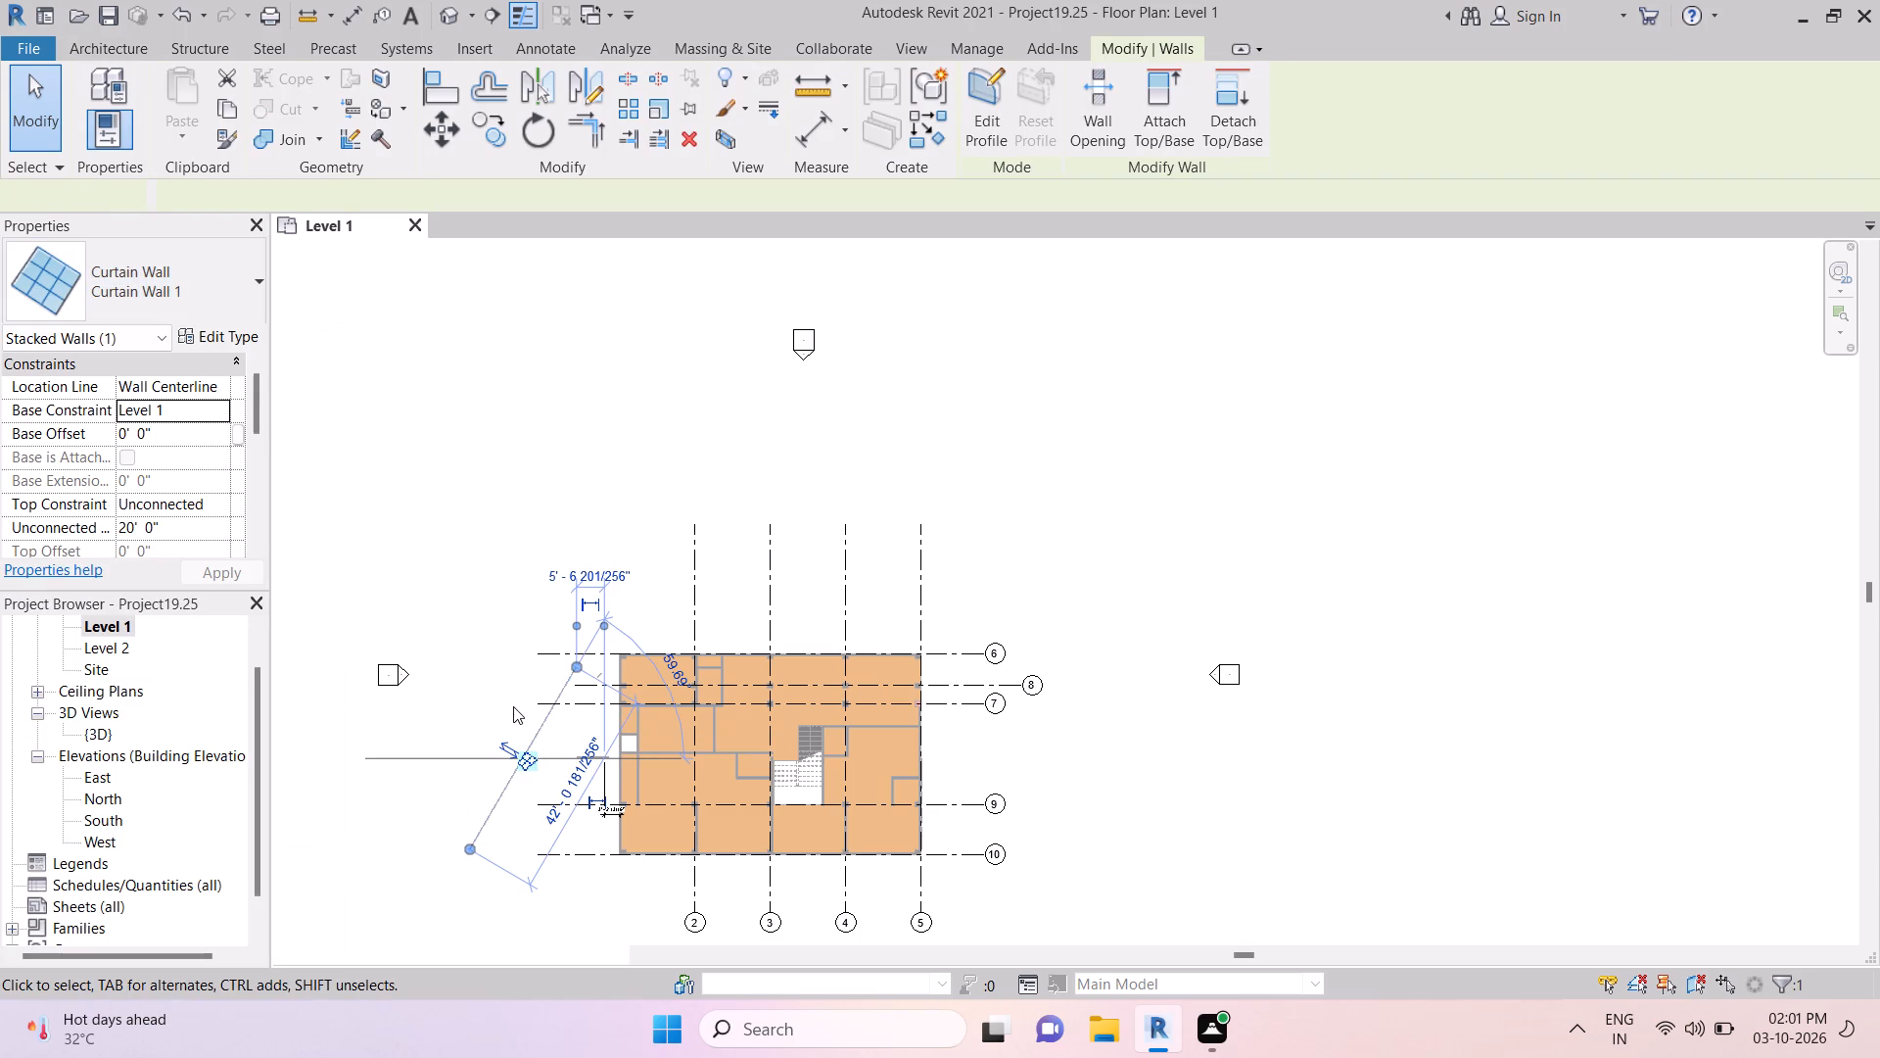
left_click_drag(513, 706, 521, 737)
left_click(523, 740)
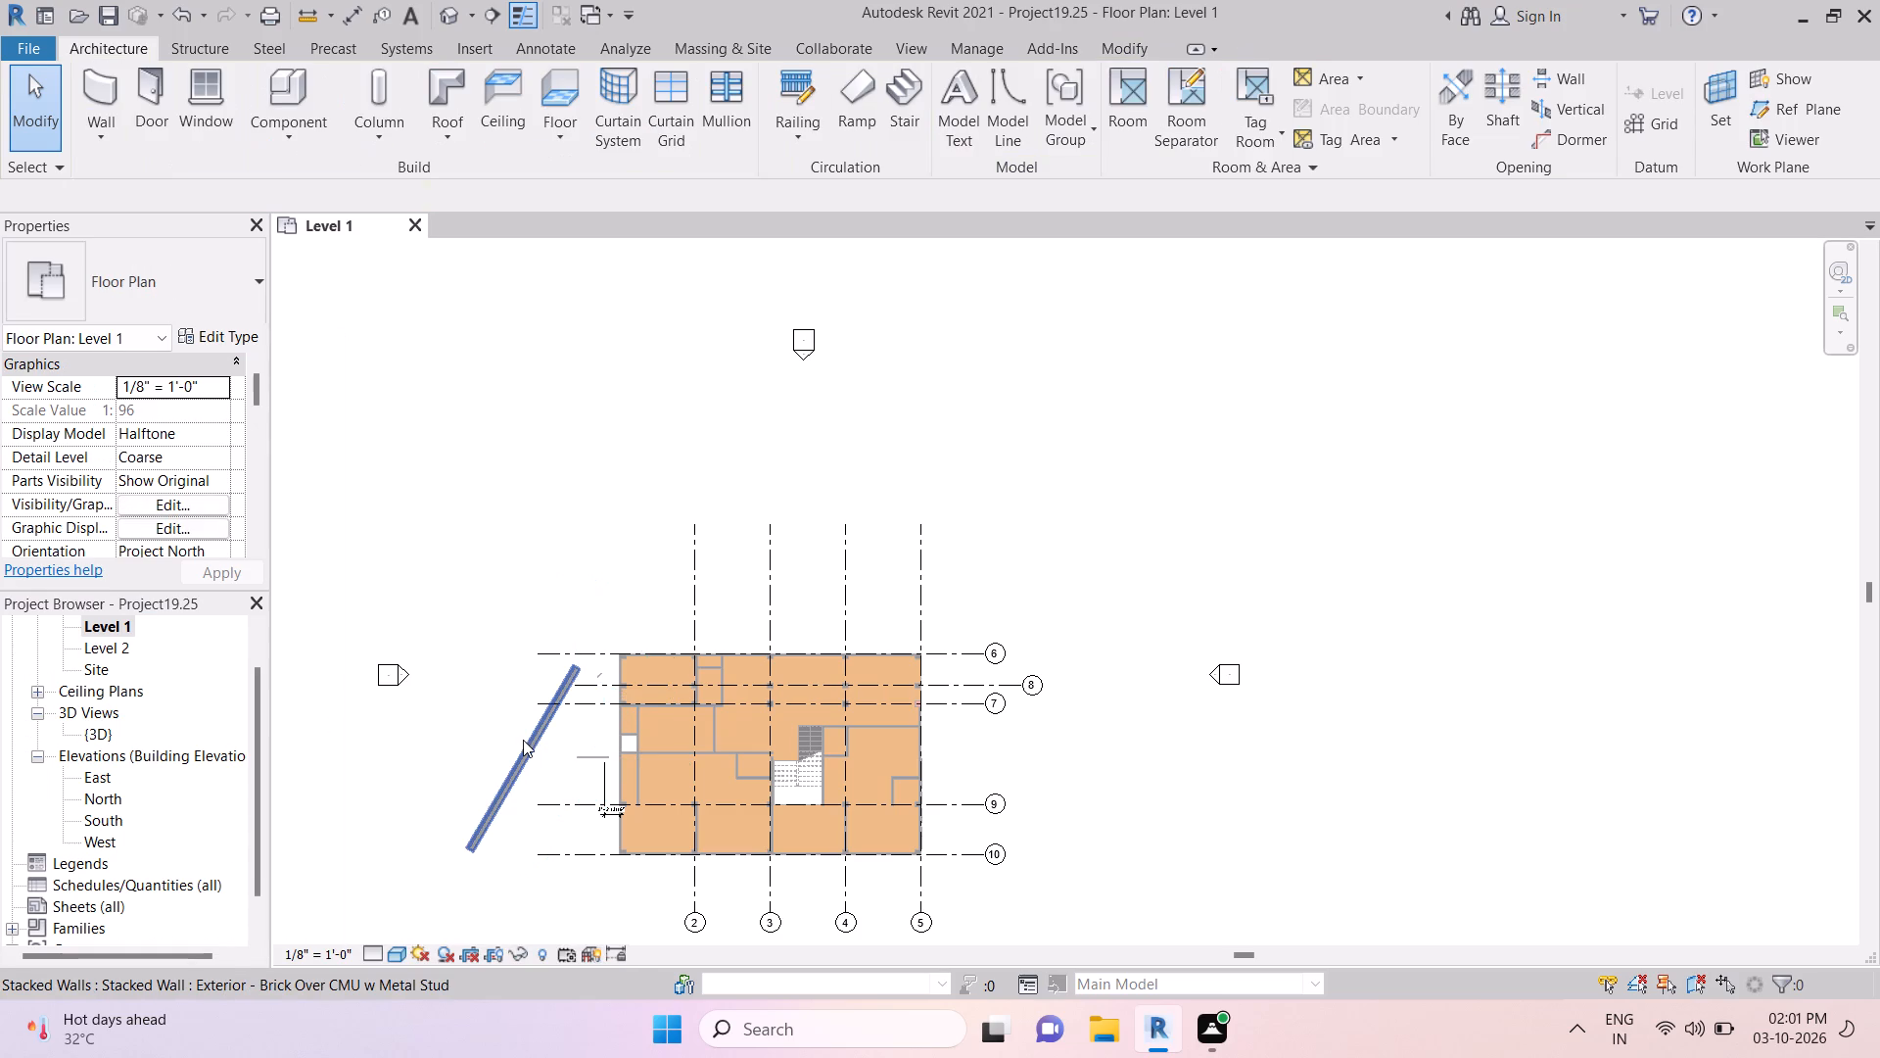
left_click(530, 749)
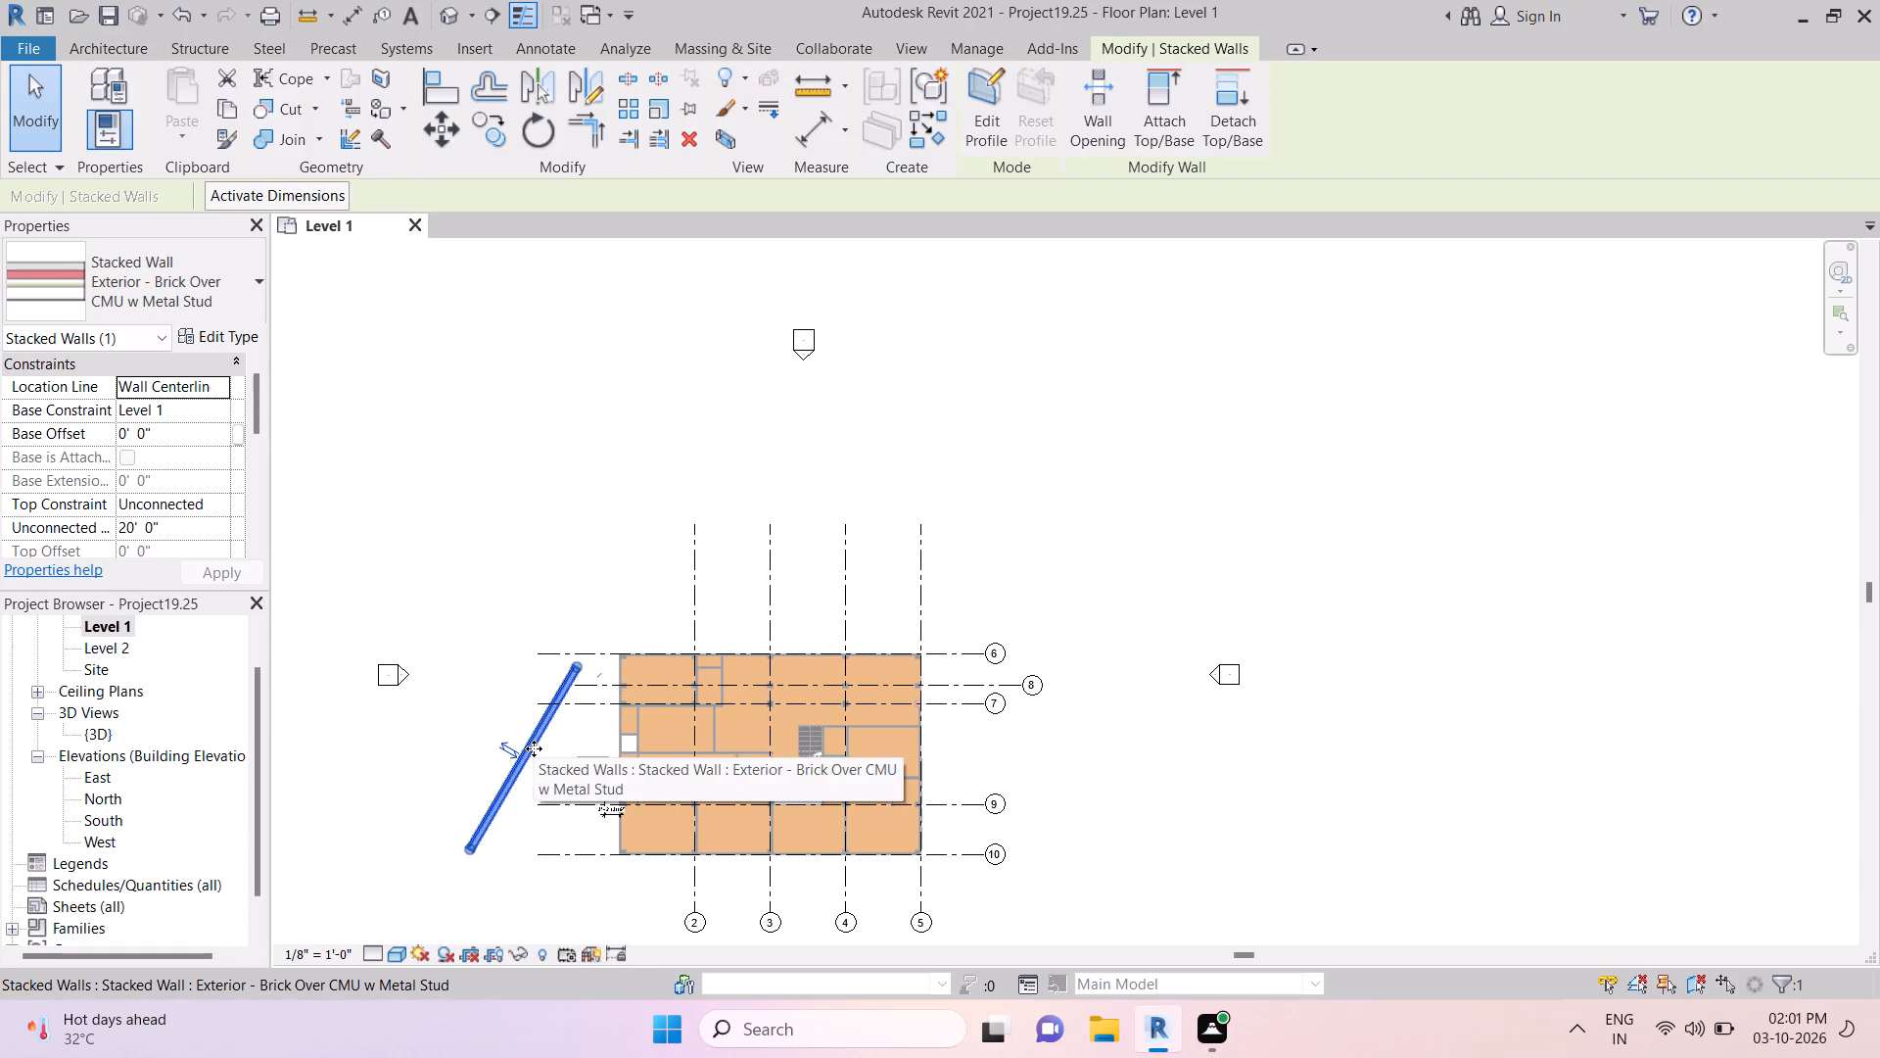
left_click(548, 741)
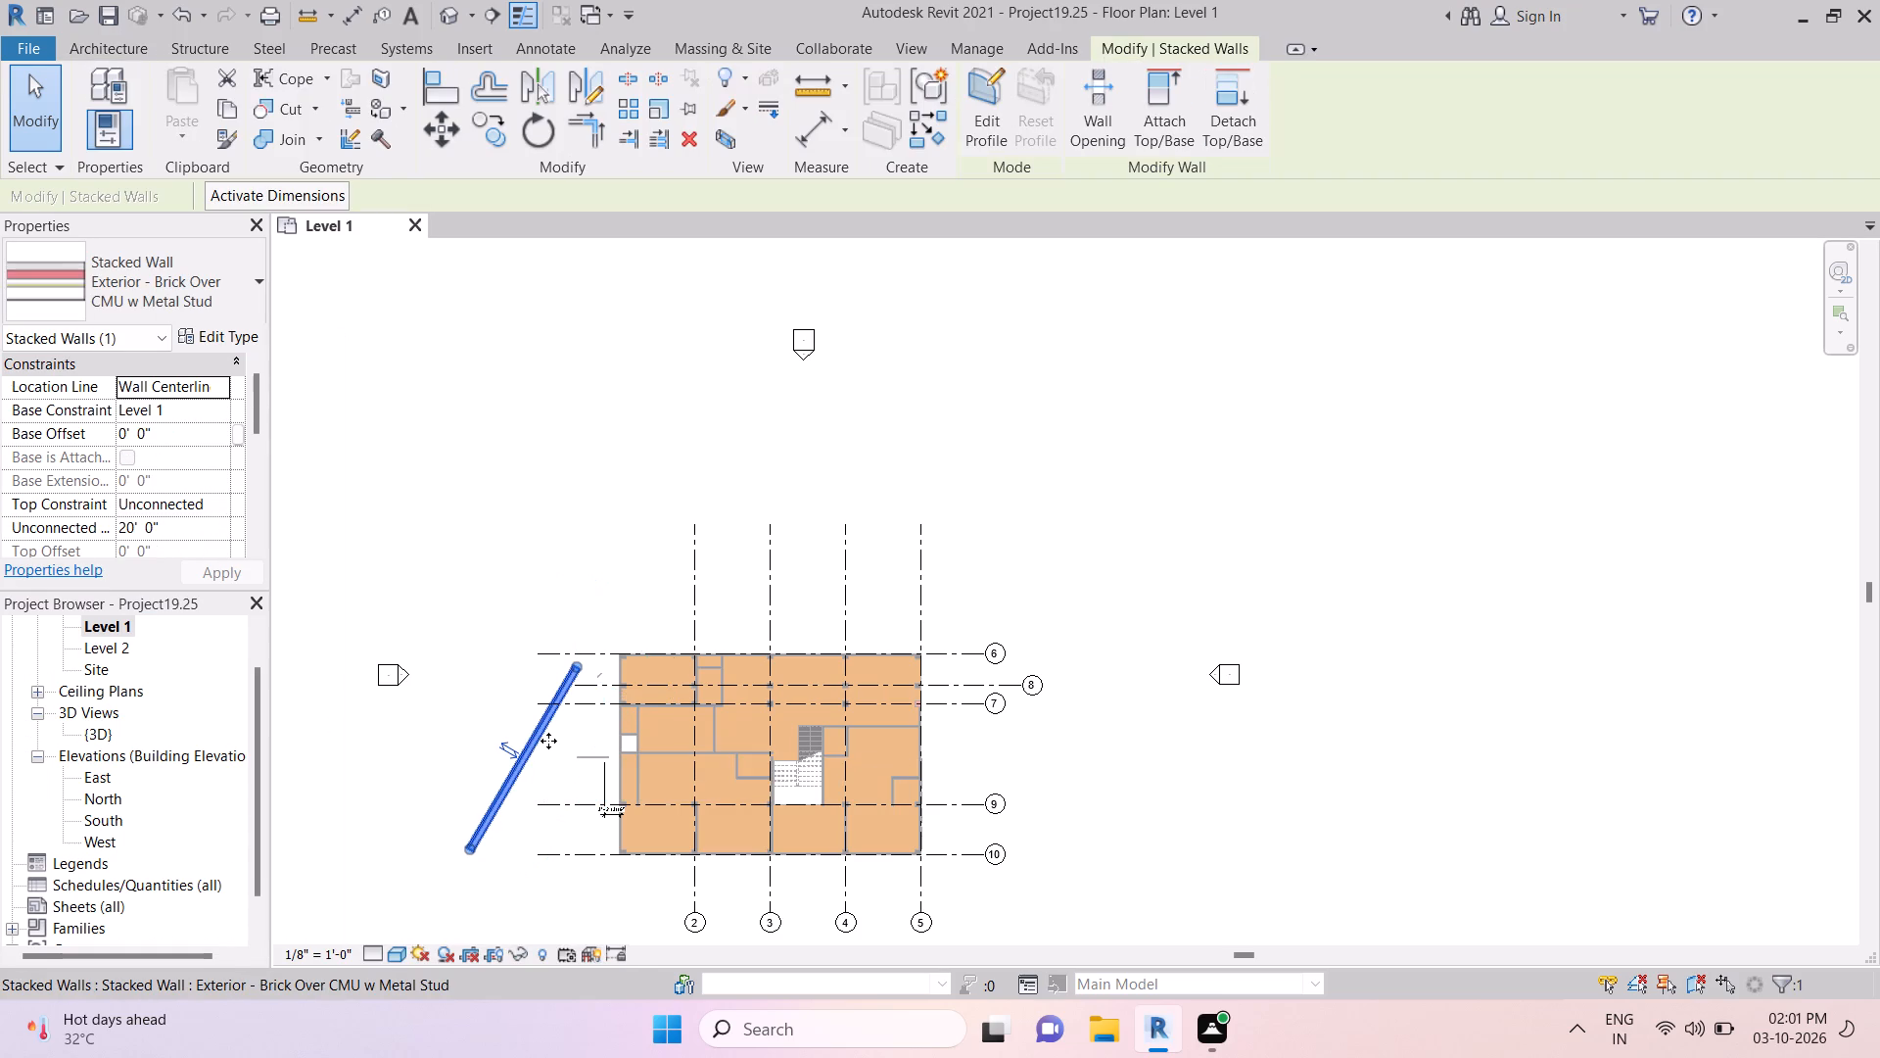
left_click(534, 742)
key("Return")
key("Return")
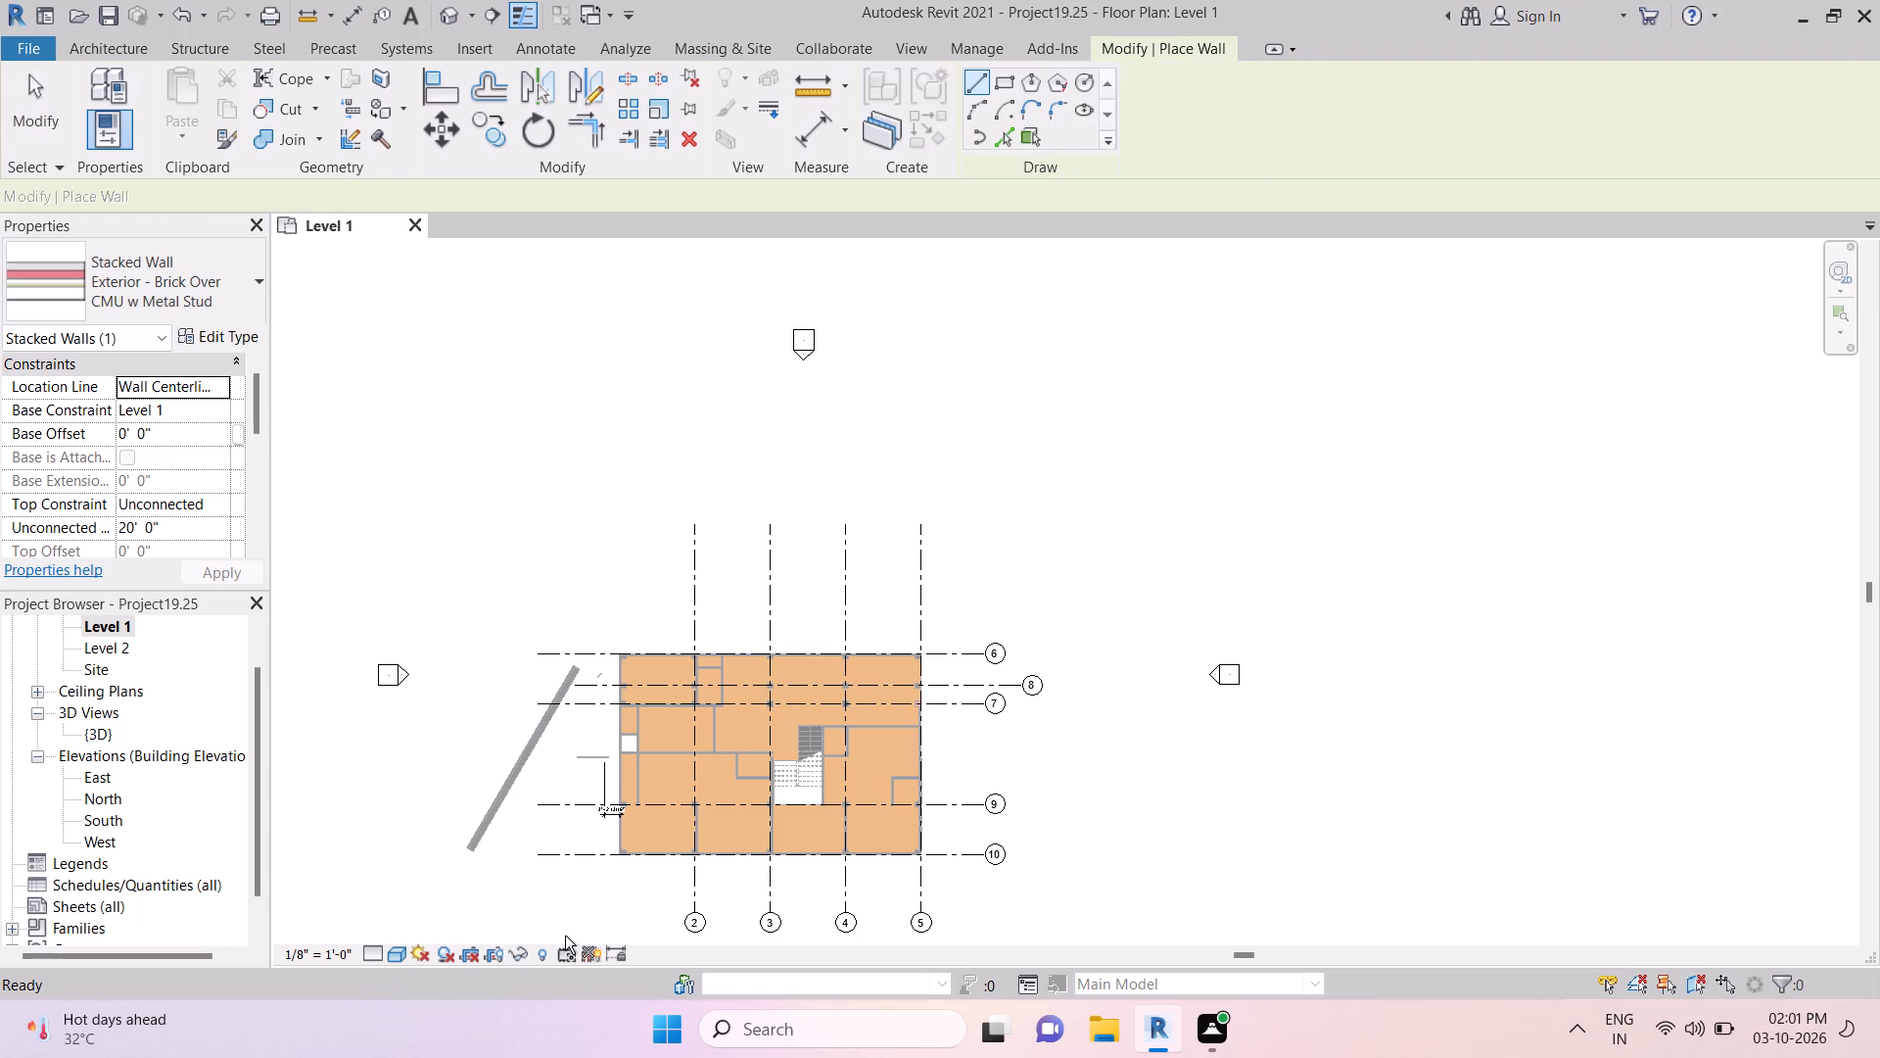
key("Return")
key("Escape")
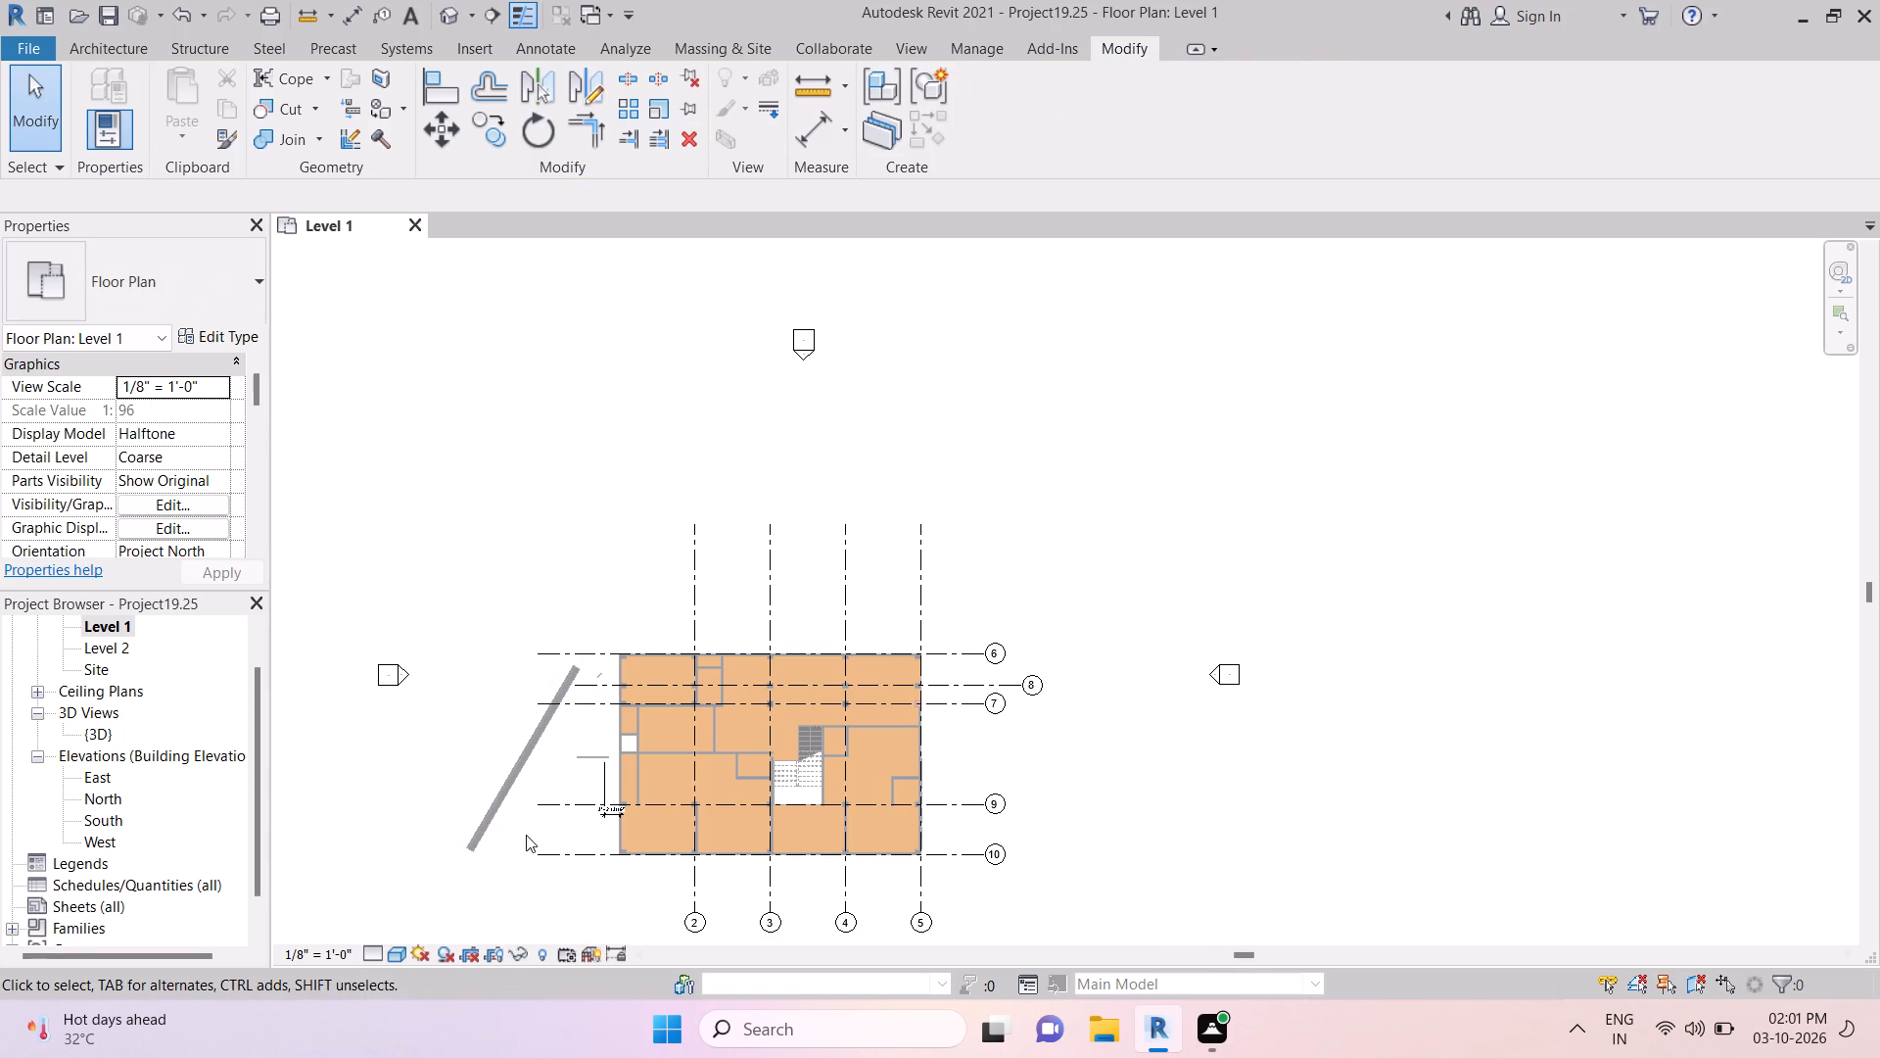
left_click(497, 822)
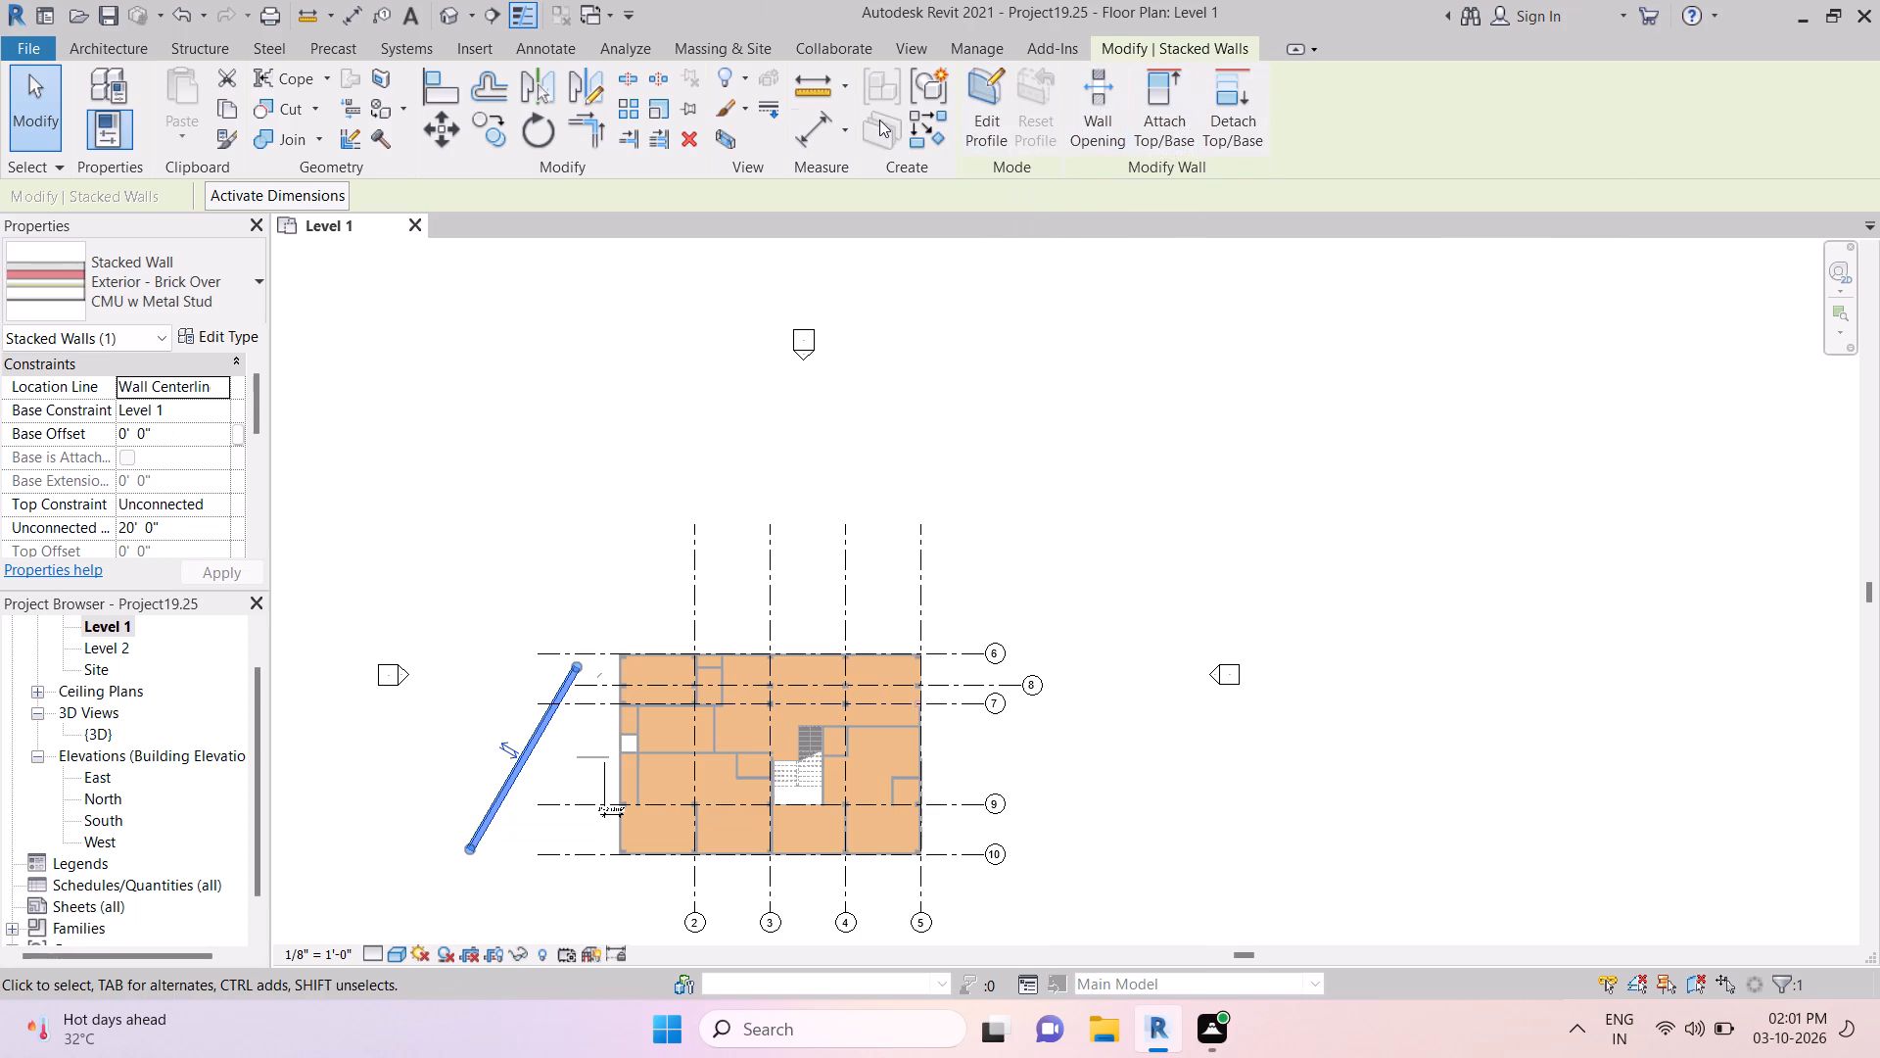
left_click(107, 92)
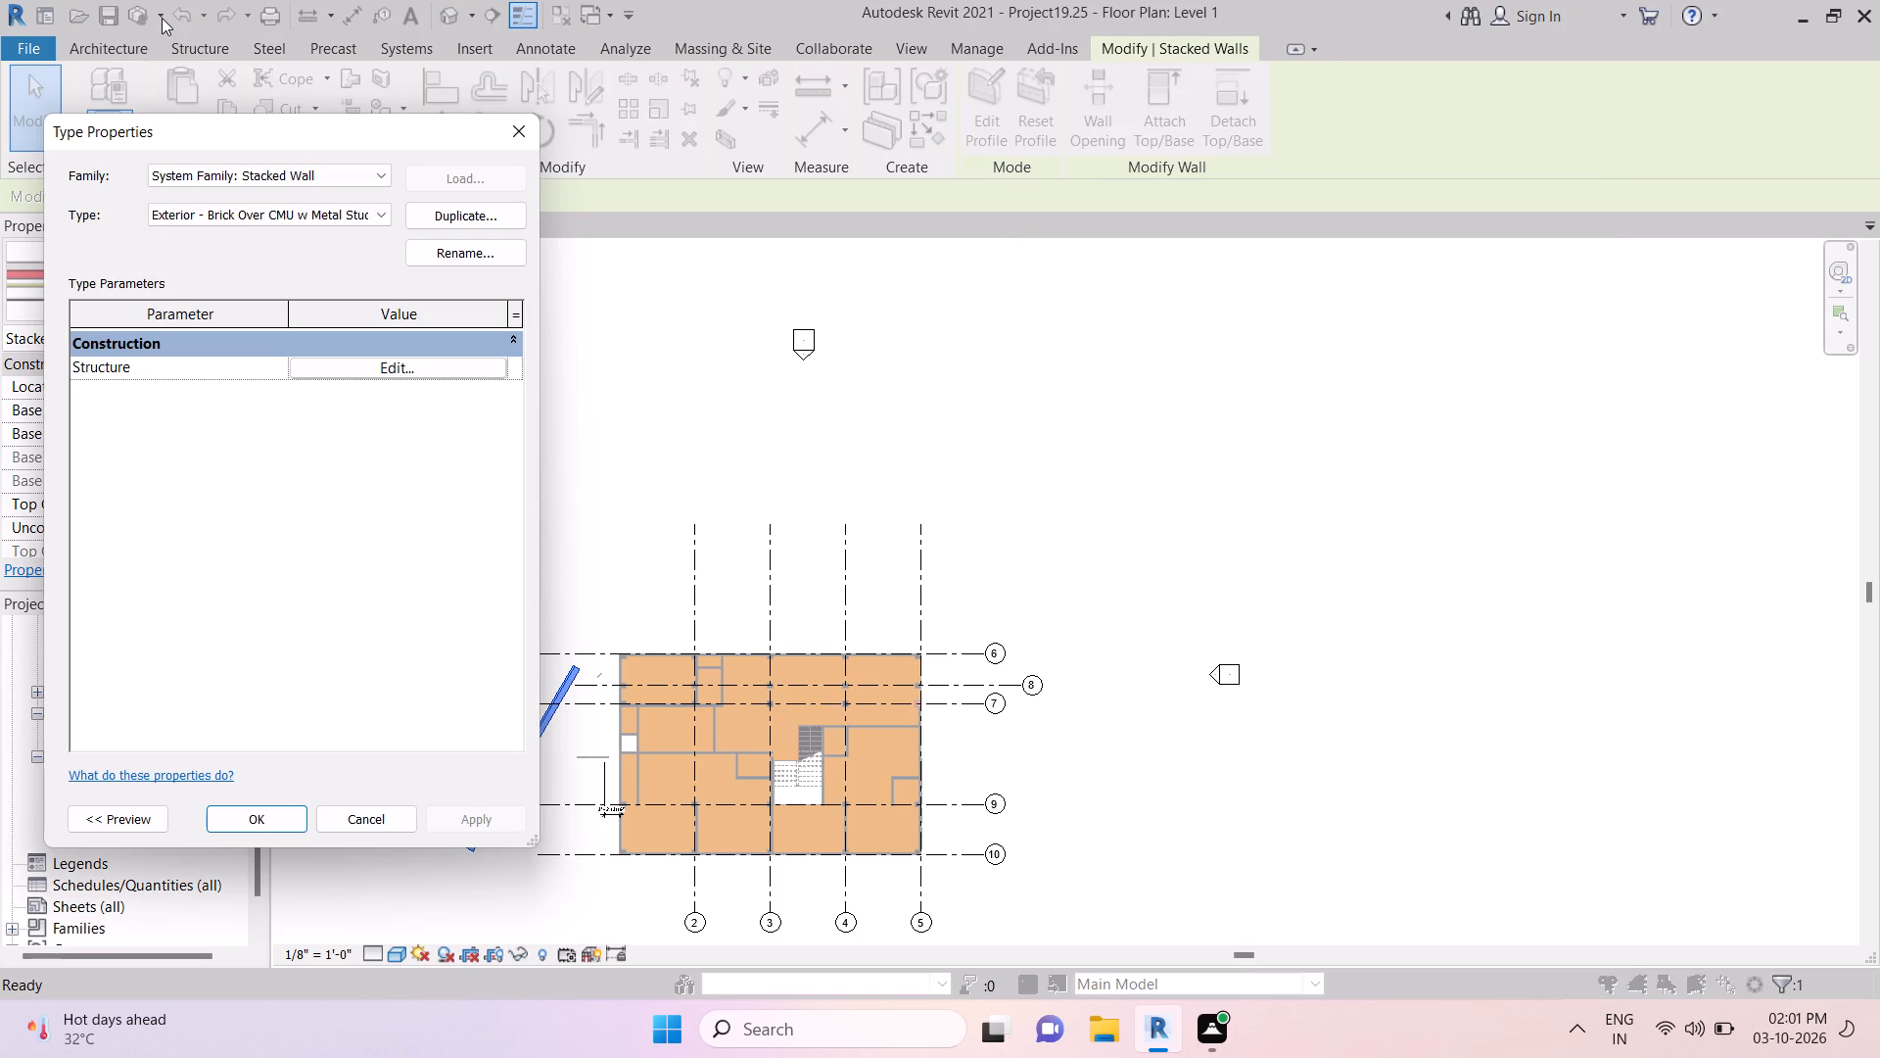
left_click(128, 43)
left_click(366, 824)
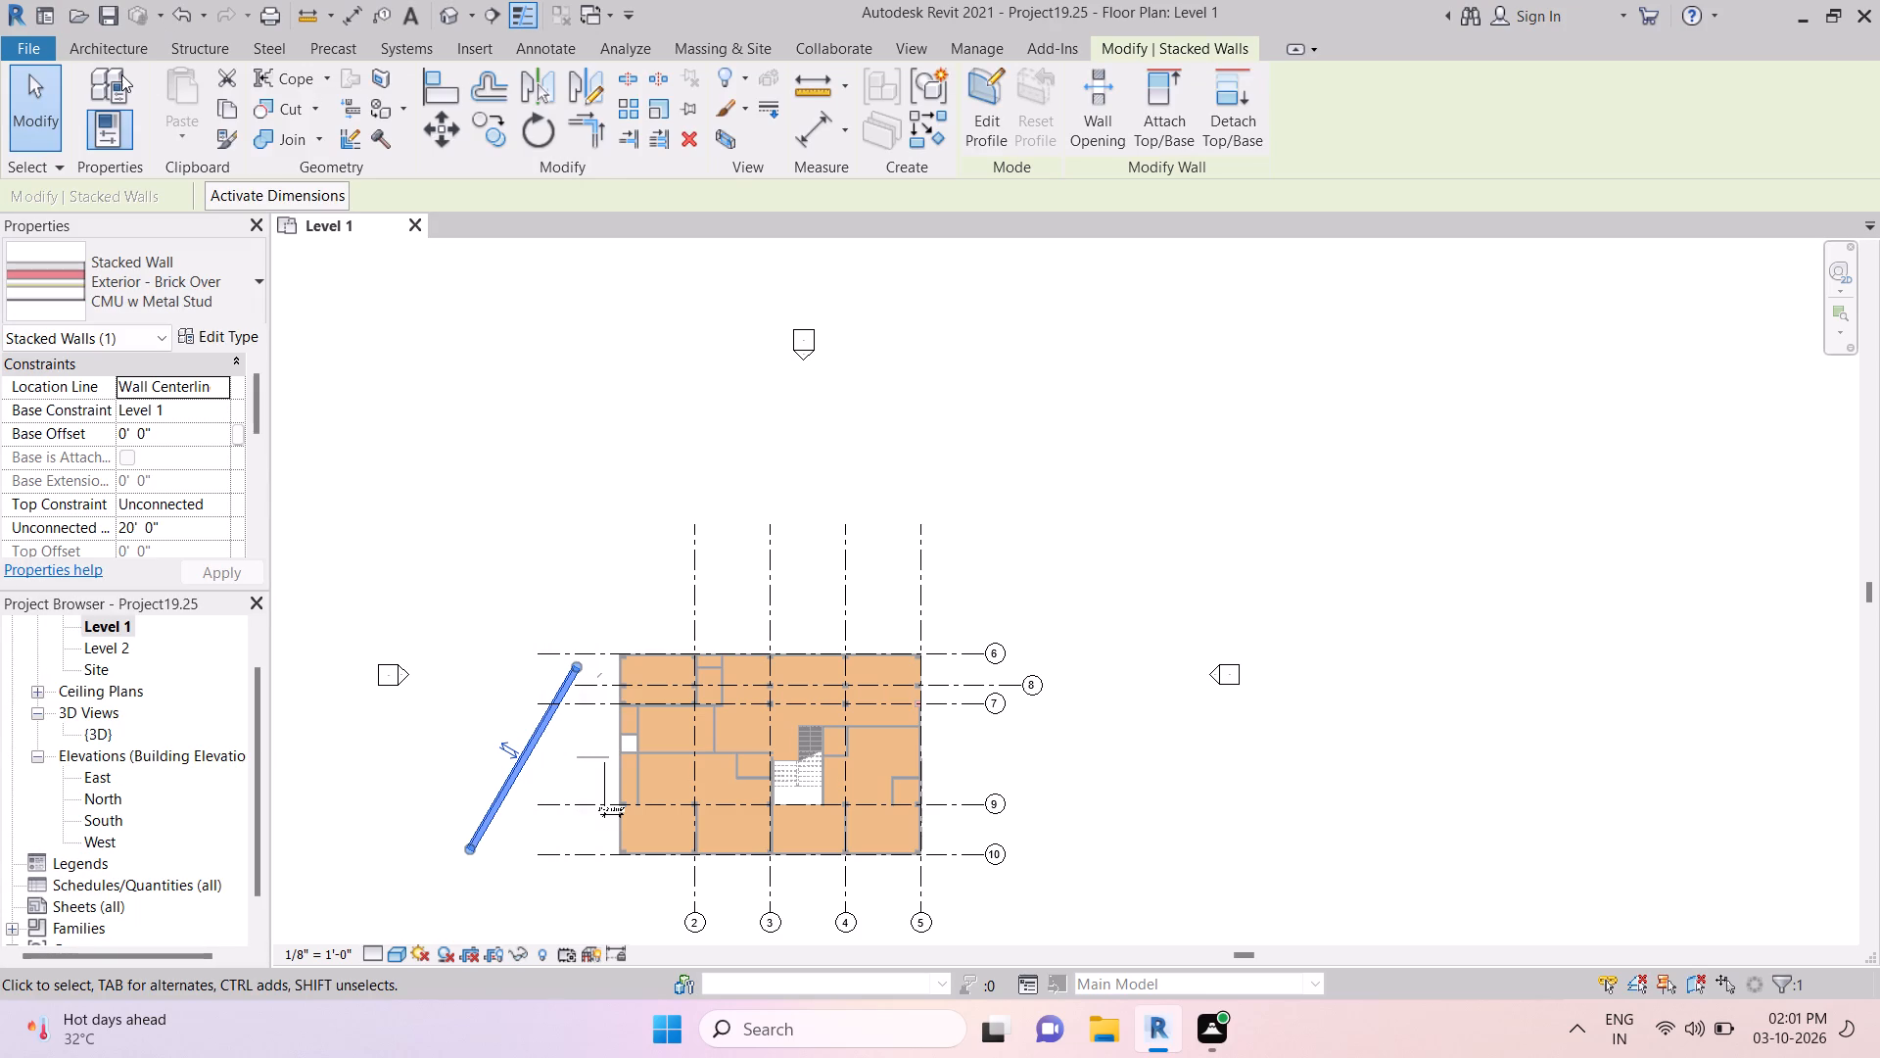
Place a Single-Flush 30" x 80" door in the sloping stacked wall, about 16'-0" from its end near grid 6.
left_click(138, 46)
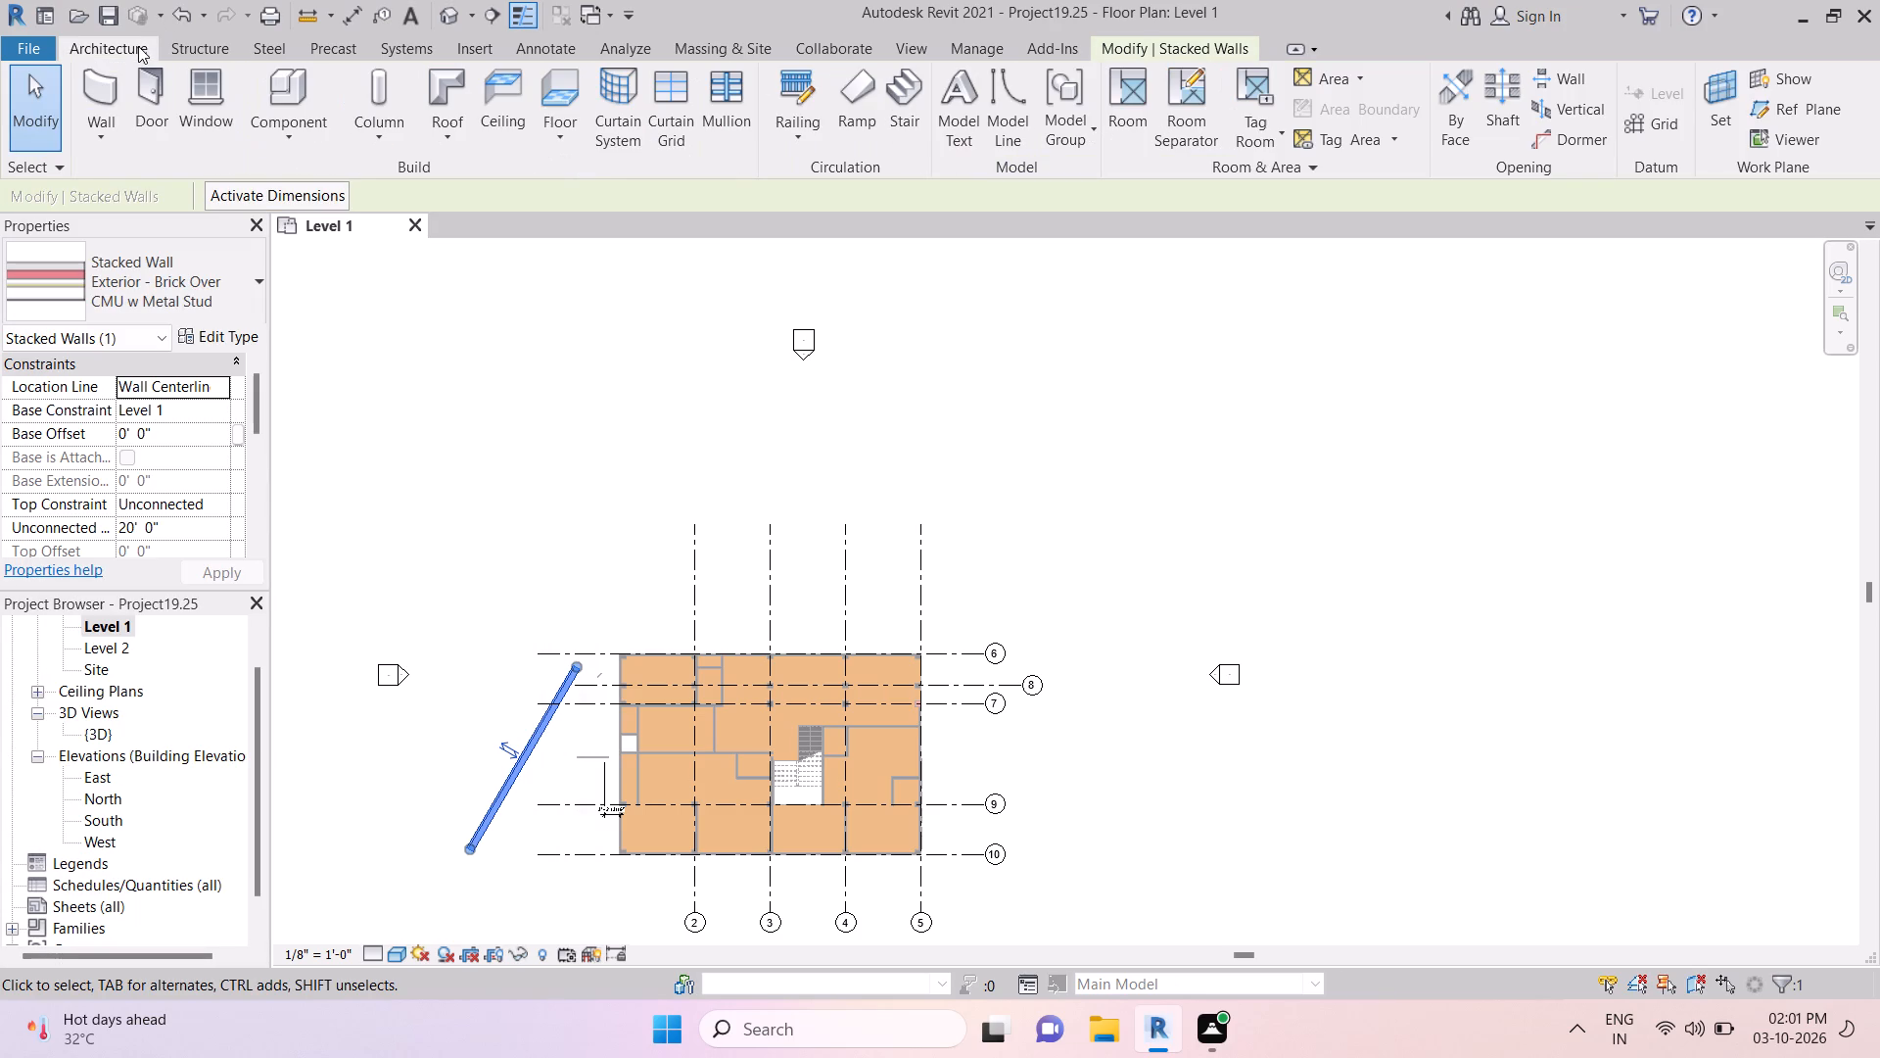
left_click(163, 83)
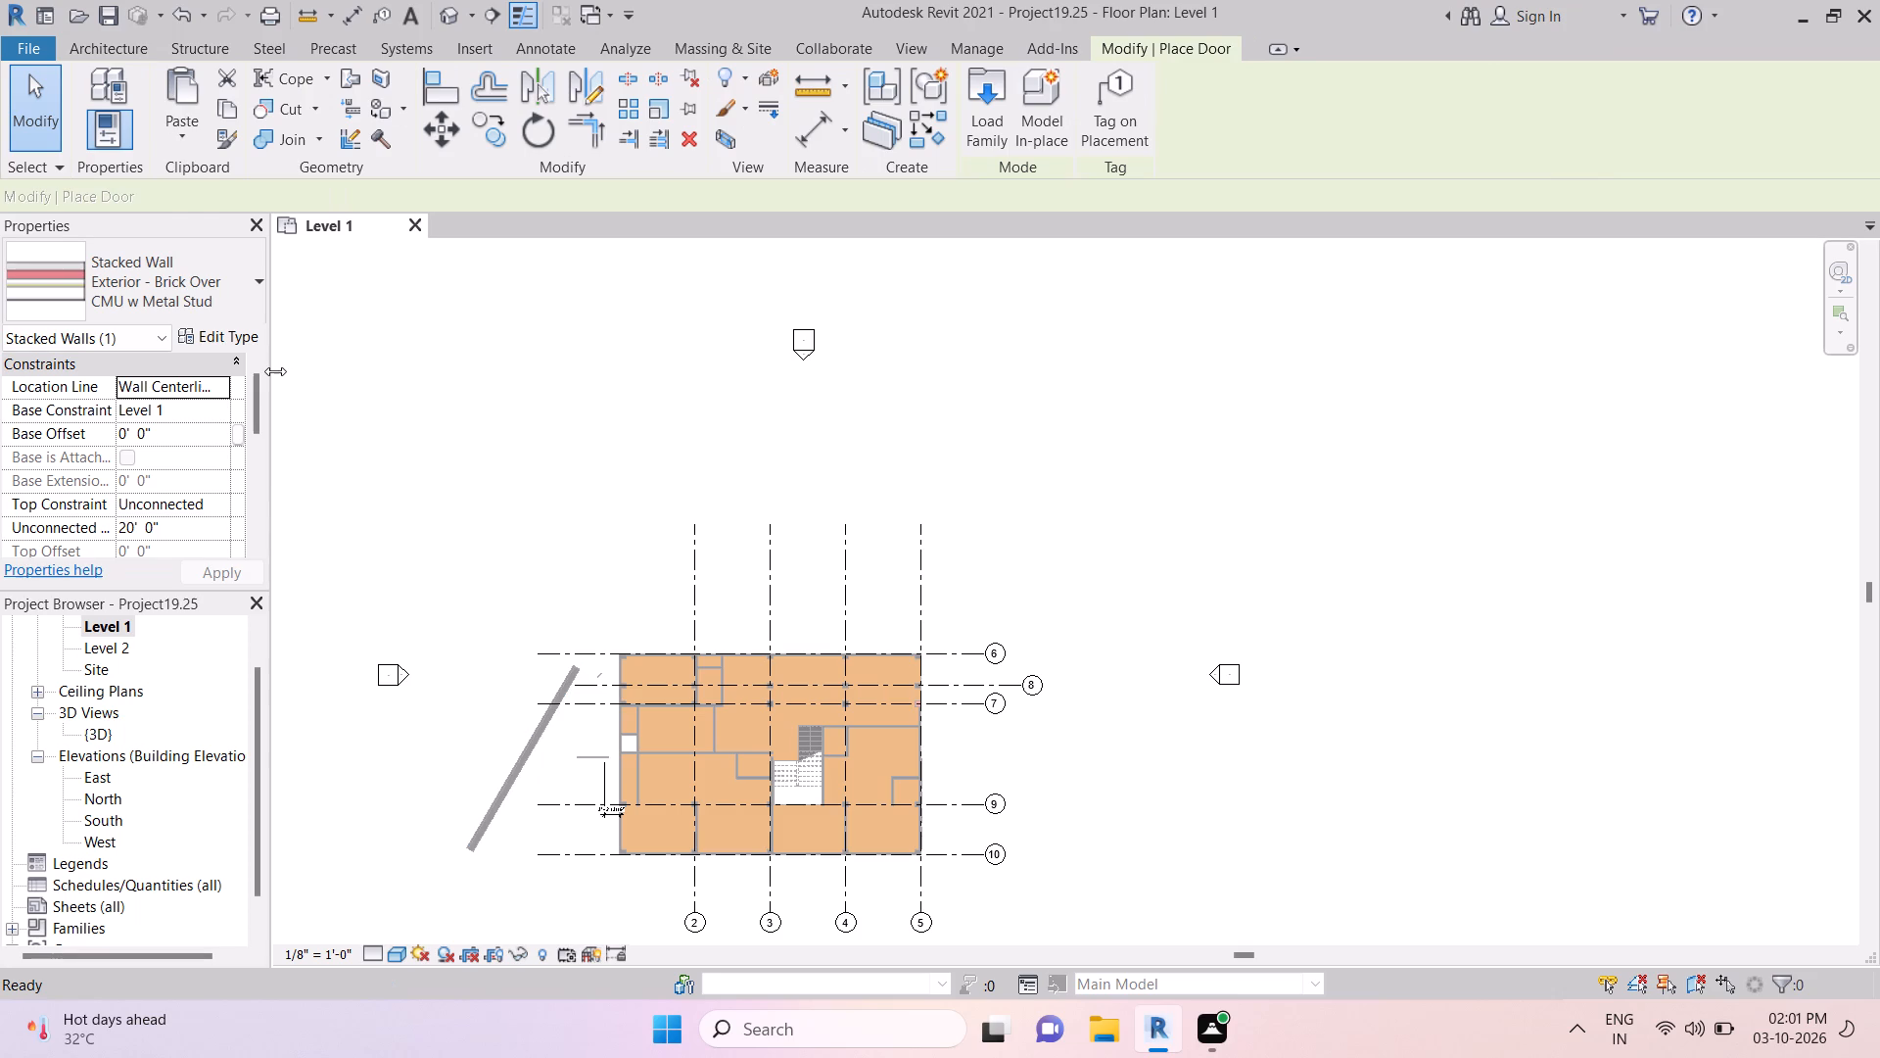
left_click(76, 273)
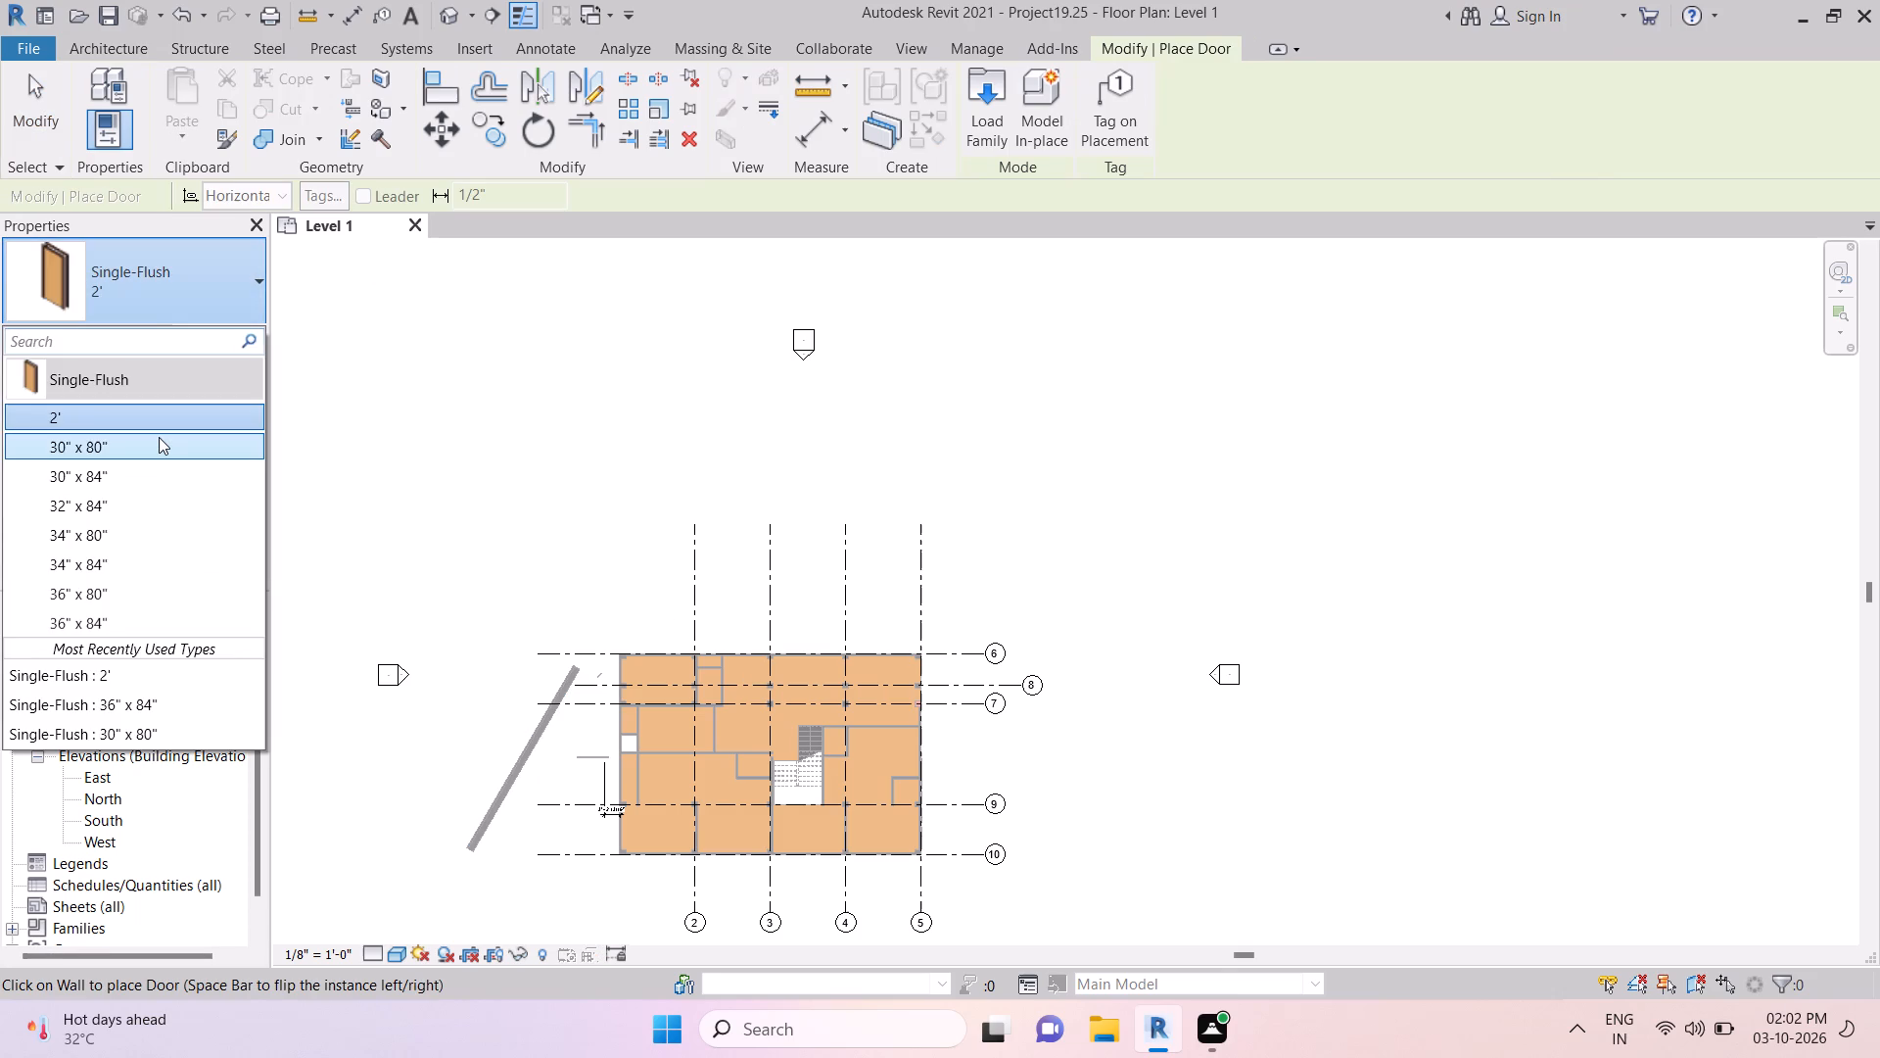
left_click(161, 437)
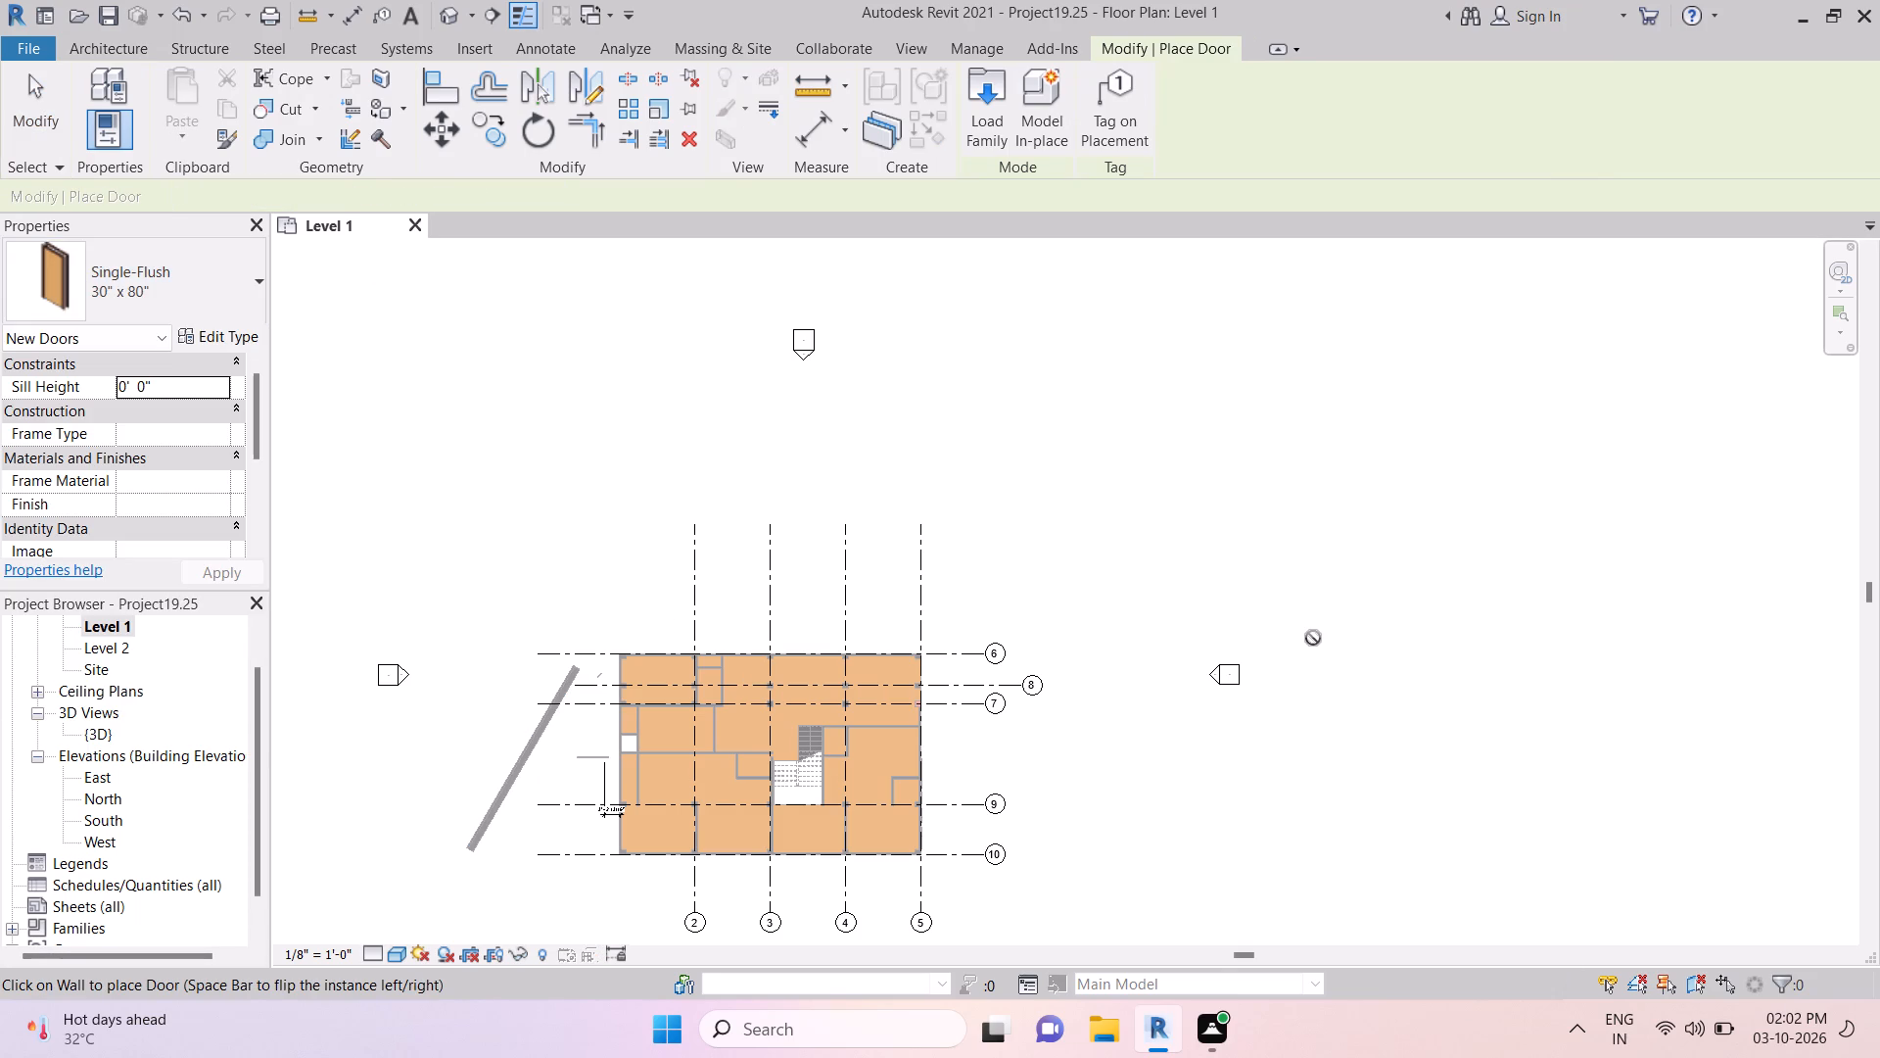
left_click_drag(1308, 601, 1160, 763)
left_click_drag(1077, 722, 1092, 842)
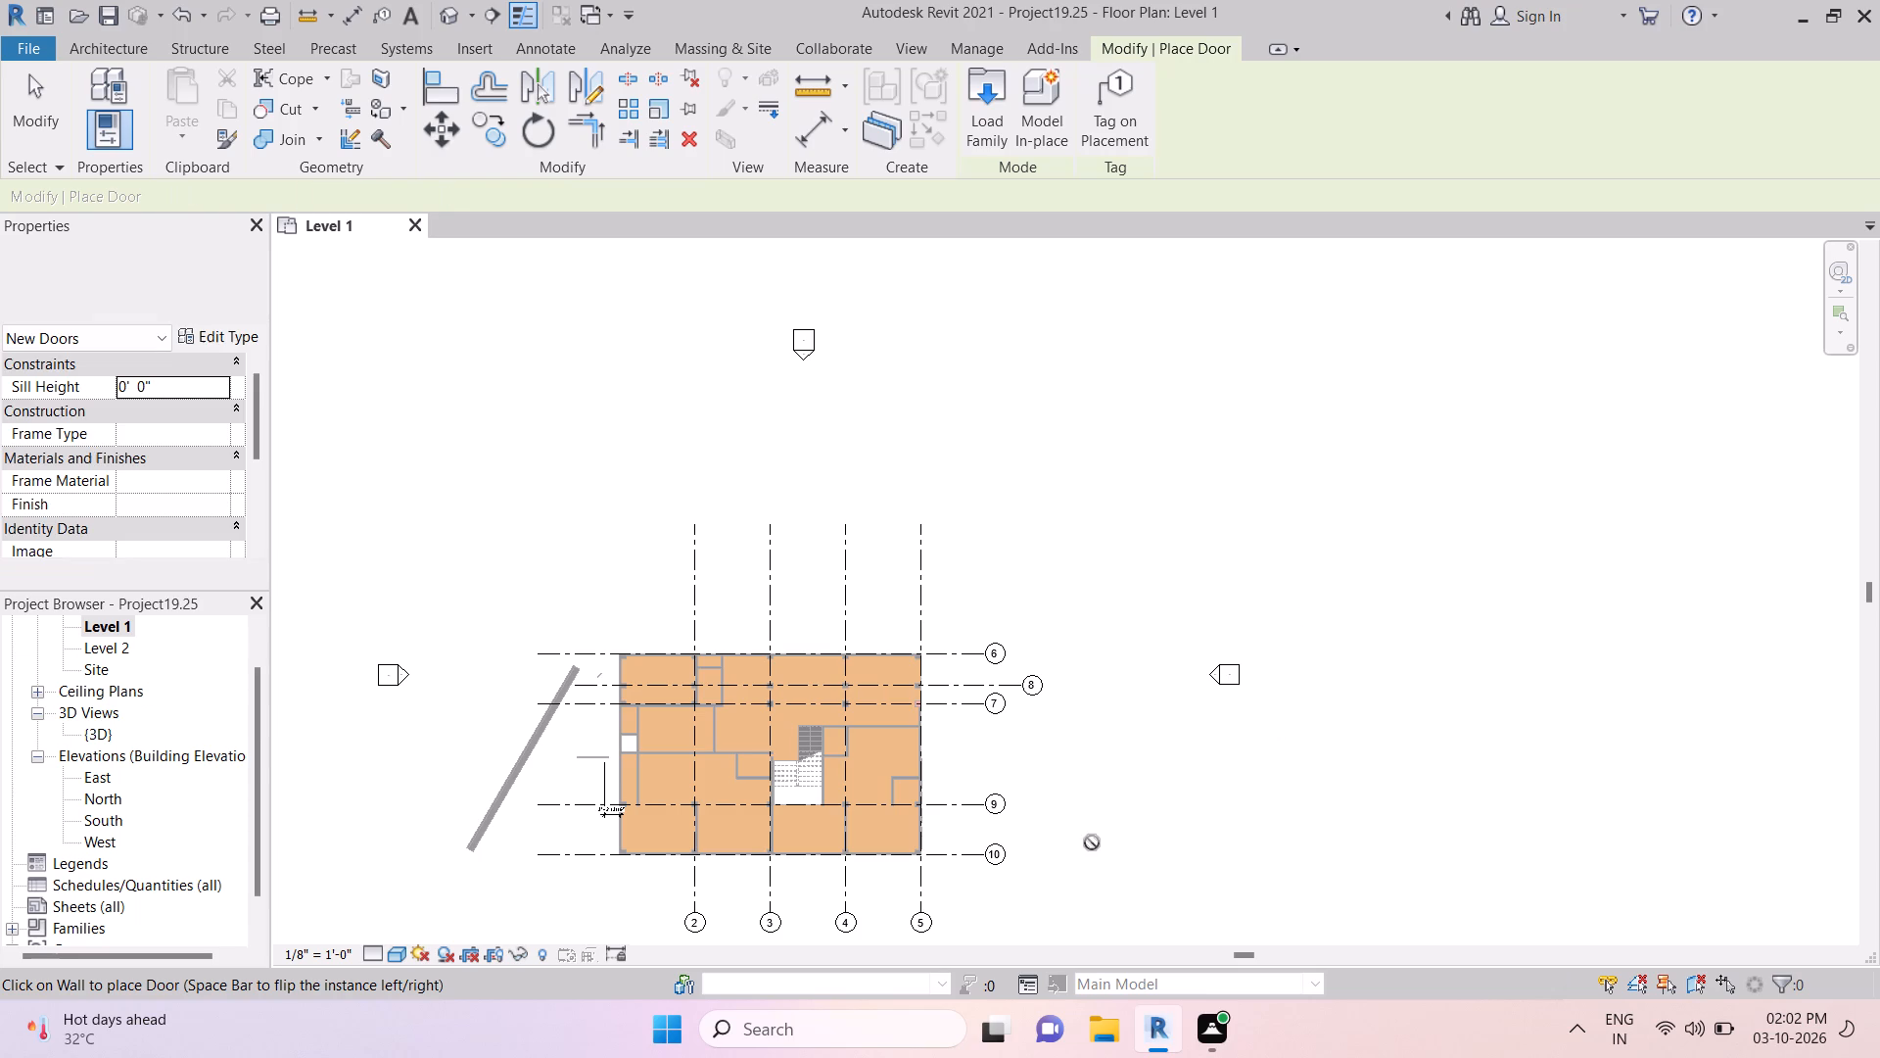
left_click_drag(1092, 842, 1099, 758)
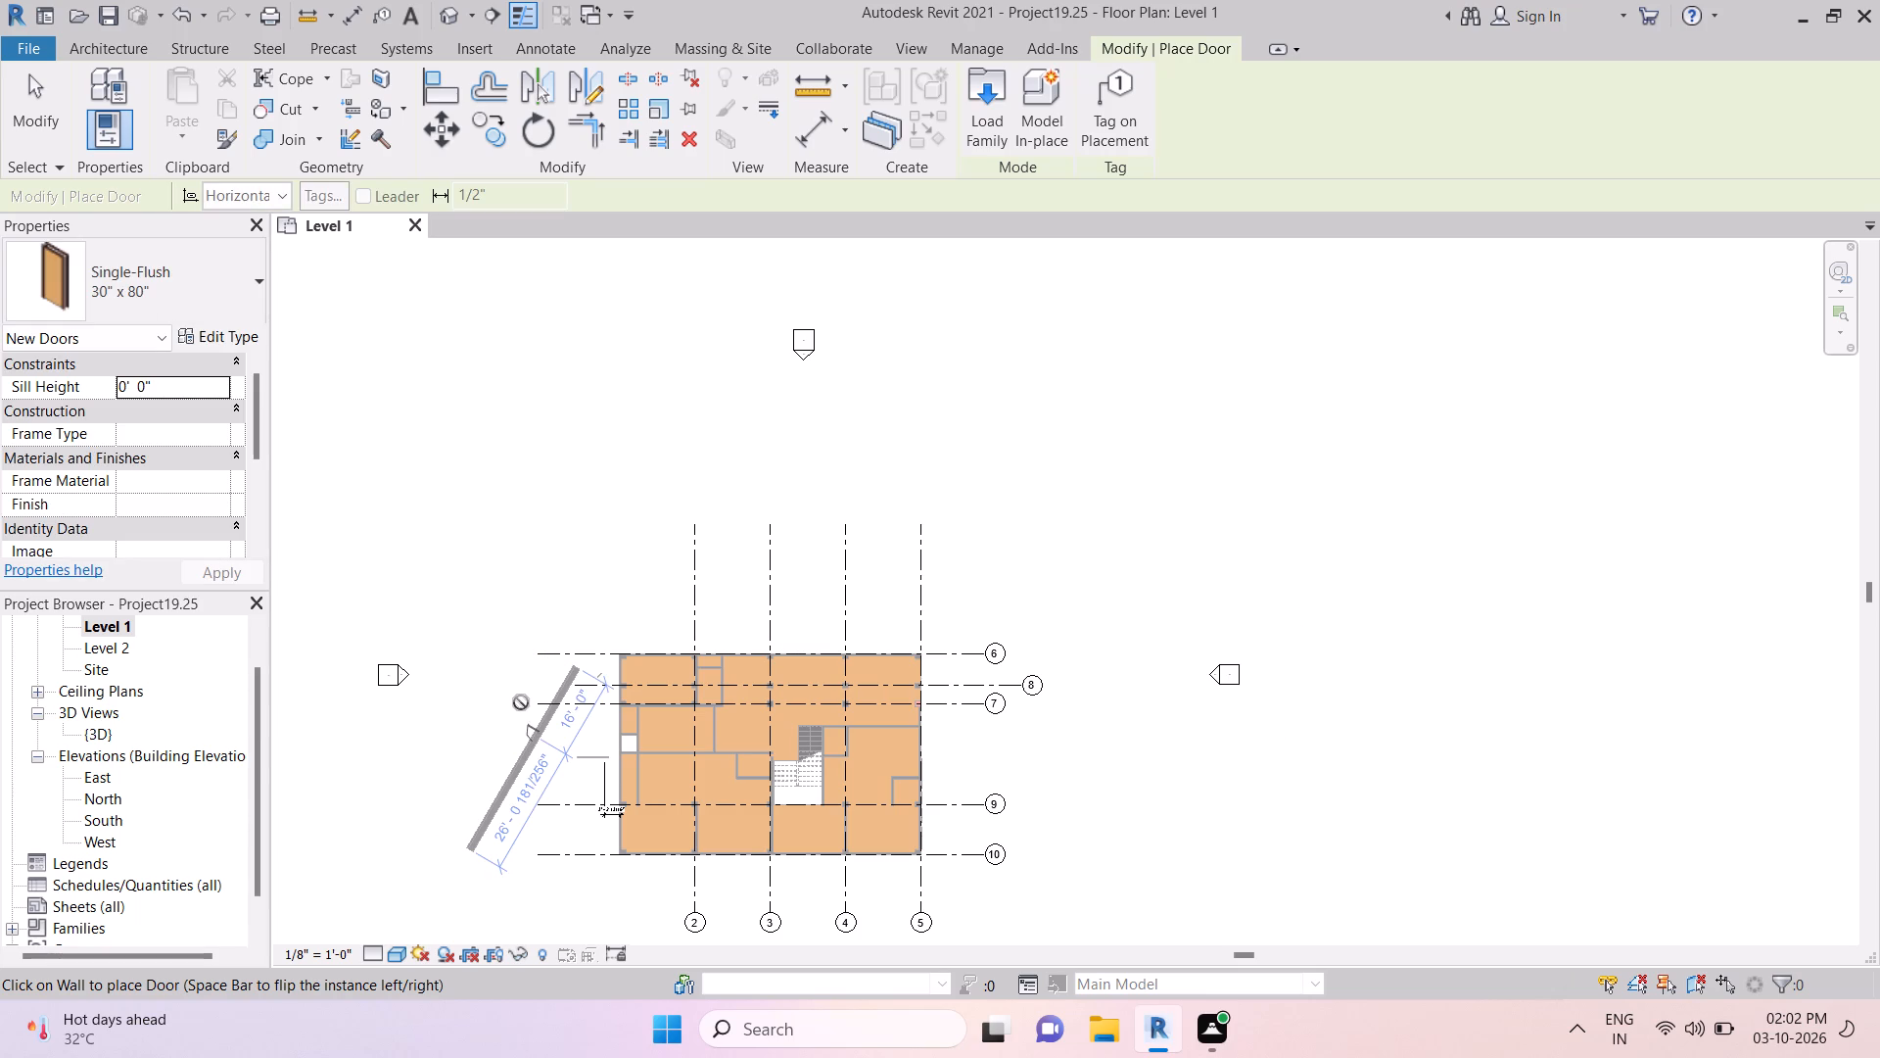
left_click(545, 750)
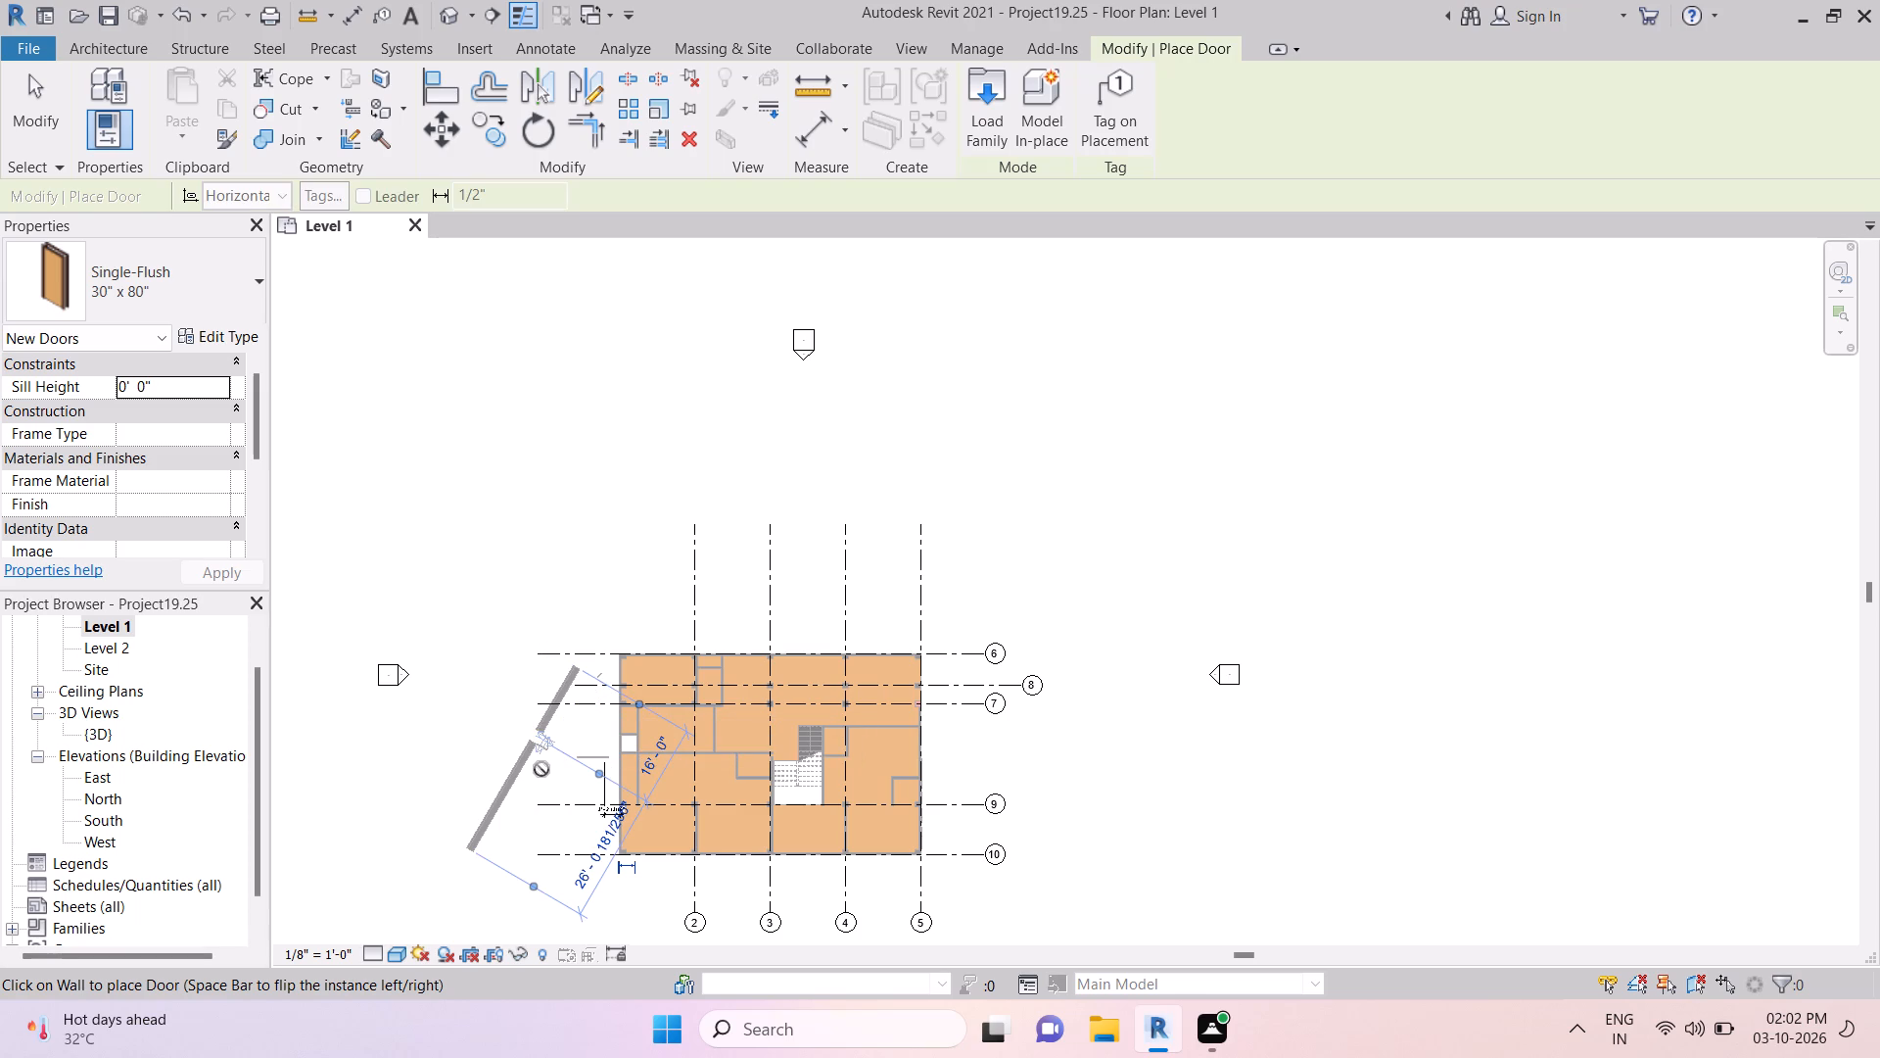
left_click(545, 744)
left_click(547, 771)
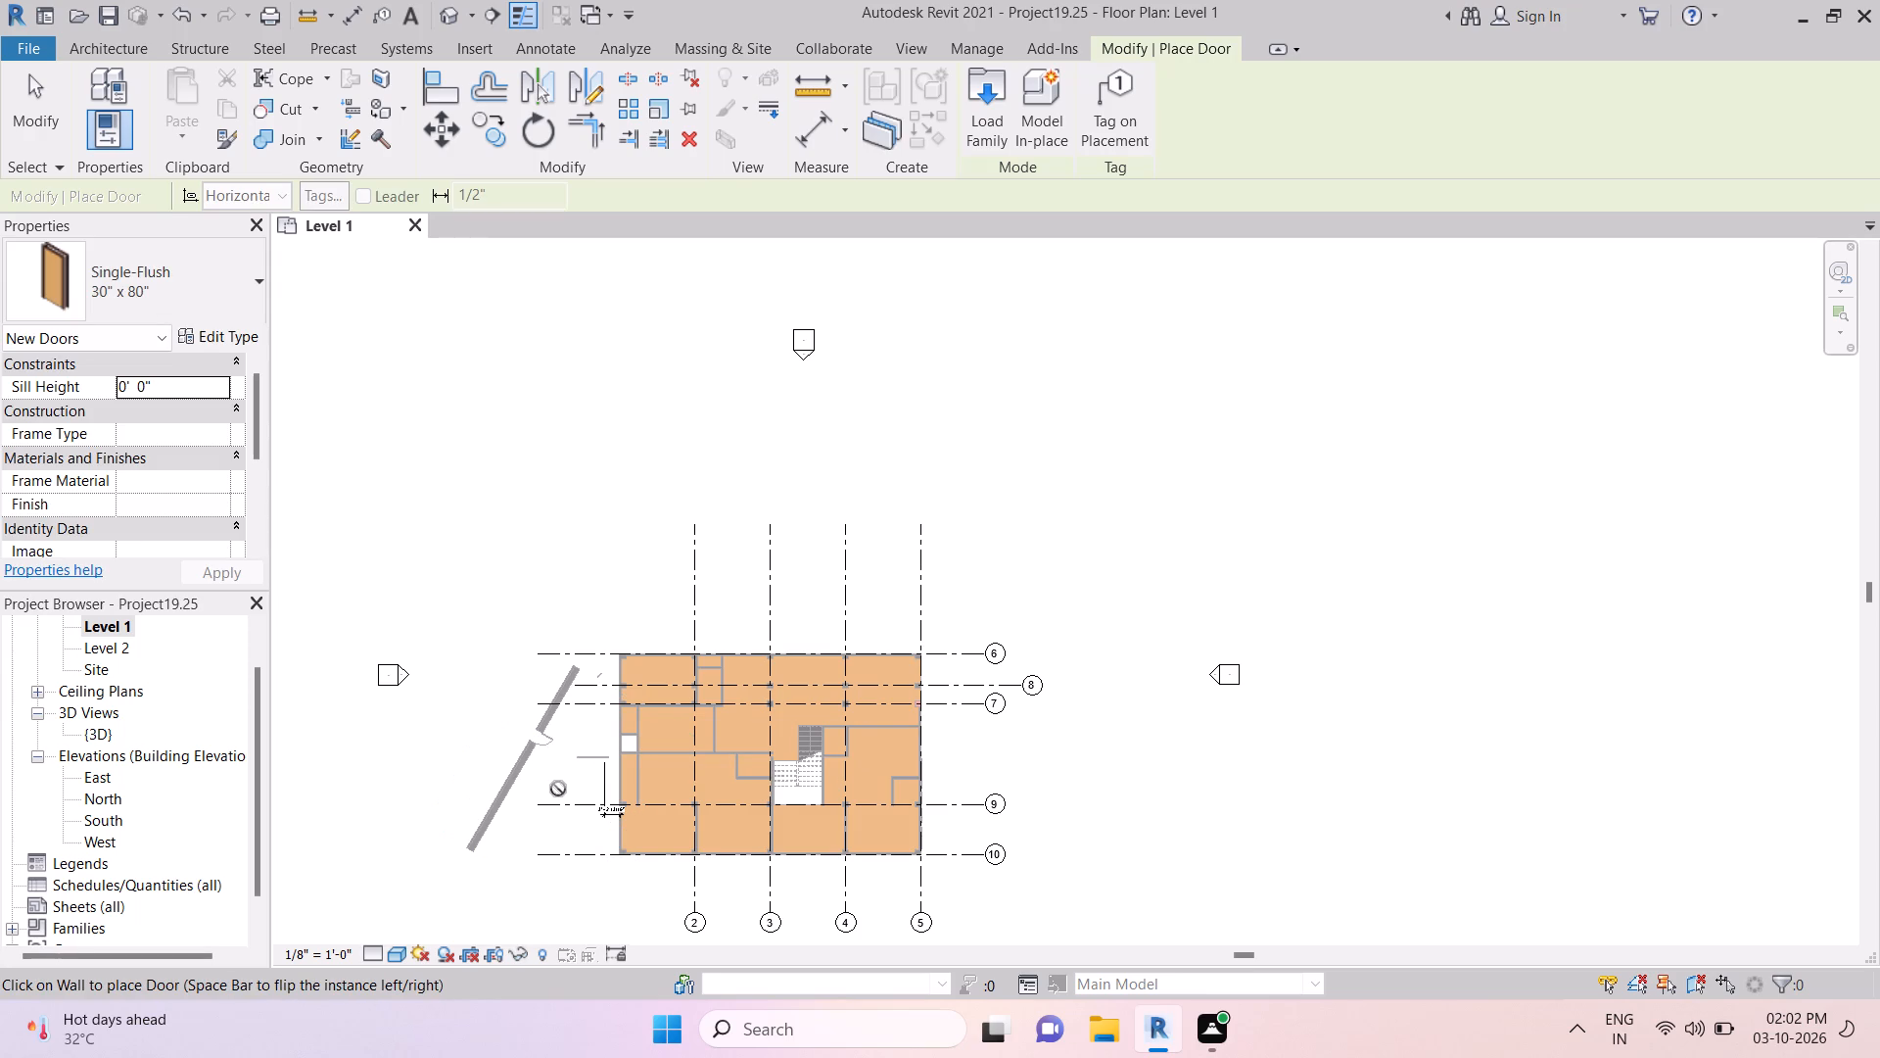
key("Return")
key("Escape")
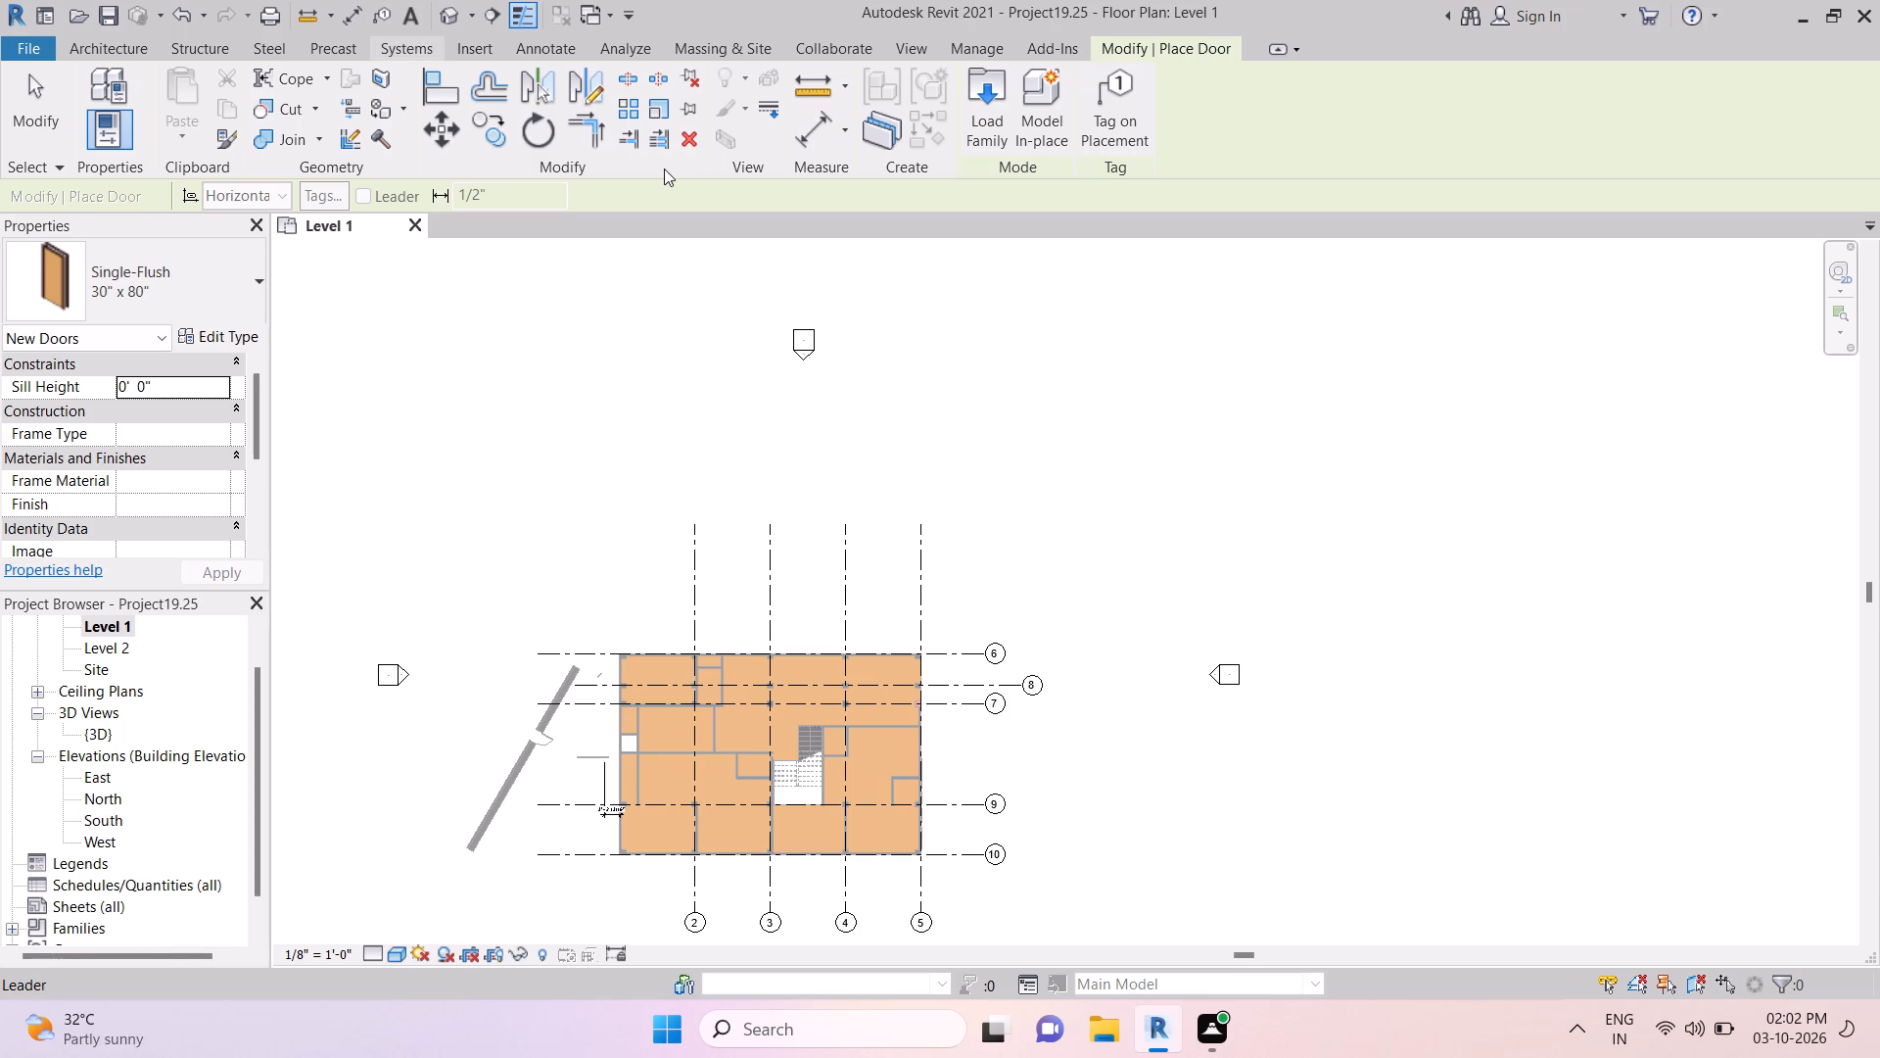
Place a Fixed 36" x 48" window in the sloping stacked wall, about 13'-0" from its end near grid 10.
left_click(136, 40)
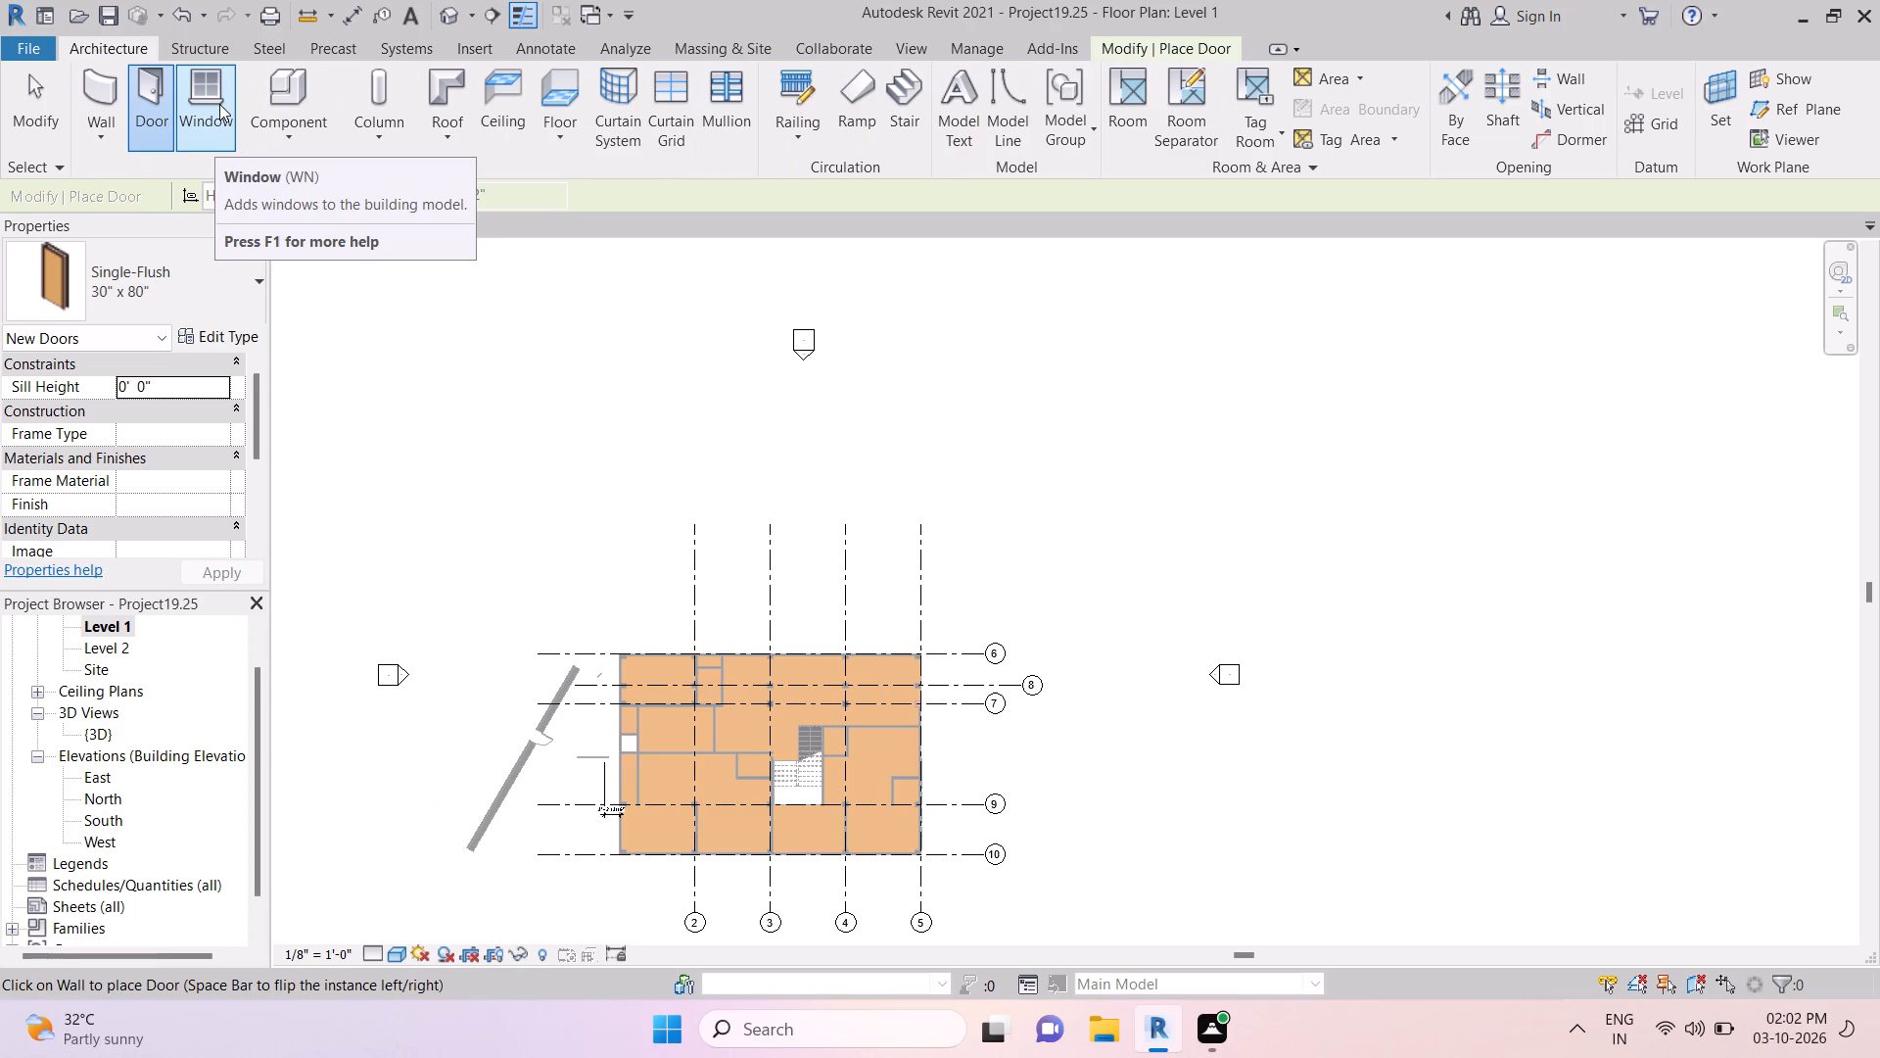
left_click(219, 104)
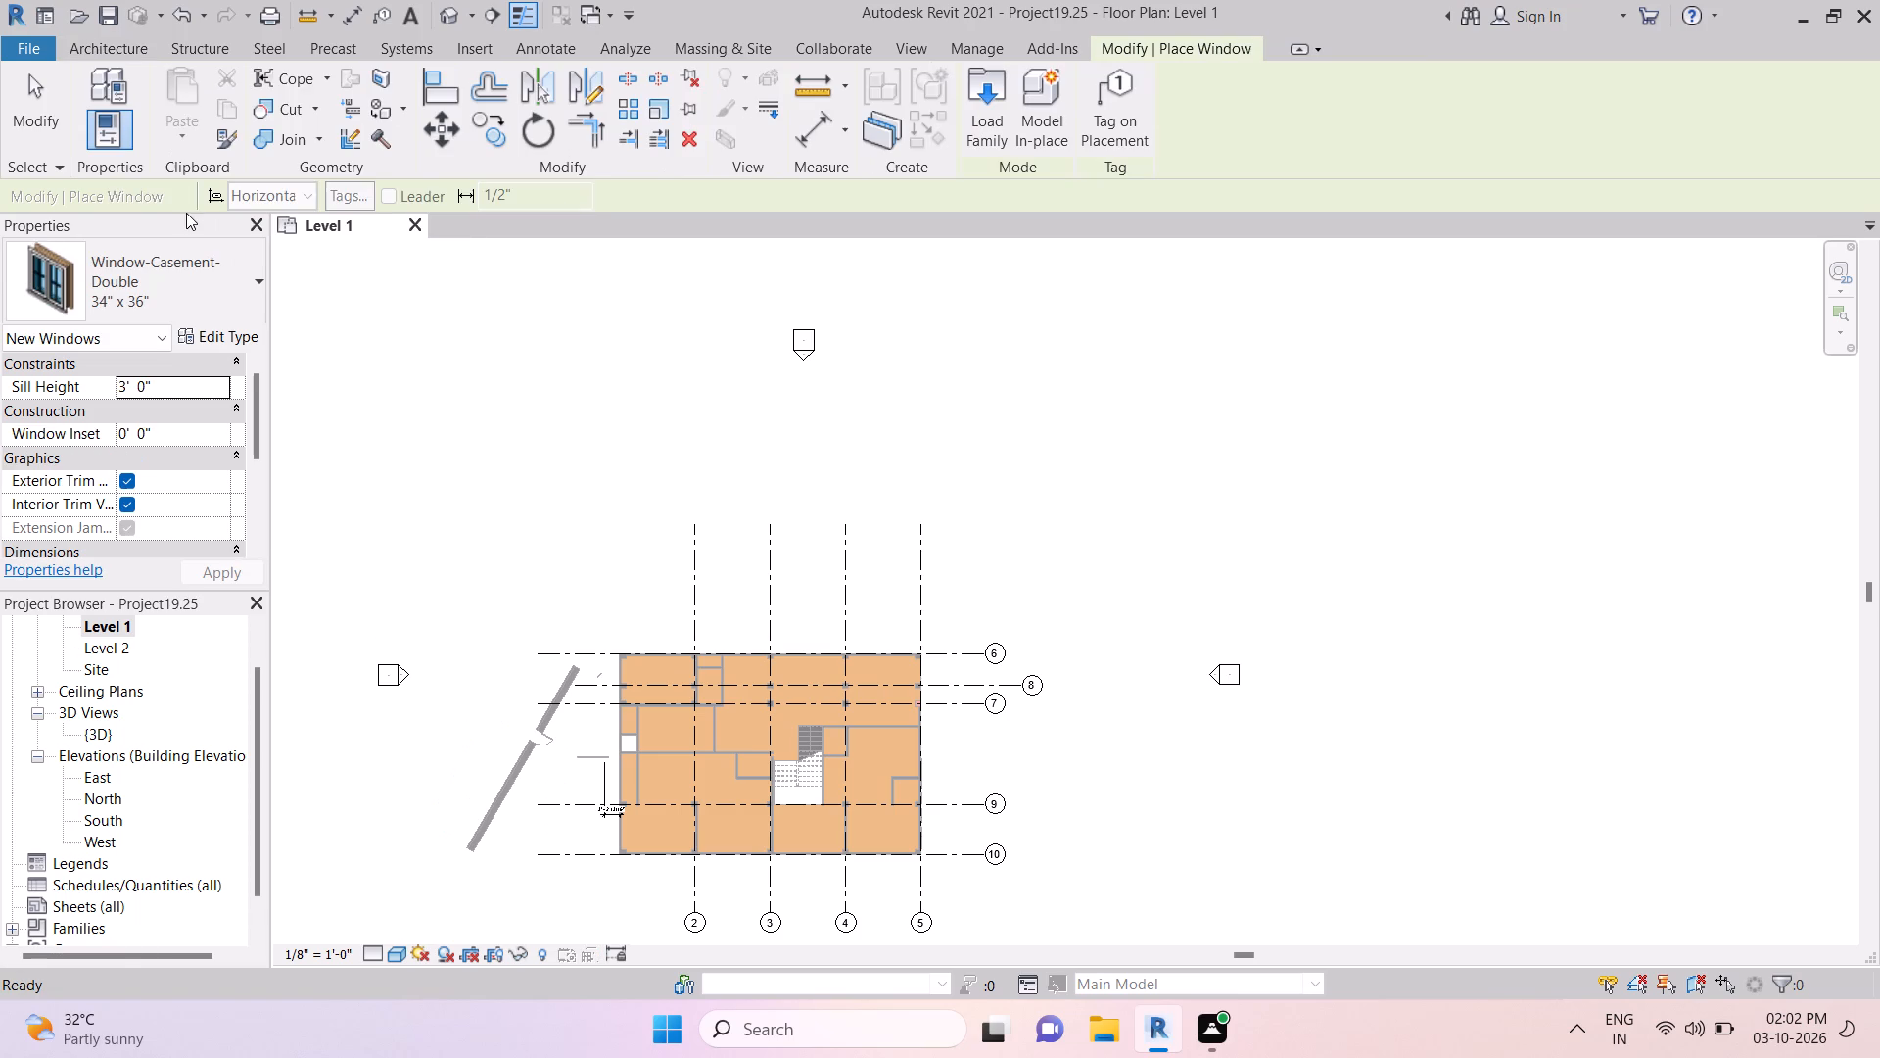
left_click(0, 421)
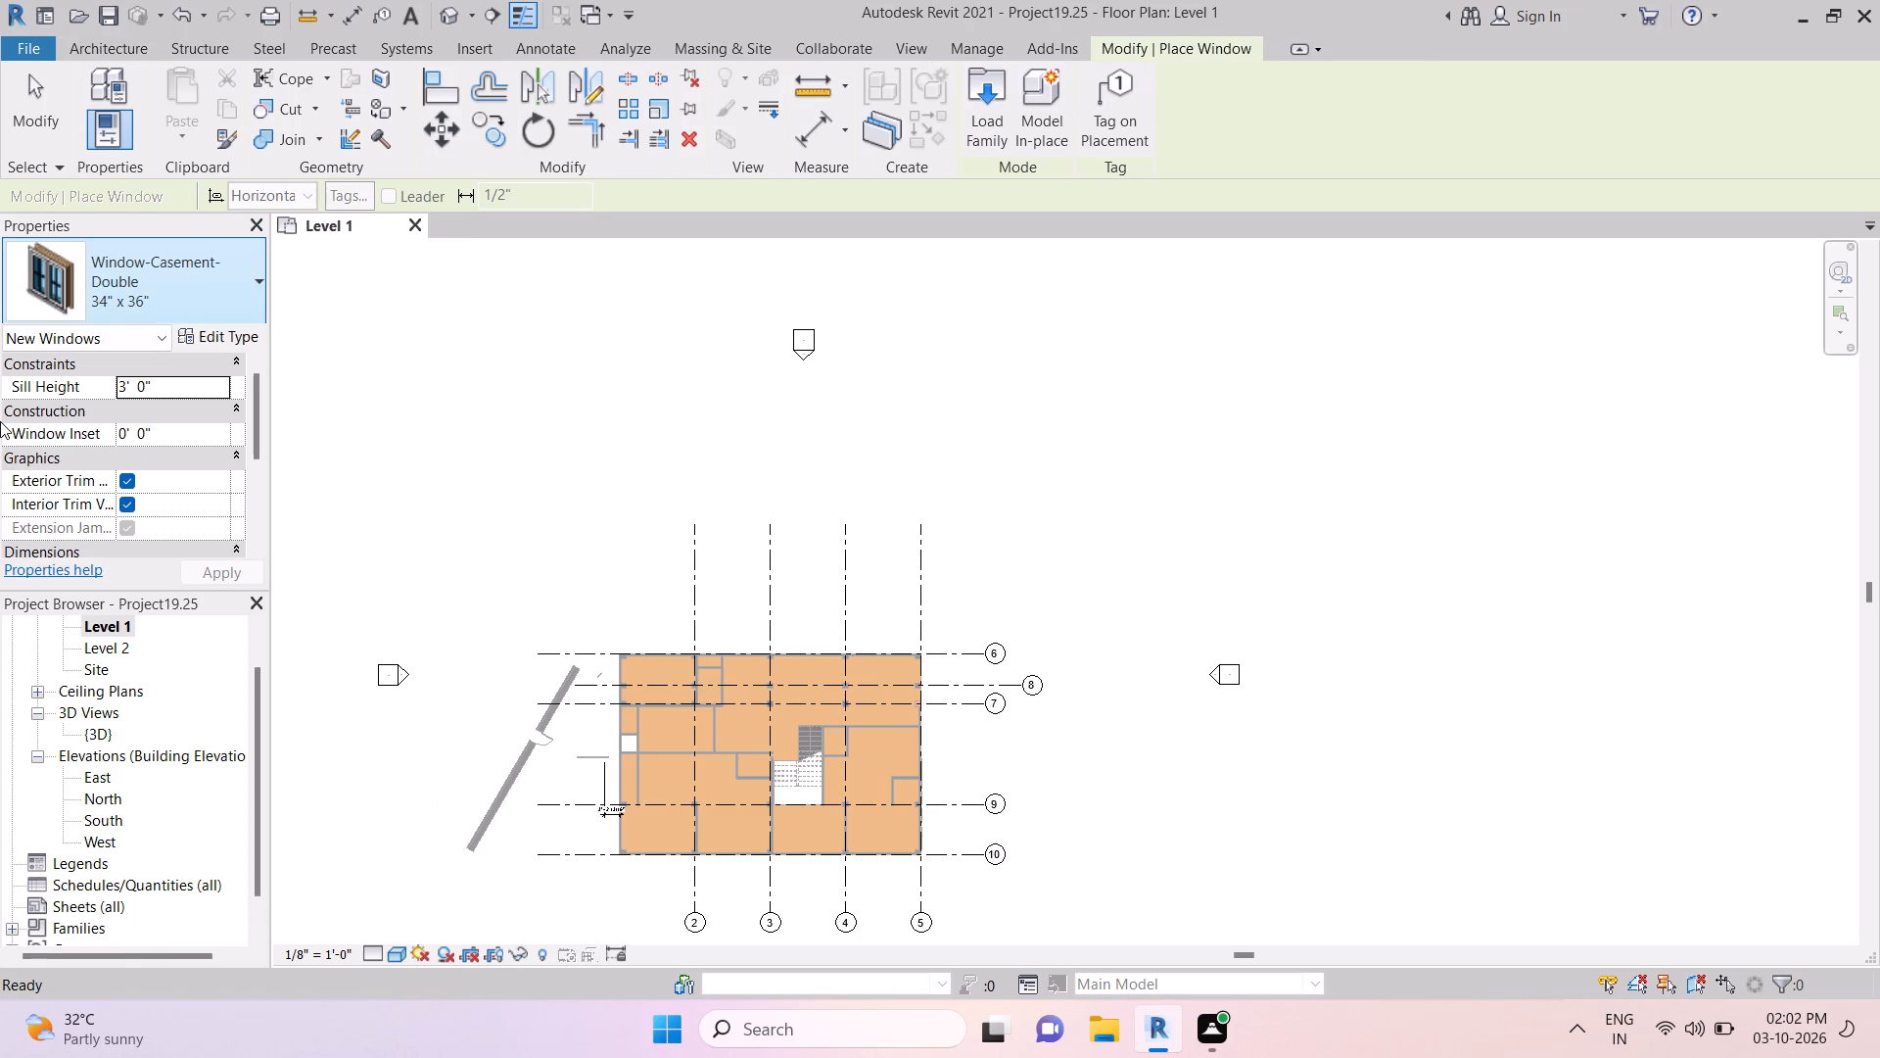
left_click(186, 277)
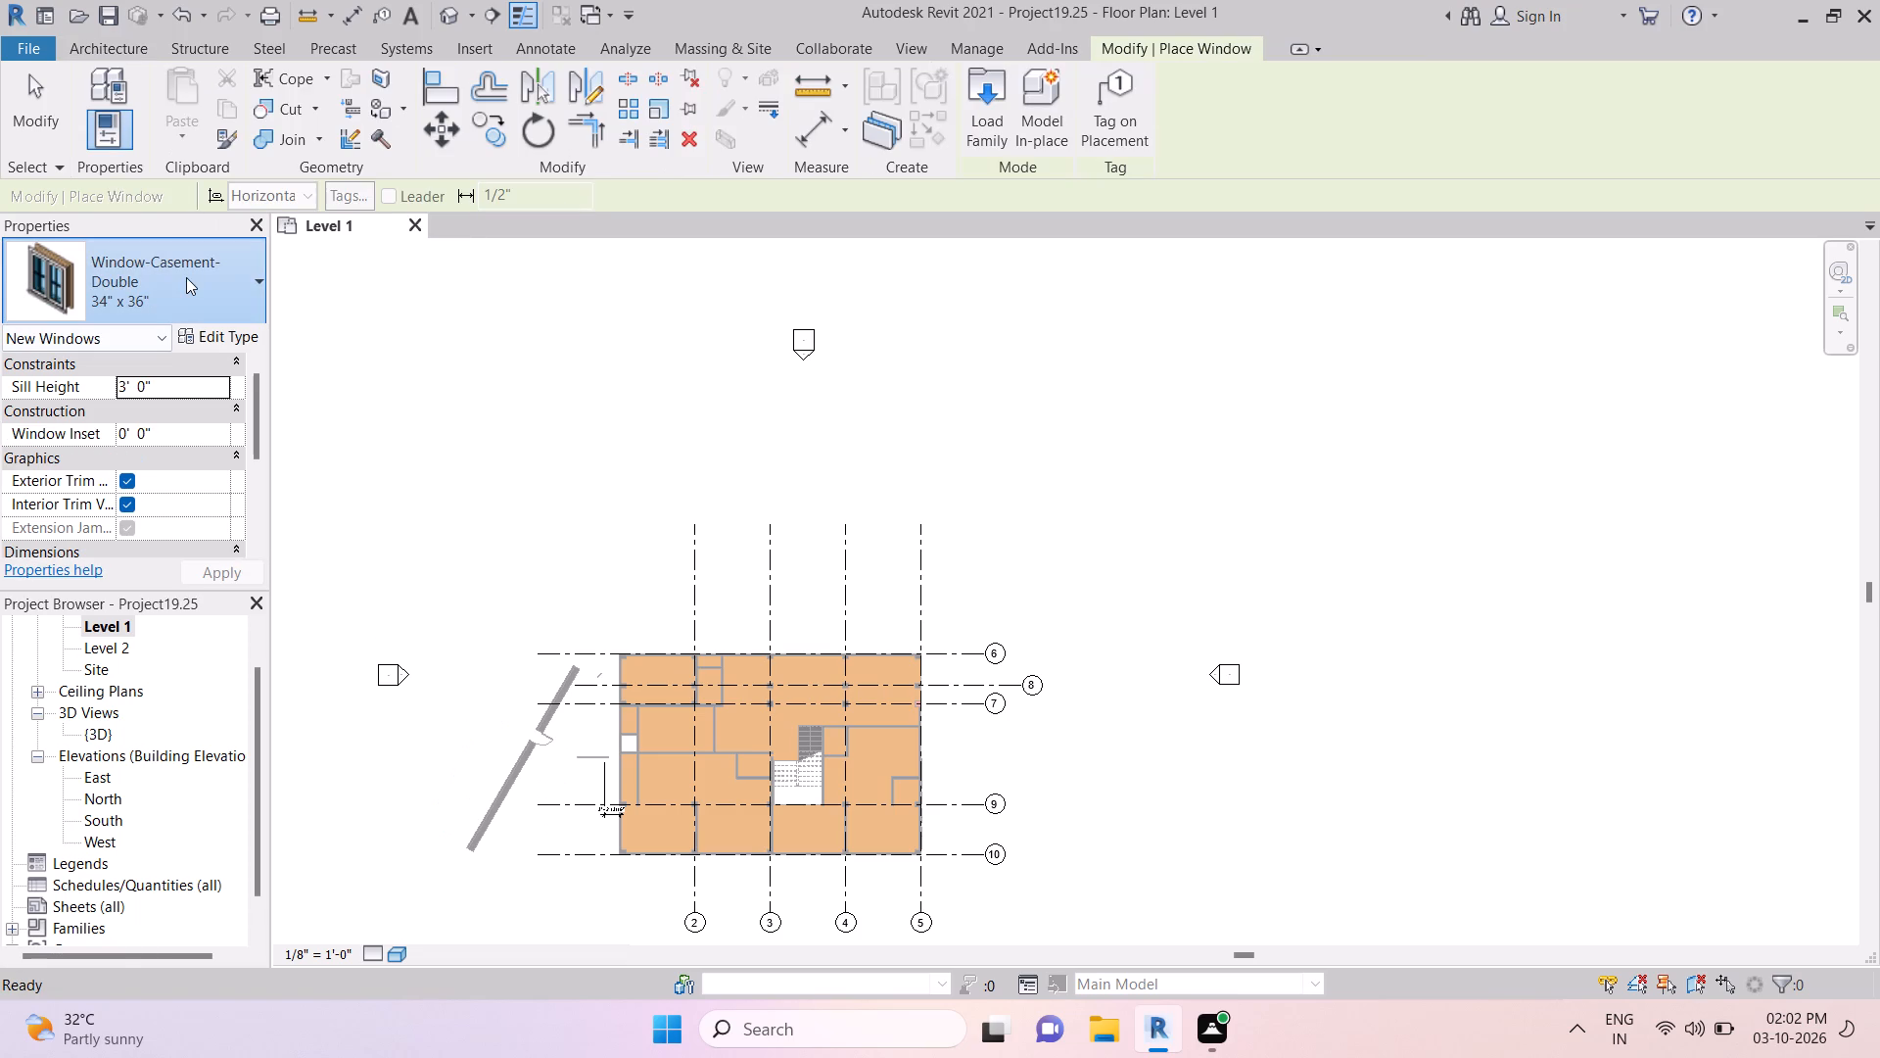
left_click(119, 622)
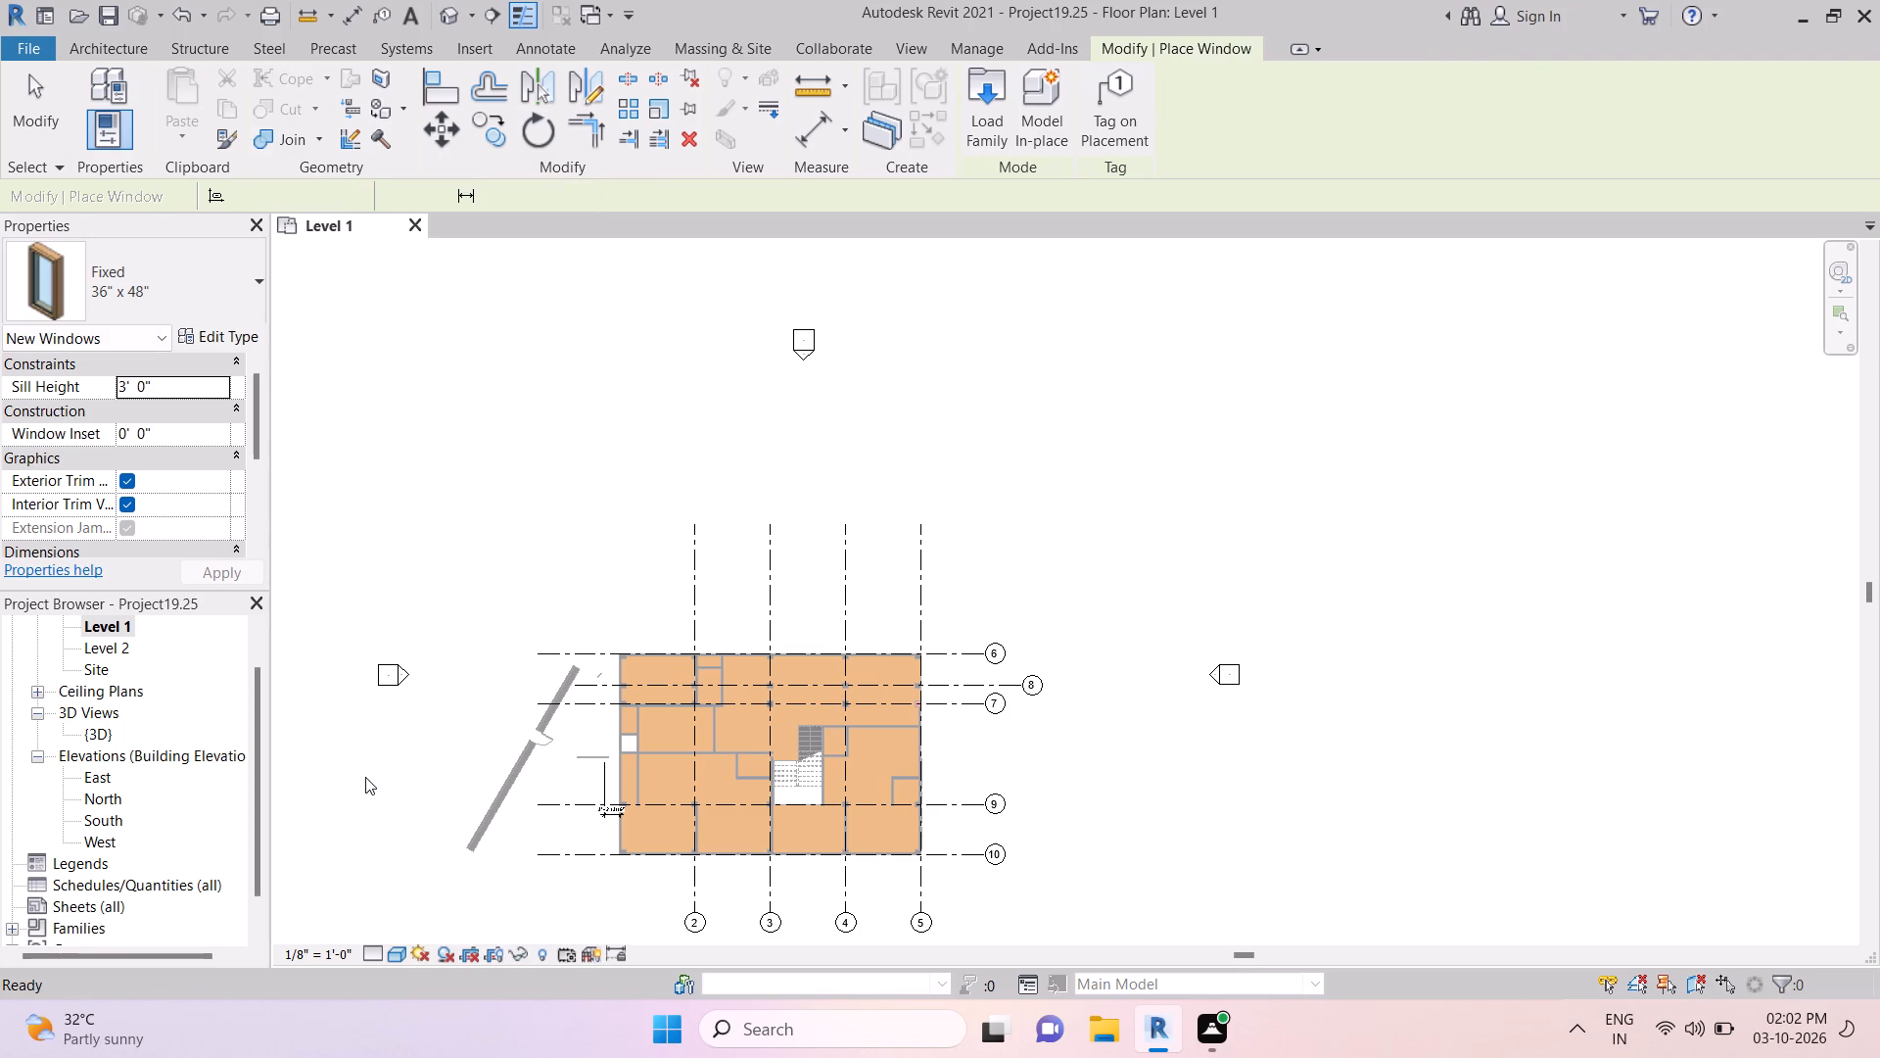
left_click(504, 791)
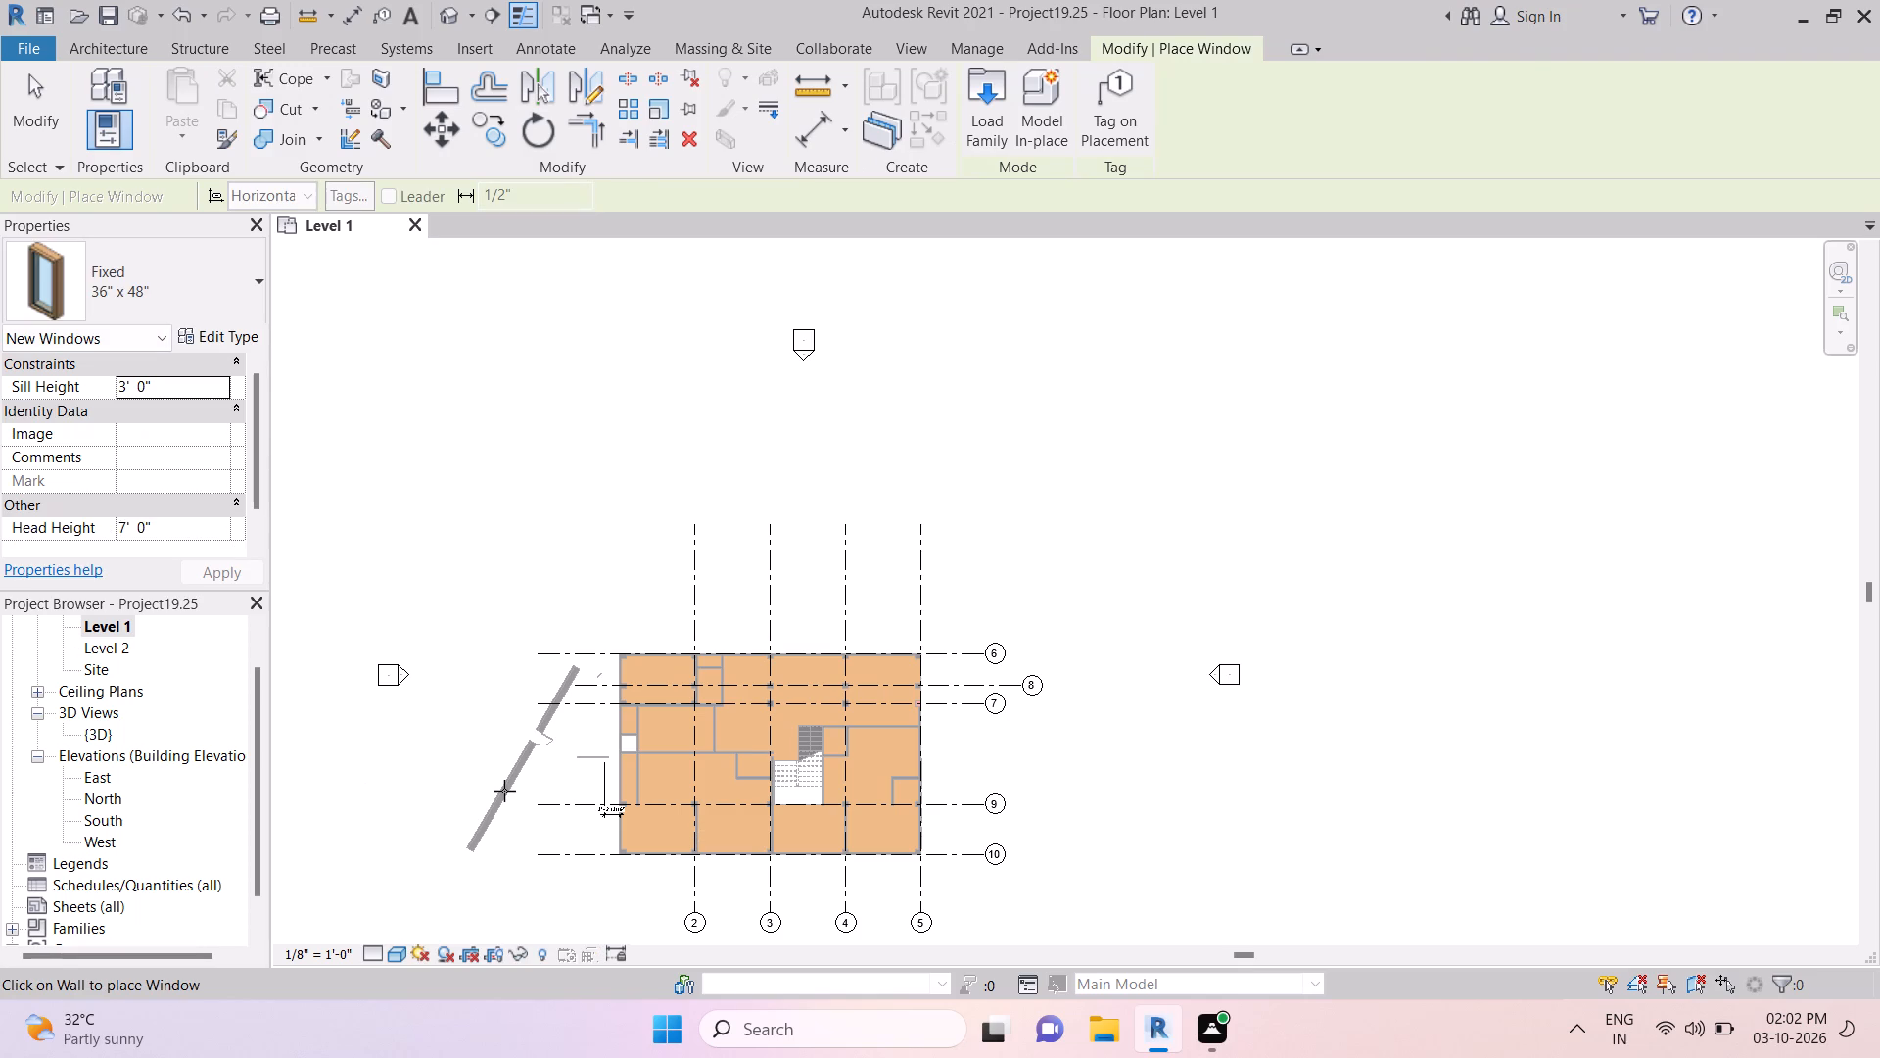
left_click(504, 791)
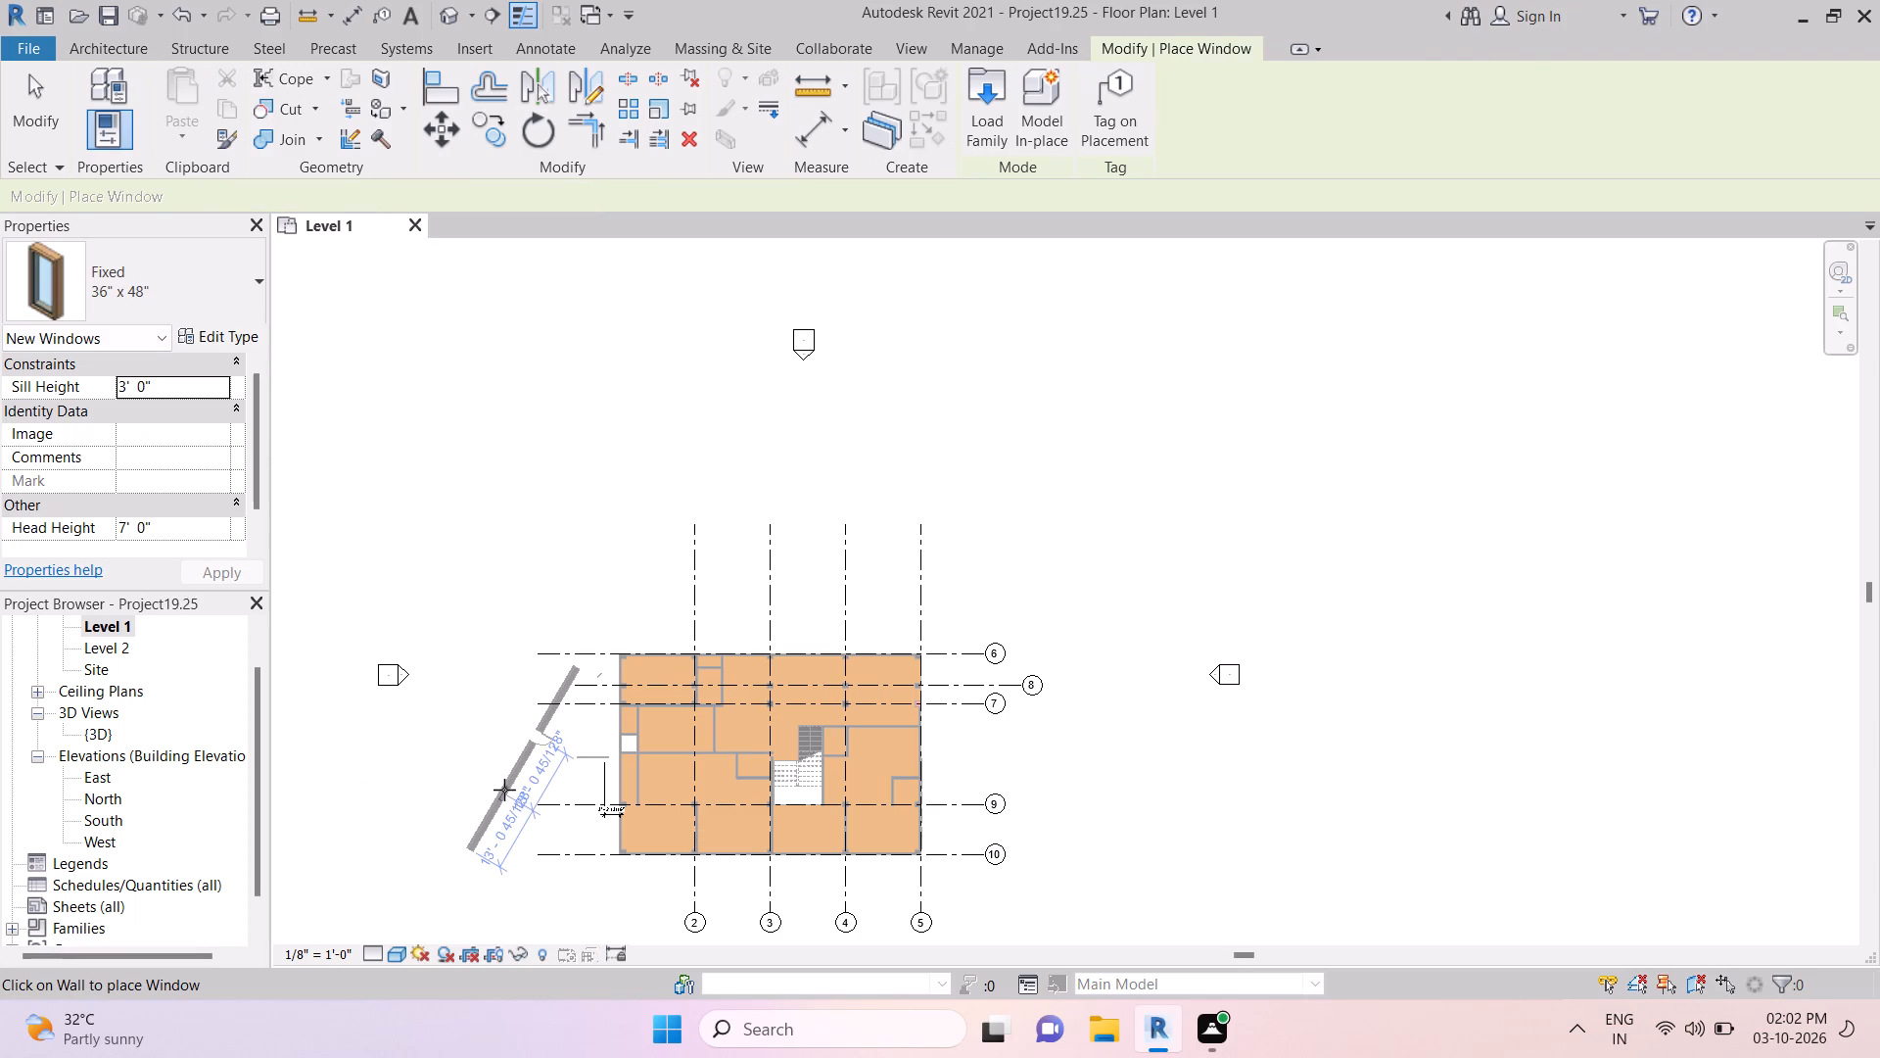
left_click(504, 790)
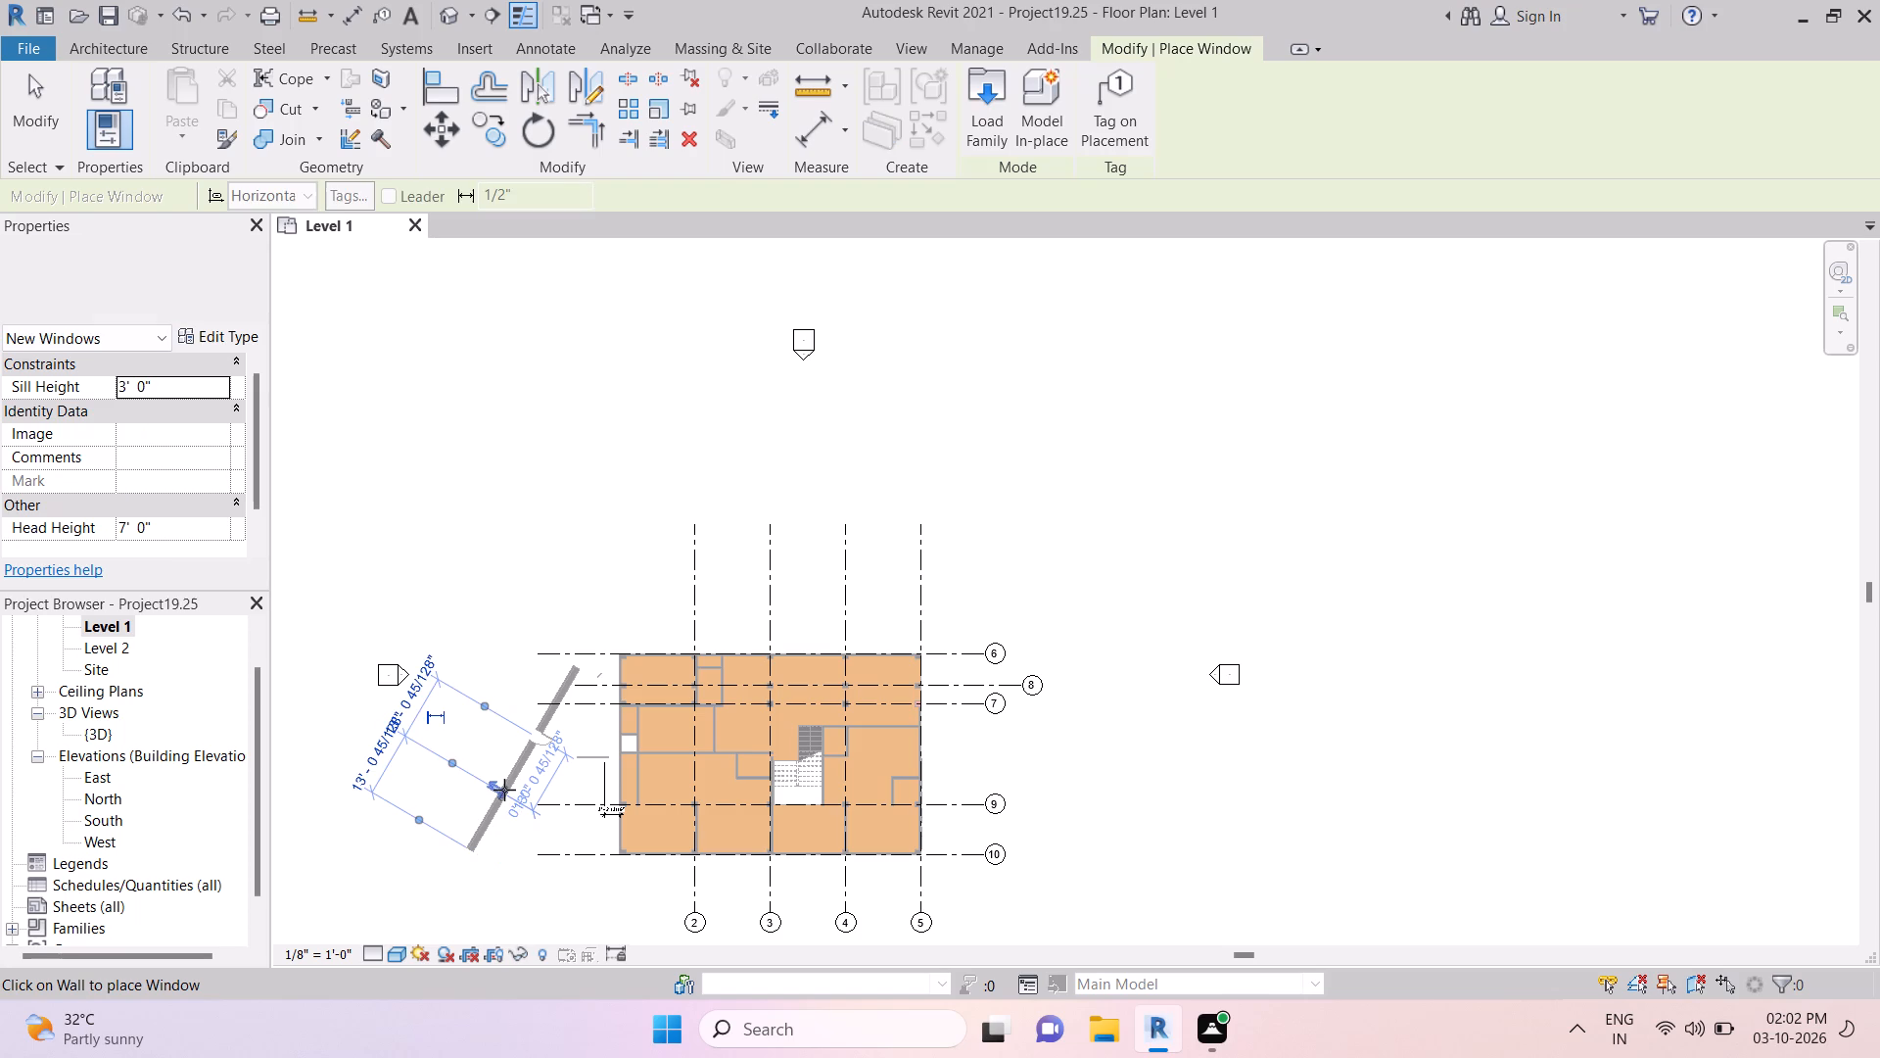
key("Escape")
Place another Fixed 36" x 48" window in the sloping stacked wall, about 9'-0" from its end near grid 10.
left_click_drag(514, 791, 538, 793)
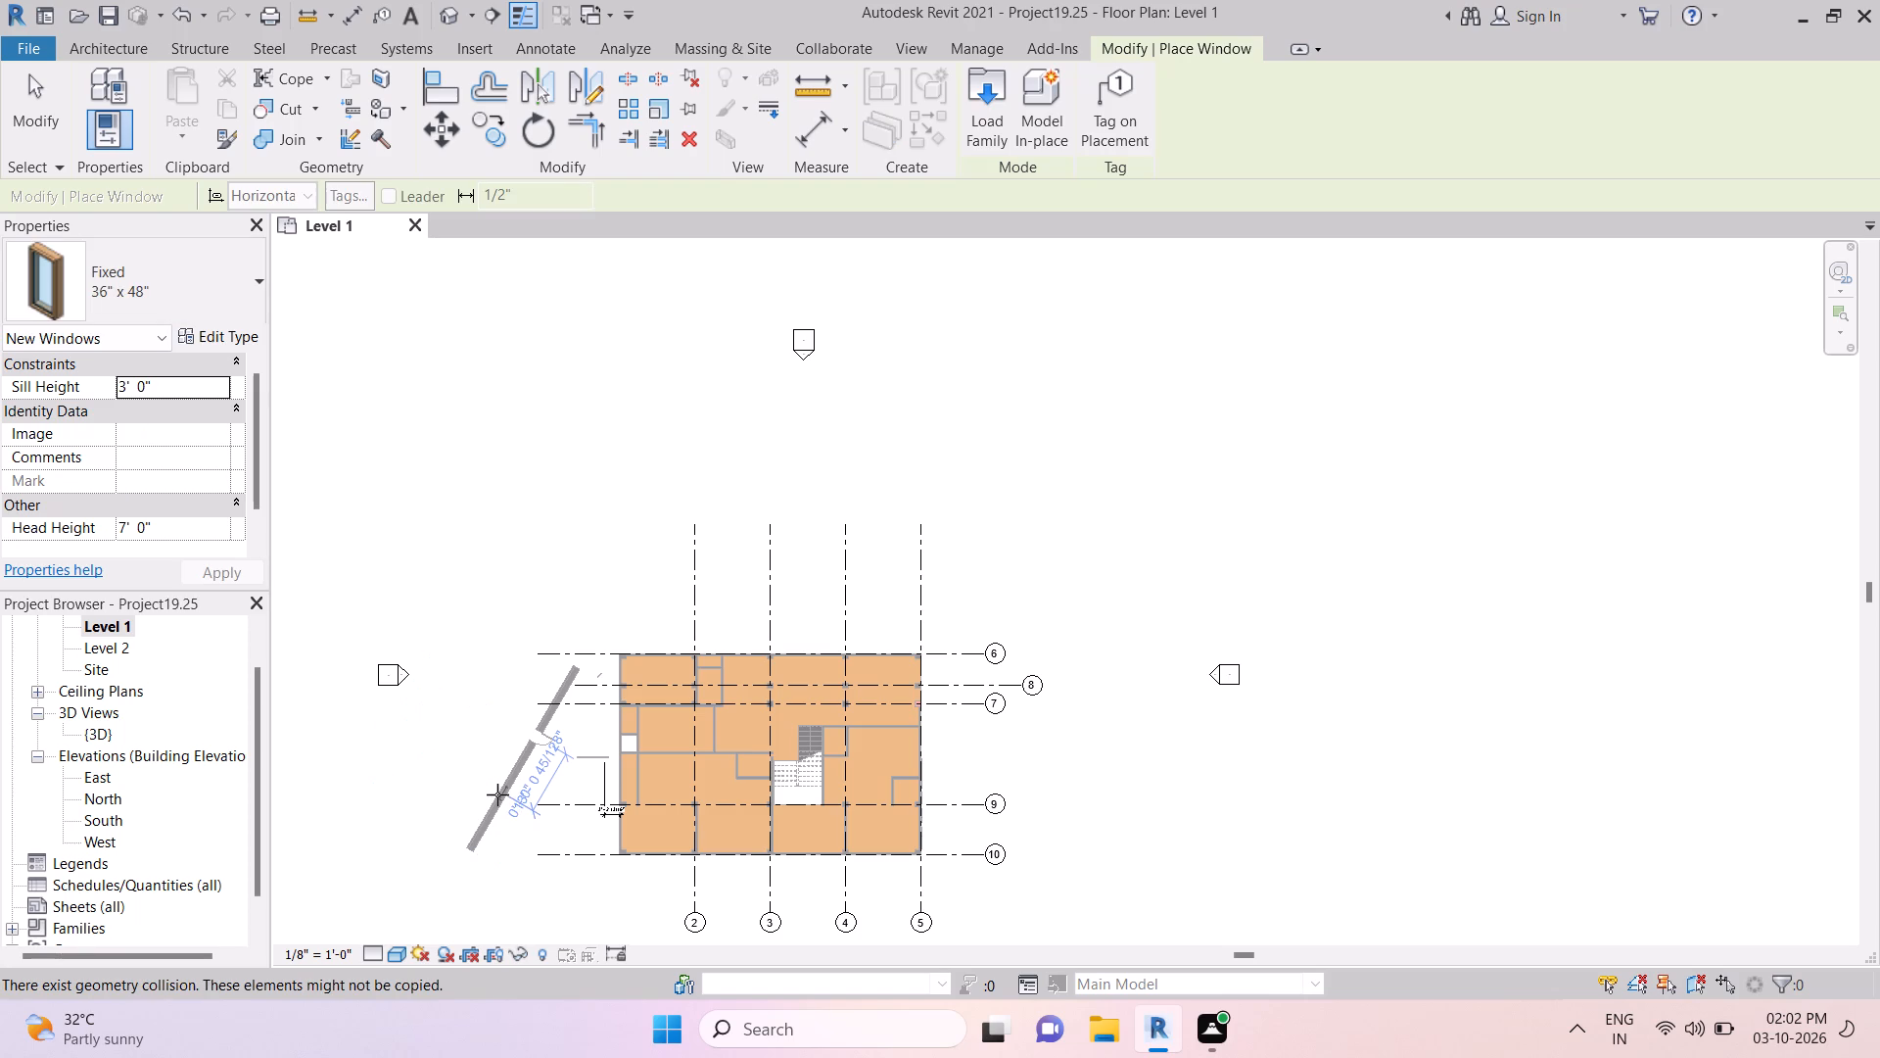
key("Return")
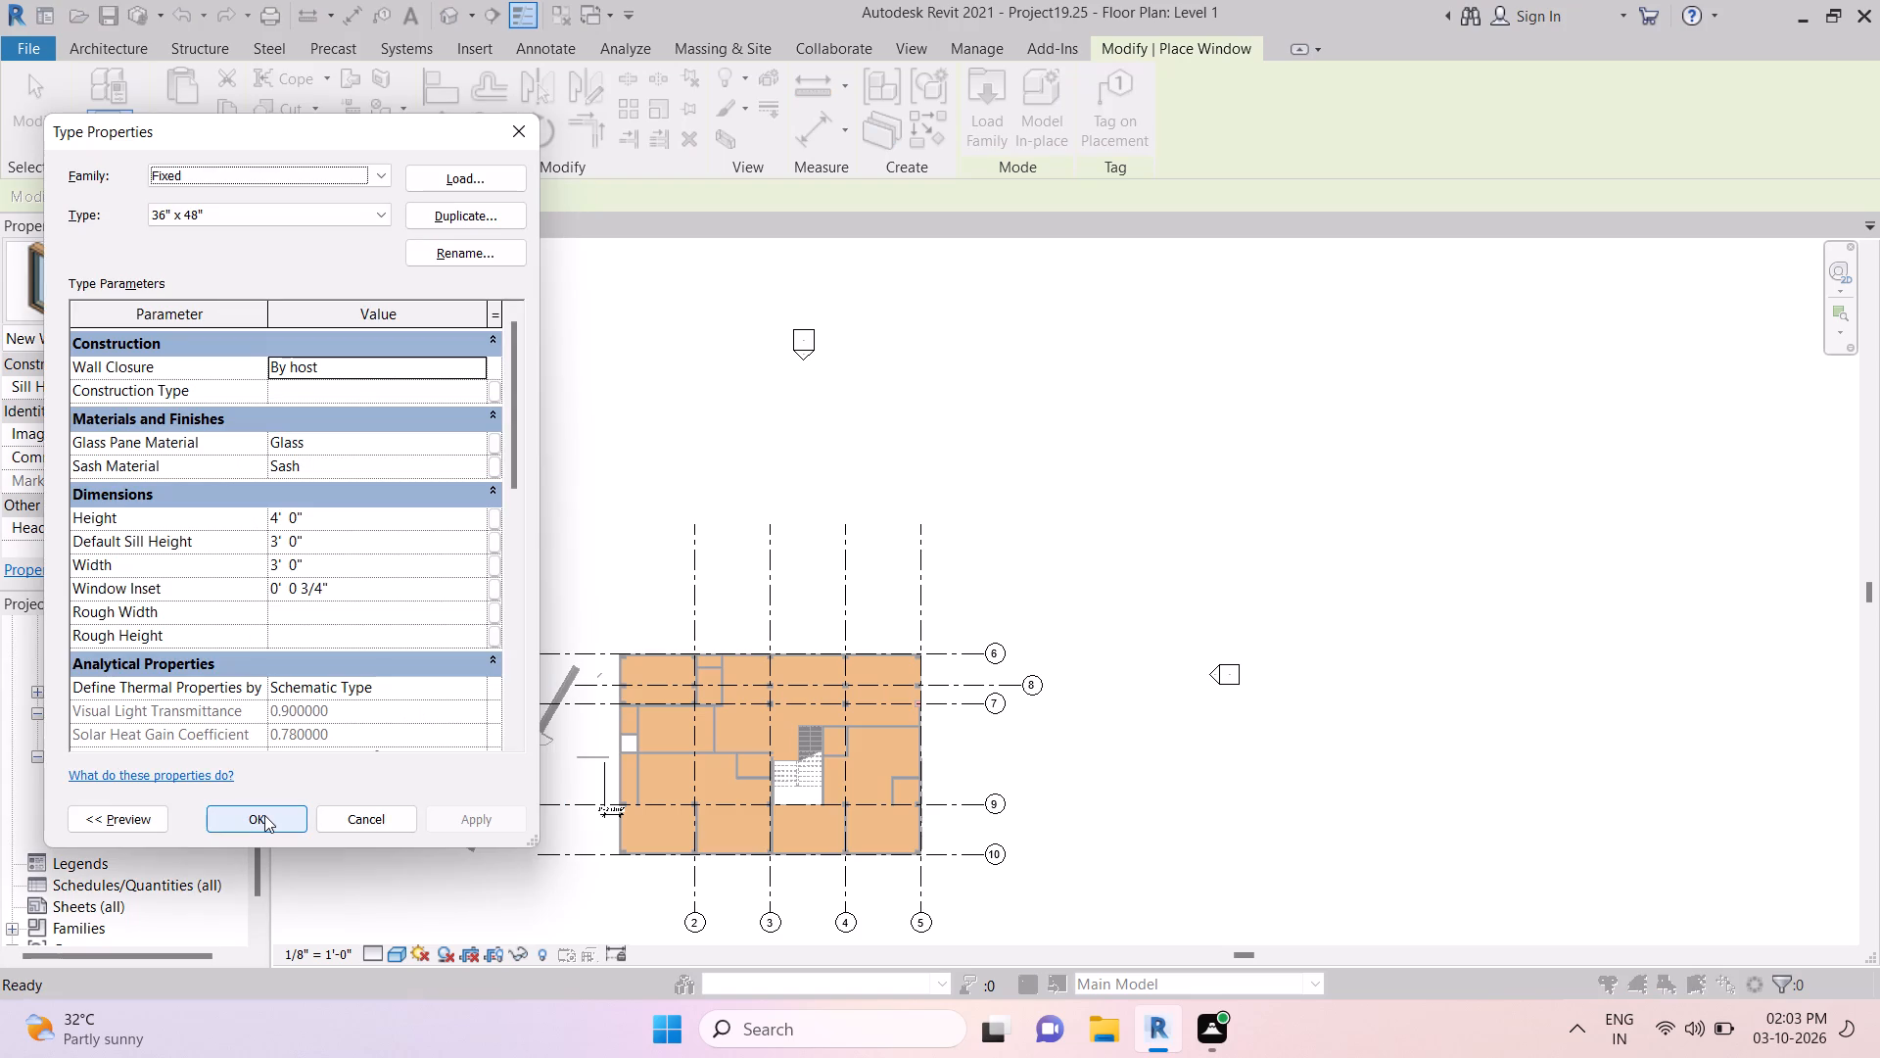
left_click(278, 810)
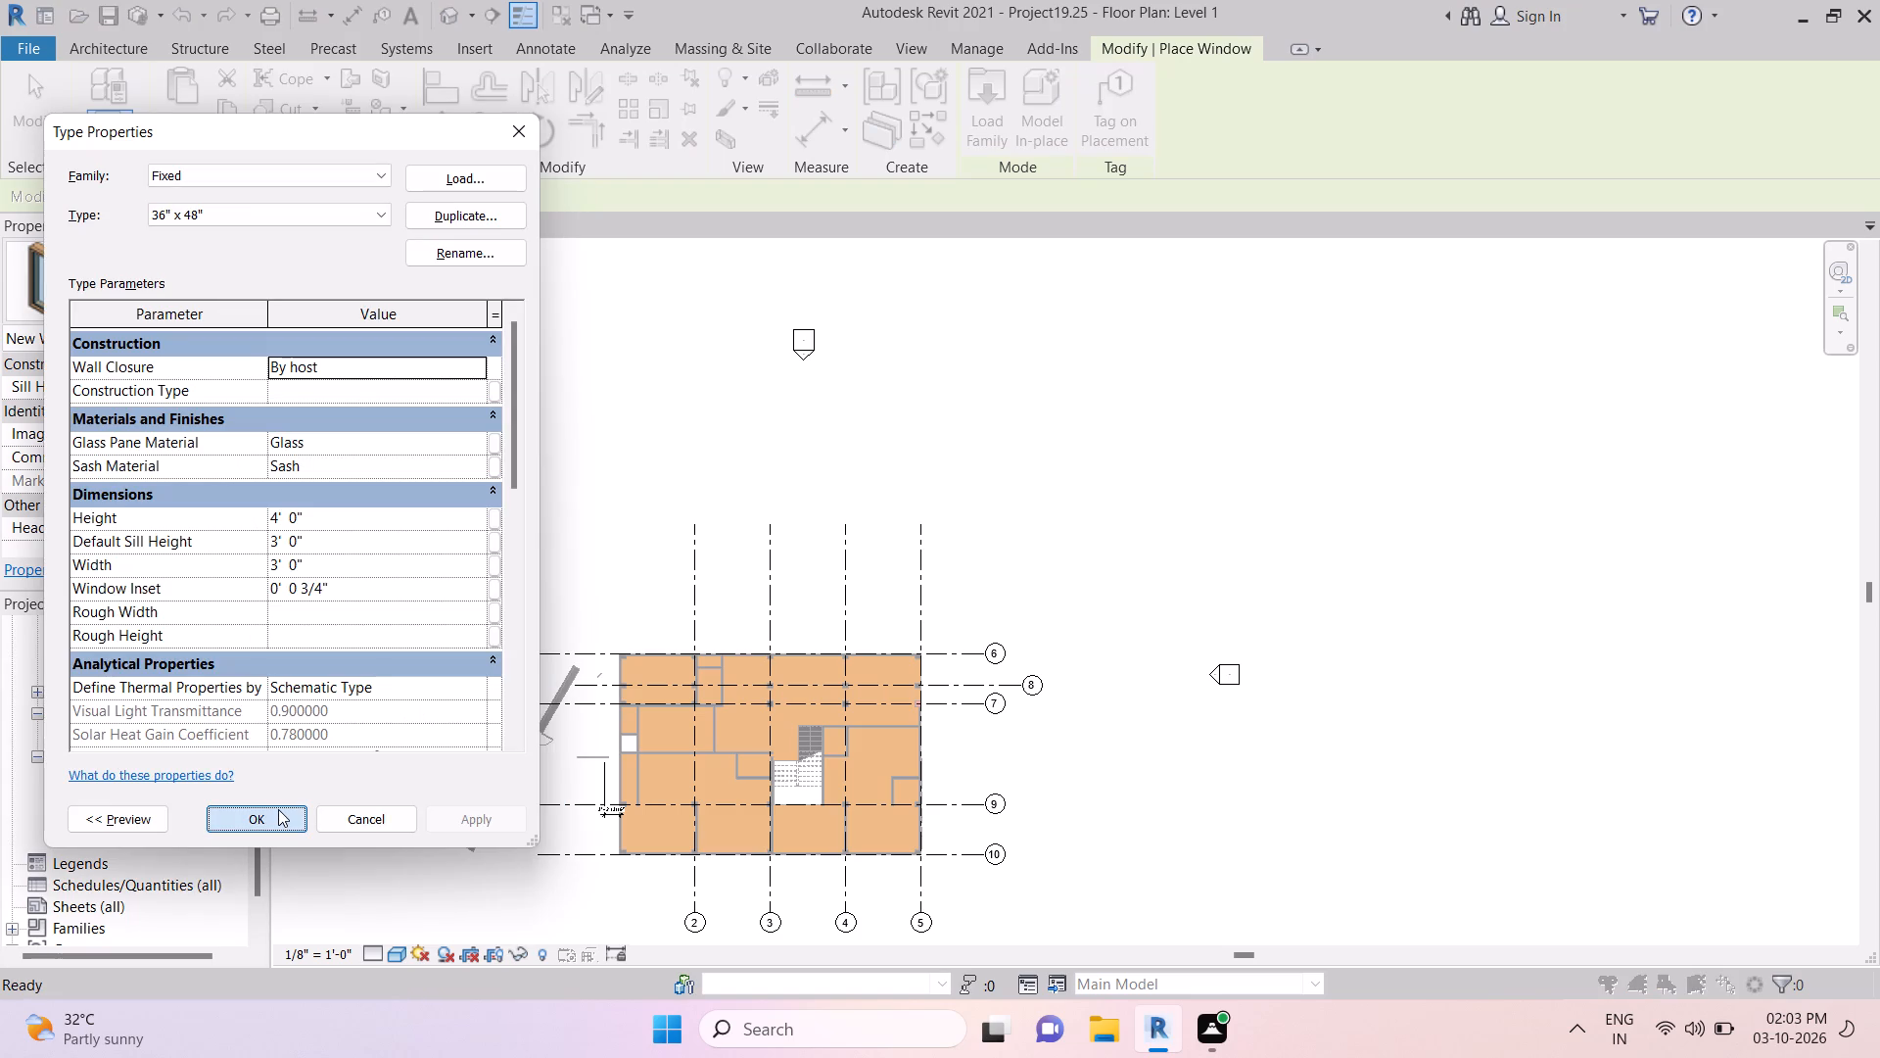
left_click(498, 807)
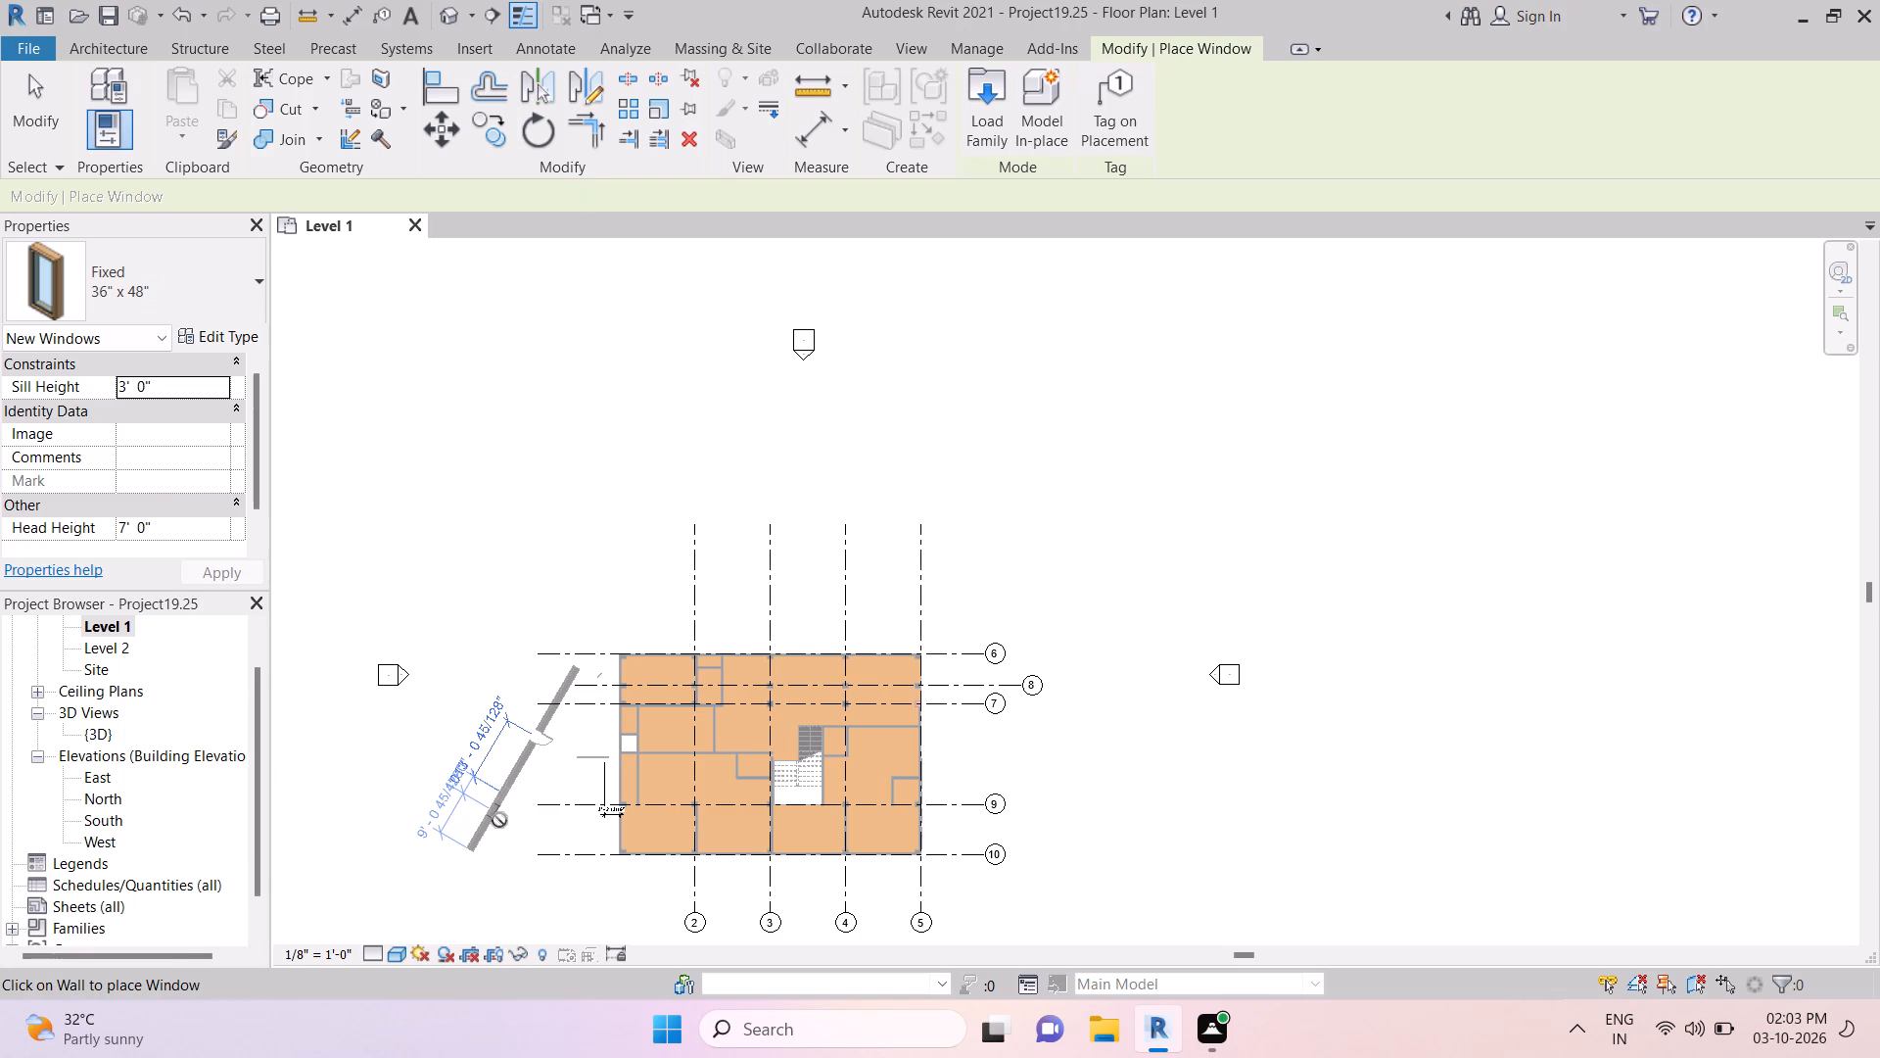
key("Return")
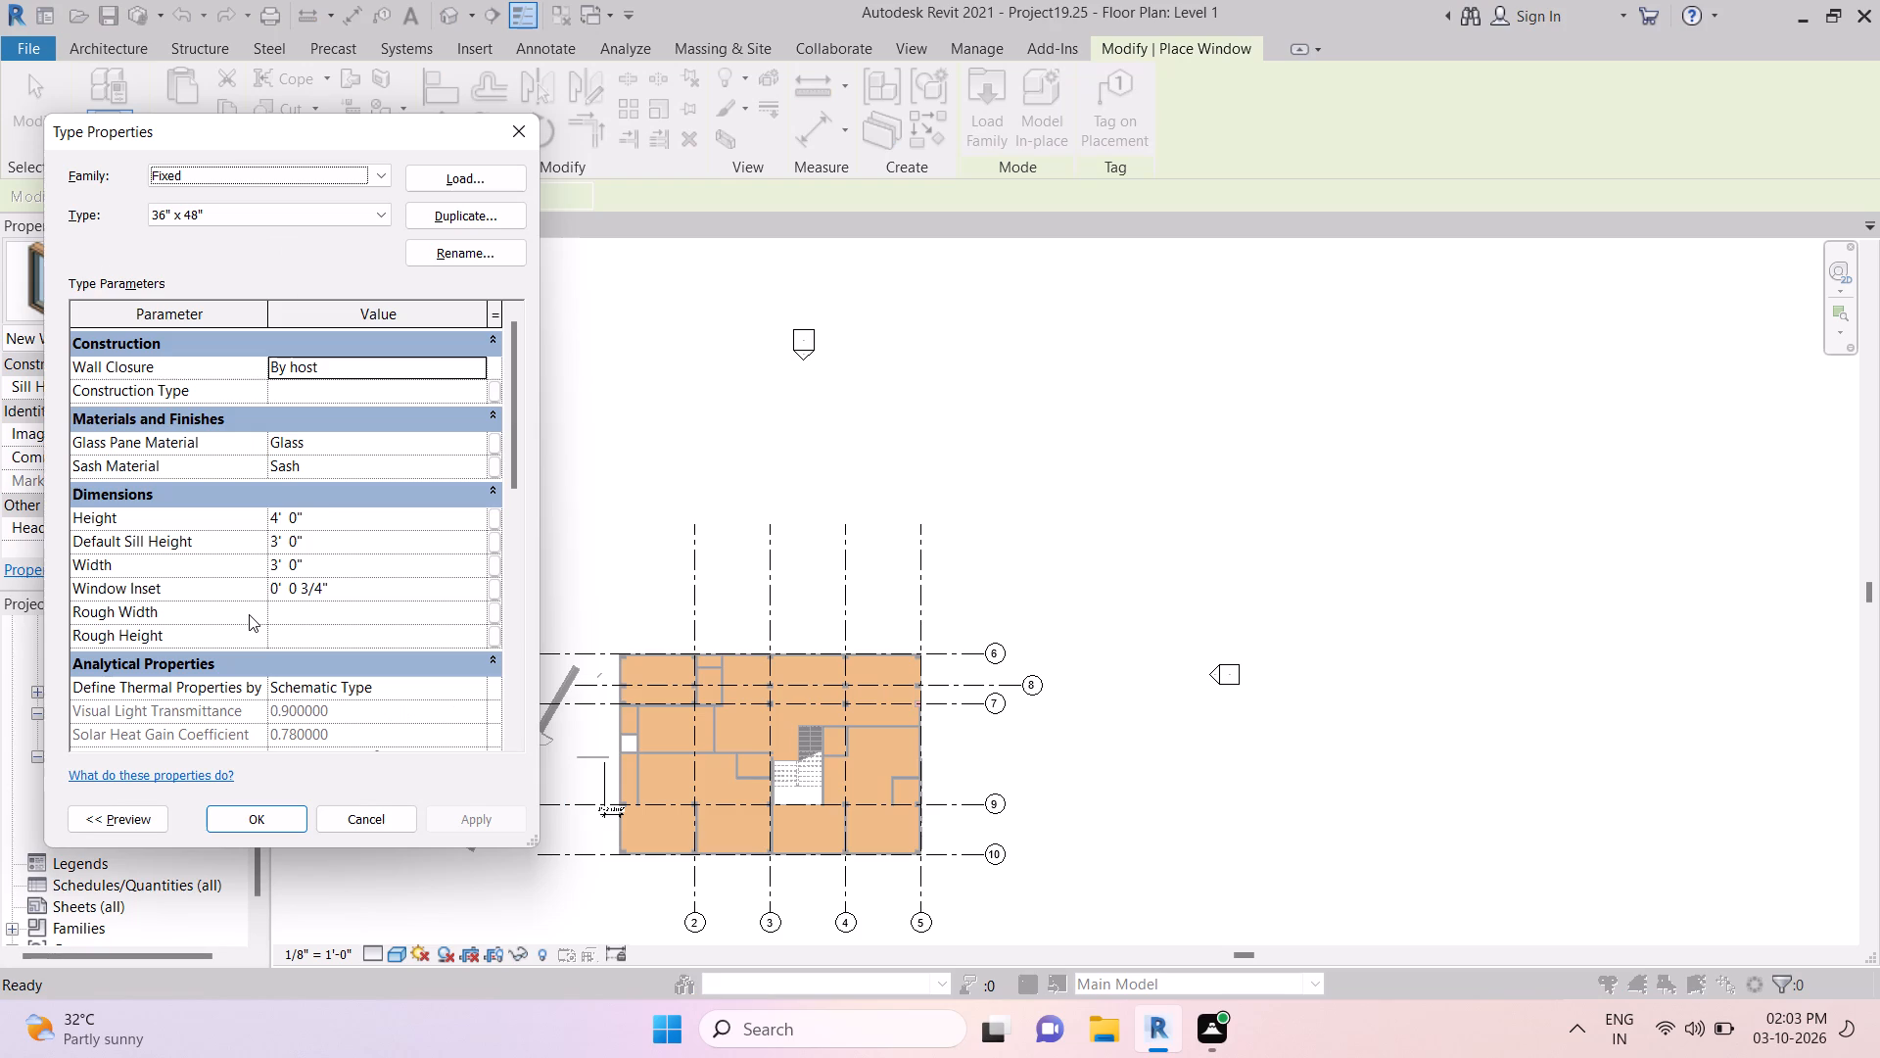
left_click(294, 811)
left_click(491, 804)
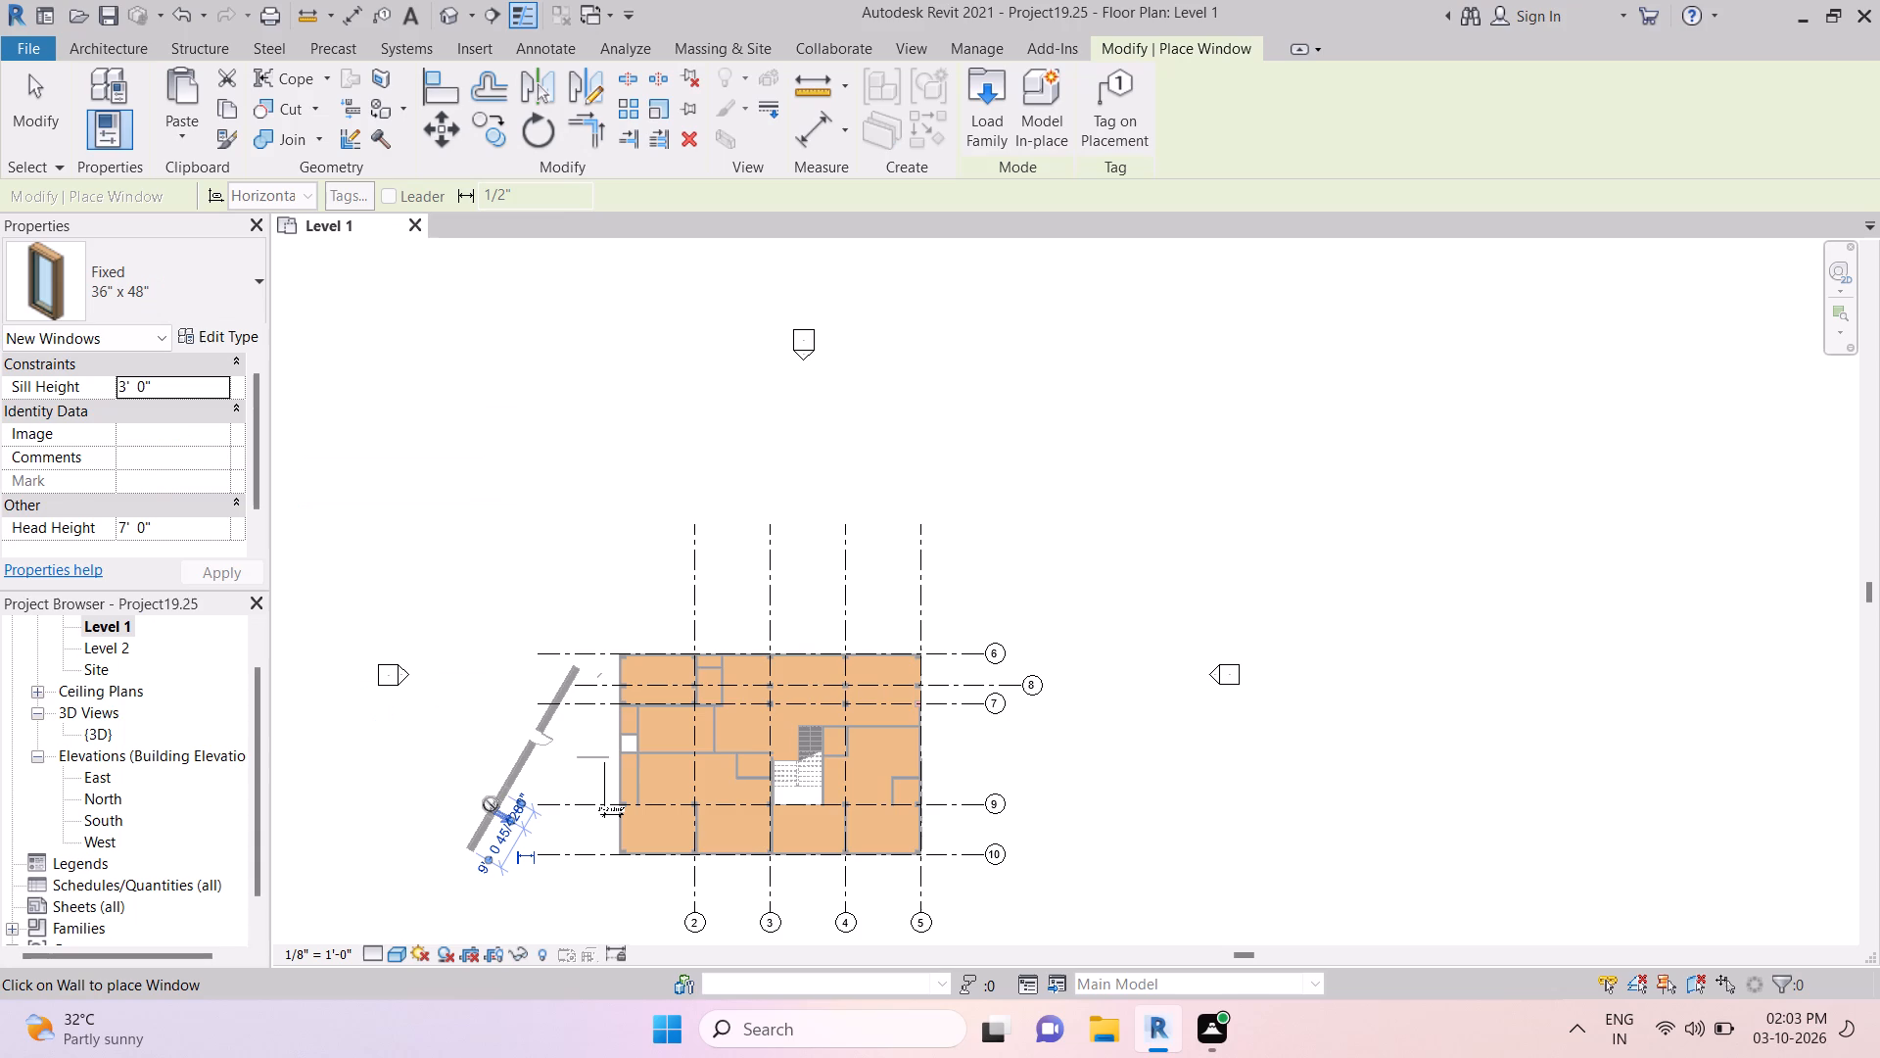
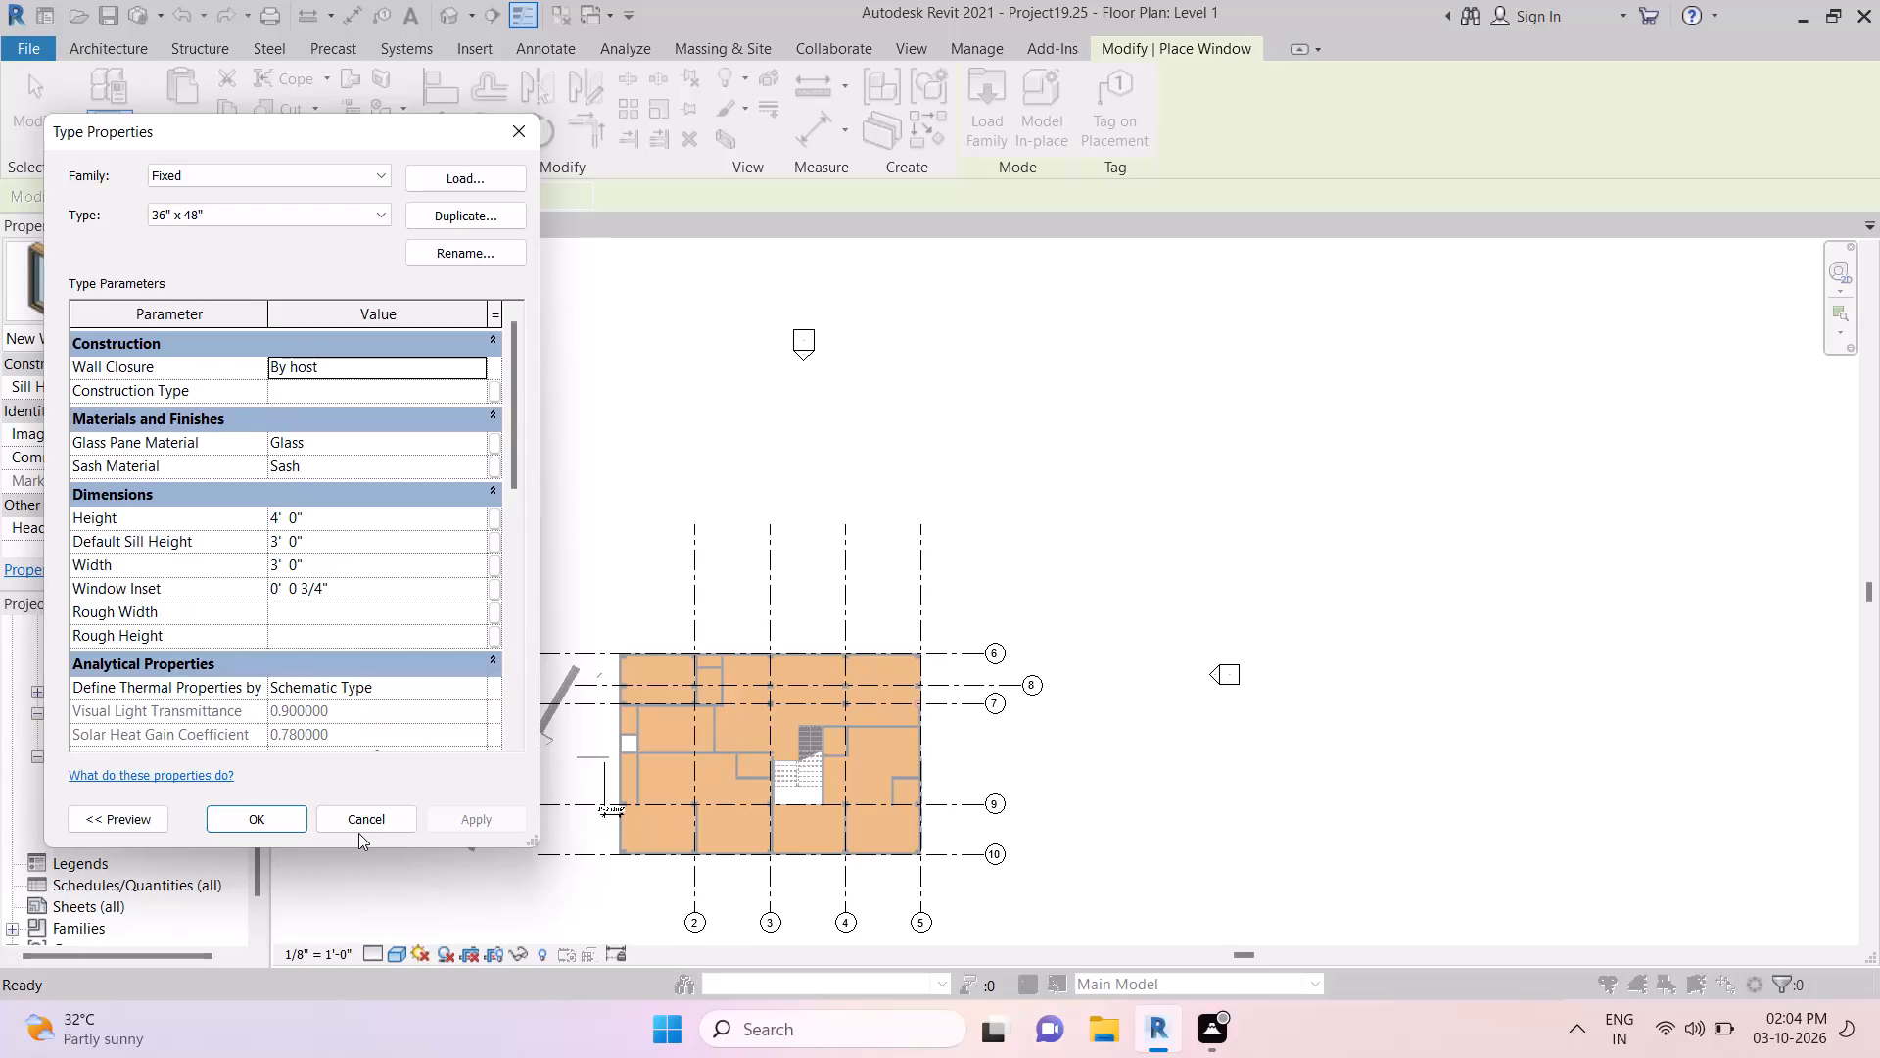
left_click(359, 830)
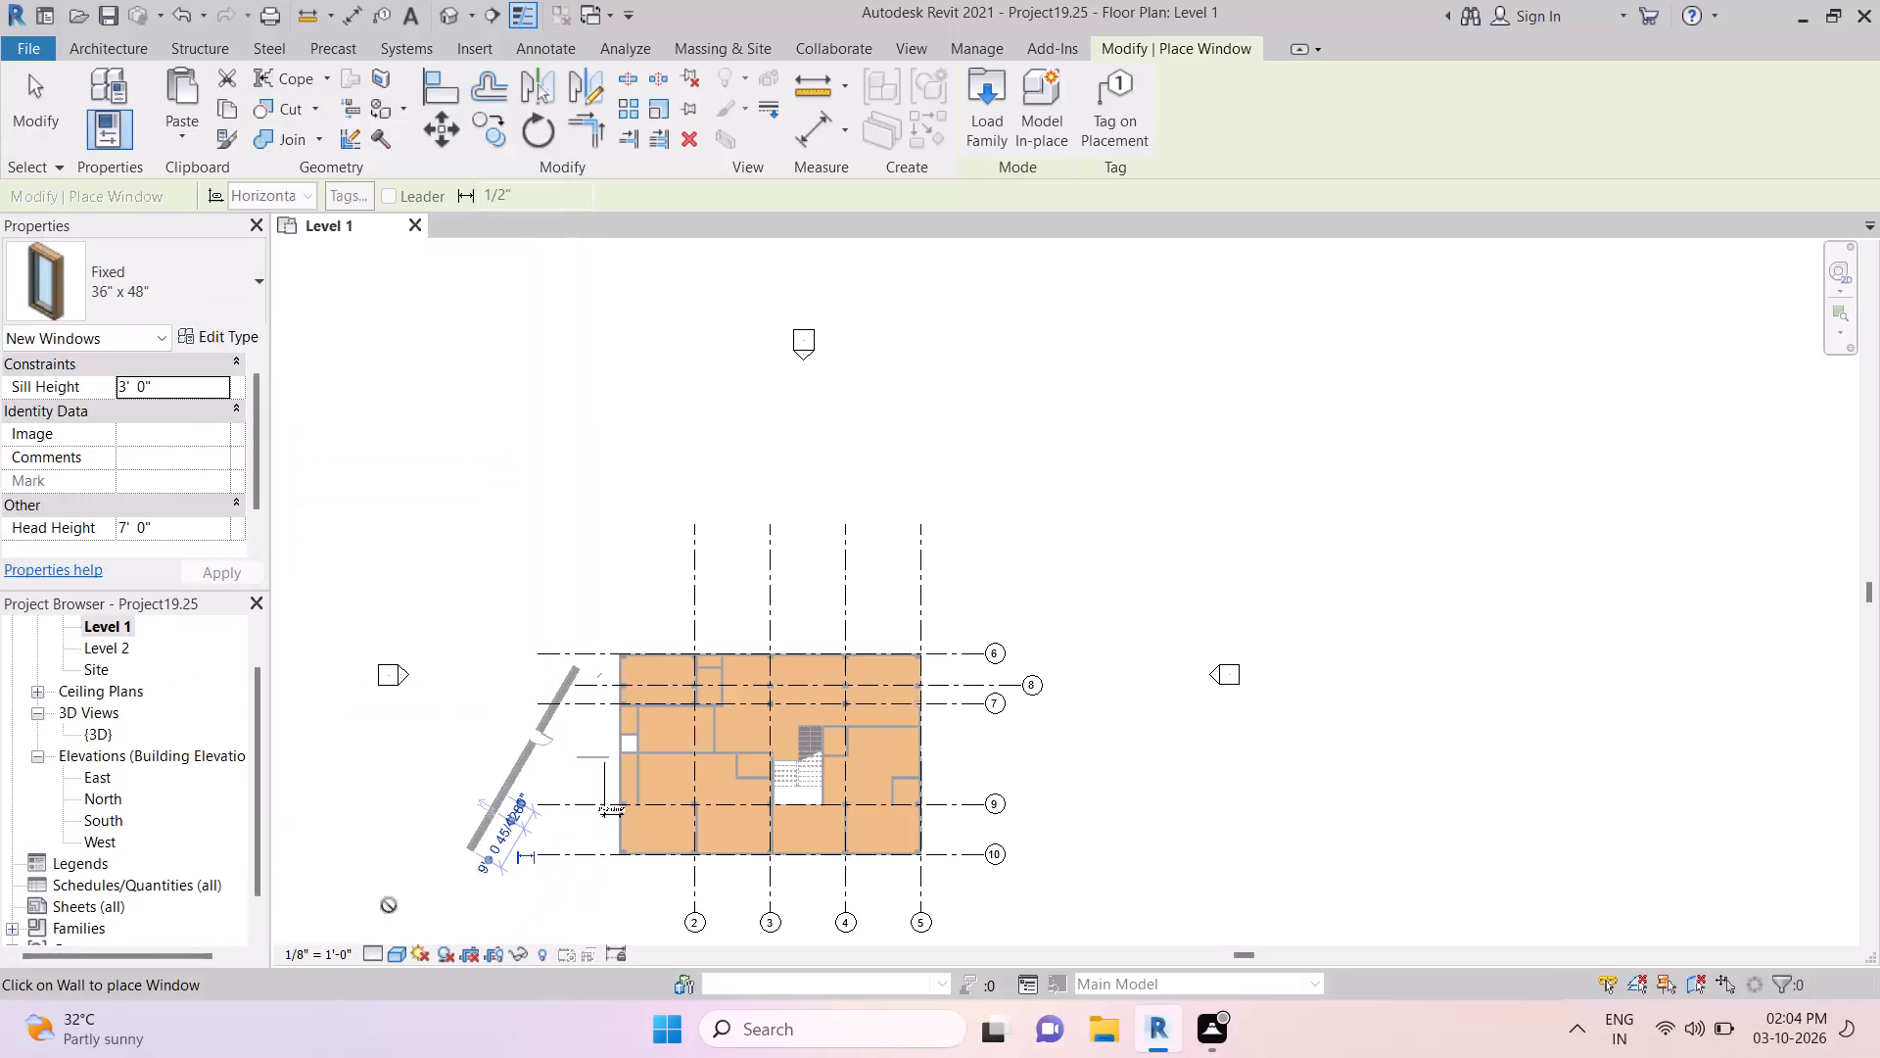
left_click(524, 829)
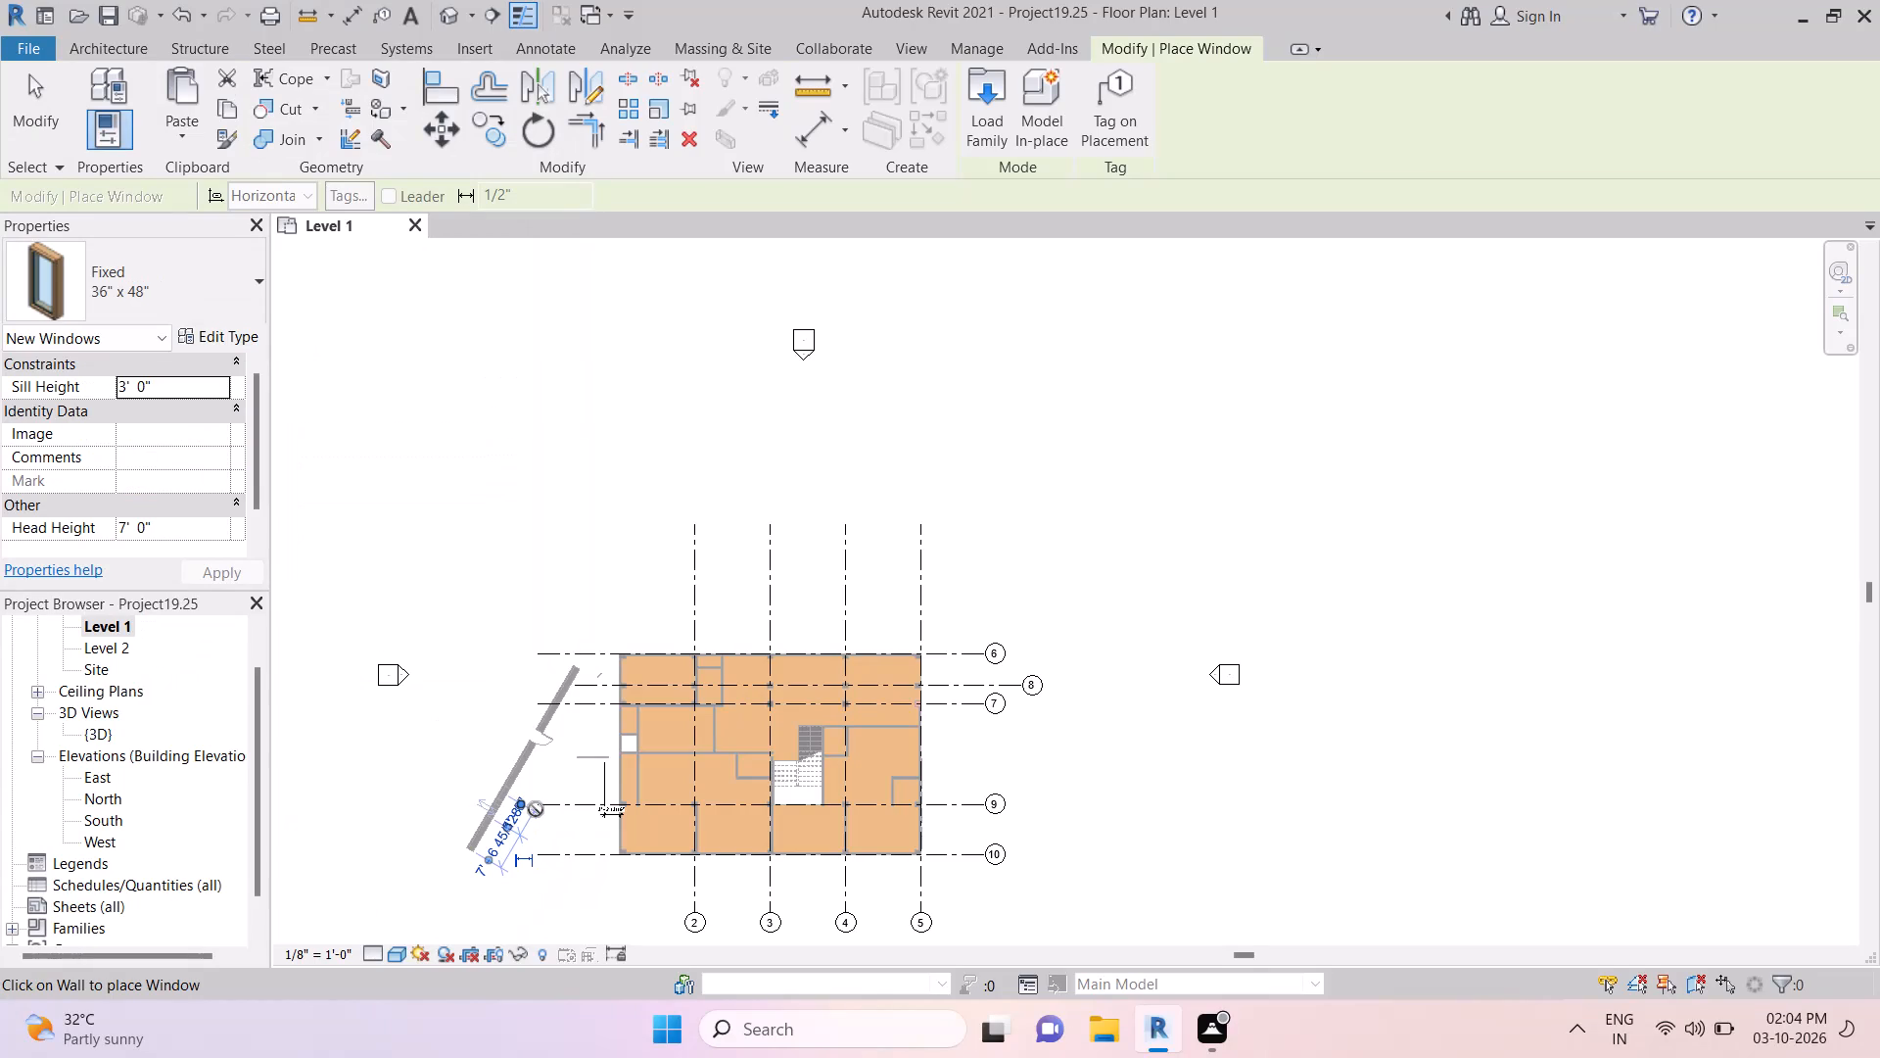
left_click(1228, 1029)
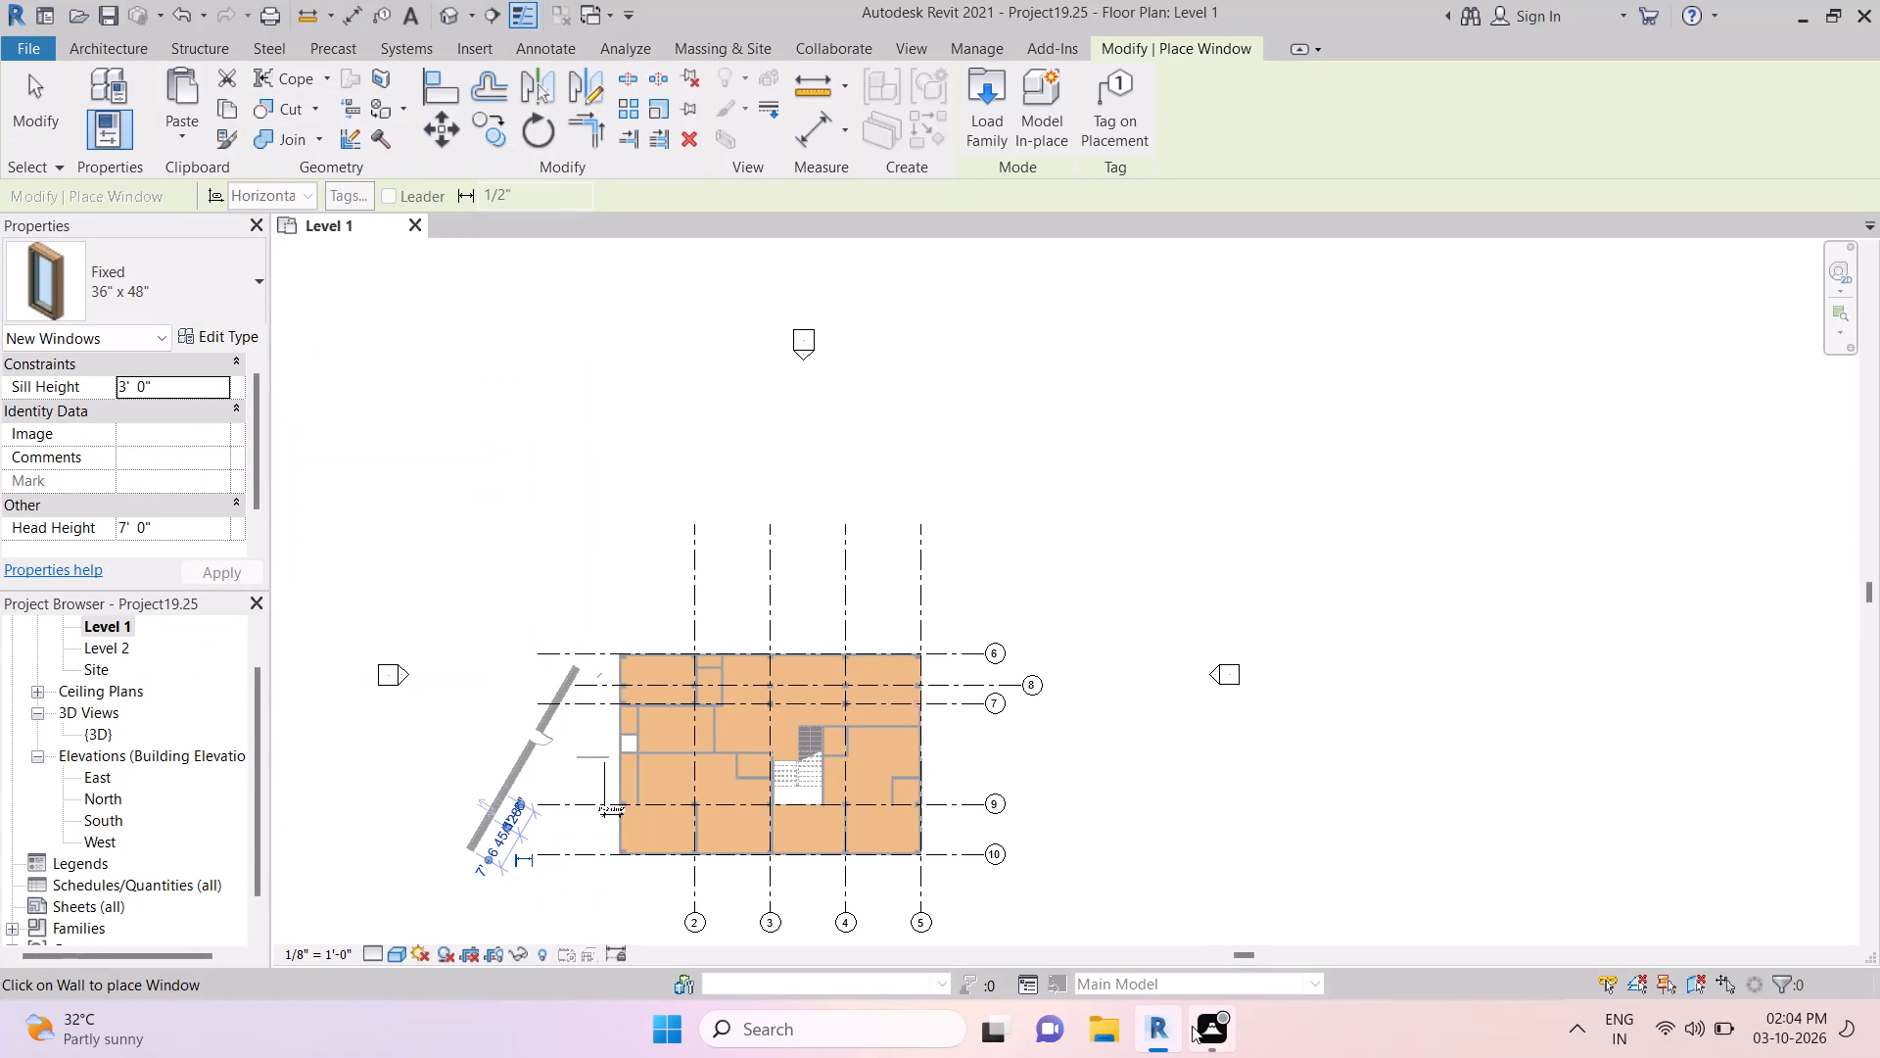
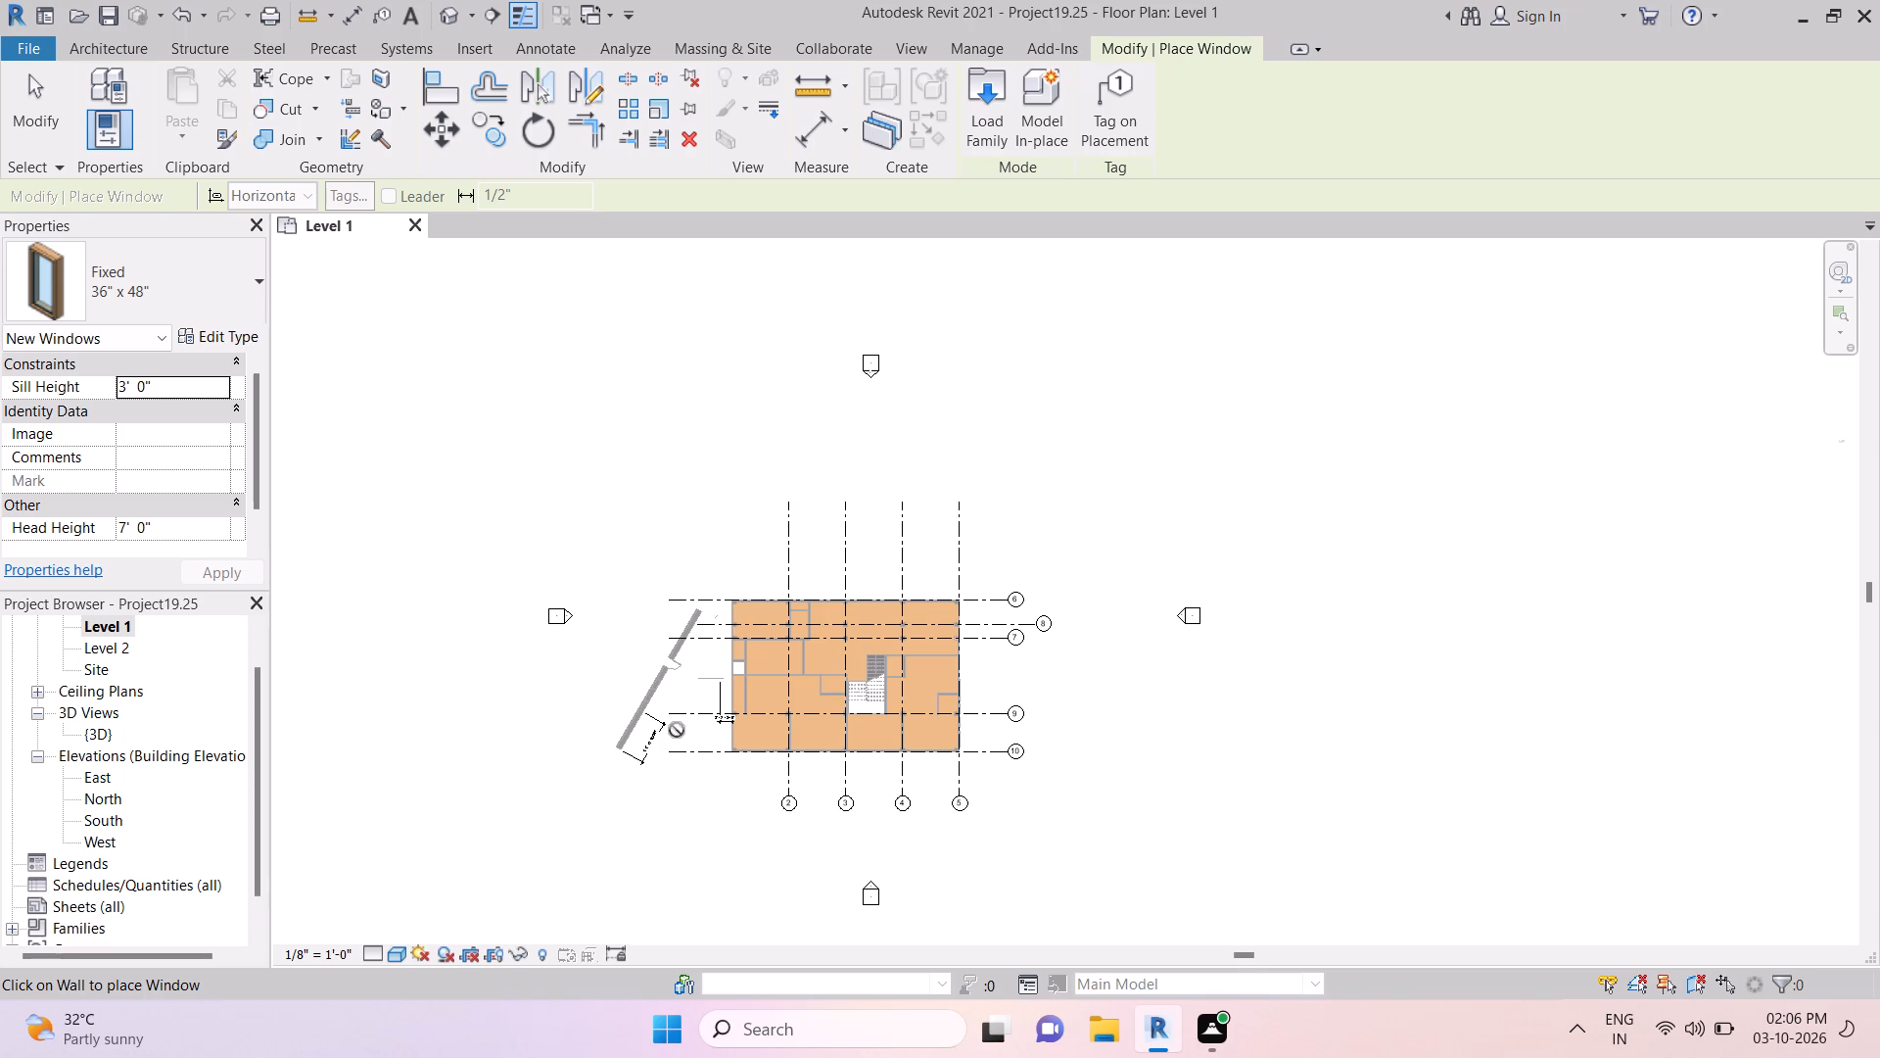
End the window placement command without placing another window.
key("Escape")
key("Escape")
key("Escape")
key("Escape")
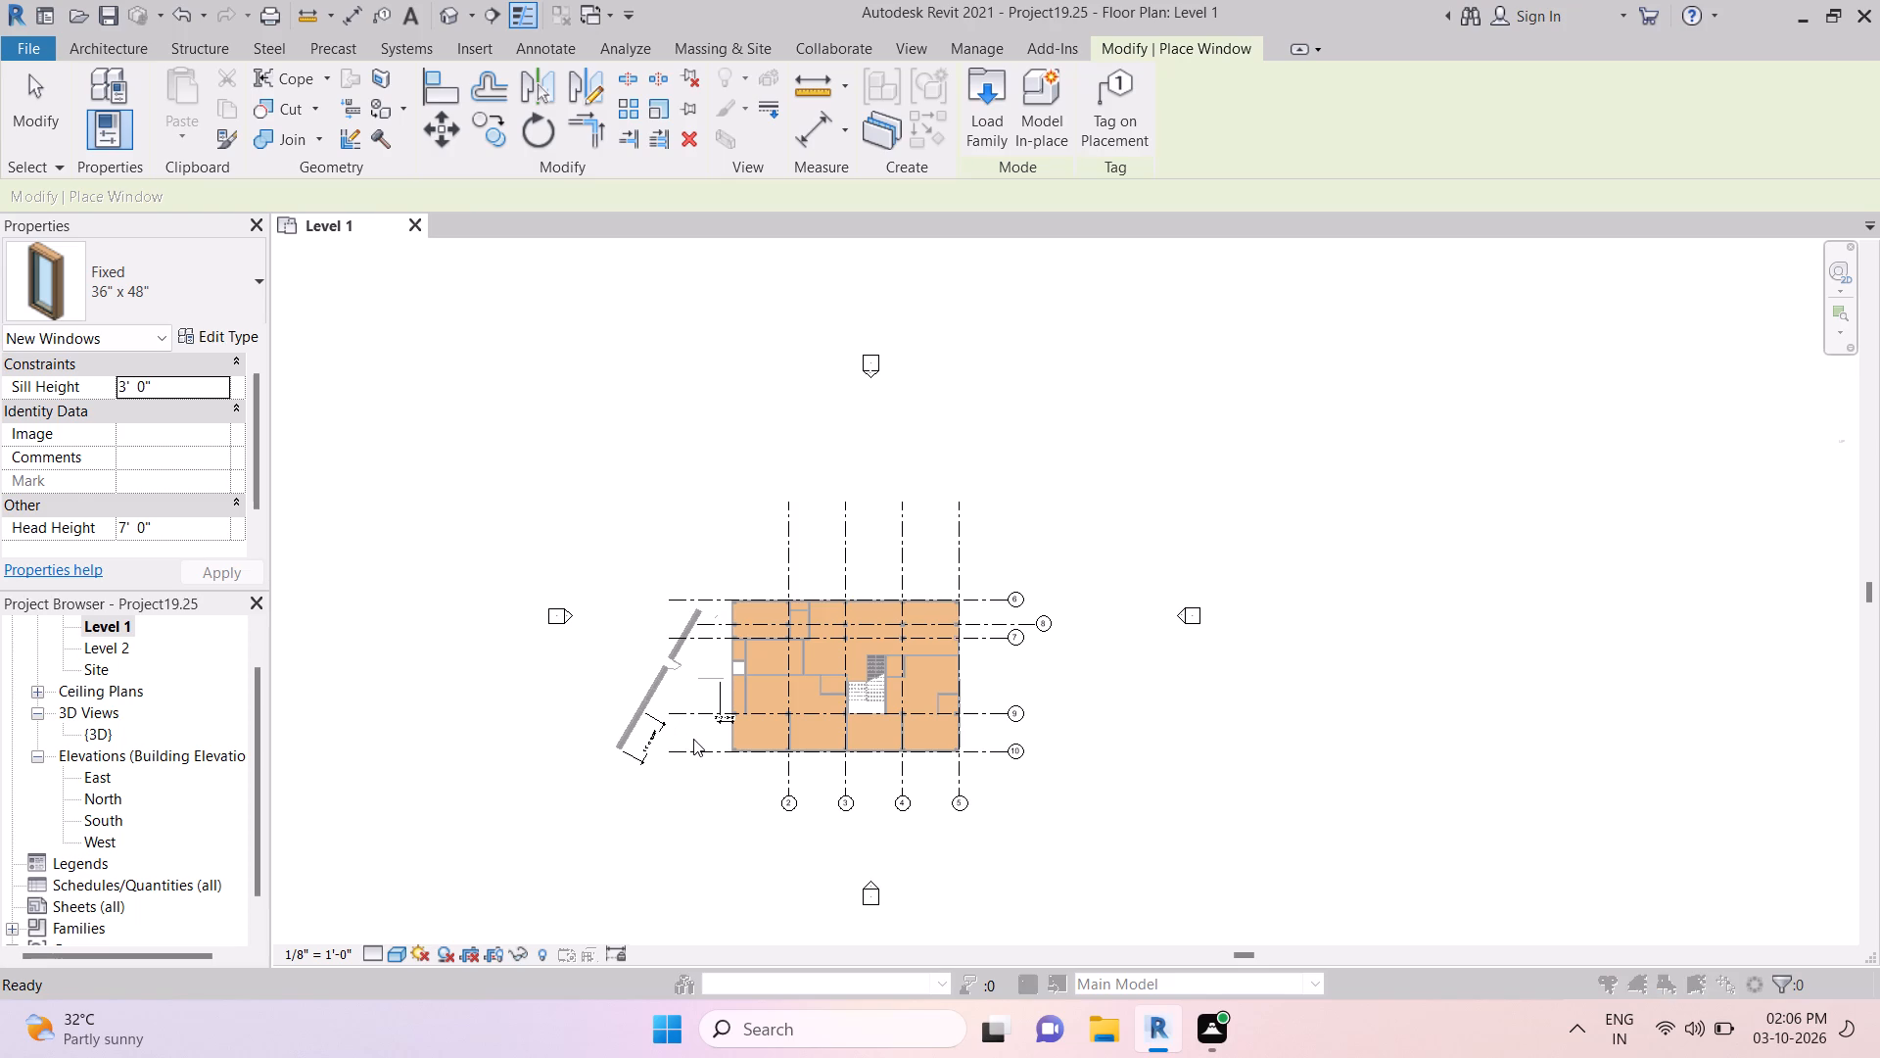
key("Escape")
key("Escape")
key("Escape")
key("Escape")
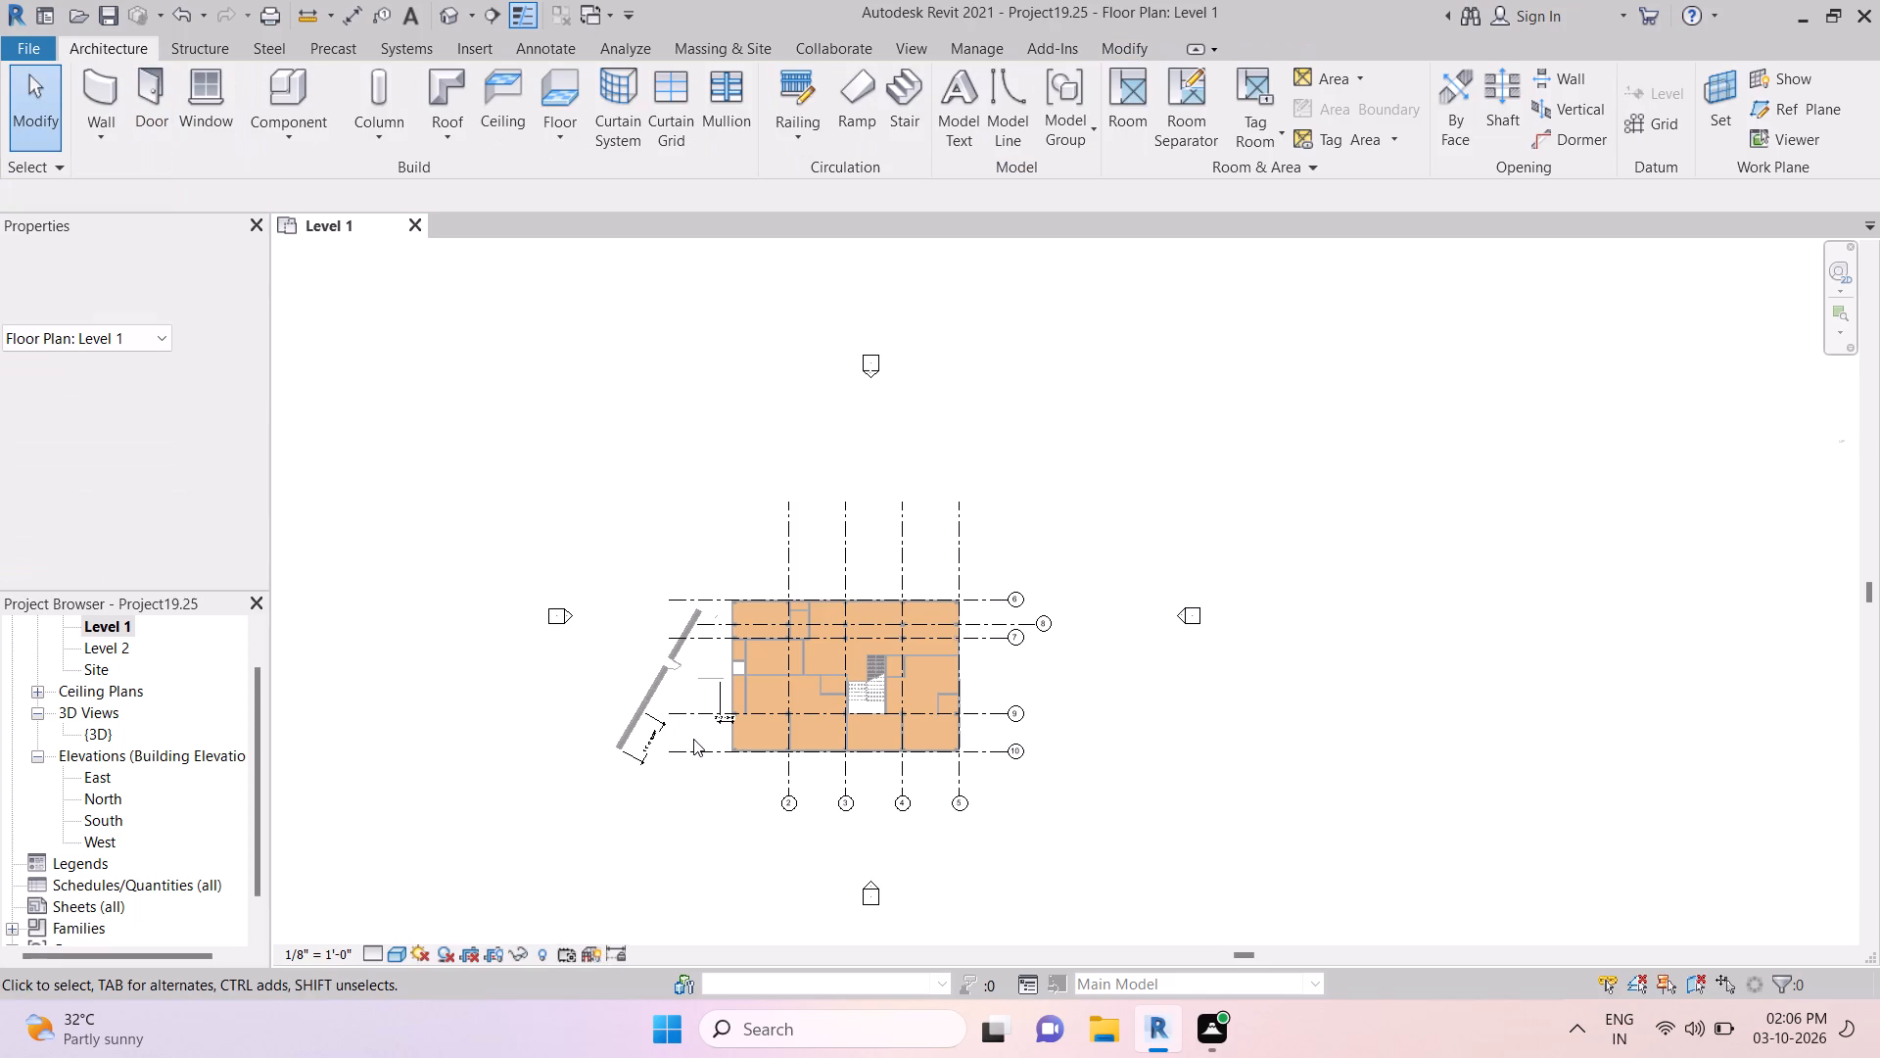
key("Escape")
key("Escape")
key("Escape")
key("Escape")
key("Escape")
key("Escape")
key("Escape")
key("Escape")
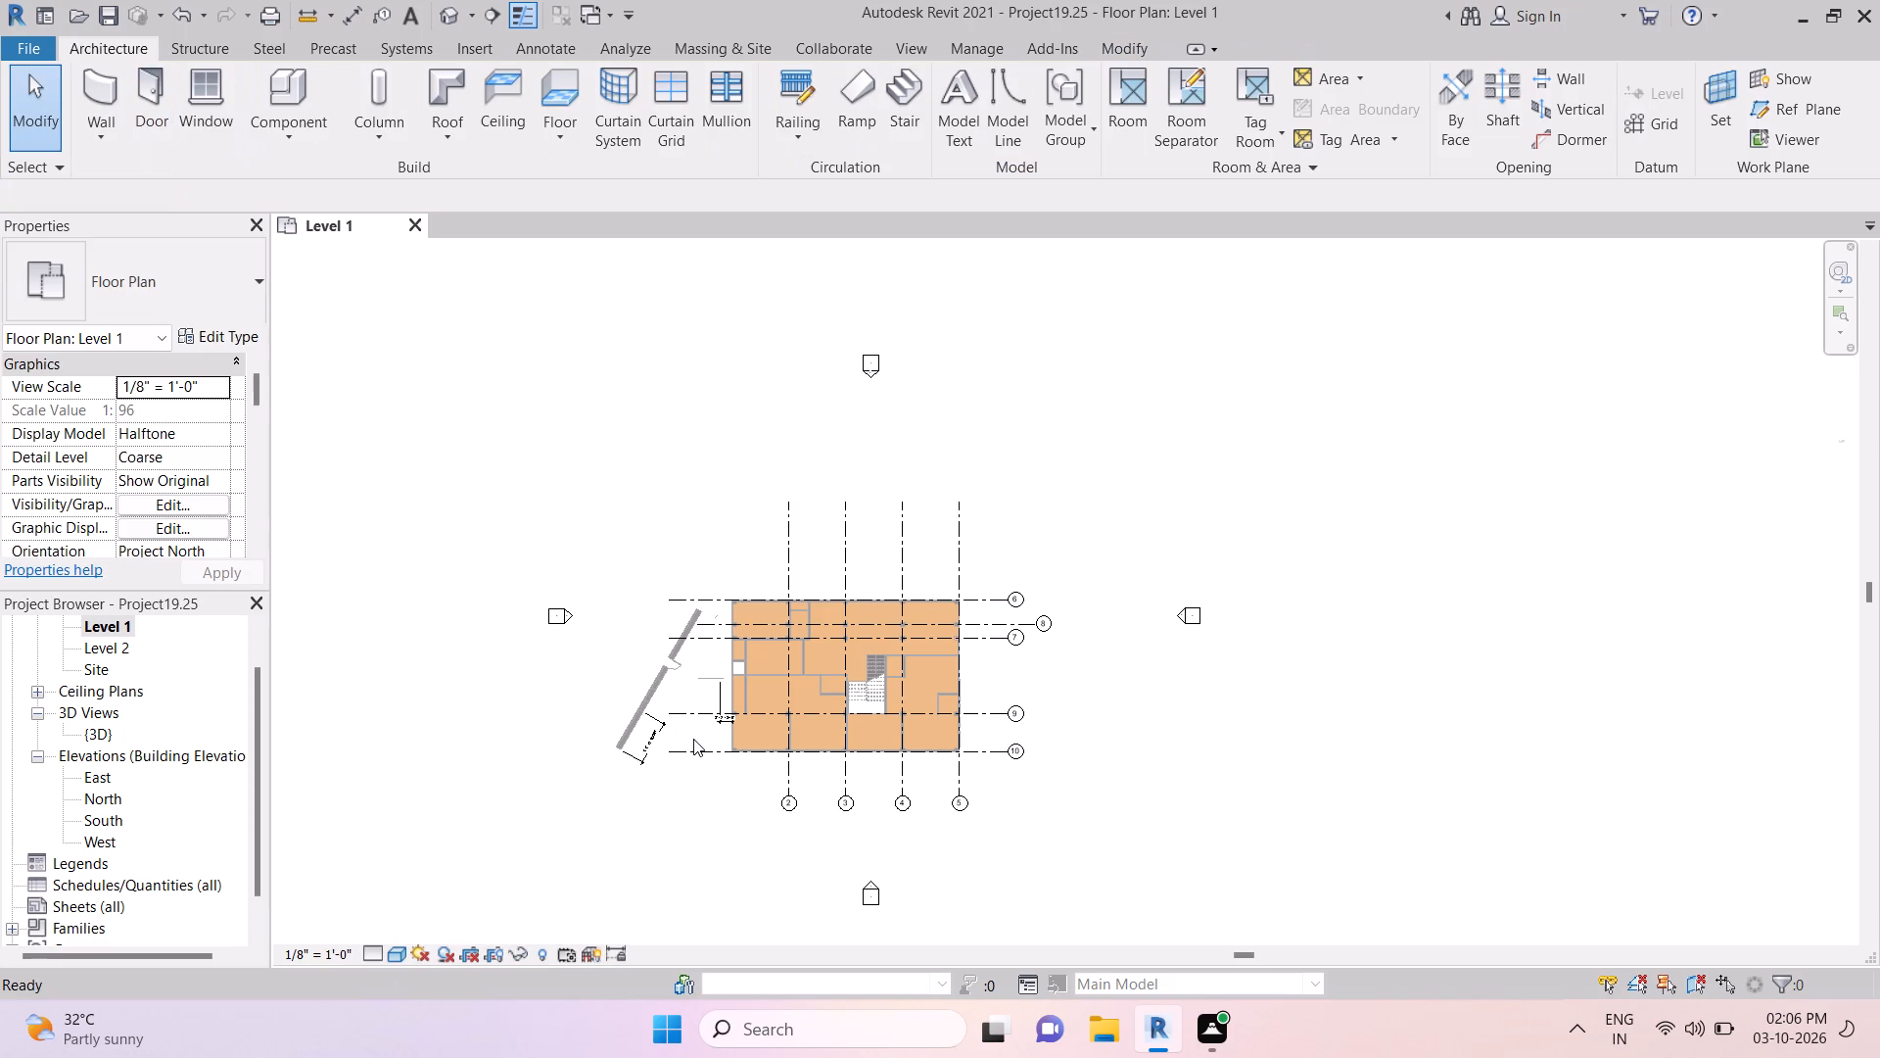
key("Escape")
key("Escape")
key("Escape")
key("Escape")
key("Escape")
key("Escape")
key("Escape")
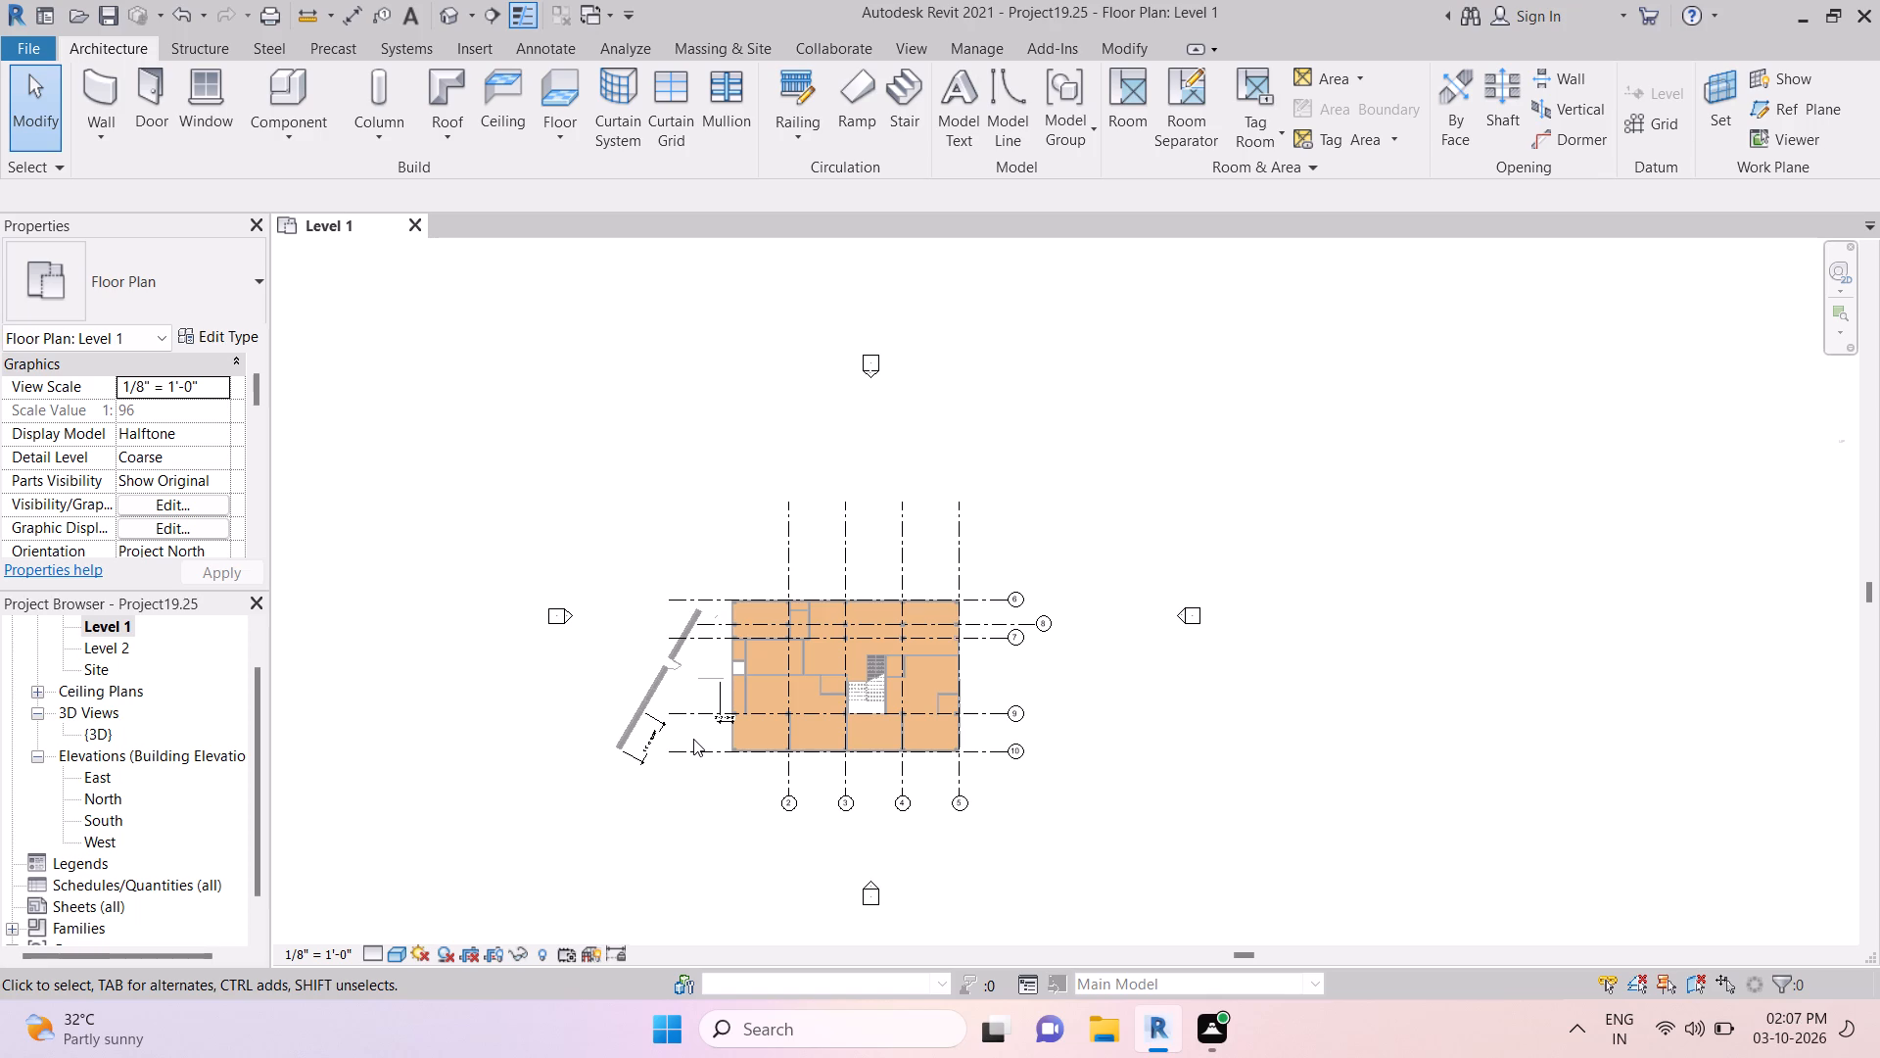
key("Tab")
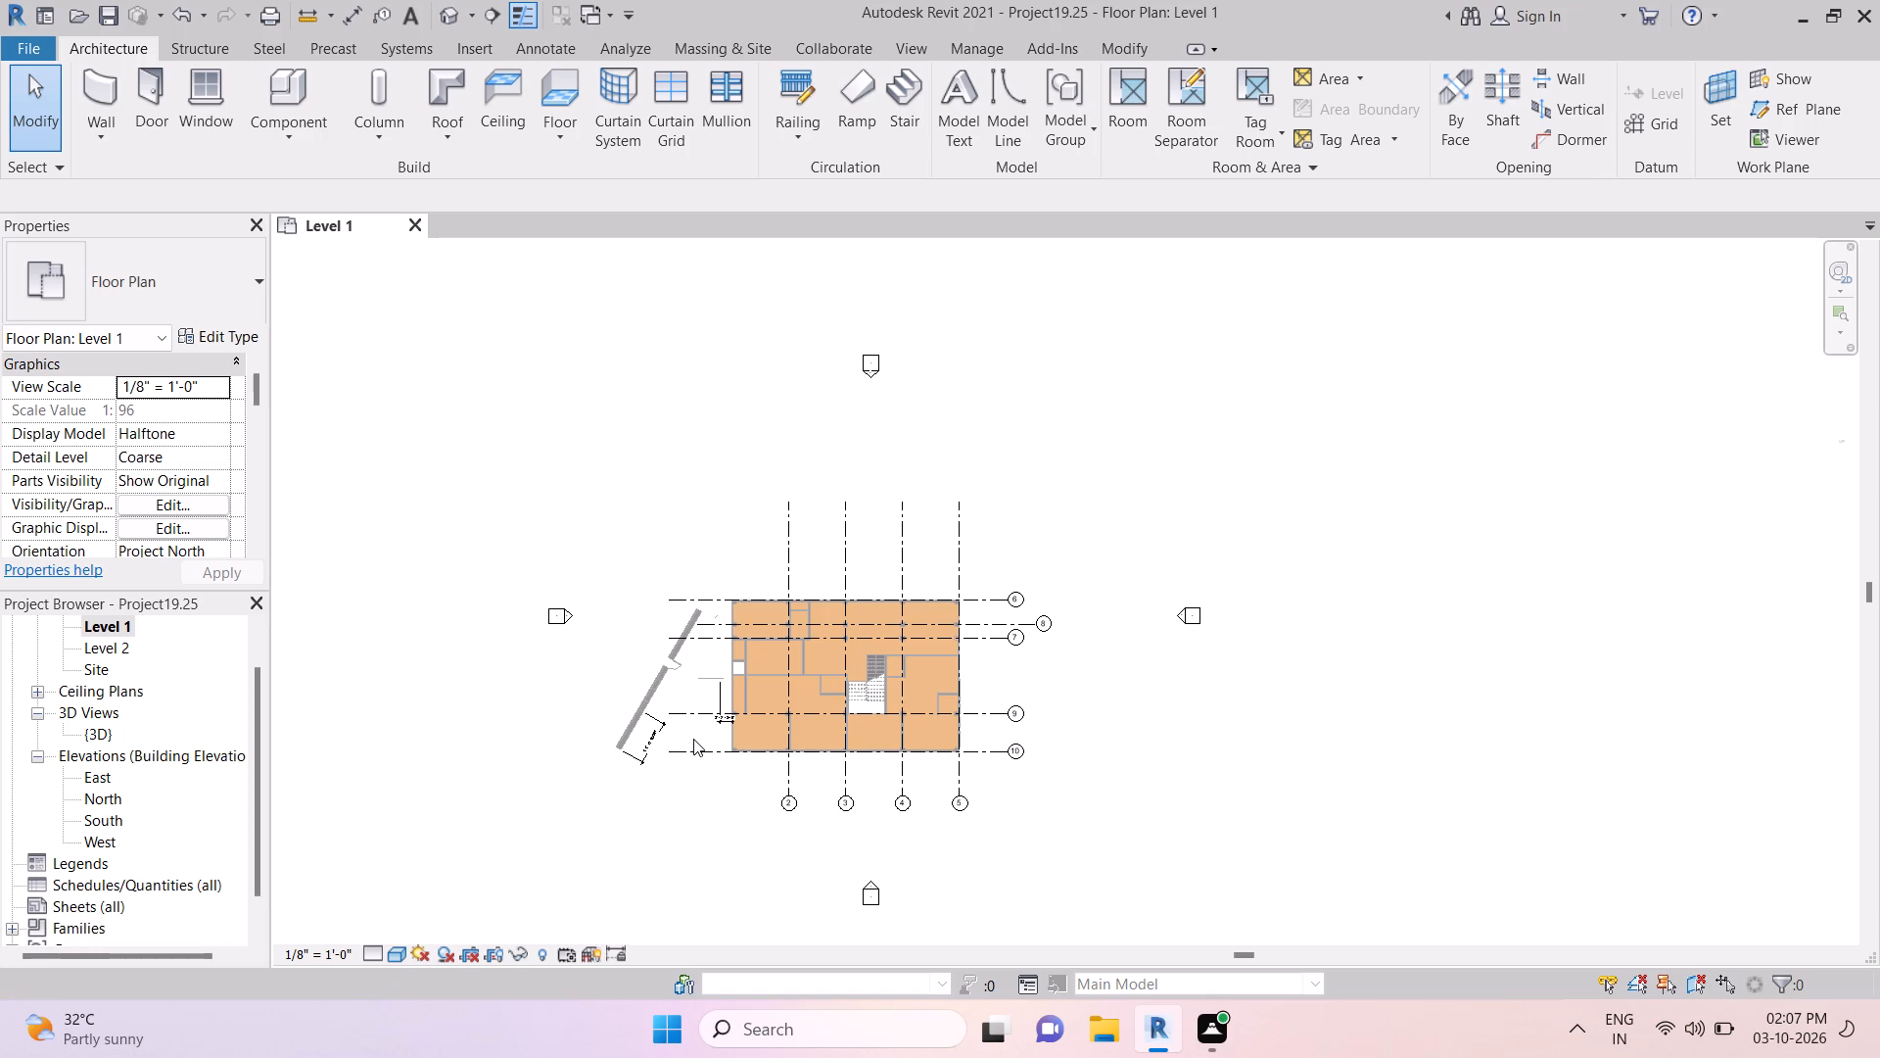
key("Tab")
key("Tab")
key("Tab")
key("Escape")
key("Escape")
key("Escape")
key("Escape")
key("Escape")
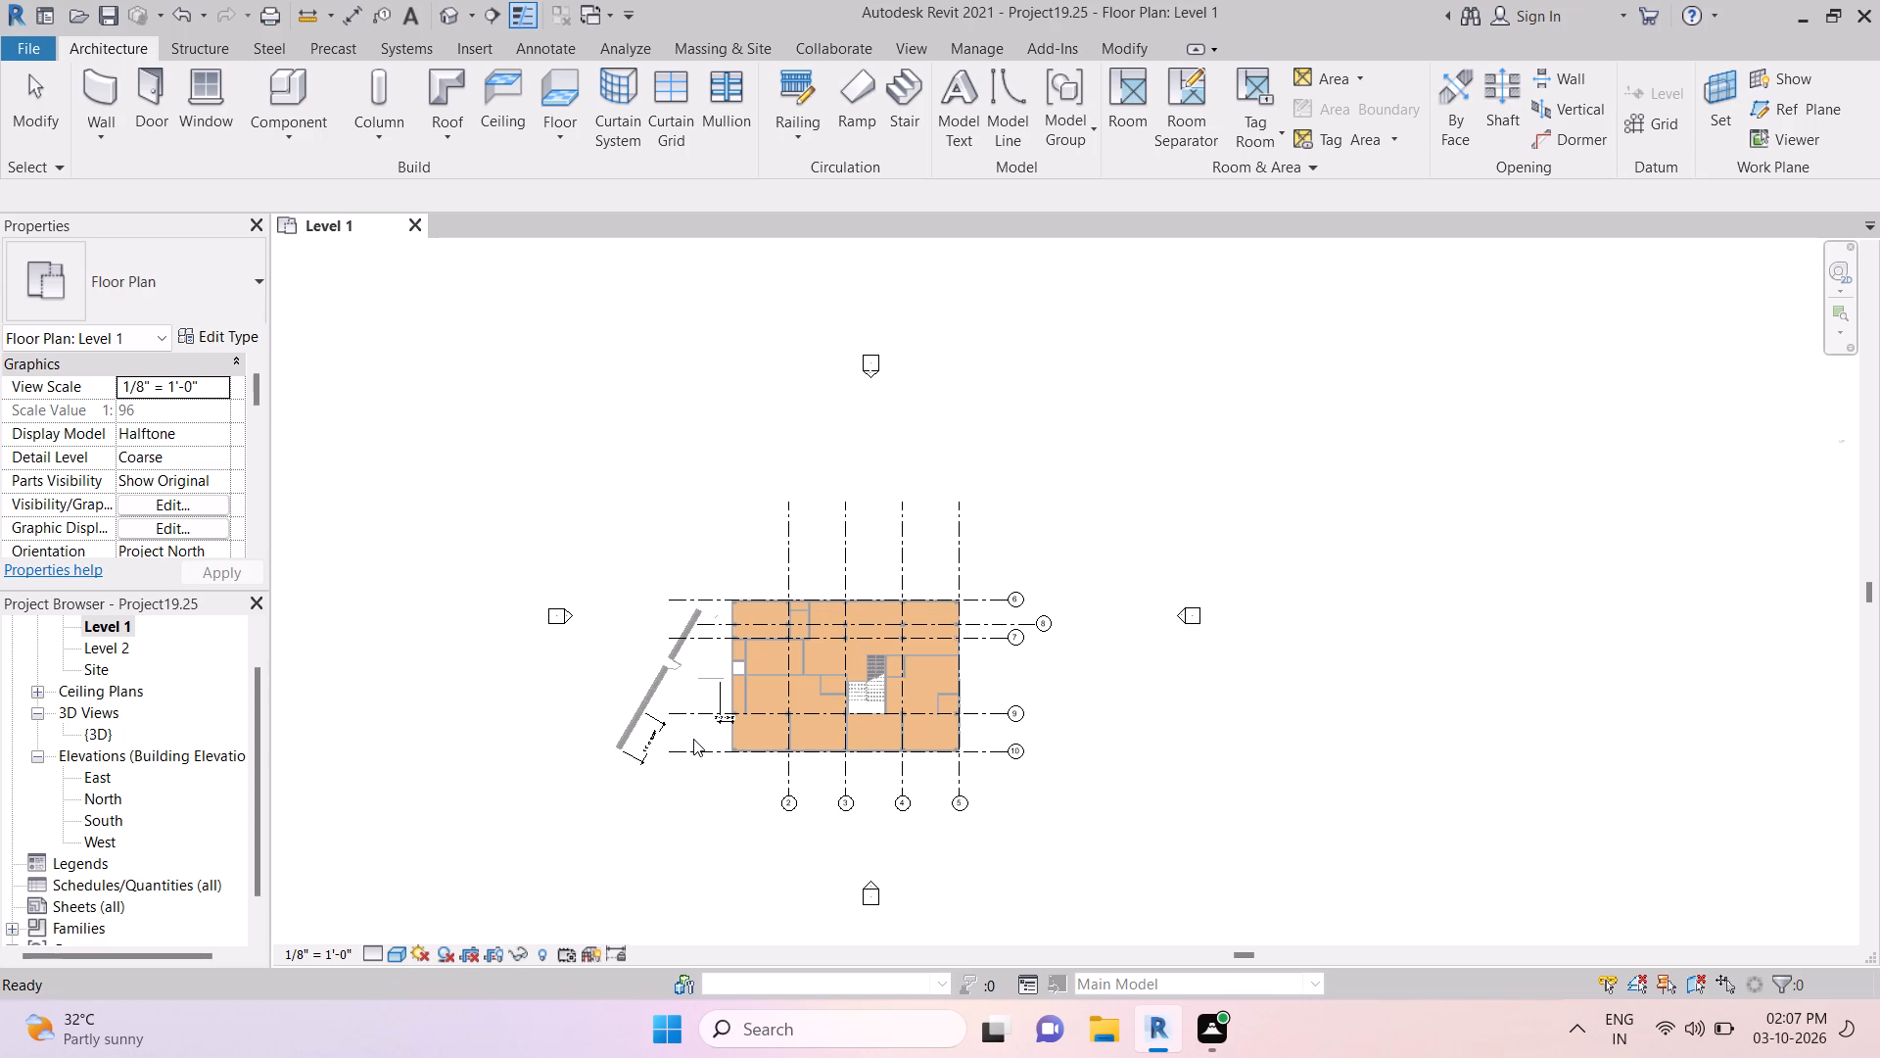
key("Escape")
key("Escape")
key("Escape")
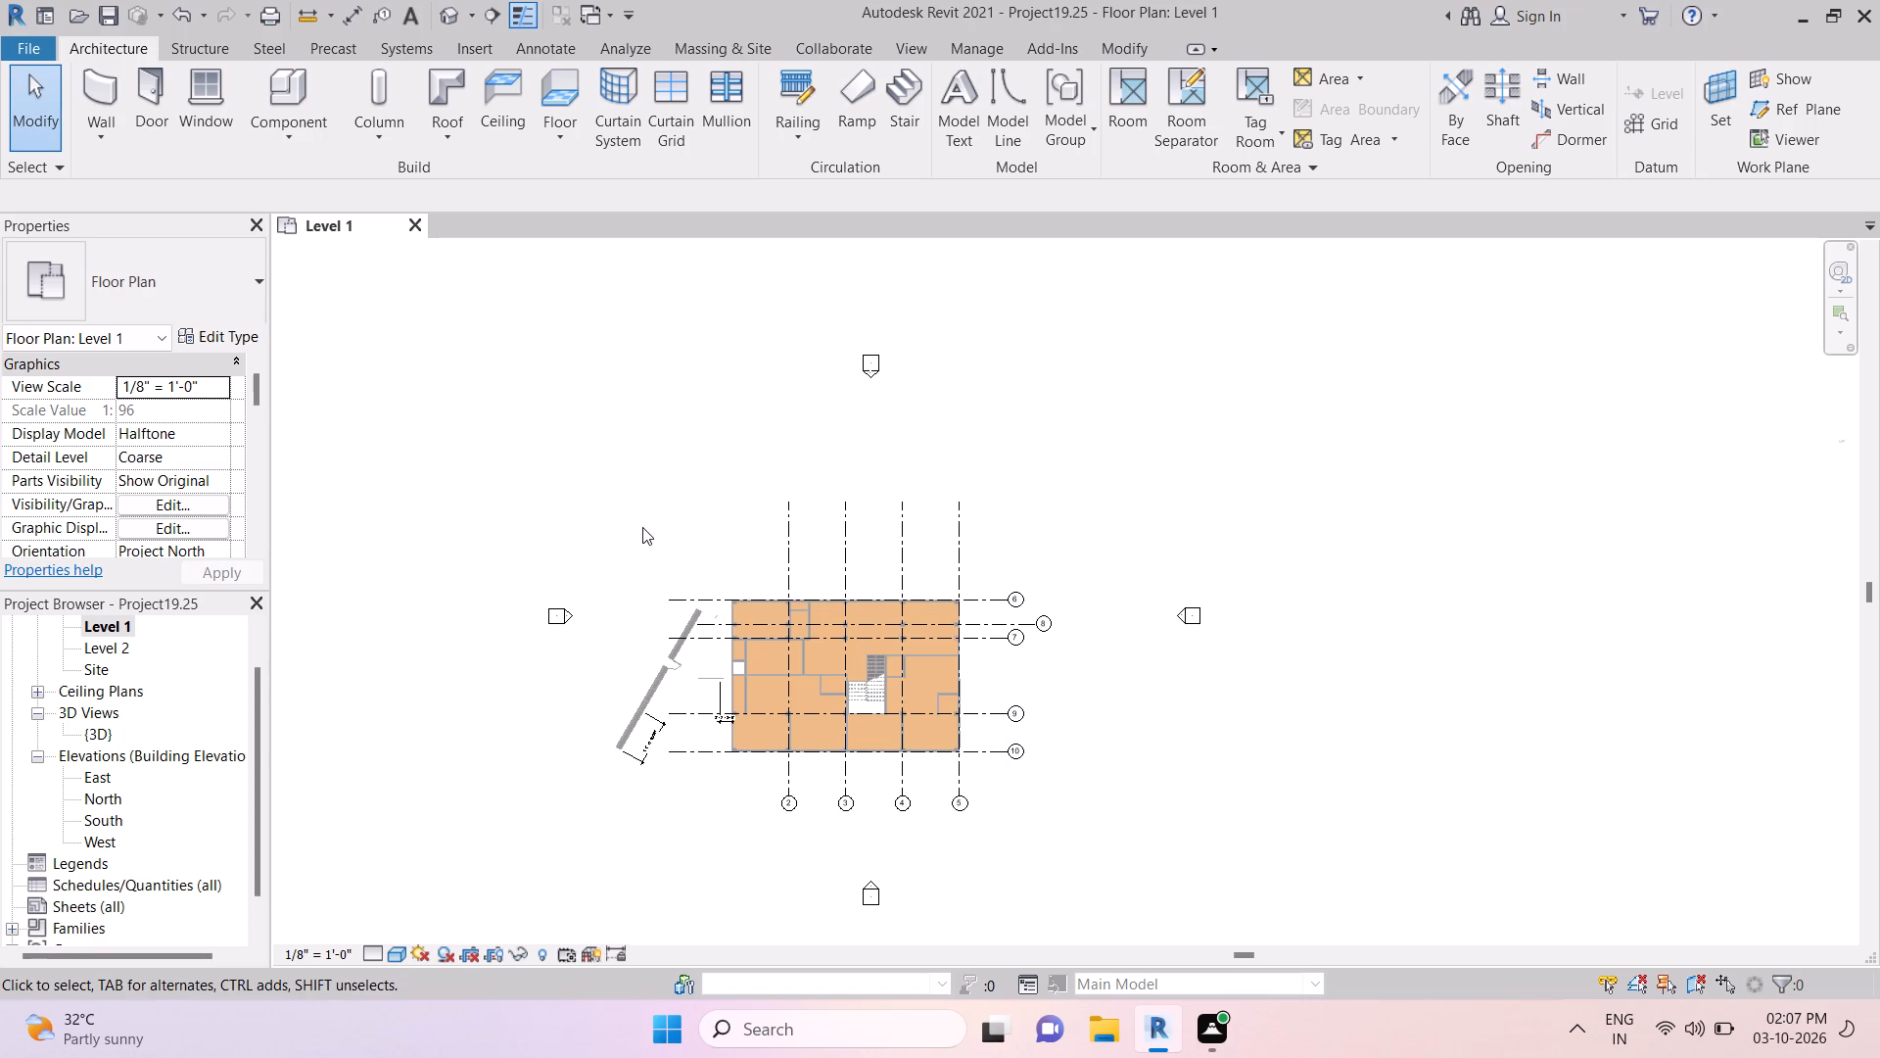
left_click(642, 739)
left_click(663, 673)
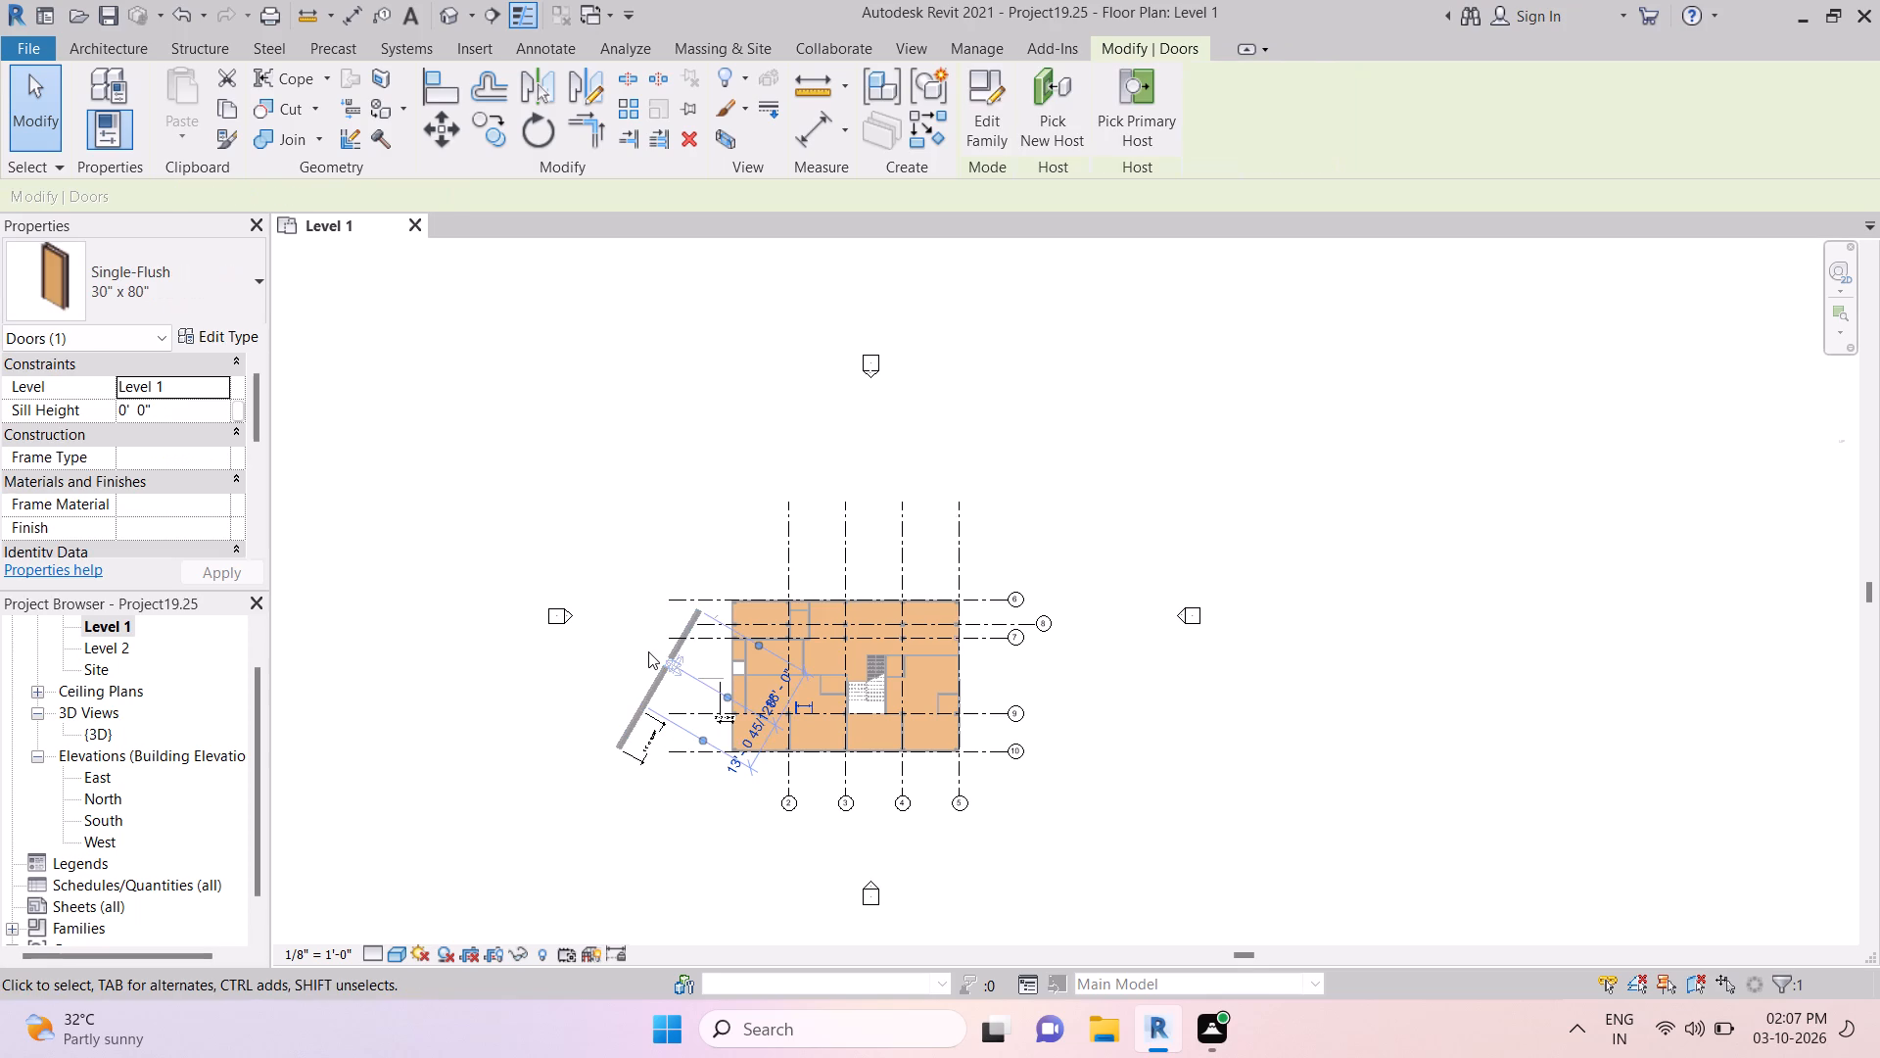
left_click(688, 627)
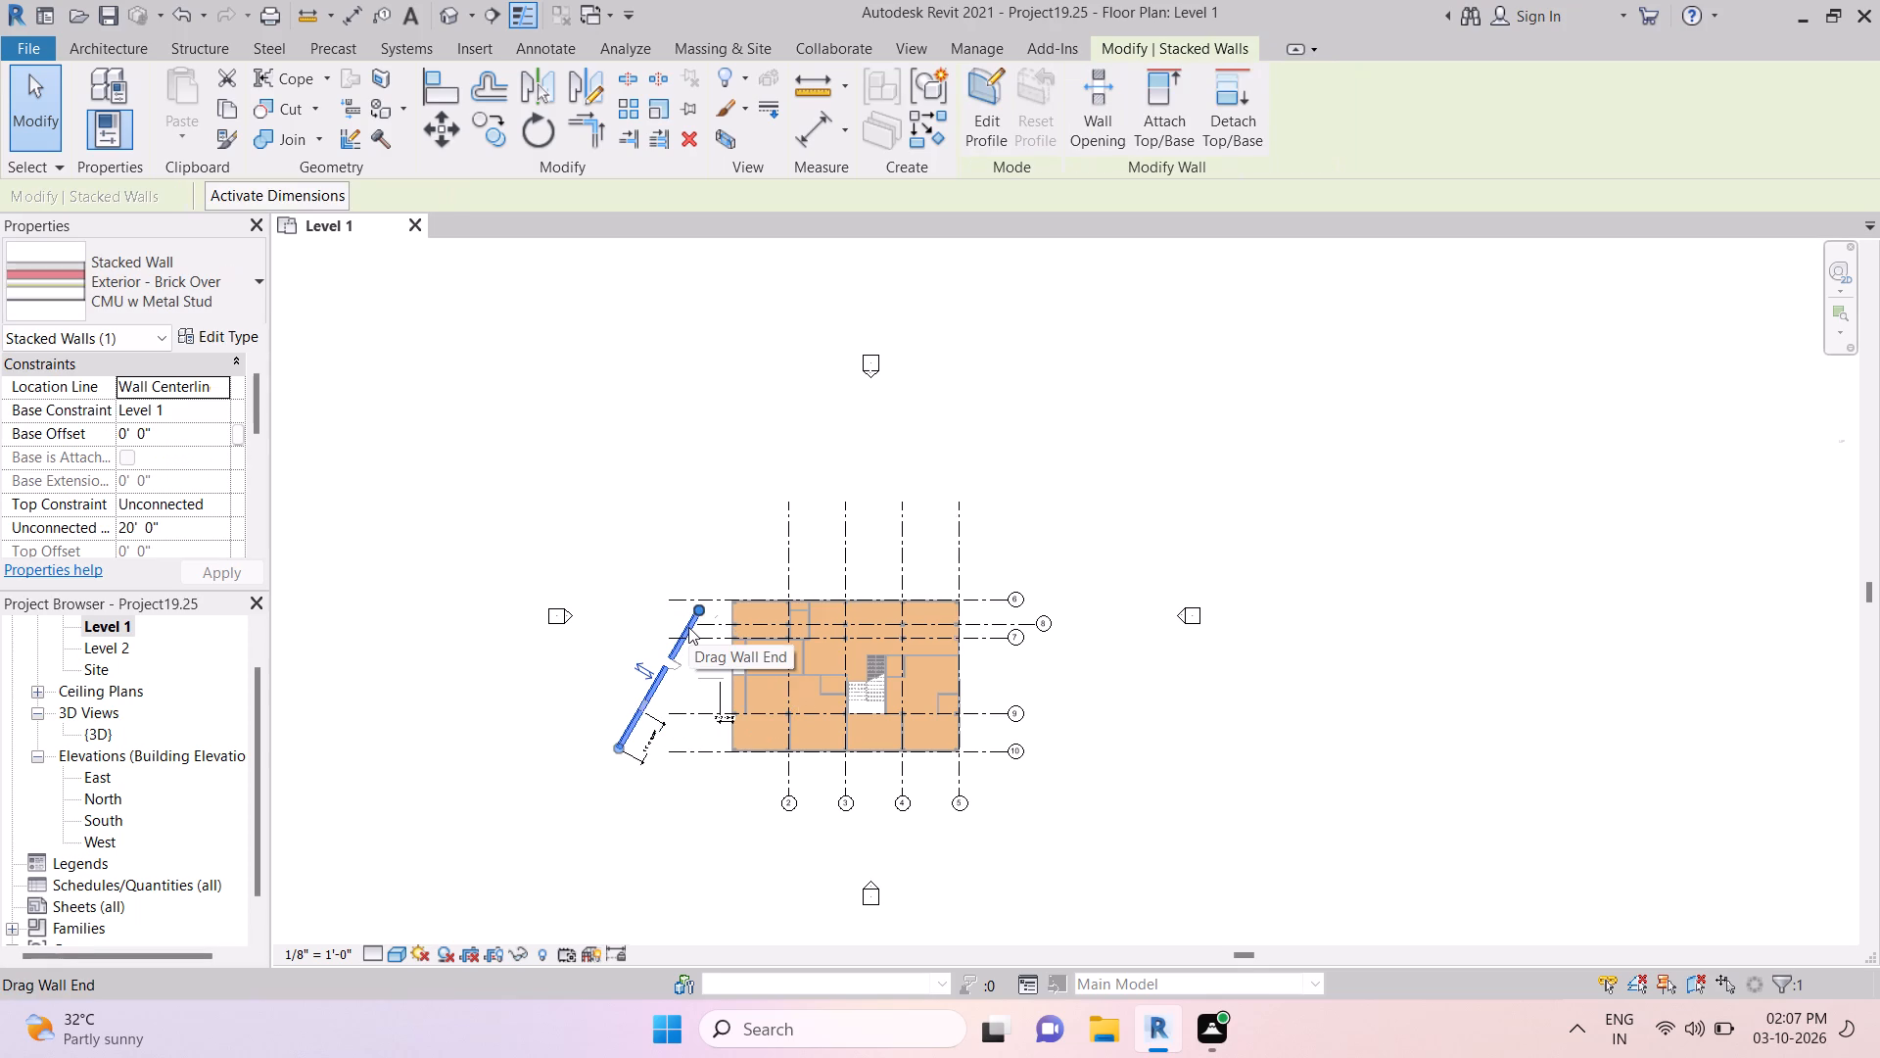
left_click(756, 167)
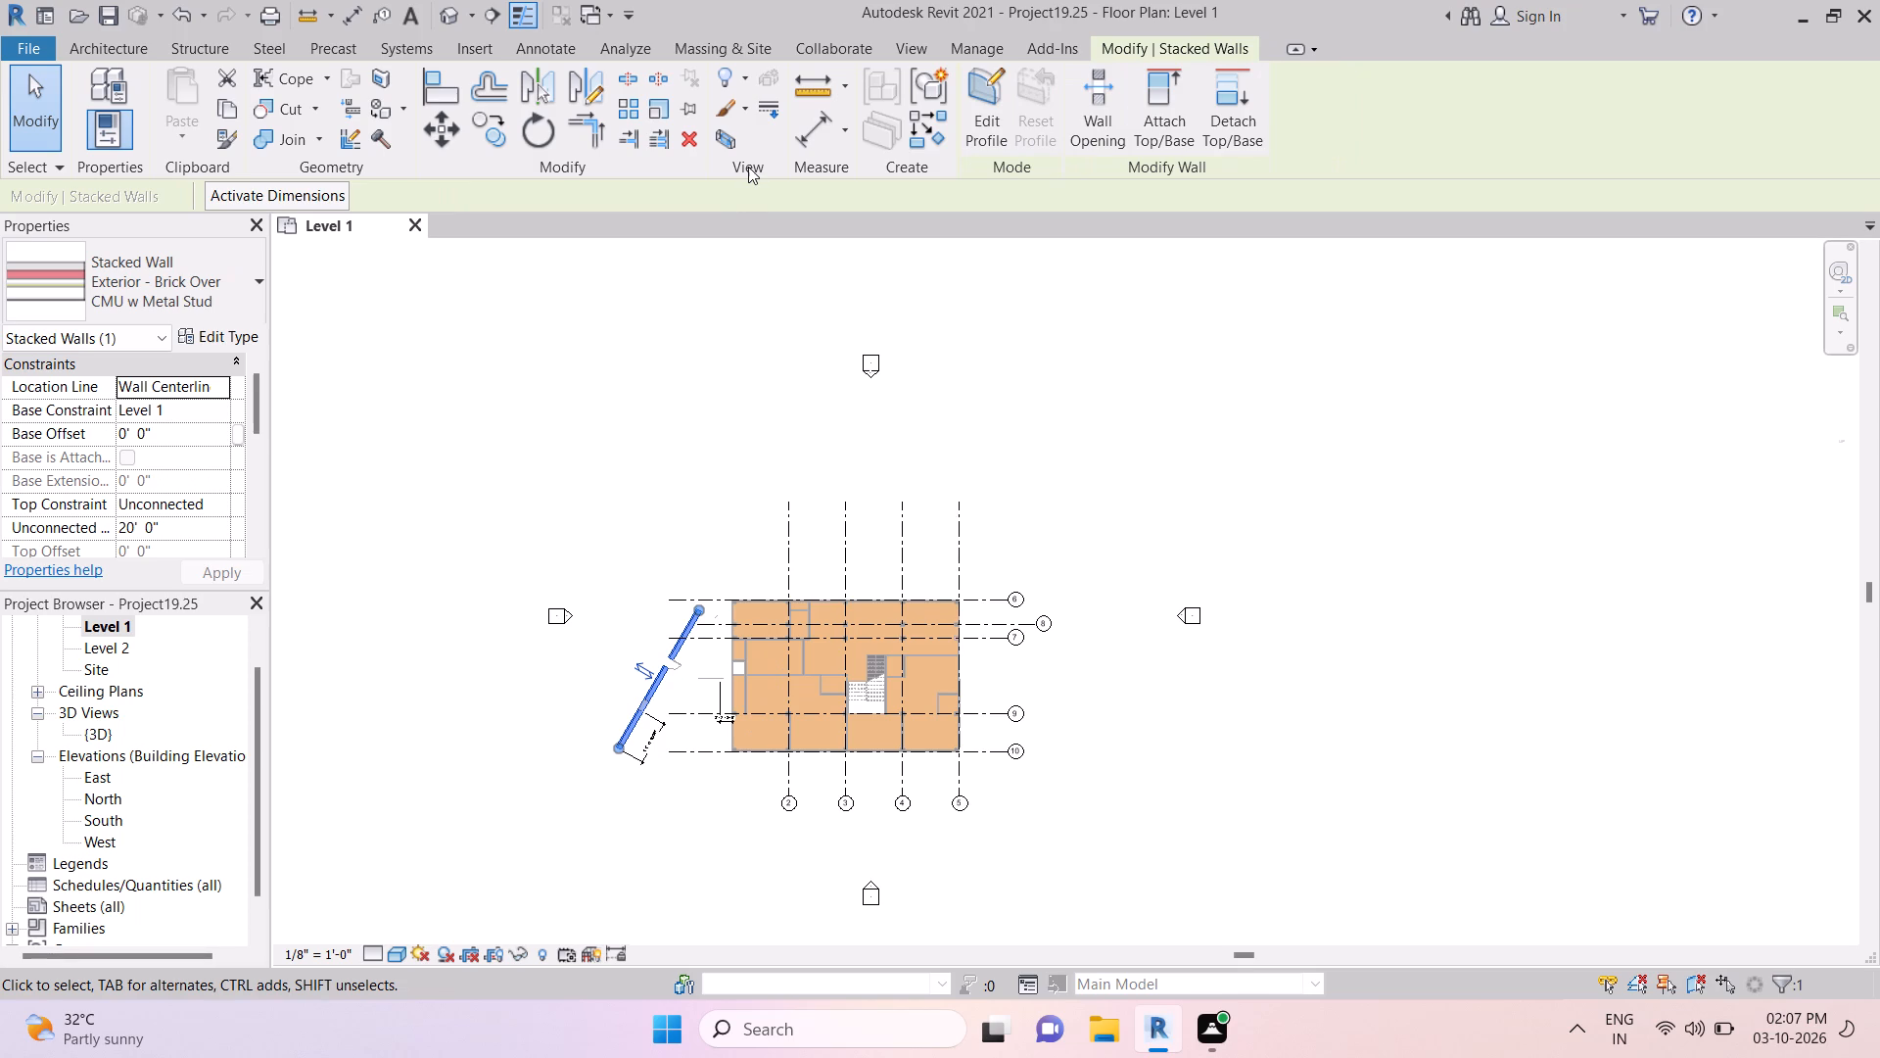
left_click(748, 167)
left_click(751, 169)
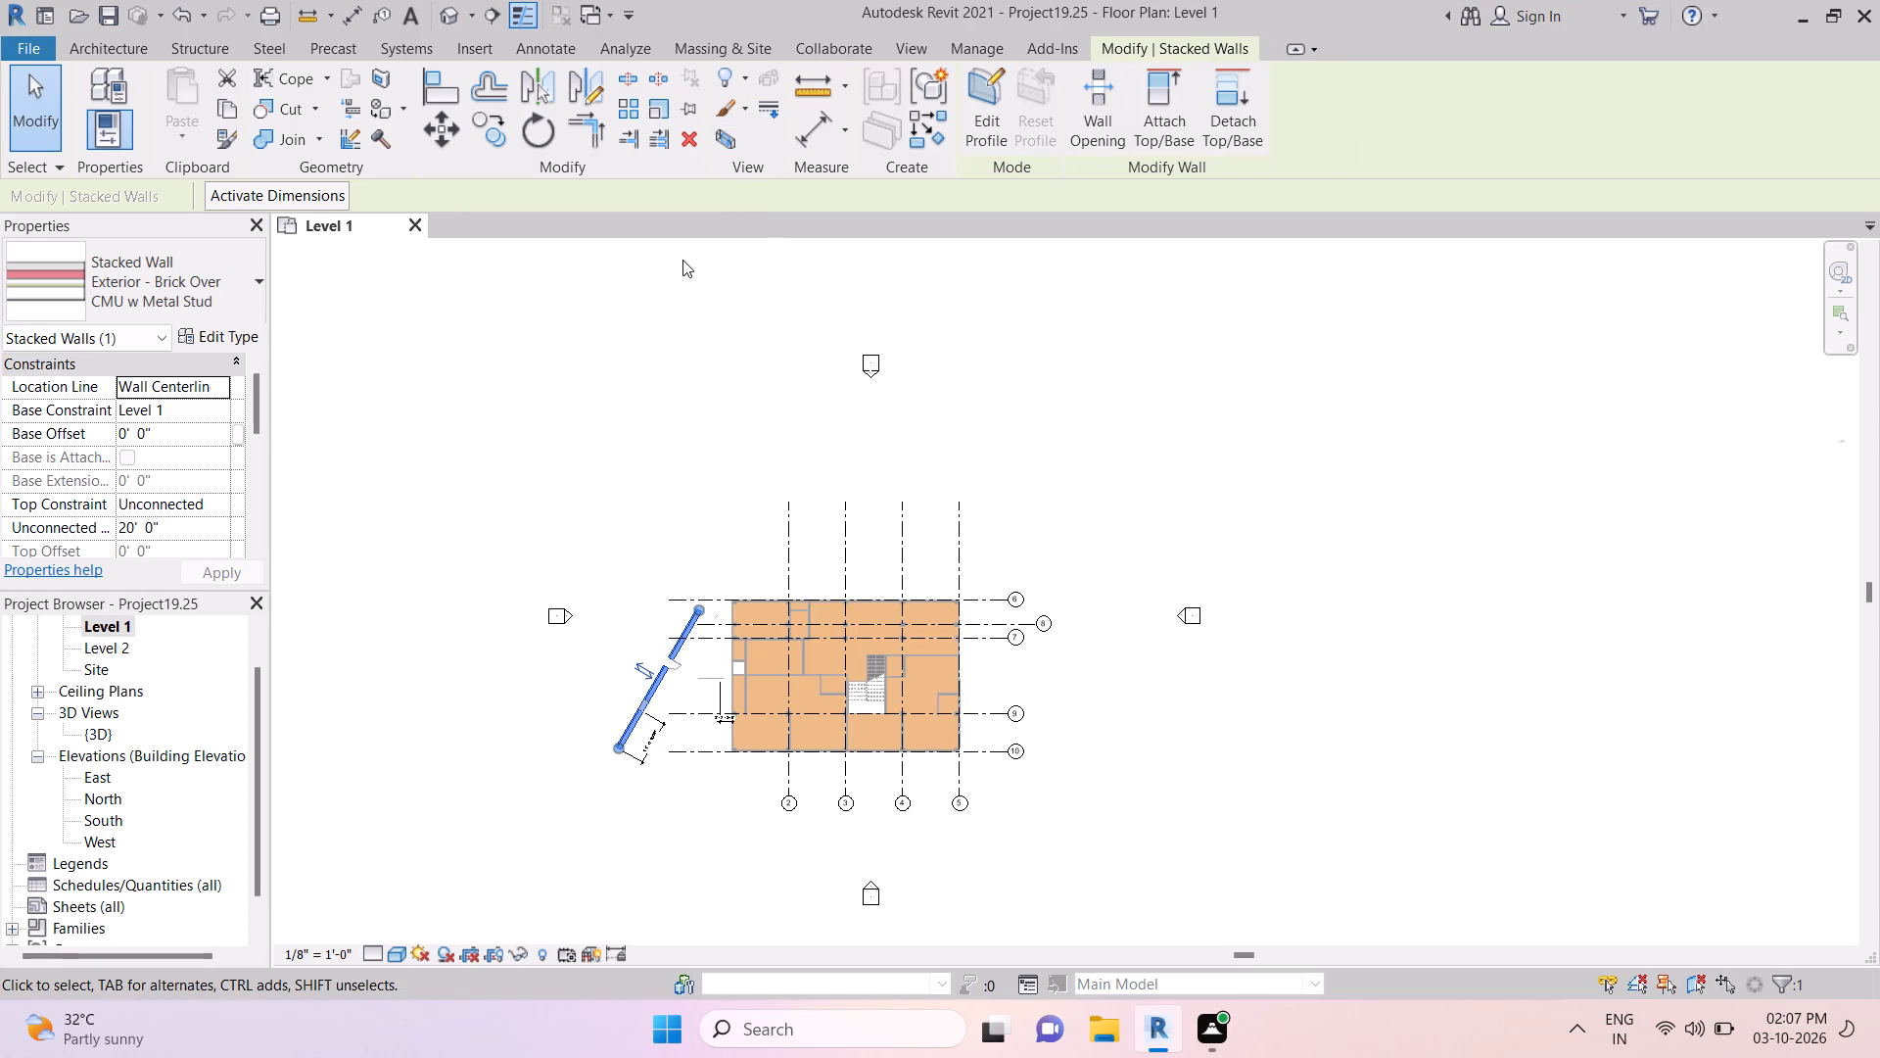
Open the profile sketch of the diagonal stacked wall beside the building for editing in the {3D} view.
left_click(132, 714)
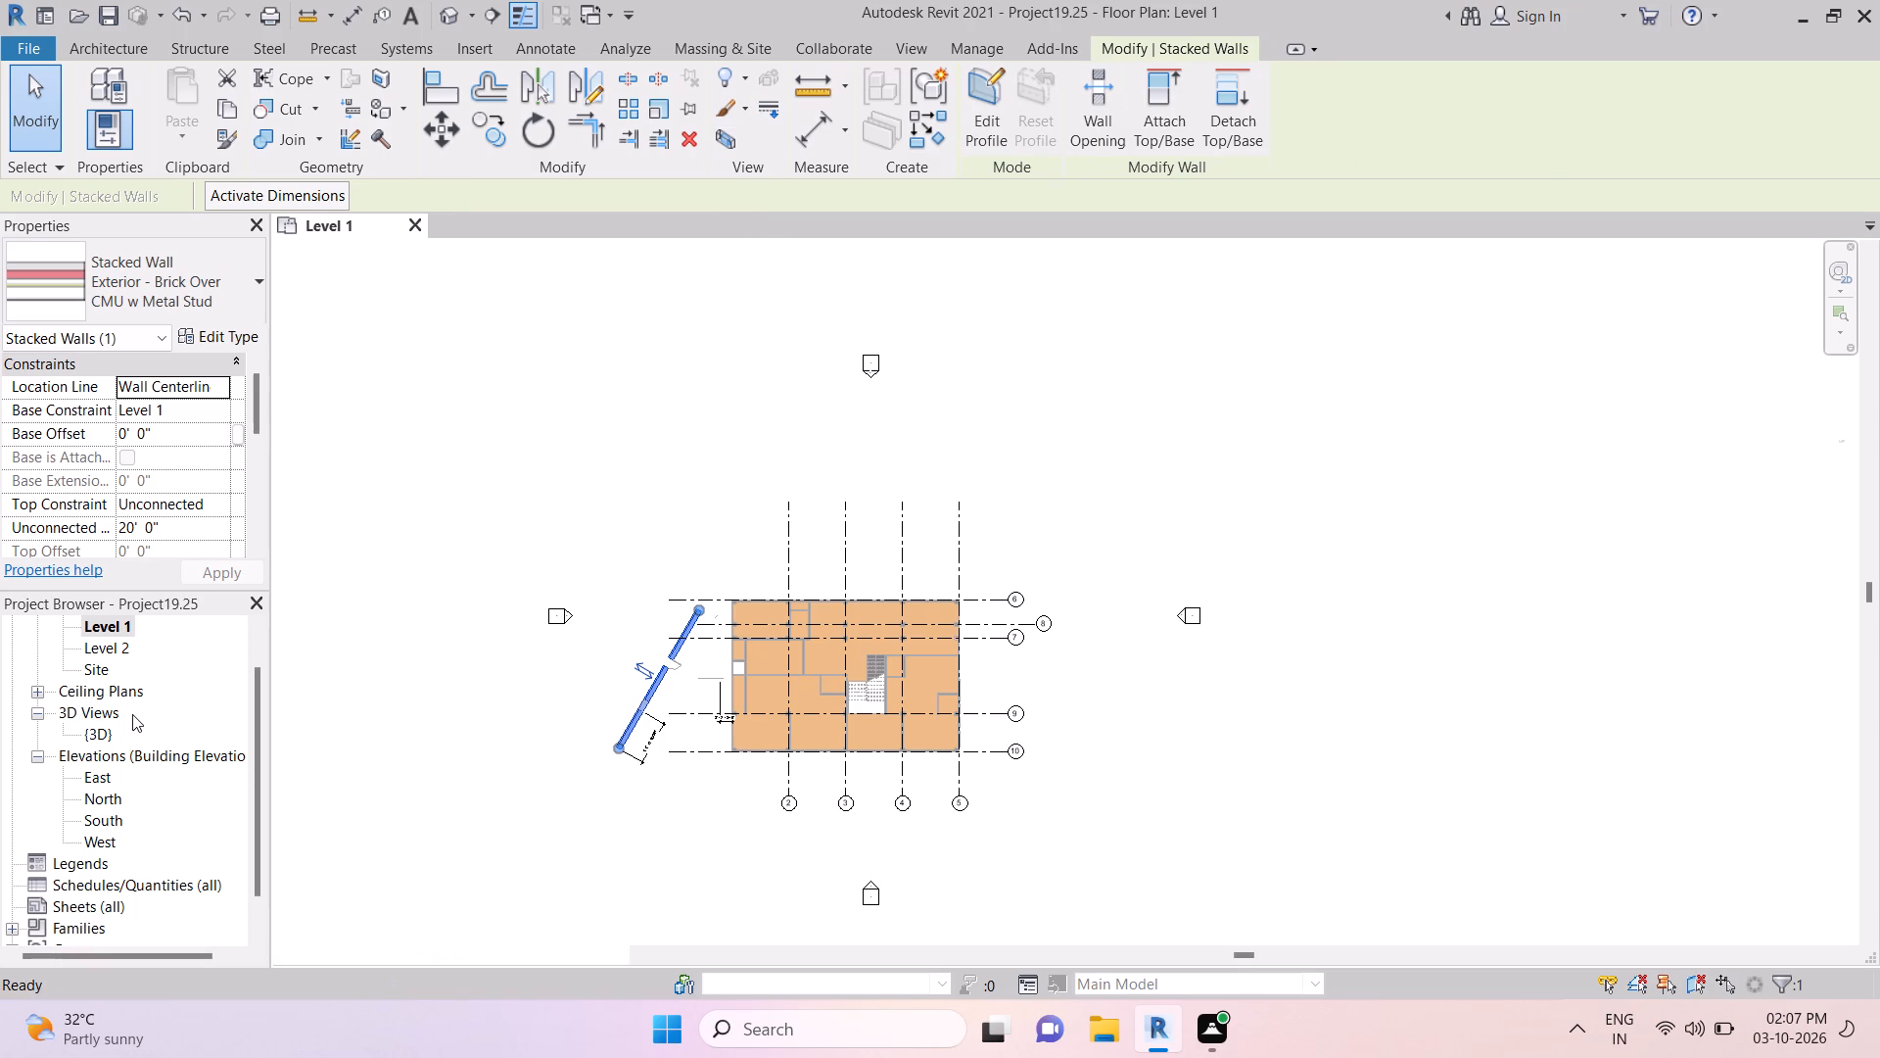
left_click(106, 710)
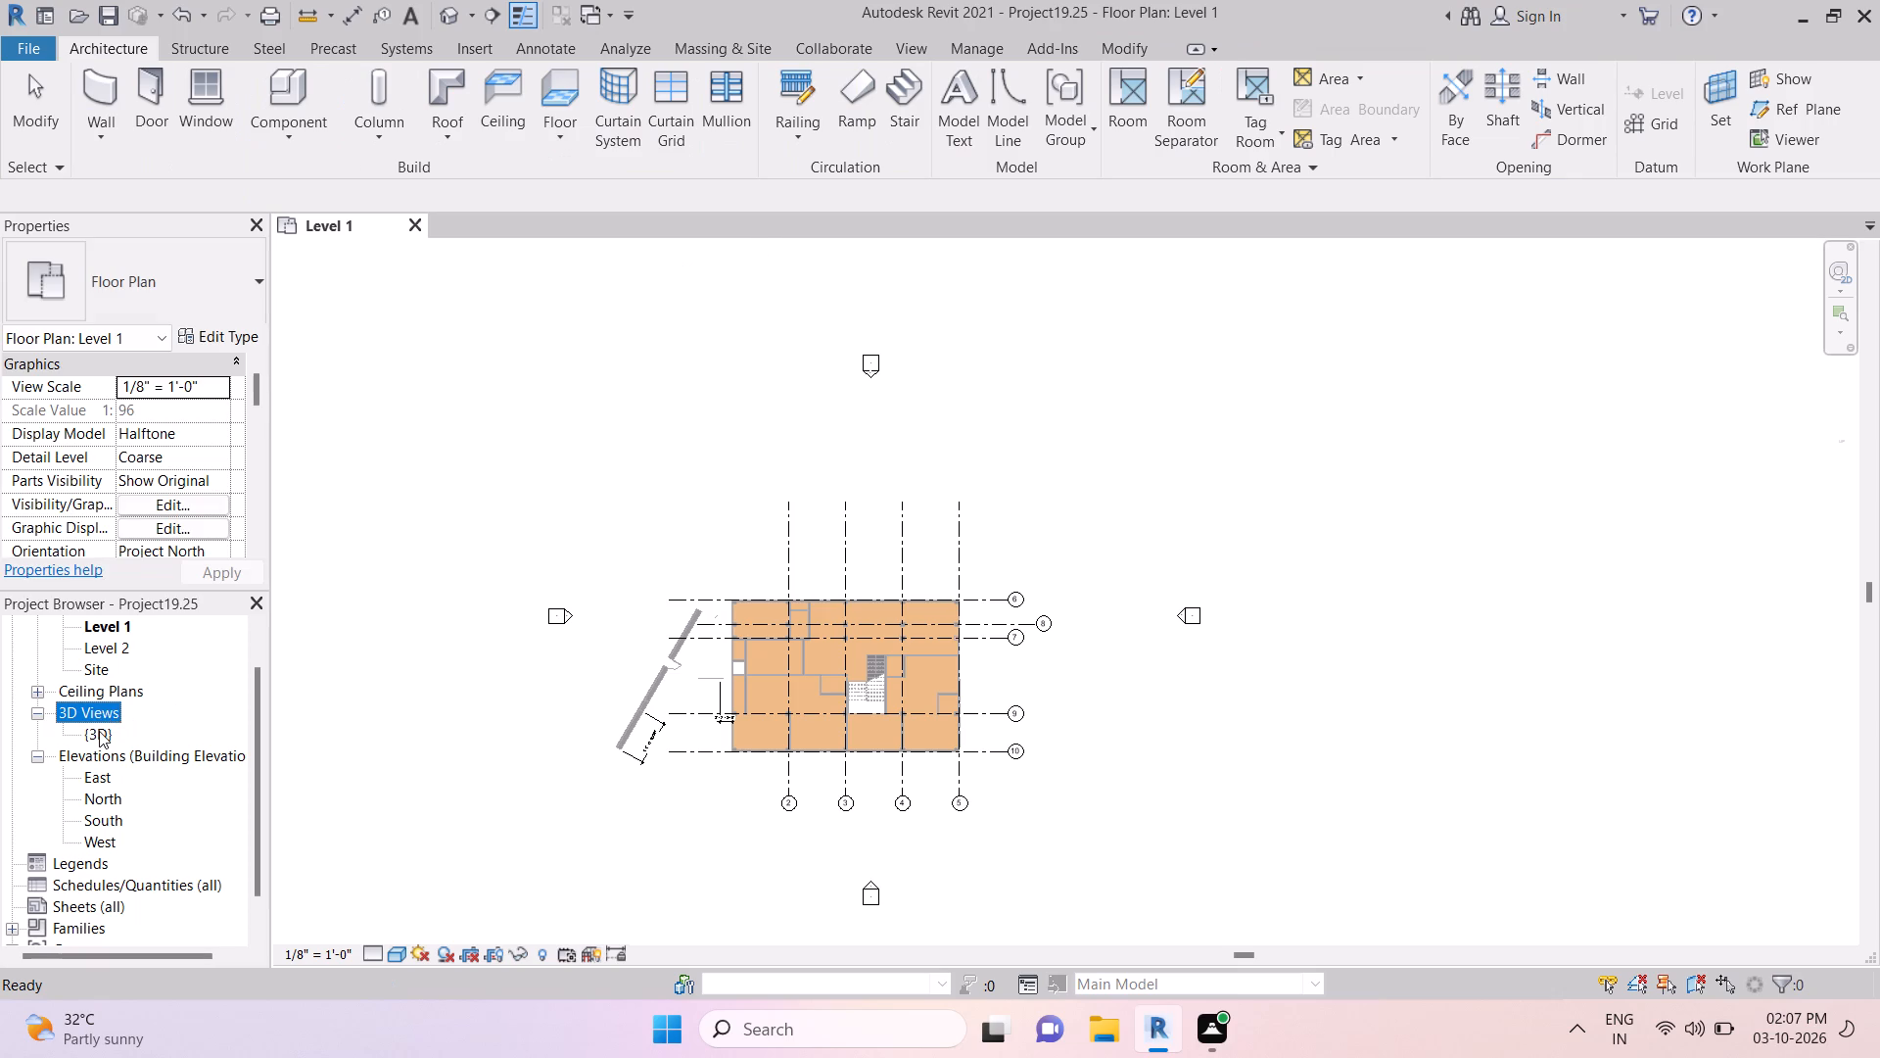
left_click(99, 731)
left_click(77, 709)
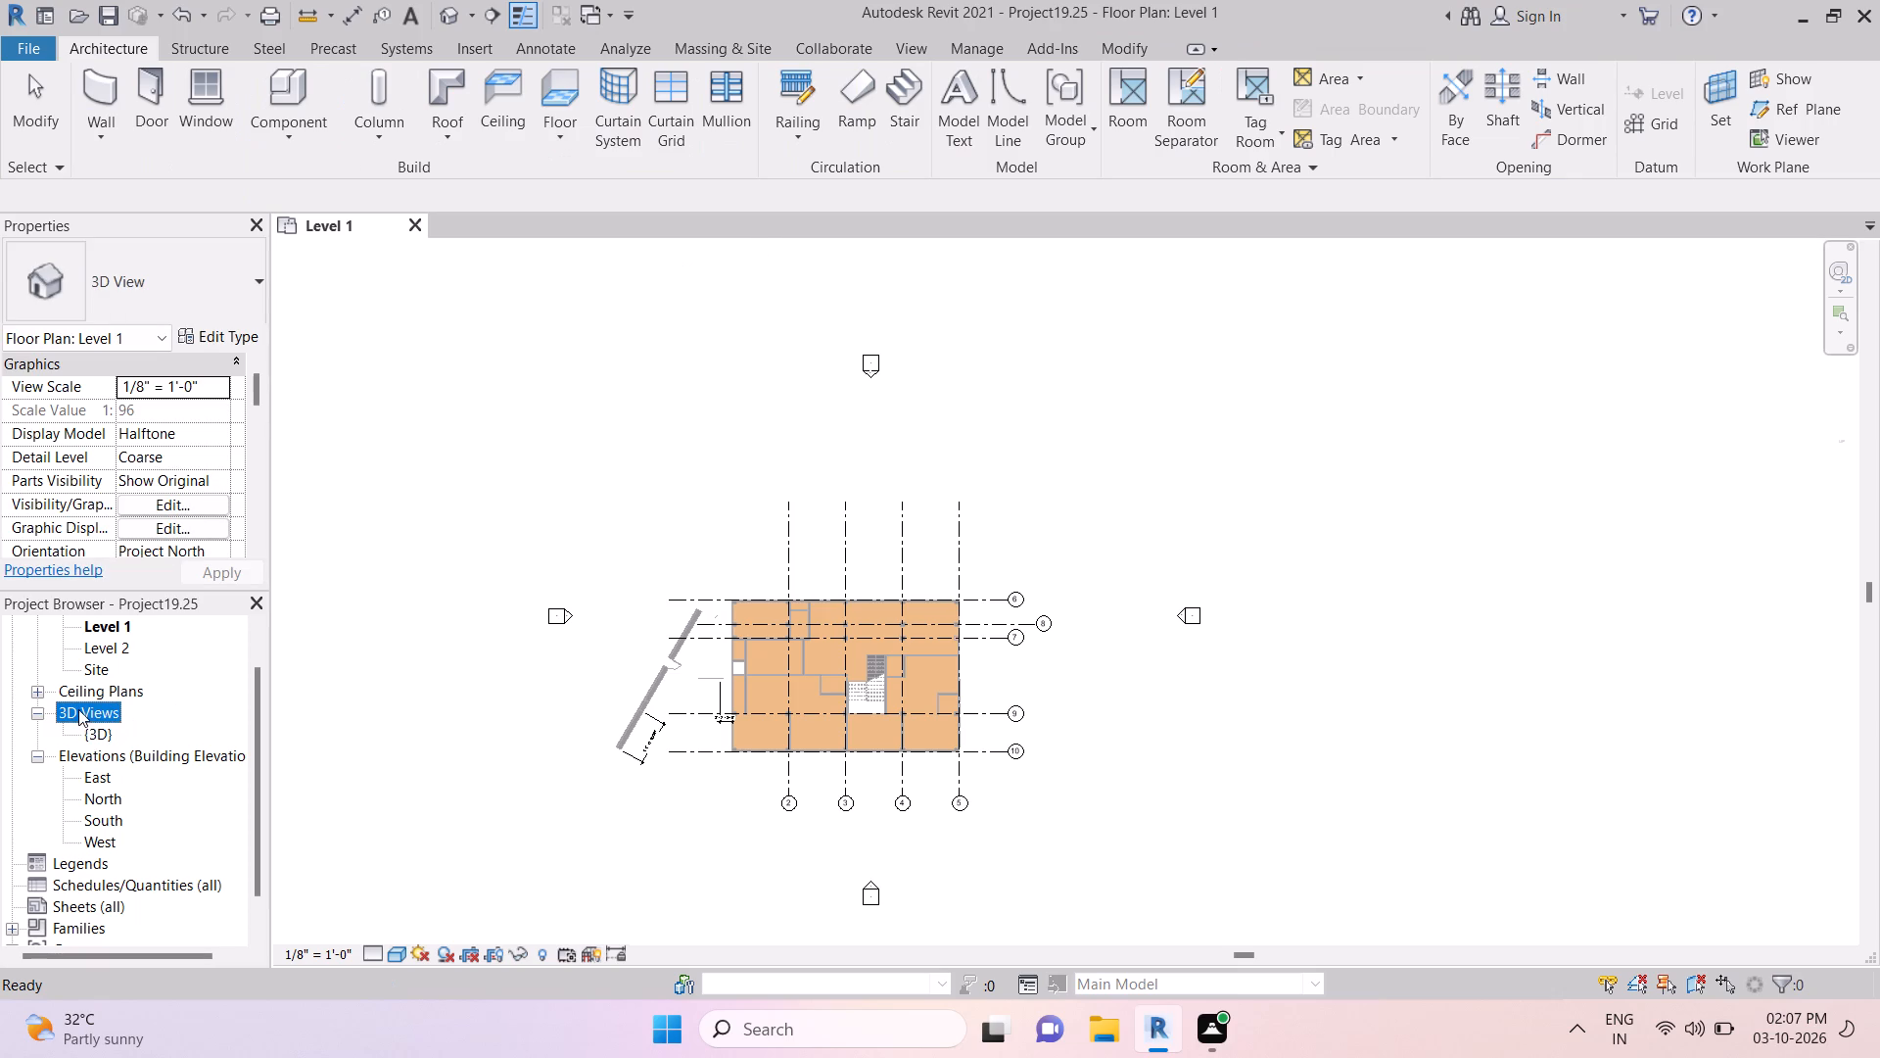
left_click(641, 722)
left_click(641, 710)
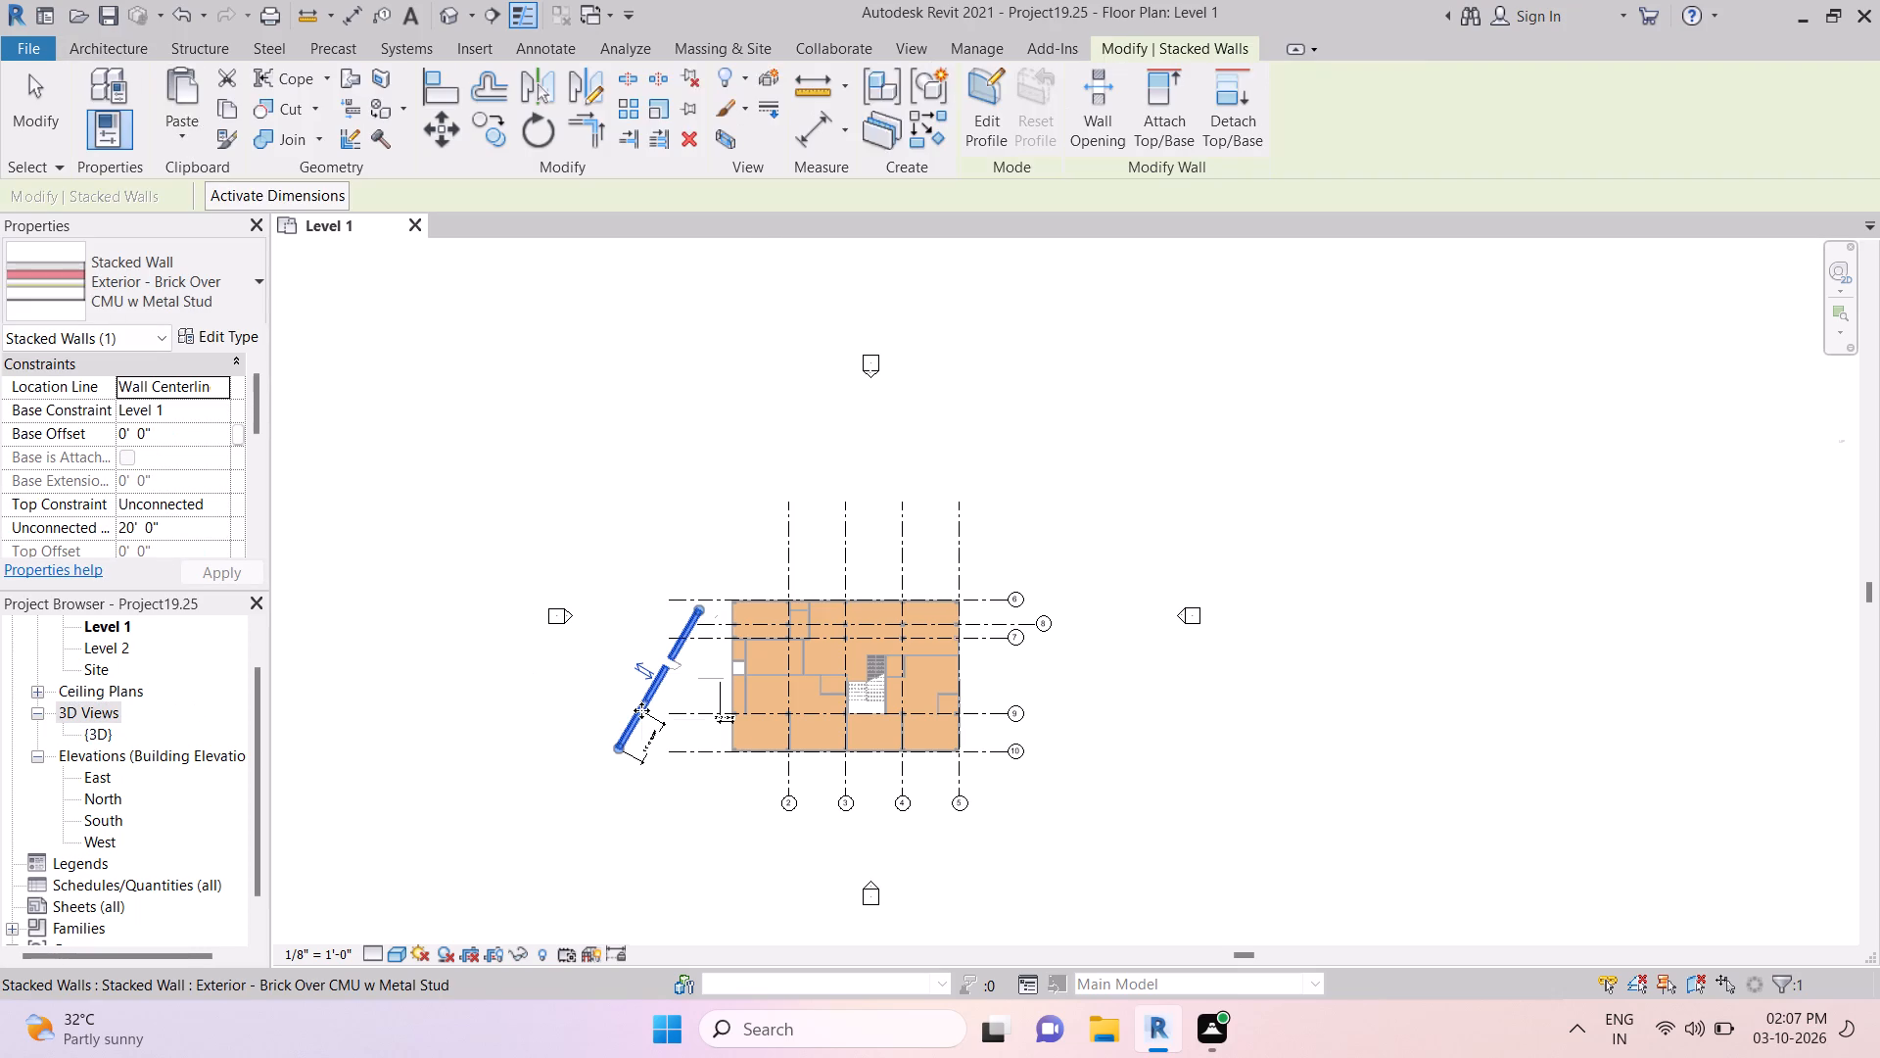
left_click(641, 710)
left_click(642, 709)
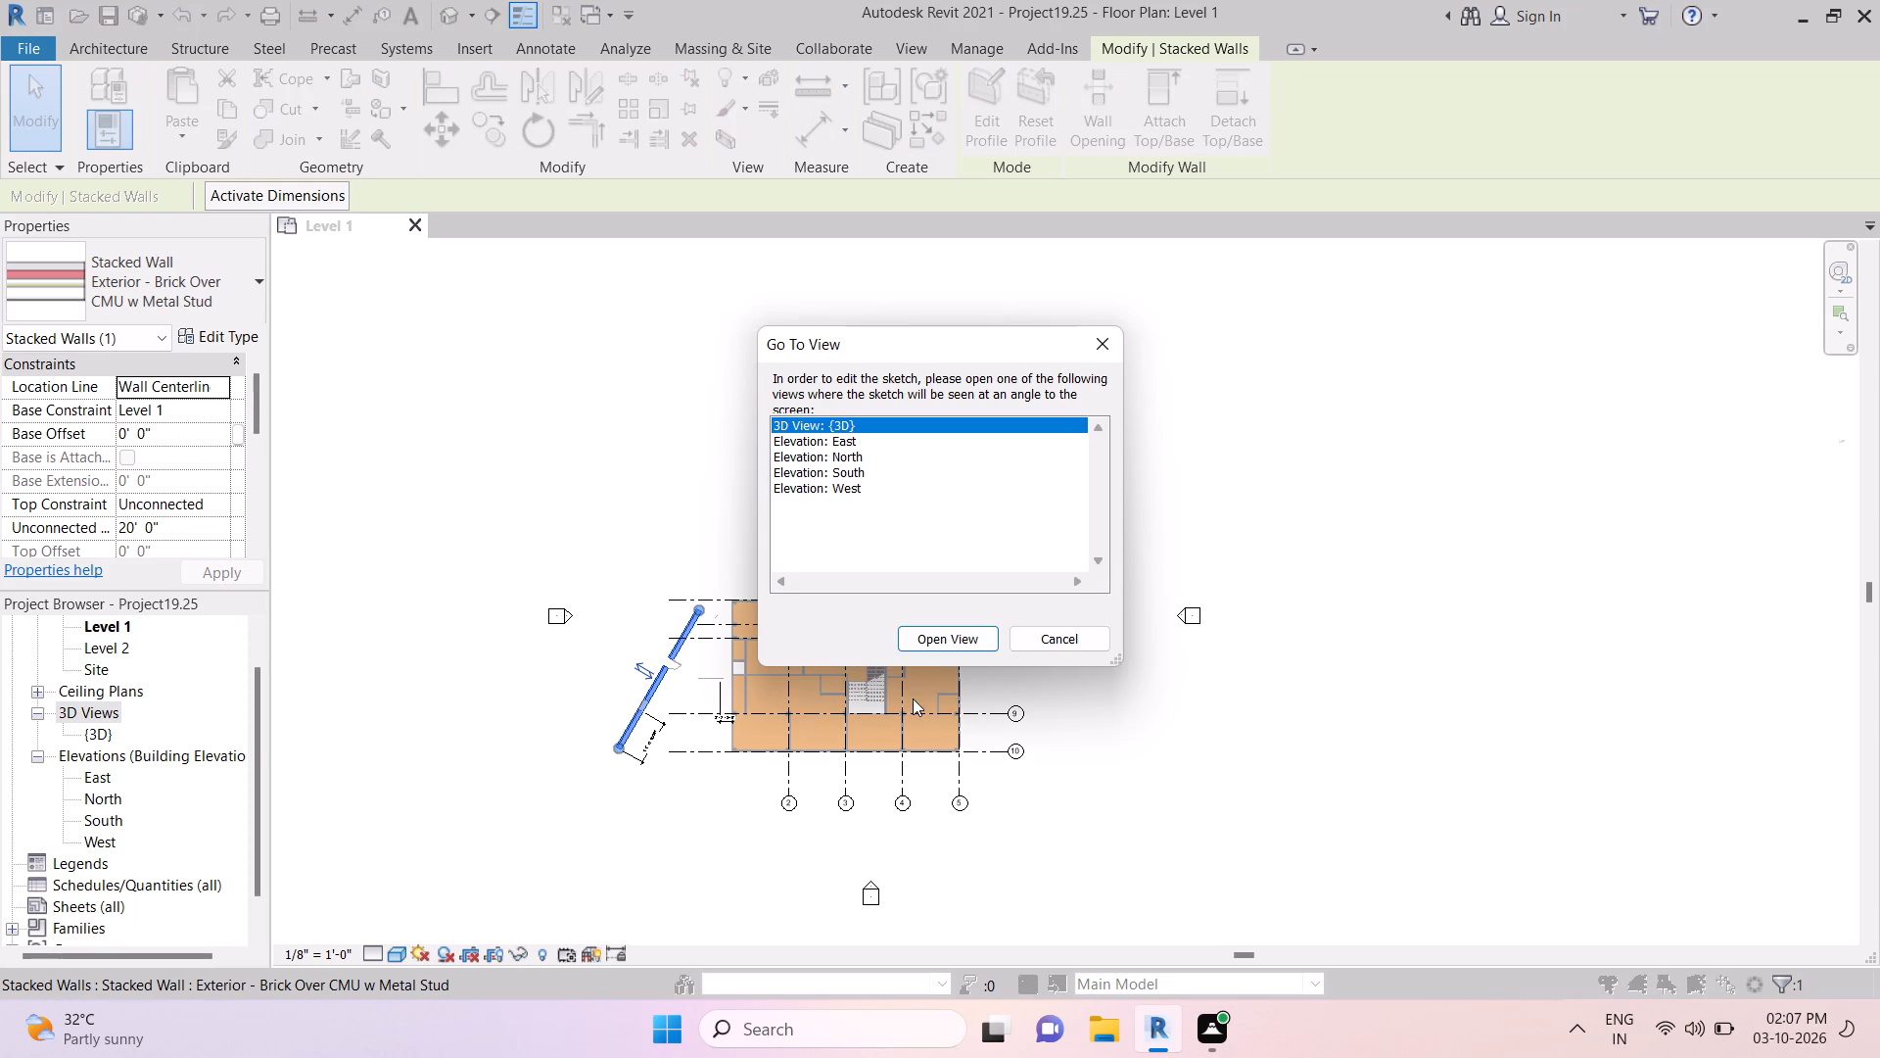
left_click(943, 645)
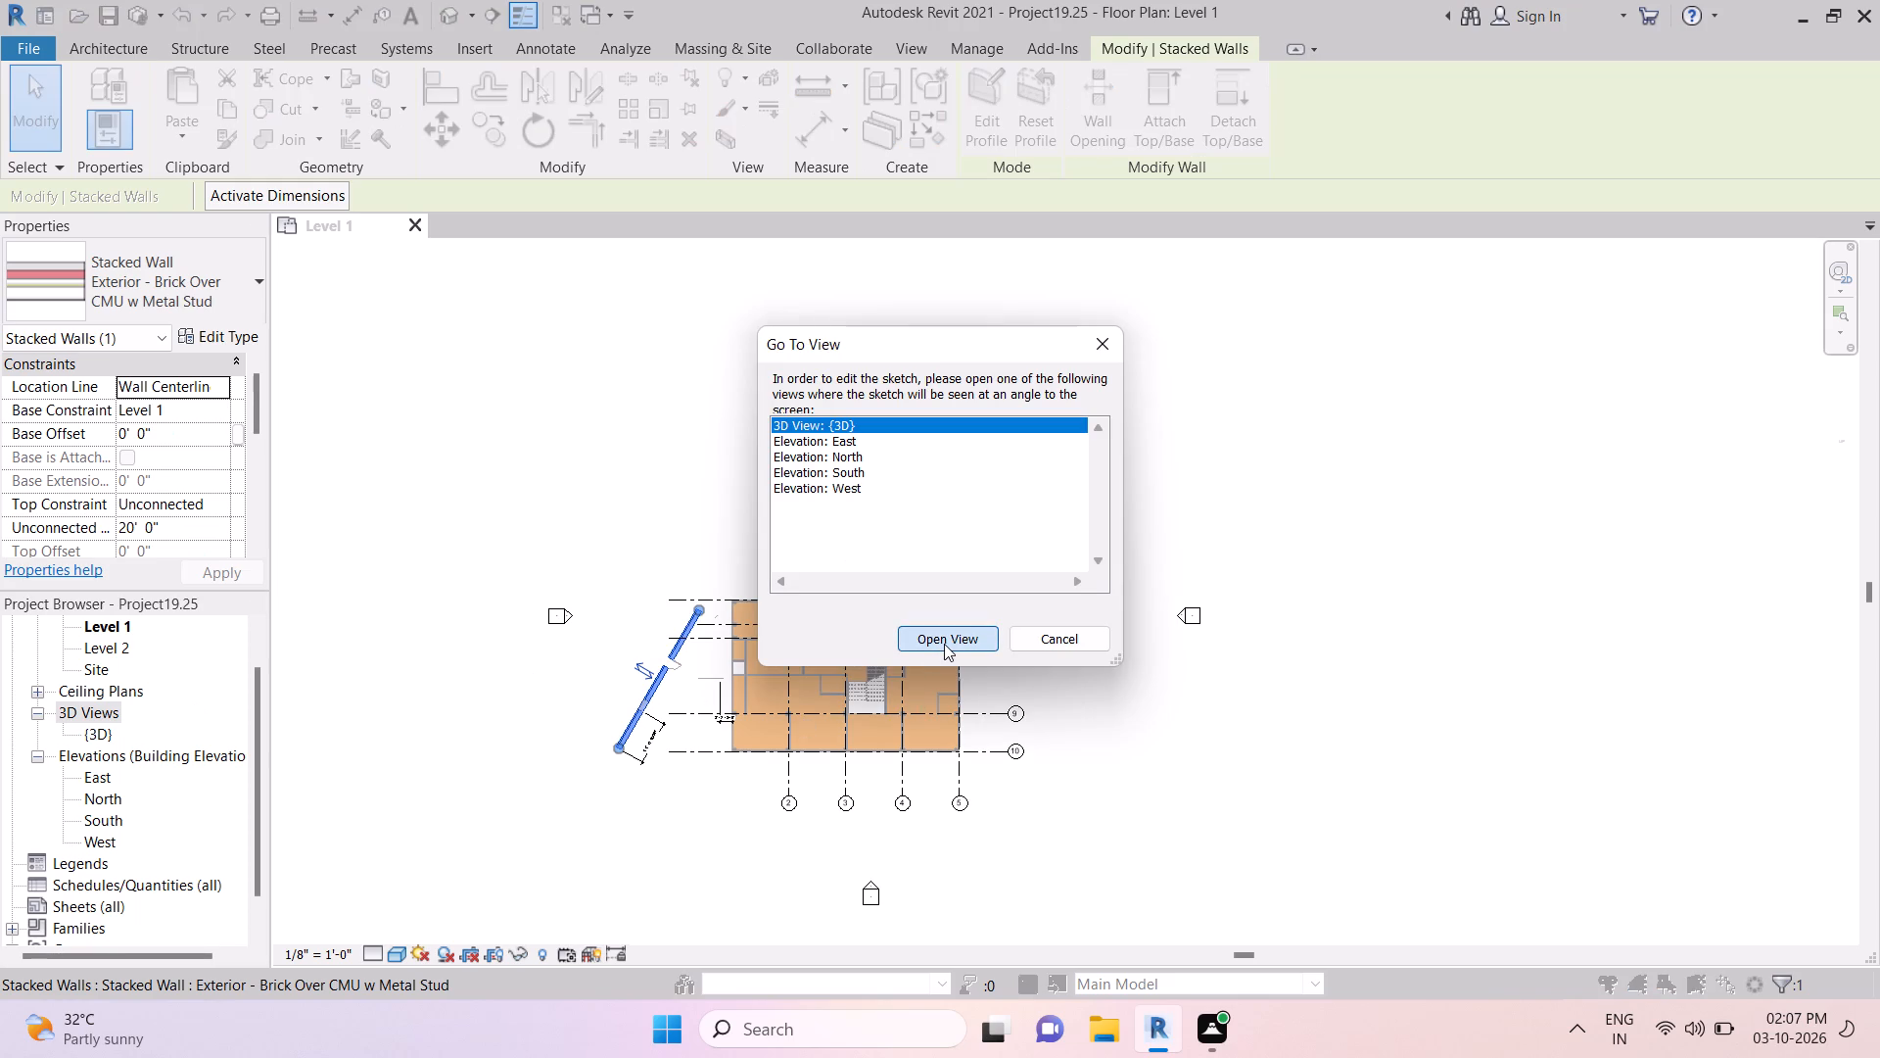
double_click(944, 644)
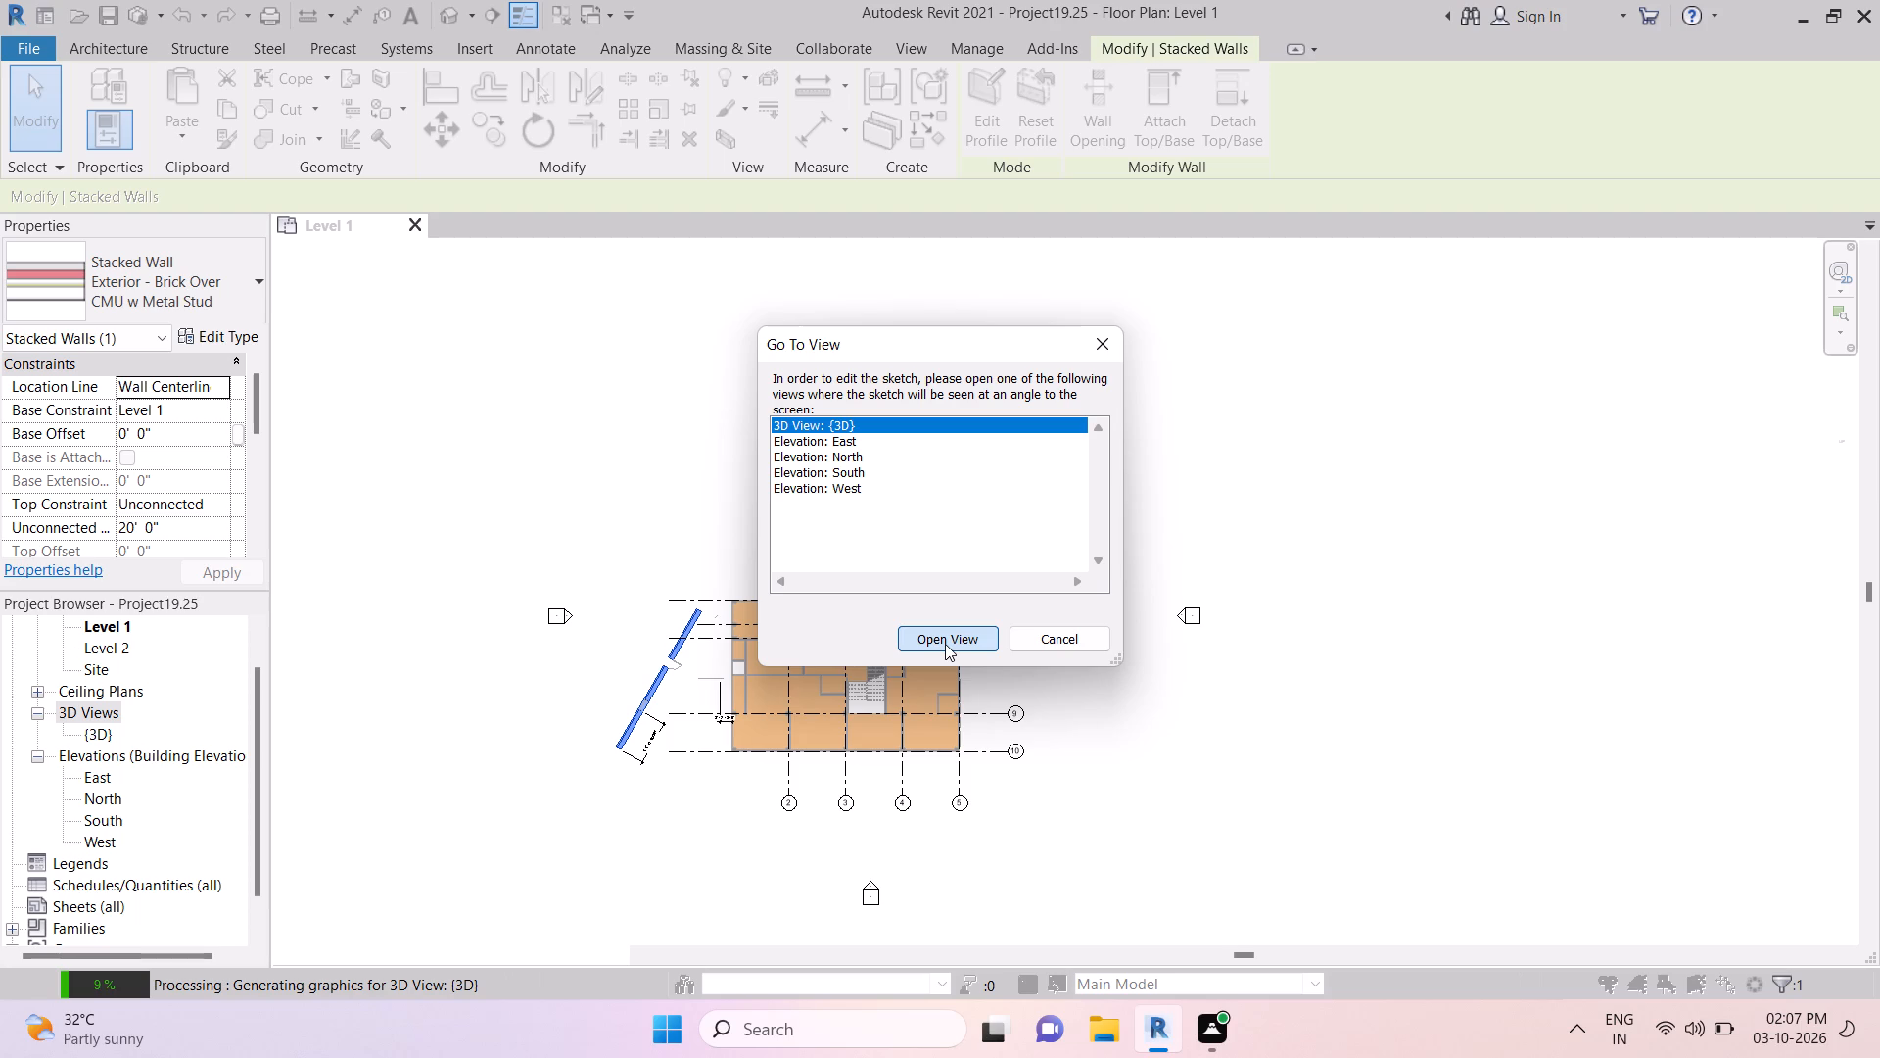
left_click(949, 643)
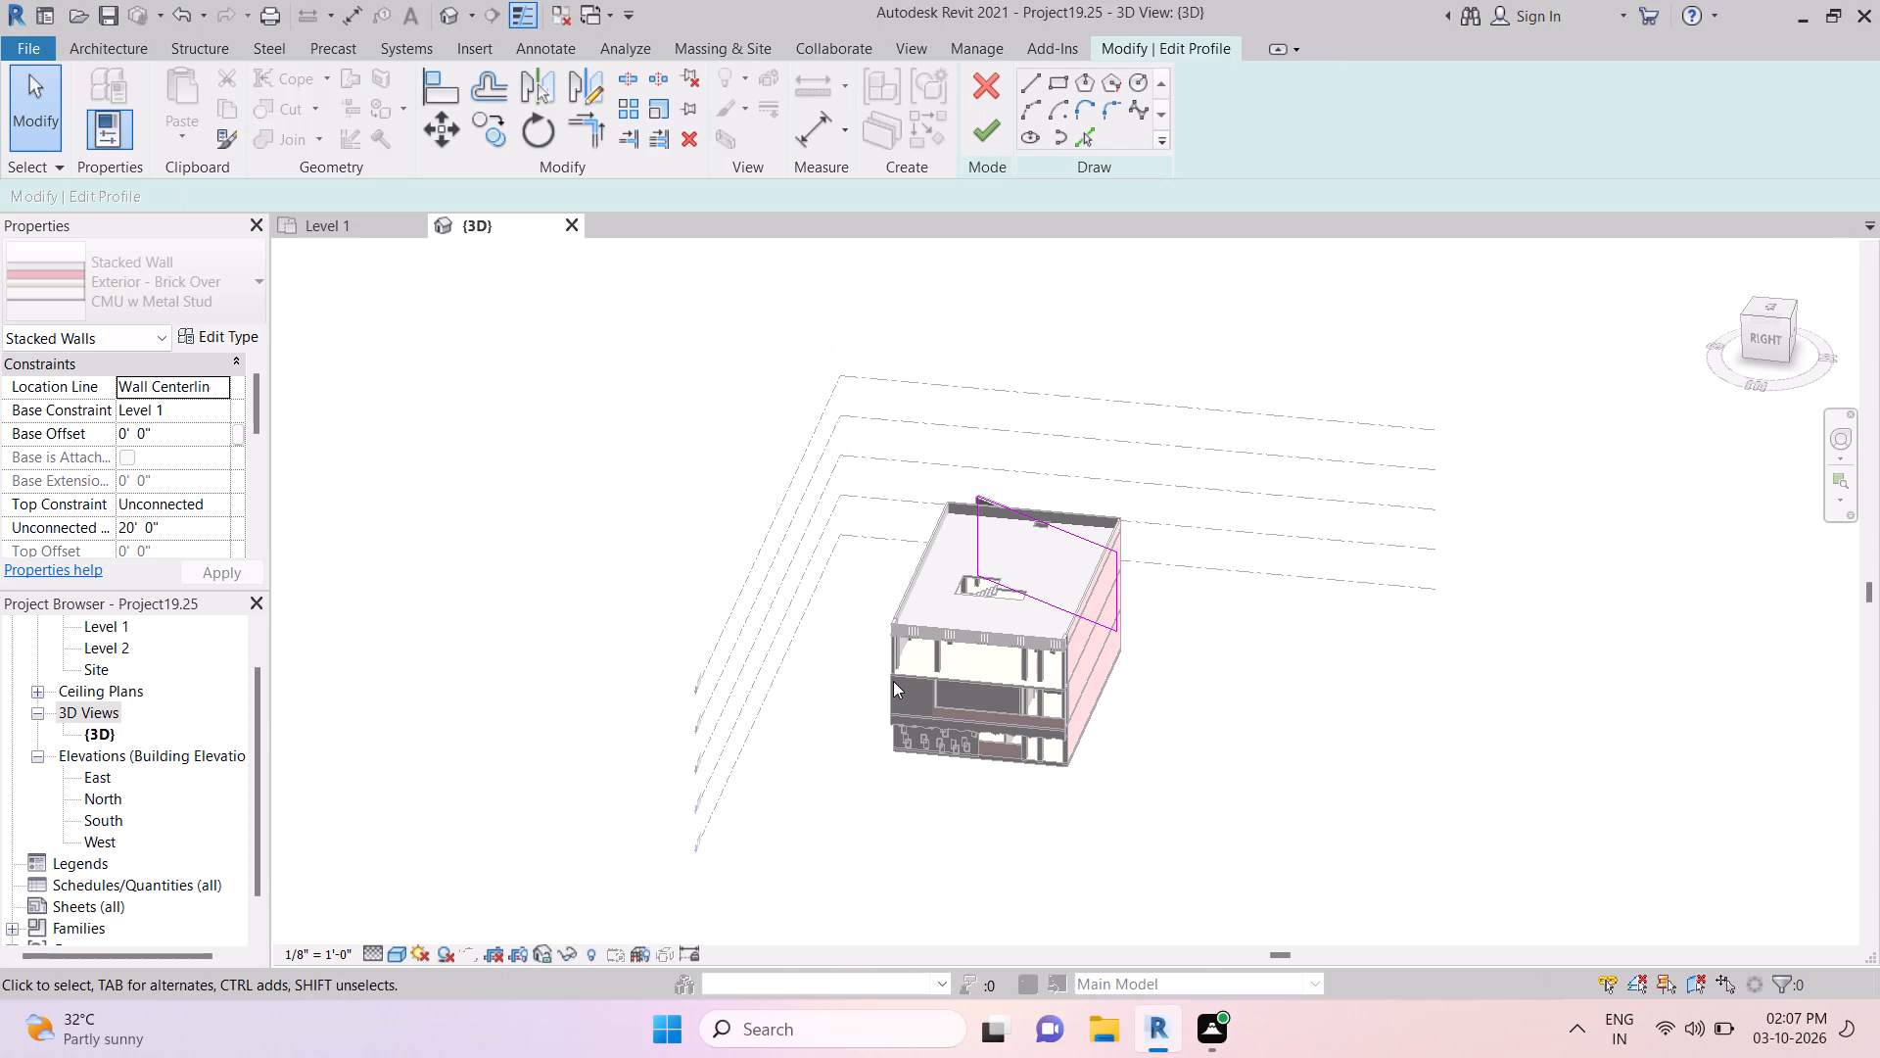
Examine the stacked wall's profile, door and window relative to the building from the top, back and right views.
scroll(893, 681, "up", 1)
scroll(898, 709, "down", 3)
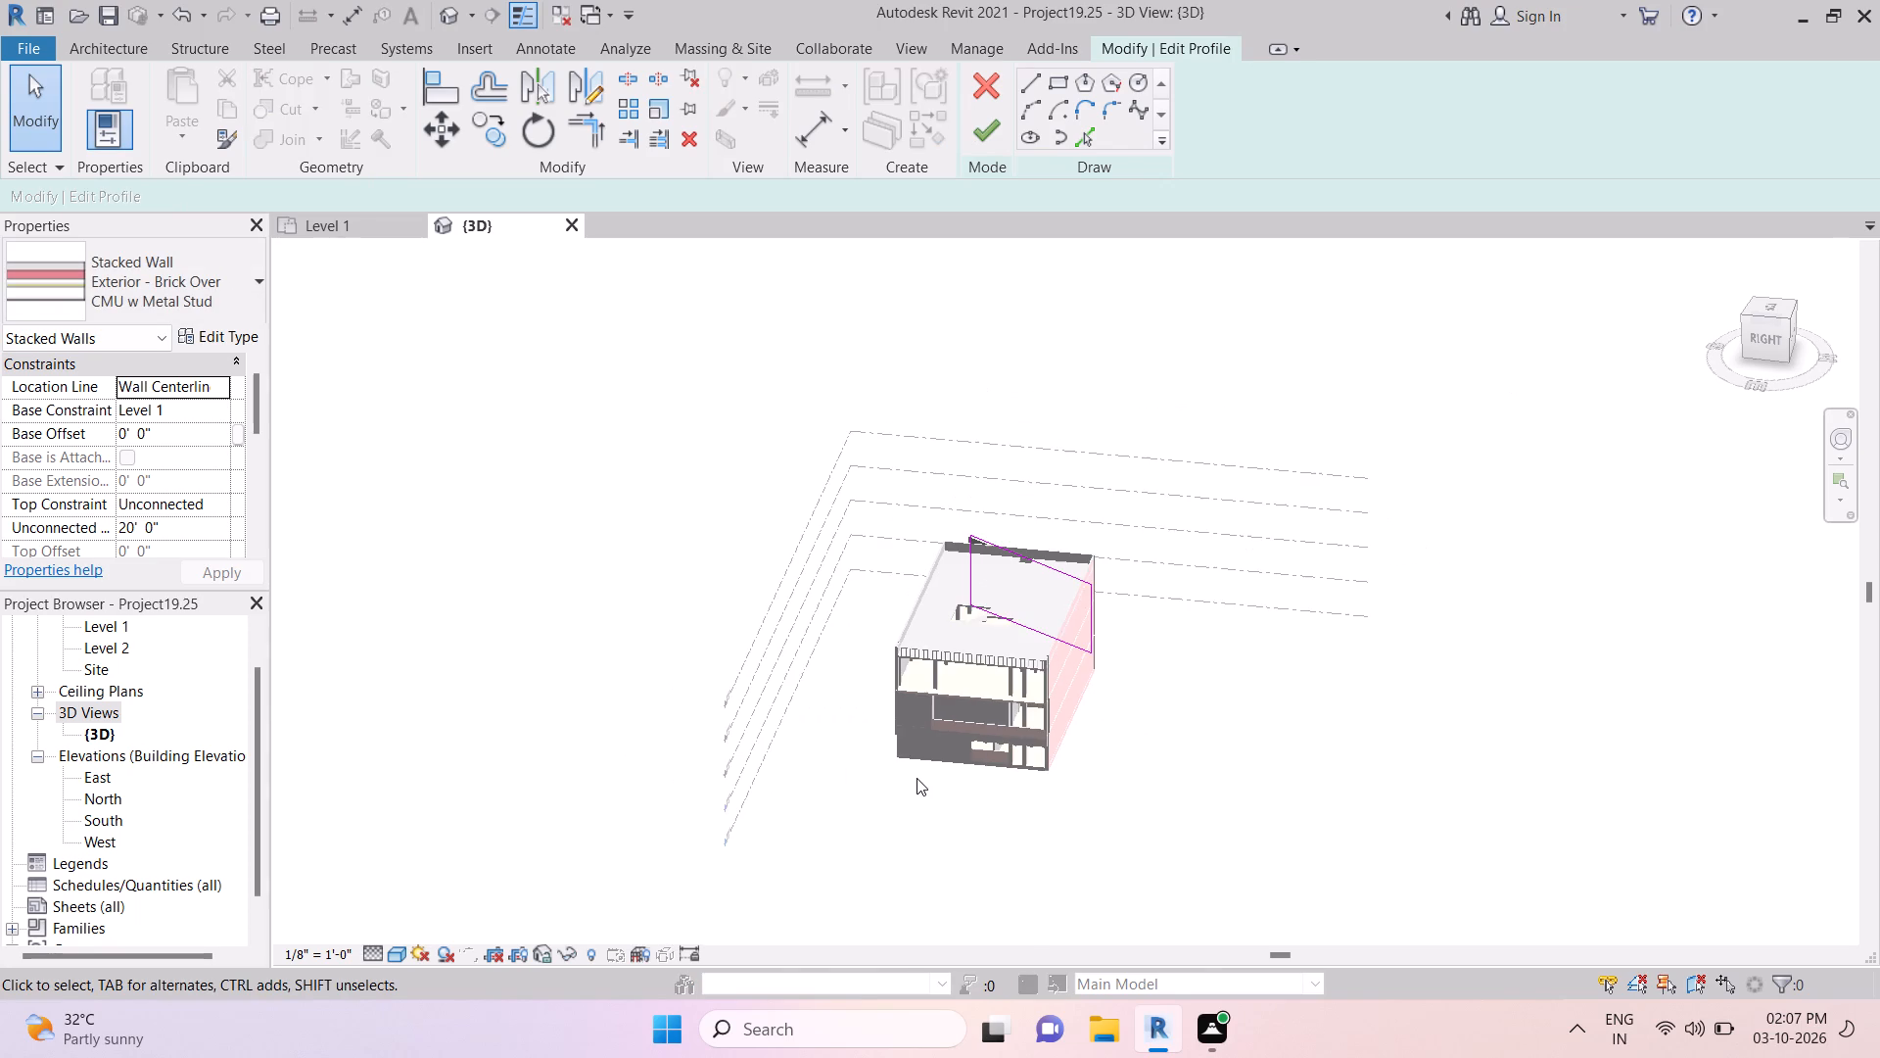
scroll(916, 778, "down", 1)
scroll(916, 778, "up", 5)
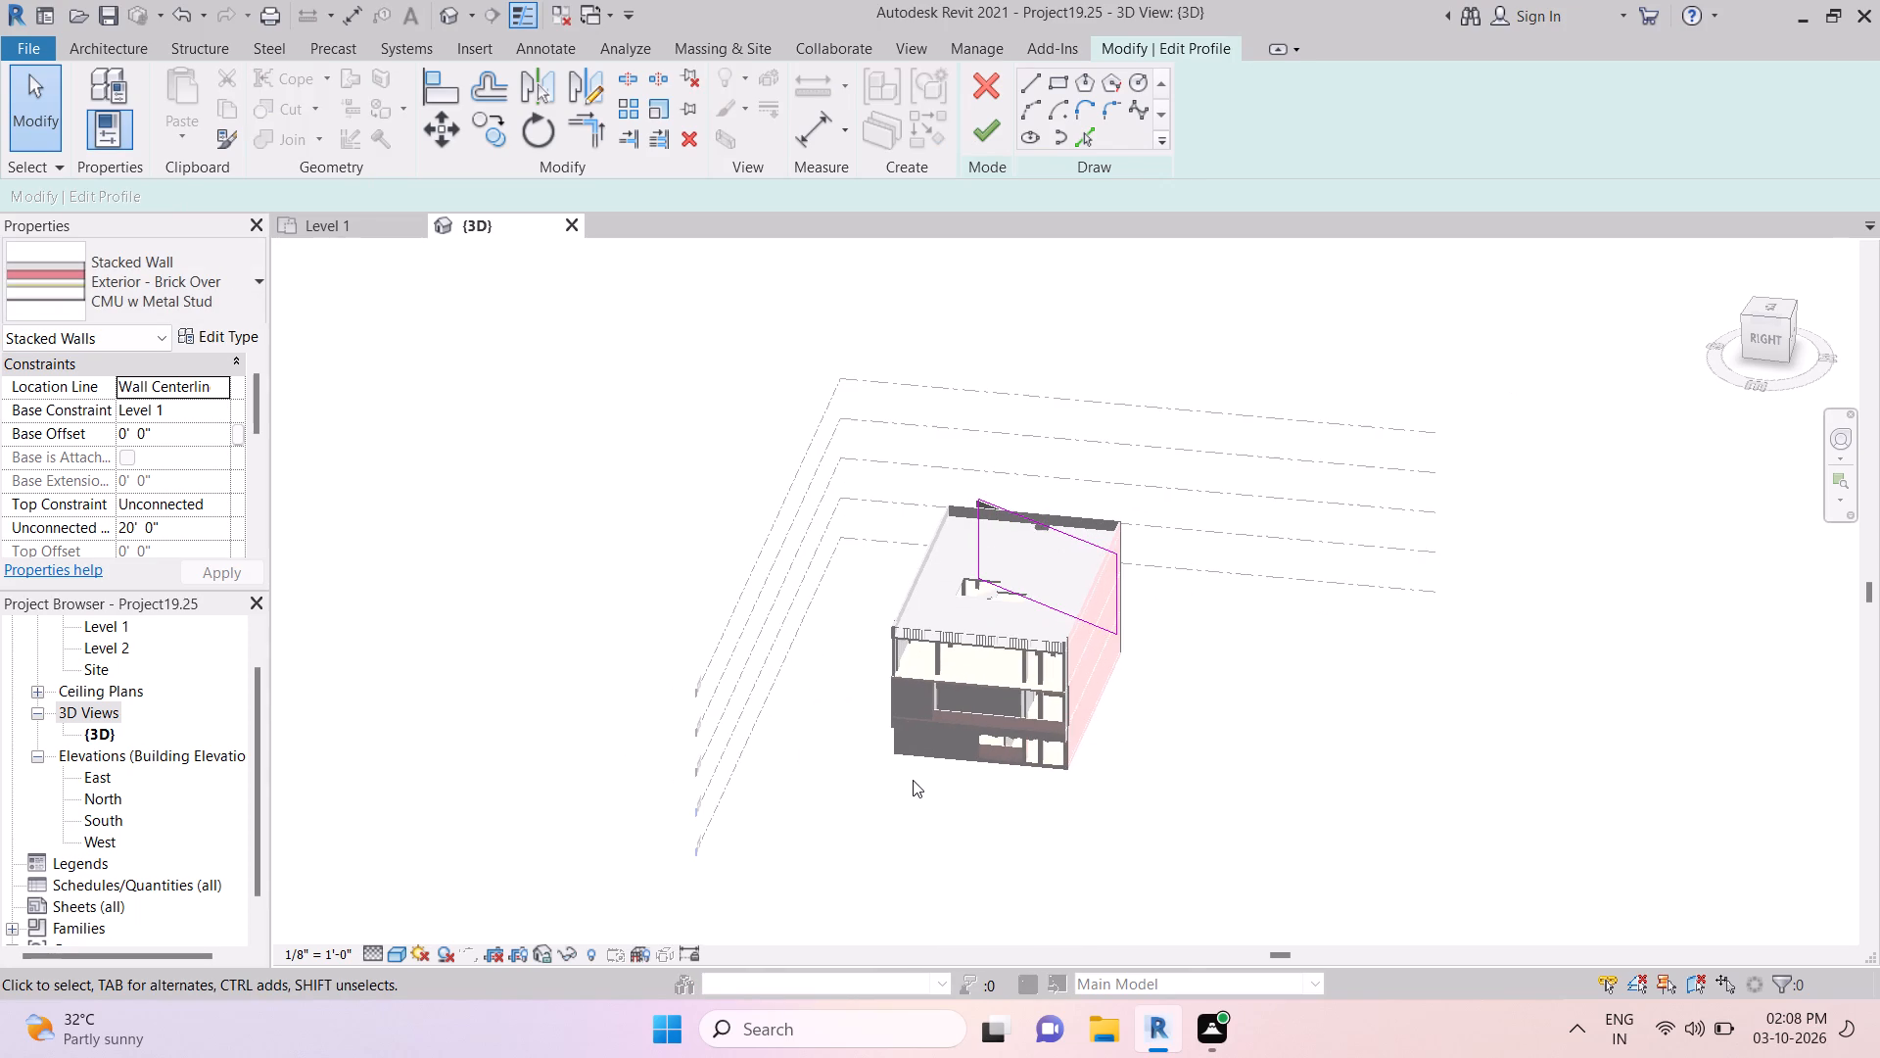
scroll(913, 780, "up", 4)
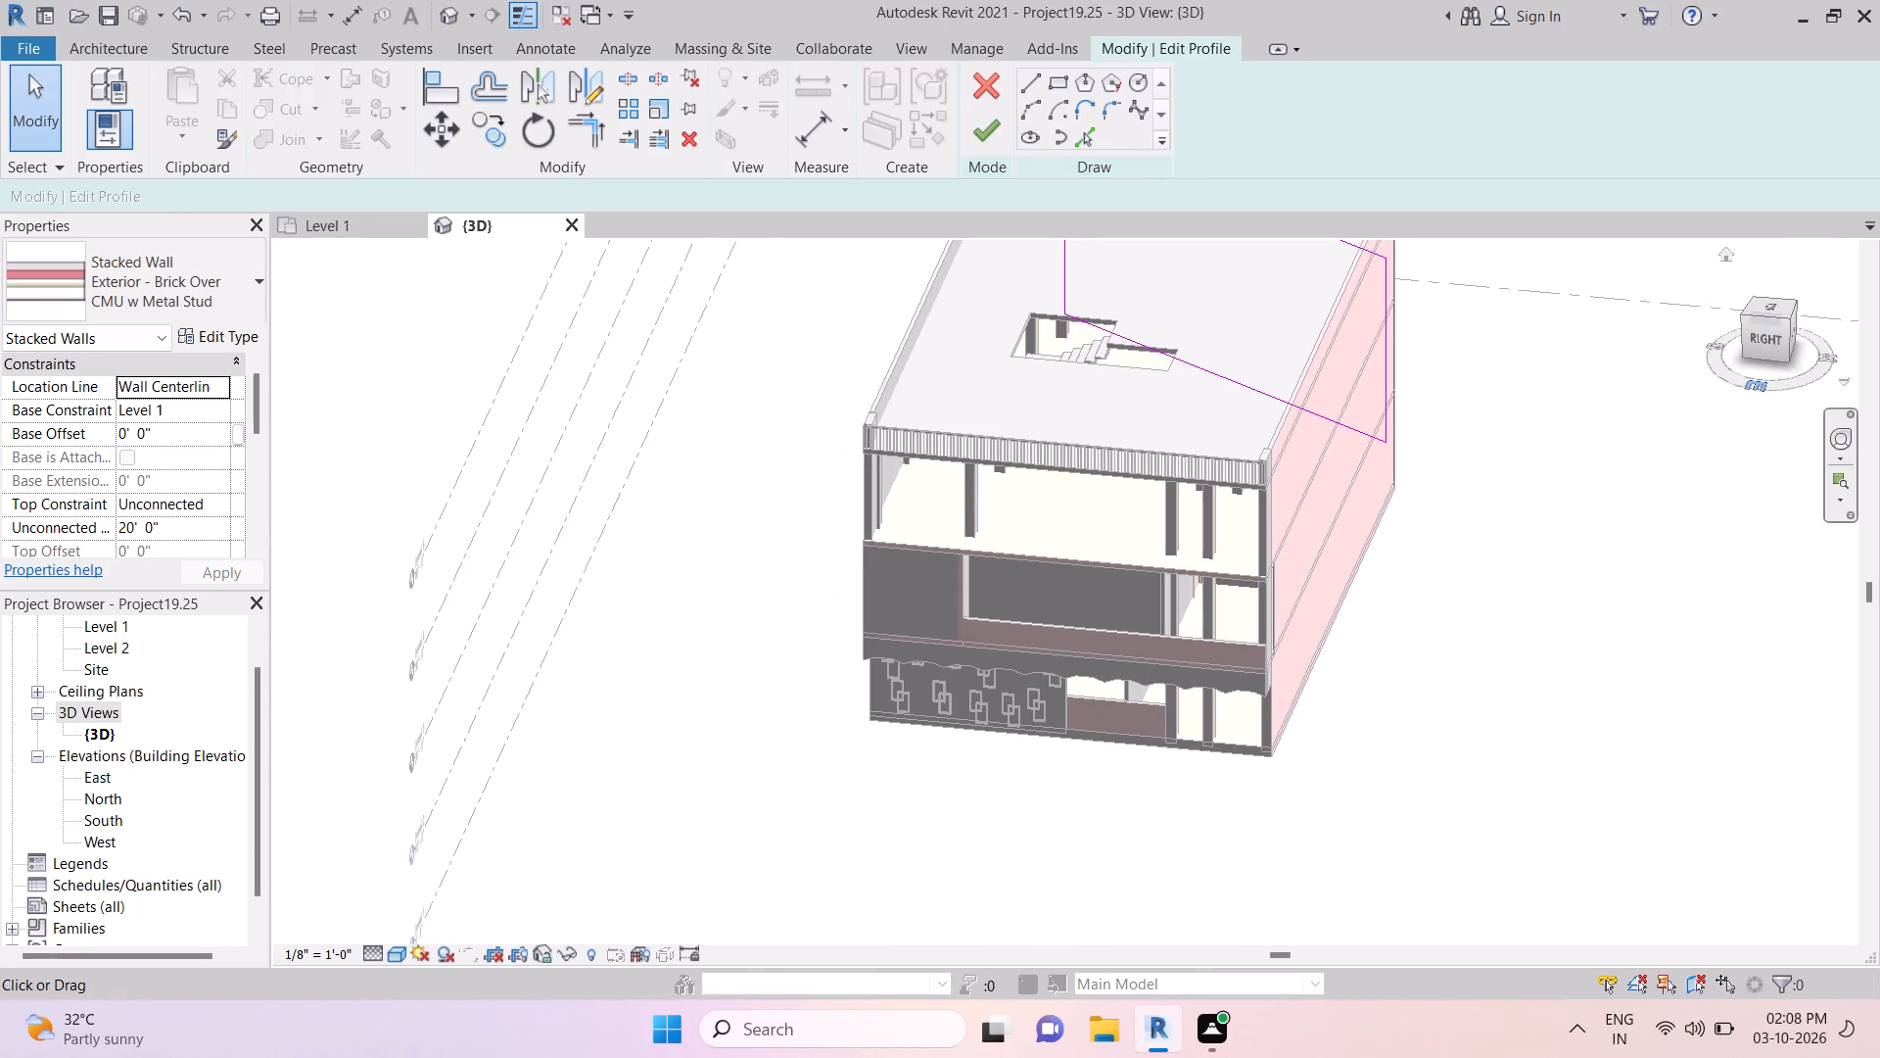
left_click(1705, 338)
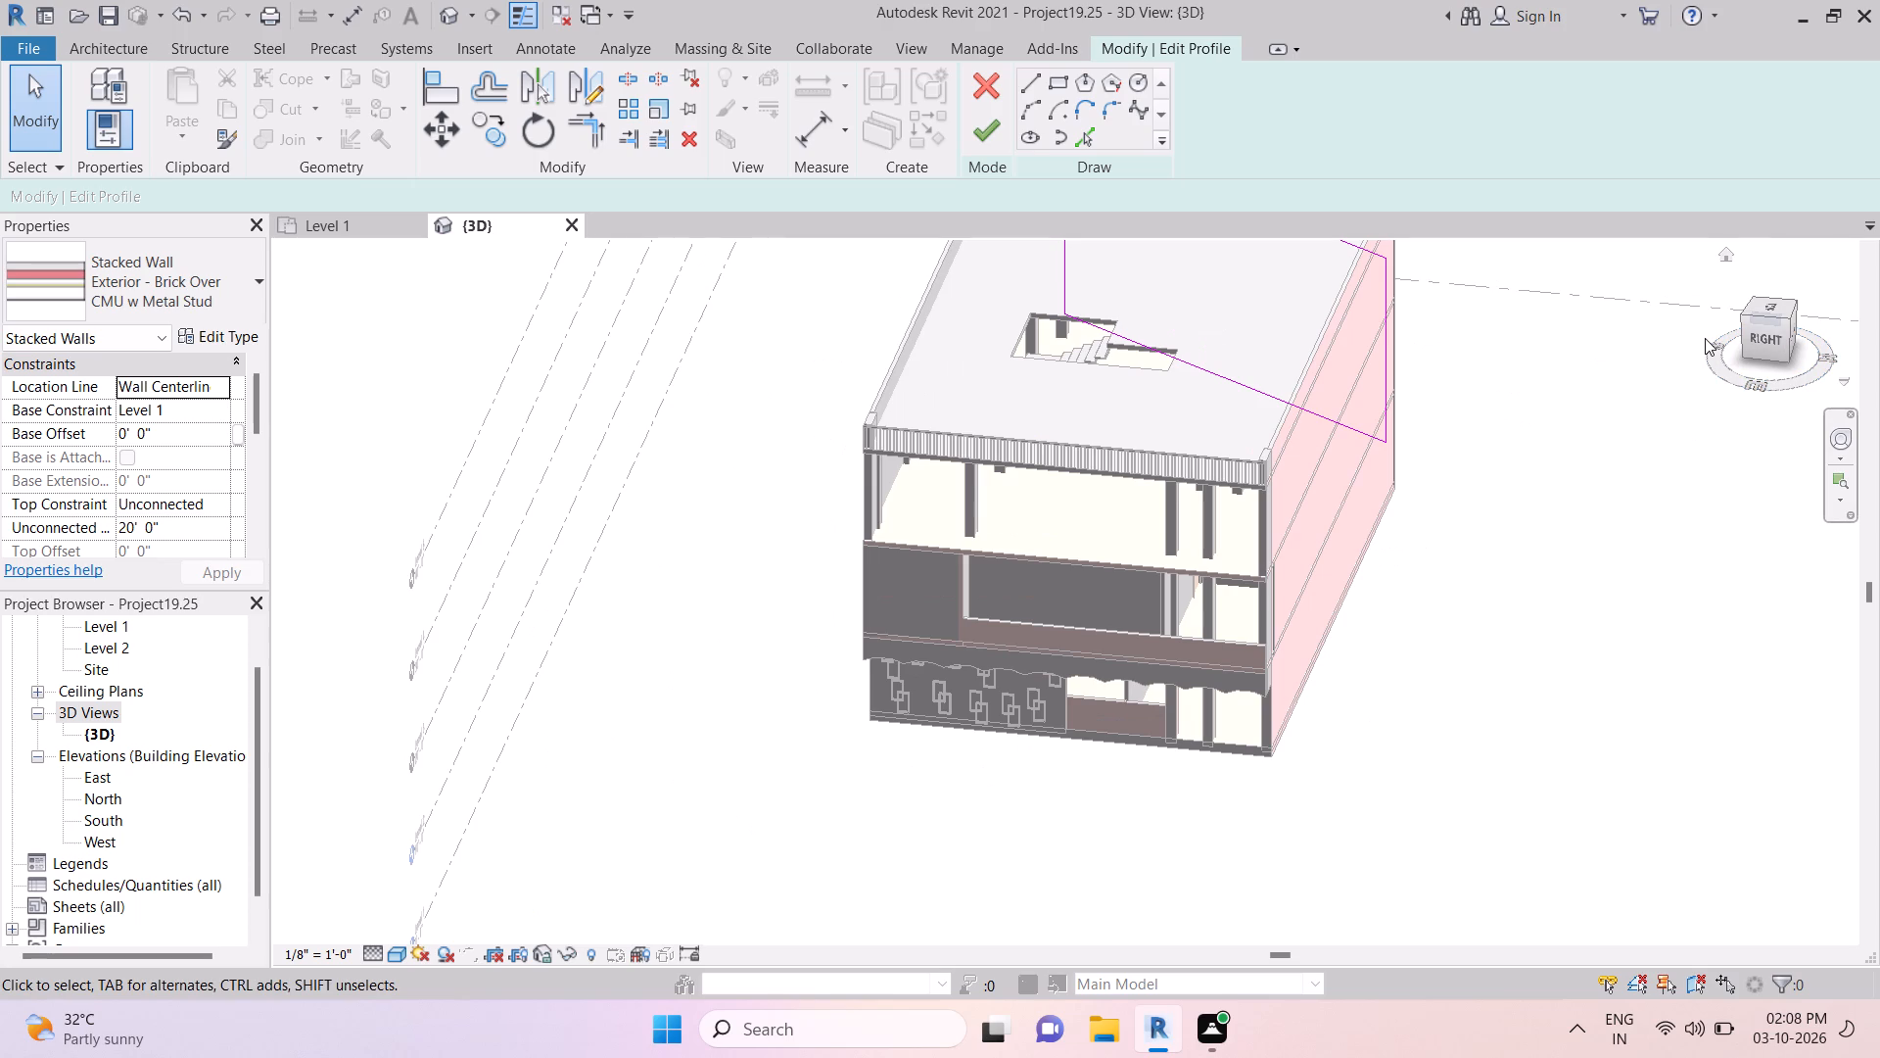
left_click(1754, 331)
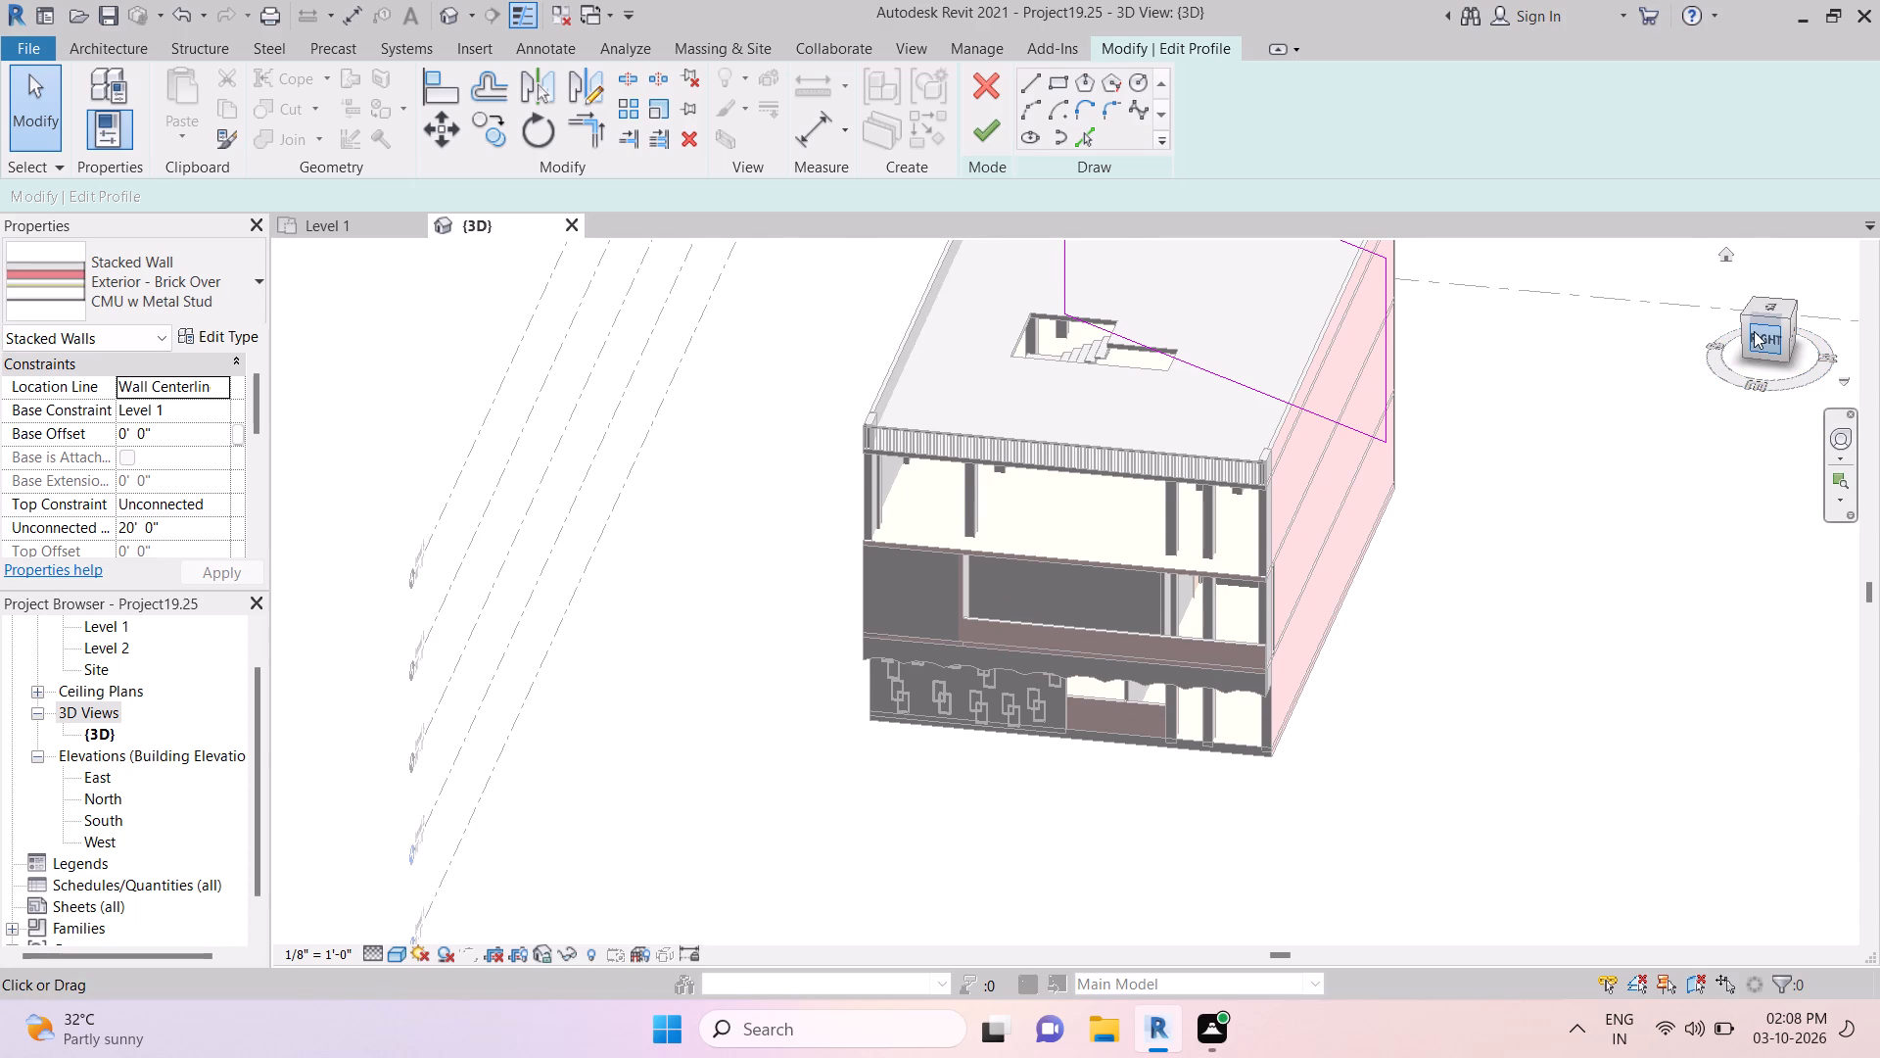
left_click(1767, 303)
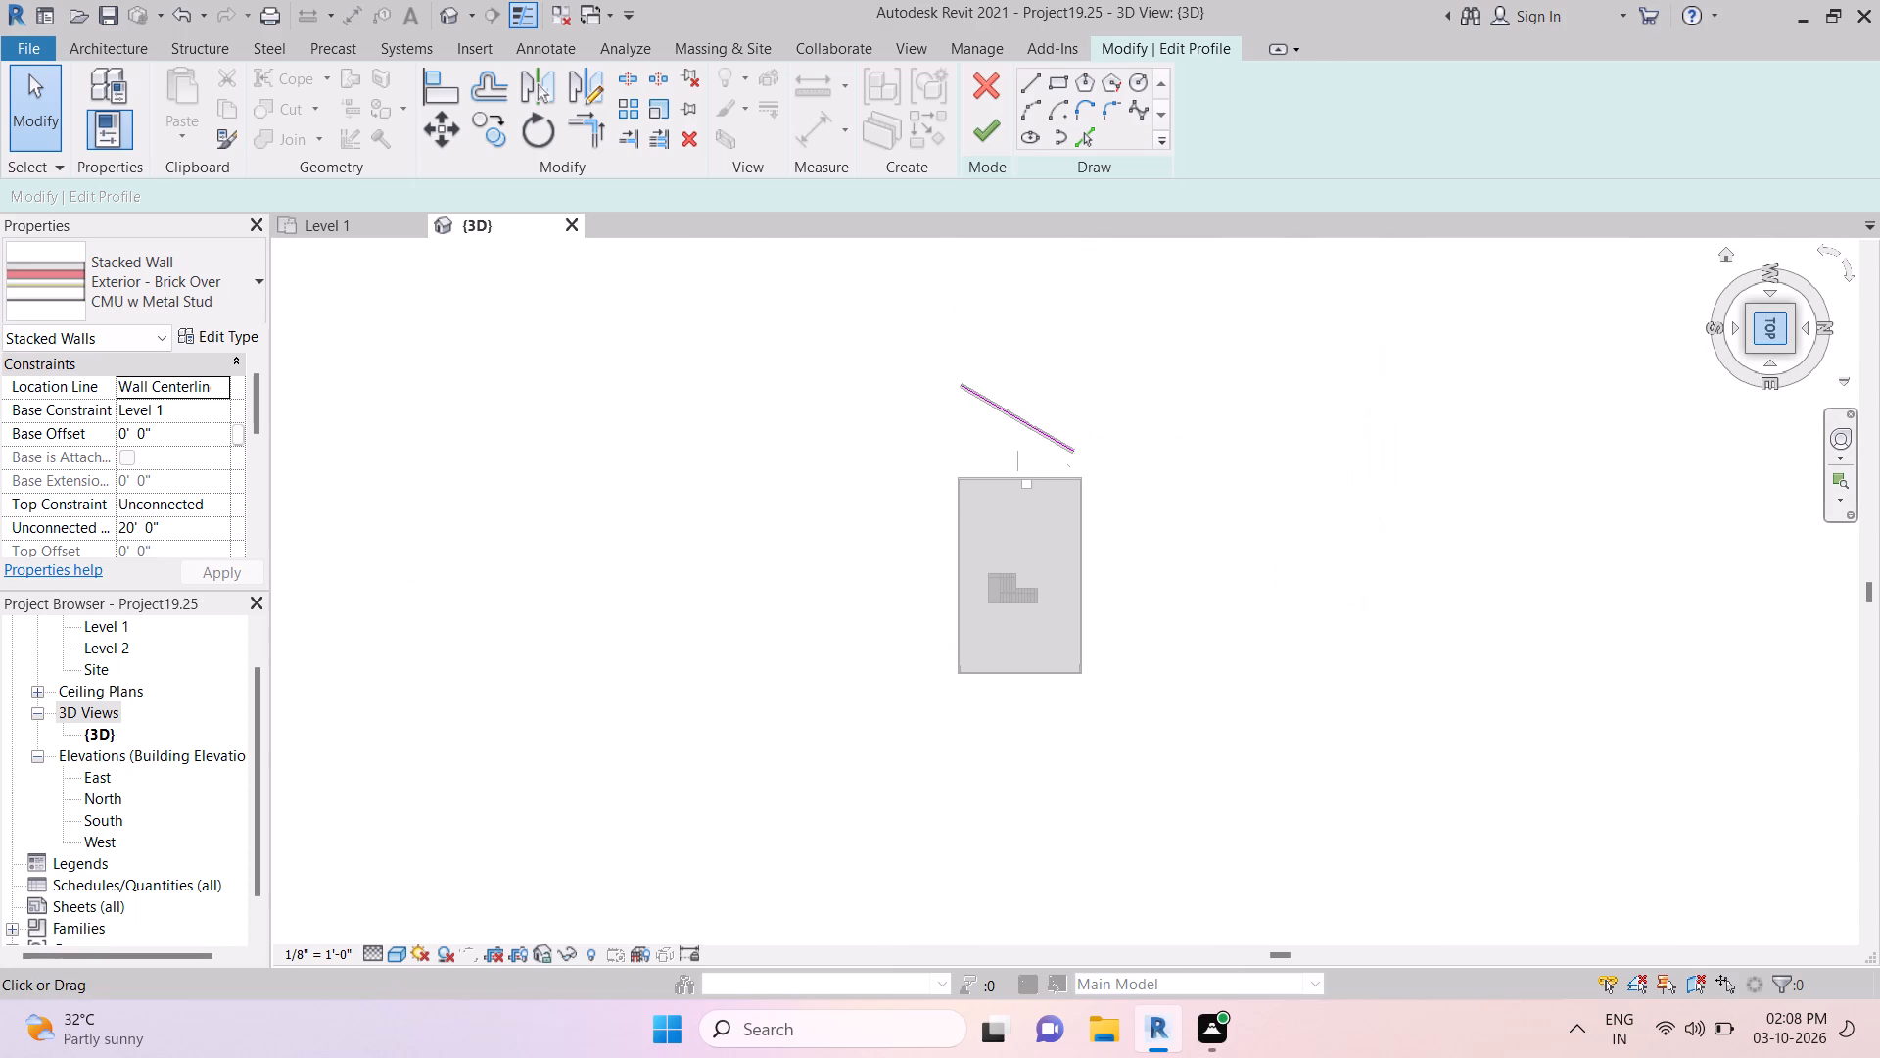
left_click(1813, 316)
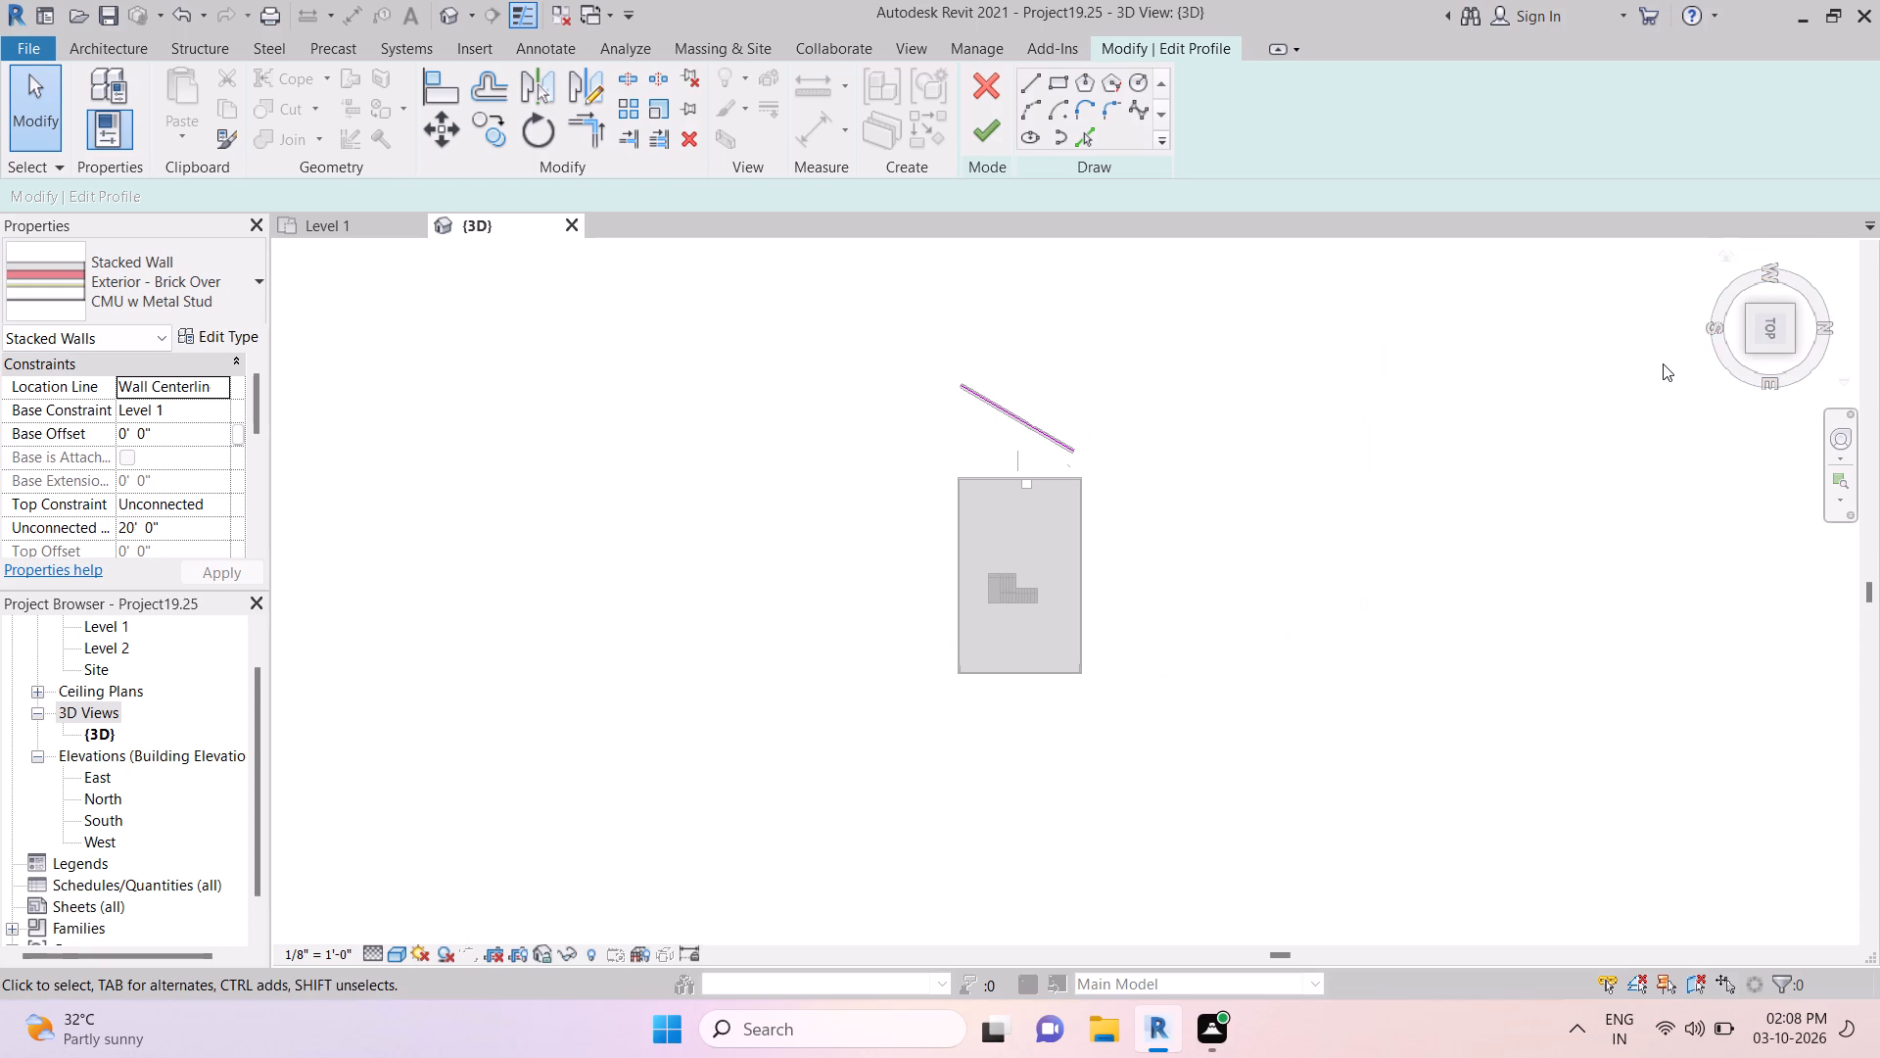
scroll(1635, 370, "down", 6)
scroll(1632, 376, "up", 8)
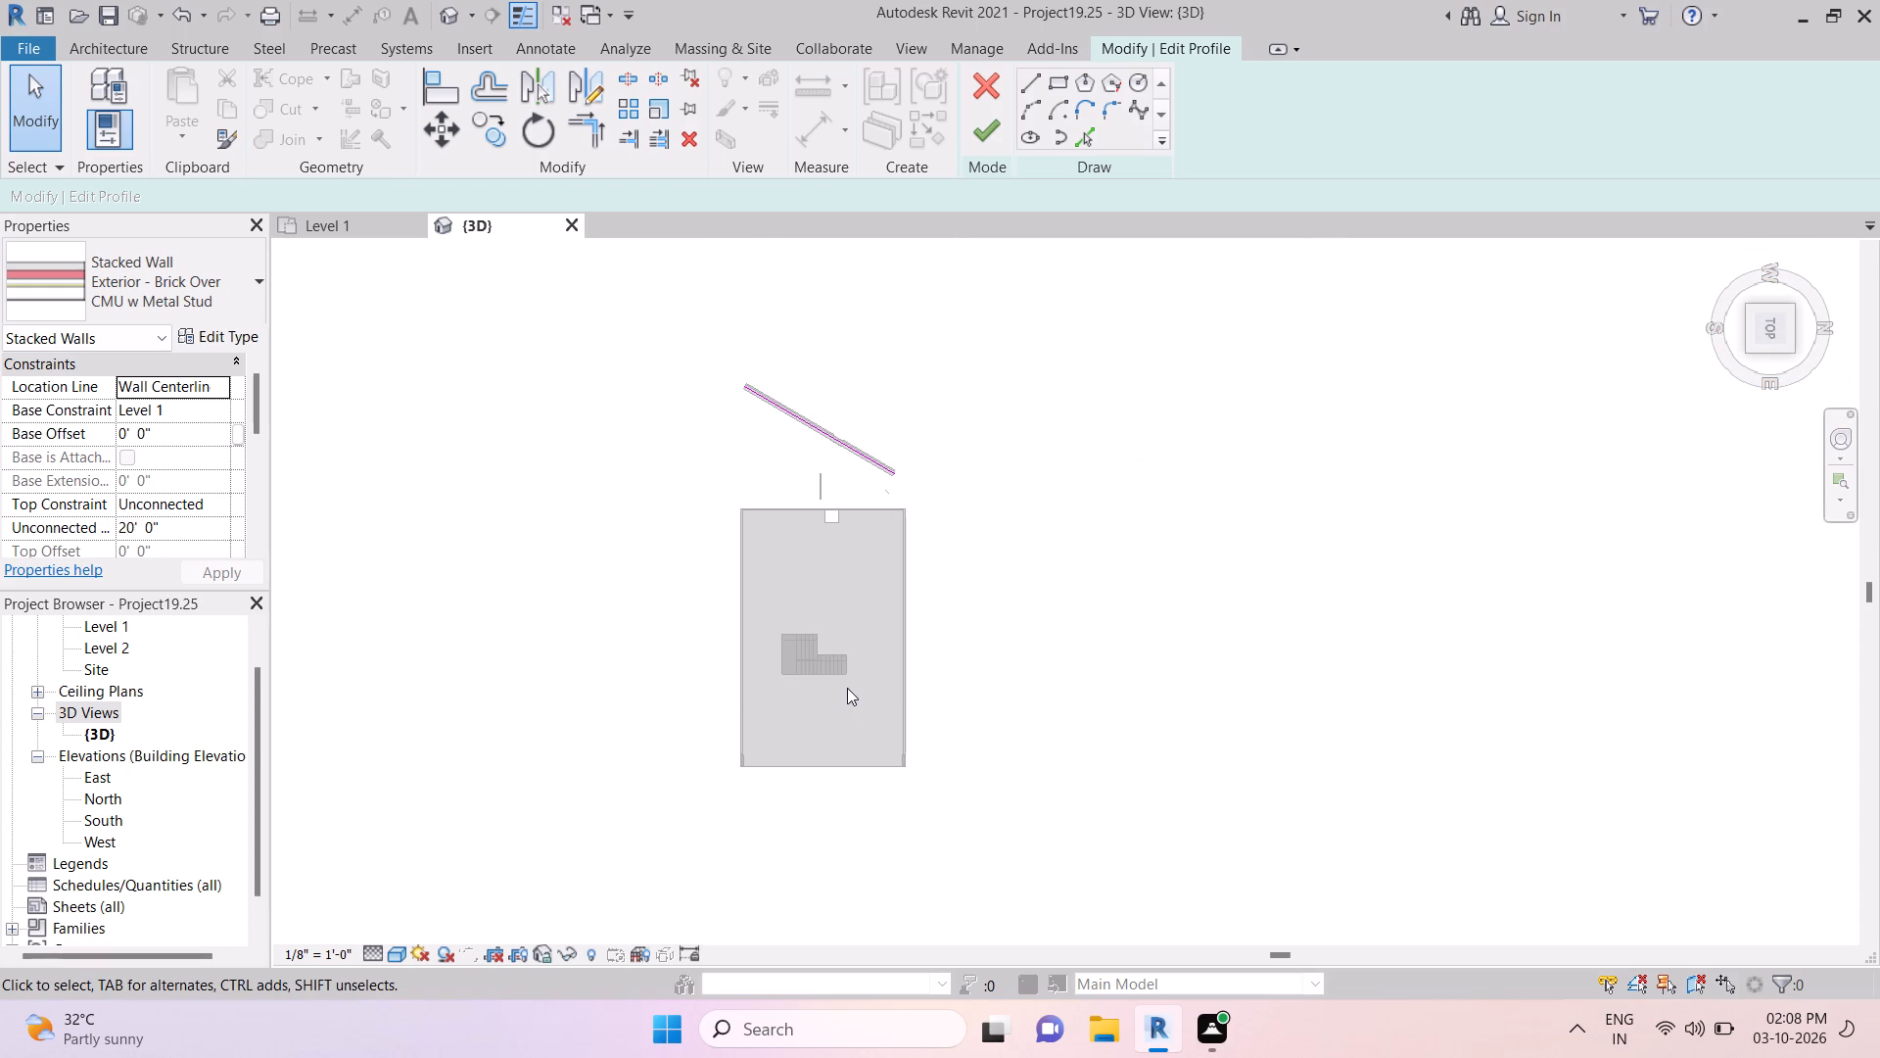
left_click(1773, 322)
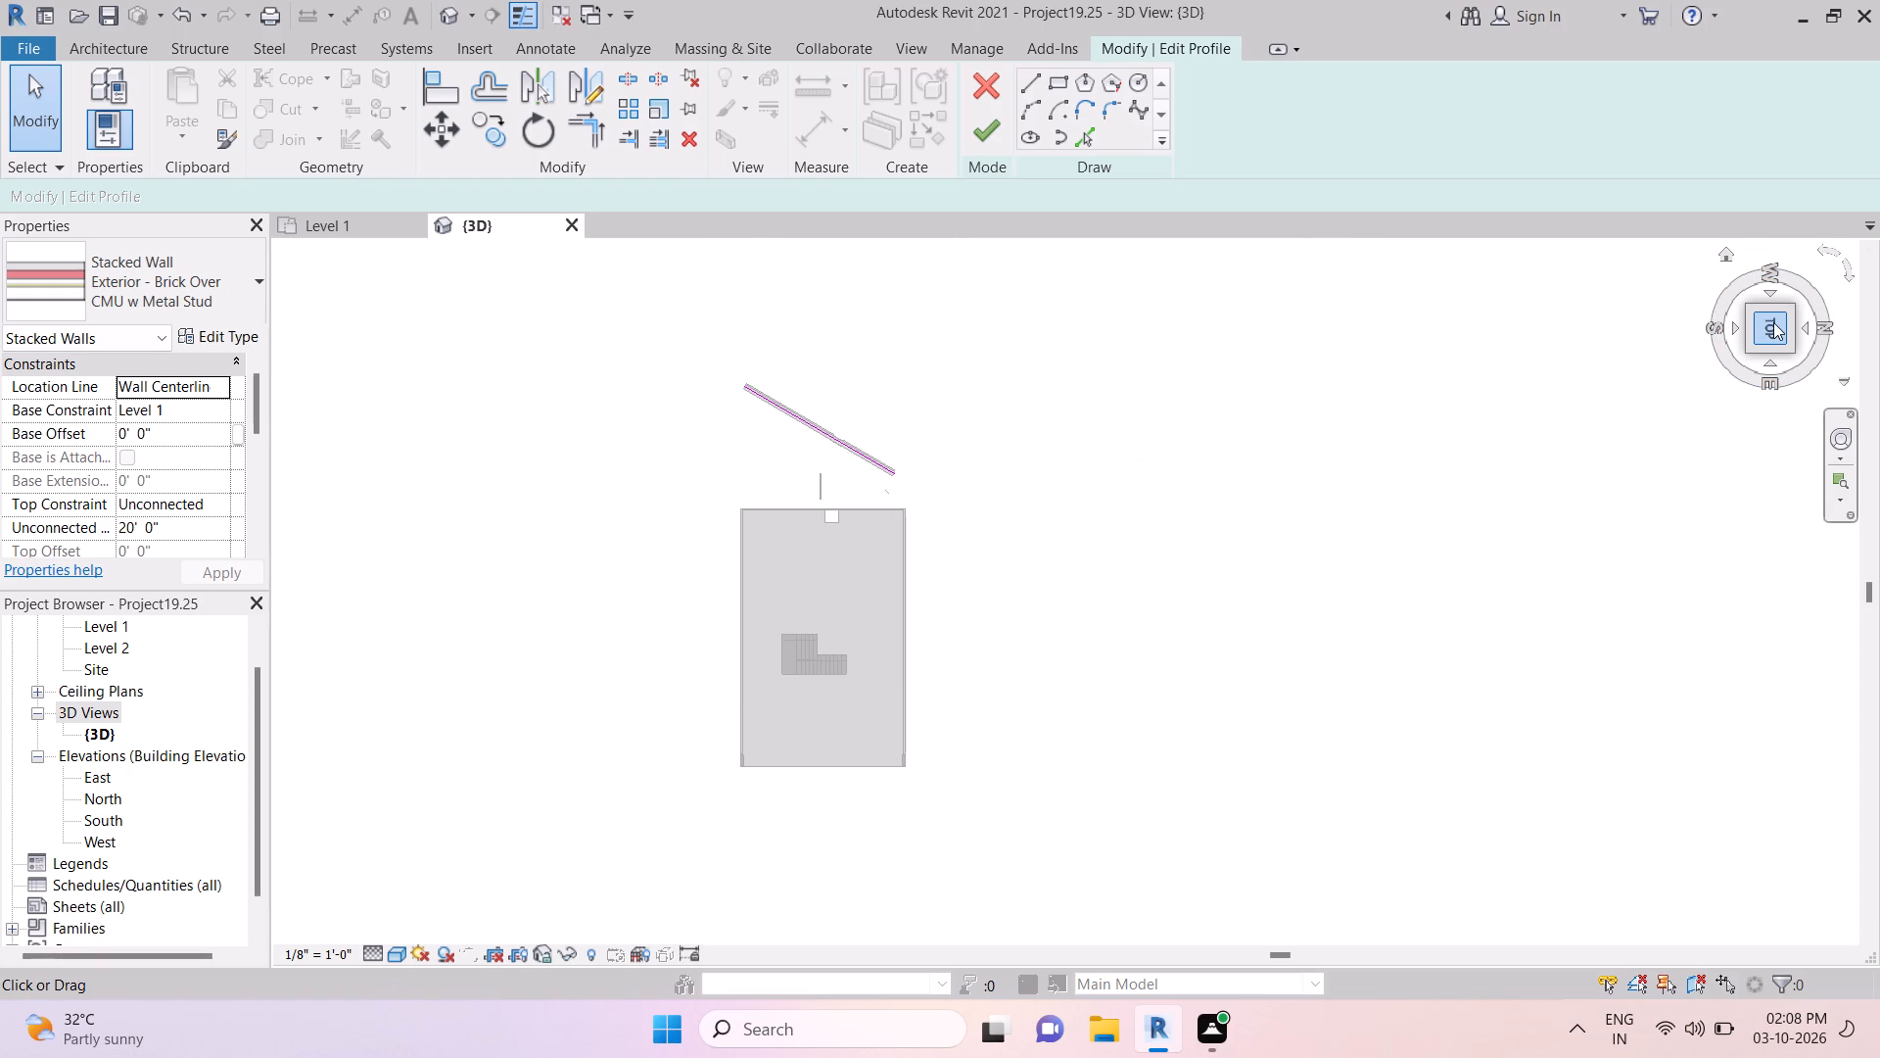
left_click(1801, 326)
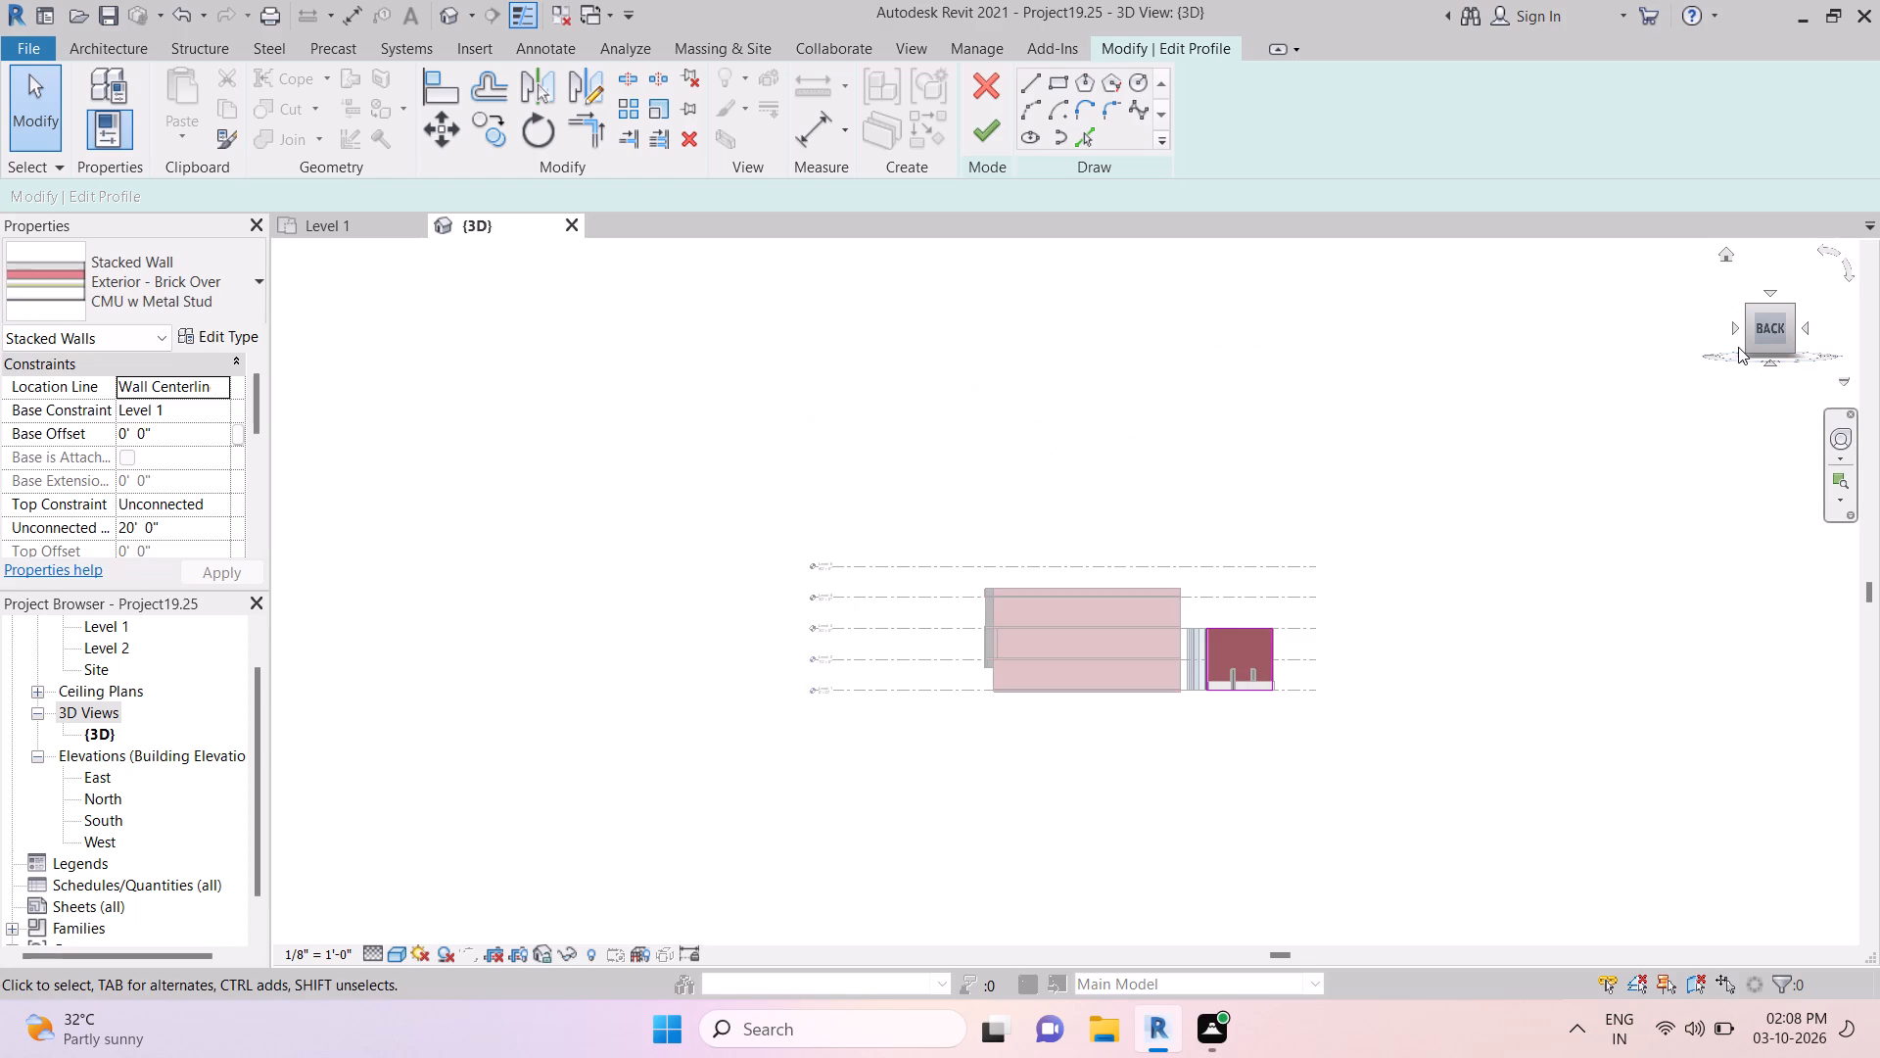
scroll(1227, 651, "down", 2)
scroll(1225, 663, "up", 2)
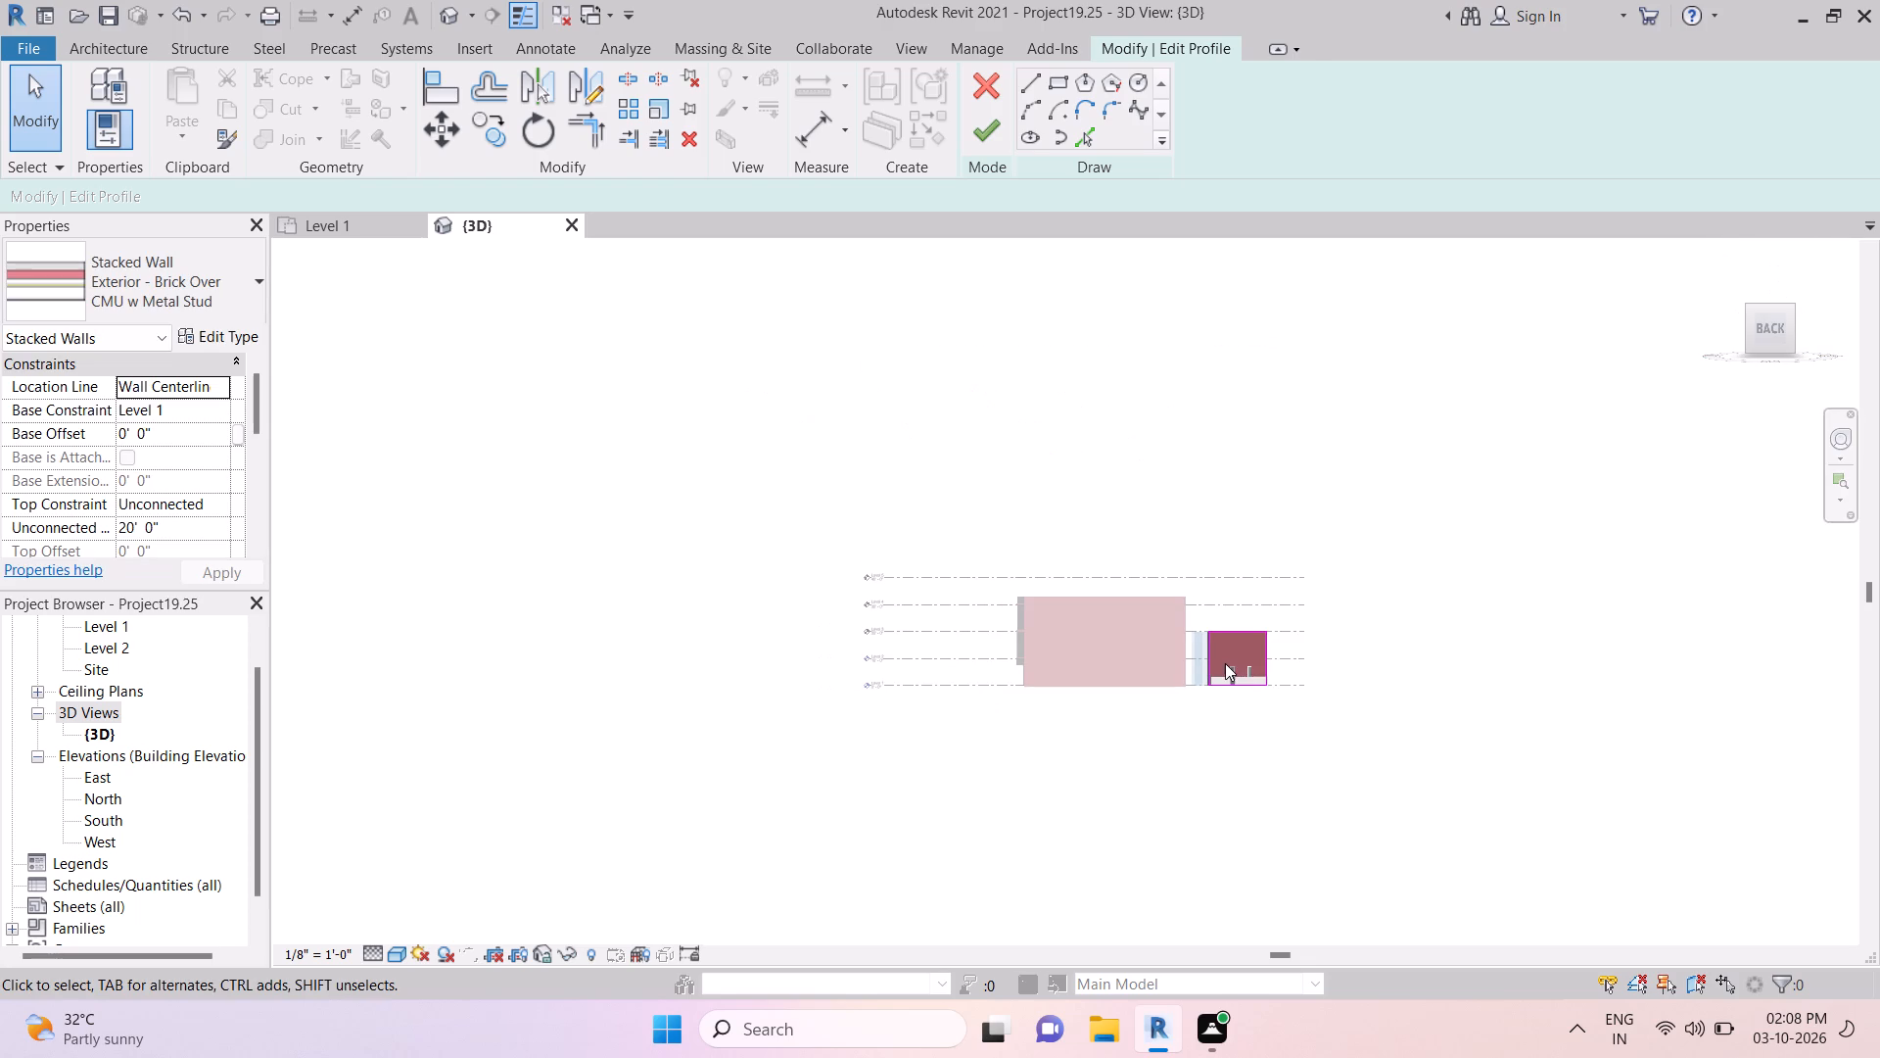
scroll(1229, 657, "up", 10)
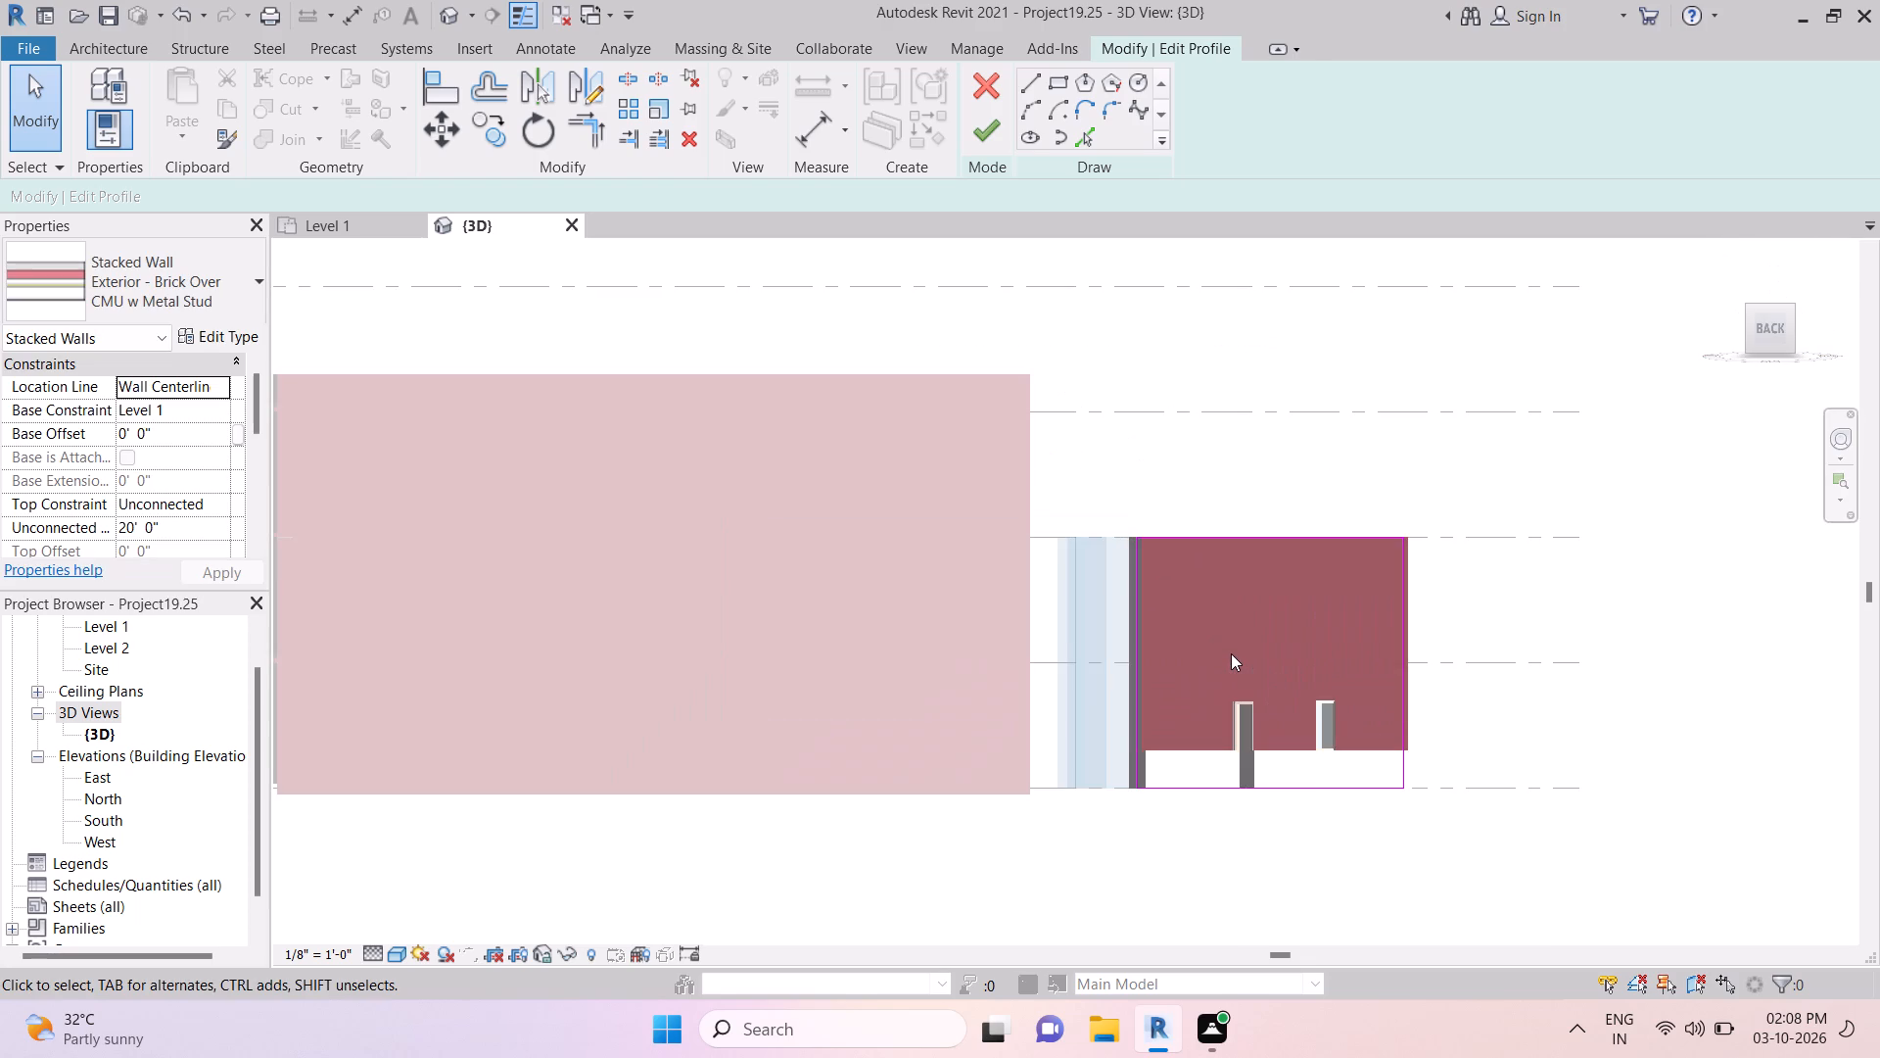
left_click(1461, 727)
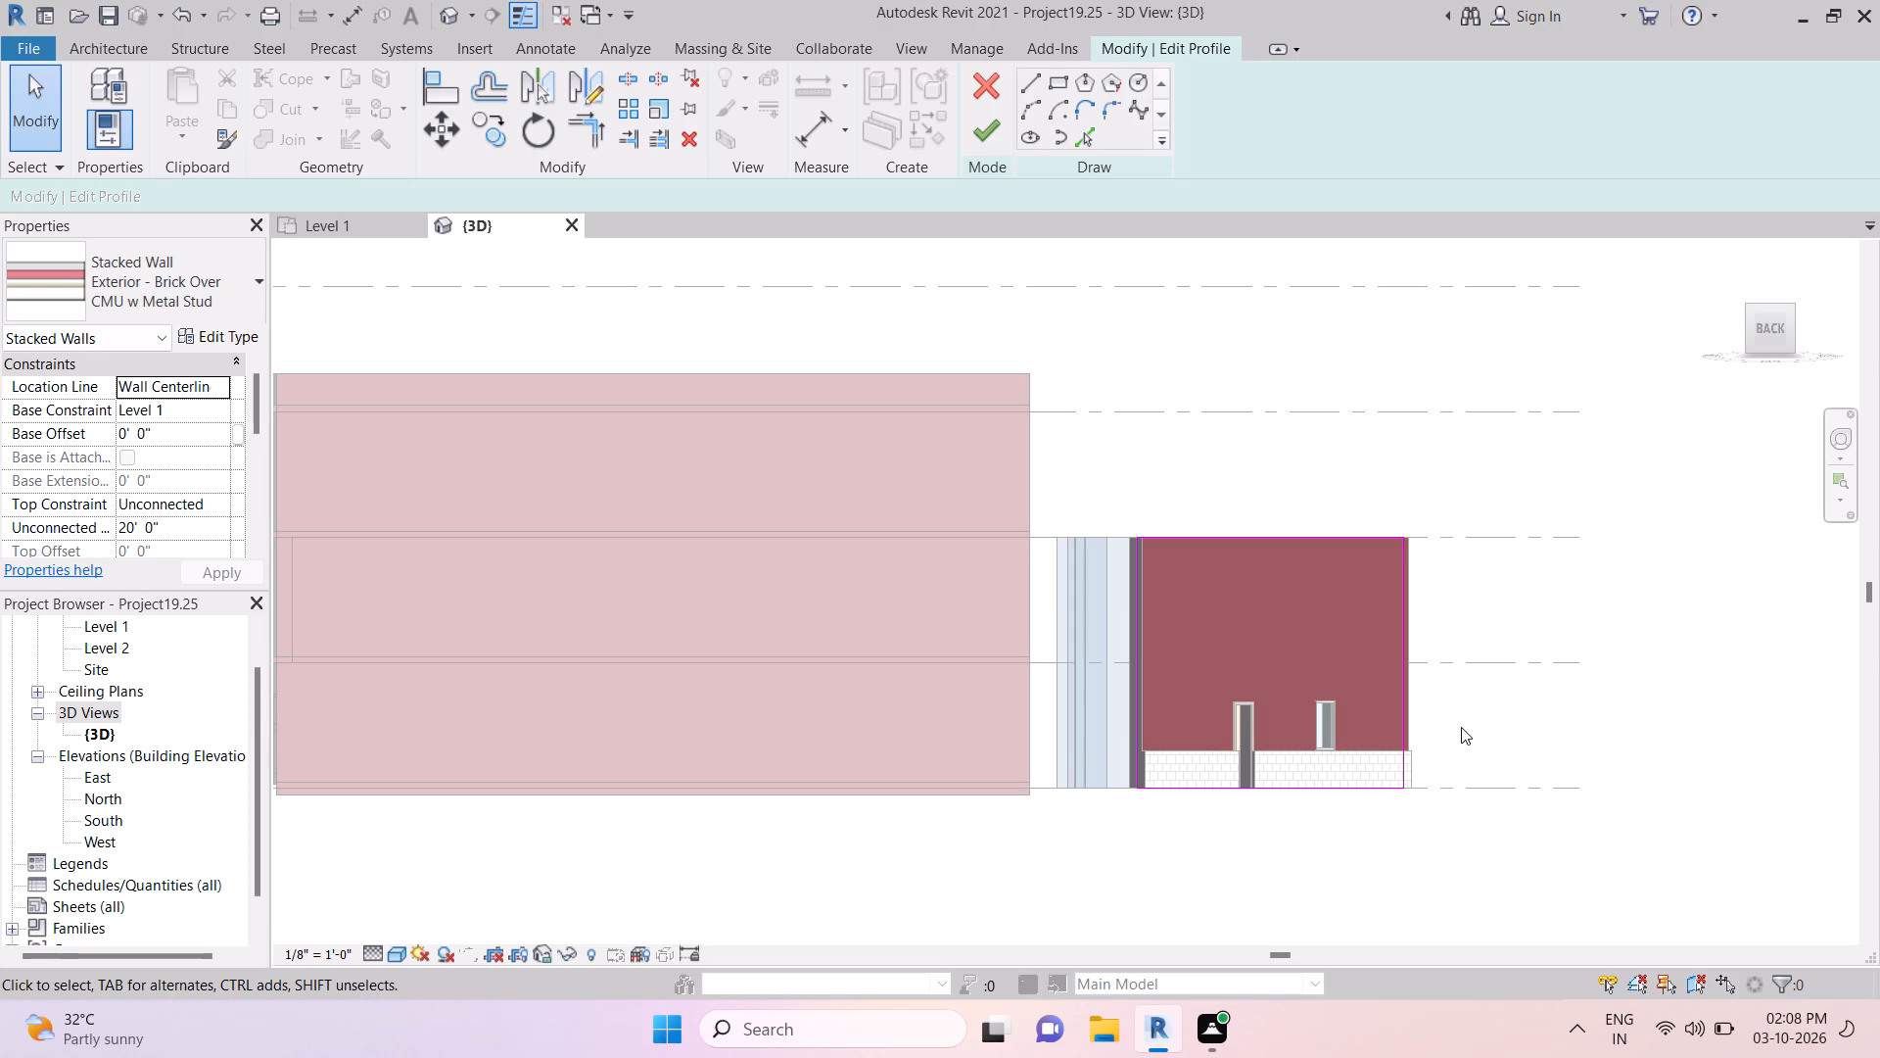
left_click(1732, 334)
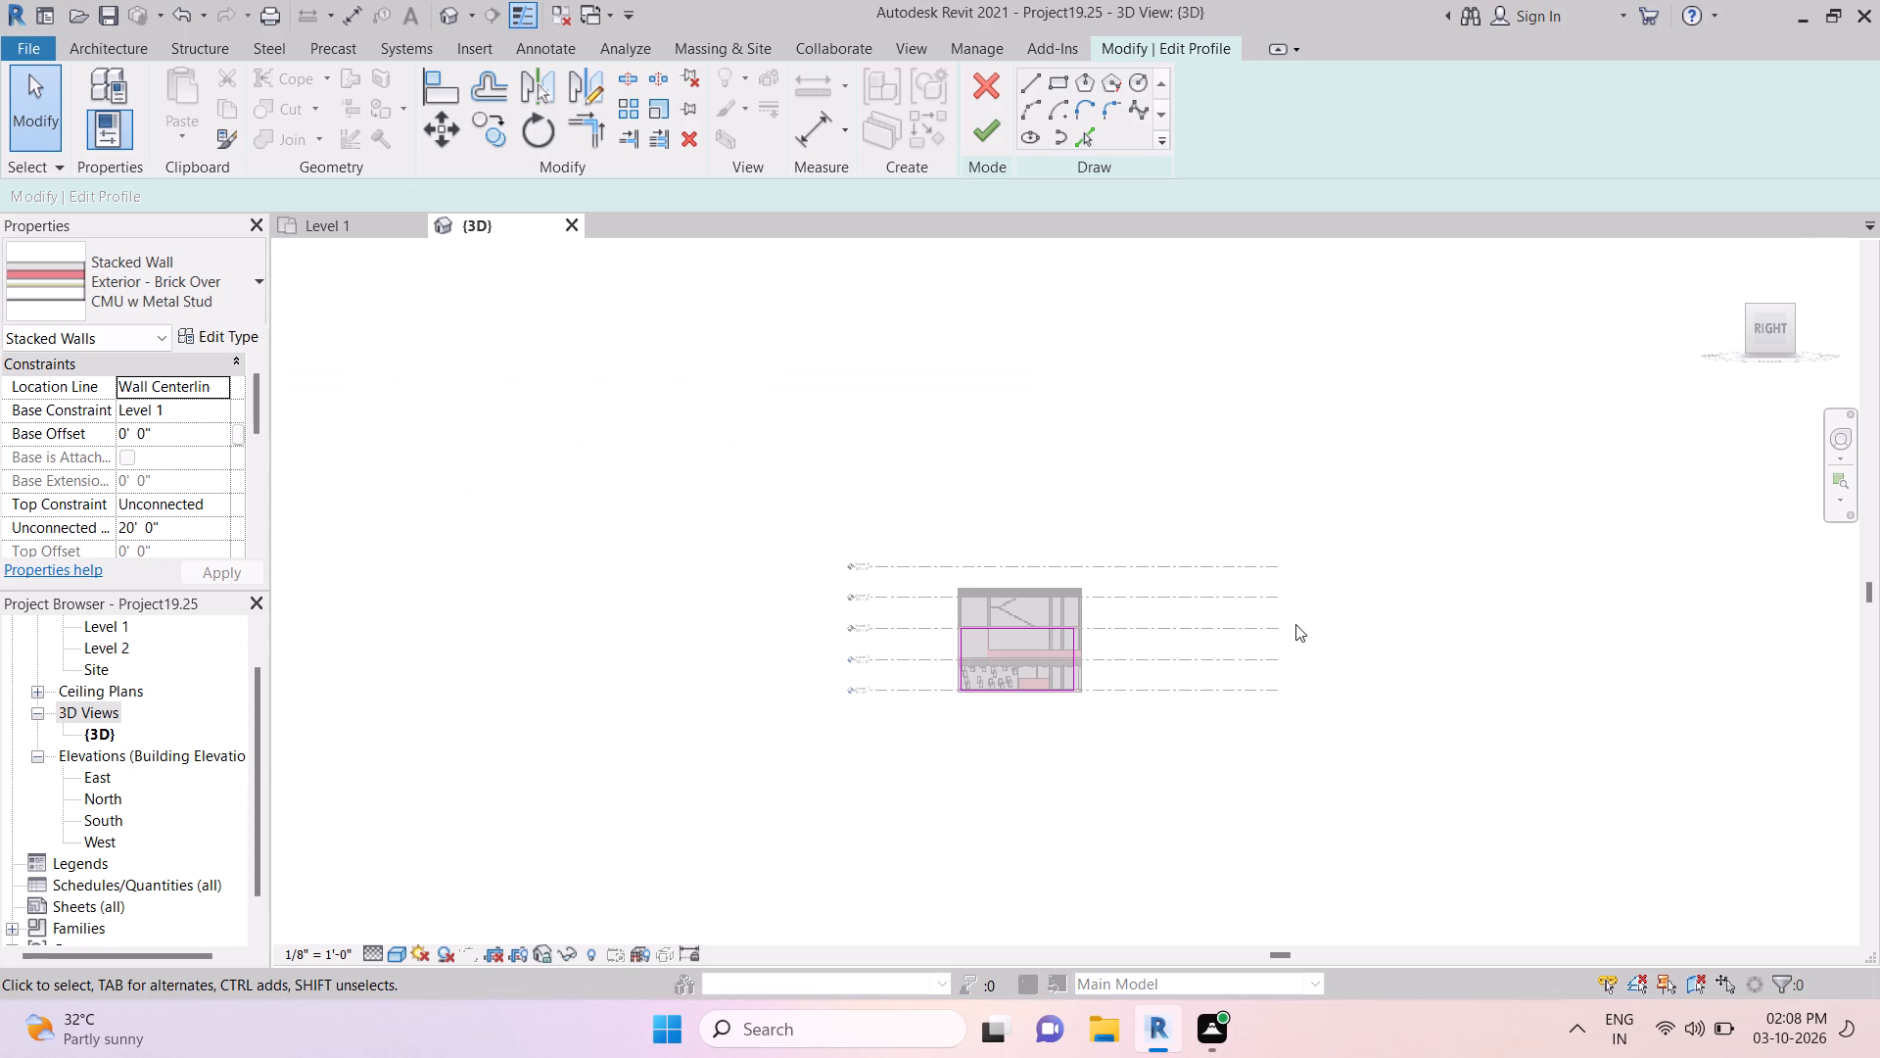
Examine the stacked wall's profile sketch against the building from the front, bottom and right views.
left_click(1377, 675)
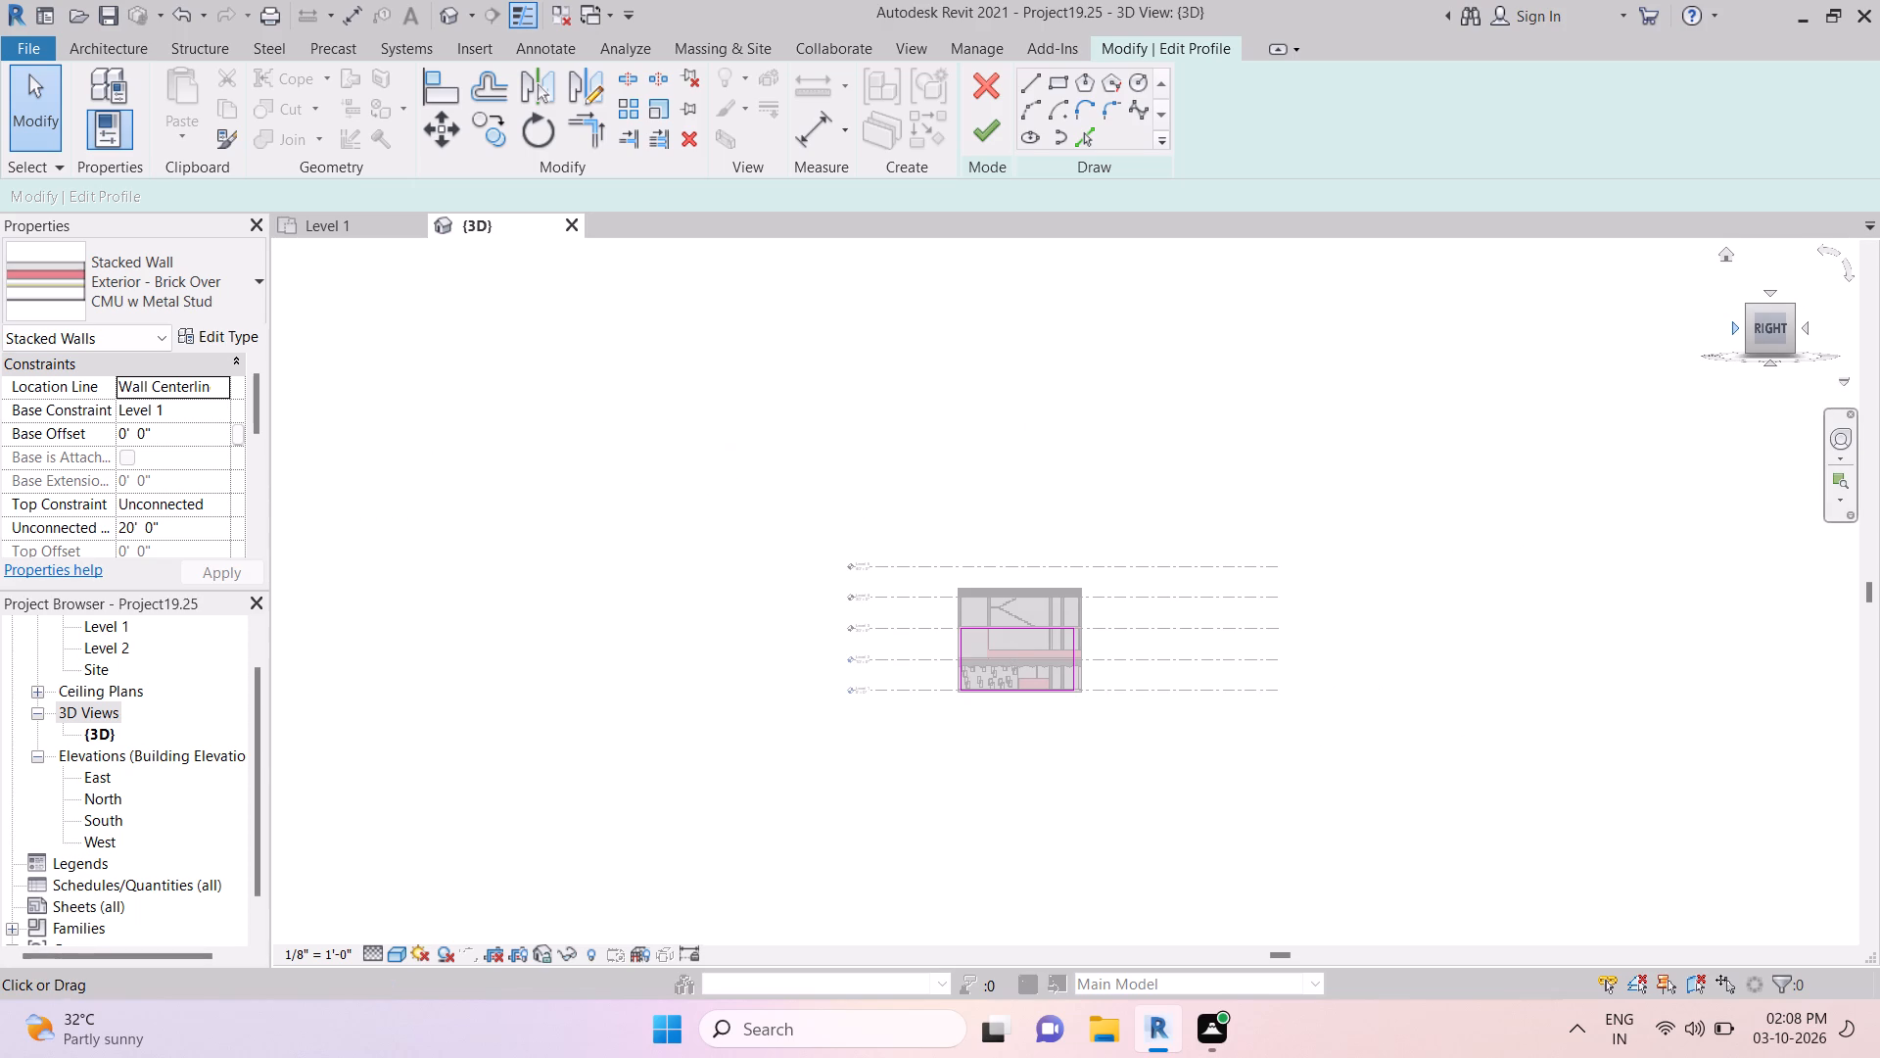
left_click(1731, 335)
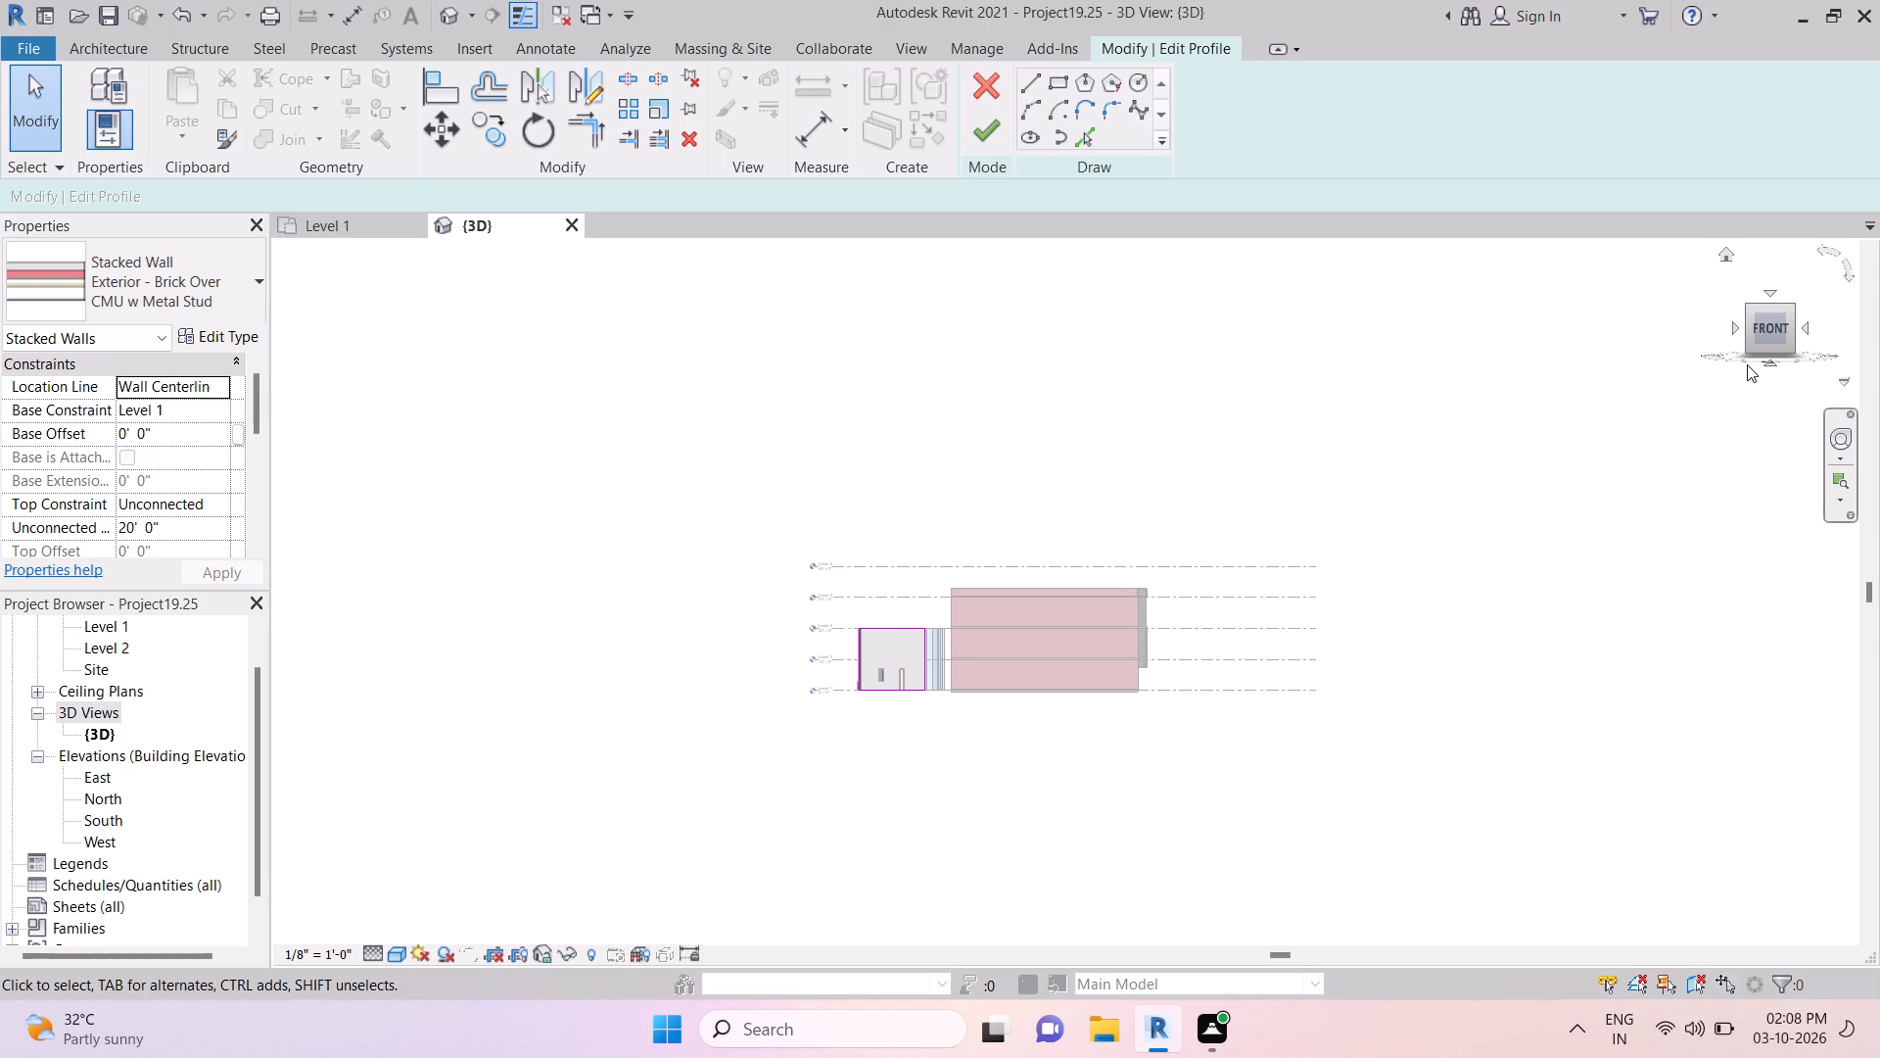
left_click(1747, 364)
left_click(1766, 359)
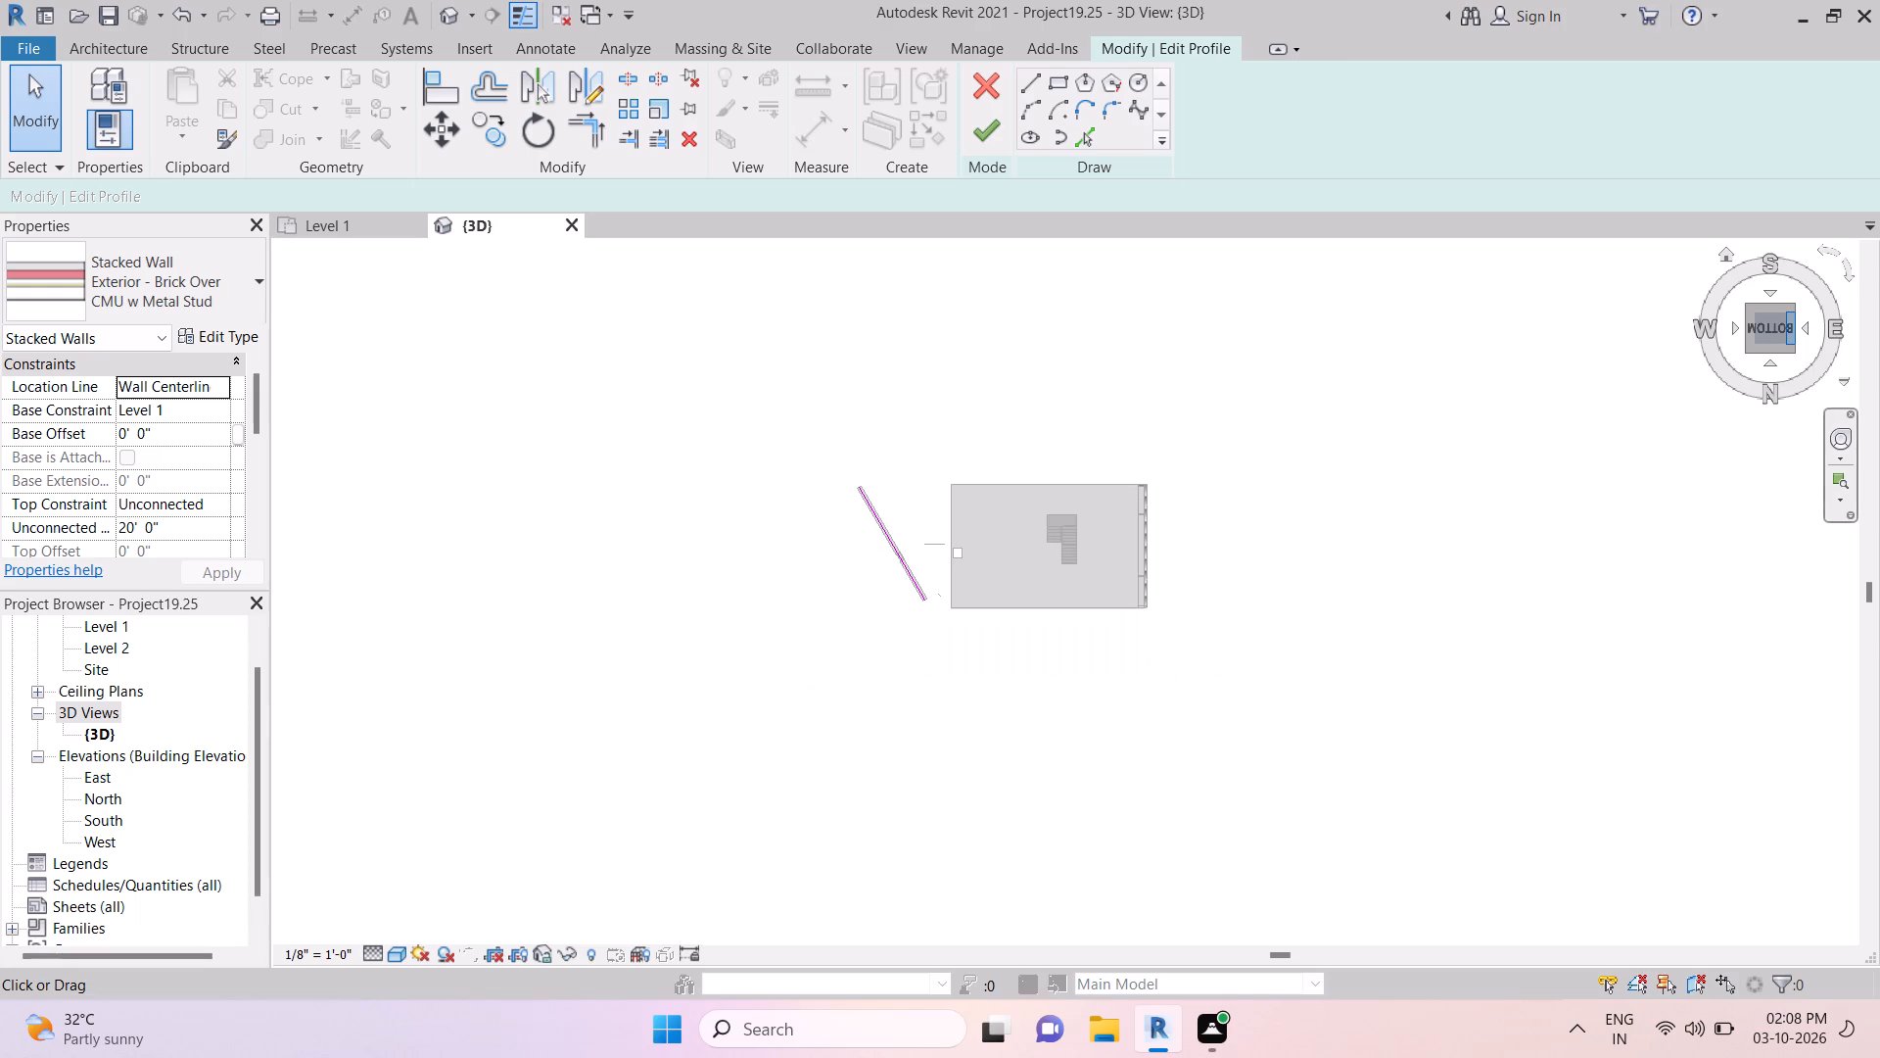
left_click_drag(1769, 273, 1768, 332)
left_click_drag(1752, 425, 1756, 378)
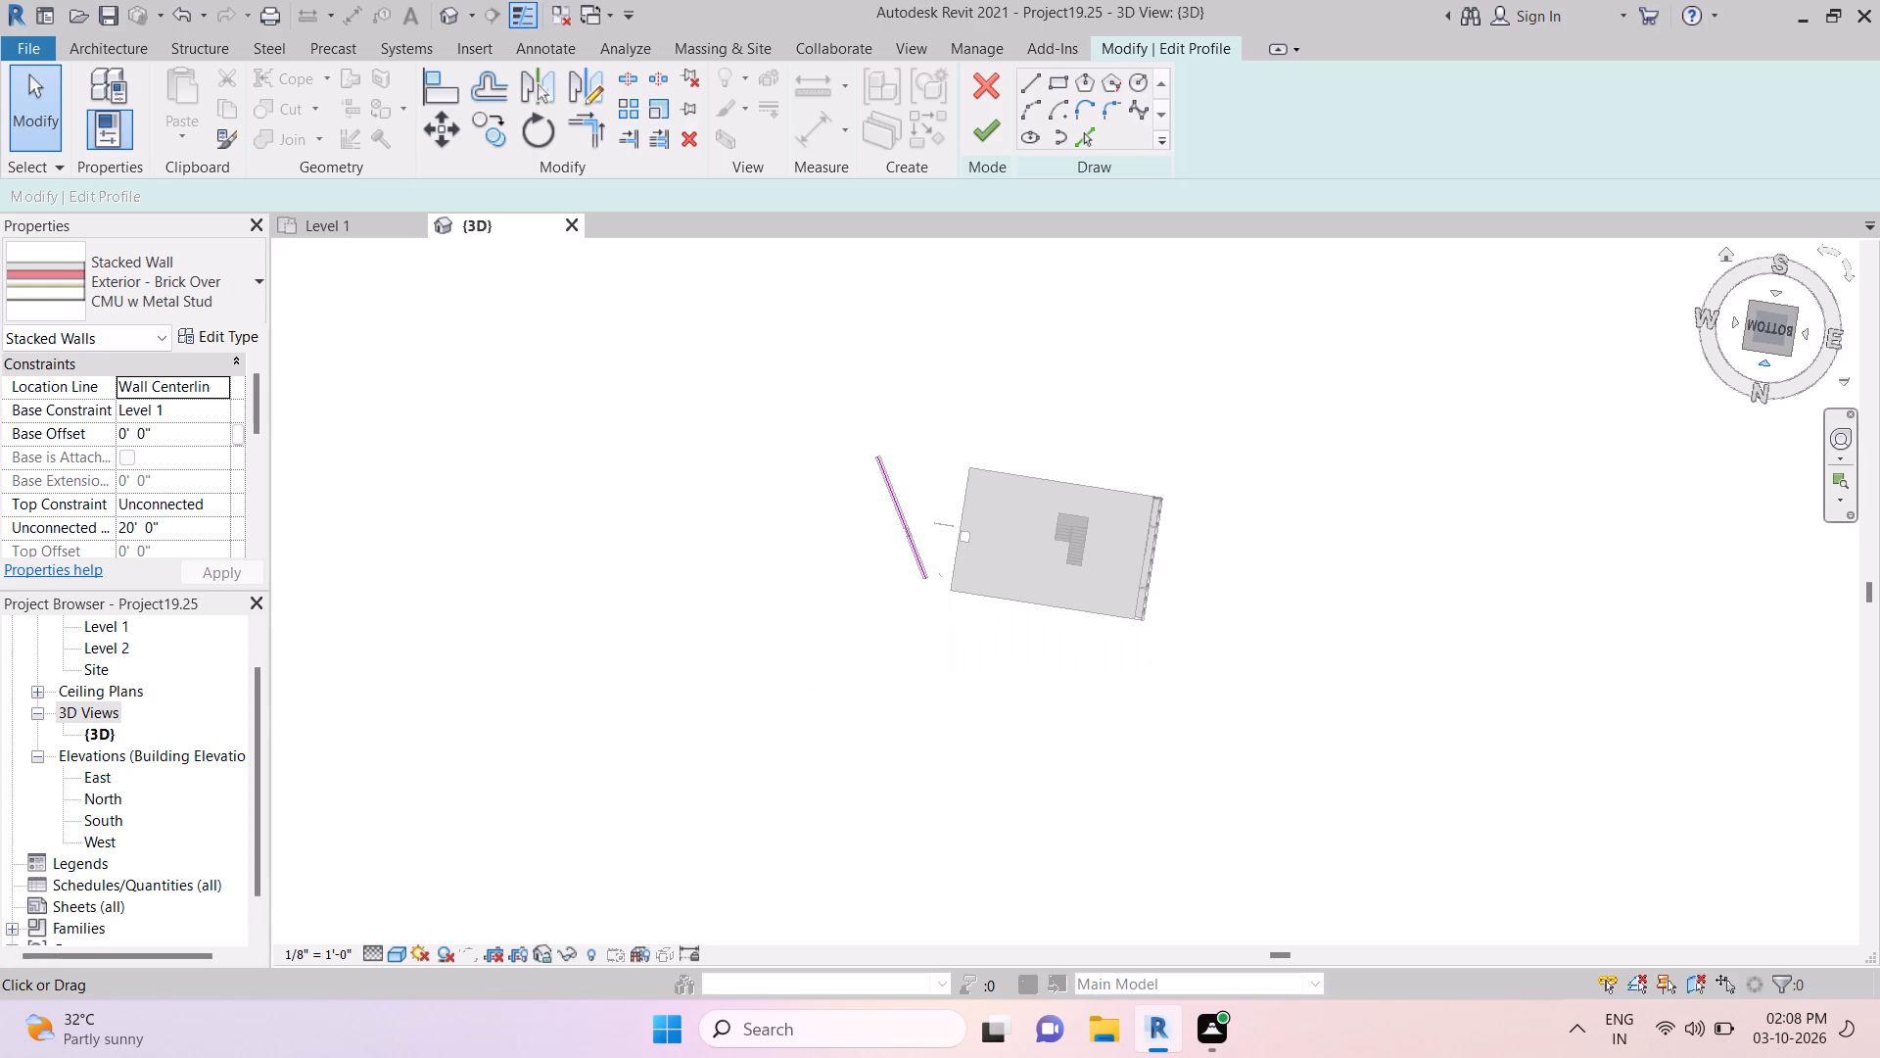
left_click_drag(1756, 378, 1750, 437)
left_click(1754, 386)
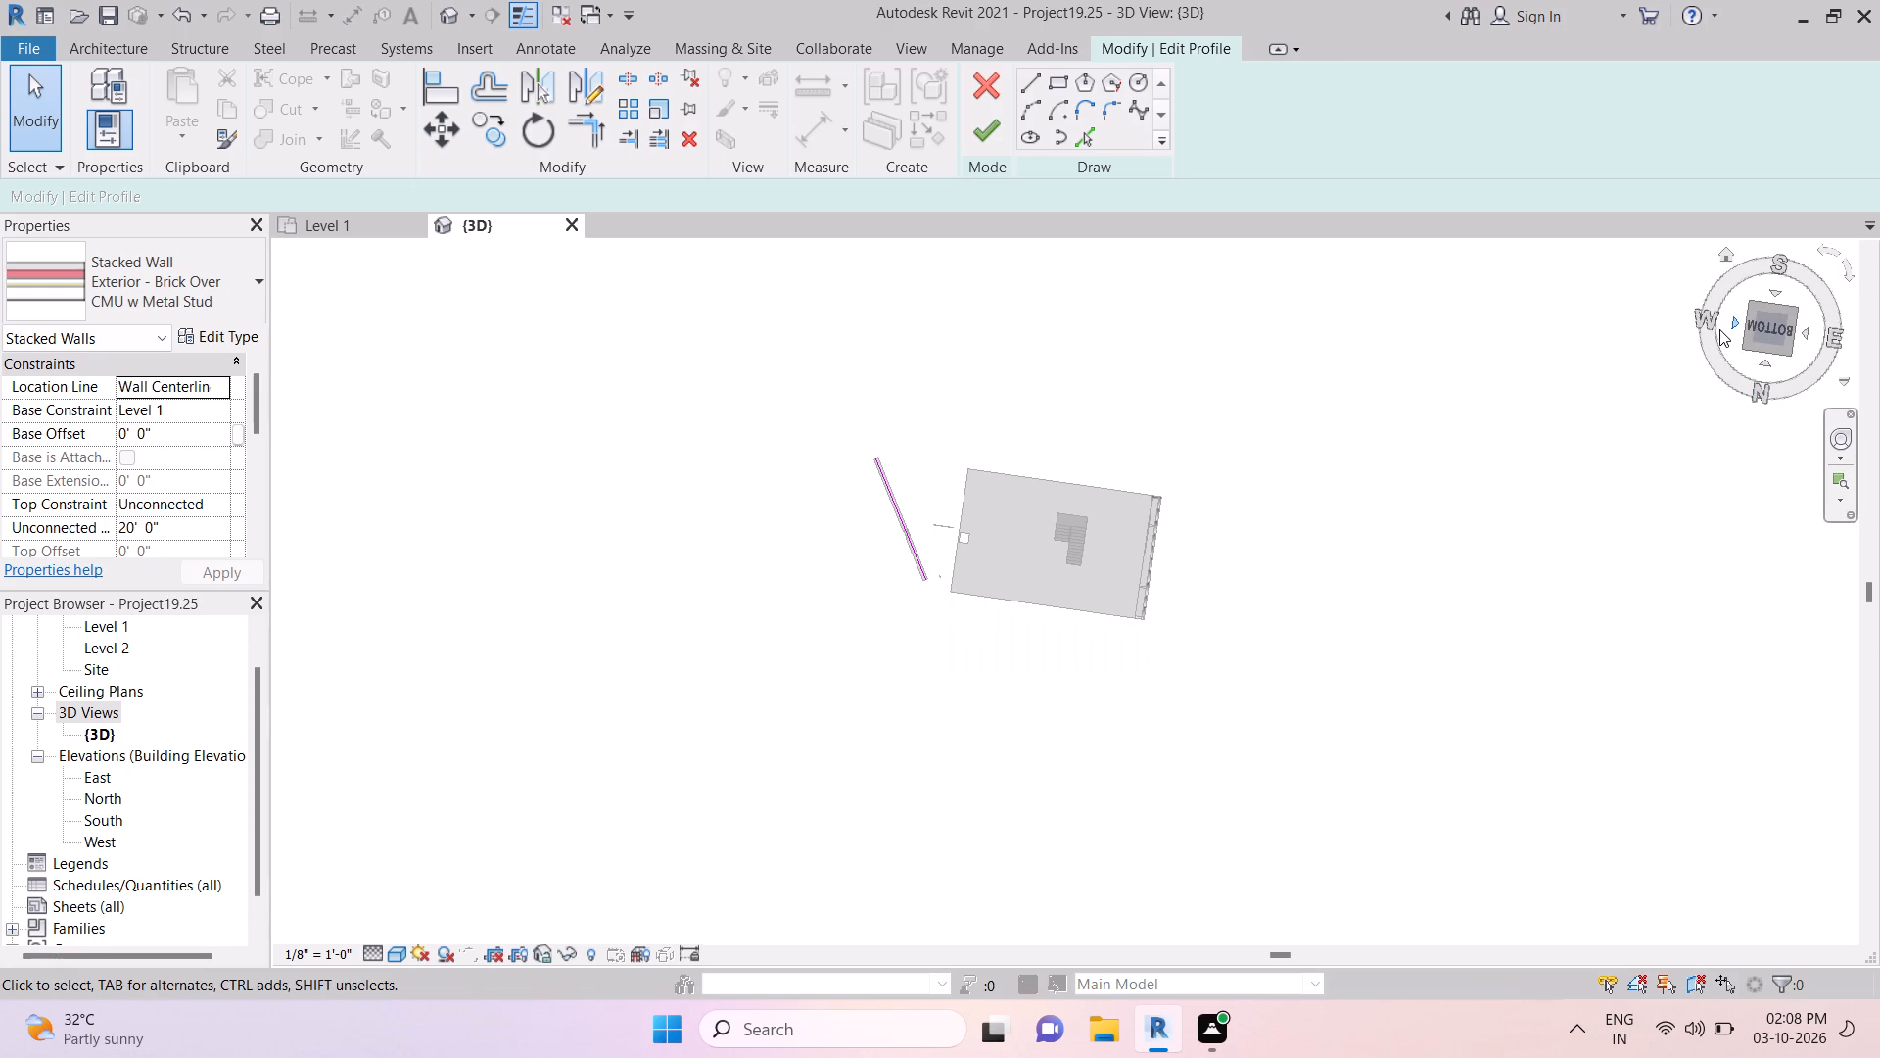
left_click(1718, 328)
left_click(1829, 331)
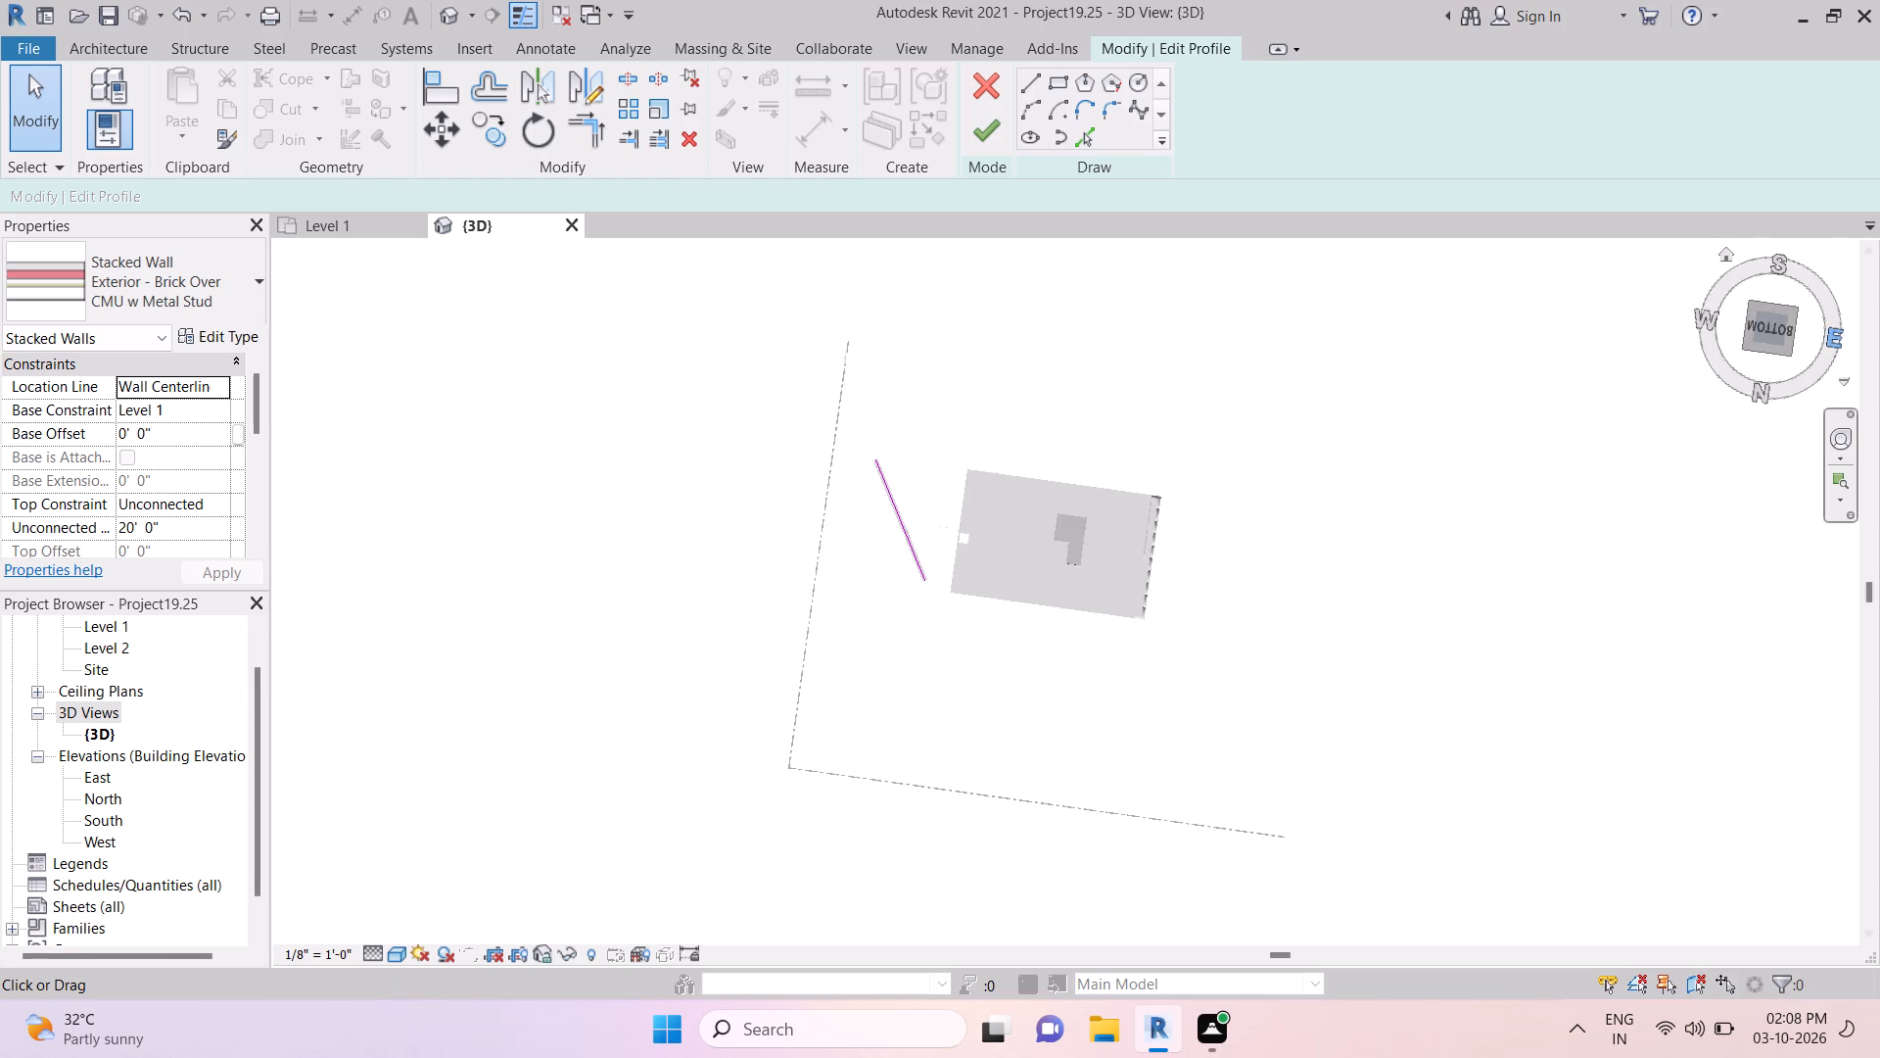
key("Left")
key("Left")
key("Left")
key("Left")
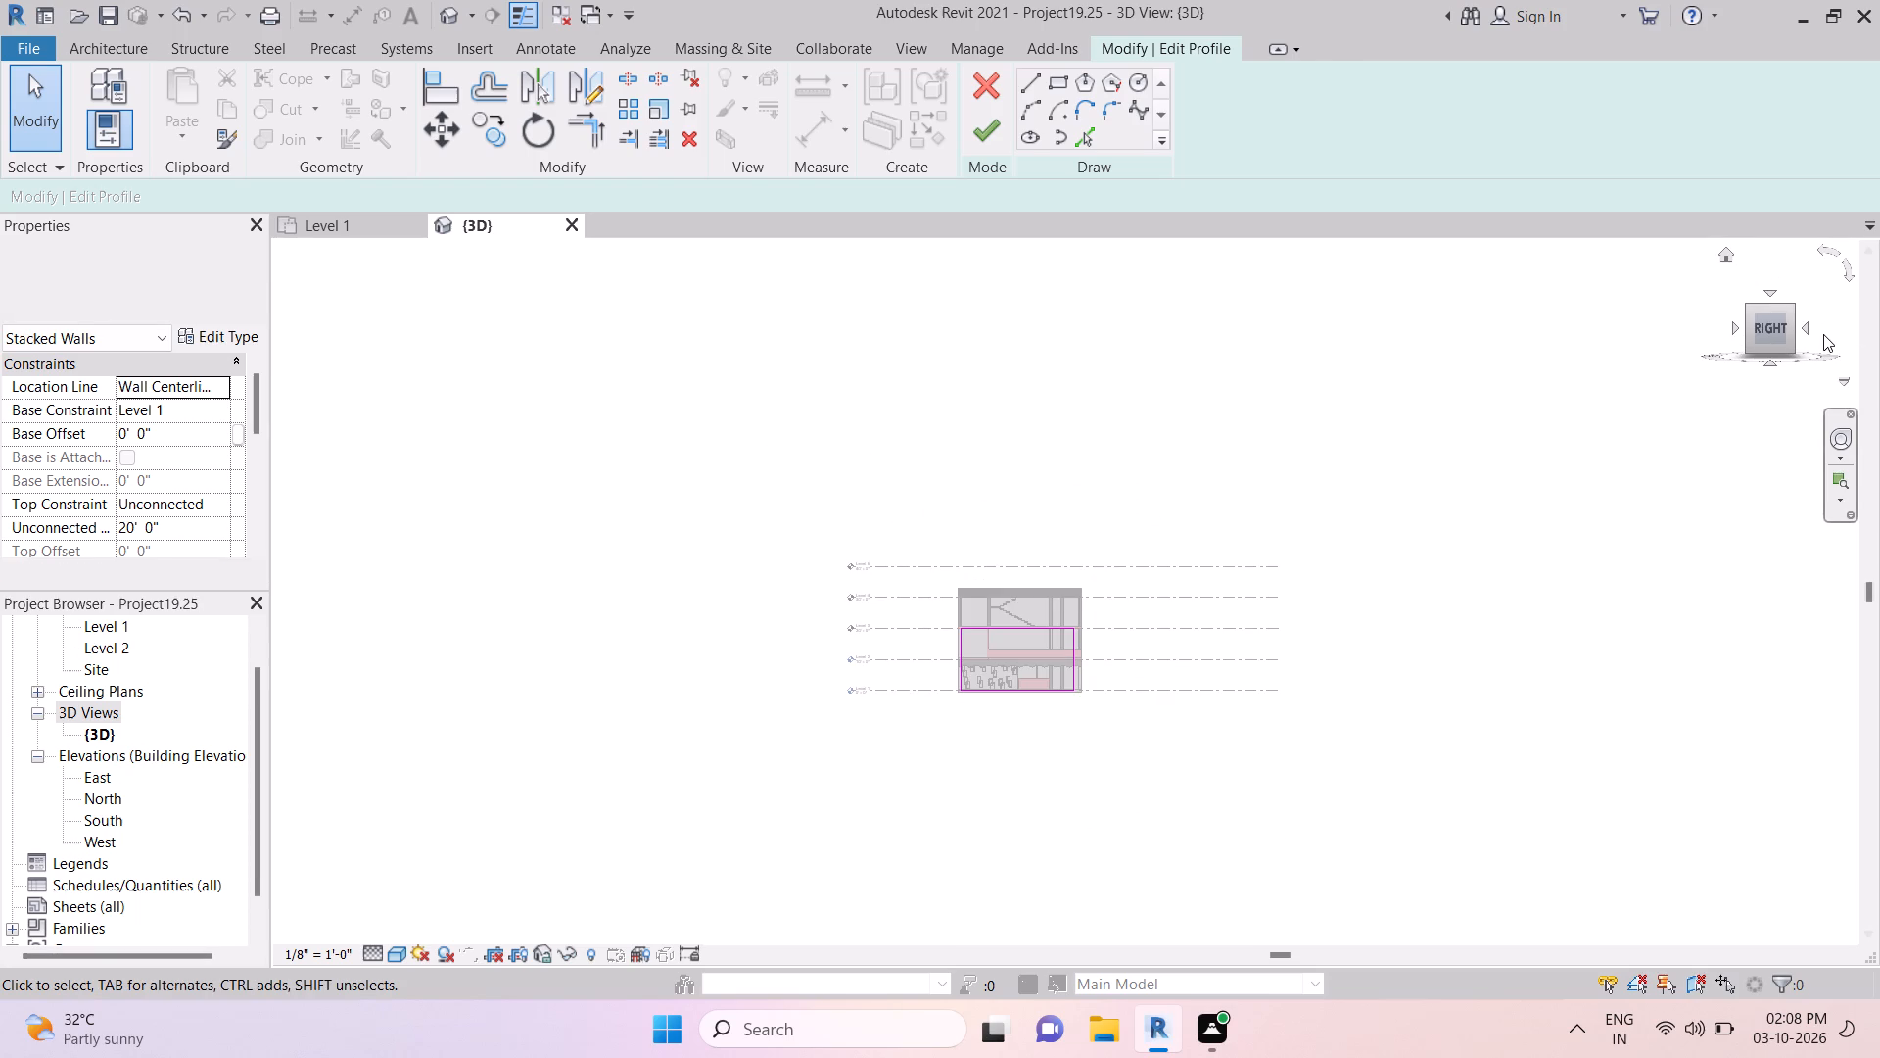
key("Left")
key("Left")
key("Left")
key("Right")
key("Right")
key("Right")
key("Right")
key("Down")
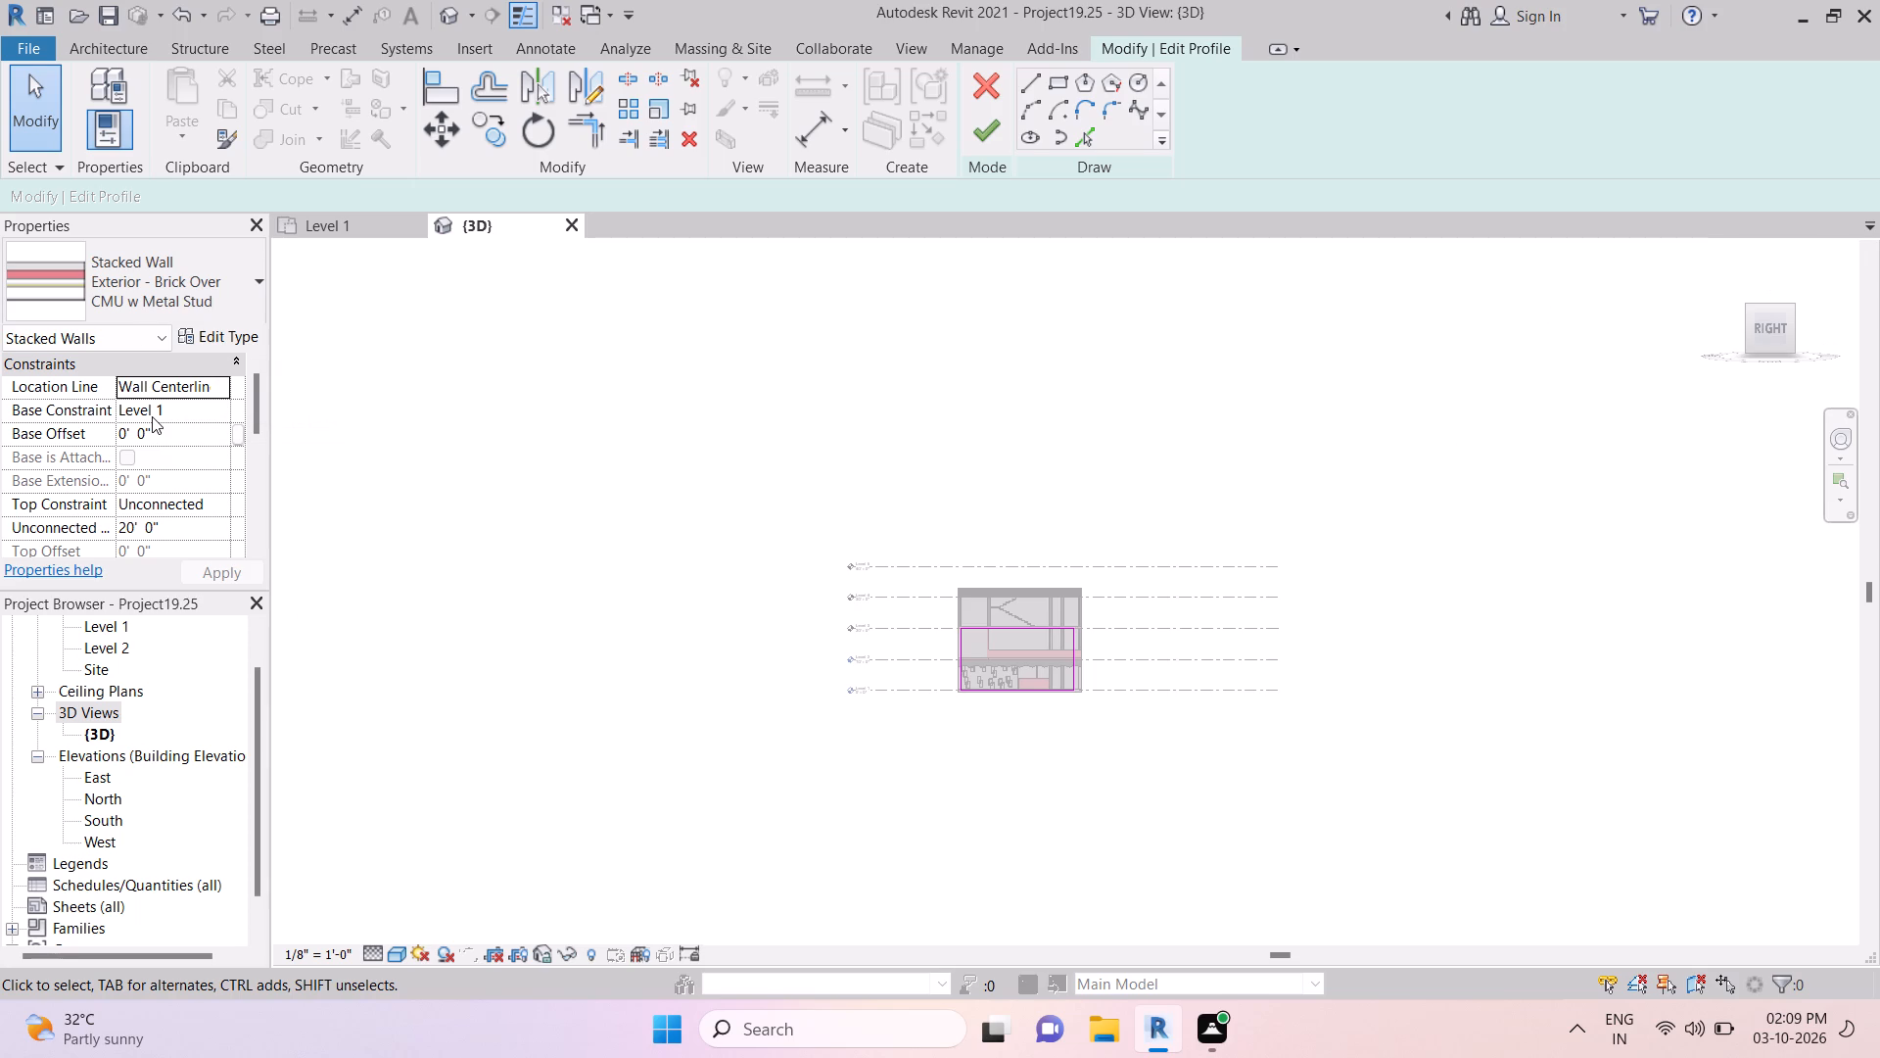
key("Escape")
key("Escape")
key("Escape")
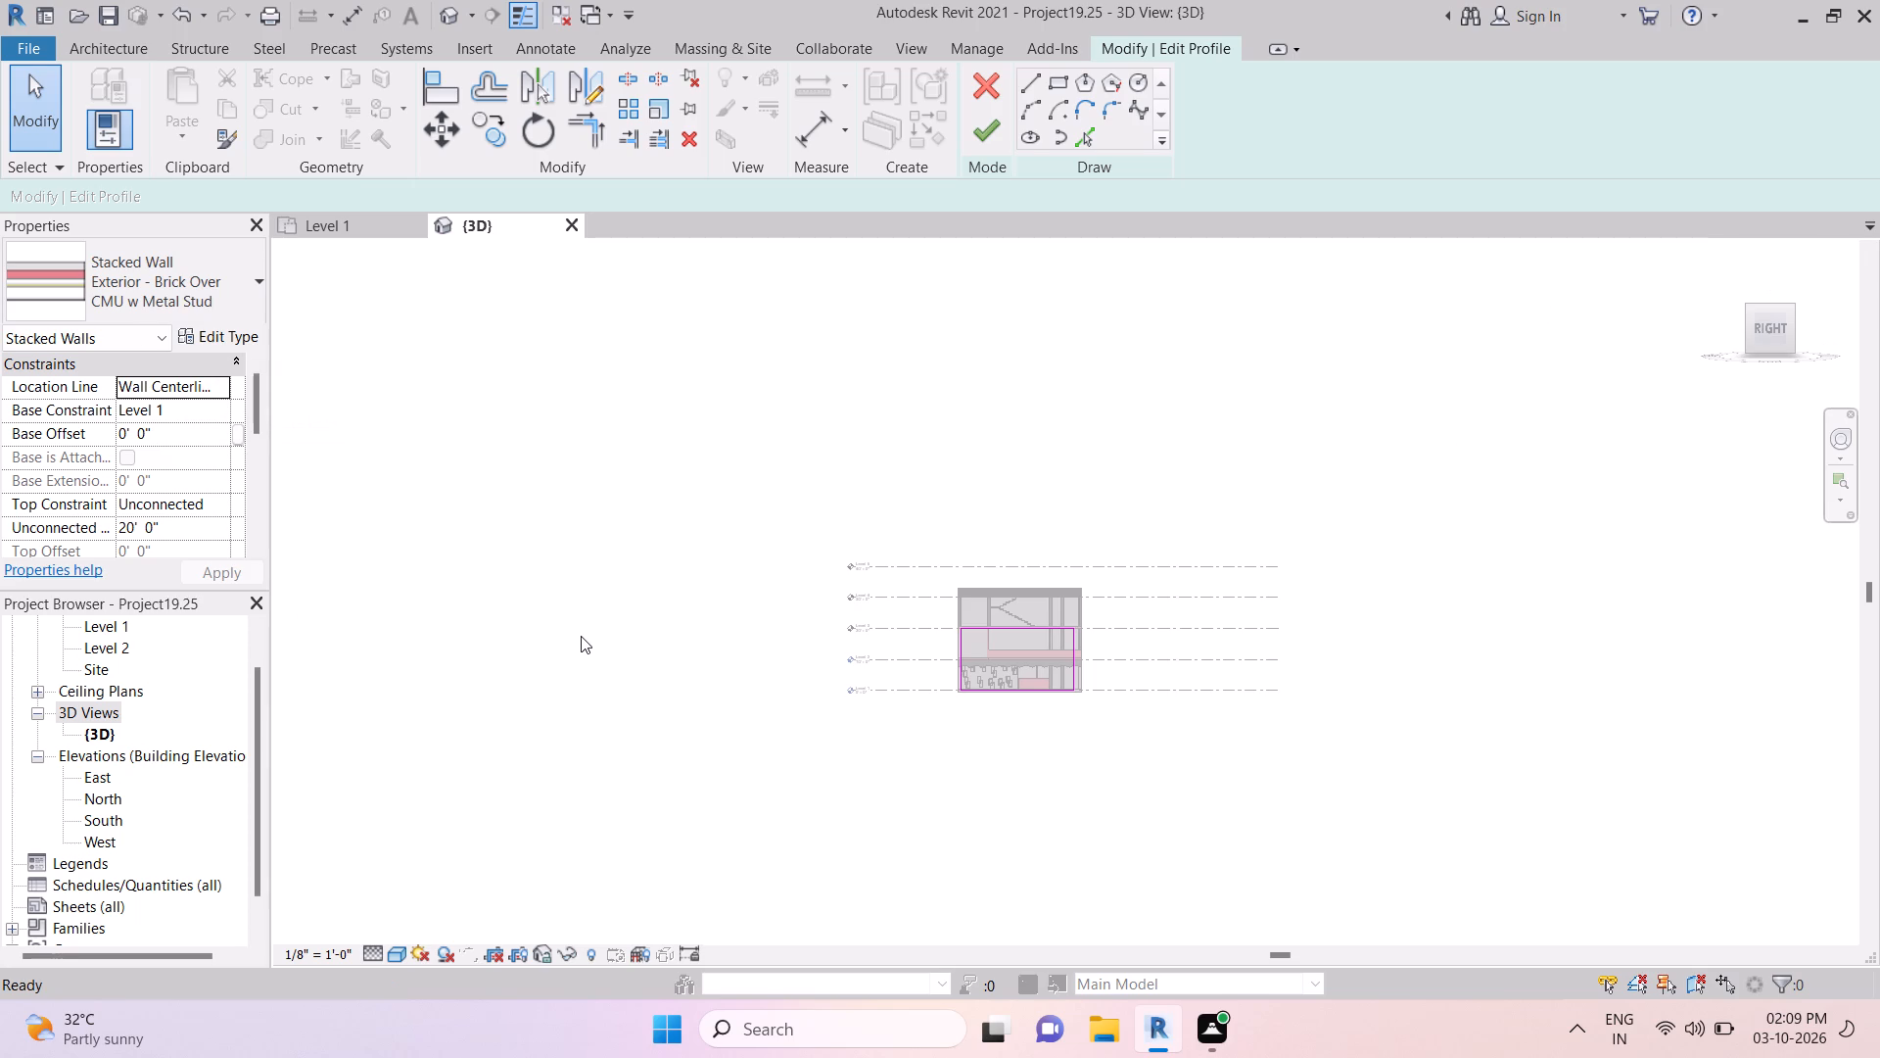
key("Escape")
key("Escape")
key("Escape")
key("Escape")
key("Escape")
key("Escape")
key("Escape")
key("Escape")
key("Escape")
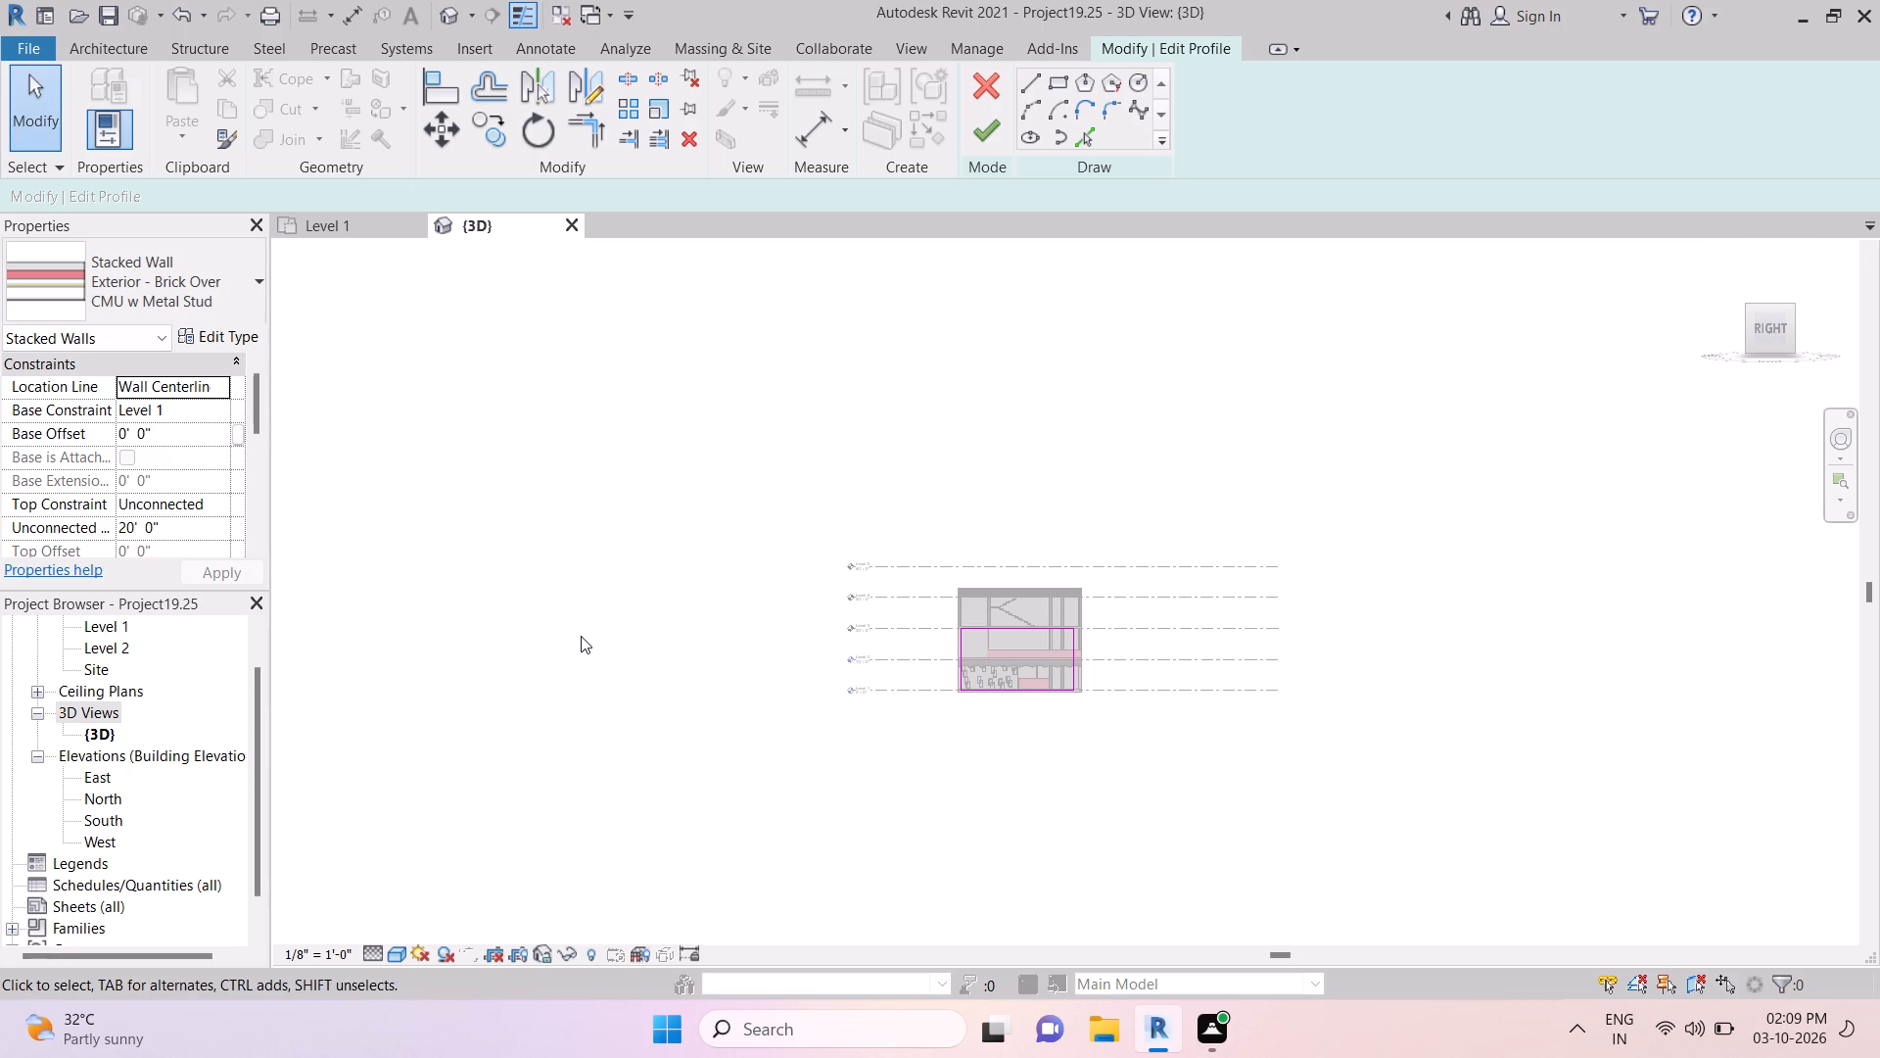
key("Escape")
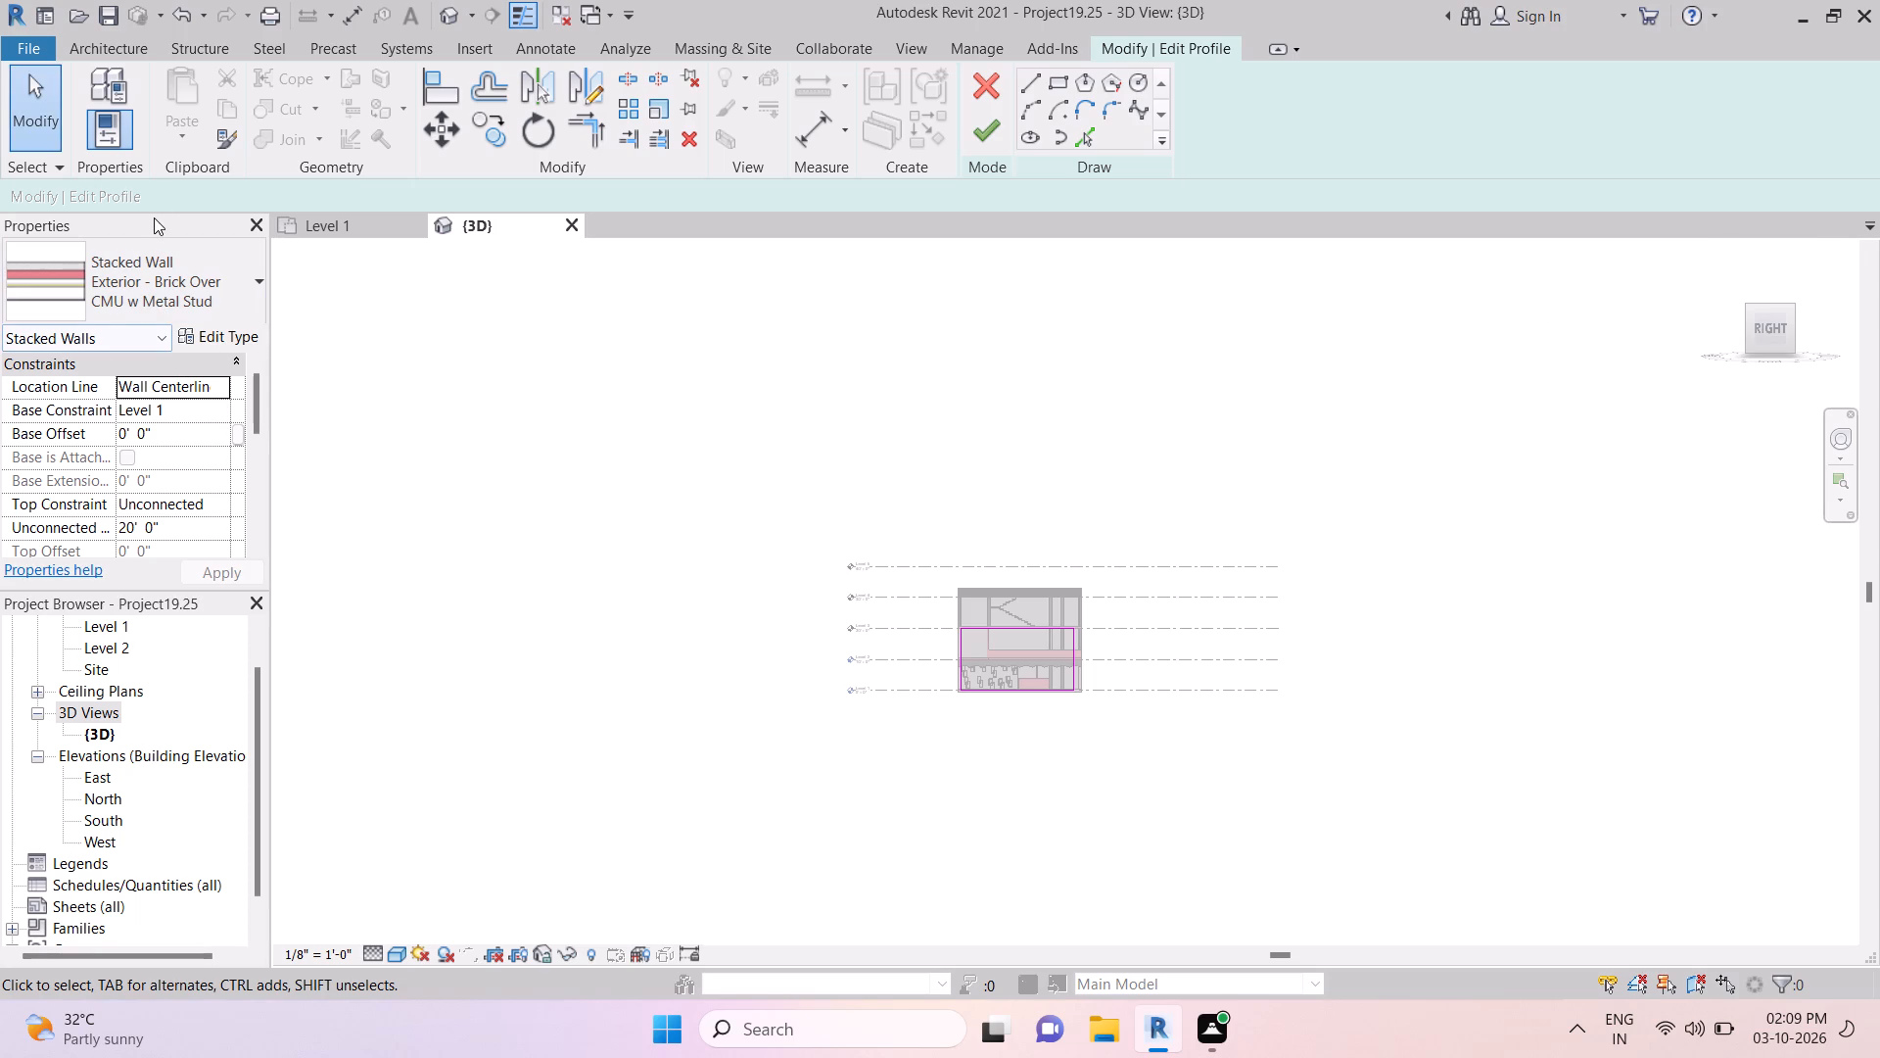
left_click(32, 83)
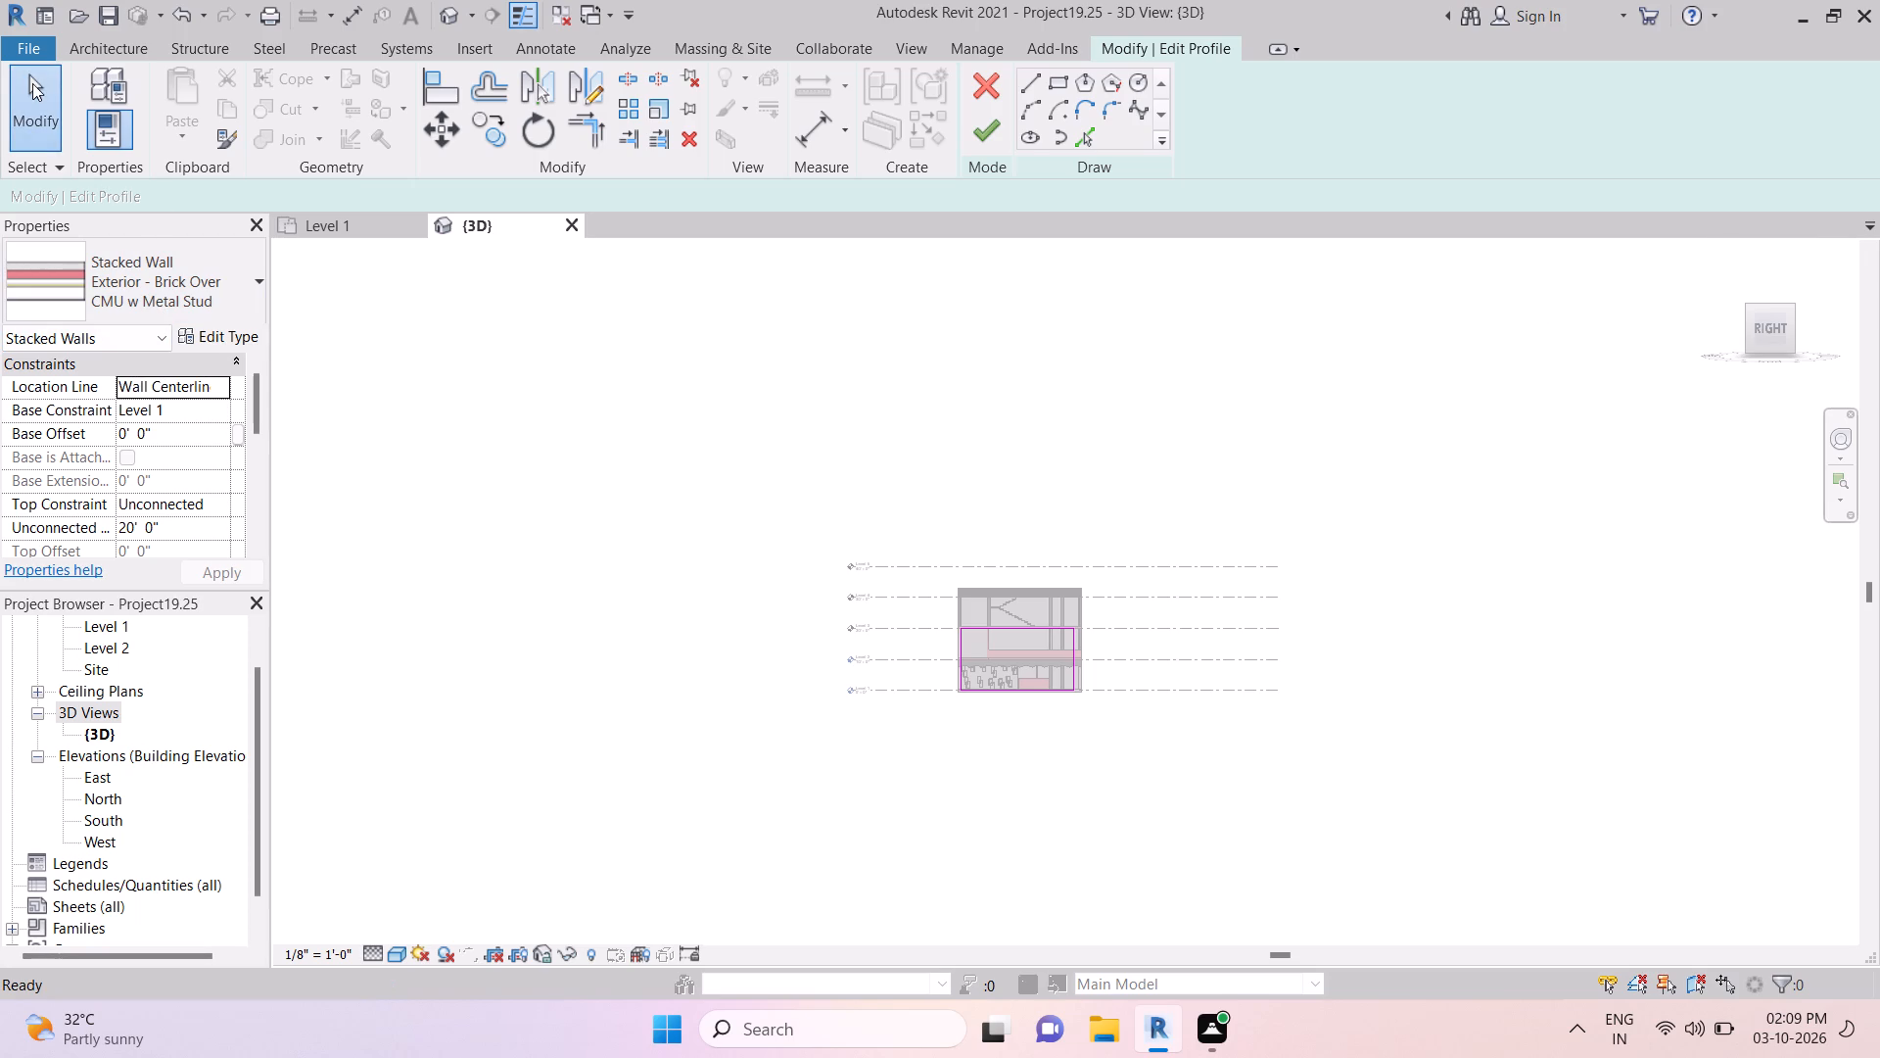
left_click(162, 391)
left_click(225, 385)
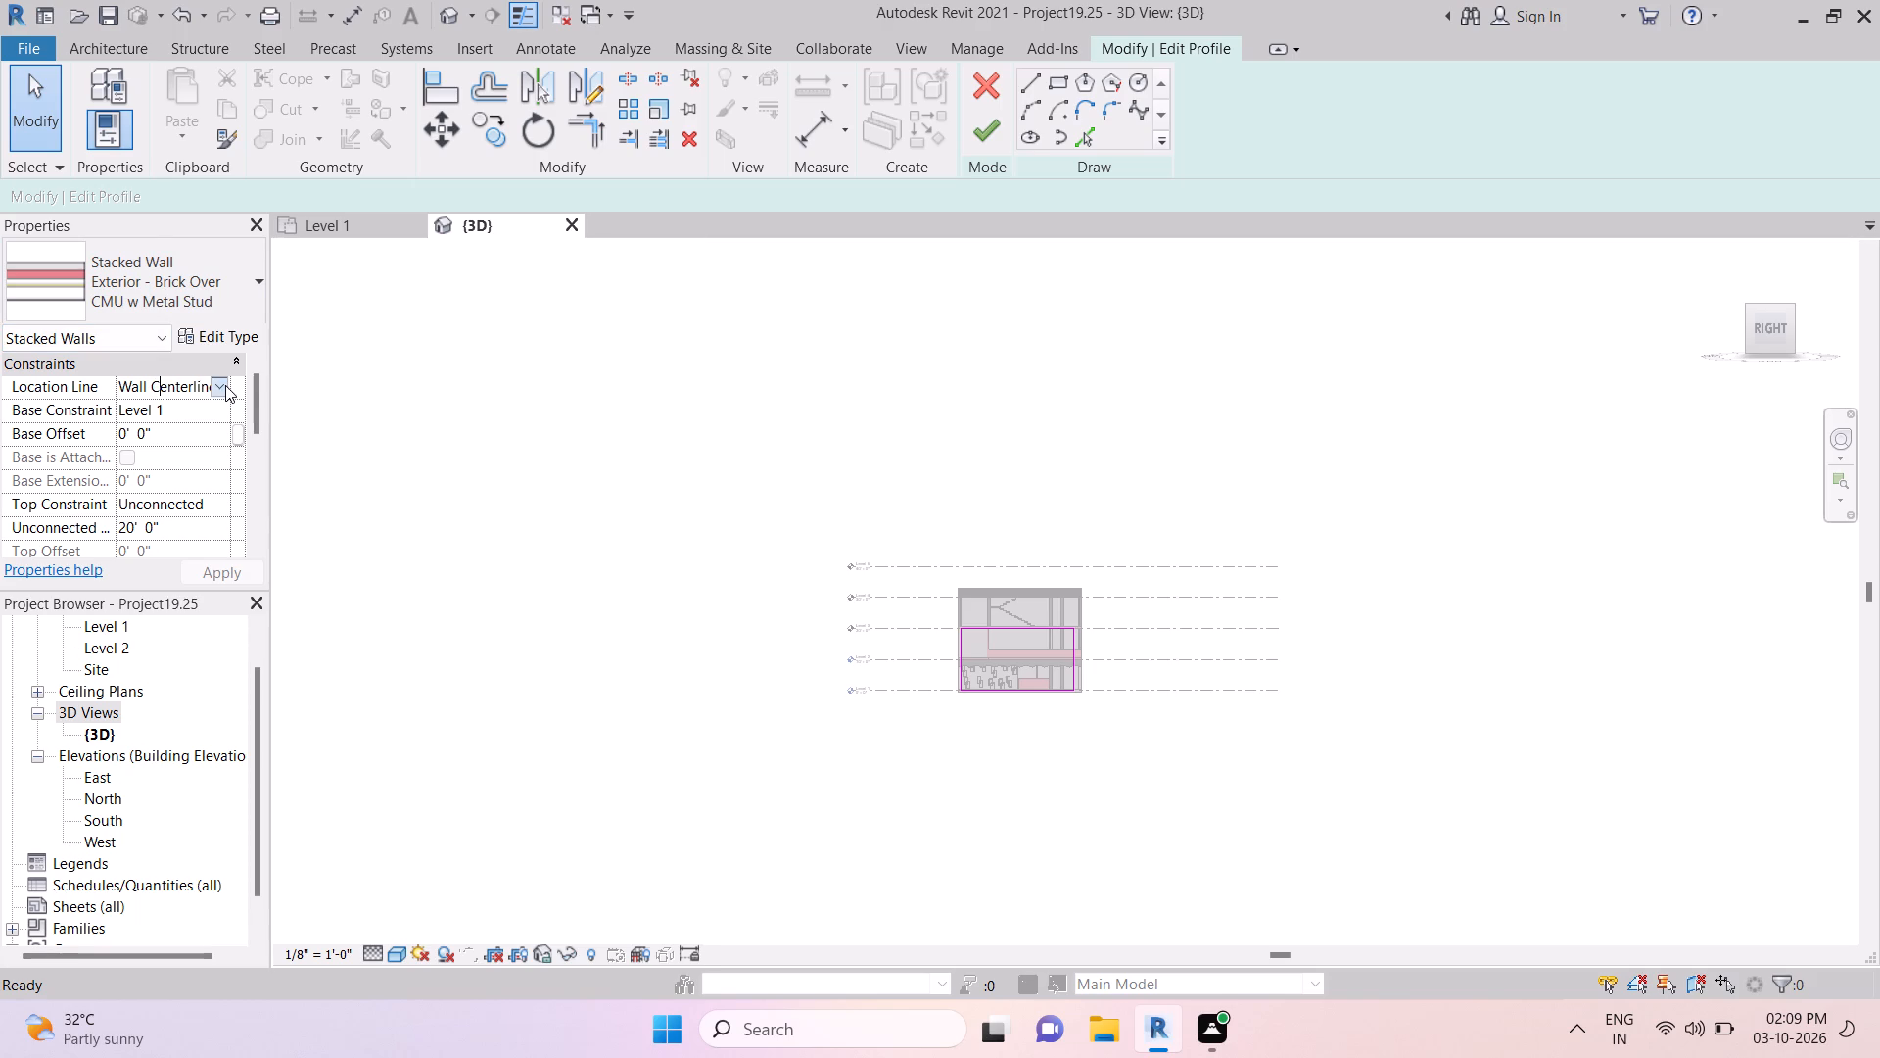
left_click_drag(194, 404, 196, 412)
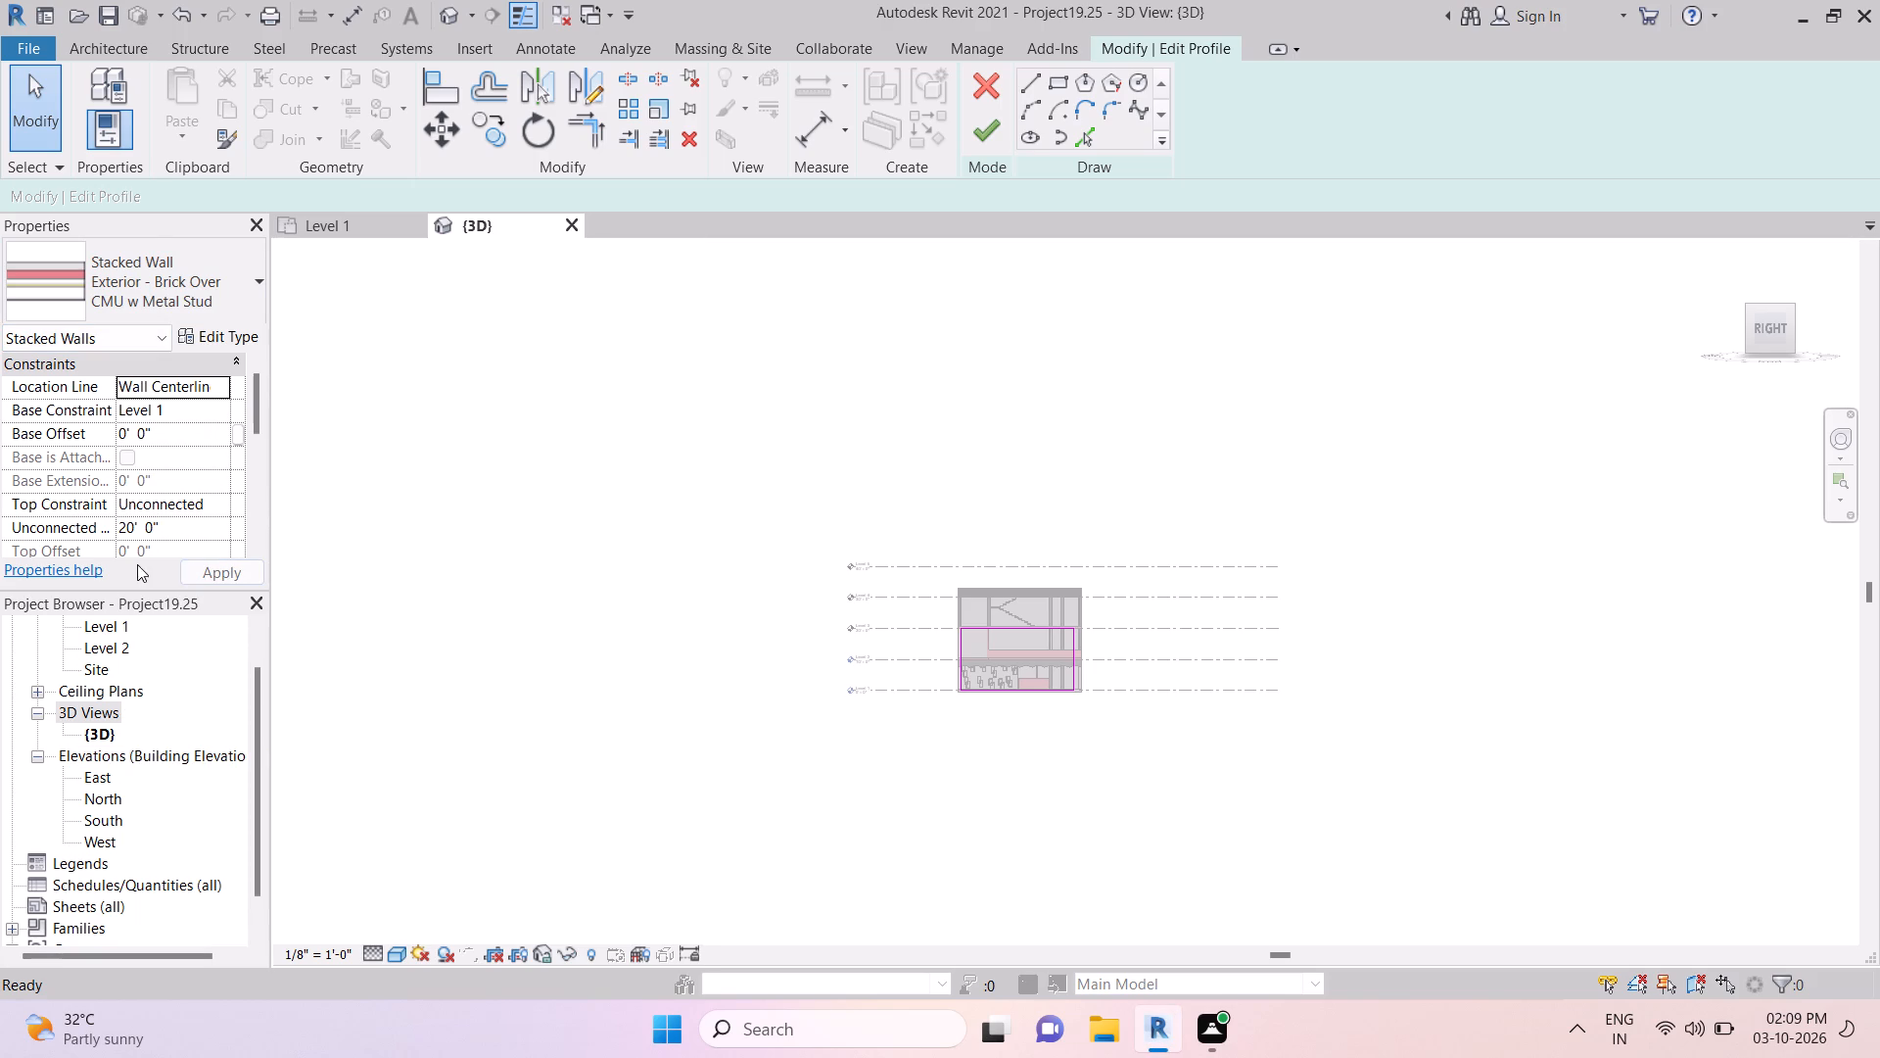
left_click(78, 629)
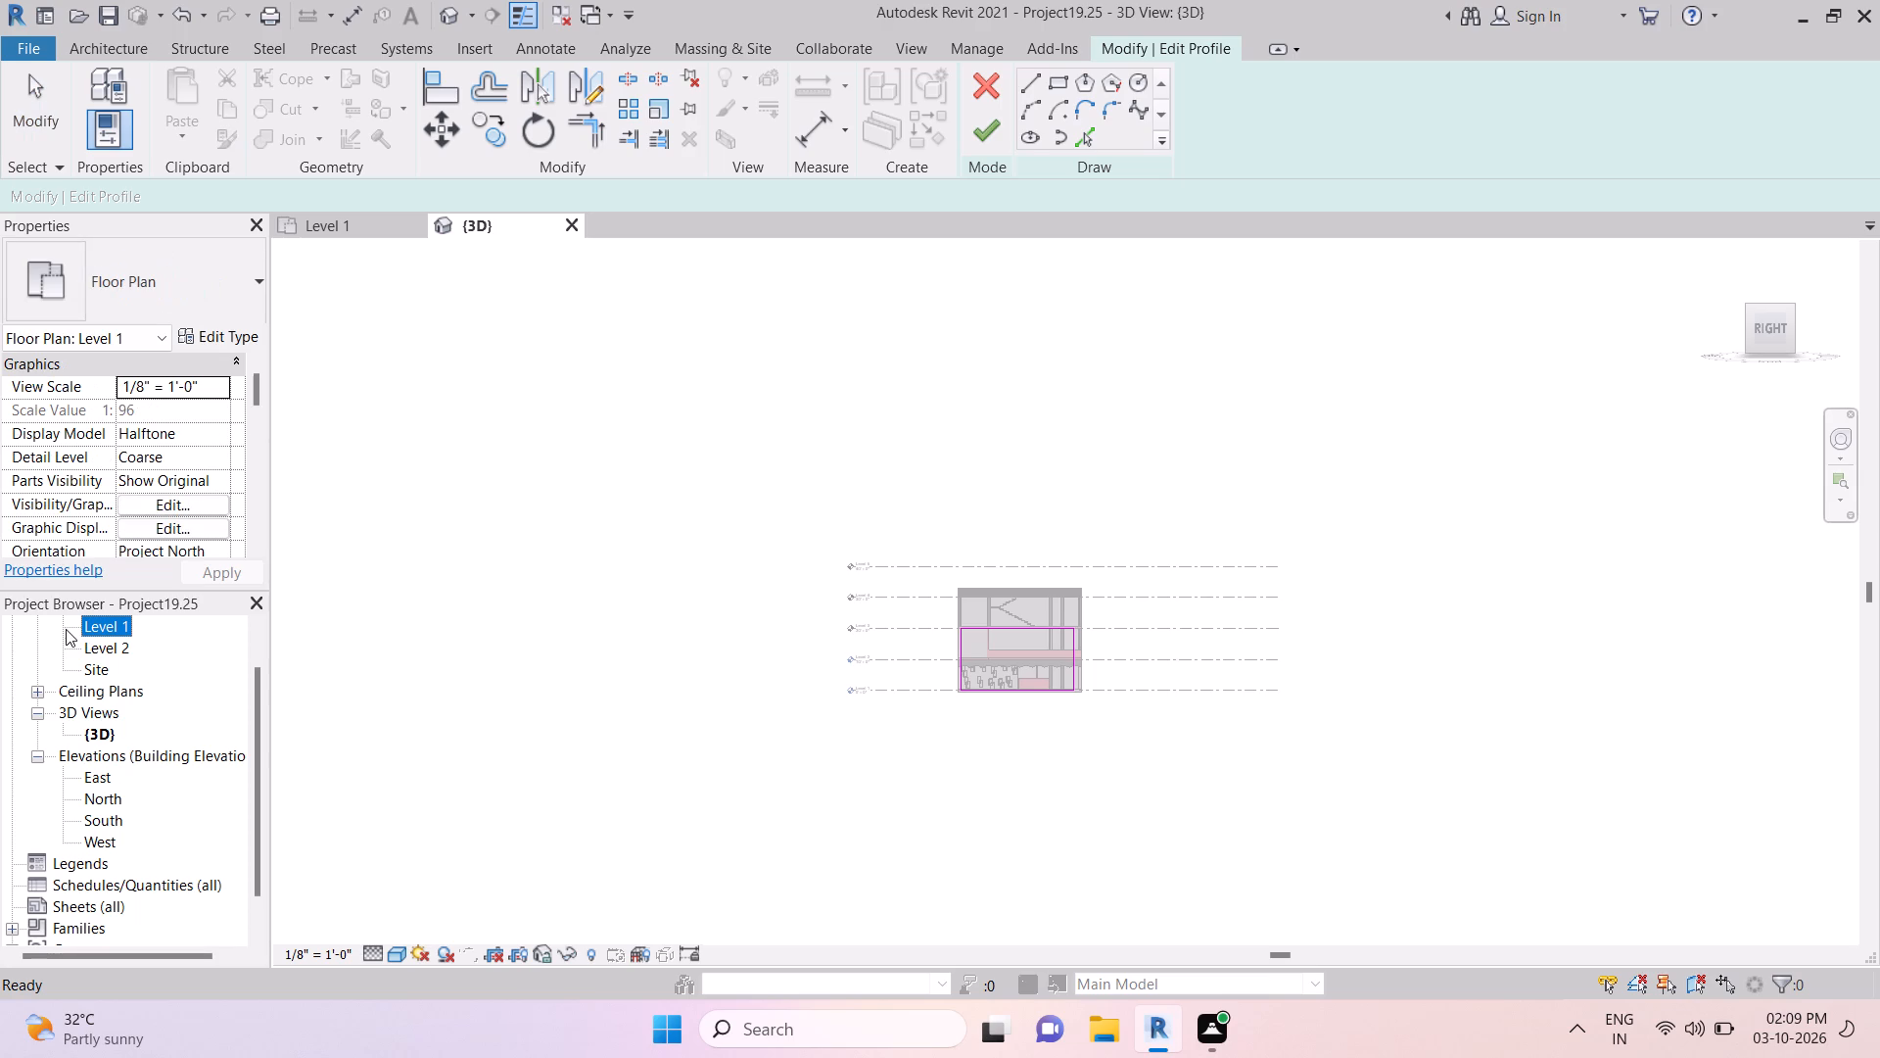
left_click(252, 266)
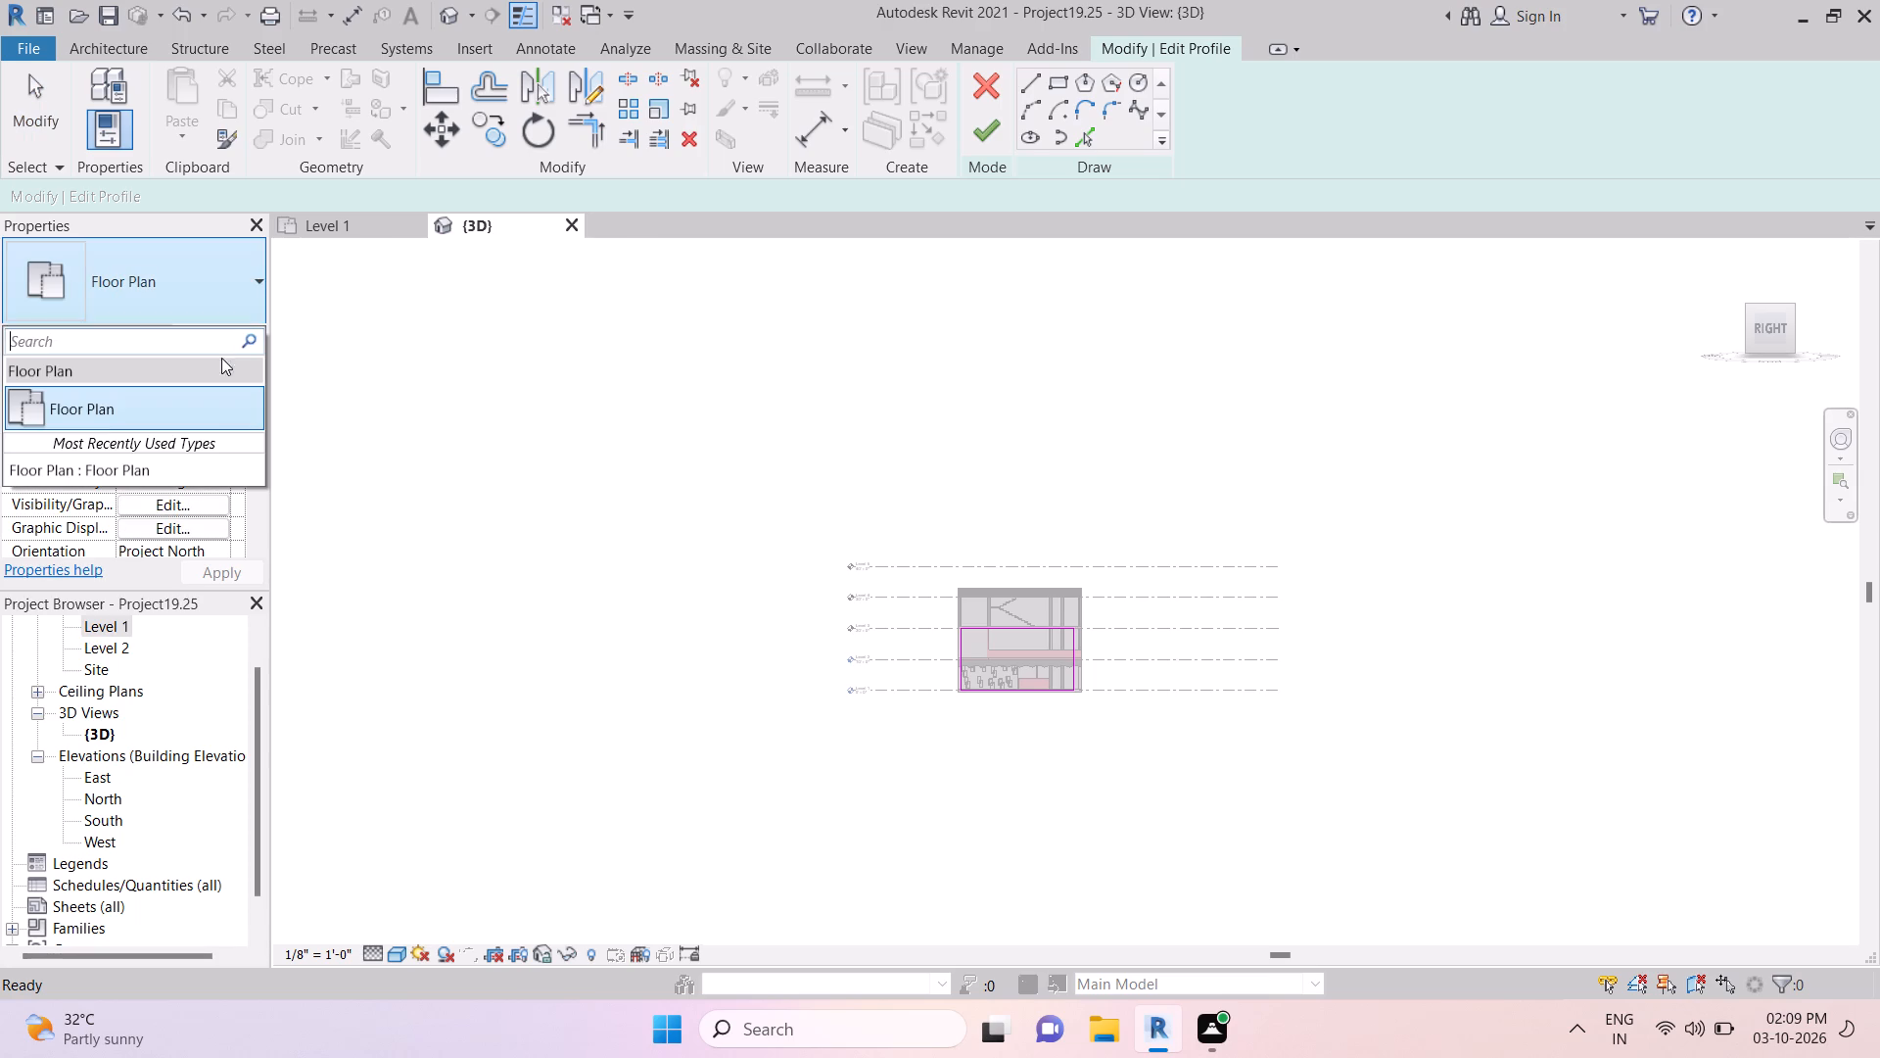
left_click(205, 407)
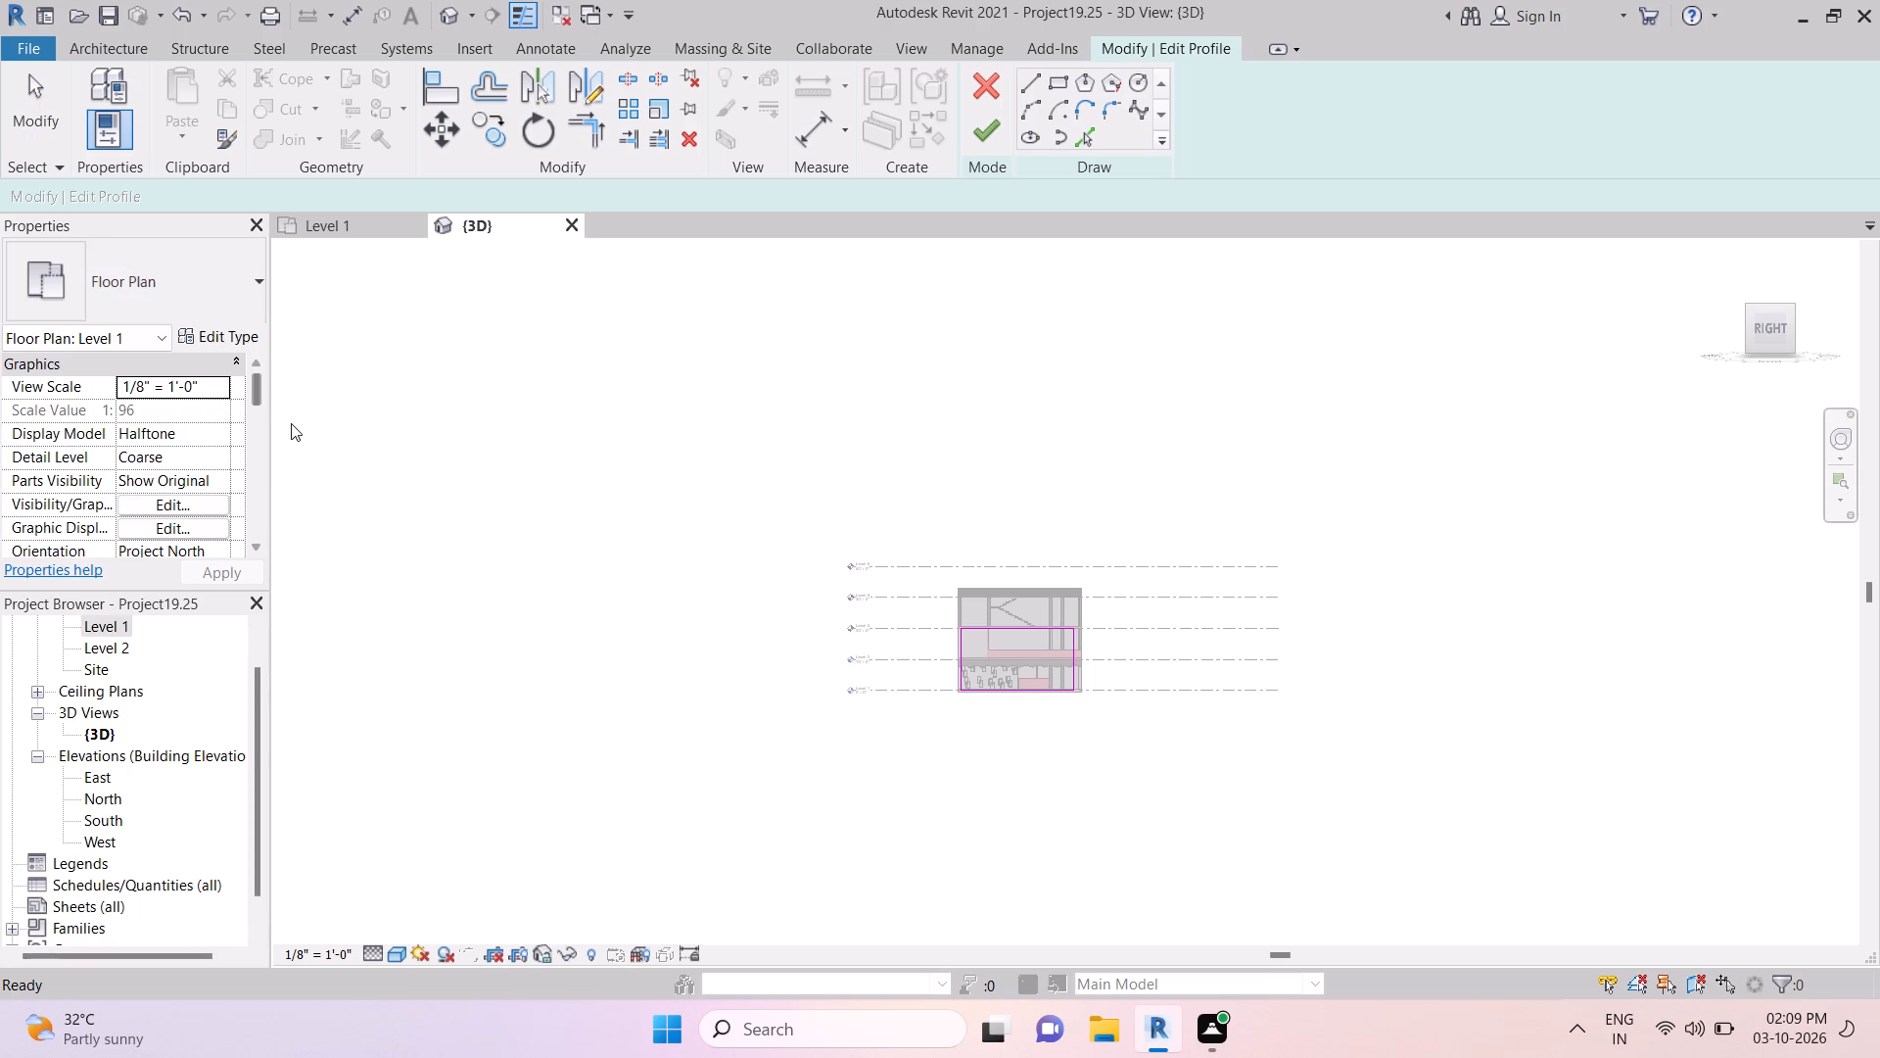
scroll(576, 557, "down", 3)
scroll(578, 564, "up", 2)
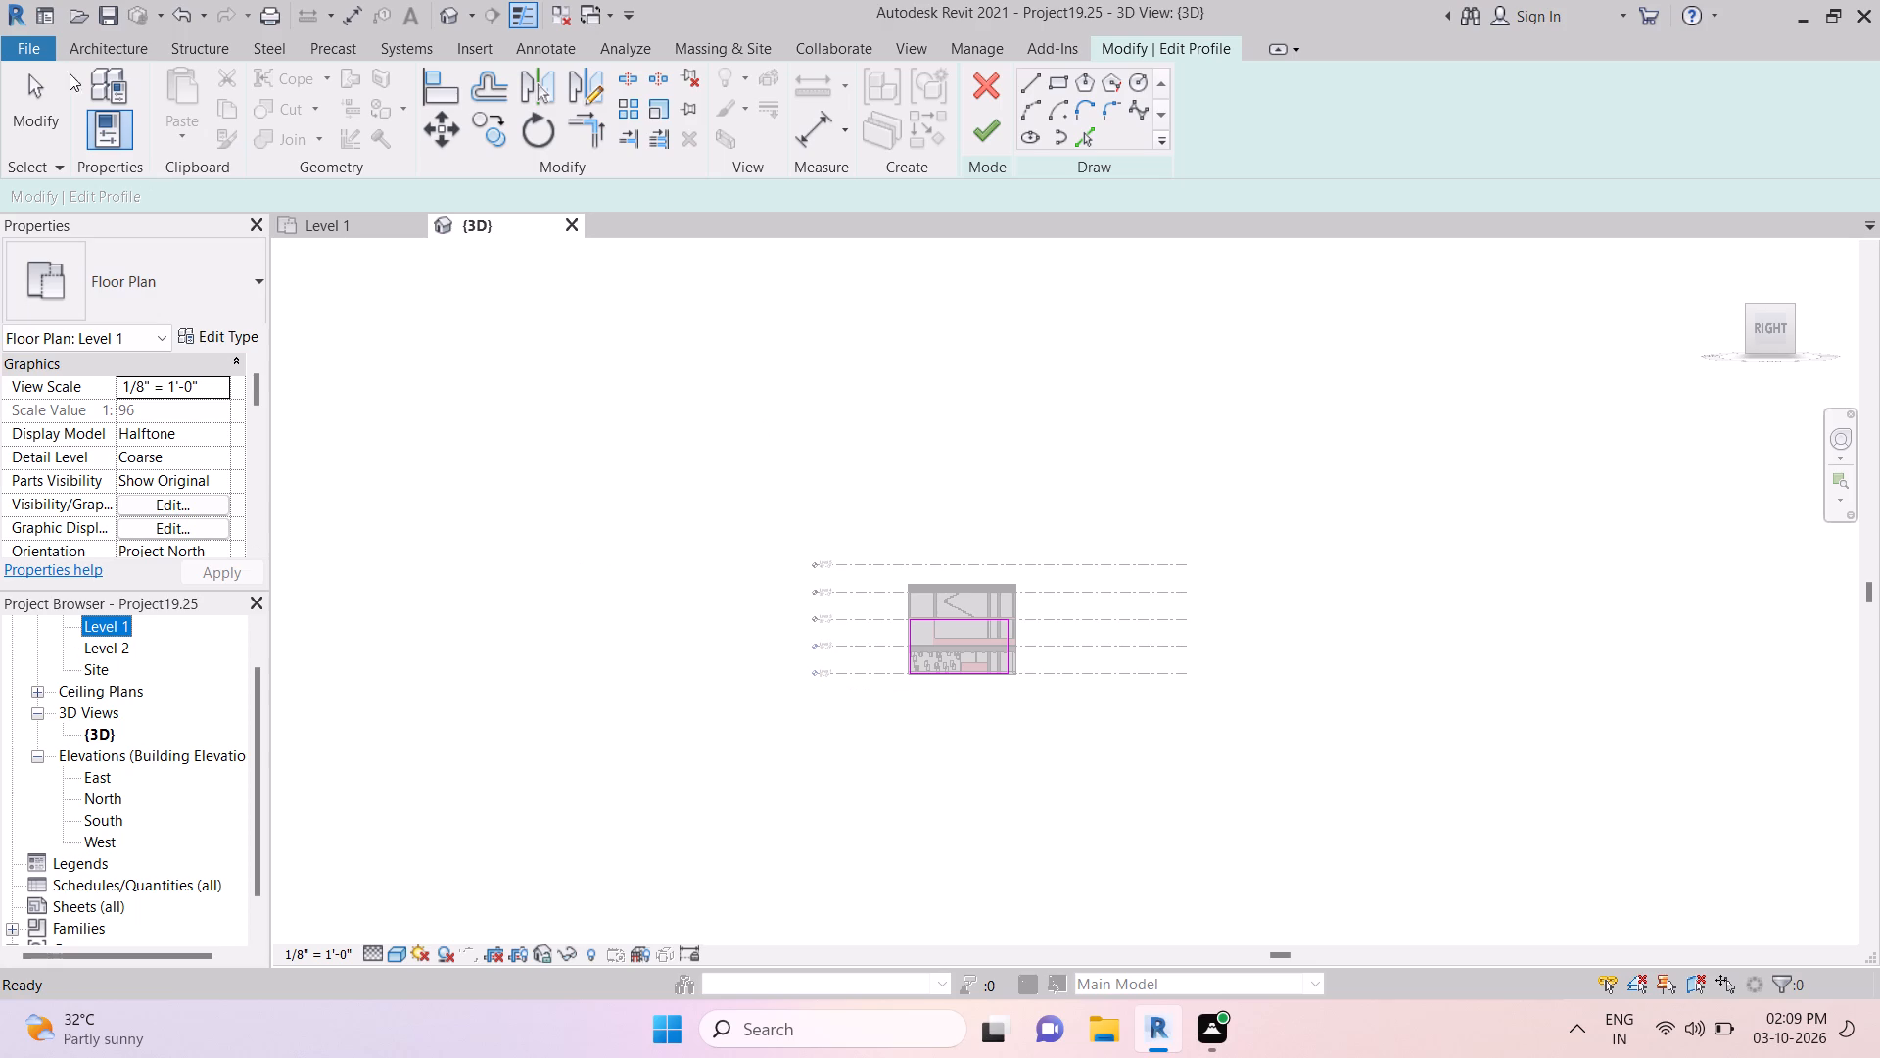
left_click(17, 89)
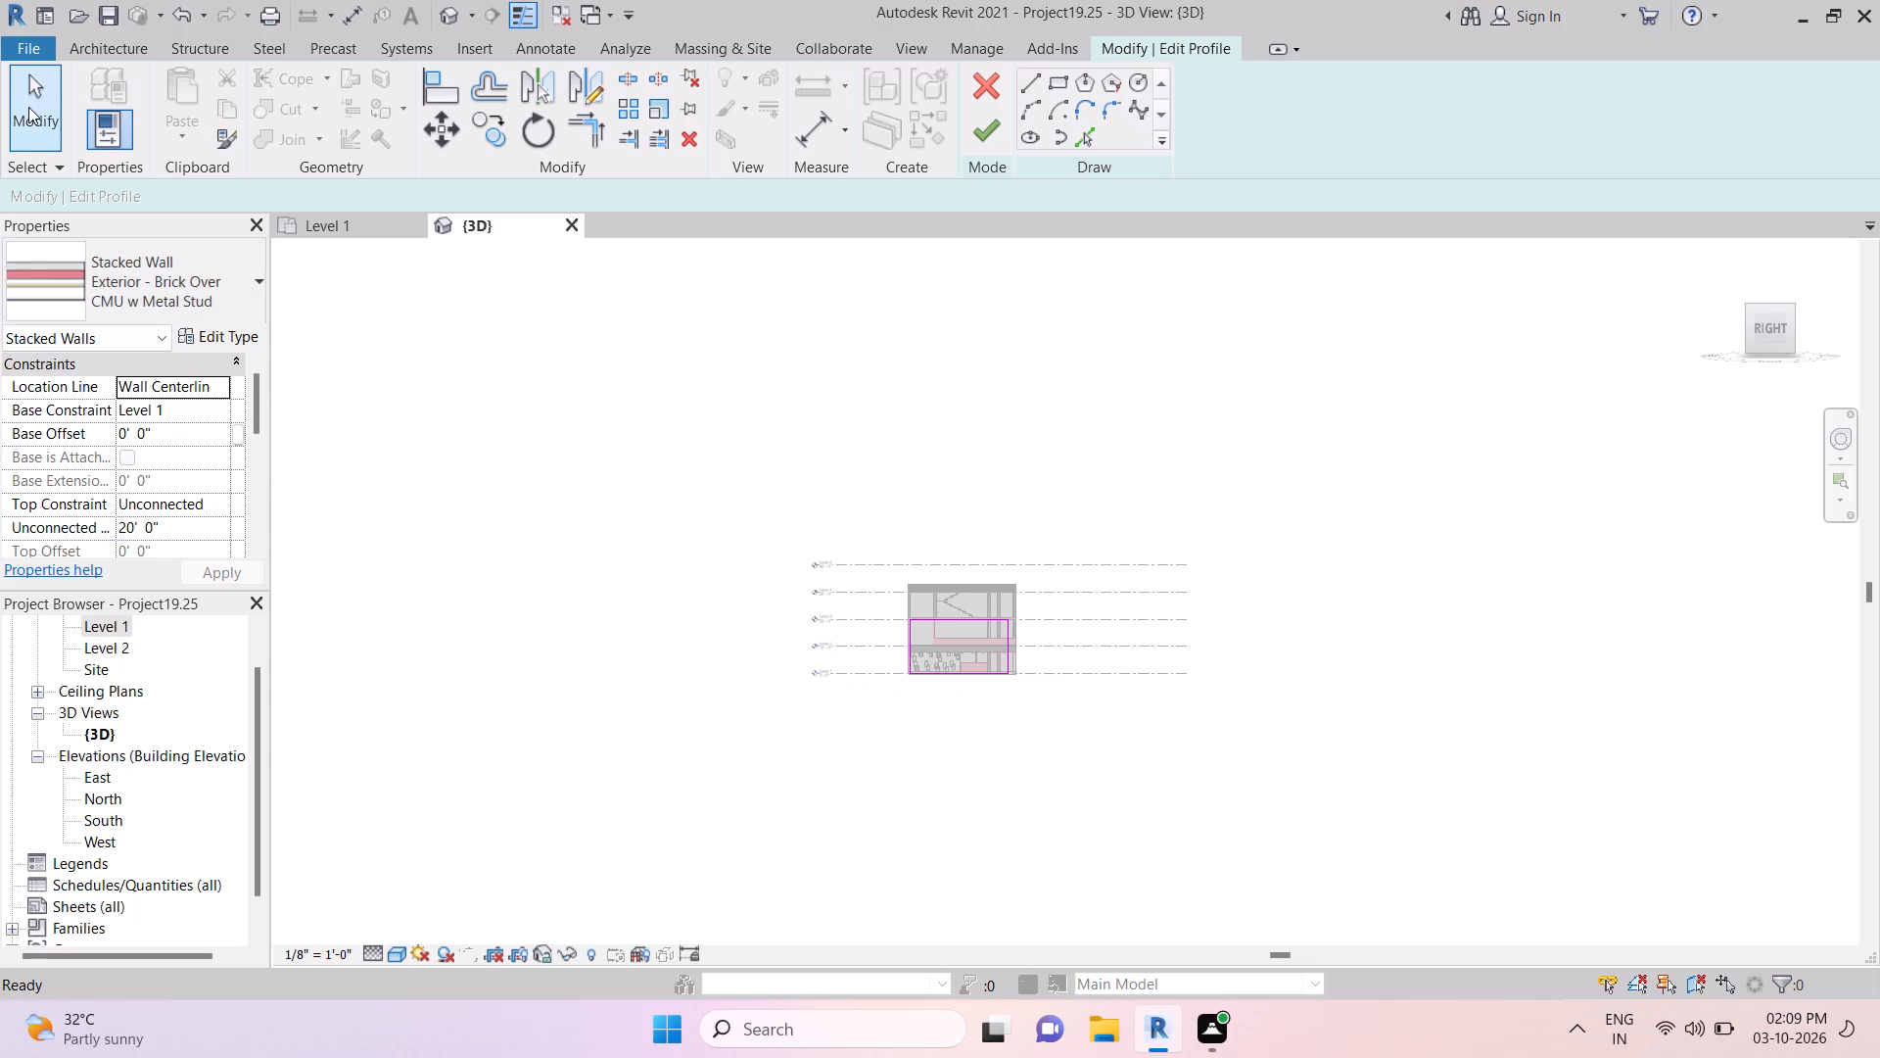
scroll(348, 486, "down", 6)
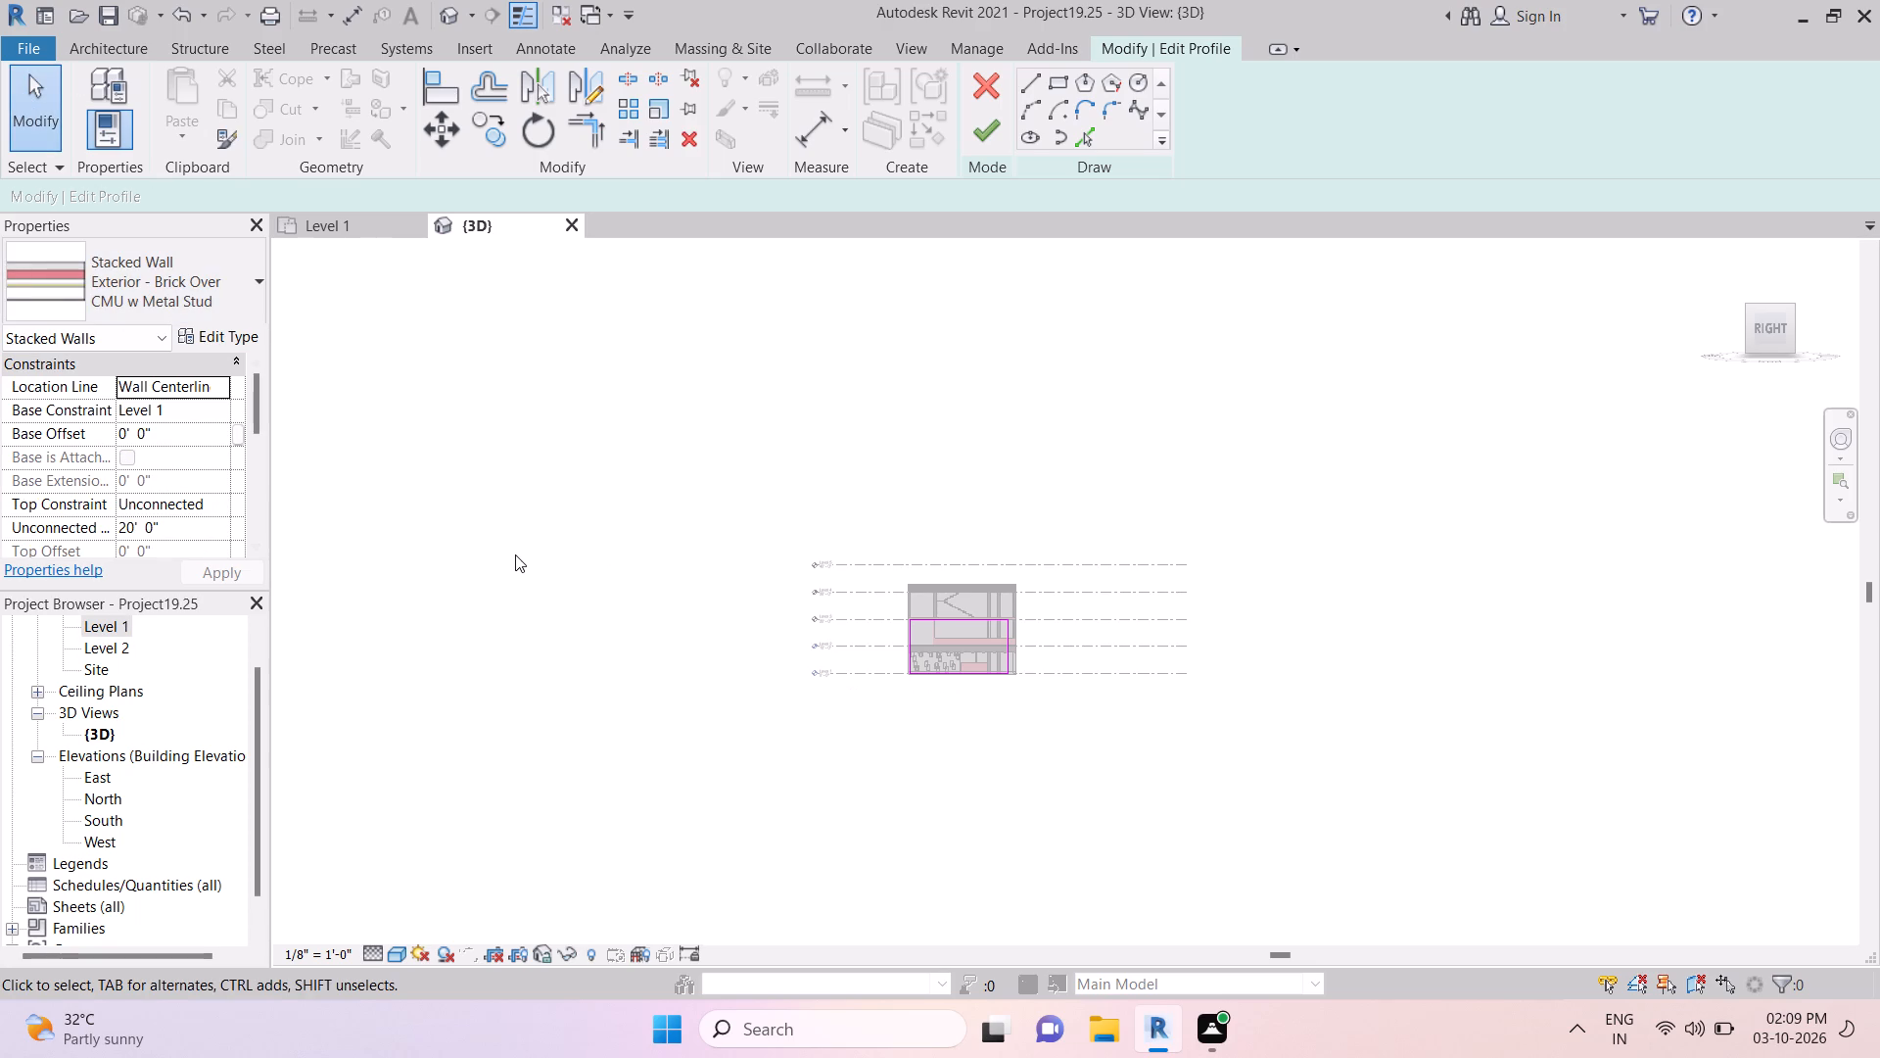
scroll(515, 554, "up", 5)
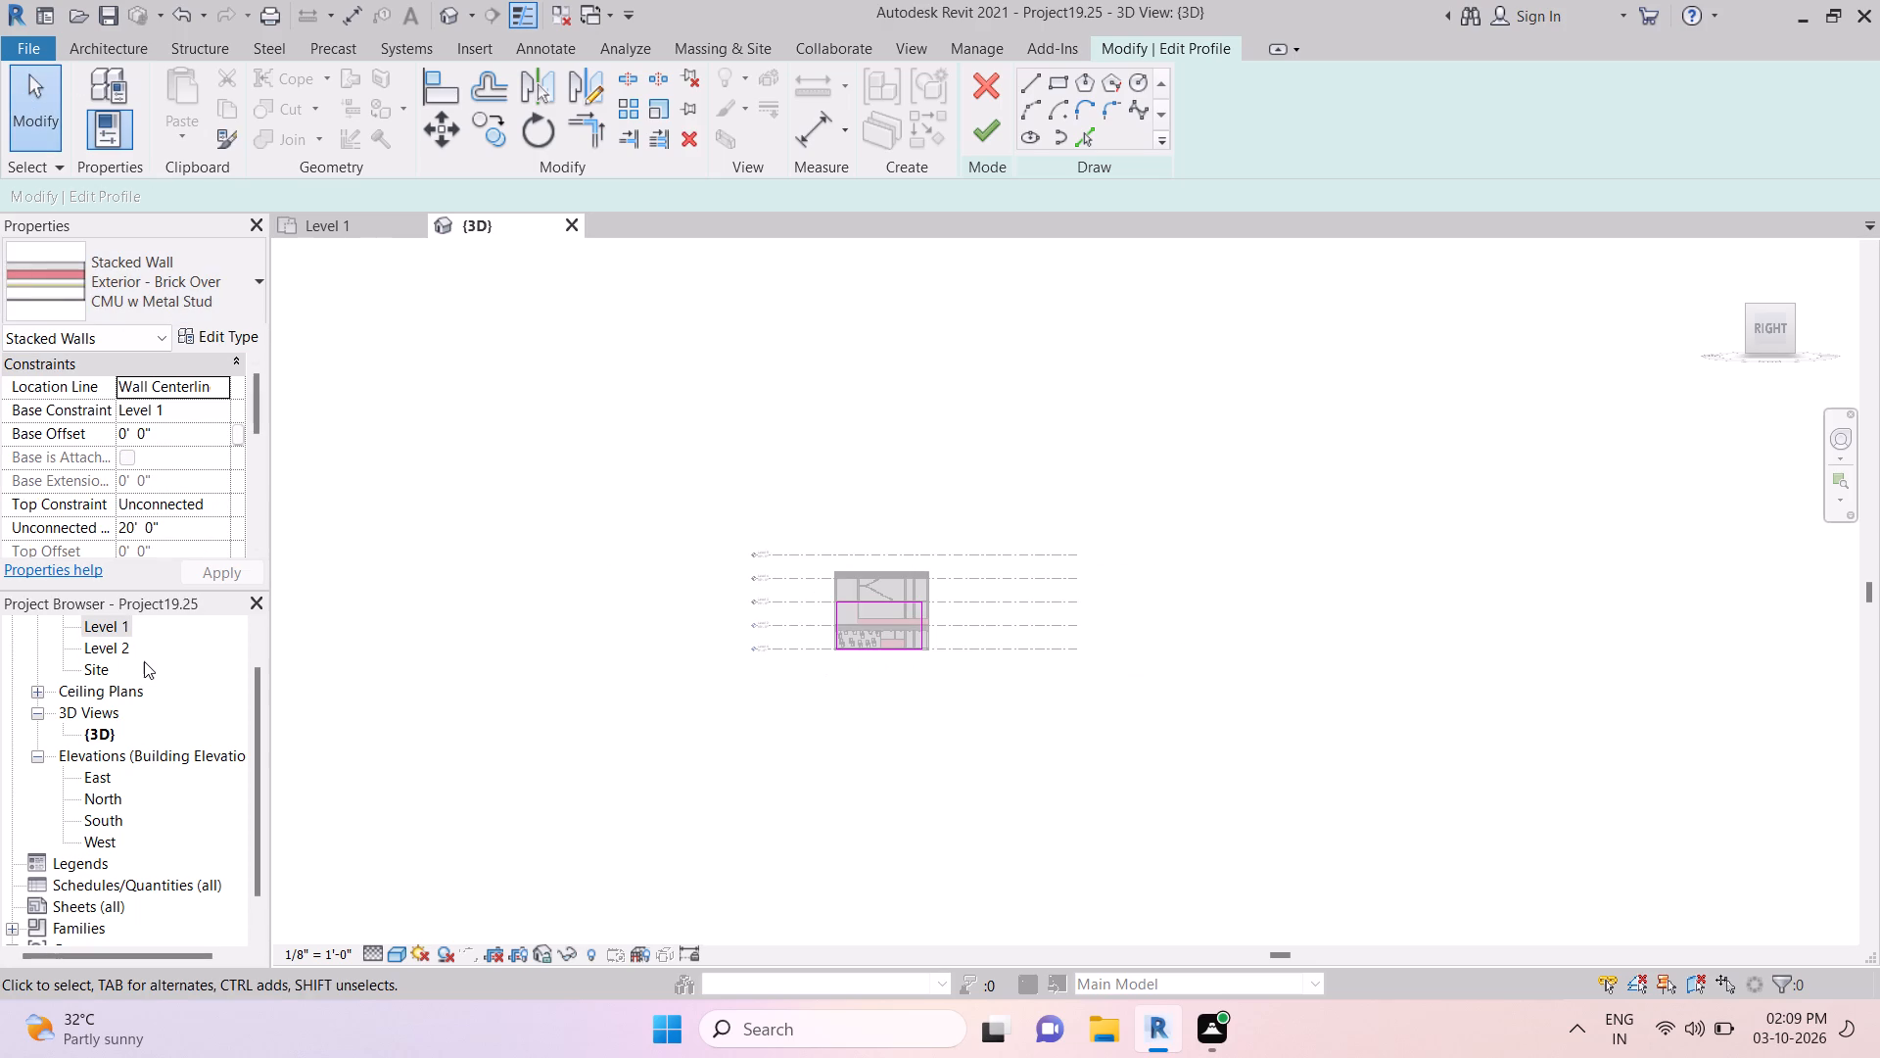
Expand the Ceiling Plans group in the project's view list to look over its views.
left_click(97, 623)
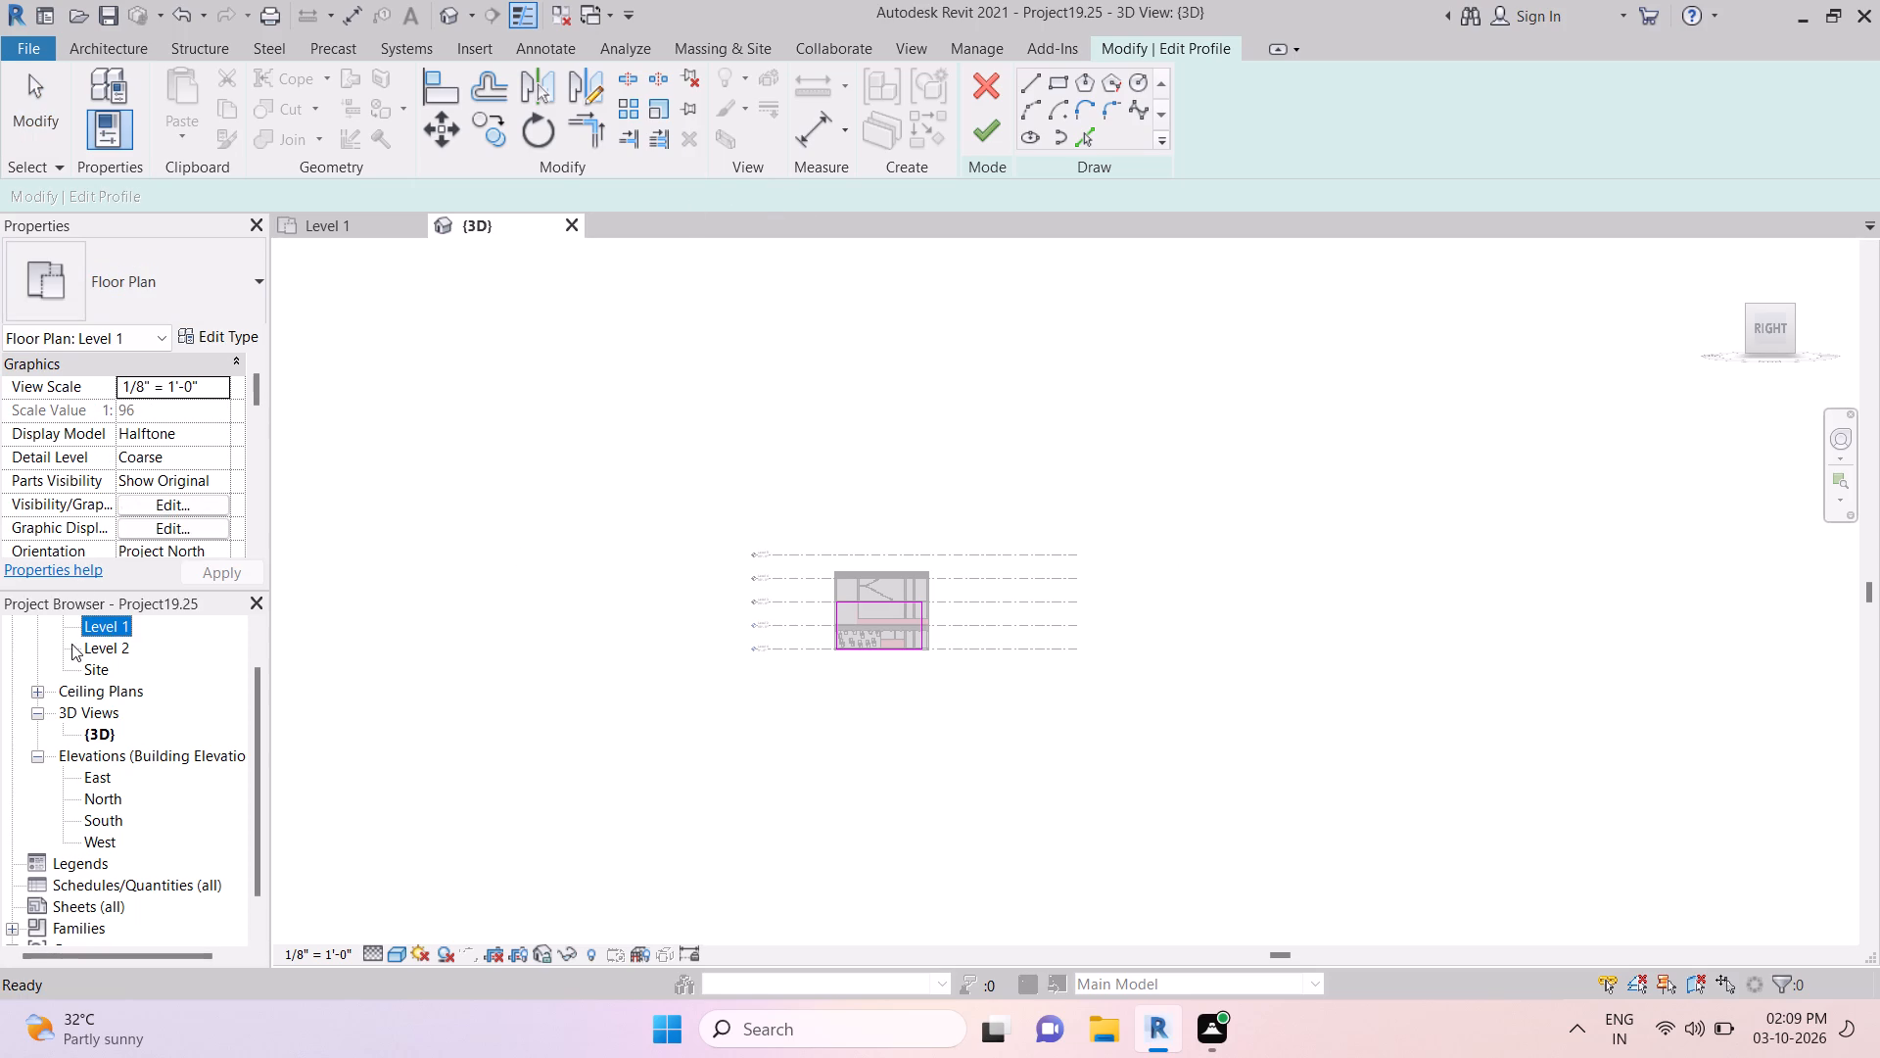
left_click(73, 688)
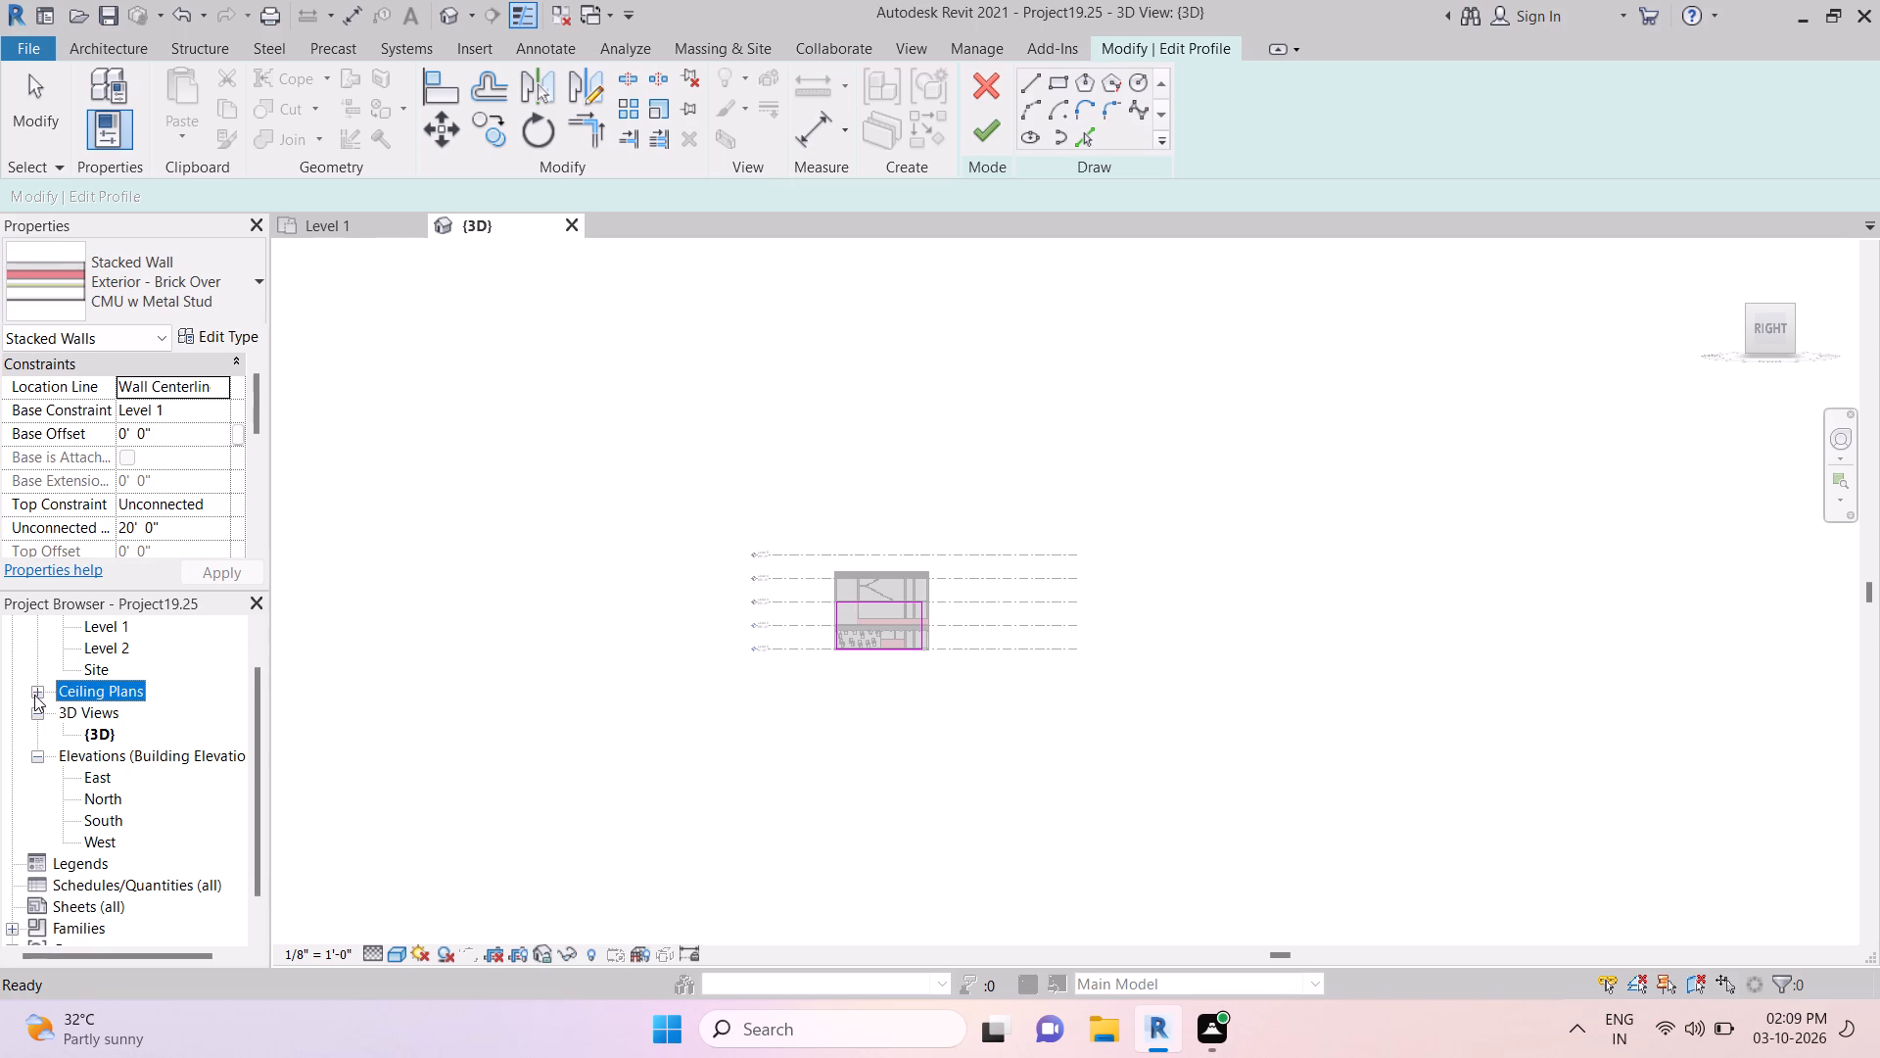
left_click(34, 695)
left_click(37, 693)
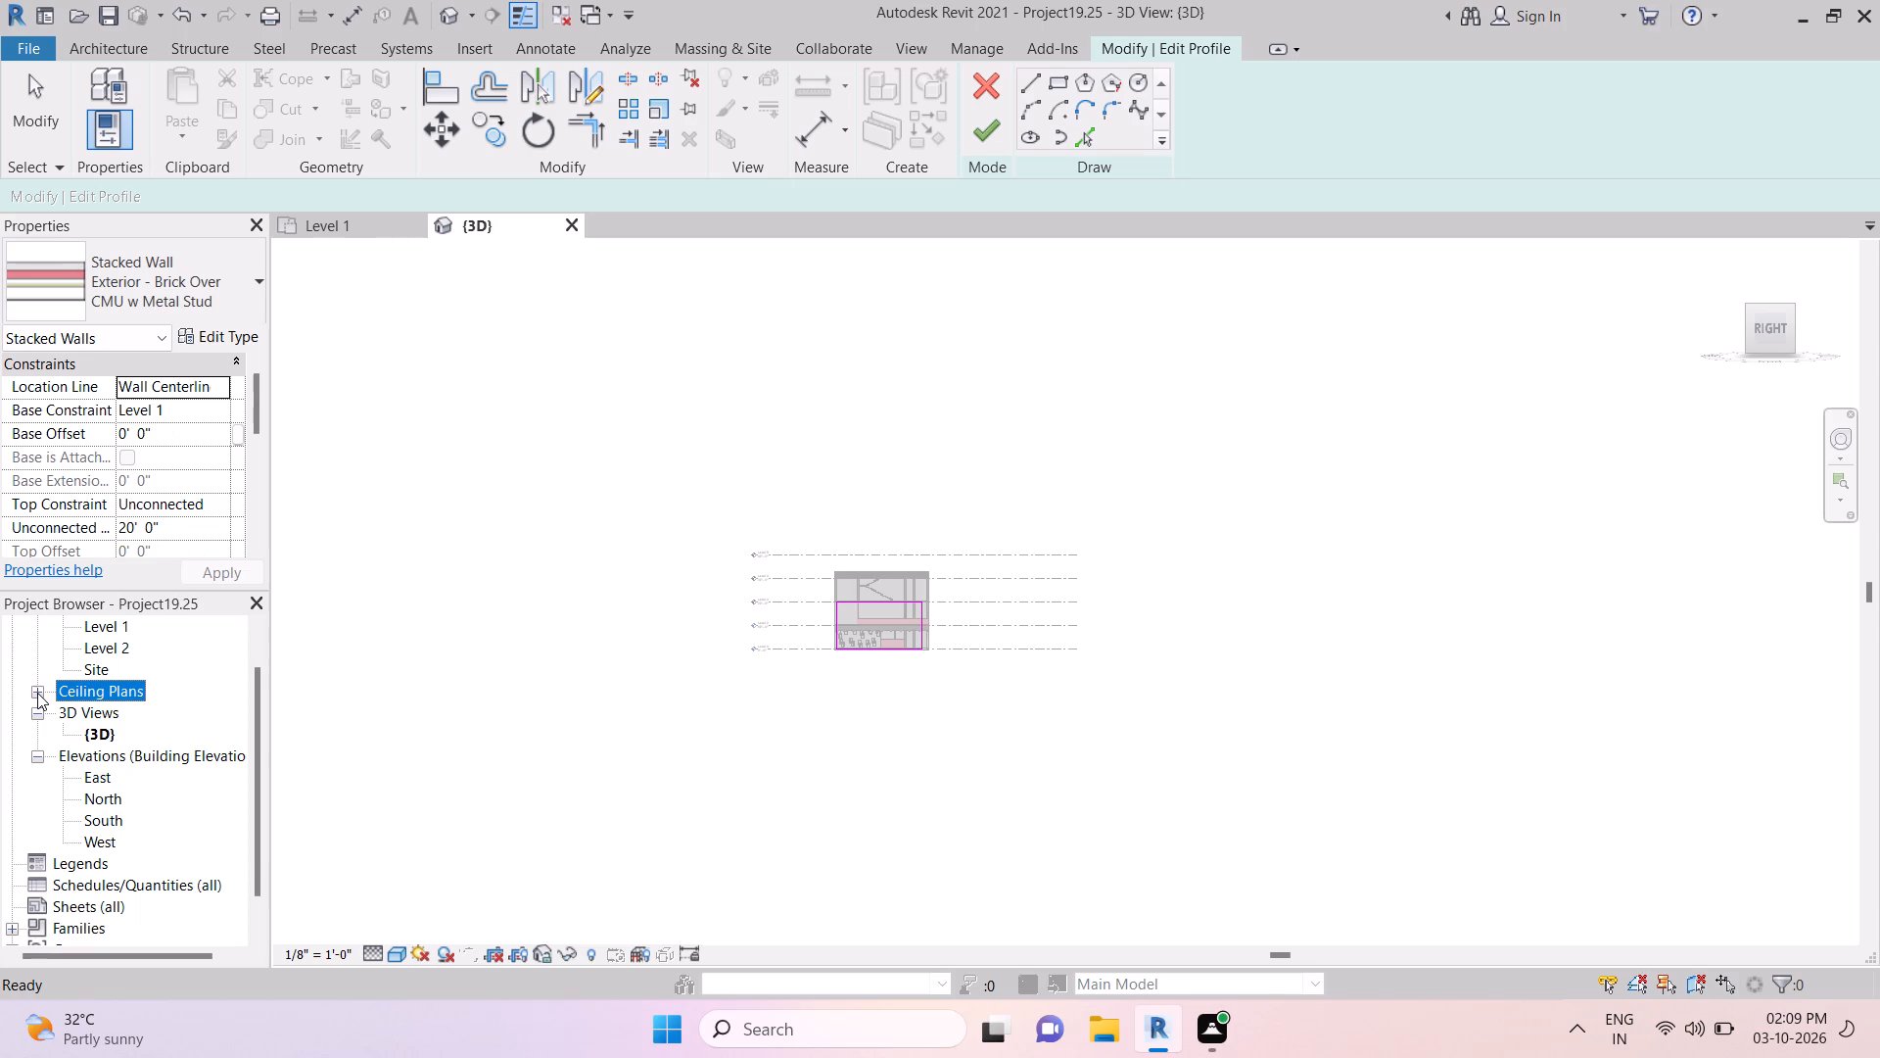
left_click(37, 693)
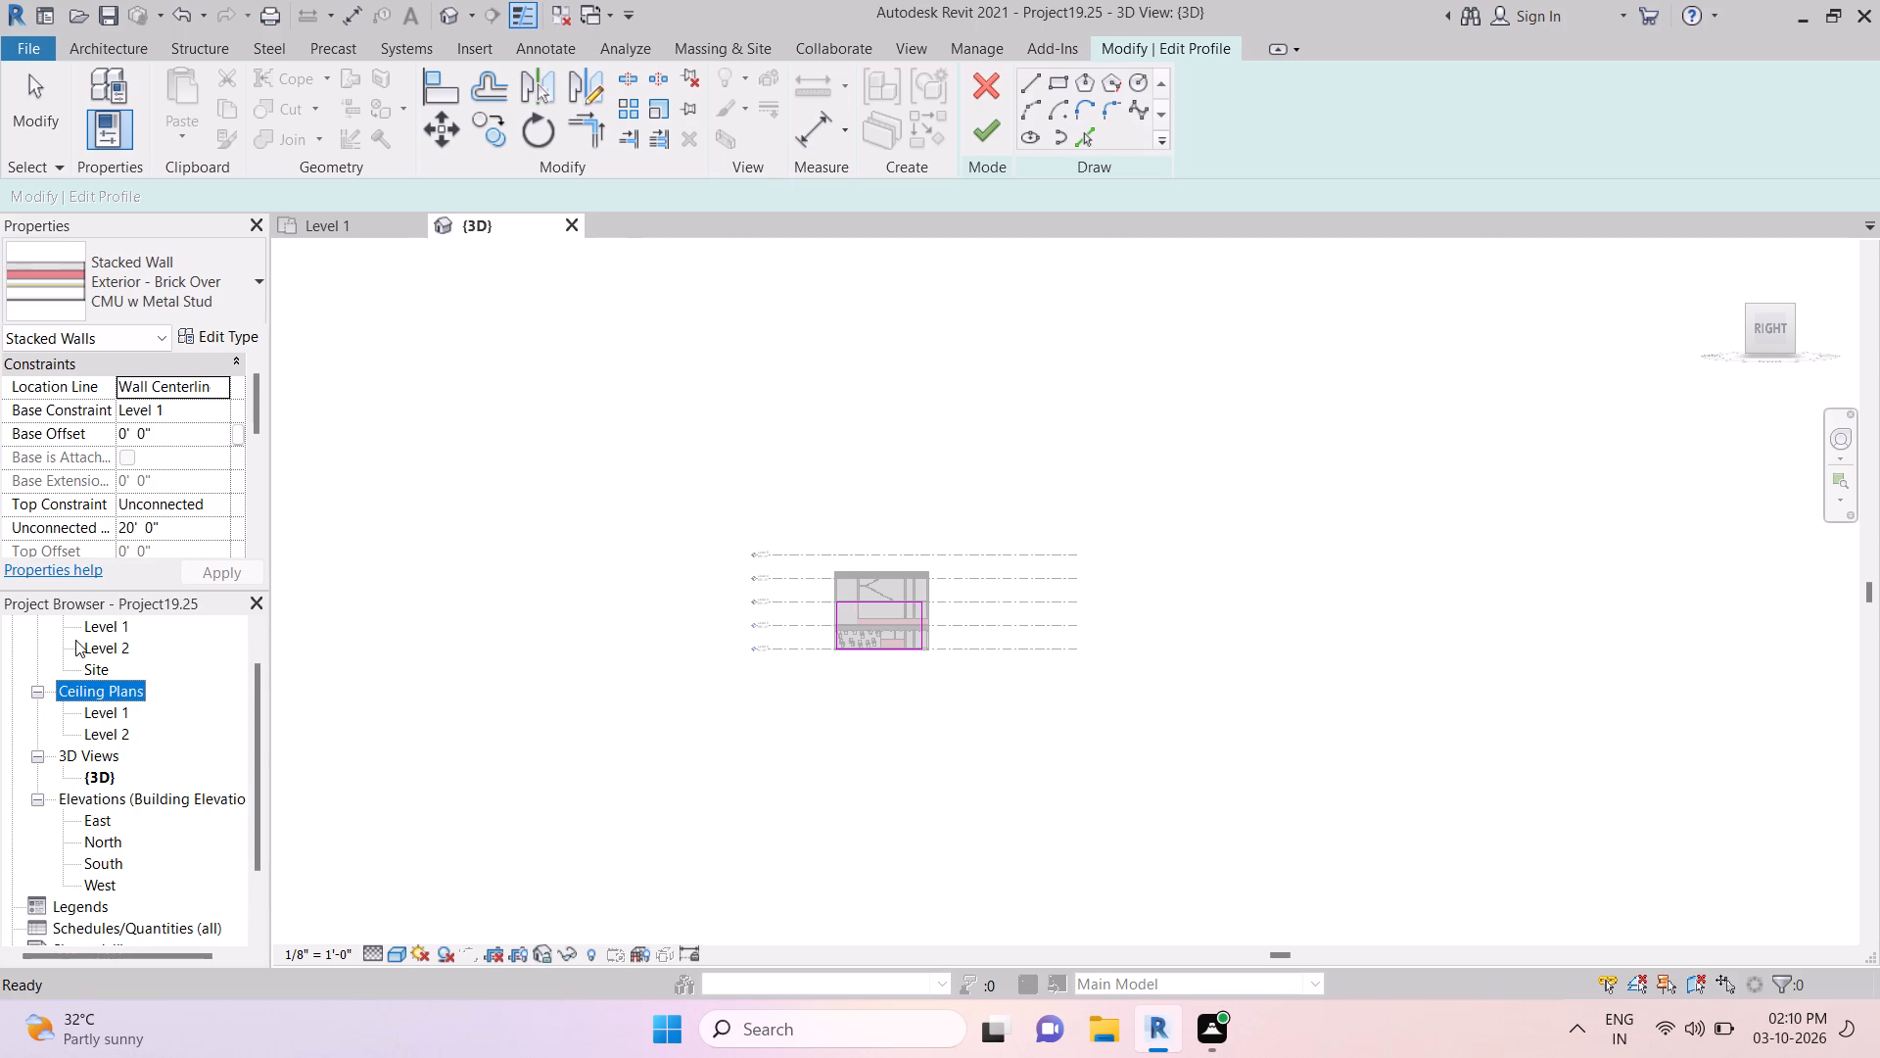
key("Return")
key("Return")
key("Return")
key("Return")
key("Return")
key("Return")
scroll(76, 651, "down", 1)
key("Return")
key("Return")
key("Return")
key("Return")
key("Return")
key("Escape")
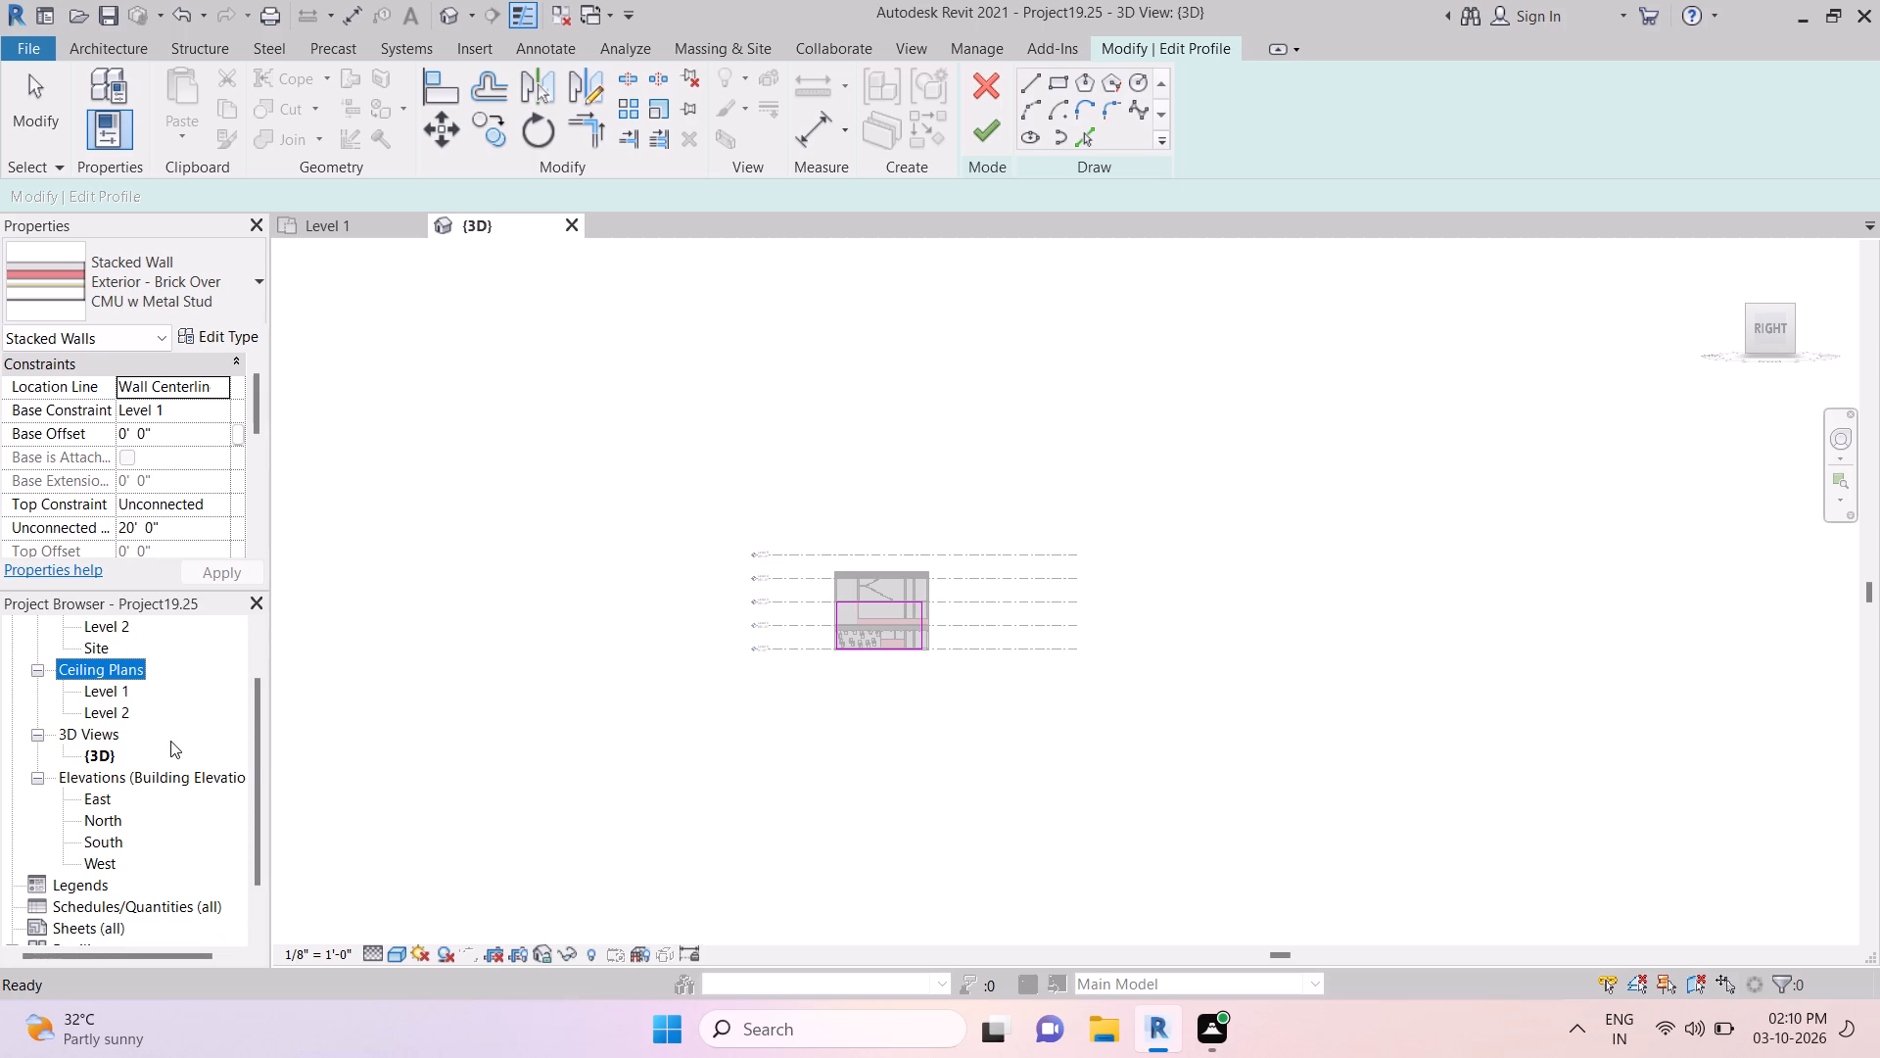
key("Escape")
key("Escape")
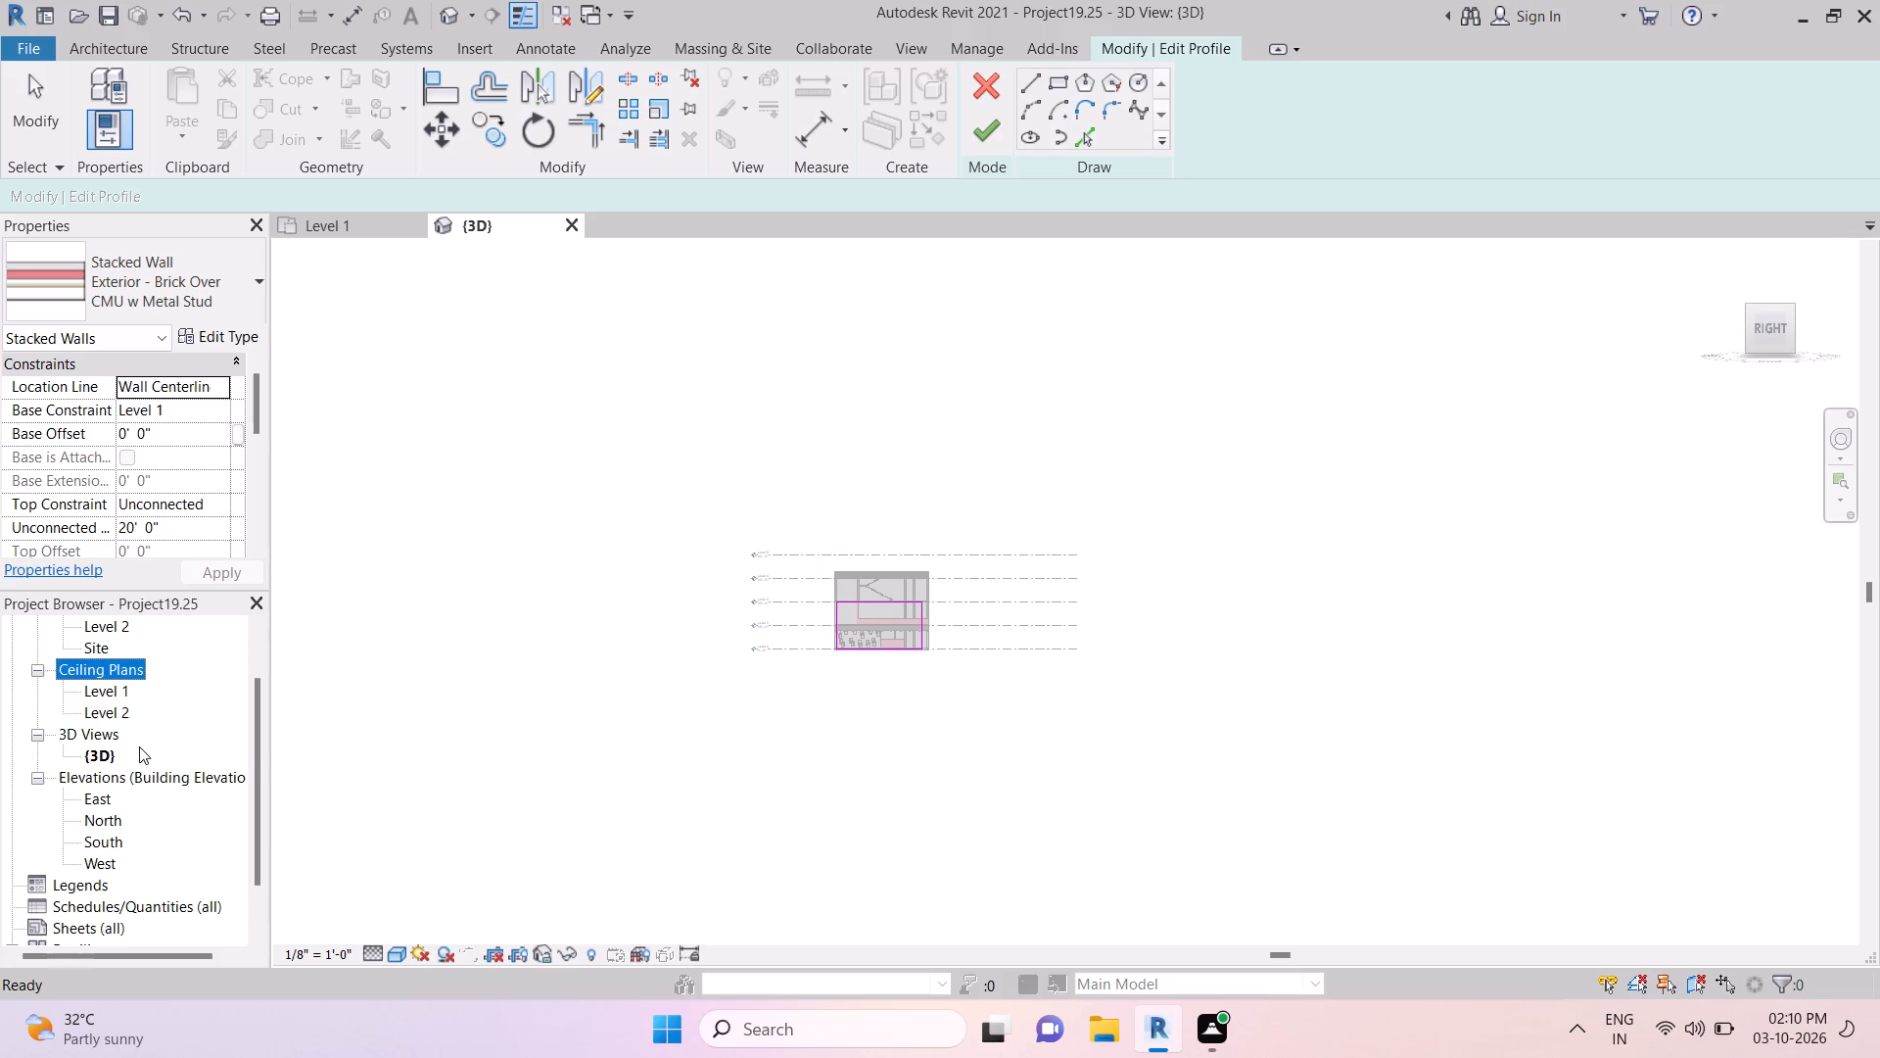
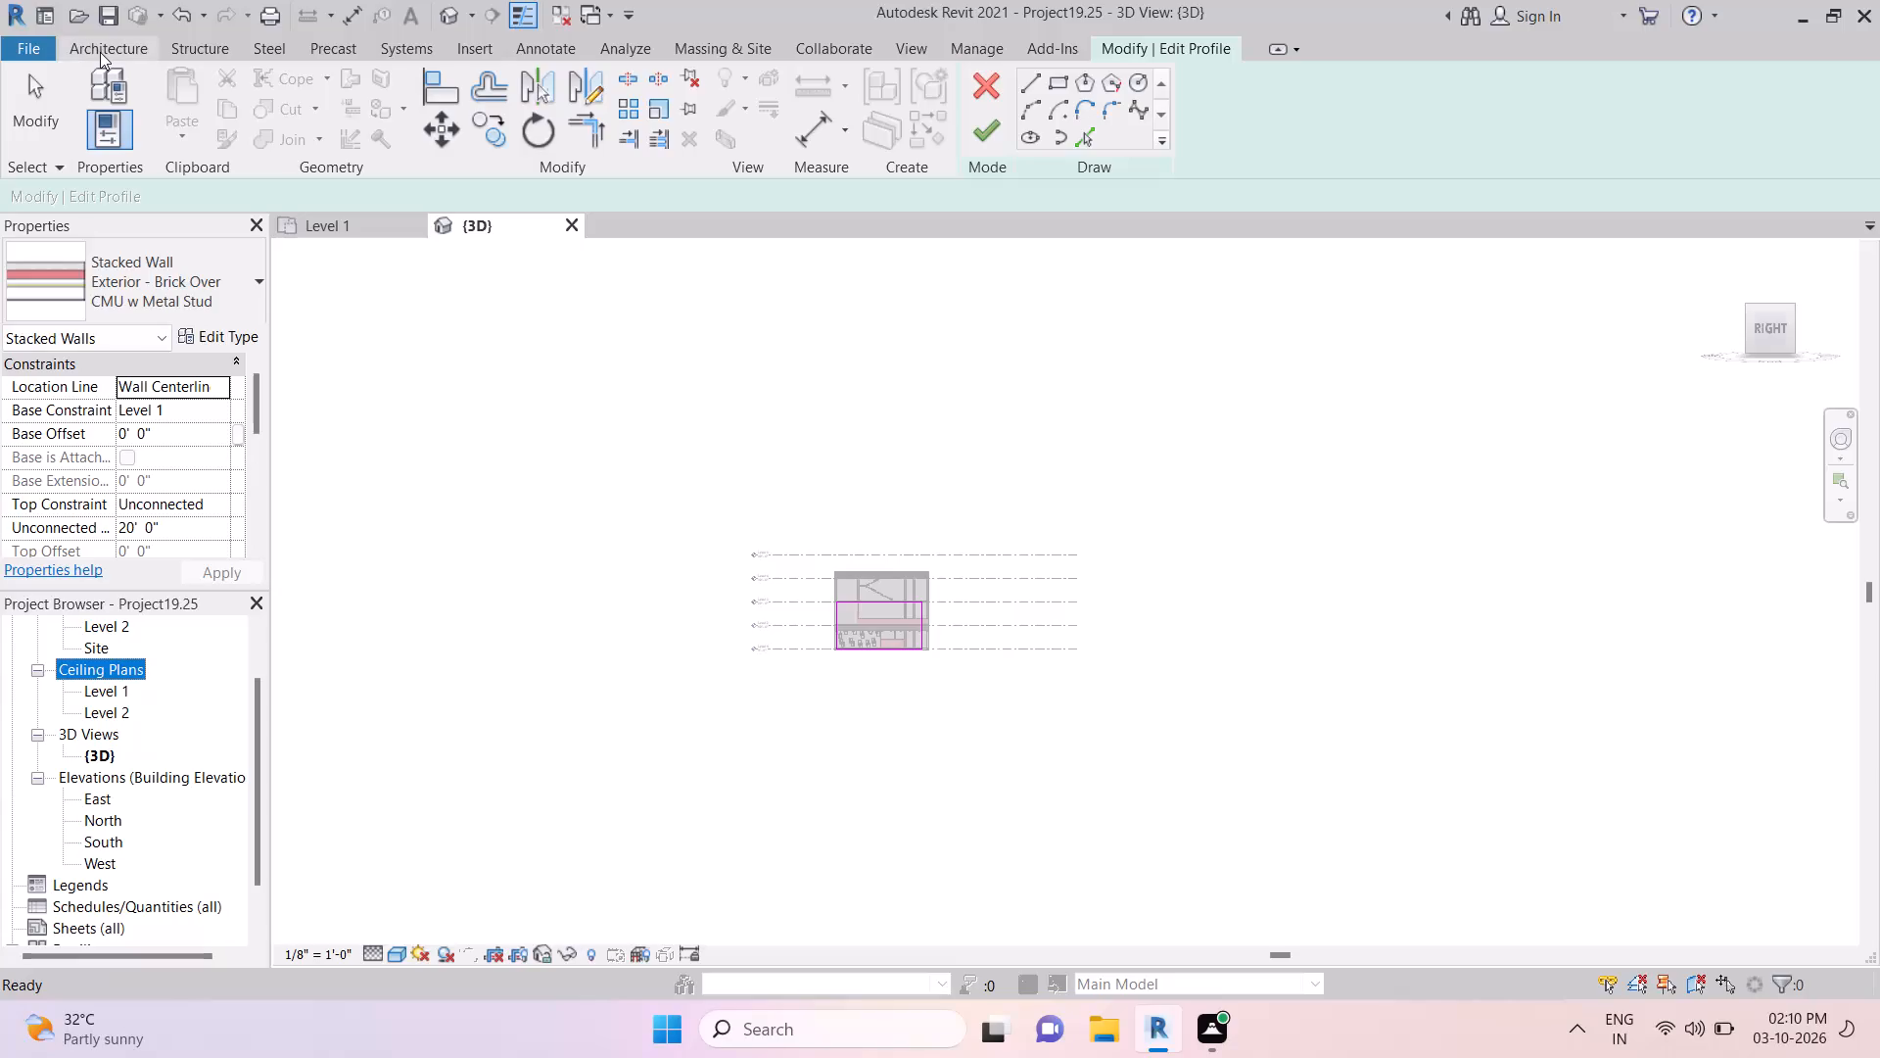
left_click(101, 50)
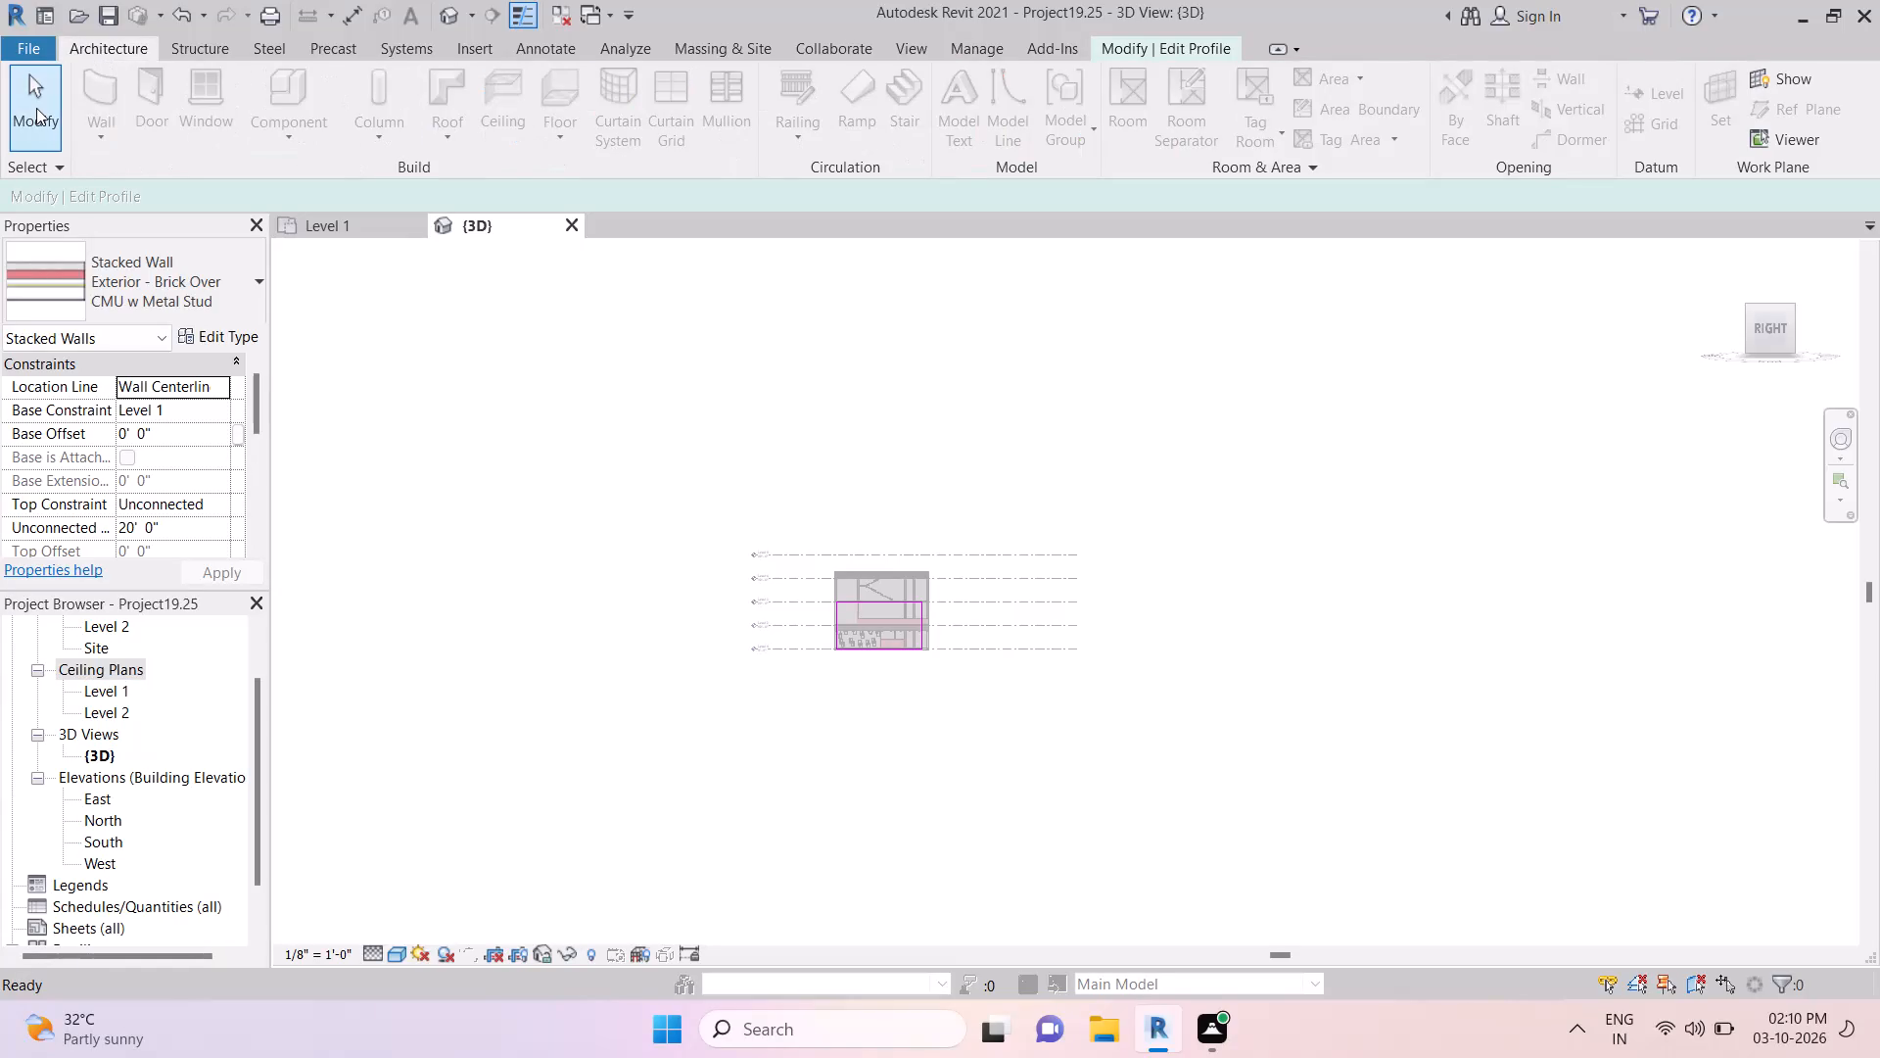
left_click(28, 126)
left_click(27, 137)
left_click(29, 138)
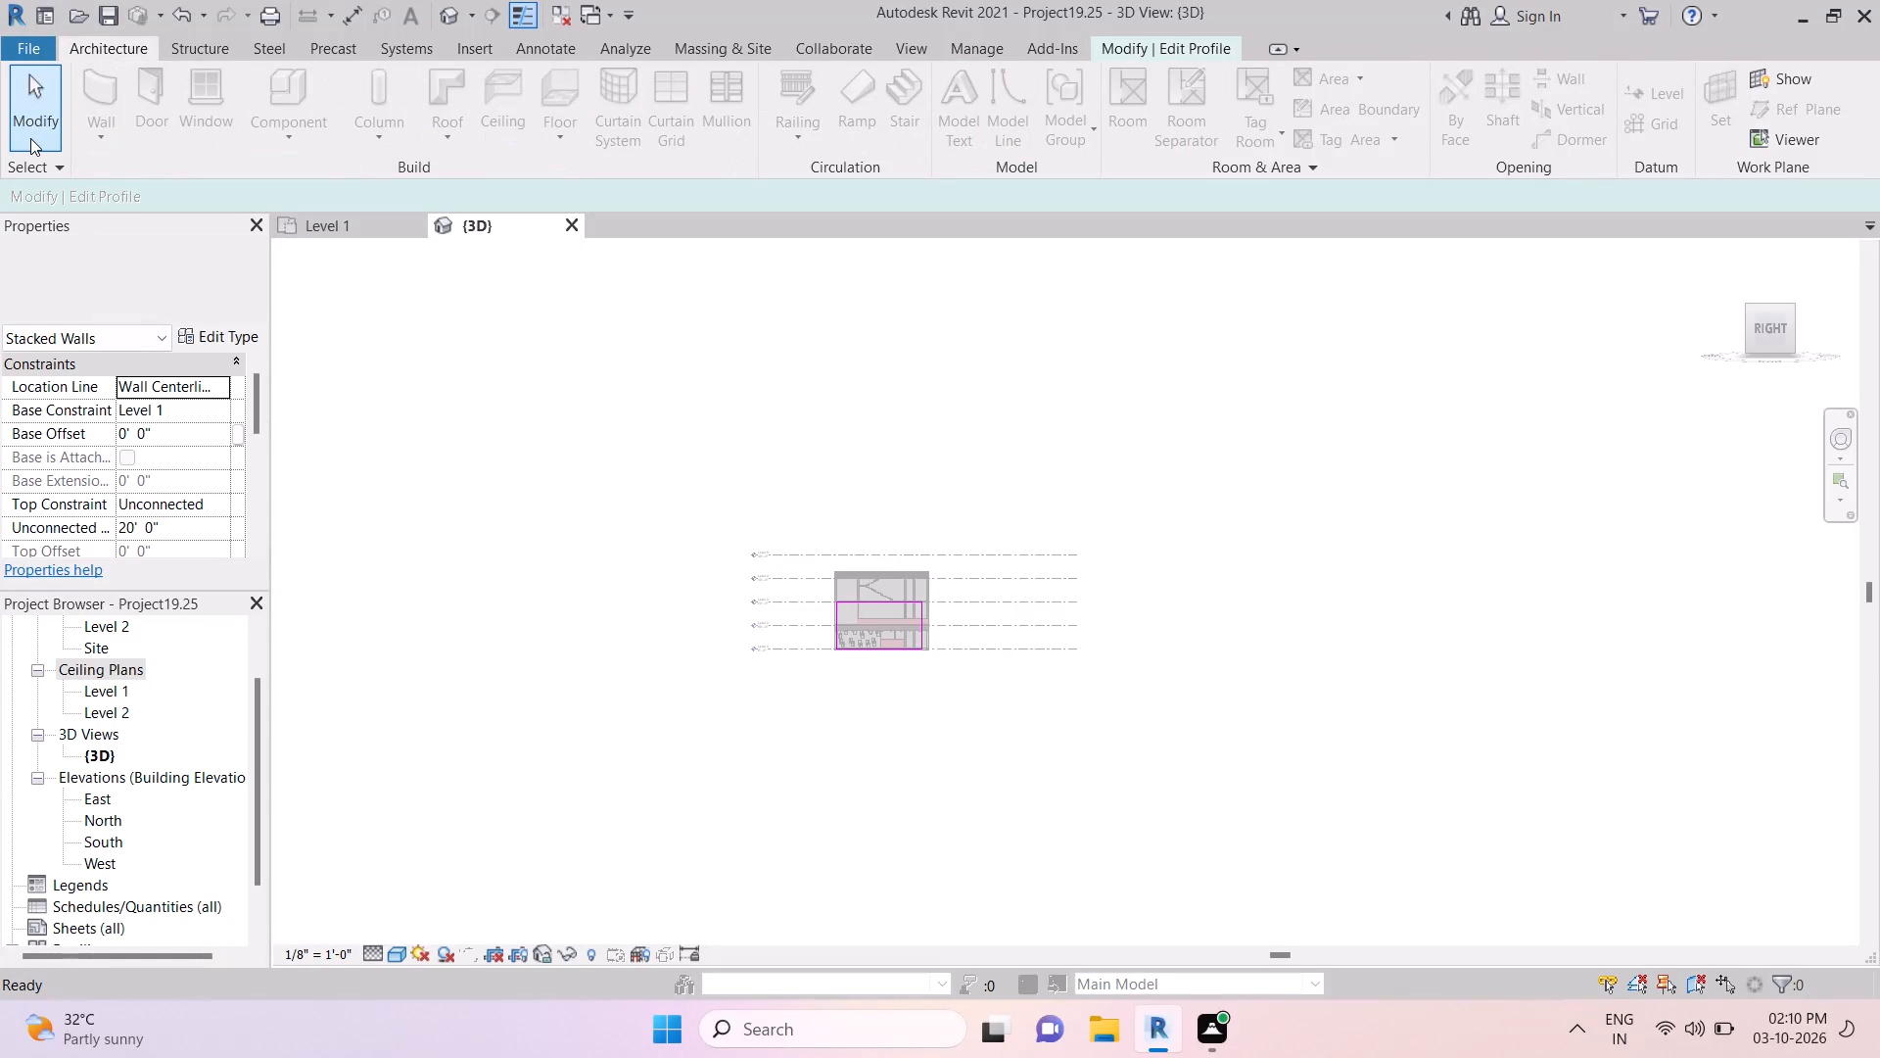
Show the properties of the {3D} view in place of the stacked wall's properties.
left_click(149, 341)
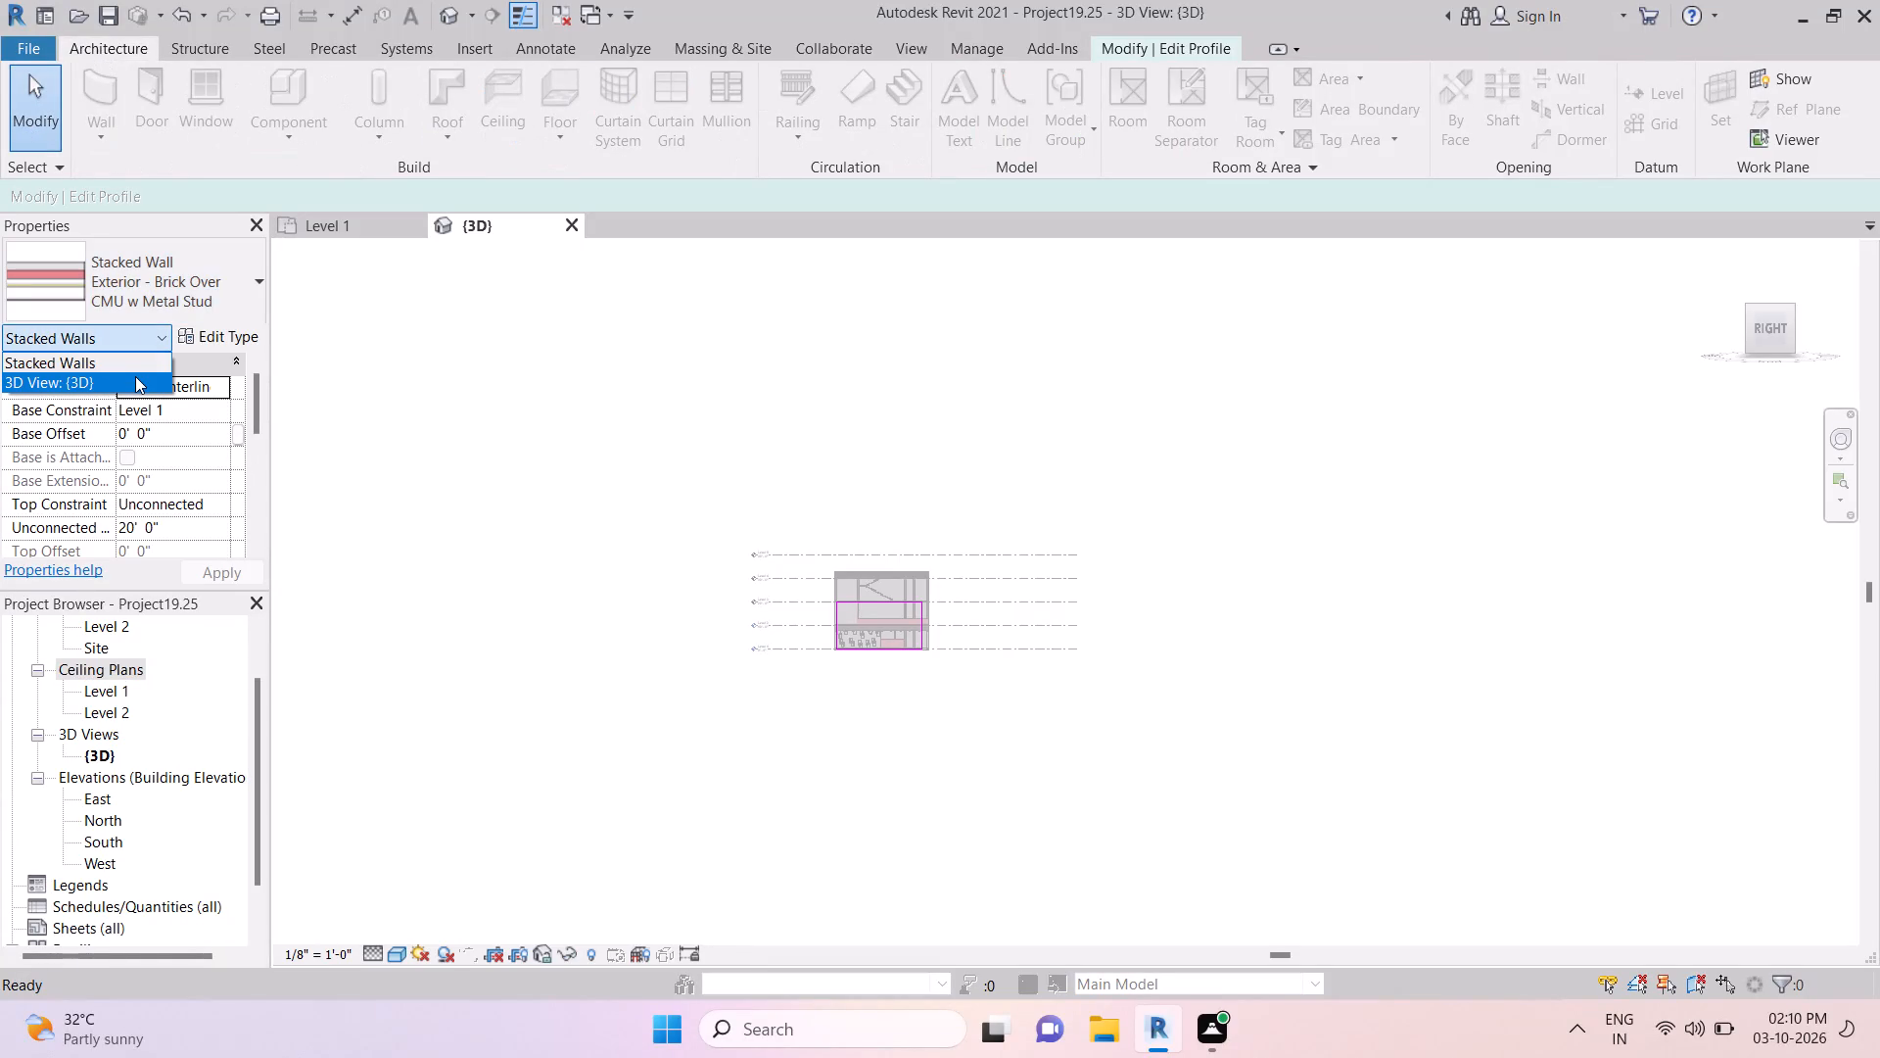
left_click(133, 379)
left_click(144, 343)
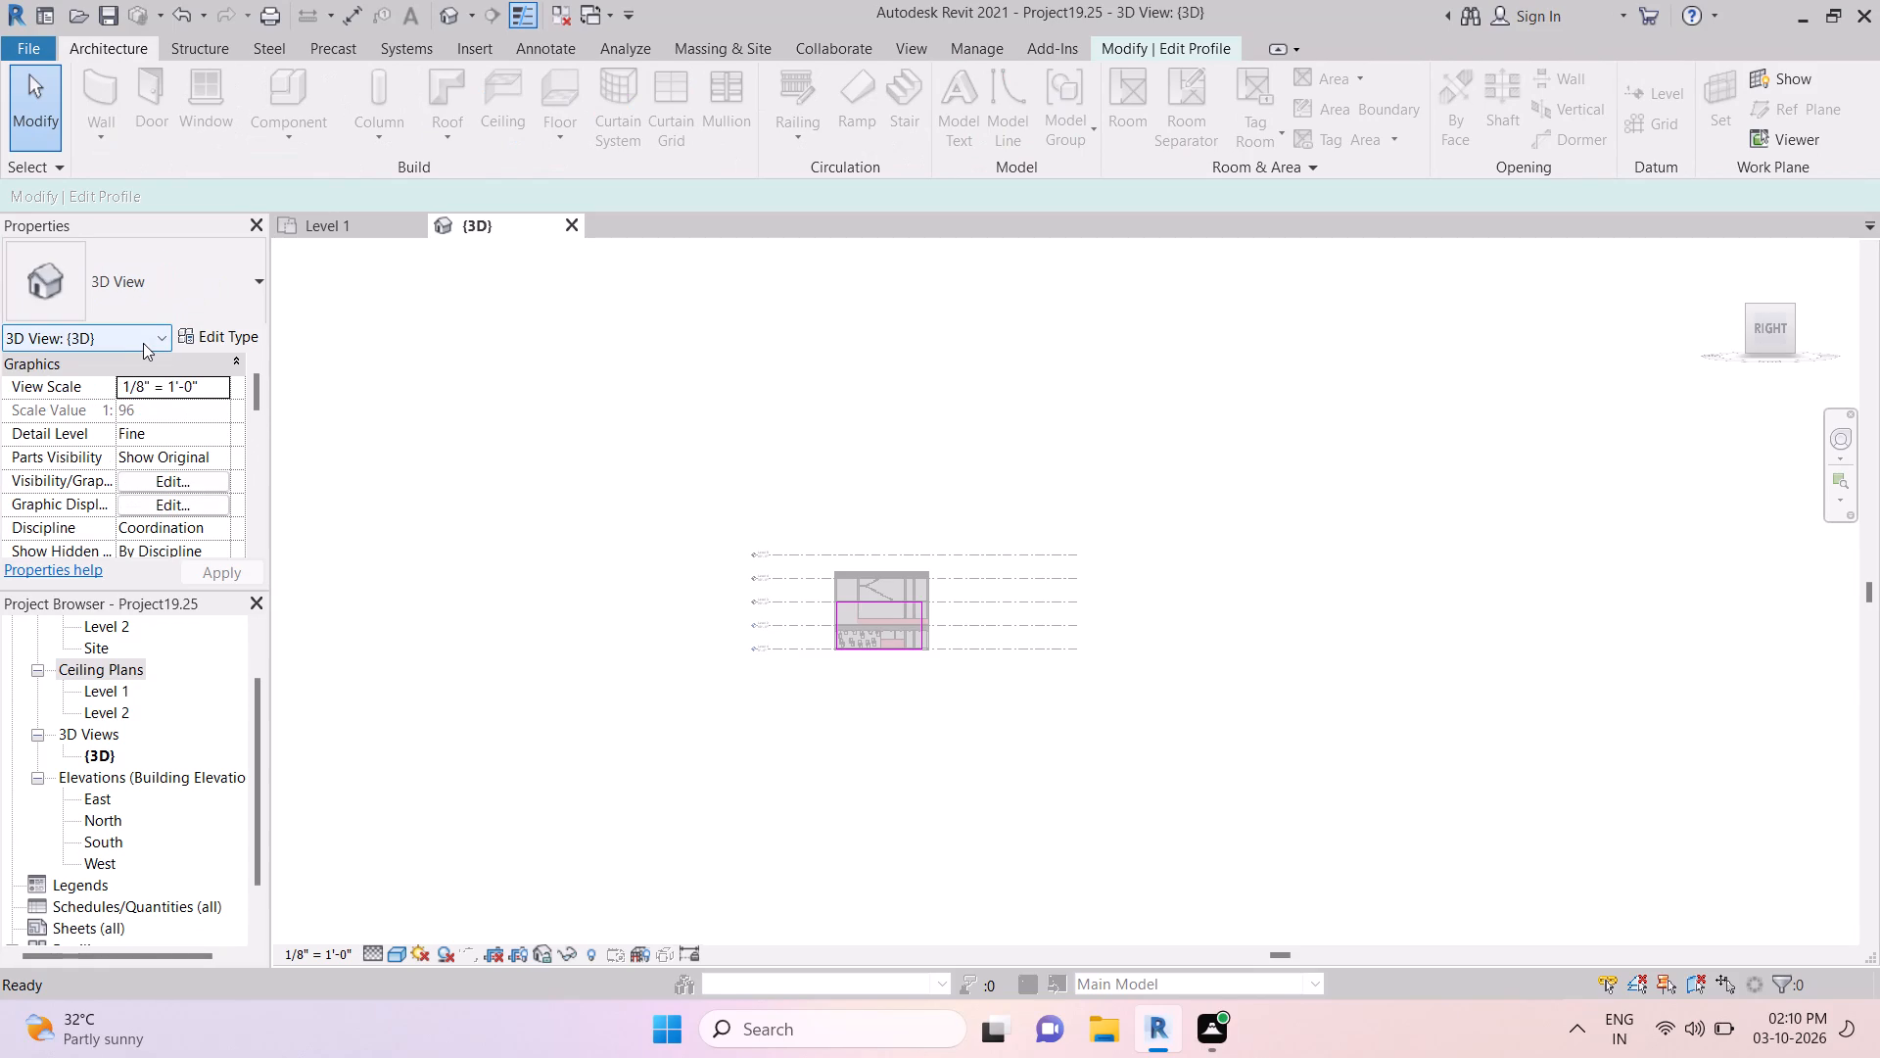
left_click(121, 346)
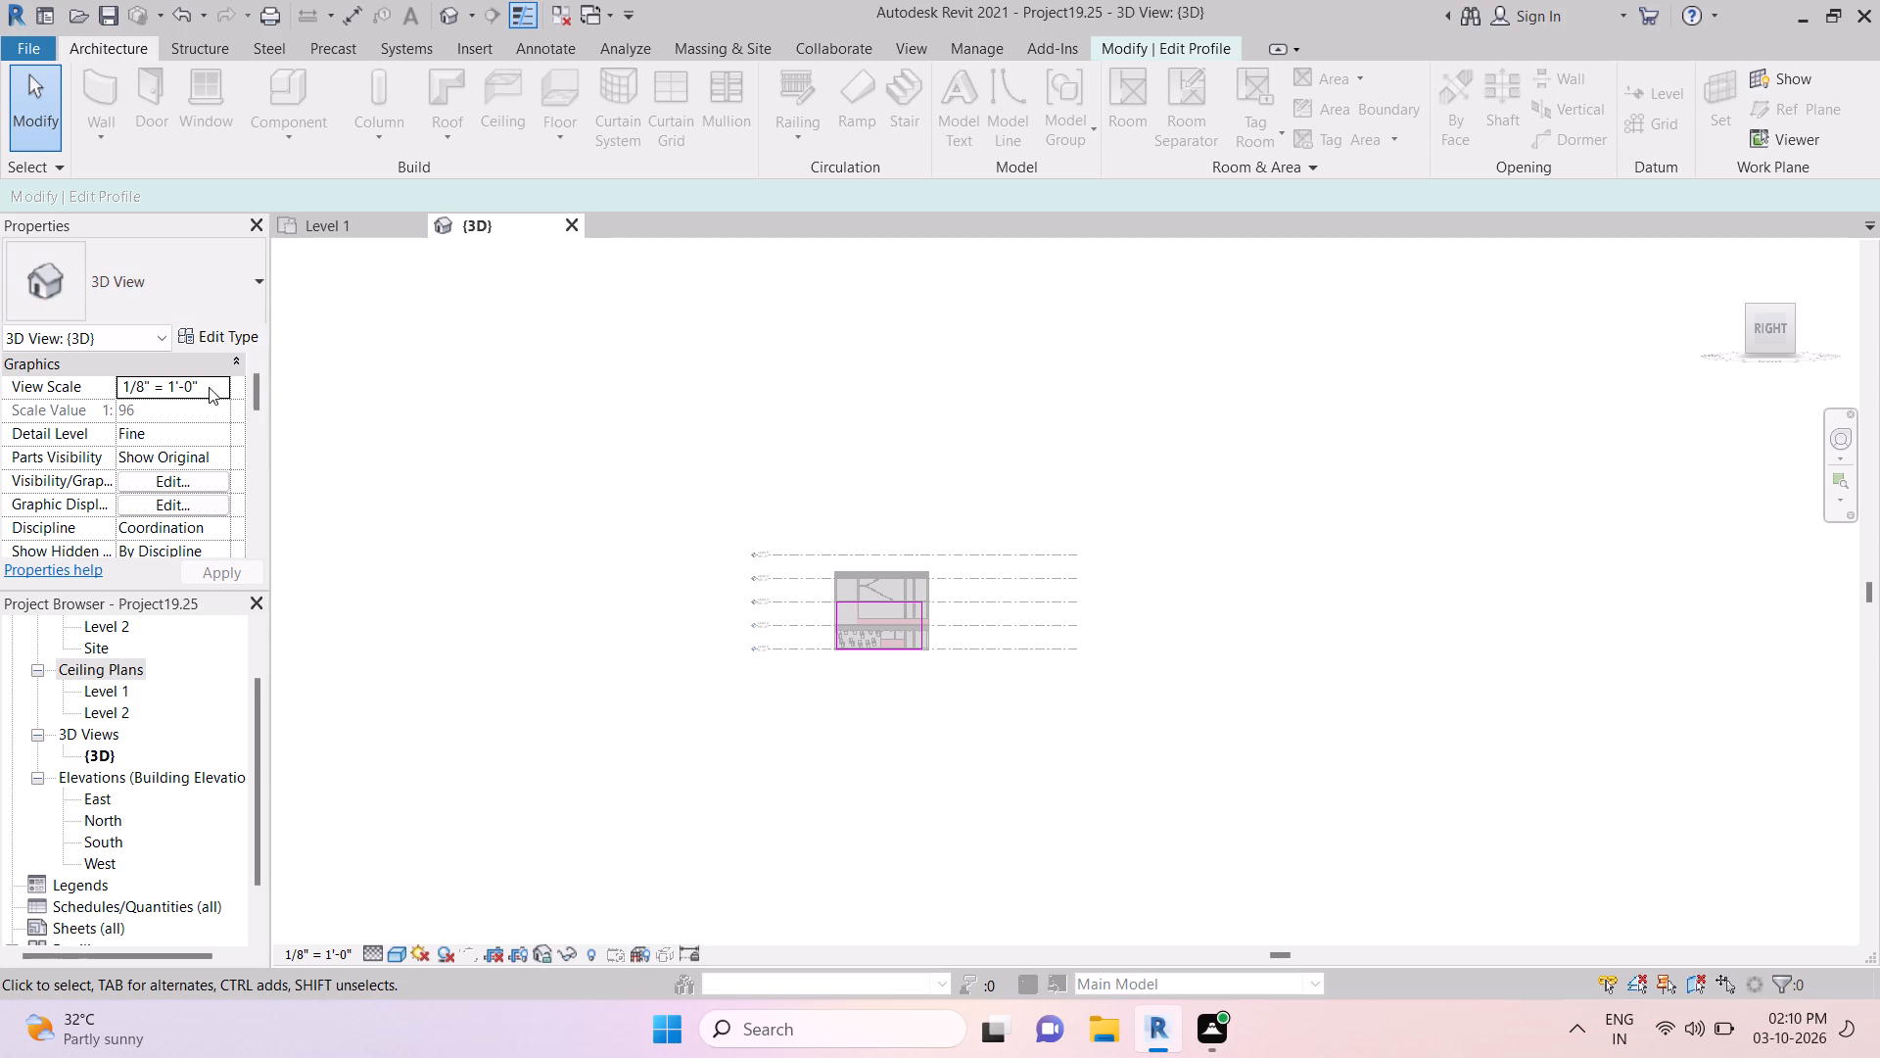
In the Level 1 plan, delete a profile sketch line running along the diagonal stacked wall.
left_click(324, 224)
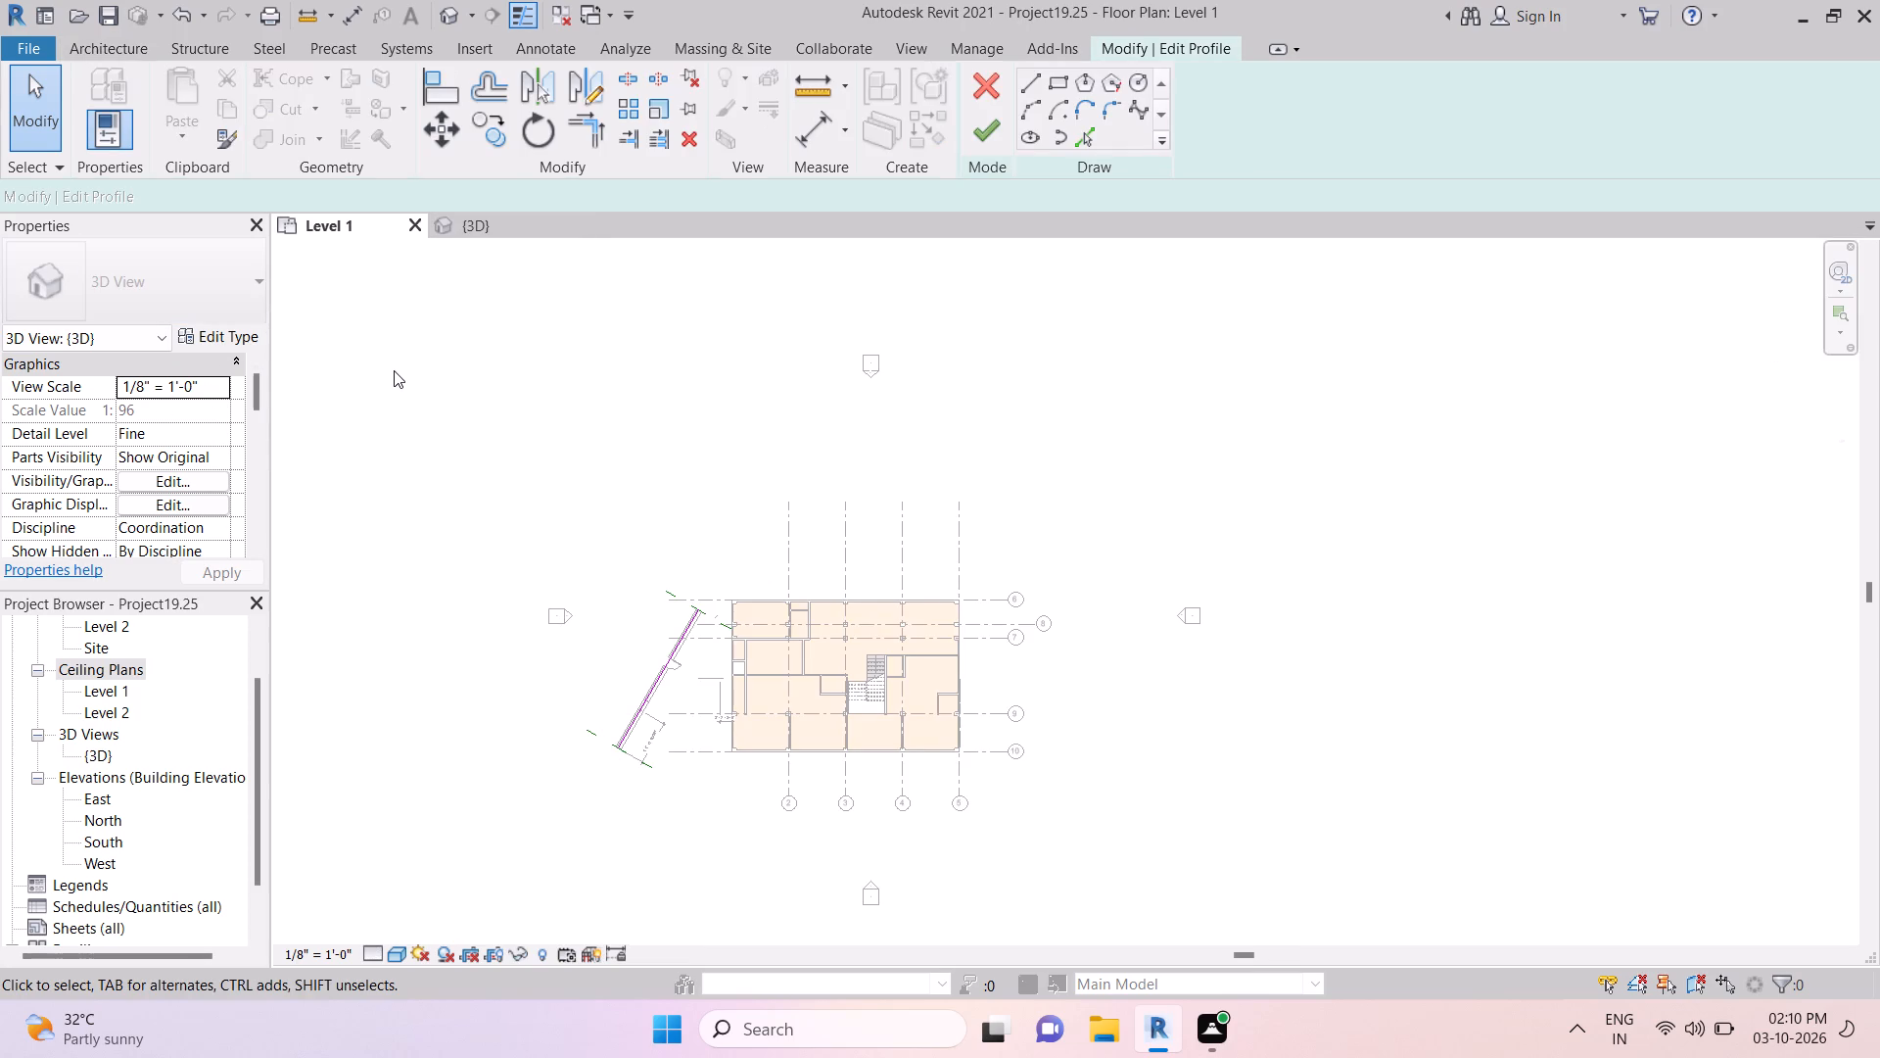
left_click(684, 674)
left_click(657, 673)
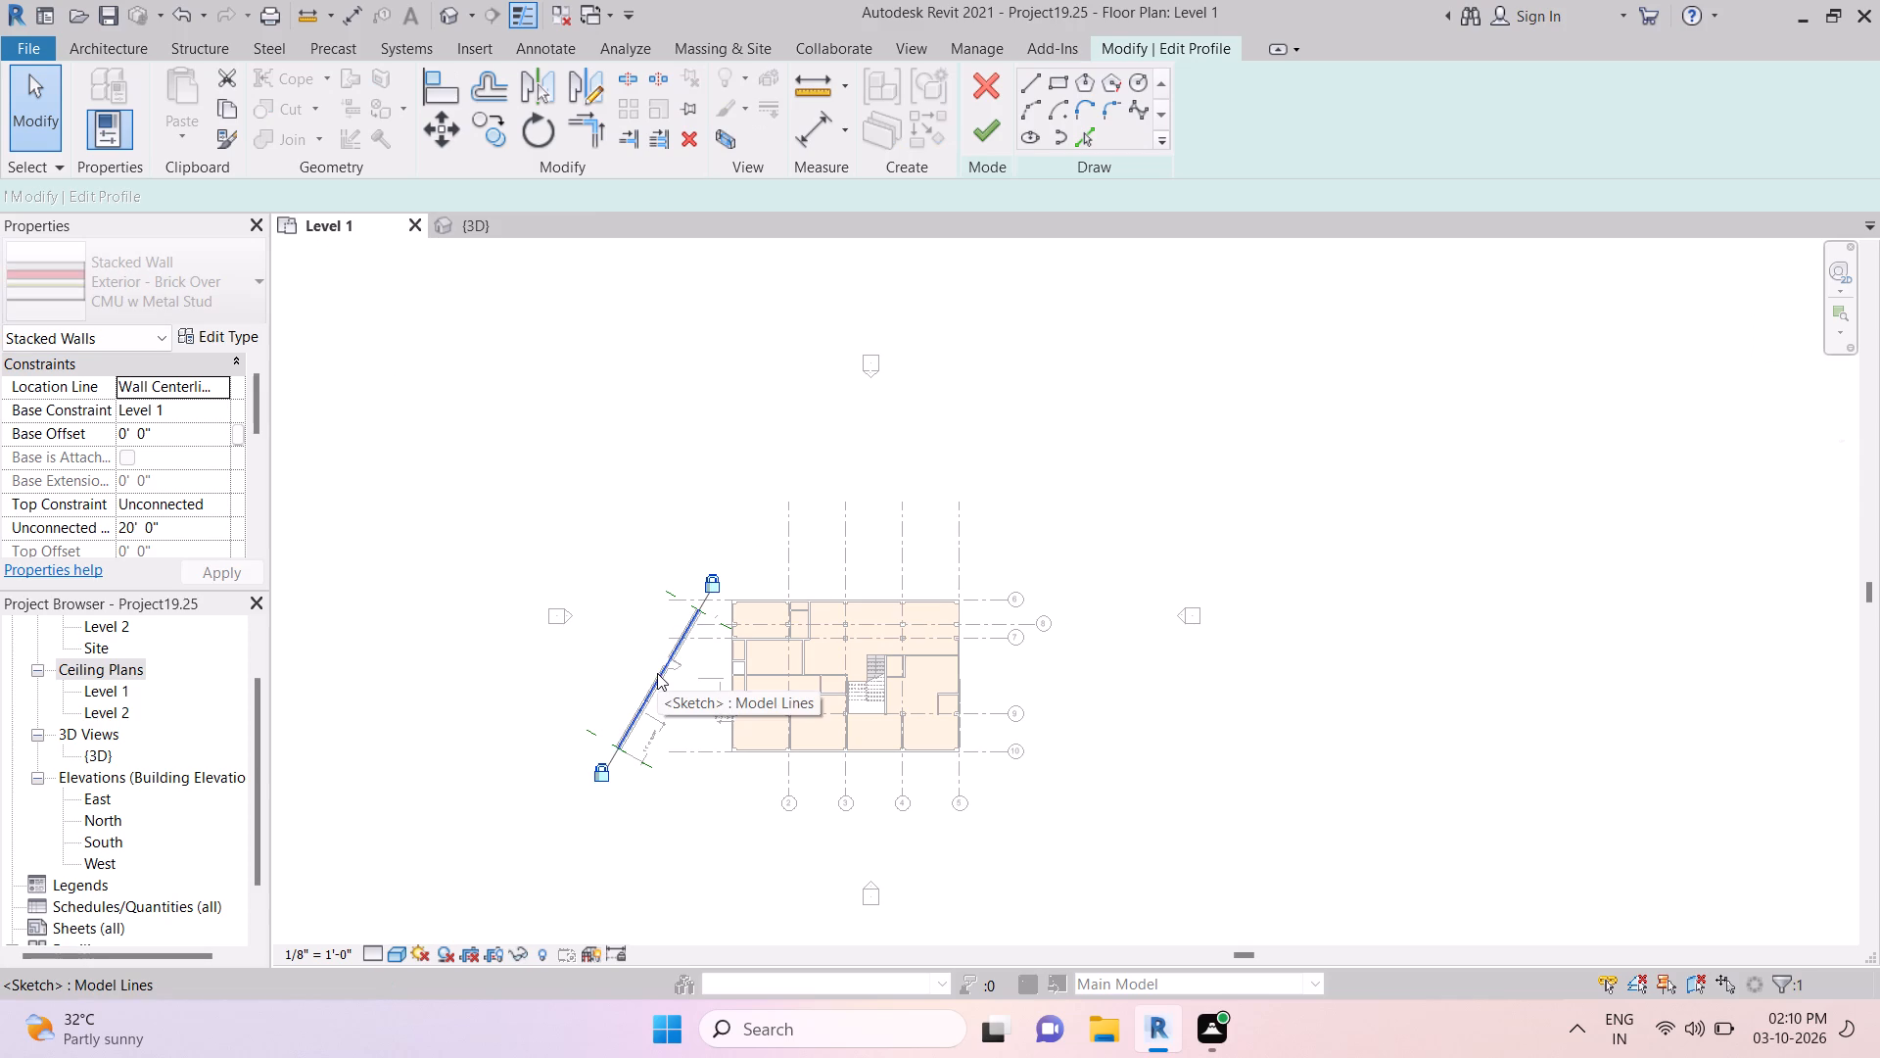
left_click(641, 713)
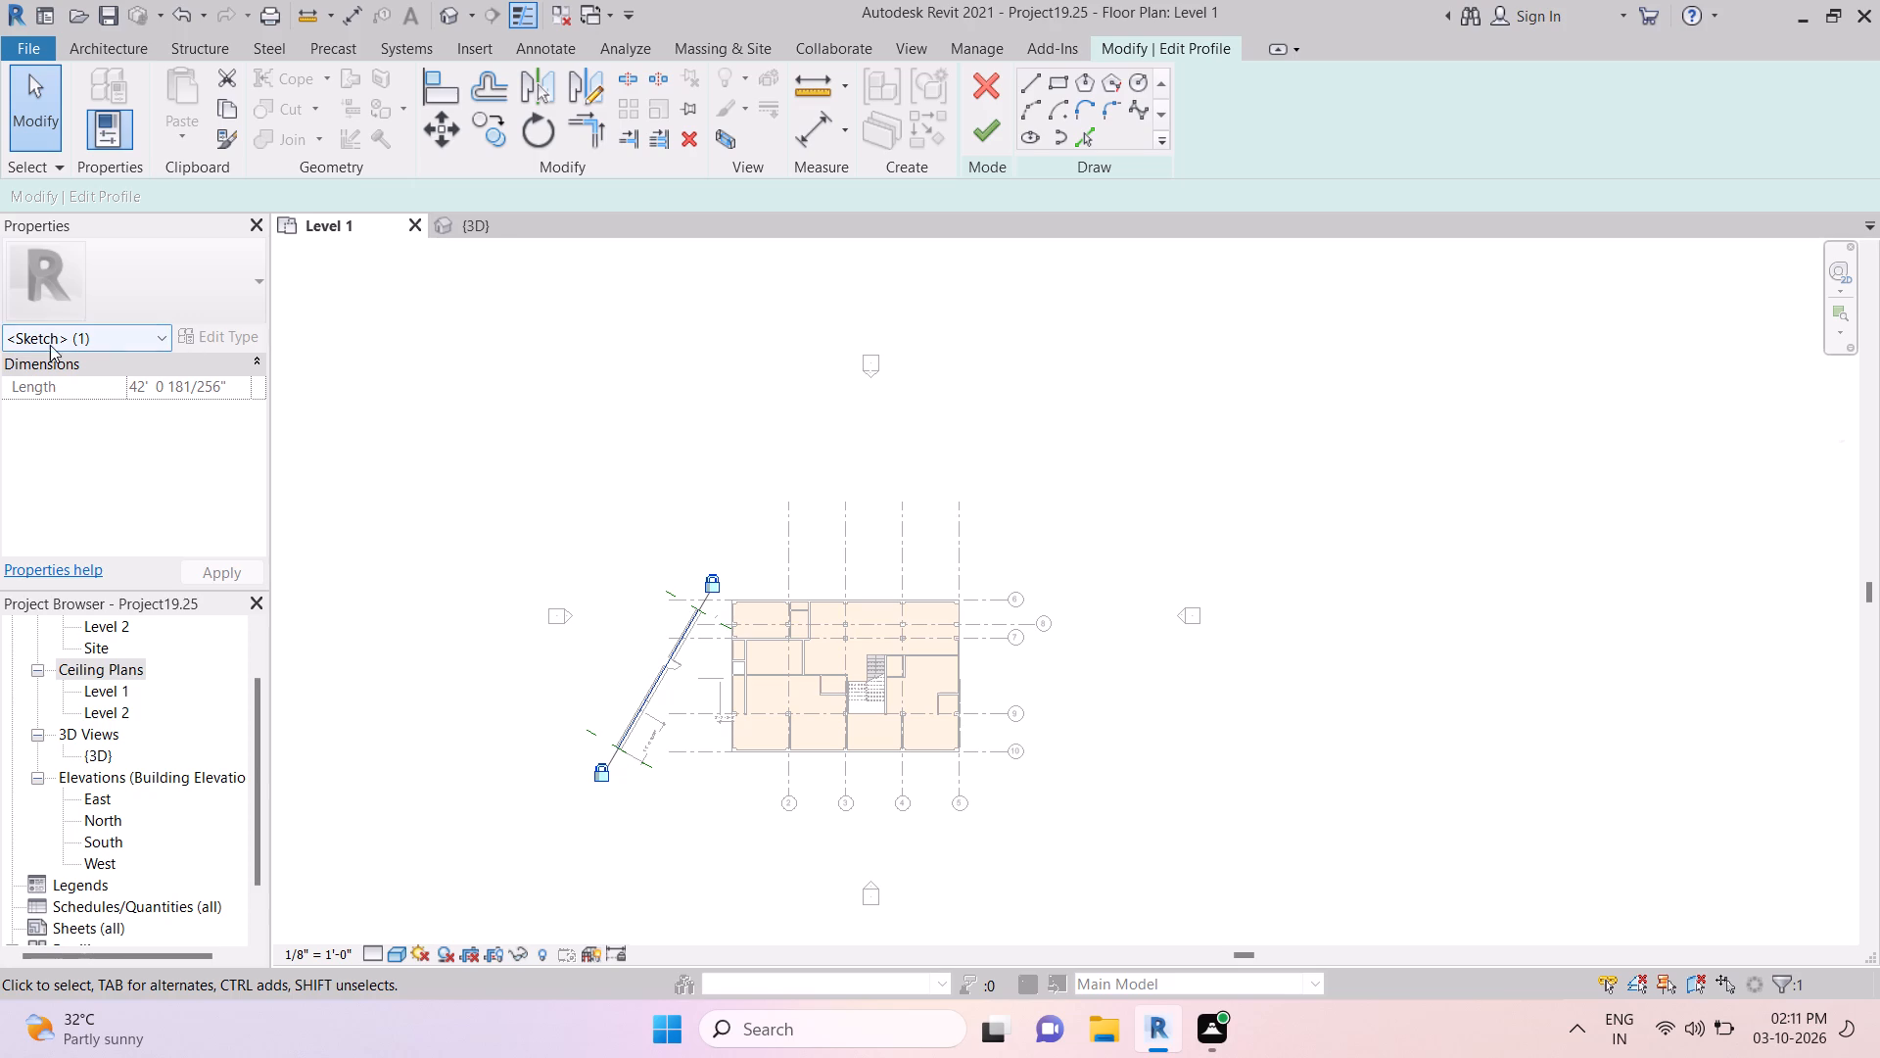
key("Tab")
key("Return")
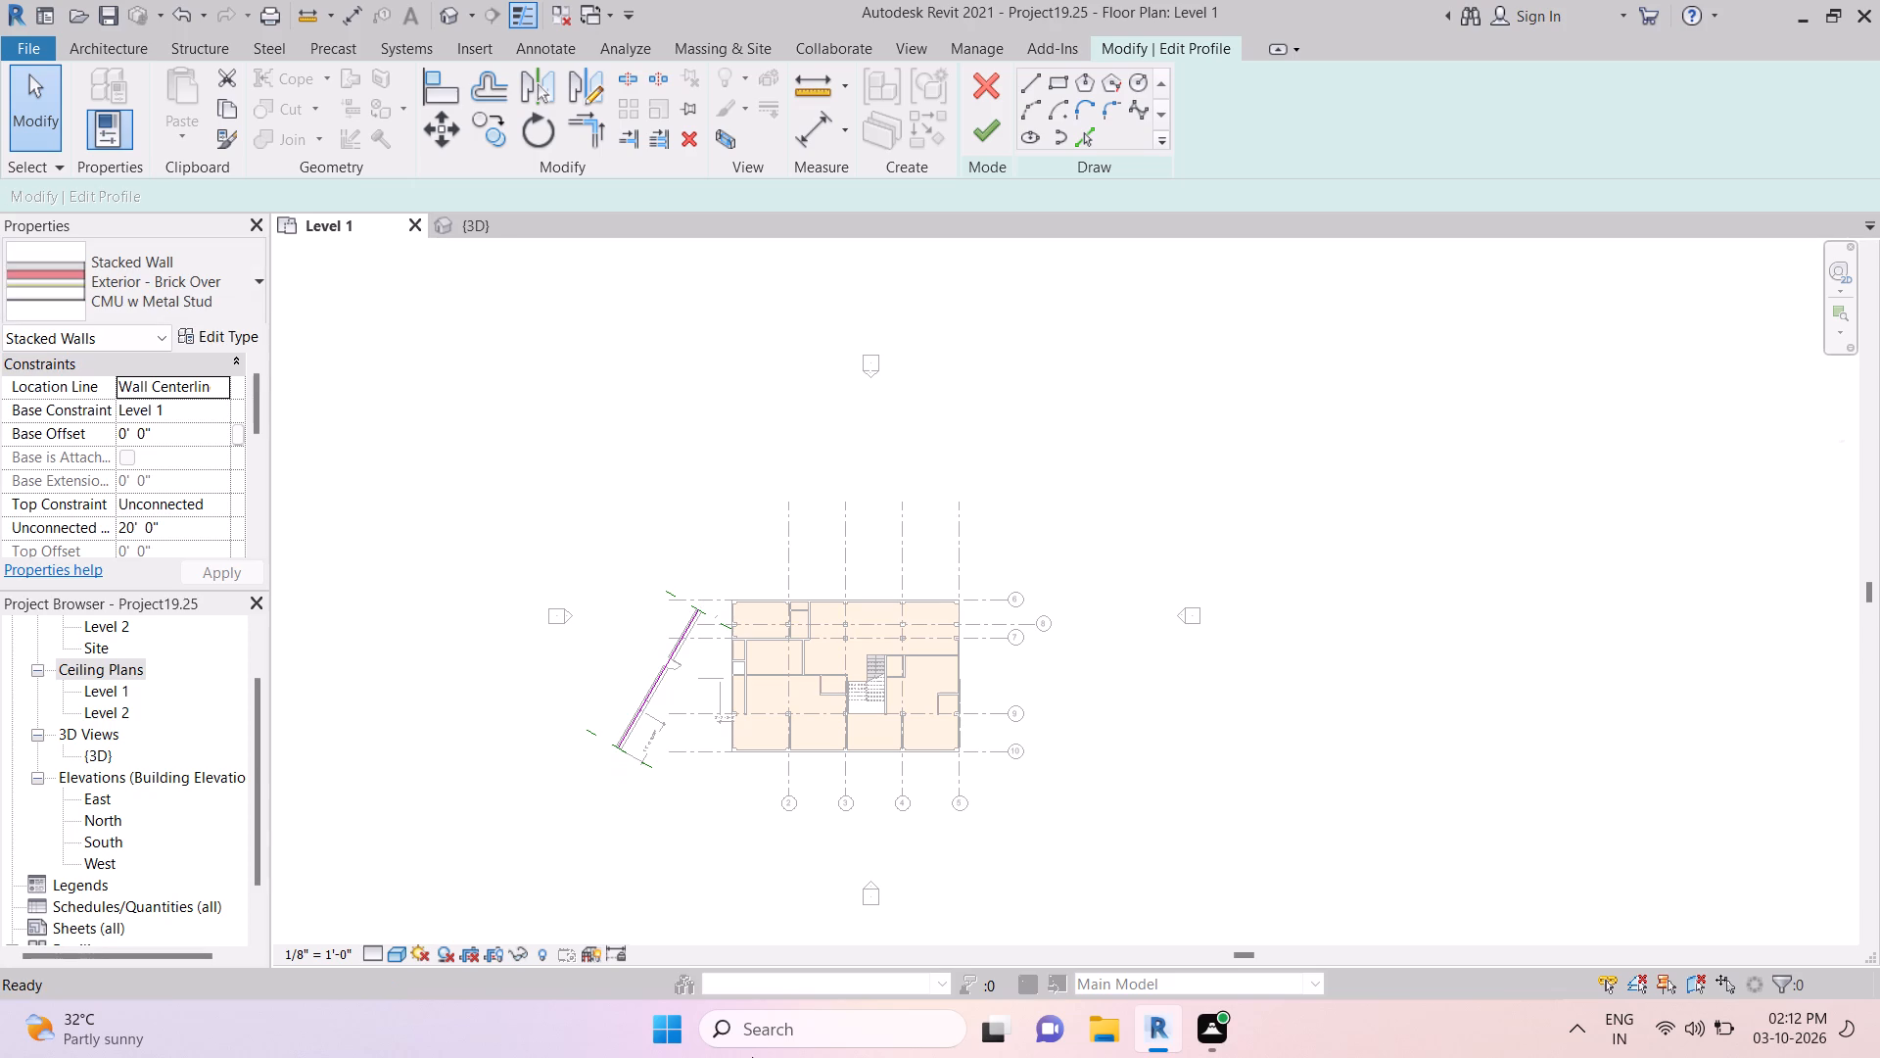
key("Escape")
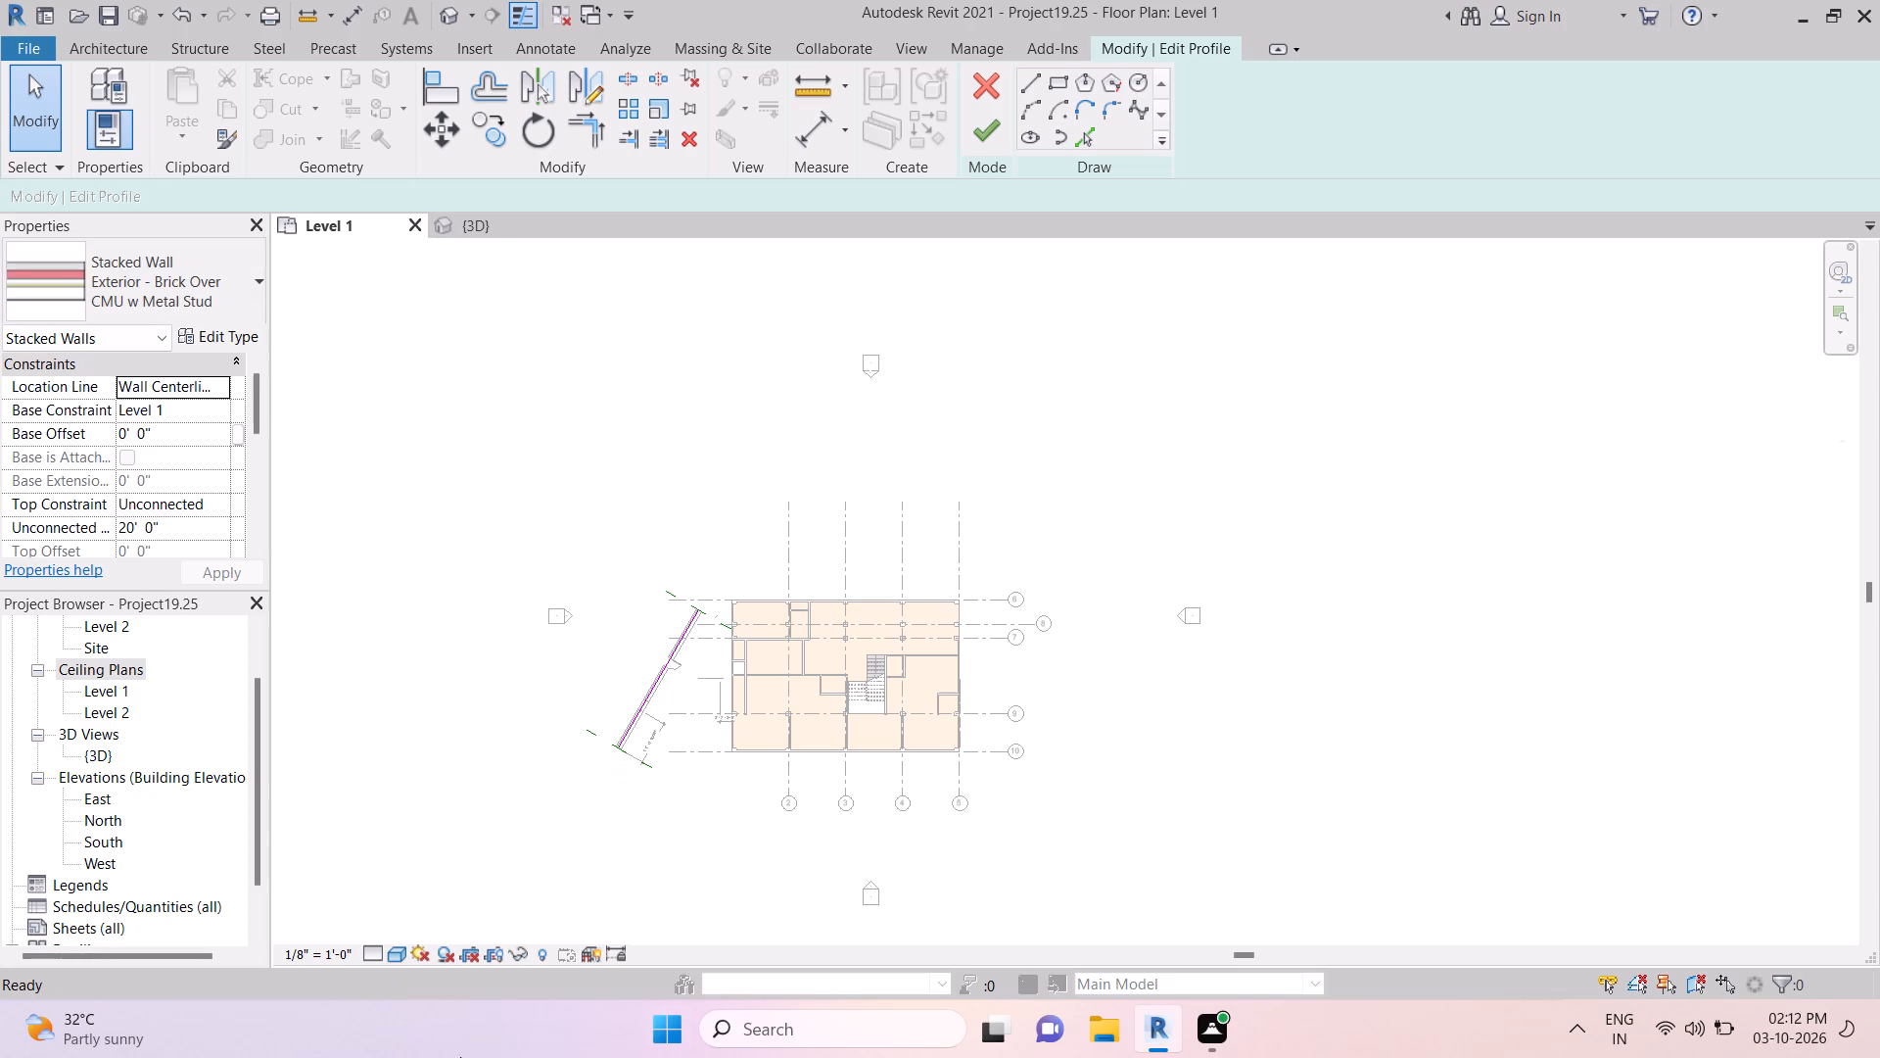
key("Escape")
key("Escape")
key("Escape")
key("Escape")
key("Escape")
Set the stacked wall's Location Line to Finish Face: Interior.
left_click(193, 394)
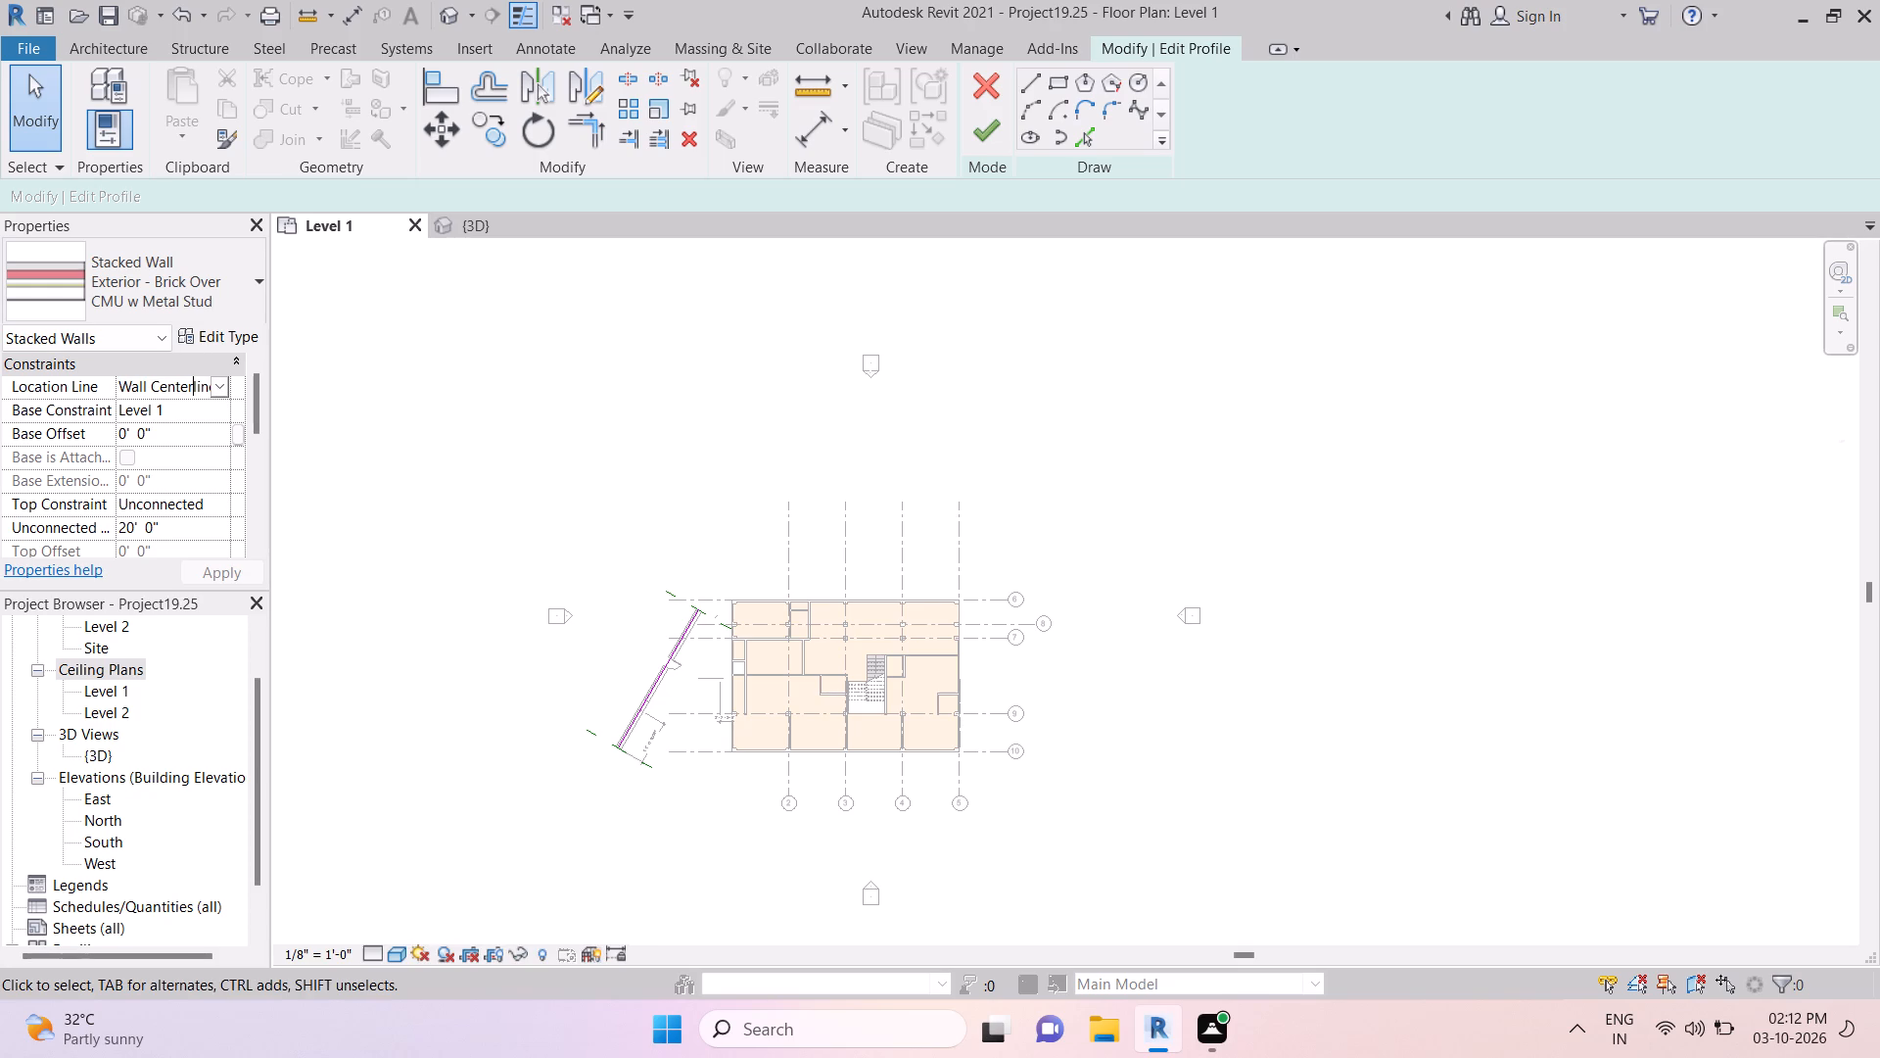
left_click(219, 394)
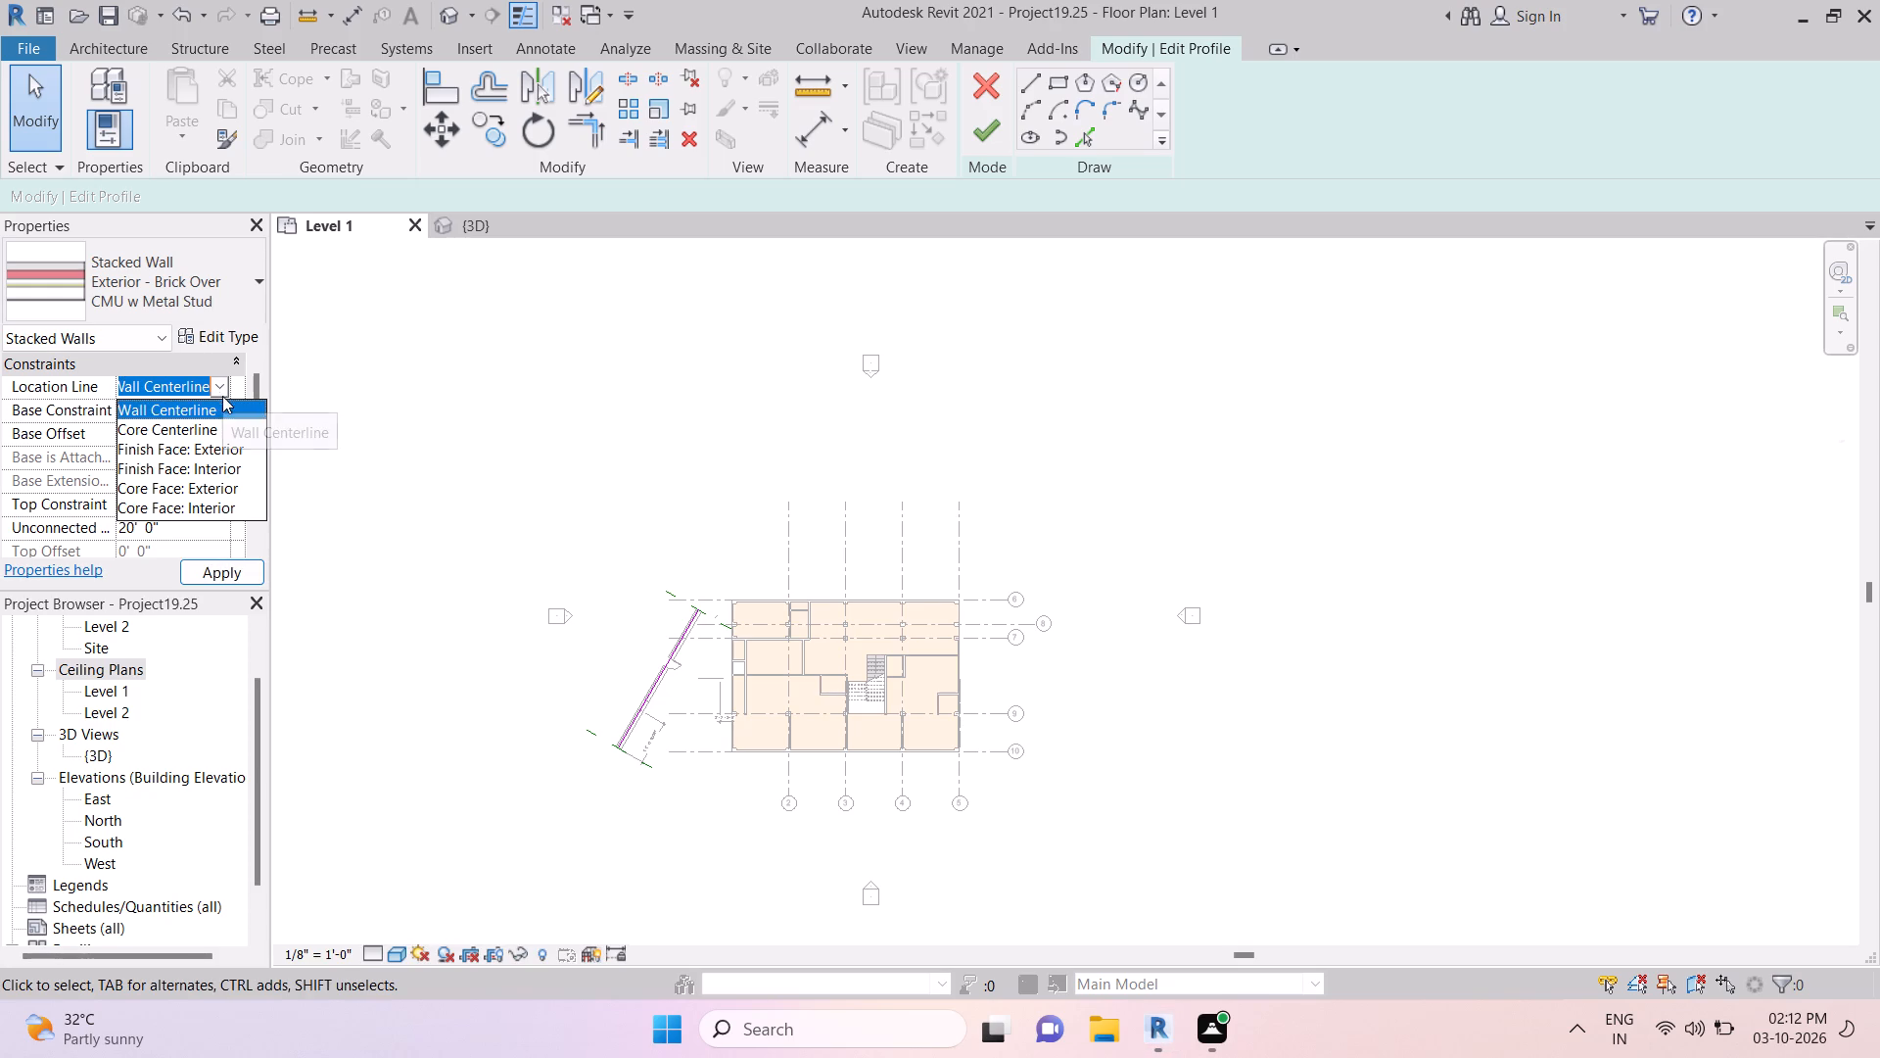
left_click(237, 472)
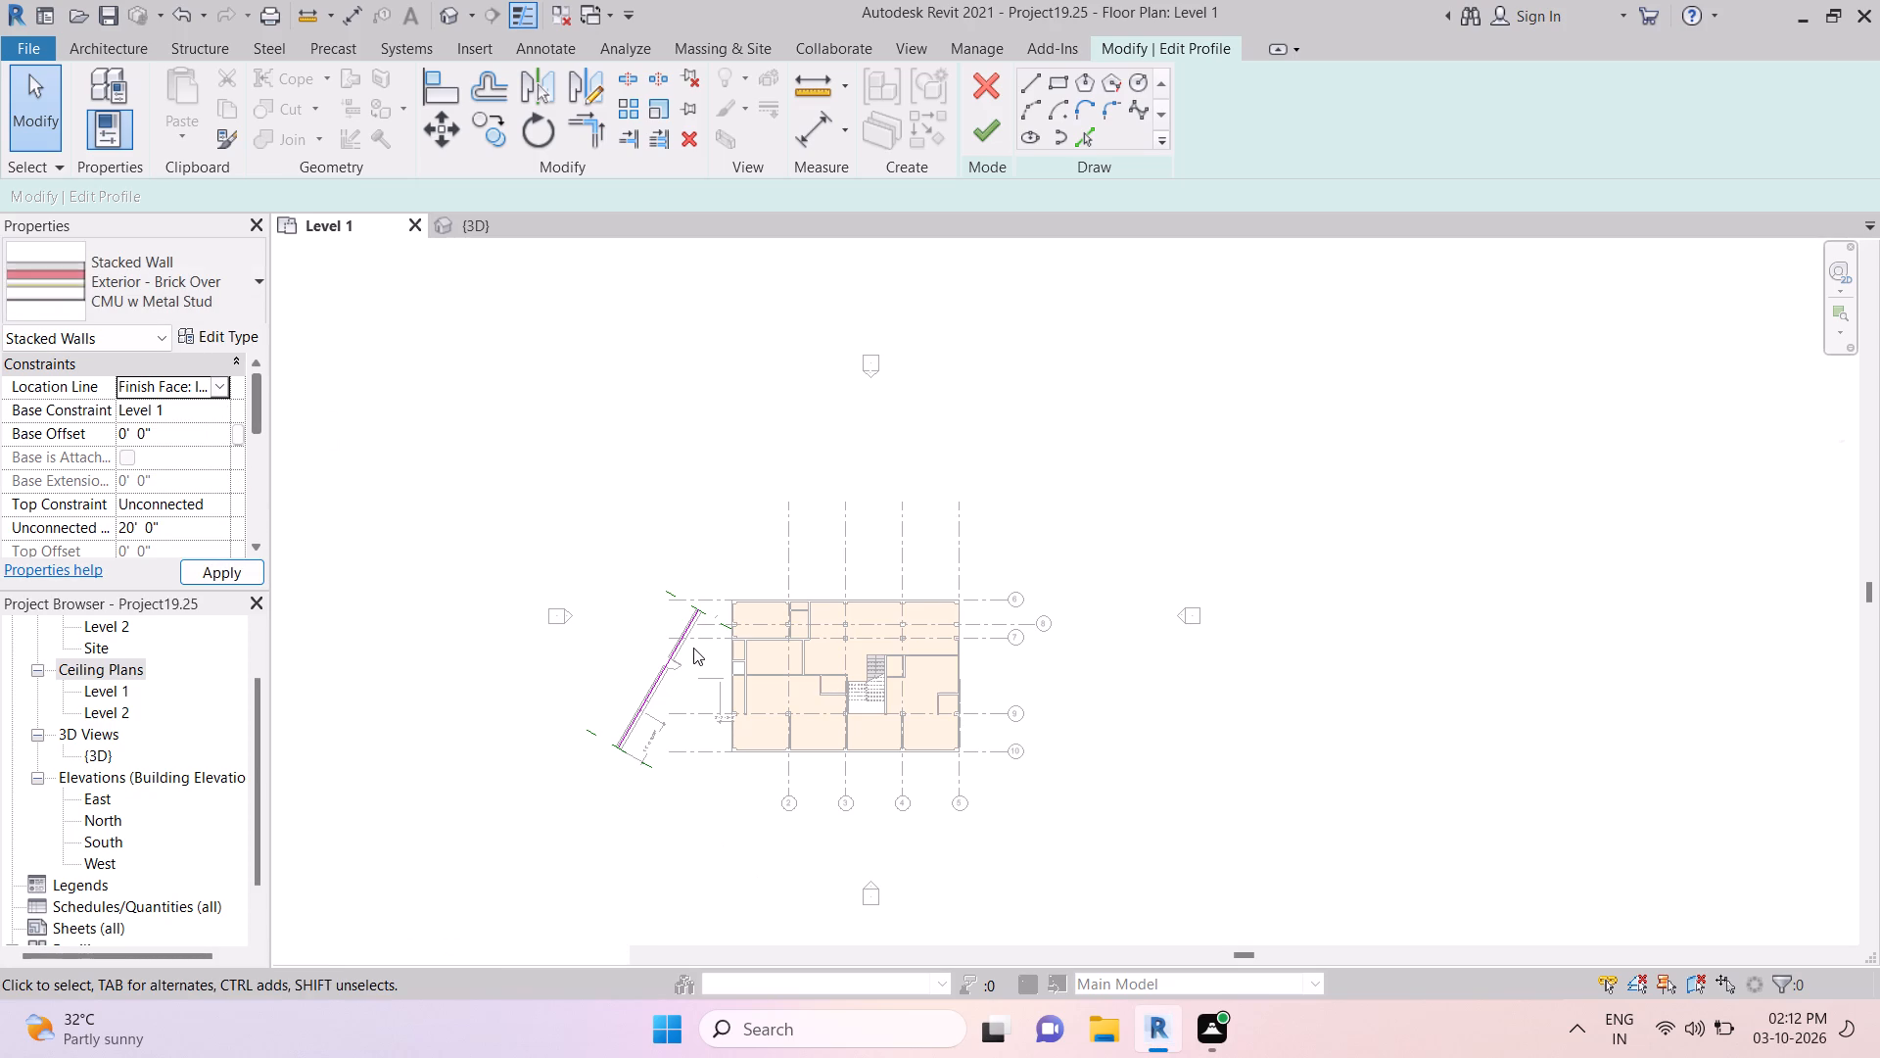
Delete the remaining profile sketch line along the diagonal stacked wall in the Level 1 plan.
left_click(658, 681)
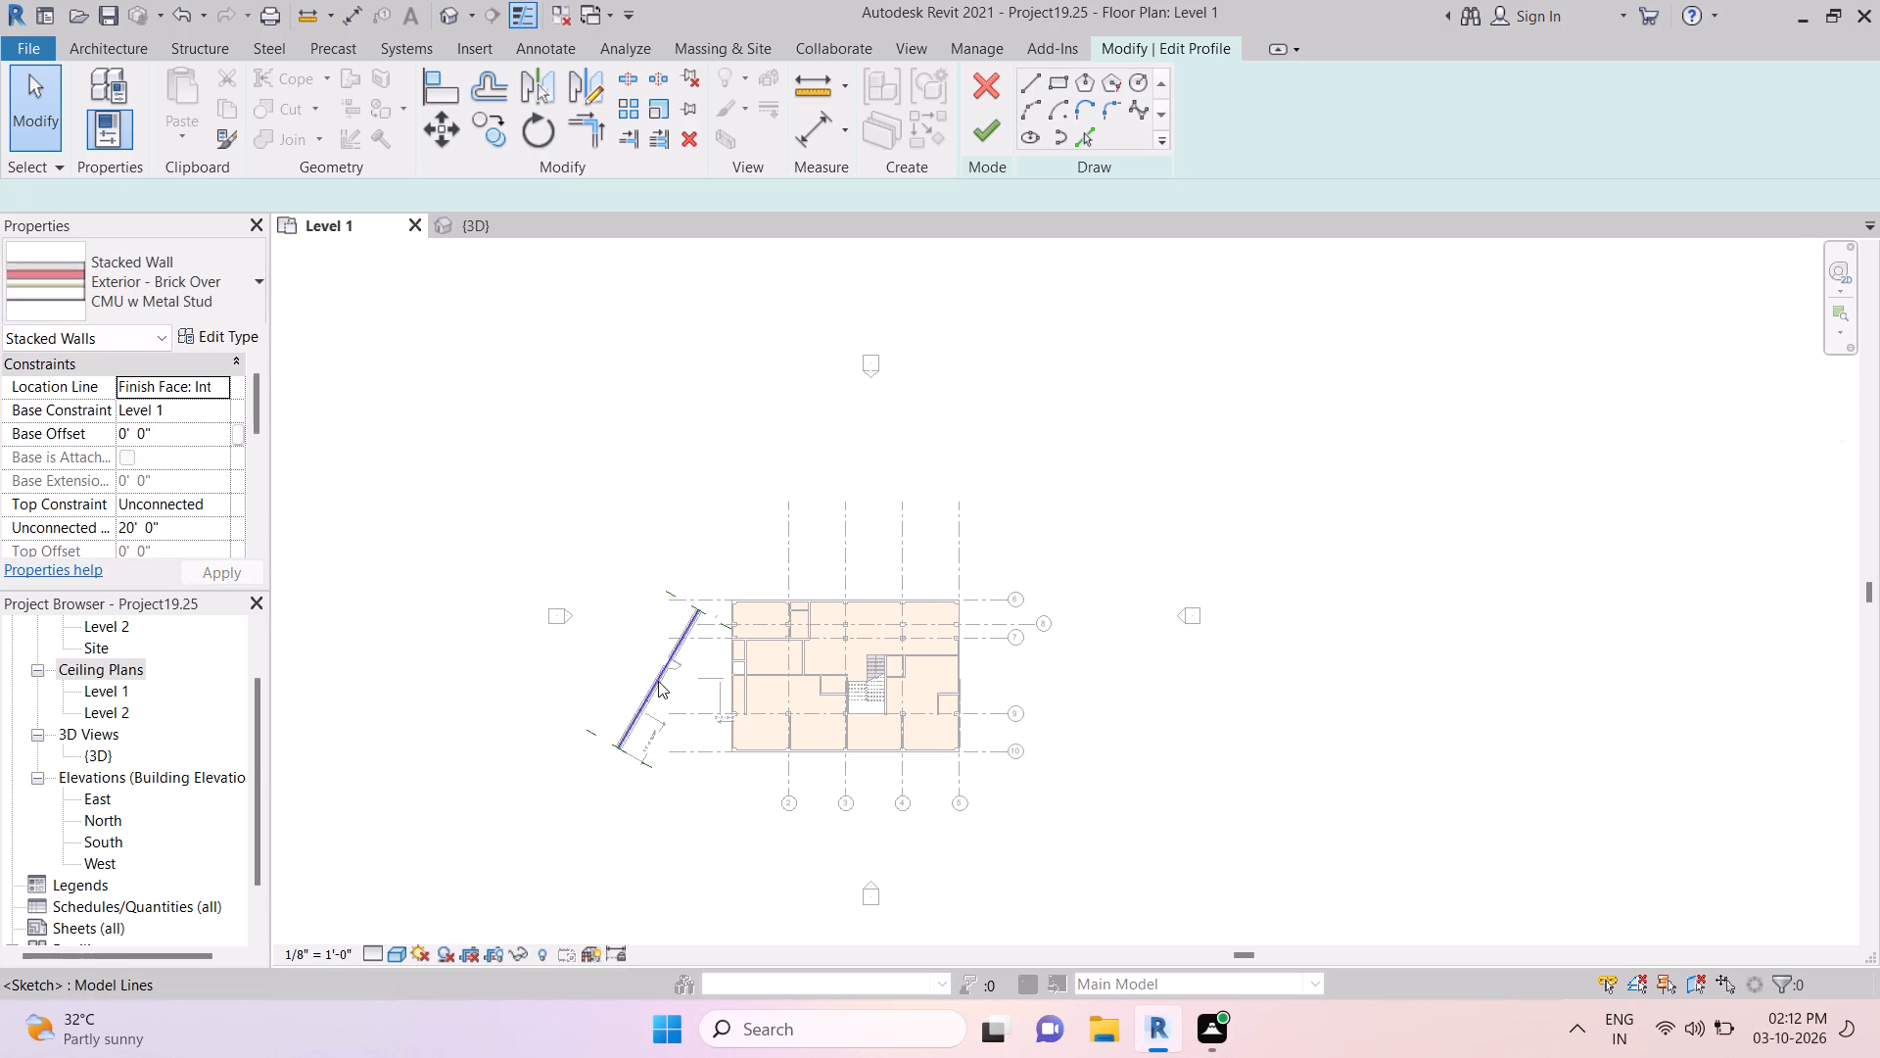
left_click(658, 681)
left_click(658, 681)
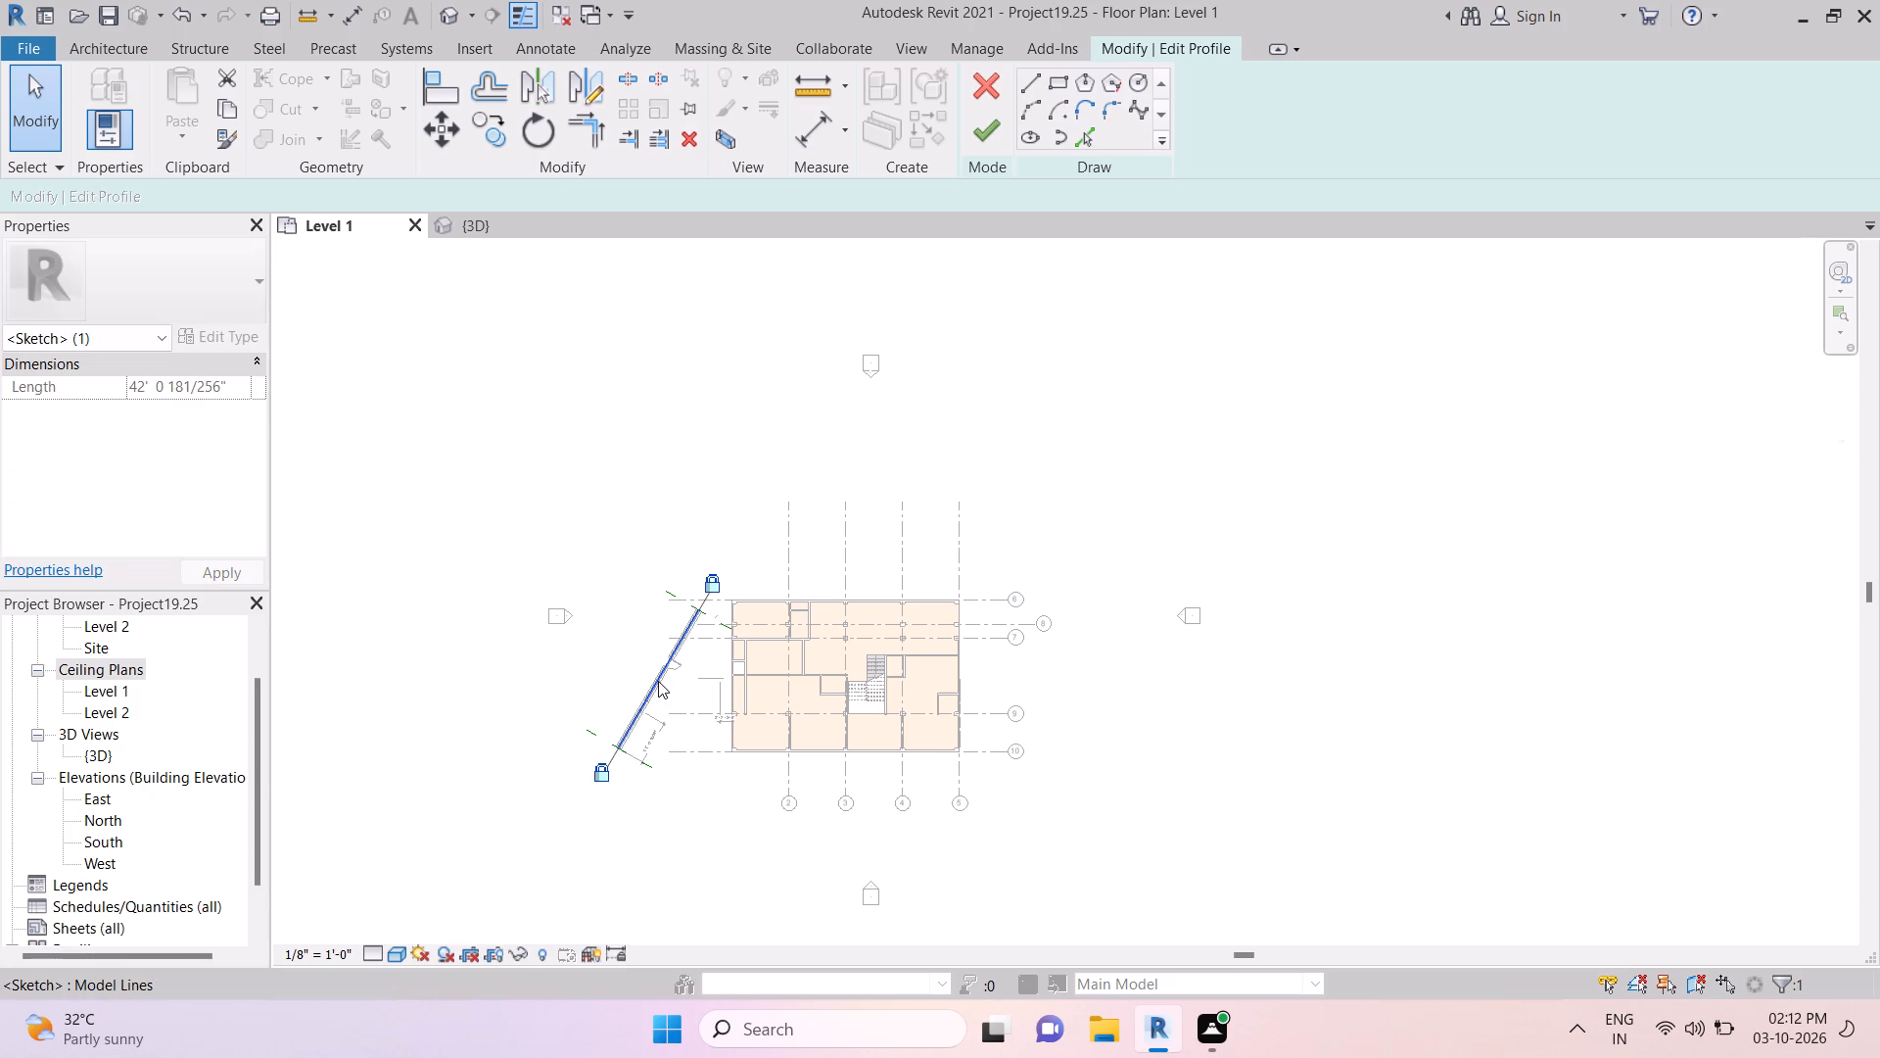
left_click(234, 386)
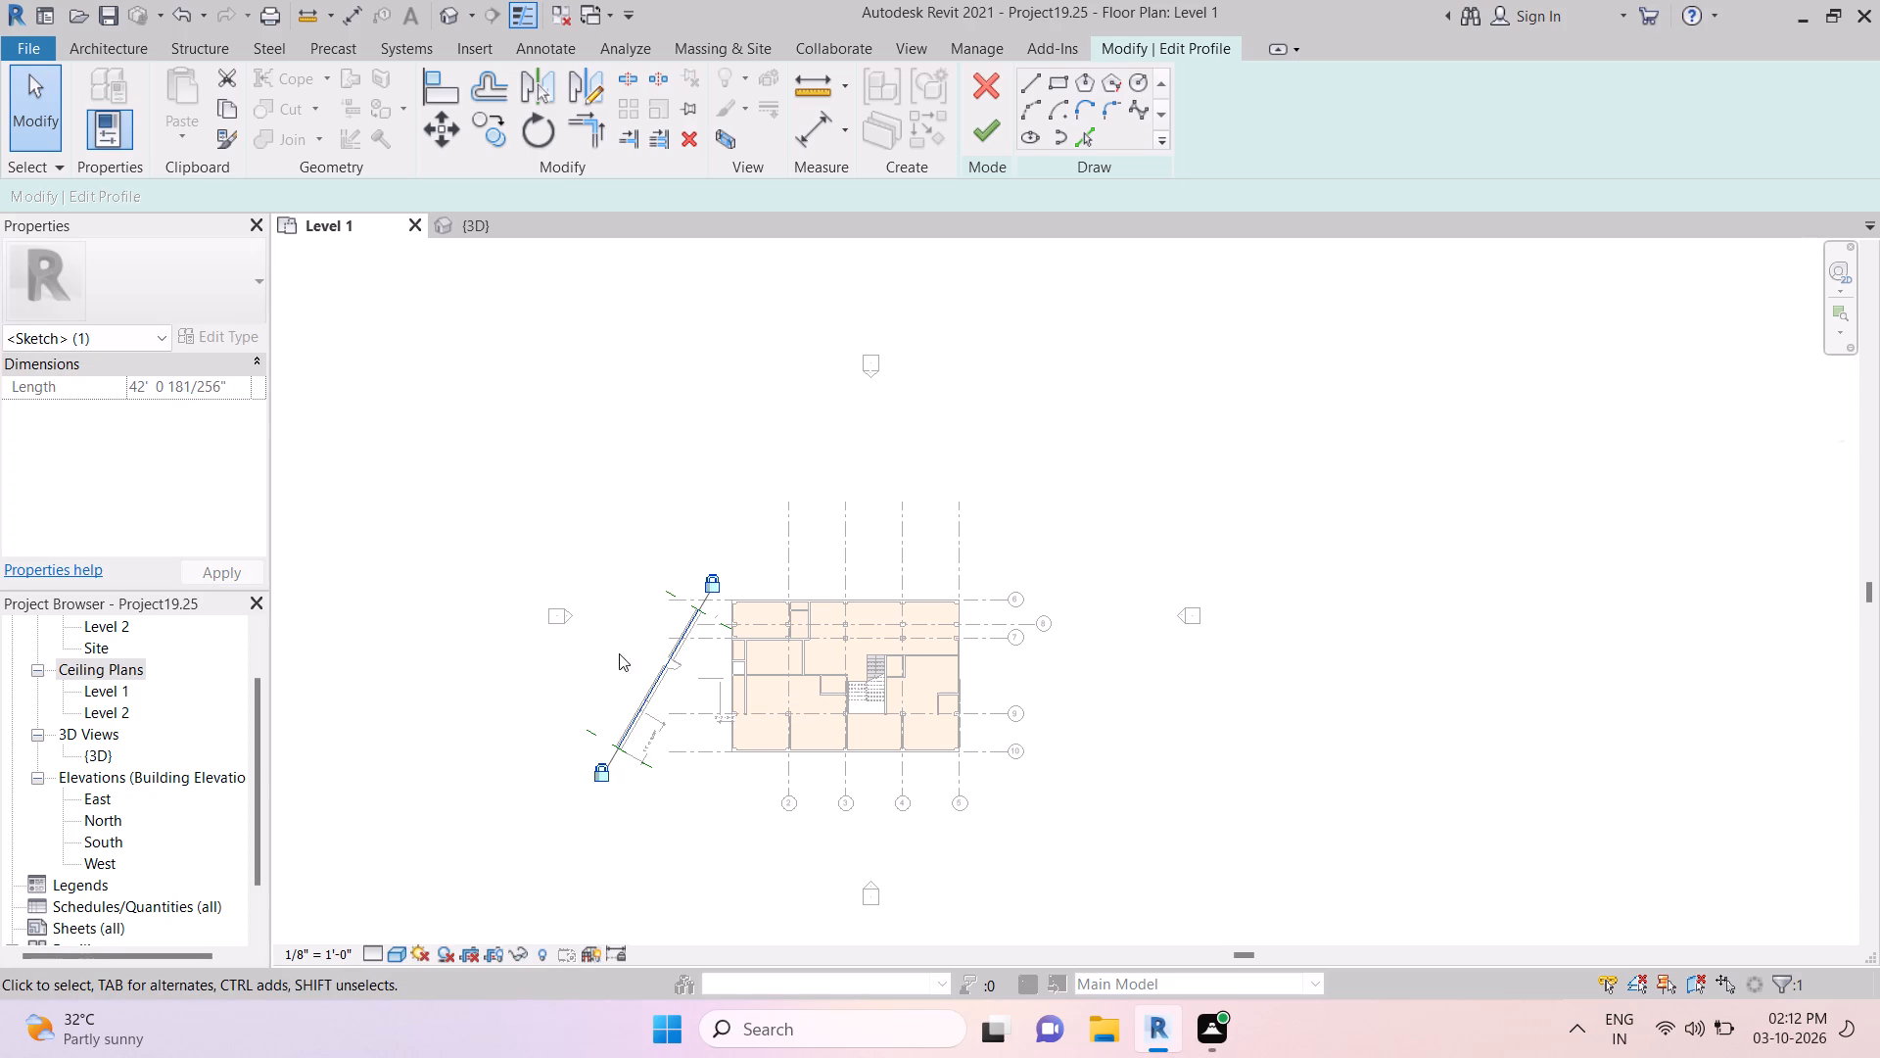
left_click(657, 696)
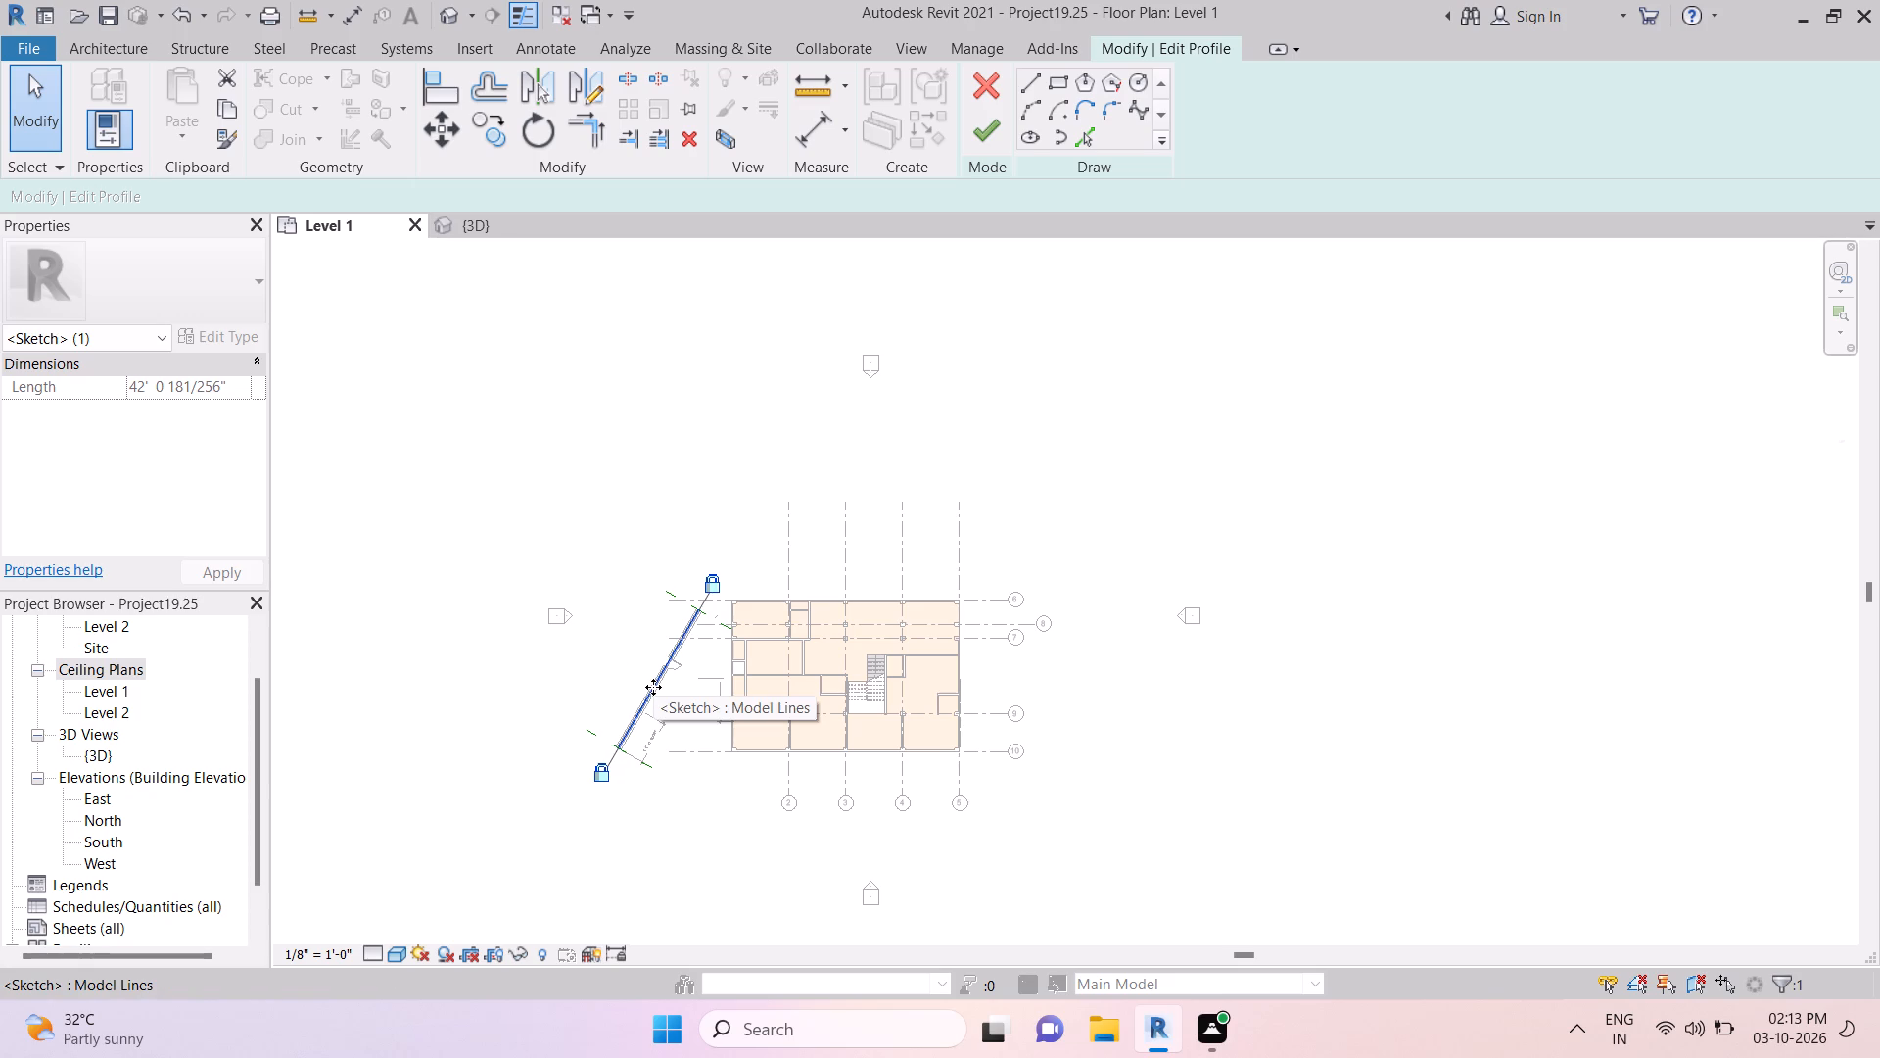
key("Return")
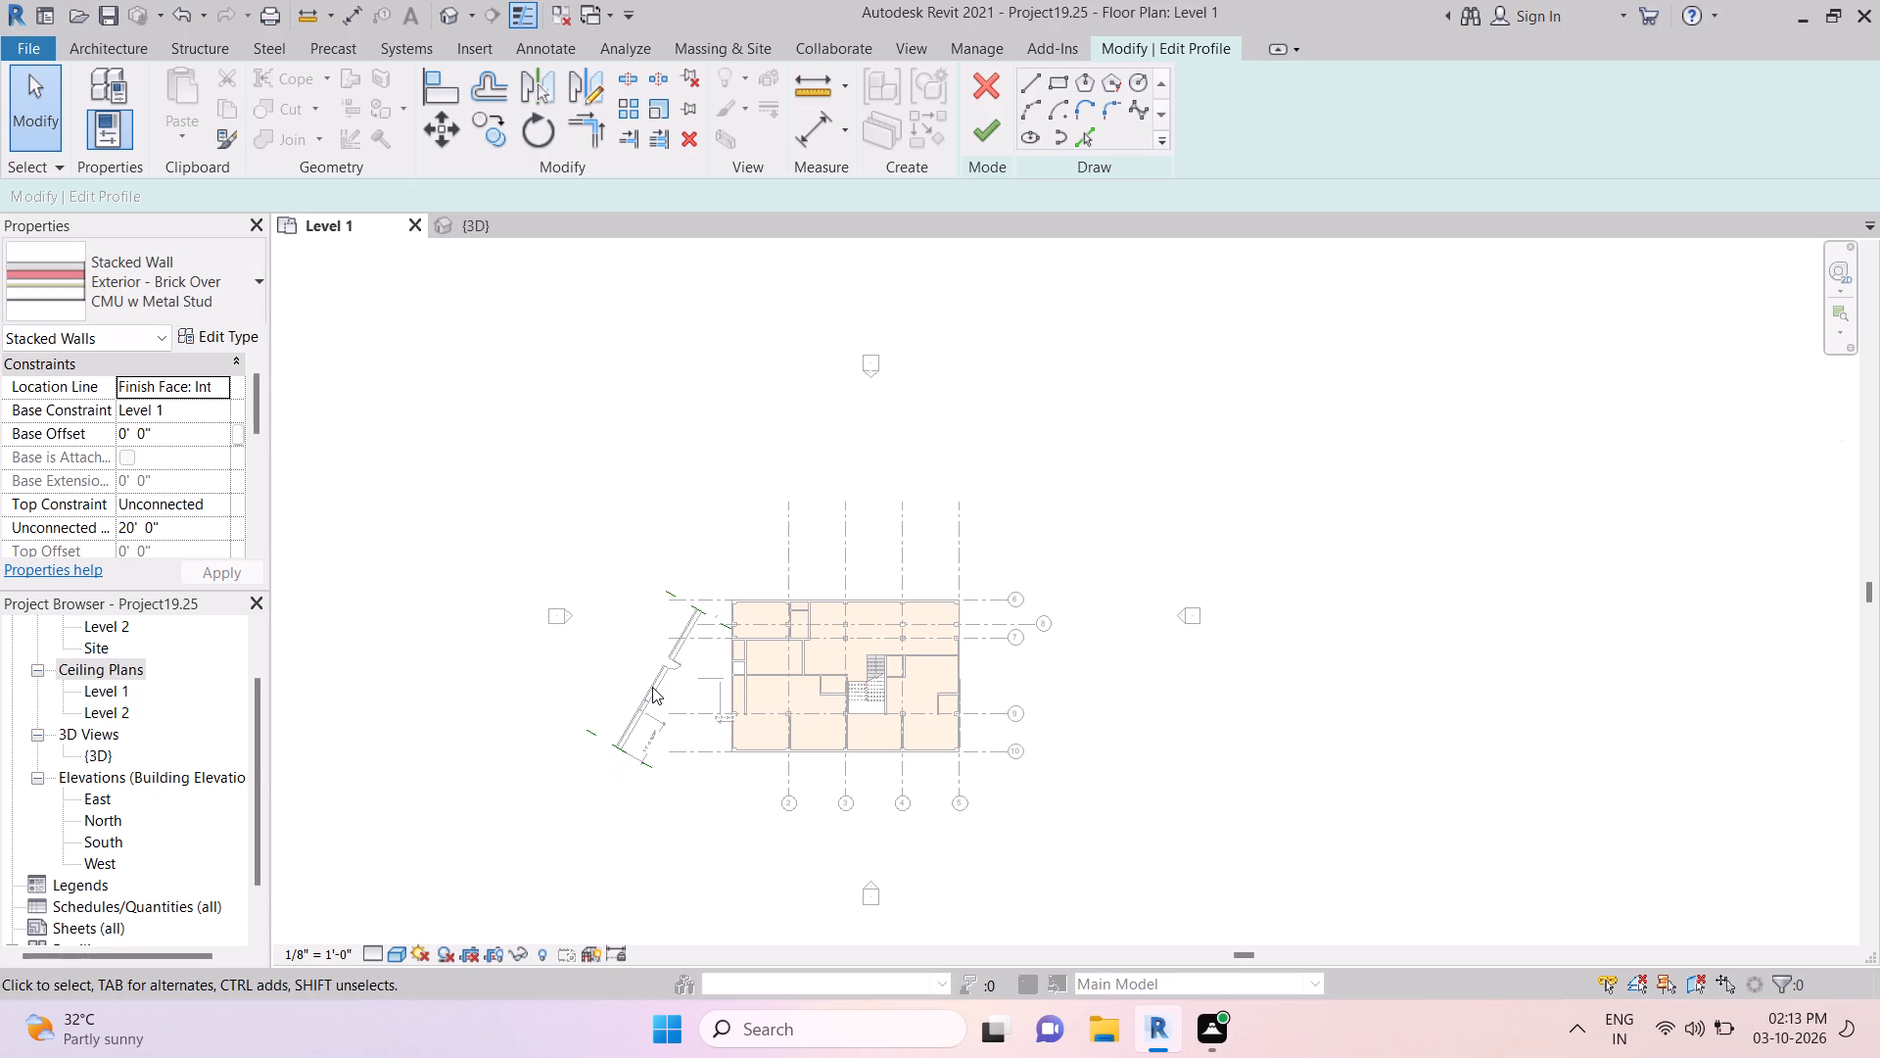
key("Return")
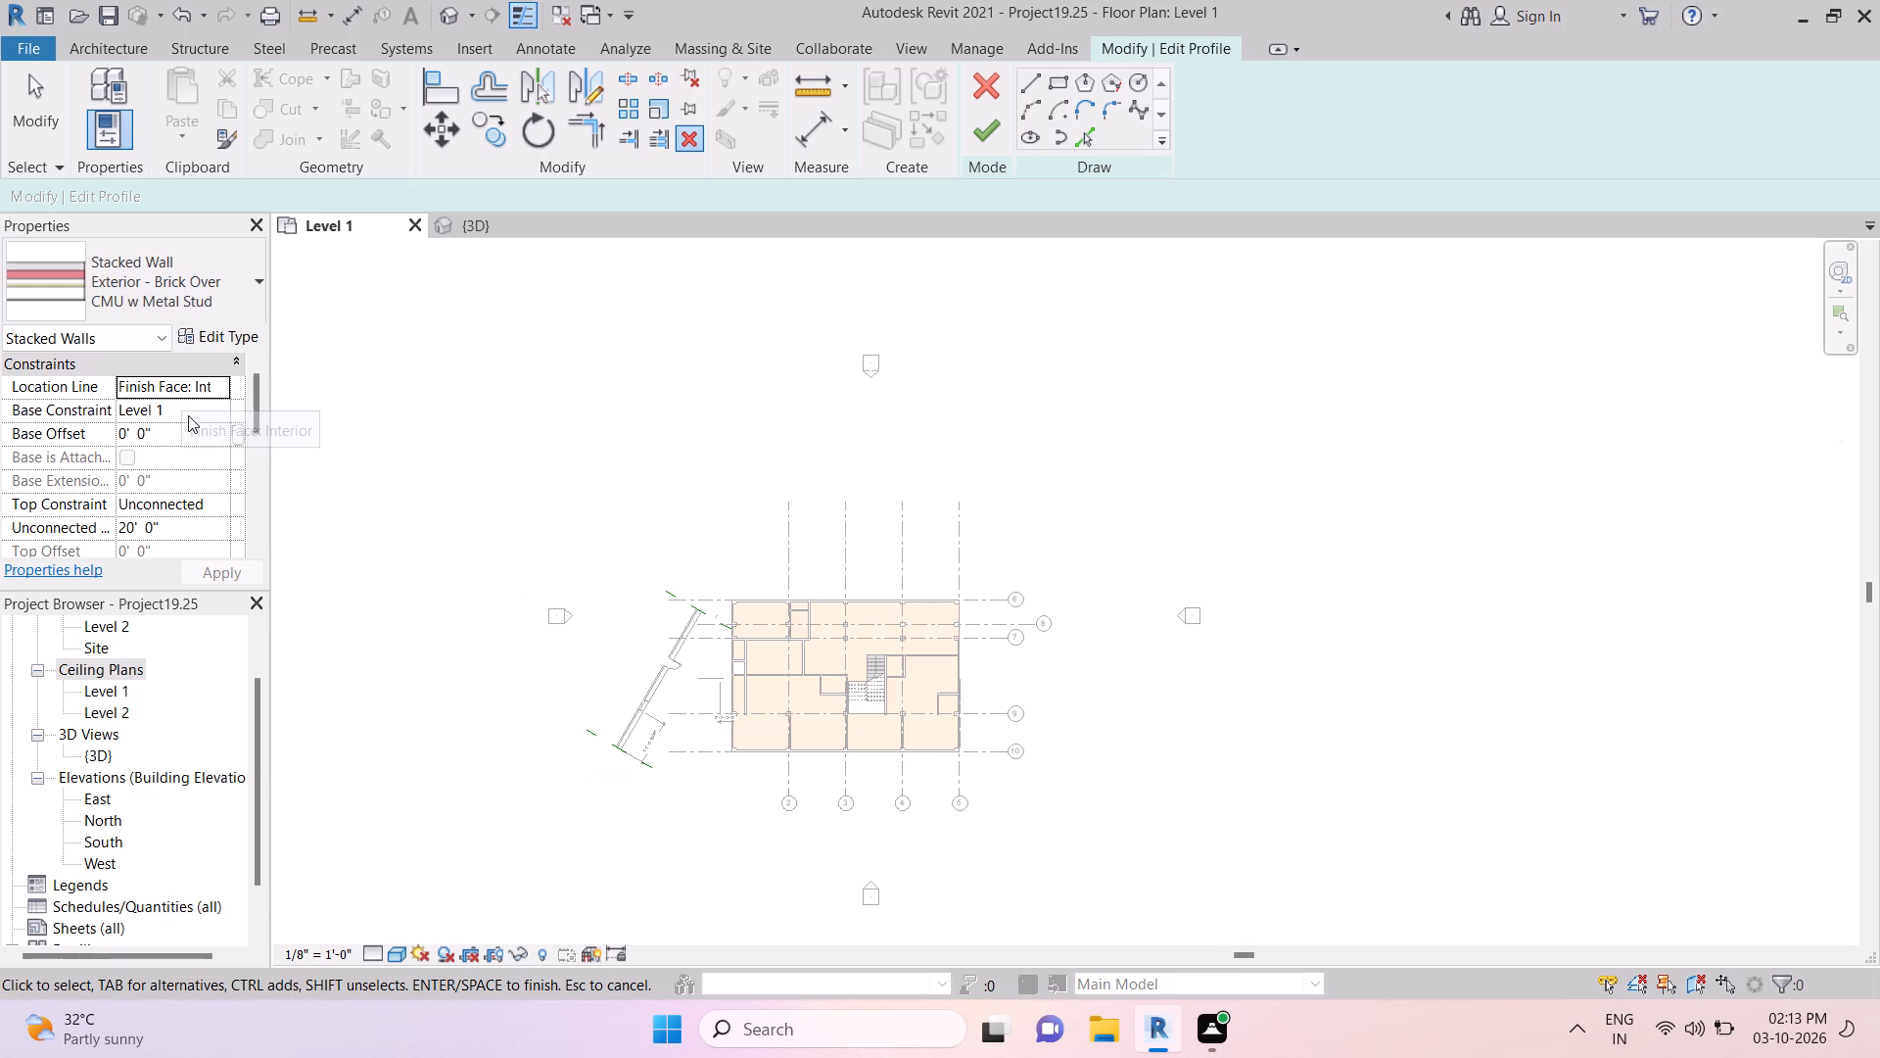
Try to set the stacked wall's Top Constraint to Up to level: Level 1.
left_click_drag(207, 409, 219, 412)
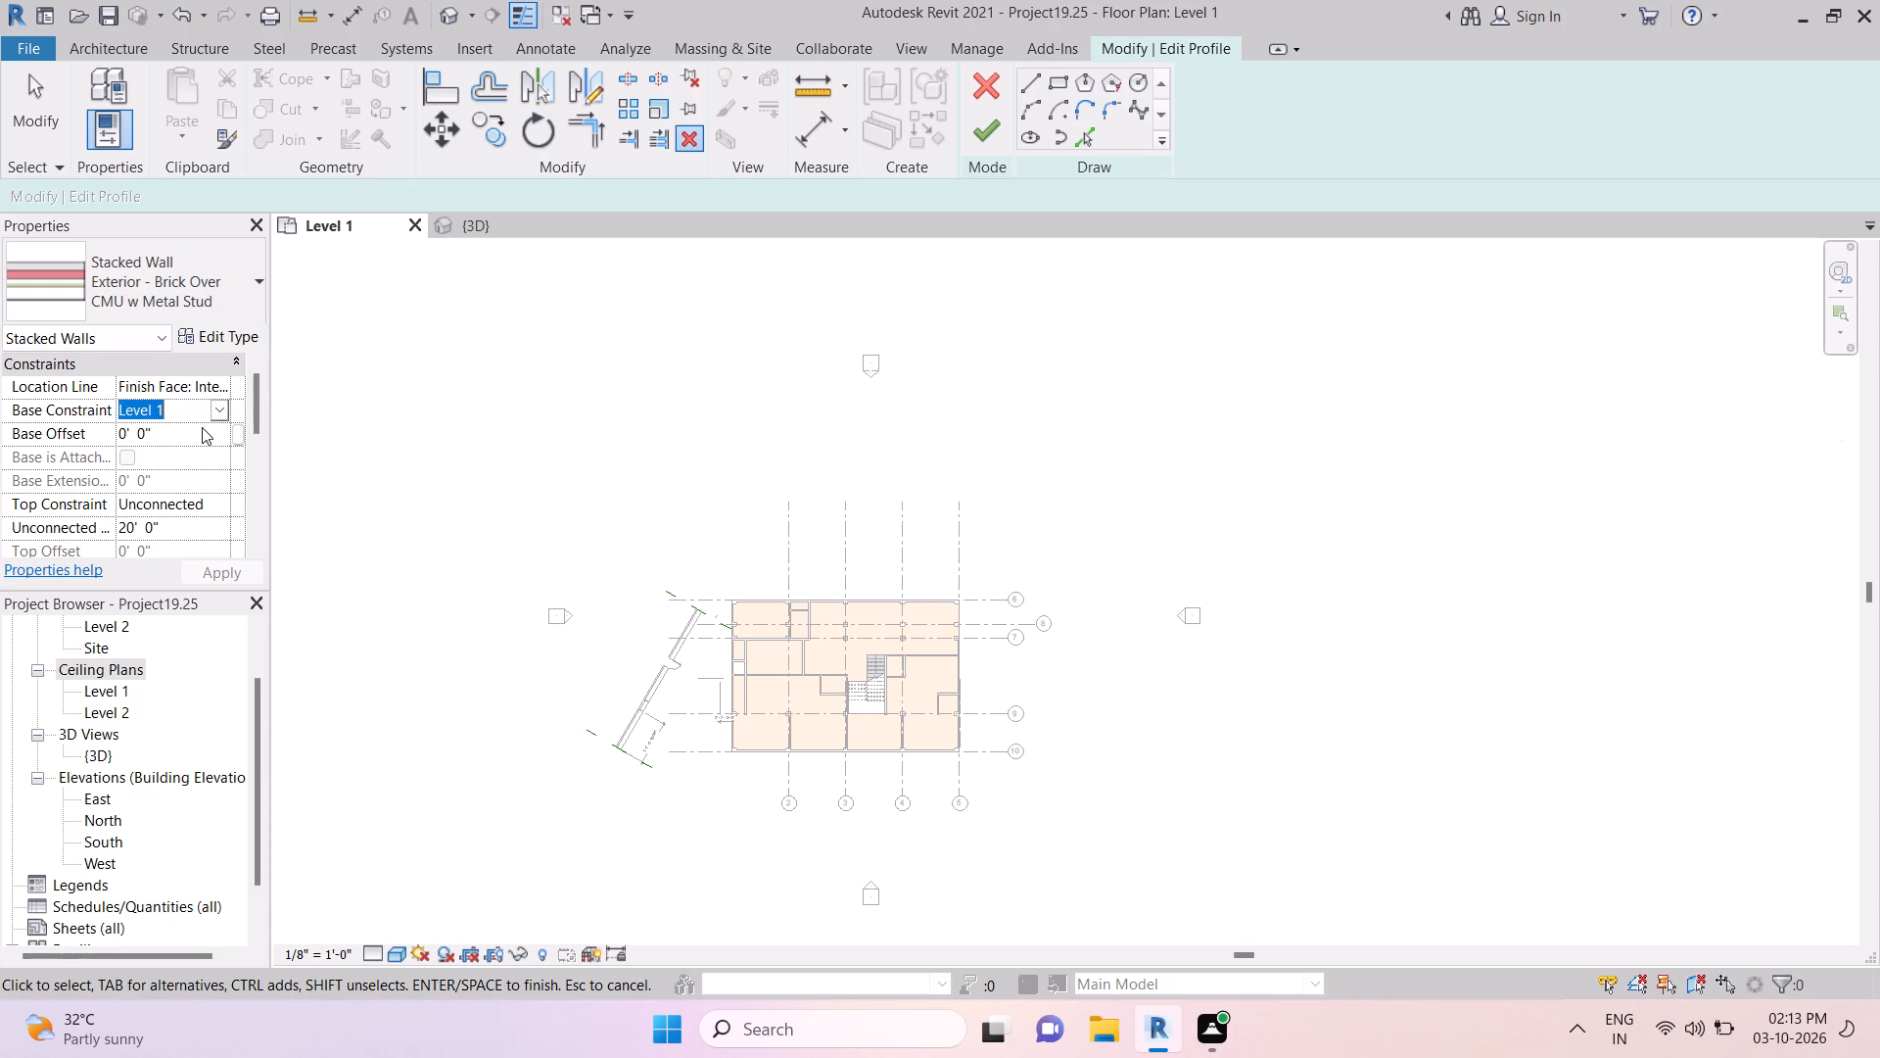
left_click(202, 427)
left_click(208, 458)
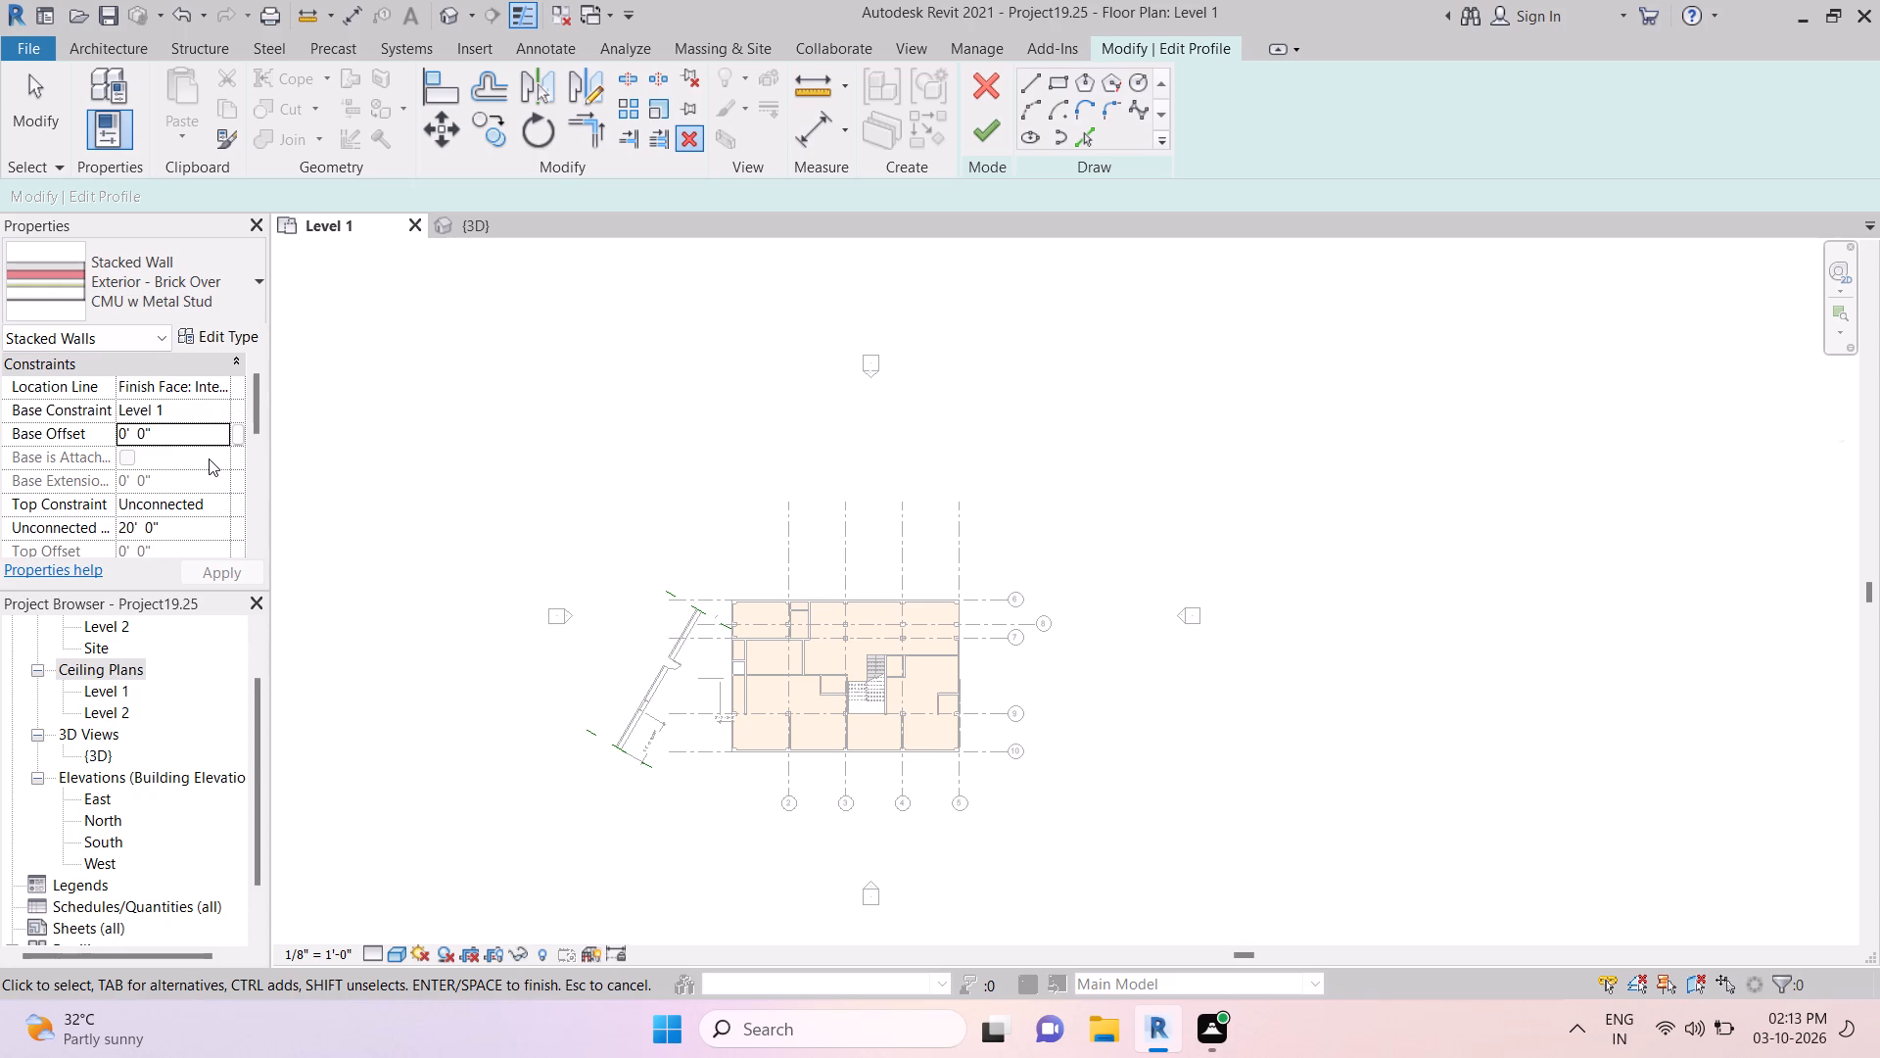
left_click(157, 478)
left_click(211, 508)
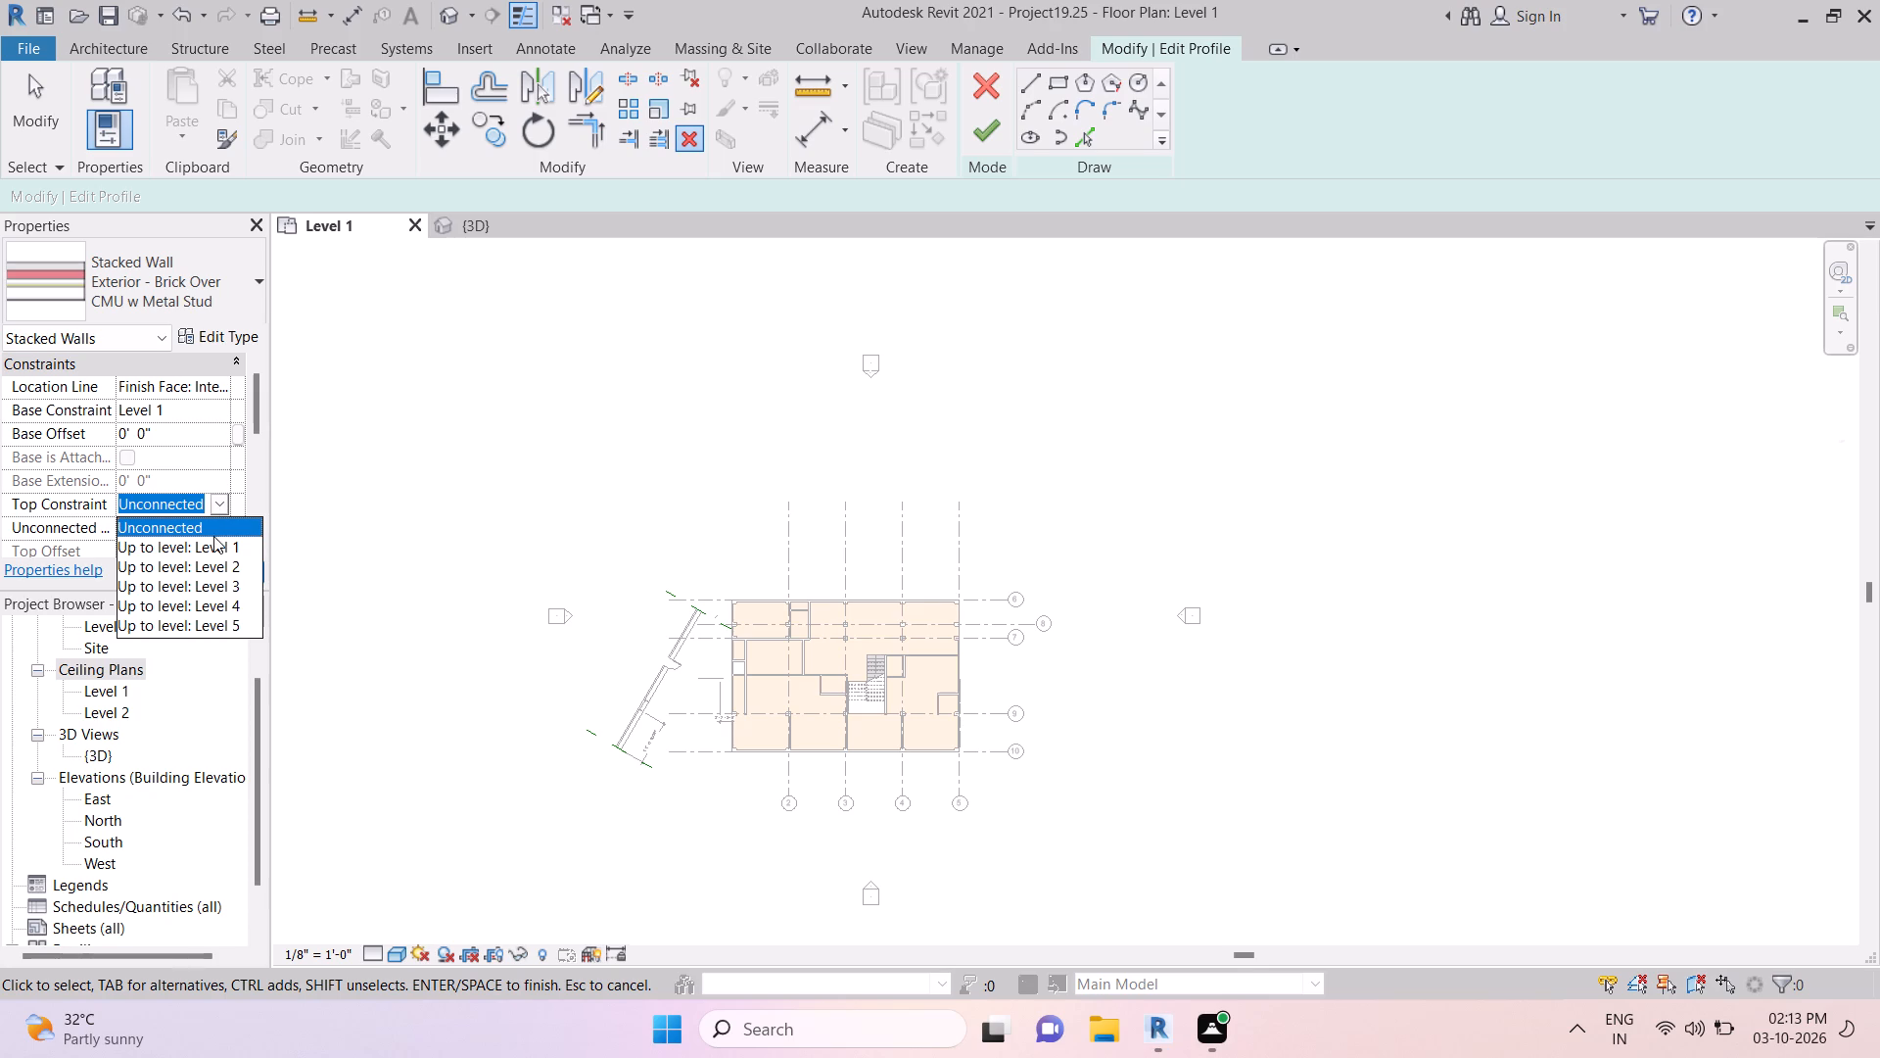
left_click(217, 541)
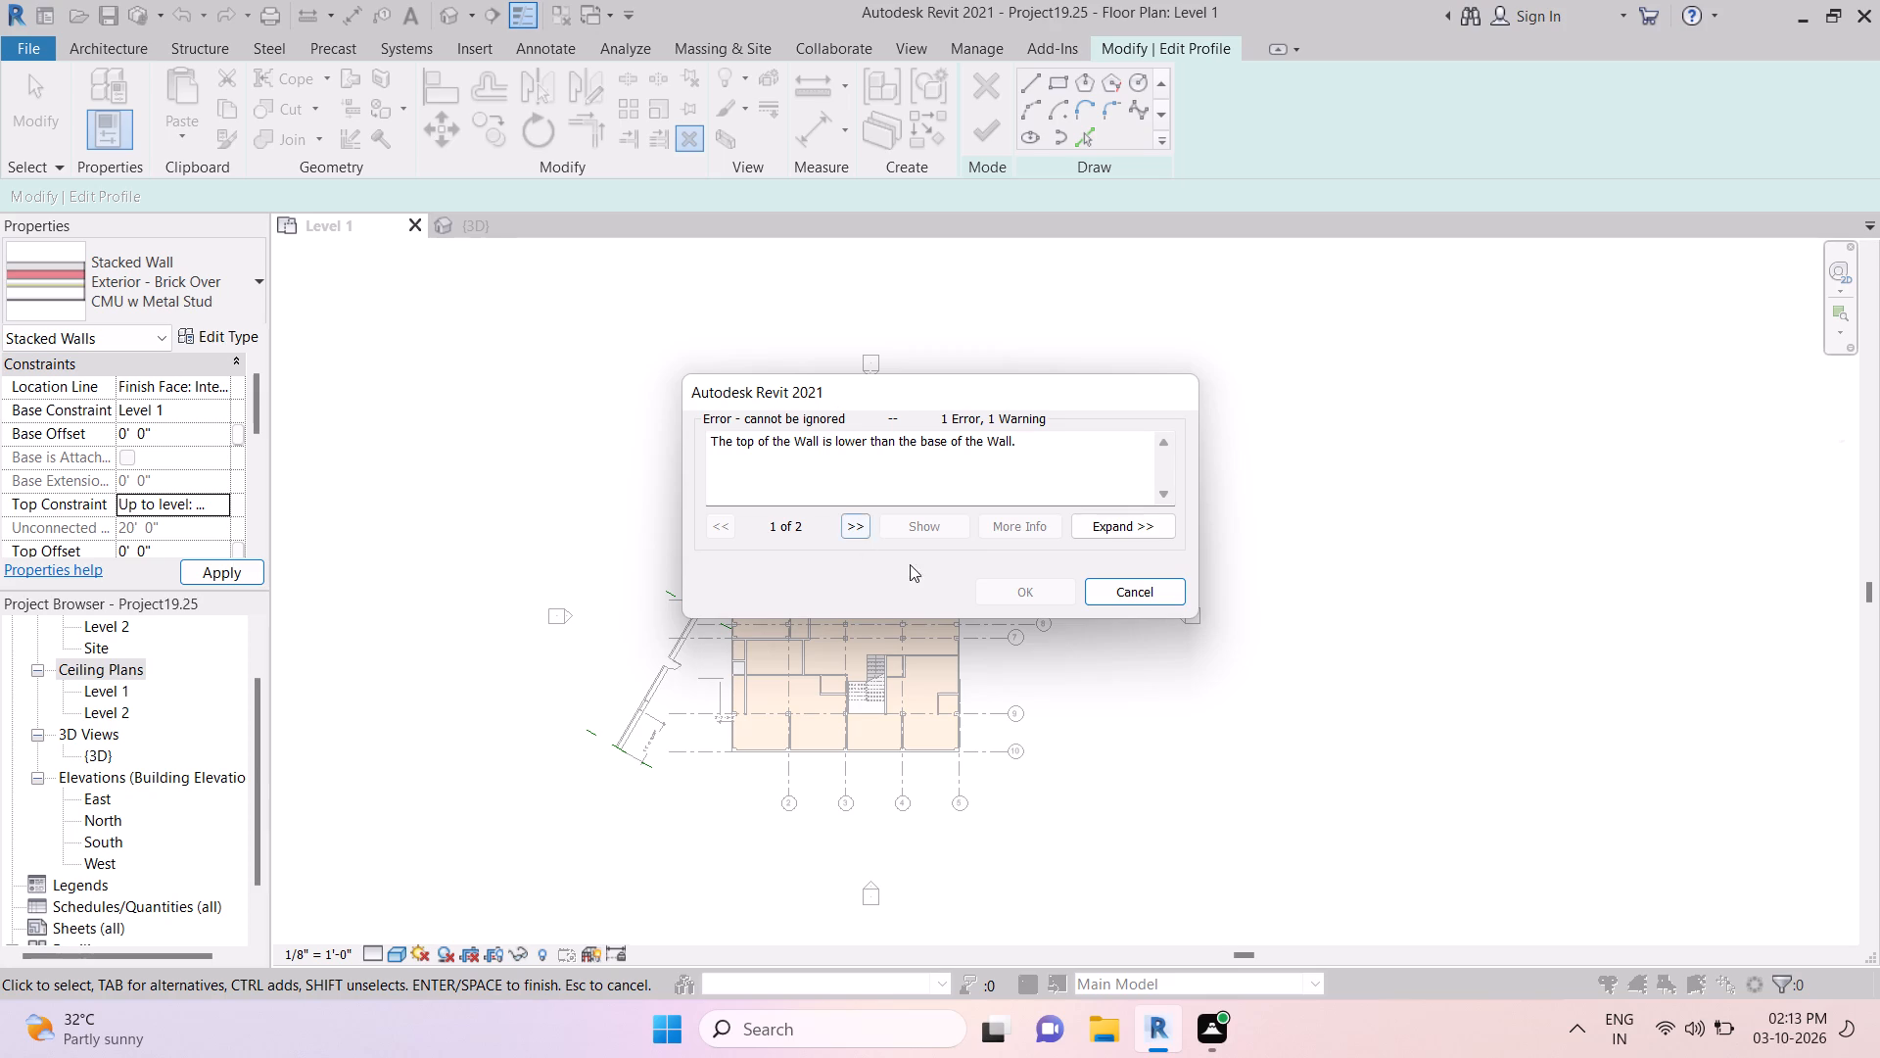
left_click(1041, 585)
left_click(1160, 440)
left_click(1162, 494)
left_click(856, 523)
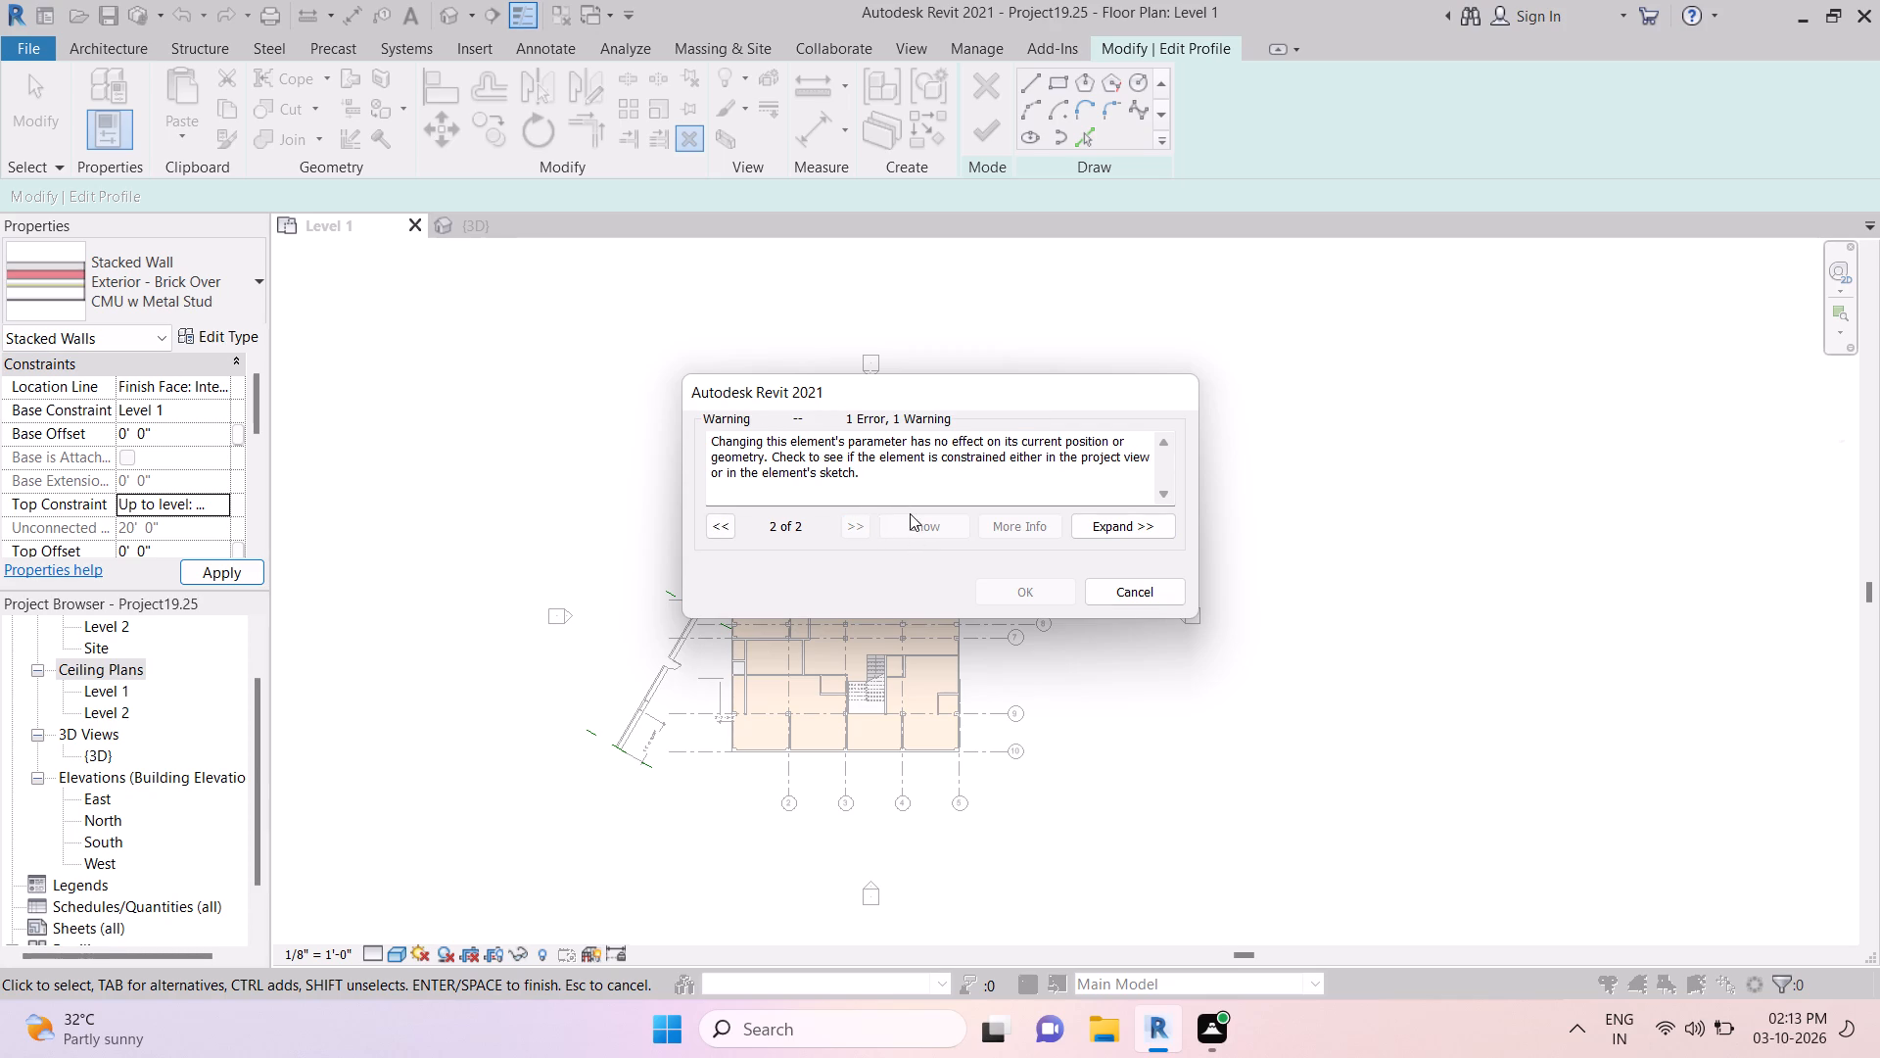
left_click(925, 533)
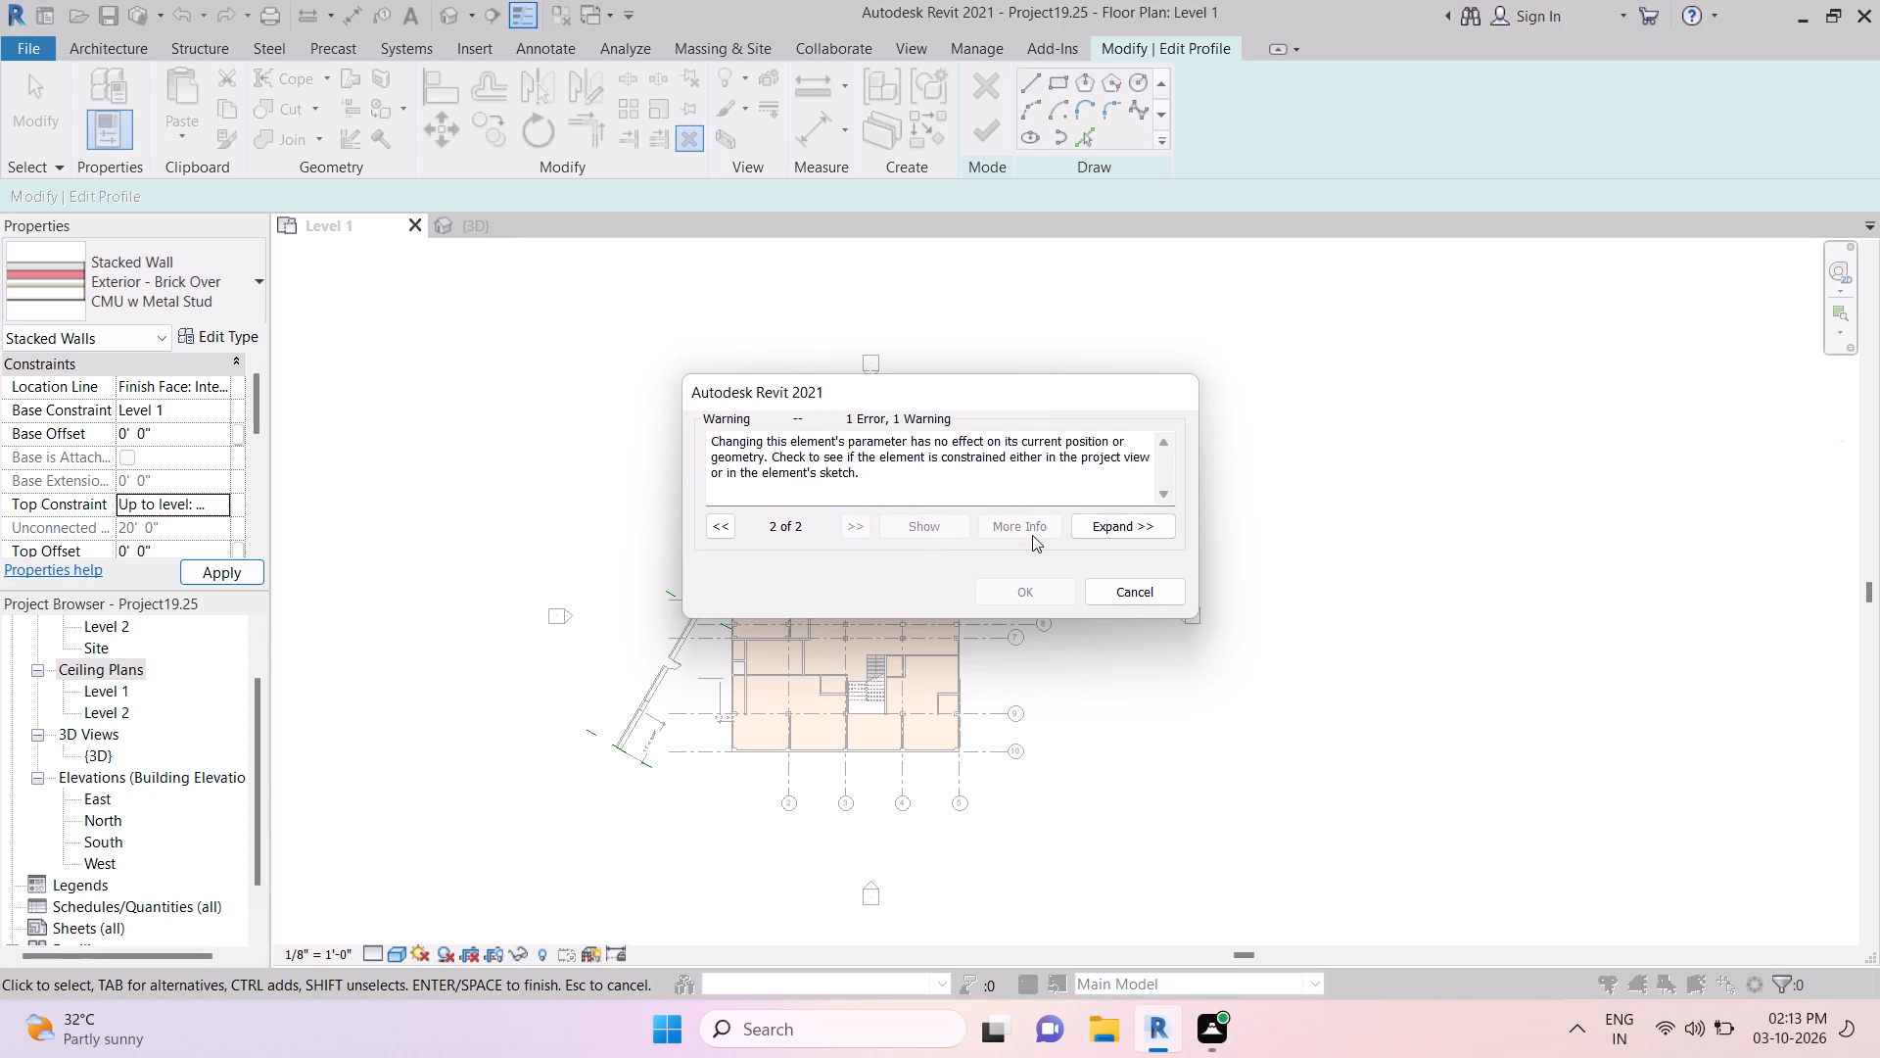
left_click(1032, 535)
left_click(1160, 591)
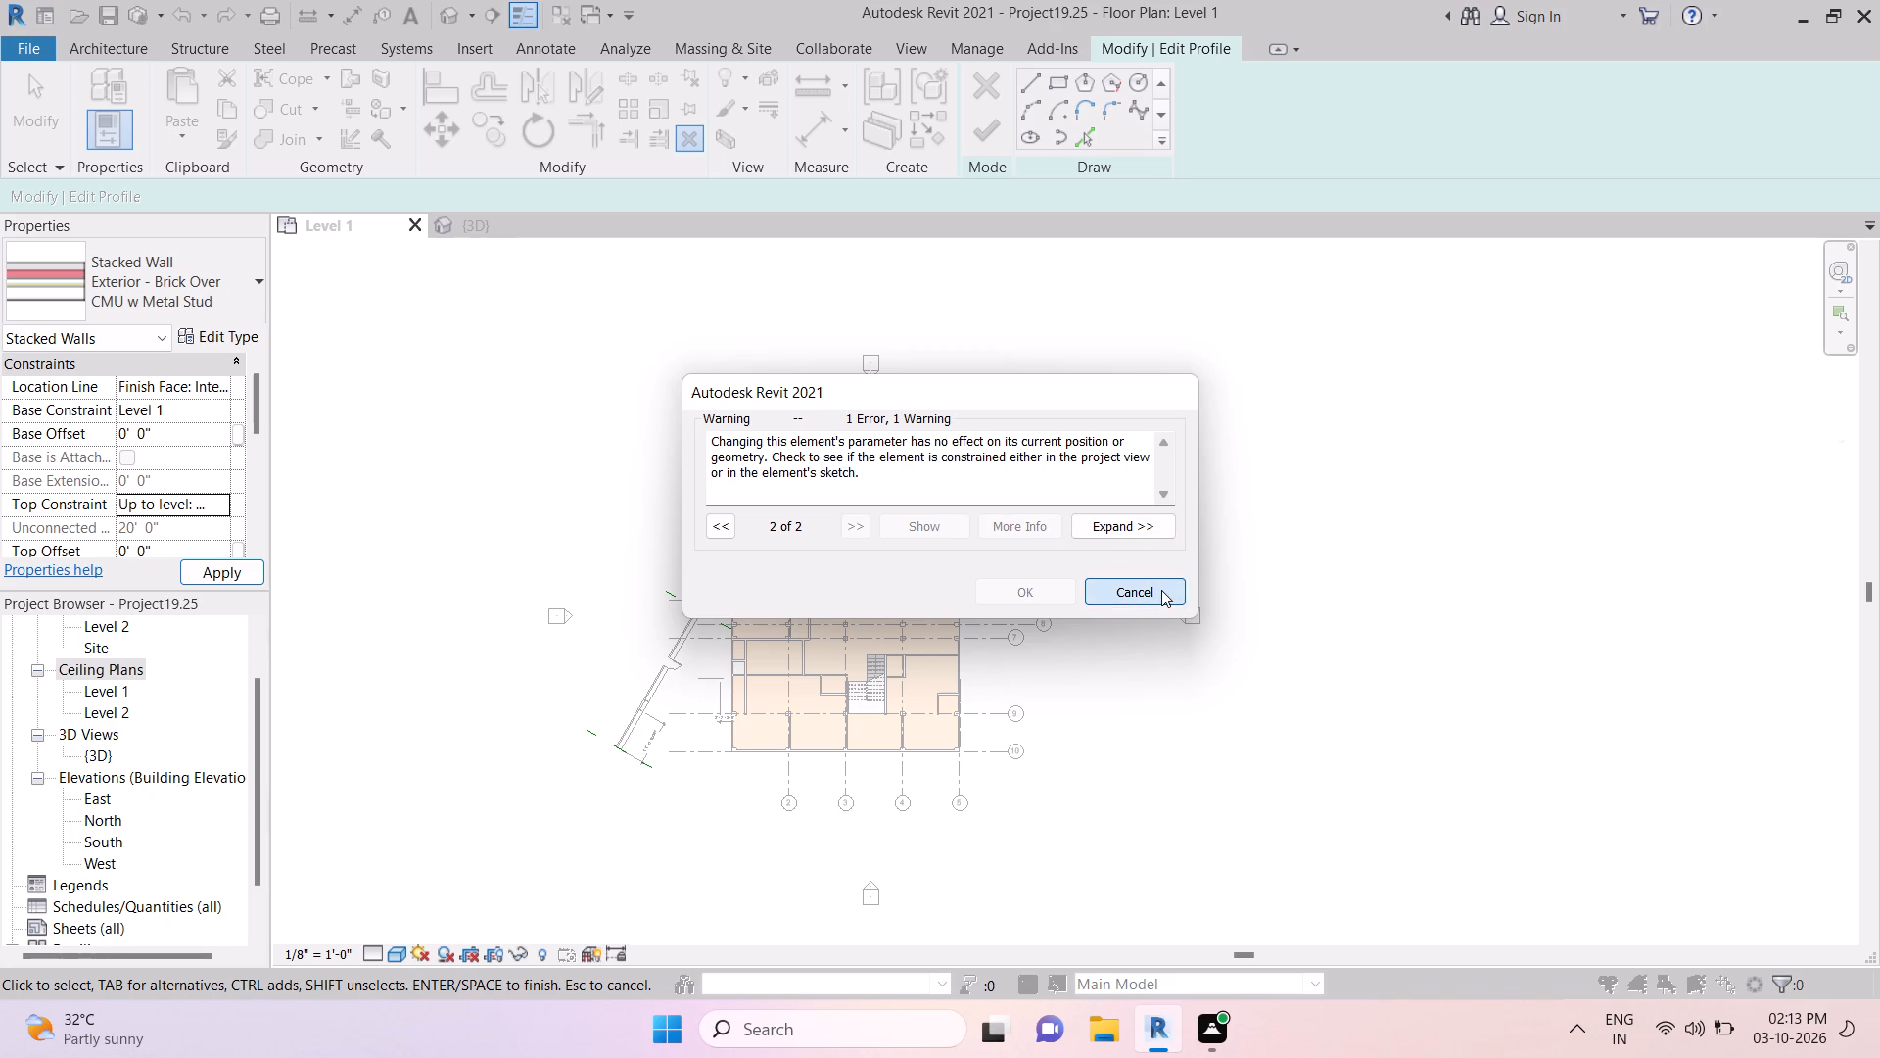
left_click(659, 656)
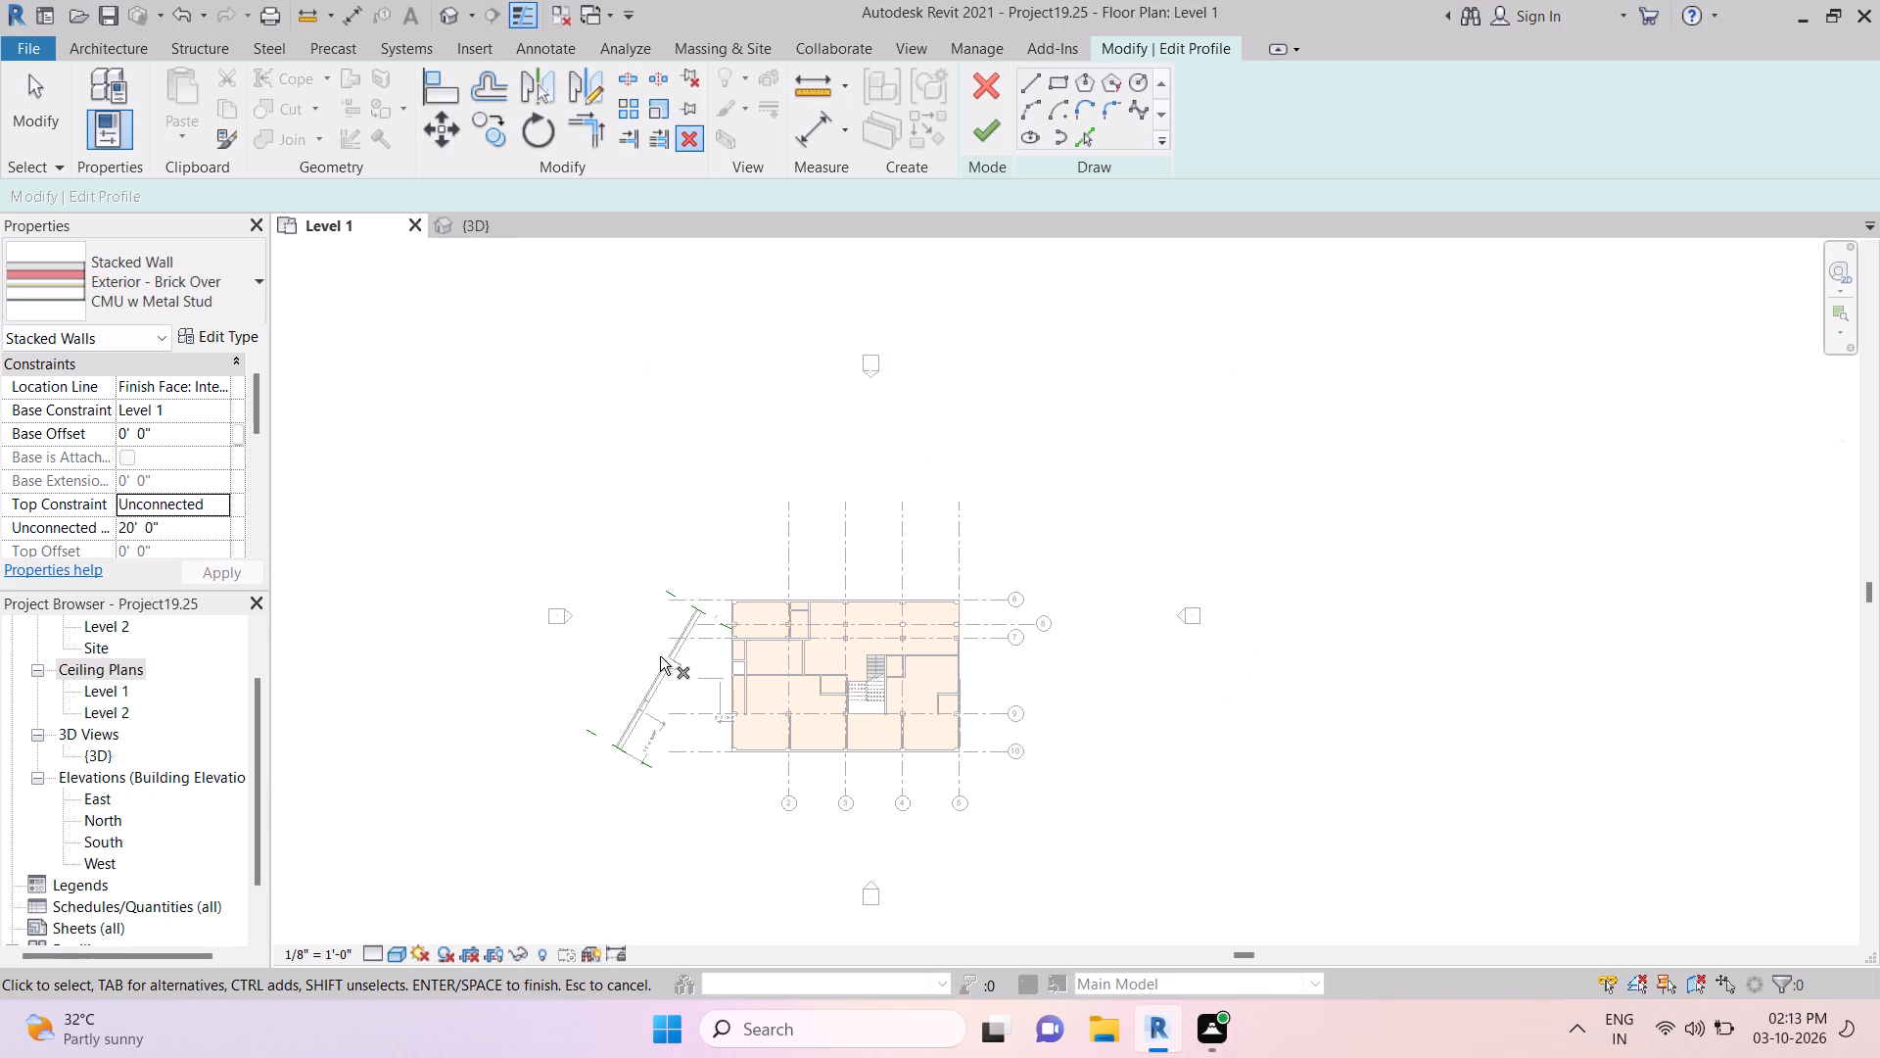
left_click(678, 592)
Look through the diagonal stacked wall's Top Constraint options, leave it Unconnected, and exit the active Delete tool.
left_click(150, 510)
left_click(225, 501)
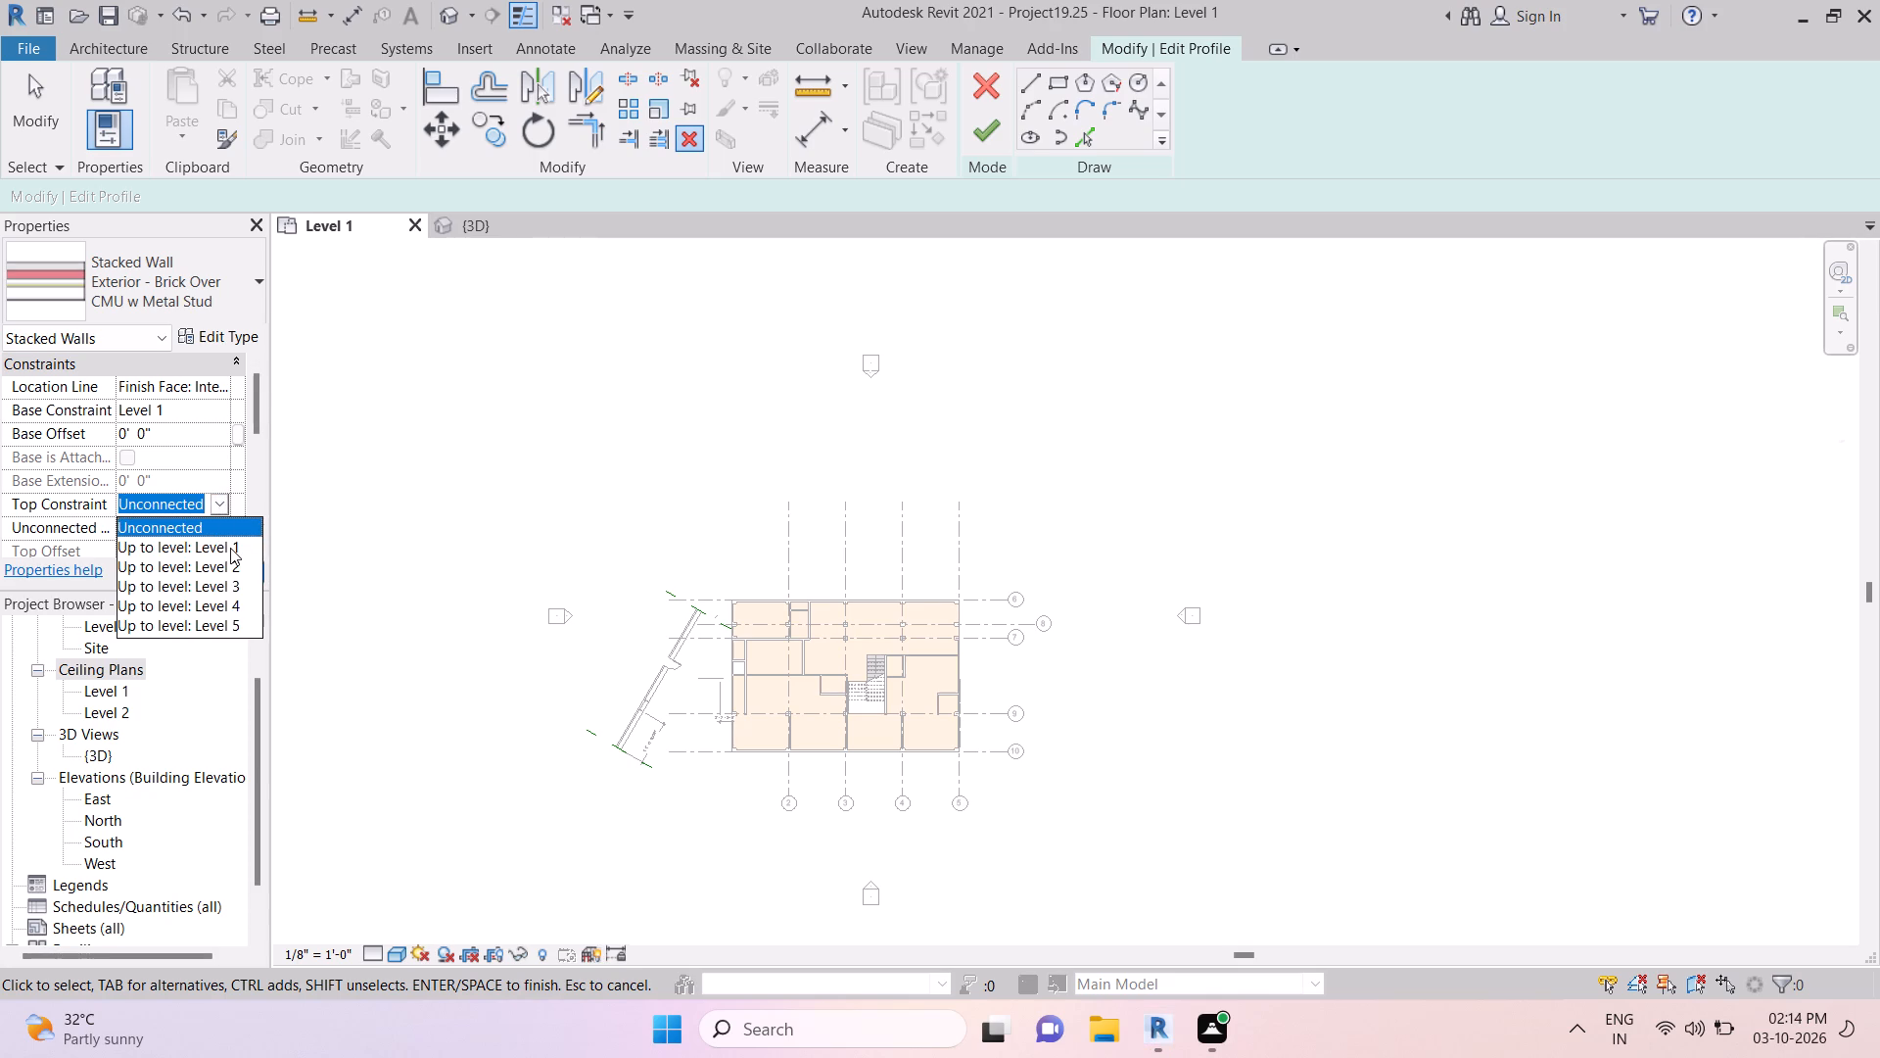
left_click(218, 498)
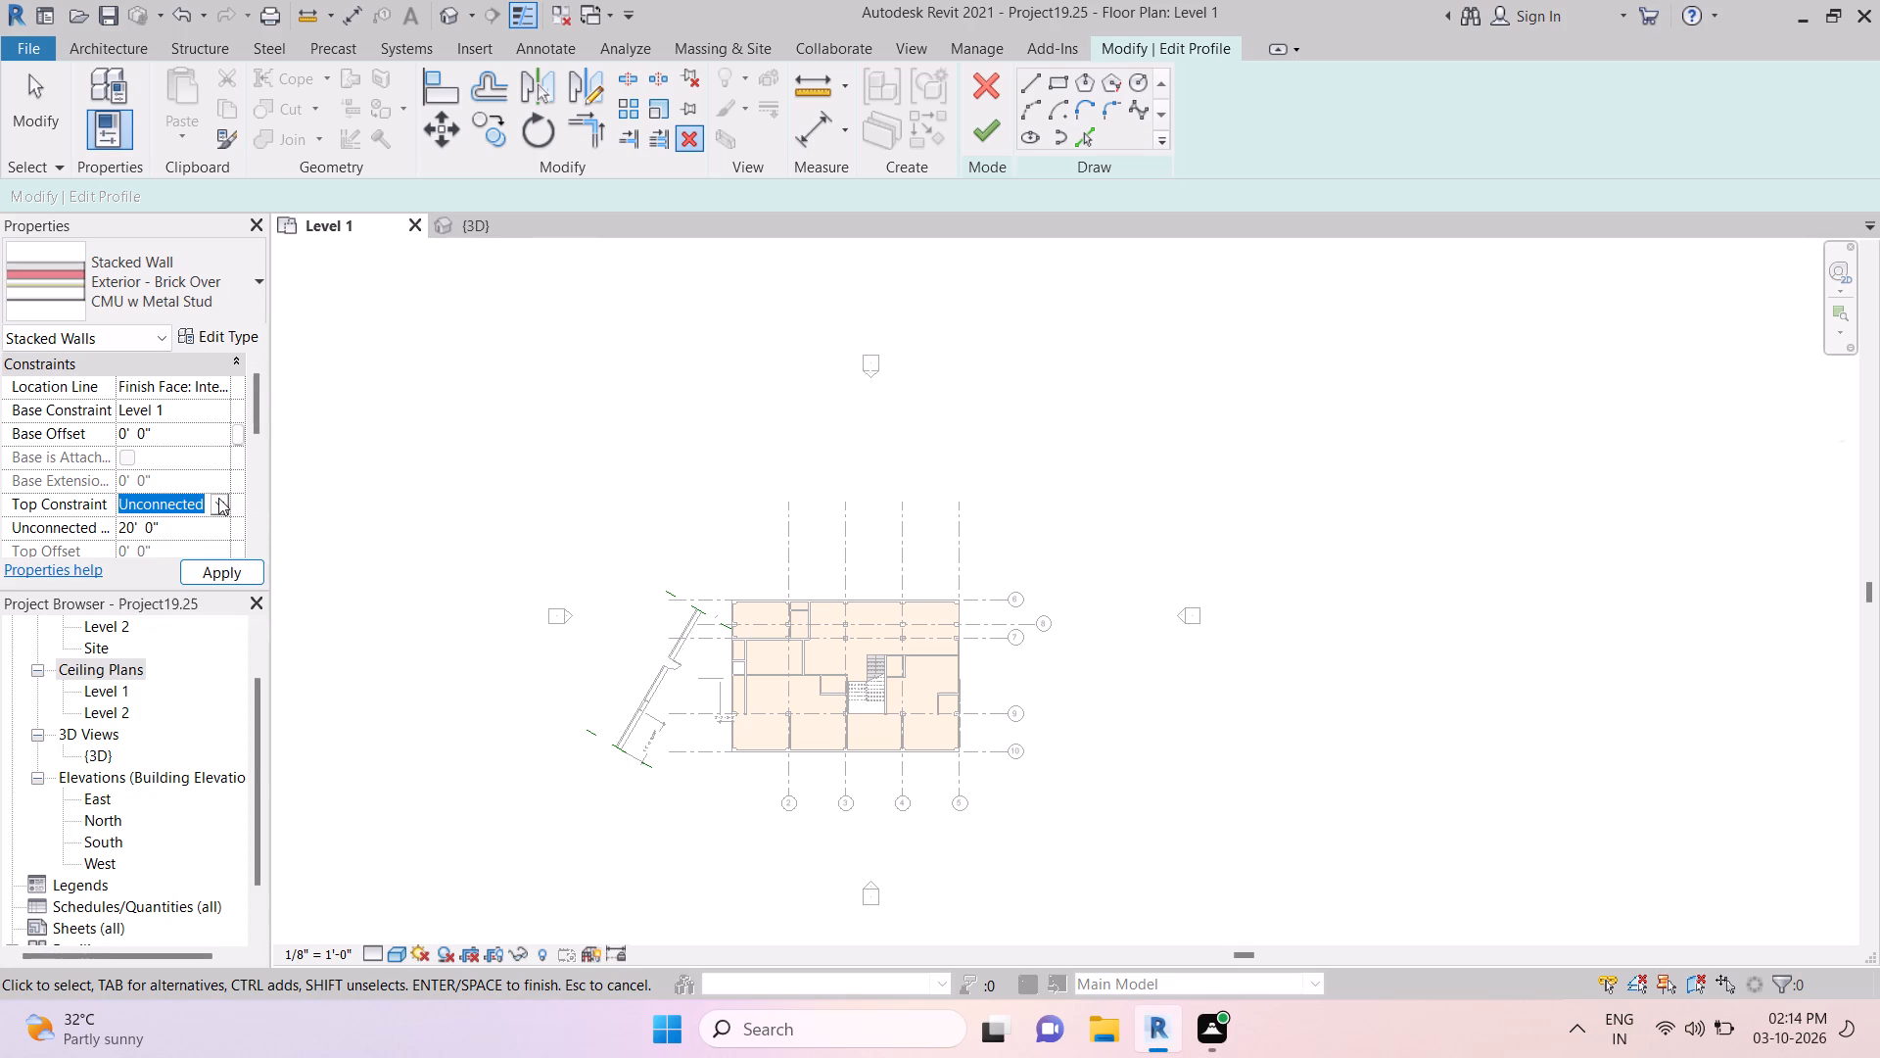
left_click(222, 565)
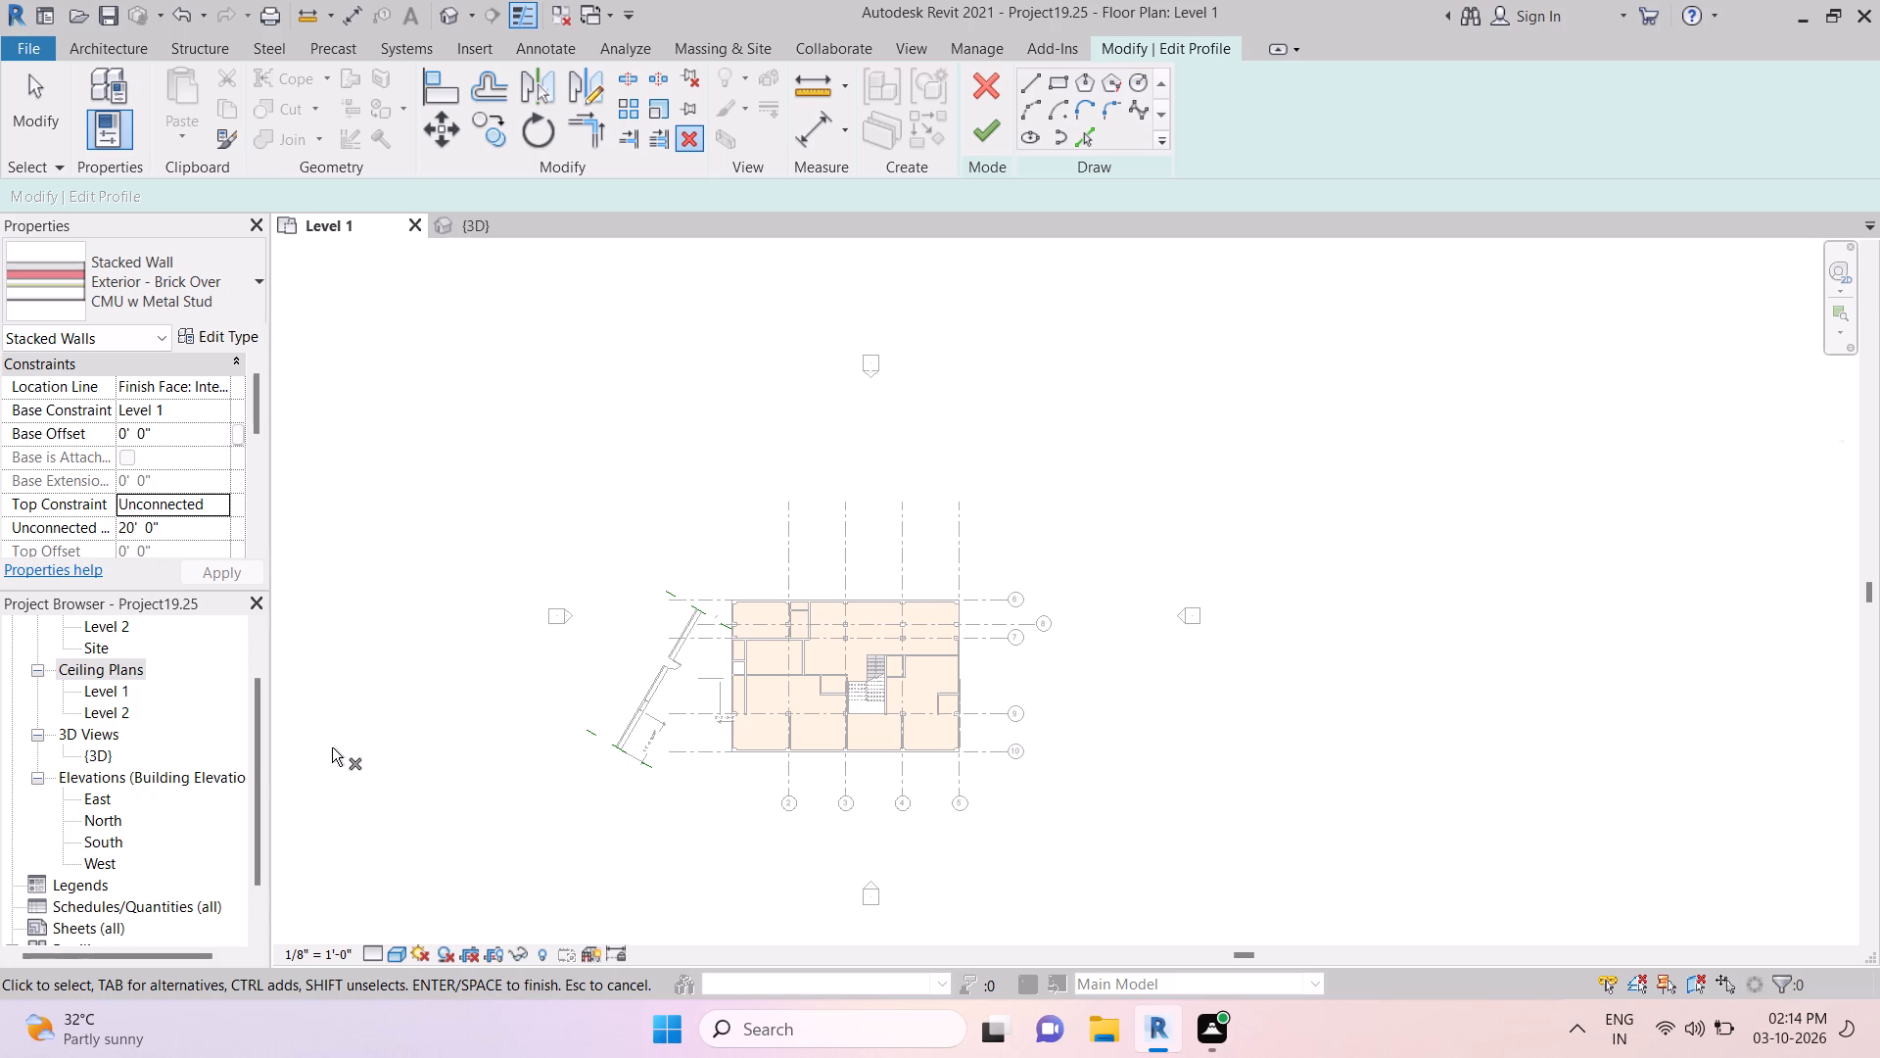
key("Escape")
key("Escape")
key("Escape")
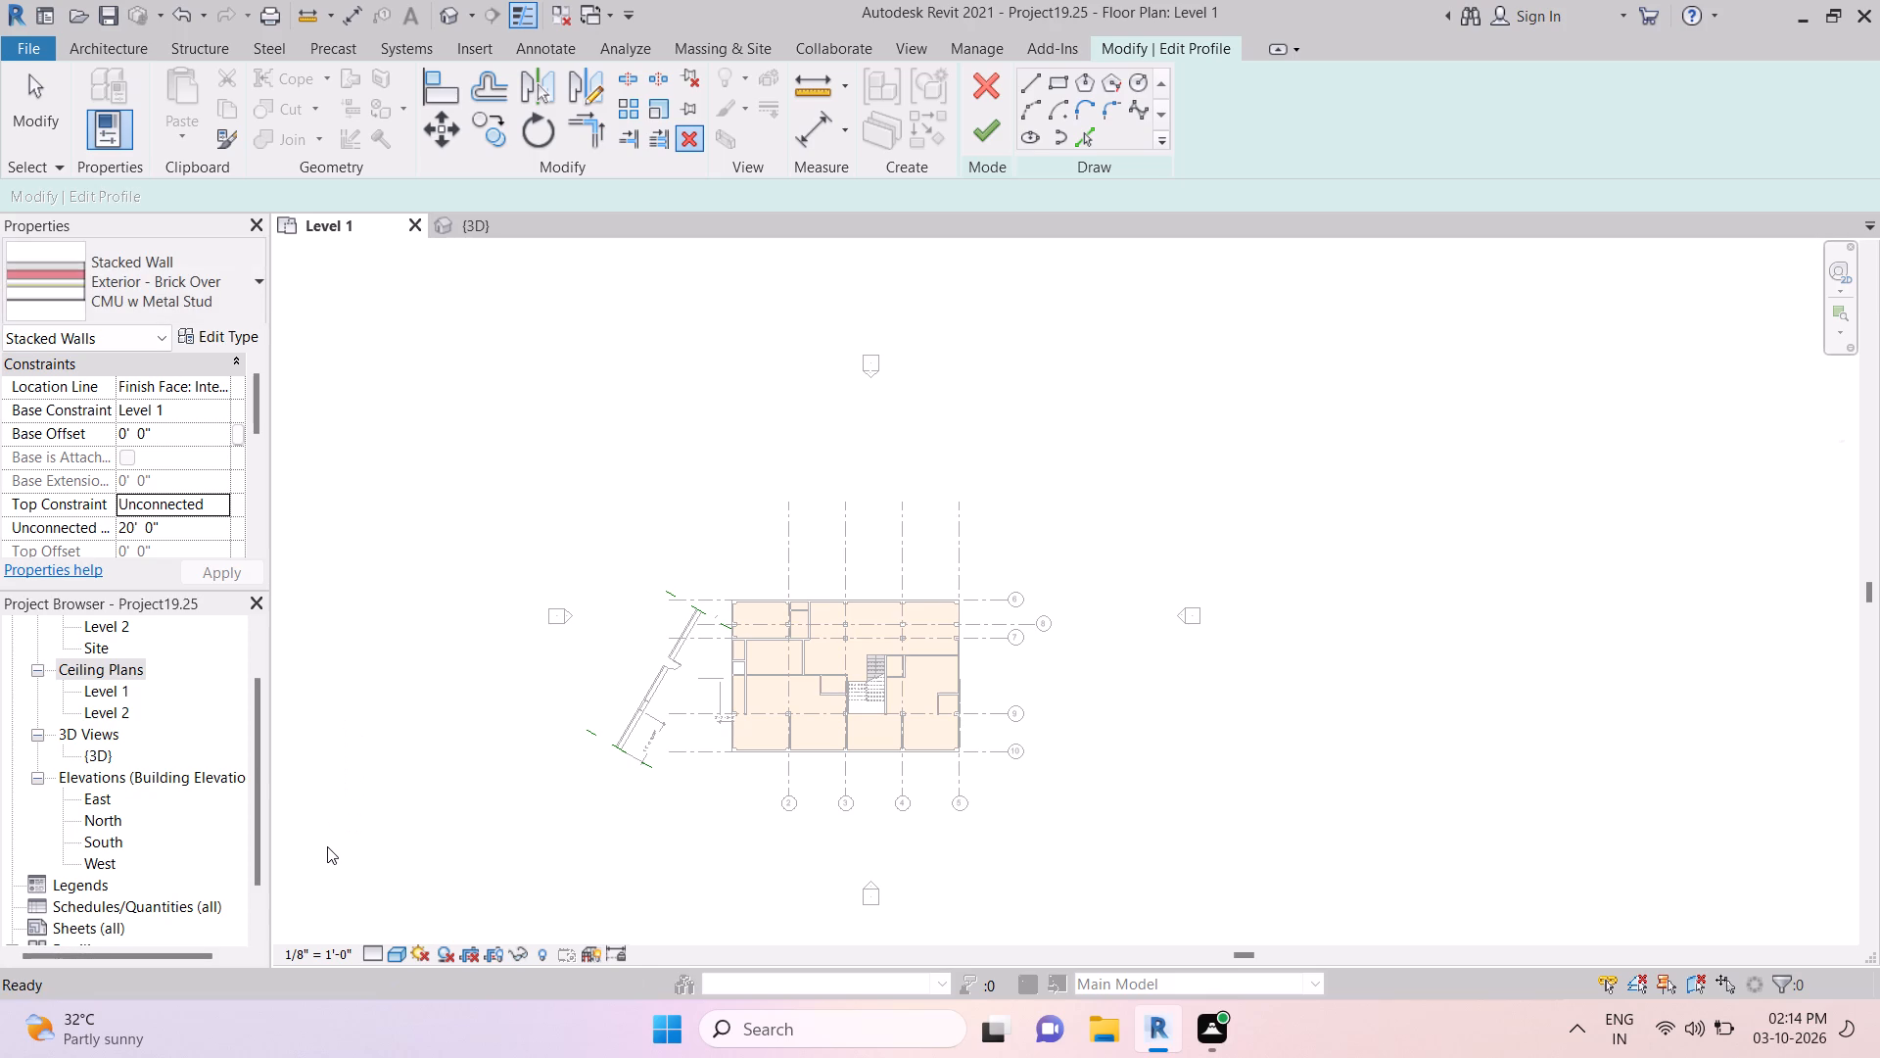
key("Escape")
key("Escape")
key("Escape")
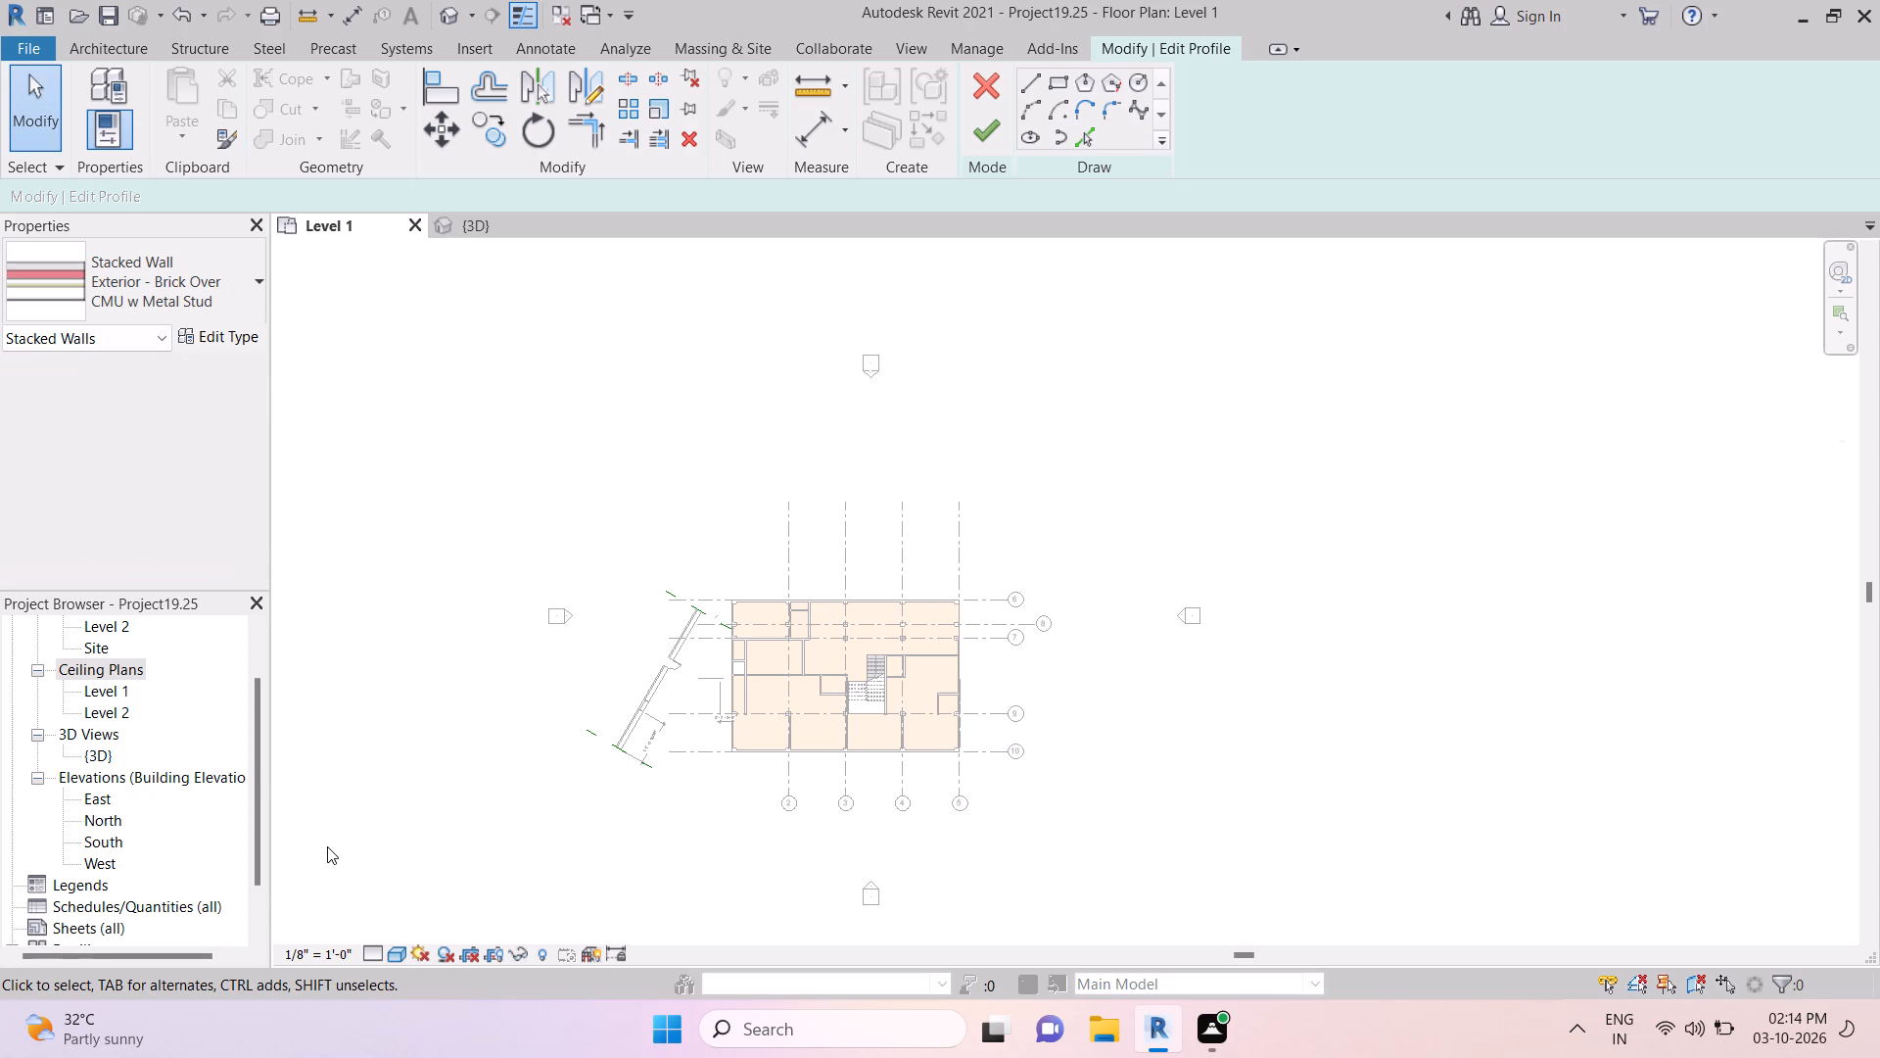
key("Tab")
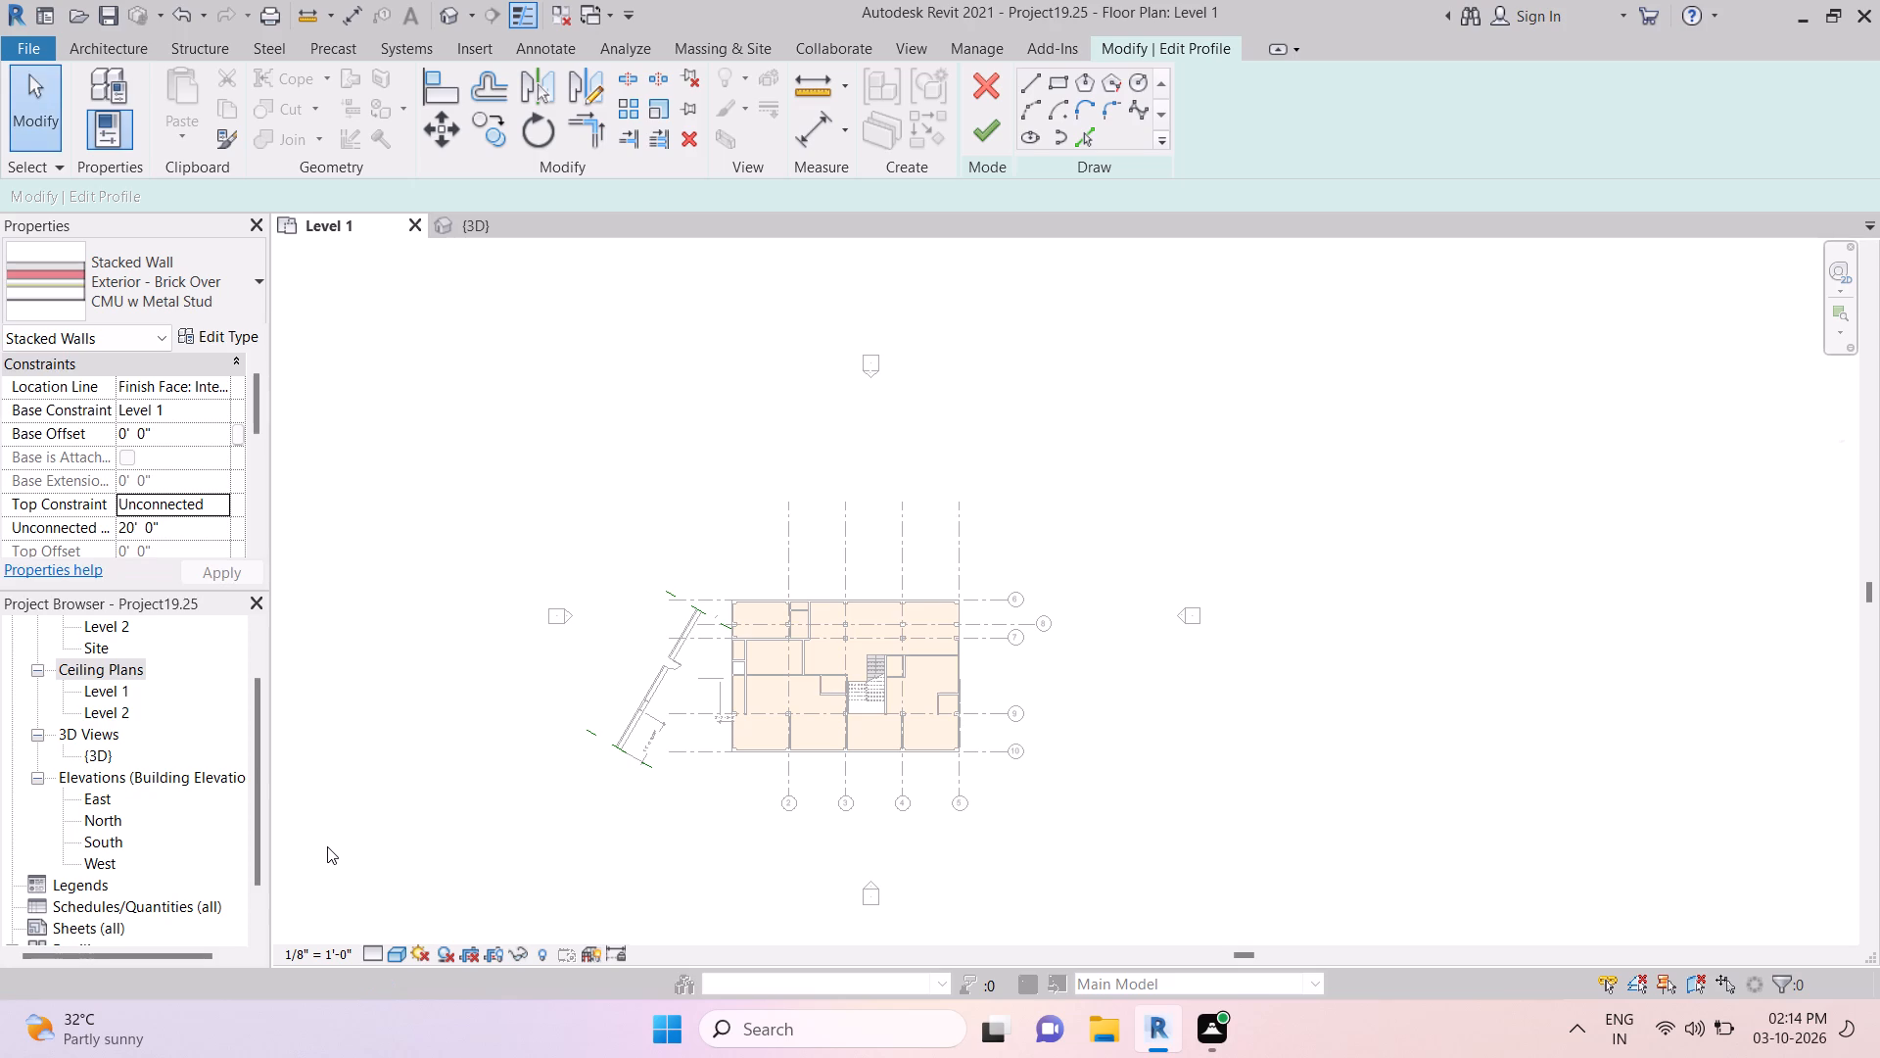
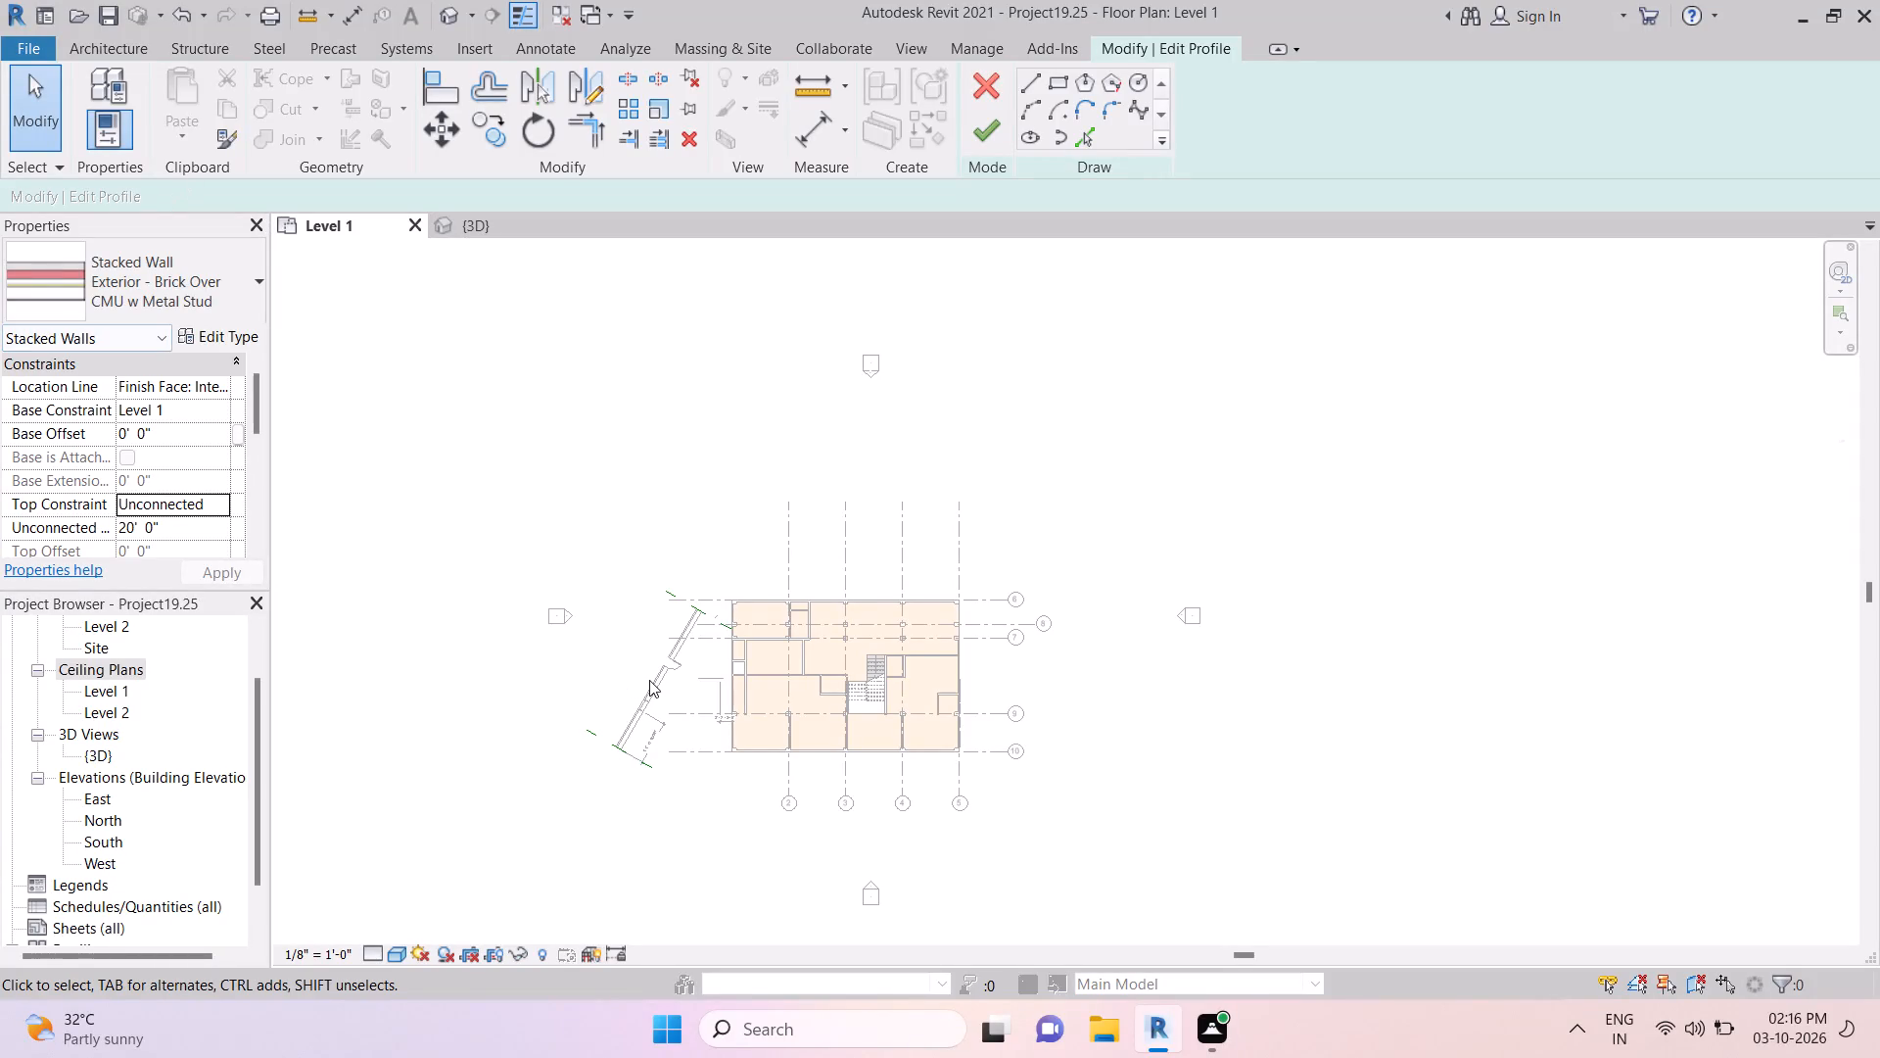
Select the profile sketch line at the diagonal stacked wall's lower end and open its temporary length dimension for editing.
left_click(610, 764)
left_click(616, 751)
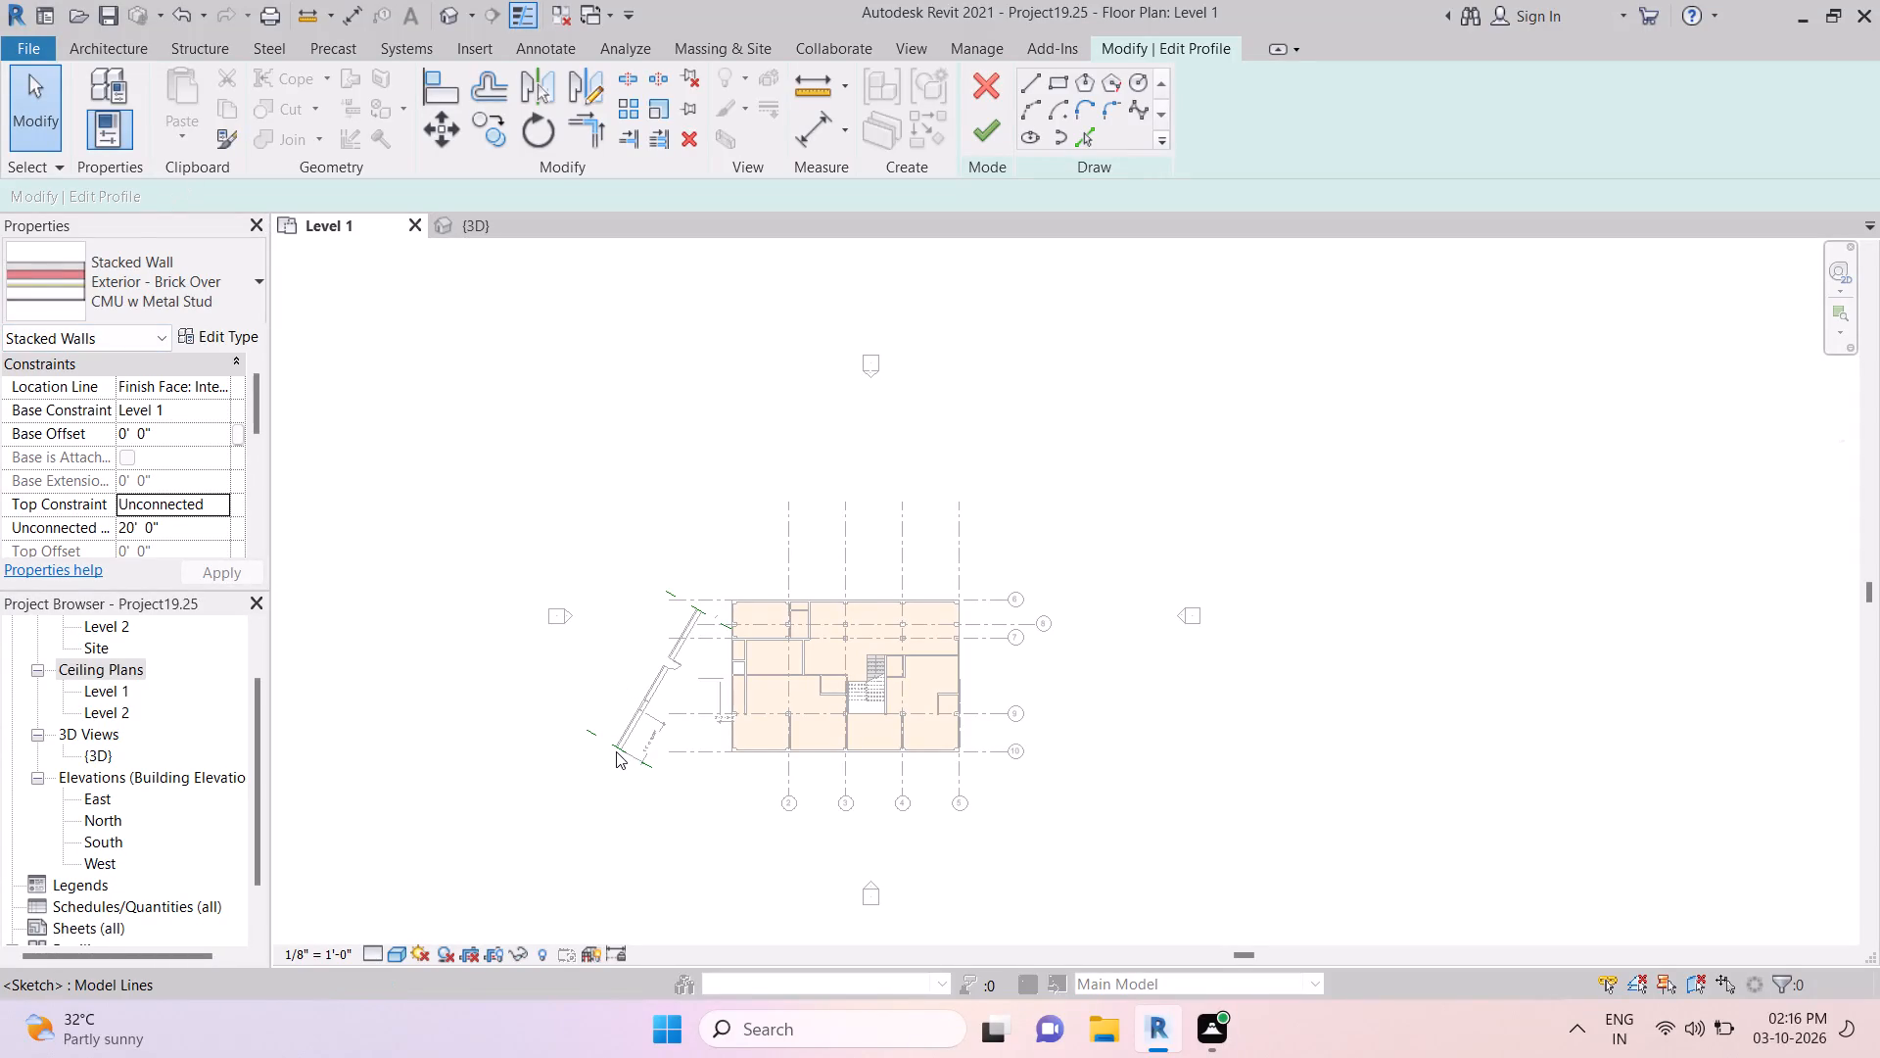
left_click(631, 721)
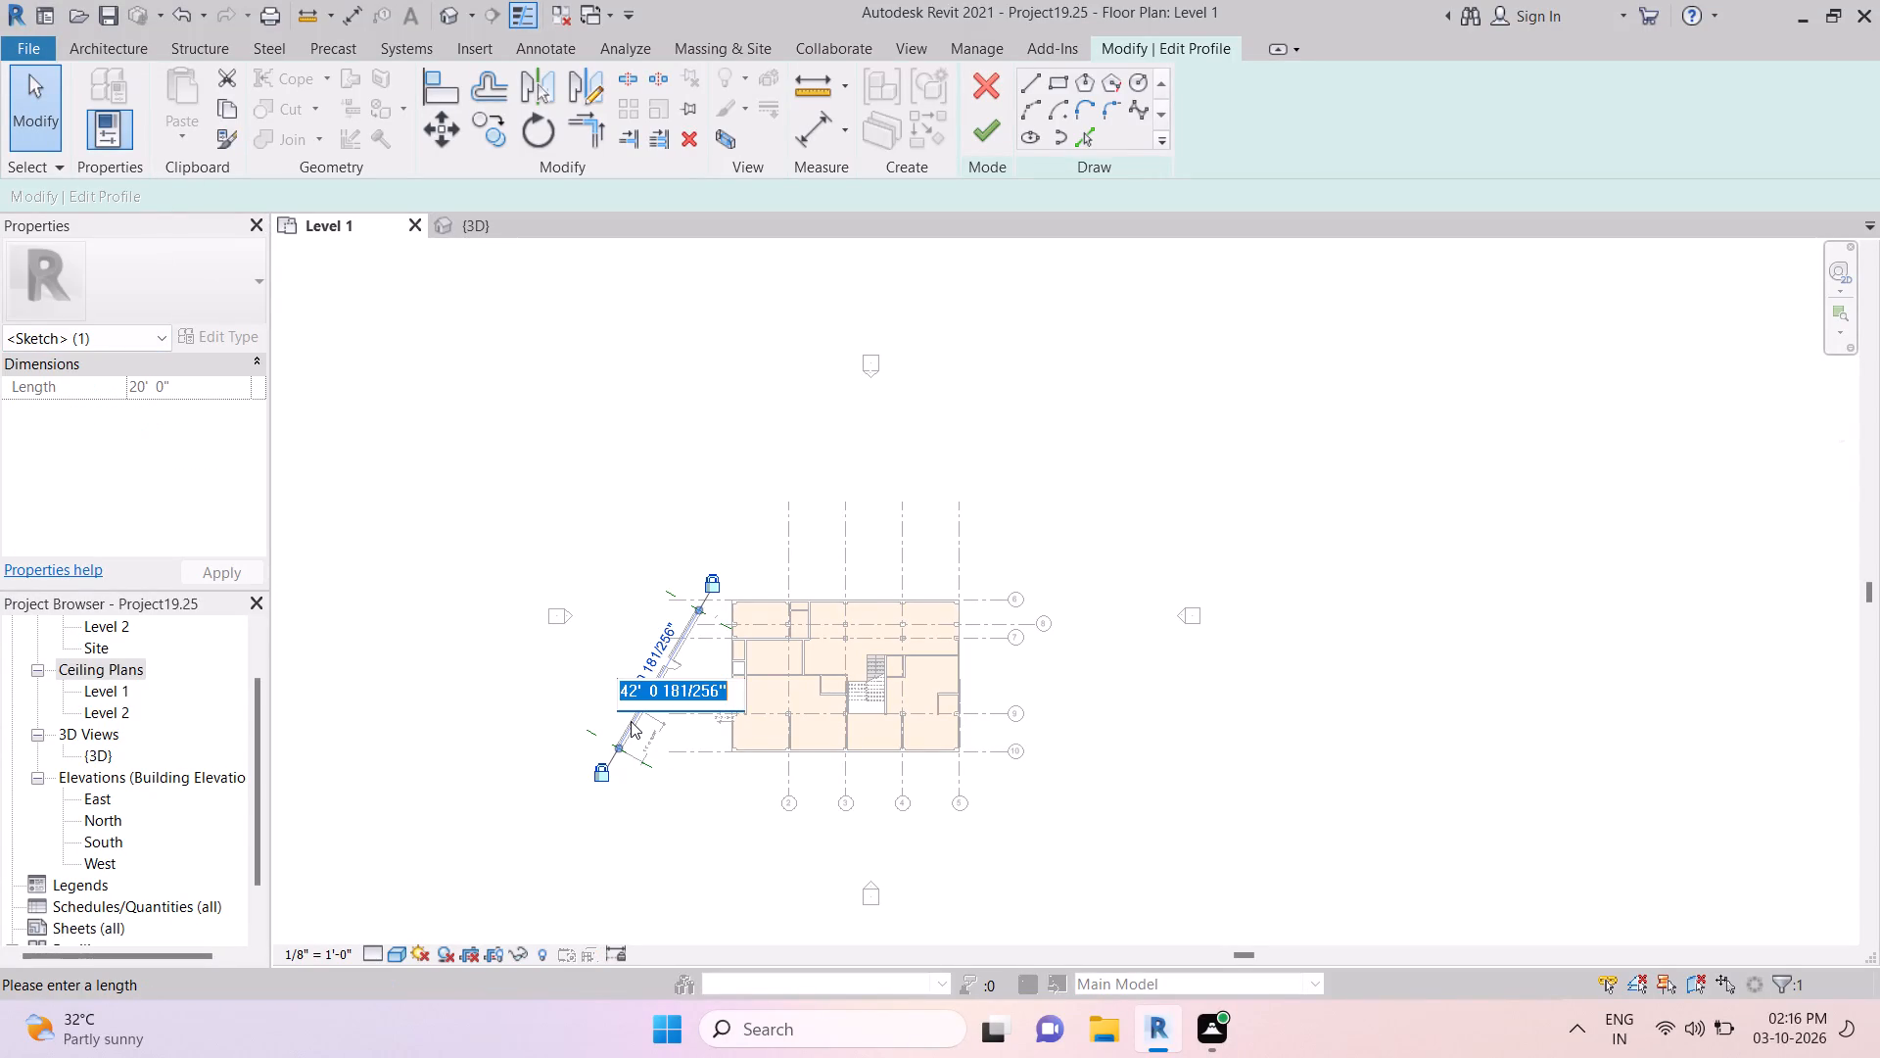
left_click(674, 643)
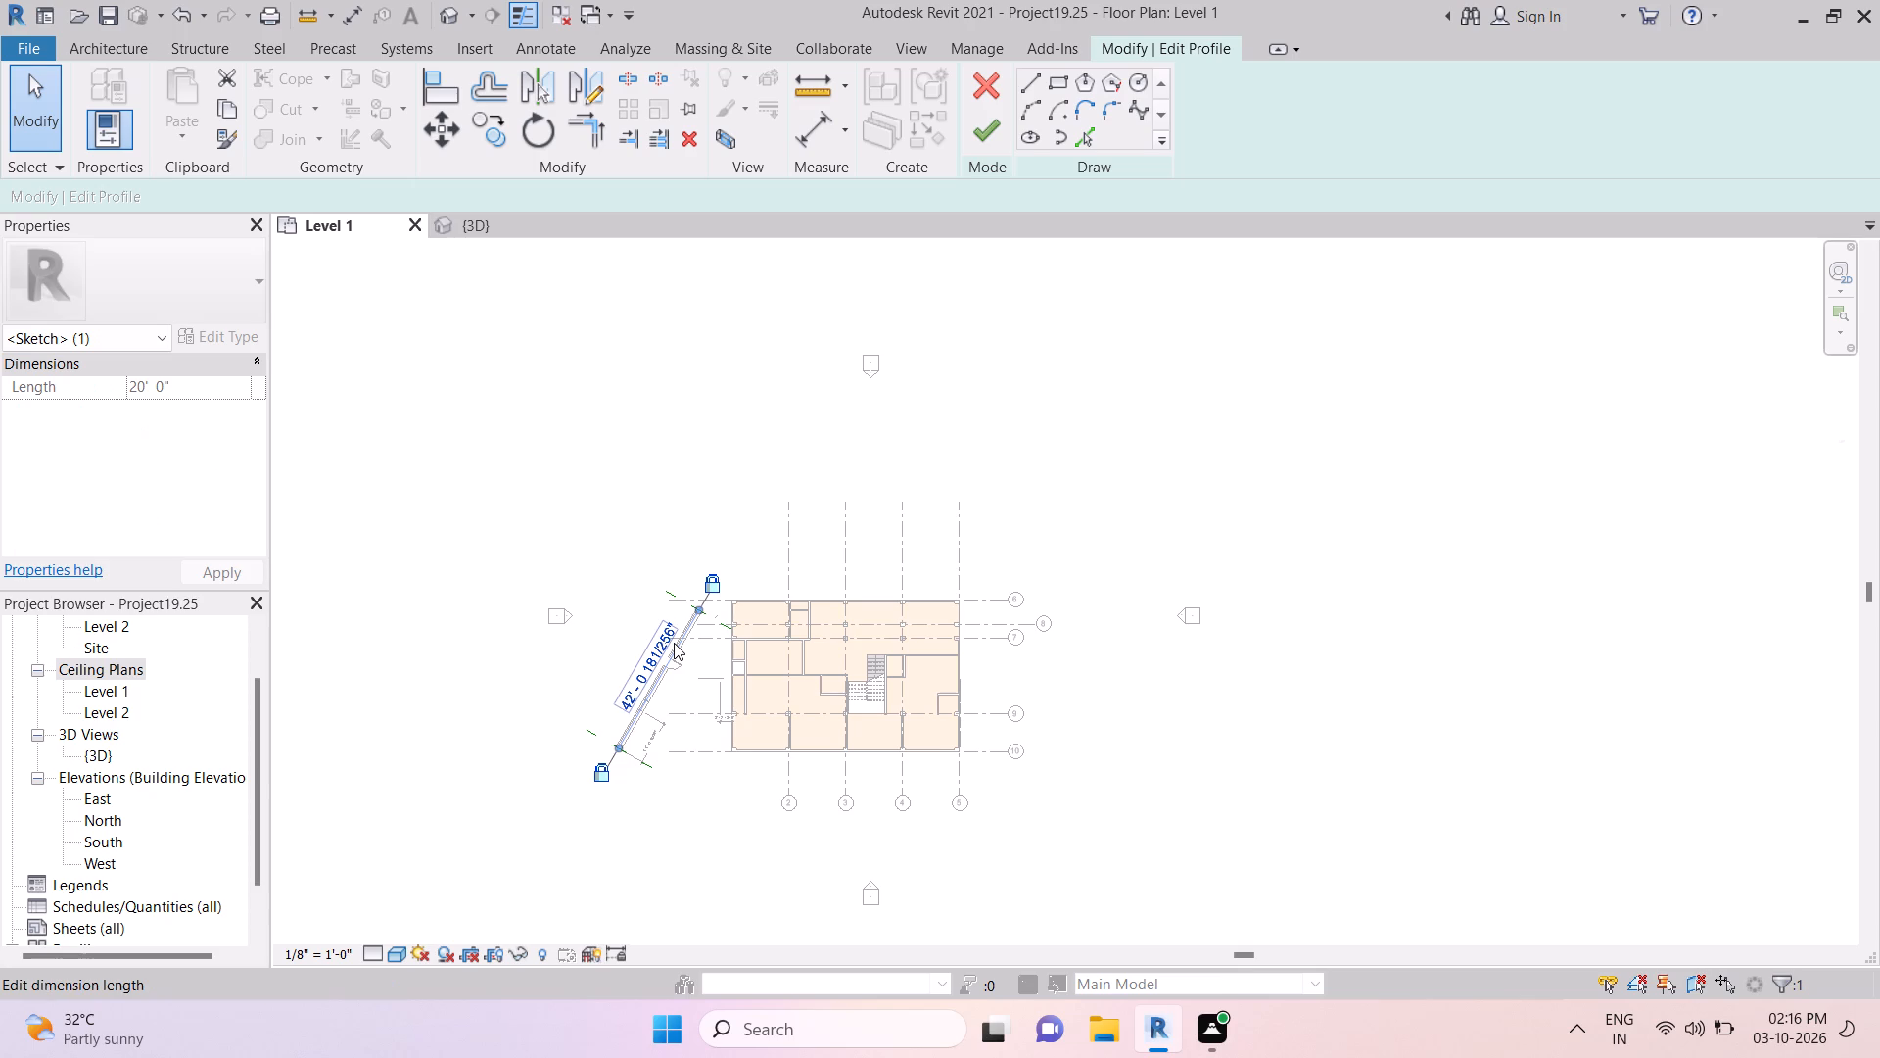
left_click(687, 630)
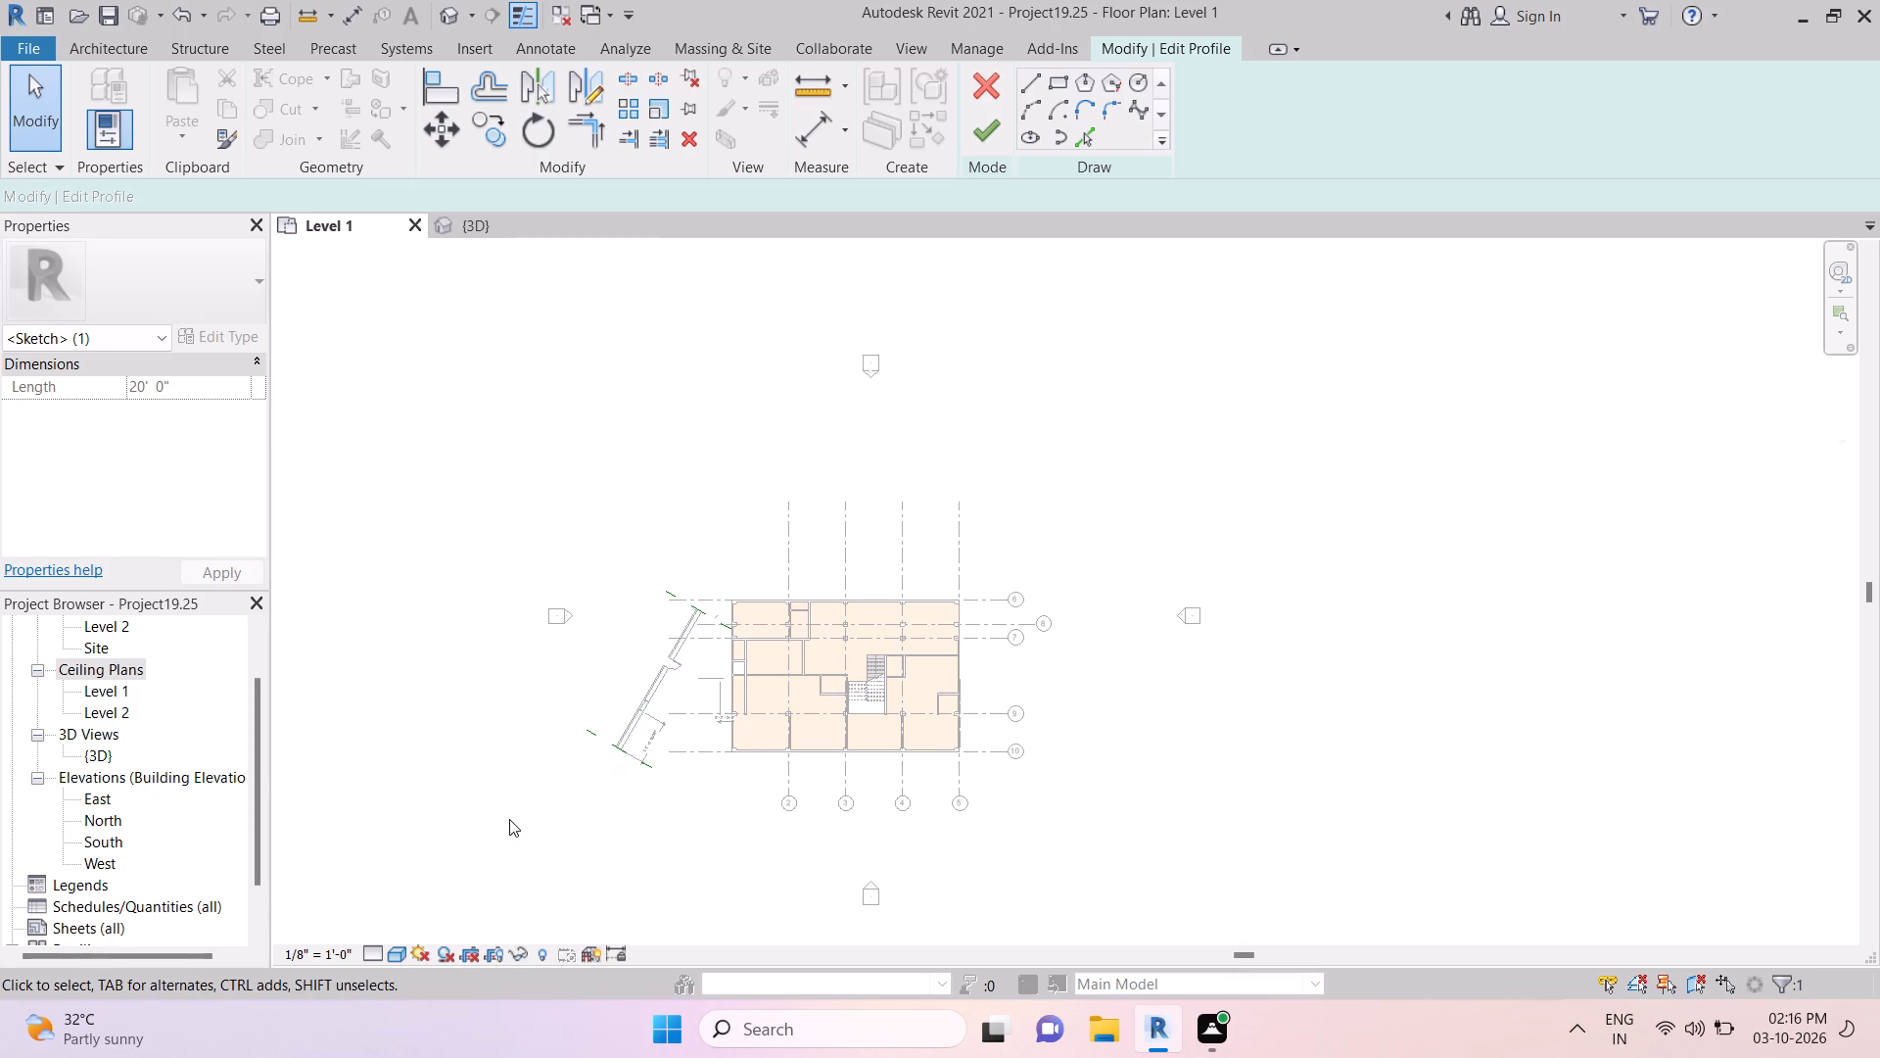
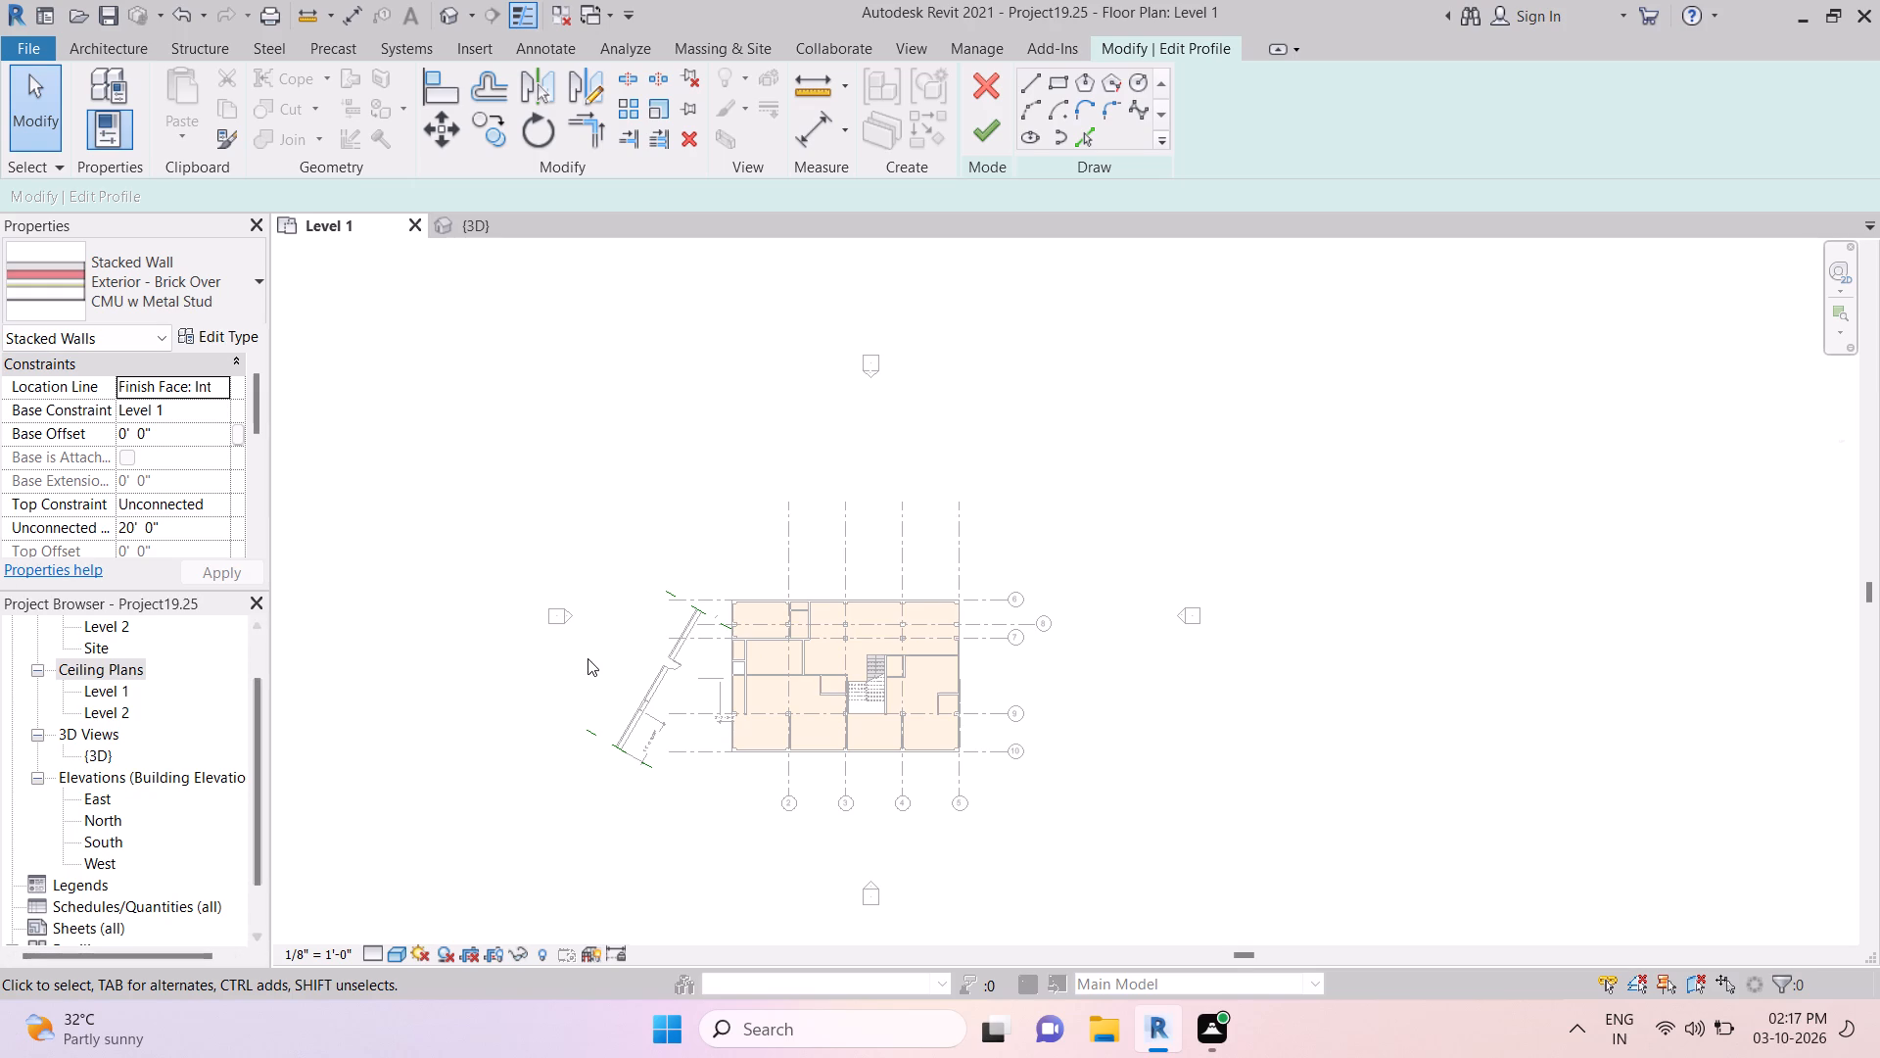
Delete the 20' profile sketch line at the diagonal stacked wall's upper end.
left_click(644, 697)
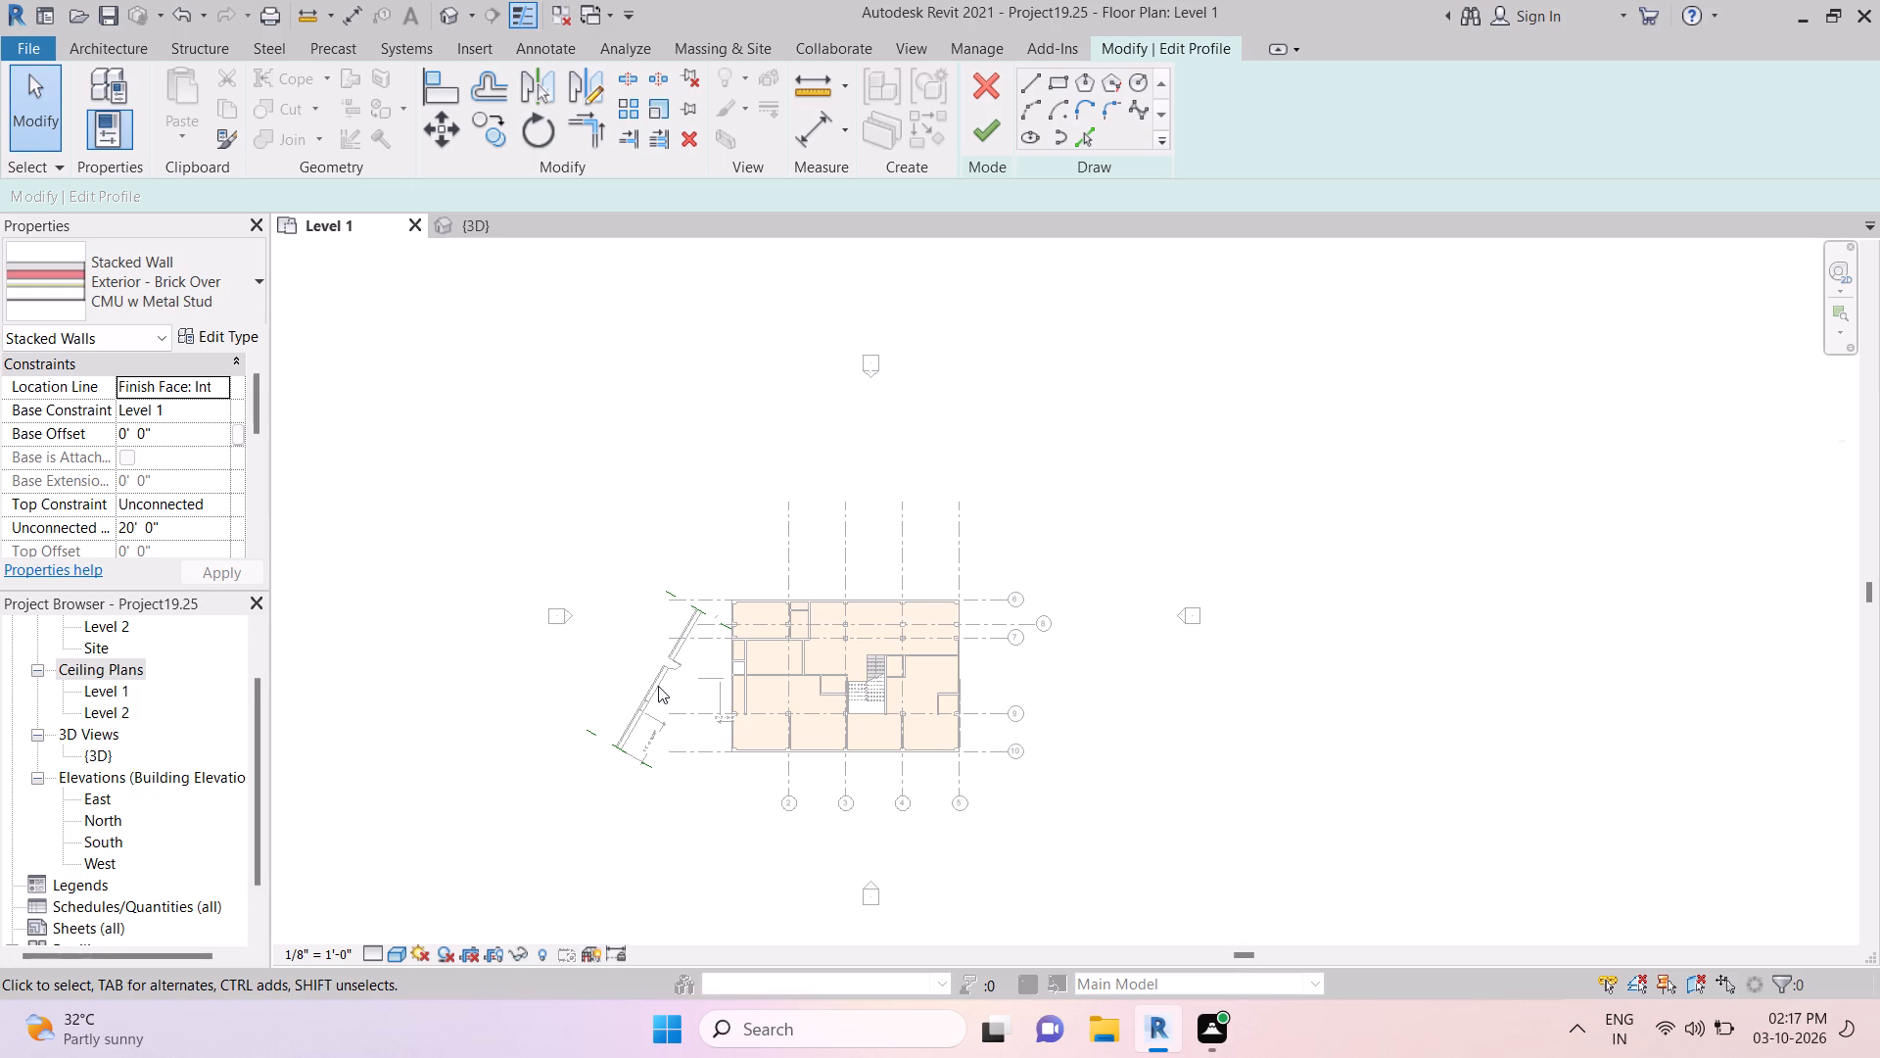
left_click(703, 607)
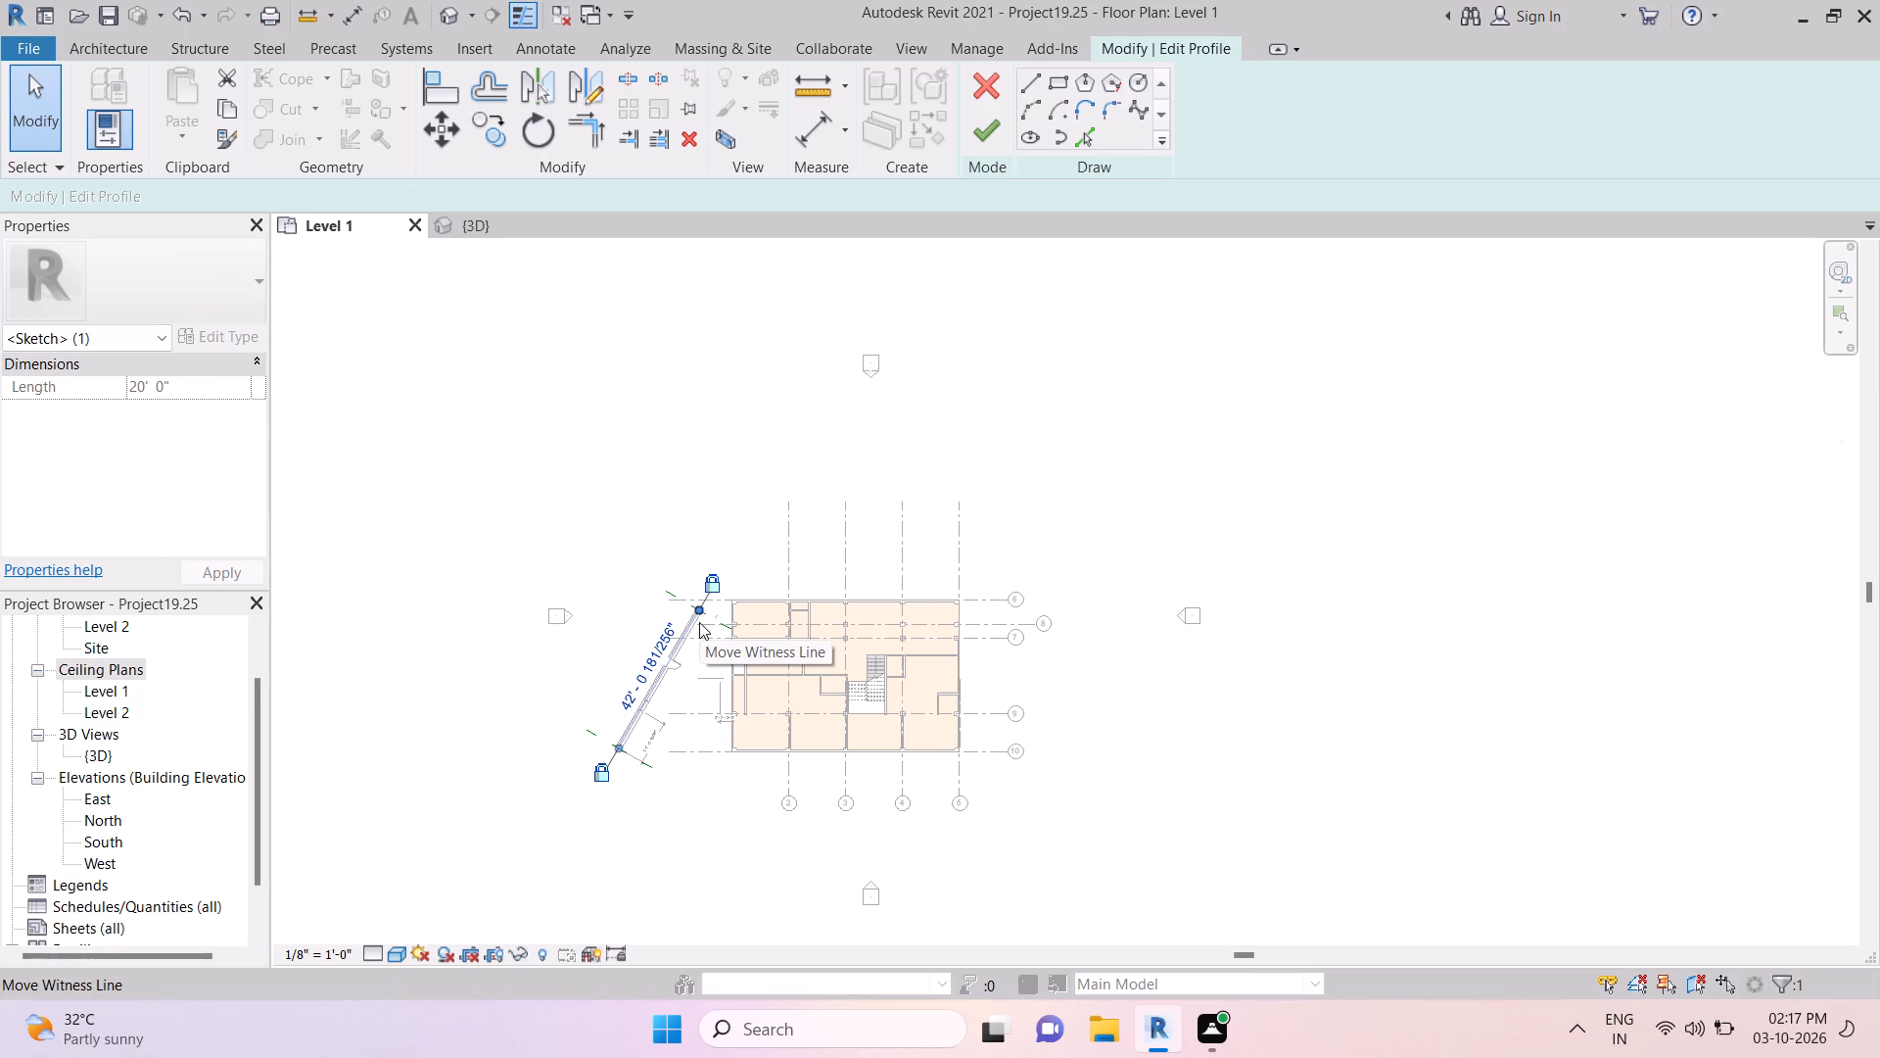
left_click(699, 622)
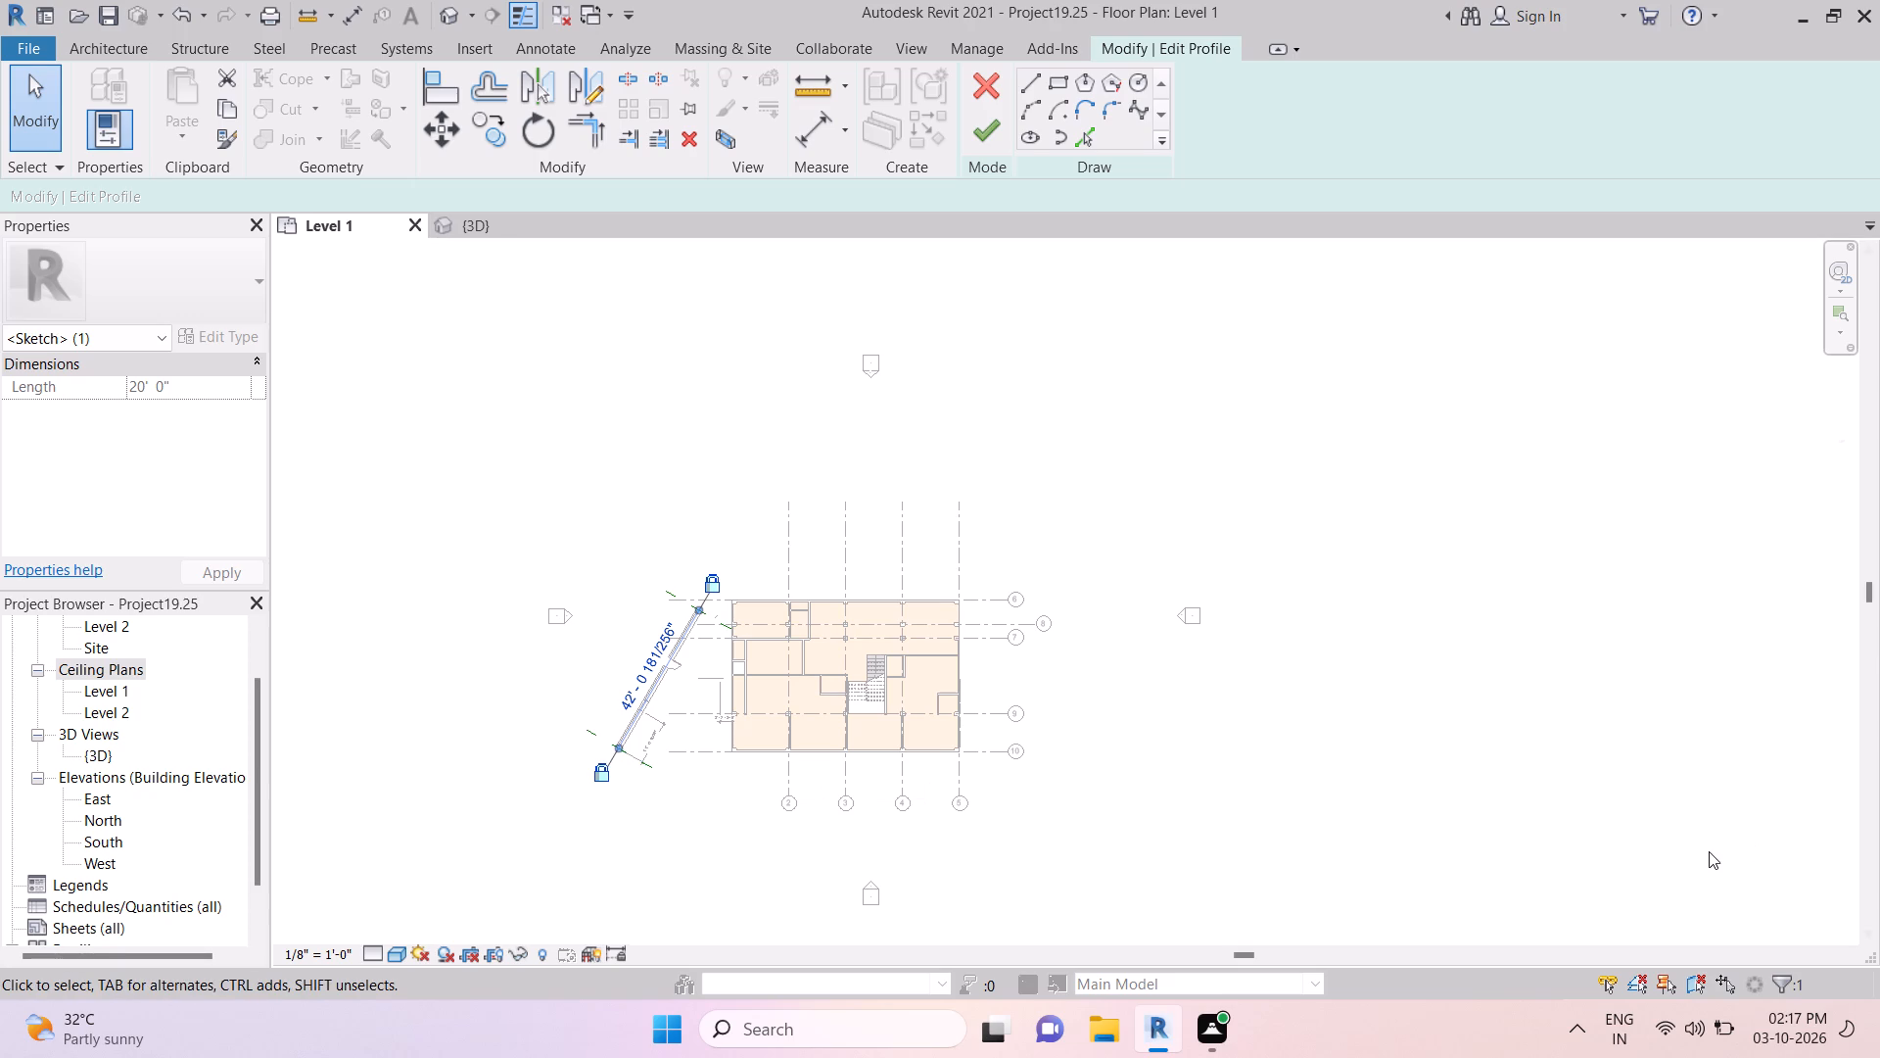
key("BackSpace")
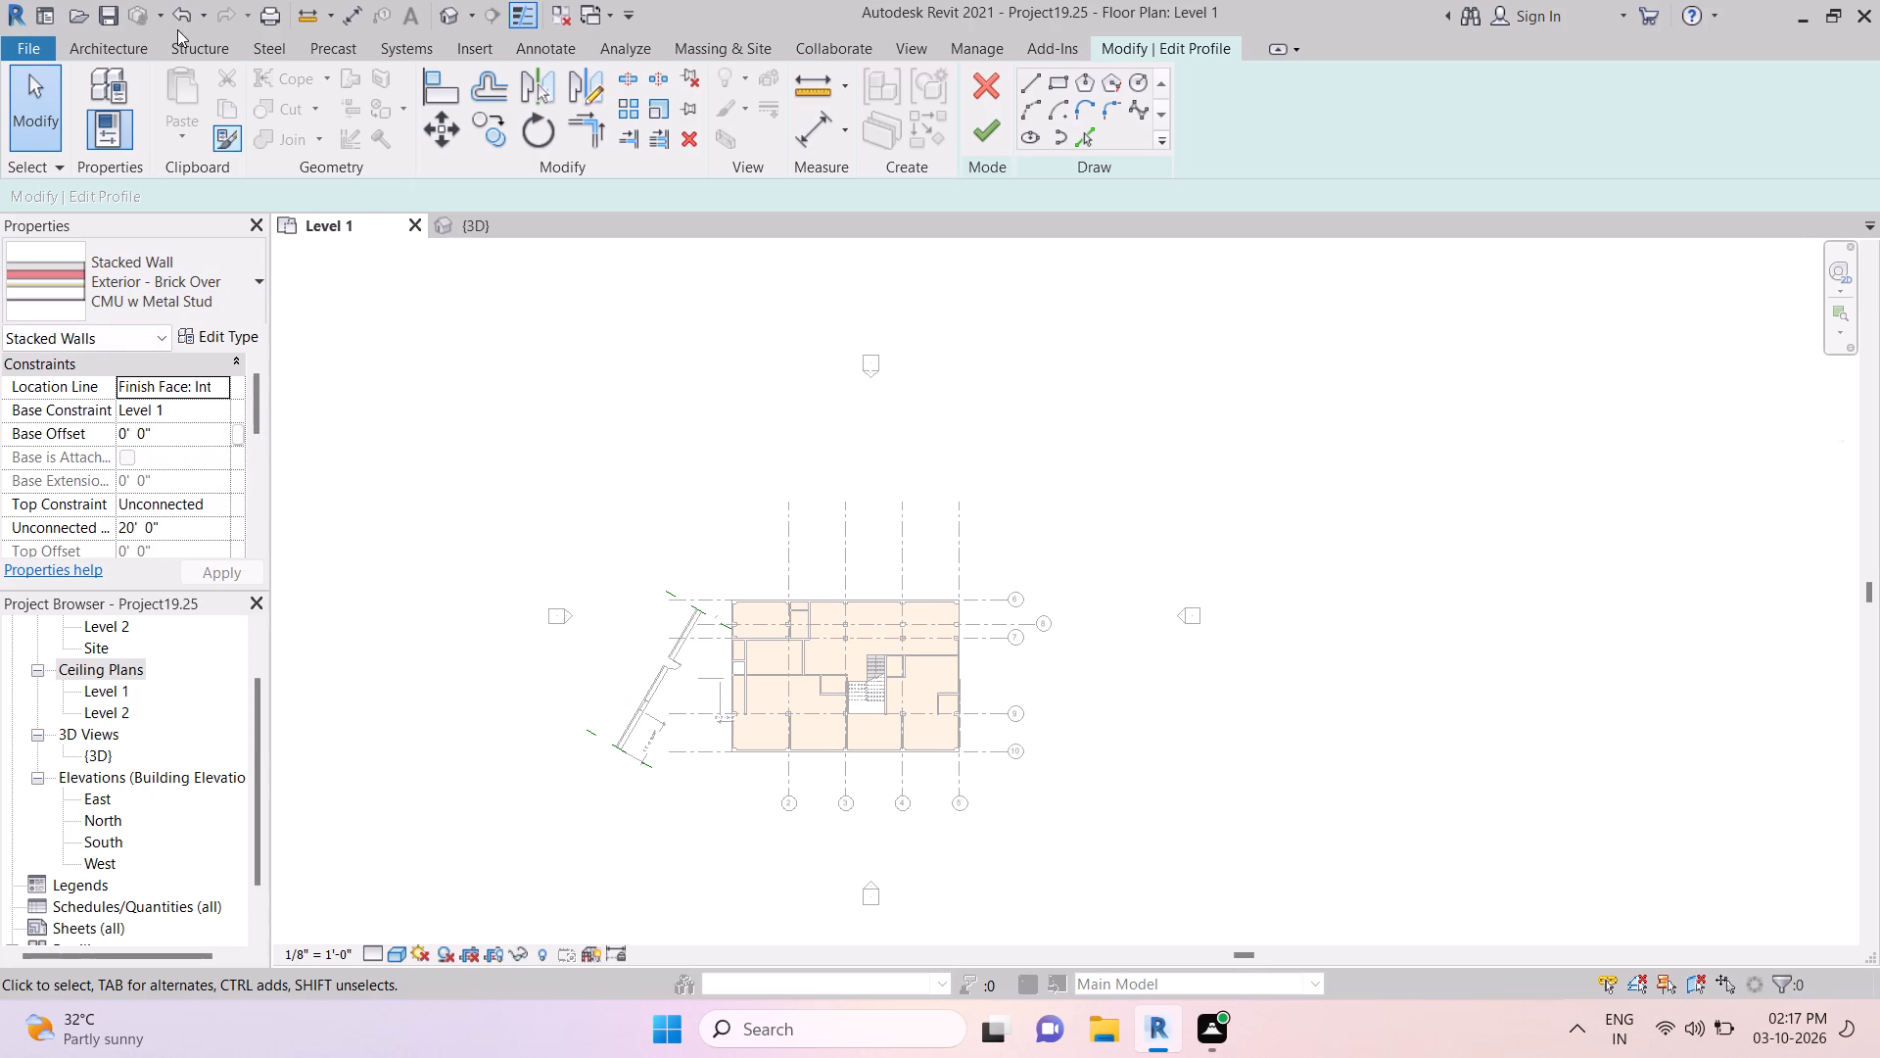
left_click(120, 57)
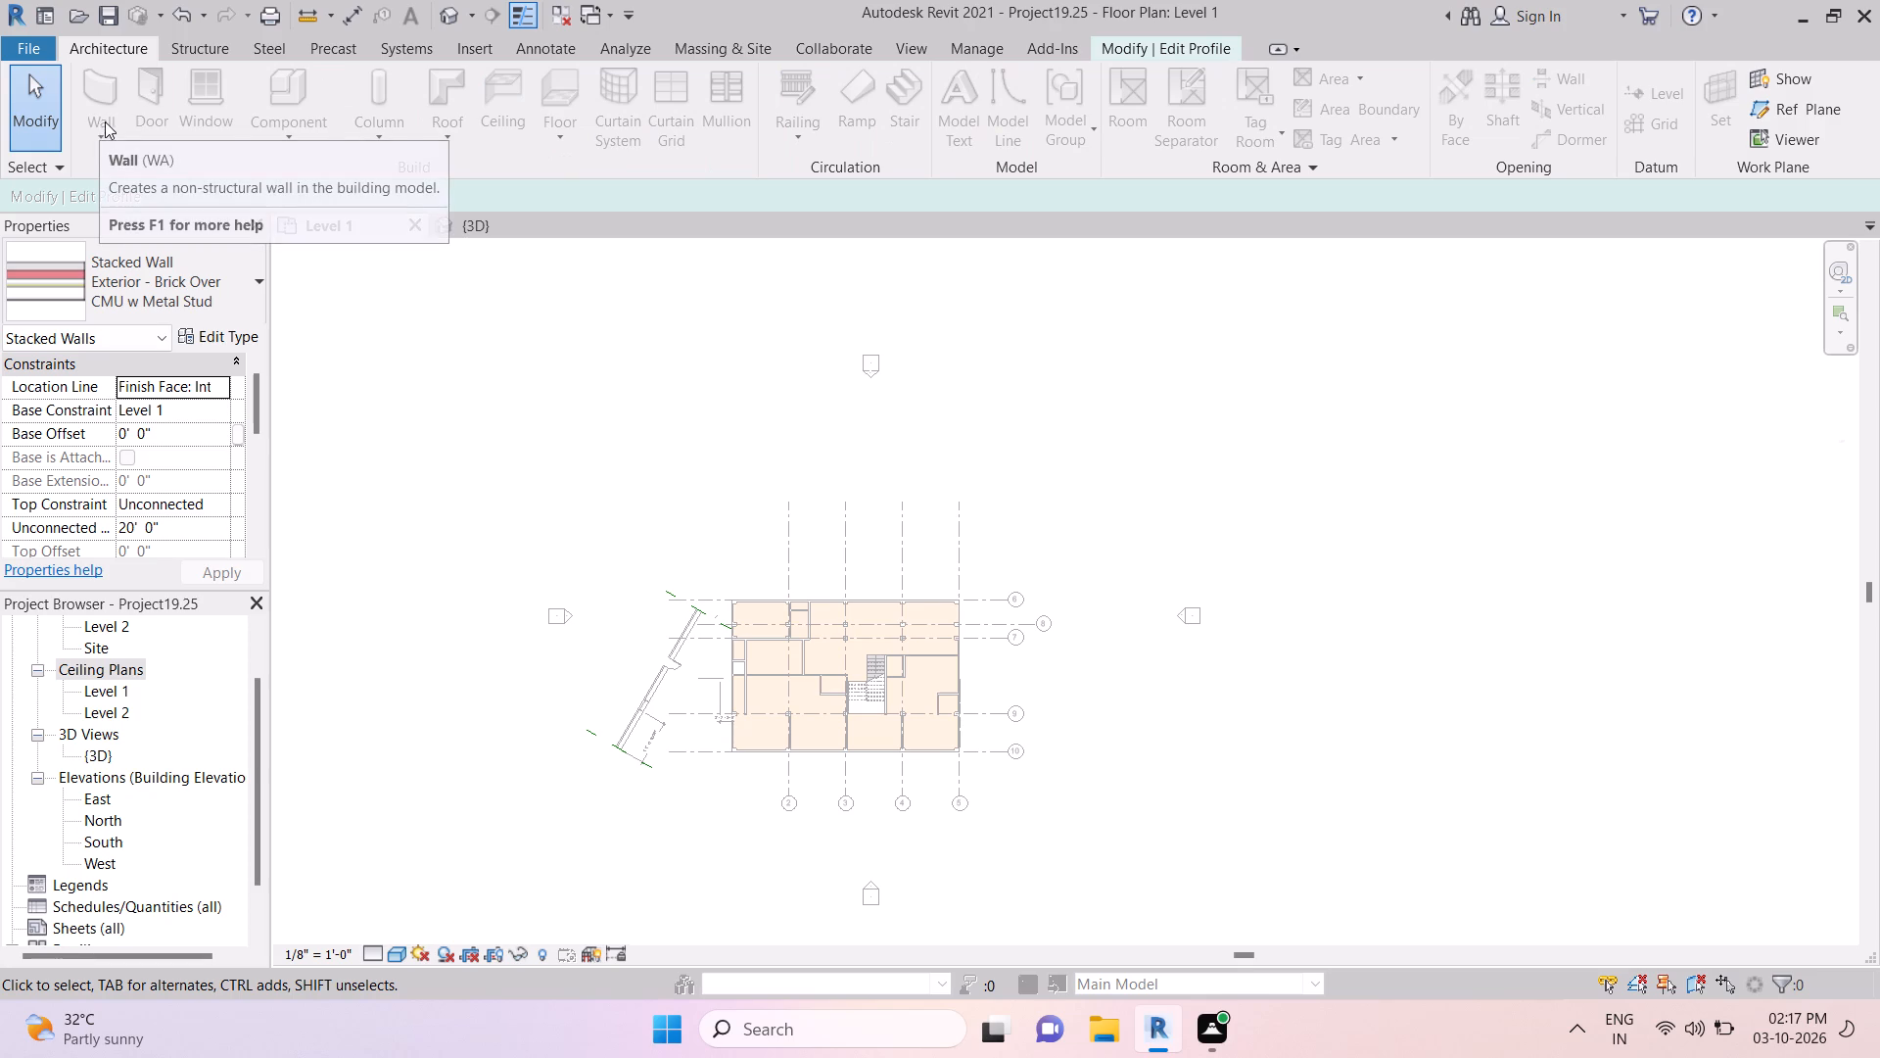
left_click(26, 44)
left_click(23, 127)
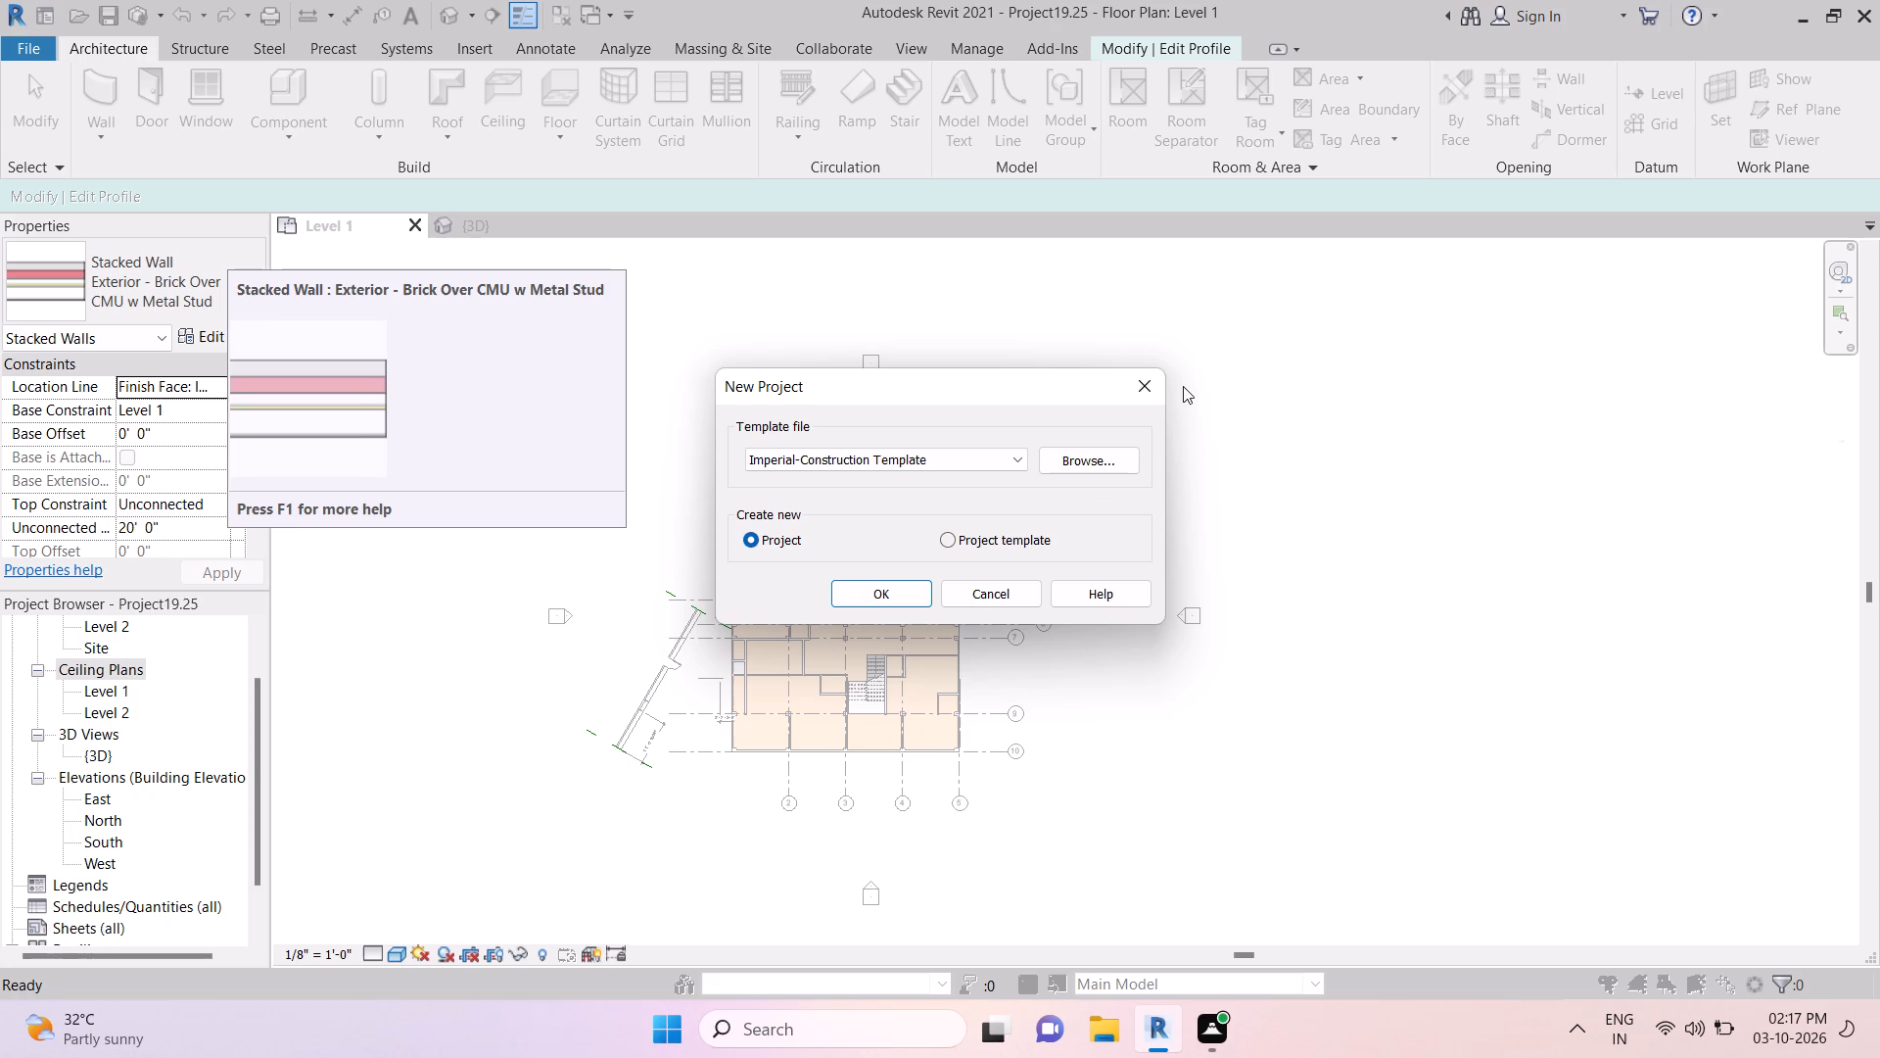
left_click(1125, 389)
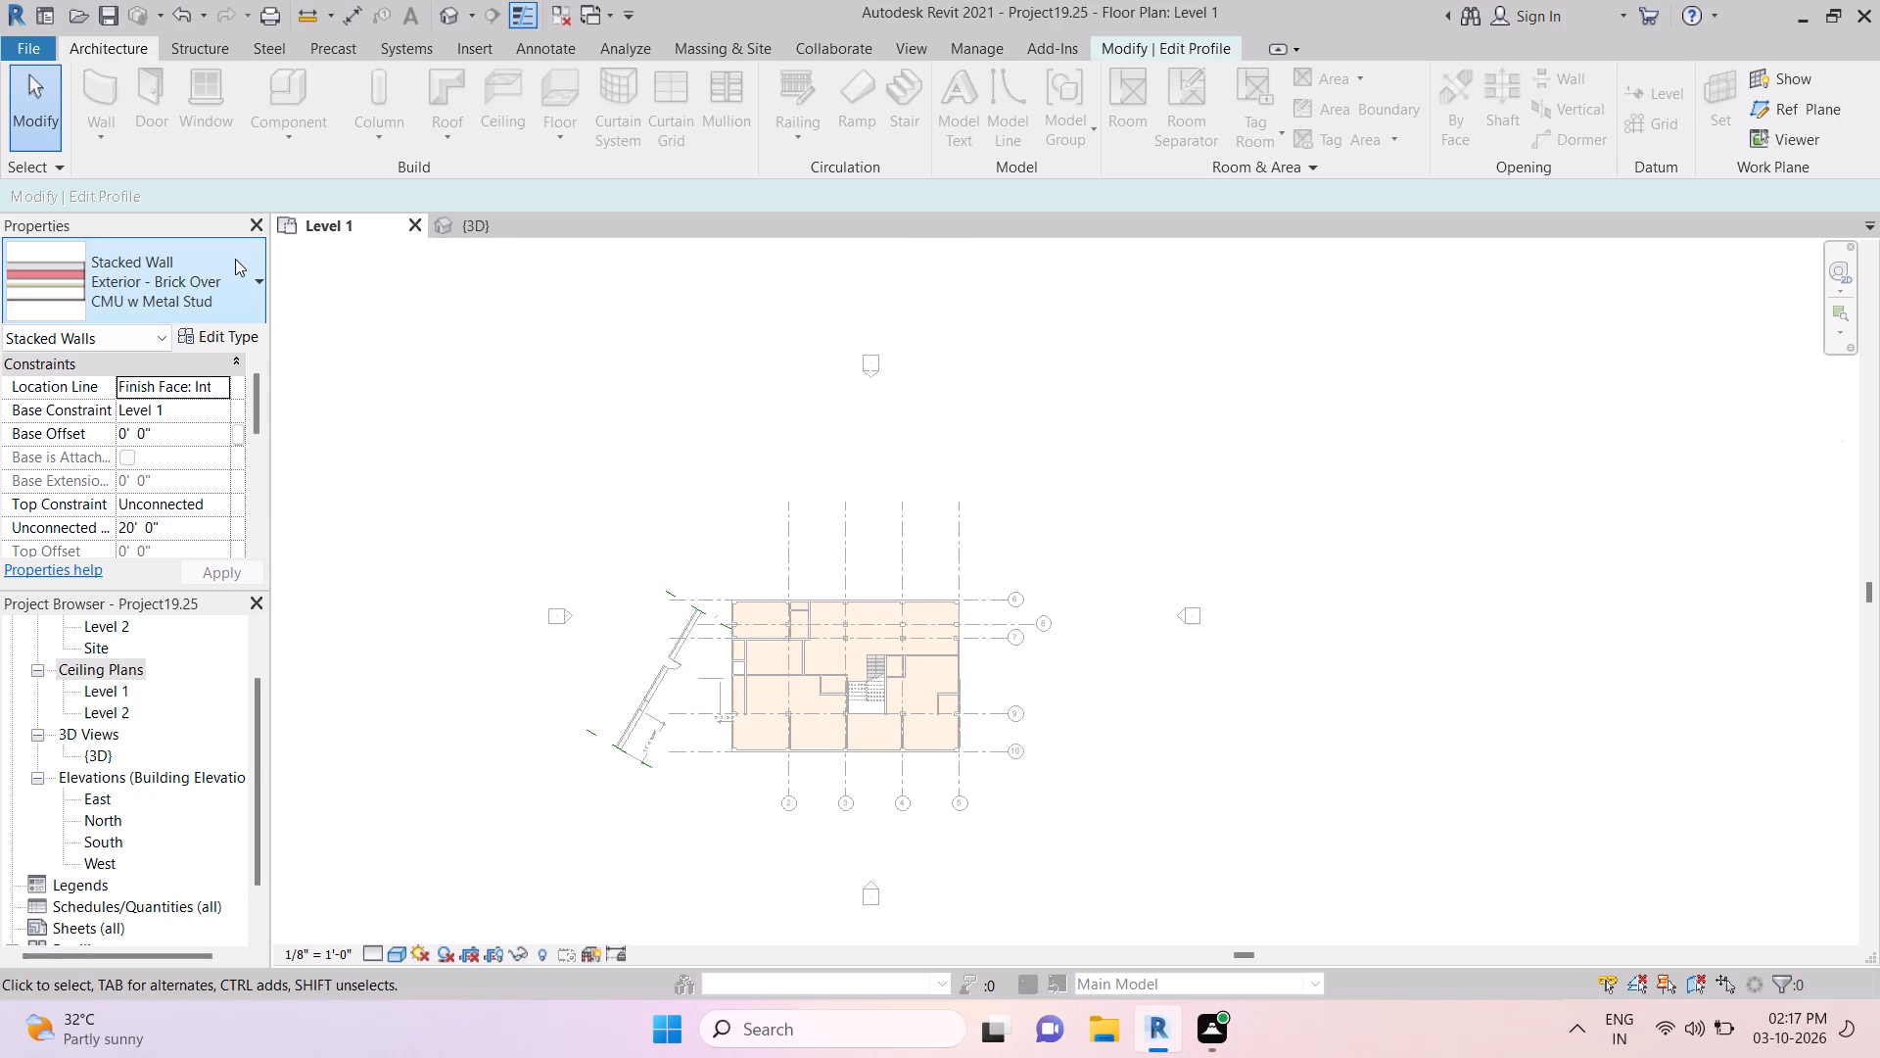
Close the Properties palette and the Project Browser to enlarge the drawing area.
left_click(258, 224)
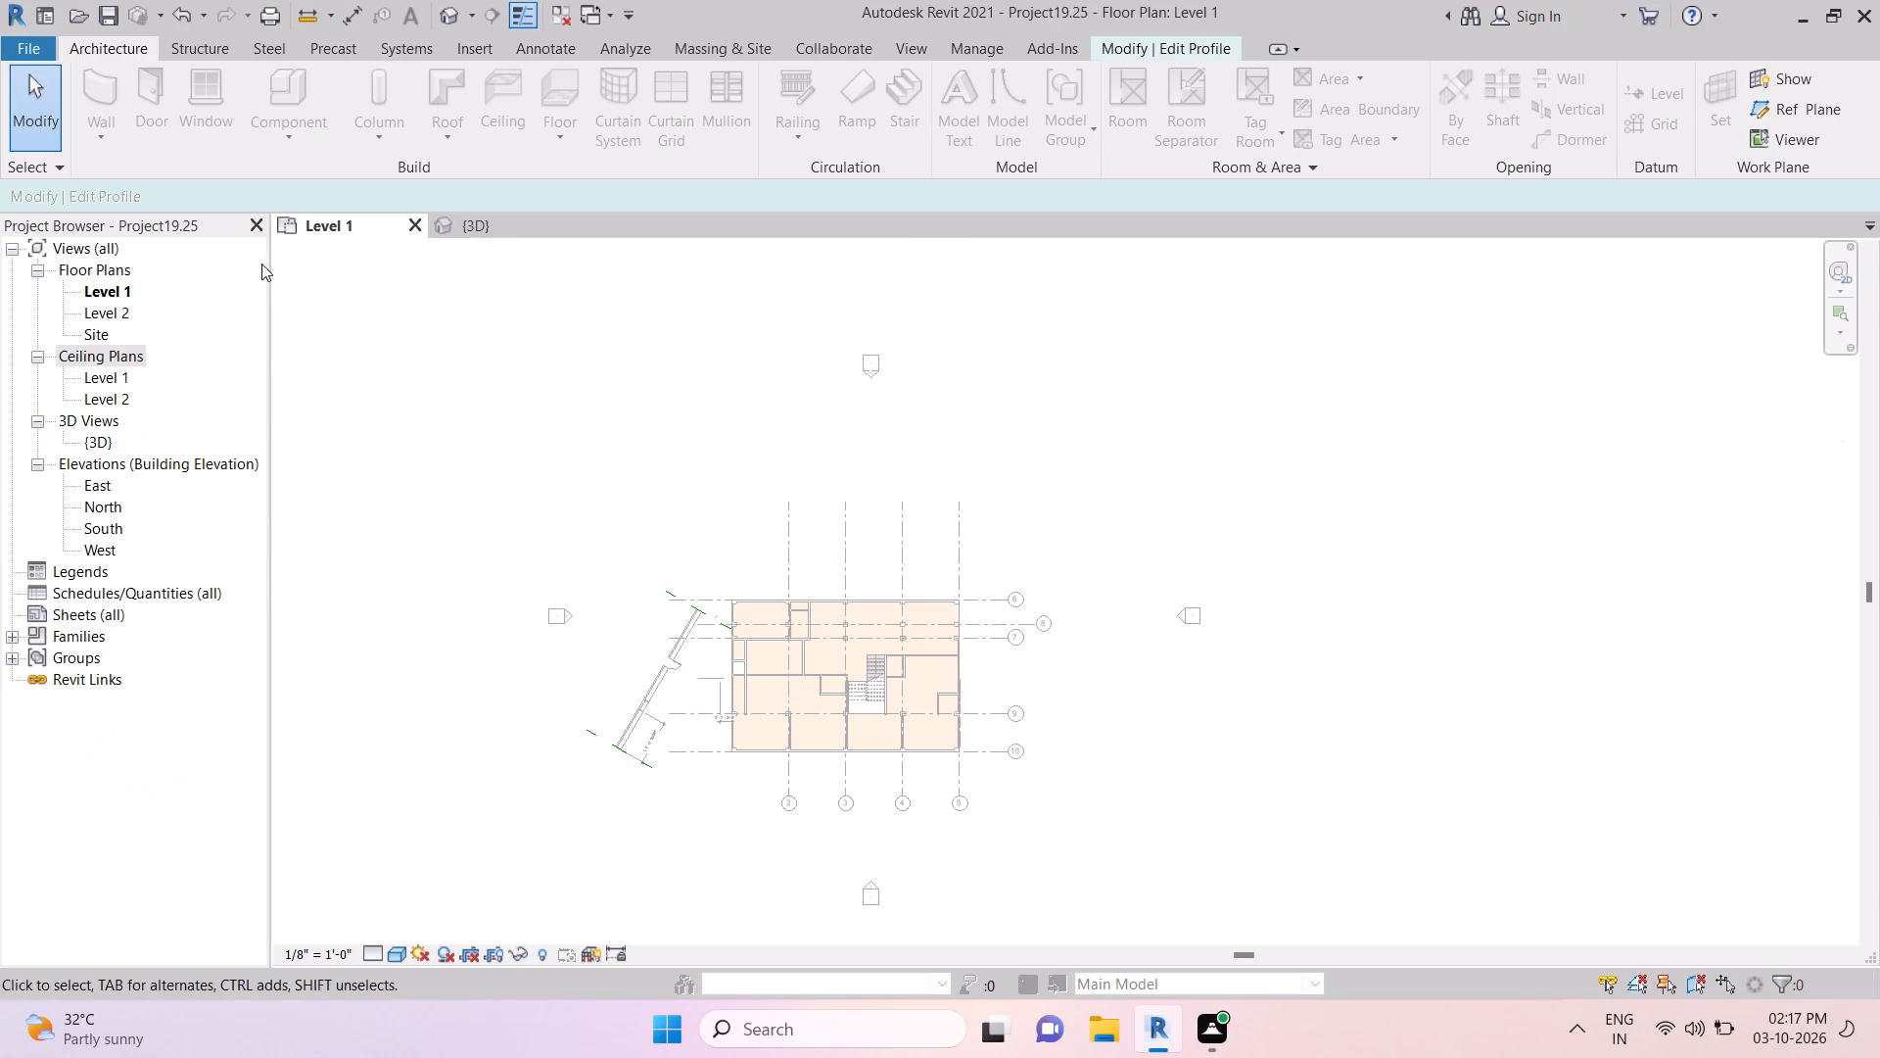
left_click(258, 226)
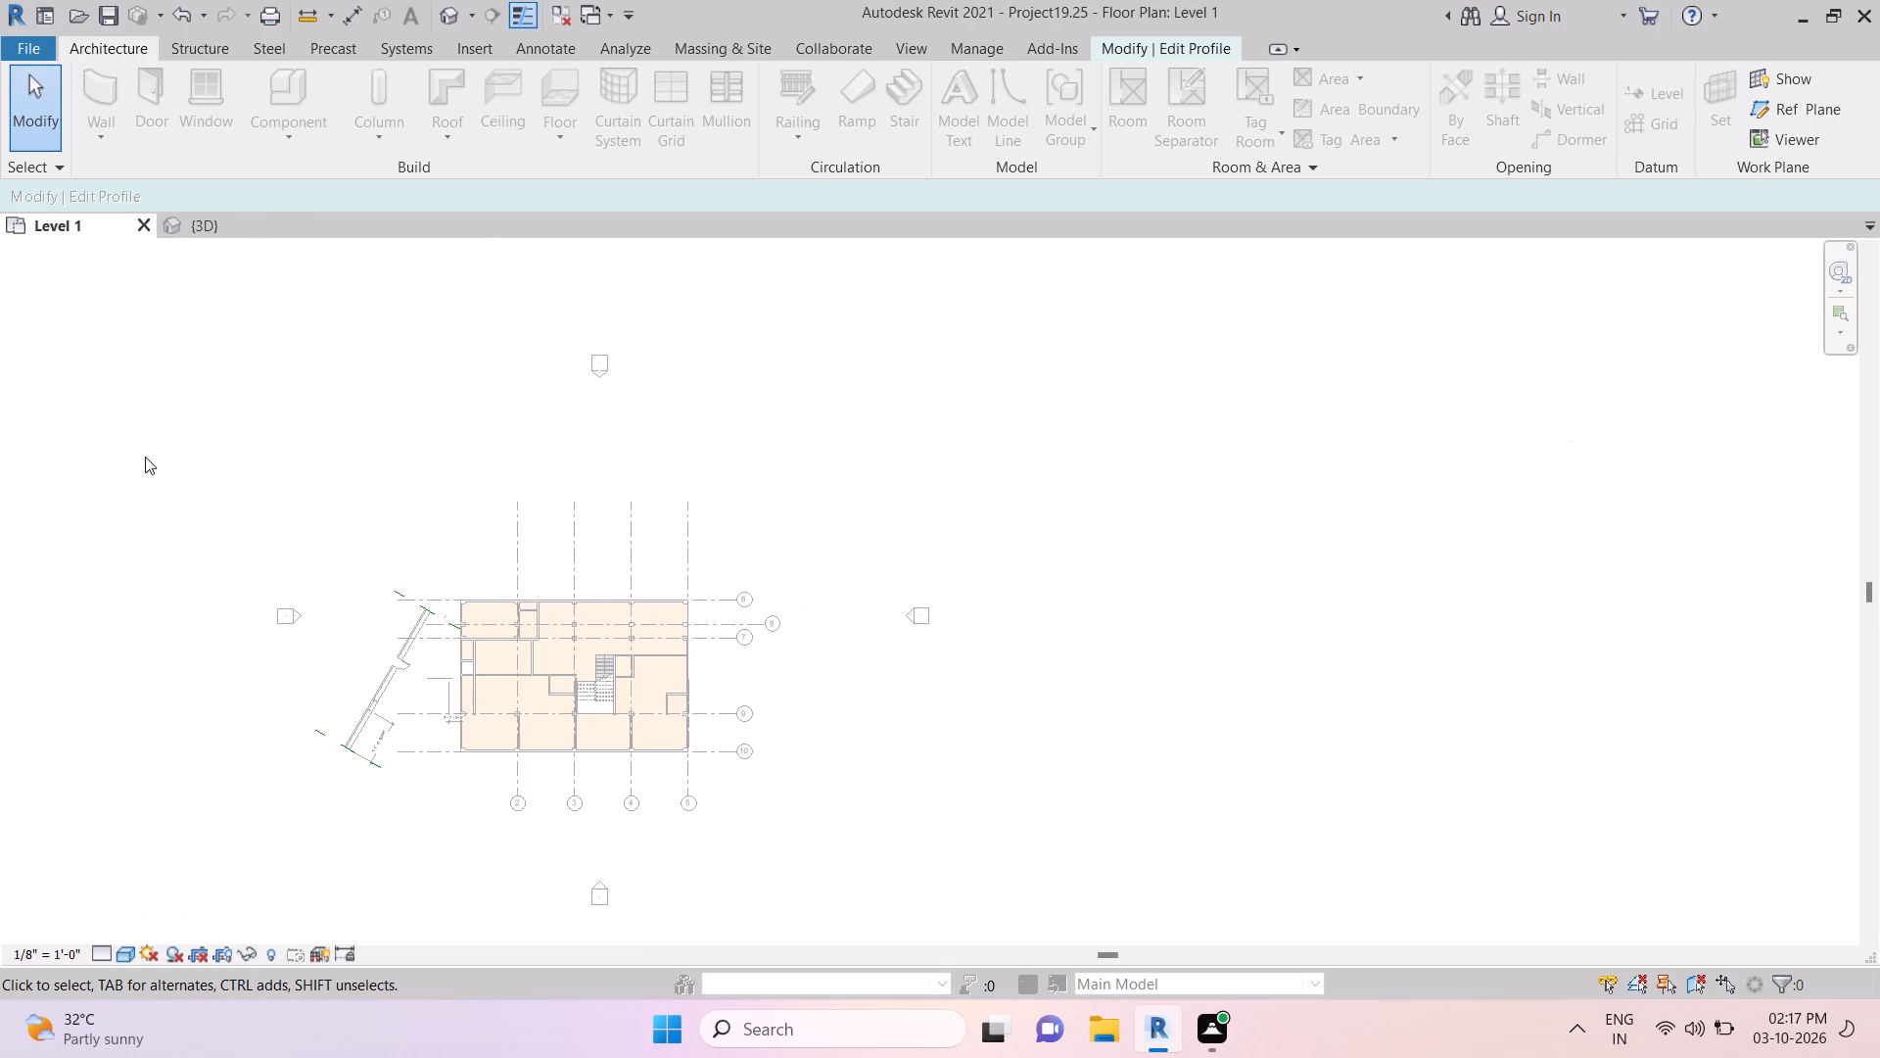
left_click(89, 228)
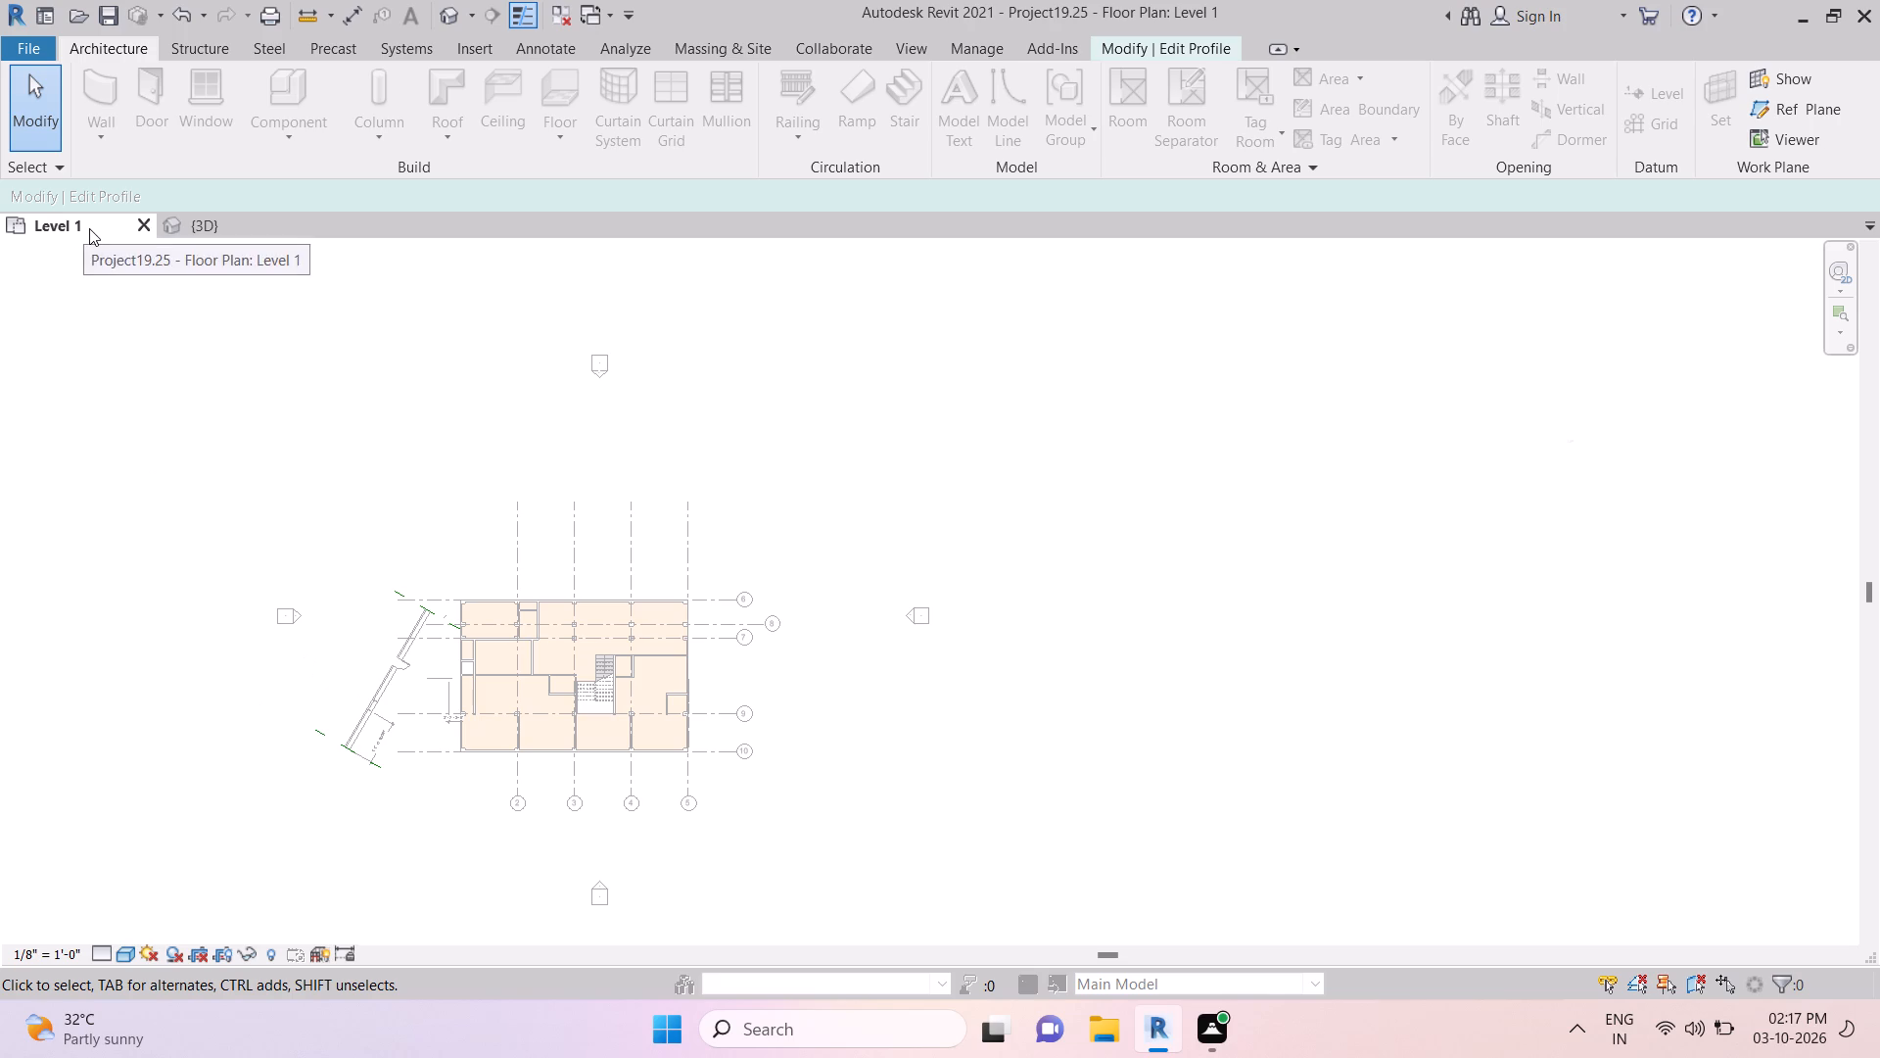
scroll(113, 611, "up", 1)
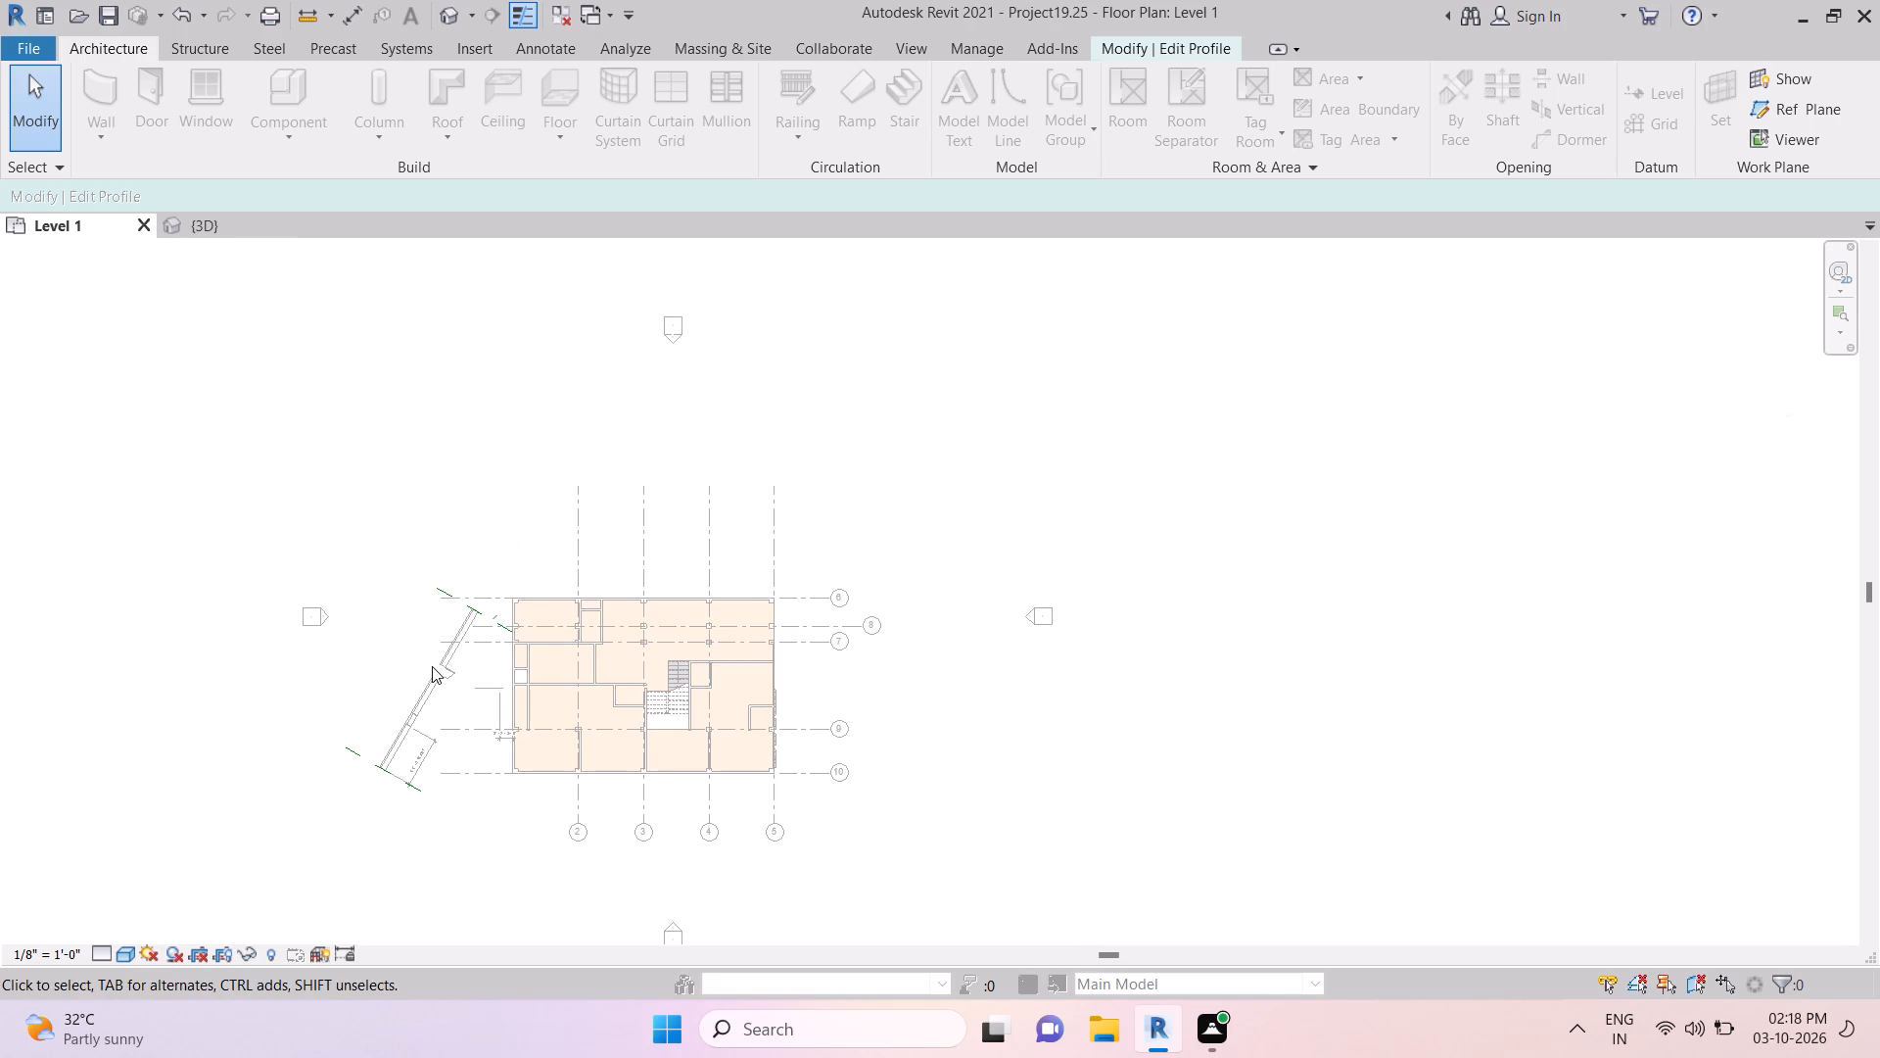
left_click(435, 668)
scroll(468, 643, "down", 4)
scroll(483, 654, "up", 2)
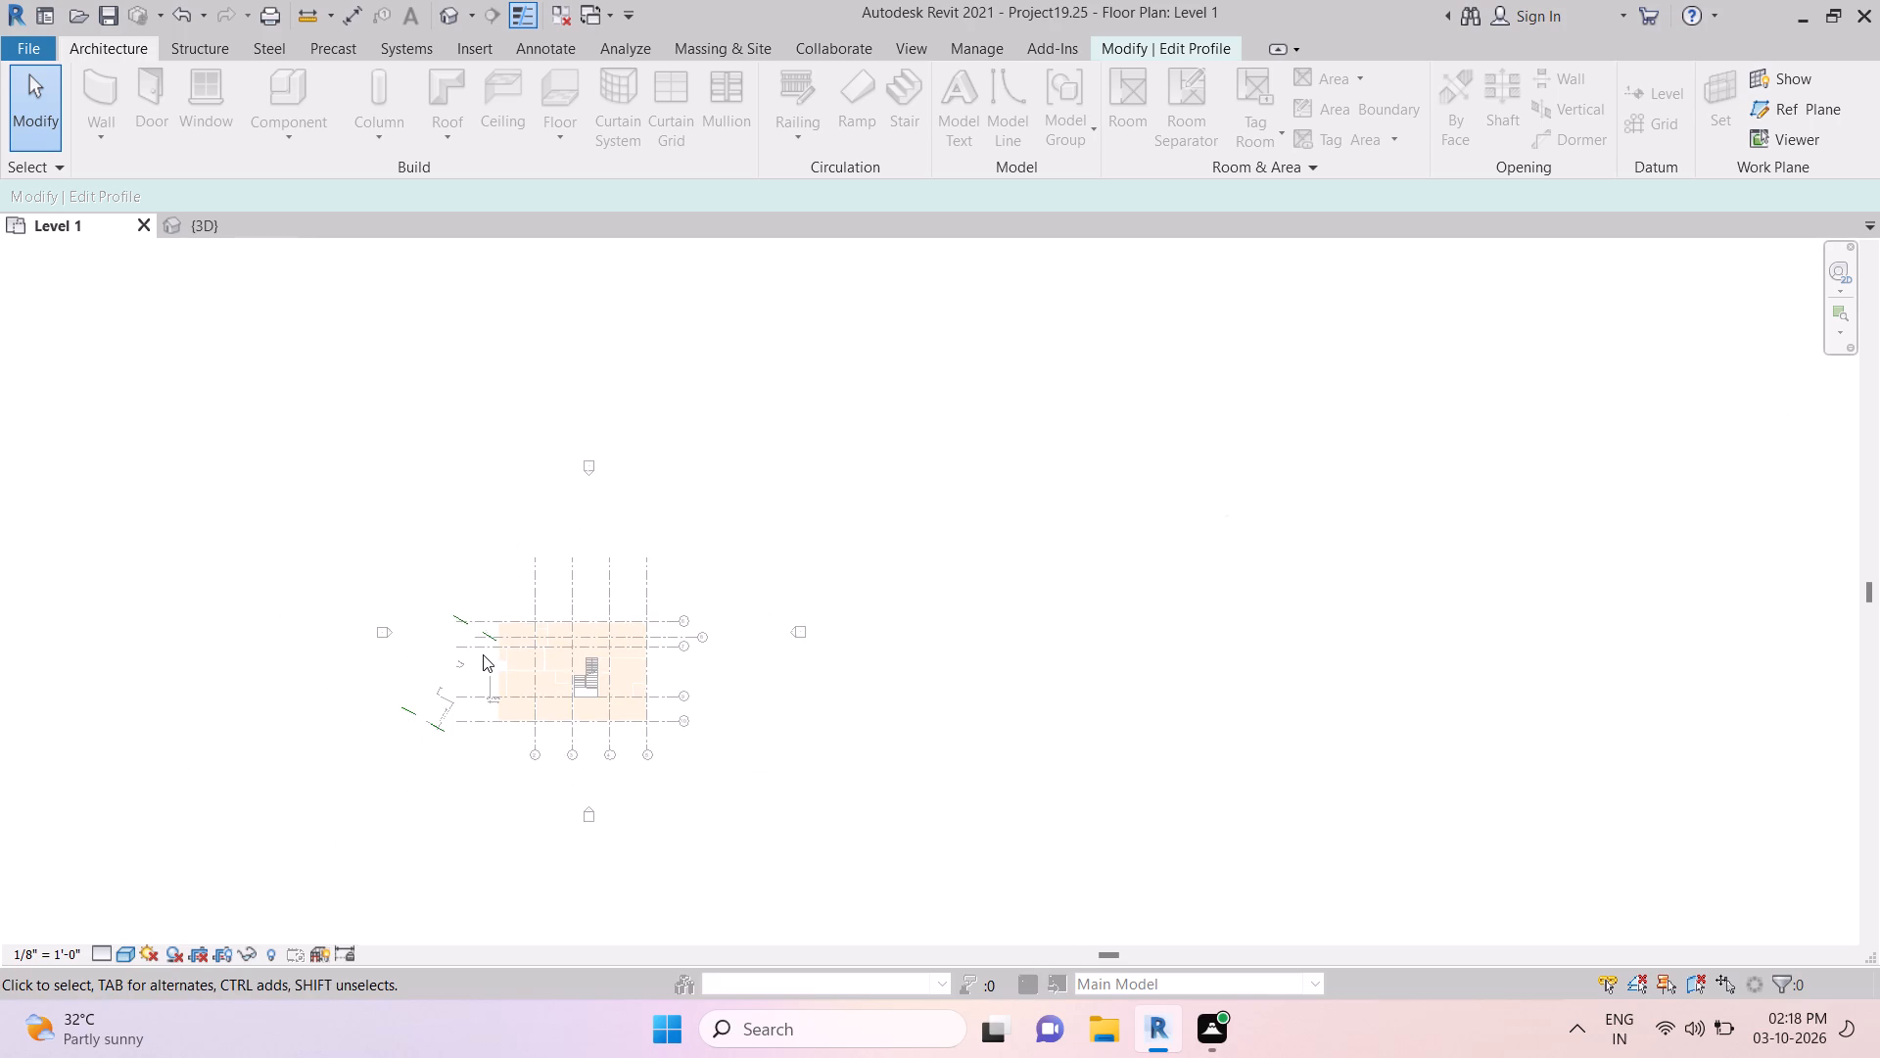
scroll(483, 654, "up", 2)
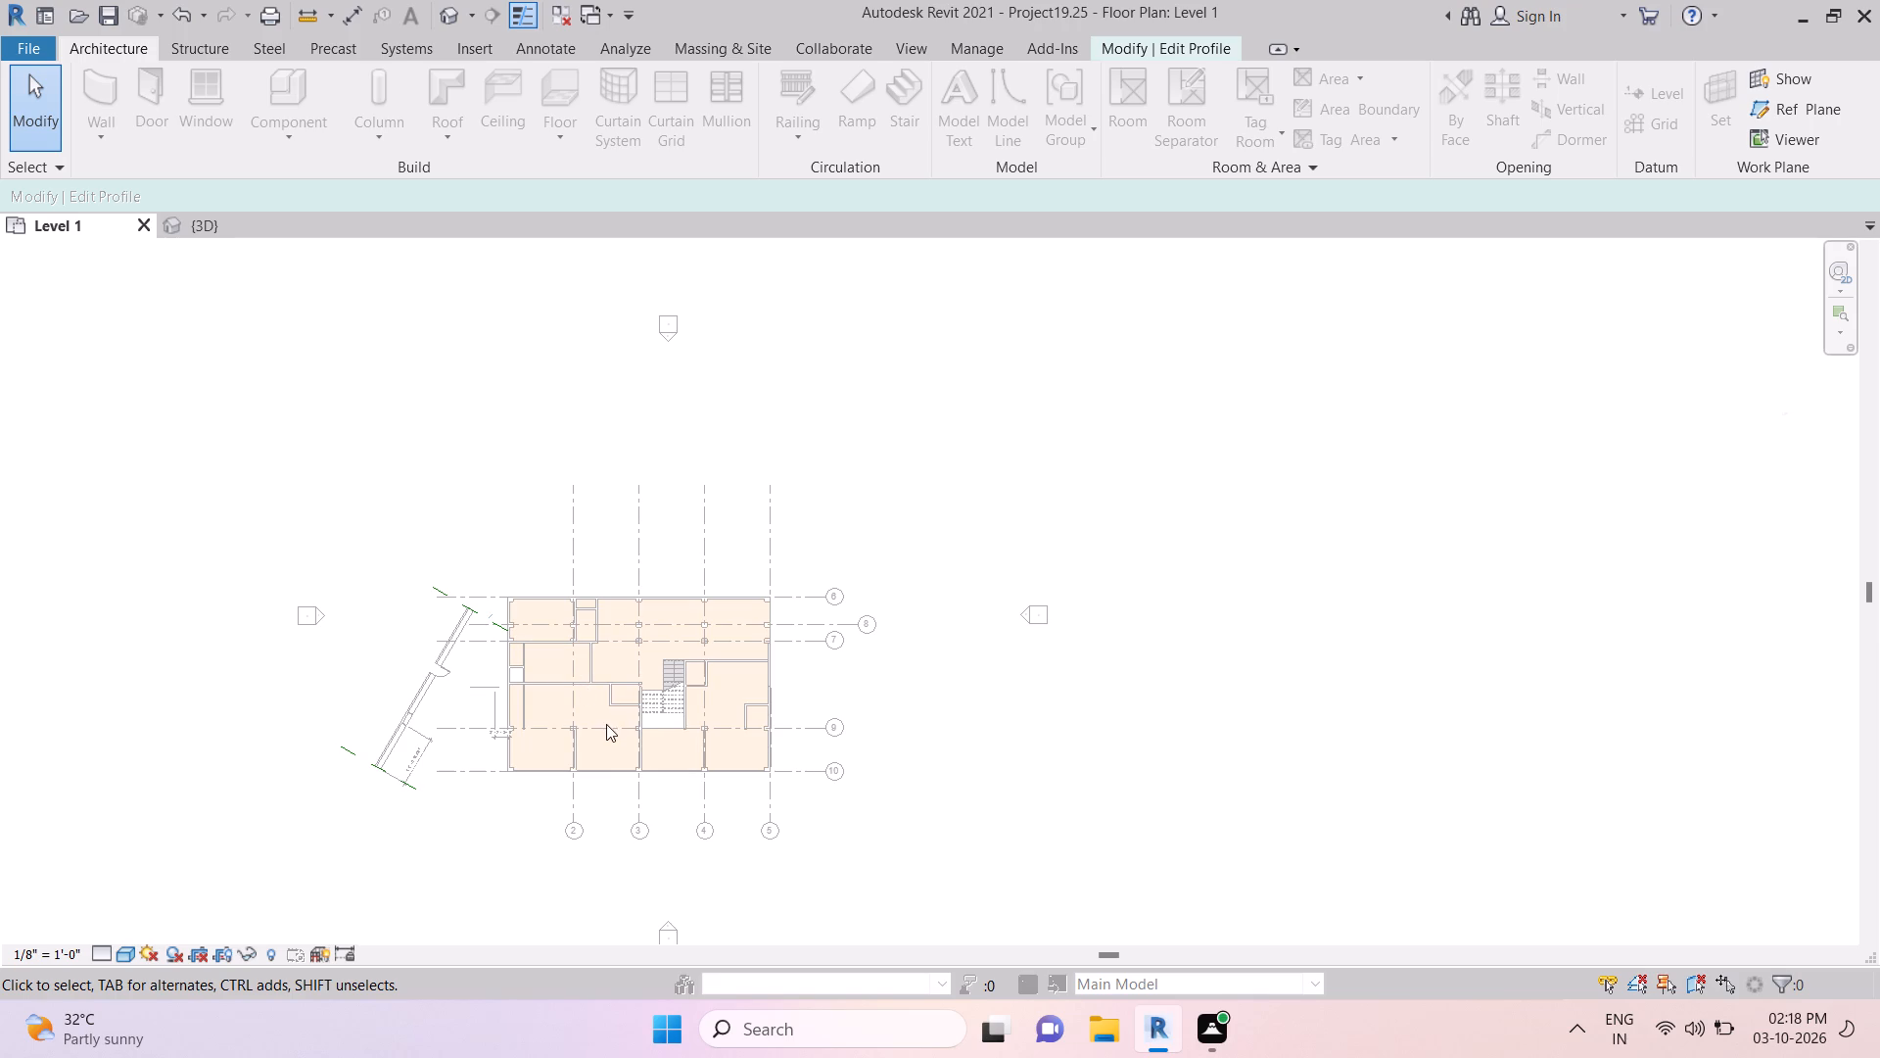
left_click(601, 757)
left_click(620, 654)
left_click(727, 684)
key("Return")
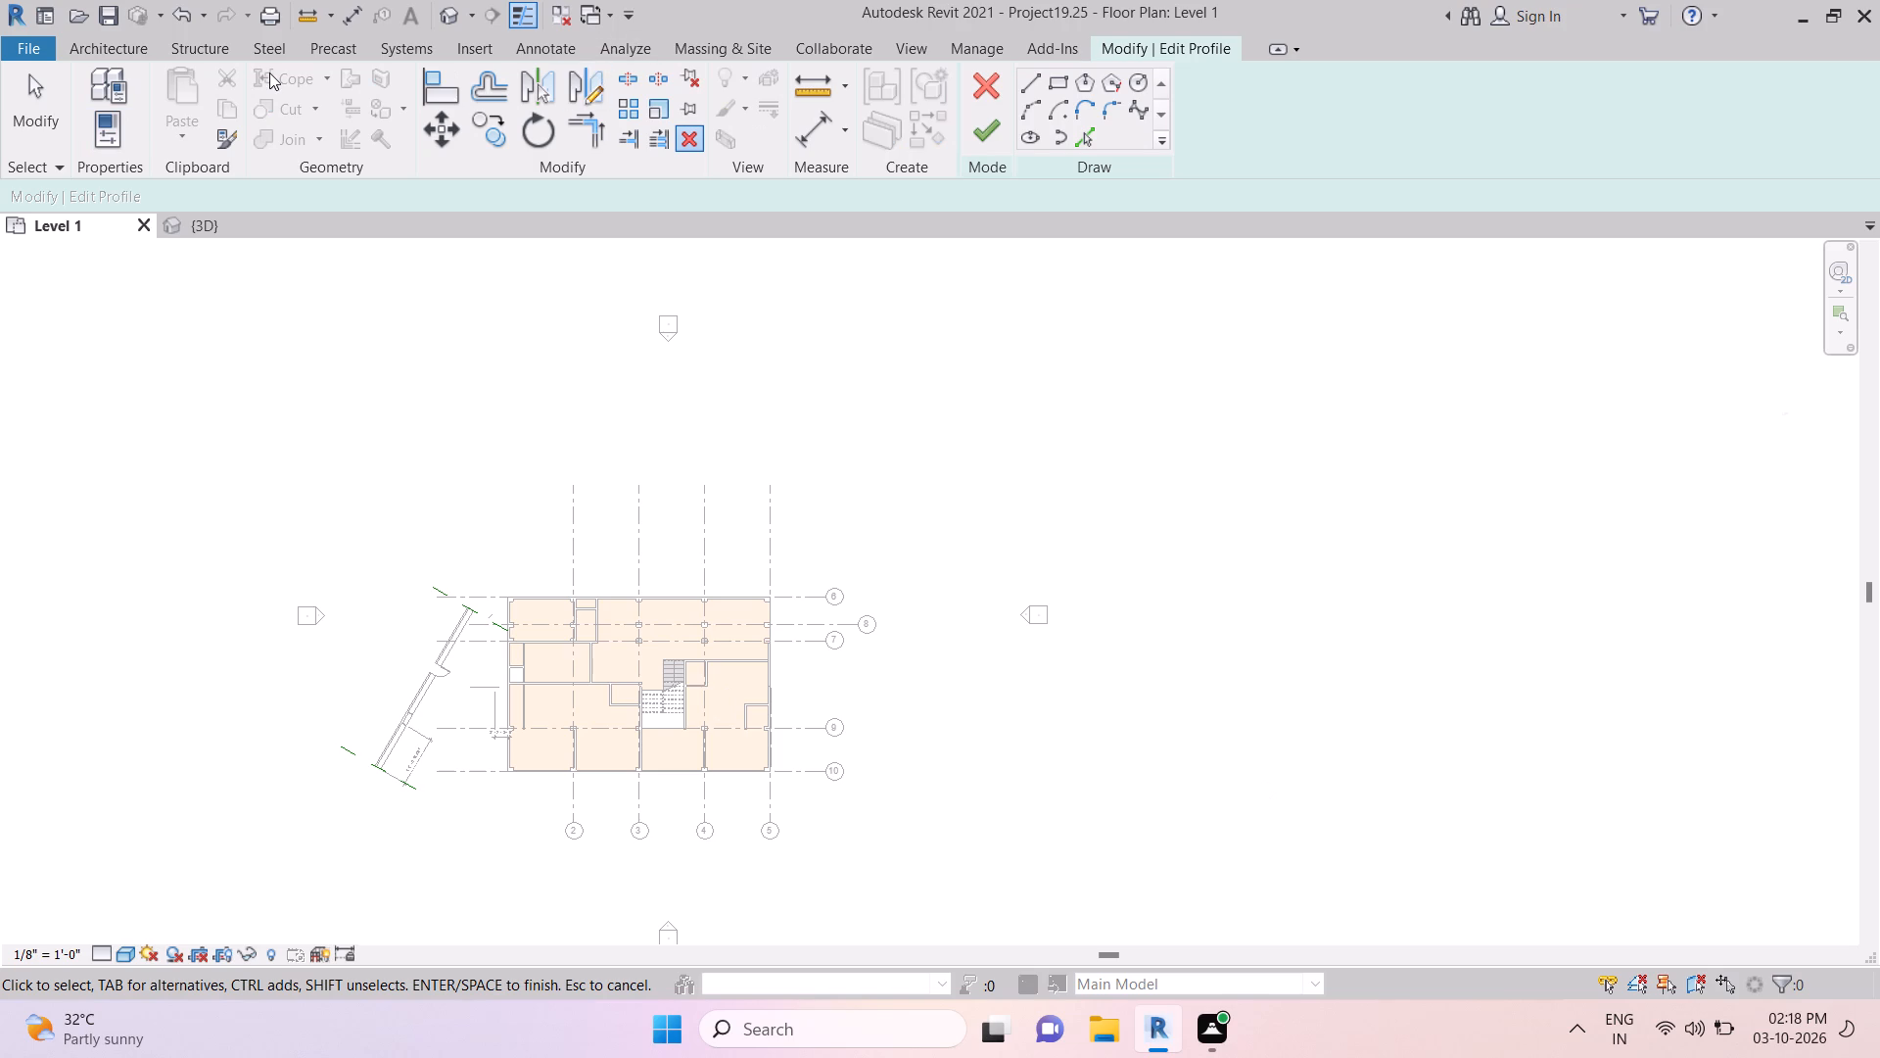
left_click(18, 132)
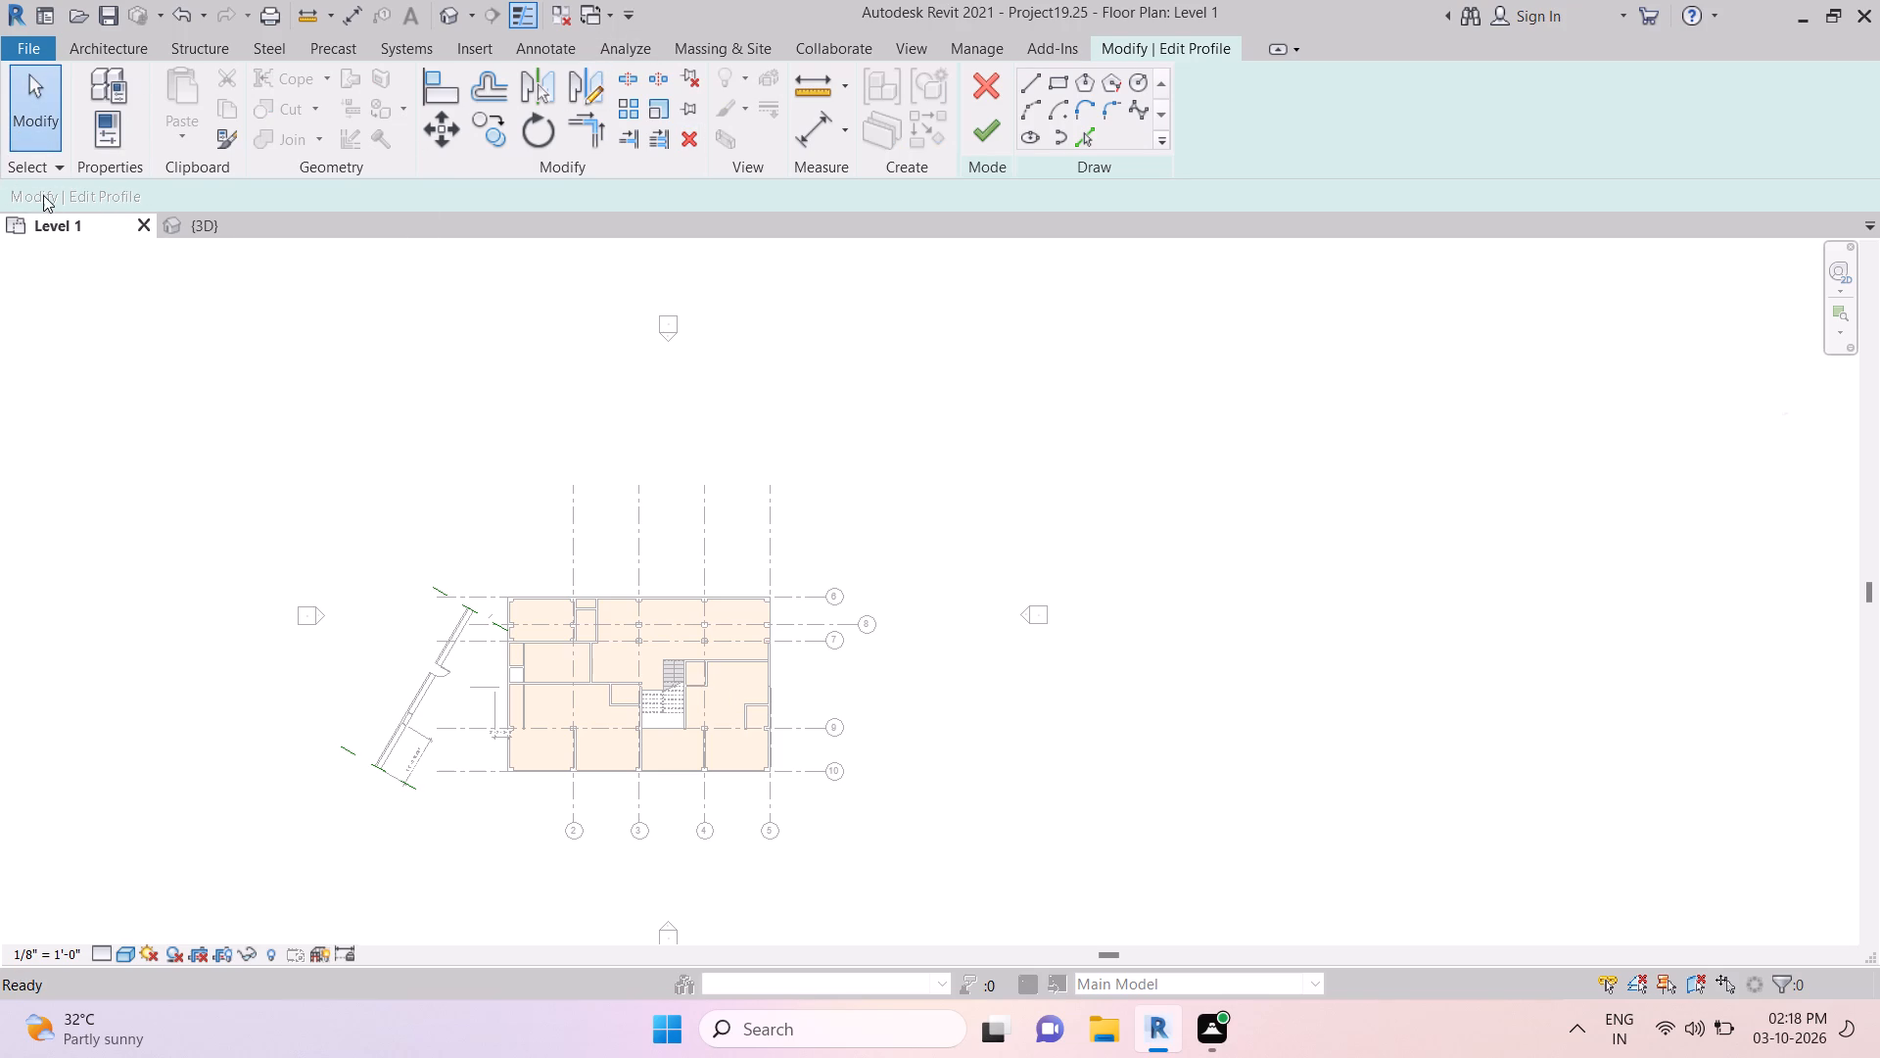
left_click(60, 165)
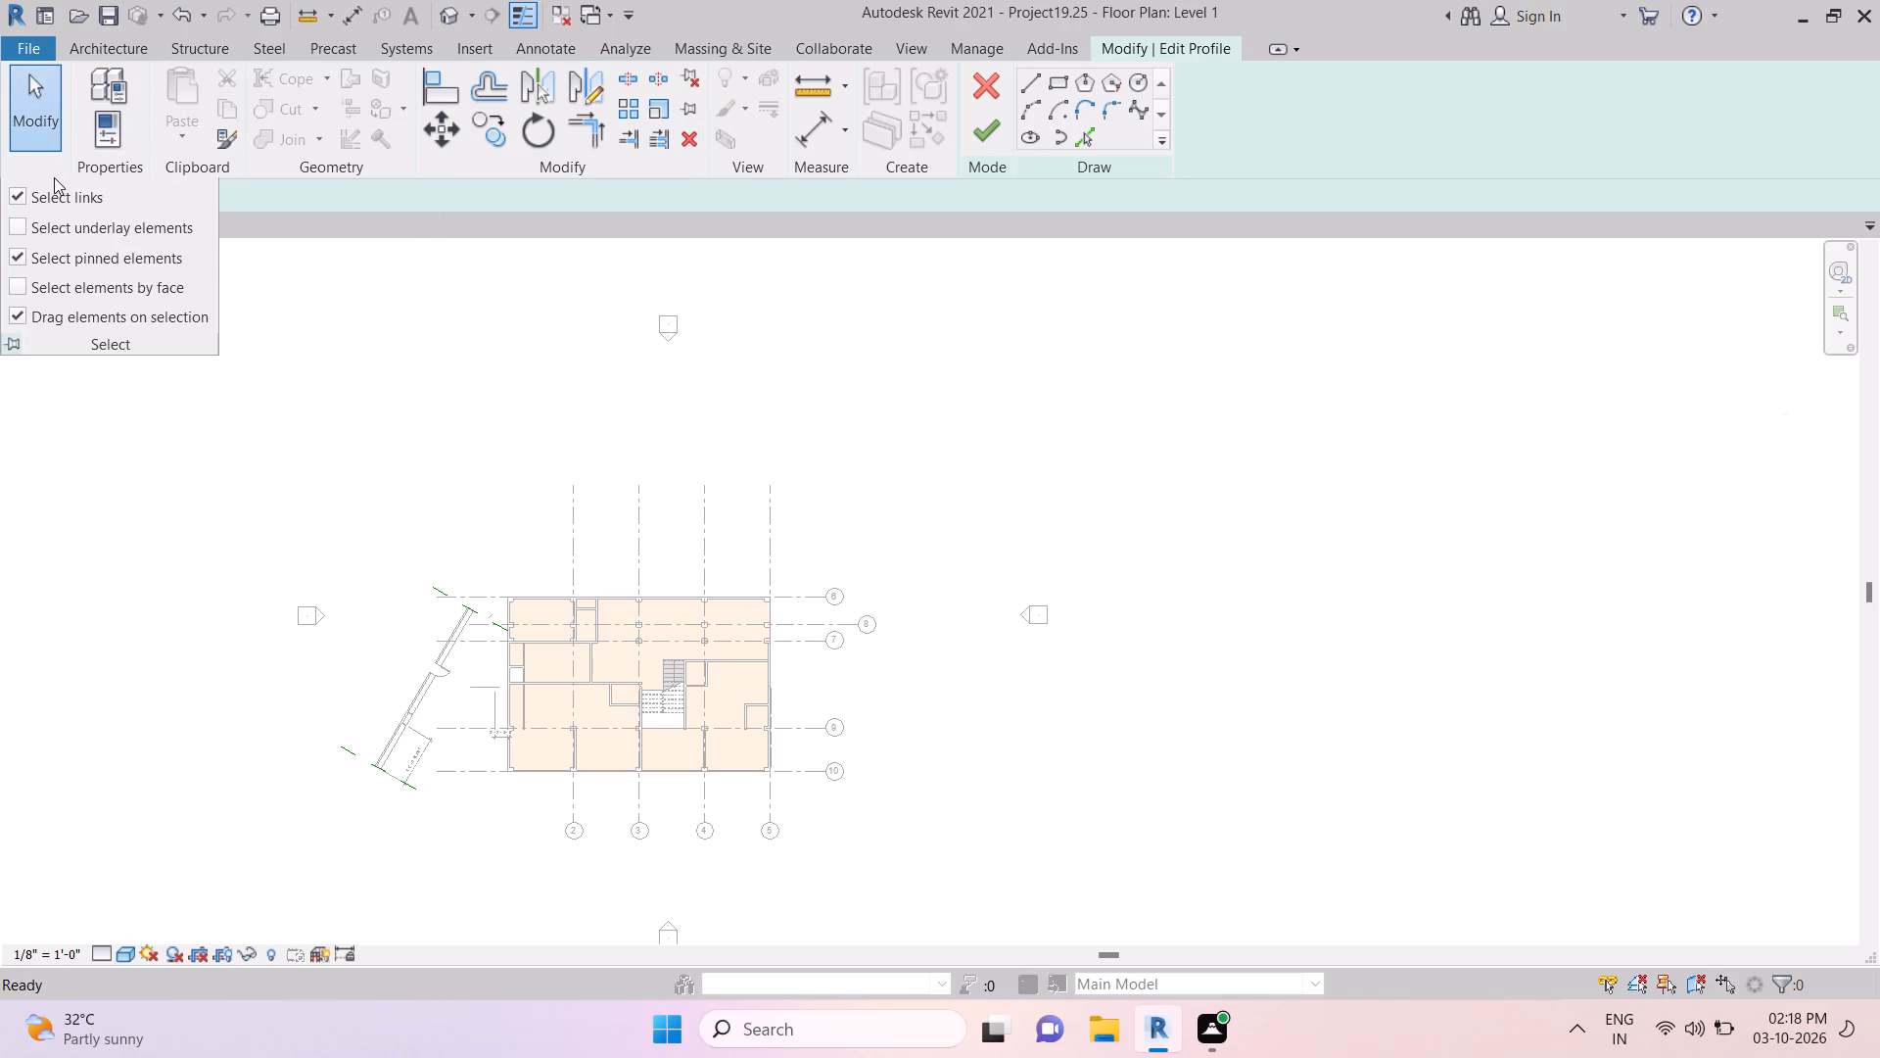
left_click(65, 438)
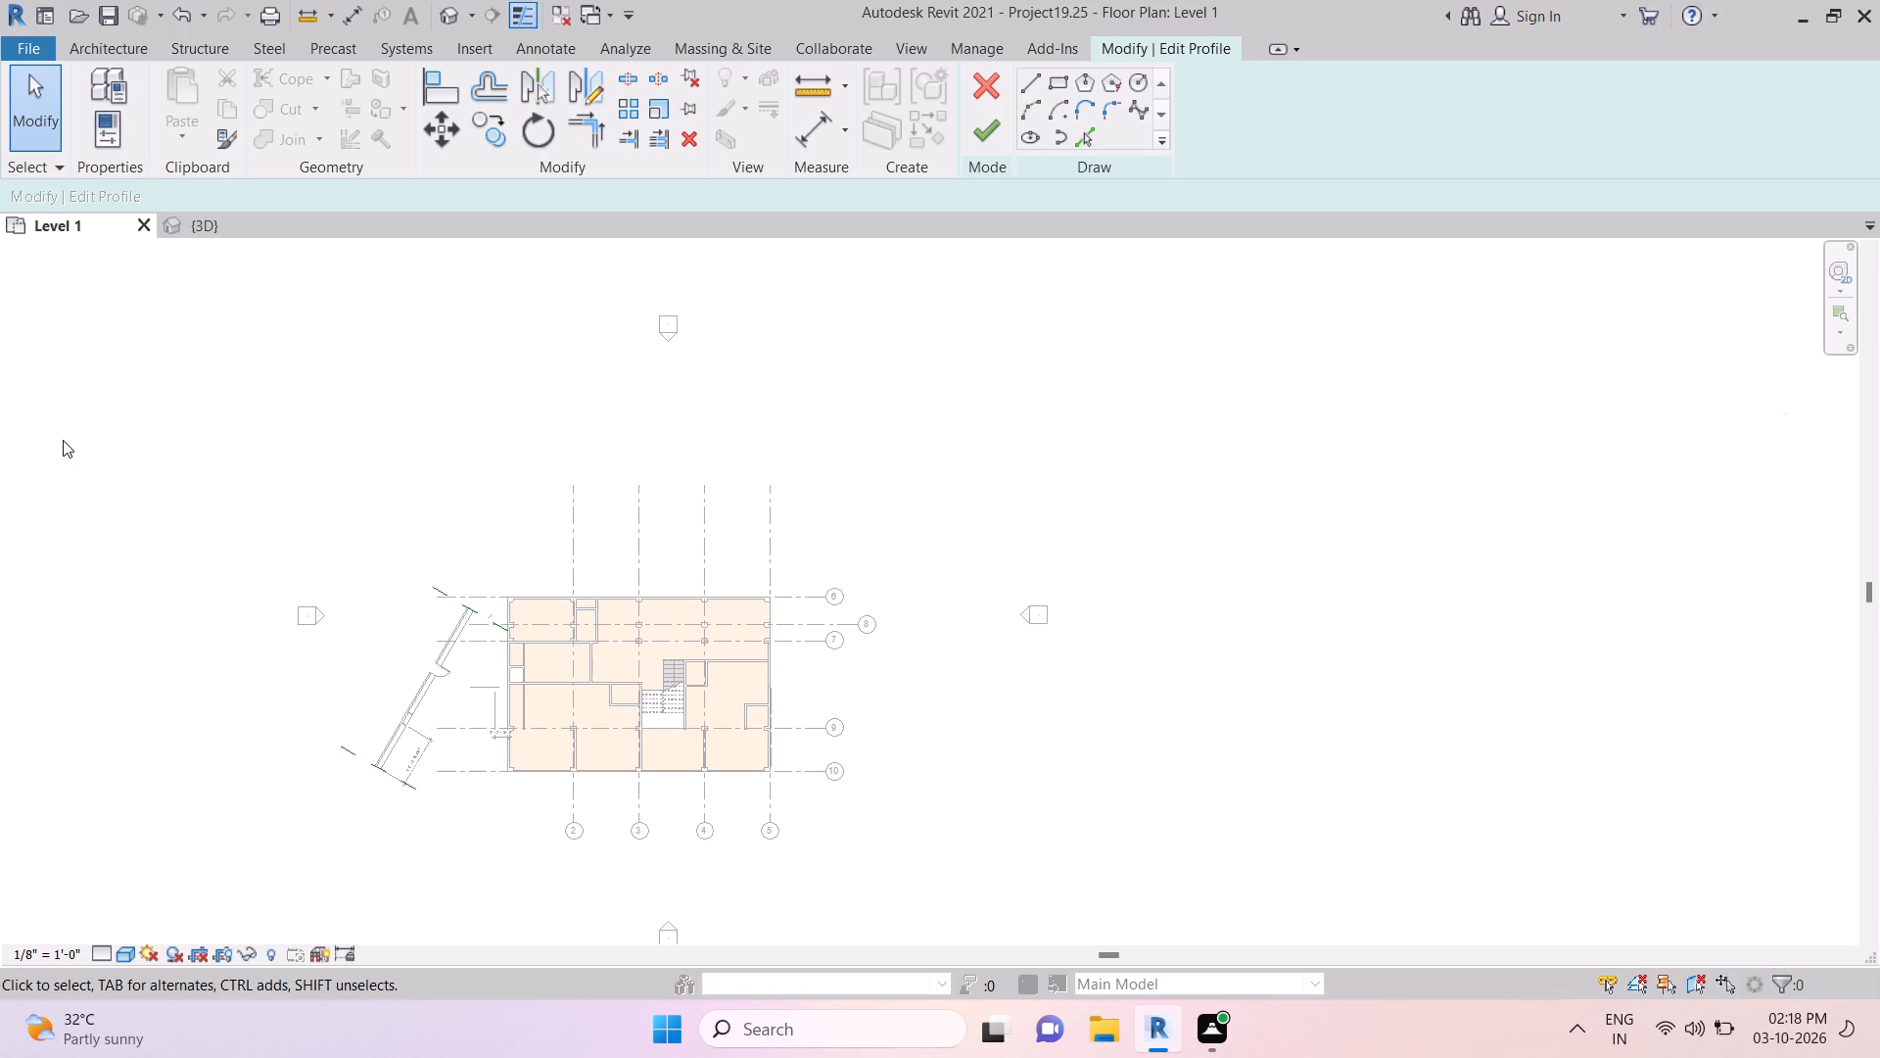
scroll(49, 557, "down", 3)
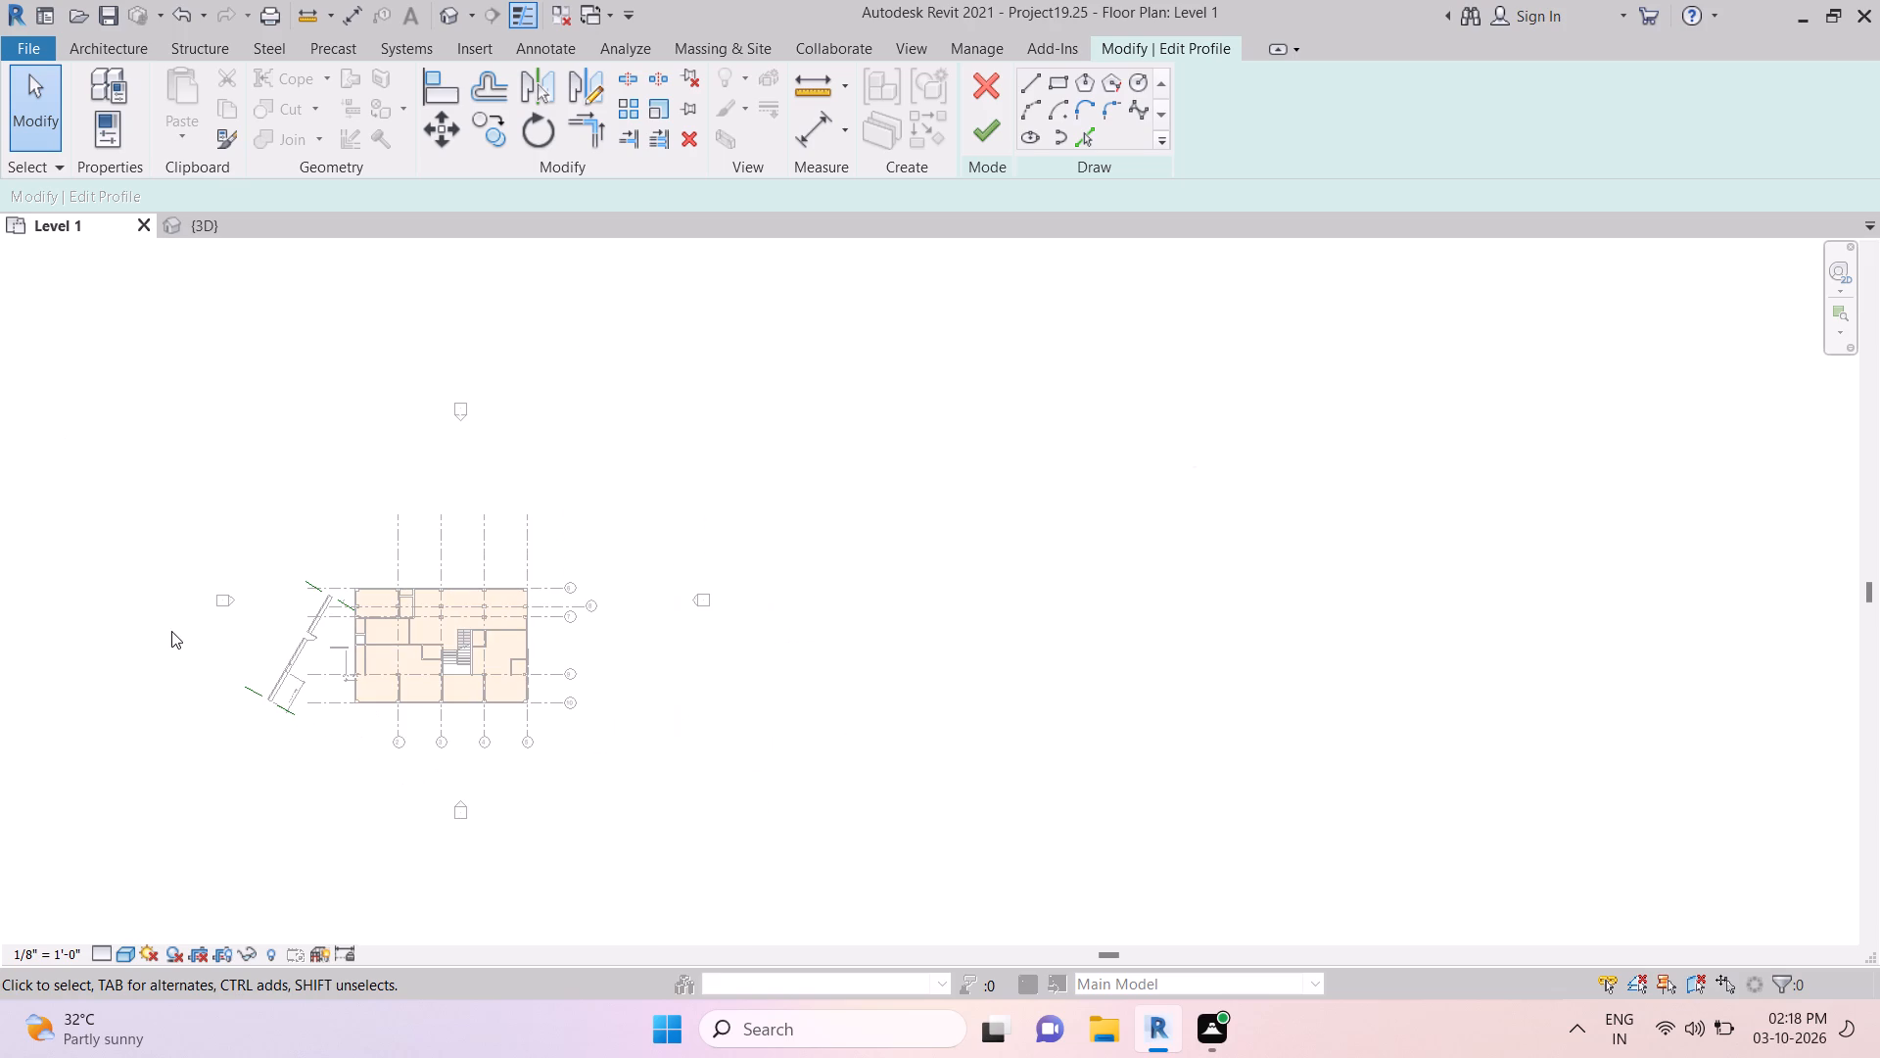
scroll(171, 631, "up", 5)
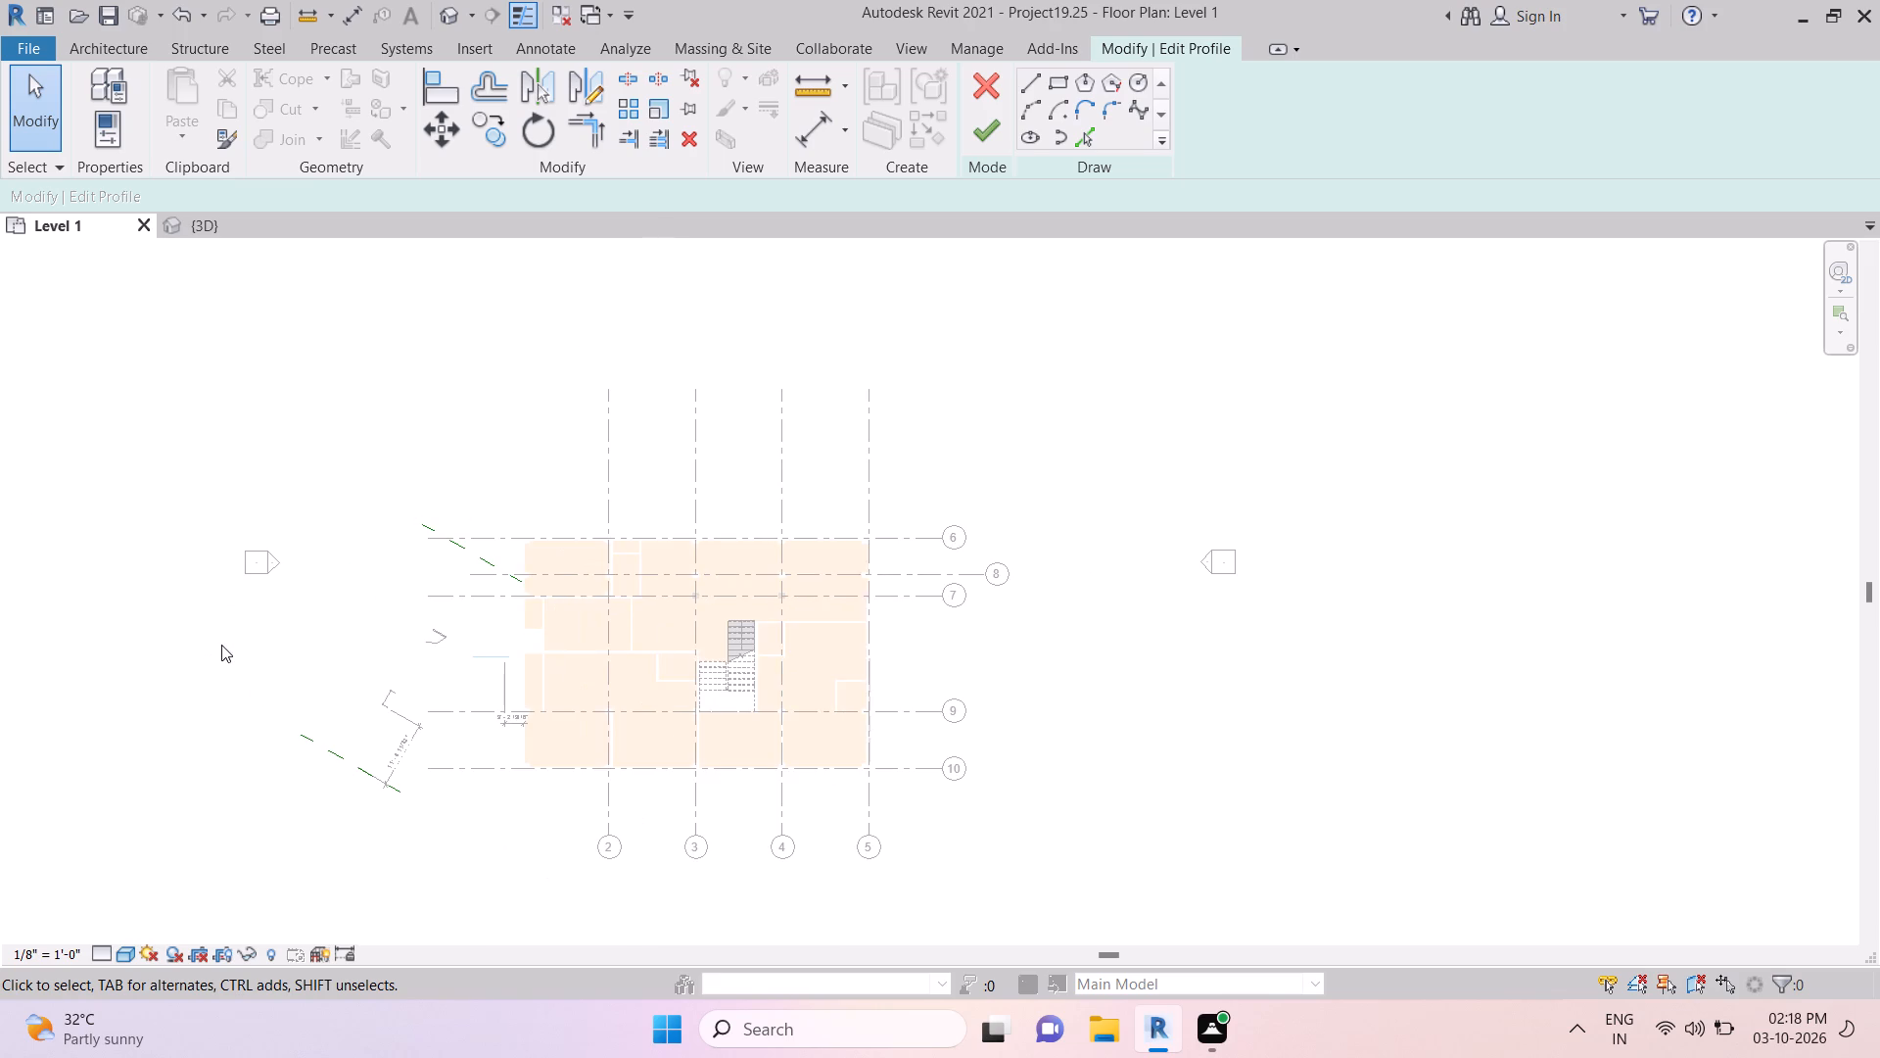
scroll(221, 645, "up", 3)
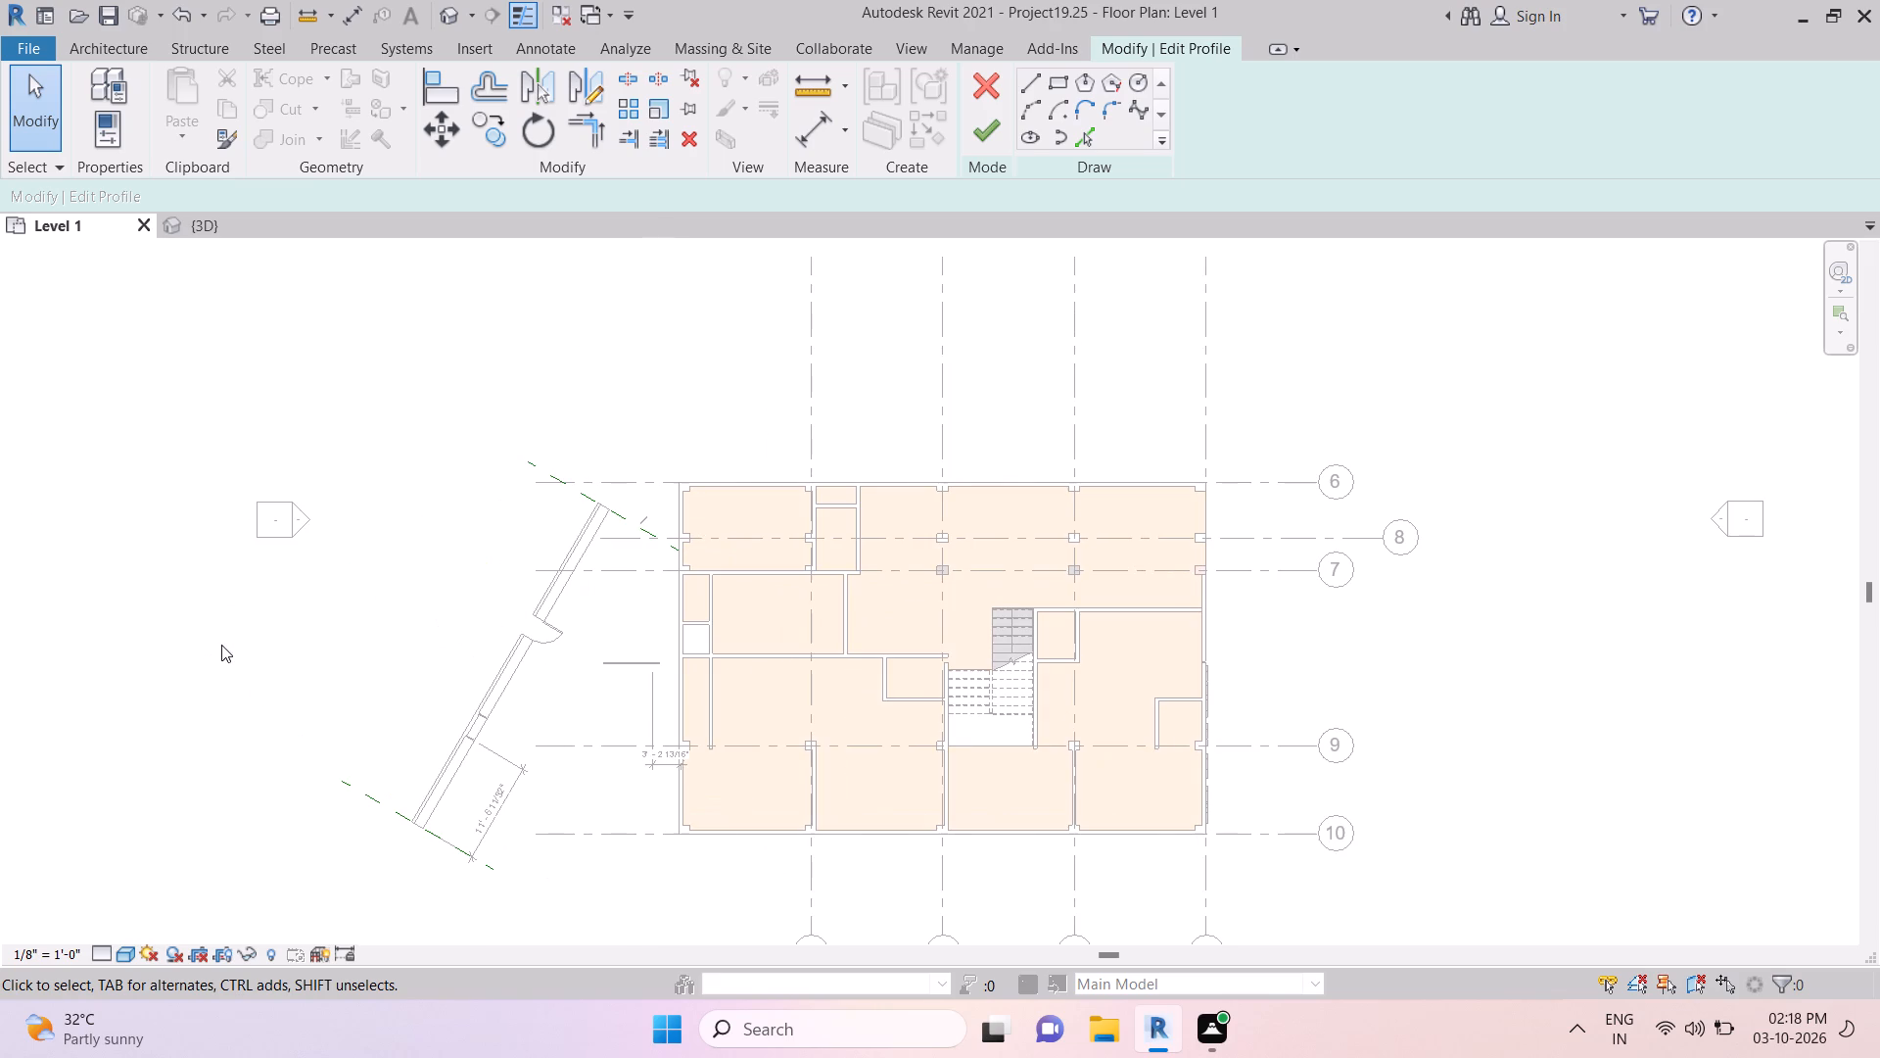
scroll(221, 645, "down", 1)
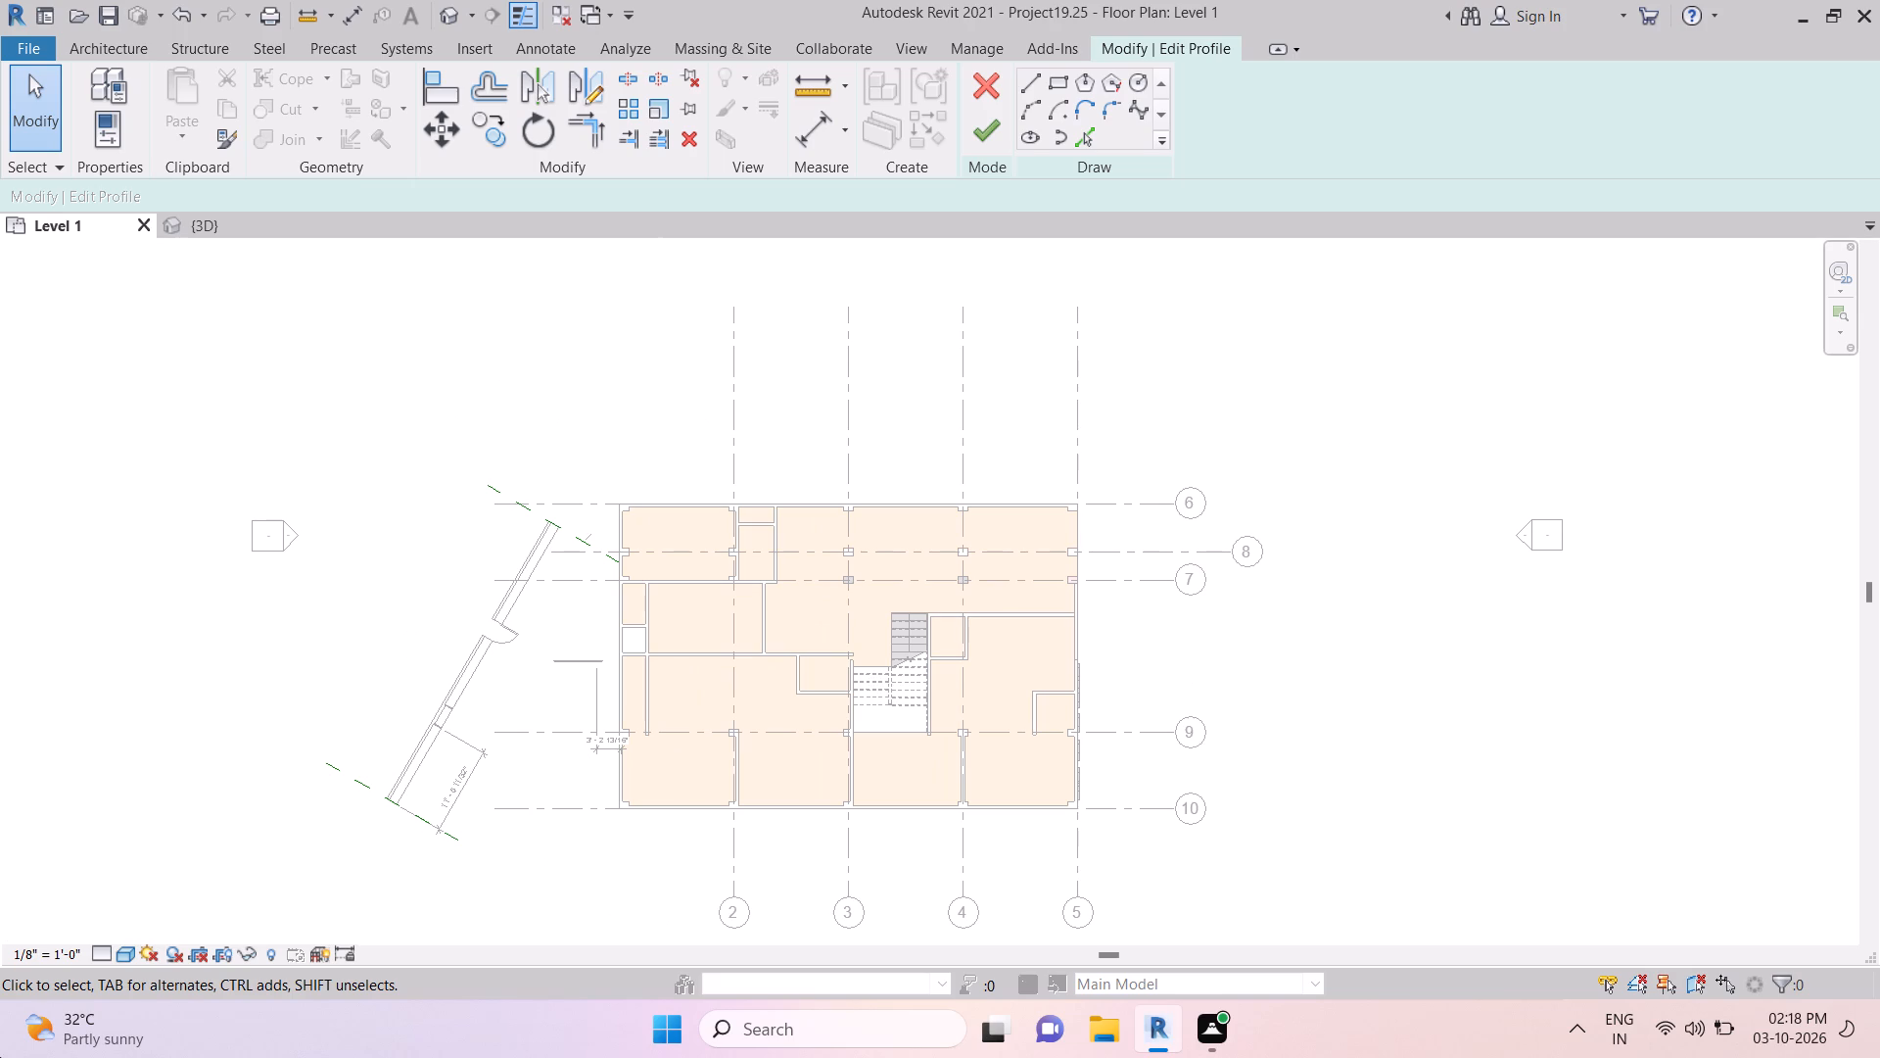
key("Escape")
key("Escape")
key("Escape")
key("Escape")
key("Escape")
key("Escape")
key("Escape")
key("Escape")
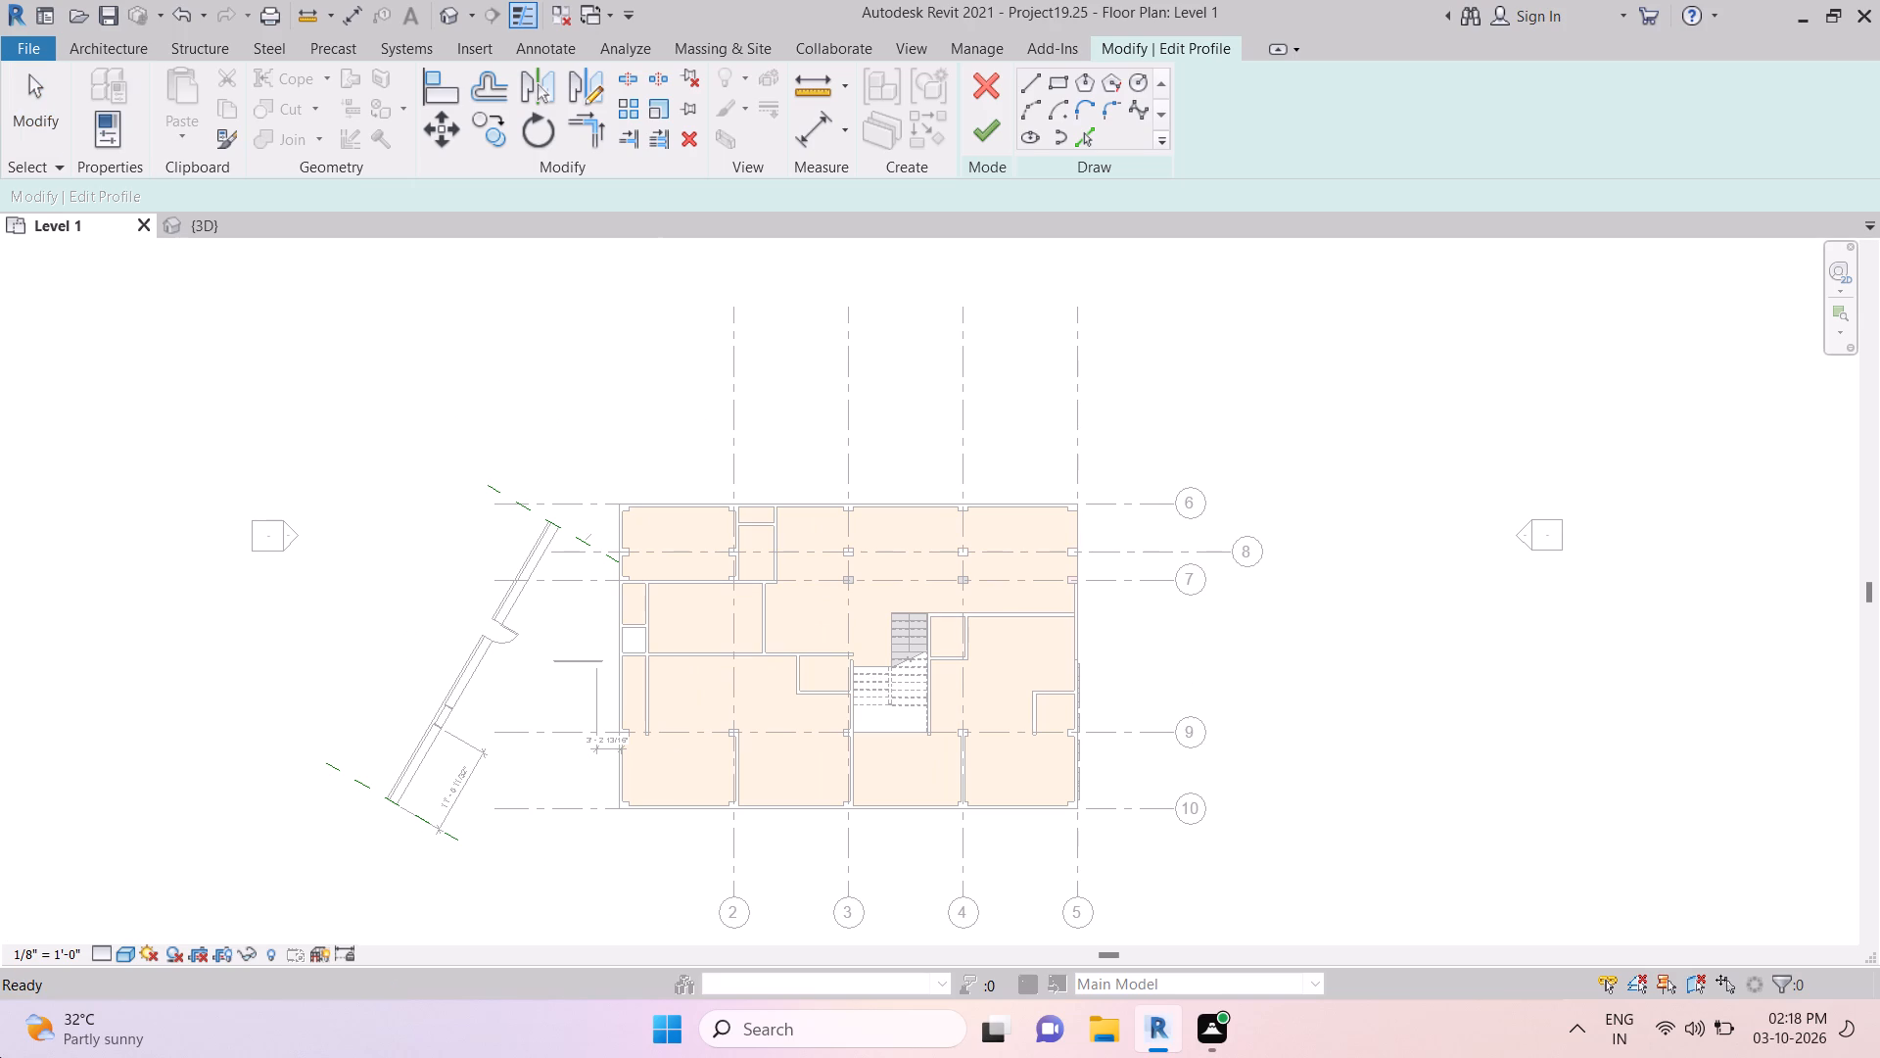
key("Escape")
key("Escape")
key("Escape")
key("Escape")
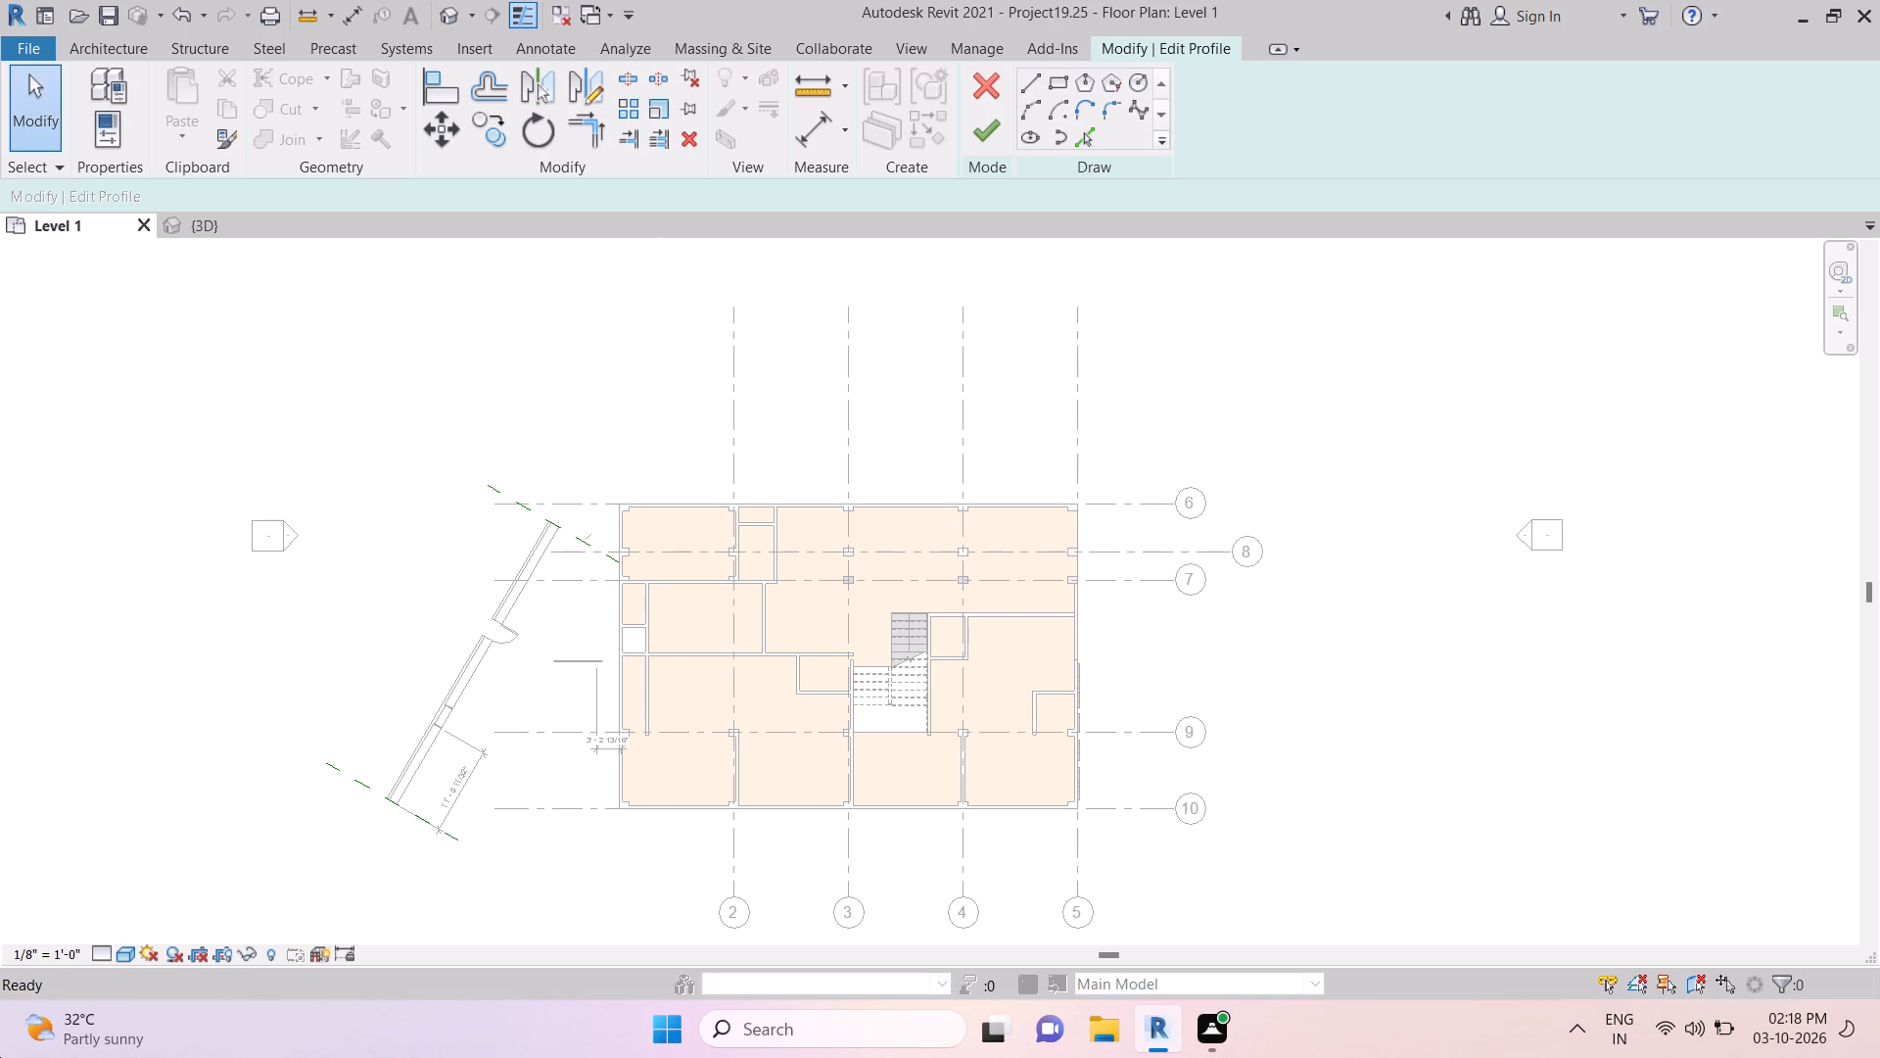
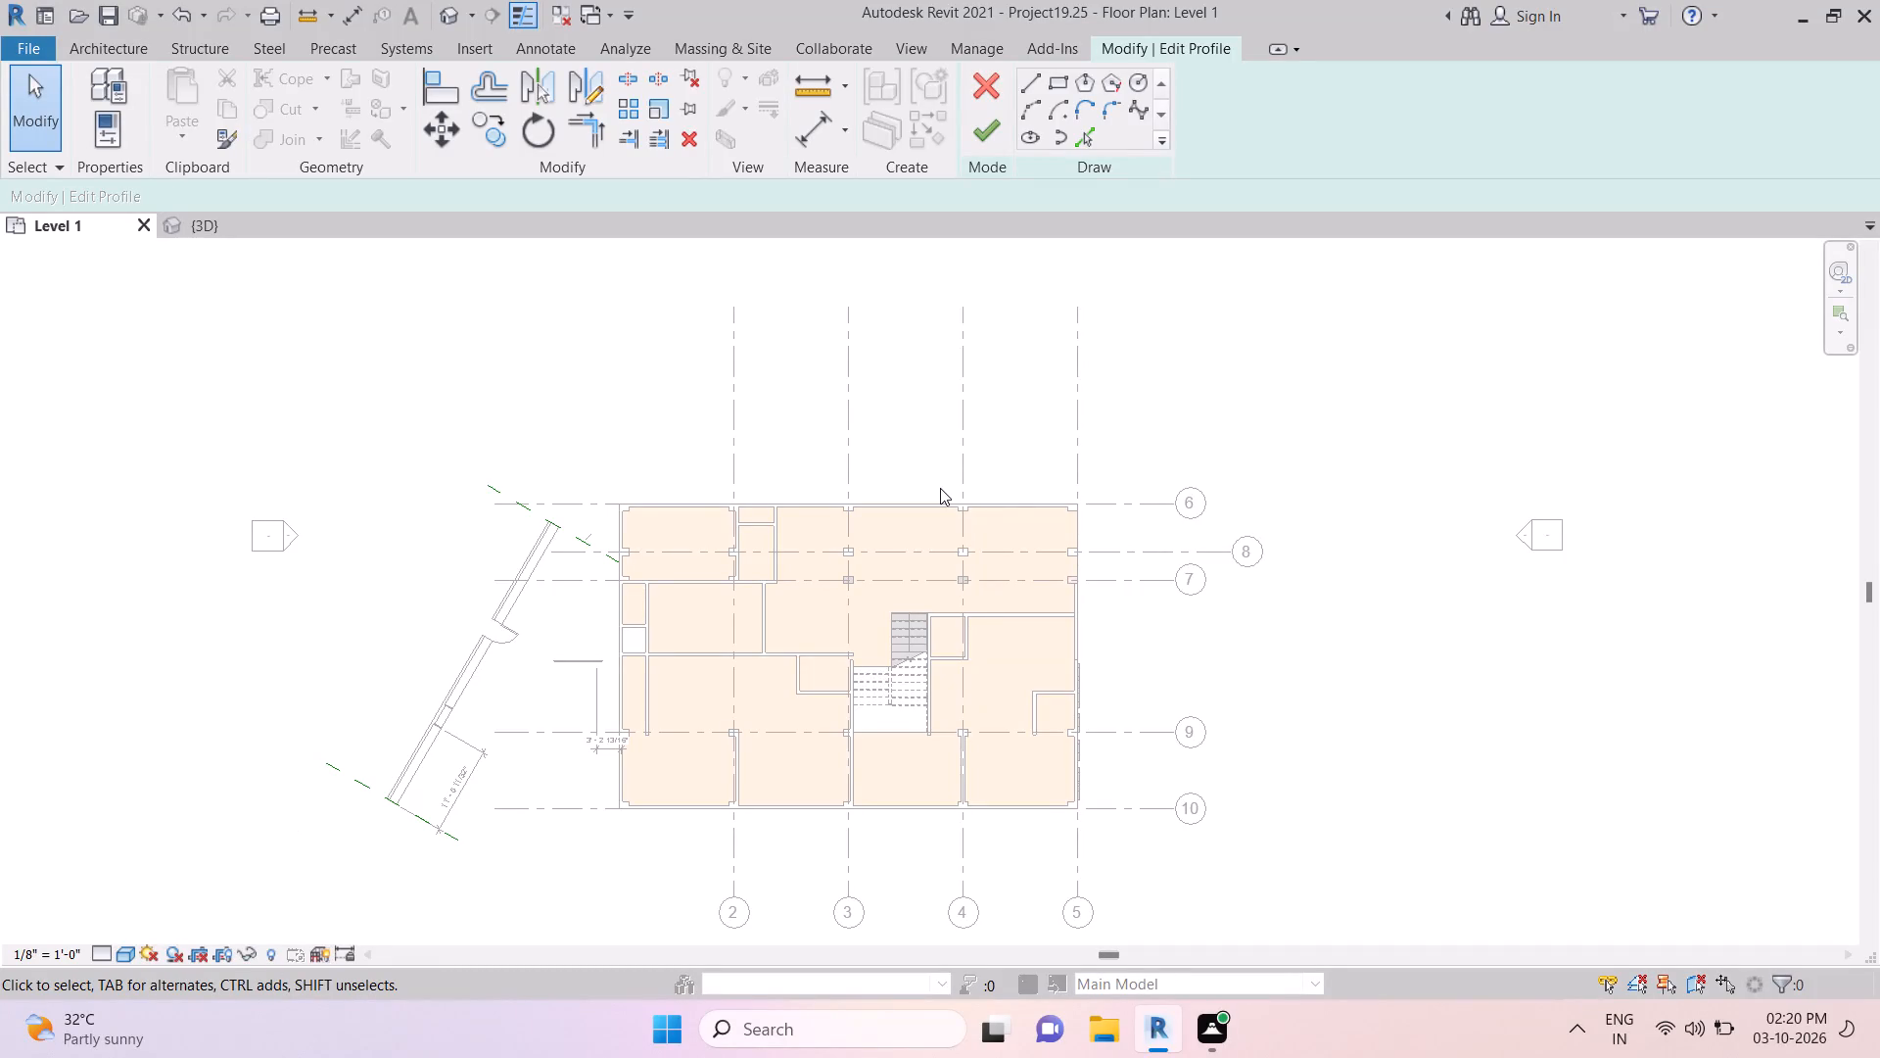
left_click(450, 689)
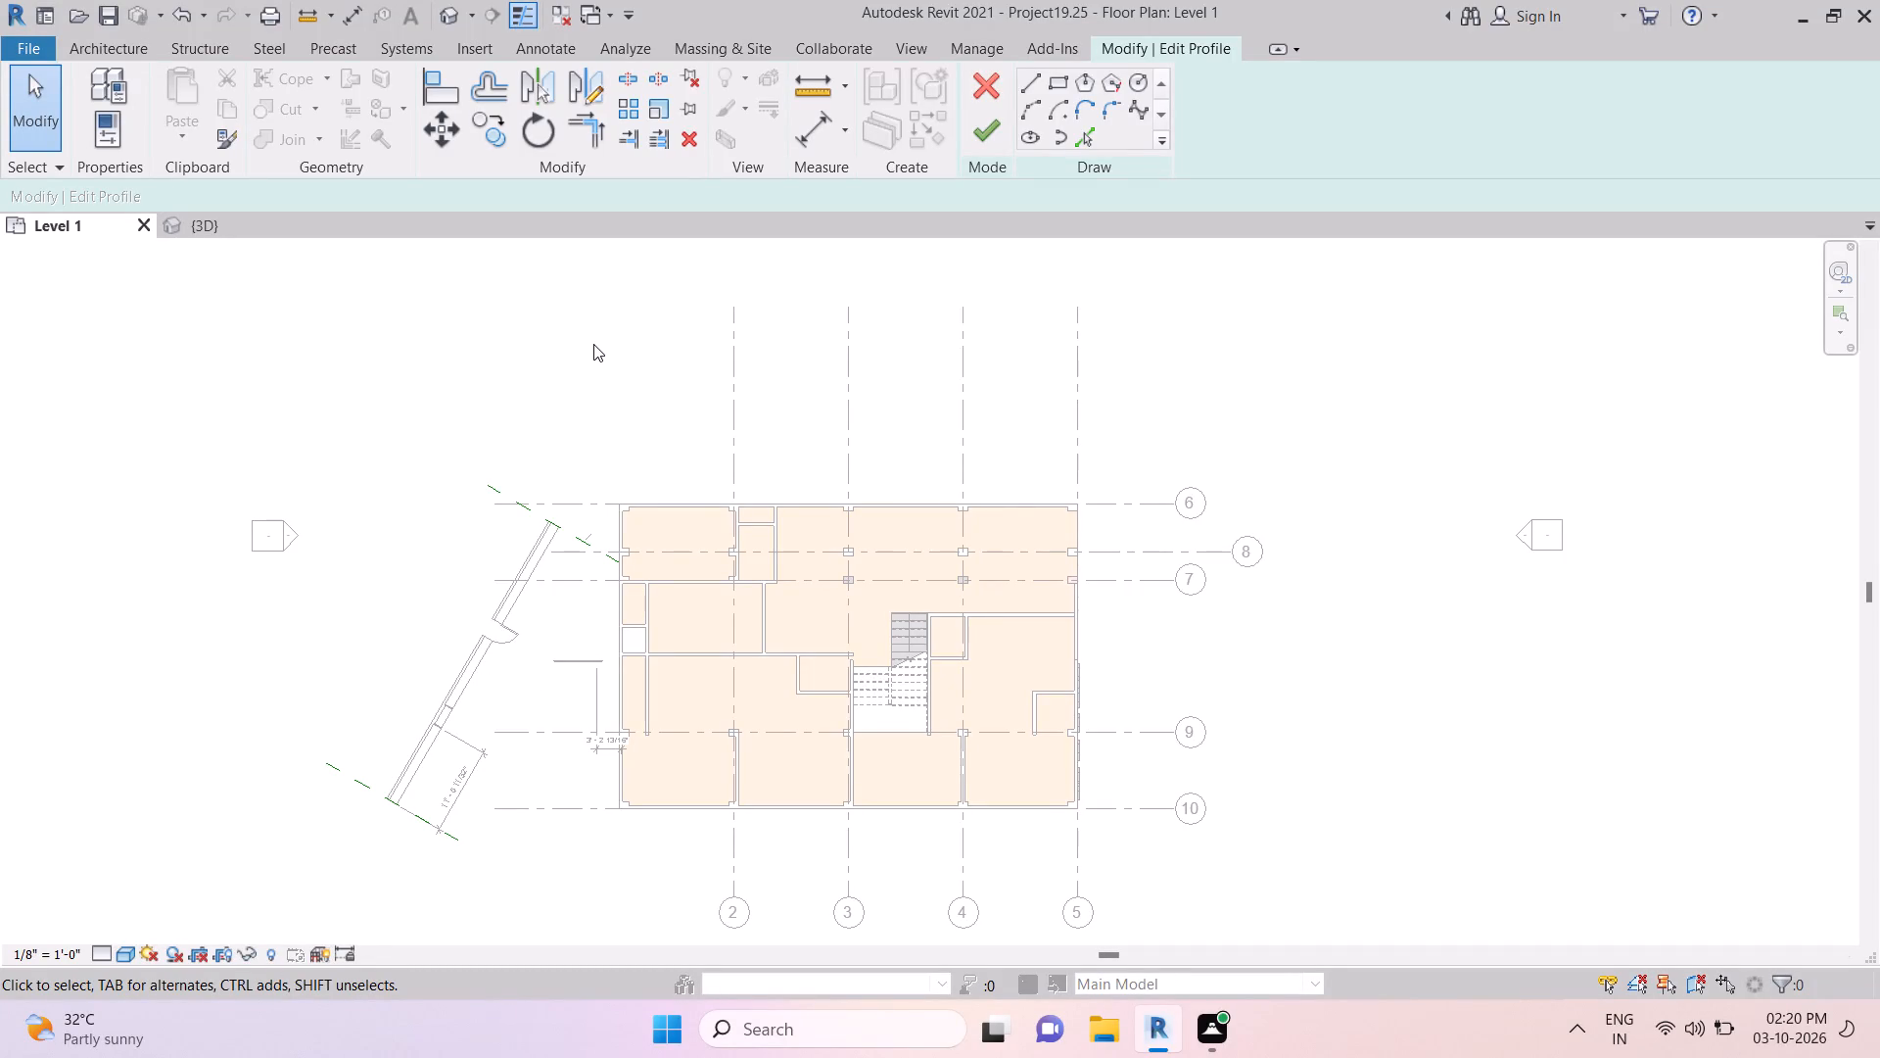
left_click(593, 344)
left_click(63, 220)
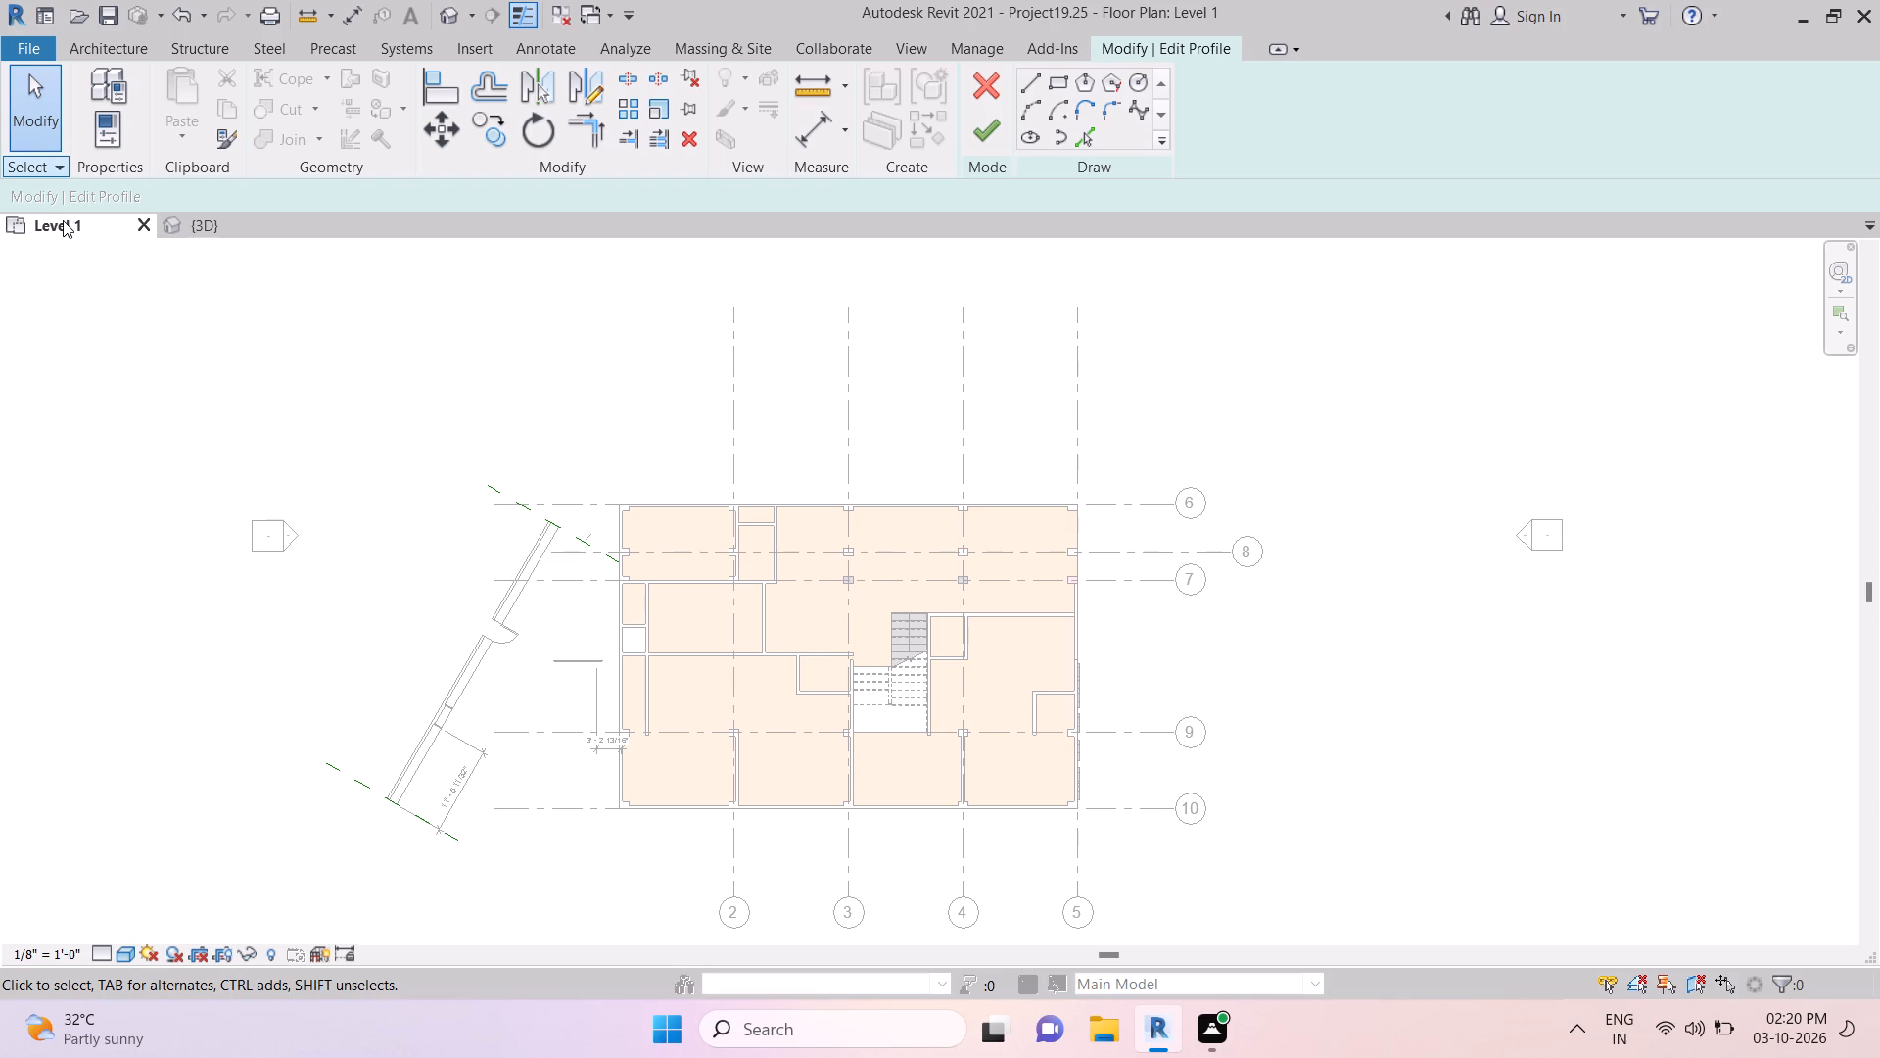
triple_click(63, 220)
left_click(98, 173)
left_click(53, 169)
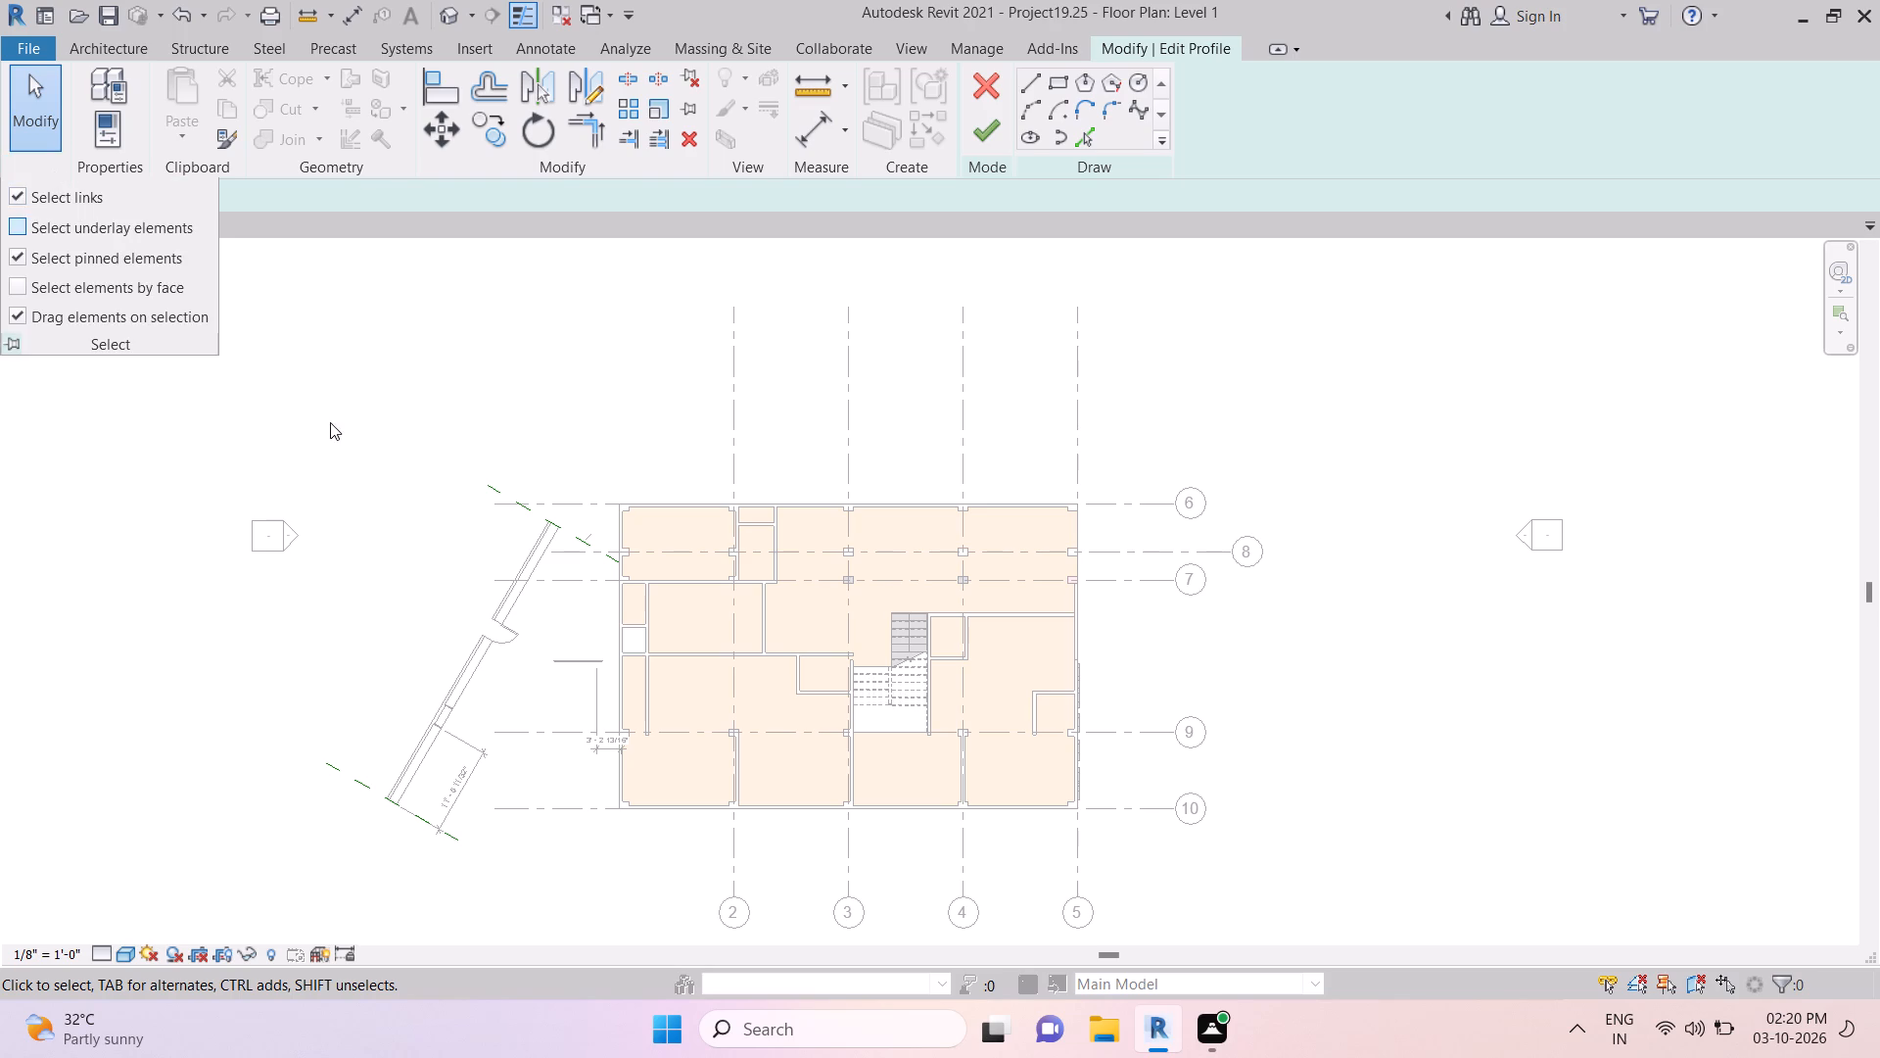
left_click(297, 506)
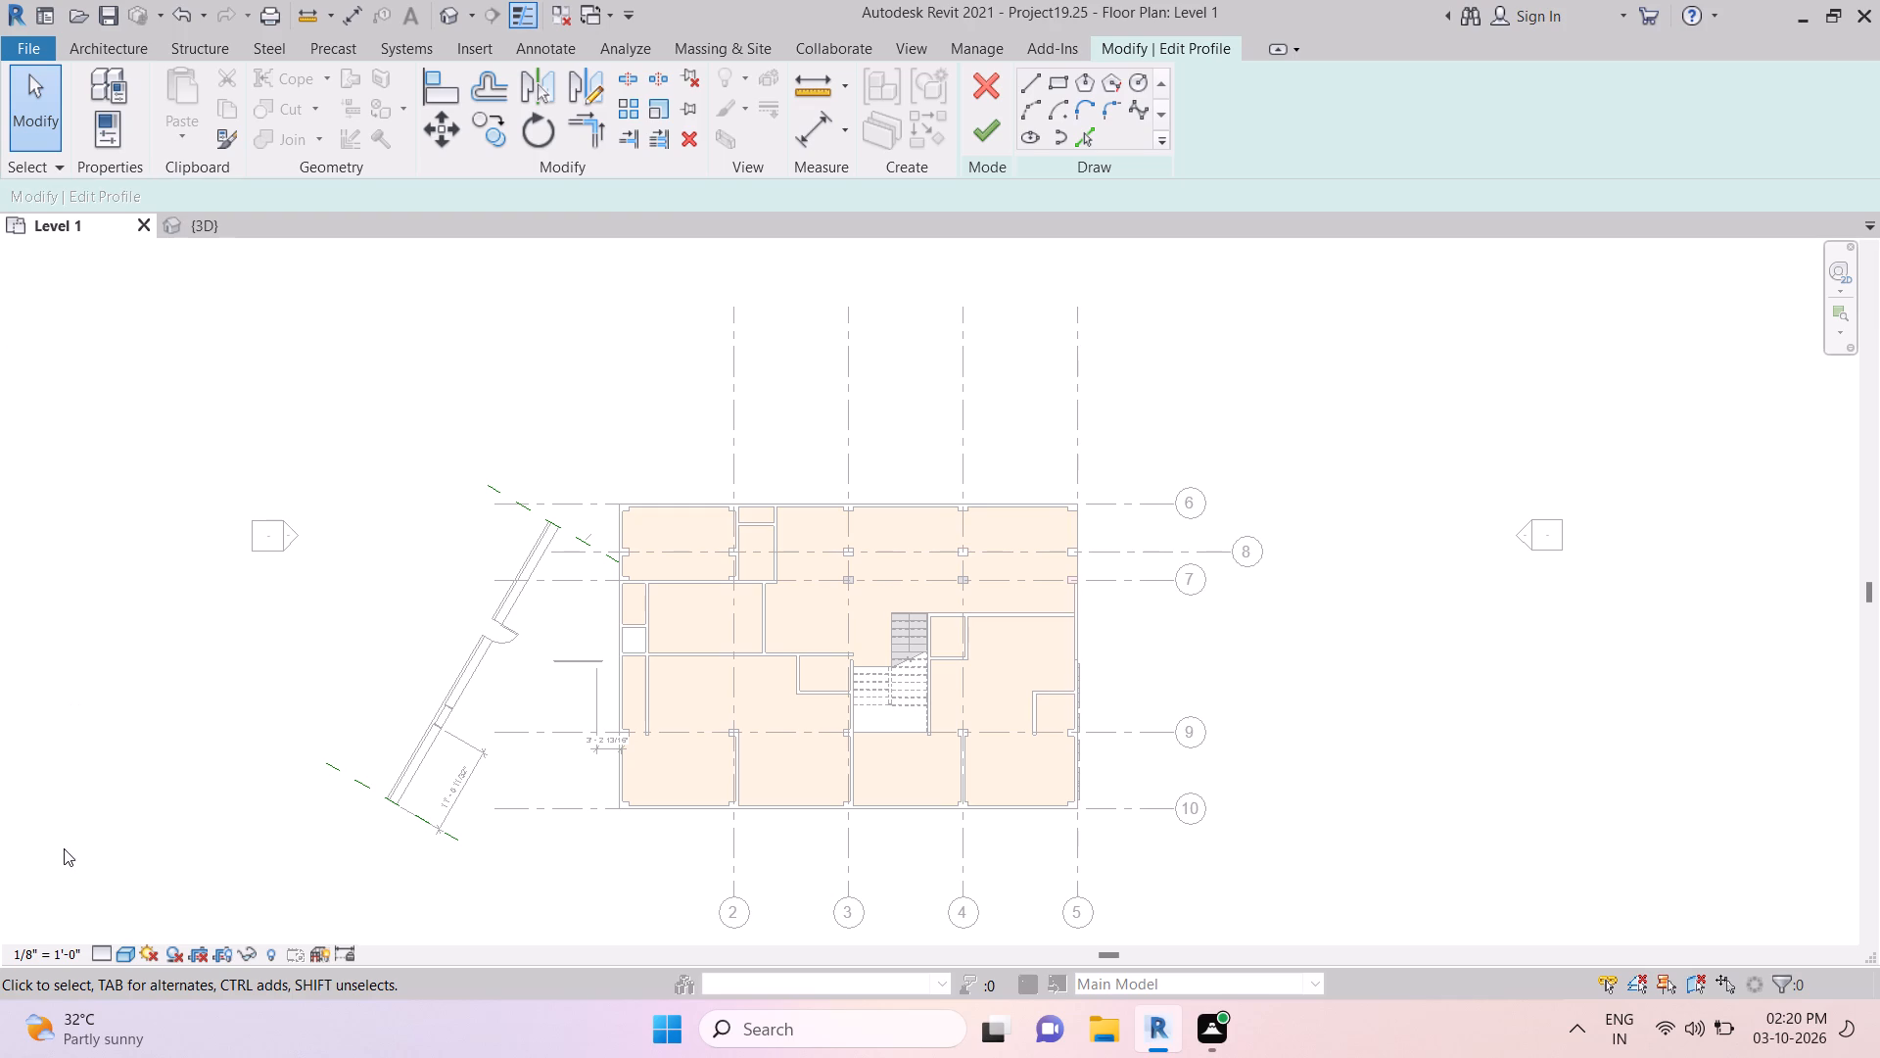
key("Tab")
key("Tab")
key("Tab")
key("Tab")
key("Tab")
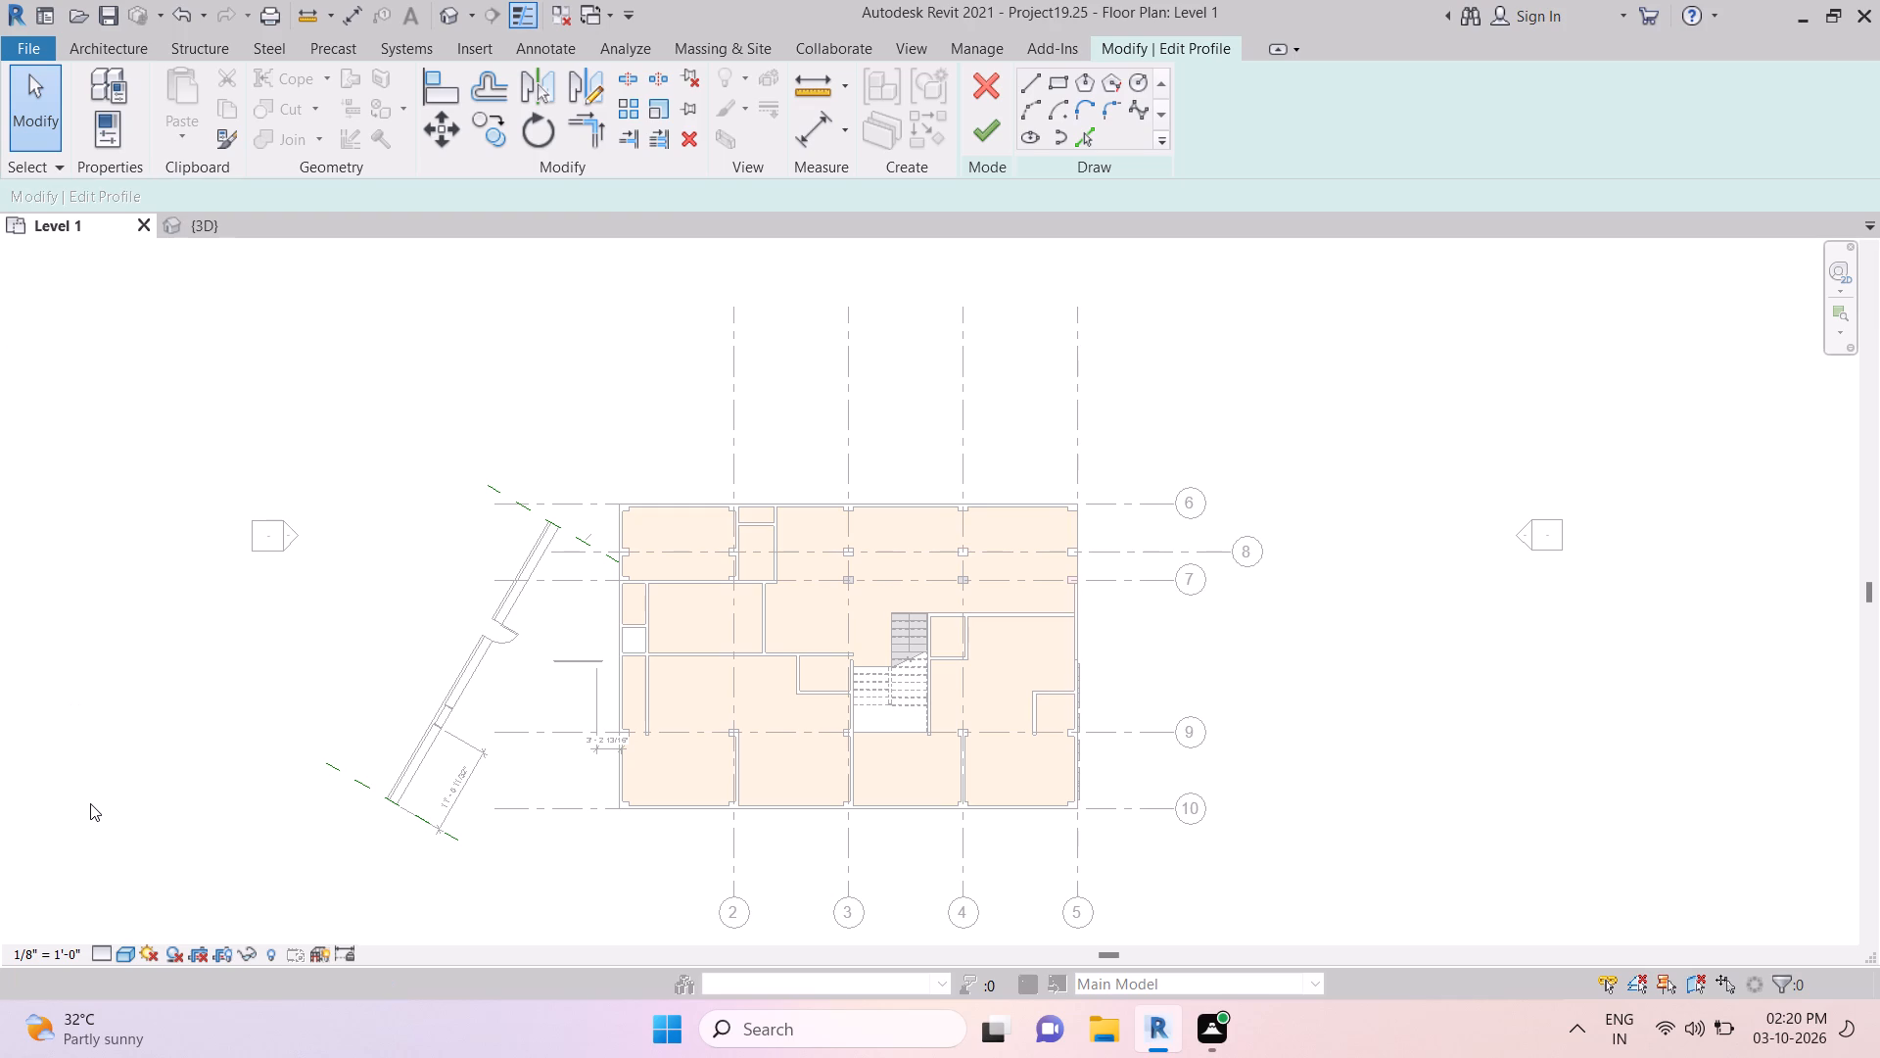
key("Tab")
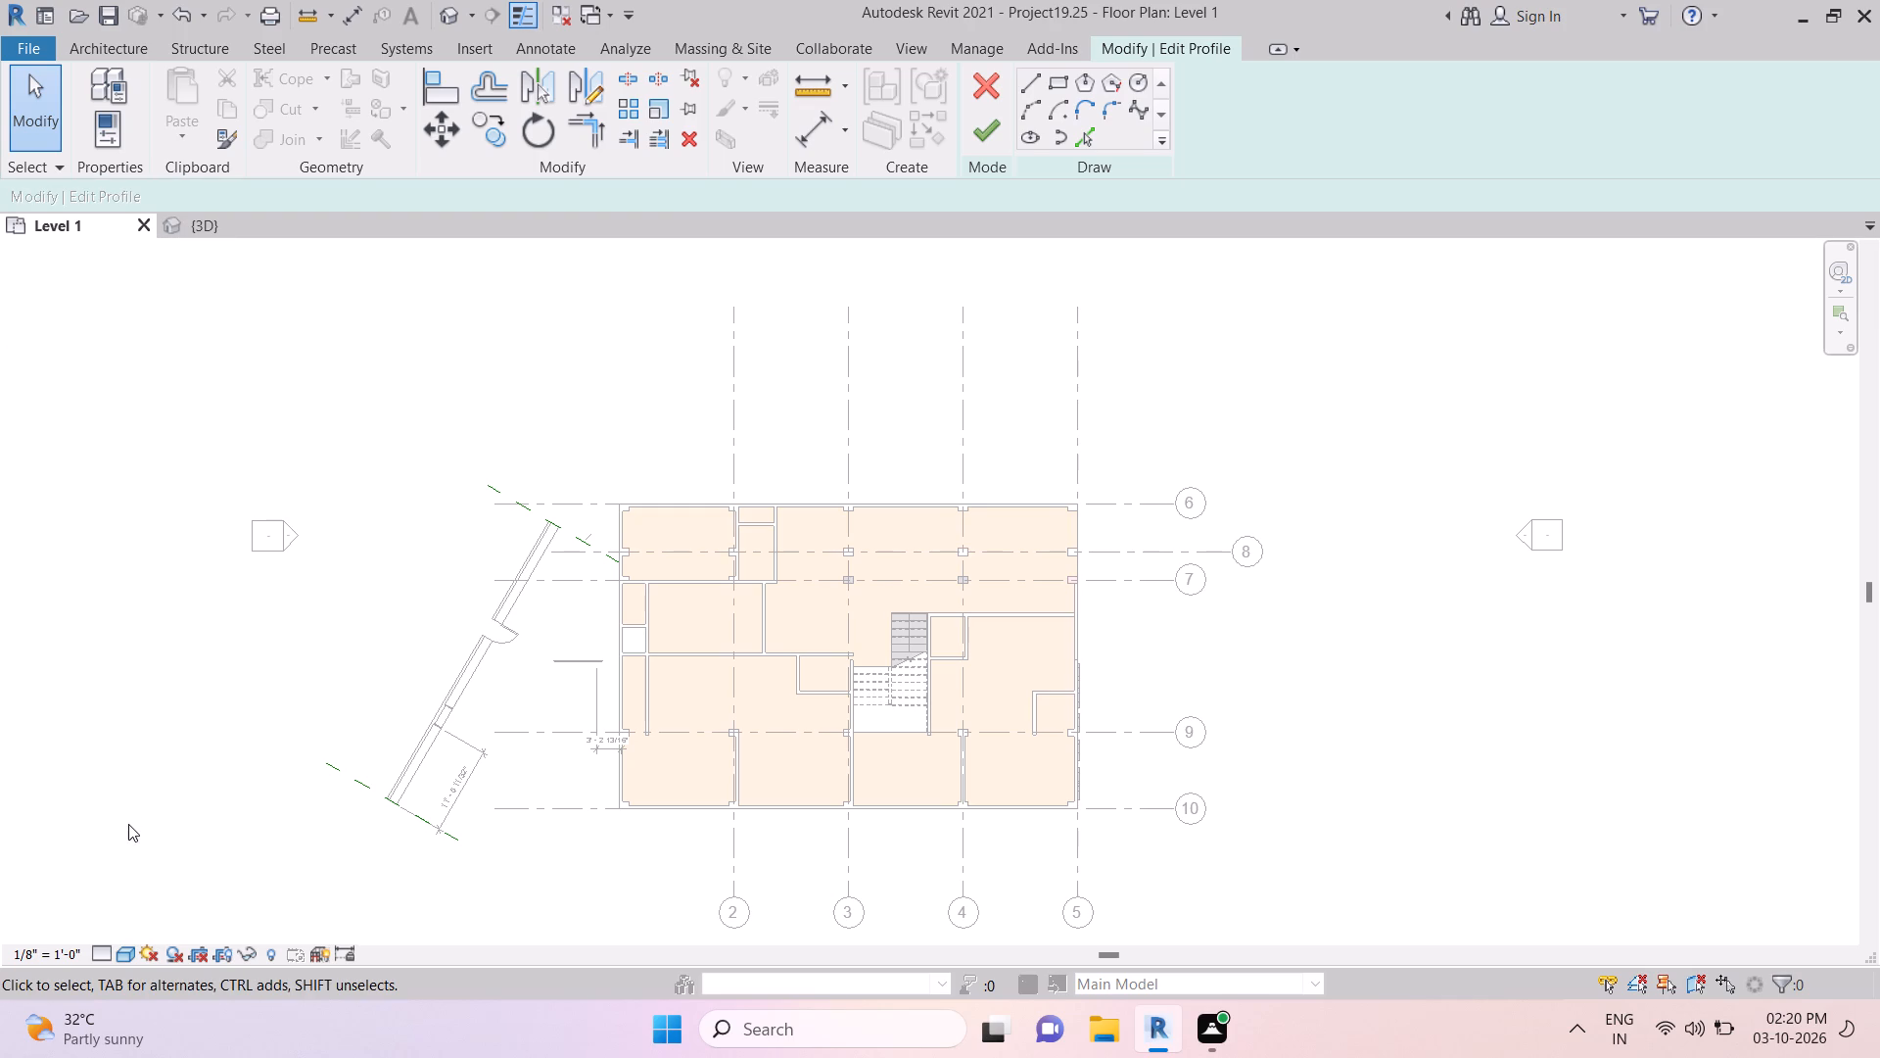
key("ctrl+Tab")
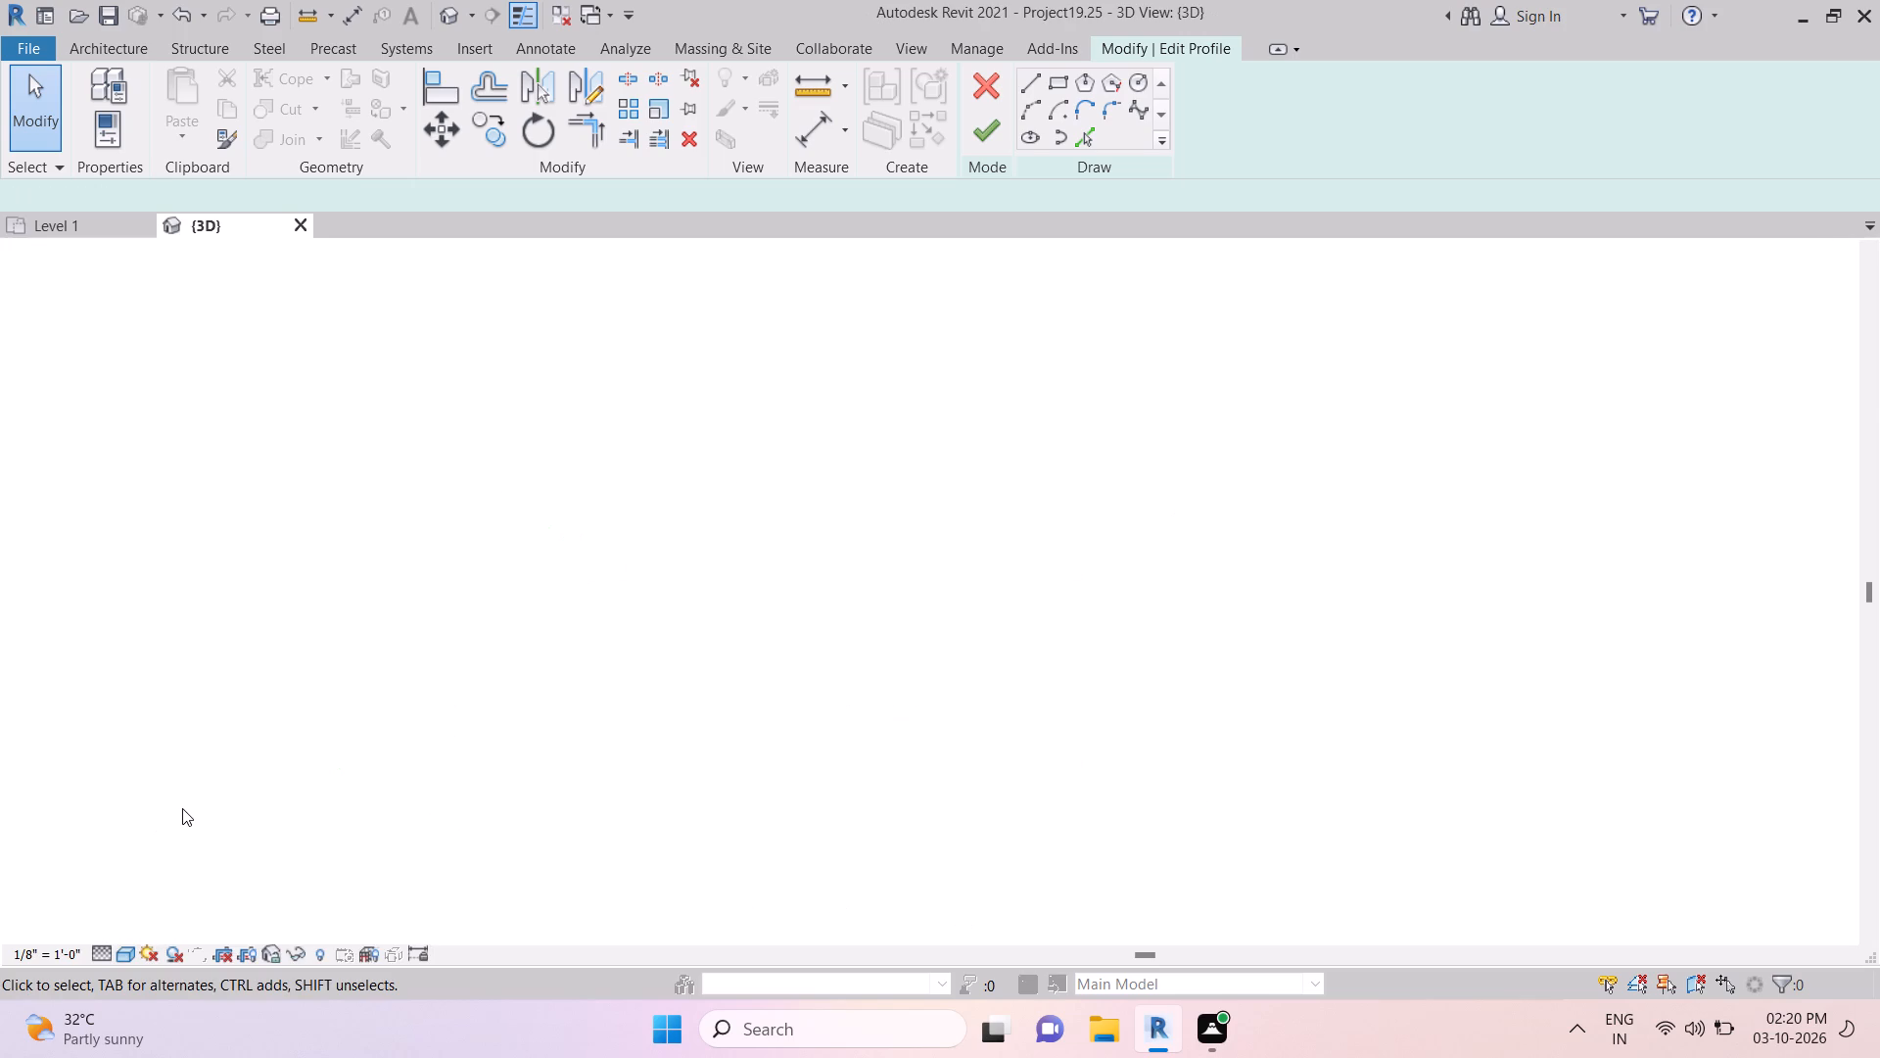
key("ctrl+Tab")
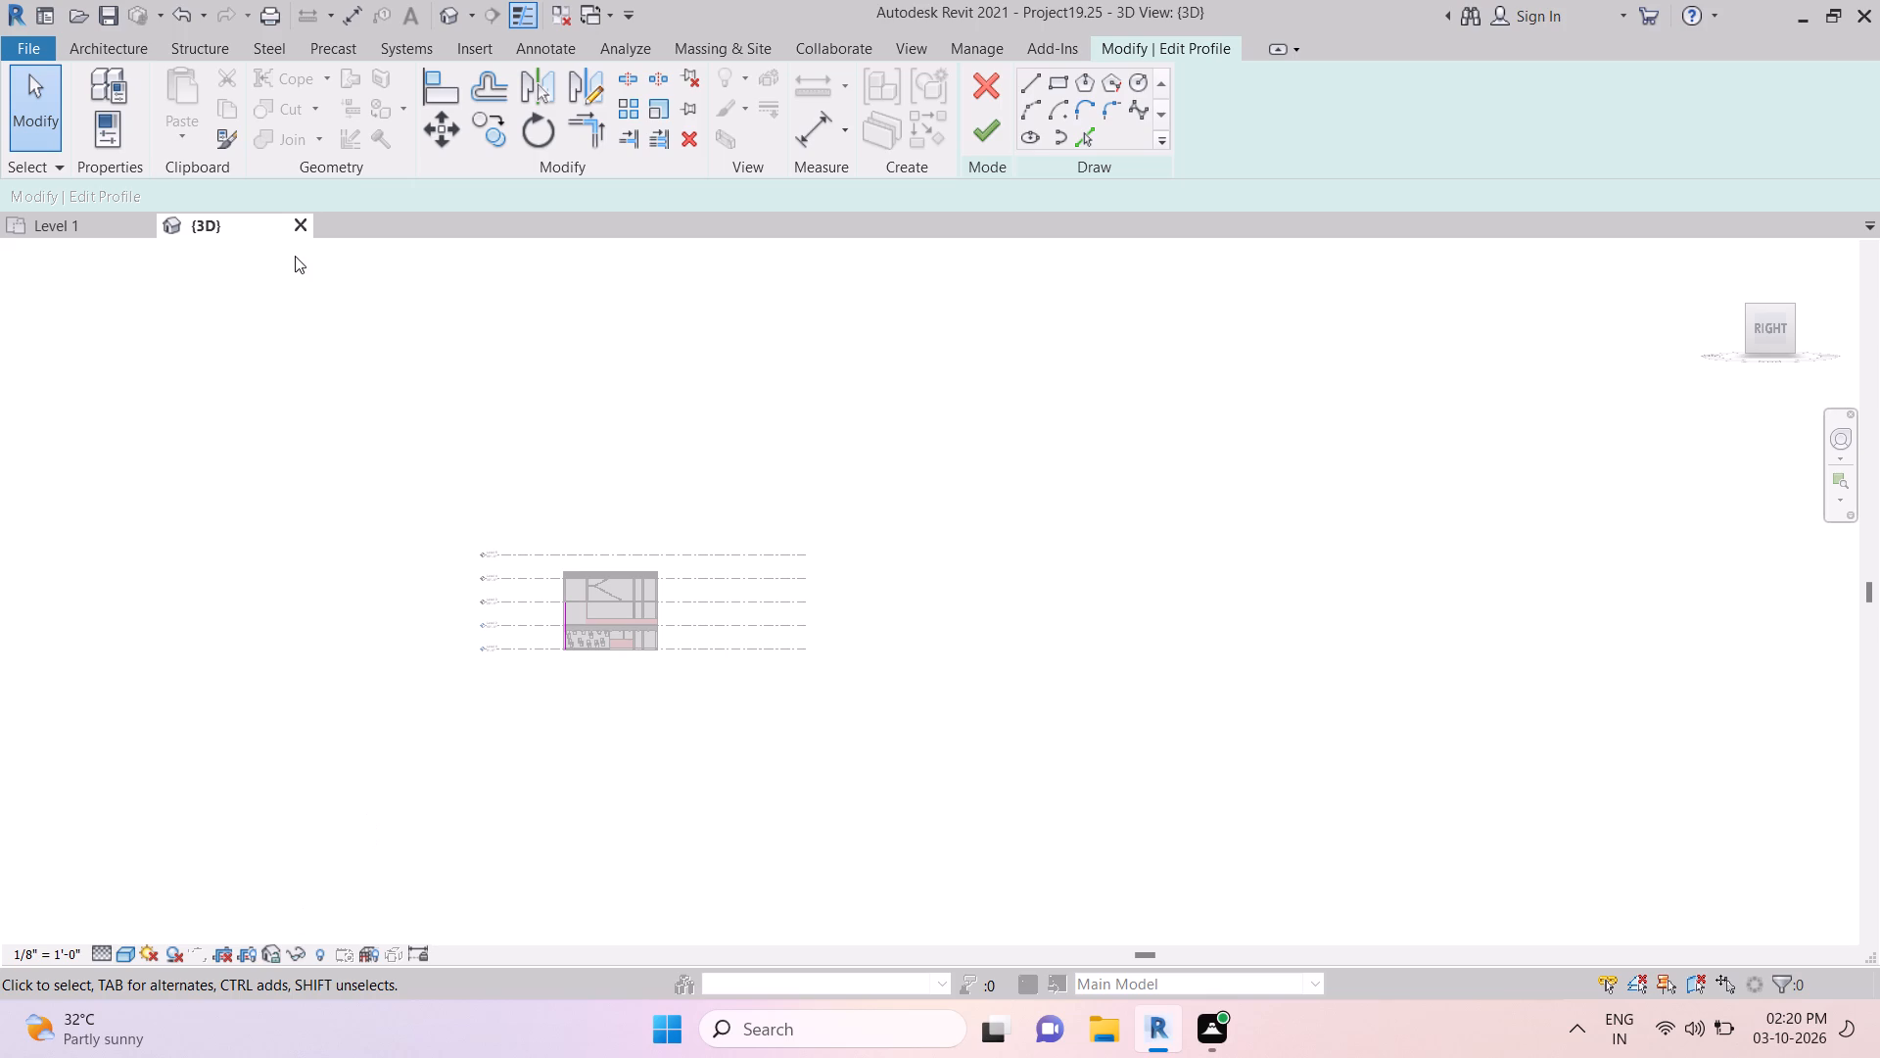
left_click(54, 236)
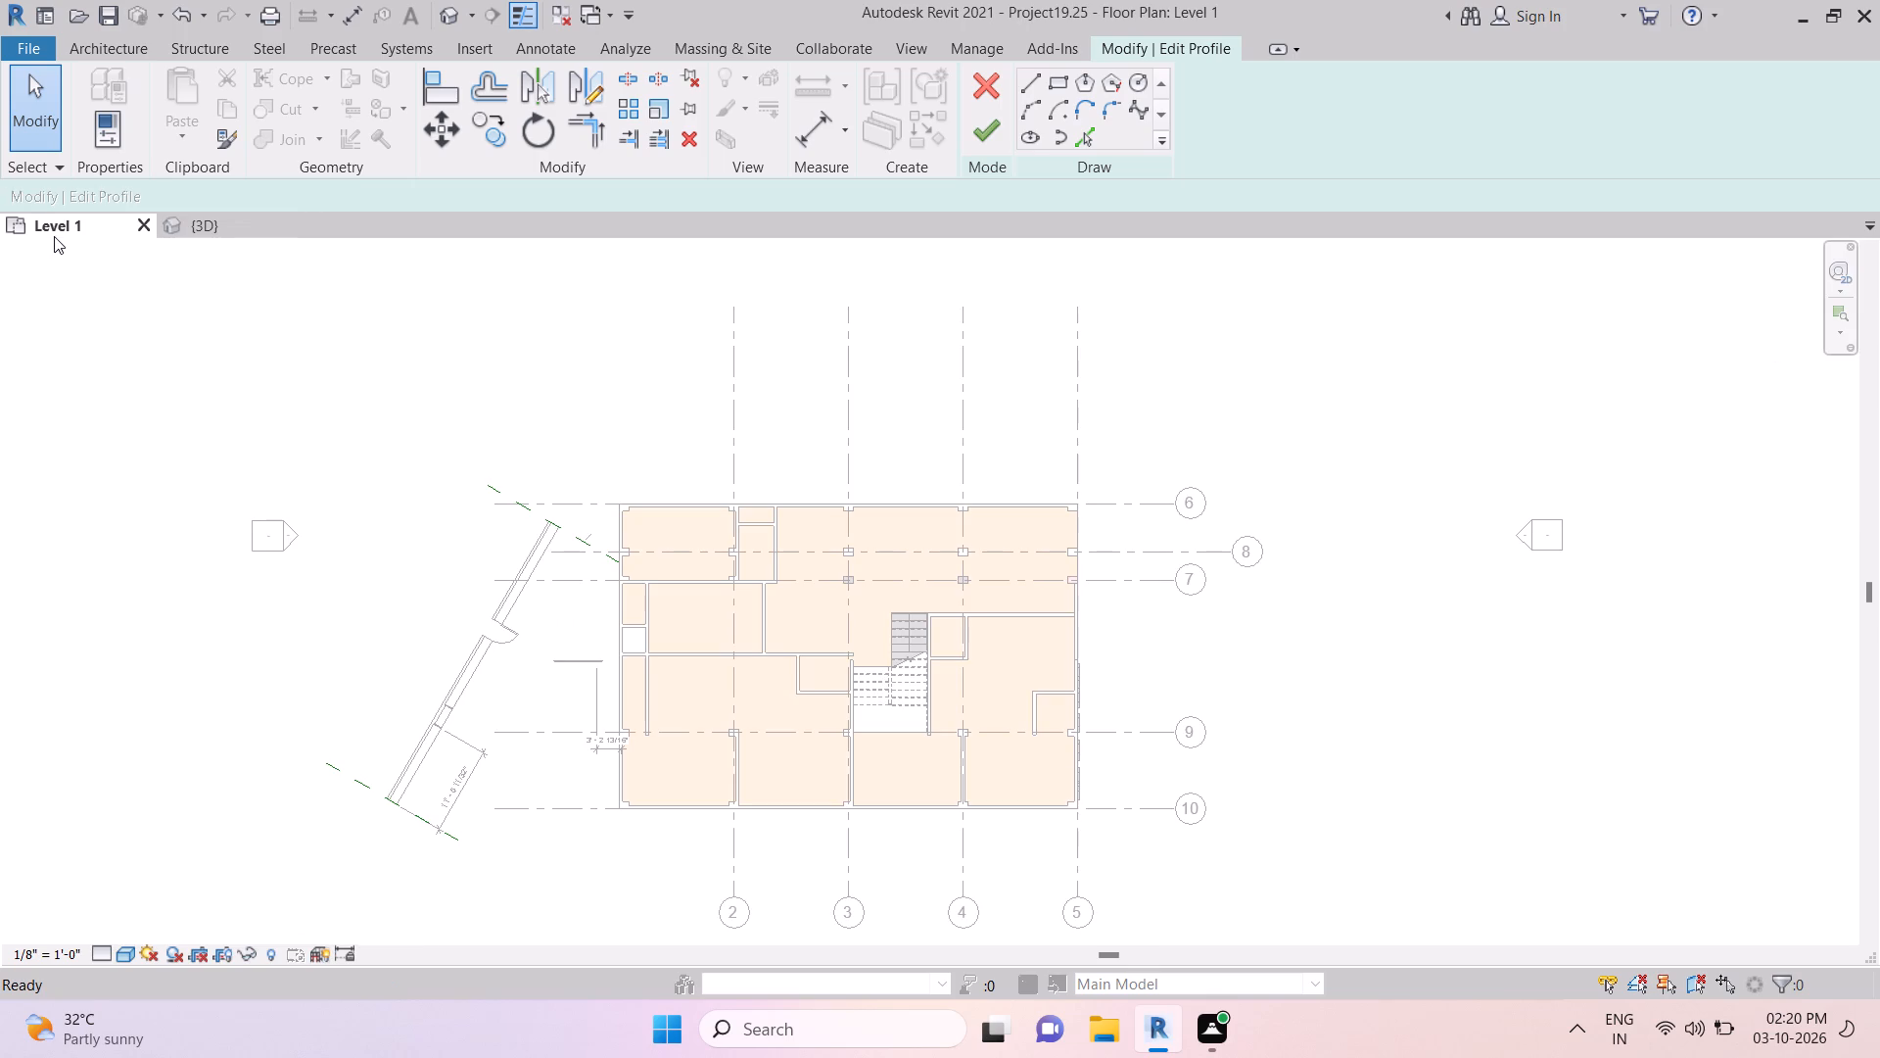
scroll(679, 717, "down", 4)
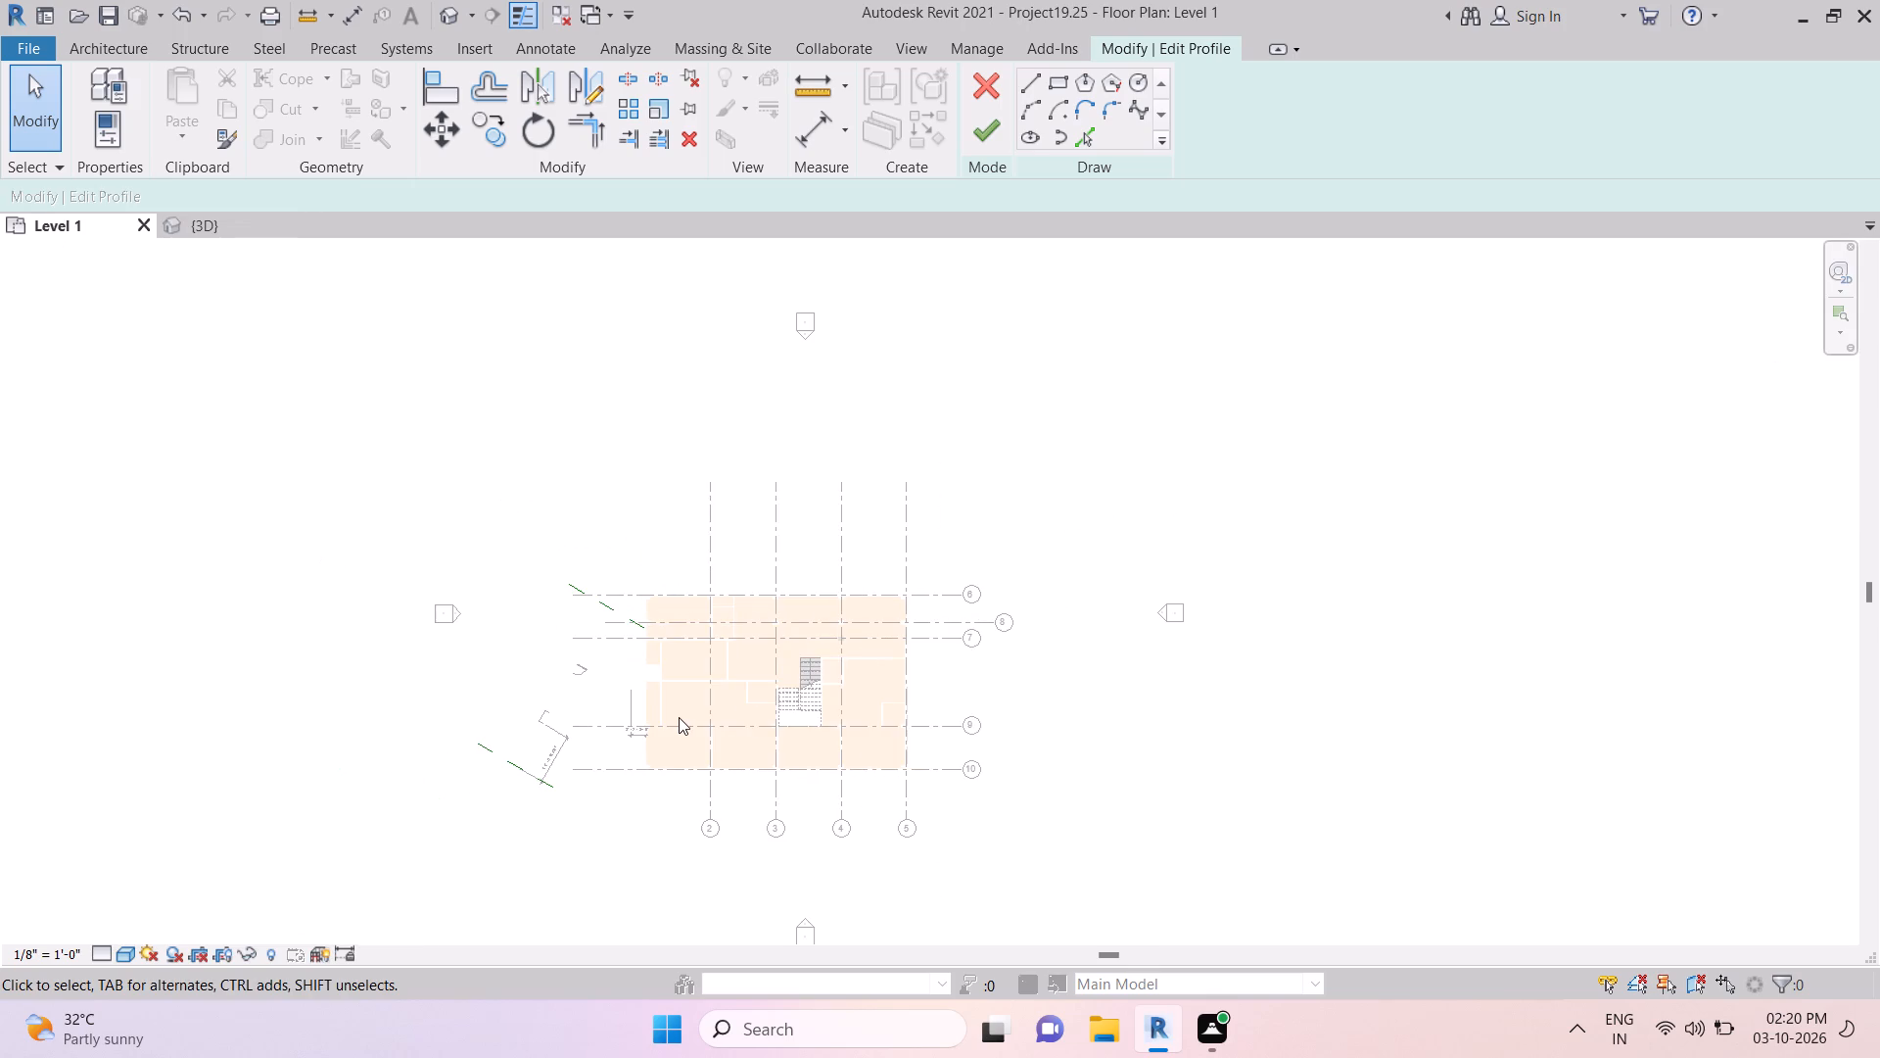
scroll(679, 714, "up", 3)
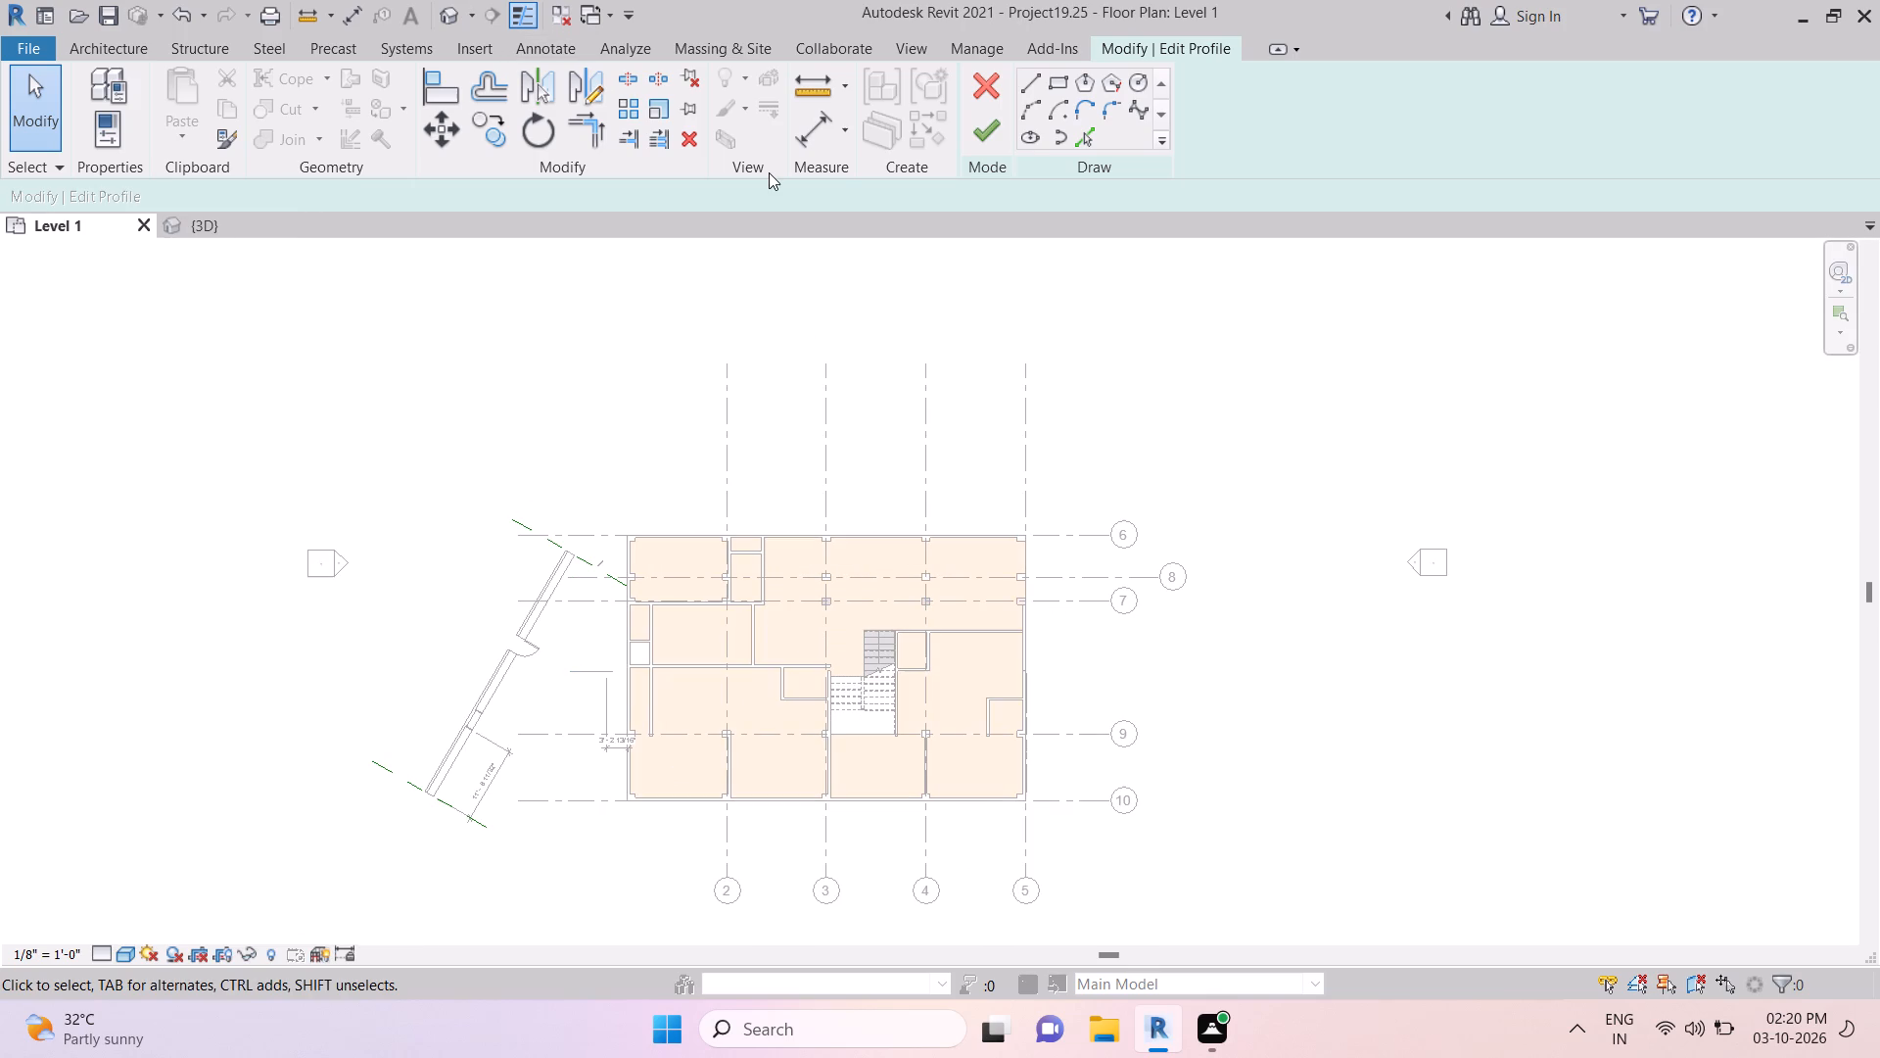
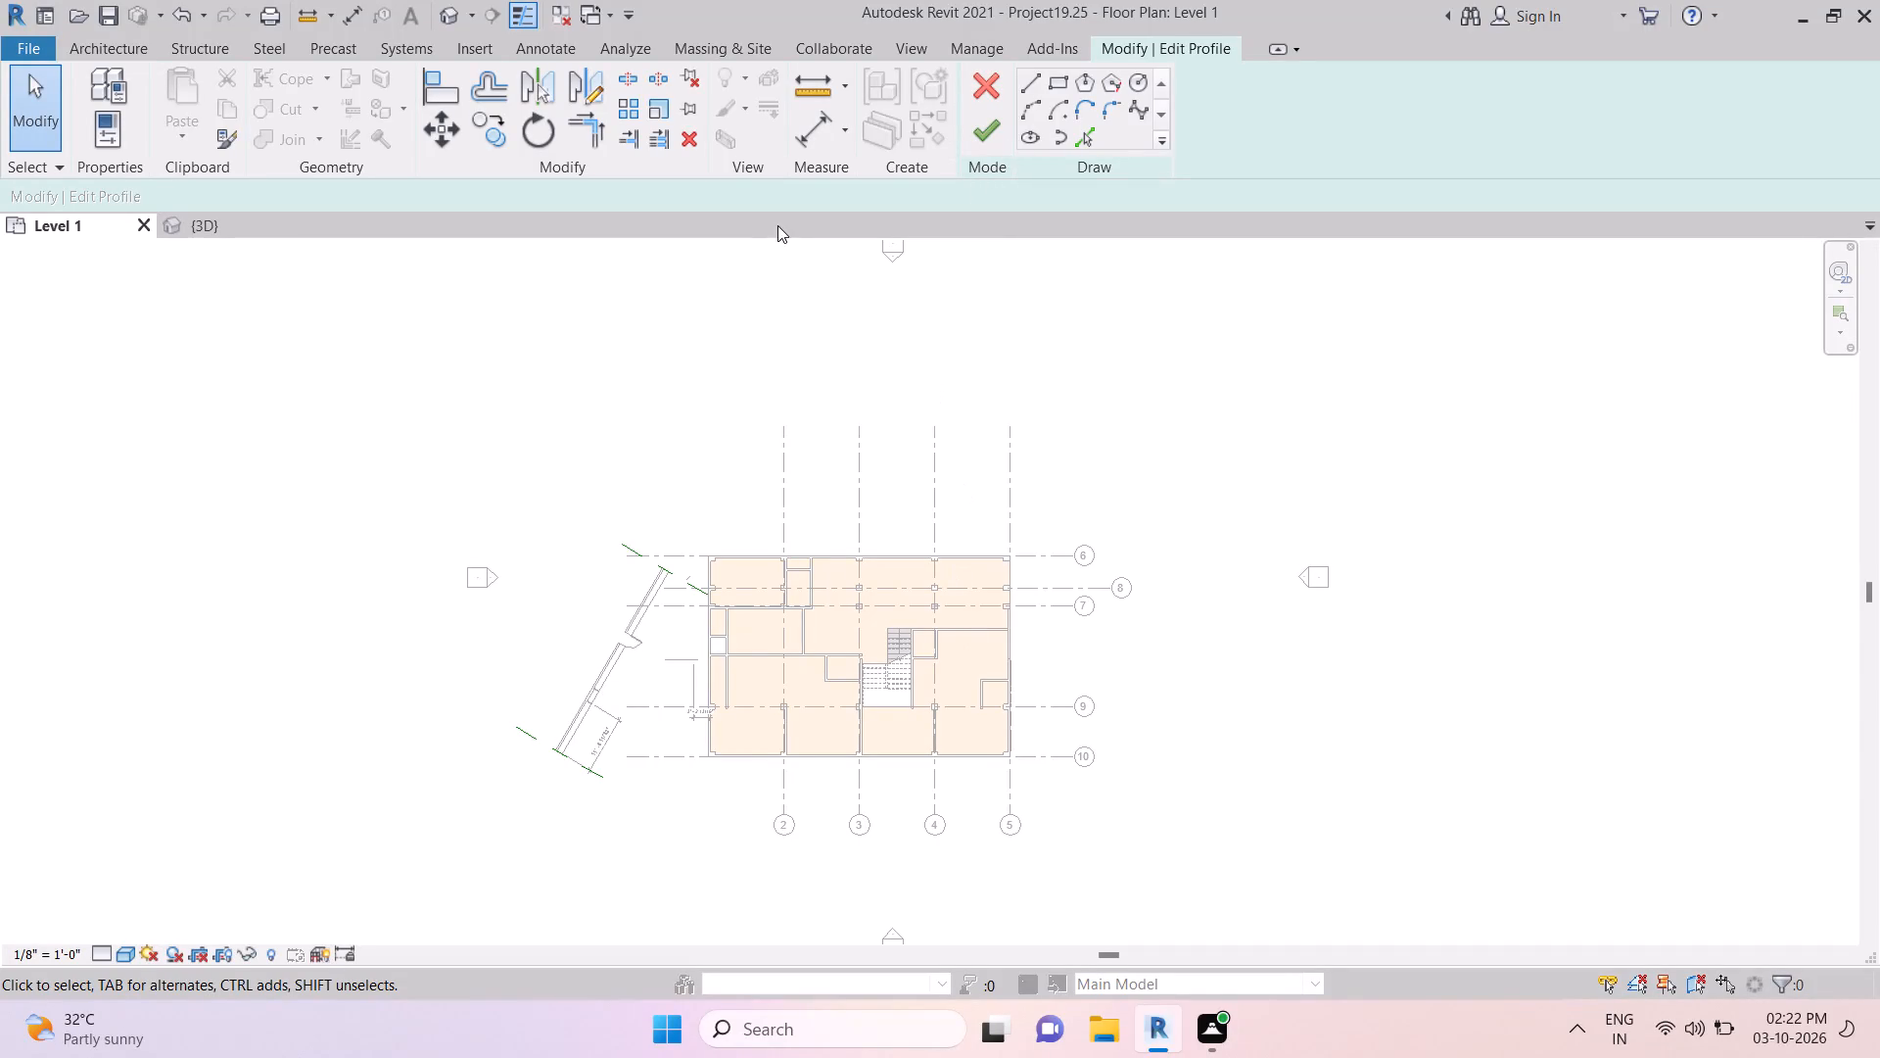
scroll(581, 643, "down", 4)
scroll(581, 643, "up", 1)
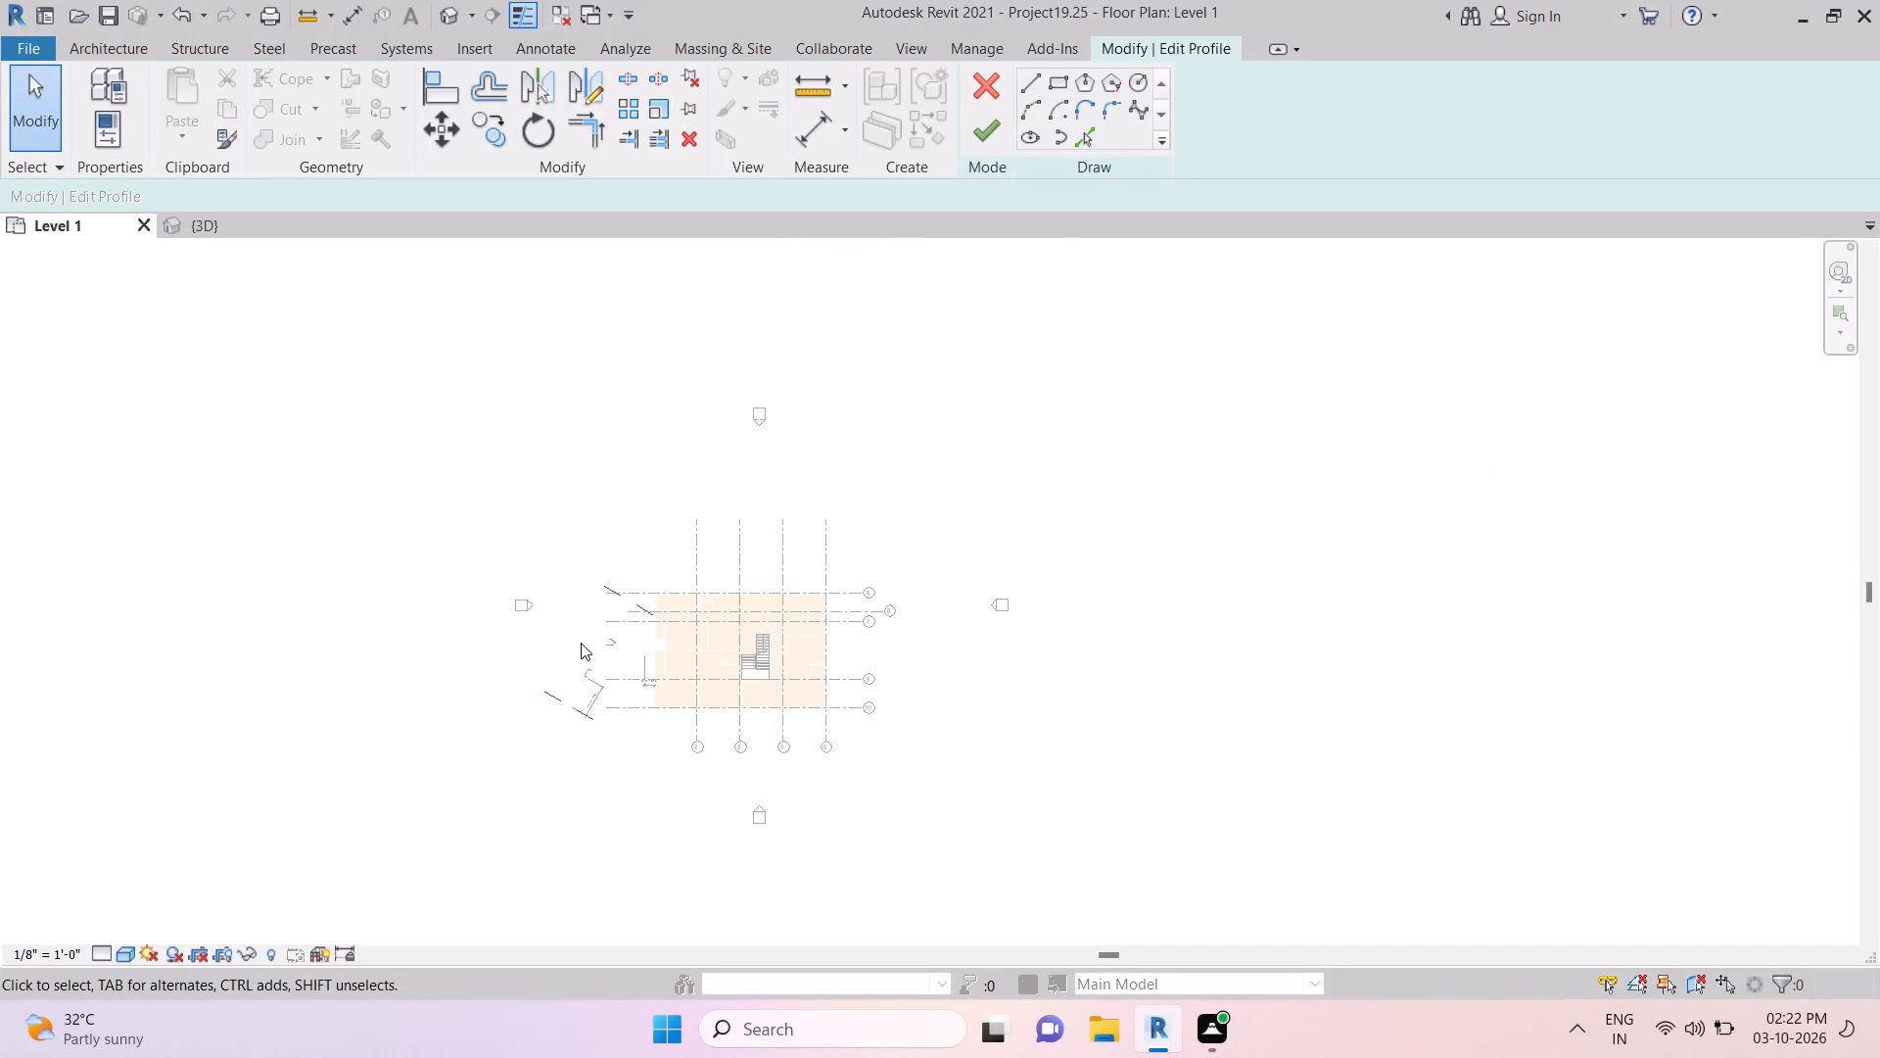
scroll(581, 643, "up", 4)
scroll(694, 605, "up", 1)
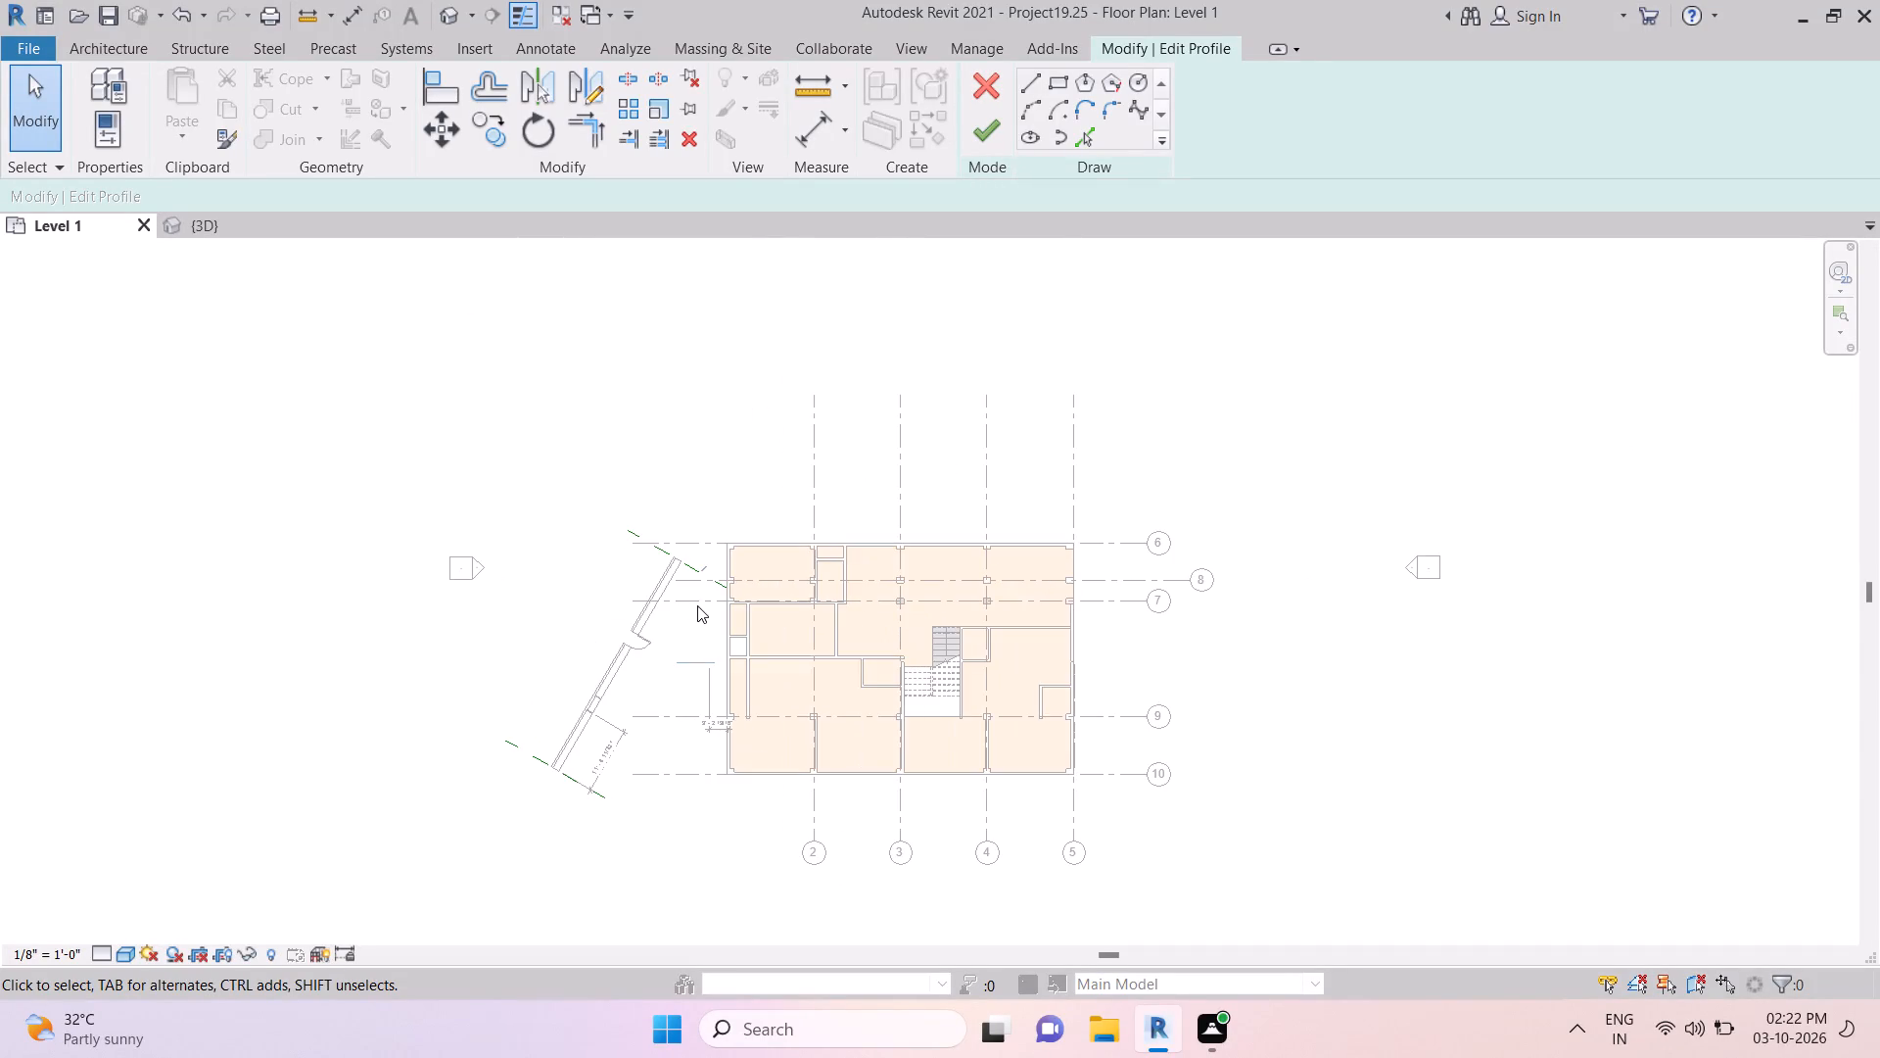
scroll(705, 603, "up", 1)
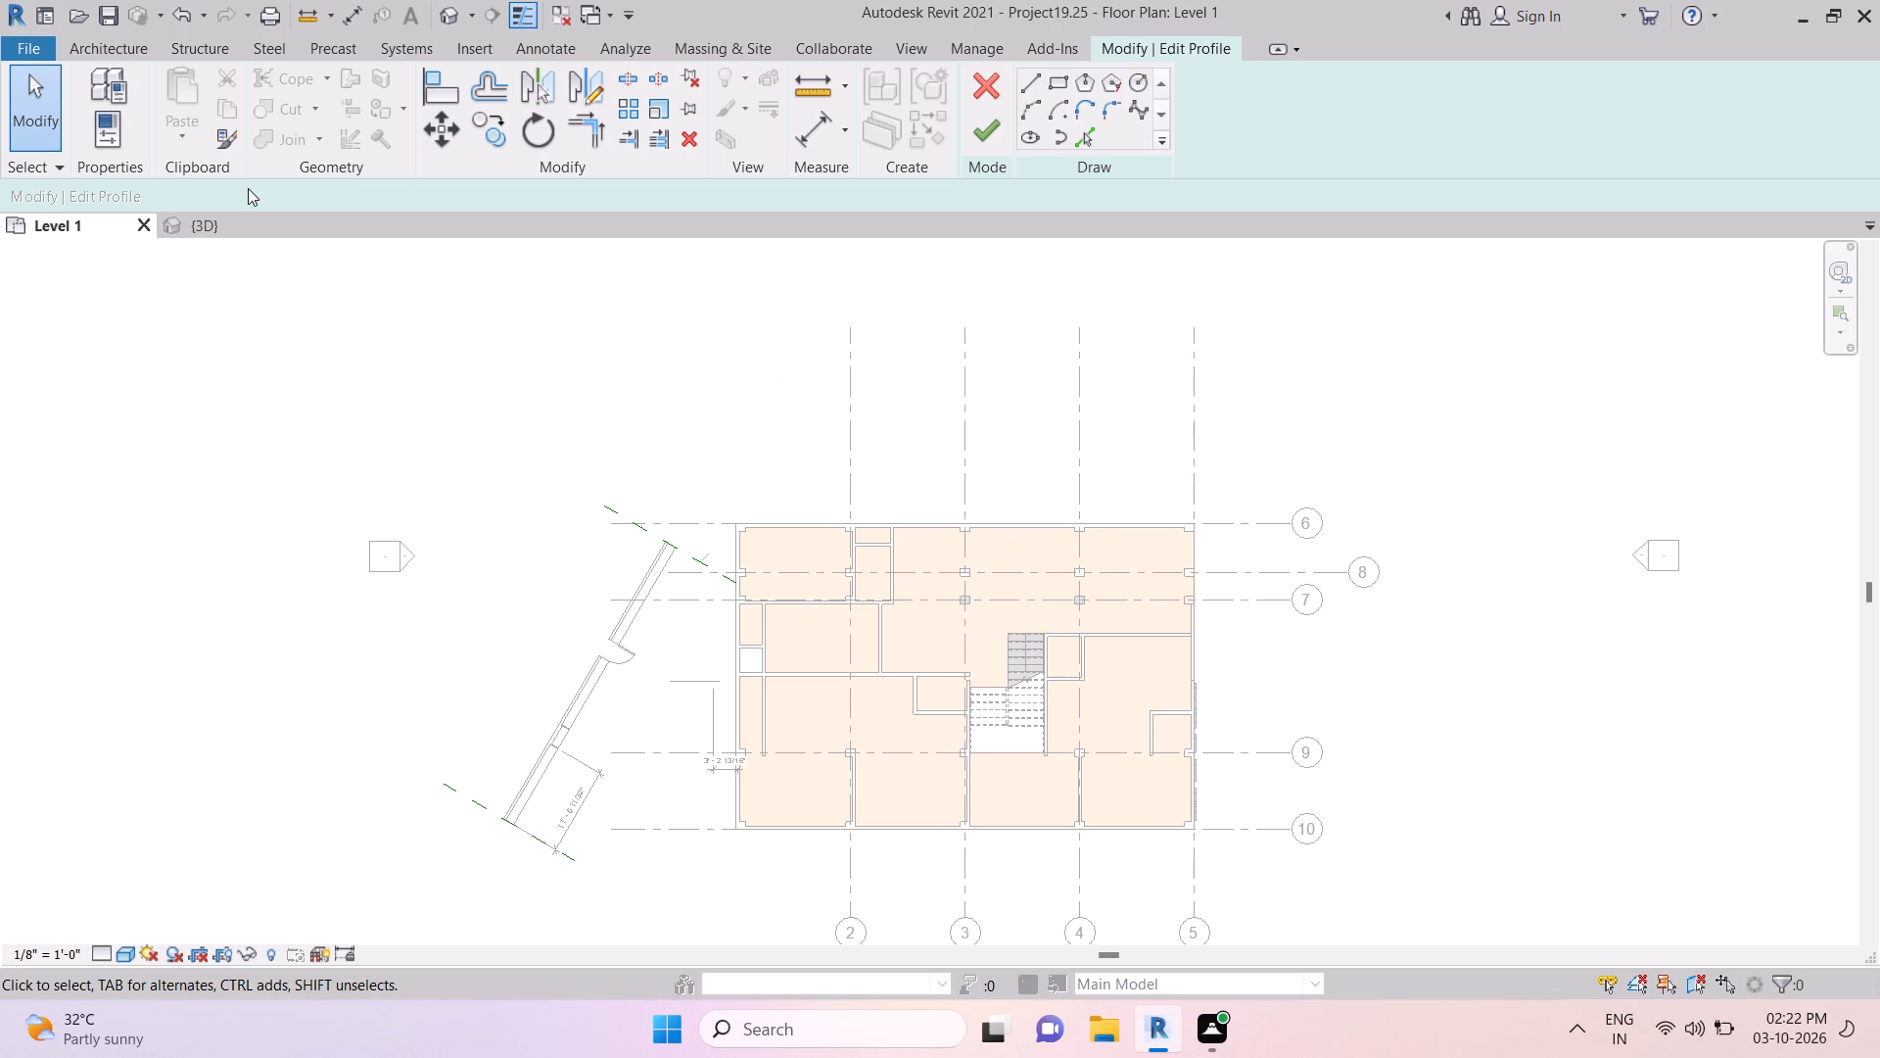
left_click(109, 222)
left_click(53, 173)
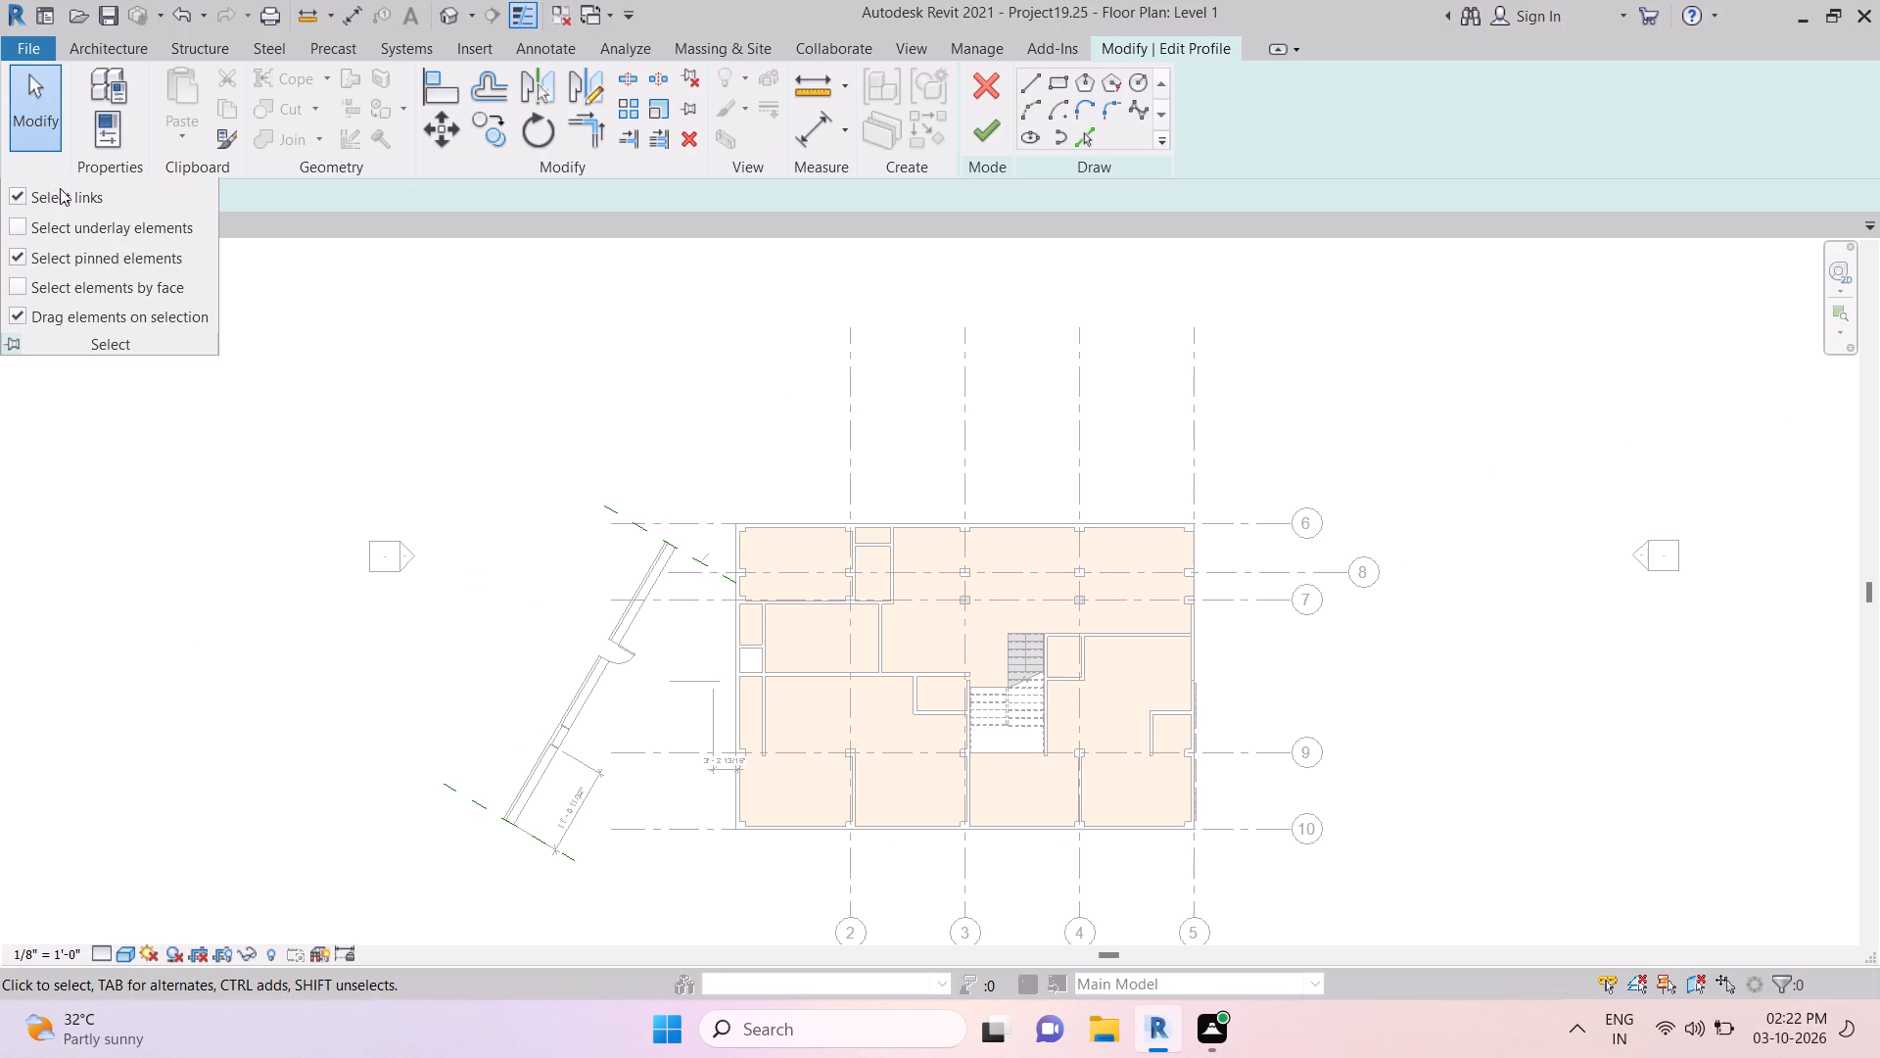
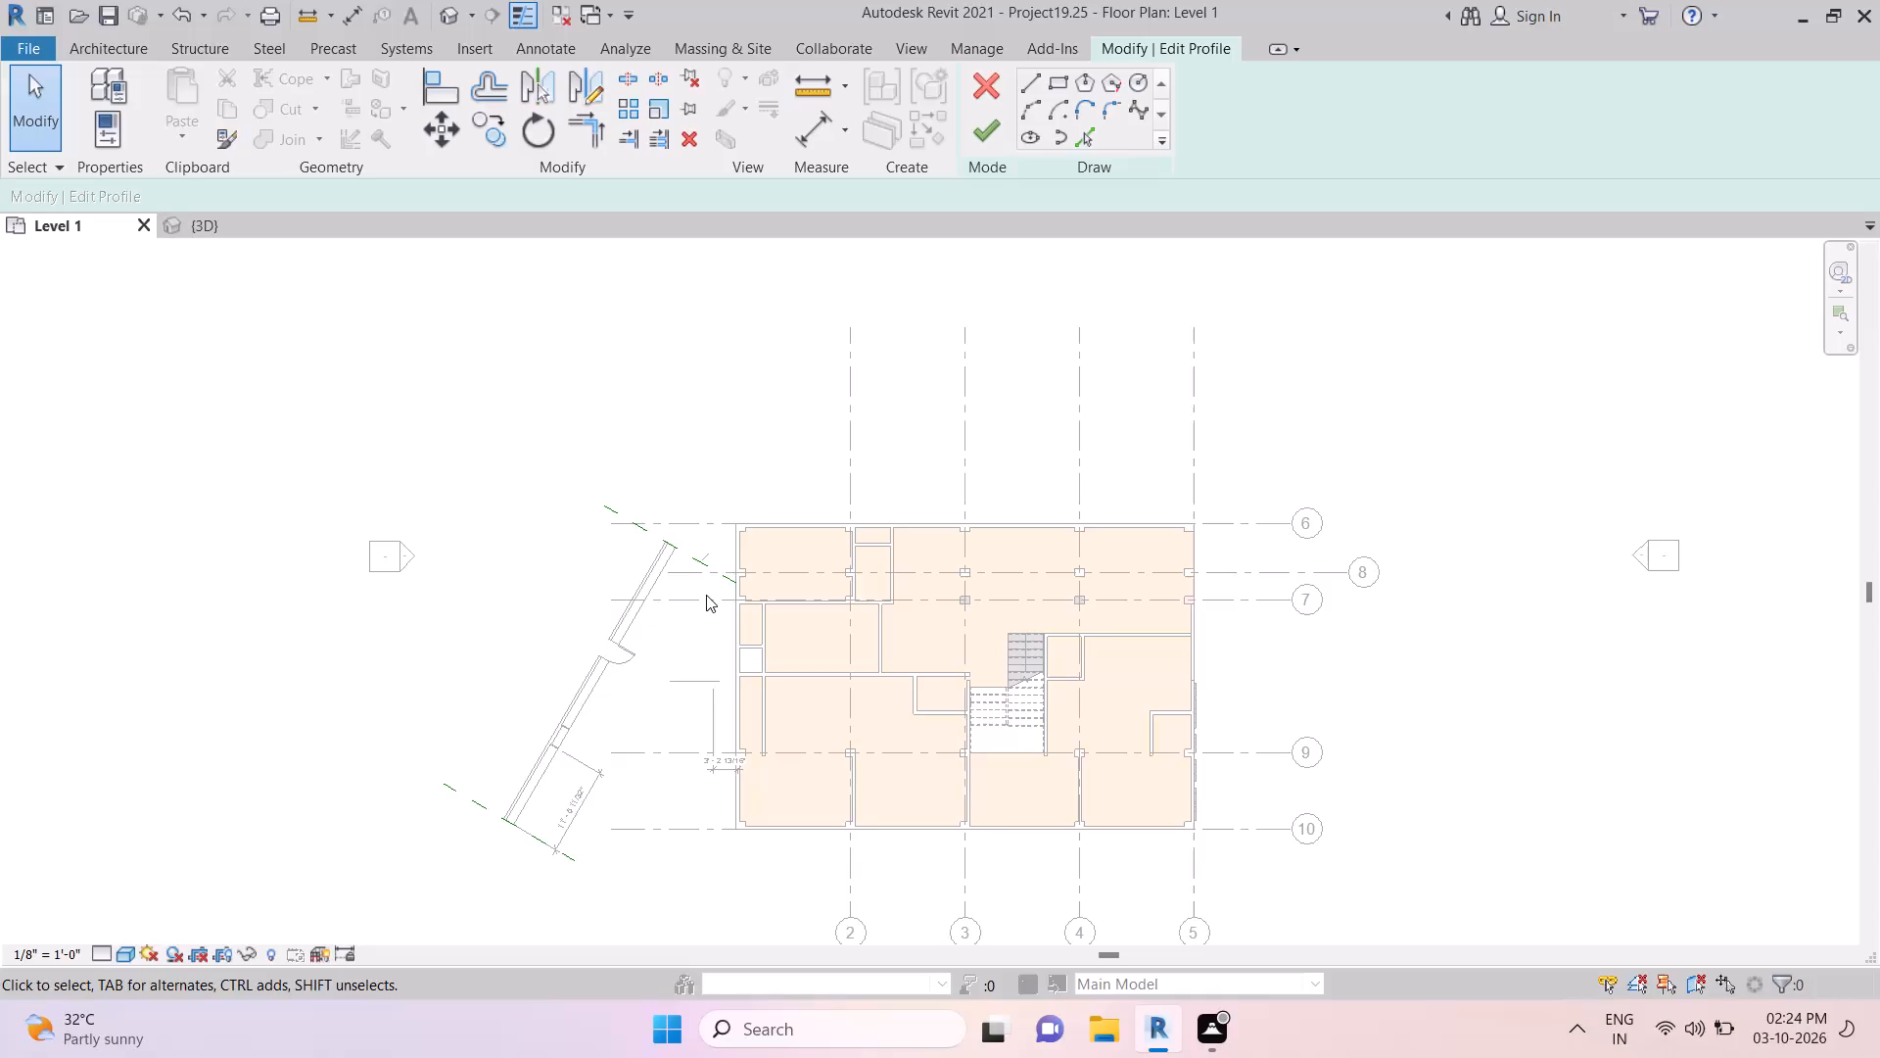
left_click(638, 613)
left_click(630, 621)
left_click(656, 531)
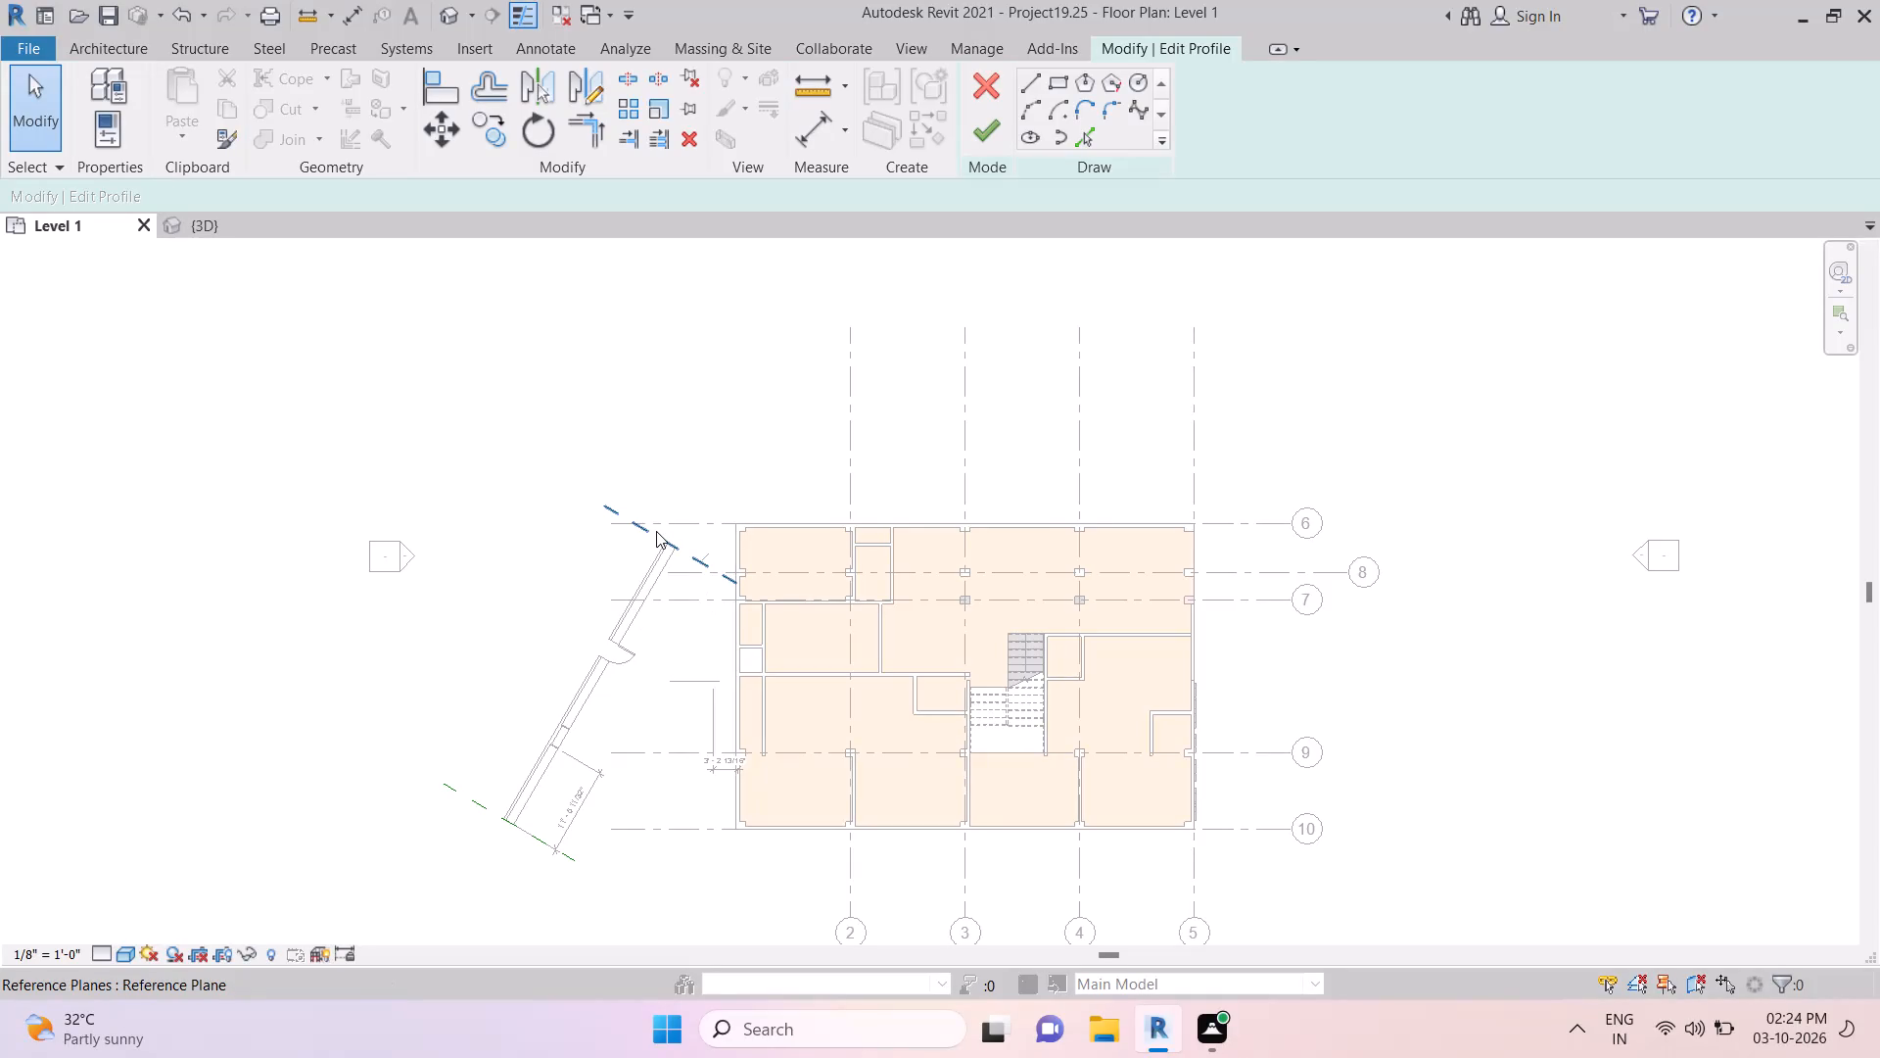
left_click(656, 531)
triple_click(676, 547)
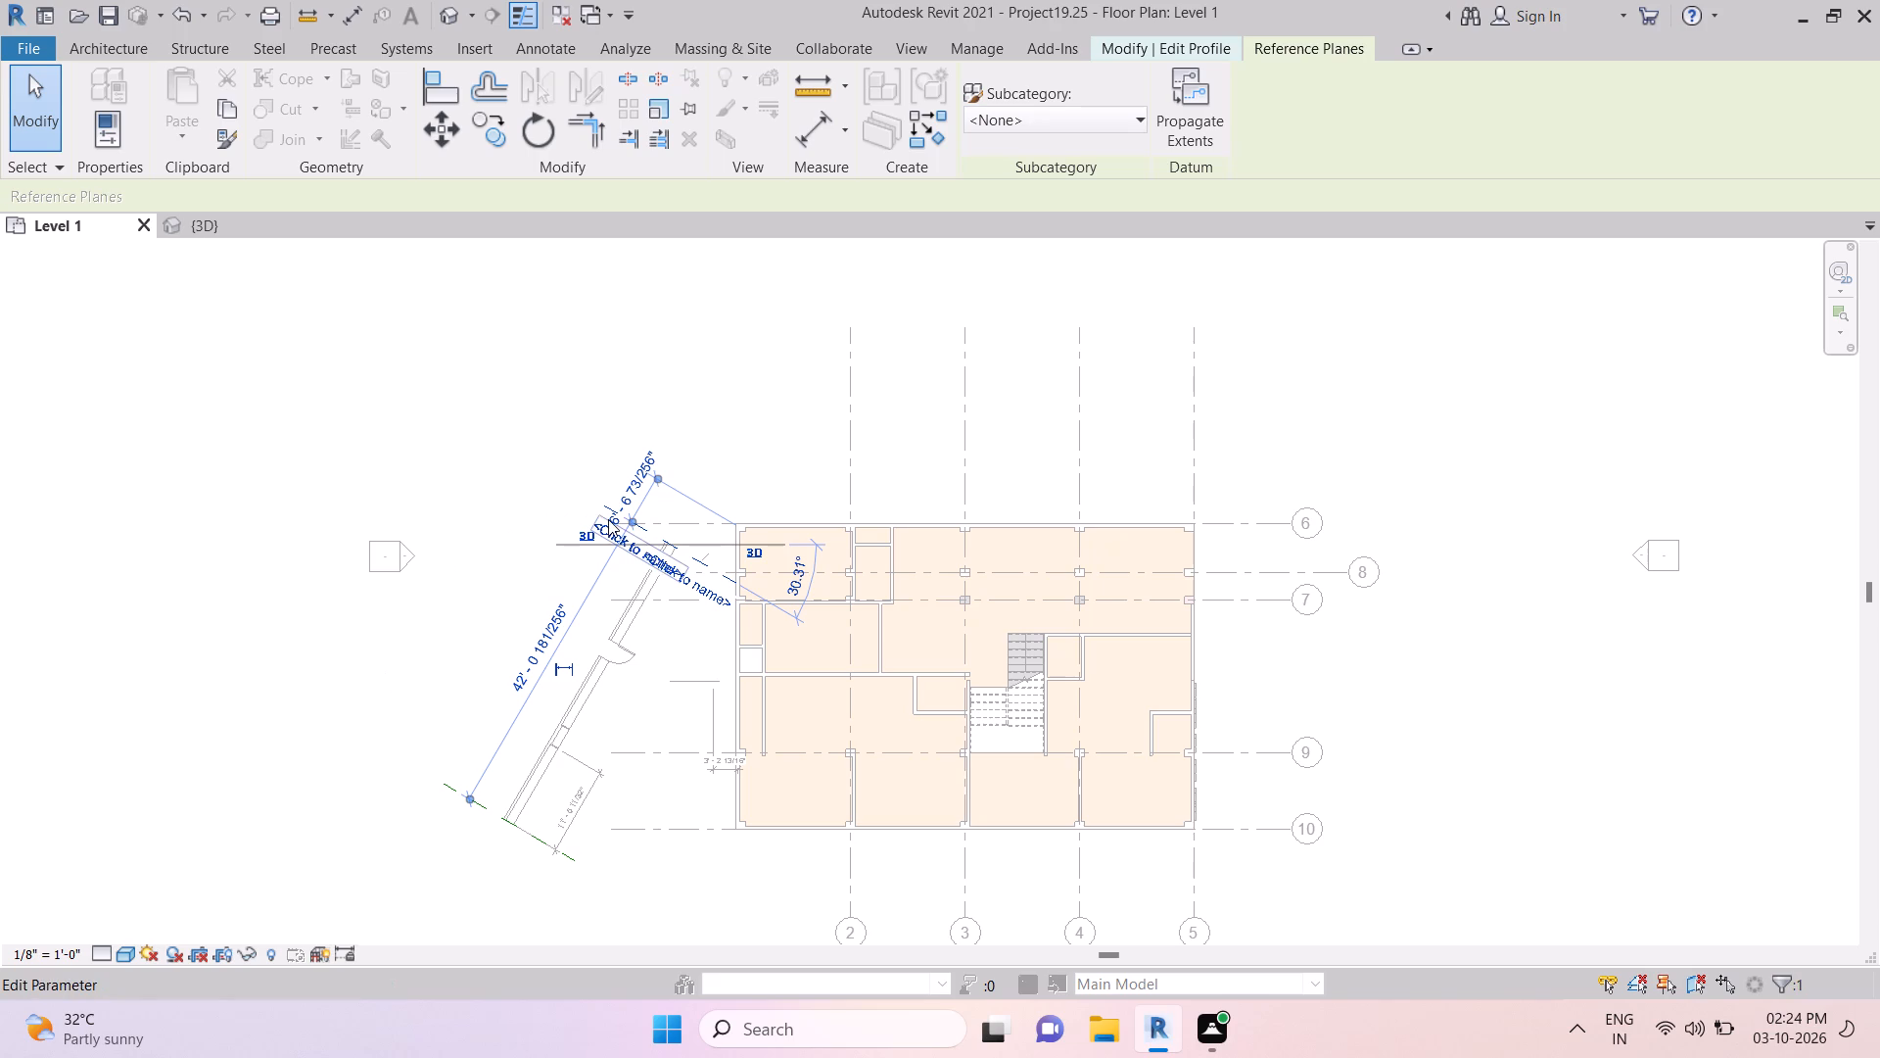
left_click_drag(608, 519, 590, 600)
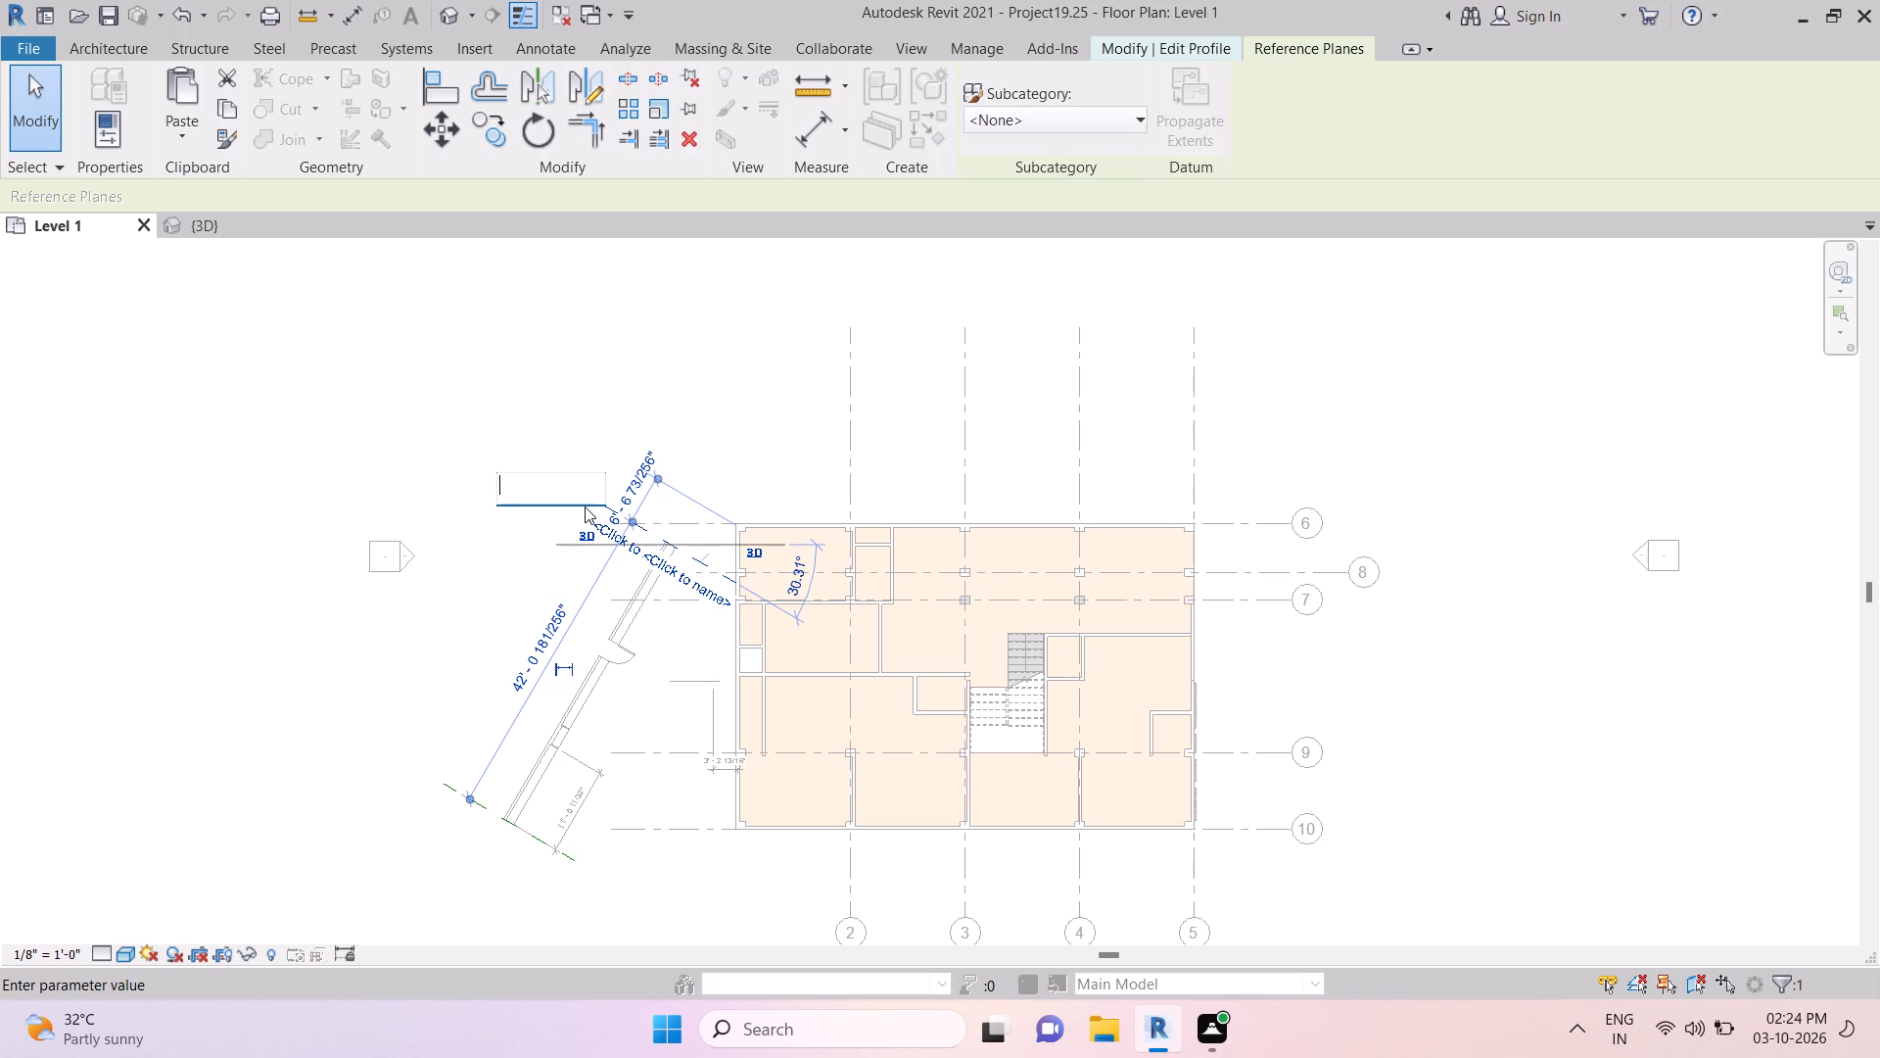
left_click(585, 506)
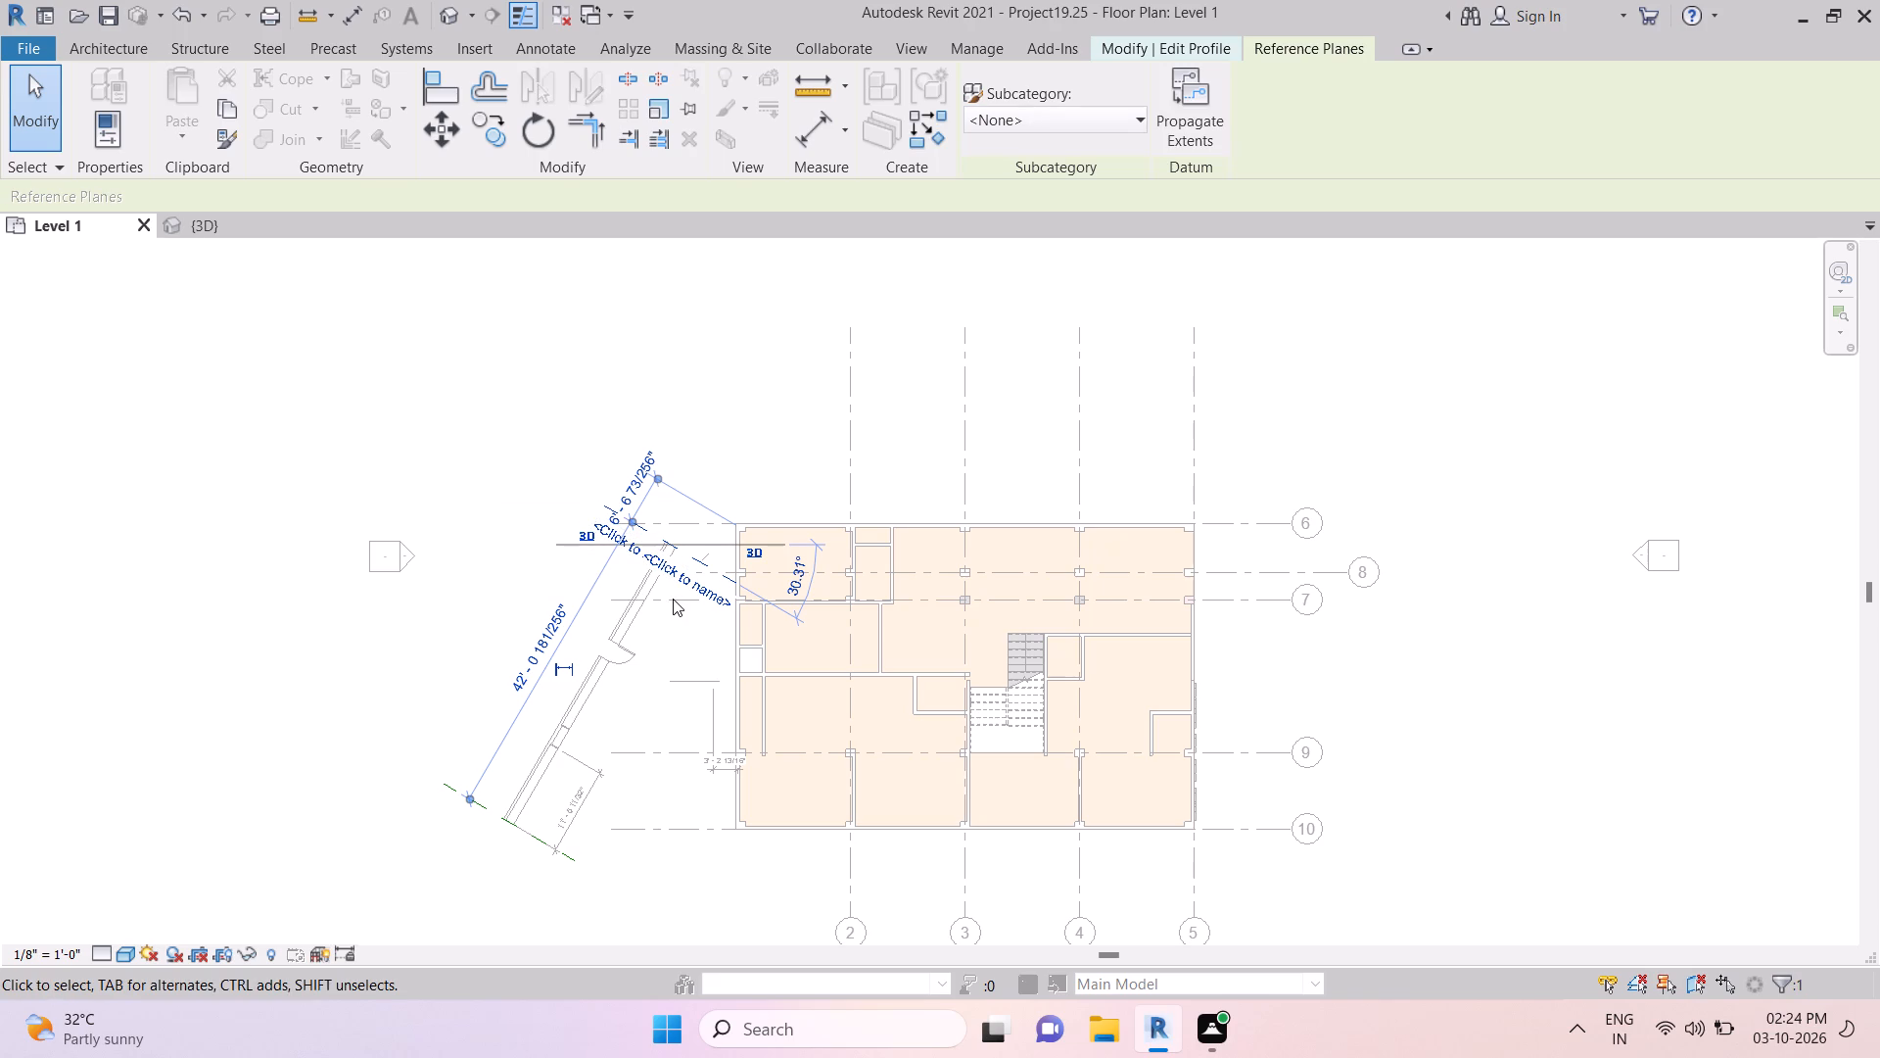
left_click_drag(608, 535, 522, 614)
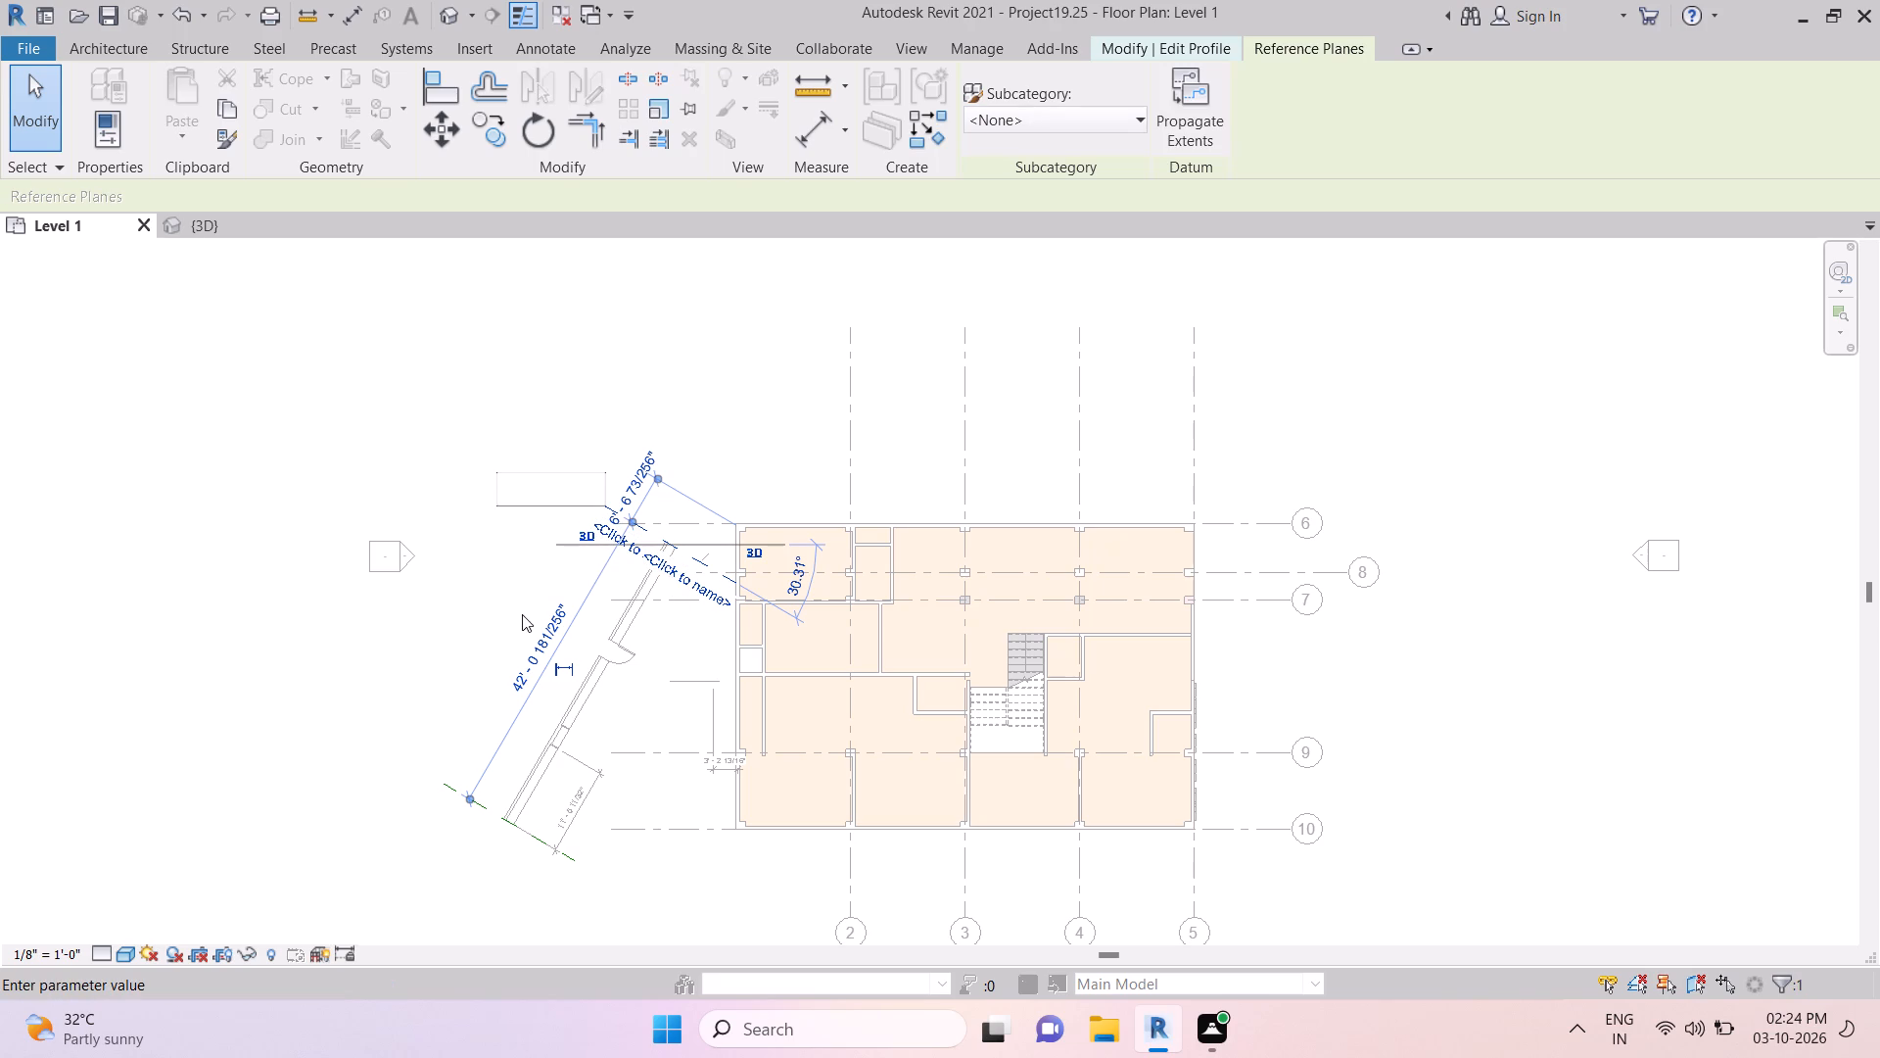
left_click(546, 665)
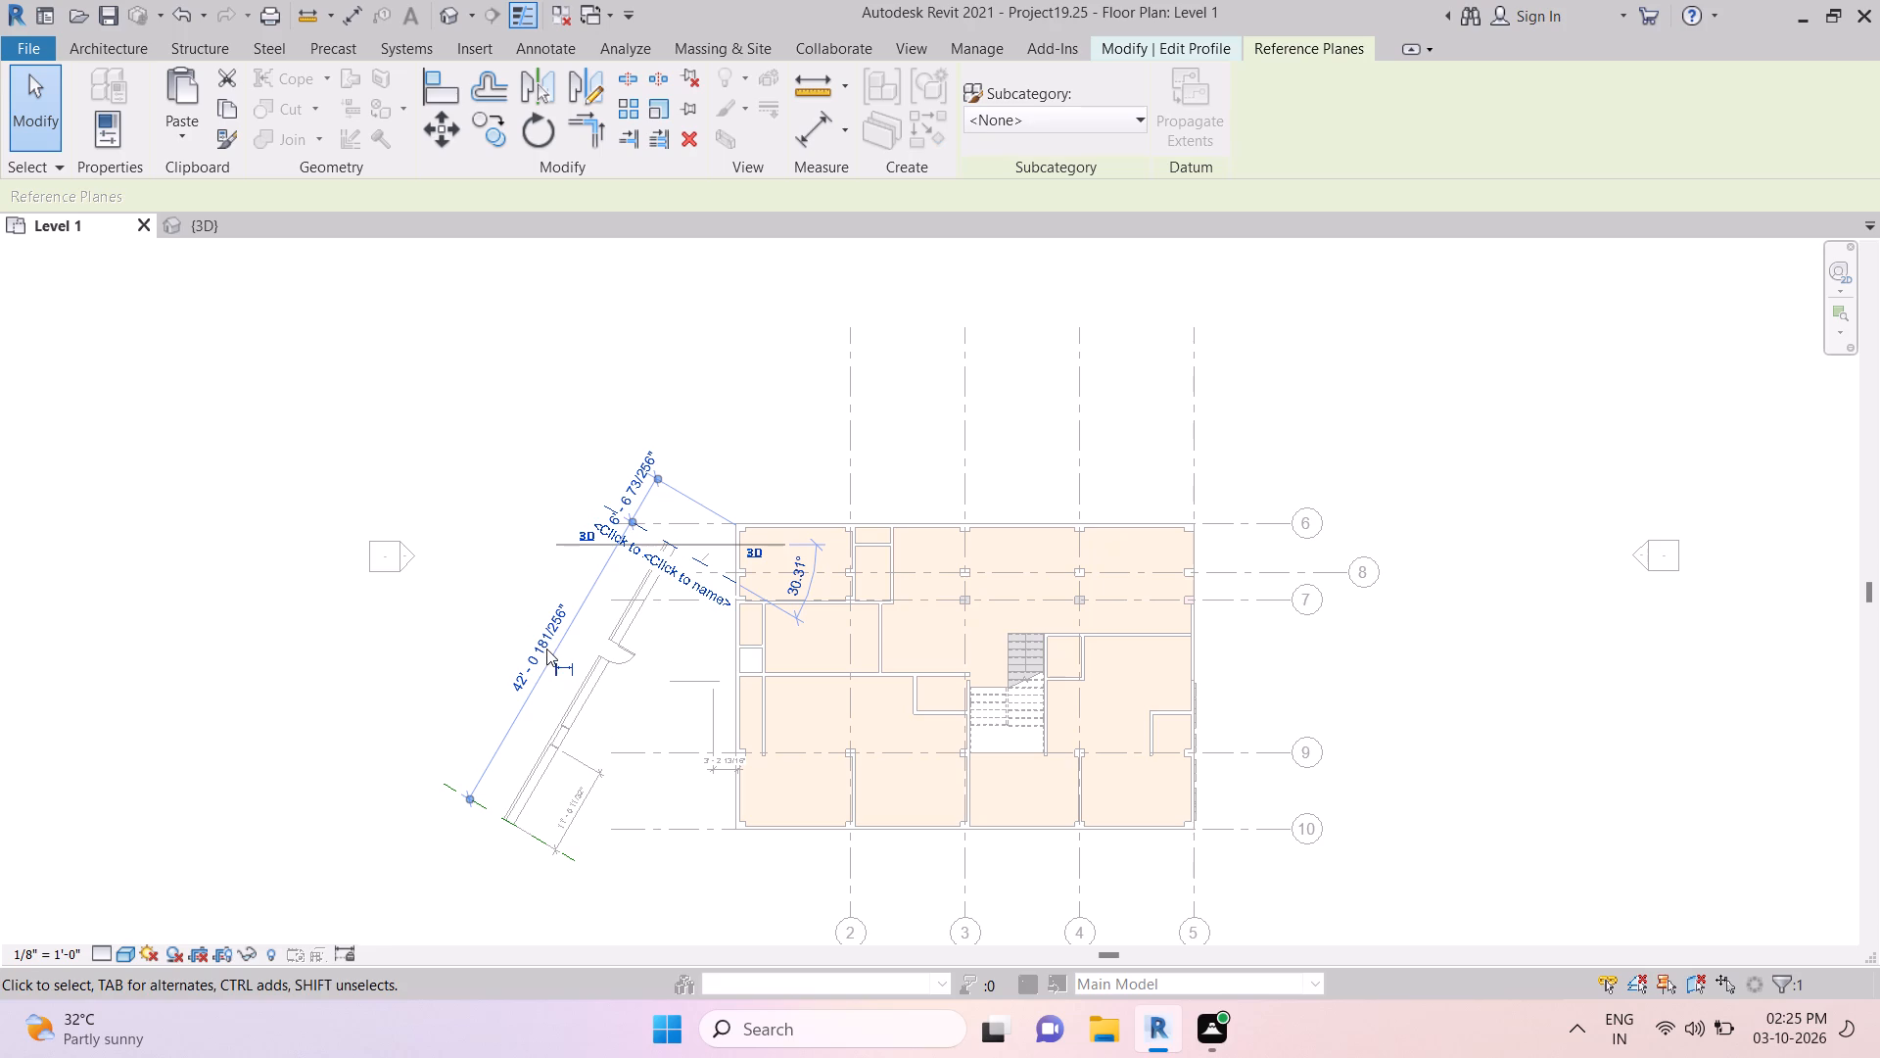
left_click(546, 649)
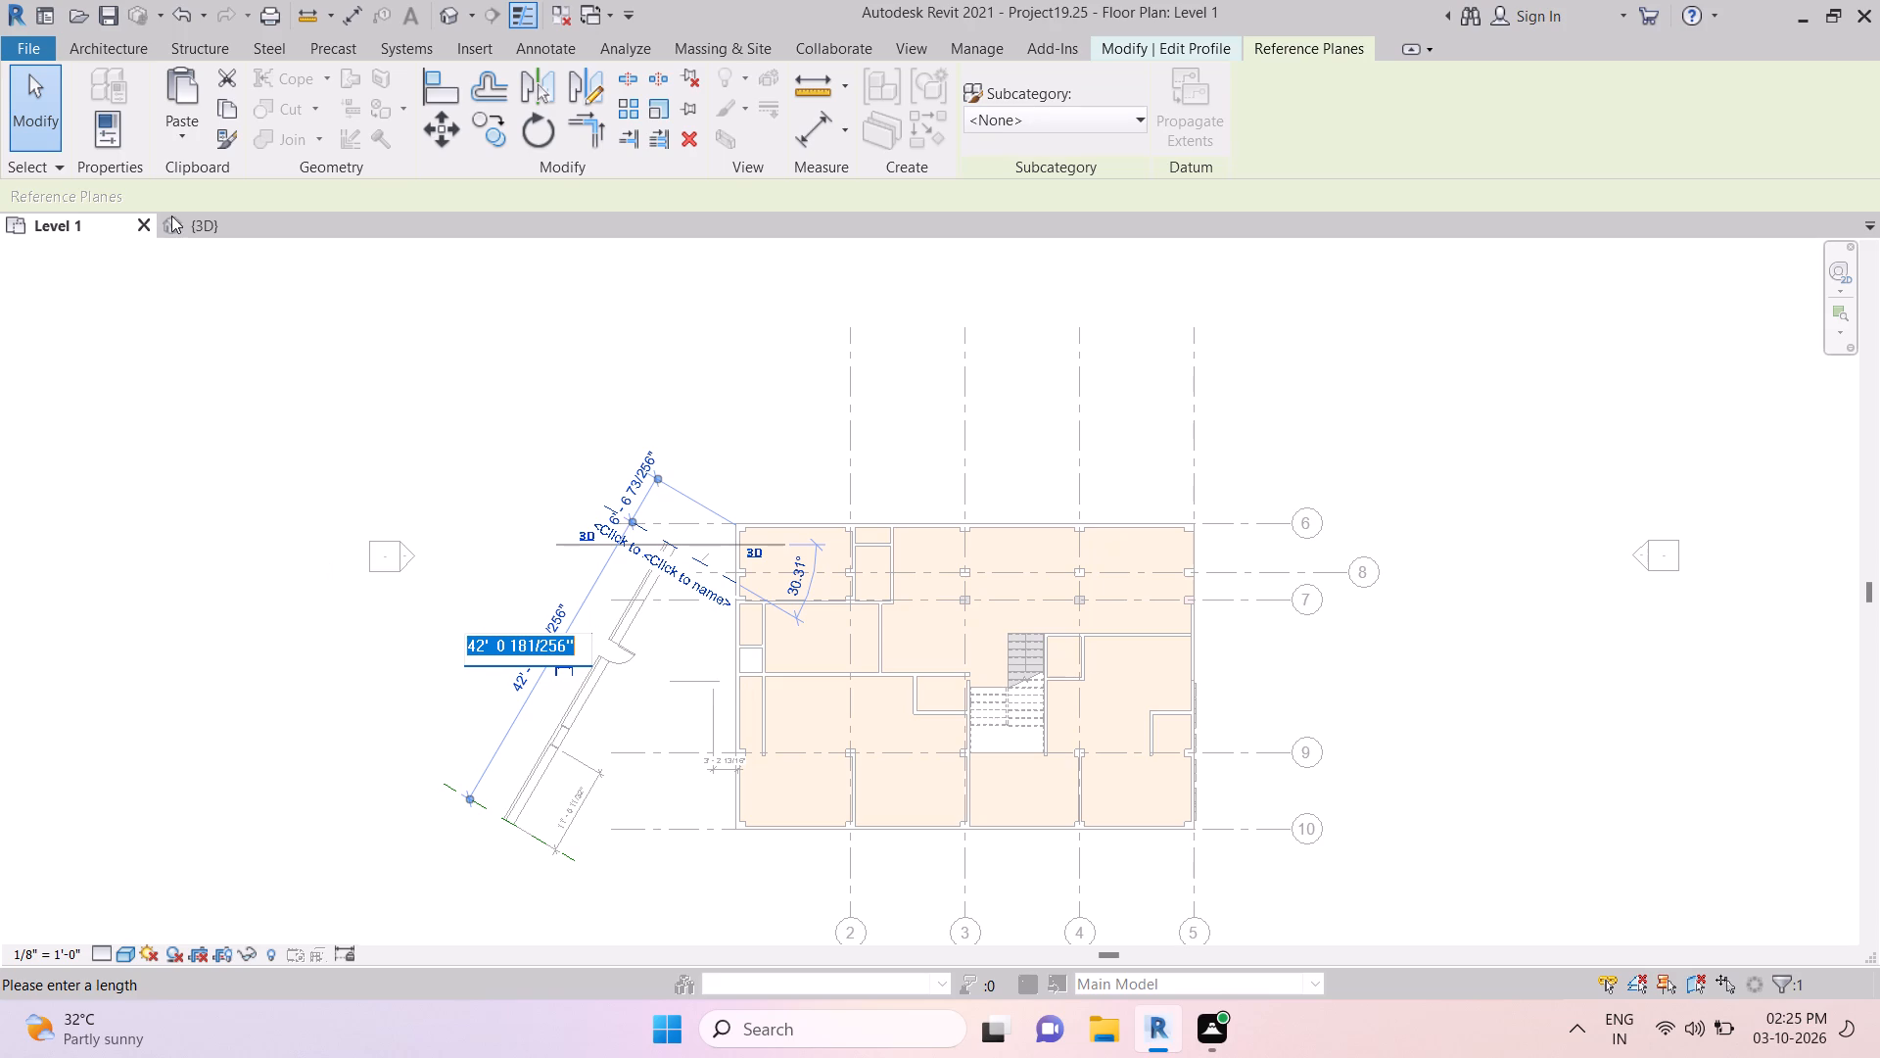
Show the properties of the selected reference plane at the diagonal wall's upper end.
left_click(111, 152)
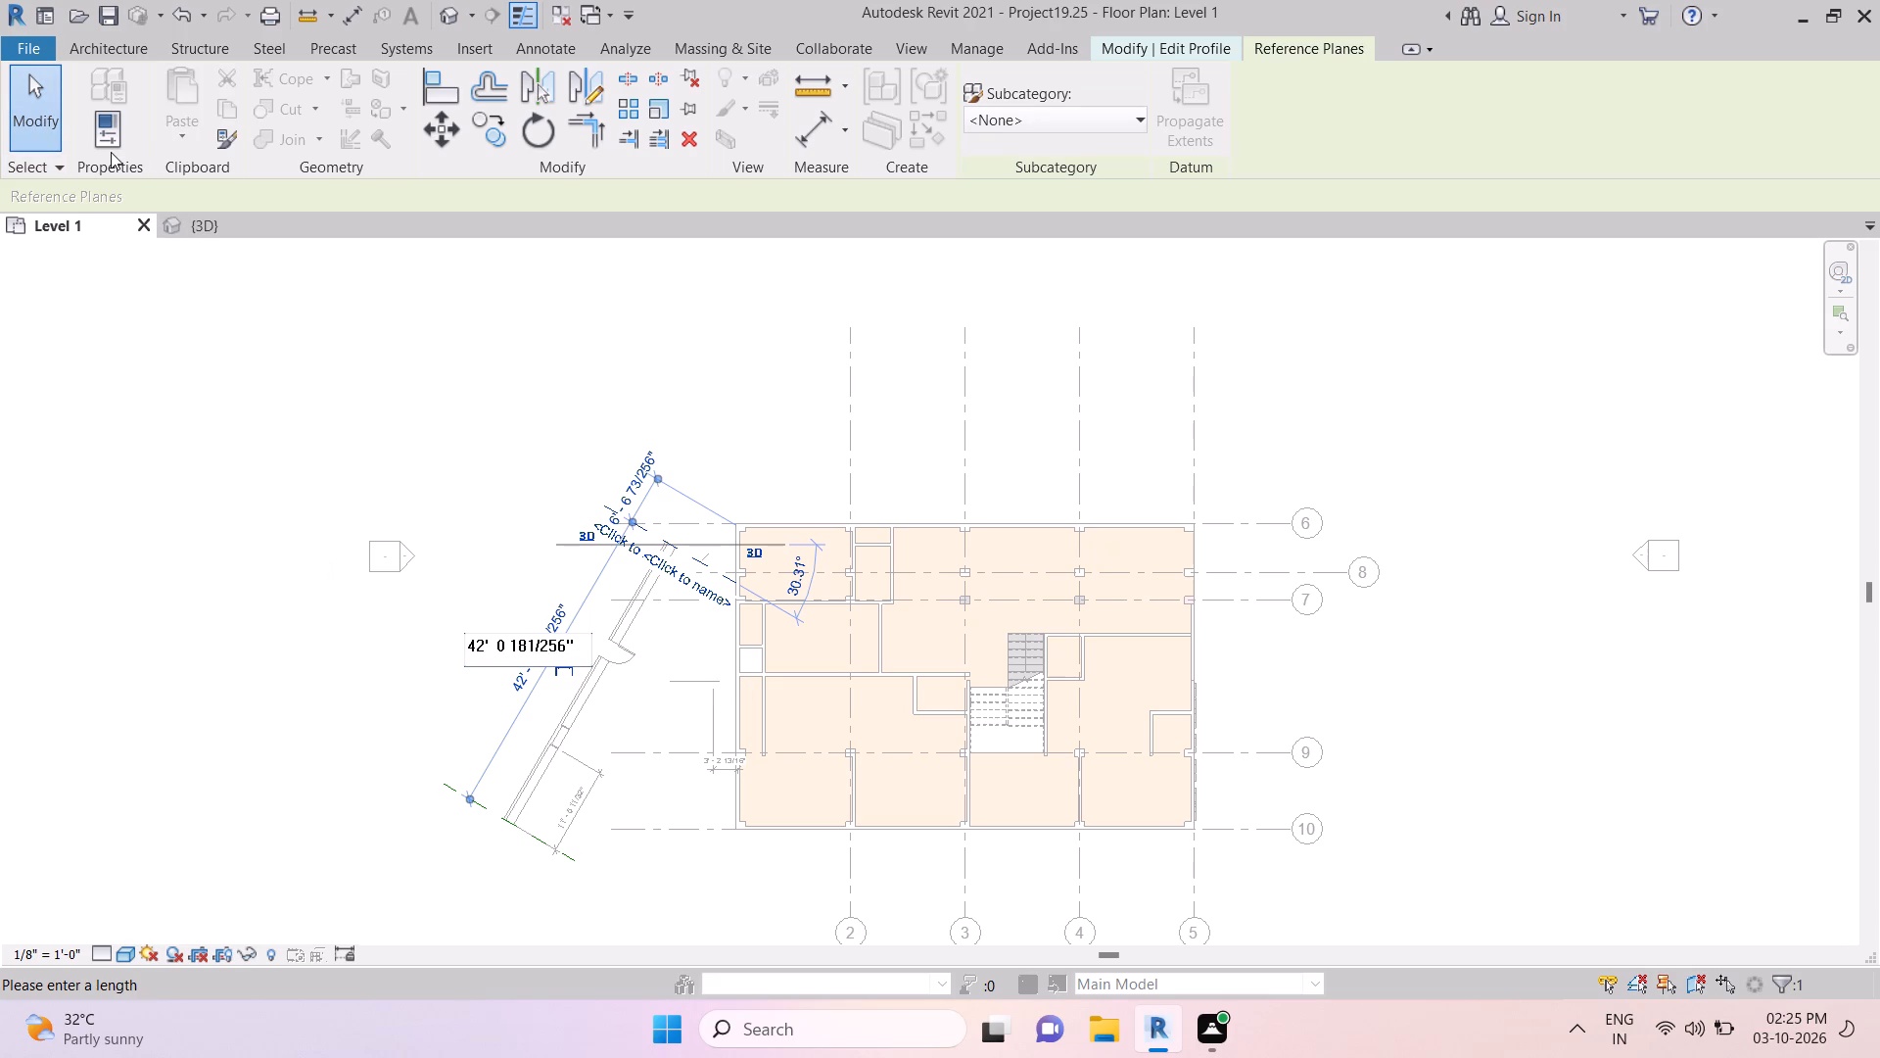
left_click(111, 144)
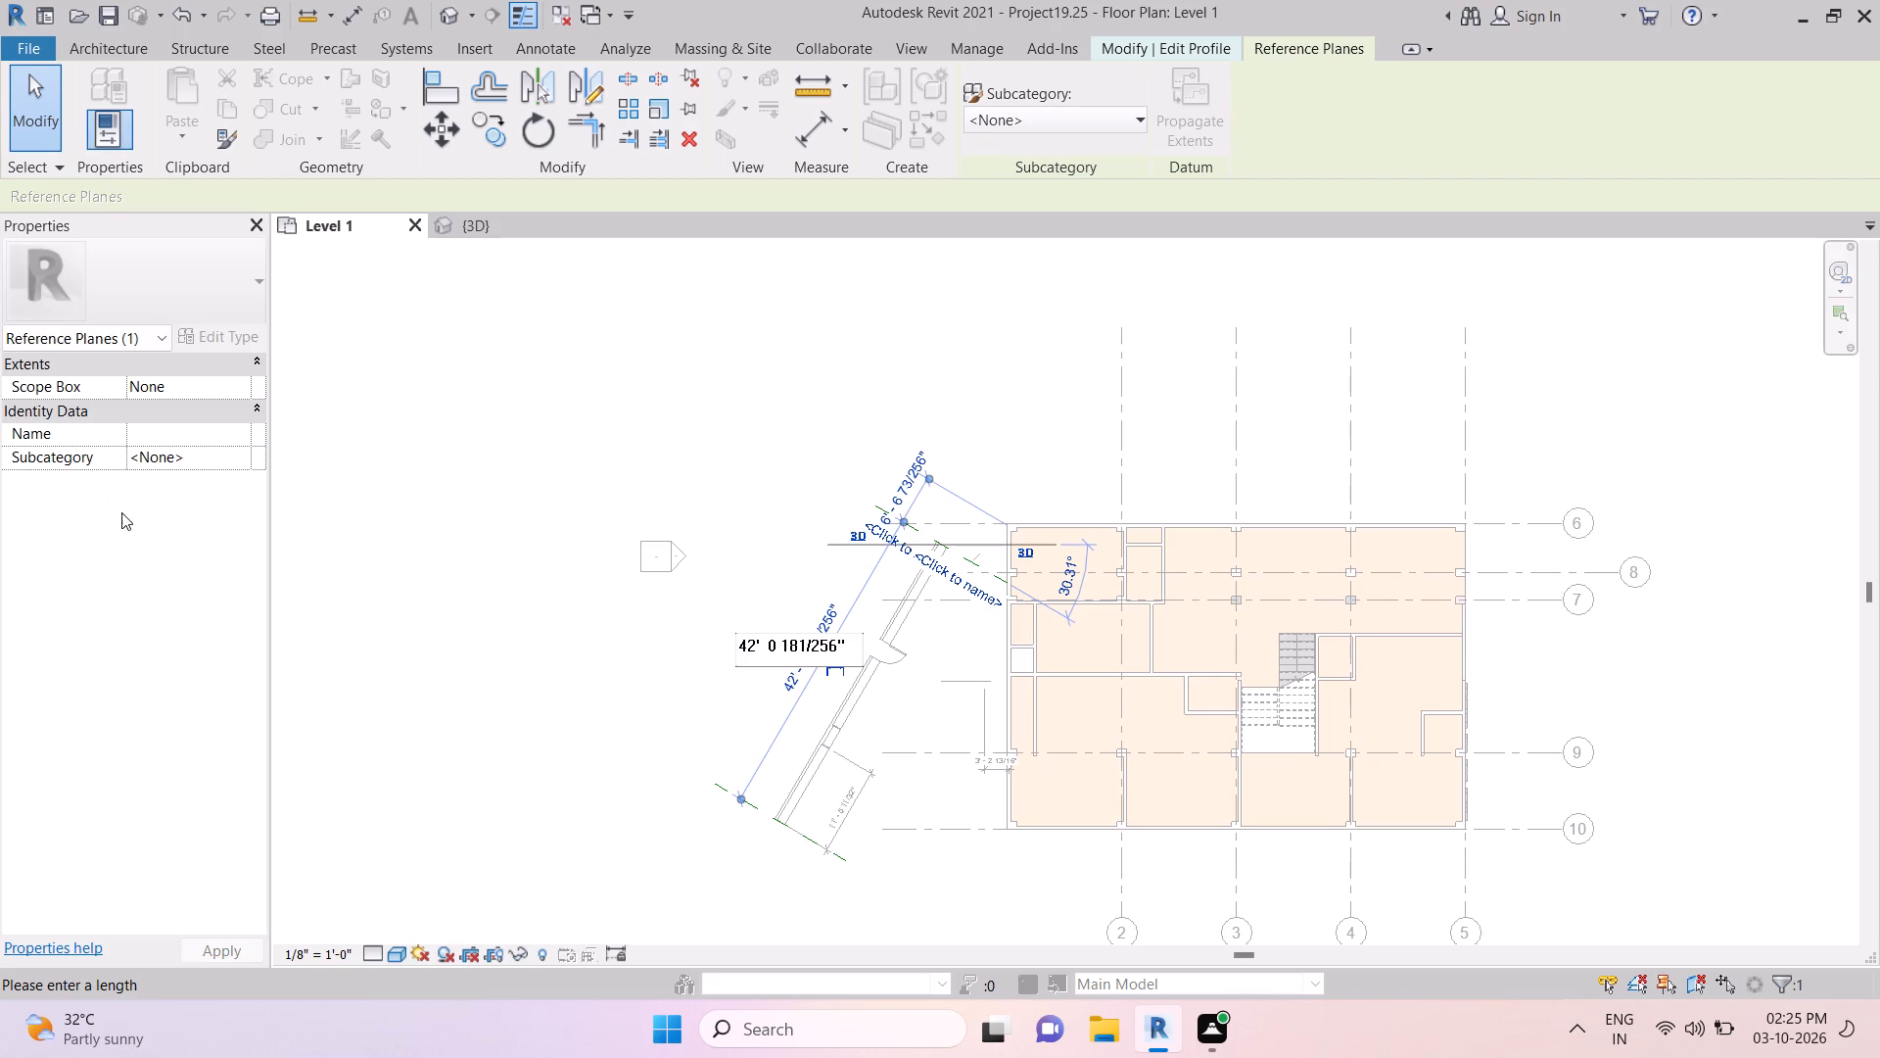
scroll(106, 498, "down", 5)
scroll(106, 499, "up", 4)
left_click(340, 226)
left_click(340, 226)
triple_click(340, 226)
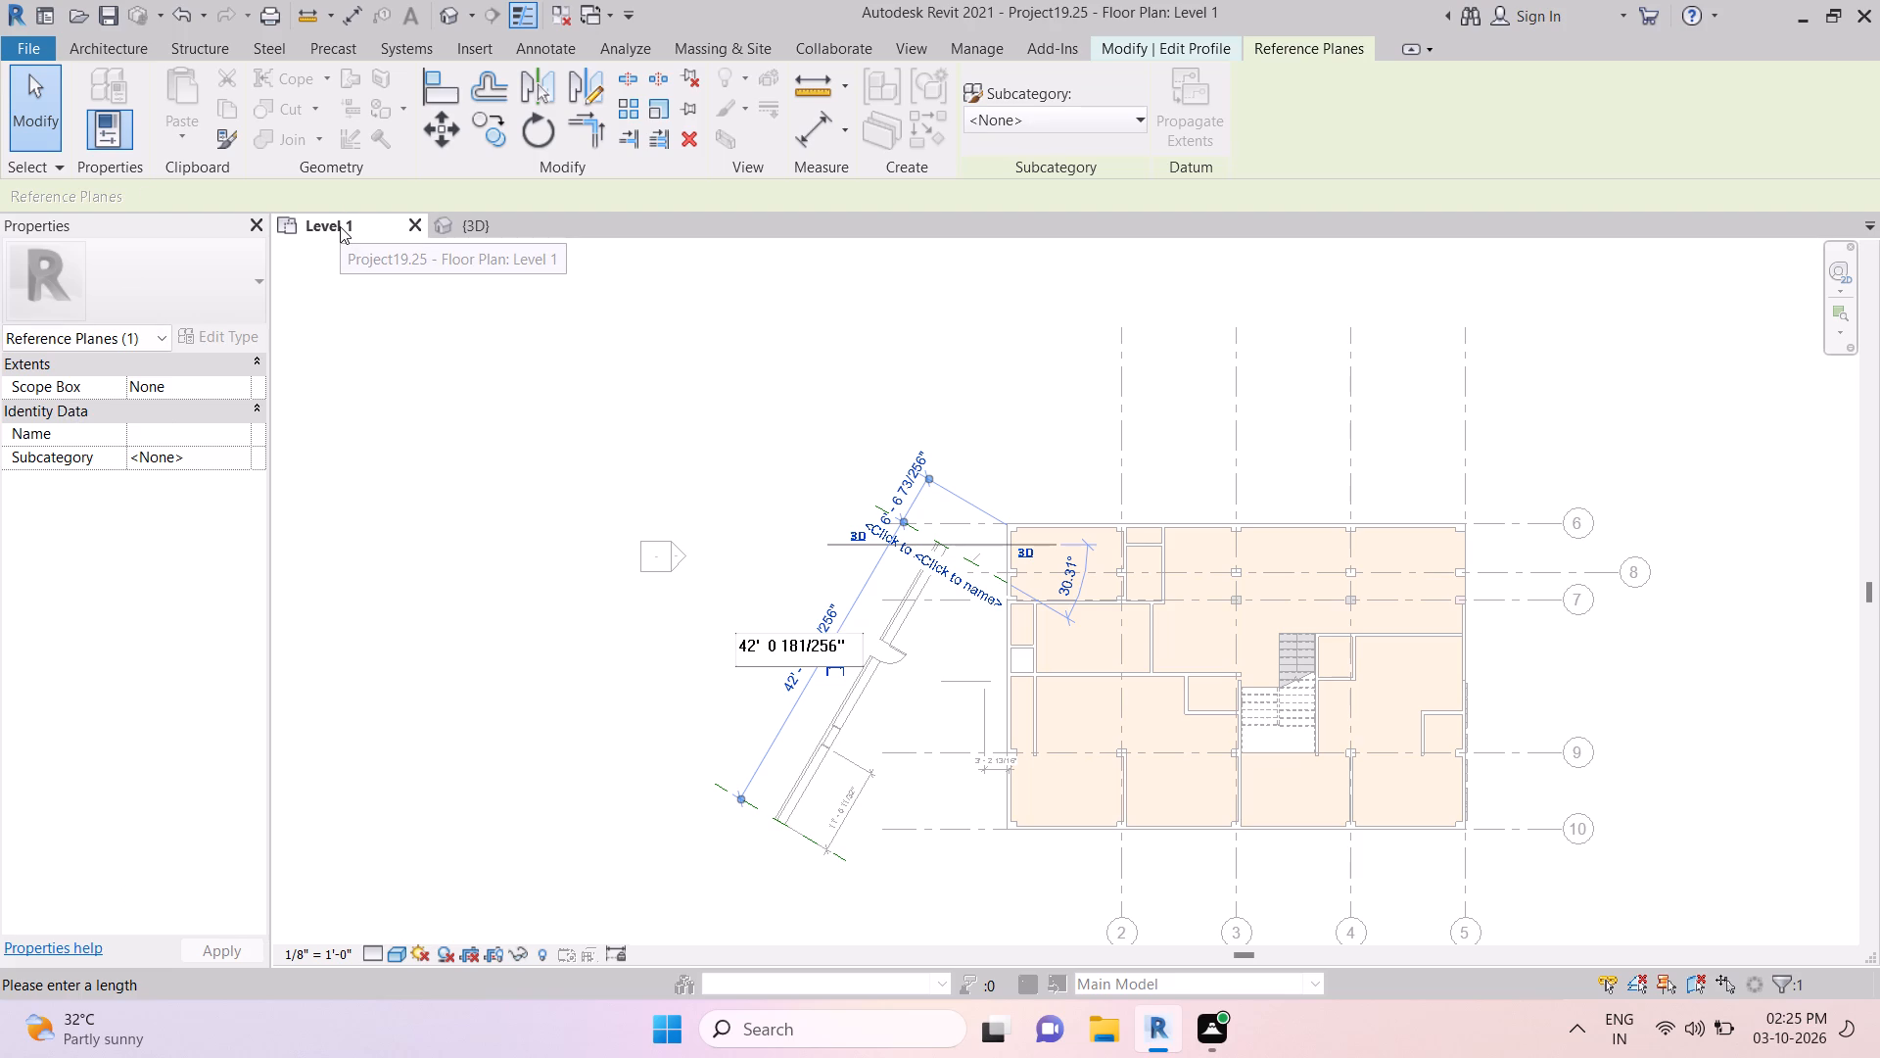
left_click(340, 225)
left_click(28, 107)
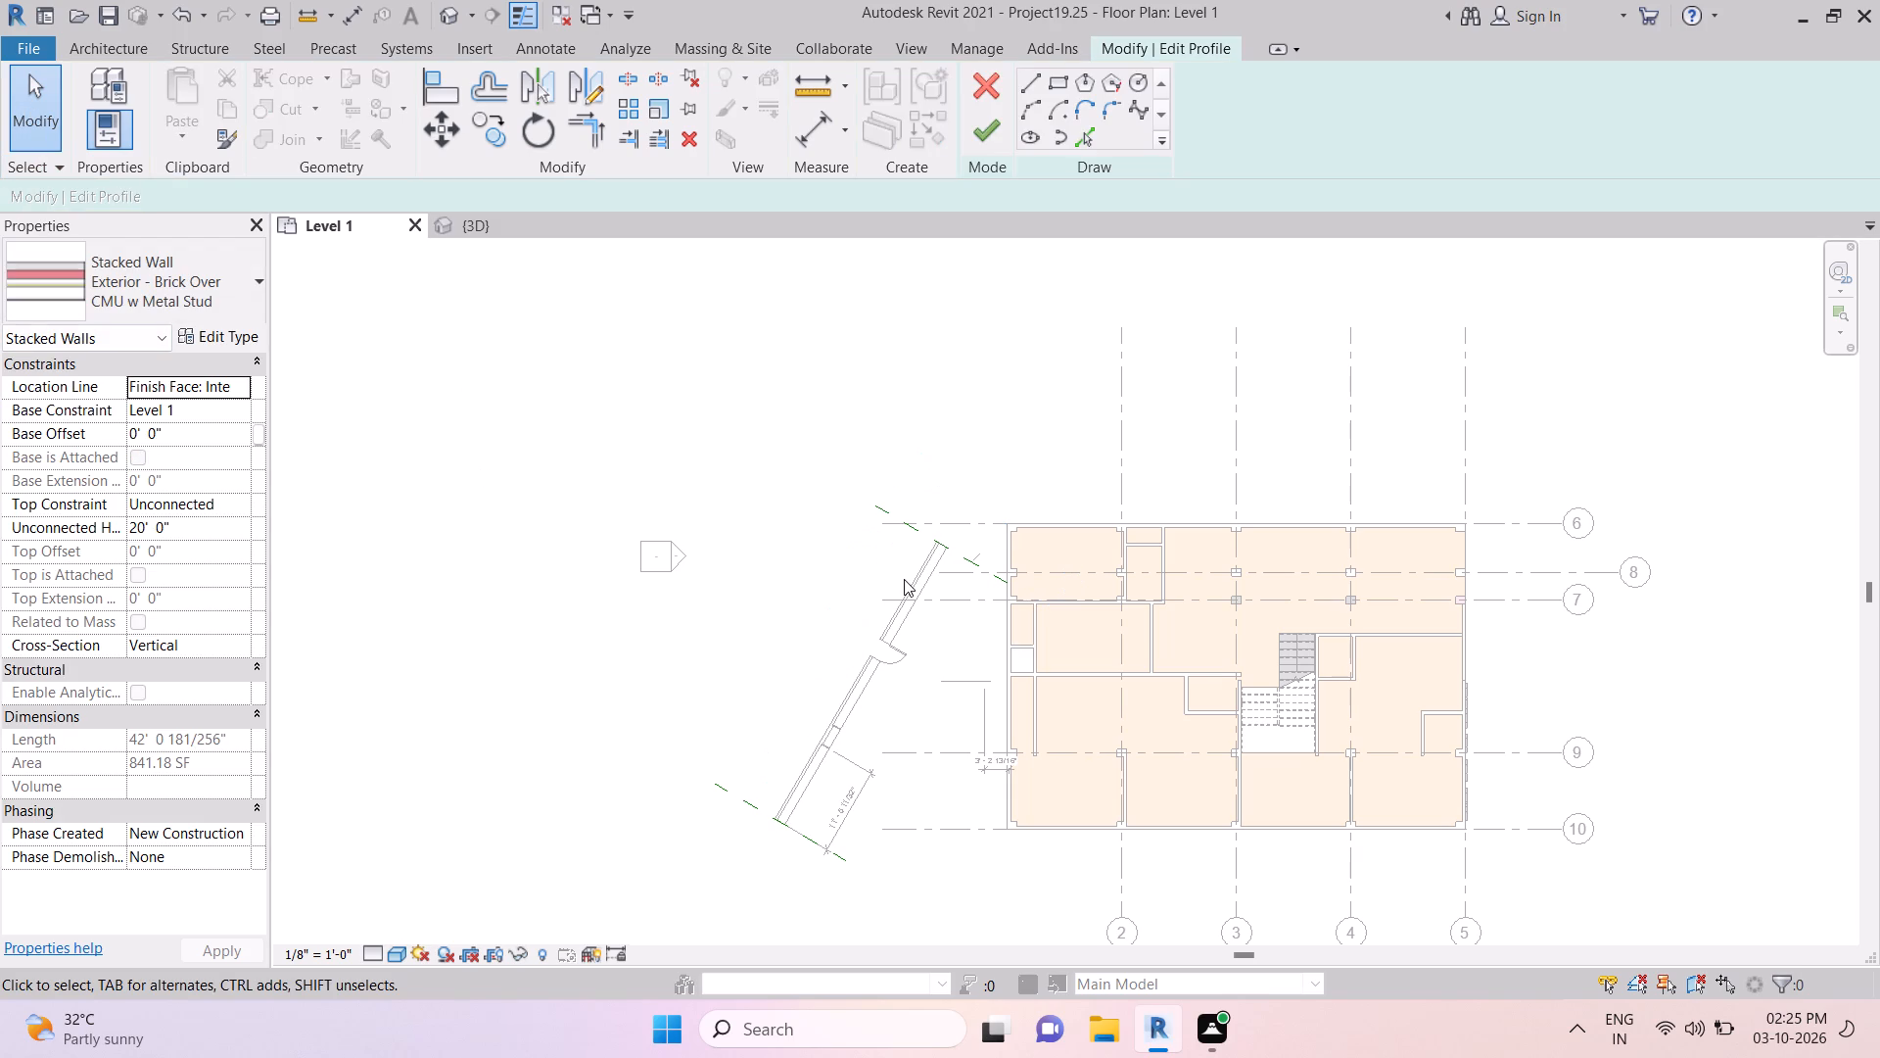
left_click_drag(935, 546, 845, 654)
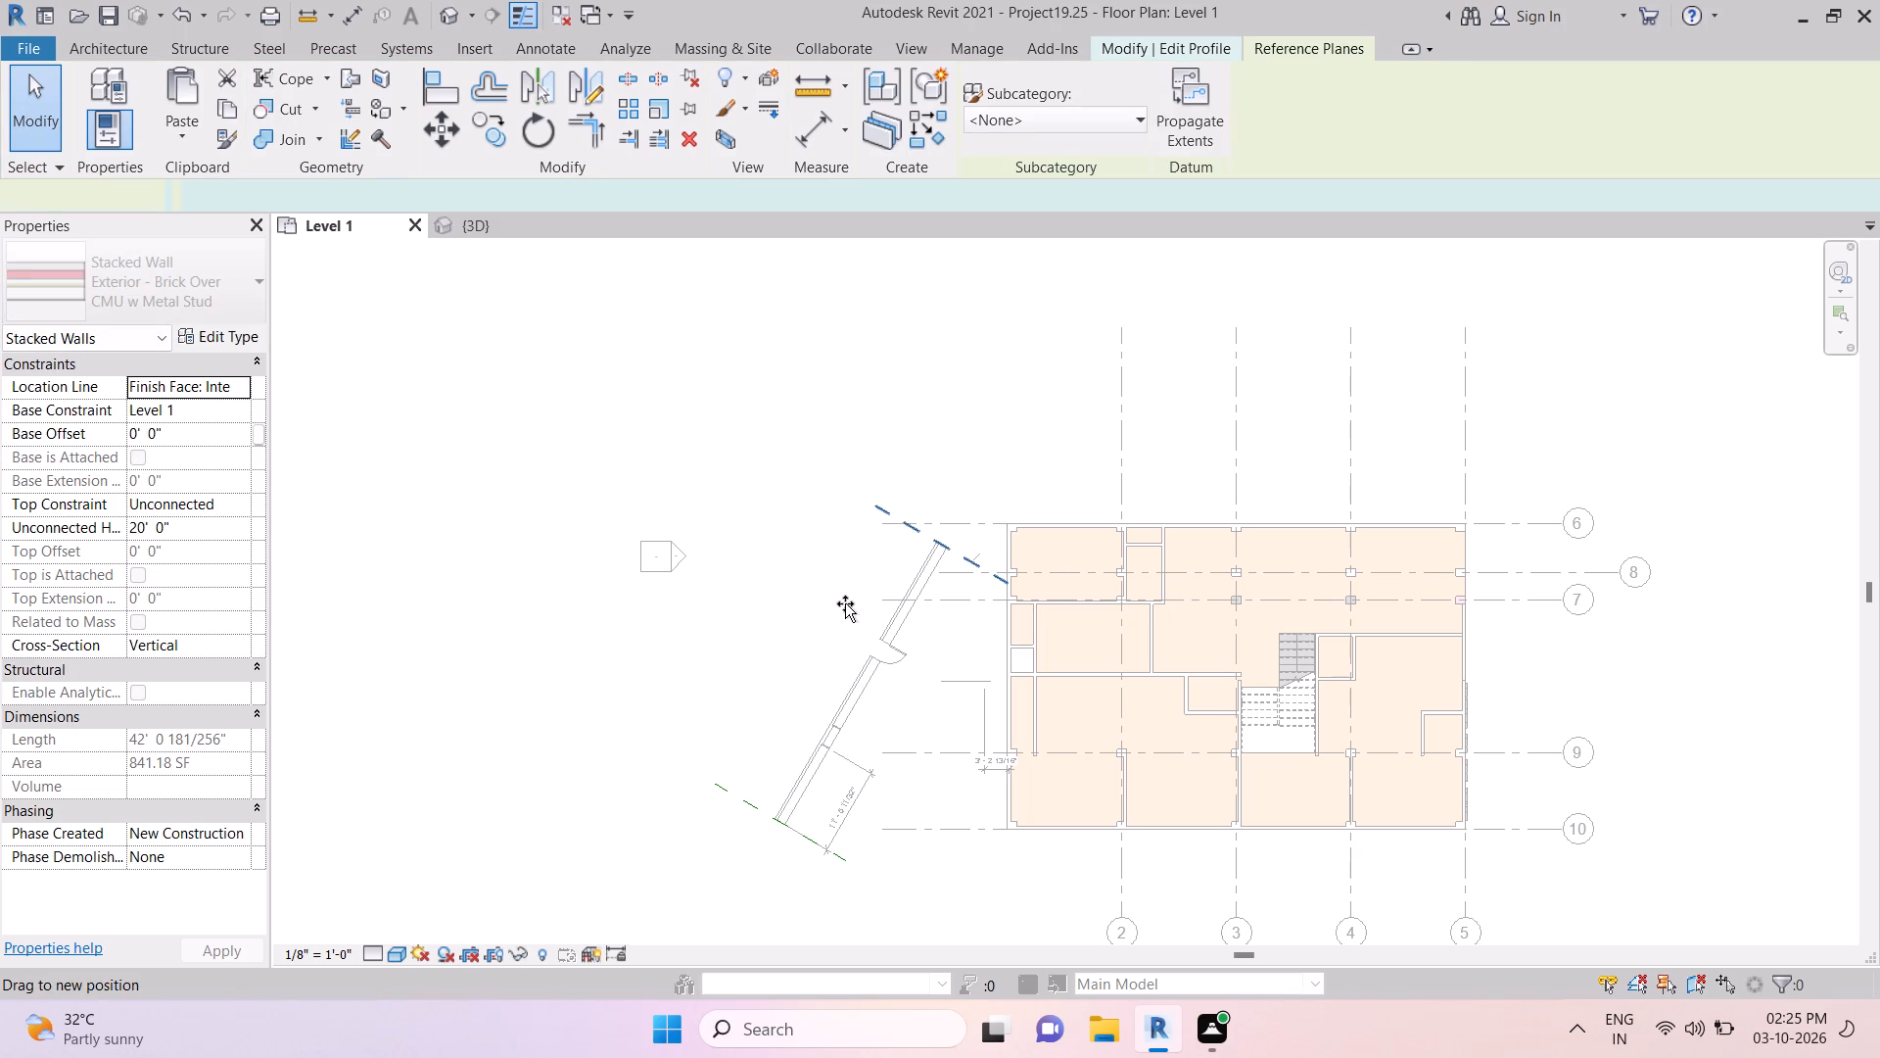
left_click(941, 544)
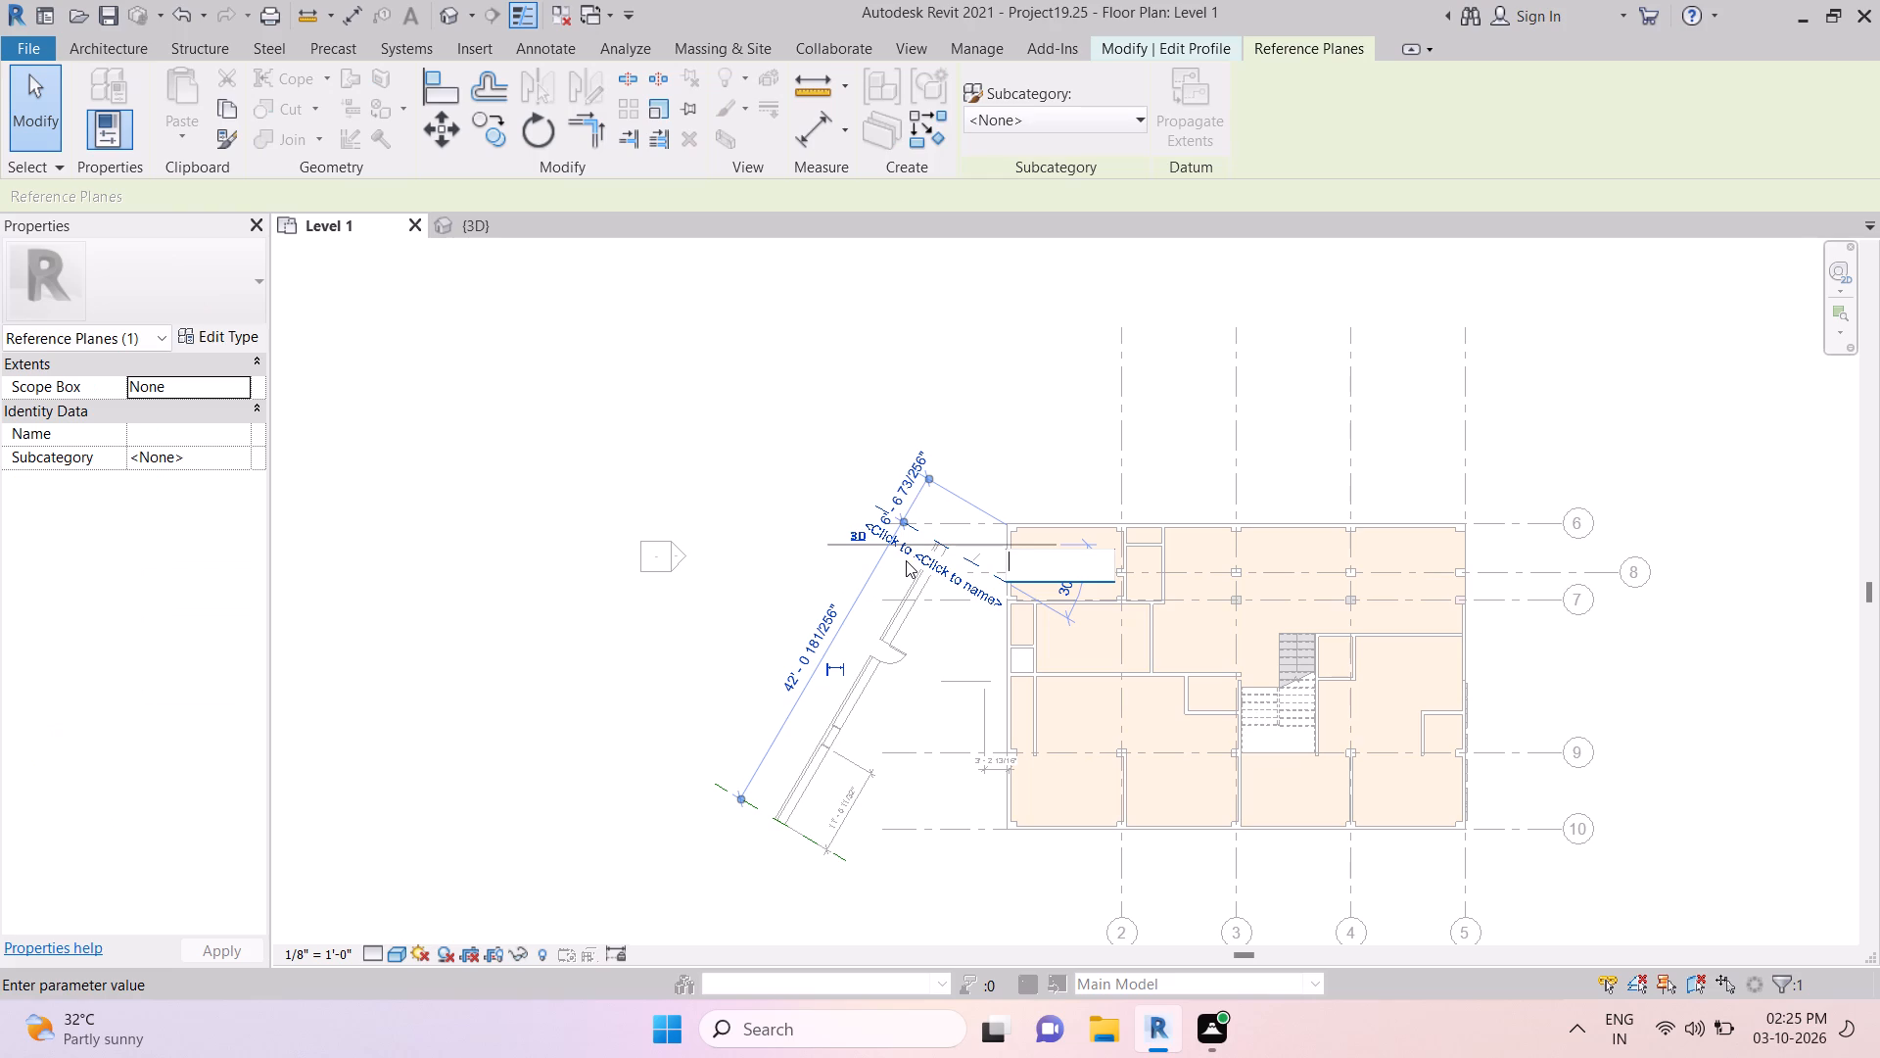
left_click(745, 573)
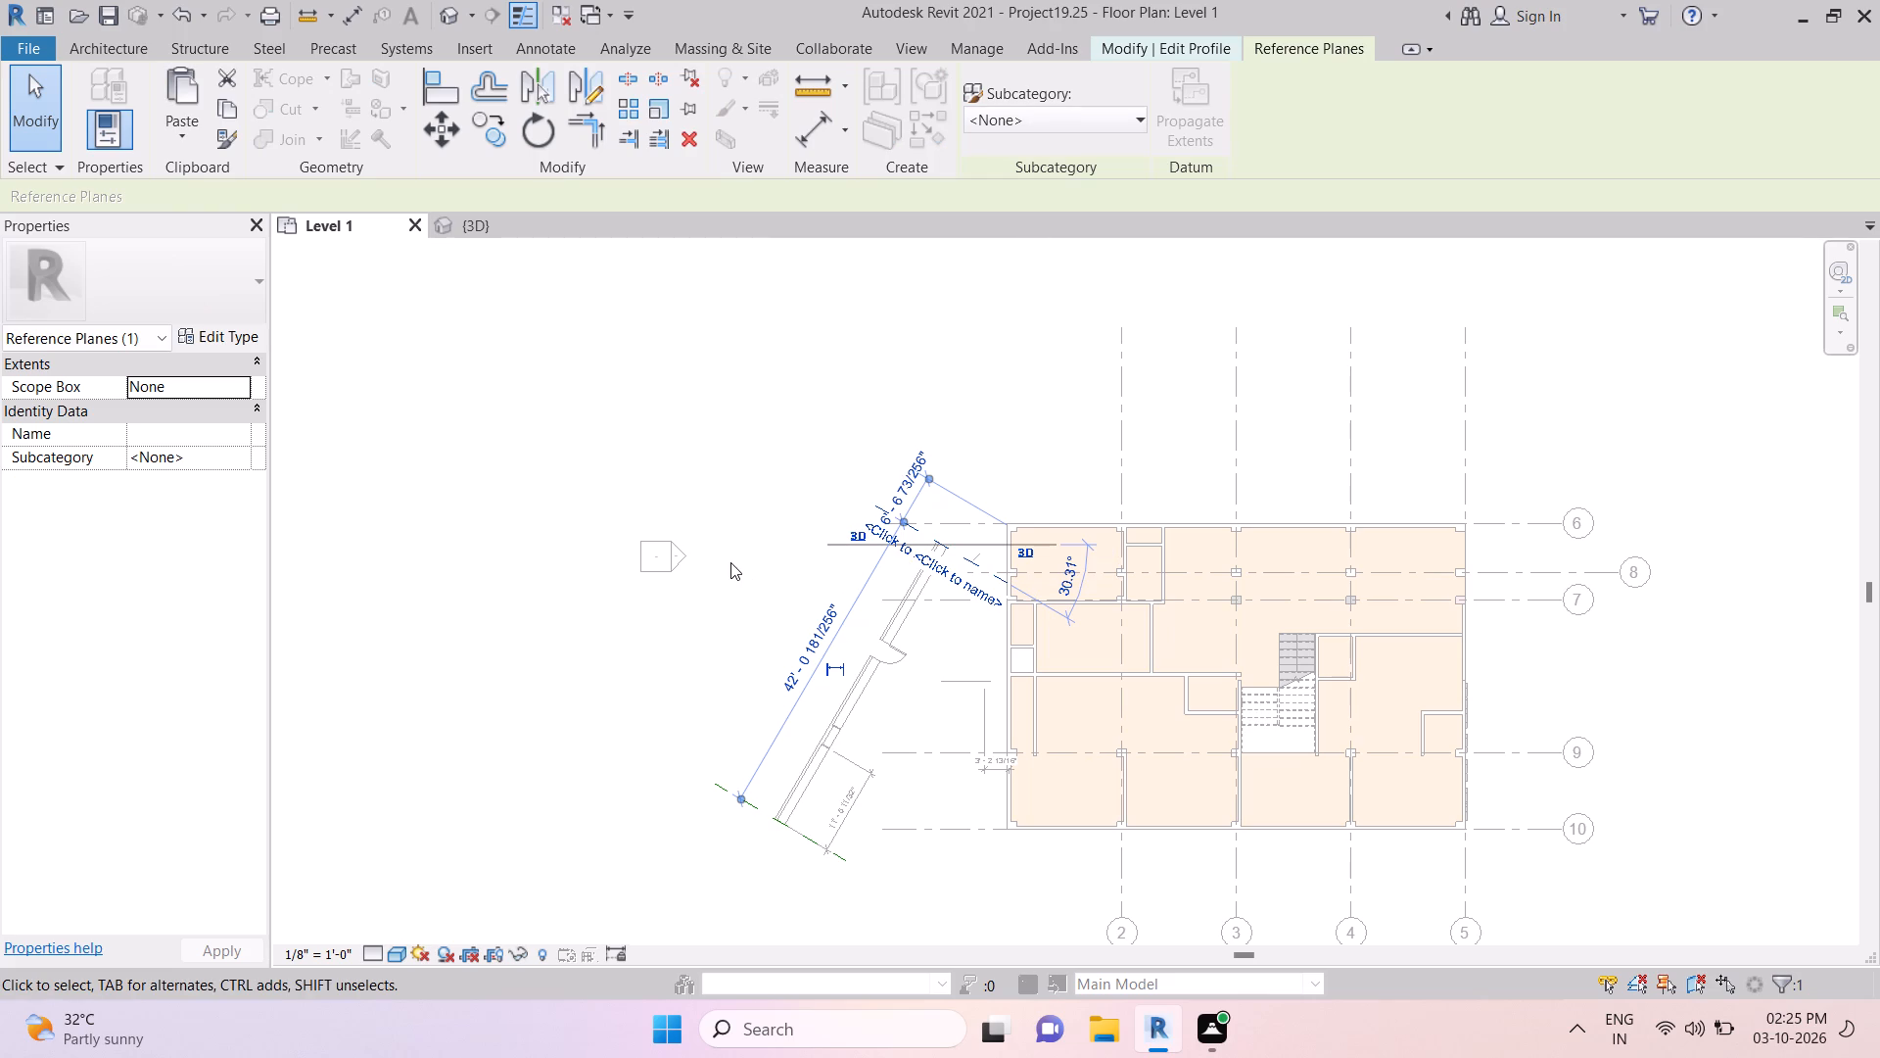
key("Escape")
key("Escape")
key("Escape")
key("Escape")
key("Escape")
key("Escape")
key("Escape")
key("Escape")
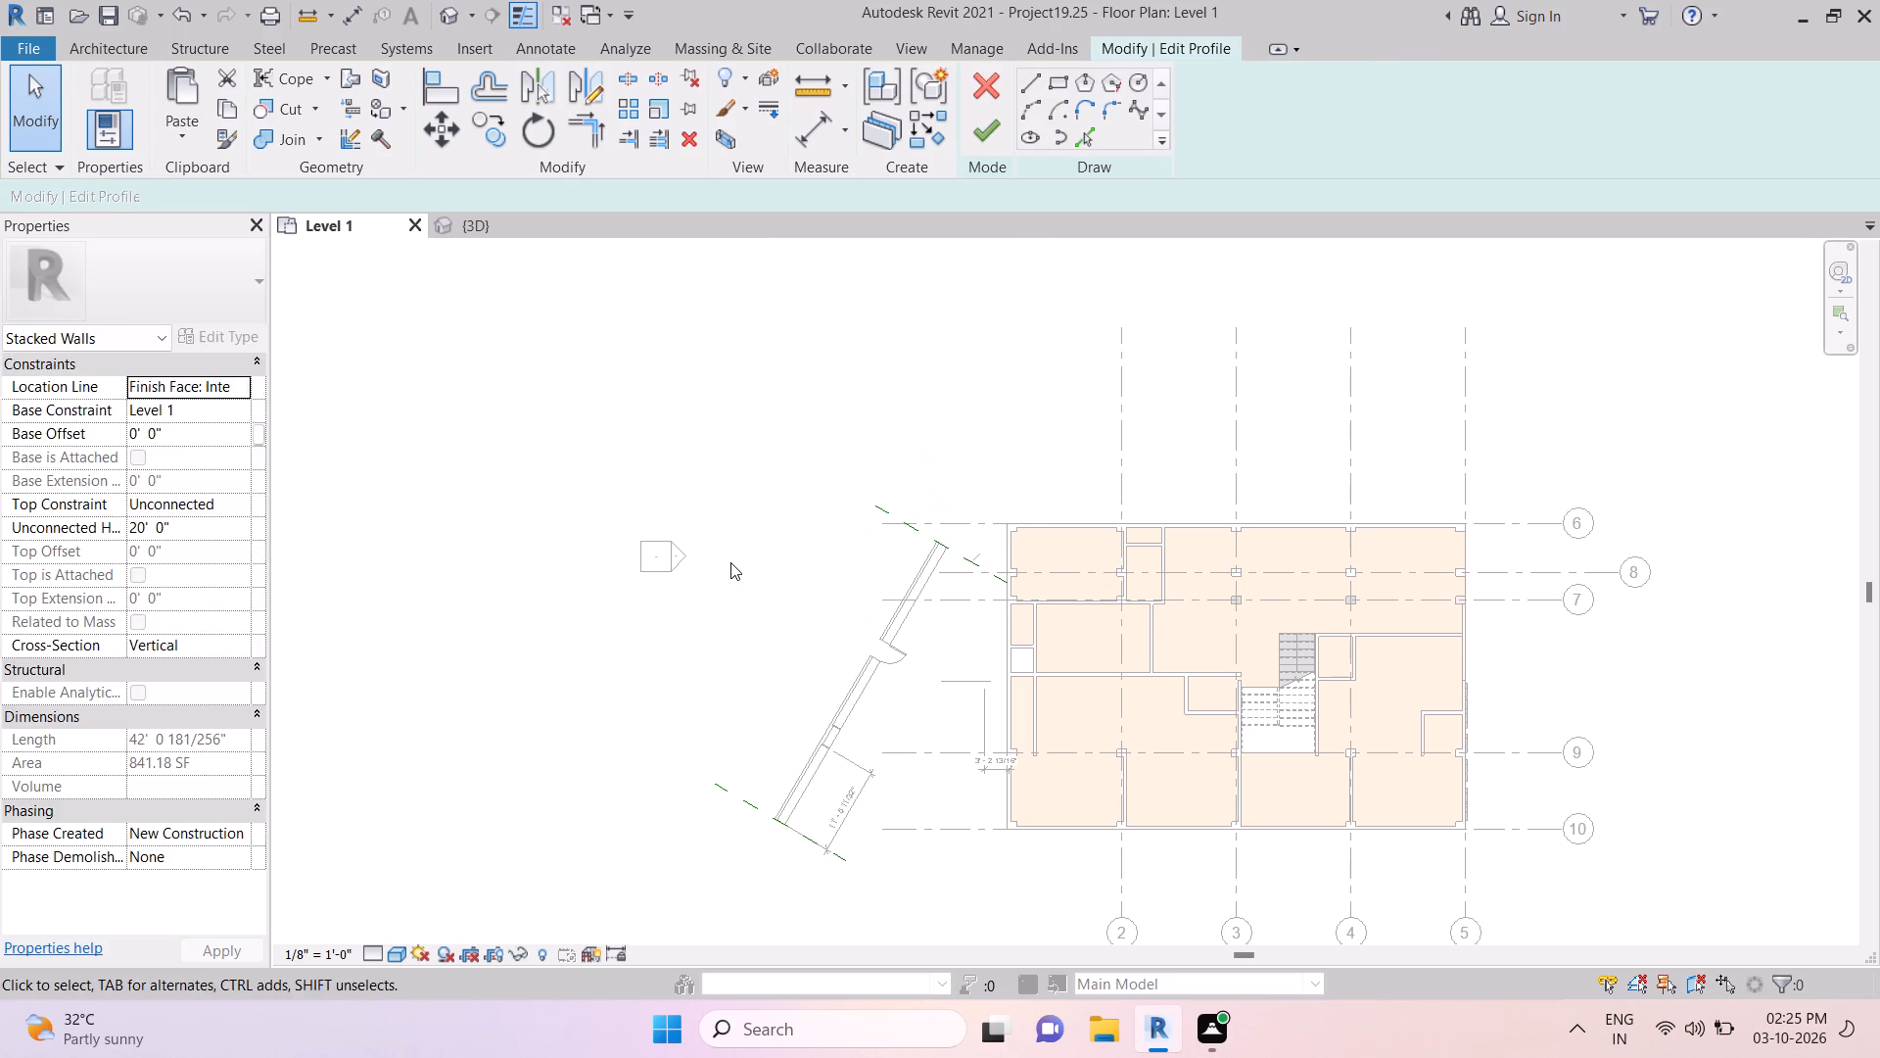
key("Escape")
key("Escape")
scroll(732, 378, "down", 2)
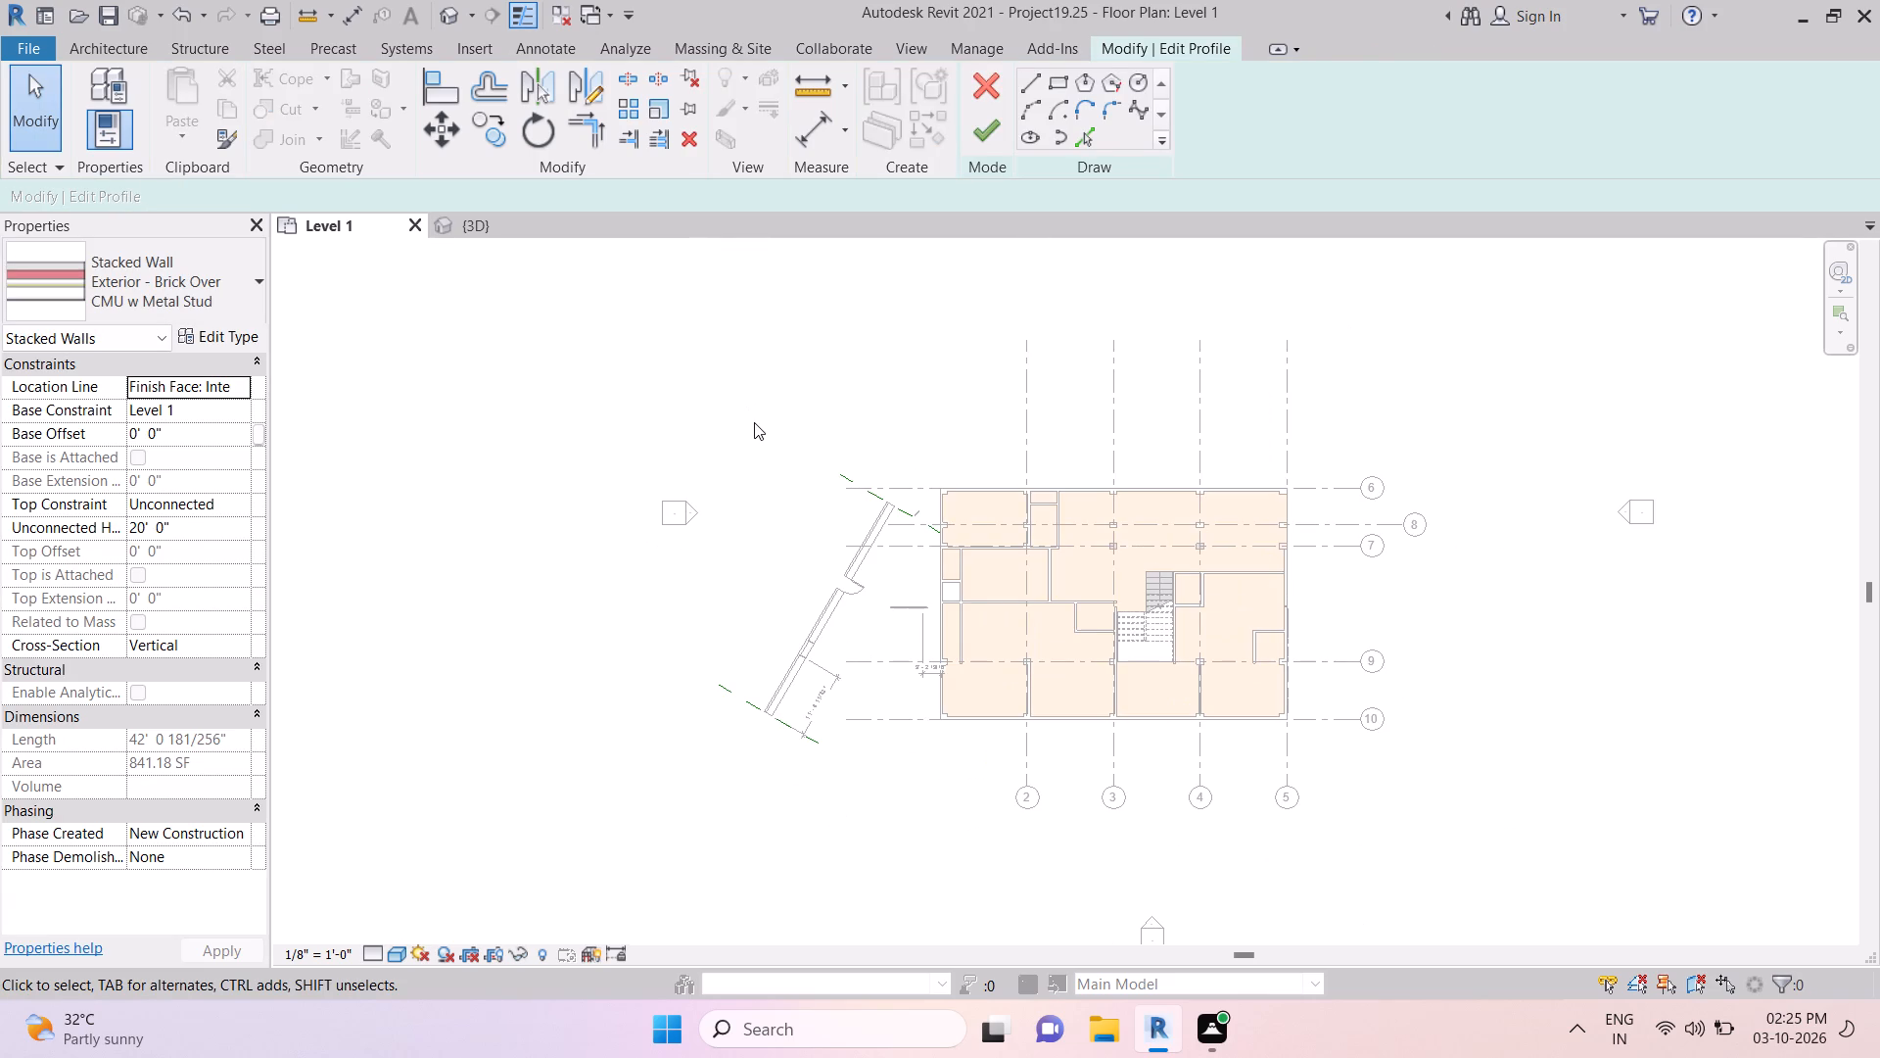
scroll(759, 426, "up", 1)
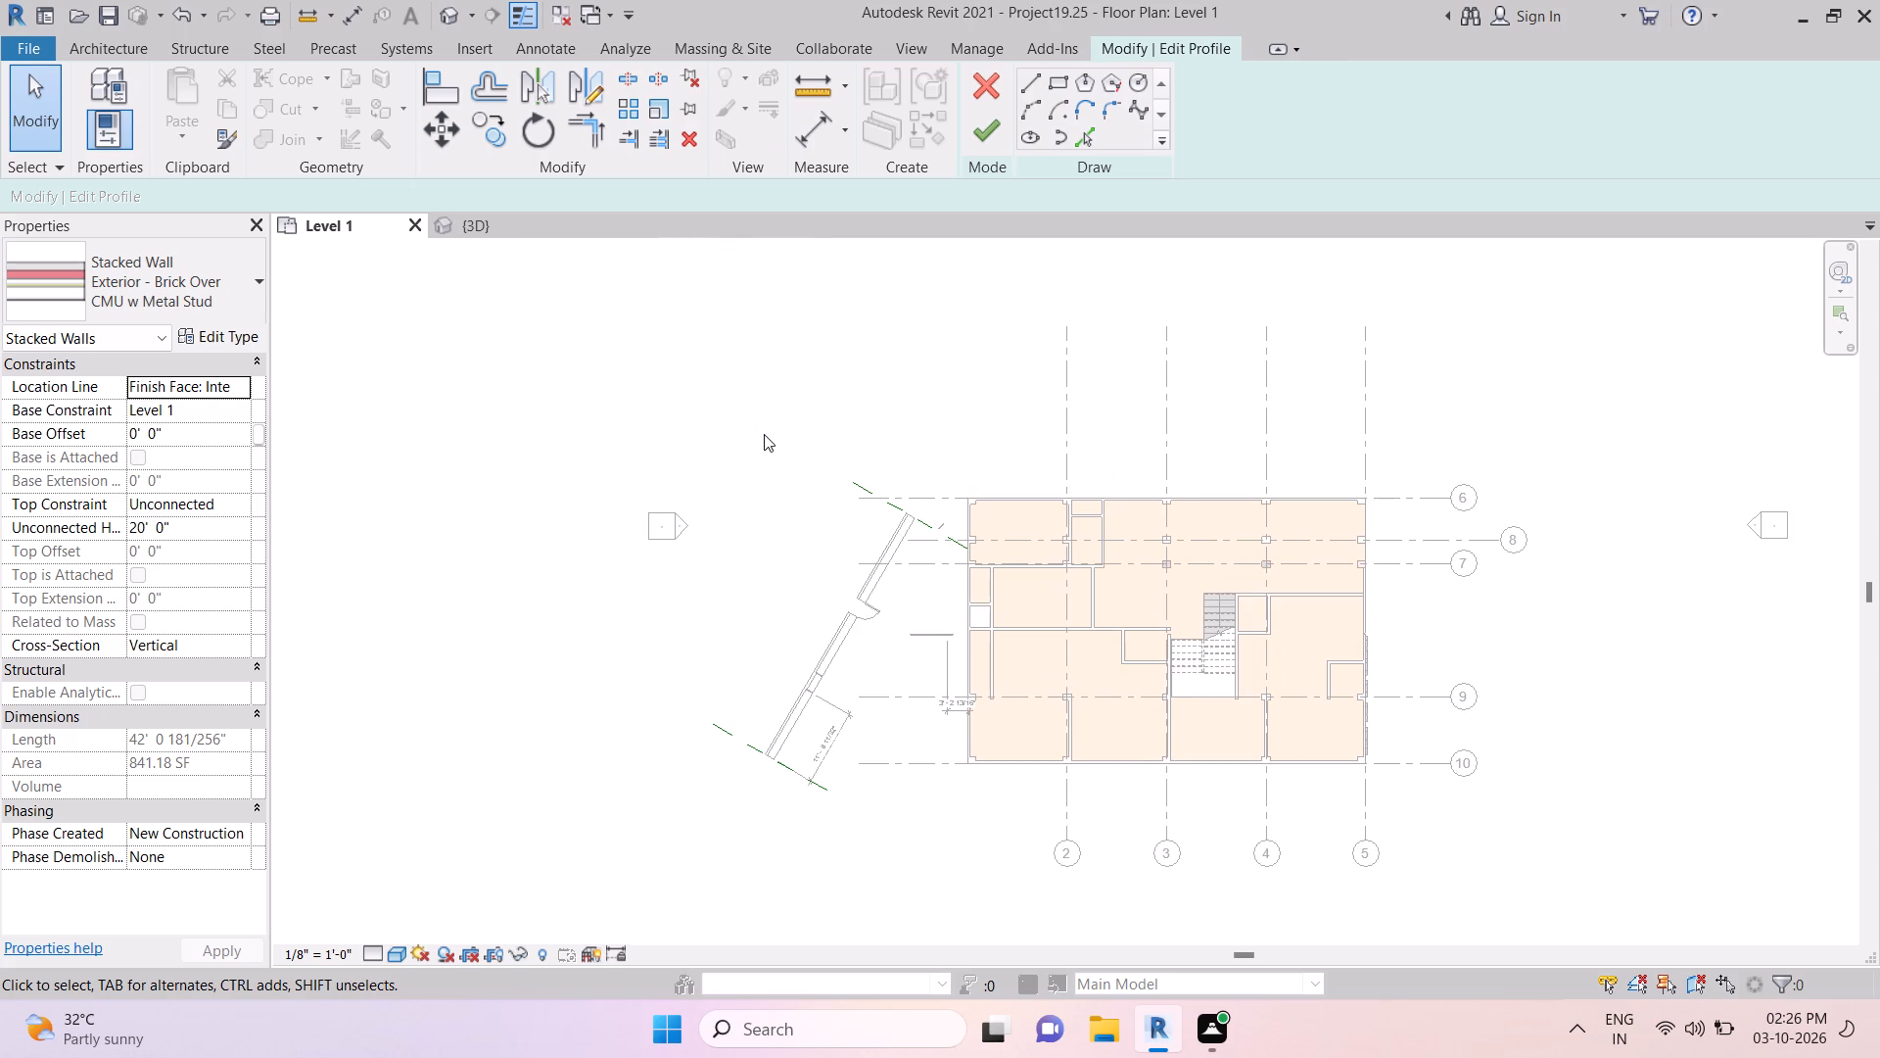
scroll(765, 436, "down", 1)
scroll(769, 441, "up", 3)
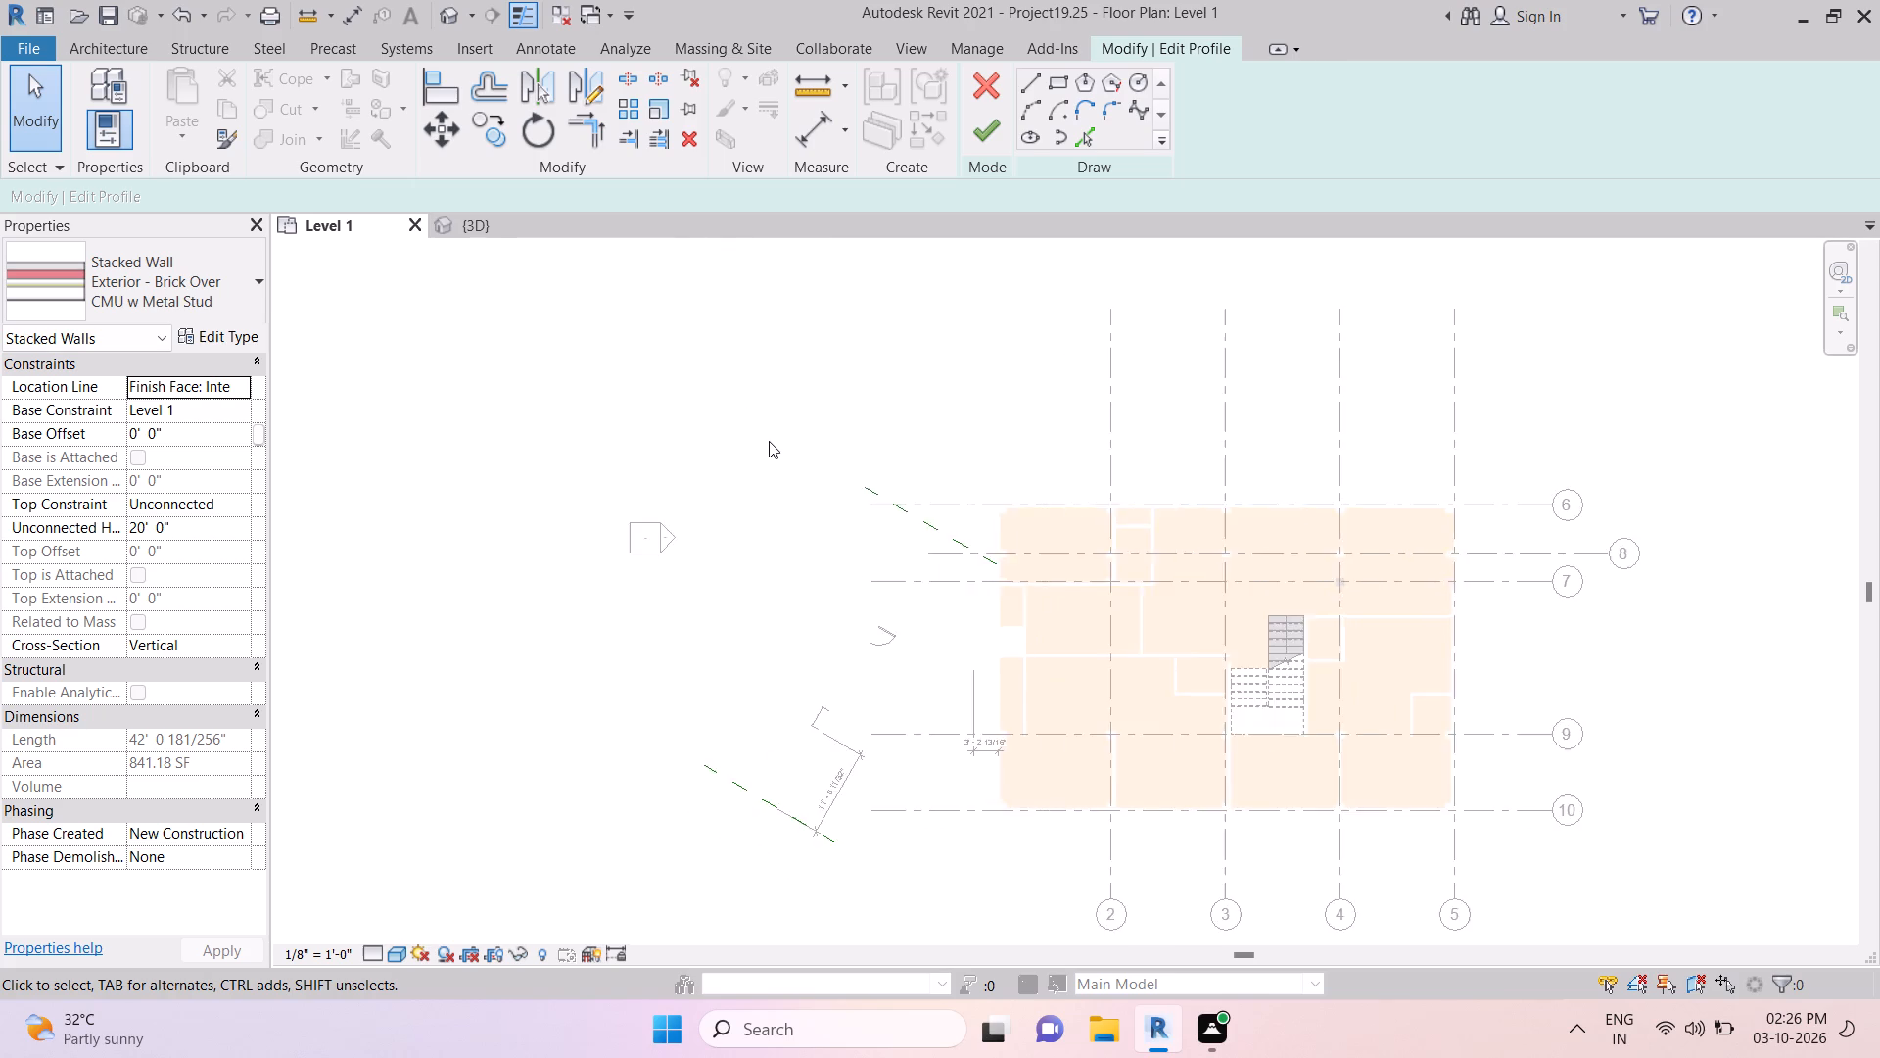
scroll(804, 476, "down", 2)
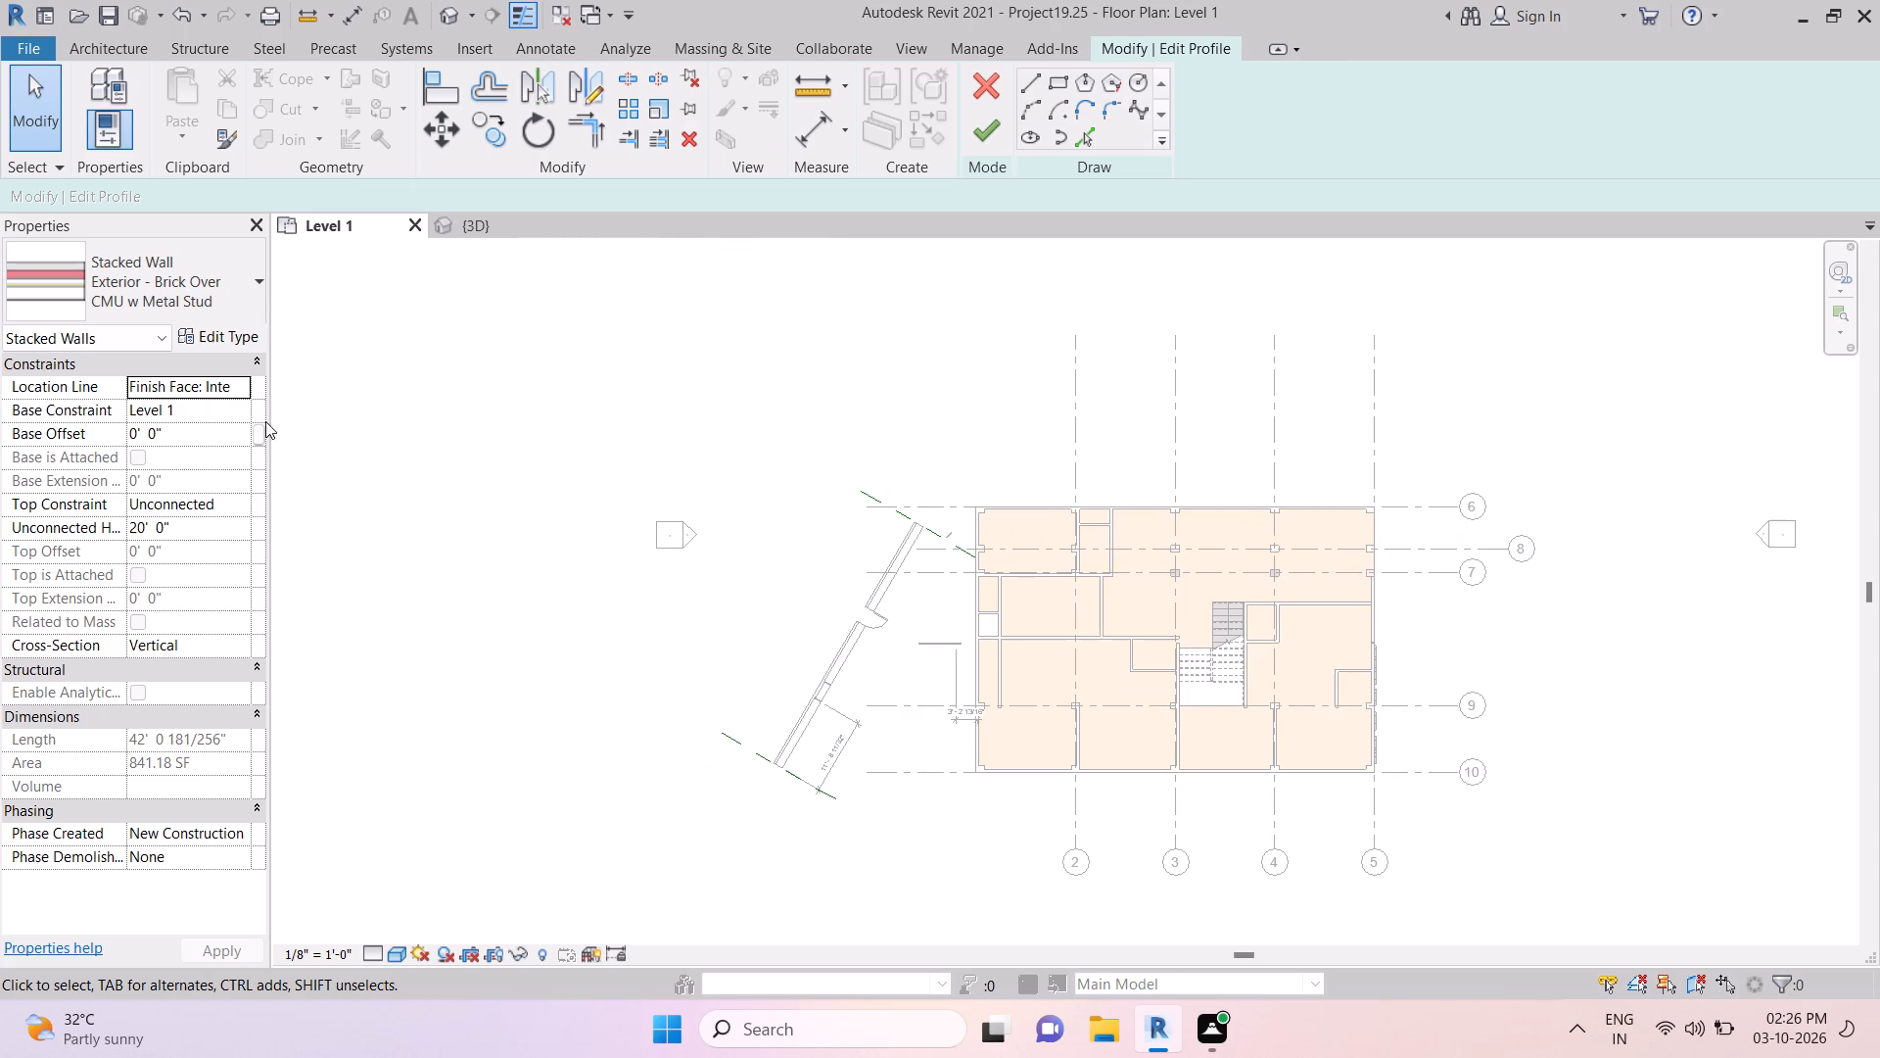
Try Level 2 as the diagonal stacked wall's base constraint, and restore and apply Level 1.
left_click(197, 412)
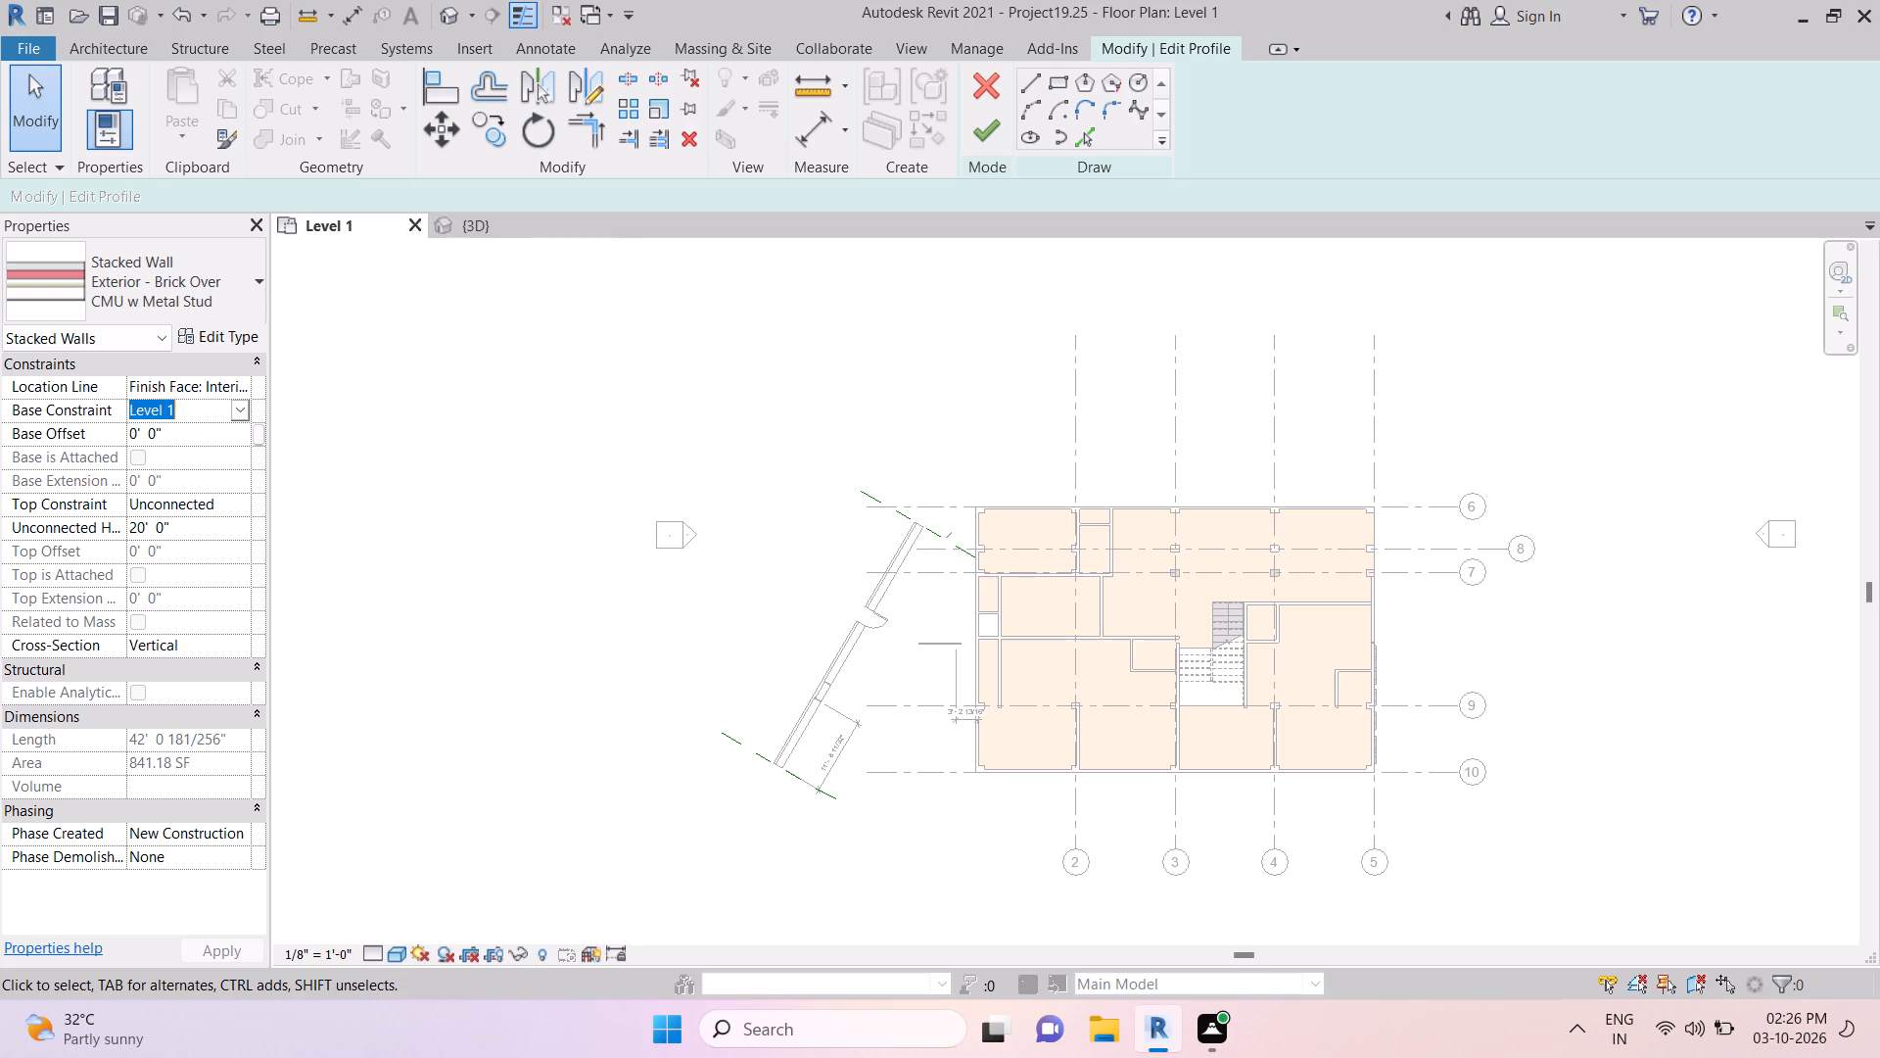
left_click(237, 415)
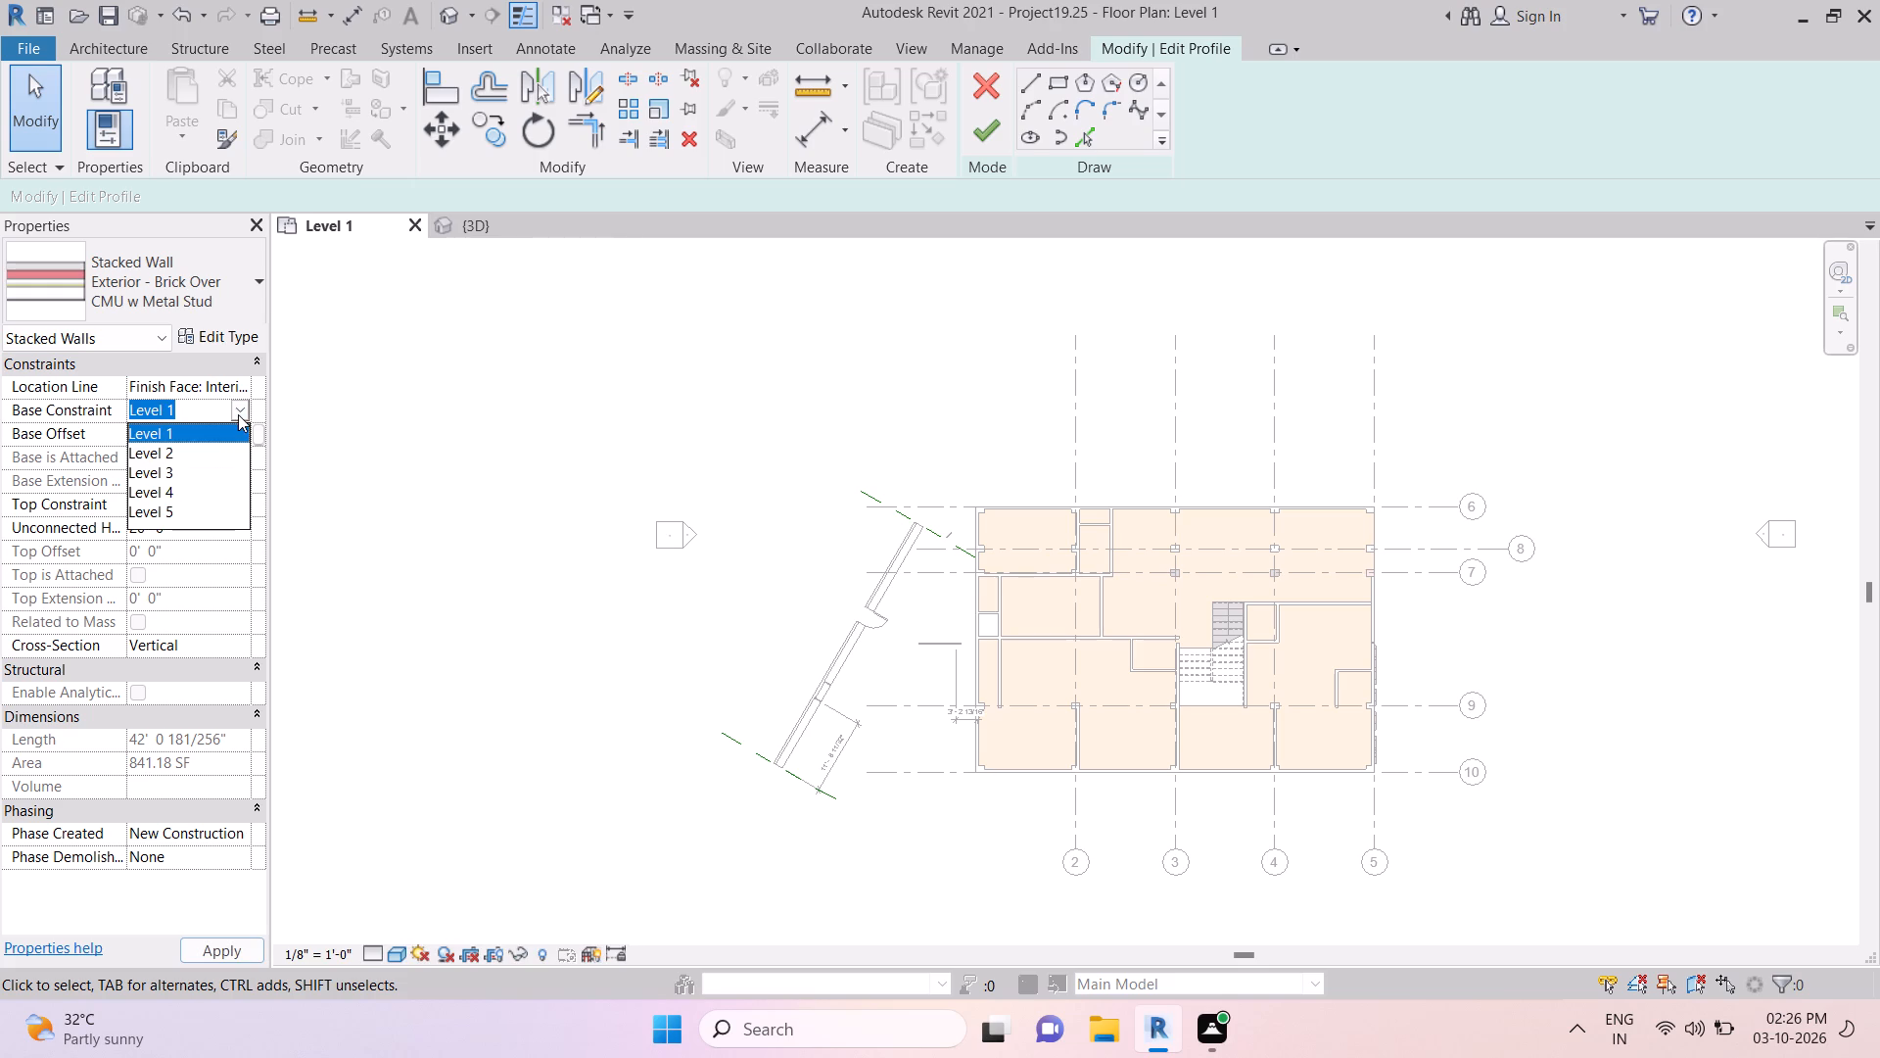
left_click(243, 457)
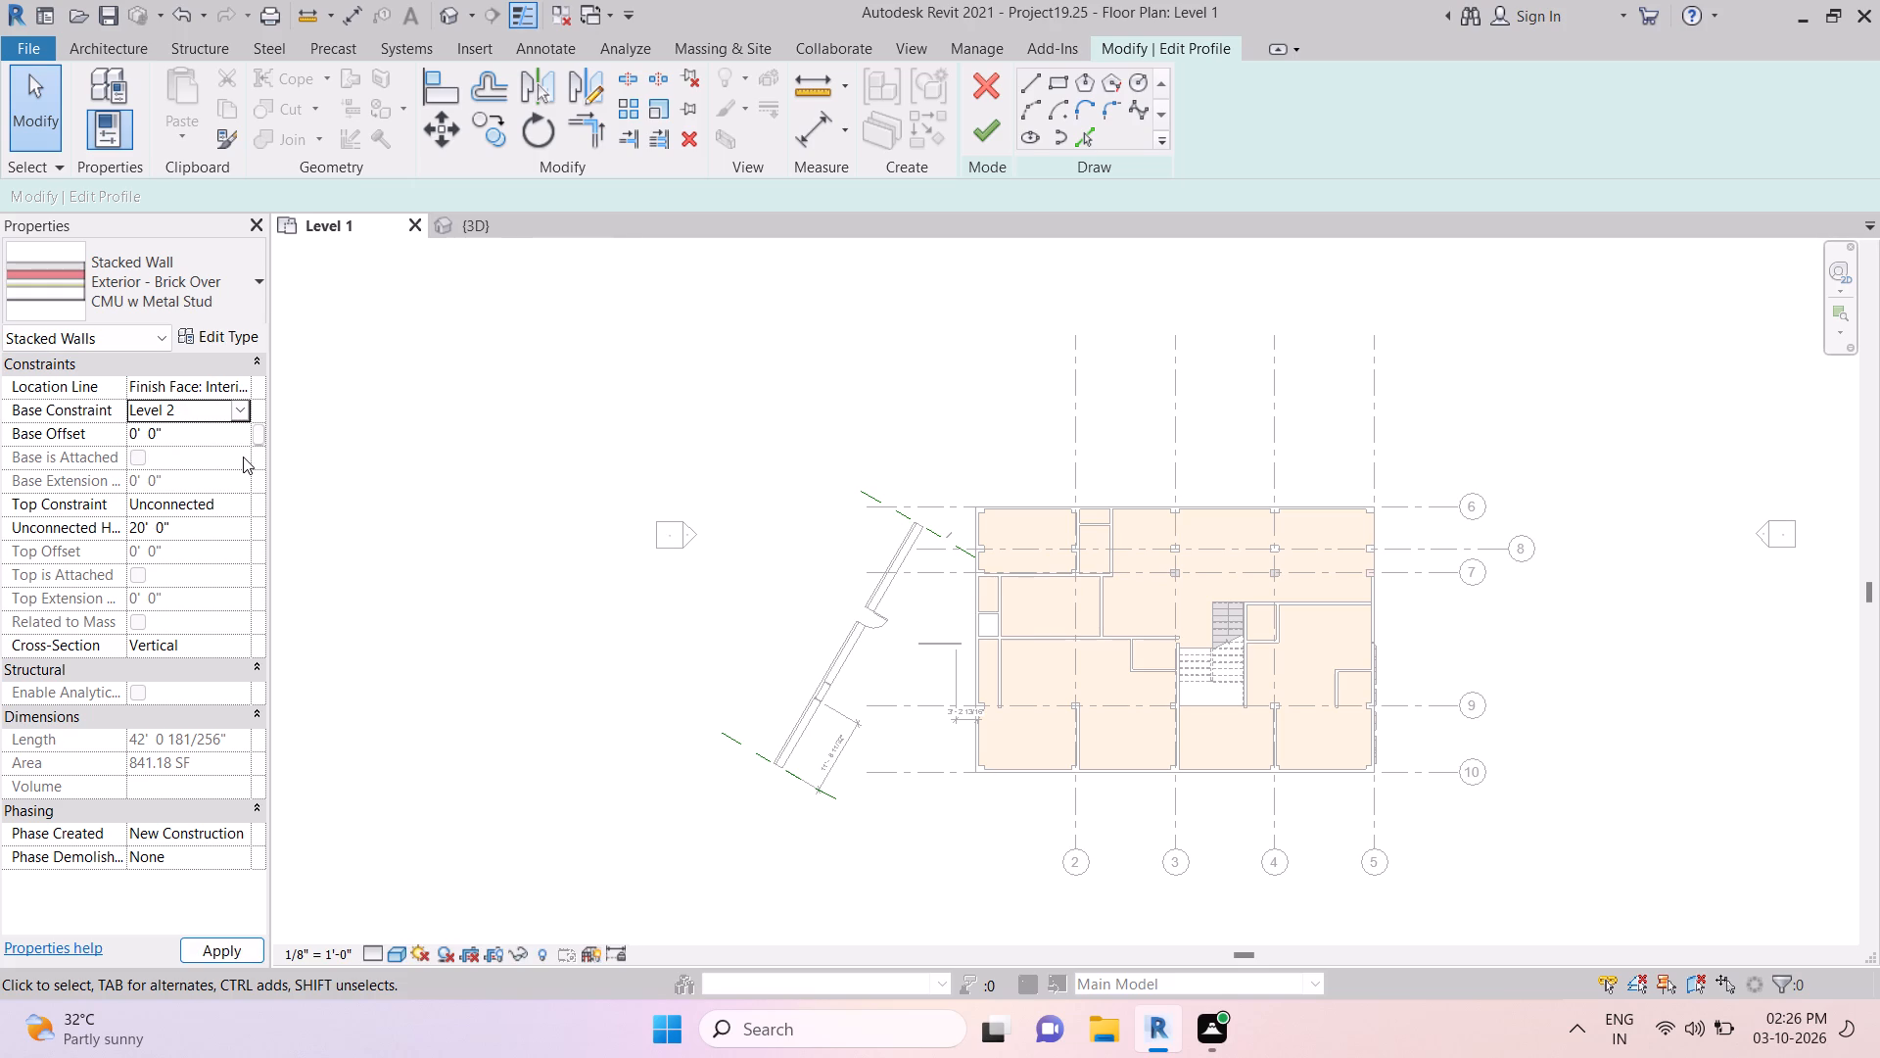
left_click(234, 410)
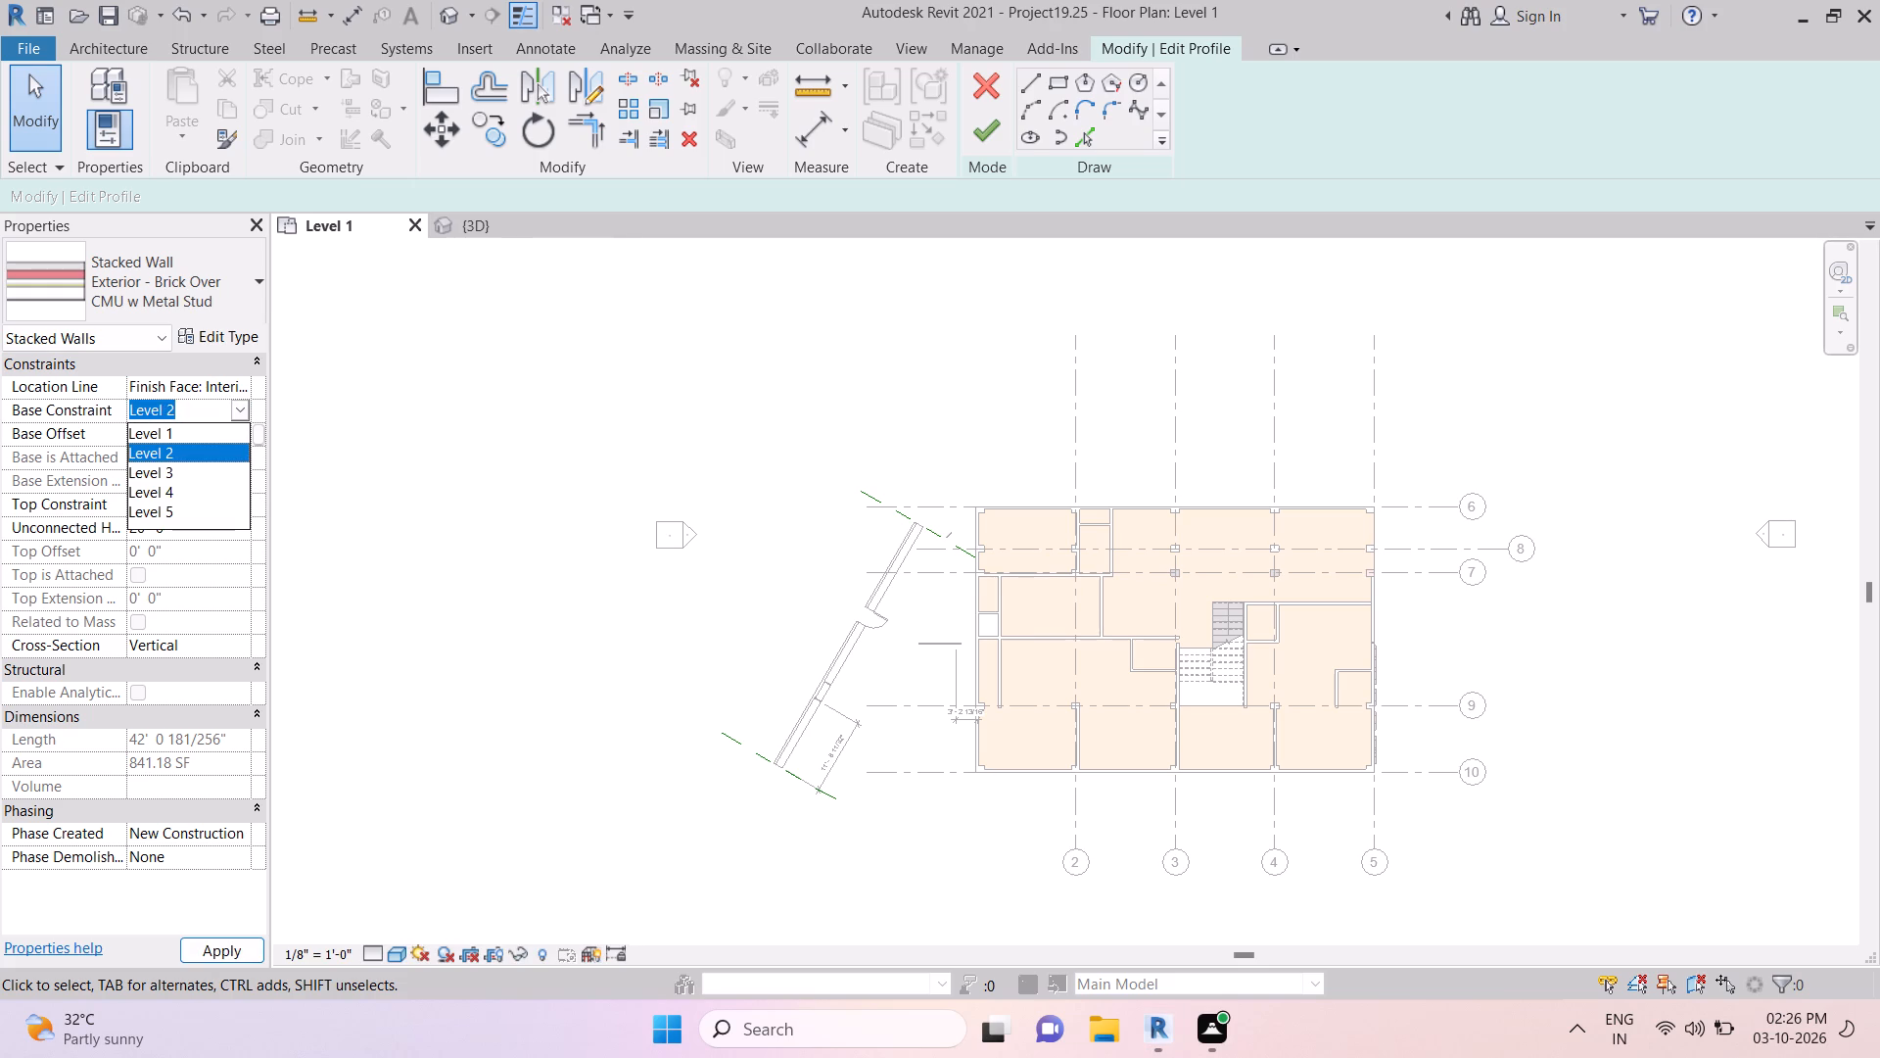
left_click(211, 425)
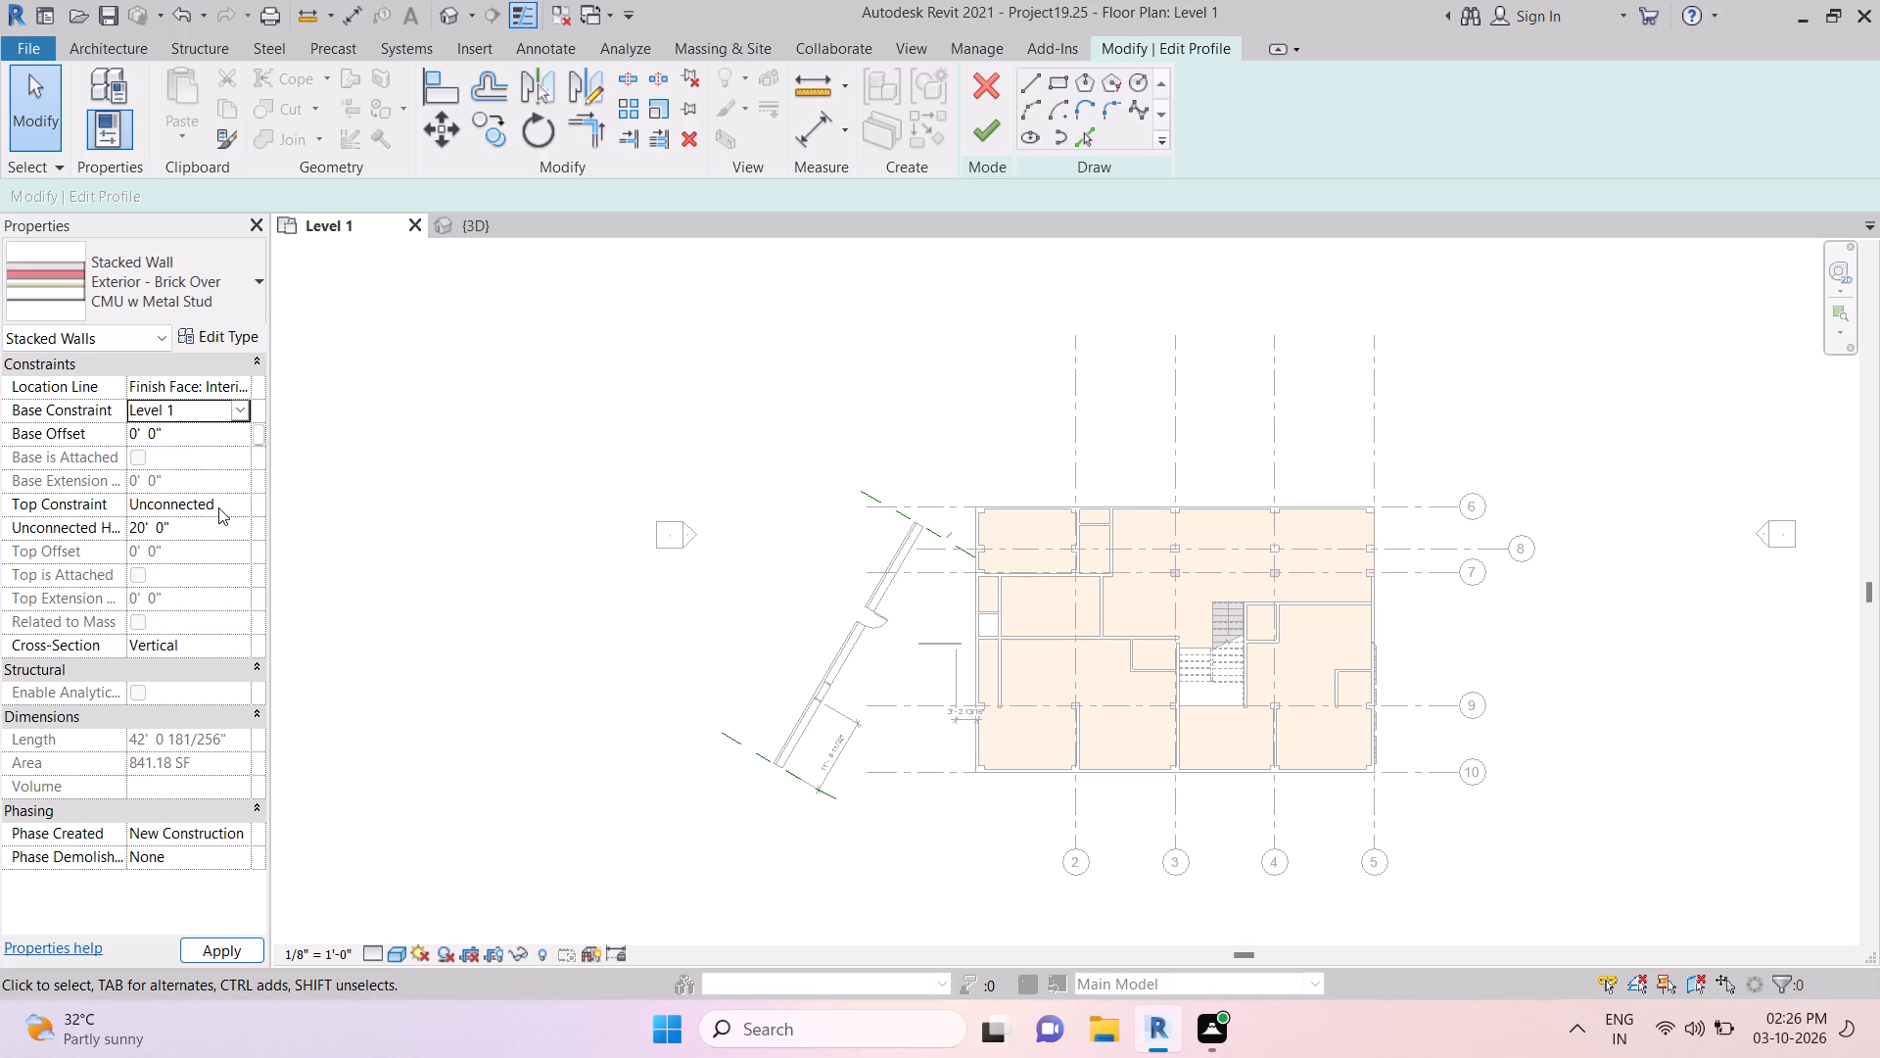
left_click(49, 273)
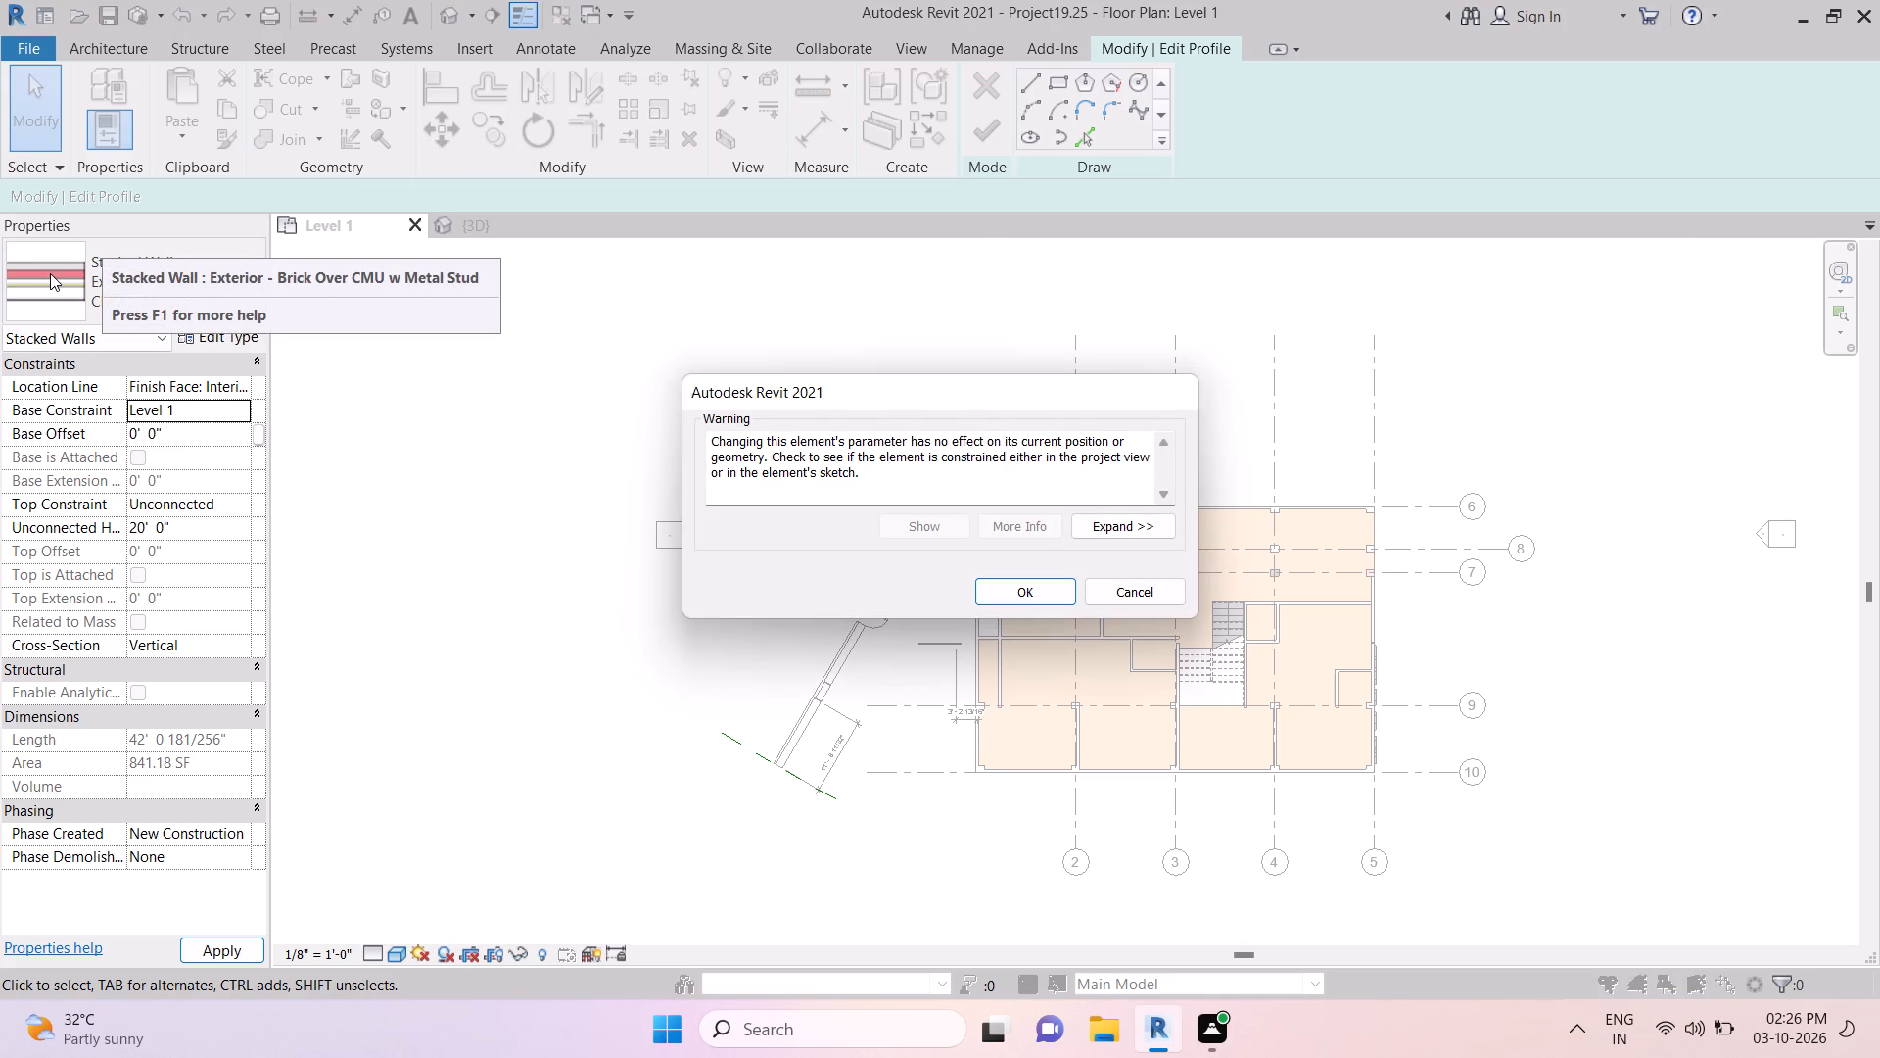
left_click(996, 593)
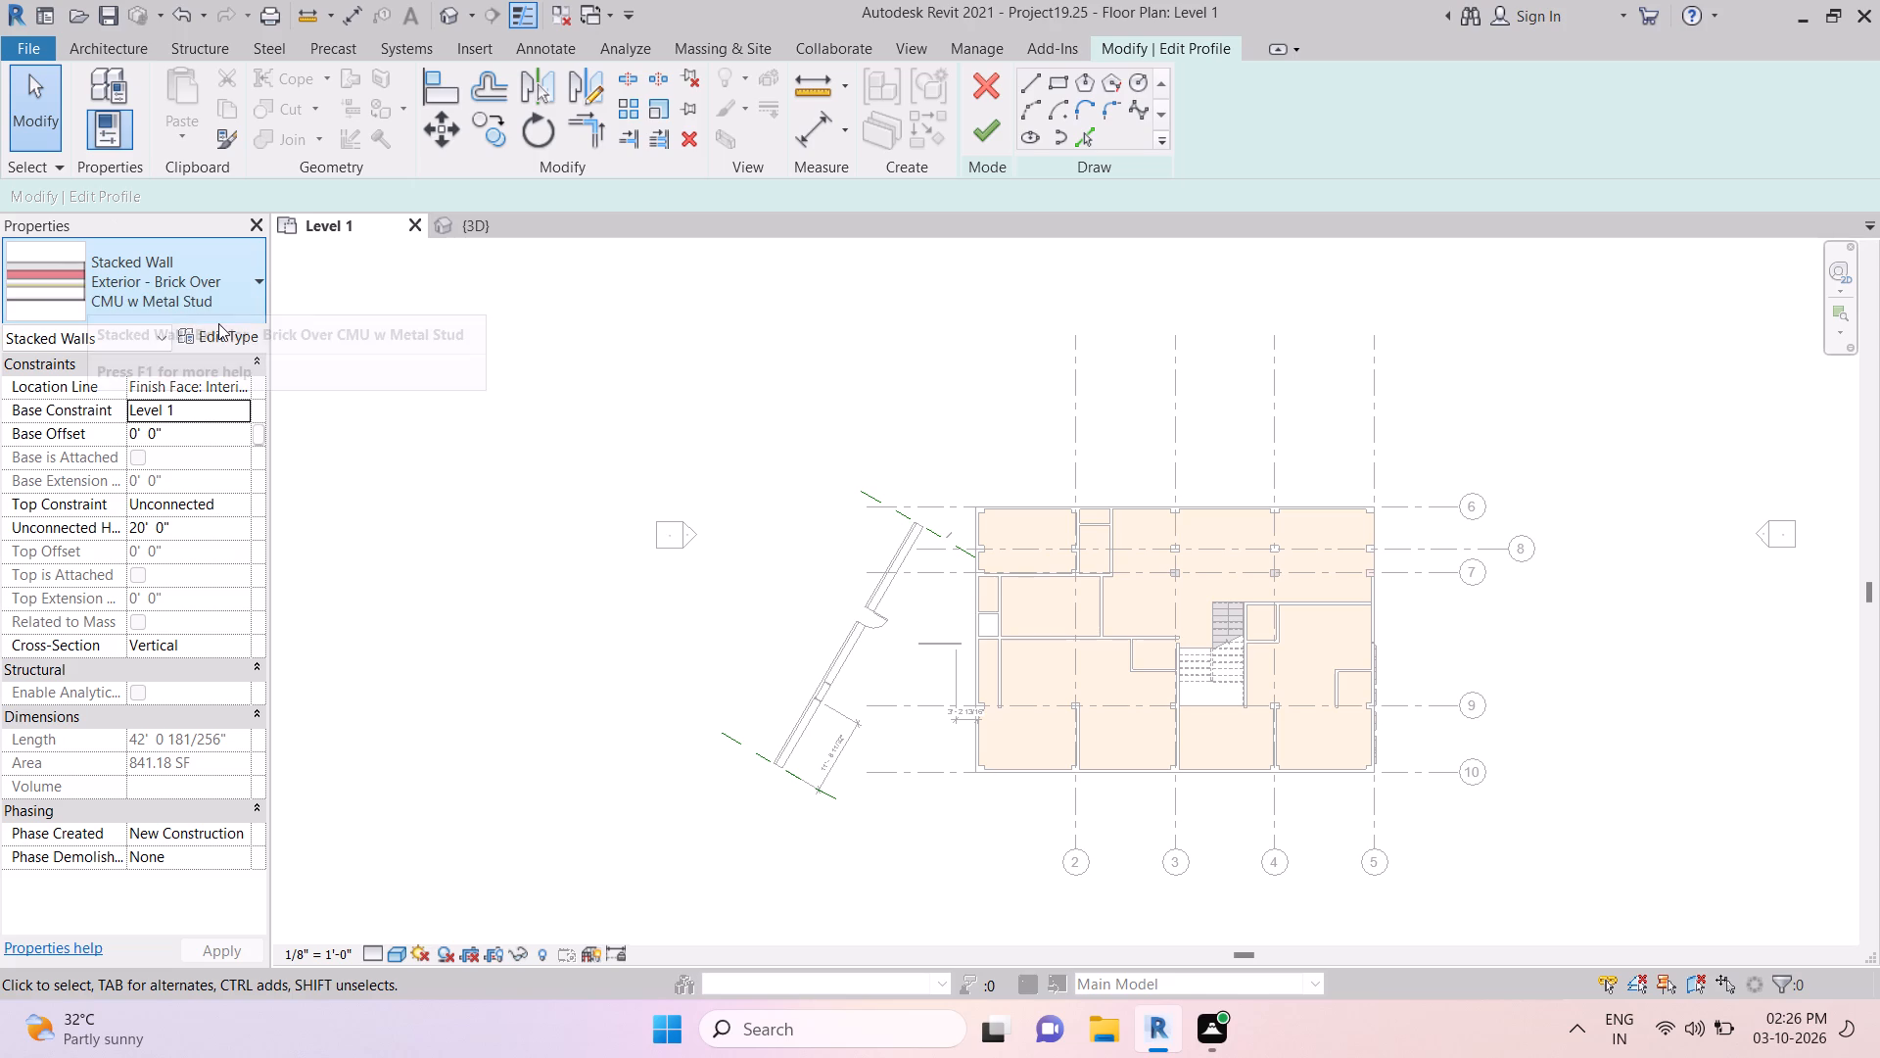
Change the diagonal stacked wall's type to the Exterior Glazing curtain wall, accepting the deletion of its inserts.
left_click(257, 283)
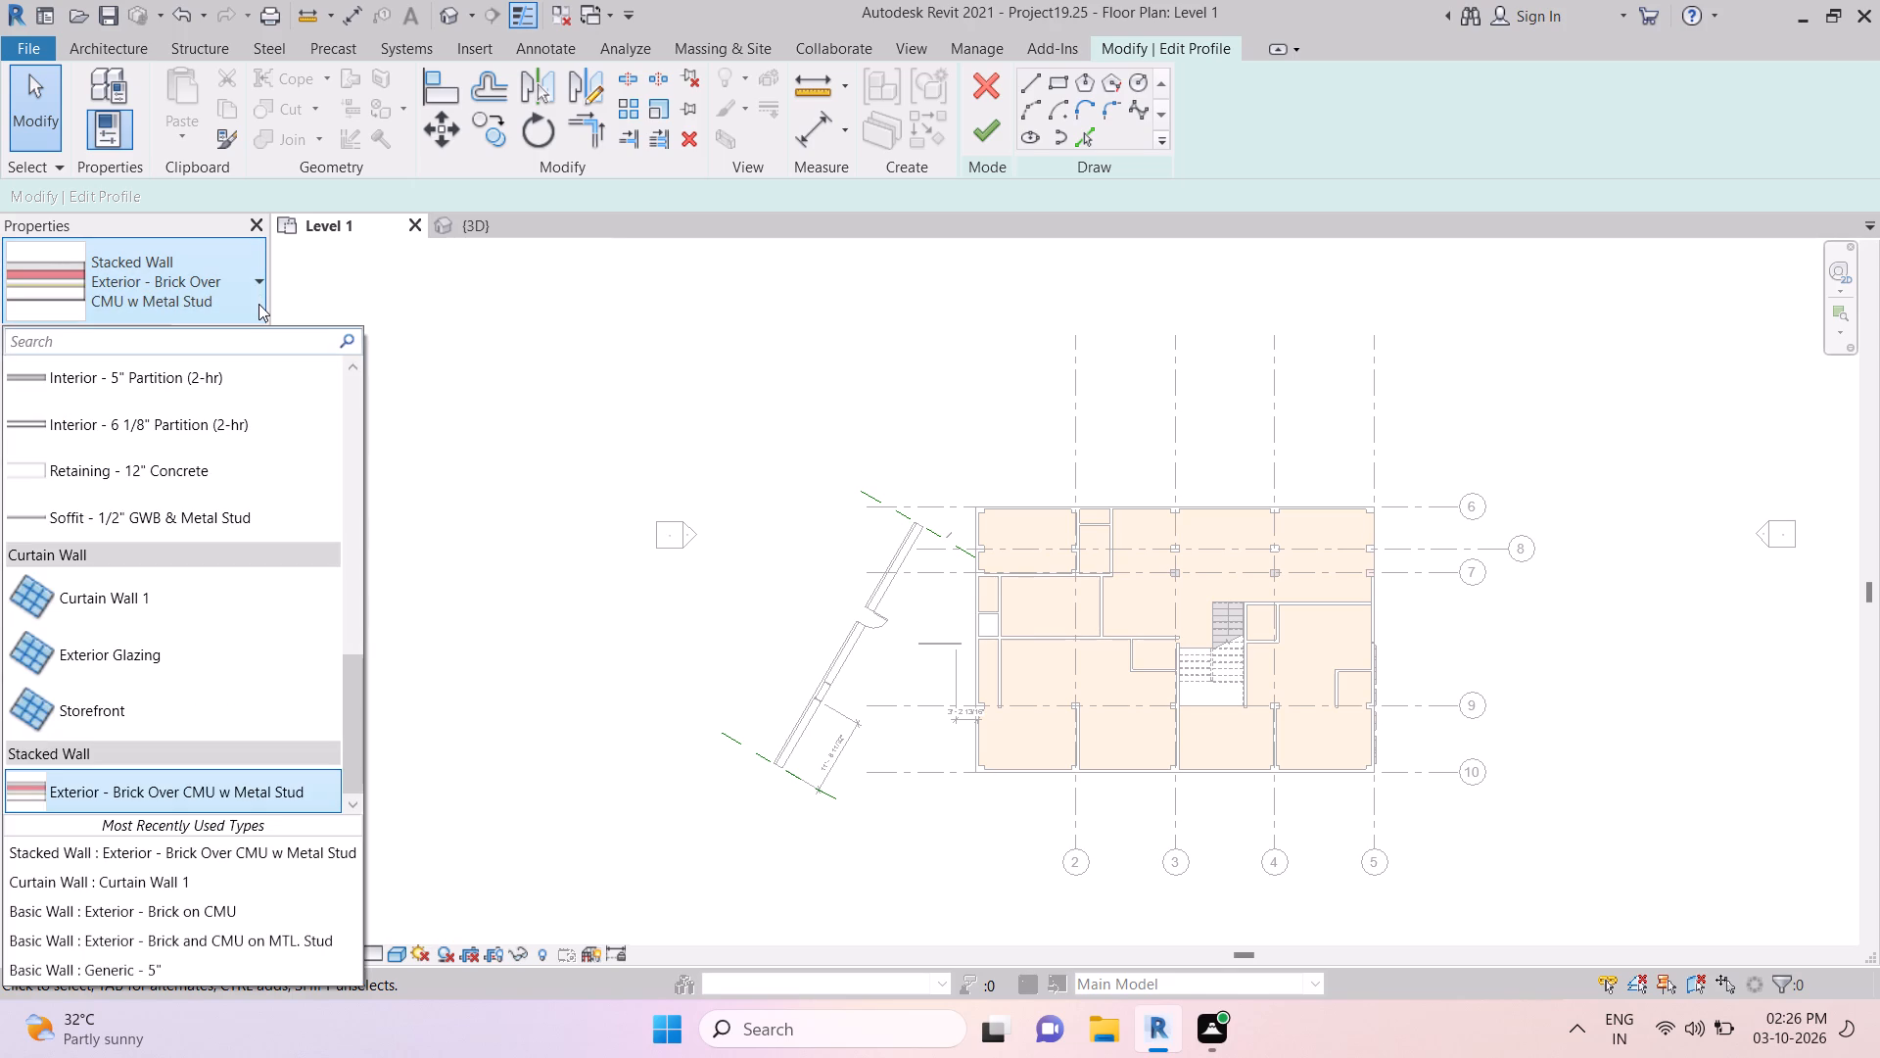
scroll(61, 483, "down", 7)
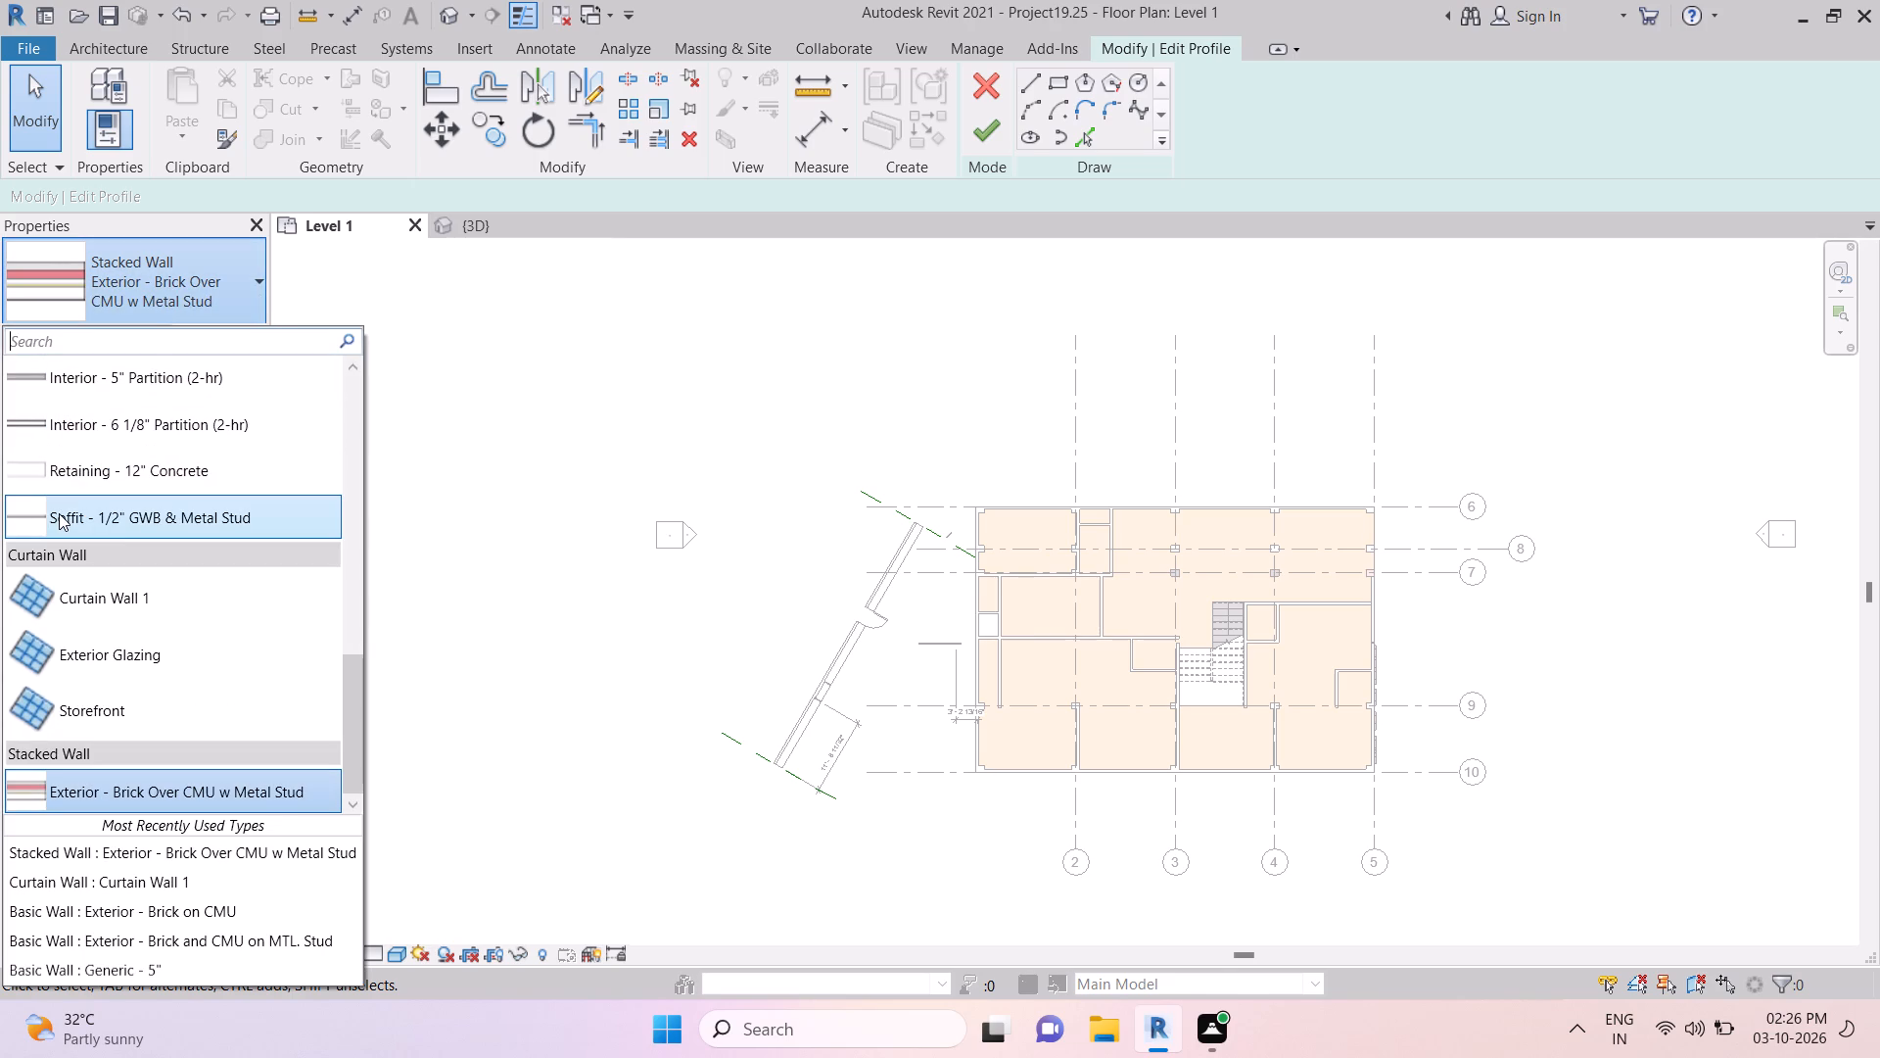
scroll(62, 505, "up", 3)
scroll(69, 486, "down", 2)
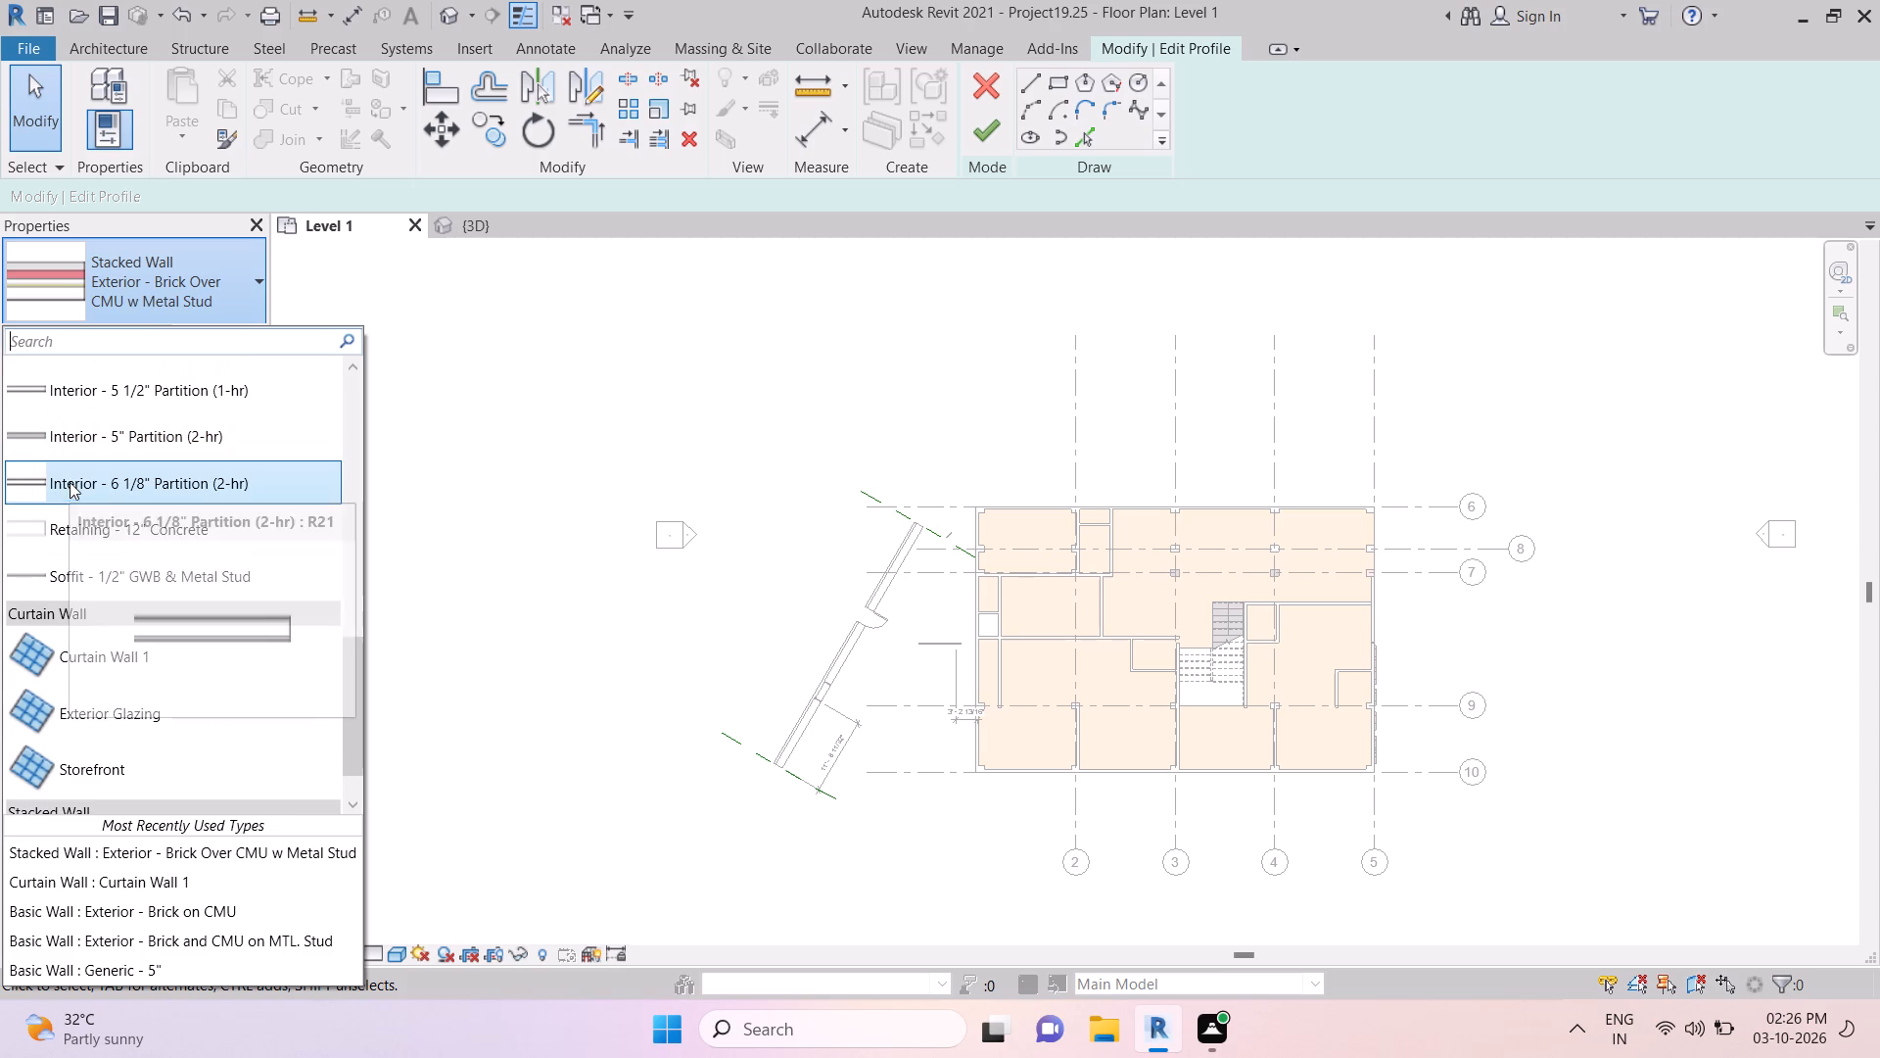
left_click(71, 709)
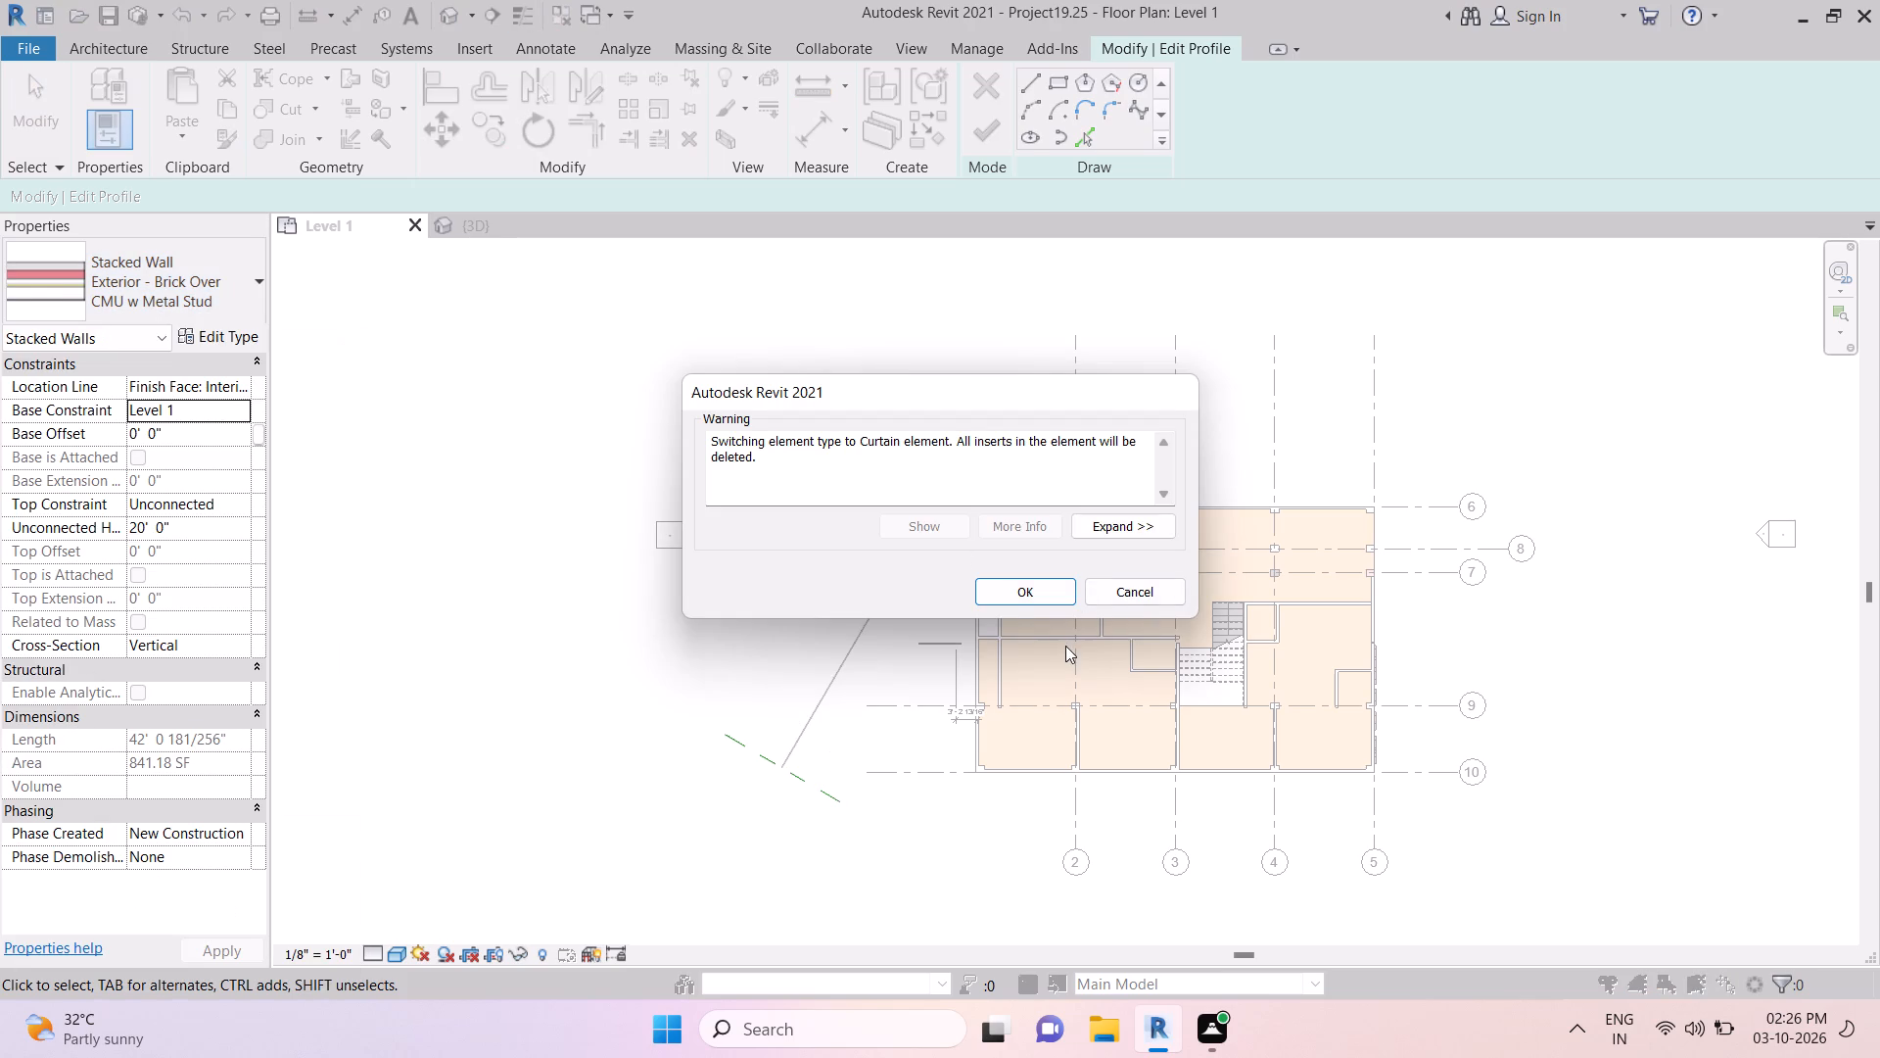
left_click(1002, 590)
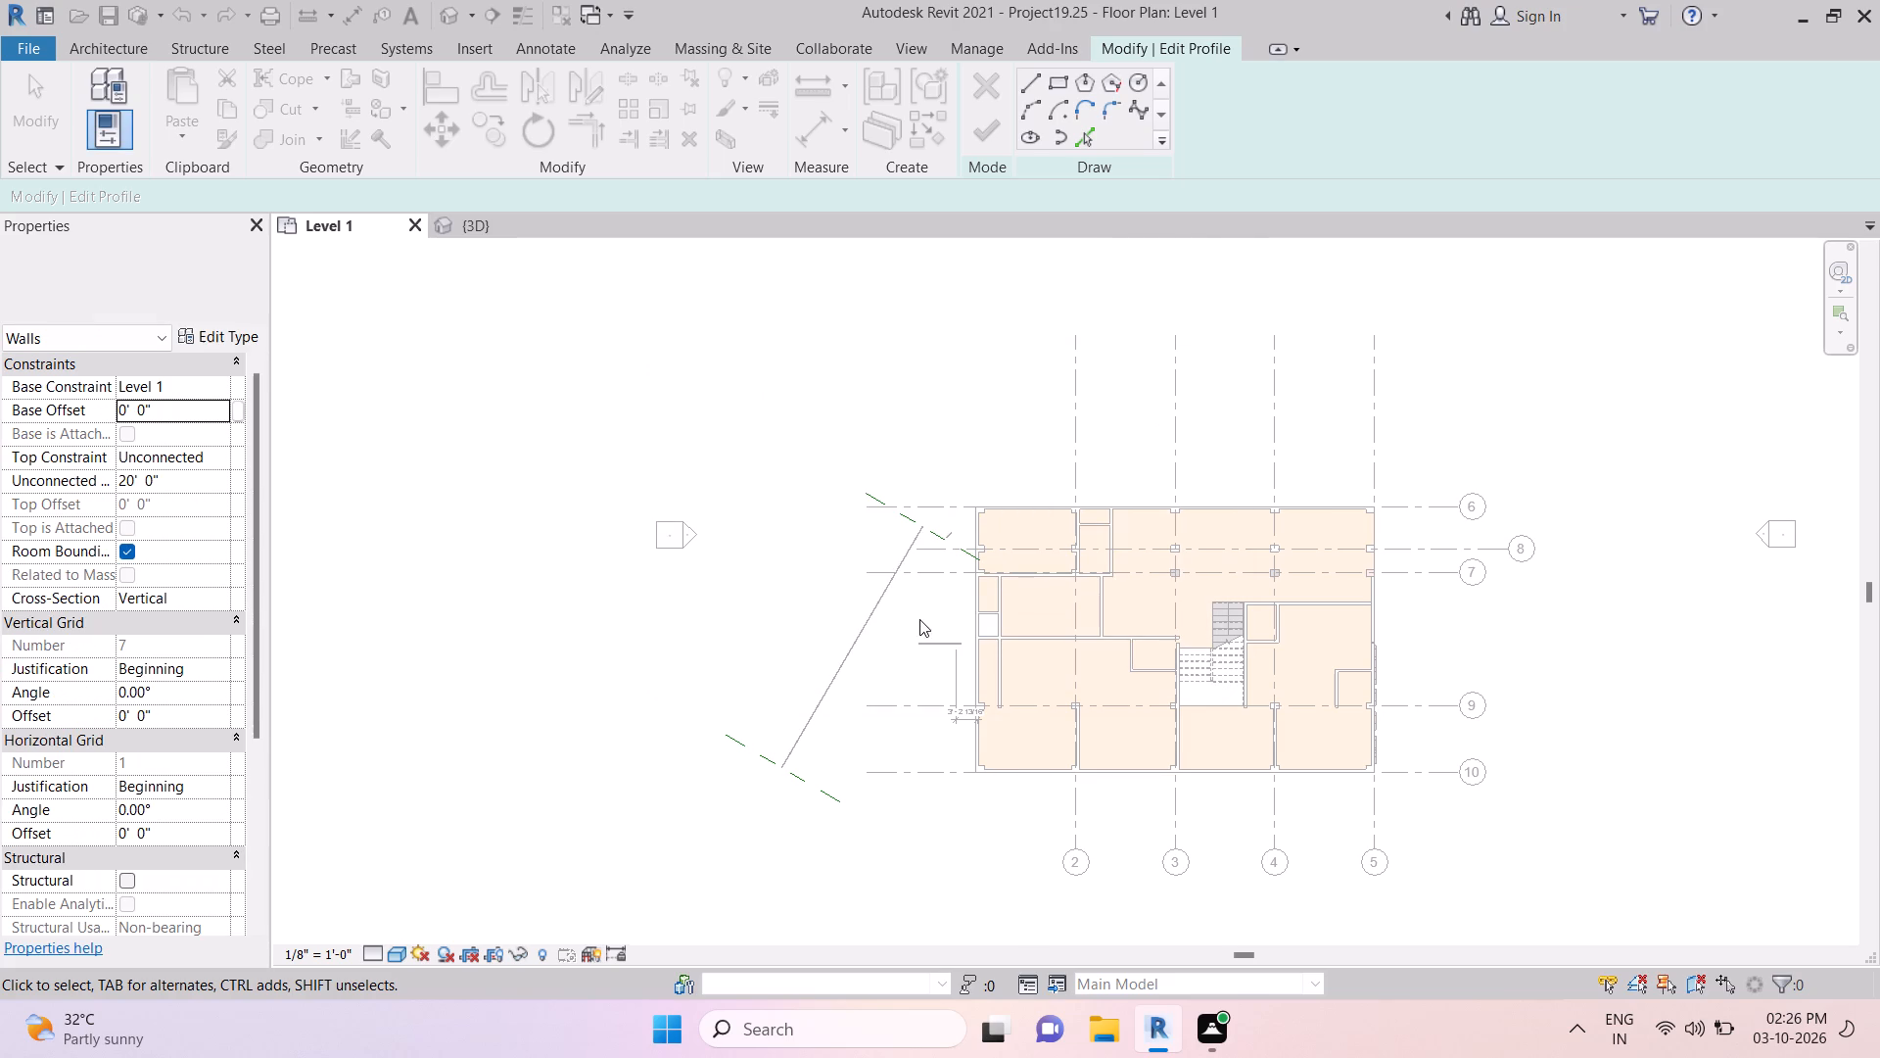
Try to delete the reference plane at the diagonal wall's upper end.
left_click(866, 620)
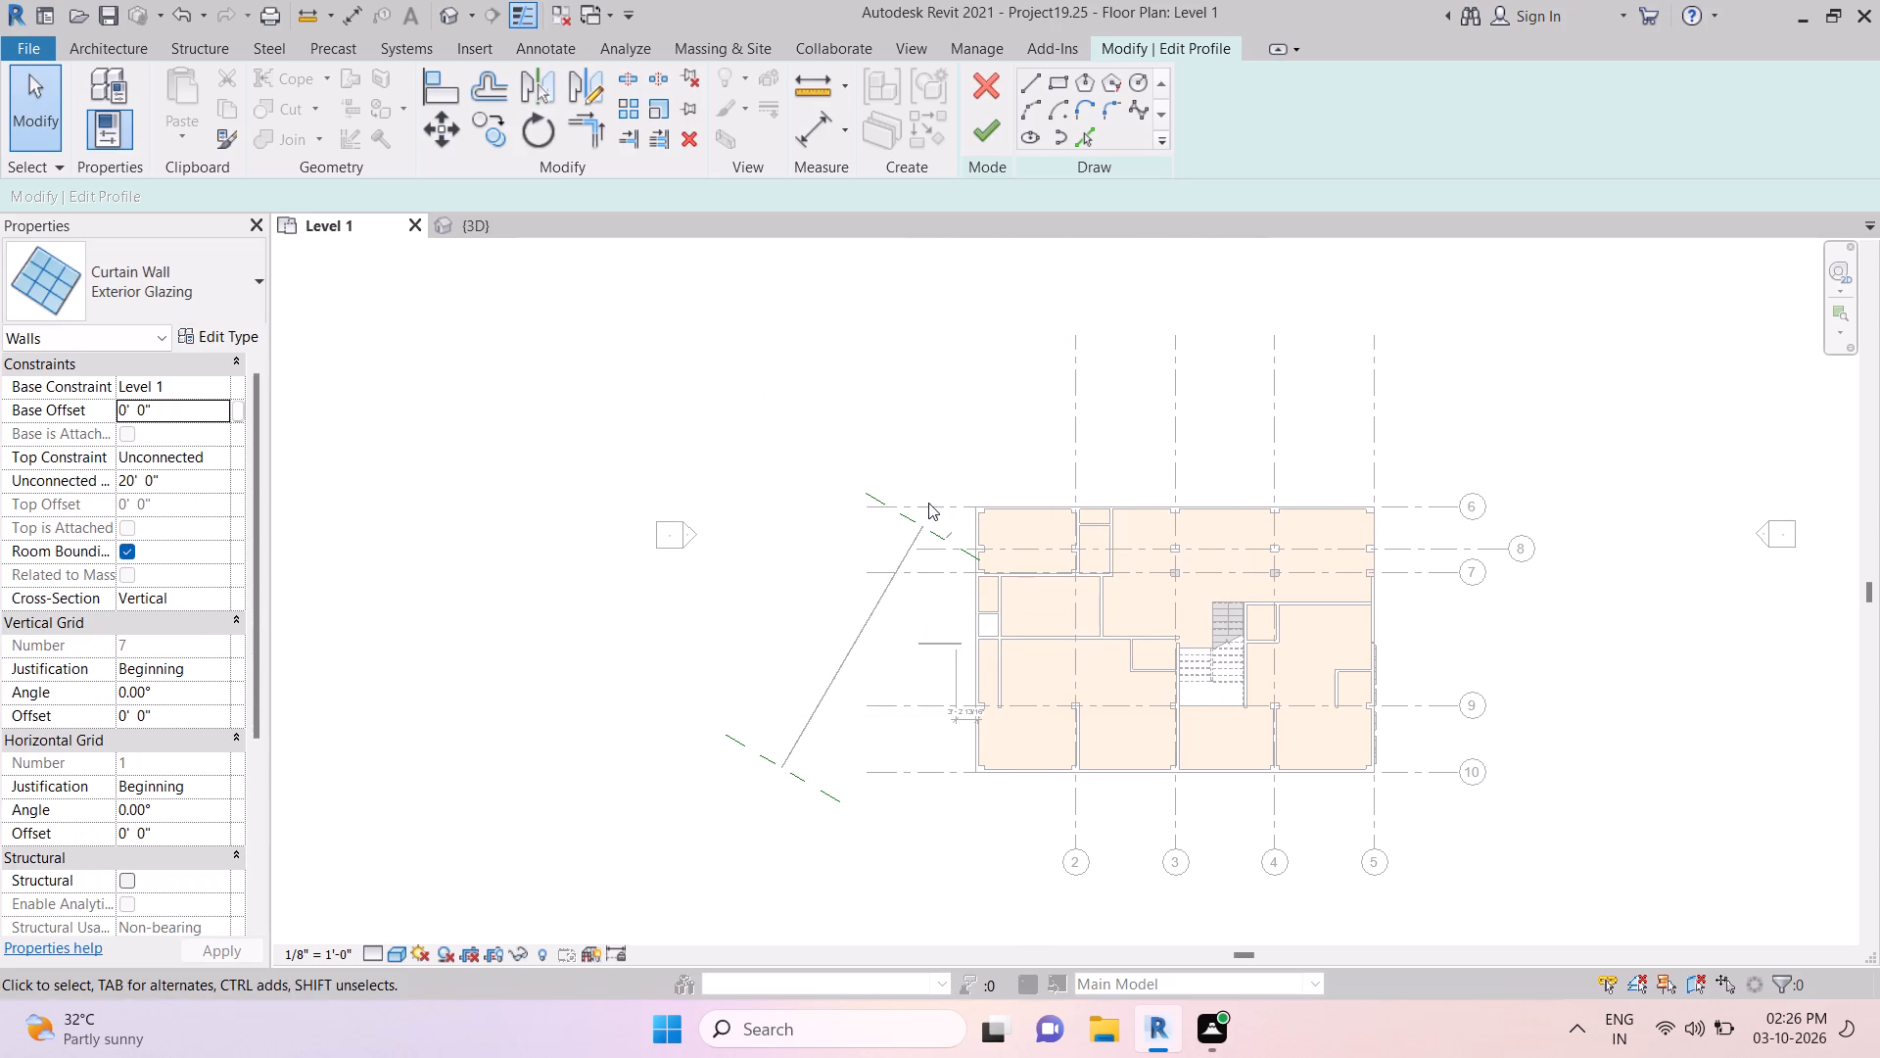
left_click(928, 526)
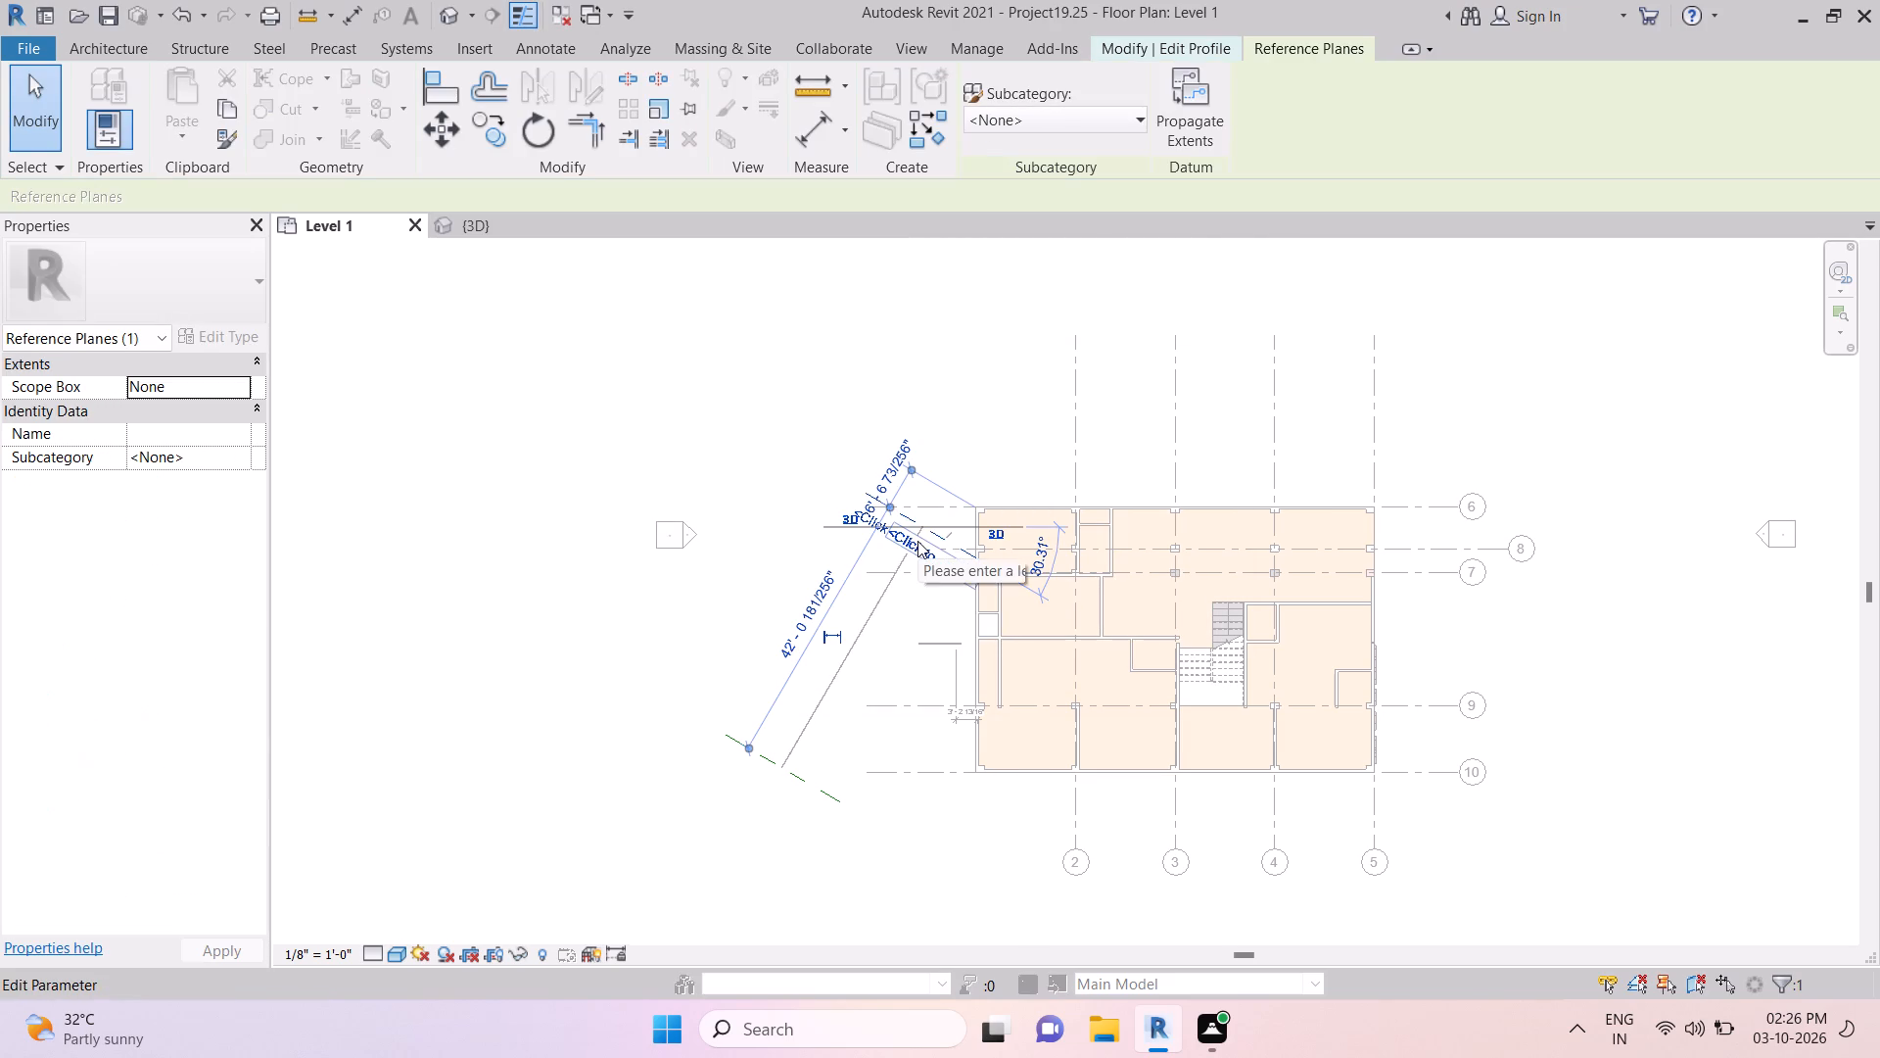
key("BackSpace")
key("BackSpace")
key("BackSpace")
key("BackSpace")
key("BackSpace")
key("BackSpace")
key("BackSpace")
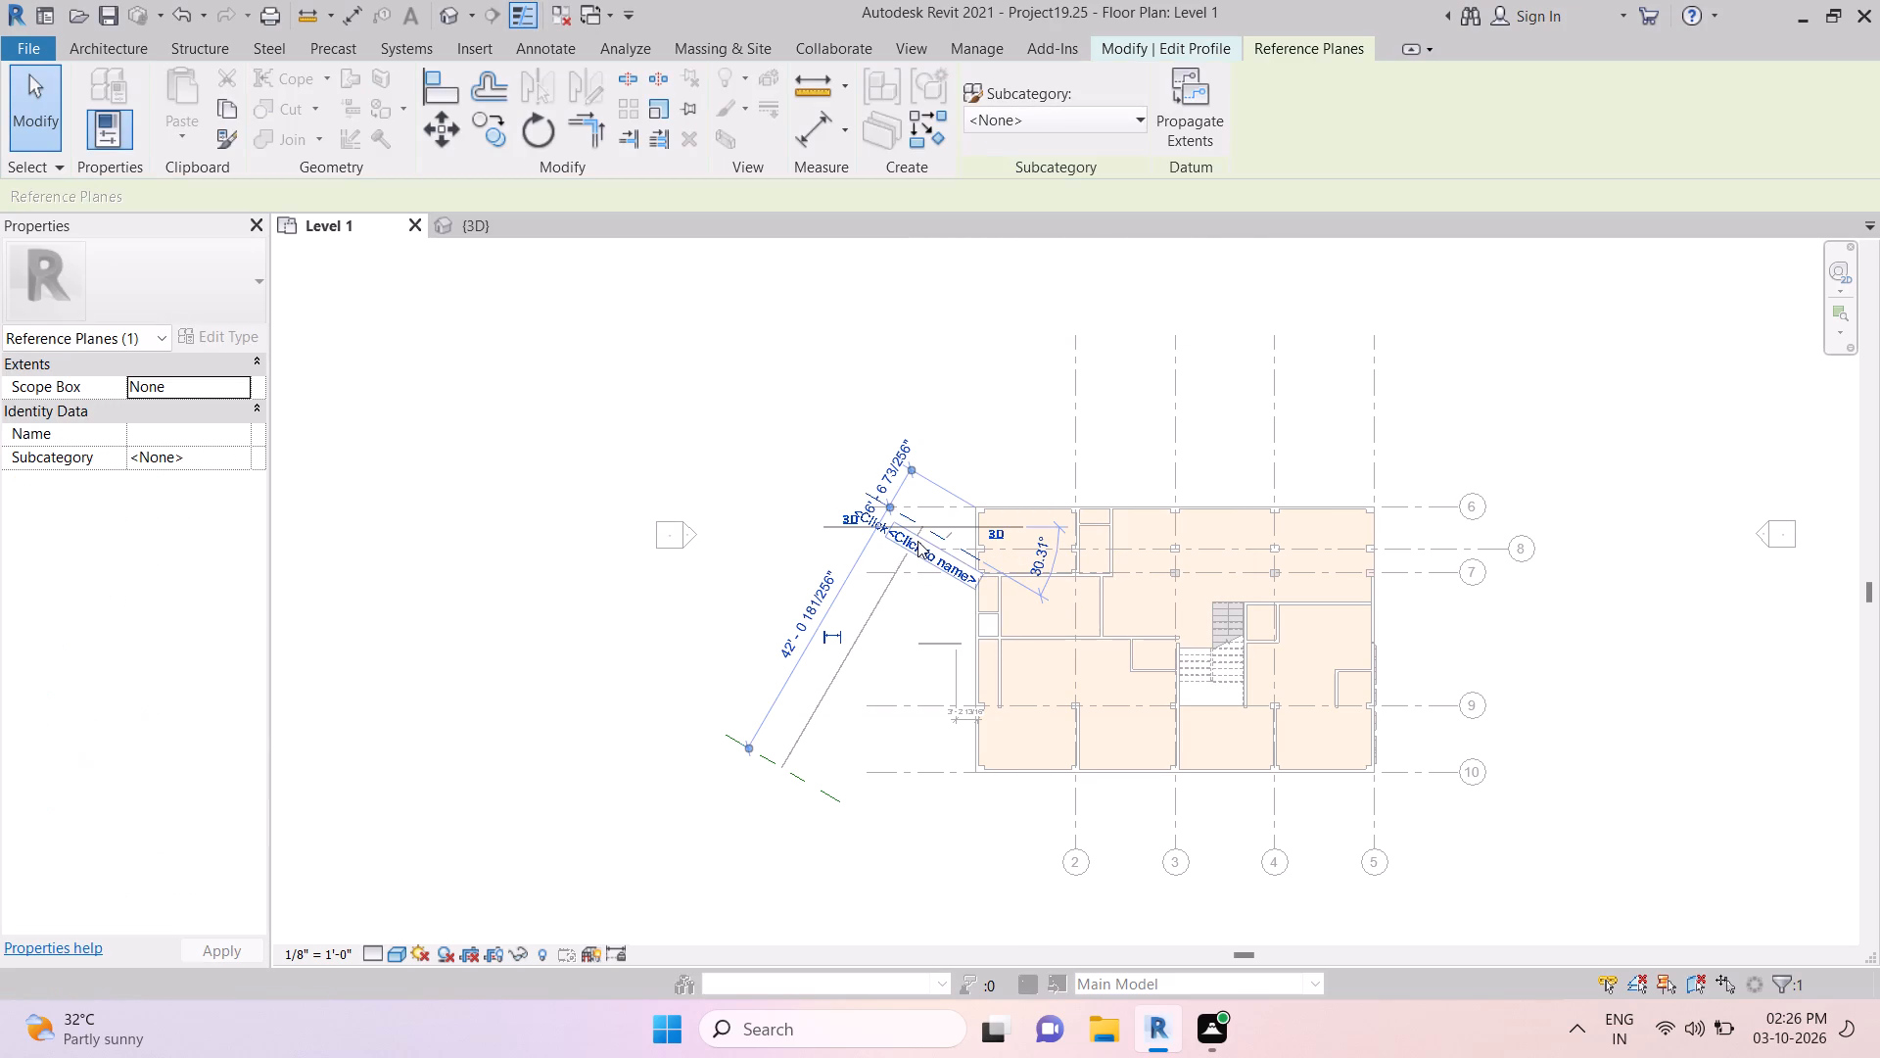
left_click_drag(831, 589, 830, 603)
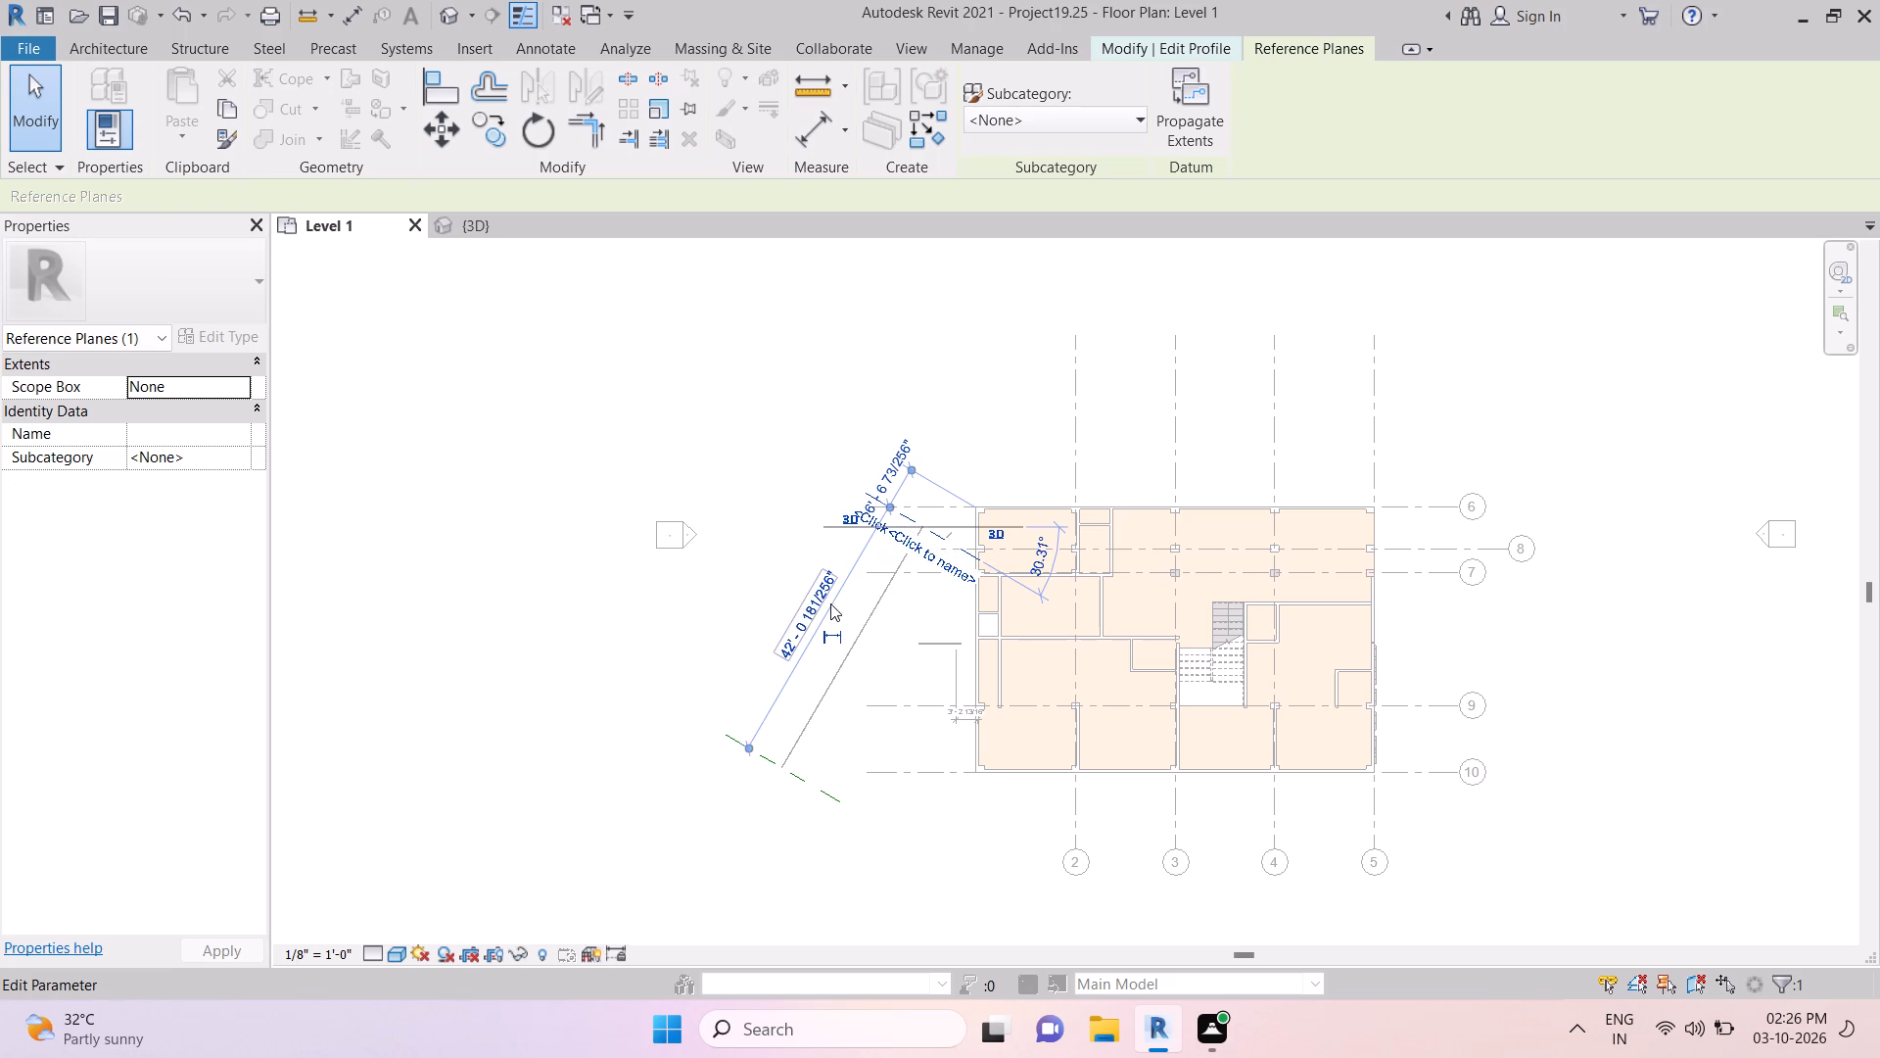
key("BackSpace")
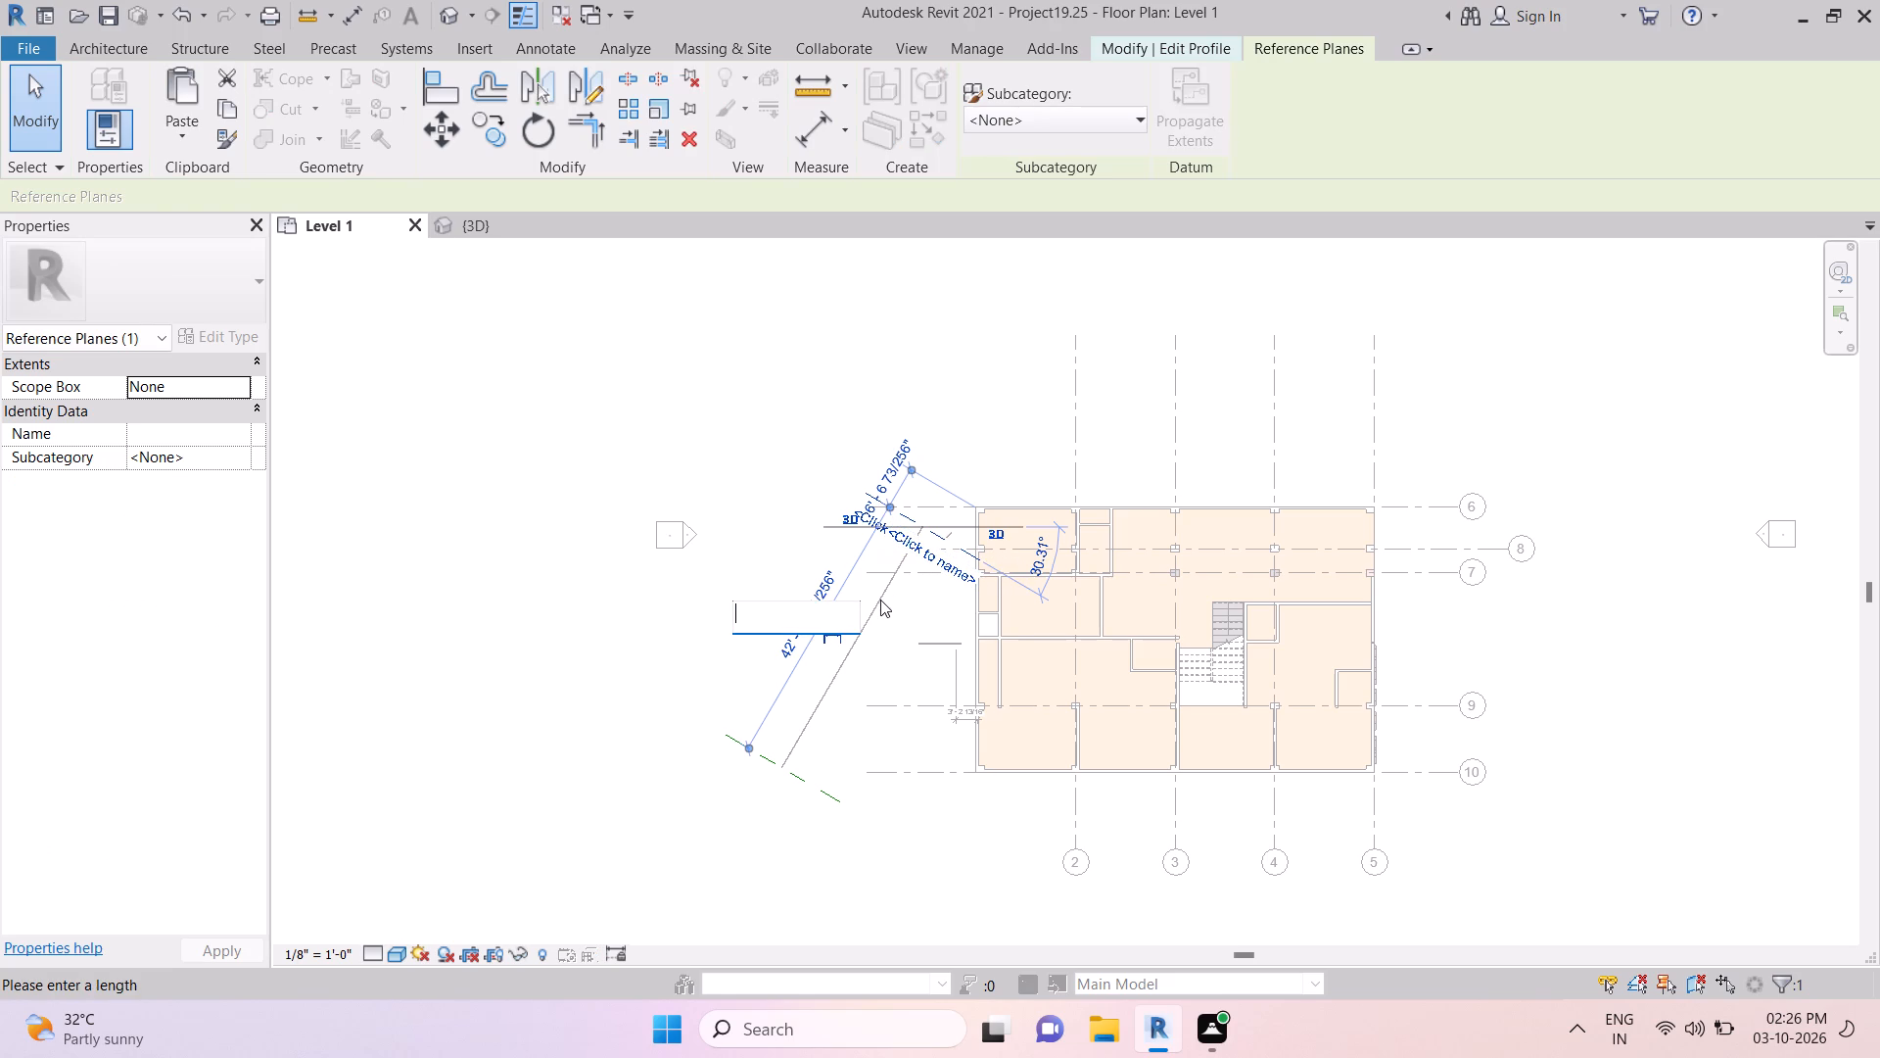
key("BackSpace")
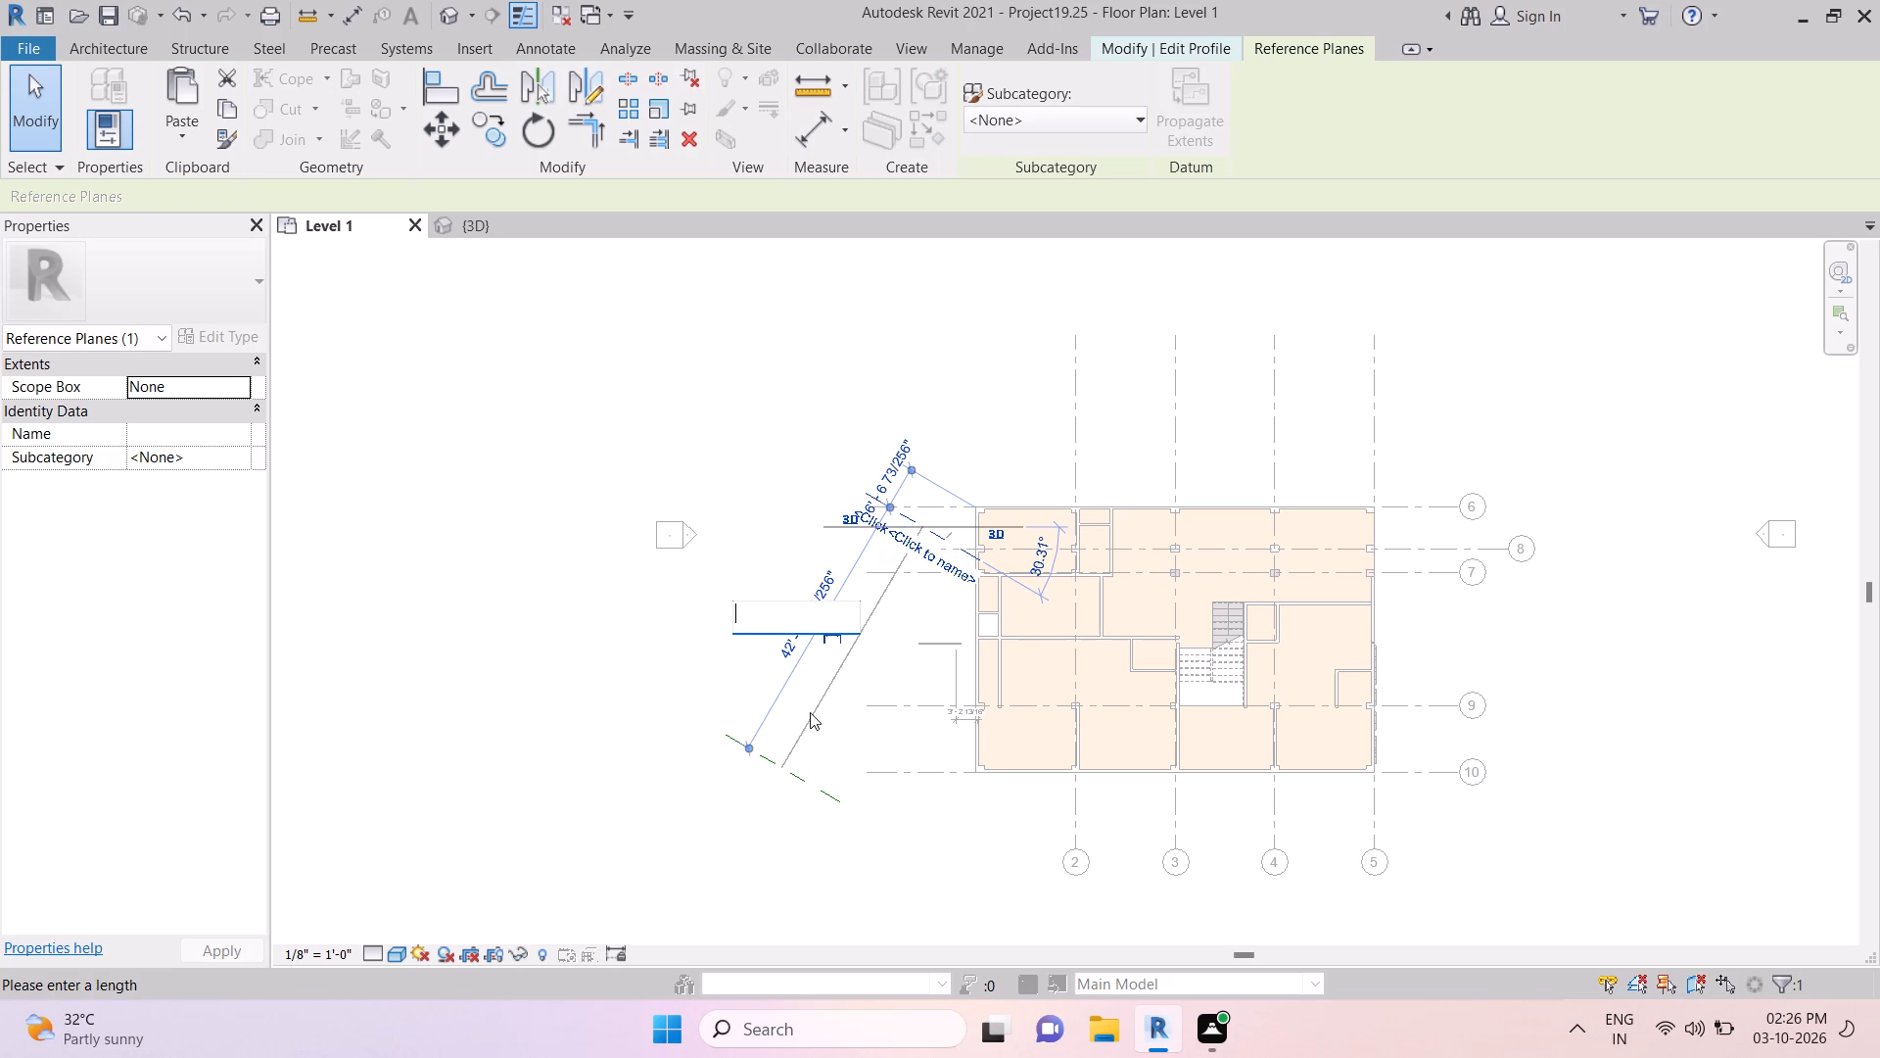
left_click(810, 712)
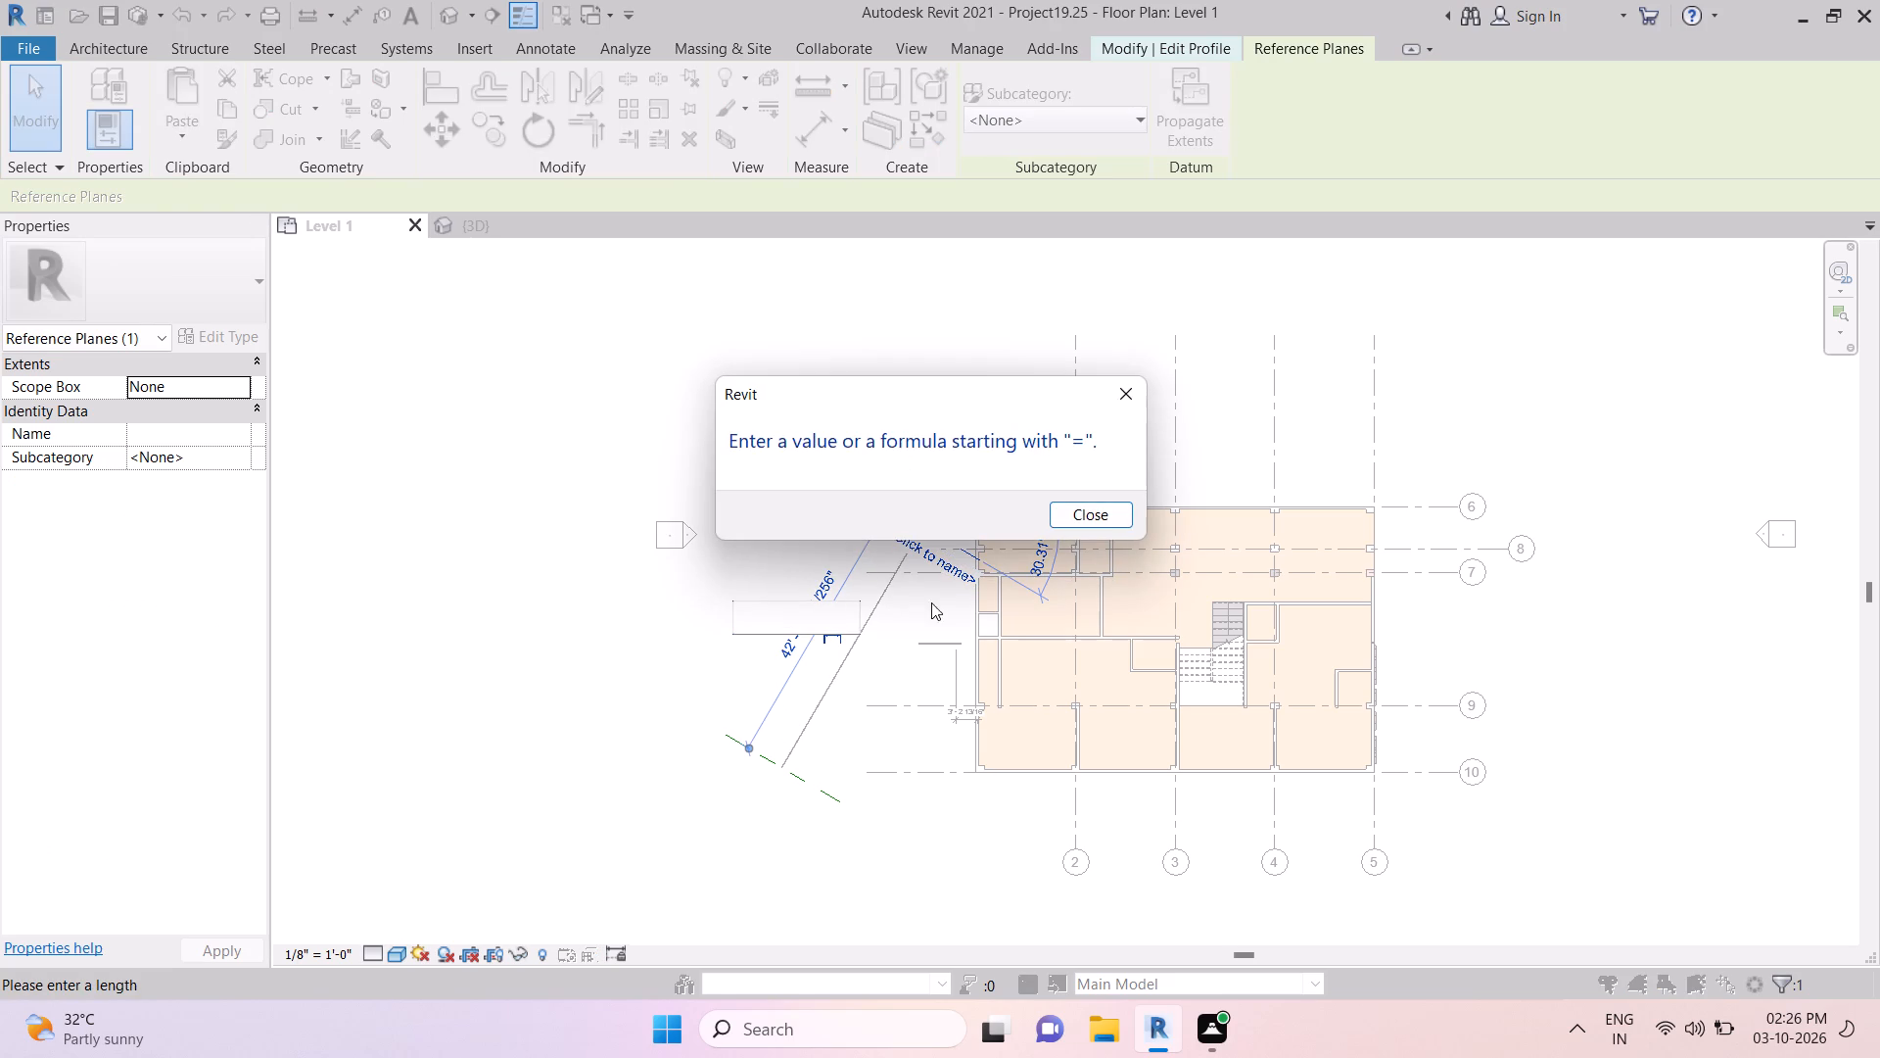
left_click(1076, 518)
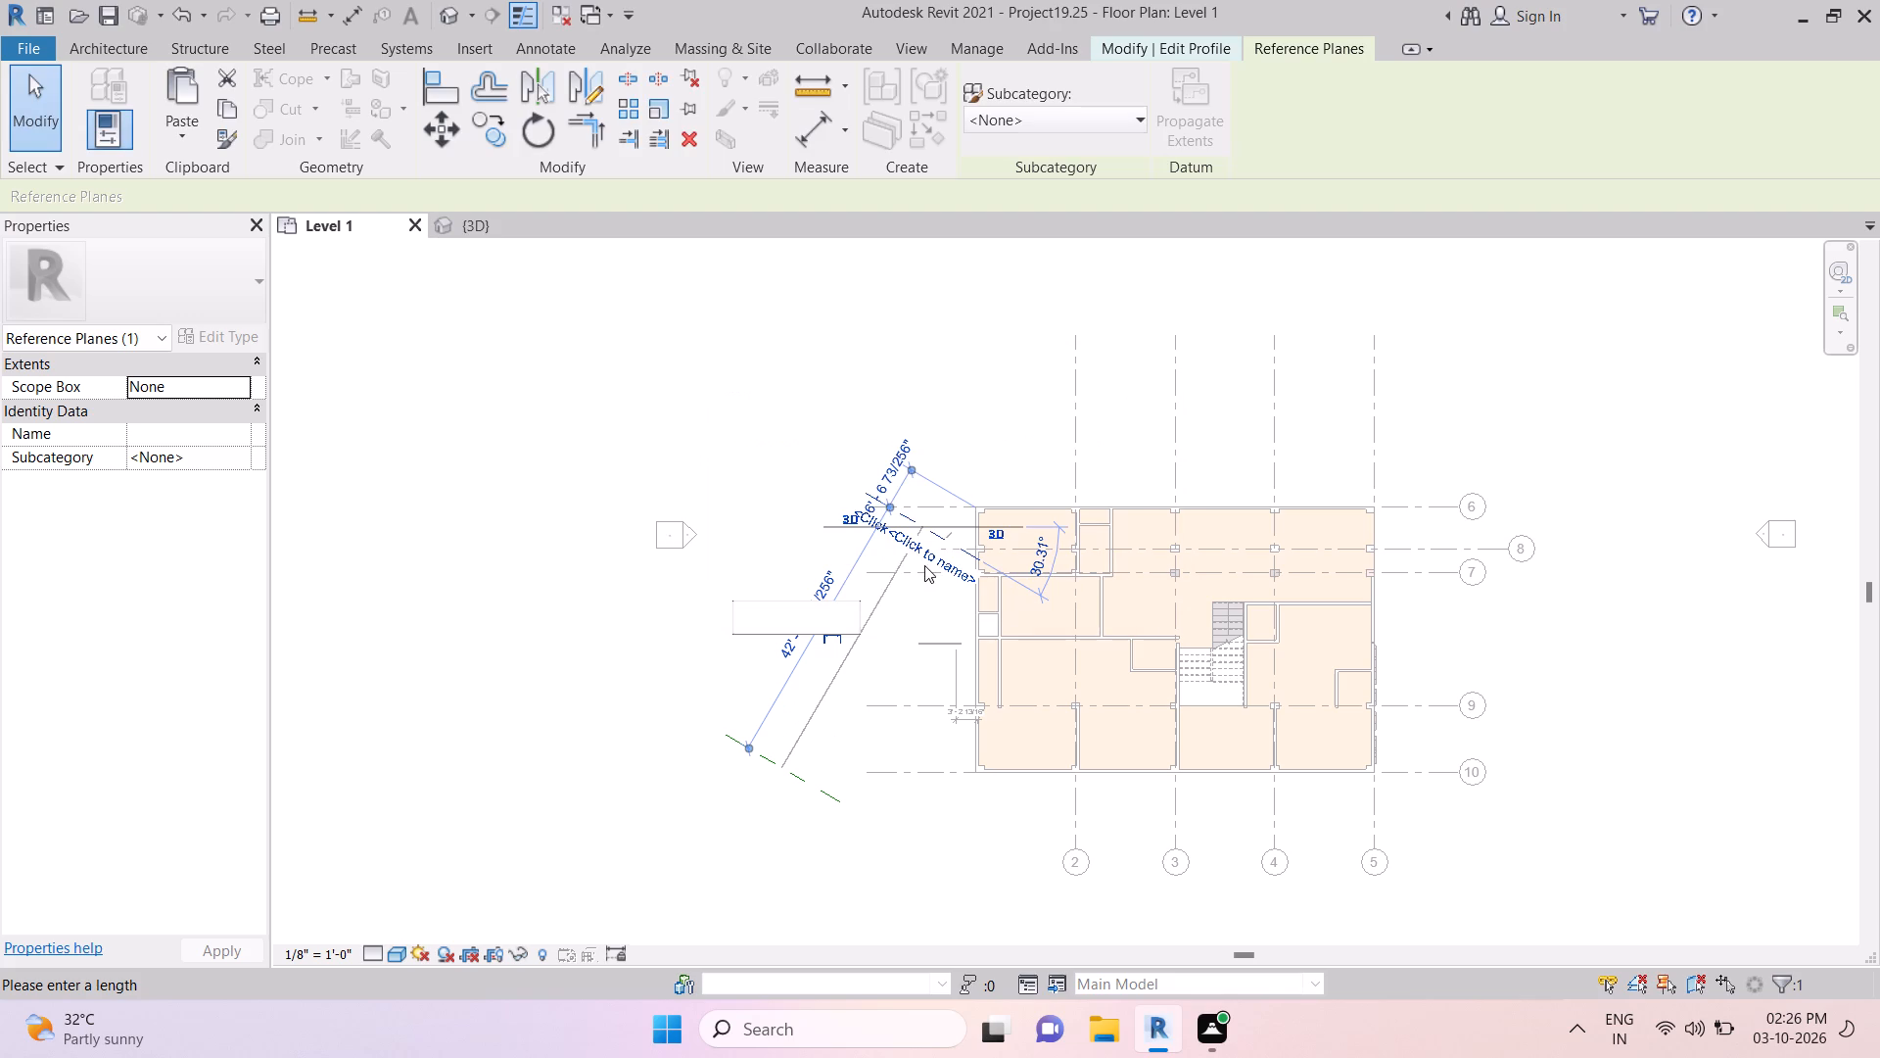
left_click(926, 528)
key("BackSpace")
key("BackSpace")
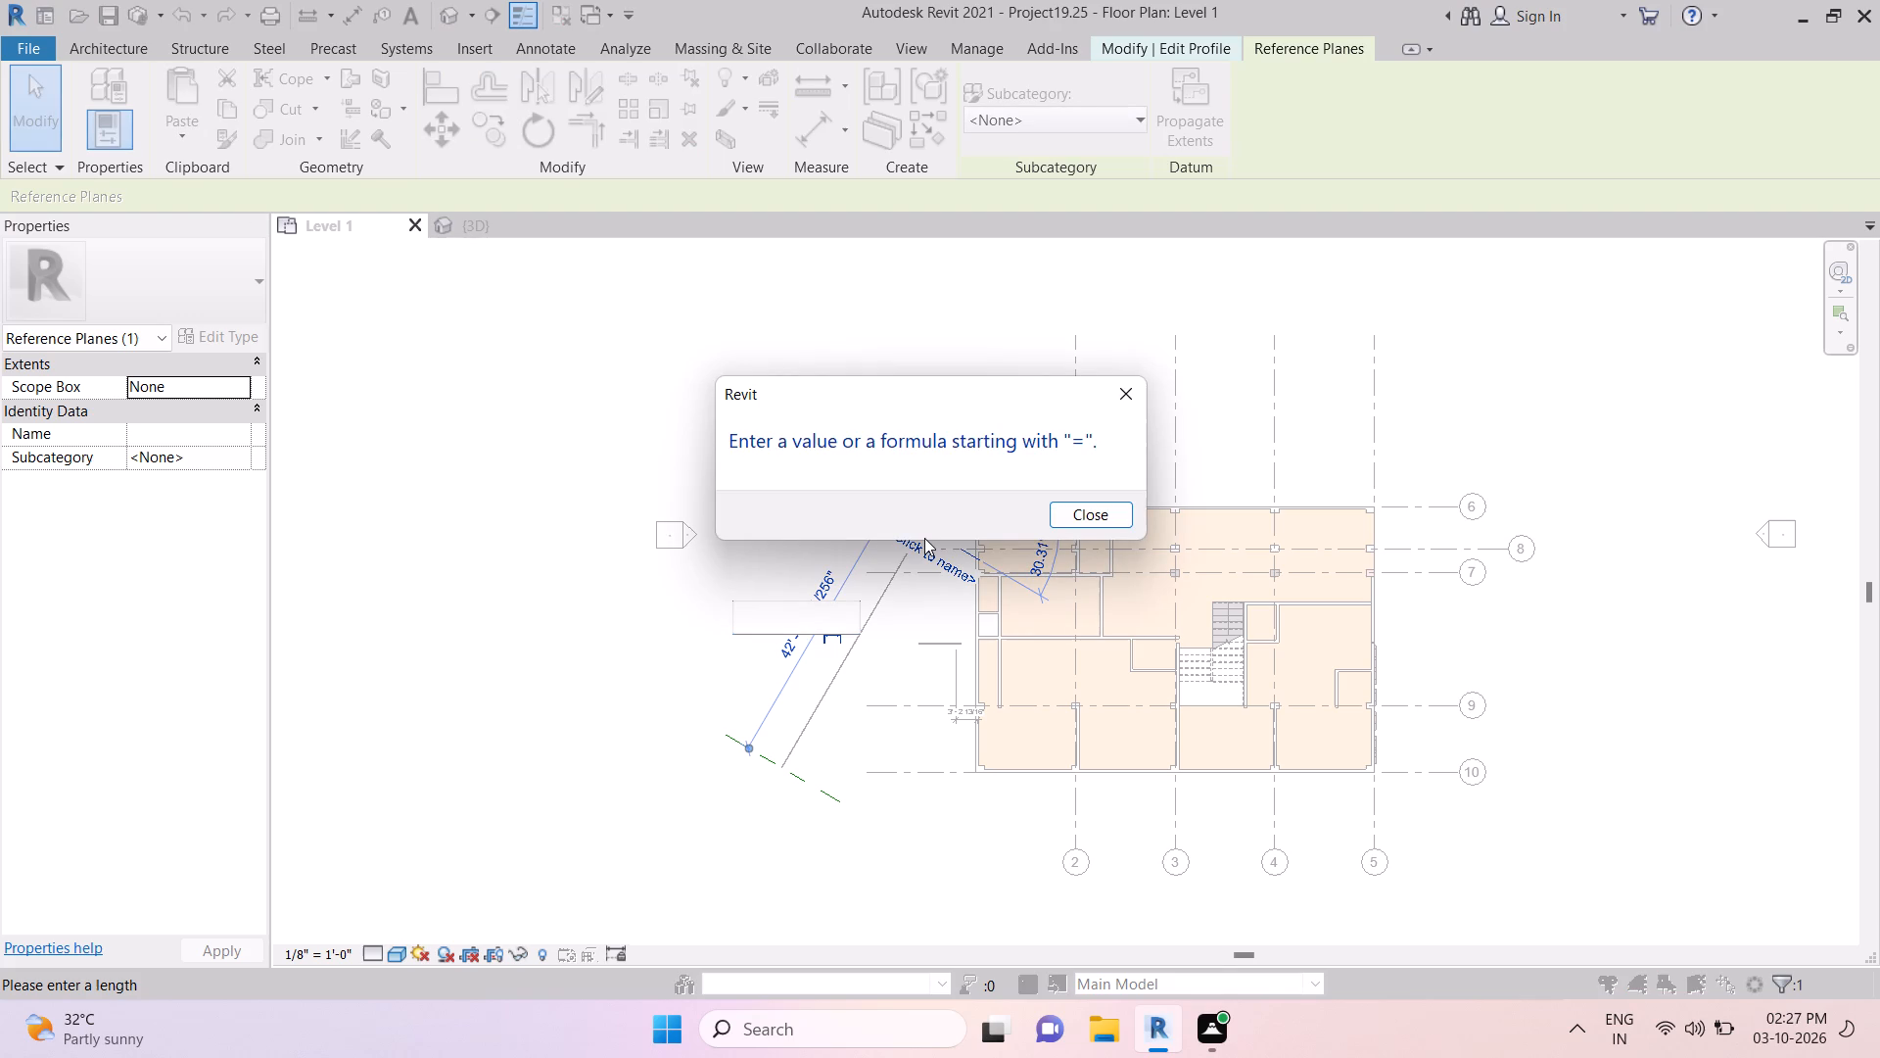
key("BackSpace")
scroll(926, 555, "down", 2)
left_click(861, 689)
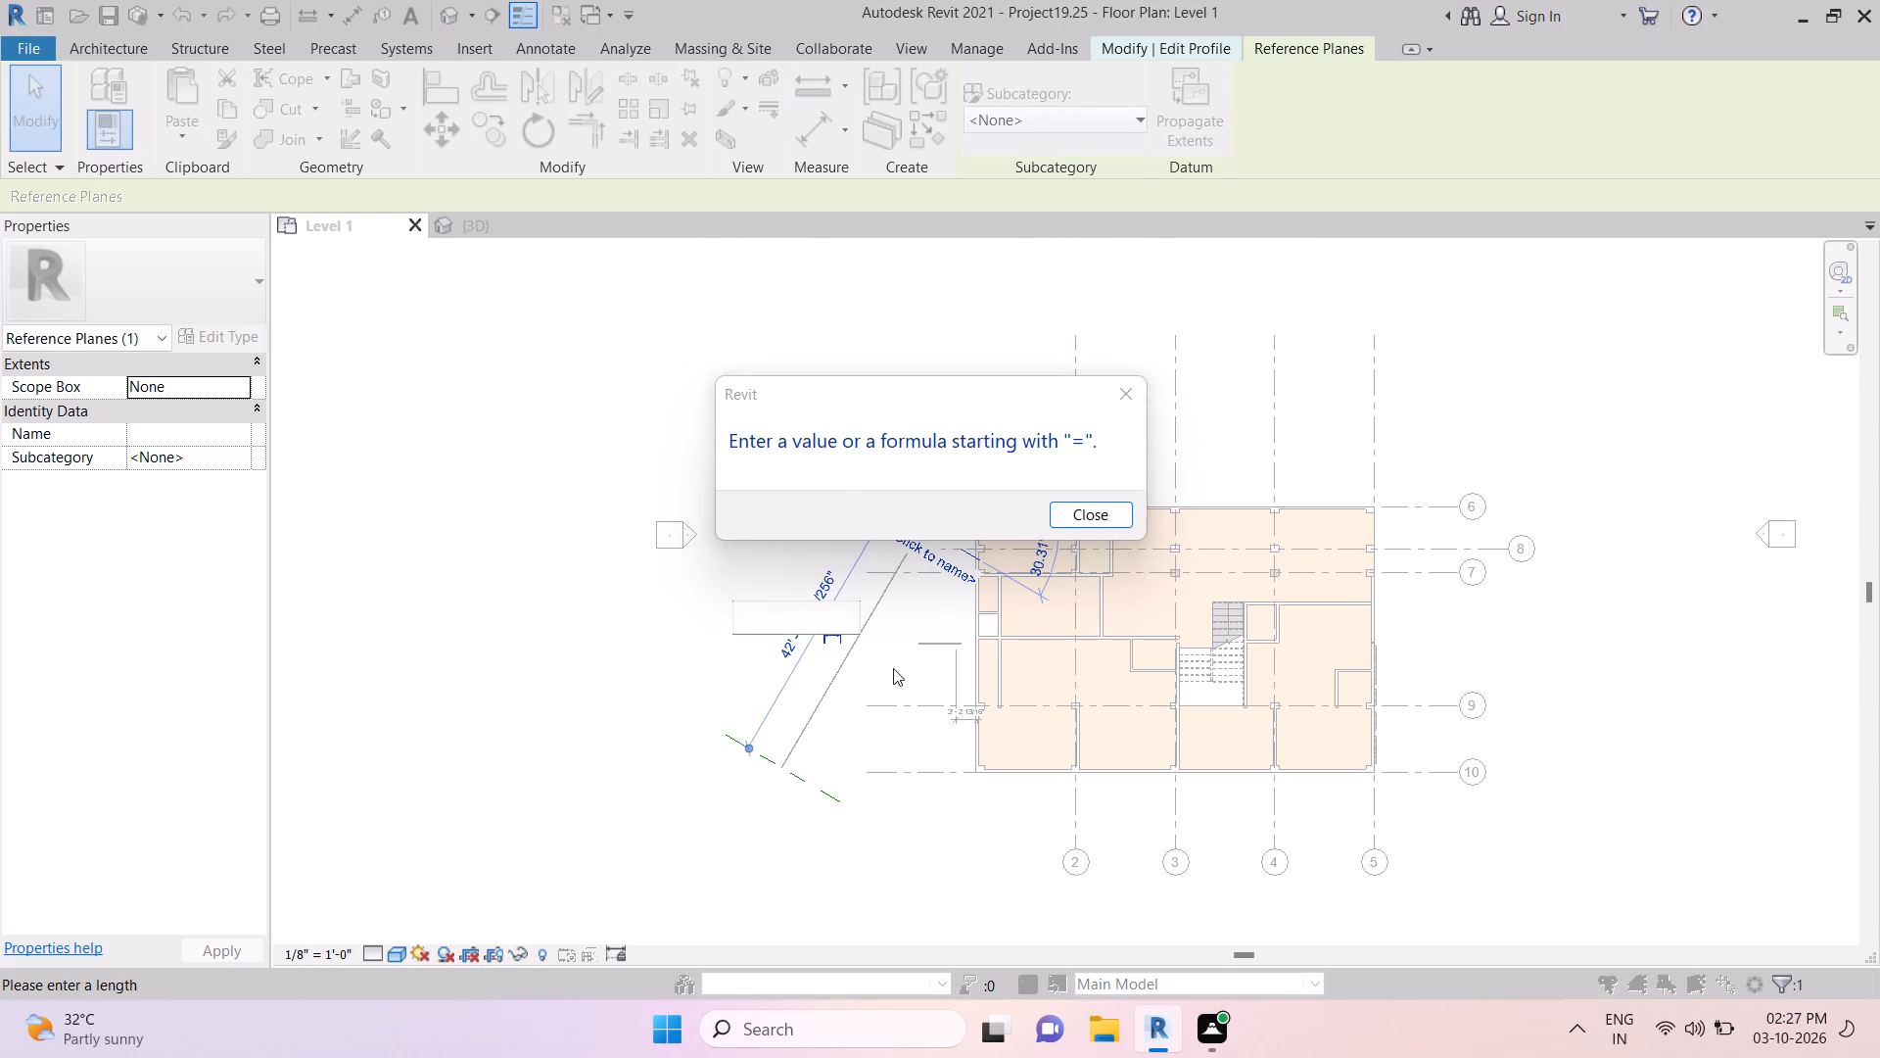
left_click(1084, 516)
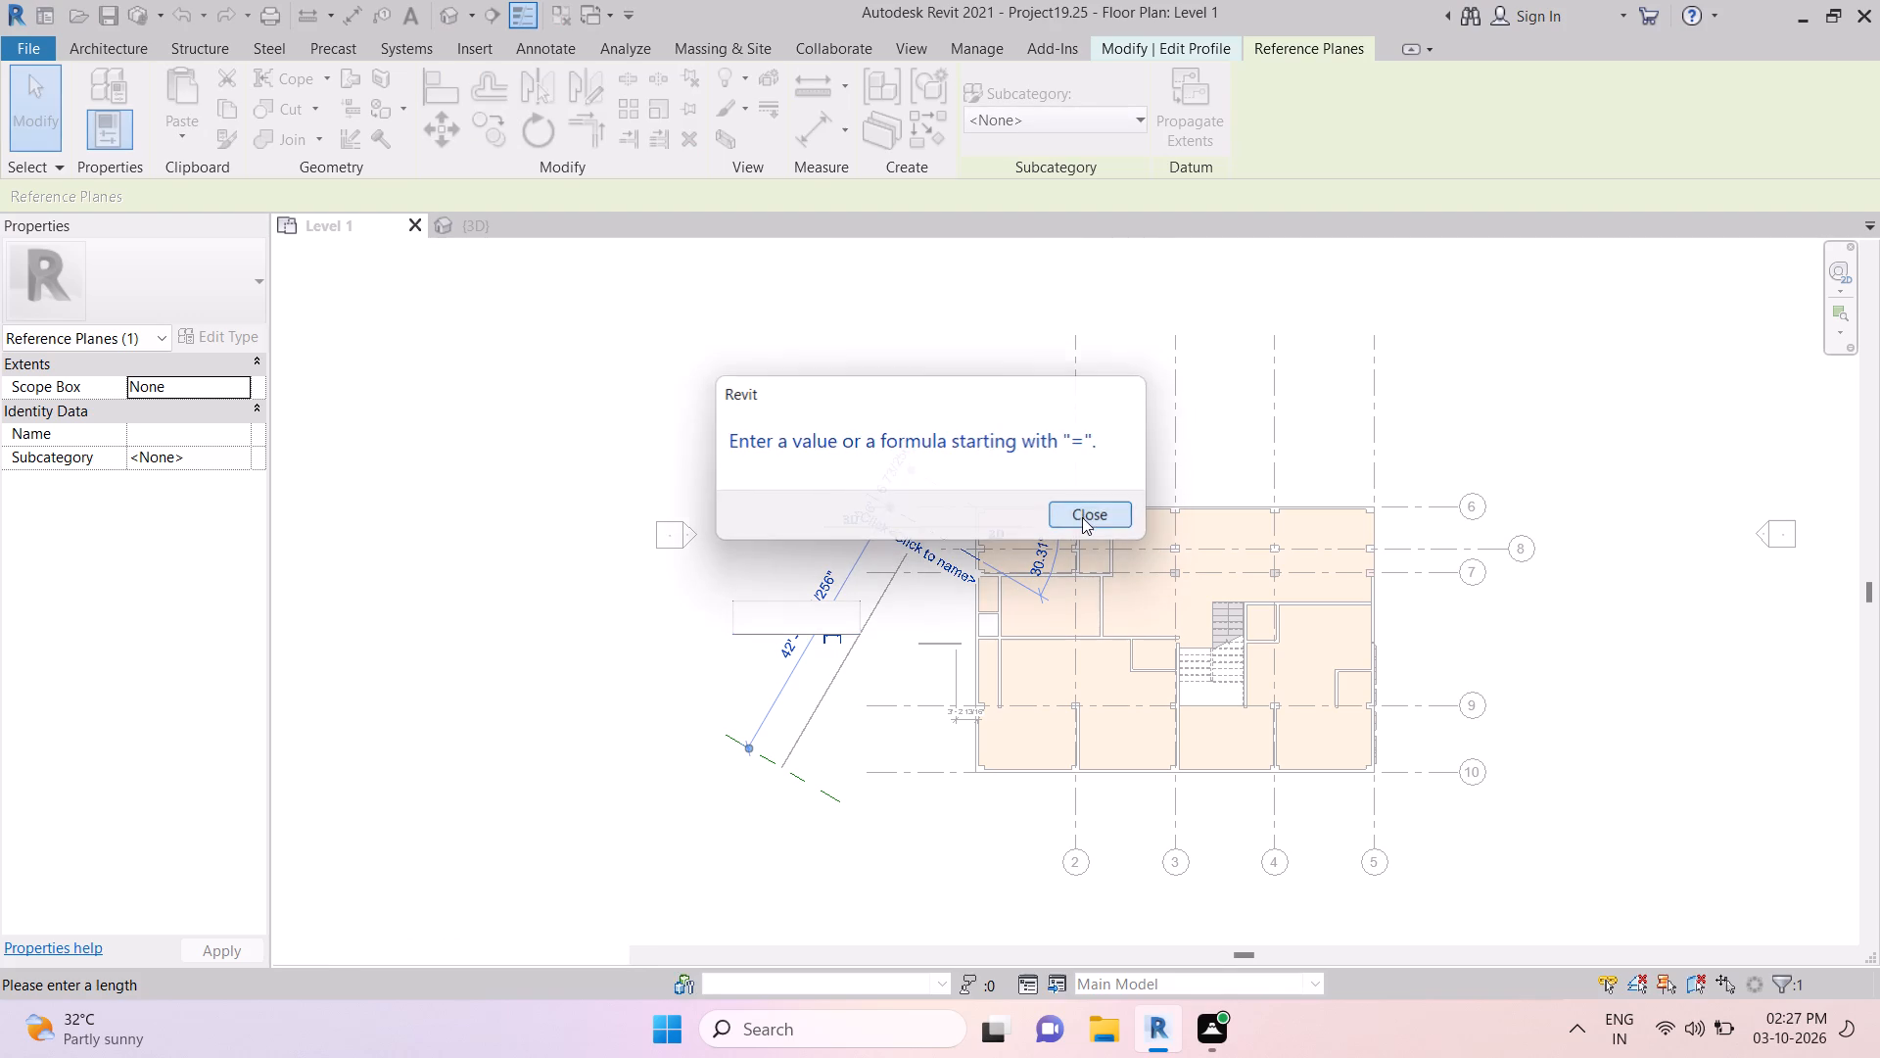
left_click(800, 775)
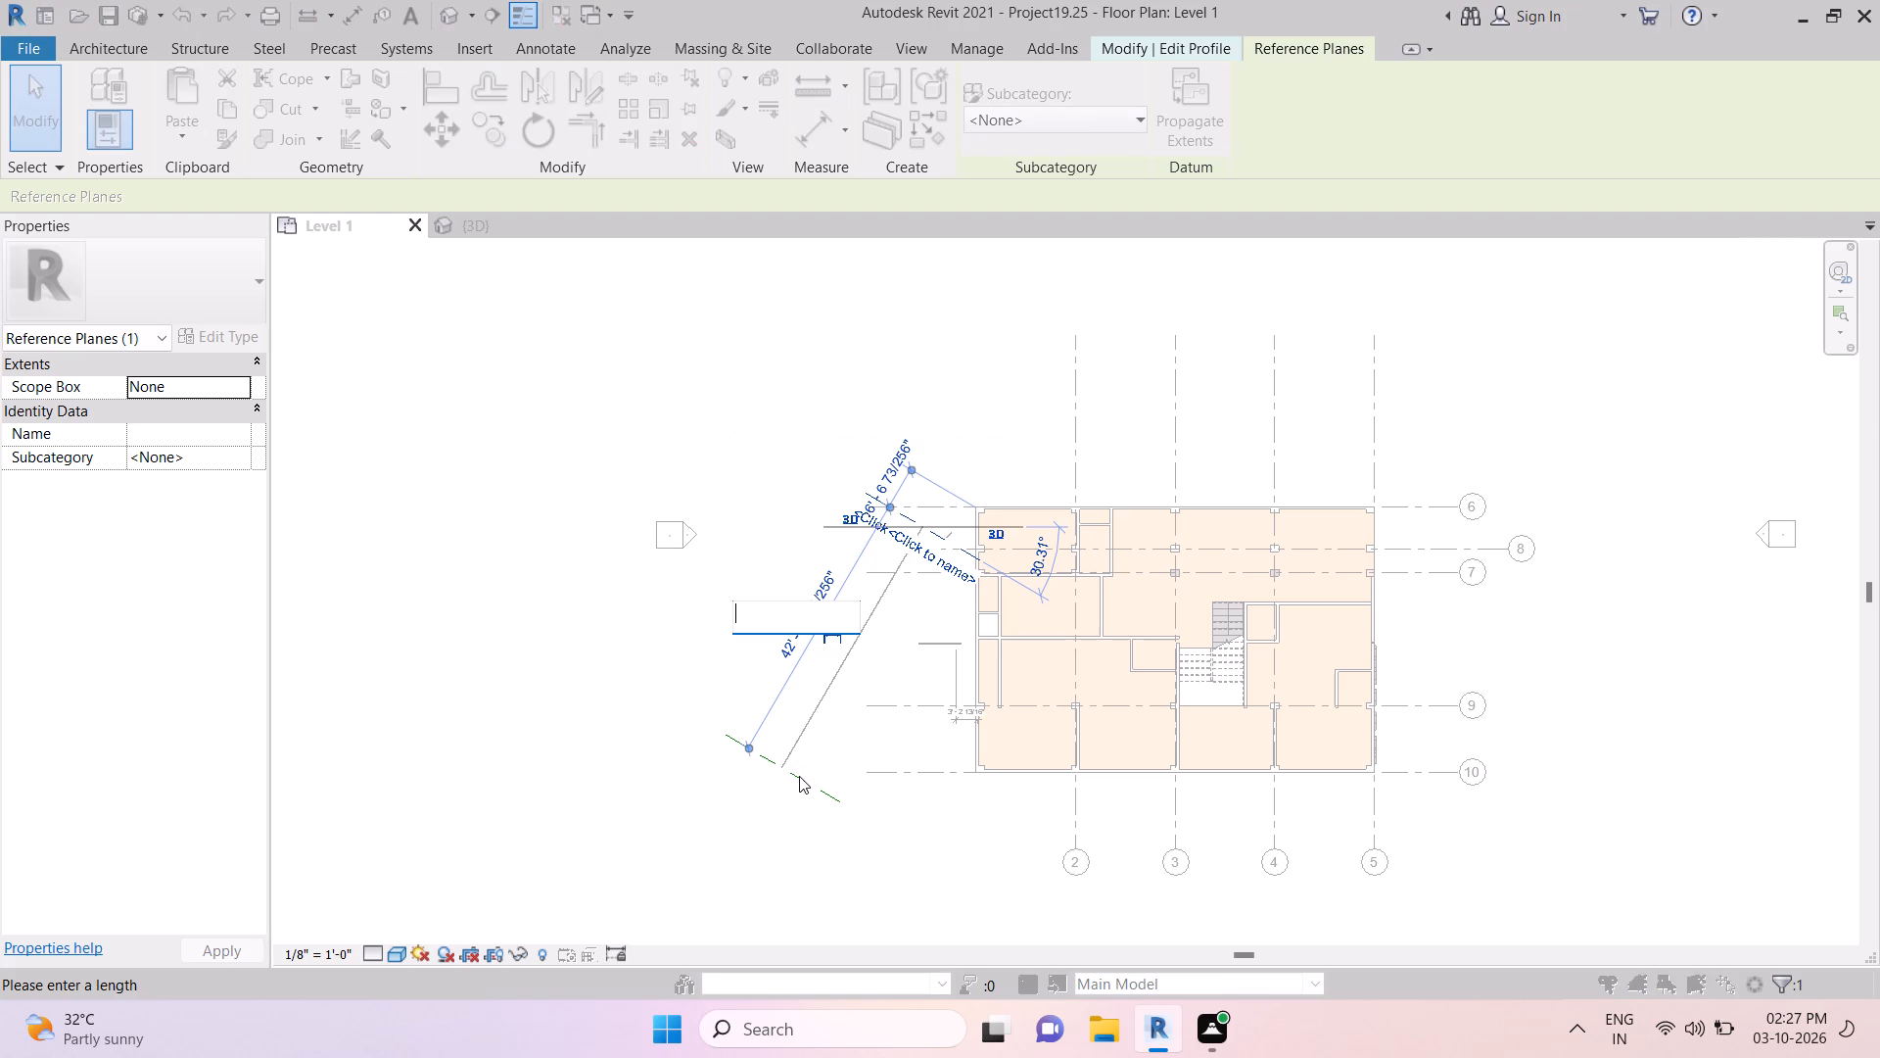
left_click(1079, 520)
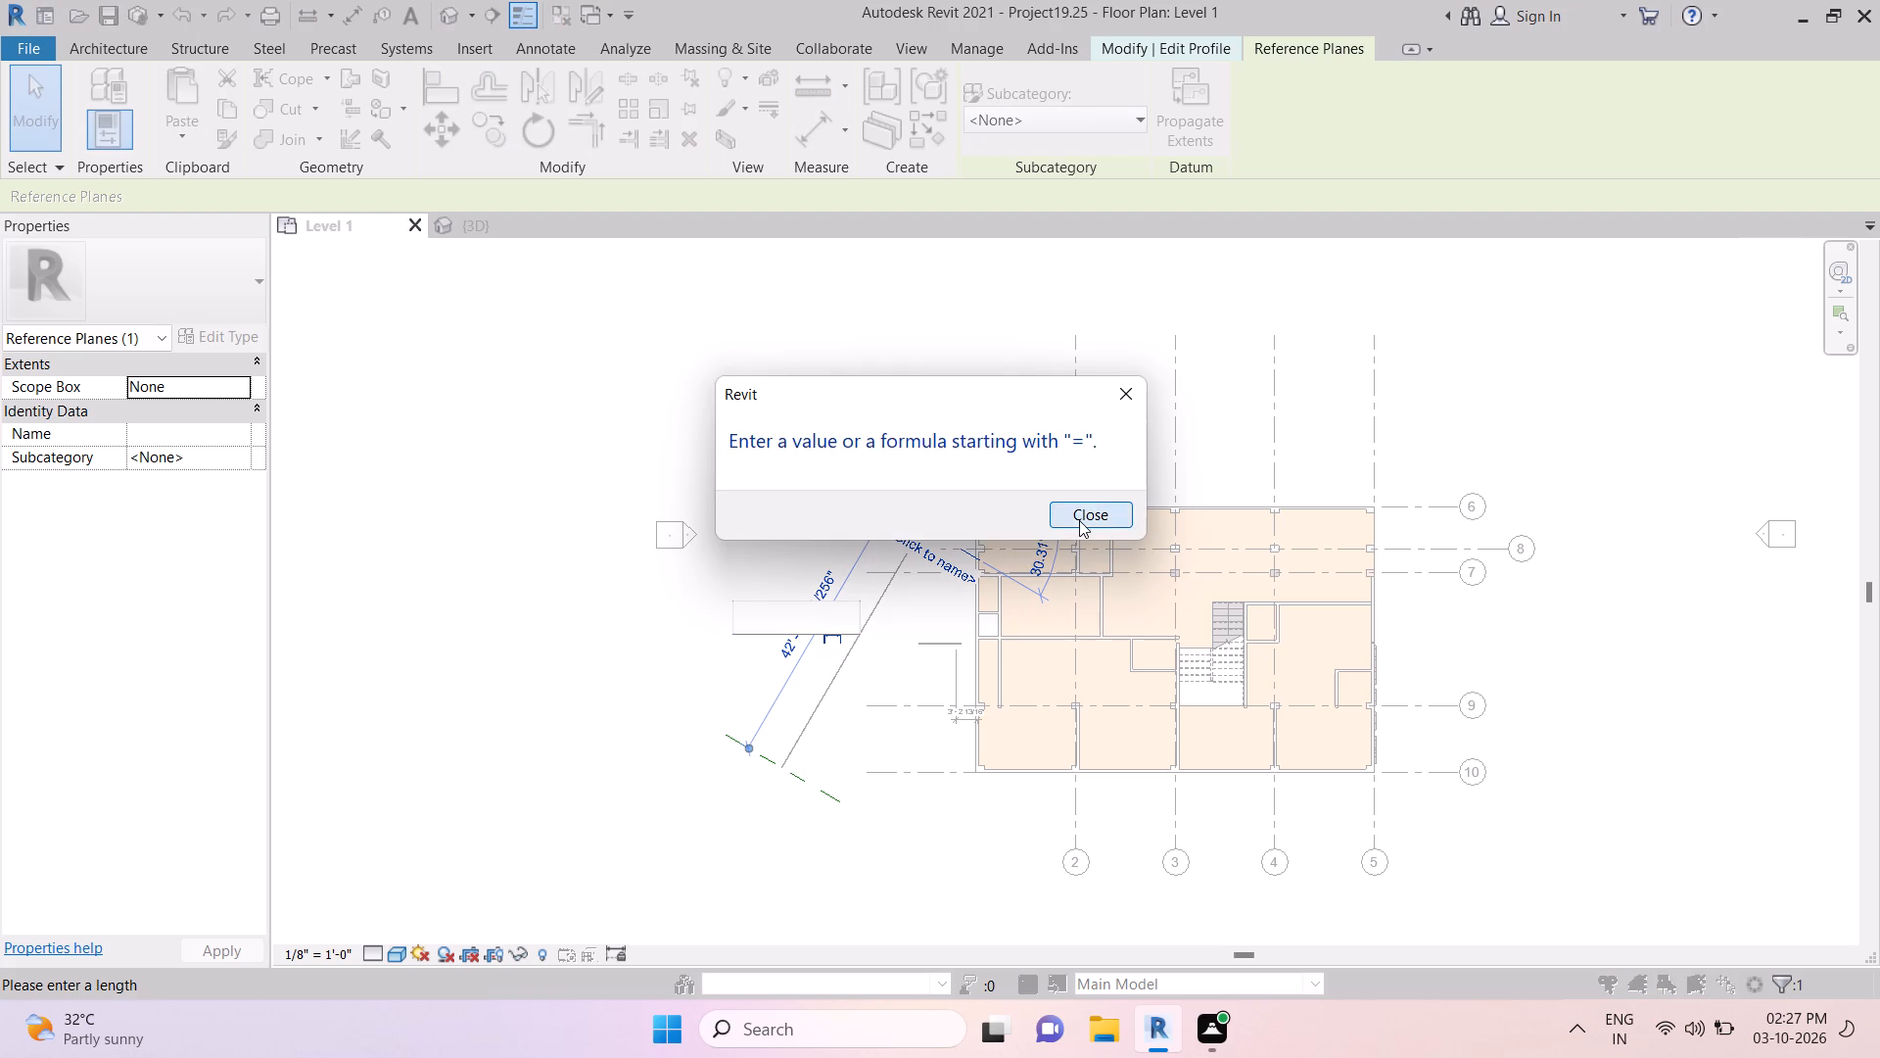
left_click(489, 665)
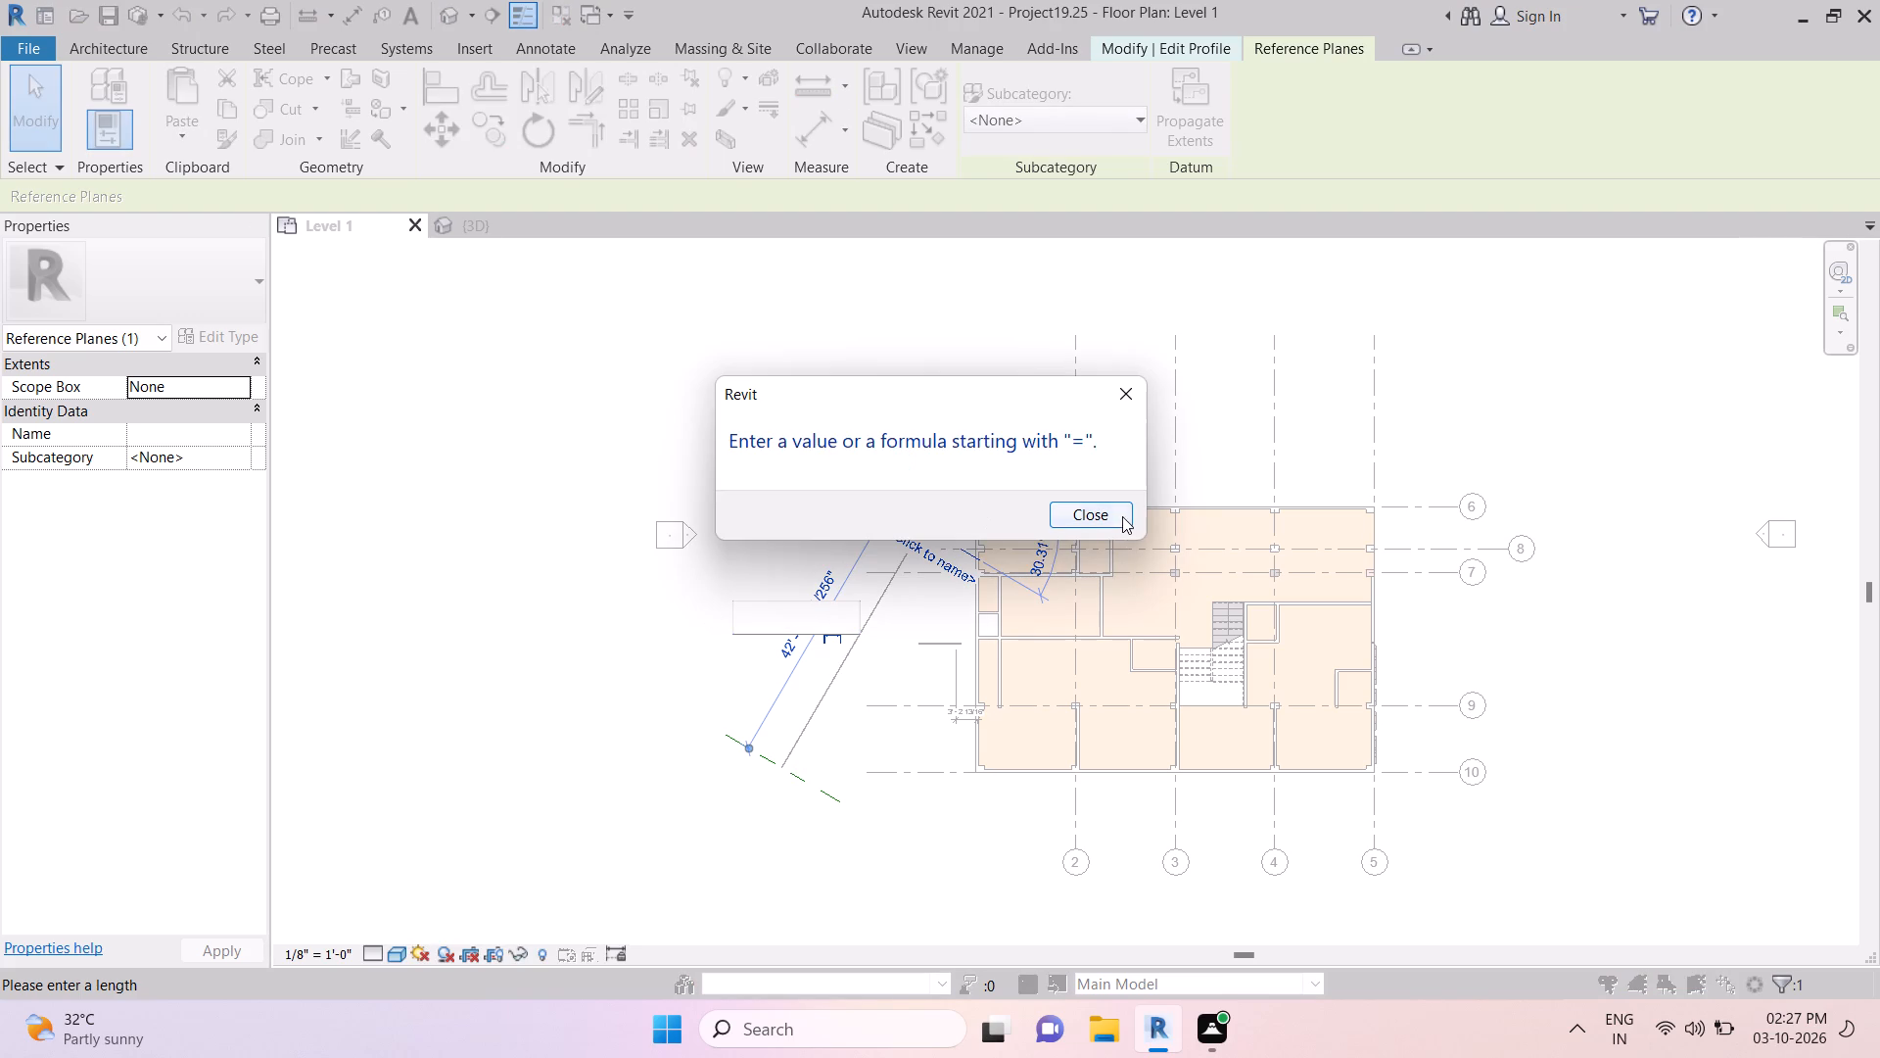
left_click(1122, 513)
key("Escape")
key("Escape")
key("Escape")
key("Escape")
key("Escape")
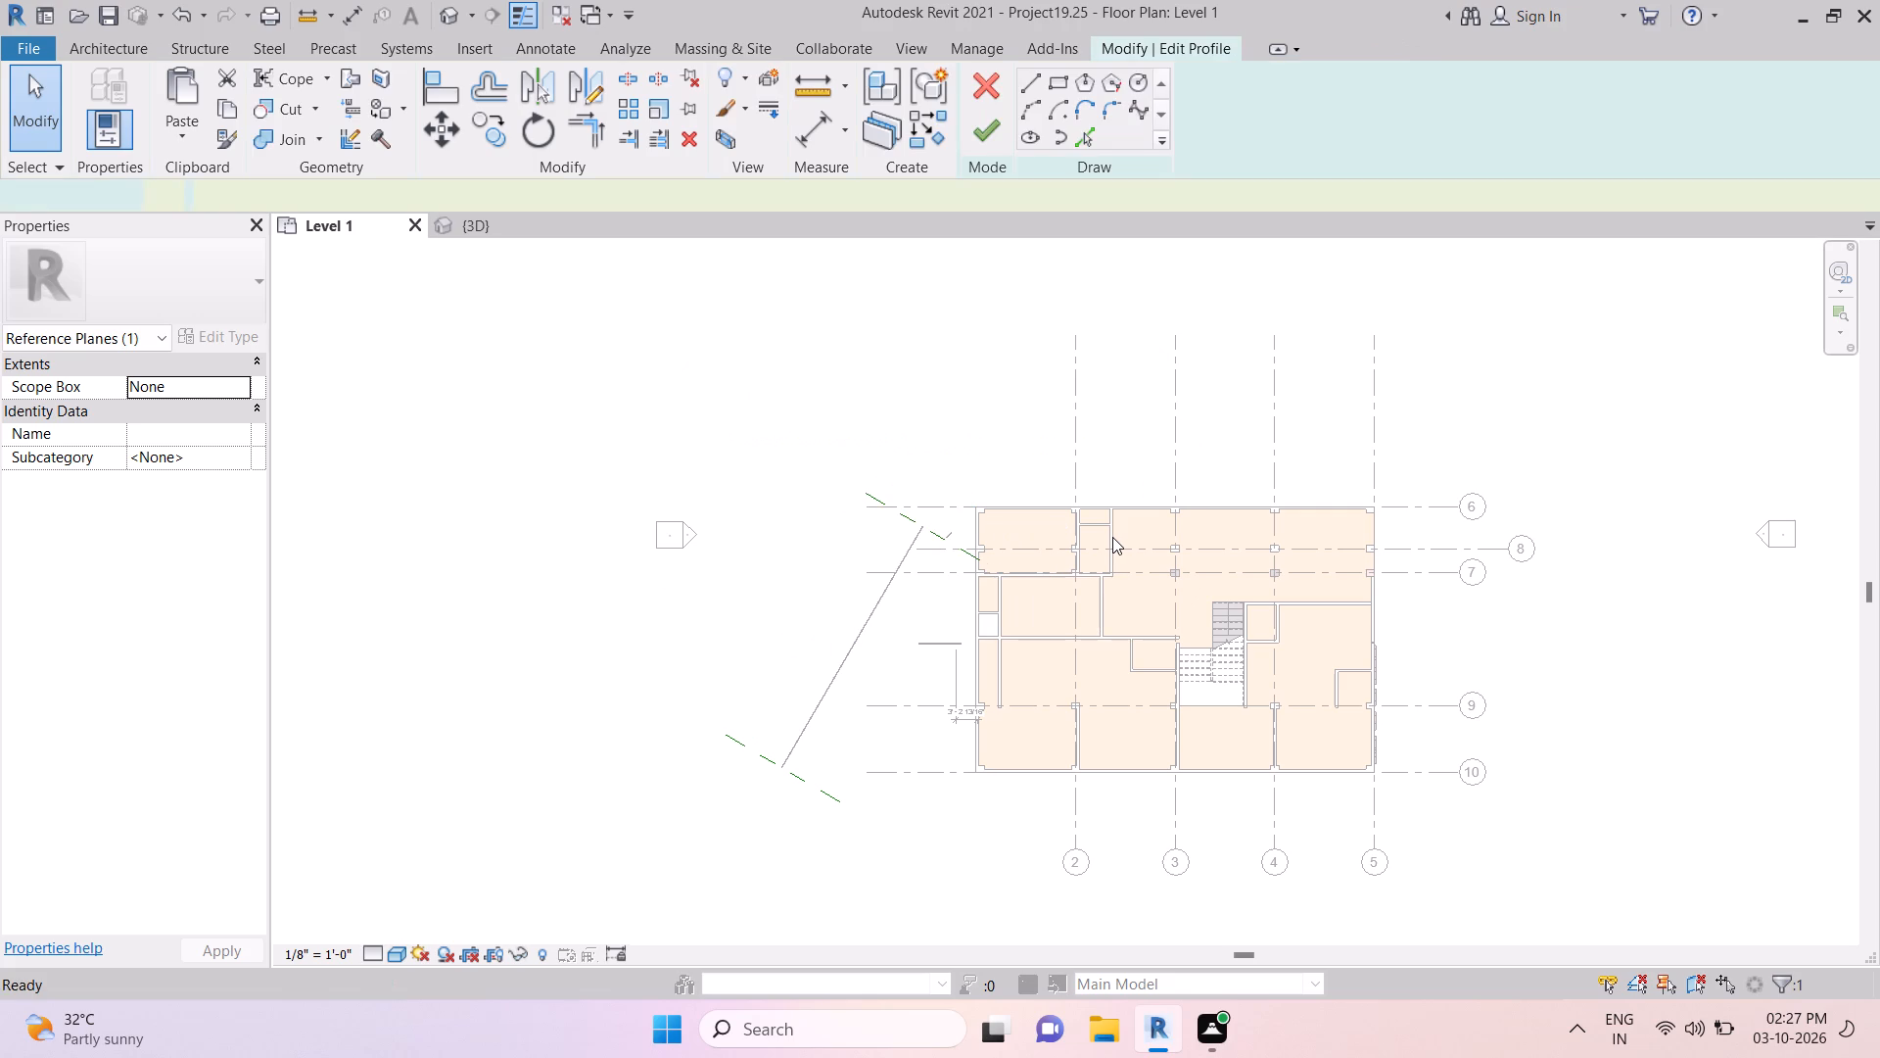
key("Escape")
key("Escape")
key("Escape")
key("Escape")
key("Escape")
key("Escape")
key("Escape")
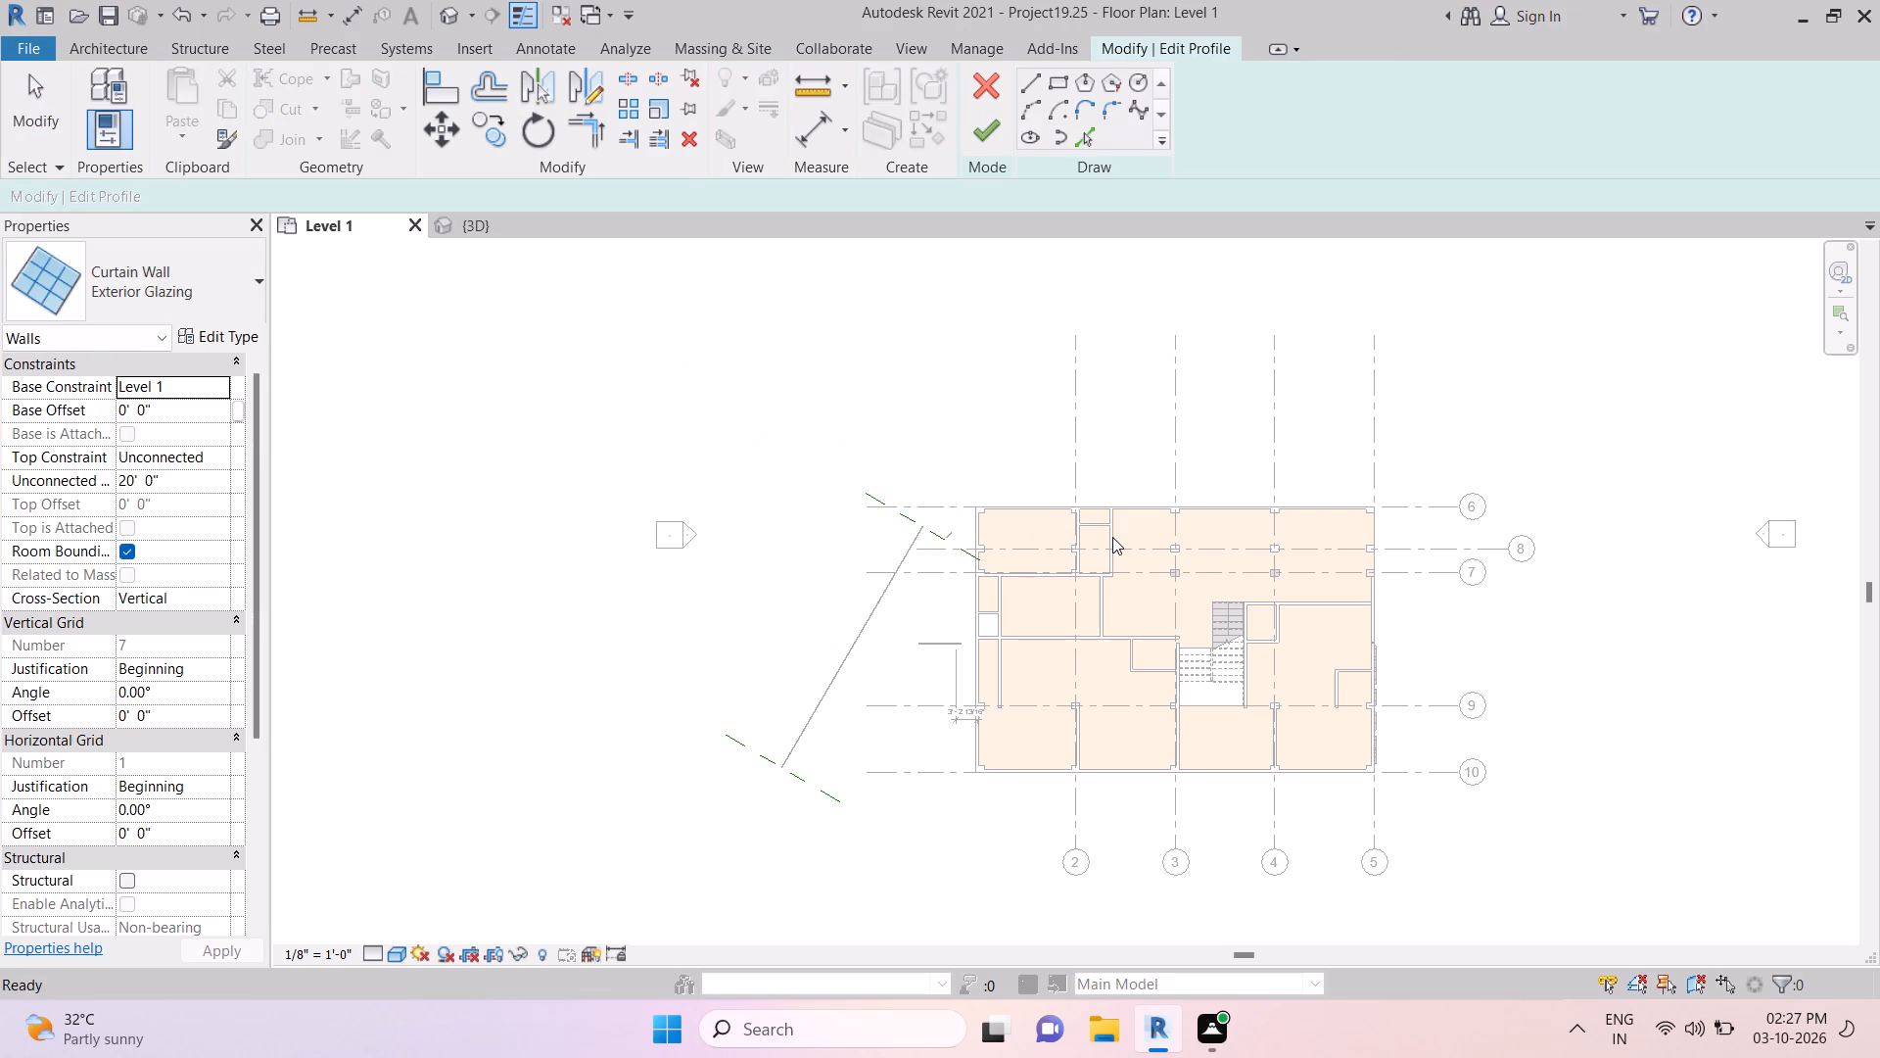
Change the diagonal wall's type to the basic wall Interior - 6 1/8" Partition (2-hr).
left_click(260, 284)
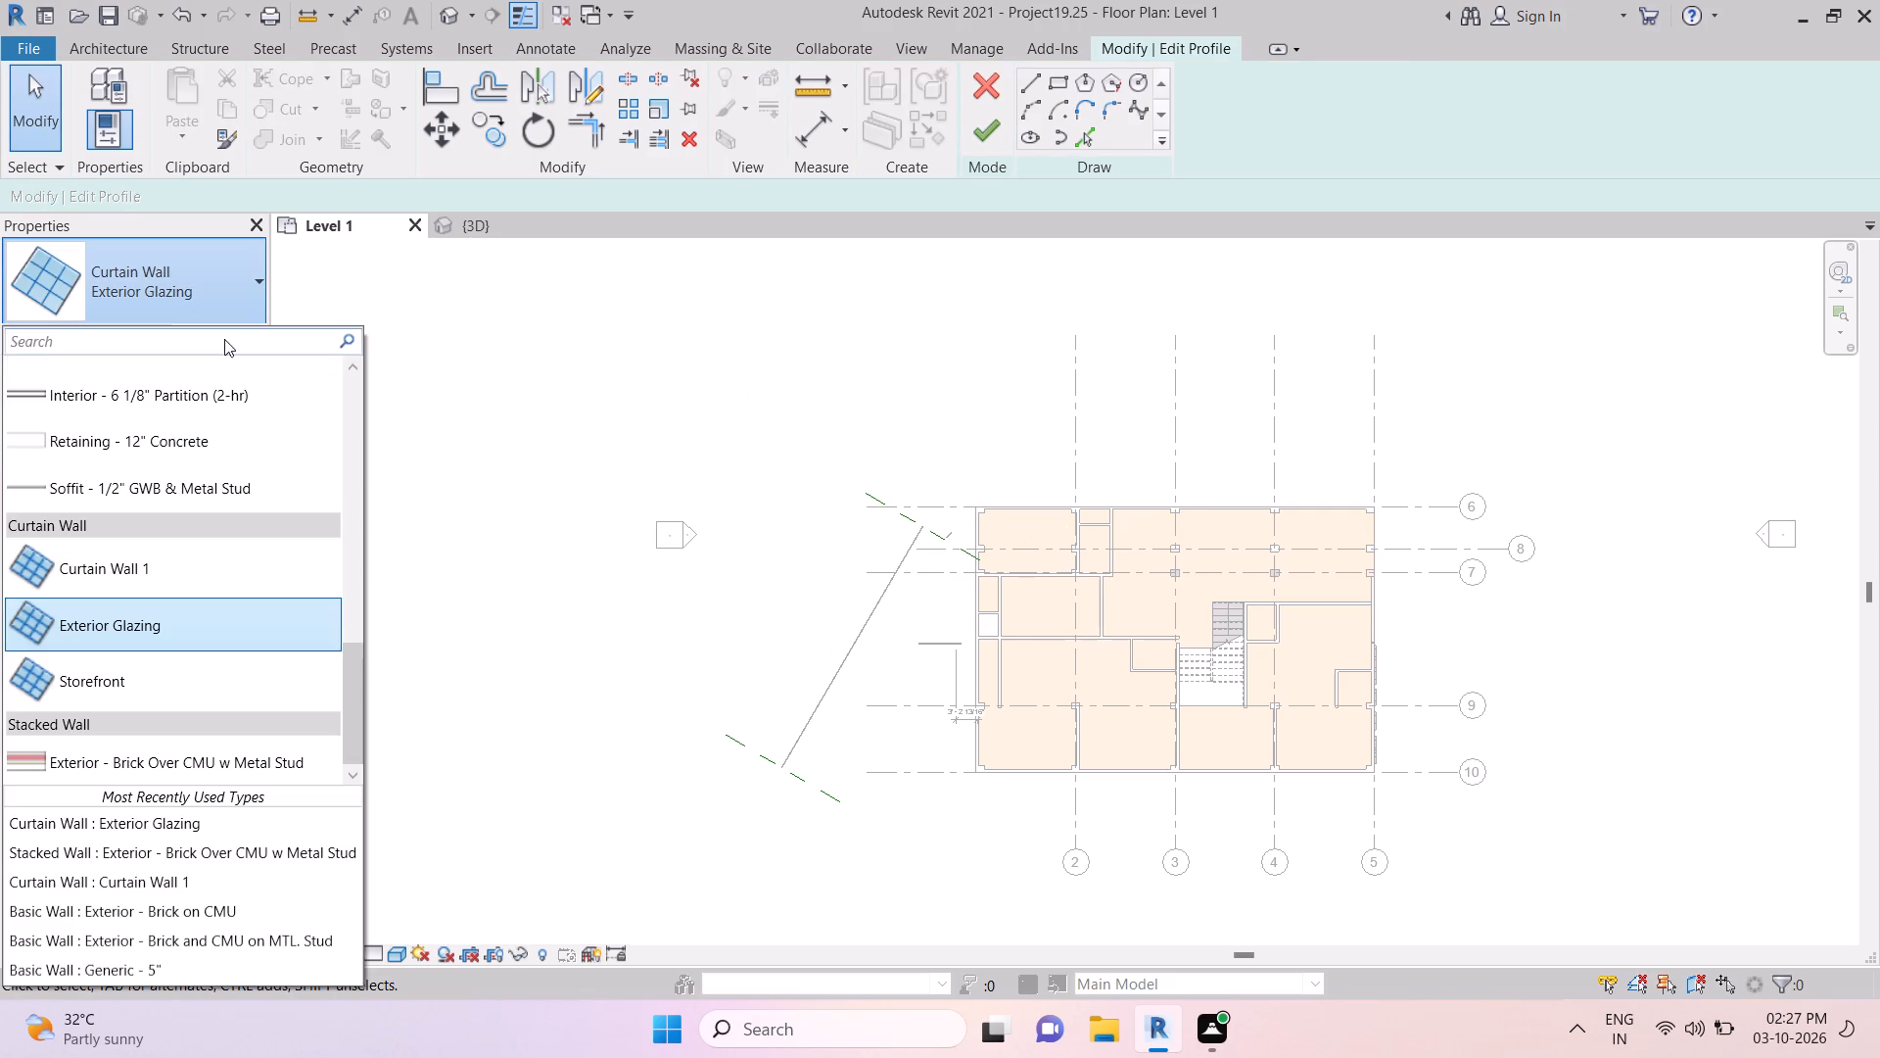
left_click(233, 404)
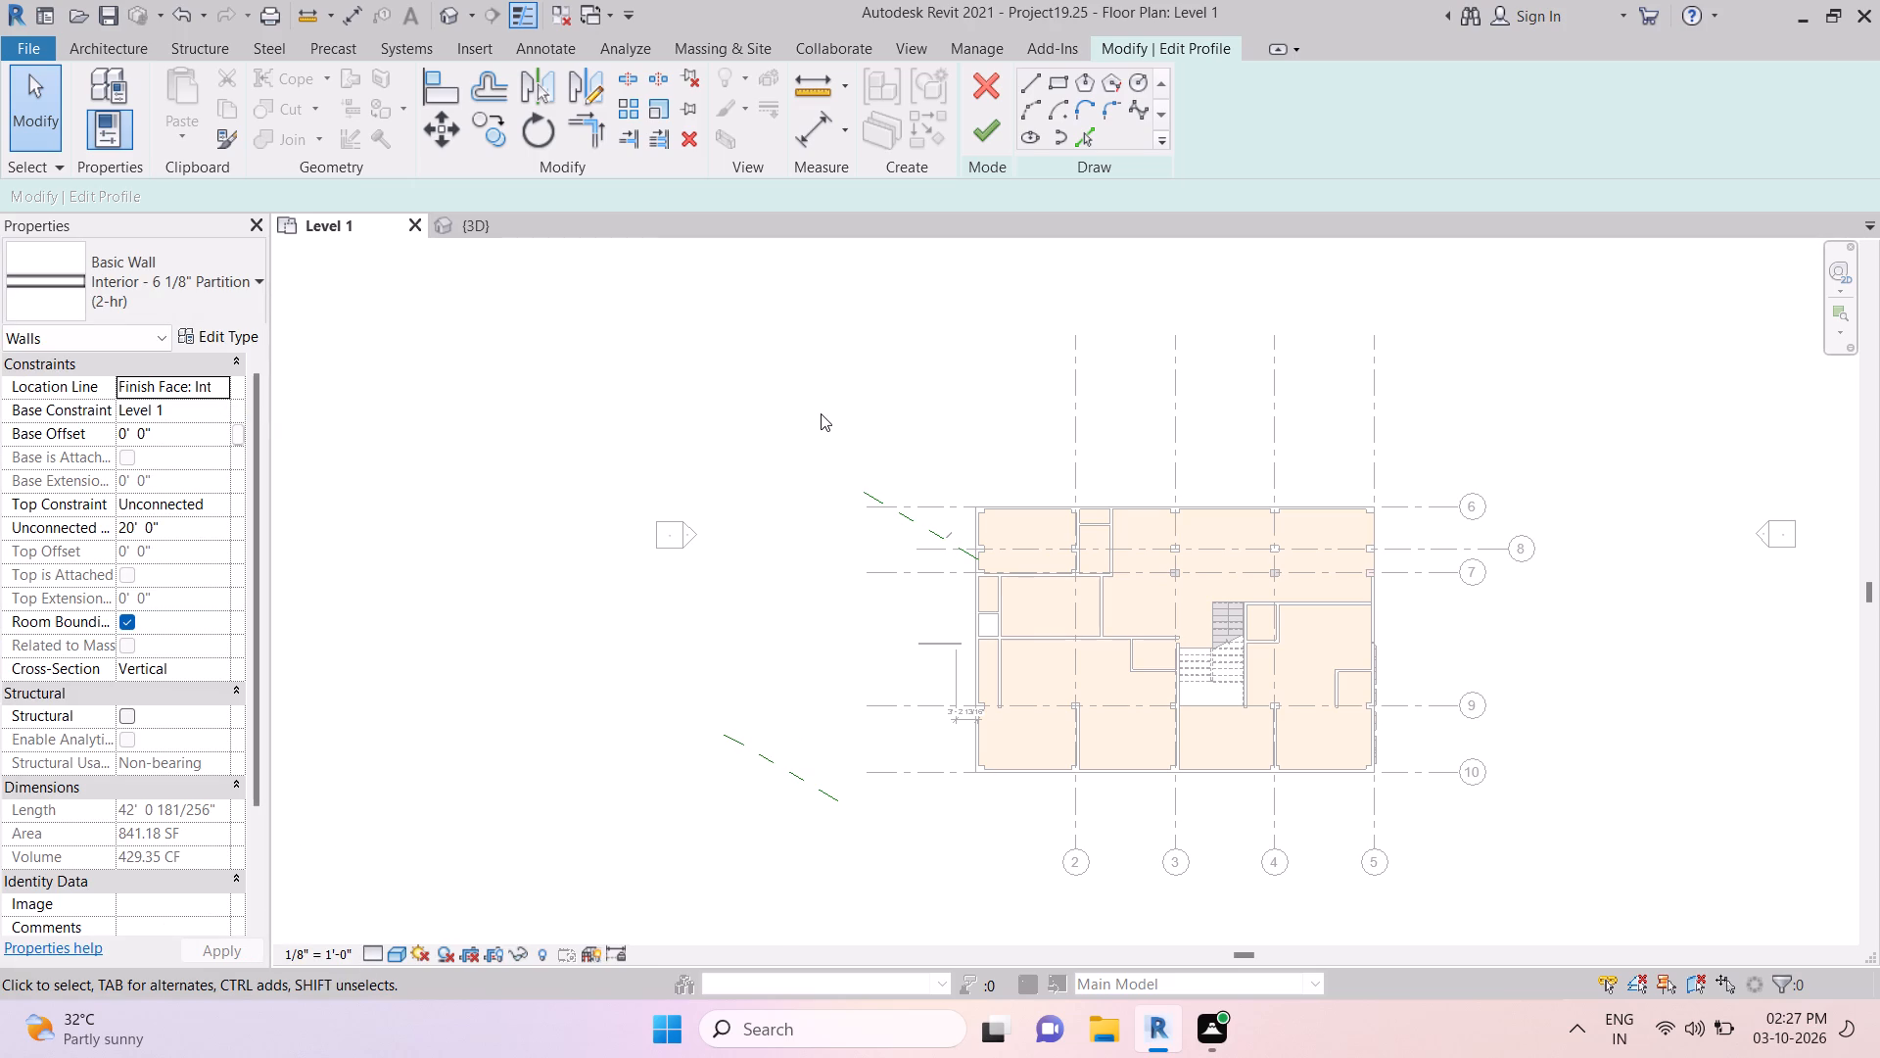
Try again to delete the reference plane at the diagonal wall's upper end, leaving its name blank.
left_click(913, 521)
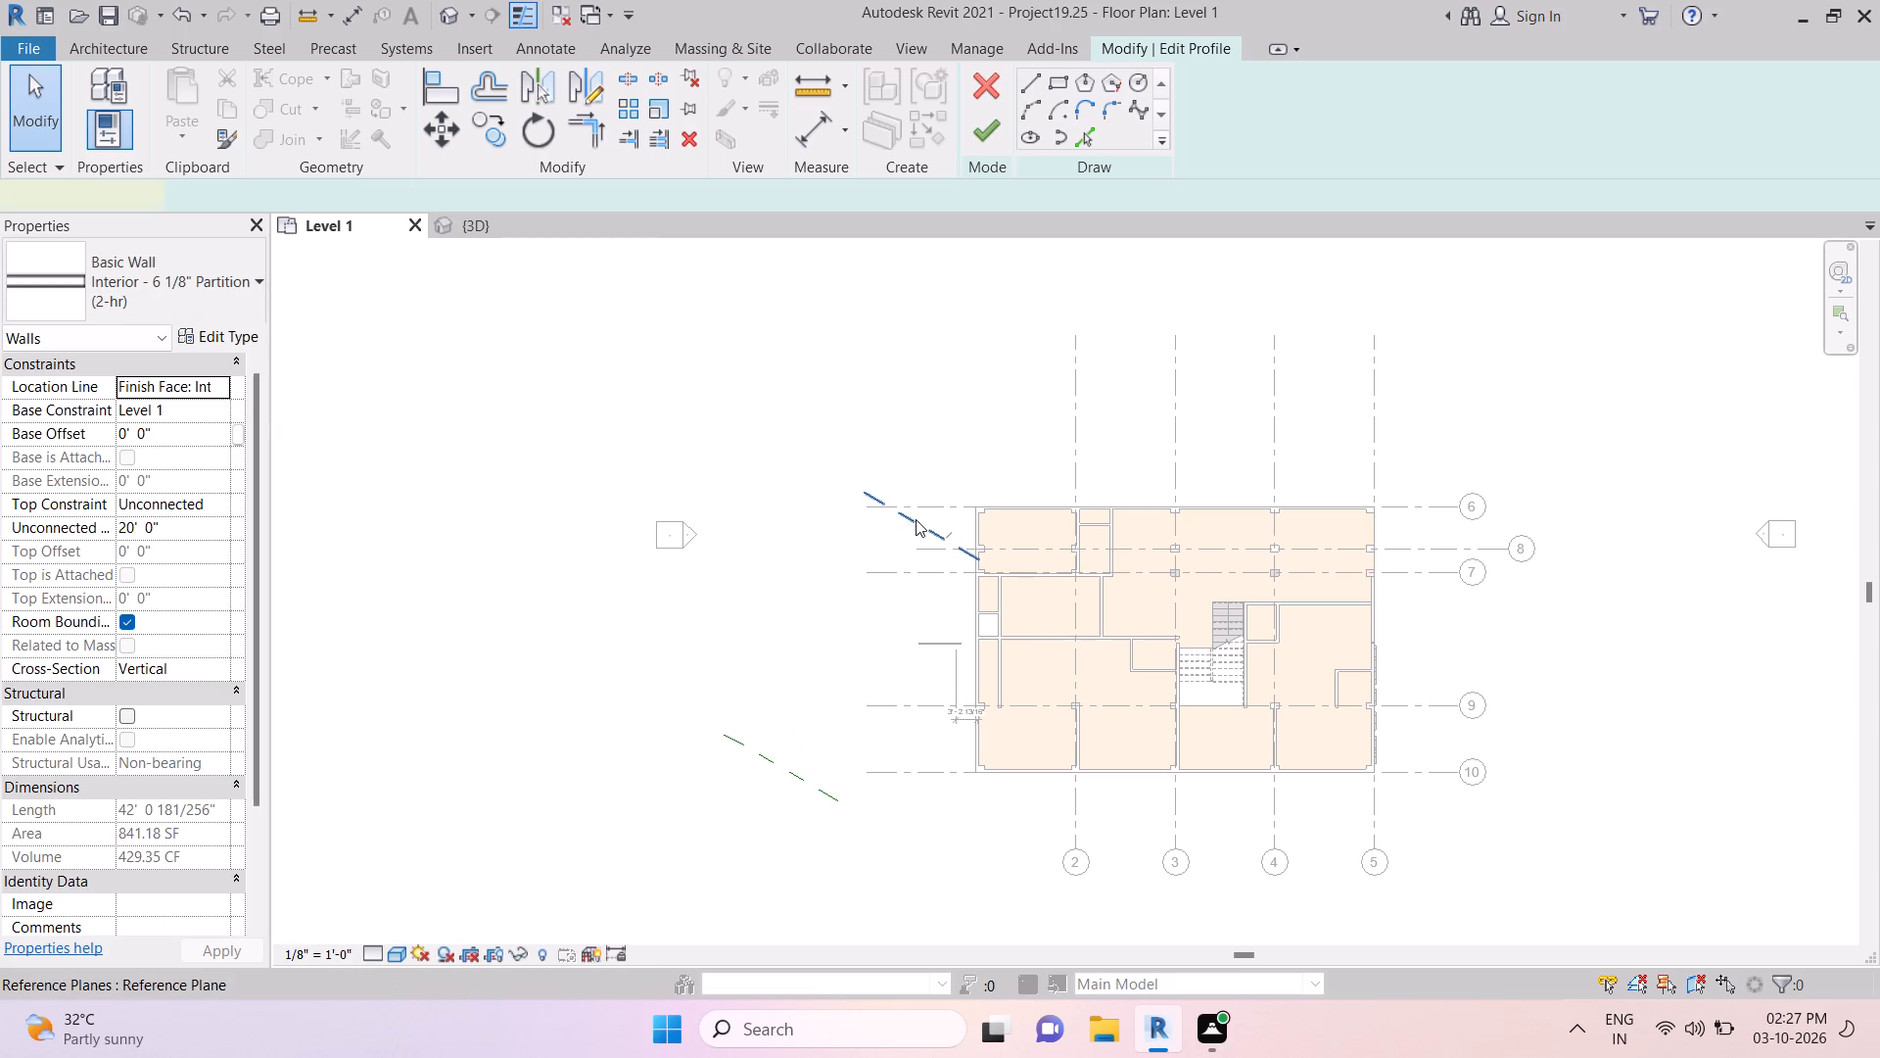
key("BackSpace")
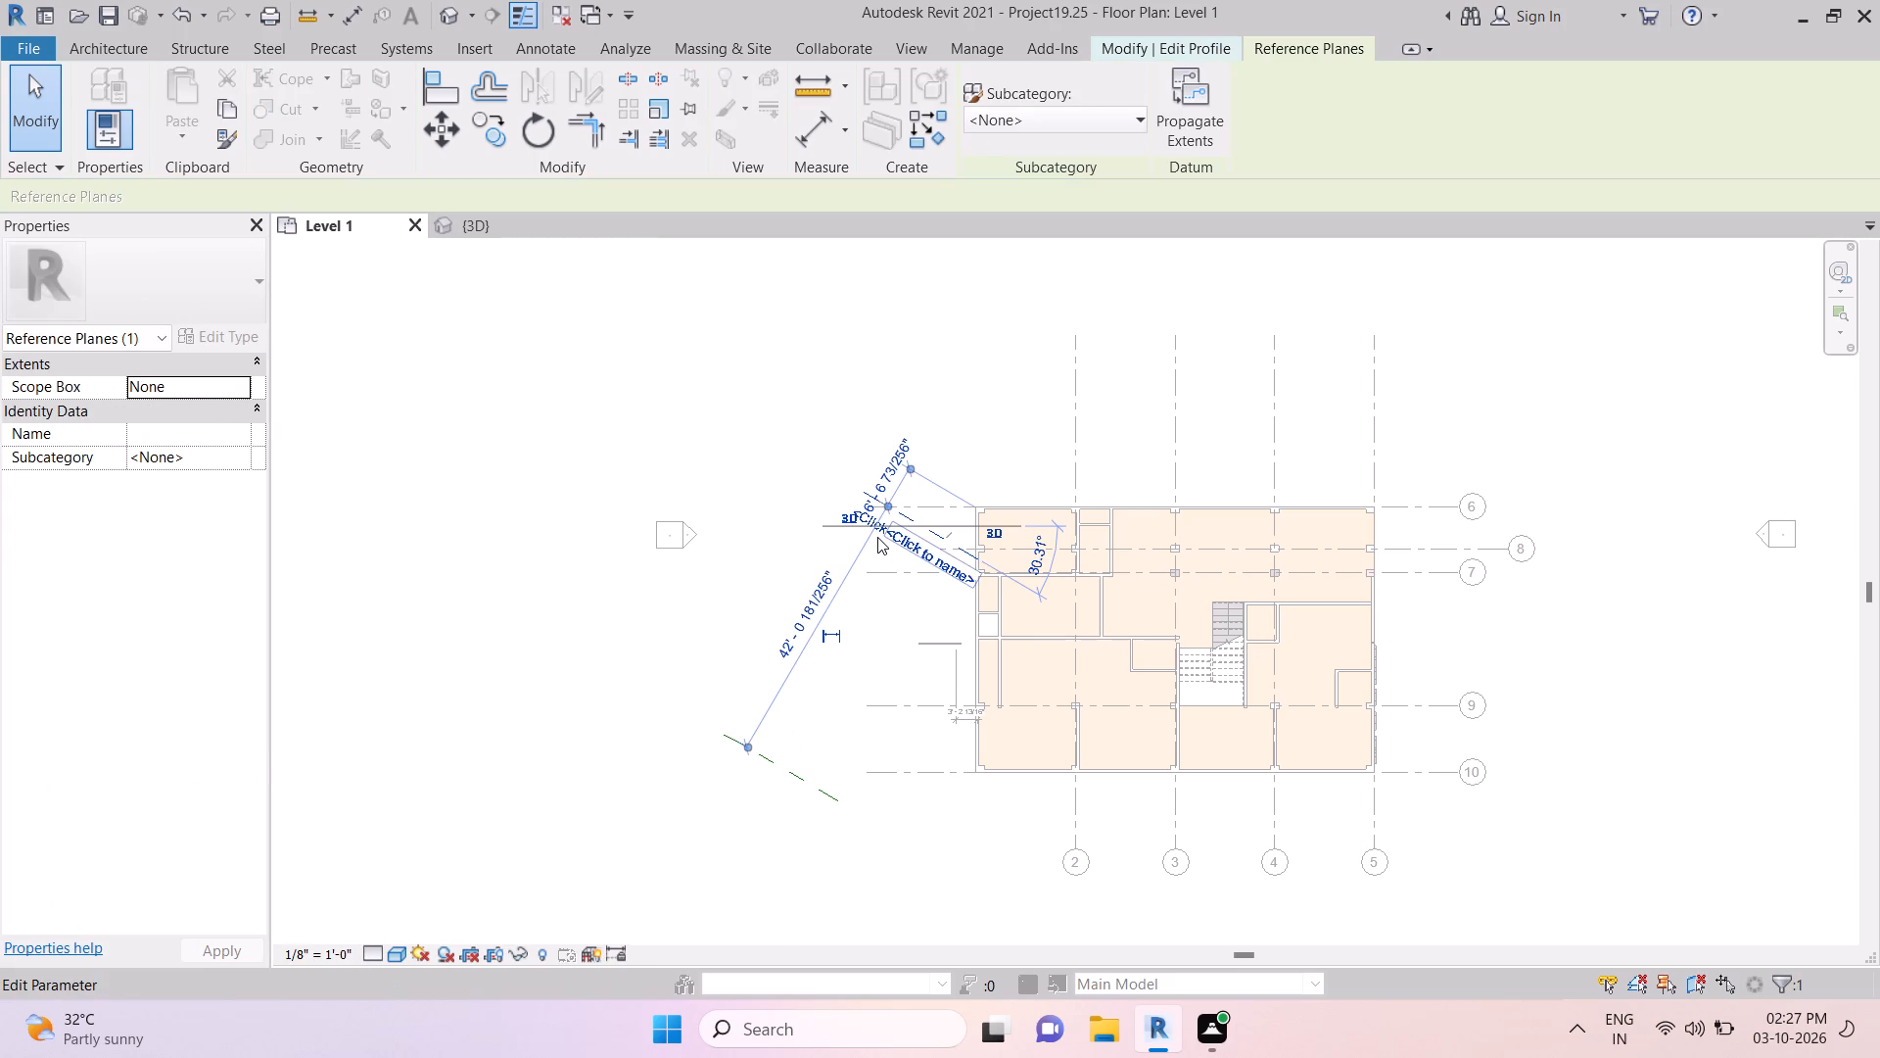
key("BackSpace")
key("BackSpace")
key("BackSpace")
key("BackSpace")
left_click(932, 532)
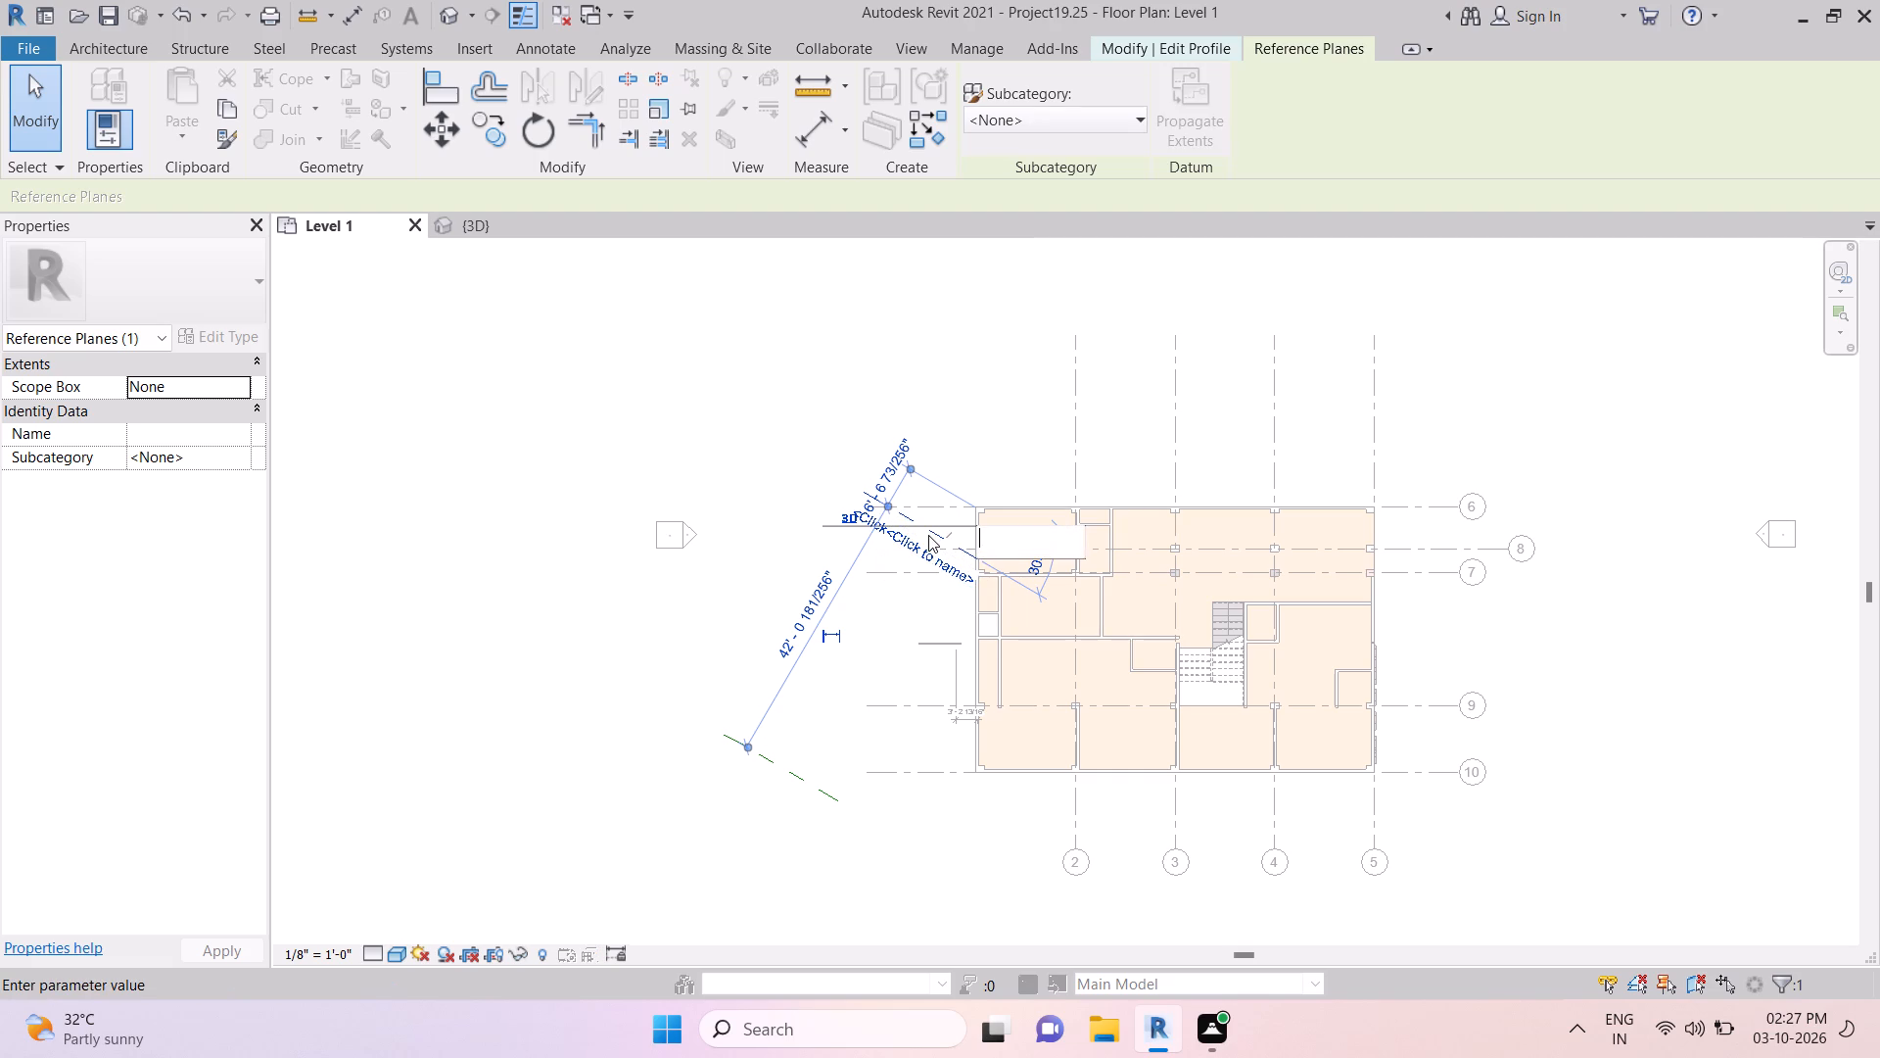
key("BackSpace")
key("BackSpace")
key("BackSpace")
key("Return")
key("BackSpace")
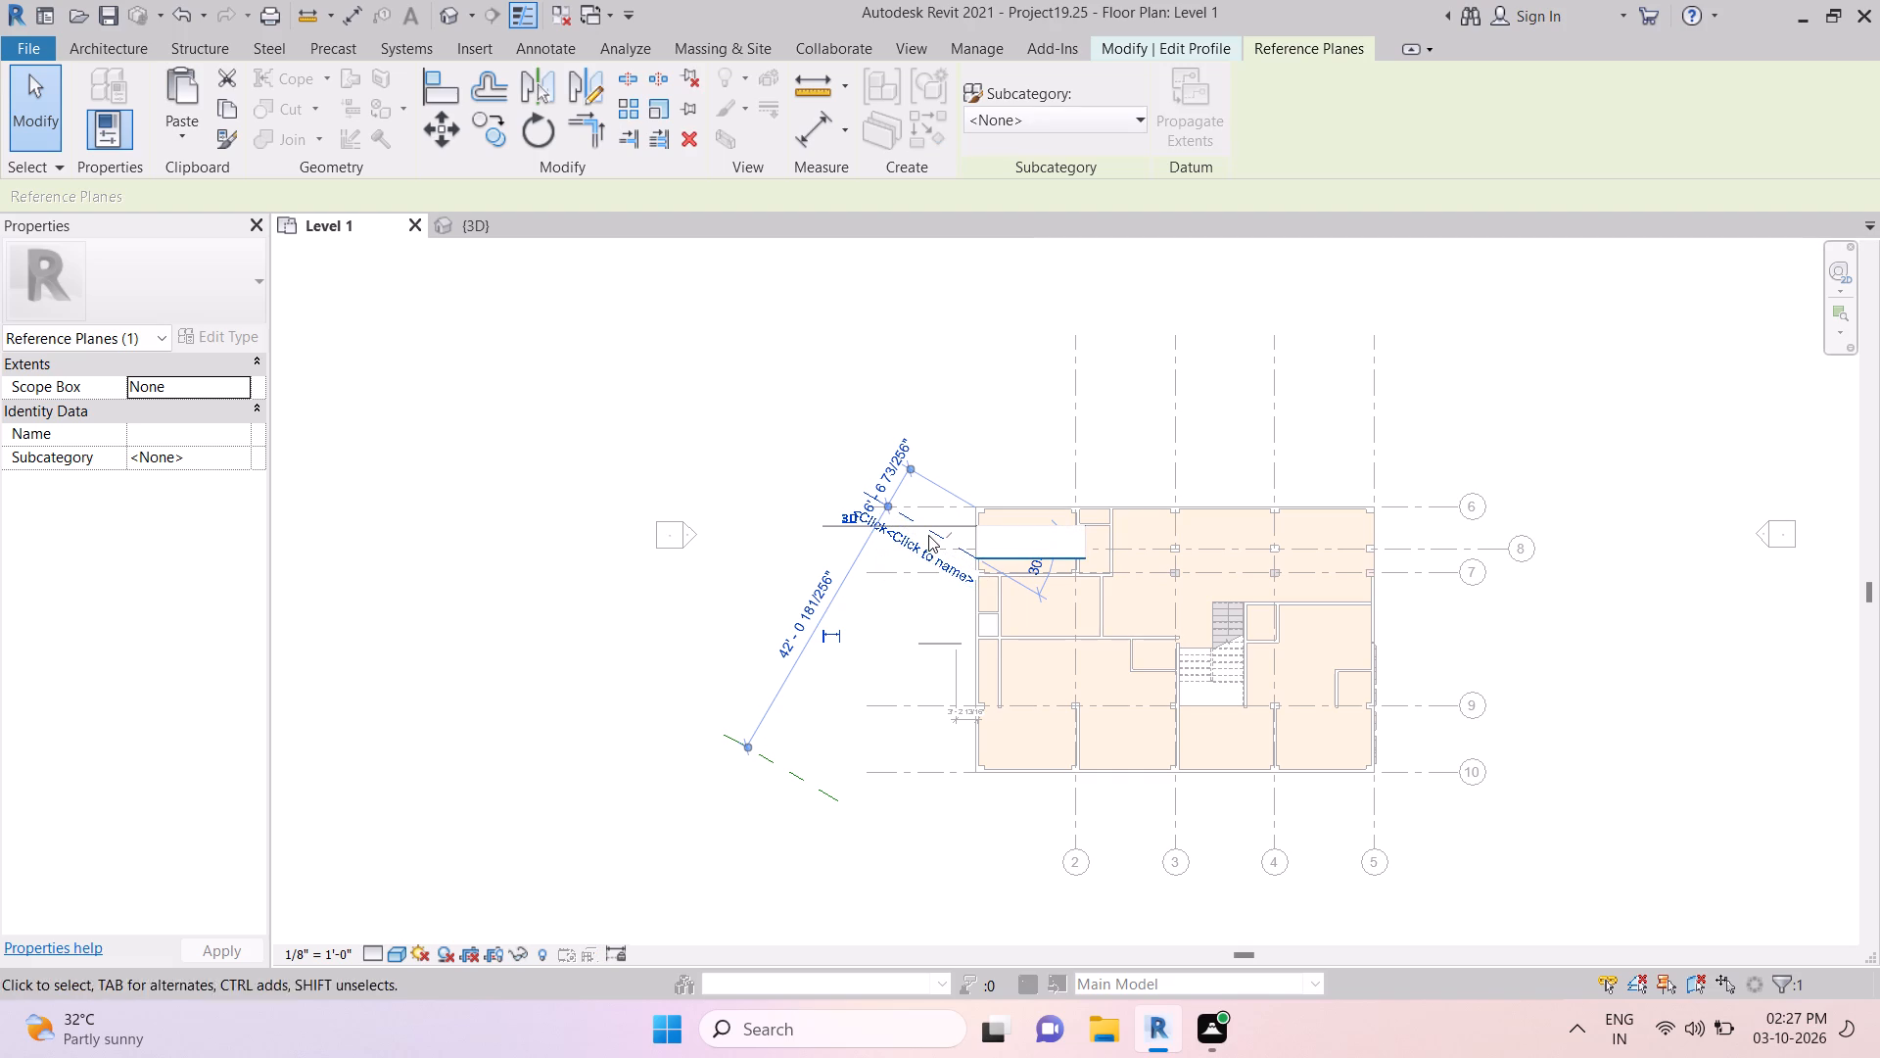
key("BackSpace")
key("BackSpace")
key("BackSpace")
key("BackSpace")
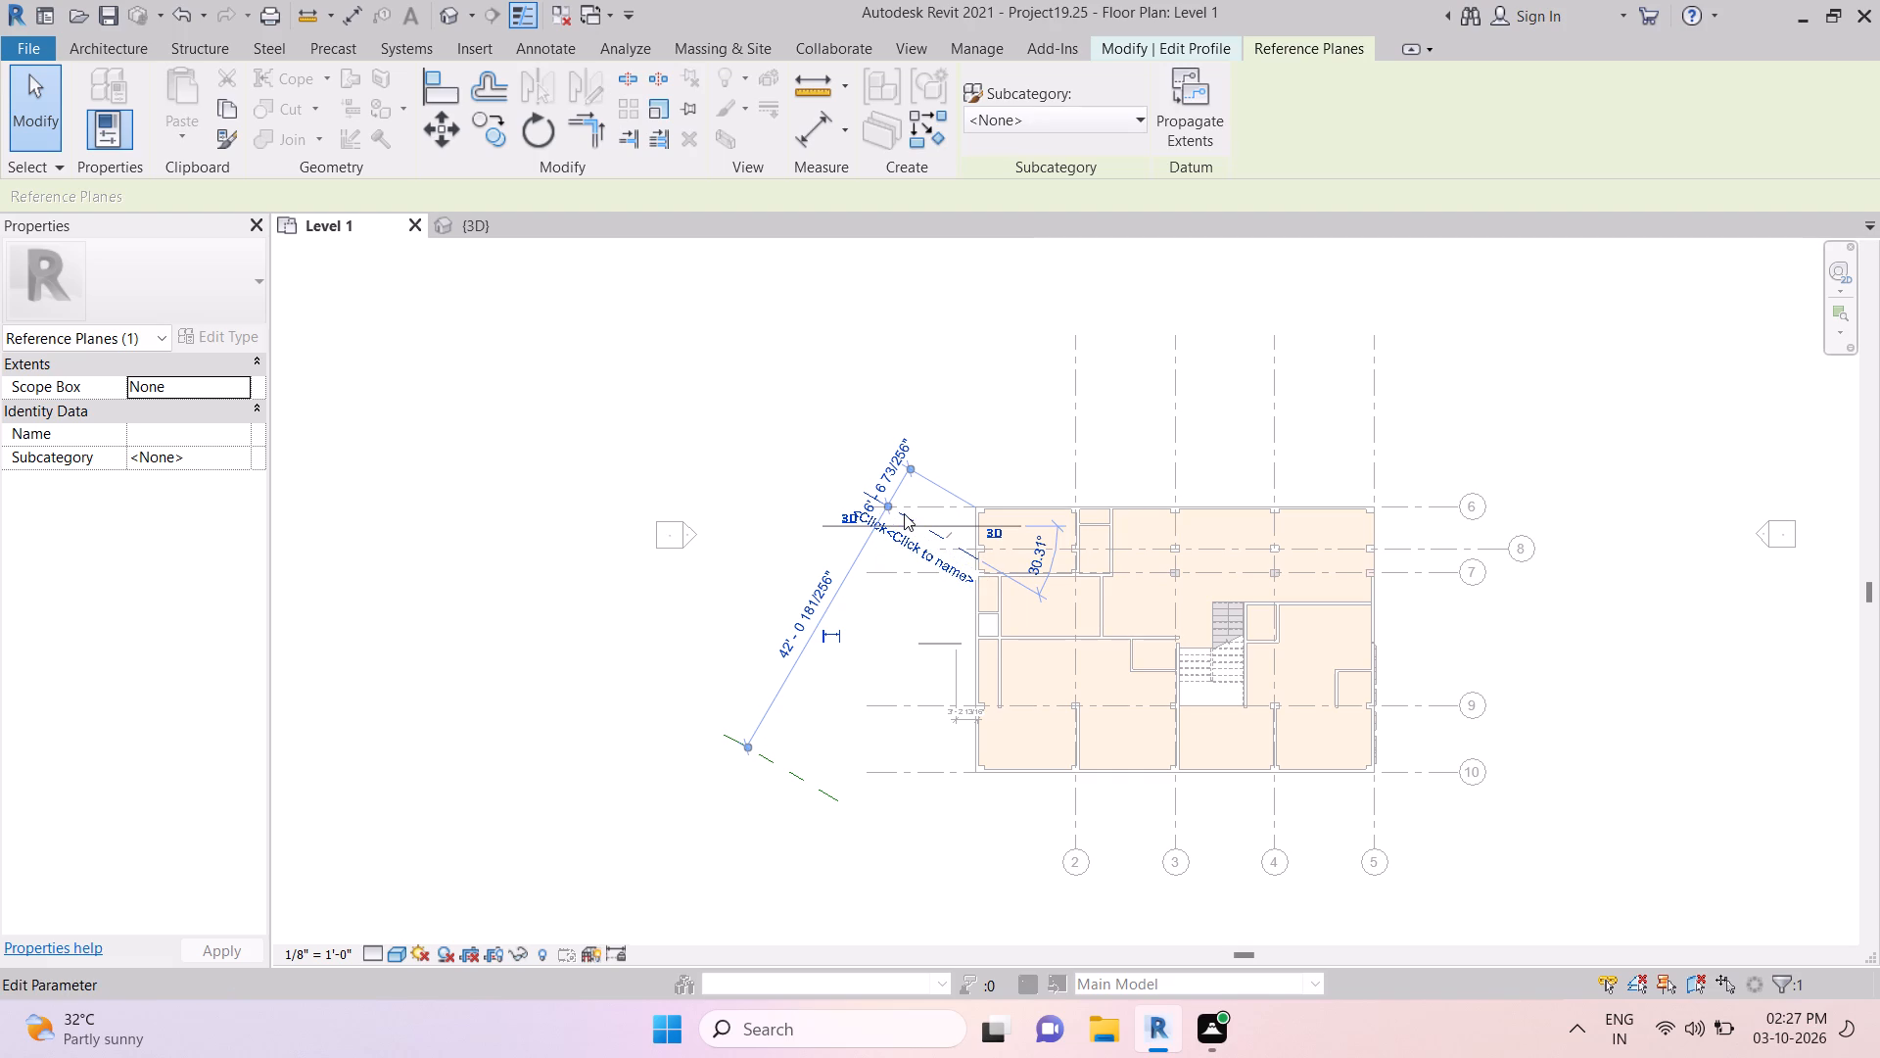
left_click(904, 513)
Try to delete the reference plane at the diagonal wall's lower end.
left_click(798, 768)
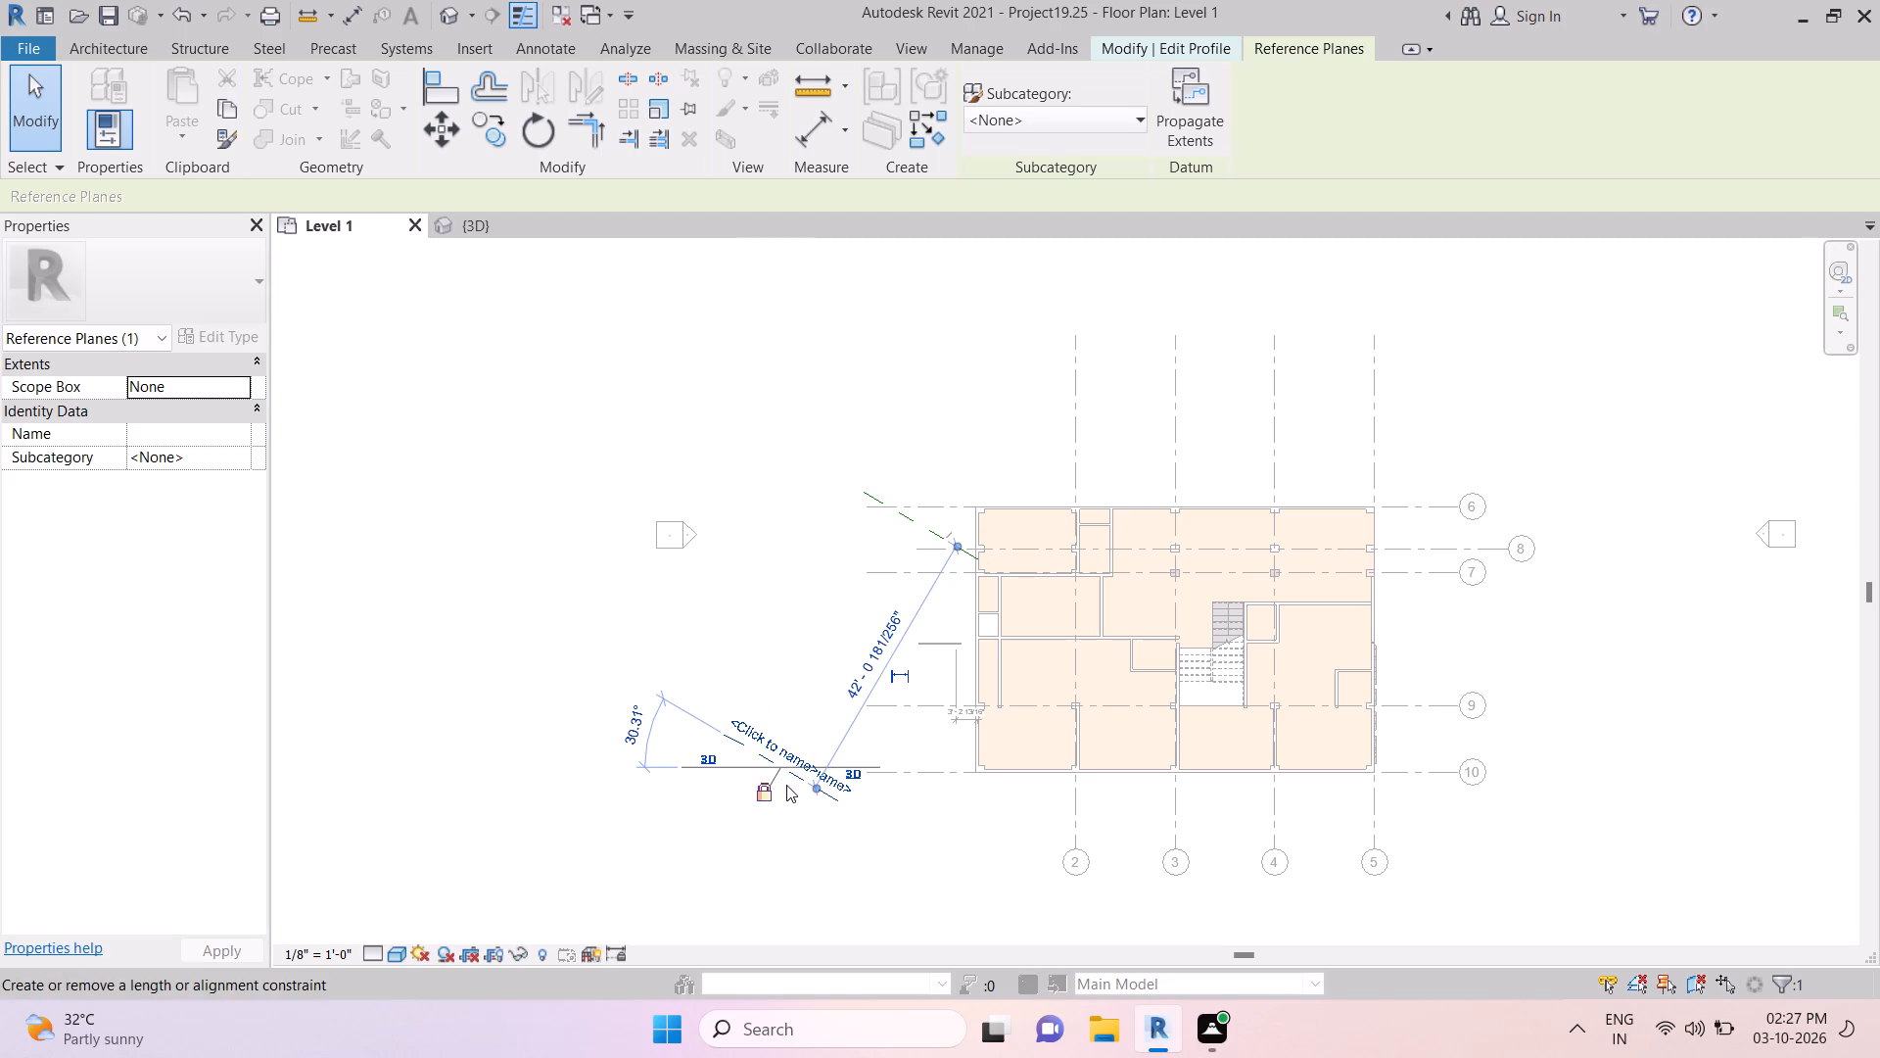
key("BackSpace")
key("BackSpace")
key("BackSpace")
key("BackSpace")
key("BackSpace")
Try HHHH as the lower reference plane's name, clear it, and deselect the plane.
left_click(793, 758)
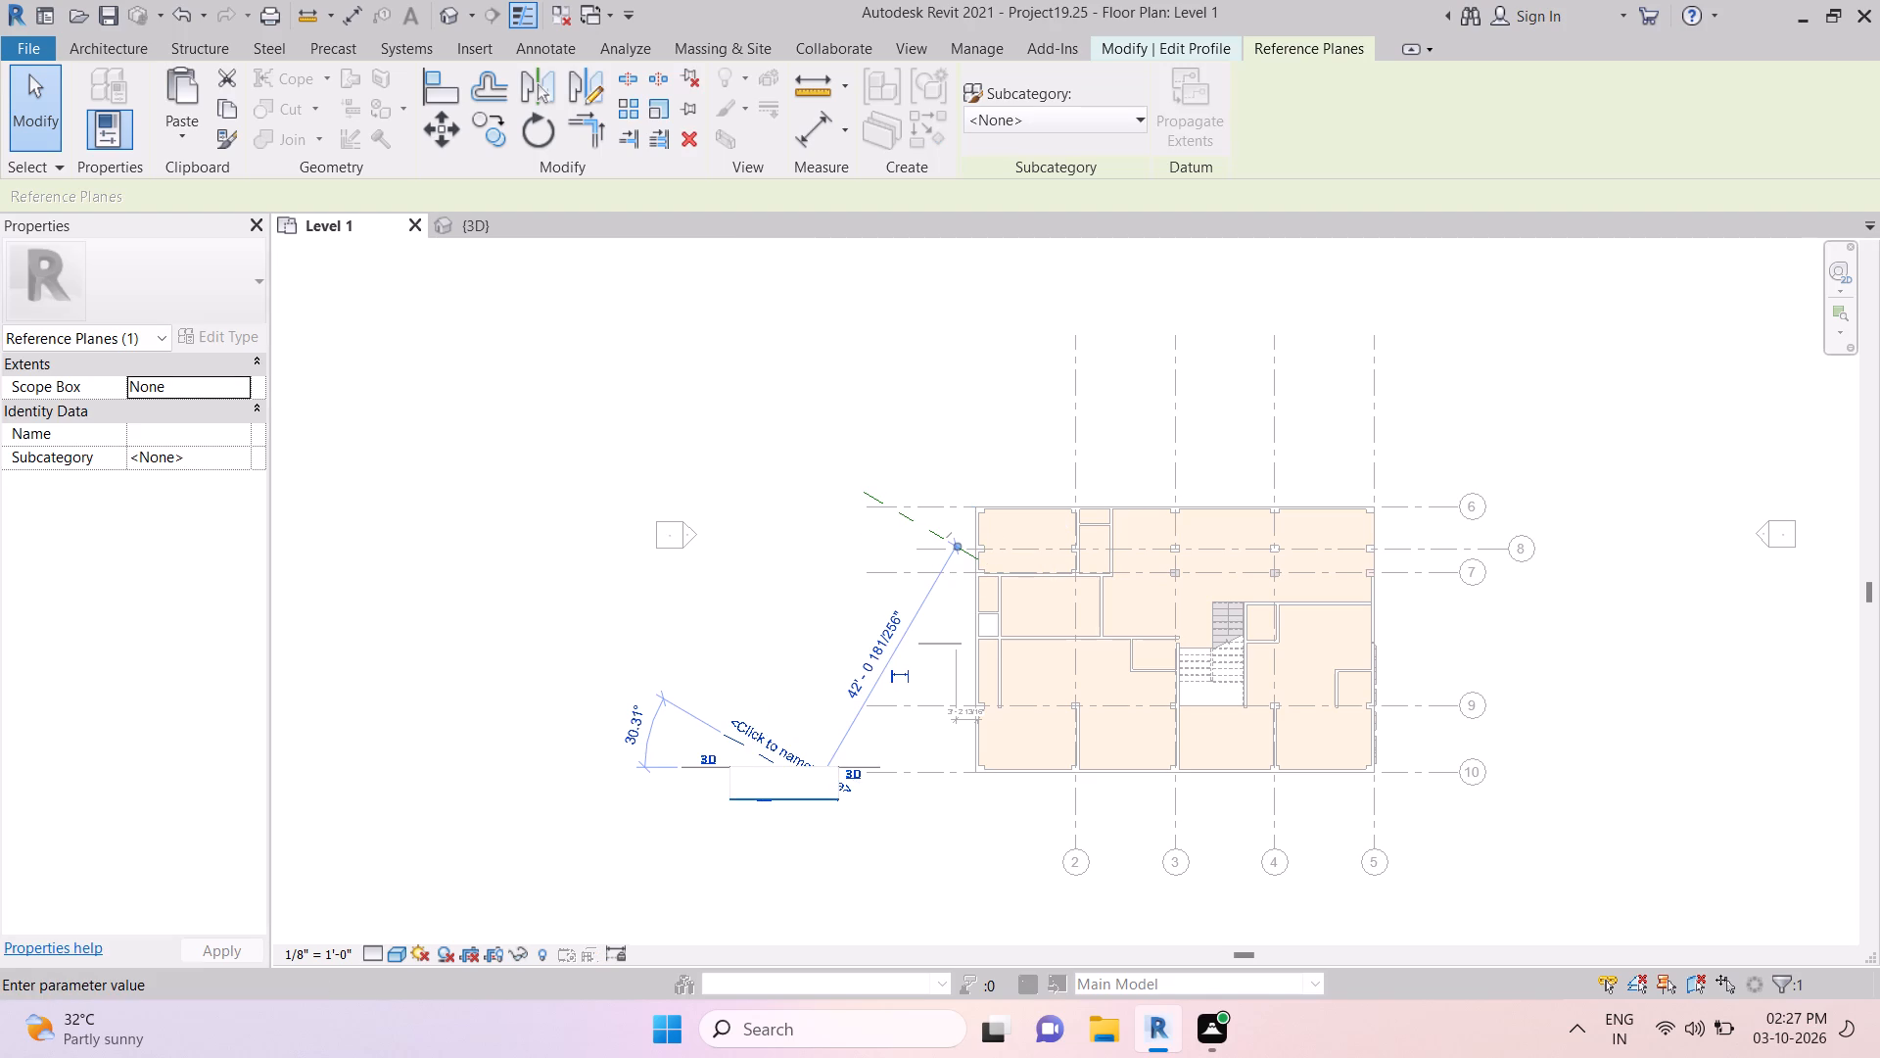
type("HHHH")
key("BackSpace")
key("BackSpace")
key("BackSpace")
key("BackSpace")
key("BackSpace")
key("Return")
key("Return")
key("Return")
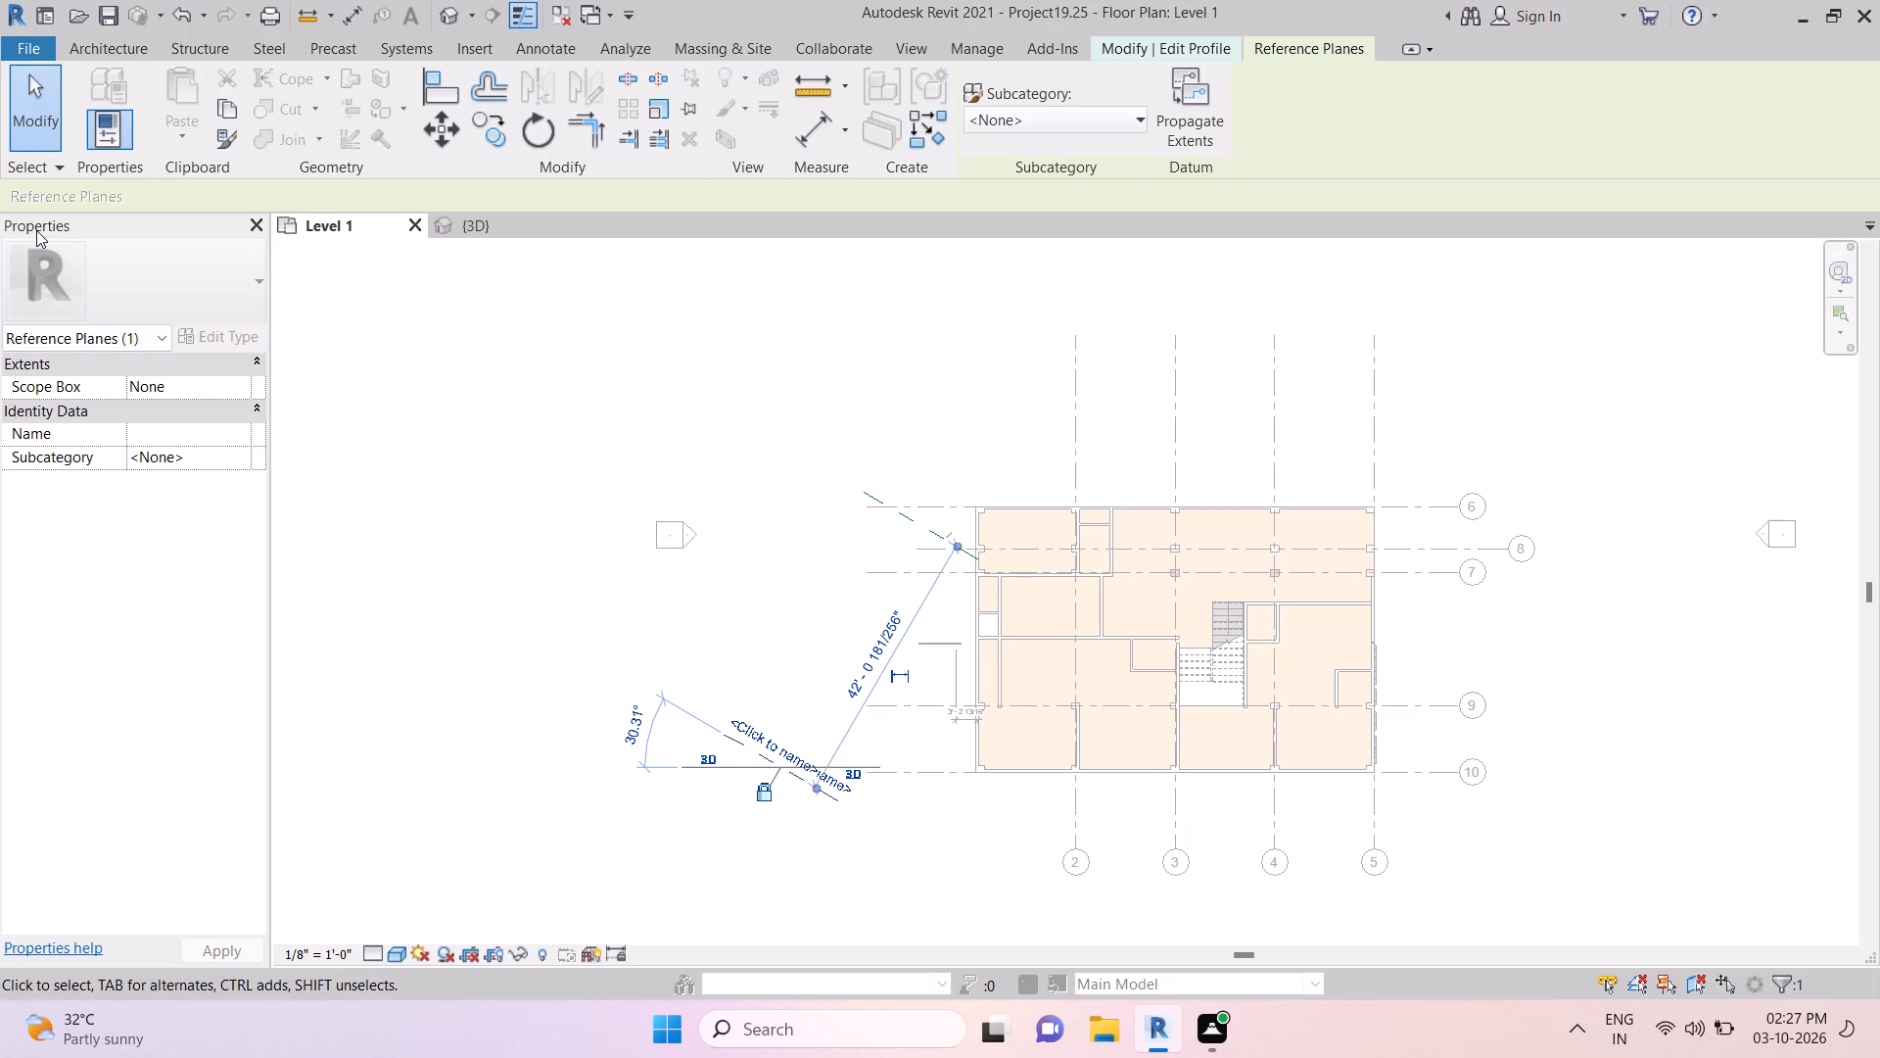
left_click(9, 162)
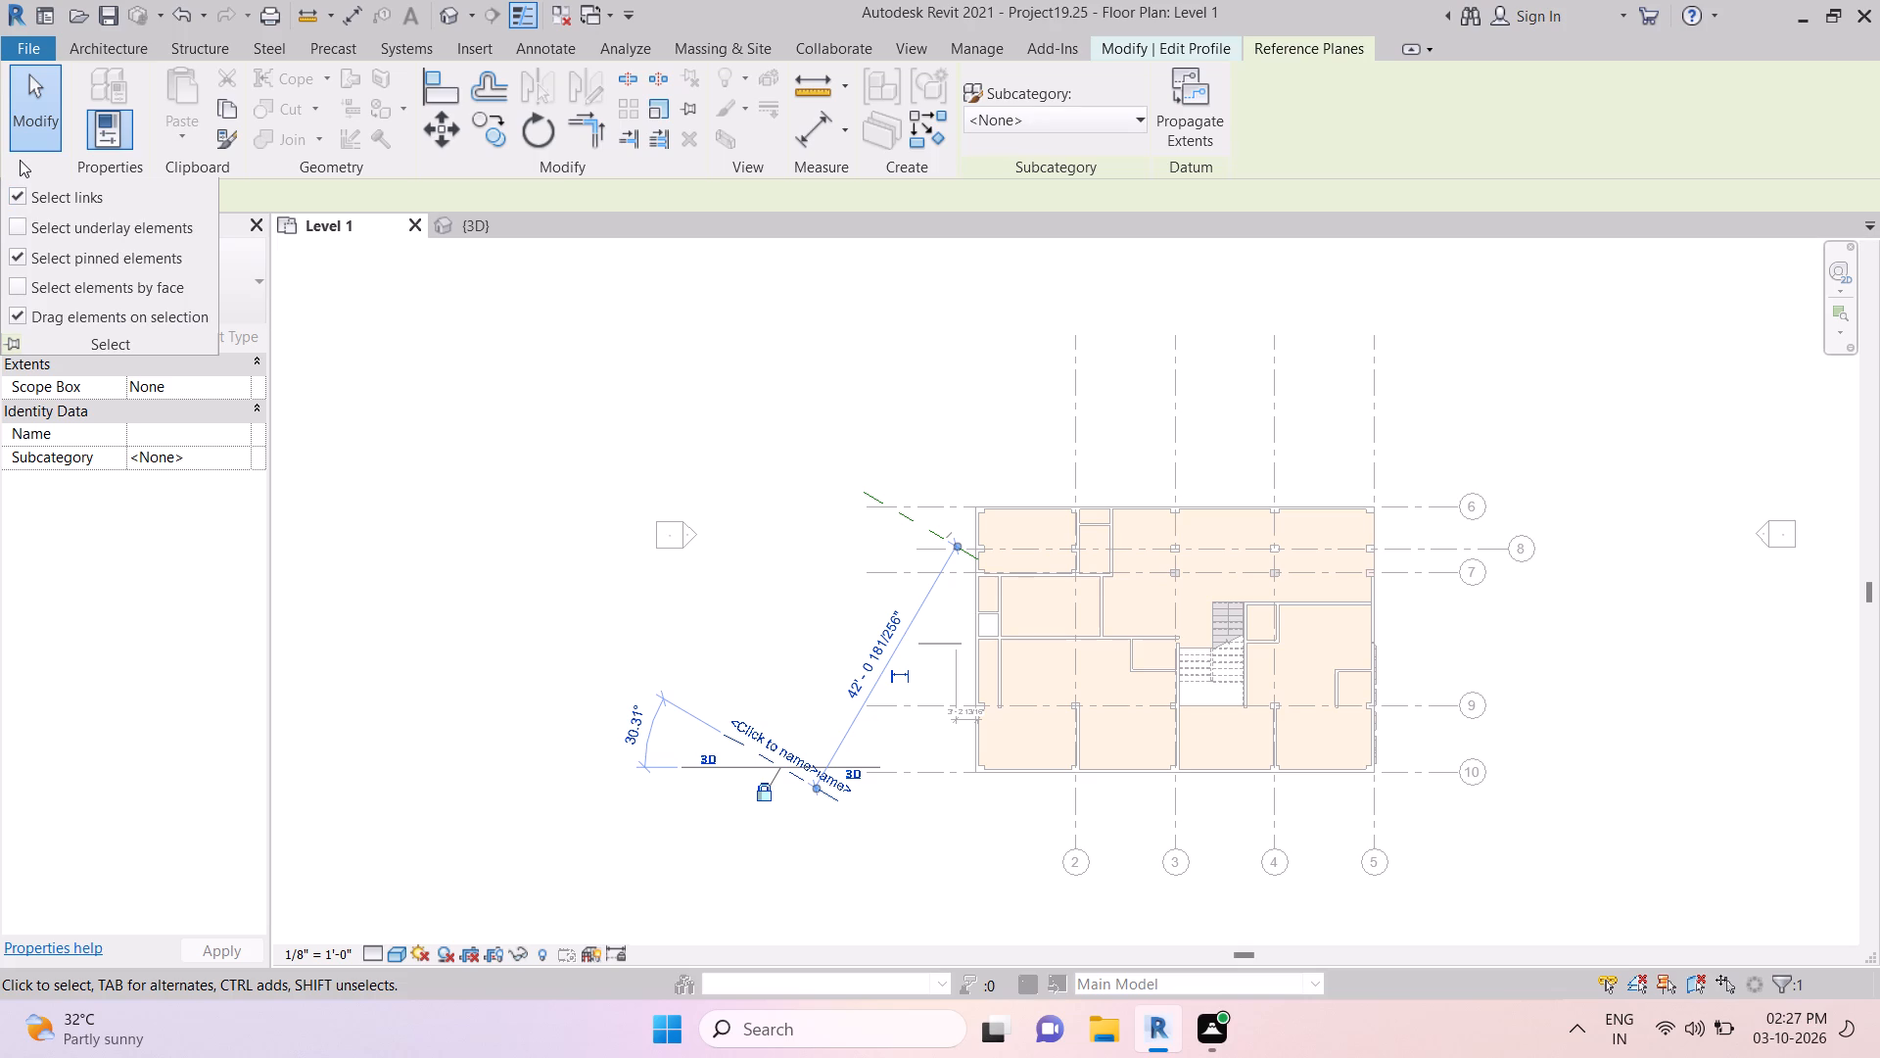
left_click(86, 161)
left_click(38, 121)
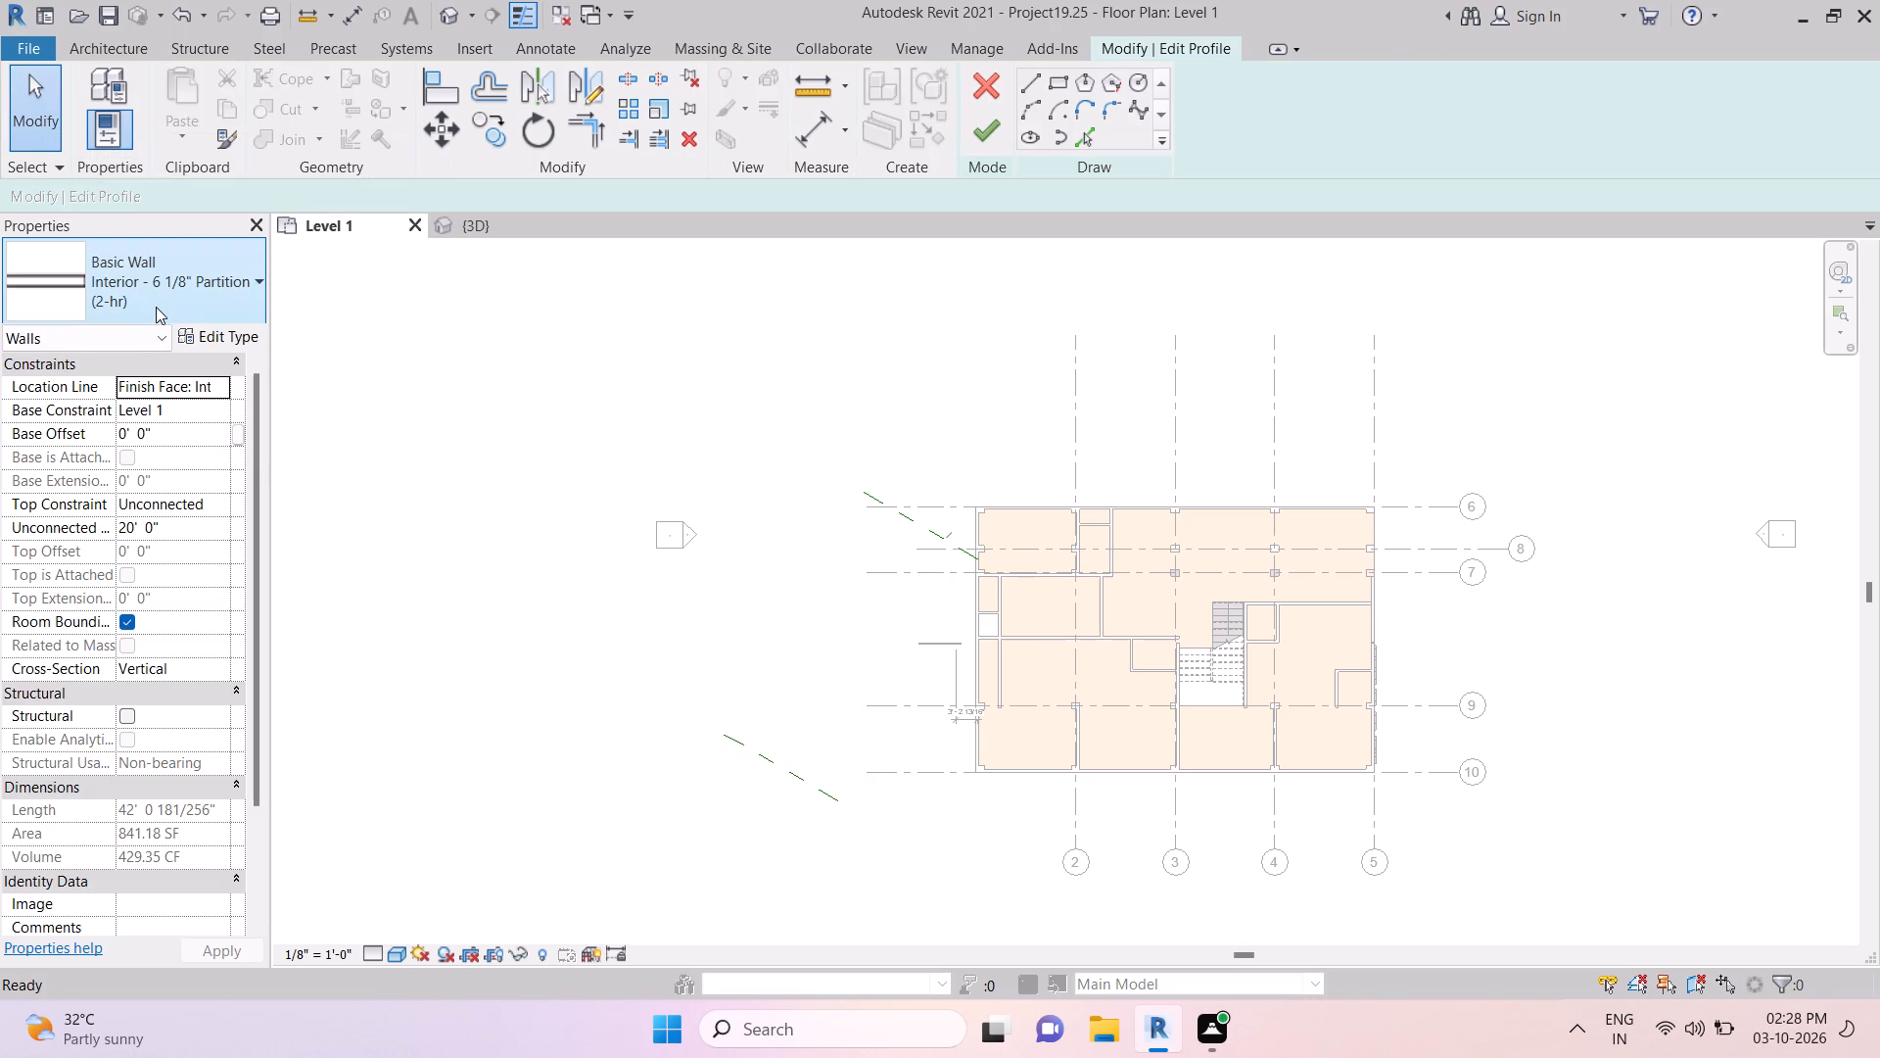
Change the diagonal wall's type to the basic wall Generic - 5".
left_click(156, 307)
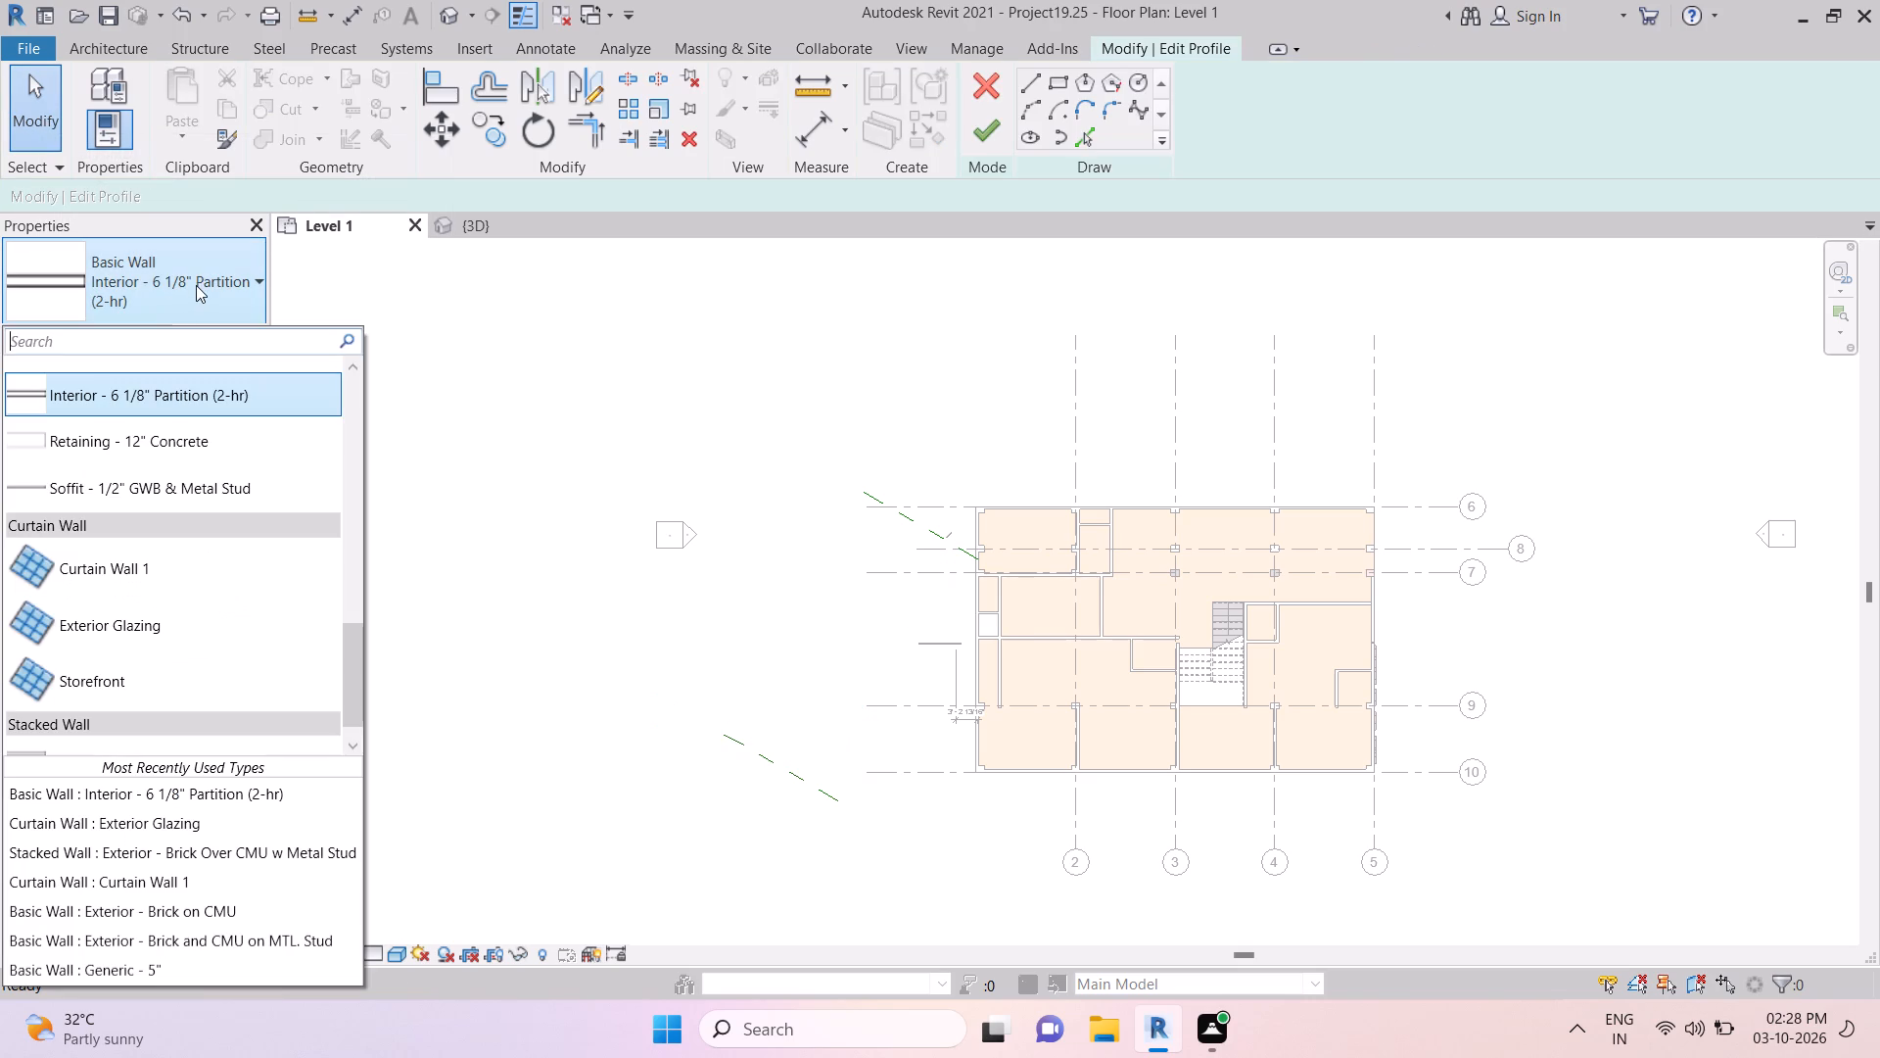
scroll(283, 522, "down", 5)
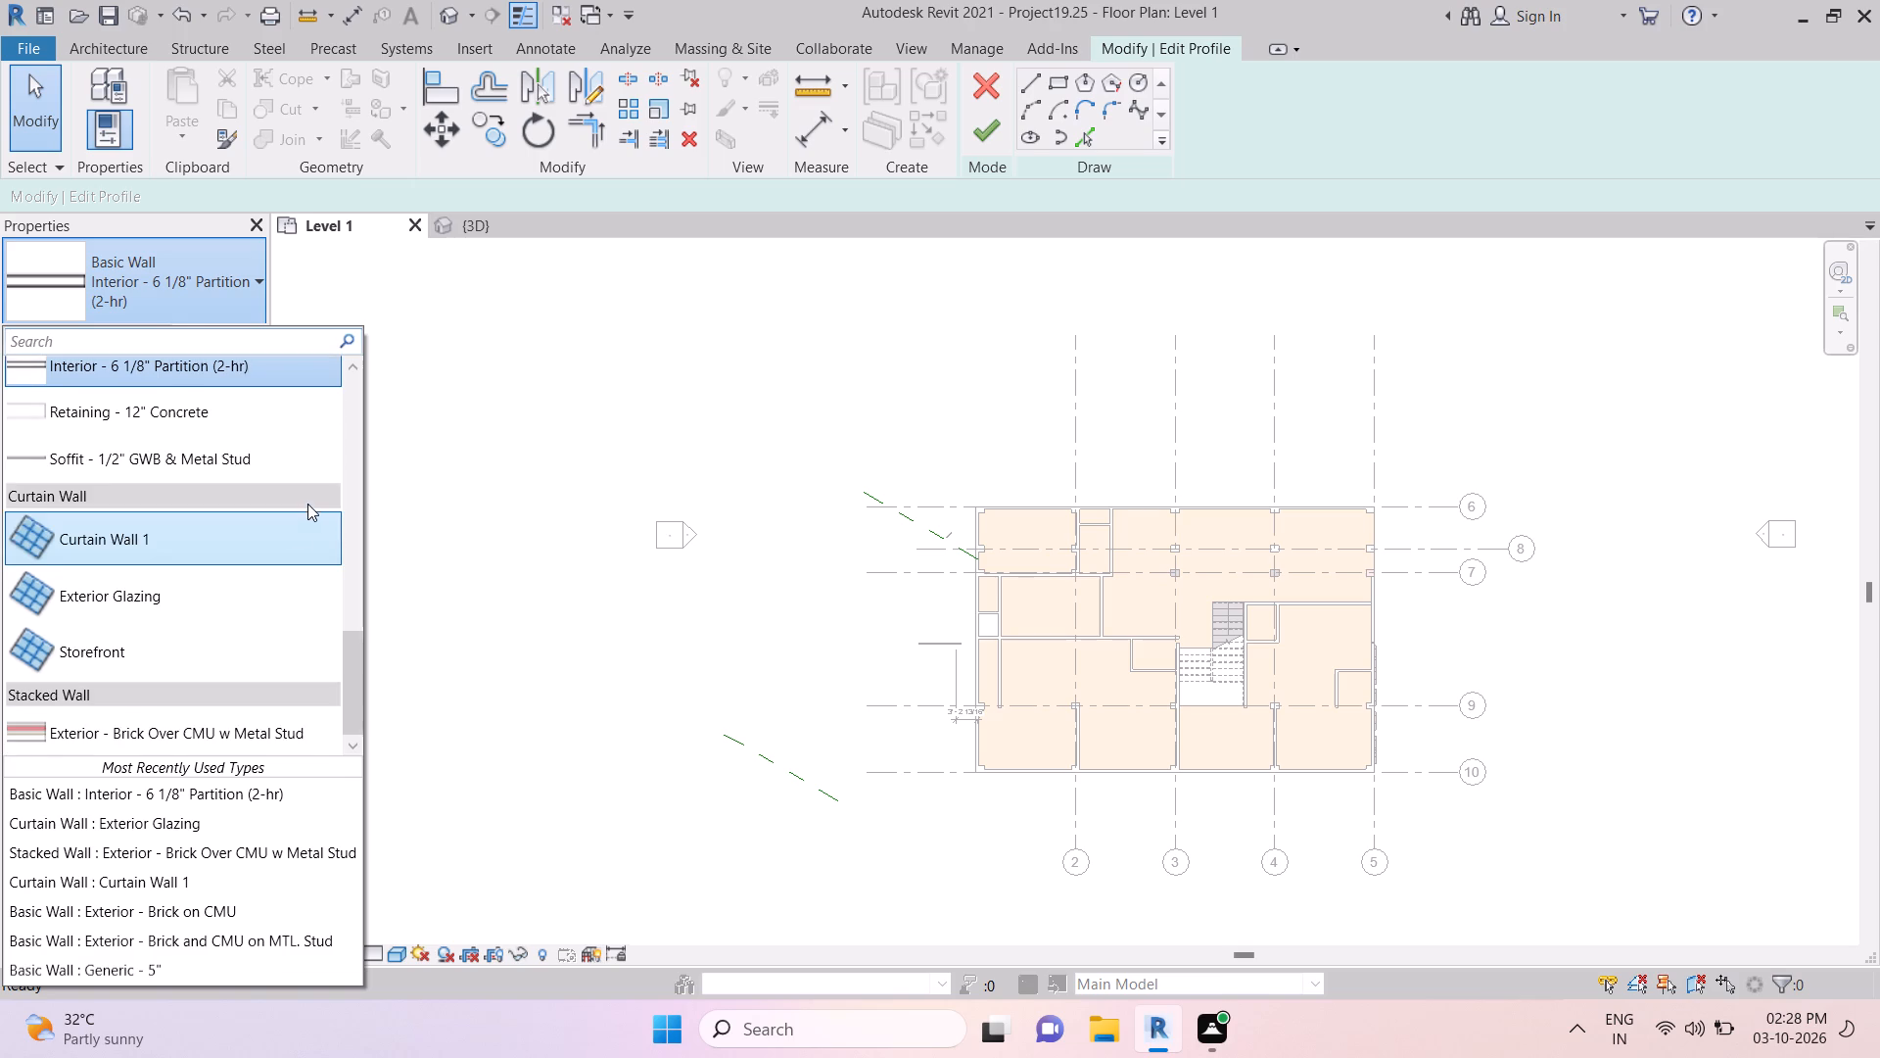
scroll(307, 505, "up", 9)
scroll(264, 428, "up", 4)
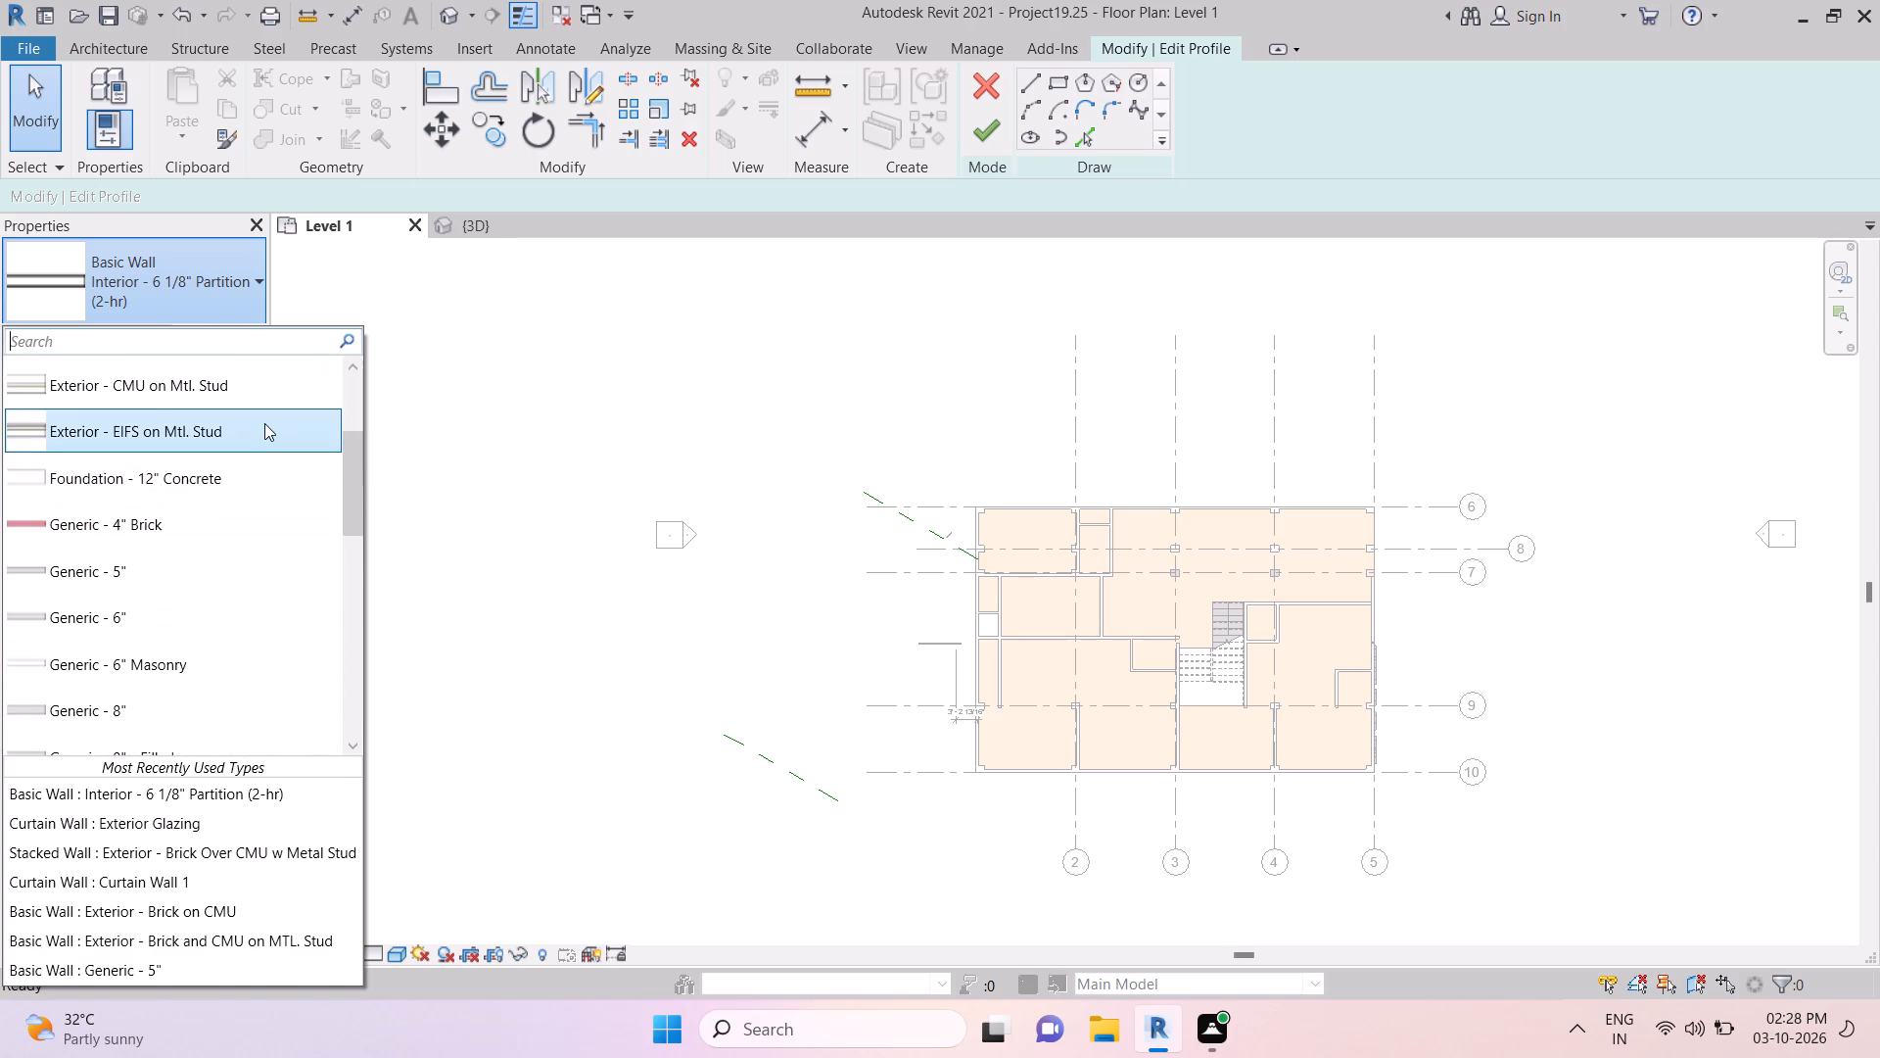
scroll(264, 423, "up", 3)
scroll(221, 465, "down", 4)
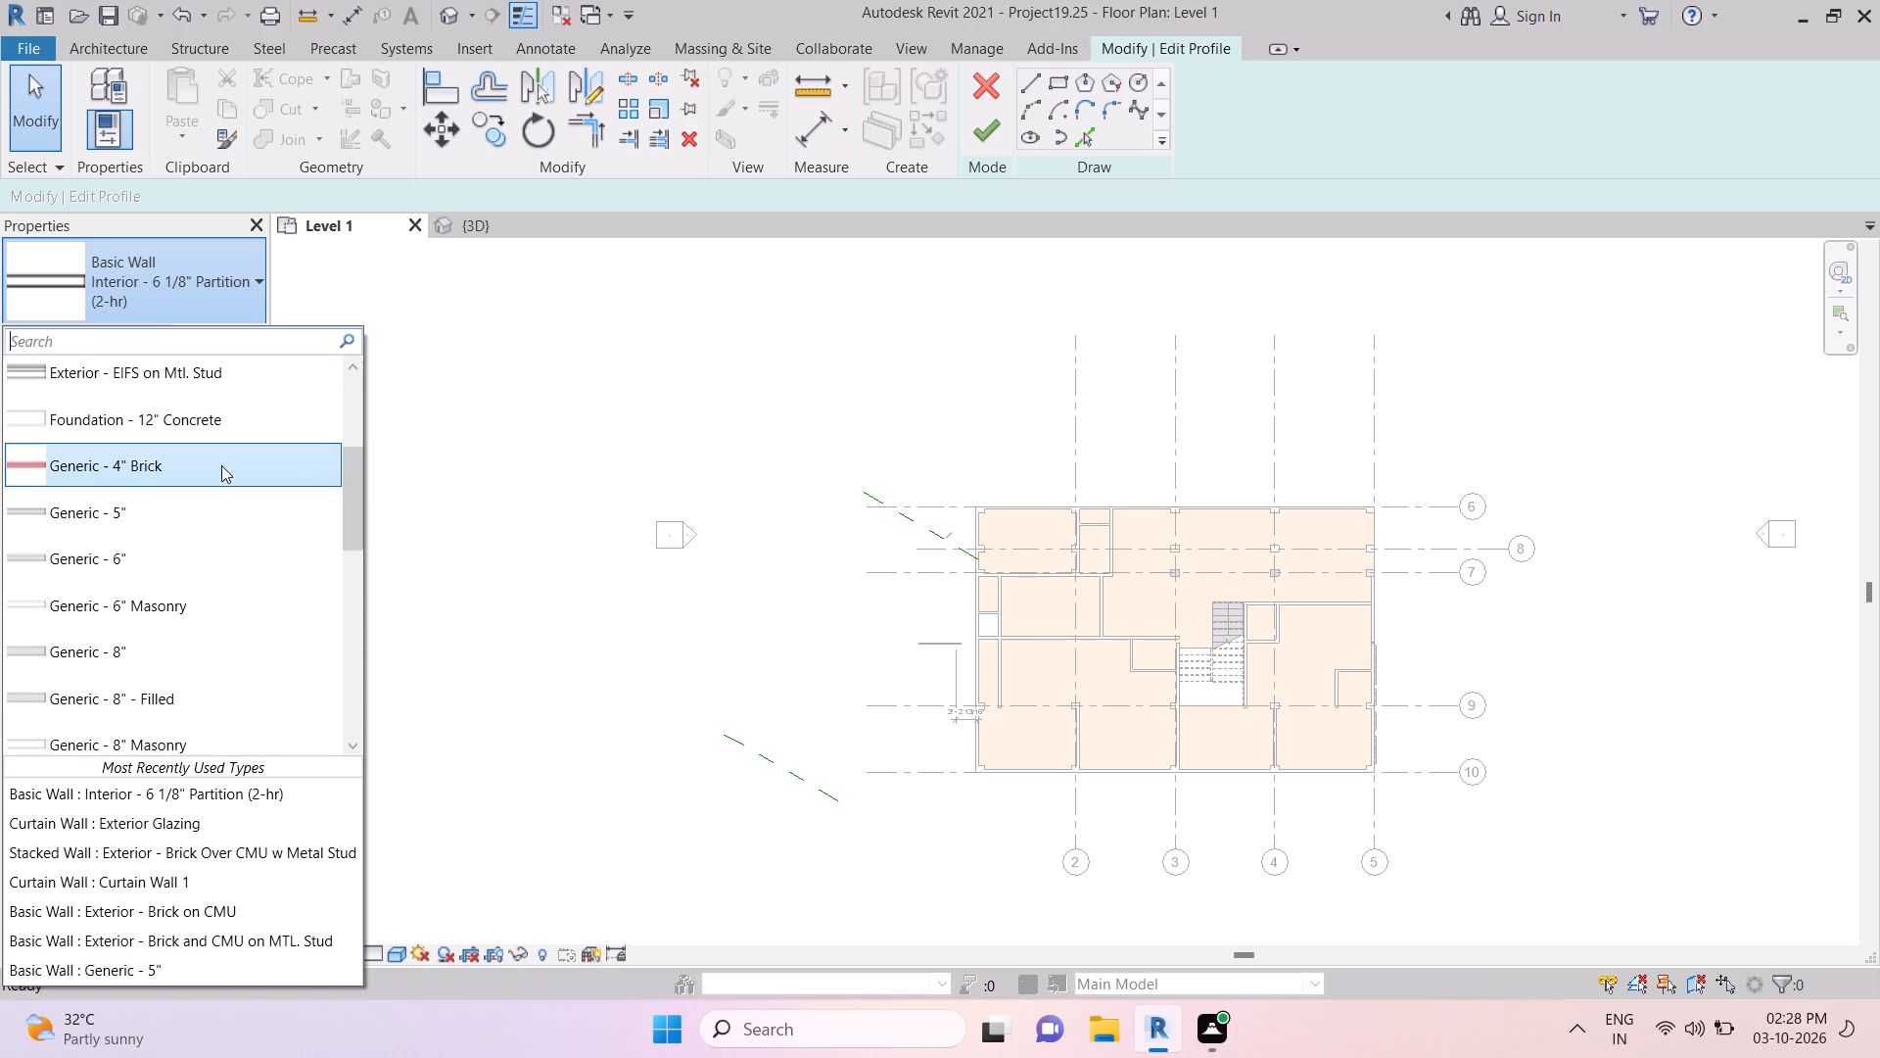
left_click(215, 500)
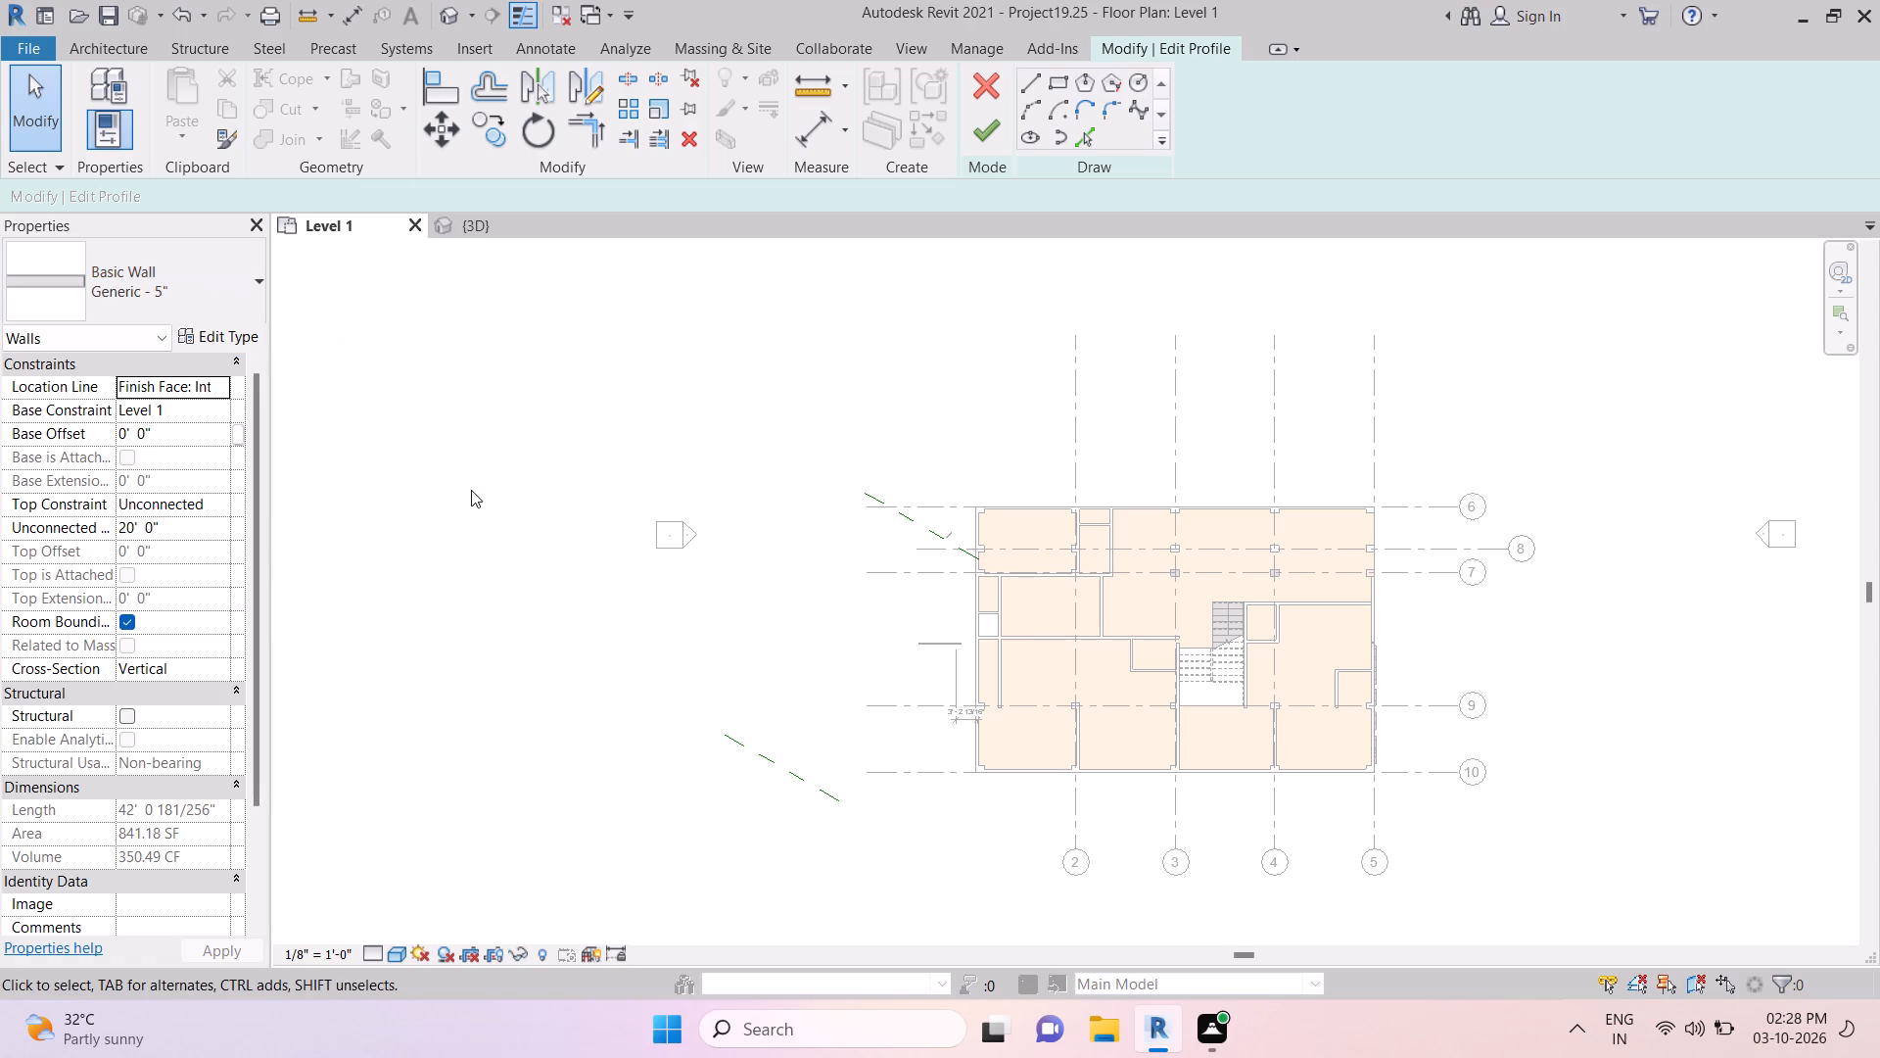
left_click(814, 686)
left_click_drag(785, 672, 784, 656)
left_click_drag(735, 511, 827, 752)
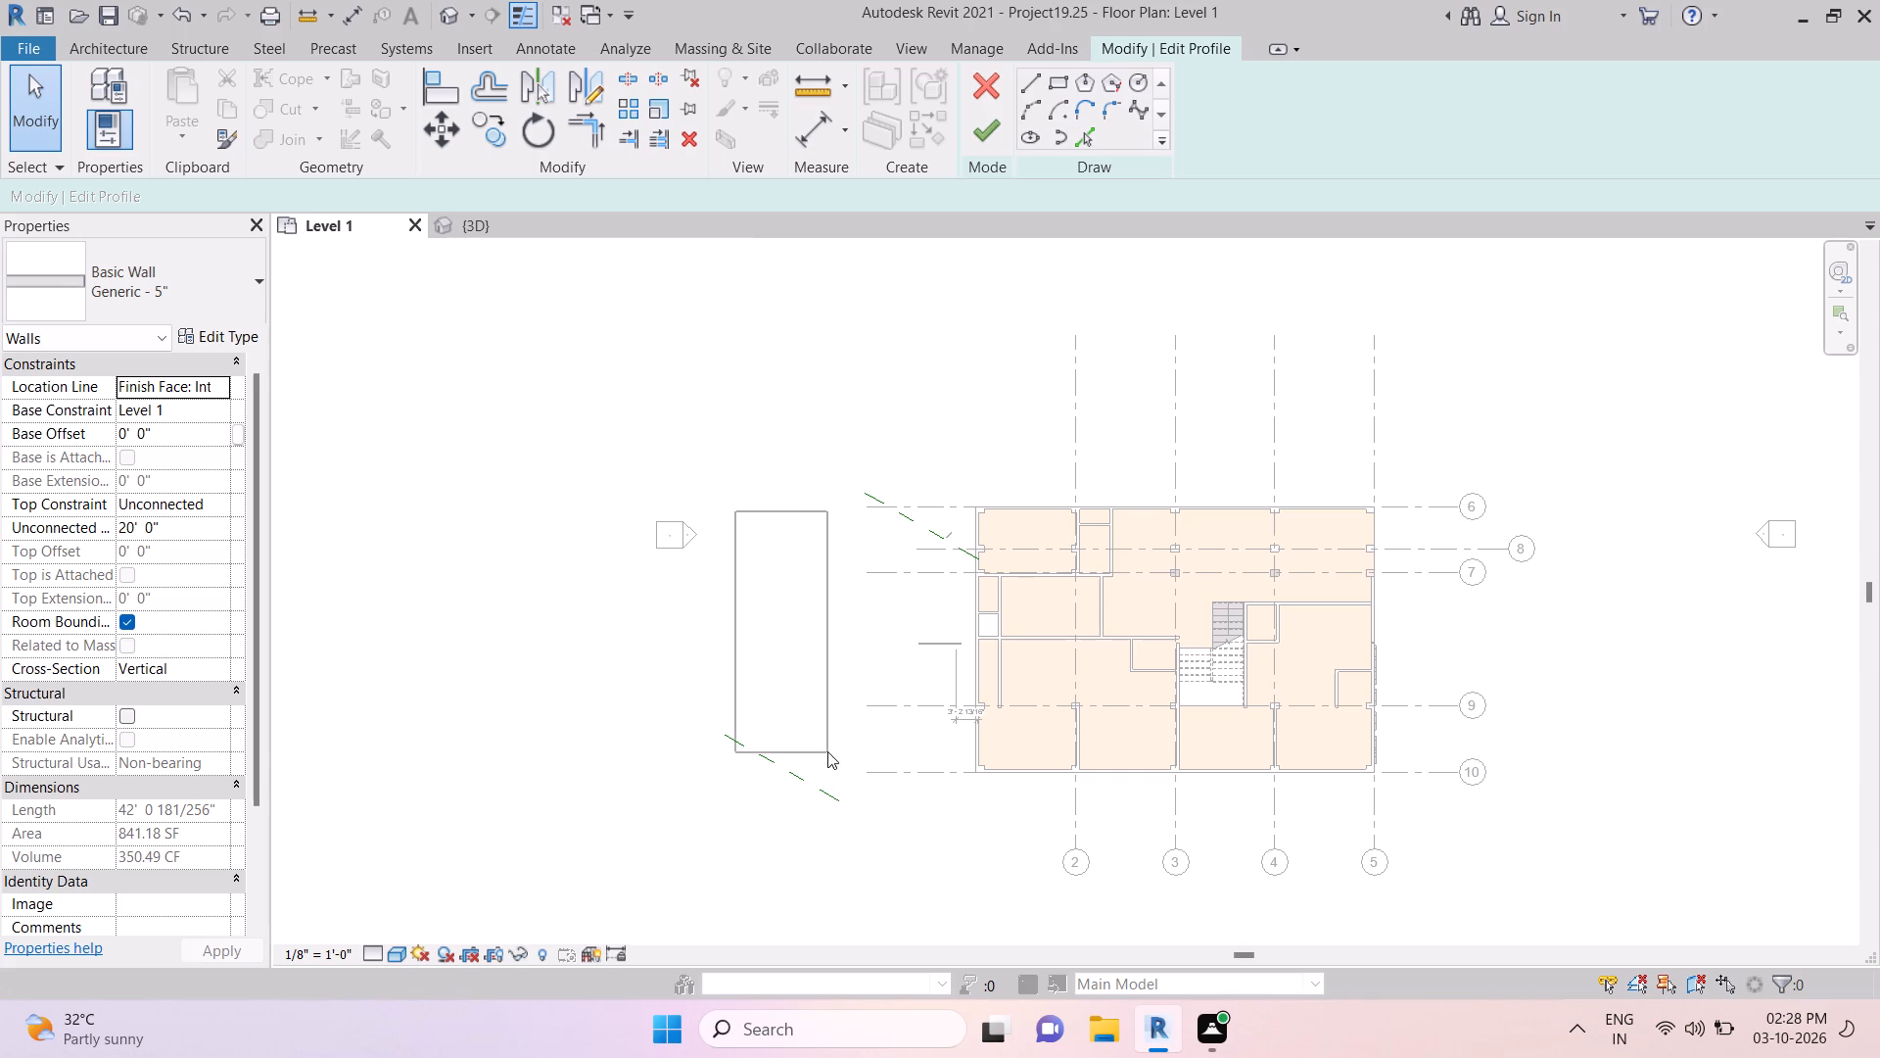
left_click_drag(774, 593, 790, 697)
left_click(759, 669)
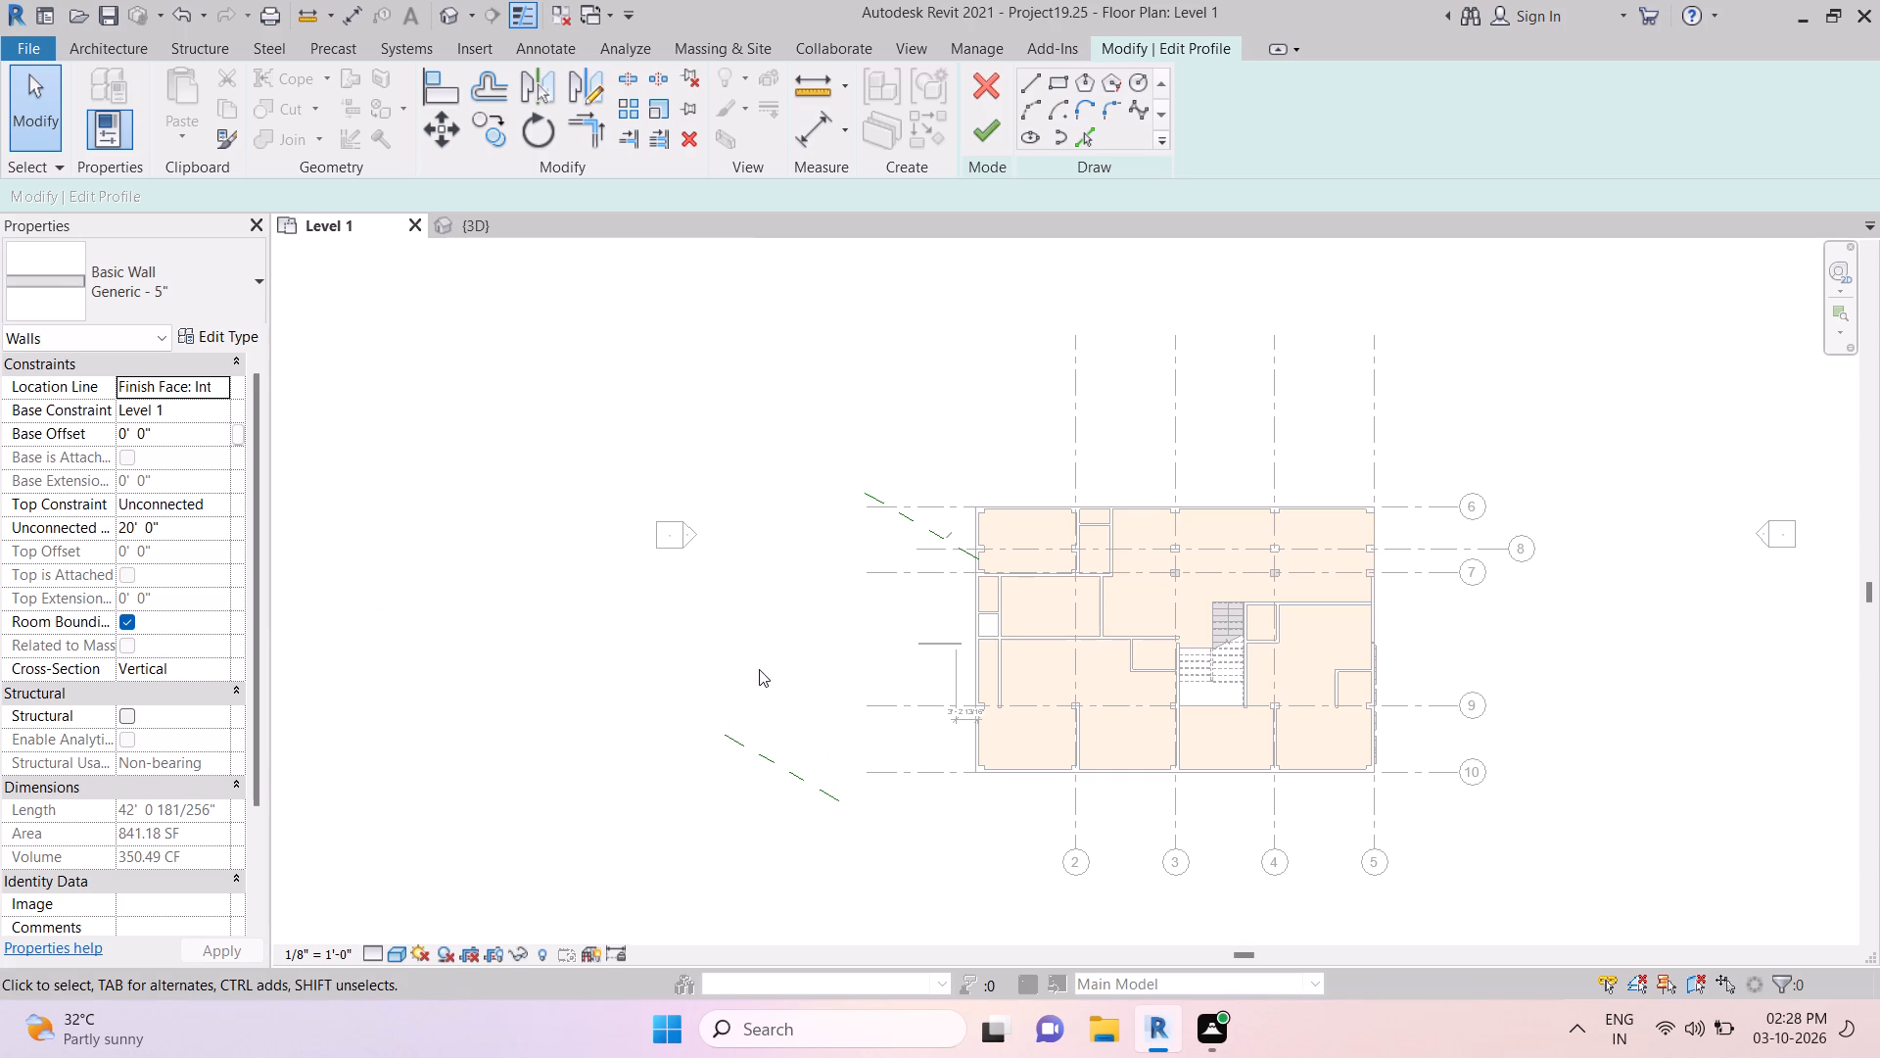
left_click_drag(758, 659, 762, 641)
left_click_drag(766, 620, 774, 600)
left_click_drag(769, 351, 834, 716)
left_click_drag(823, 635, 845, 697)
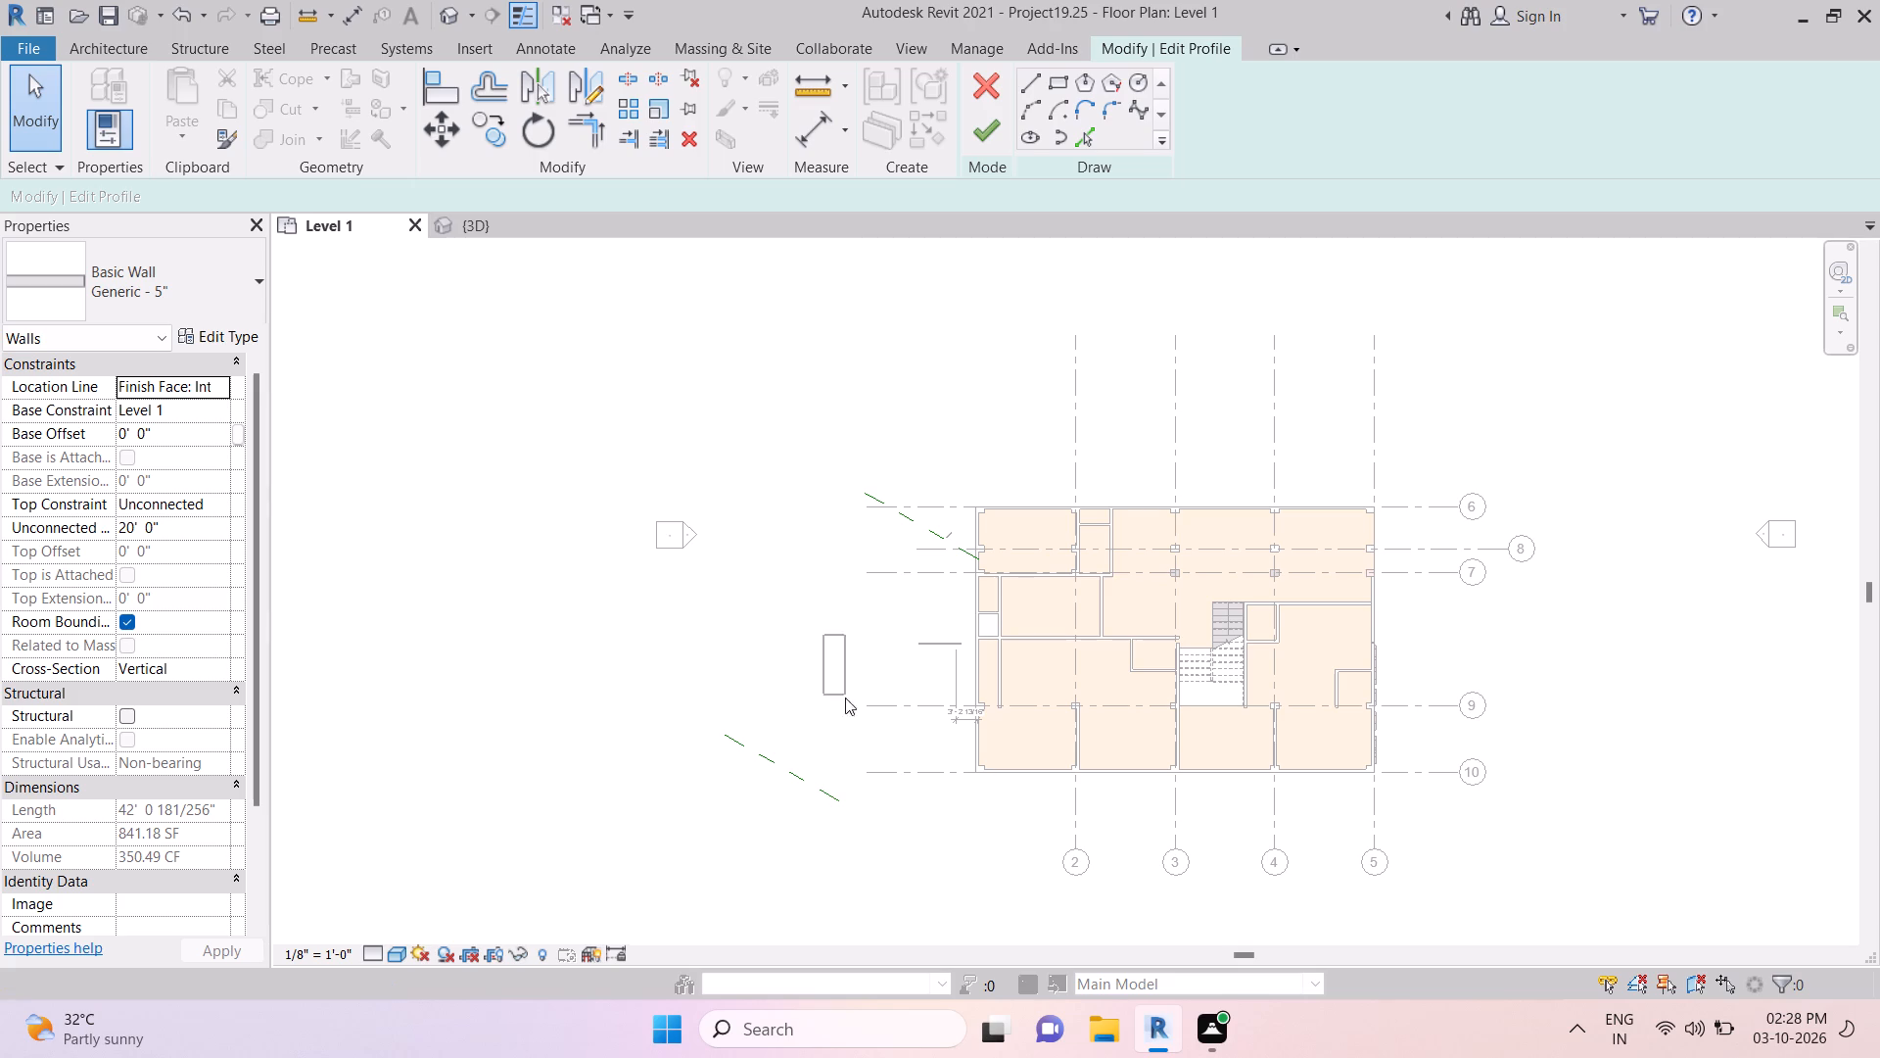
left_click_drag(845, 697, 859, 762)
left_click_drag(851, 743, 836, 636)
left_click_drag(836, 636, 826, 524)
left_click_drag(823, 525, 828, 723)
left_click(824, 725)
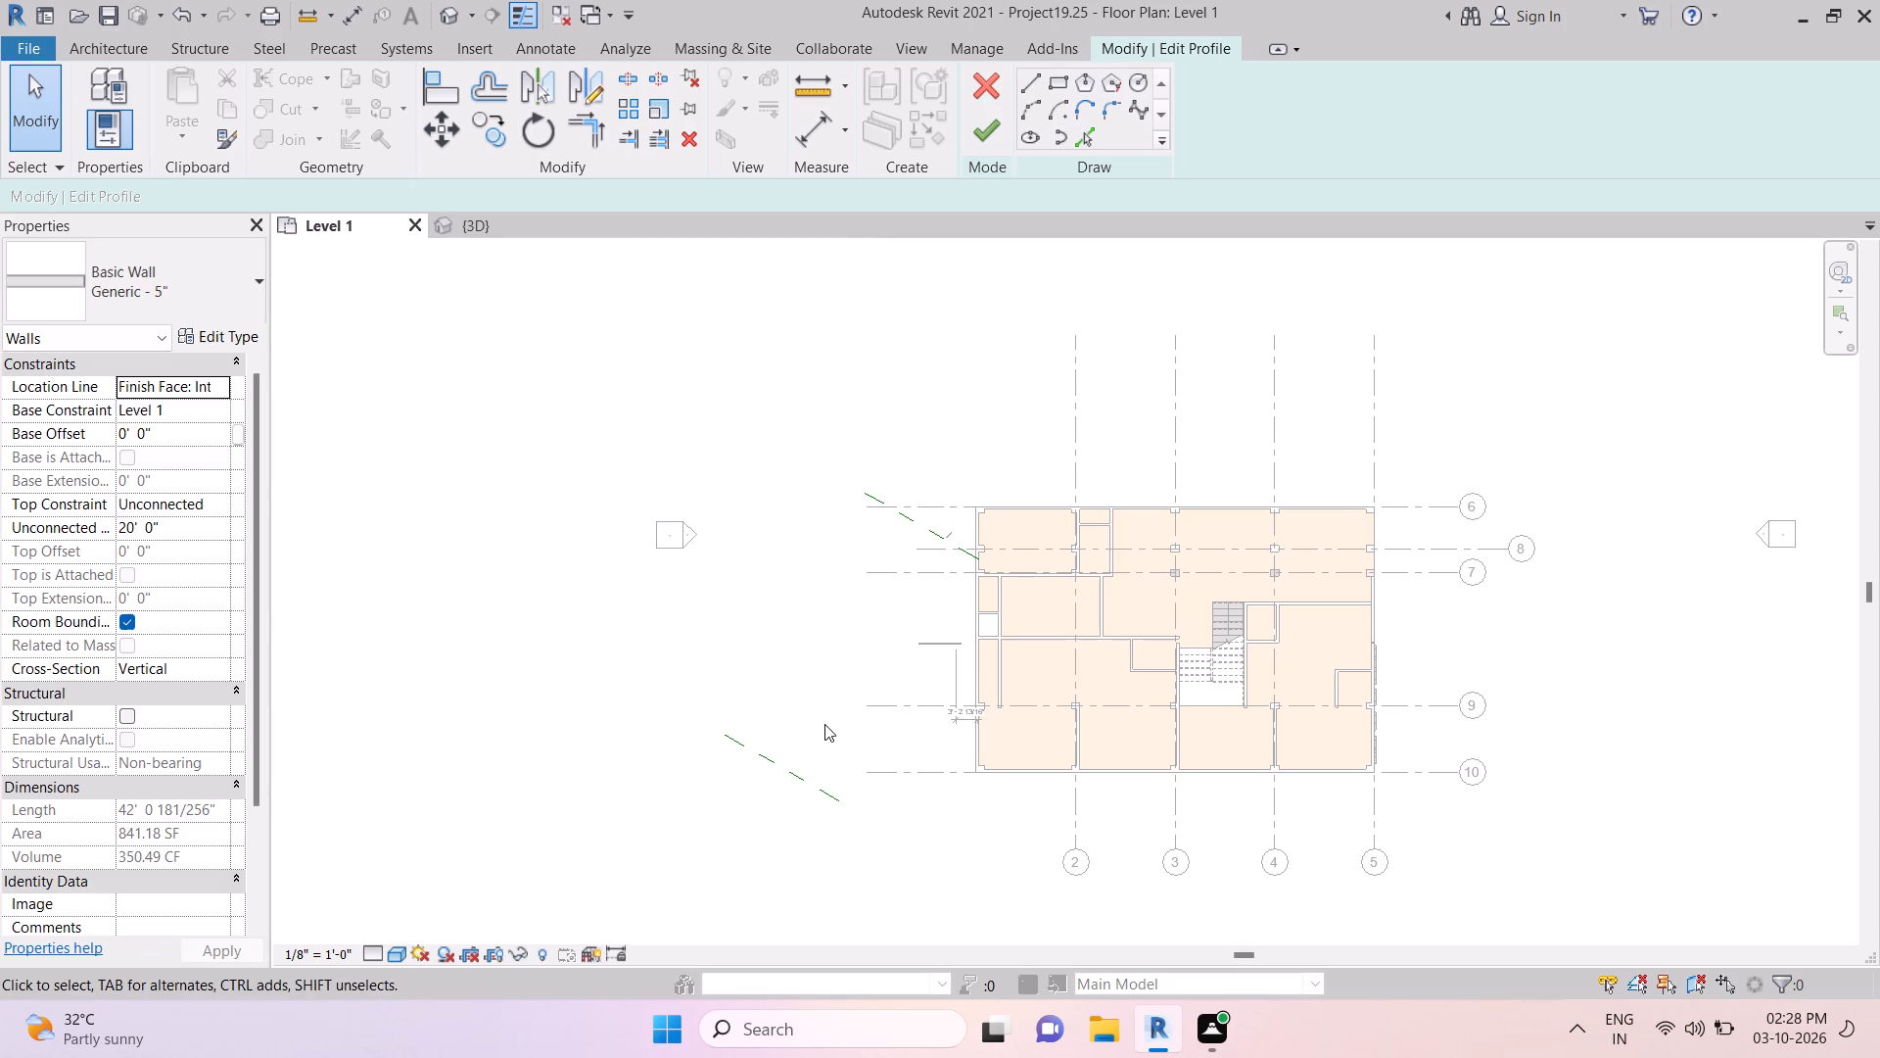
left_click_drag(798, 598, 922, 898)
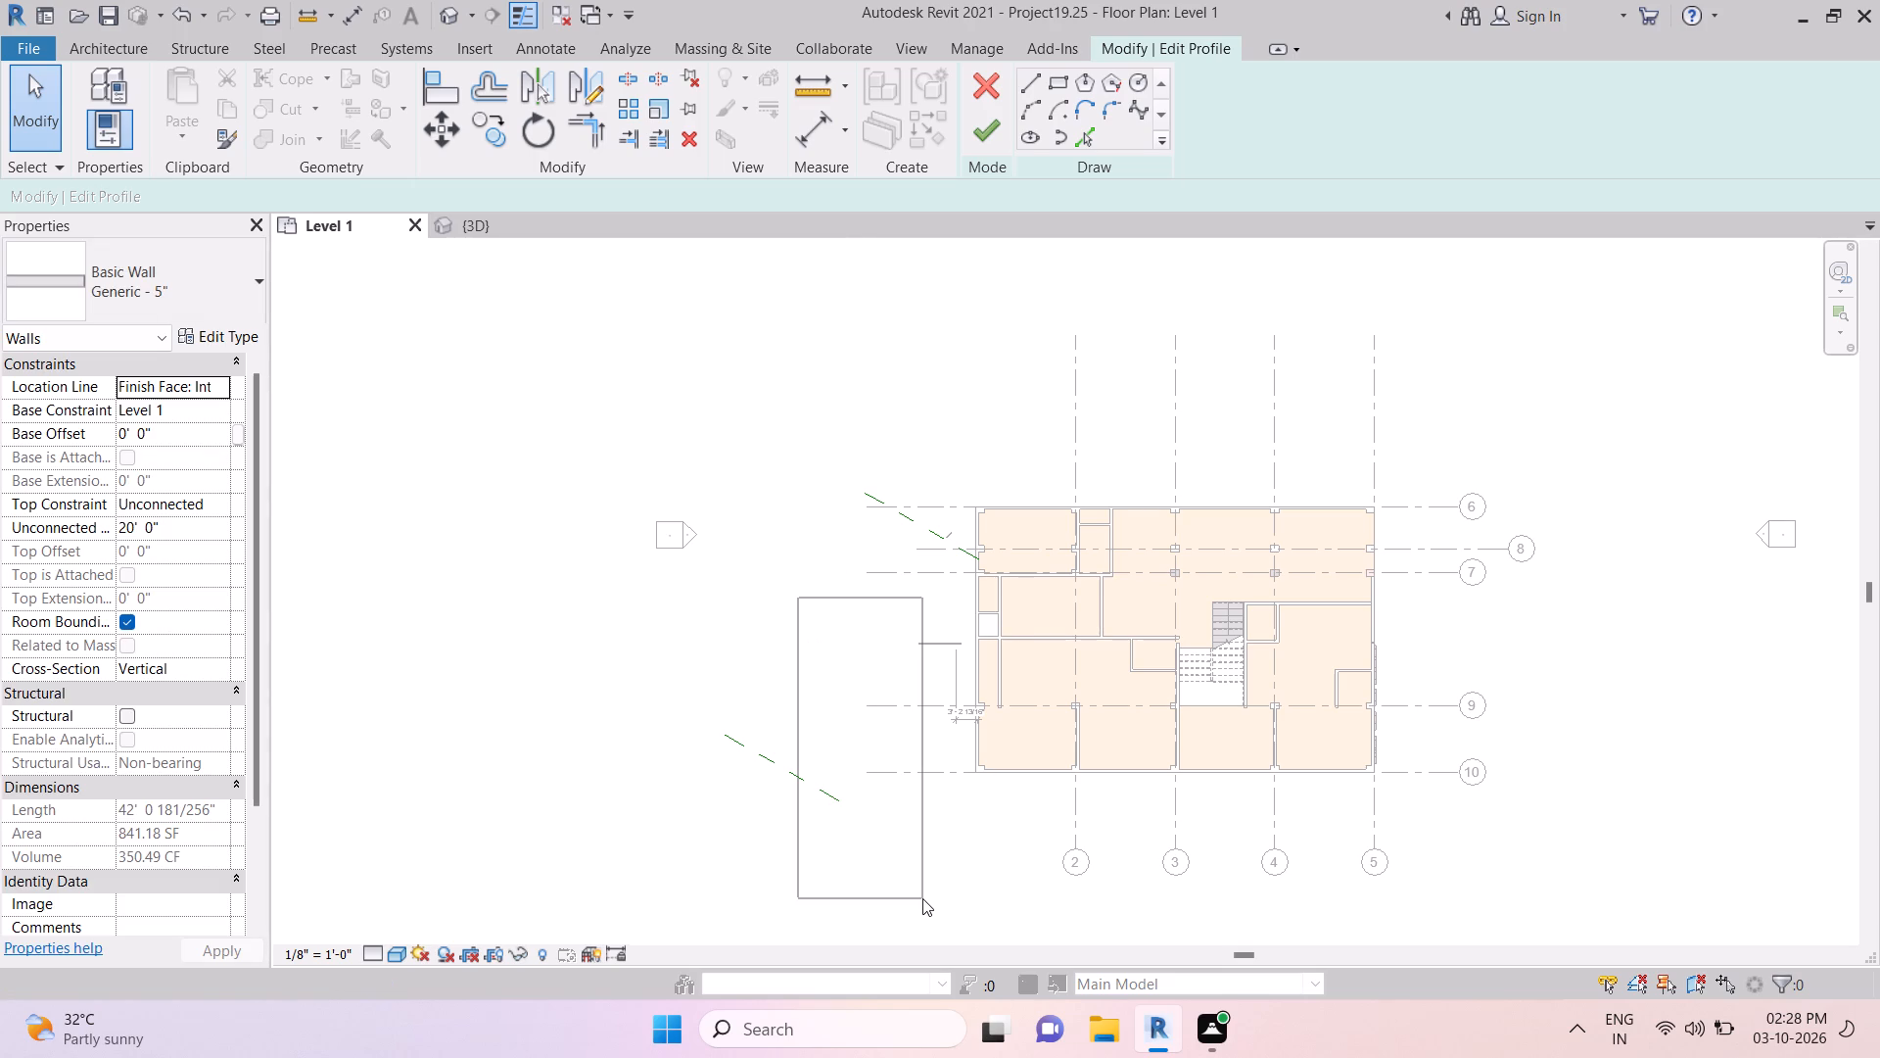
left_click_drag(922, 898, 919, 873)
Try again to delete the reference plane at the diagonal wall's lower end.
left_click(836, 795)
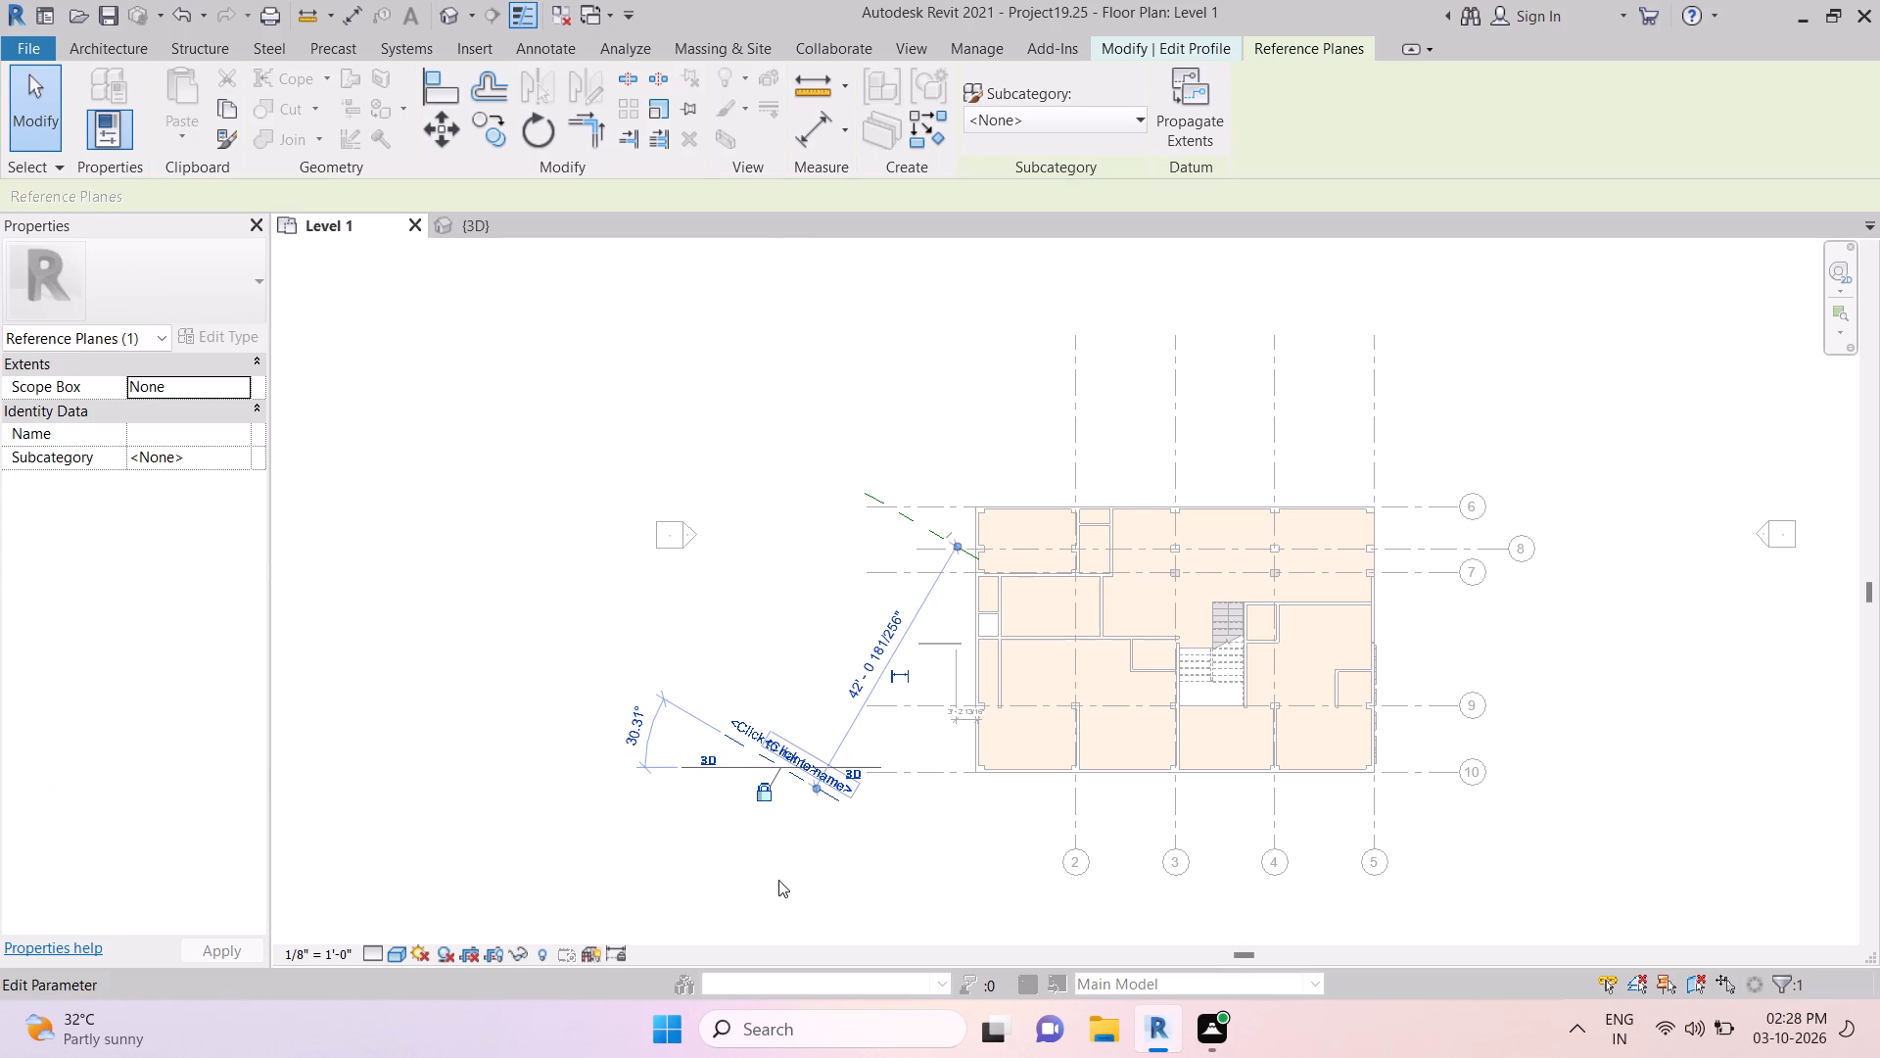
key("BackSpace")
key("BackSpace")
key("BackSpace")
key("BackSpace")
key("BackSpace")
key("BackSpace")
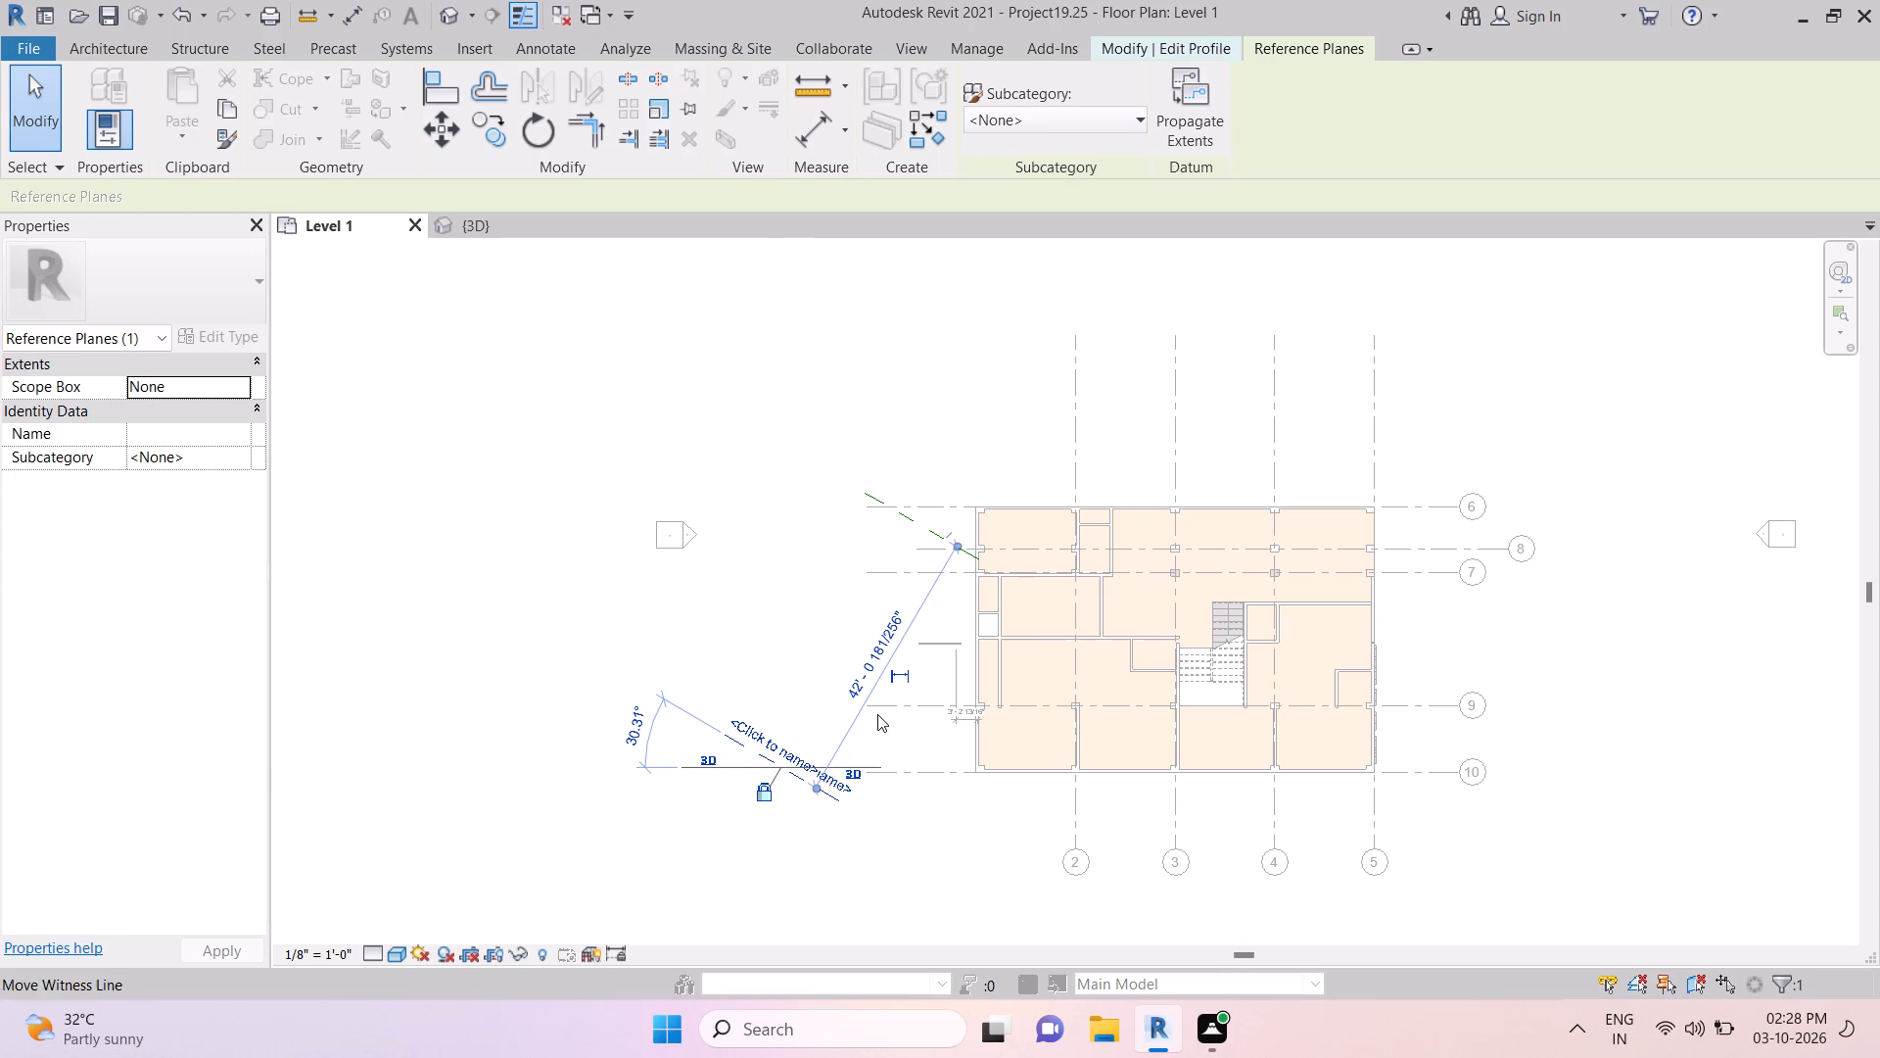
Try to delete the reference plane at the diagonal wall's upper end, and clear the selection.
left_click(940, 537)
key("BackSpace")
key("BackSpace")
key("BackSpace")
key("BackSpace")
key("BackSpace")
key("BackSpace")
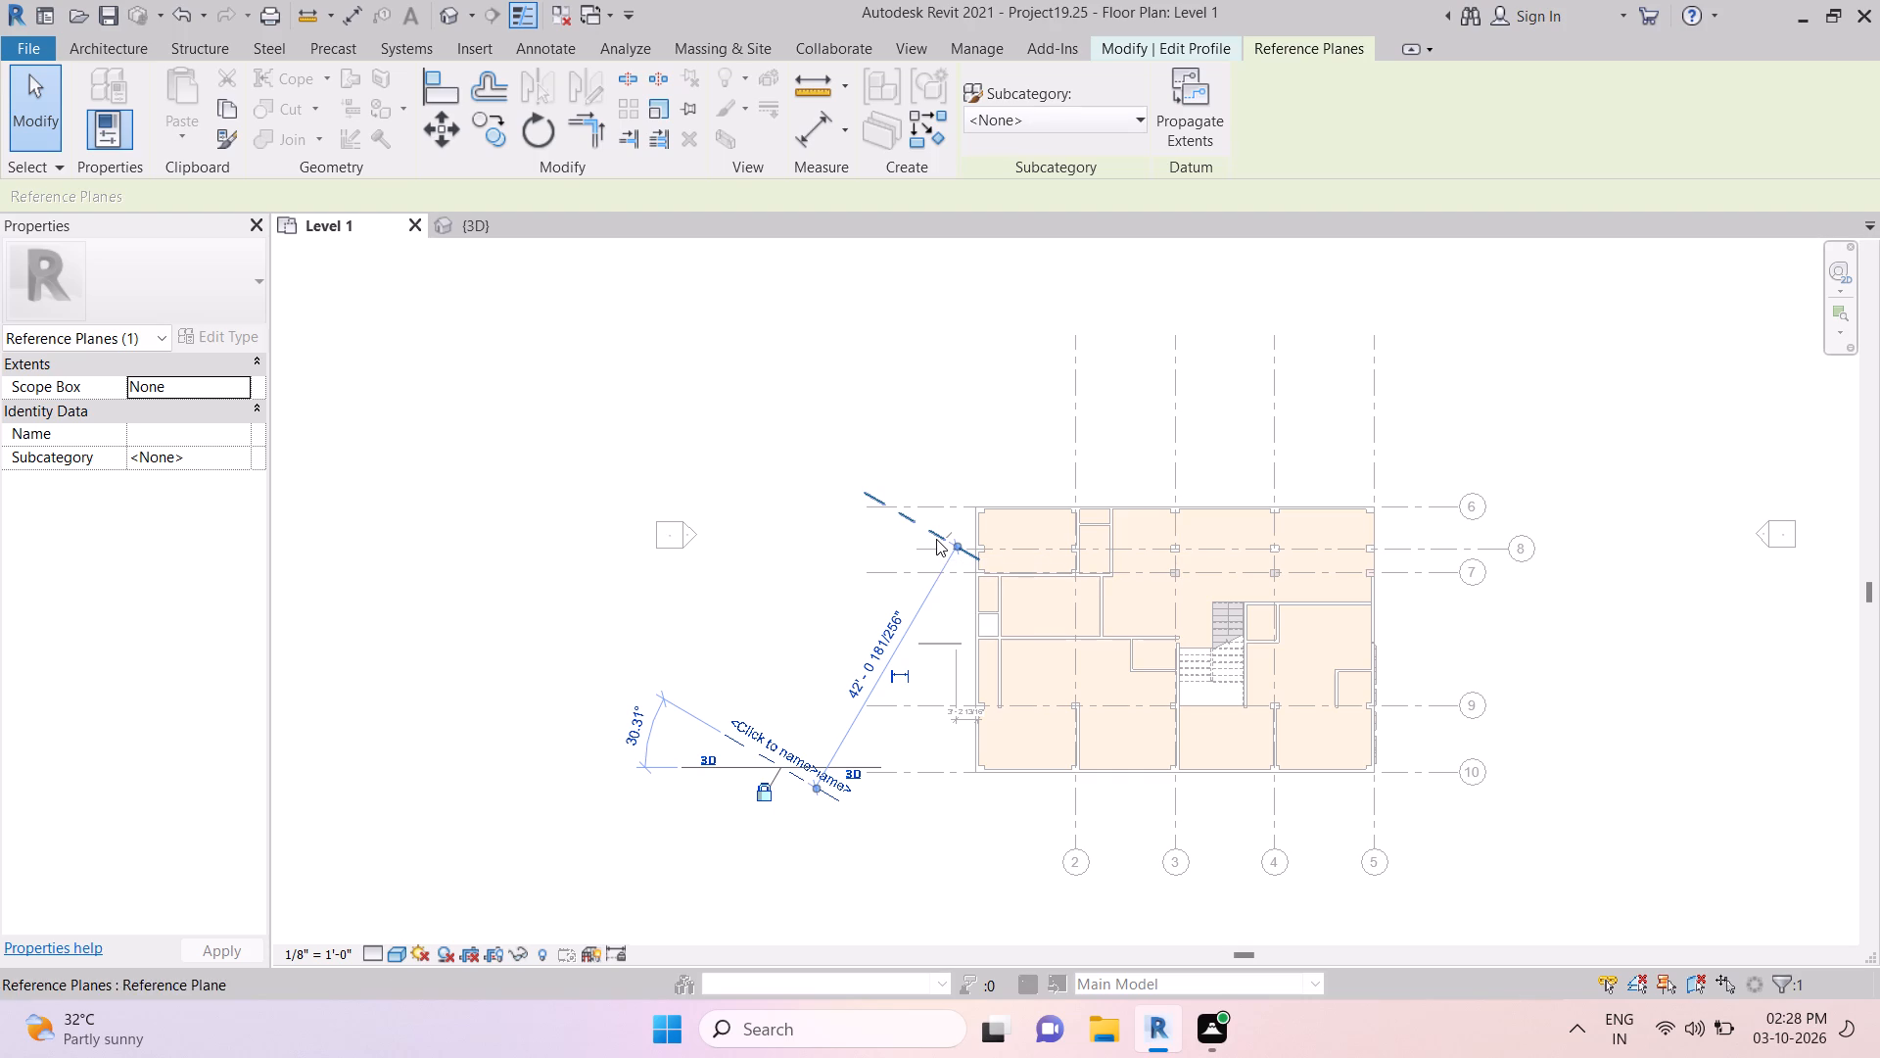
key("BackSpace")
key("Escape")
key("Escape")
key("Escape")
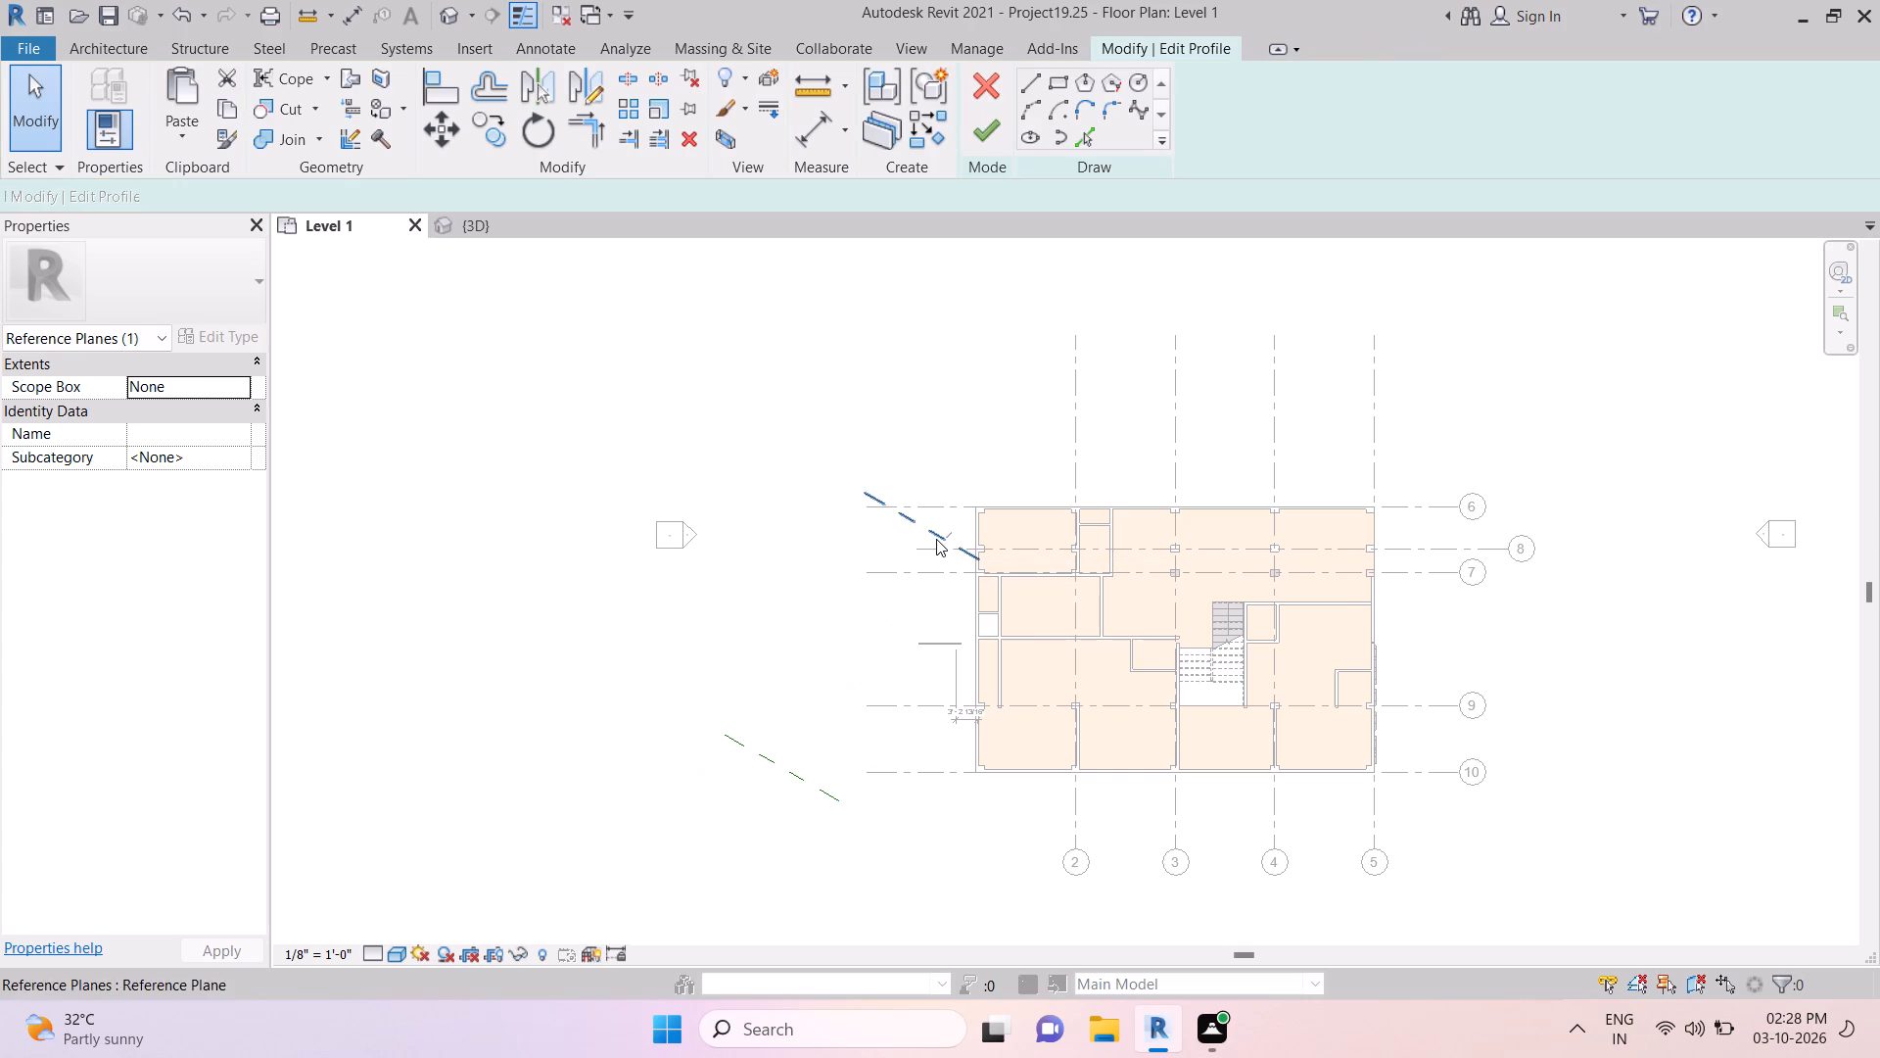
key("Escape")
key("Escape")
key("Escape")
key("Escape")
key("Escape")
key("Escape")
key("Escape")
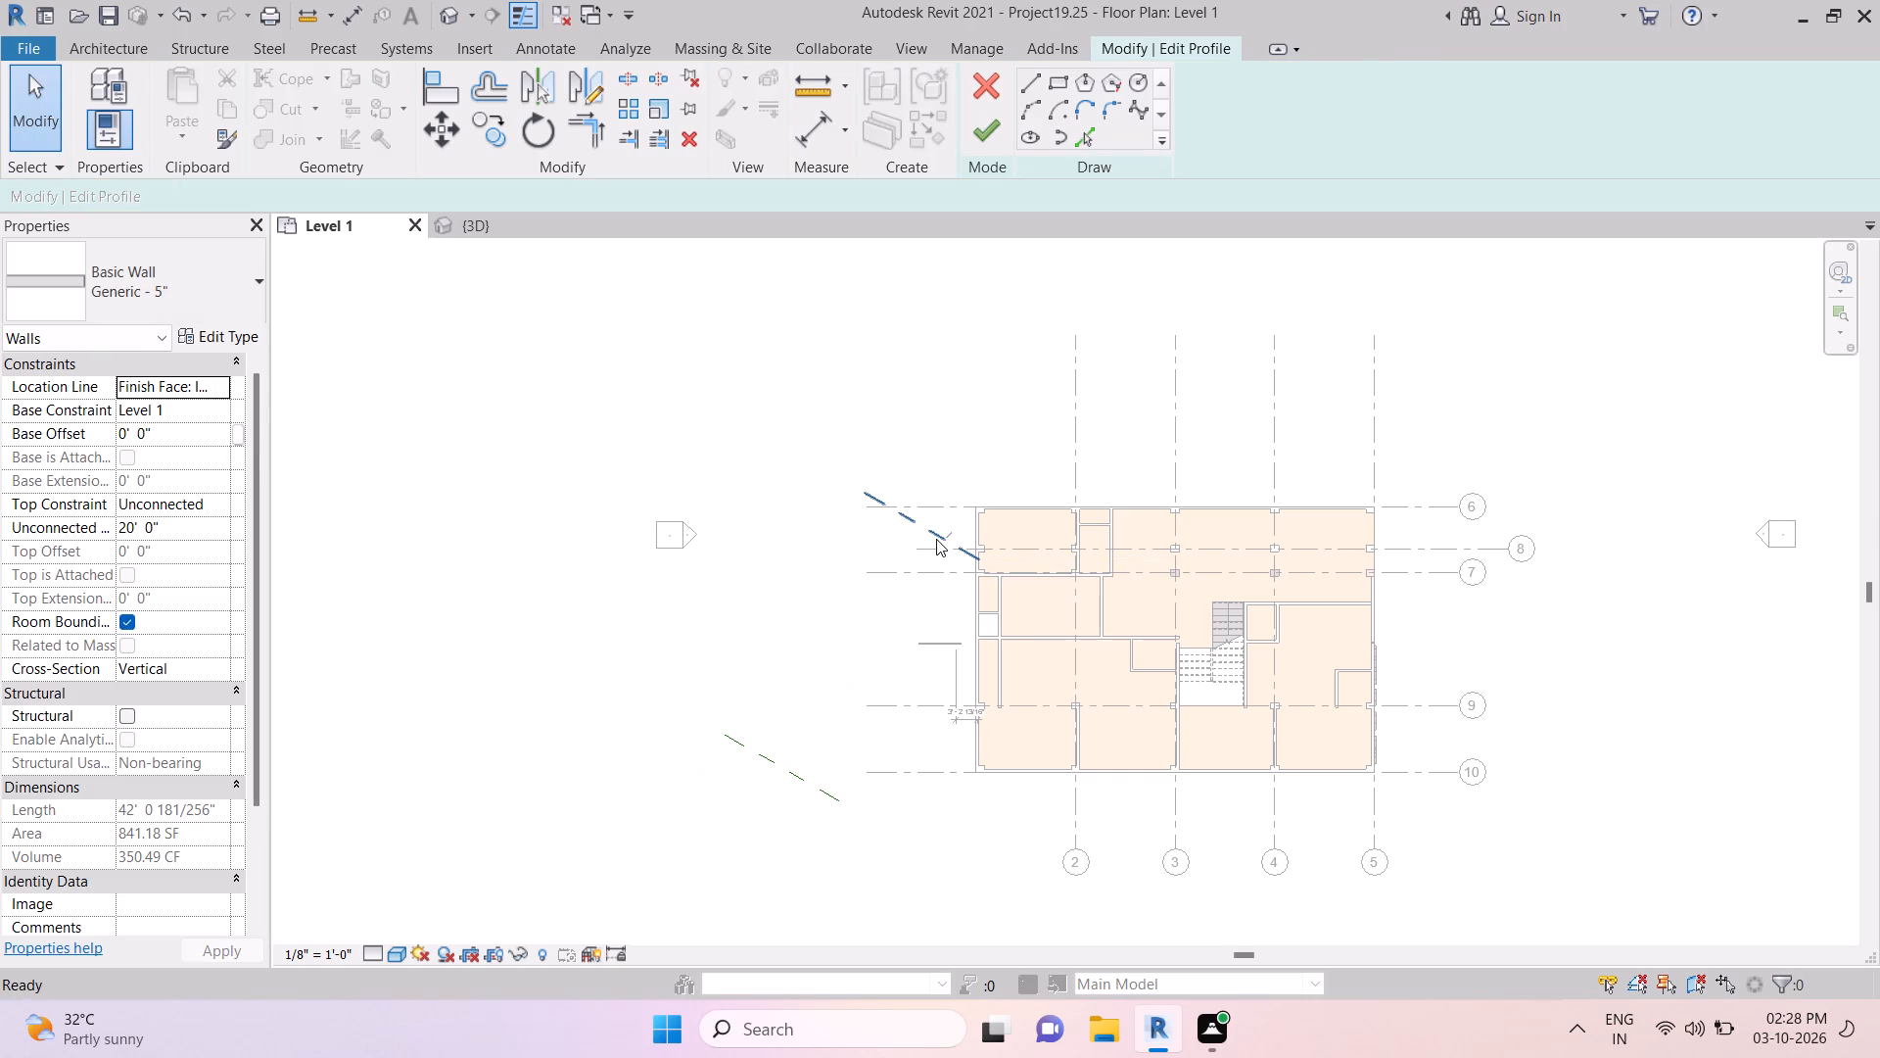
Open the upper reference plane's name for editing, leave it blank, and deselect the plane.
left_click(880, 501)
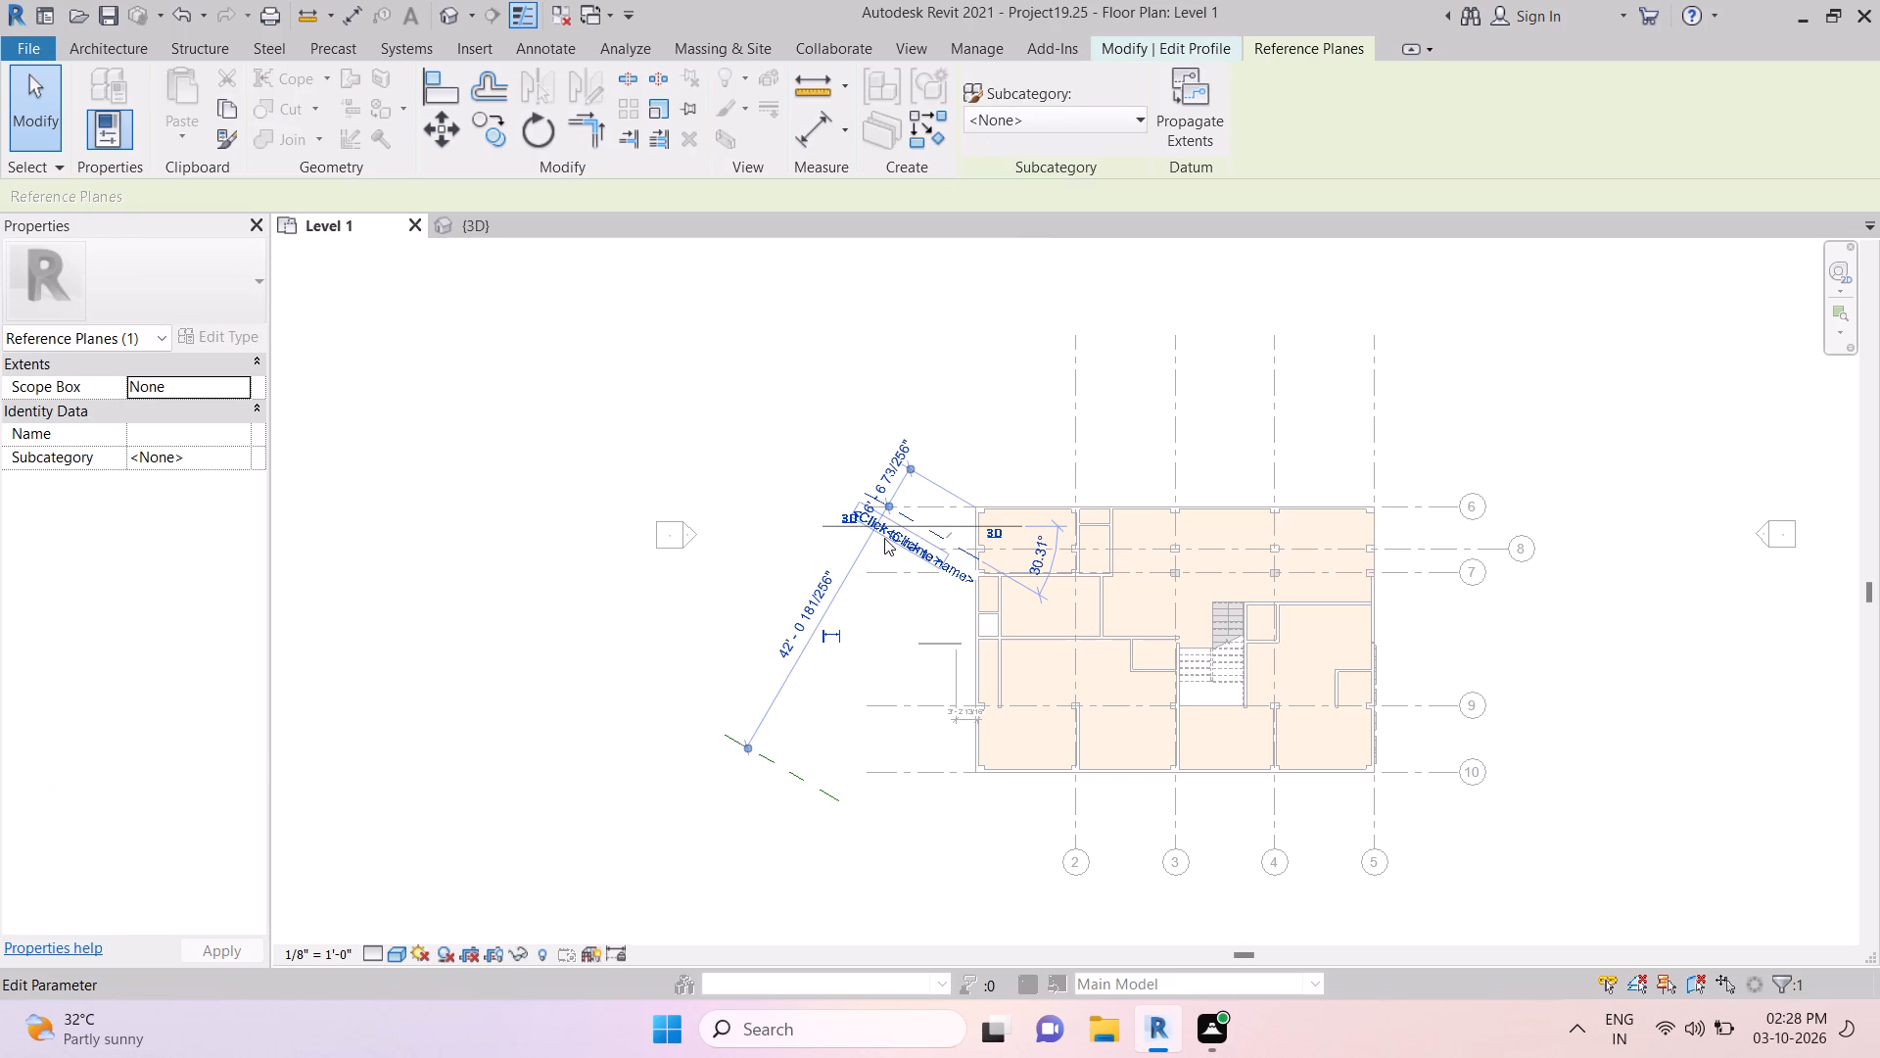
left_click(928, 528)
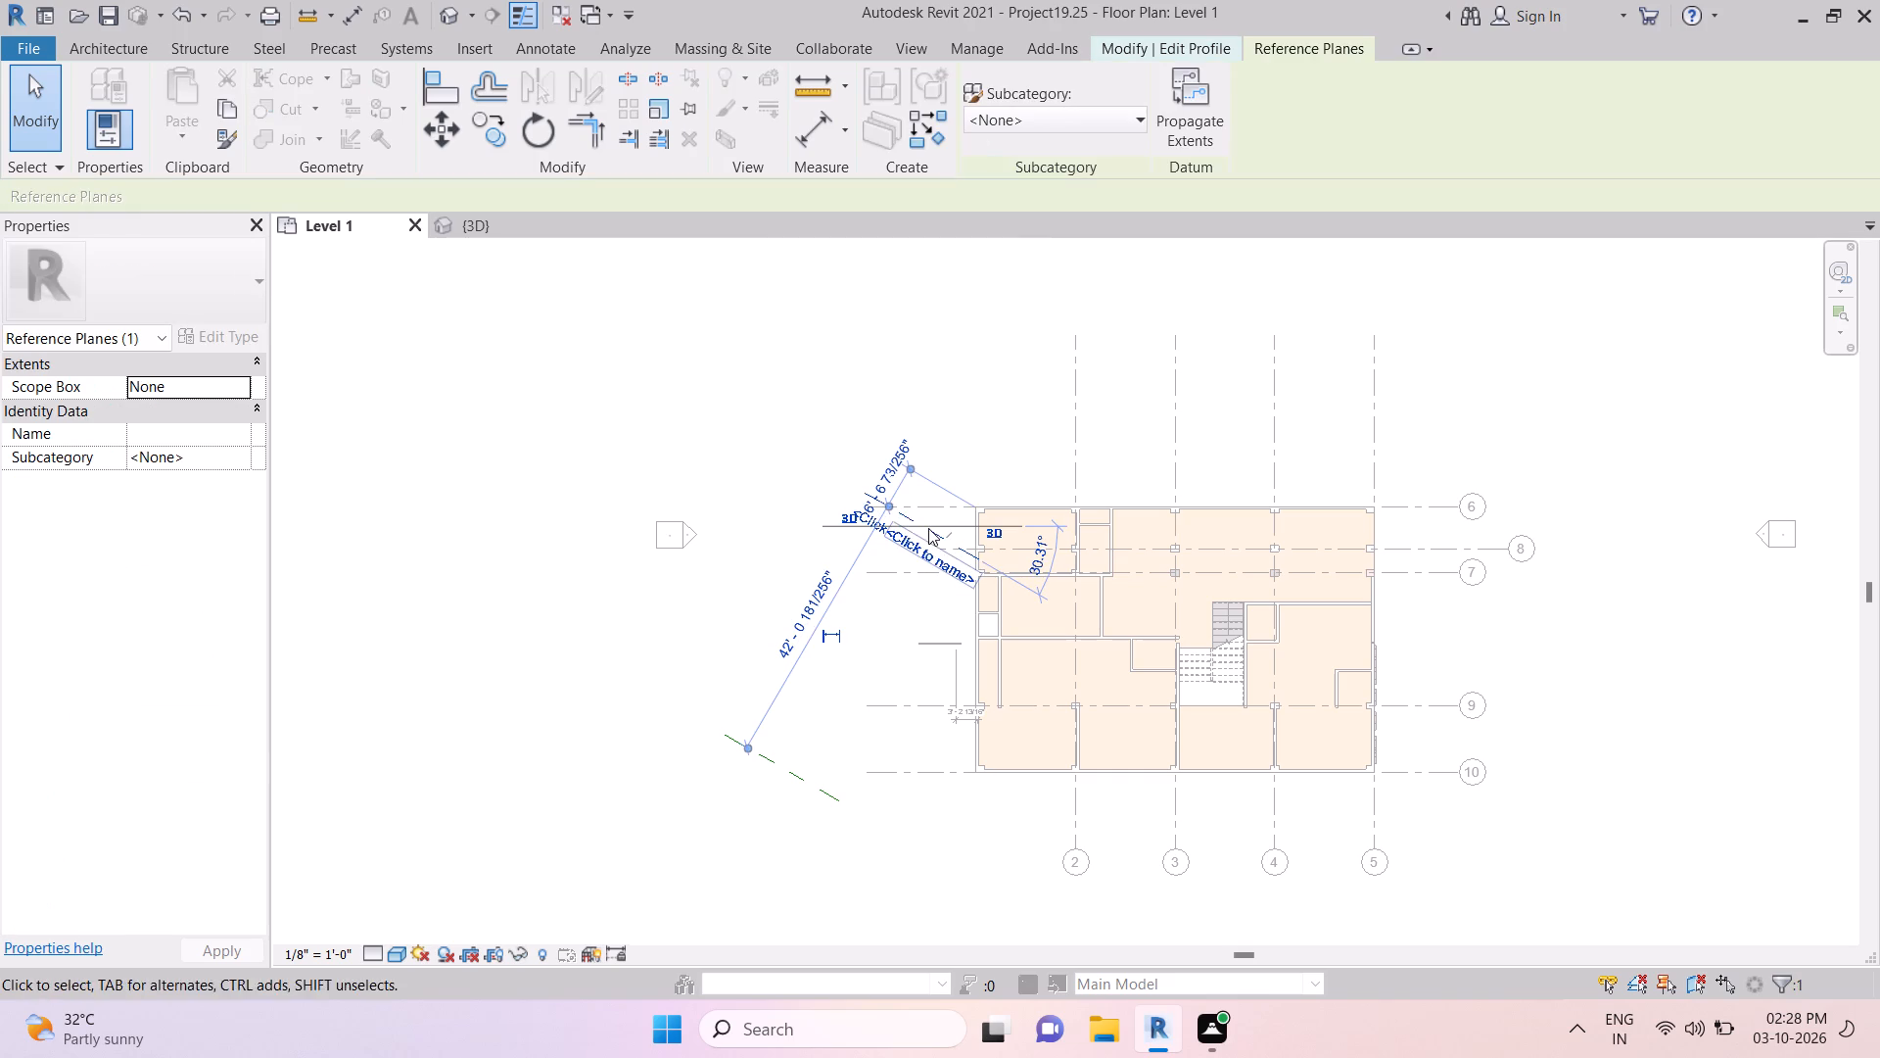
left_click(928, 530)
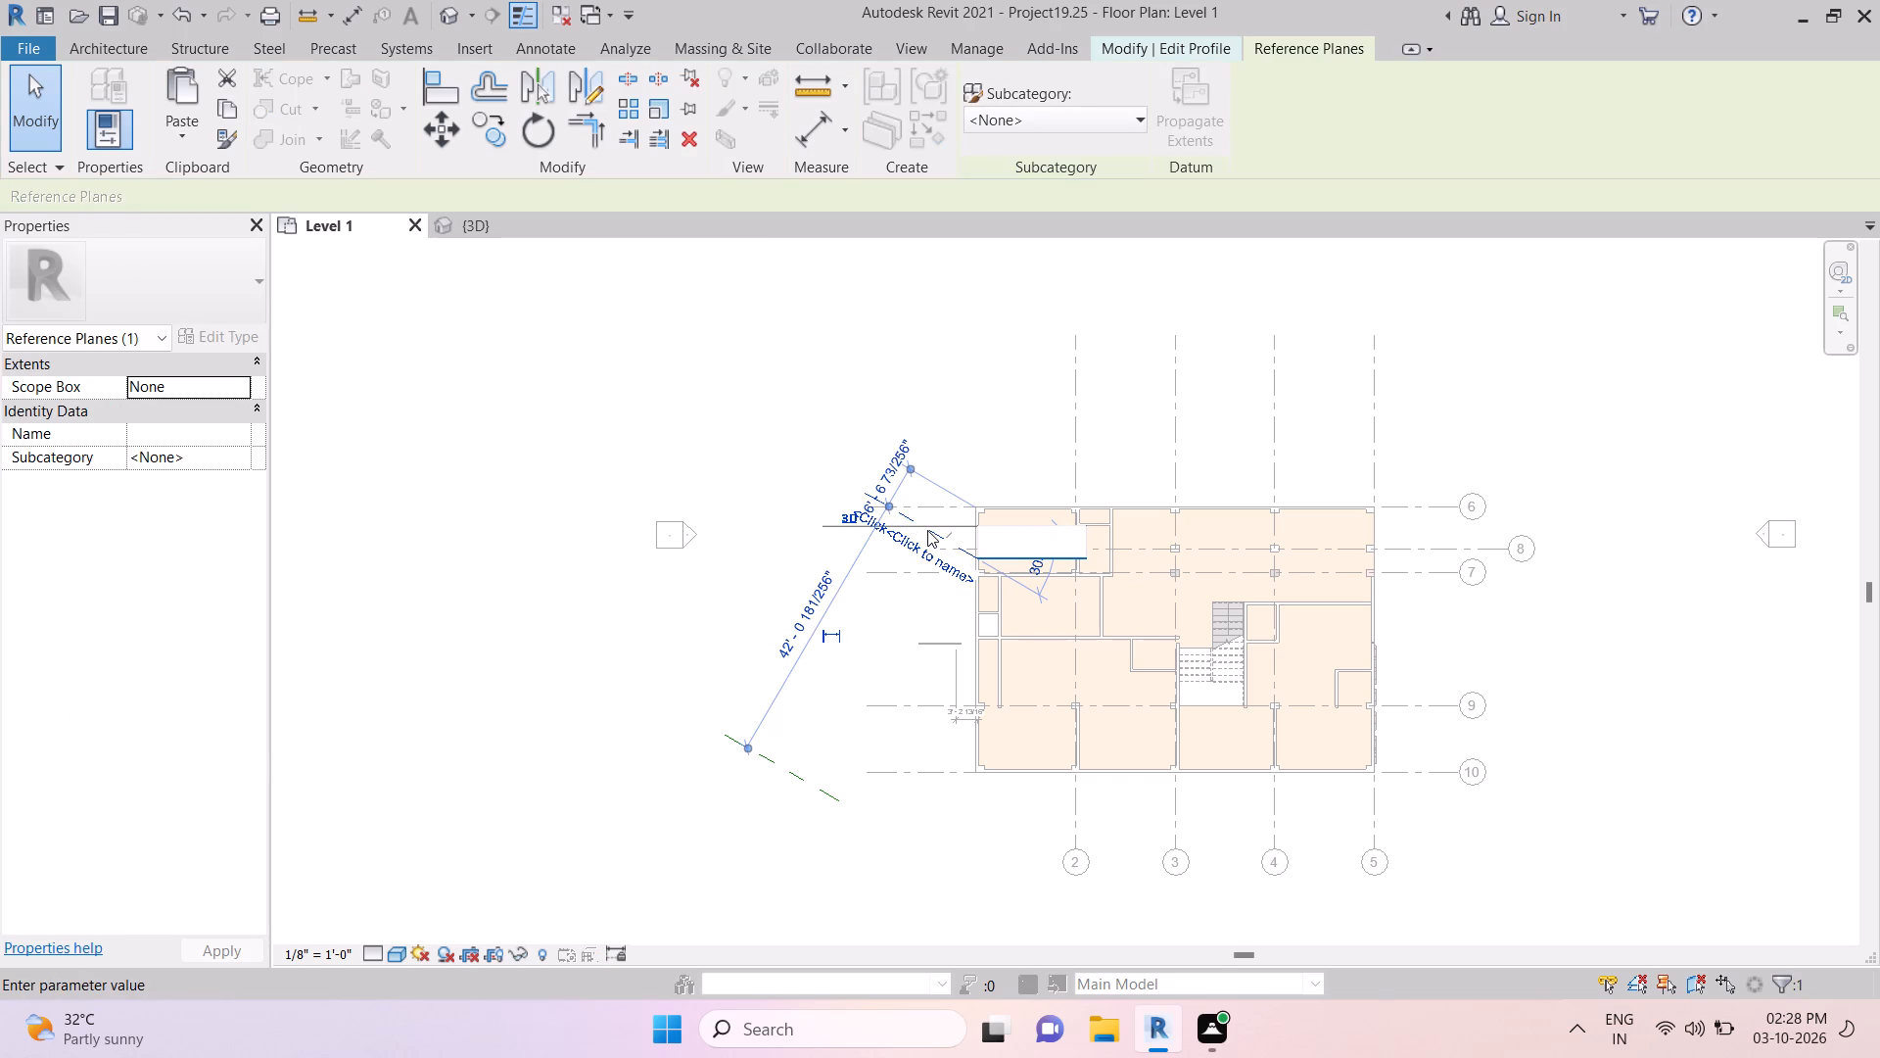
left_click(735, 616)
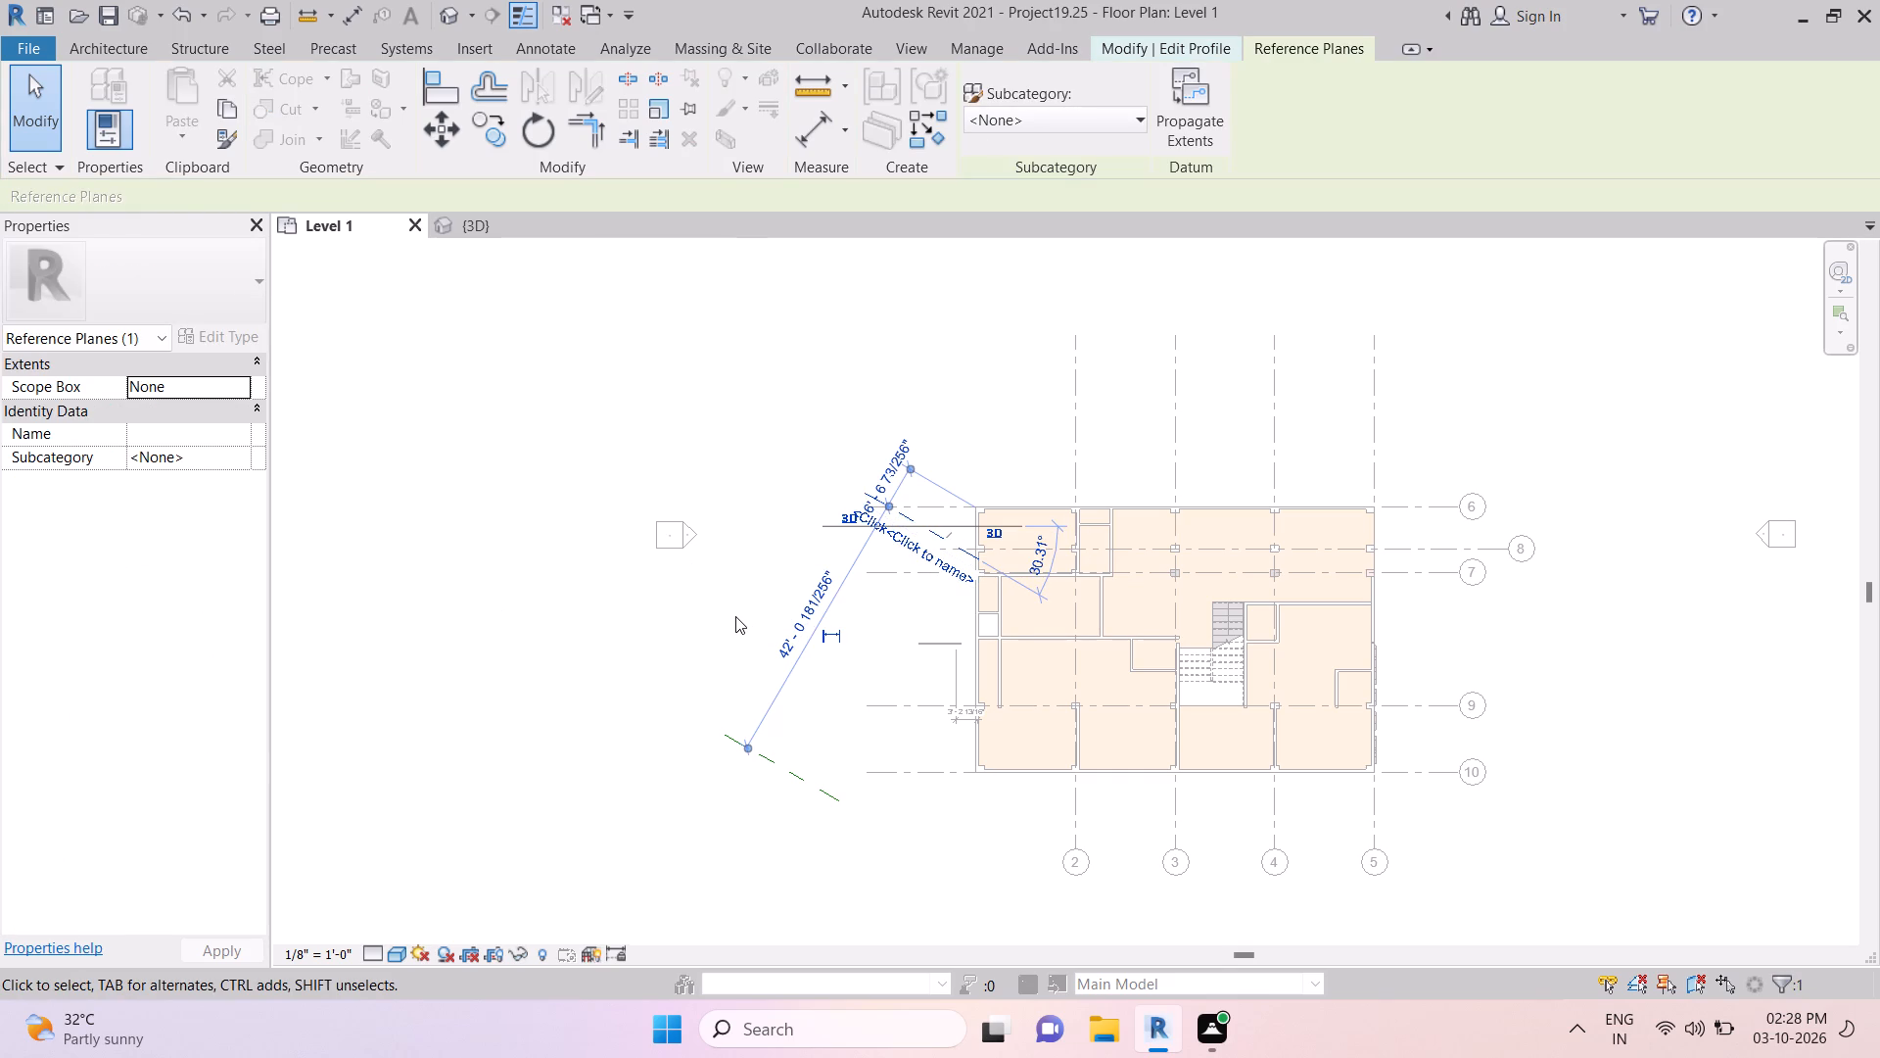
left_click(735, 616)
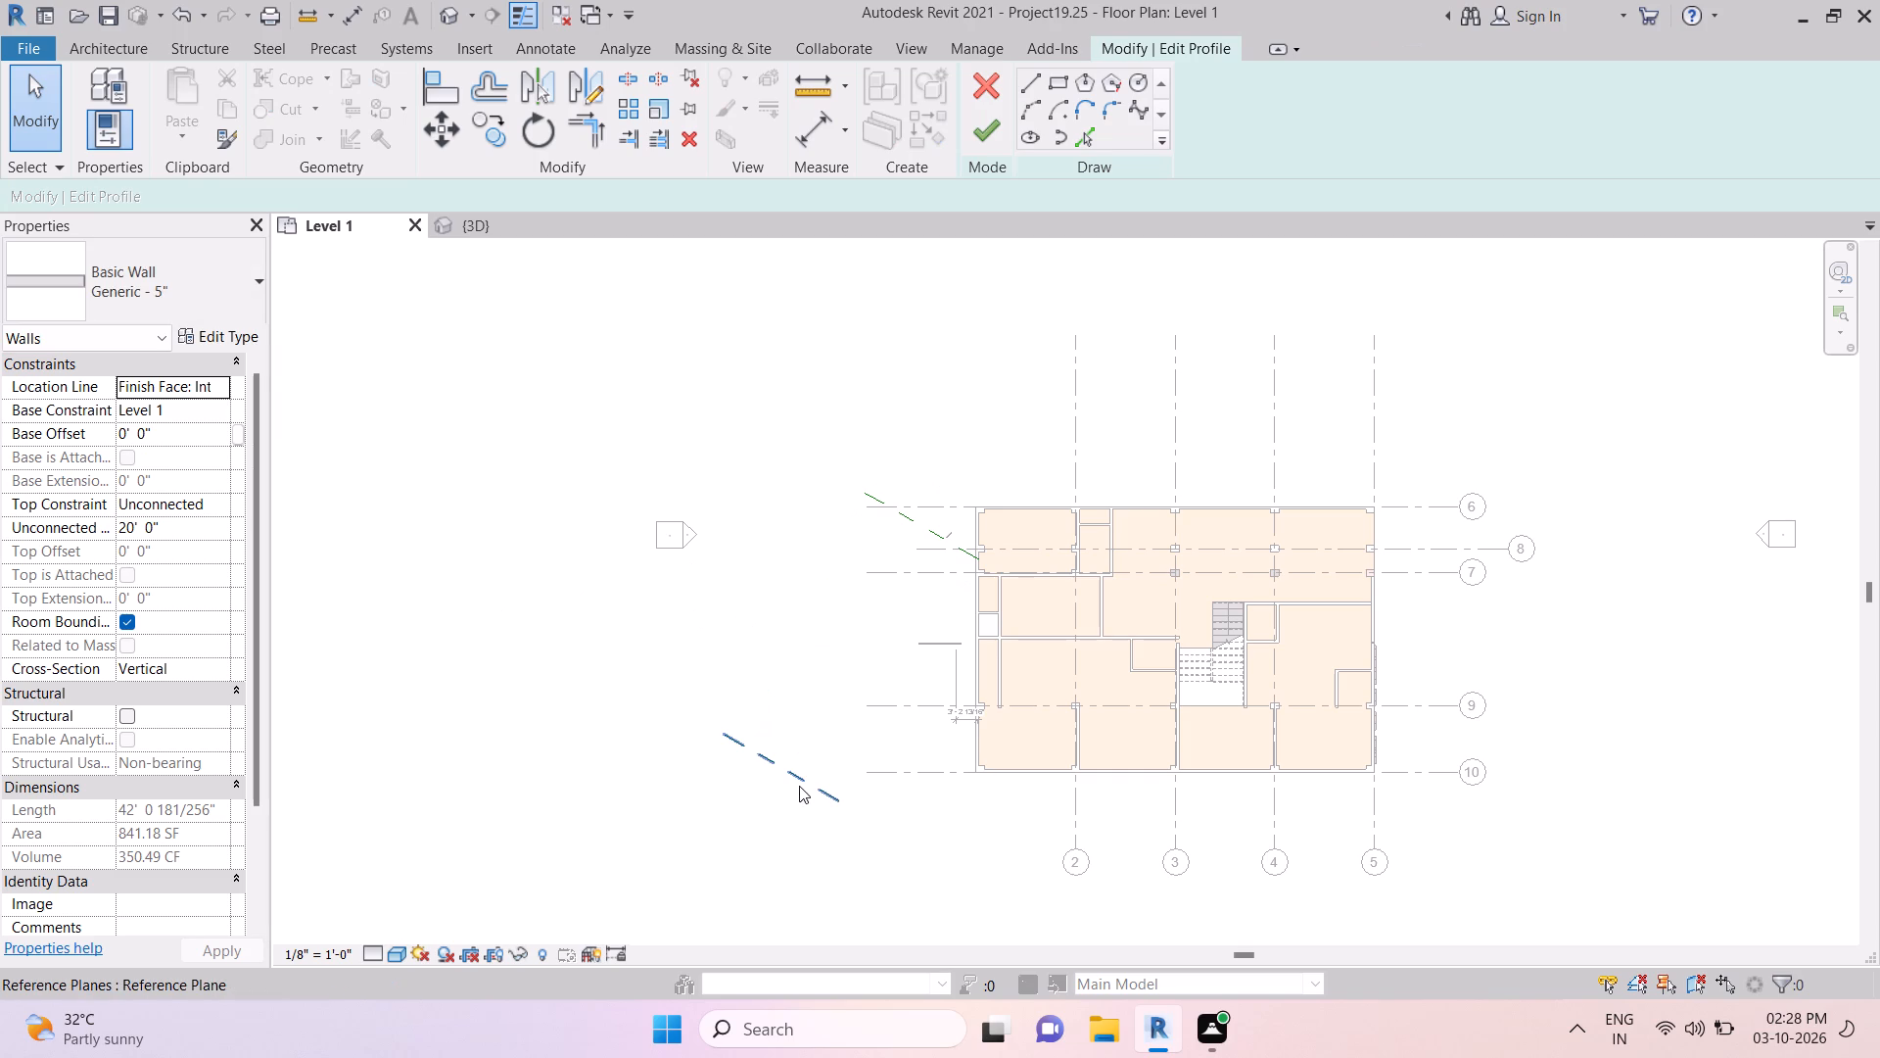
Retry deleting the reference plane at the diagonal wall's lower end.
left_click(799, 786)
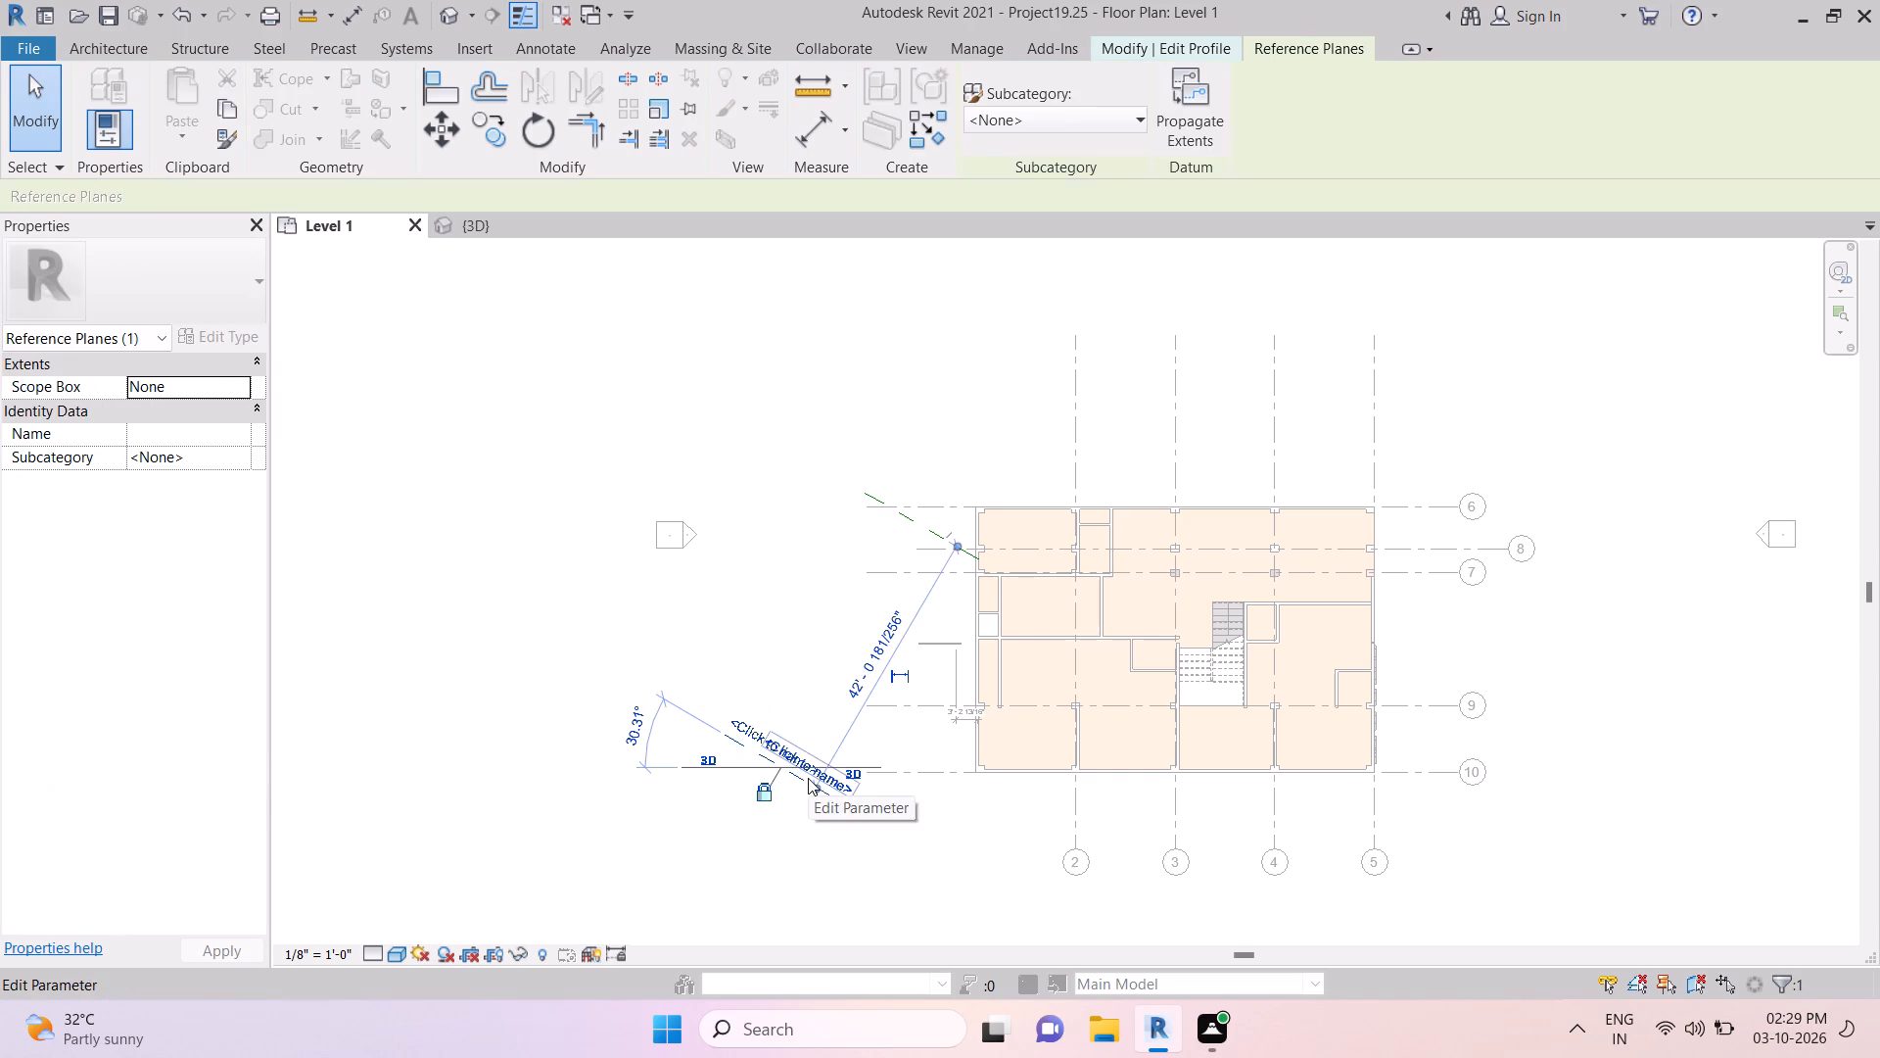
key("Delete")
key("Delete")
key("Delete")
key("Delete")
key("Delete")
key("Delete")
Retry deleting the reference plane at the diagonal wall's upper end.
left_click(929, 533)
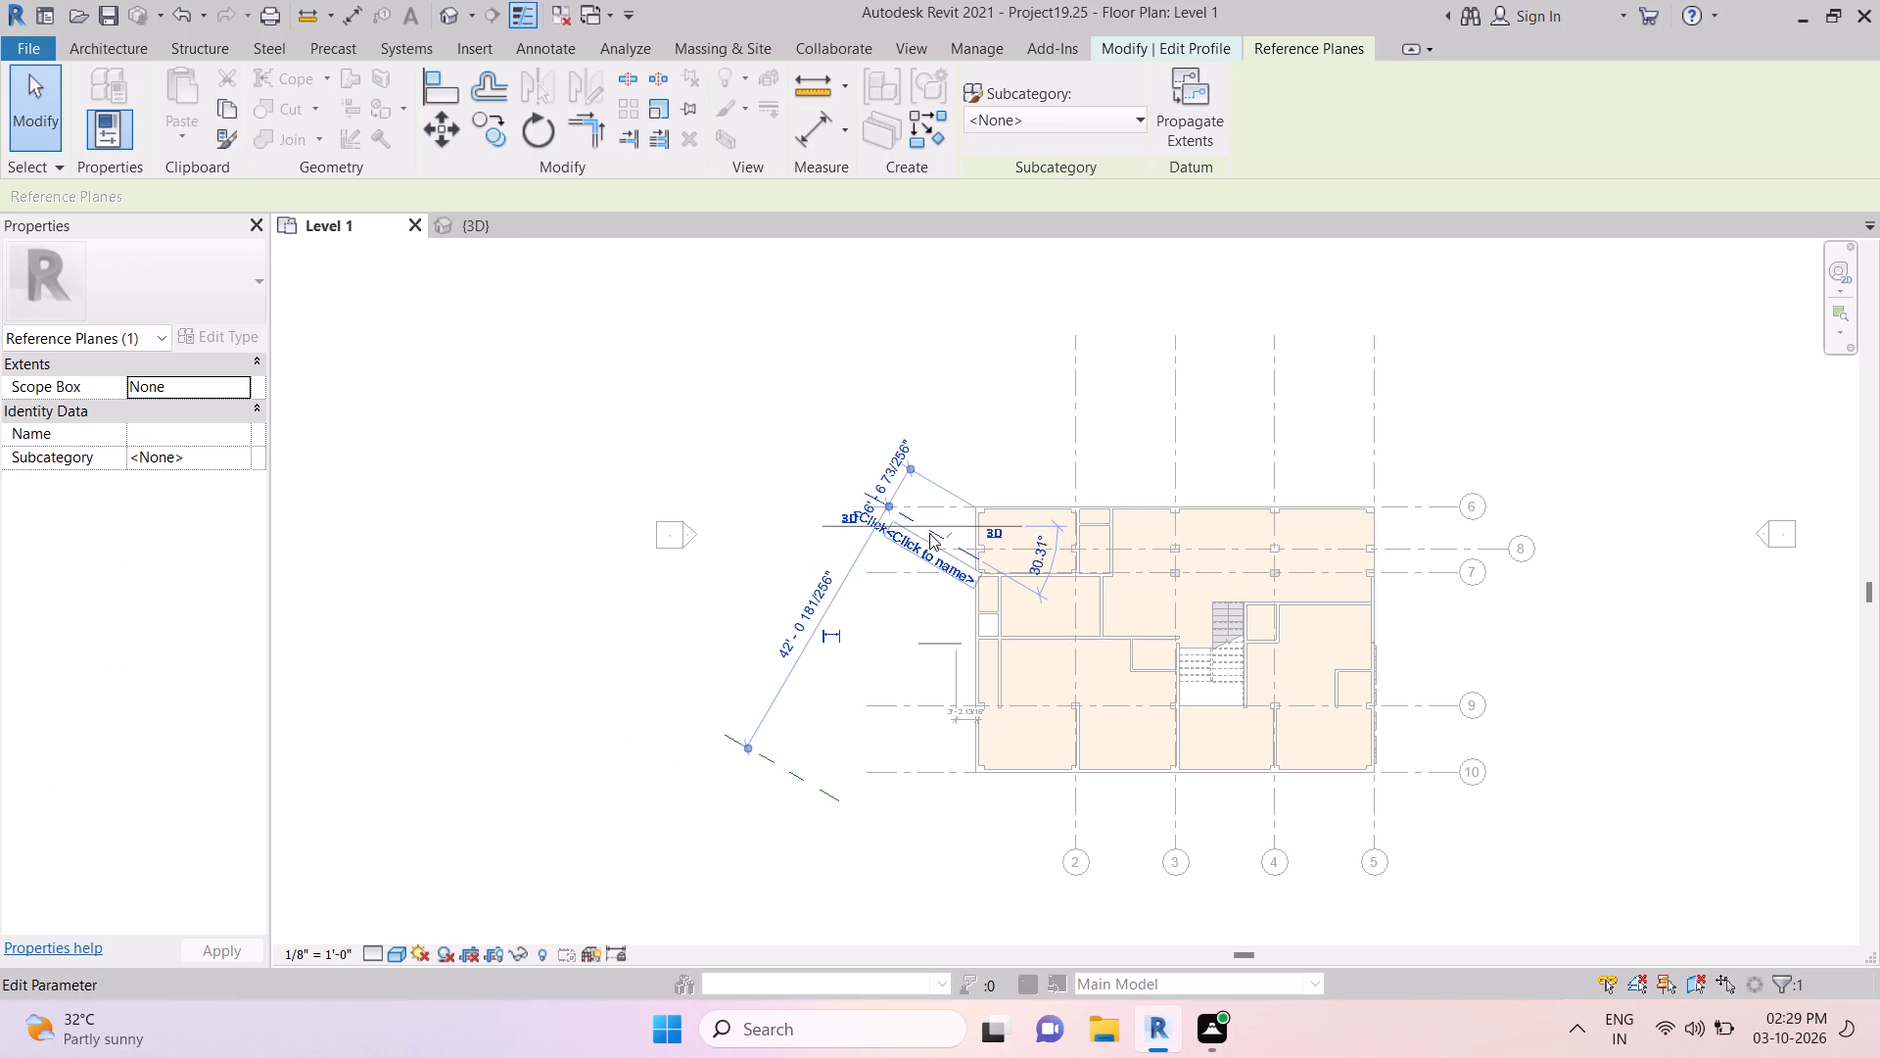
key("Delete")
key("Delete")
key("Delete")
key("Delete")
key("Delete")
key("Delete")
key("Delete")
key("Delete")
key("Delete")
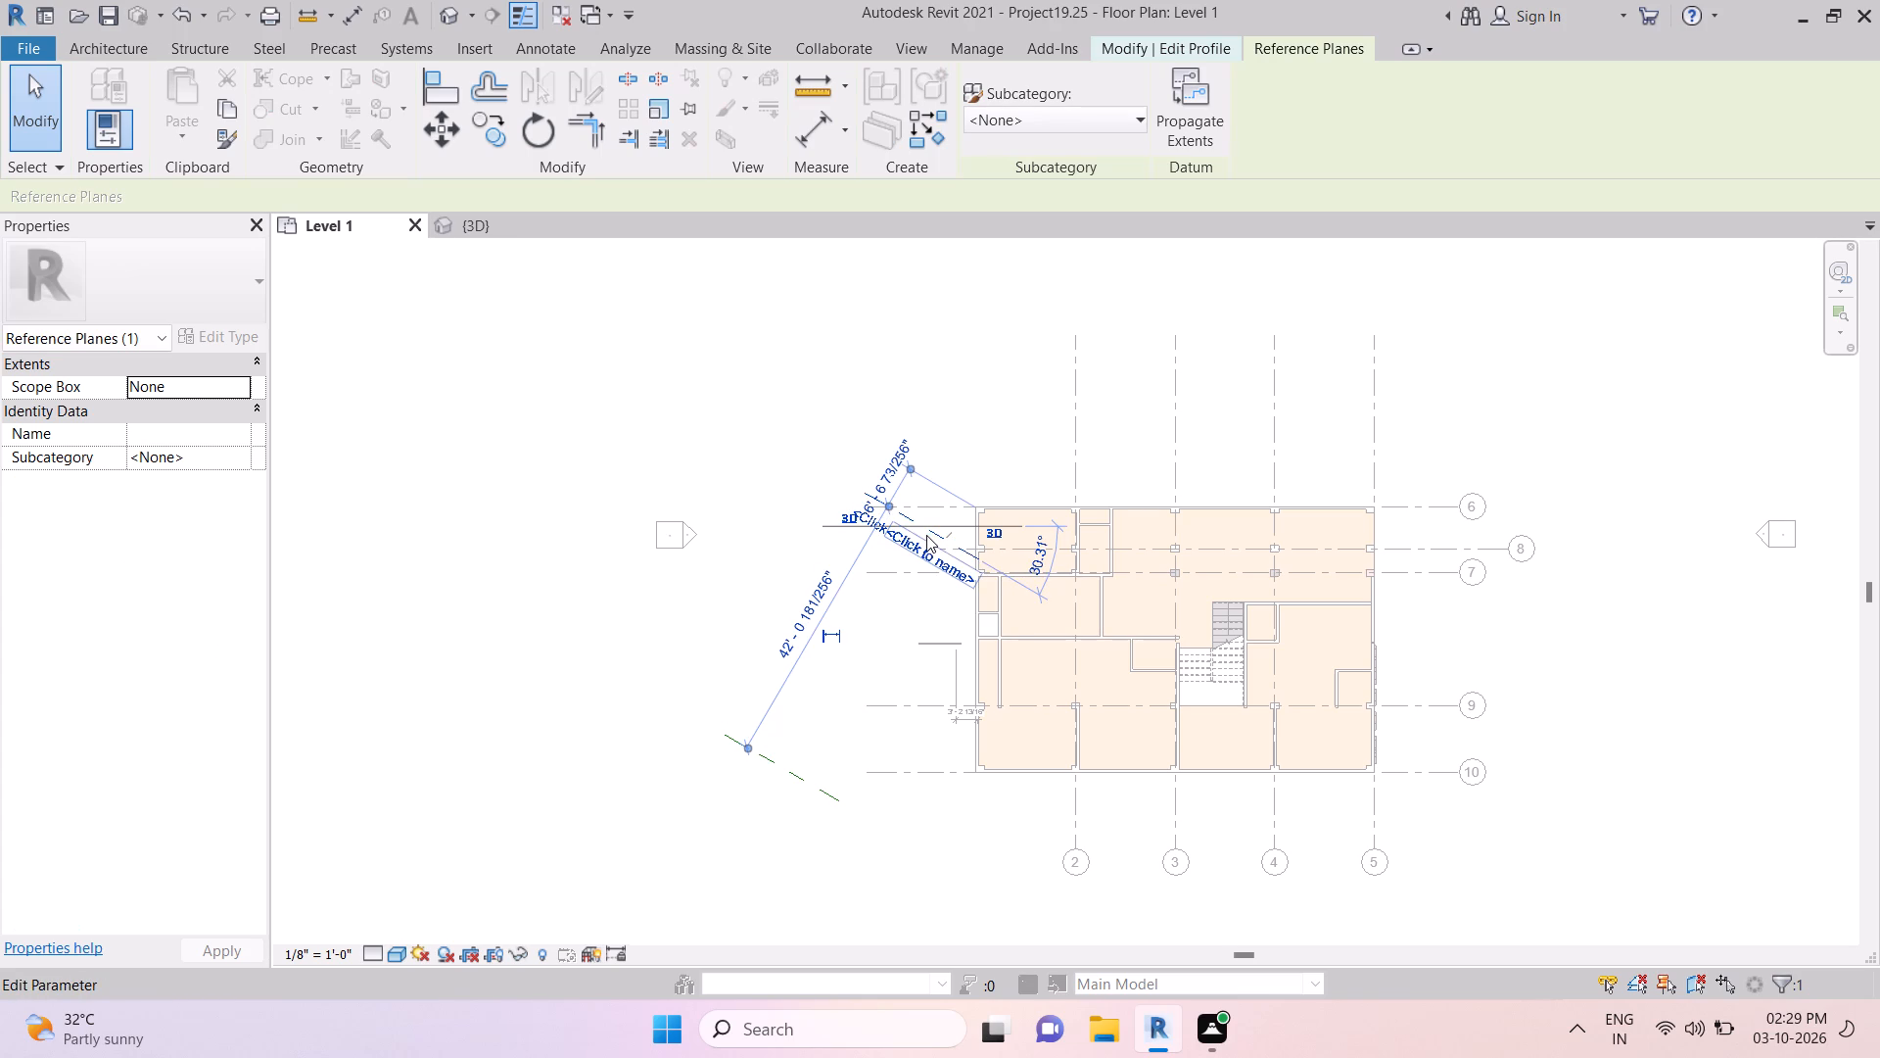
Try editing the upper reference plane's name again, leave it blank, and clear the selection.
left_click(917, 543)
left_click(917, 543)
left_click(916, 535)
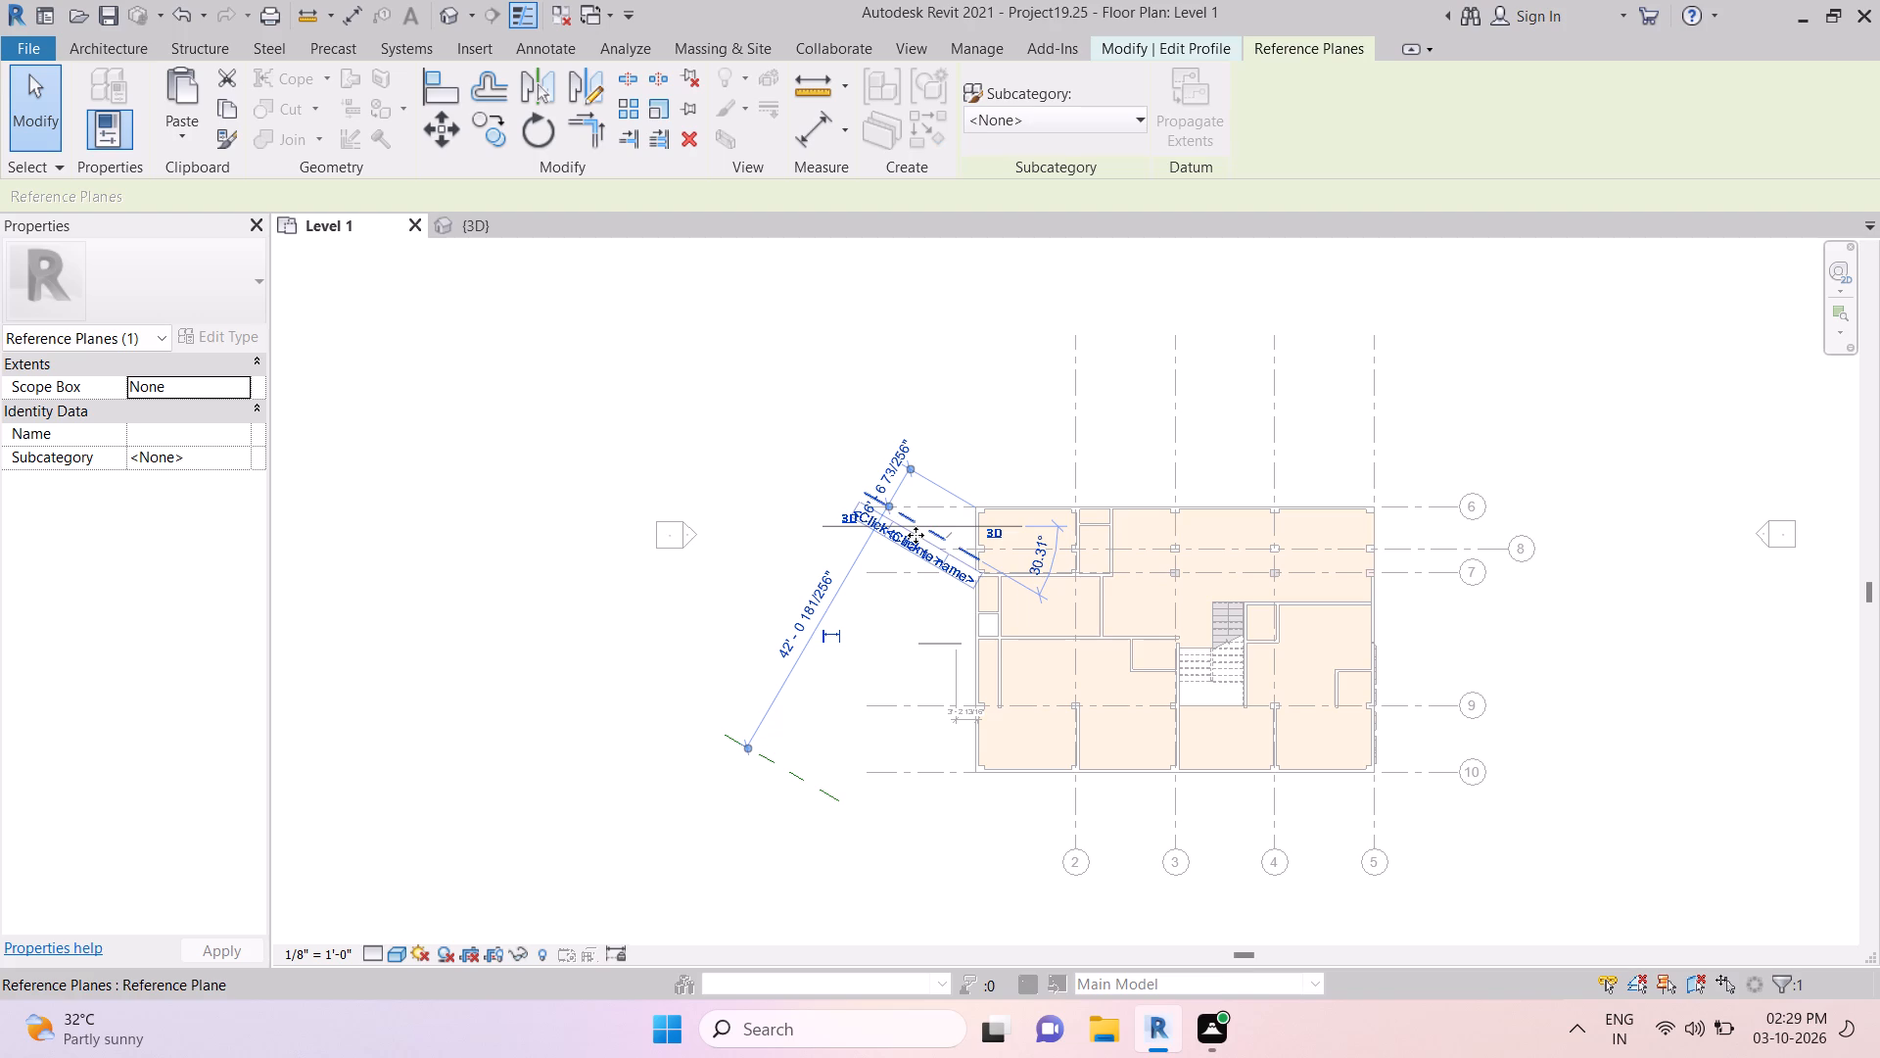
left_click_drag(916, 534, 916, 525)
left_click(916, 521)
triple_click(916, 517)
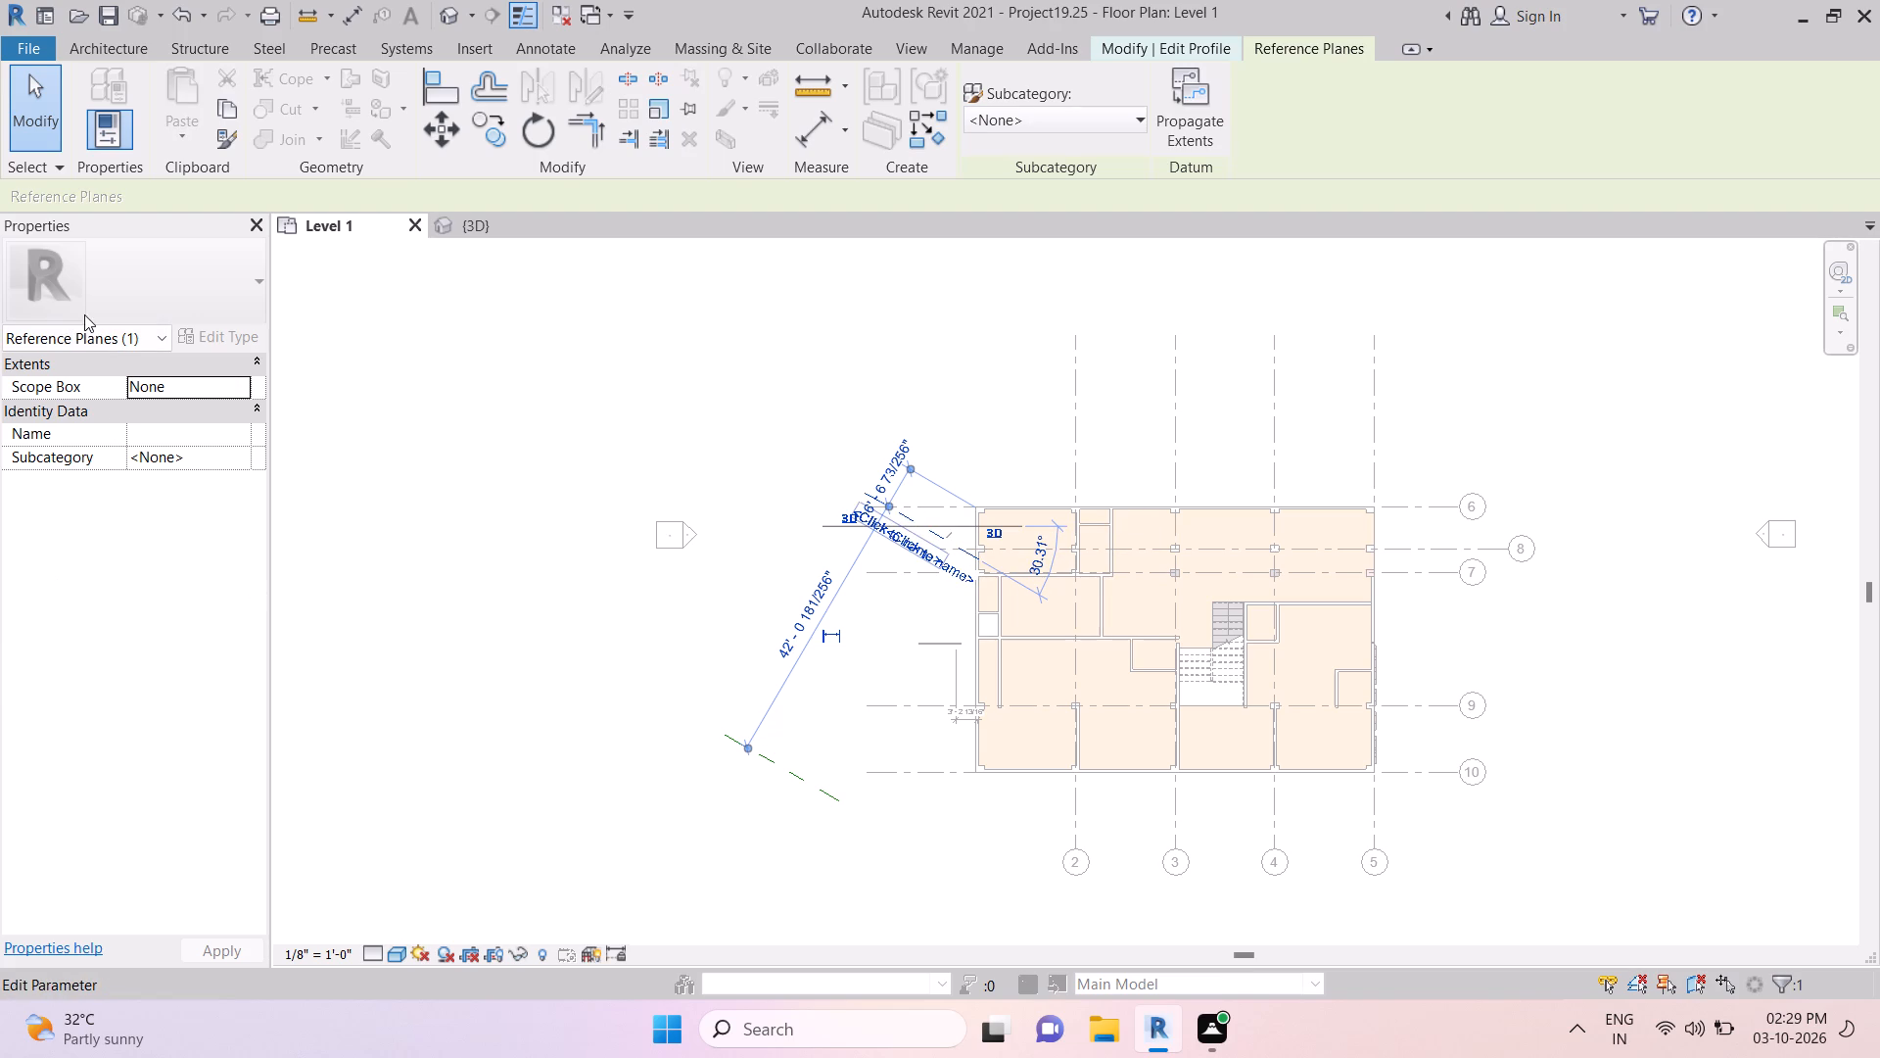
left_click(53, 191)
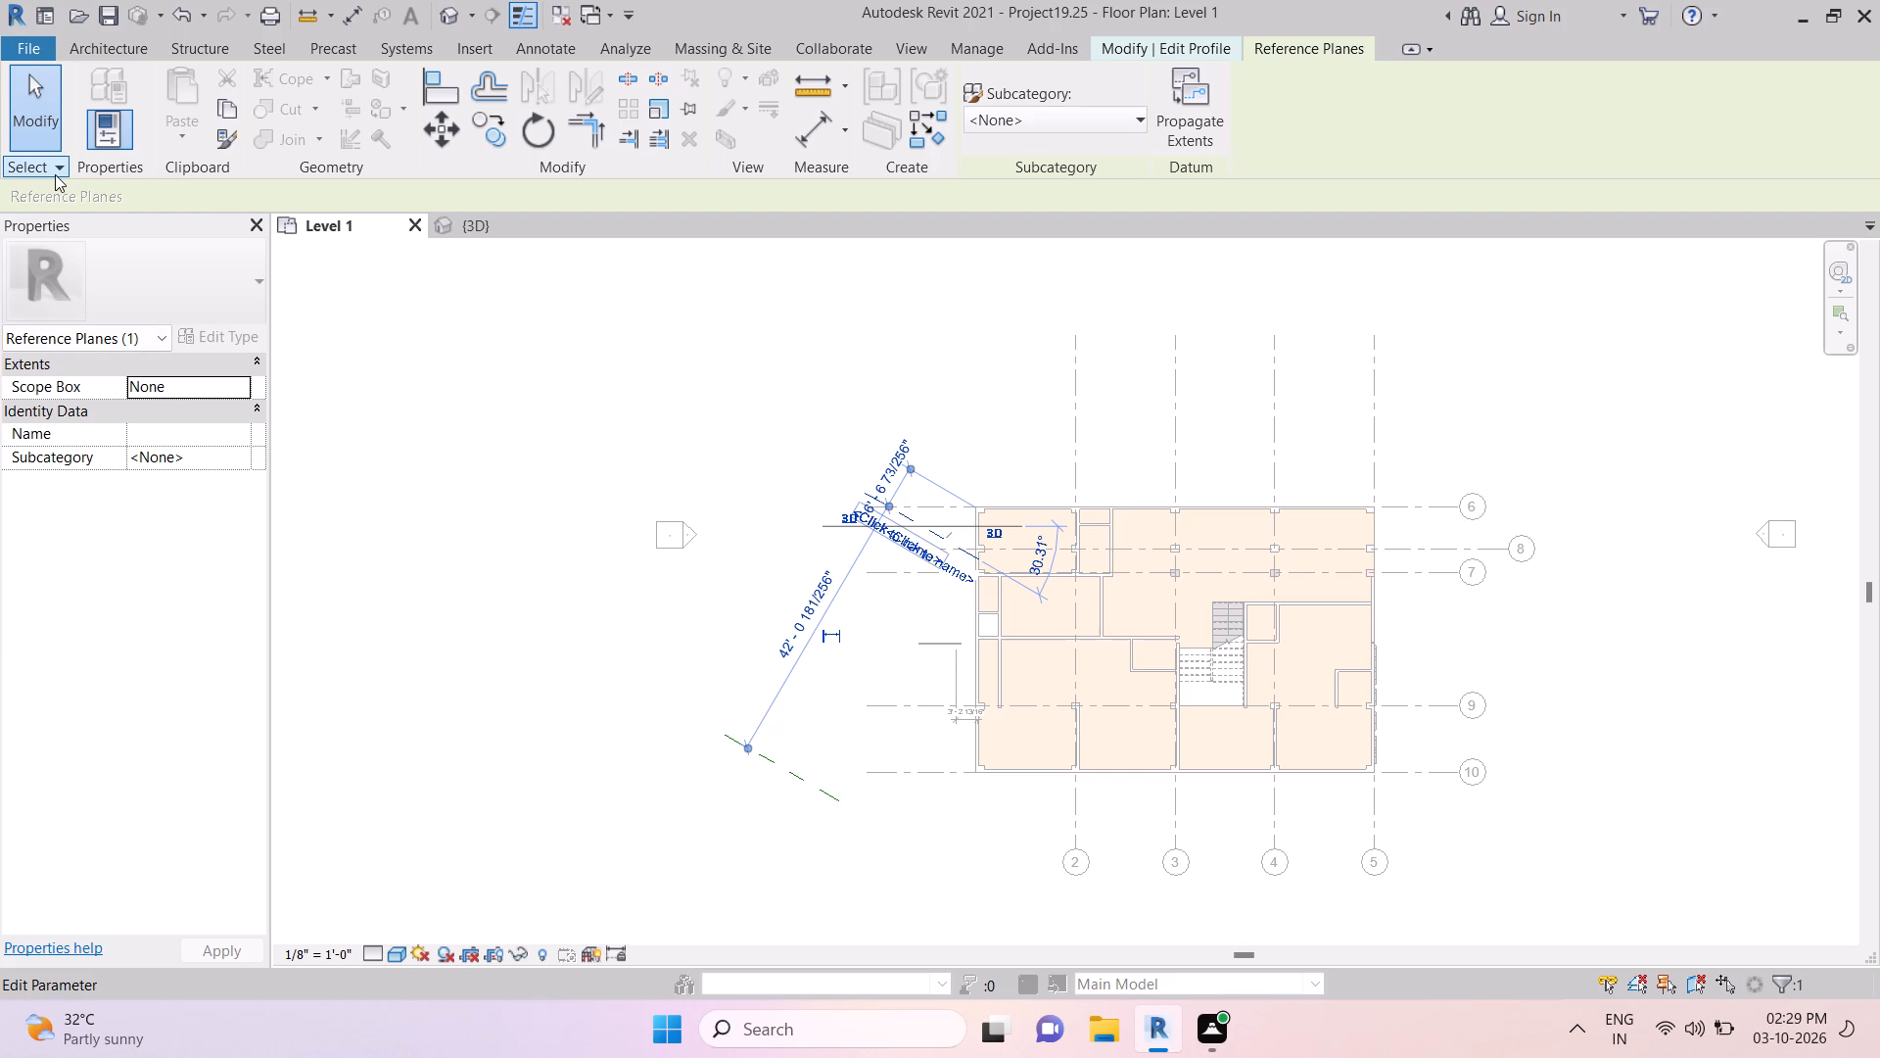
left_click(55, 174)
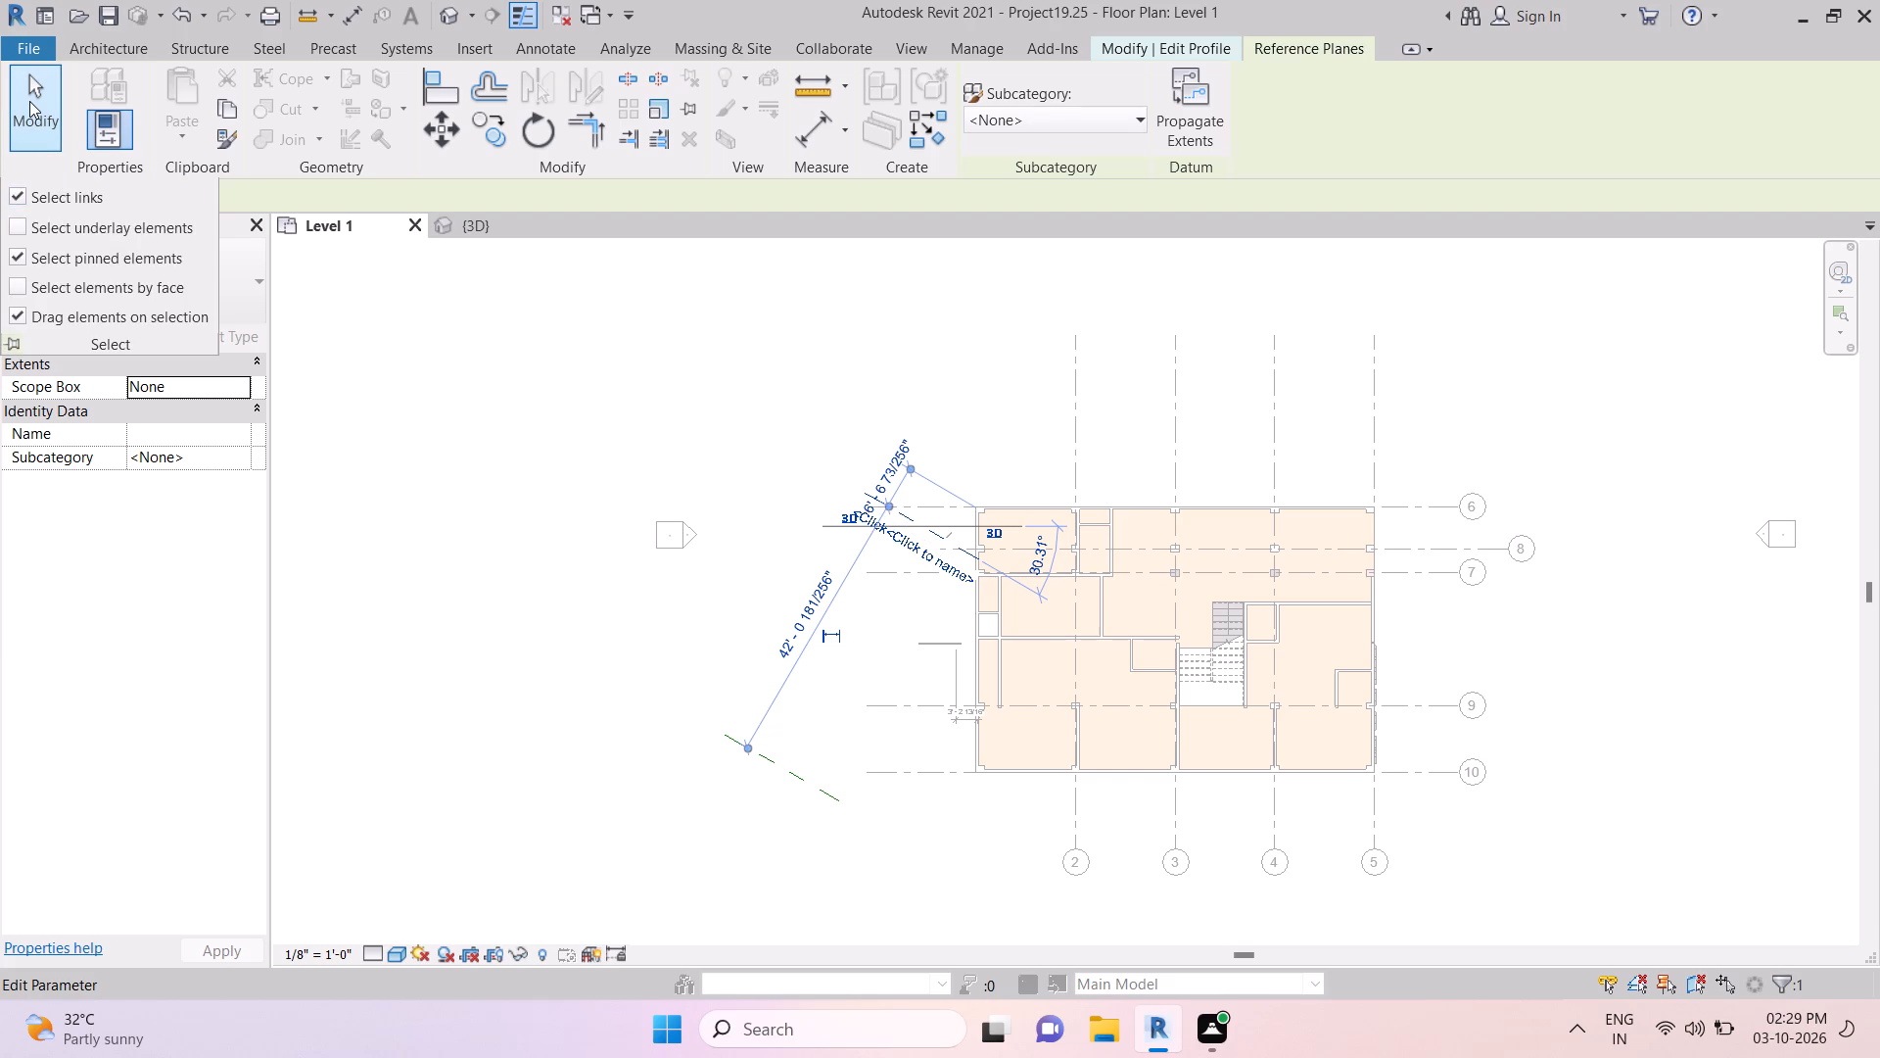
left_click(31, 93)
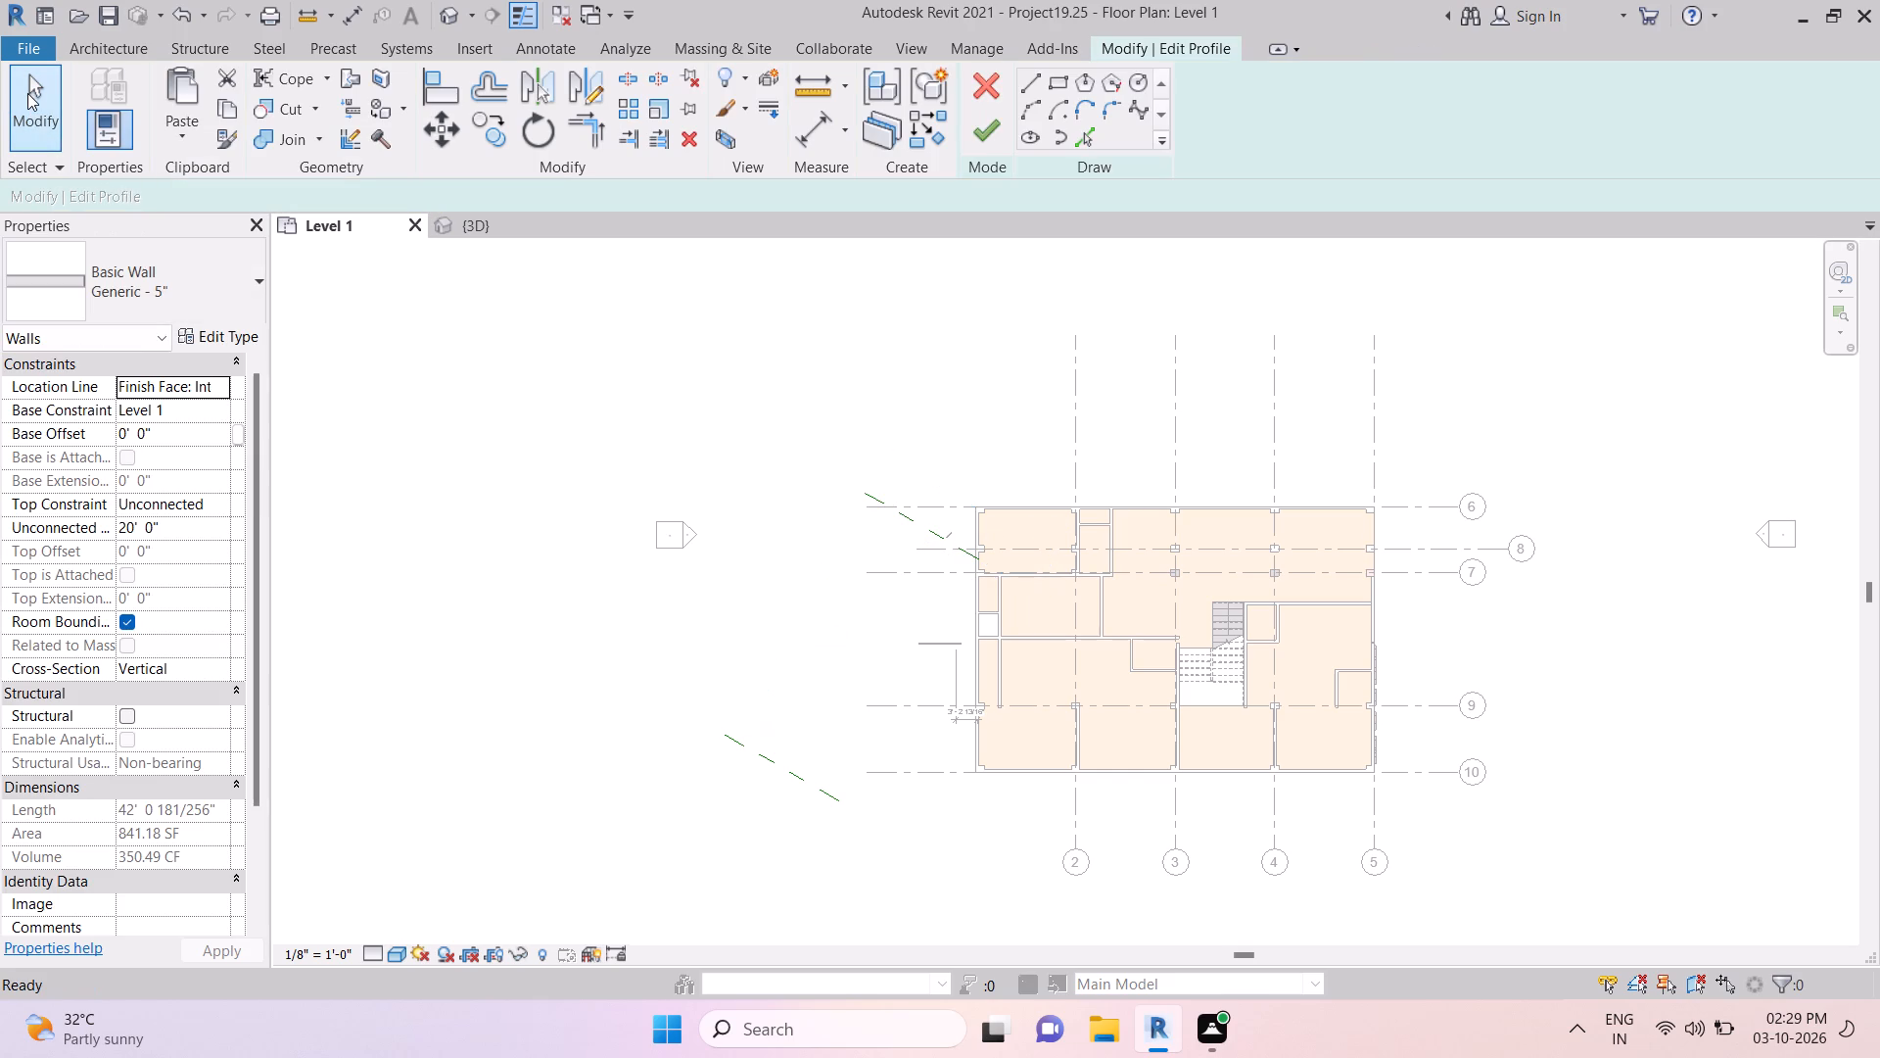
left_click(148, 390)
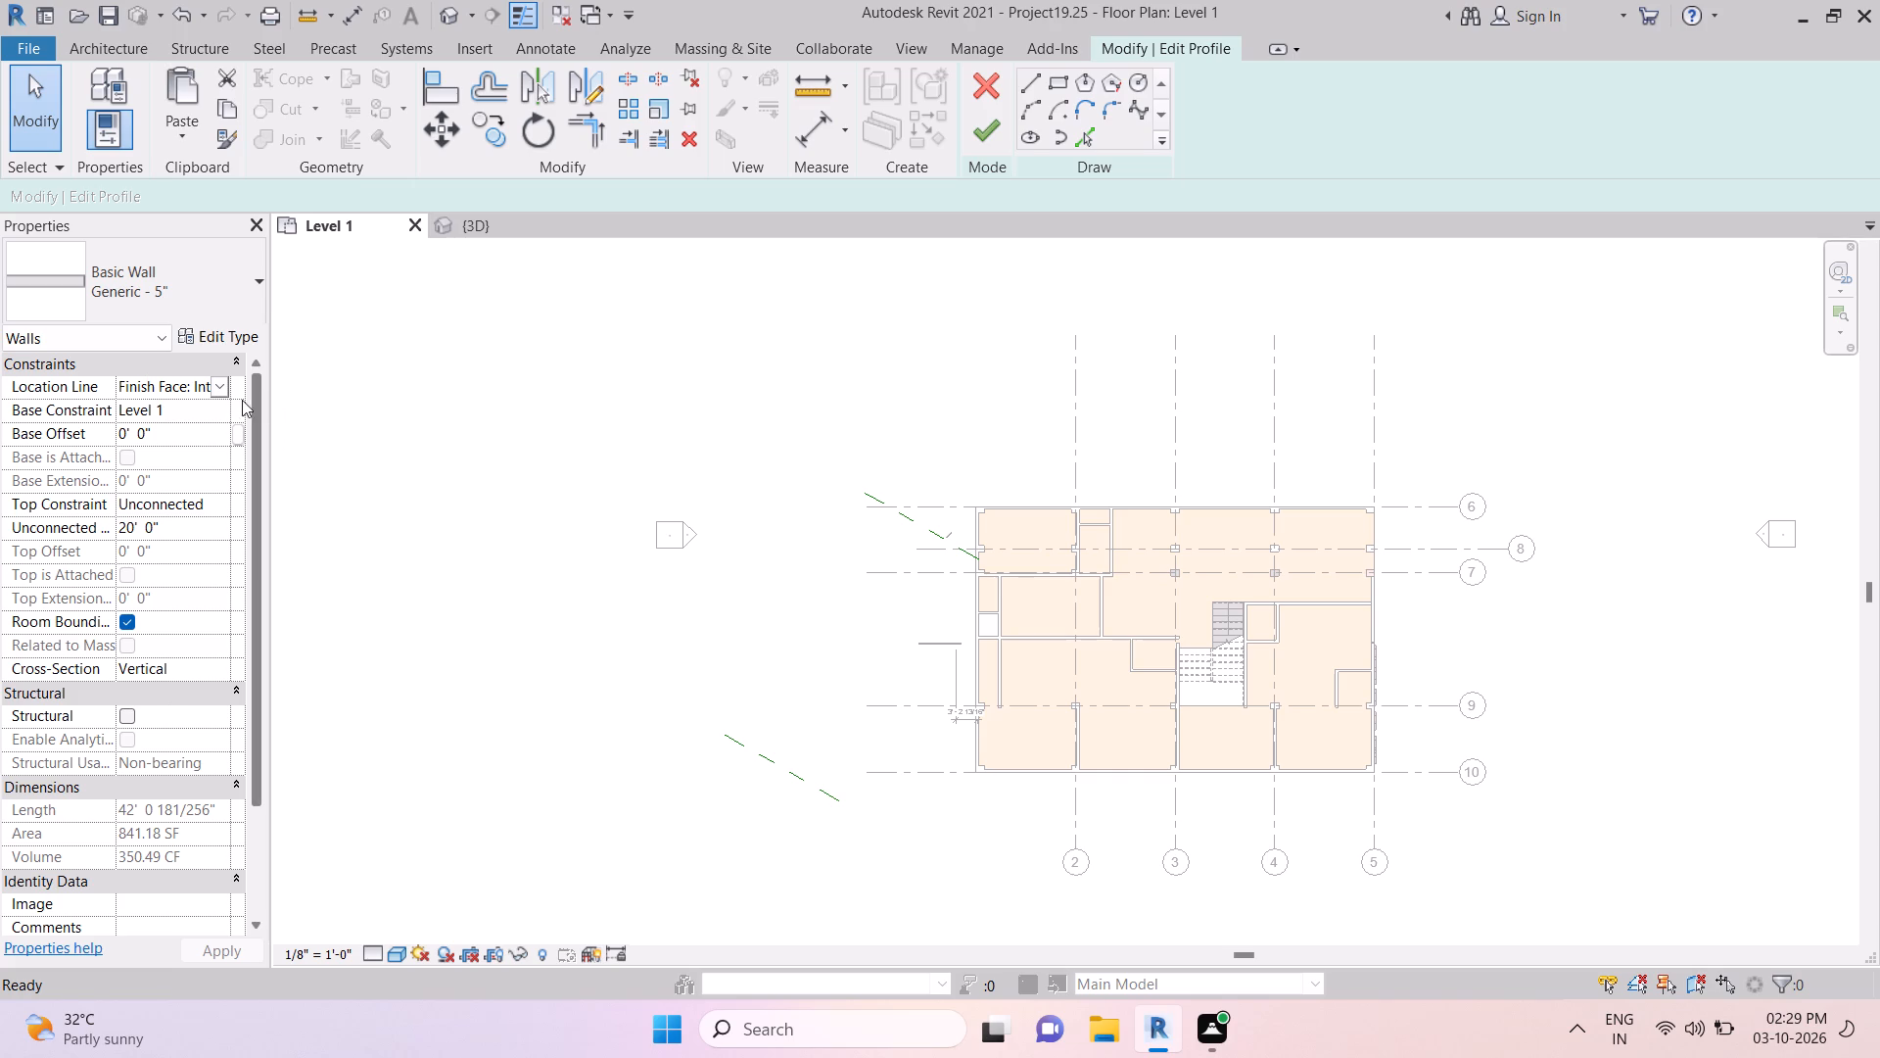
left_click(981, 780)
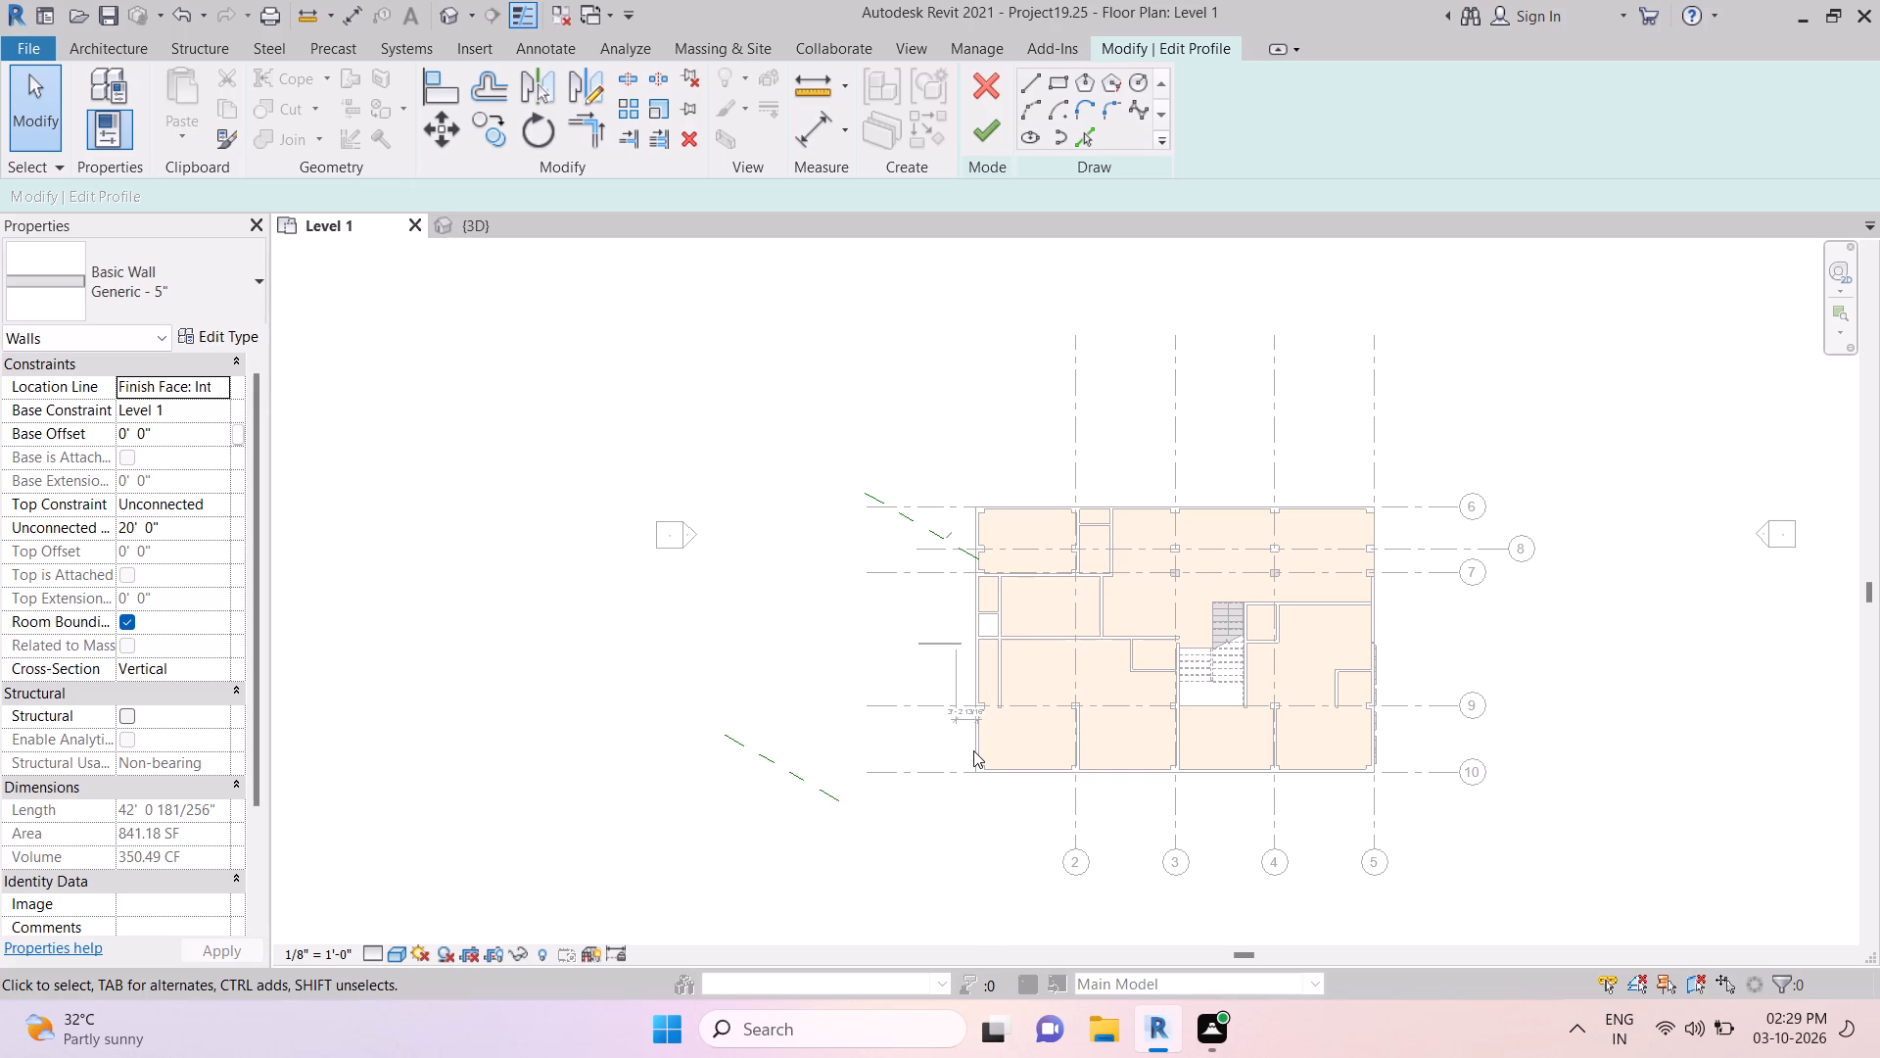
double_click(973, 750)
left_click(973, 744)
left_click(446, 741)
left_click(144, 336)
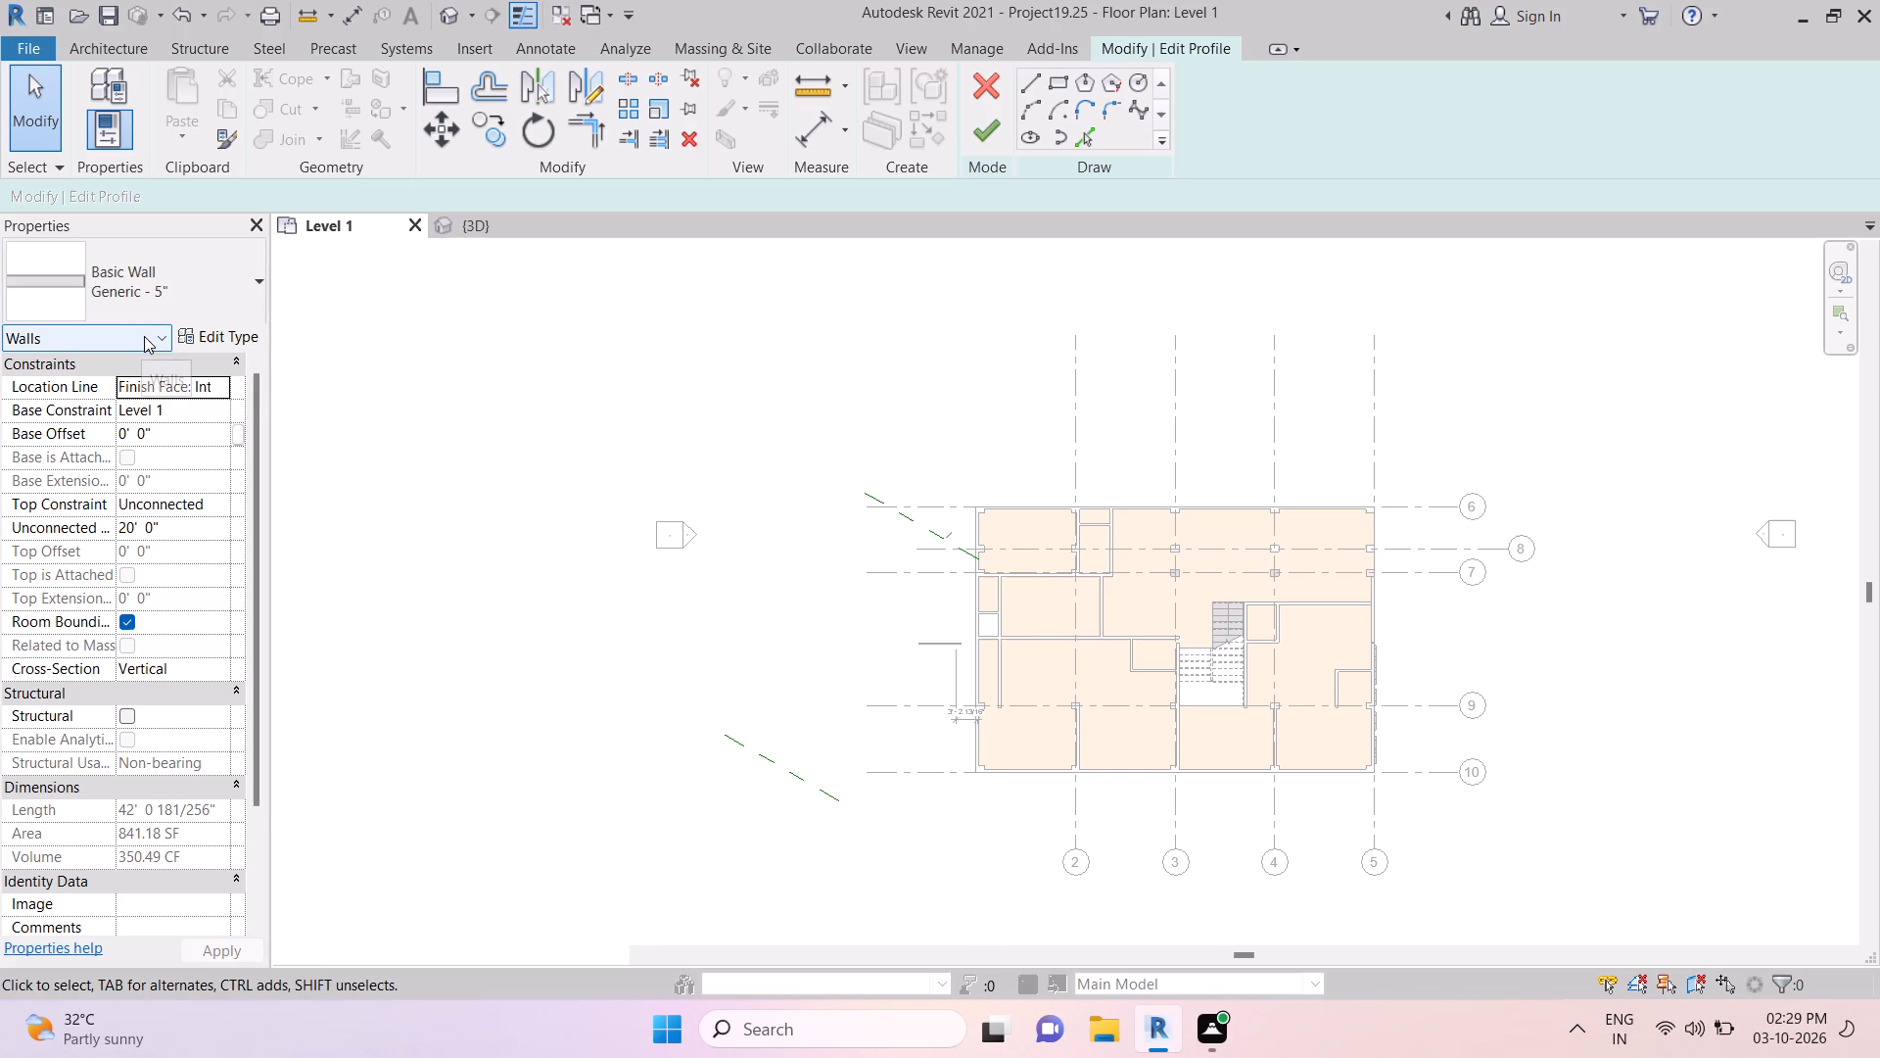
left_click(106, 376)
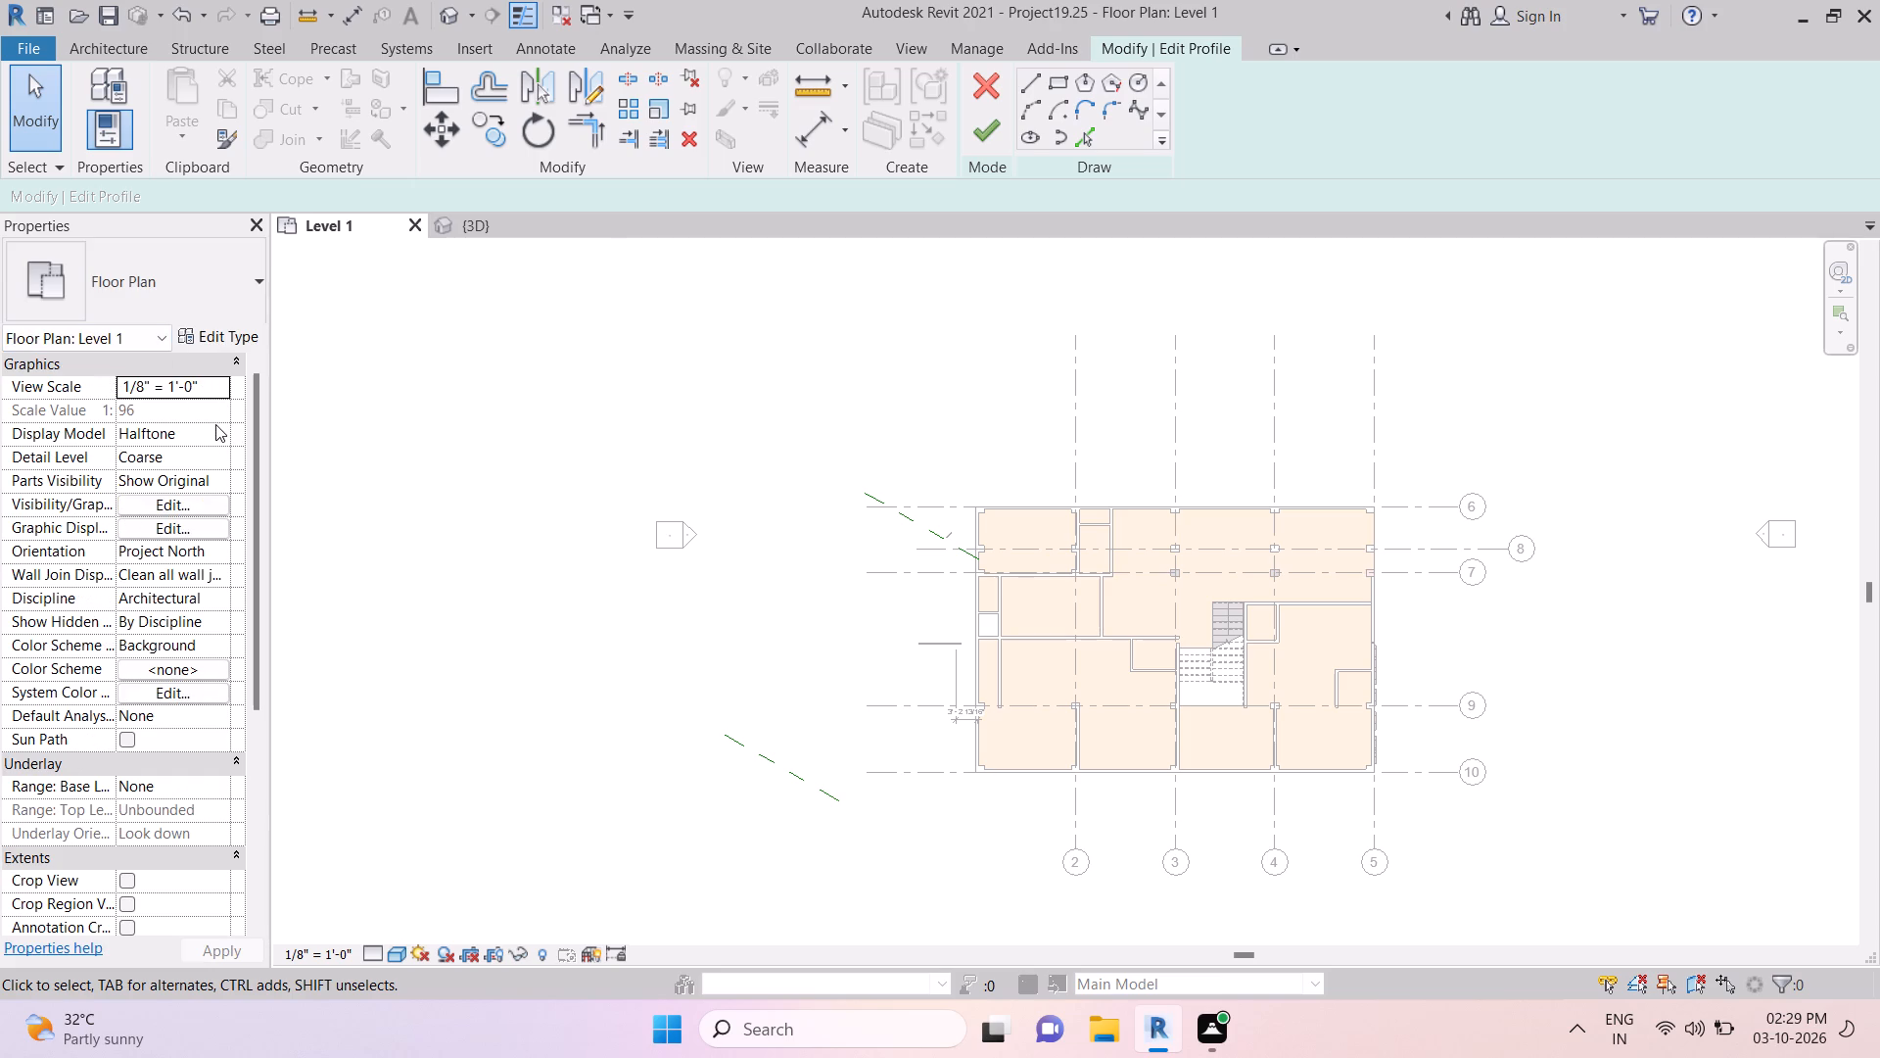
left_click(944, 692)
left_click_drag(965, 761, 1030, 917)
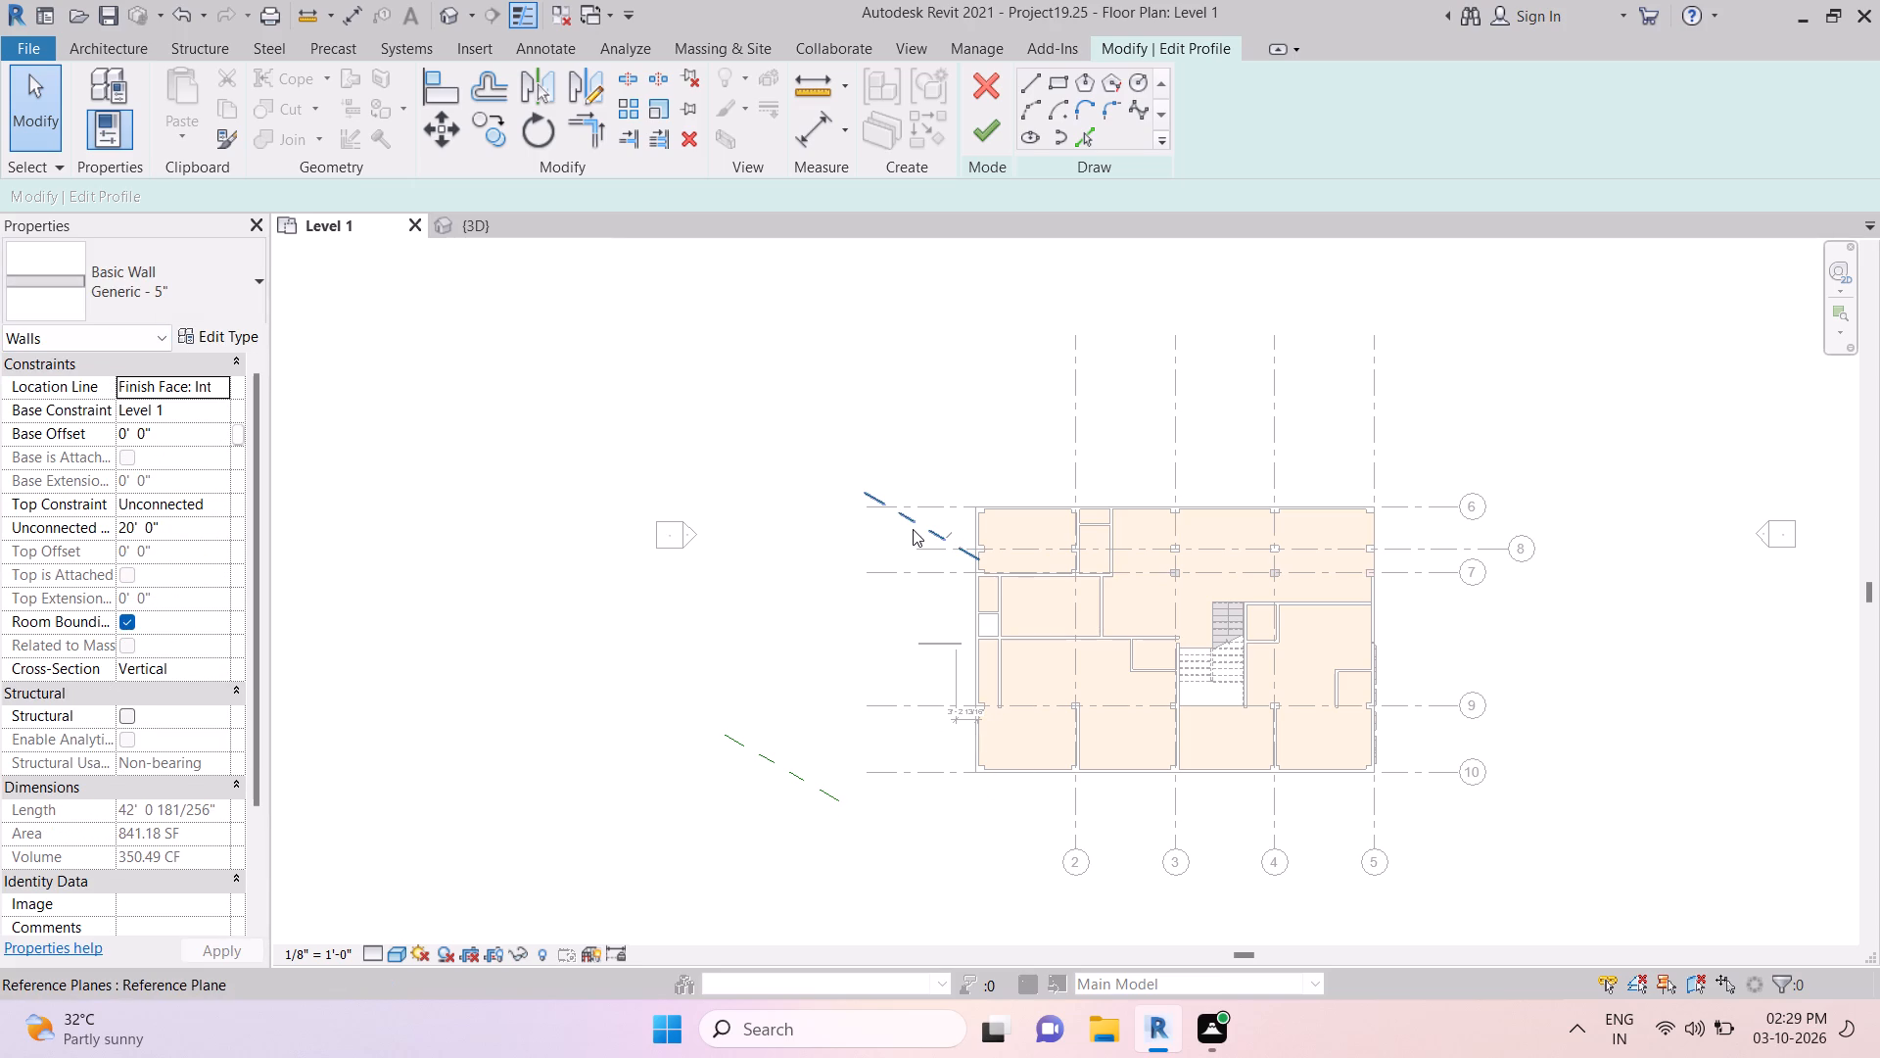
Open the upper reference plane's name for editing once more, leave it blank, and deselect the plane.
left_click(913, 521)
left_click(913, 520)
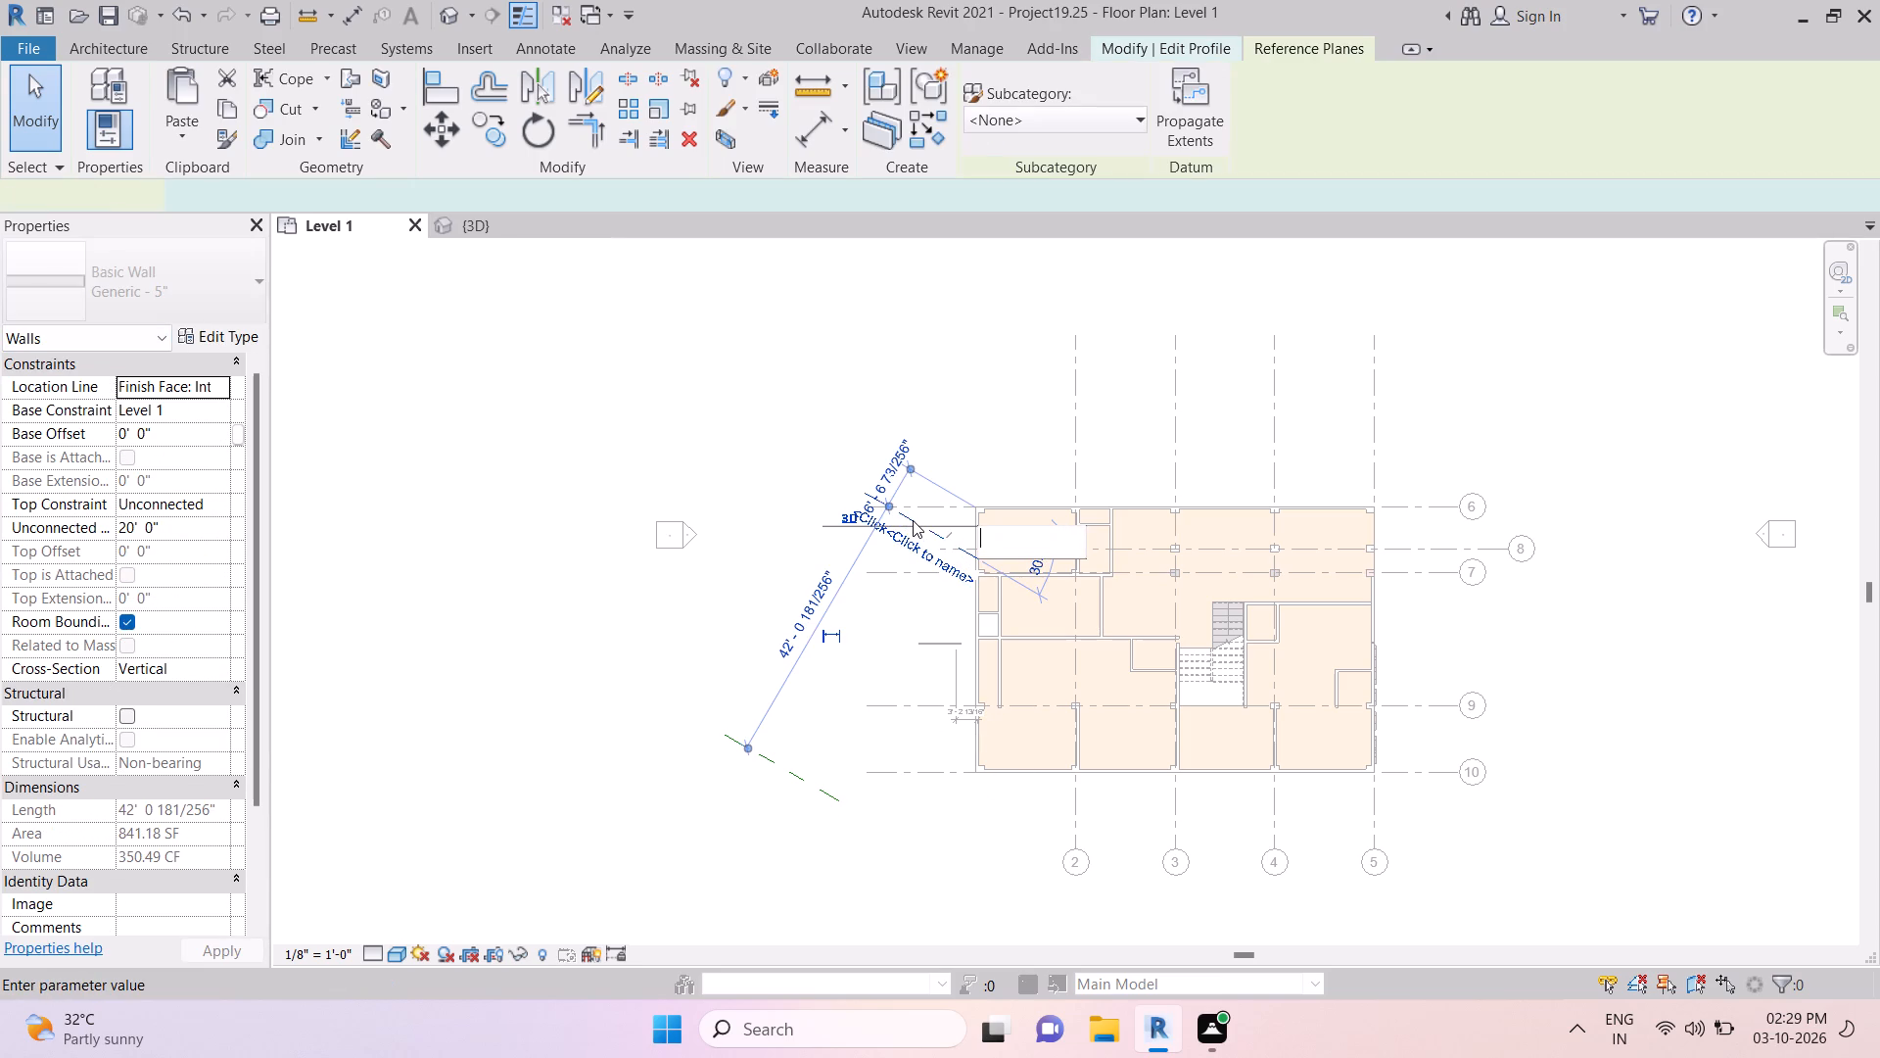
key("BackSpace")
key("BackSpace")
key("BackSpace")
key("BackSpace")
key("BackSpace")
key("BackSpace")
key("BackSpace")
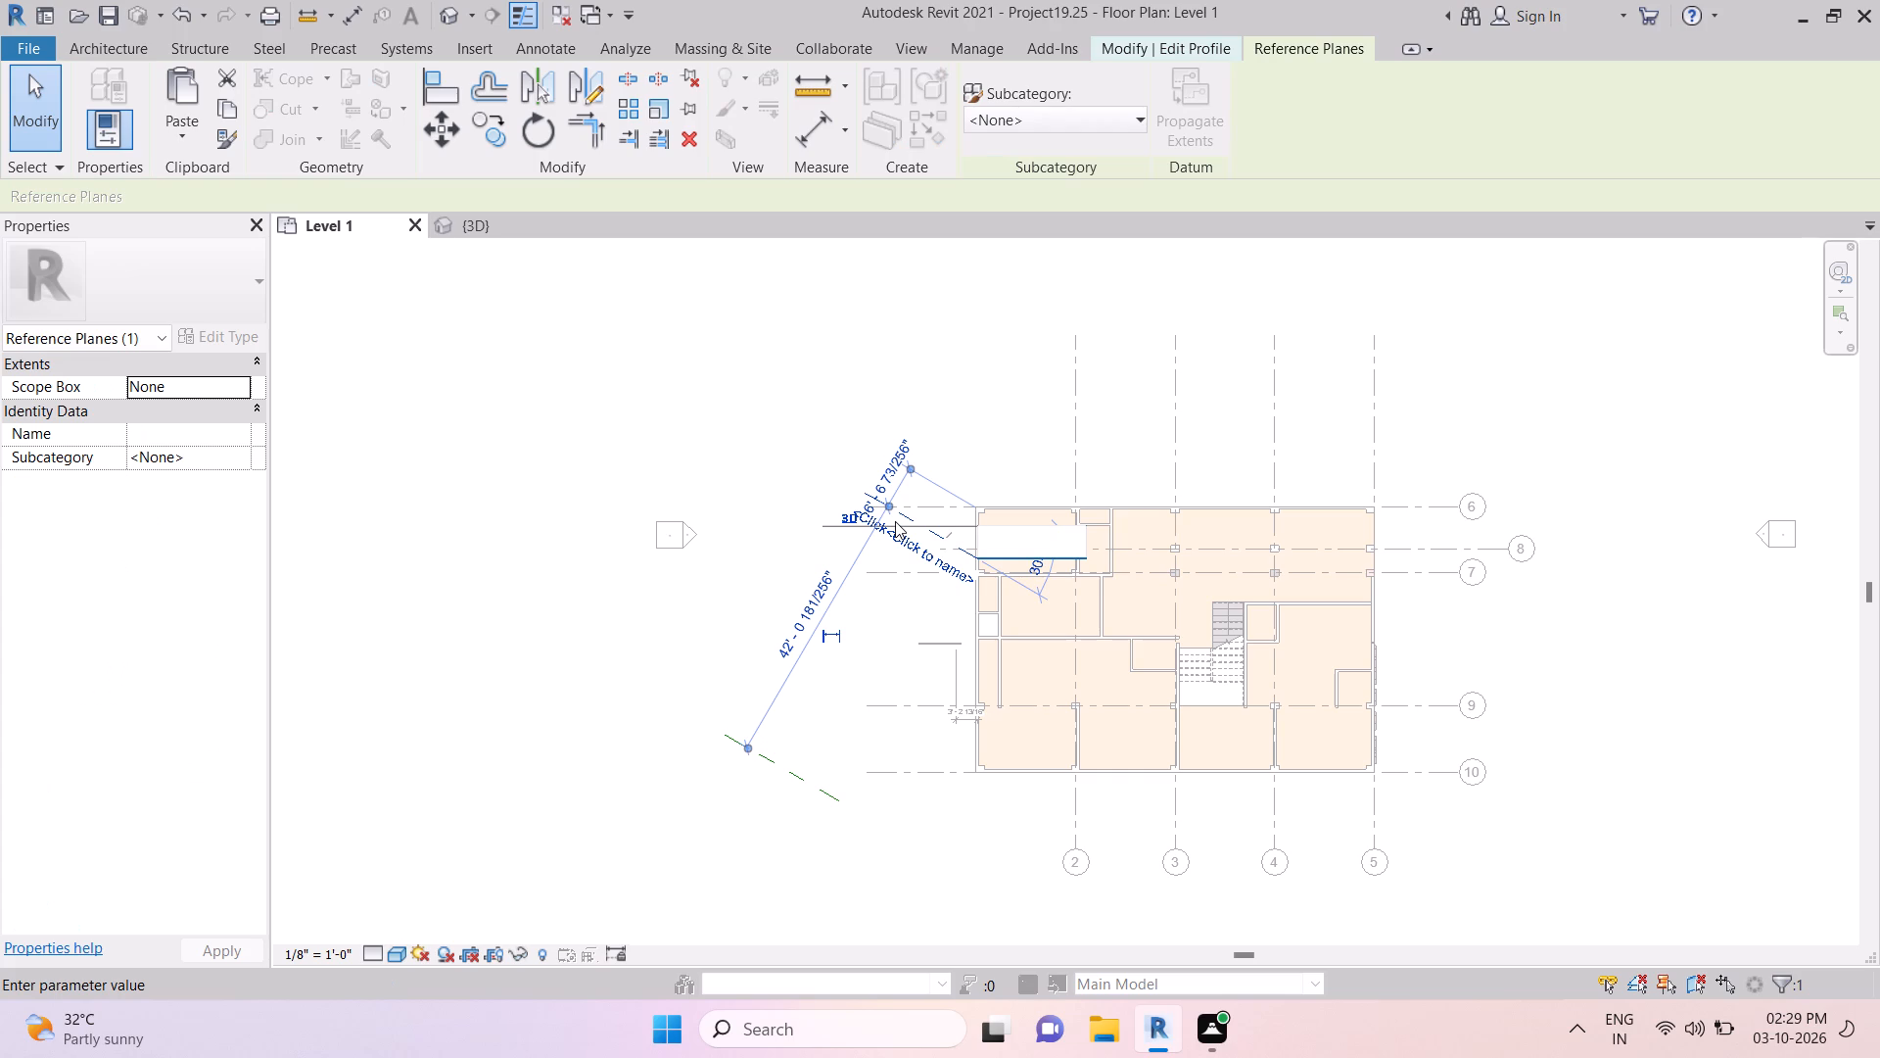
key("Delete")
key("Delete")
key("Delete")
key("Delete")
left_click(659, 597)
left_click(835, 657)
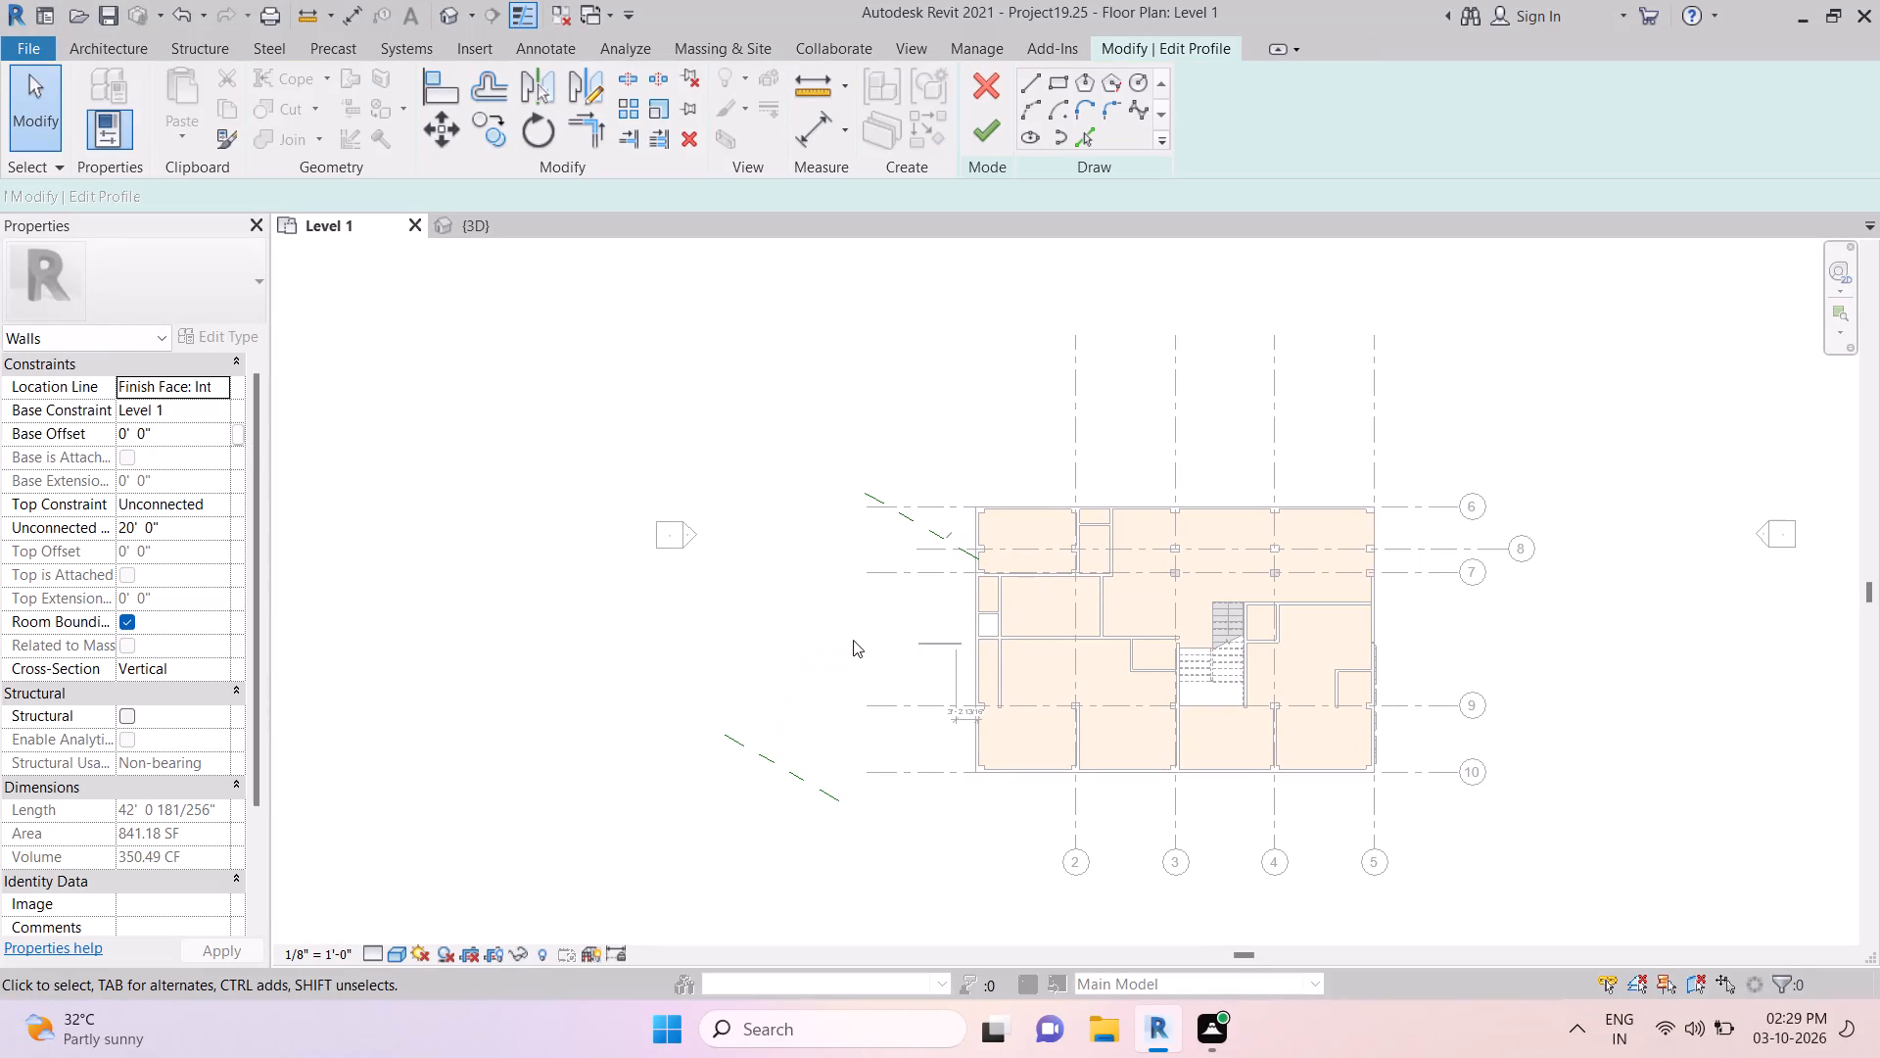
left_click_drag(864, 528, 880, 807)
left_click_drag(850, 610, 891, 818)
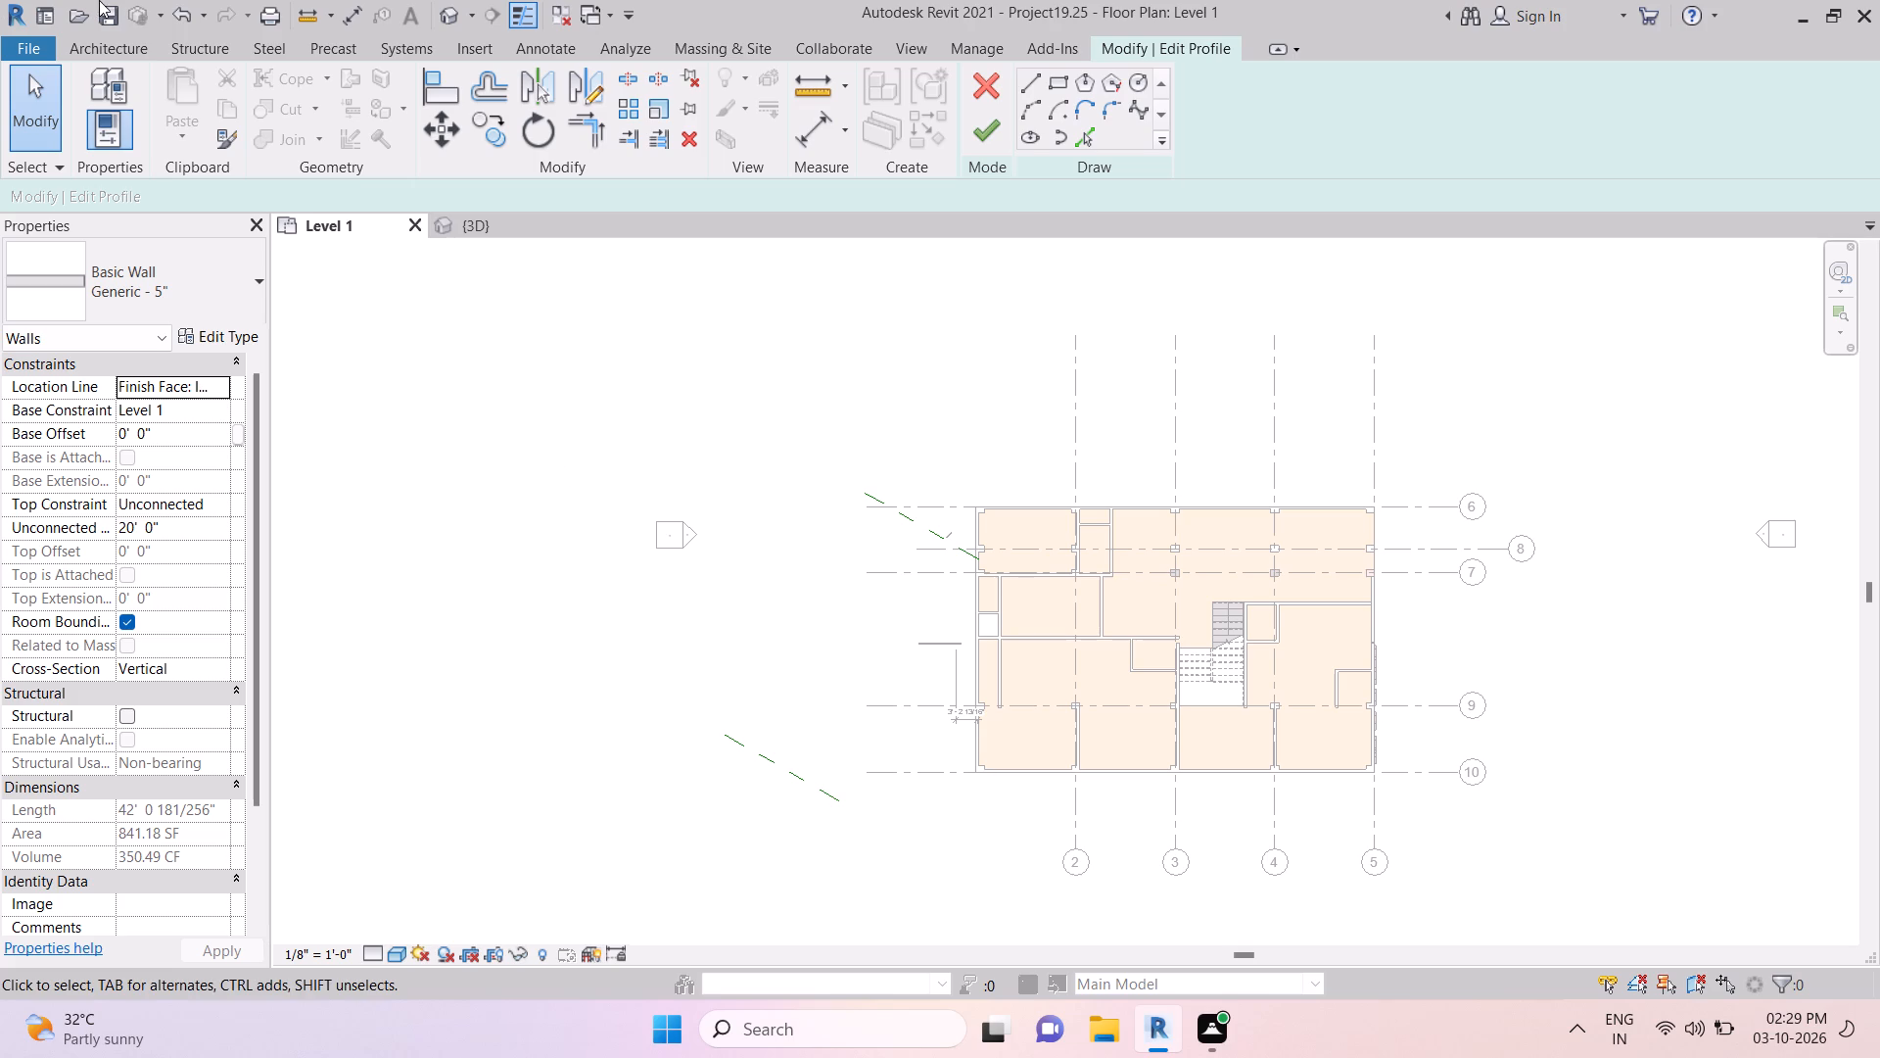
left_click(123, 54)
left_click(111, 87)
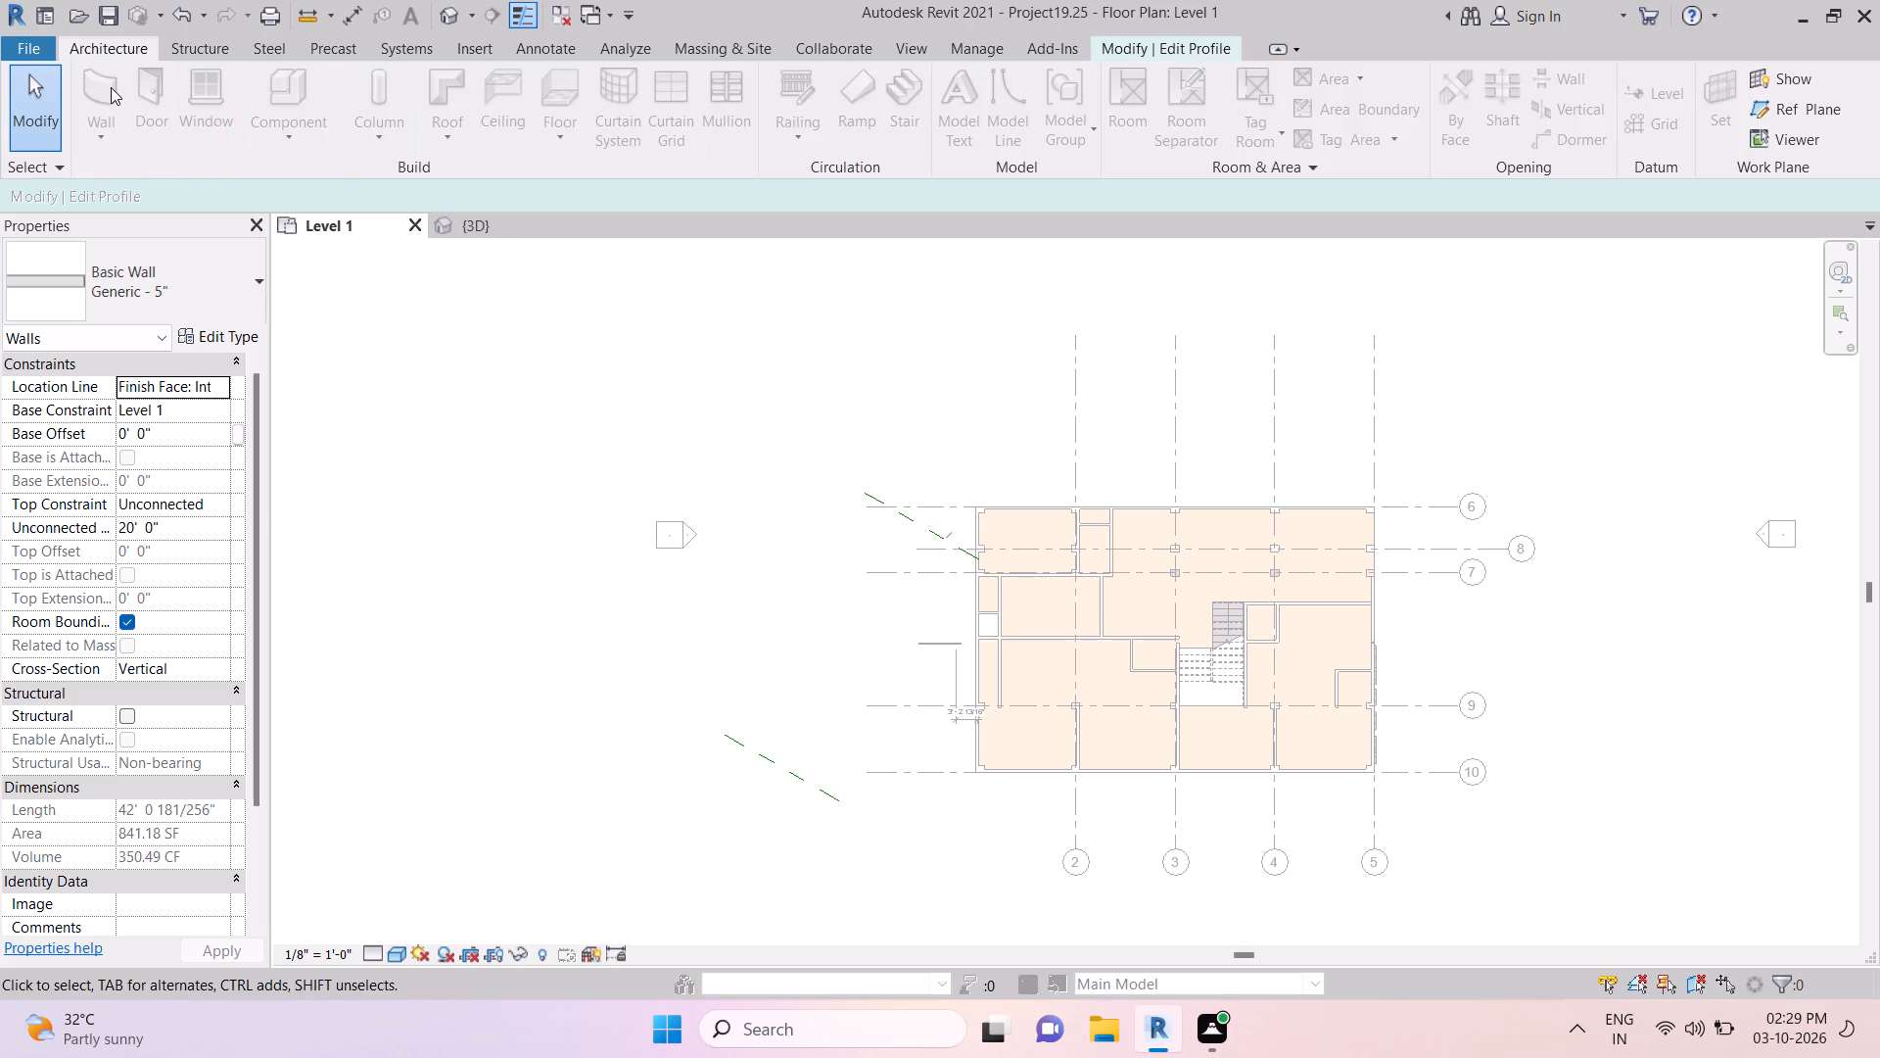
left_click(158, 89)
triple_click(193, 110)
Keep the diagonal wall's type as Generic - 5" and set its location line to Wall Centerline.
left_click(101, 282)
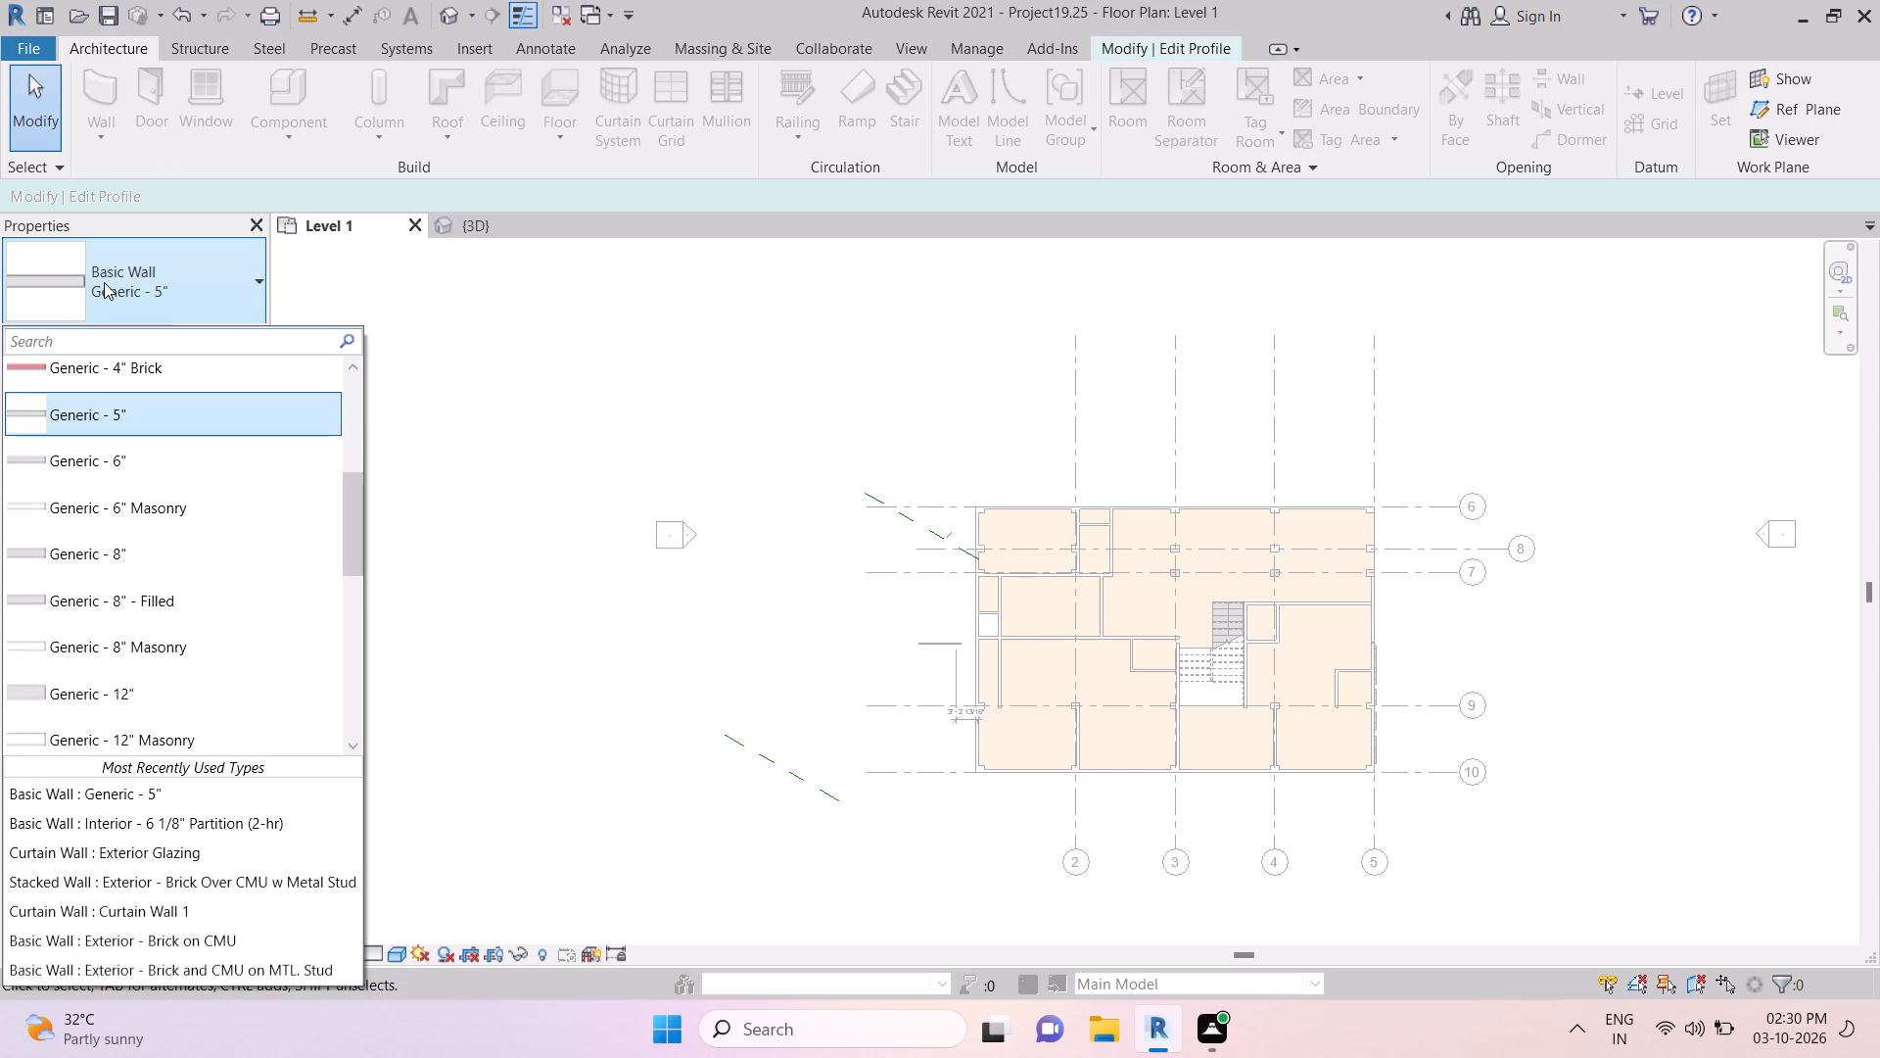
left_click(106, 410)
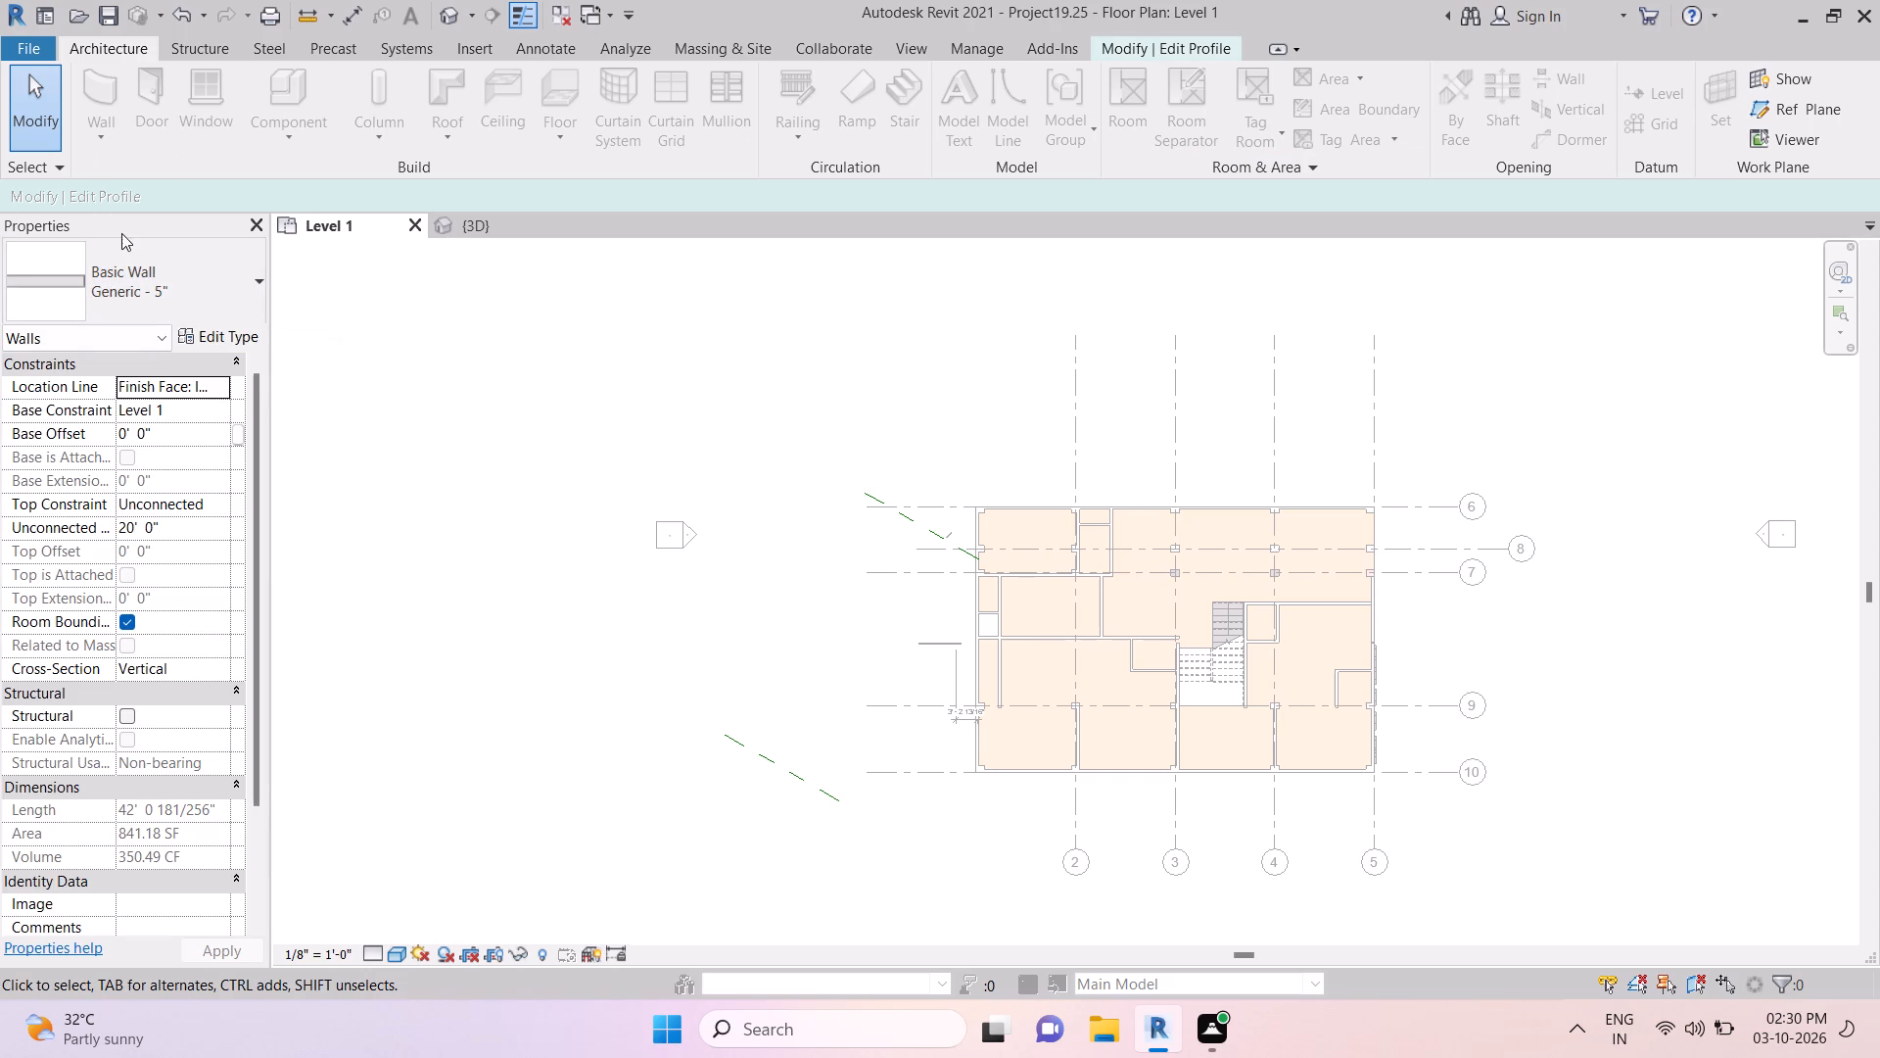
left_click(202, 394)
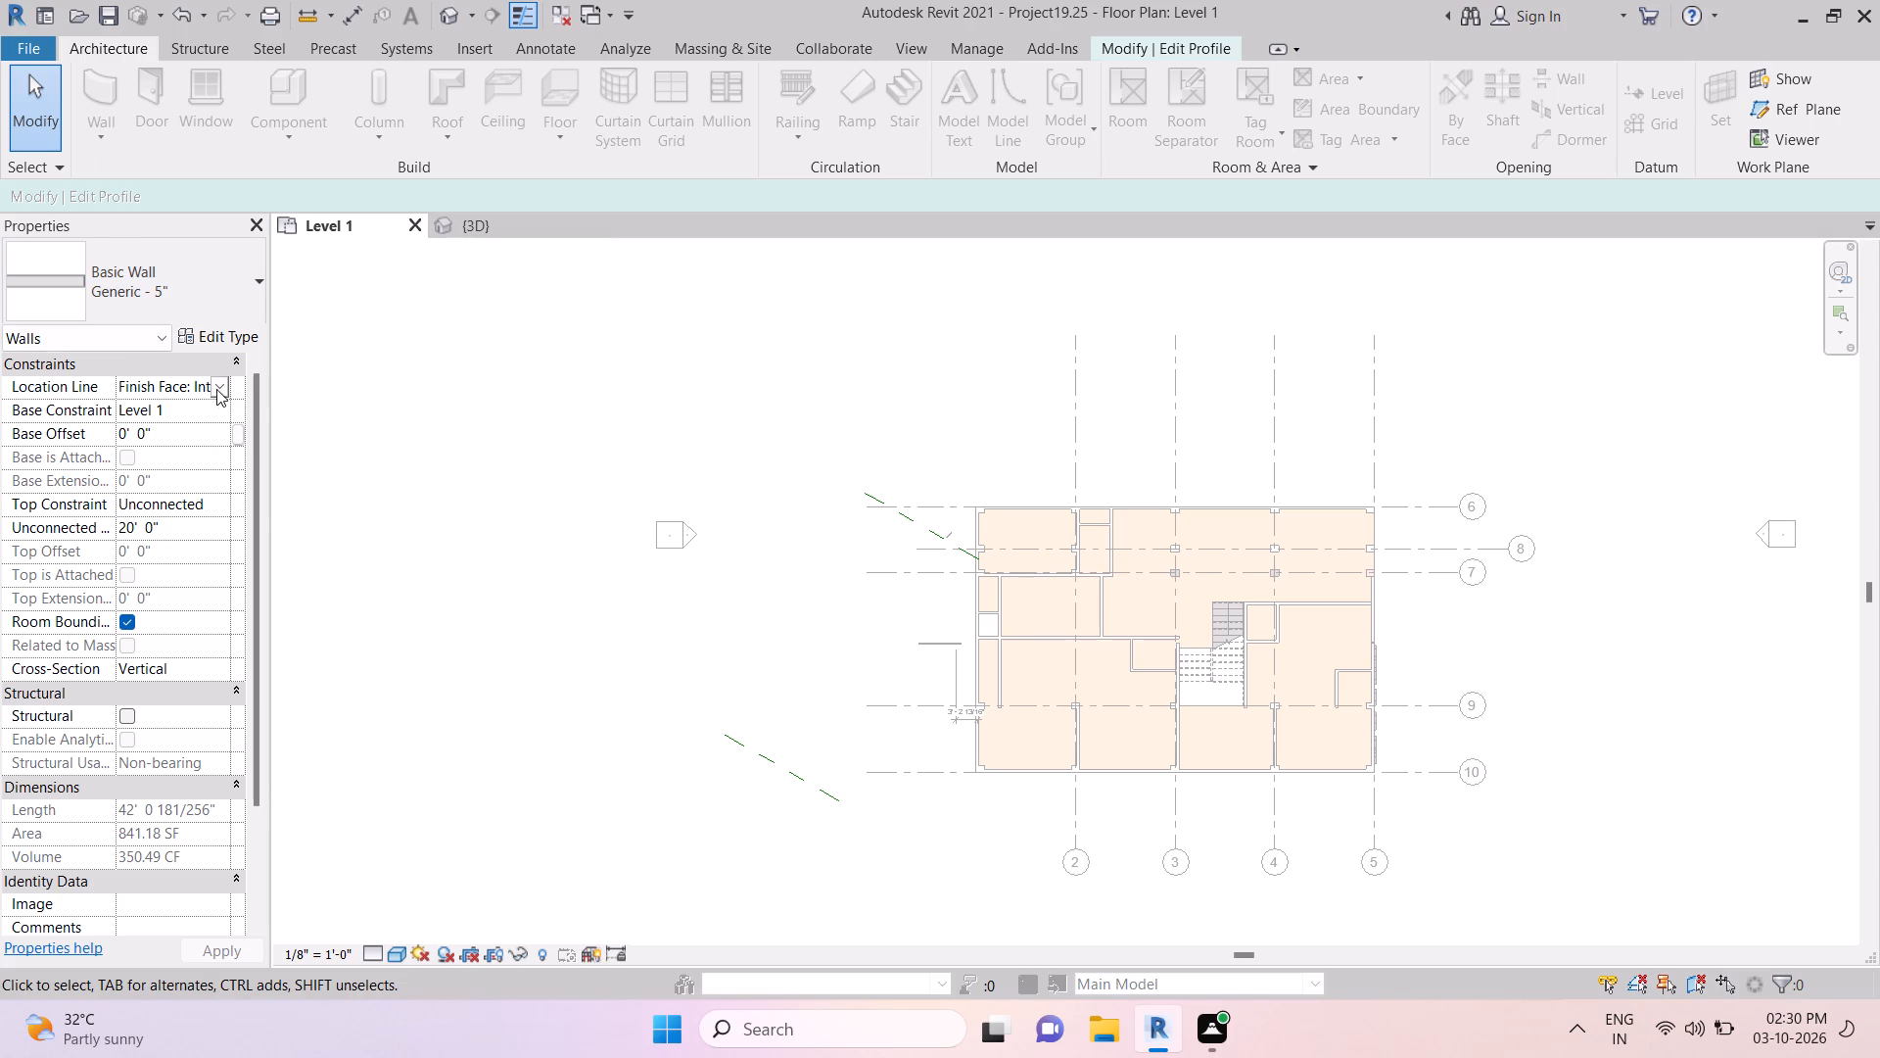
left_click(219, 388)
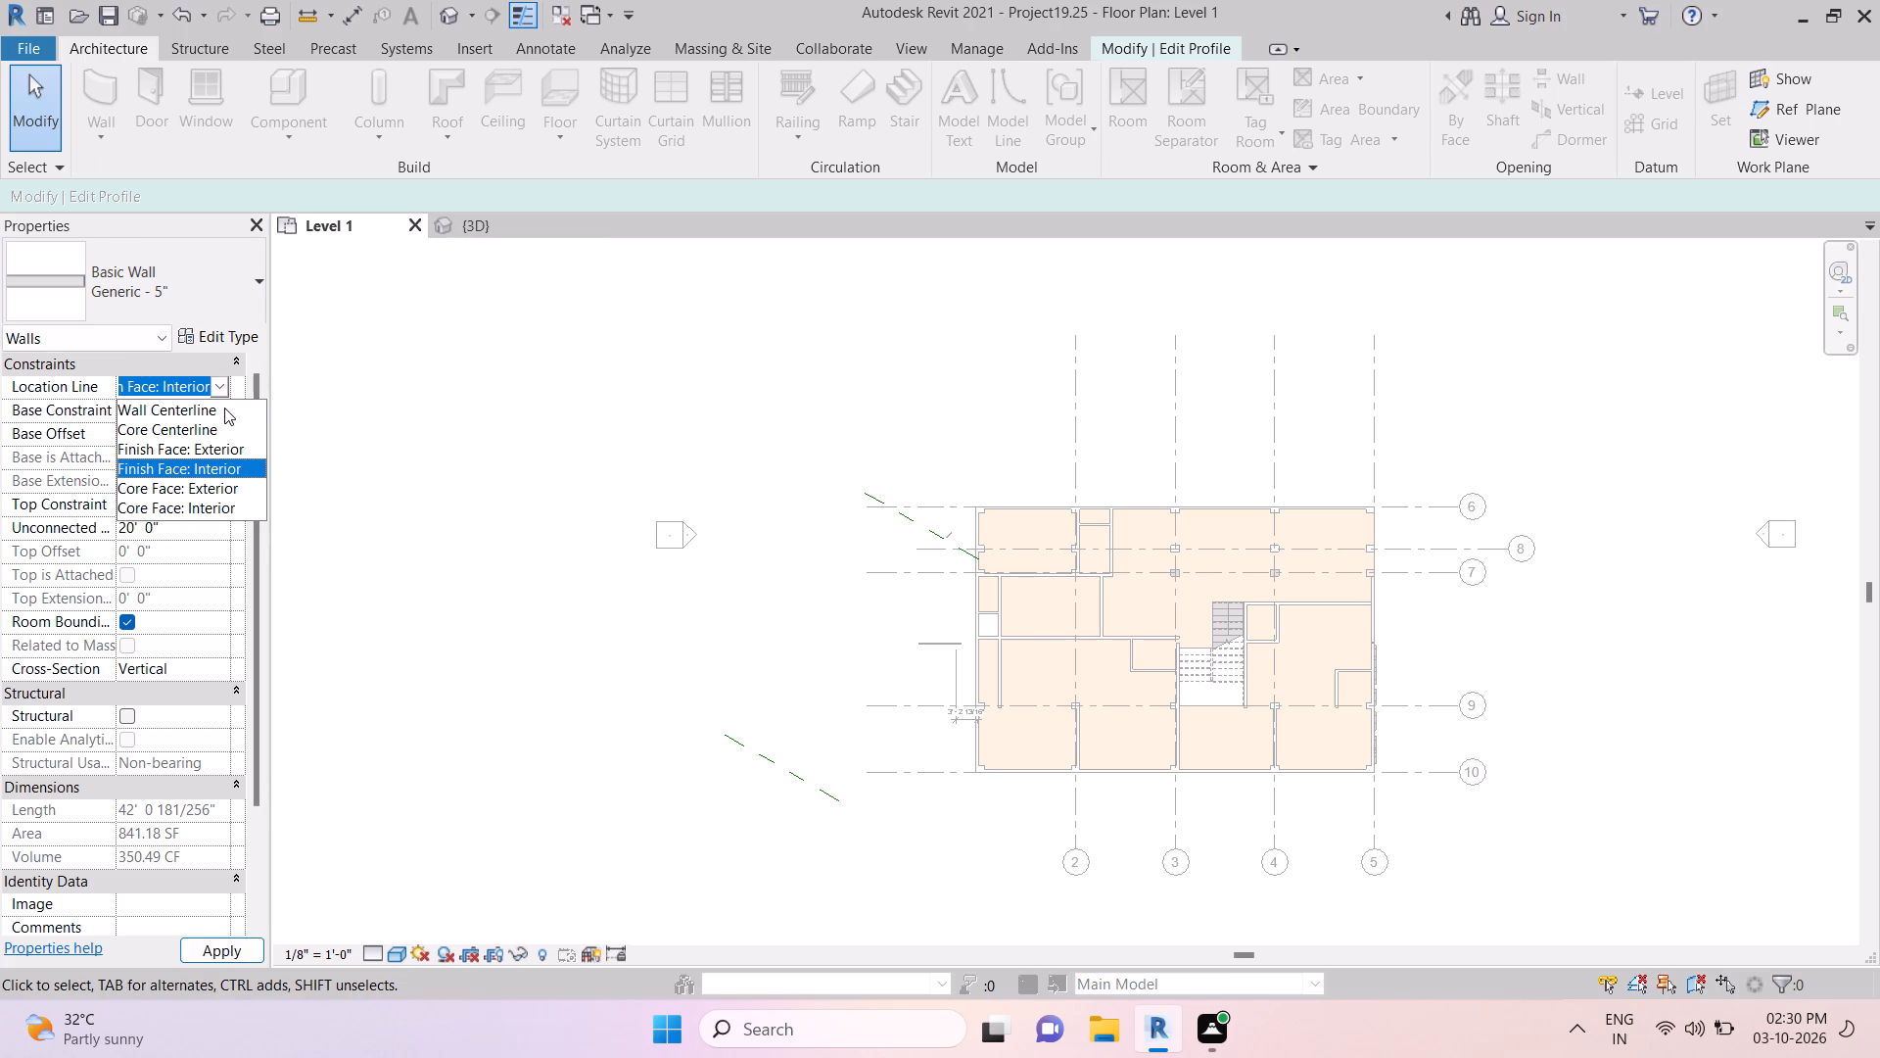
left_click(224, 406)
left_click_drag(717, 559, 841, 567)
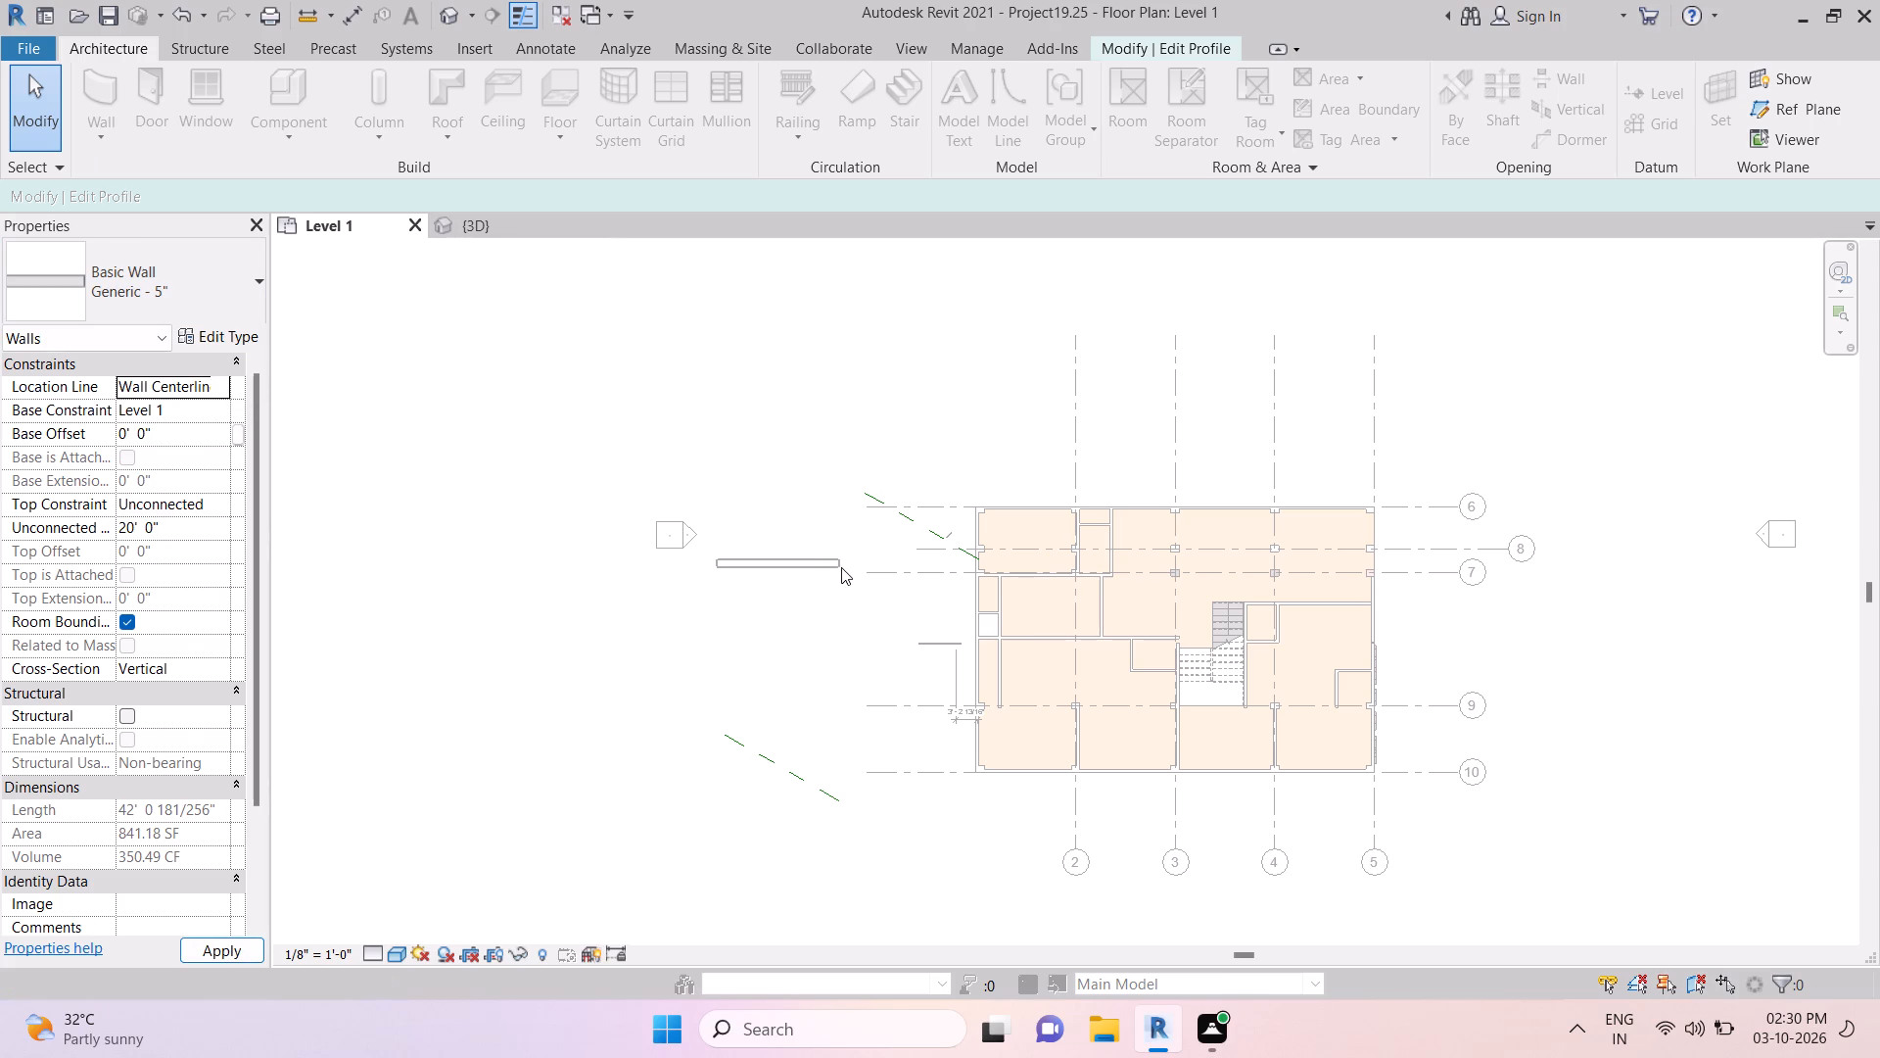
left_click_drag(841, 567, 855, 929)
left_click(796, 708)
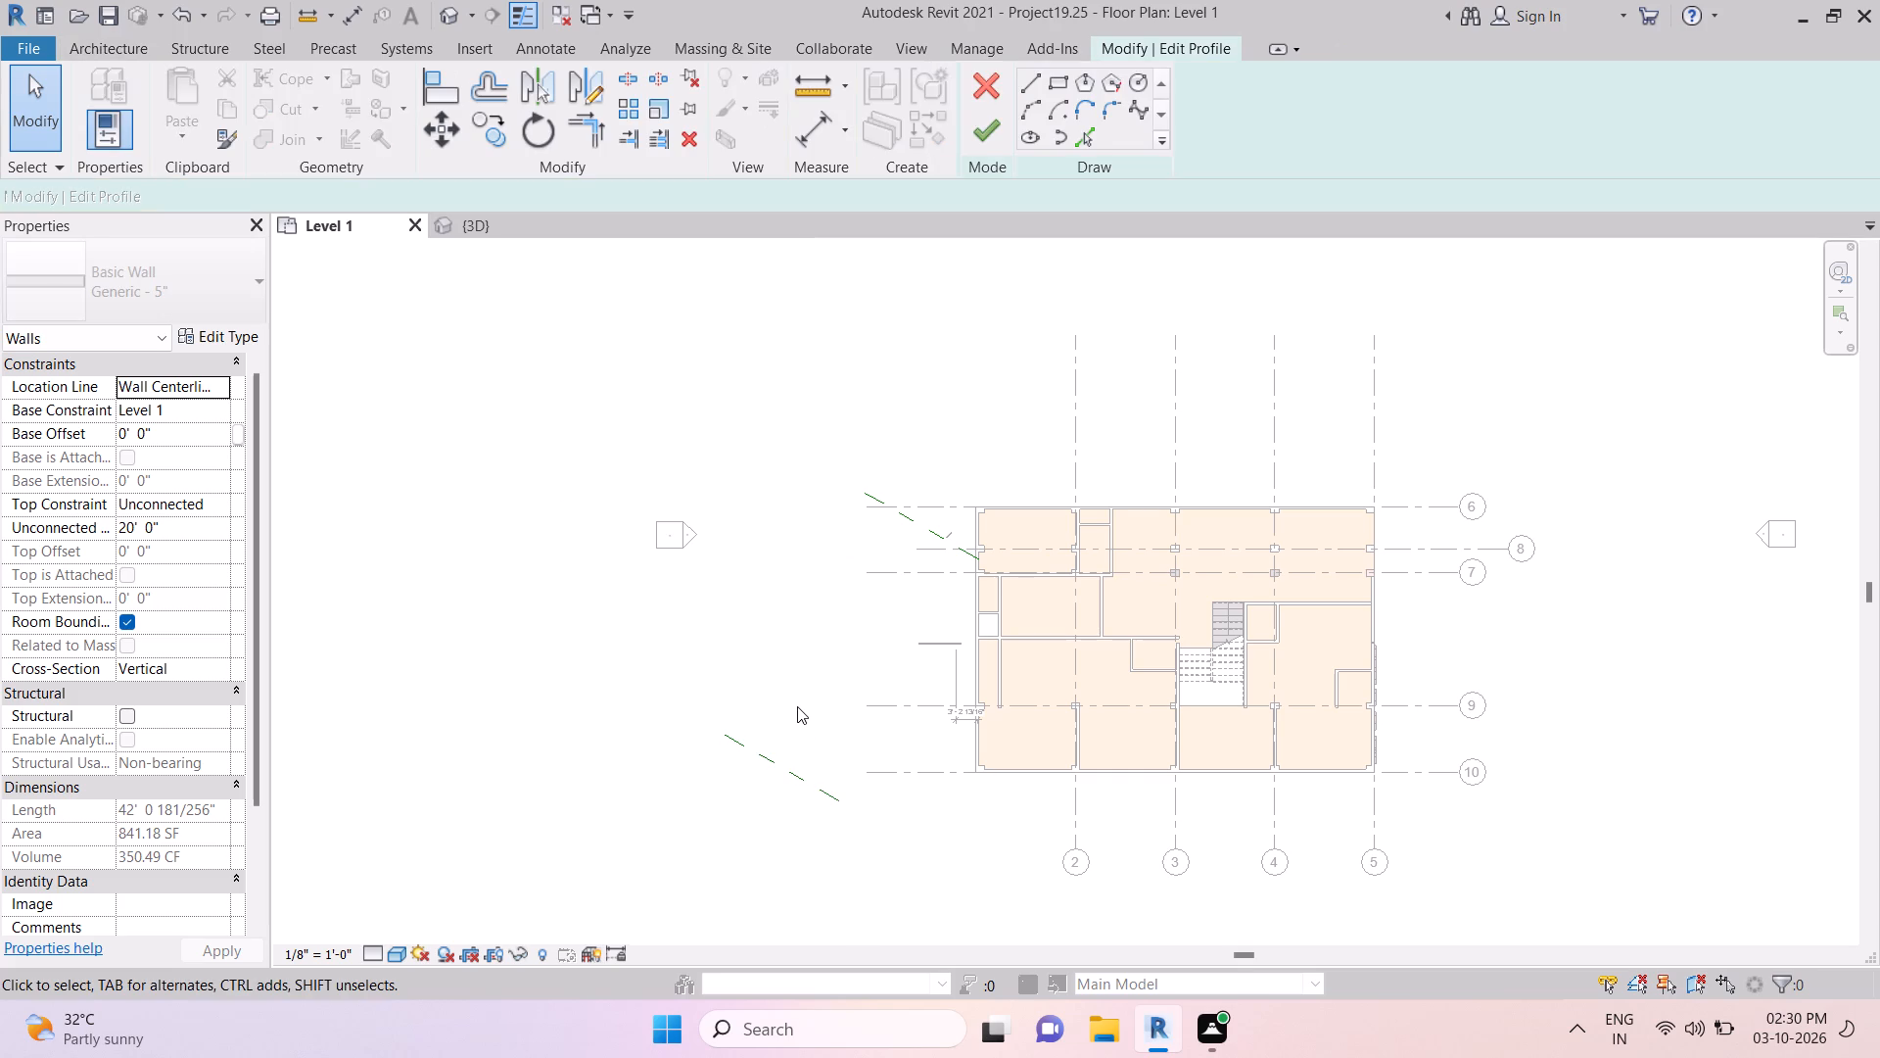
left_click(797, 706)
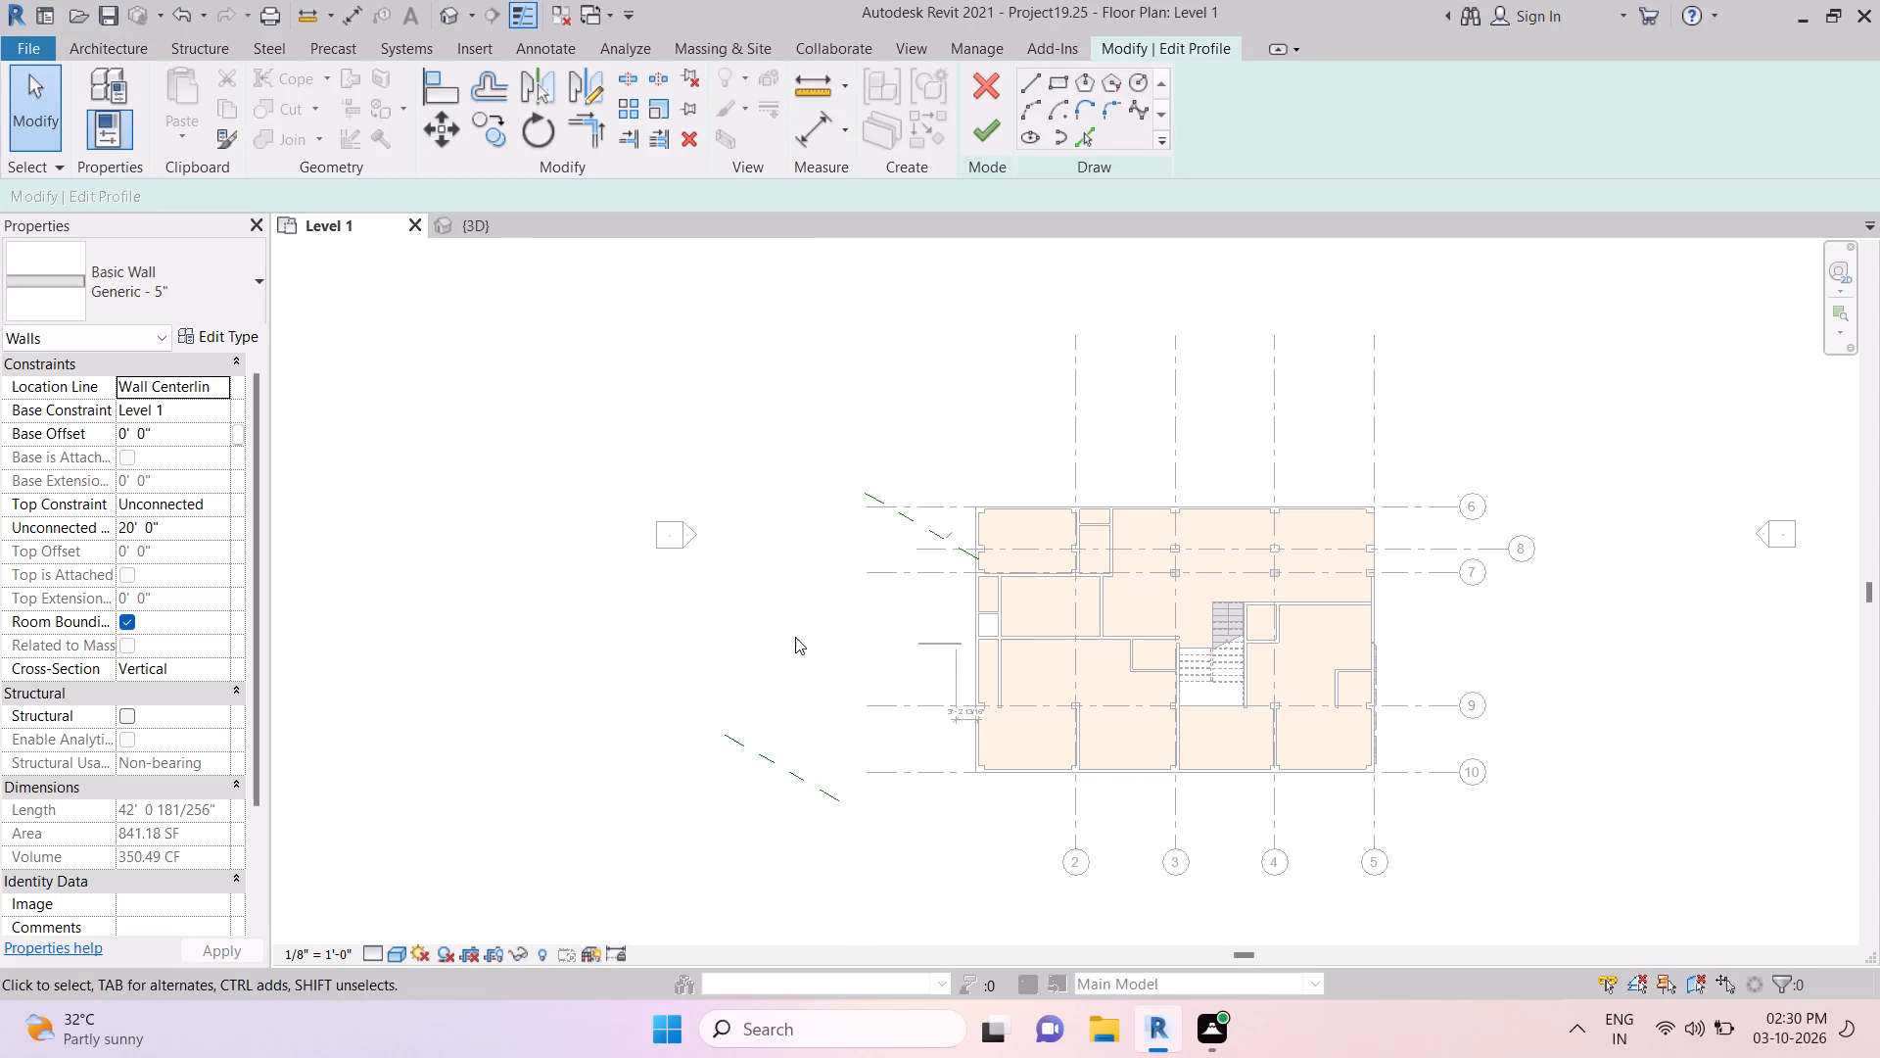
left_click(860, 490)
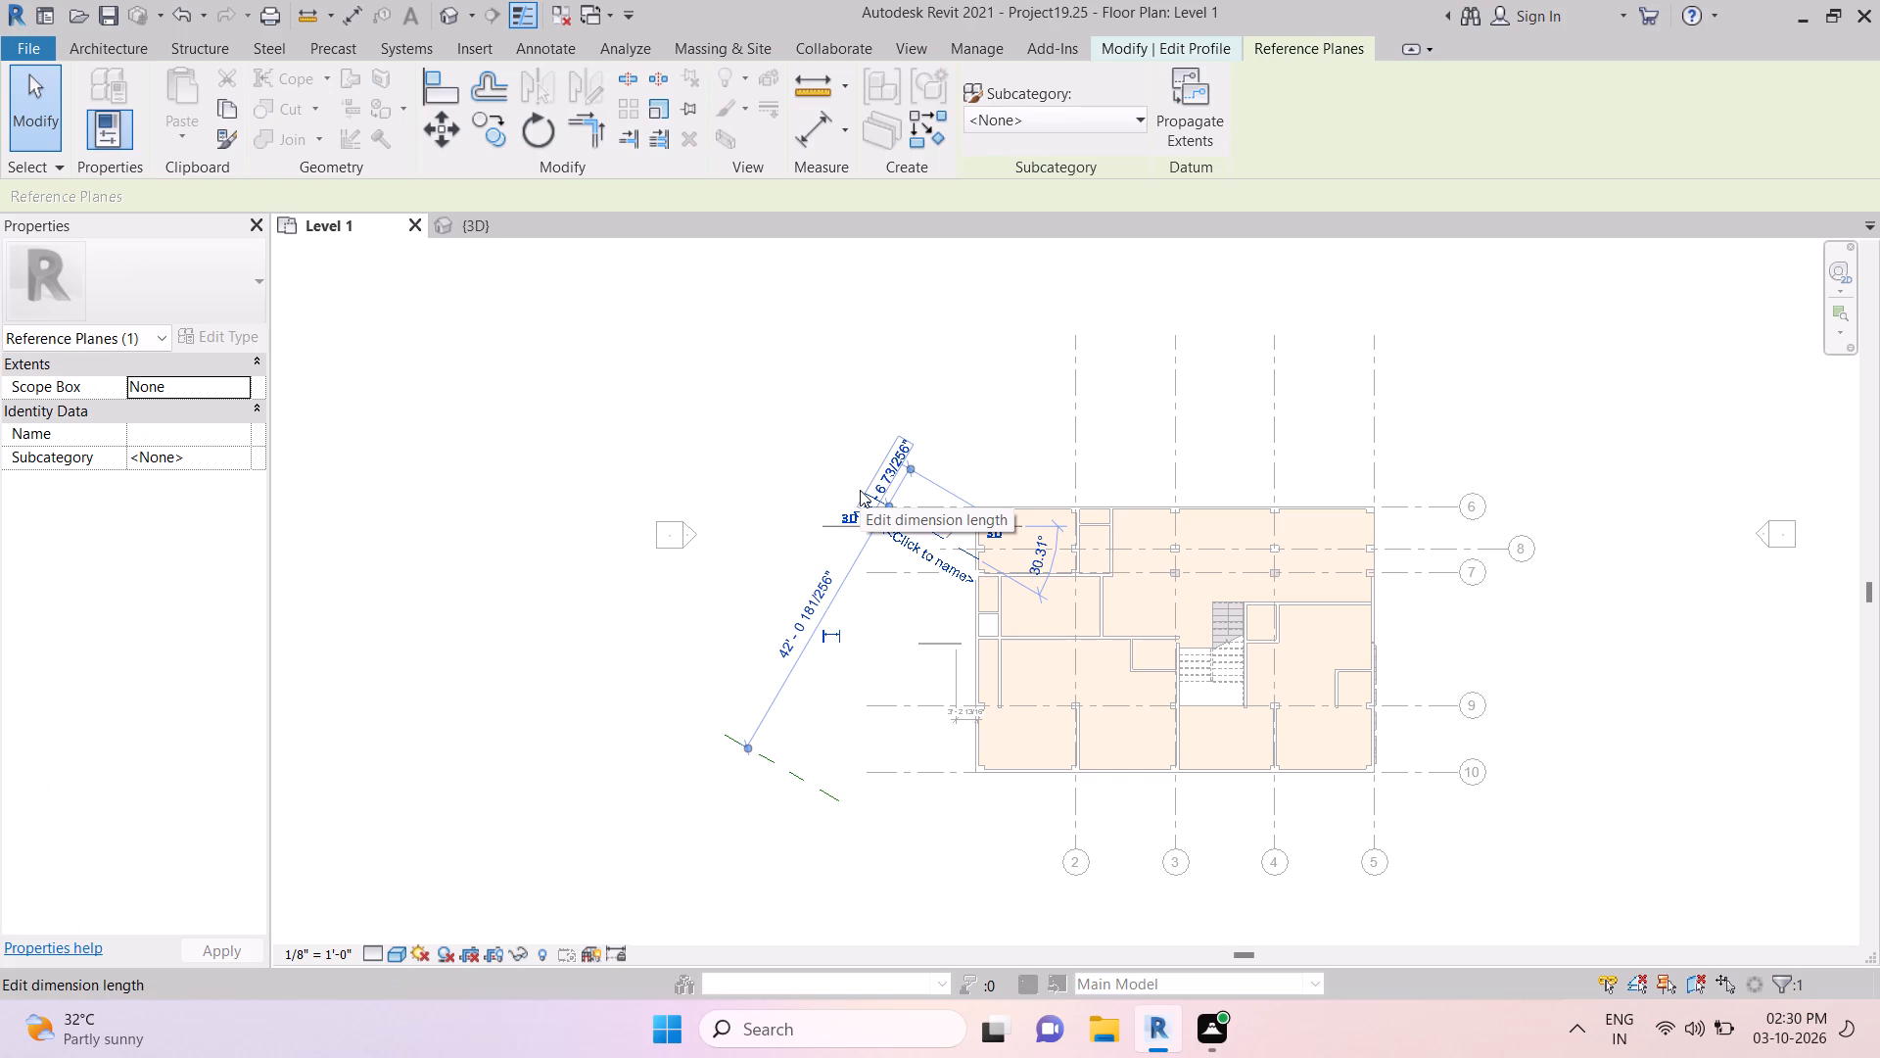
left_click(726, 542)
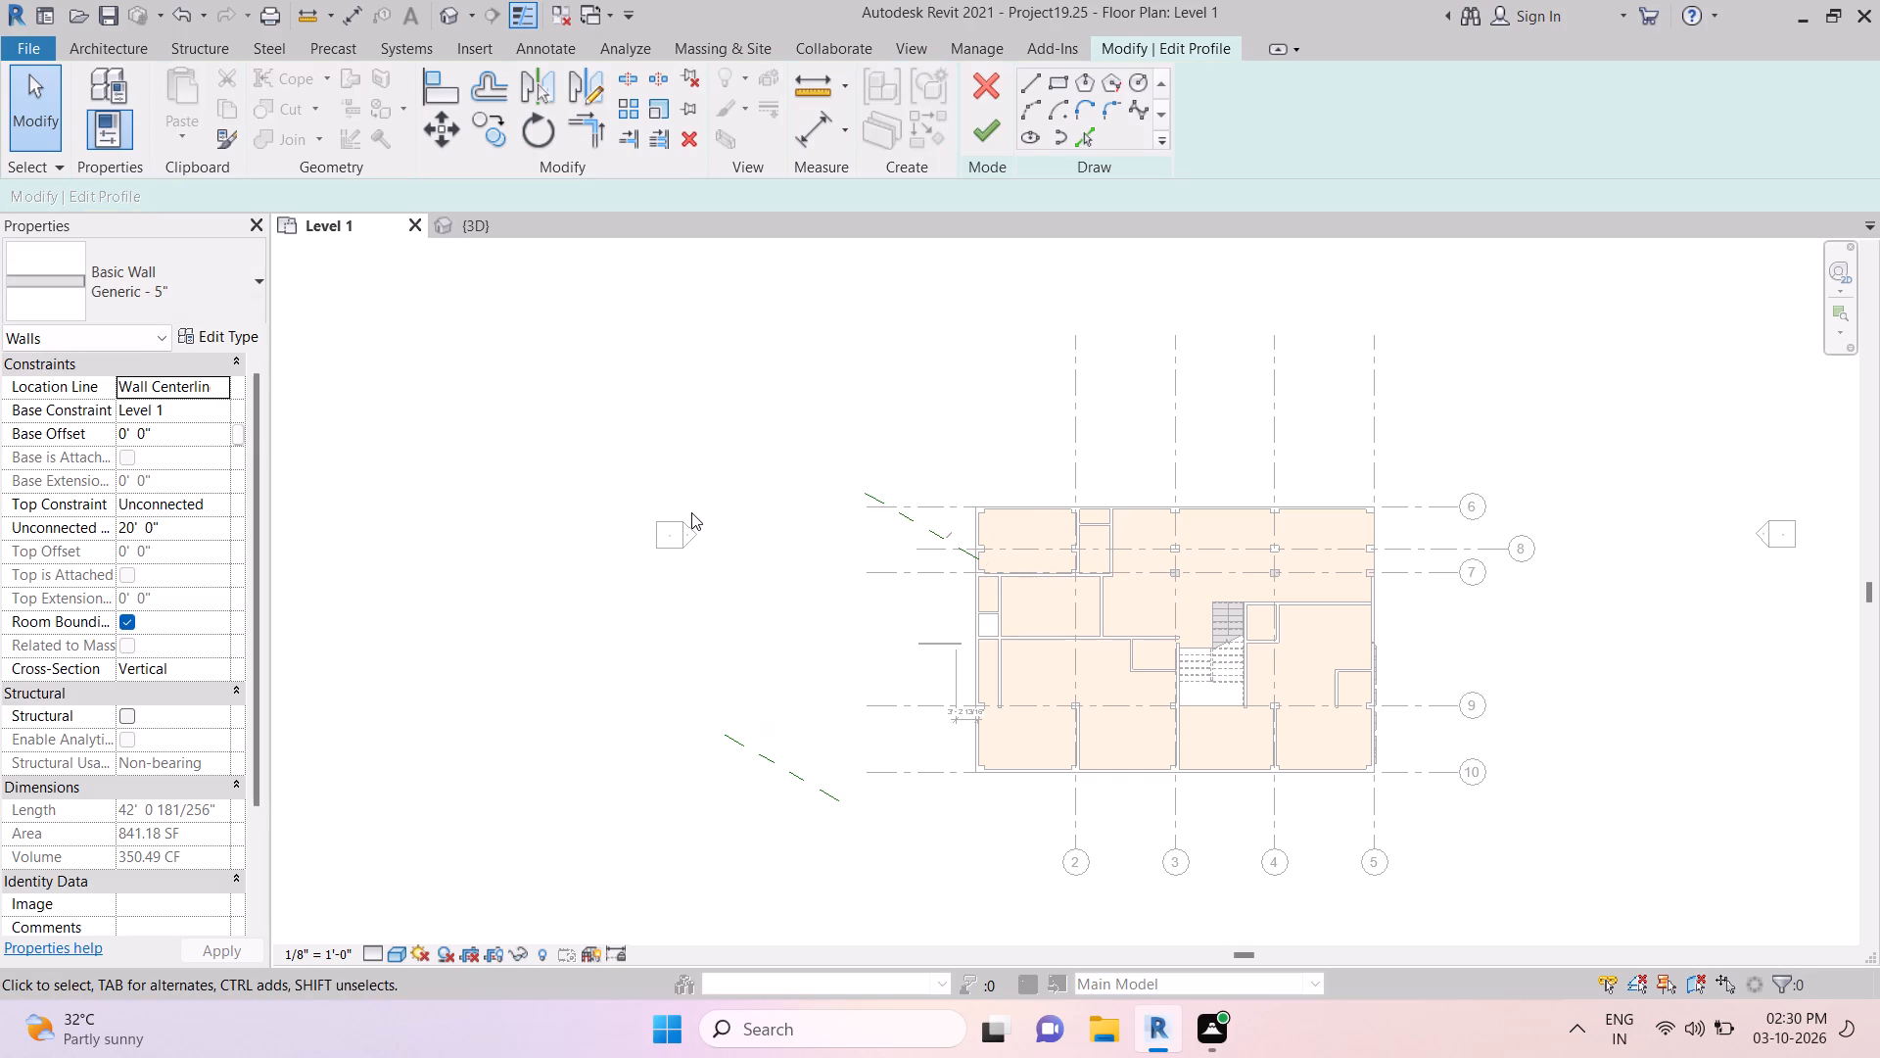
Hide the Properties palette.
key("Return")
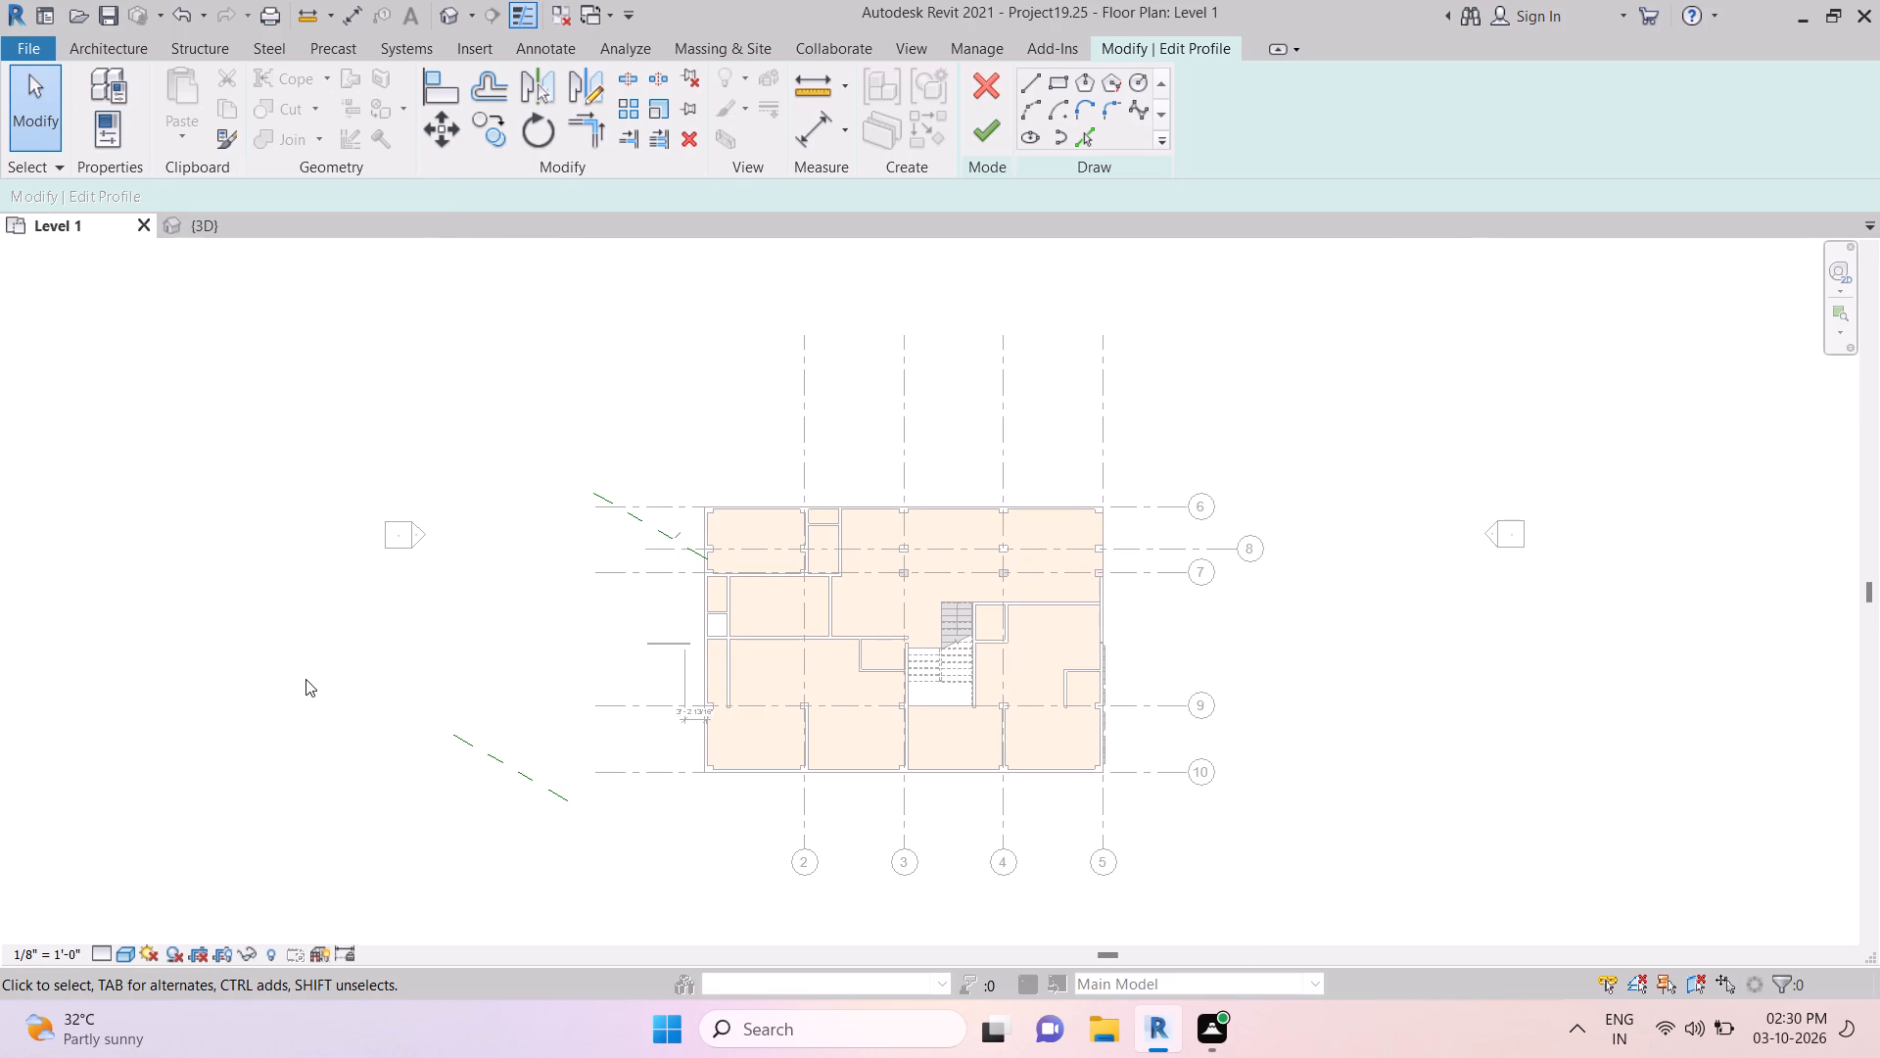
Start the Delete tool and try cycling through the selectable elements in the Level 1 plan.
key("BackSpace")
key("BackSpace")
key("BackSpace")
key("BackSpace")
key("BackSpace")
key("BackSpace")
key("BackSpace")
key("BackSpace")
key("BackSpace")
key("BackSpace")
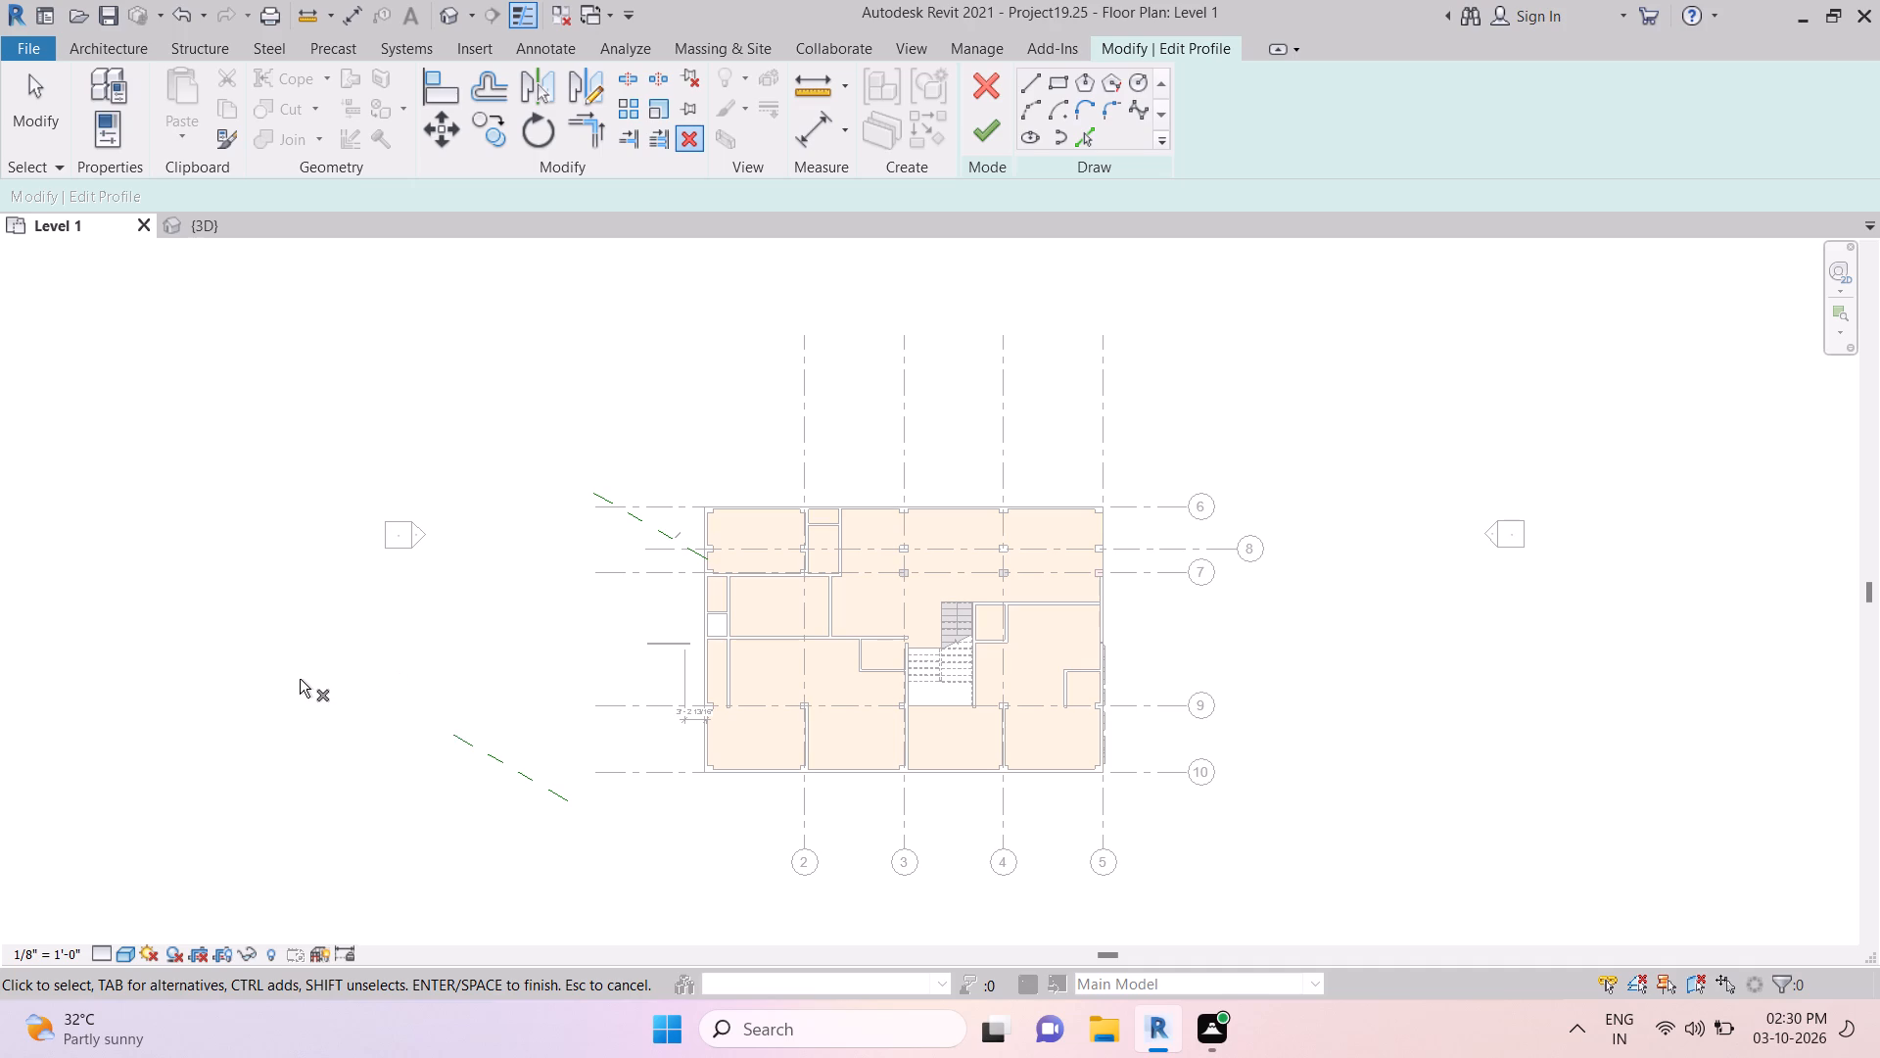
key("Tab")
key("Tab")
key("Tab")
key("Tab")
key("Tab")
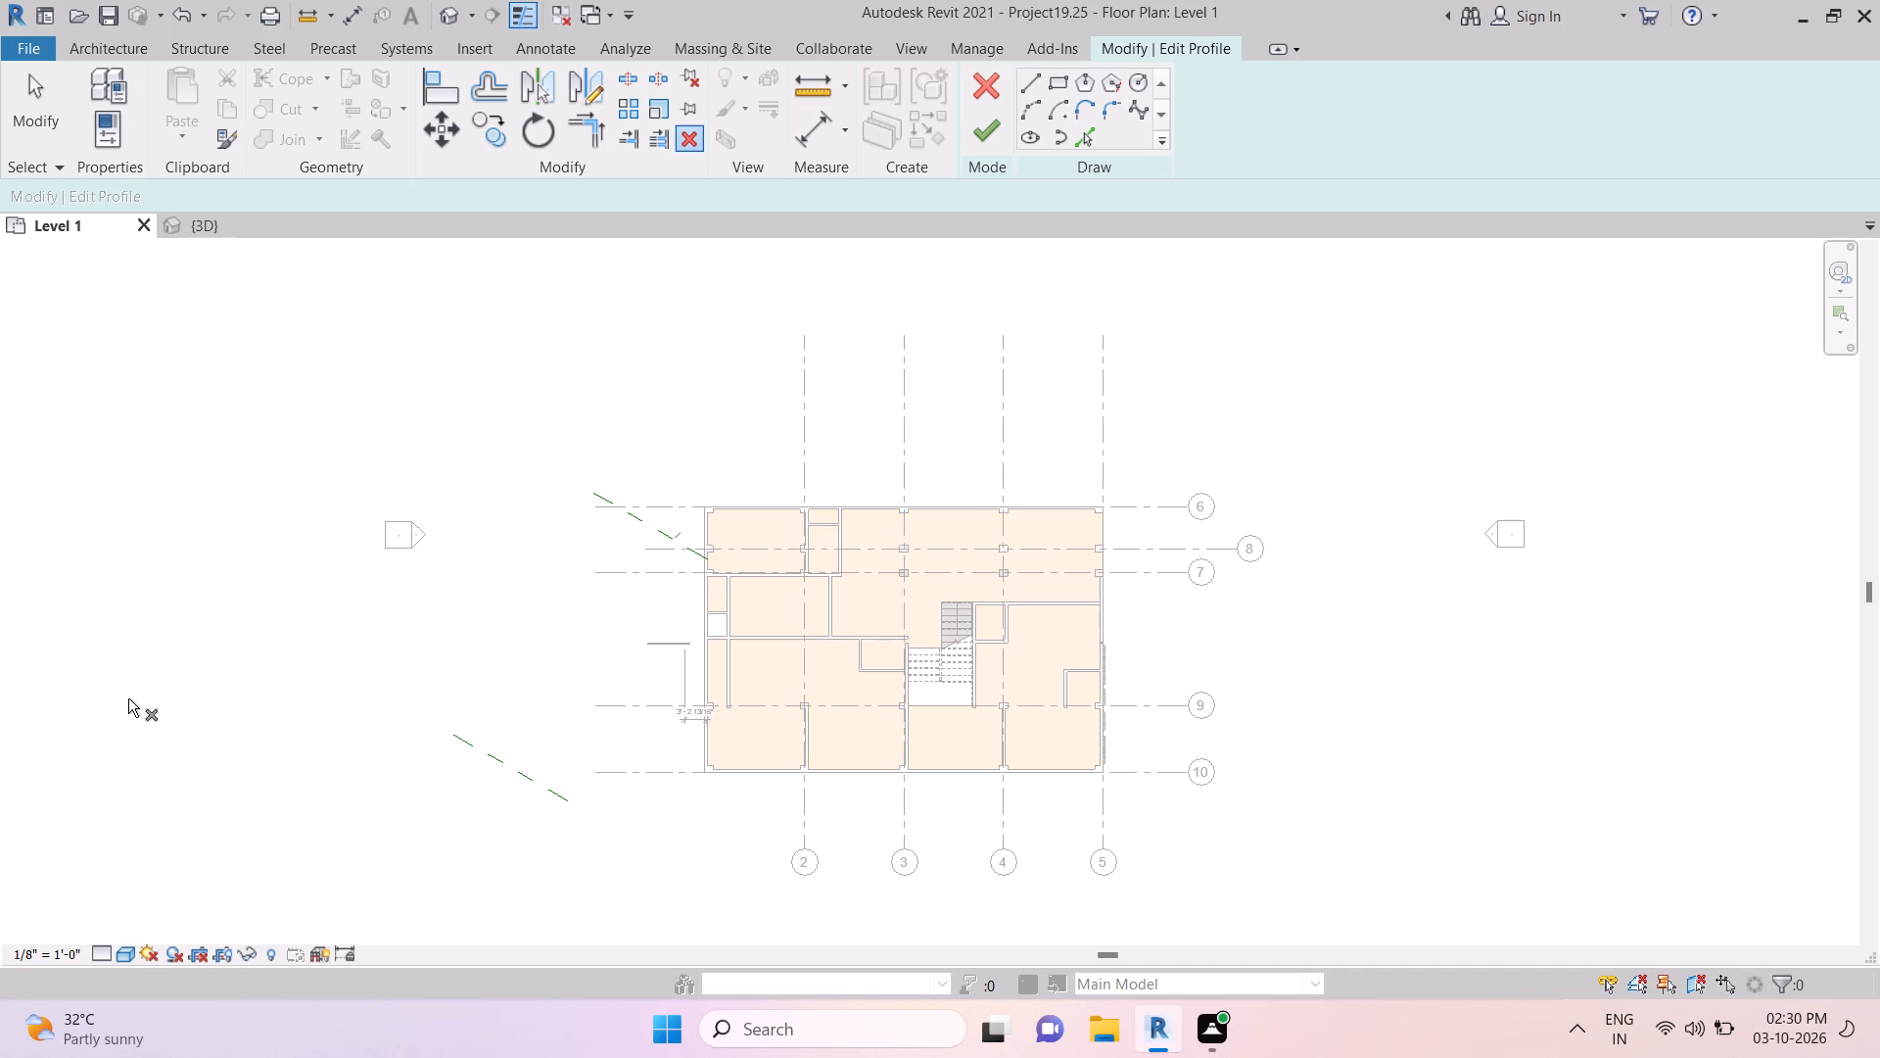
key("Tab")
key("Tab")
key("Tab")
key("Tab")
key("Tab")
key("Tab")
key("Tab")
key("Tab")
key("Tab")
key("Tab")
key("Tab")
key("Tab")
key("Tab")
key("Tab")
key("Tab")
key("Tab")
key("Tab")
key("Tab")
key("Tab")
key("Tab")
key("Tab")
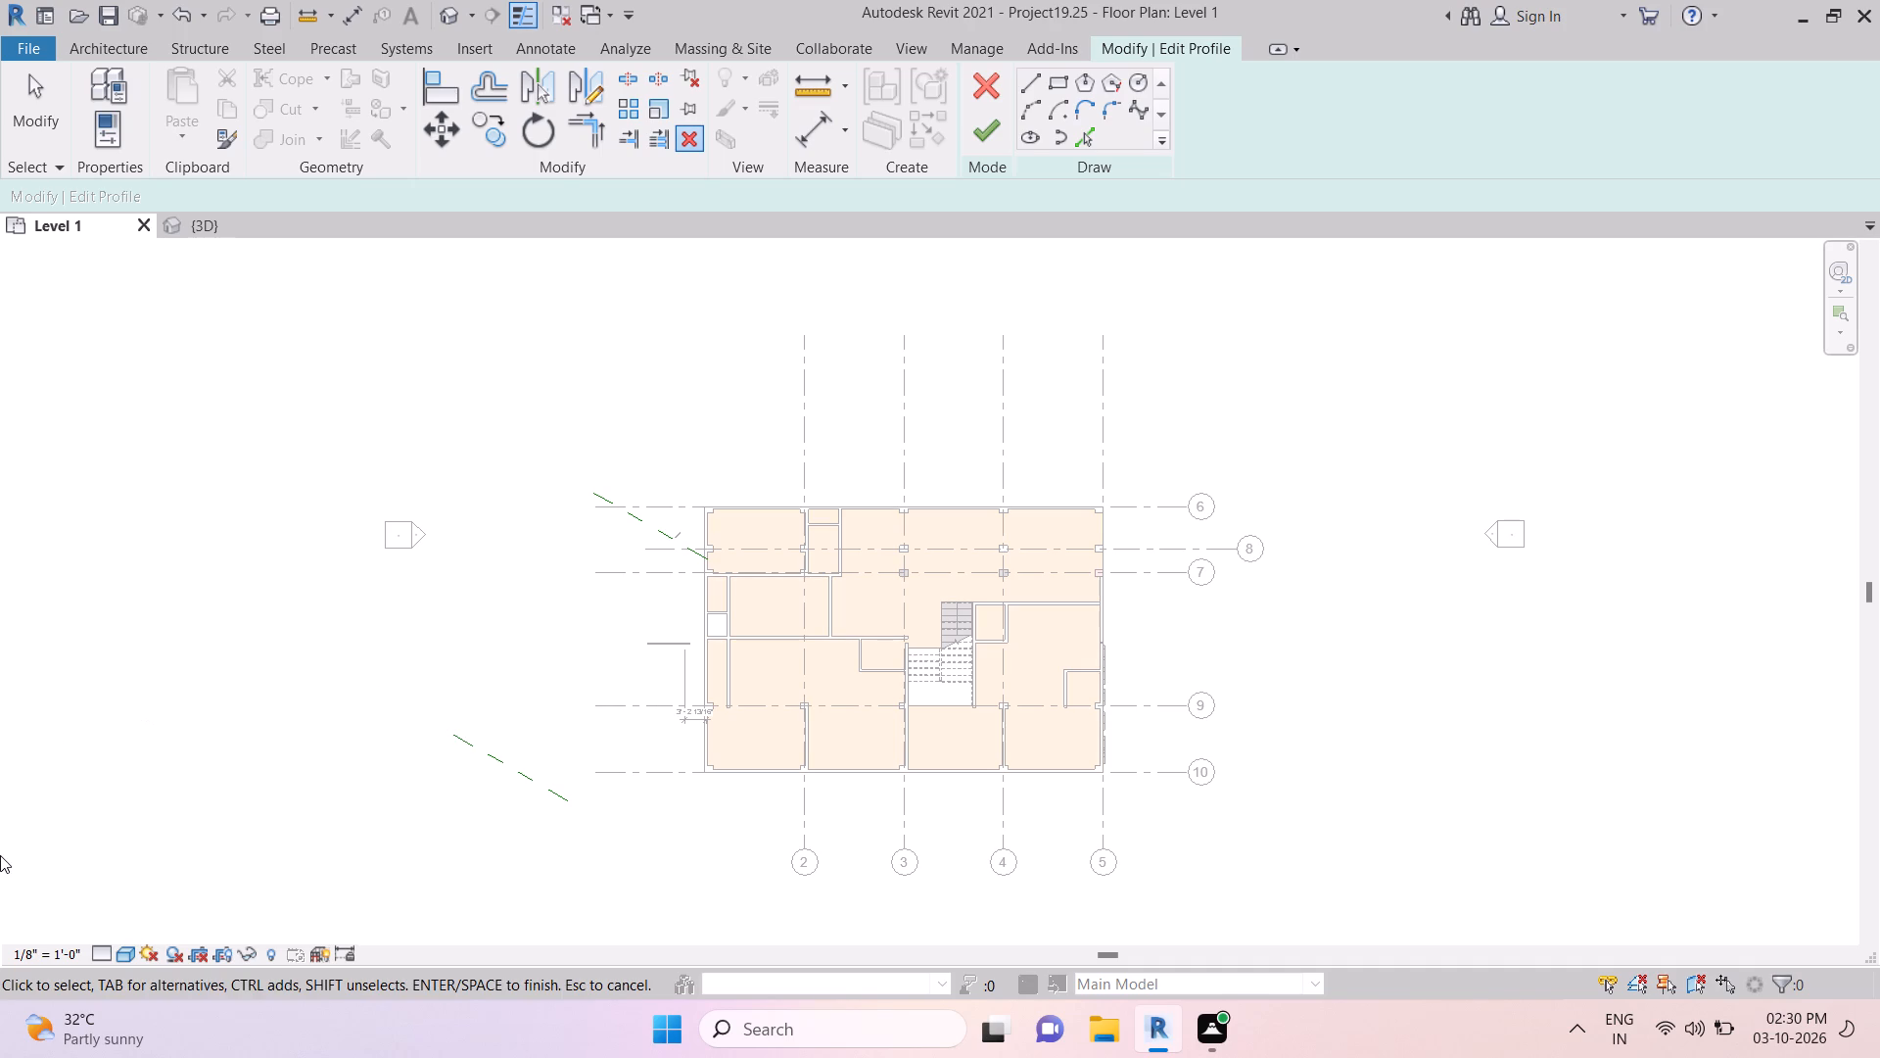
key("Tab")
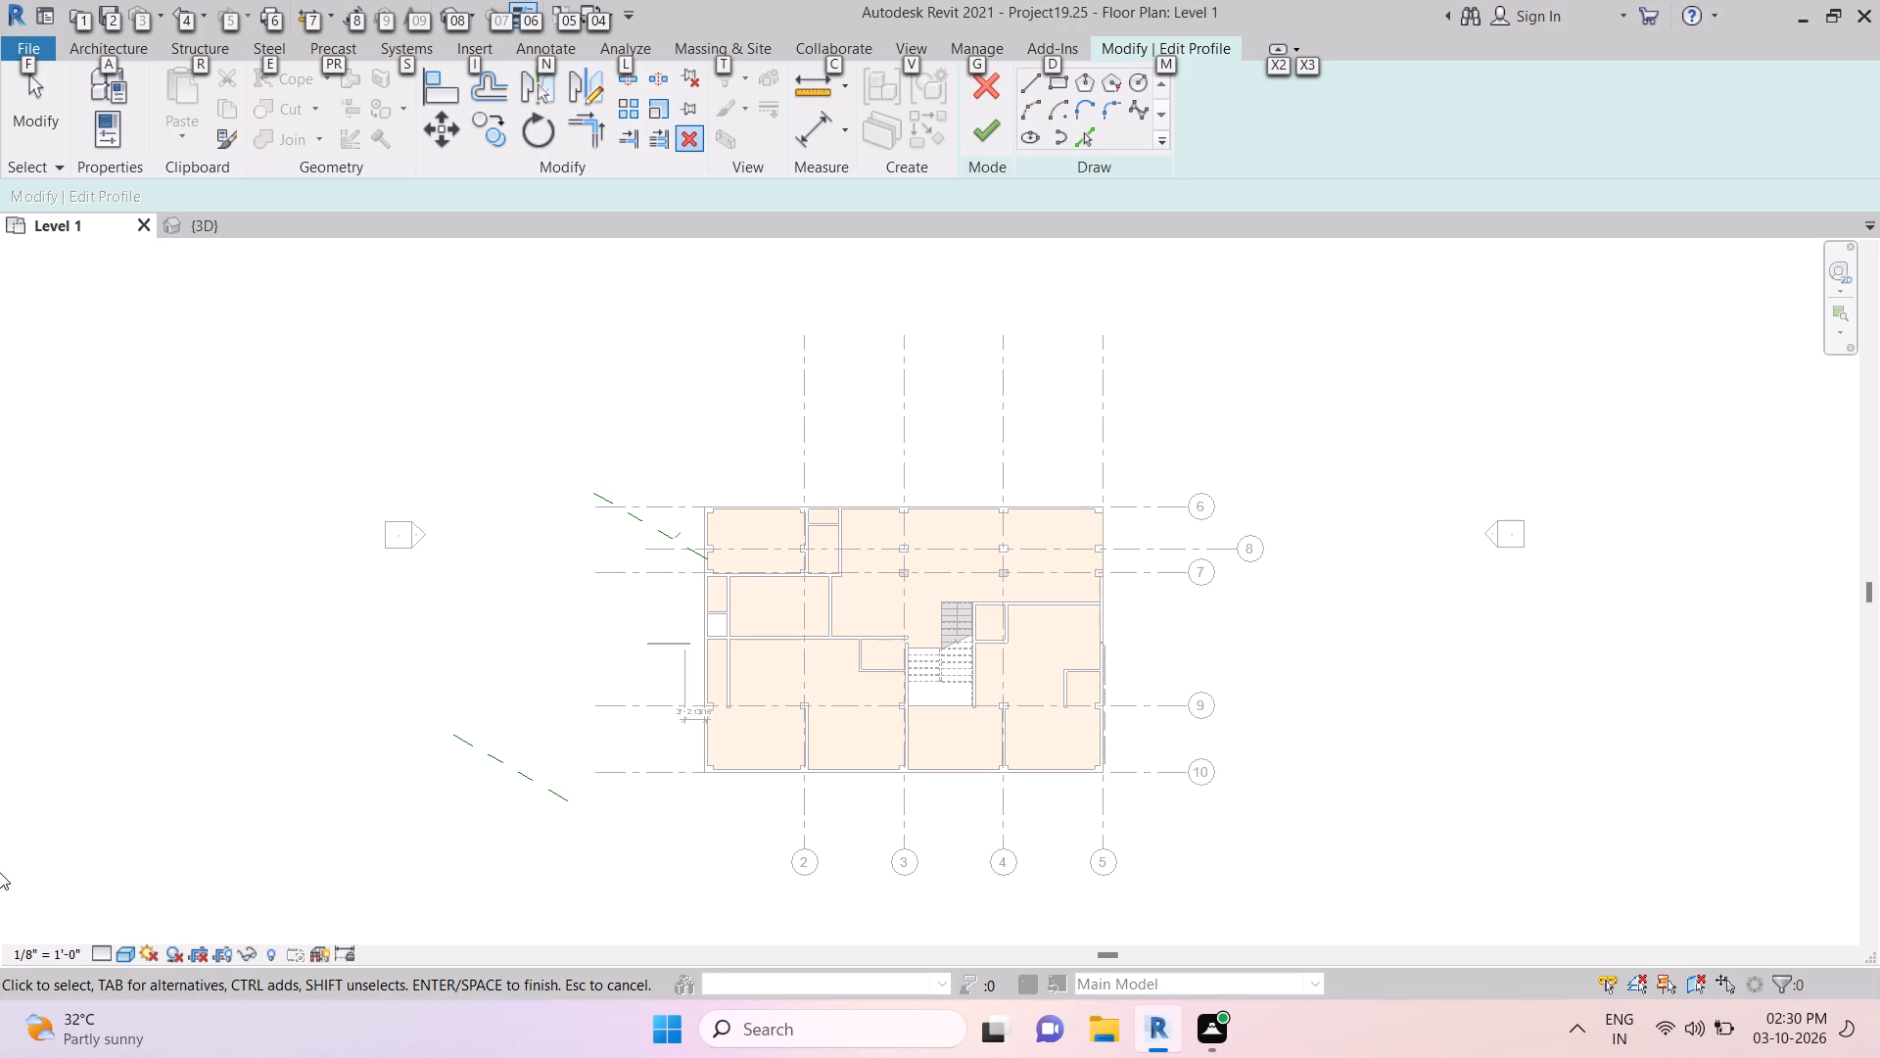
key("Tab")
Examine the building and the wall's profile sketch in the 3D view from the Right side.
left_click(82, 229)
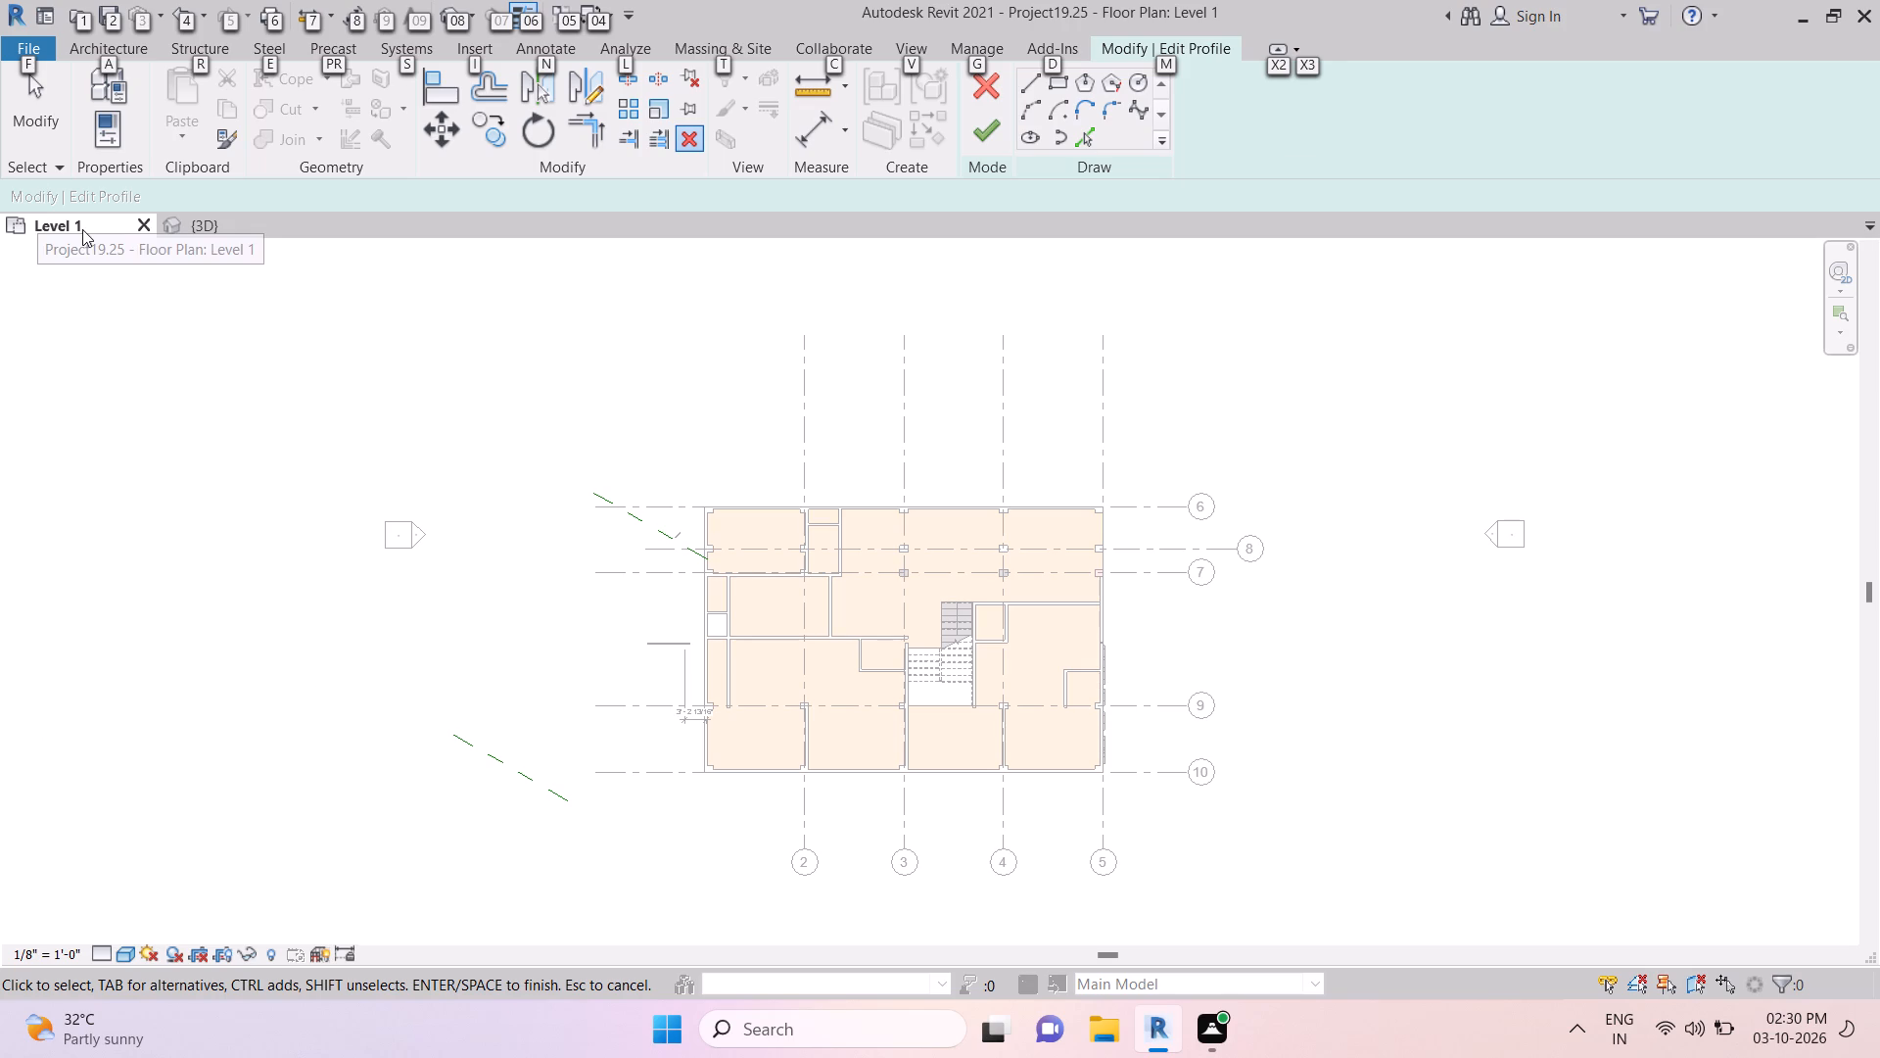
left_click(206, 232)
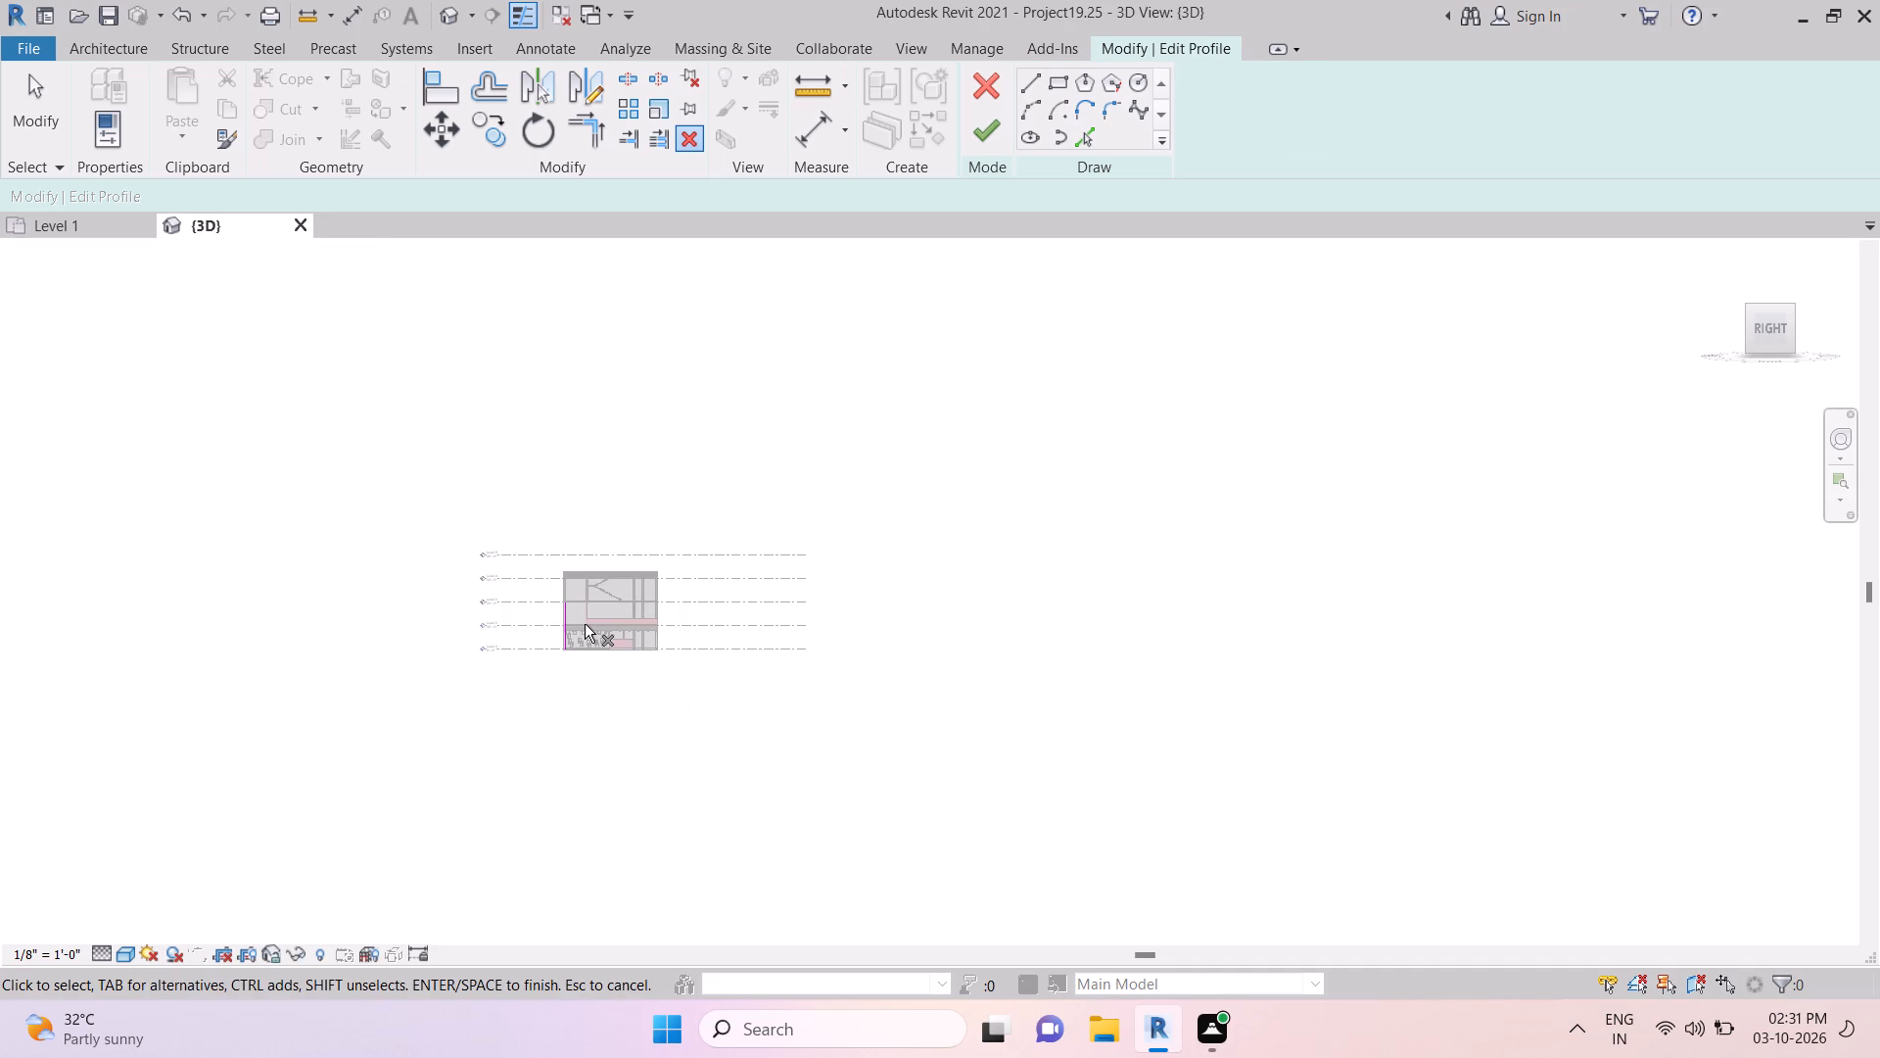
scroll(585, 624, "down", 4)
scroll(593, 603, "up", 2)
scroll(798, 816, "up", 1)
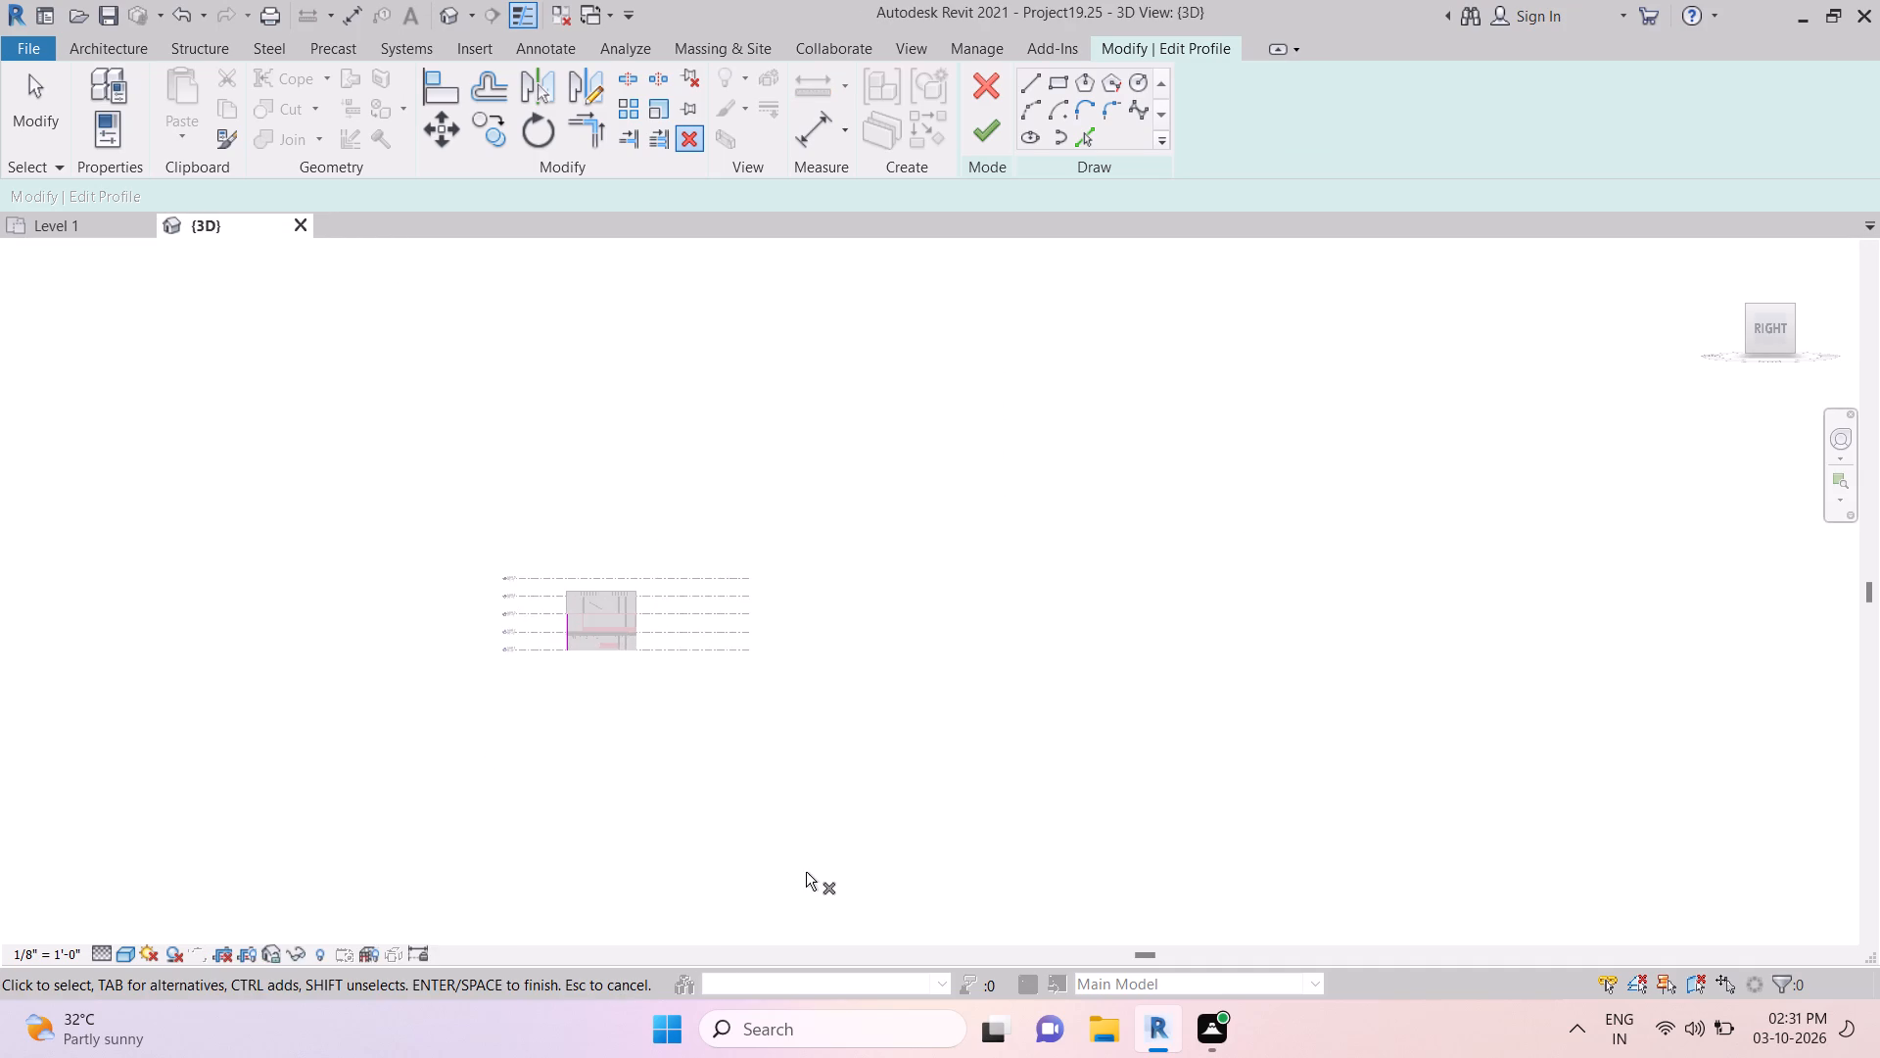
scroll(806, 872, "up", 6)
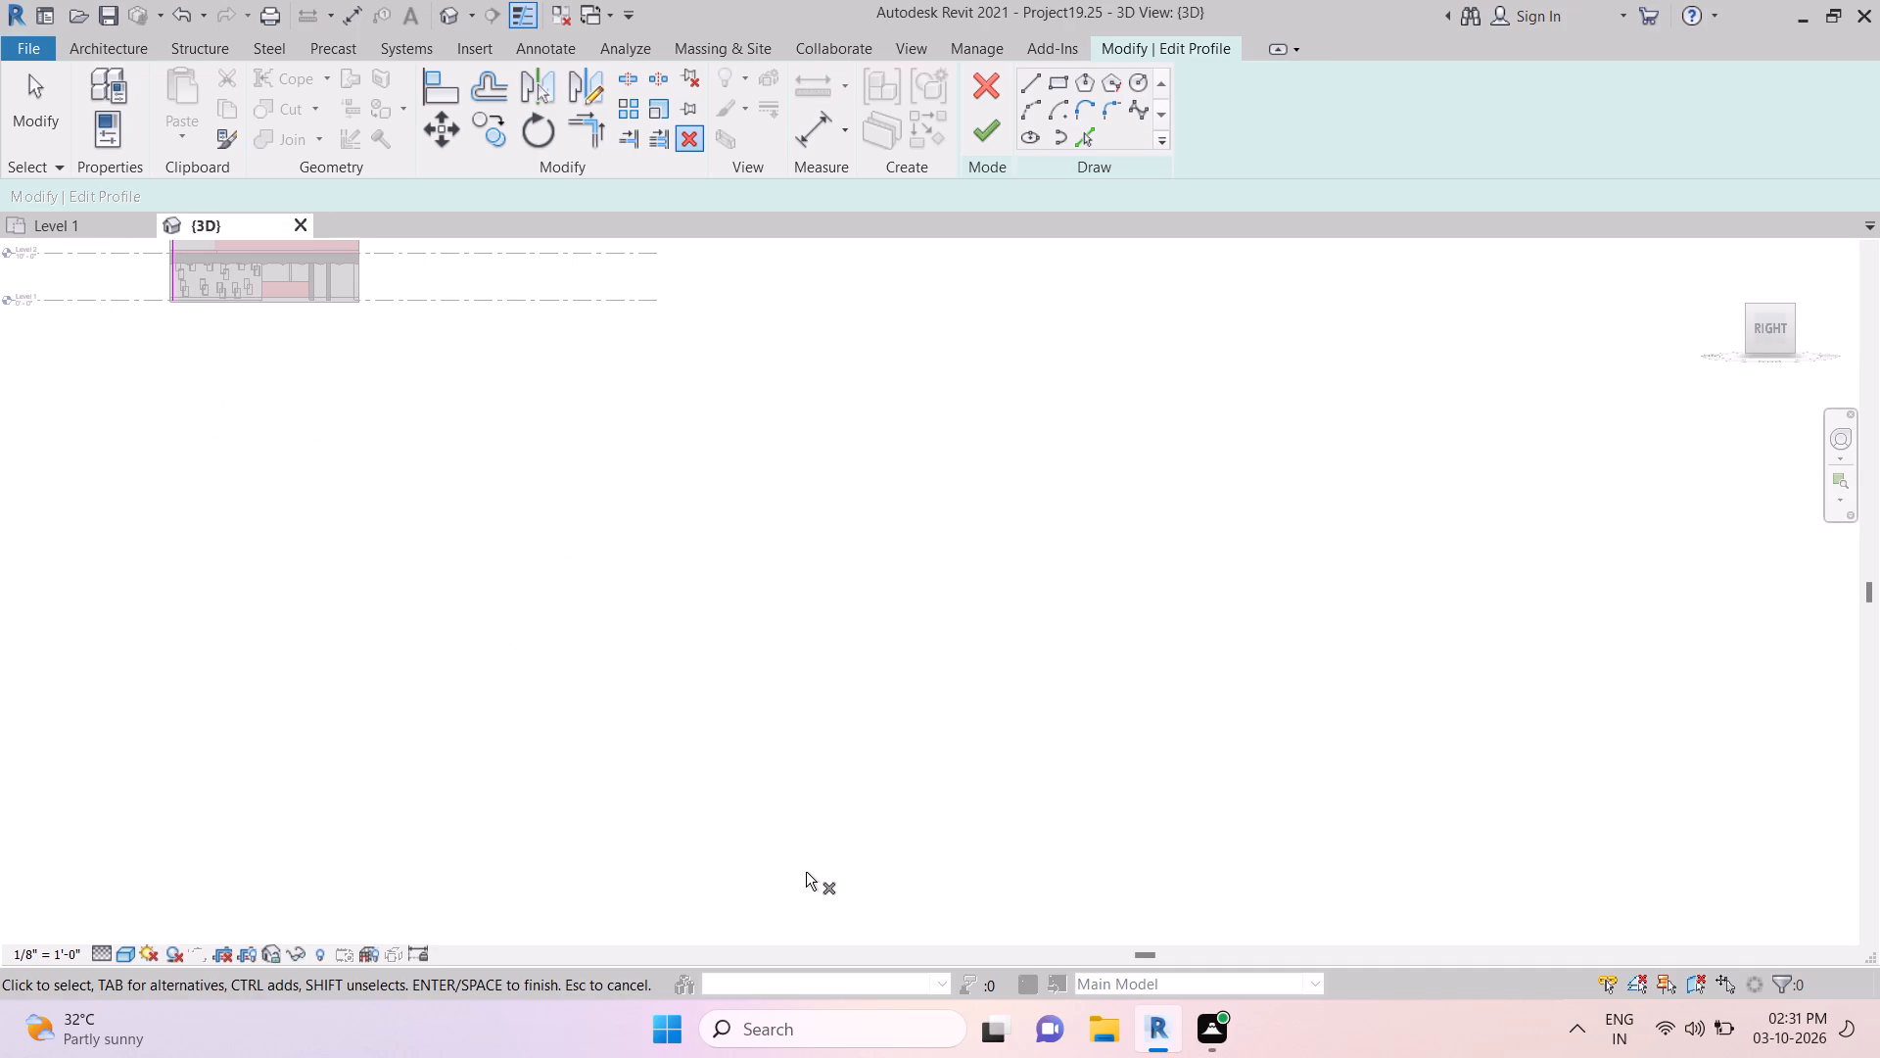
scroll(806, 872, "down", 4)
scroll(810, 877, "up", 4)
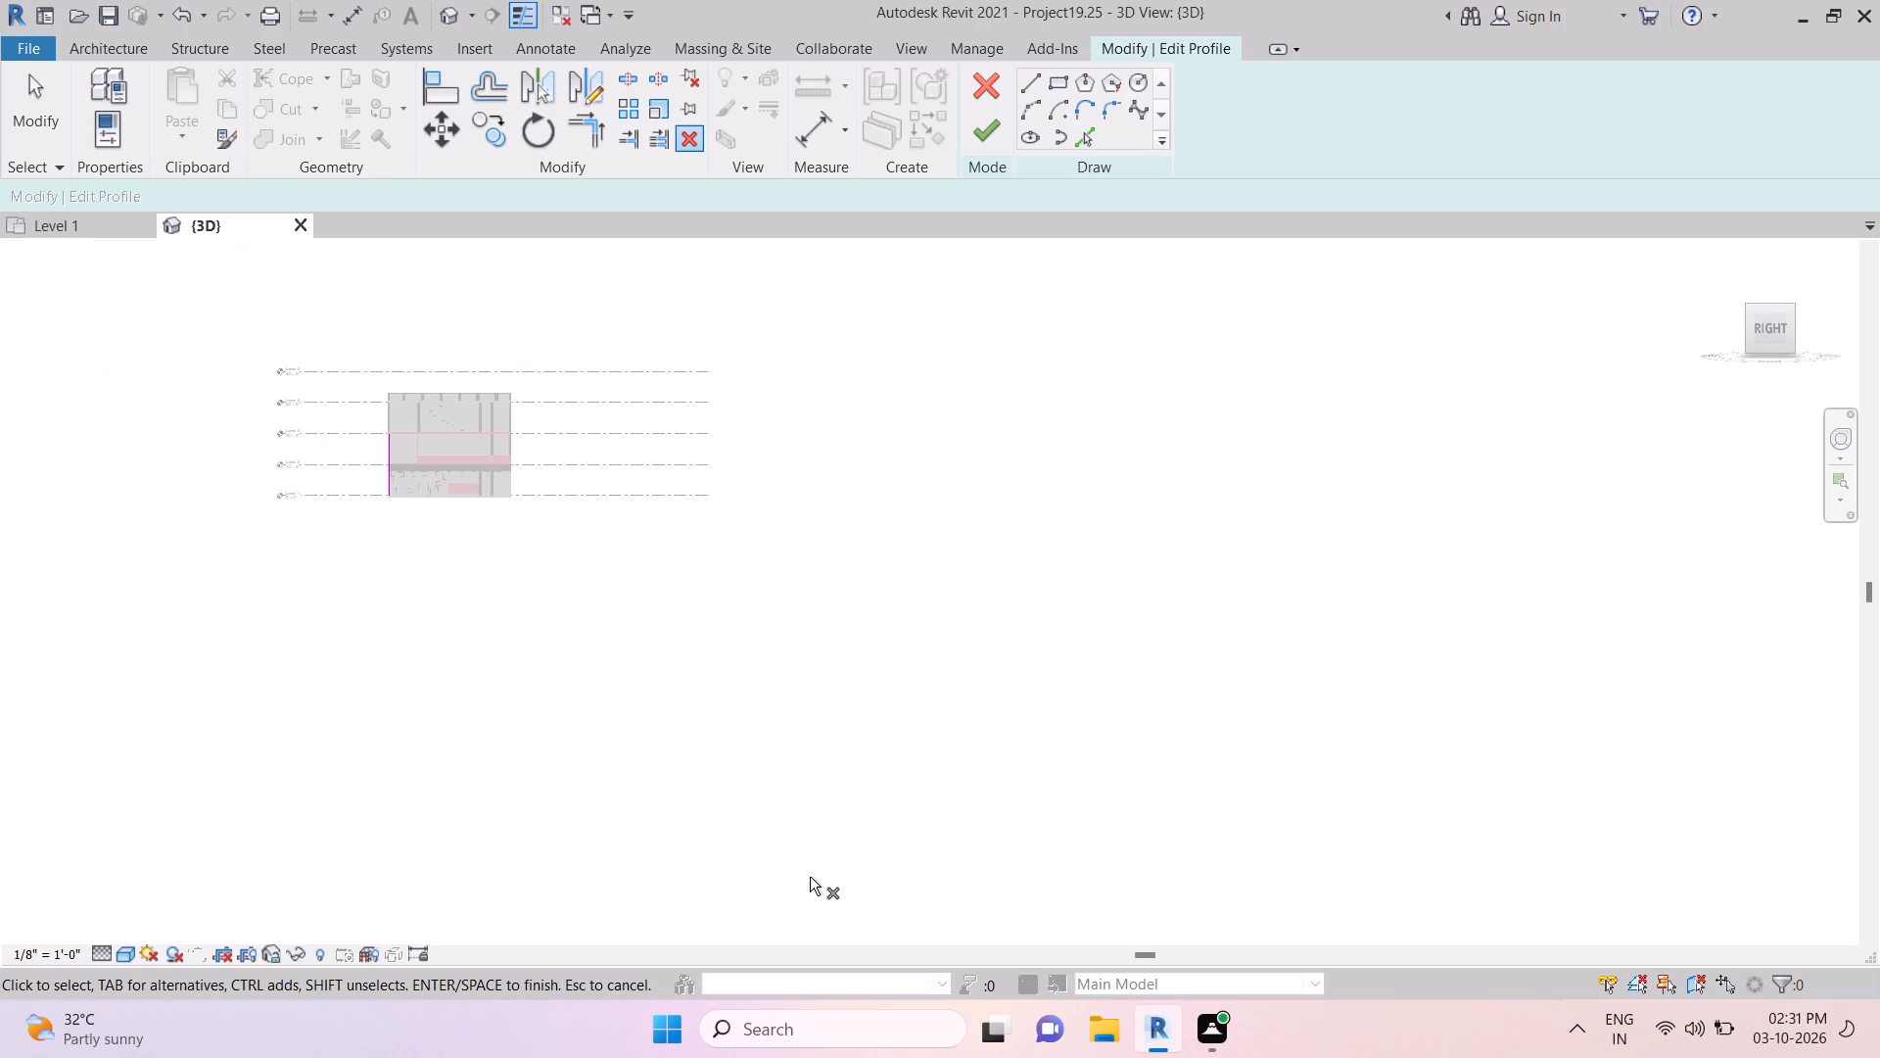
scroll(810, 877, "down", 3)
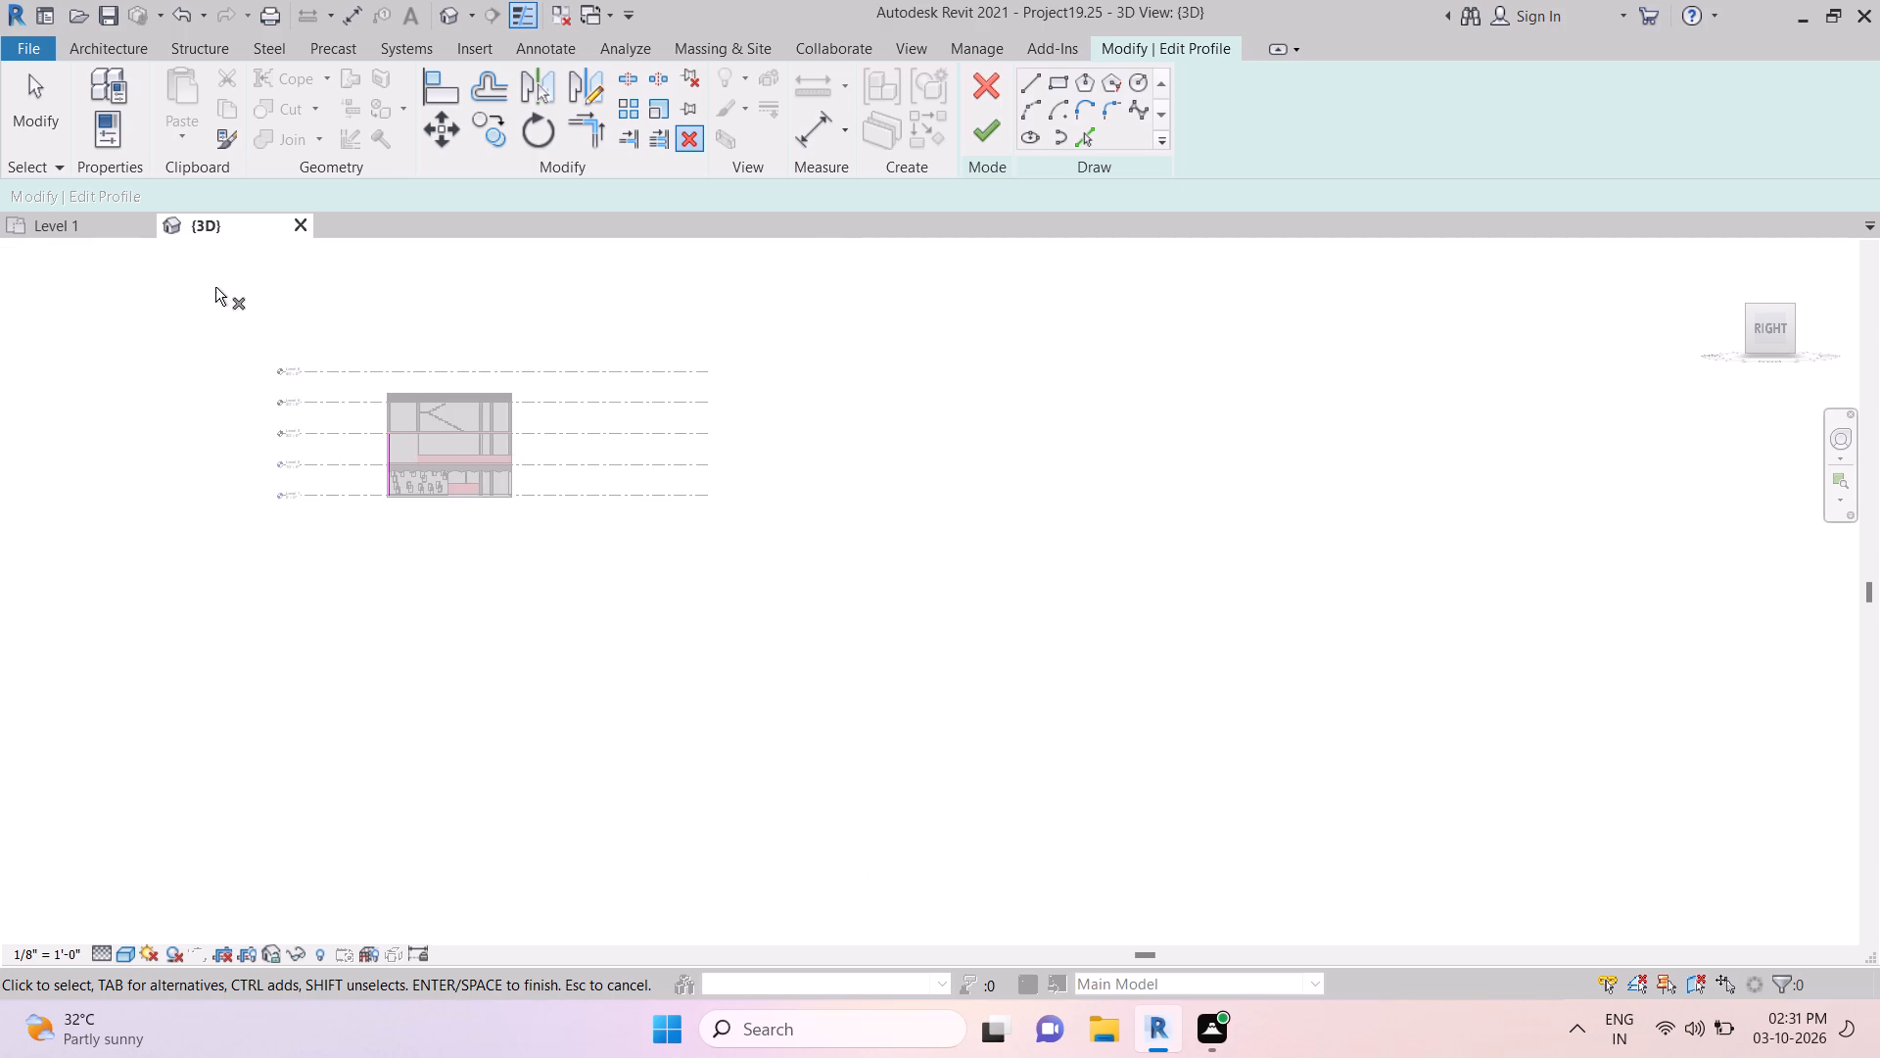
Return to the Level 1 plan and try deleting the reference plane at the diagonal wall's lower end.
left_click(46, 226)
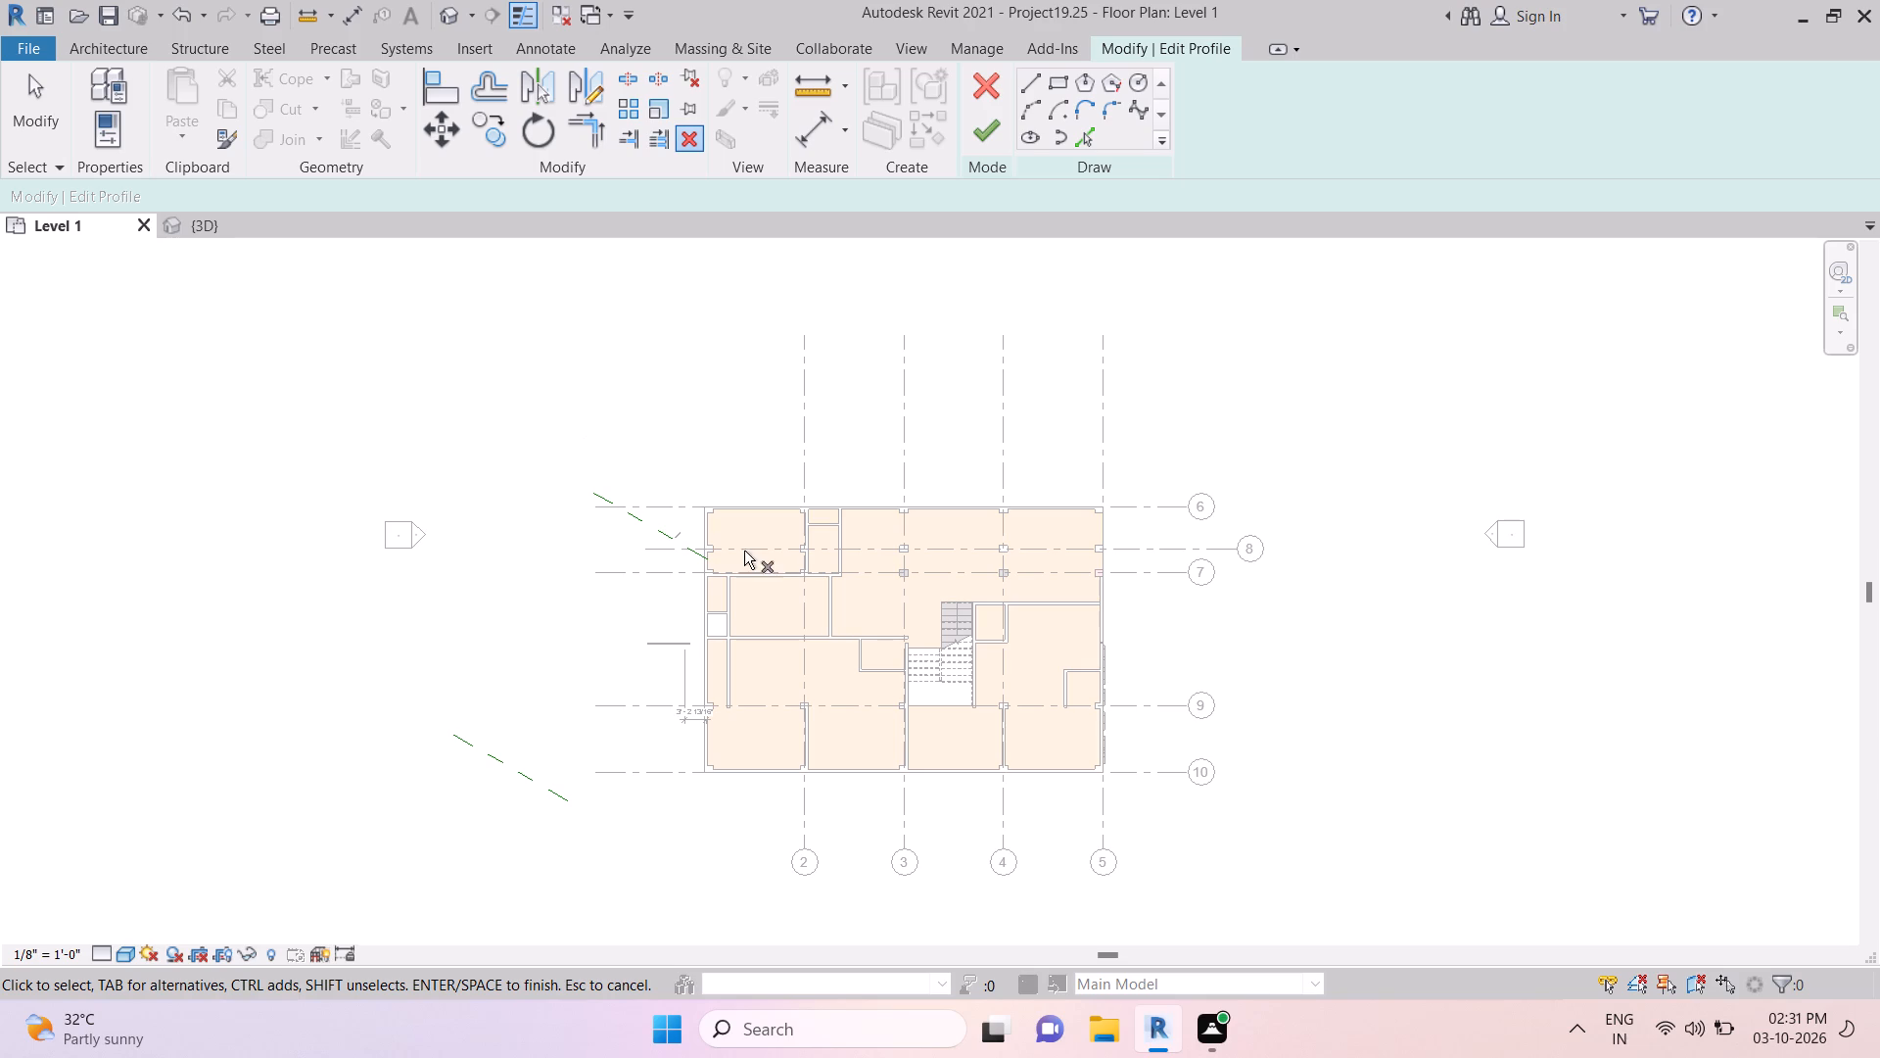
left_click(521, 759)
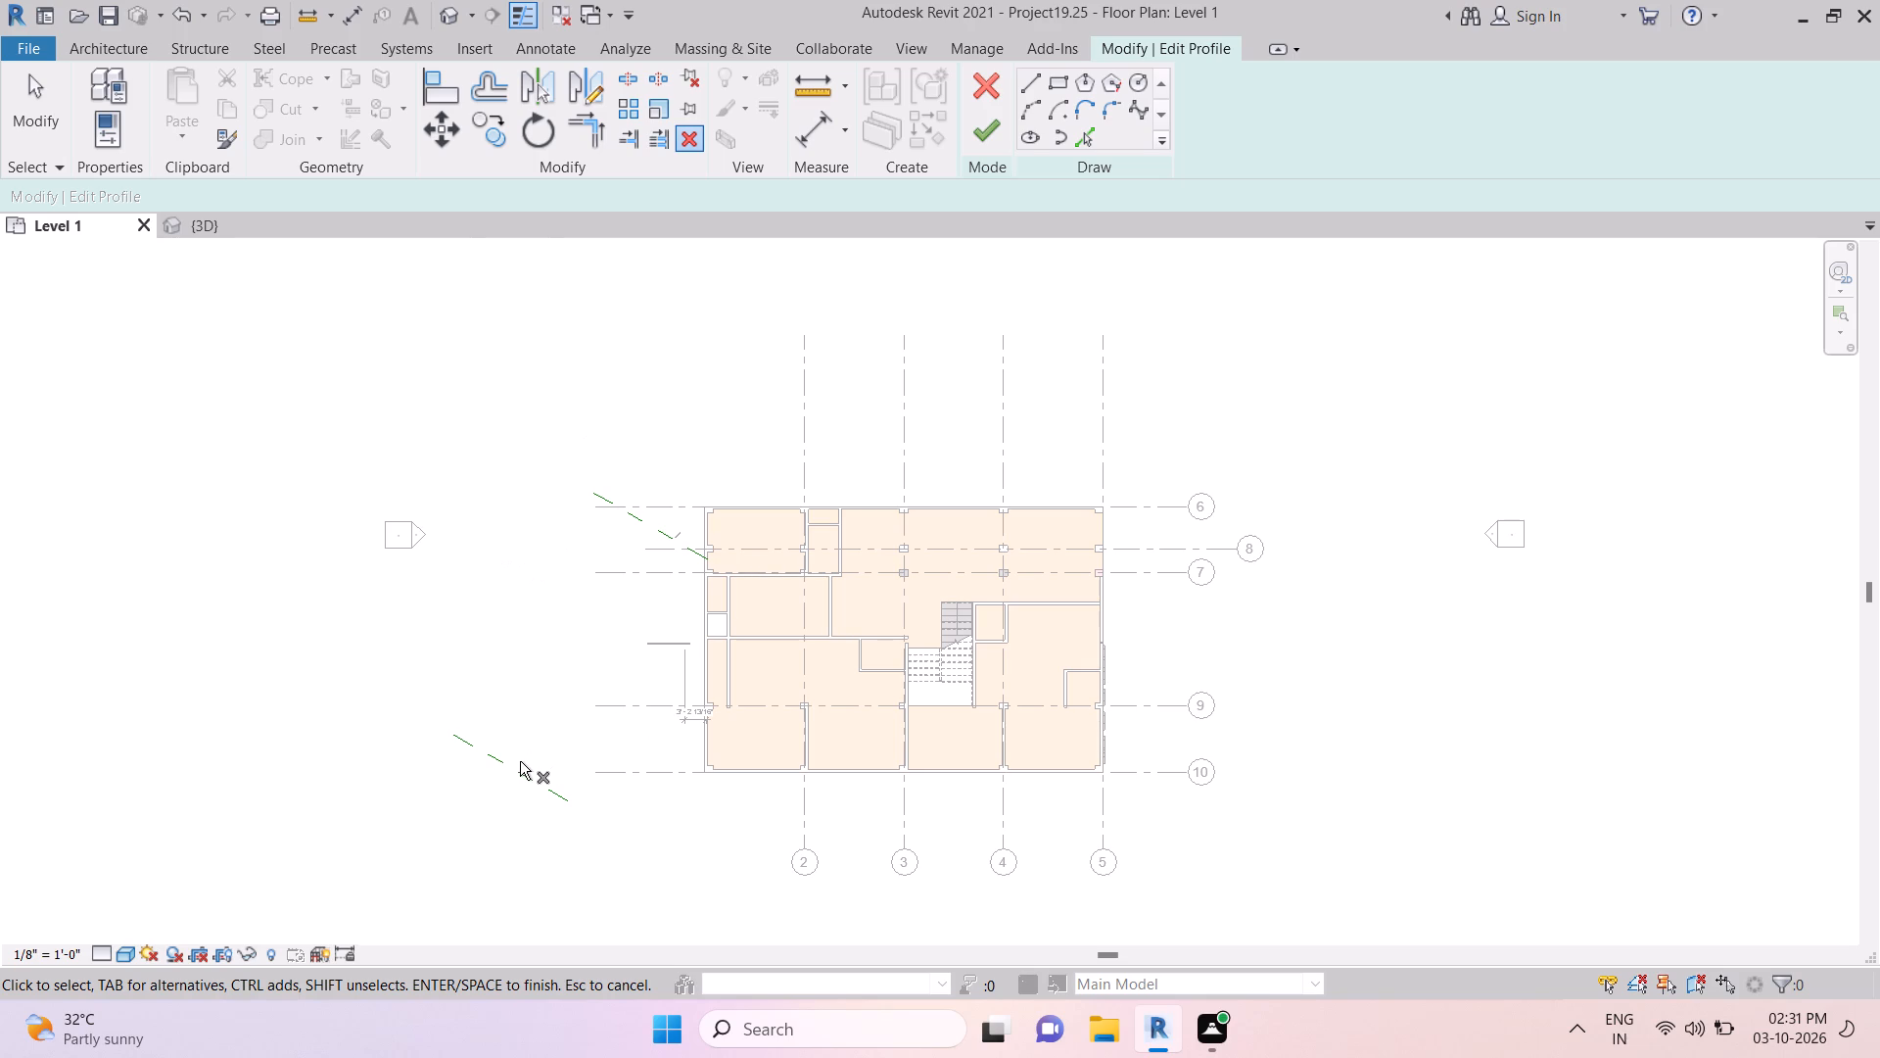
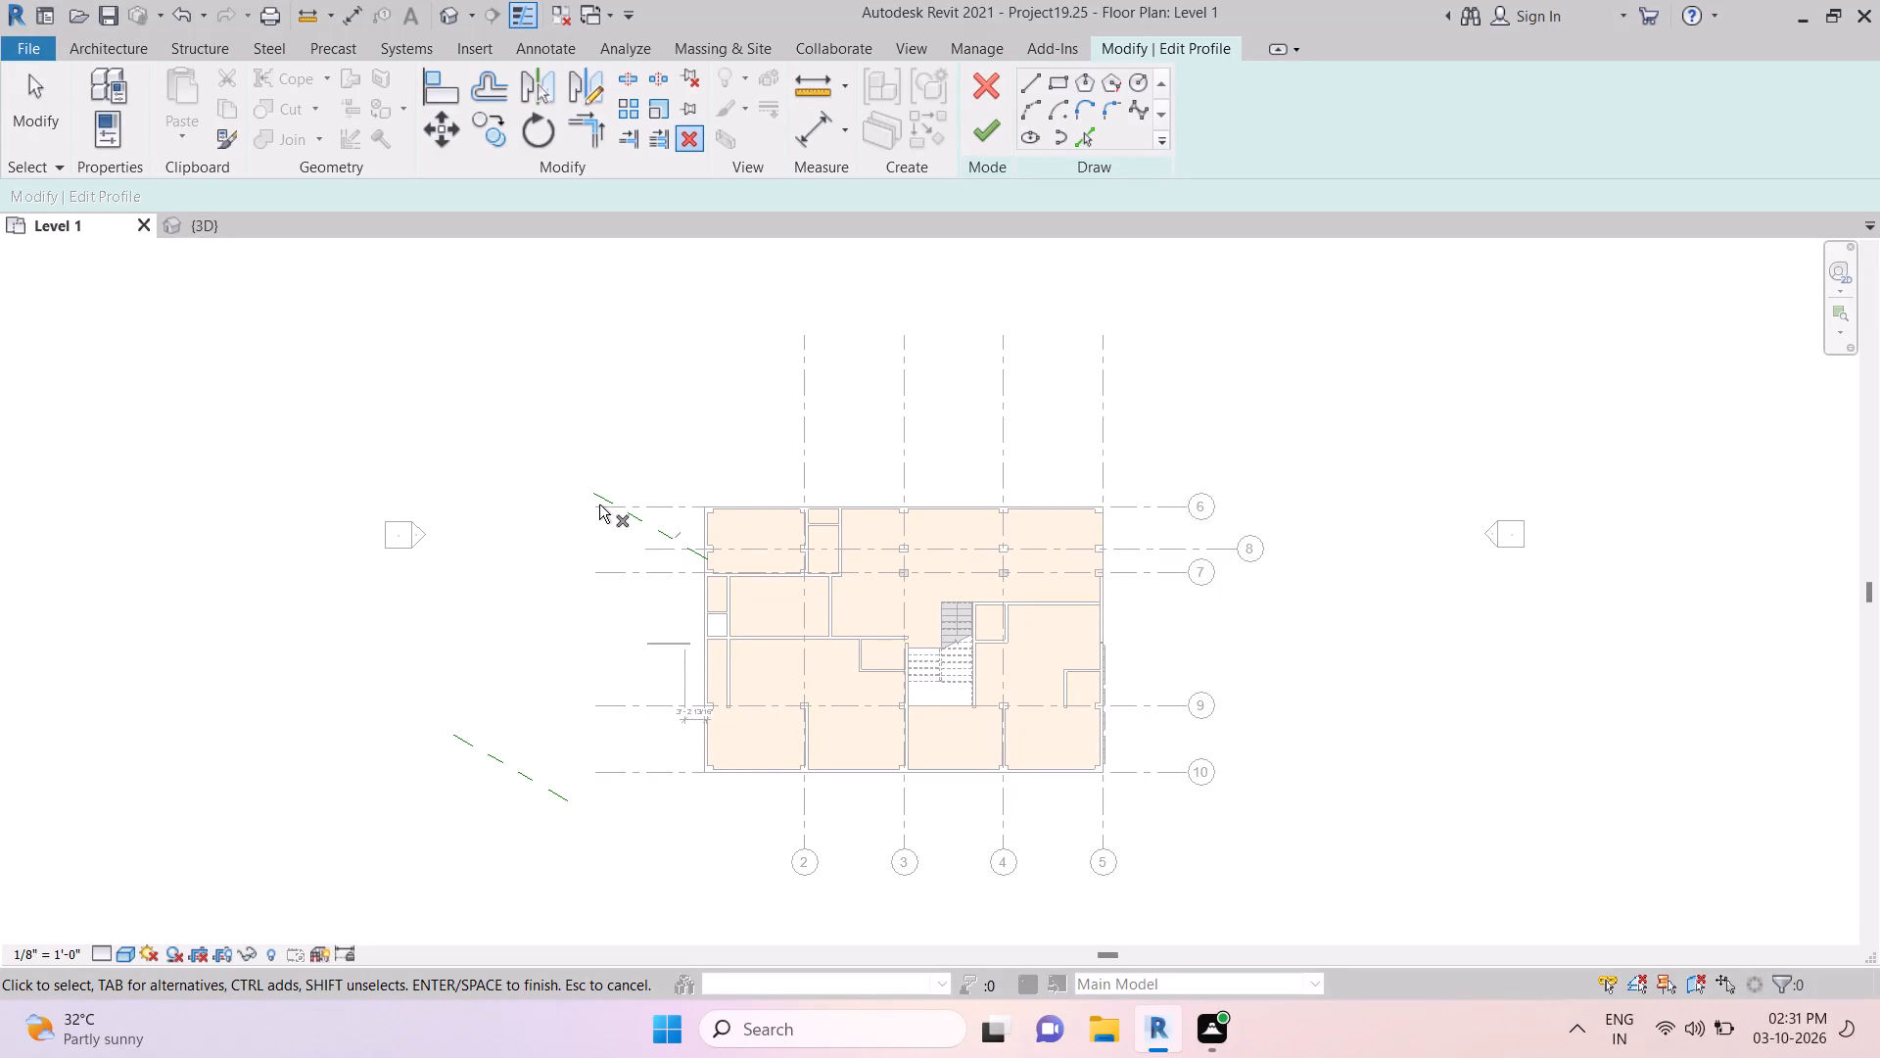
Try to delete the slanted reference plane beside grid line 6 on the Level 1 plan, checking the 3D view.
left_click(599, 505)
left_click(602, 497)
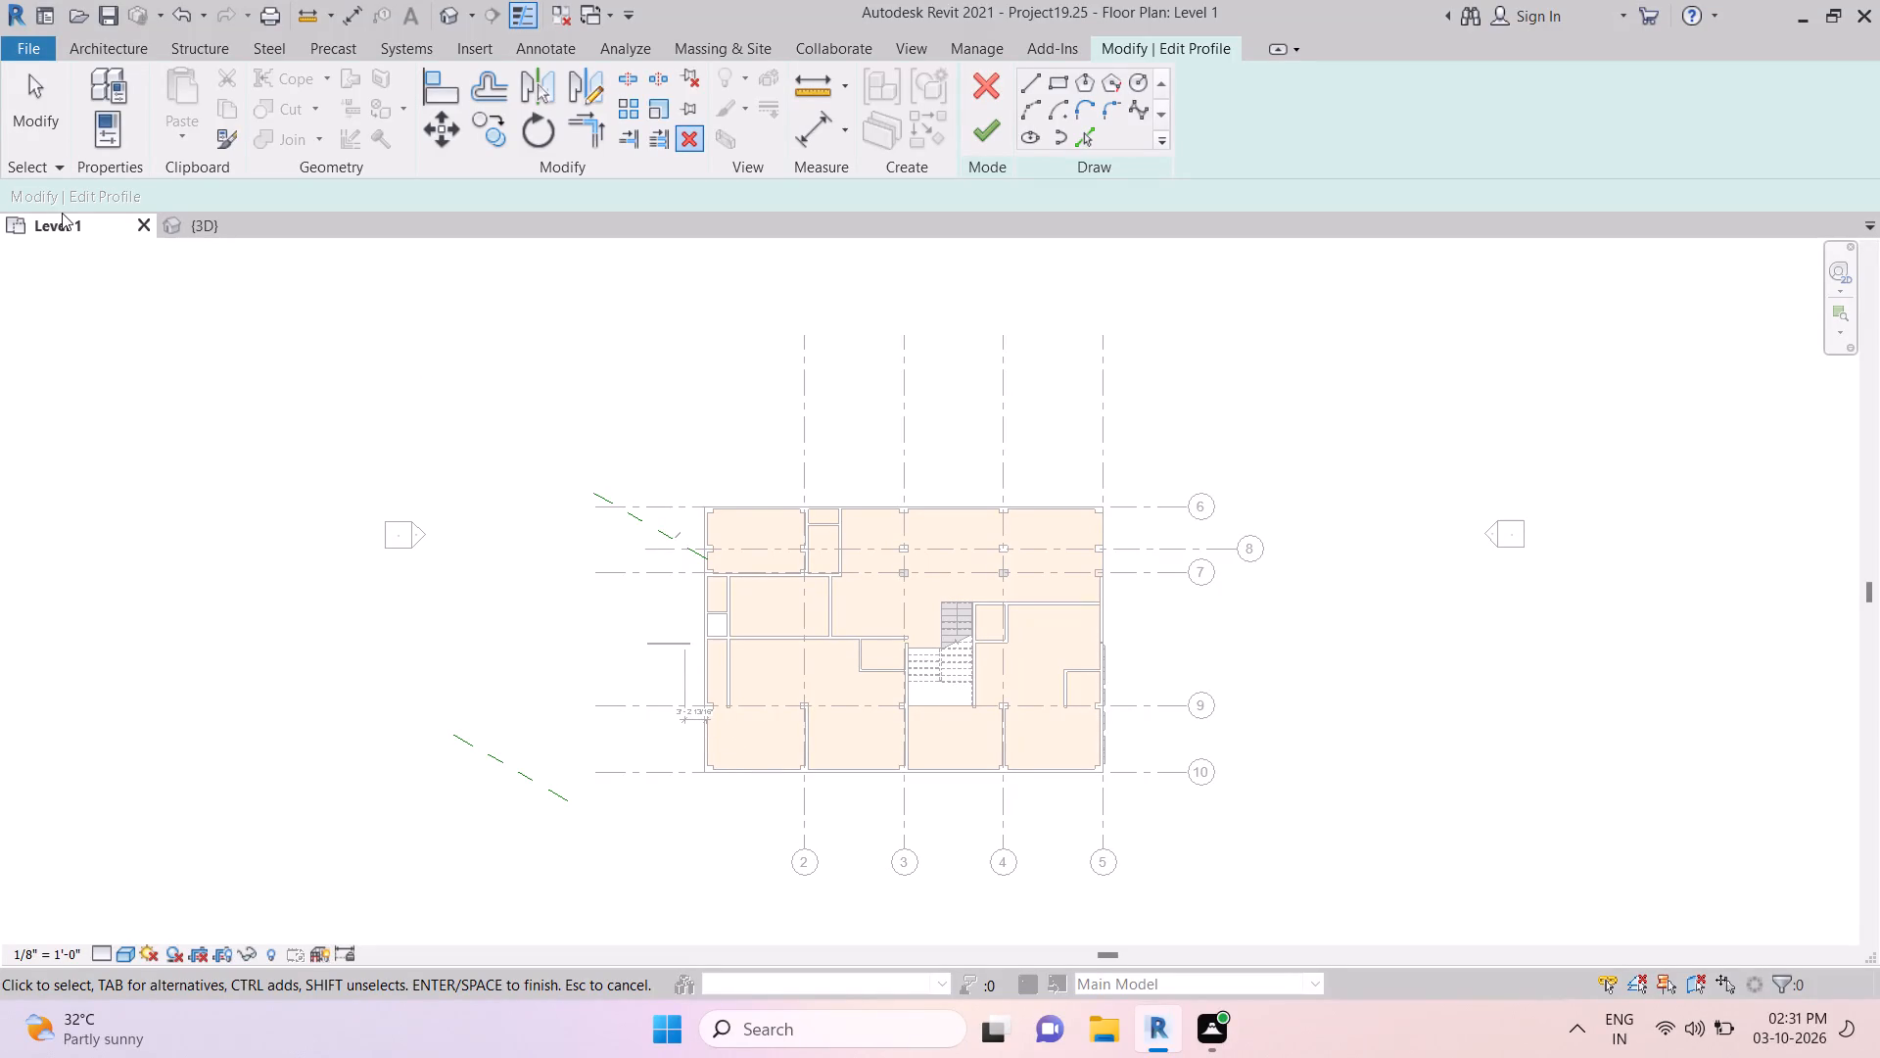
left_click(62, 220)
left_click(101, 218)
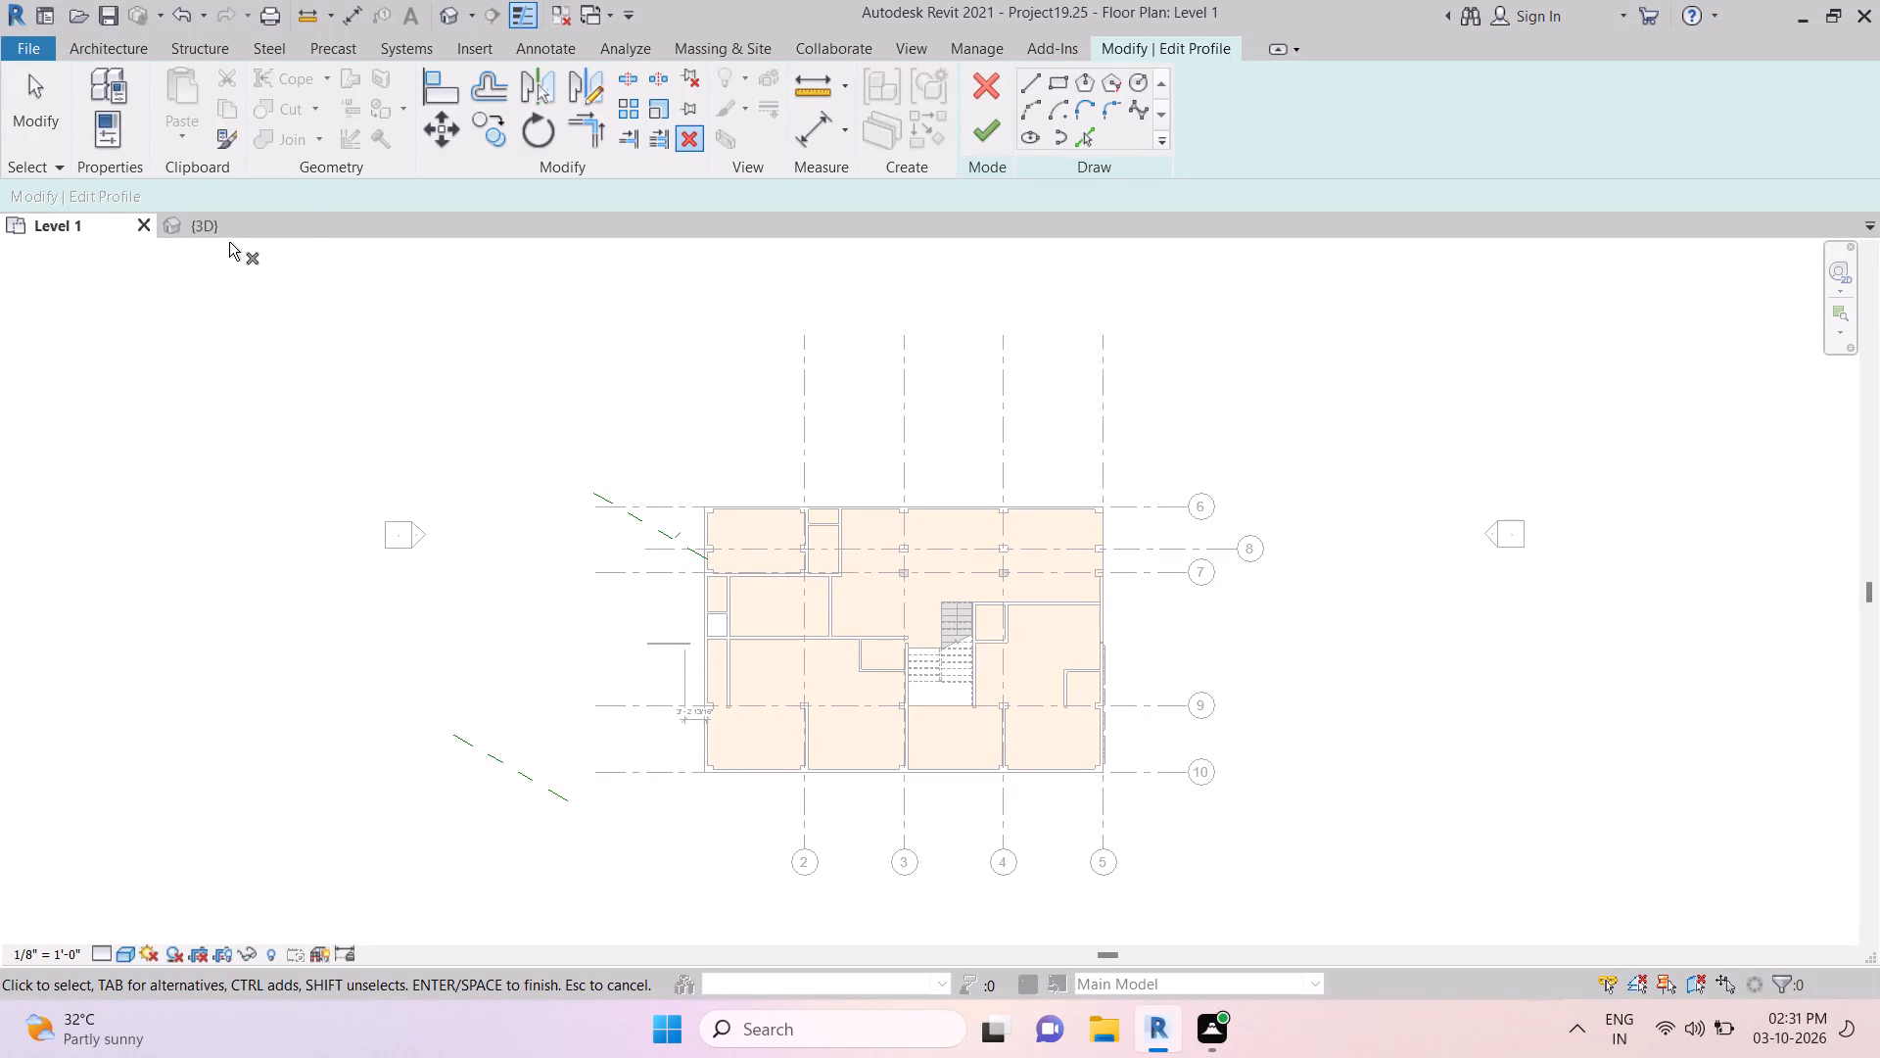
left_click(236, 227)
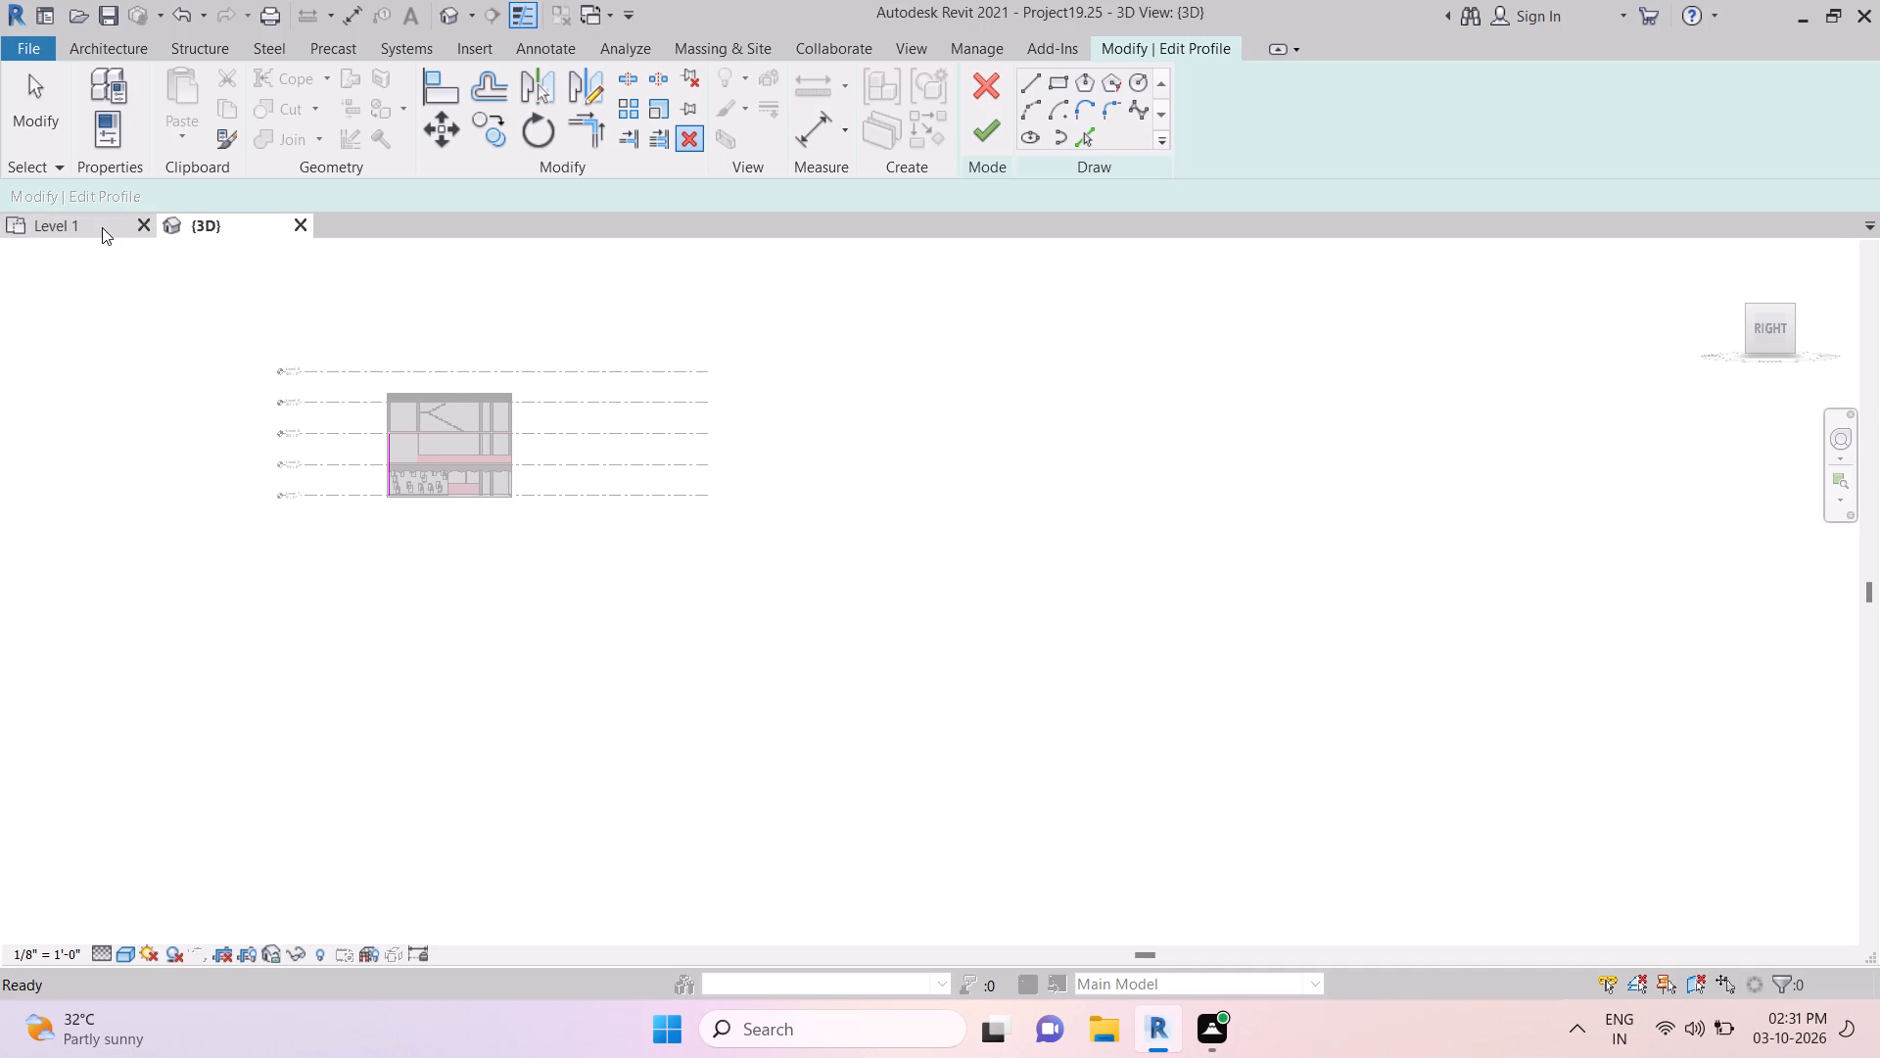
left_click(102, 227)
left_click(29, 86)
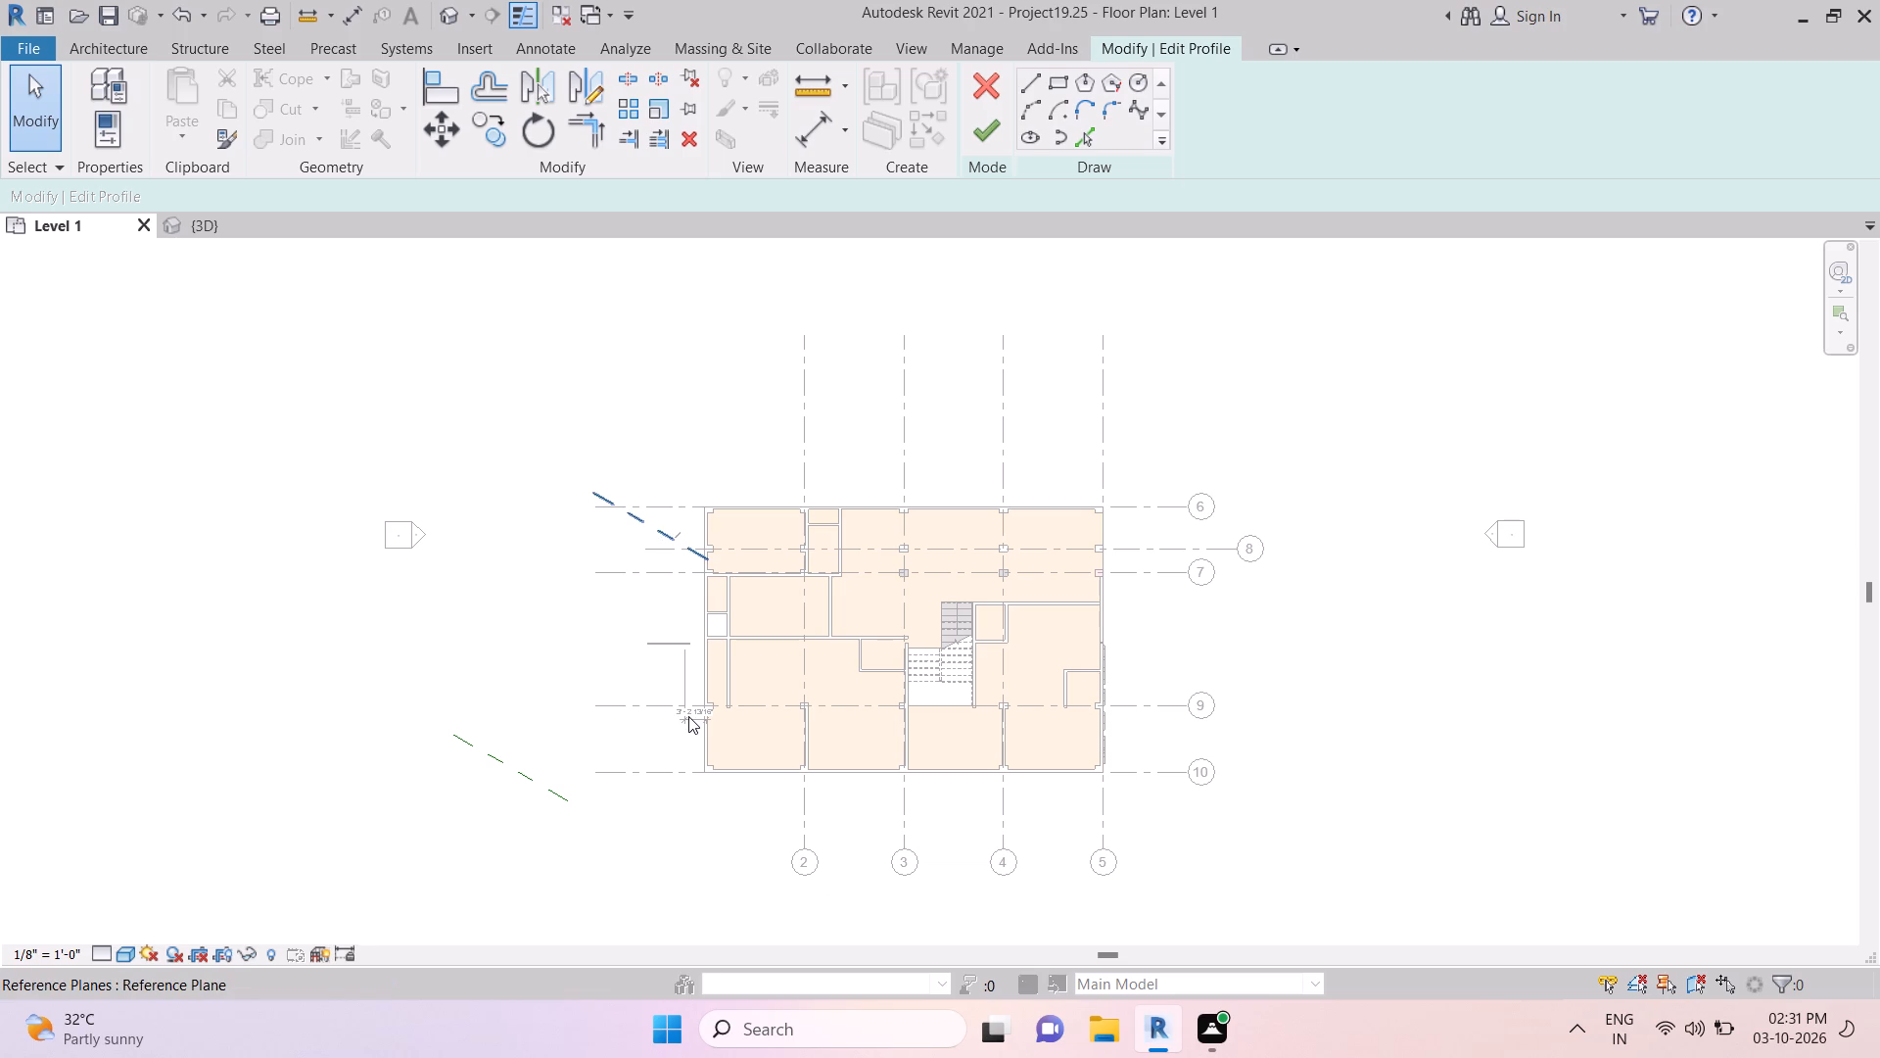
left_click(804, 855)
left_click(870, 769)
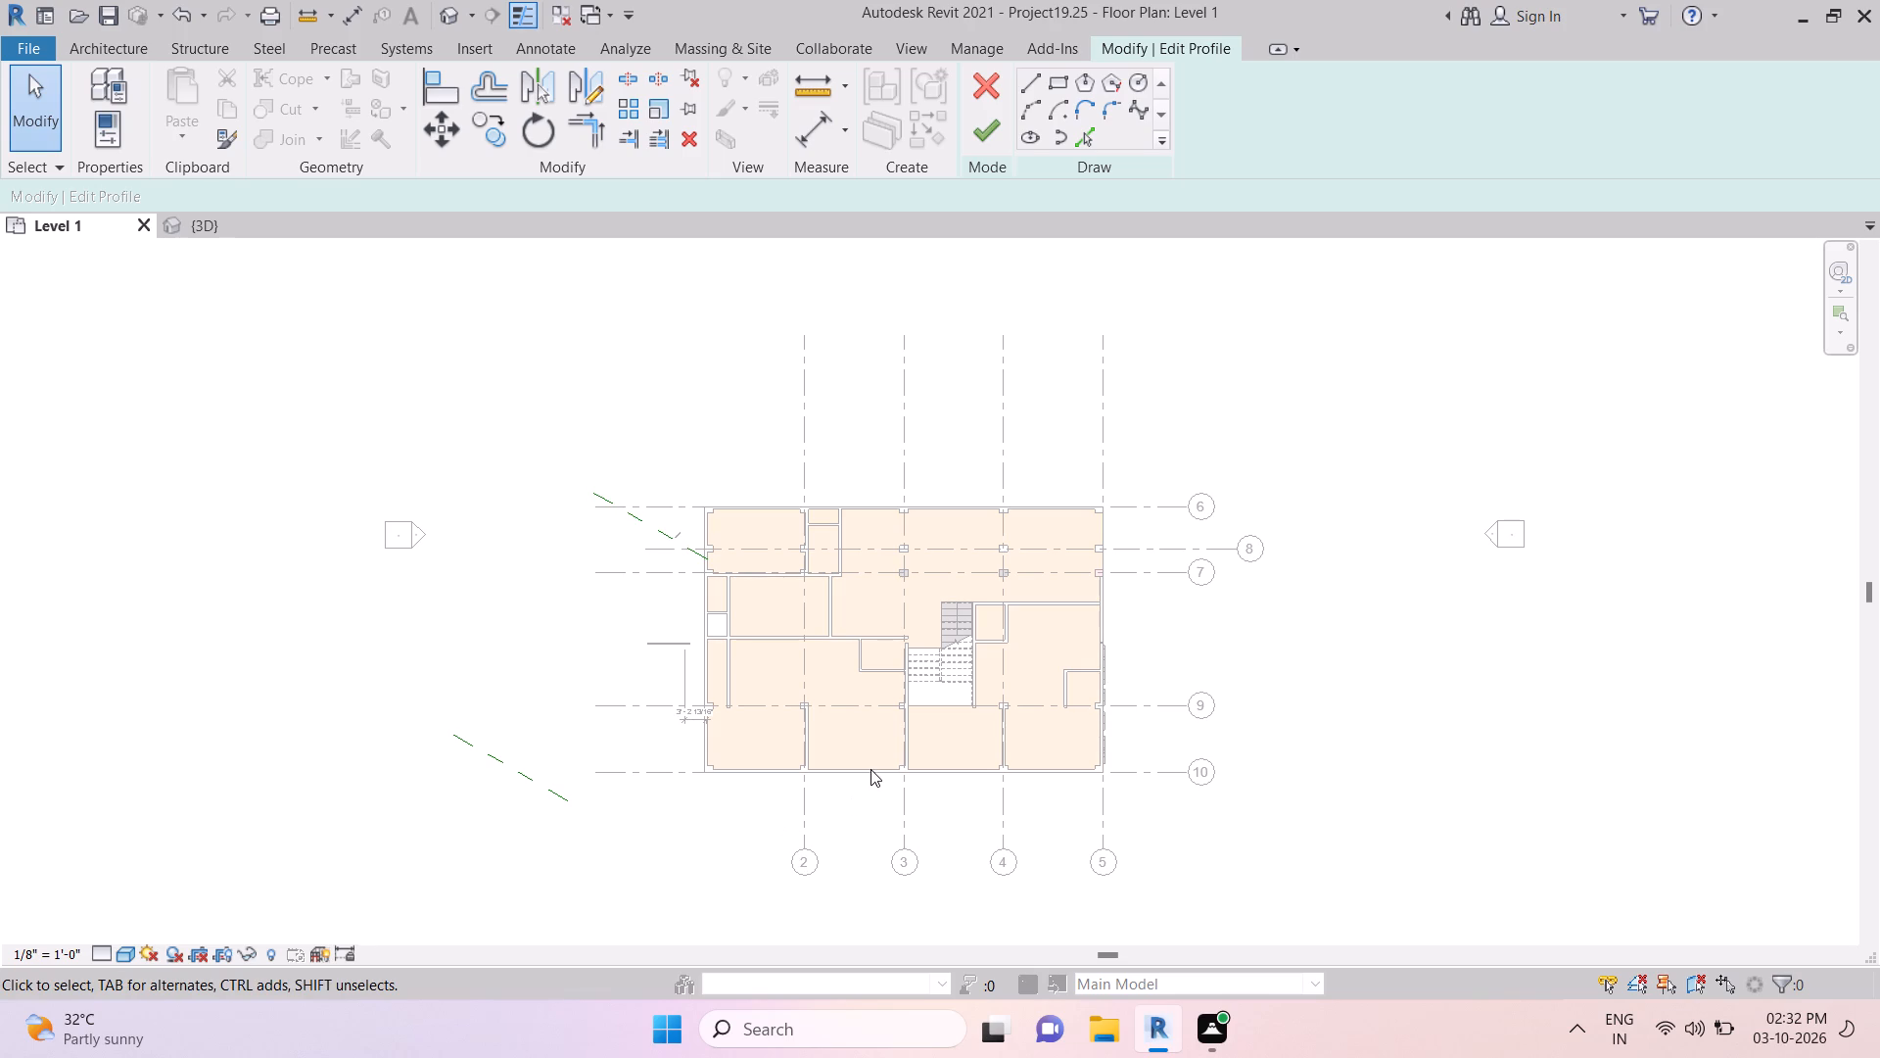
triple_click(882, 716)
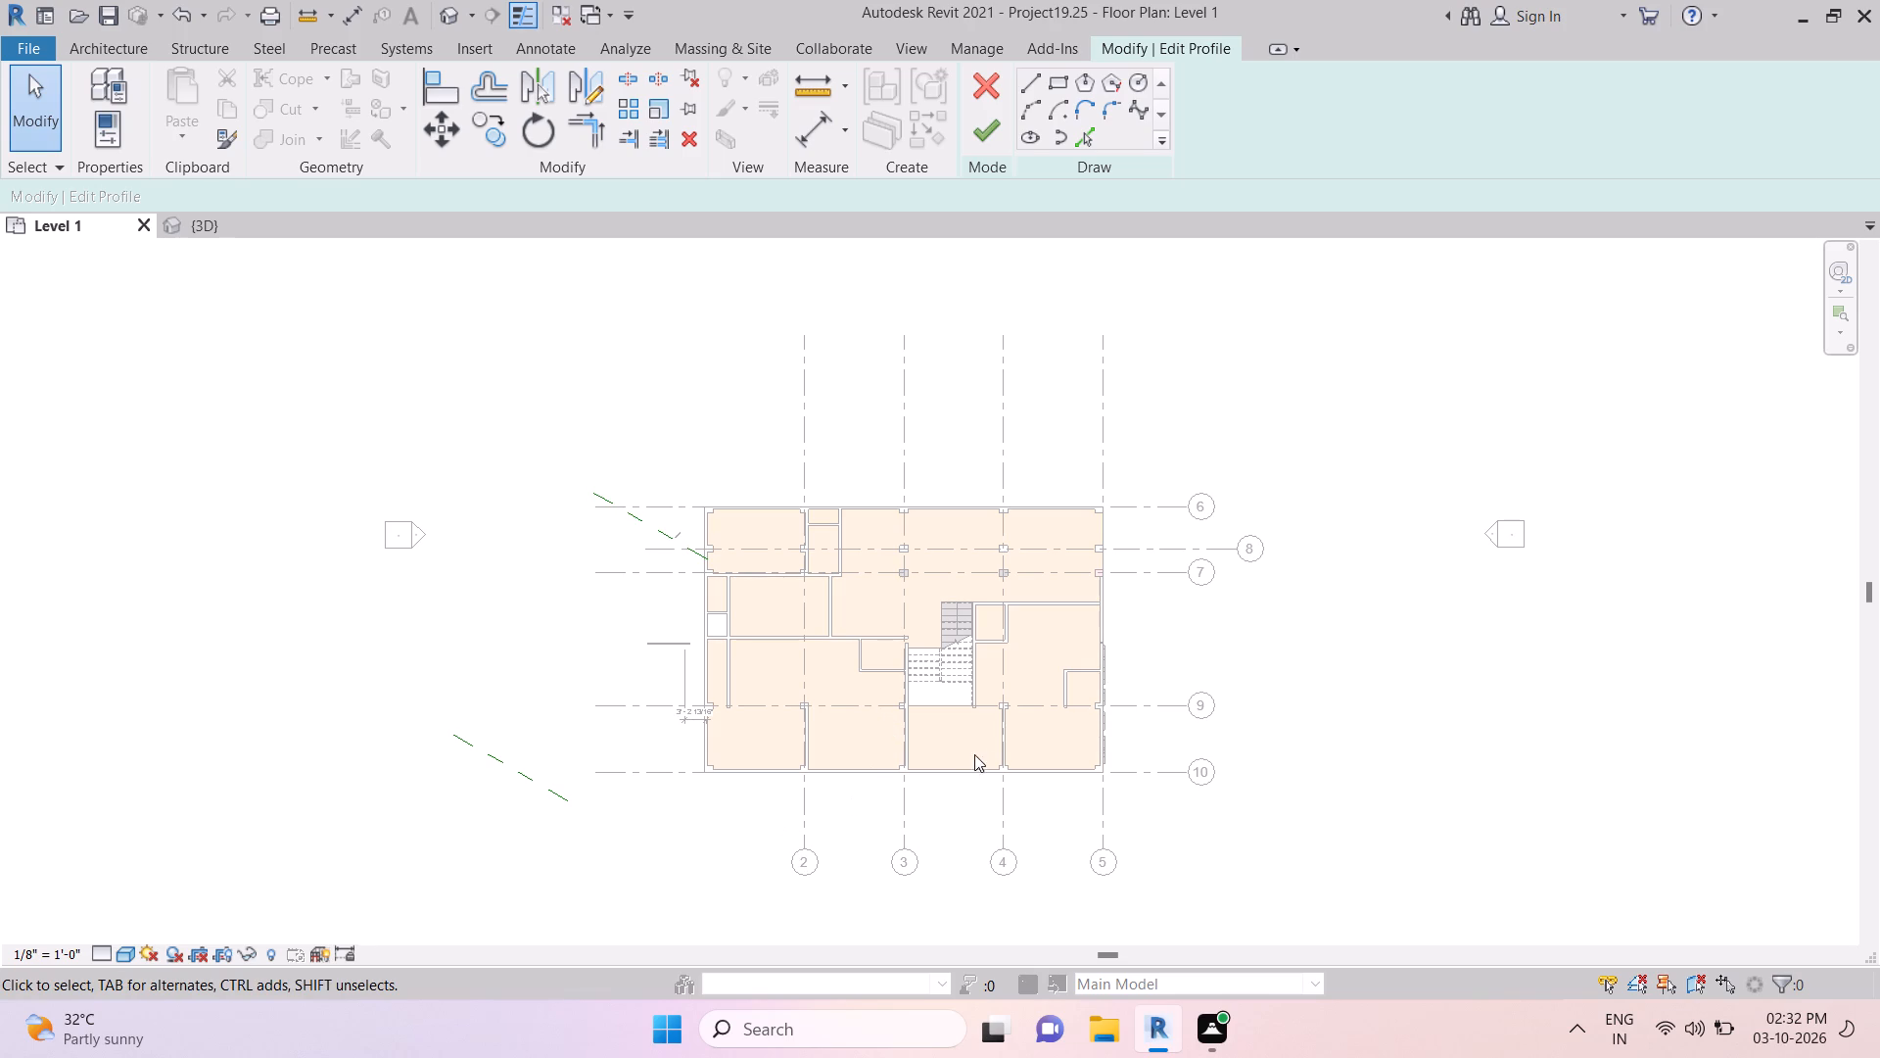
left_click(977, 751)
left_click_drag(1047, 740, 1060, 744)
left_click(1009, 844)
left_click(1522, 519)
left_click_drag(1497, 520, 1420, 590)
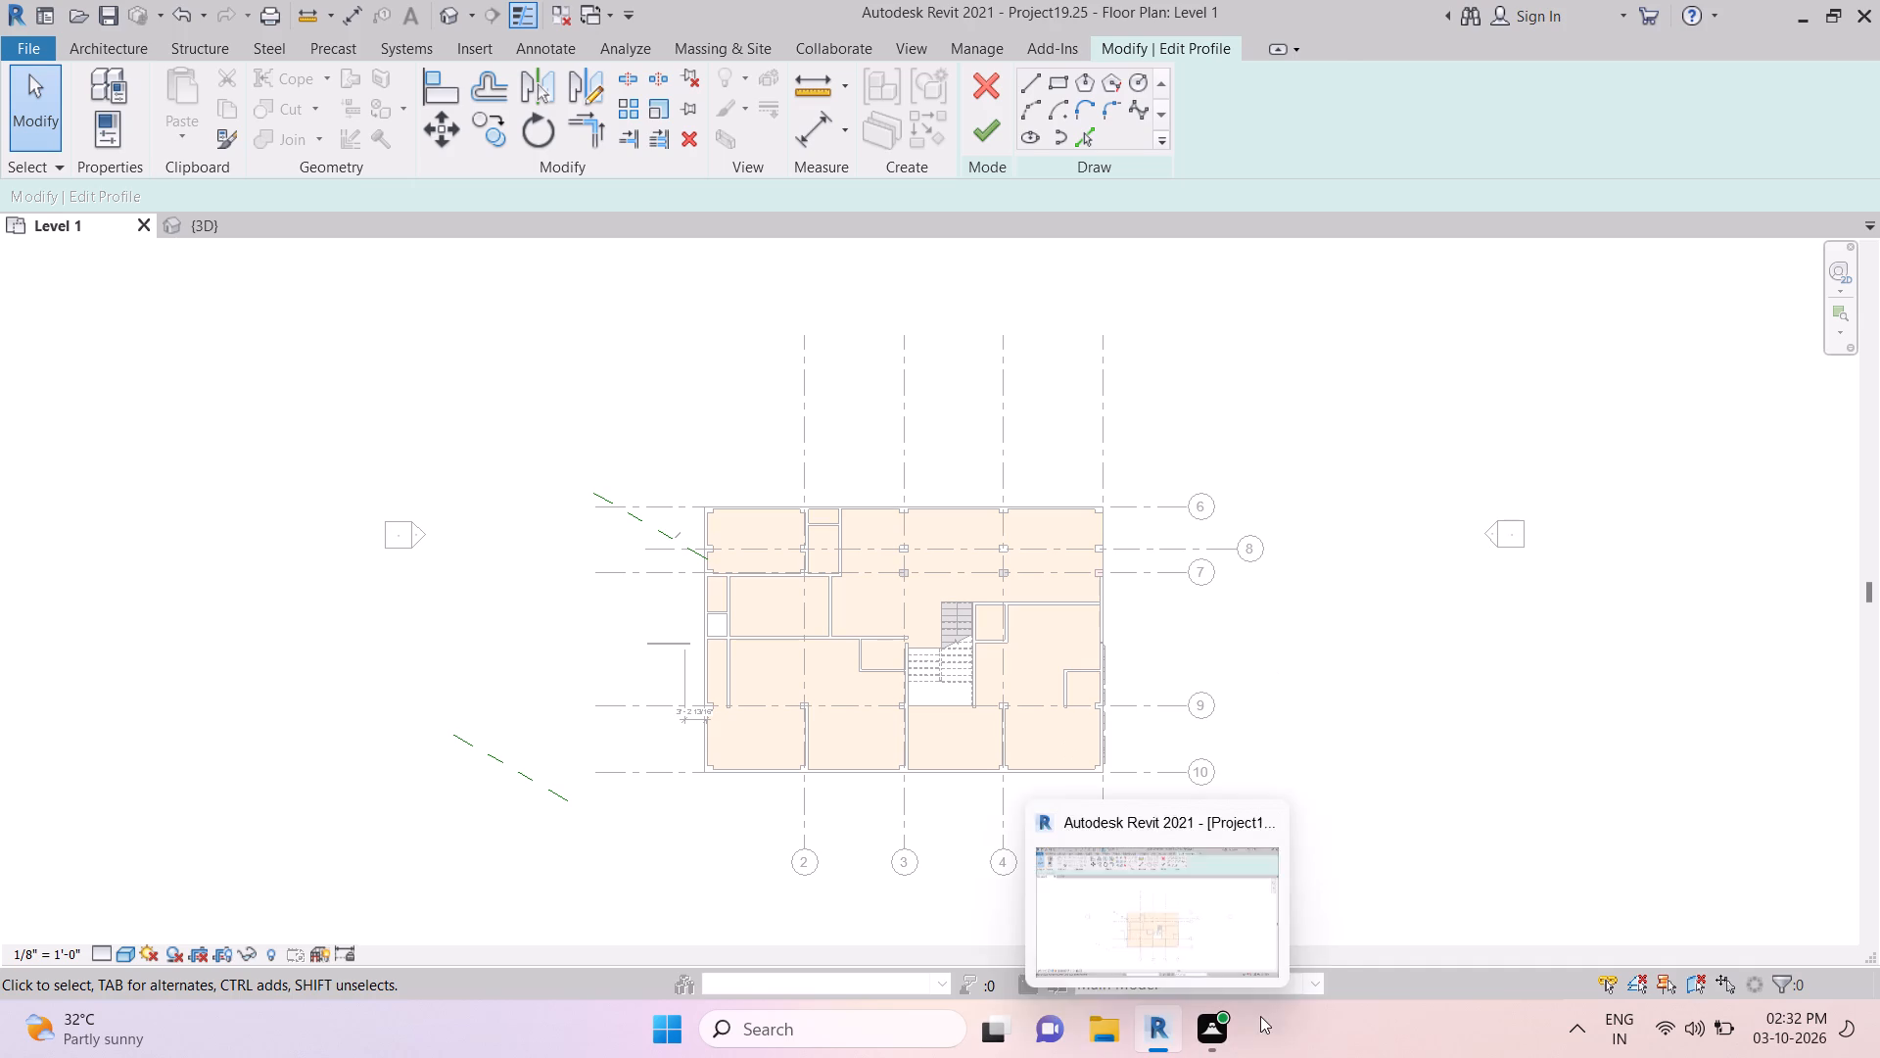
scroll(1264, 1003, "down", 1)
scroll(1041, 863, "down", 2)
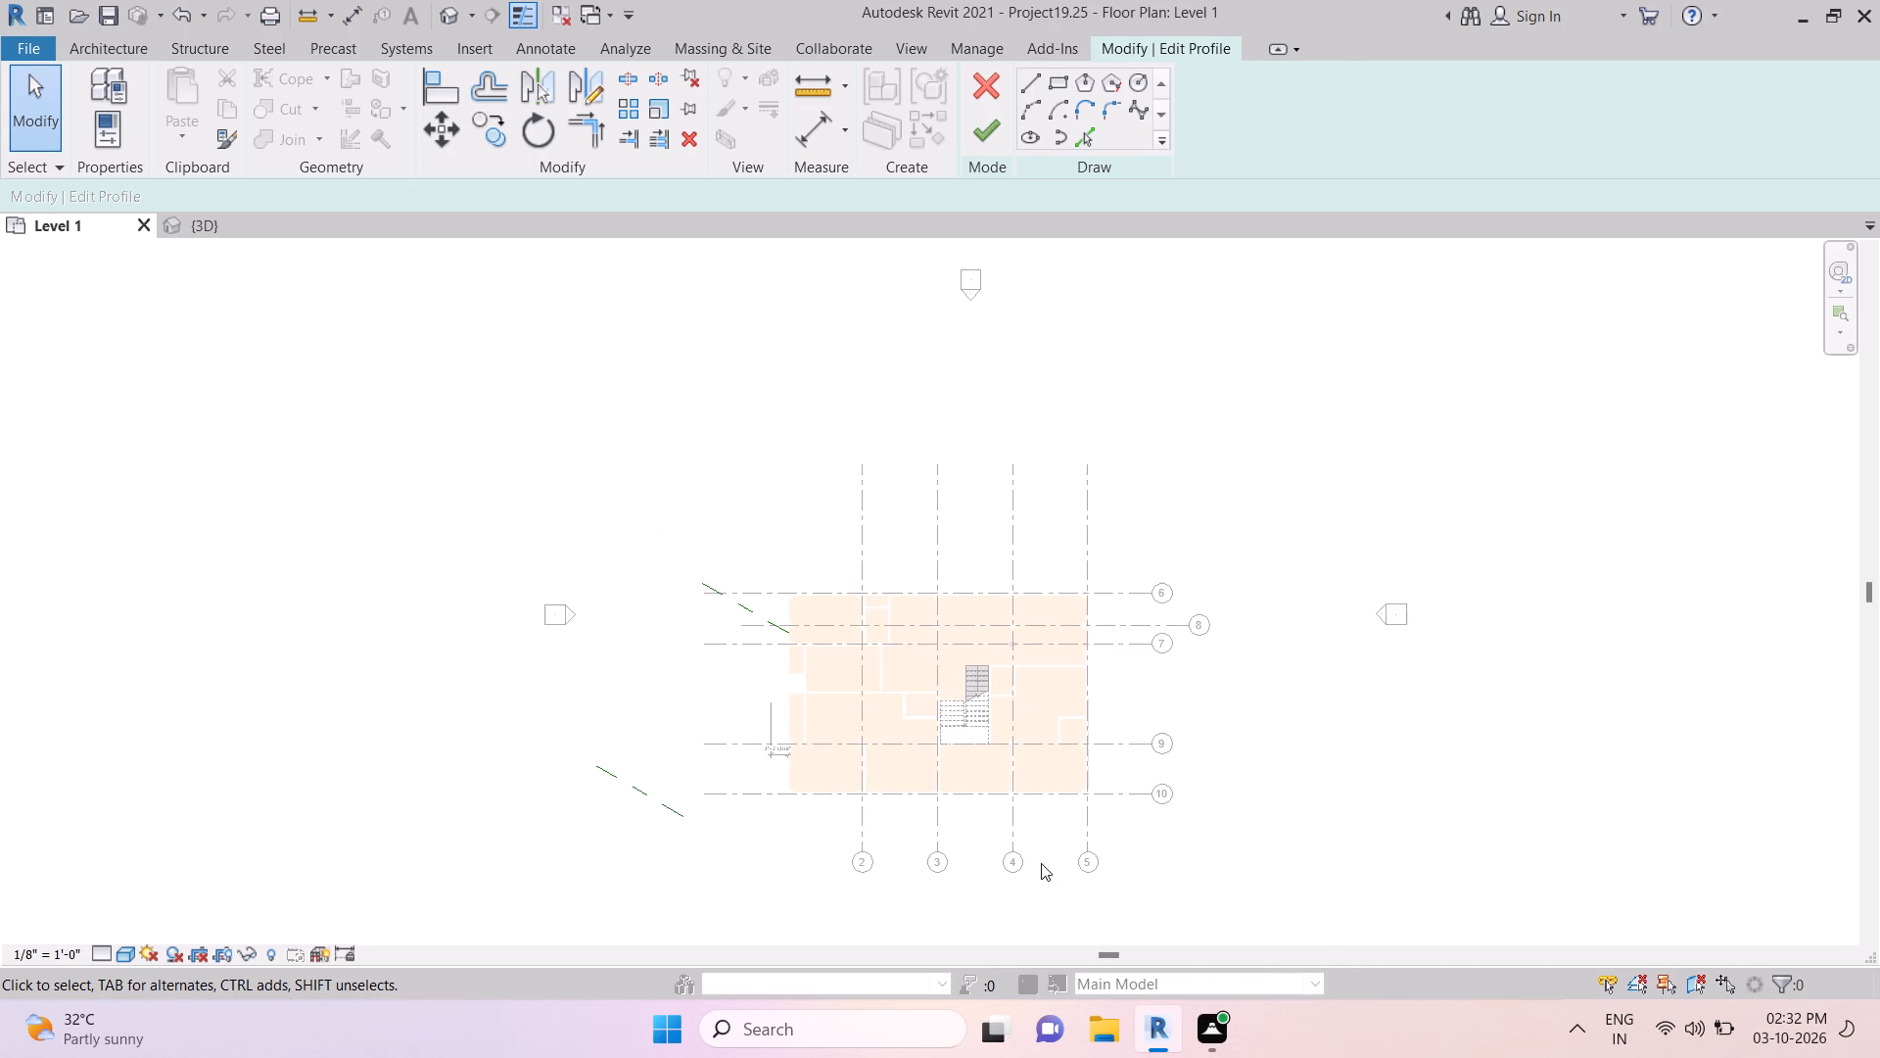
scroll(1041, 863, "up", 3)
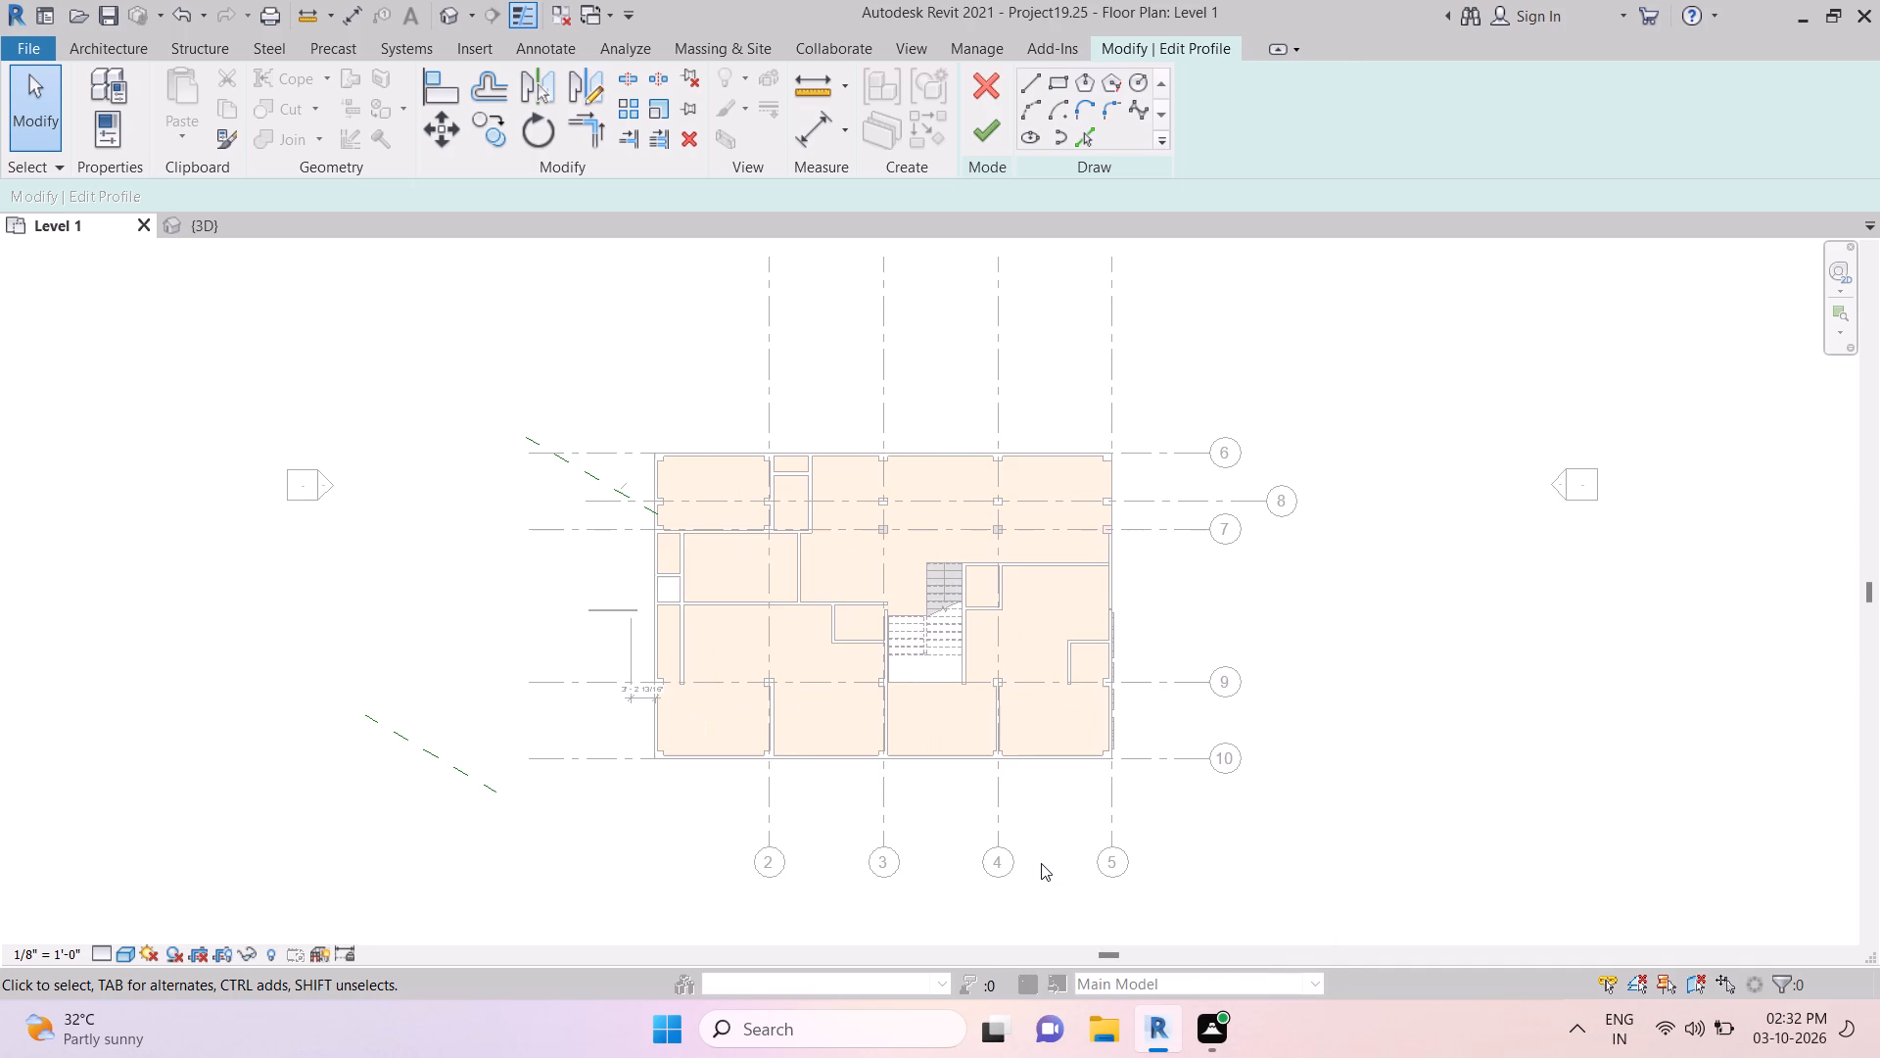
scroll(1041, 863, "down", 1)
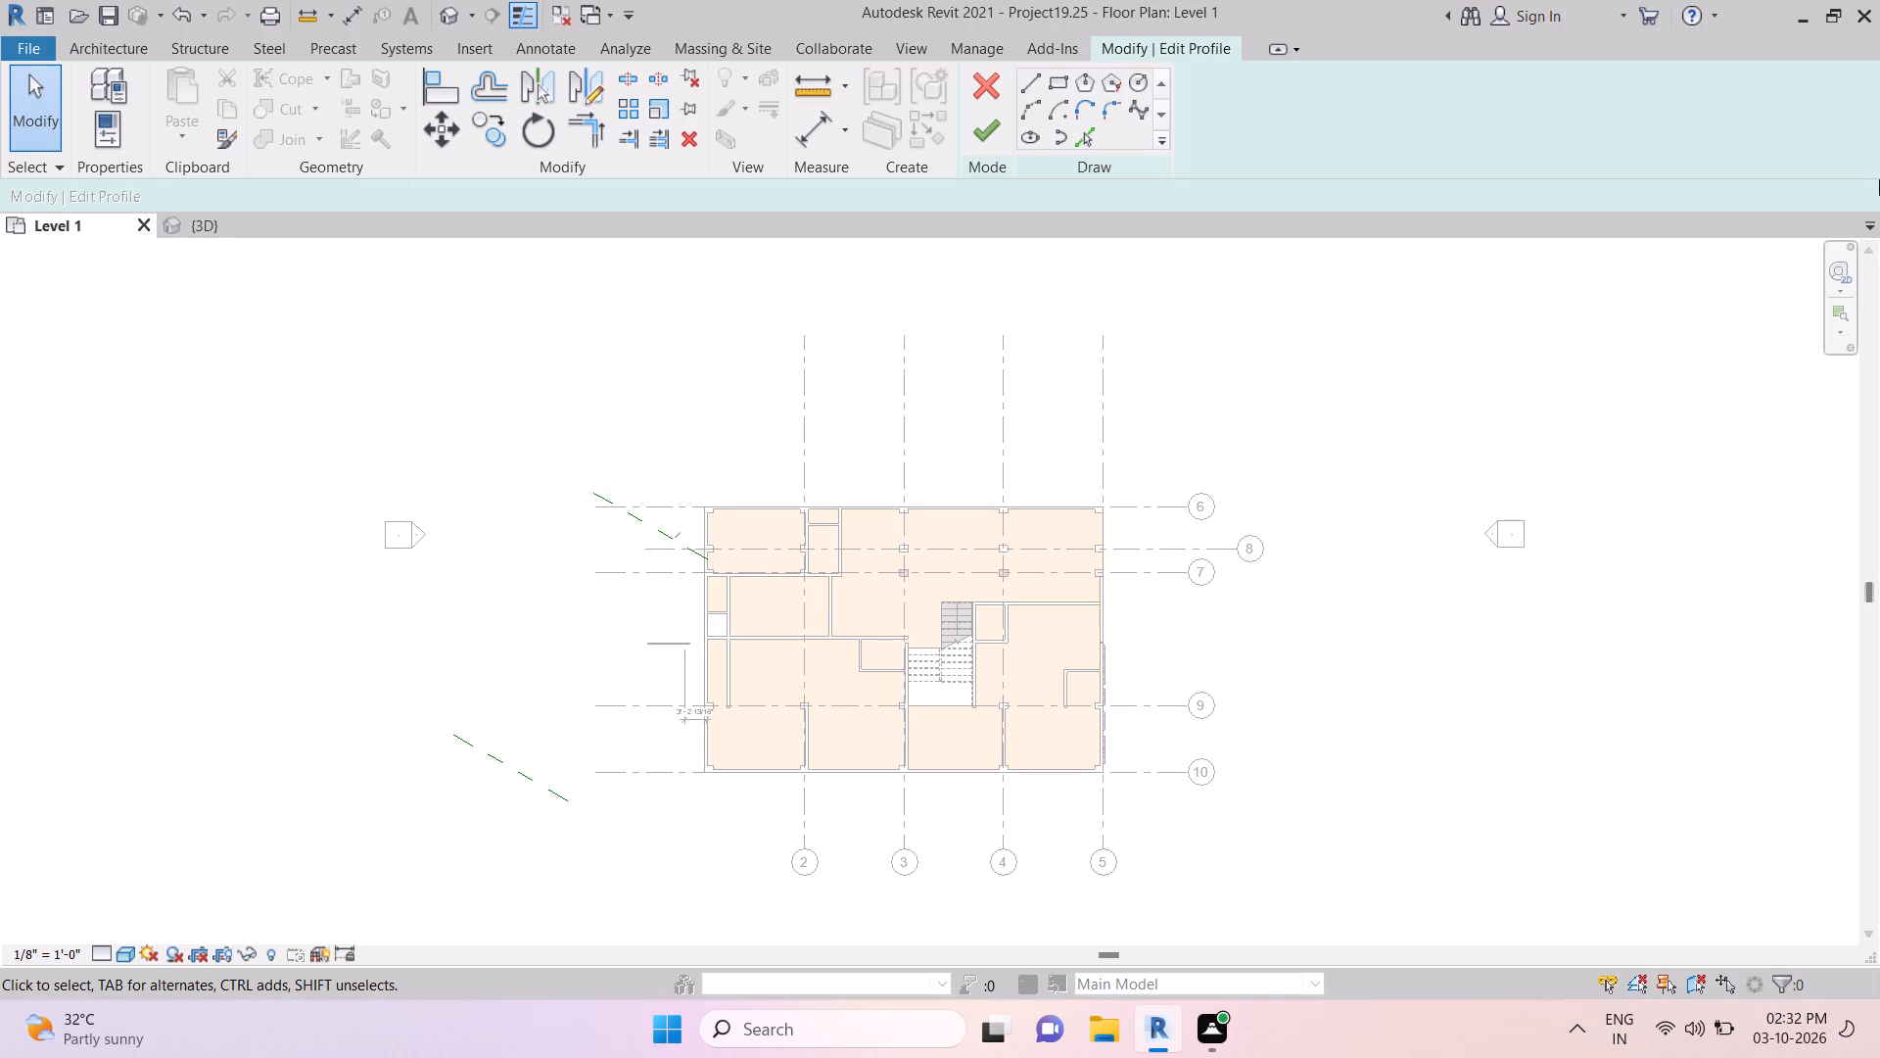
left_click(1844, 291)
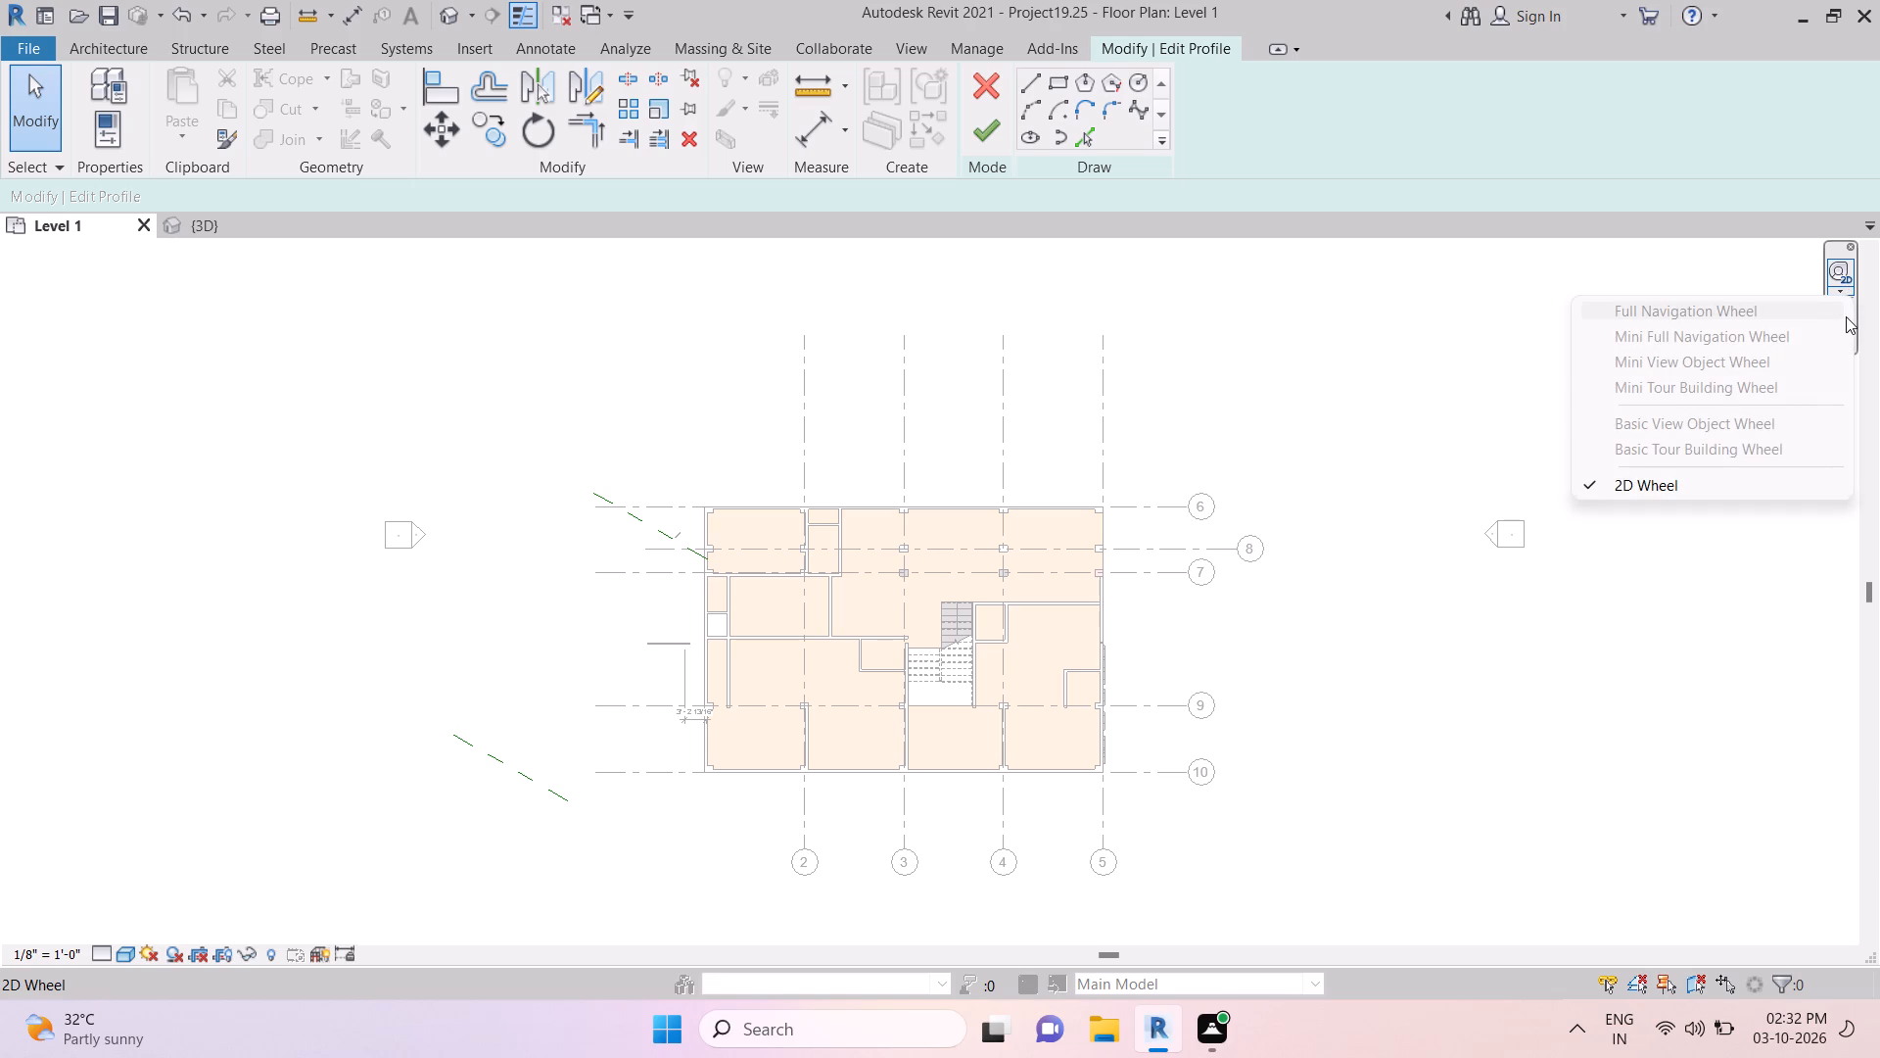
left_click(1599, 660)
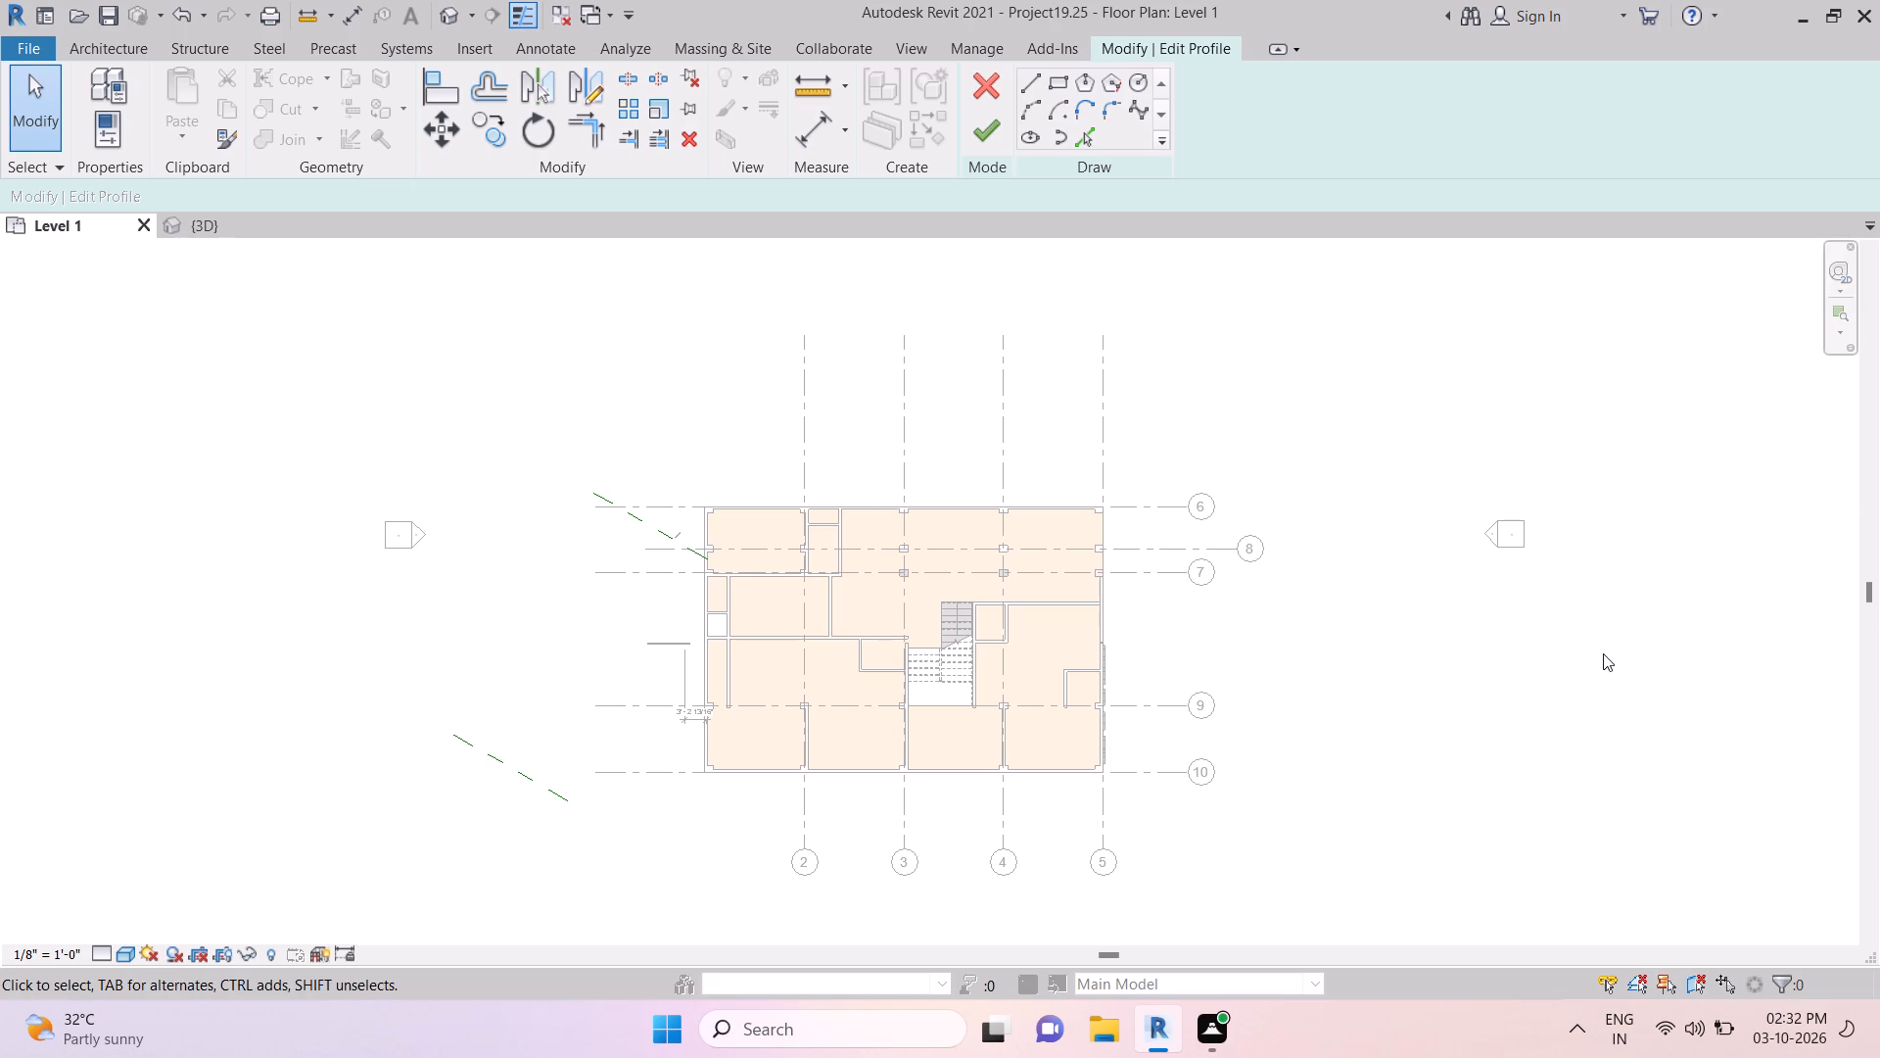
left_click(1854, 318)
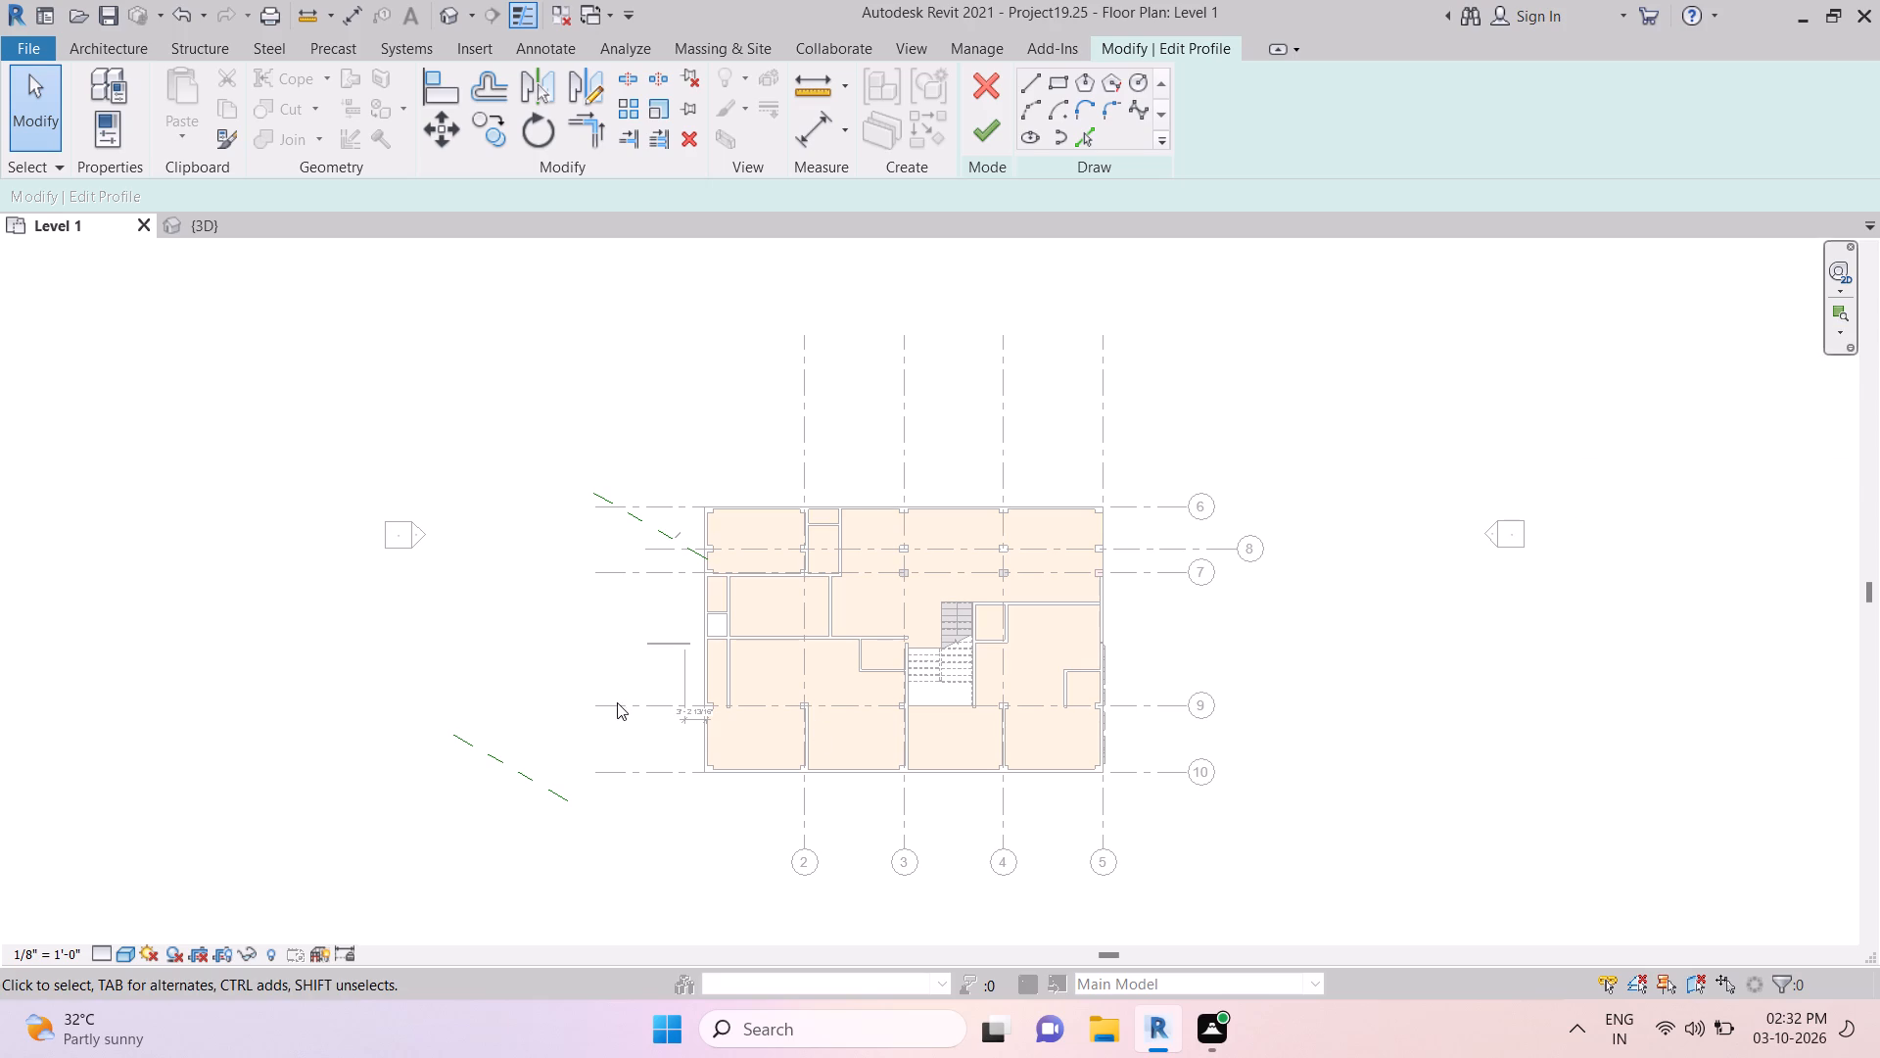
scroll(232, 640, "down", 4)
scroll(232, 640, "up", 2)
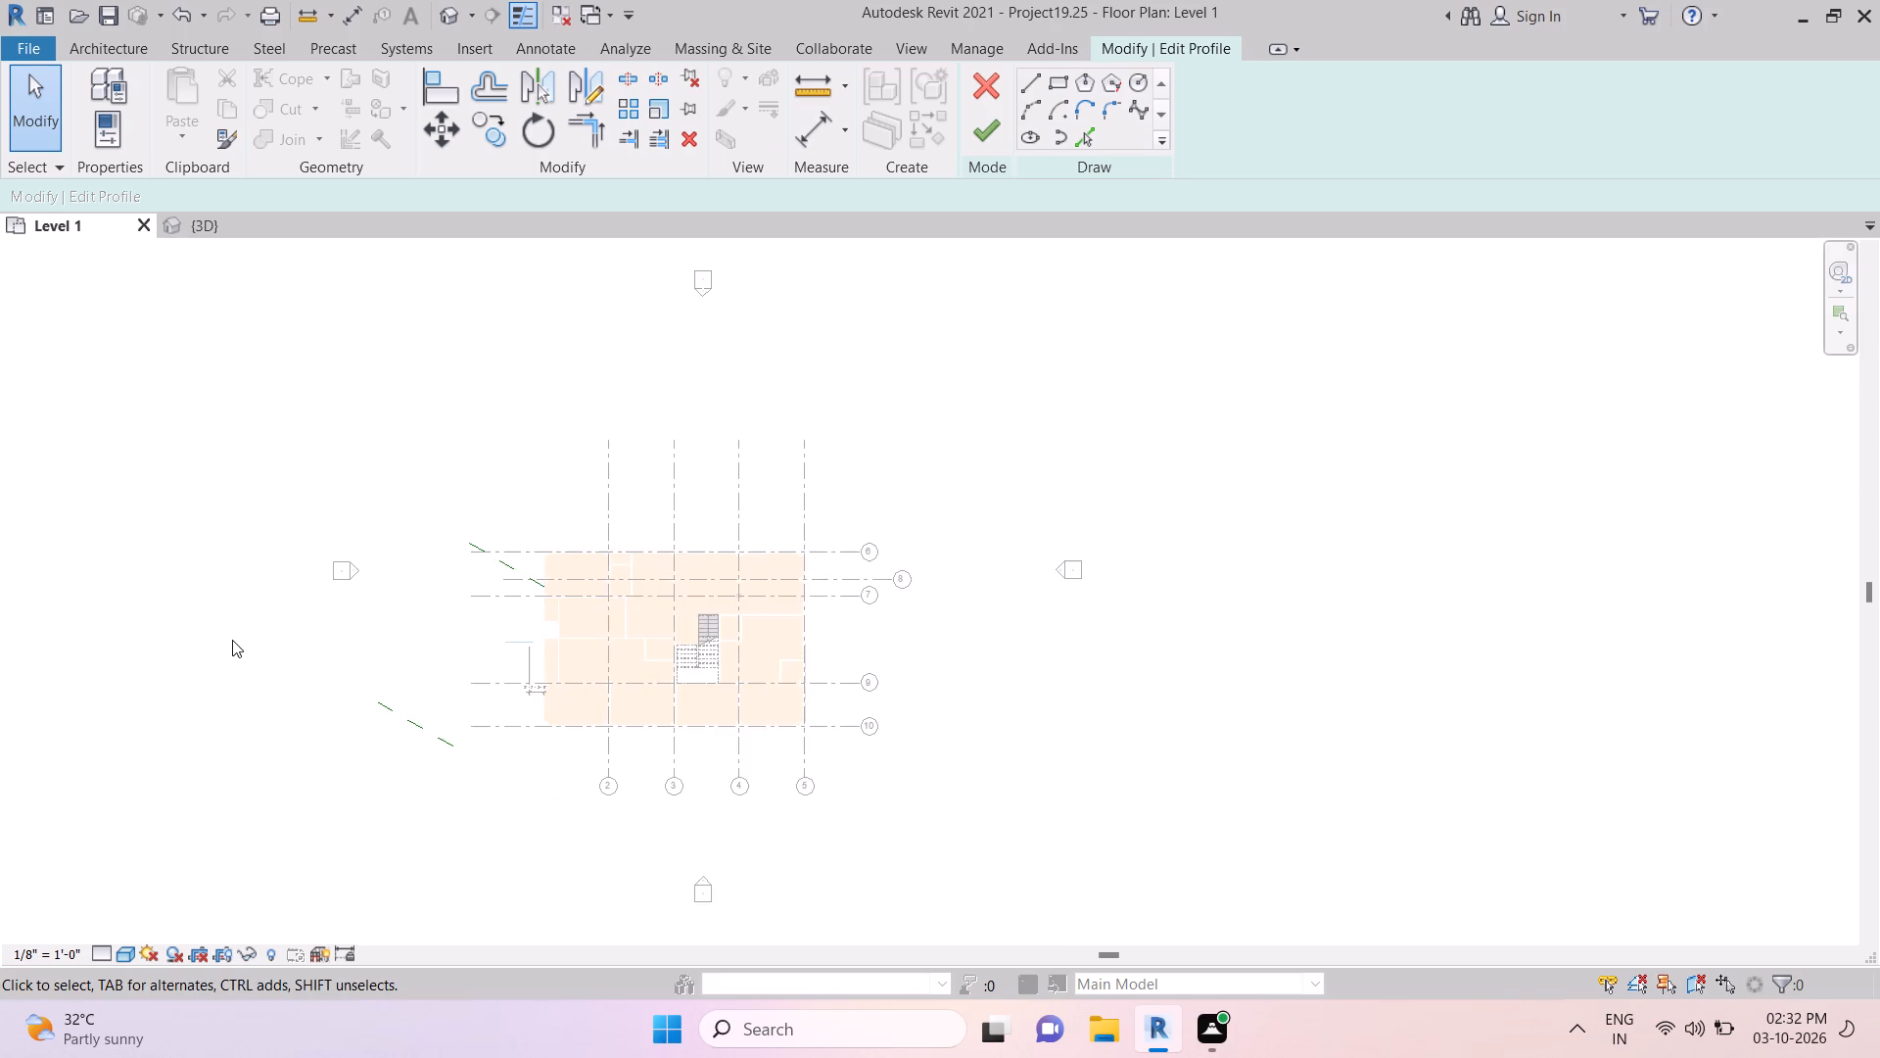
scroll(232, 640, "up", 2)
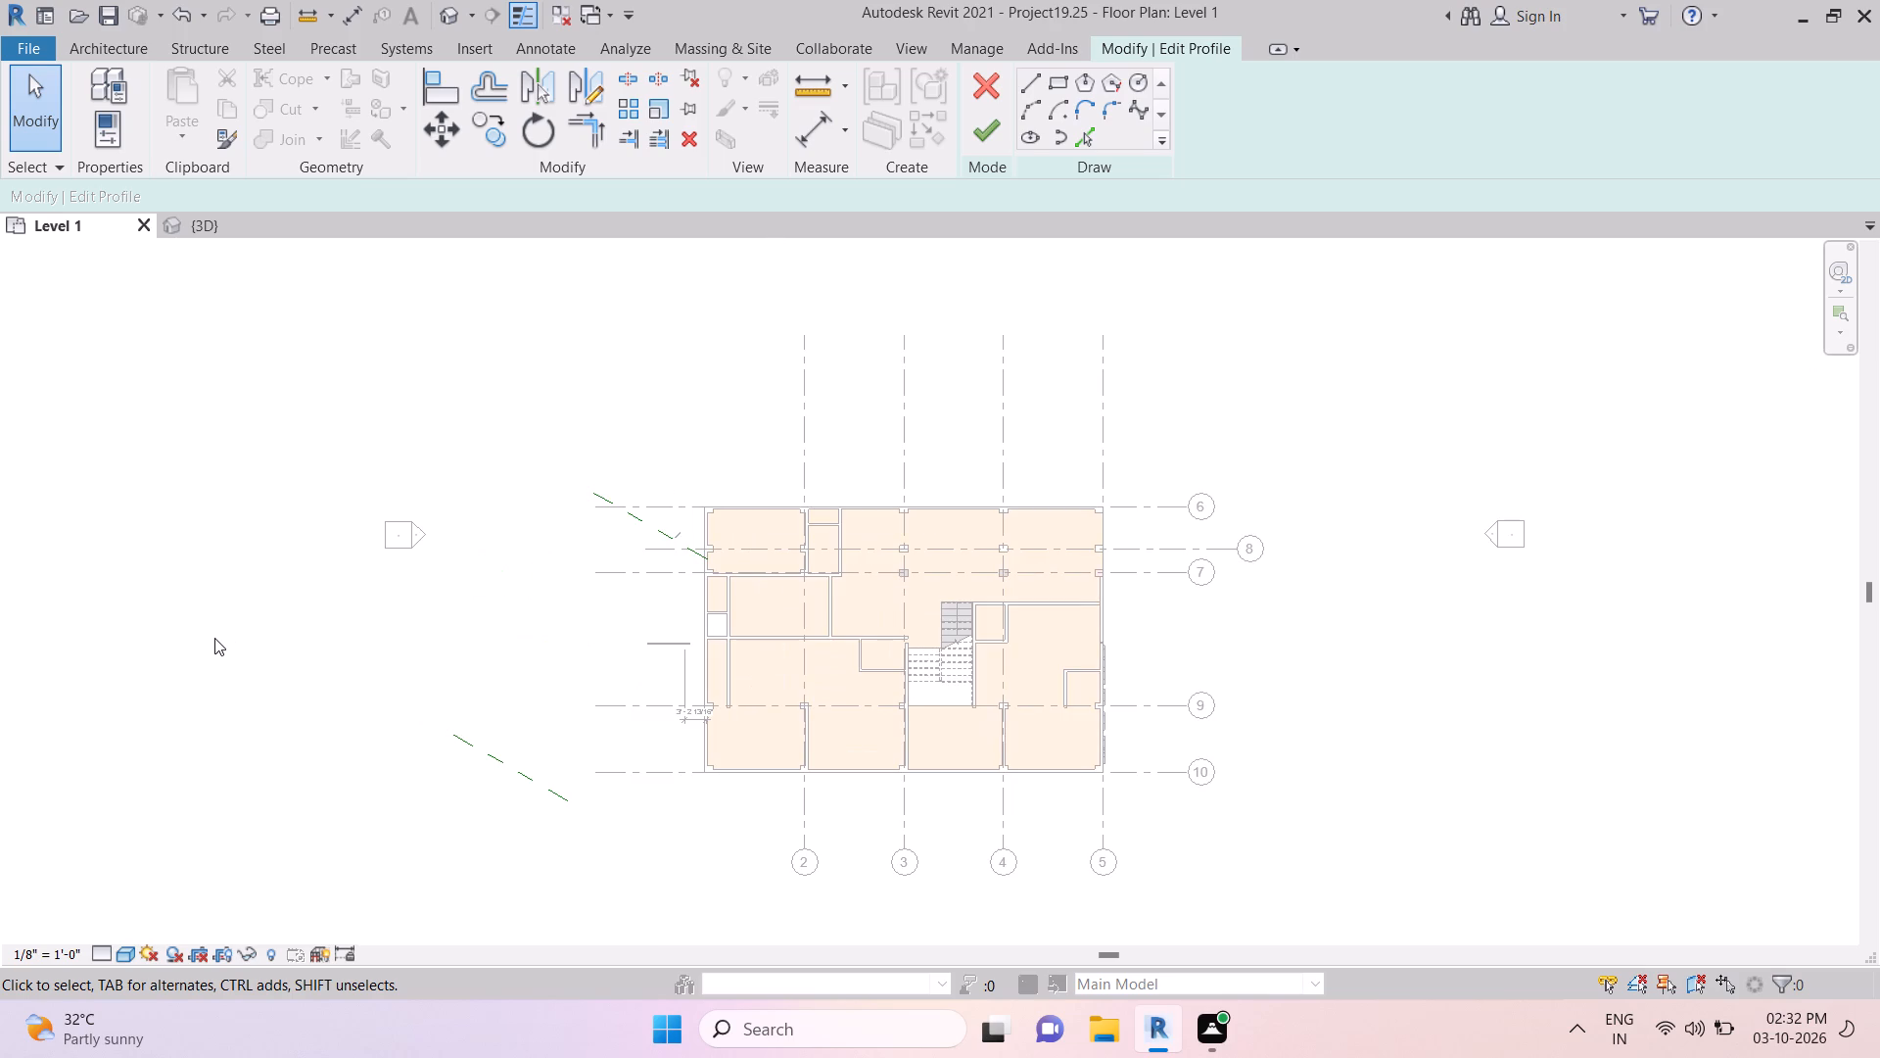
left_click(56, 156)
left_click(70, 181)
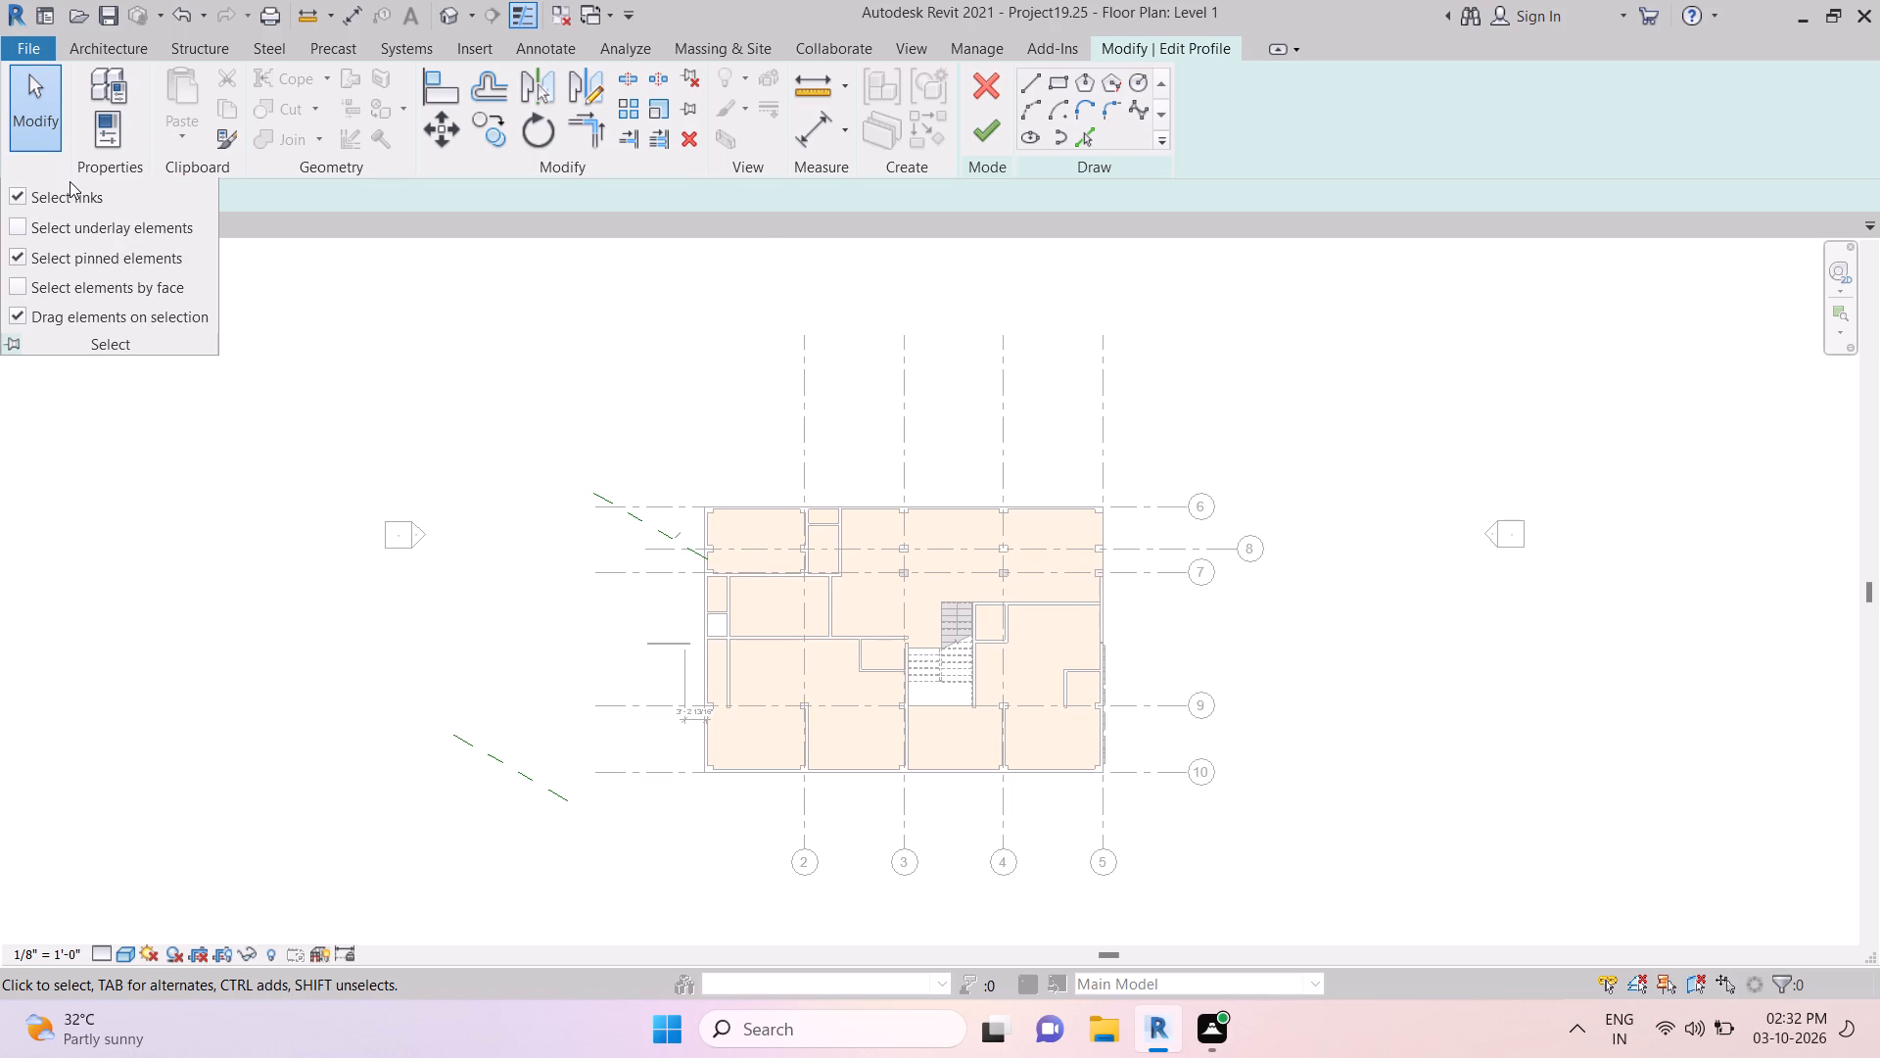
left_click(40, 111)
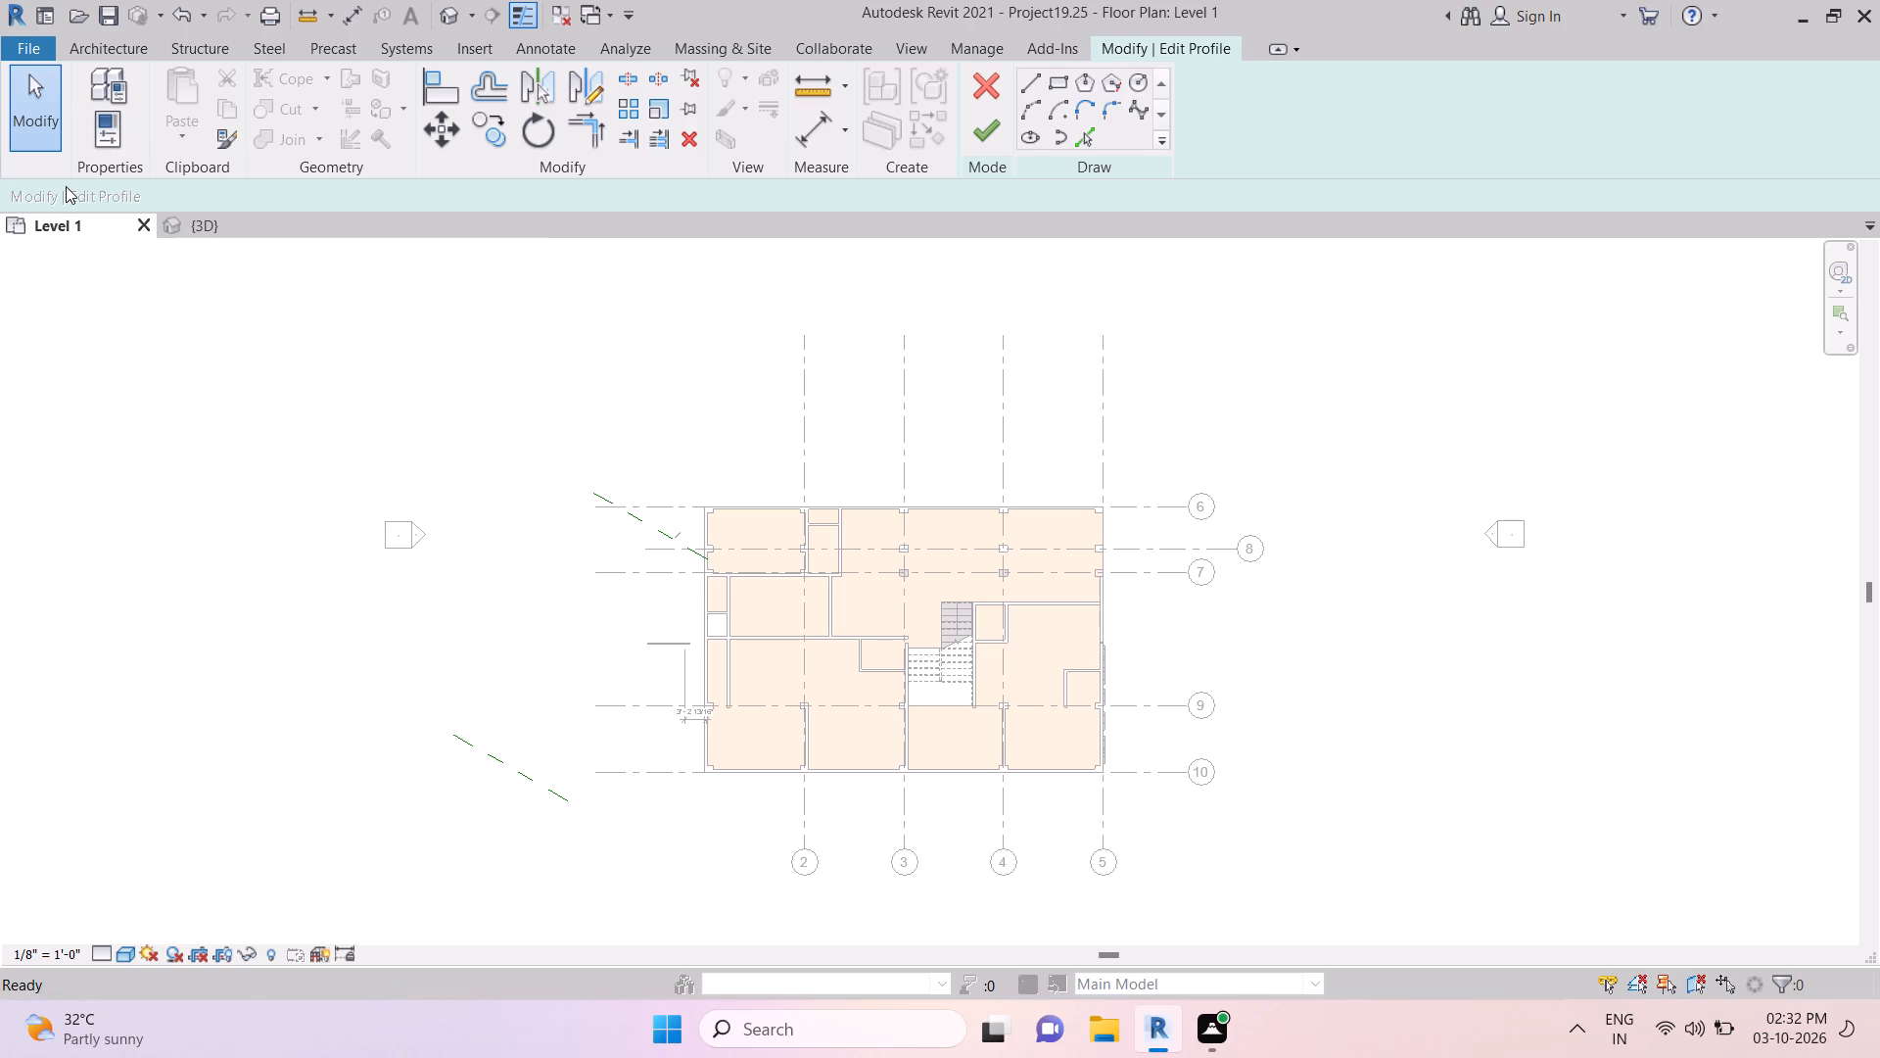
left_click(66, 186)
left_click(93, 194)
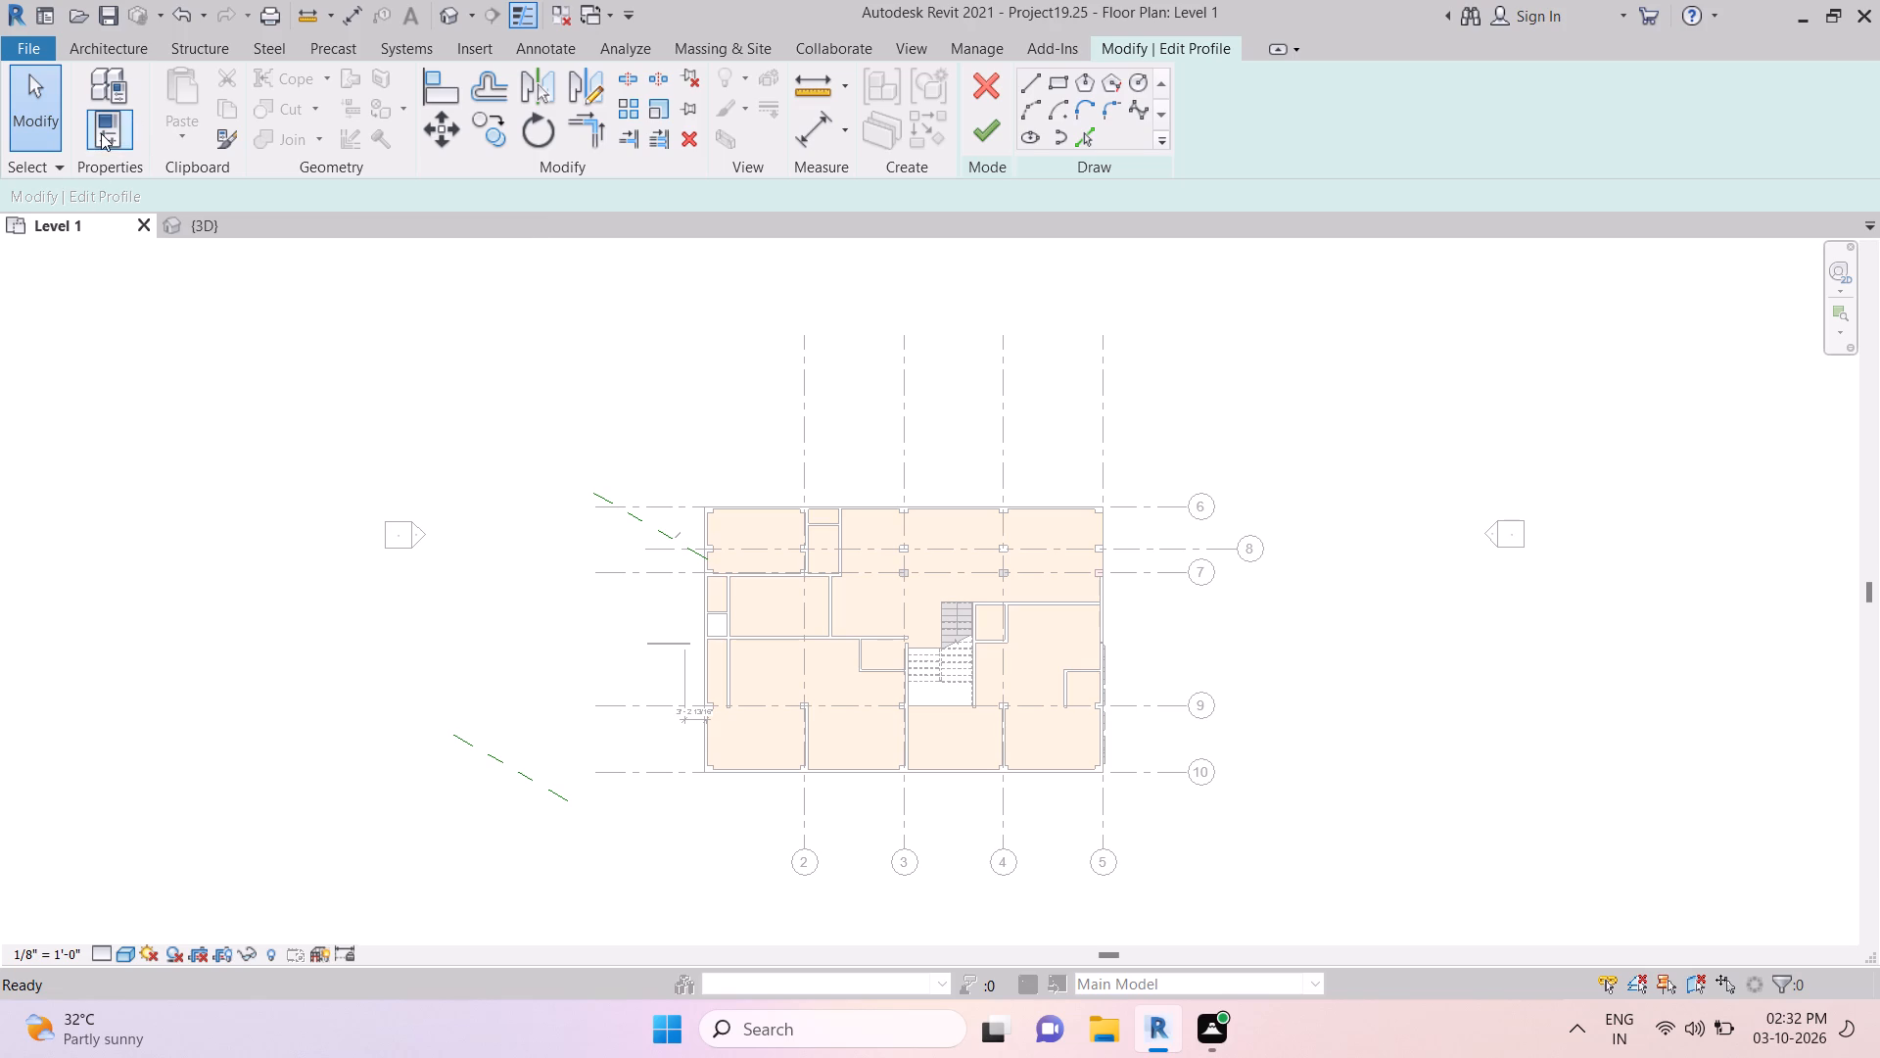
Display the instance properties of the wall whose profile is being edited.
left_click(99, 134)
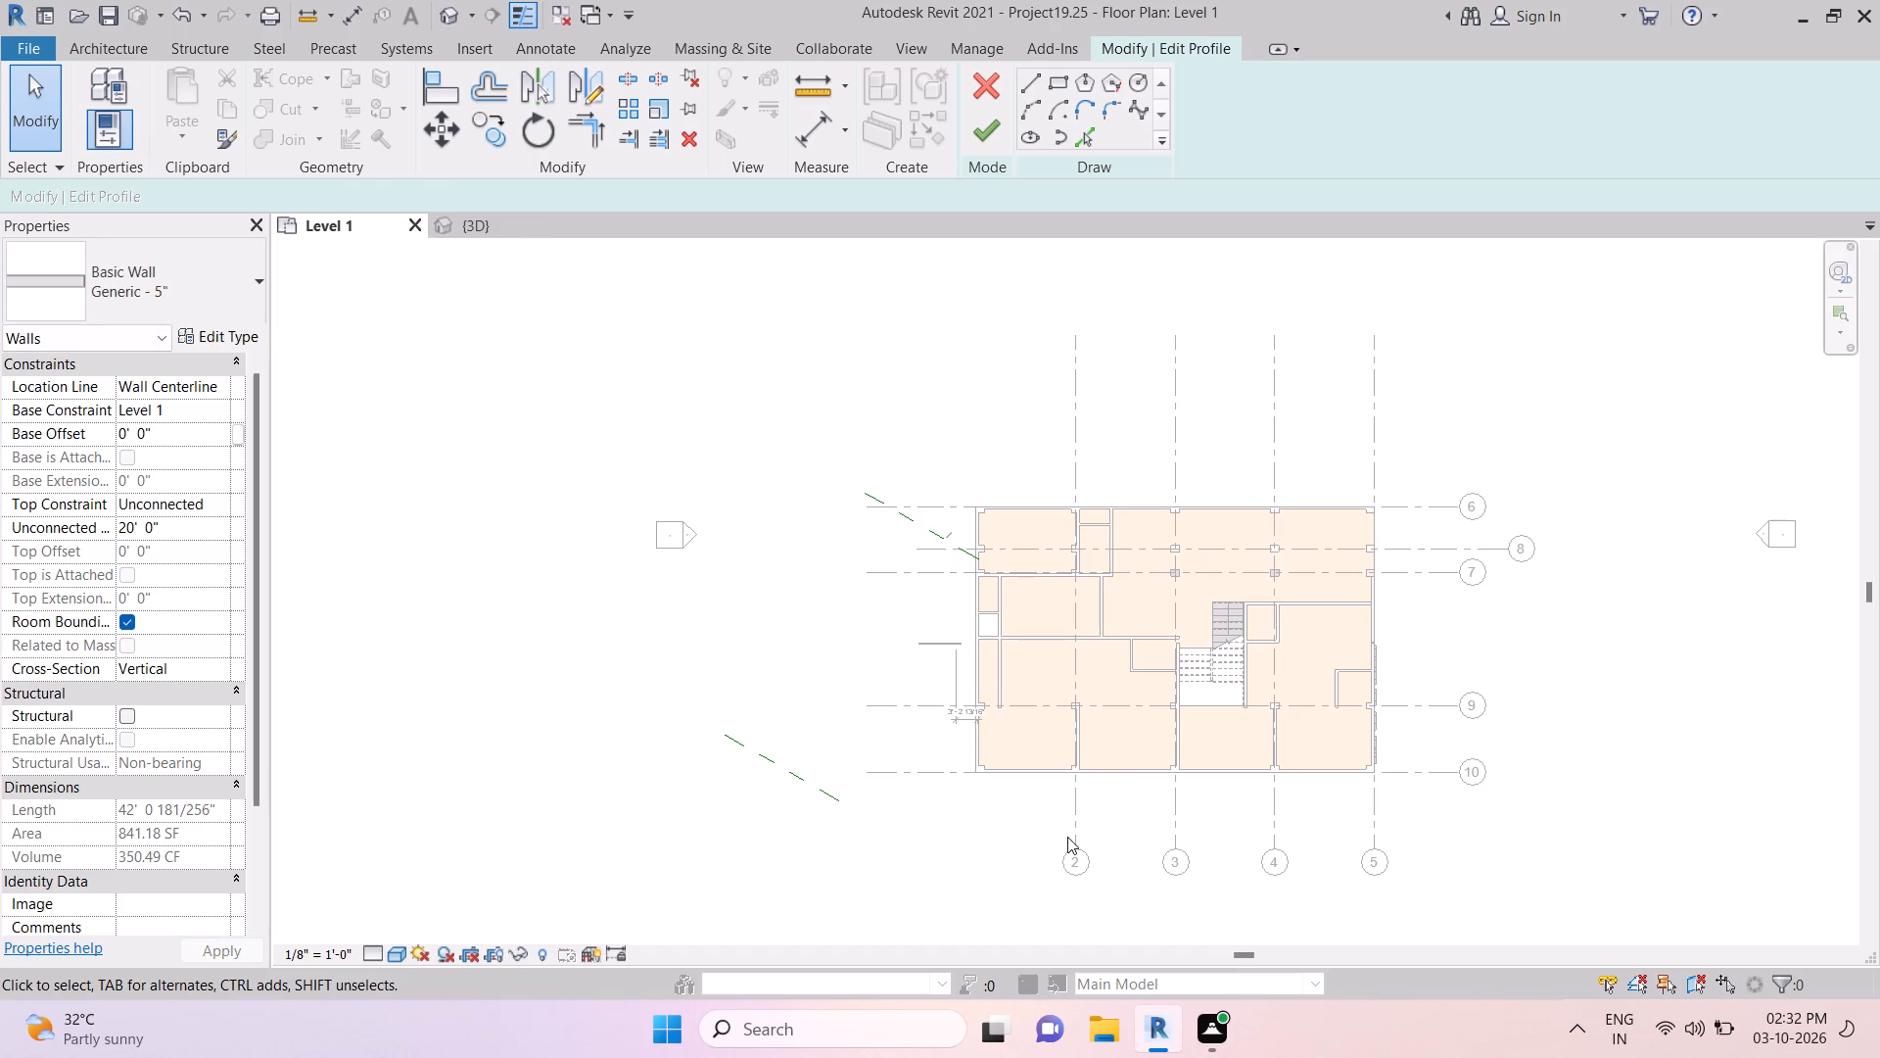
left_click(1071, 864)
Examine the type properties of the Generic - 5" basic wall without changing them.
left_click(210, 333)
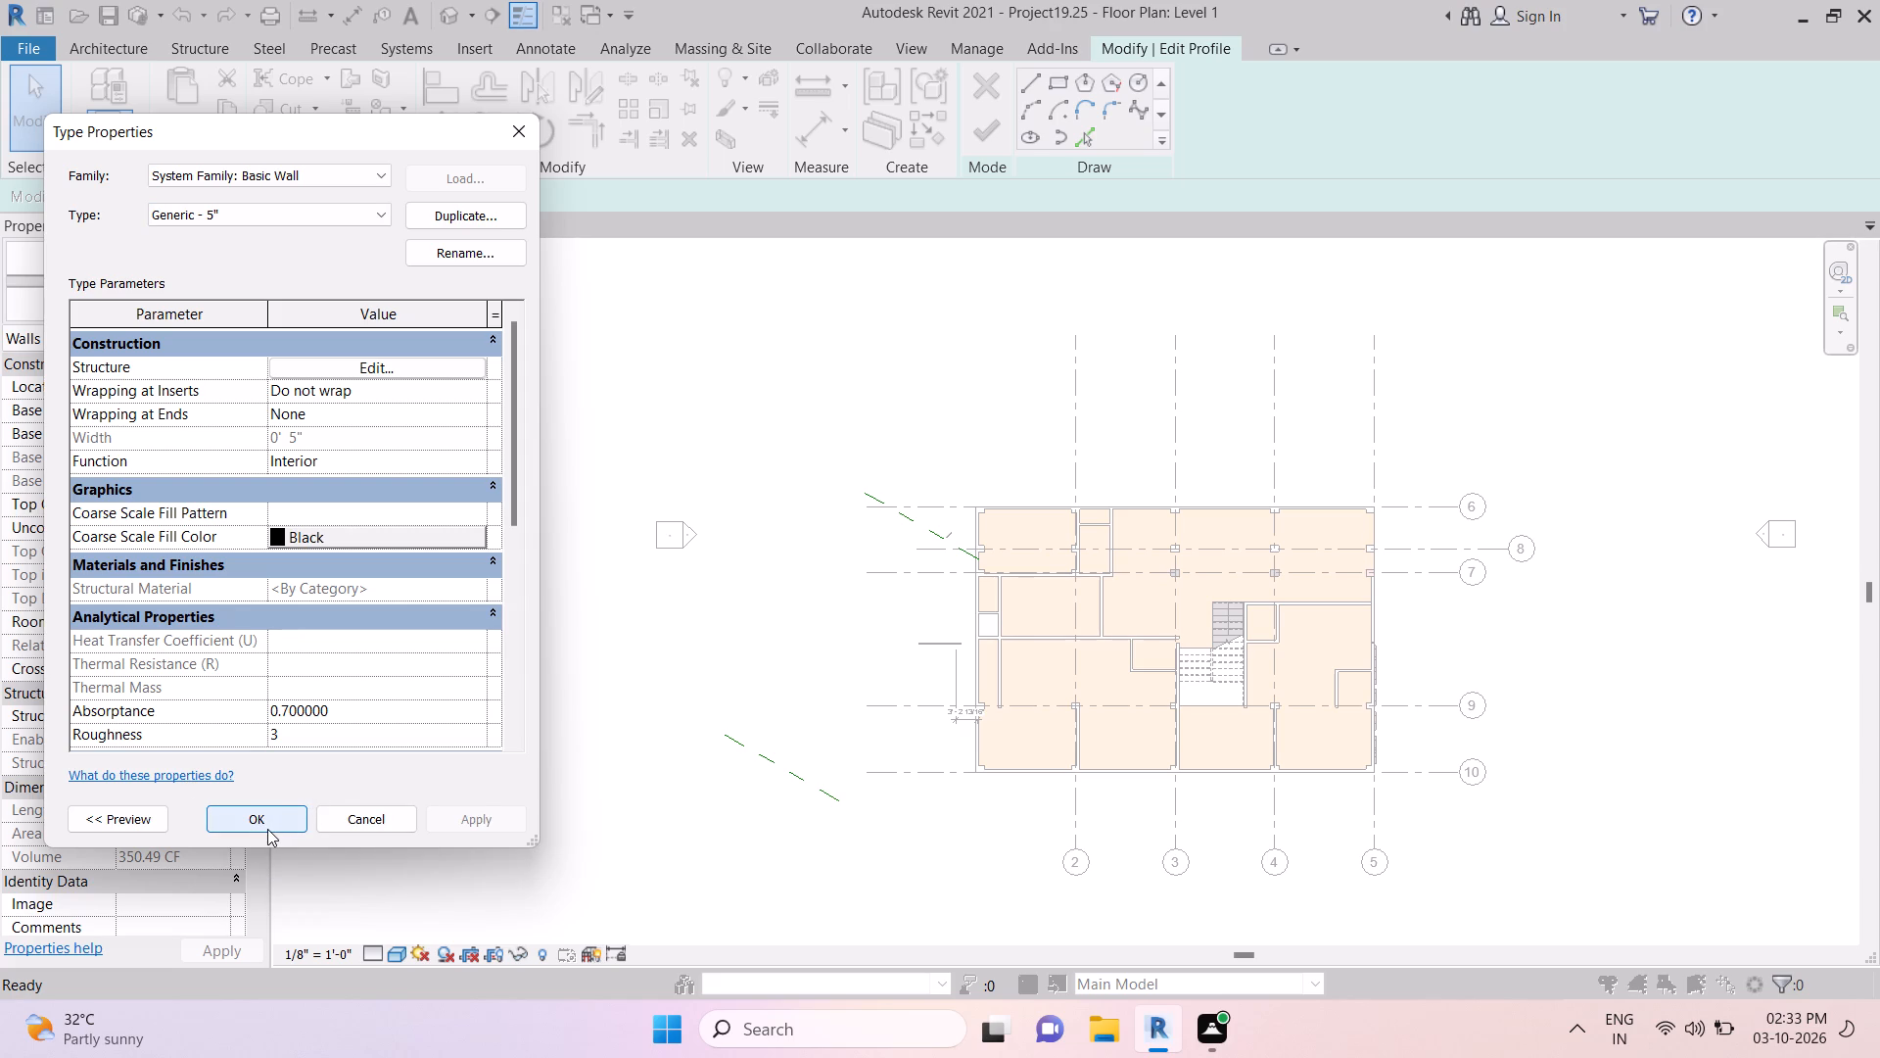
left_click(276, 809)
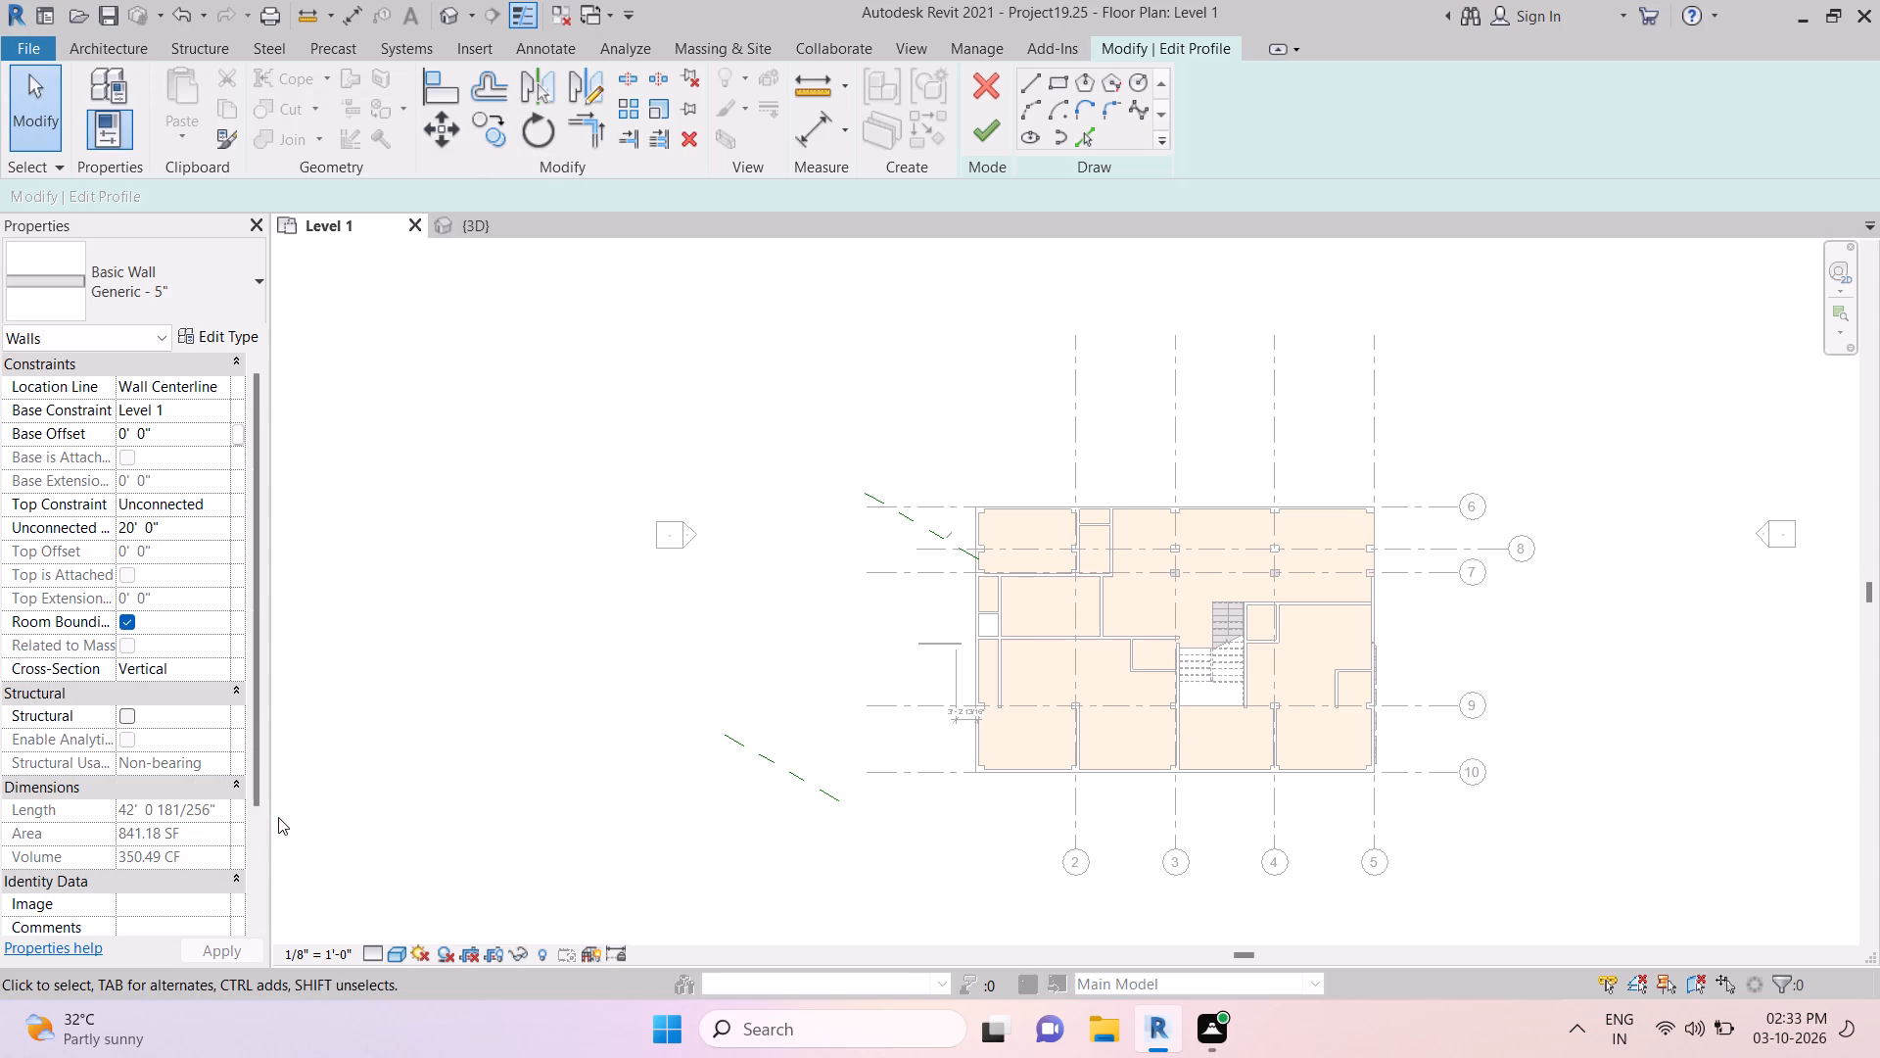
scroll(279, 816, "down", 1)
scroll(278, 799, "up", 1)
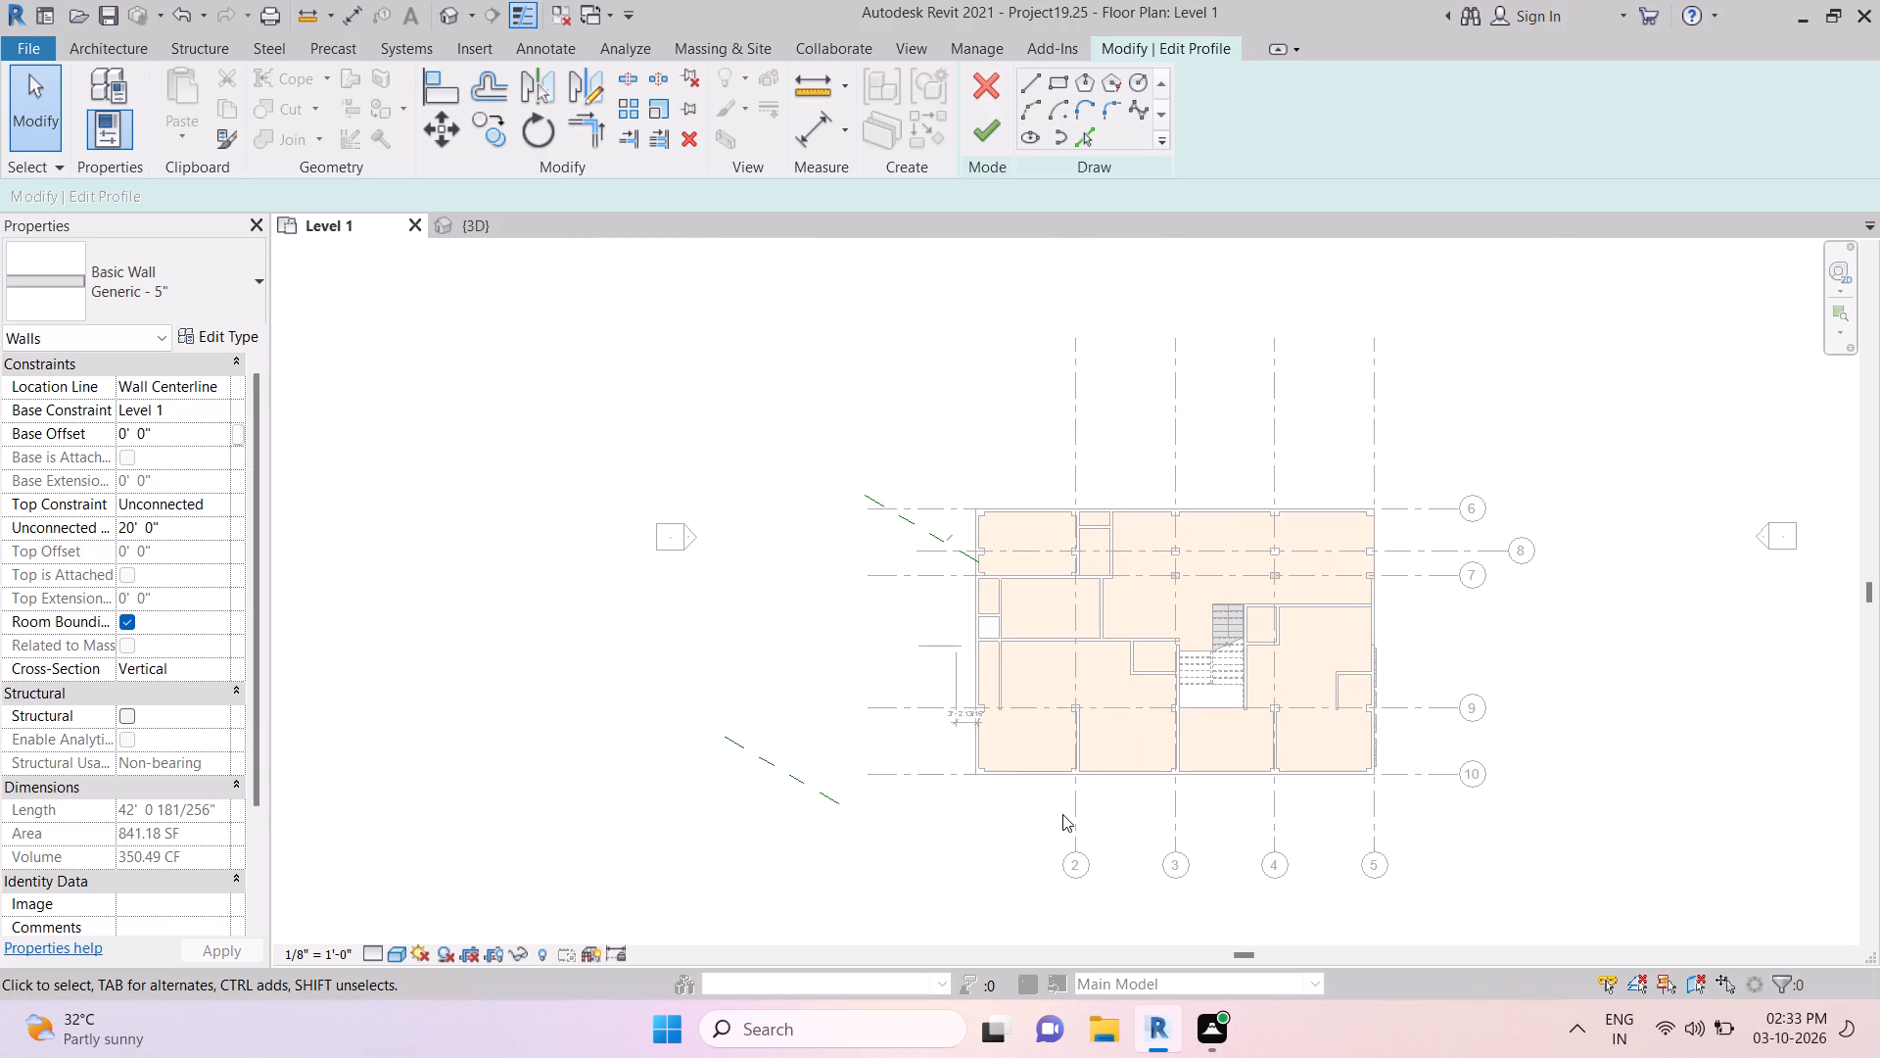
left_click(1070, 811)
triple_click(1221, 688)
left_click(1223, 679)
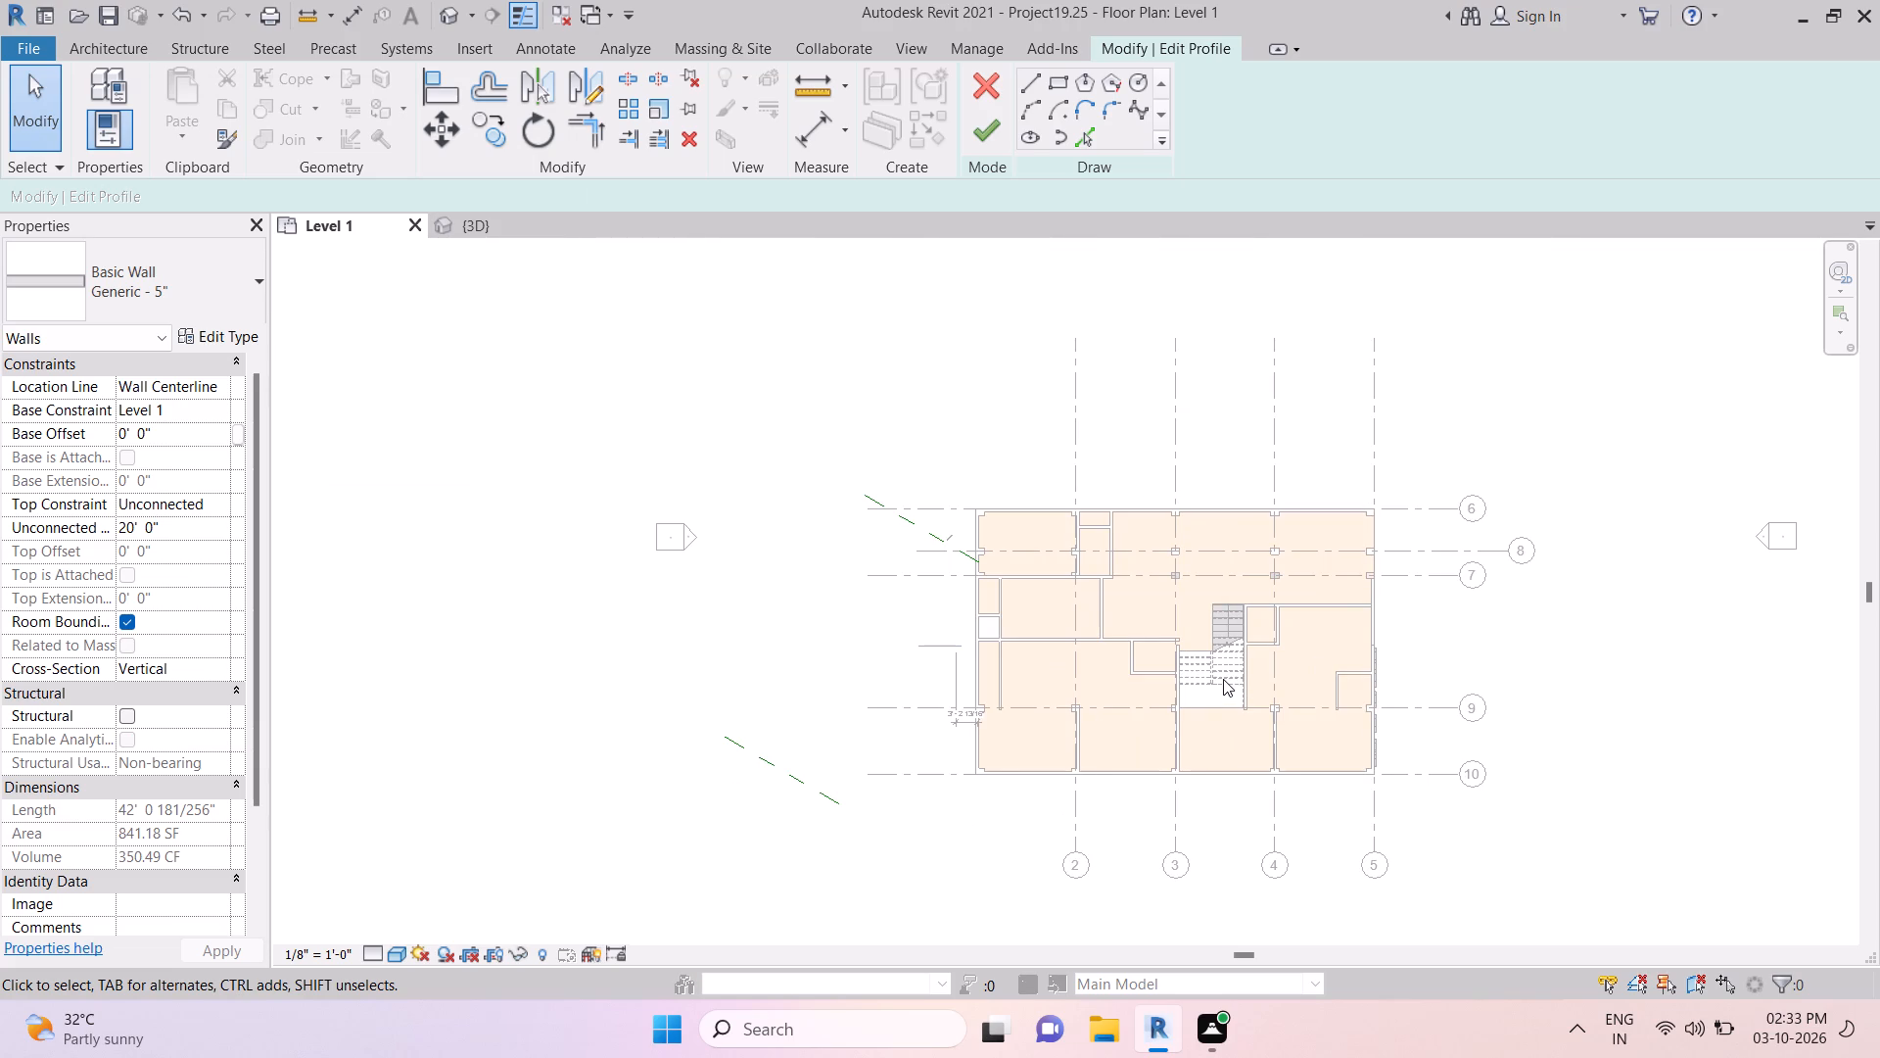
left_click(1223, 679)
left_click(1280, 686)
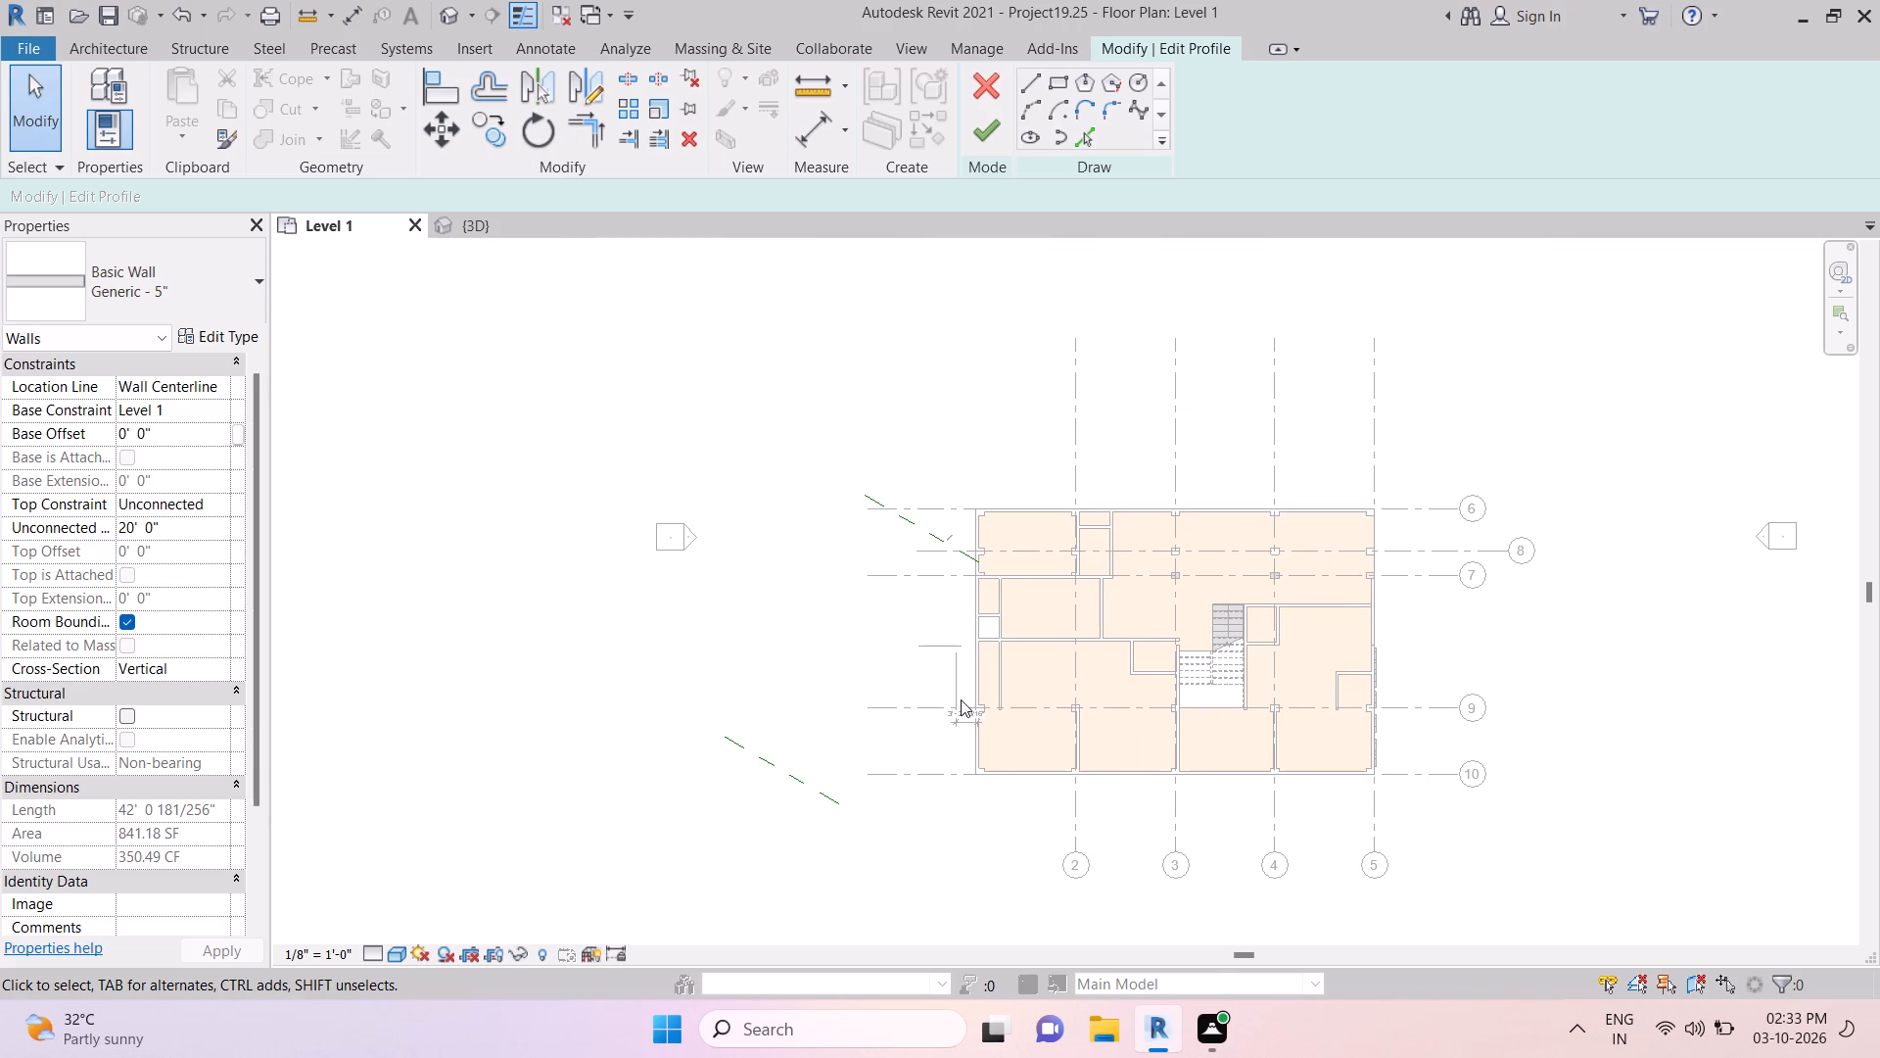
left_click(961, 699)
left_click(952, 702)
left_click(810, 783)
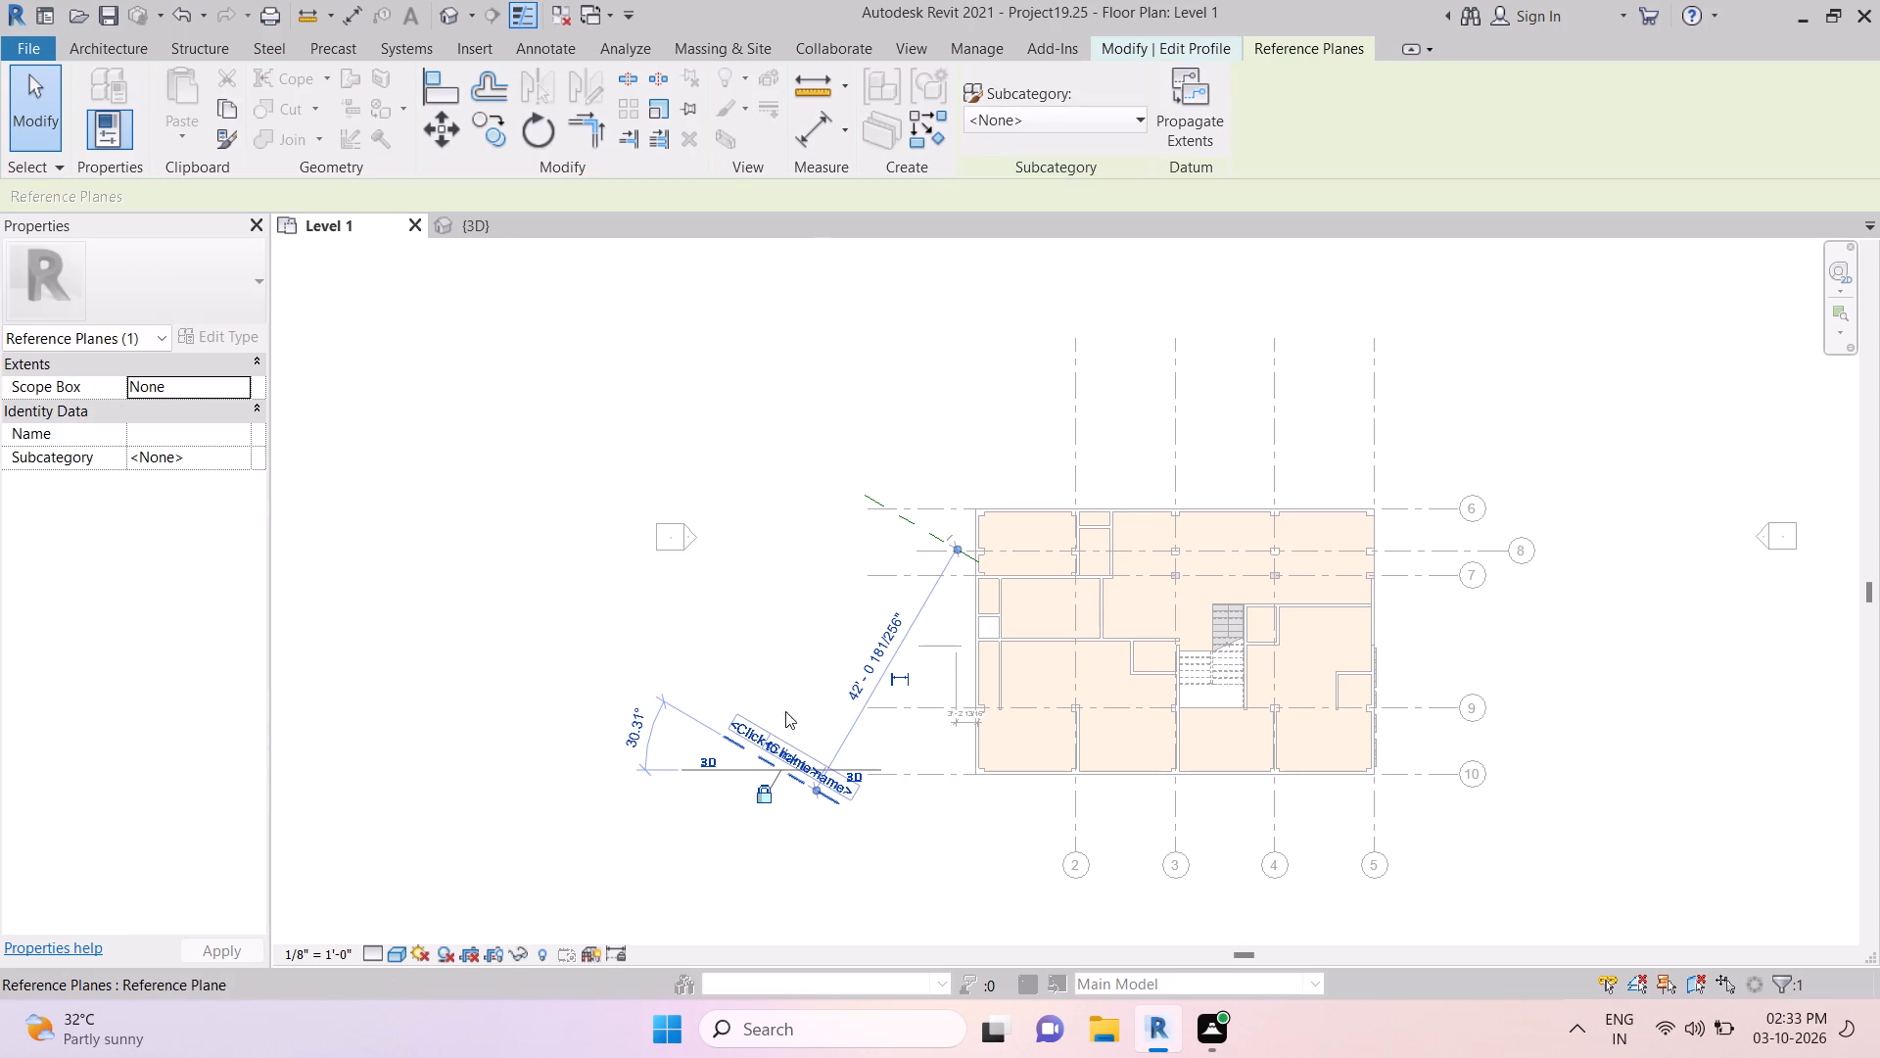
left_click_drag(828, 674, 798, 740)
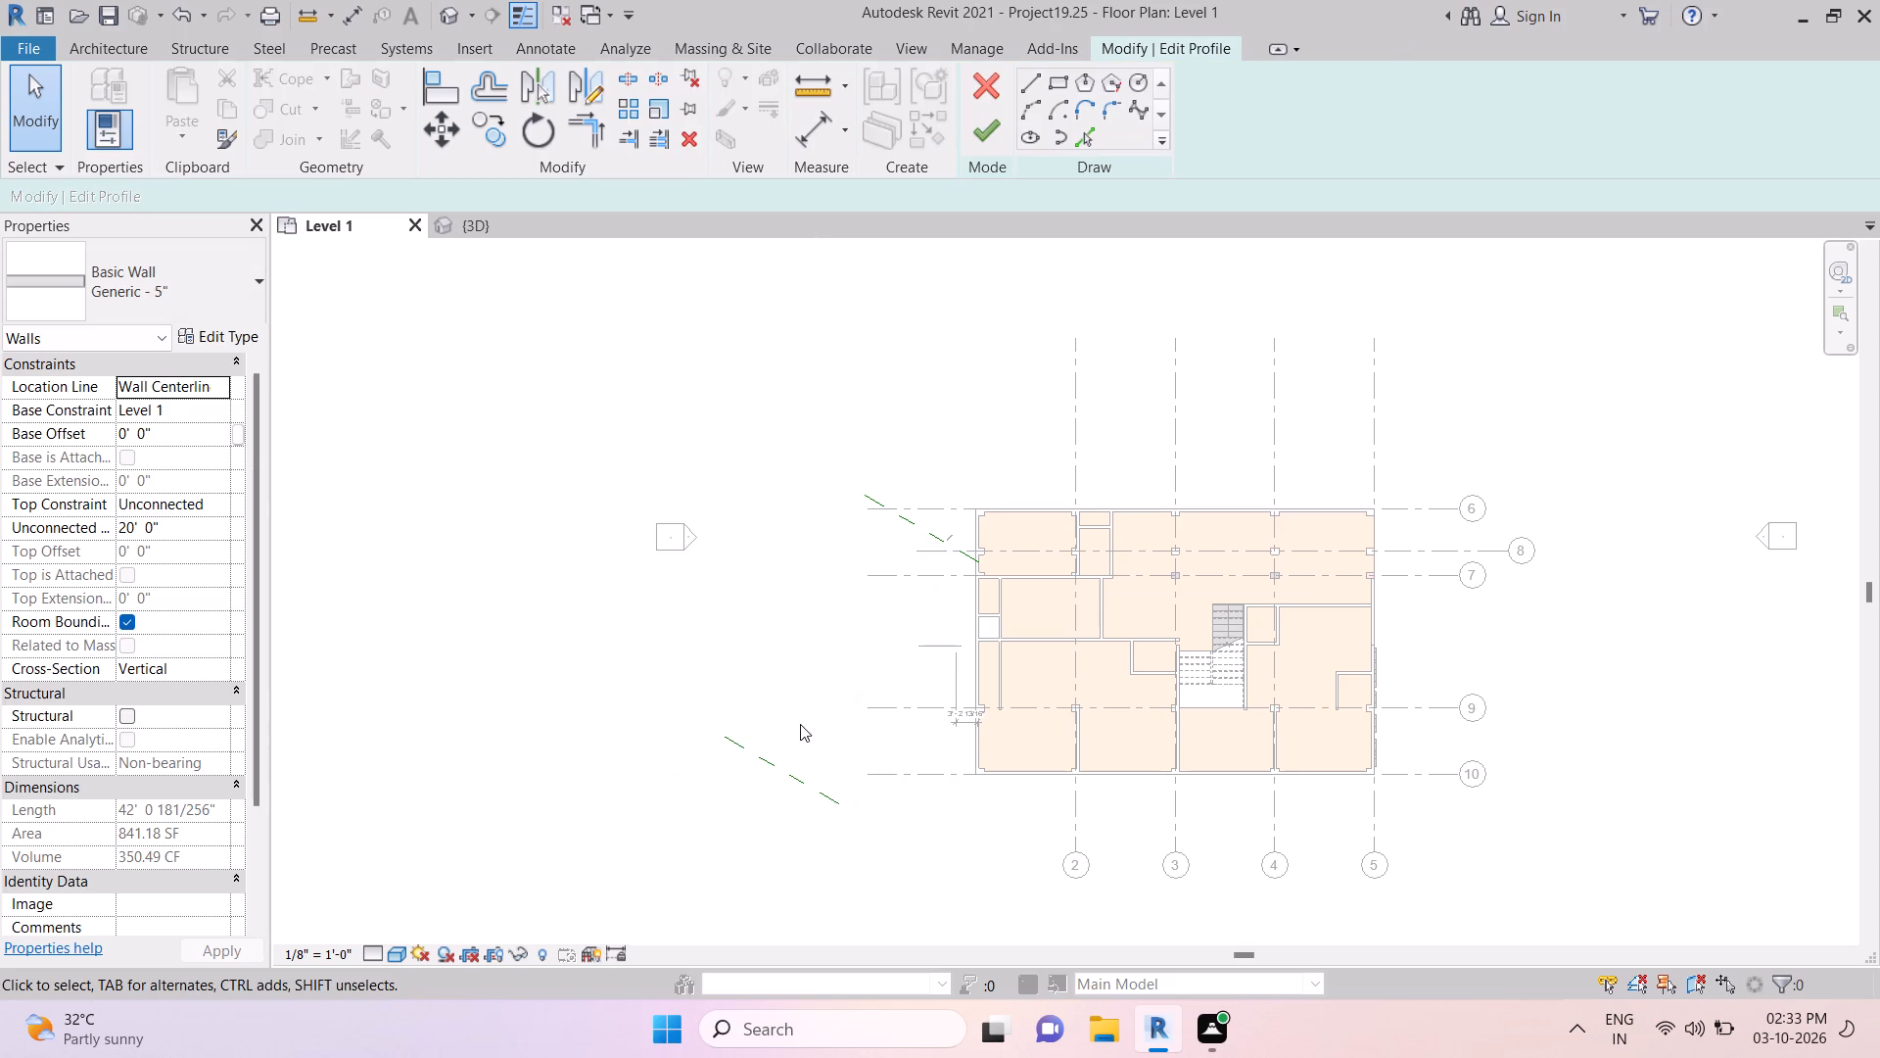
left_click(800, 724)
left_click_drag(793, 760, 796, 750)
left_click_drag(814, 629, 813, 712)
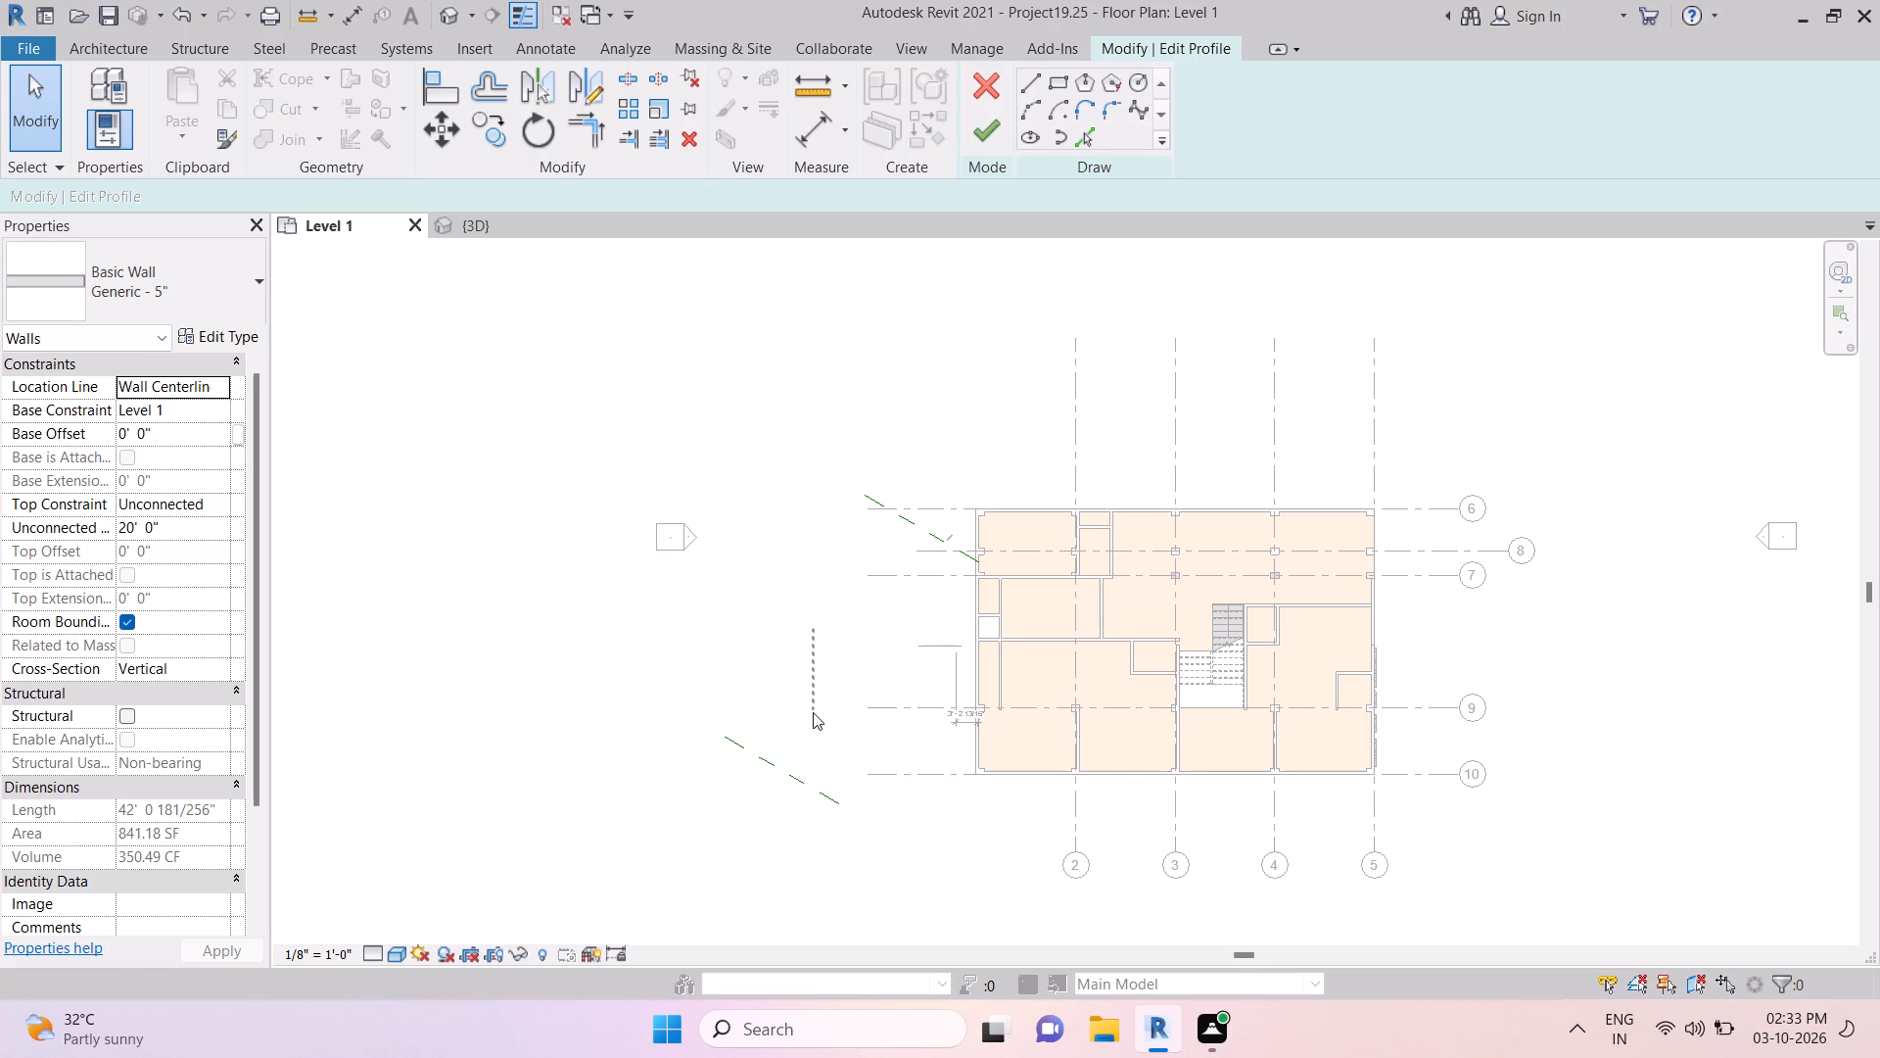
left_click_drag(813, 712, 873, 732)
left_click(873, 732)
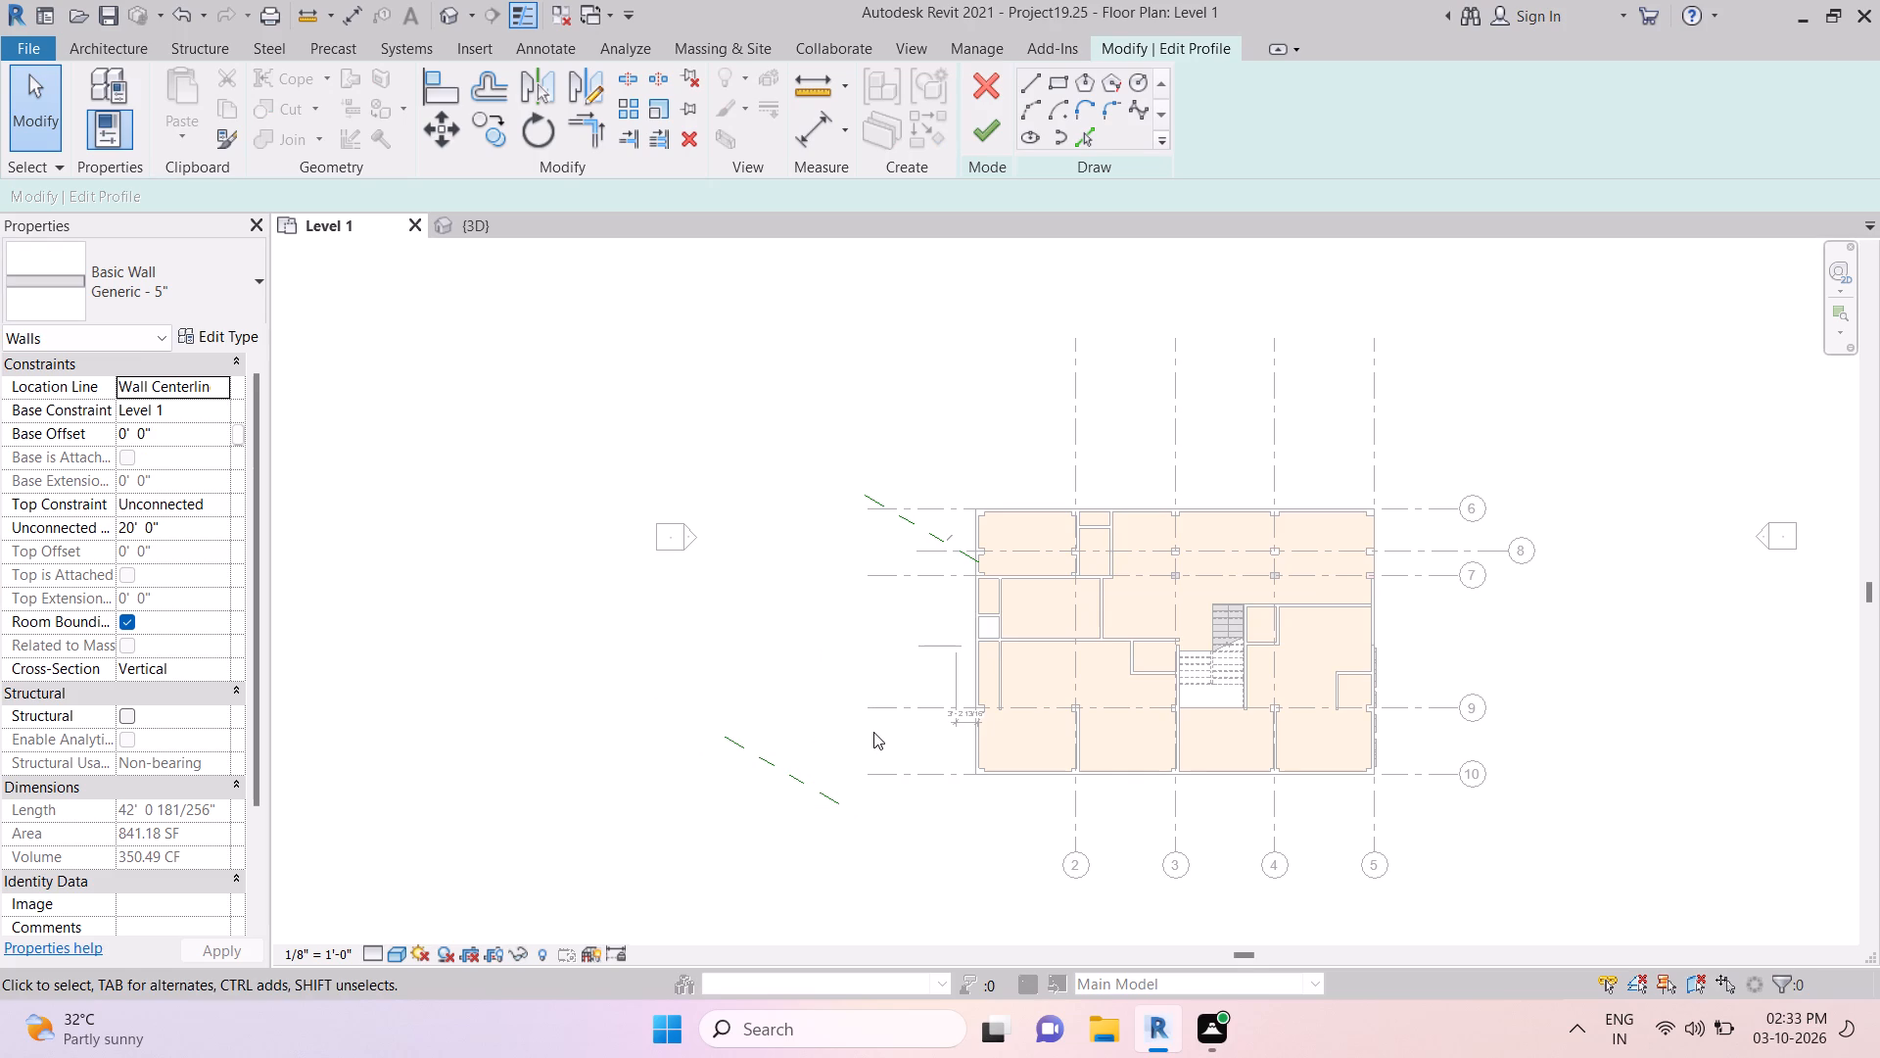
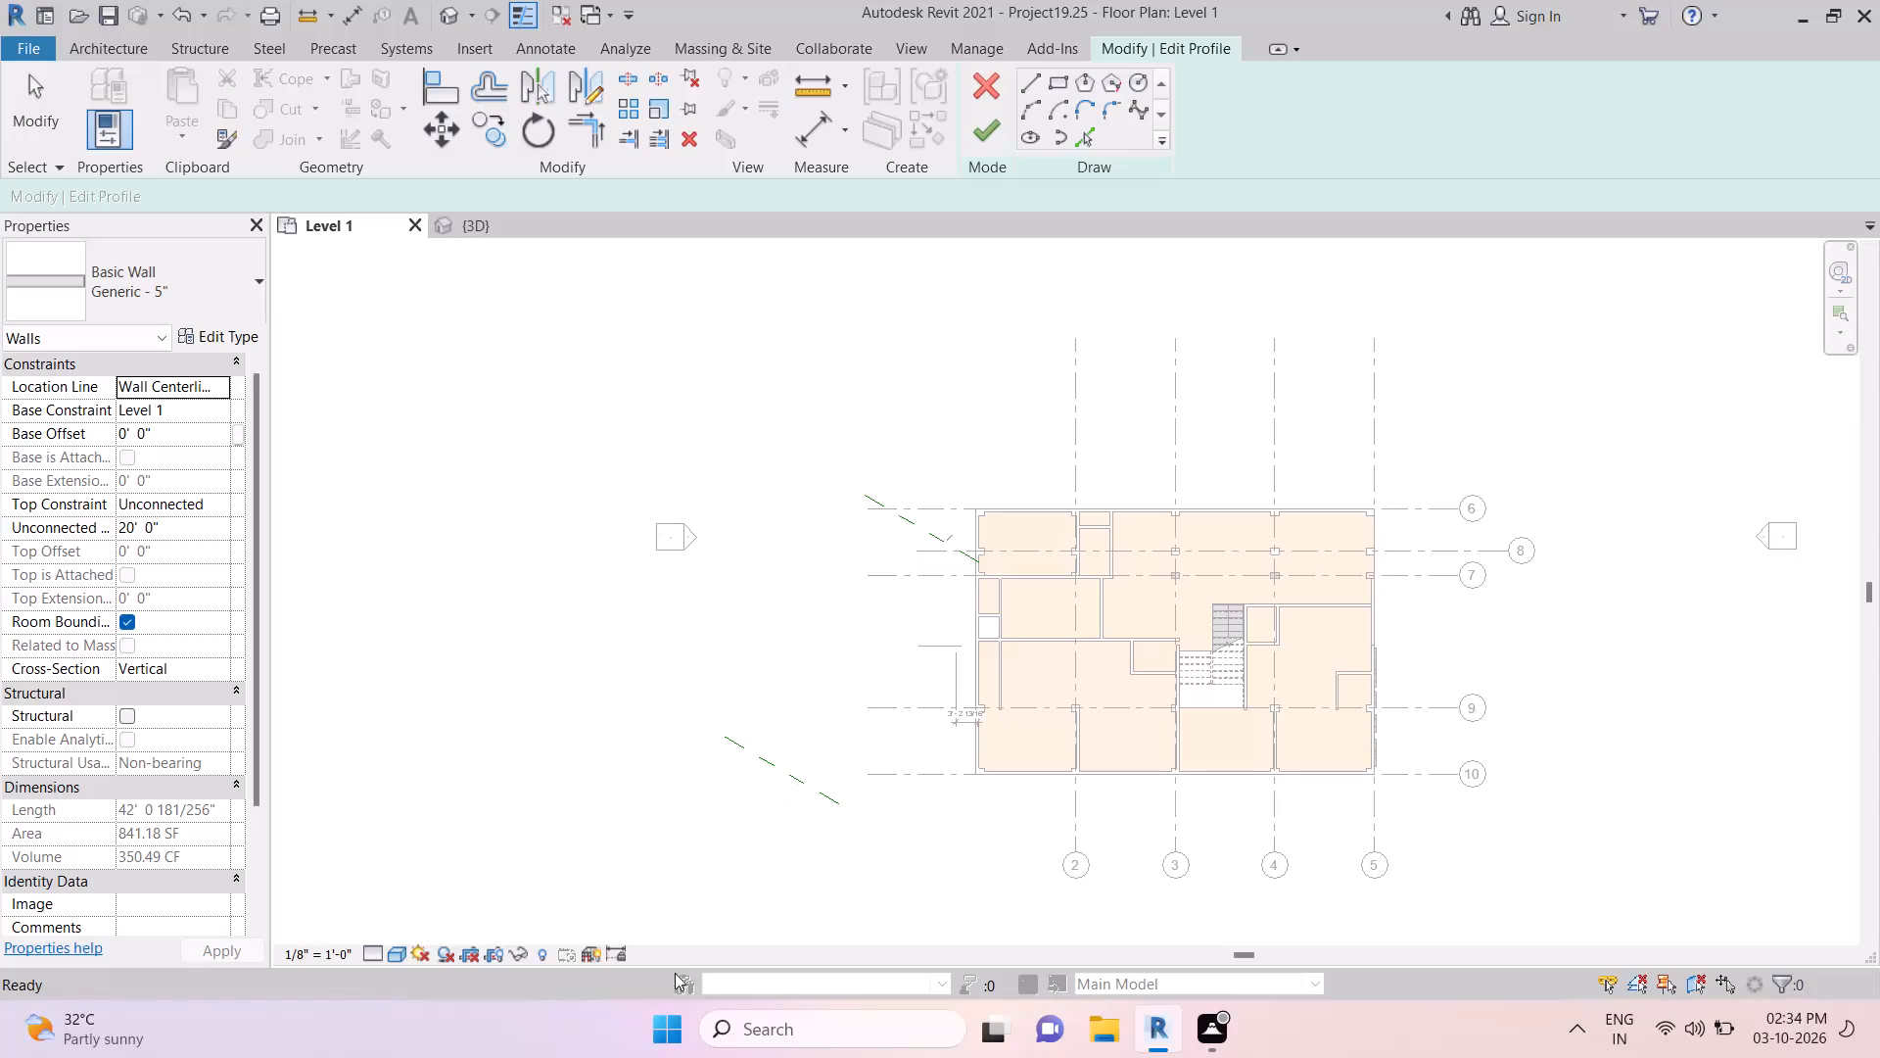
Examine the instance properties of the wall being edited, including the available base constraint levels, down to its phasing settings.
left_click(193, 420)
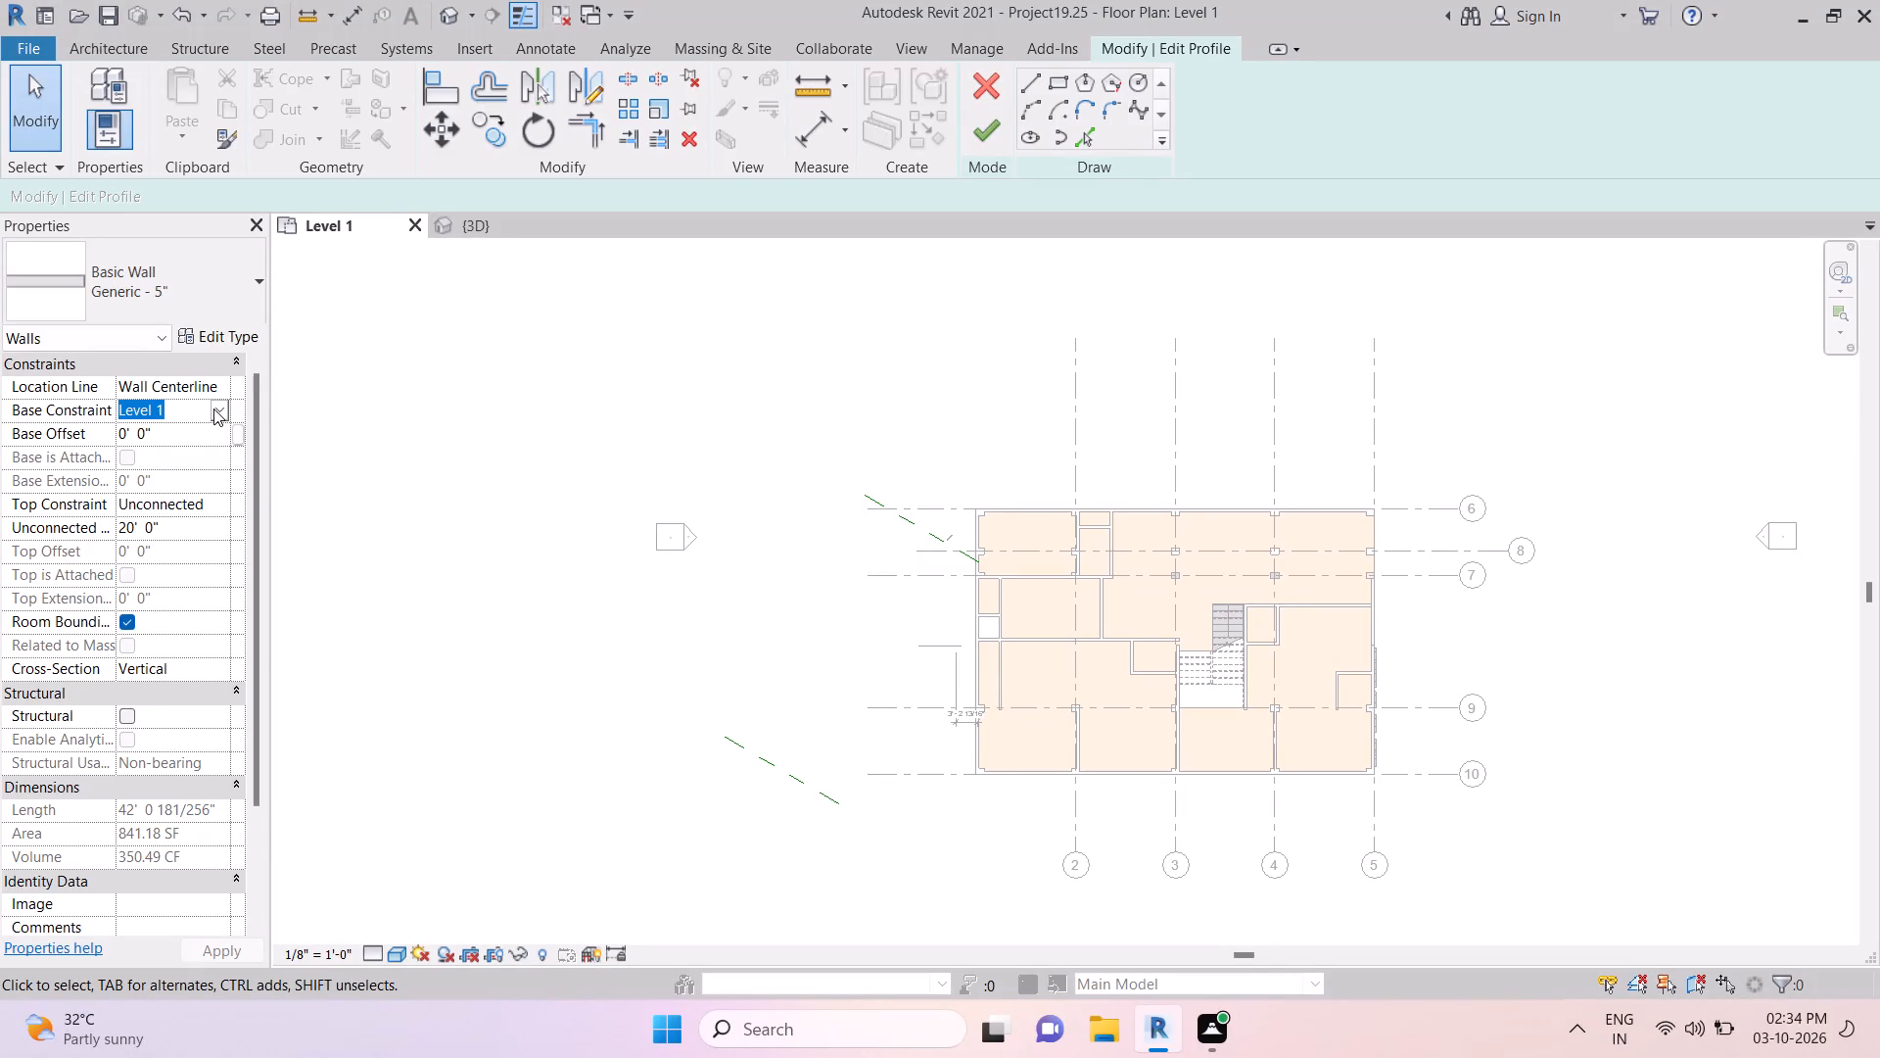
left_click(213, 409)
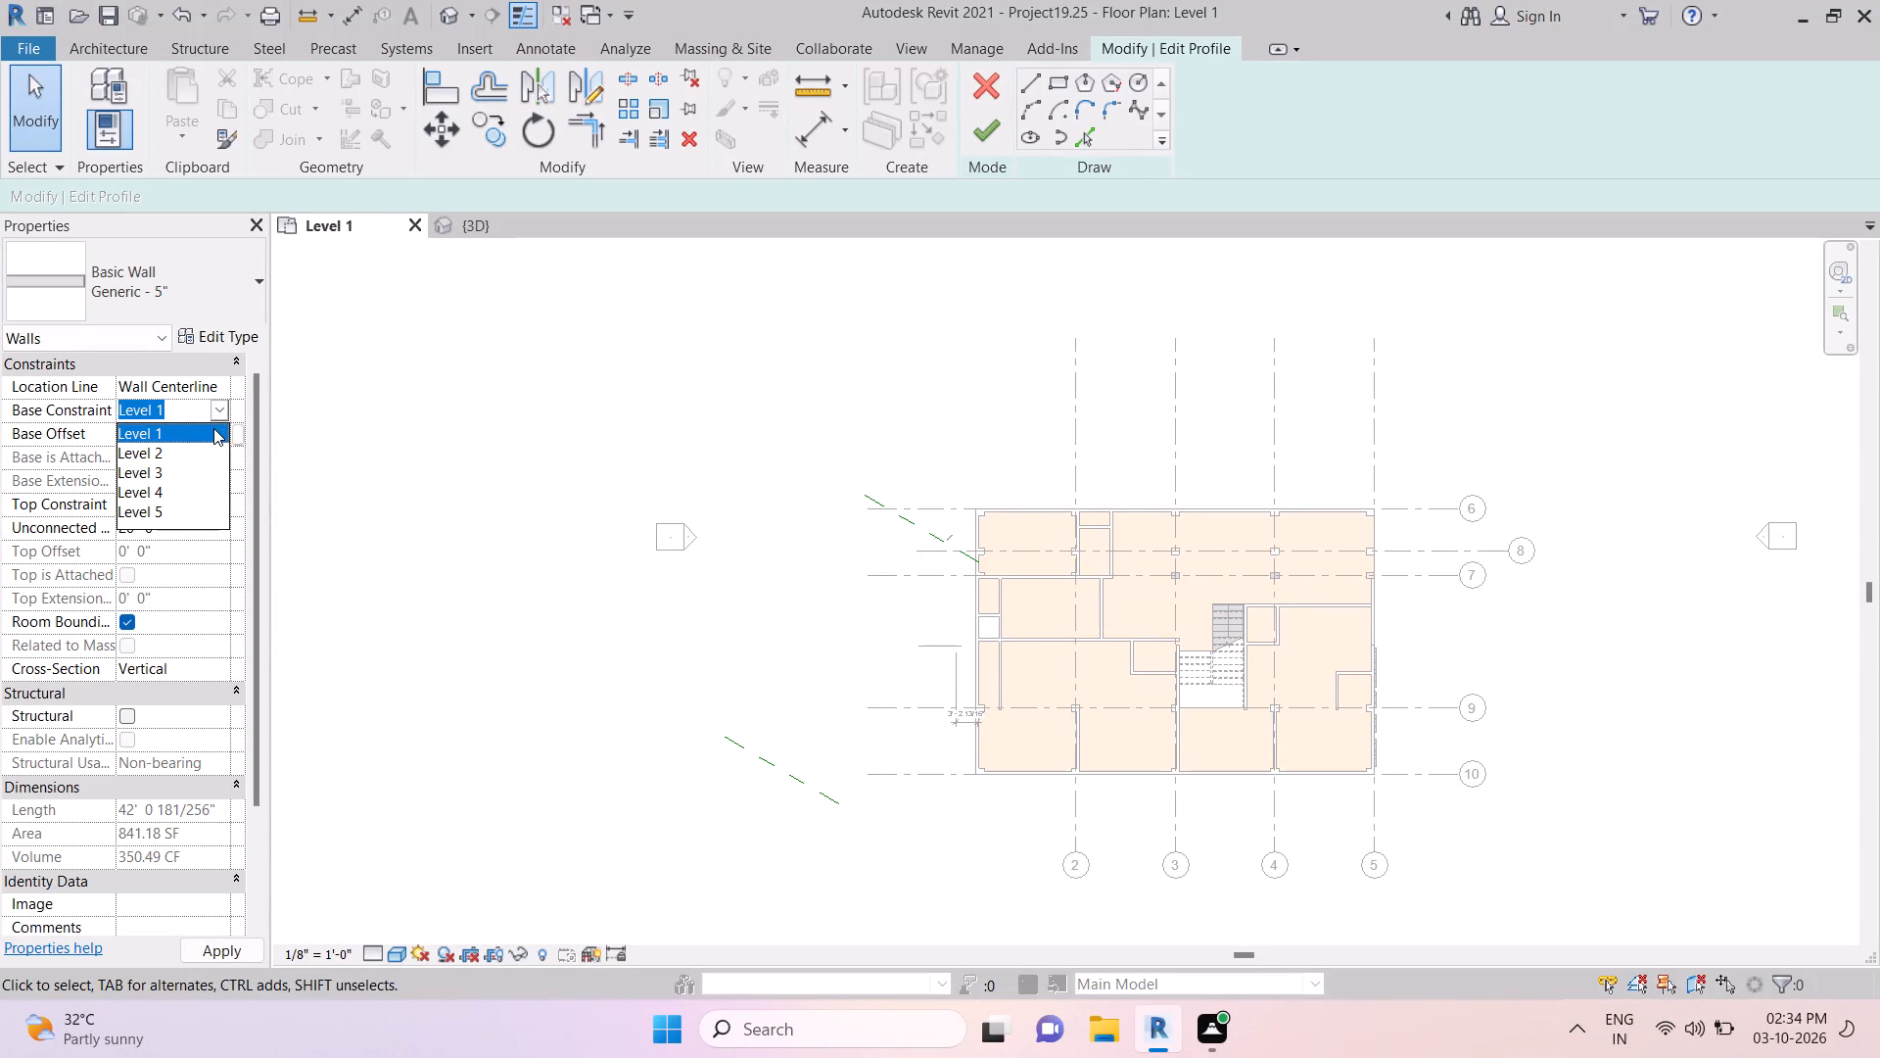
left_click(221, 407)
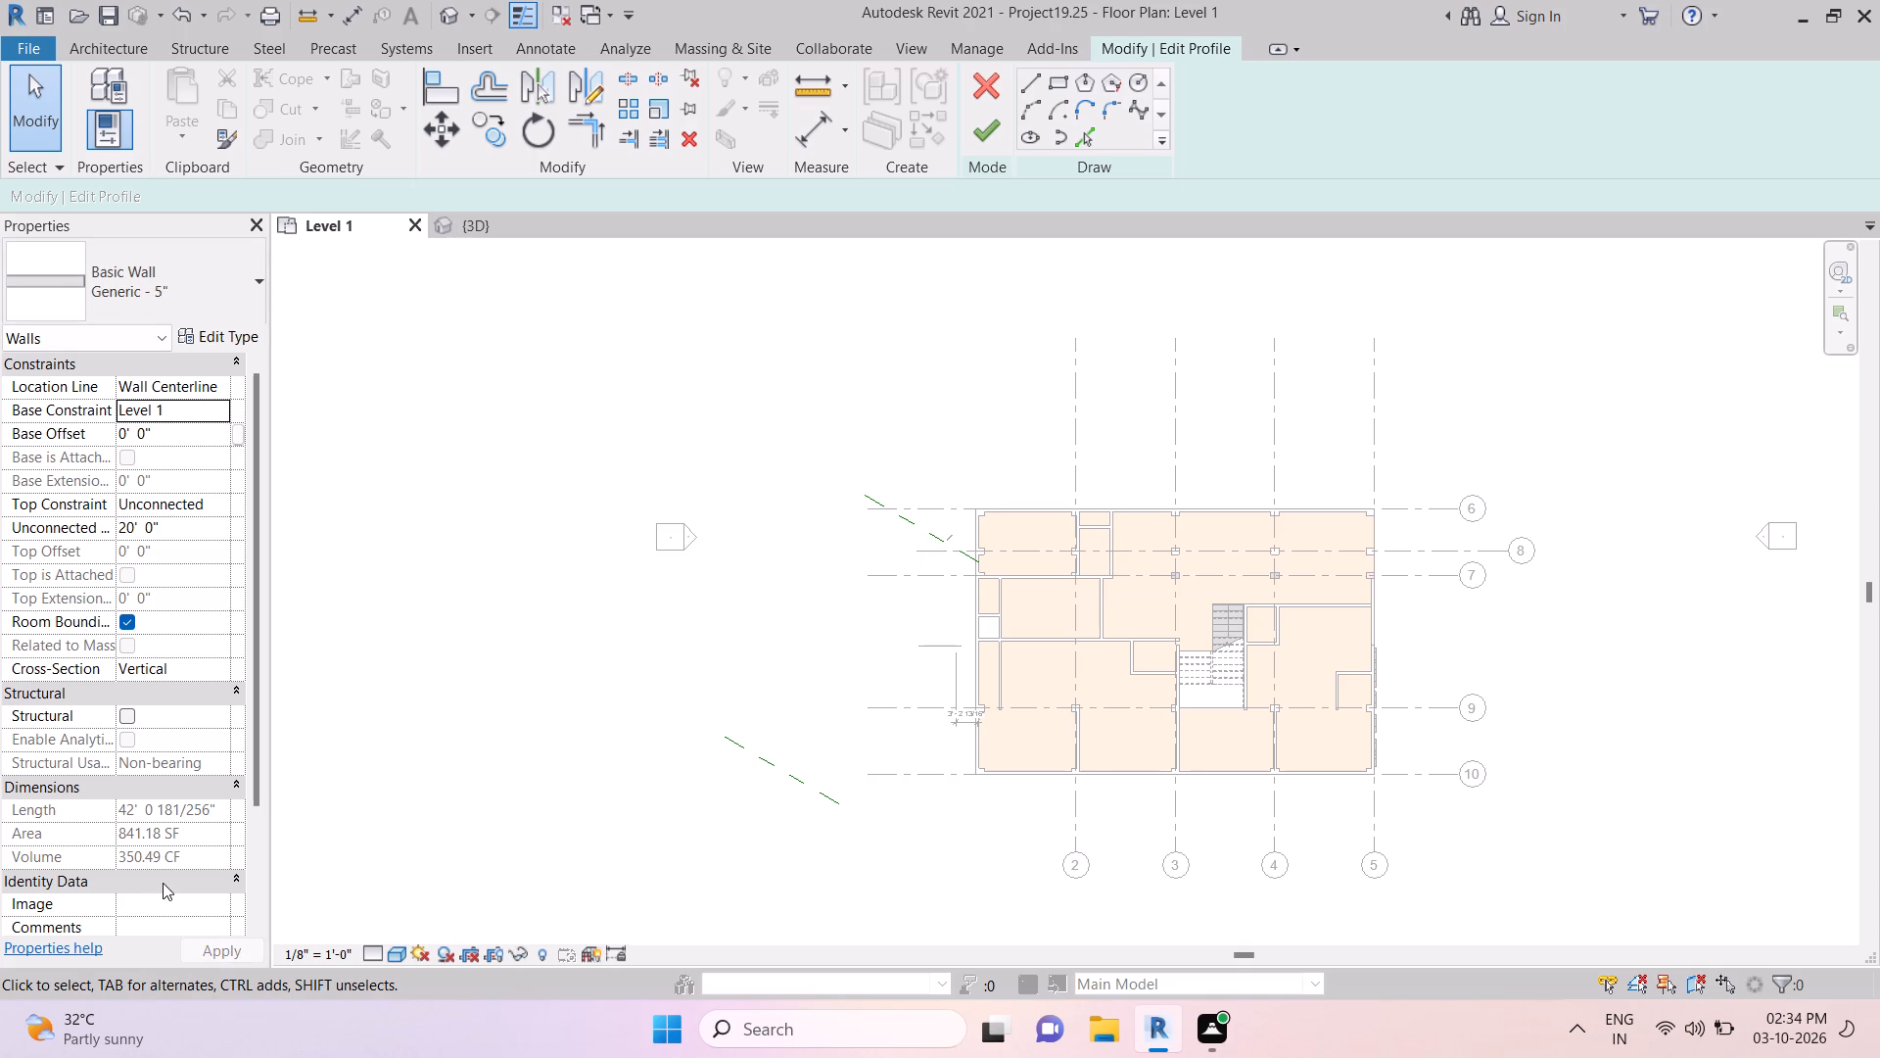
scroll(89, 969, "down", 3)
scroll(239, 622, "up", 3)
scroll(305, 293, "down", 2)
scroll(178, 540, "down", 9)
scroll(175, 546, "up", 5)
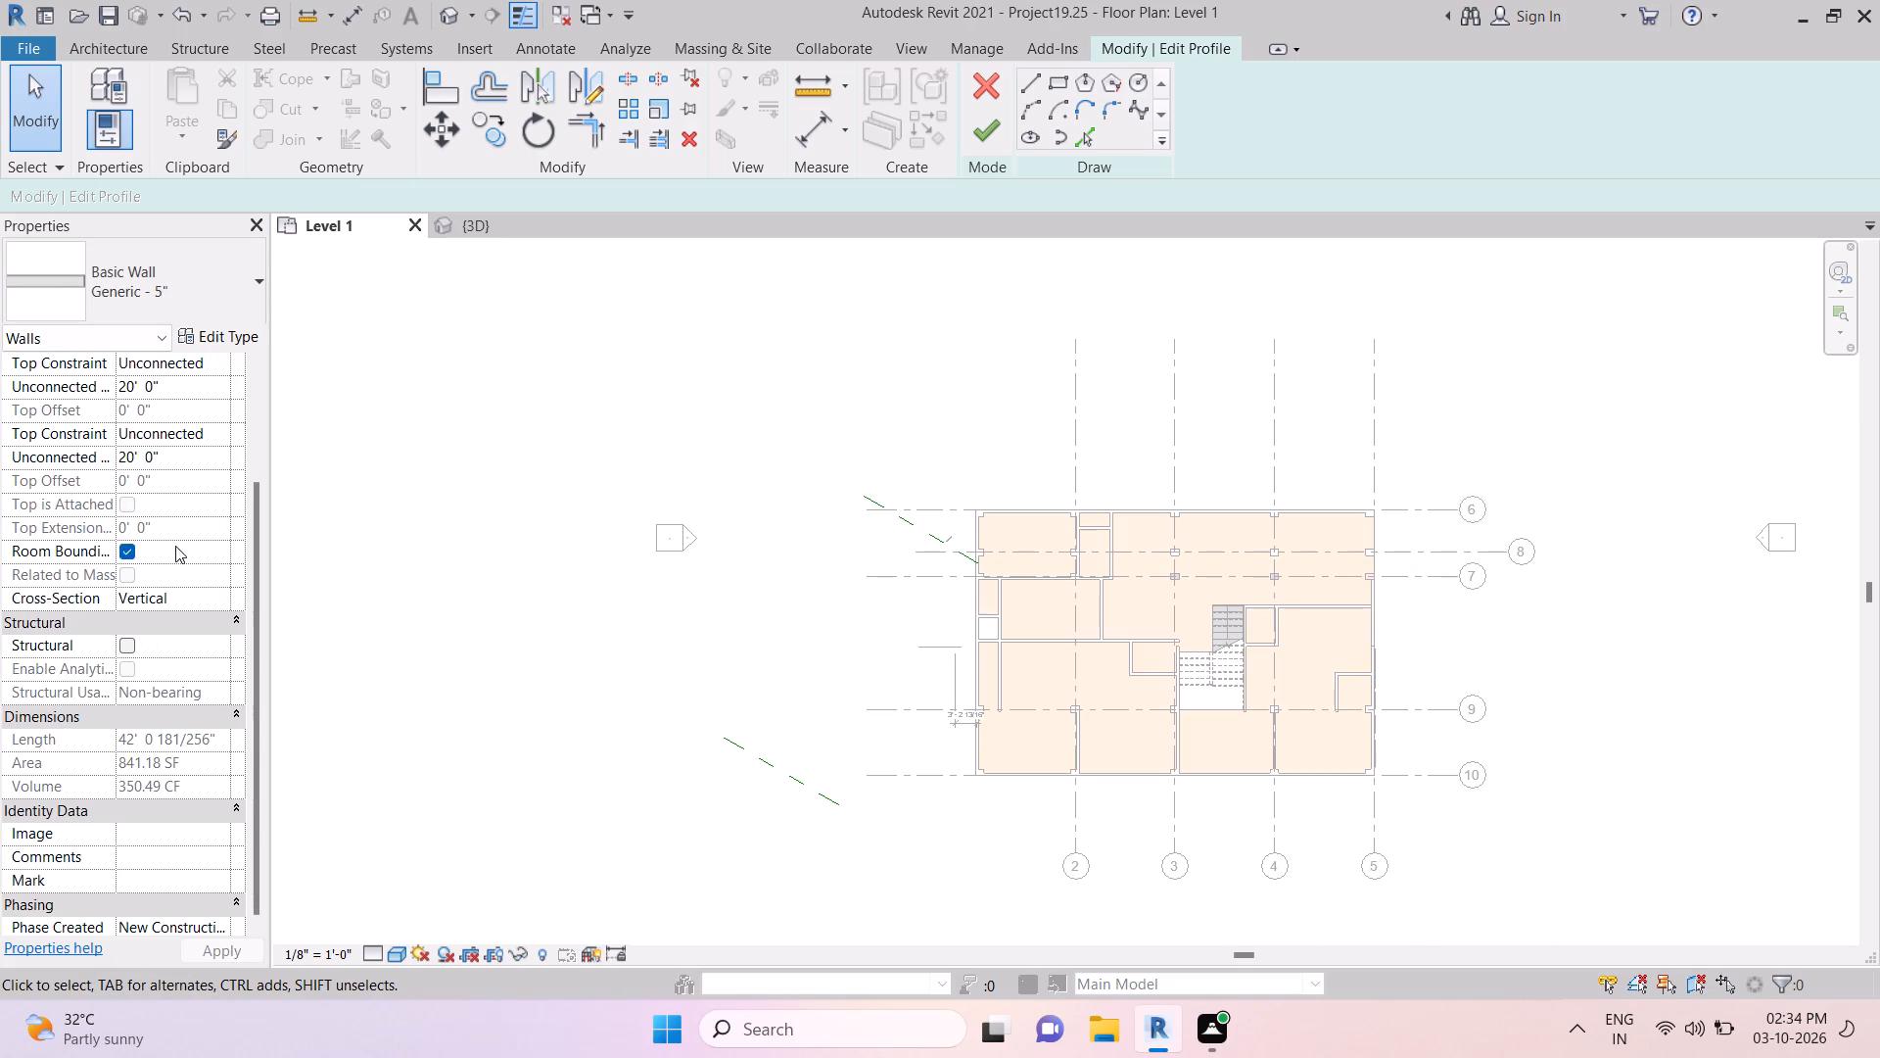
scroll(175, 546, "up", 2)
scroll(172, 555, "down", 3)
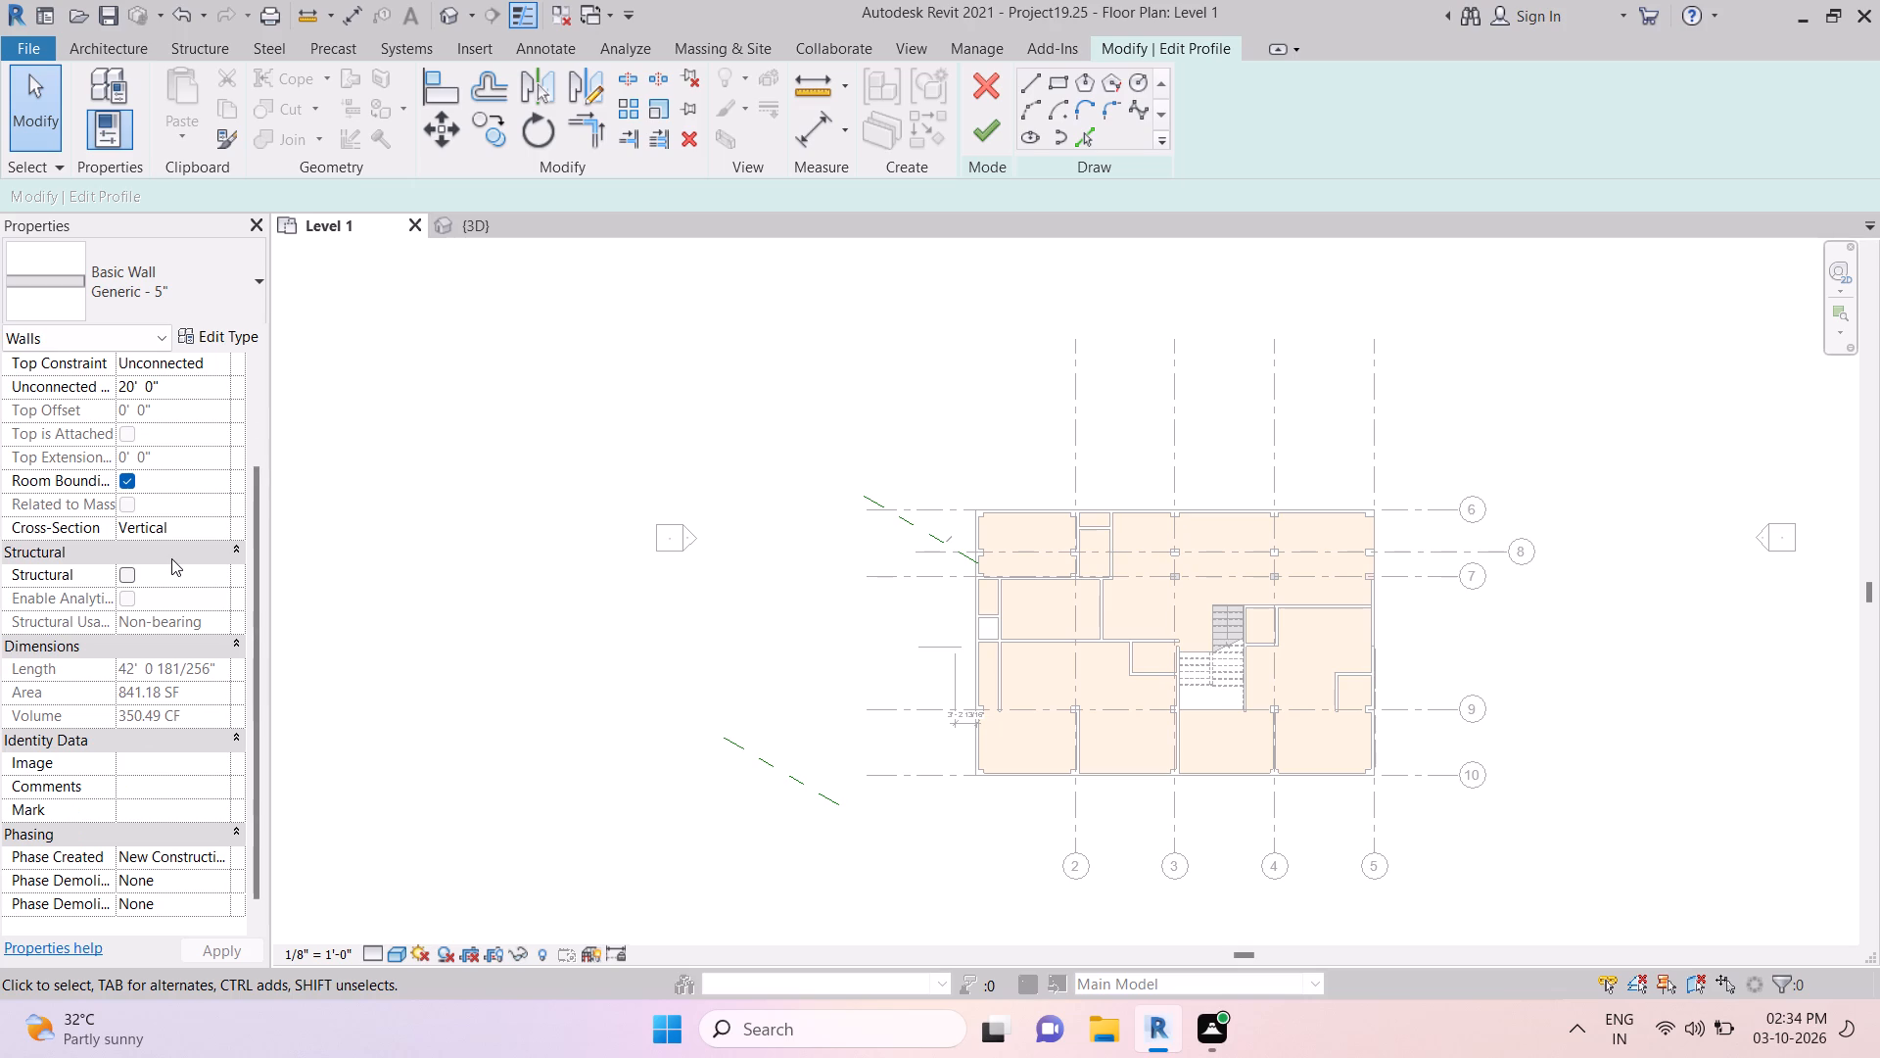
scroll(171, 558, "up", 3)
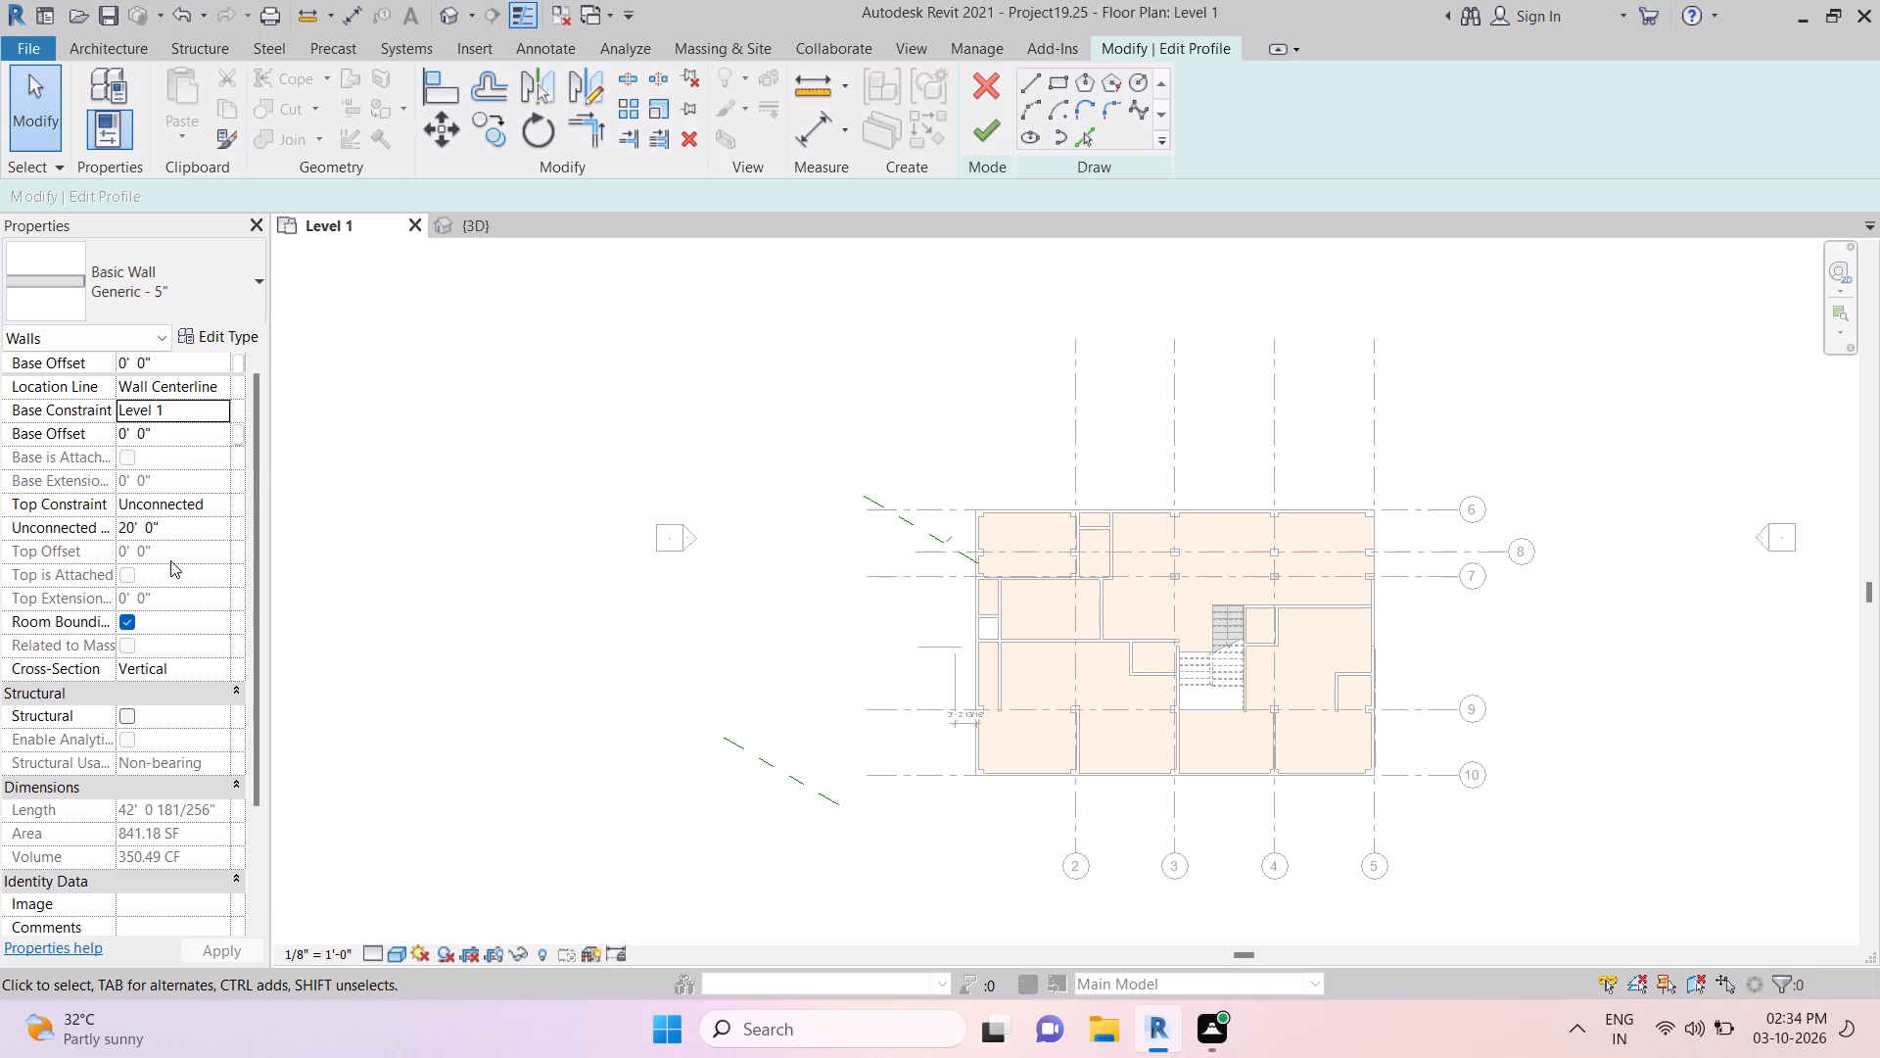
scroll(170, 560, "down", 2)
scroll(170, 560, "up", 2)
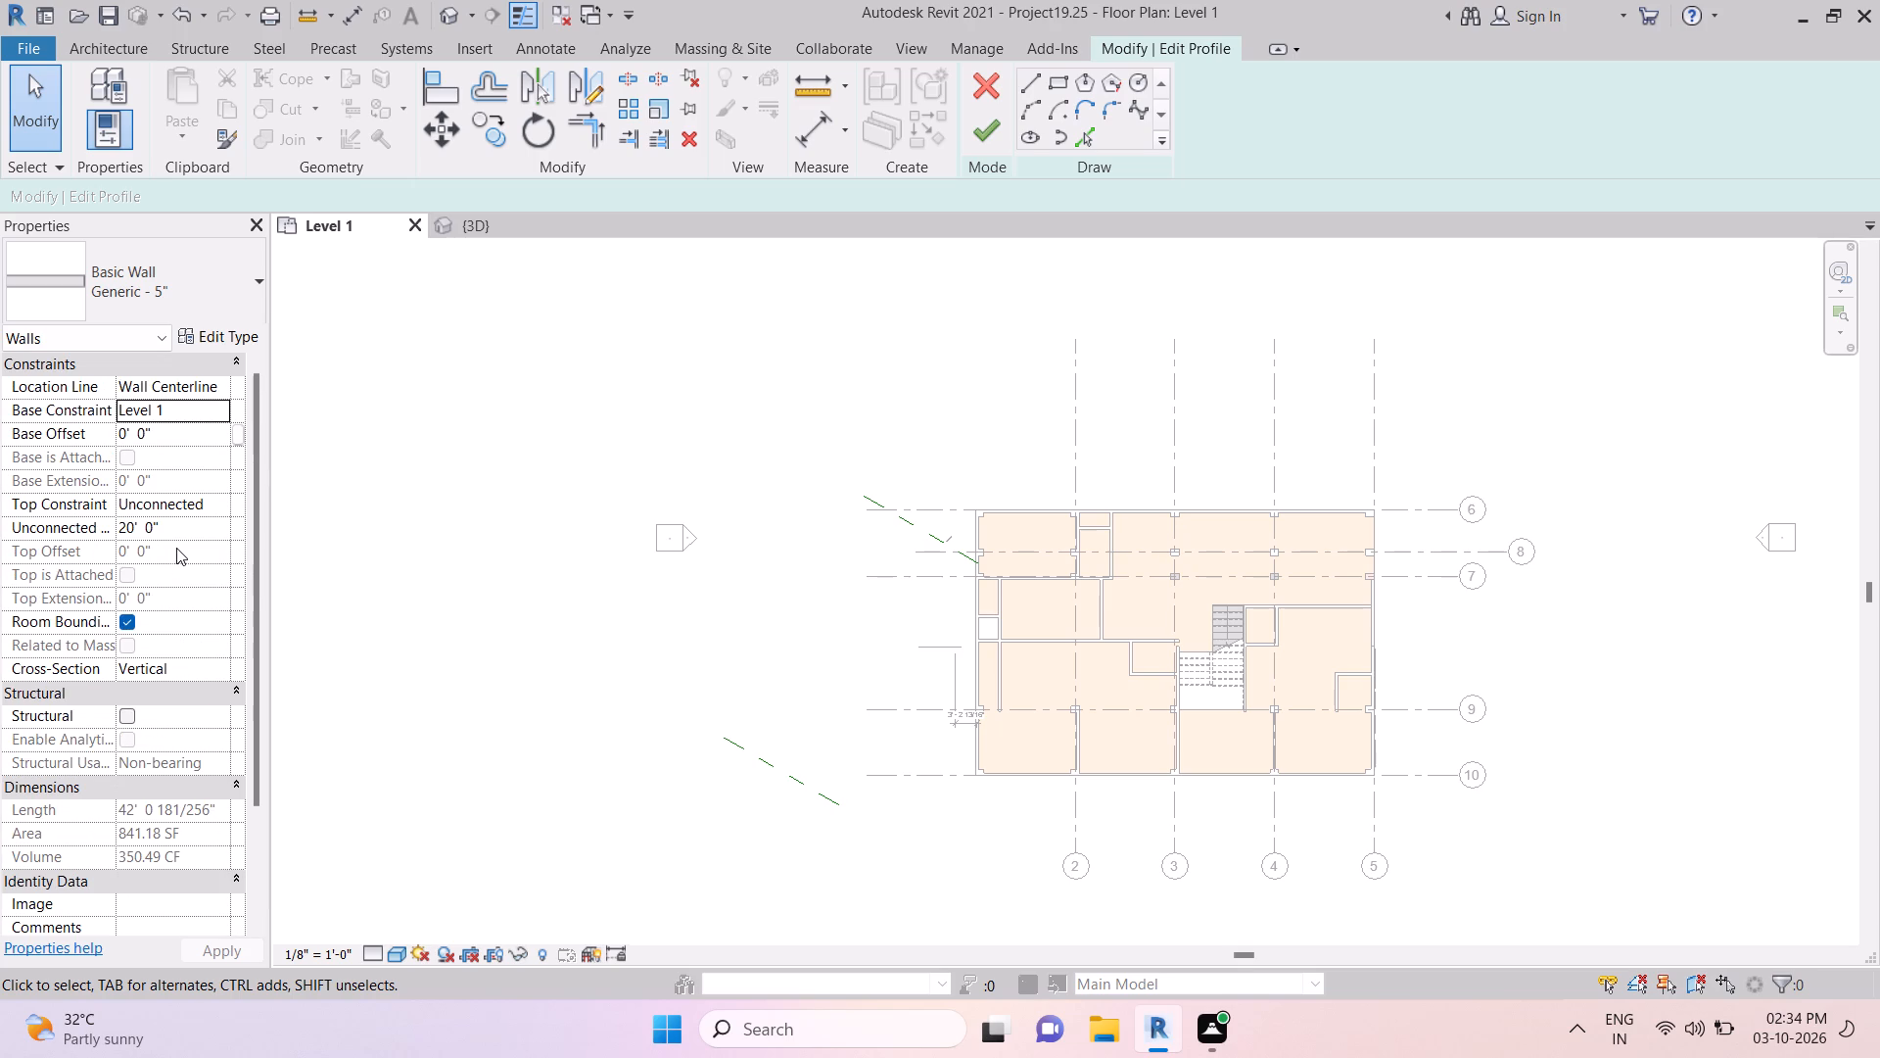
scroll(176, 549, "up", 4)
scroll(176, 549, "down", 7)
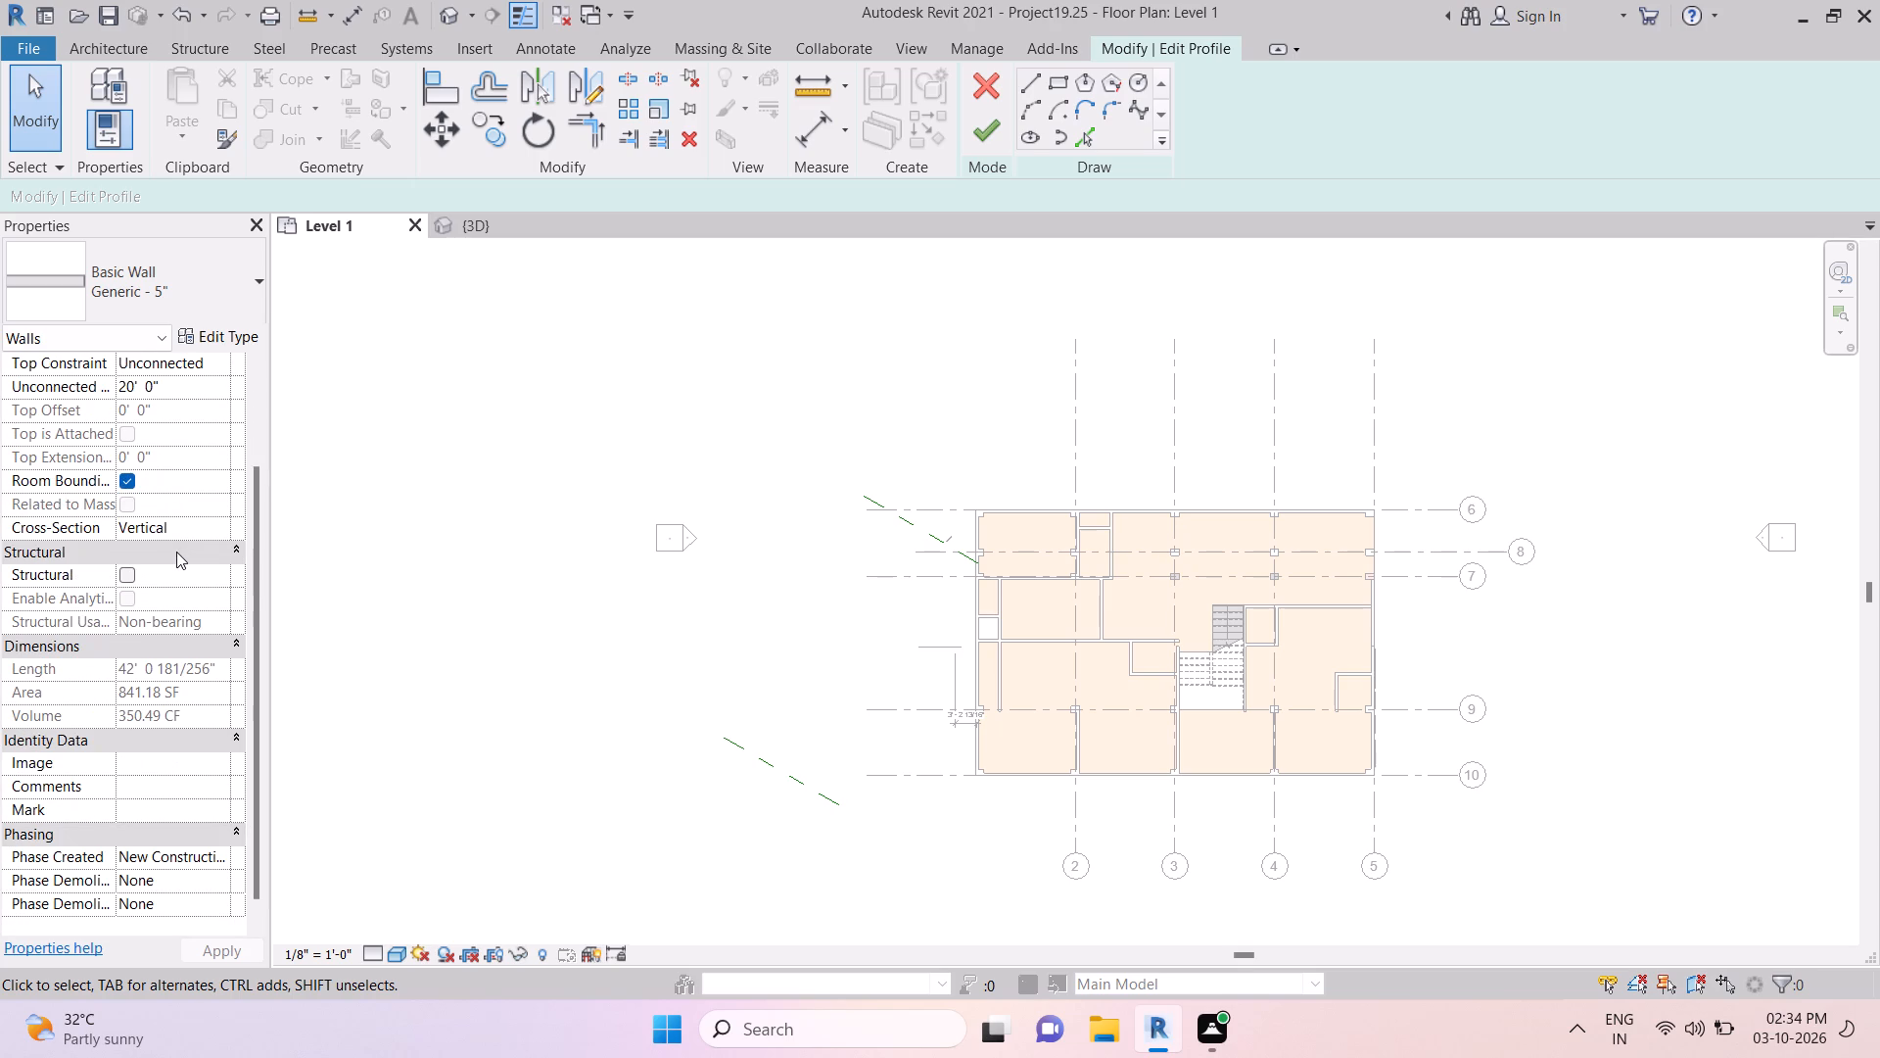
scroll(176, 554, "down", 4)
scroll(176, 554, "up", 8)
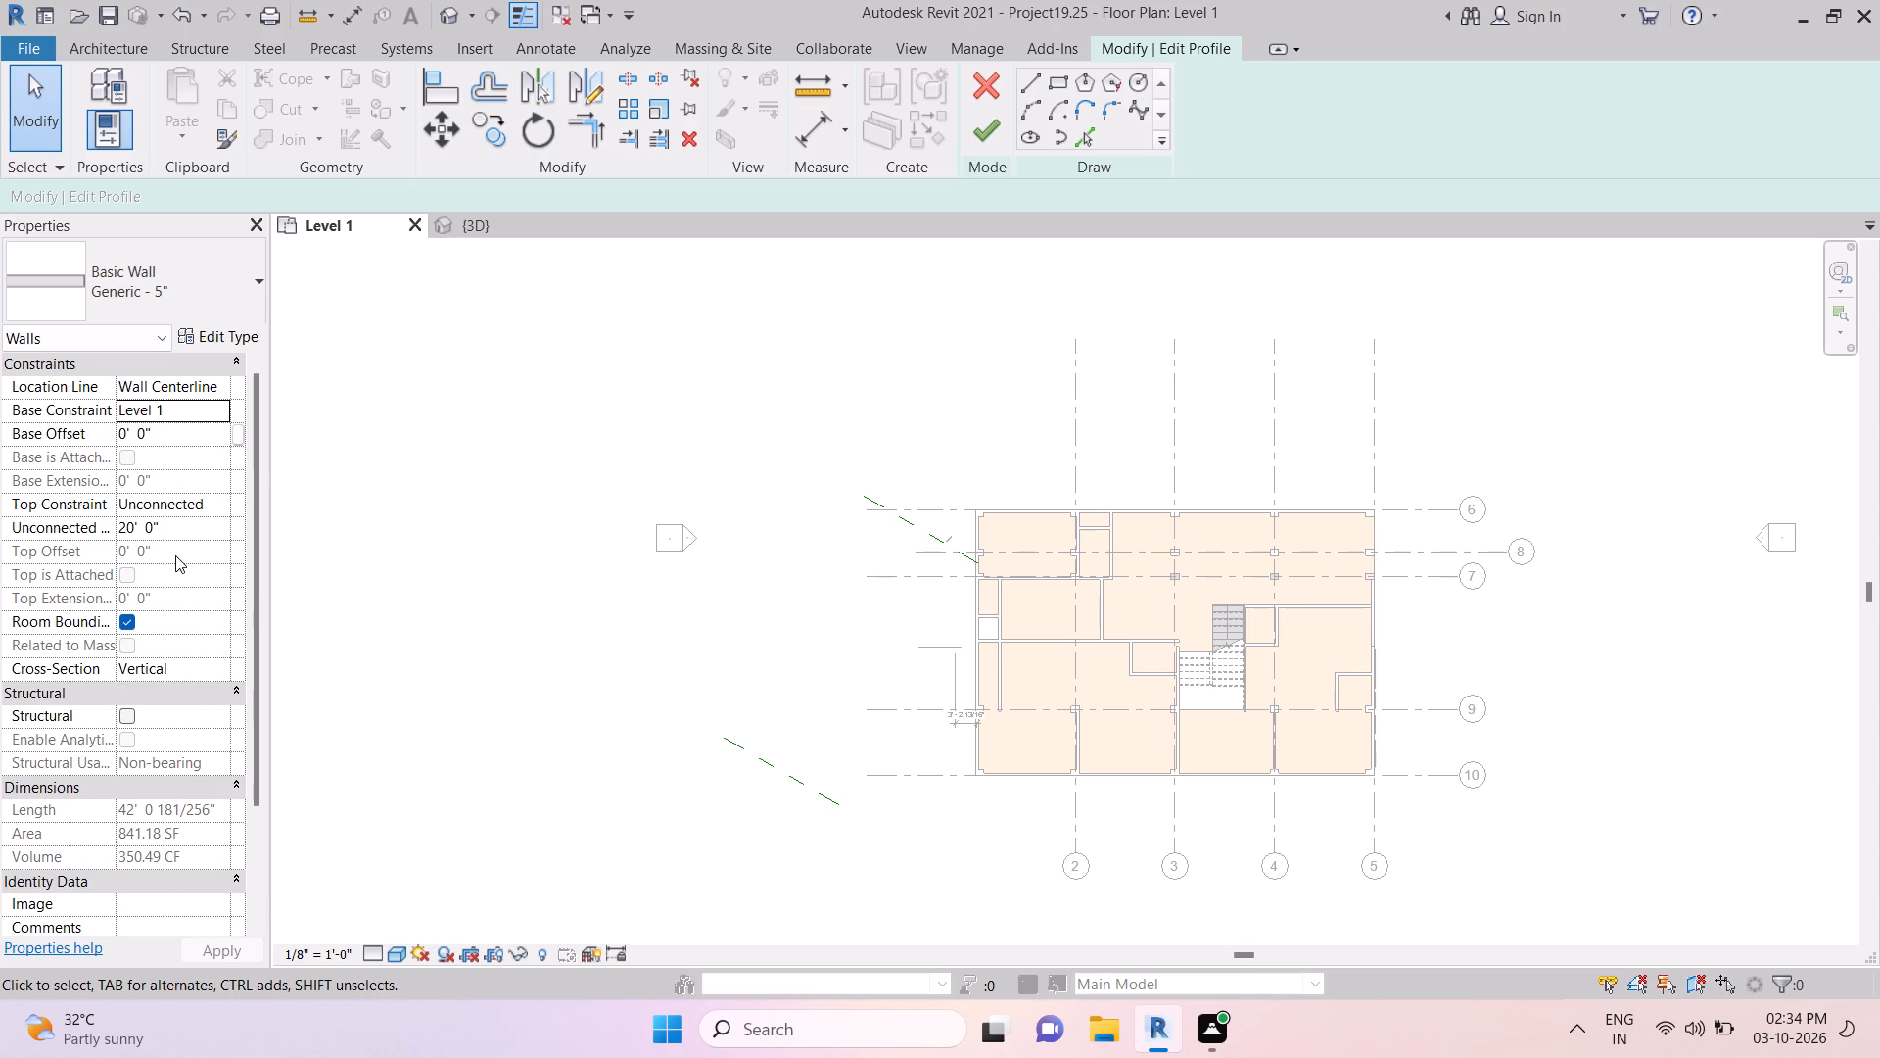
scroll(175, 555, "down", 9)
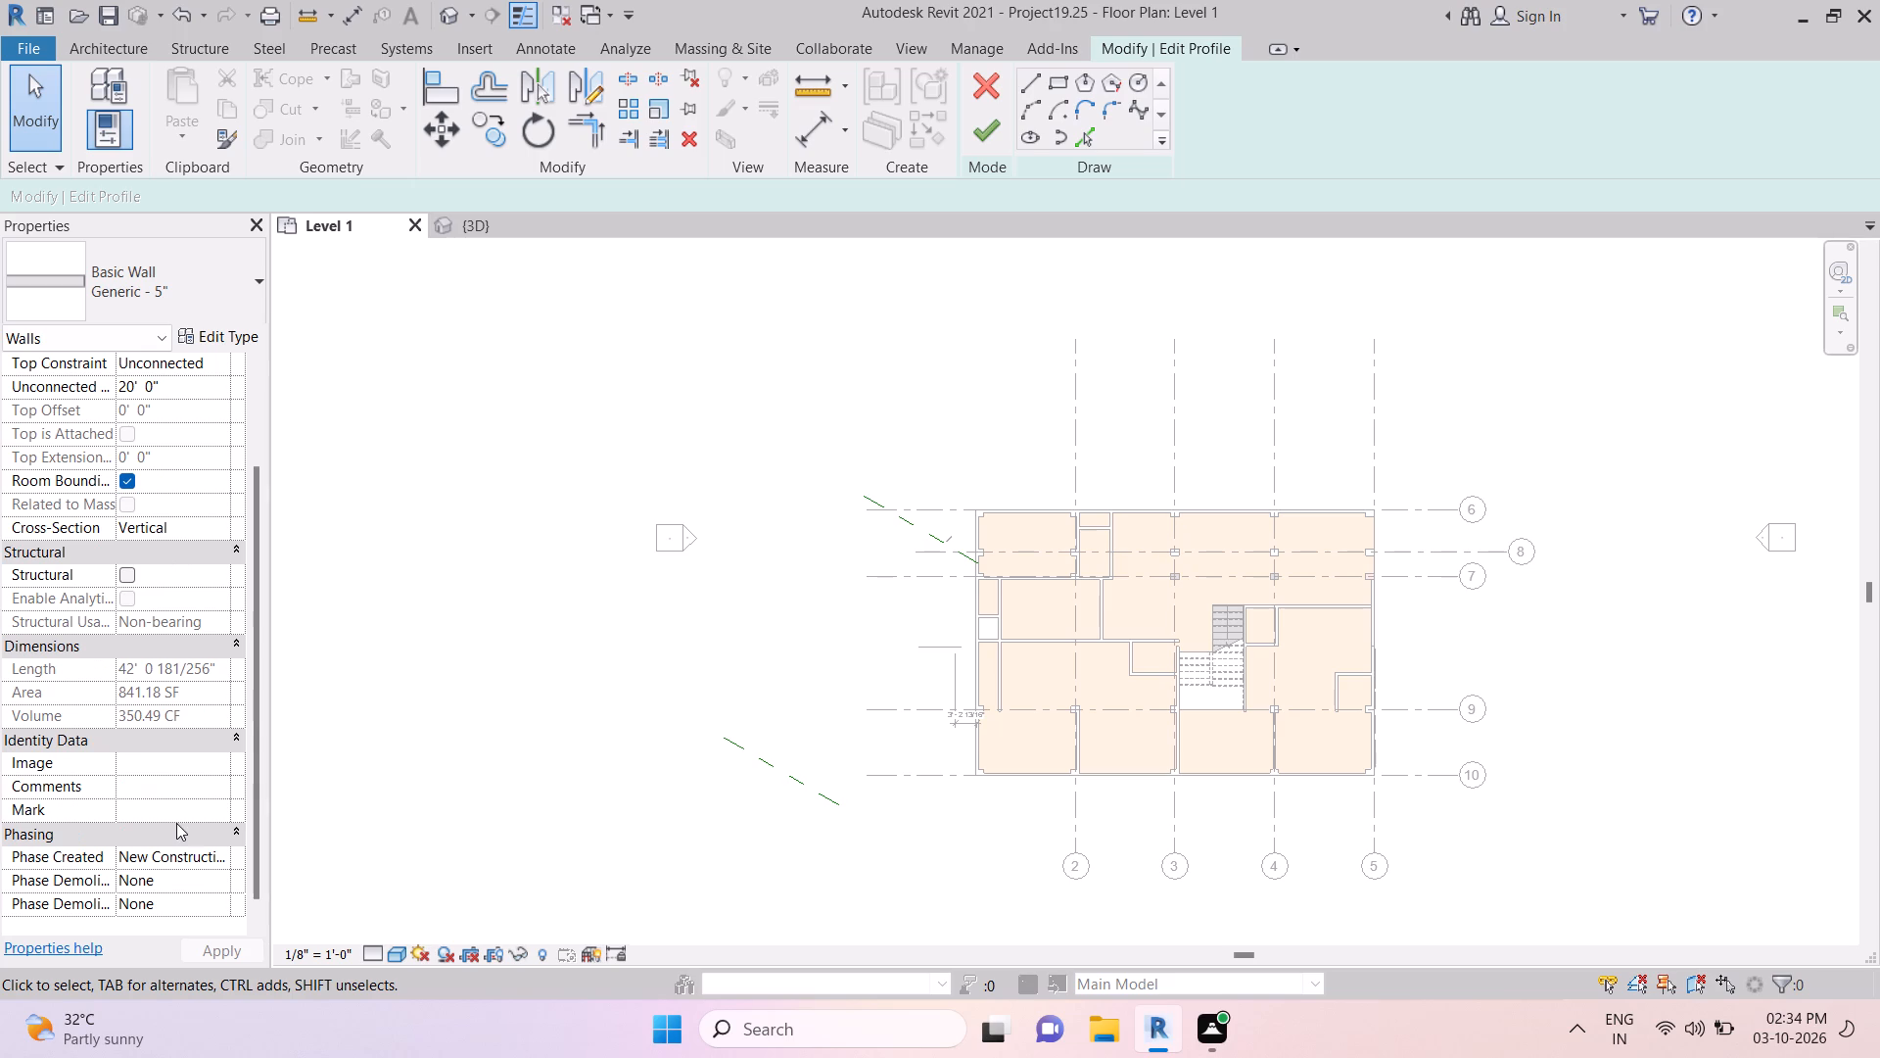
Check the type properties of the Generic - 5" basic wall without changing them.
left_click(109, 100)
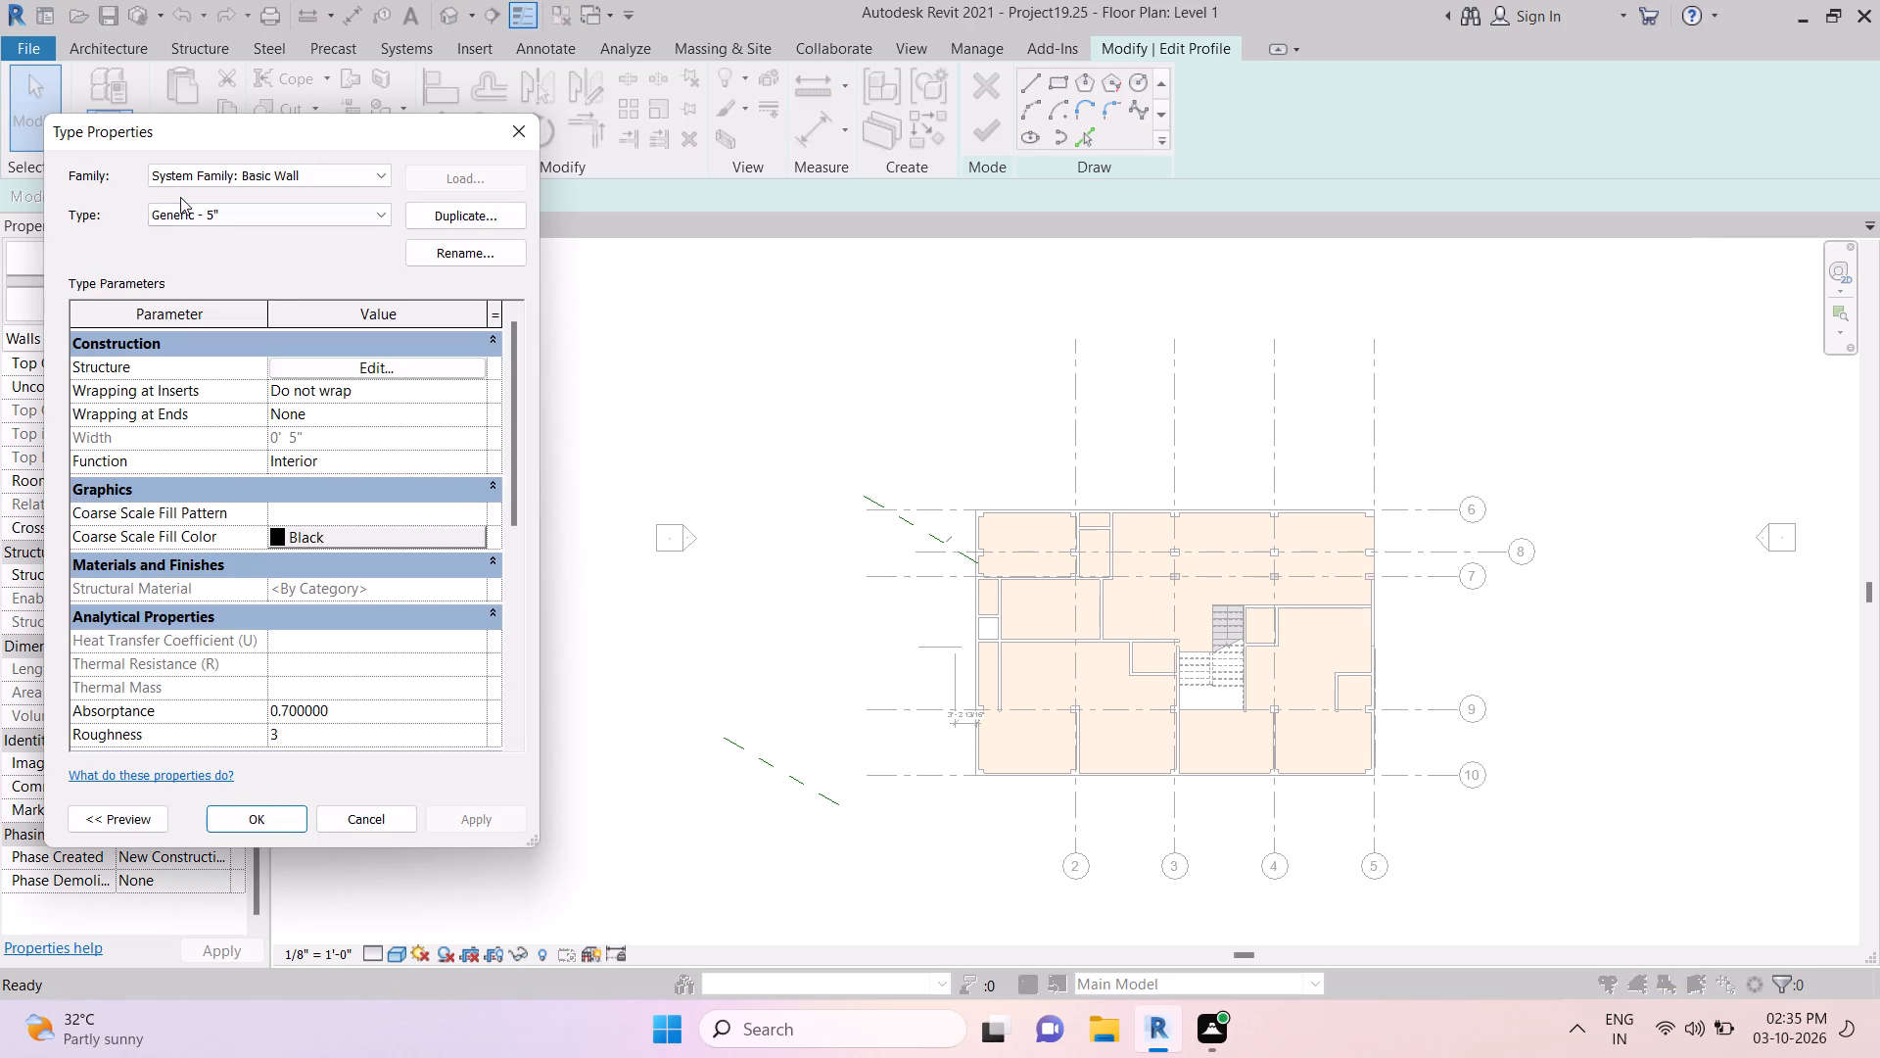
left_click(528, 143)
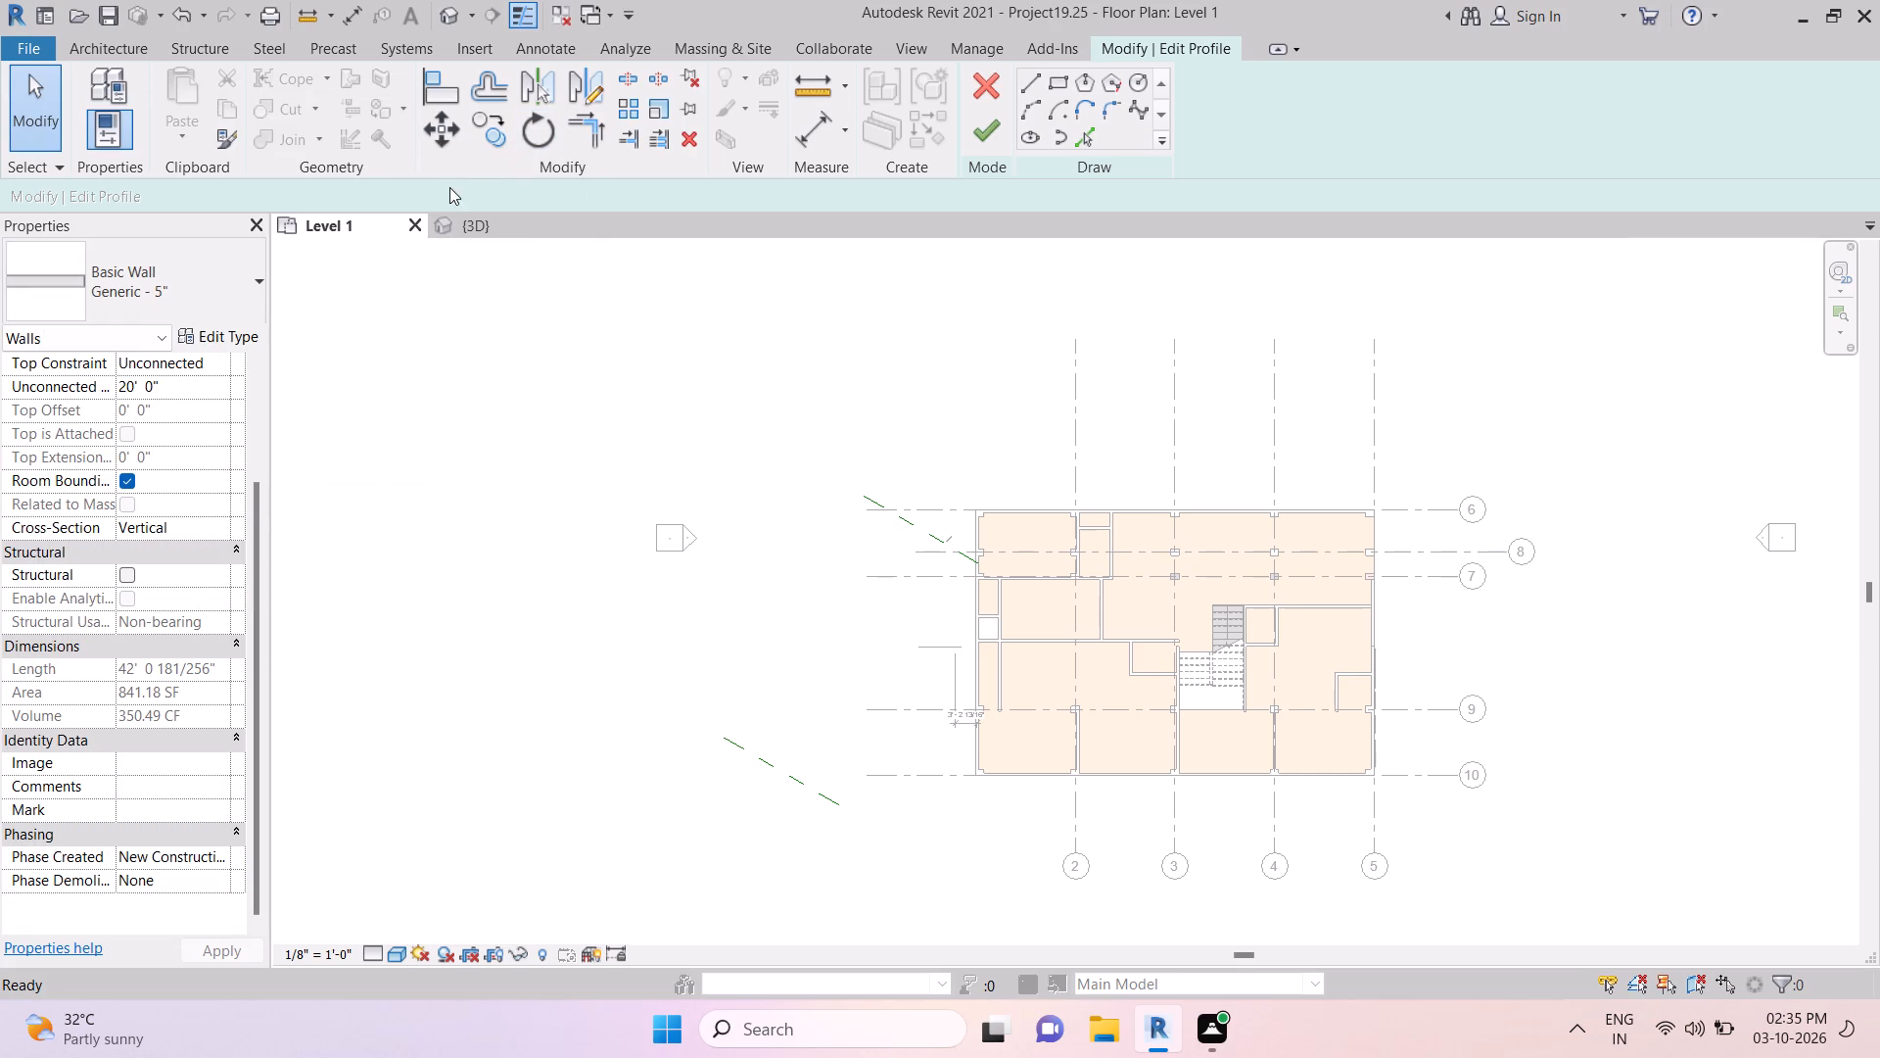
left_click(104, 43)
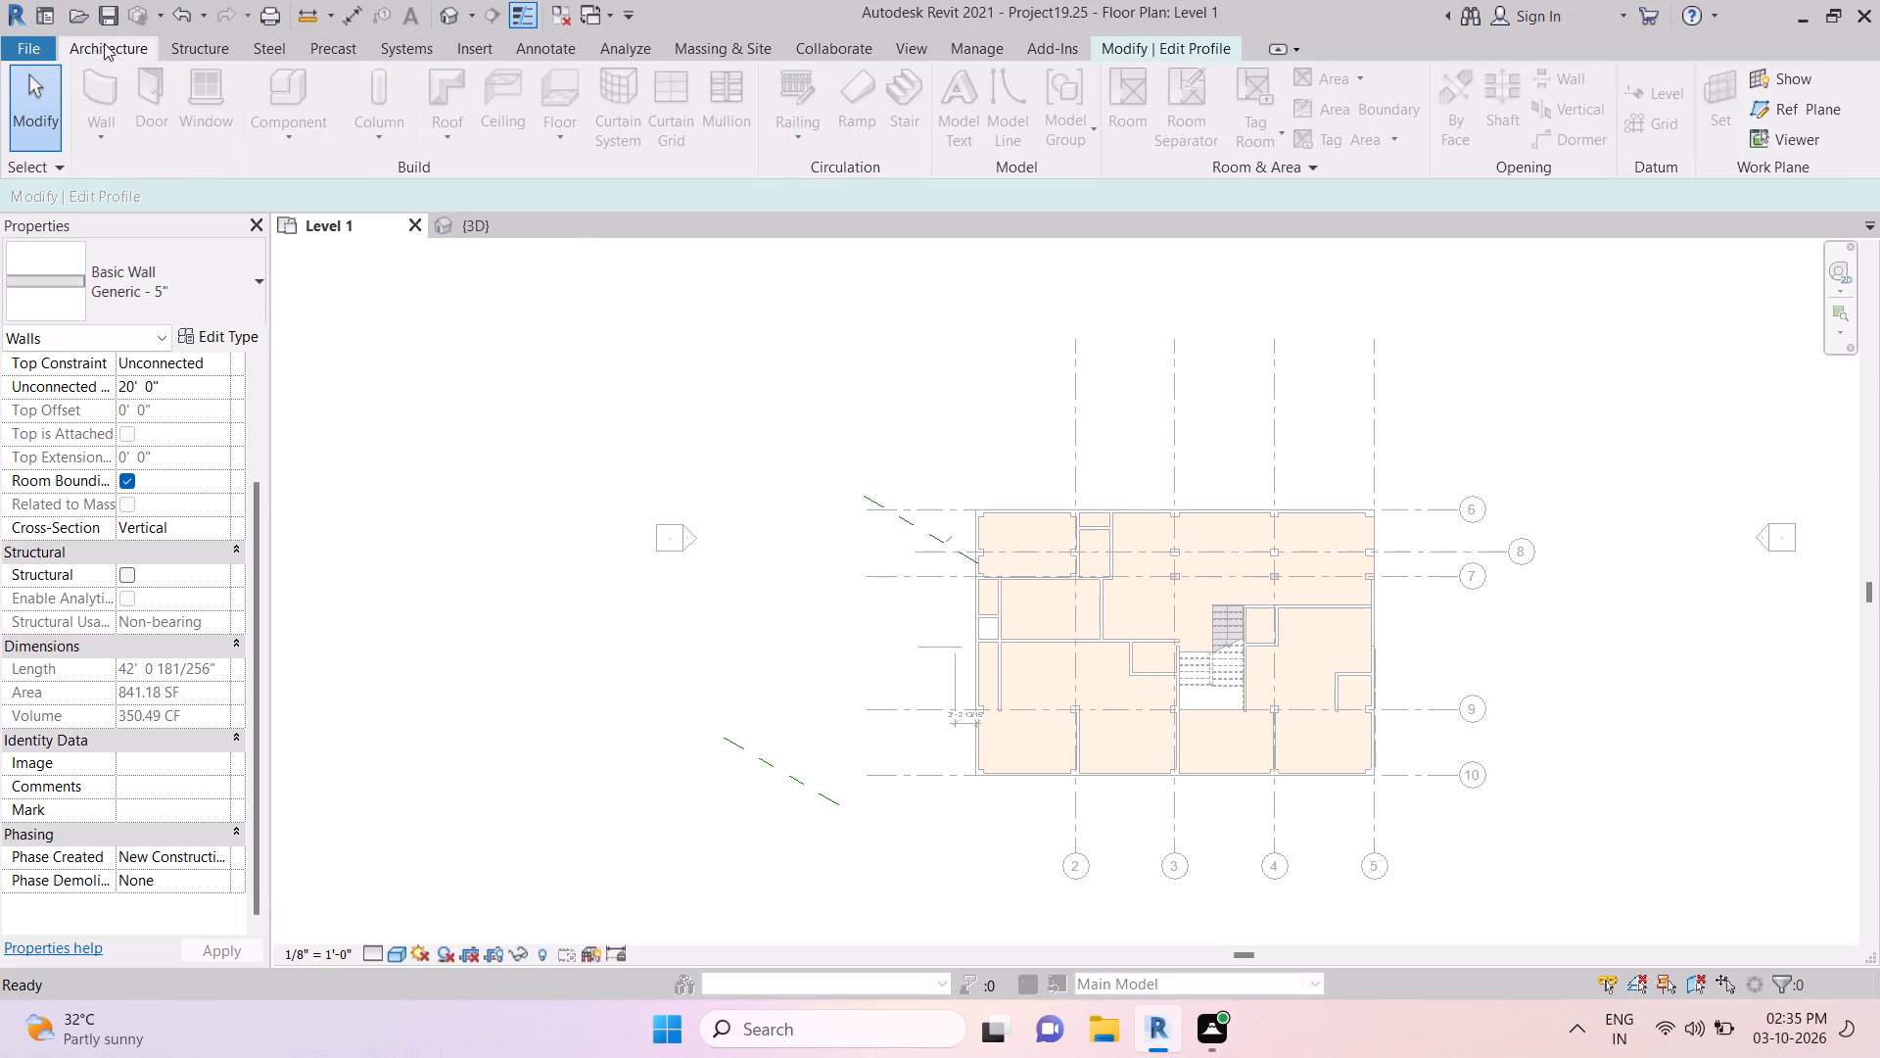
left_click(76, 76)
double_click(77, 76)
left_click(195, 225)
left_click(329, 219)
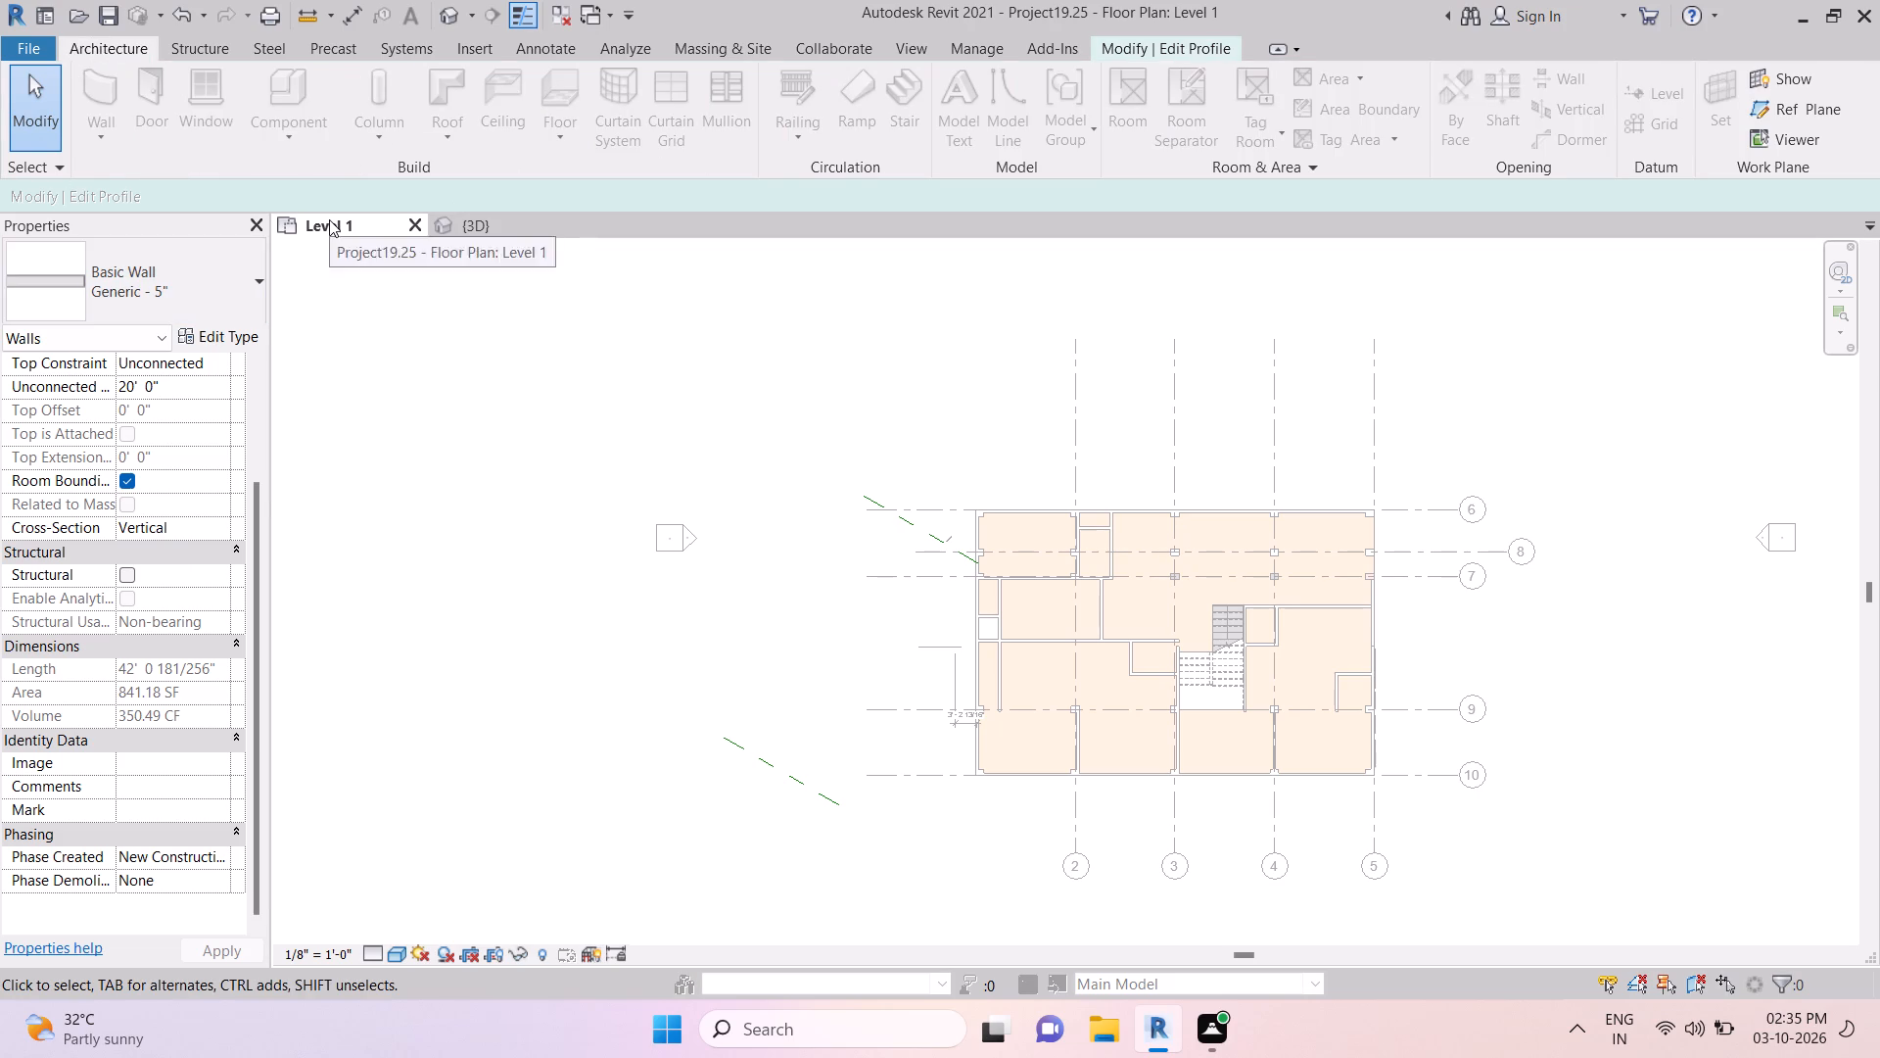
Enable selecting underlay elements and selecting elements by face in the selection options.
left_click(57, 167)
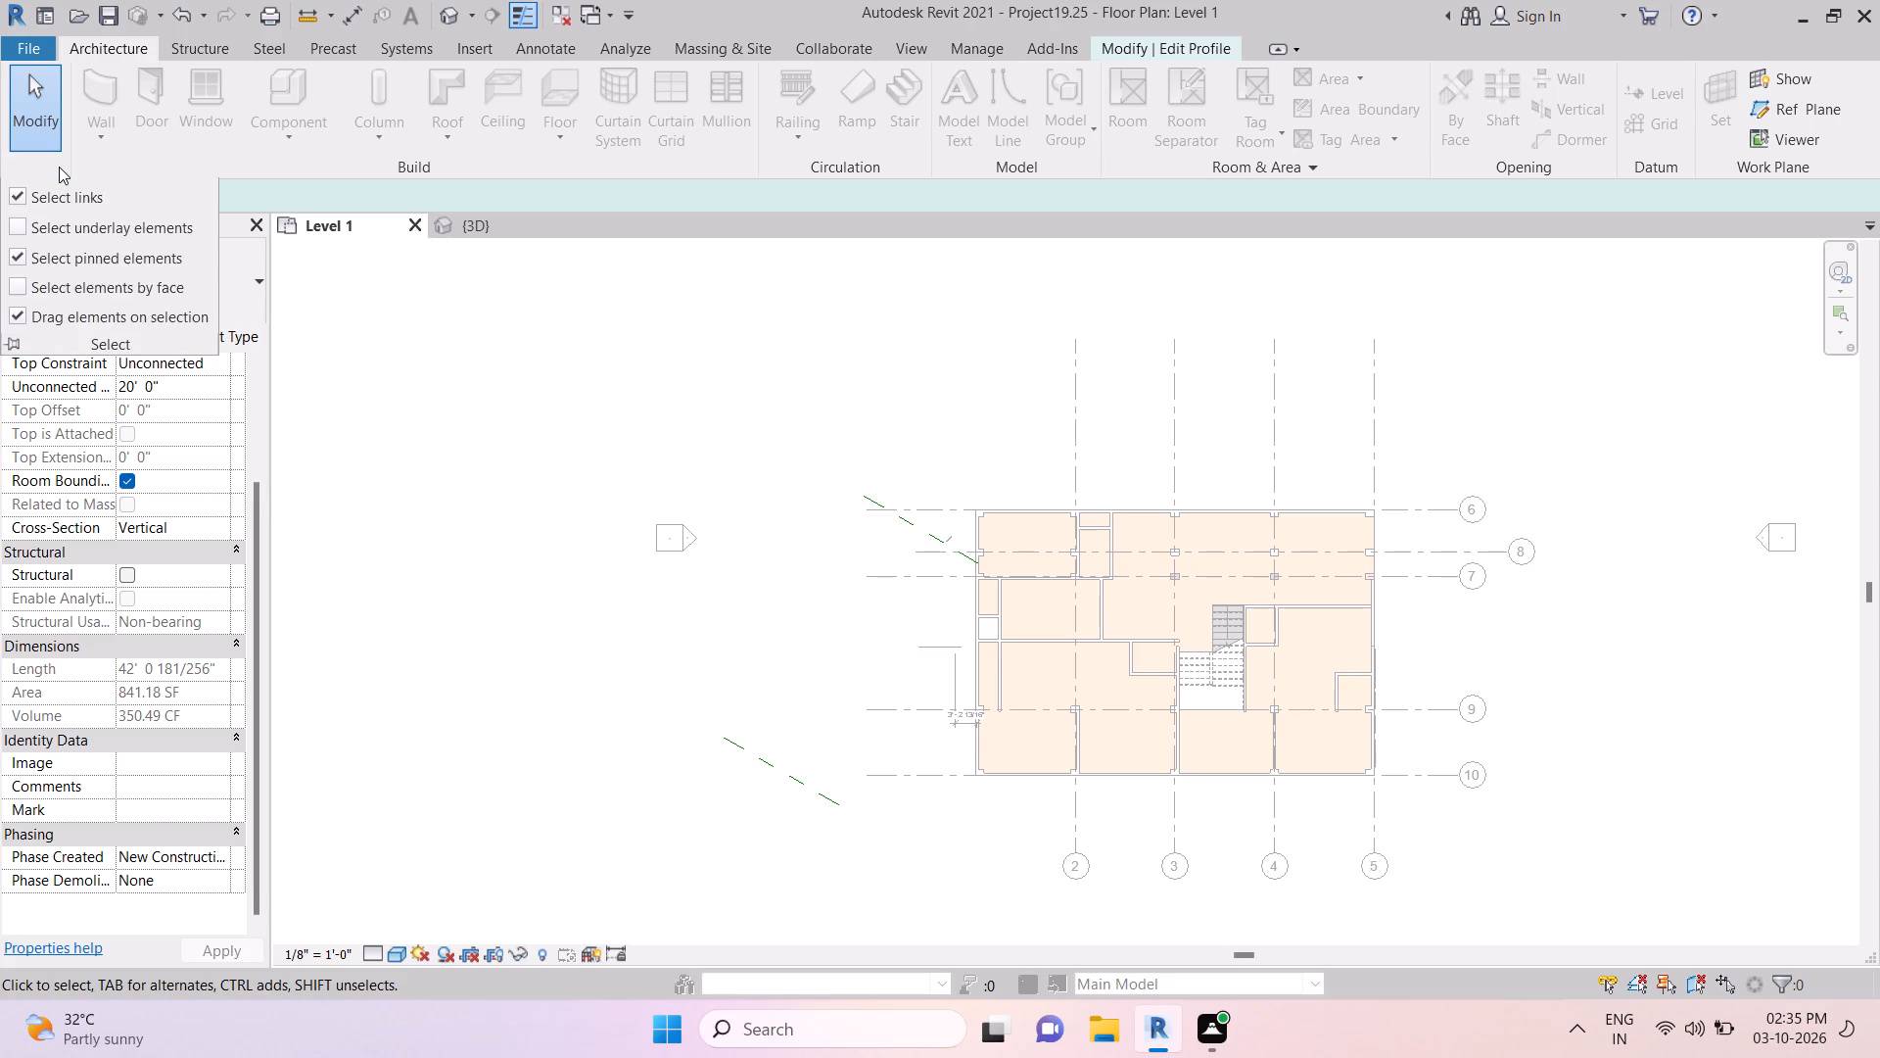
left_click(84, 220)
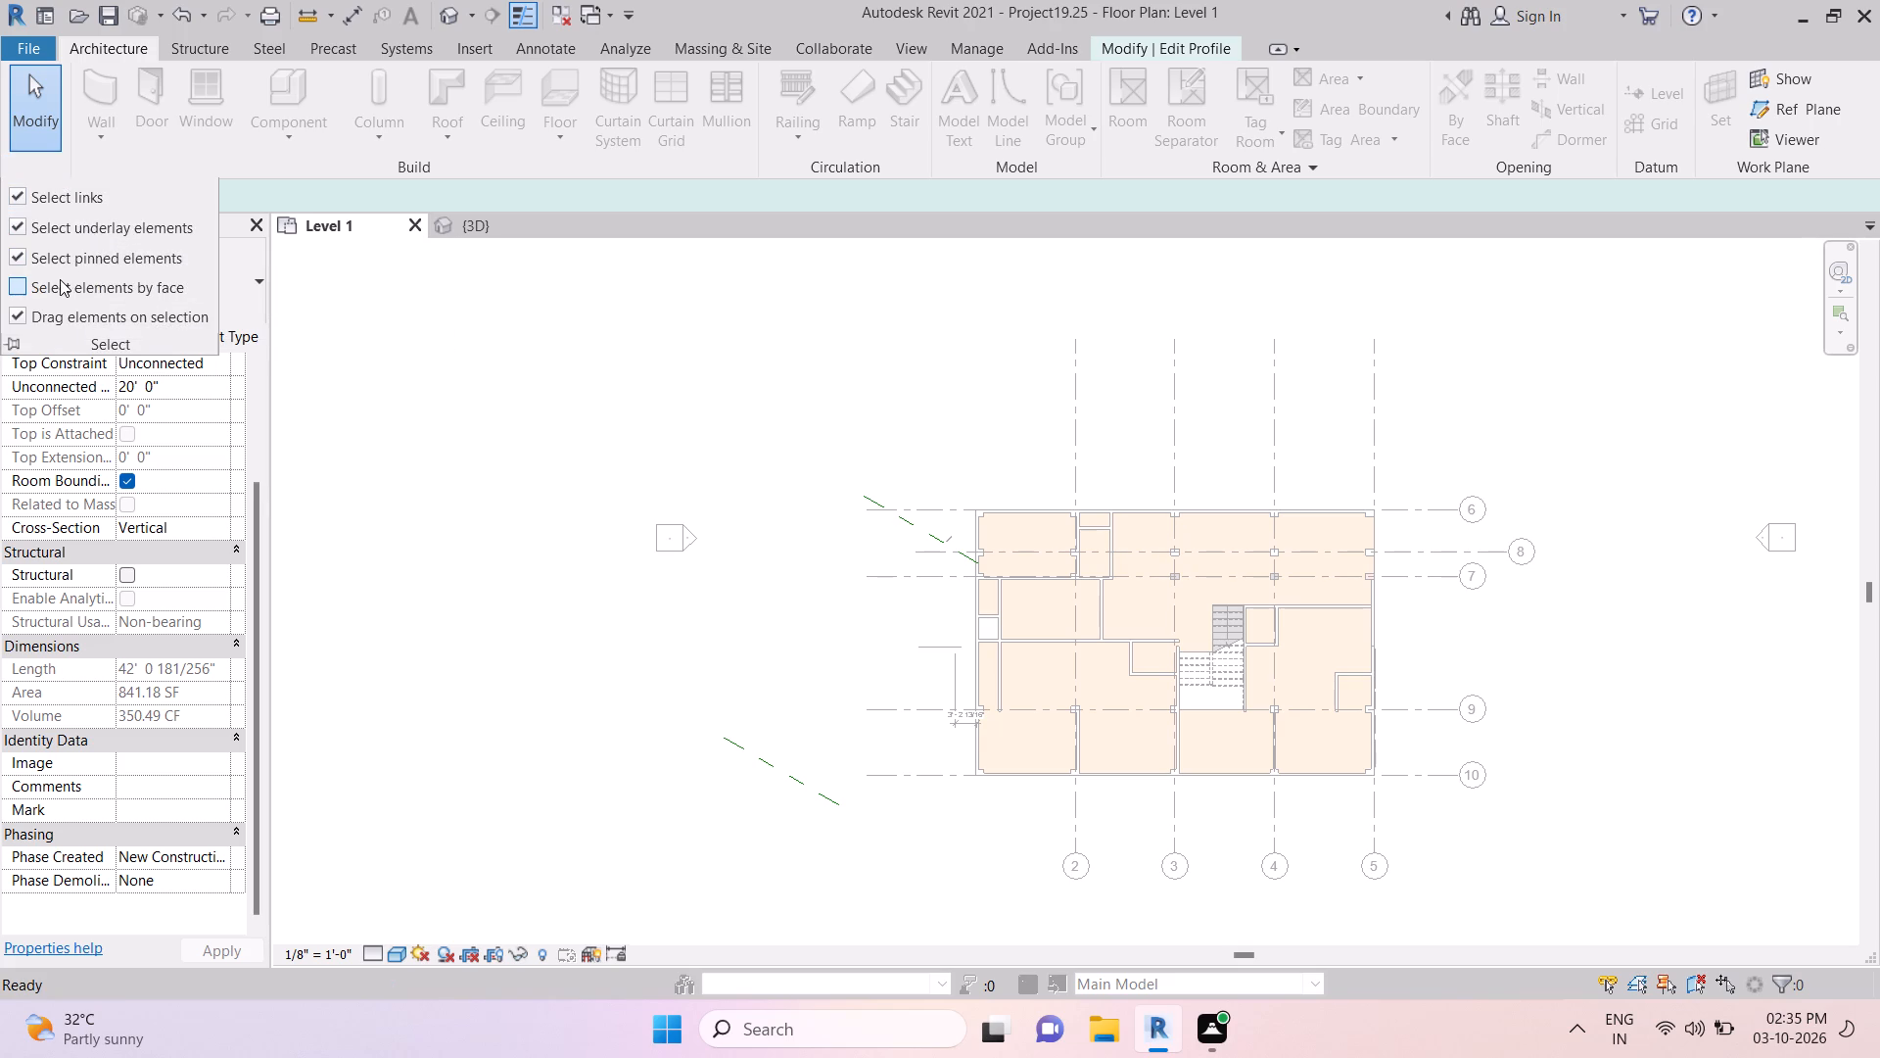
left_click(61, 280)
left_click(524, 396)
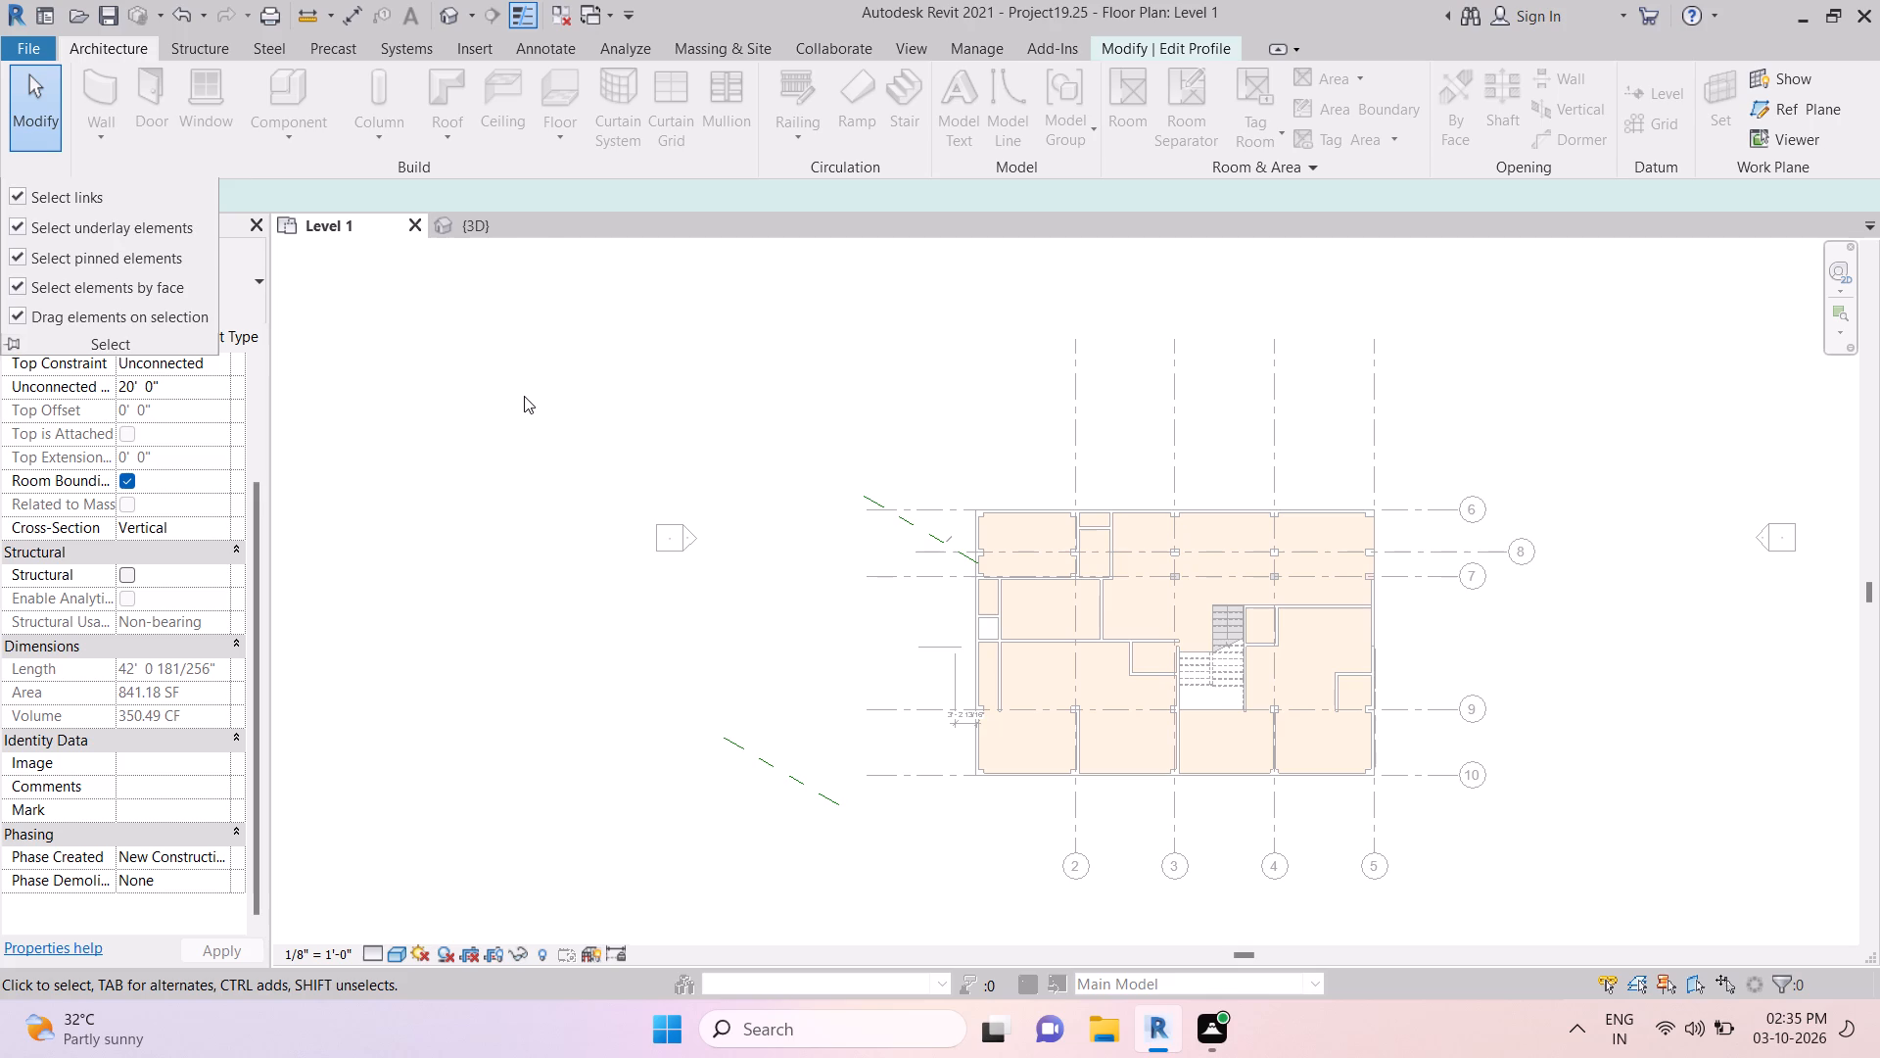
Change the type of the wall being edited to Generic - 4" Brick.
left_click(65, 284)
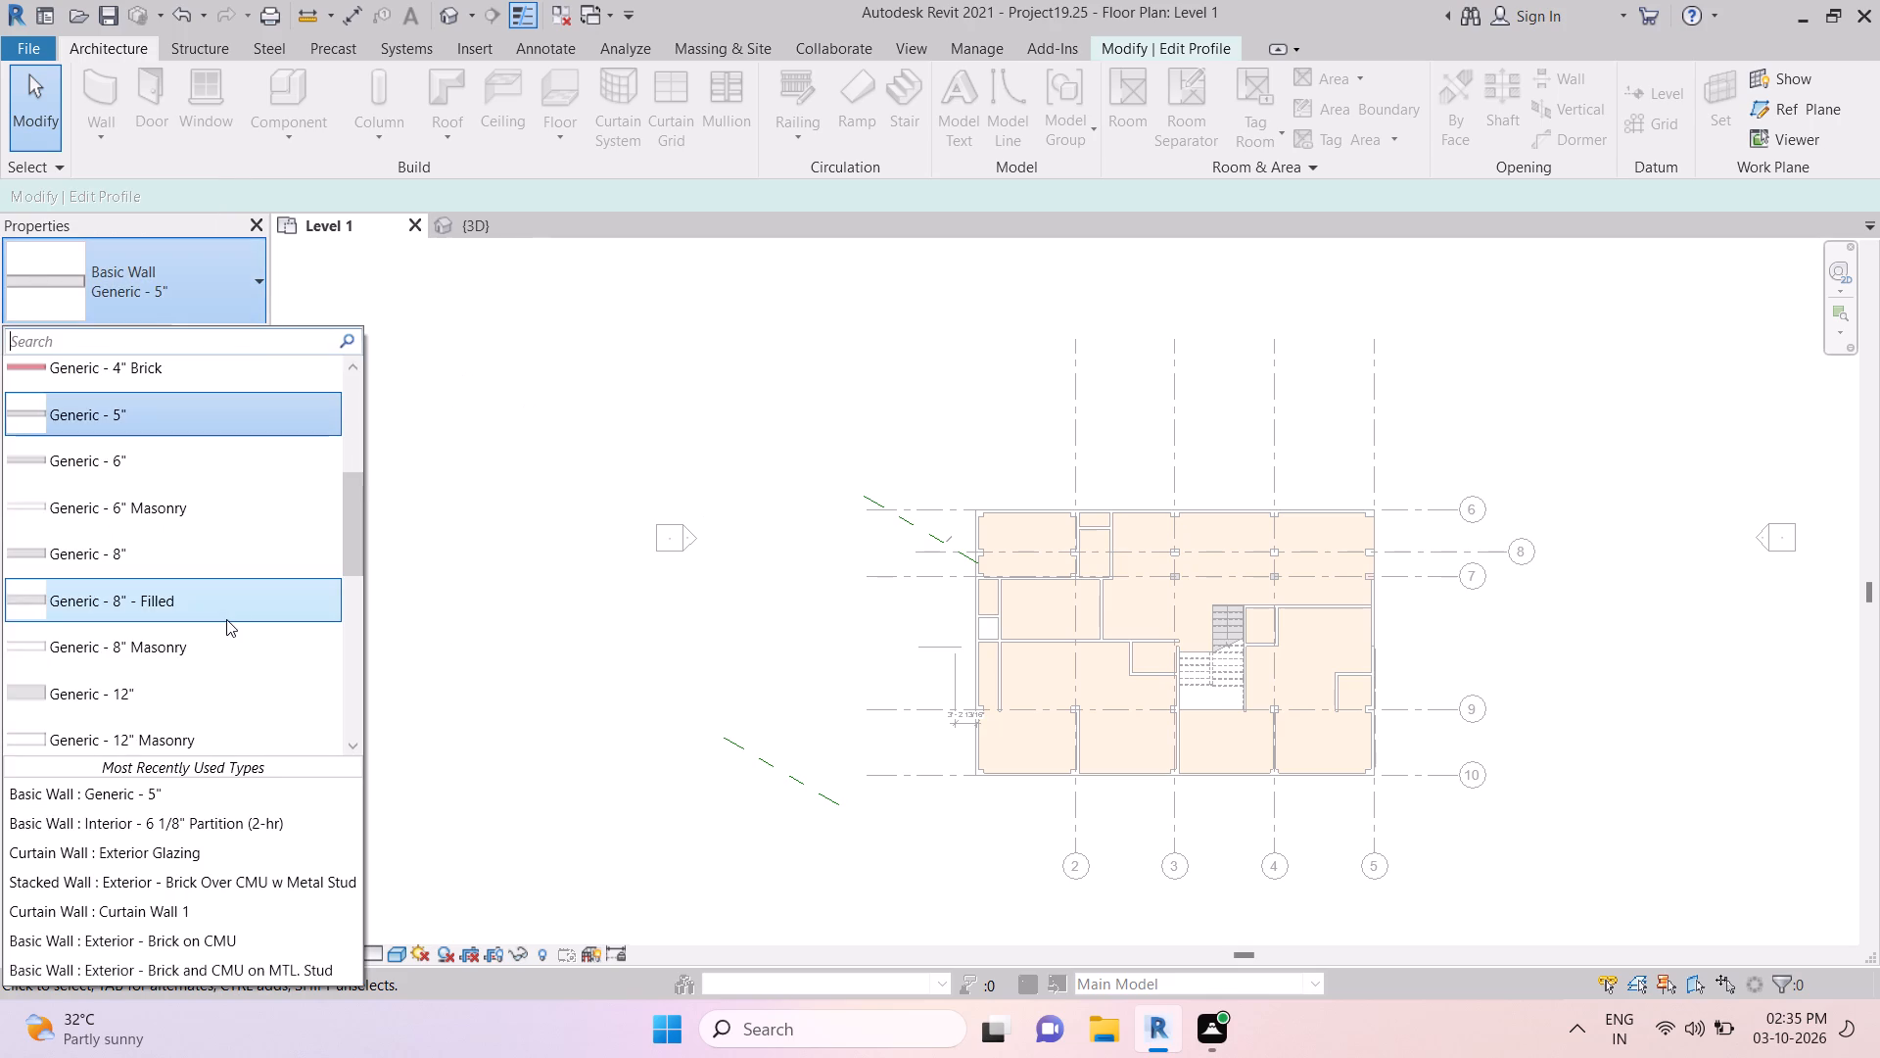
left_click(159, 367)
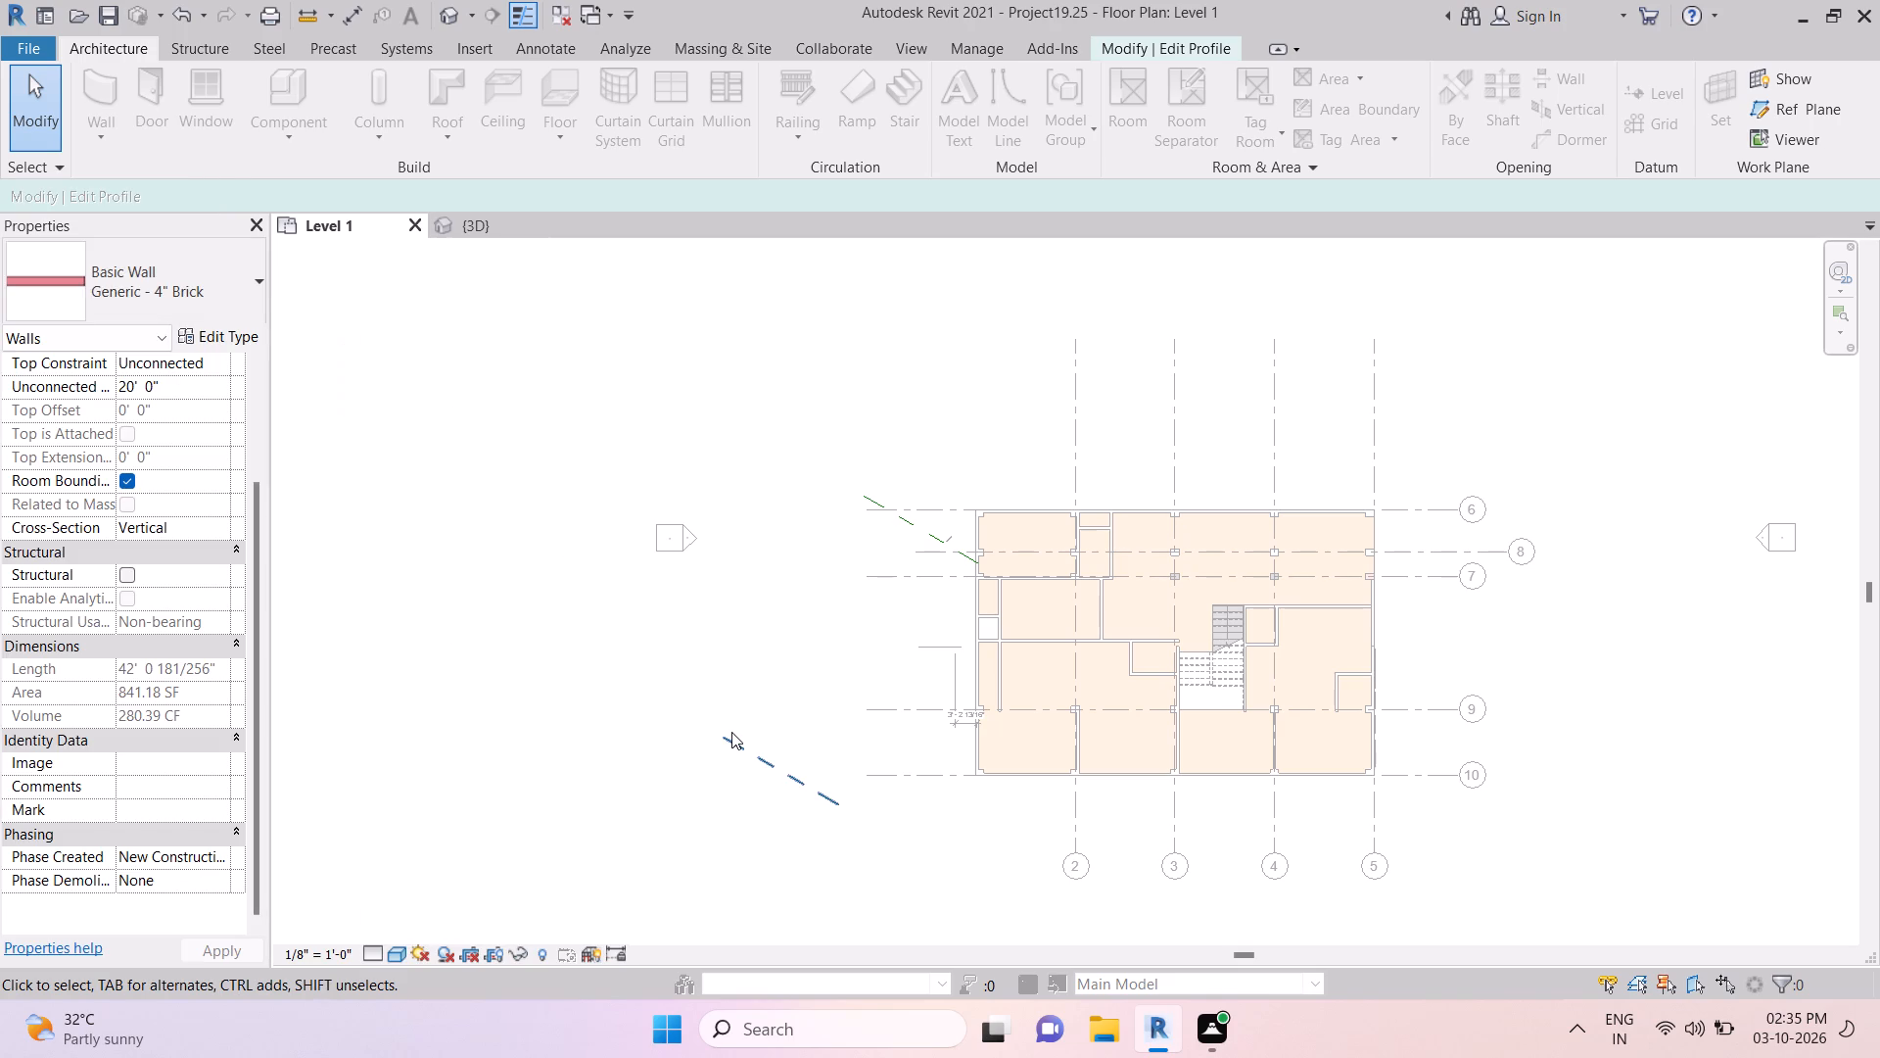
Check the scope box options of the slanted reference plane near grid line 10, leaving it unchanged.
left_click(731, 732)
left_click(731, 732)
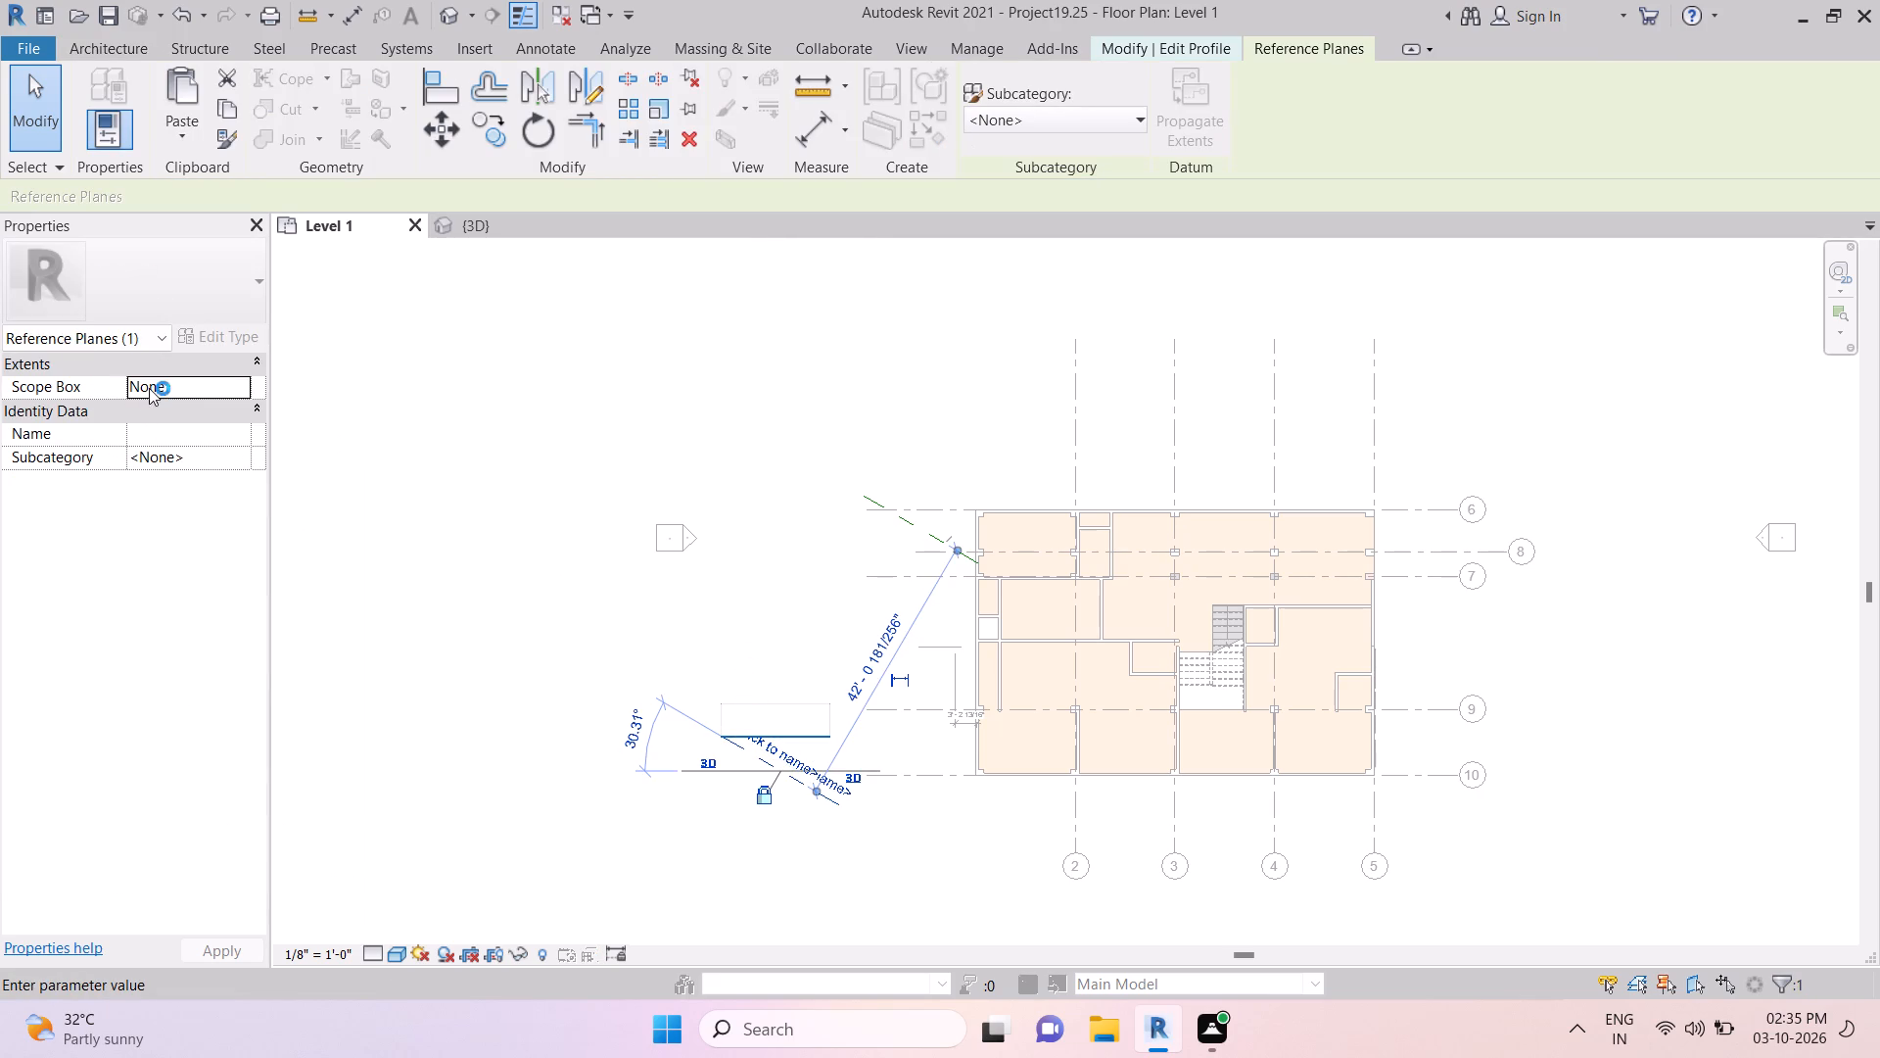
left_click(176, 384)
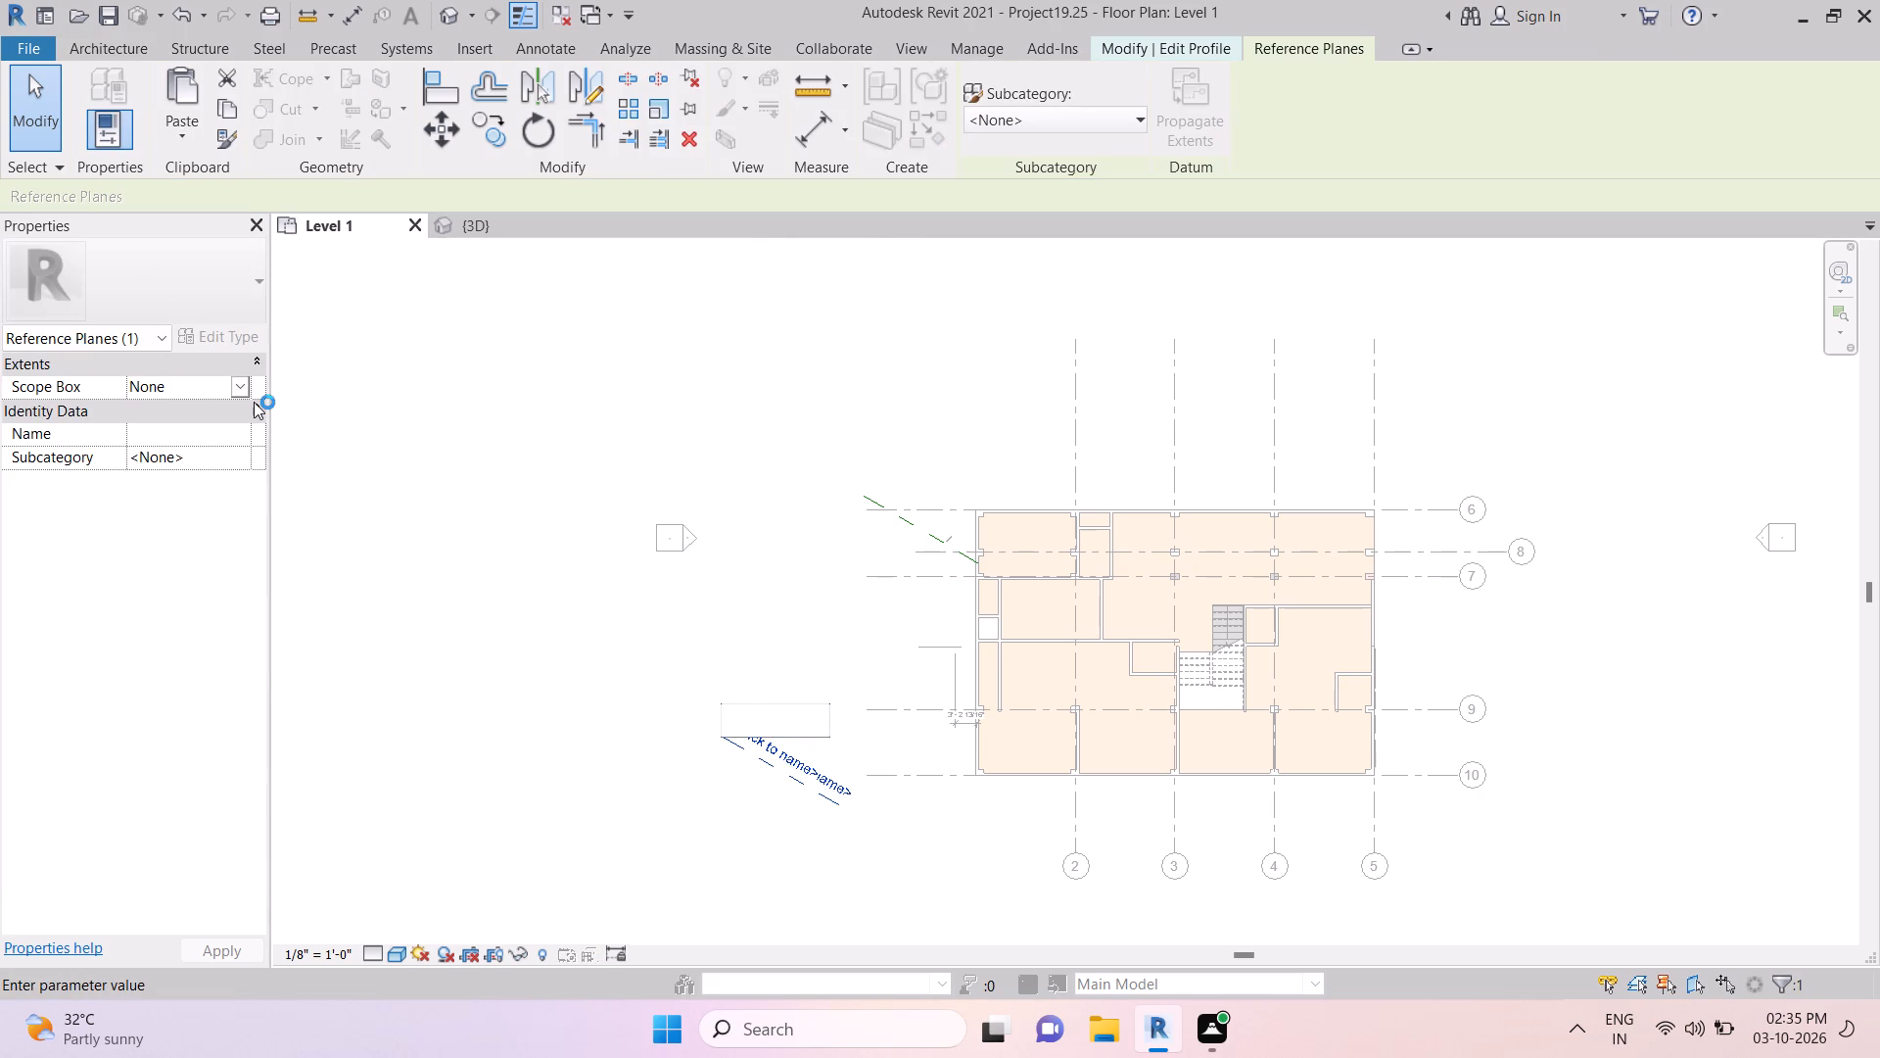
left_click(244, 392)
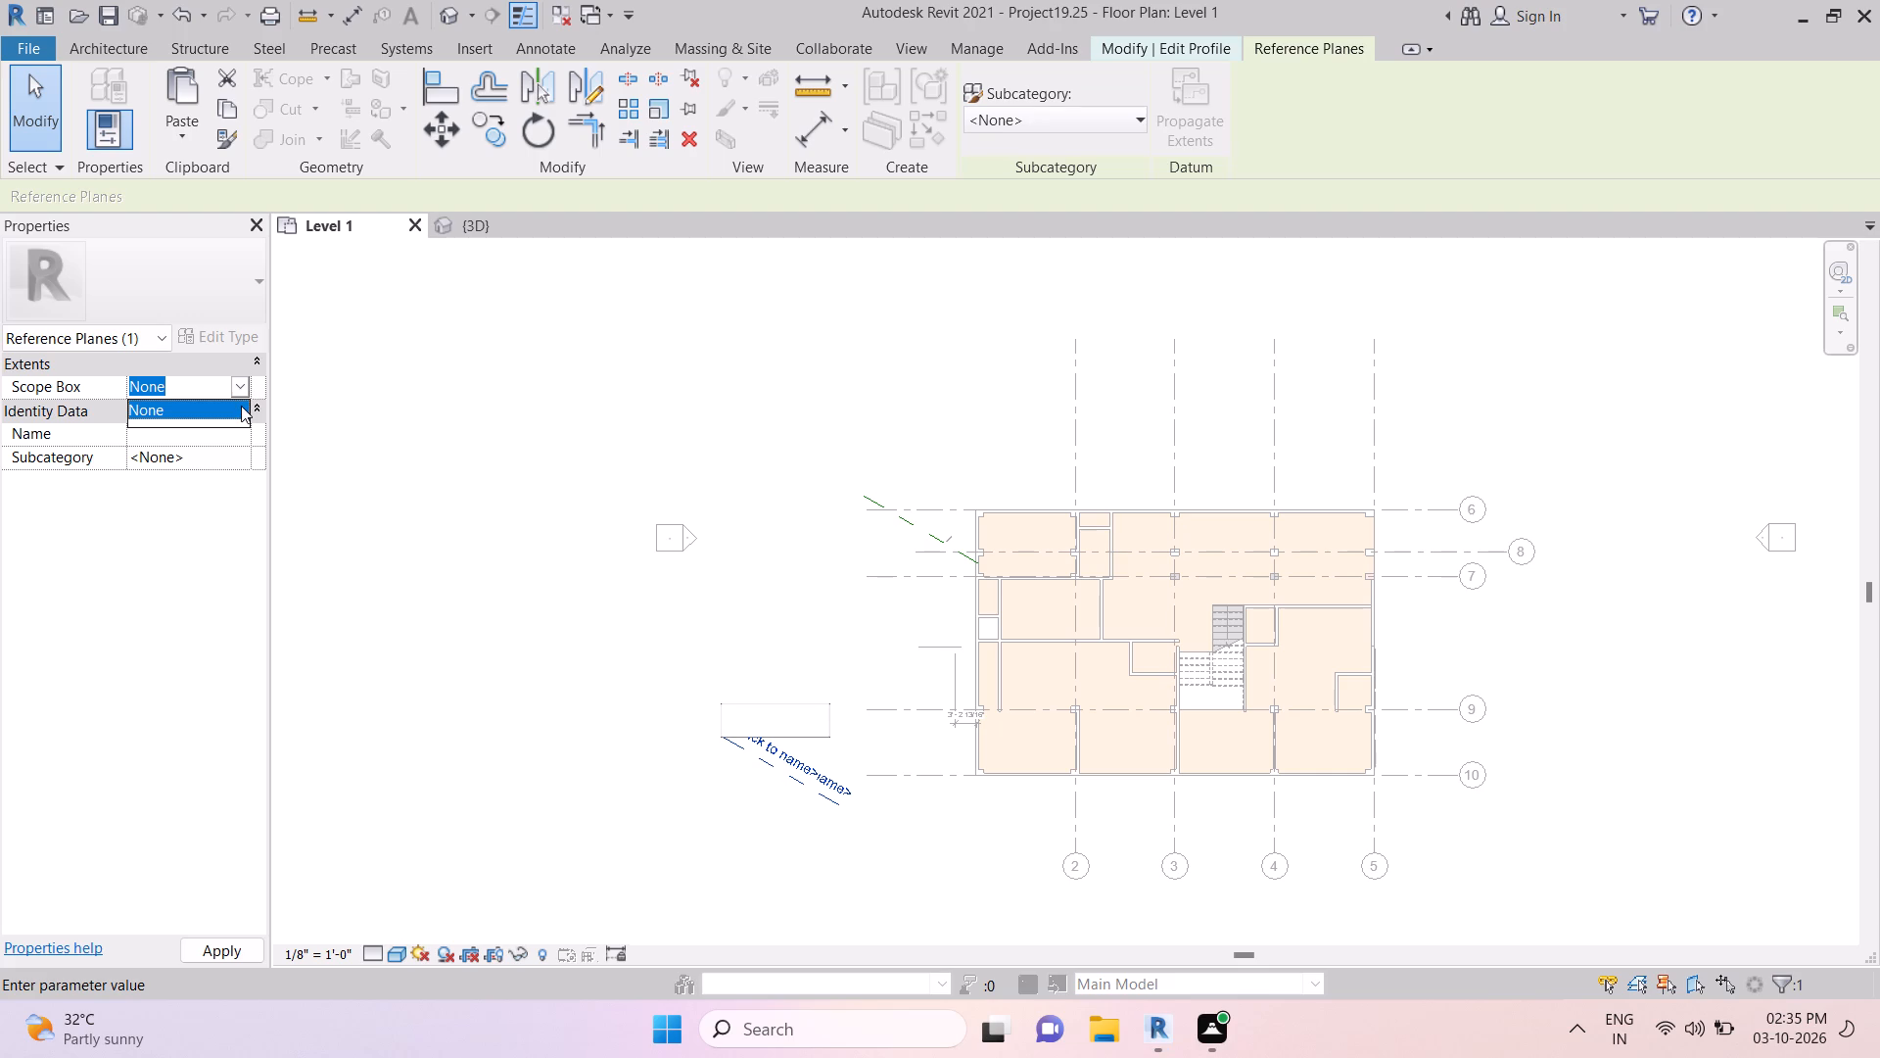
key("Escape")
key("Escape")
key("Escape")
key("Escape")
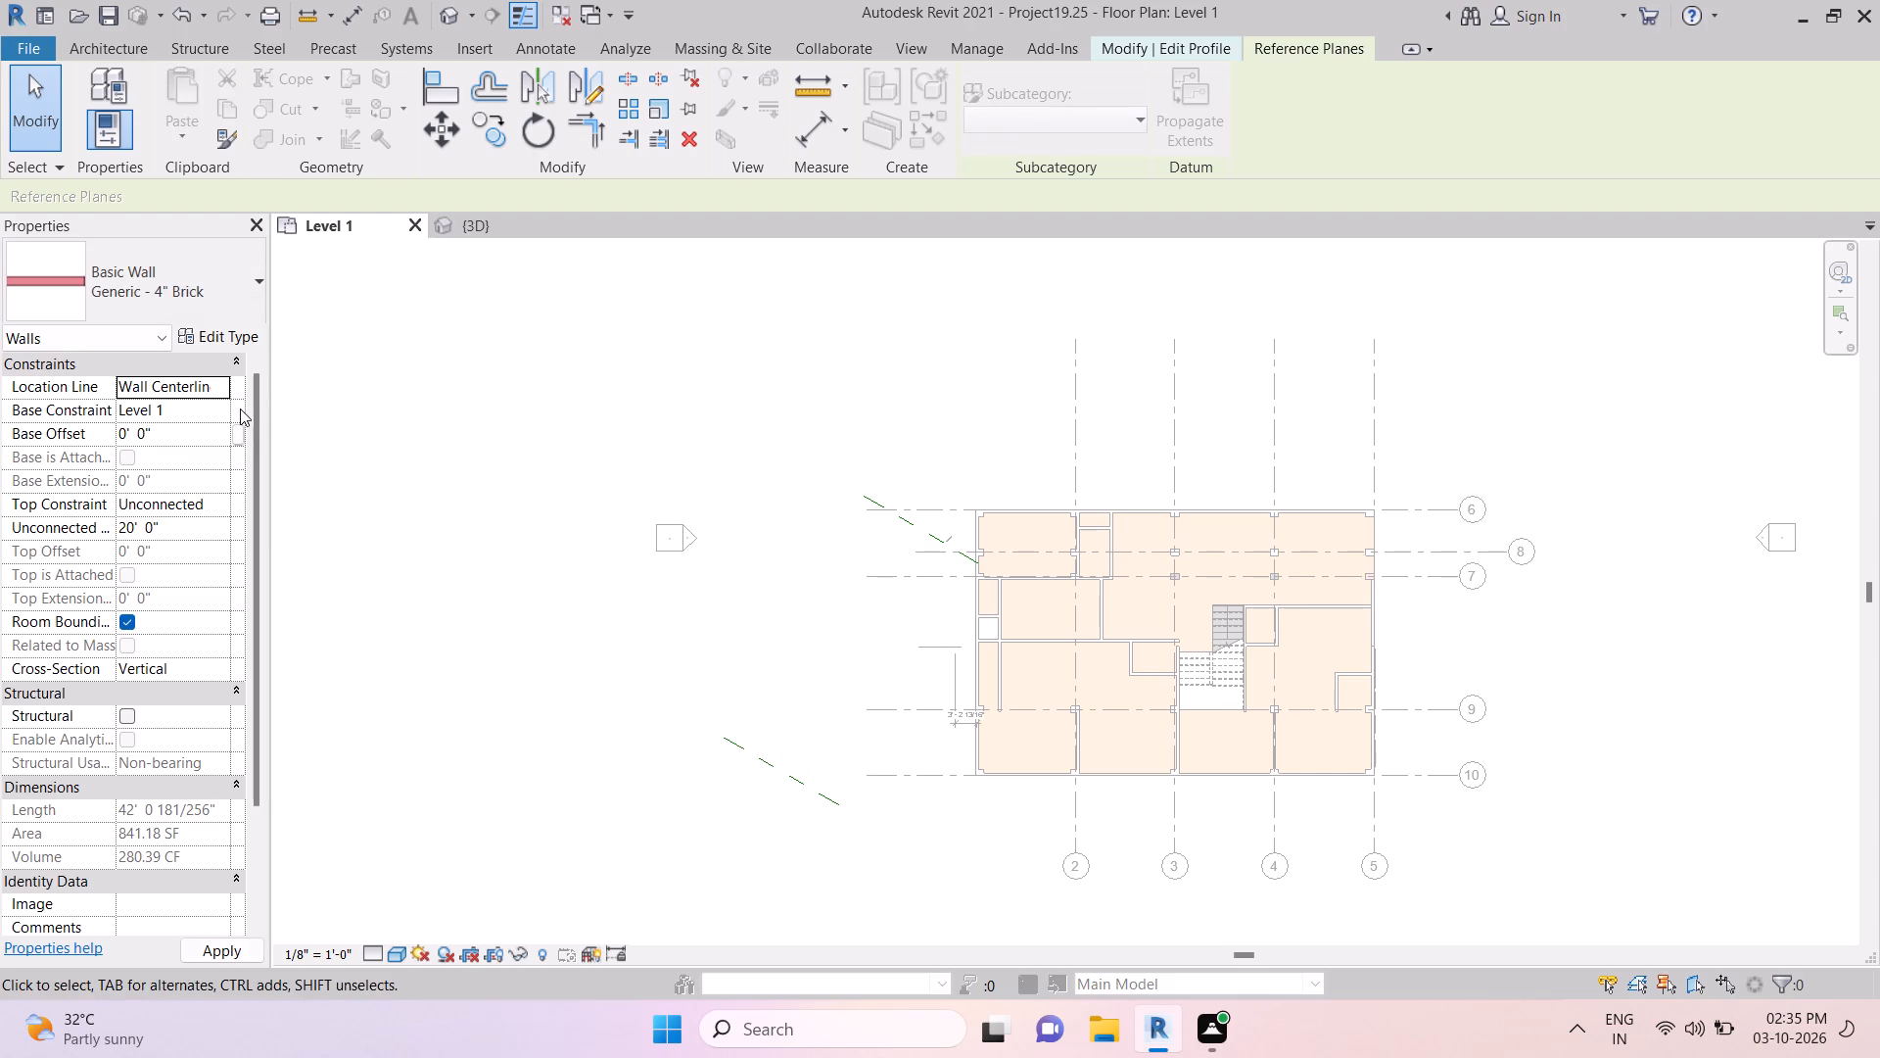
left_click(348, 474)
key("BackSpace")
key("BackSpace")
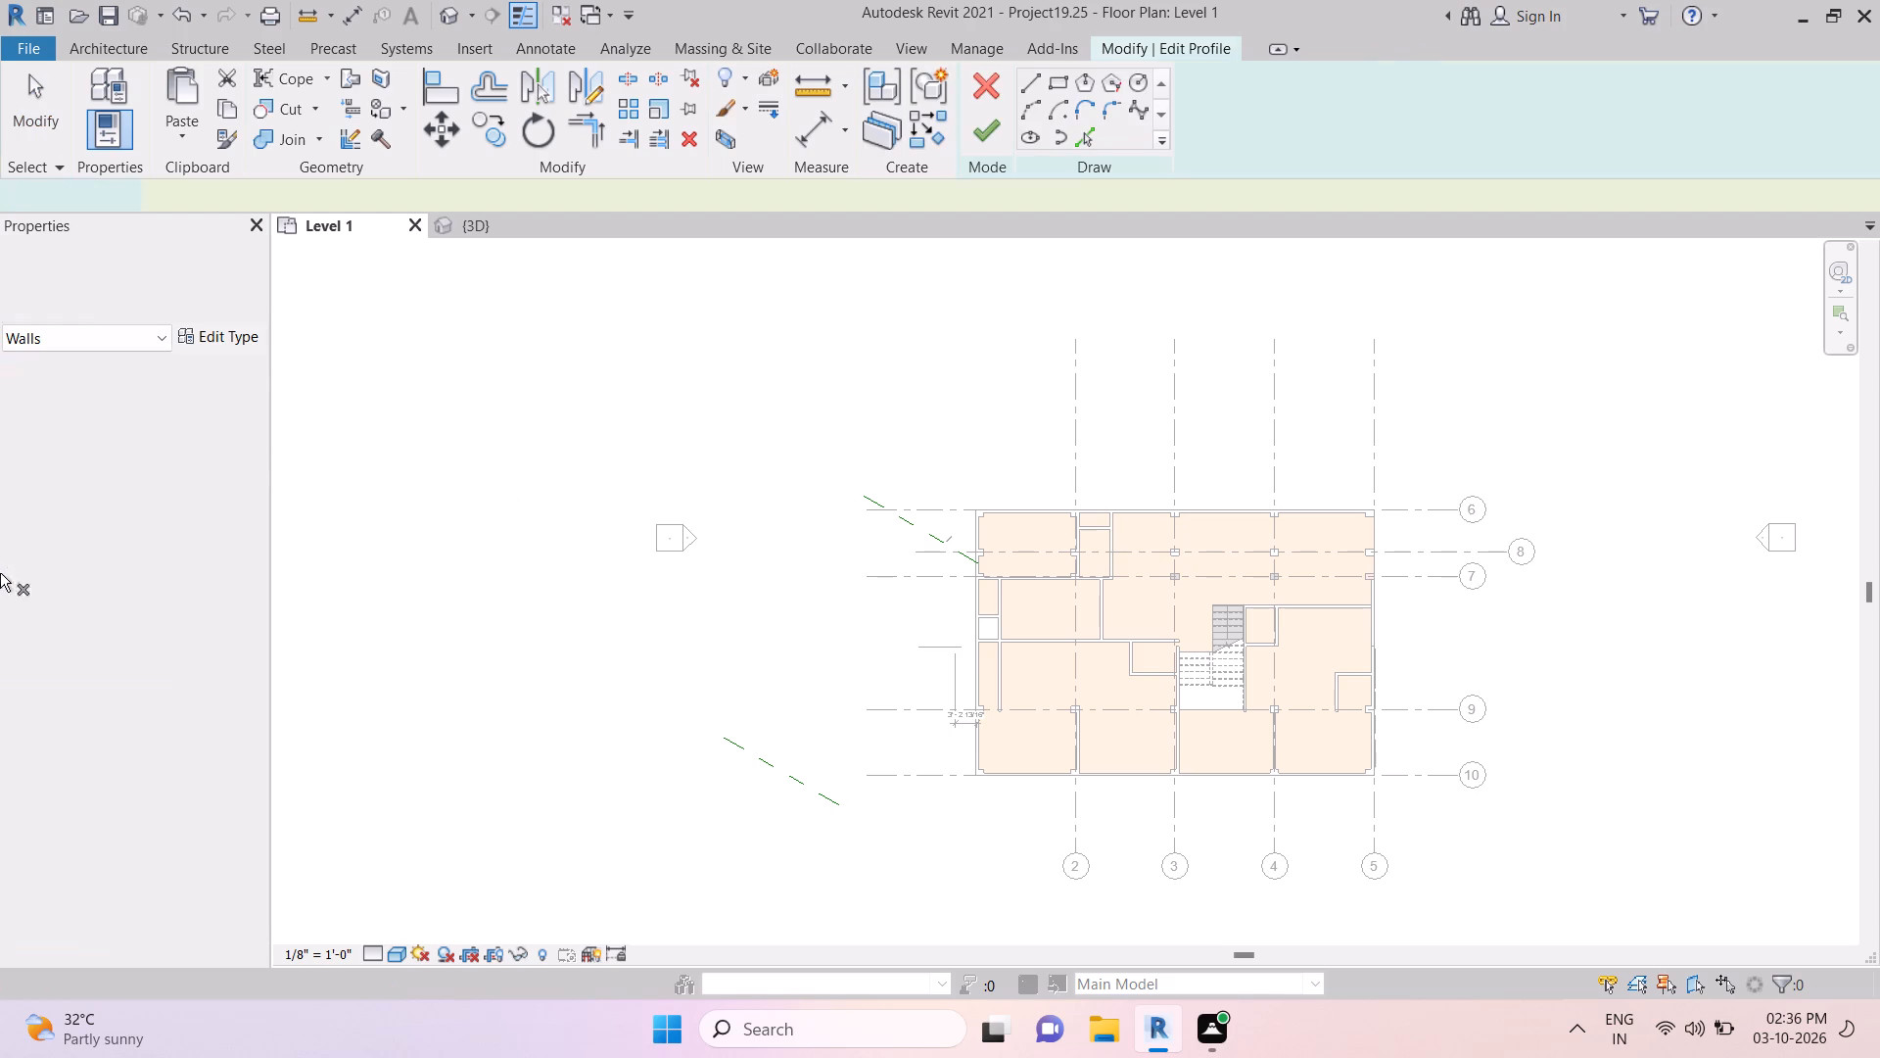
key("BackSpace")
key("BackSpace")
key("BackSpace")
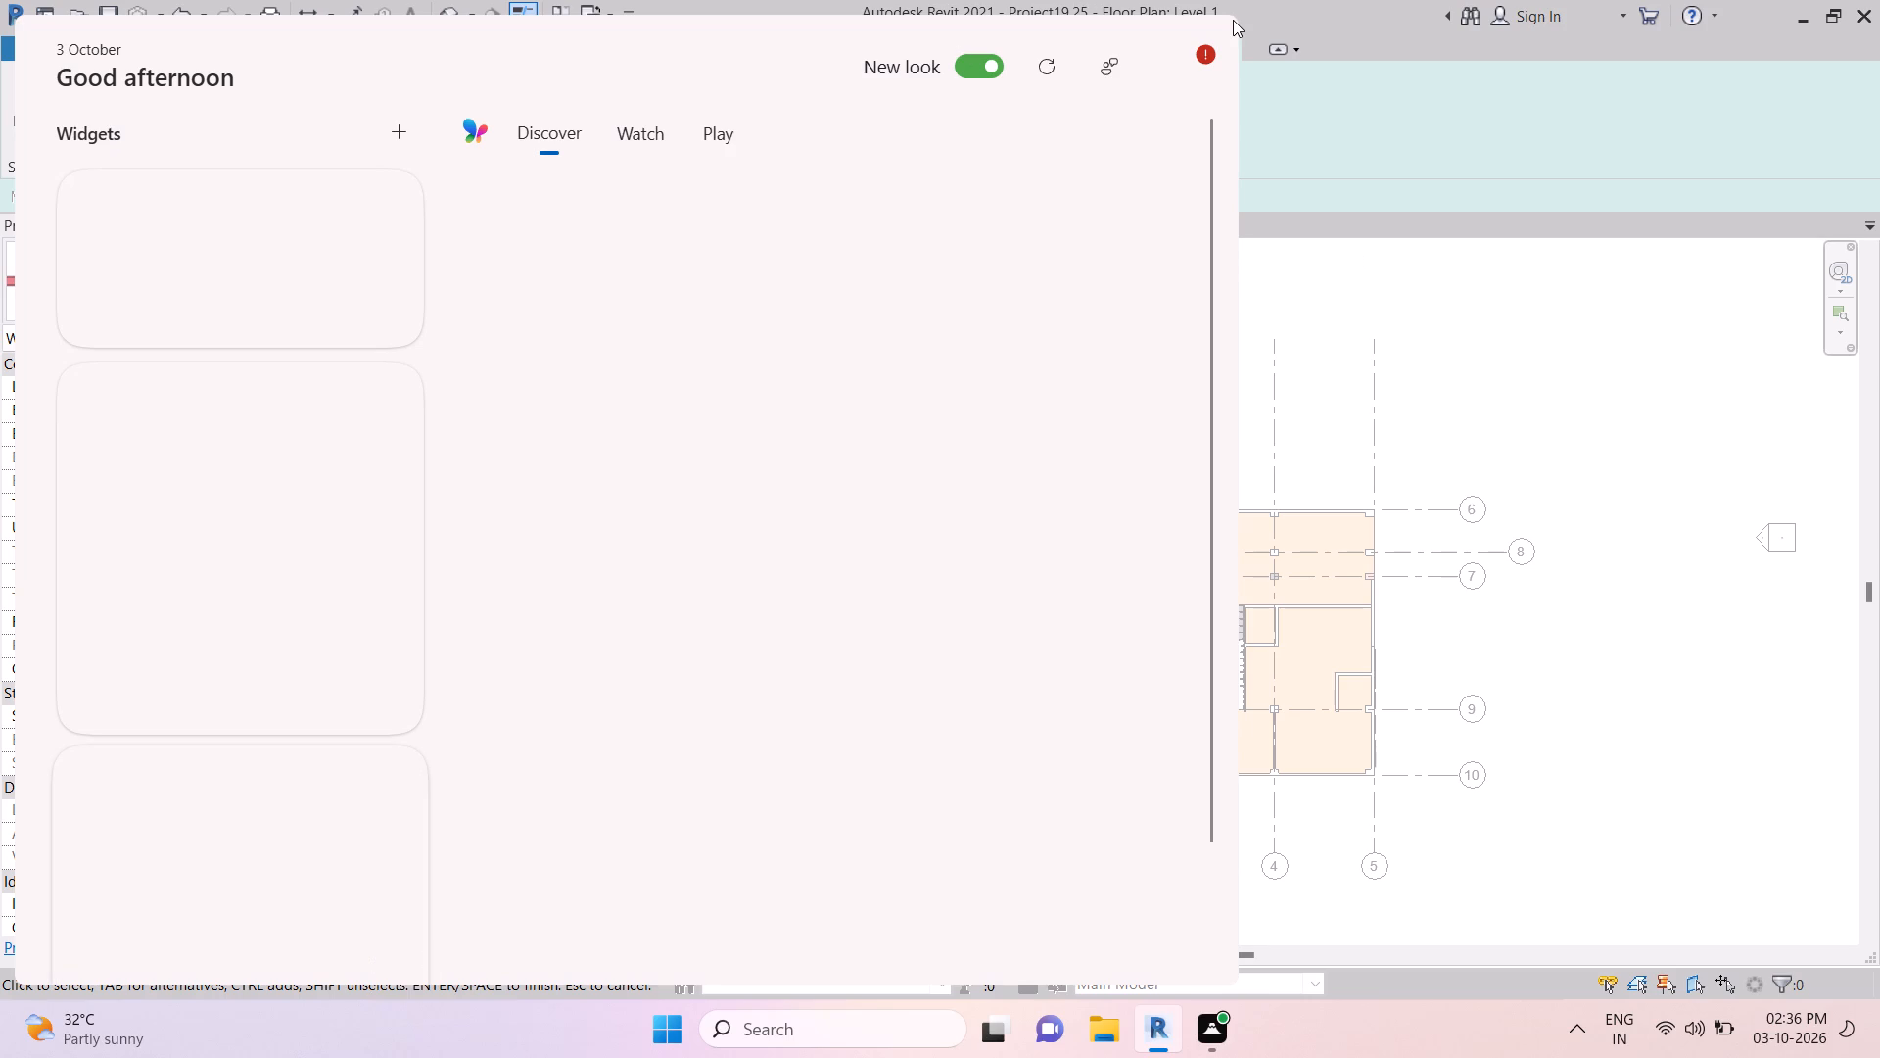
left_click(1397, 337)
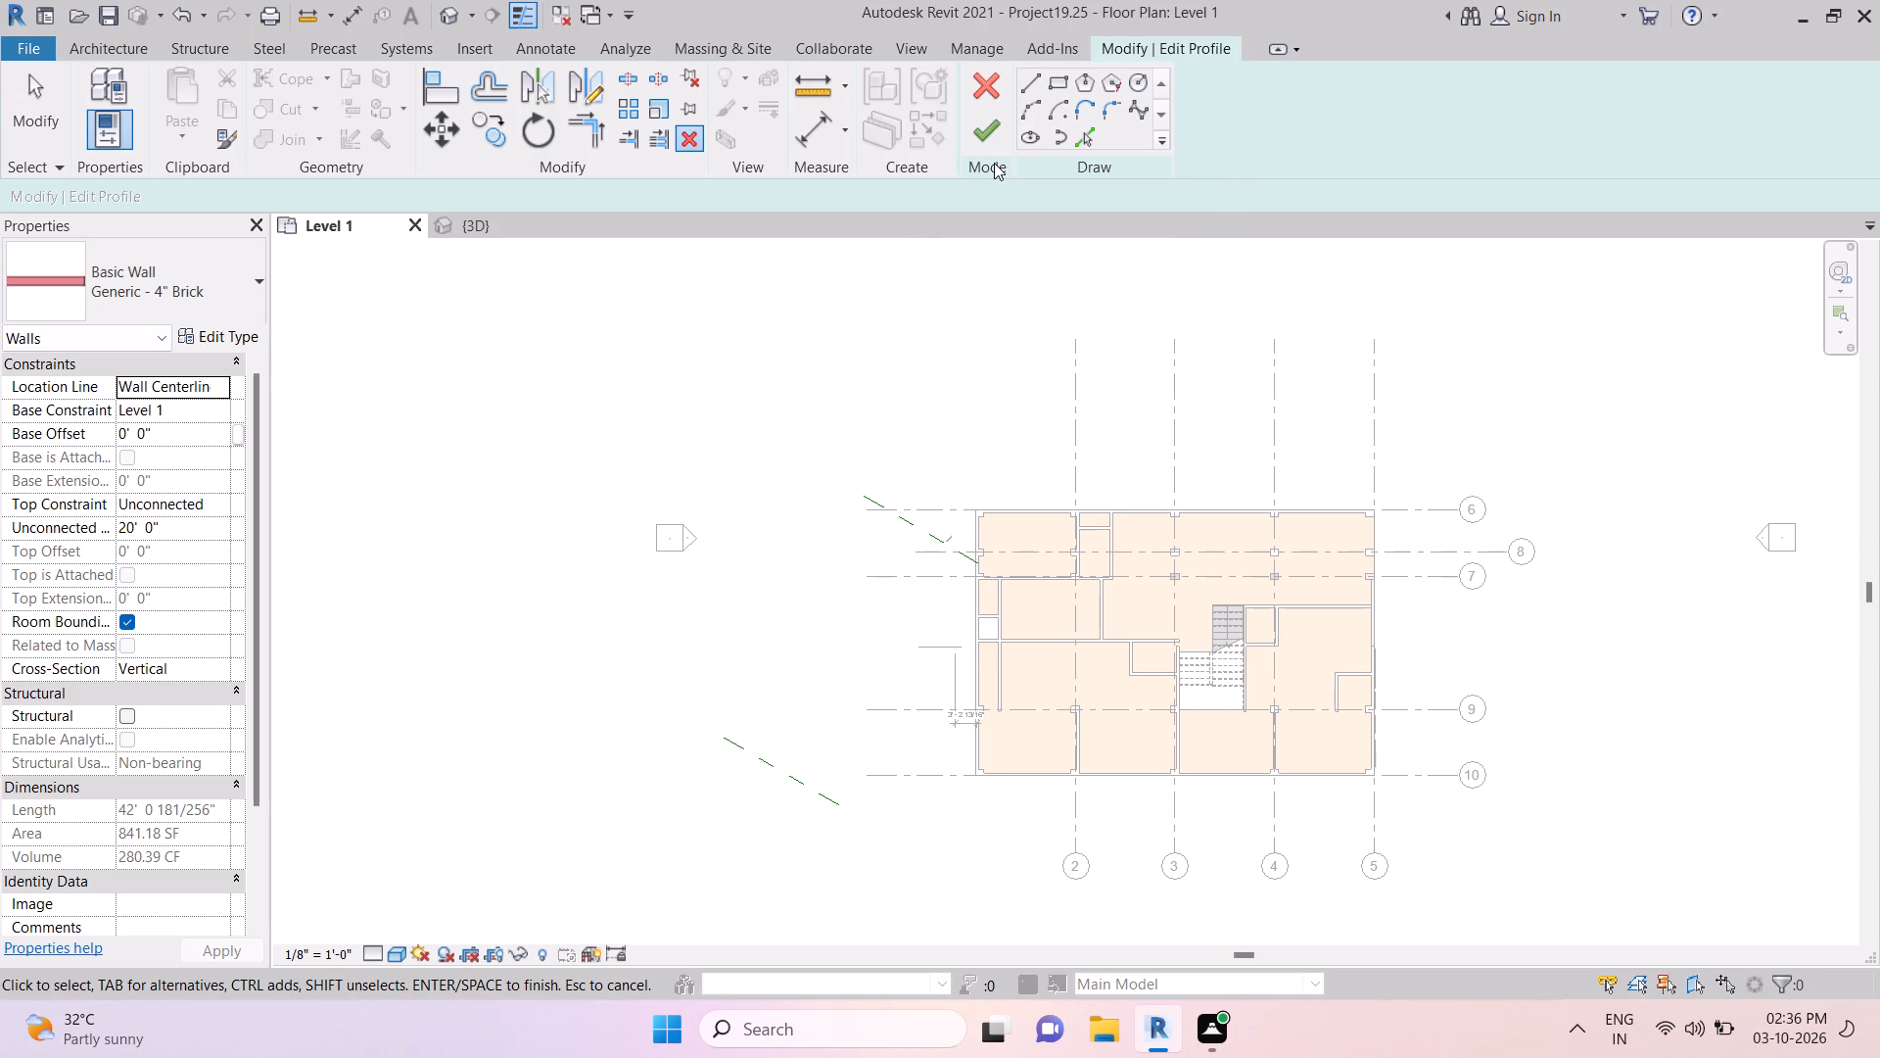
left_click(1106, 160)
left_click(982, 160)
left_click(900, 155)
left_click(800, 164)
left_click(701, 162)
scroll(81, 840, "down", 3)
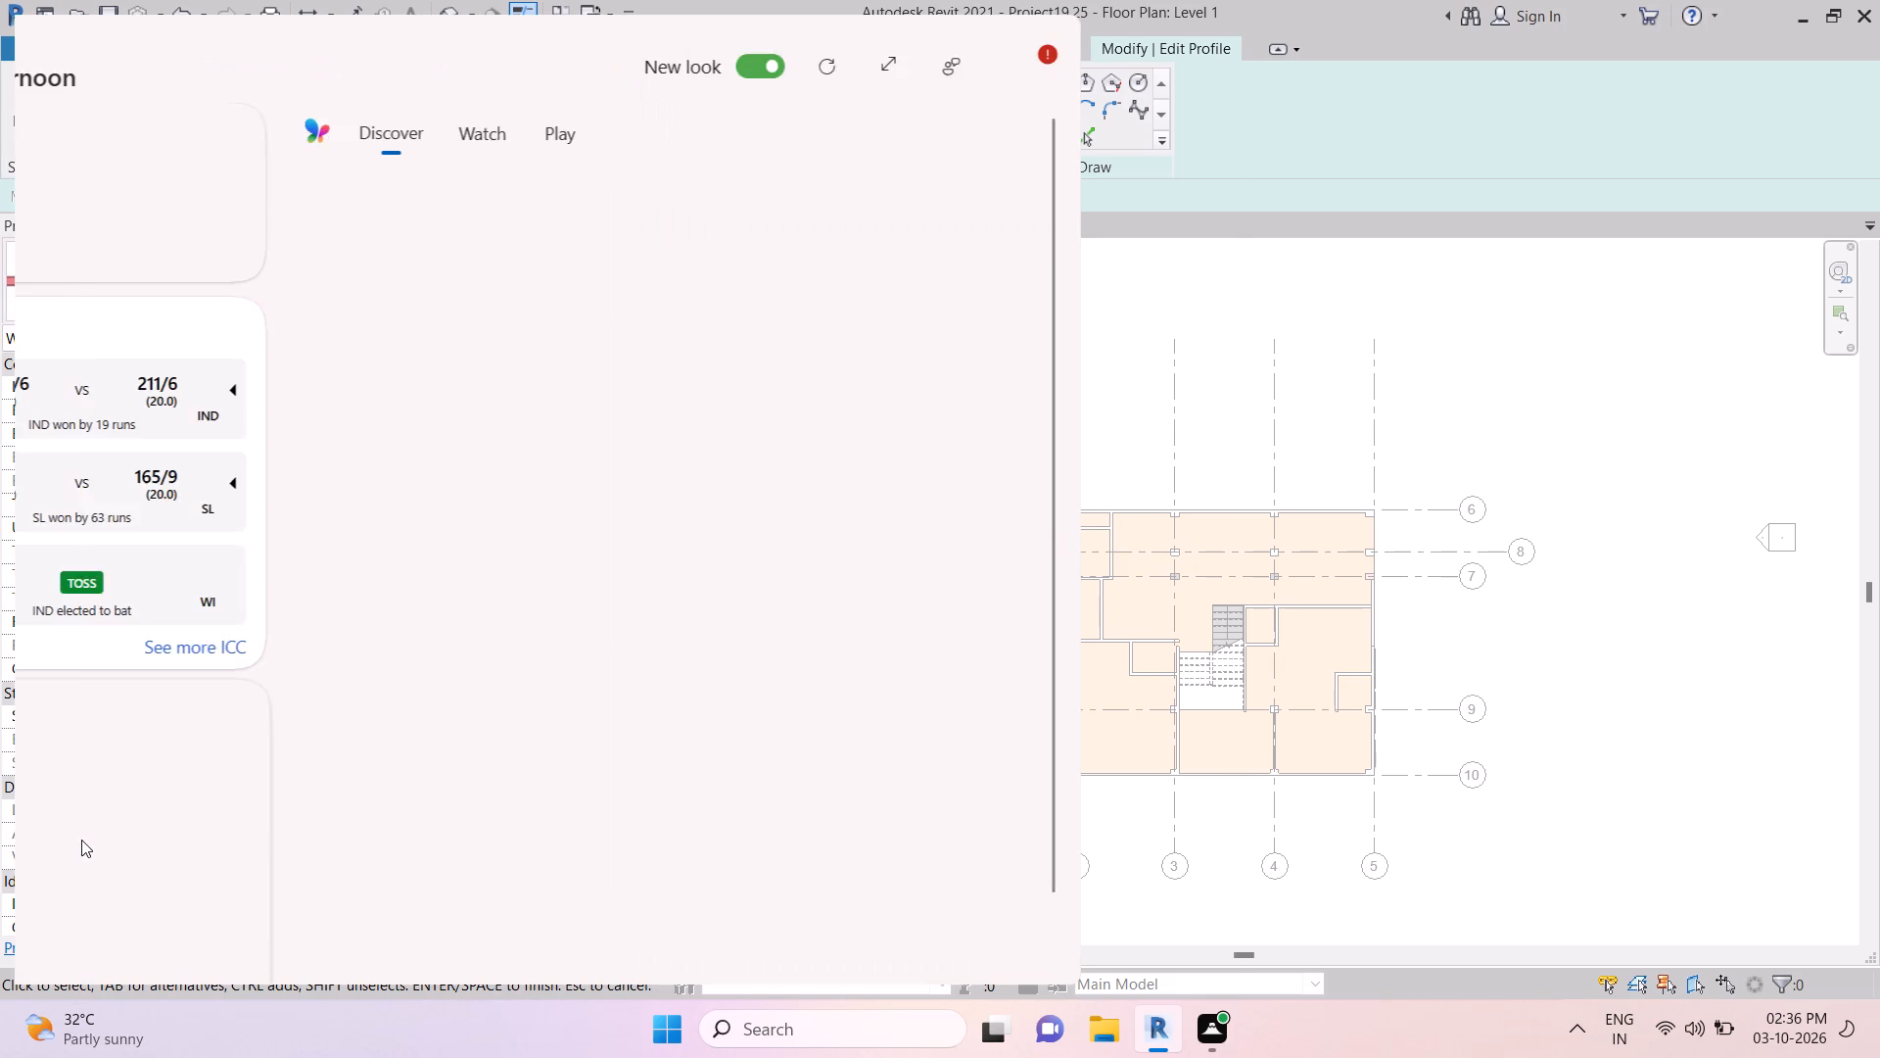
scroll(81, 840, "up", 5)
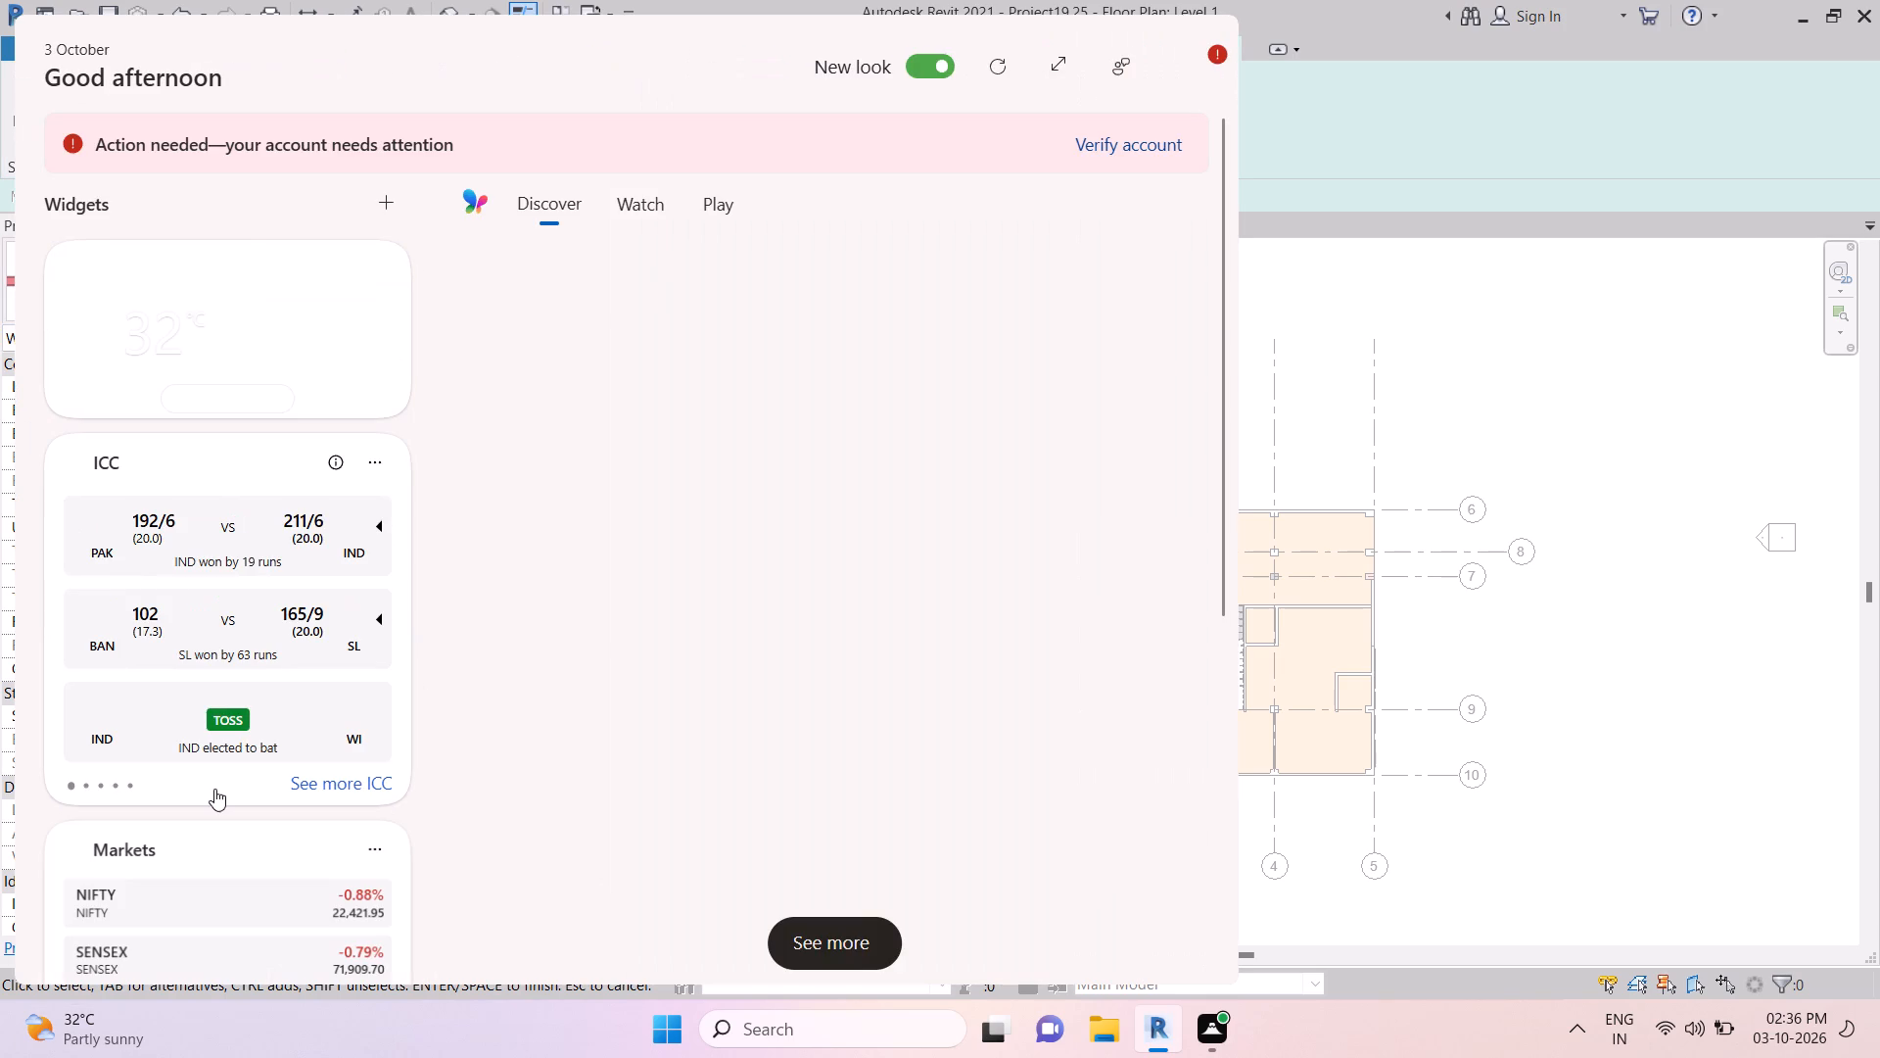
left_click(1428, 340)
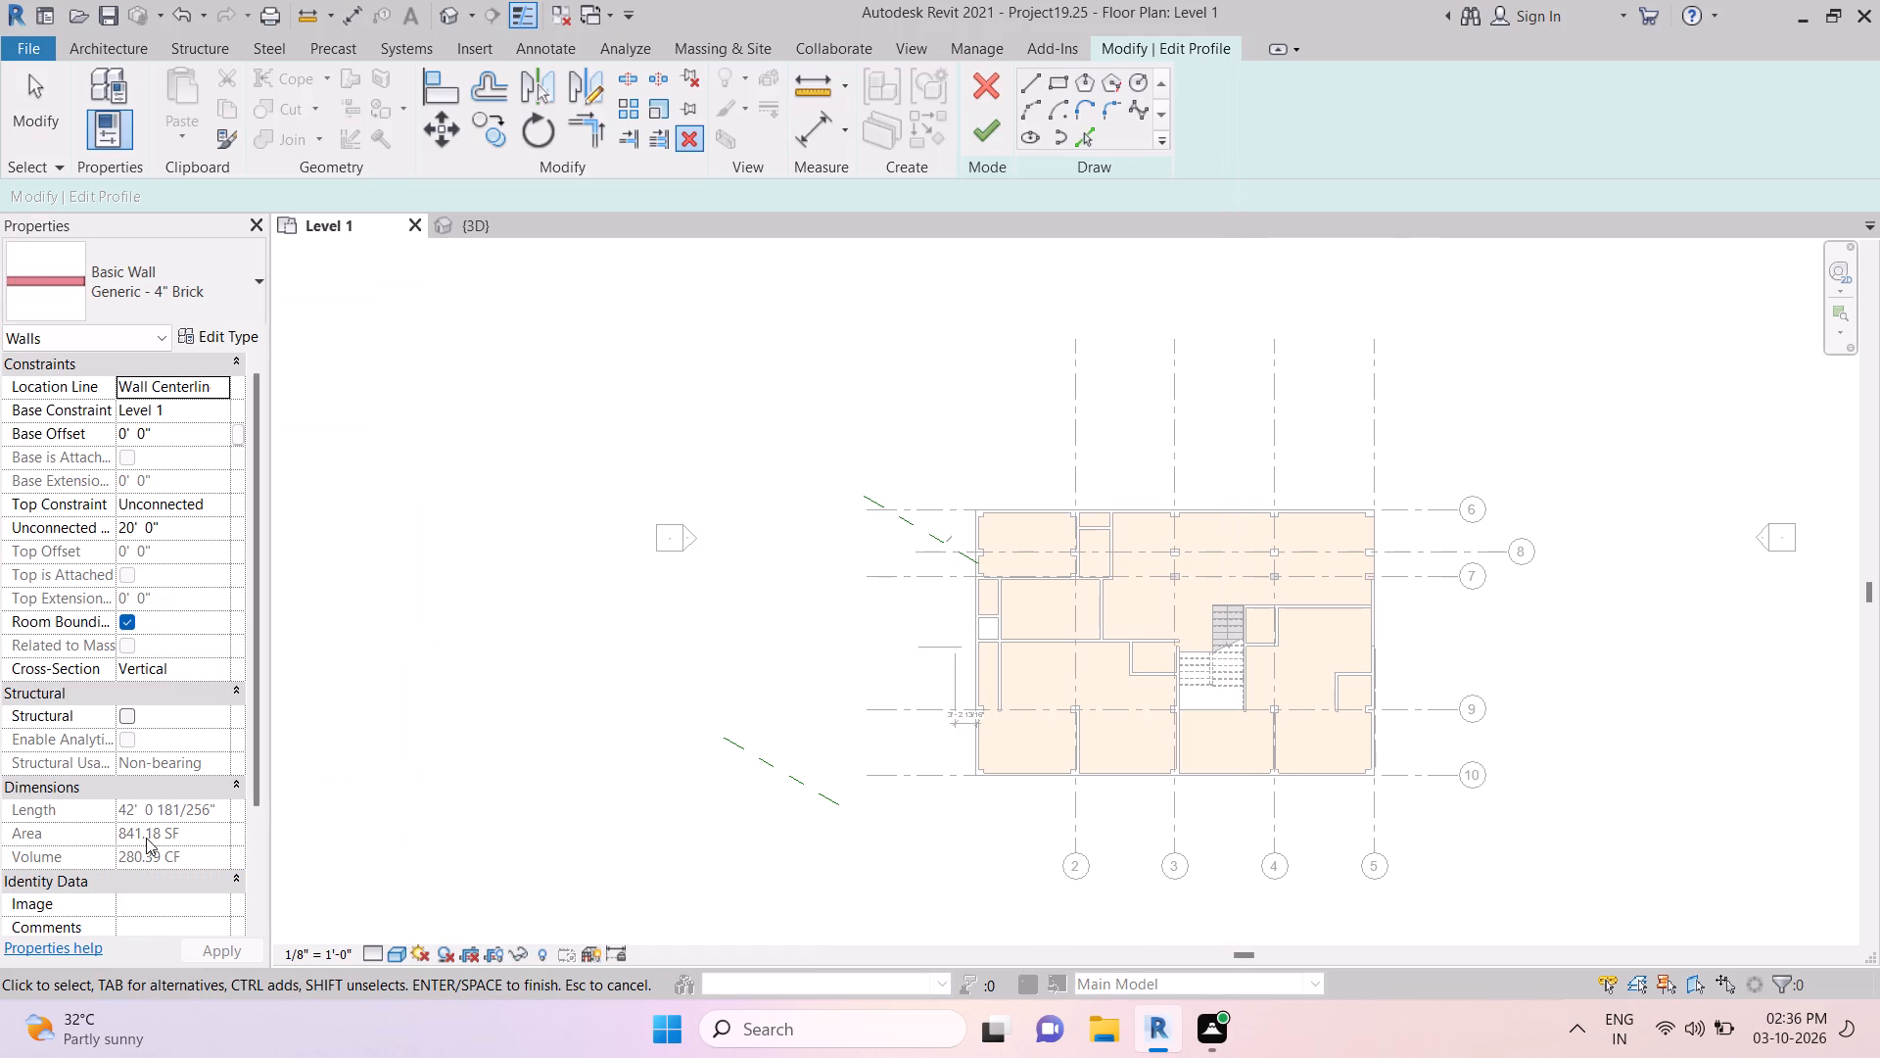
Check the available top constraint options for the wall whose profile is being edited, keeping the current choice.
scroll(146, 838, "down", 1)
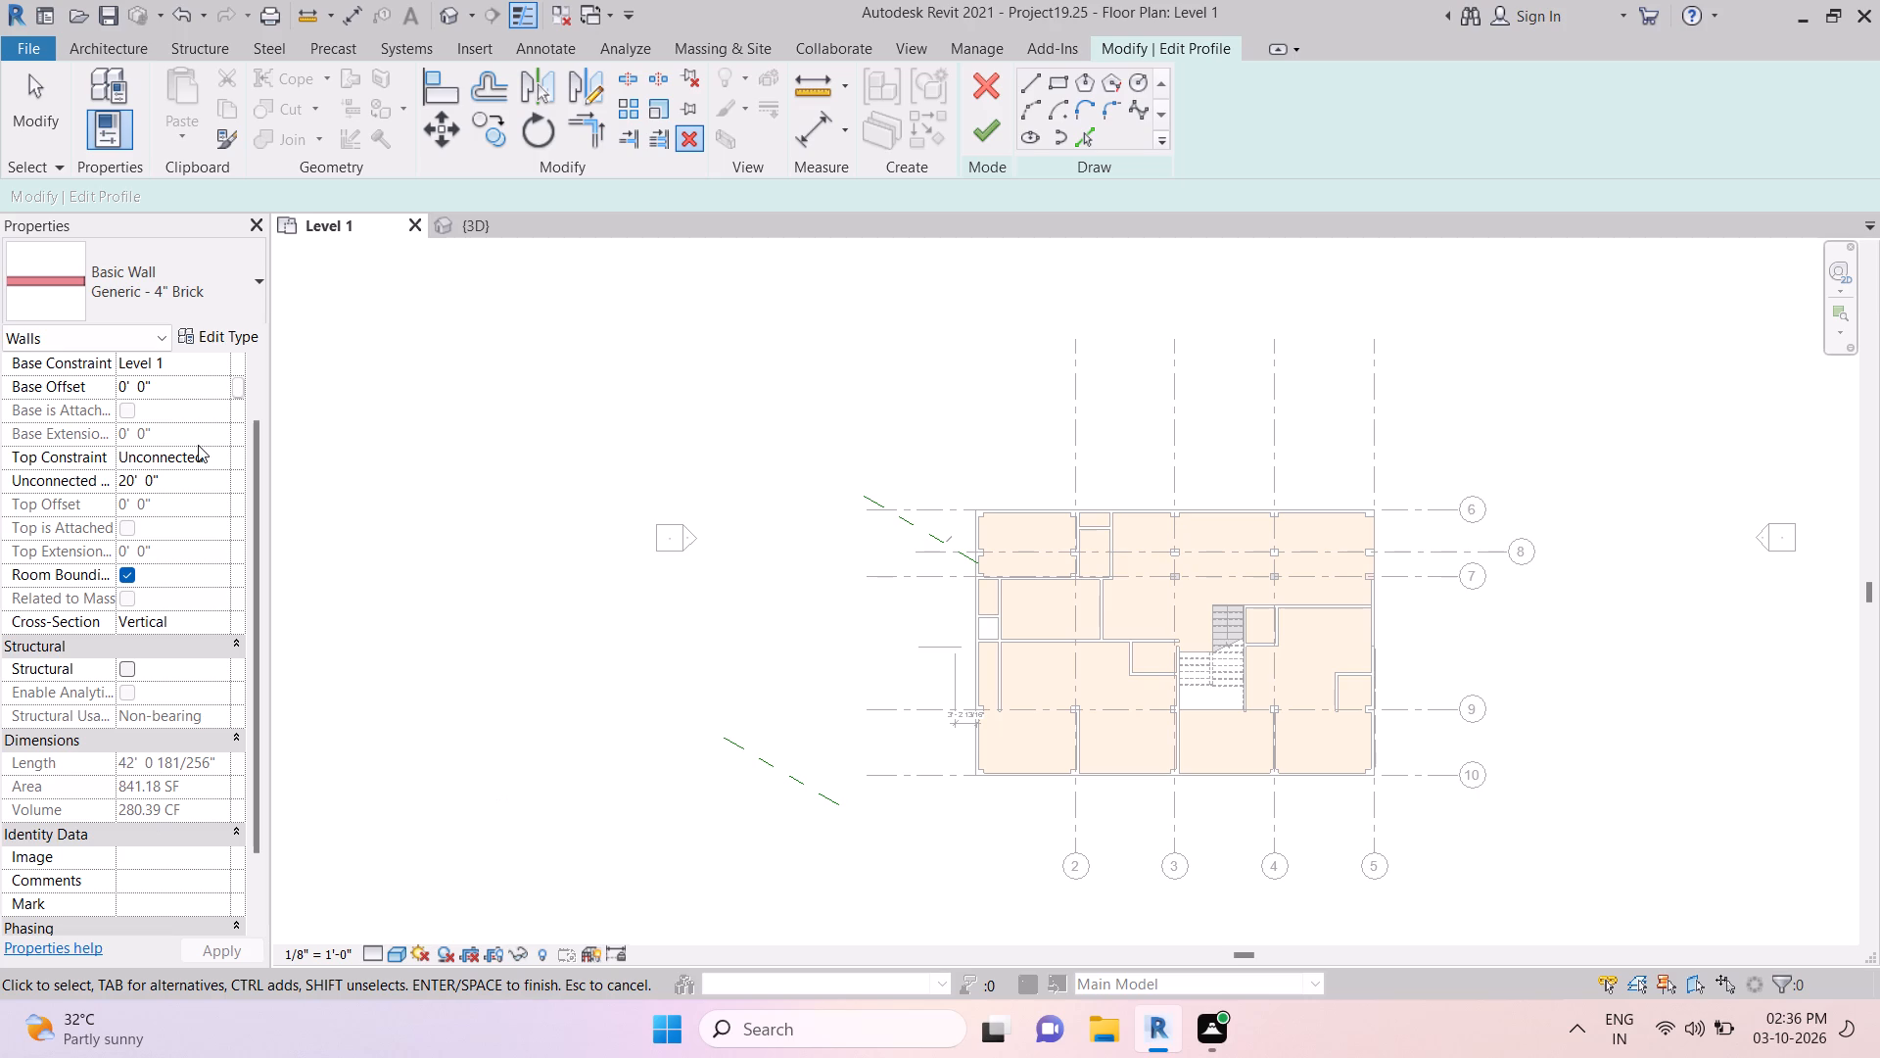
left_click_drag(203, 458, 208, 477)
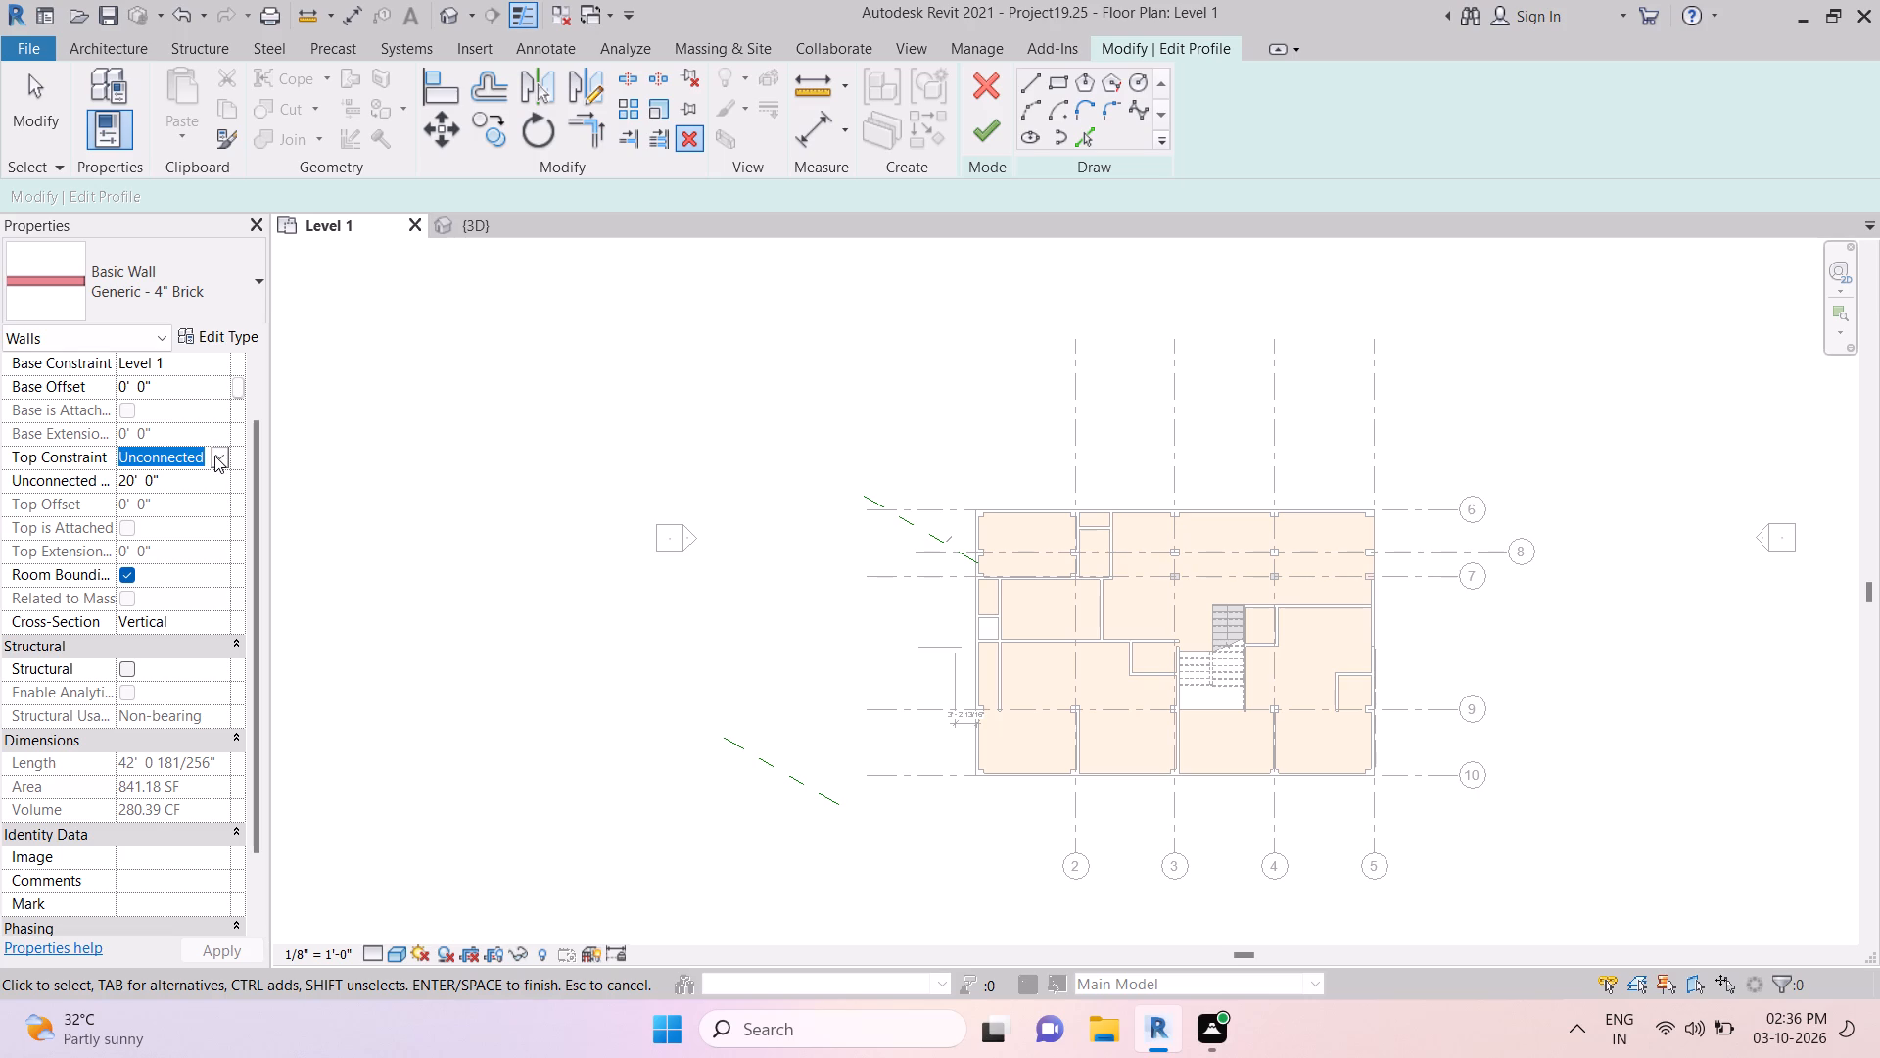
left_click(214, 456)
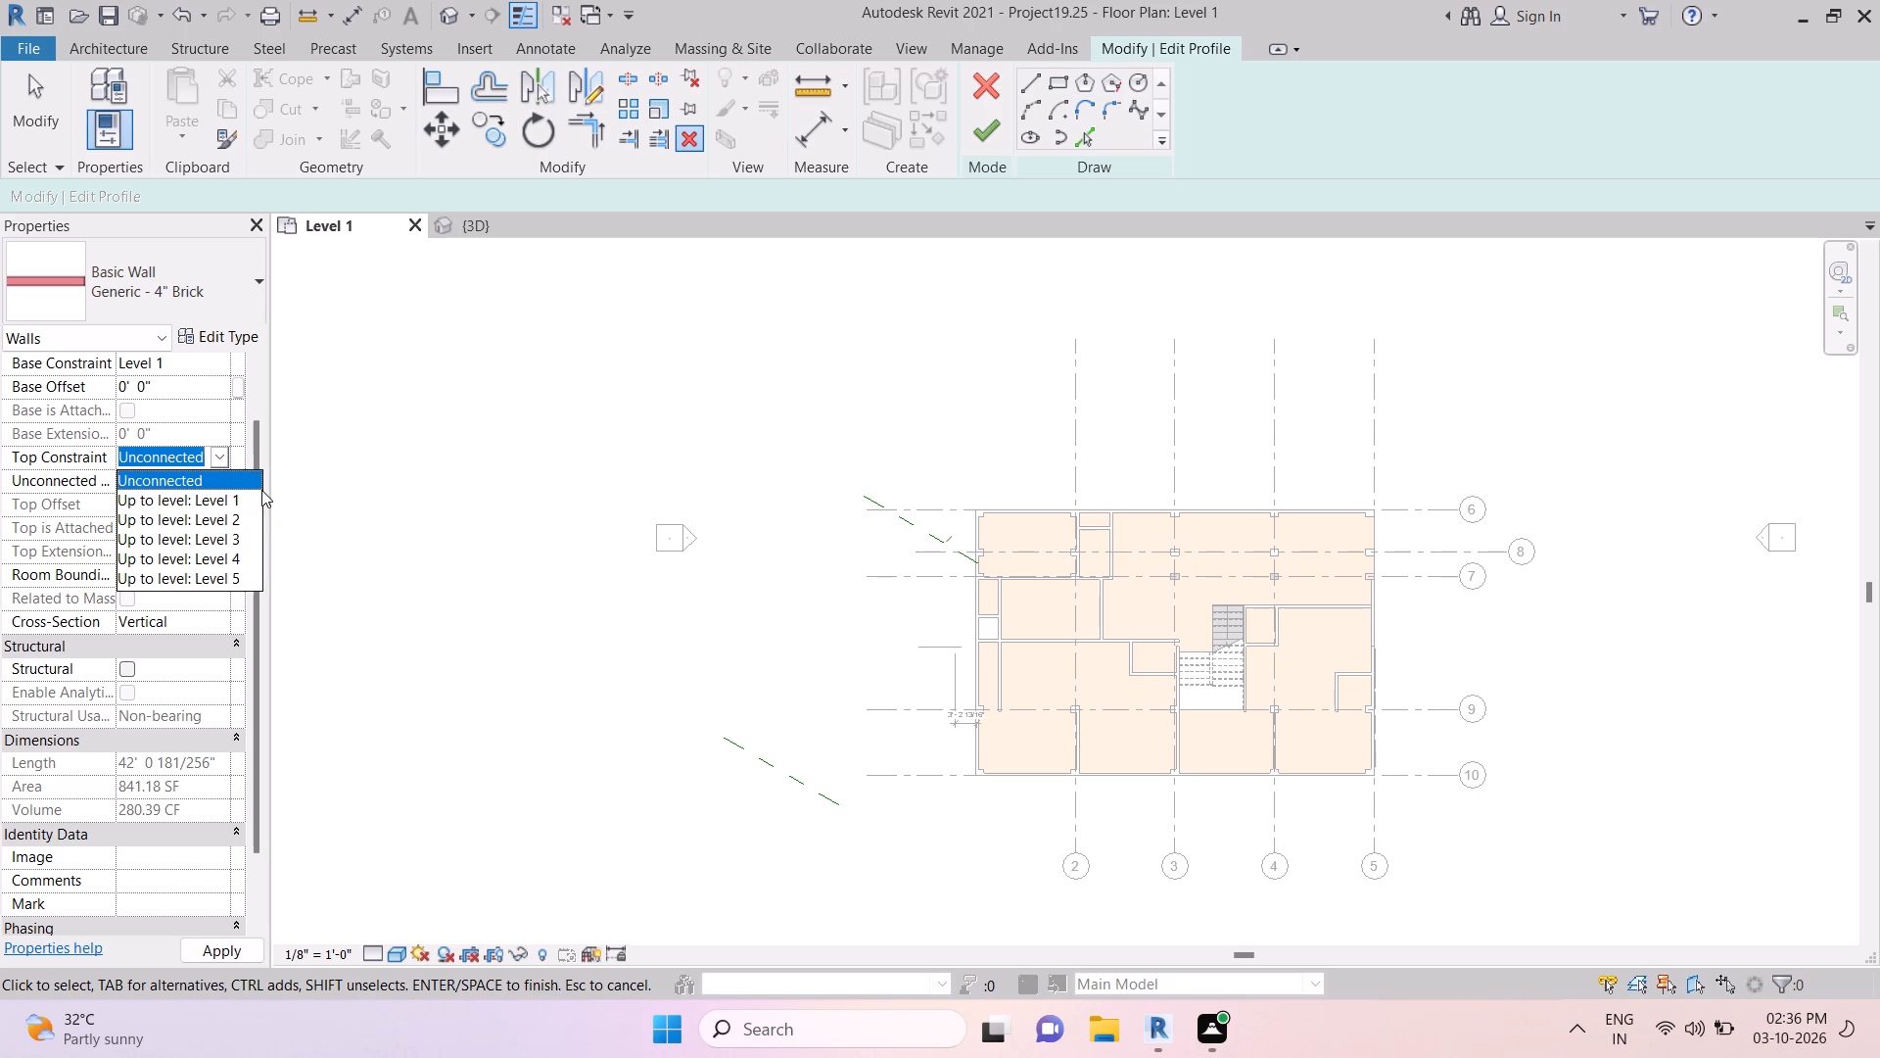
left_click(319, 477)
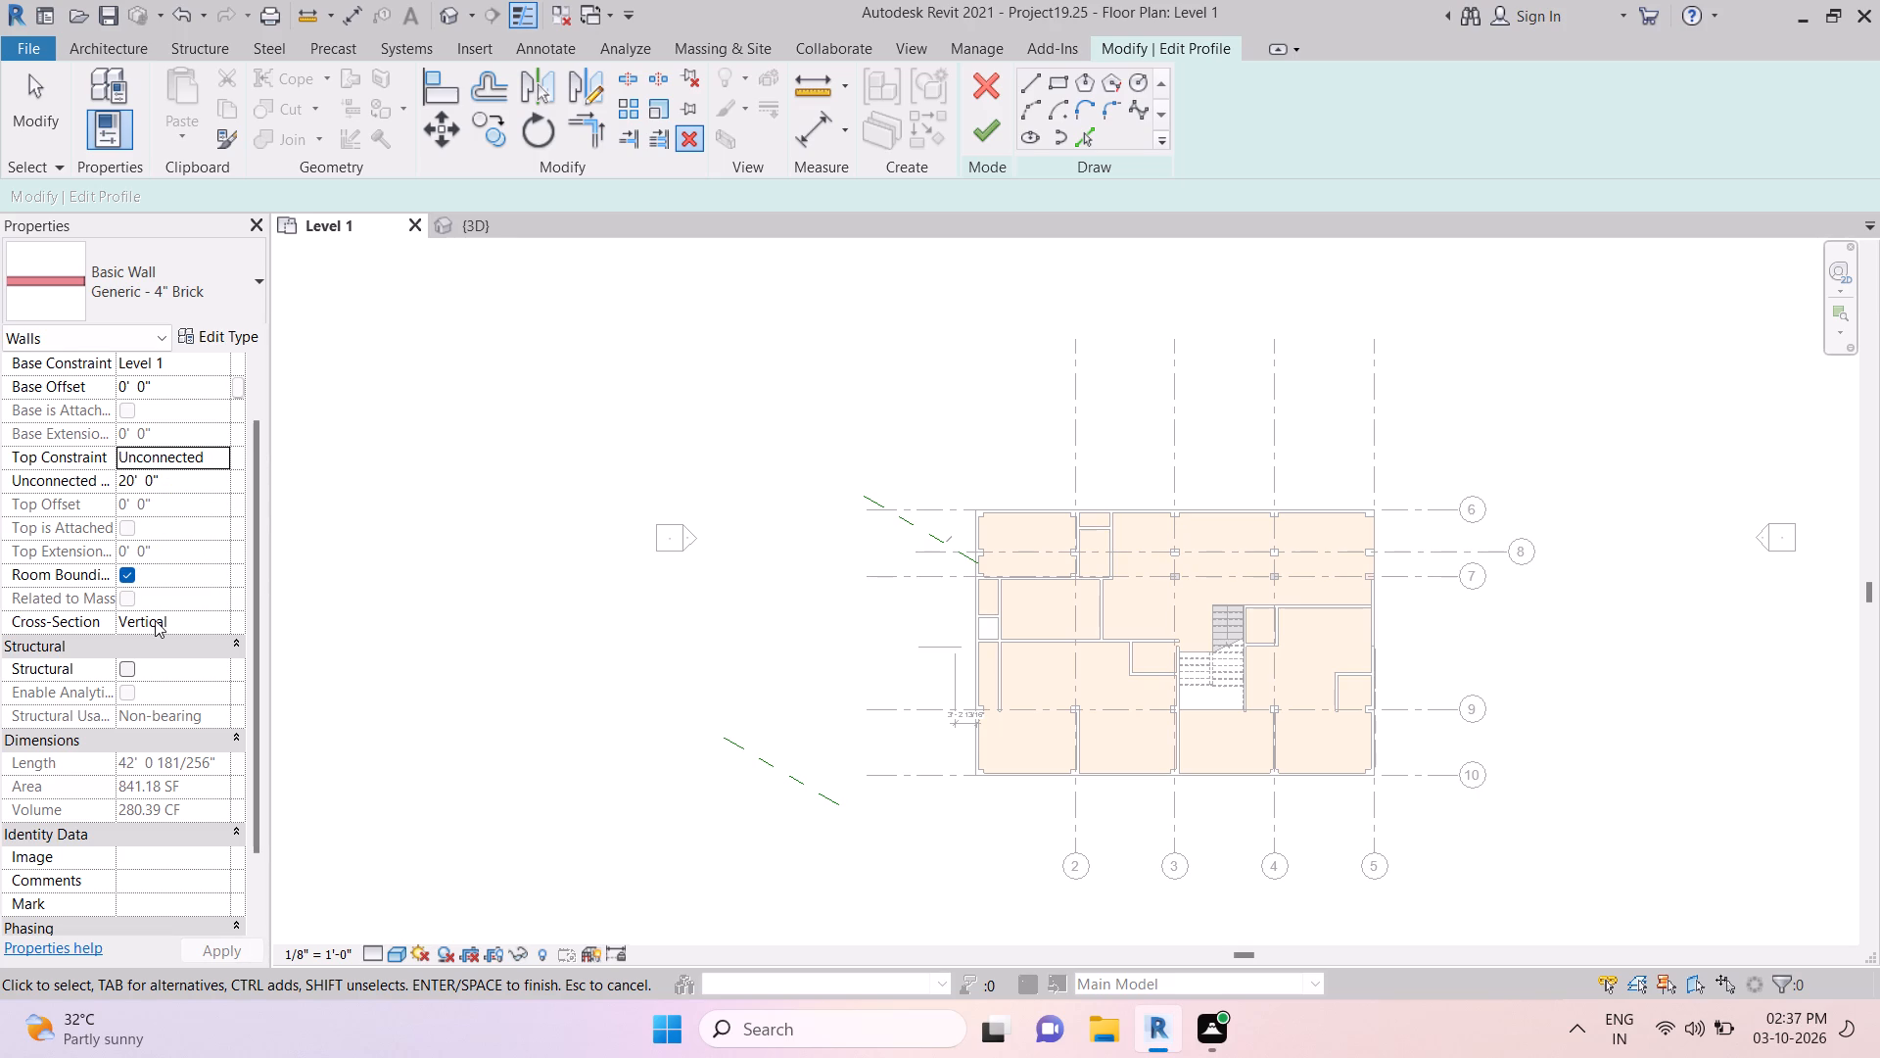
left_click(121, 592)
Check the type properties of the Generic - 4" Brick basic wall and its instance properties down to phasing.
left_click(228, 339)
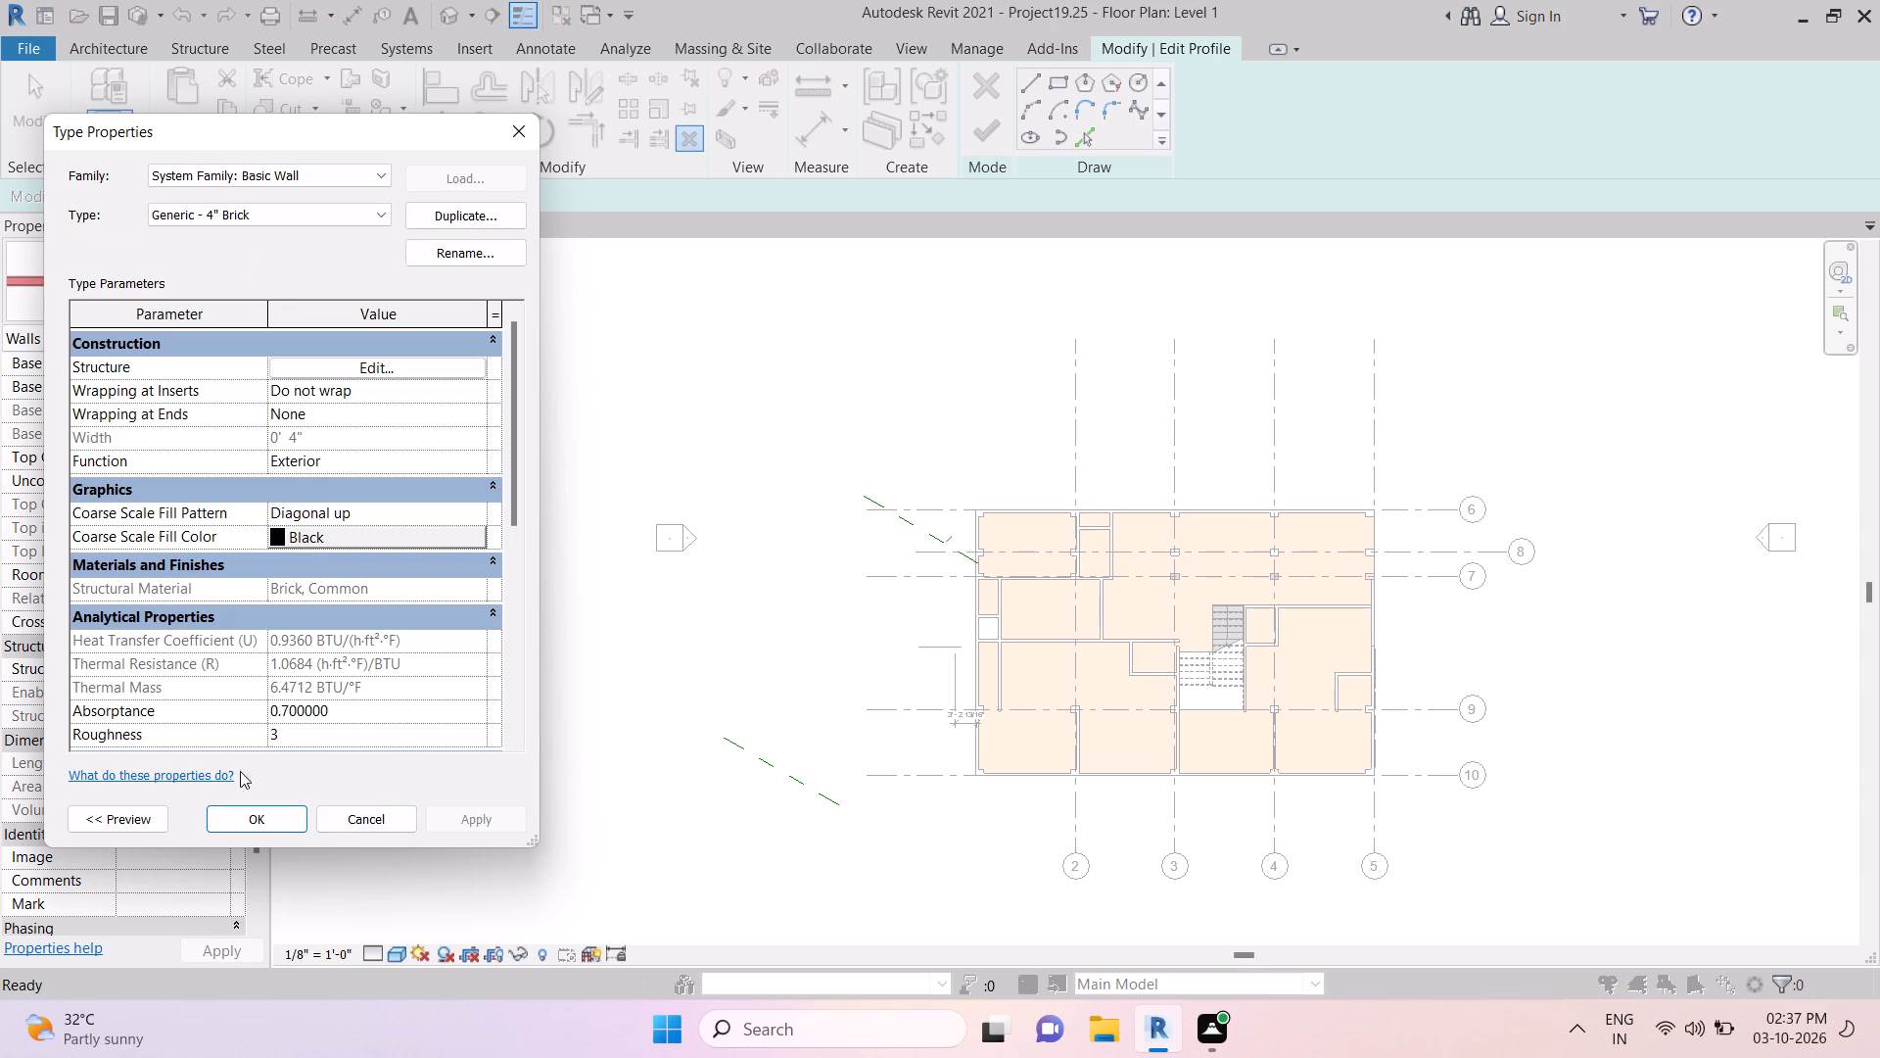
left_click(281, 817)
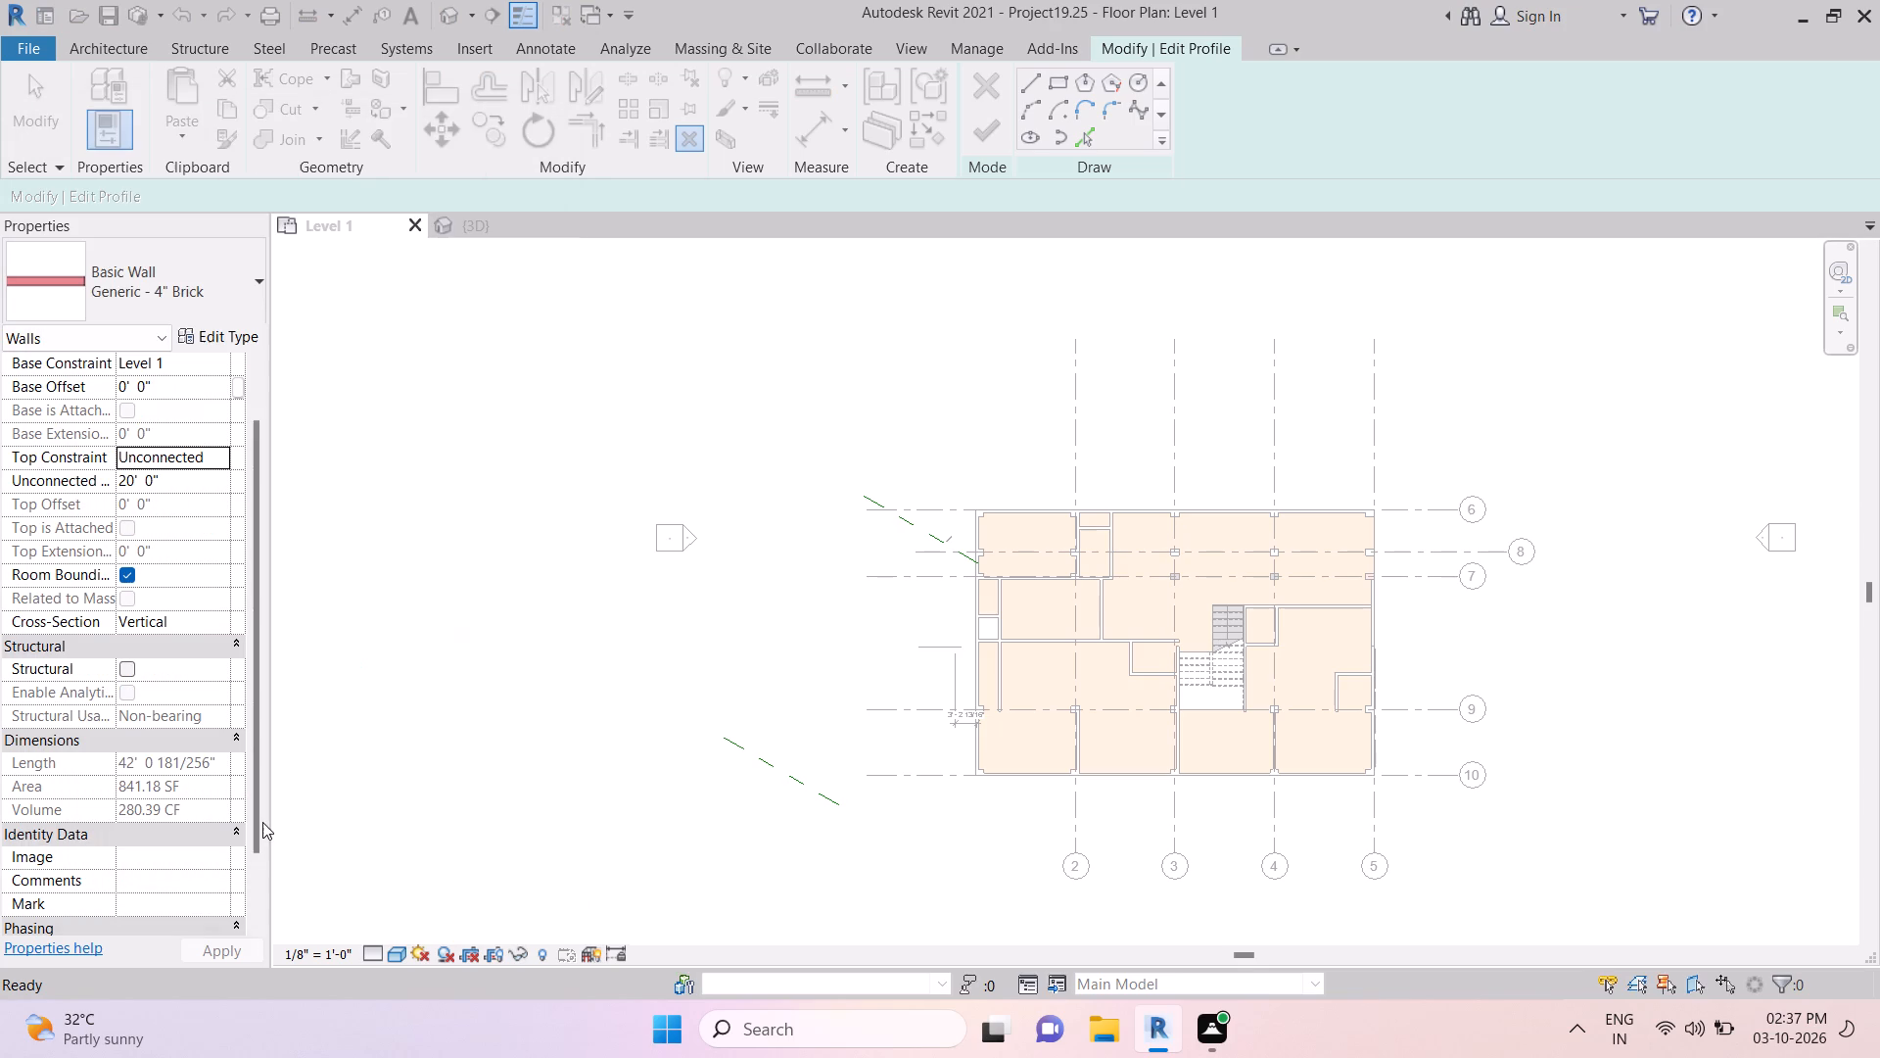
scroll(94, 905, "down", 8)
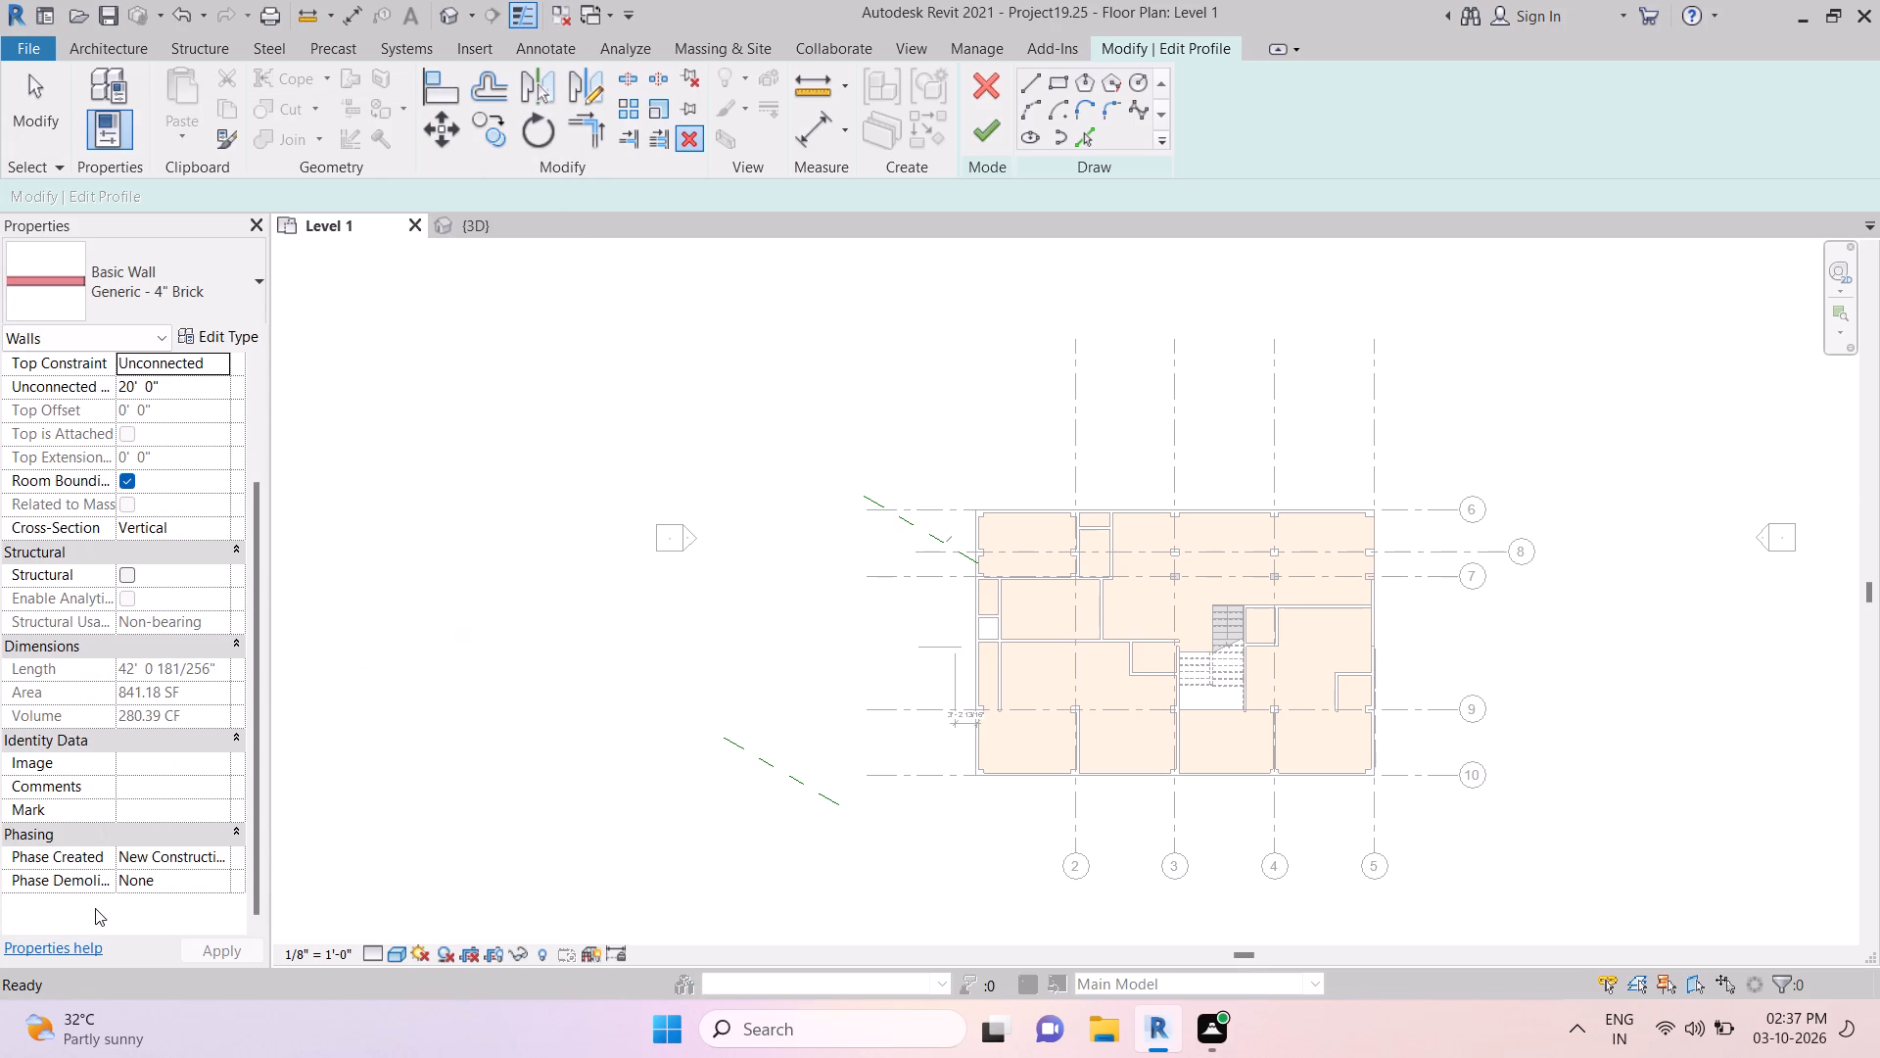
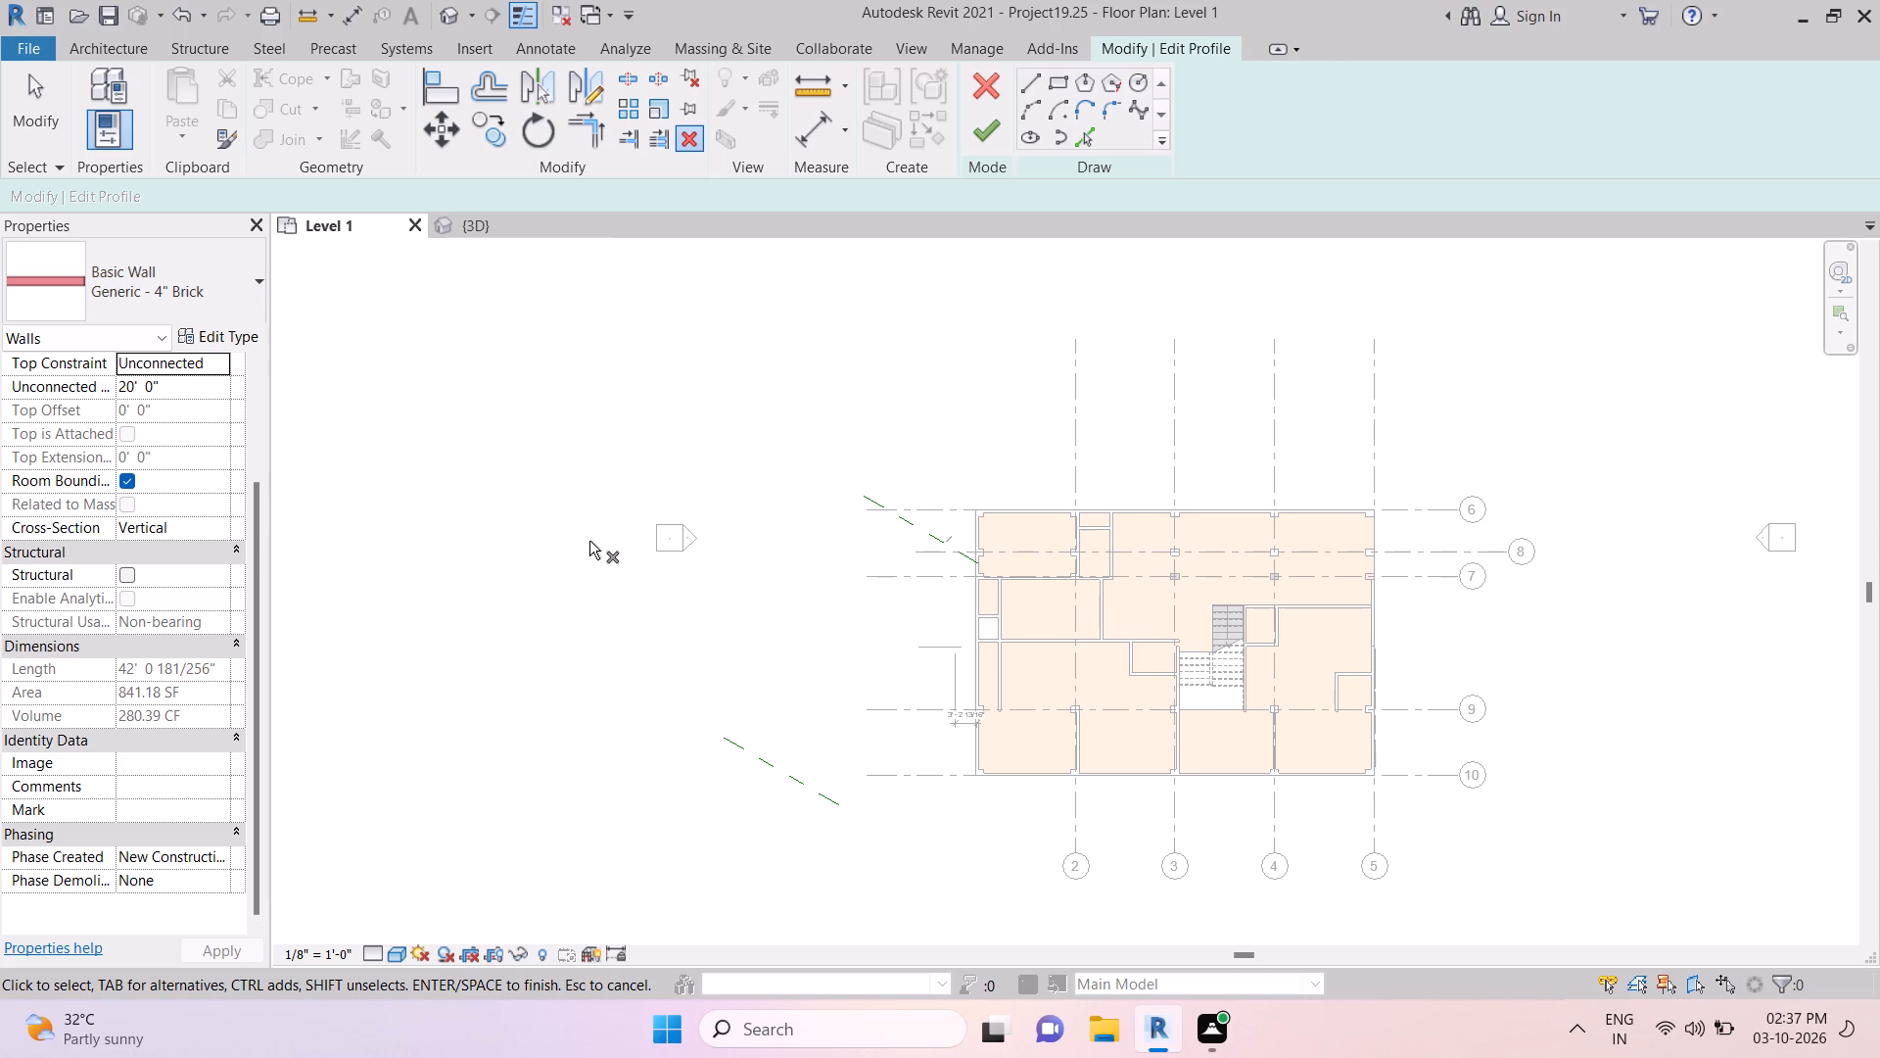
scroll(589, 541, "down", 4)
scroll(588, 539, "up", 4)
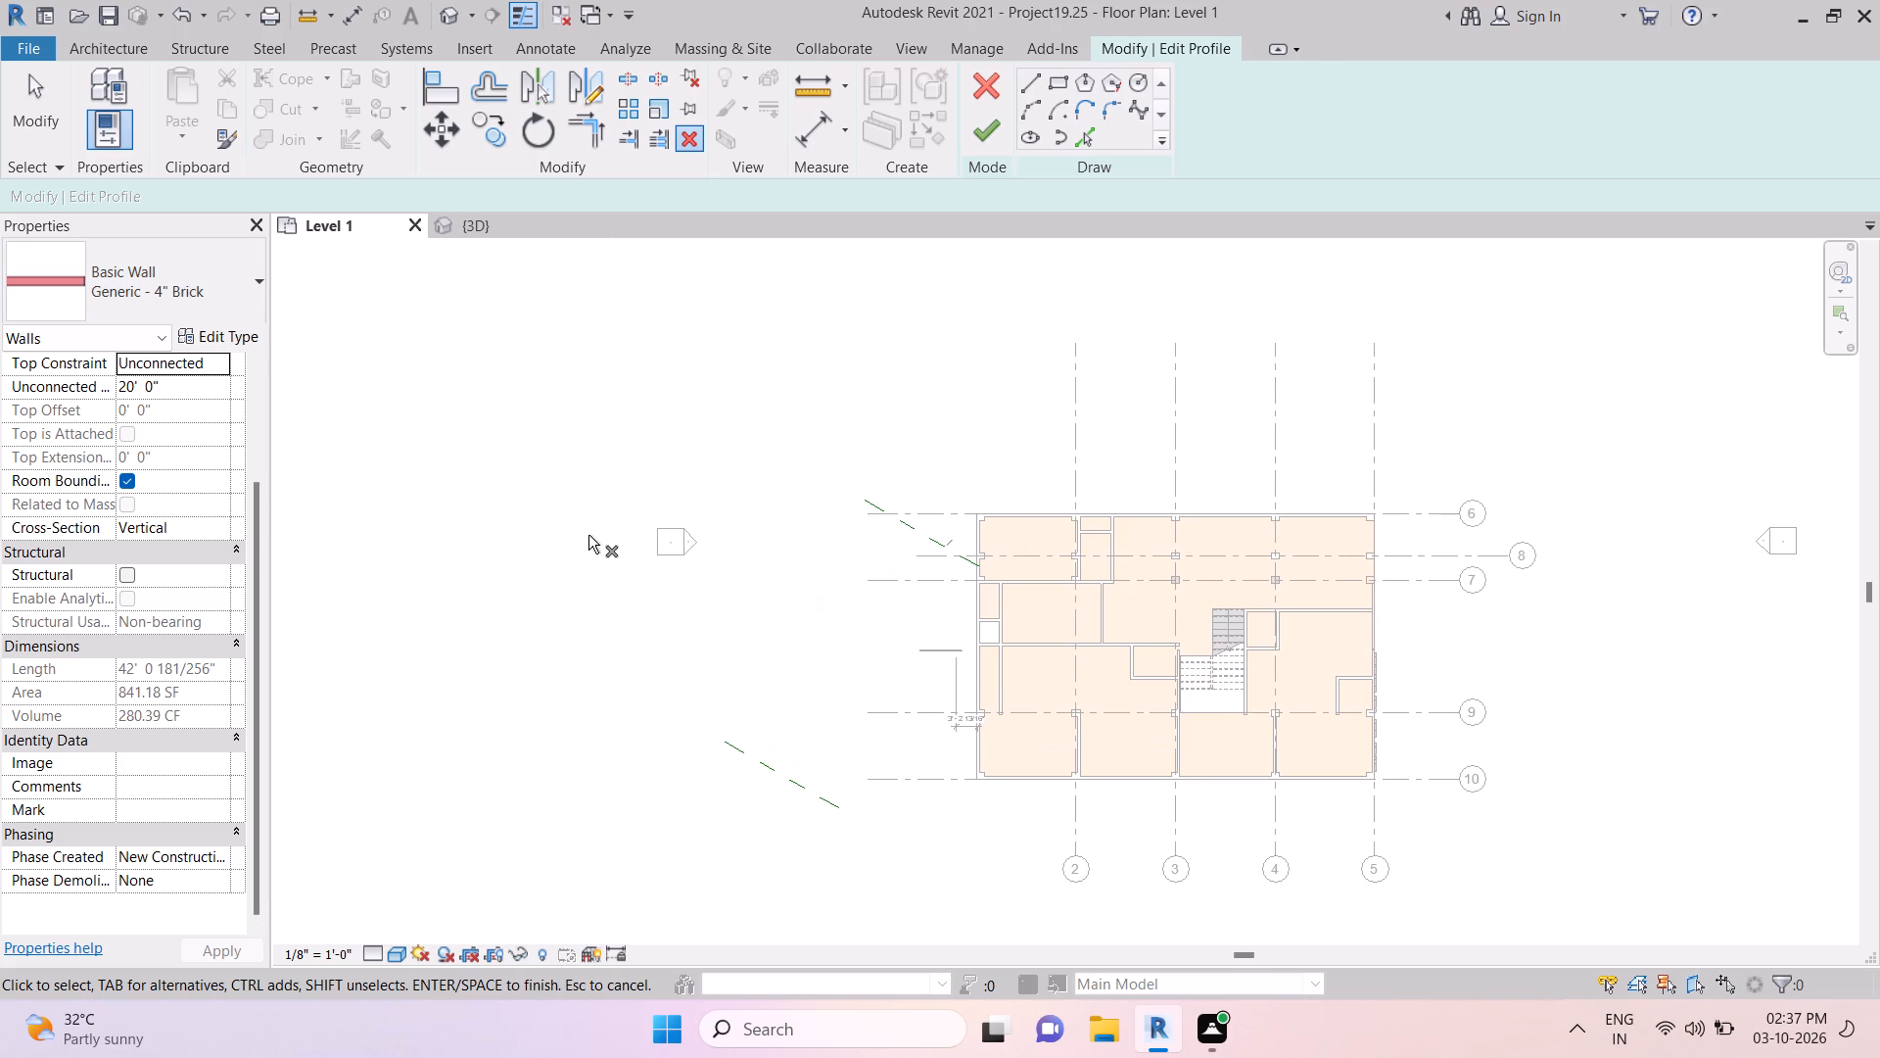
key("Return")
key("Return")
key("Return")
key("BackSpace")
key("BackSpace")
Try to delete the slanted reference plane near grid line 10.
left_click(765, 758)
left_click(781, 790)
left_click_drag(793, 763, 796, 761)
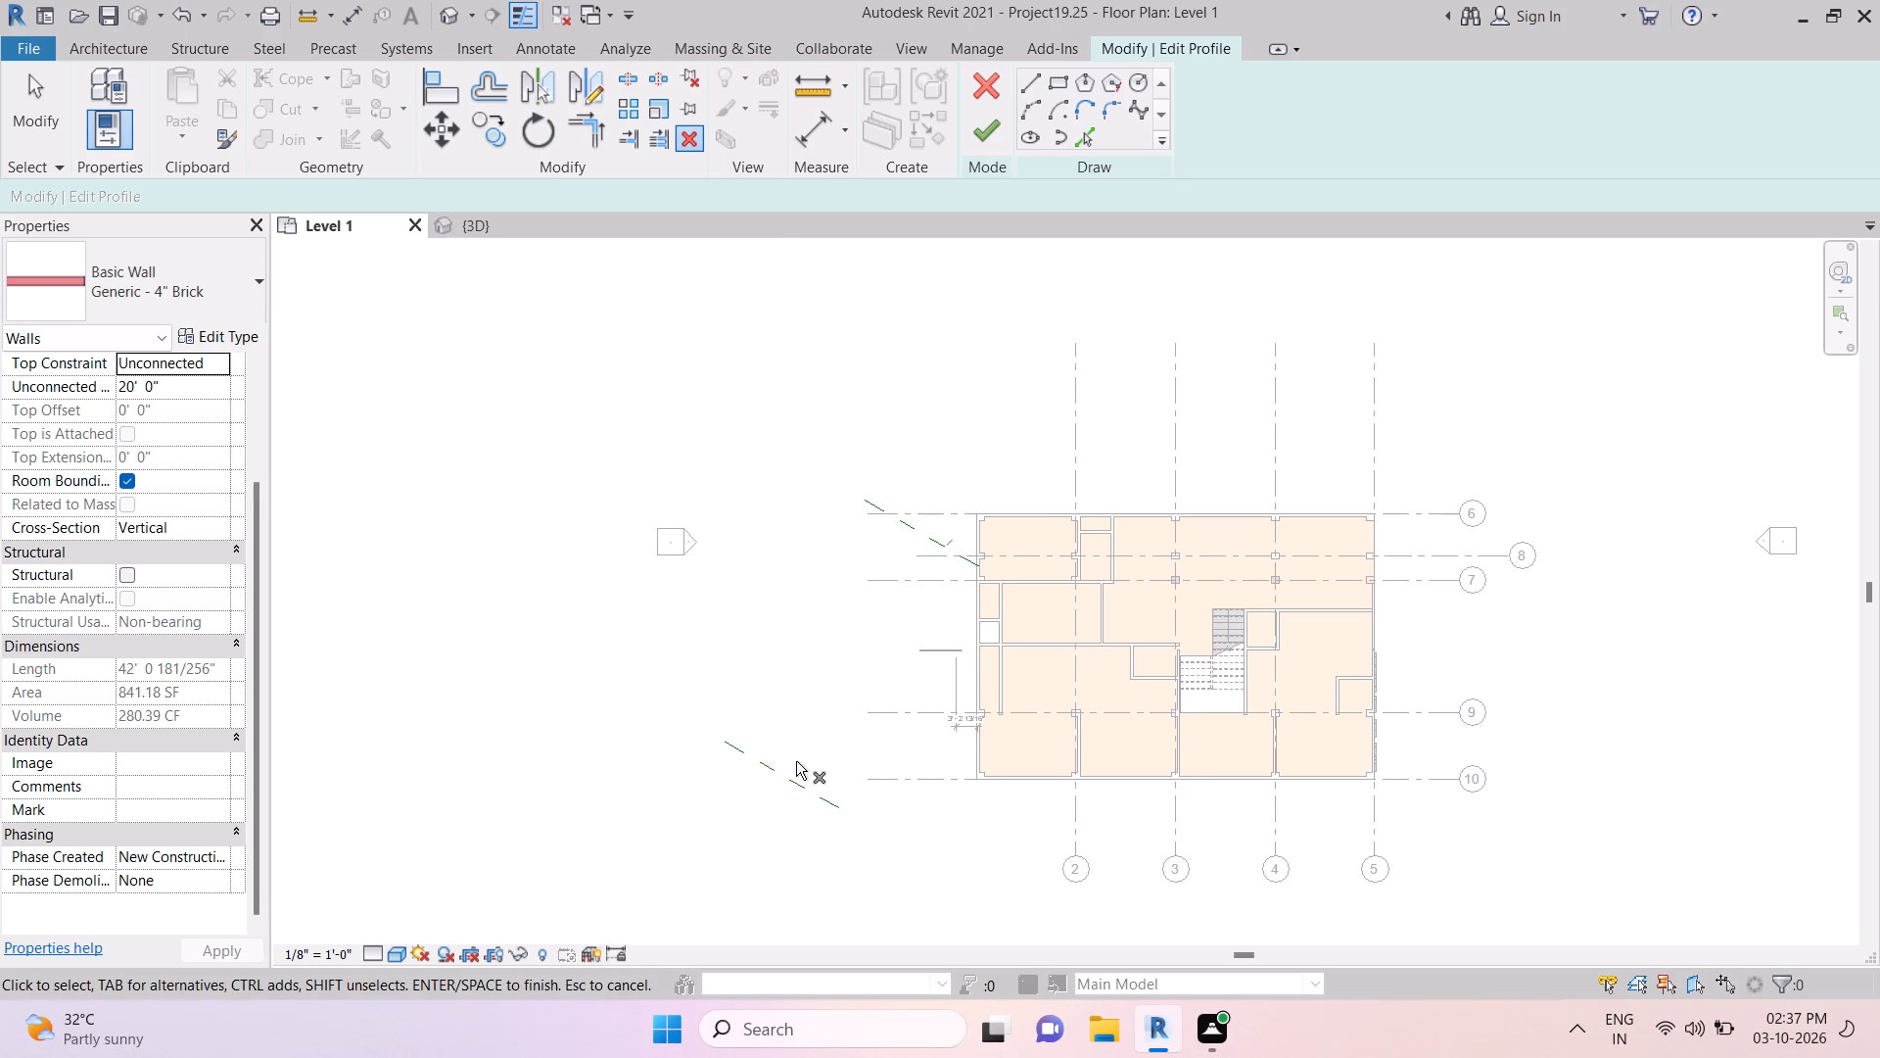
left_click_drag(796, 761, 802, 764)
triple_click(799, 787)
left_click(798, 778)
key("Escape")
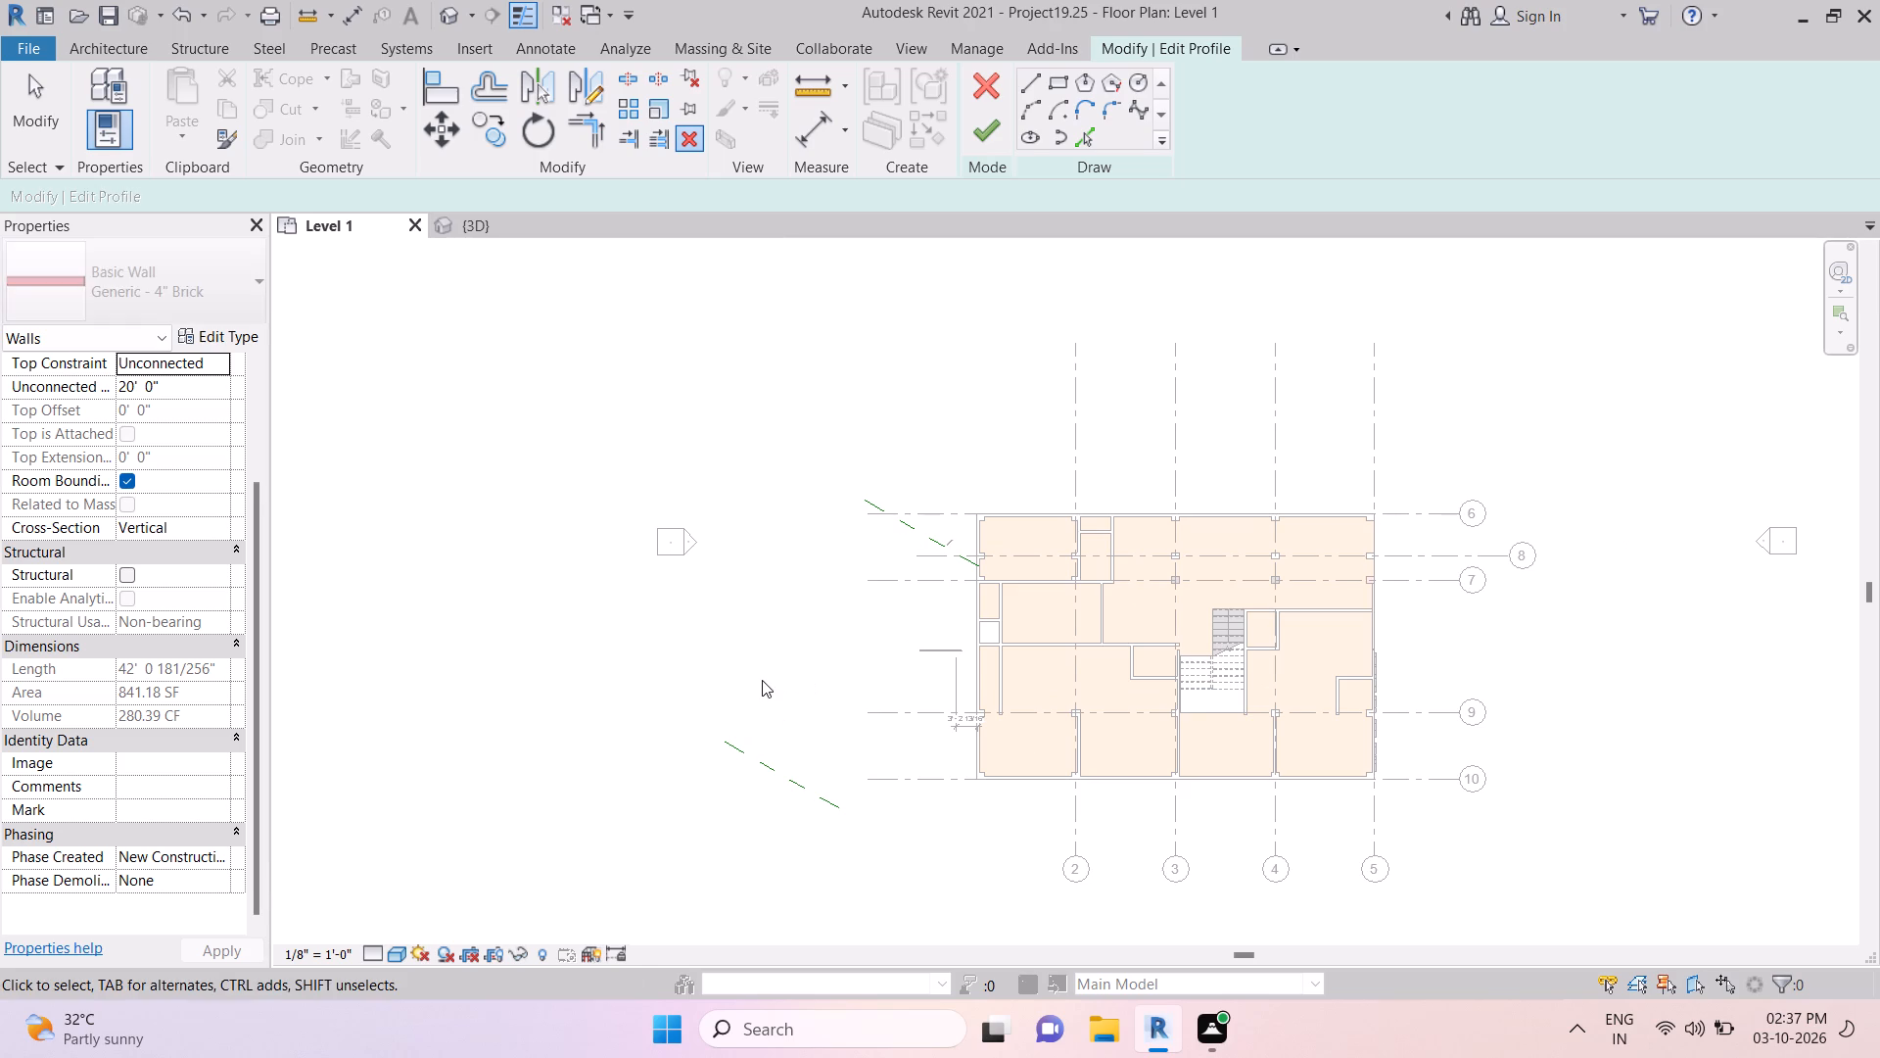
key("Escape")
Name the slanted reference plane near grid line 10 KOUSAR.
left_click(737, 752)
left_click(740, 750)
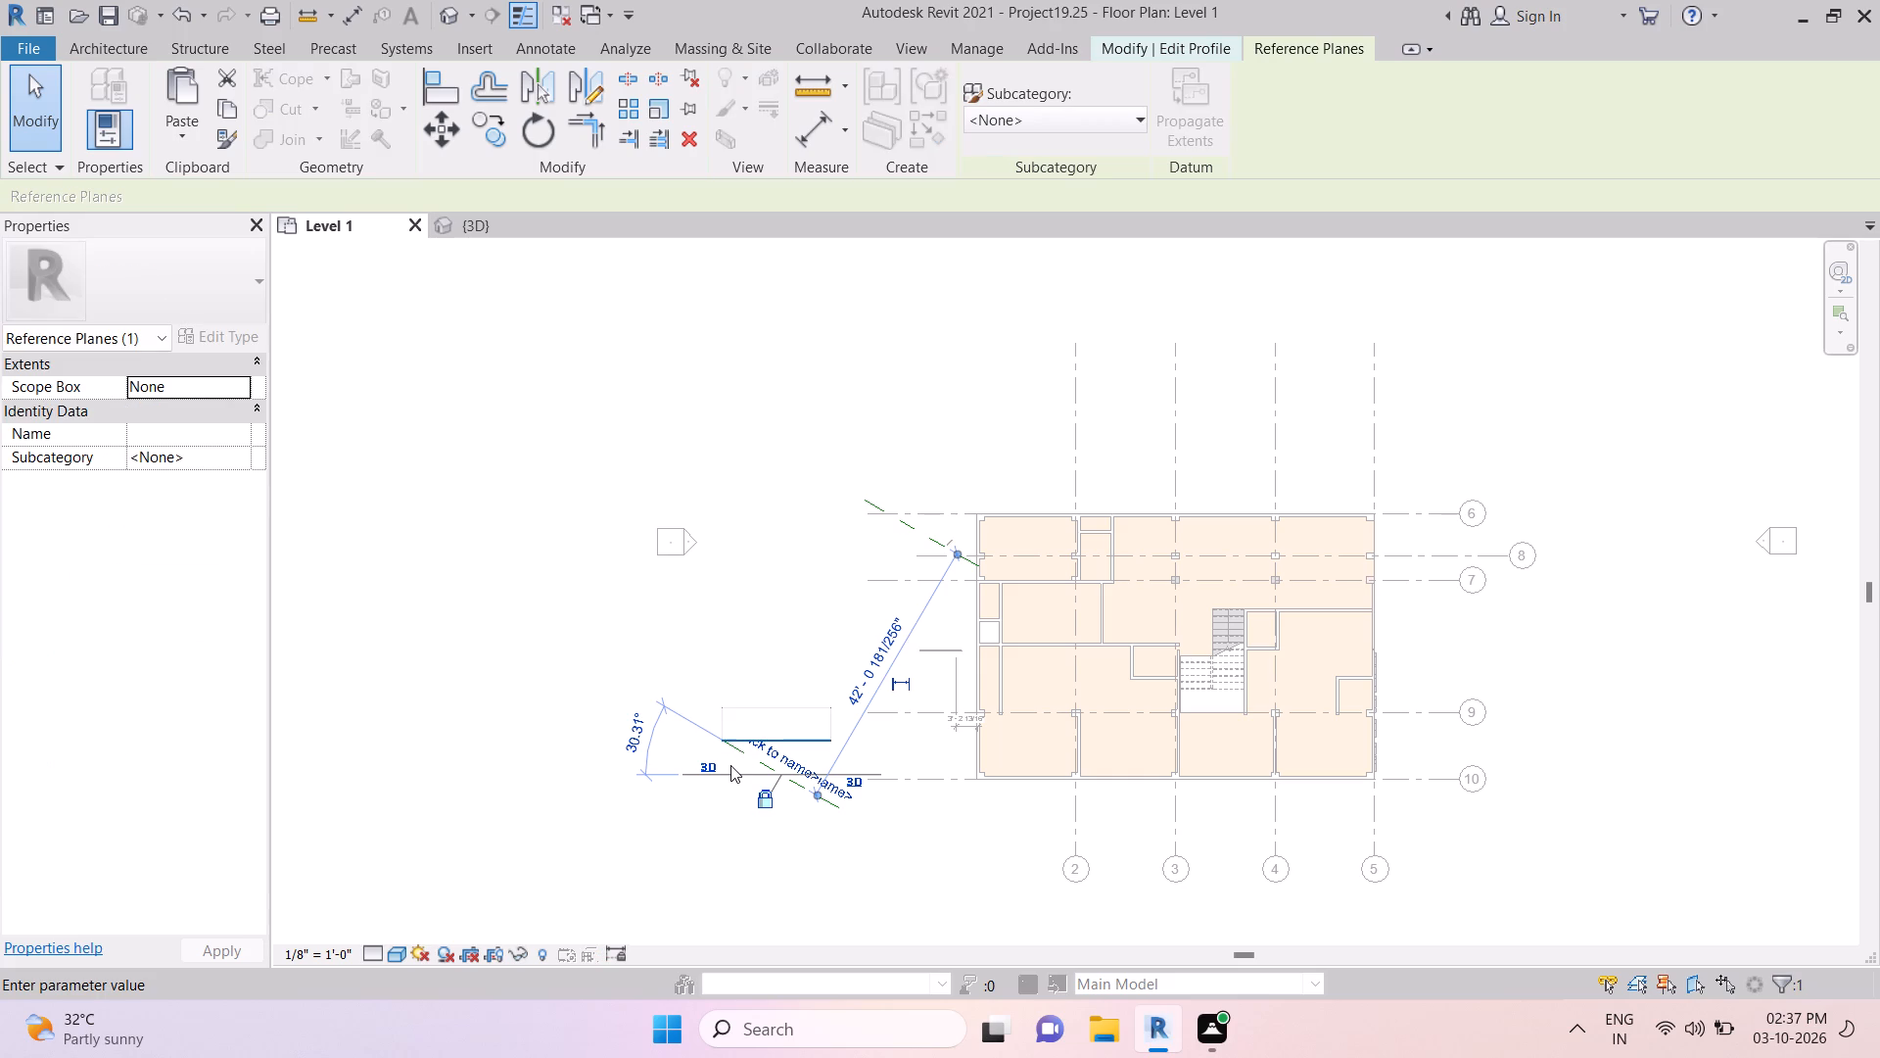
key("k")
type("OUJSAR")
key("BackSpace")
key("BackSpace")
key("BackSpace")
key("BackSpace")
type("SAR")
key("Return")
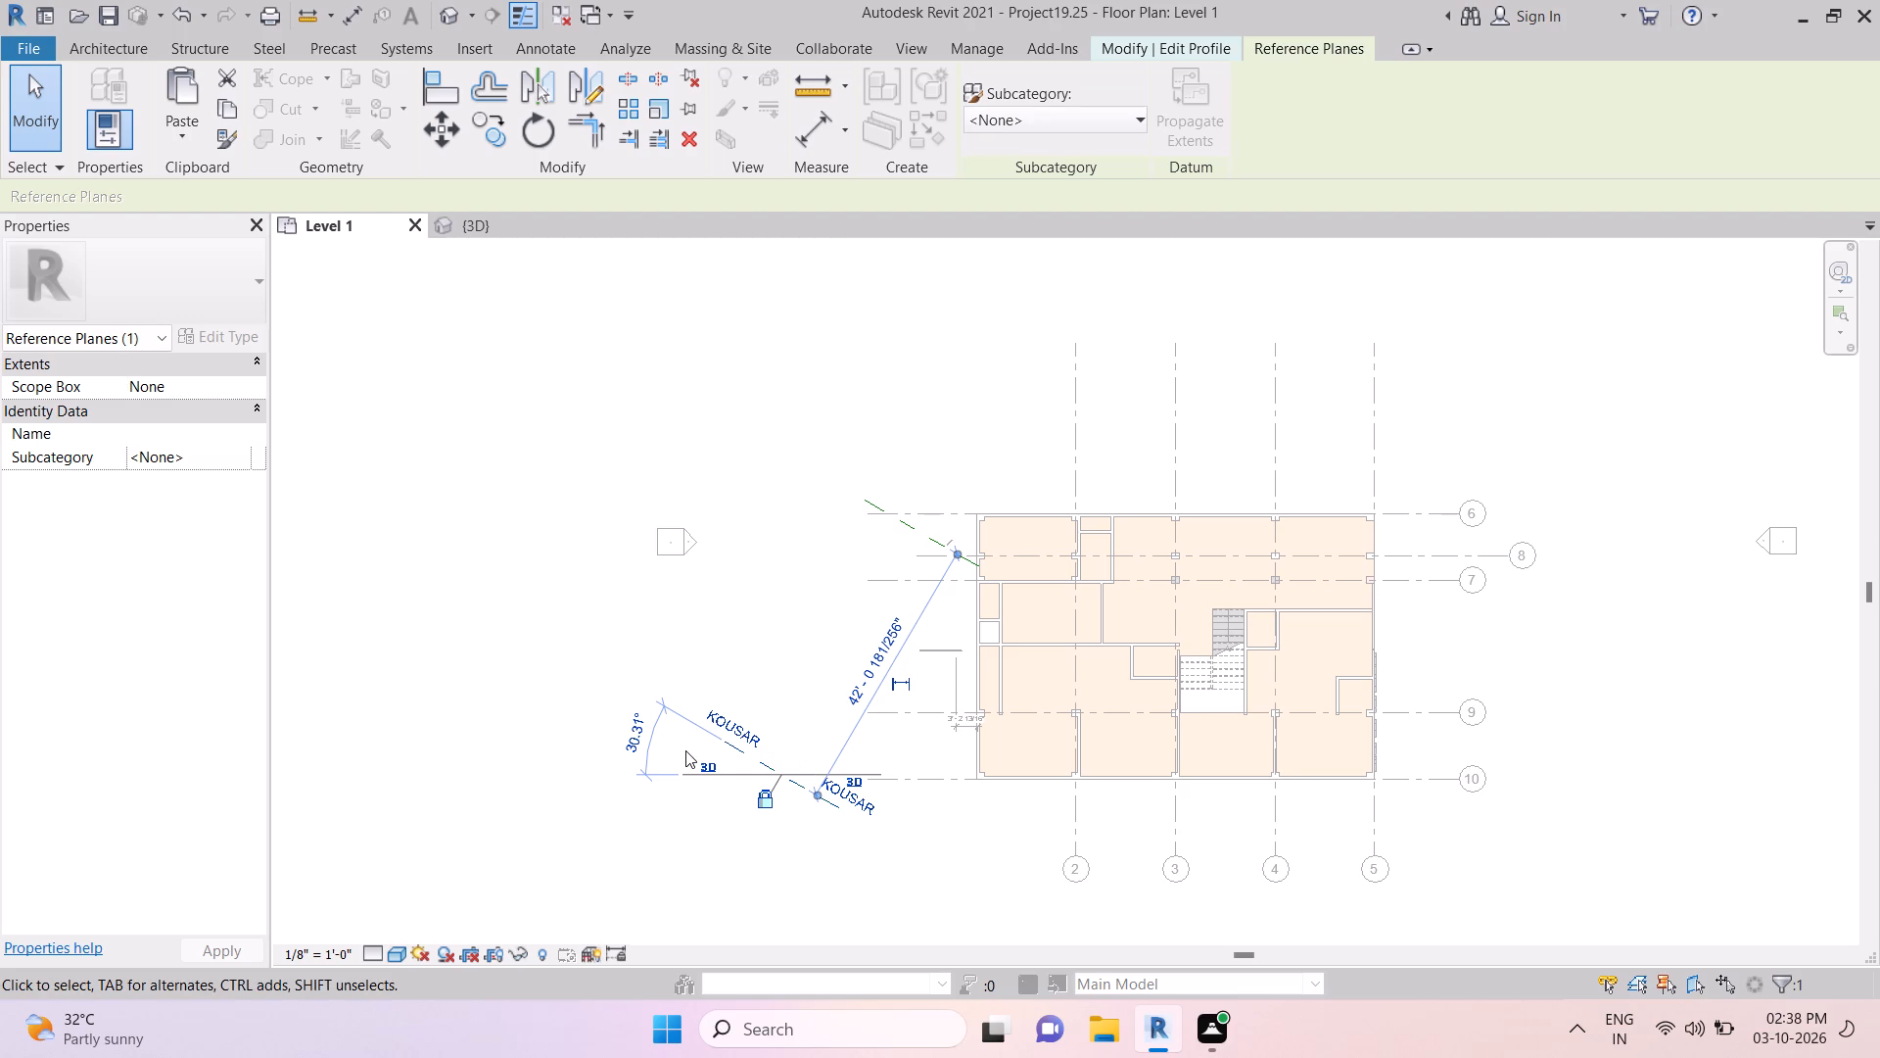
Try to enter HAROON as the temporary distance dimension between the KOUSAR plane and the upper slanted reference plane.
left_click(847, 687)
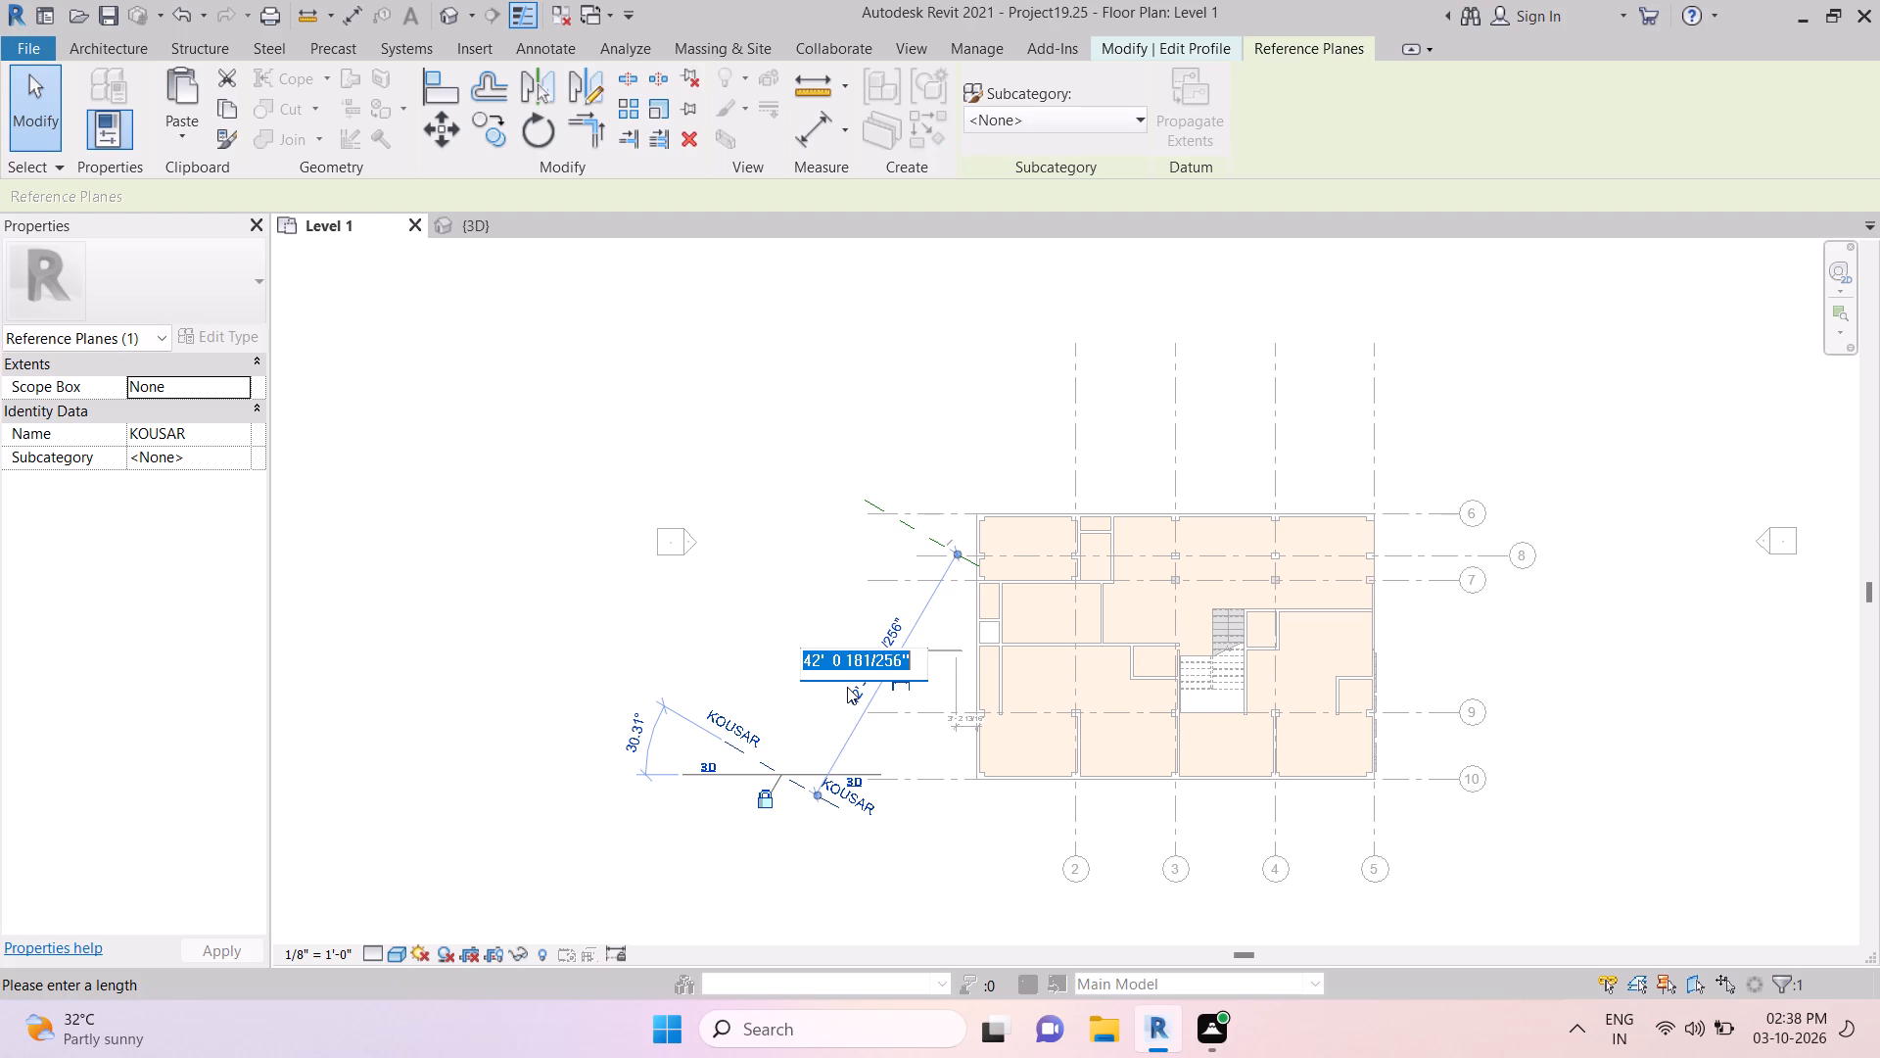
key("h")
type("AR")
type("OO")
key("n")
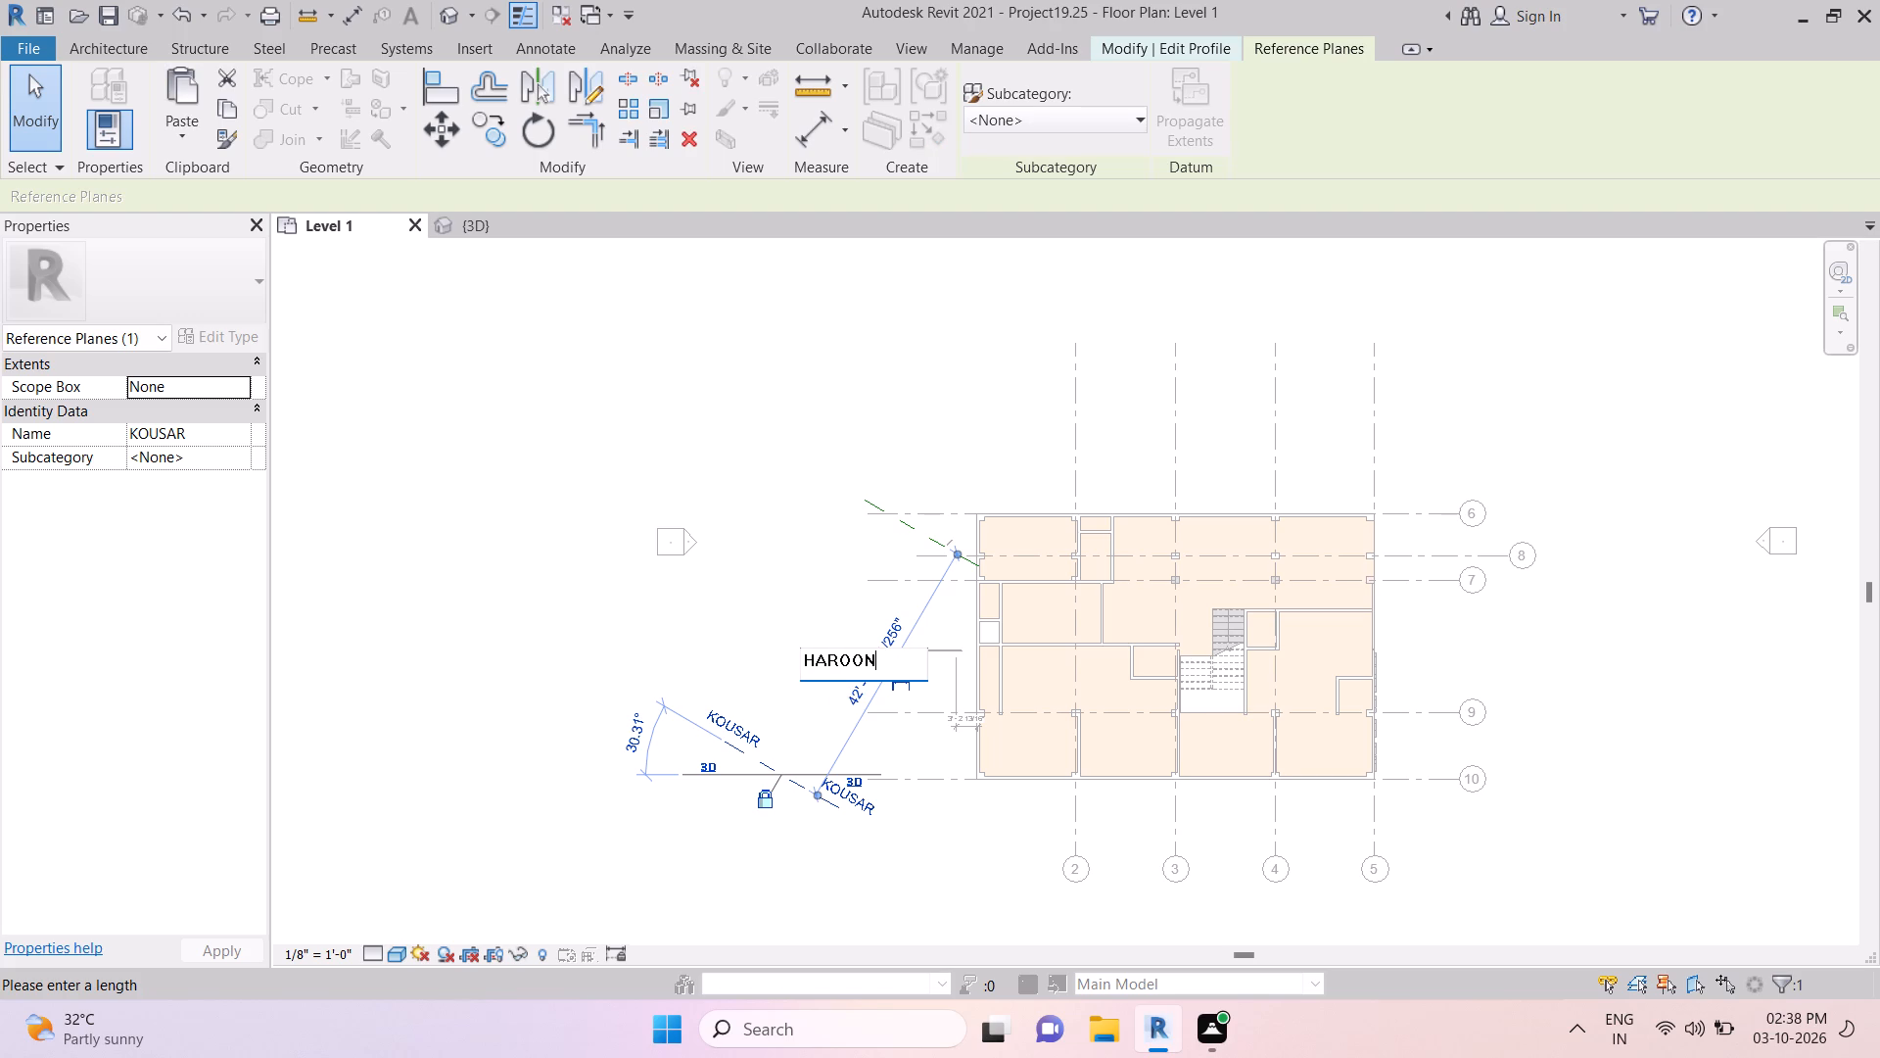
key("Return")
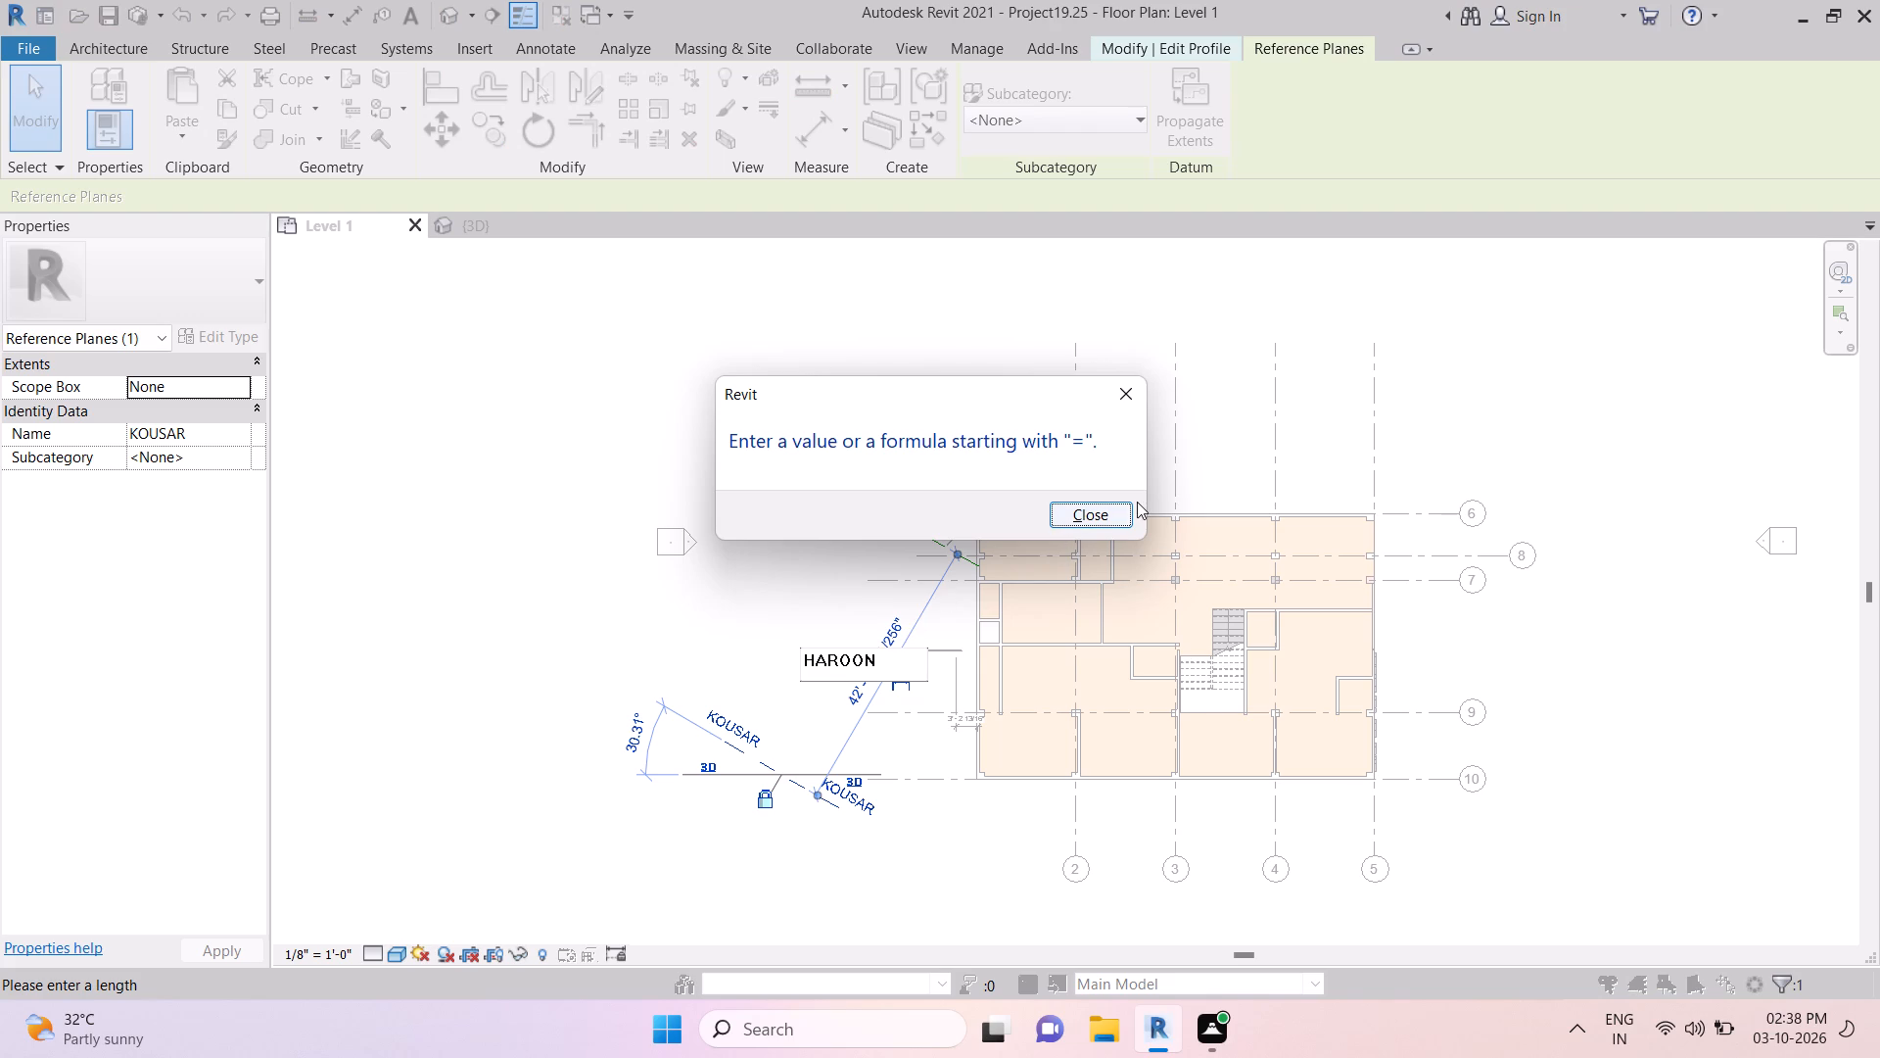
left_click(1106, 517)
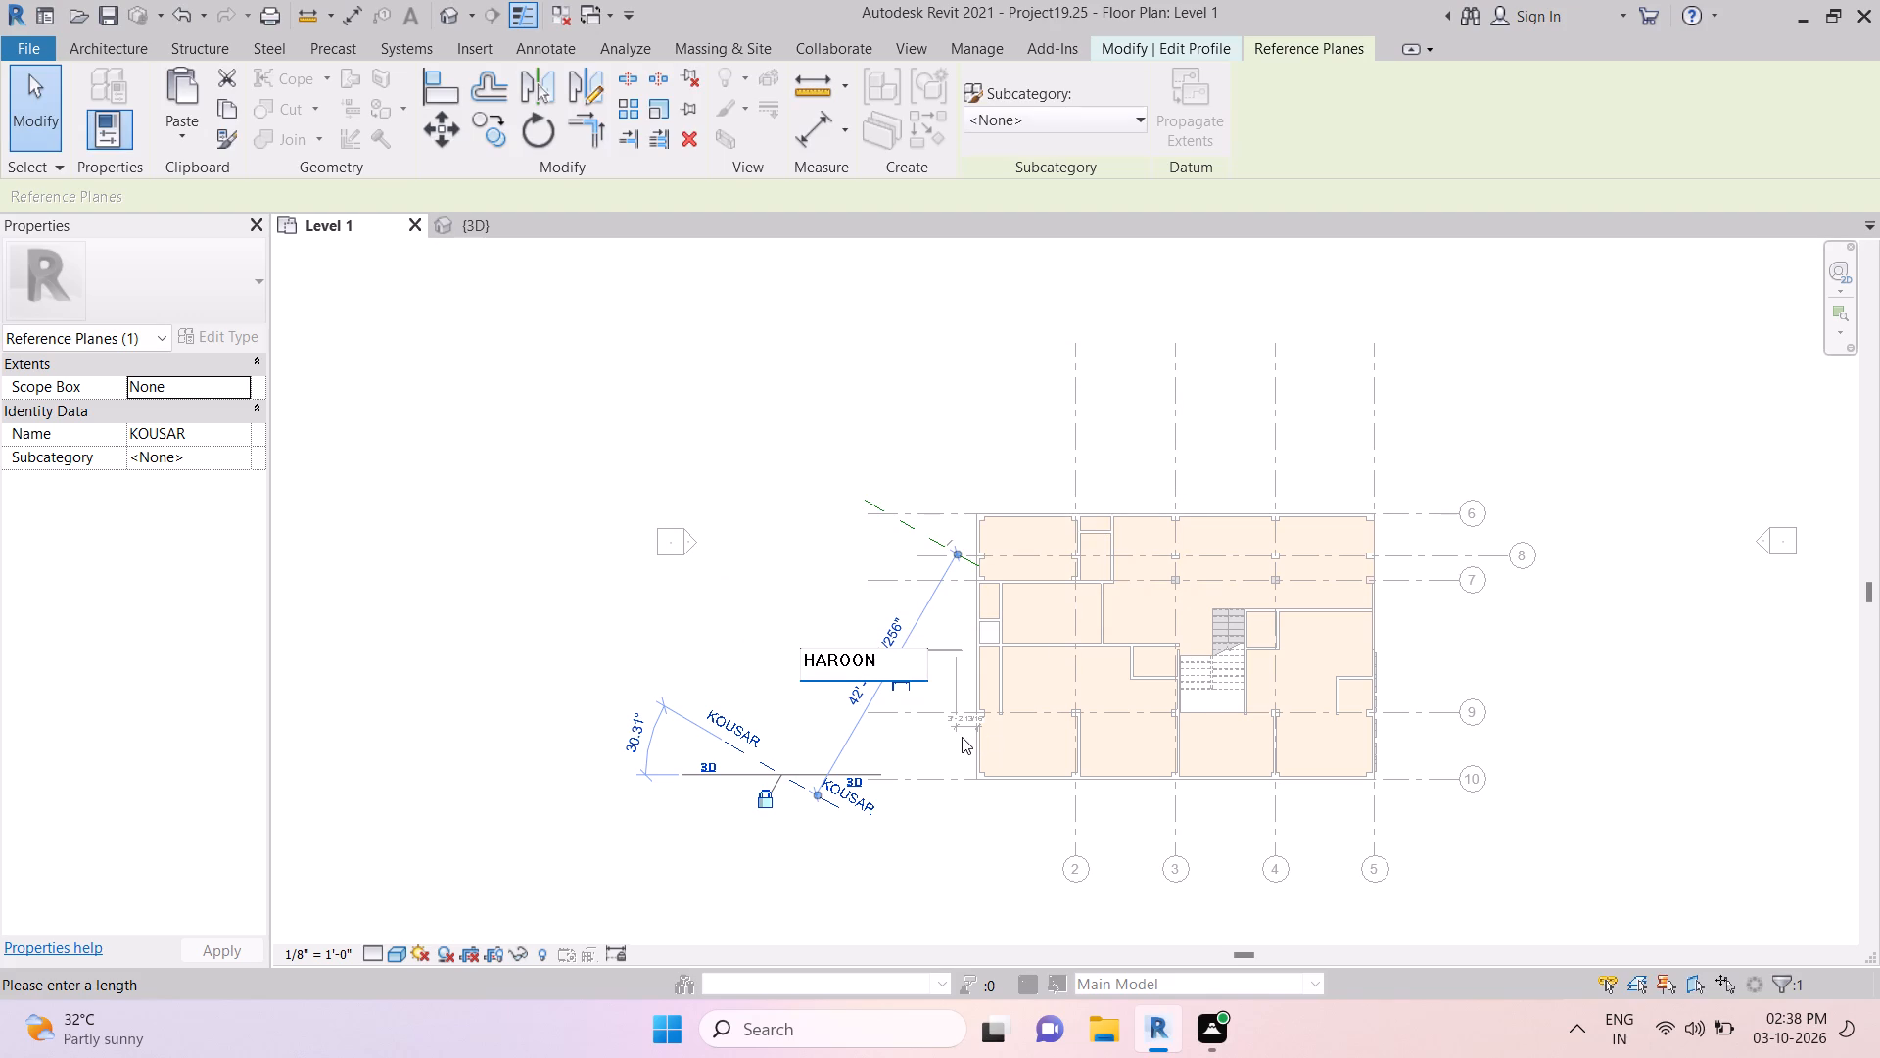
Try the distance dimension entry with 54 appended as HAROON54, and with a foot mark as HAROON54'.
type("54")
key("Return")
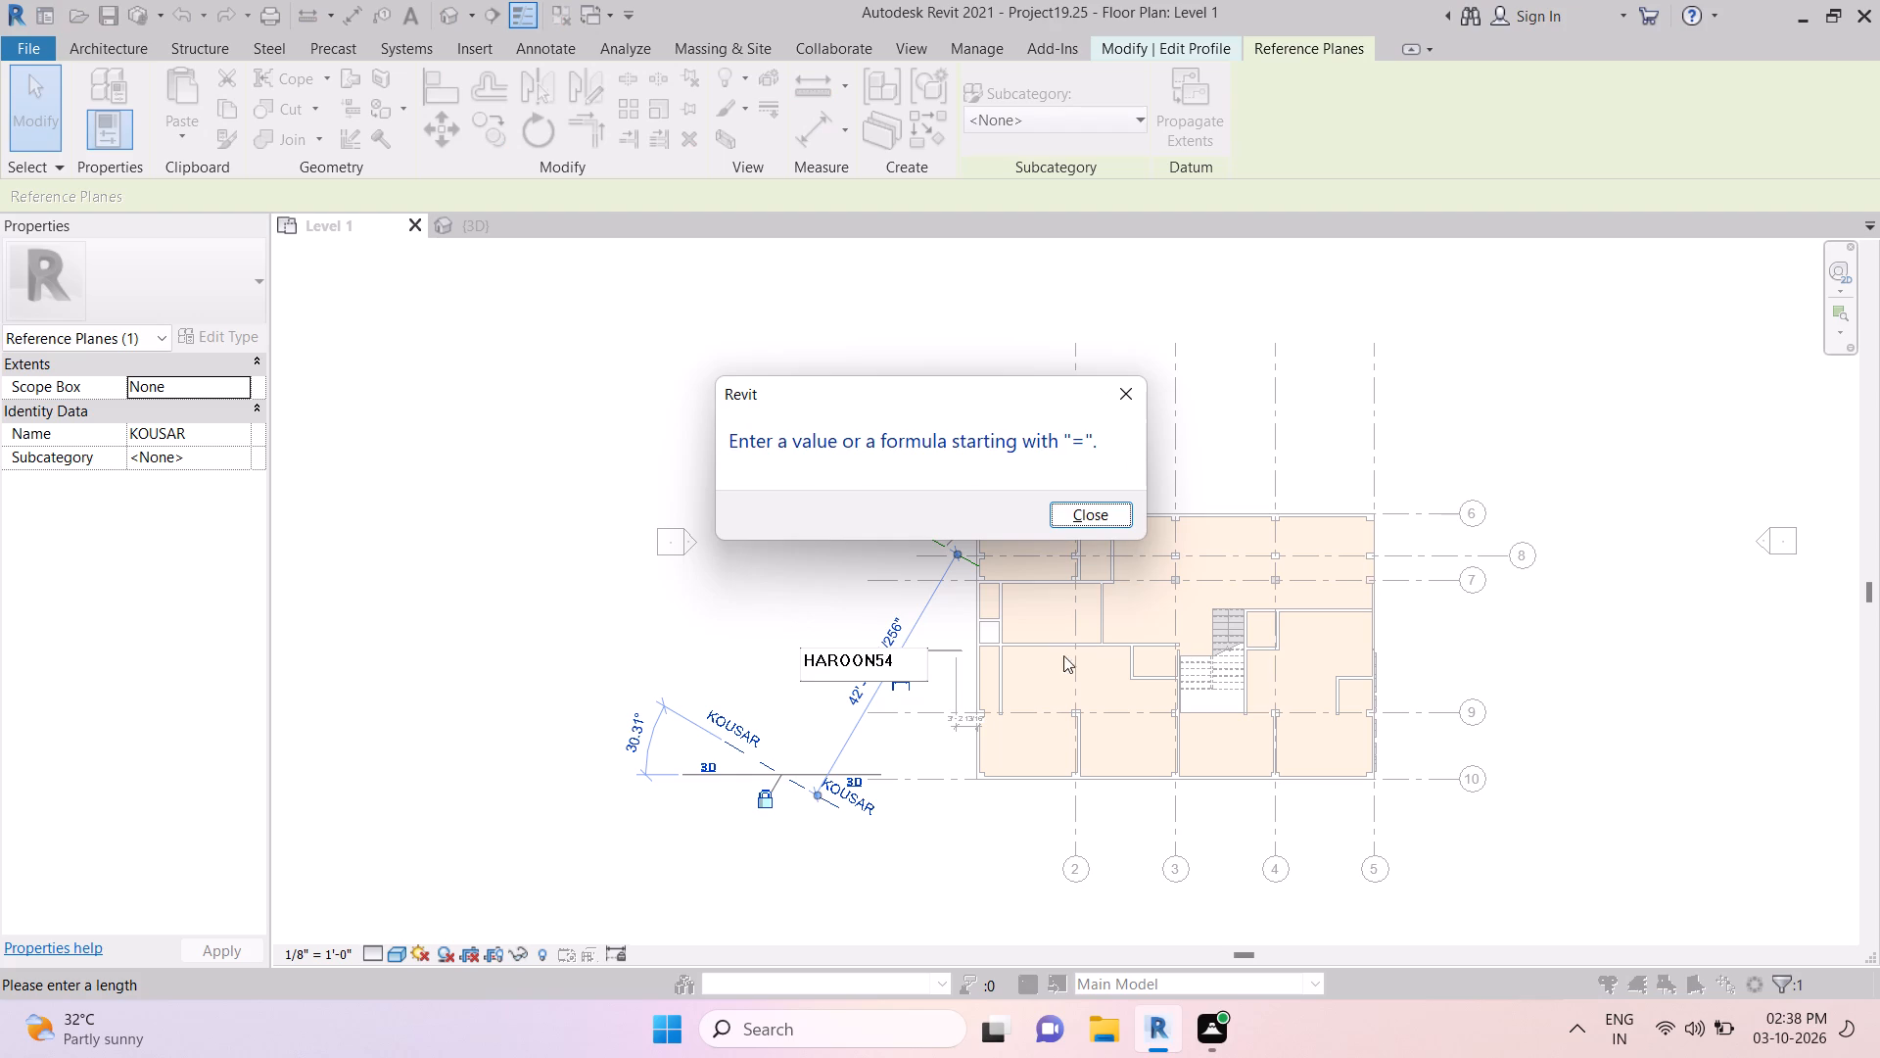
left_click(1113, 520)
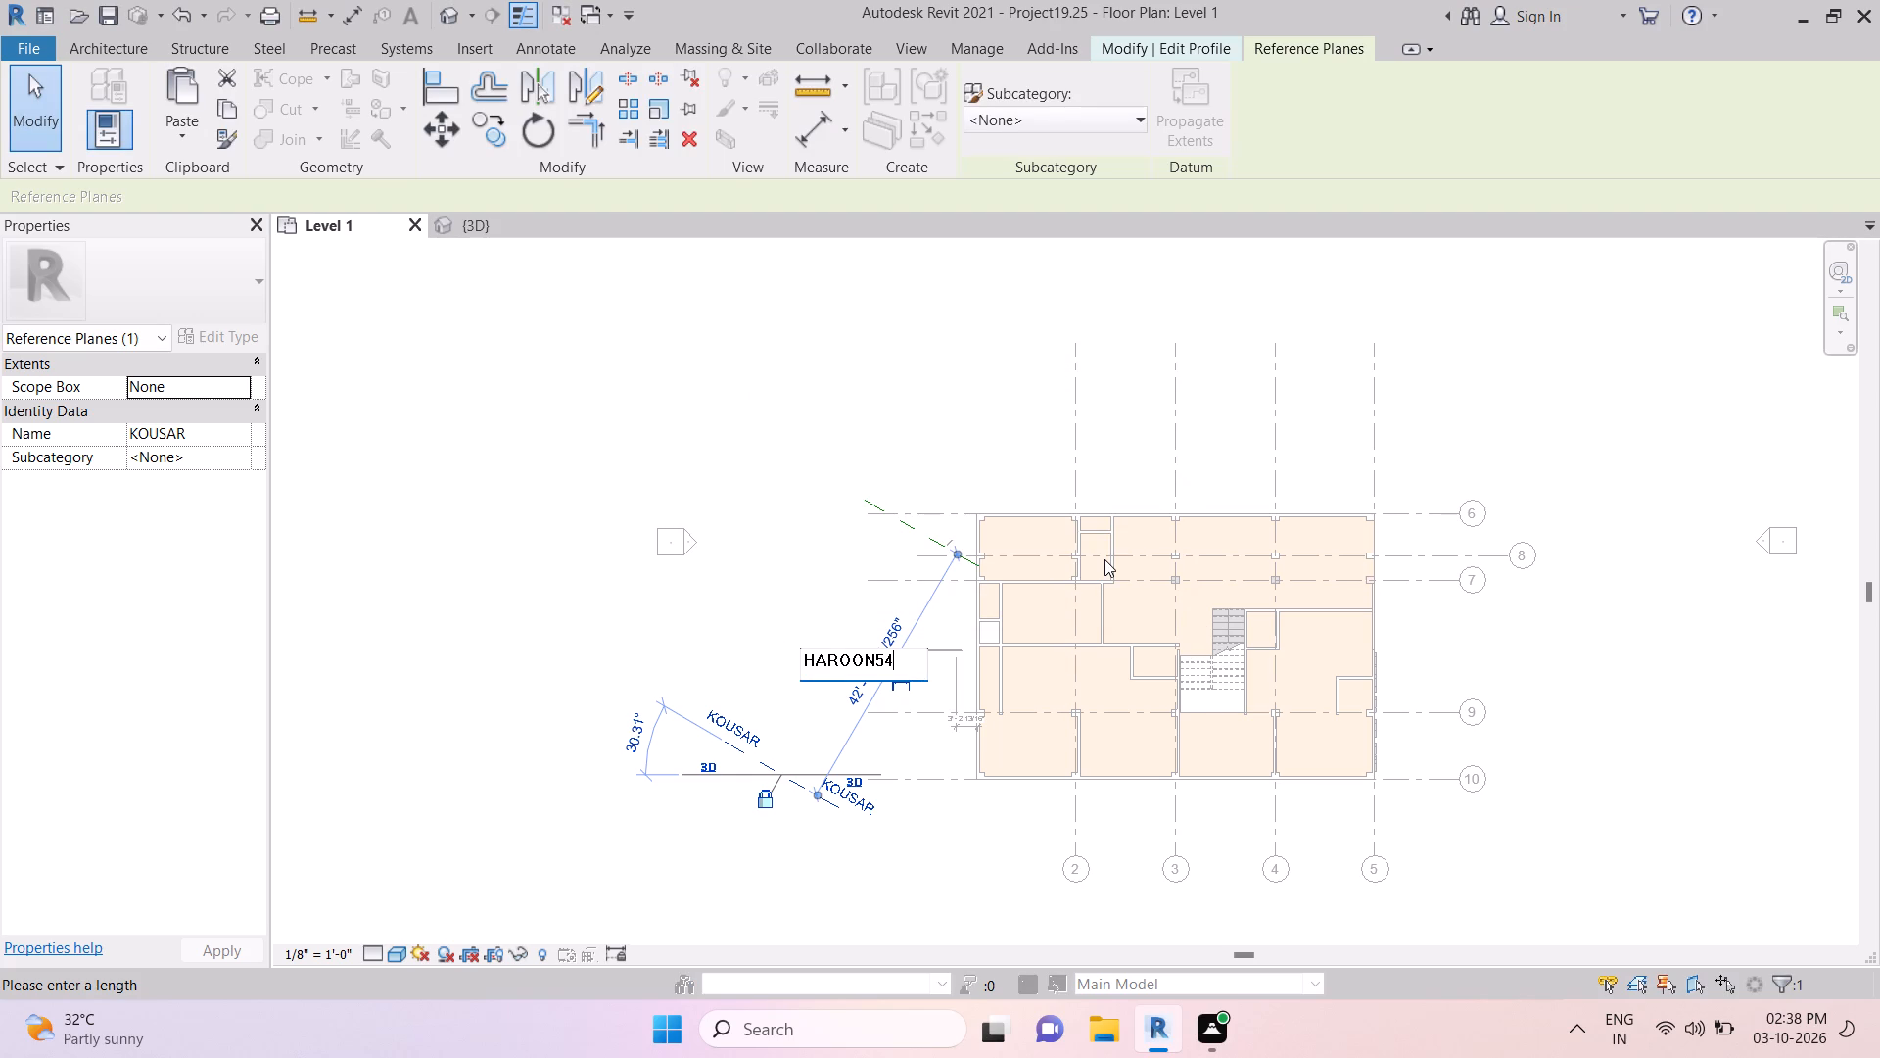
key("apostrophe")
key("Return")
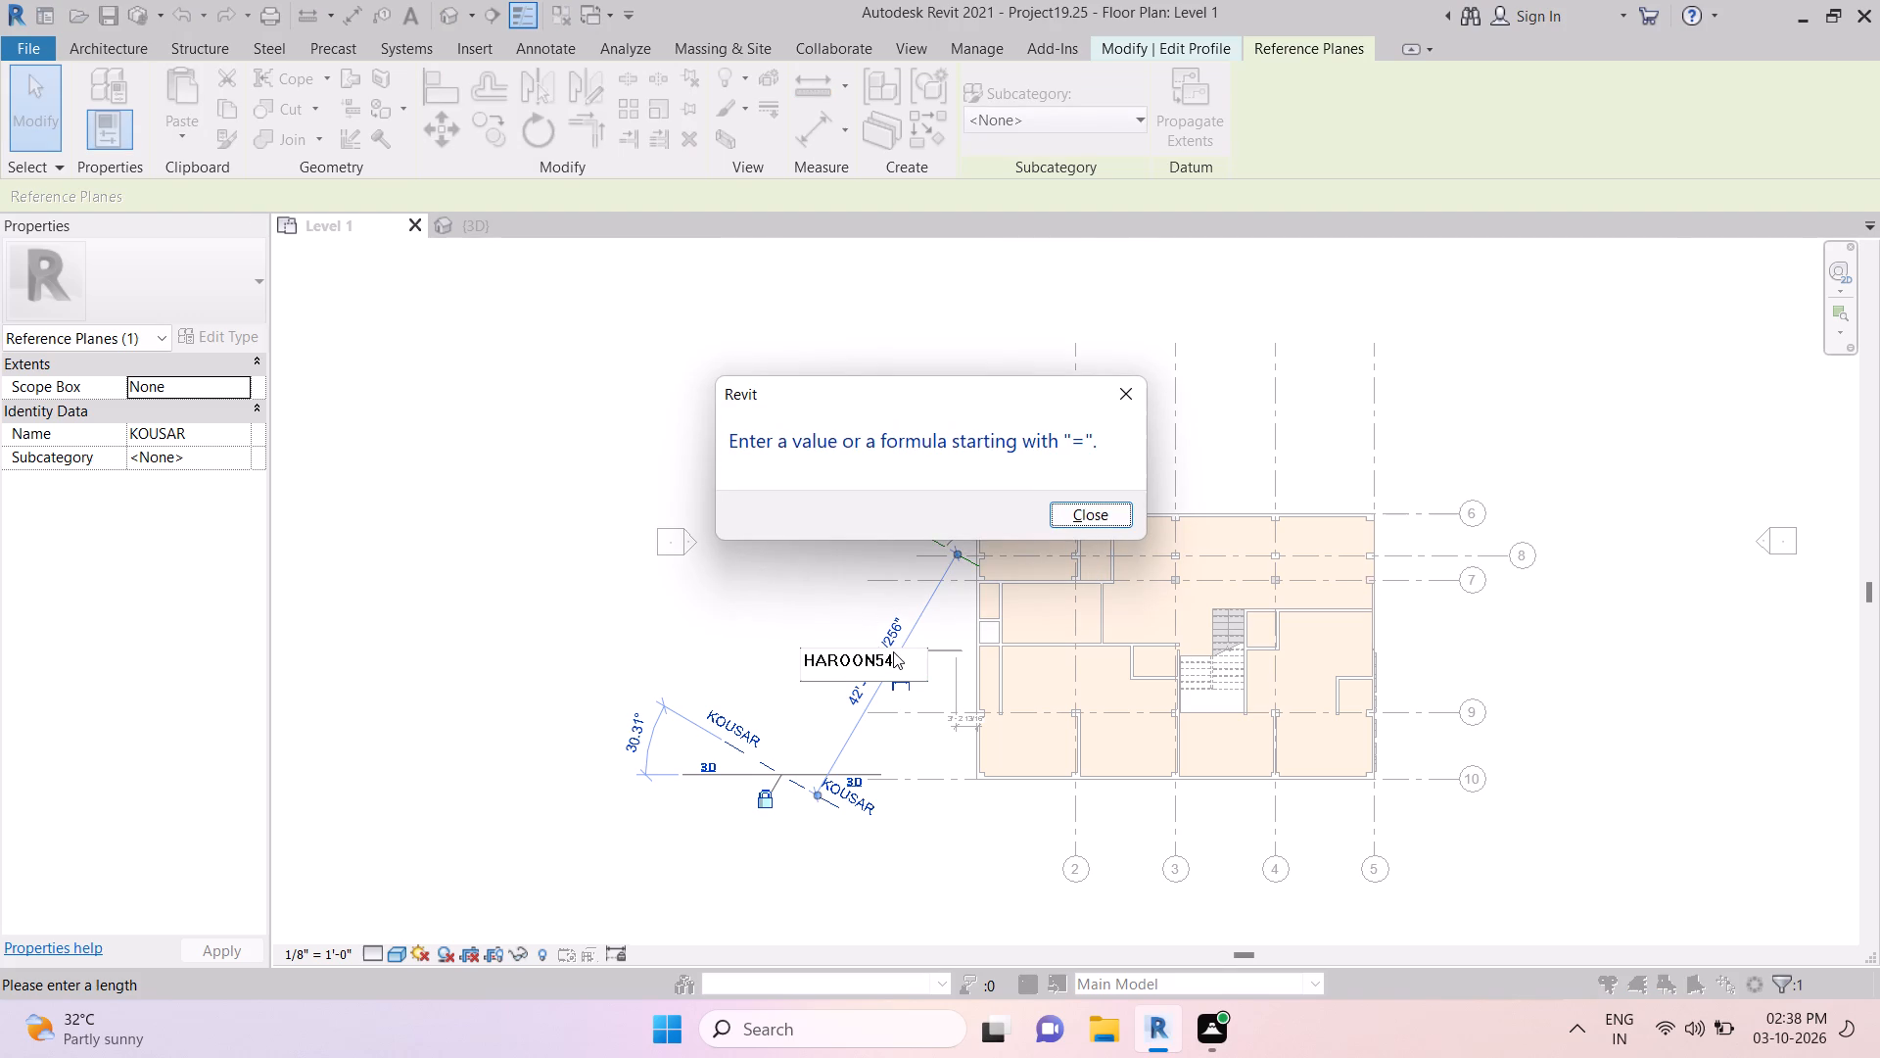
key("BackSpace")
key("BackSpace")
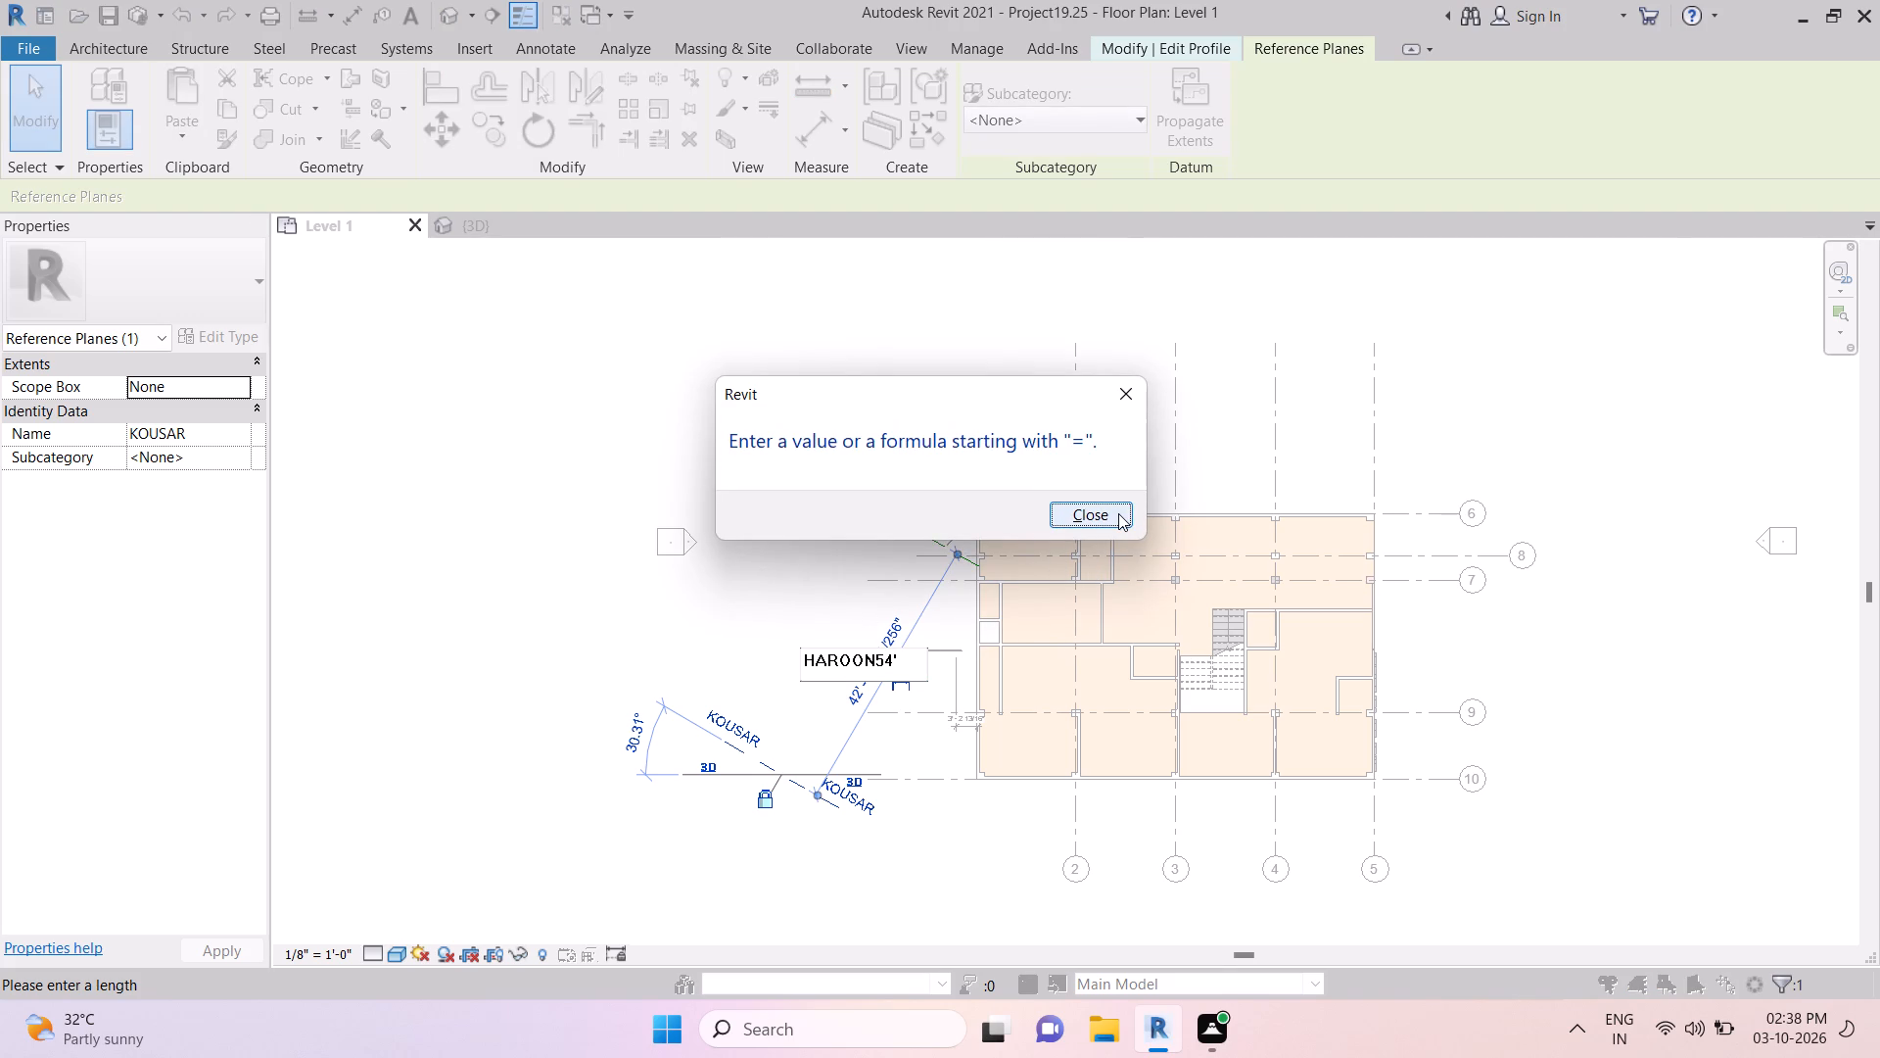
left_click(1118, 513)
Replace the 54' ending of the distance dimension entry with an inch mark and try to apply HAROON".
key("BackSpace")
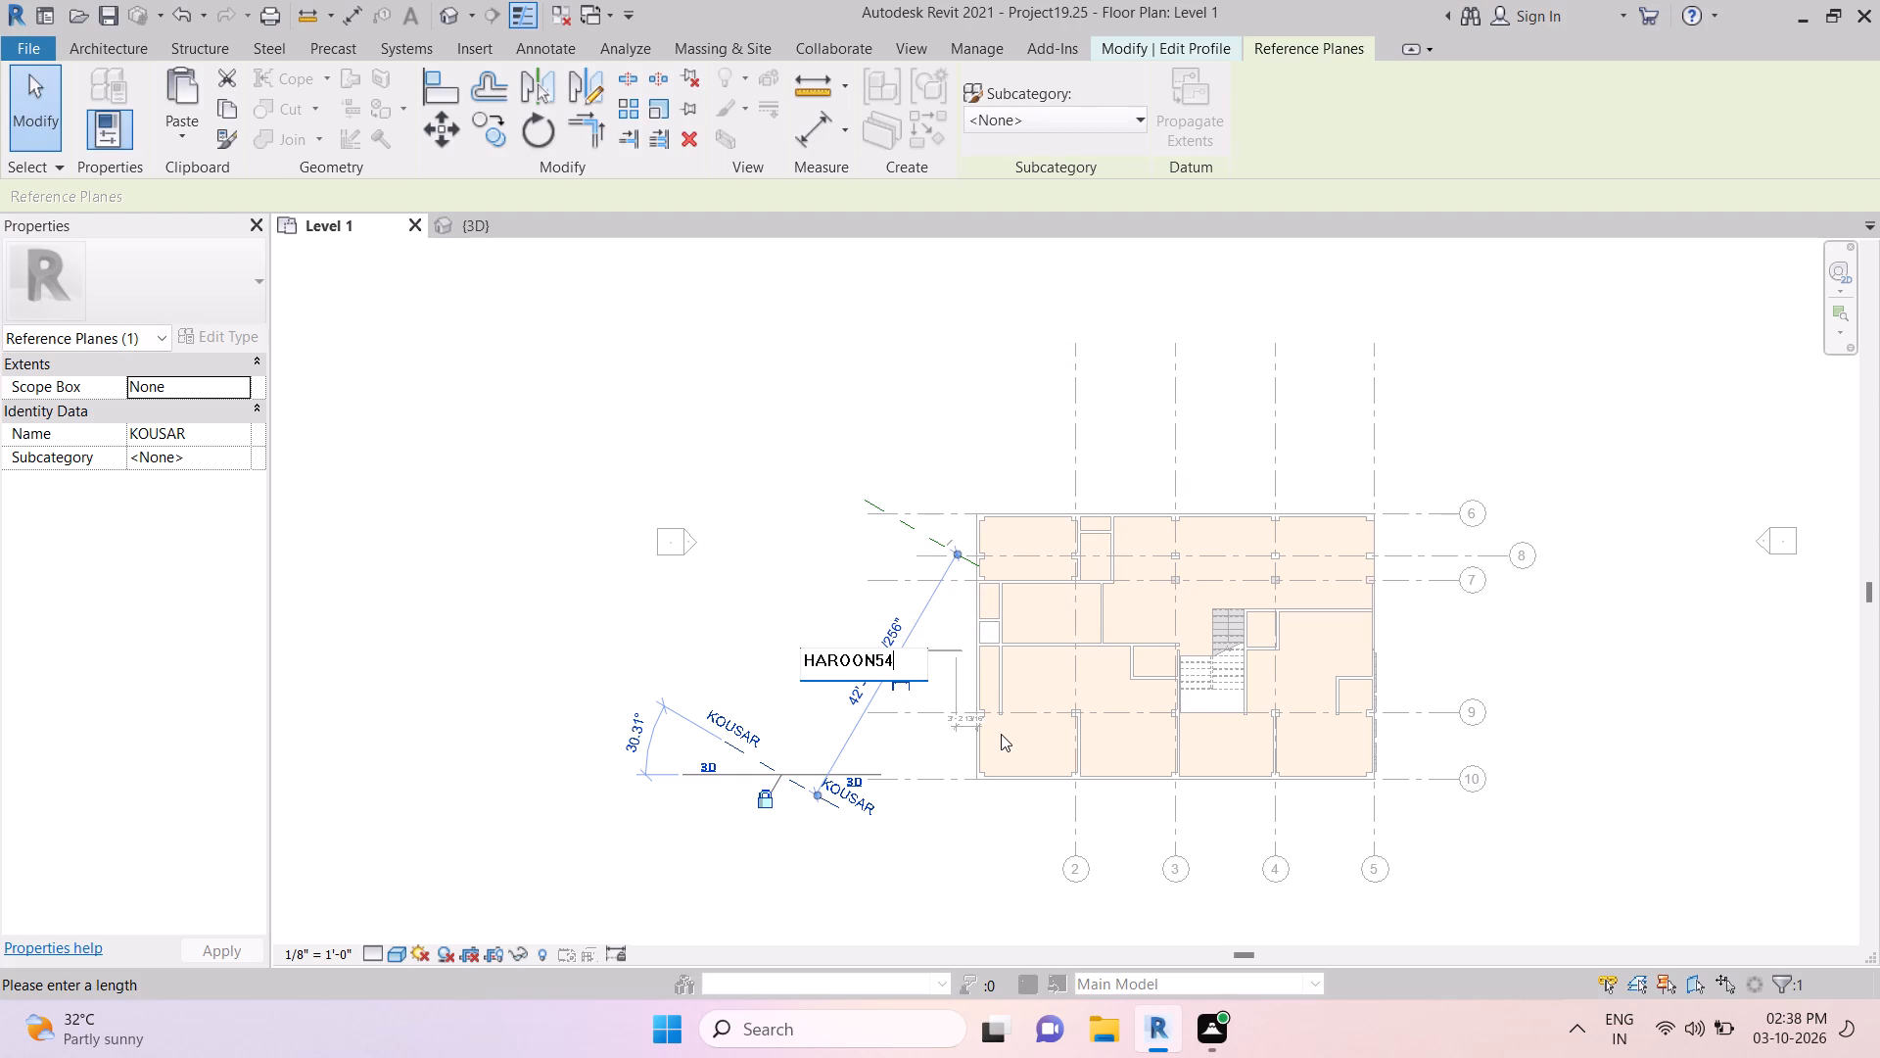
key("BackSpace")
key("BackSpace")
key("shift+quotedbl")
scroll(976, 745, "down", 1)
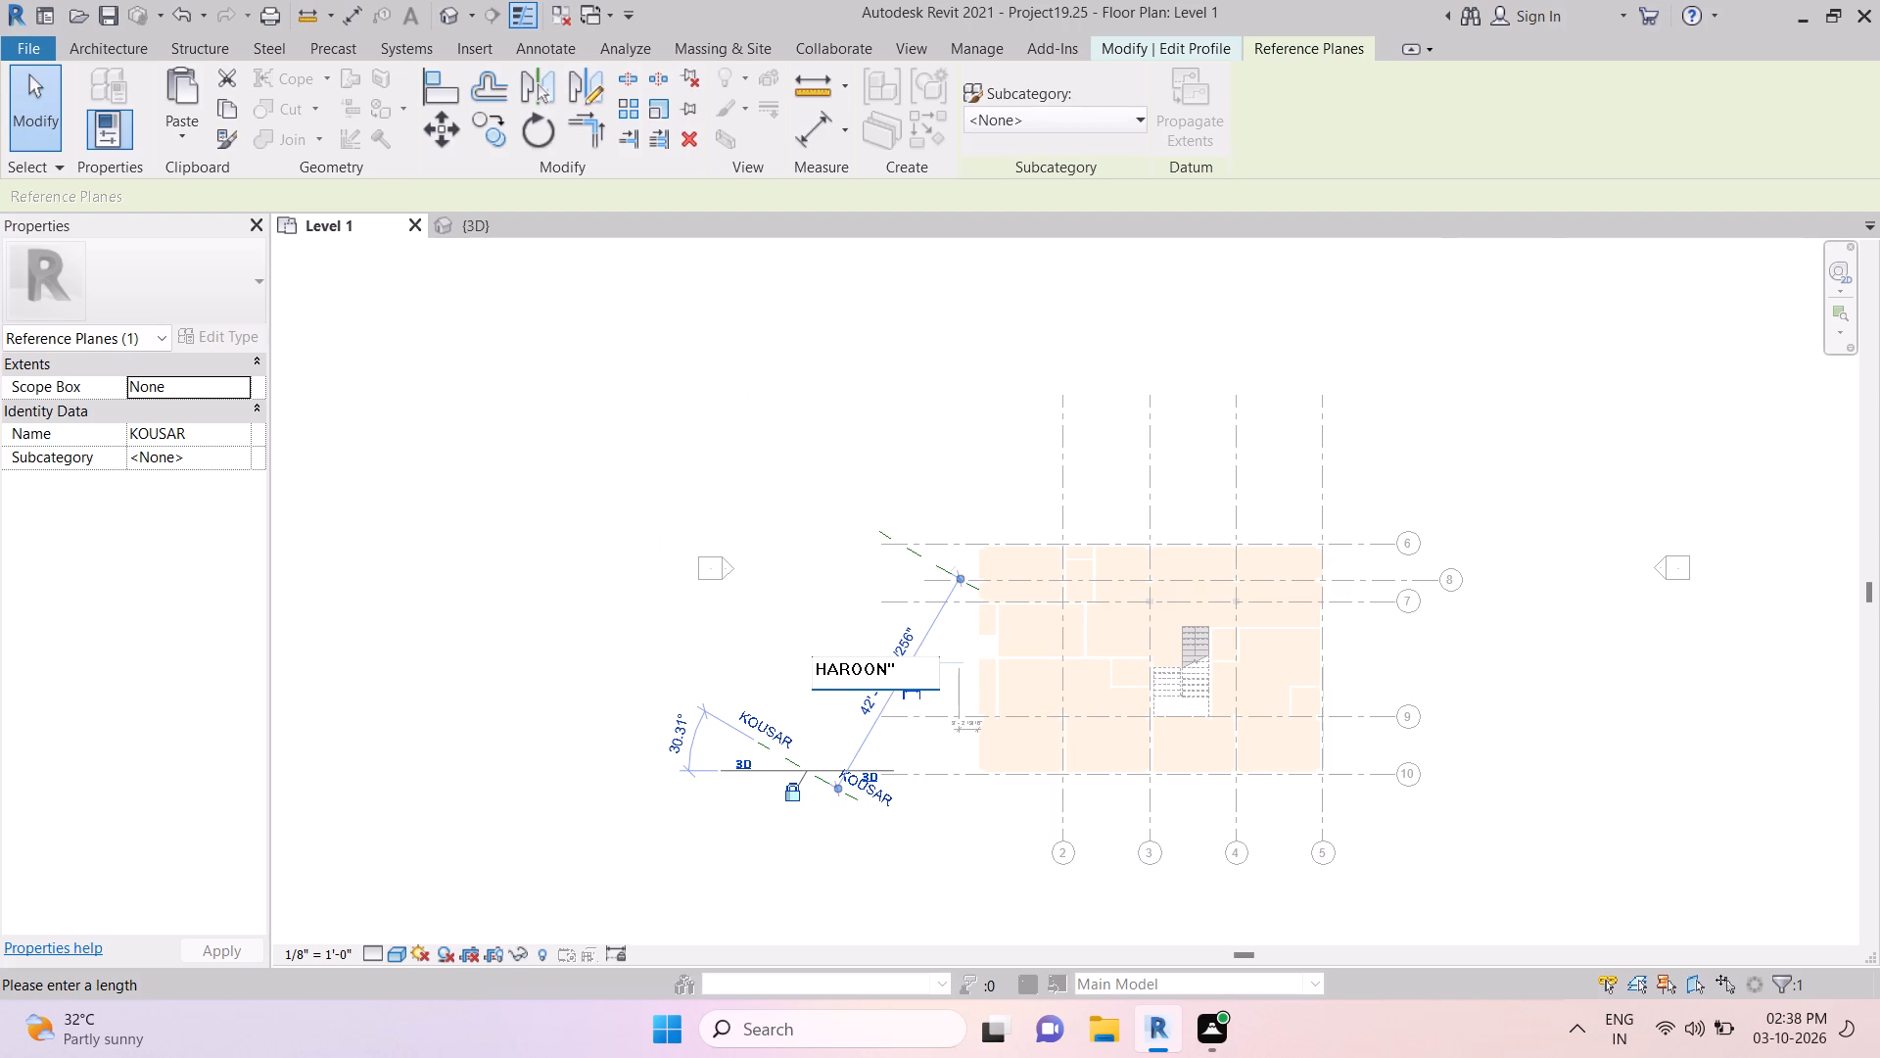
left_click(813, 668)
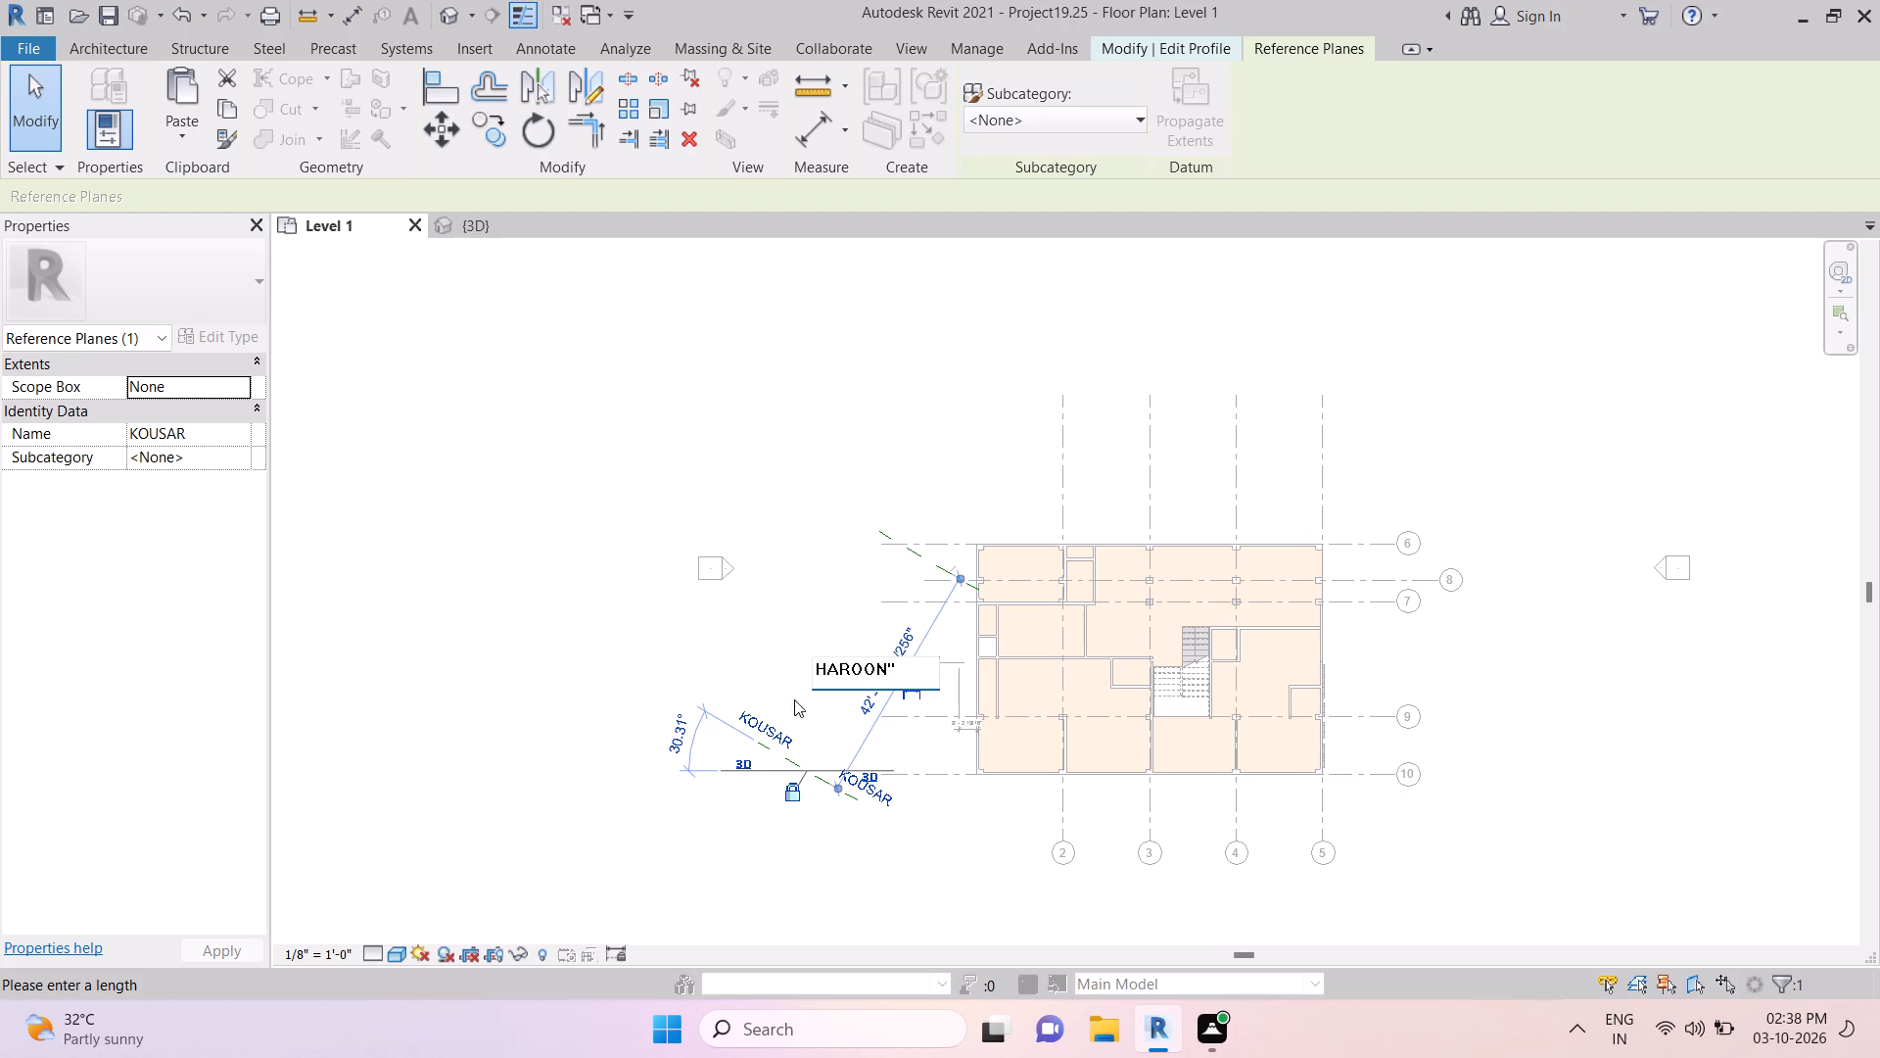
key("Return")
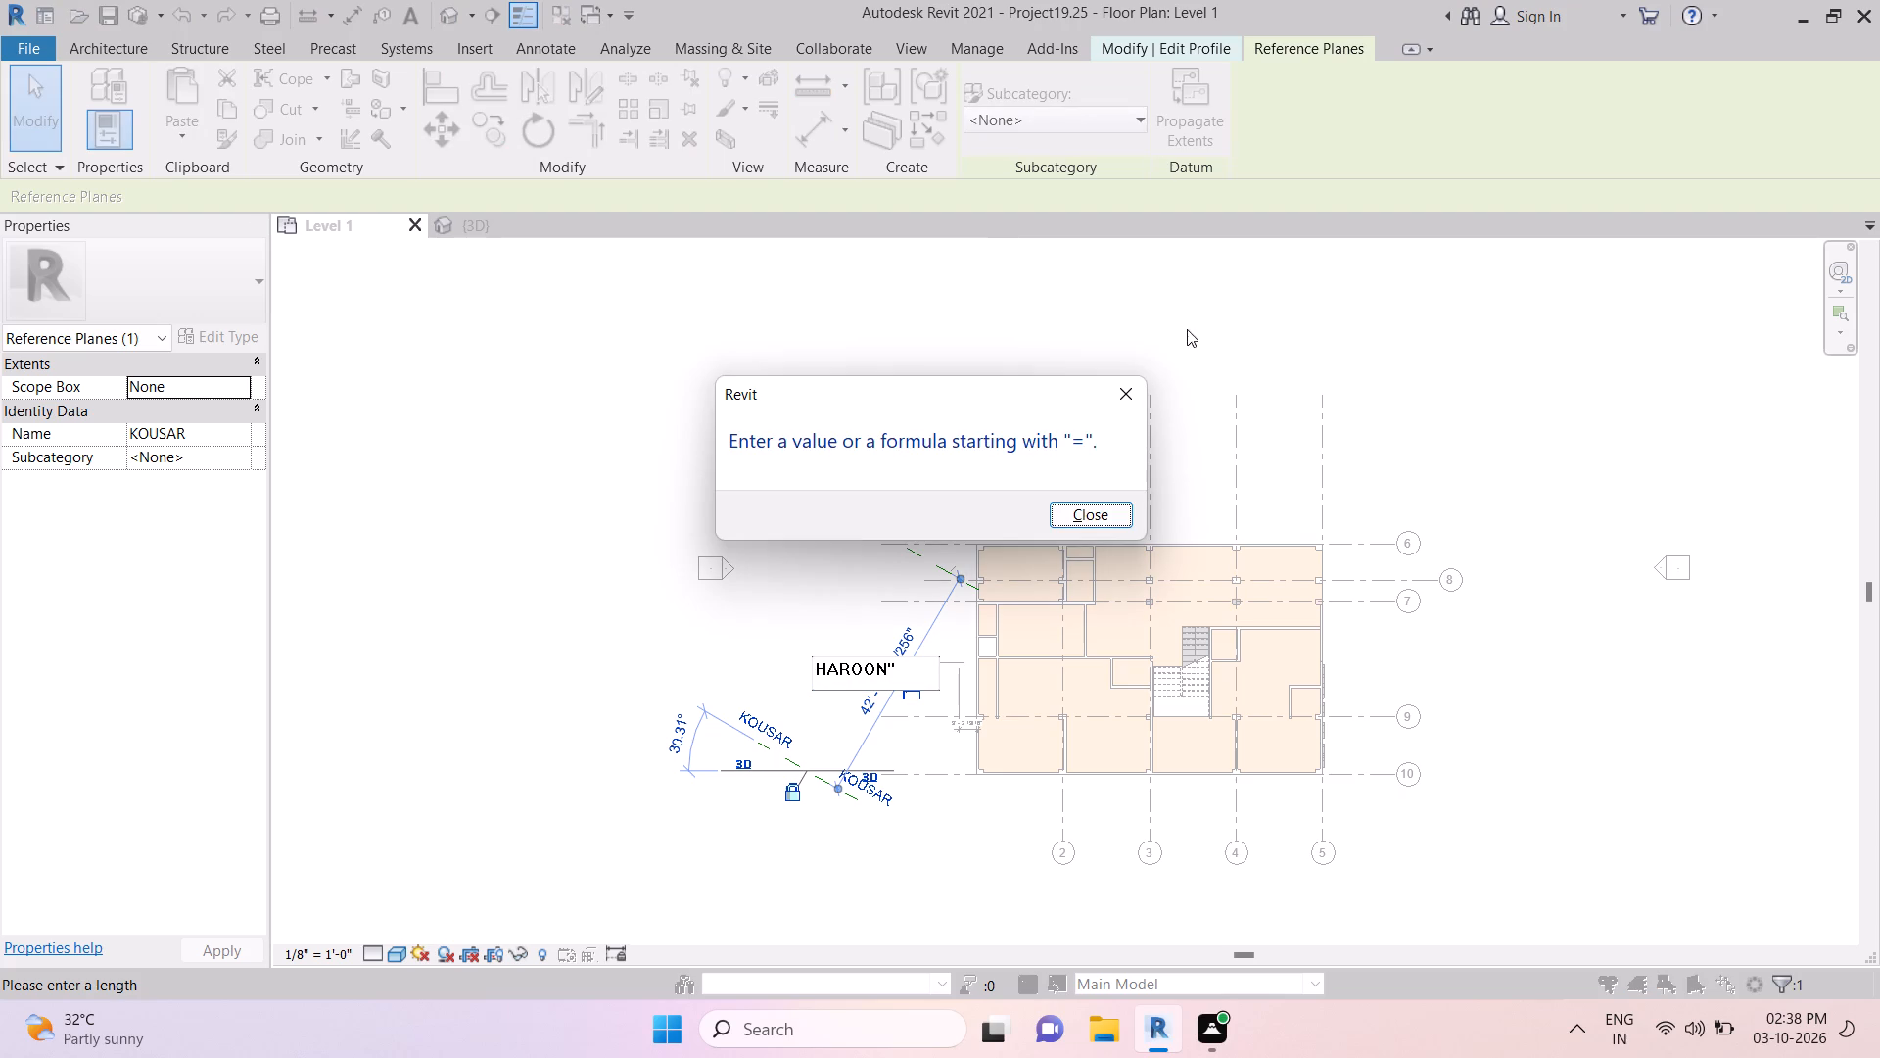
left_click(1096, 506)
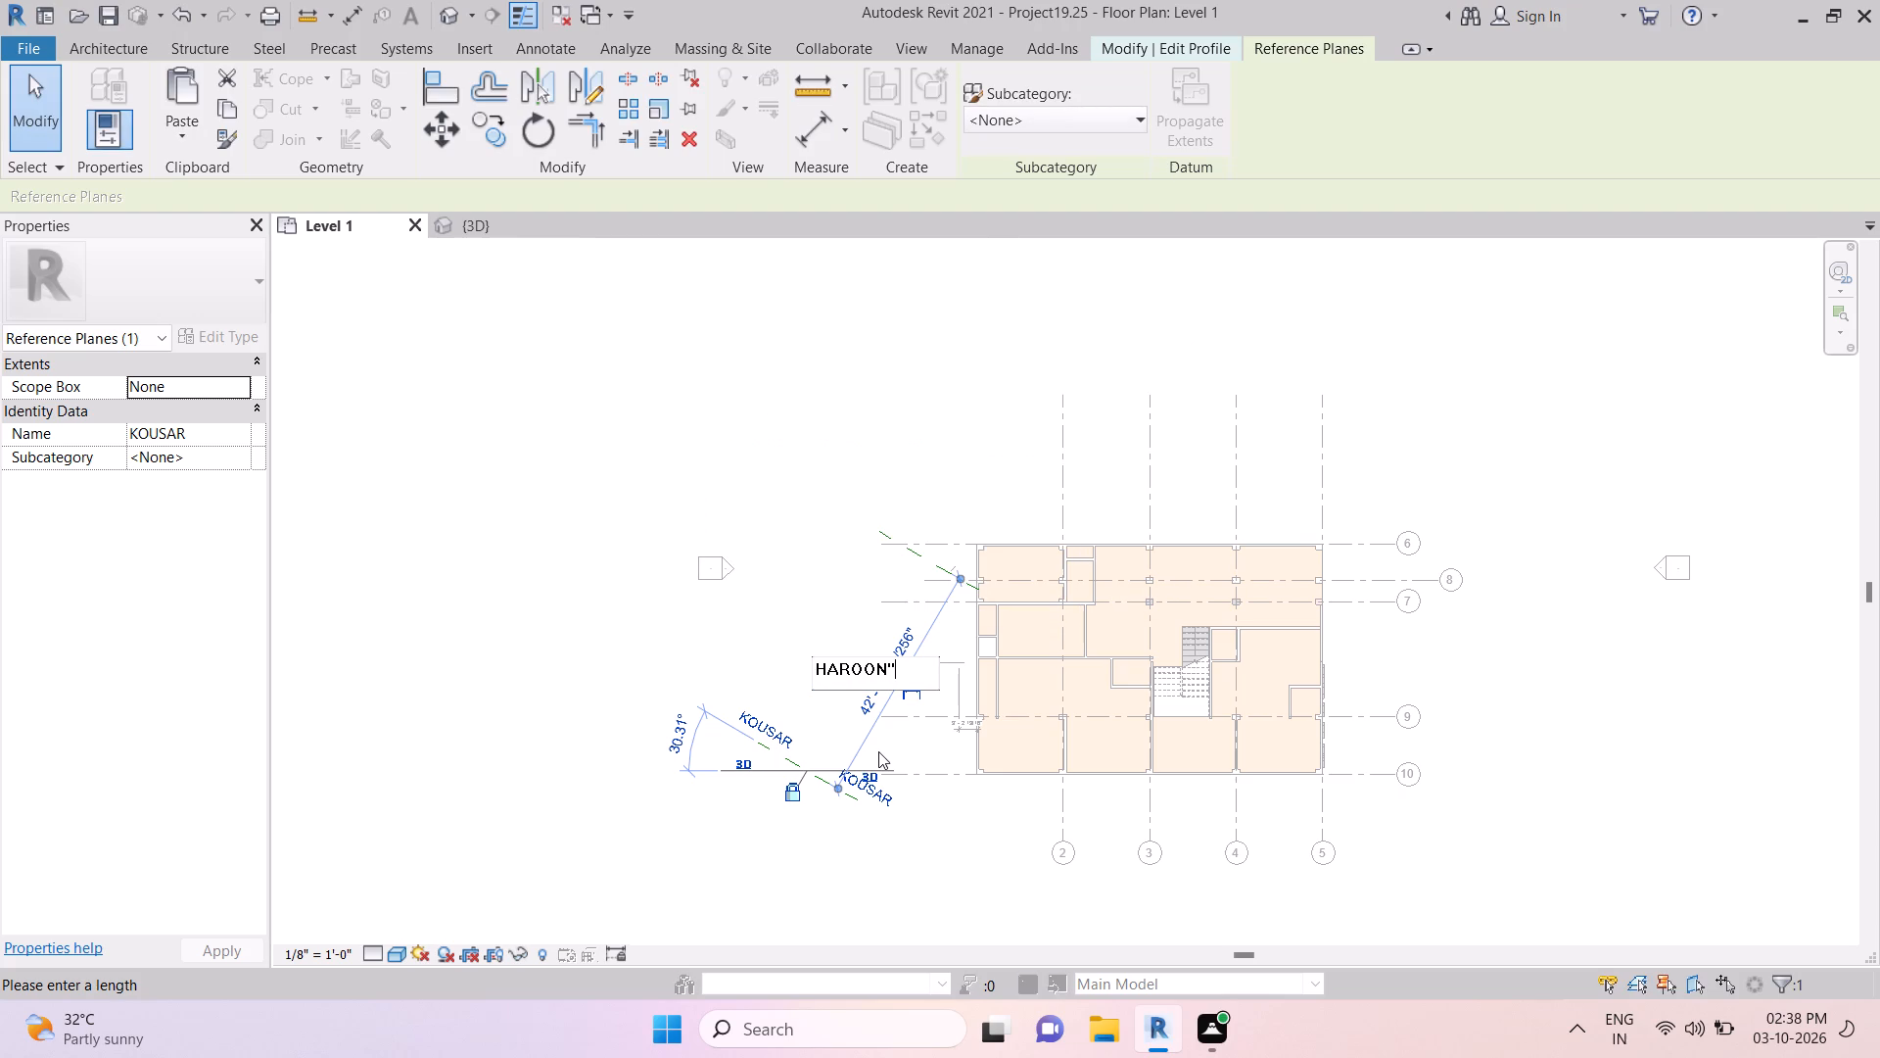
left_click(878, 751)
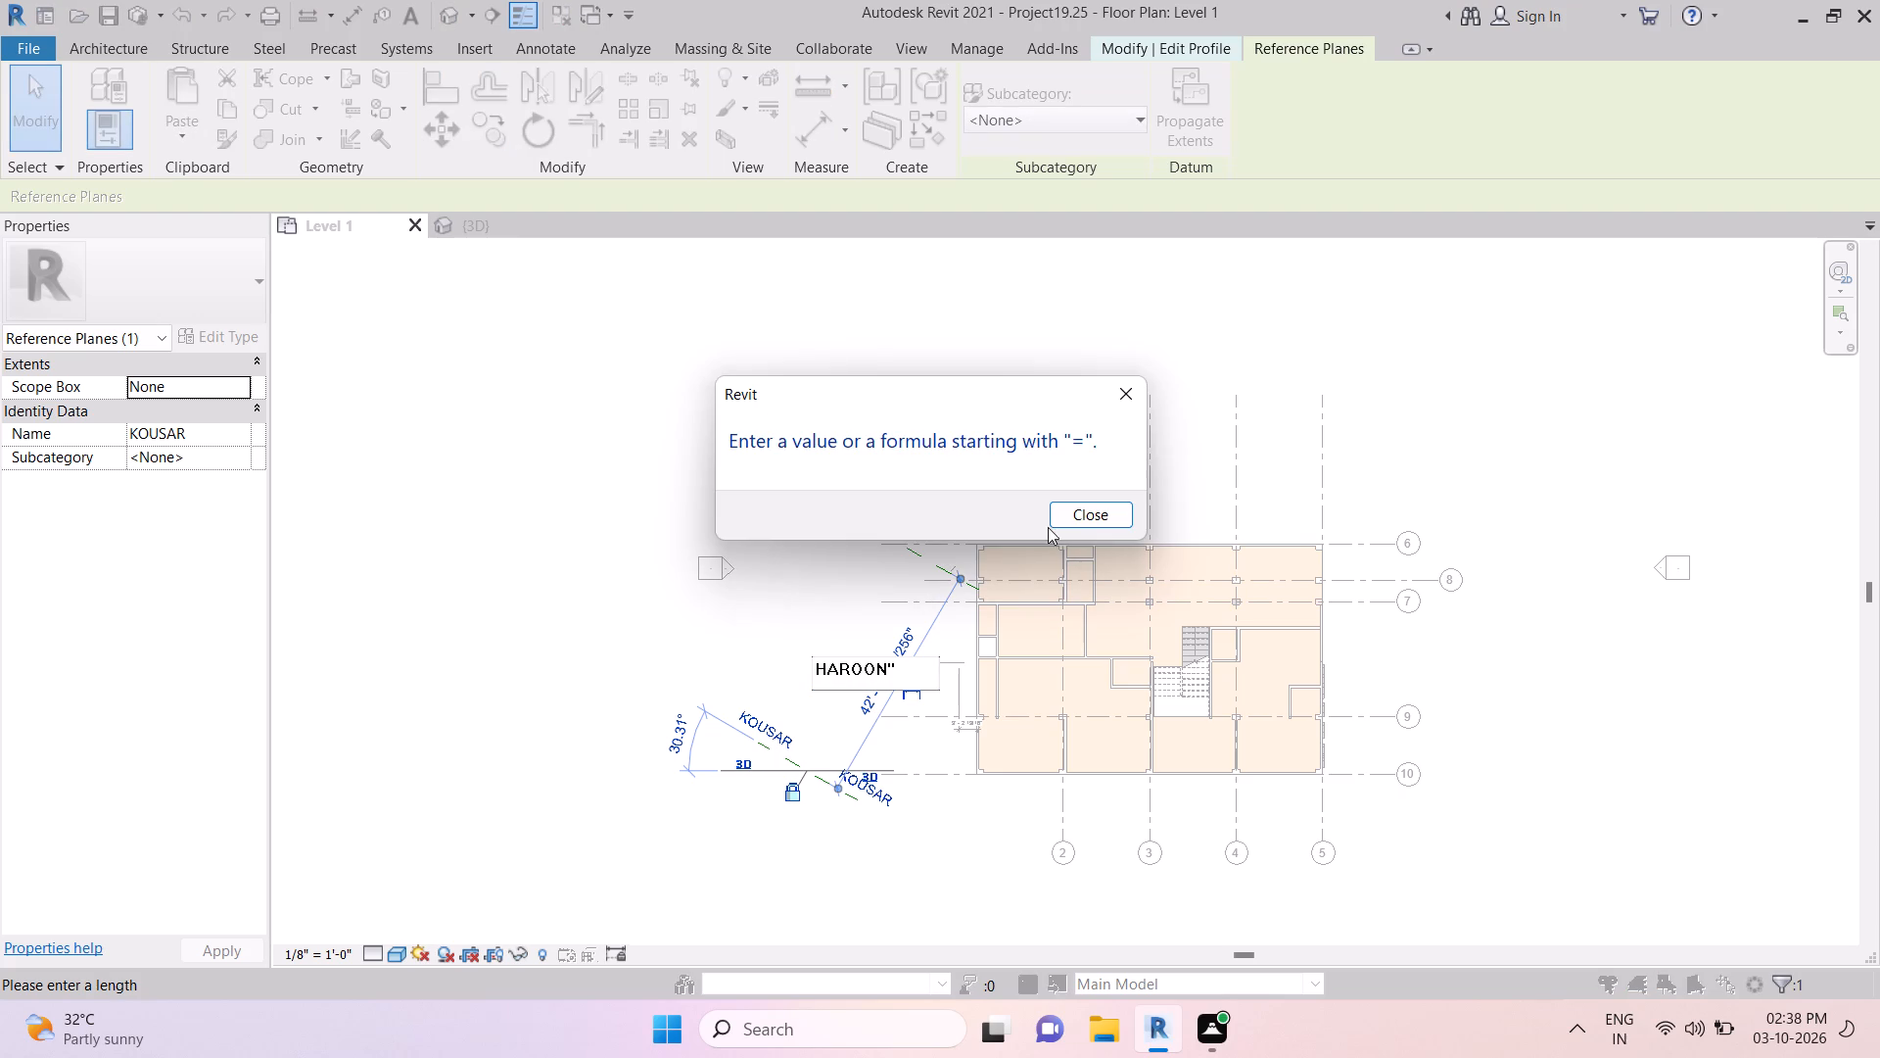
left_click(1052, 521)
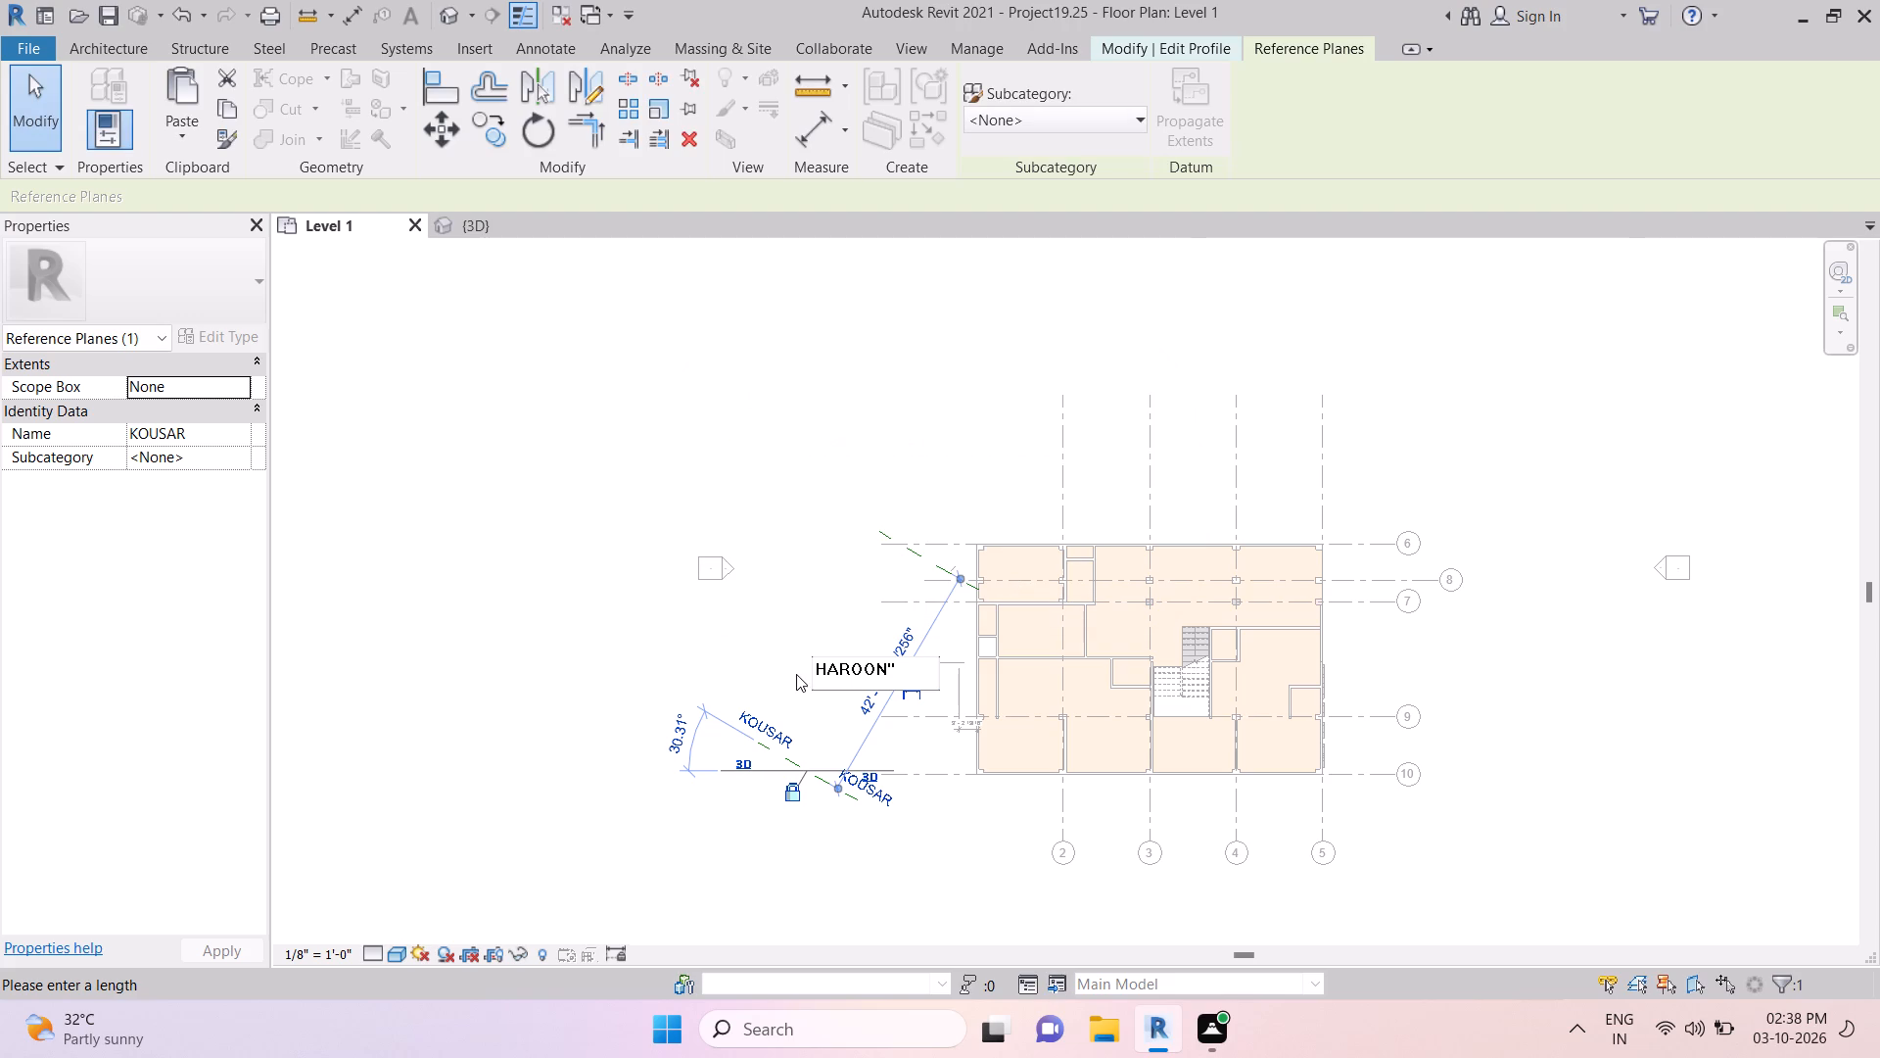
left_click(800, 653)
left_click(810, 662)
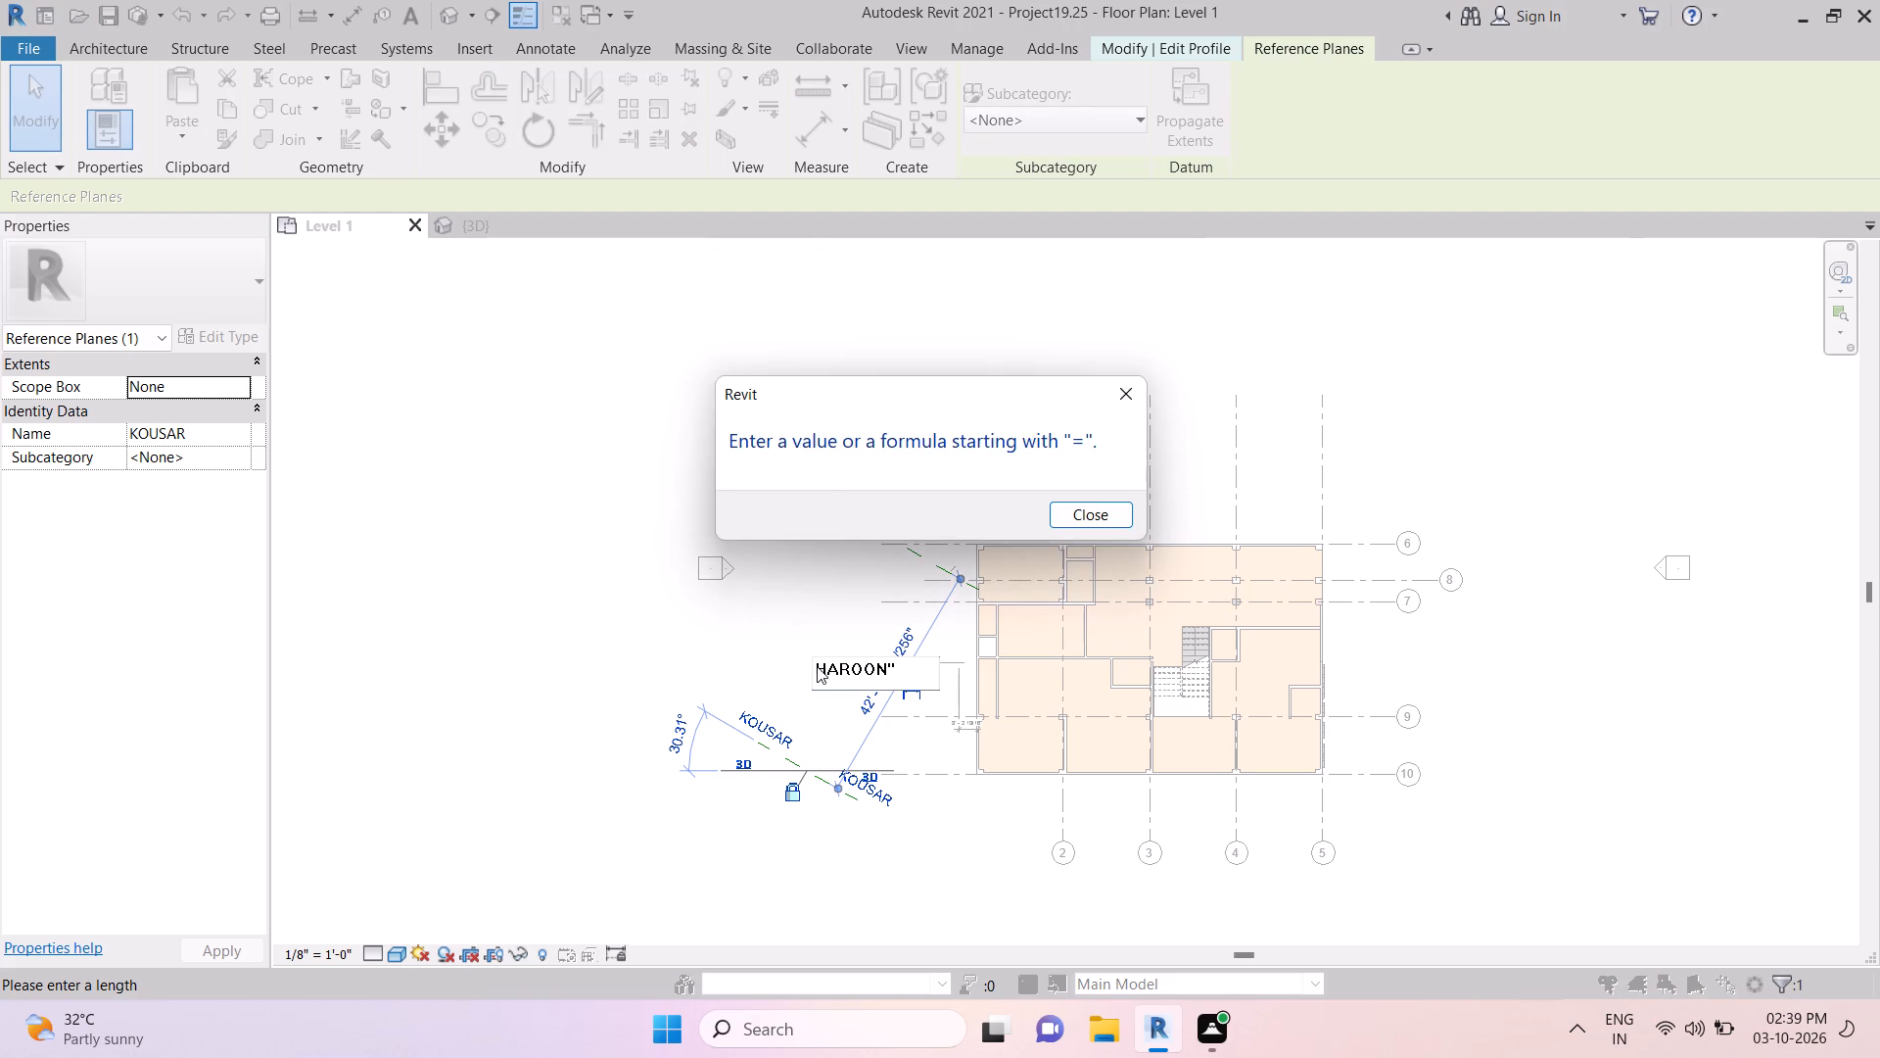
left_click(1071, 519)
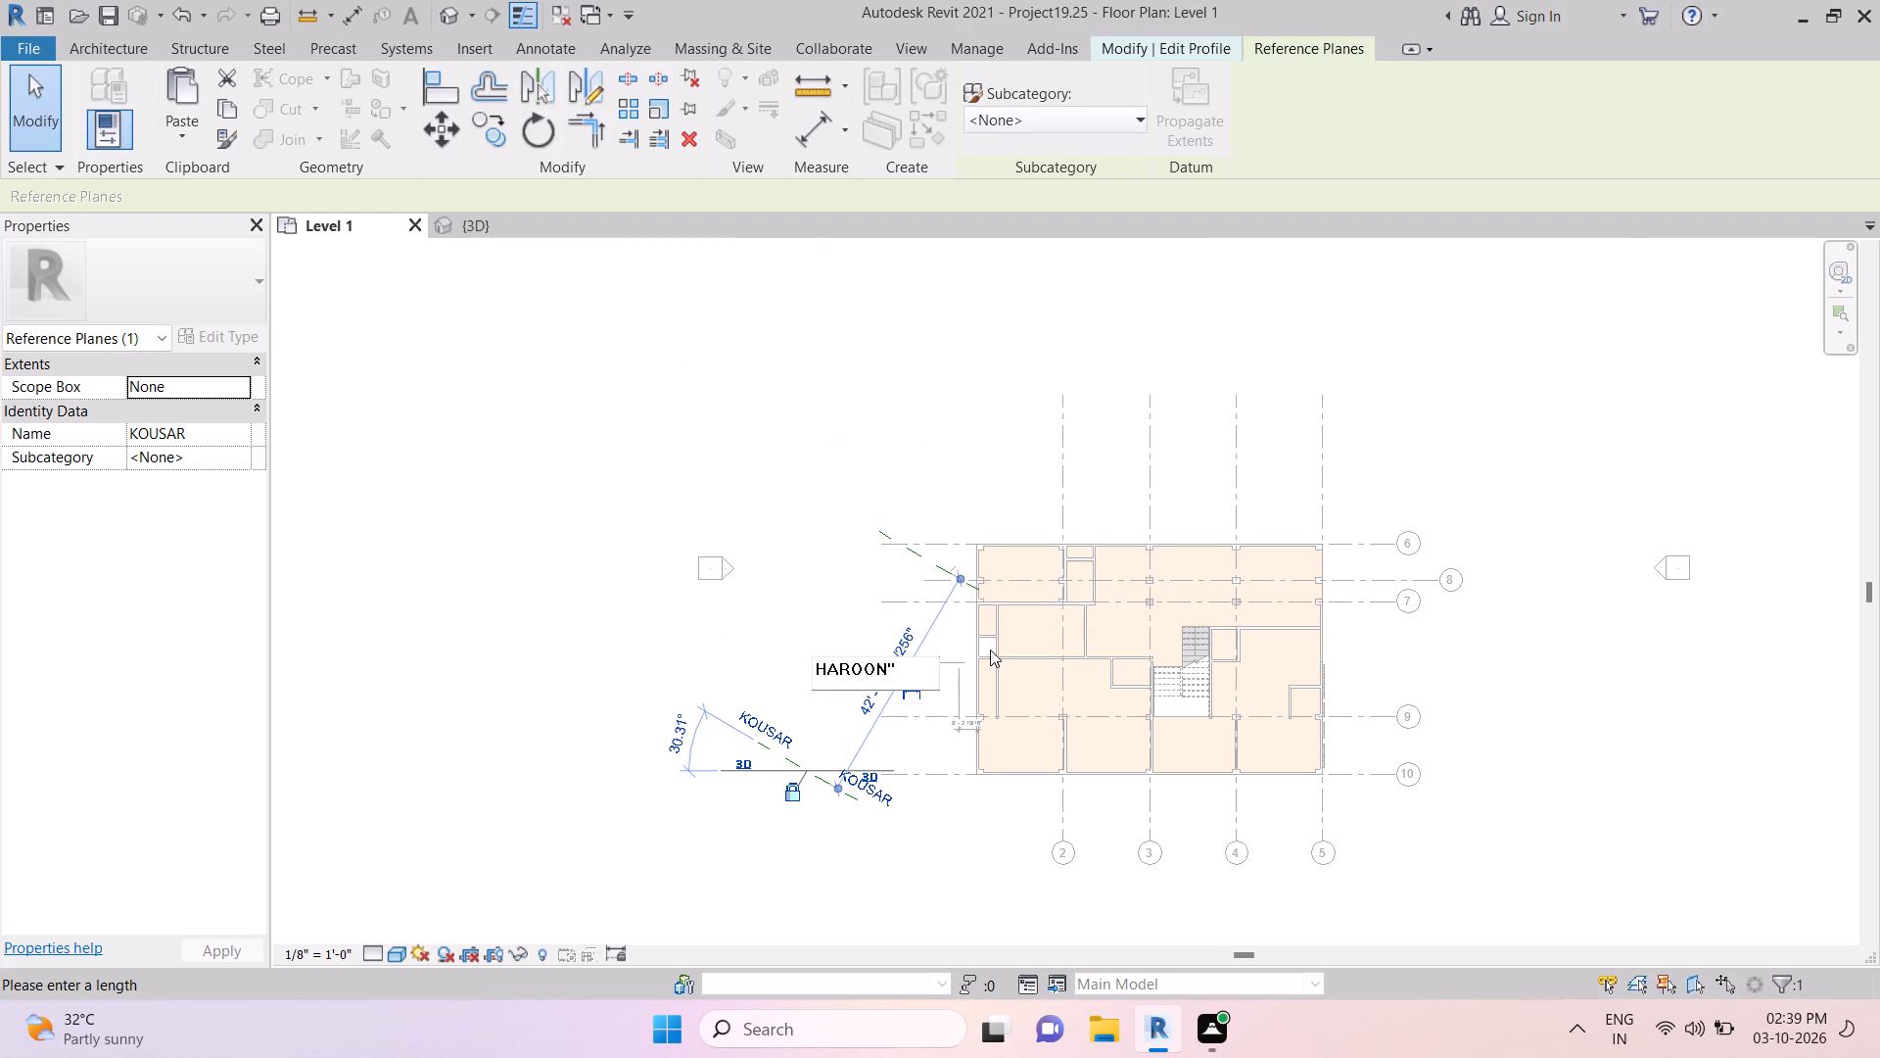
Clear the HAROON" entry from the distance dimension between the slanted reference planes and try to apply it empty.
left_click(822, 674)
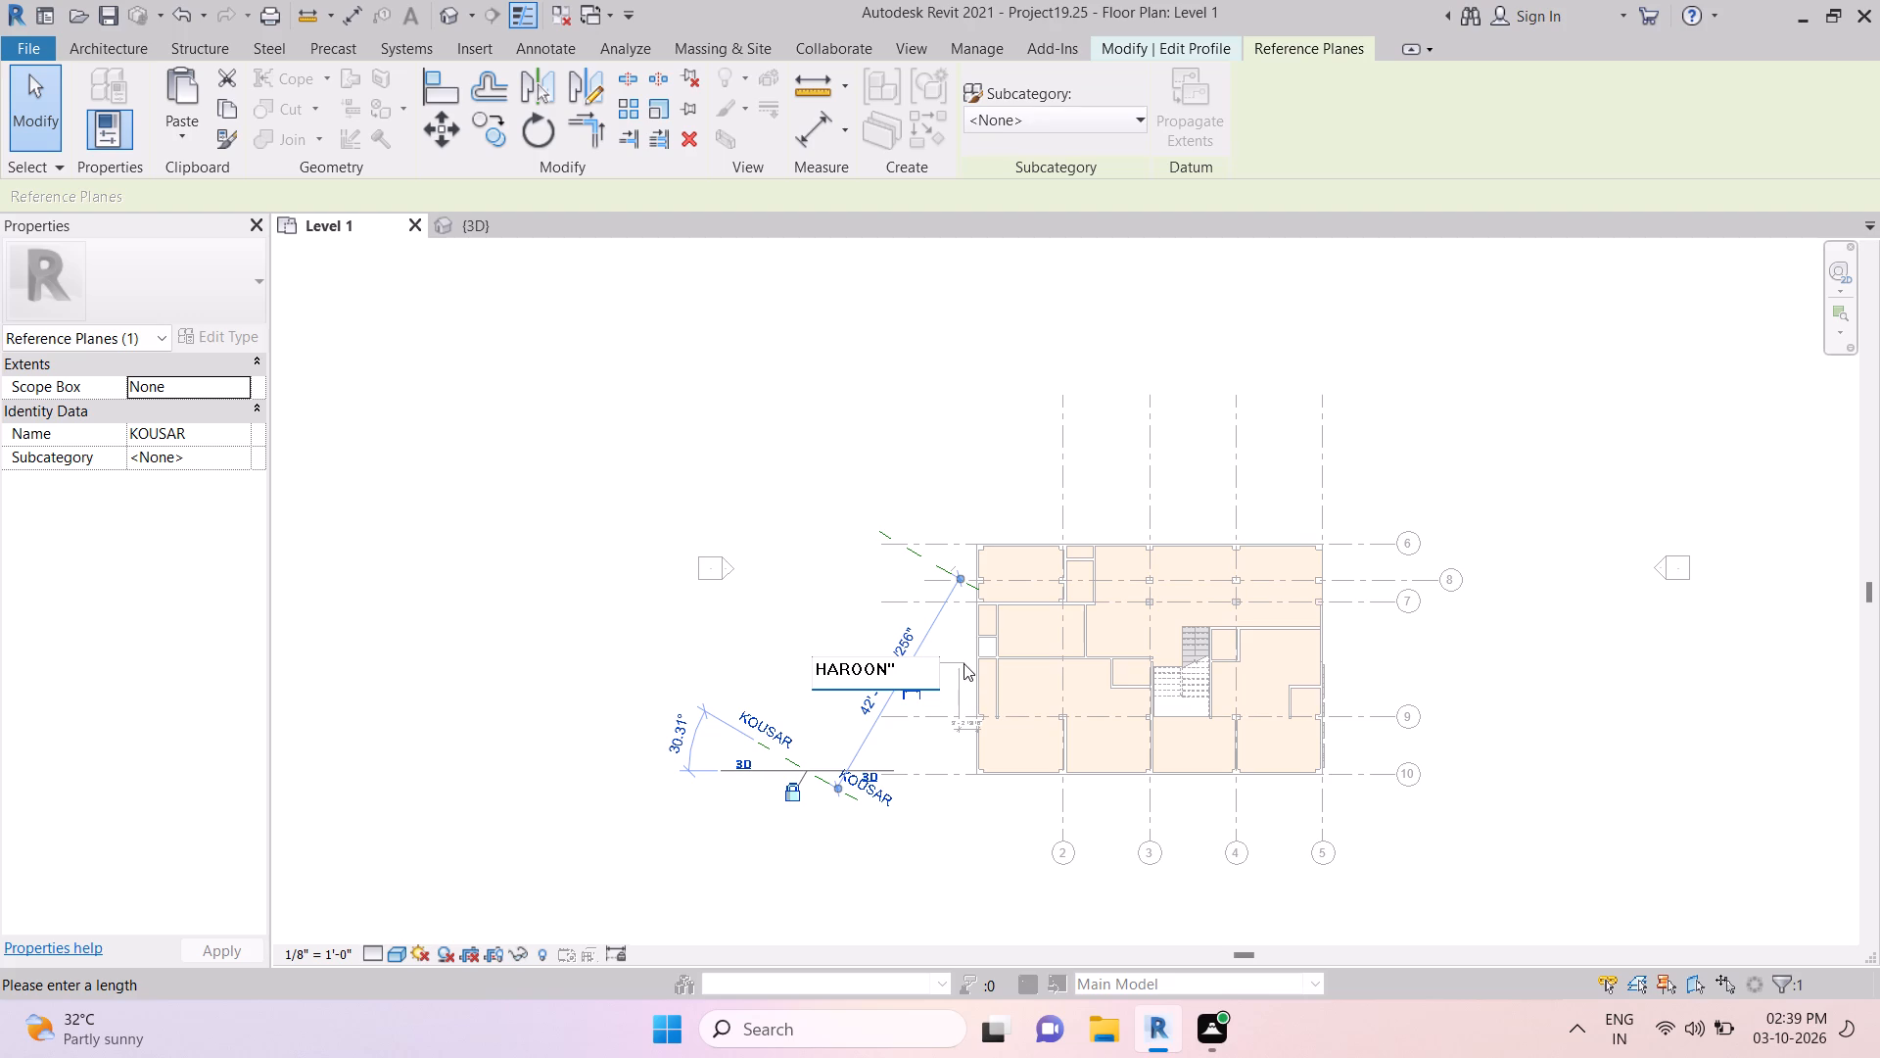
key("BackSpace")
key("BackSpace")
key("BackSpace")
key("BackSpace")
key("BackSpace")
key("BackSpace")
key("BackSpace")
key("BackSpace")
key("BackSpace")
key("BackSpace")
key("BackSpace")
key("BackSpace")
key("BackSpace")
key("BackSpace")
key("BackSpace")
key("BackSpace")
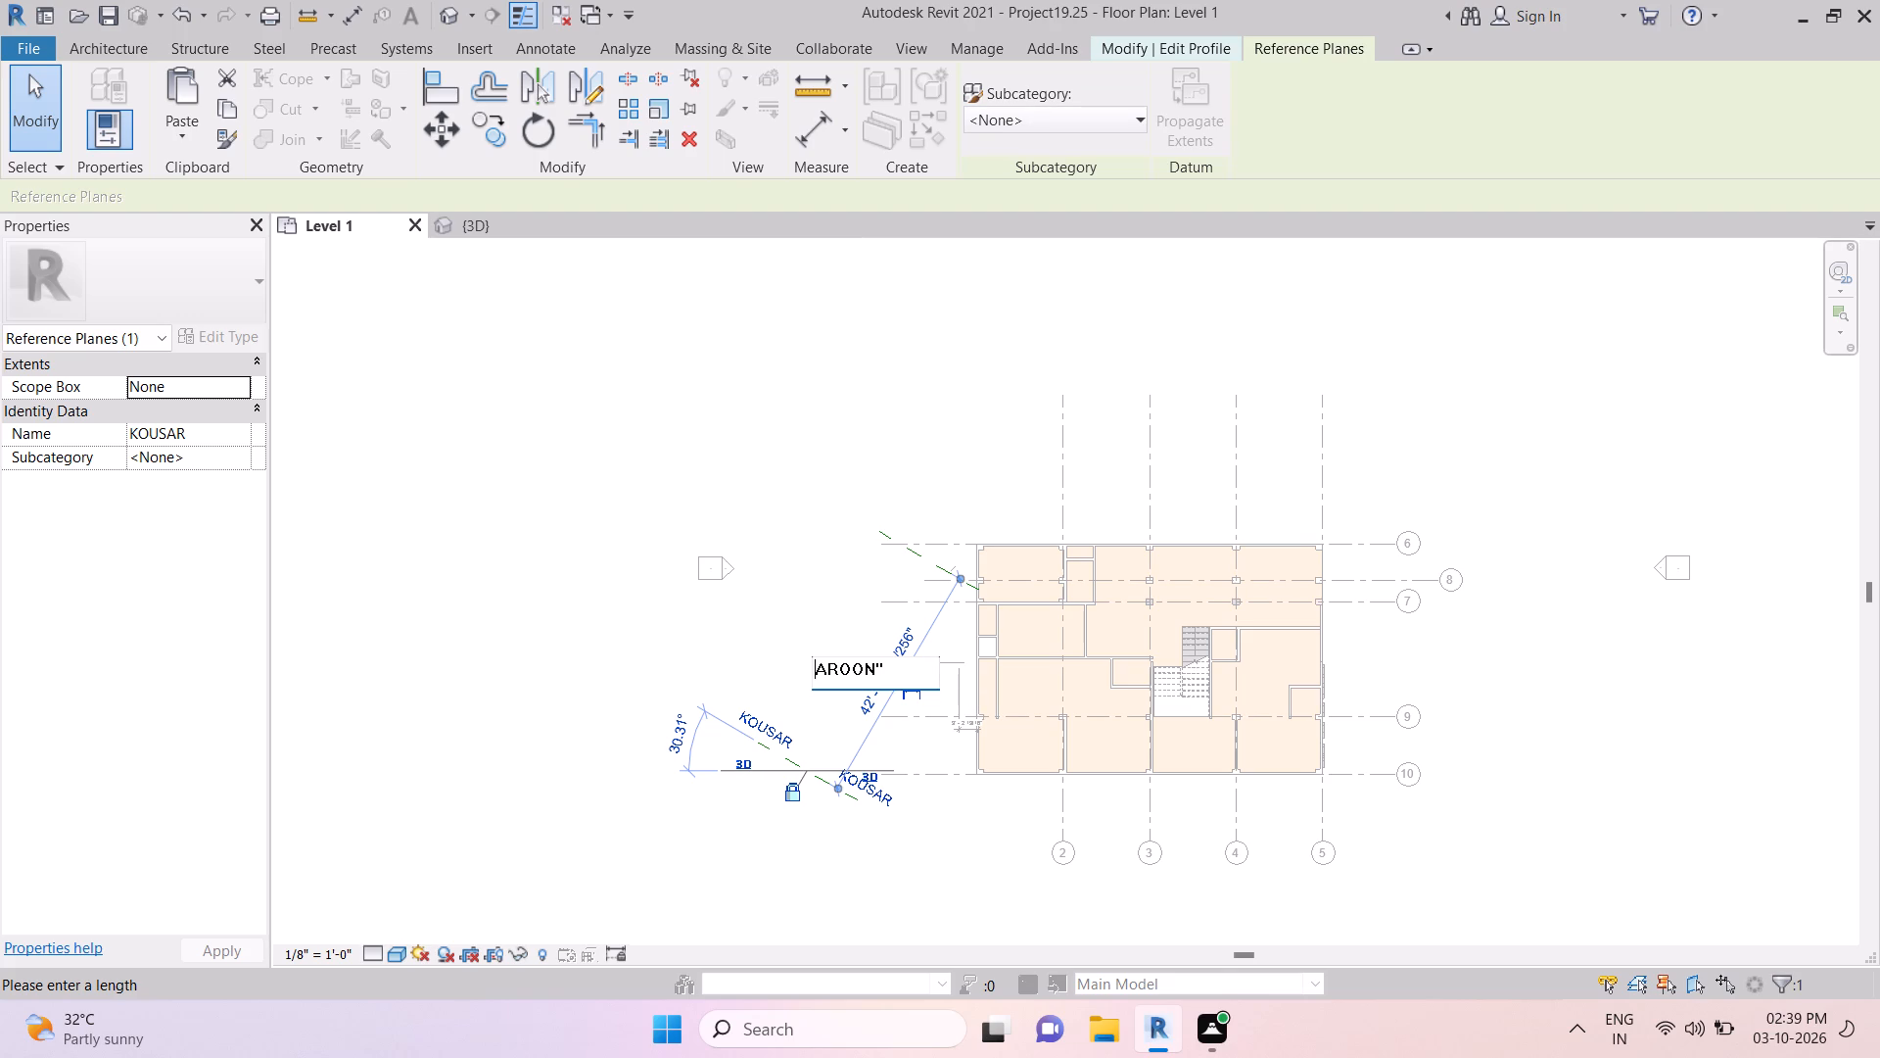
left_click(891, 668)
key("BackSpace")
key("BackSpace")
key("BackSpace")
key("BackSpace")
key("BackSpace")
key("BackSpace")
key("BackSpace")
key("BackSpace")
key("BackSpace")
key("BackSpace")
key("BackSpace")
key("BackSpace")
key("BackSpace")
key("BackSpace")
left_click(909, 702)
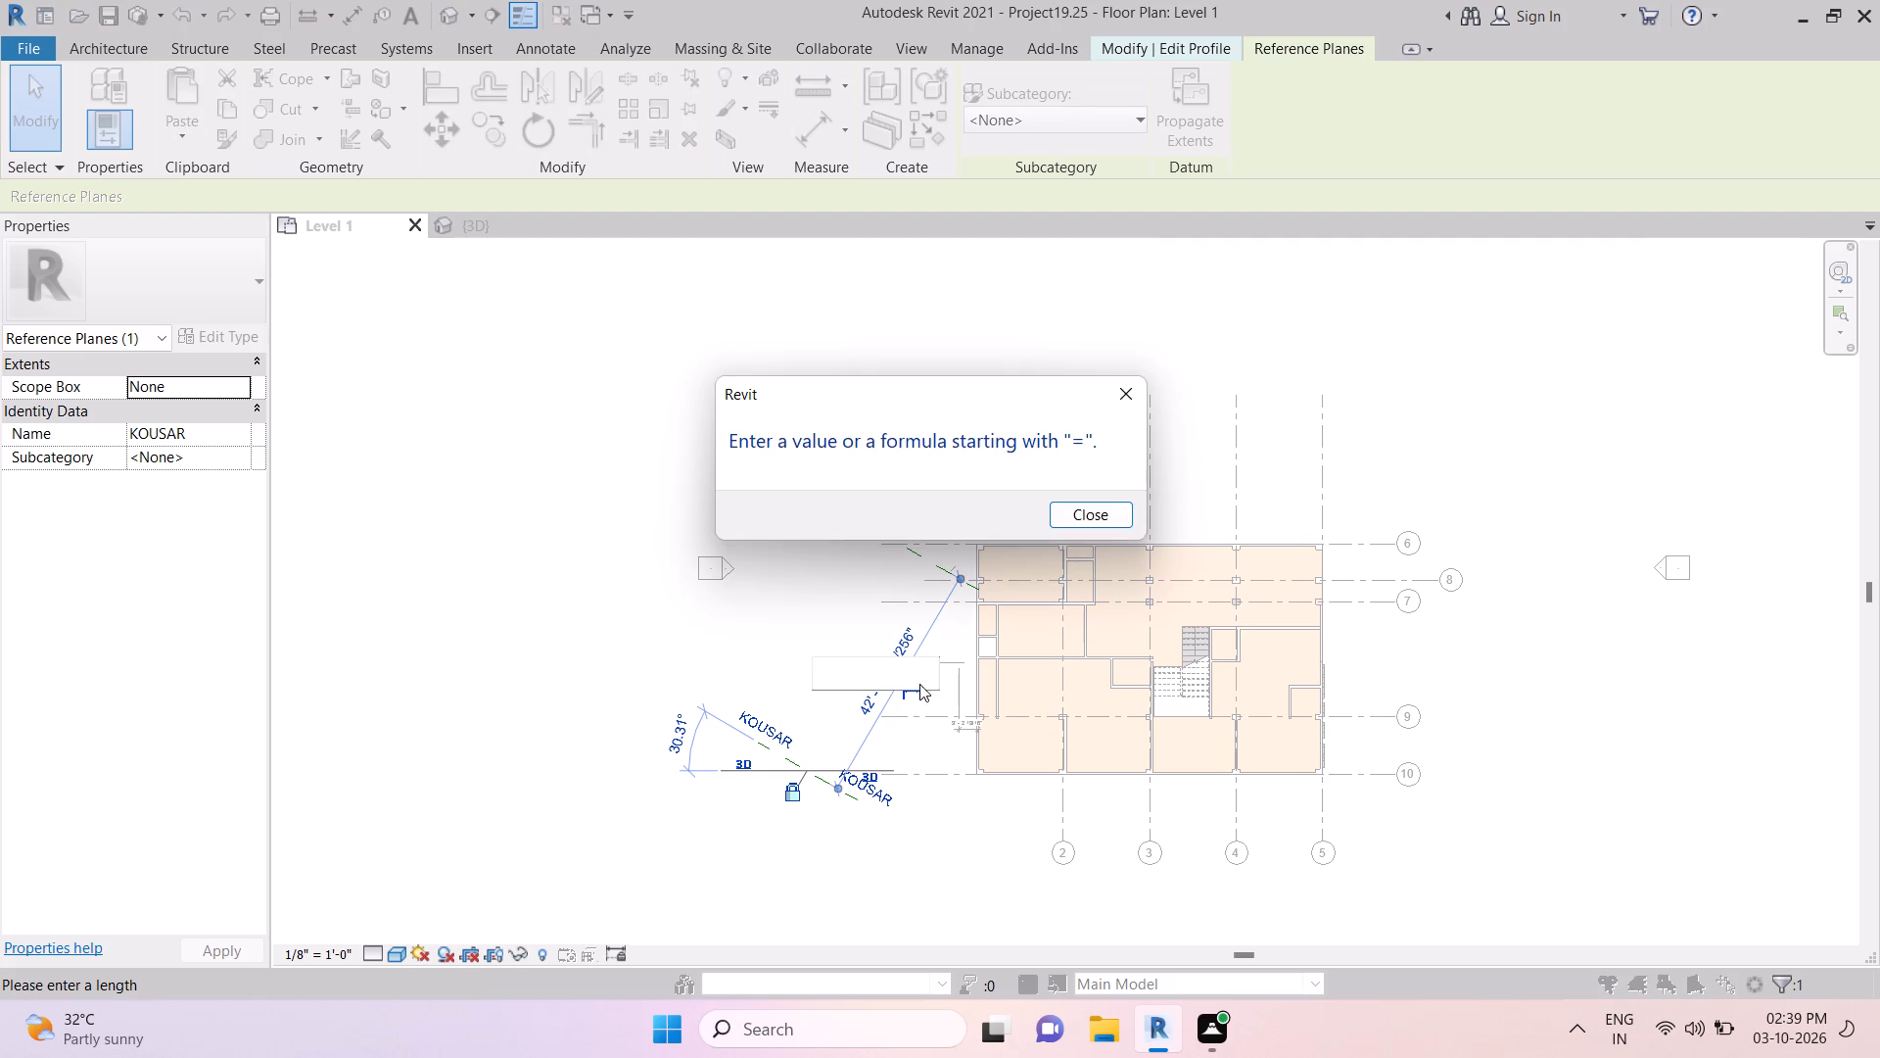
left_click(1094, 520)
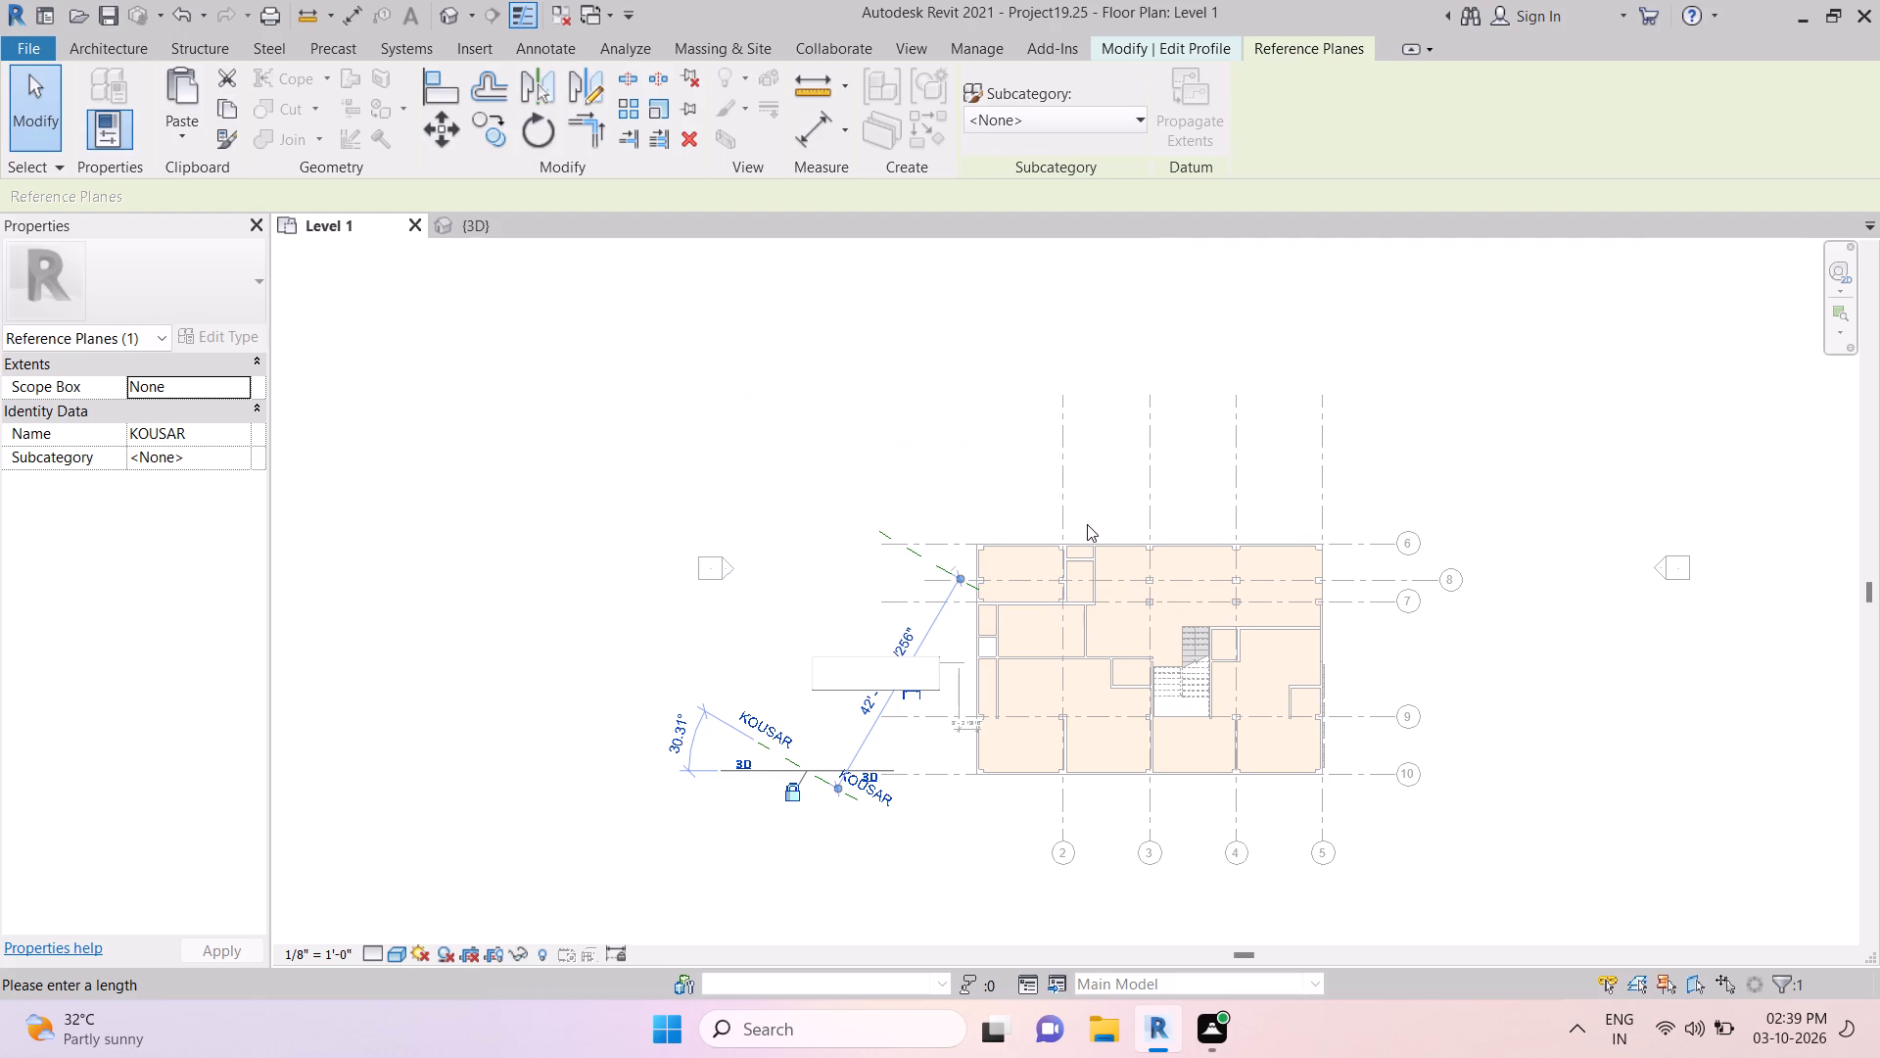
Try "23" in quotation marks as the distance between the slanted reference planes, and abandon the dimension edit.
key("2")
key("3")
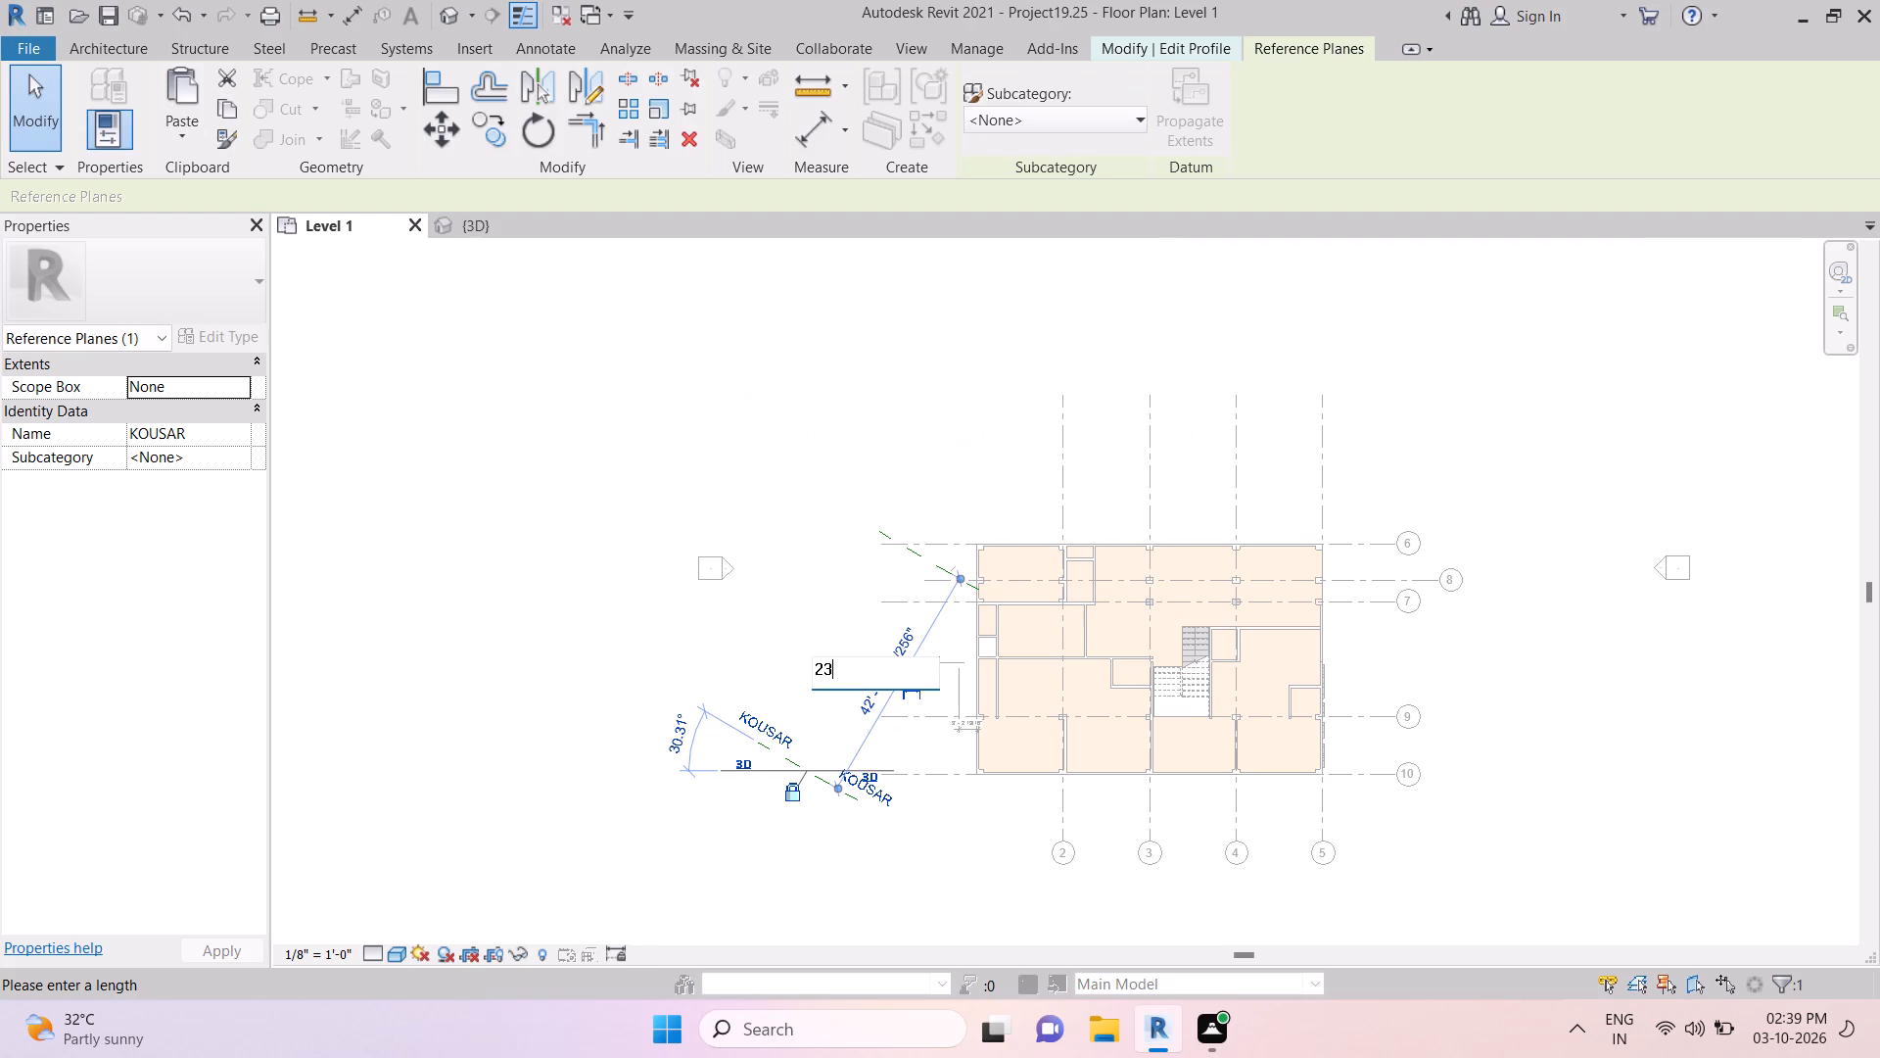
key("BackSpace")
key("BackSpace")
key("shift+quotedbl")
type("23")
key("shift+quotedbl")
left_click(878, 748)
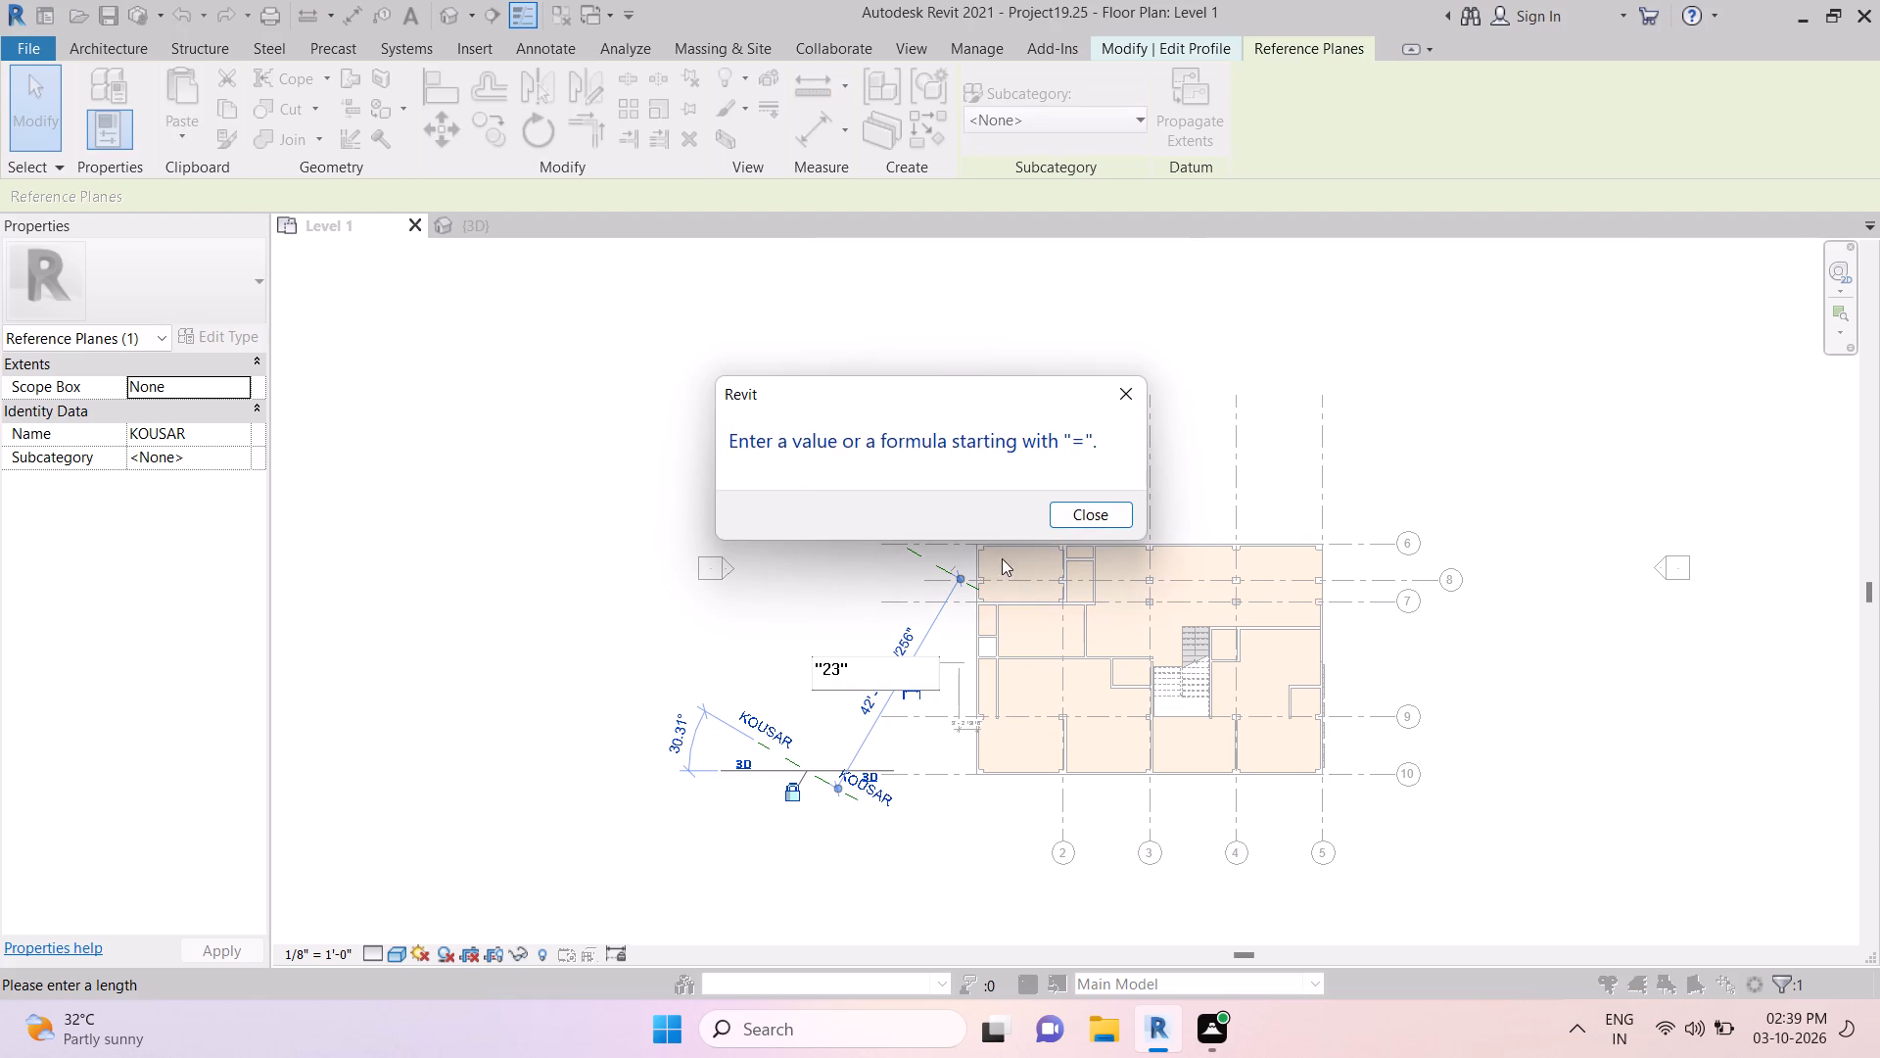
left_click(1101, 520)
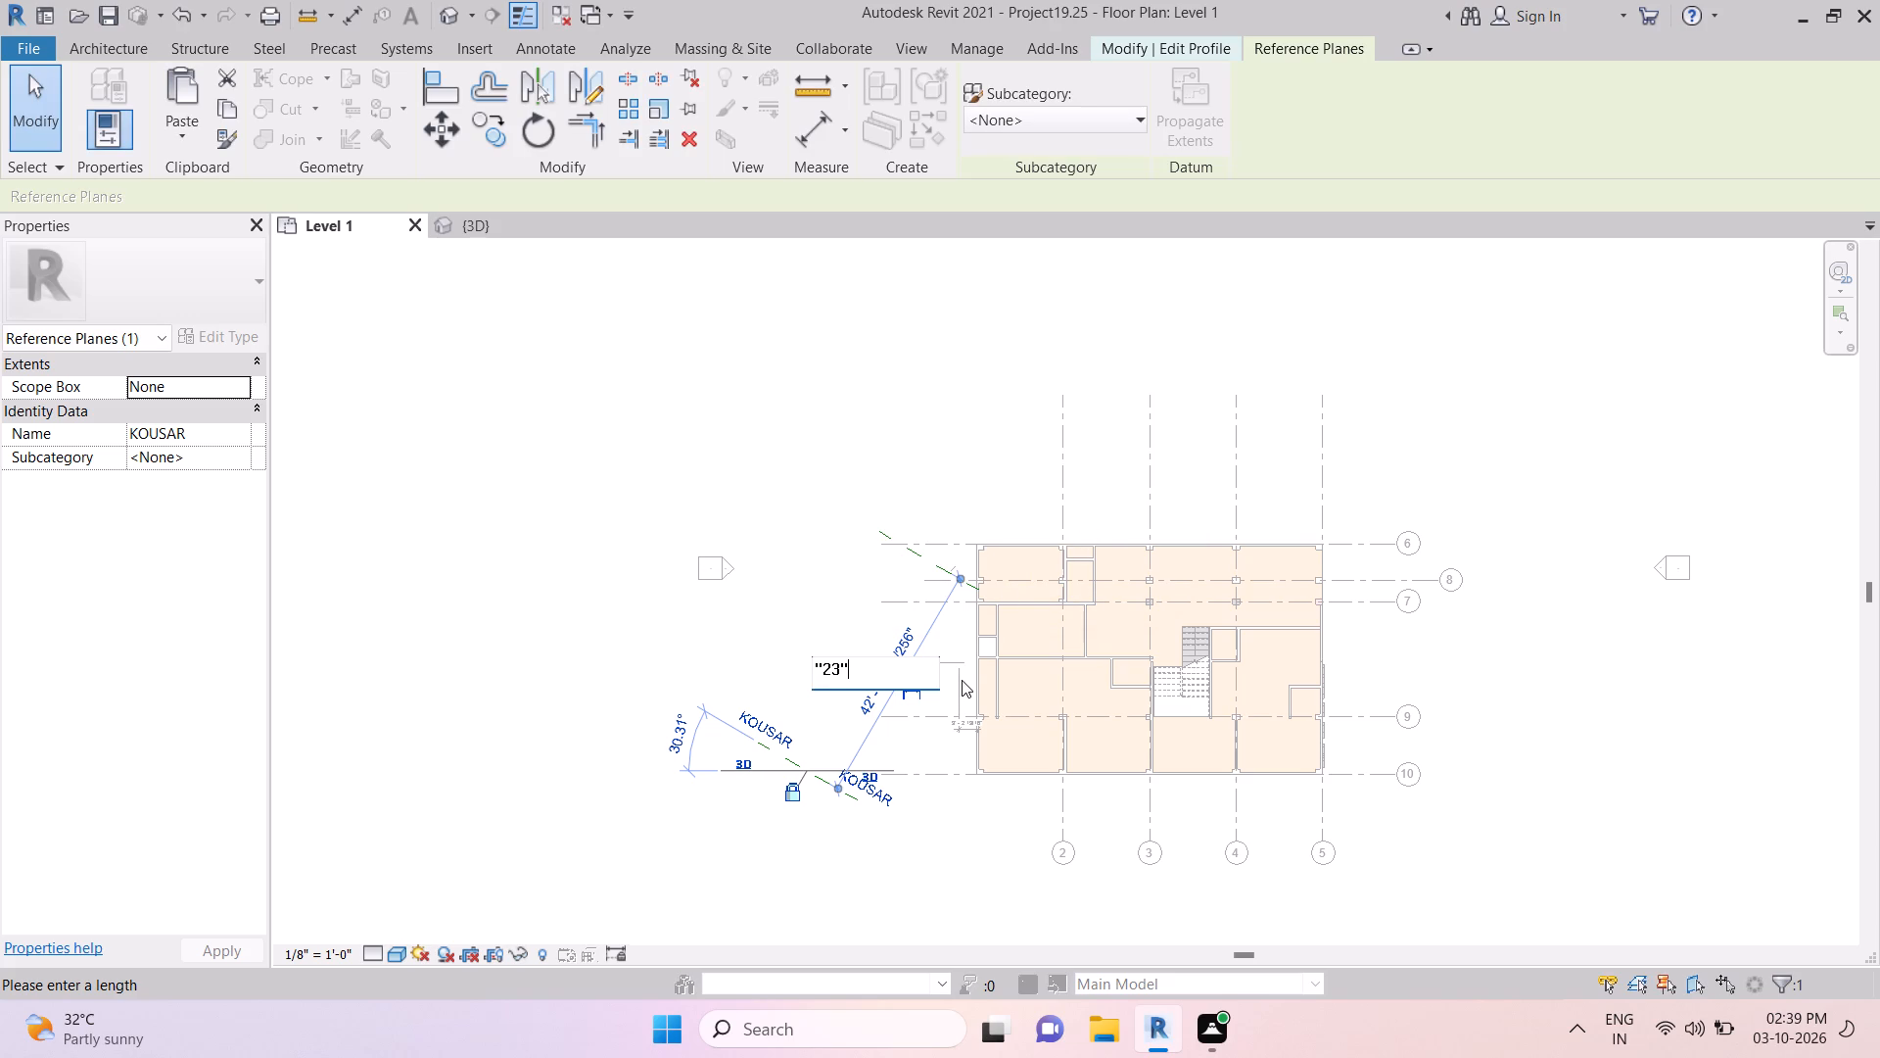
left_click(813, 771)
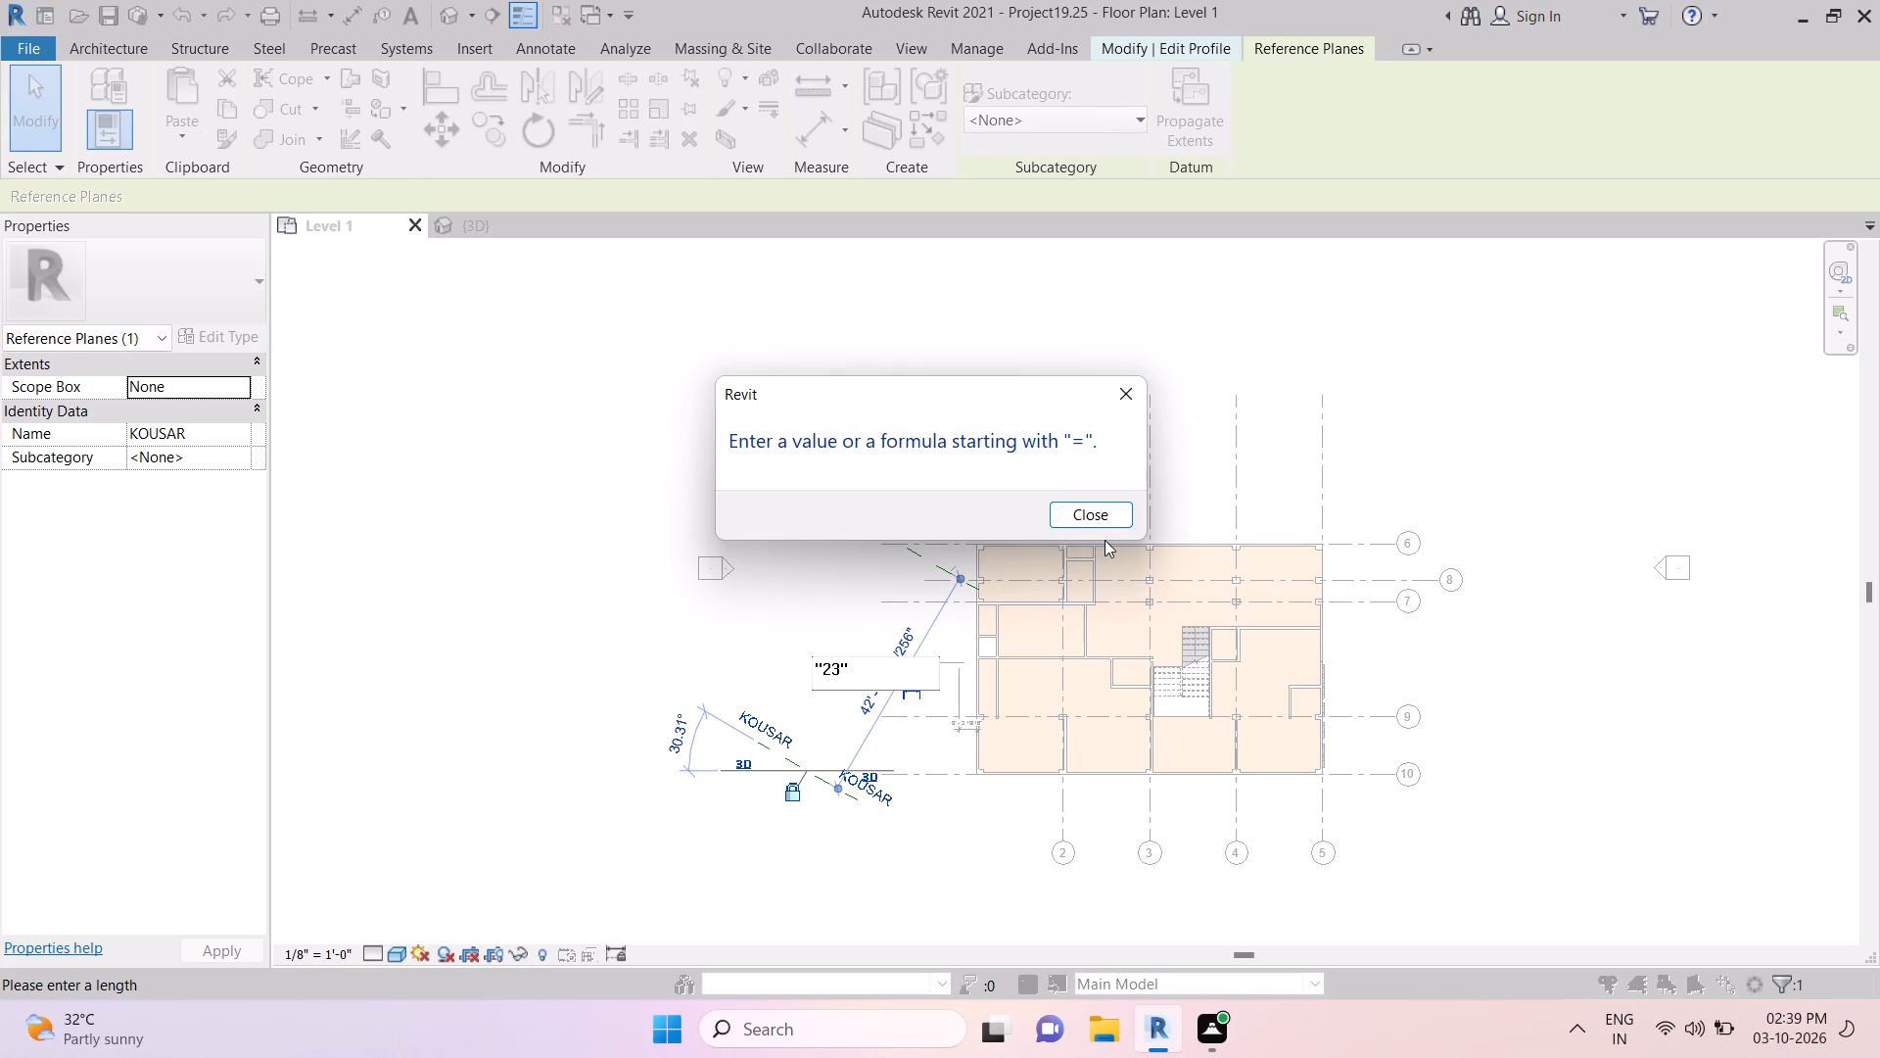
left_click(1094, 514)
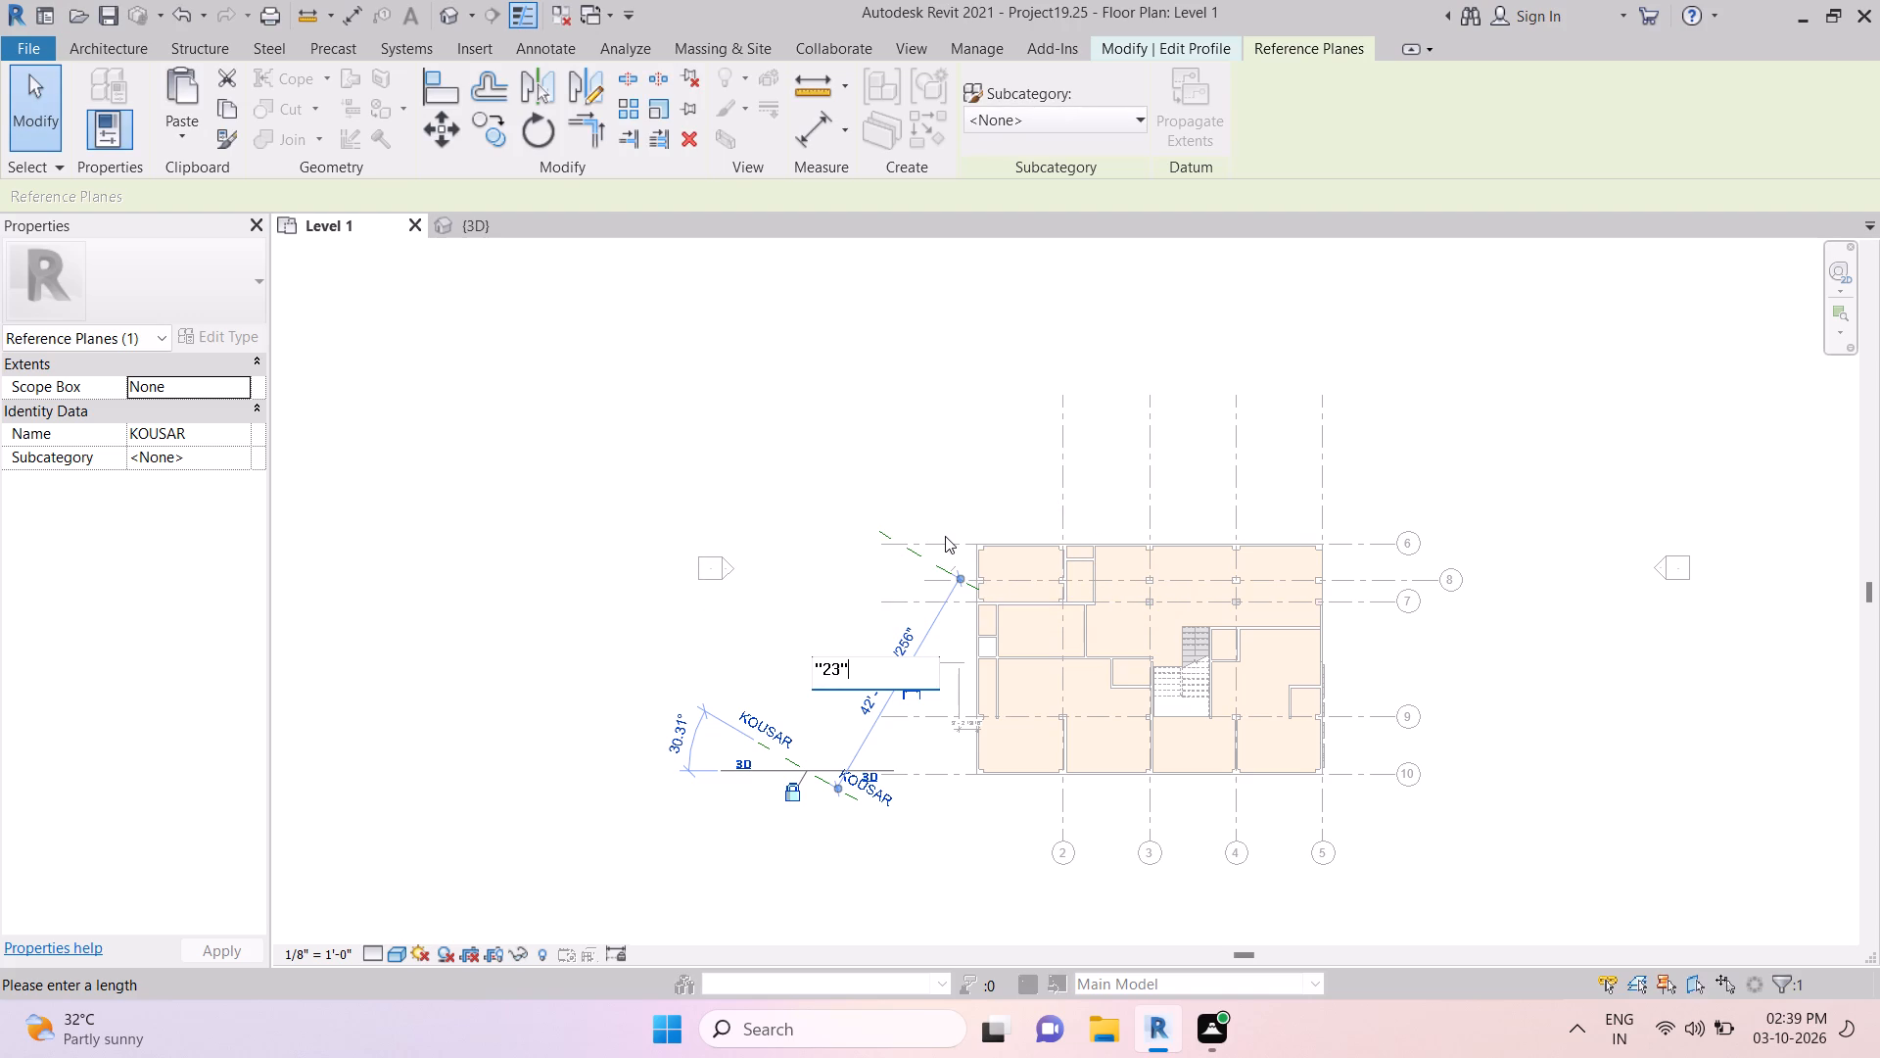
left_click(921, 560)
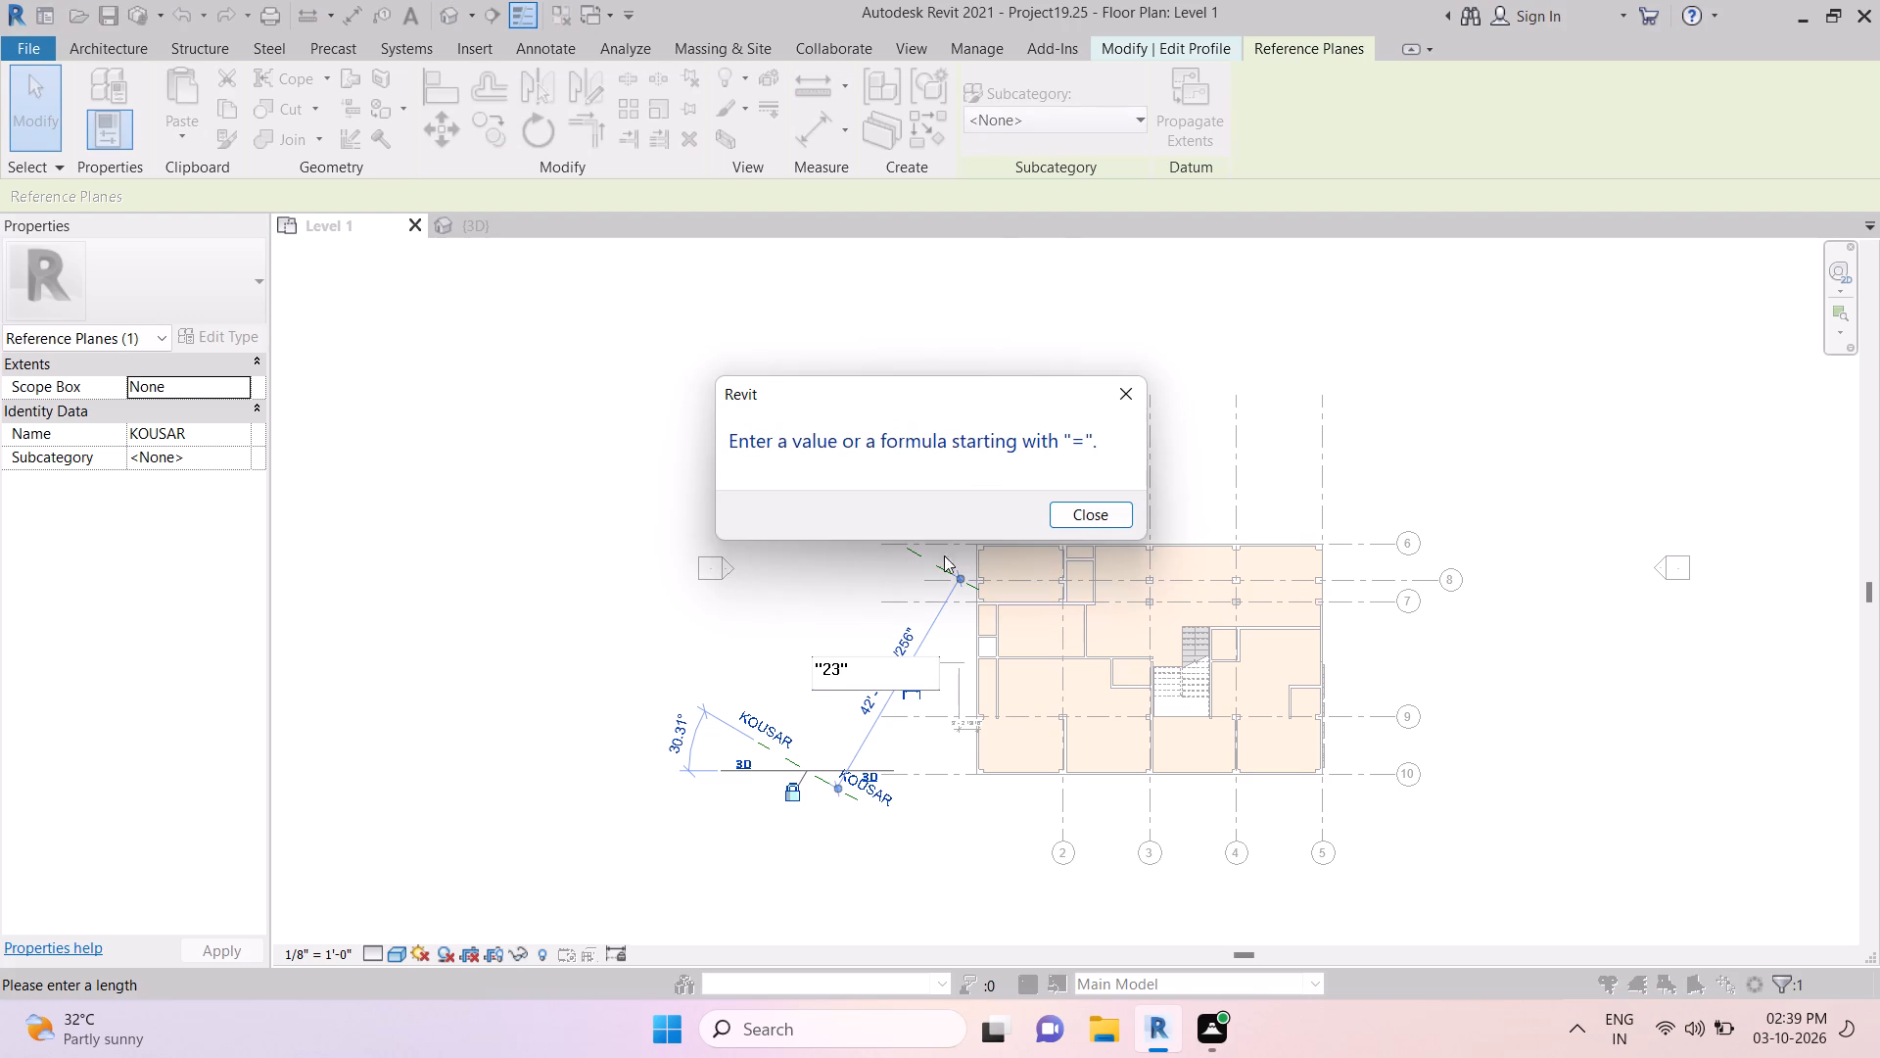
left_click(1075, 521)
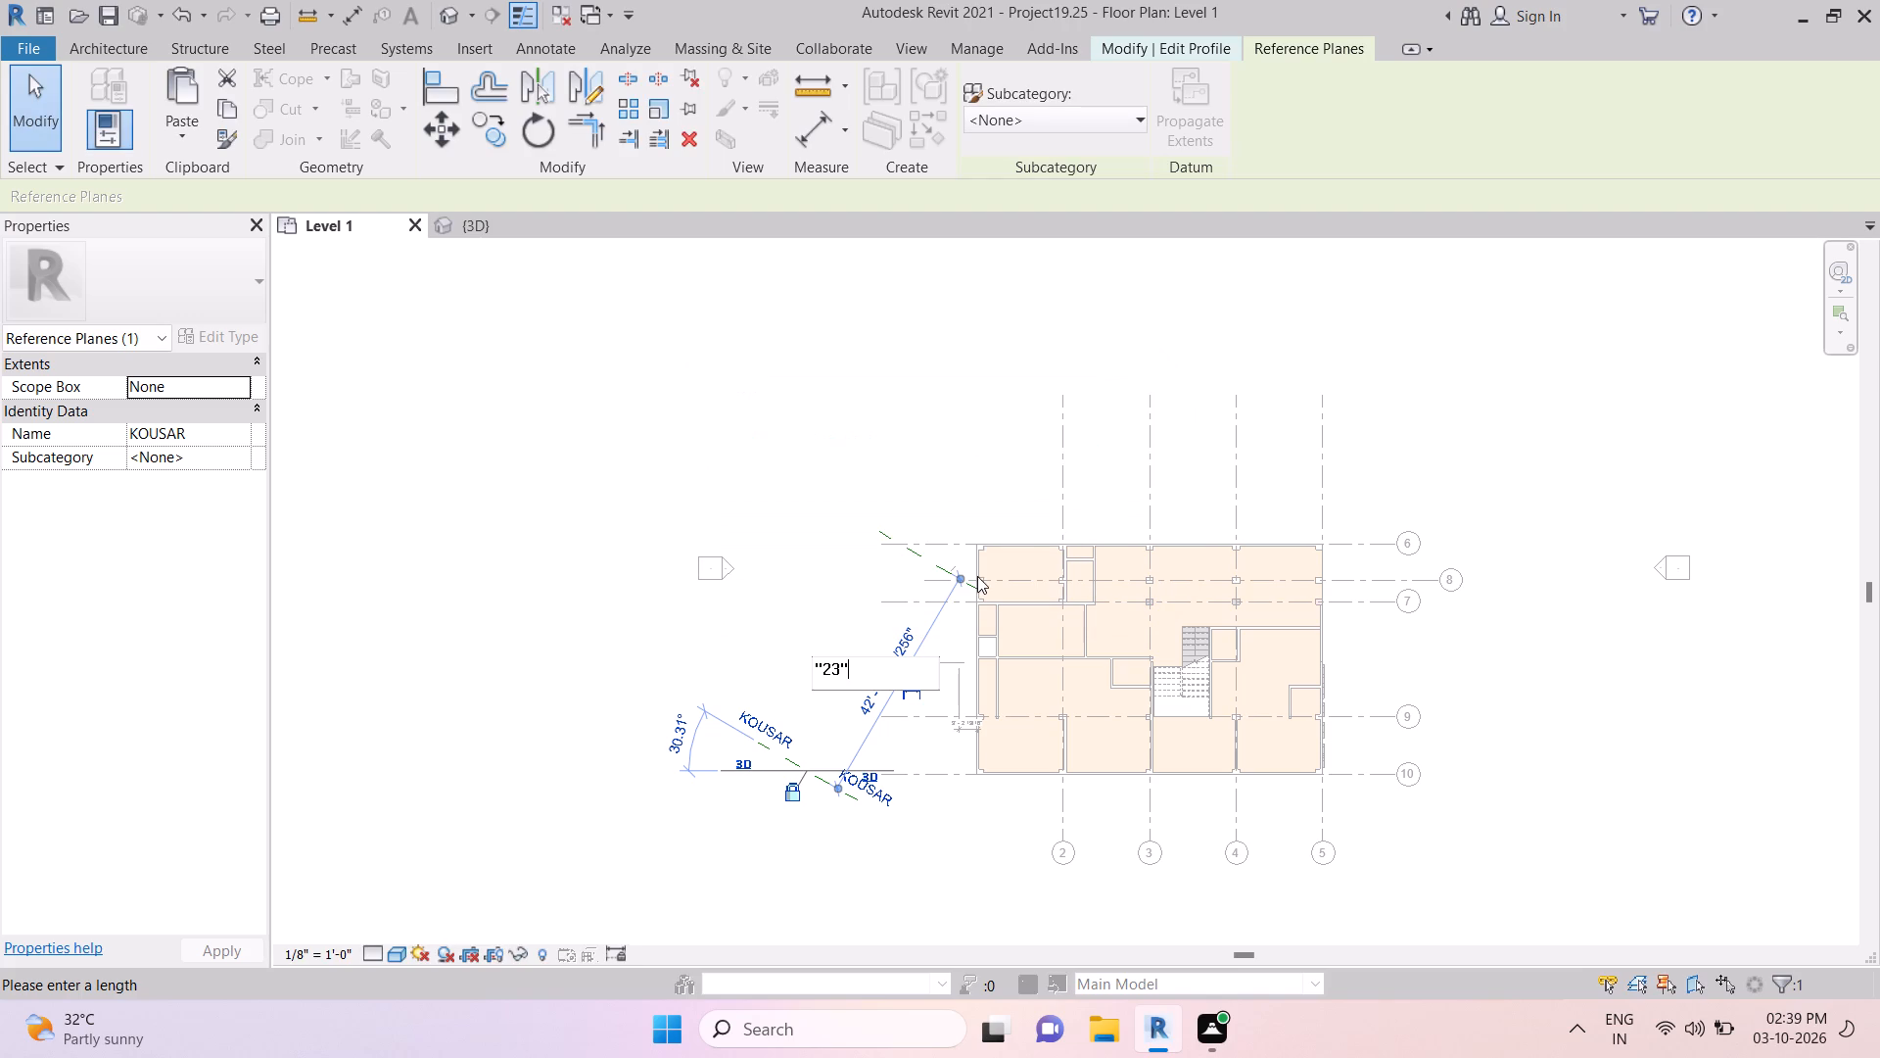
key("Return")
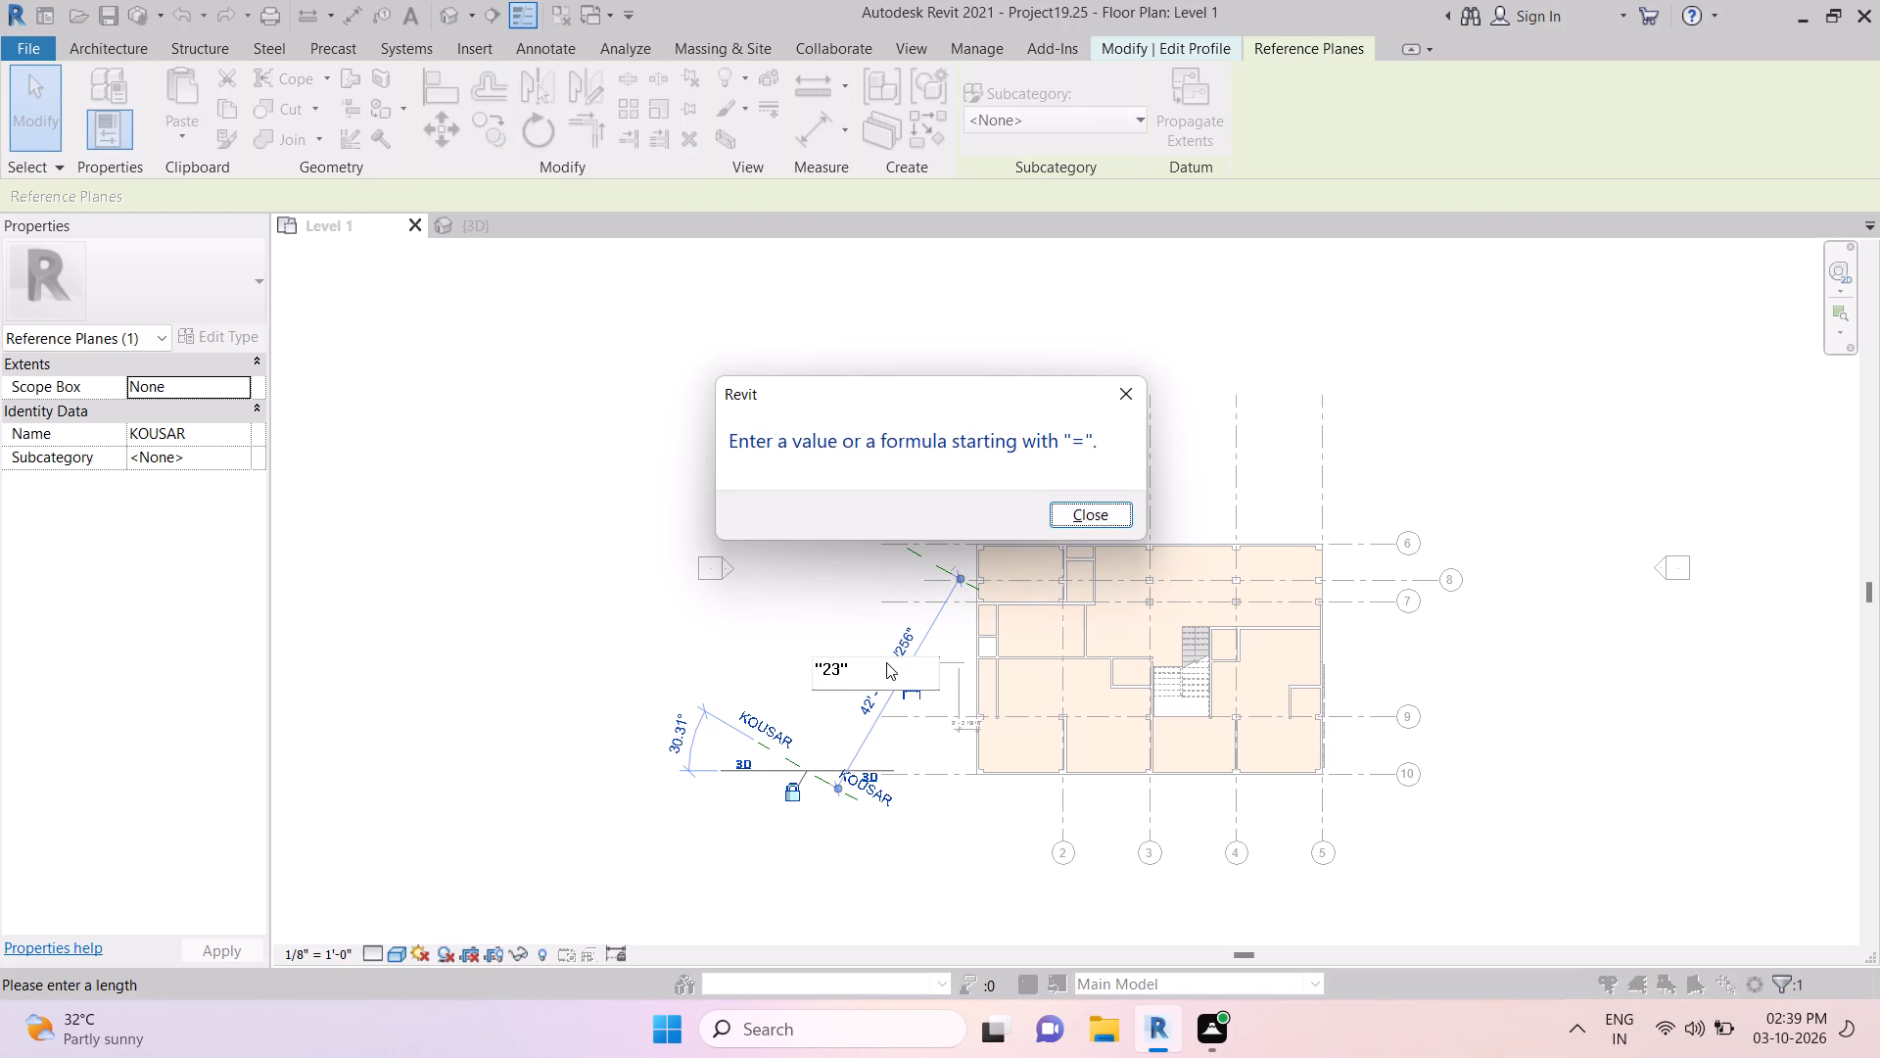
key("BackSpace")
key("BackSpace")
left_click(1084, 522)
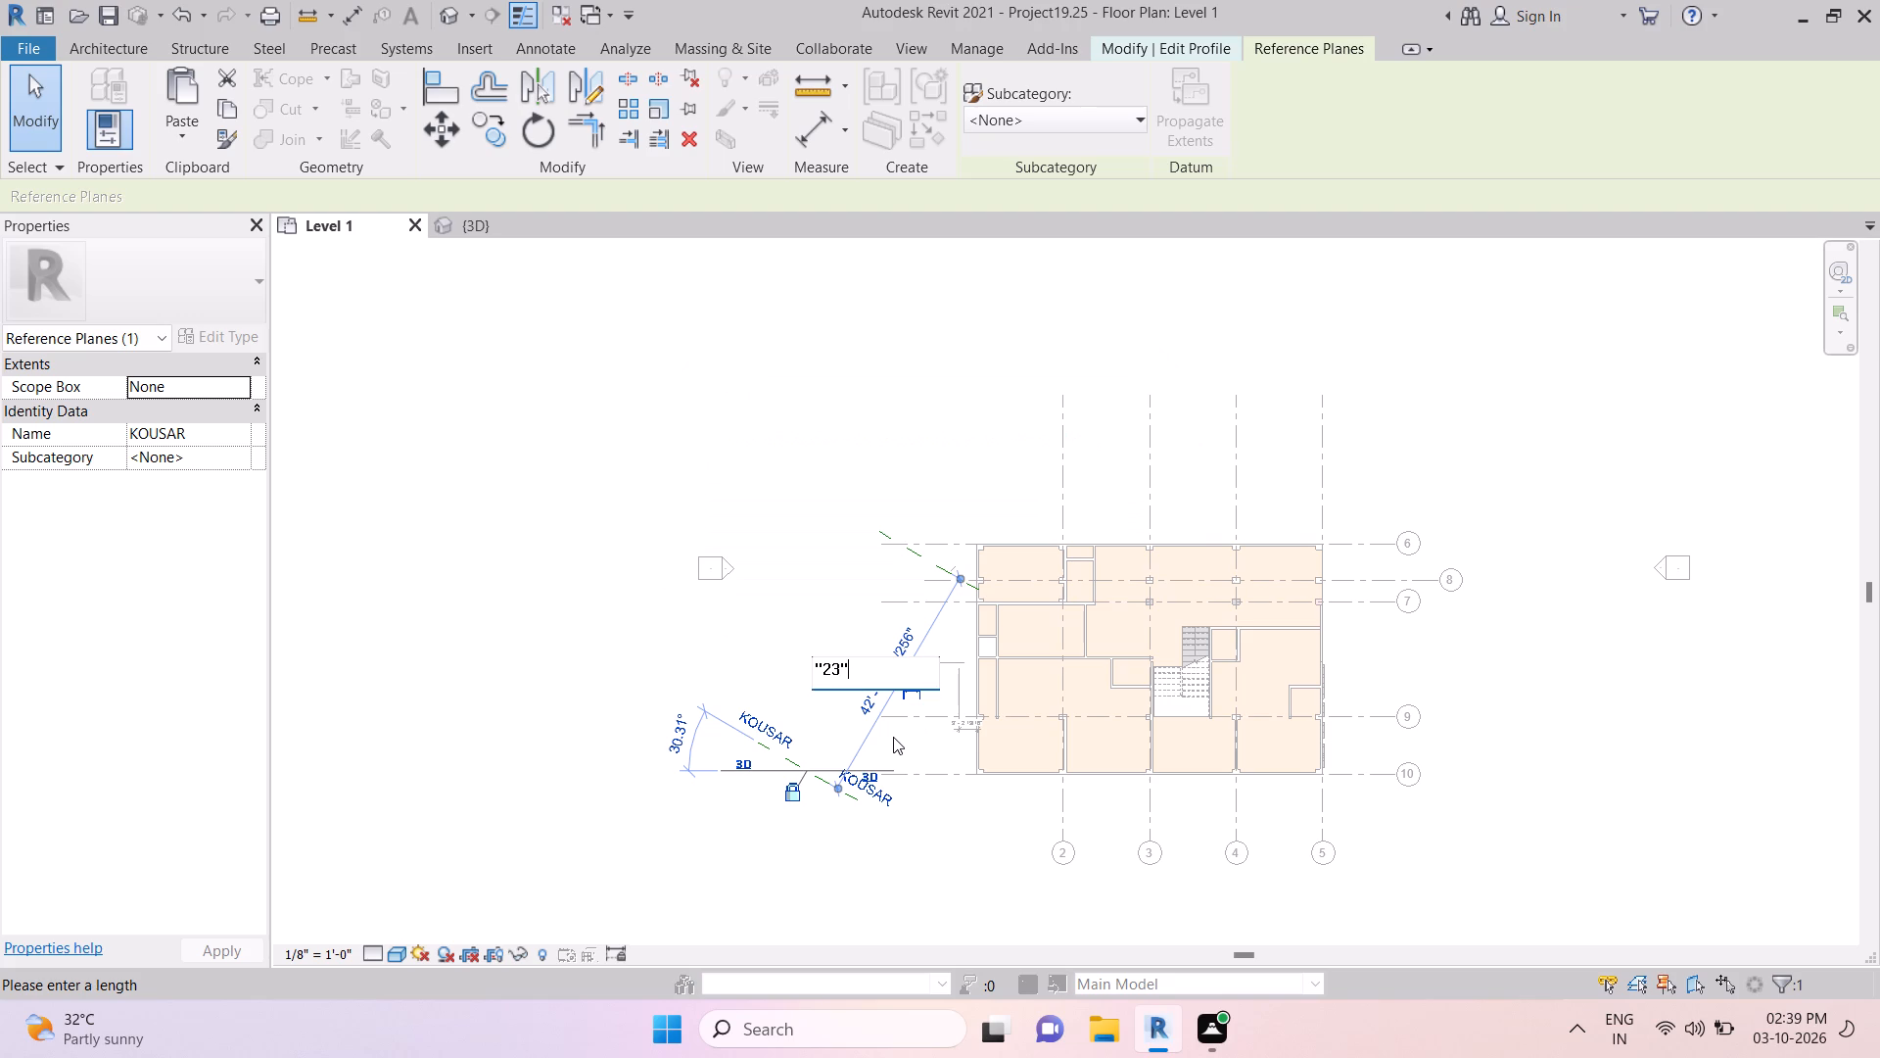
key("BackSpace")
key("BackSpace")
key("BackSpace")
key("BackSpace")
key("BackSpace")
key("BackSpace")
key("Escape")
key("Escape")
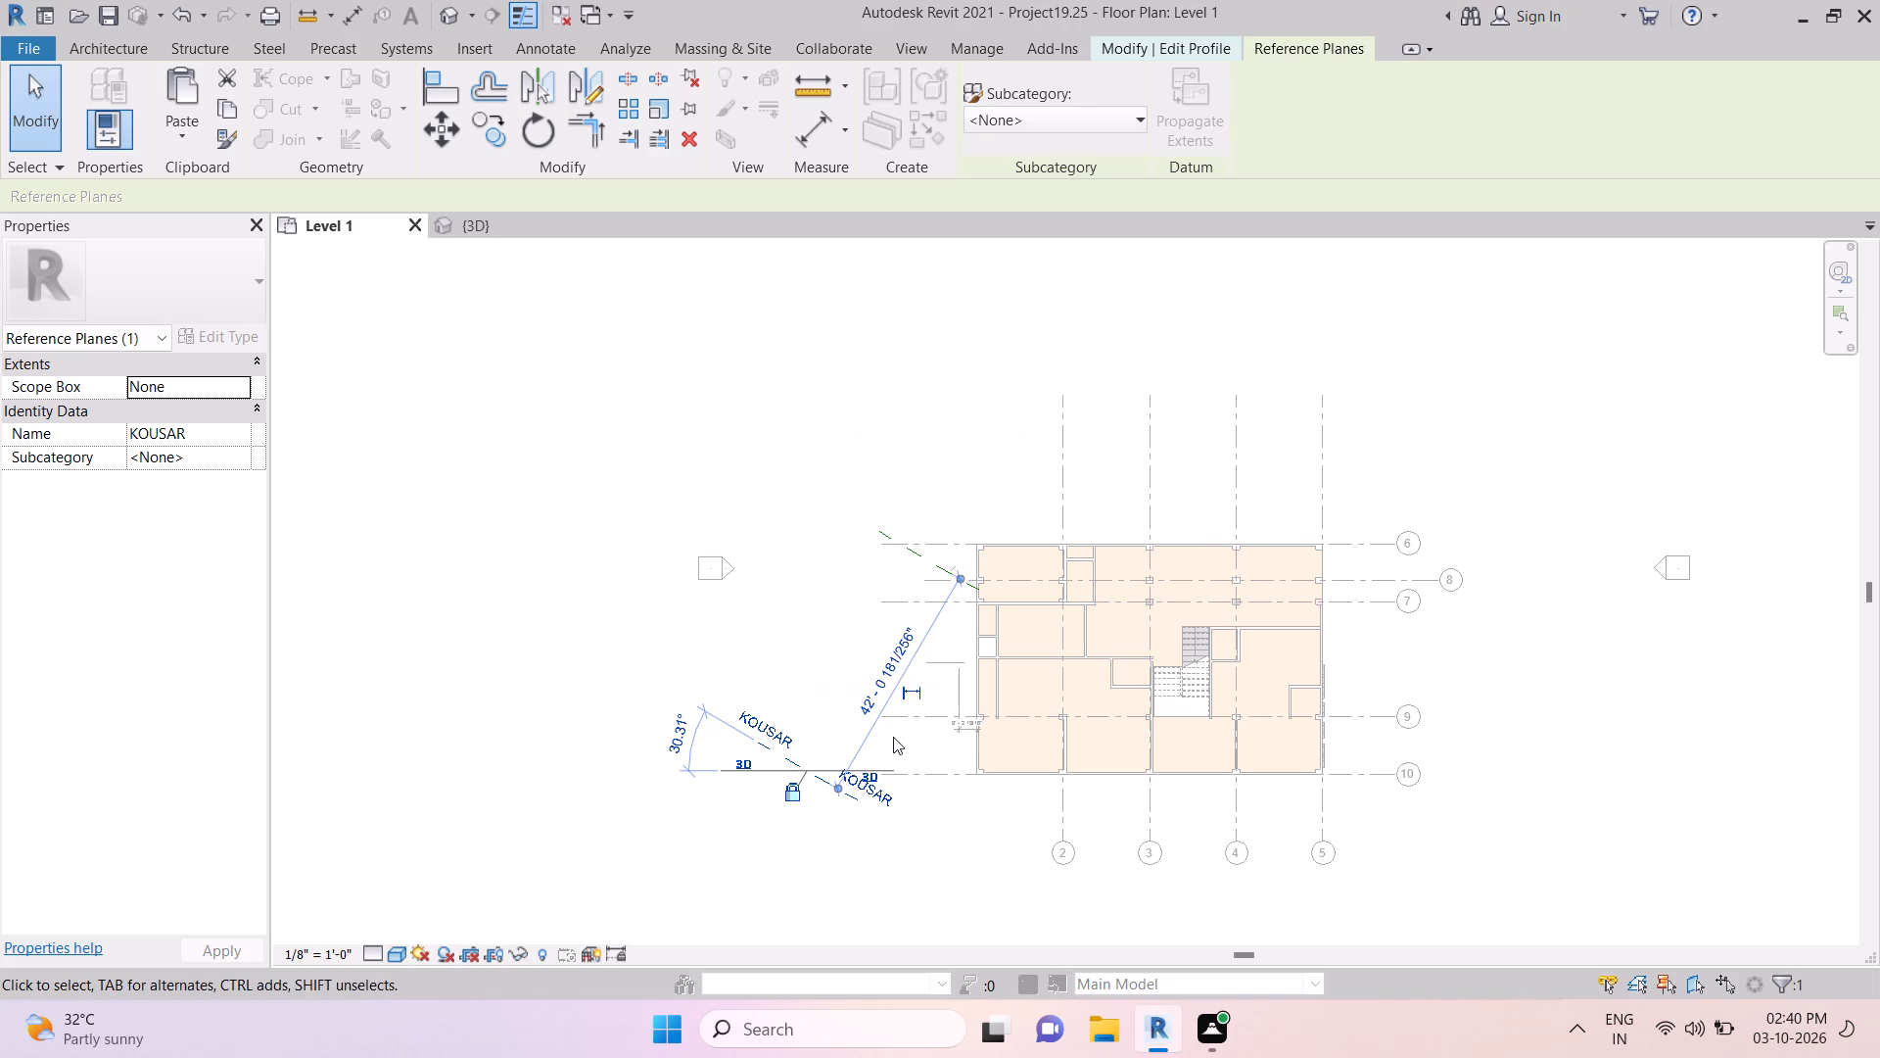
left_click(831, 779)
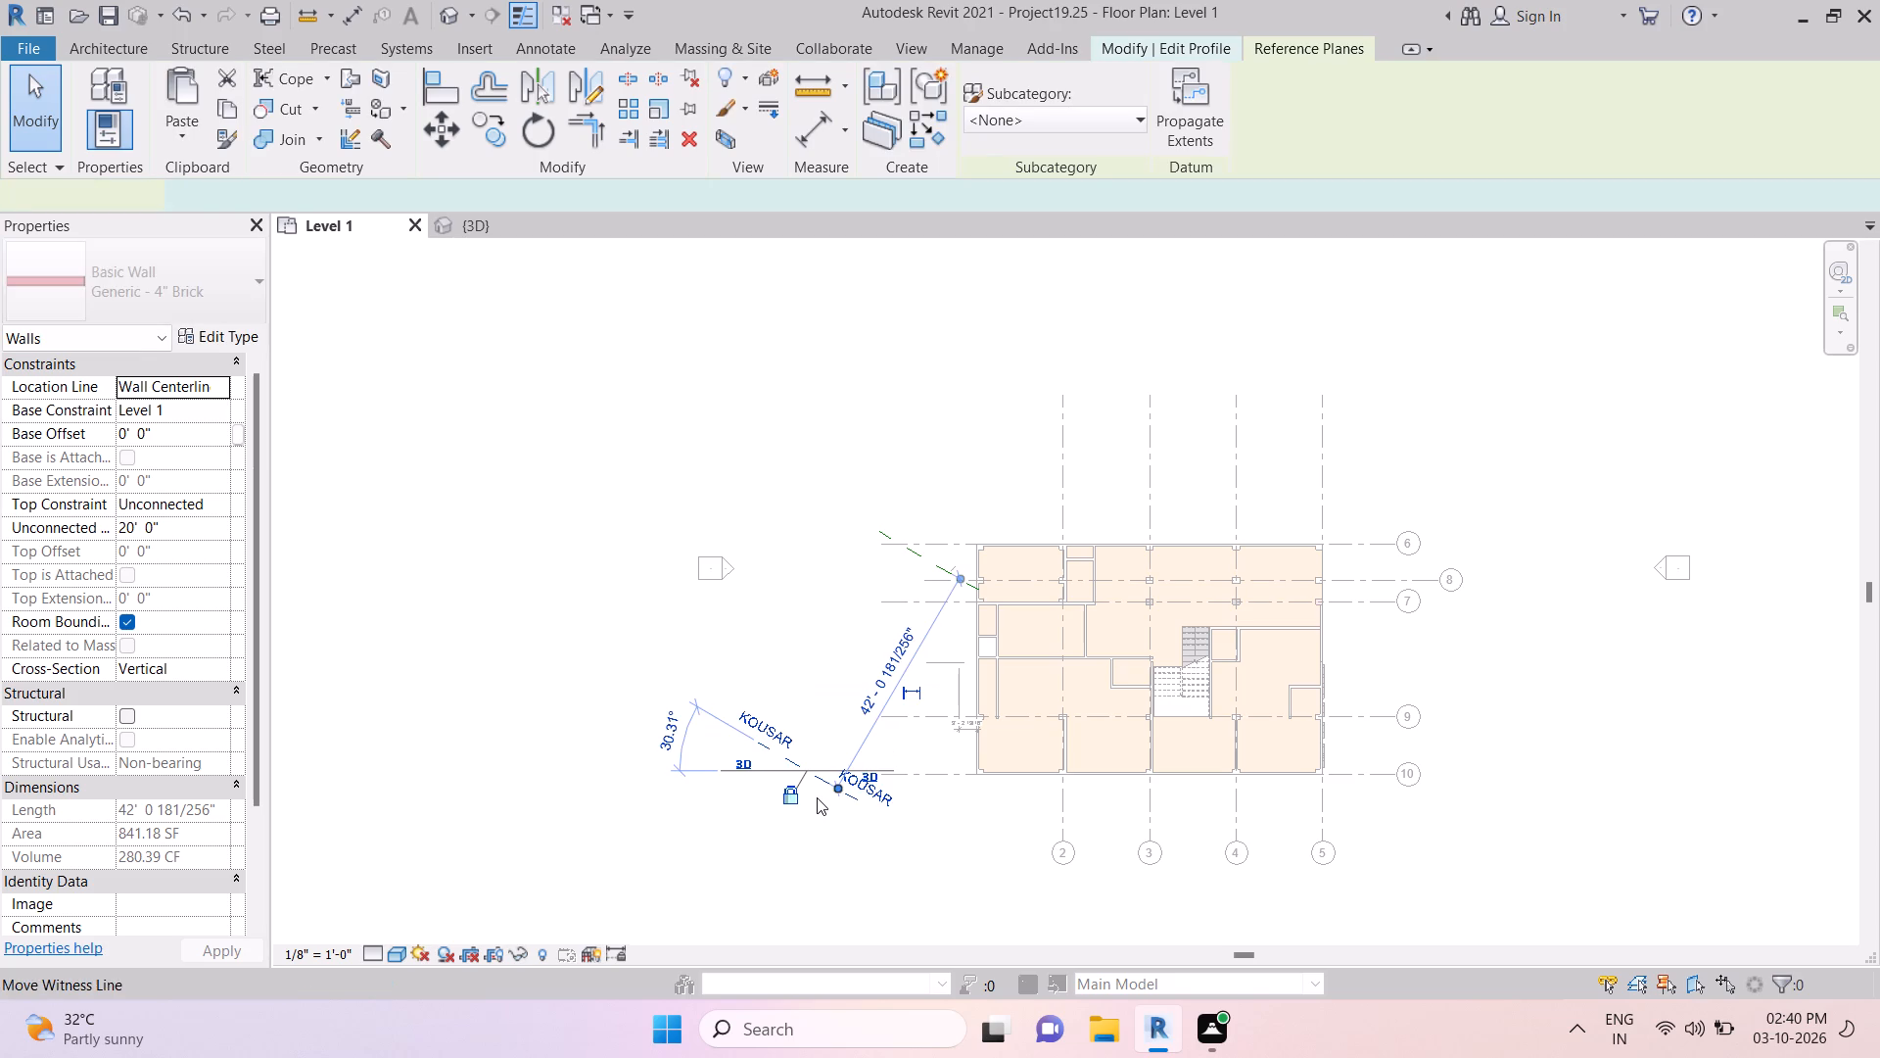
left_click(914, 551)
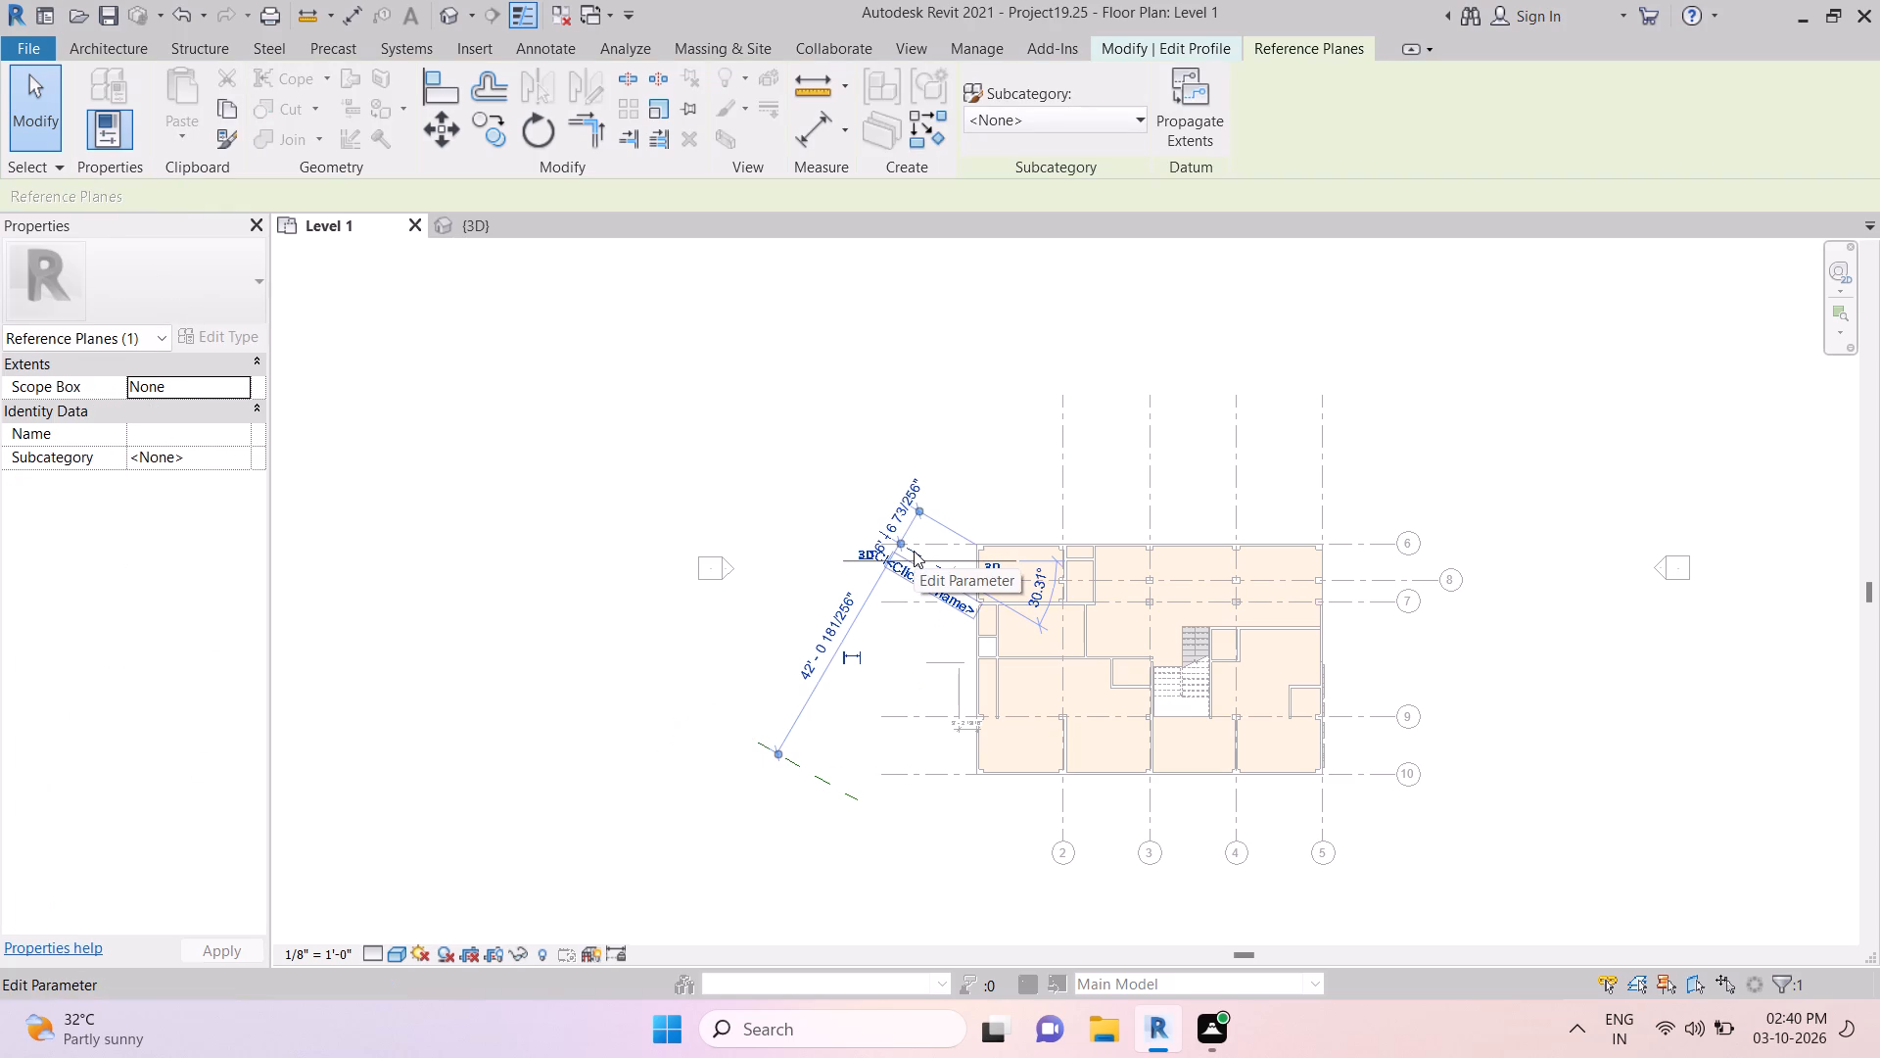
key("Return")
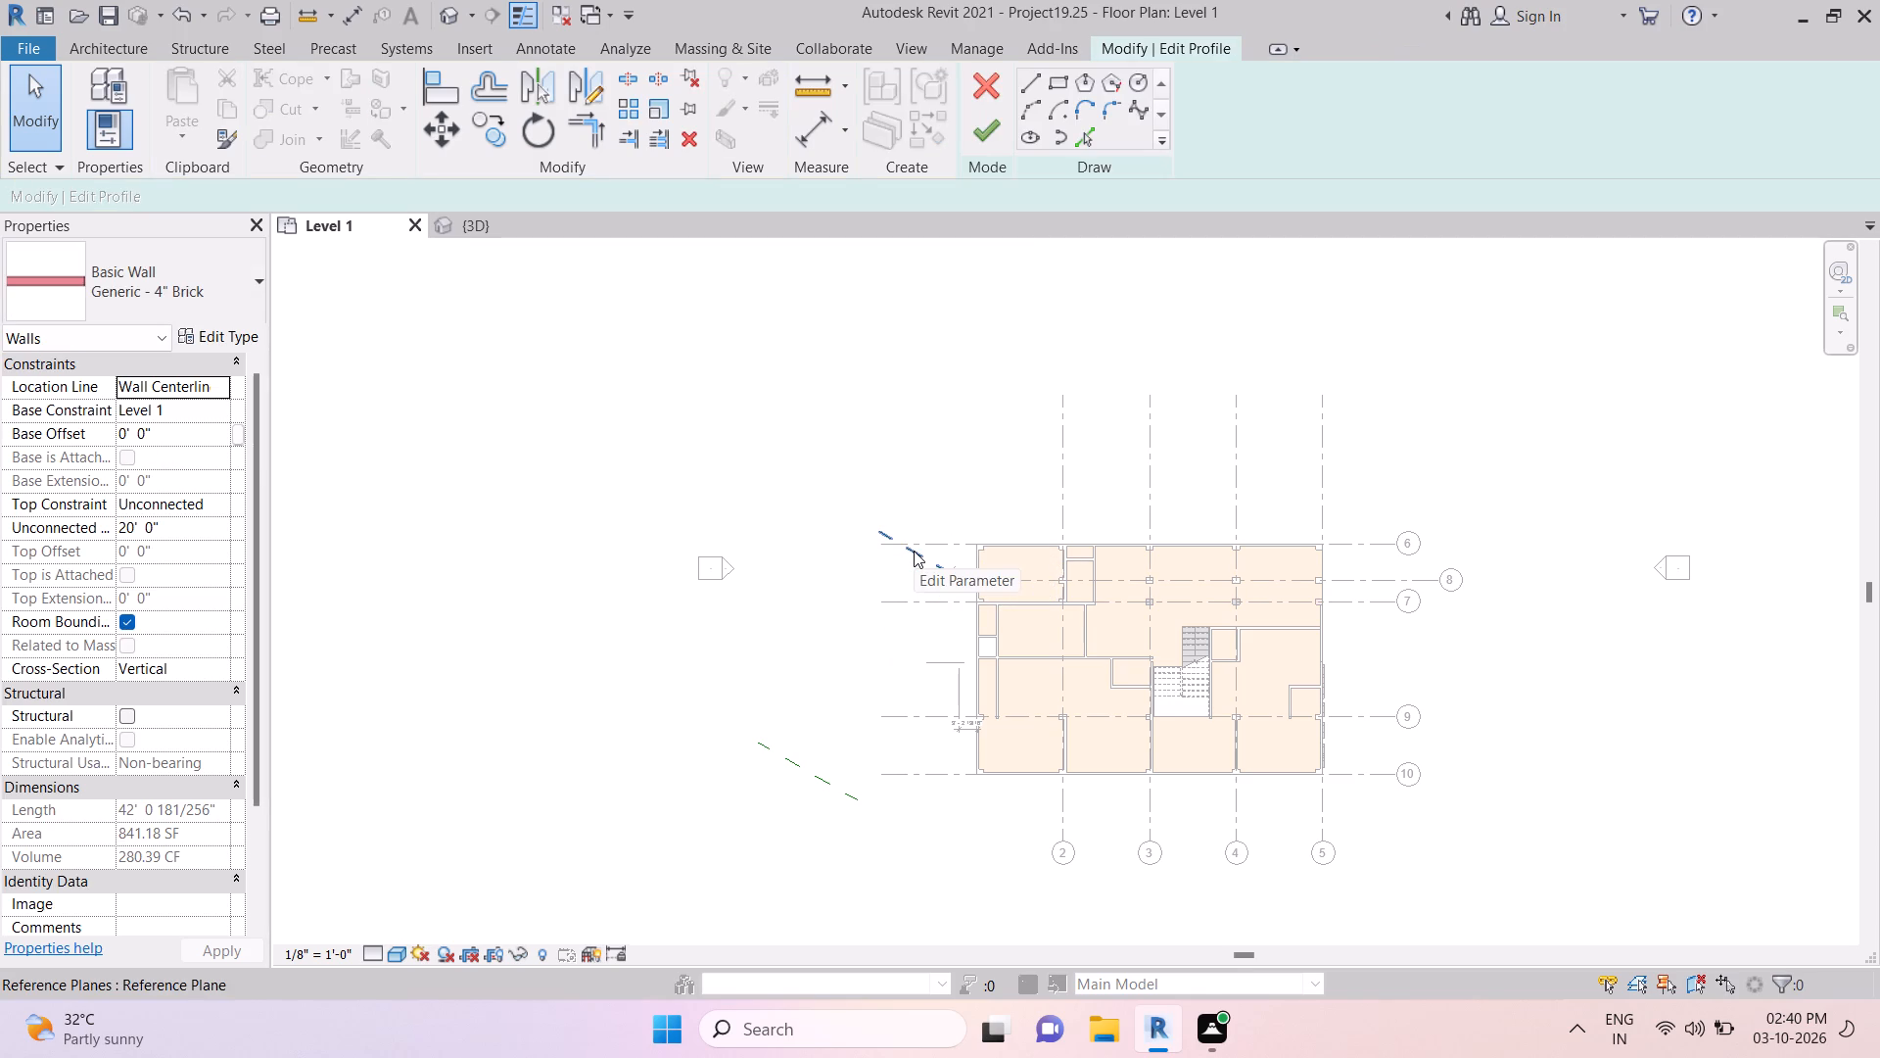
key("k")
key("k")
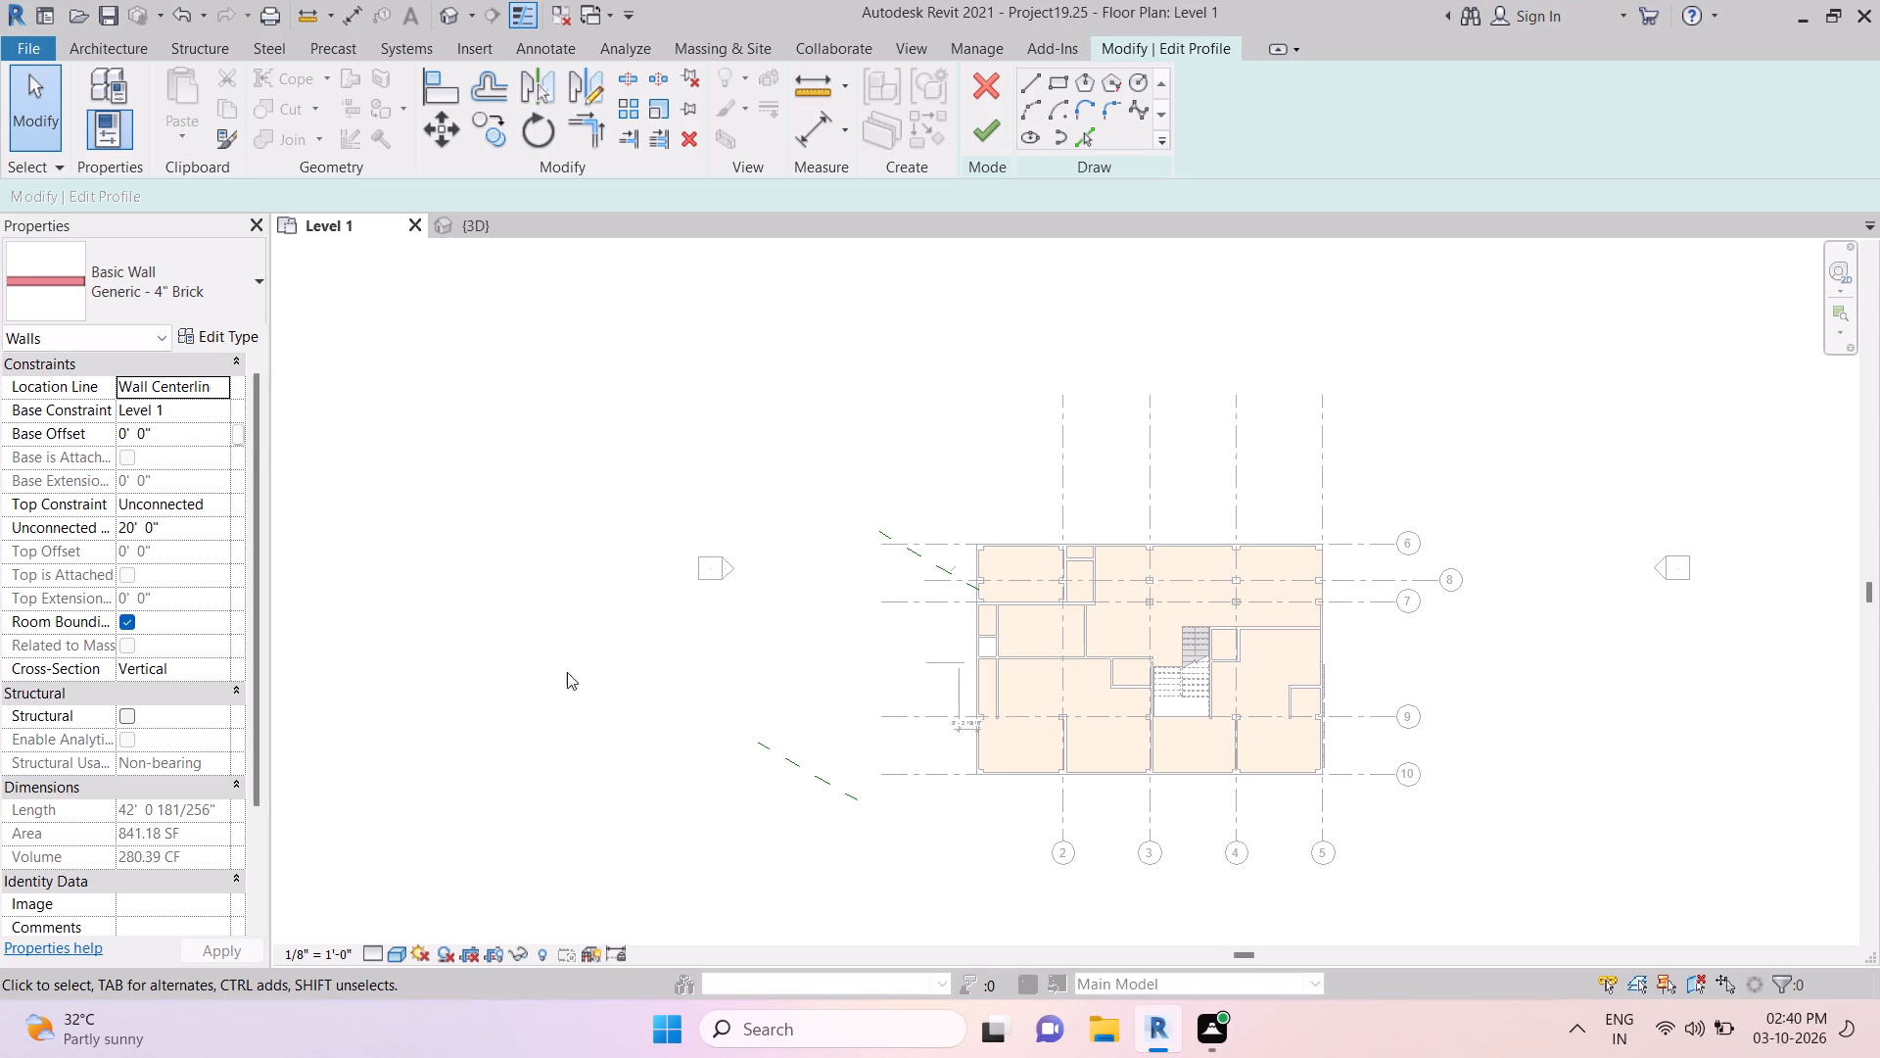
Name the unnamed slanted reference plane near grid line 6 HAROON.
left_click(810, 766)
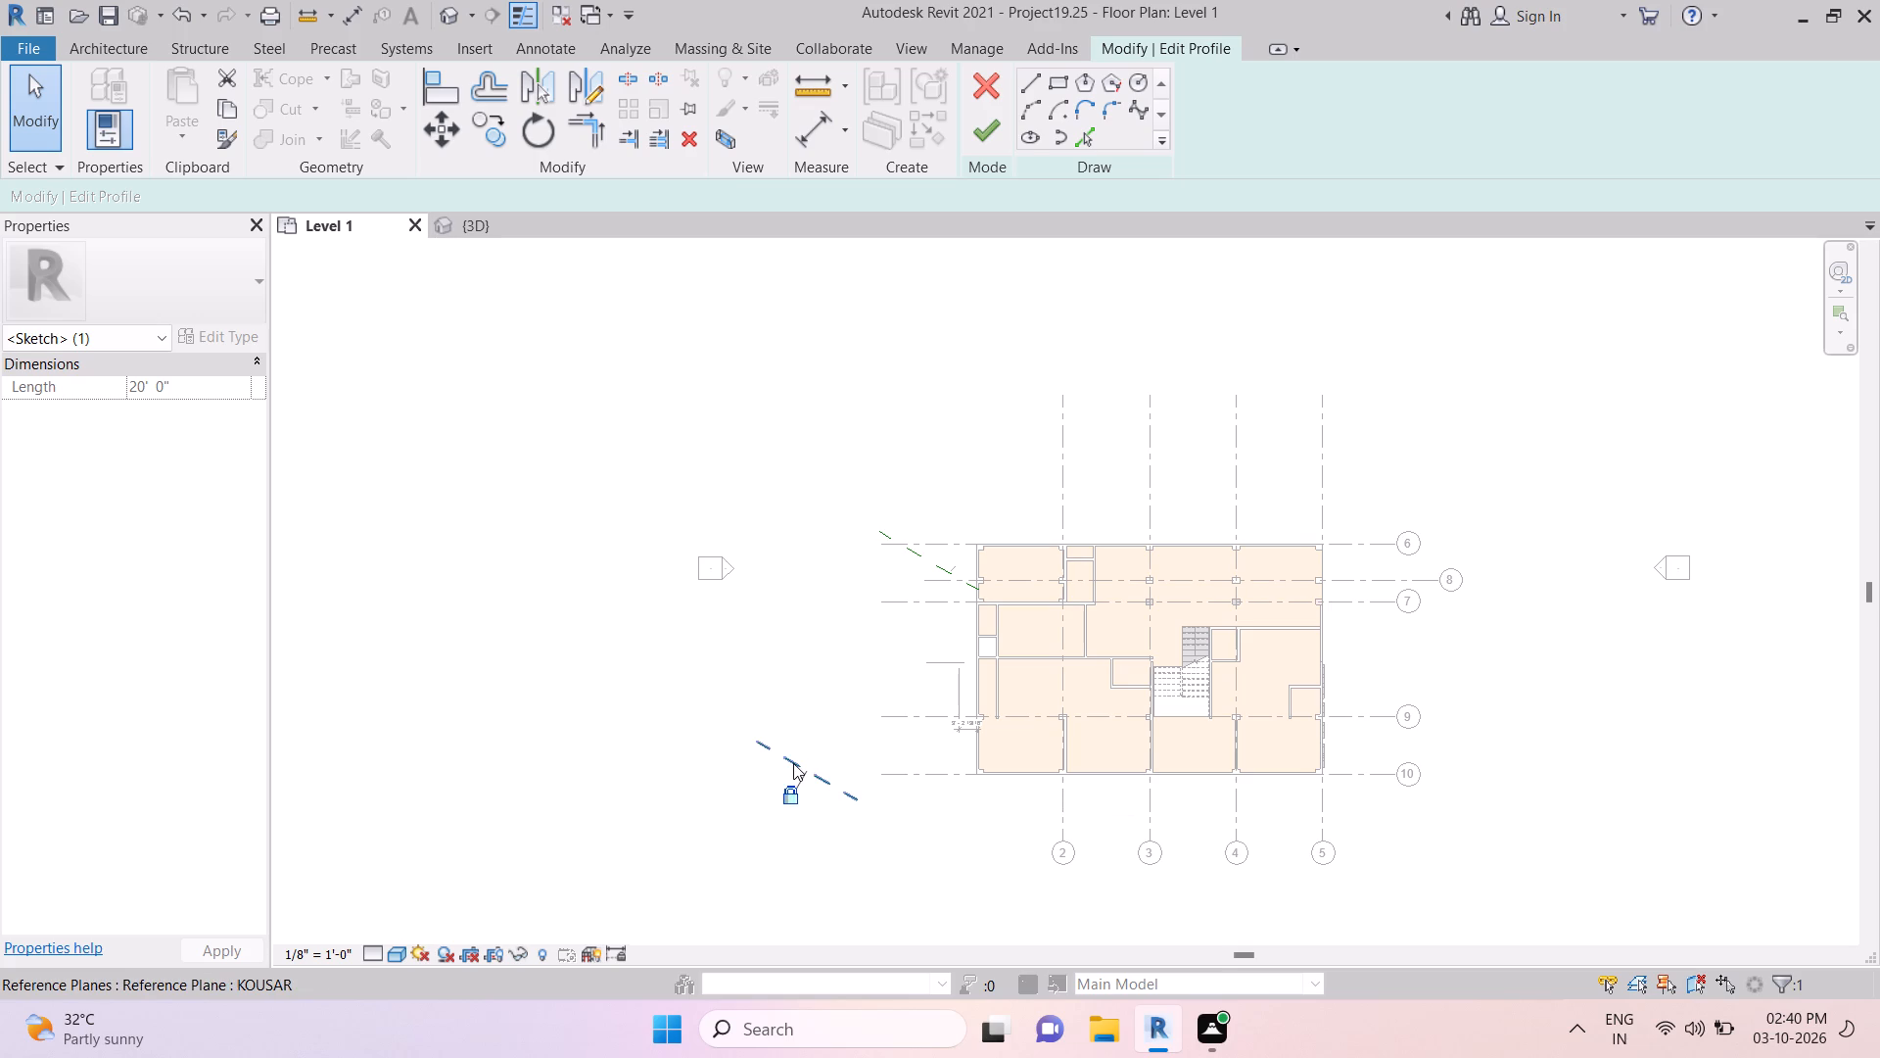
left_click(793, 763)
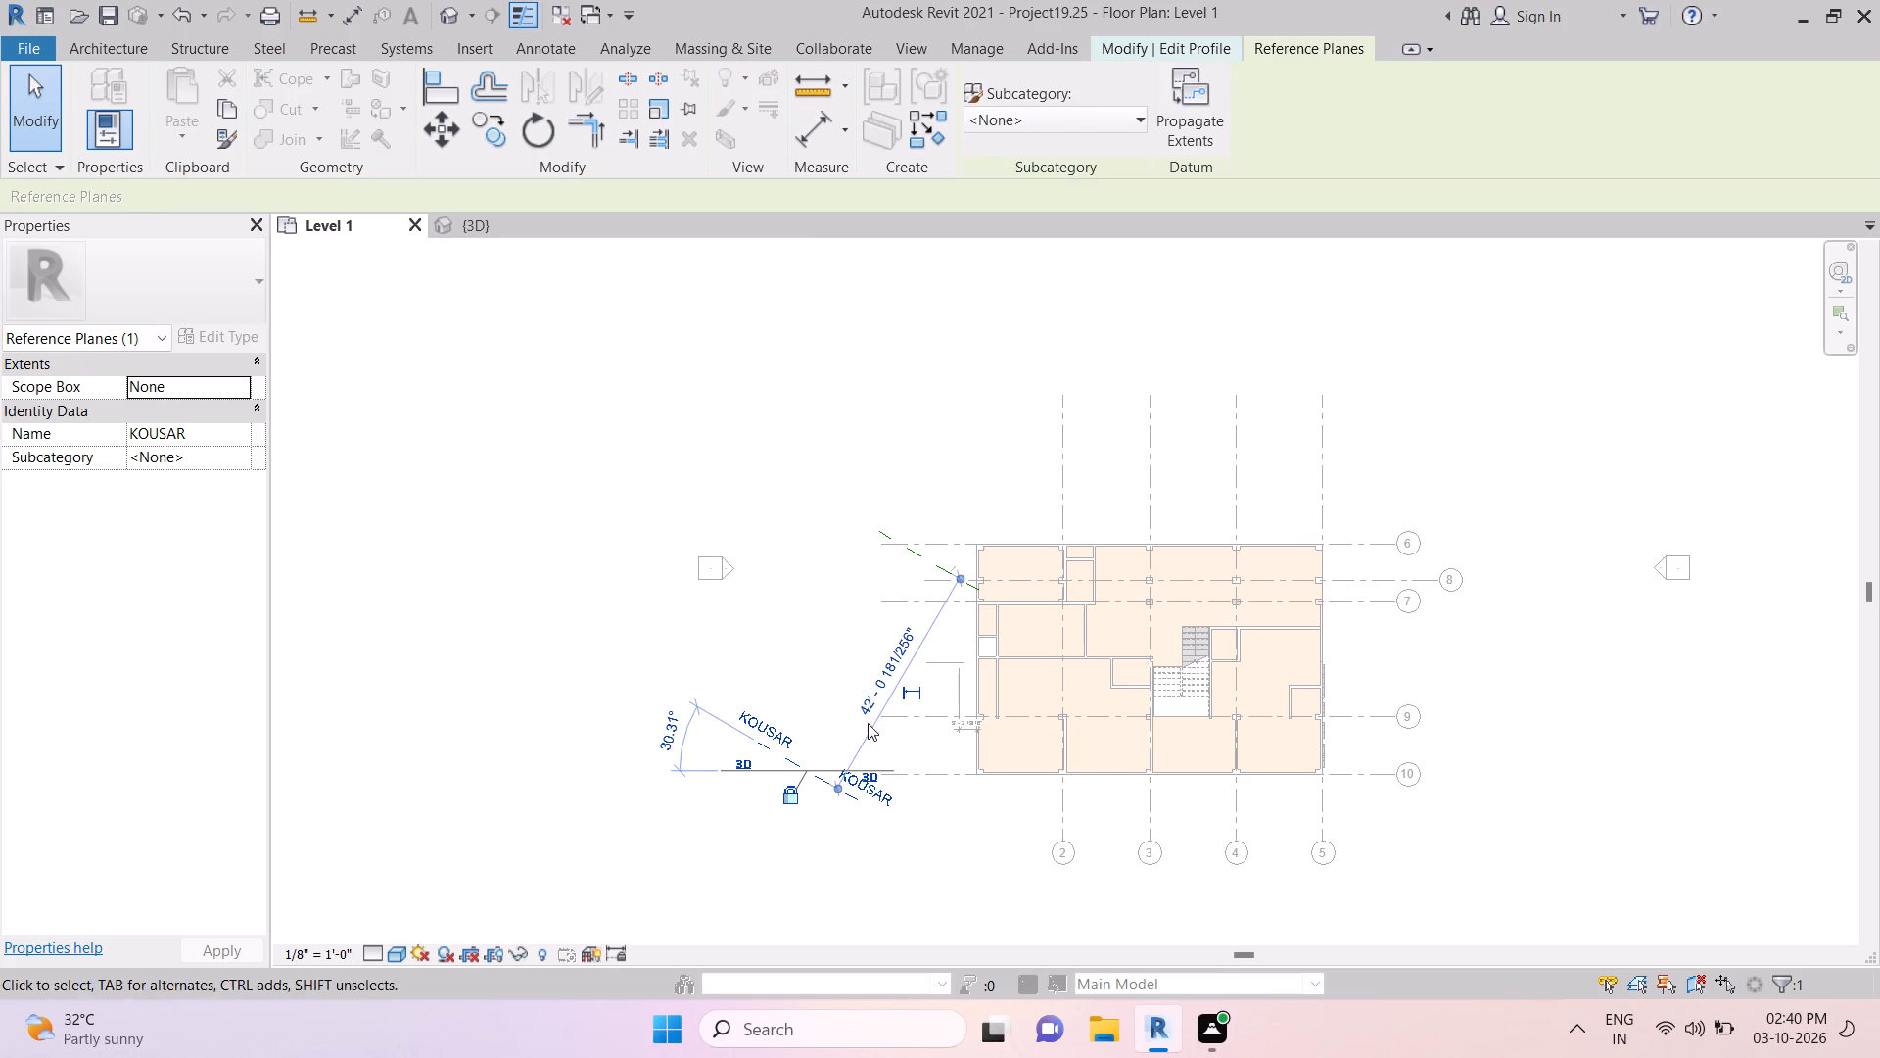
left_click(908, 552)
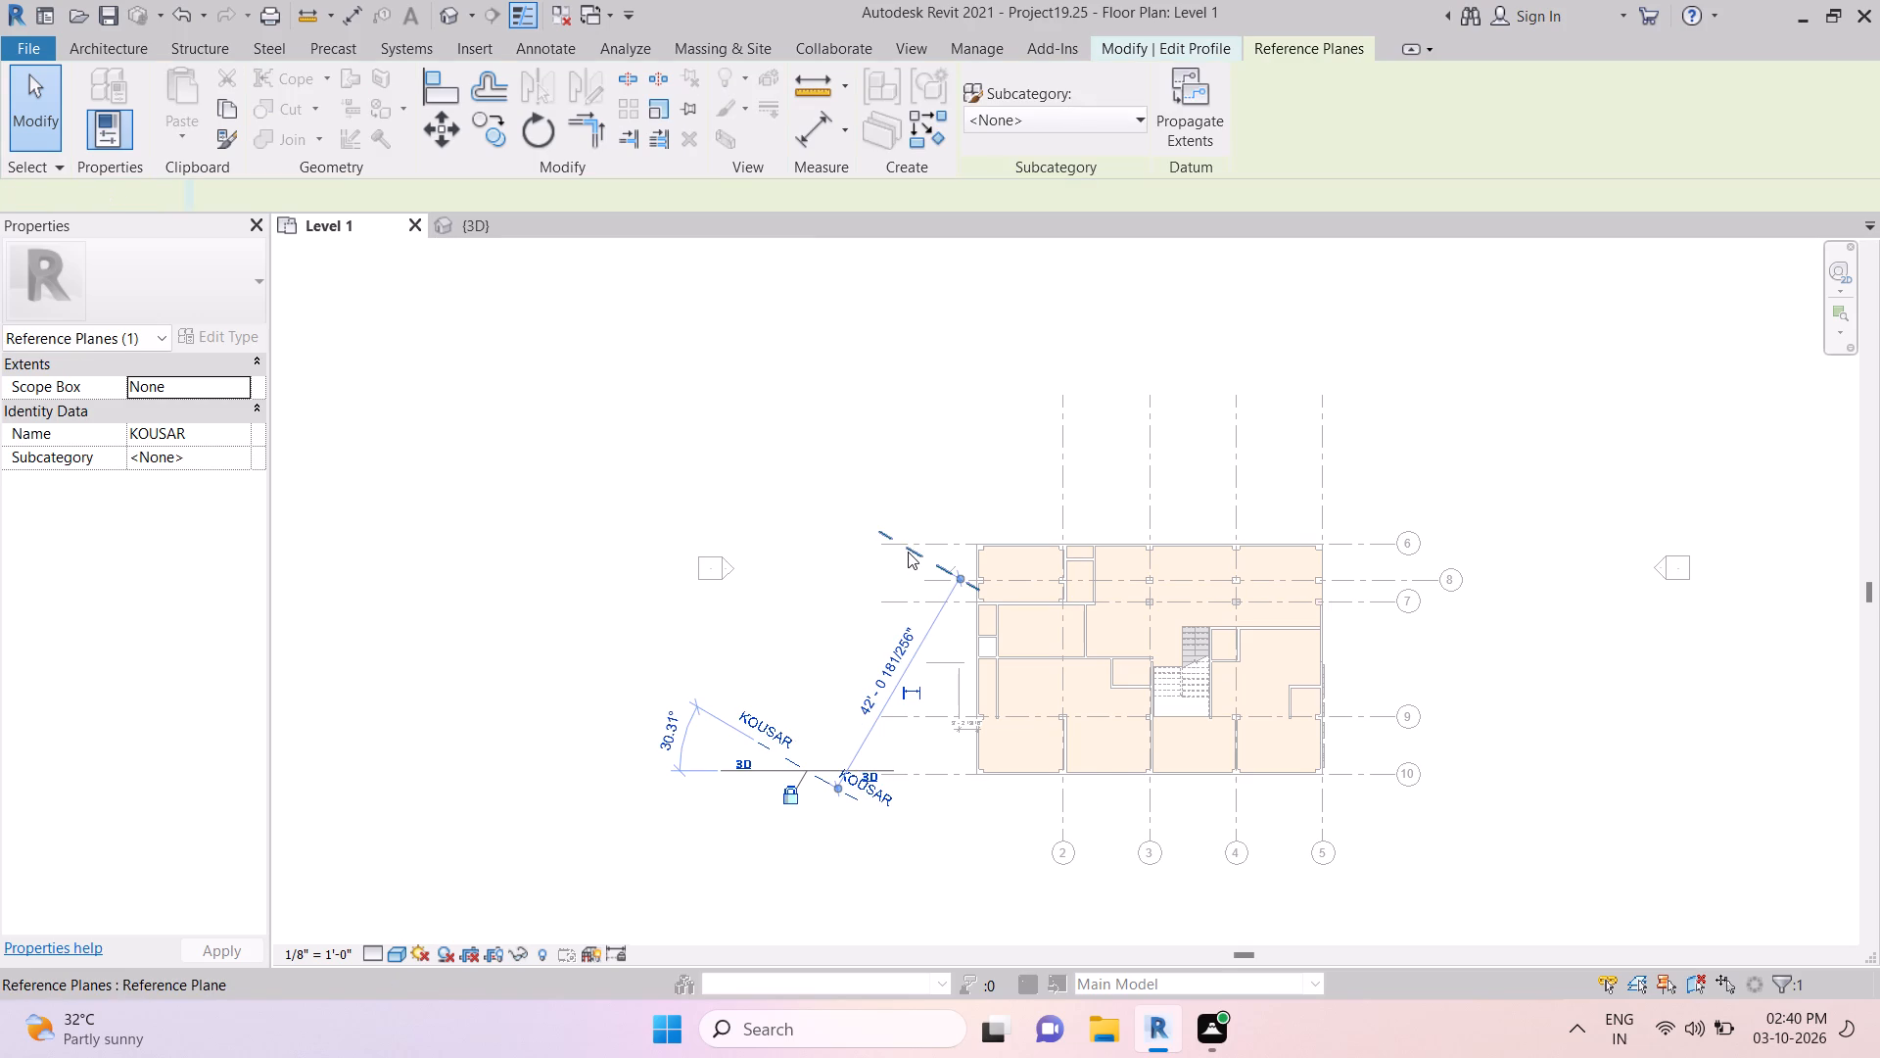
left_click(916, 530)
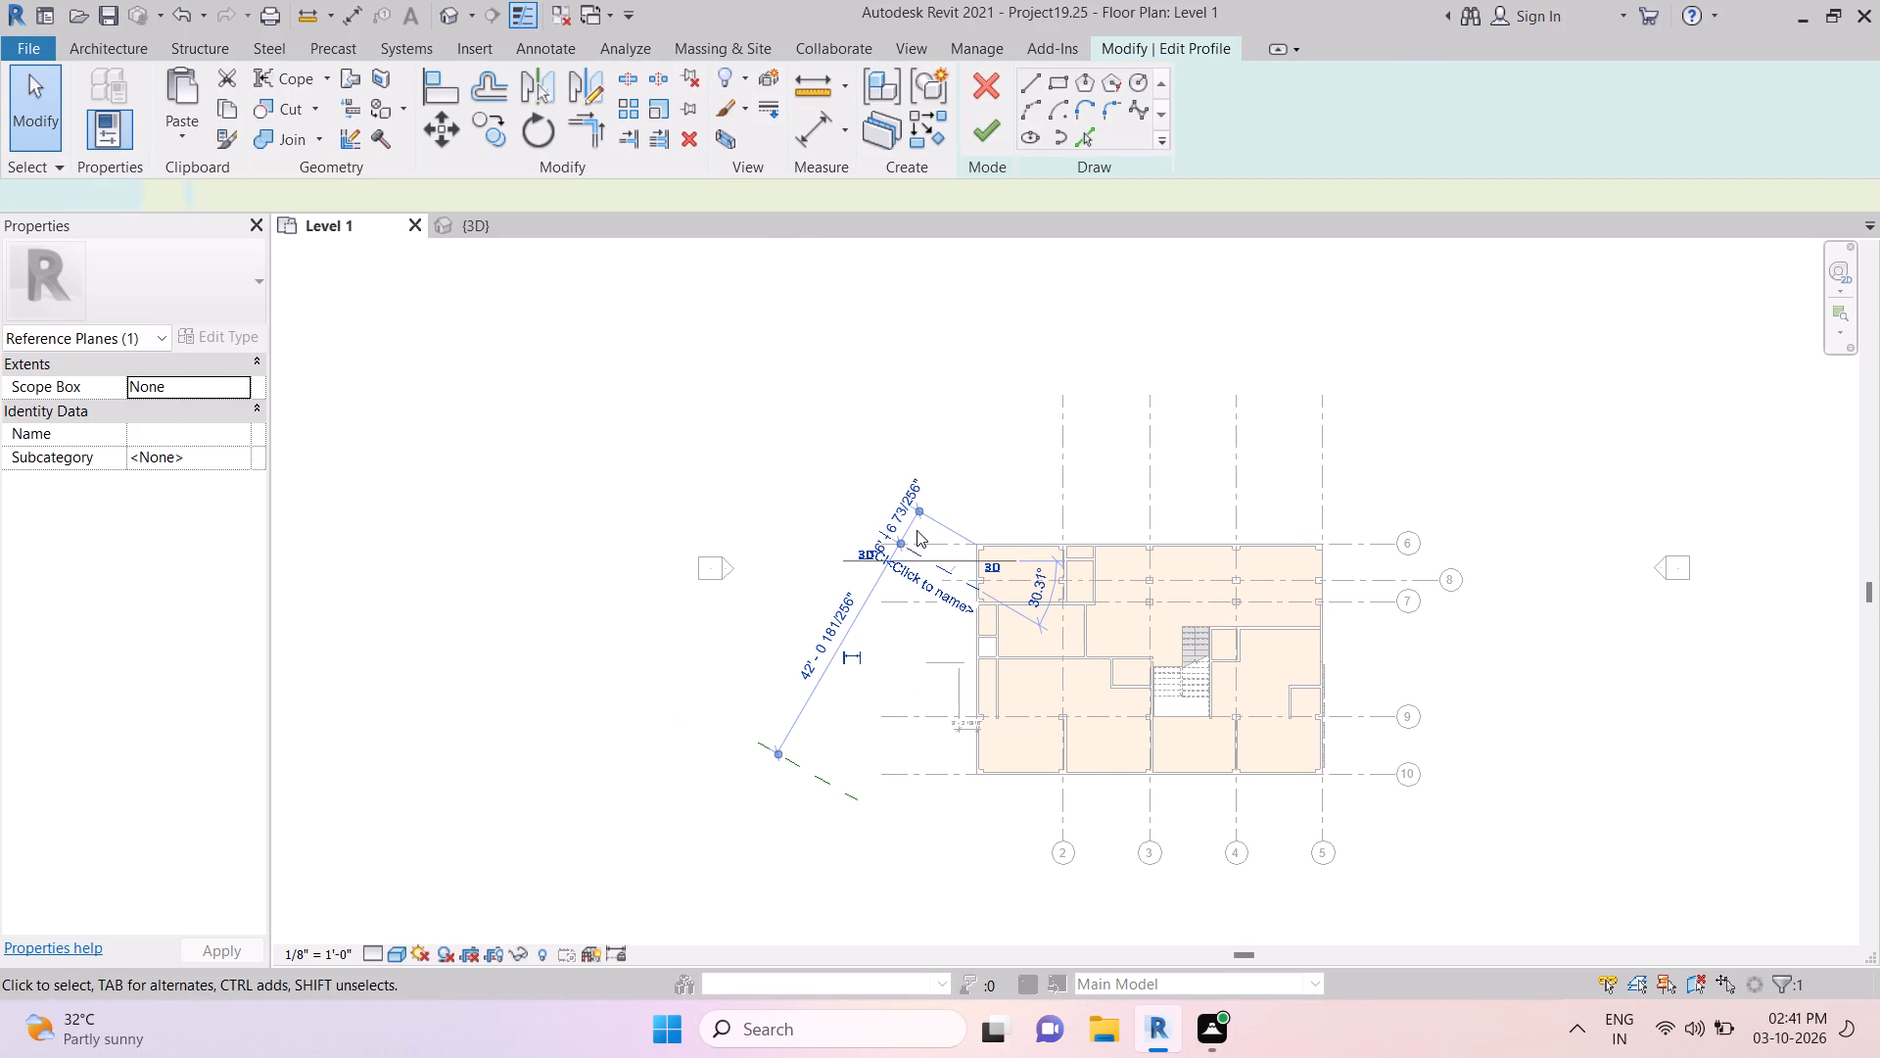
left_click(916, 530)
left_click(911, 553)
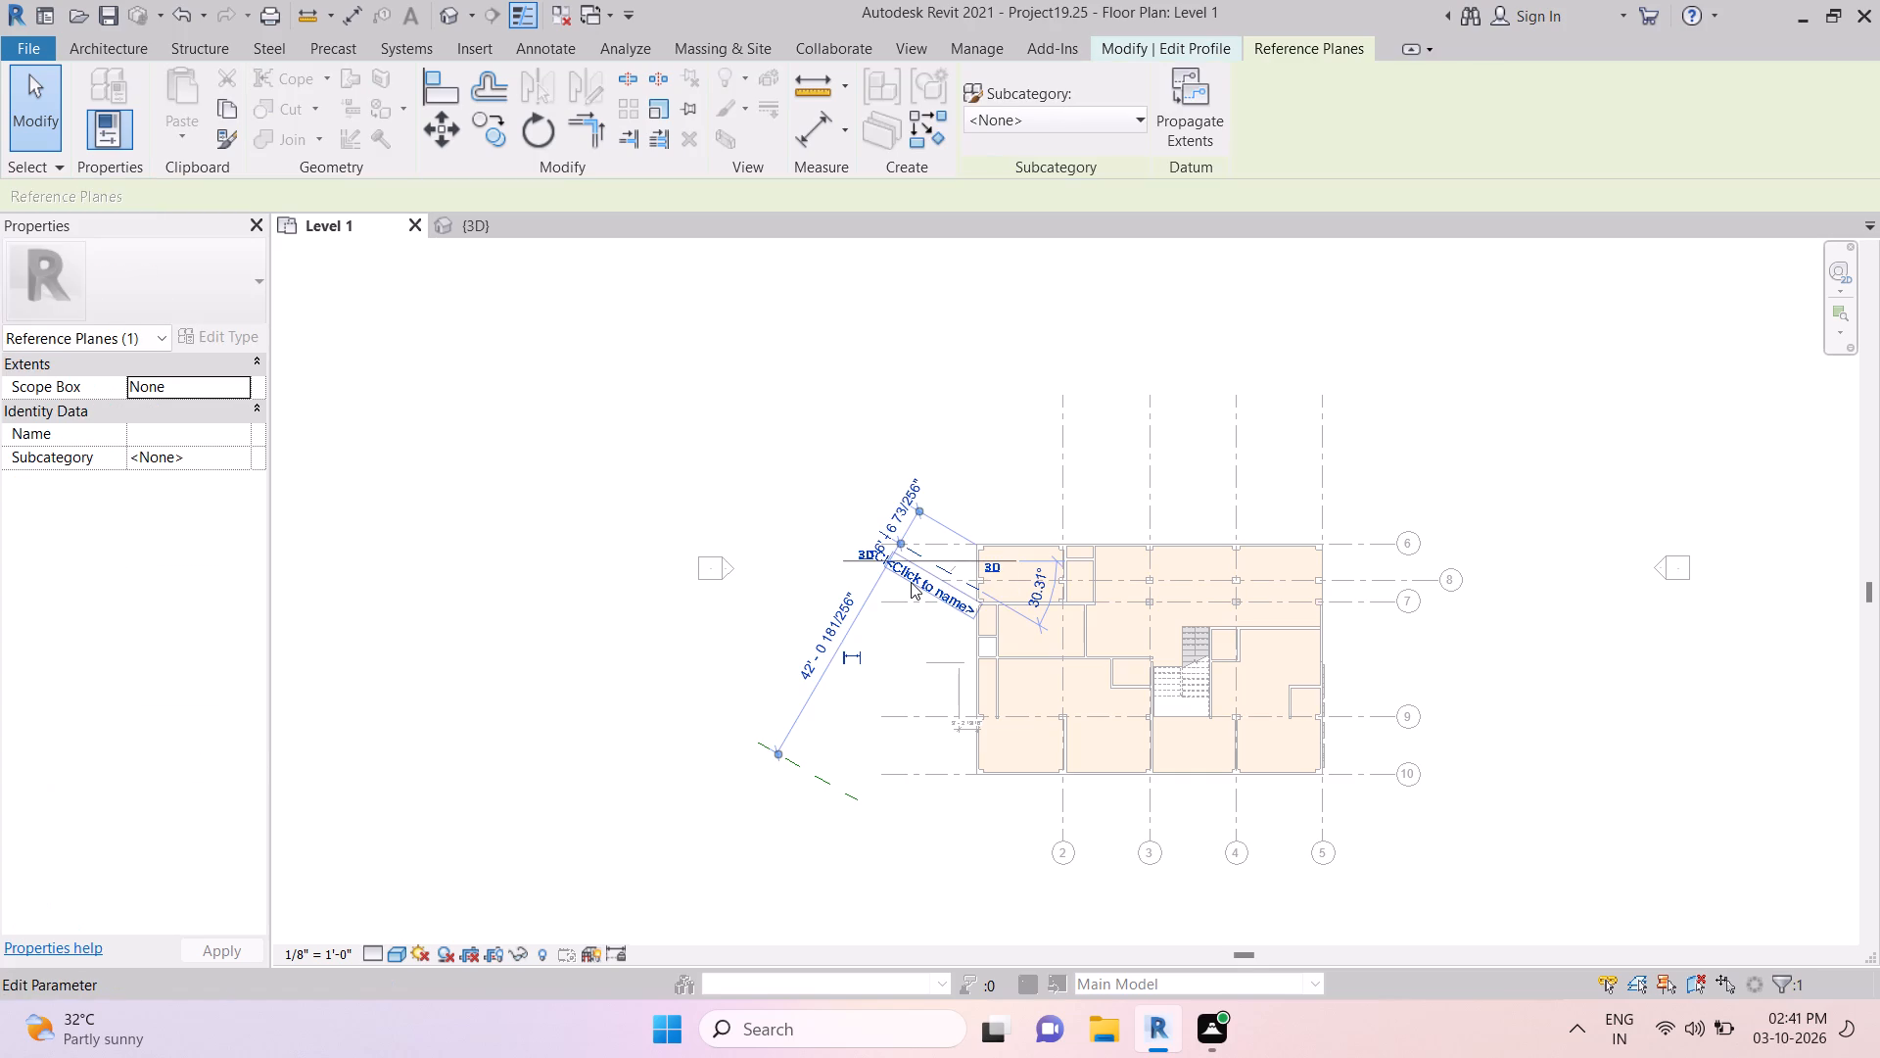
left_click(911, 581)
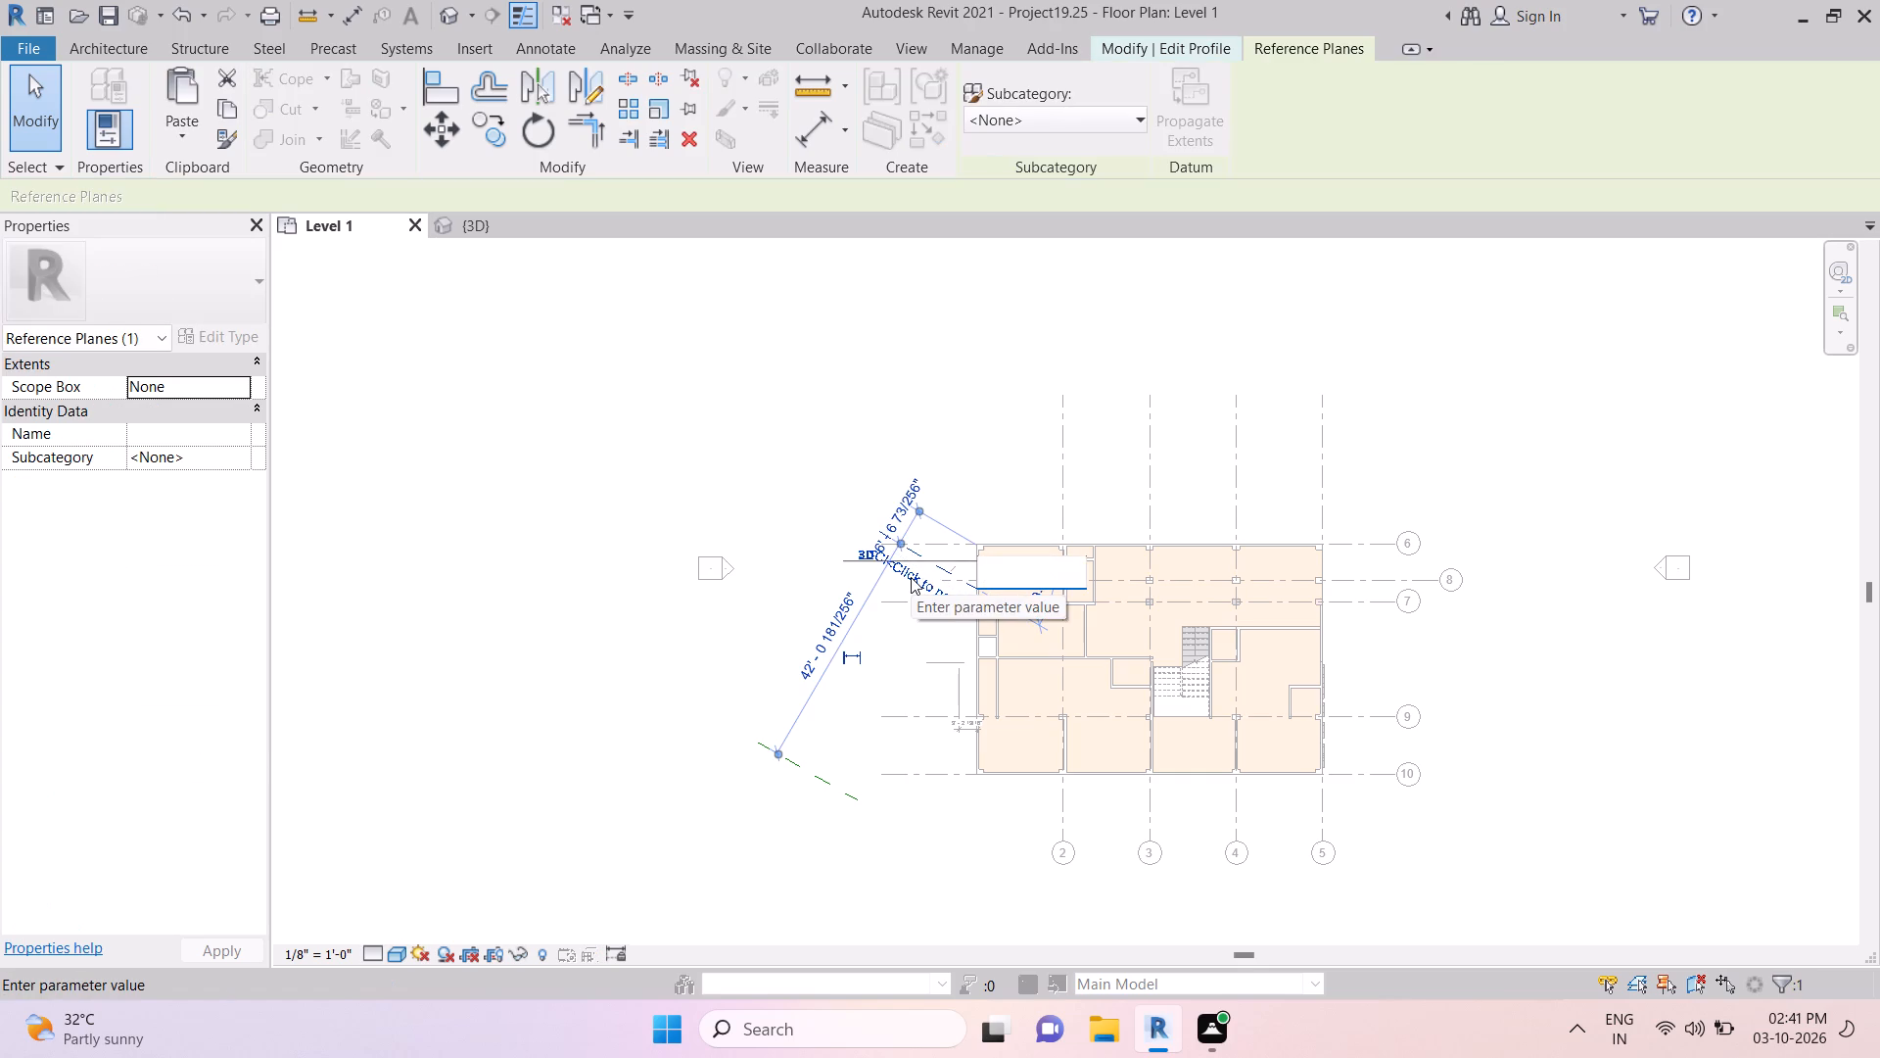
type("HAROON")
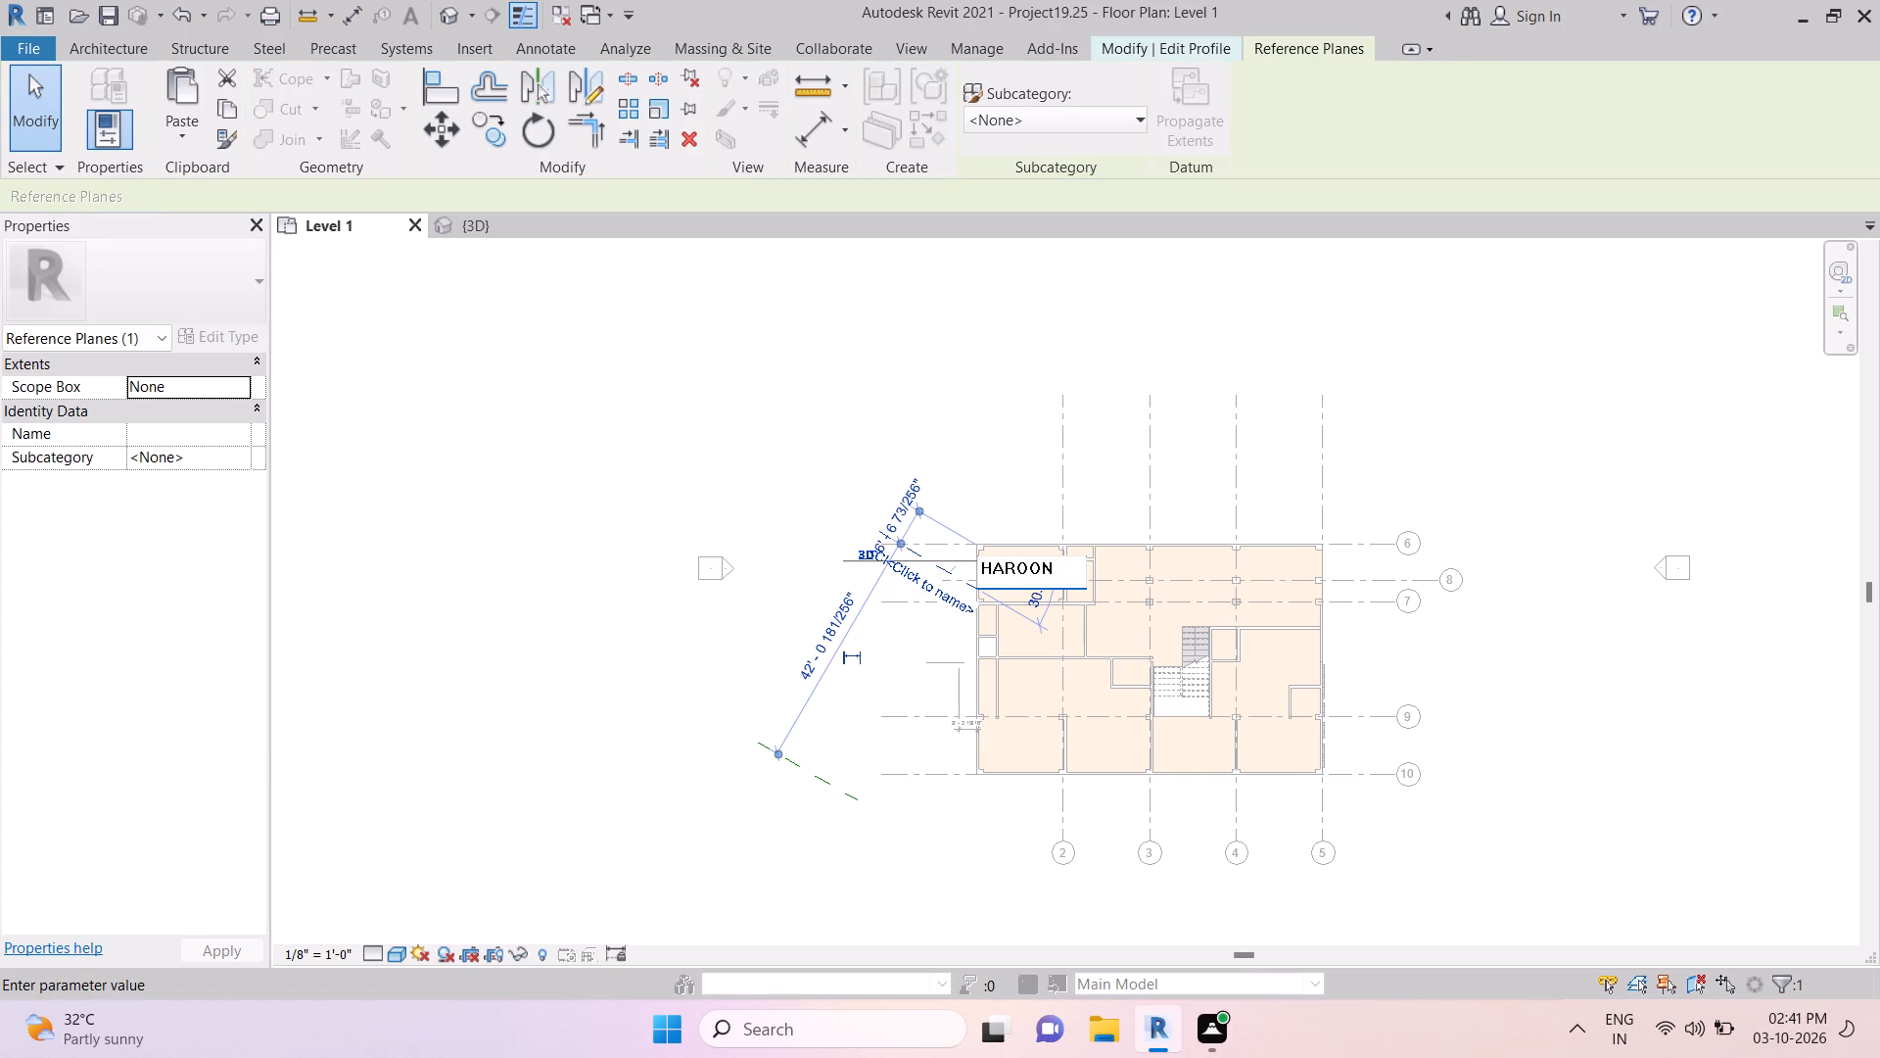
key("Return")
left_click(726, 666)
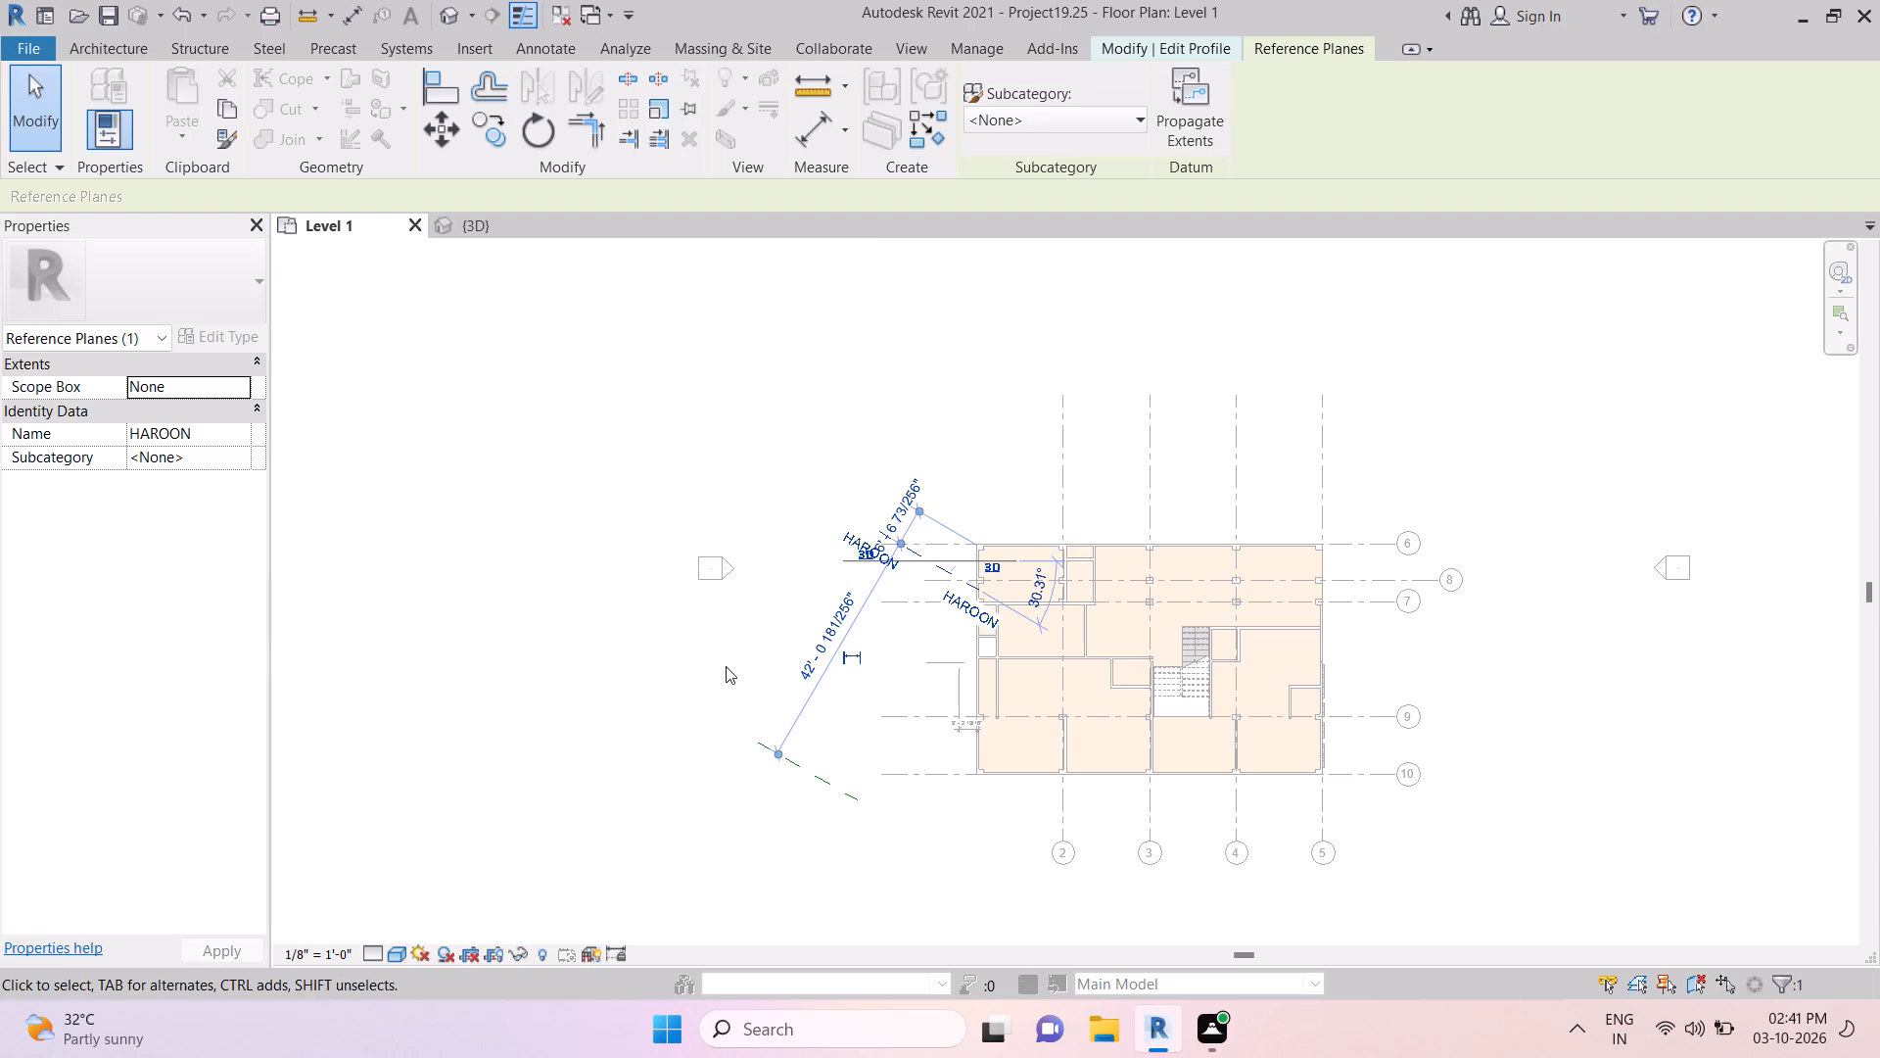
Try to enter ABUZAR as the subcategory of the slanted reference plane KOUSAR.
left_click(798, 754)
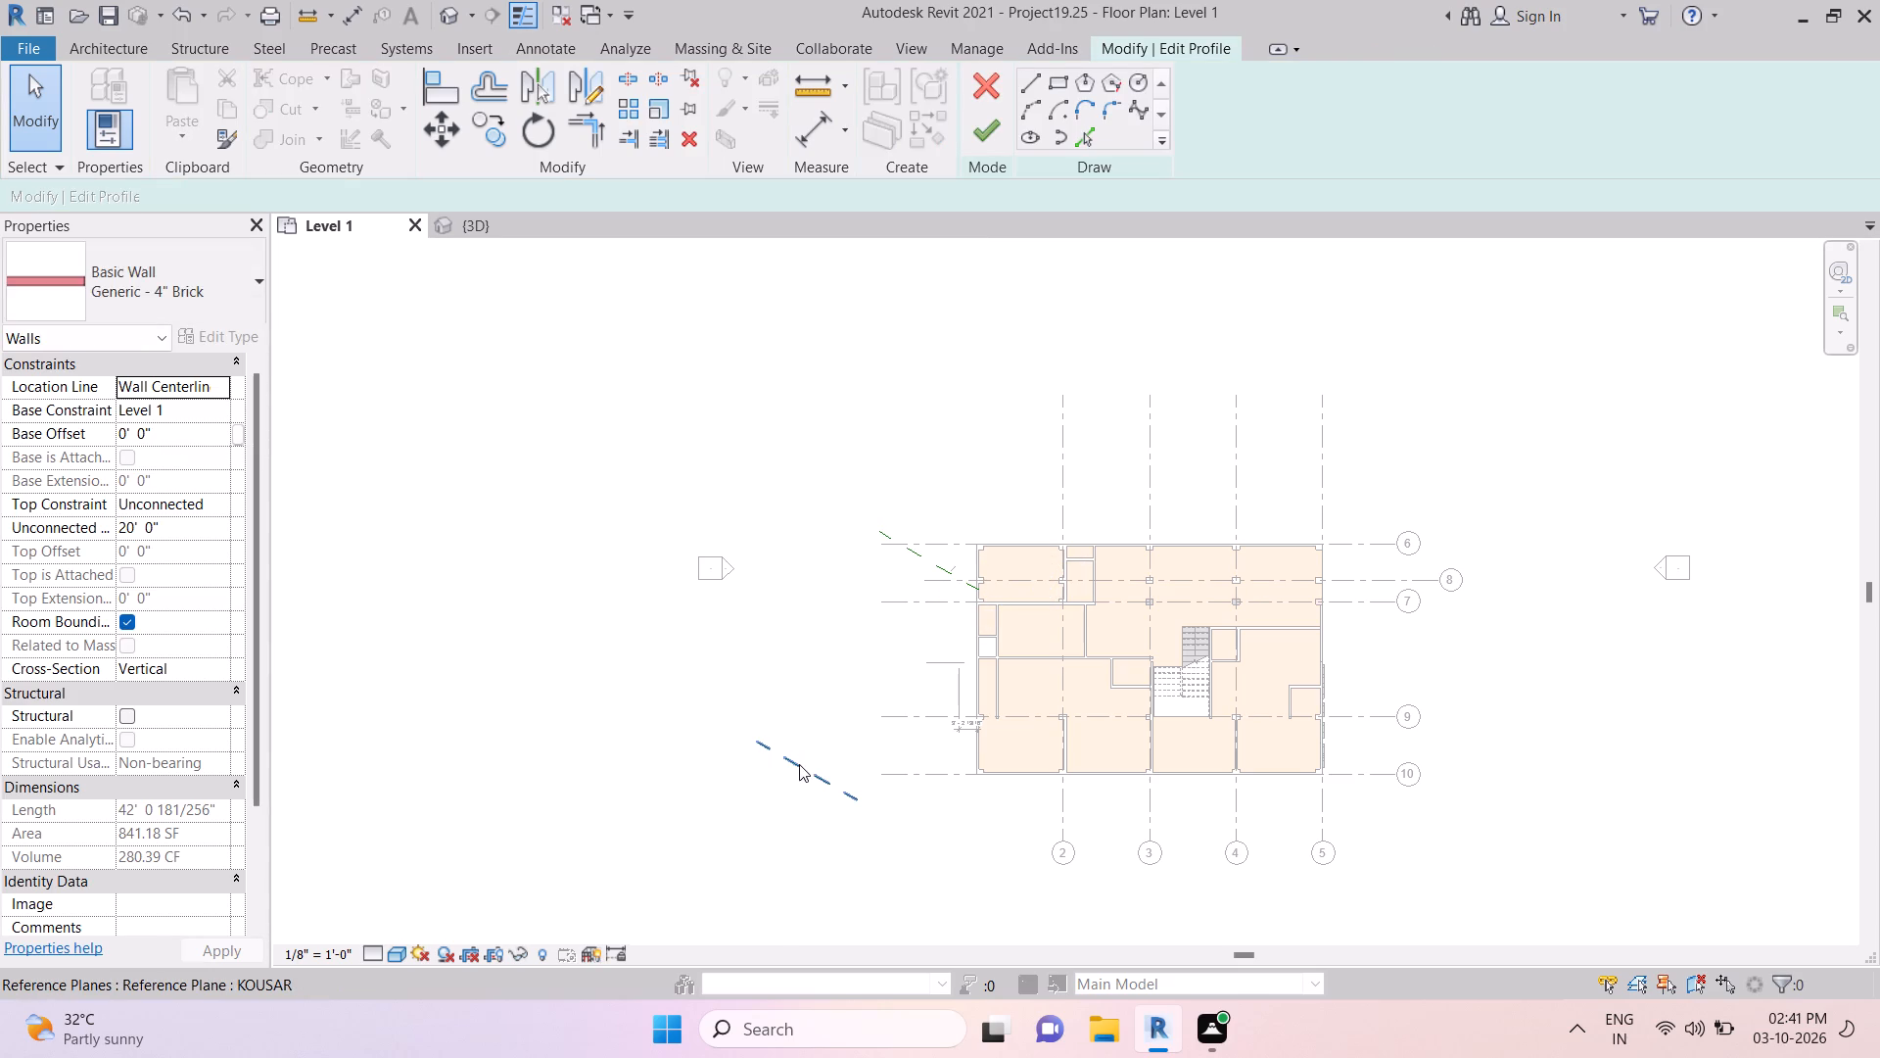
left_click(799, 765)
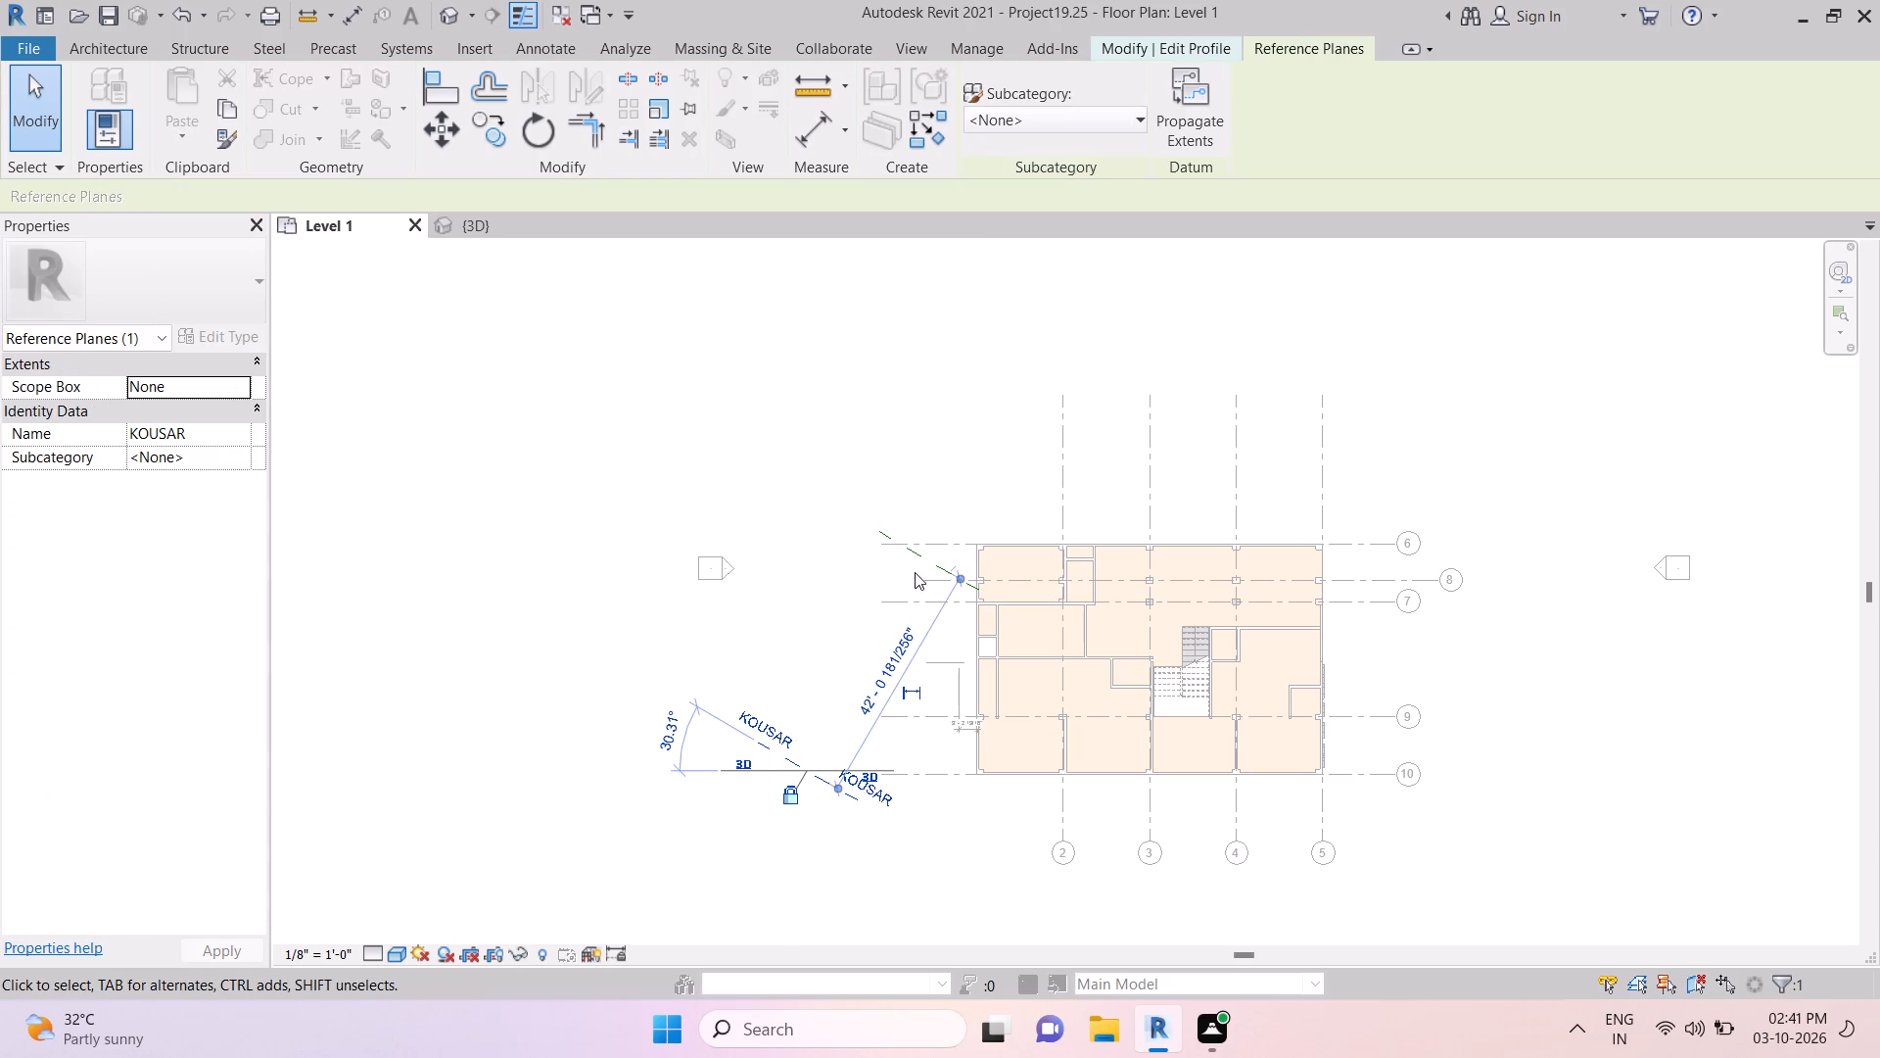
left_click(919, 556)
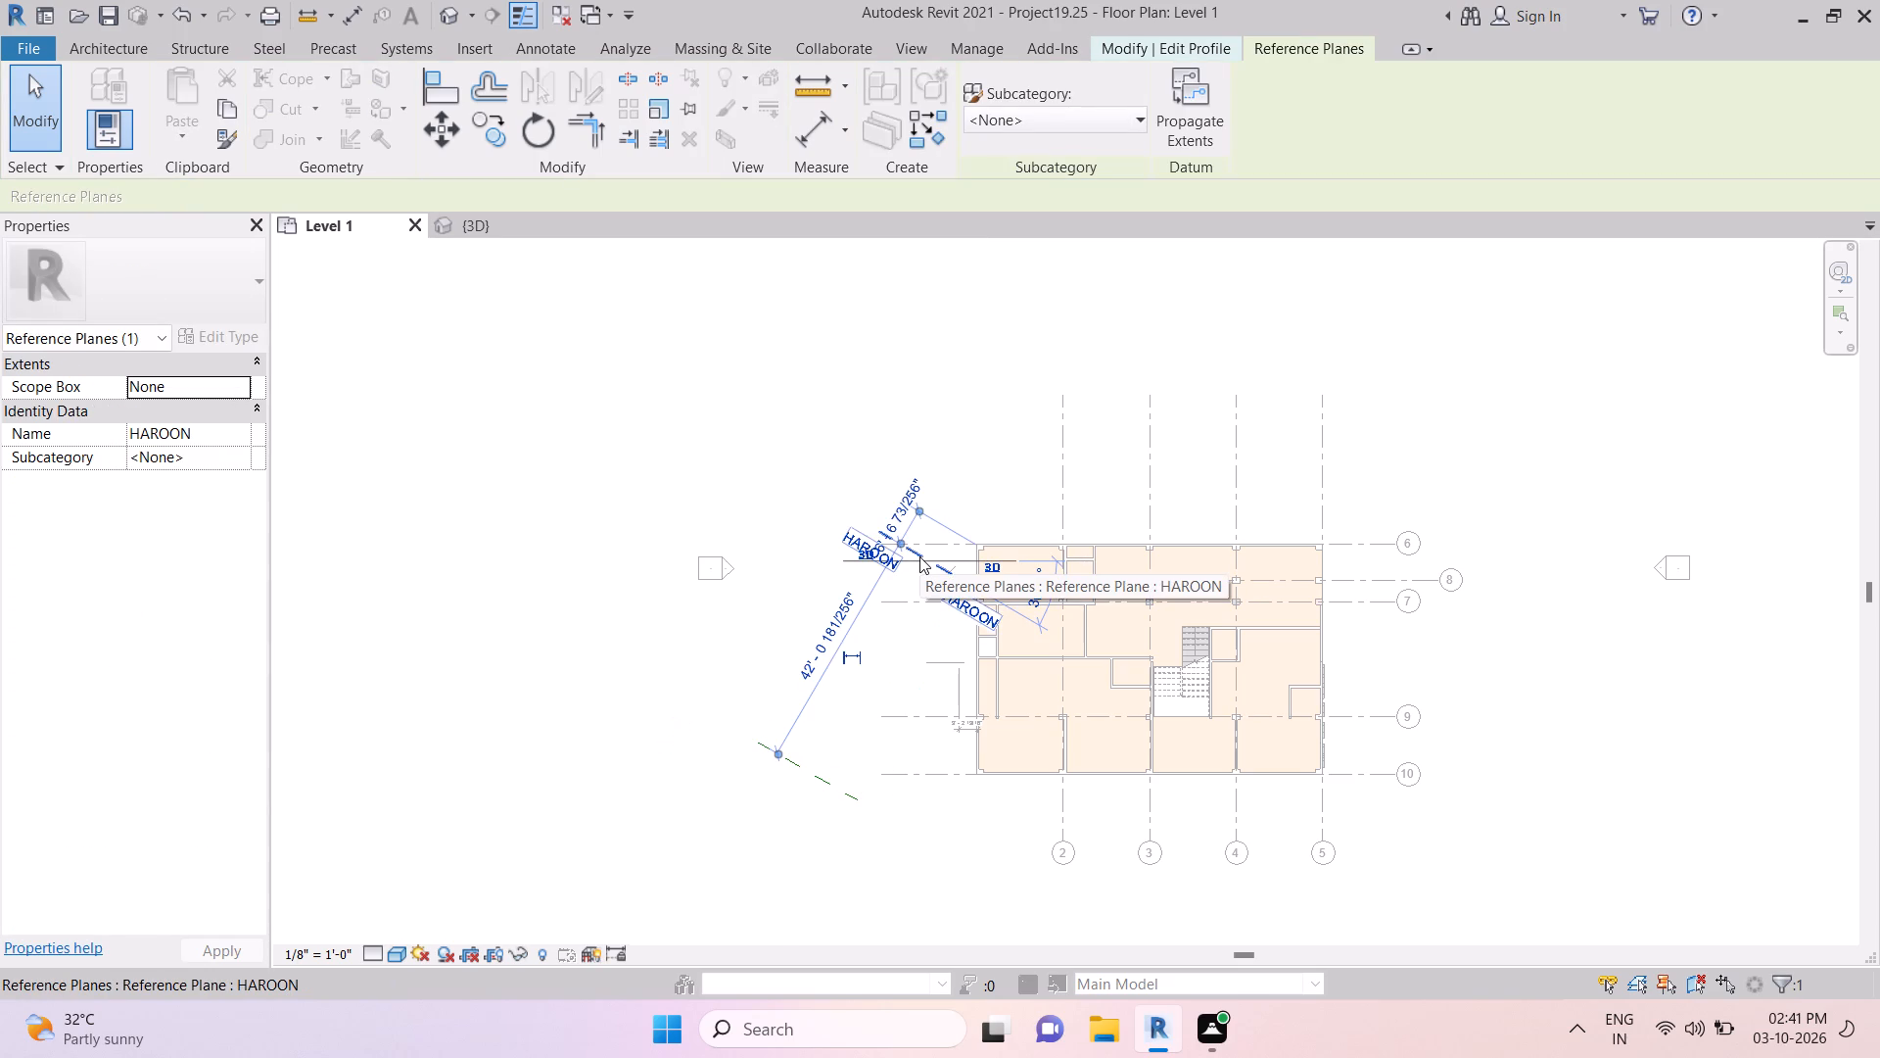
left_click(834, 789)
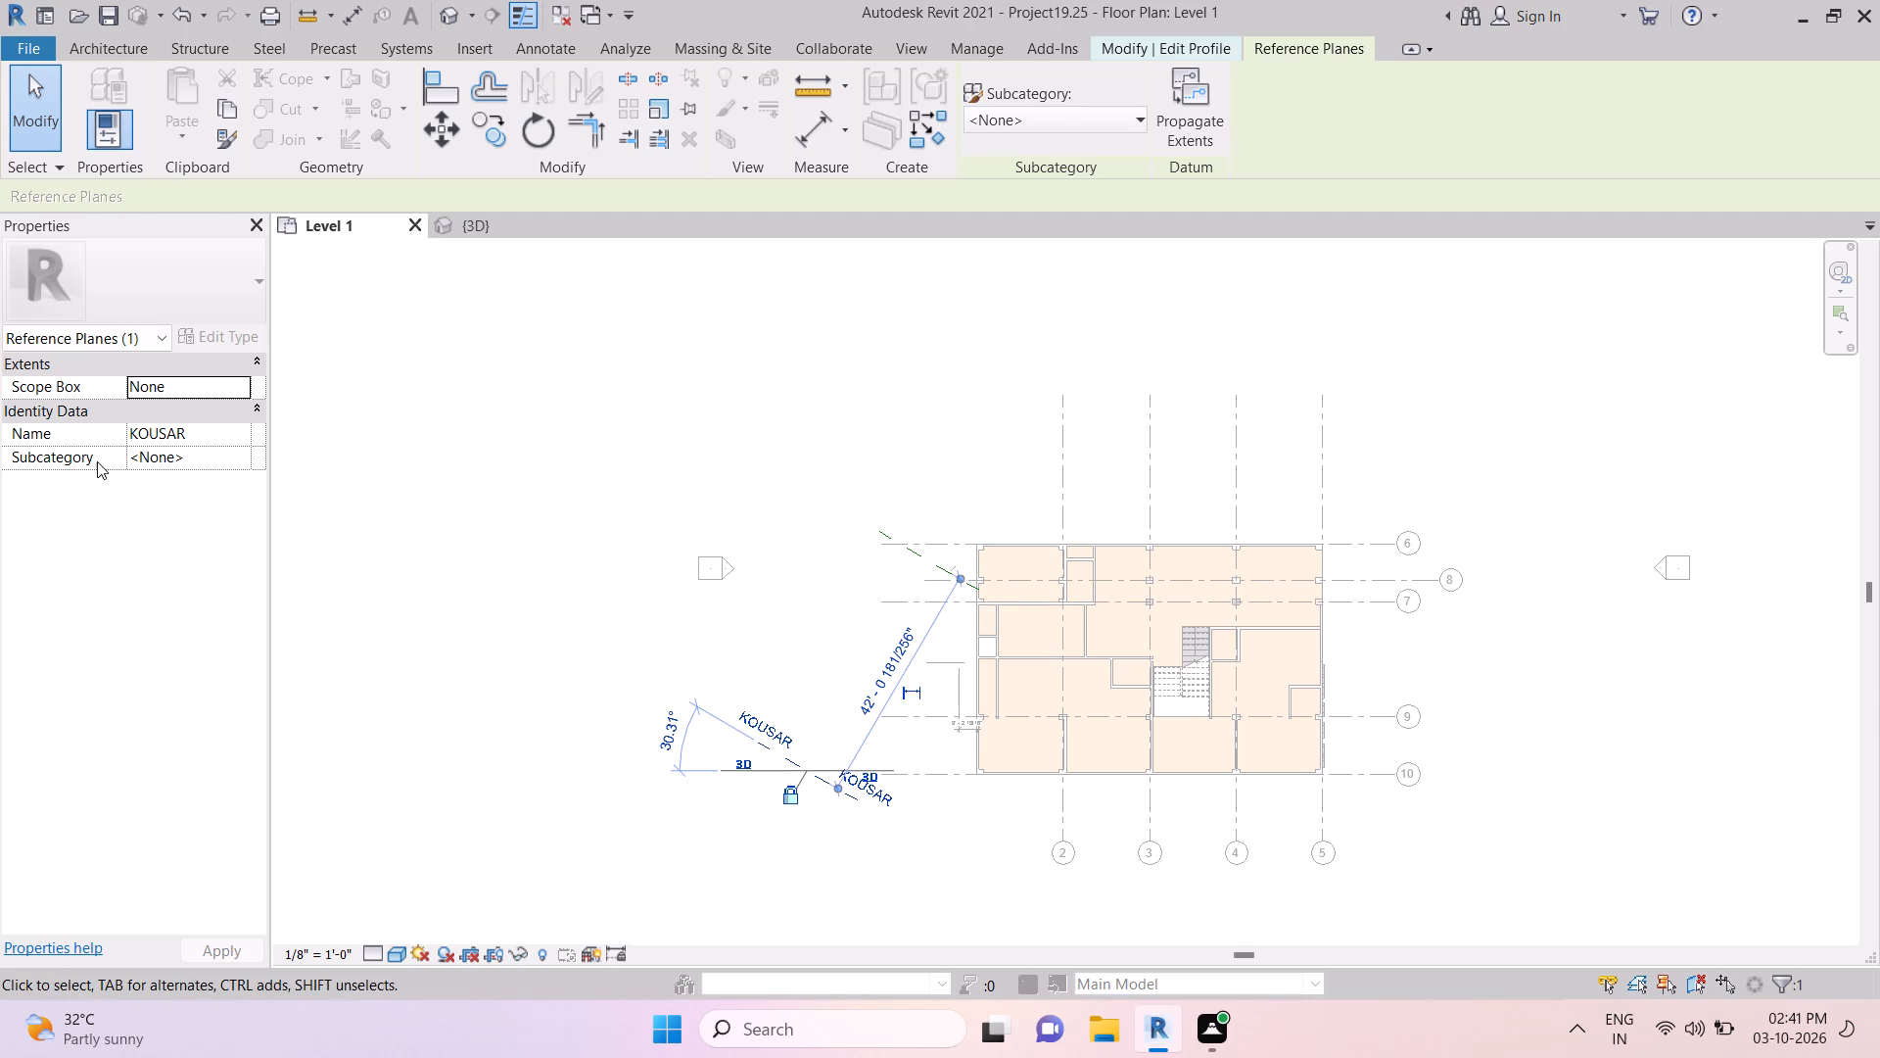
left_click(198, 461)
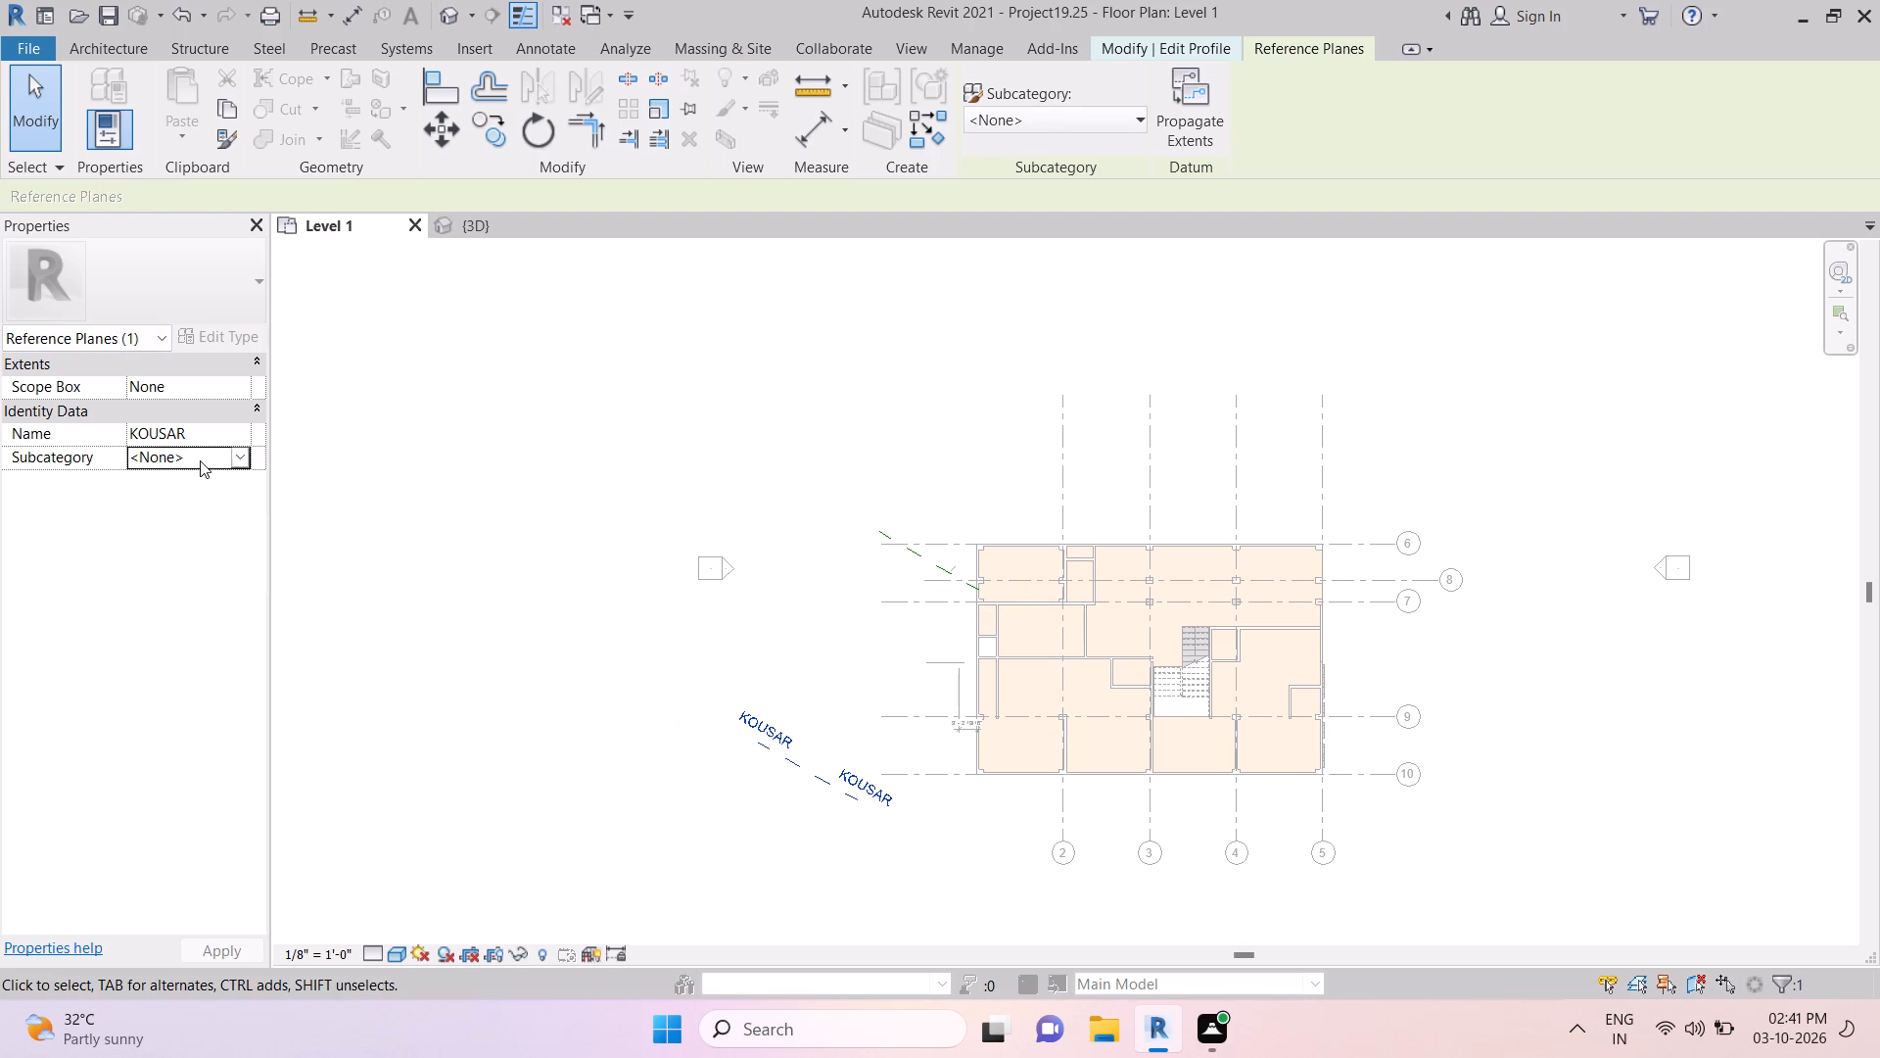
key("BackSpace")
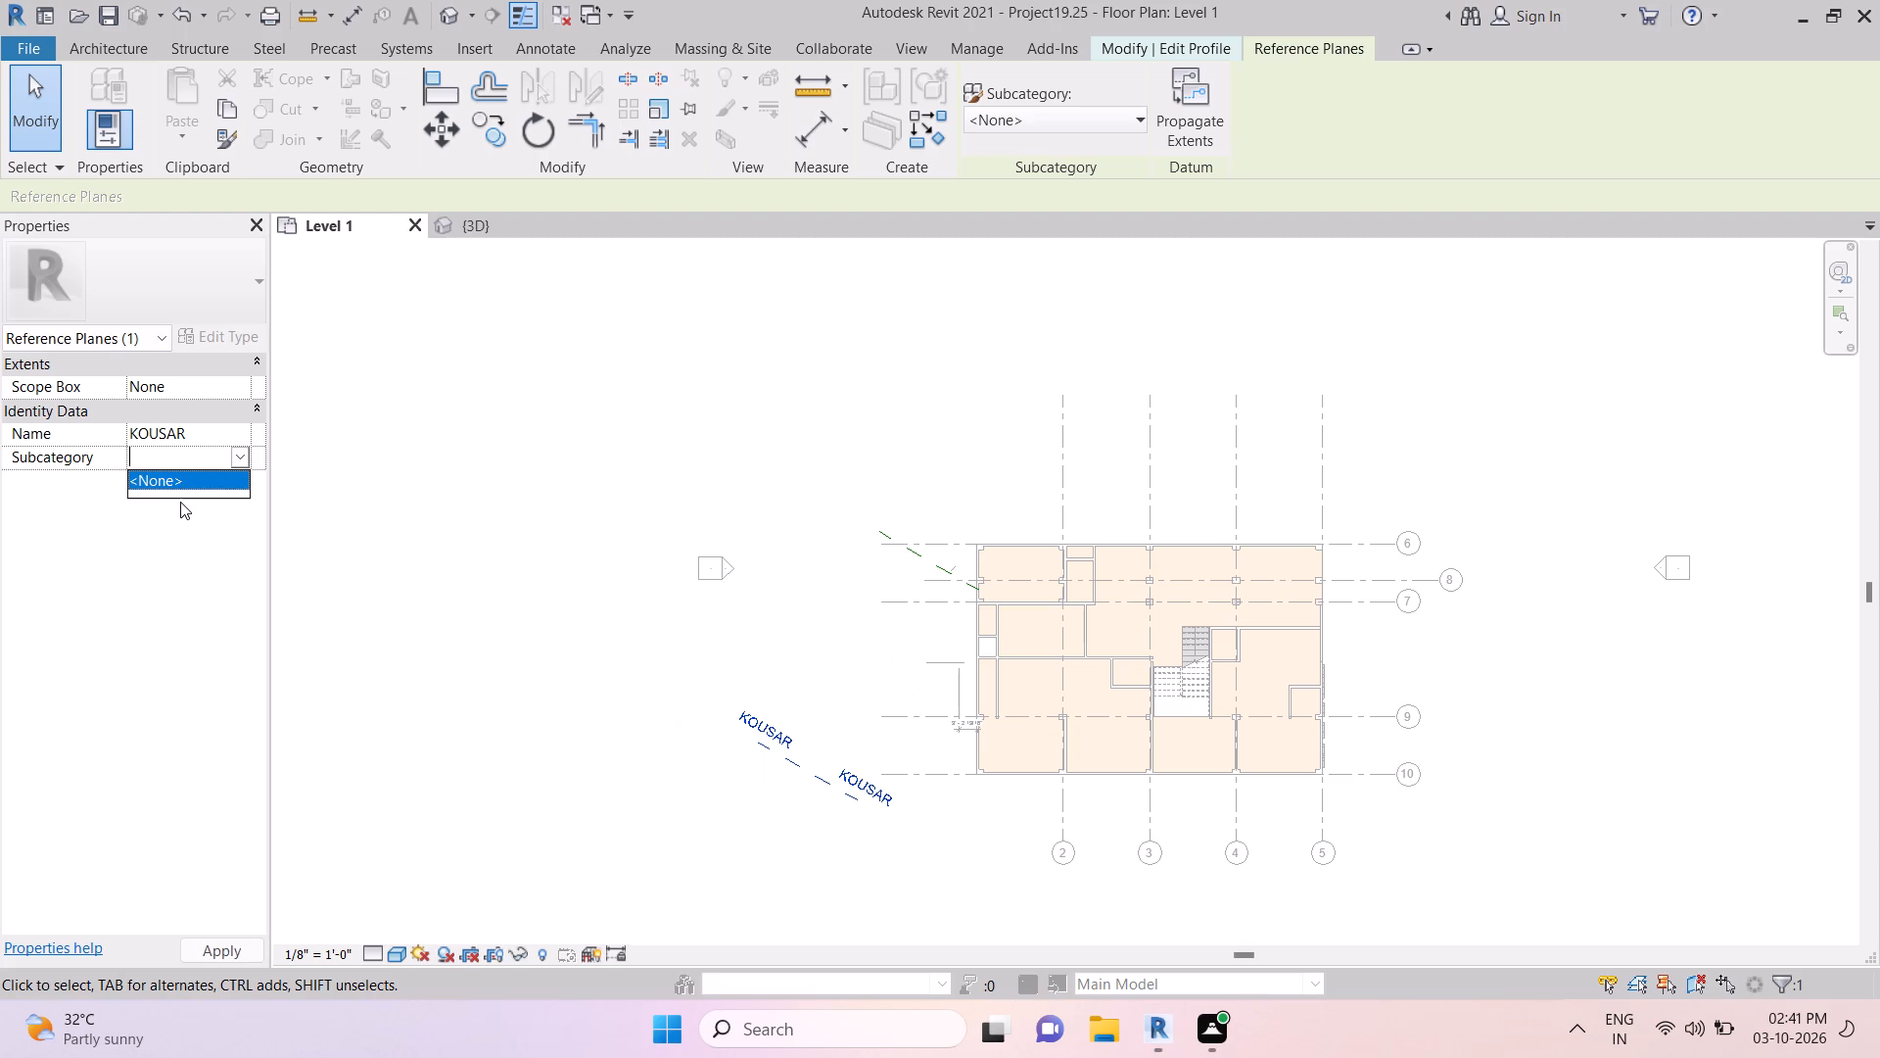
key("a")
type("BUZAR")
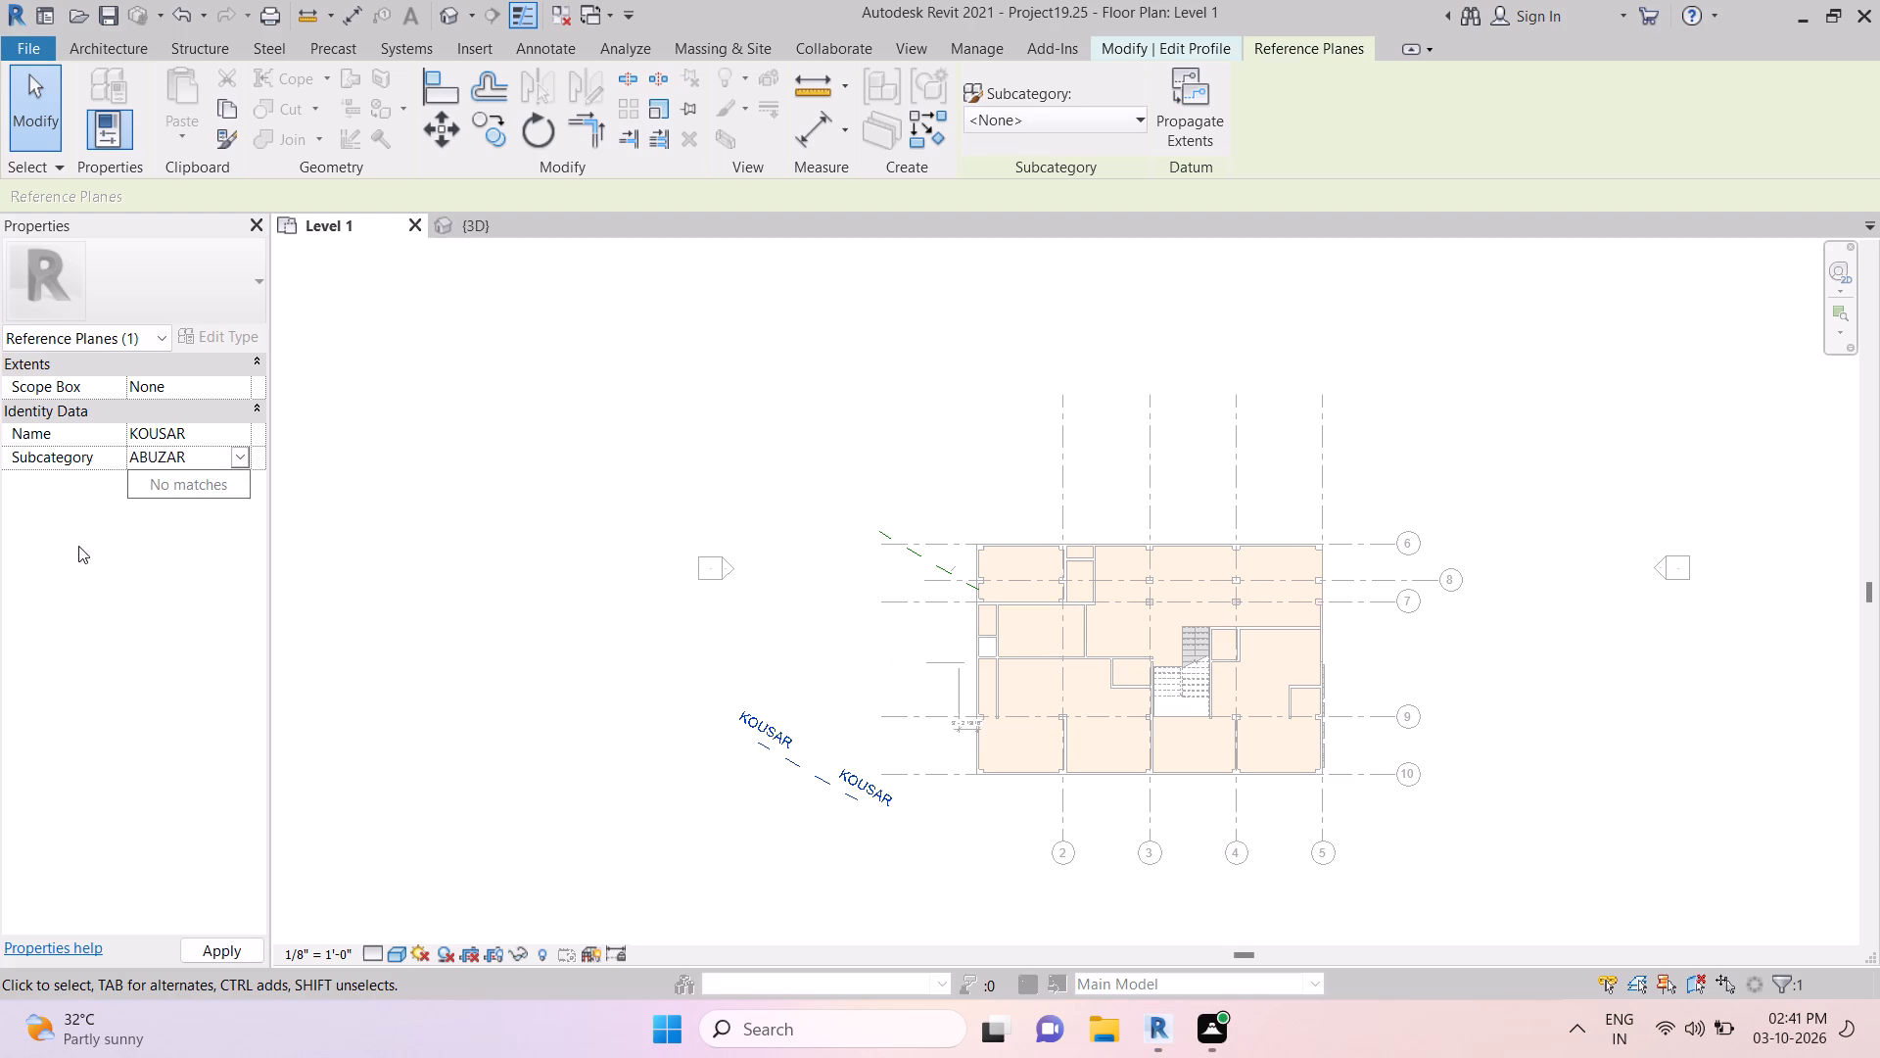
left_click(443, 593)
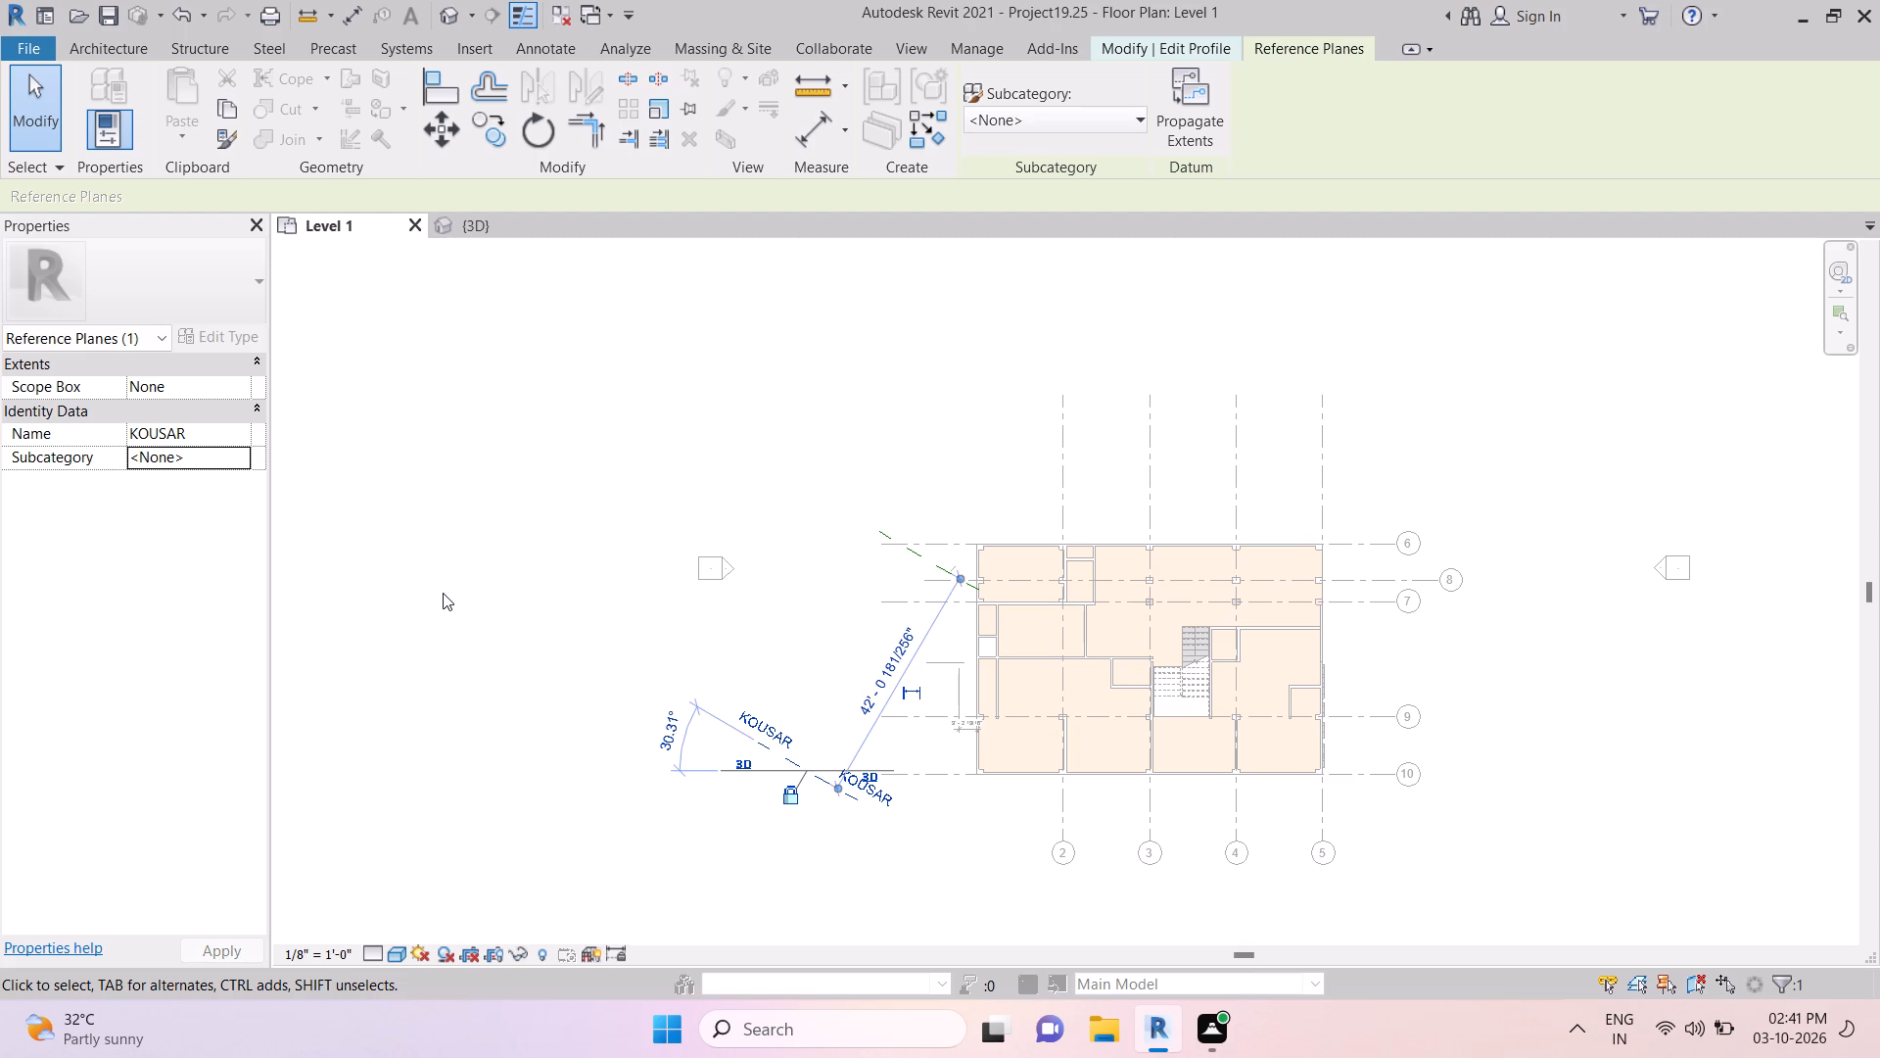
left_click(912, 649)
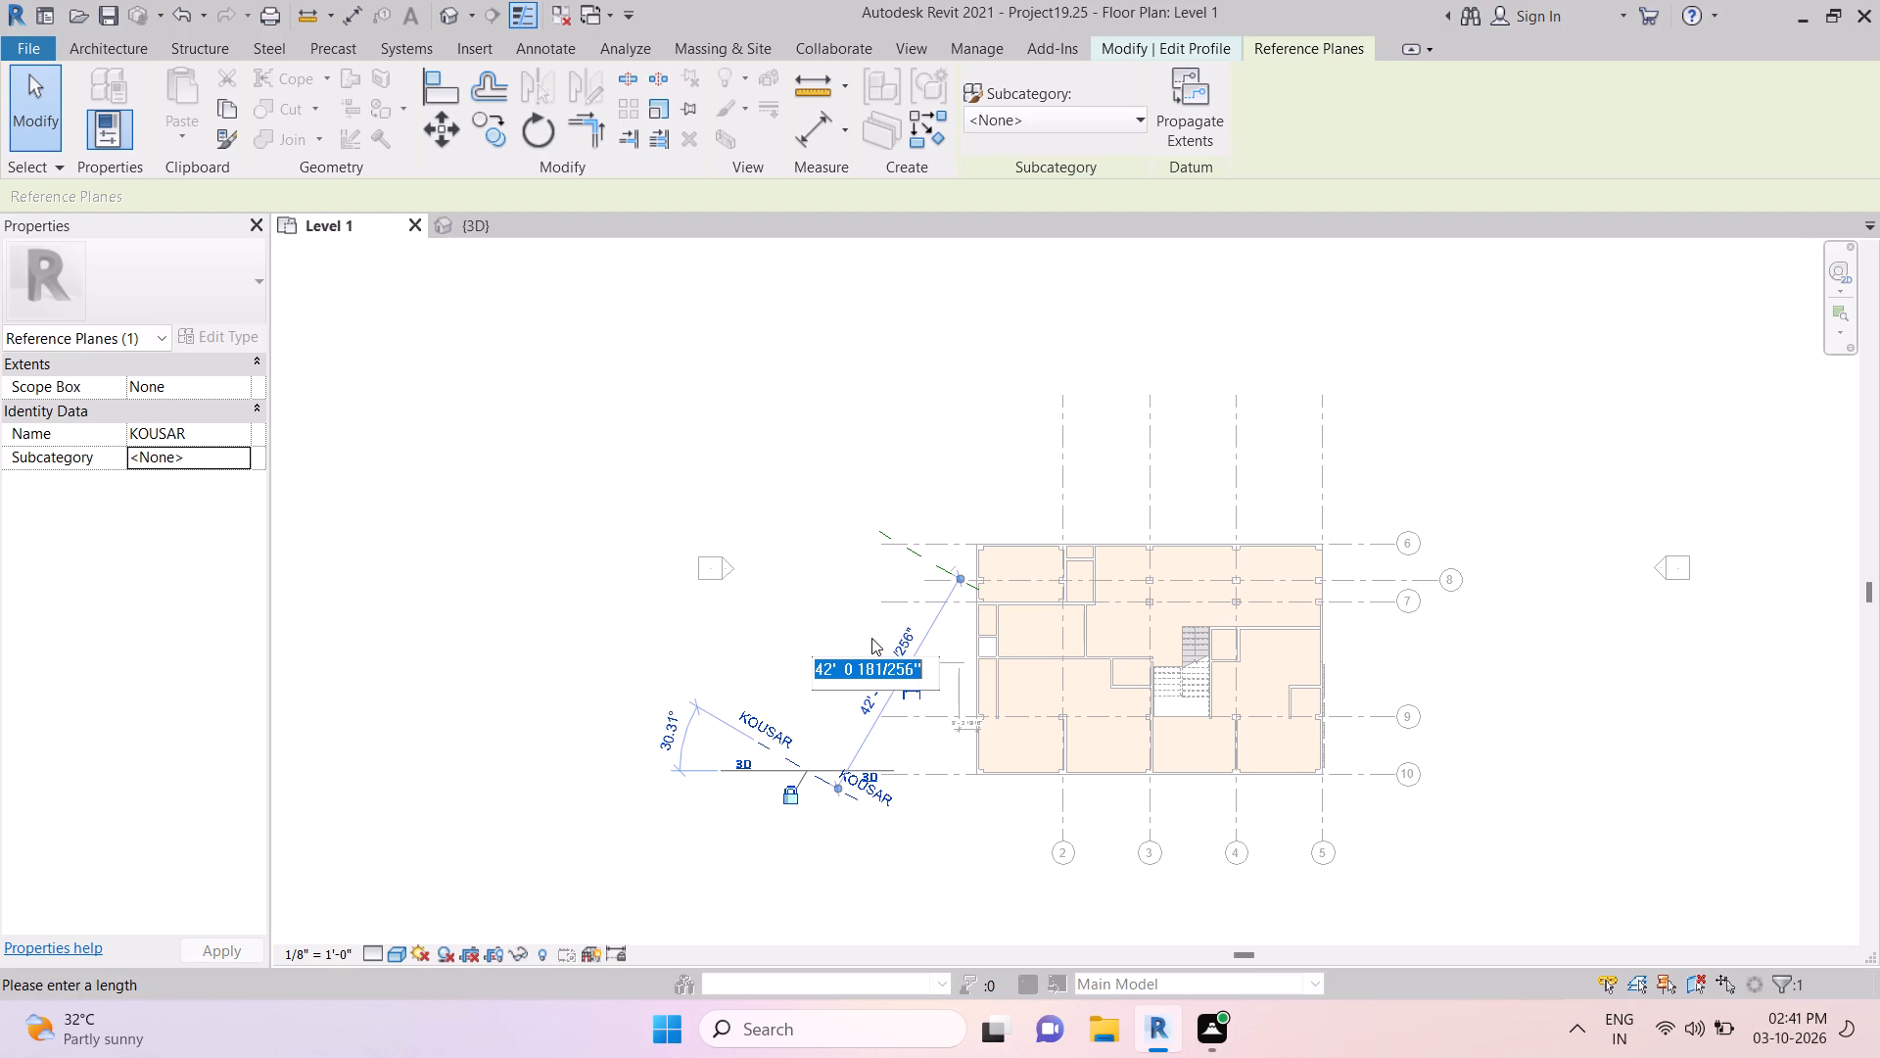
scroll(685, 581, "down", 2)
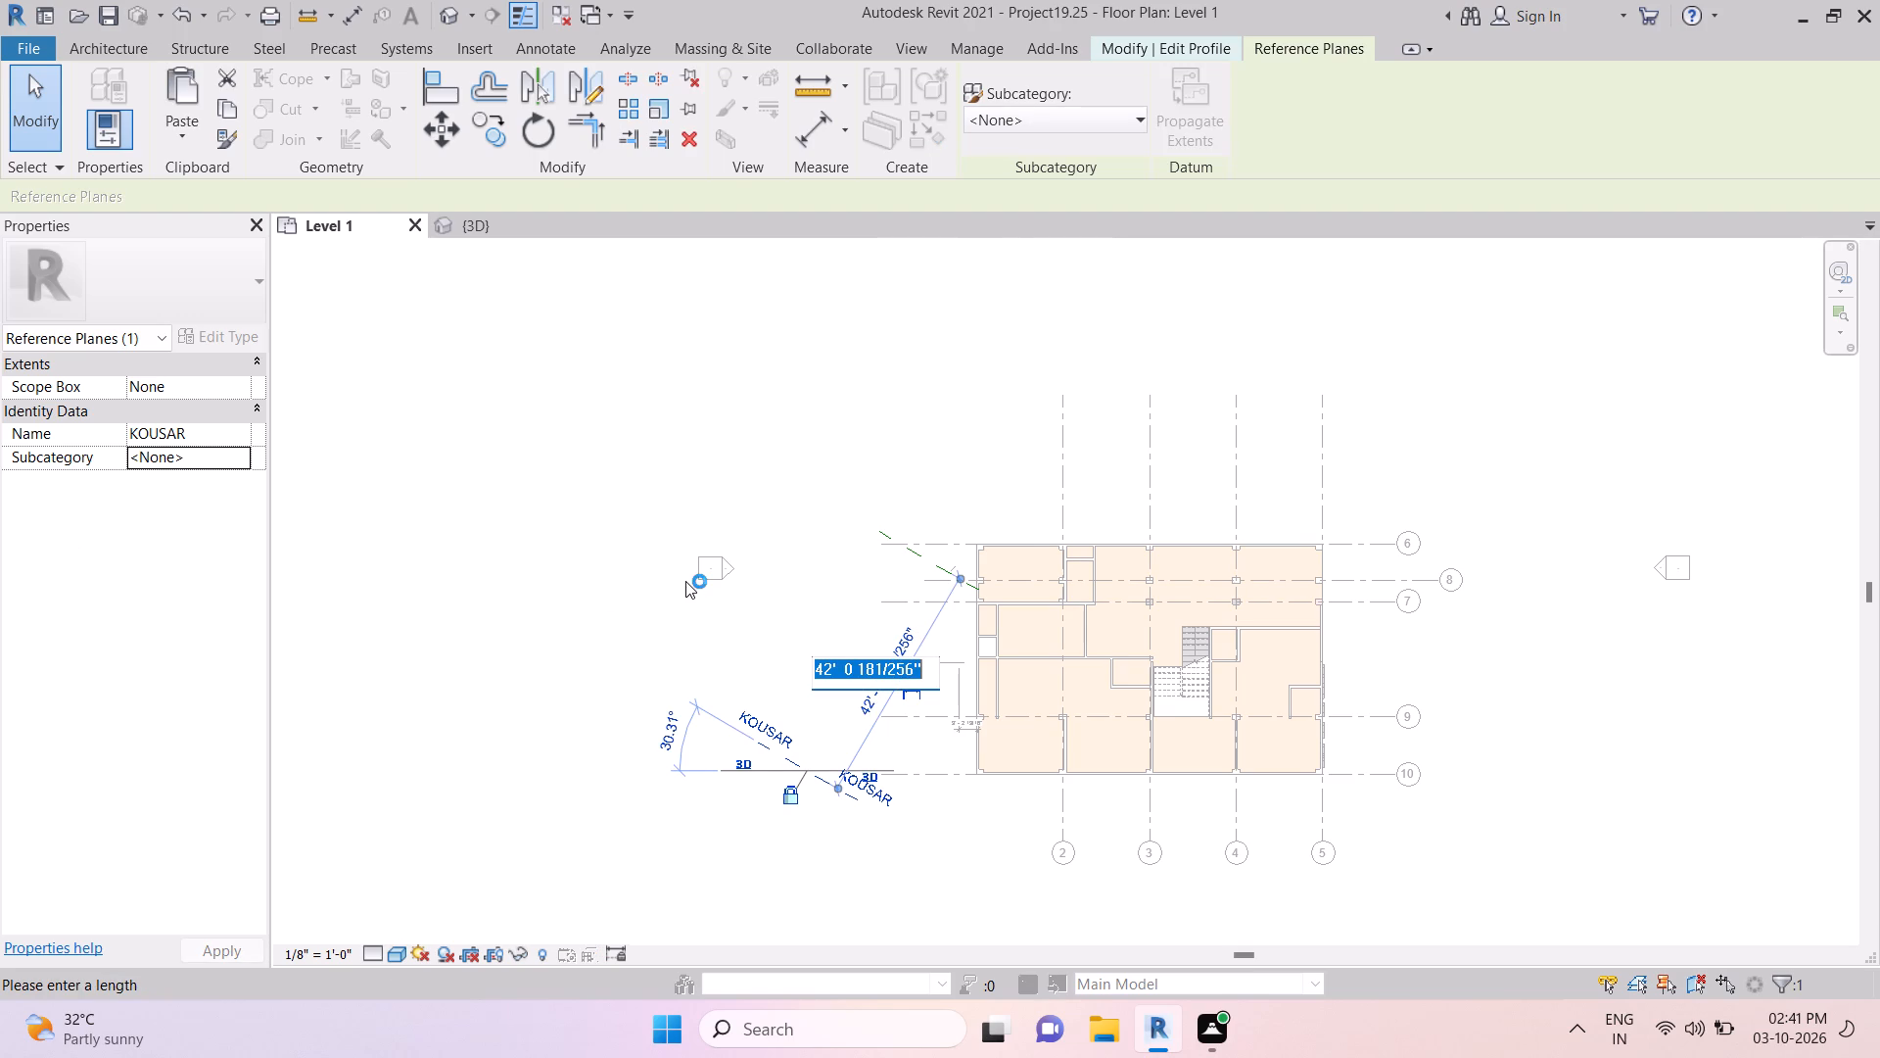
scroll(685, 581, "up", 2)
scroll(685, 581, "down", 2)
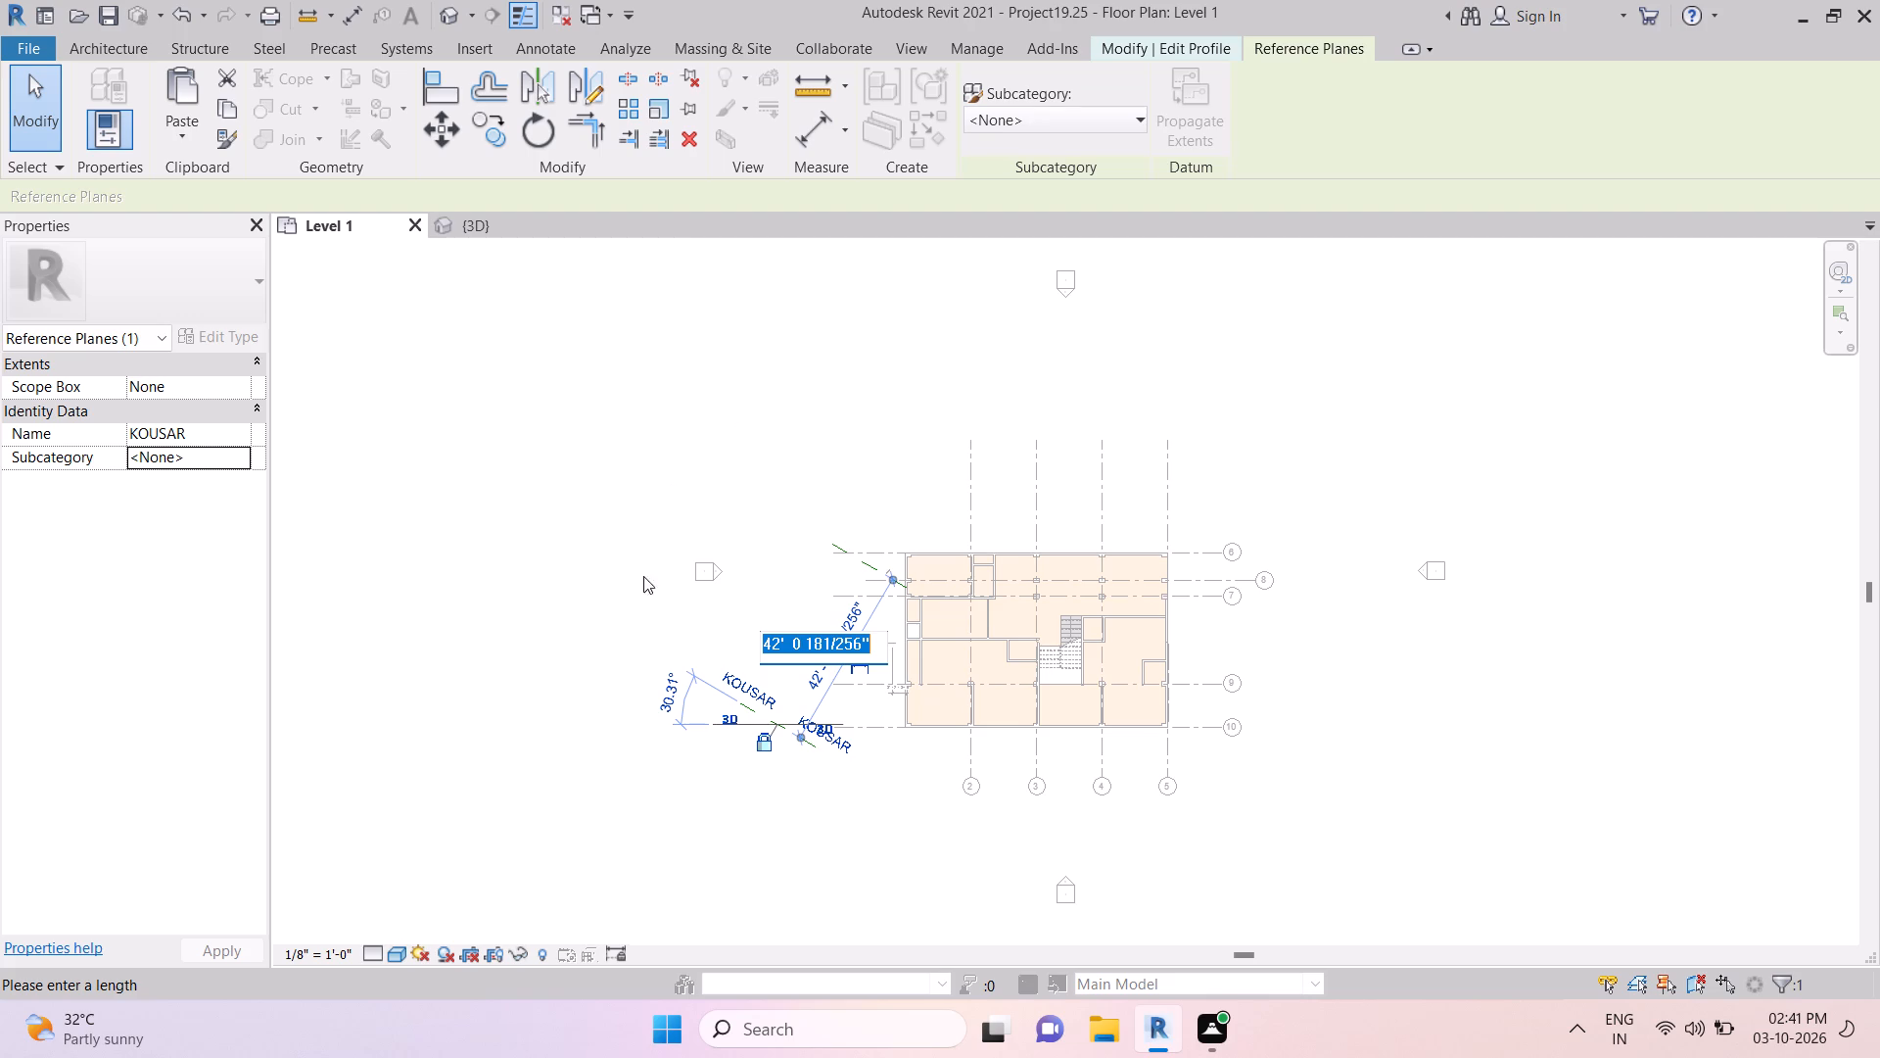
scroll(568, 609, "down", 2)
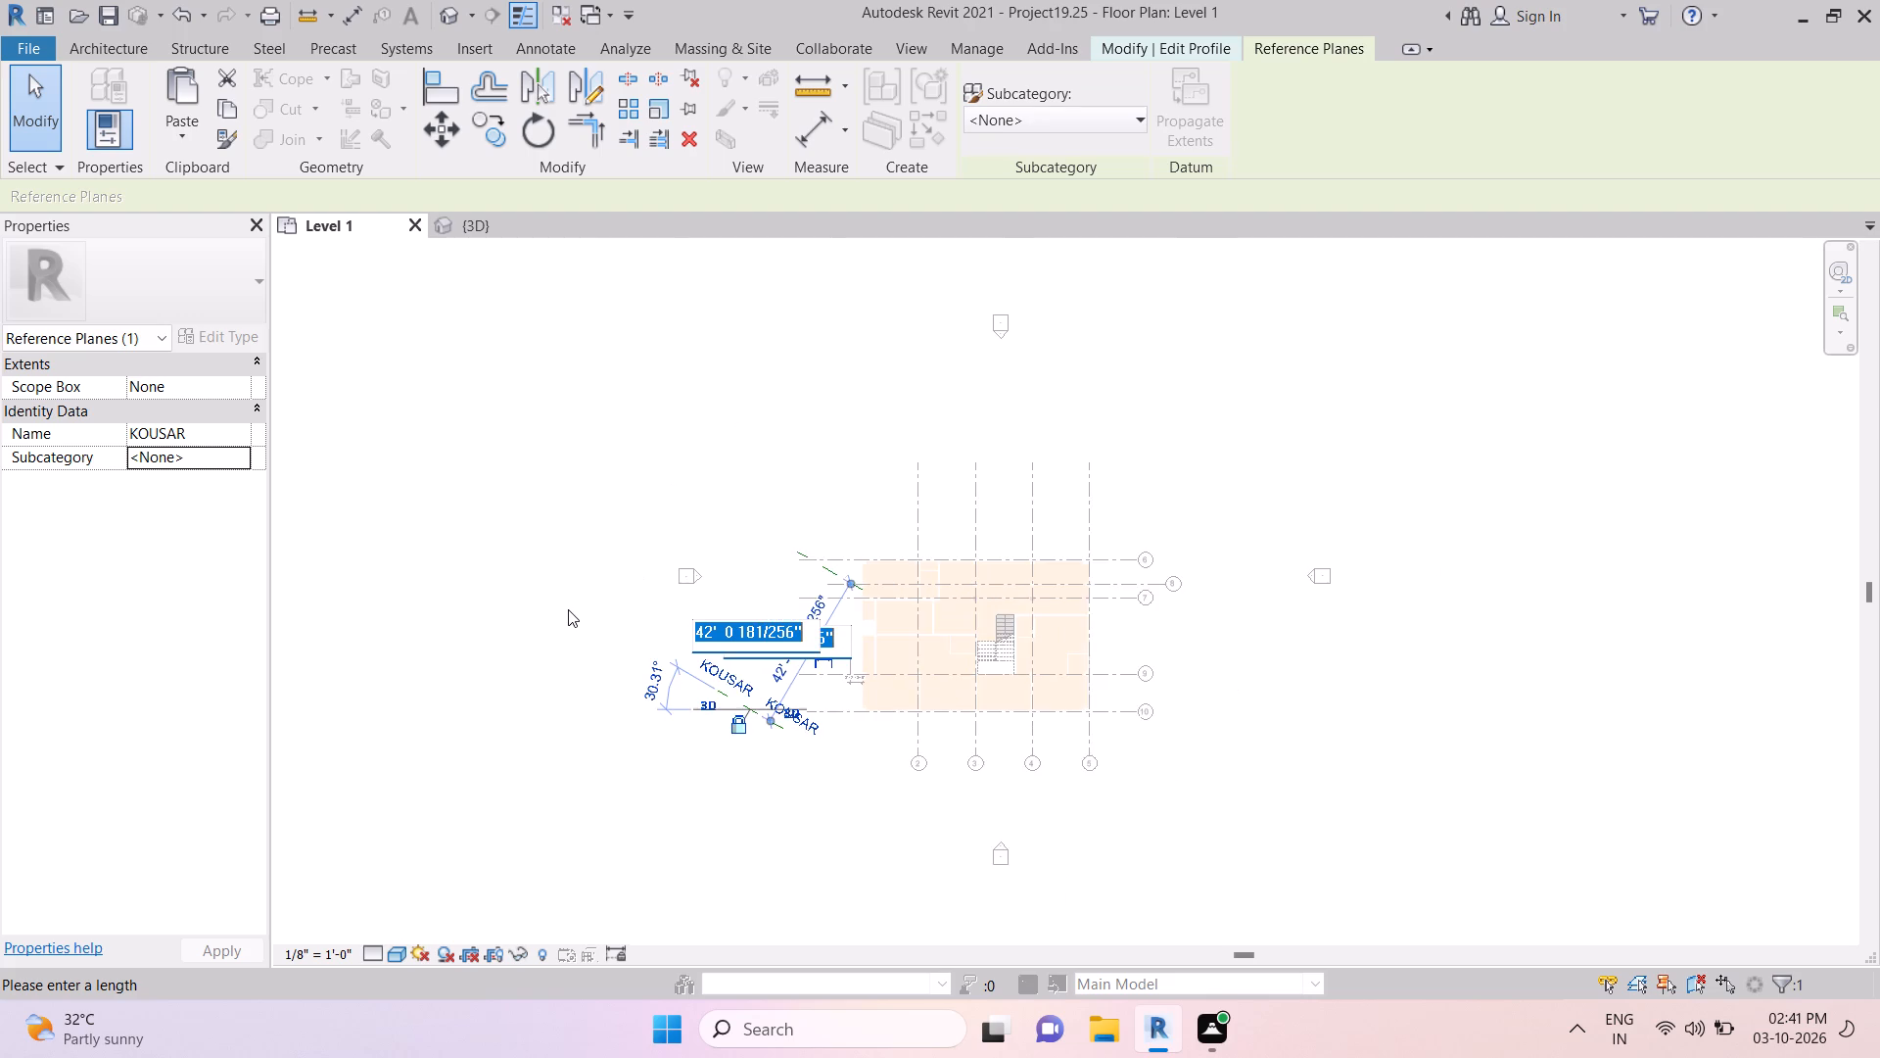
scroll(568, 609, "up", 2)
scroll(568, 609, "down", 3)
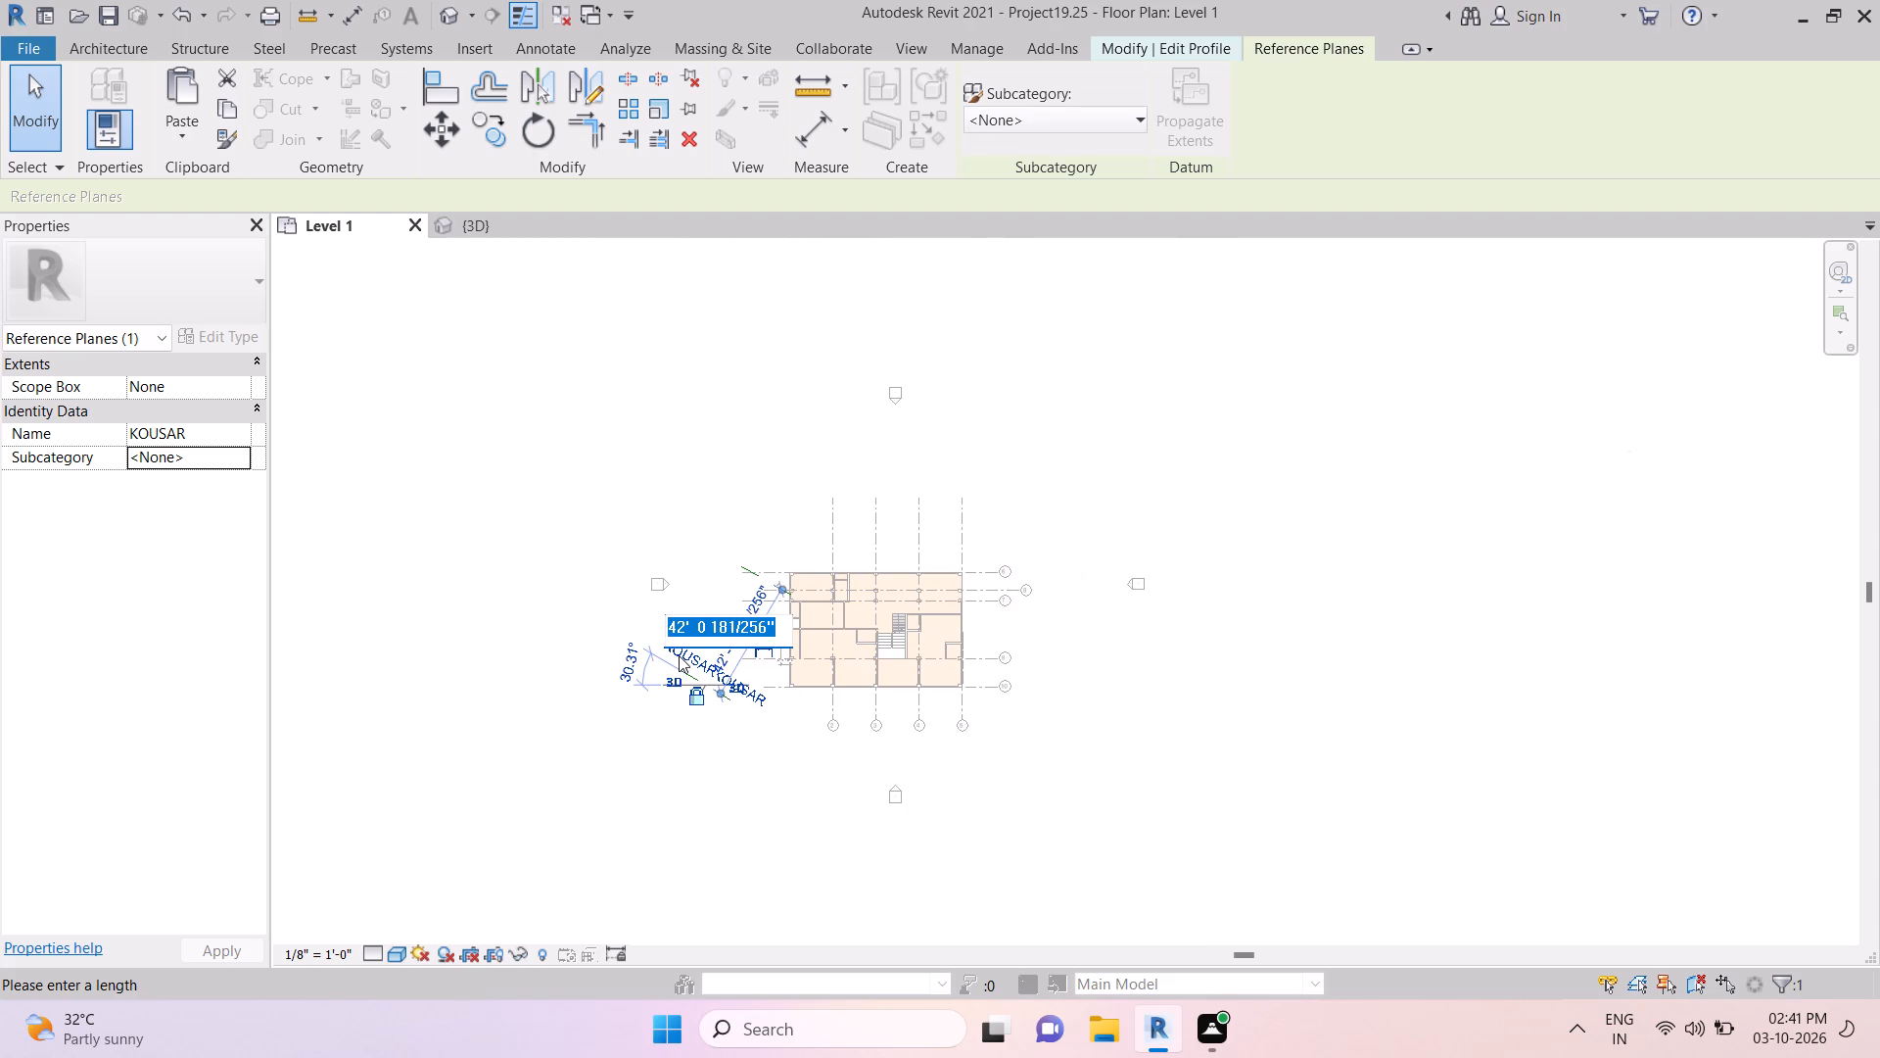
Clear the name KOUSAR from the slanted reference plane near grid line 10.
left_click(679, 654)
key("BackSpace")
key("BackSpace")
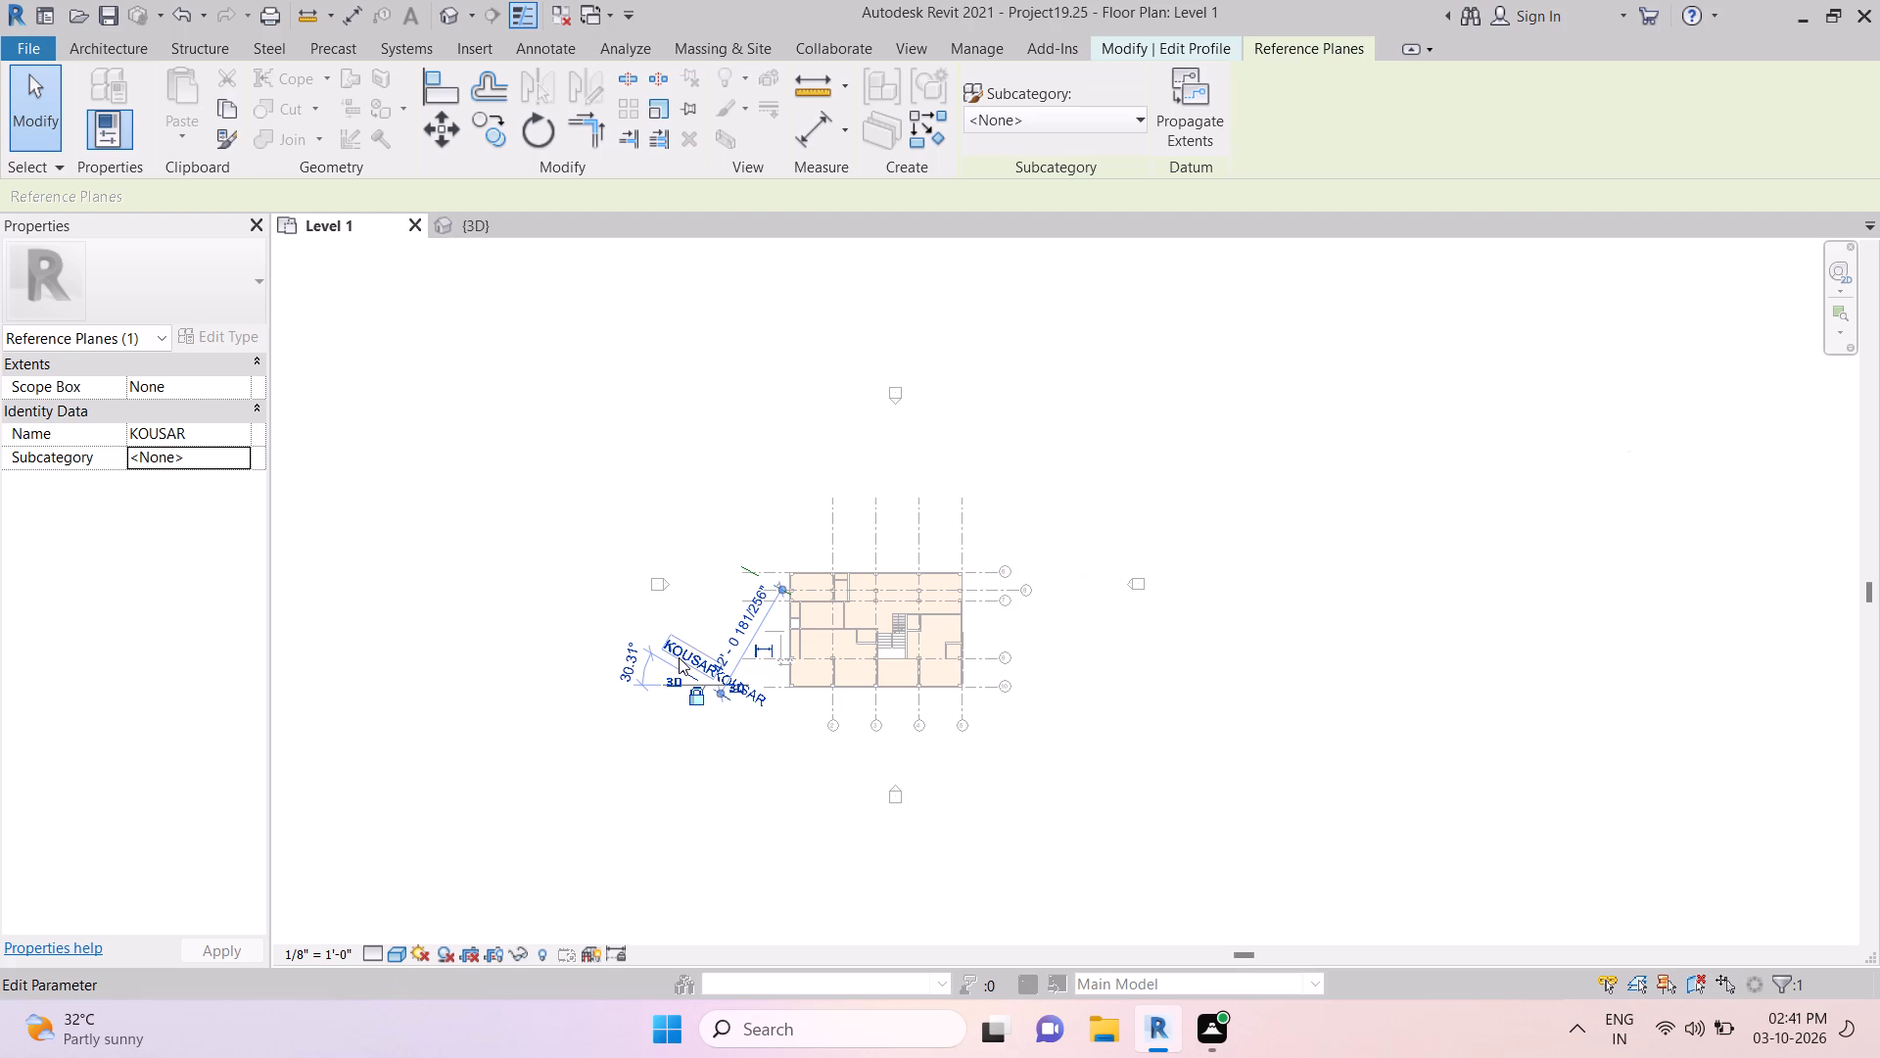
key("BackSpace")
key("BackSpace")
key("BackSpace")
key("BackSpace")
key("BackSpace")
key("BackSpace")
key("BackSpace")
key("BackSpace")
key("BackSpace")
key("BackSpace")
key("BackSpace")
key("BackSpace")
key("BackSpace")
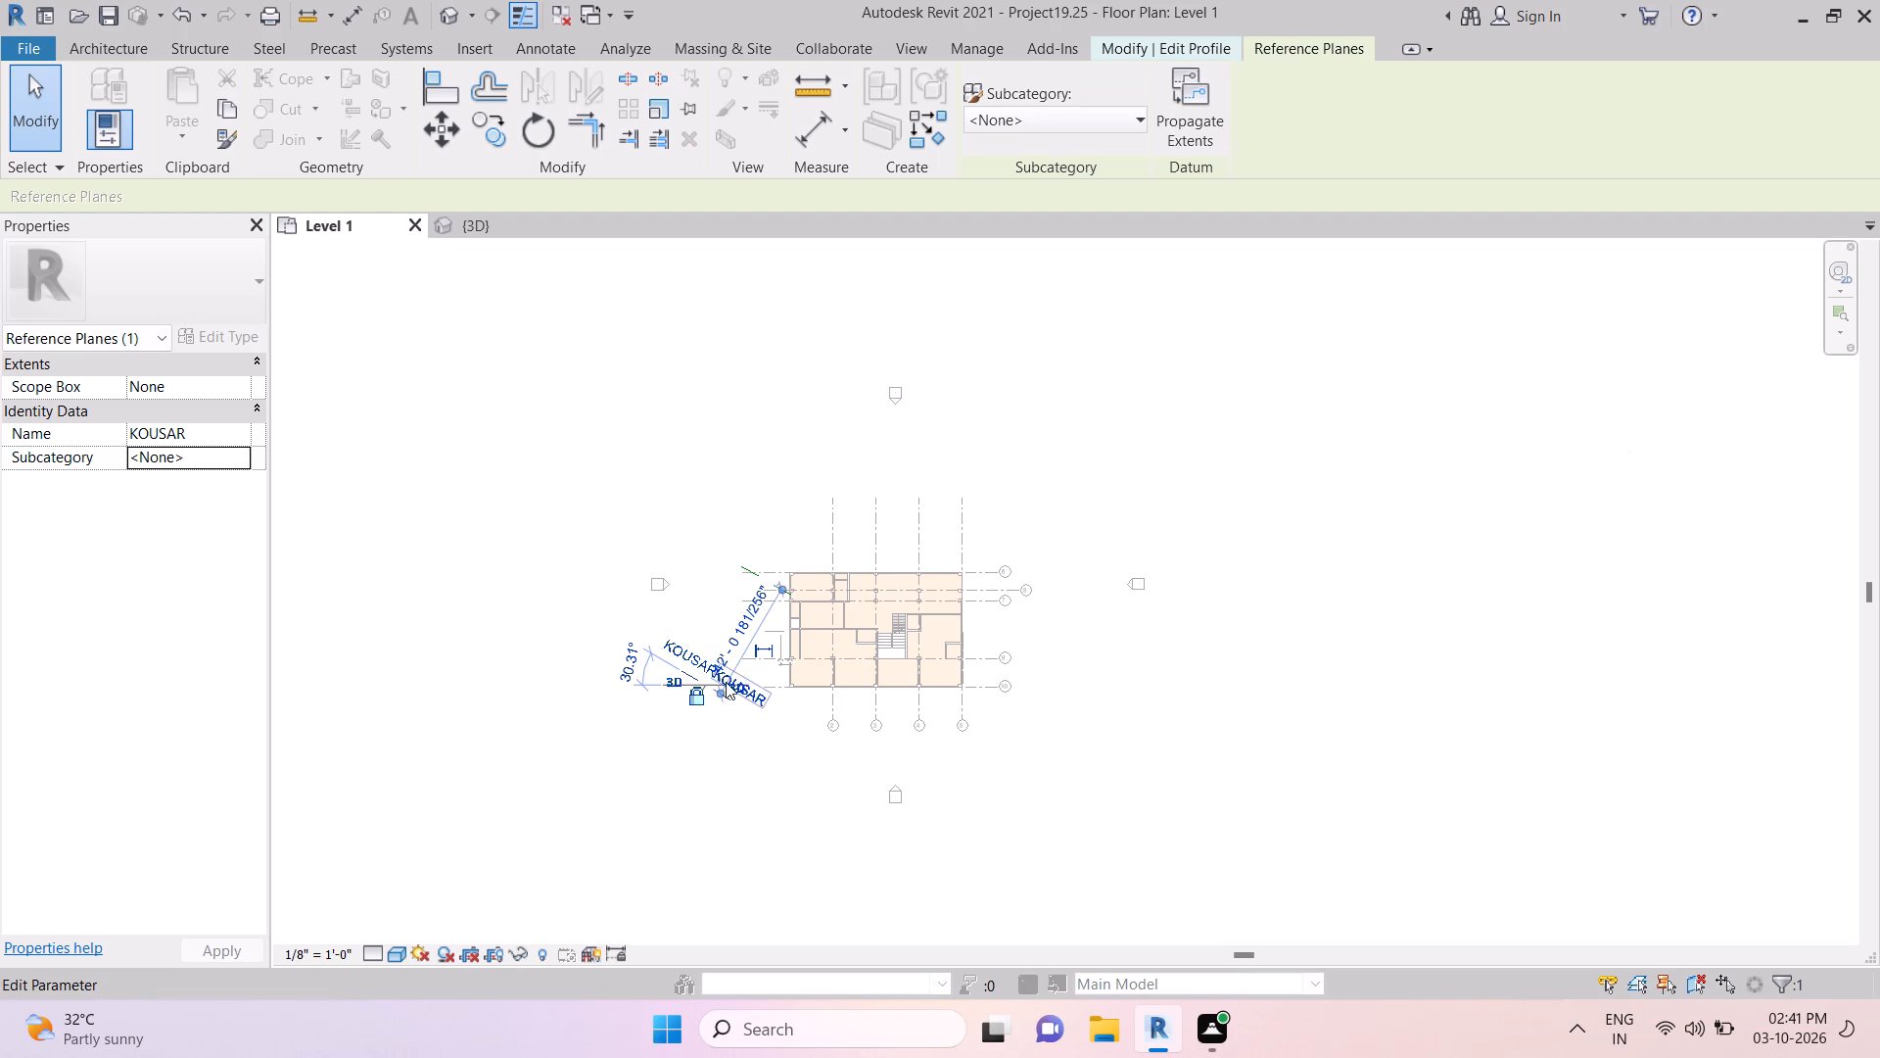
left_click(726, 682)
key("BackSpace")
key("BackSpace")
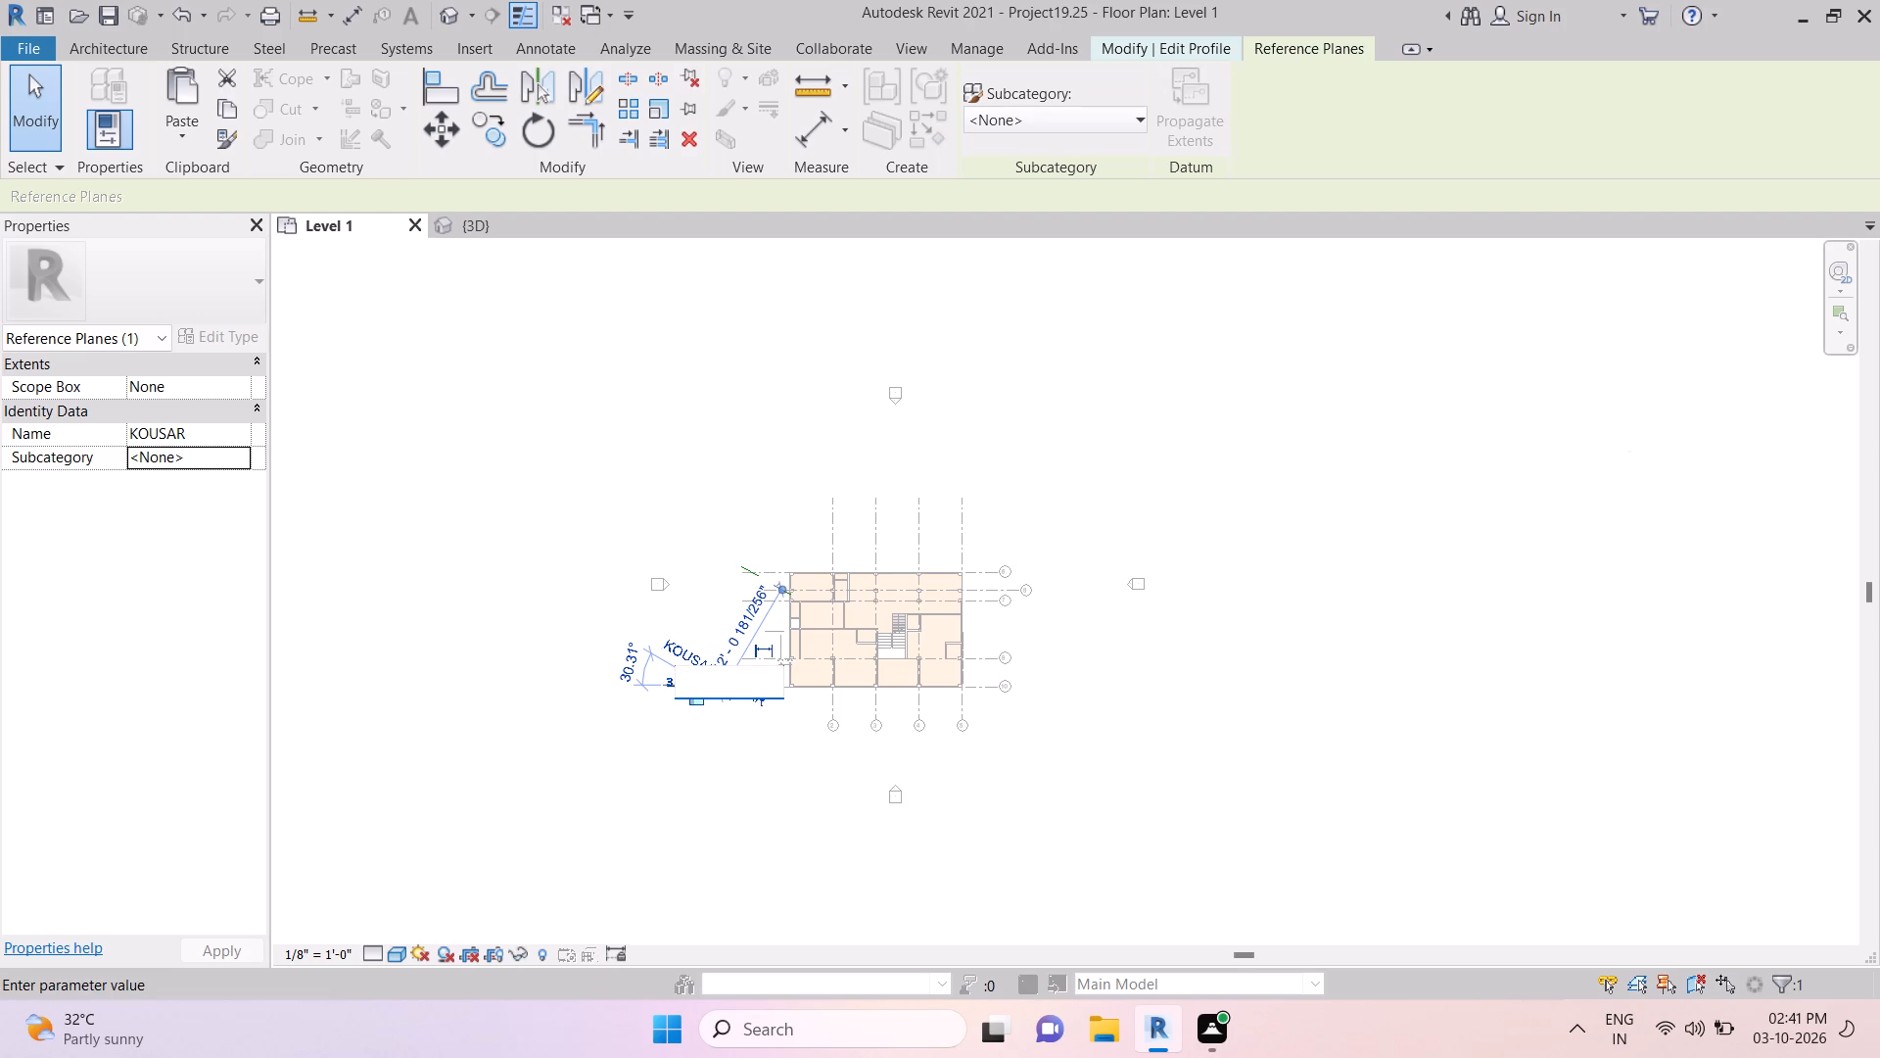
left_click(675, 650)
key("BackSpace")
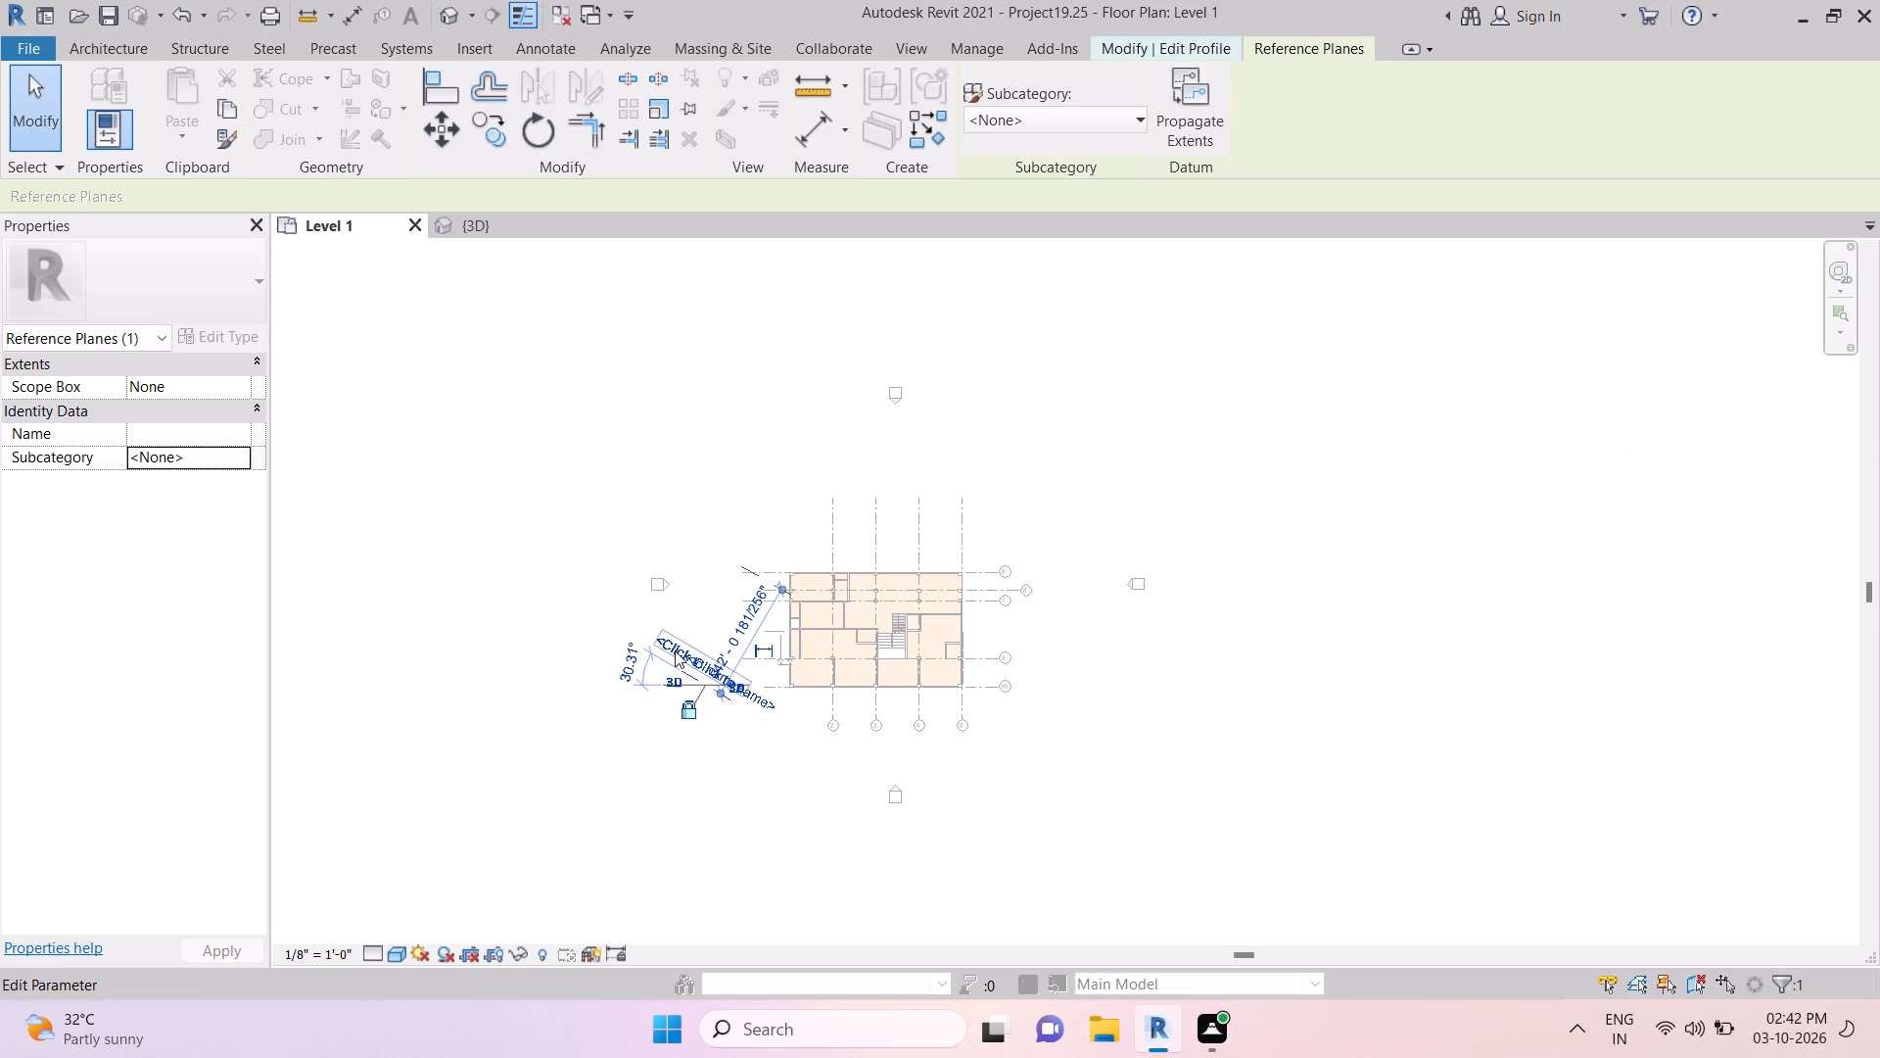
key("BackSpace")
key("BackSpace")
key("BackSpace")
key("BackSpace")
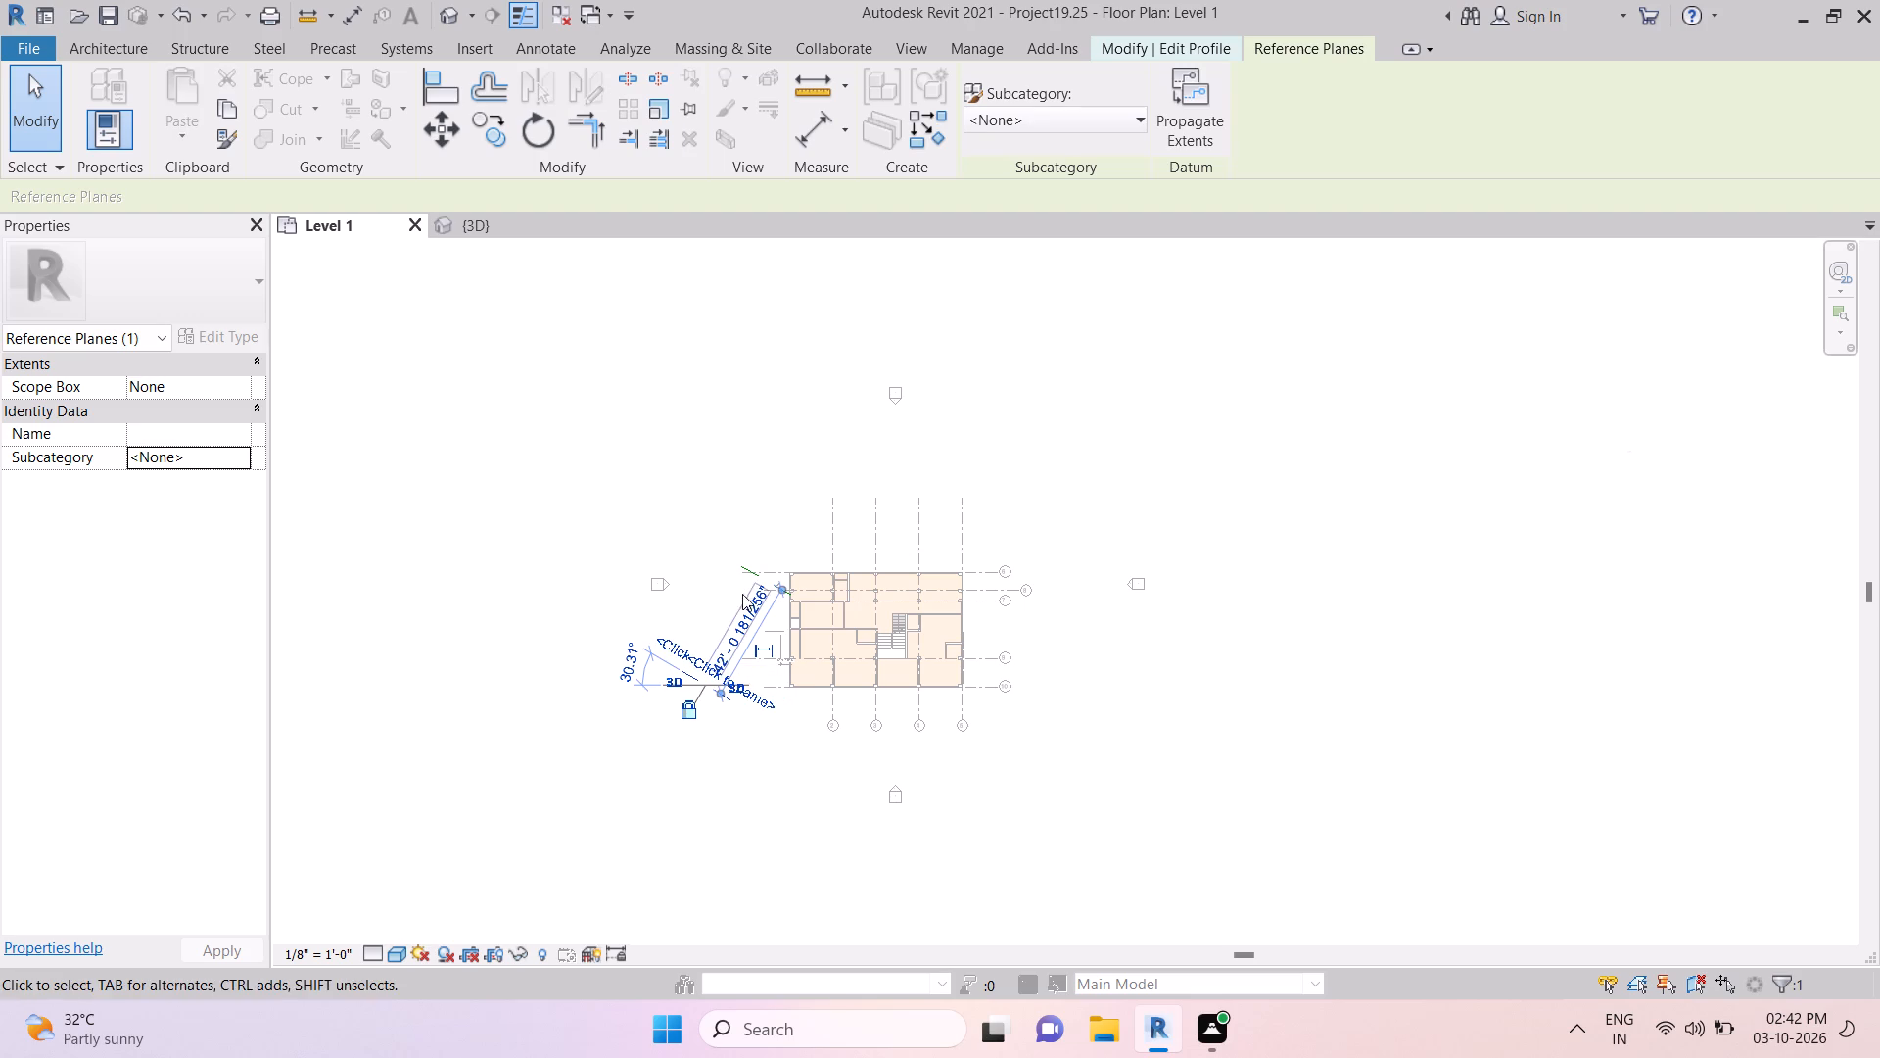
Clear the name HAROON from the slanted reference plane near grid line 6.
left_click(767, 583)
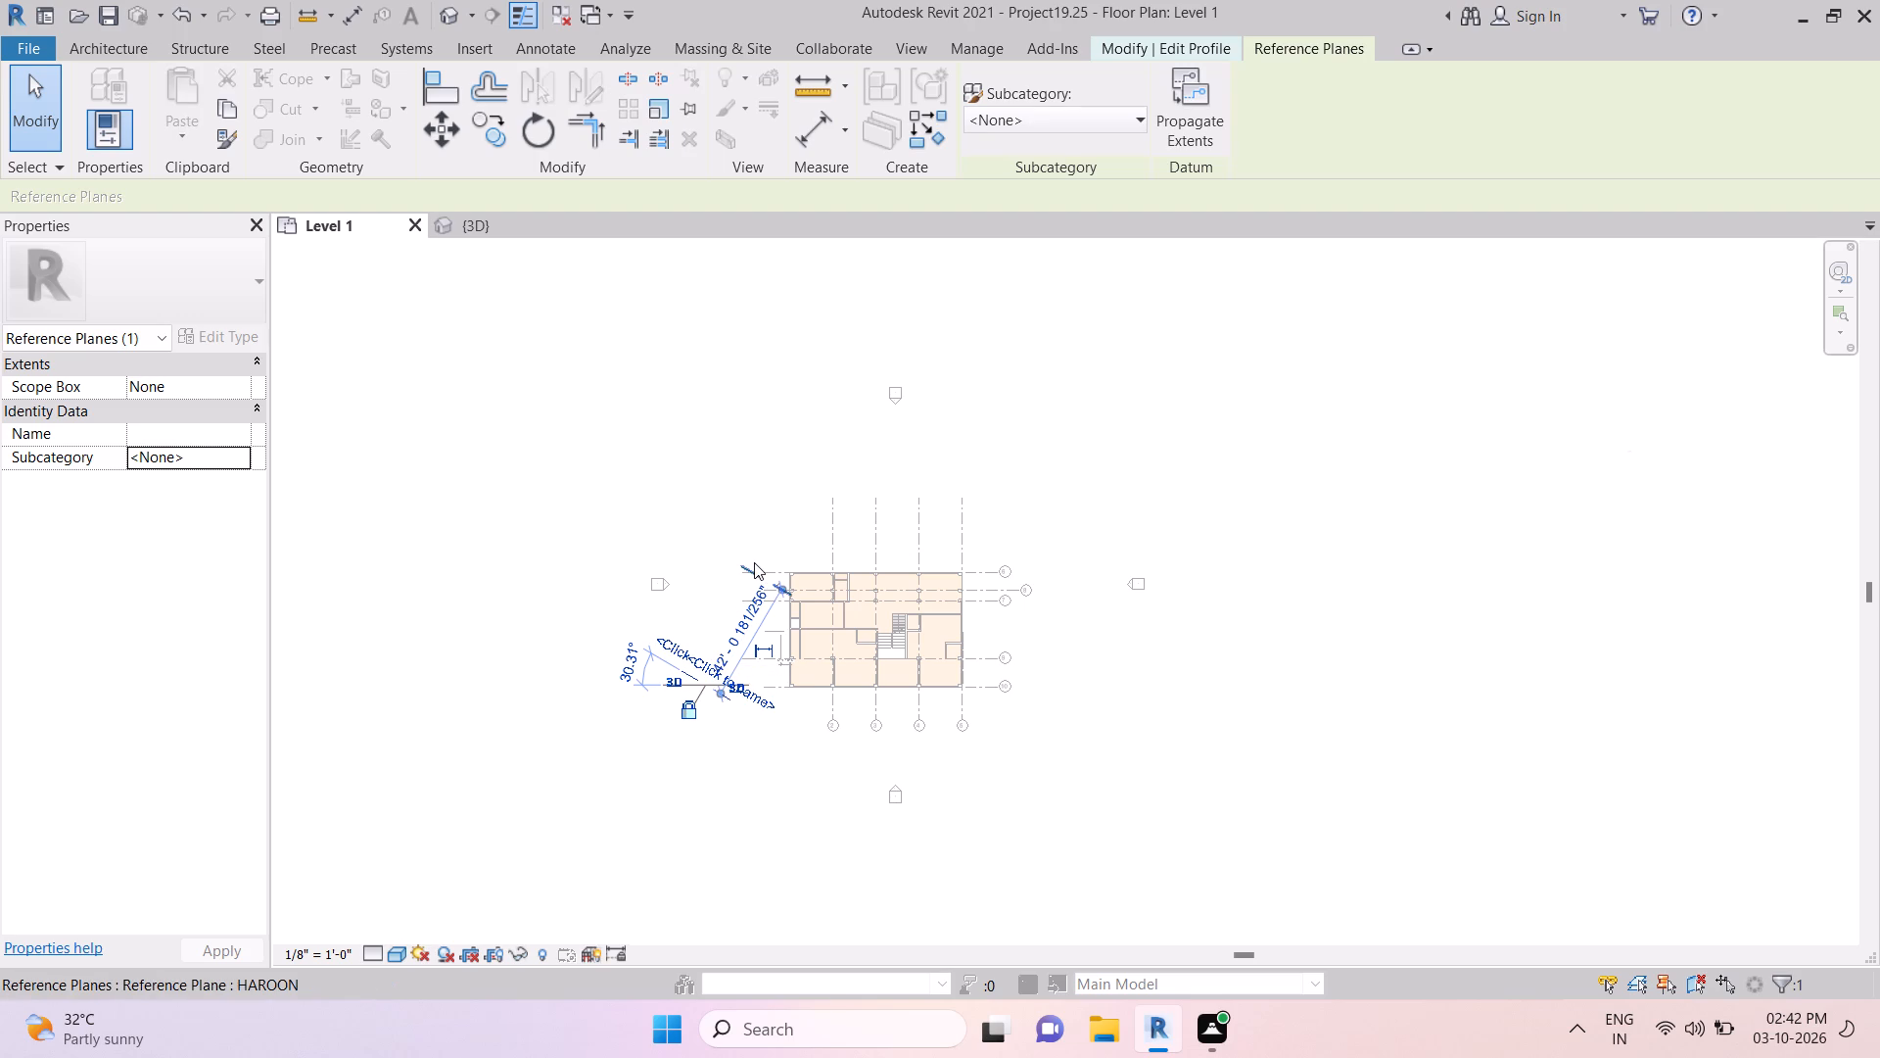
left_click(754, 562)
left_click(751, 573)
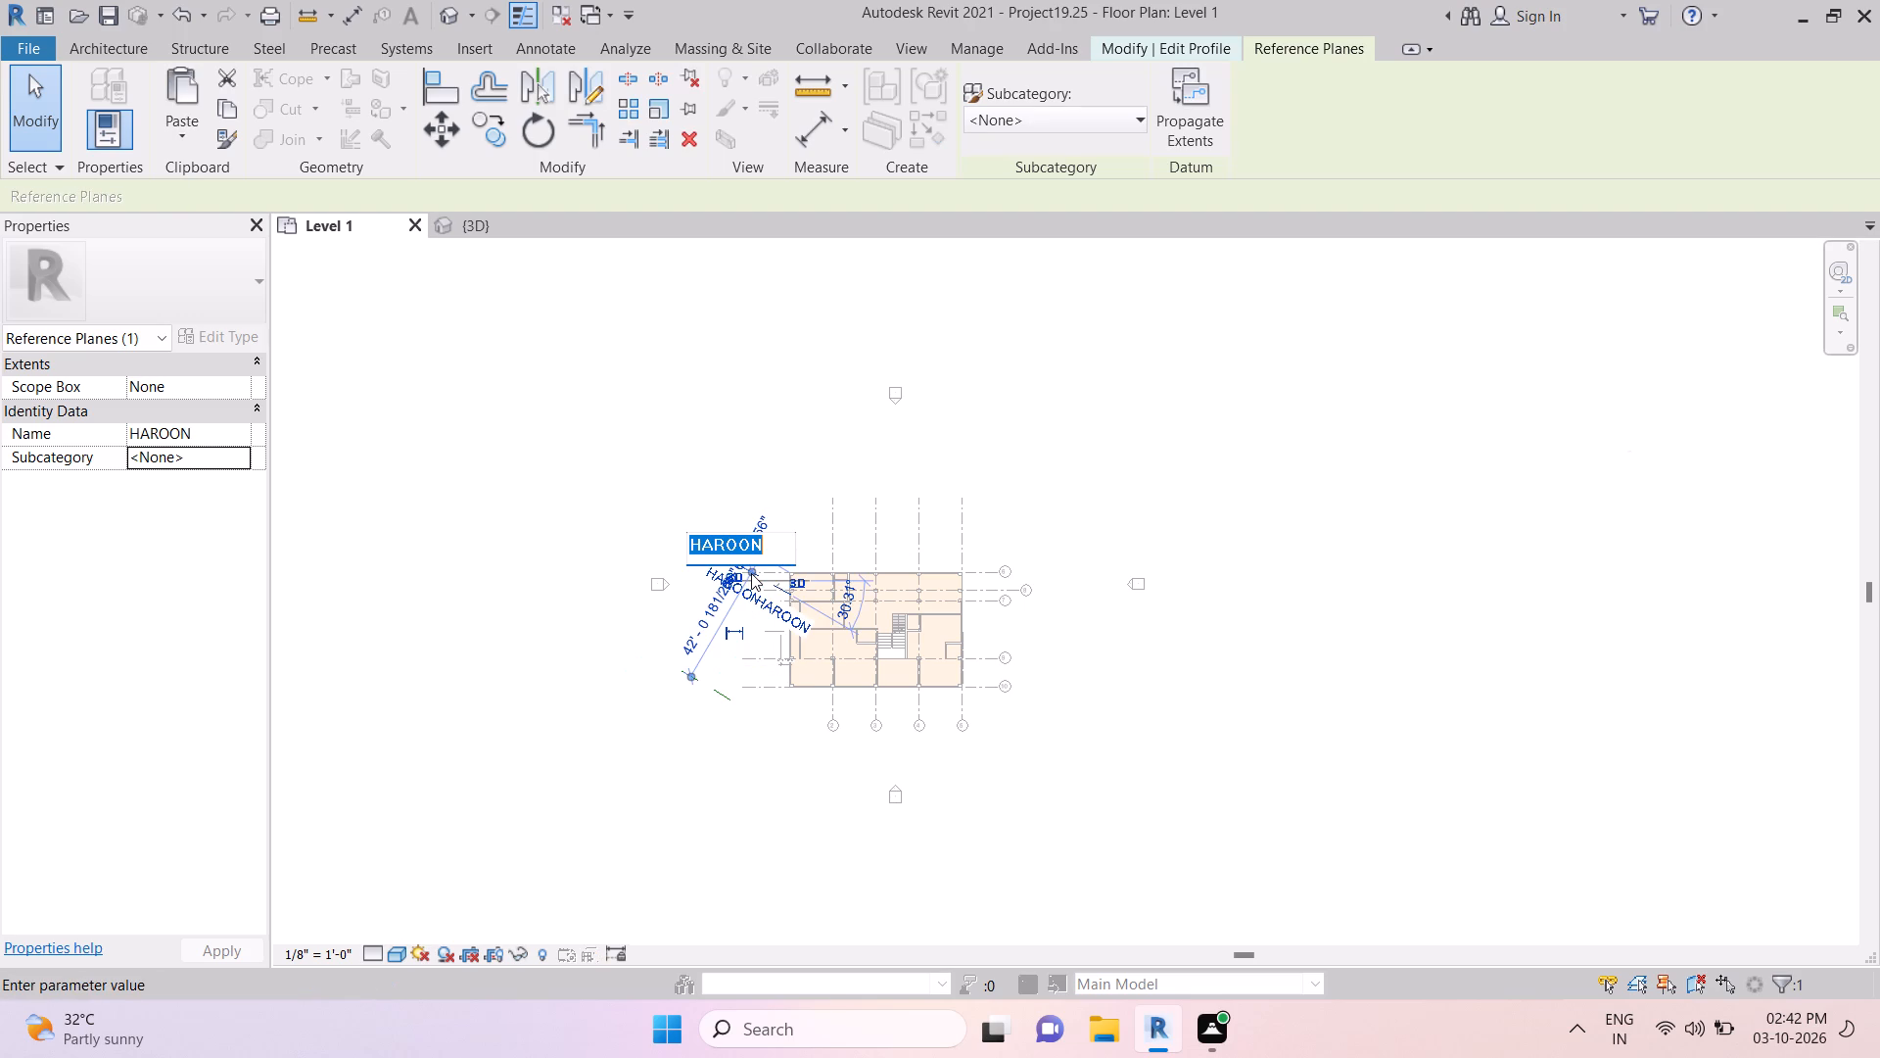
key("BackSpace")
key("BackSpace")
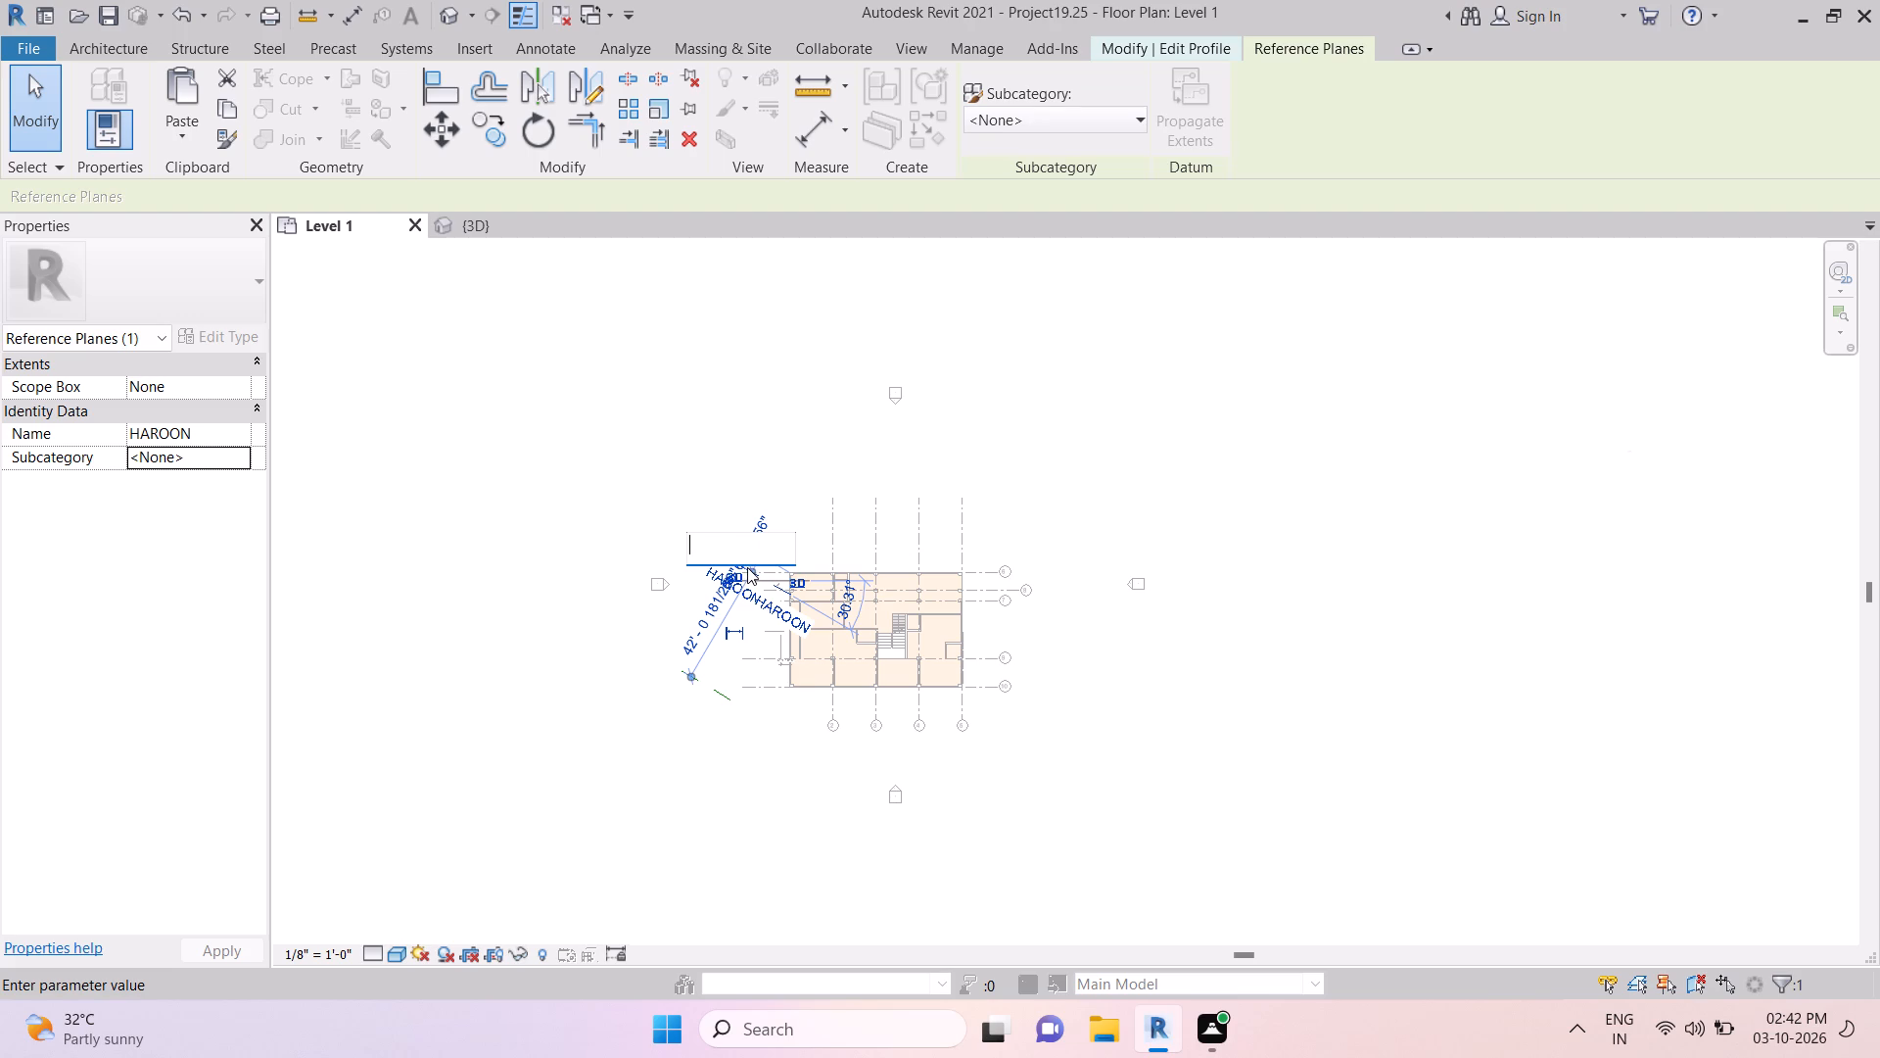
left_click(759, 607)
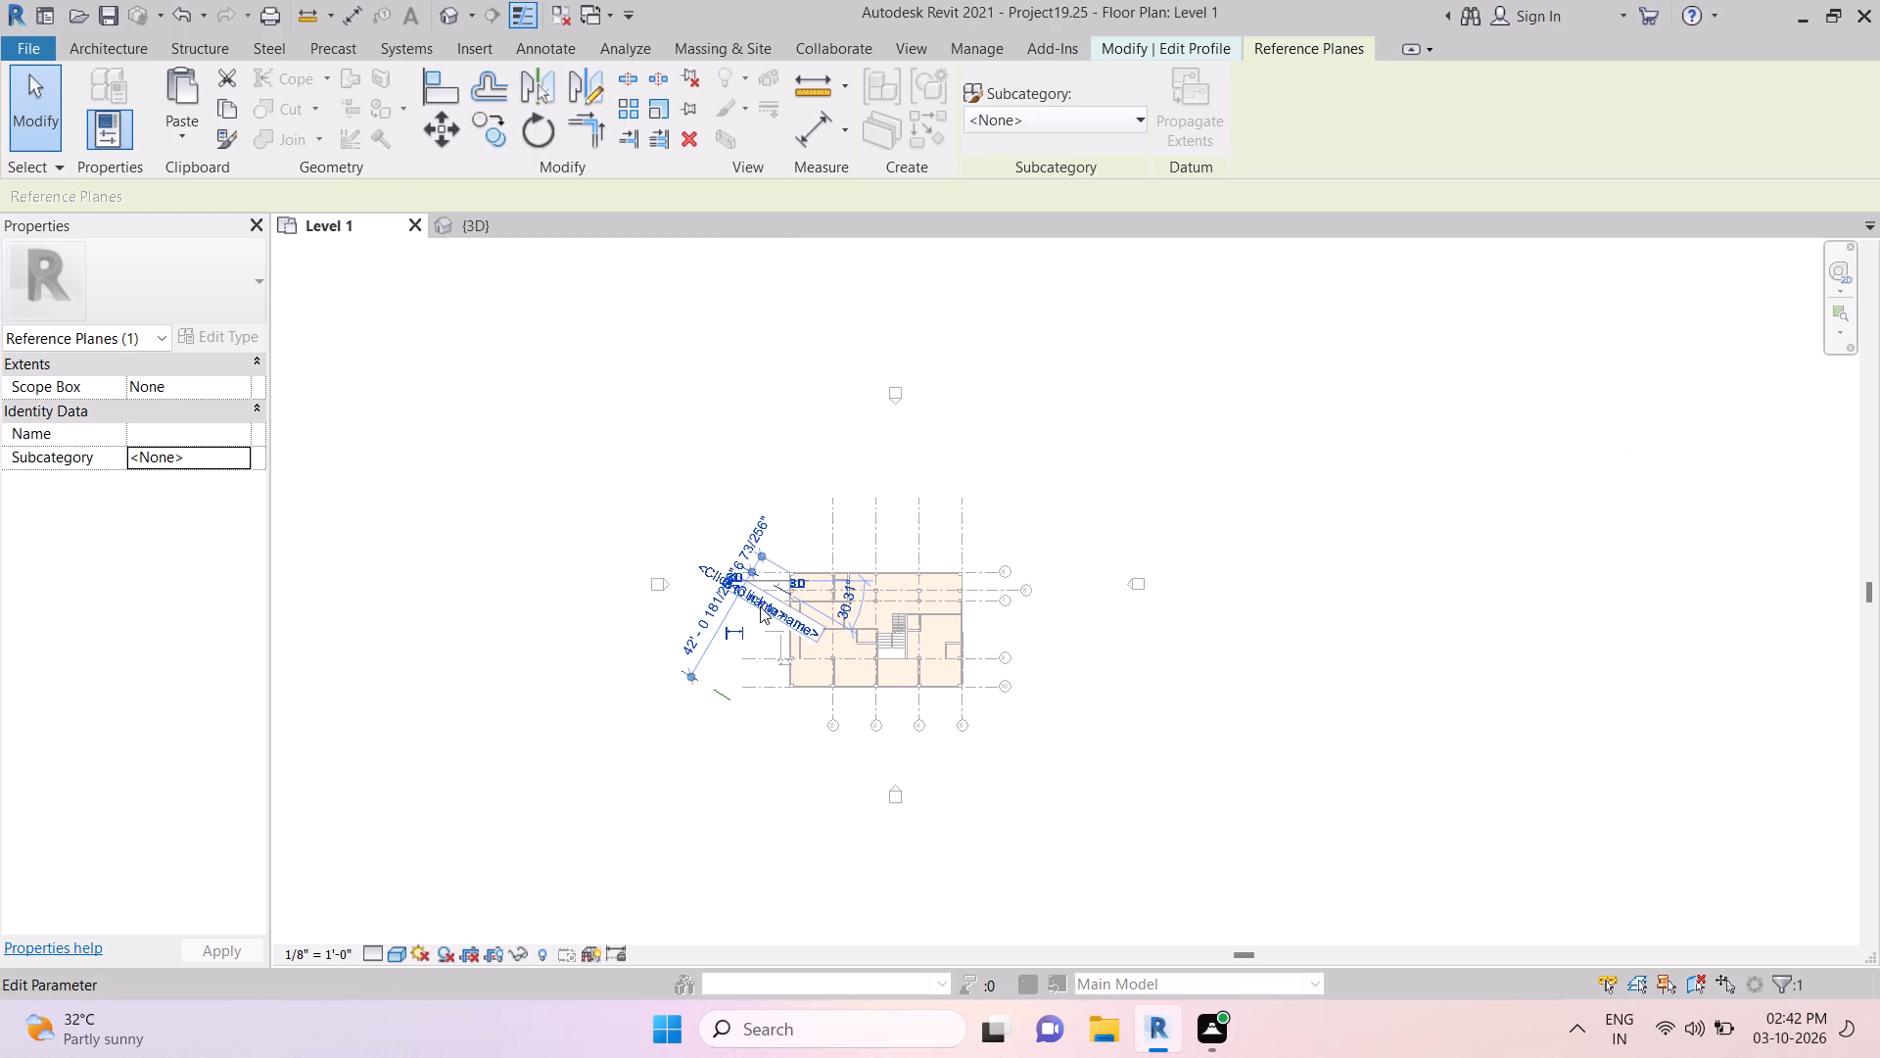
key("BackSpace")
key("BackSpace")
key("BackSpace")
key("BackSpace")
key("BackSpace")
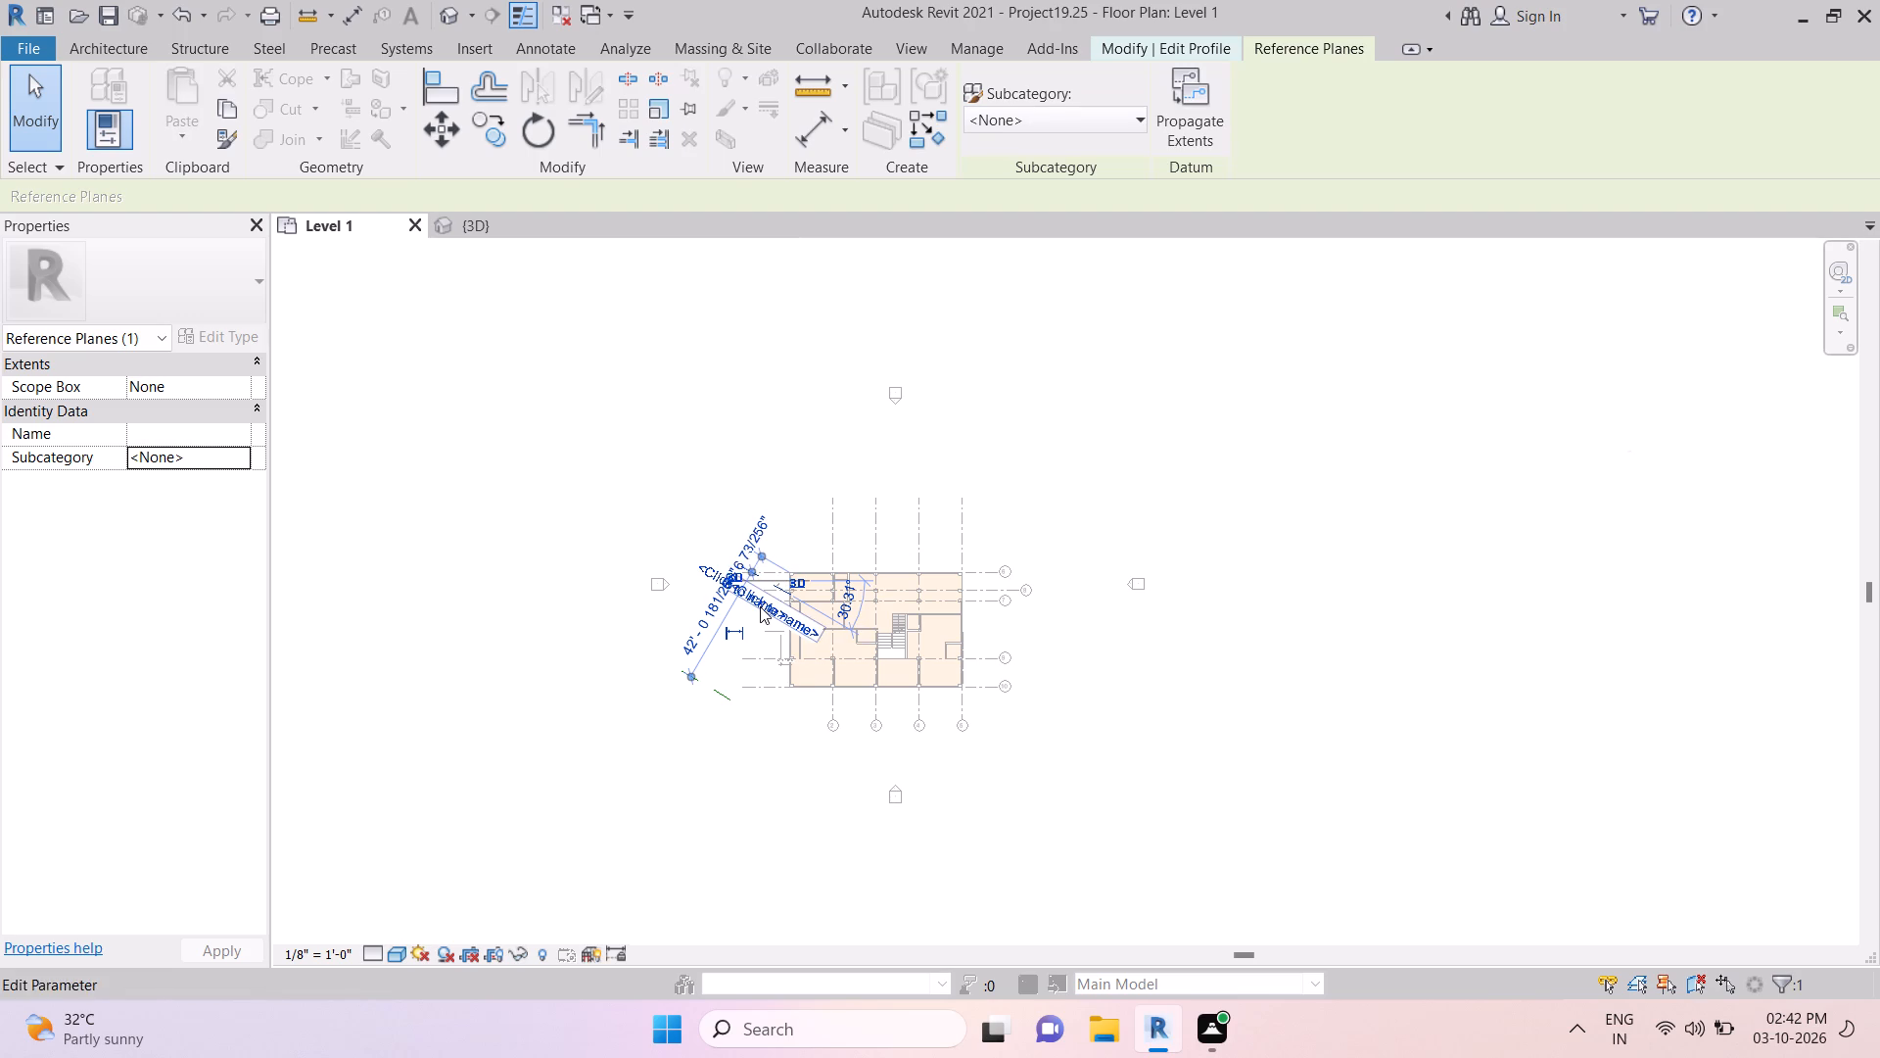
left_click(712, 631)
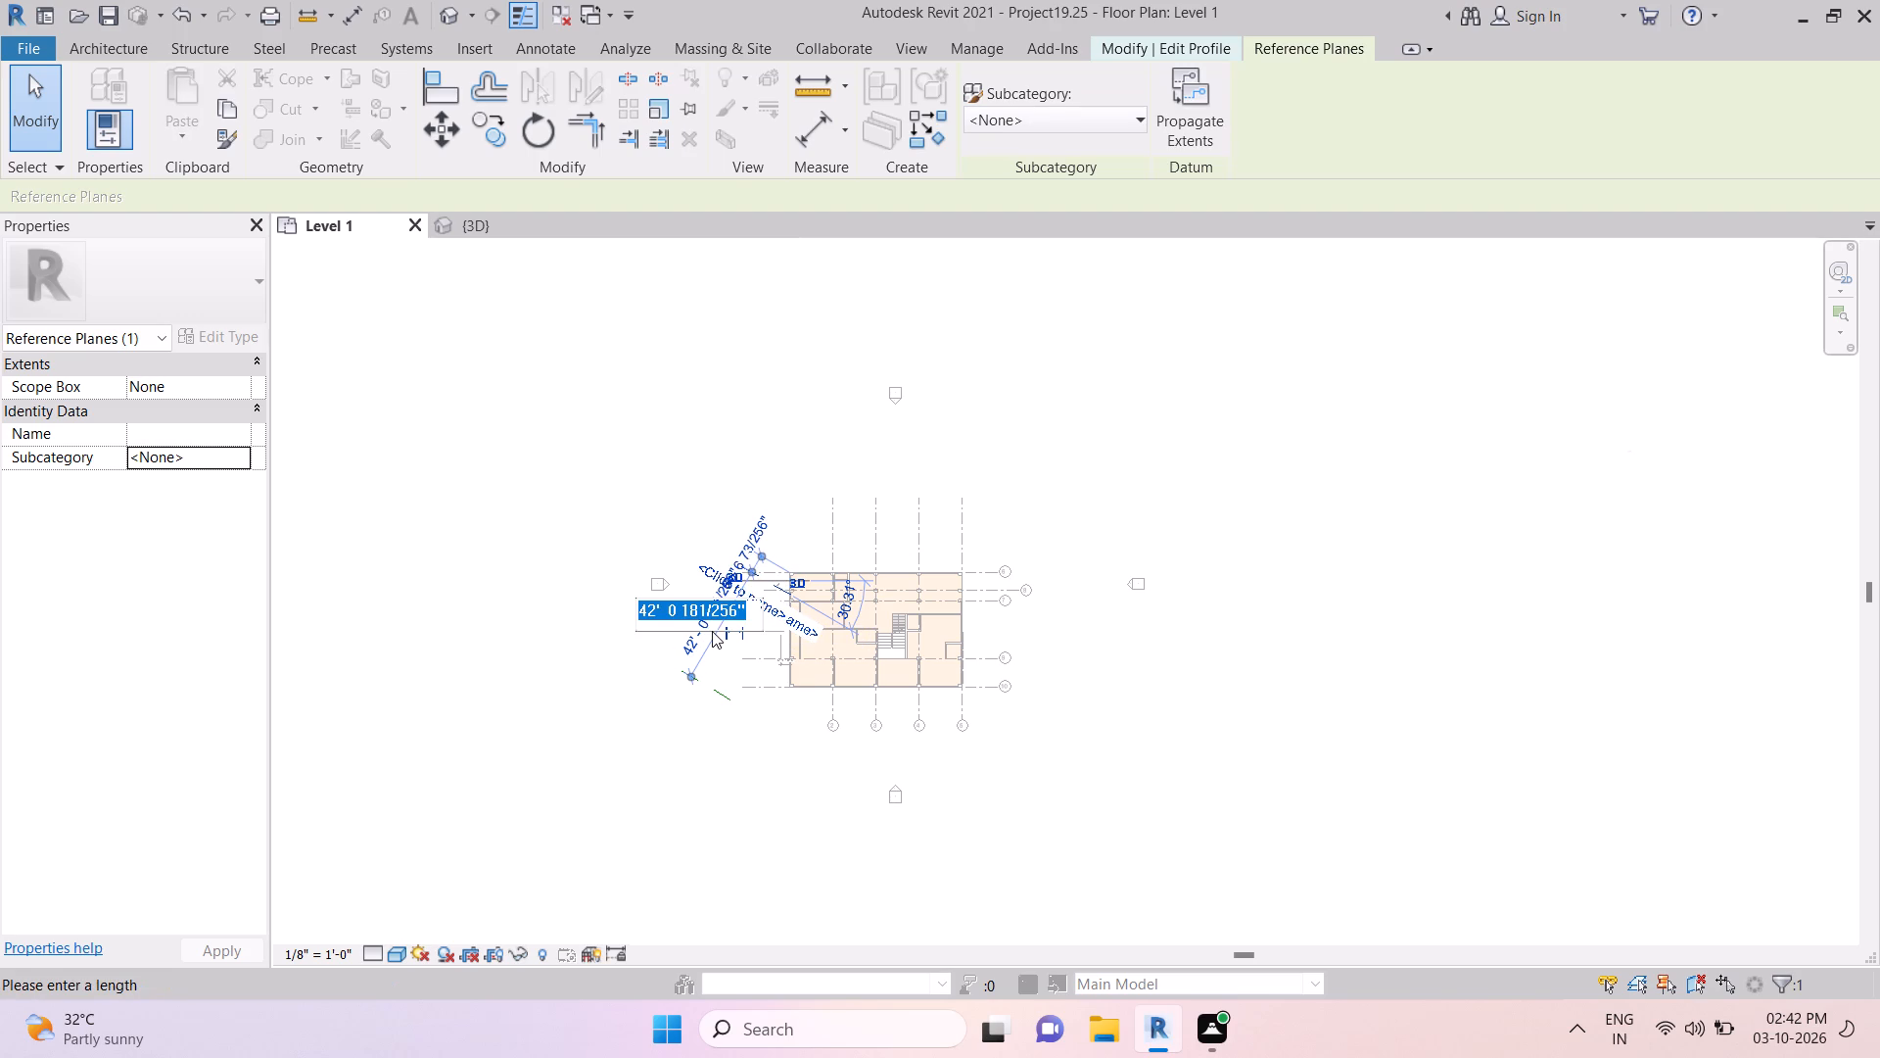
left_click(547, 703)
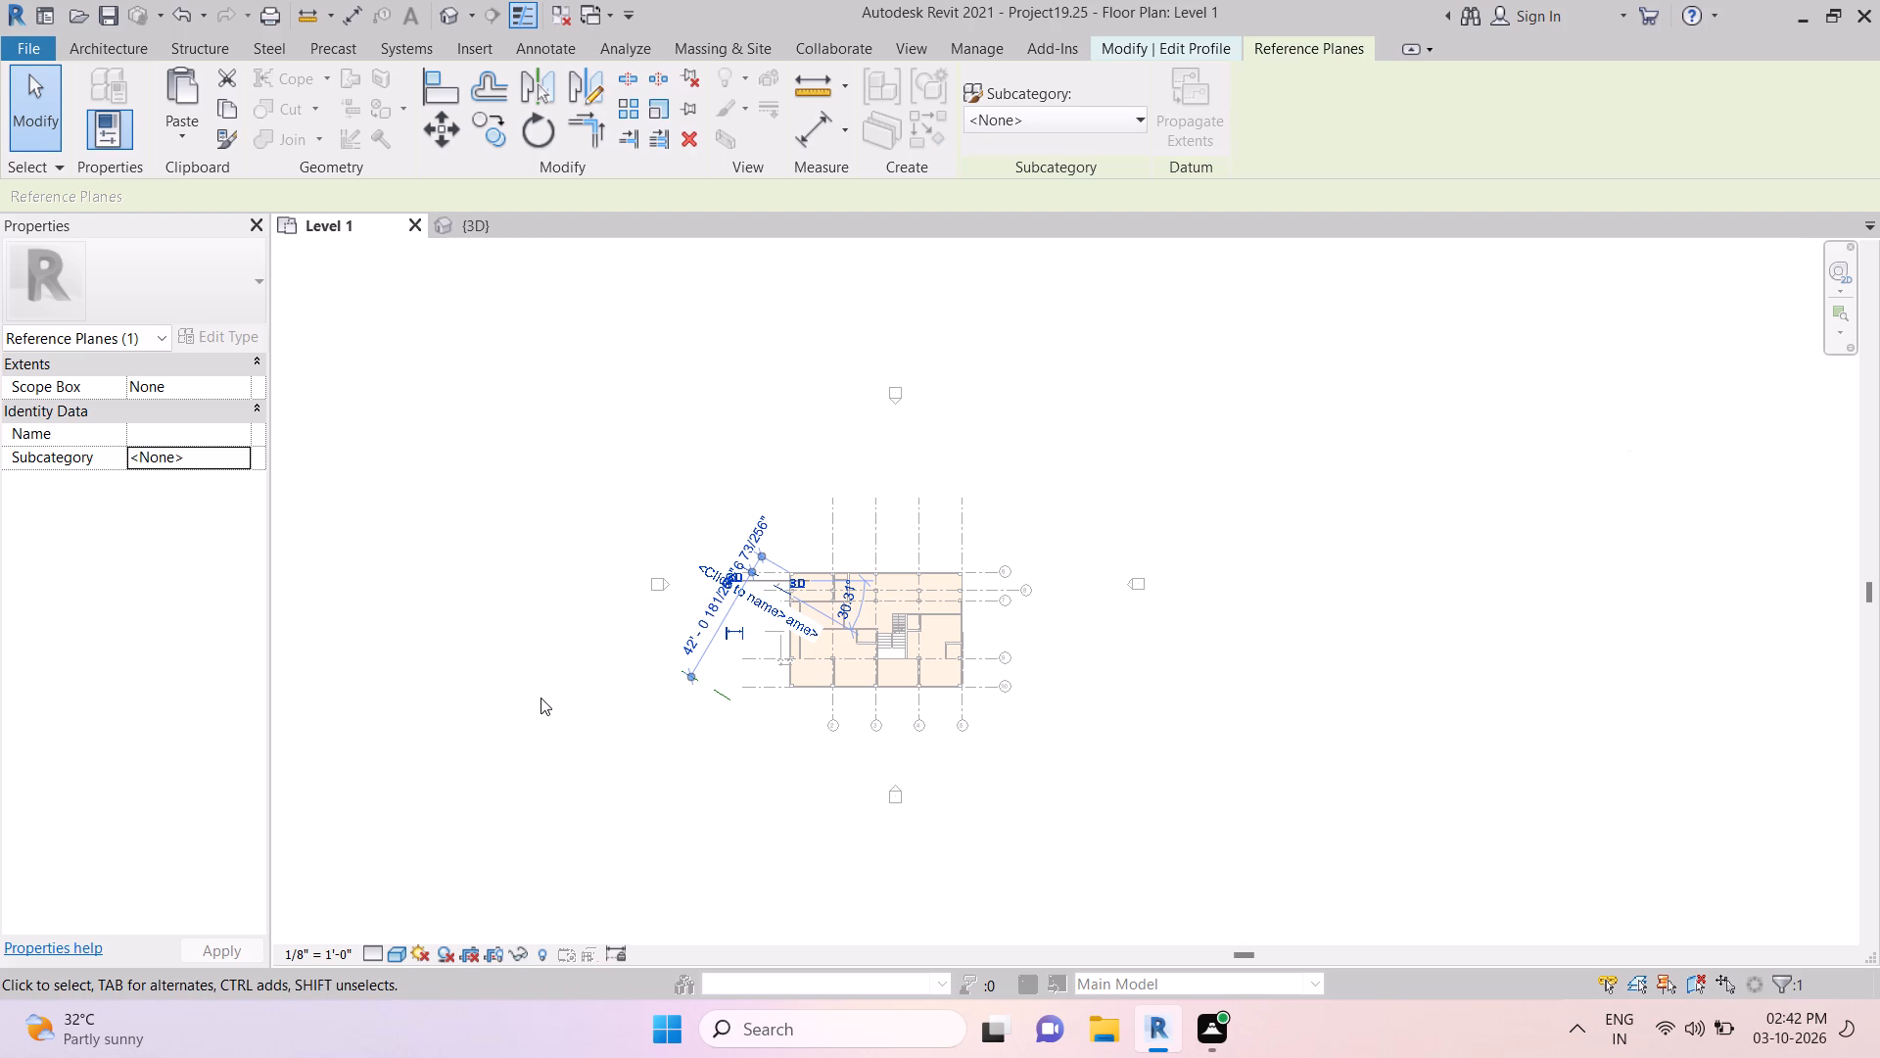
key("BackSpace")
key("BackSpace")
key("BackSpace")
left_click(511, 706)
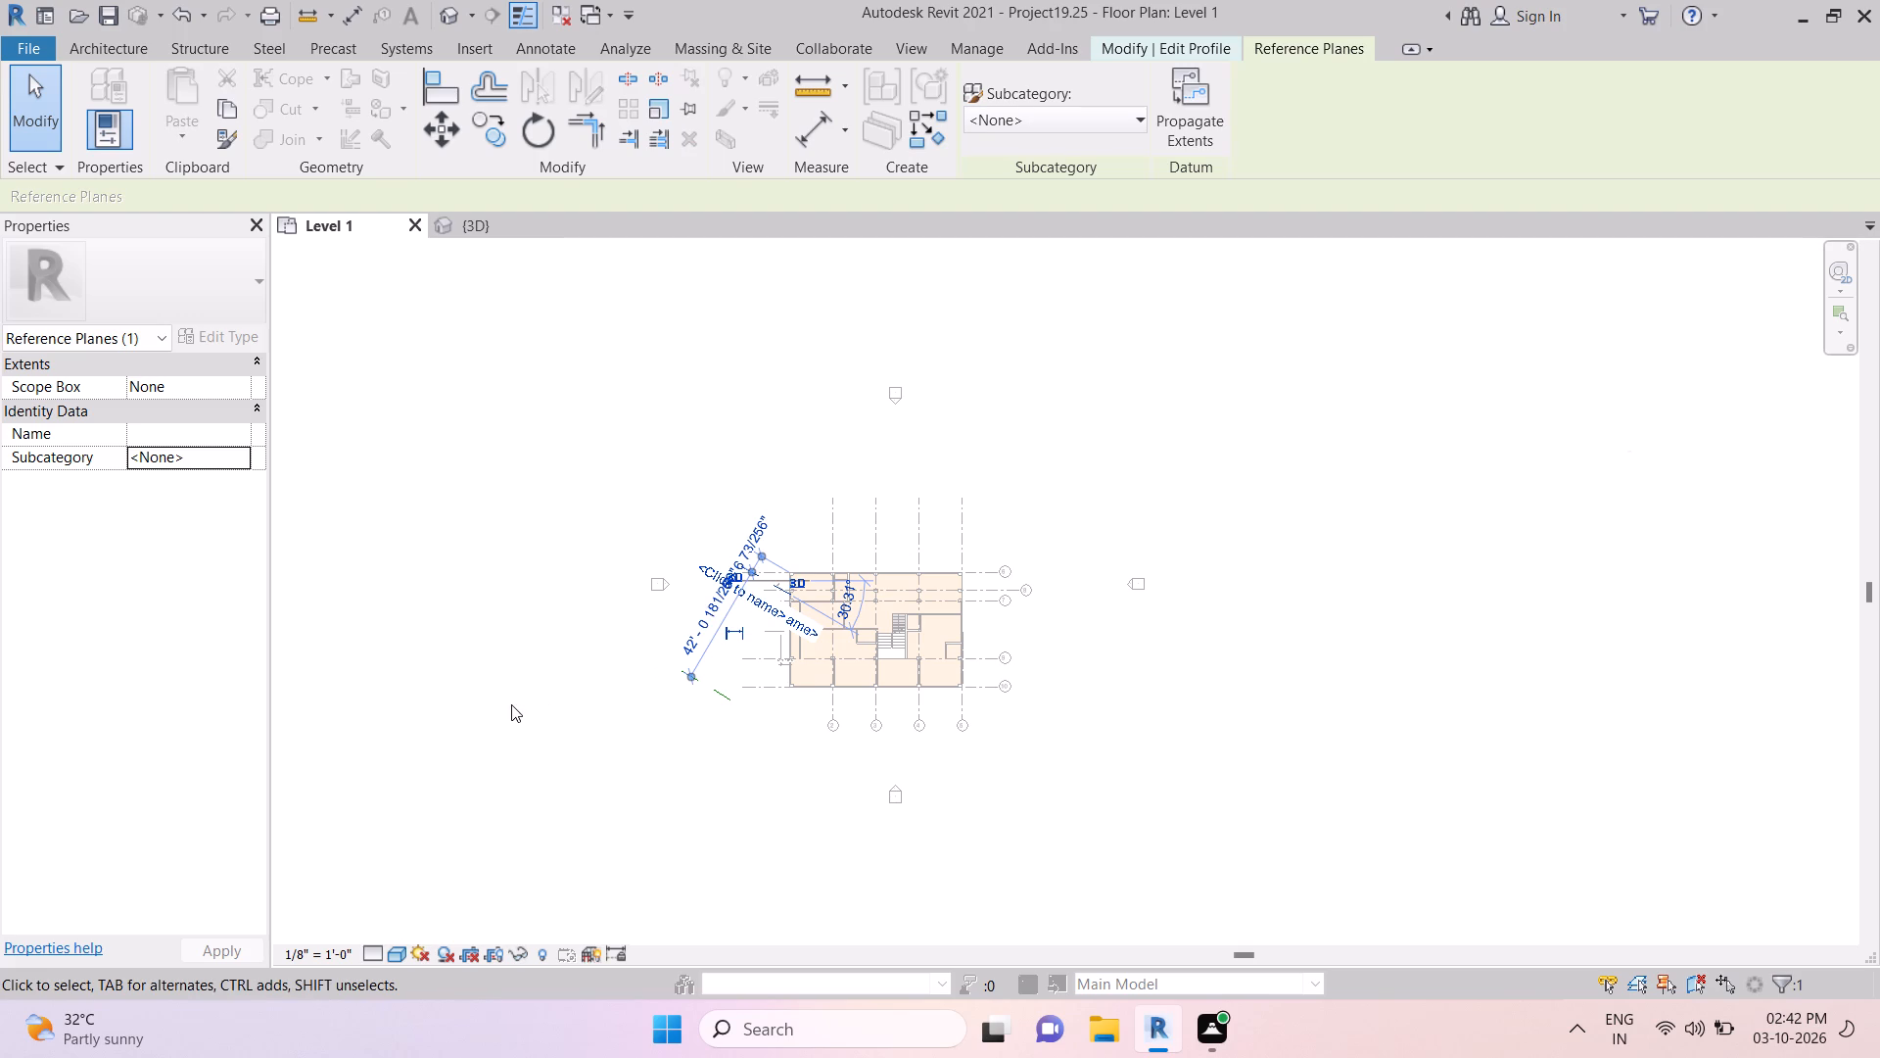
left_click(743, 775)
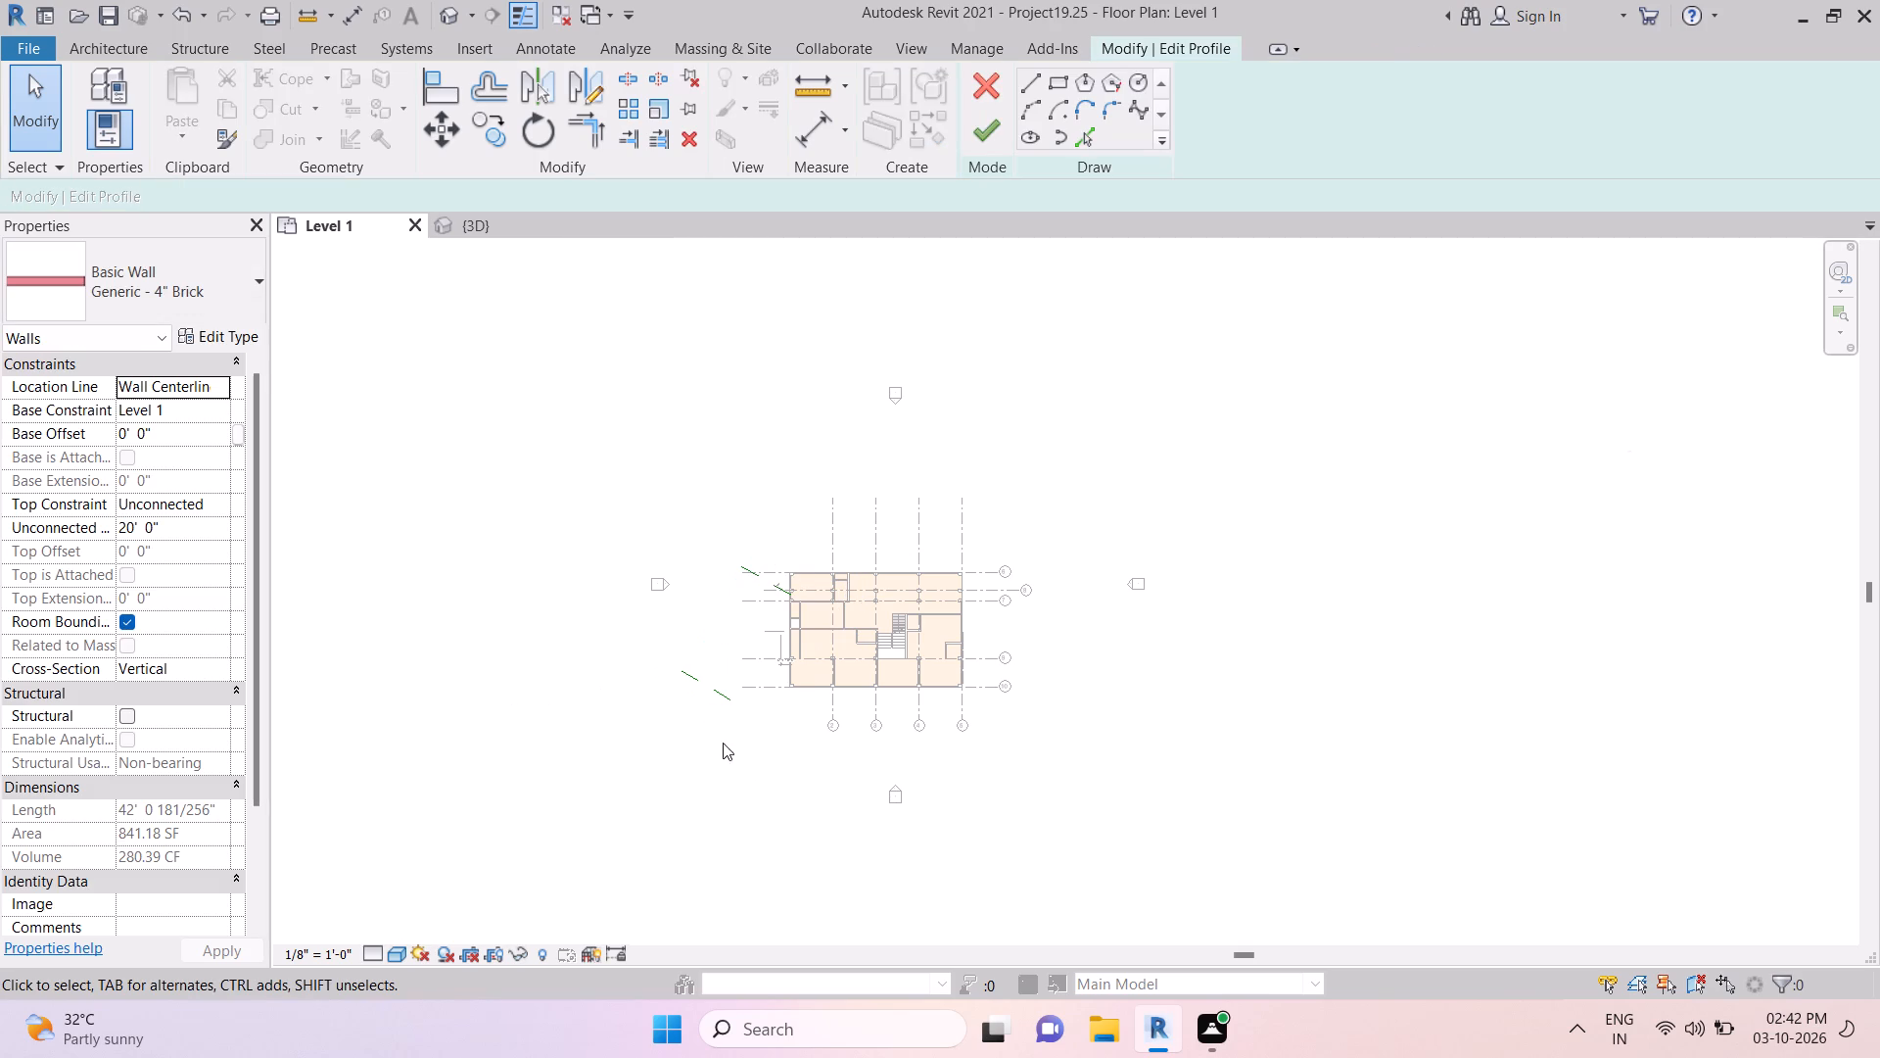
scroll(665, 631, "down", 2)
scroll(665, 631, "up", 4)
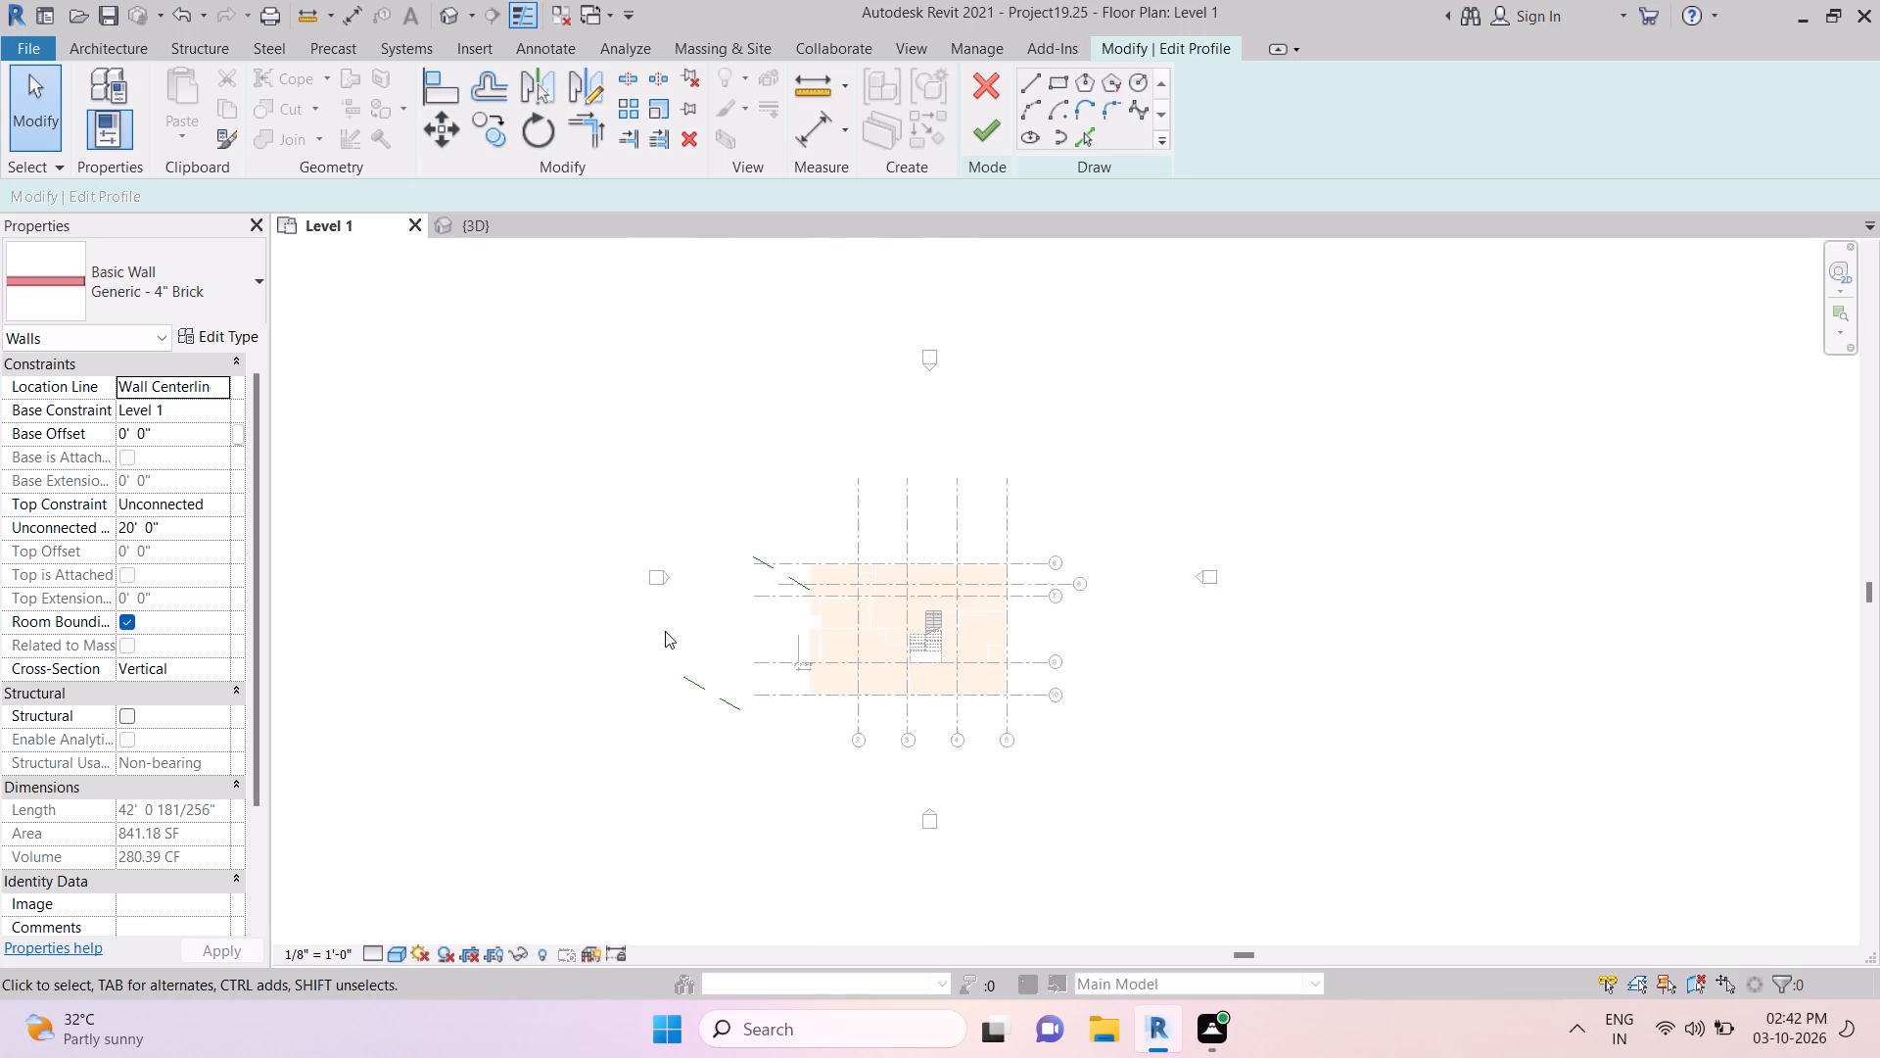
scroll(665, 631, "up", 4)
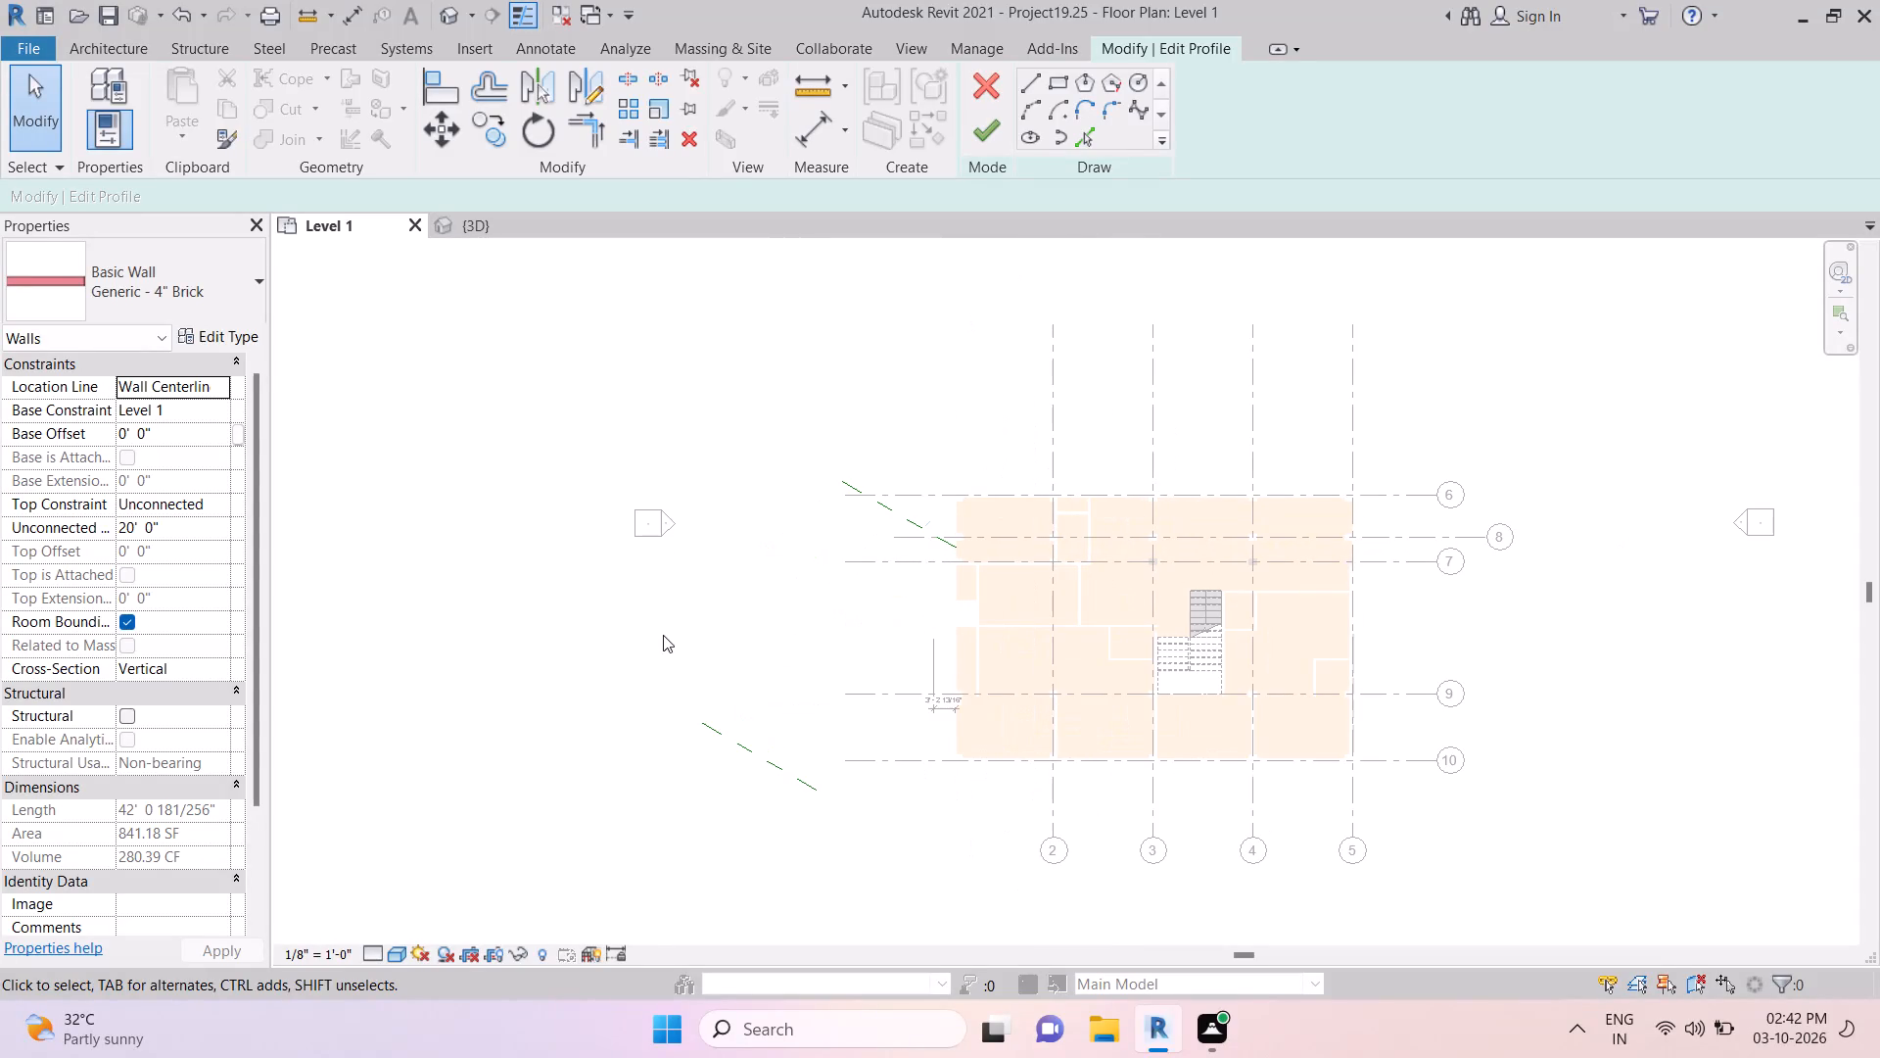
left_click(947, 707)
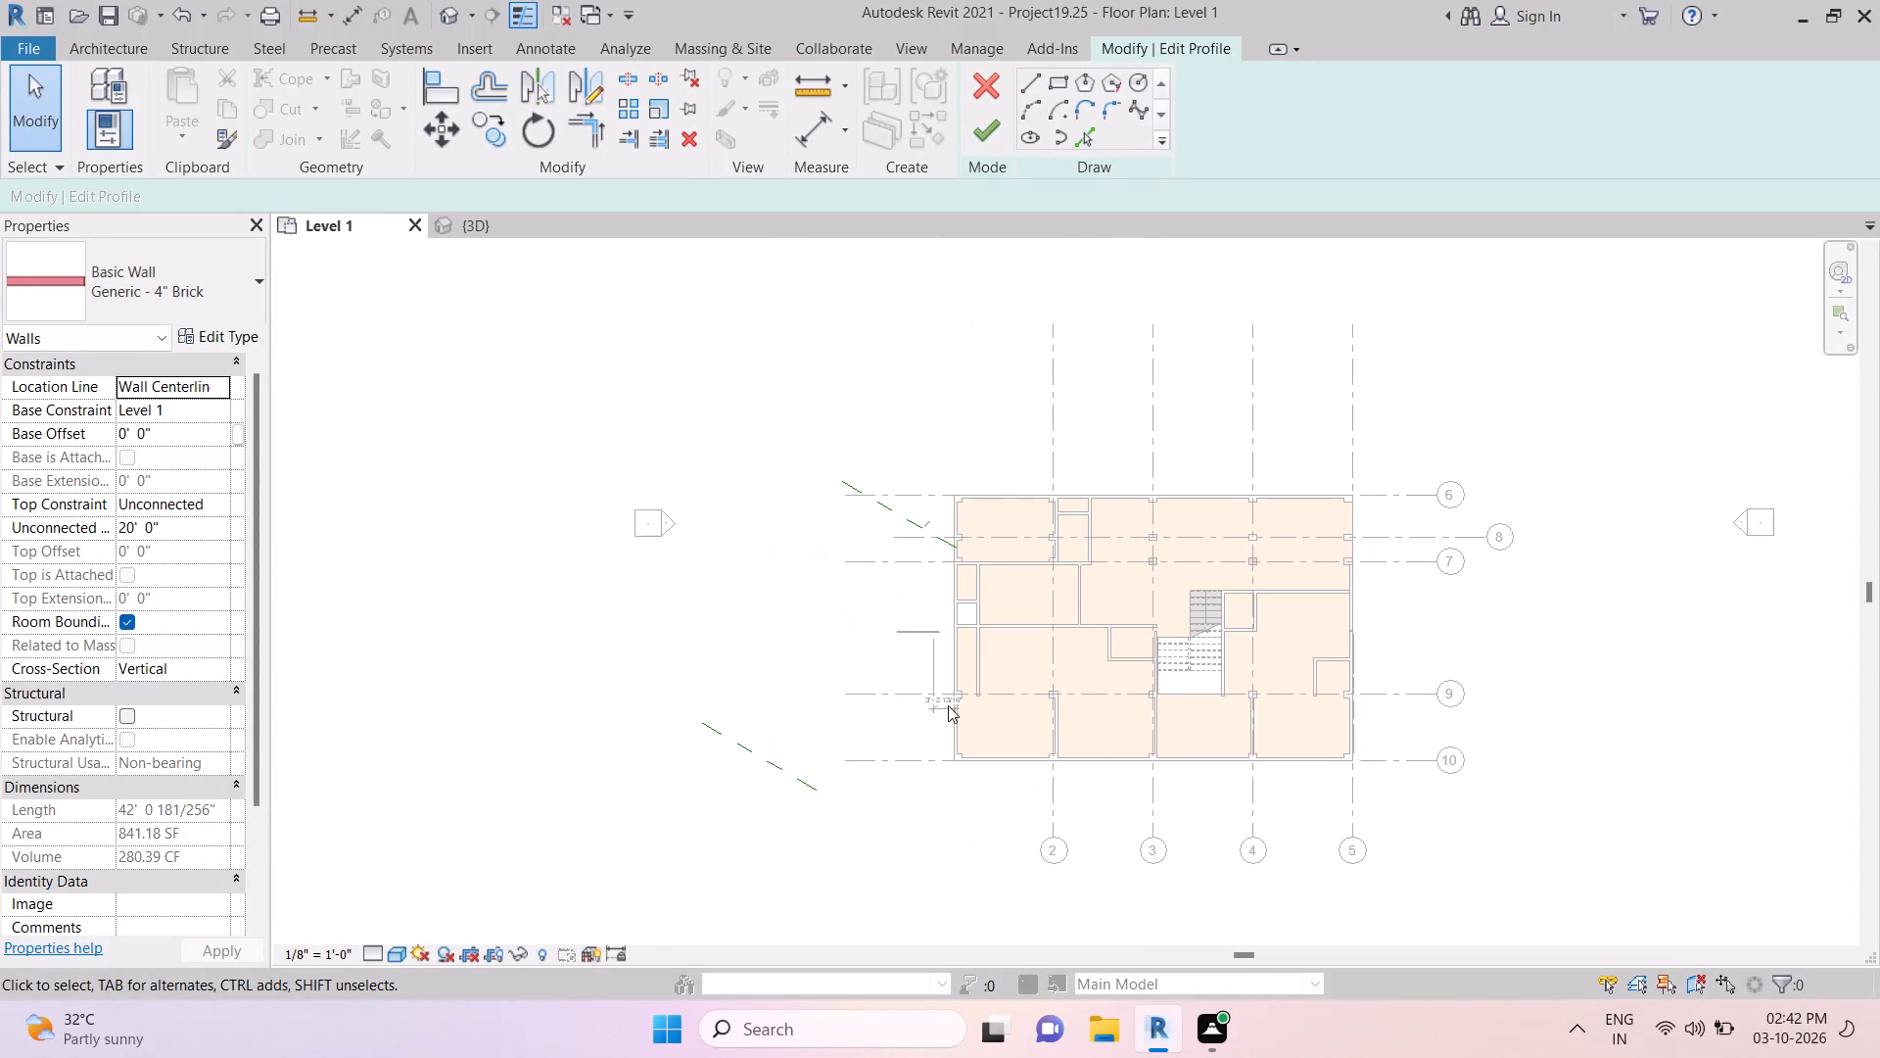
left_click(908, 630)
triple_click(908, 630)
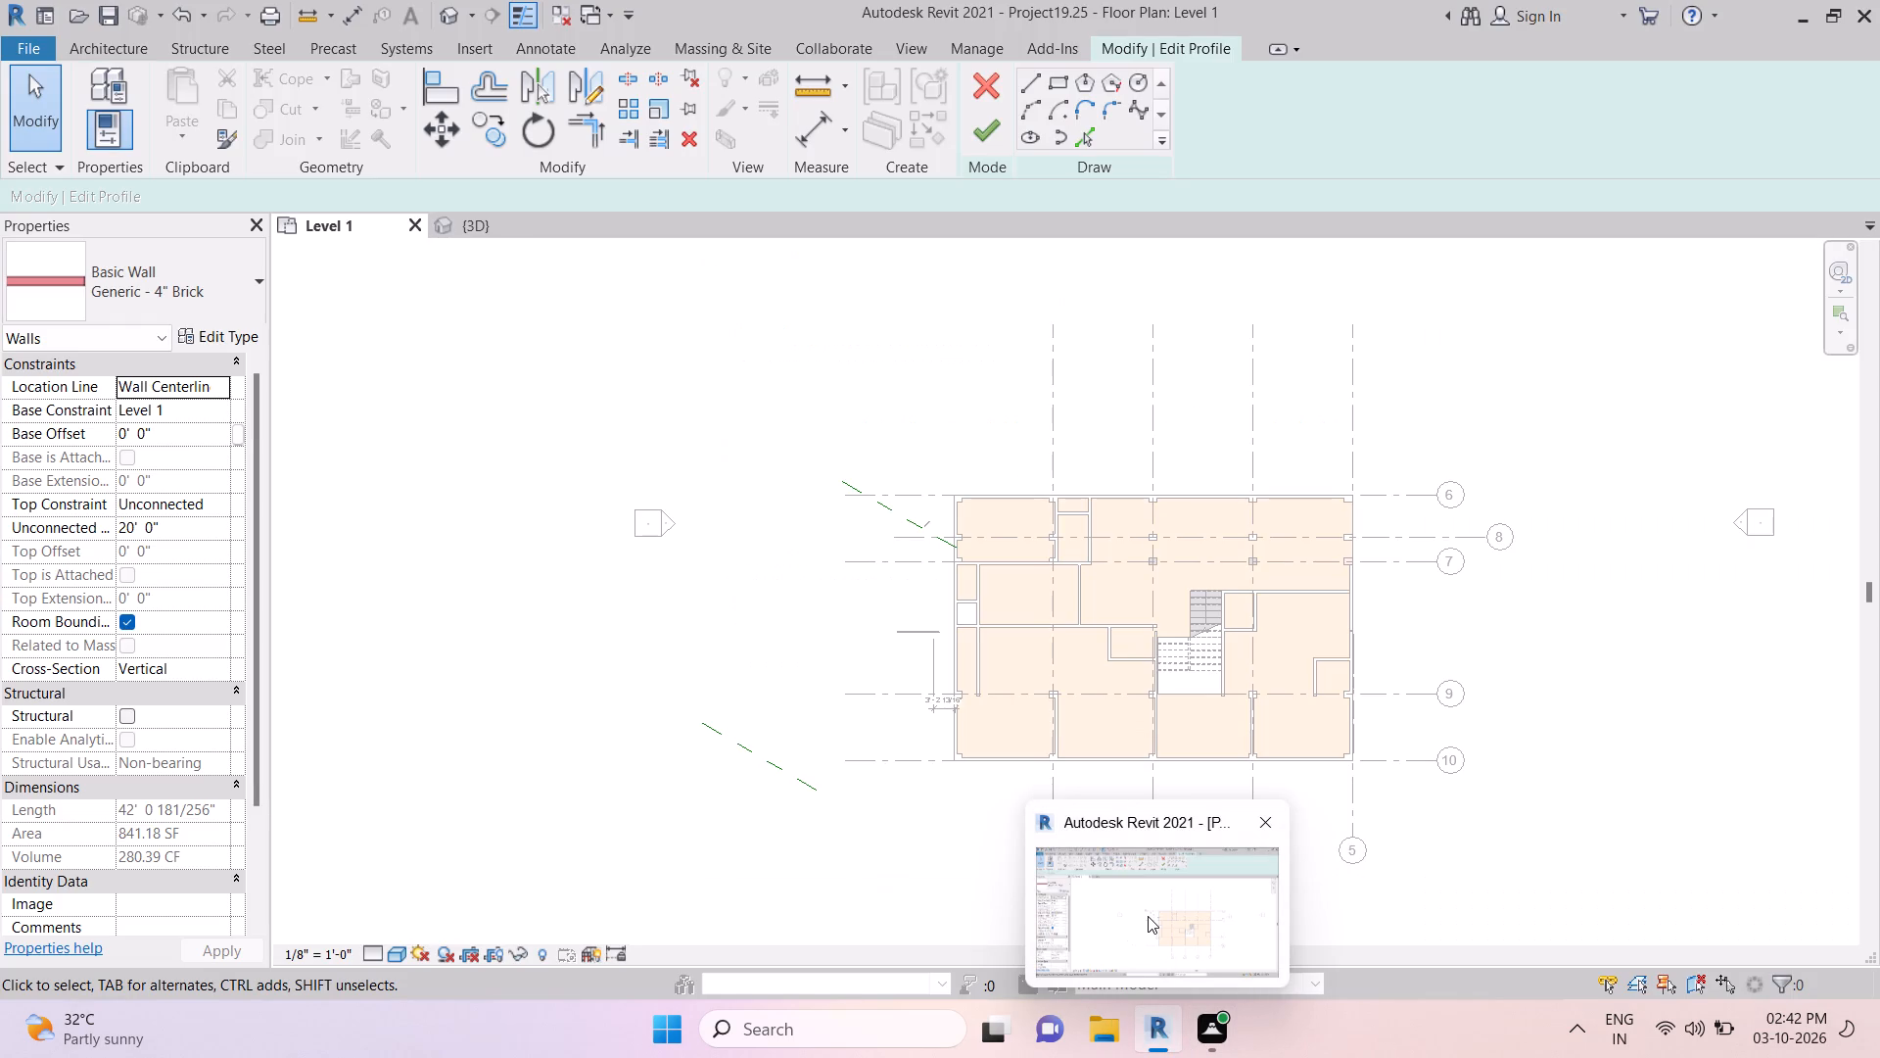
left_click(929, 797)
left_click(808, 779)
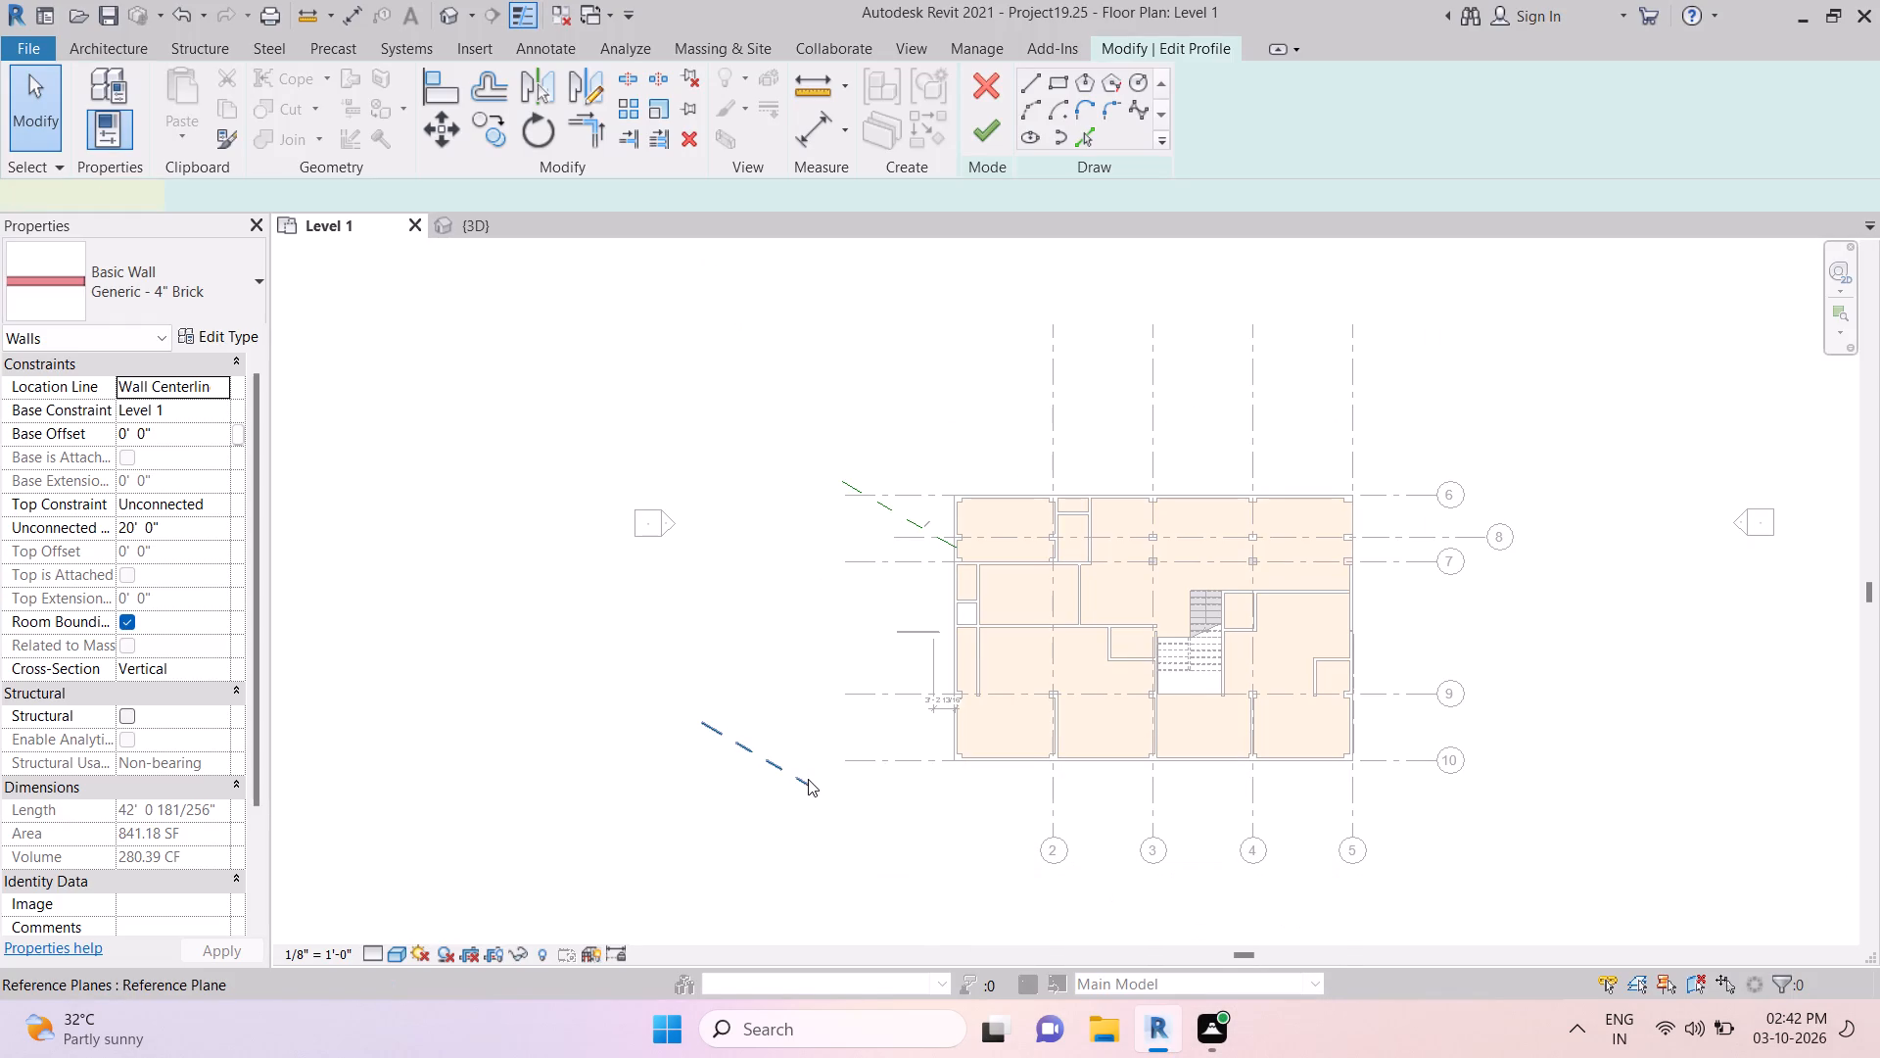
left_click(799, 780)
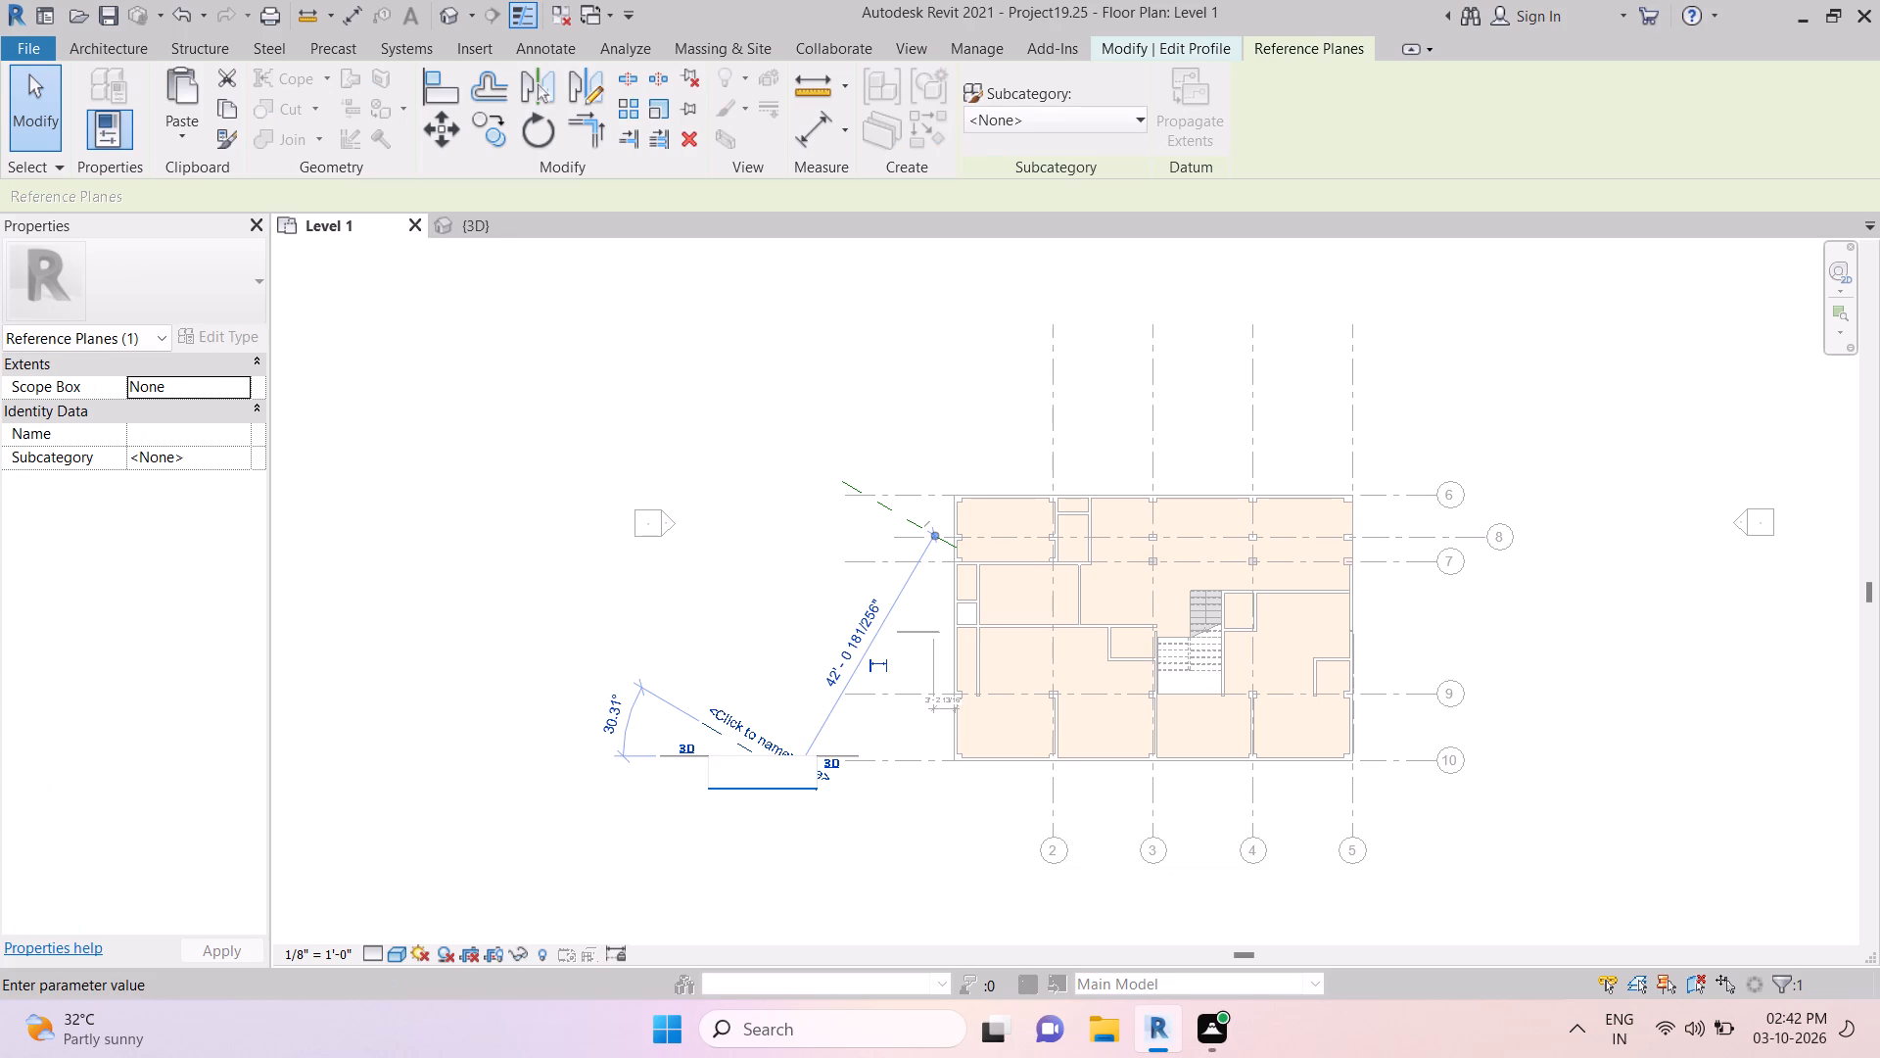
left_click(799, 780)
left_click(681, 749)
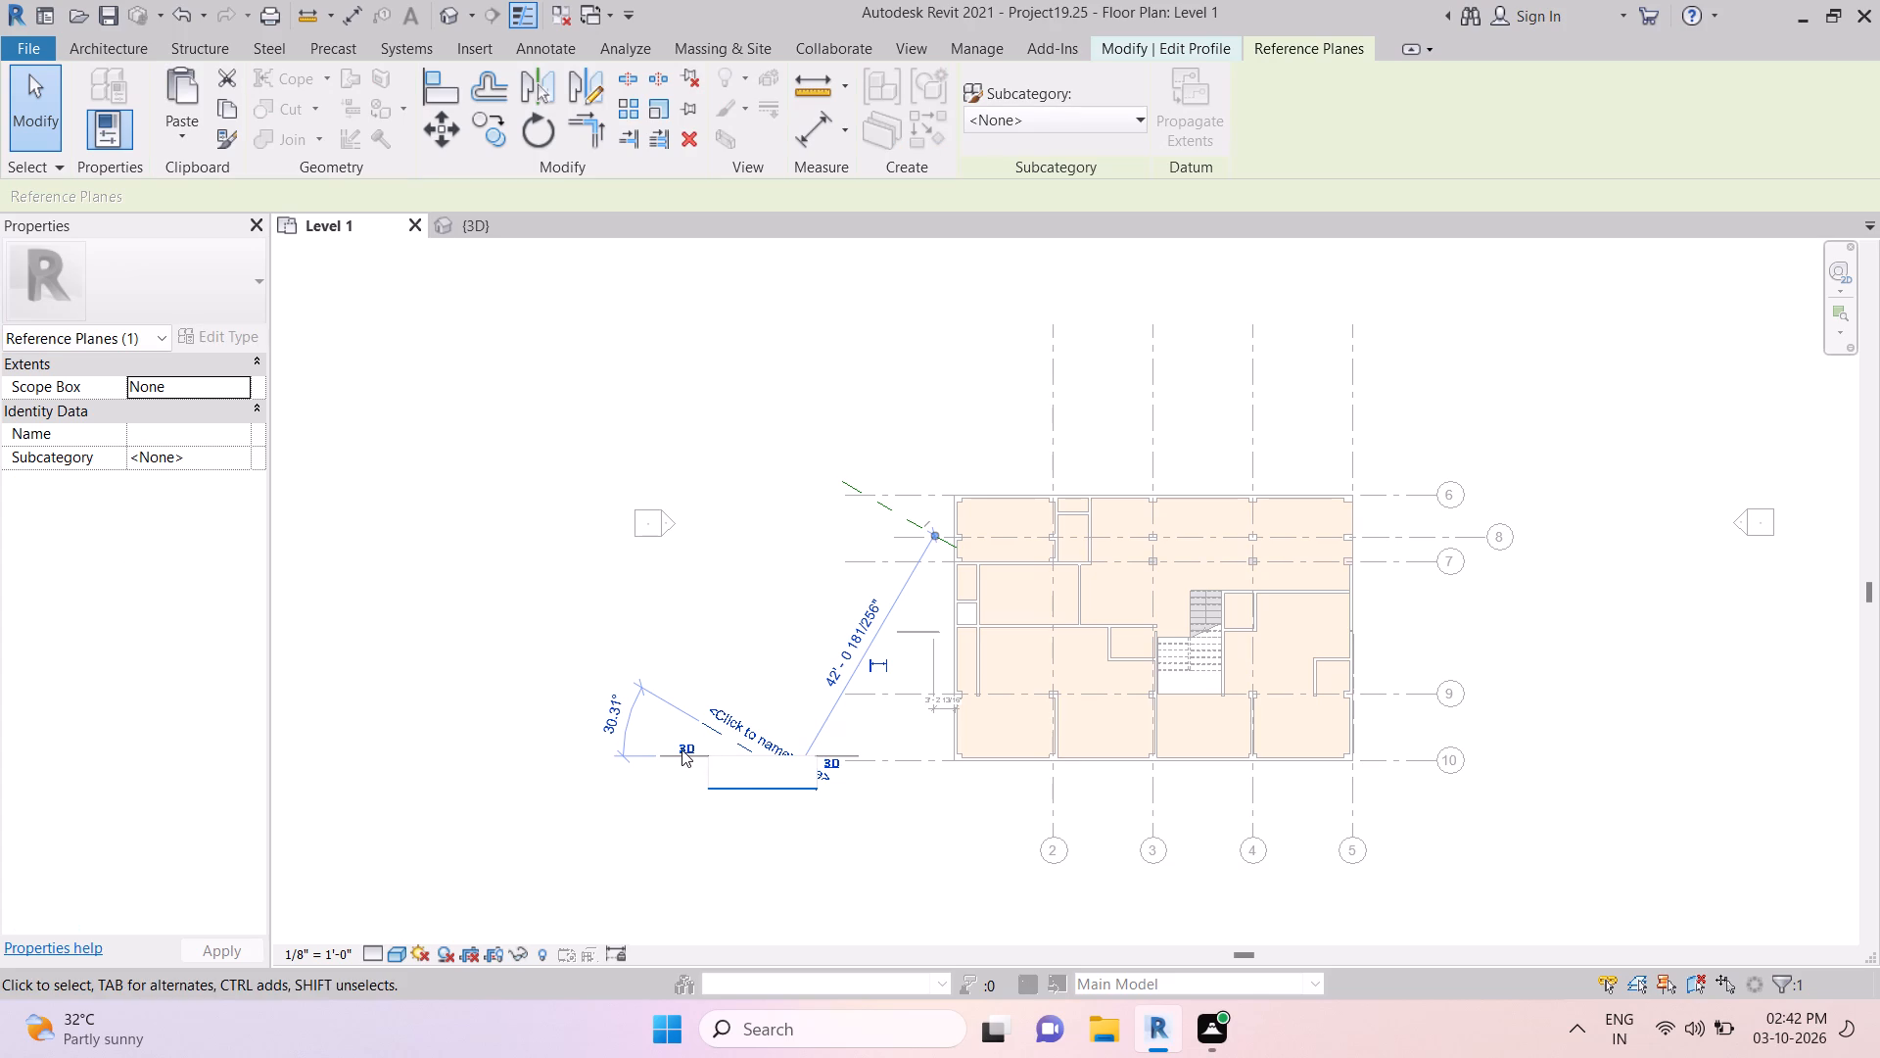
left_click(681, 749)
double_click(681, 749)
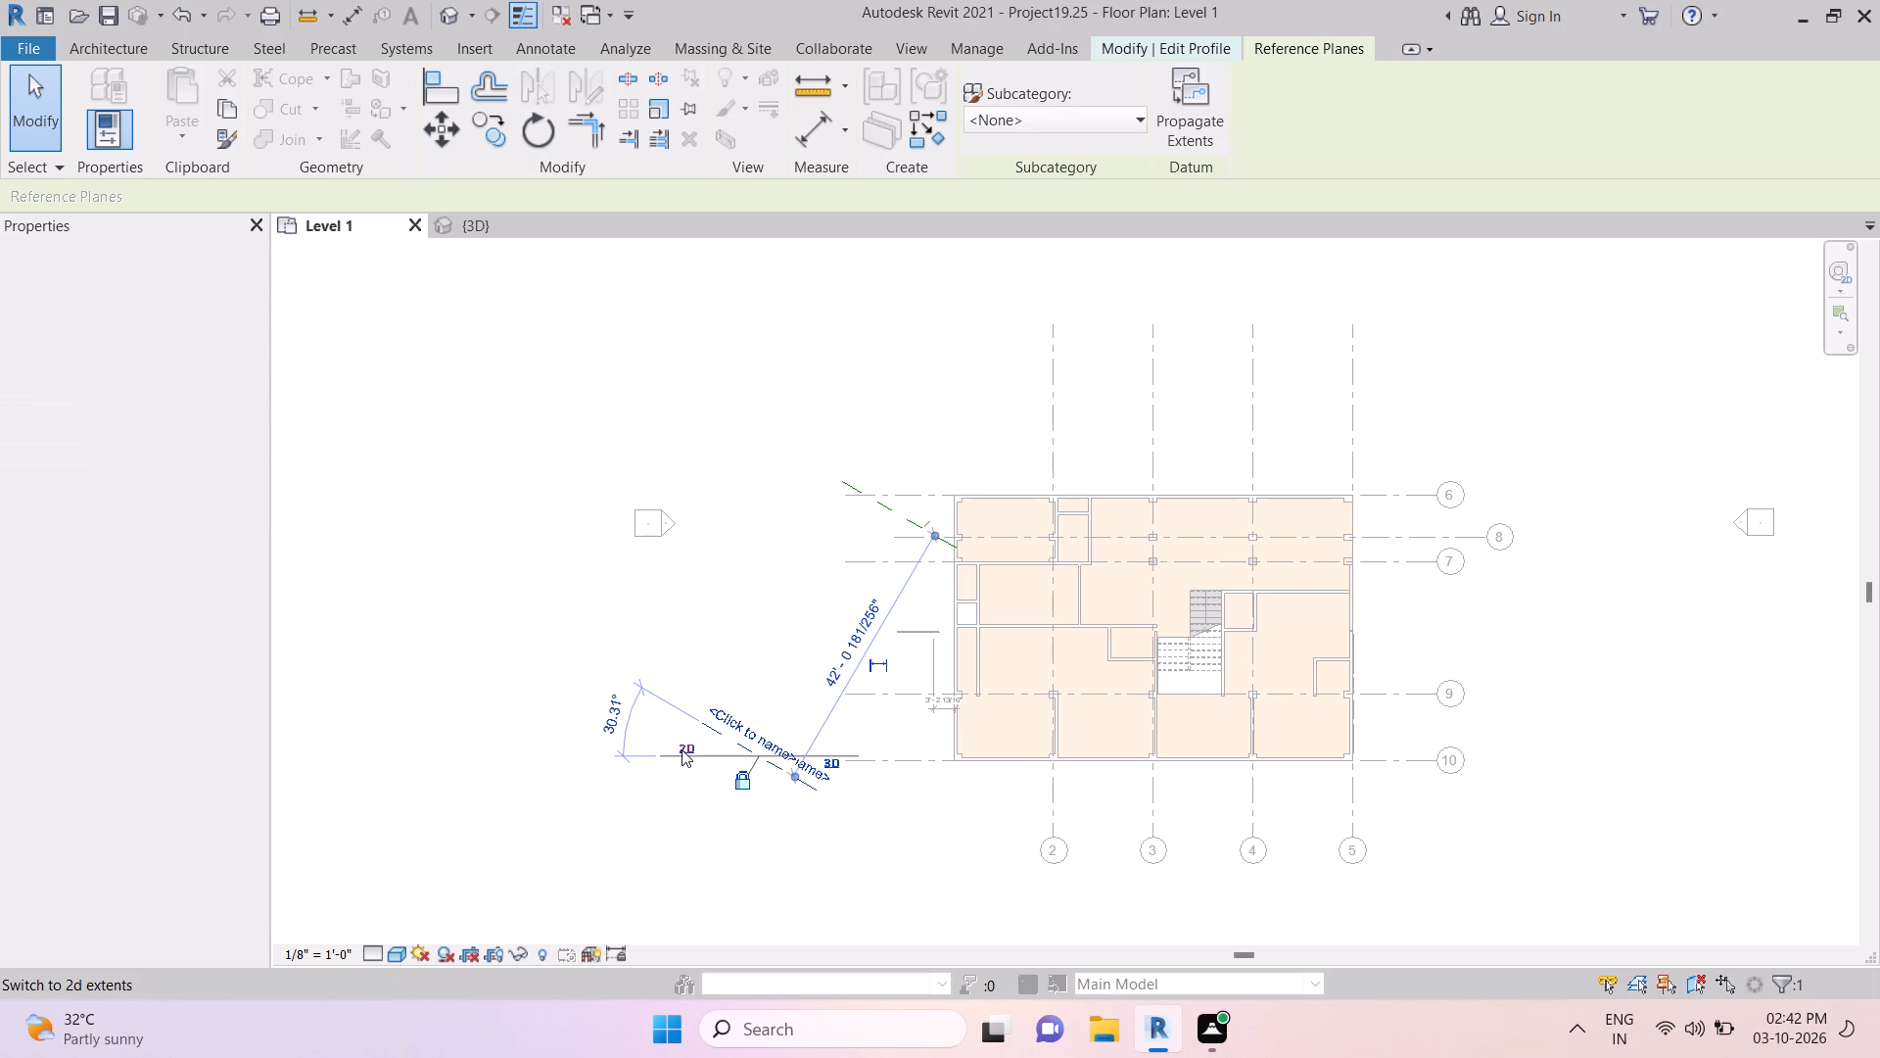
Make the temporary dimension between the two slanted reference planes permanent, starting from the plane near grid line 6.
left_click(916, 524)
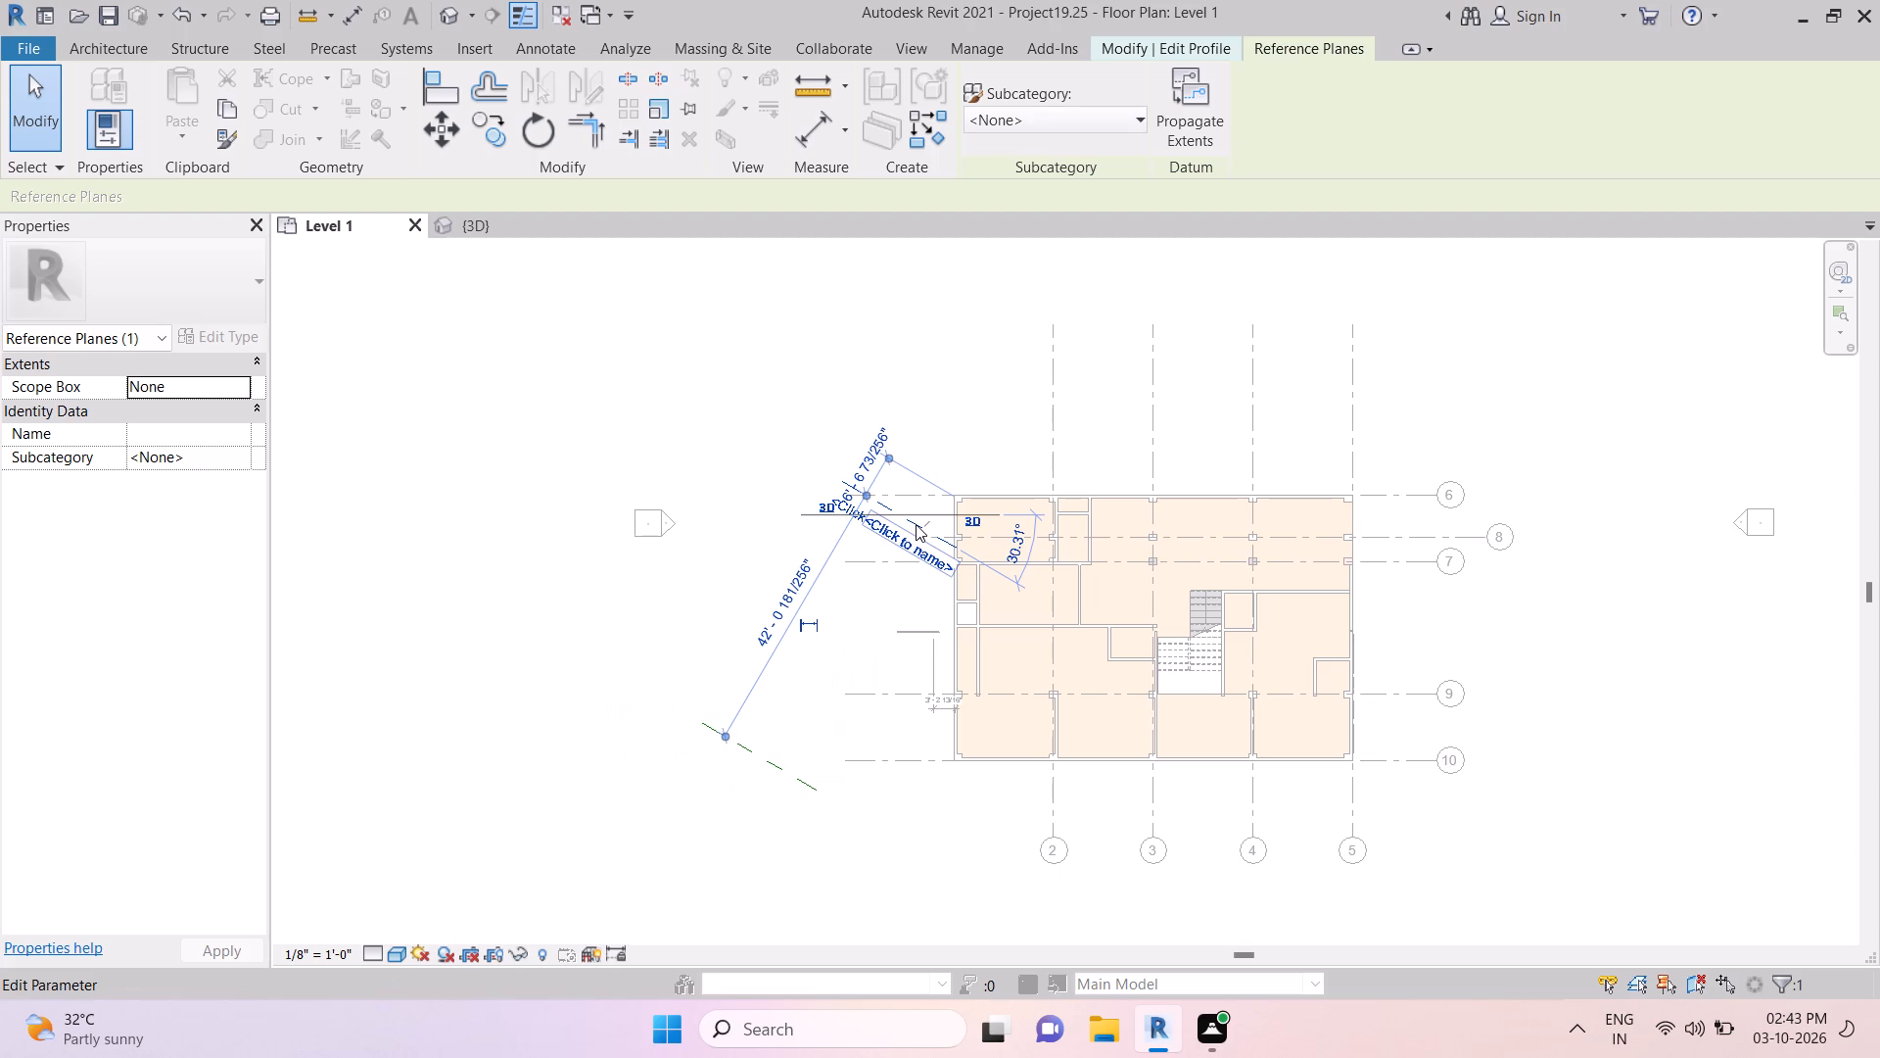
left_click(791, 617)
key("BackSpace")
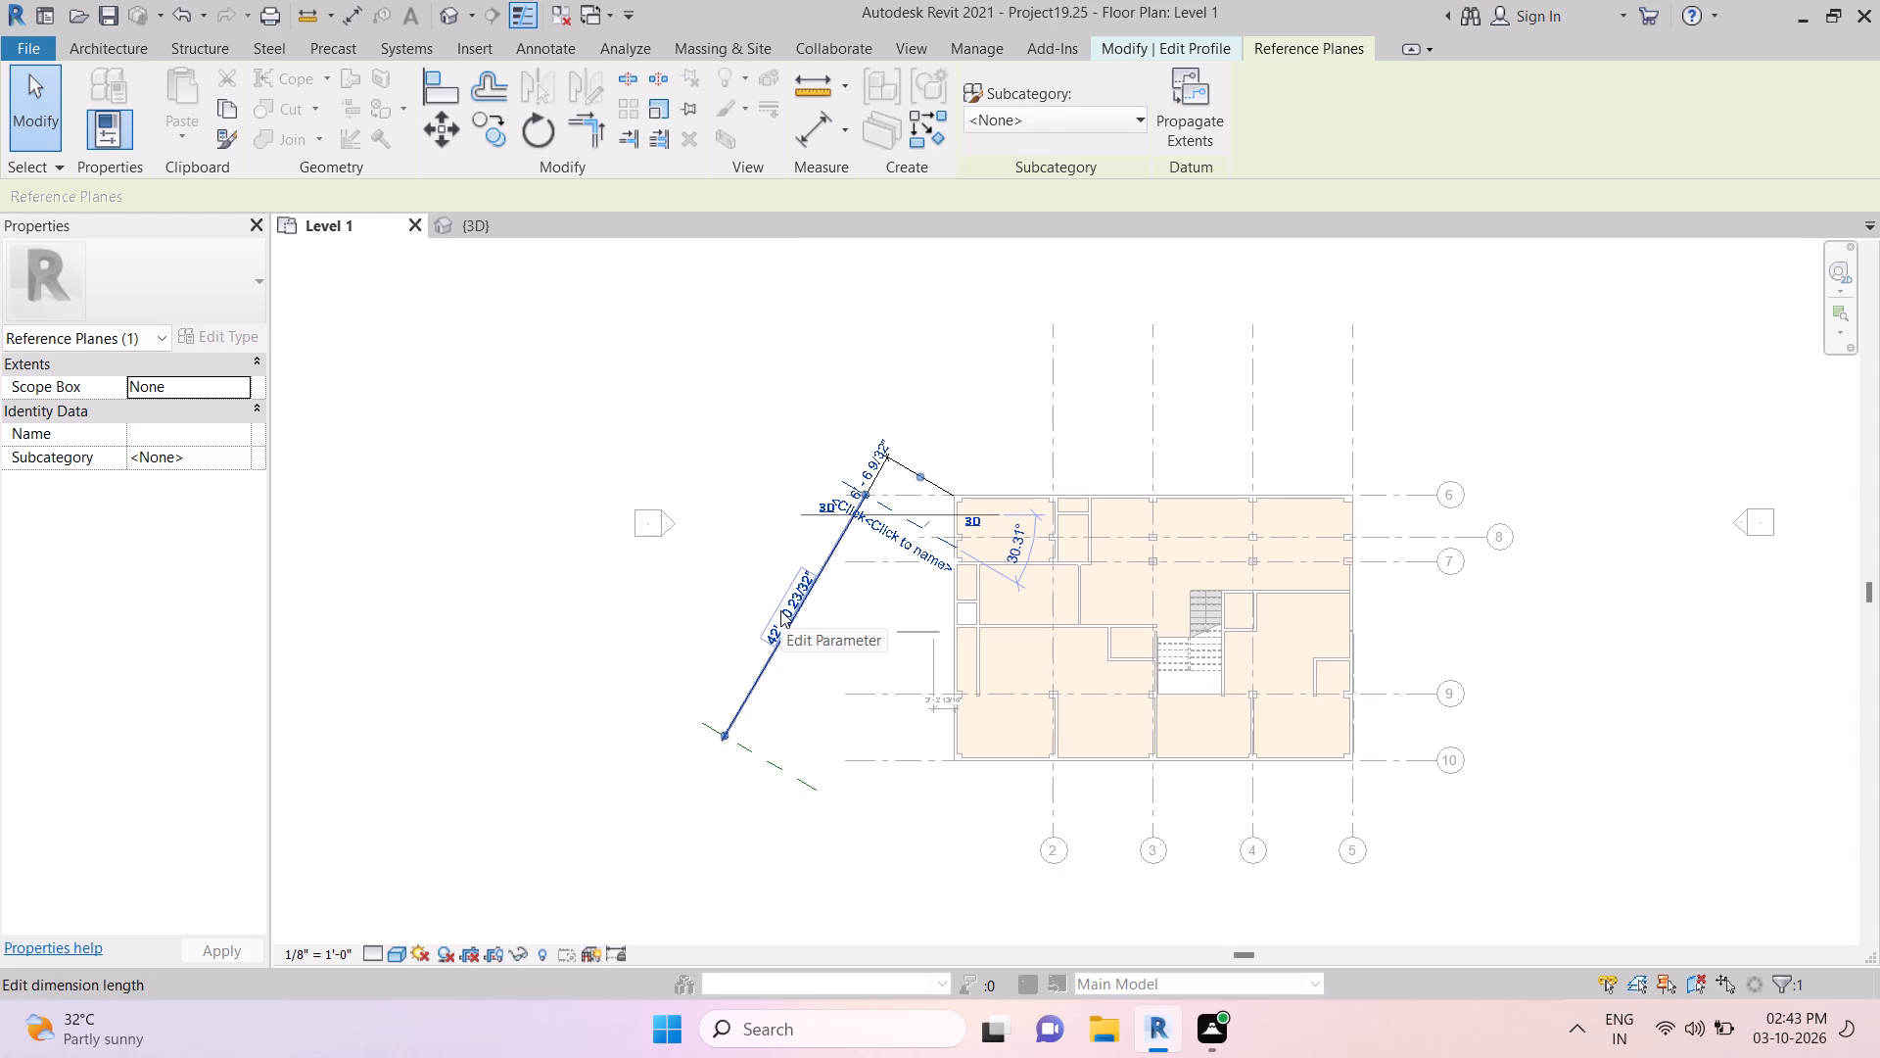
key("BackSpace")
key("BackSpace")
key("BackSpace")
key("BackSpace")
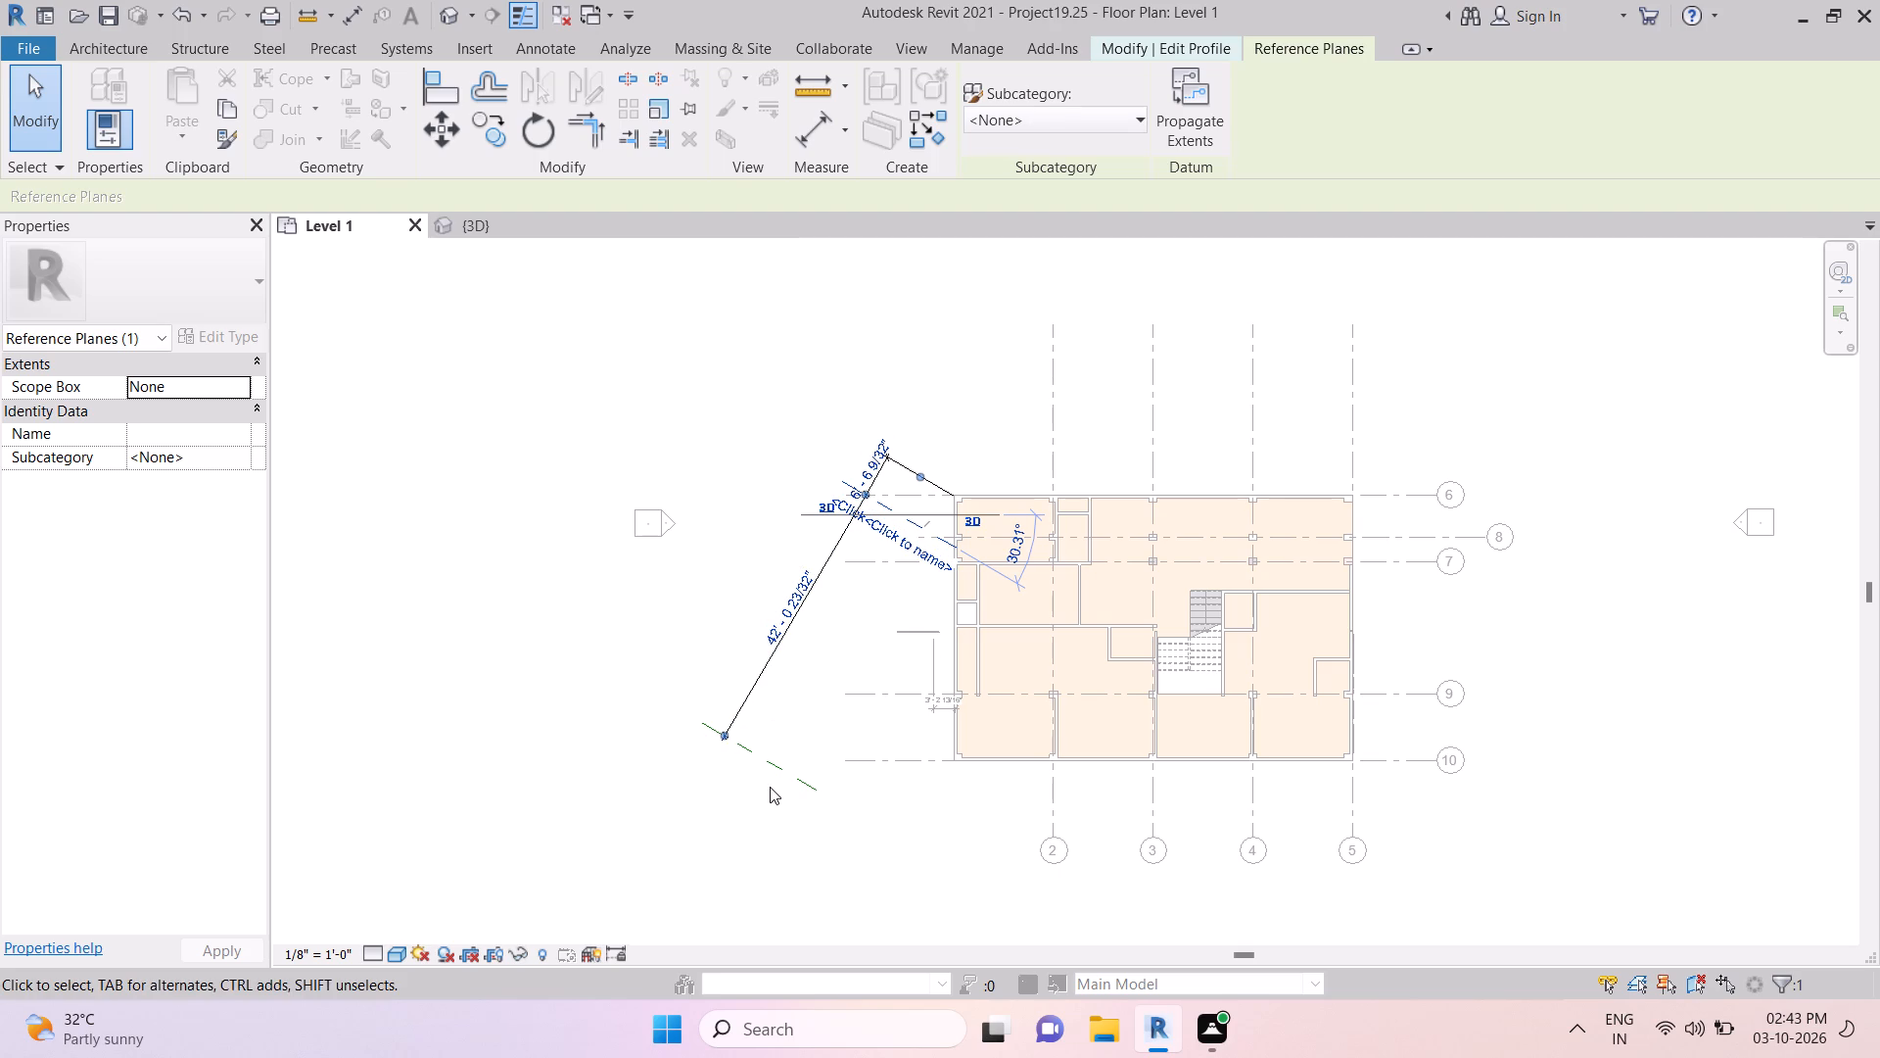
Lock the alignment constraint of the slanted reference plane near grid line 10.
left_click(784, 766)
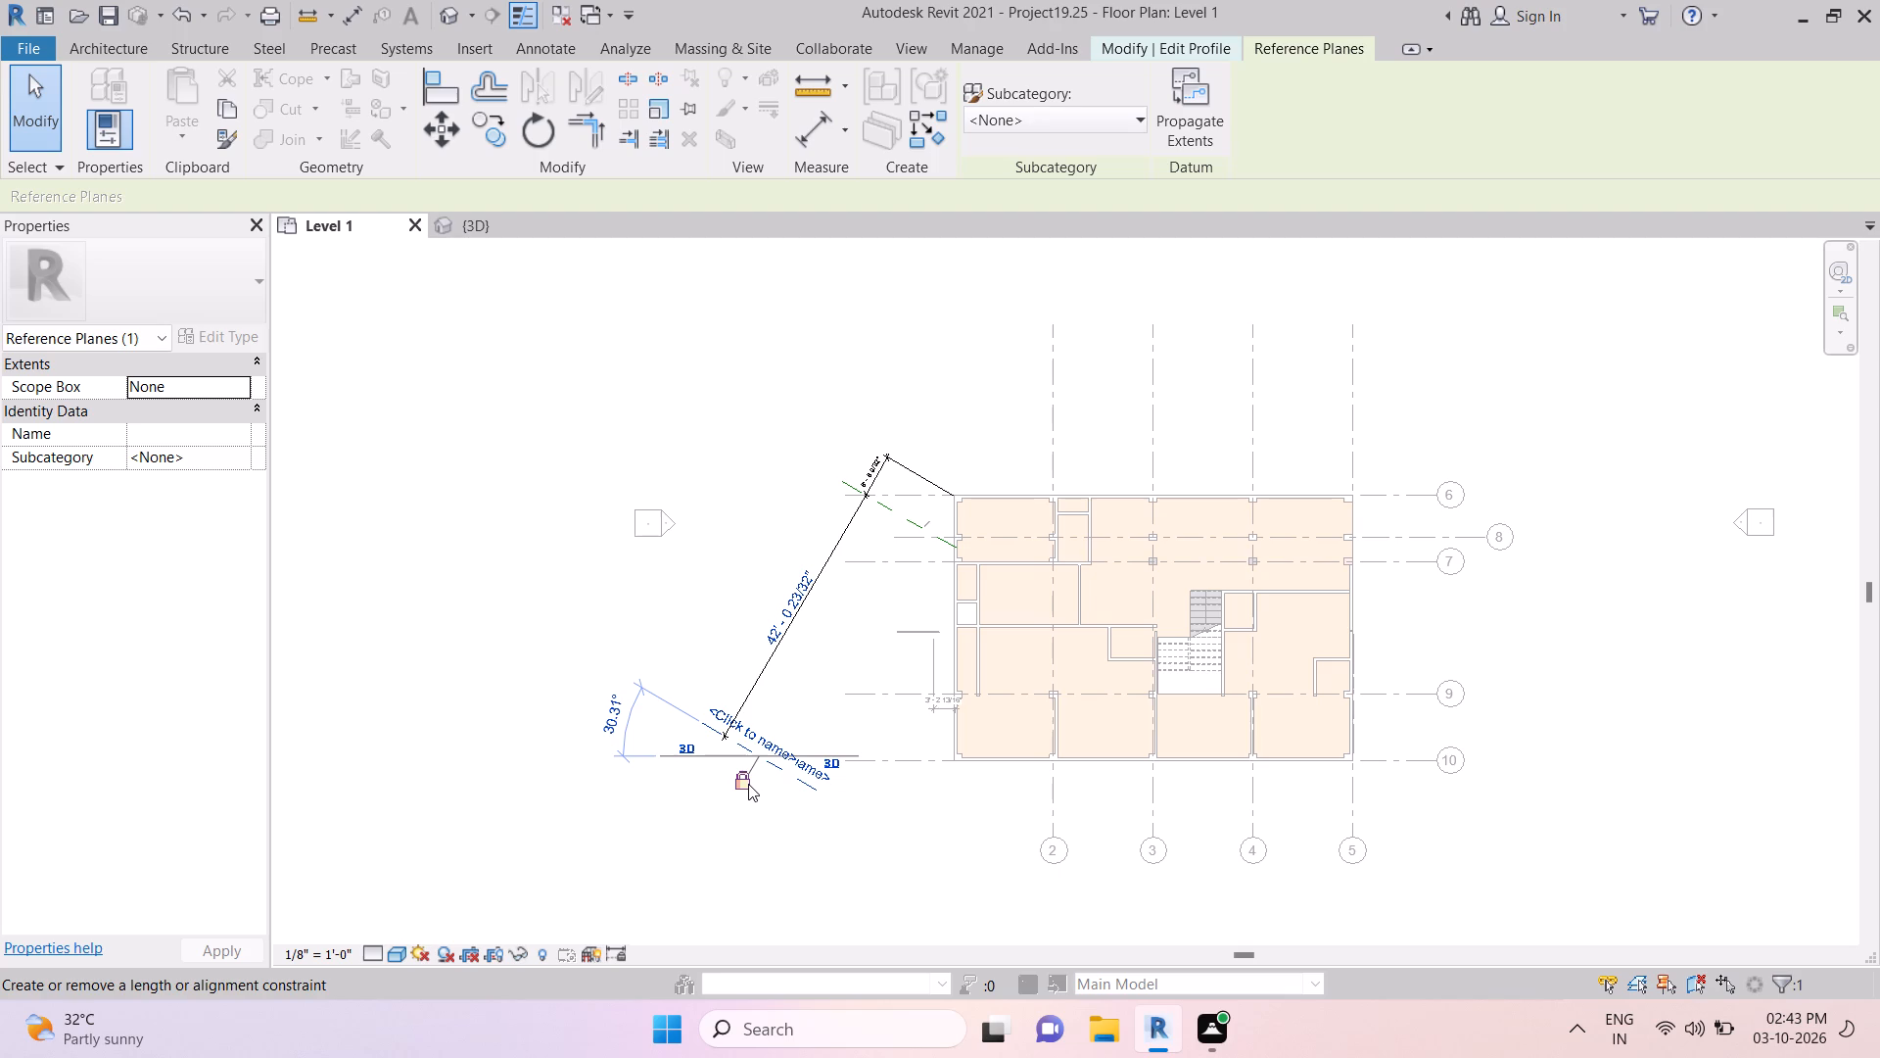
left_click(748, 784)
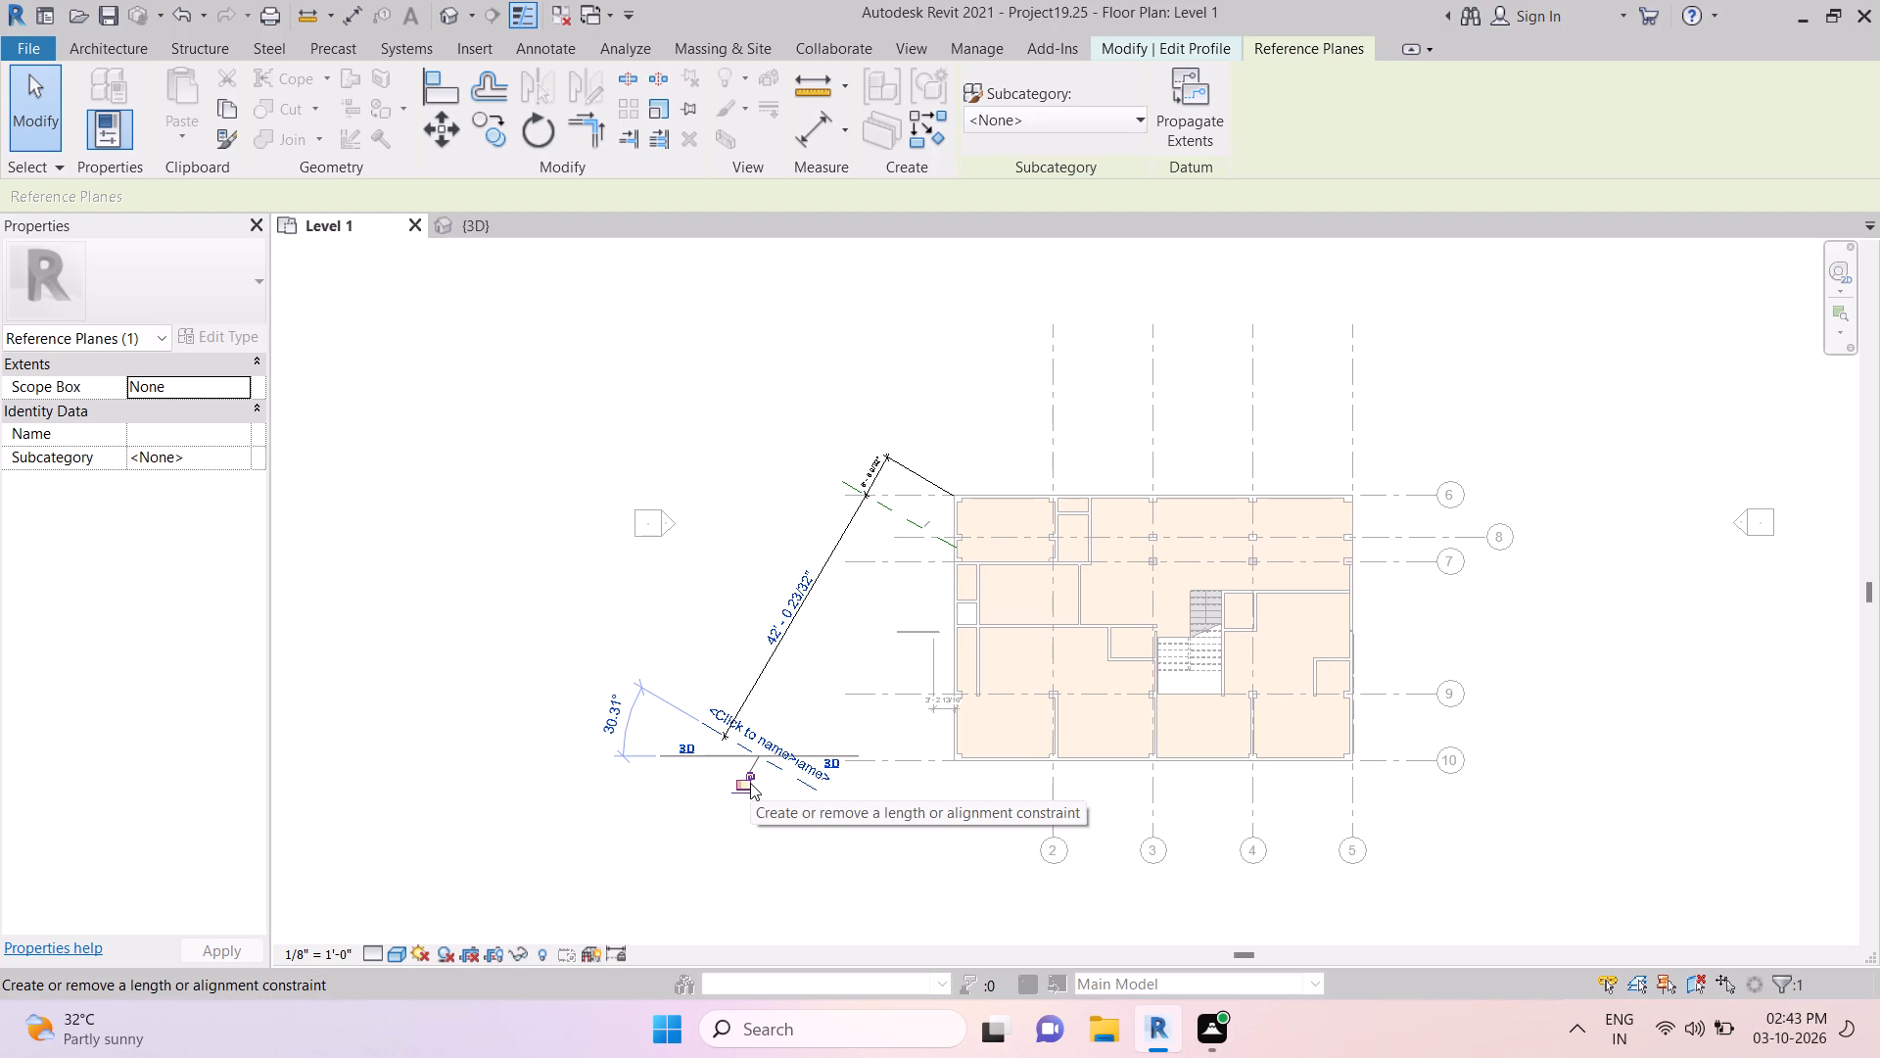
key("BackSpace")
key("BackSpace")
key("BackSpace")
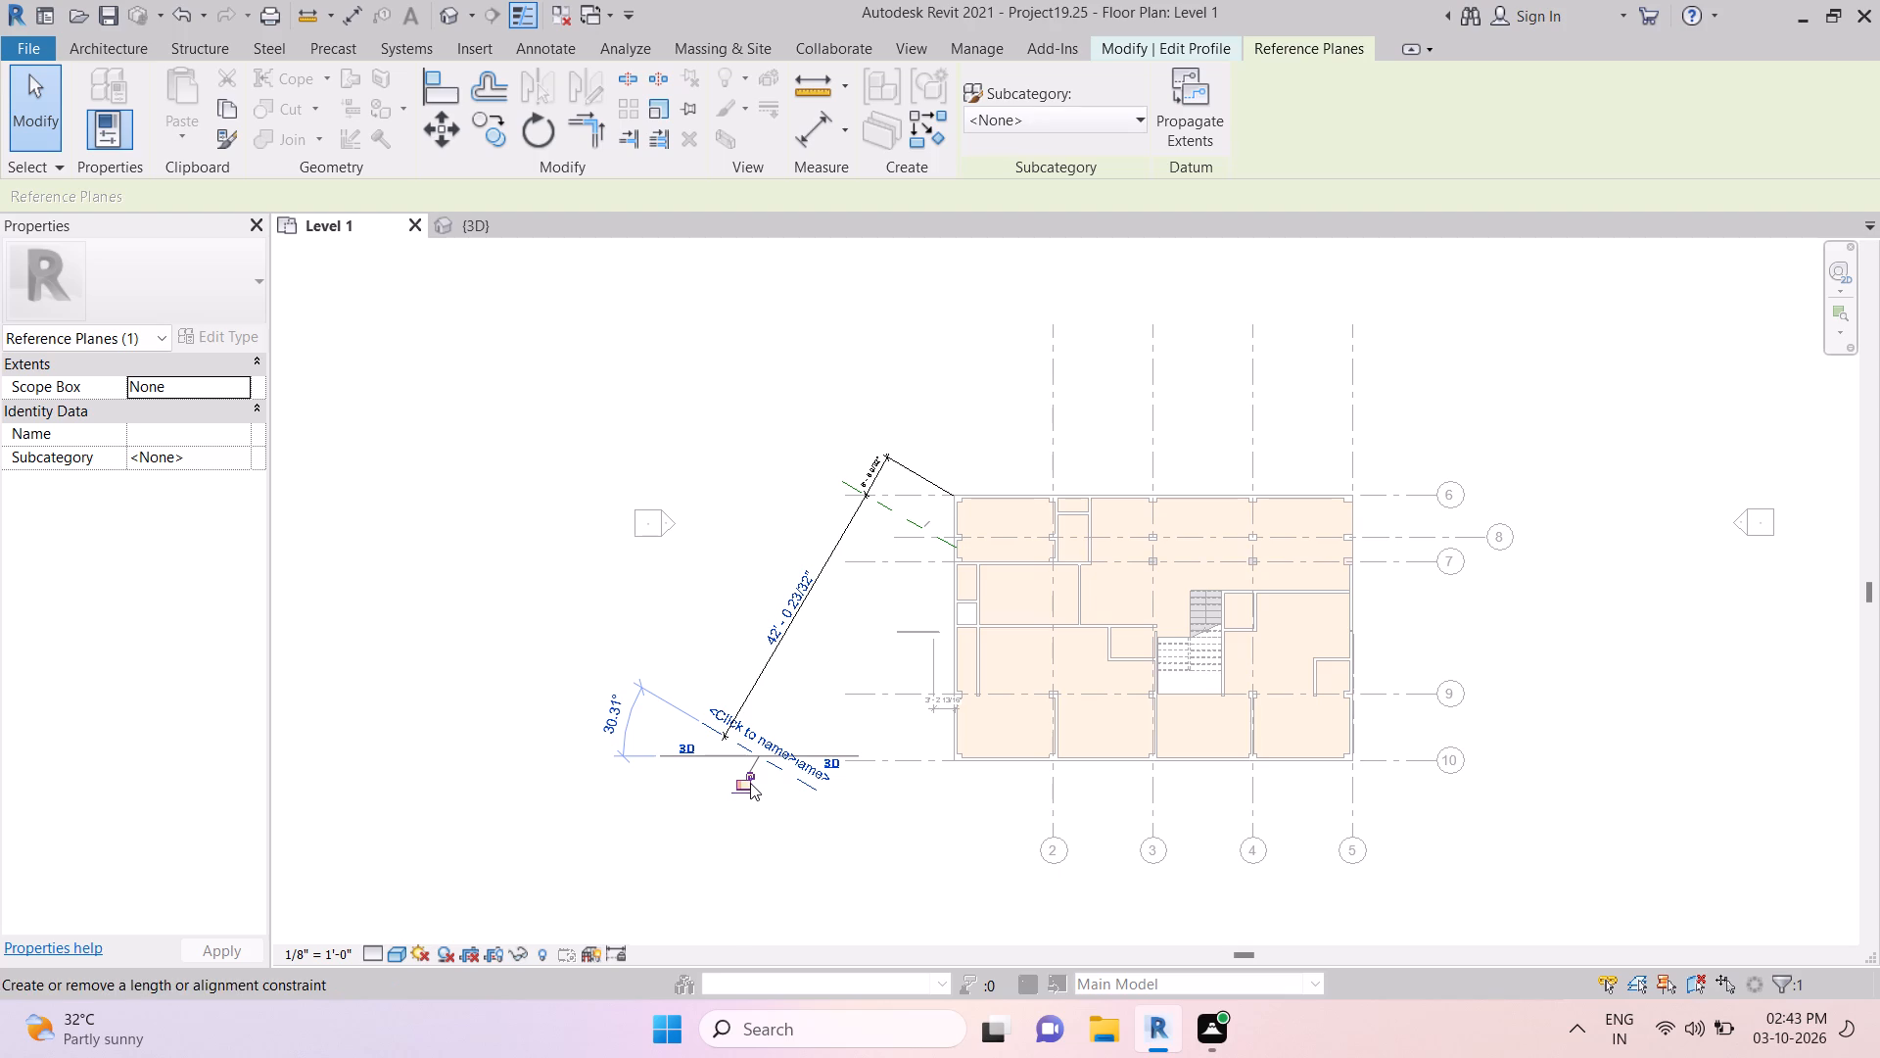
left_click(699, 749)
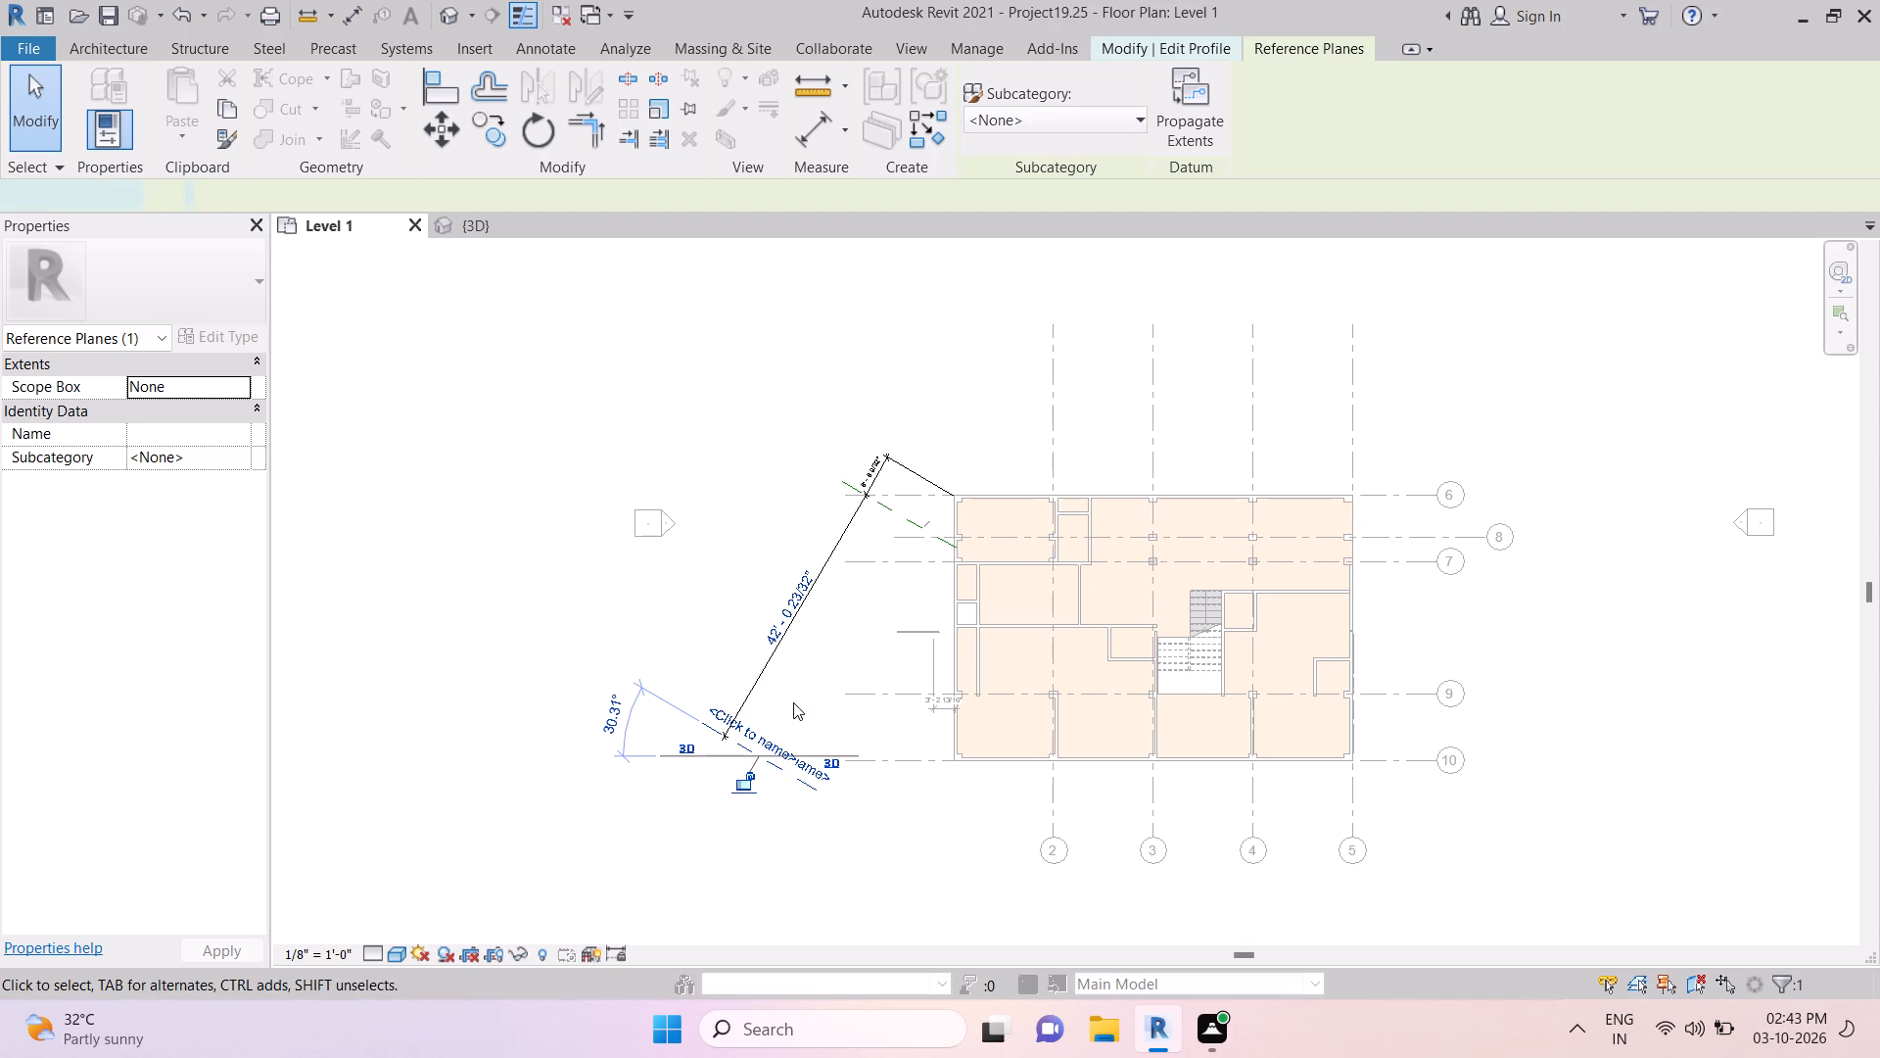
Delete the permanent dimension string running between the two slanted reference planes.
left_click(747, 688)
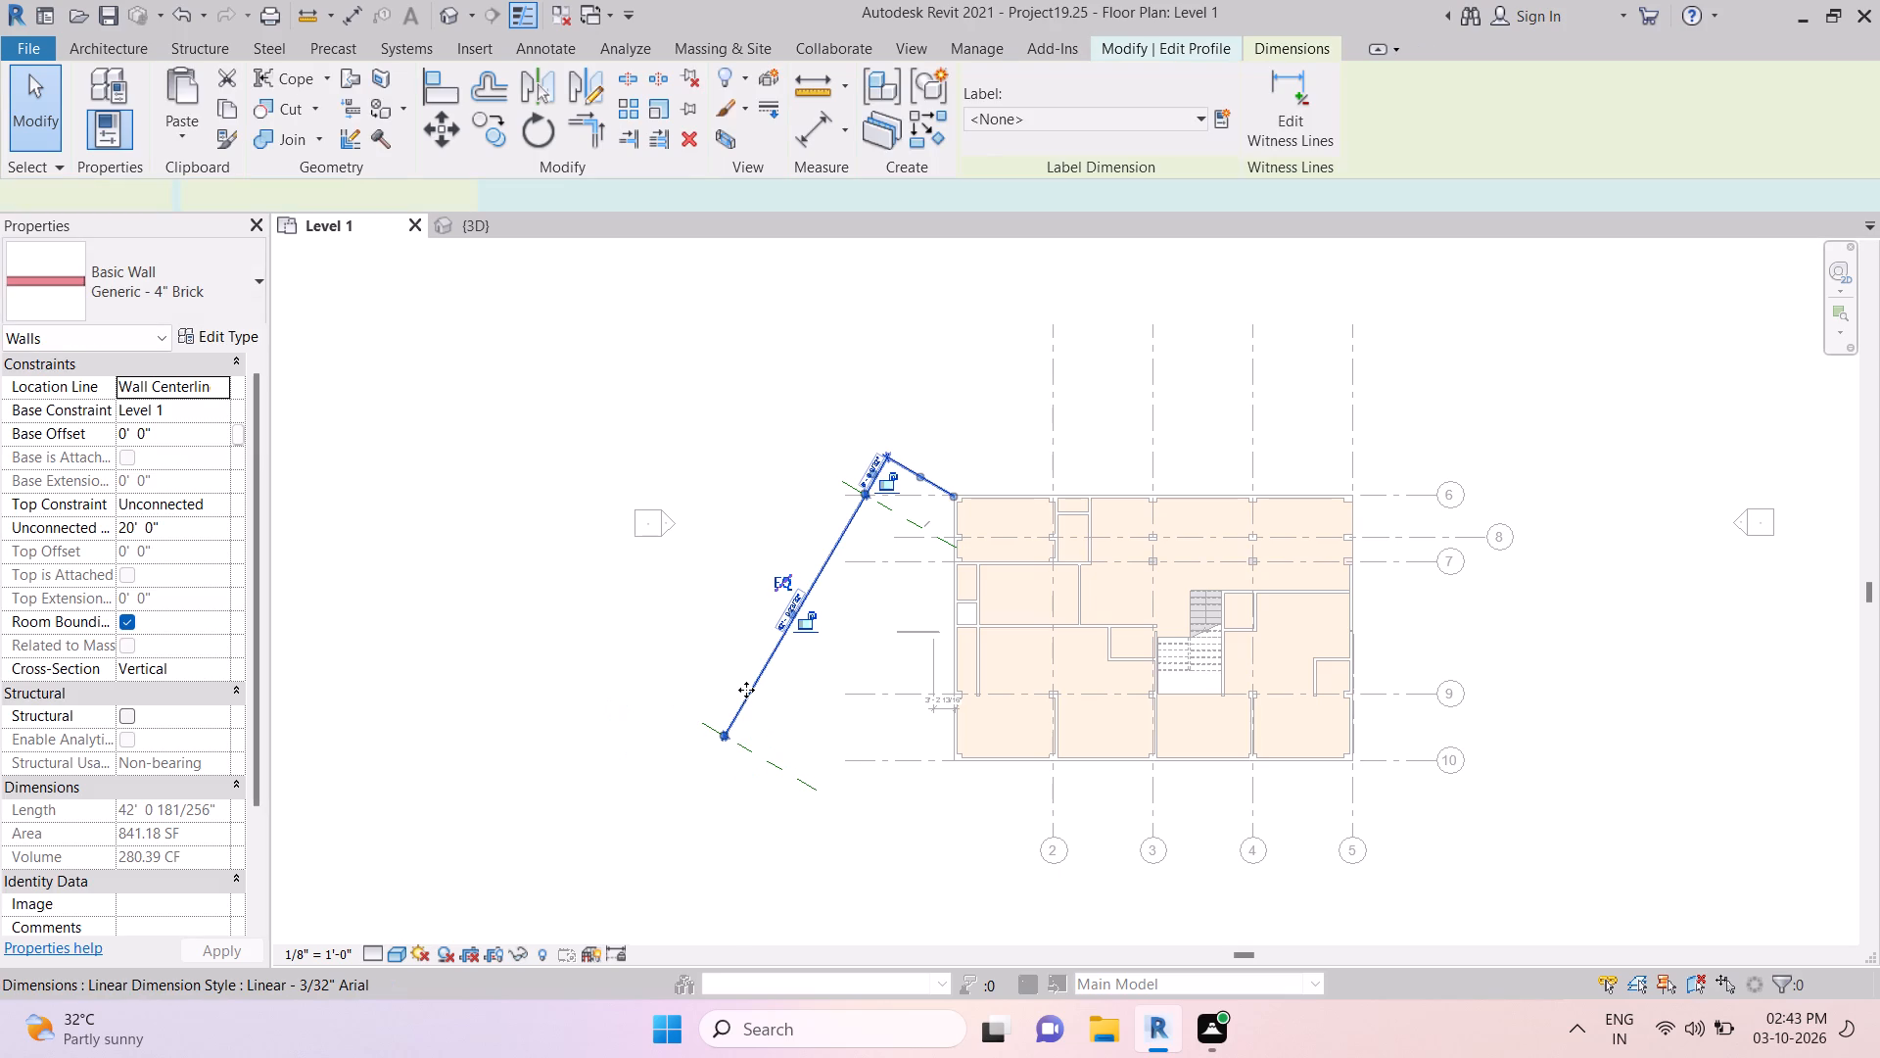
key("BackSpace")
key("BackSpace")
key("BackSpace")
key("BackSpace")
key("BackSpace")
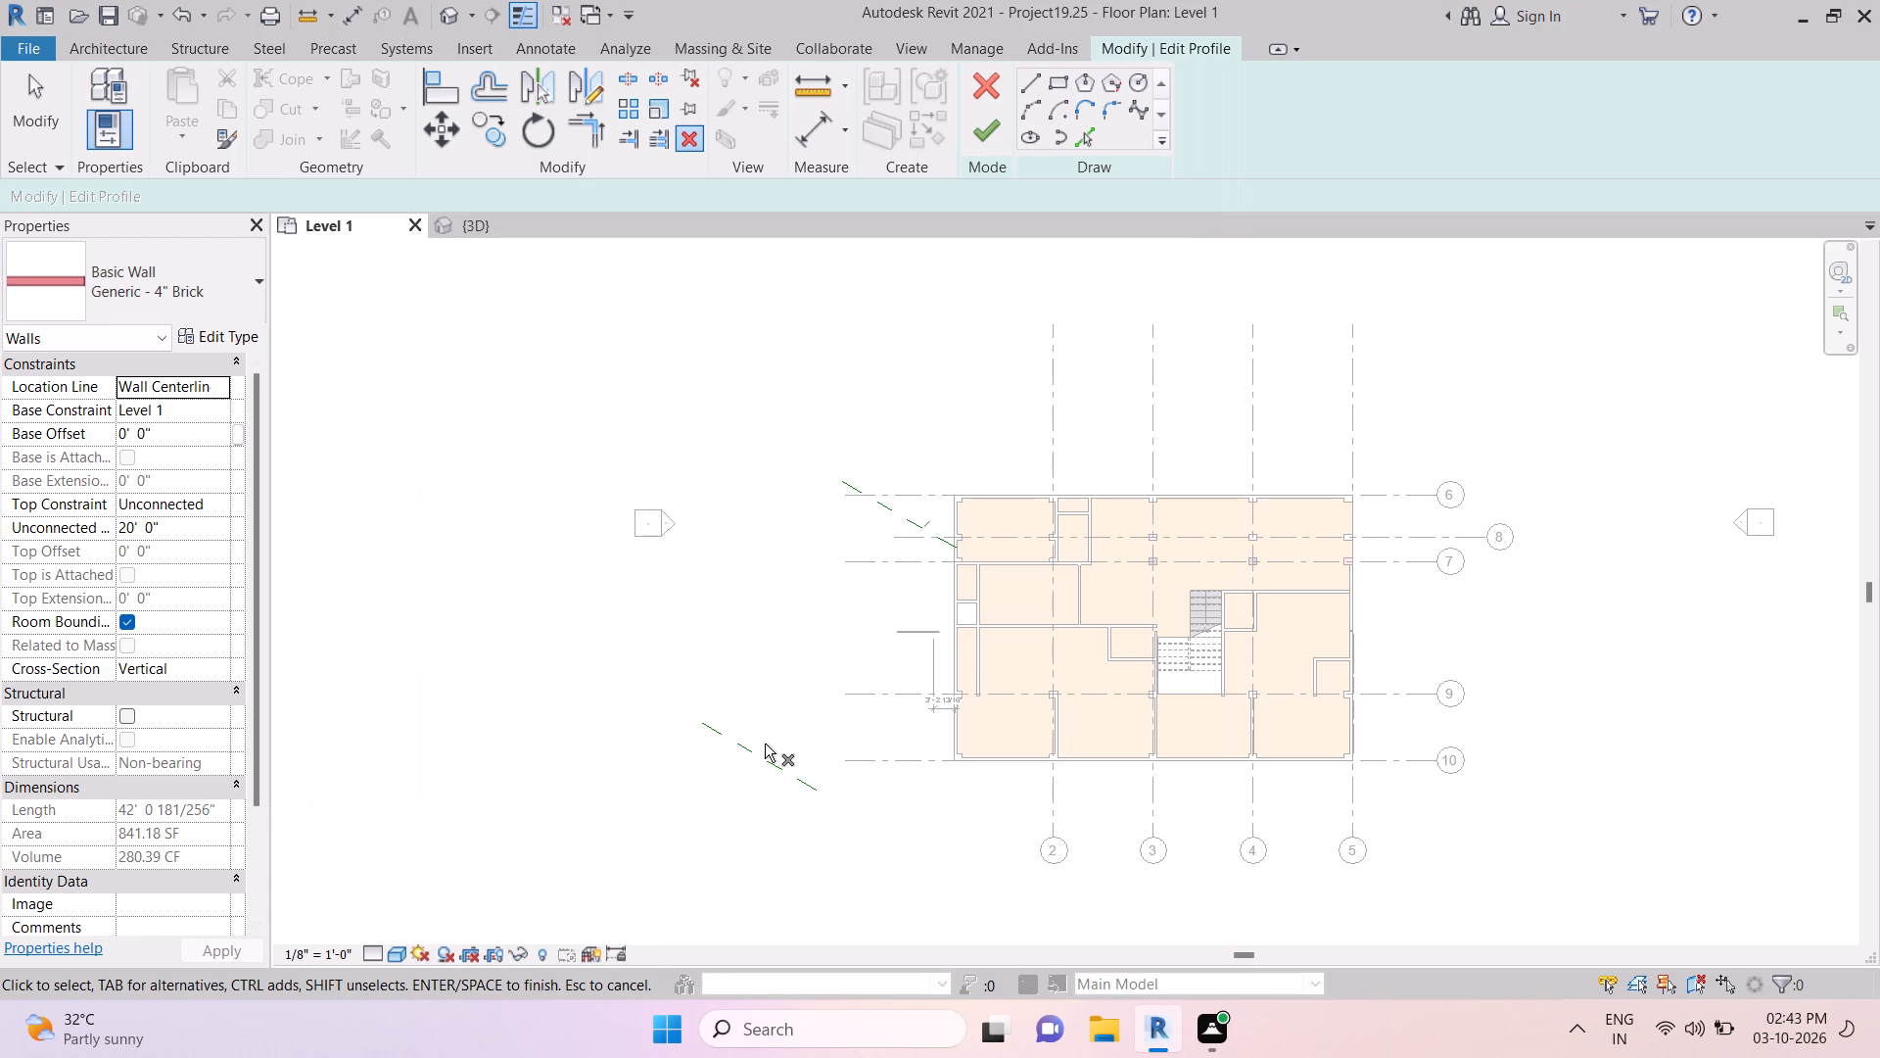
Try to pick the two slanted reference planes near grid lines 10 and 6 for deletion.
left_click(762, 755)
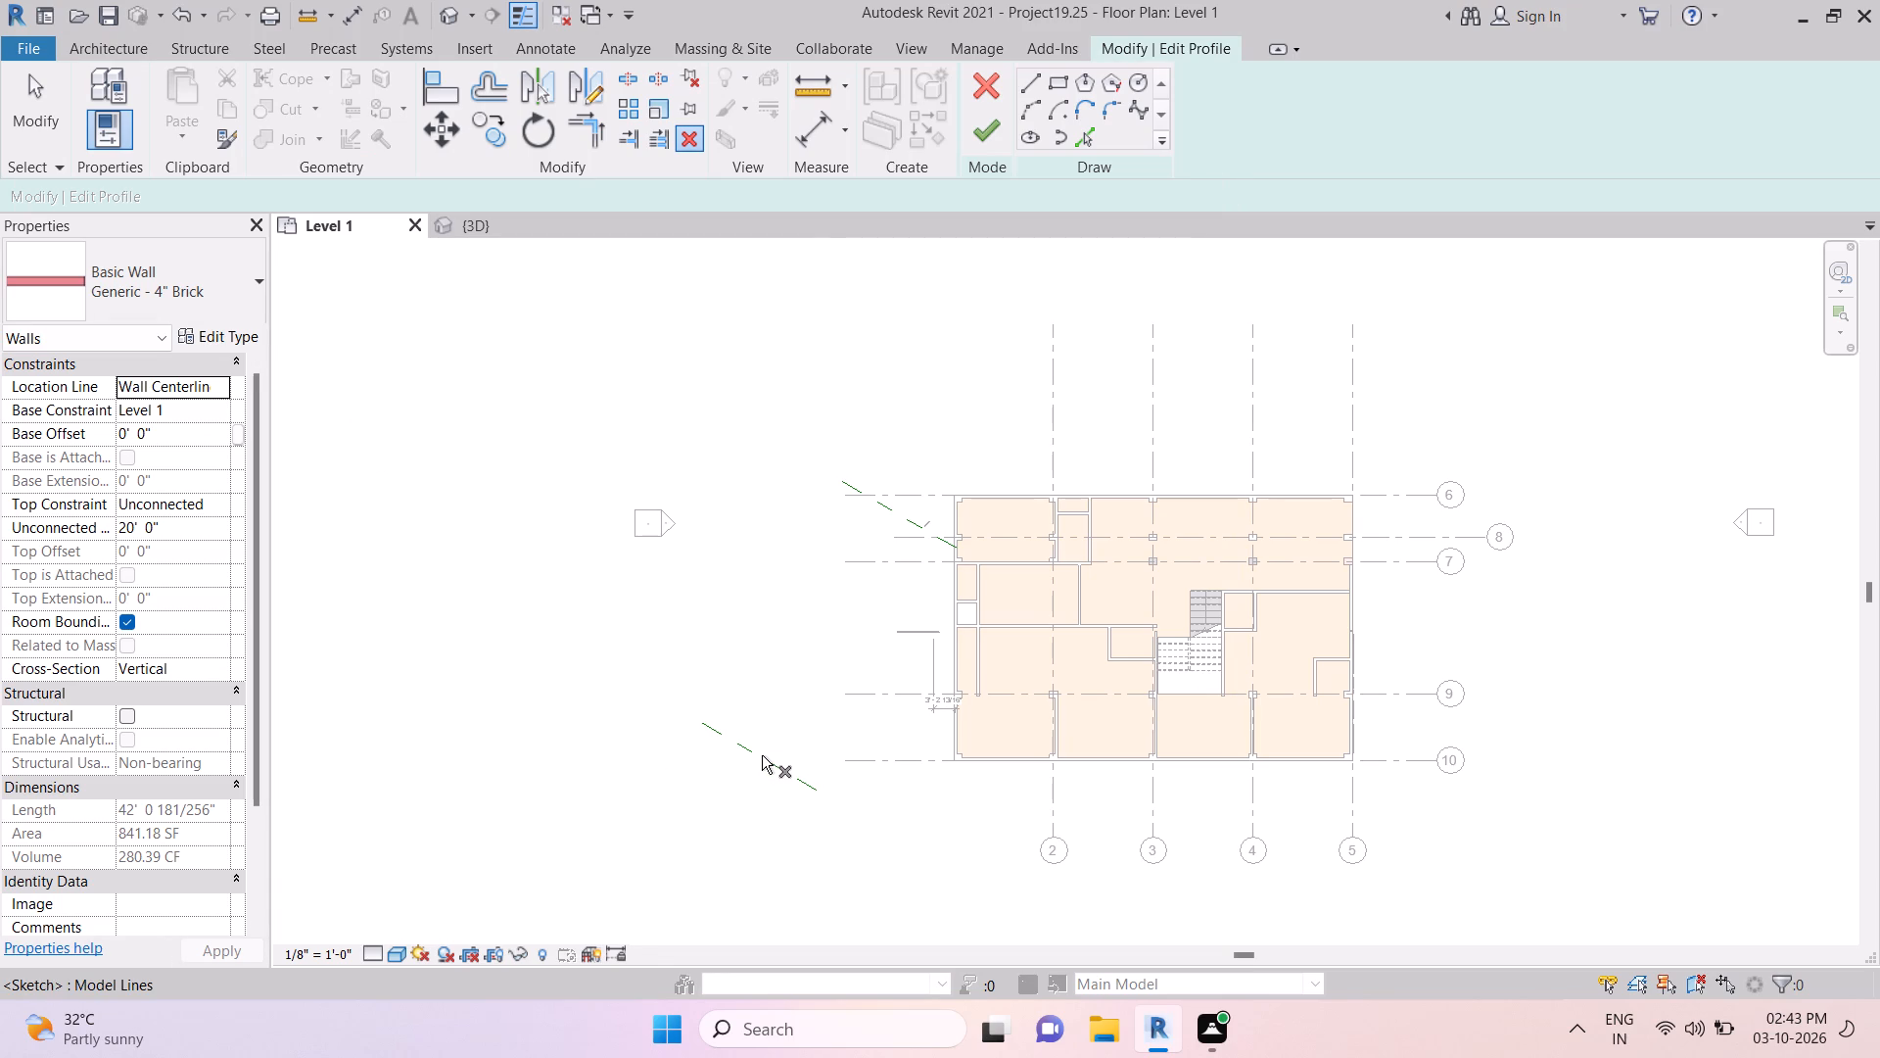
left_click(762, 761)
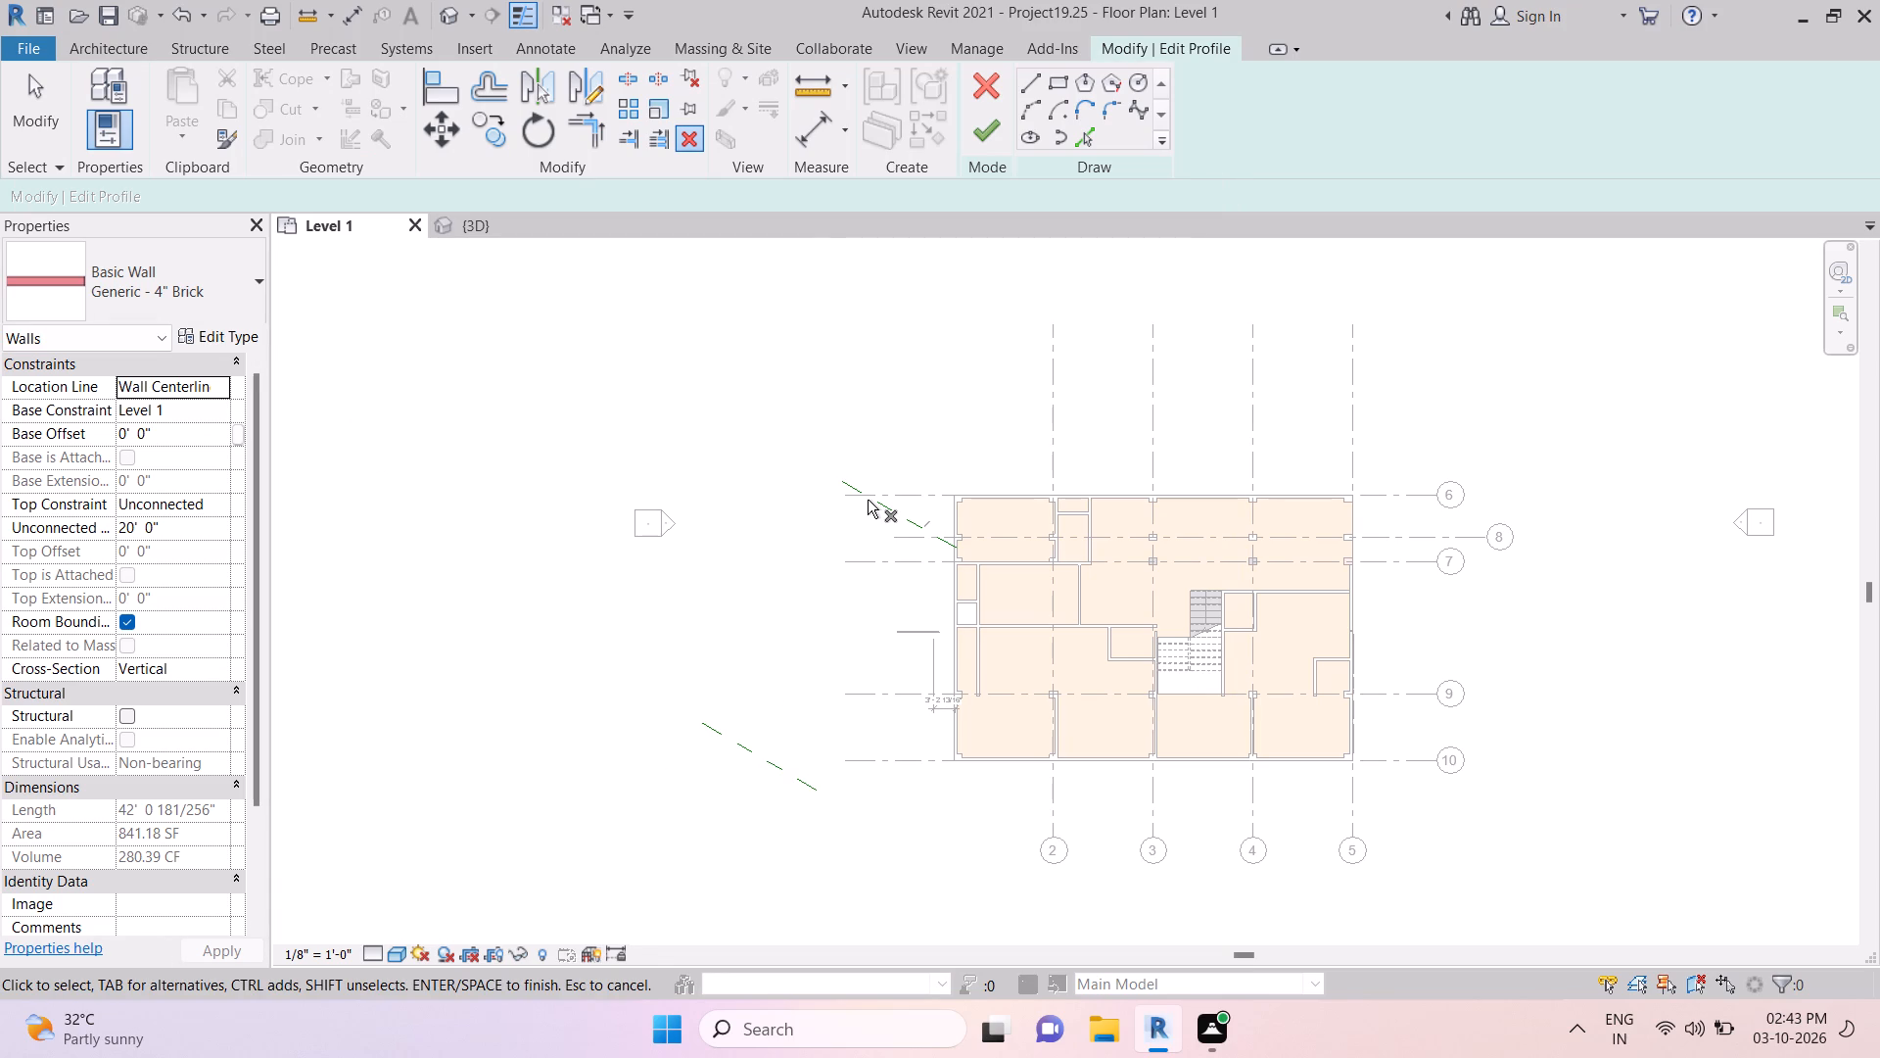
left_click(869, 497)
left_click(862, 493)
left_click(782, 772)
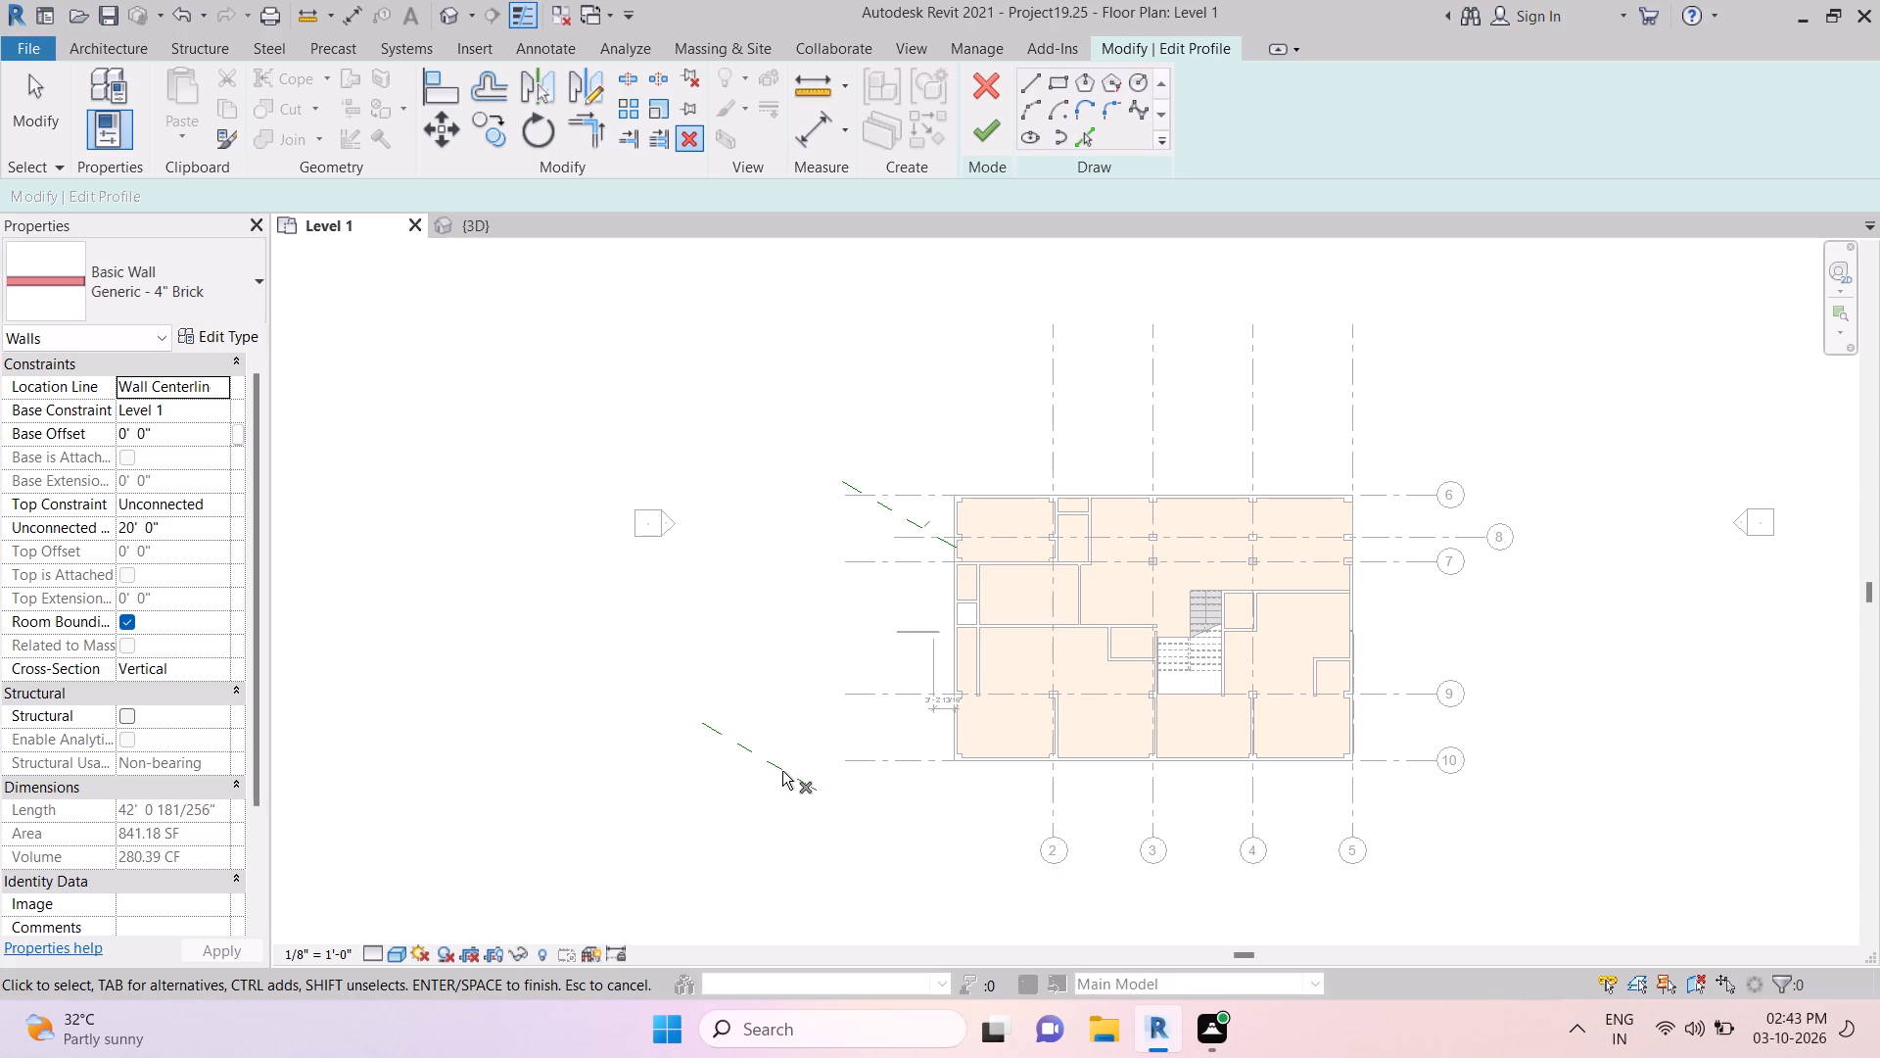